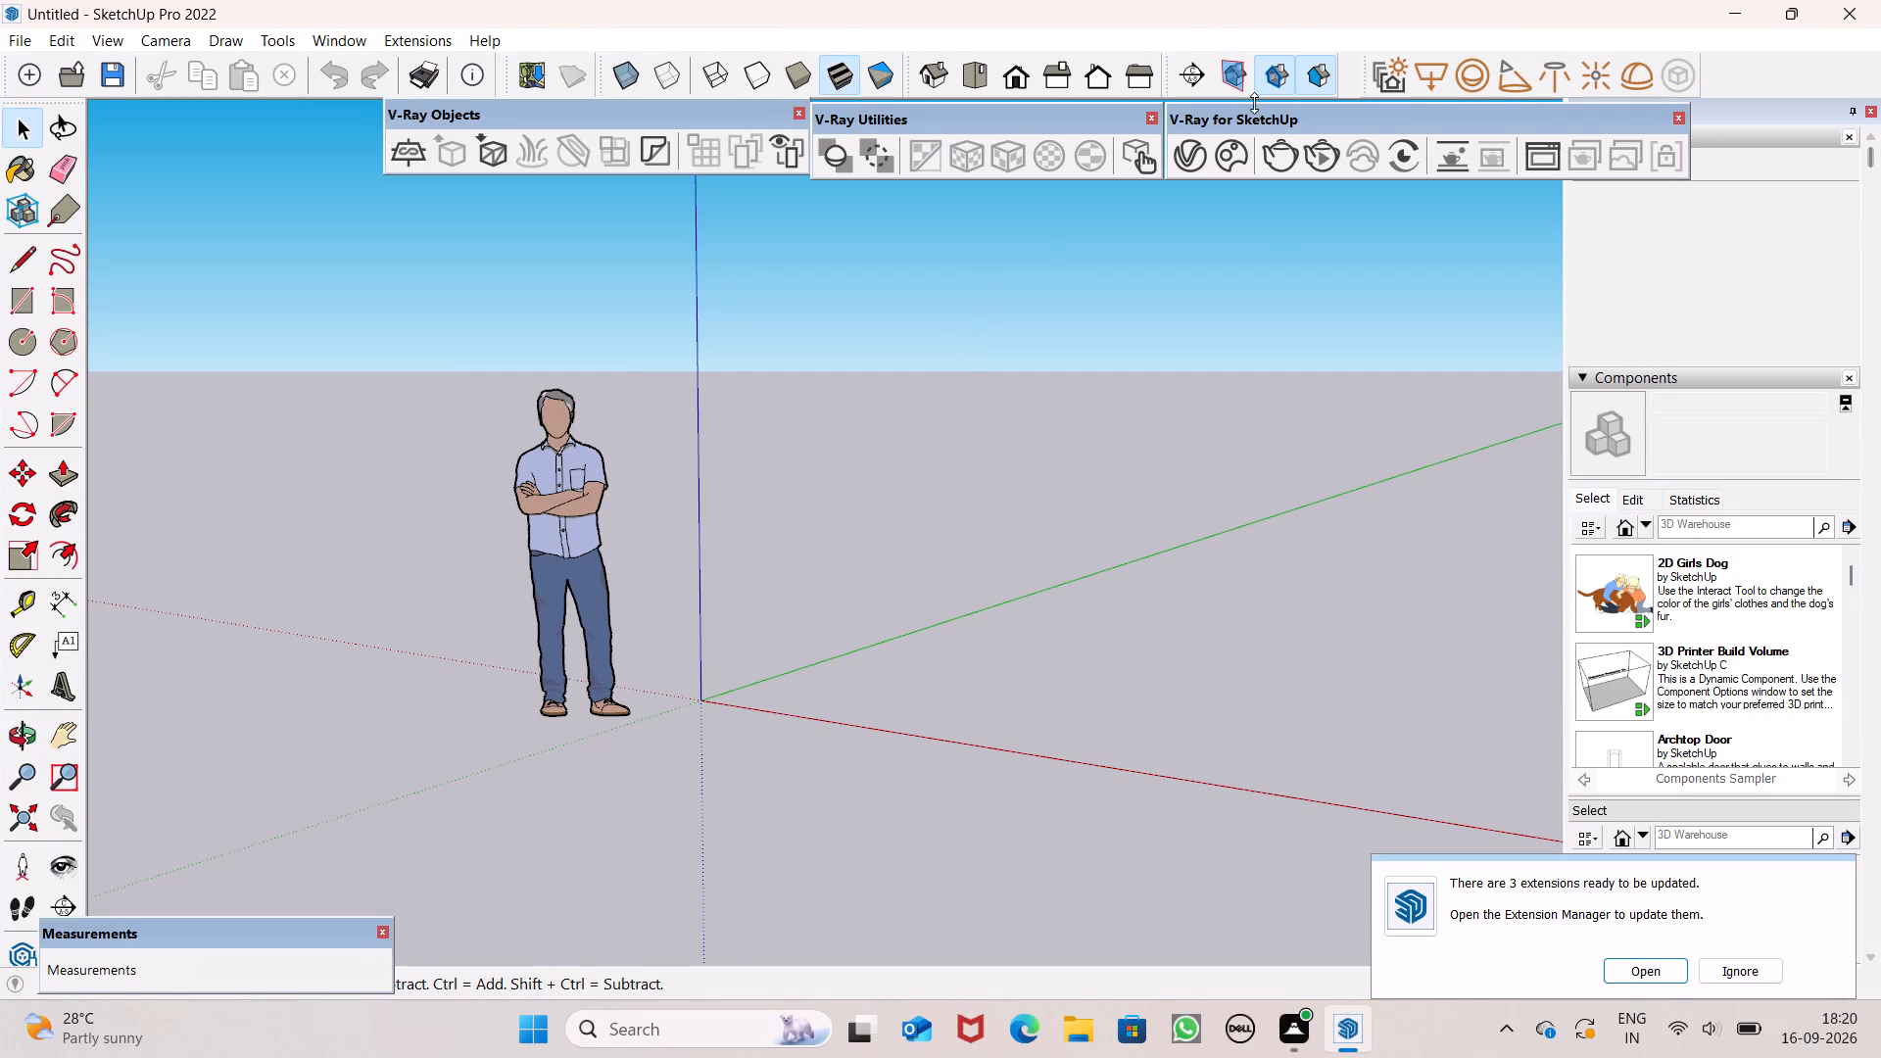
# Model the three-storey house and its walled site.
# Switch the model to the top view.
pyautogui.click(975, 82)
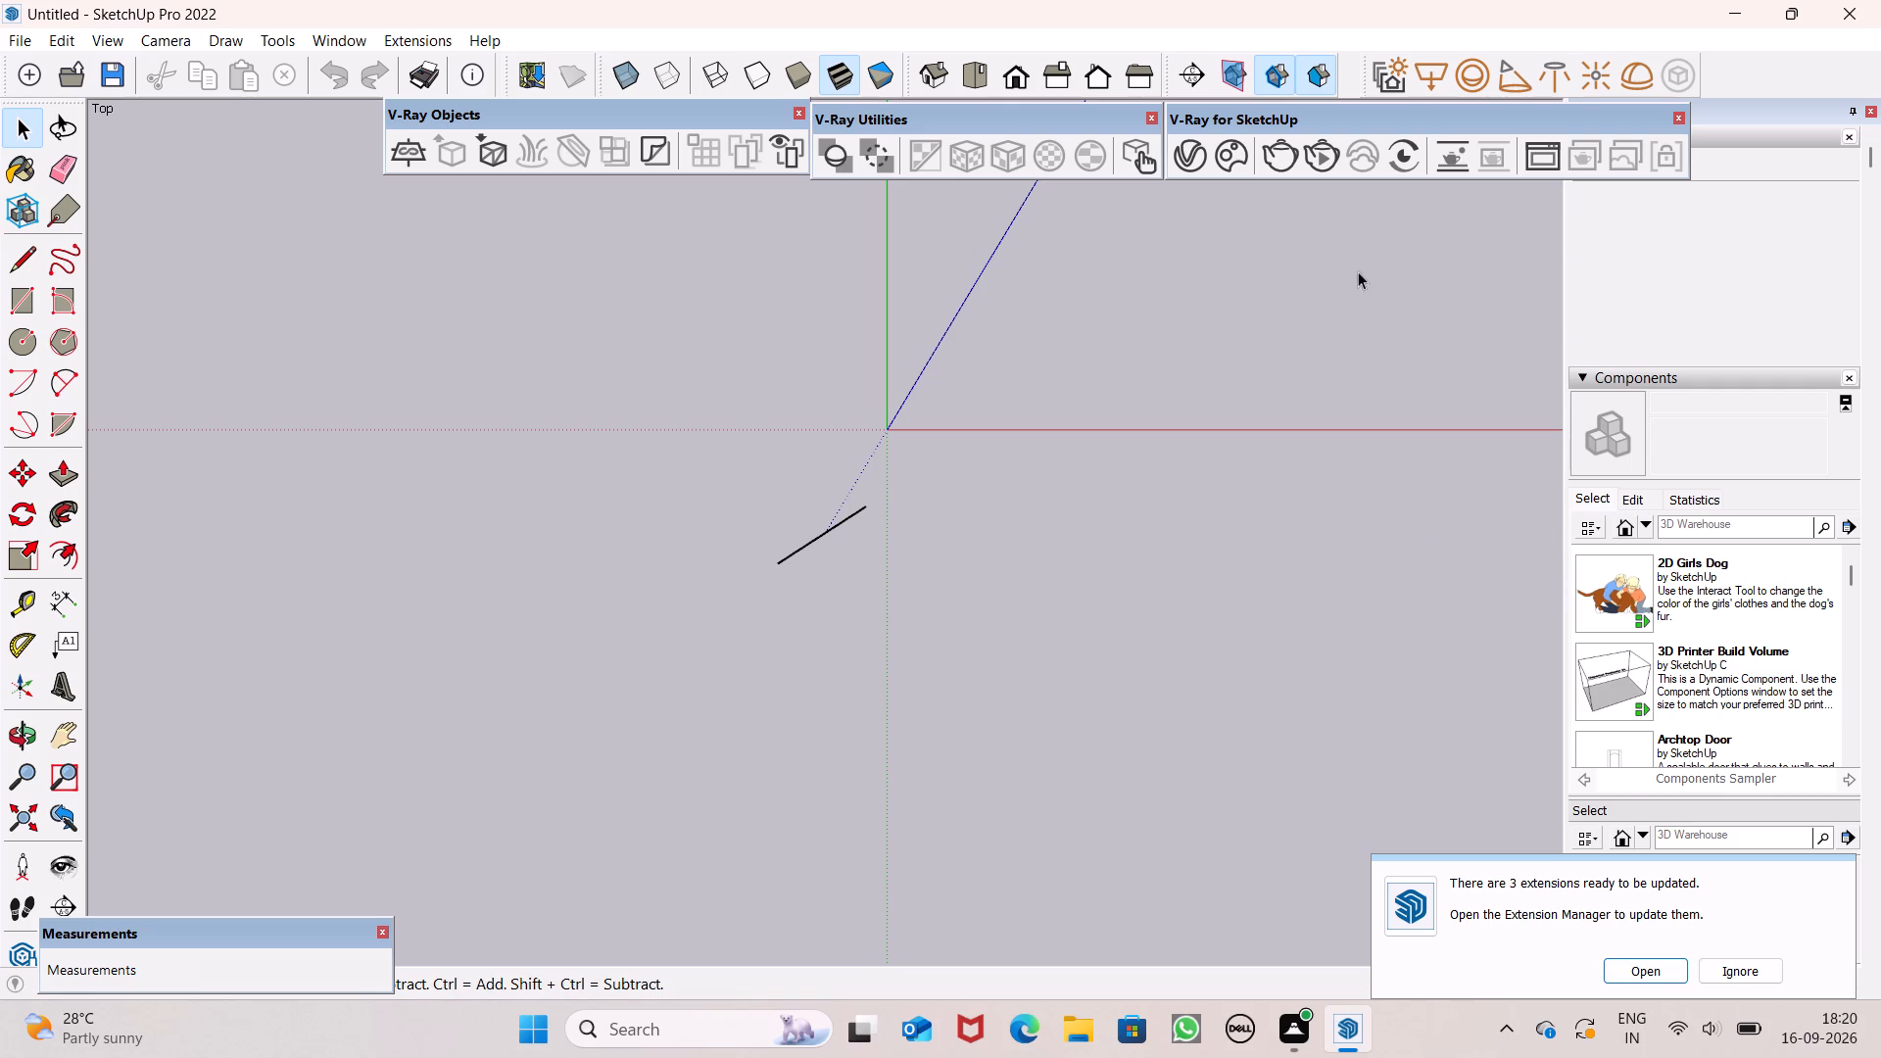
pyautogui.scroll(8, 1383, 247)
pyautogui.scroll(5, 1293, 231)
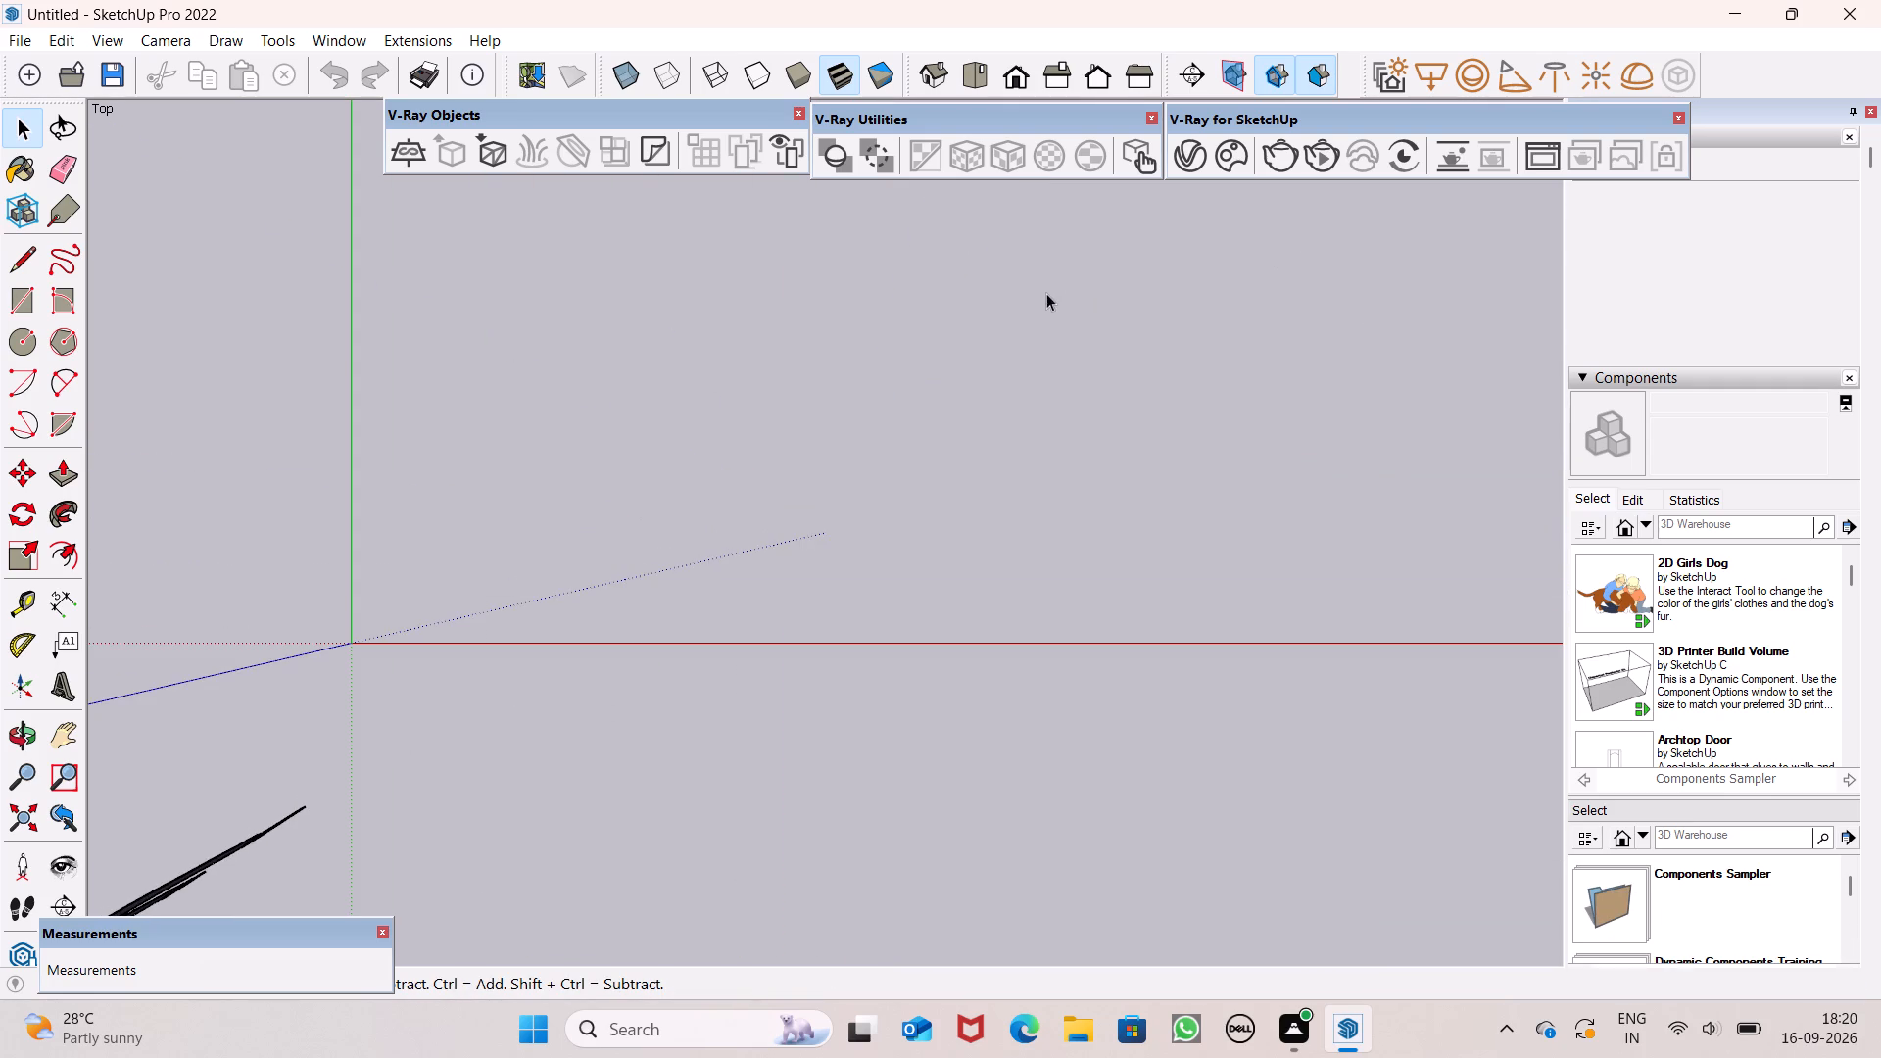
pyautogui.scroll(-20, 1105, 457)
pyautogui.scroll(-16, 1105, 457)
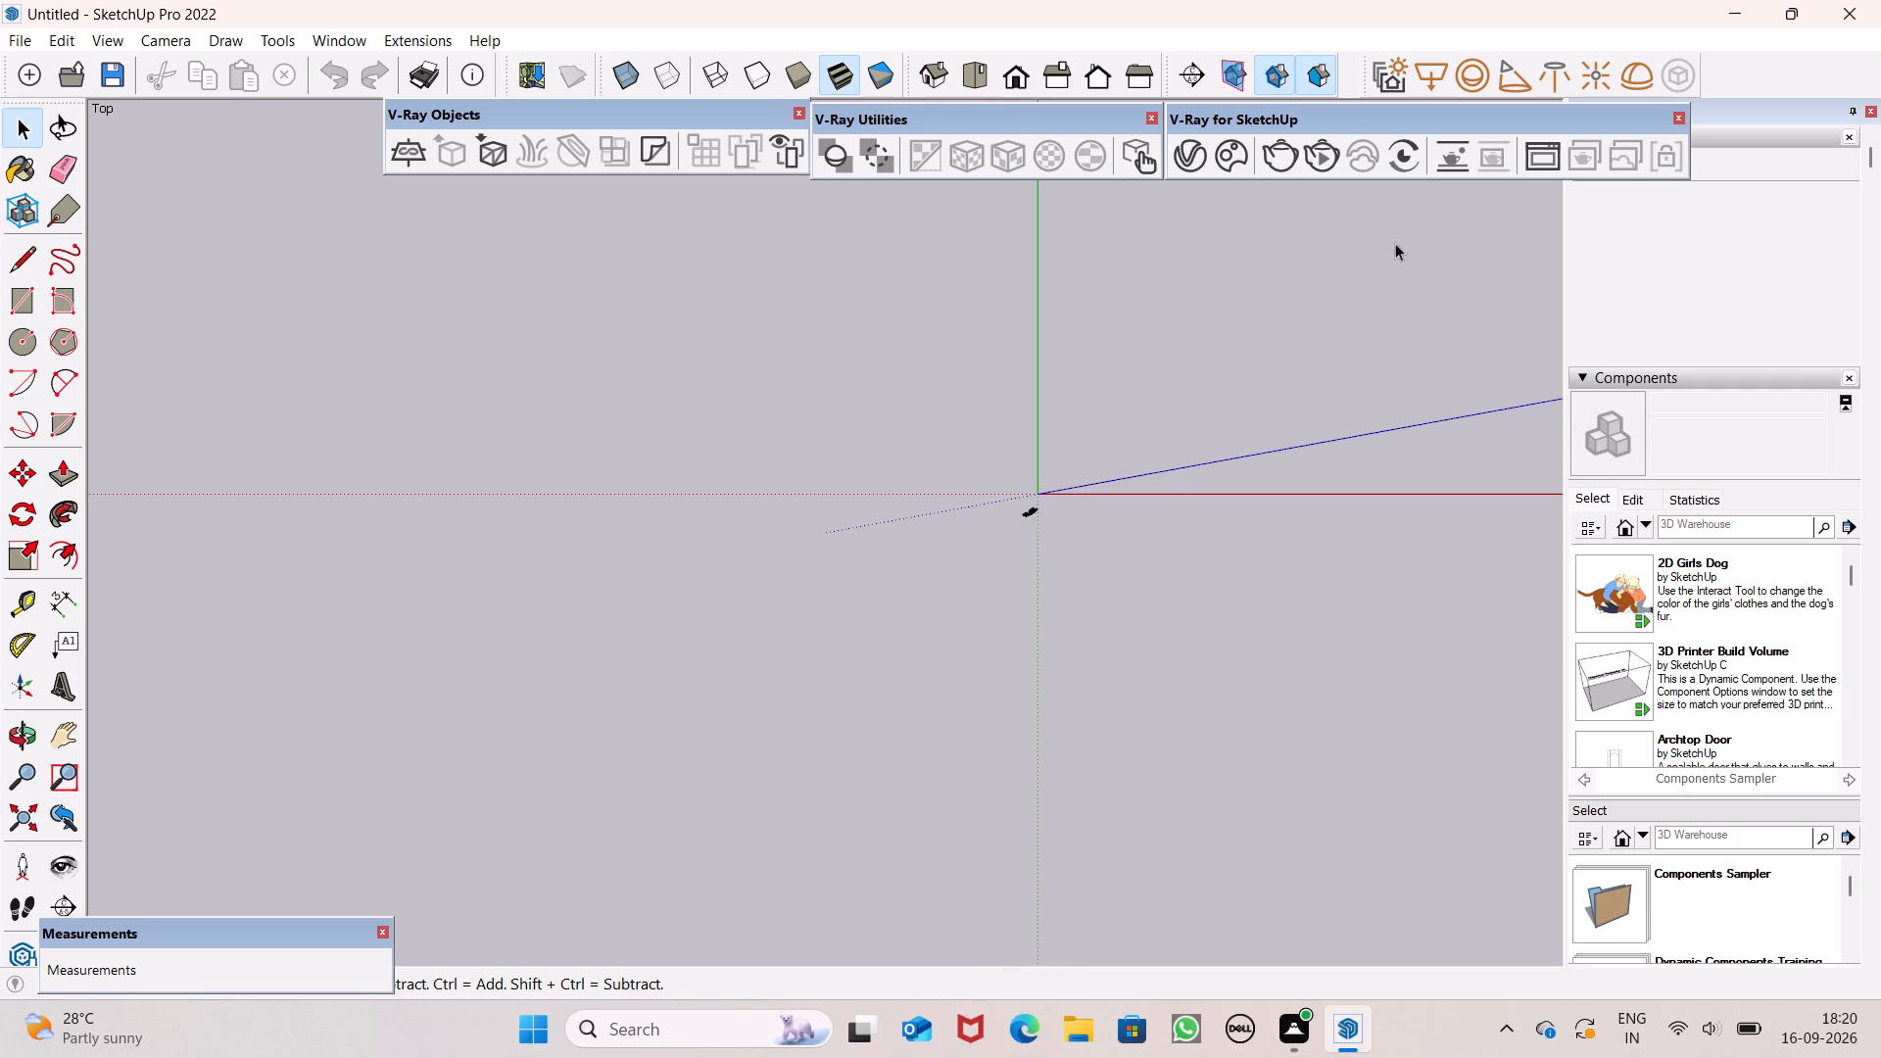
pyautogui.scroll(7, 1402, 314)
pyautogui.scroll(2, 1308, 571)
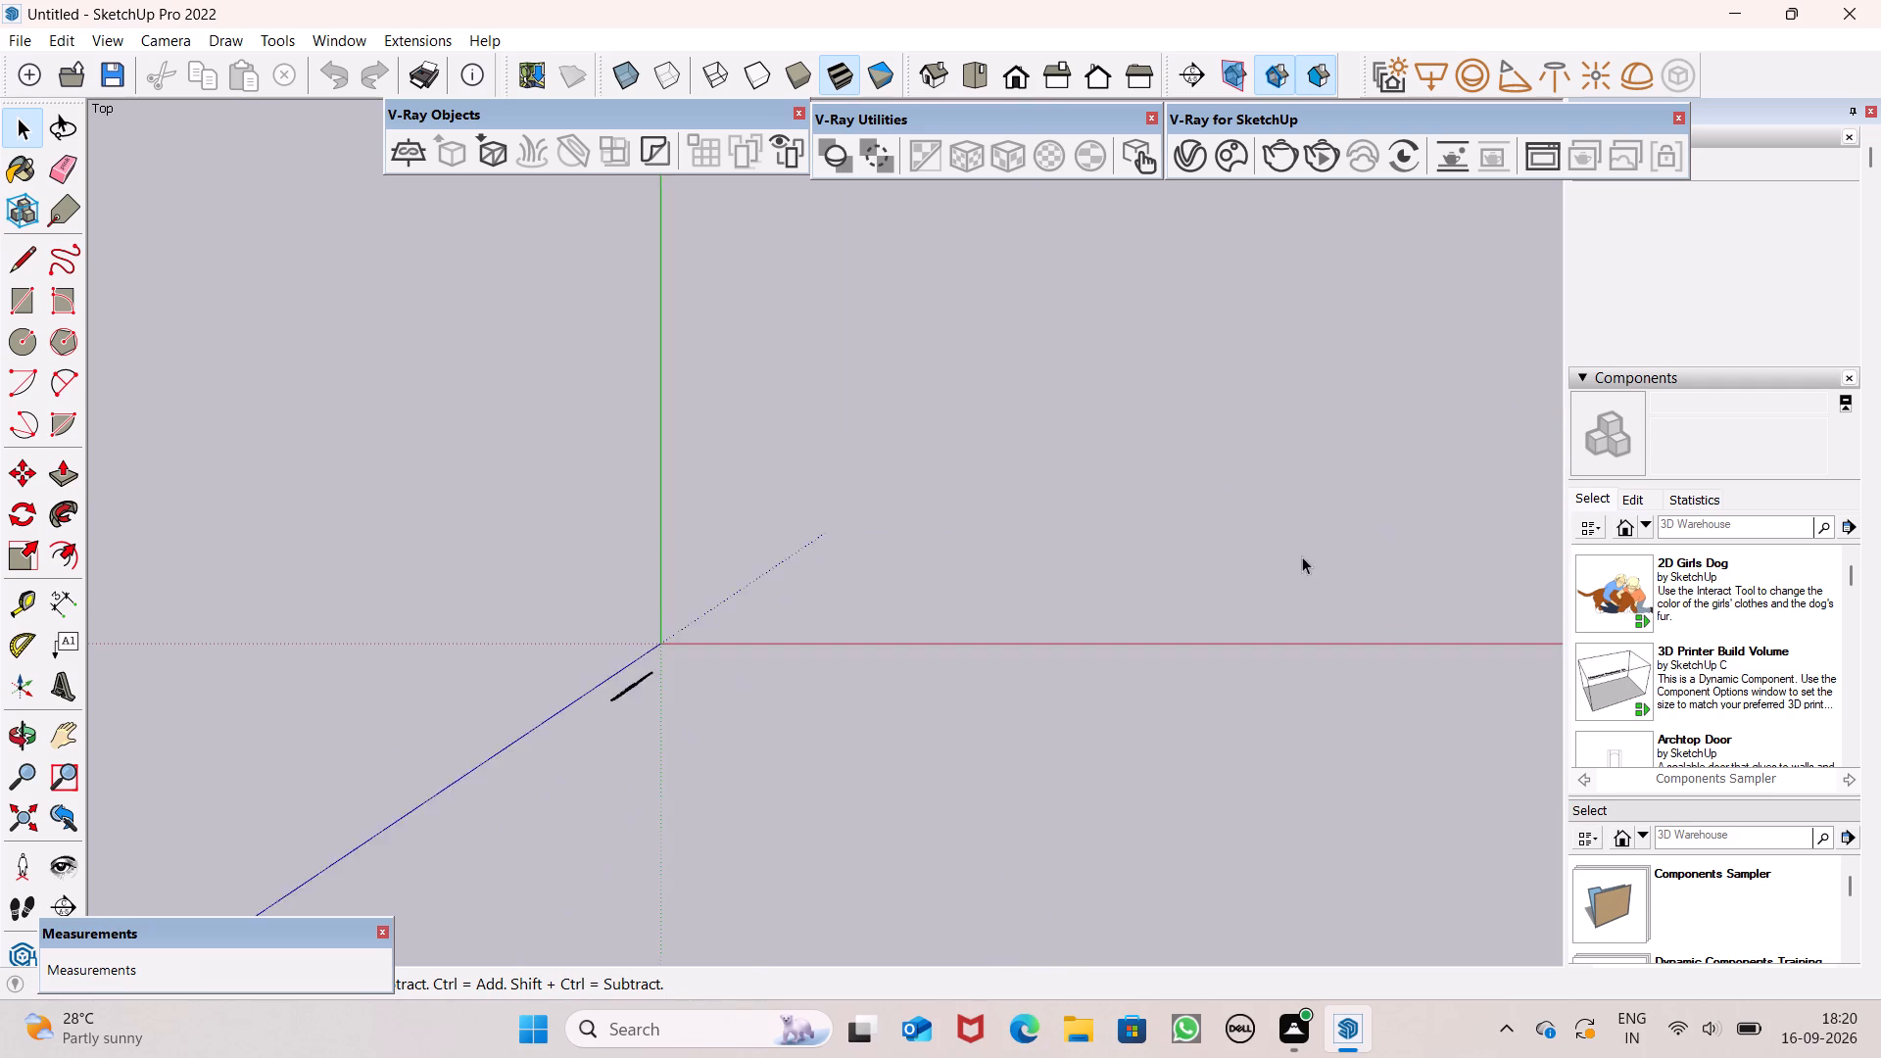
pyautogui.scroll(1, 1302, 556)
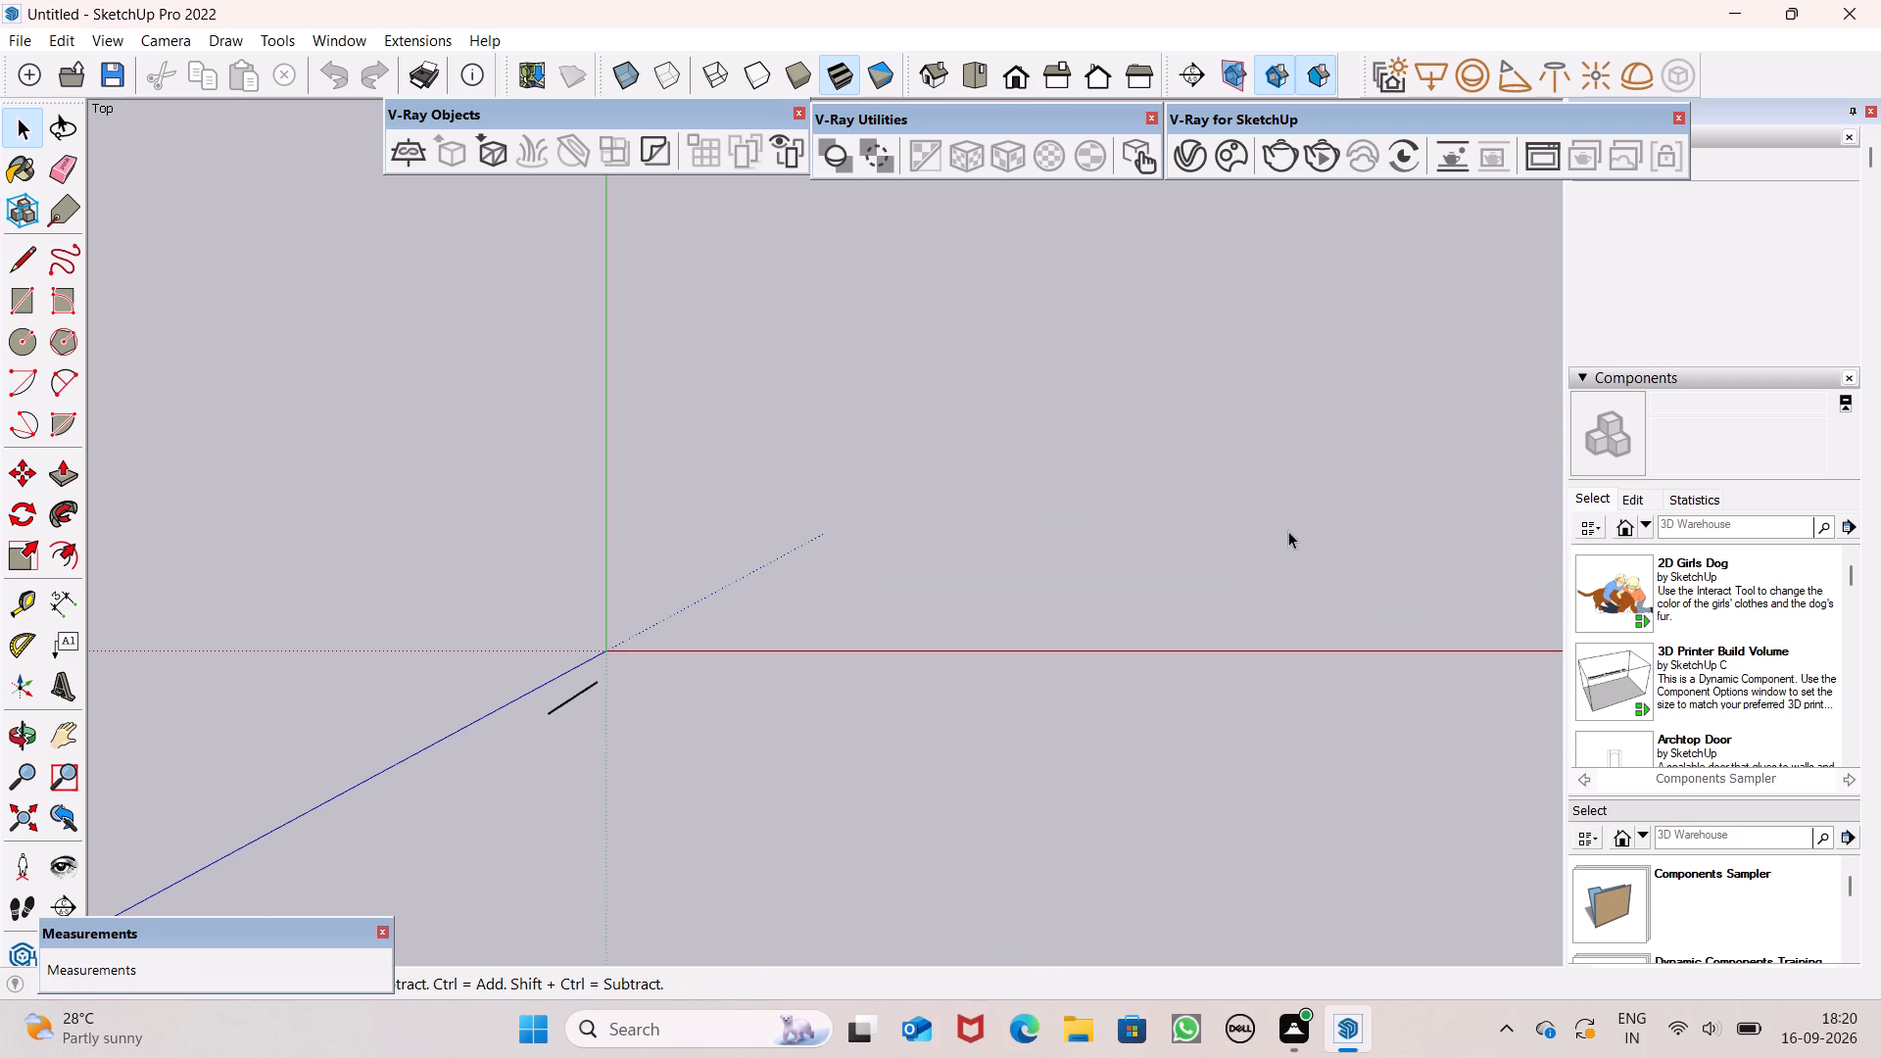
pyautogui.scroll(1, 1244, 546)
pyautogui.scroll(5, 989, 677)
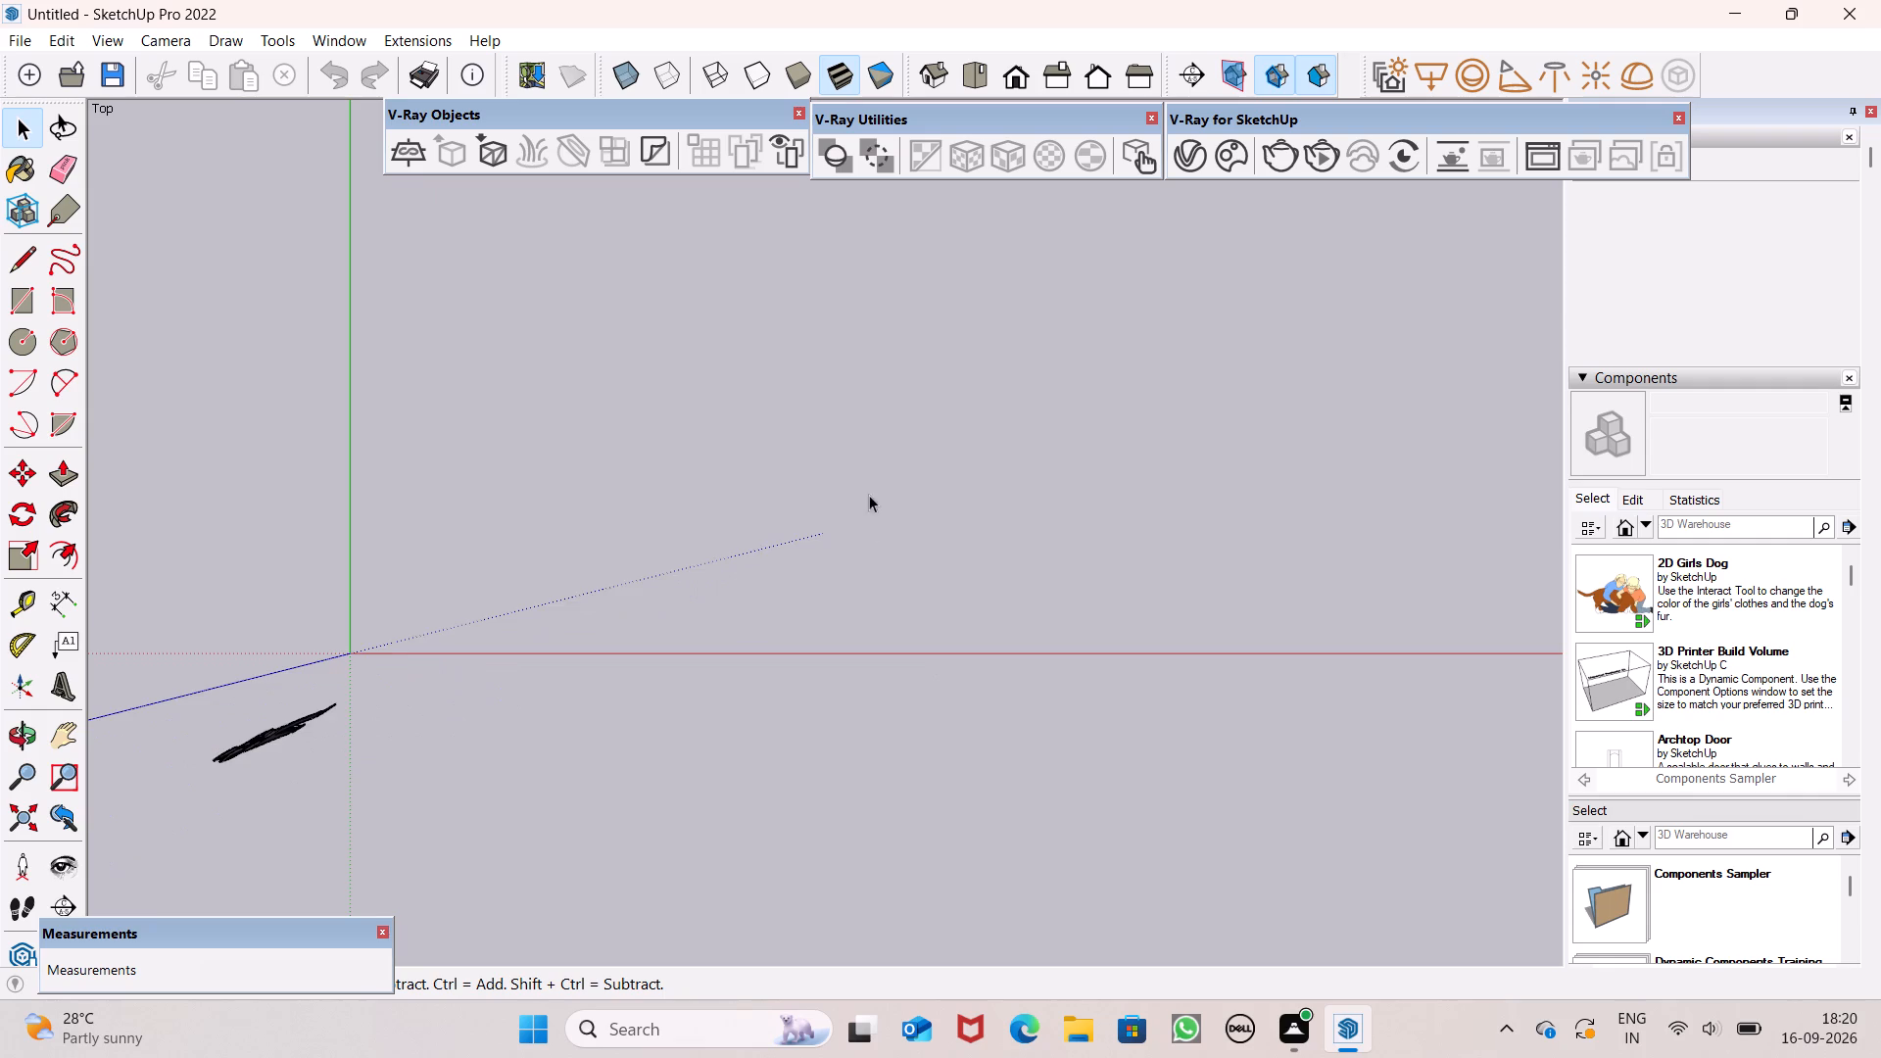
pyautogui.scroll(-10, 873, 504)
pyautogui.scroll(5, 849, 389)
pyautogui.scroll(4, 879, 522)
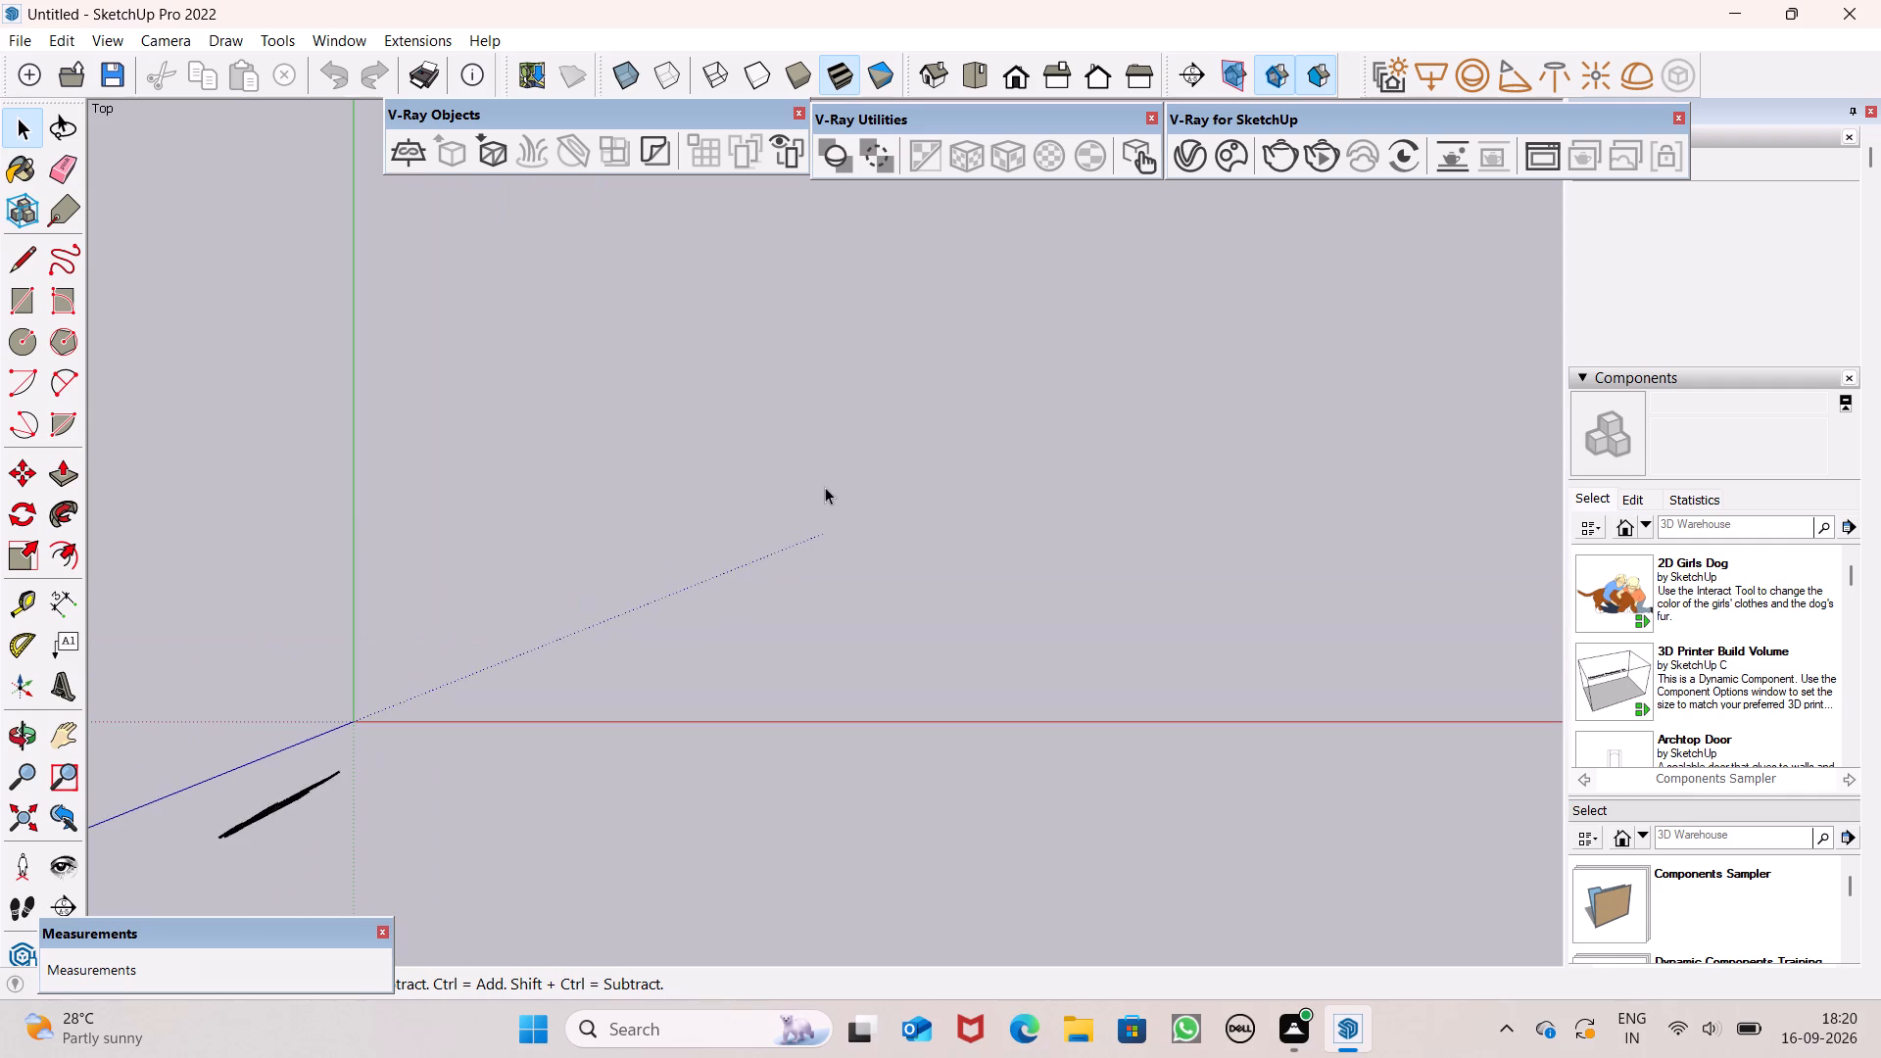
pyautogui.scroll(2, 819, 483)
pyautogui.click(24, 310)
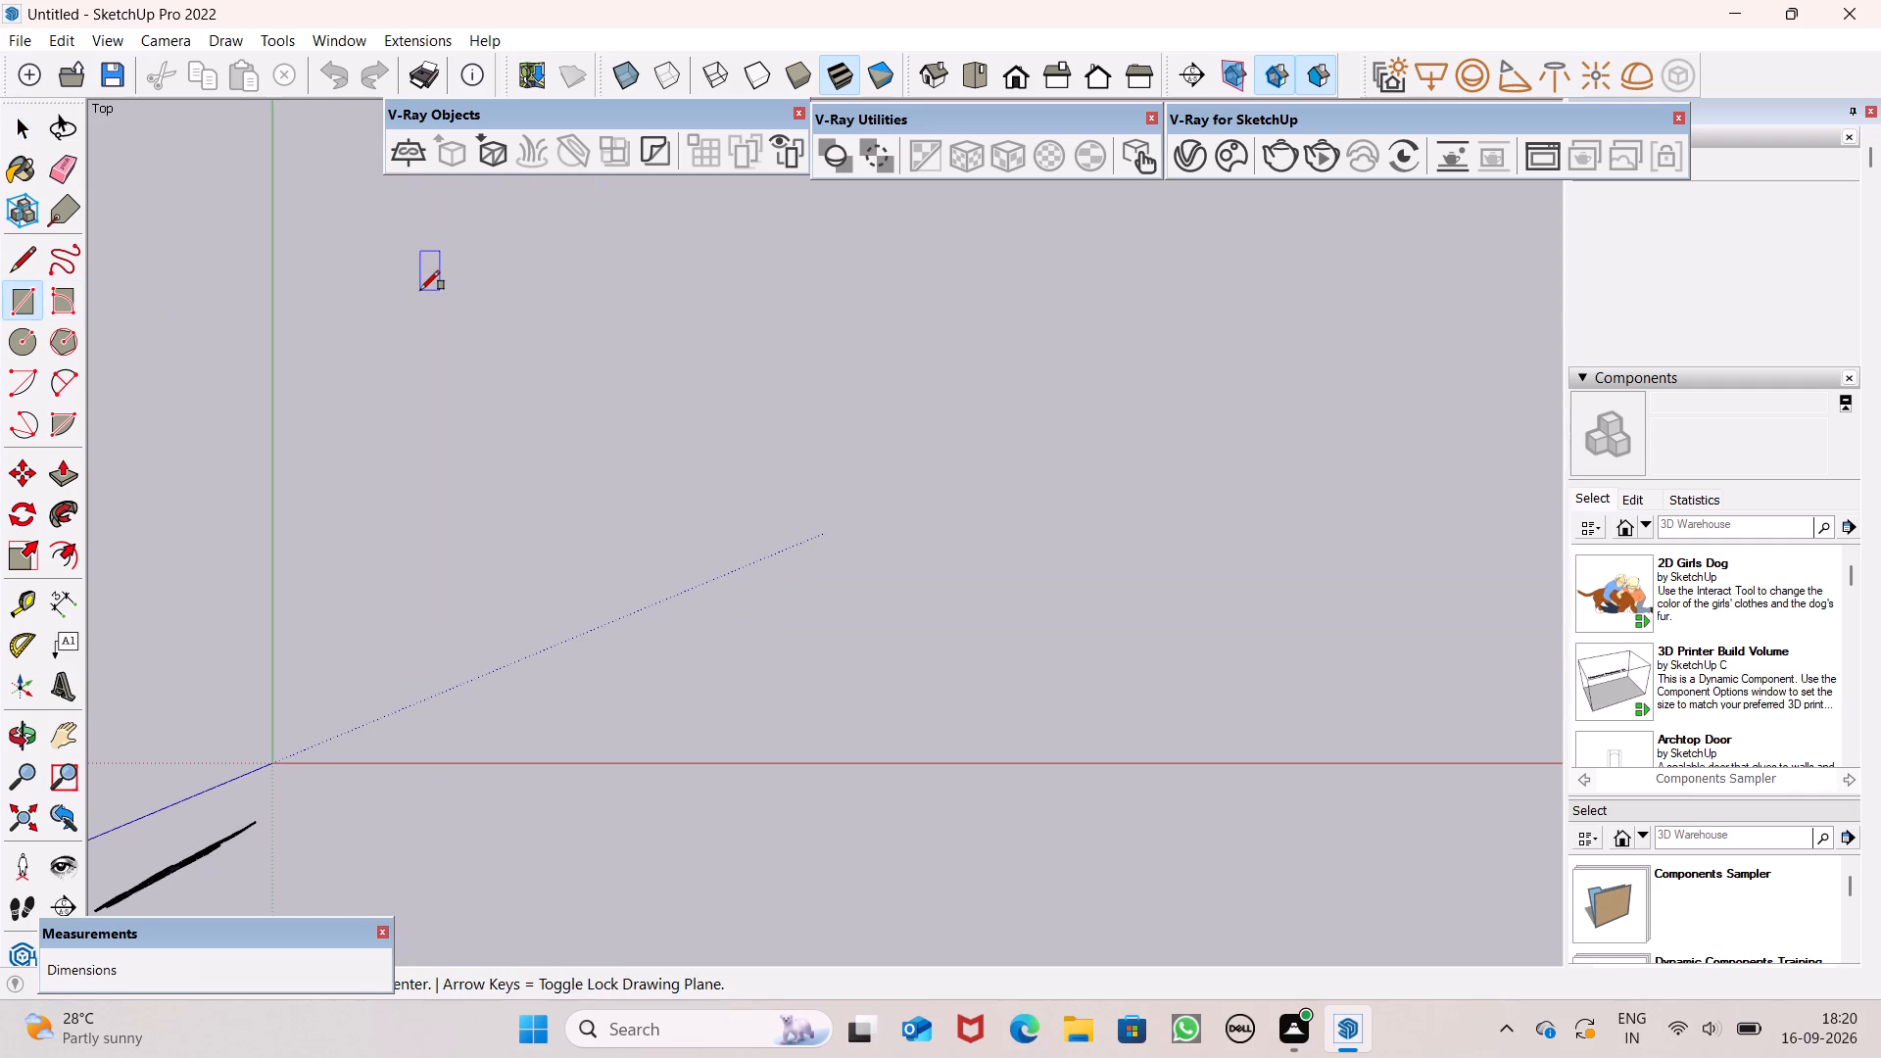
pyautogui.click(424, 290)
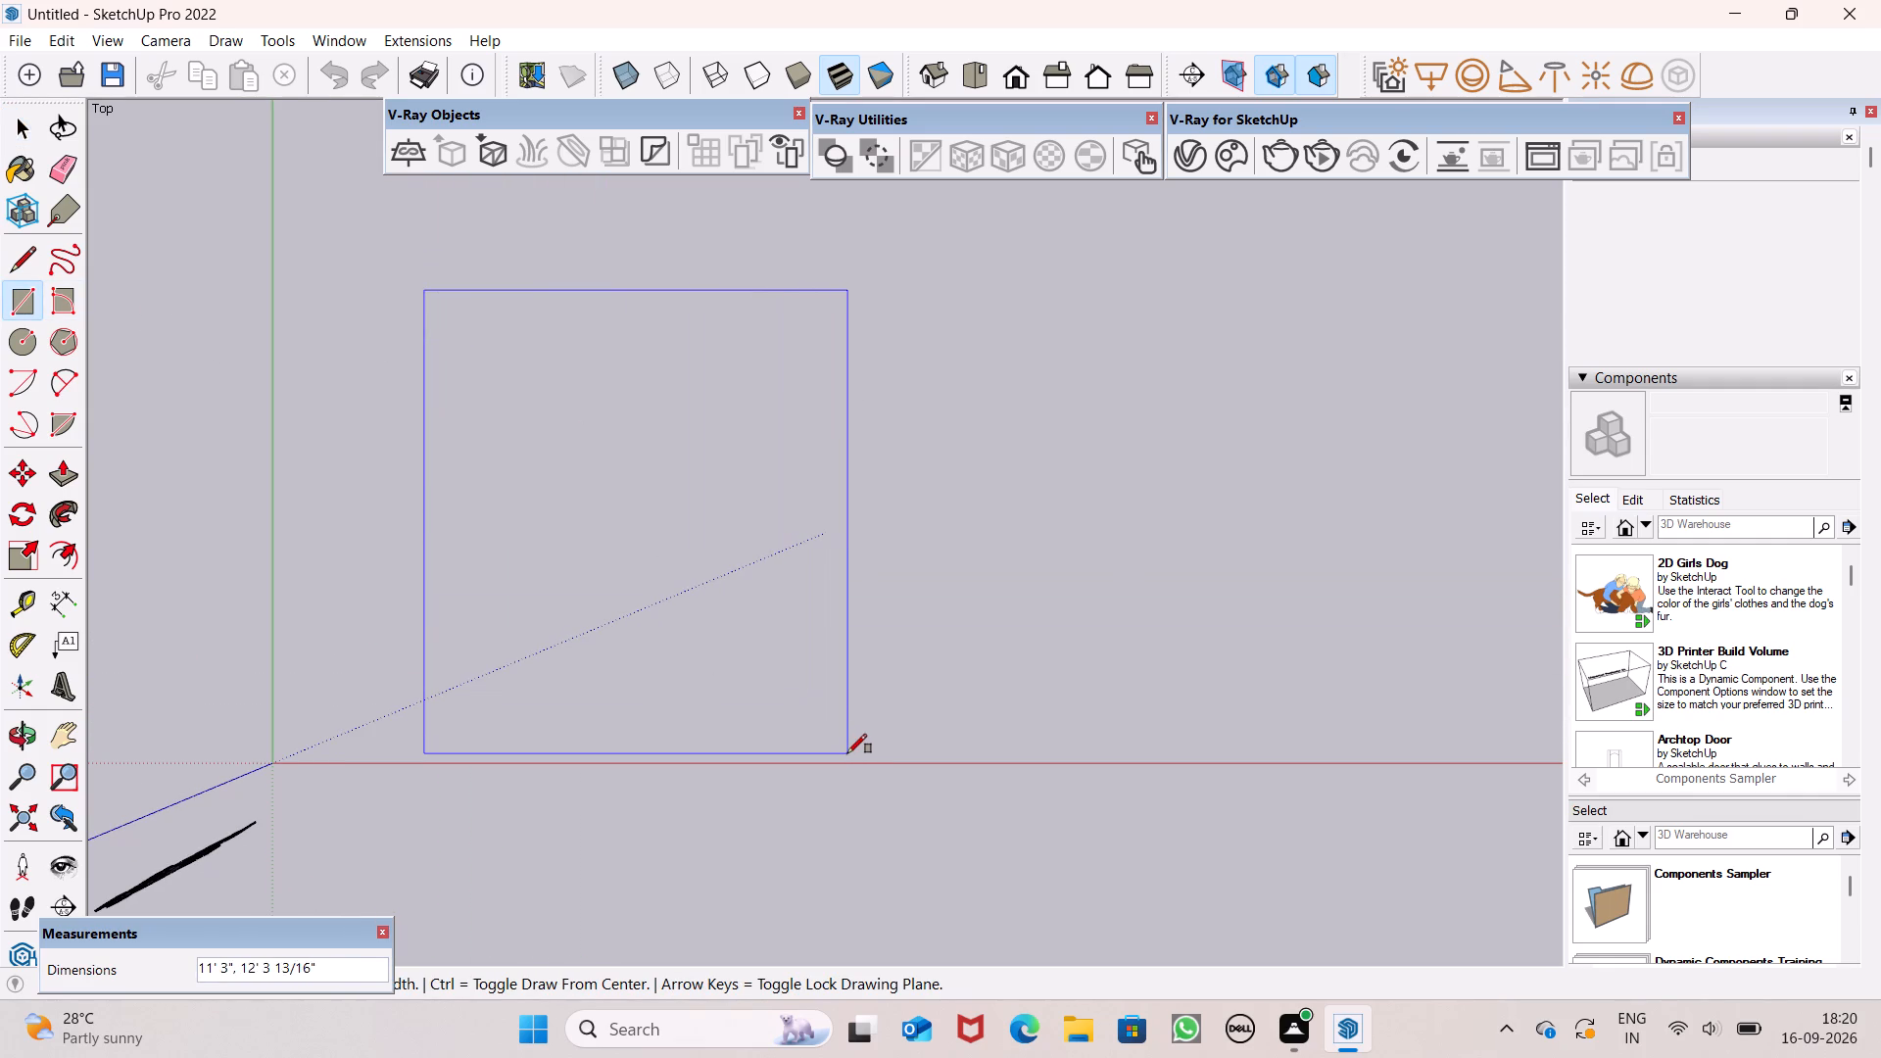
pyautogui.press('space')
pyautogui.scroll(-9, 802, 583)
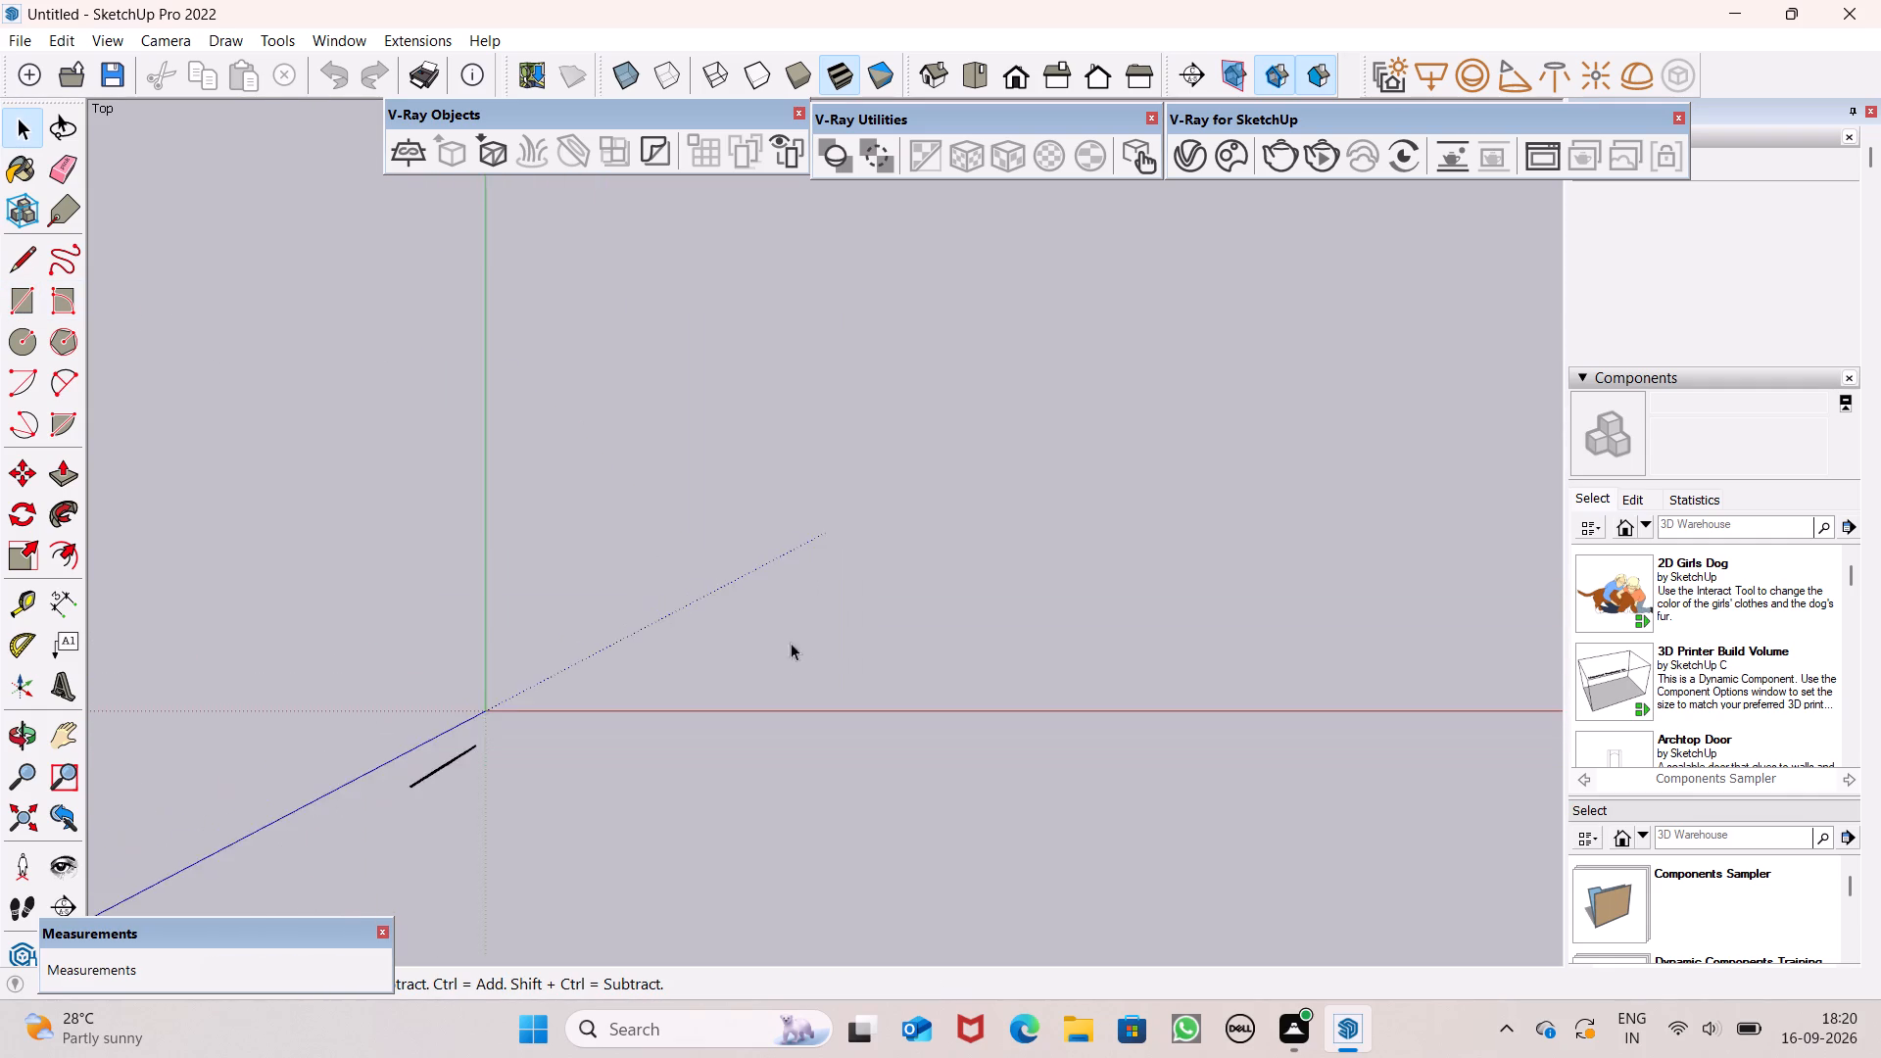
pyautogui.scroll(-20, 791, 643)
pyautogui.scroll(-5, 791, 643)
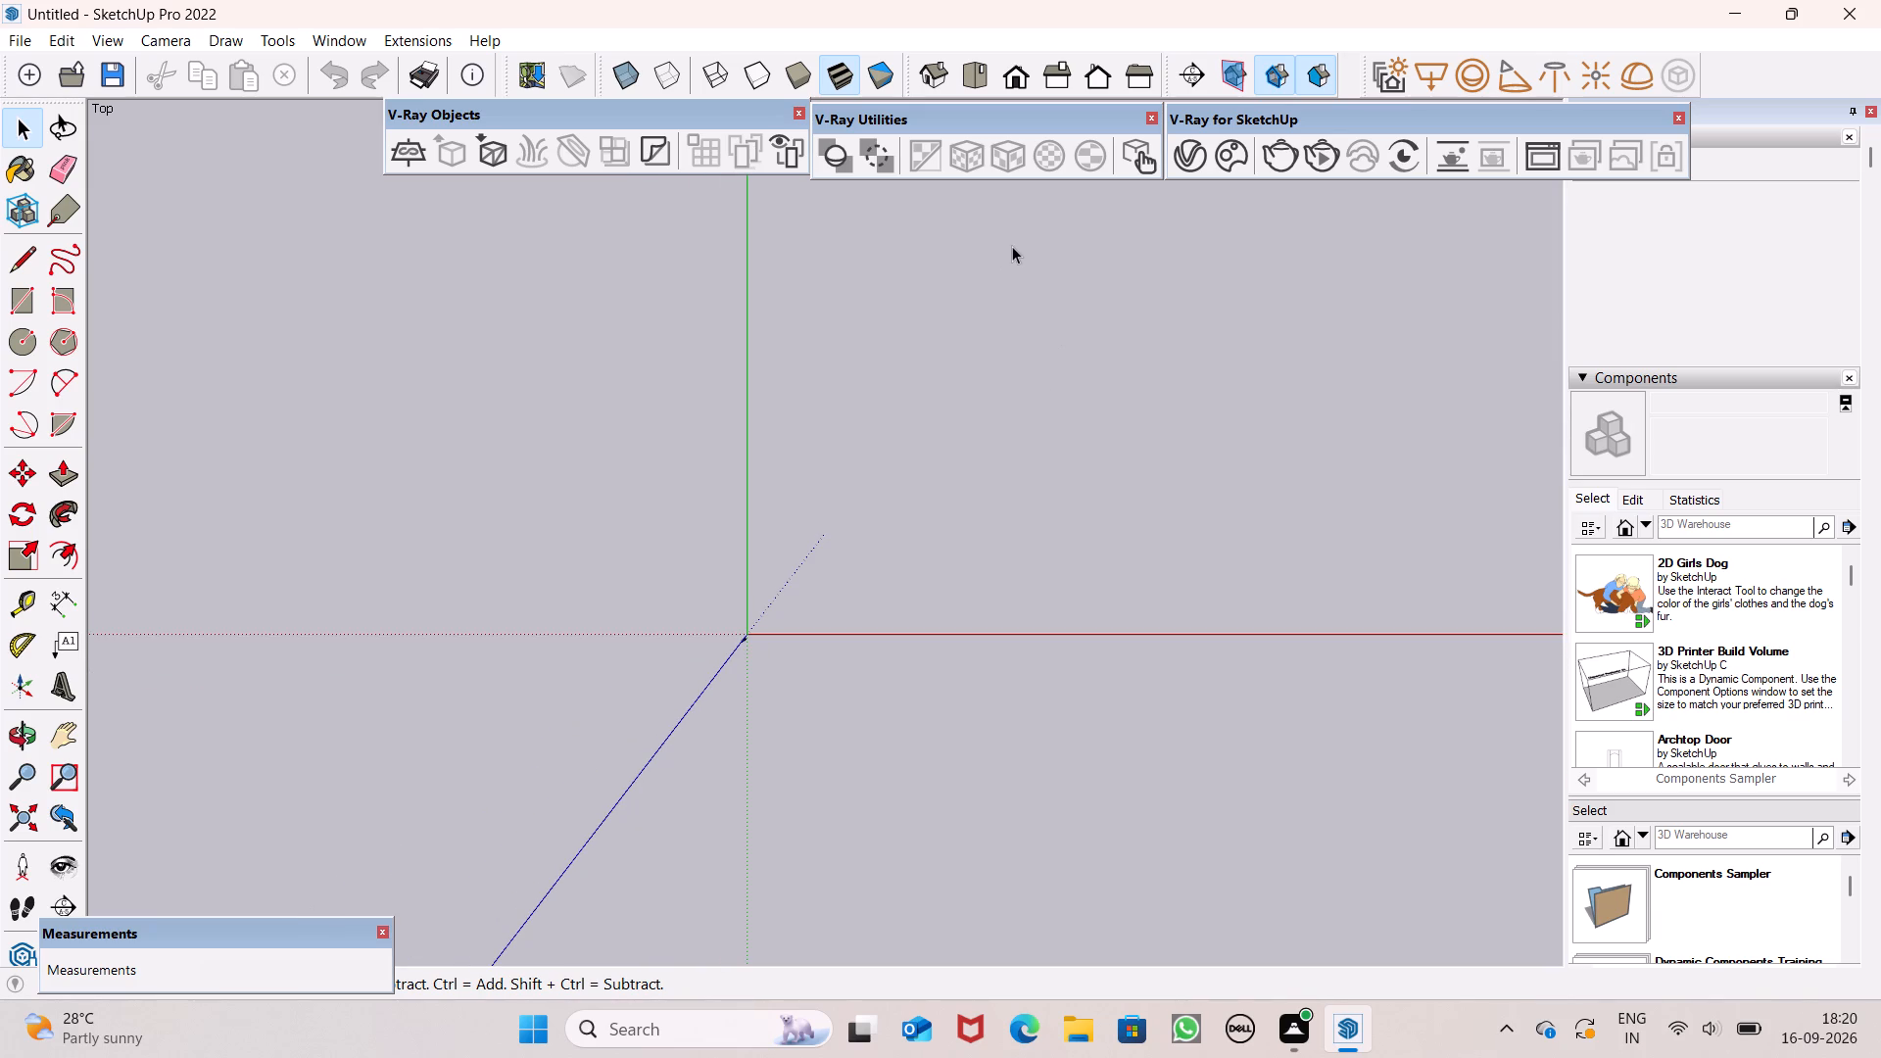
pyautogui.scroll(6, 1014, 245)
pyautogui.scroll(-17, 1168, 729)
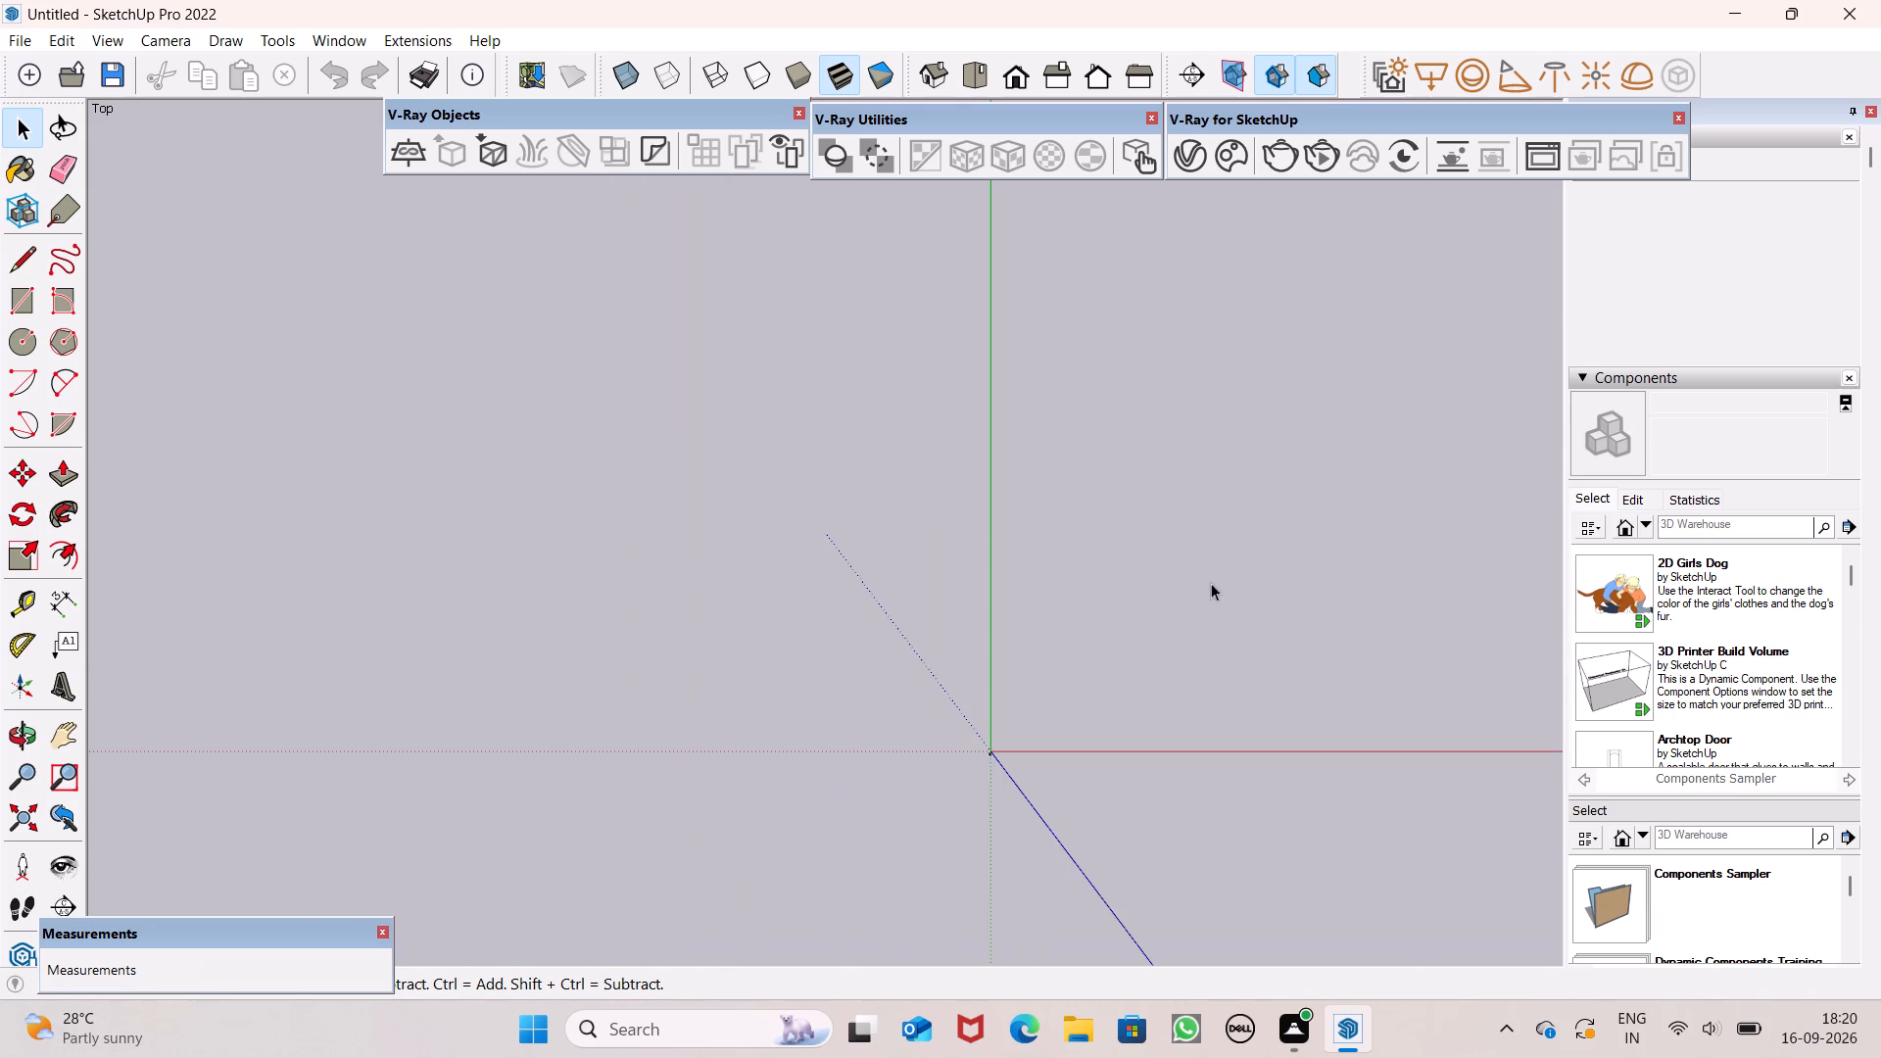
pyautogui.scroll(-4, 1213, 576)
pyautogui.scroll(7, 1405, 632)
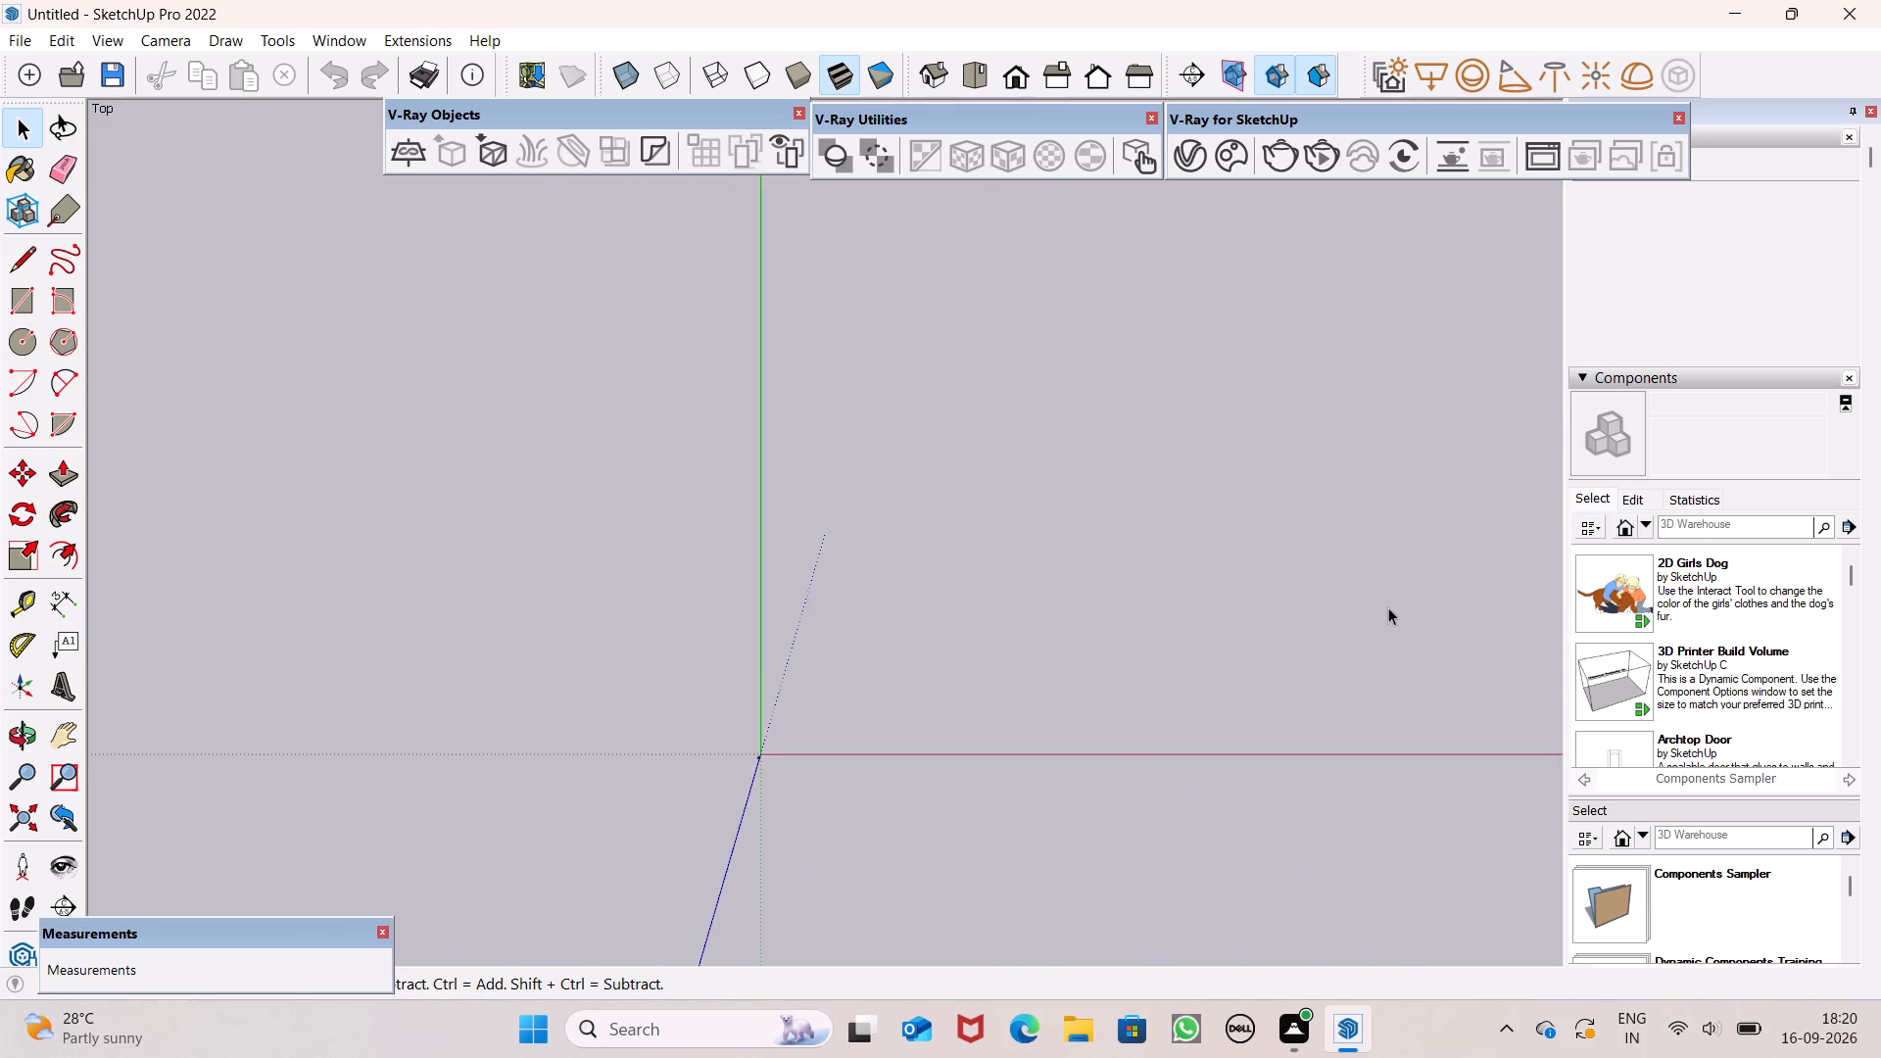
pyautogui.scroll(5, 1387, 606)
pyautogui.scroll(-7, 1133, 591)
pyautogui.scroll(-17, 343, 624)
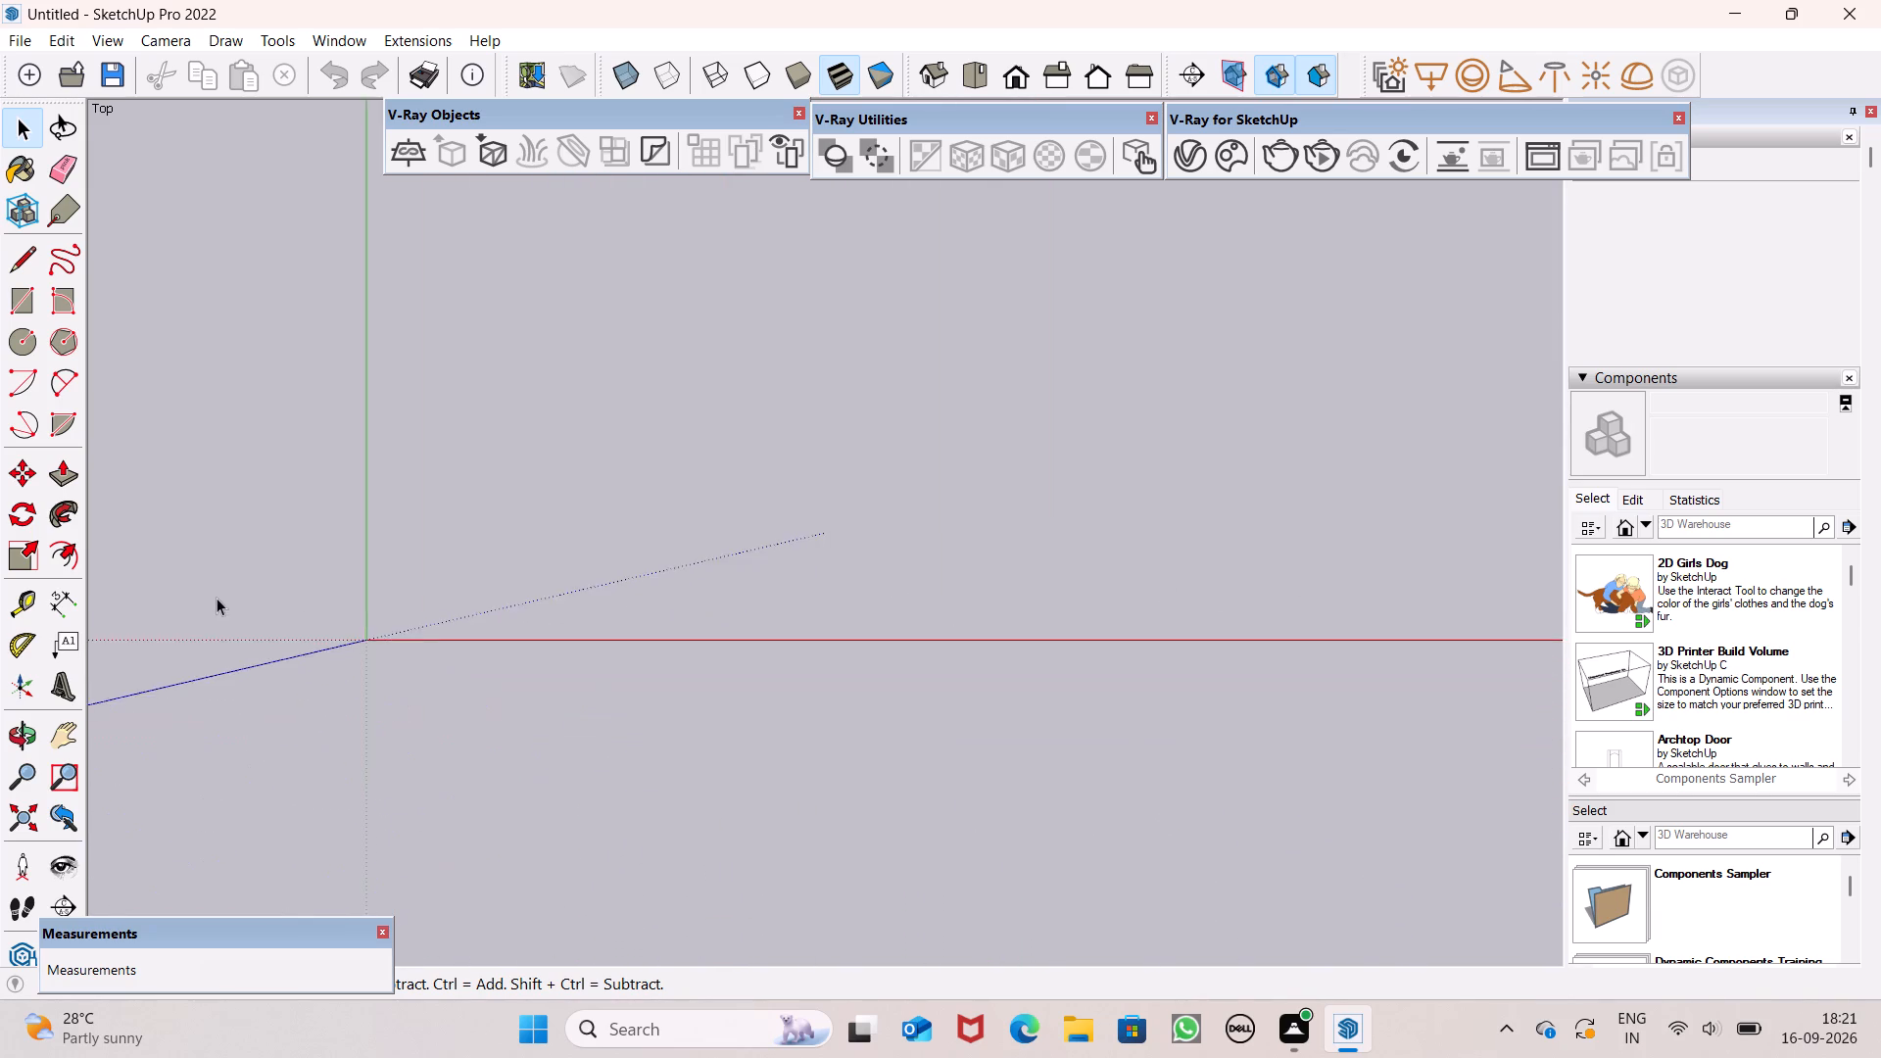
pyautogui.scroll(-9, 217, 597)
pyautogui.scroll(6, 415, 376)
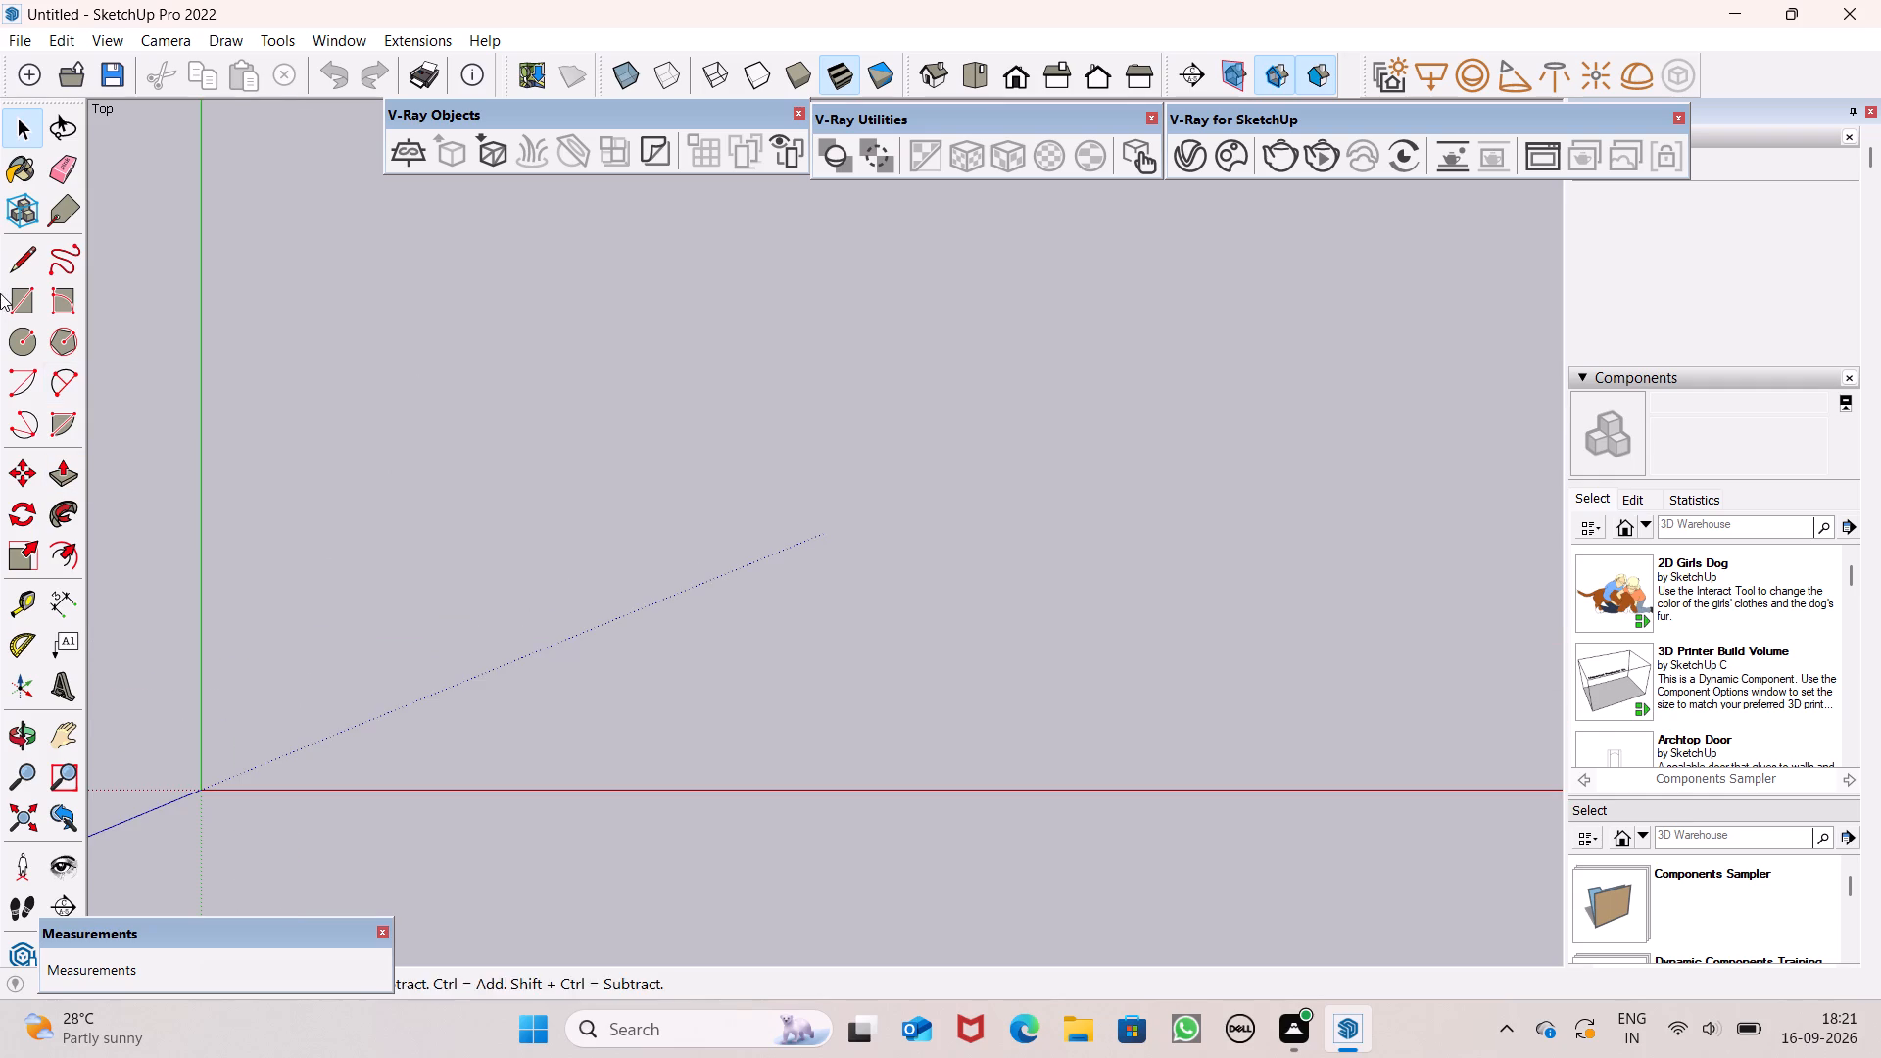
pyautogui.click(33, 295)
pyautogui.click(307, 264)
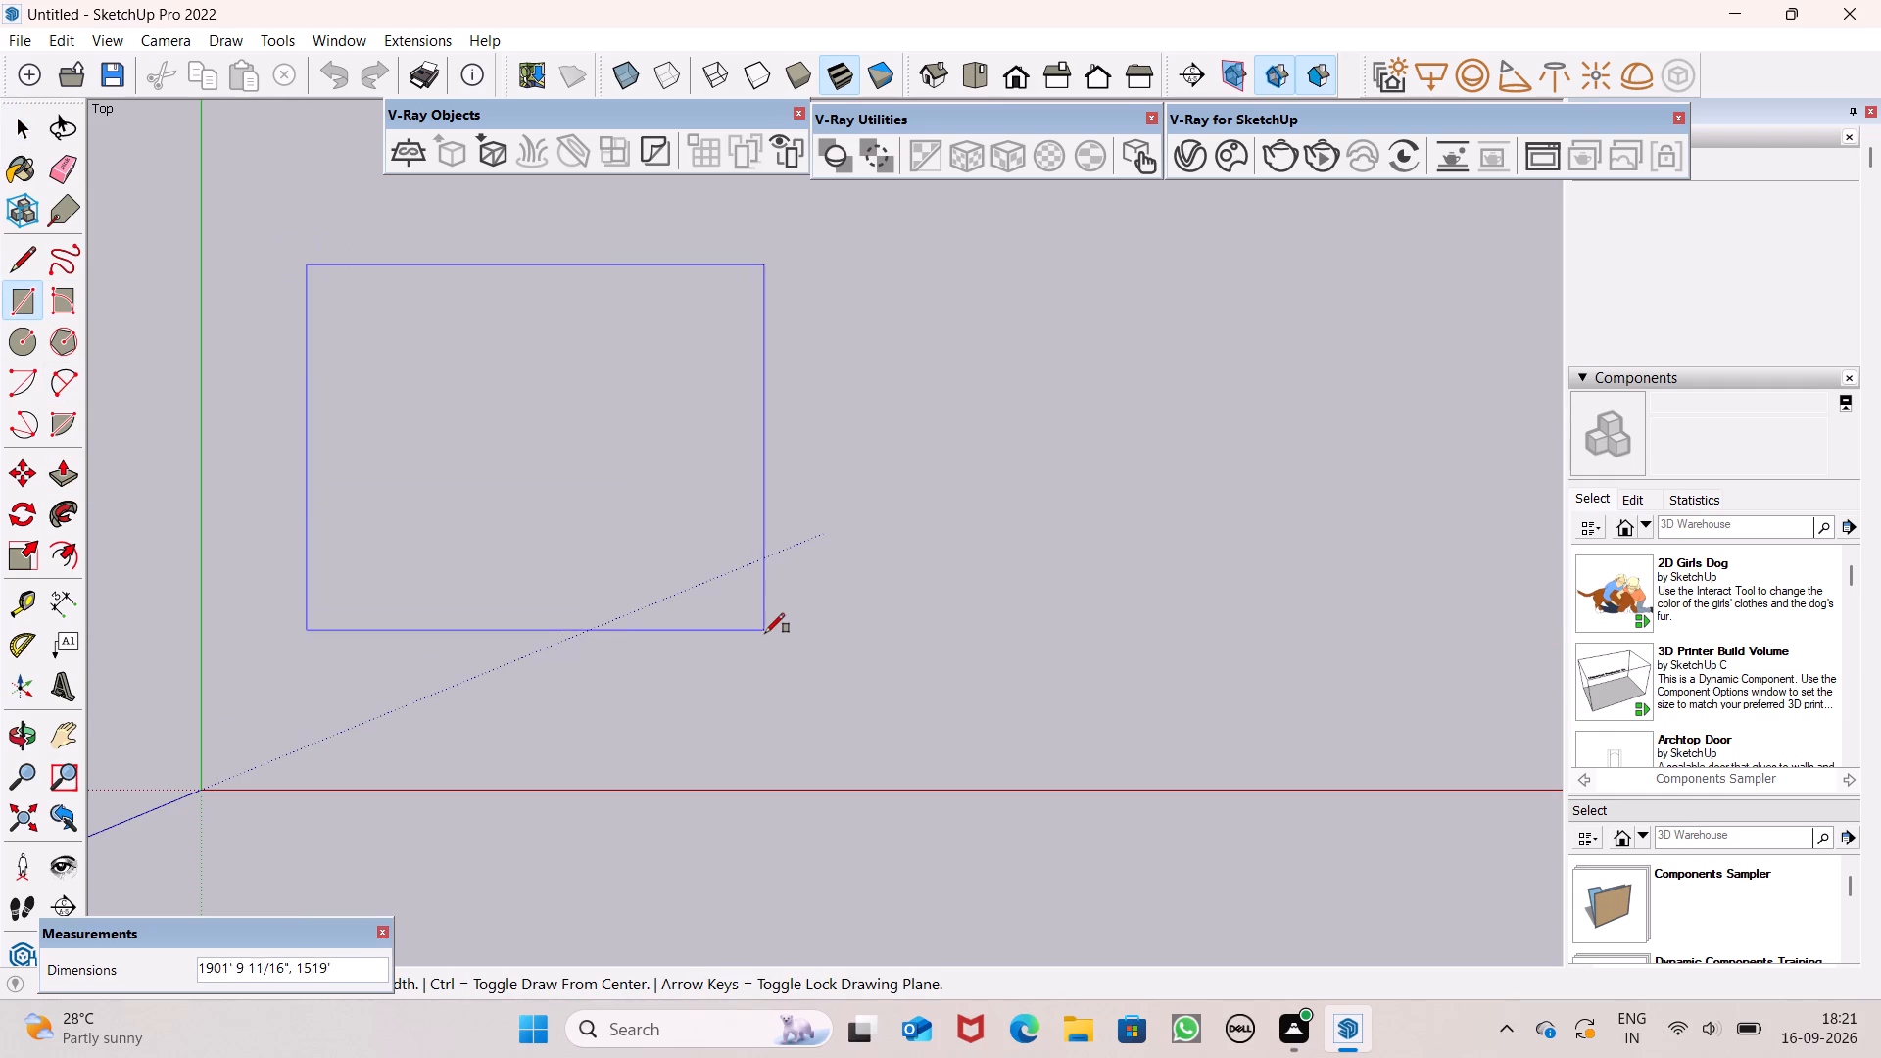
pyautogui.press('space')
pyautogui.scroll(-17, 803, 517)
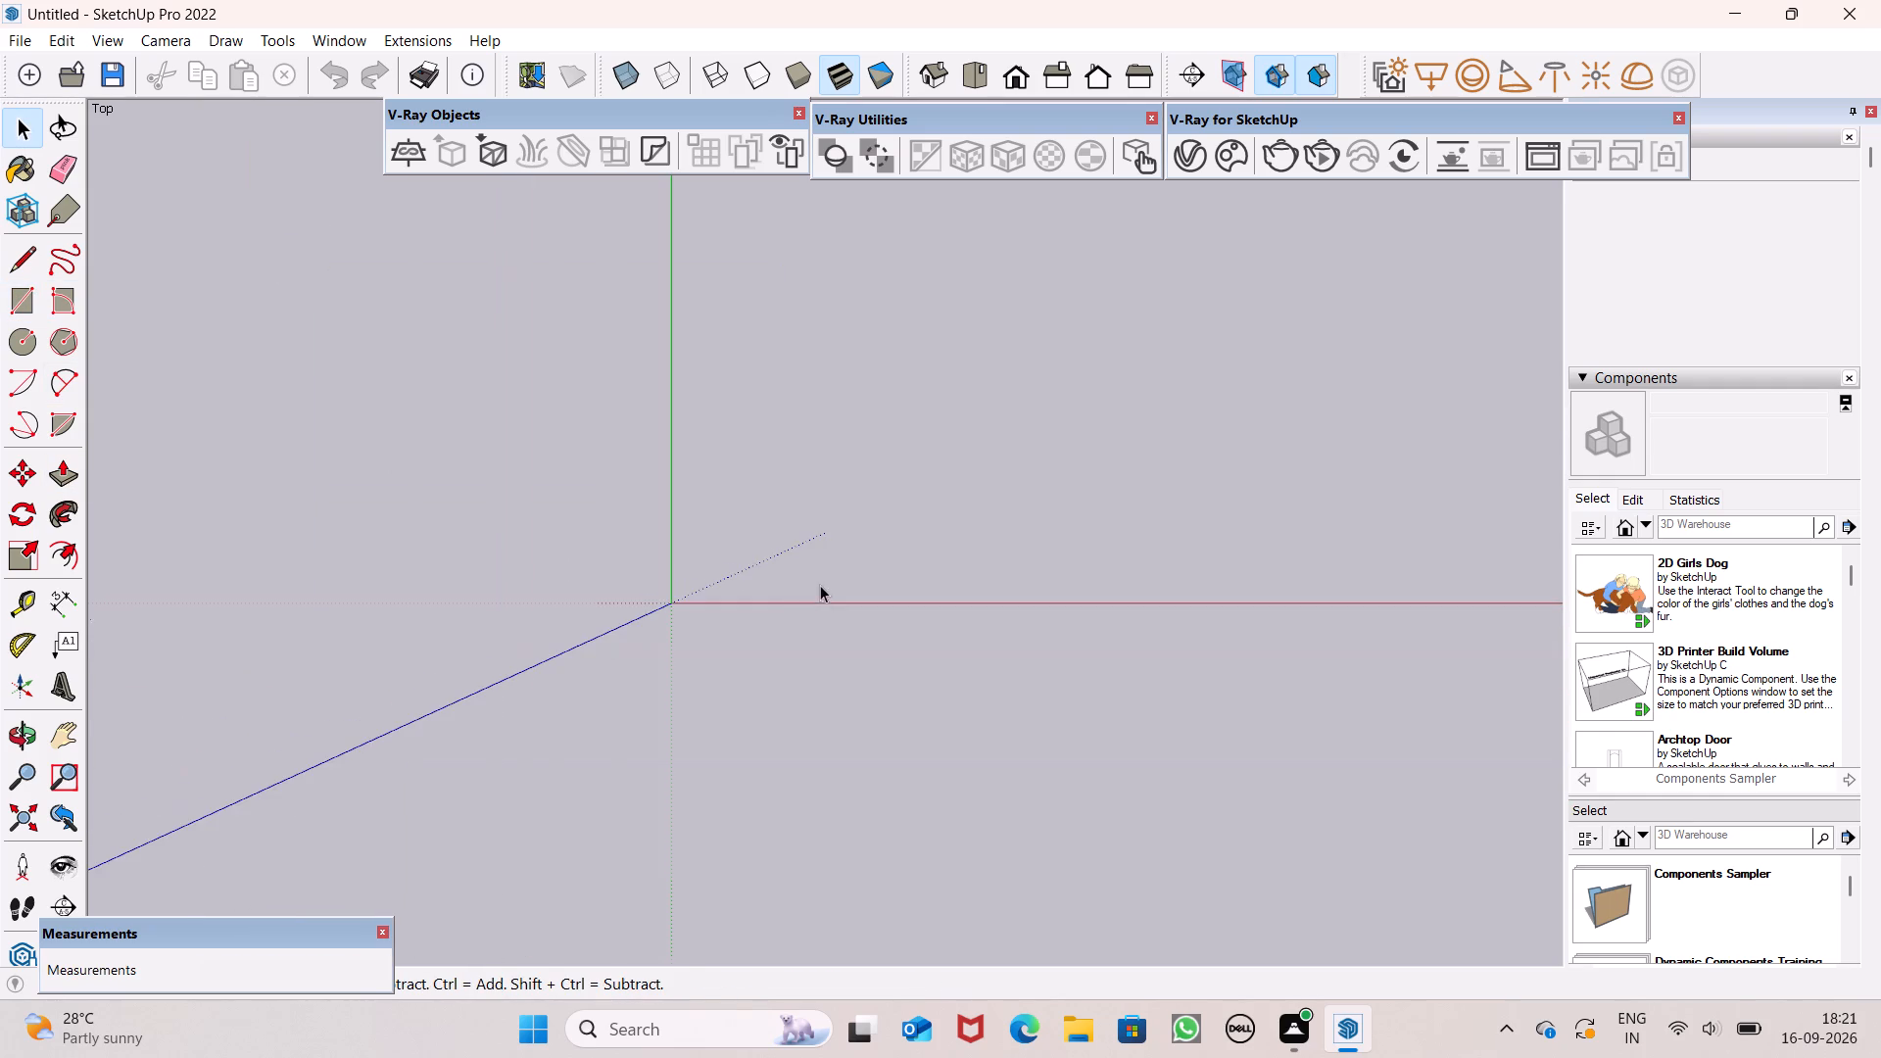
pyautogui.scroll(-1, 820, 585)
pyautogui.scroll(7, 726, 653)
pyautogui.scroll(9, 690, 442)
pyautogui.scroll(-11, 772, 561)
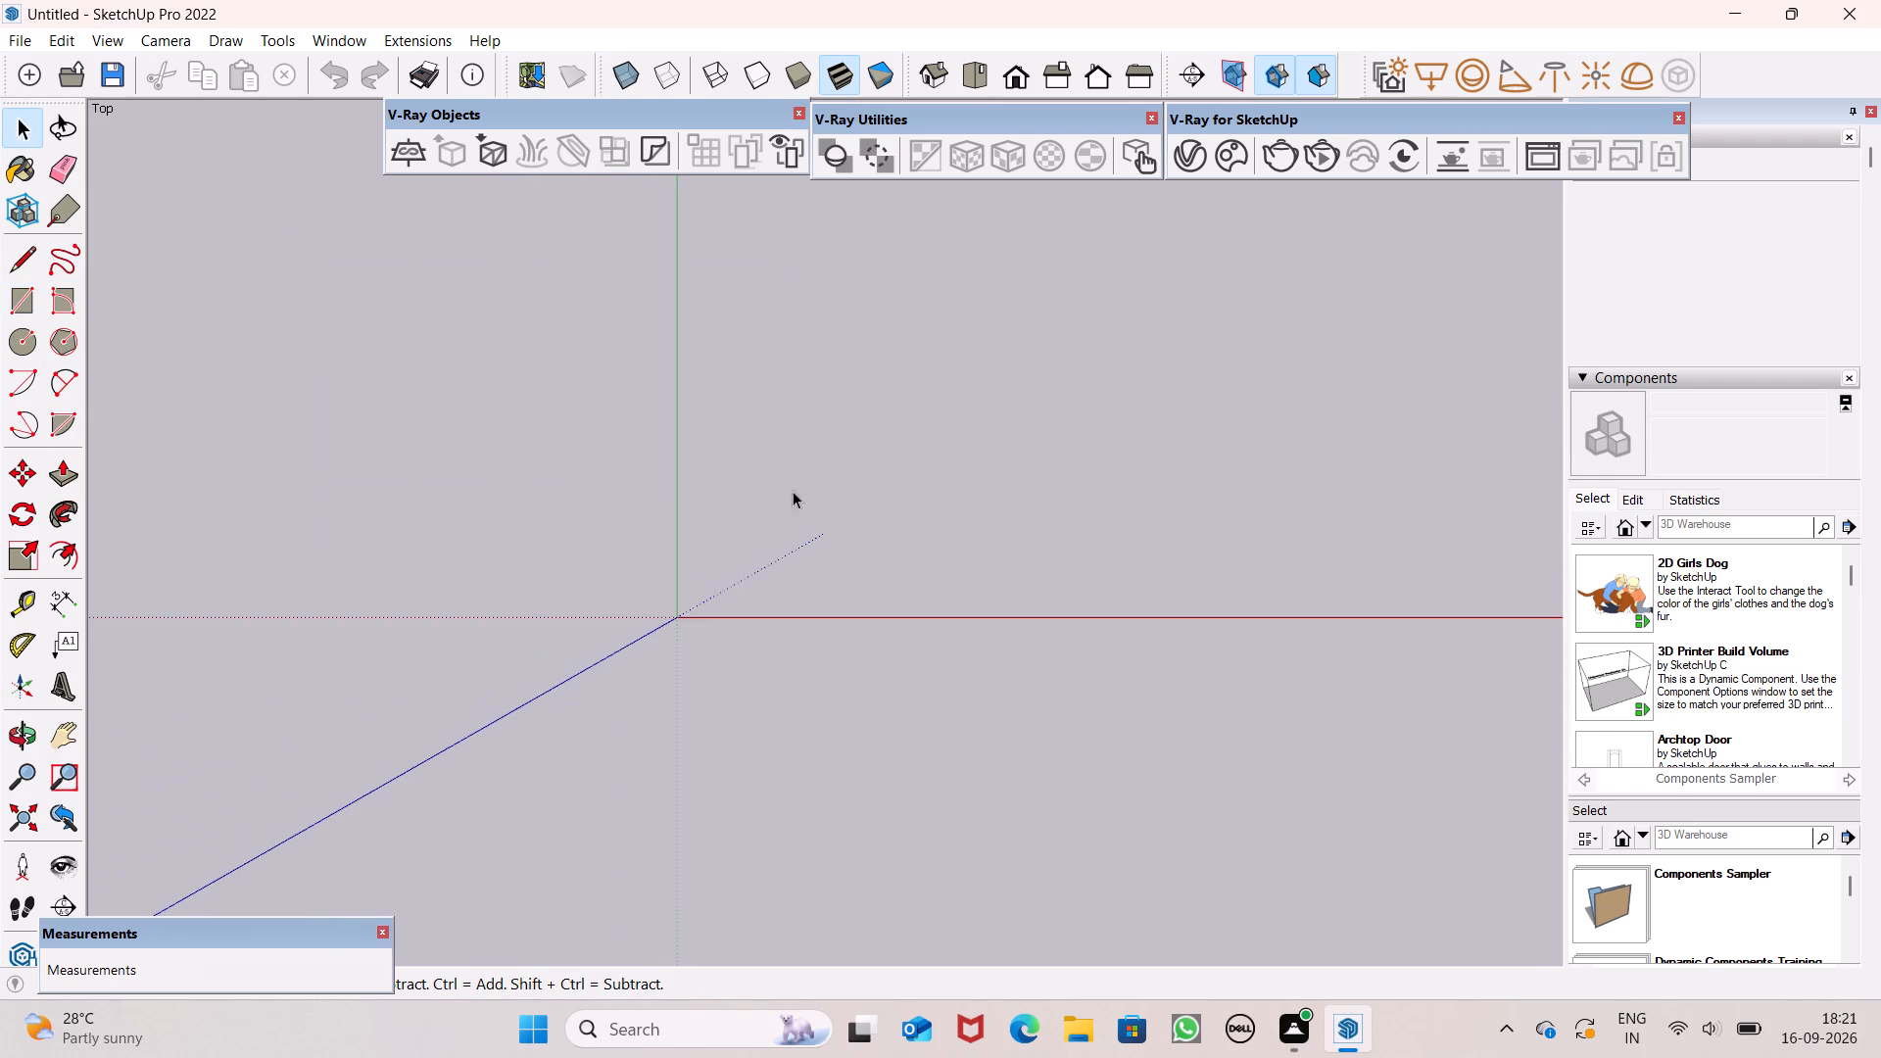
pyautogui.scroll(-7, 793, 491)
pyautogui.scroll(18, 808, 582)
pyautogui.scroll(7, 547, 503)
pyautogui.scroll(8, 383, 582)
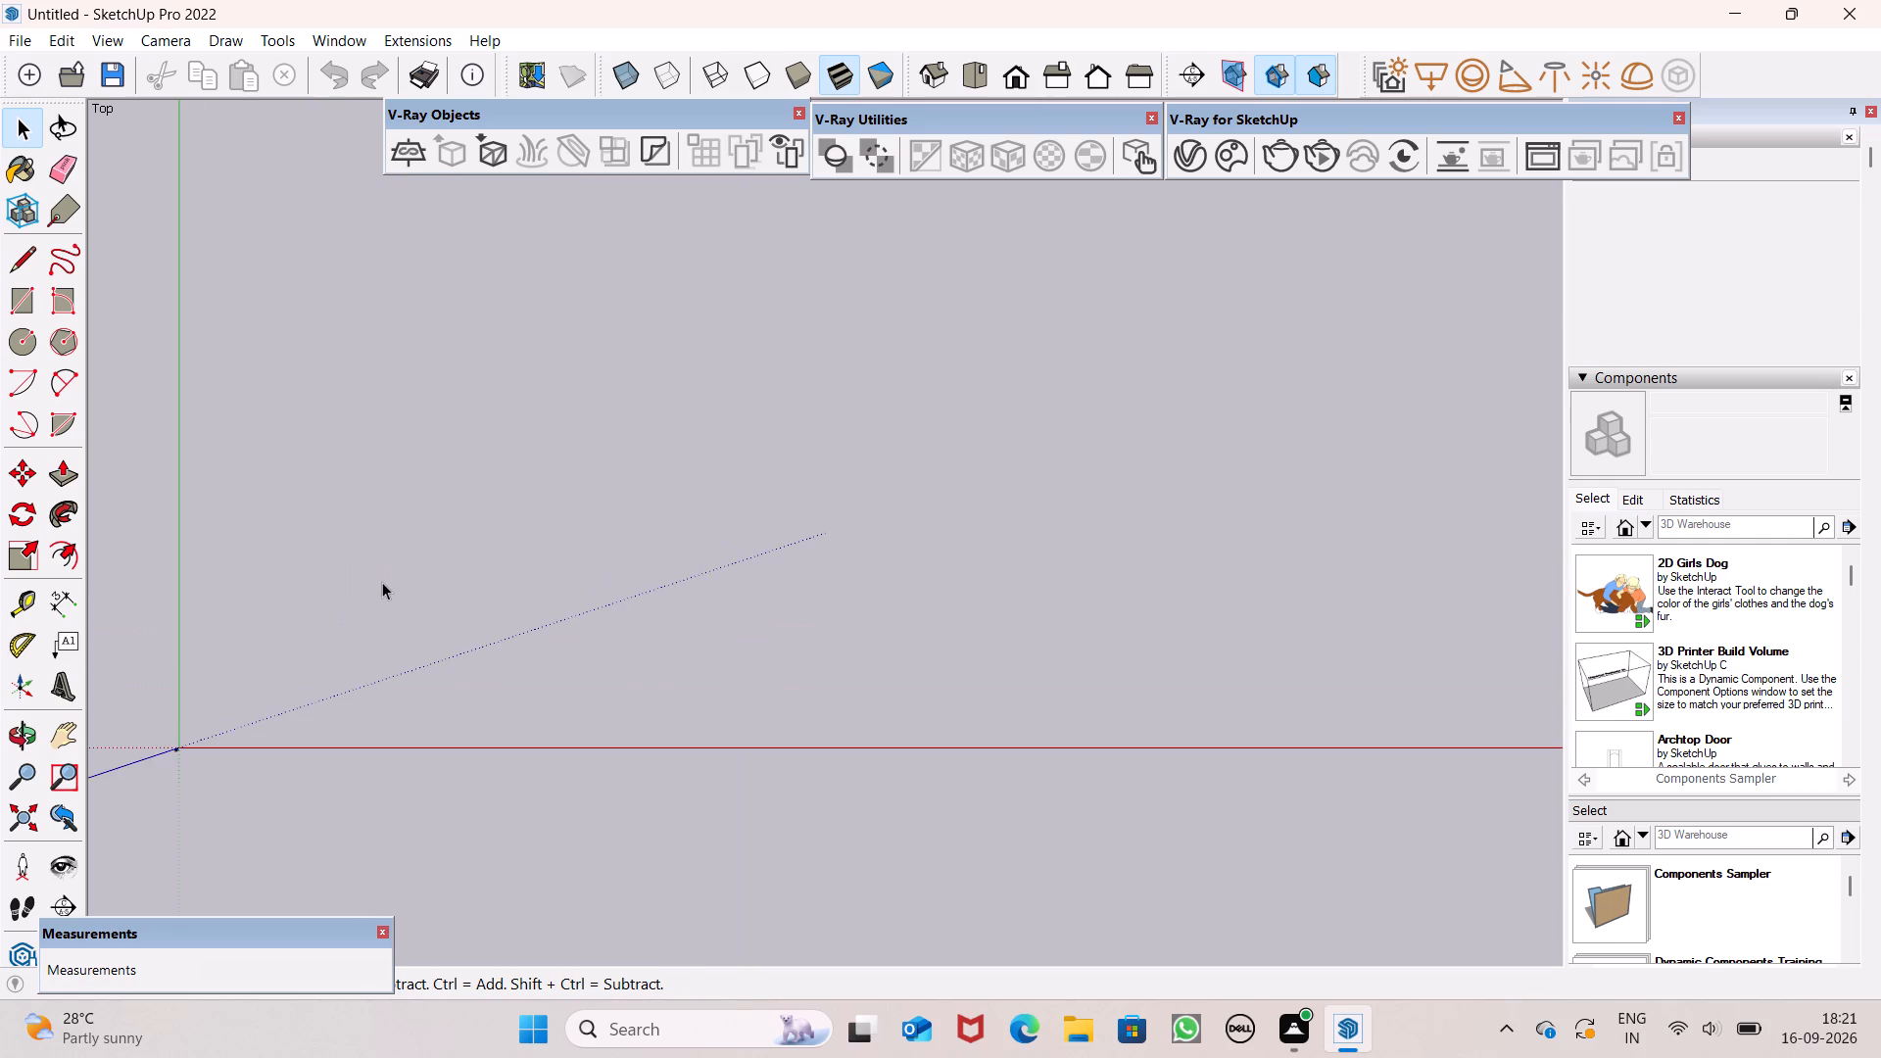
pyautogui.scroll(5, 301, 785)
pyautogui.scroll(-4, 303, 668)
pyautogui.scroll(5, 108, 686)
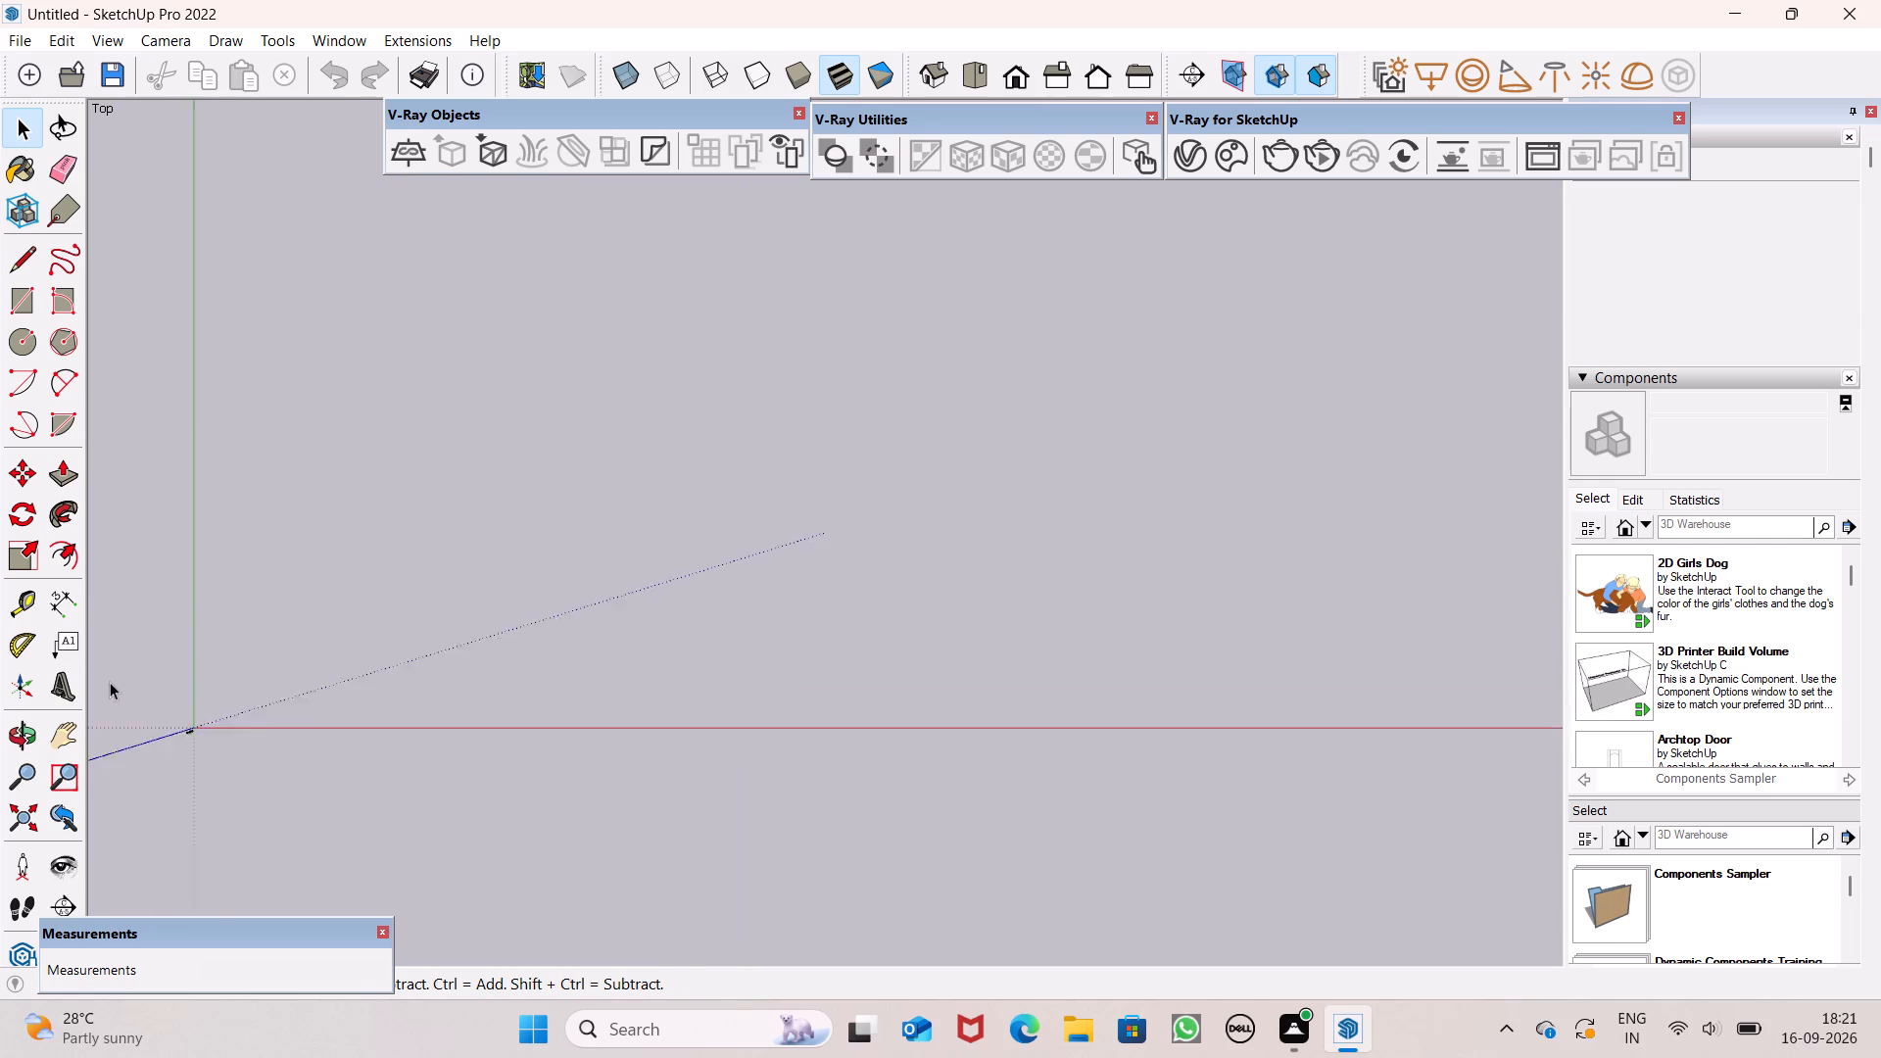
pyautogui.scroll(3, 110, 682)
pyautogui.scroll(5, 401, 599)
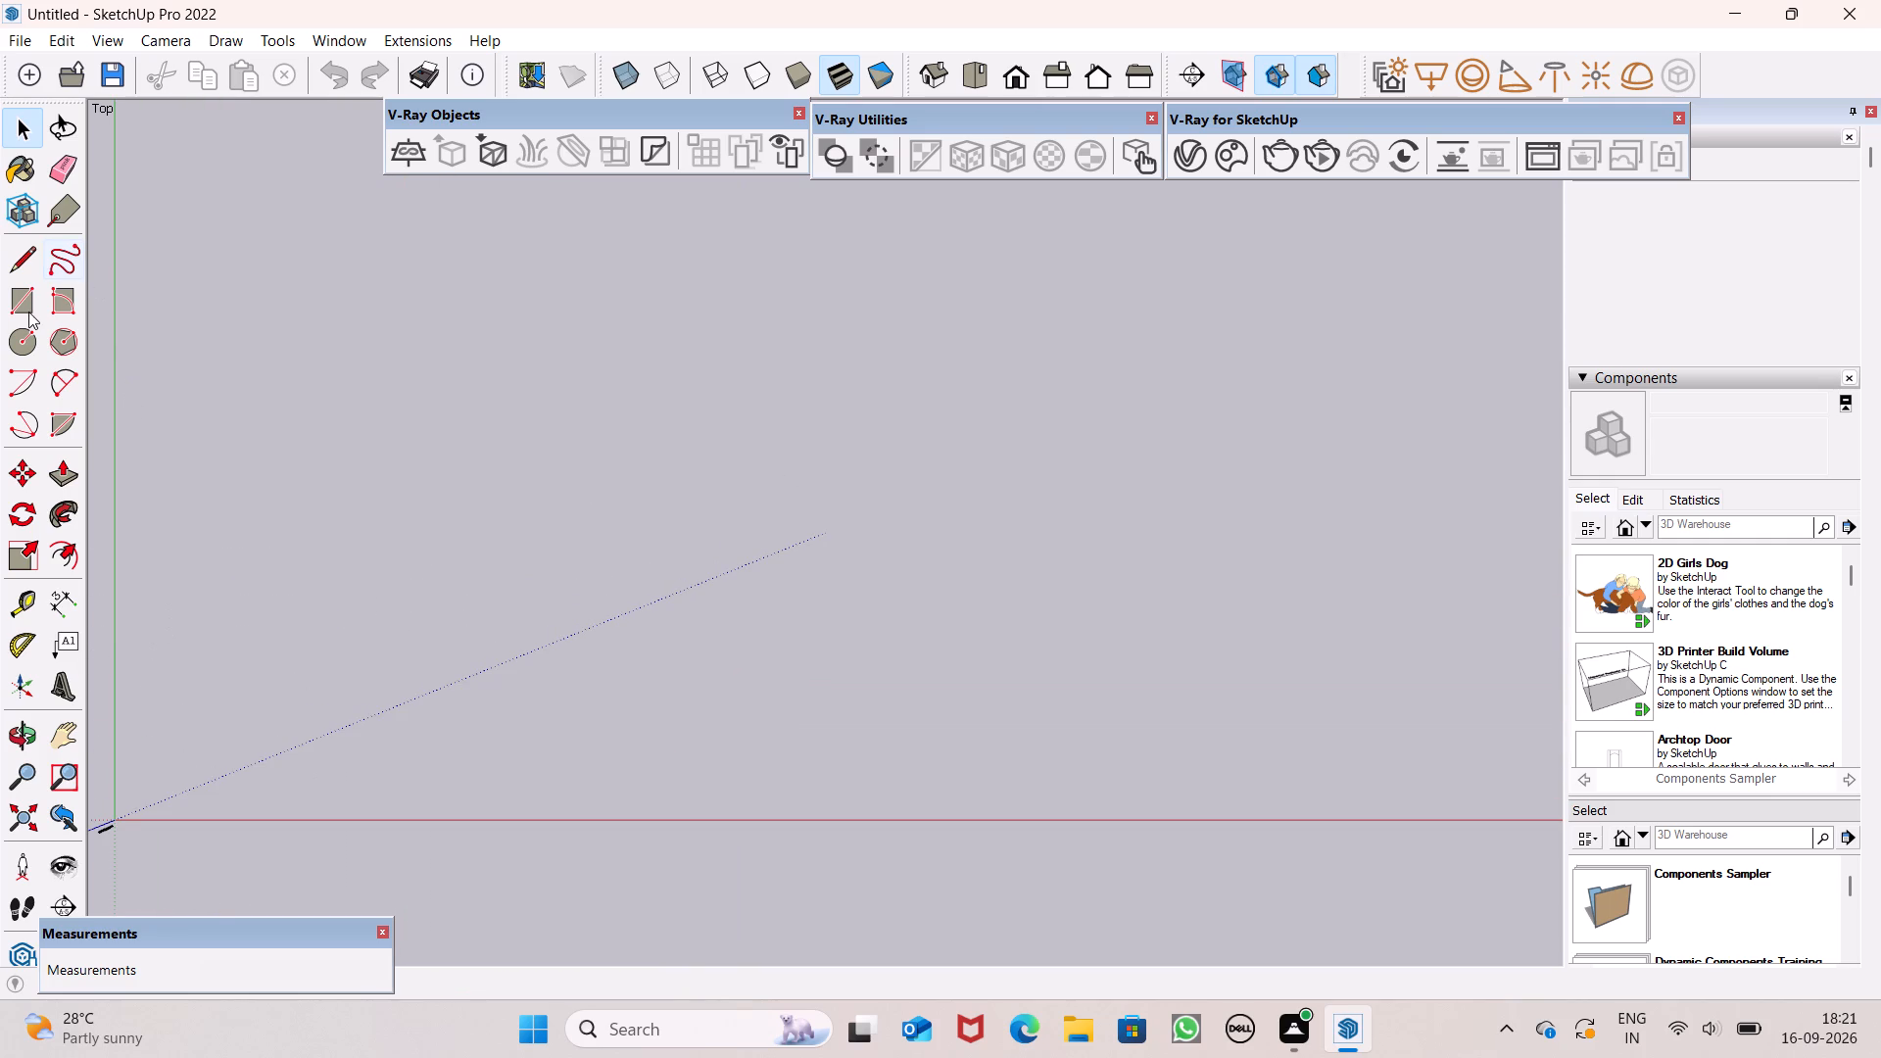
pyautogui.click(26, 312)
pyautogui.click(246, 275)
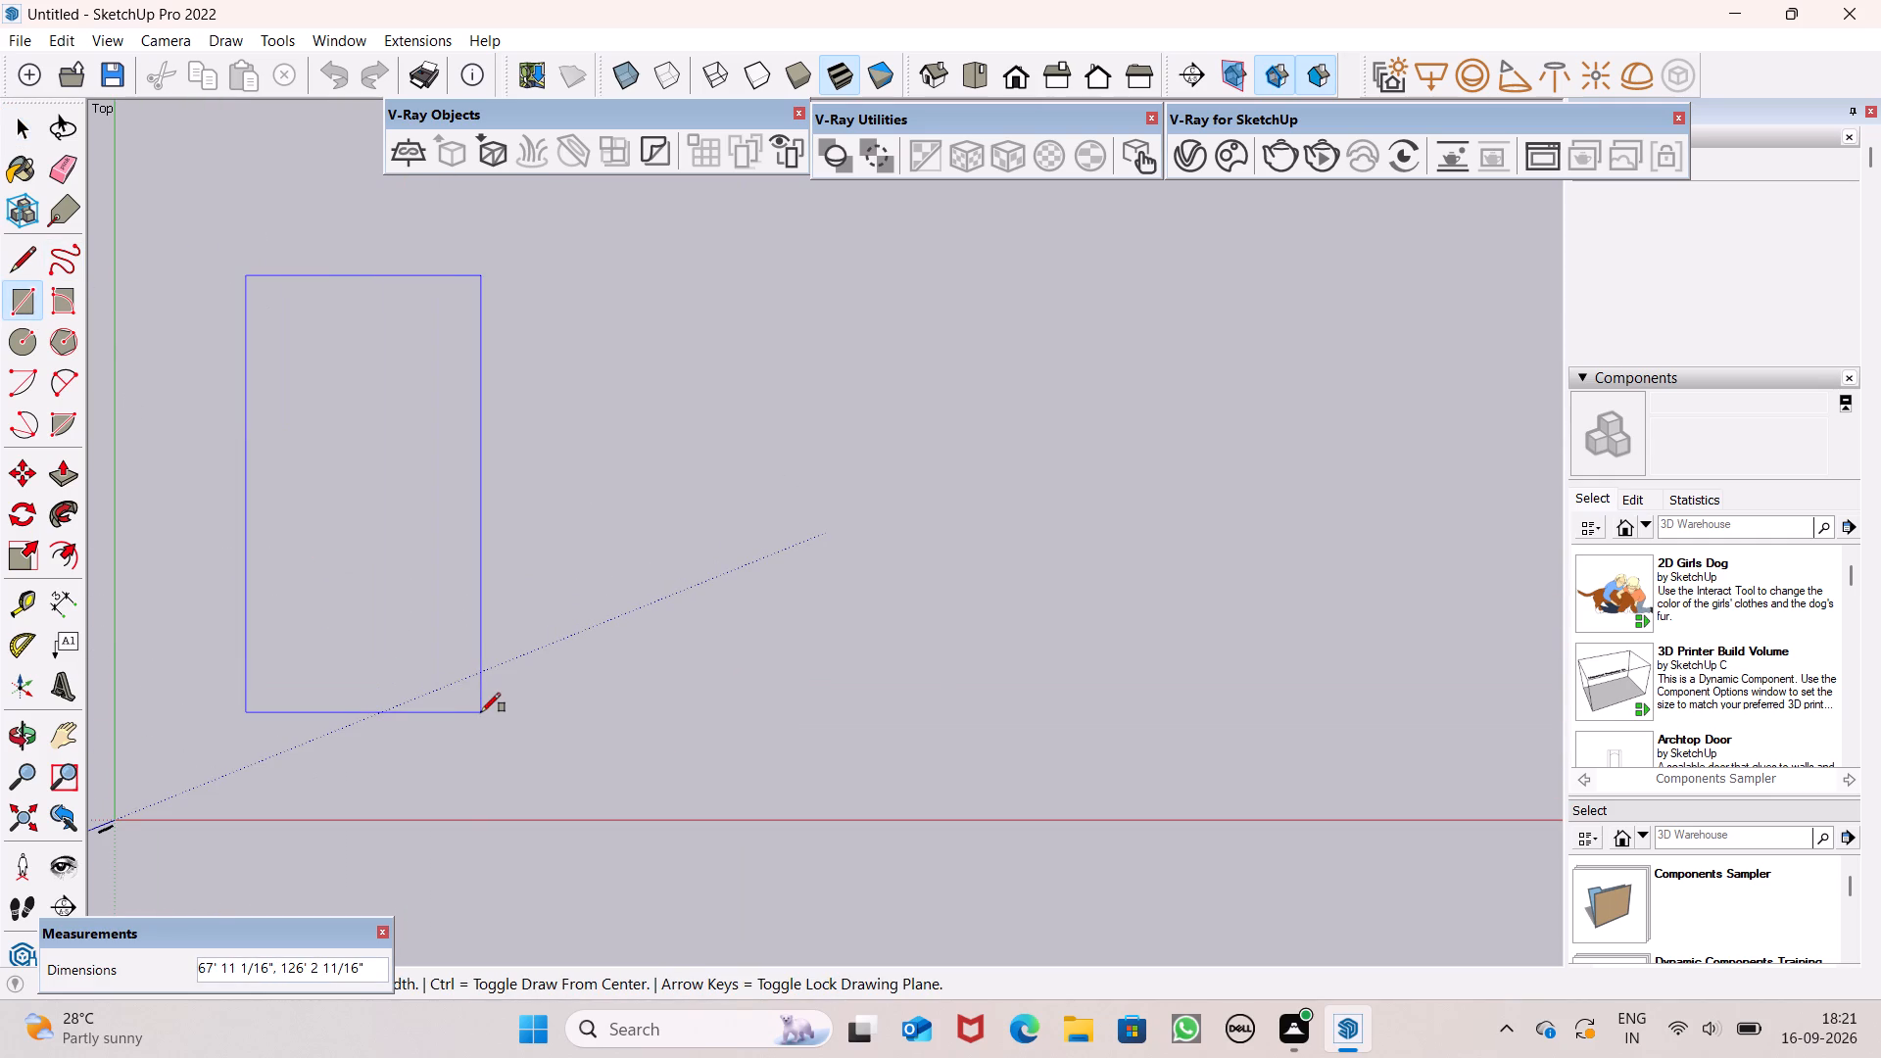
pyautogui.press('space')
# Draw a rectangle about 40' 7" by 48' 9" on the ground plane, between the positive red and green axes.
pyautogui.scroll(2, 132, 779)
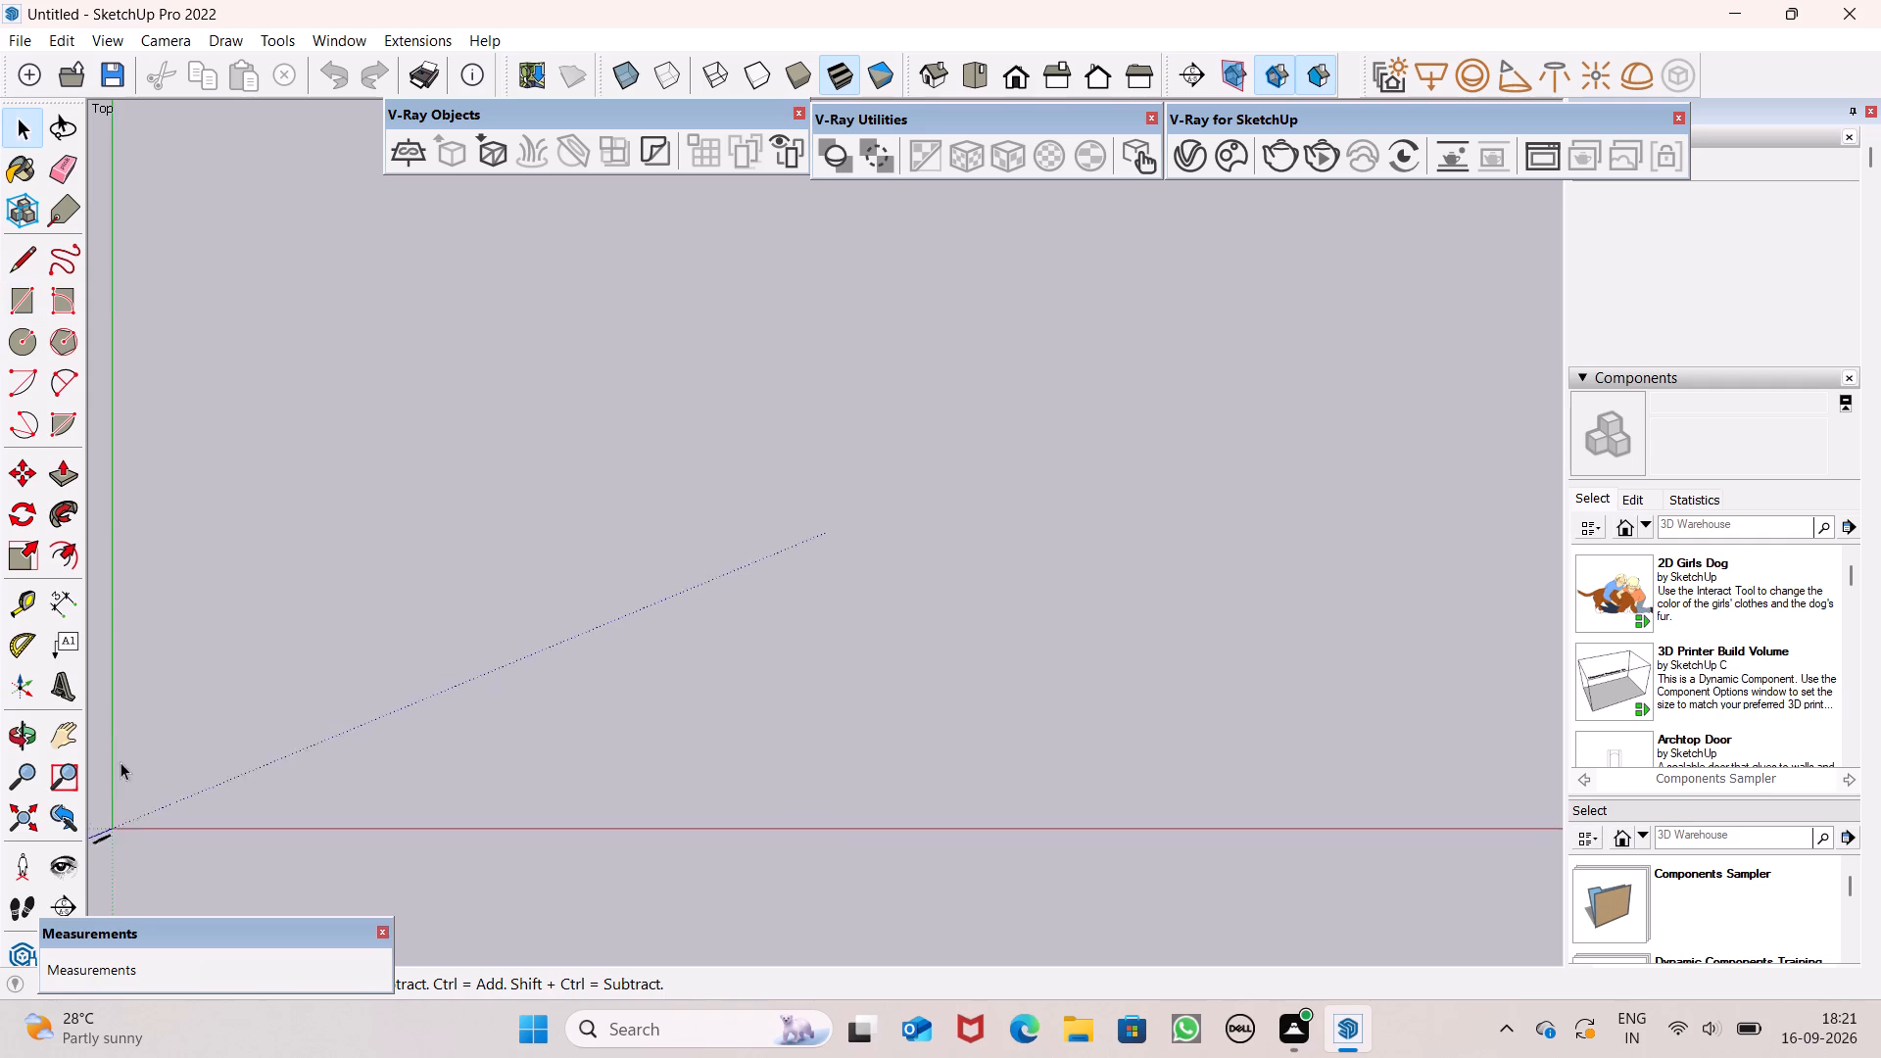
pyautogui.scroll(4, 121, 762)
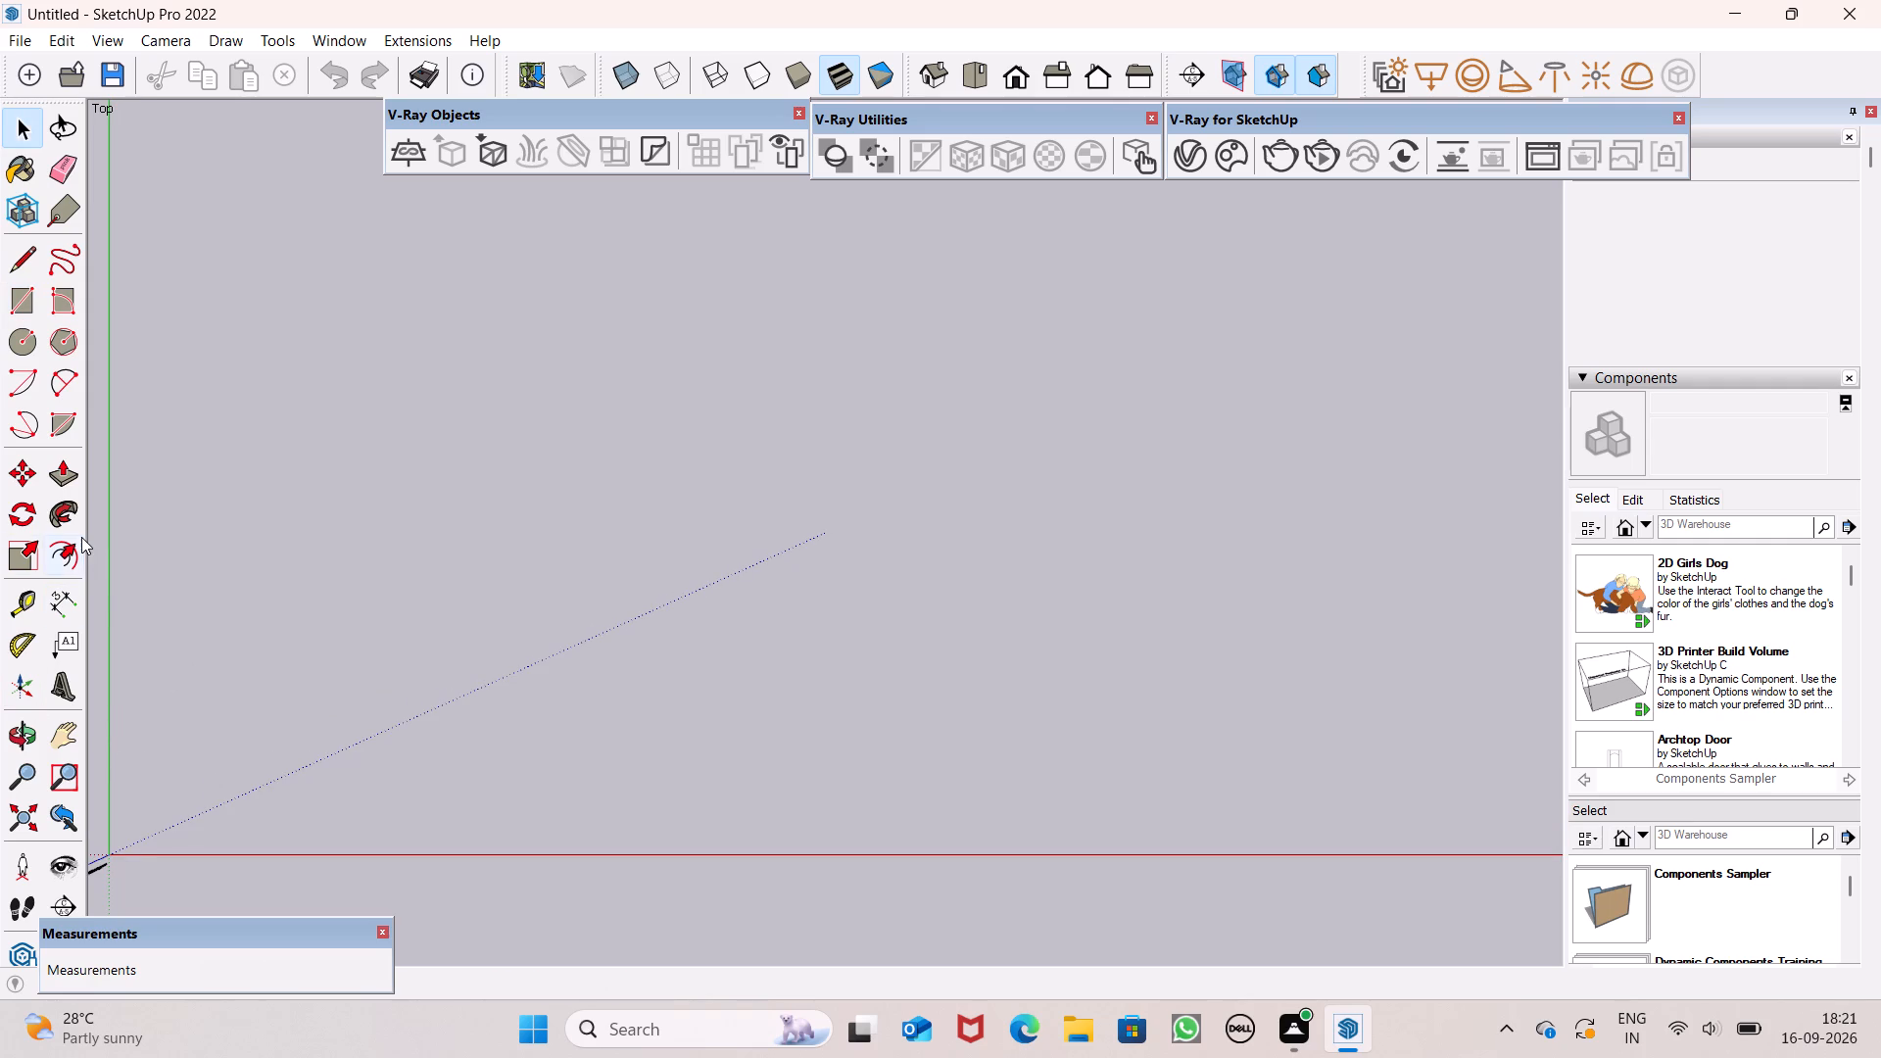
pyautogui.scroll(1, 81, 537)
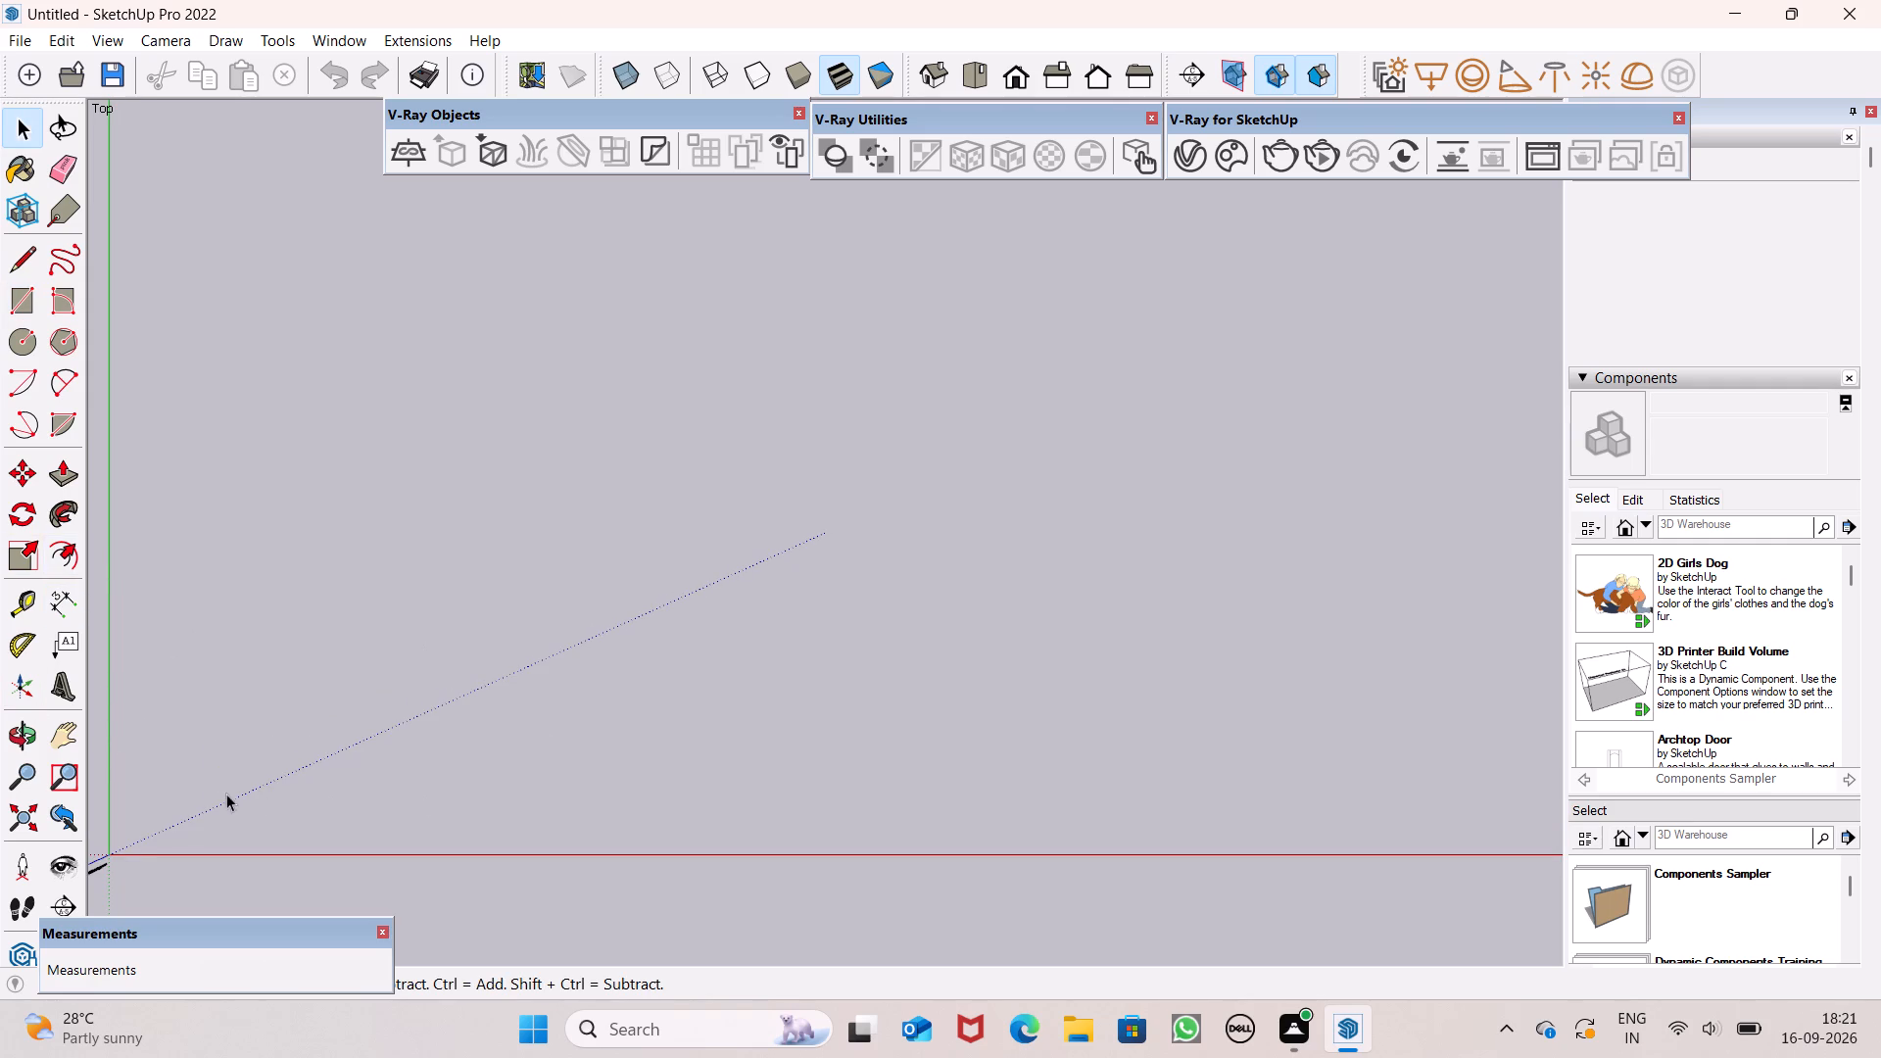
pyautogui.scroll(1, 202, 757)
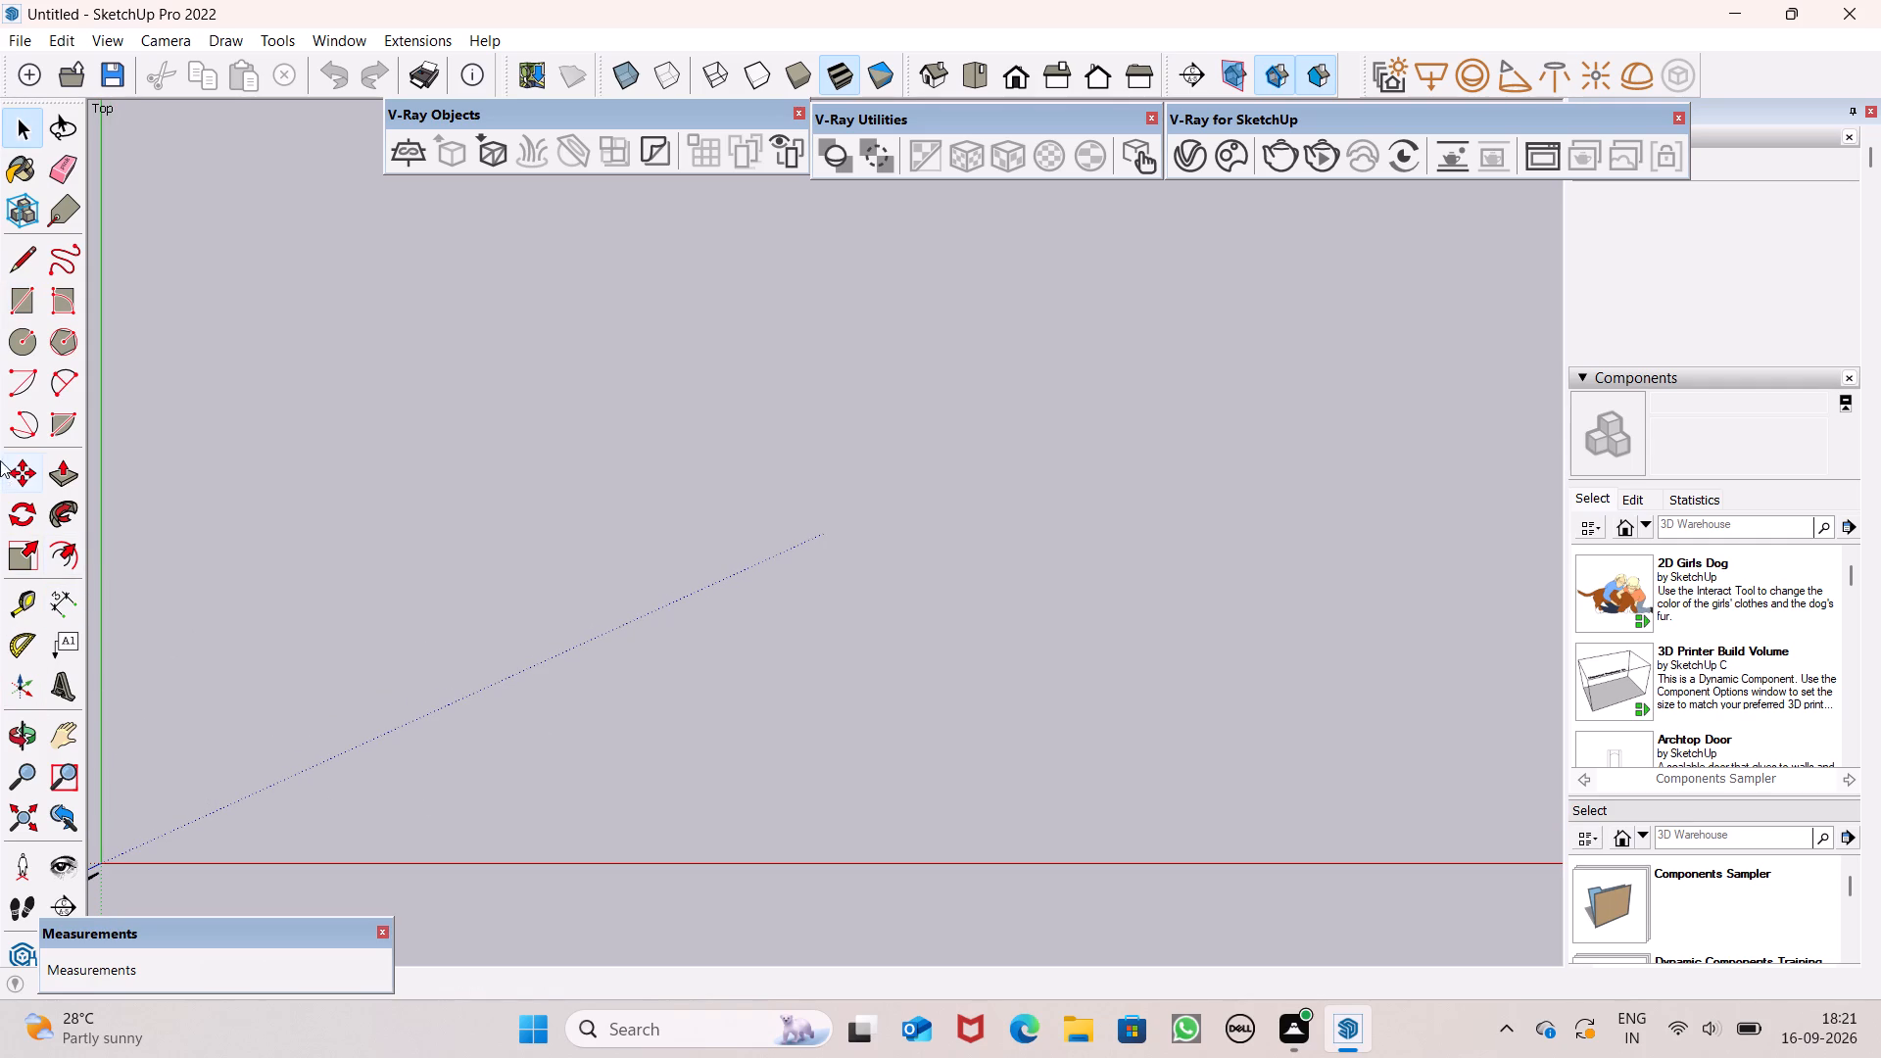
pyautogui.click(21, 309)
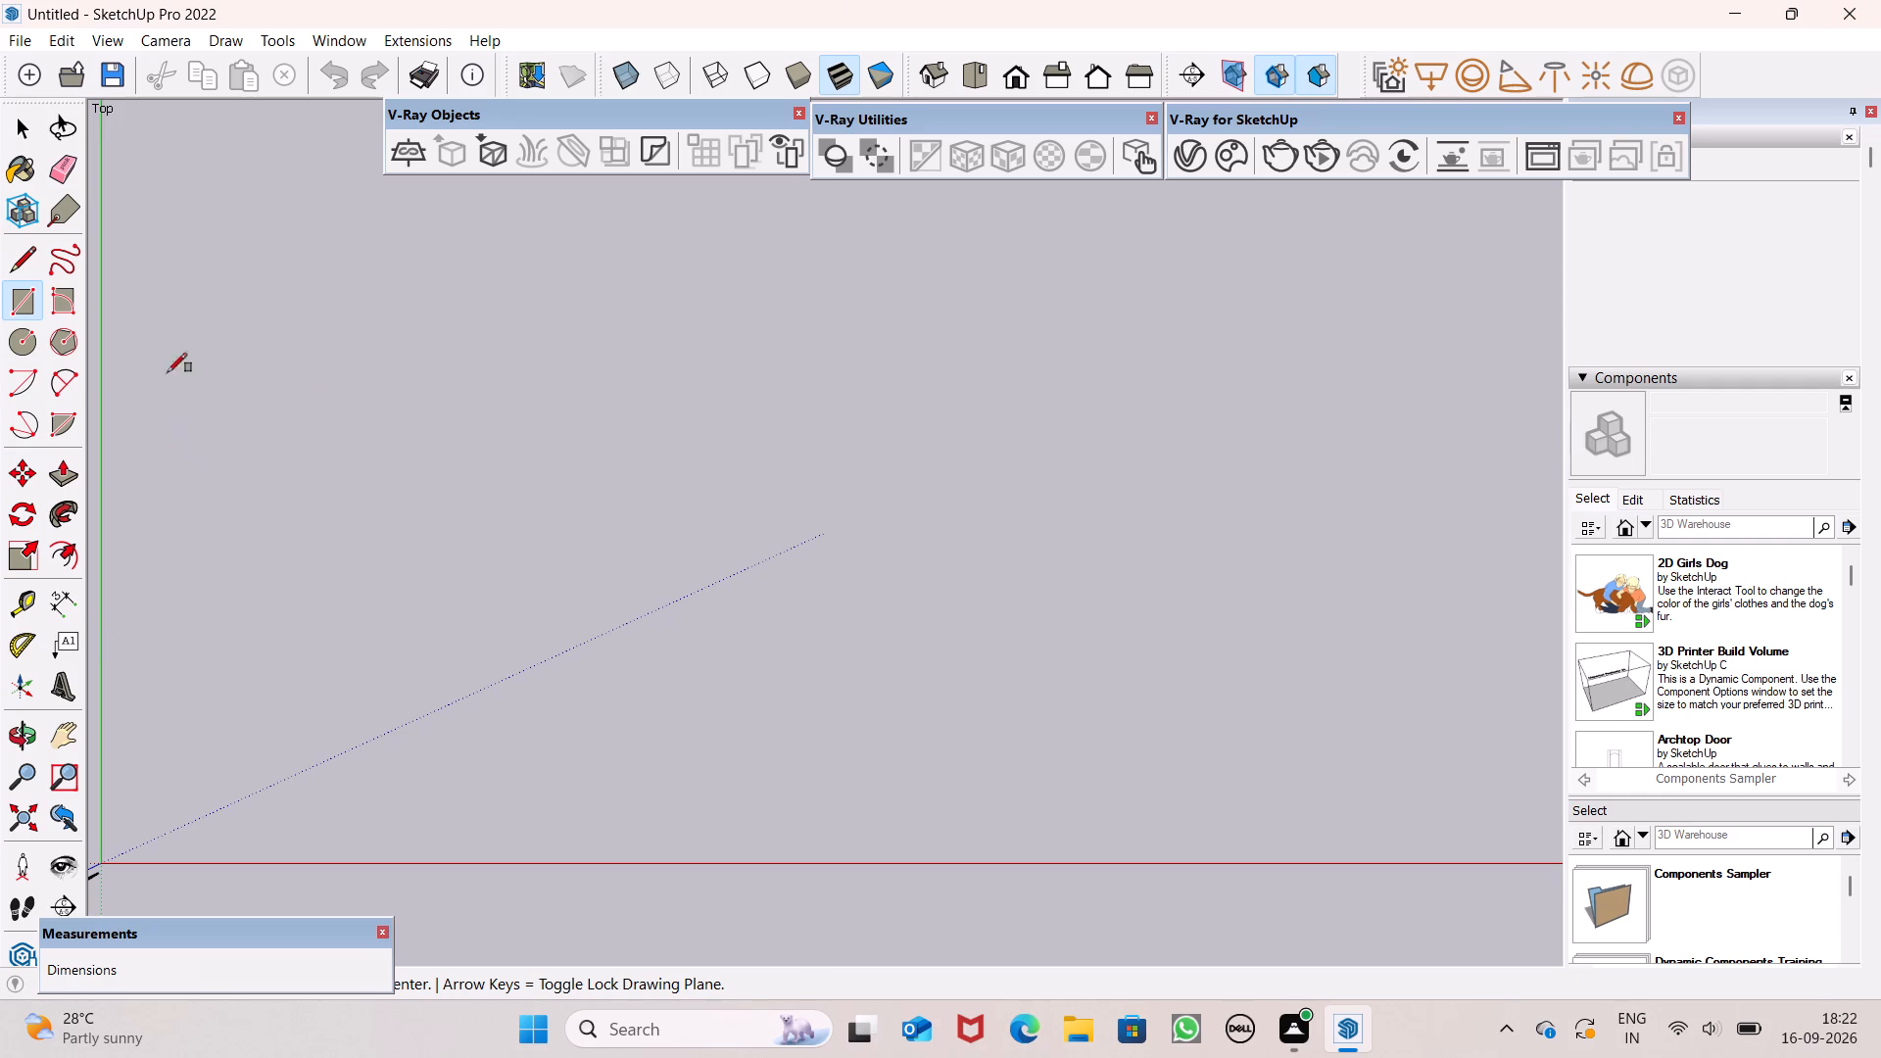
pyautogui.click(237, 429)
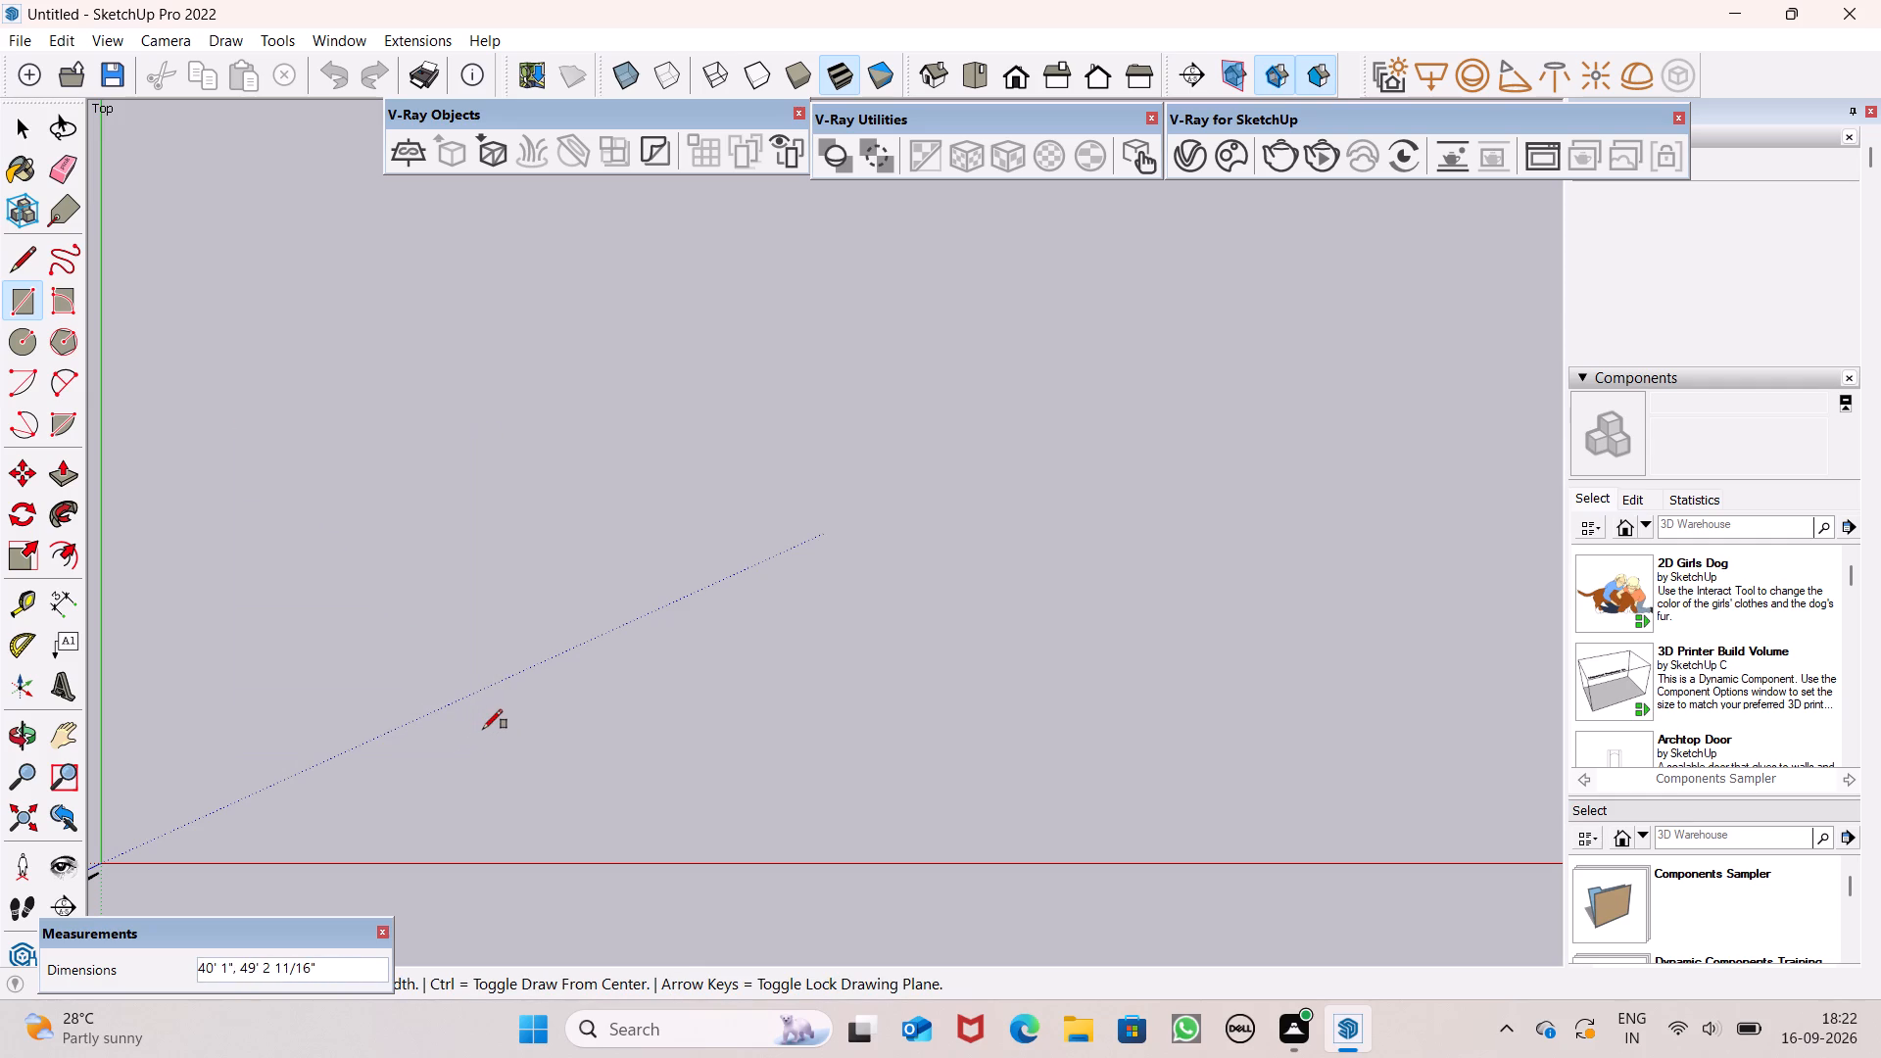
pyautogui.click(485, 727)
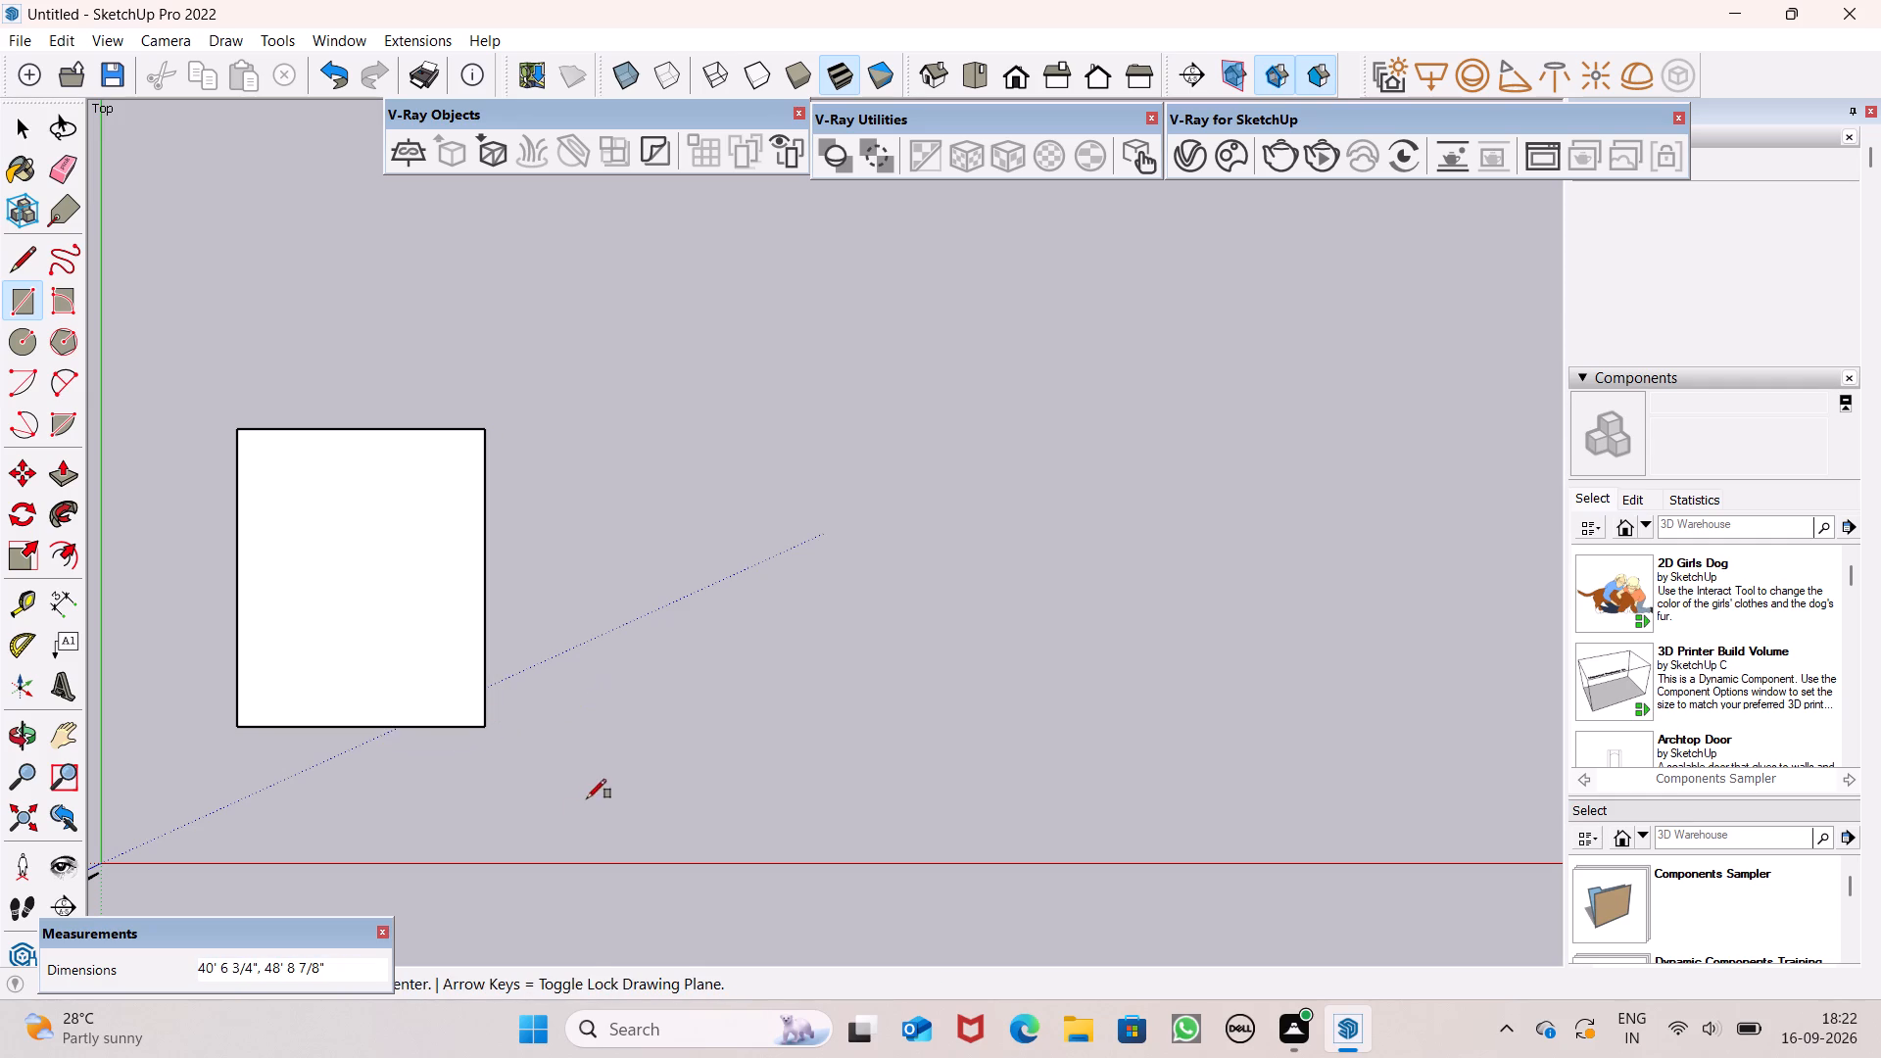
pyautogui.press('space')
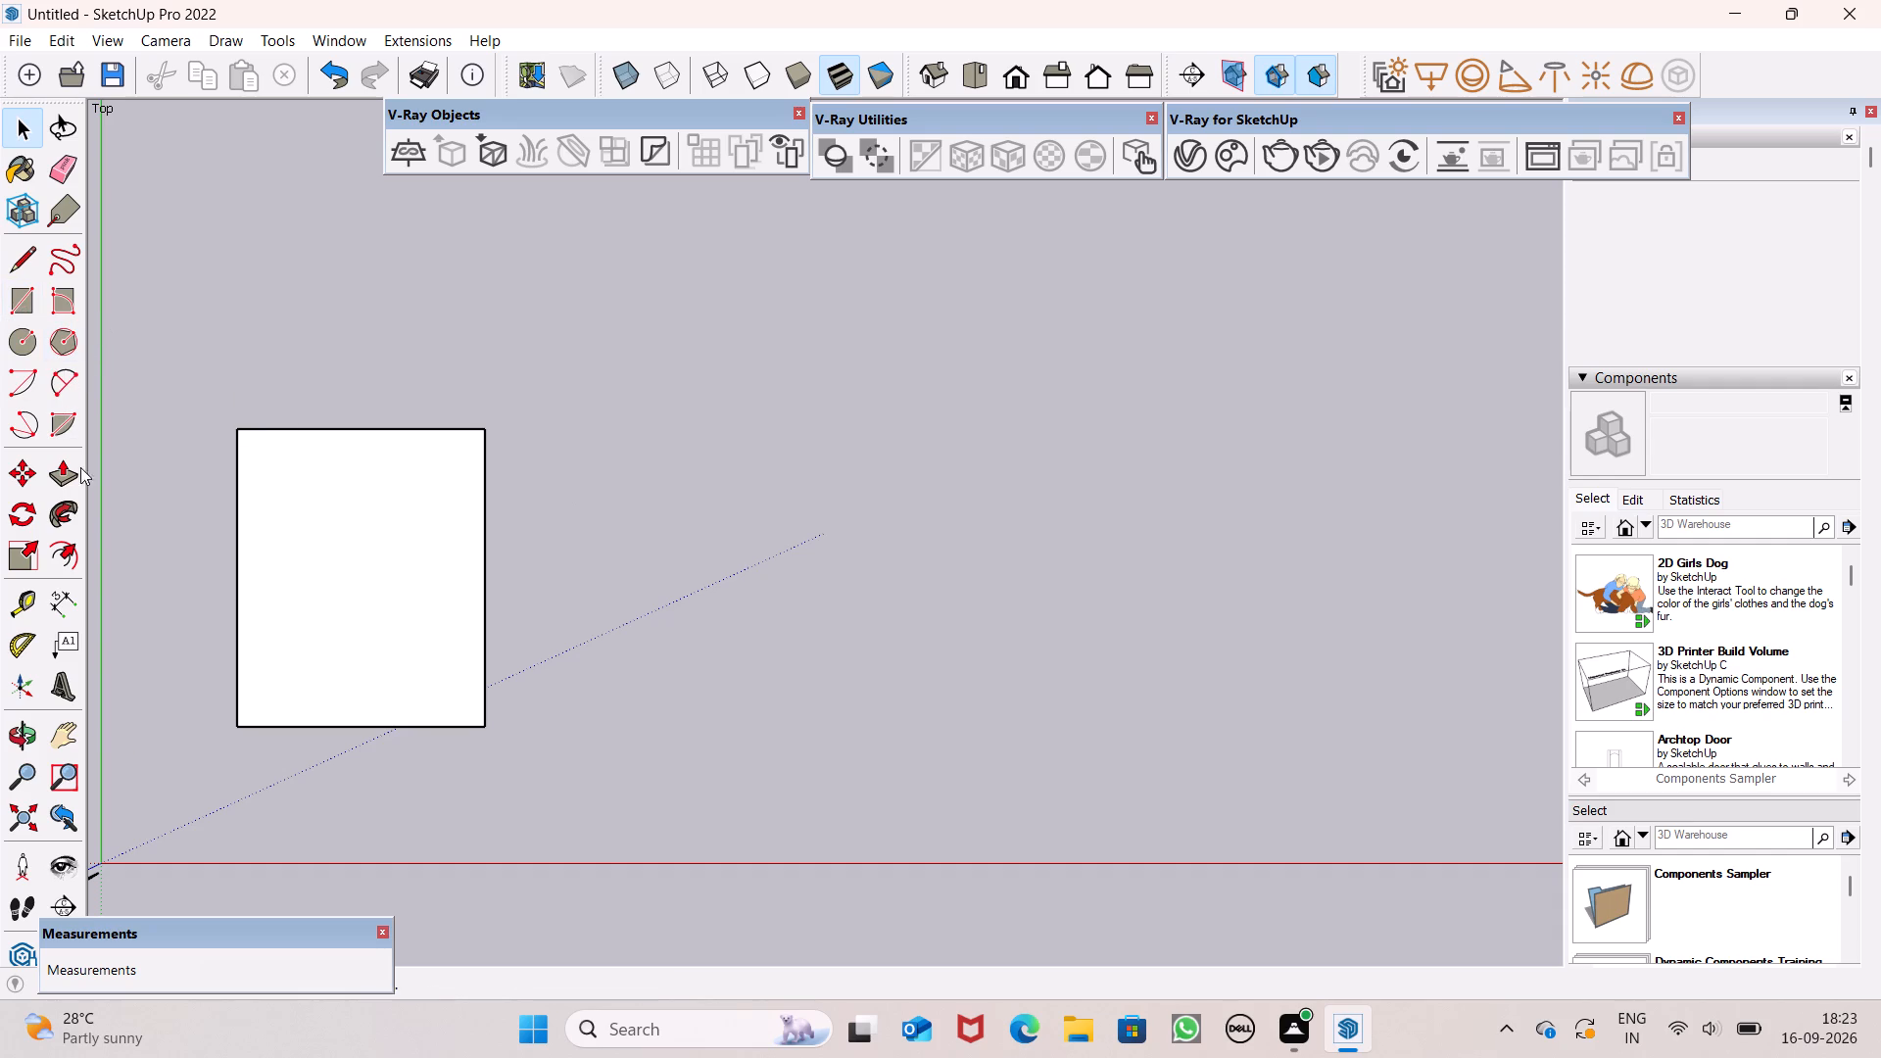
# Offset the rectangle's outline inward by 9" to form a border strip along its edges.
pyautogui.click(63, 562)
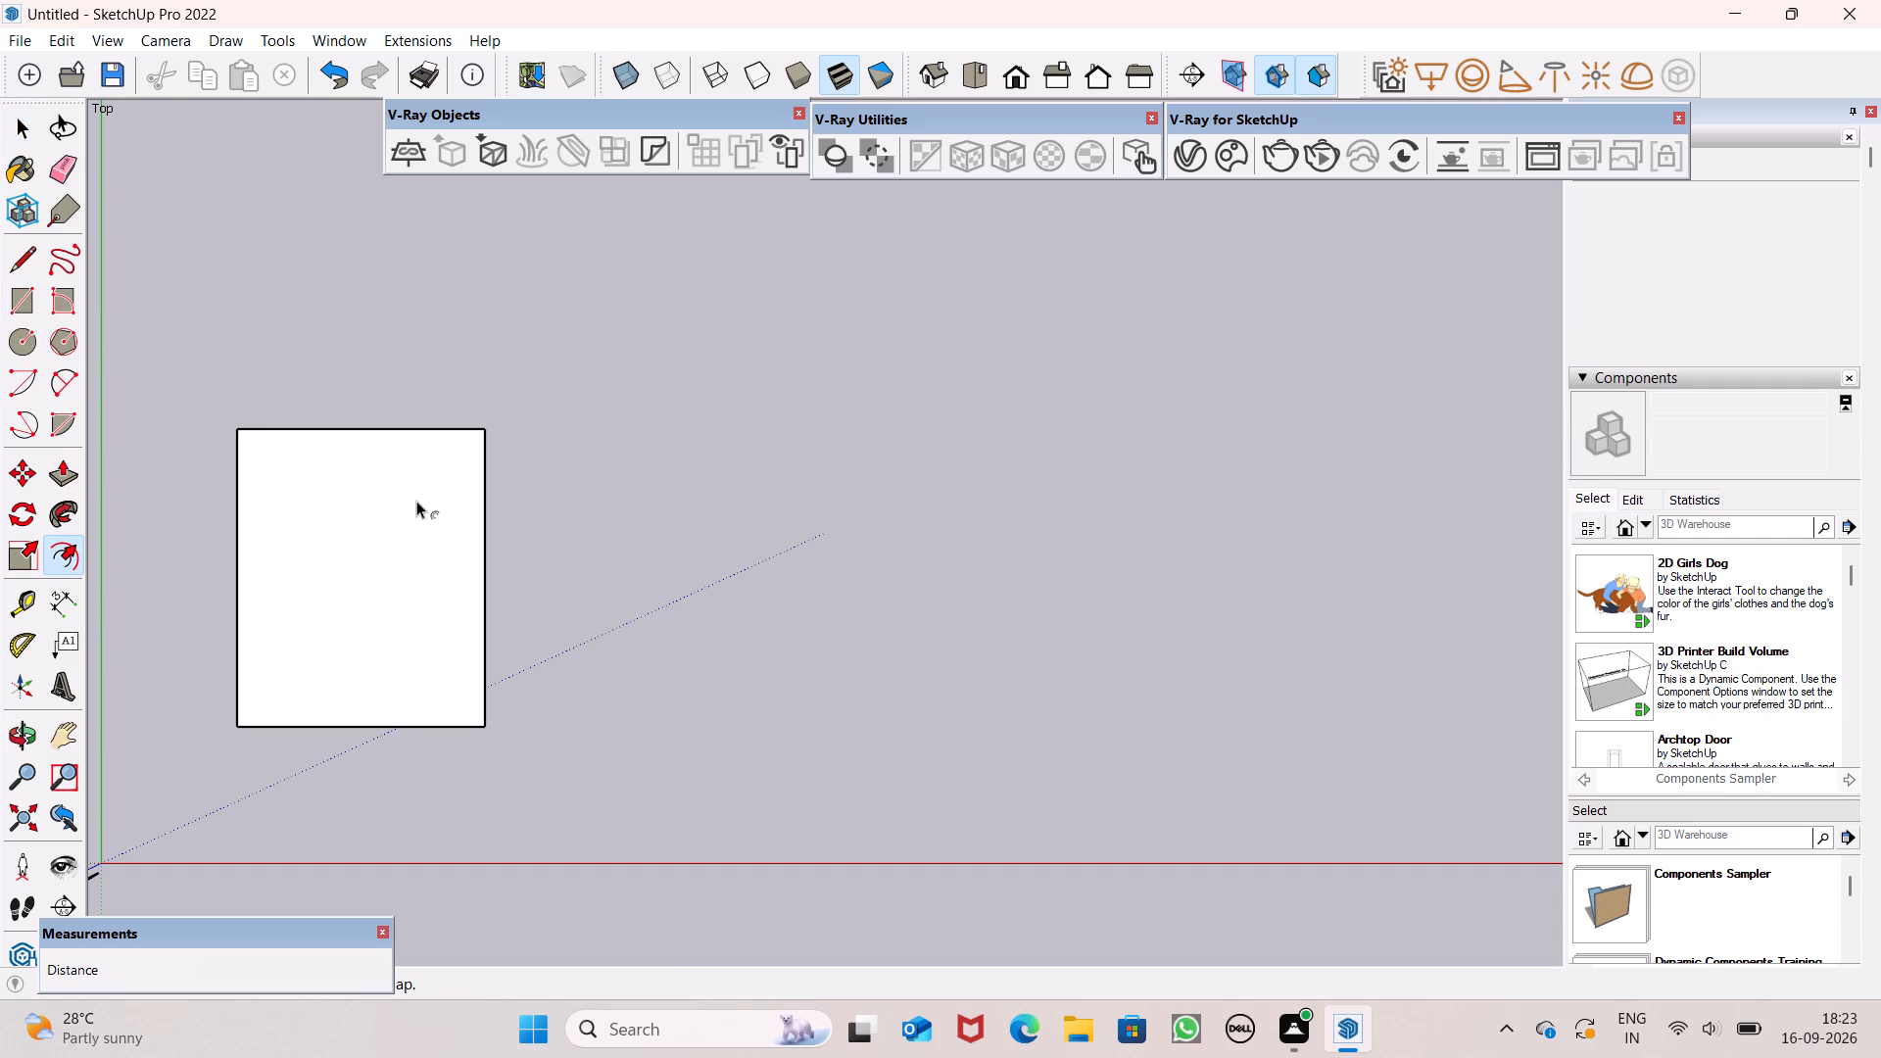
pyautogui.moveTo(409, 428); pyautogui.dragTo(422, 465)
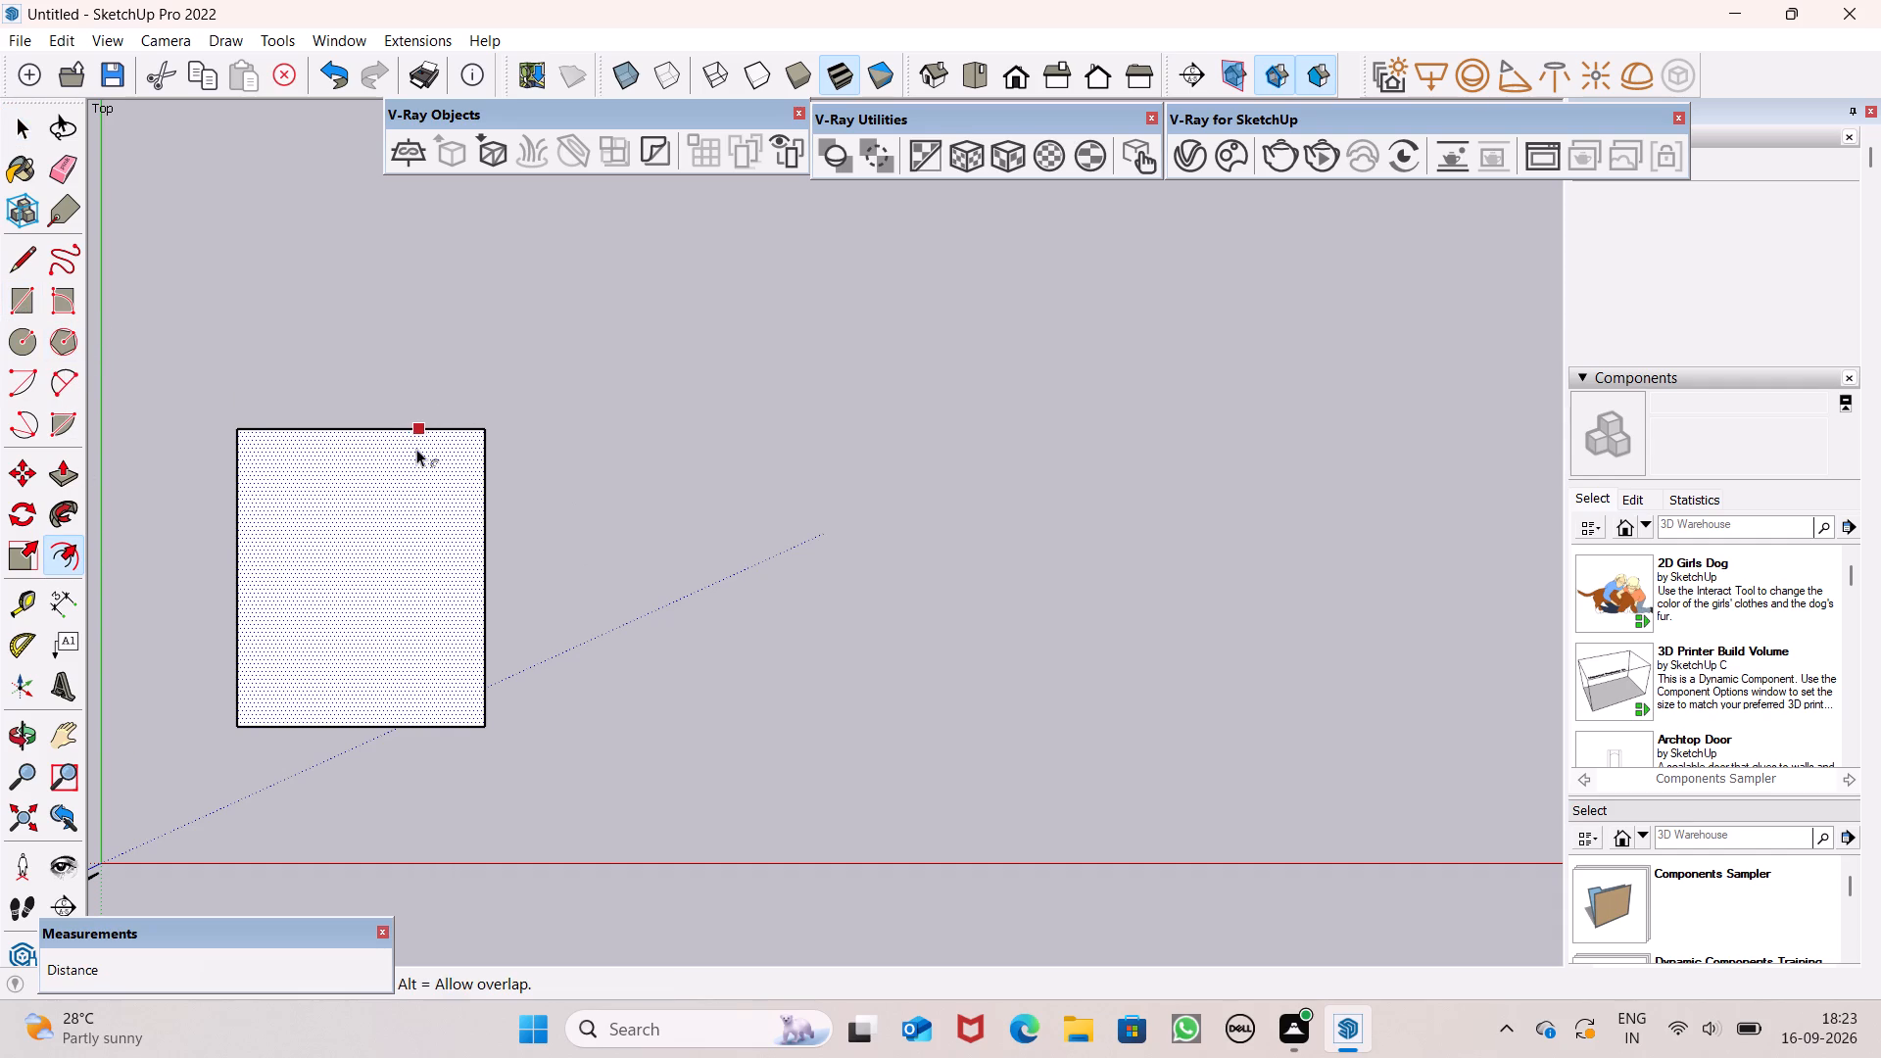
pyautogui.moveTo(416, 448); pyautogui.dragTo(420, 478)
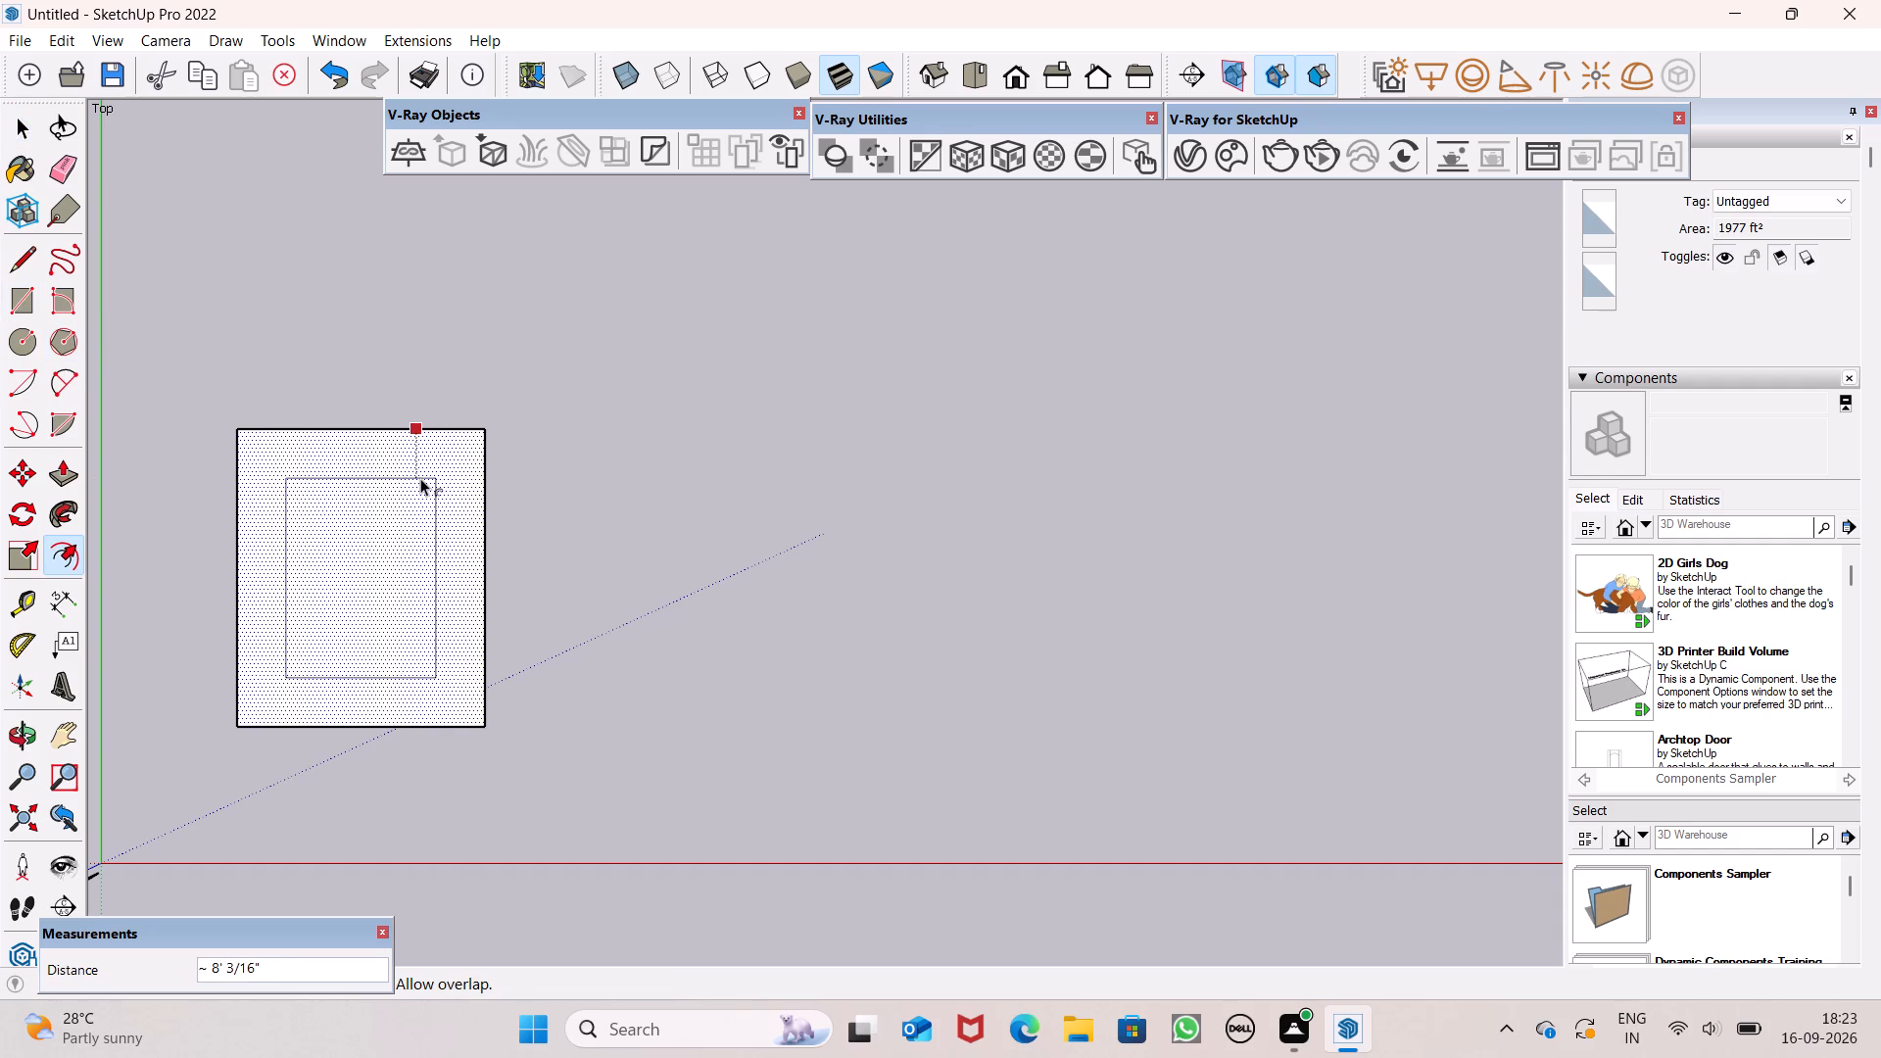
pyautogui.moveTo(420, 478); pyautogui.dragTo(416, 473)
pyautogui.write('9"')
pyautogui.press('Return')
pyautogui.press('space')
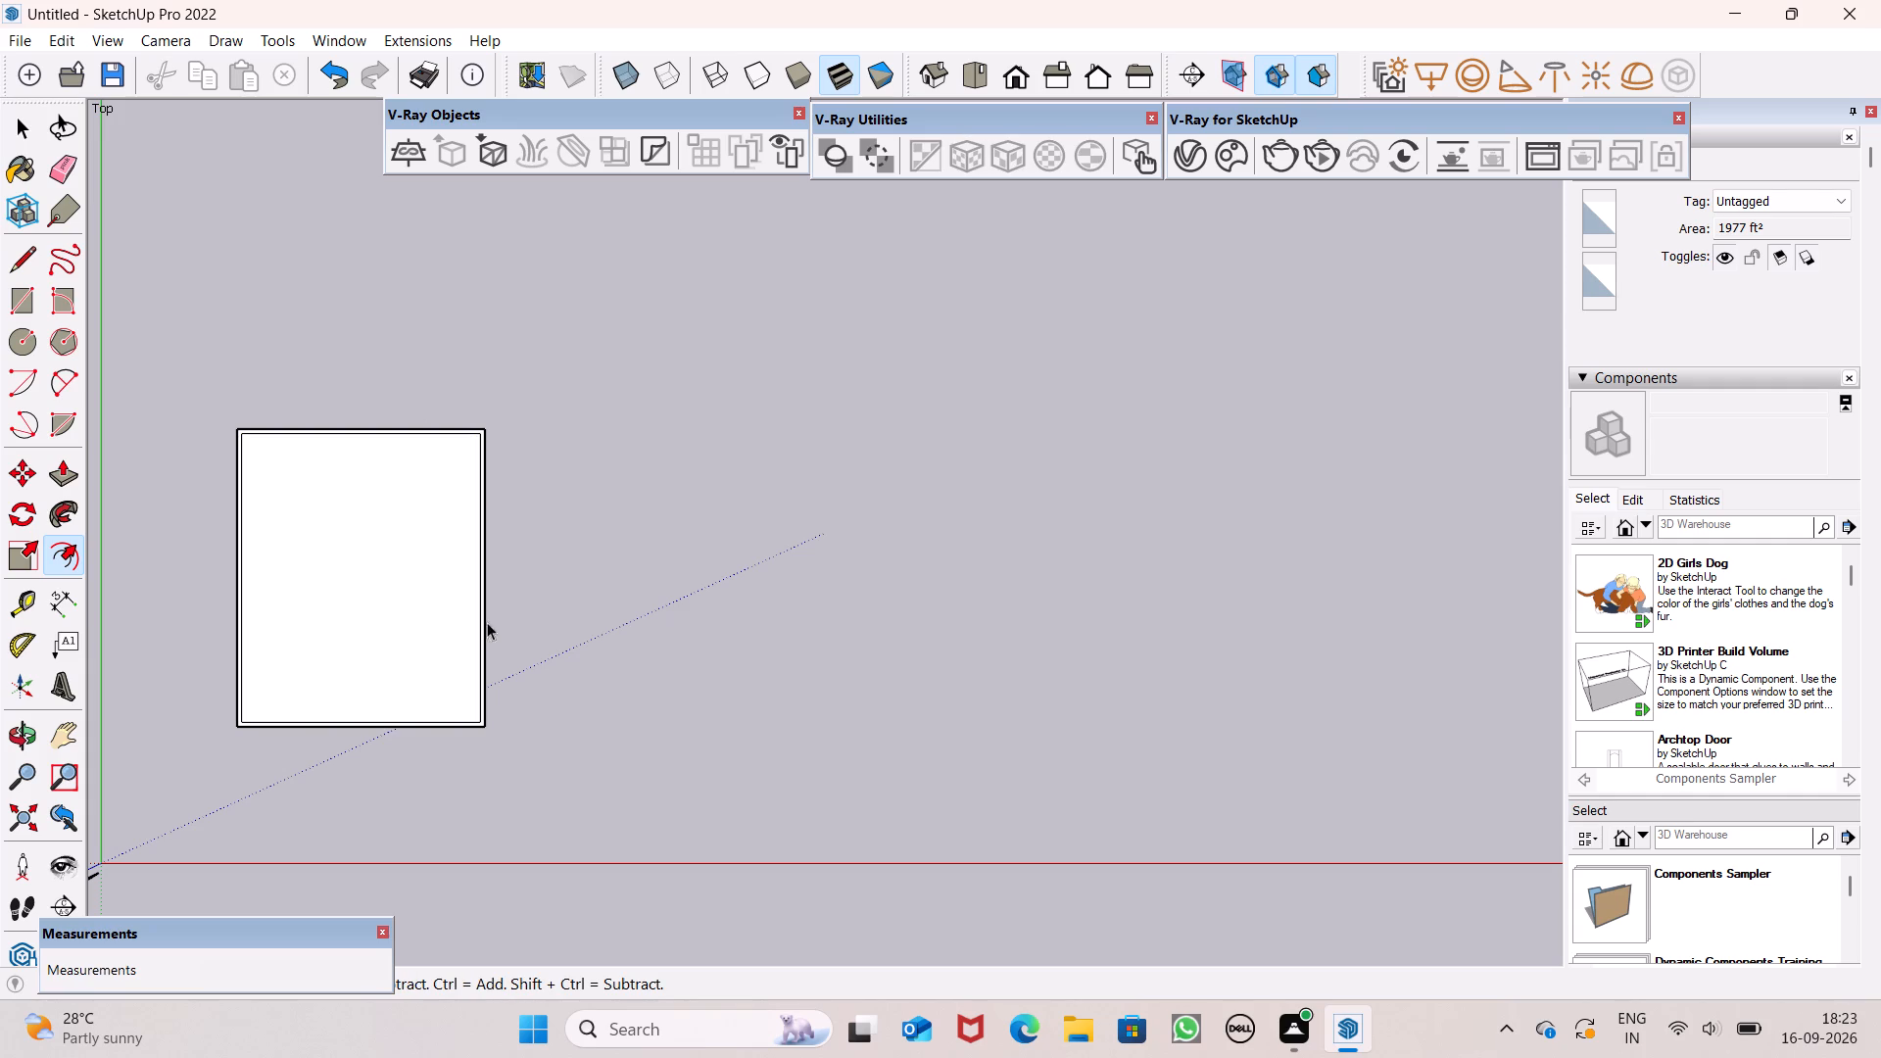
pyautogui.press('space')
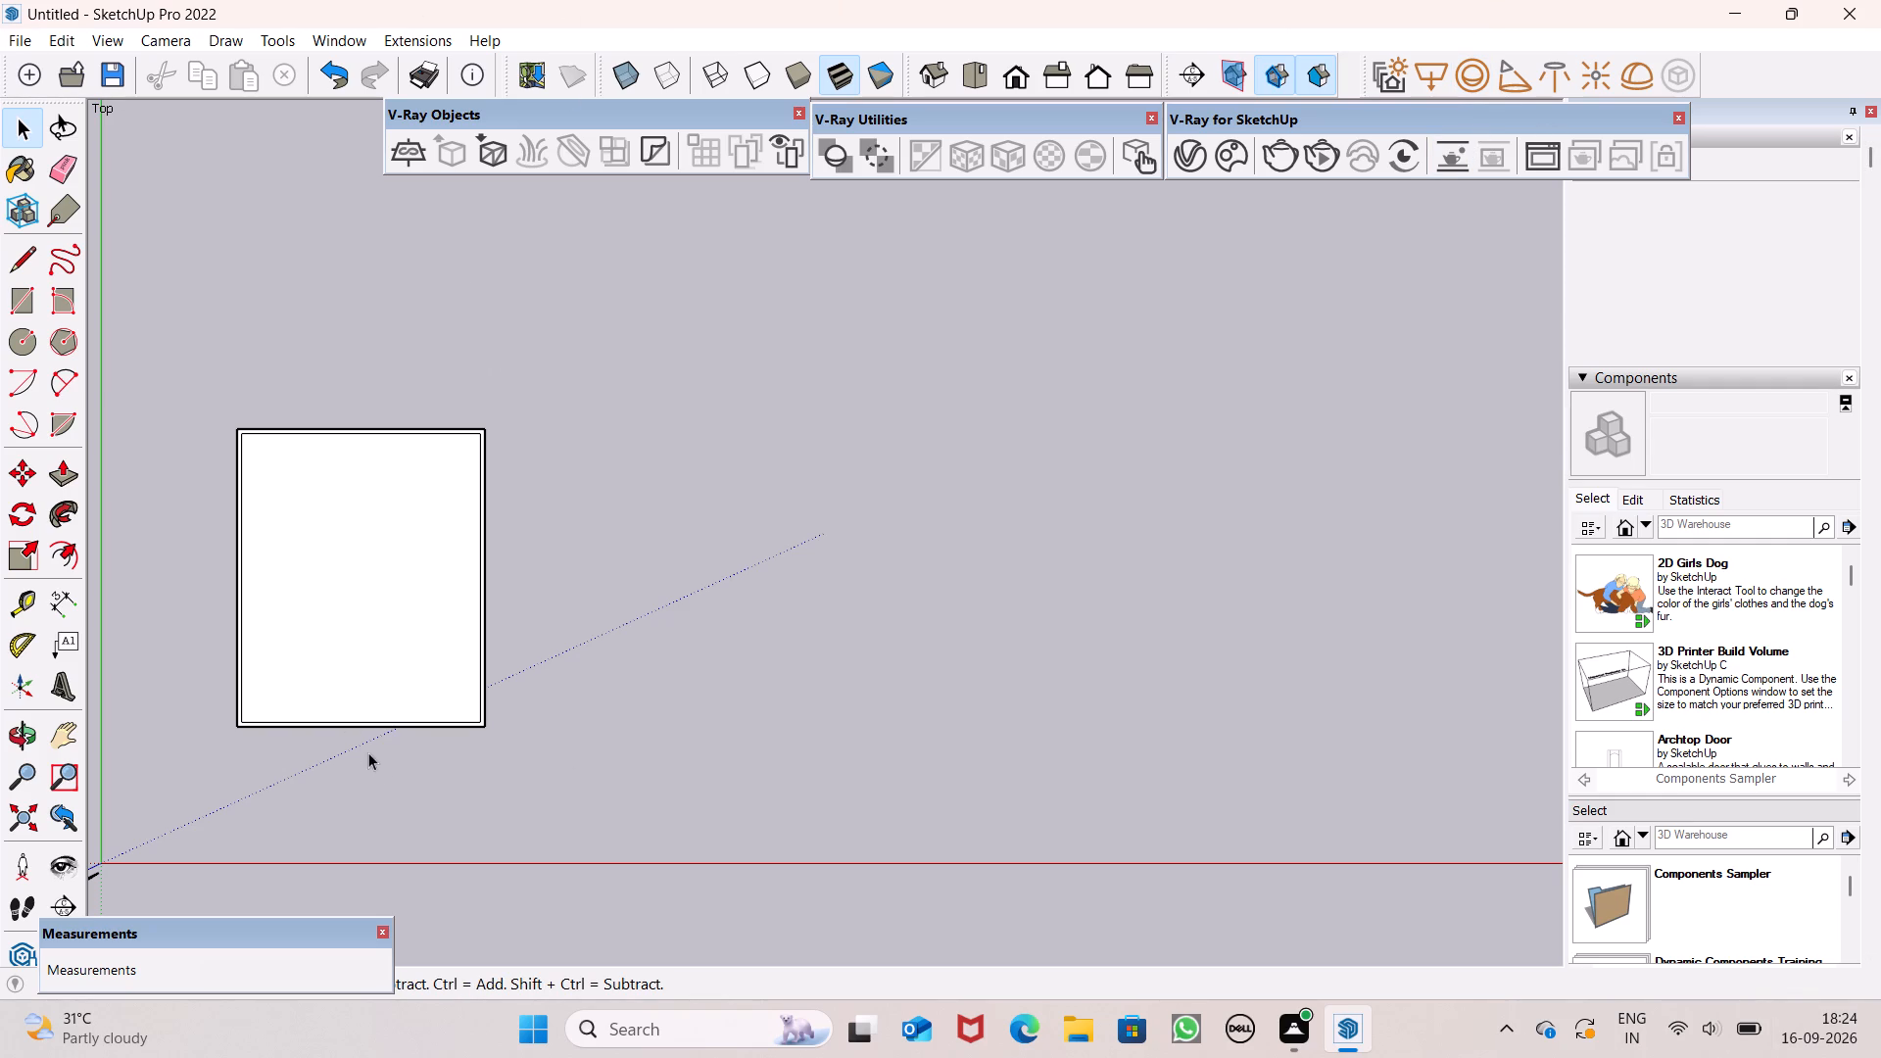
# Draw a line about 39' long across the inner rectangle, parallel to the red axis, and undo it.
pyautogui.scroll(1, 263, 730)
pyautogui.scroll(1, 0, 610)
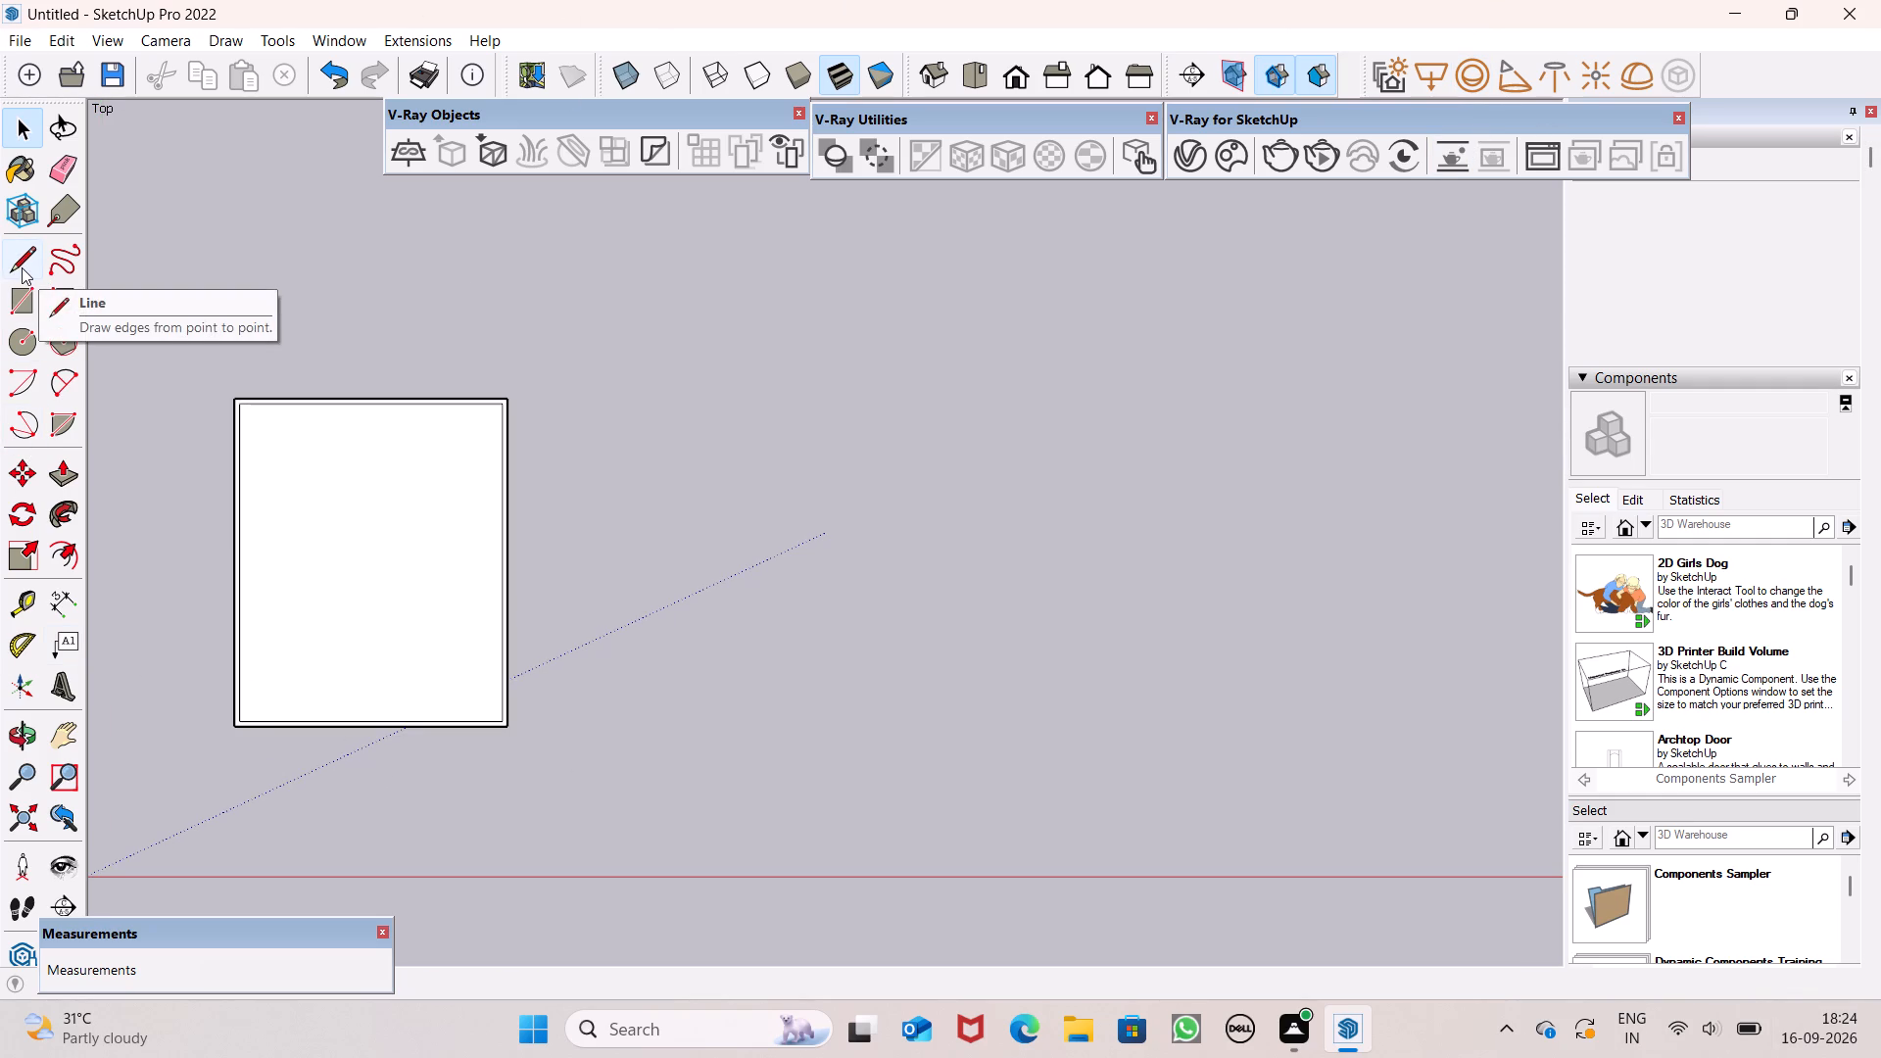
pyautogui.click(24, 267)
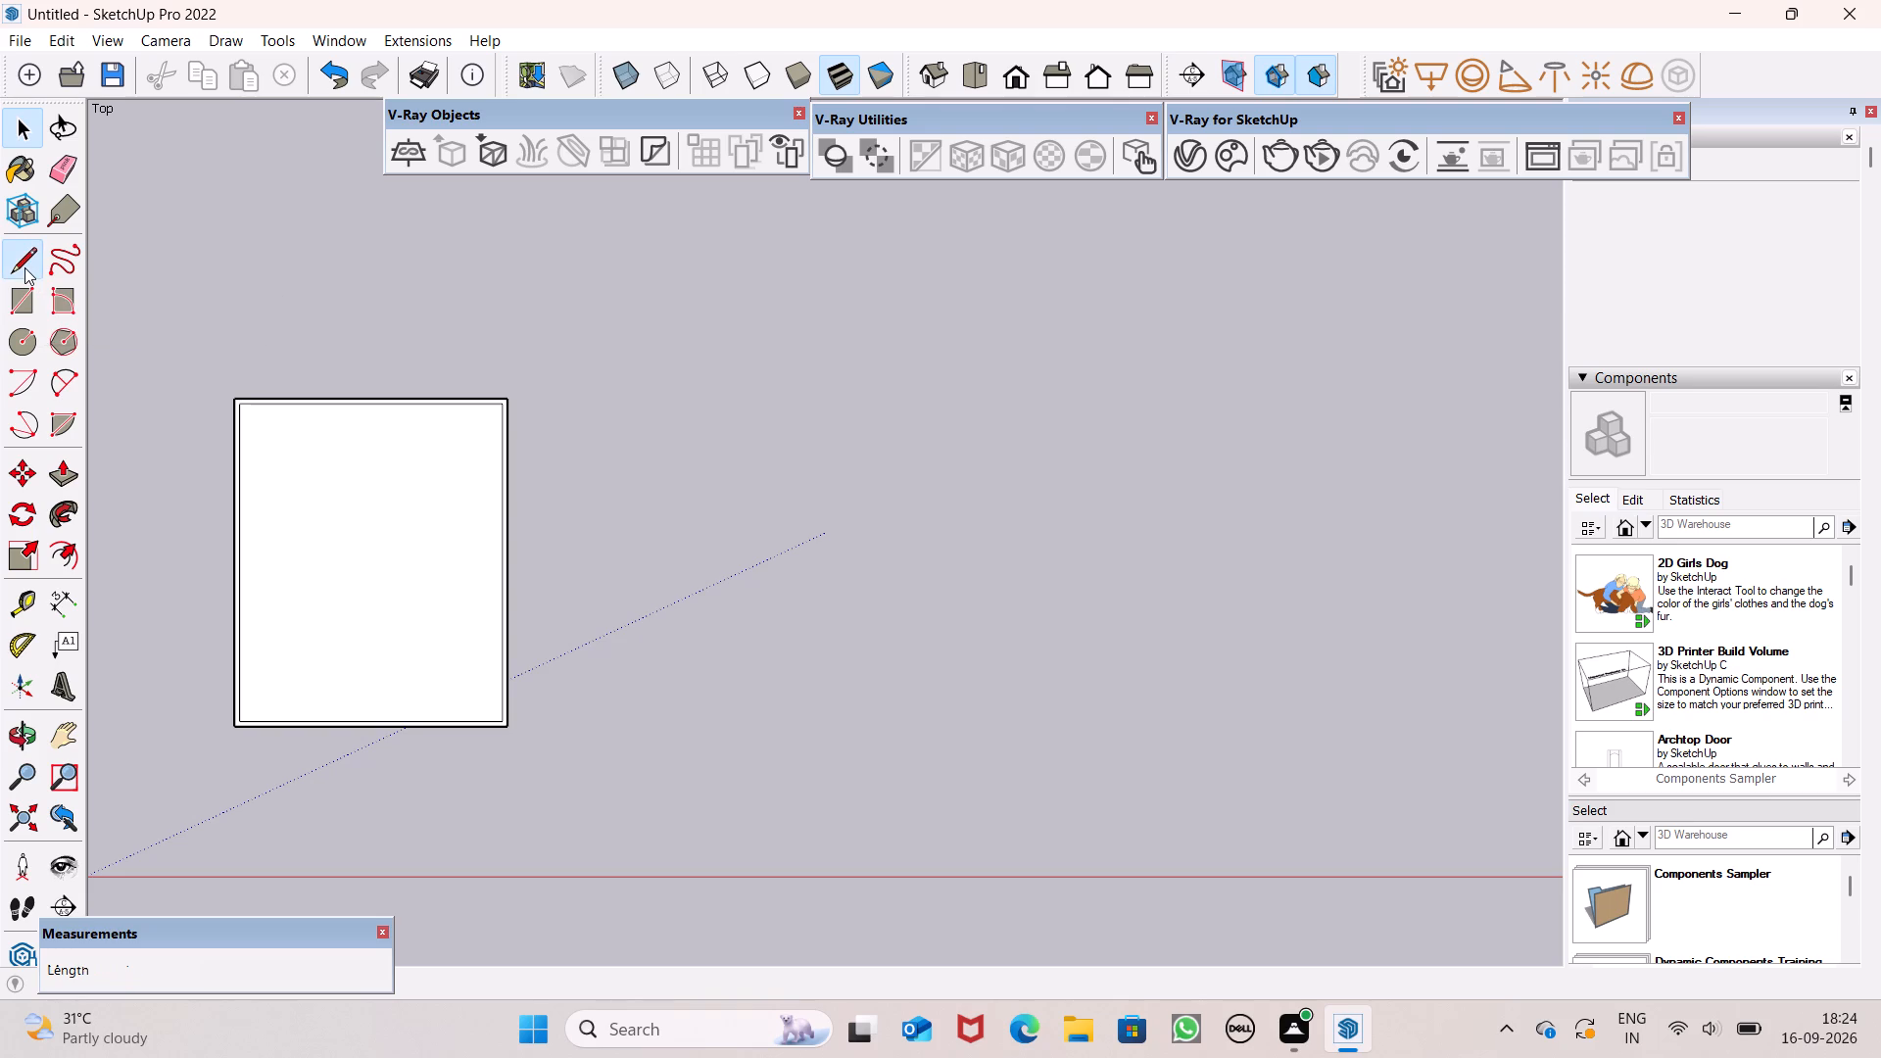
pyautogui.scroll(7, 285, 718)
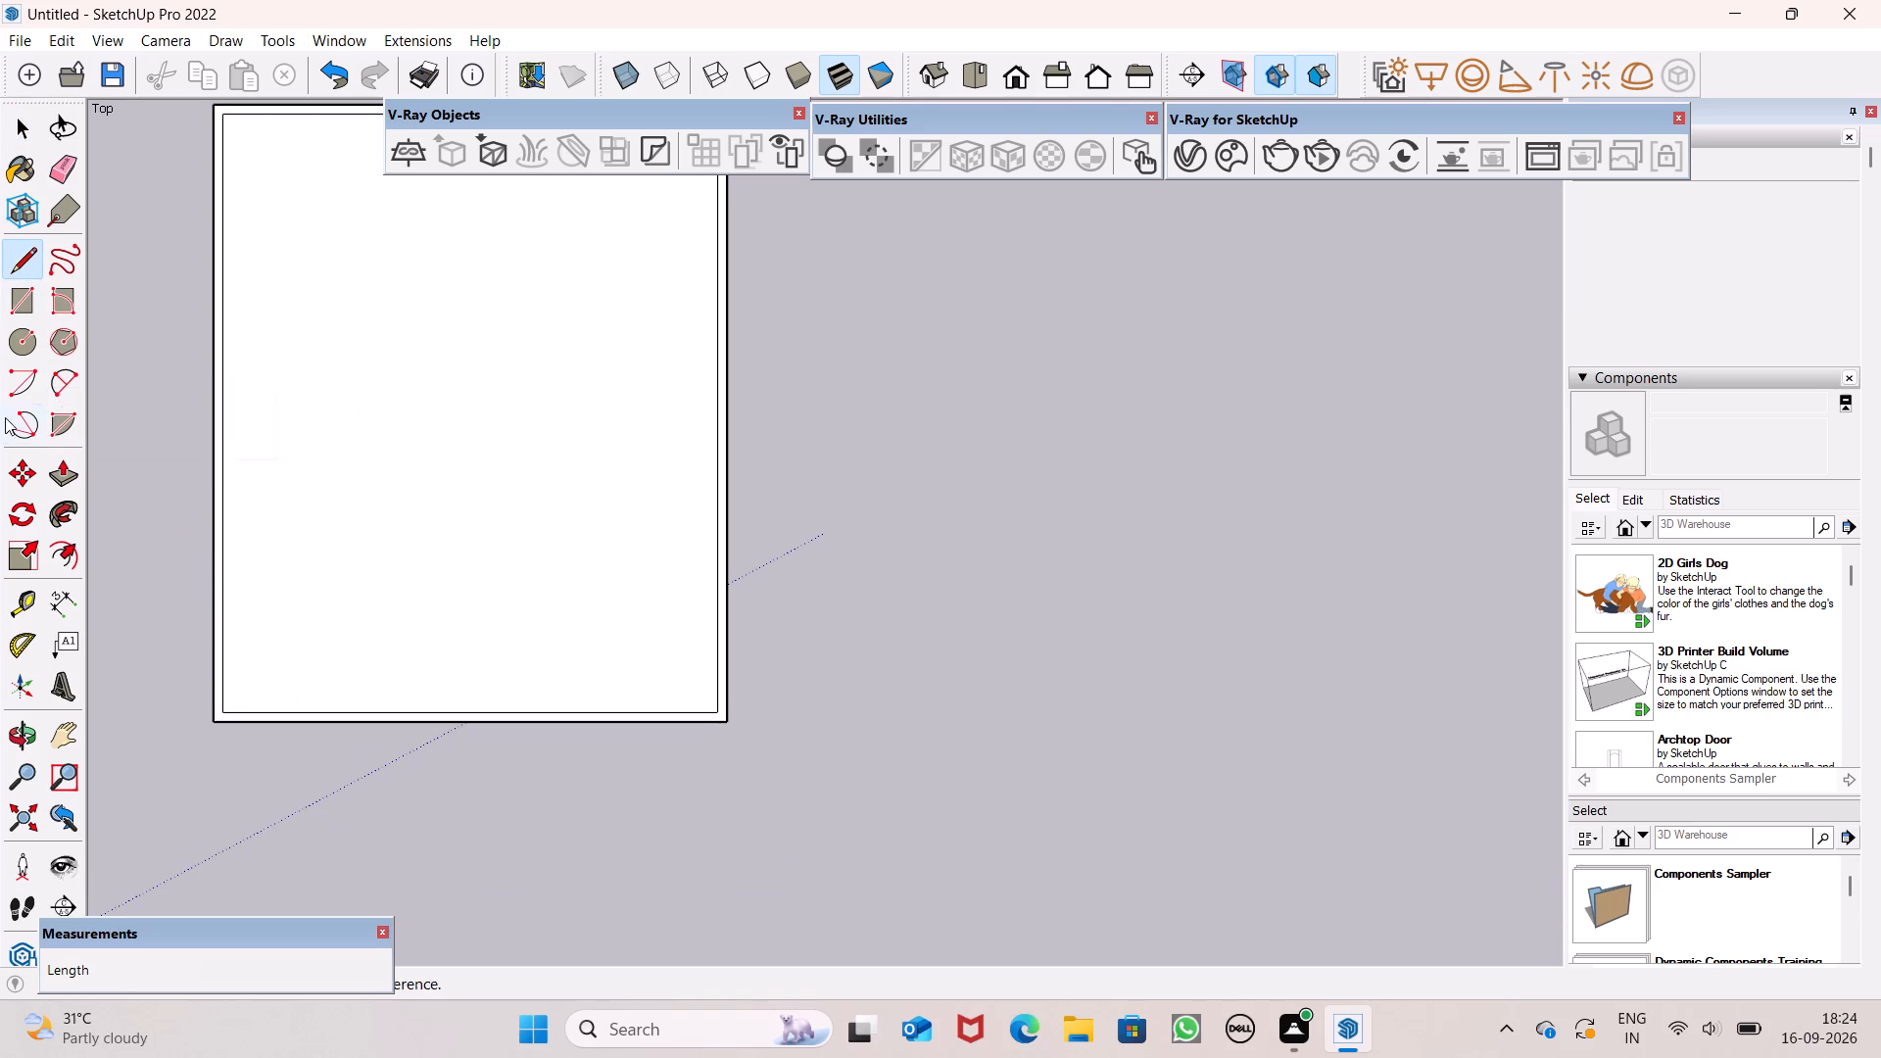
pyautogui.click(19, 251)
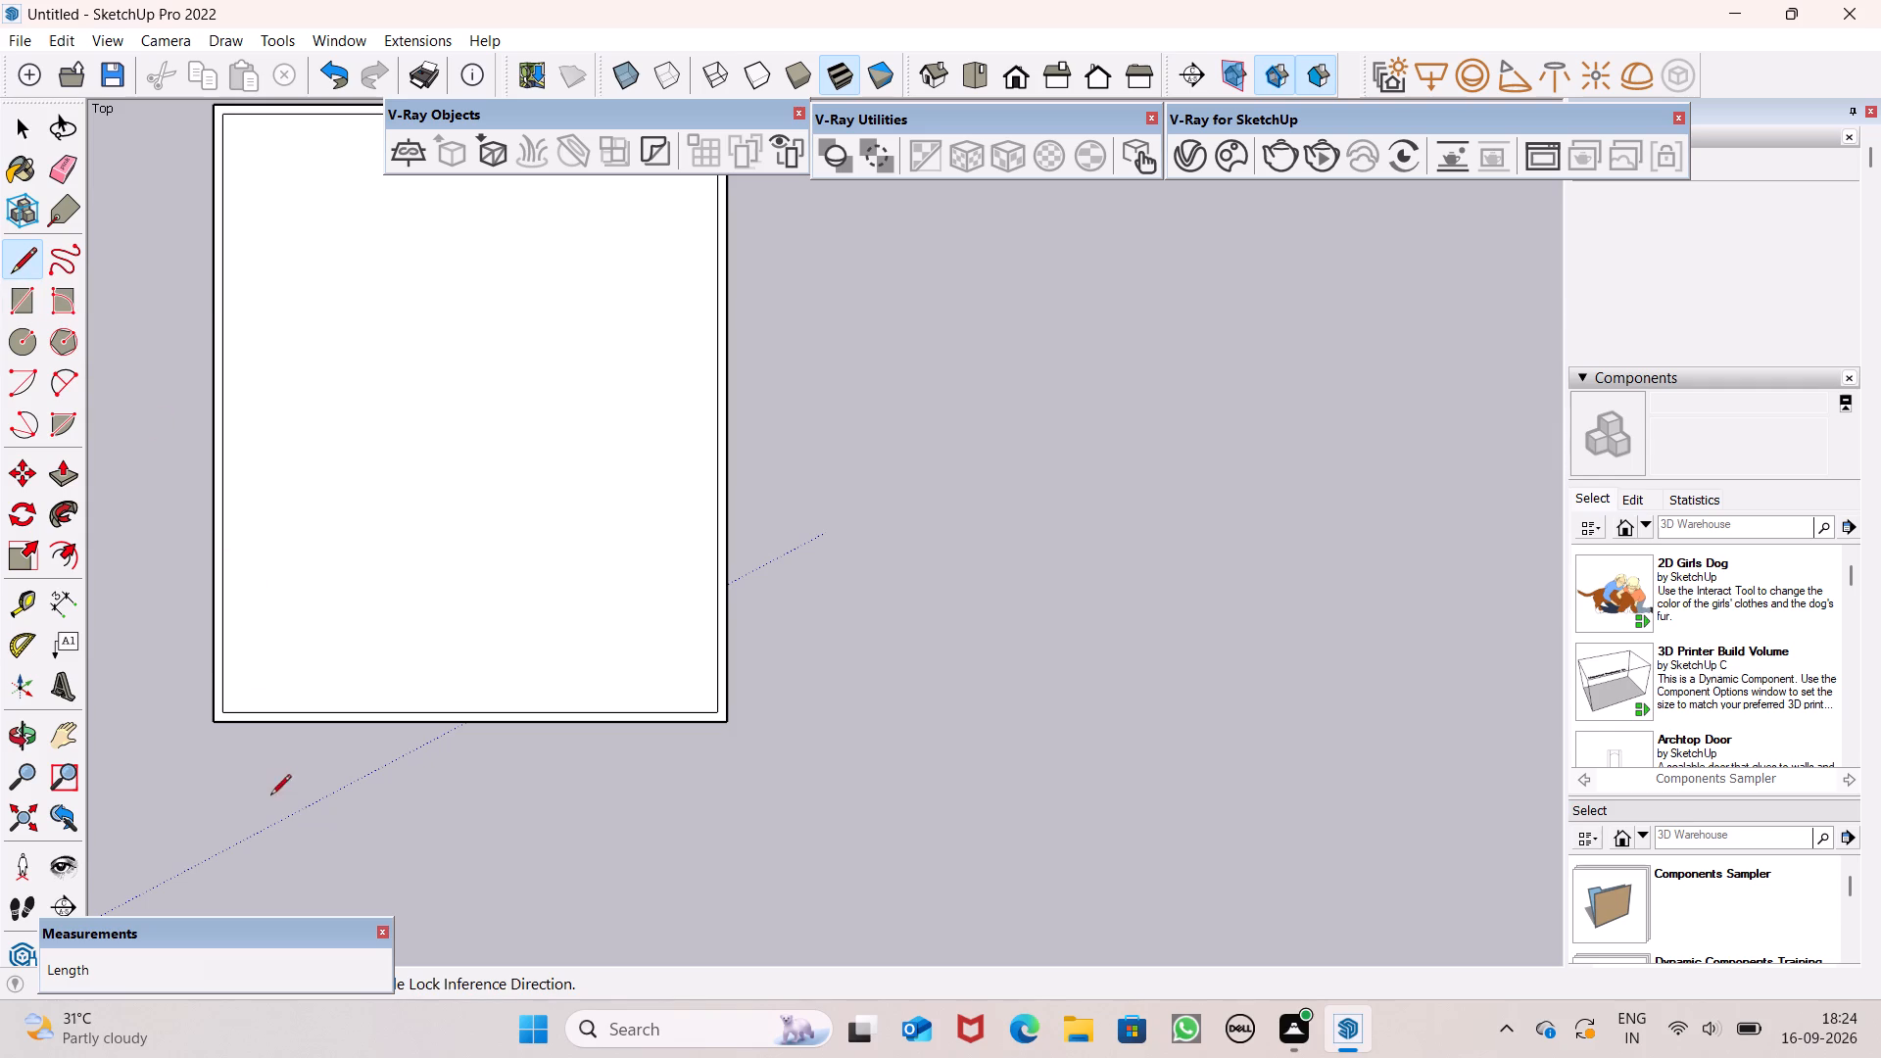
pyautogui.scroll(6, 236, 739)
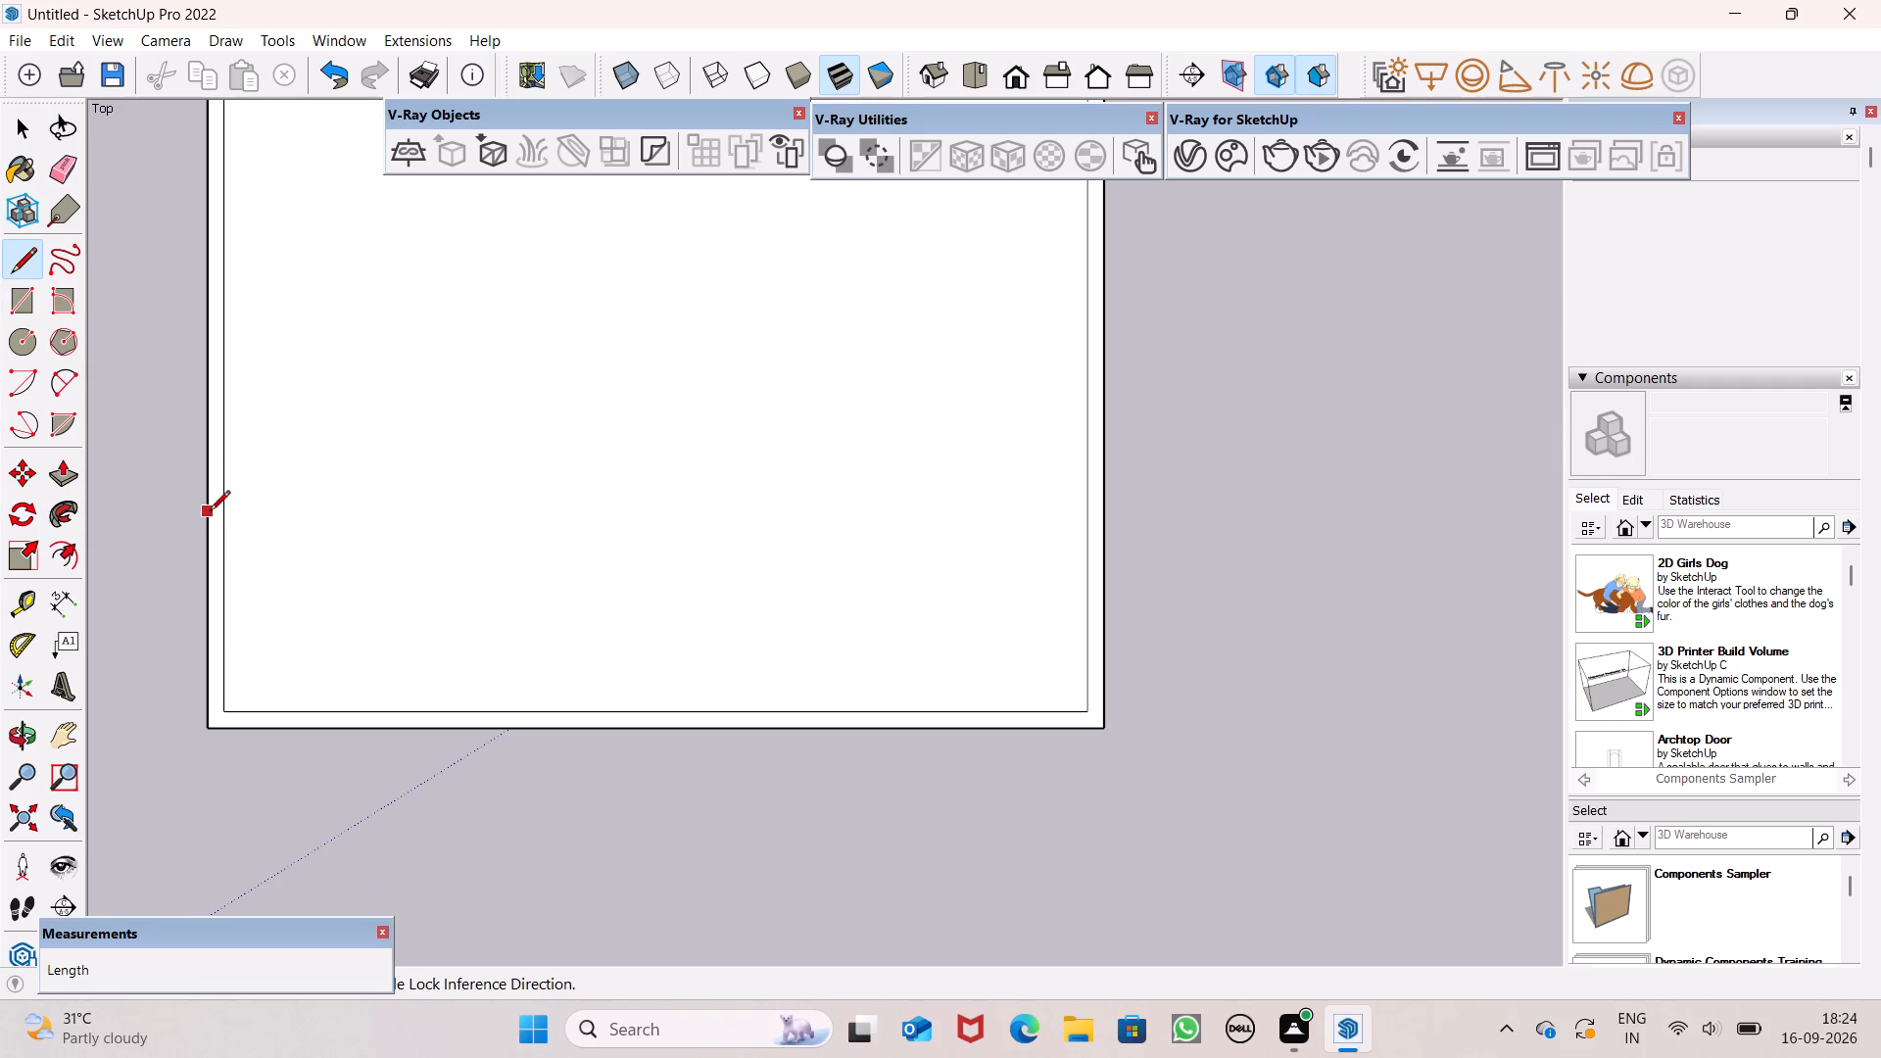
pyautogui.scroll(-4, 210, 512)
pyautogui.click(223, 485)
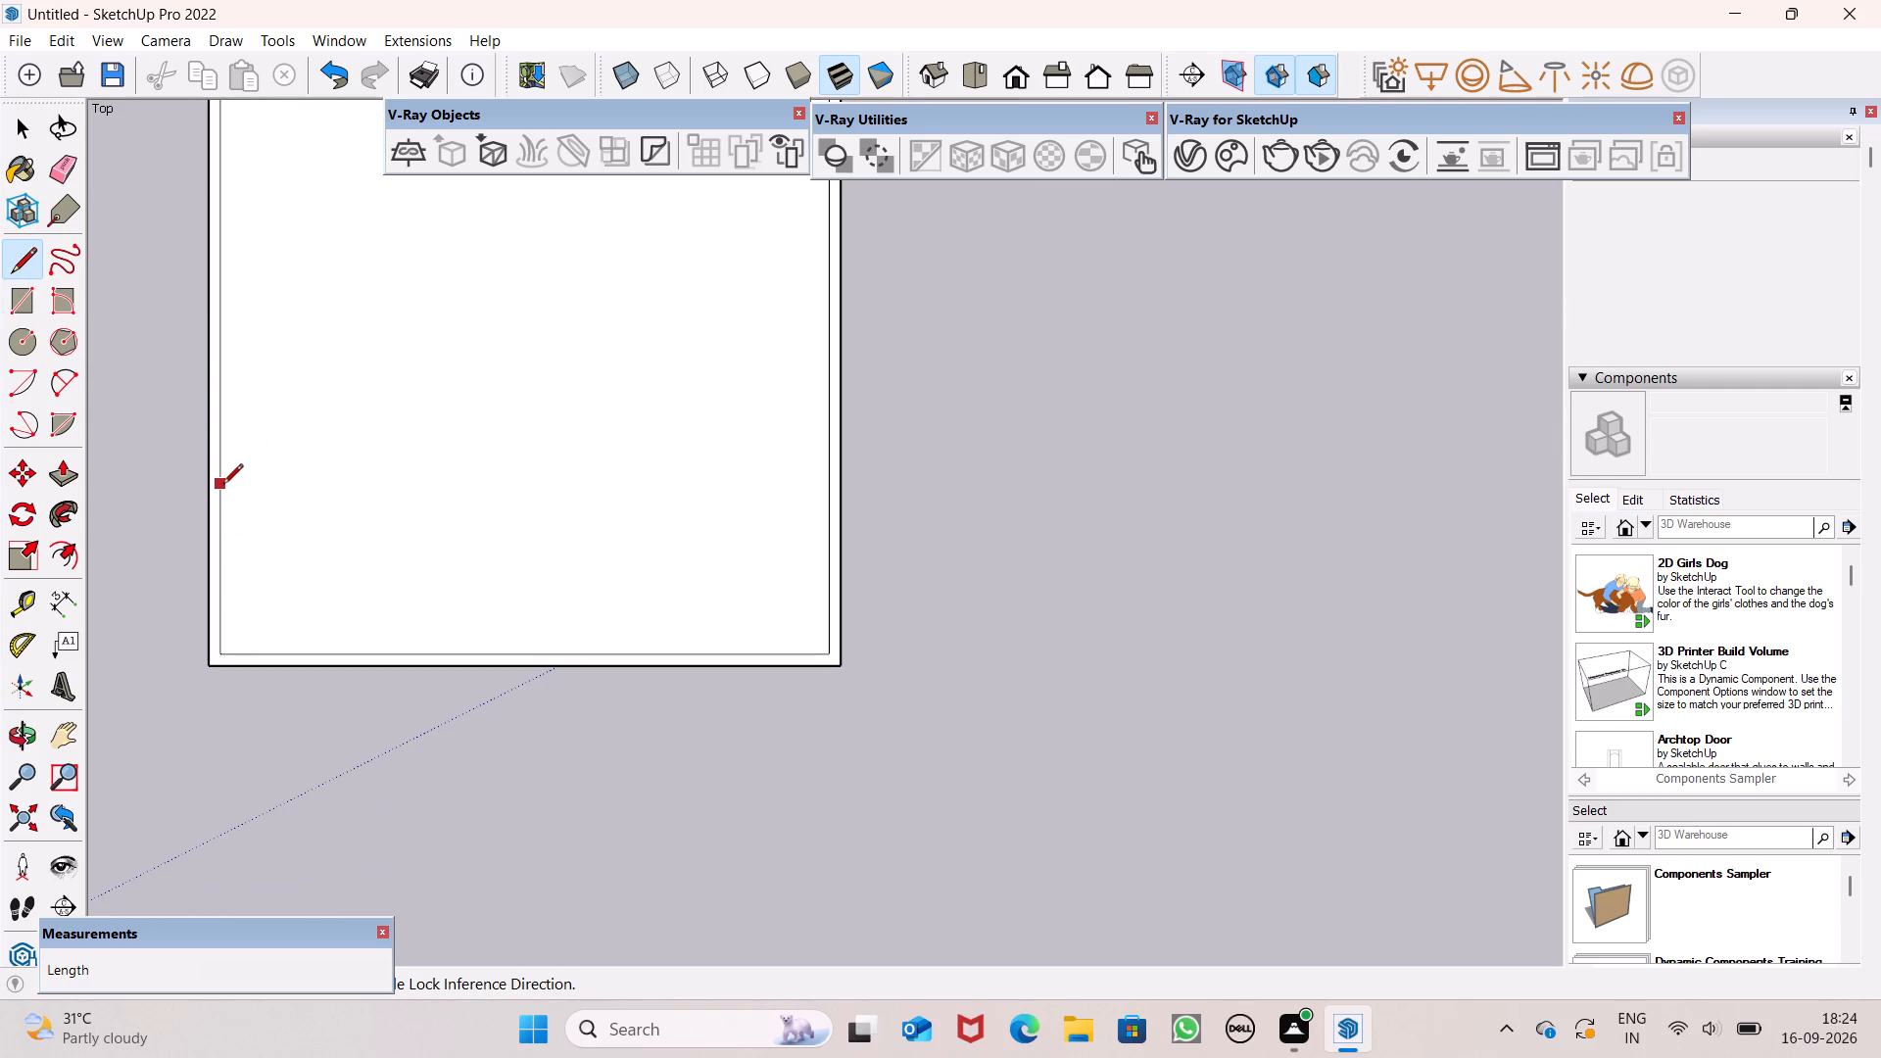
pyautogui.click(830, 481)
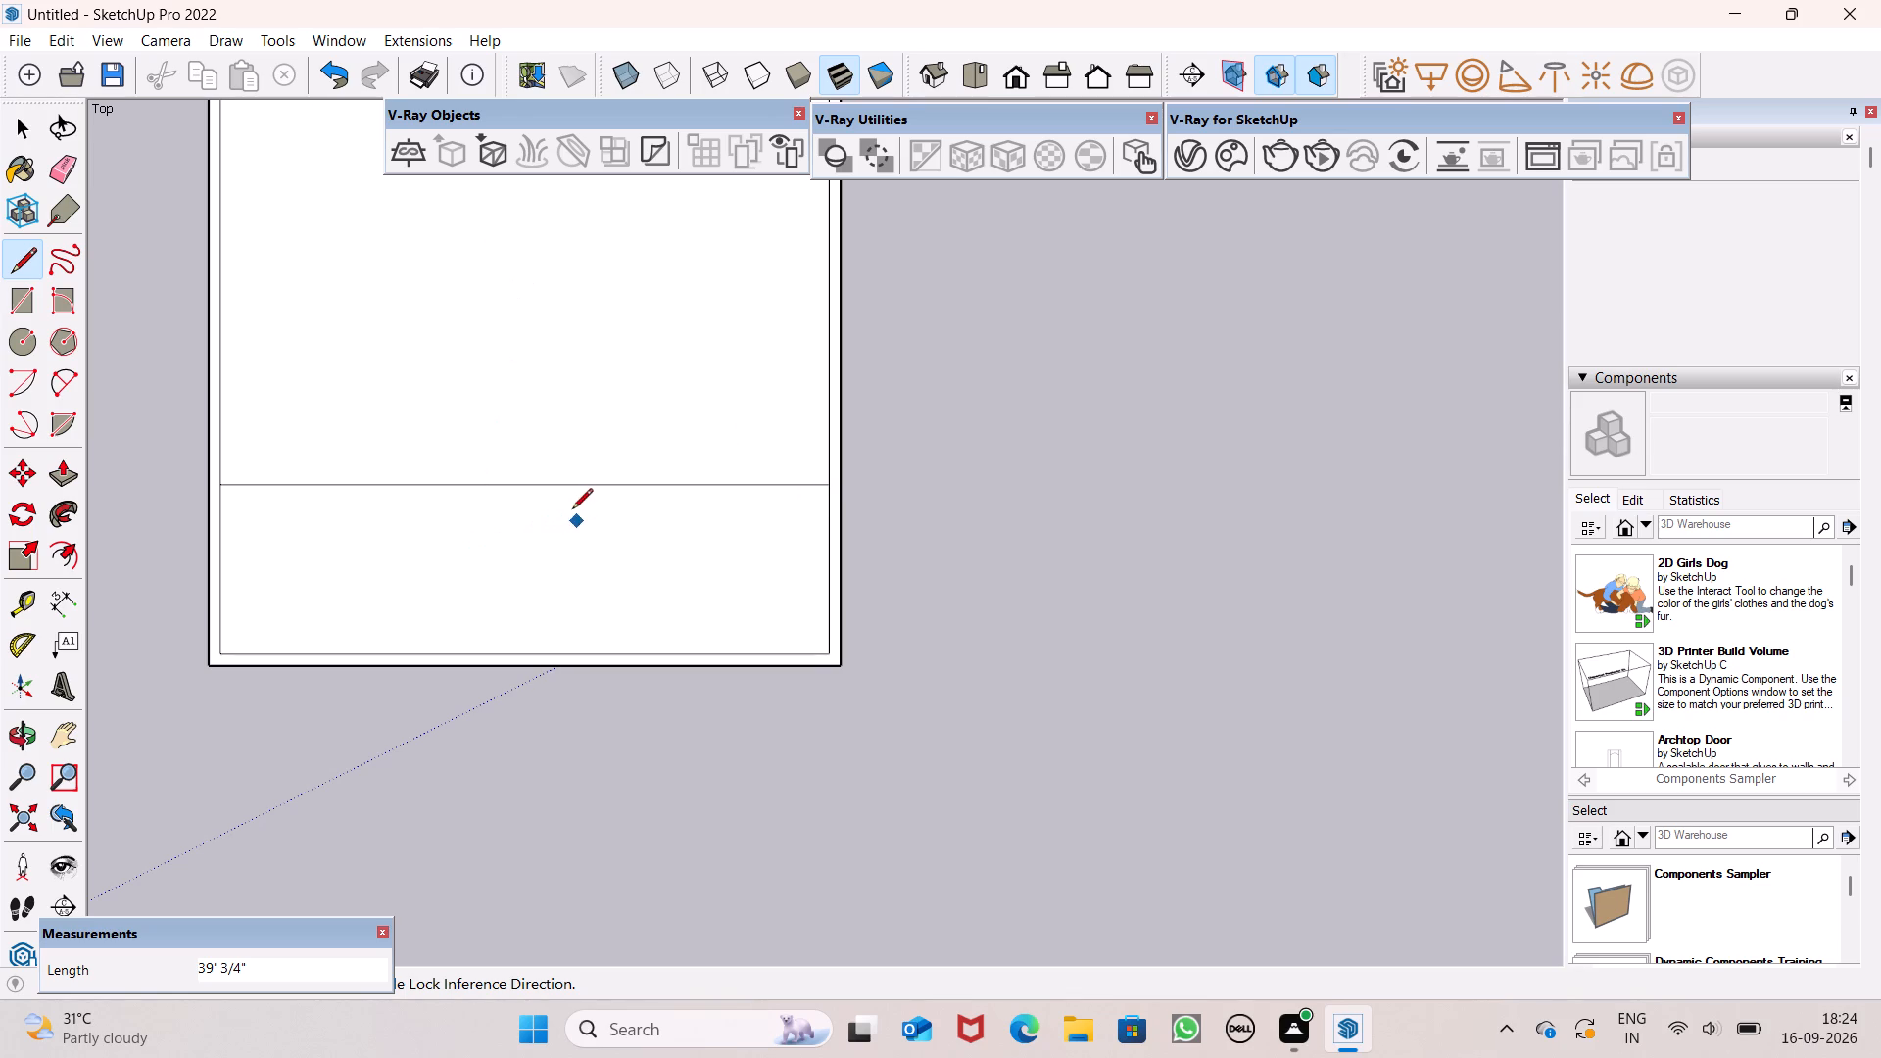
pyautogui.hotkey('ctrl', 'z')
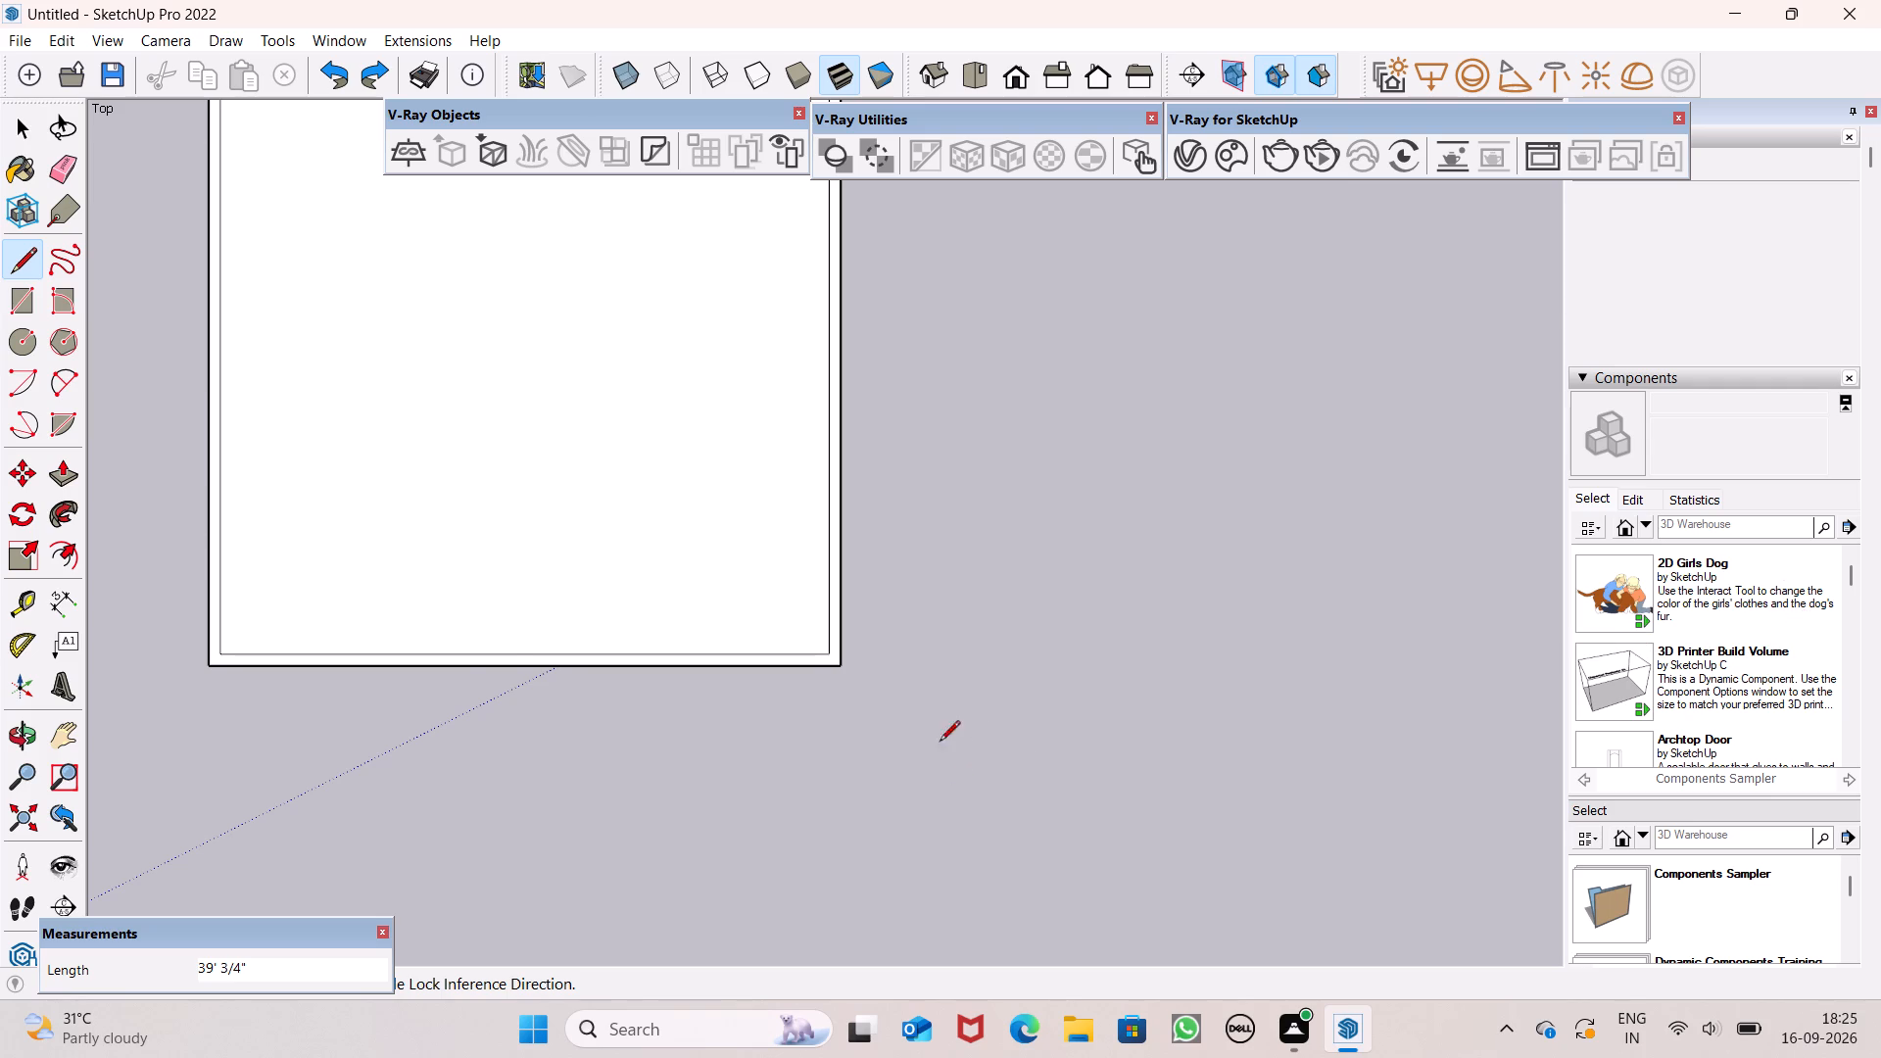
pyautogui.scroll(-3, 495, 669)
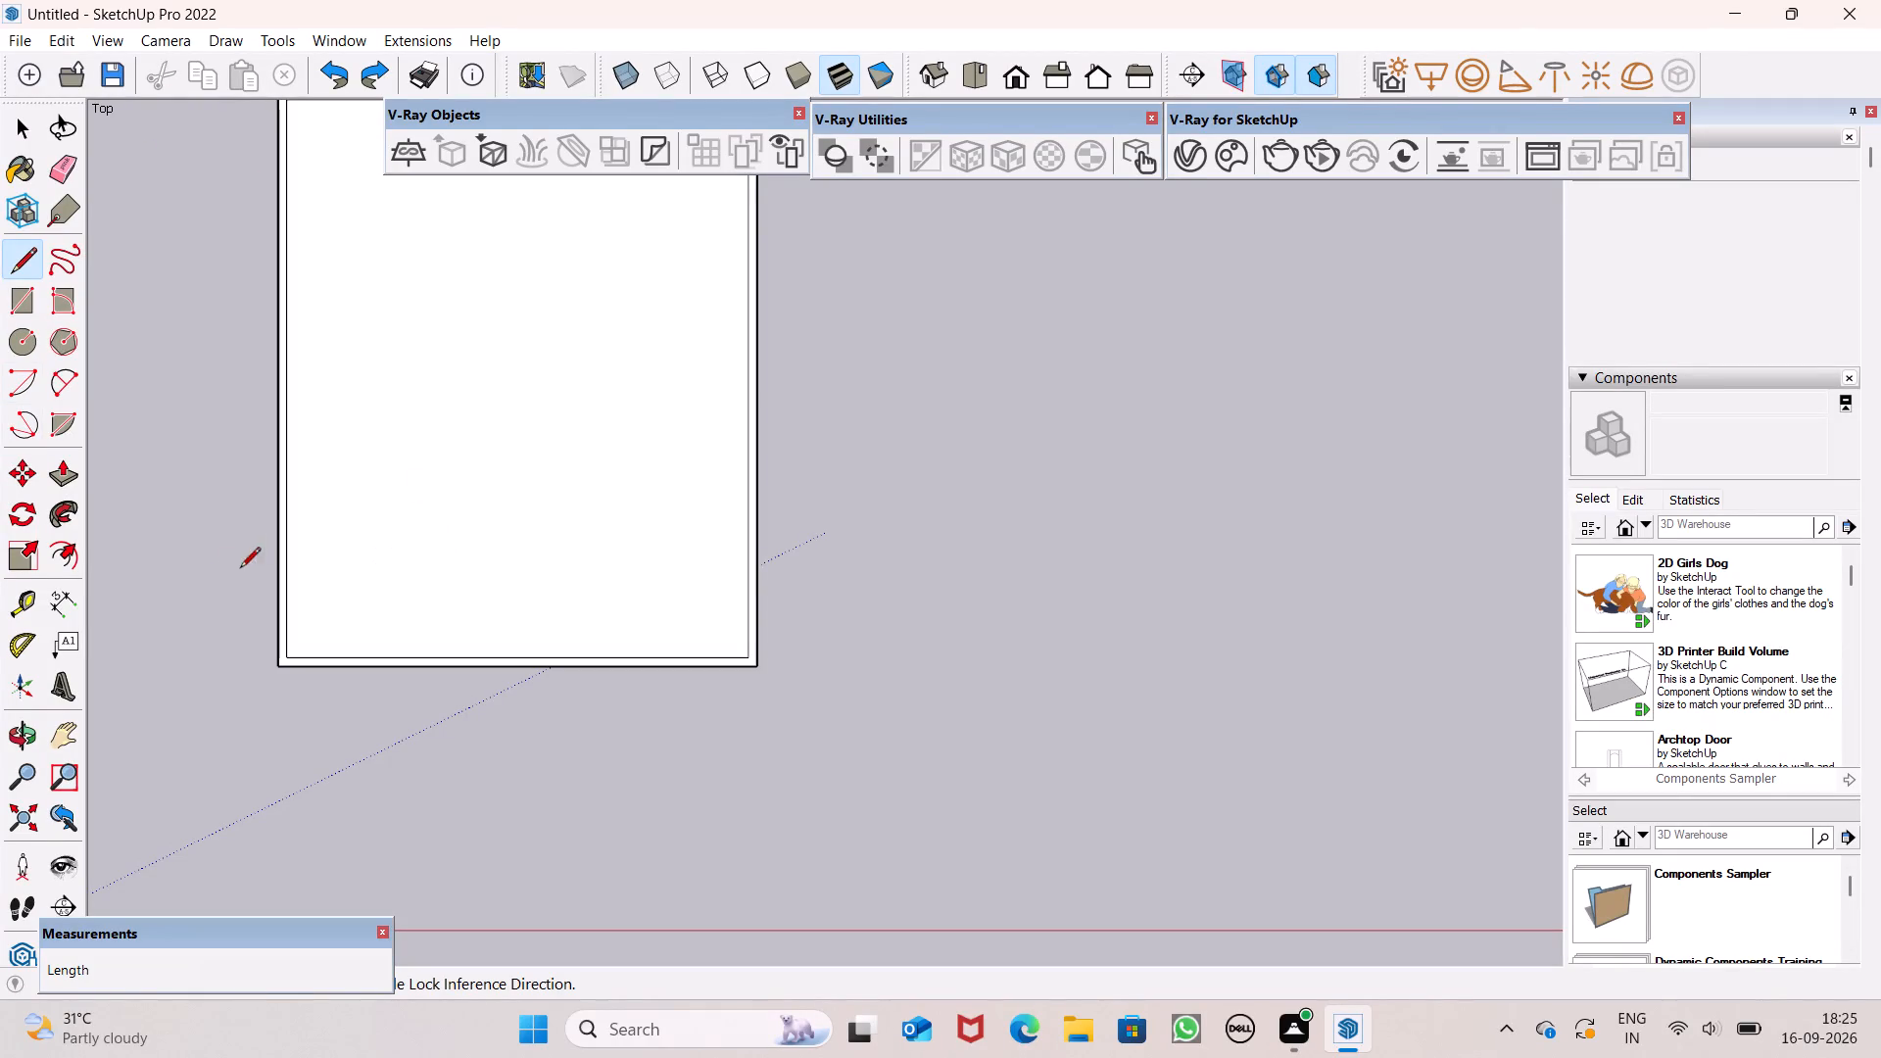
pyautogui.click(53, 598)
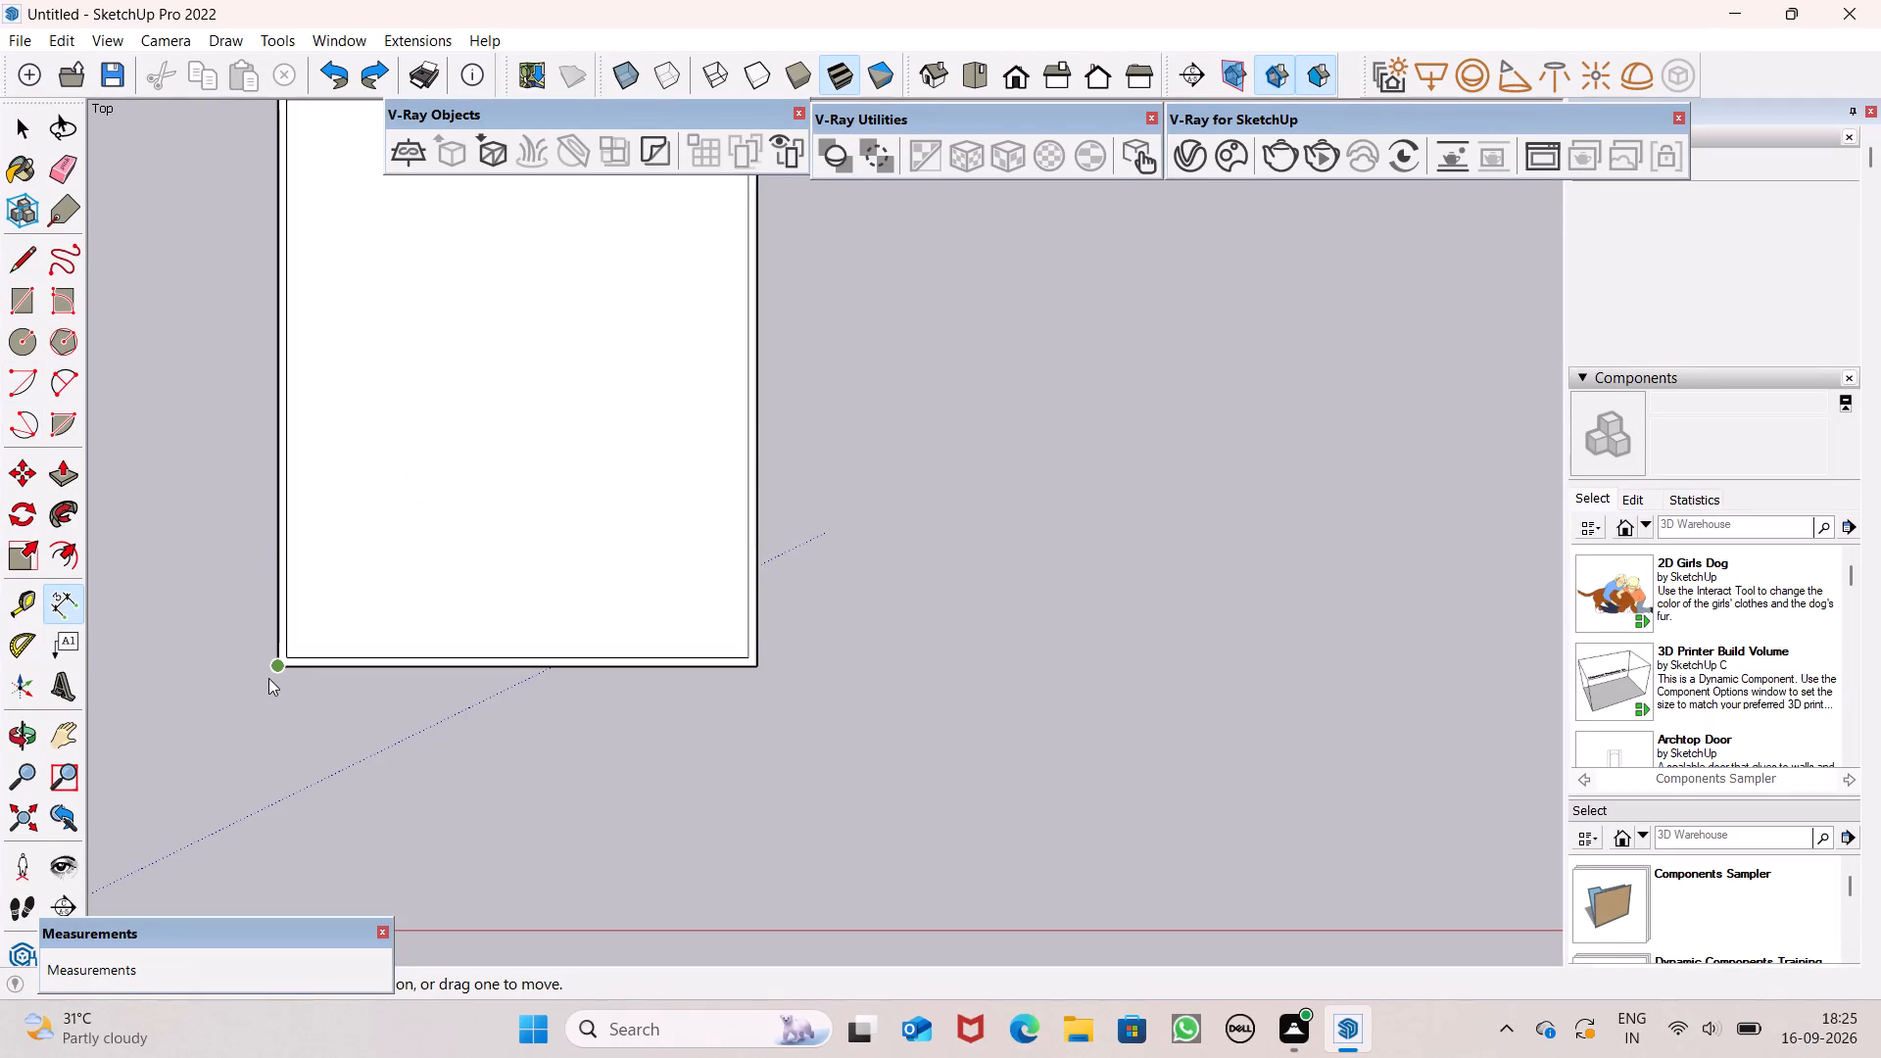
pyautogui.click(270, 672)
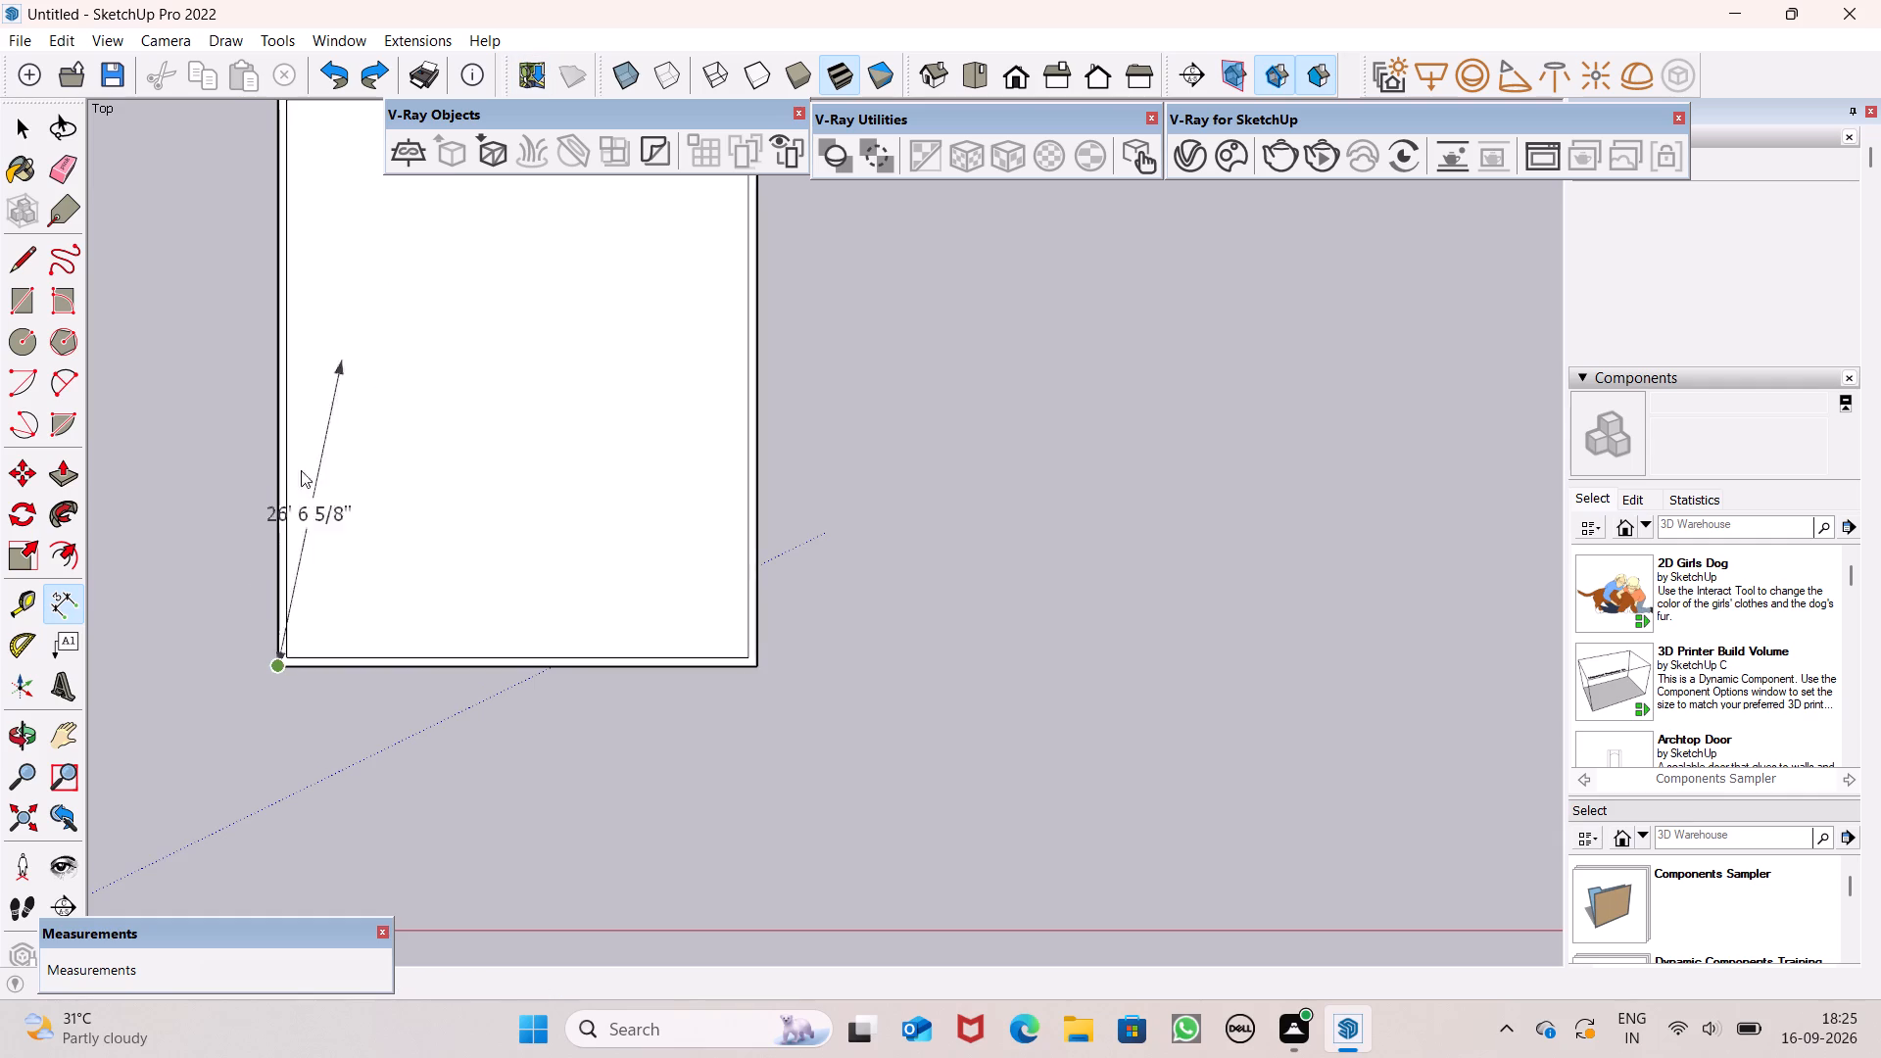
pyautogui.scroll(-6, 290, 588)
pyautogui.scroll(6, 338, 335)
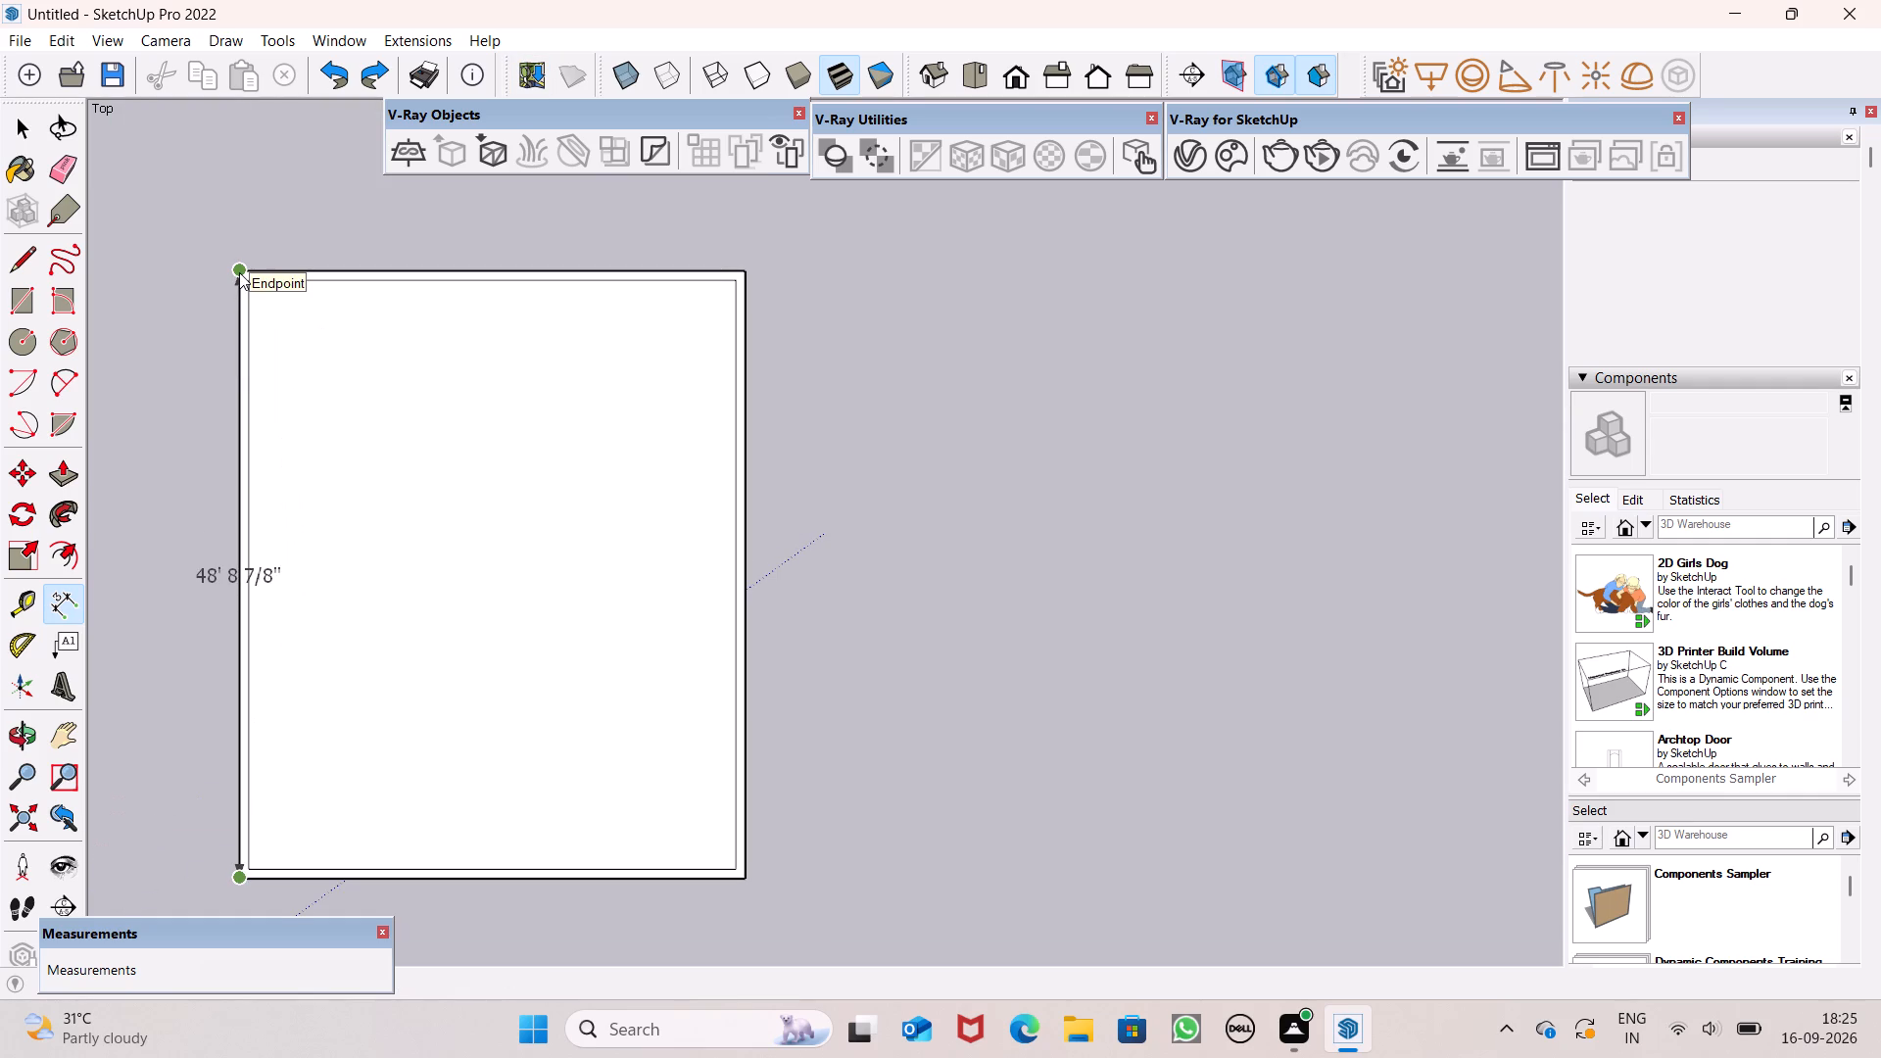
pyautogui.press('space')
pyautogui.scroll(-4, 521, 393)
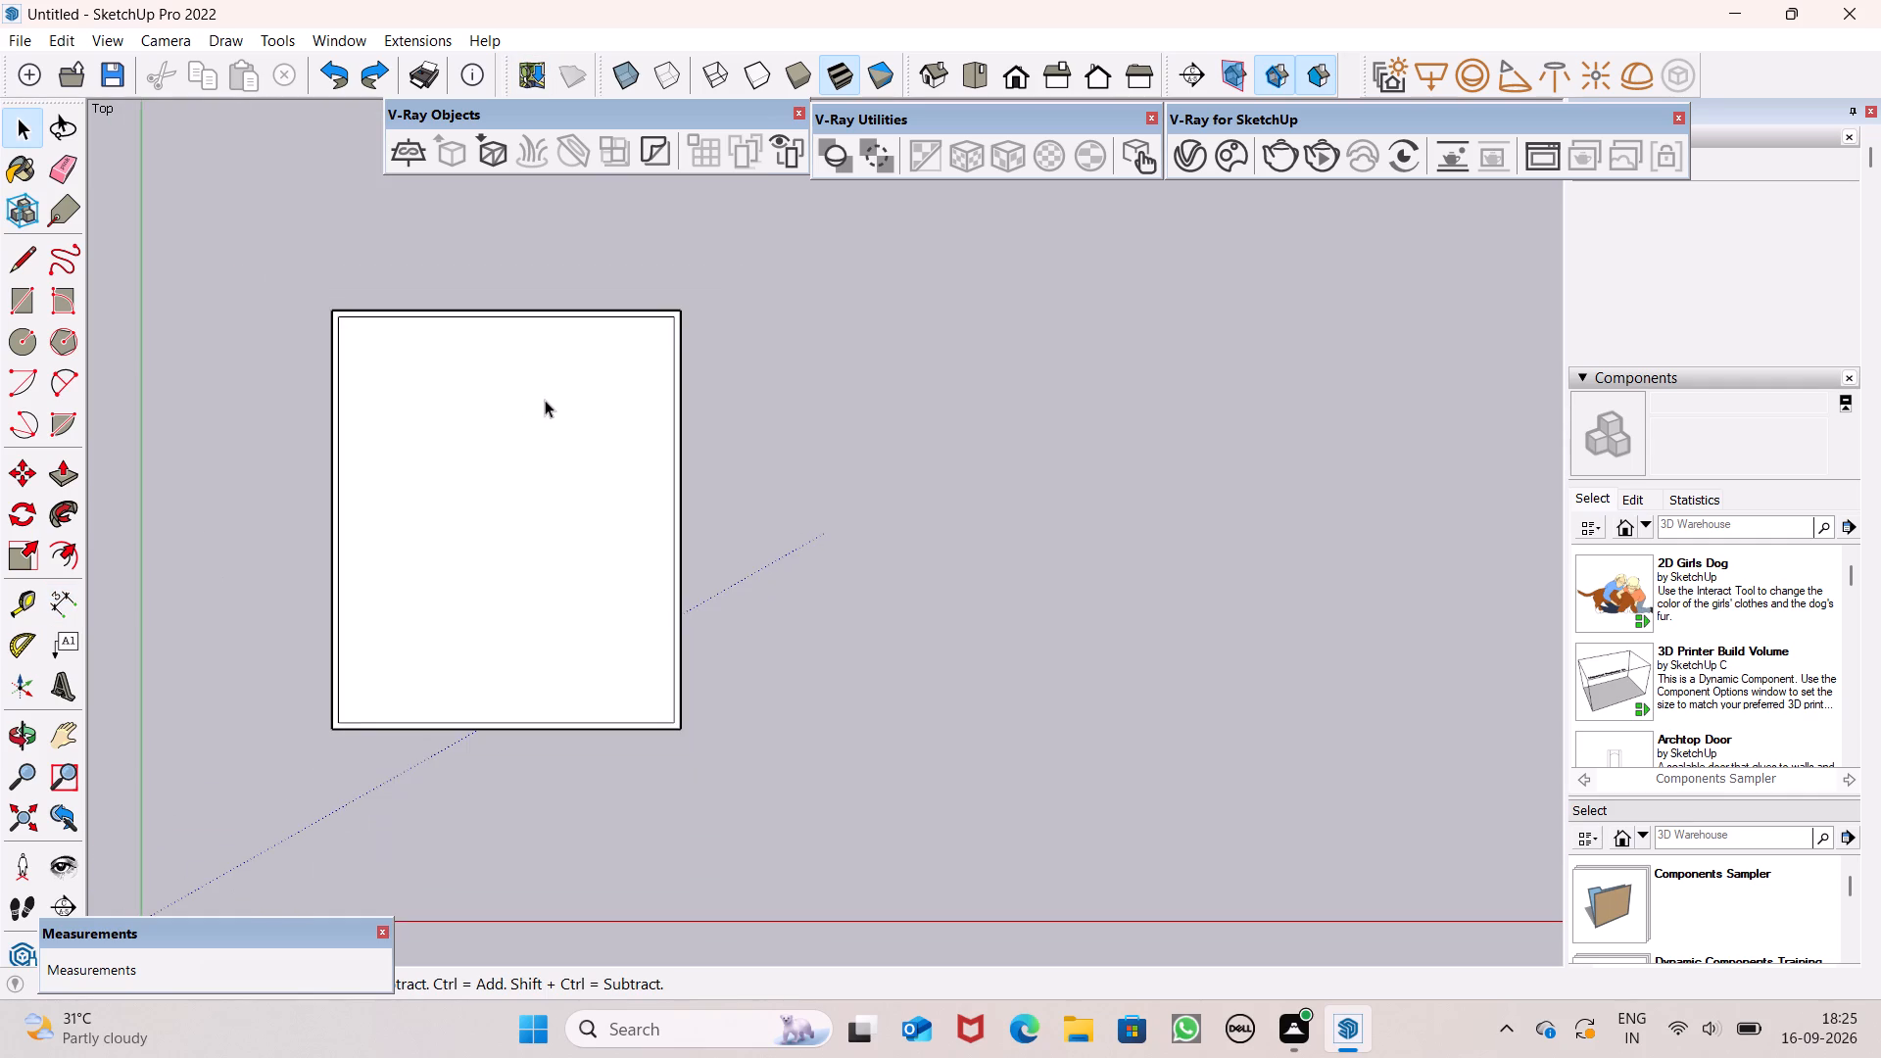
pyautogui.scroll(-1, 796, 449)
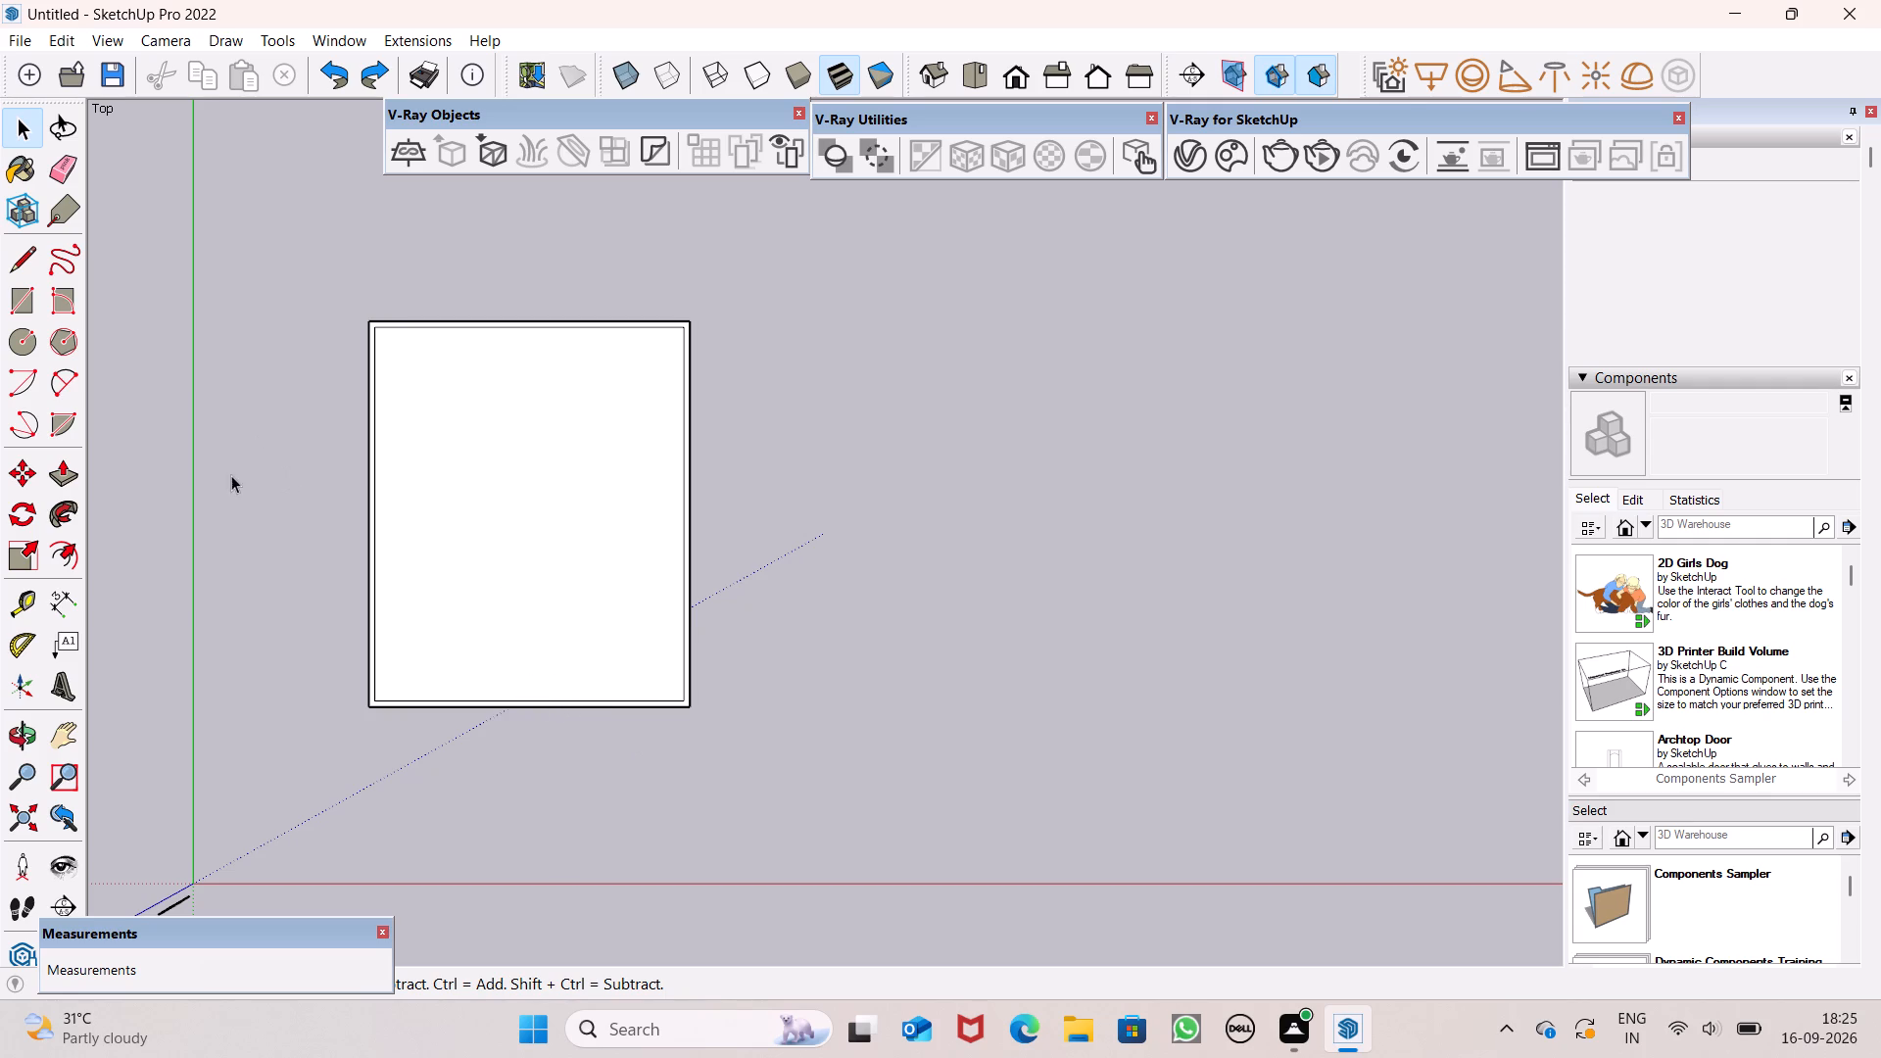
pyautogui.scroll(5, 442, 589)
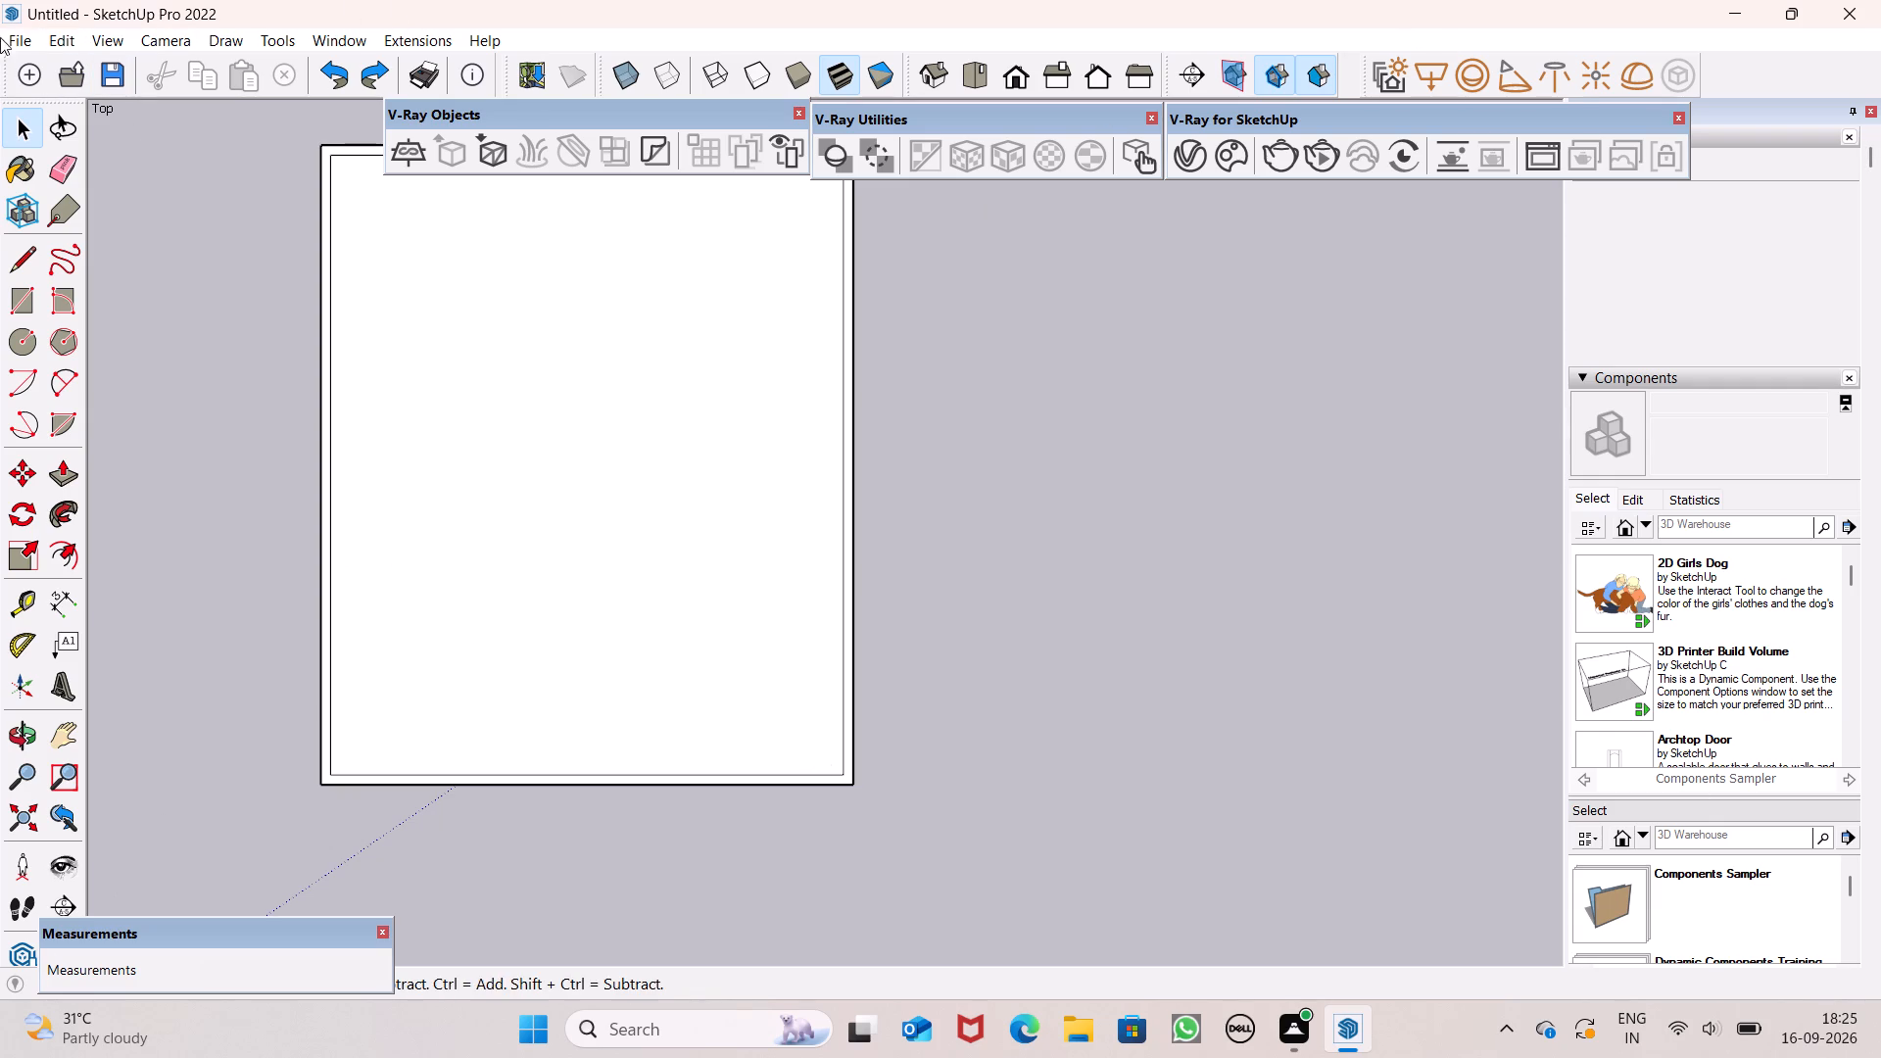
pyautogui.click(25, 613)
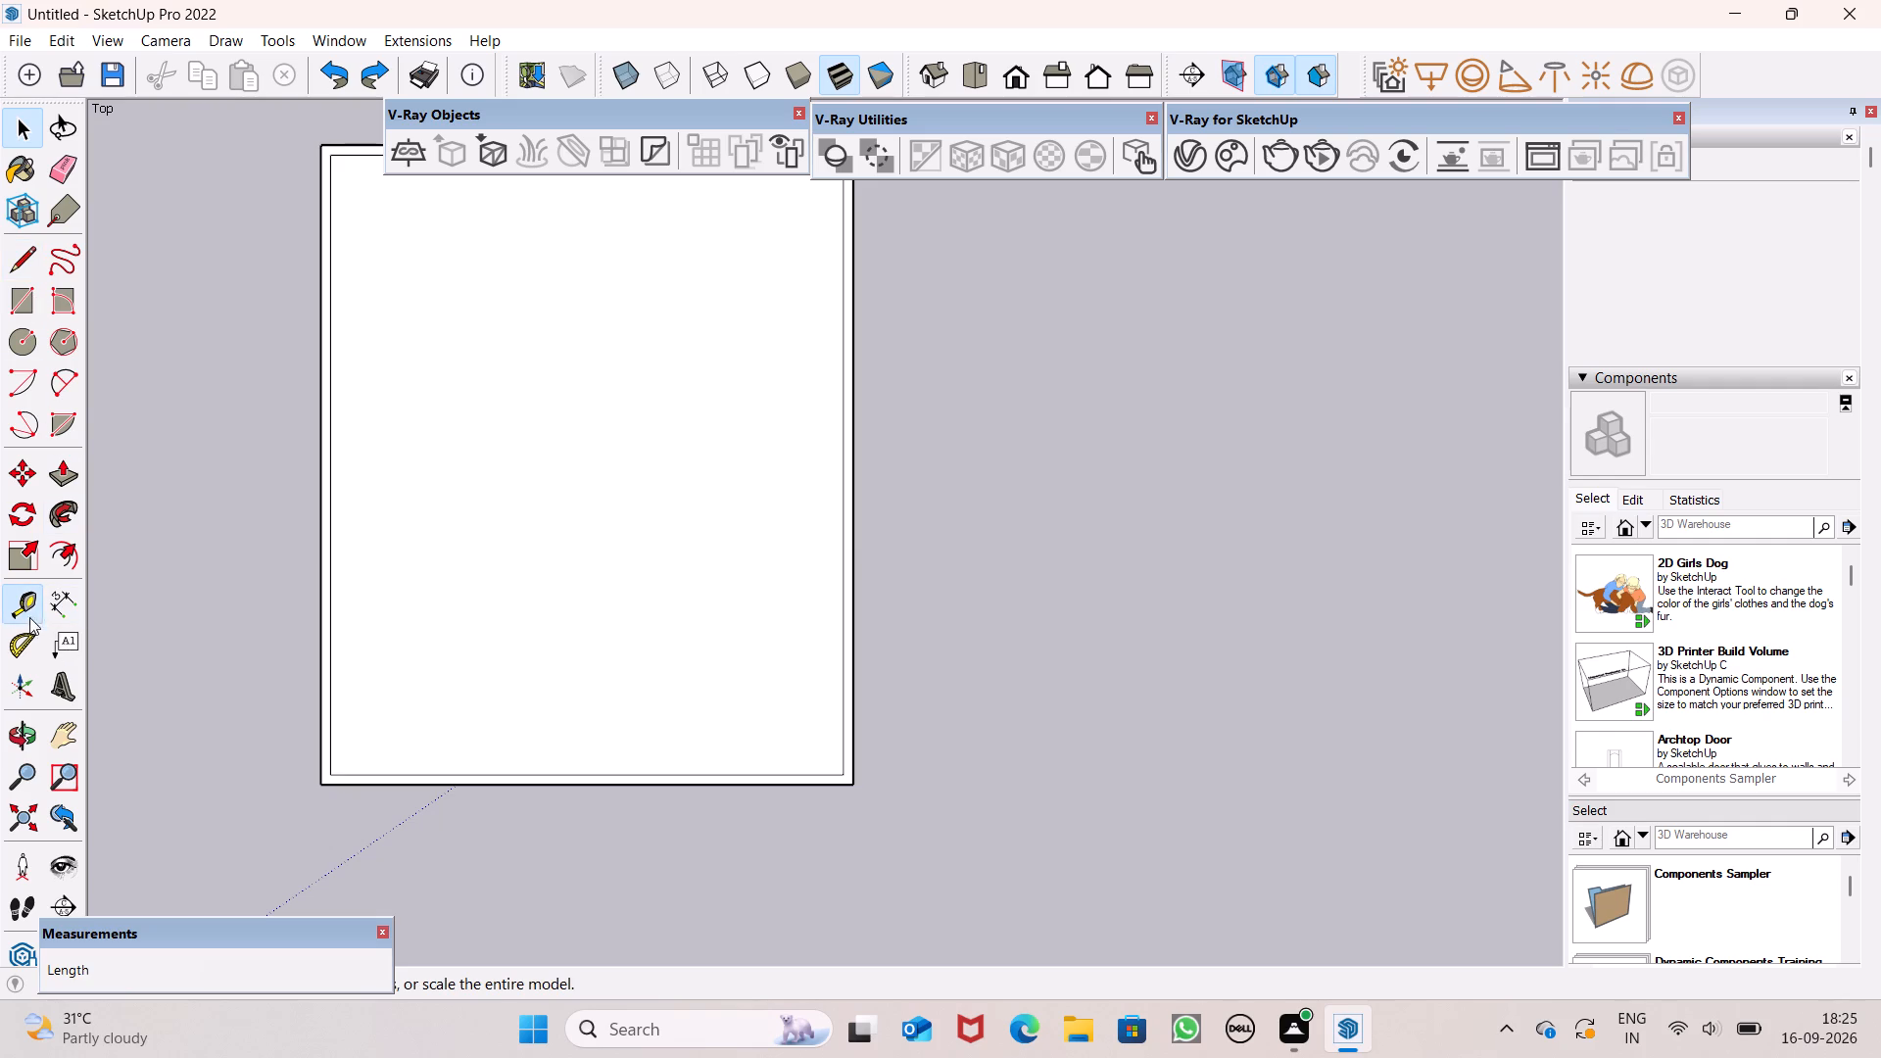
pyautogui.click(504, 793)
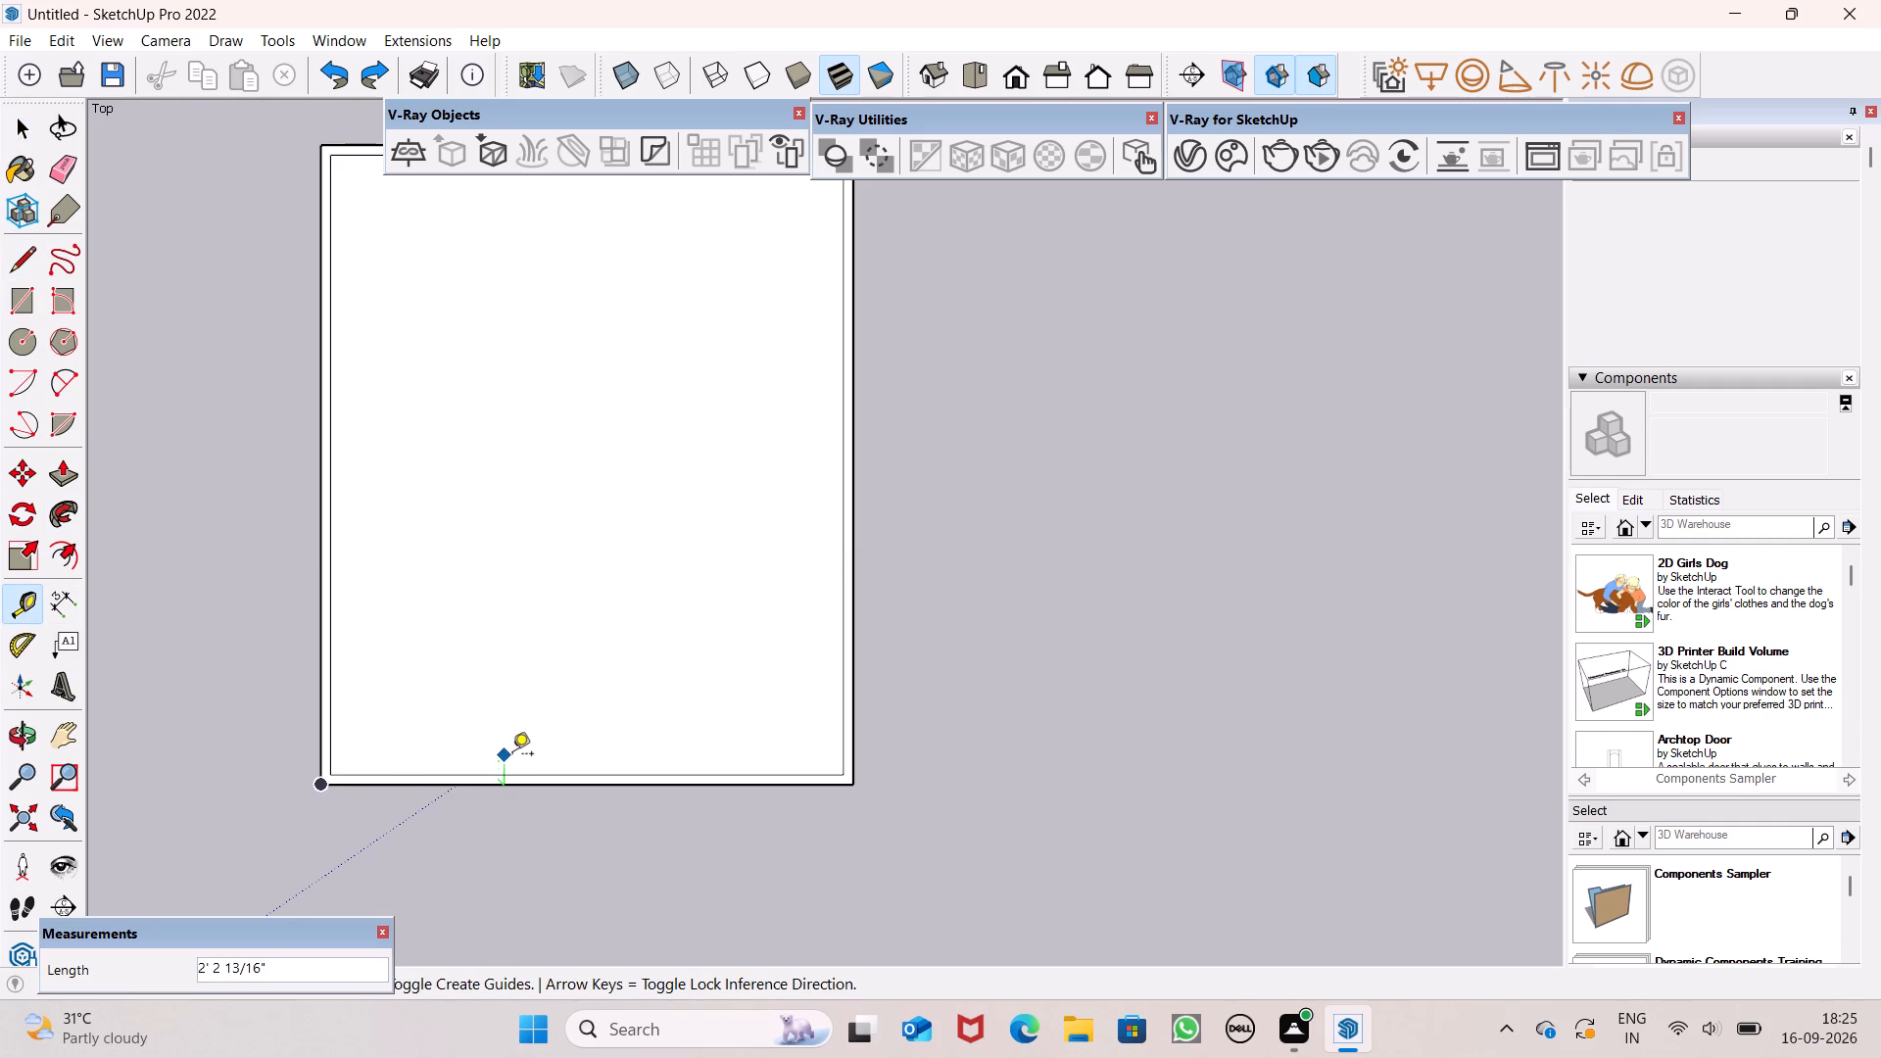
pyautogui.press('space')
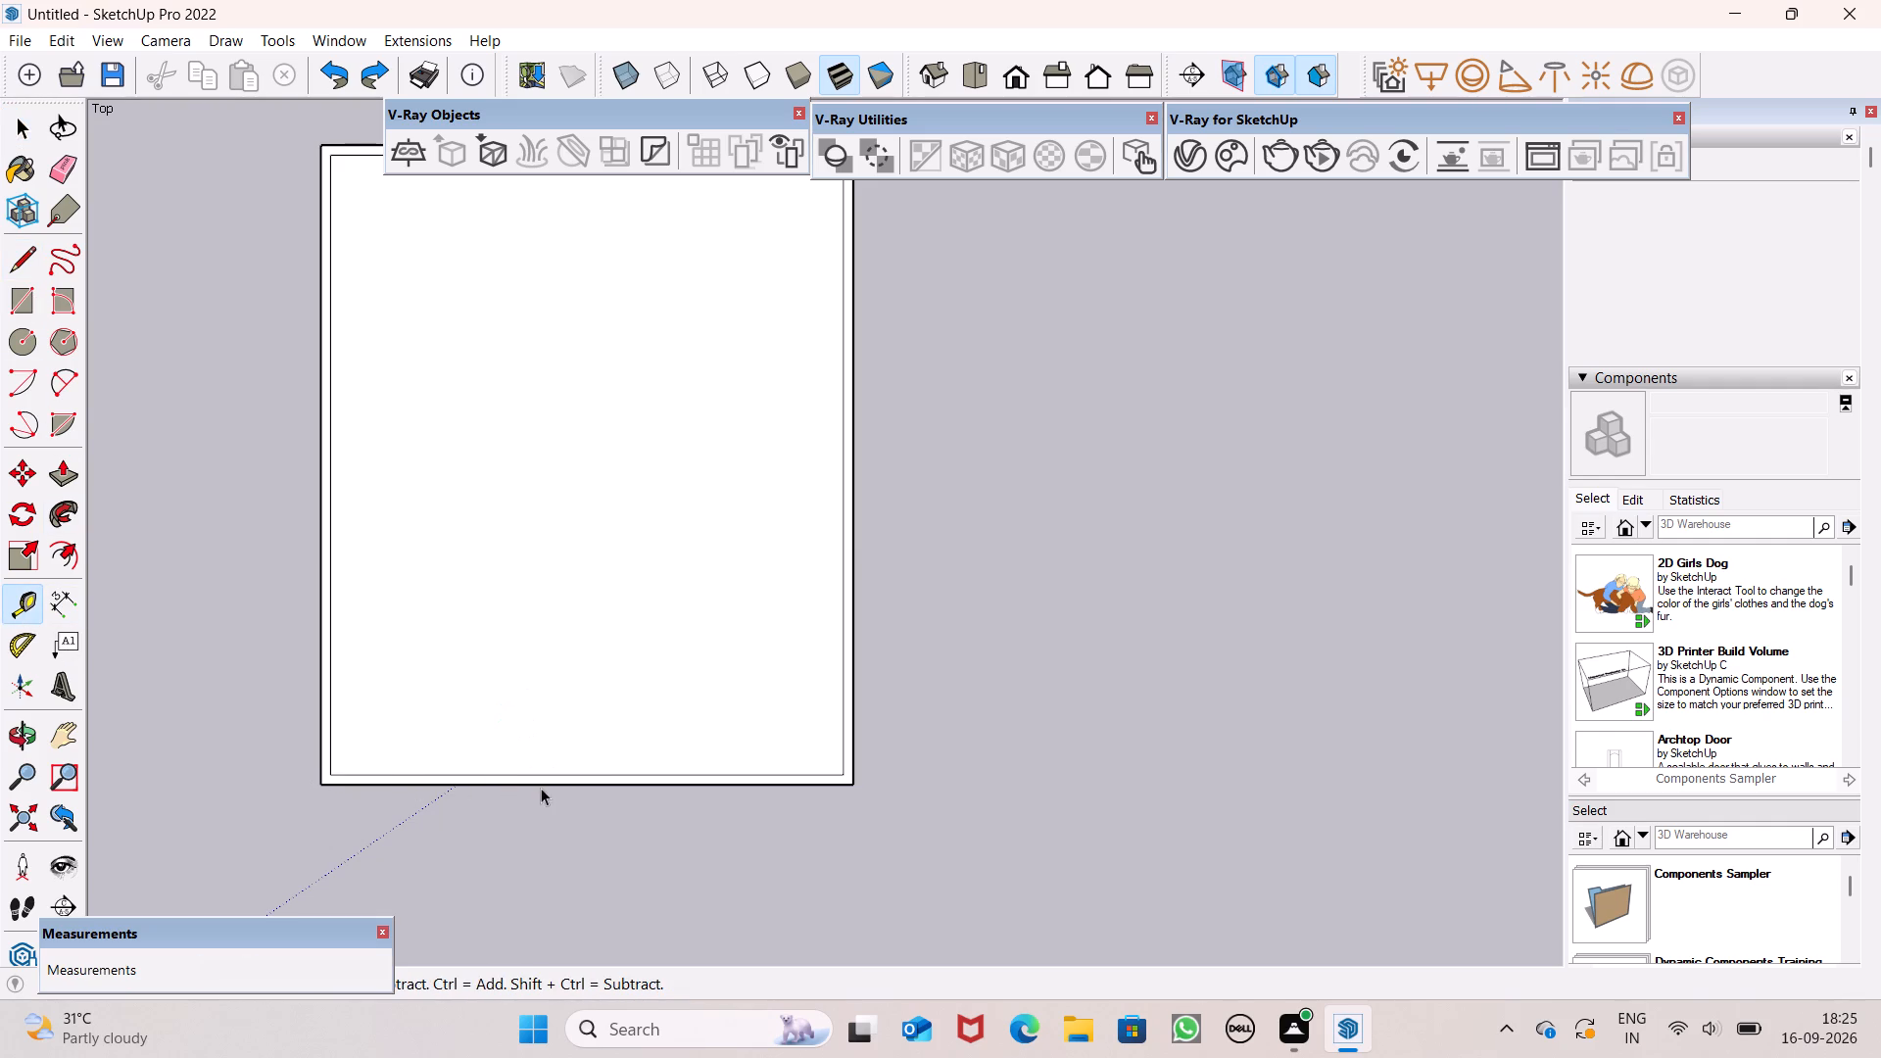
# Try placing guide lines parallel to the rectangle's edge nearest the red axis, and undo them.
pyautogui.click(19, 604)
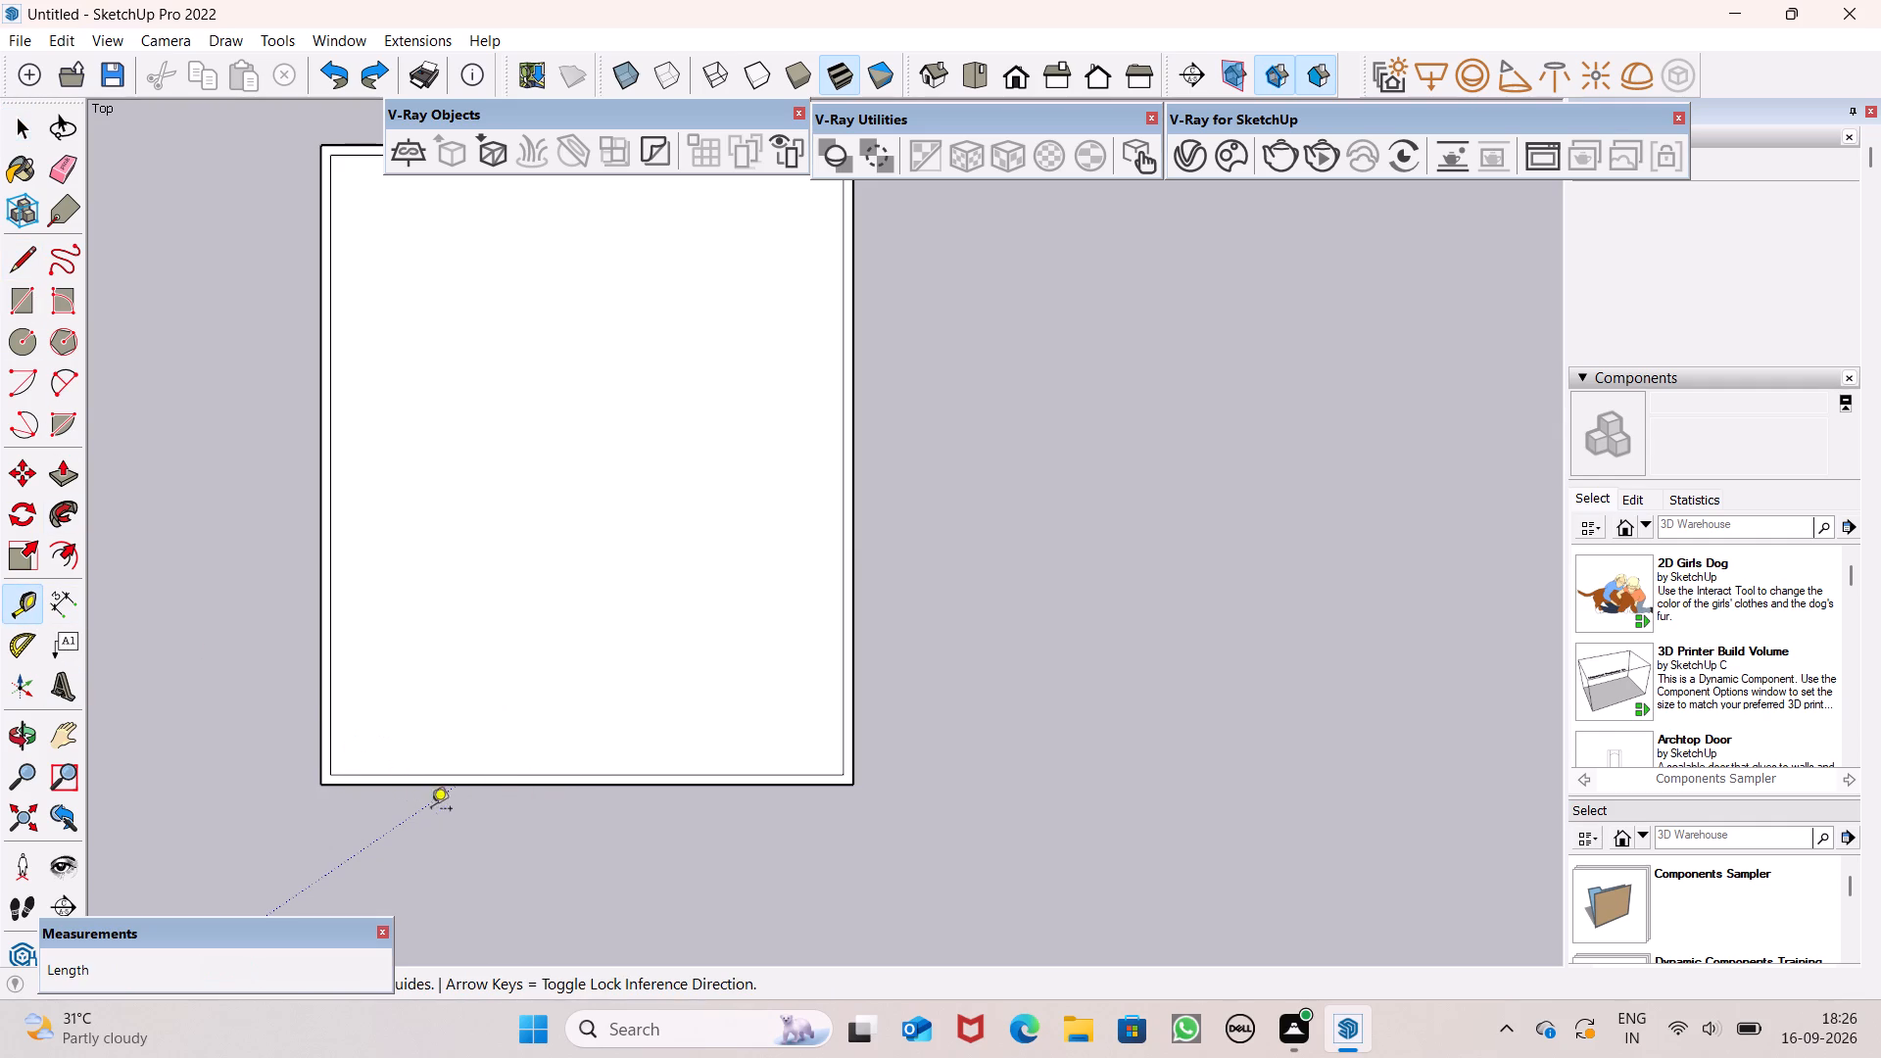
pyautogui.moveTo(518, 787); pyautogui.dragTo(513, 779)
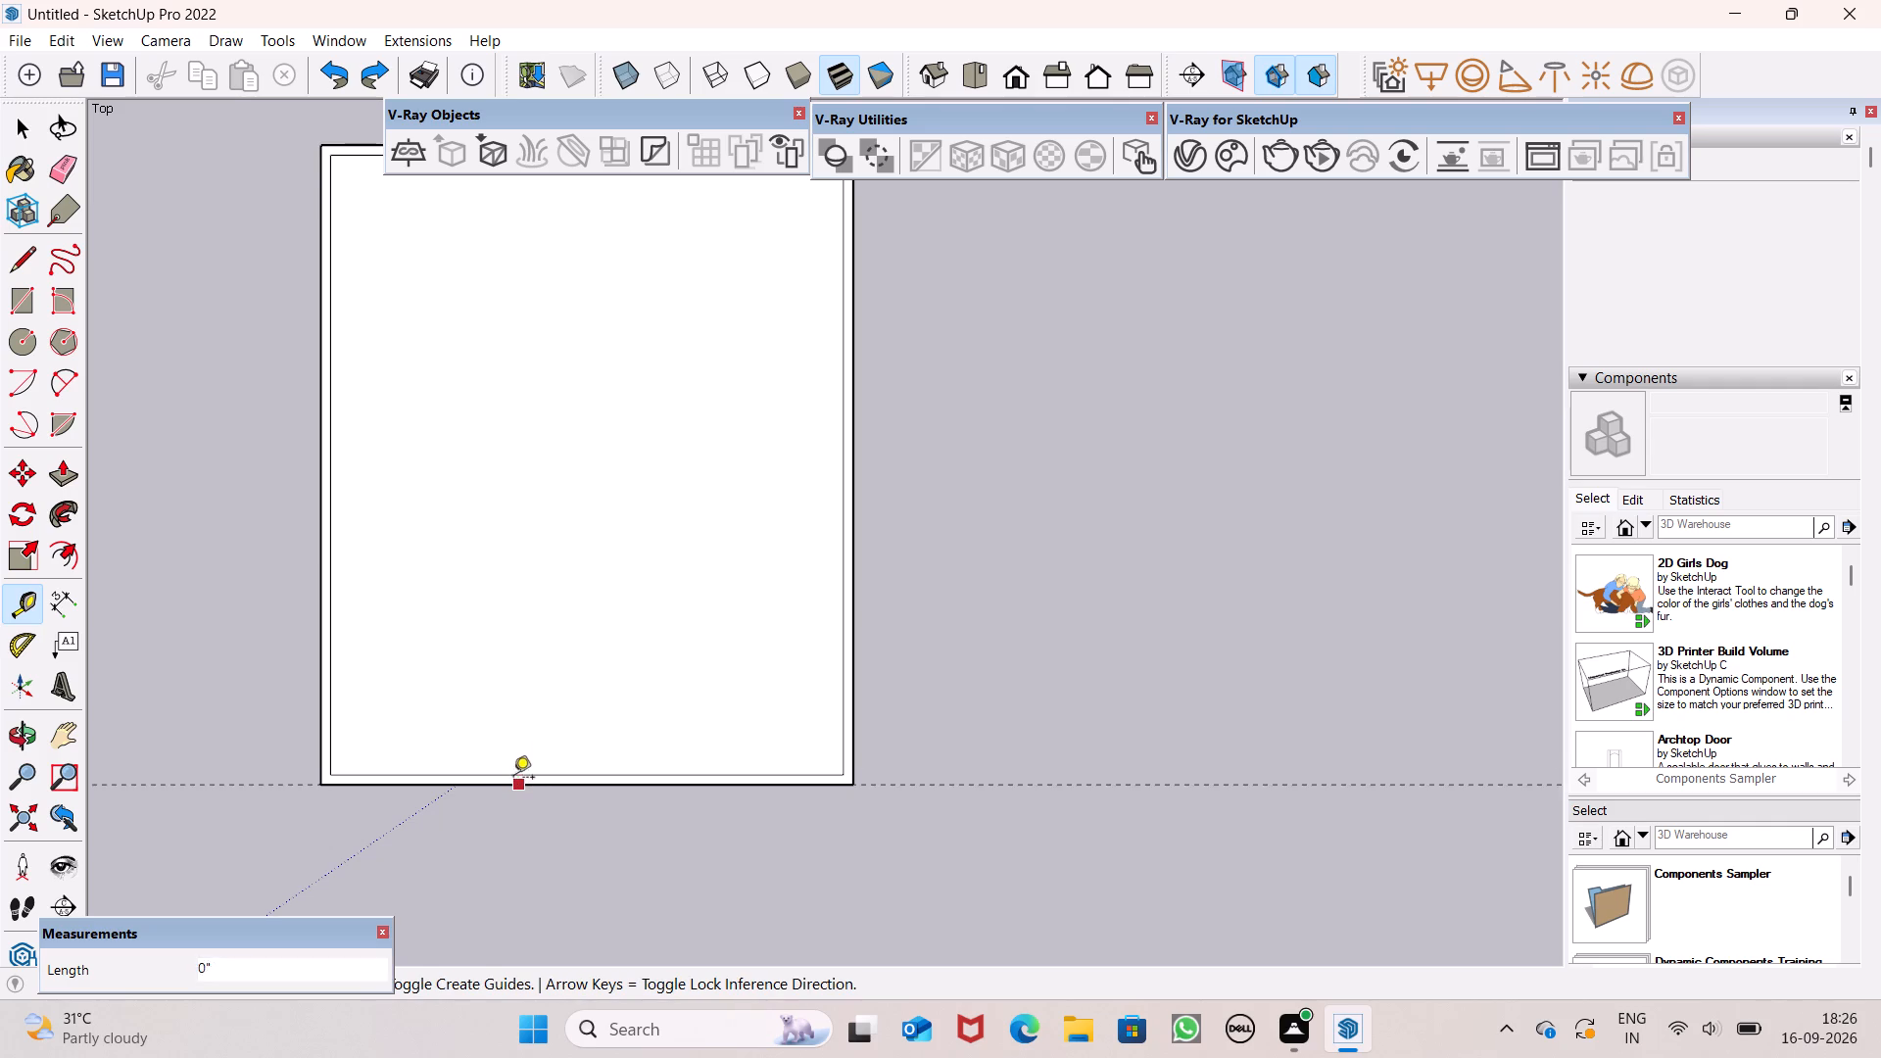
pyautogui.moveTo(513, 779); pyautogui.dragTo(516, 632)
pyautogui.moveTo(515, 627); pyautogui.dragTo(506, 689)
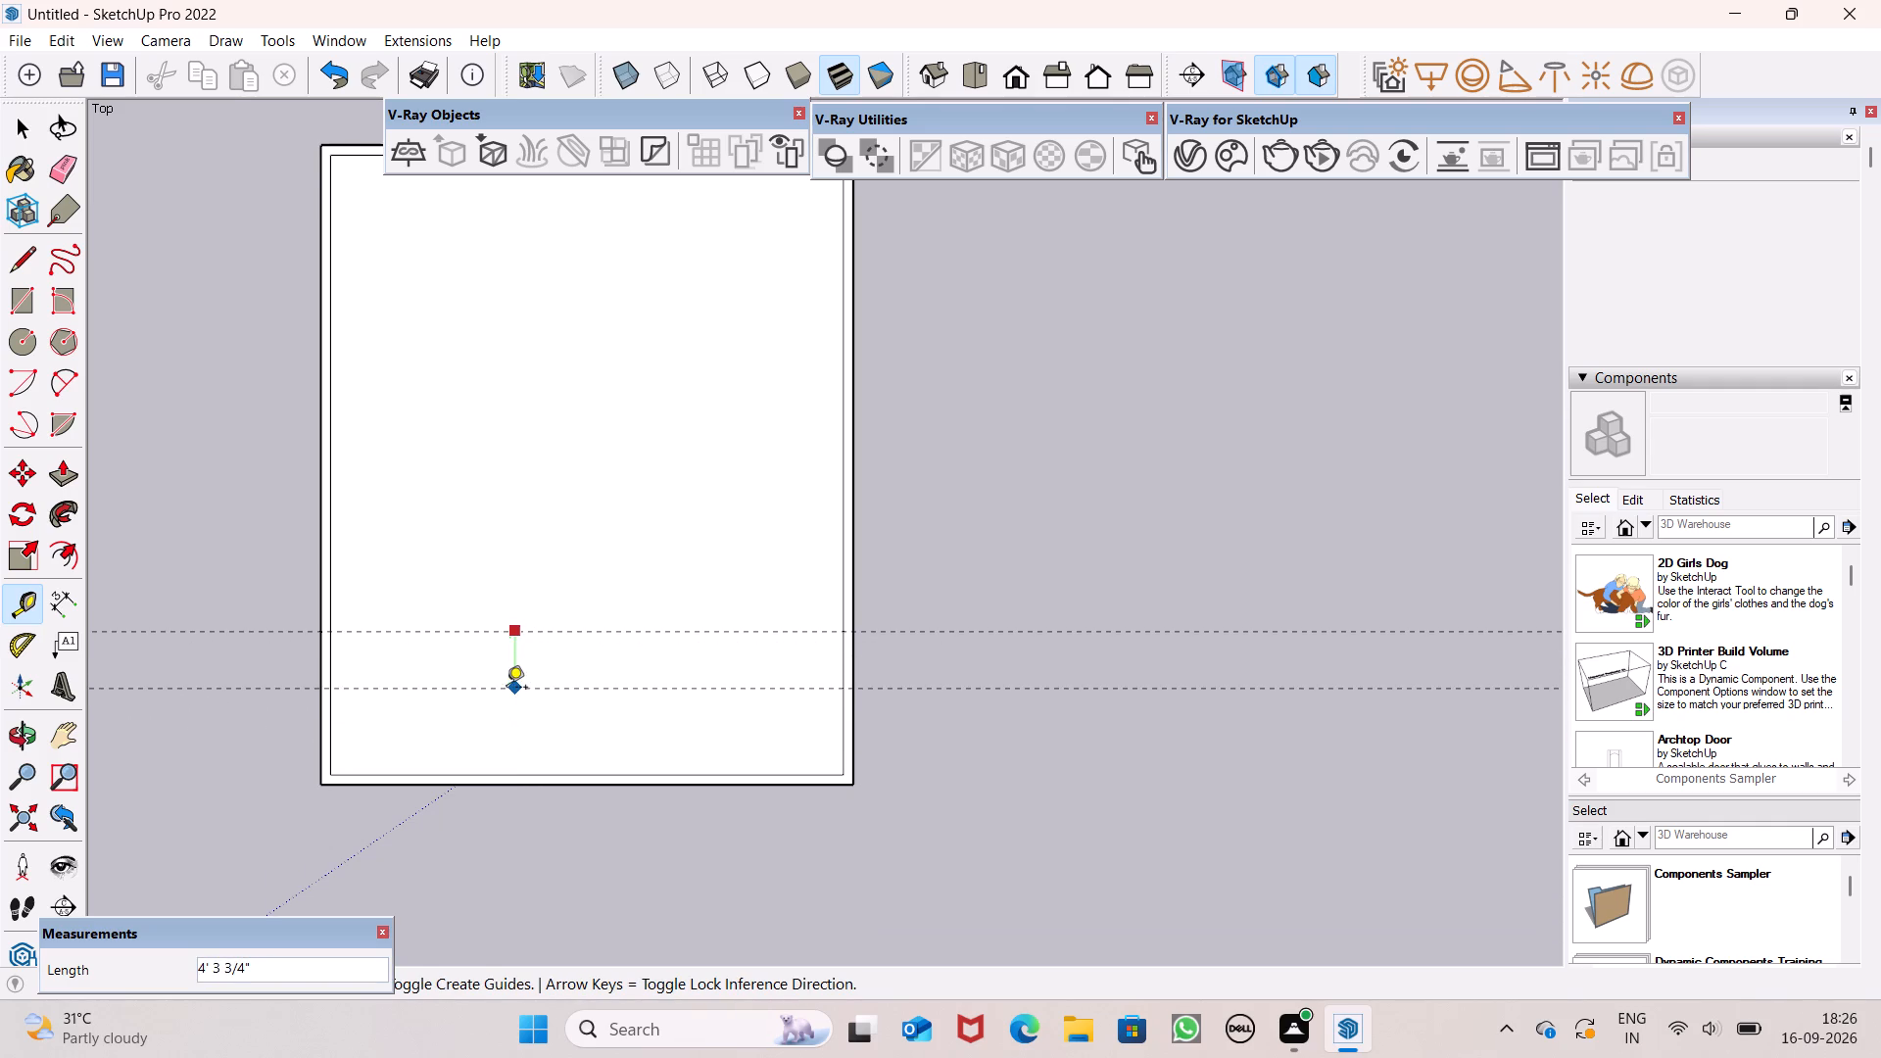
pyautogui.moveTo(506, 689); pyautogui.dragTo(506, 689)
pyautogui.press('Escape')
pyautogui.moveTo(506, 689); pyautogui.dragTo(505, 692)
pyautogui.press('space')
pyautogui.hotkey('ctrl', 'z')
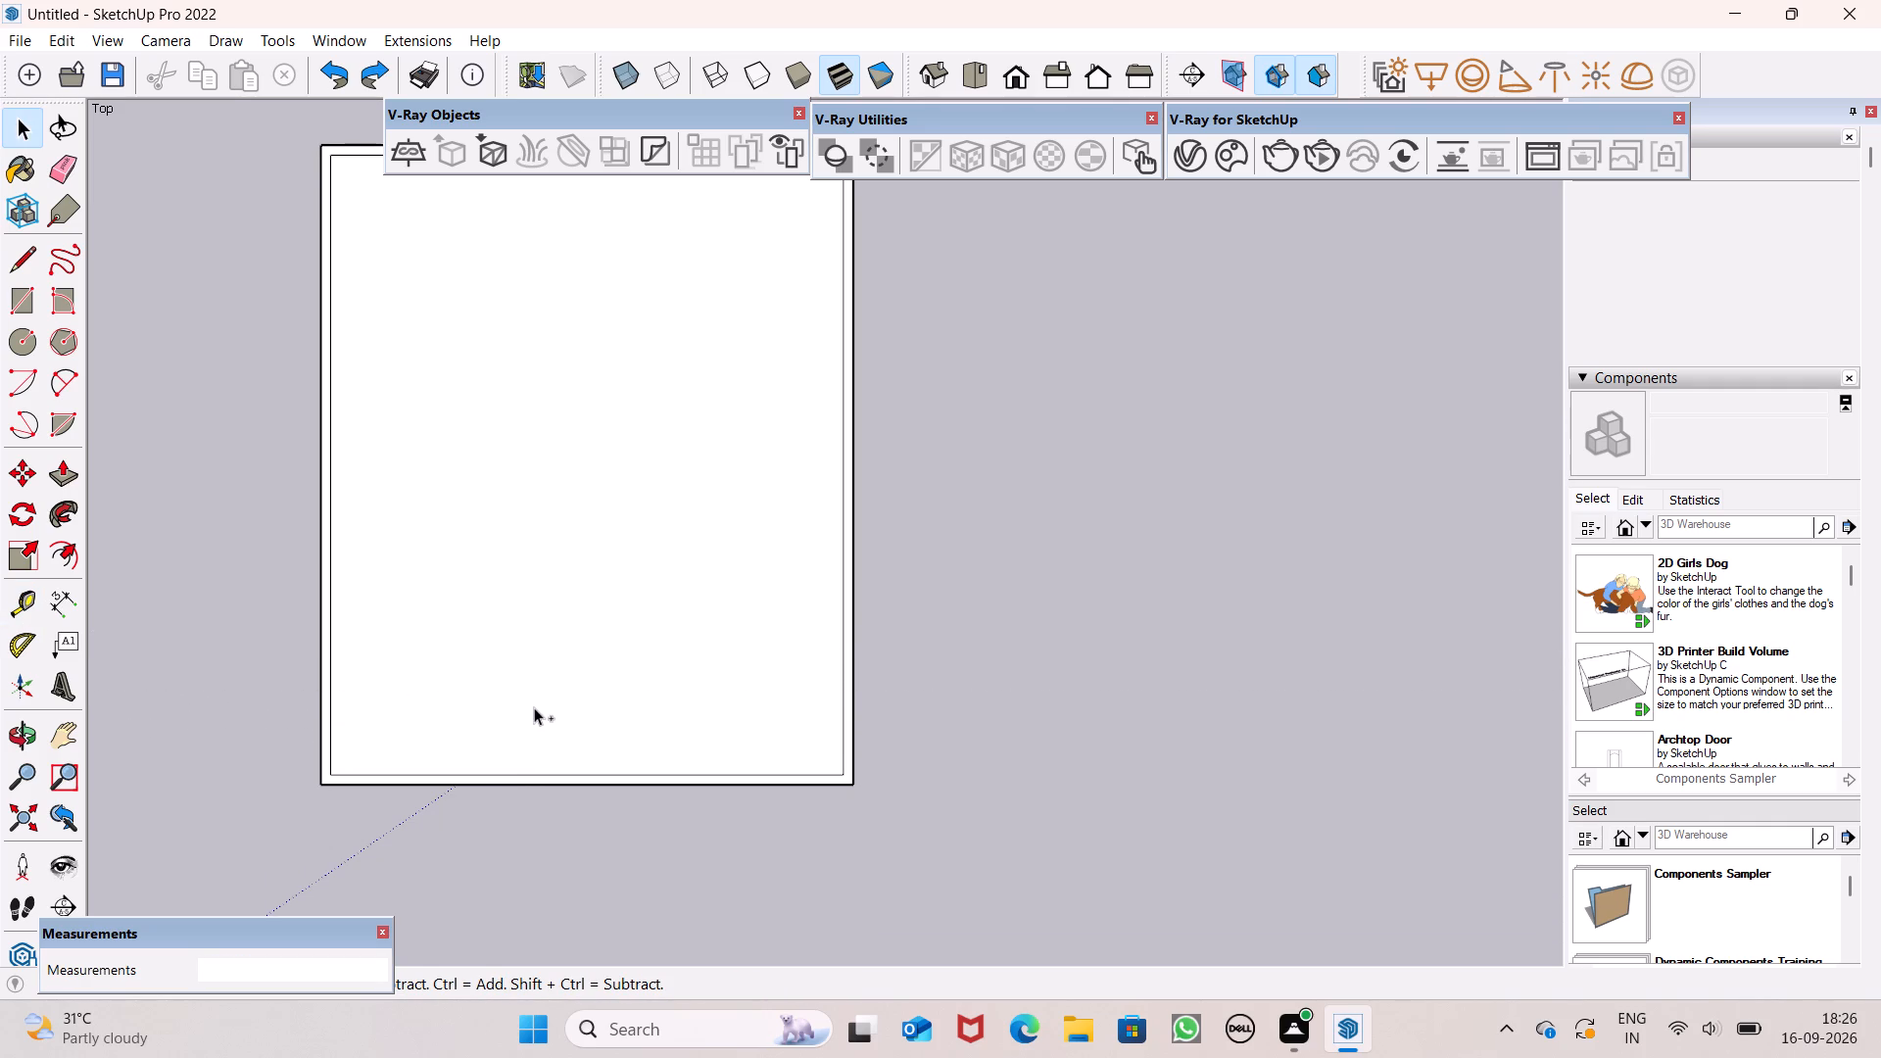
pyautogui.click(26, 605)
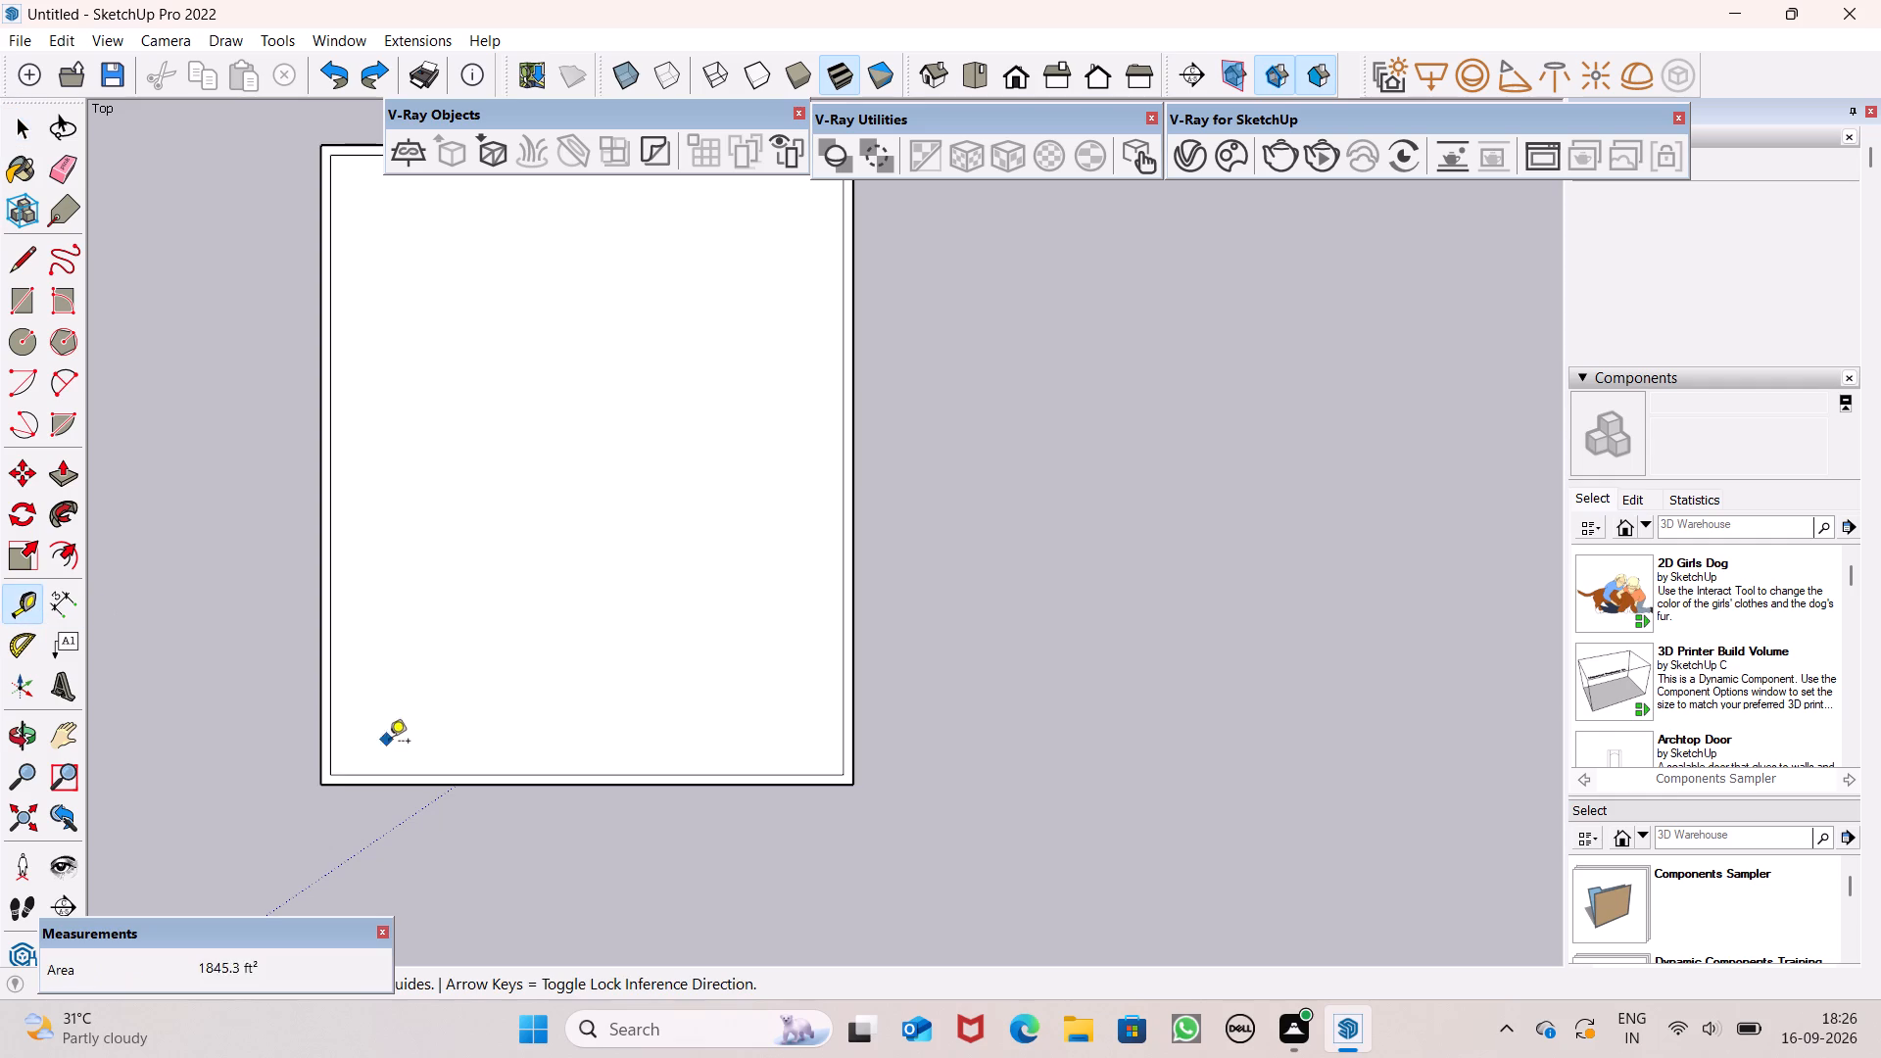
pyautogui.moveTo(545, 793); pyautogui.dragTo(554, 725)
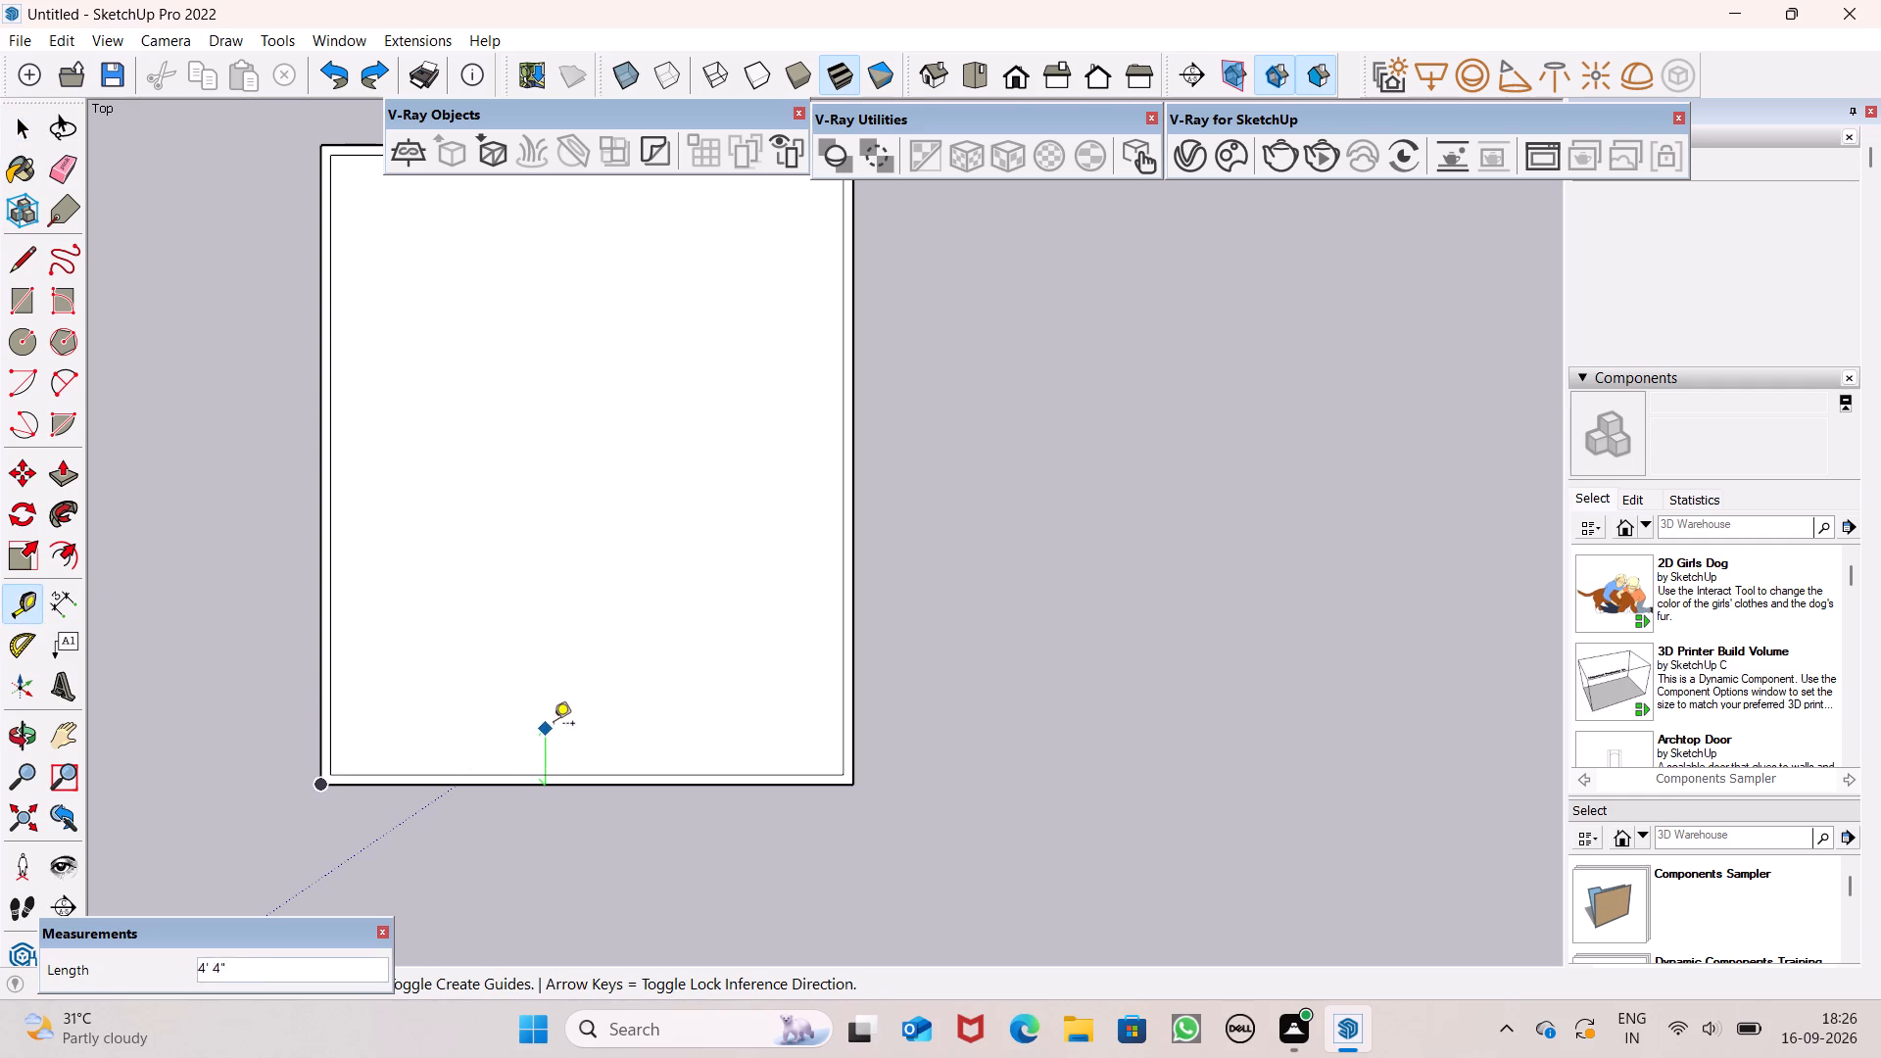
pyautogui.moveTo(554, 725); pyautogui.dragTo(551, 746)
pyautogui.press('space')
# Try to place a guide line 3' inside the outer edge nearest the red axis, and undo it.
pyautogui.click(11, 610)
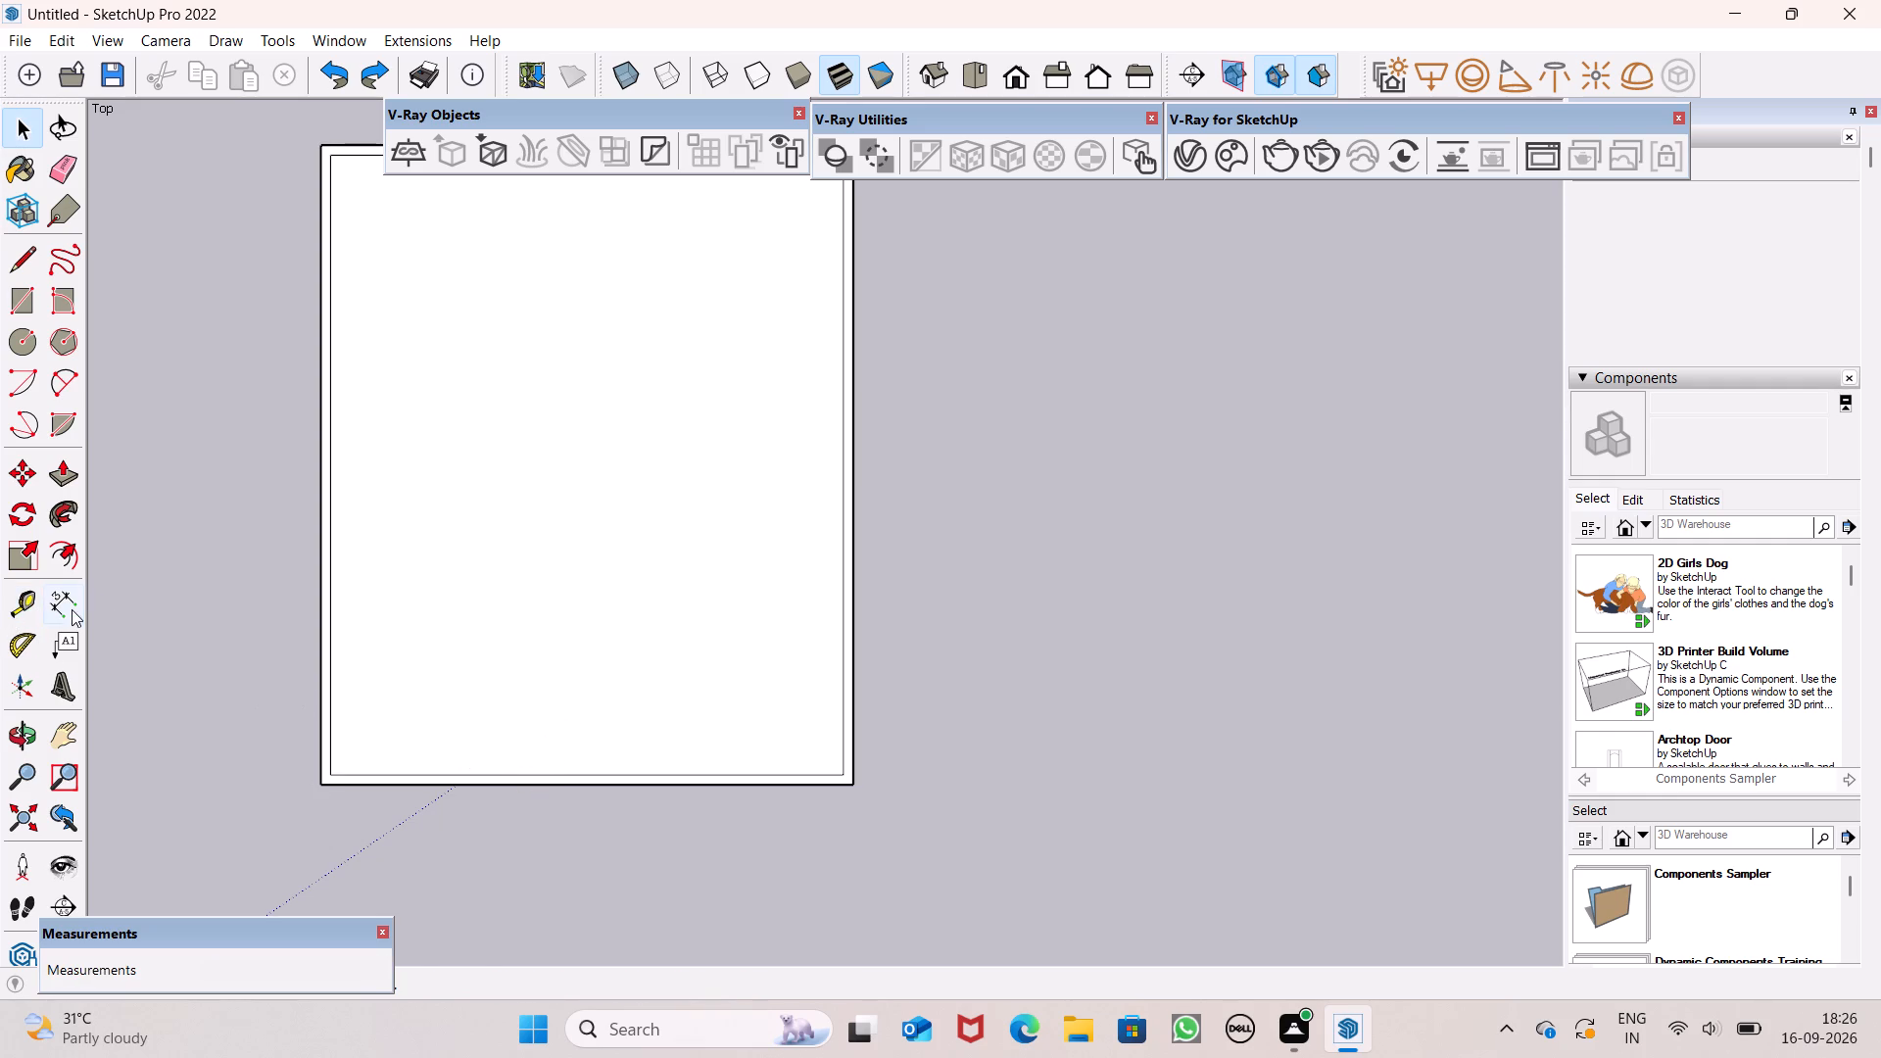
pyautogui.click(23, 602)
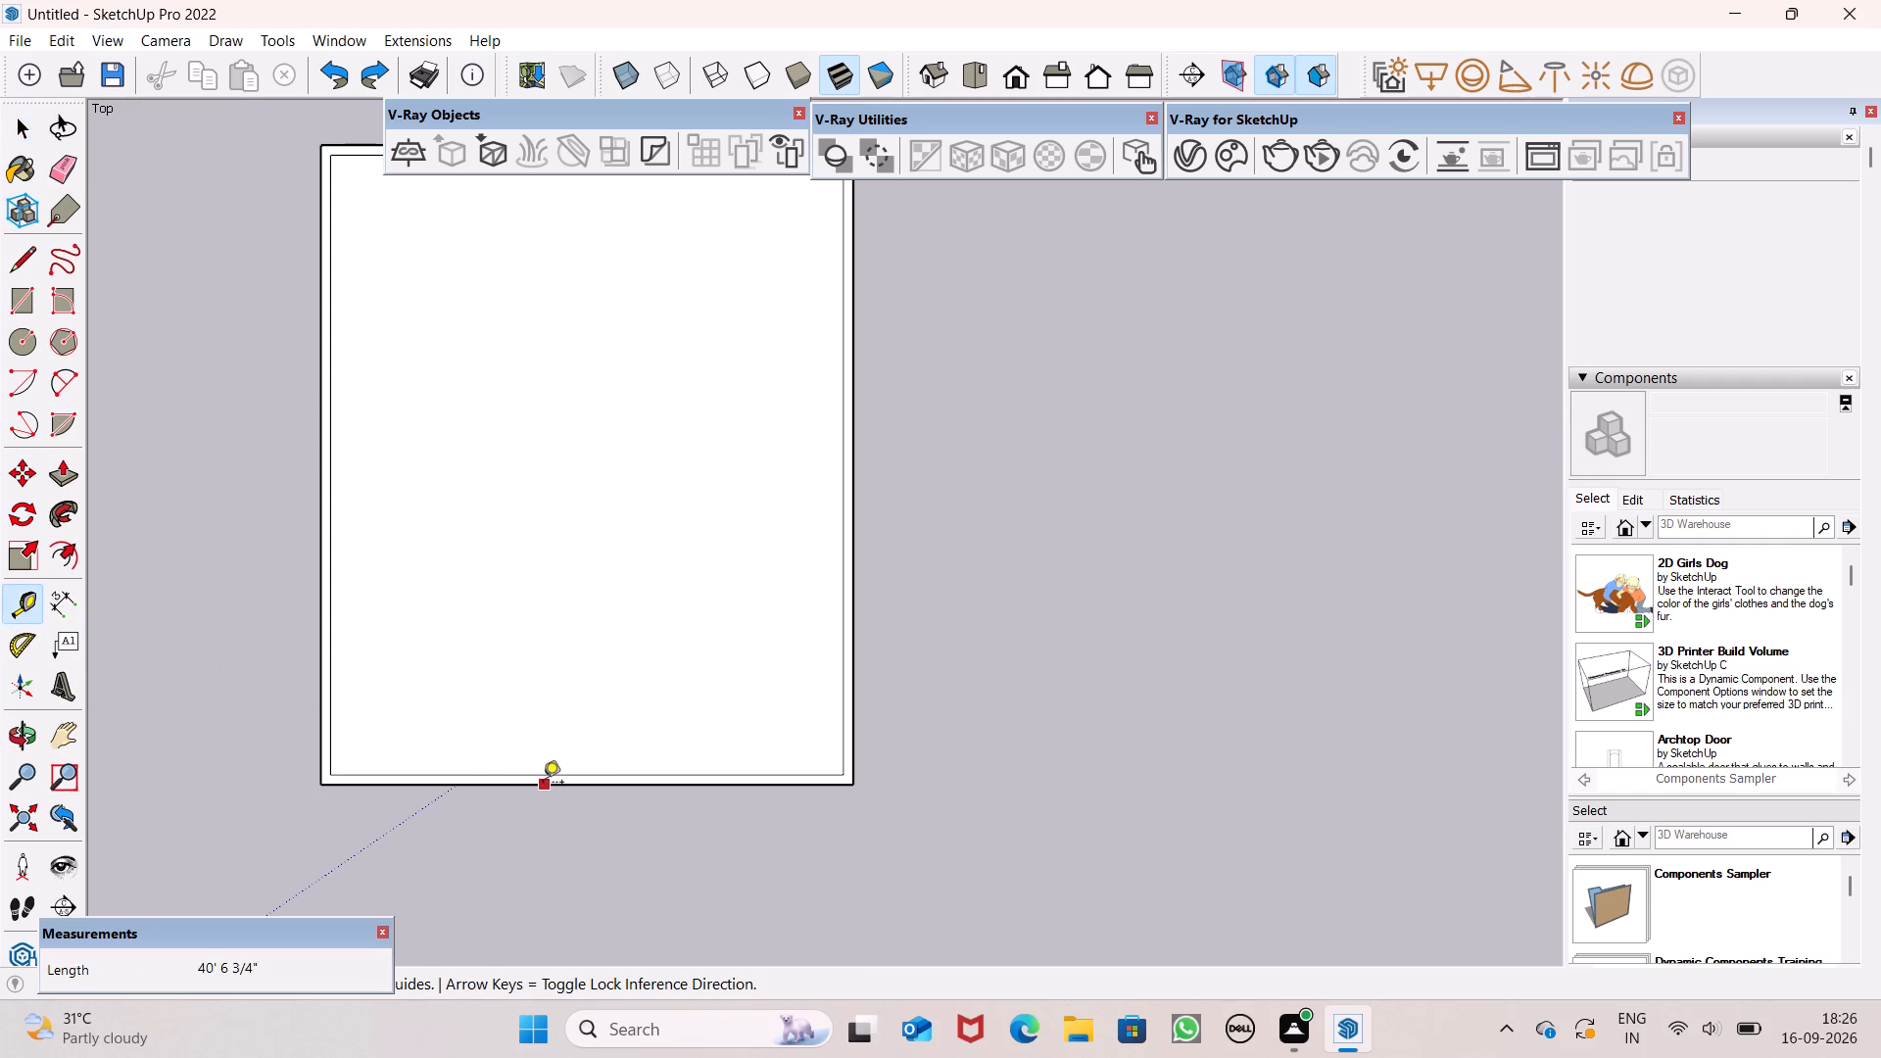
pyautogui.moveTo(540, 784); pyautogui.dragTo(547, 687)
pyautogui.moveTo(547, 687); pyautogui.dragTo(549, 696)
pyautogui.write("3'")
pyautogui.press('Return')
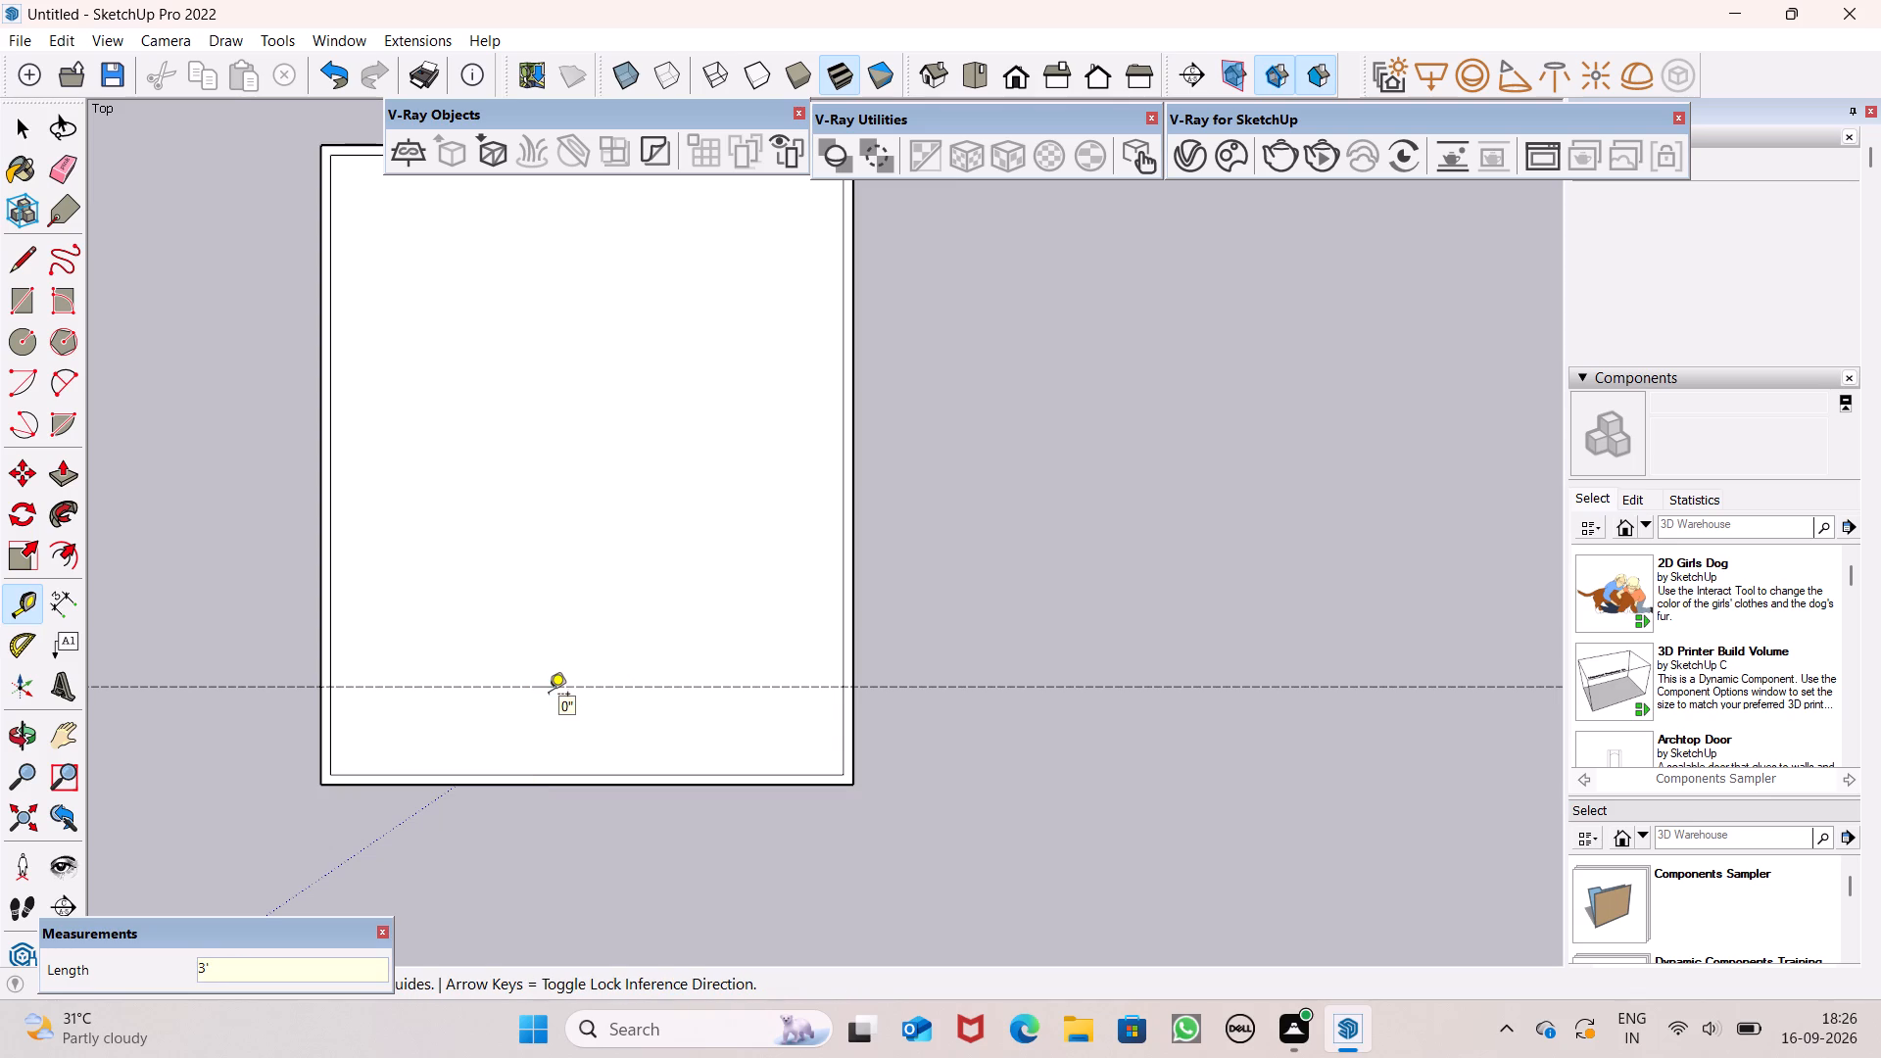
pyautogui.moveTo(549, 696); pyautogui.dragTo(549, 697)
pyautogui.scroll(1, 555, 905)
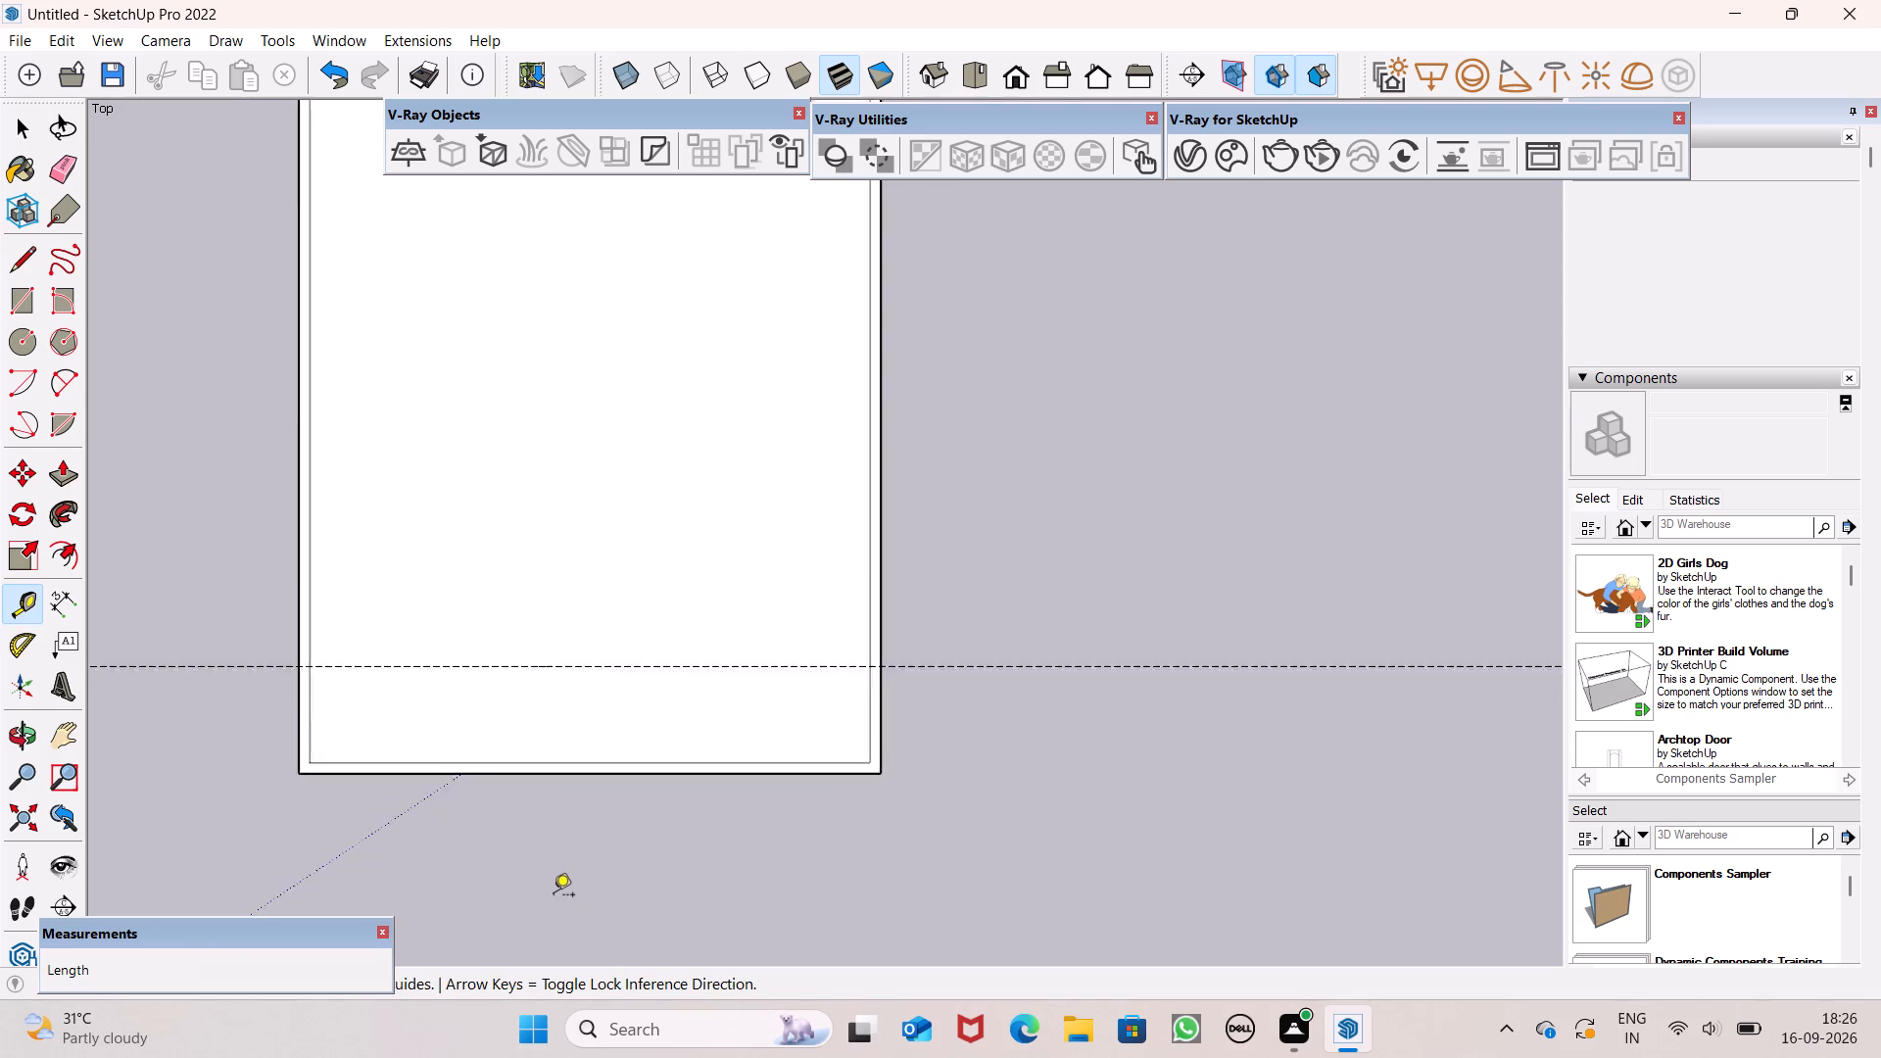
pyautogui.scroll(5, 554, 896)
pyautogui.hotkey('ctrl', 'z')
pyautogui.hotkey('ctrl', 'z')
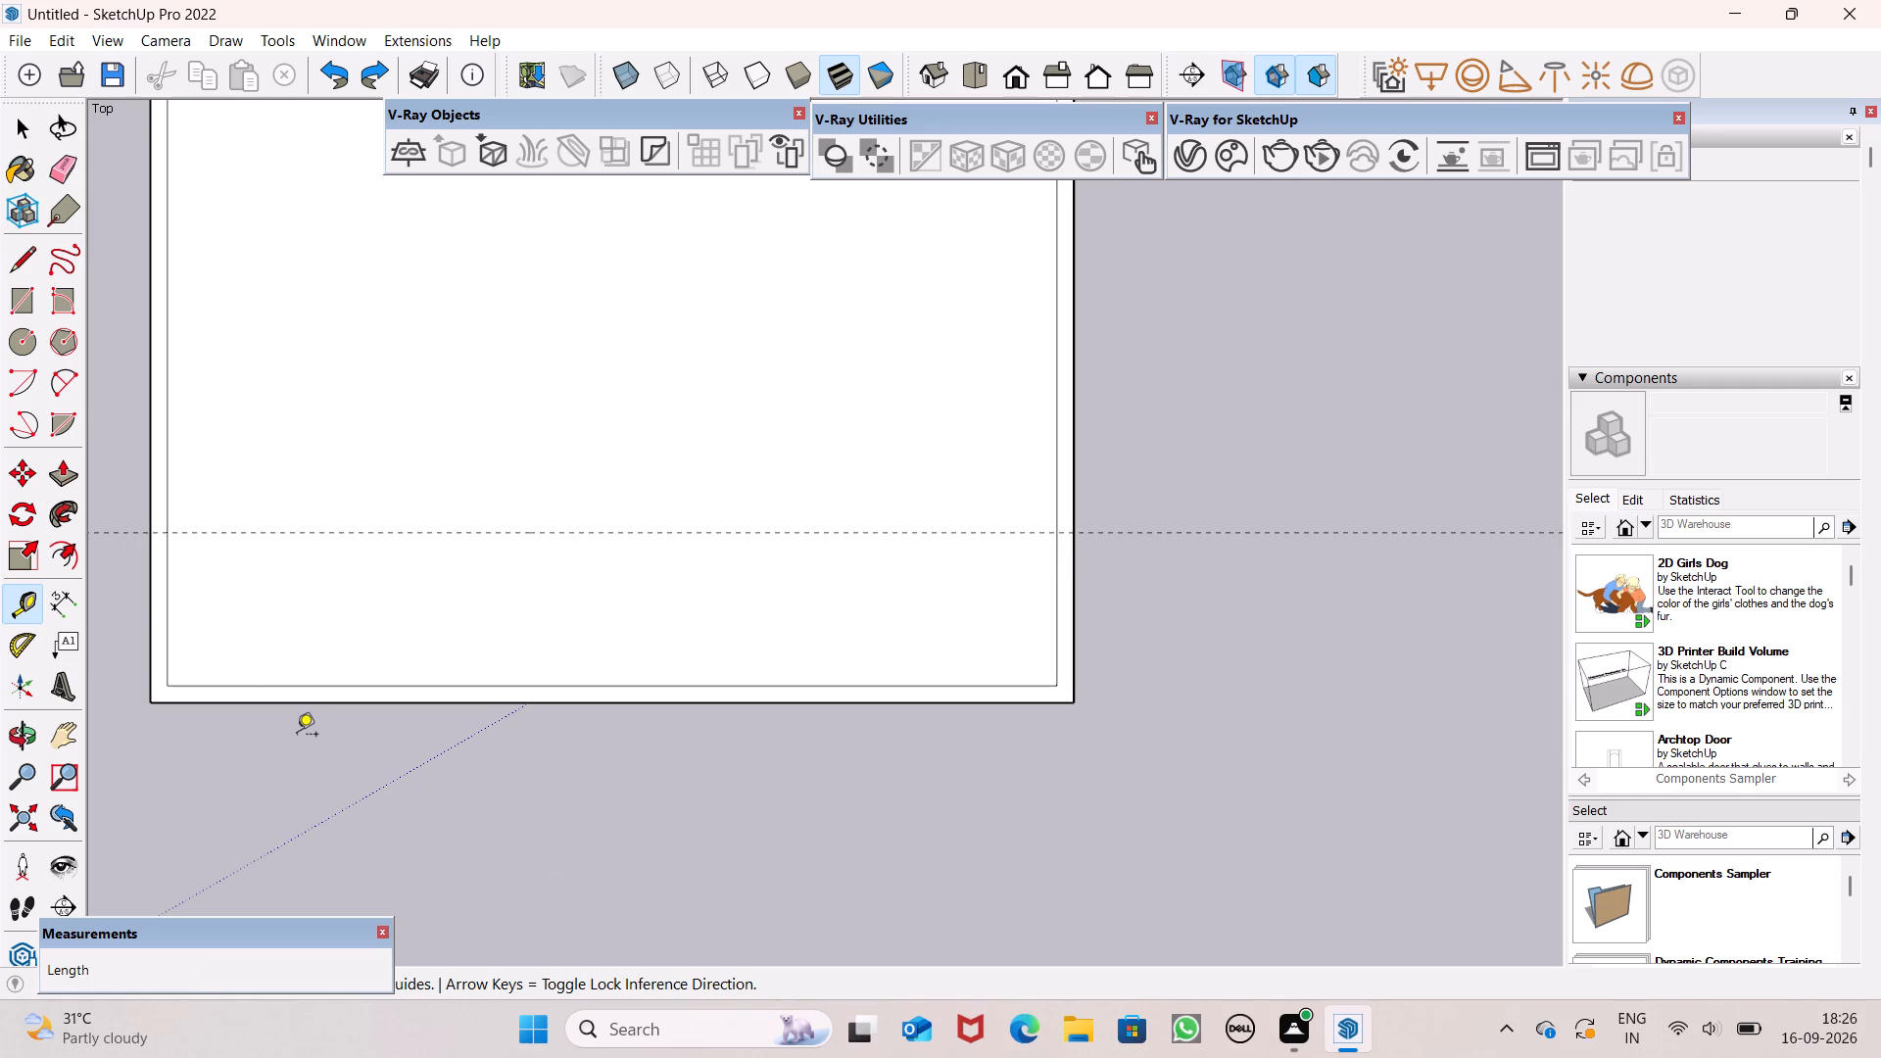
# Place a guide line 4' inside the outer rectangle, parallel to its edge nearest the red axis.
pyautogui.click(567, 706)
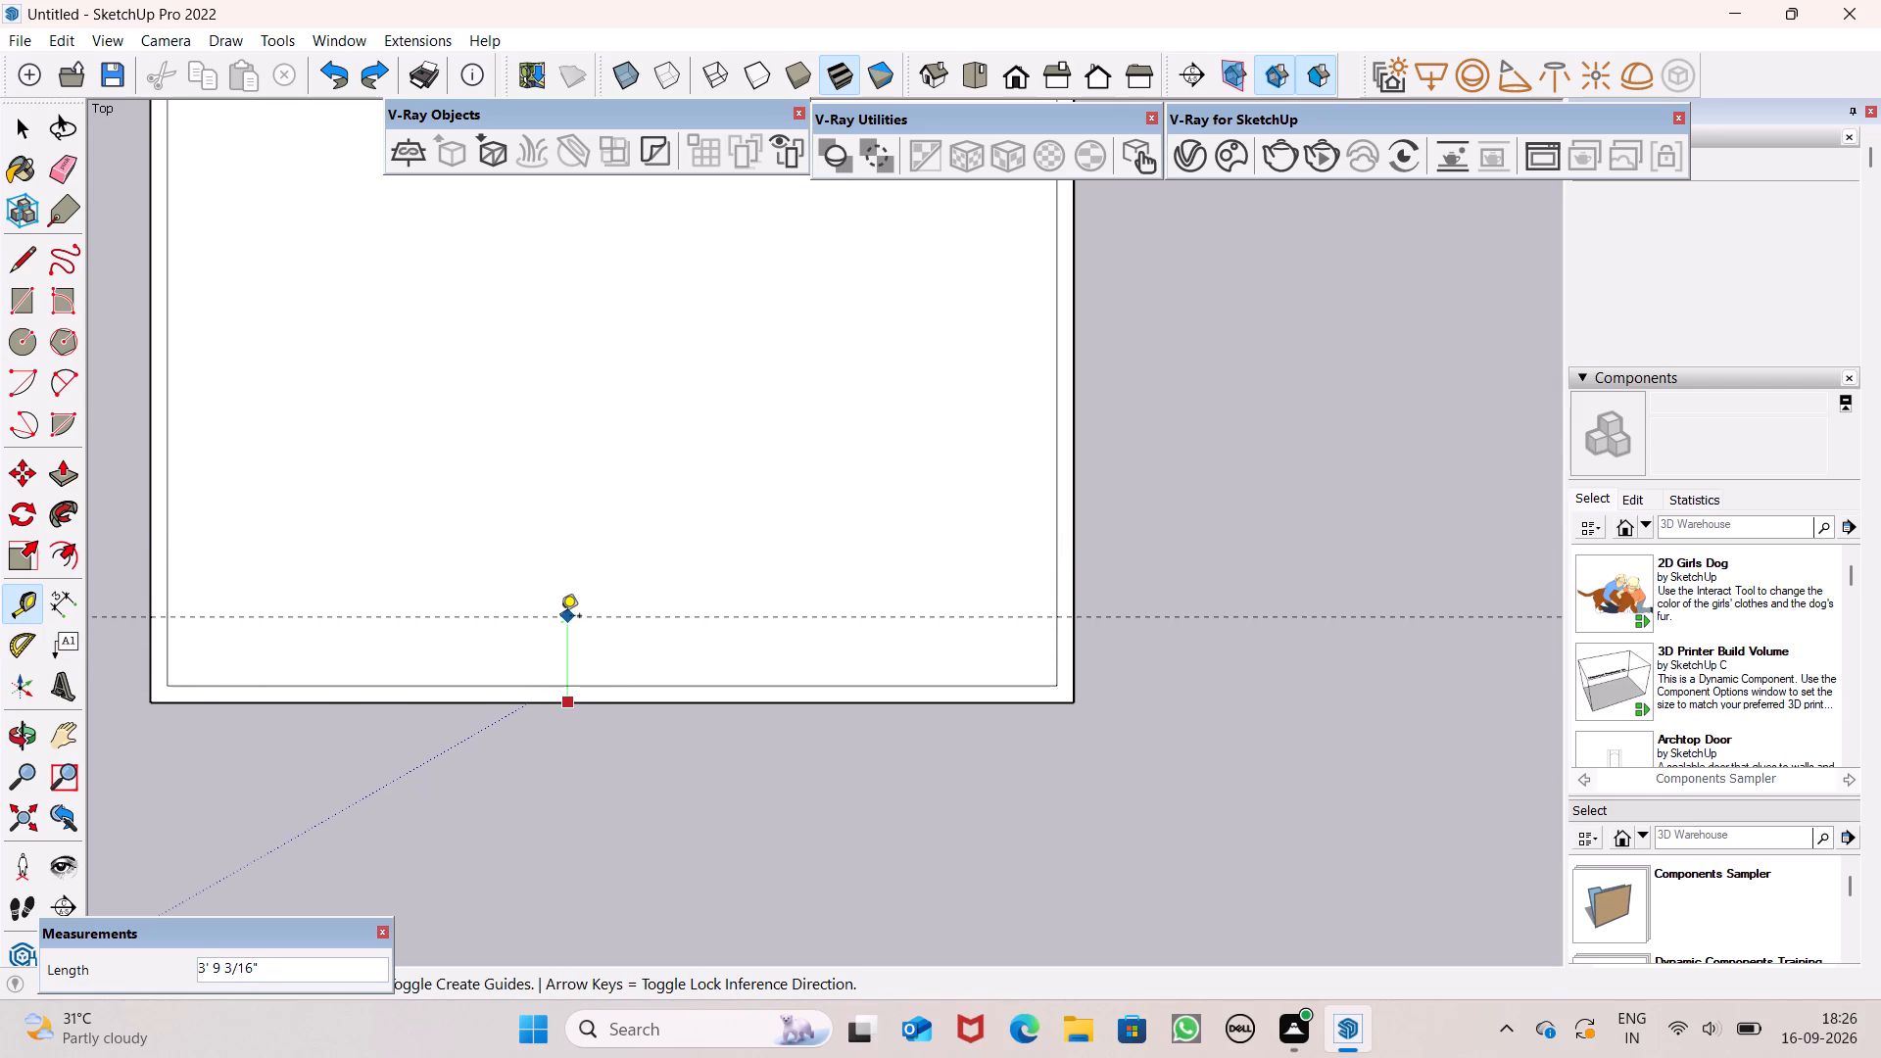
pyautogui.write("4'")
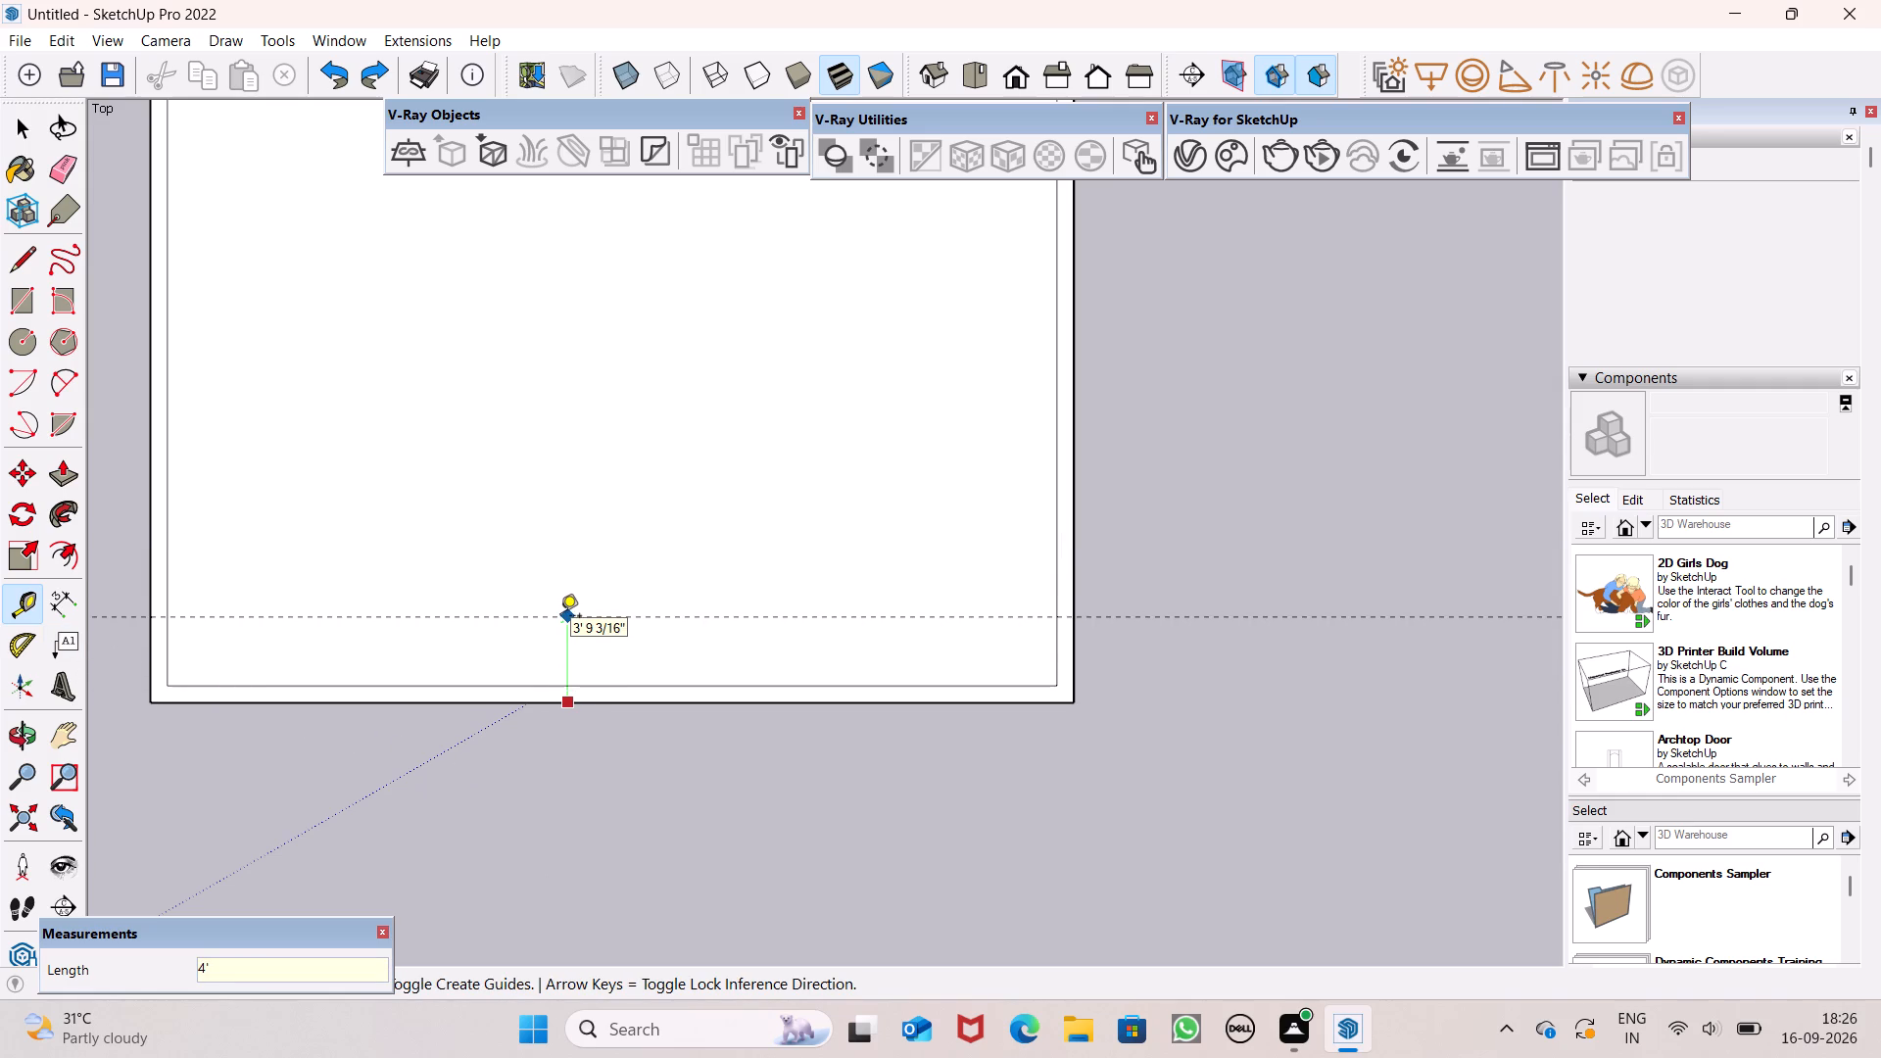
pyautogui.press('Return')
pyautogui.press('space')
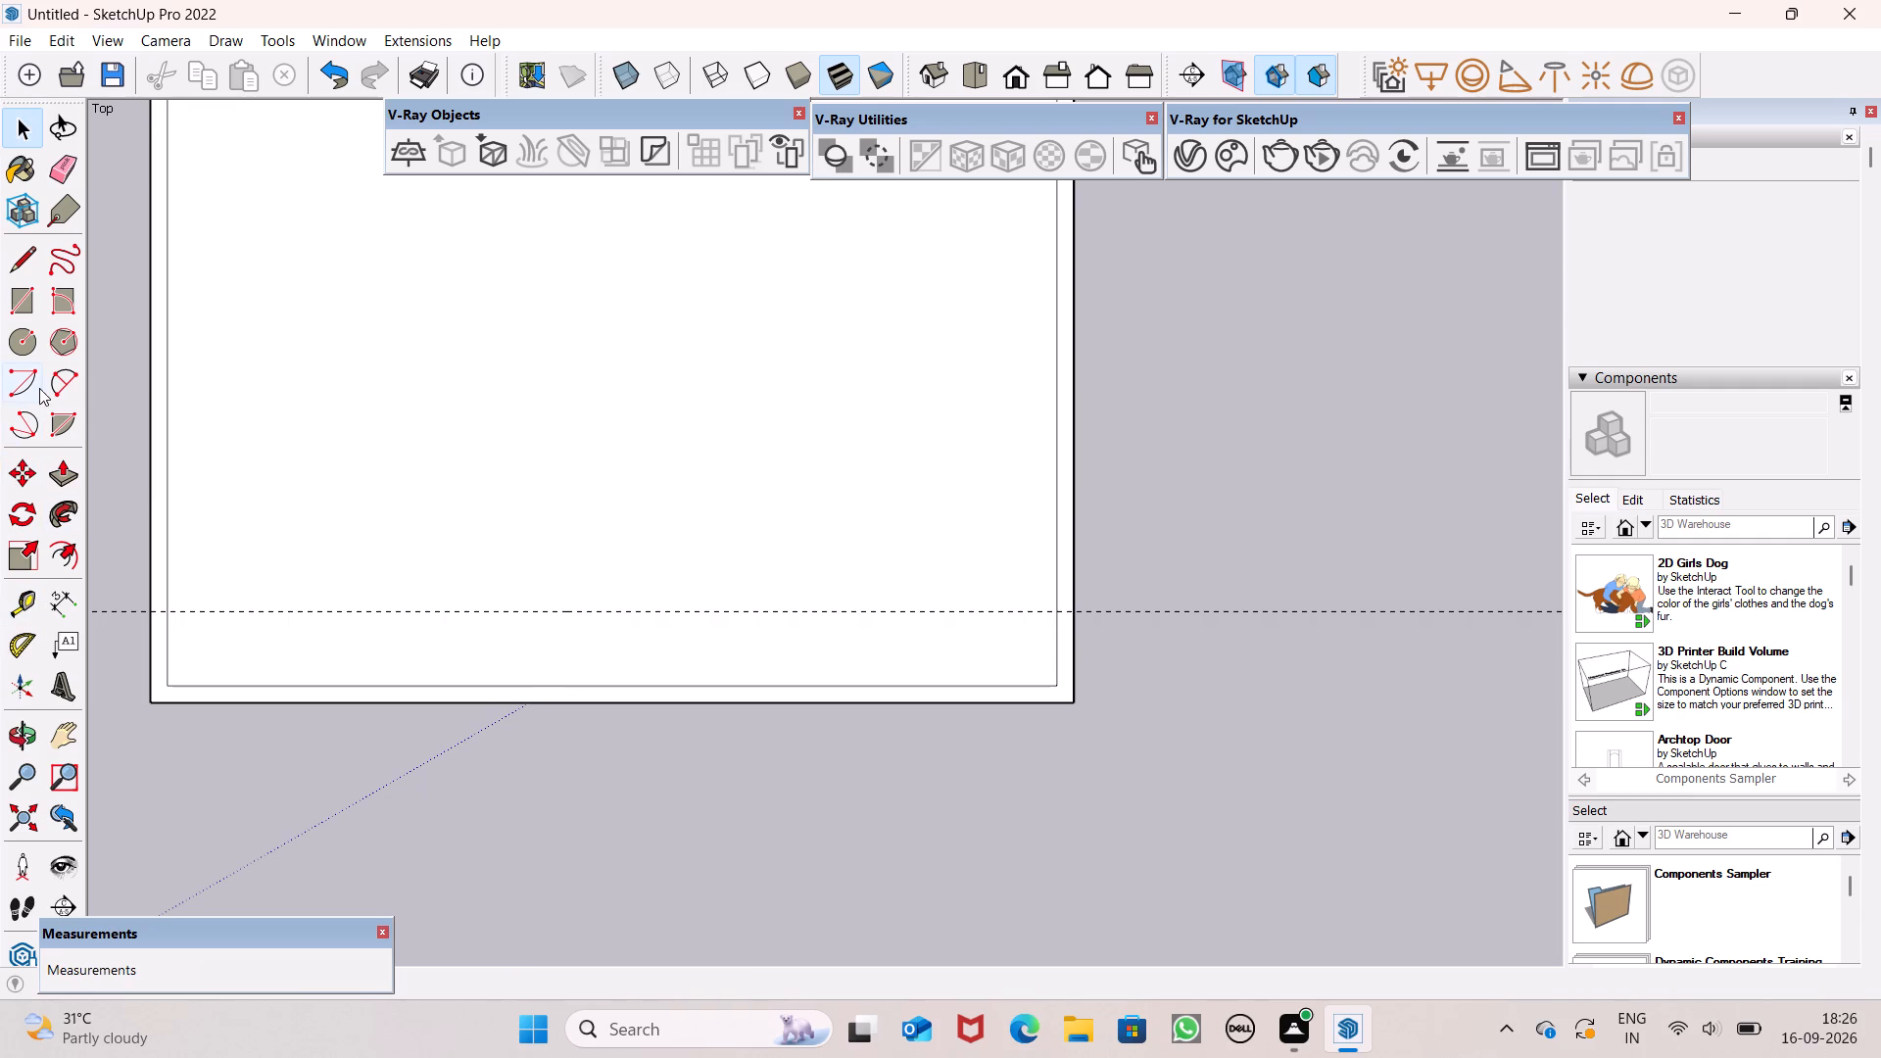
# Place a second parallel guide line 6" from the first guide, farther inside the rectangle.
pyautogui.click(35, 600)
pyautogui.click(452, 614)
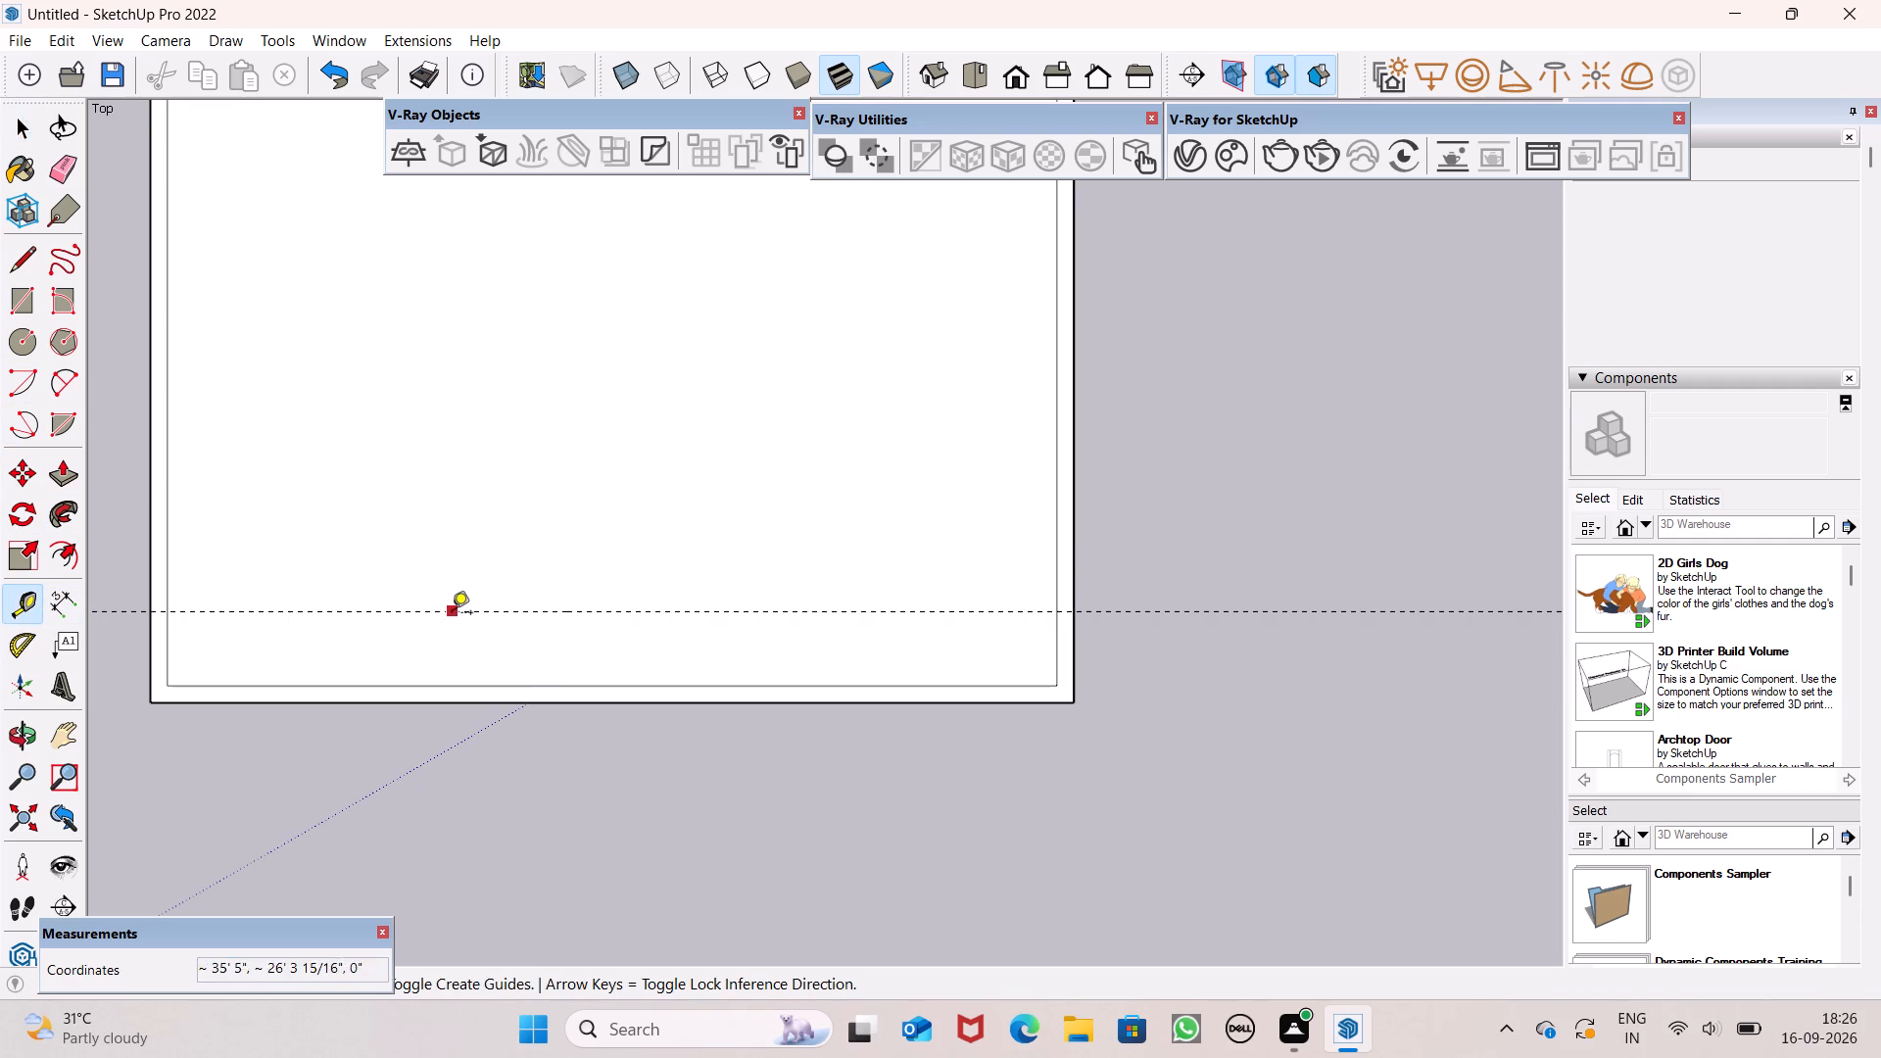
pyautogui.write('6"')
pyautogui.press('Return')
pyautogui.press('space')
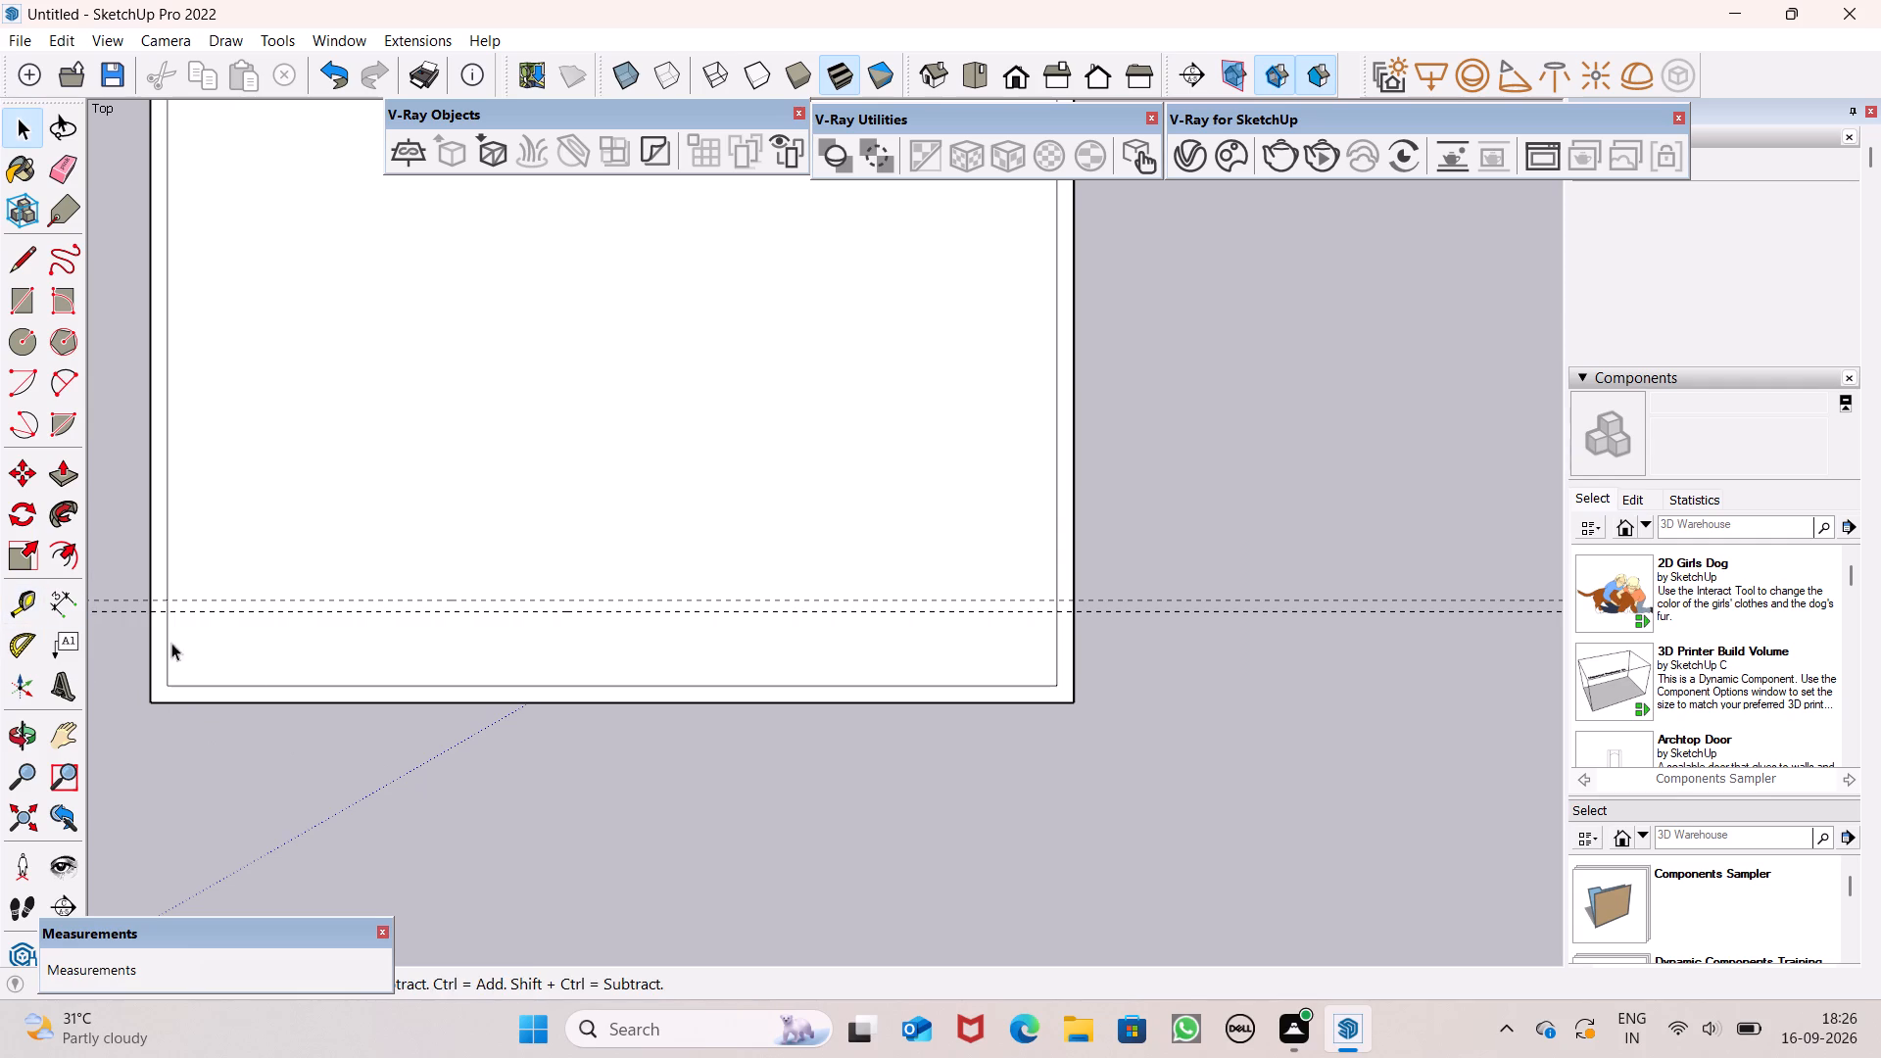
# Draw a 6" by 39' 3/4" rectangle between the two guide lines, spanning the inner faces of the side walls.
pyautogui.scroll(-12, 329, 664)
pyautogui.scroll(10, 325, 665)
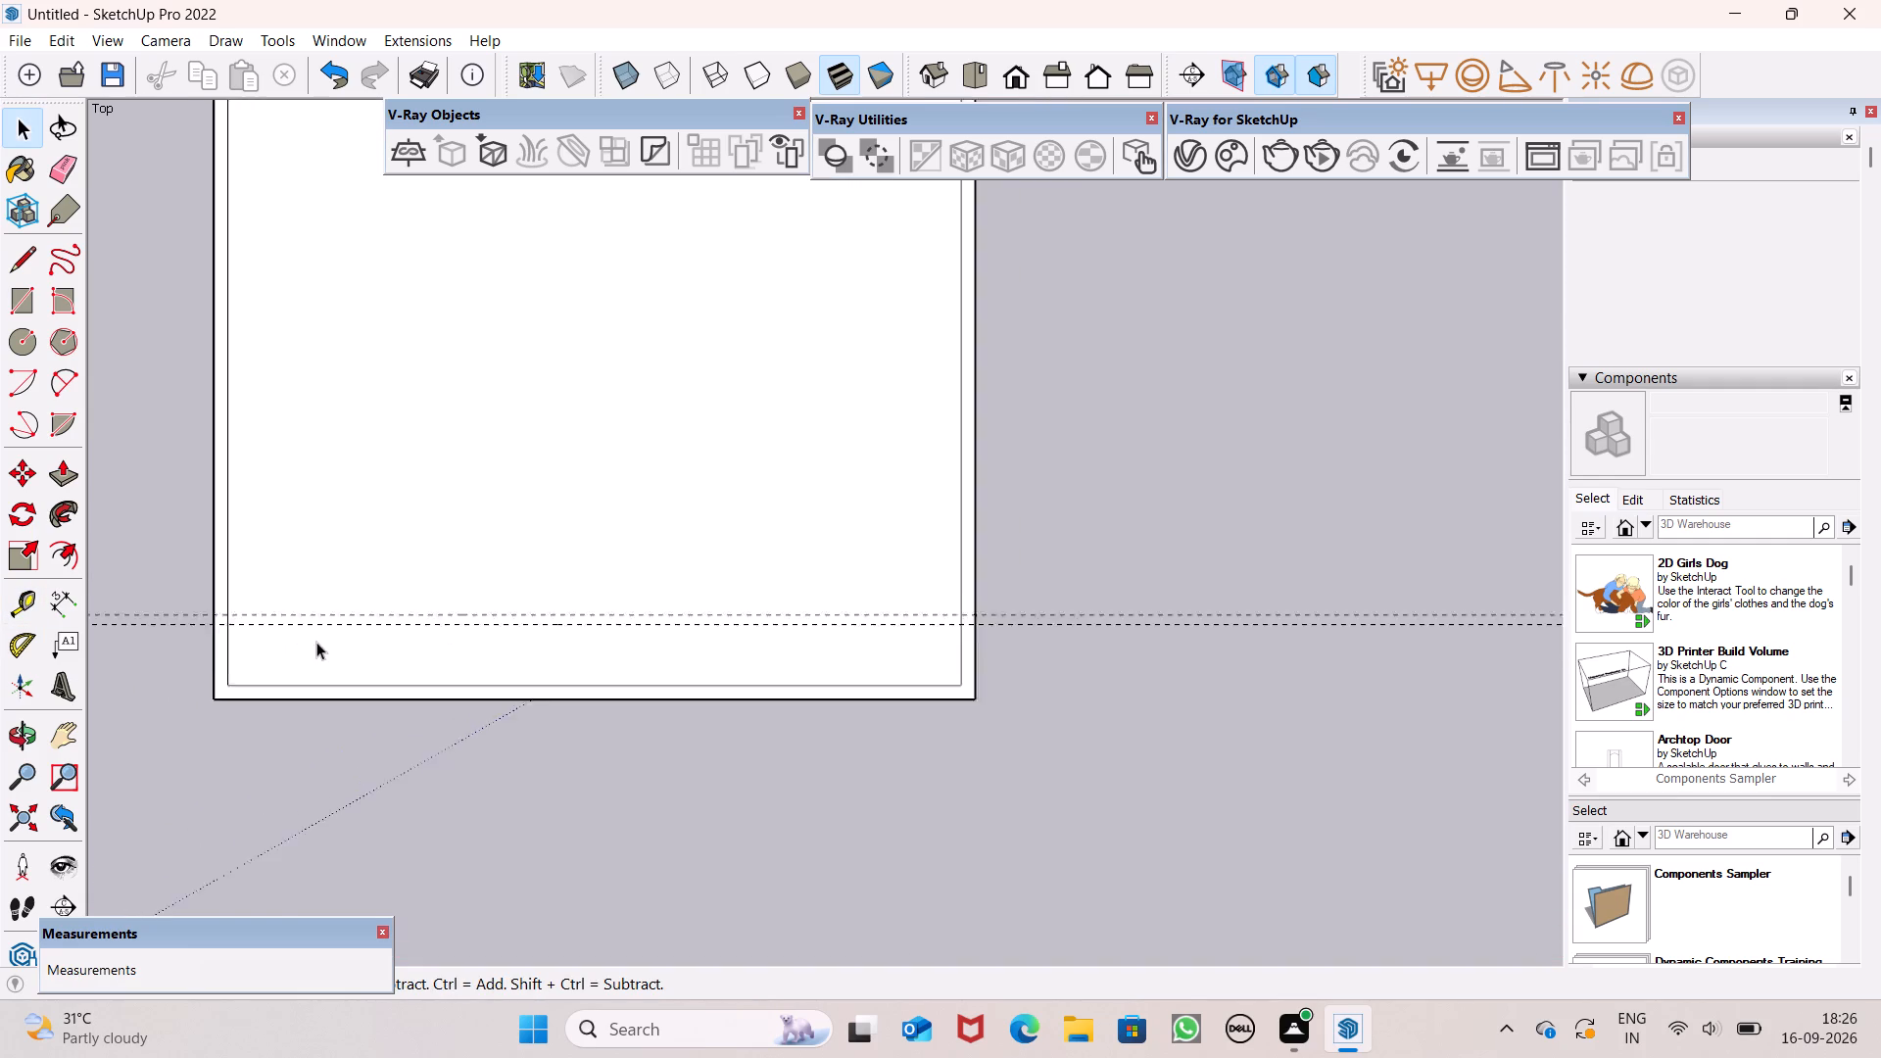
pyautogui.scroll(7, 316, 642)
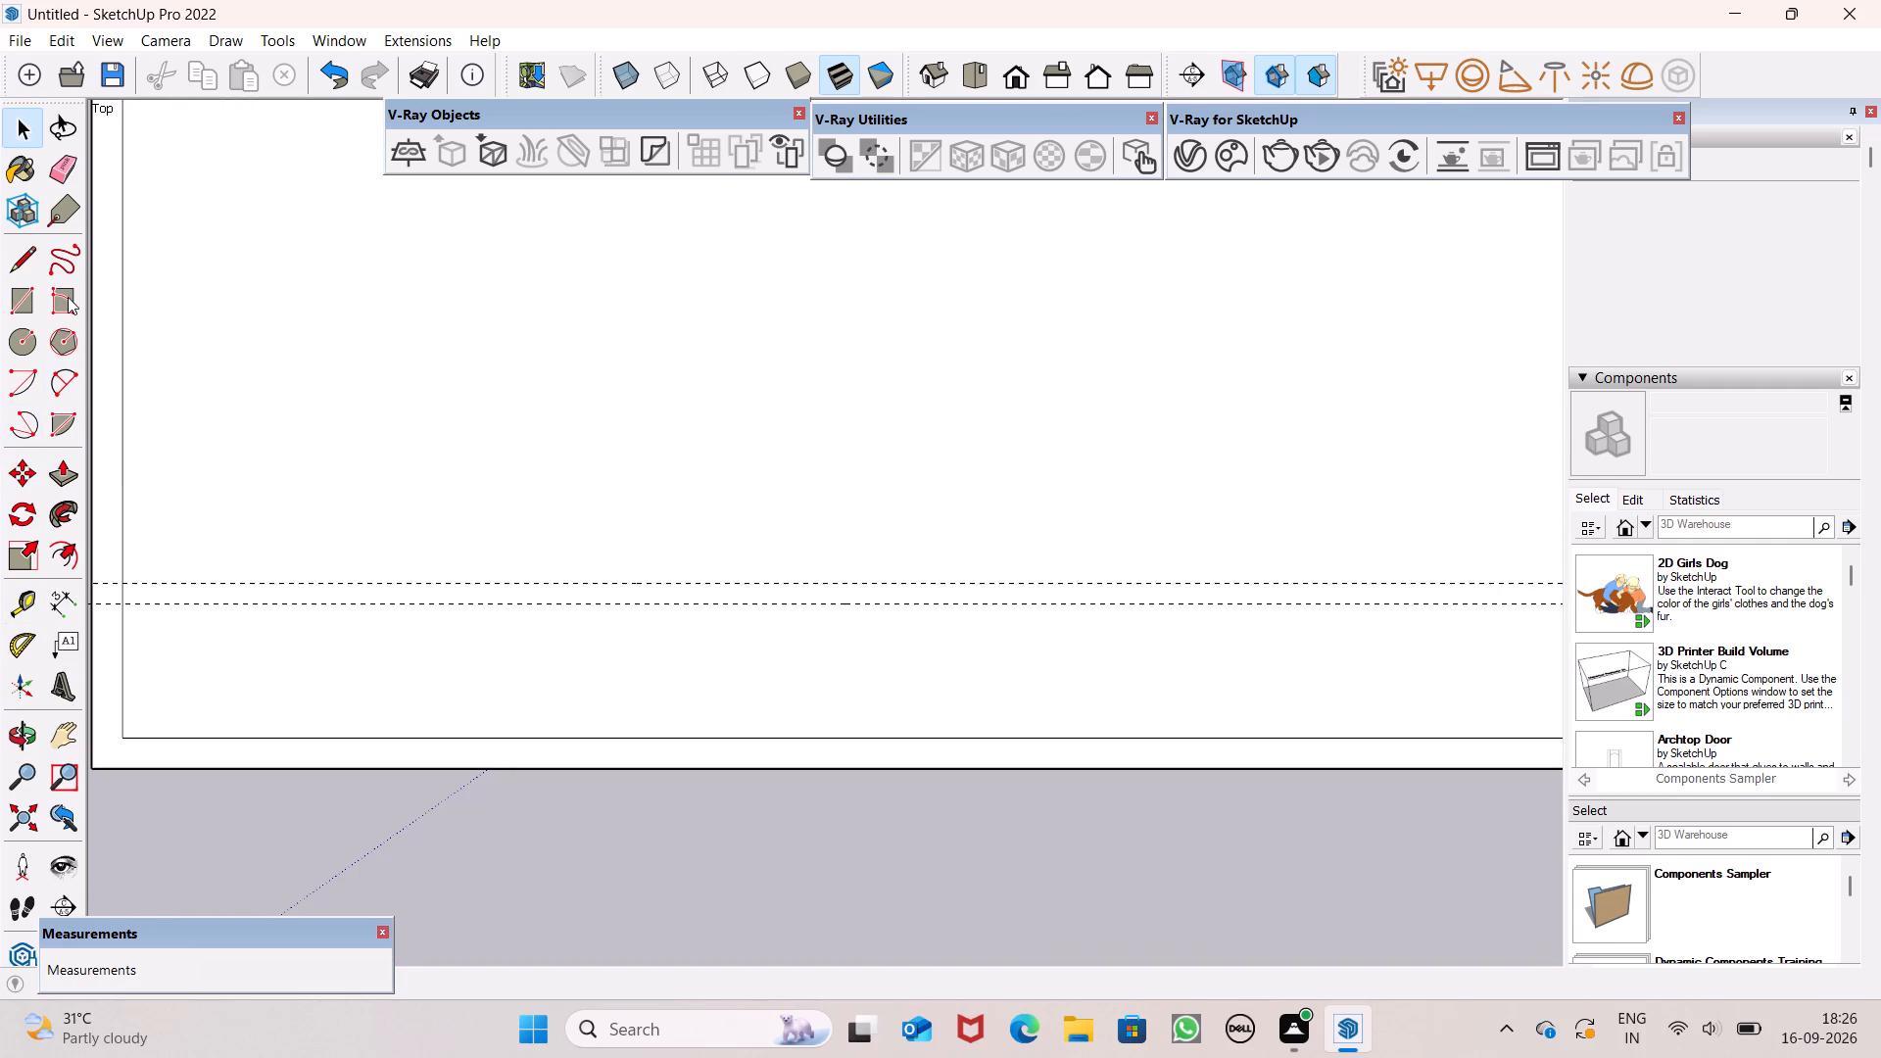
pyautogui.click(27, 302)
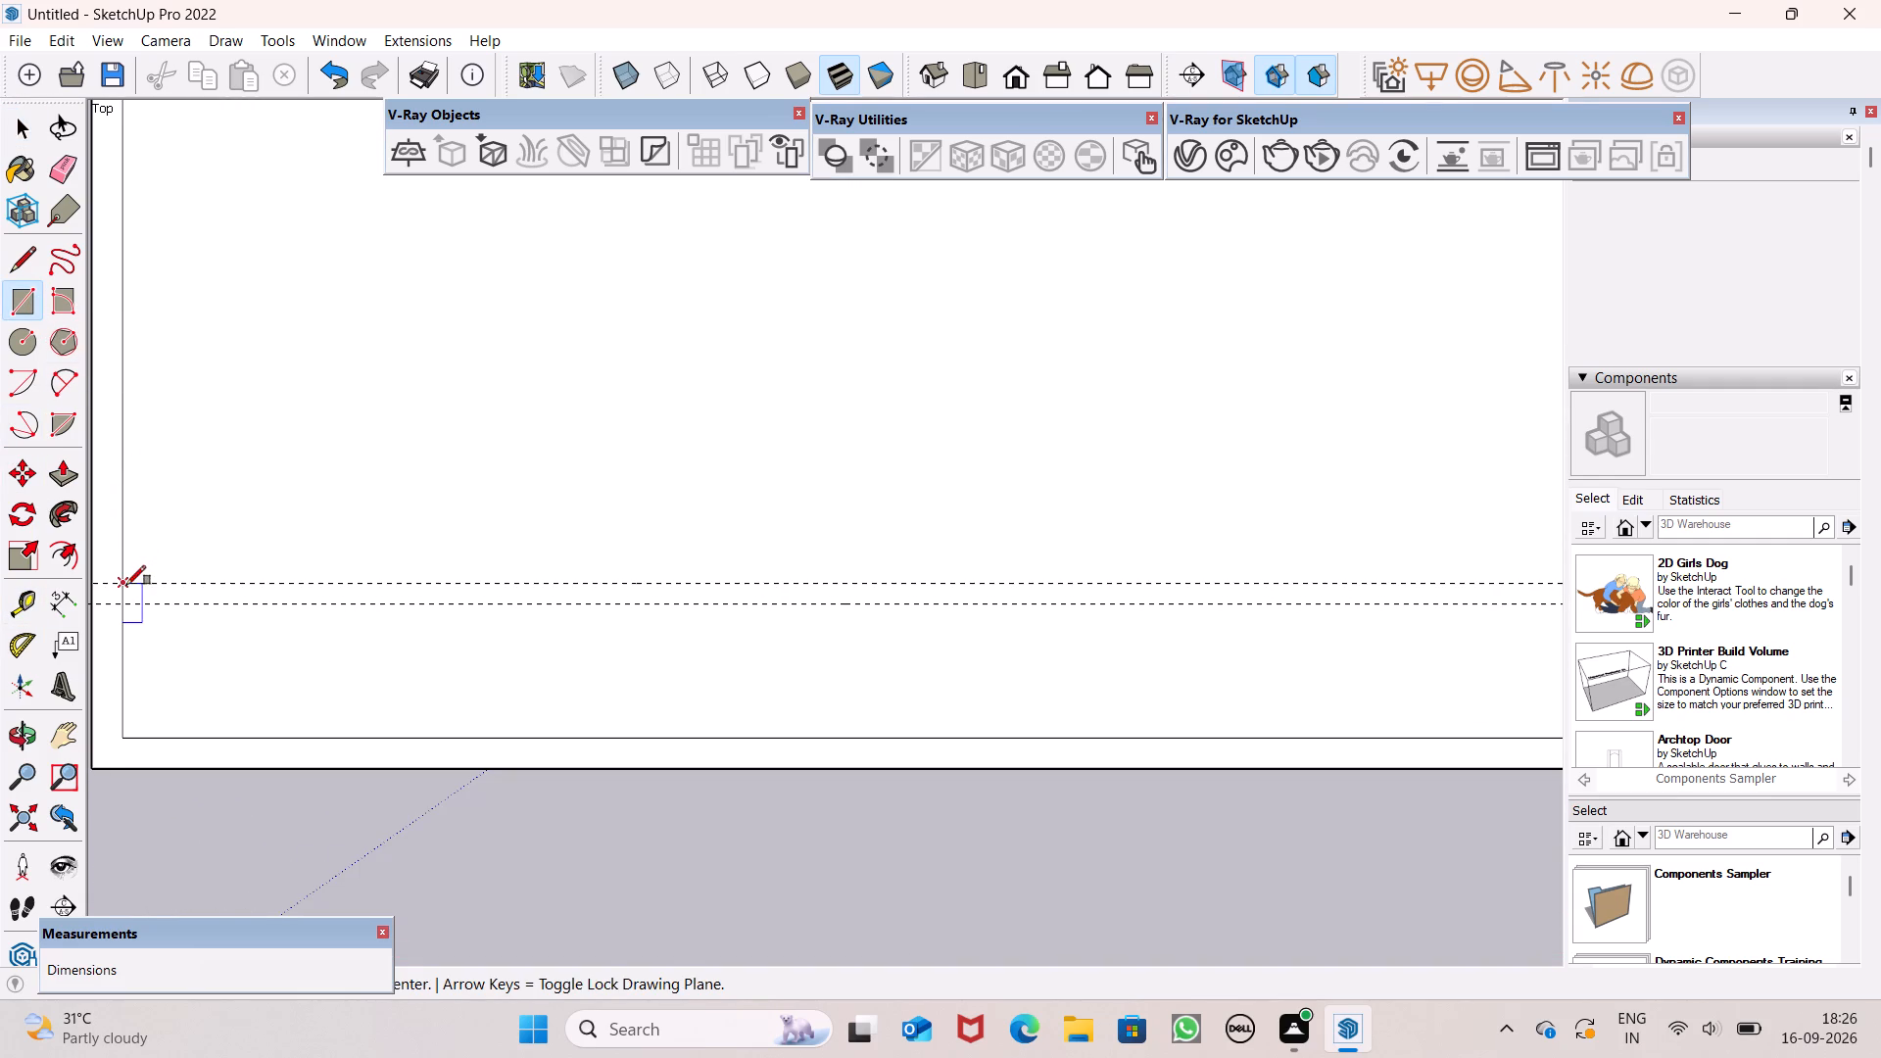
pyautogui.click(125, 585)
pyautogui.scroll(-7, 293, 594)
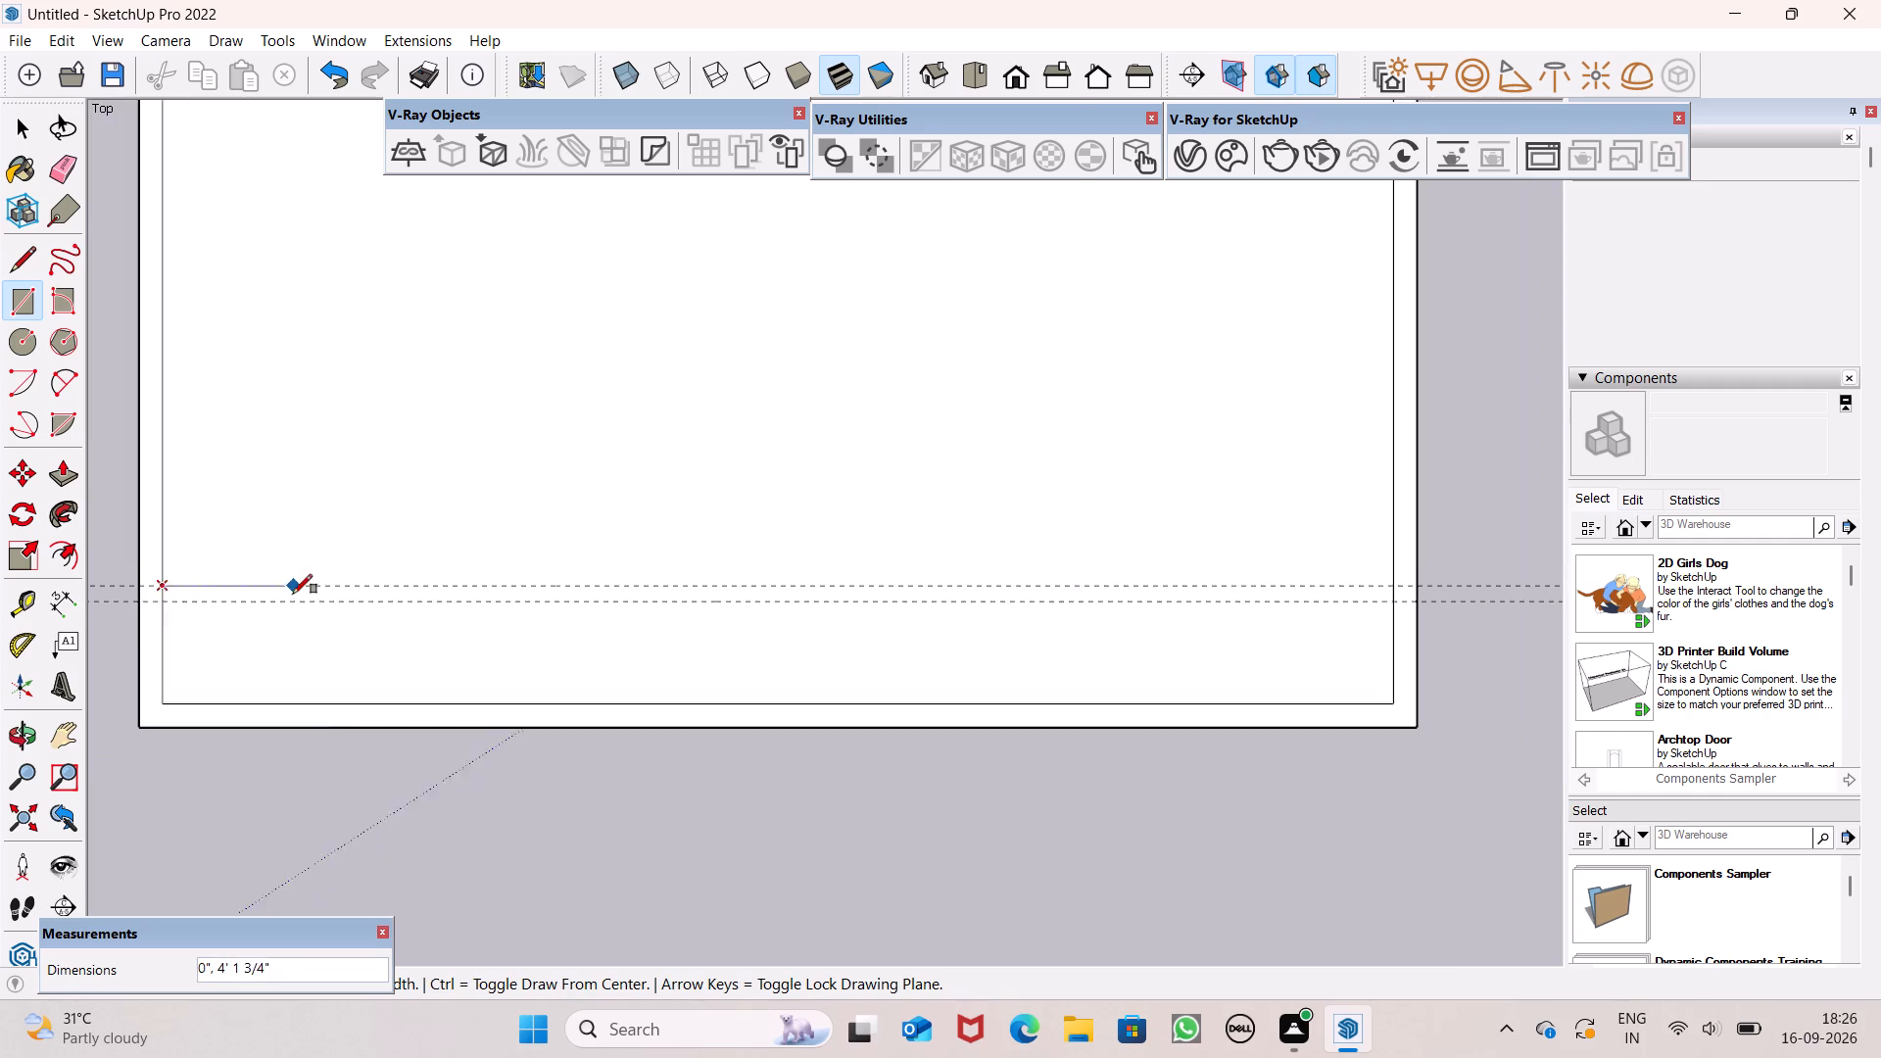
pyautogui.scroll(15, 1027, 601)
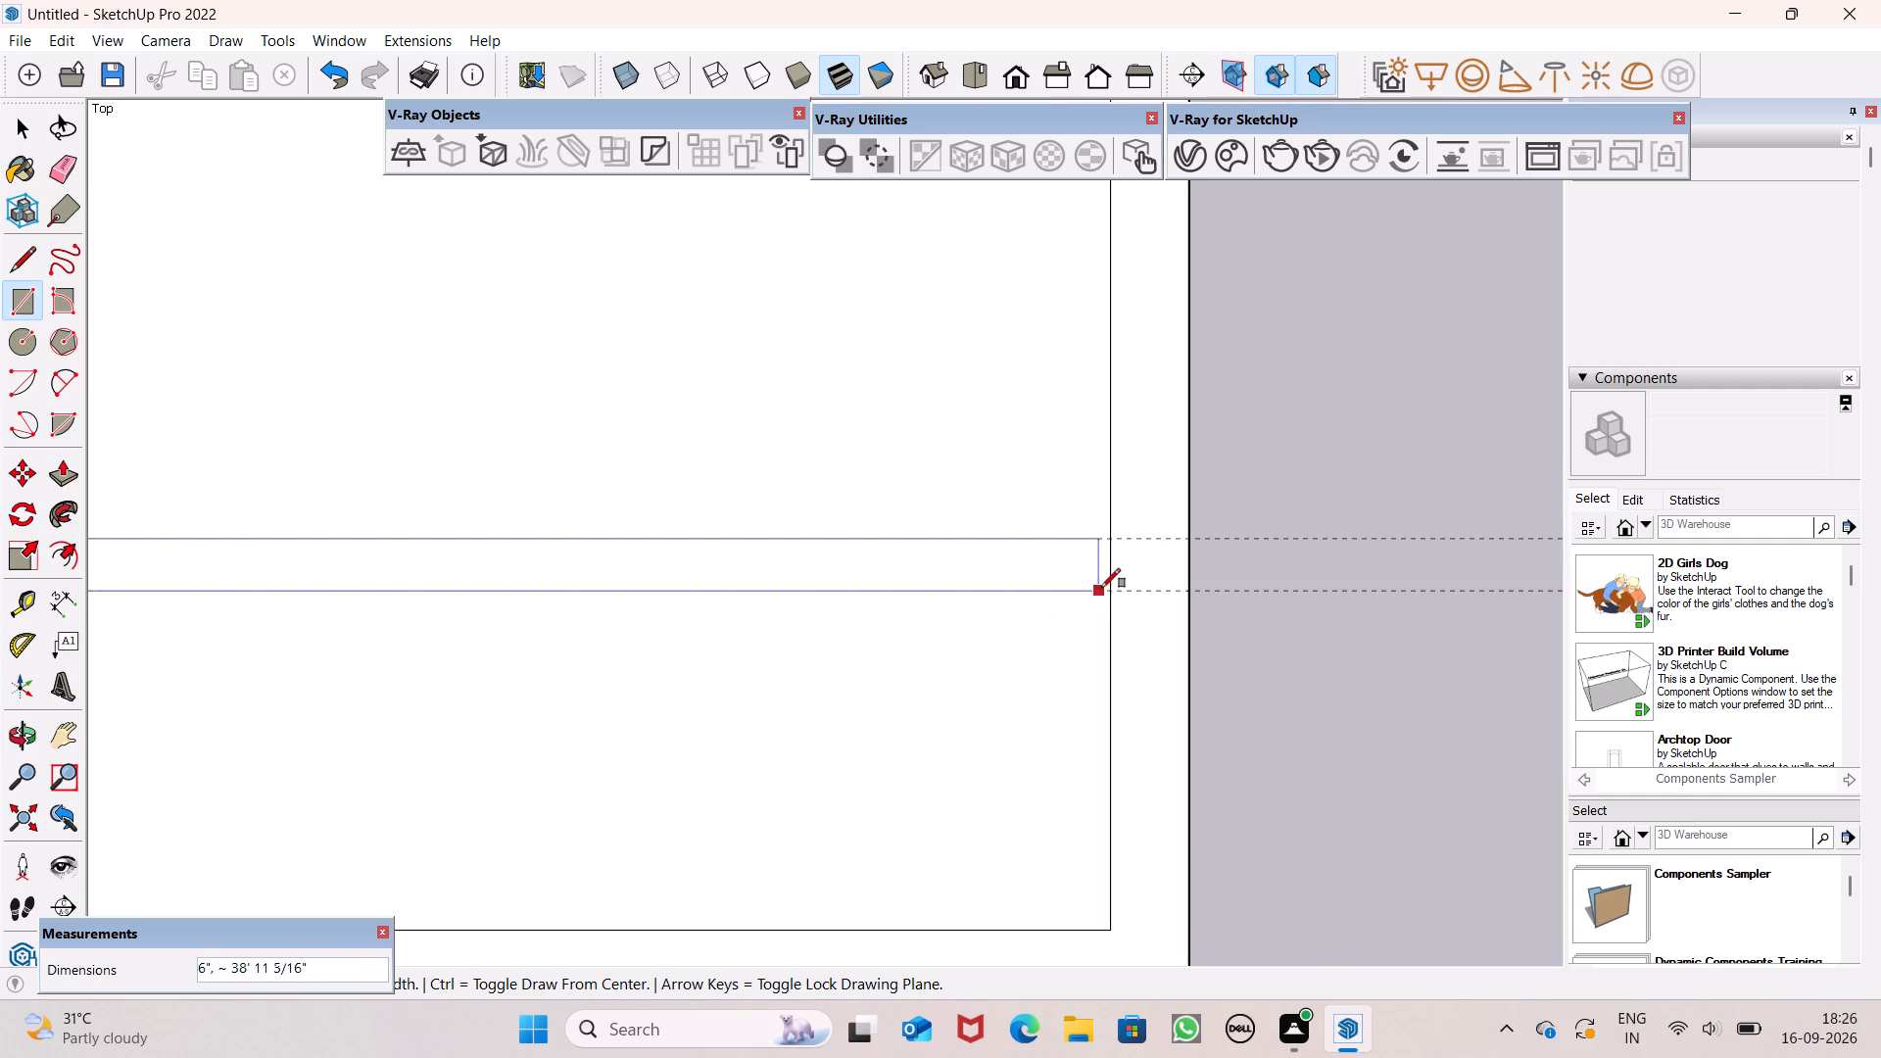
pyautogui.click(1110, 592)
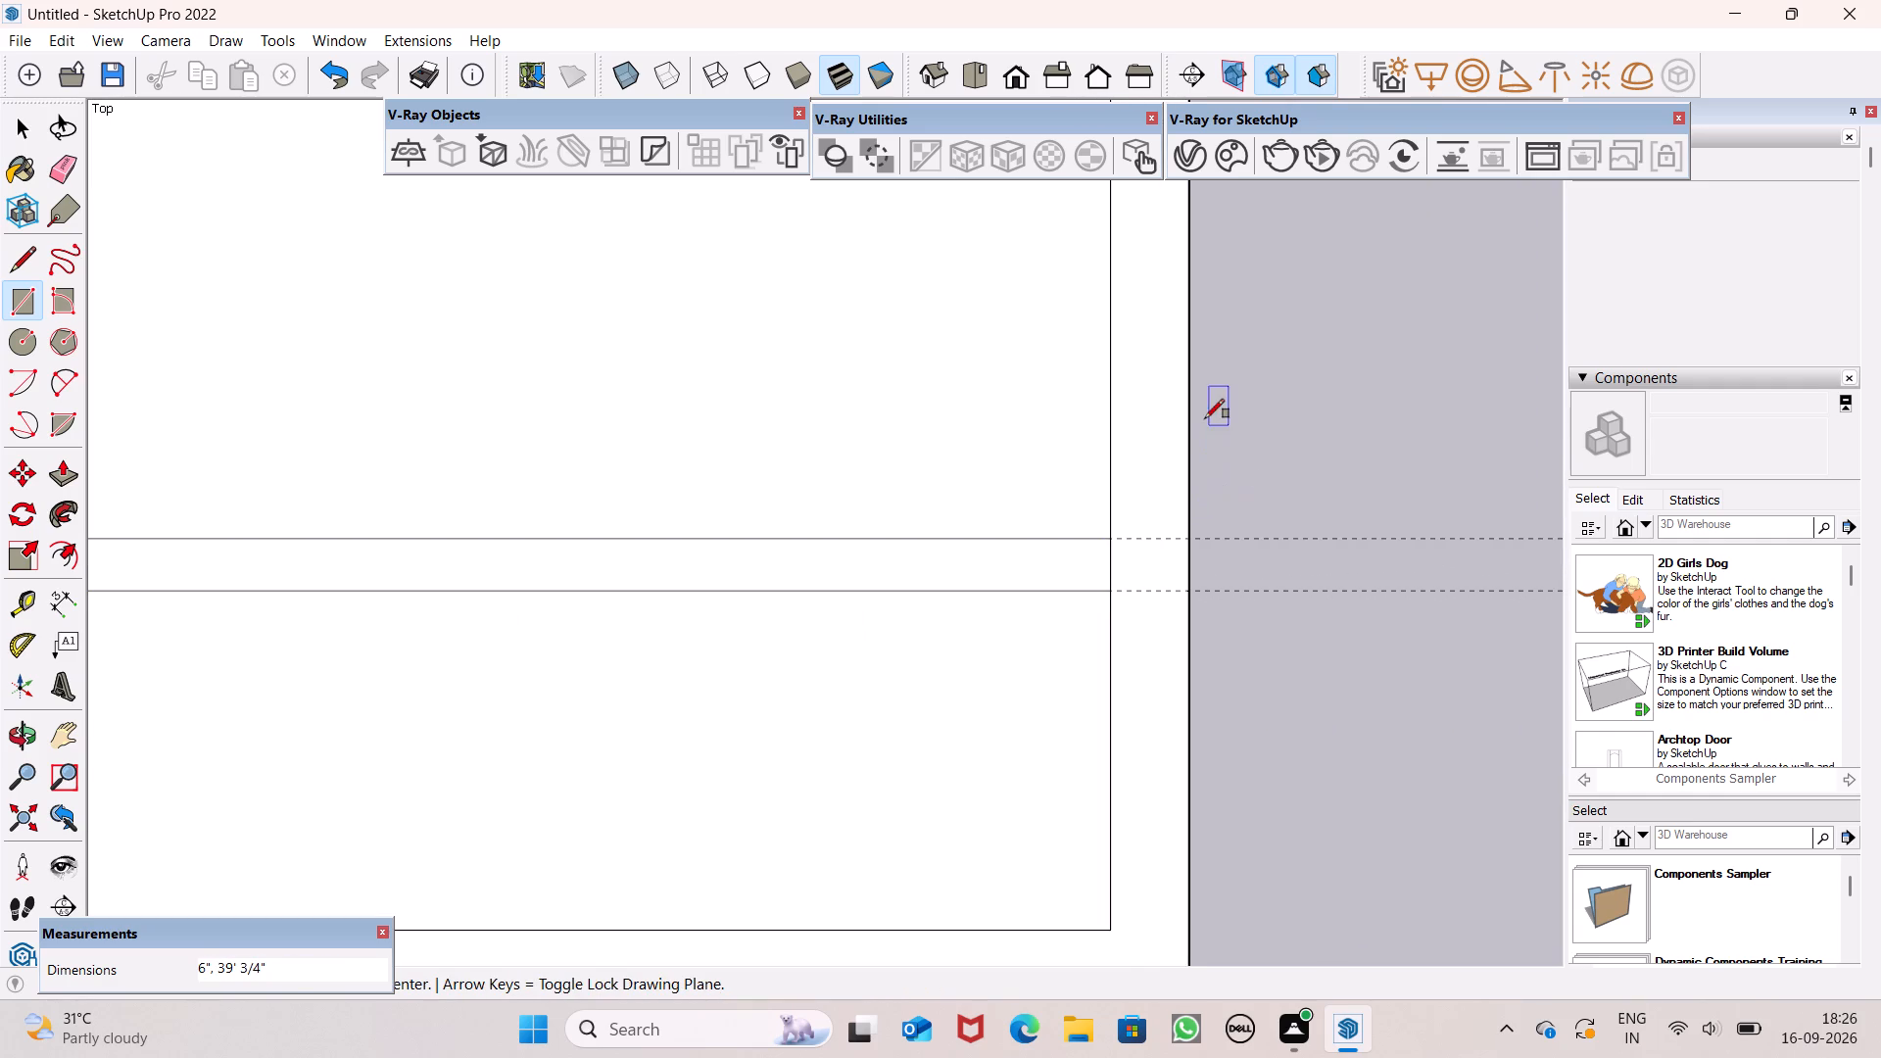
pyautogui.press('space')
pyautogui.press('space')
# Erase the two parallel guide lines along the new interior wall.
pyautogui.scroll(-7, 1105, 384)
pyautogui.scroll(-9, 1172, 456)
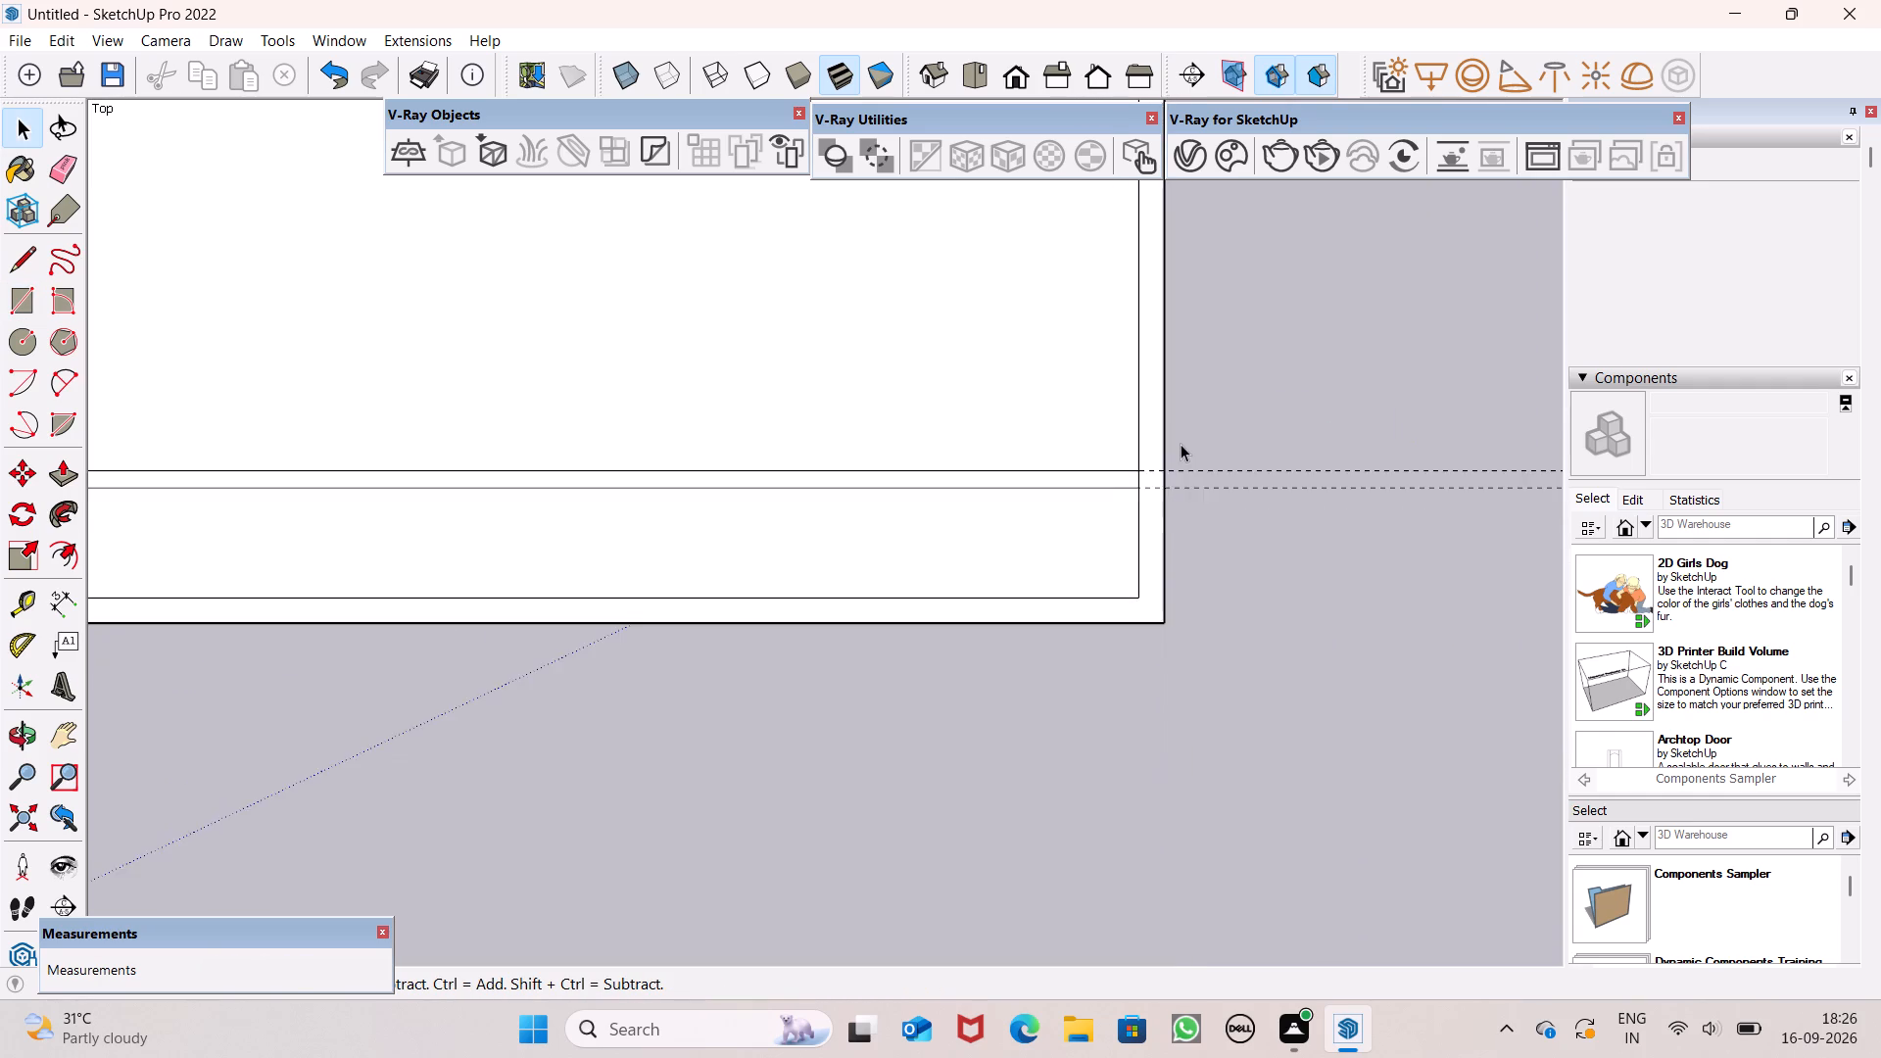
pyautogui.scroll(-8, 1181, 444)
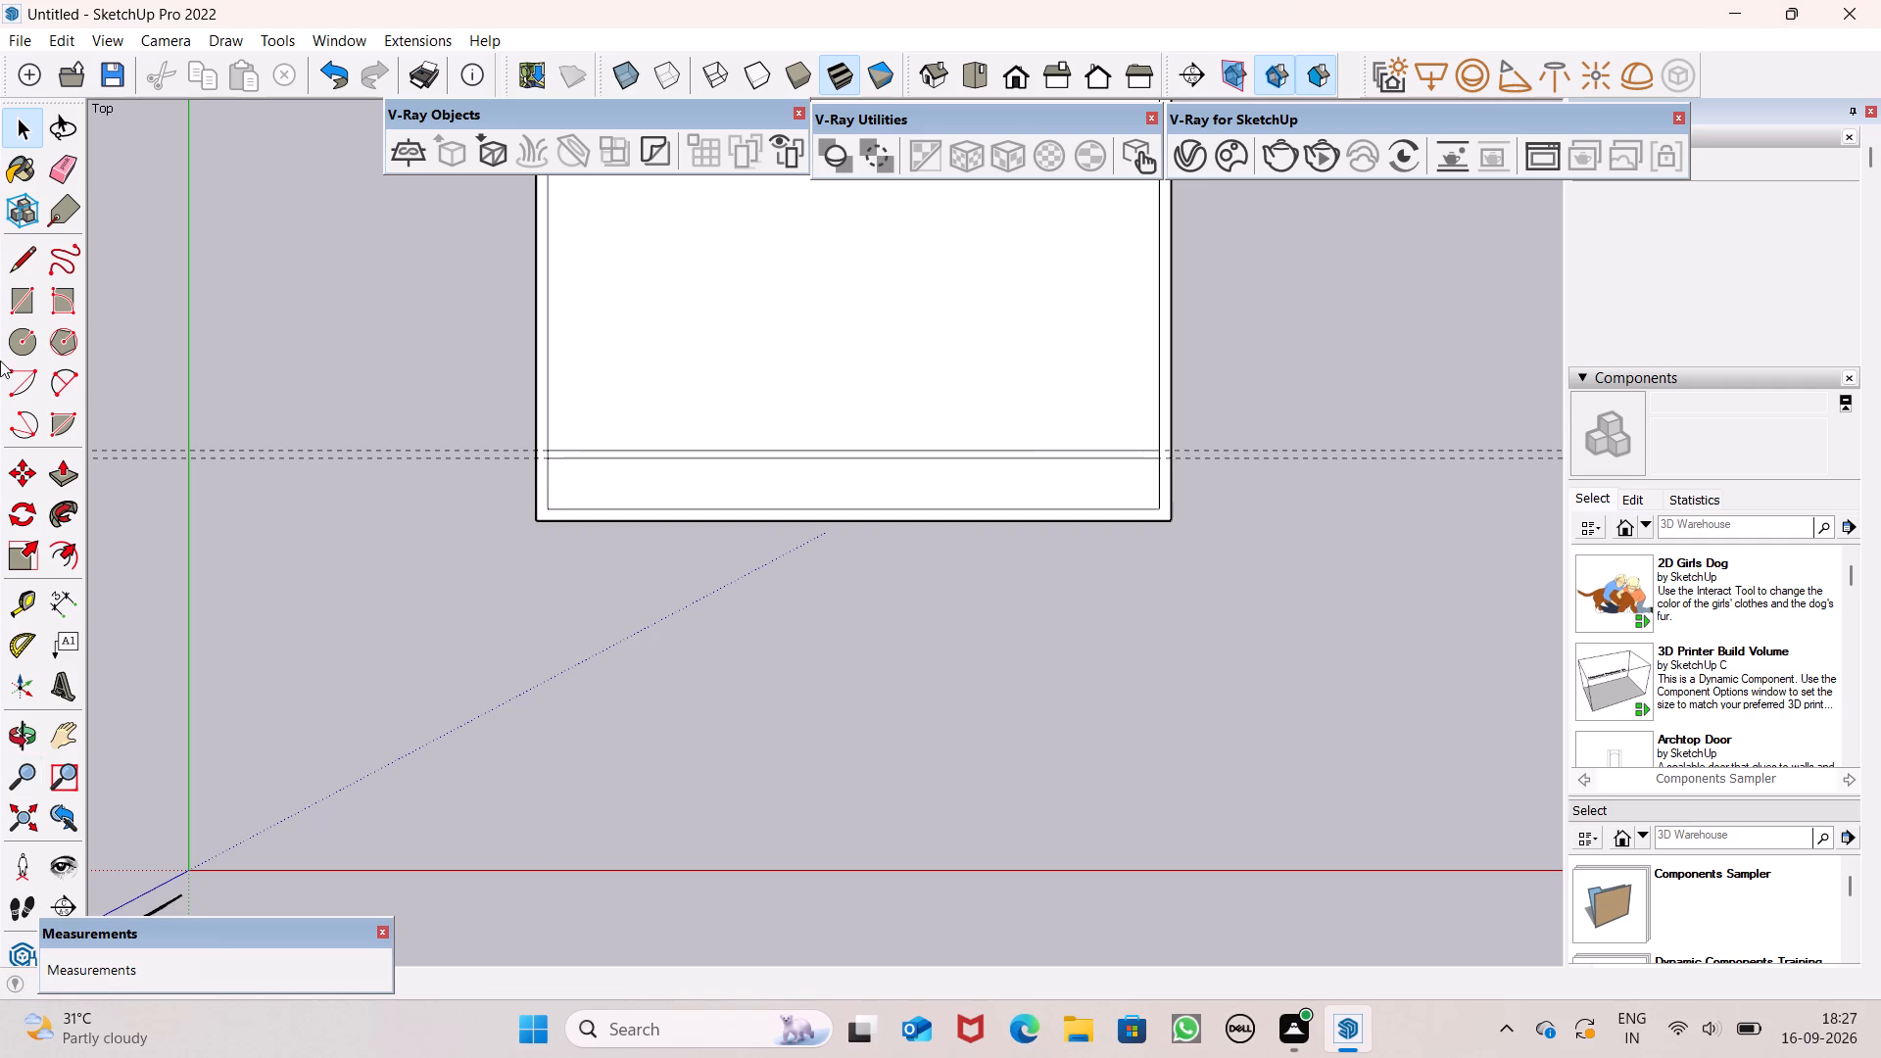
pyautogui.click(55, 174)
pyautogui.moveTo(344, 433); pyautogui.dragTo(348, 462)
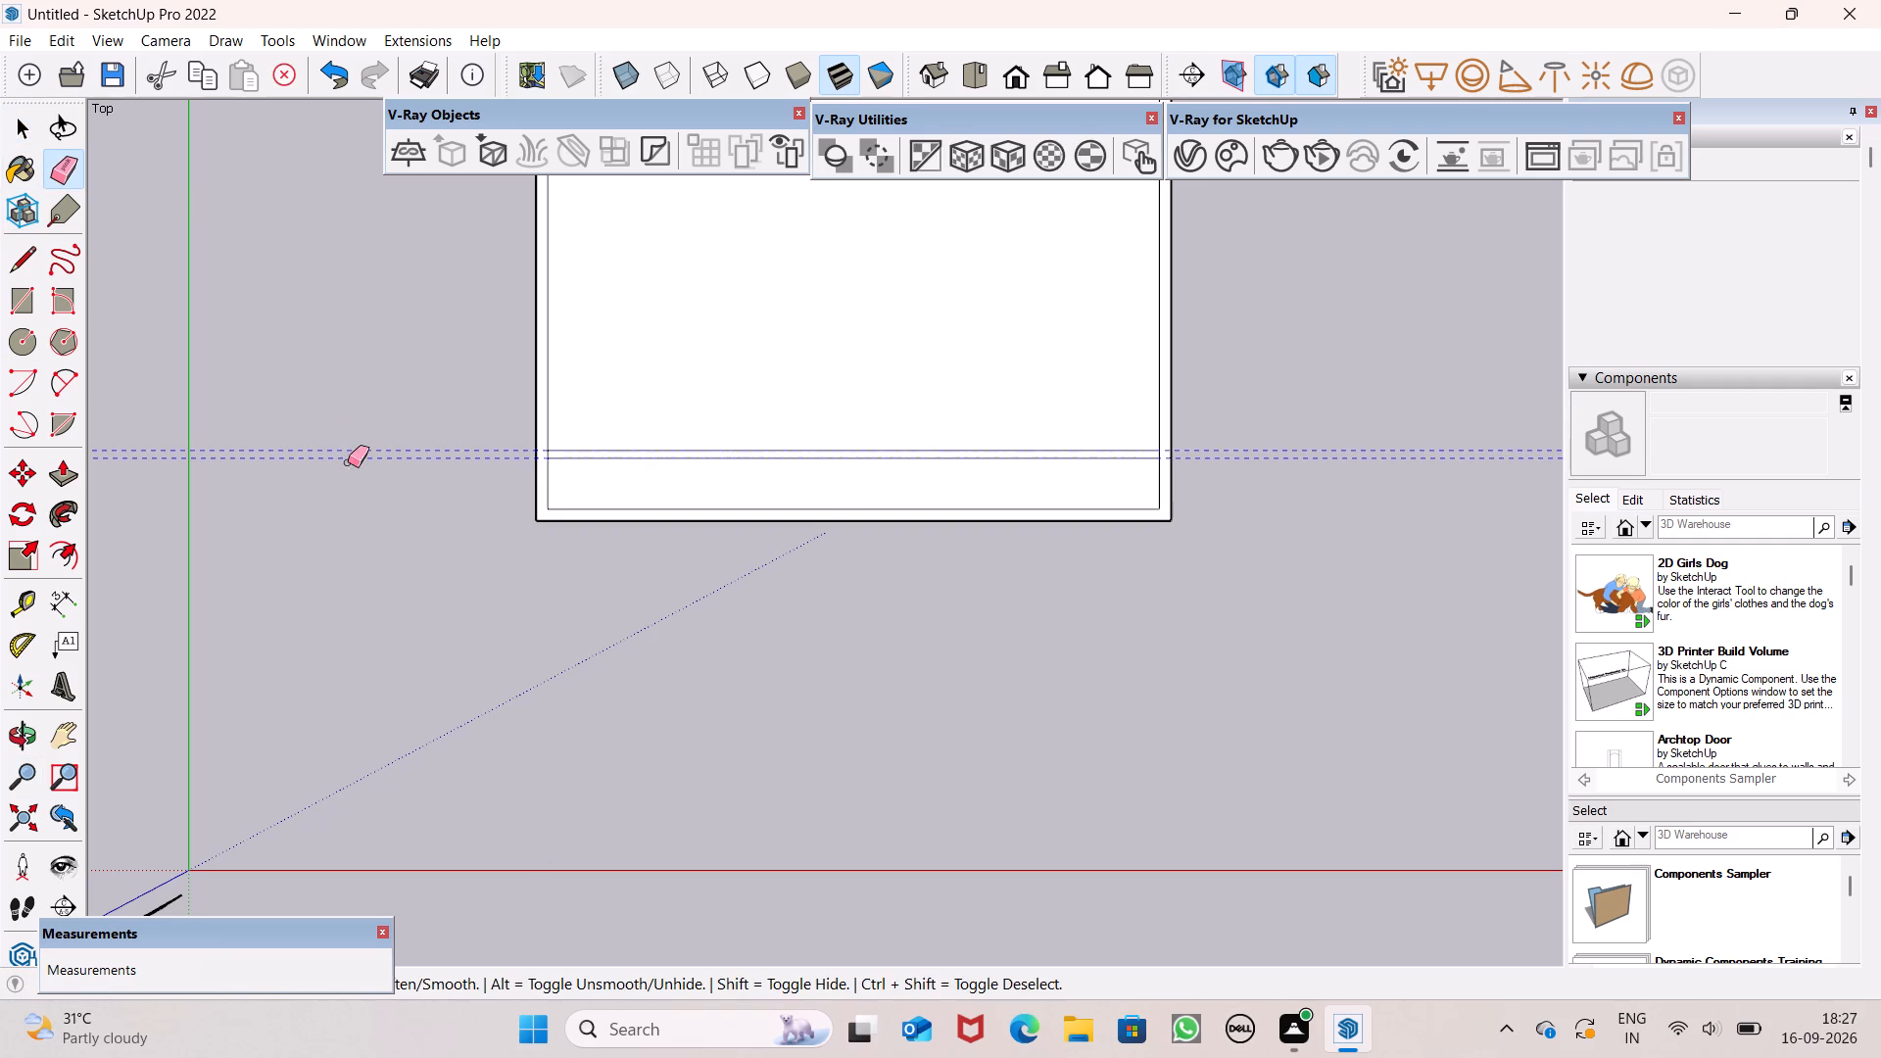
pyautogui.moveTo(348, 462); pyautogui.dragTo(349, 472)
pyautogui.press('space')
pyautogui.press('space')
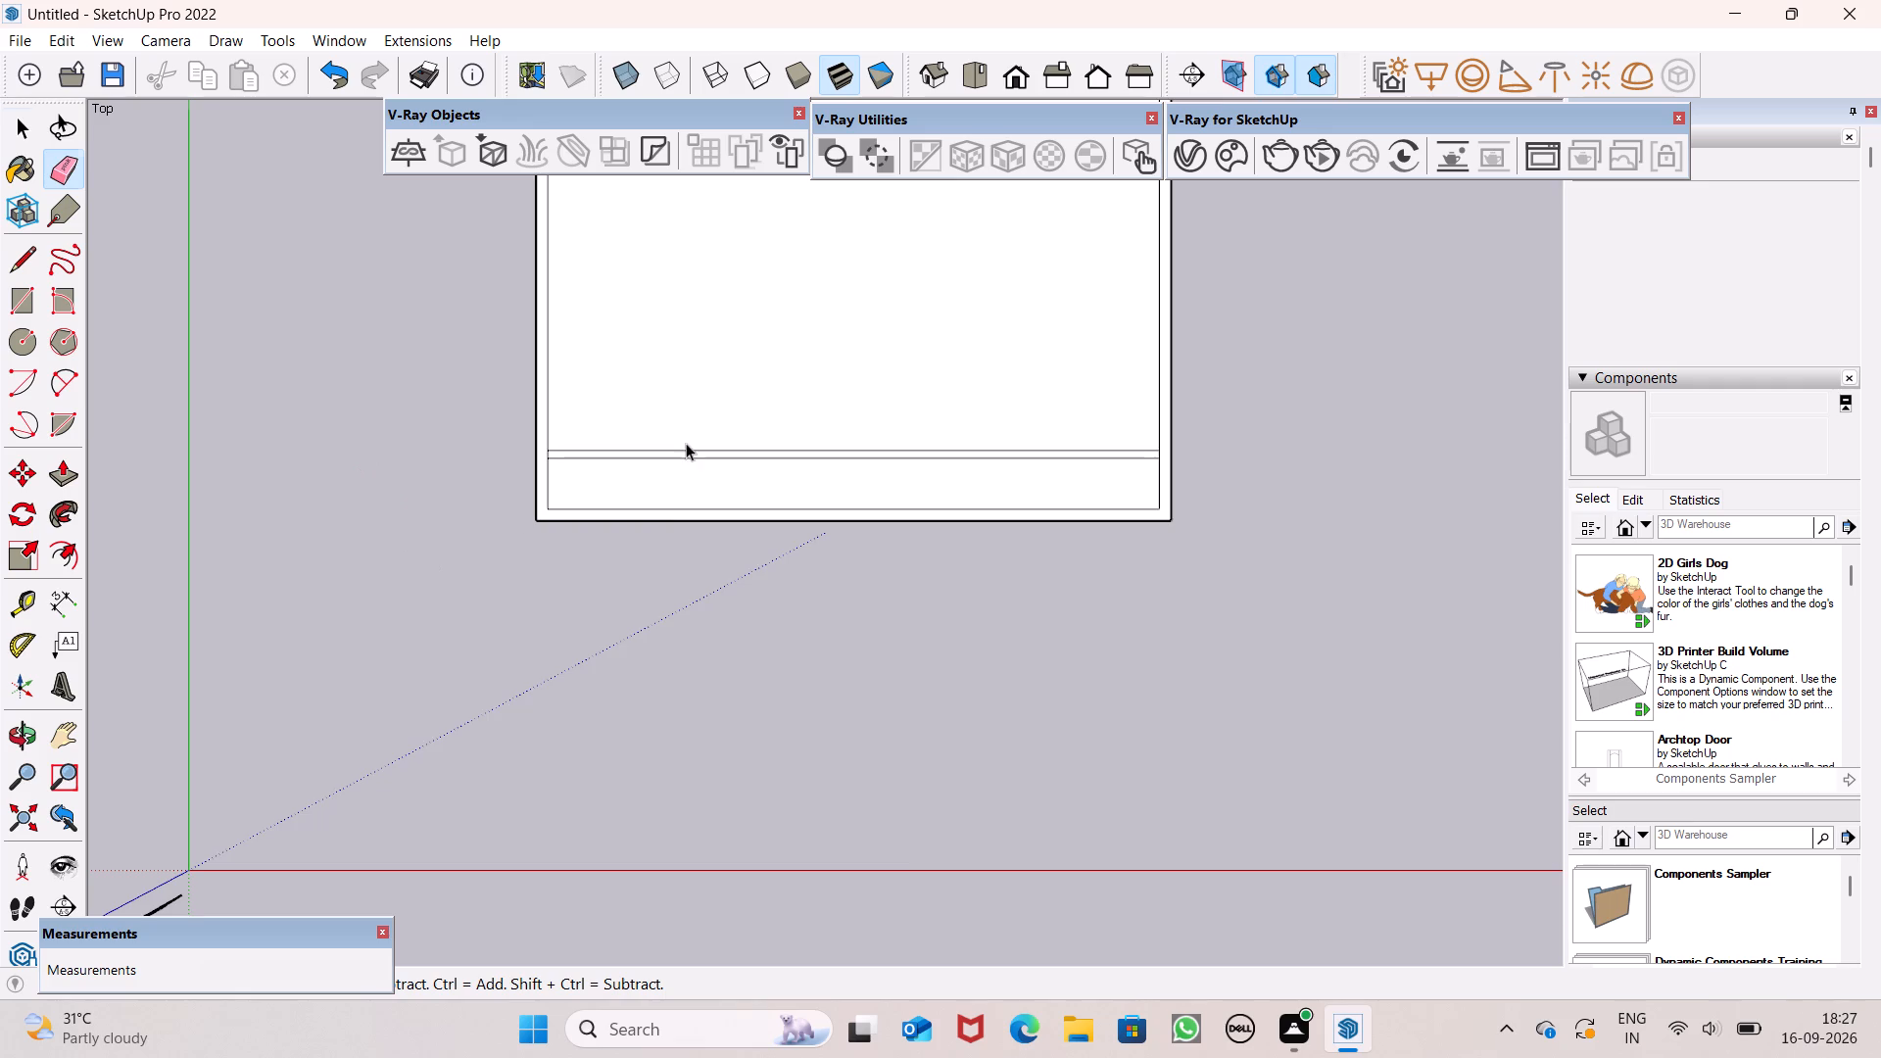
# Erase the short edges at both ends of the interior wall, joining it to the outer walls.
pyautogui.scroll(6, 686, 443)
pyautogui.scroll(5, 514, 420)
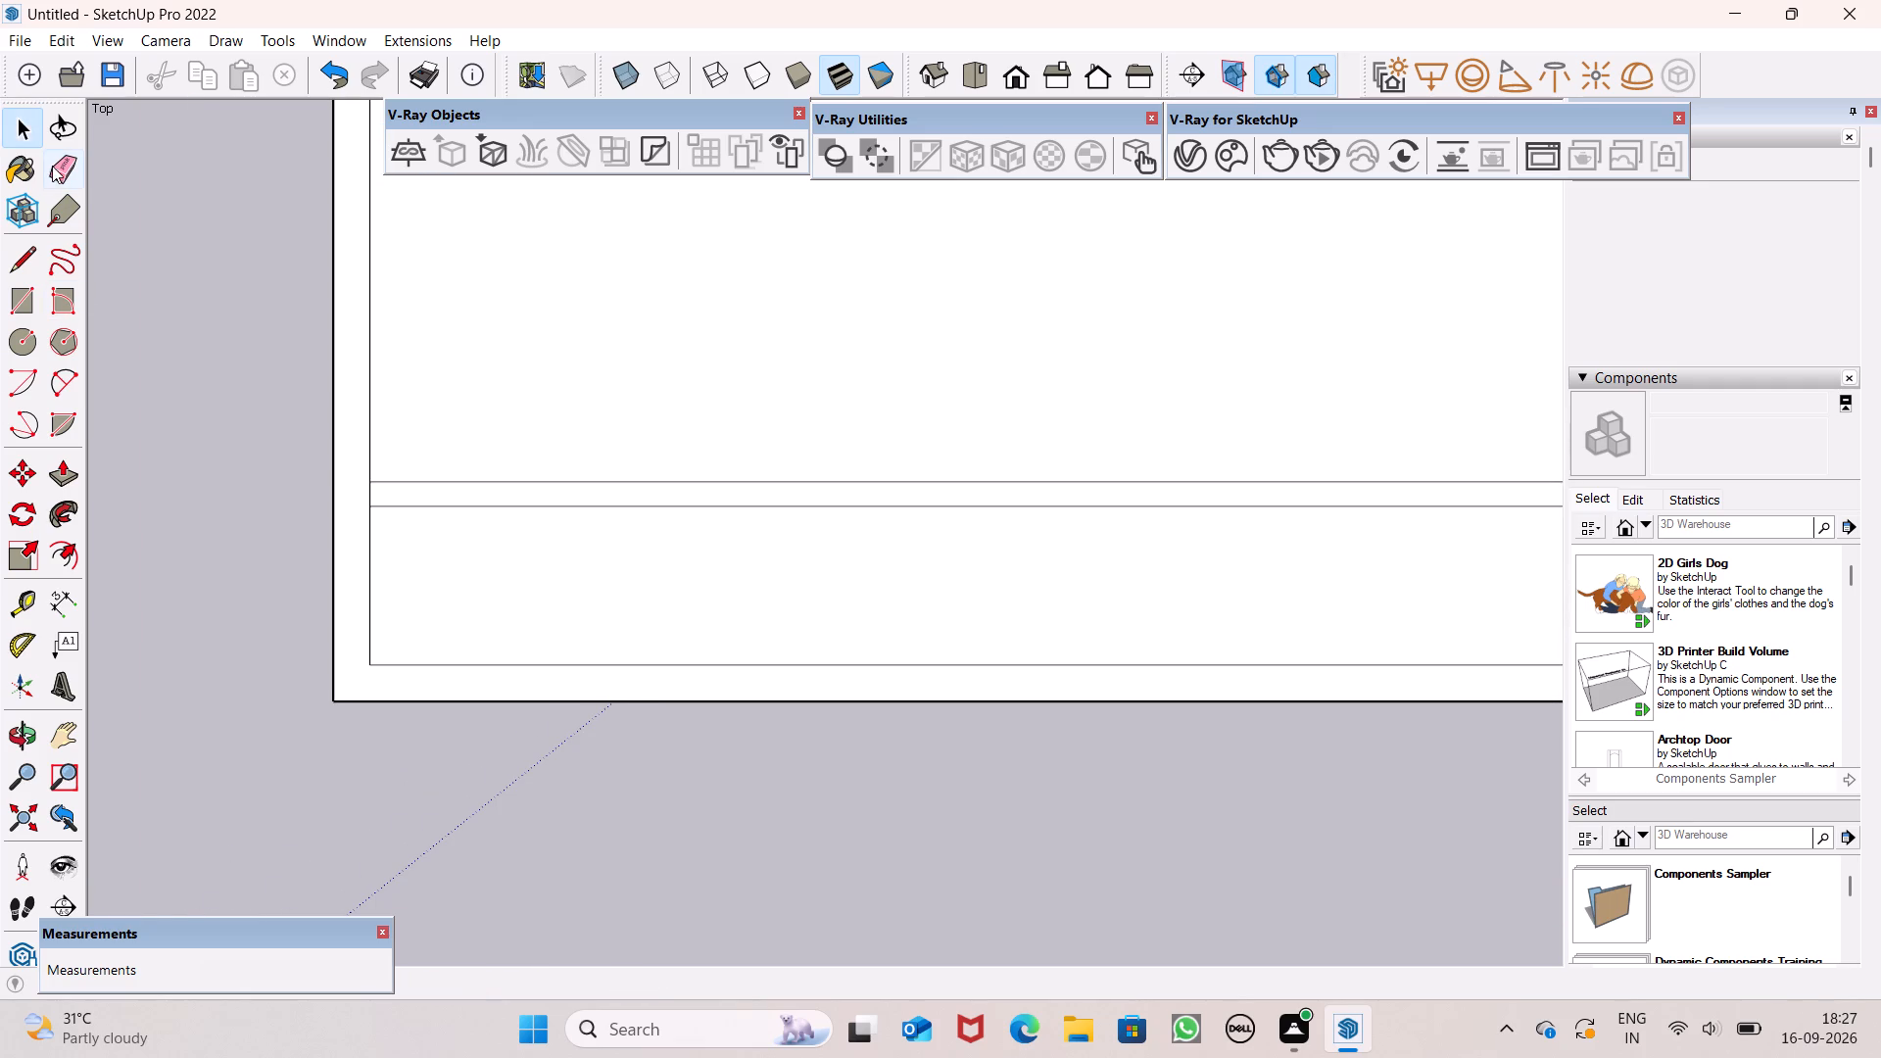
pyautogui.click(53, 166)
pyautogui.scroll(6, 406, 589)
pyautogui.scroll(8, 332, 434)
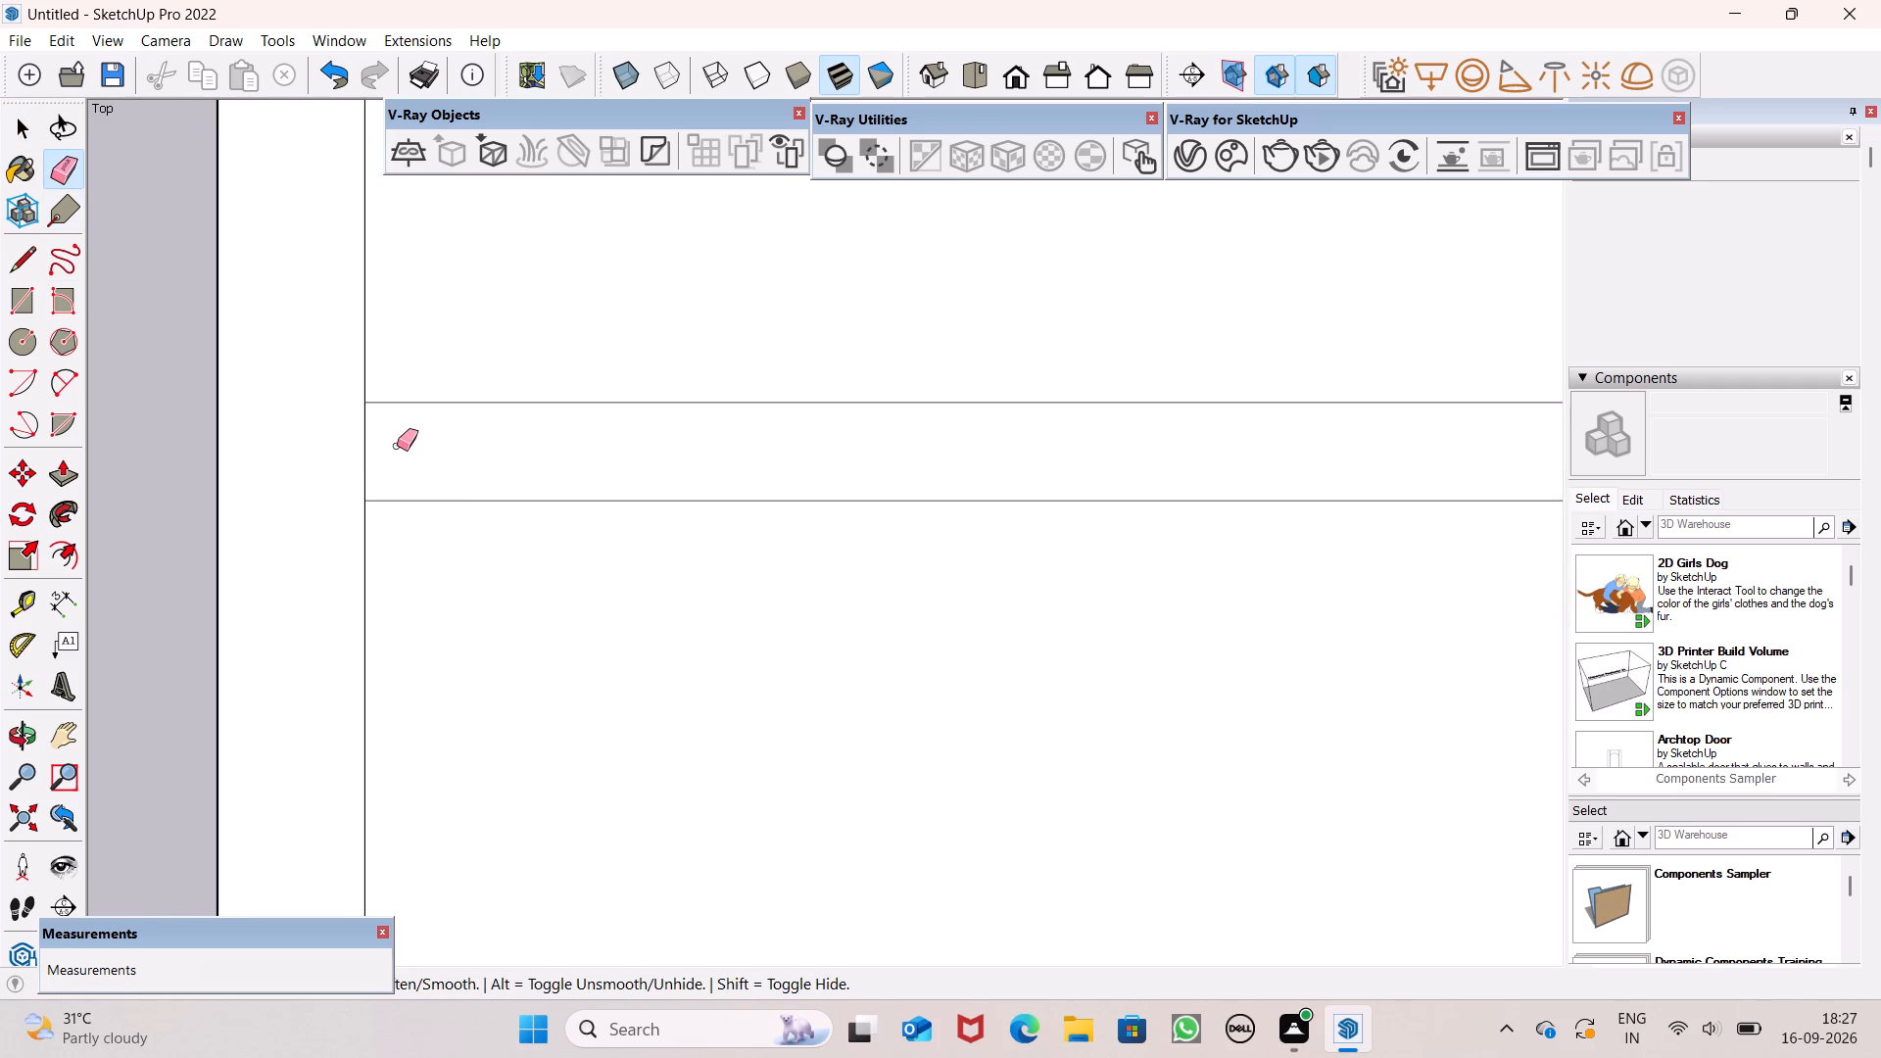
pyautogui.moveTo(392, 444); pyautogui.dragTo(367, 468)
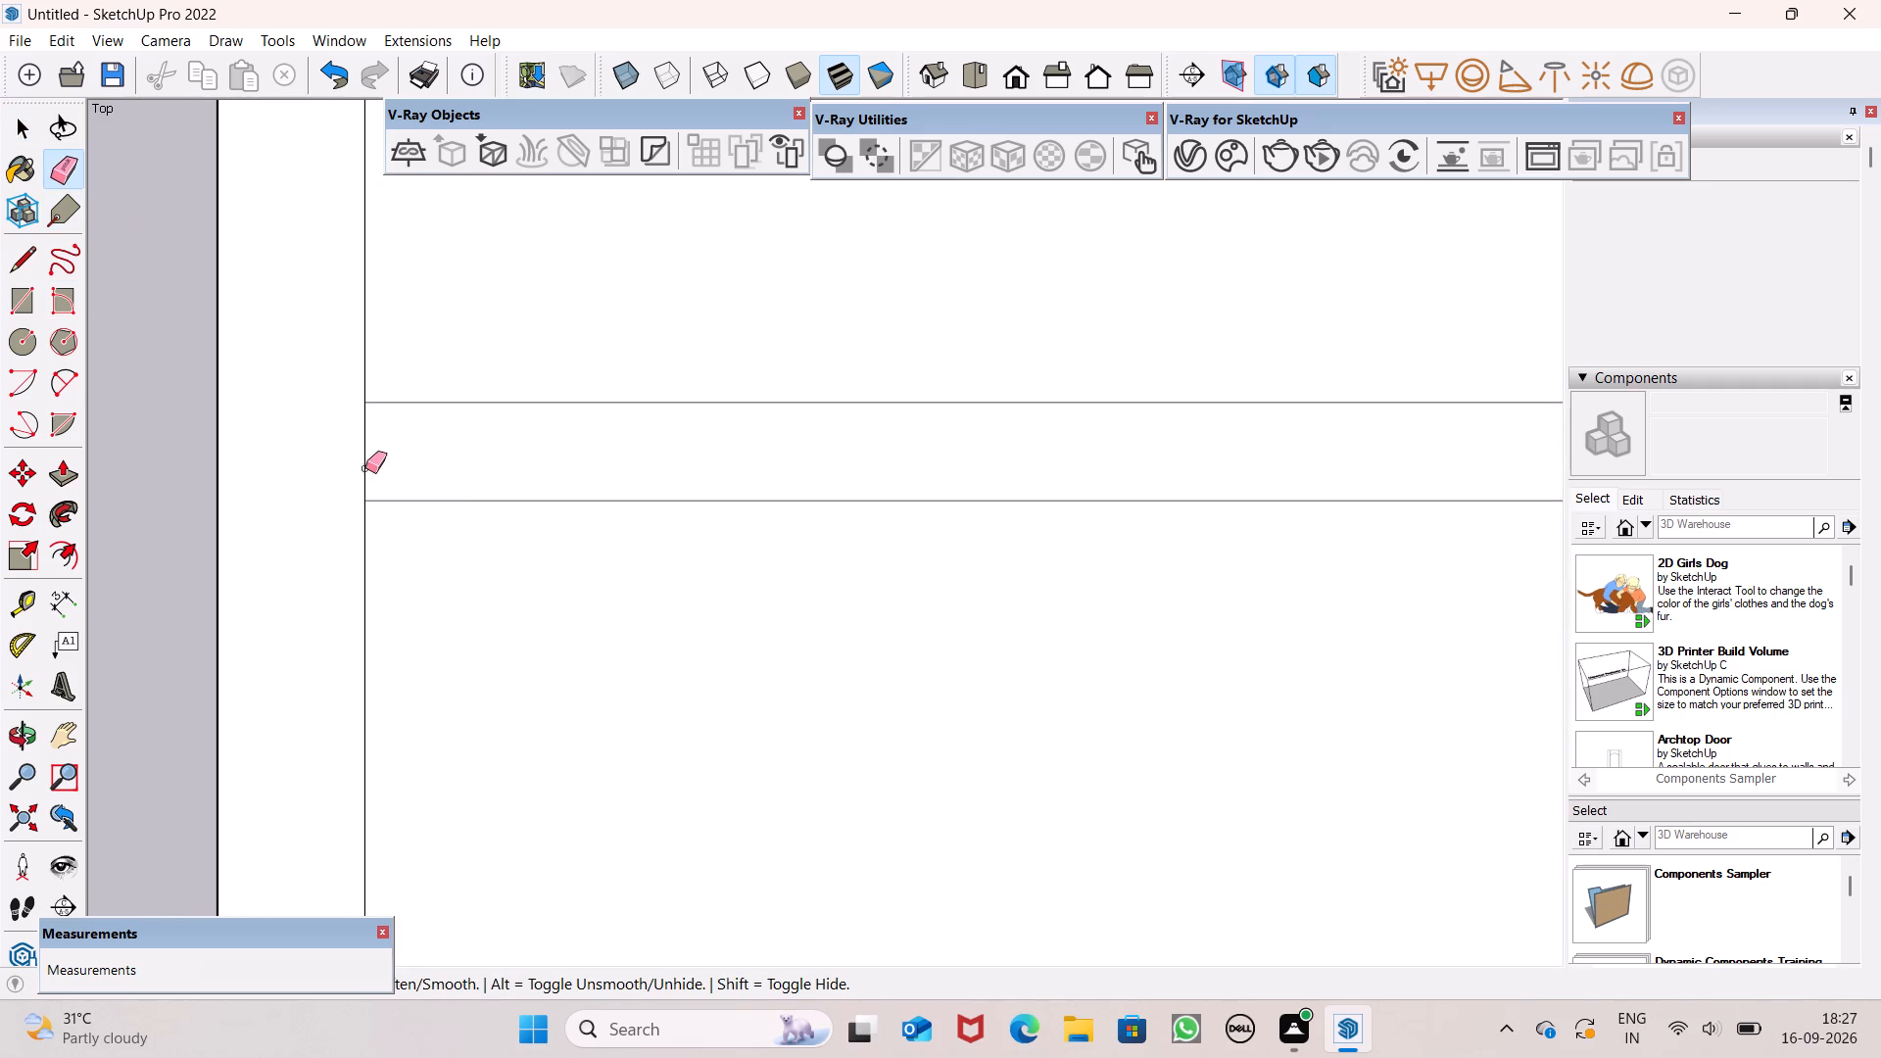
pyautogui.click(358, 465)
pyautogui.scroll(-18, 303, 536)
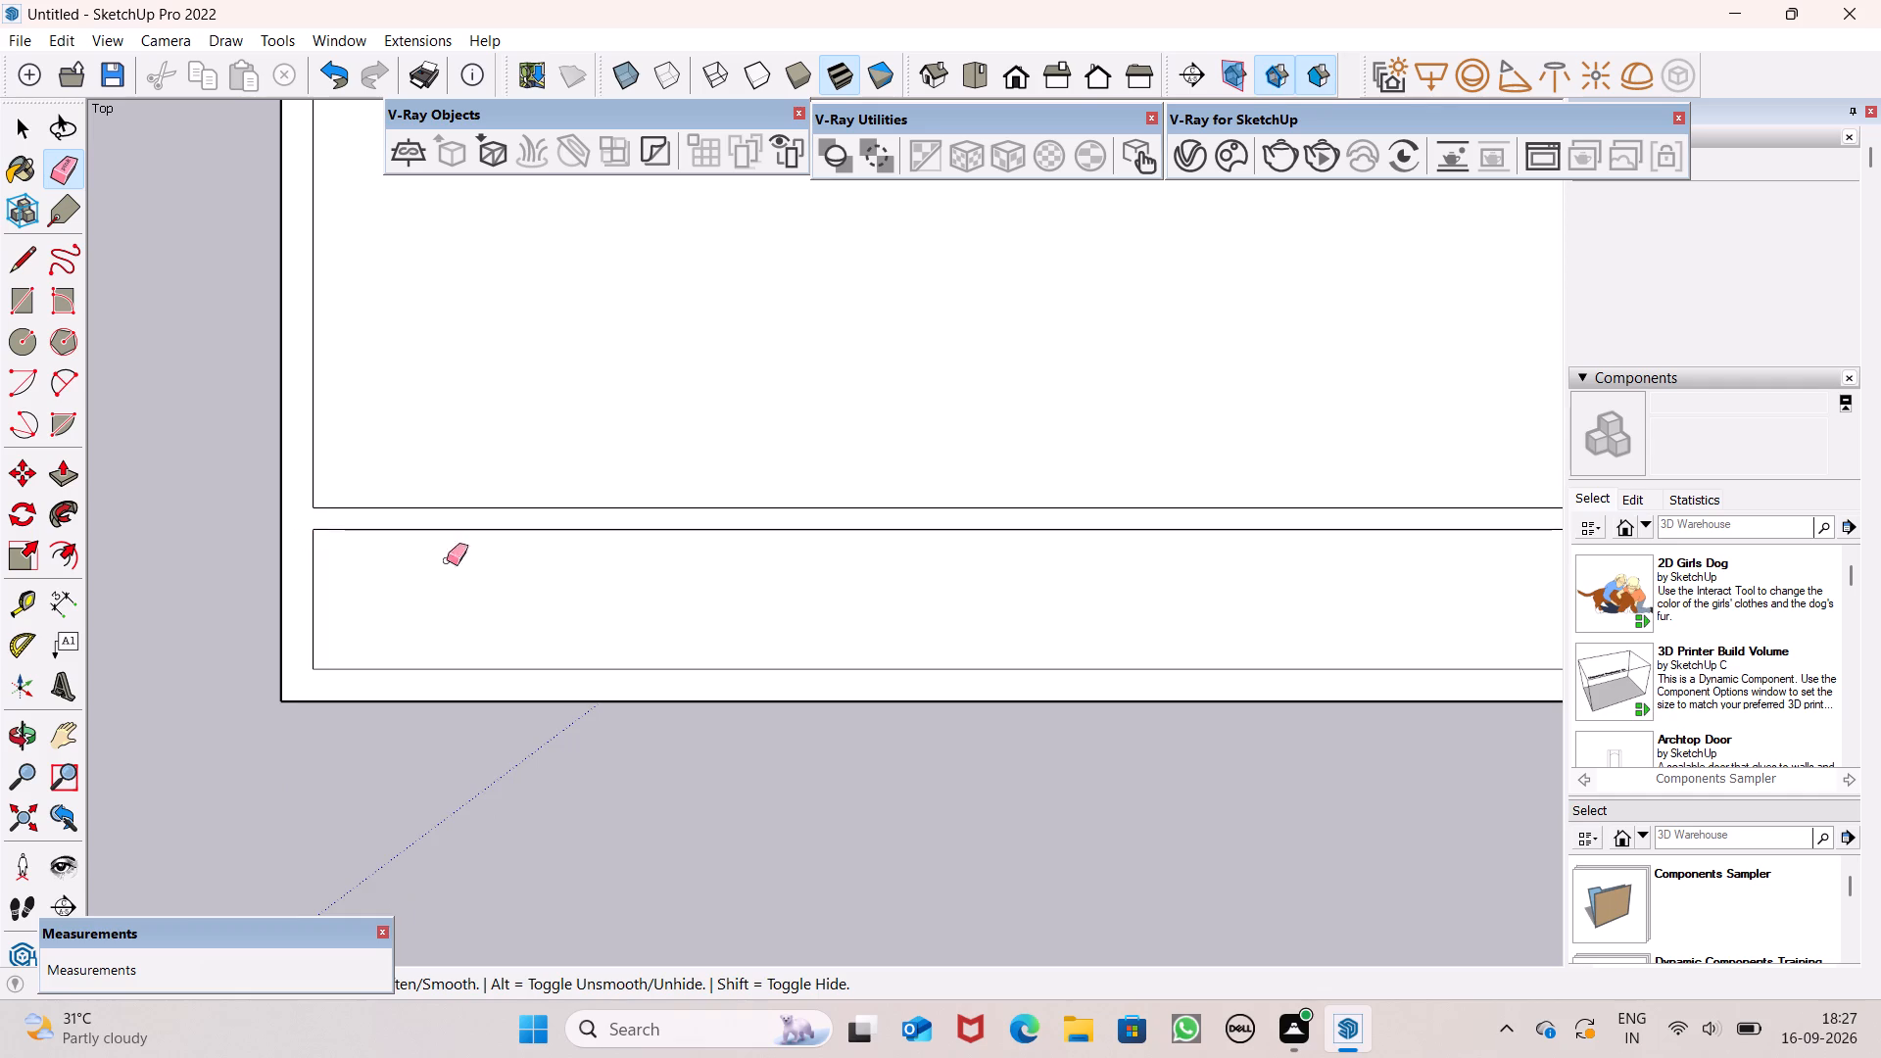
pyautogui.scroll(-9, 474, 585)
pyautogui.scroll(20, 1055, 574)
pyautogui.scroll(3, 1055, 574)
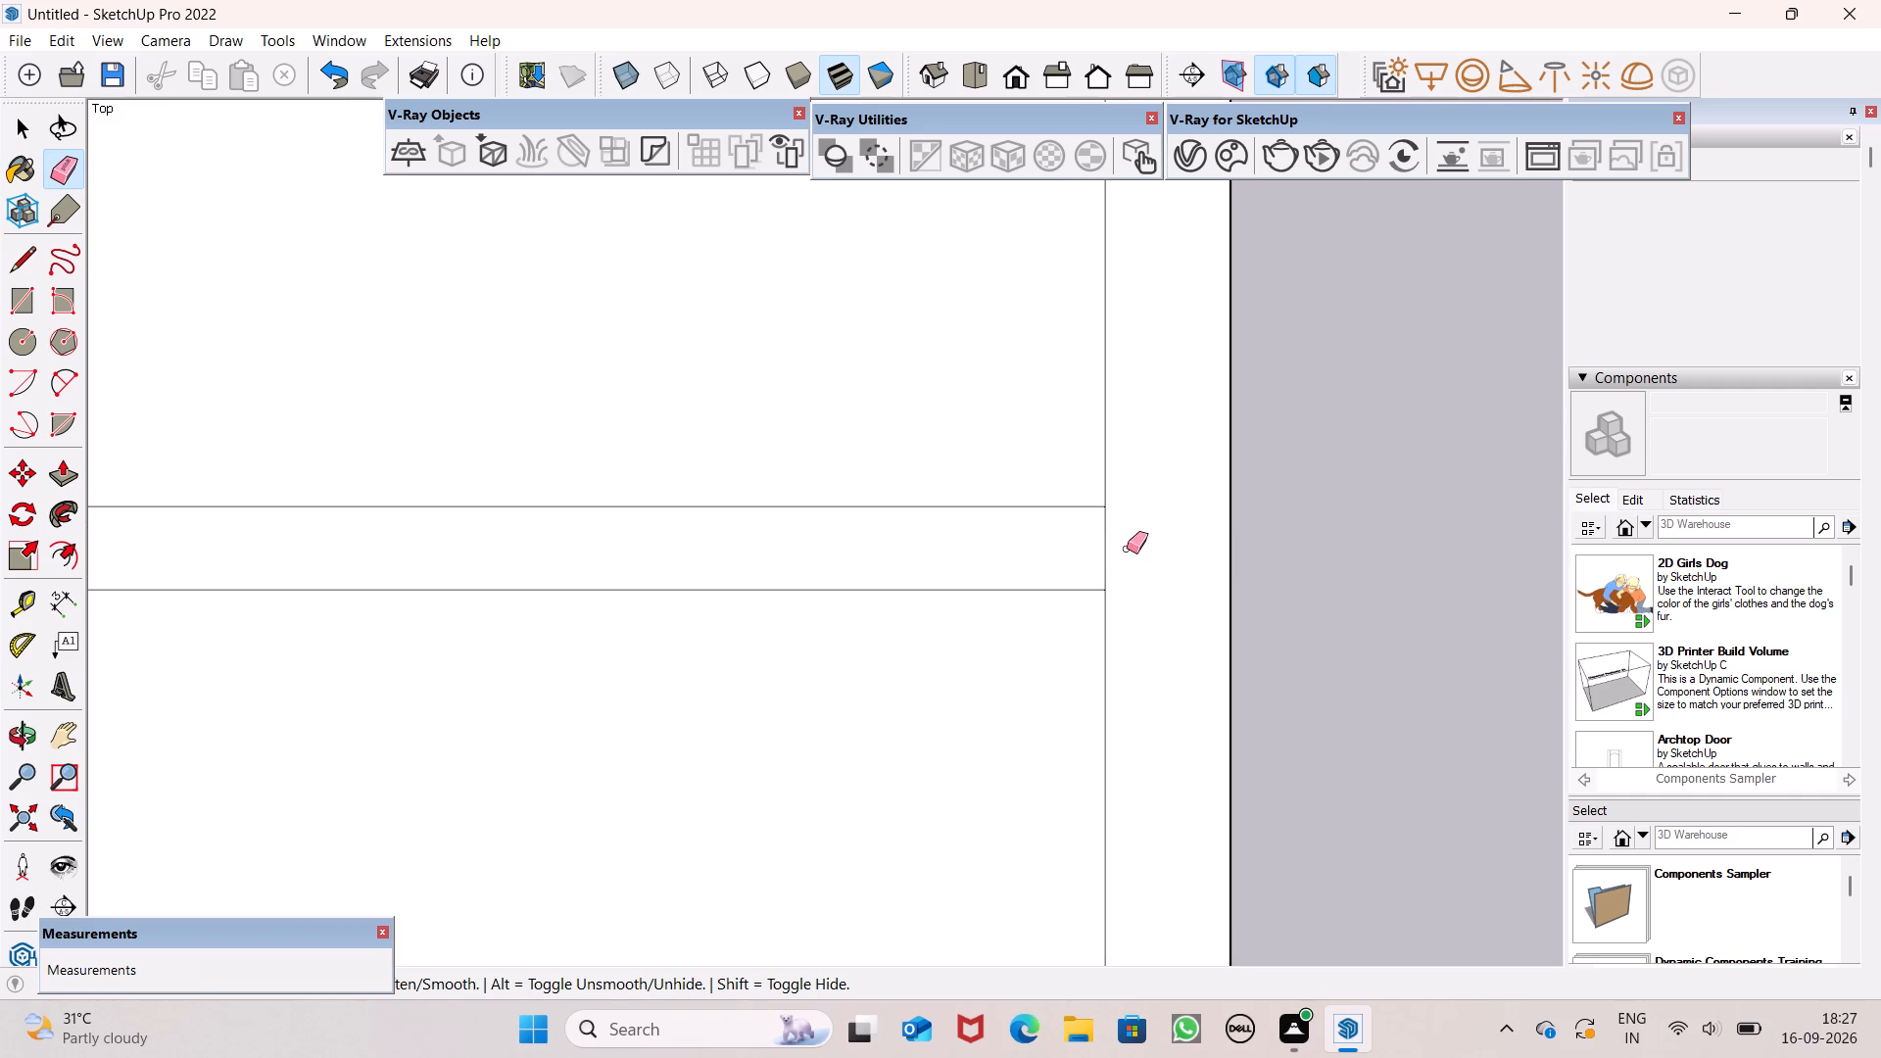
pyautogui.moveTo(1130, 547); pyautogui.dragTo(1100, 566)
pyautogui.press('space')
pyautogui.press('space')
pyautogui.press('space')
# Push/Pull the joined outer and interior wall face up by 4".
pyautogui.scroll(-9, 1174, 590)
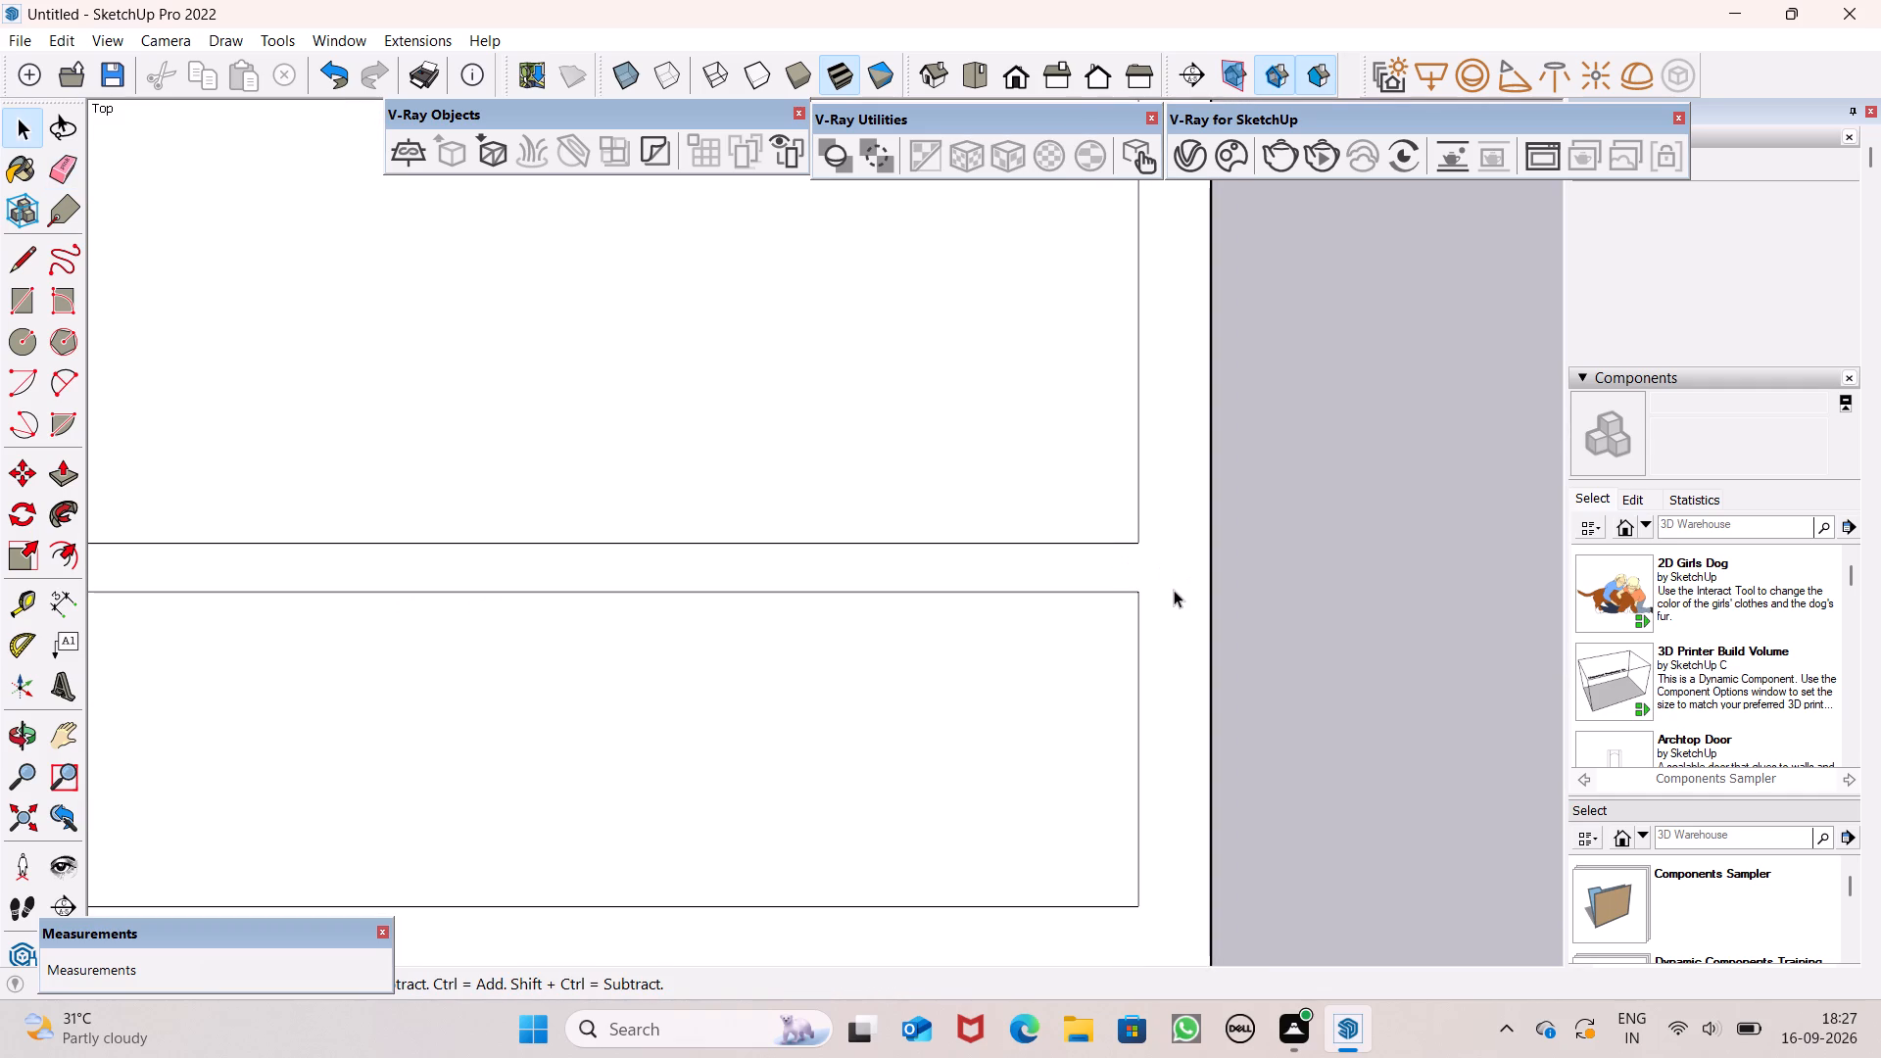
pyautogui.scroll(-19, 1174, 590)
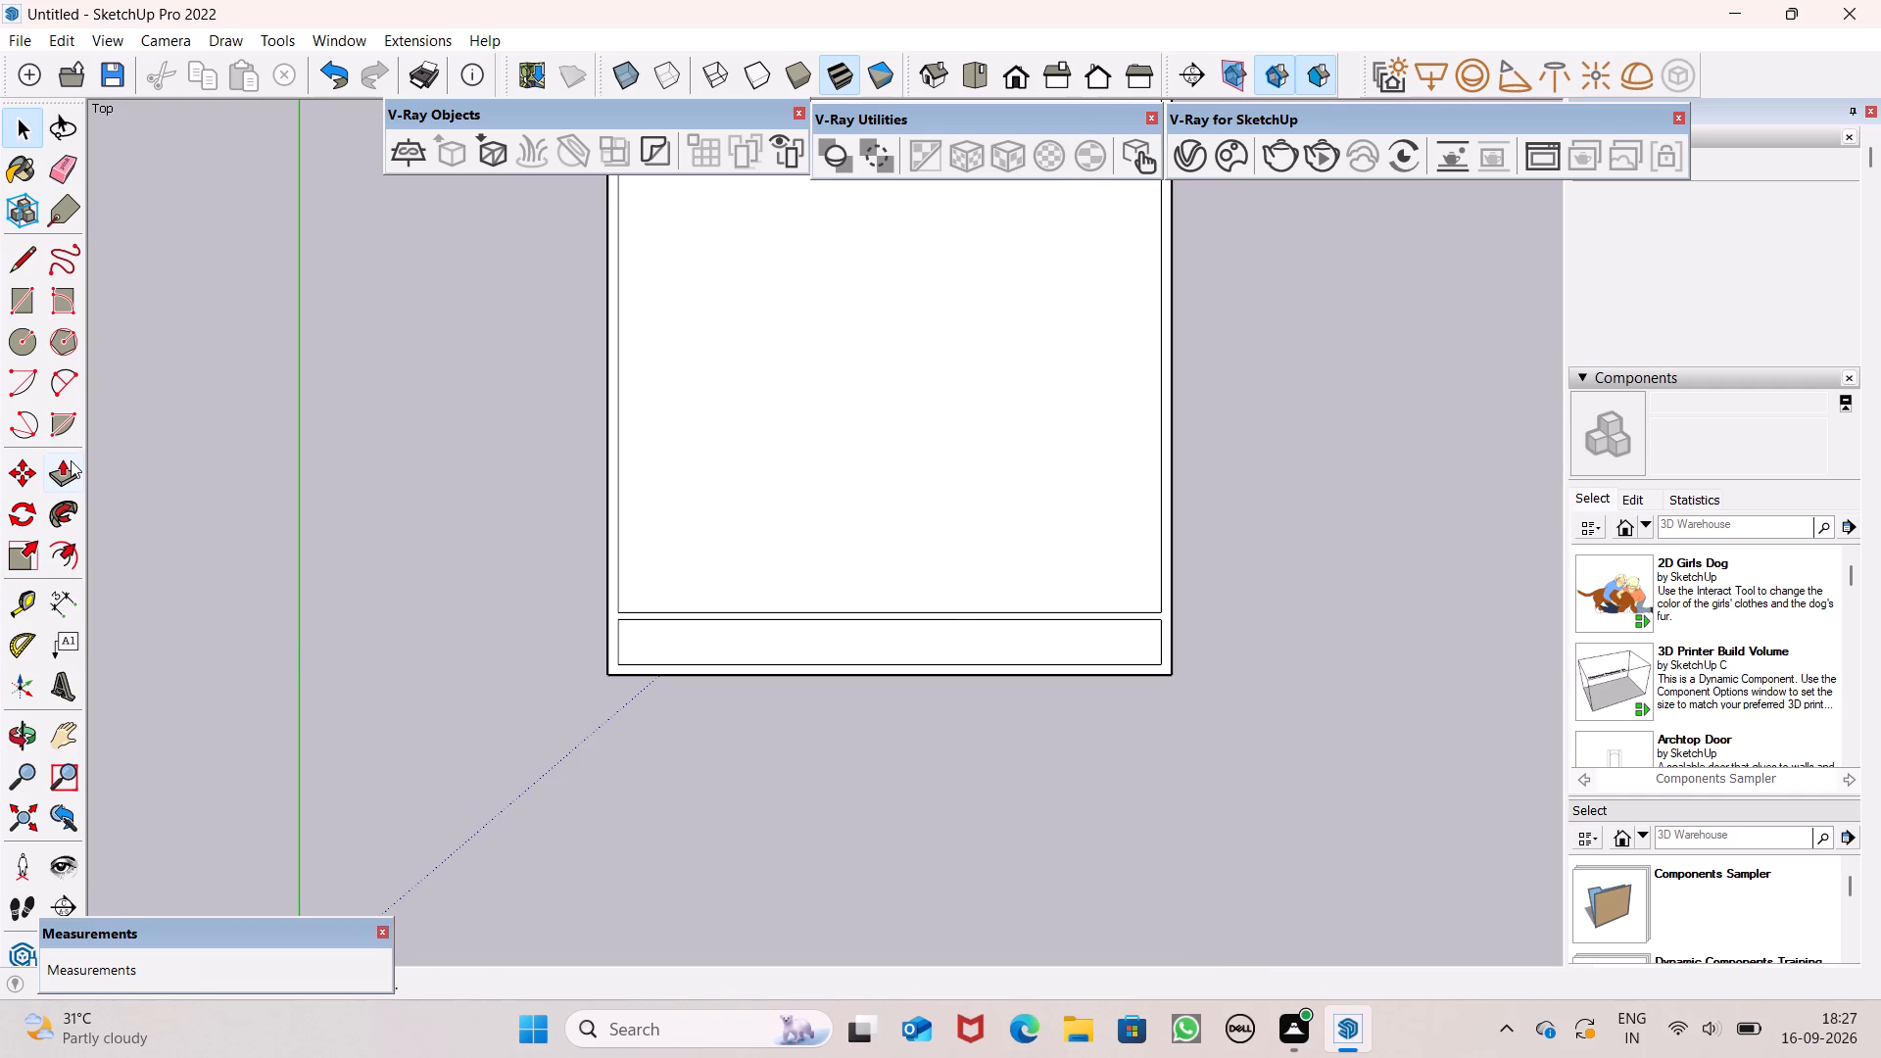
pyautogui.click(69, 474)
pyautogui.scroll(7, 691, 673)
pyautogui.moveTo(731, 662); pyautogui.dragTo(733, 664)
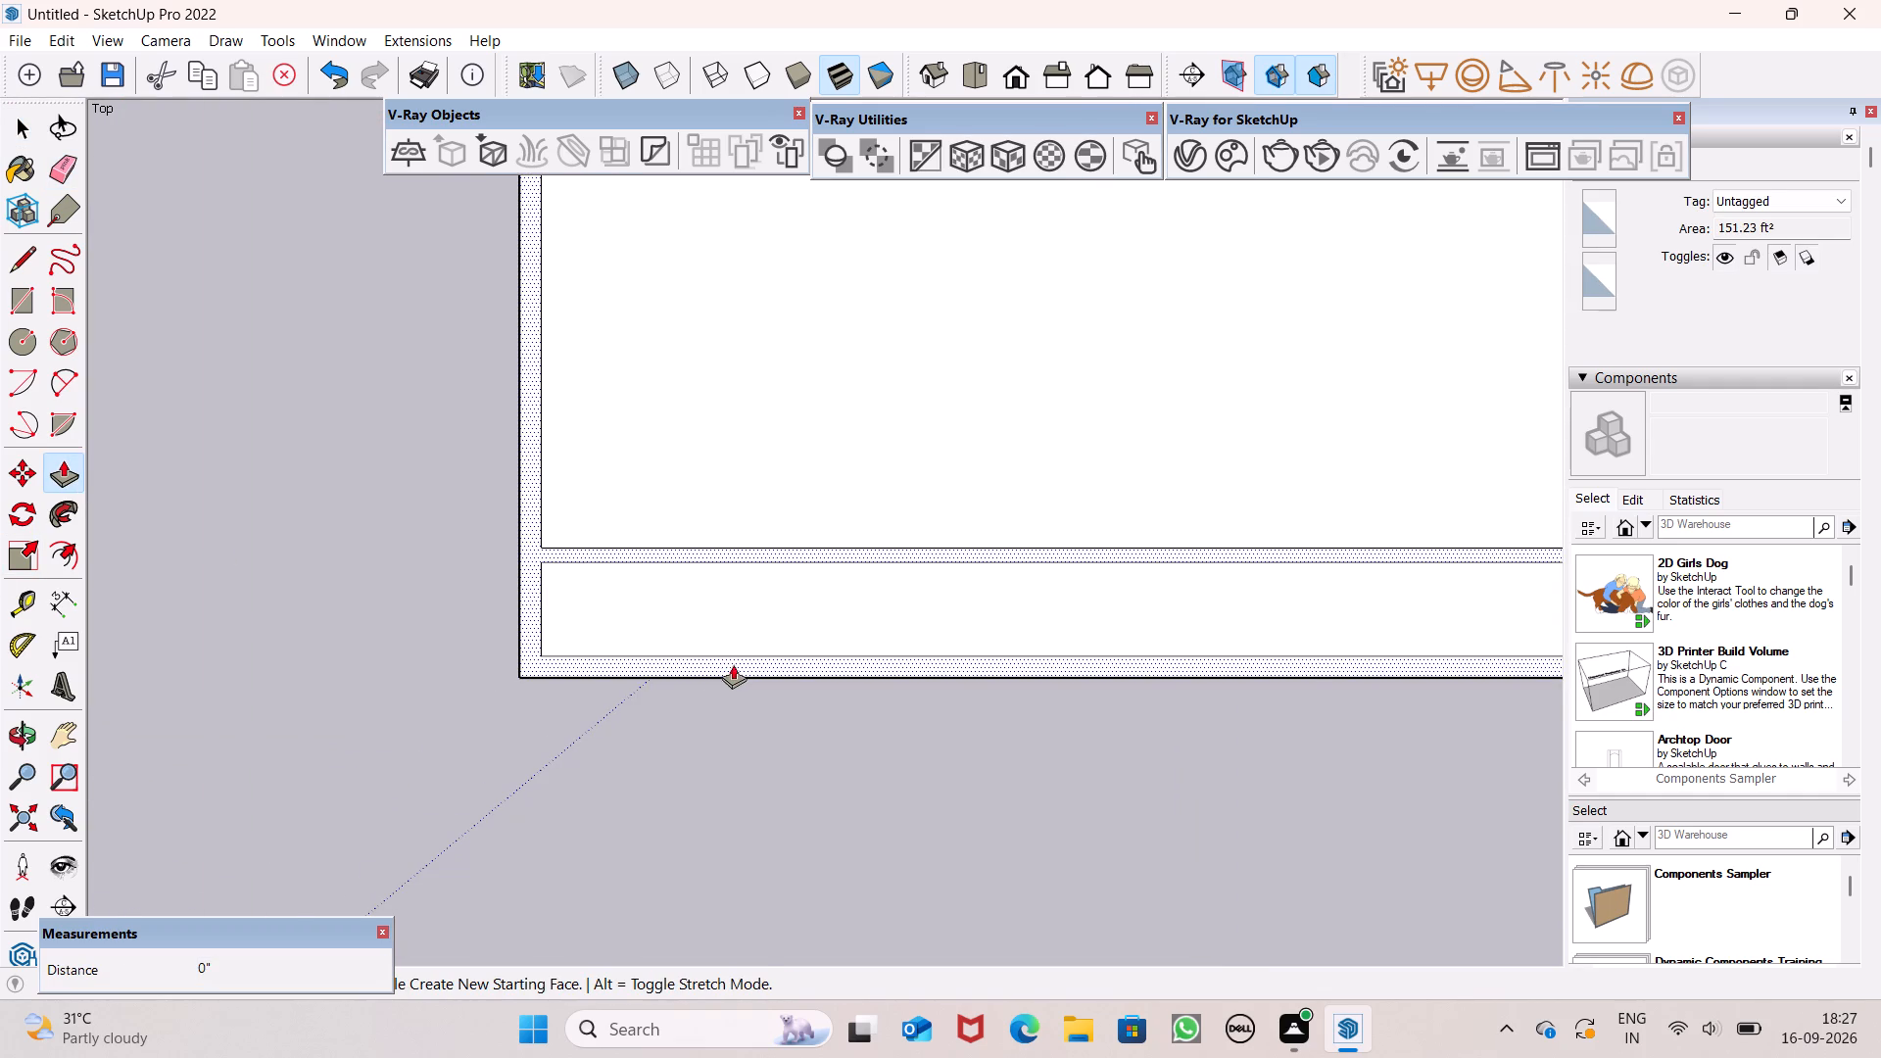
pyautogui.moveTo(733, 664); pyautogui.dragTo(692, 689)
pyautogui.write('4"')
pyautogui.press('Return')
pyautogui.scroll(-3, 692, 689)
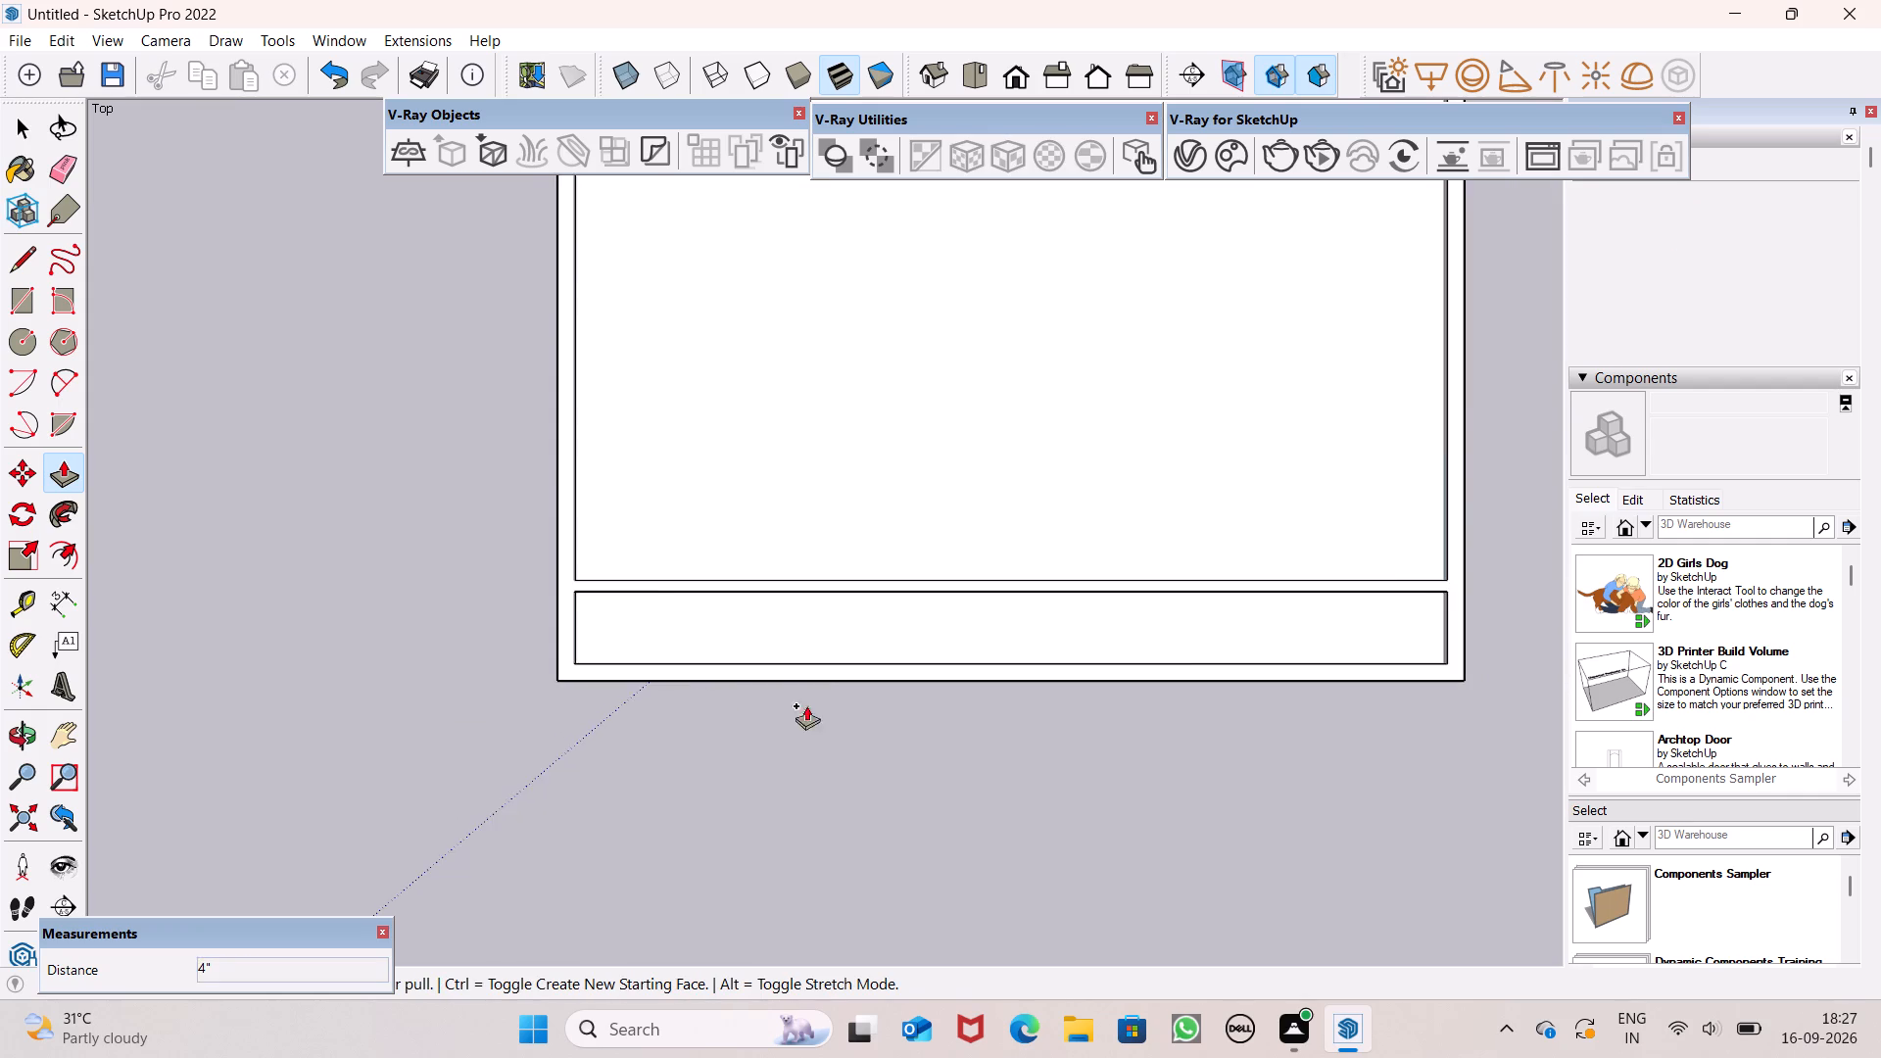
pyautogui.moveTo(805, 705); pyautogui.dragTo(814, 151, button='middle')
pyautogui.scroll(5, 1099, 467)
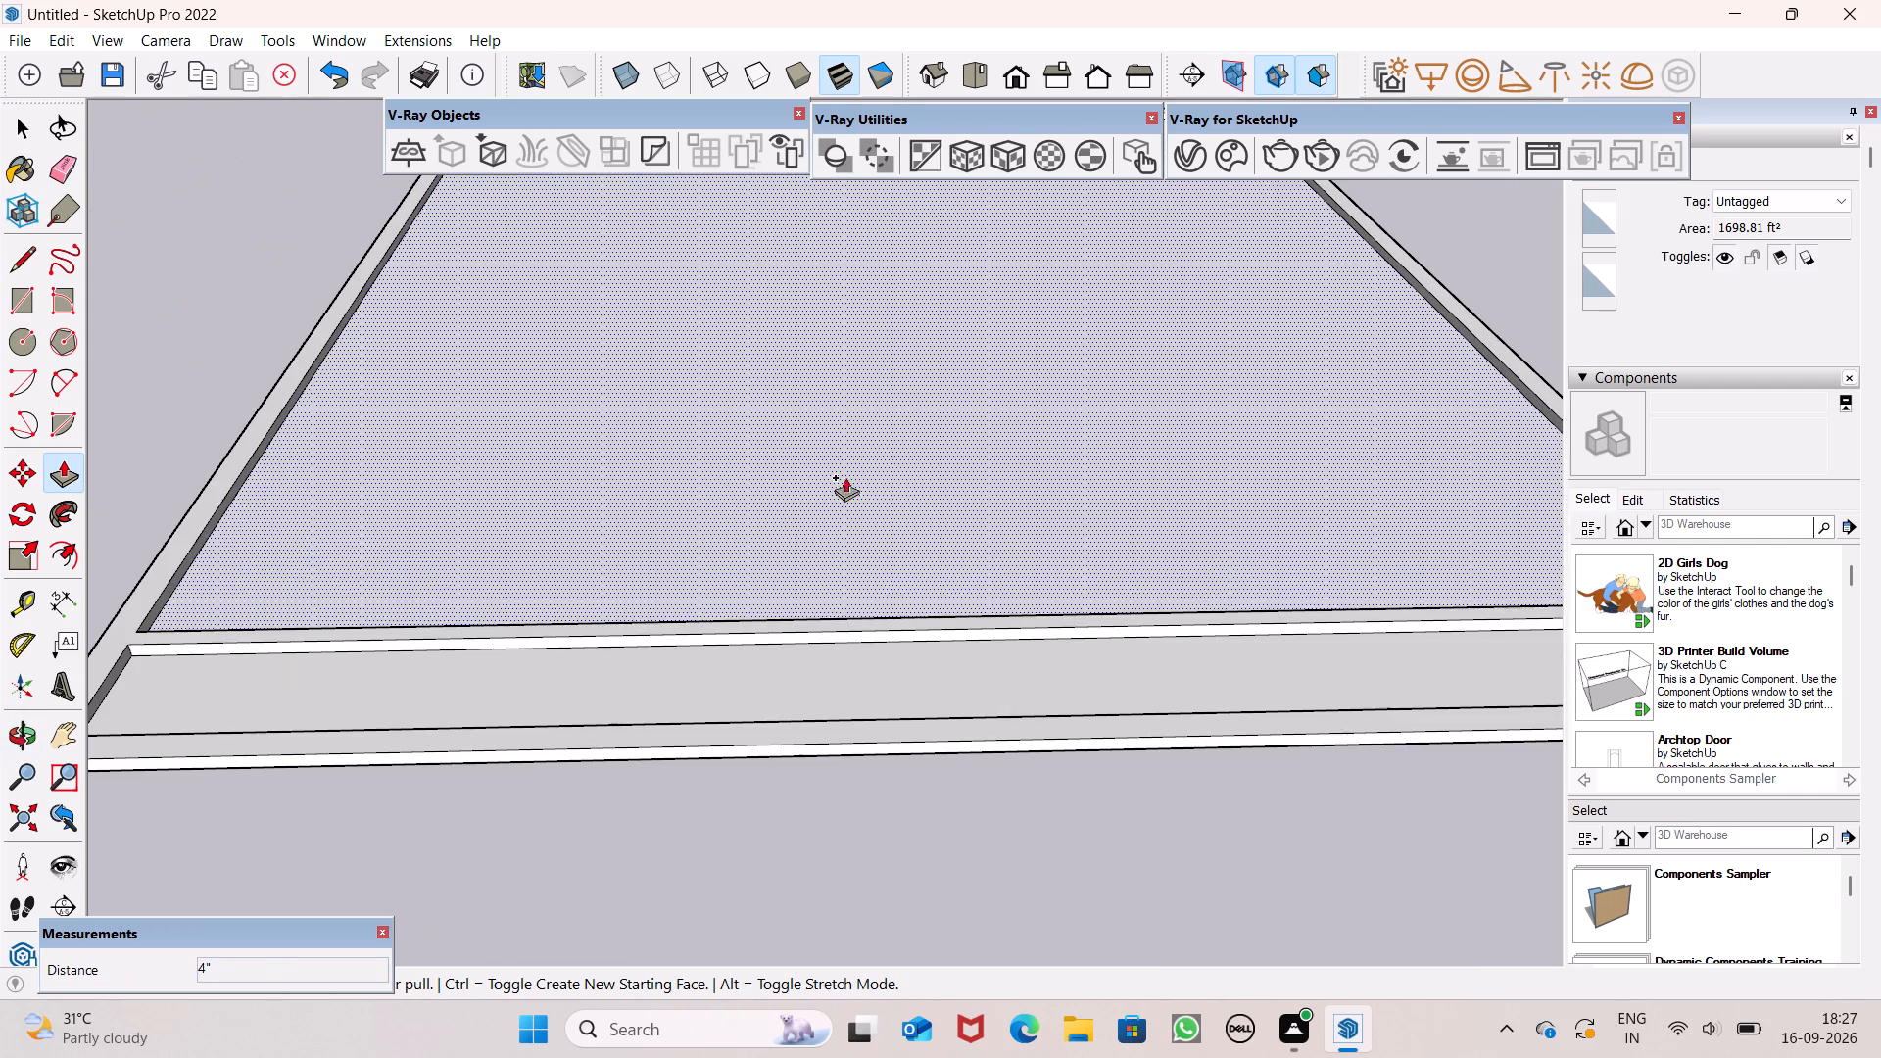
pyautogui.press('space')
# Draw a 9" line across the wall top from the front strip's inner corner nearest the green axis to the outer edge.
pyautogui.scroll(-3, 54, 574)
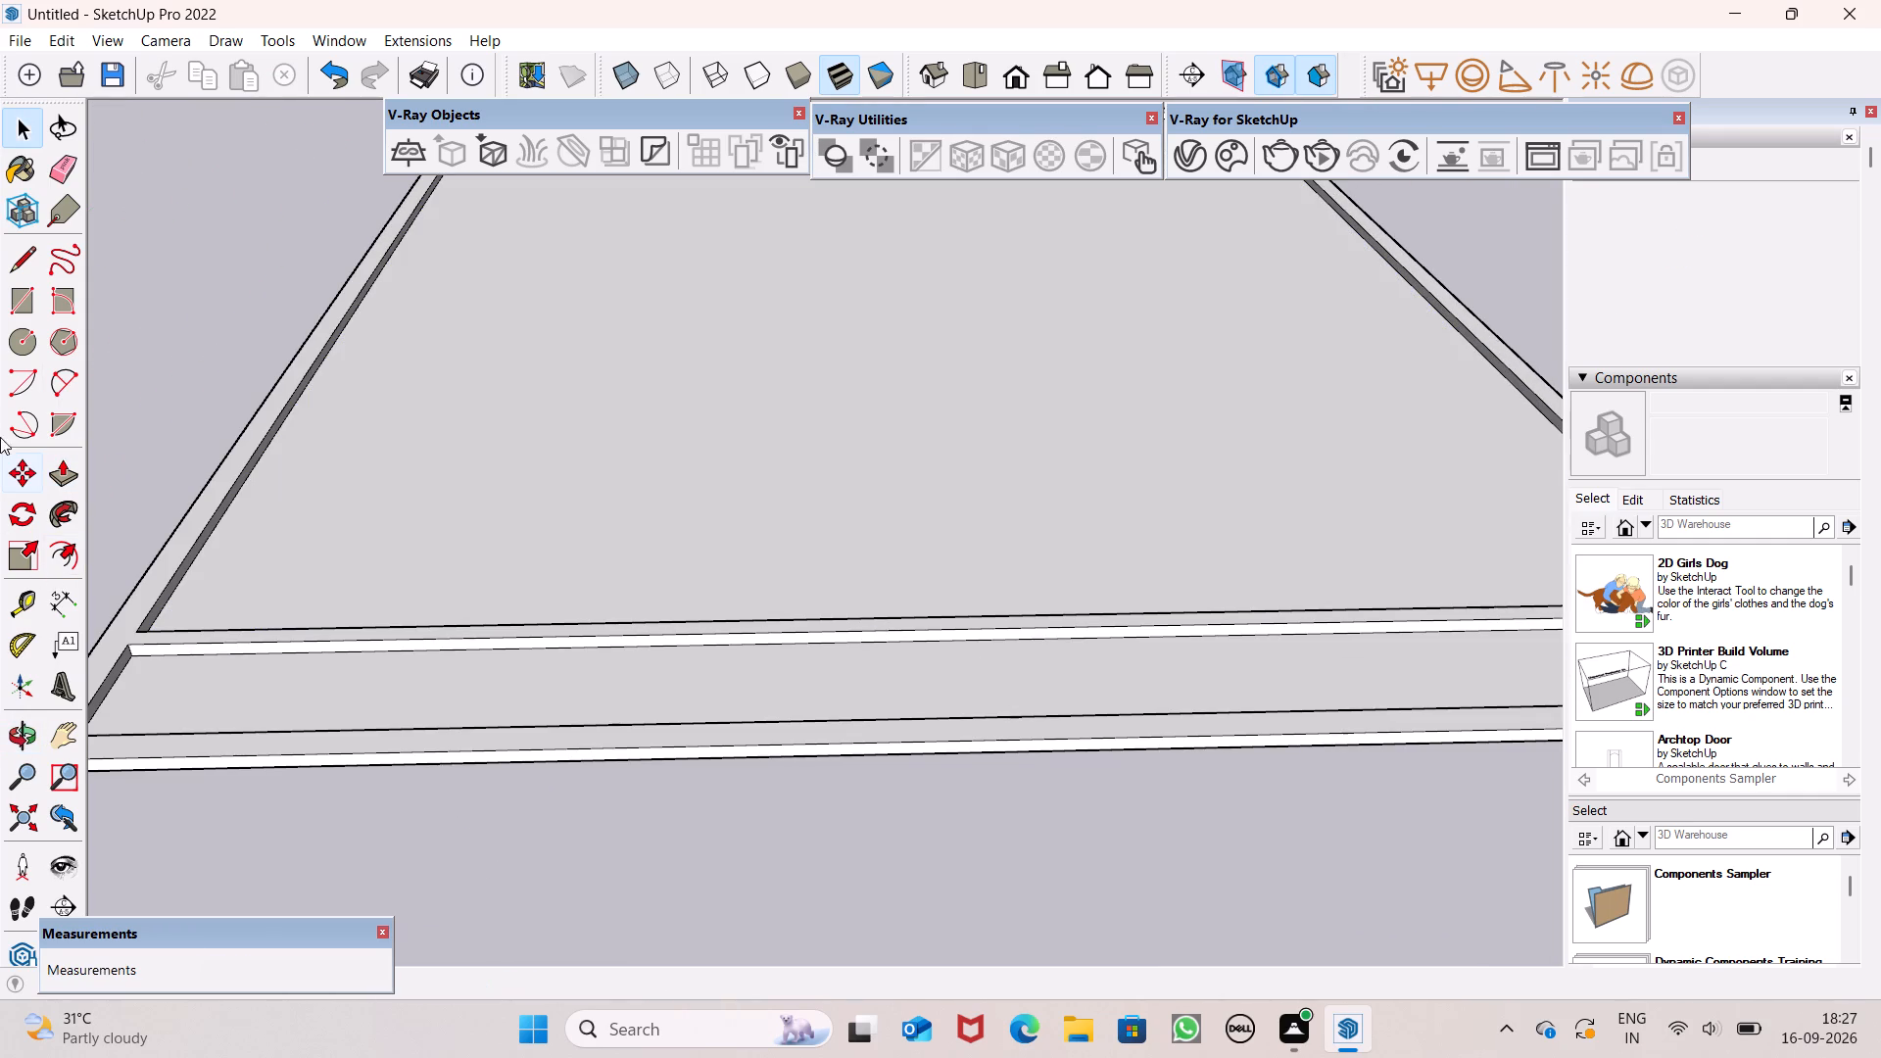
pyautogui.click(33, 258)
pyautogui.scroll(-8, 766, 675)
pyautogui.scroll(6, 598, 791)
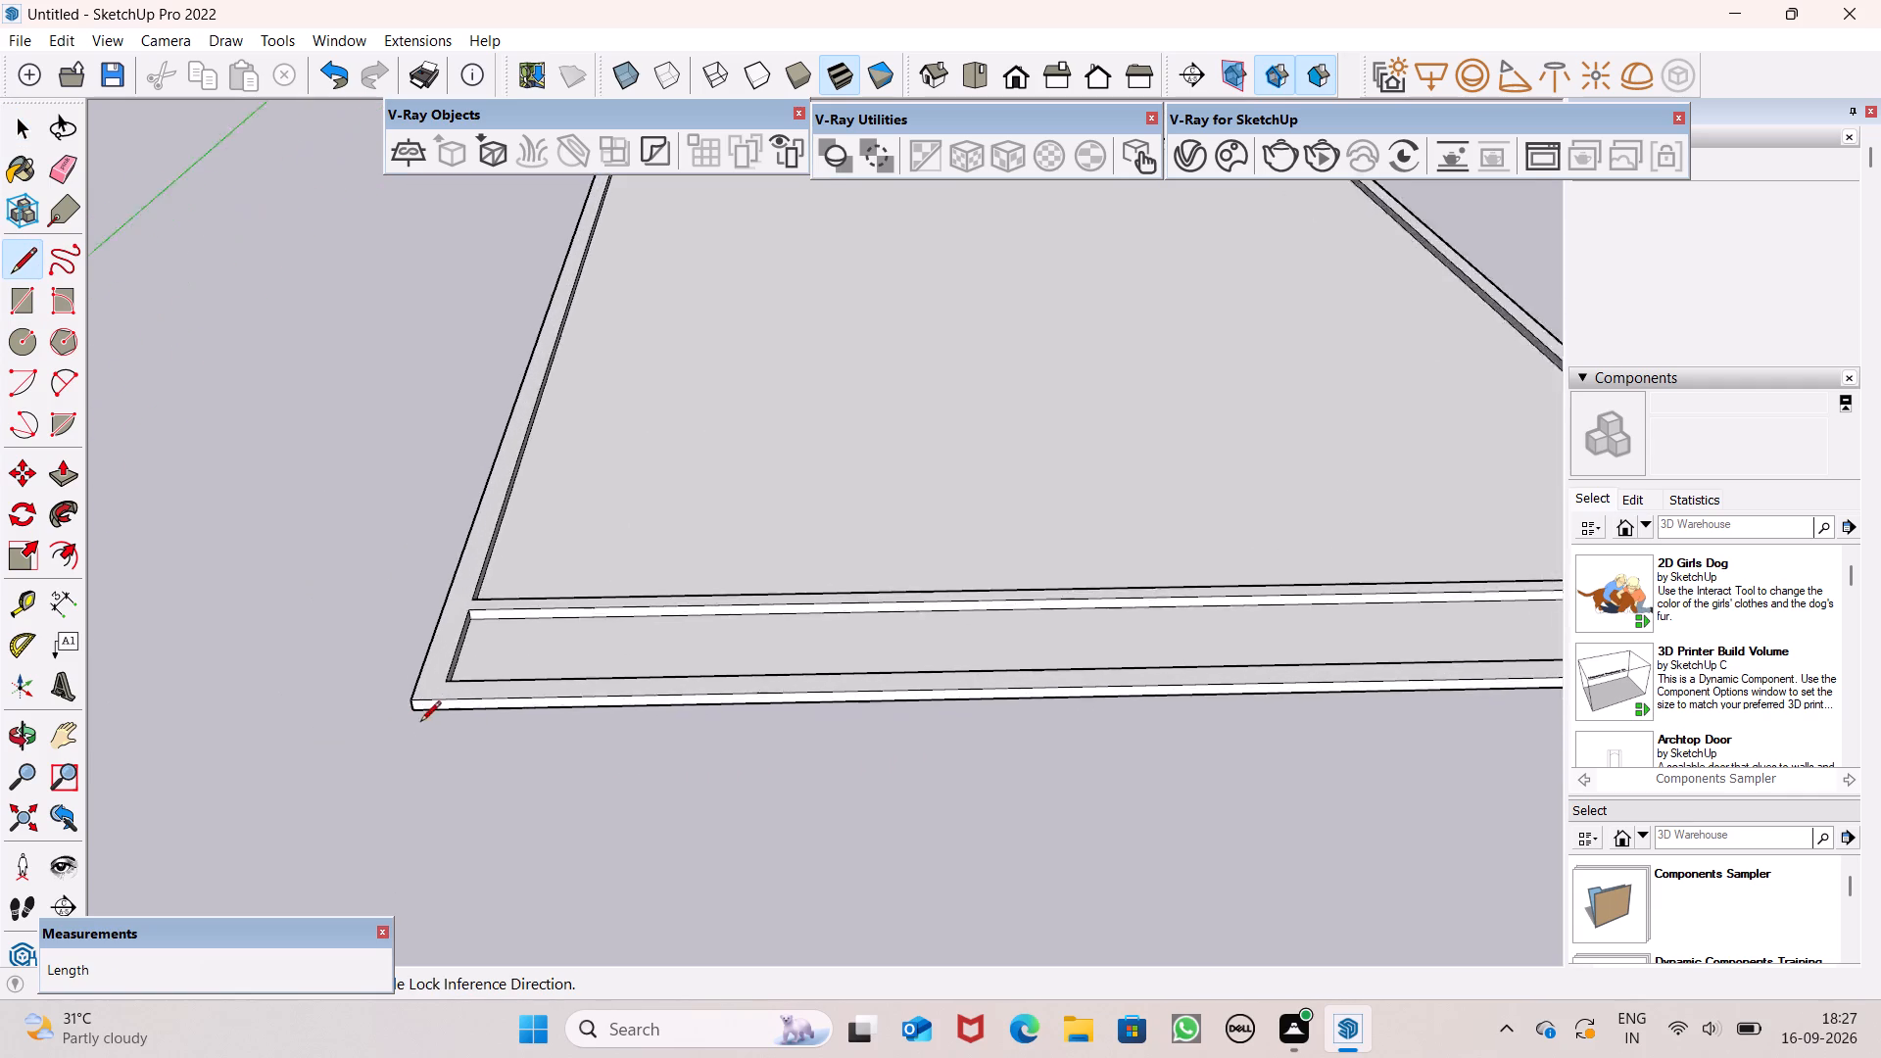
pyautogui.scroll(10, 420, 723)
pyautogui.click(510, 707)
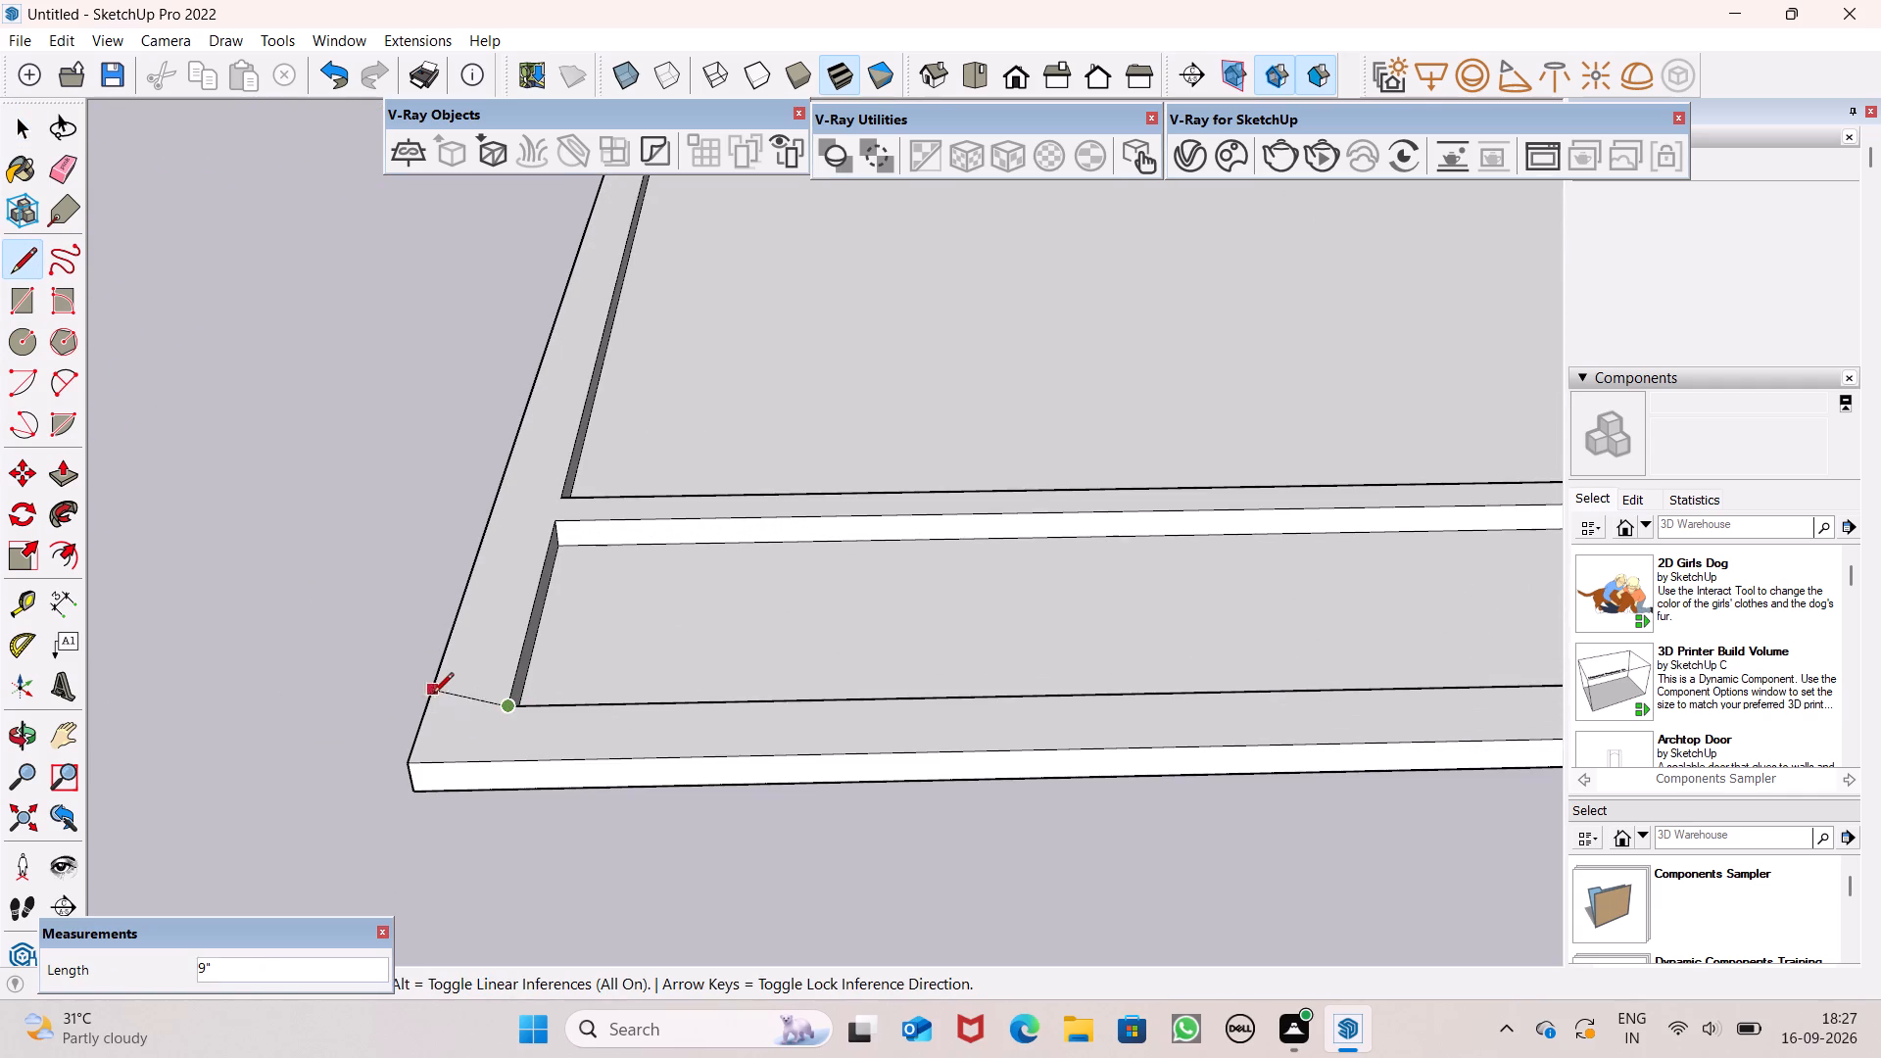
pyautogui.click(433, 695)
# Draw a matching line across the wall top at the front strip's opposite inner corner, out to the outer edge.
pyautogui.scroll(-13, 433, 656)
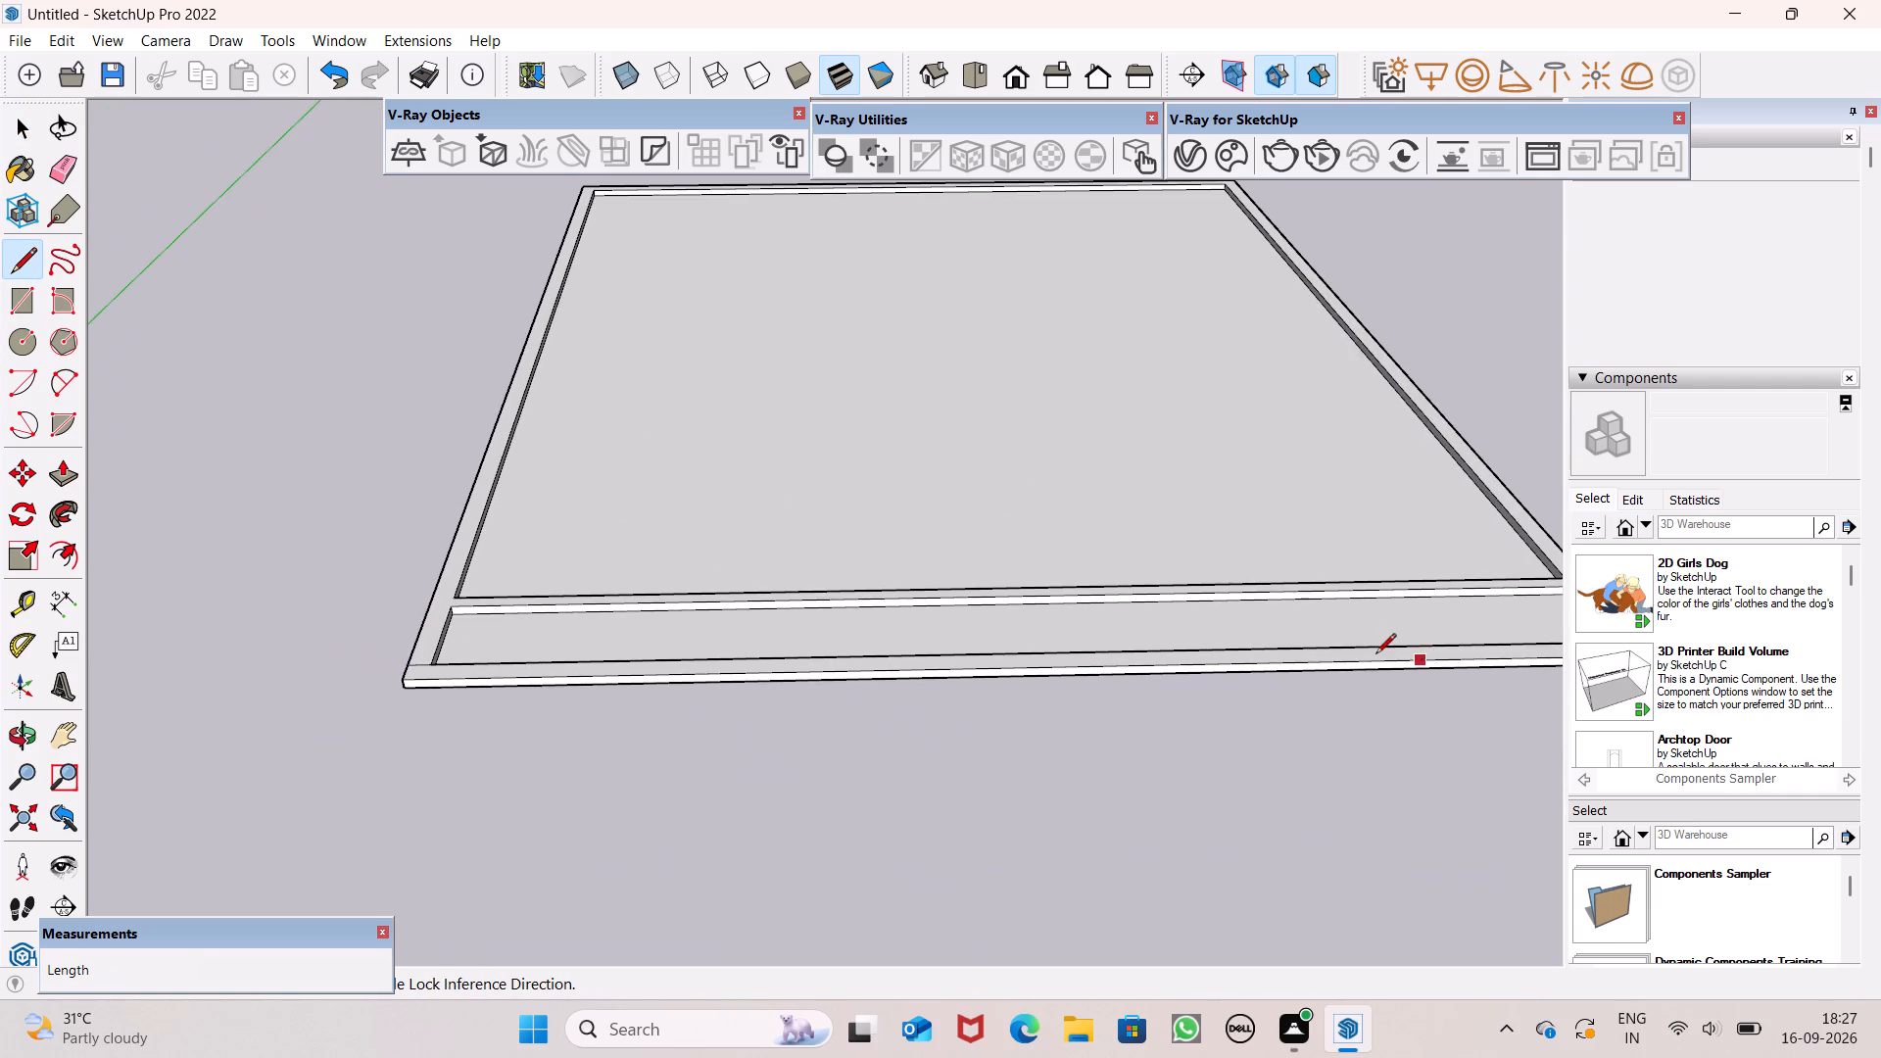
pyautogui.scroll(-6, 1344, 655)
pyautogui.scroll(6, 1534, 600)
pyautogui.scroll(17, 1469, 647)
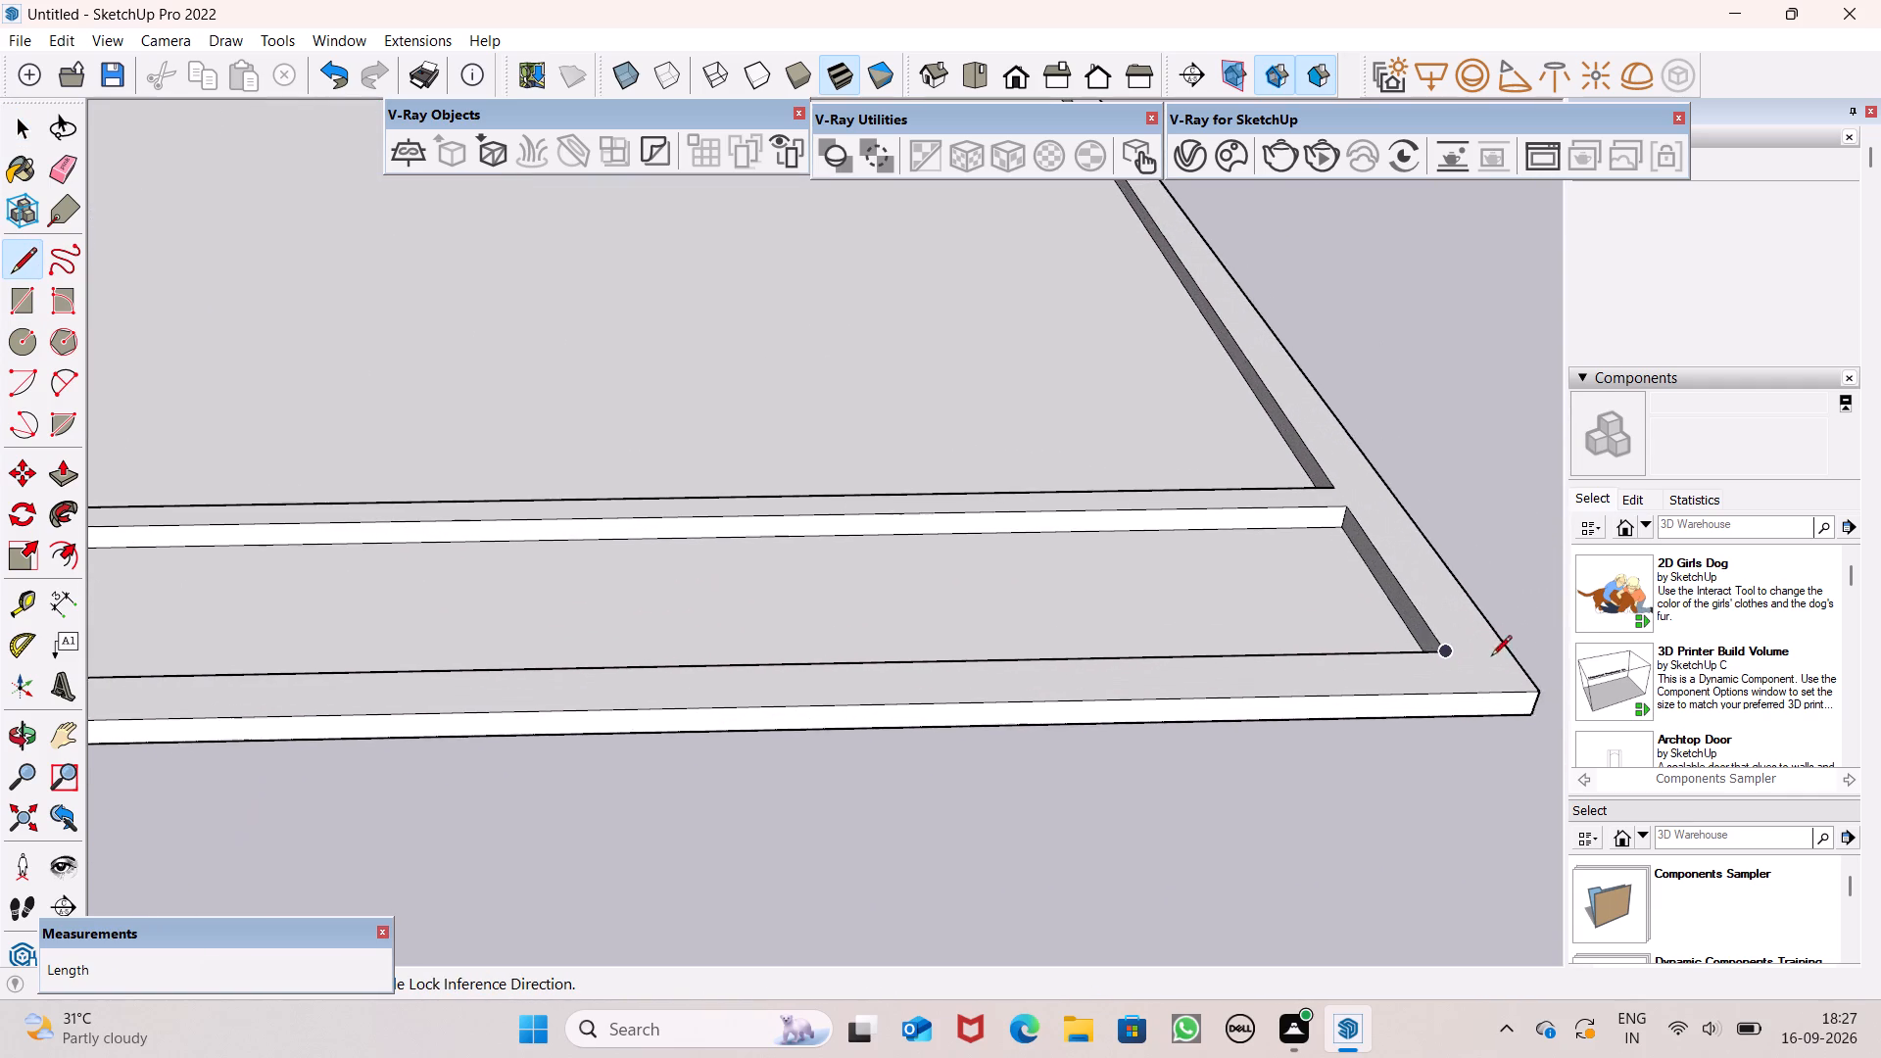
pyautogui.scroll(16, 1569, 661)
pyautogui.scroll(6, 1493, 632)
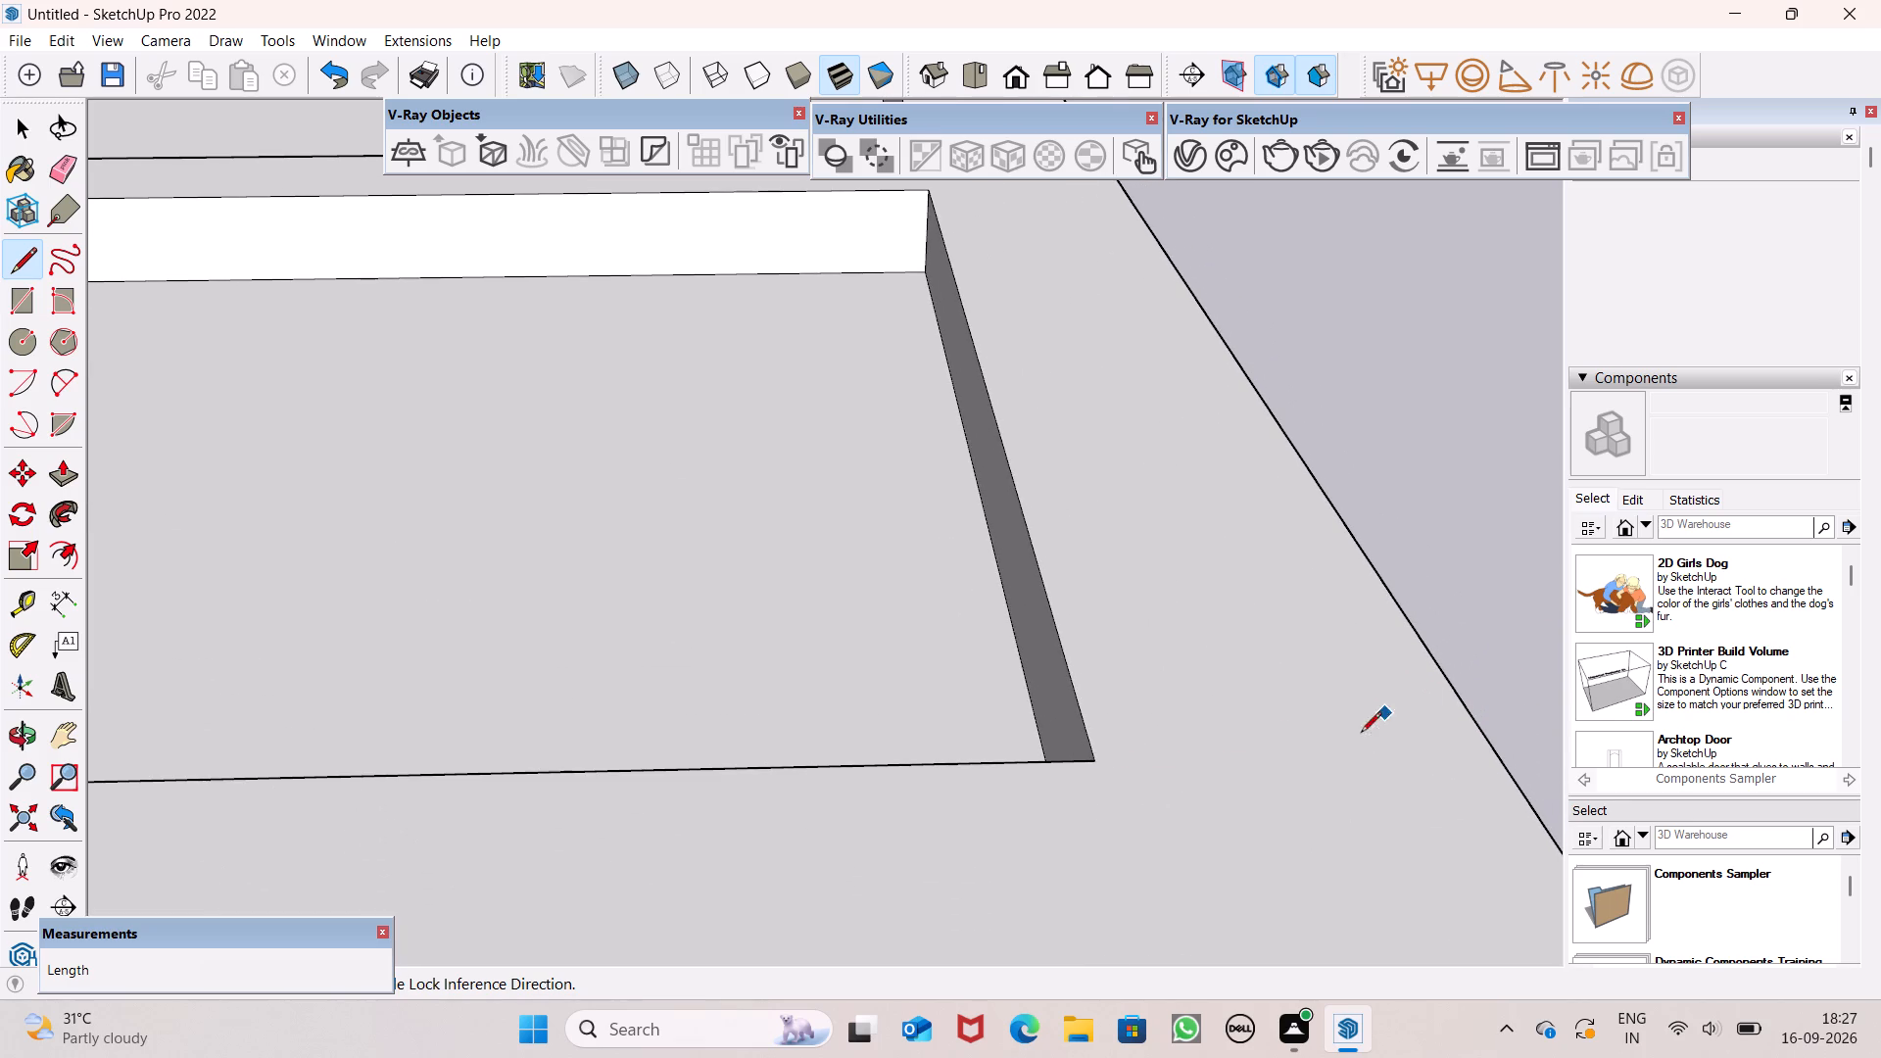
pyautogui.click(1093, 766)
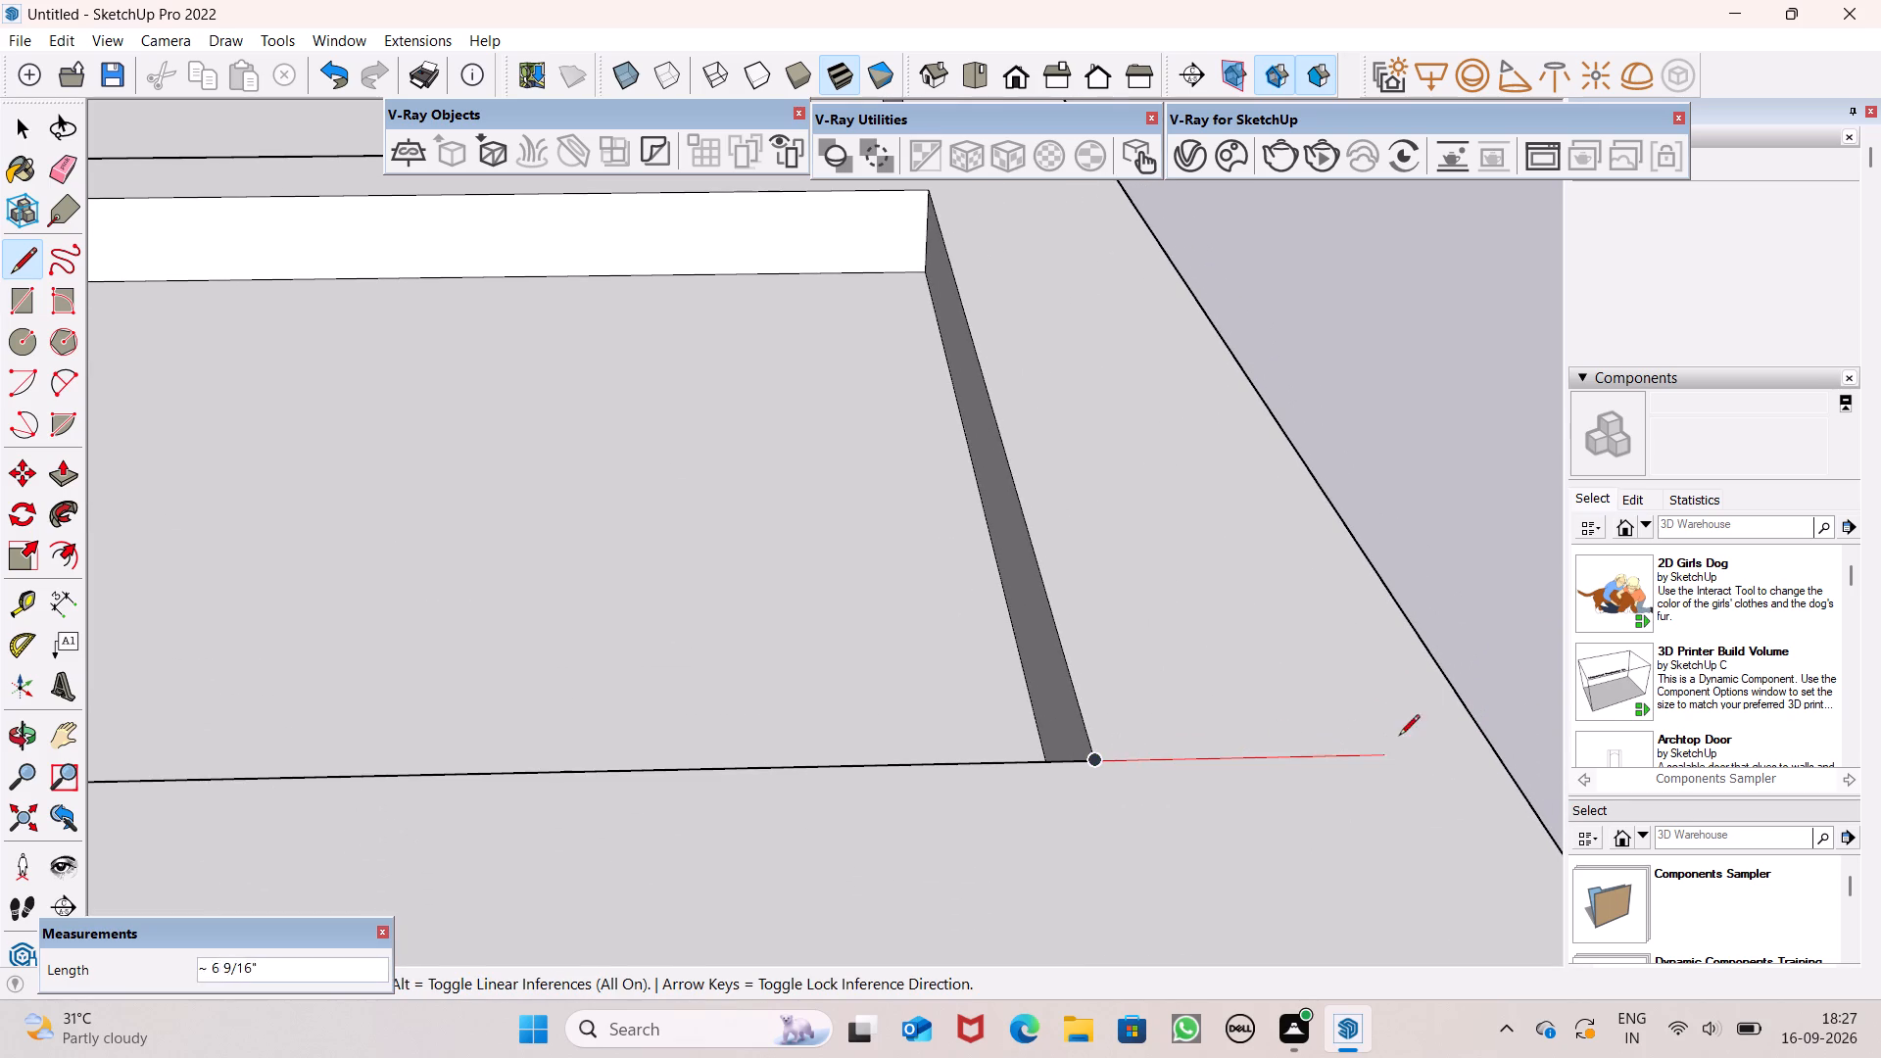
pyautogui.click(1490, 745)
pyautogui.press('space')
pyautogui.press('space')
pyautogui.press('space')
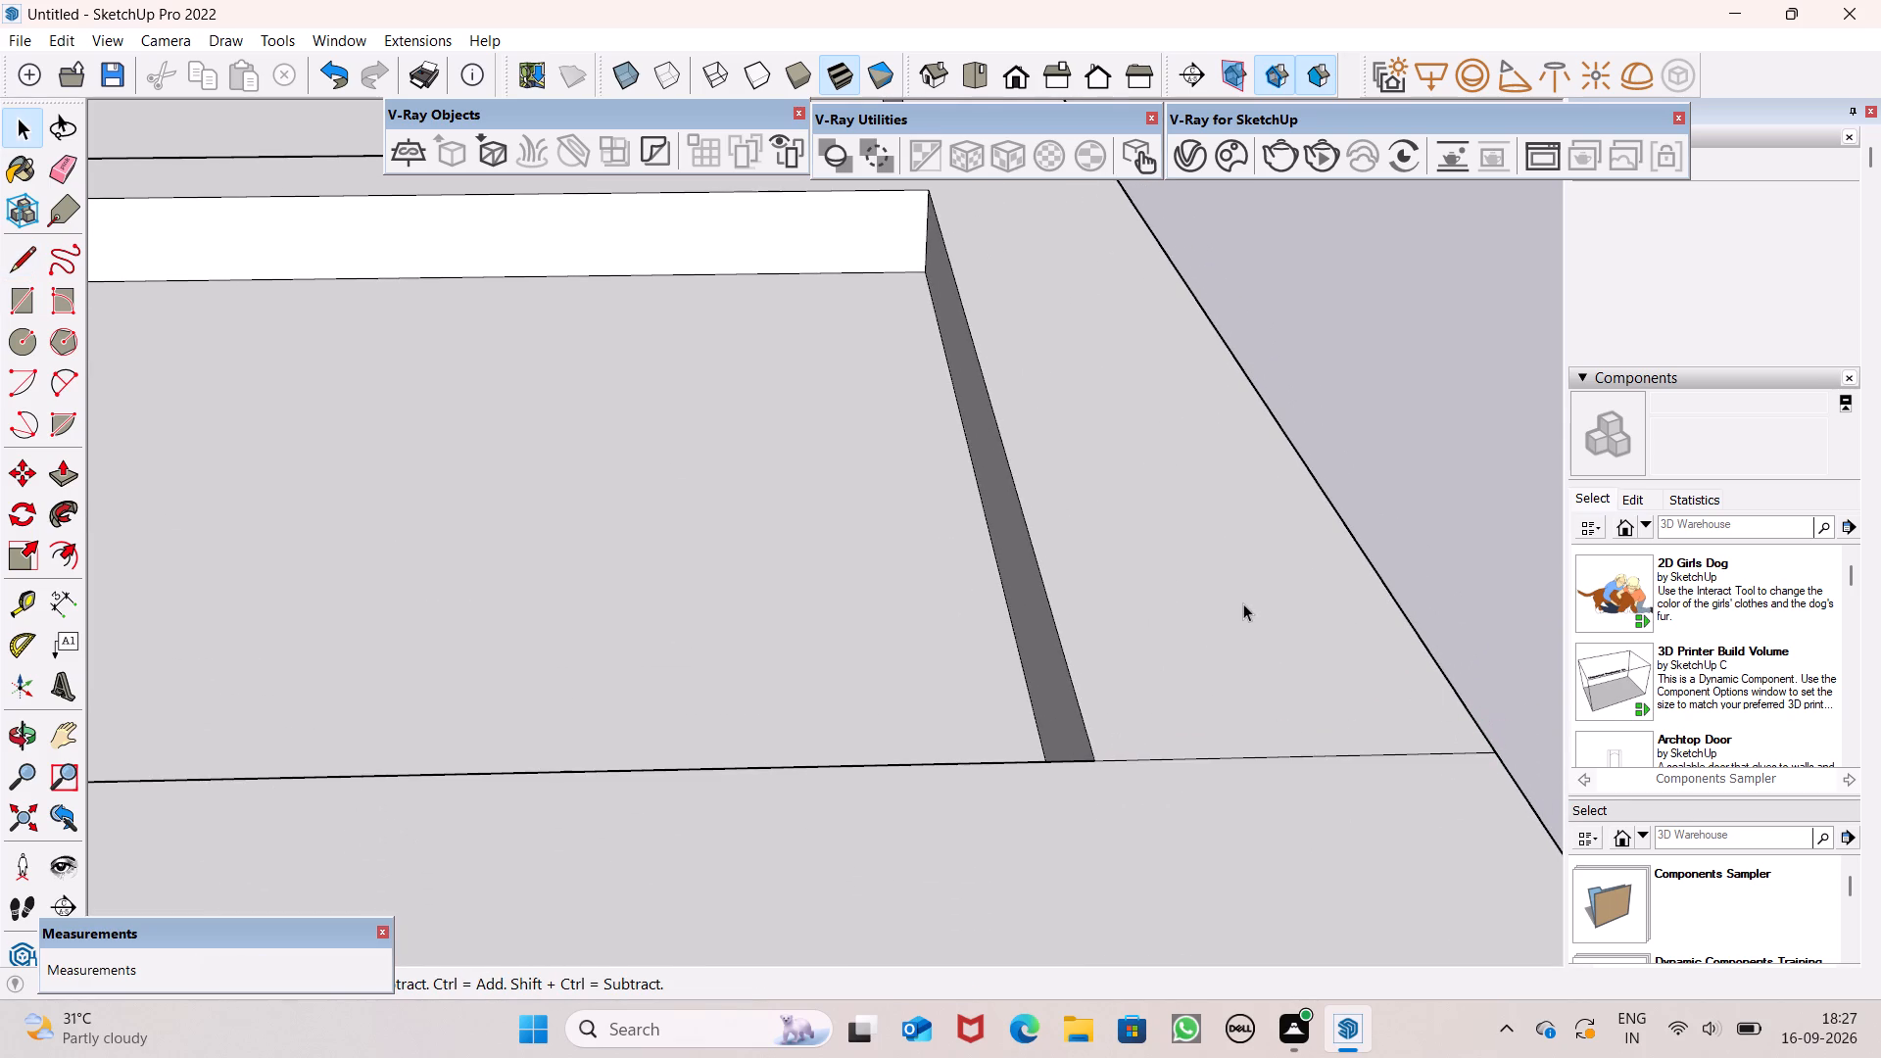
pyautogui.press('space')
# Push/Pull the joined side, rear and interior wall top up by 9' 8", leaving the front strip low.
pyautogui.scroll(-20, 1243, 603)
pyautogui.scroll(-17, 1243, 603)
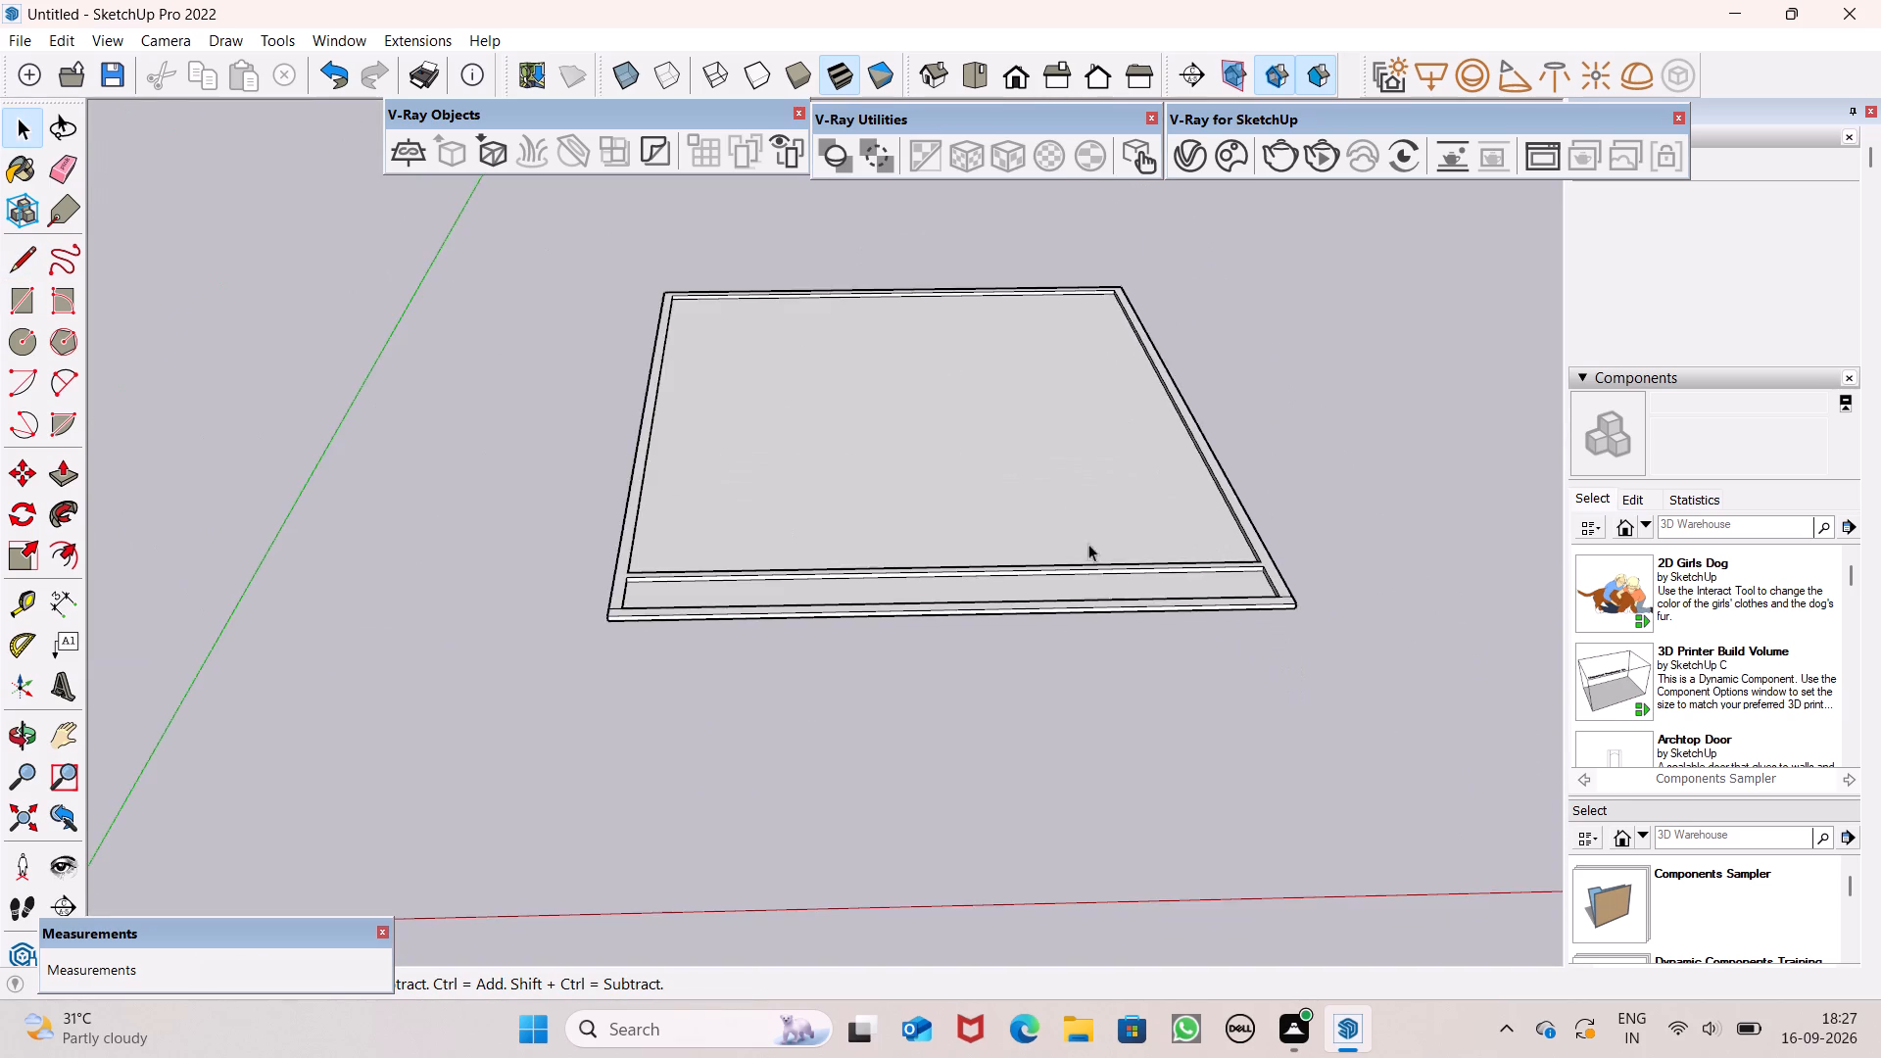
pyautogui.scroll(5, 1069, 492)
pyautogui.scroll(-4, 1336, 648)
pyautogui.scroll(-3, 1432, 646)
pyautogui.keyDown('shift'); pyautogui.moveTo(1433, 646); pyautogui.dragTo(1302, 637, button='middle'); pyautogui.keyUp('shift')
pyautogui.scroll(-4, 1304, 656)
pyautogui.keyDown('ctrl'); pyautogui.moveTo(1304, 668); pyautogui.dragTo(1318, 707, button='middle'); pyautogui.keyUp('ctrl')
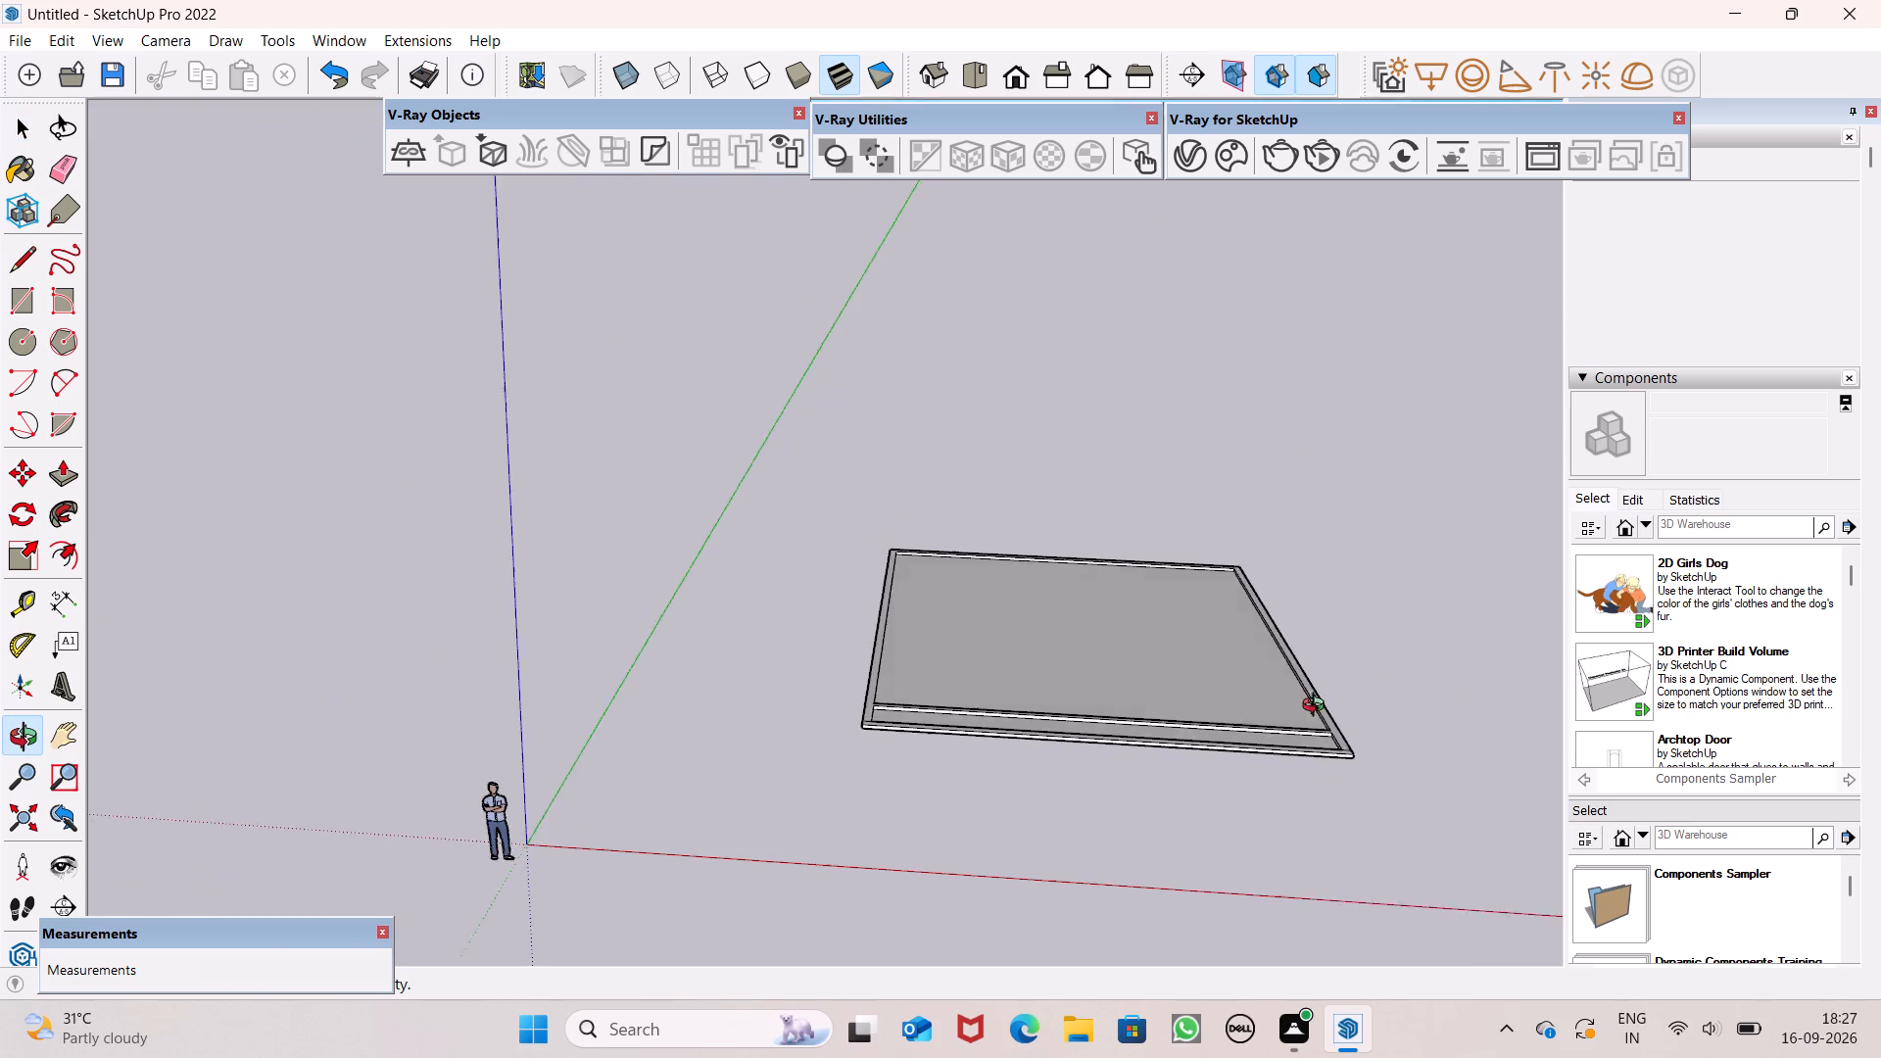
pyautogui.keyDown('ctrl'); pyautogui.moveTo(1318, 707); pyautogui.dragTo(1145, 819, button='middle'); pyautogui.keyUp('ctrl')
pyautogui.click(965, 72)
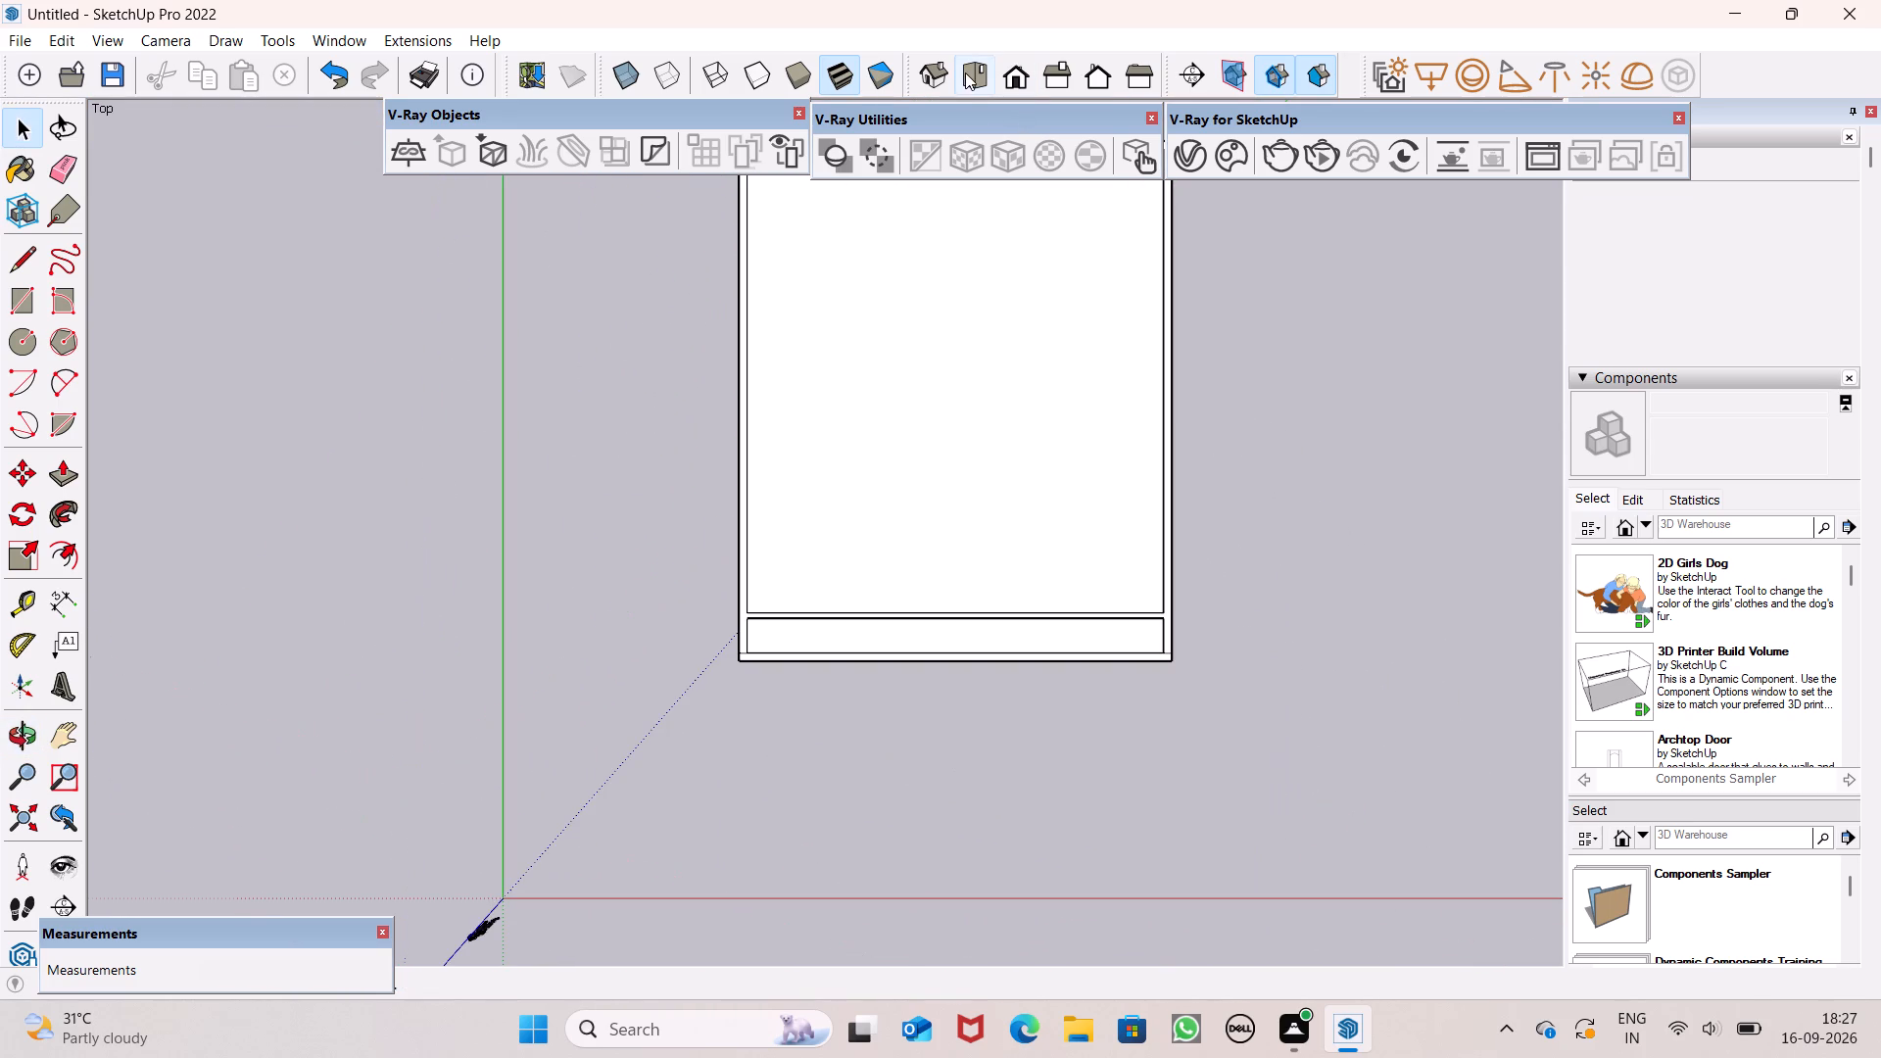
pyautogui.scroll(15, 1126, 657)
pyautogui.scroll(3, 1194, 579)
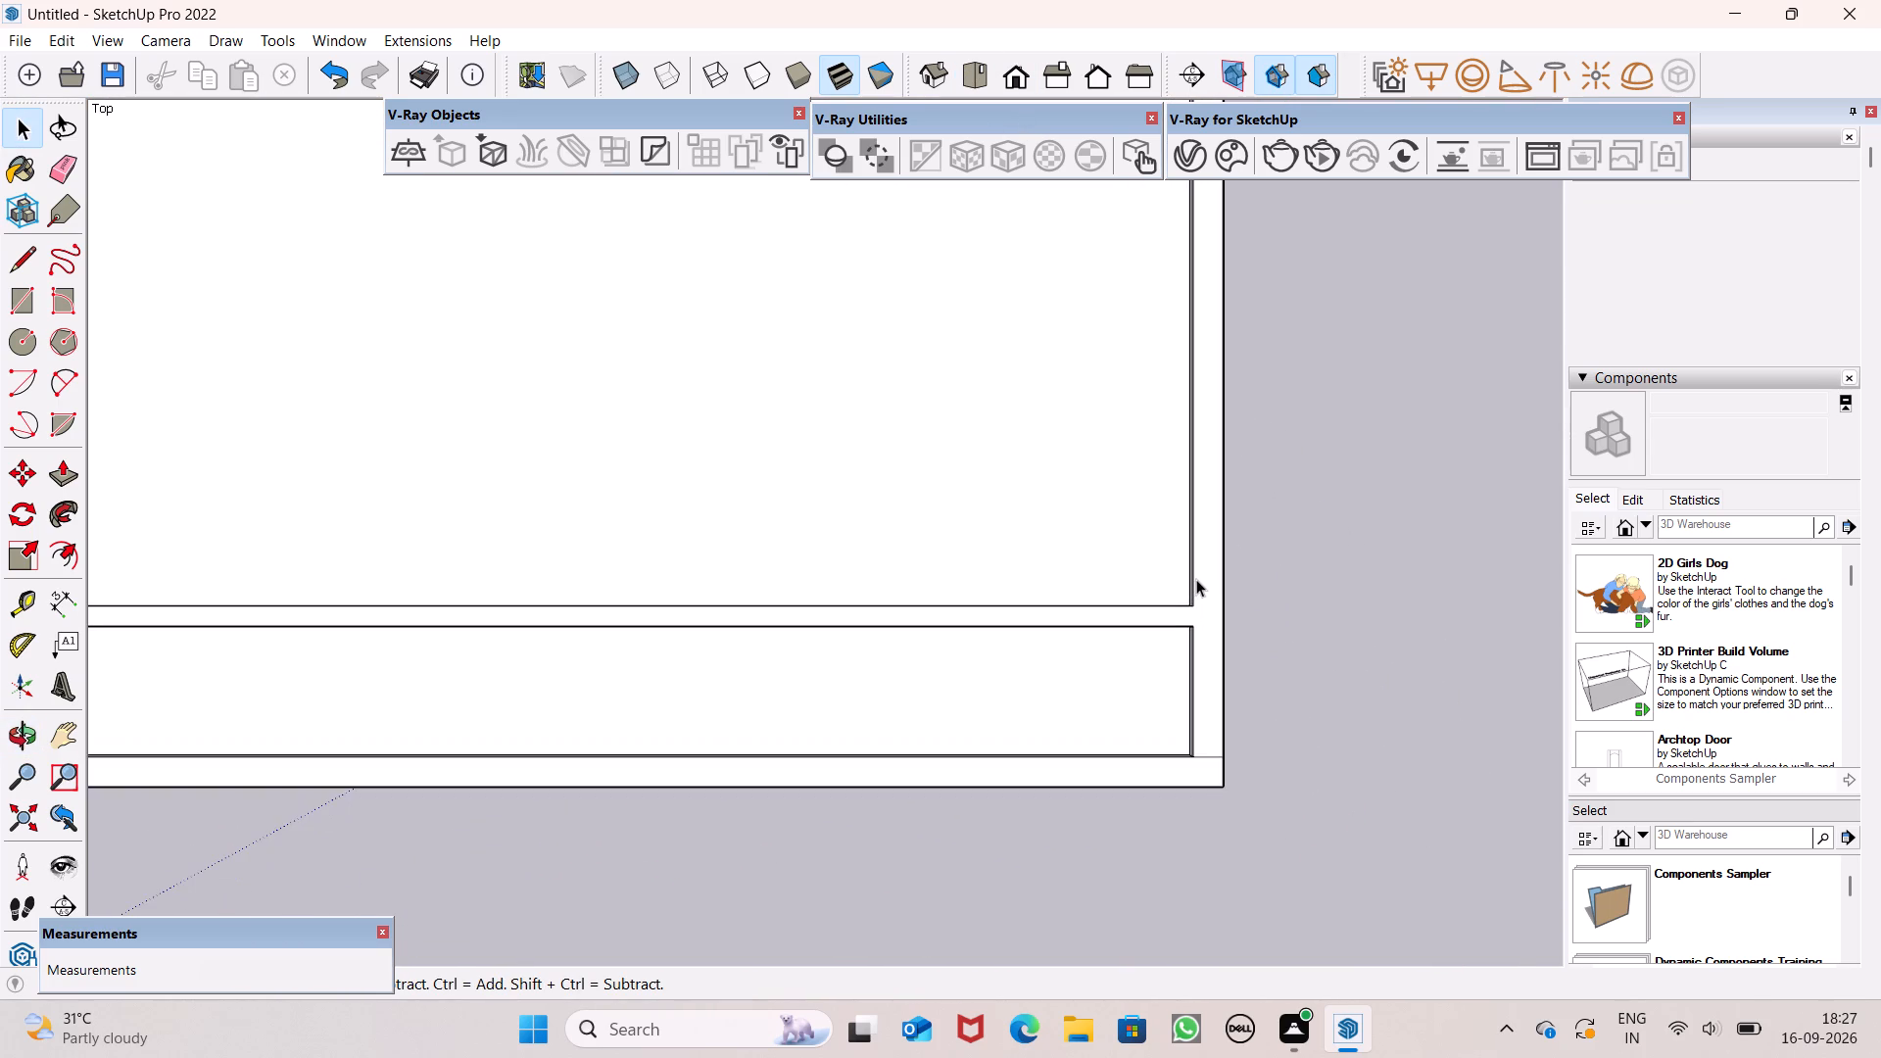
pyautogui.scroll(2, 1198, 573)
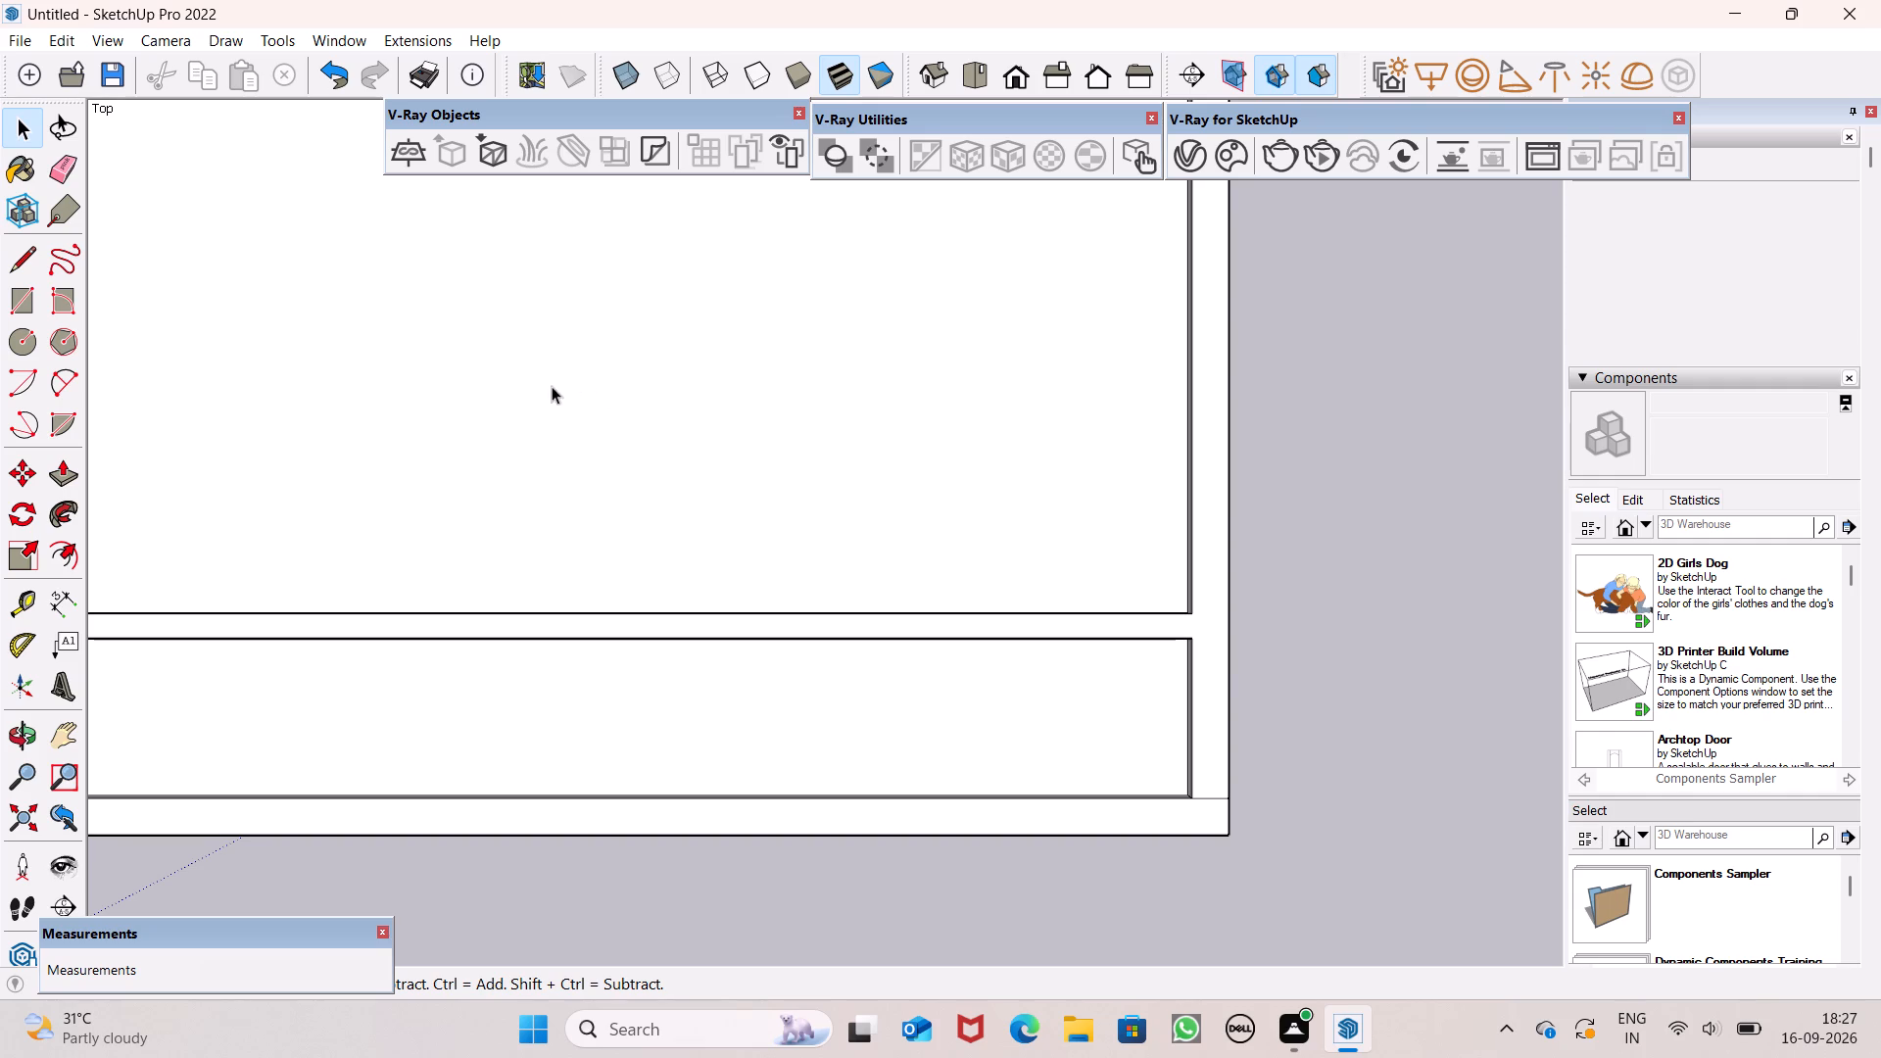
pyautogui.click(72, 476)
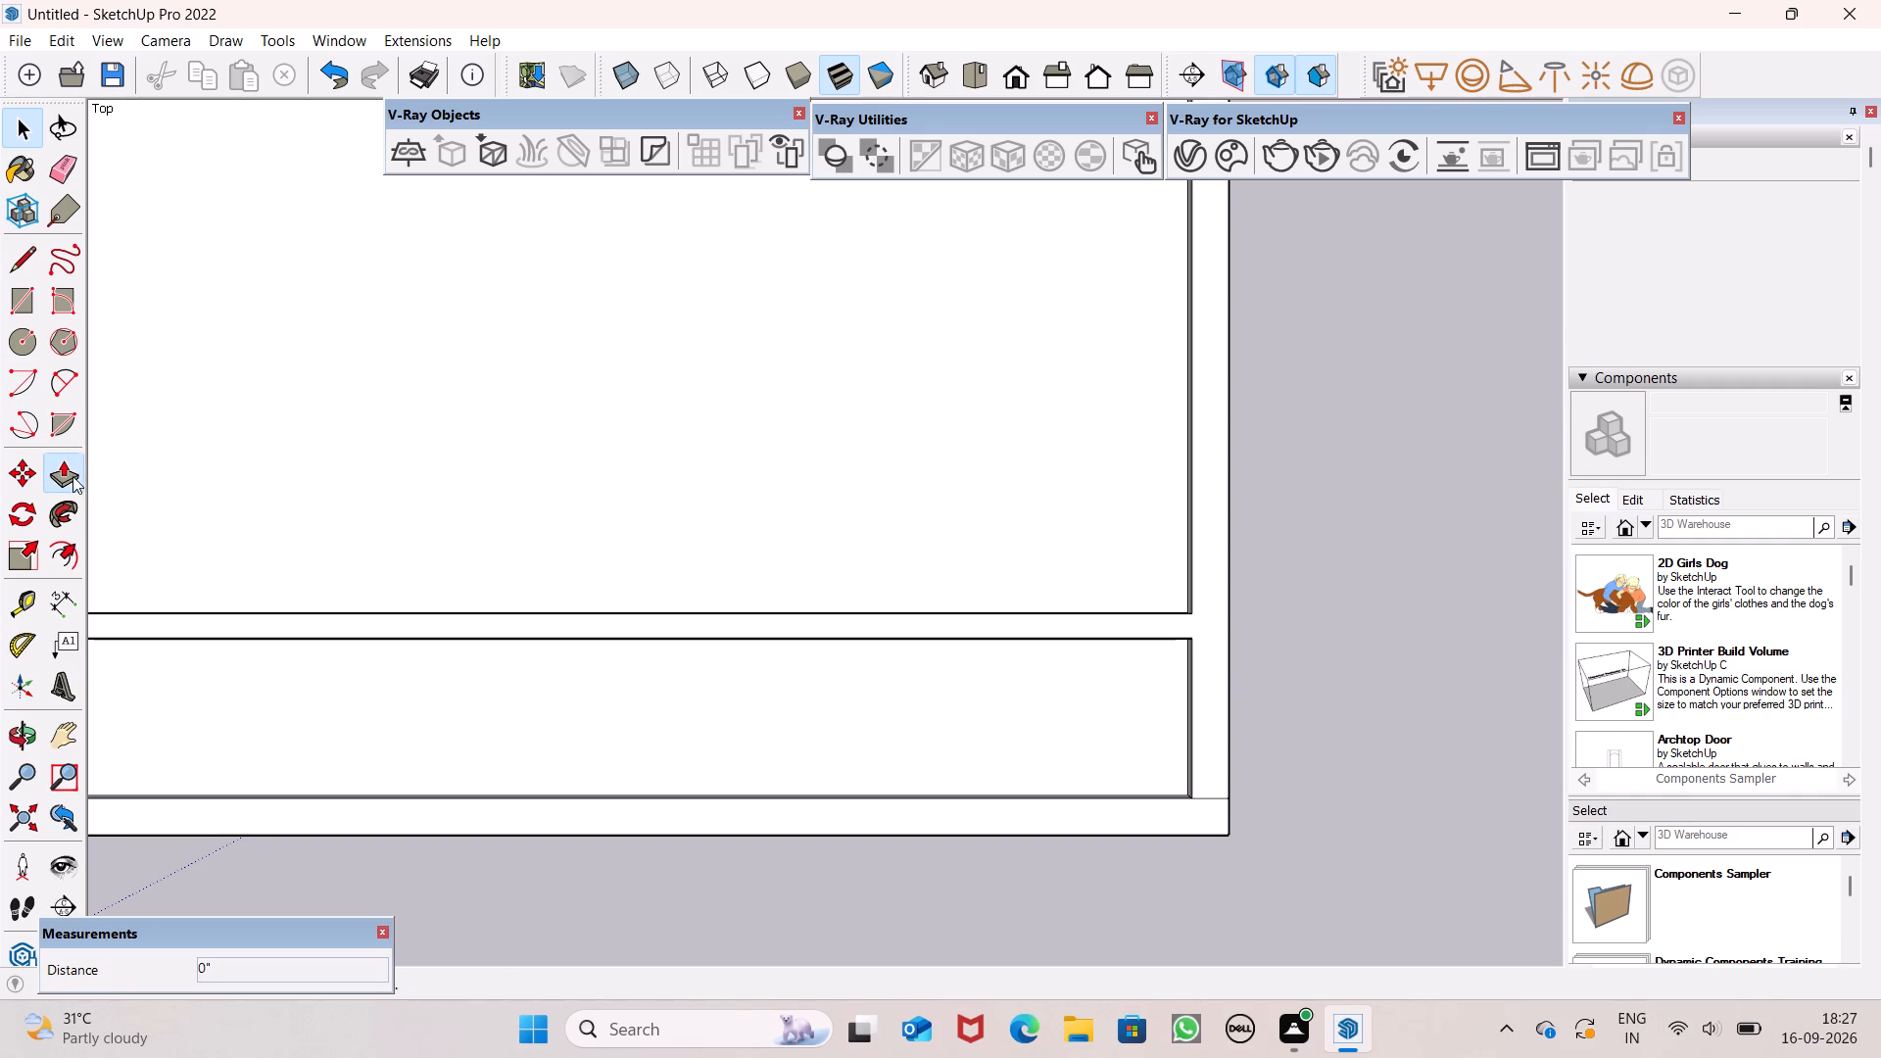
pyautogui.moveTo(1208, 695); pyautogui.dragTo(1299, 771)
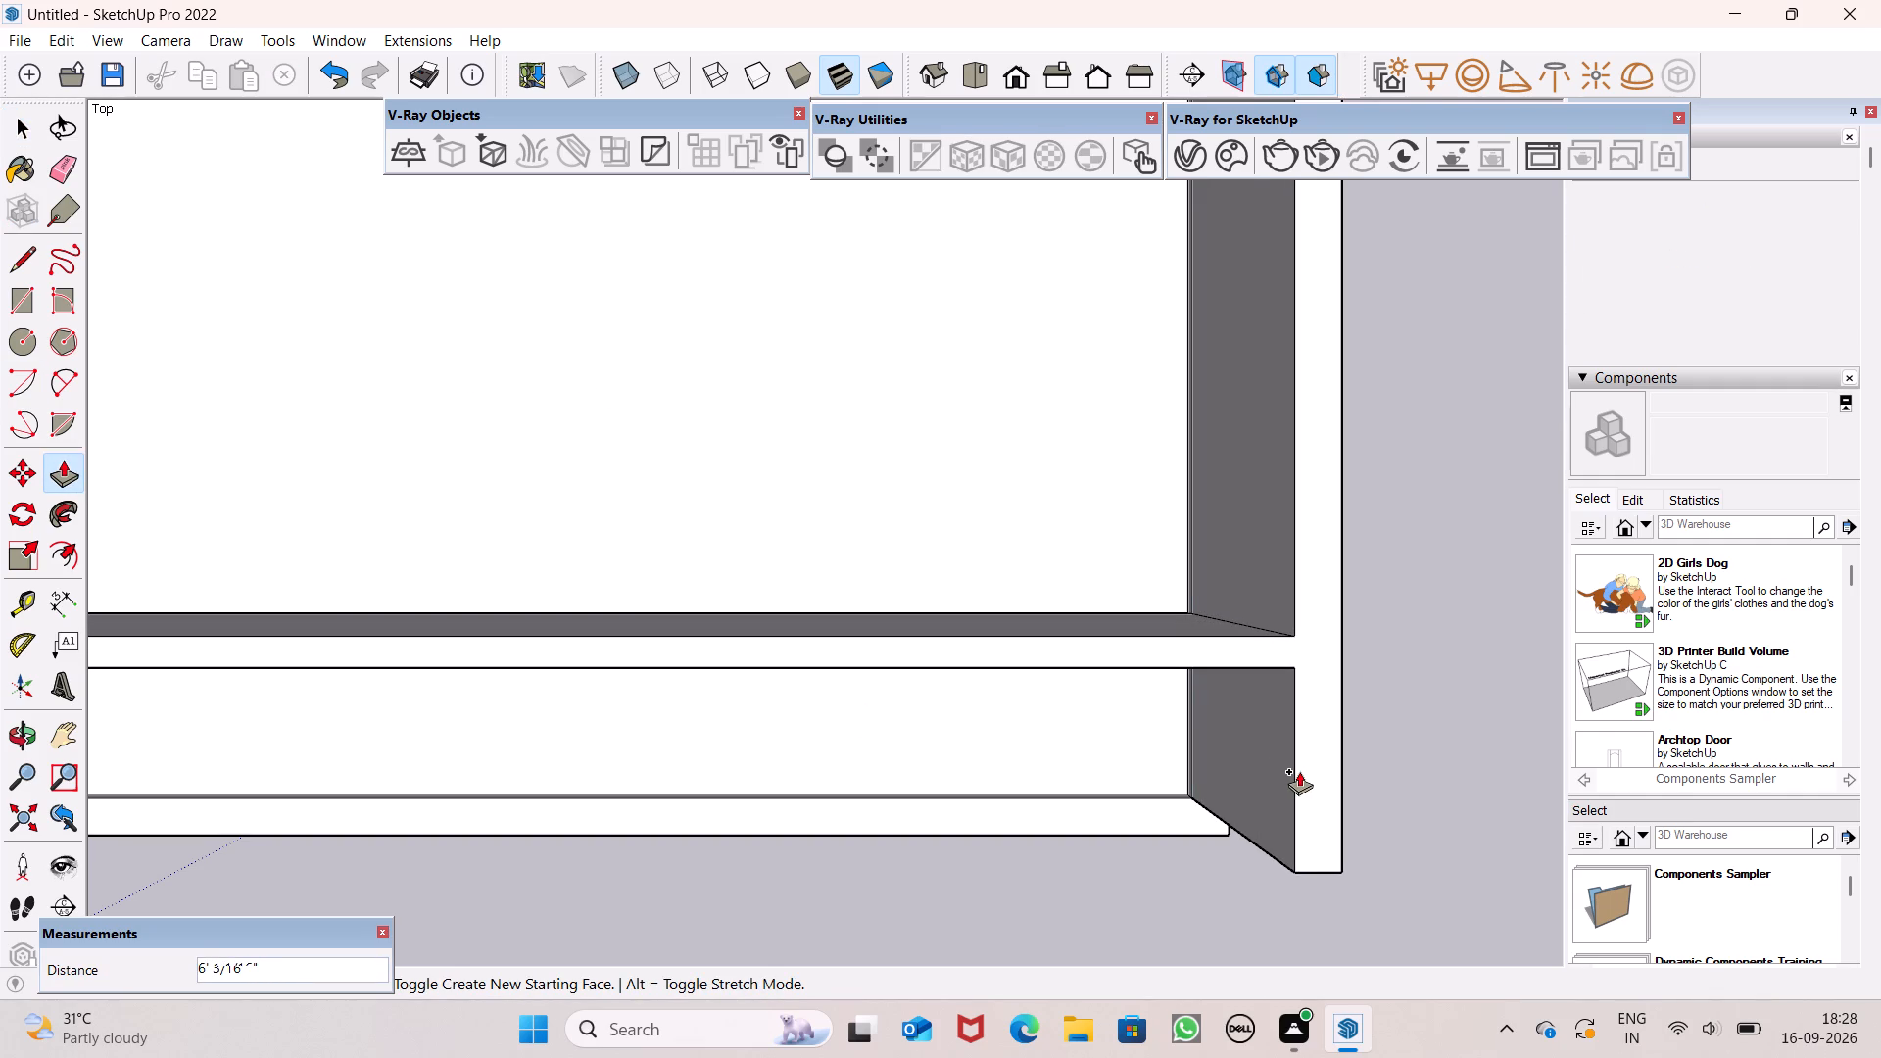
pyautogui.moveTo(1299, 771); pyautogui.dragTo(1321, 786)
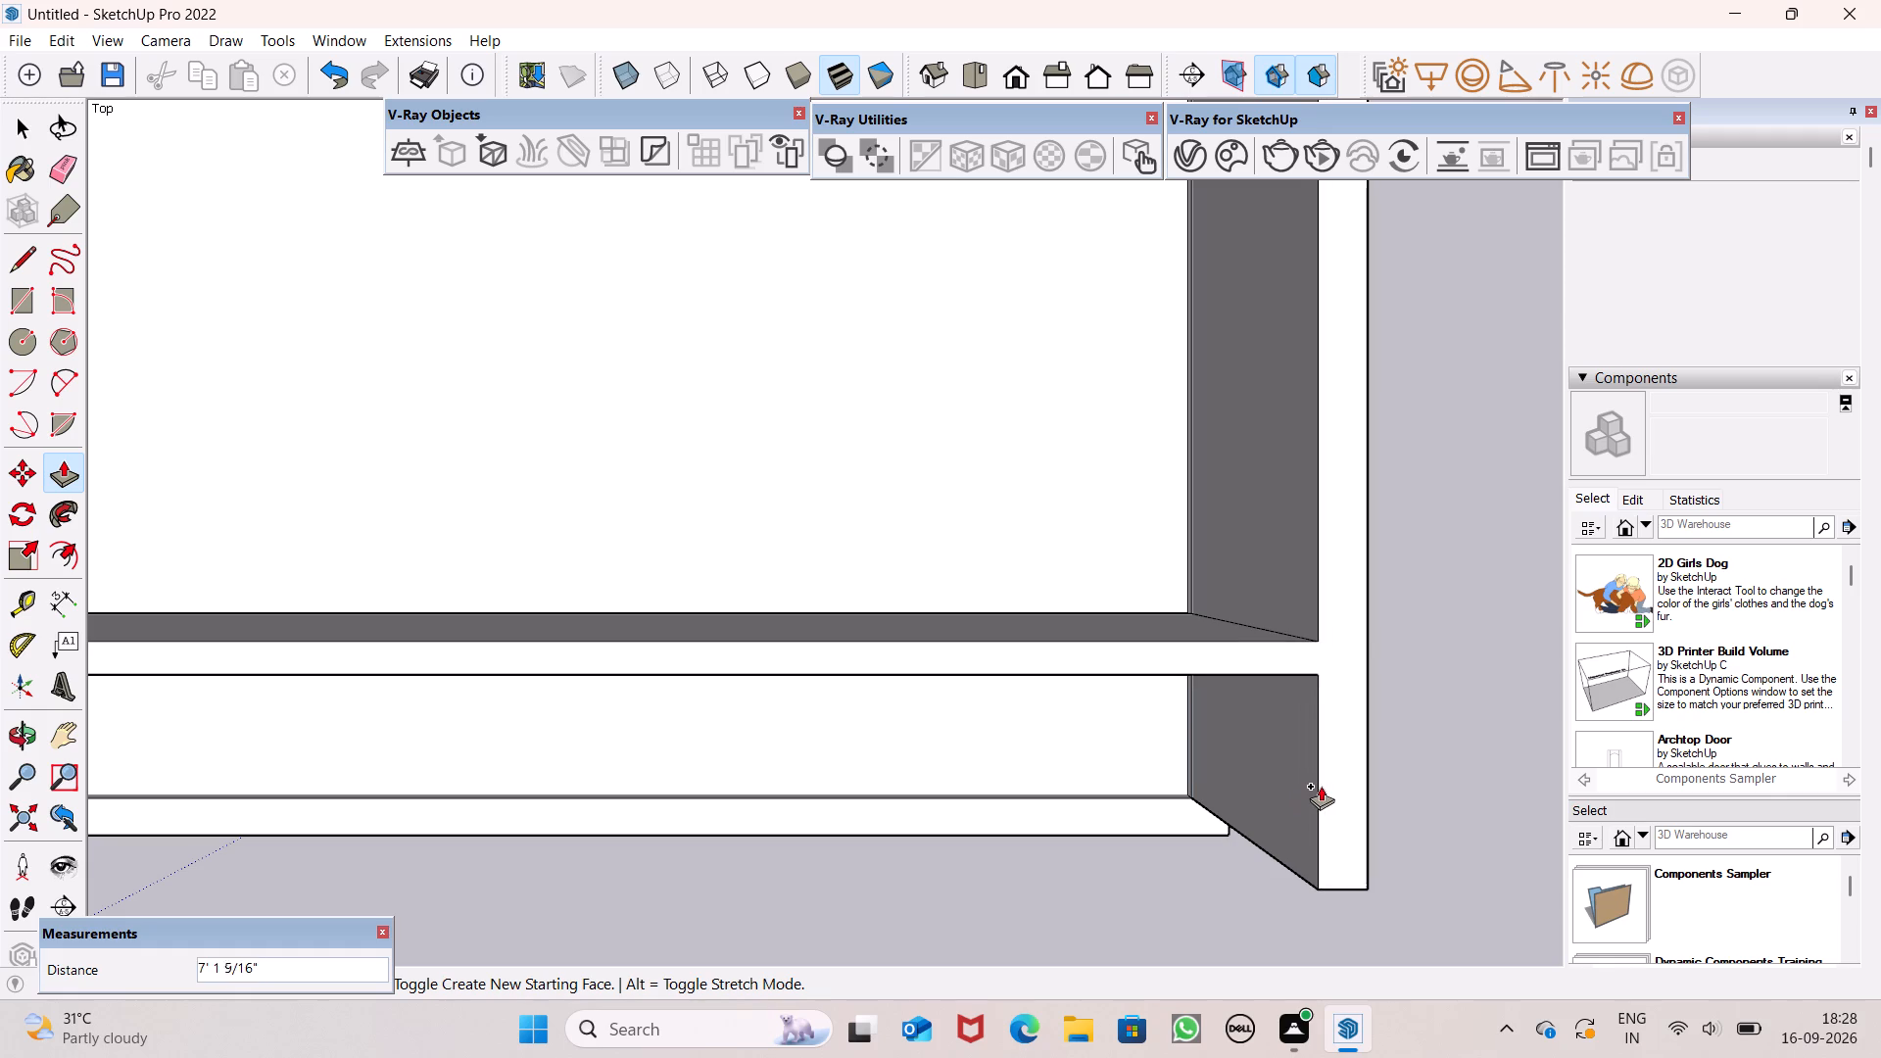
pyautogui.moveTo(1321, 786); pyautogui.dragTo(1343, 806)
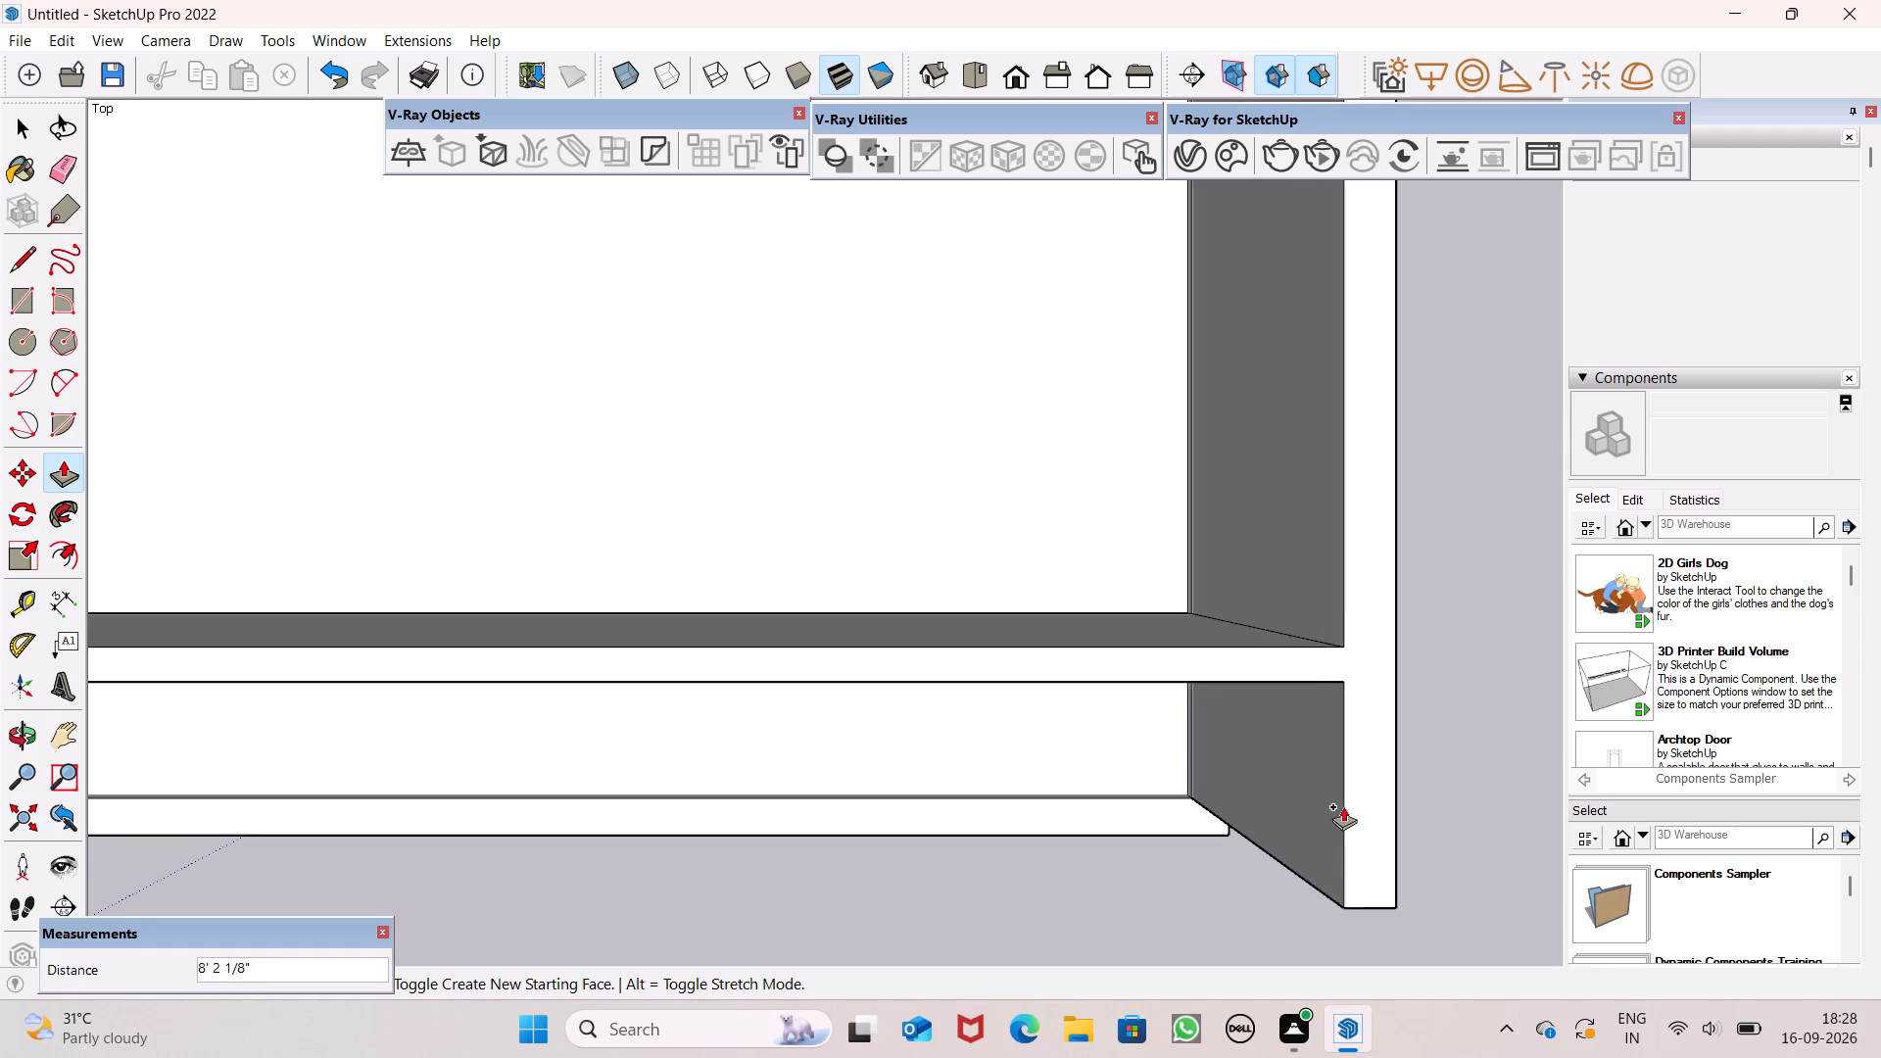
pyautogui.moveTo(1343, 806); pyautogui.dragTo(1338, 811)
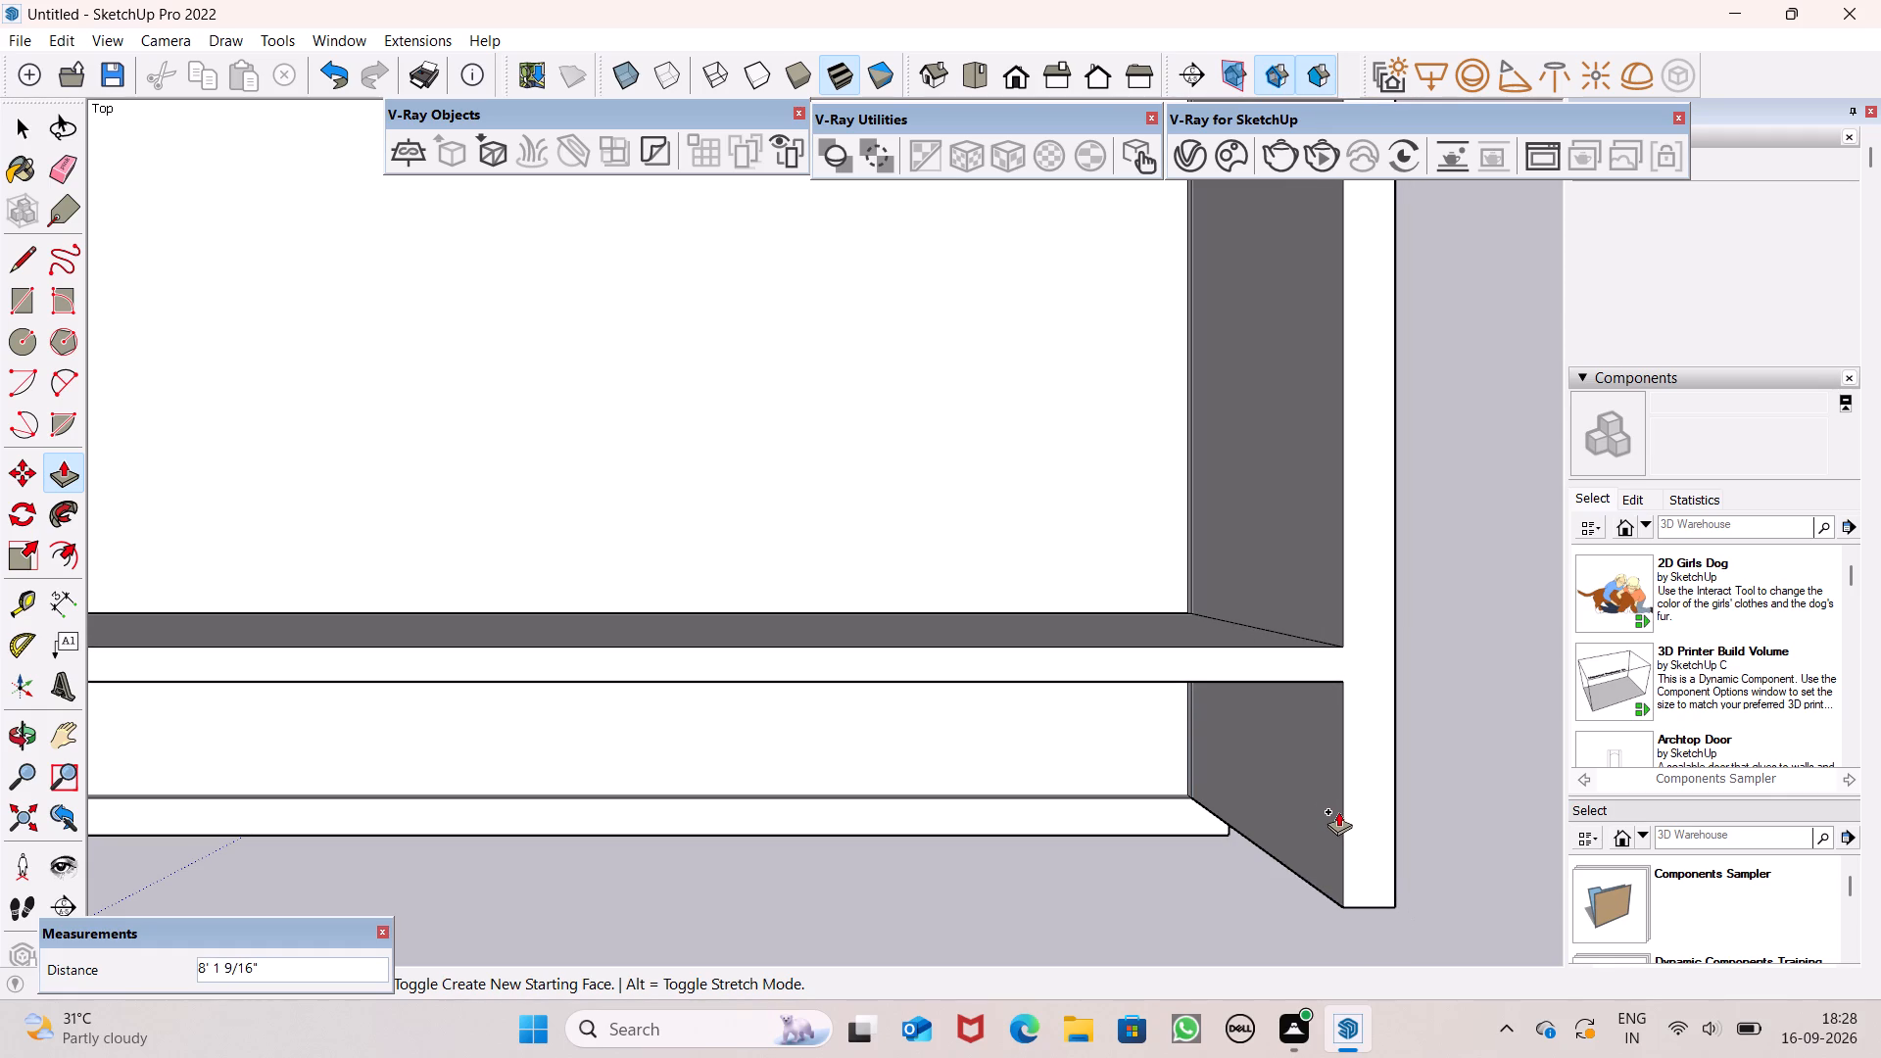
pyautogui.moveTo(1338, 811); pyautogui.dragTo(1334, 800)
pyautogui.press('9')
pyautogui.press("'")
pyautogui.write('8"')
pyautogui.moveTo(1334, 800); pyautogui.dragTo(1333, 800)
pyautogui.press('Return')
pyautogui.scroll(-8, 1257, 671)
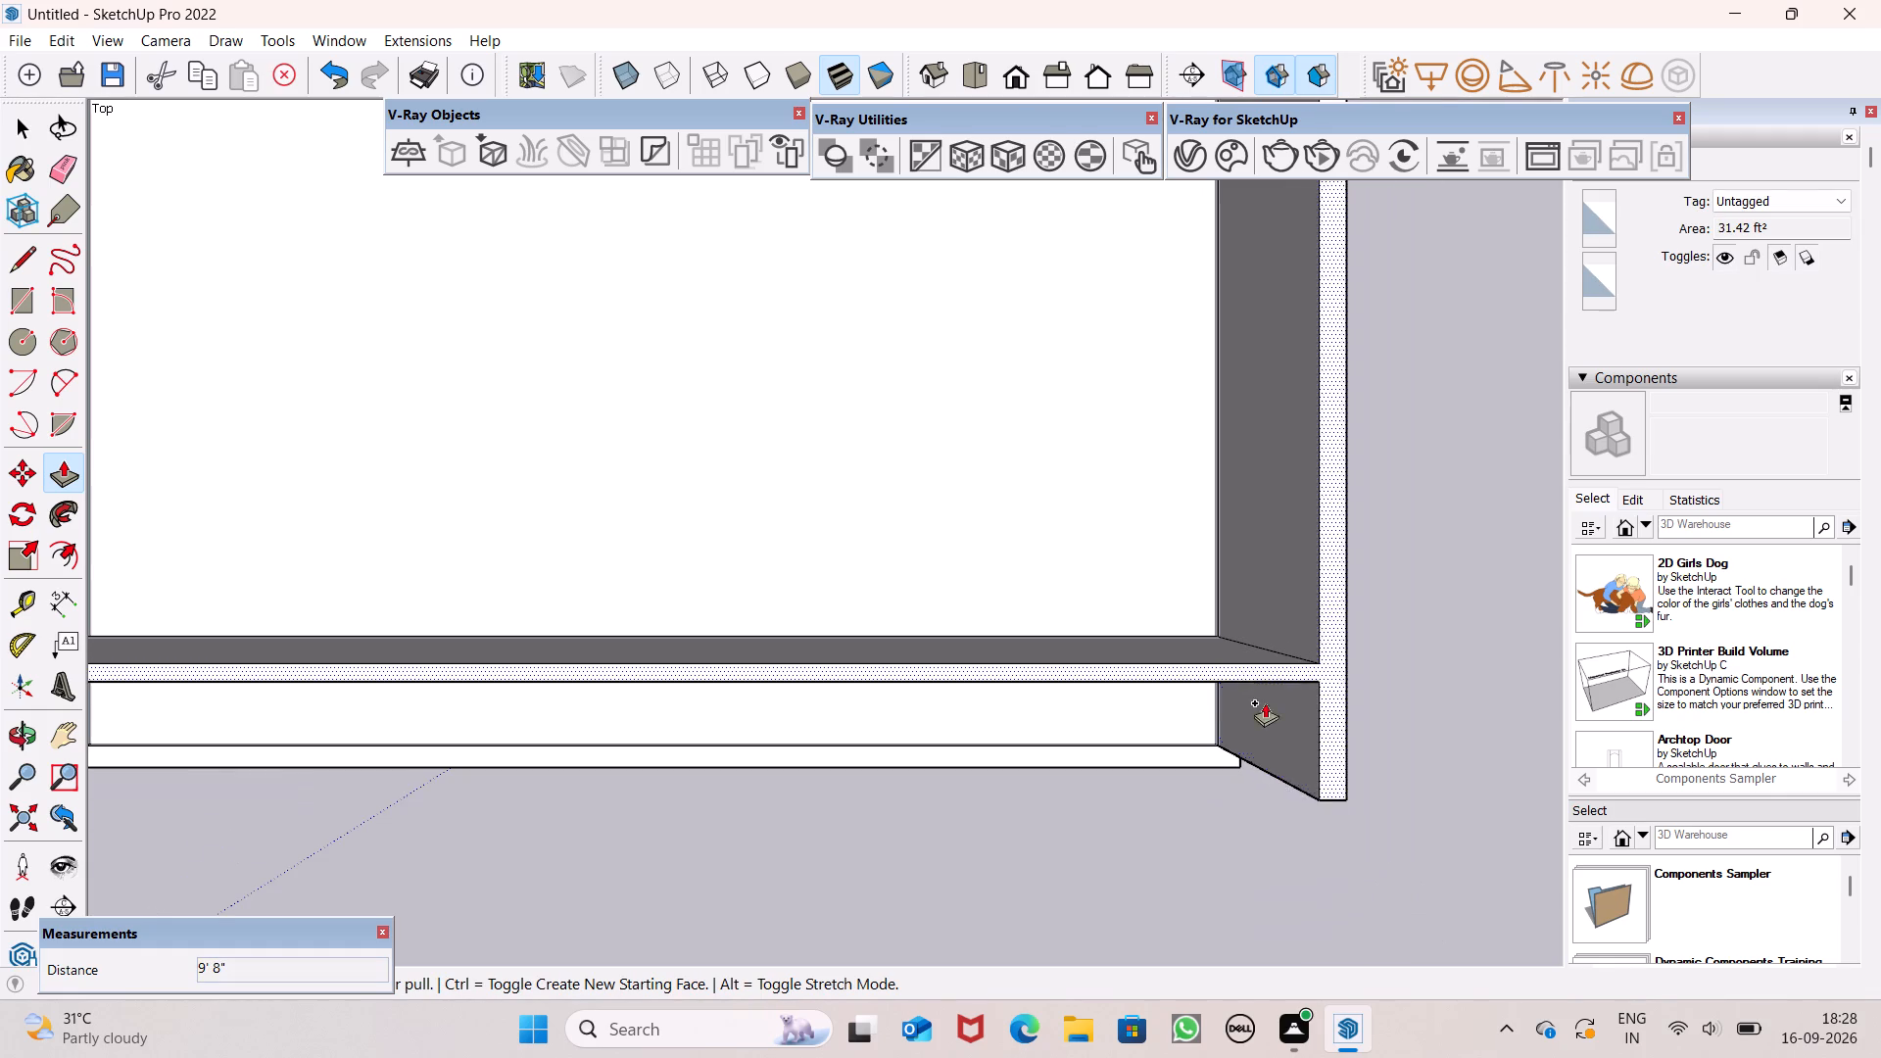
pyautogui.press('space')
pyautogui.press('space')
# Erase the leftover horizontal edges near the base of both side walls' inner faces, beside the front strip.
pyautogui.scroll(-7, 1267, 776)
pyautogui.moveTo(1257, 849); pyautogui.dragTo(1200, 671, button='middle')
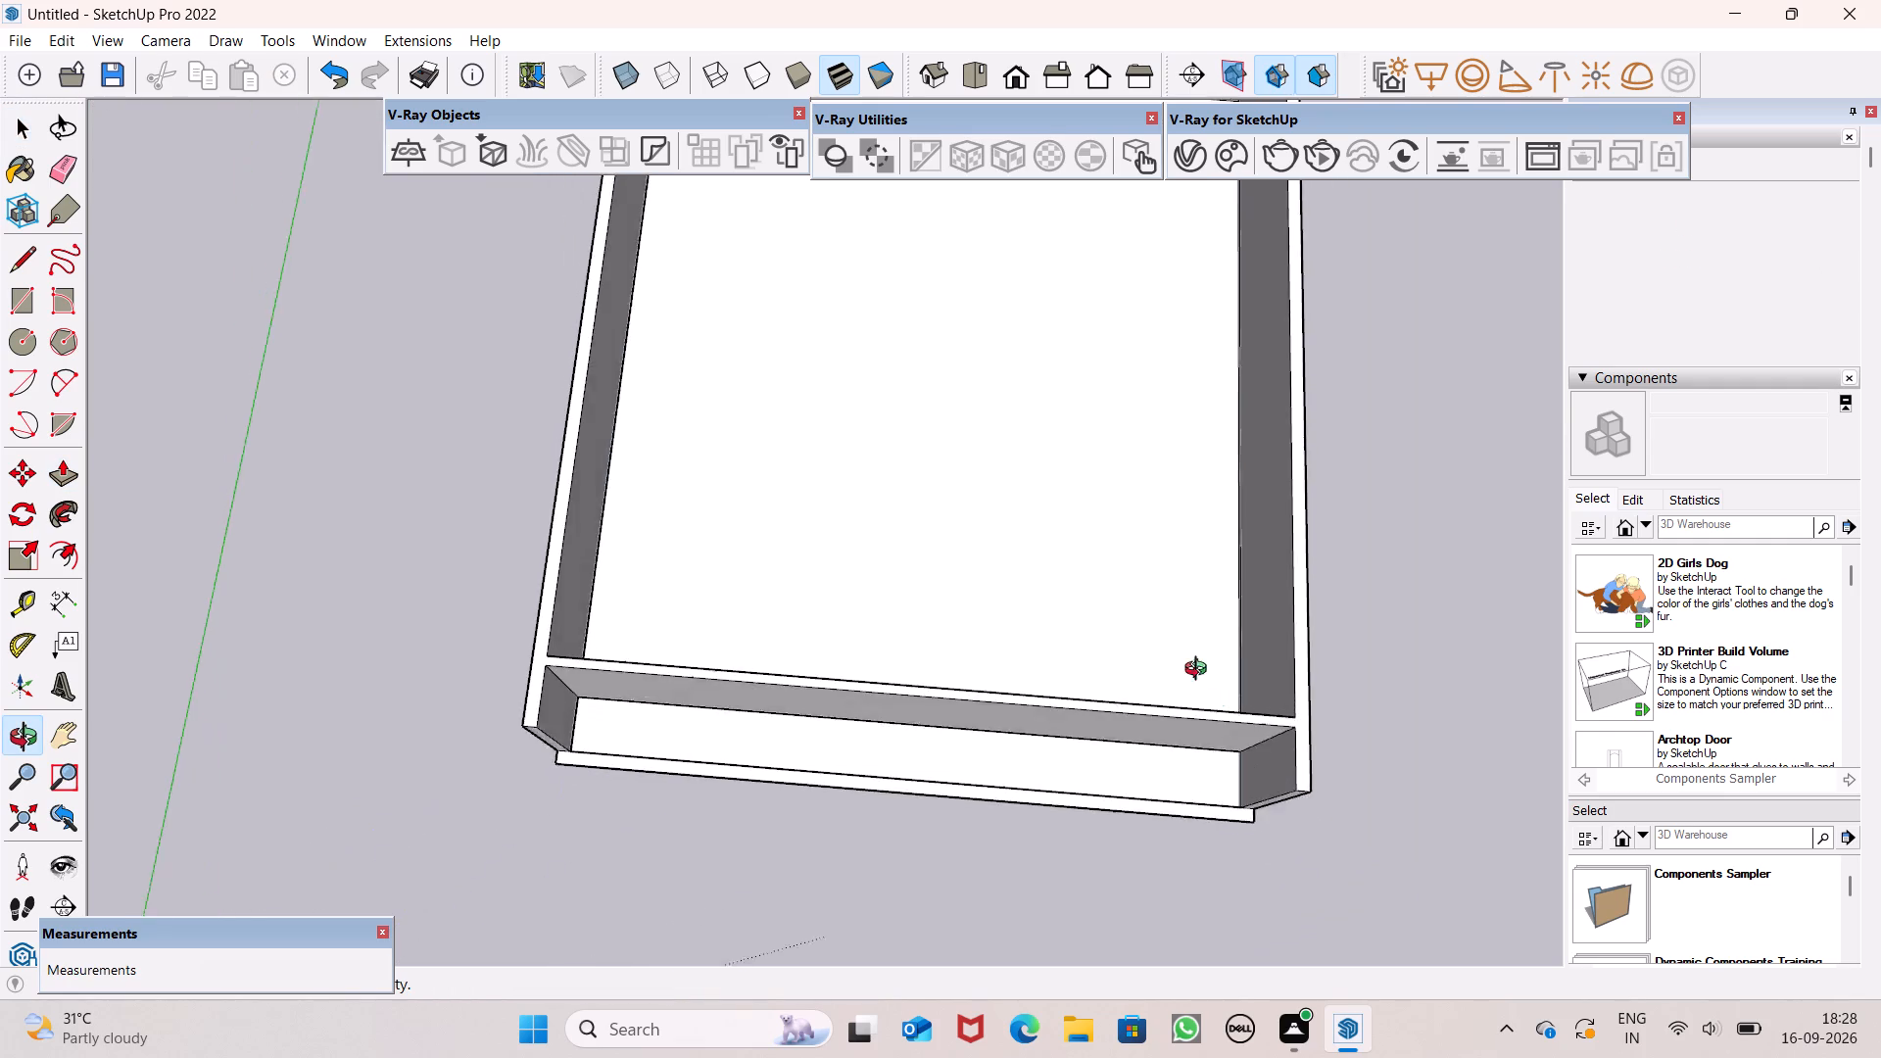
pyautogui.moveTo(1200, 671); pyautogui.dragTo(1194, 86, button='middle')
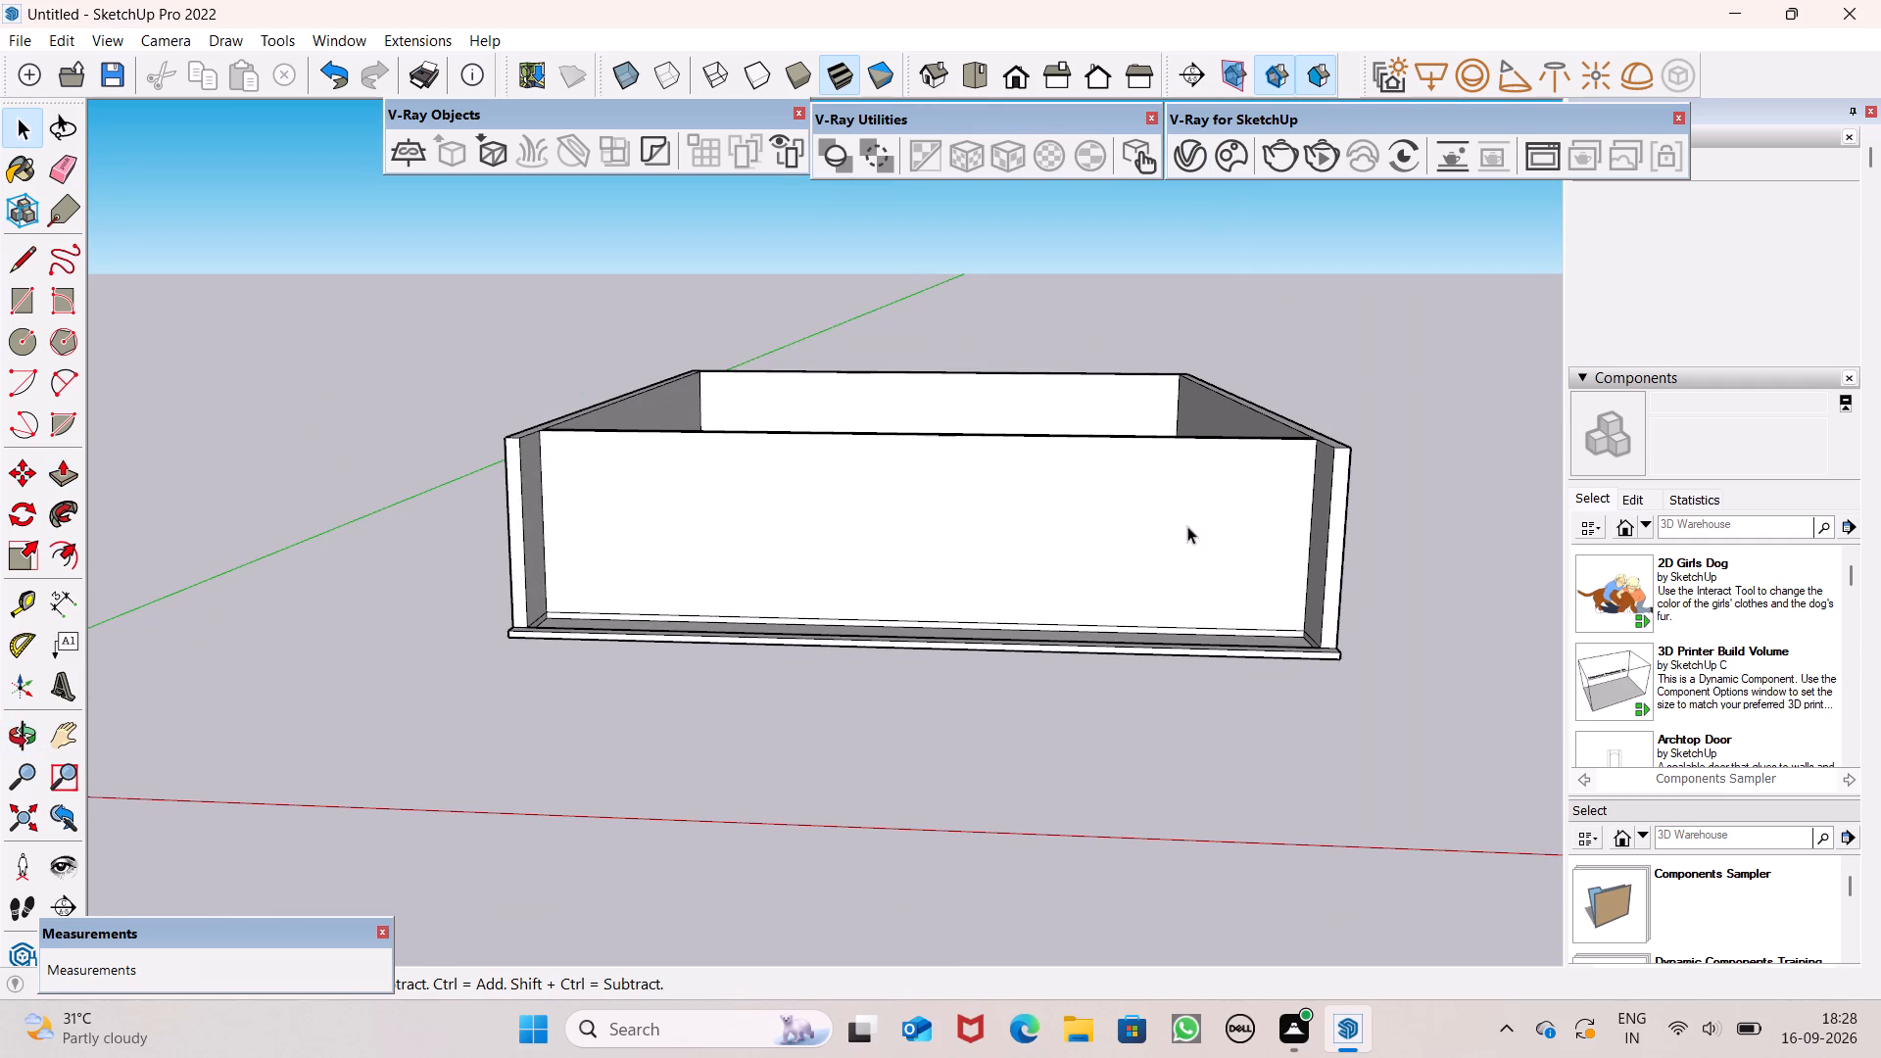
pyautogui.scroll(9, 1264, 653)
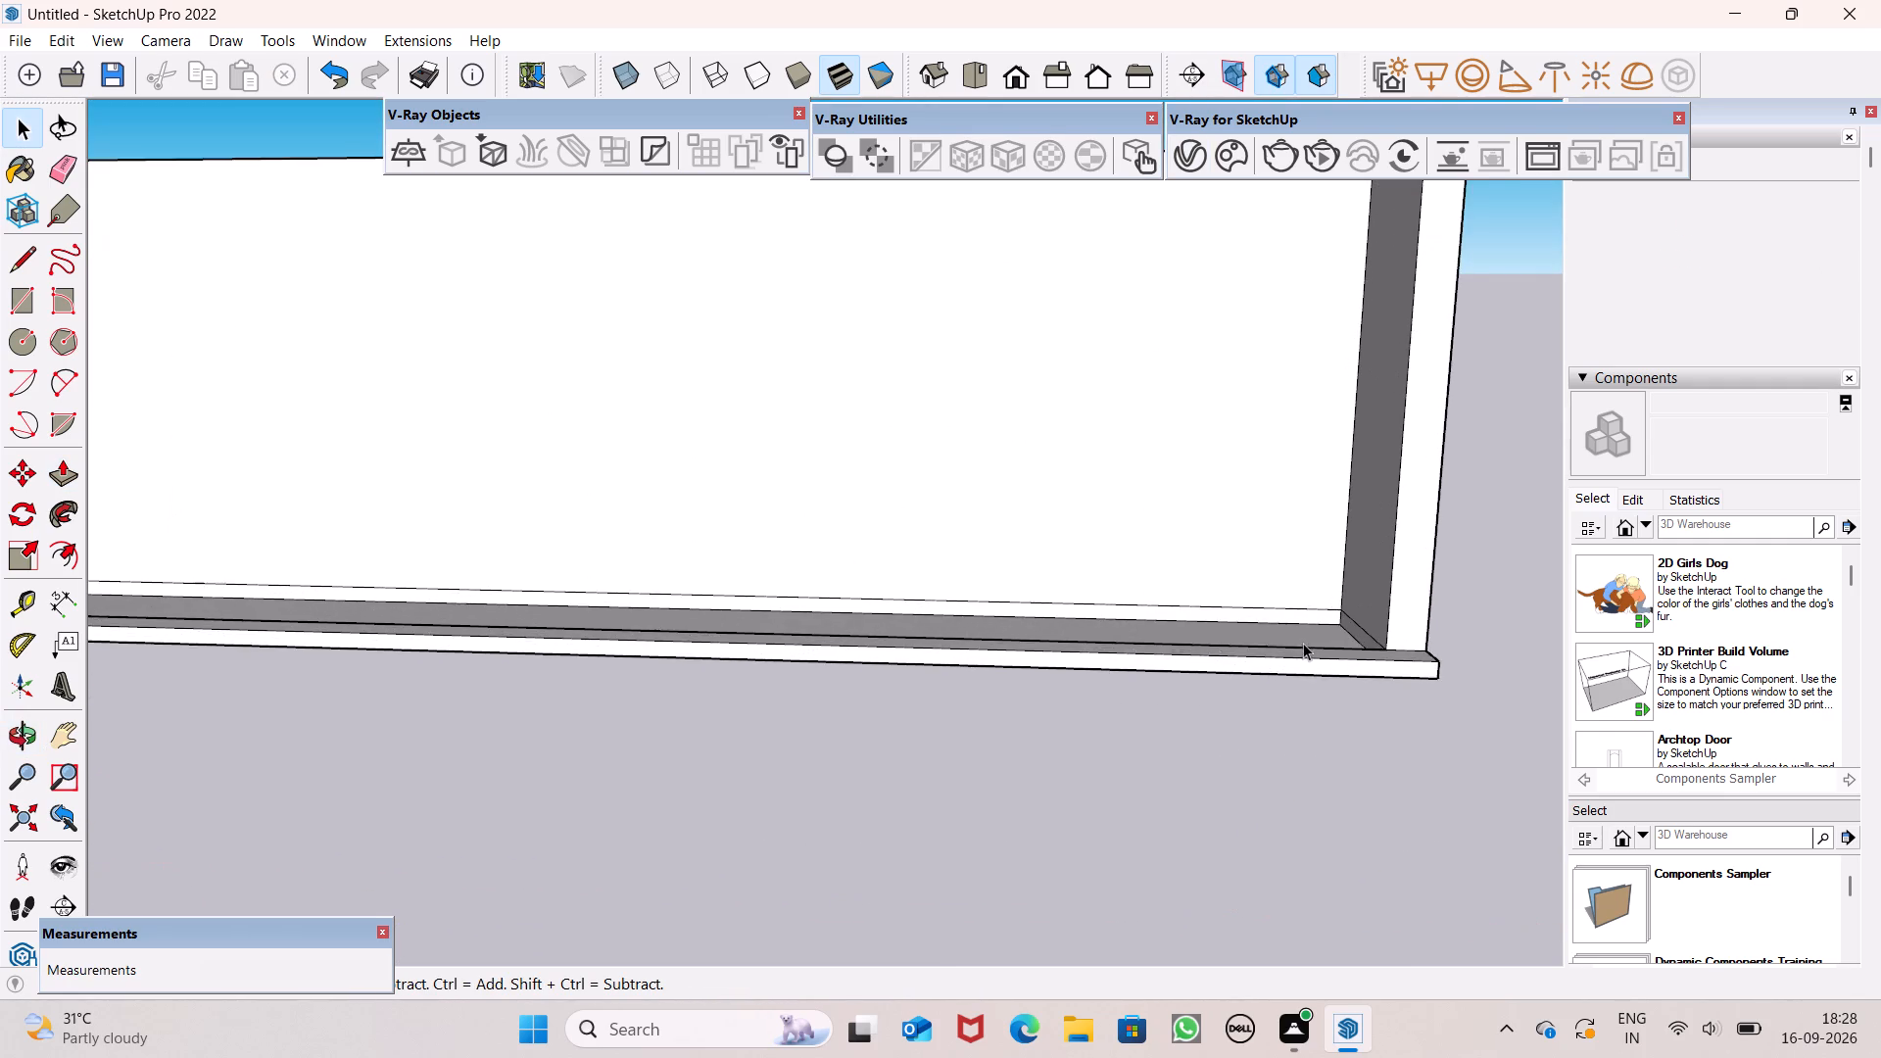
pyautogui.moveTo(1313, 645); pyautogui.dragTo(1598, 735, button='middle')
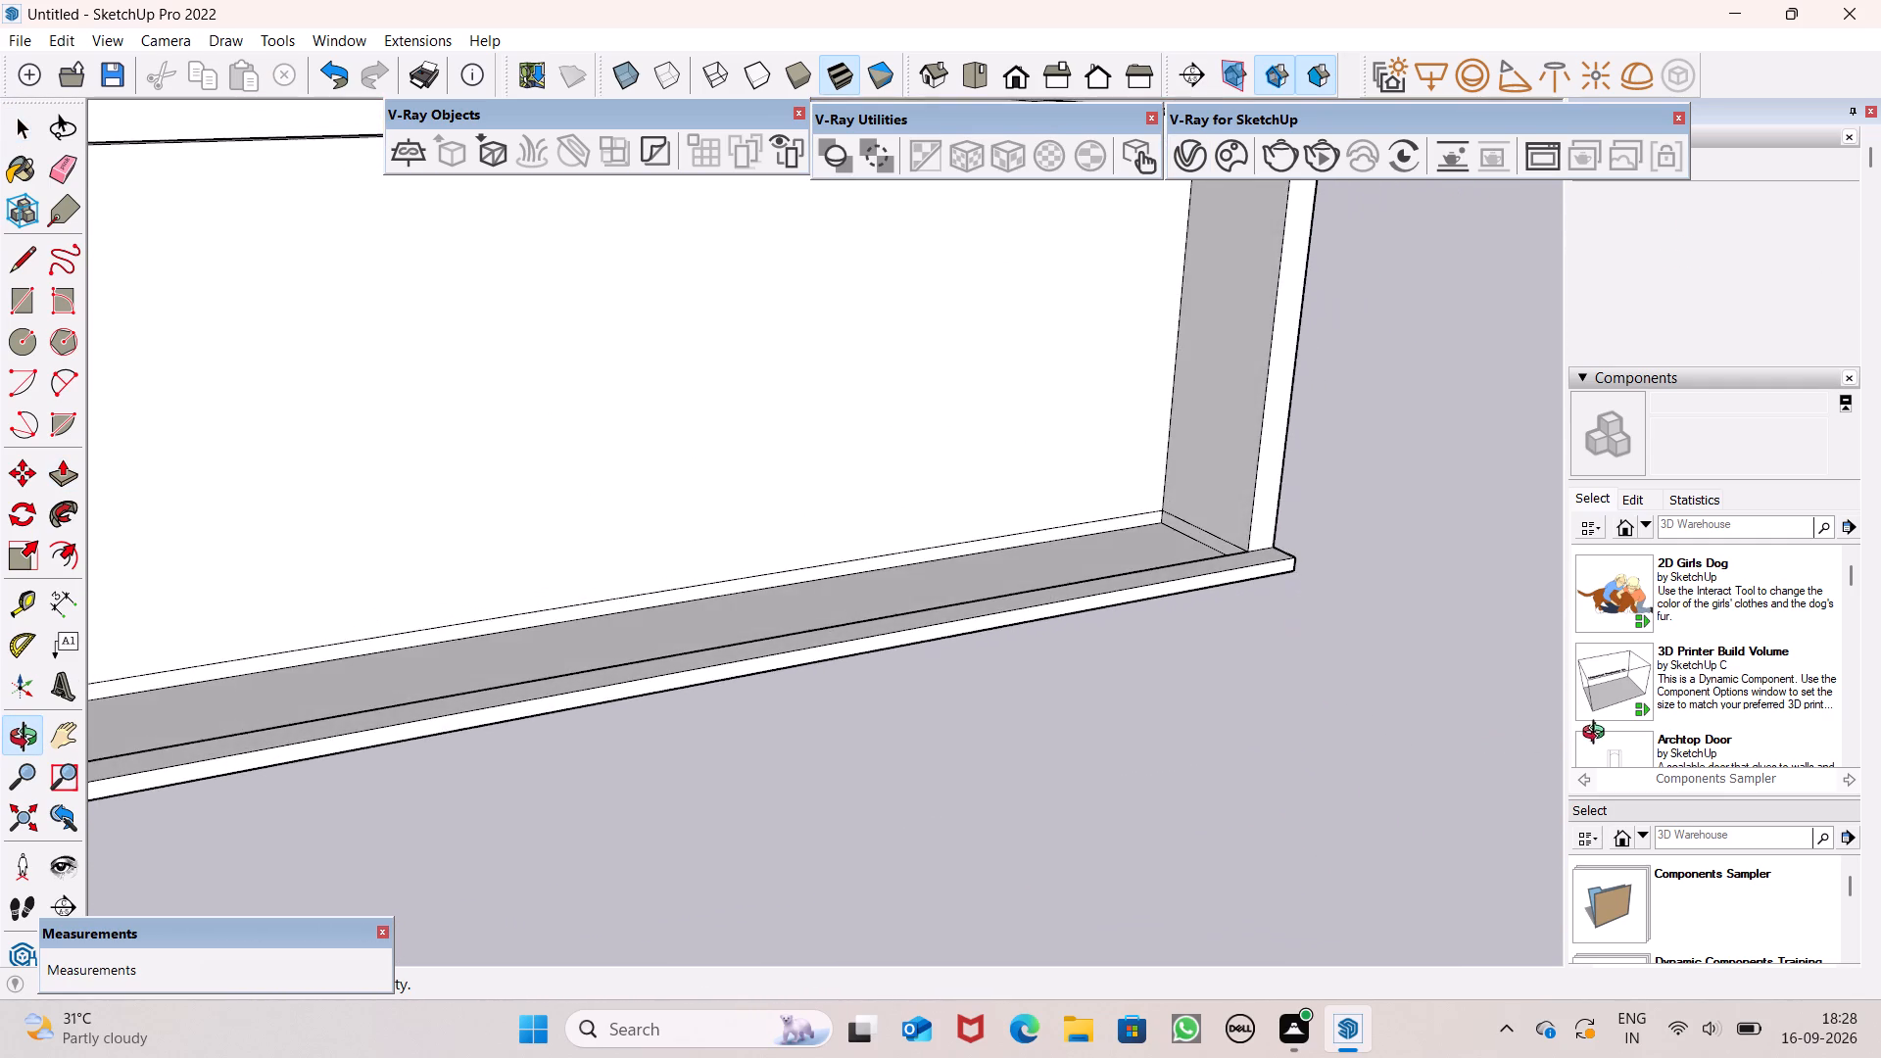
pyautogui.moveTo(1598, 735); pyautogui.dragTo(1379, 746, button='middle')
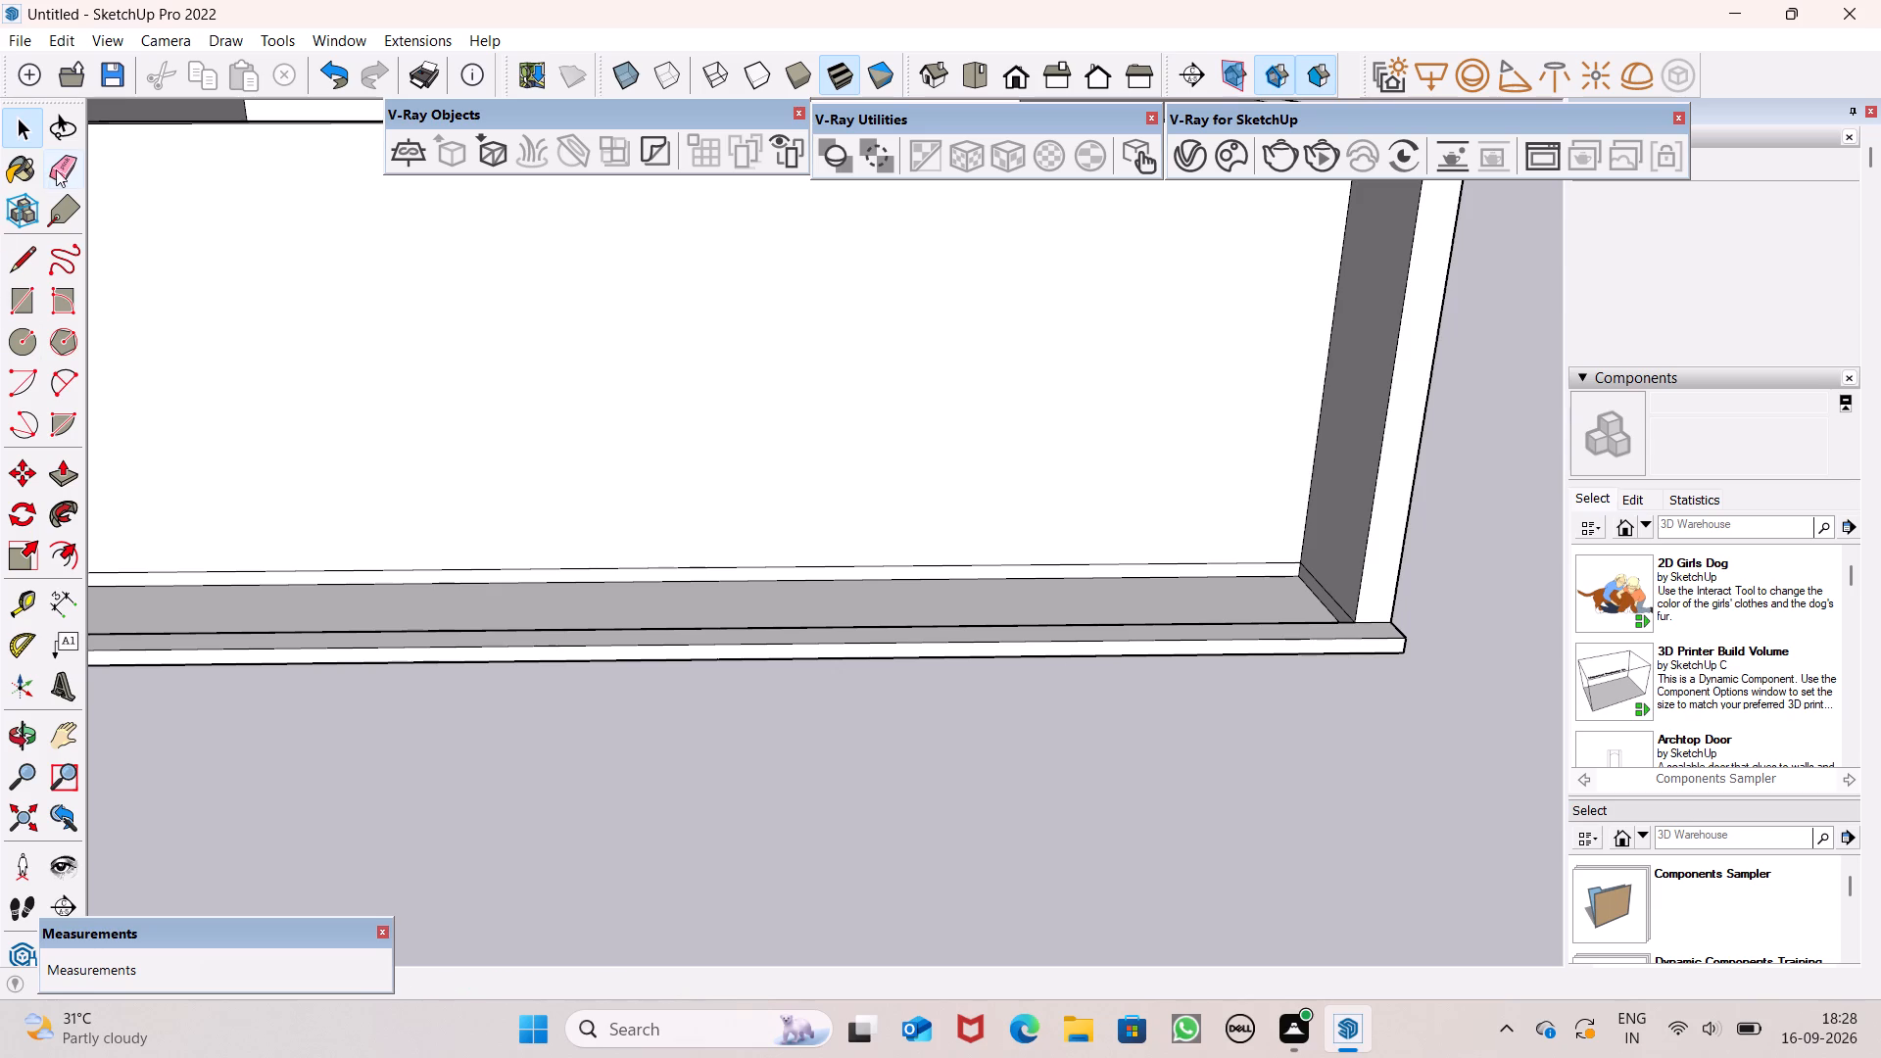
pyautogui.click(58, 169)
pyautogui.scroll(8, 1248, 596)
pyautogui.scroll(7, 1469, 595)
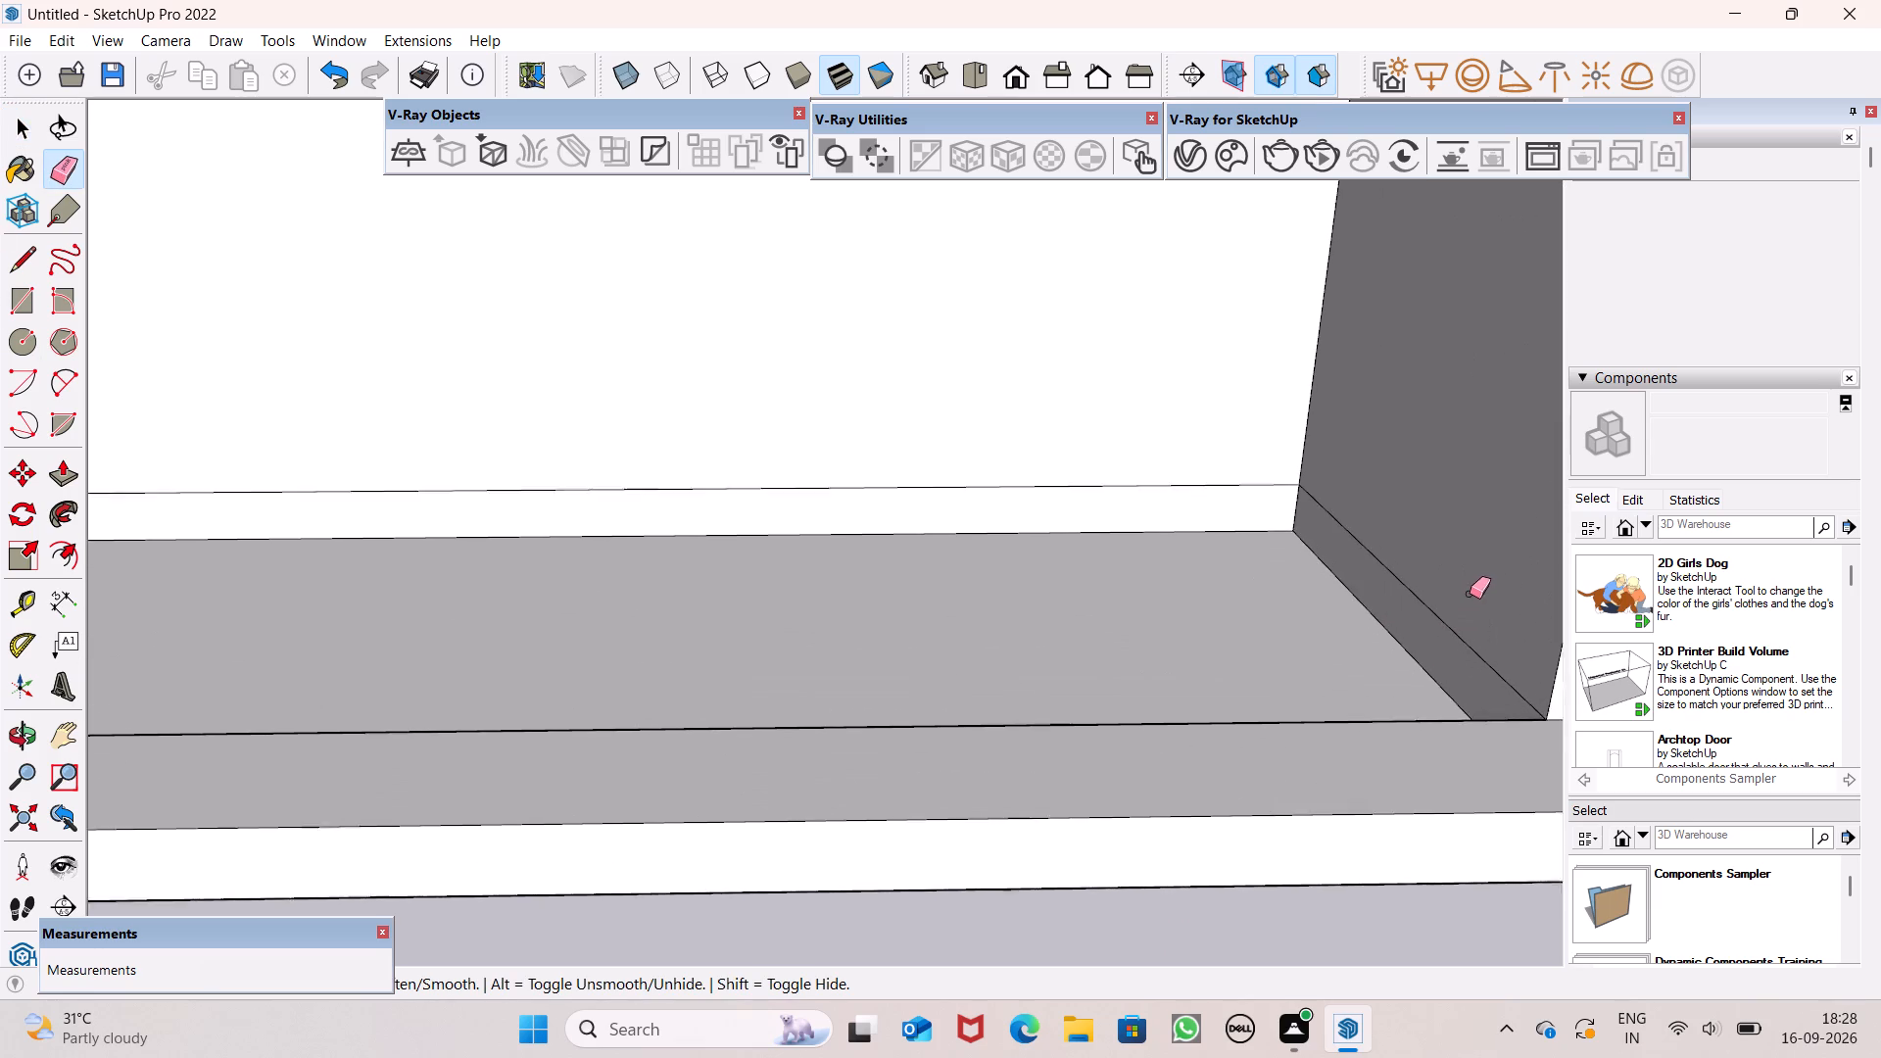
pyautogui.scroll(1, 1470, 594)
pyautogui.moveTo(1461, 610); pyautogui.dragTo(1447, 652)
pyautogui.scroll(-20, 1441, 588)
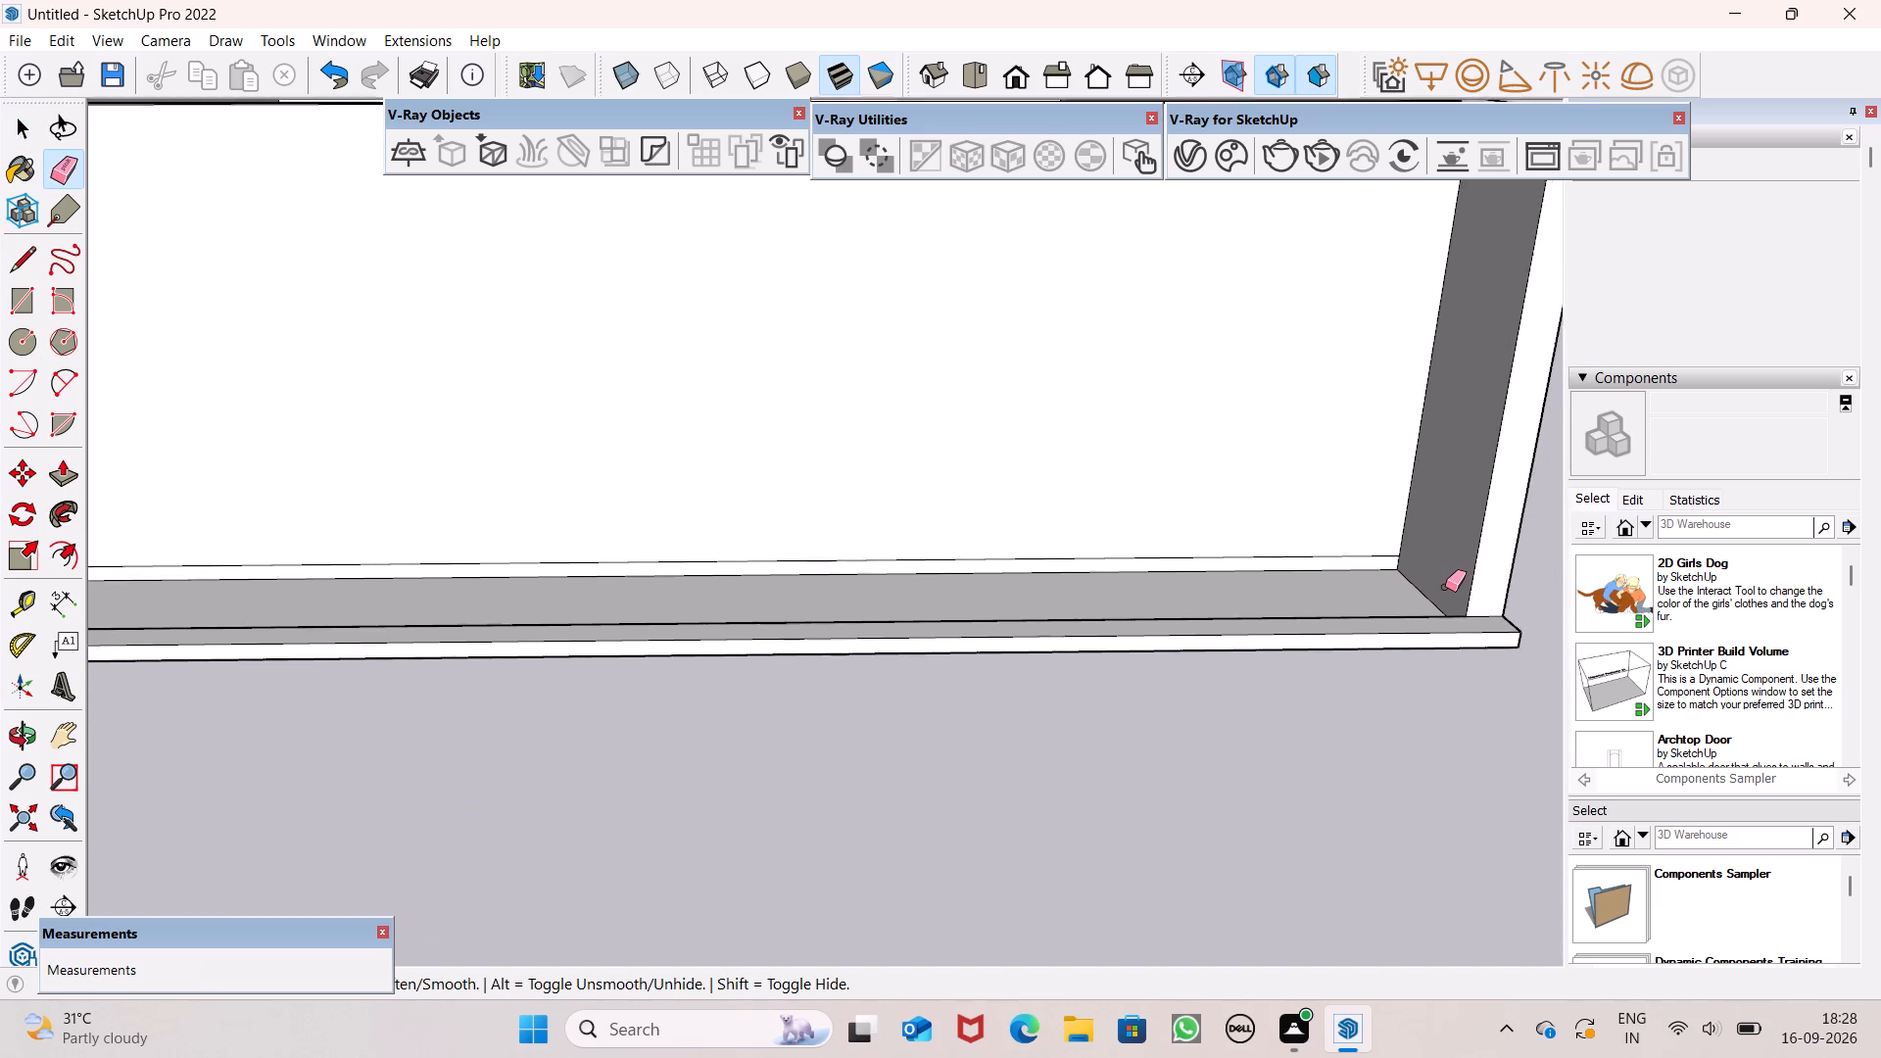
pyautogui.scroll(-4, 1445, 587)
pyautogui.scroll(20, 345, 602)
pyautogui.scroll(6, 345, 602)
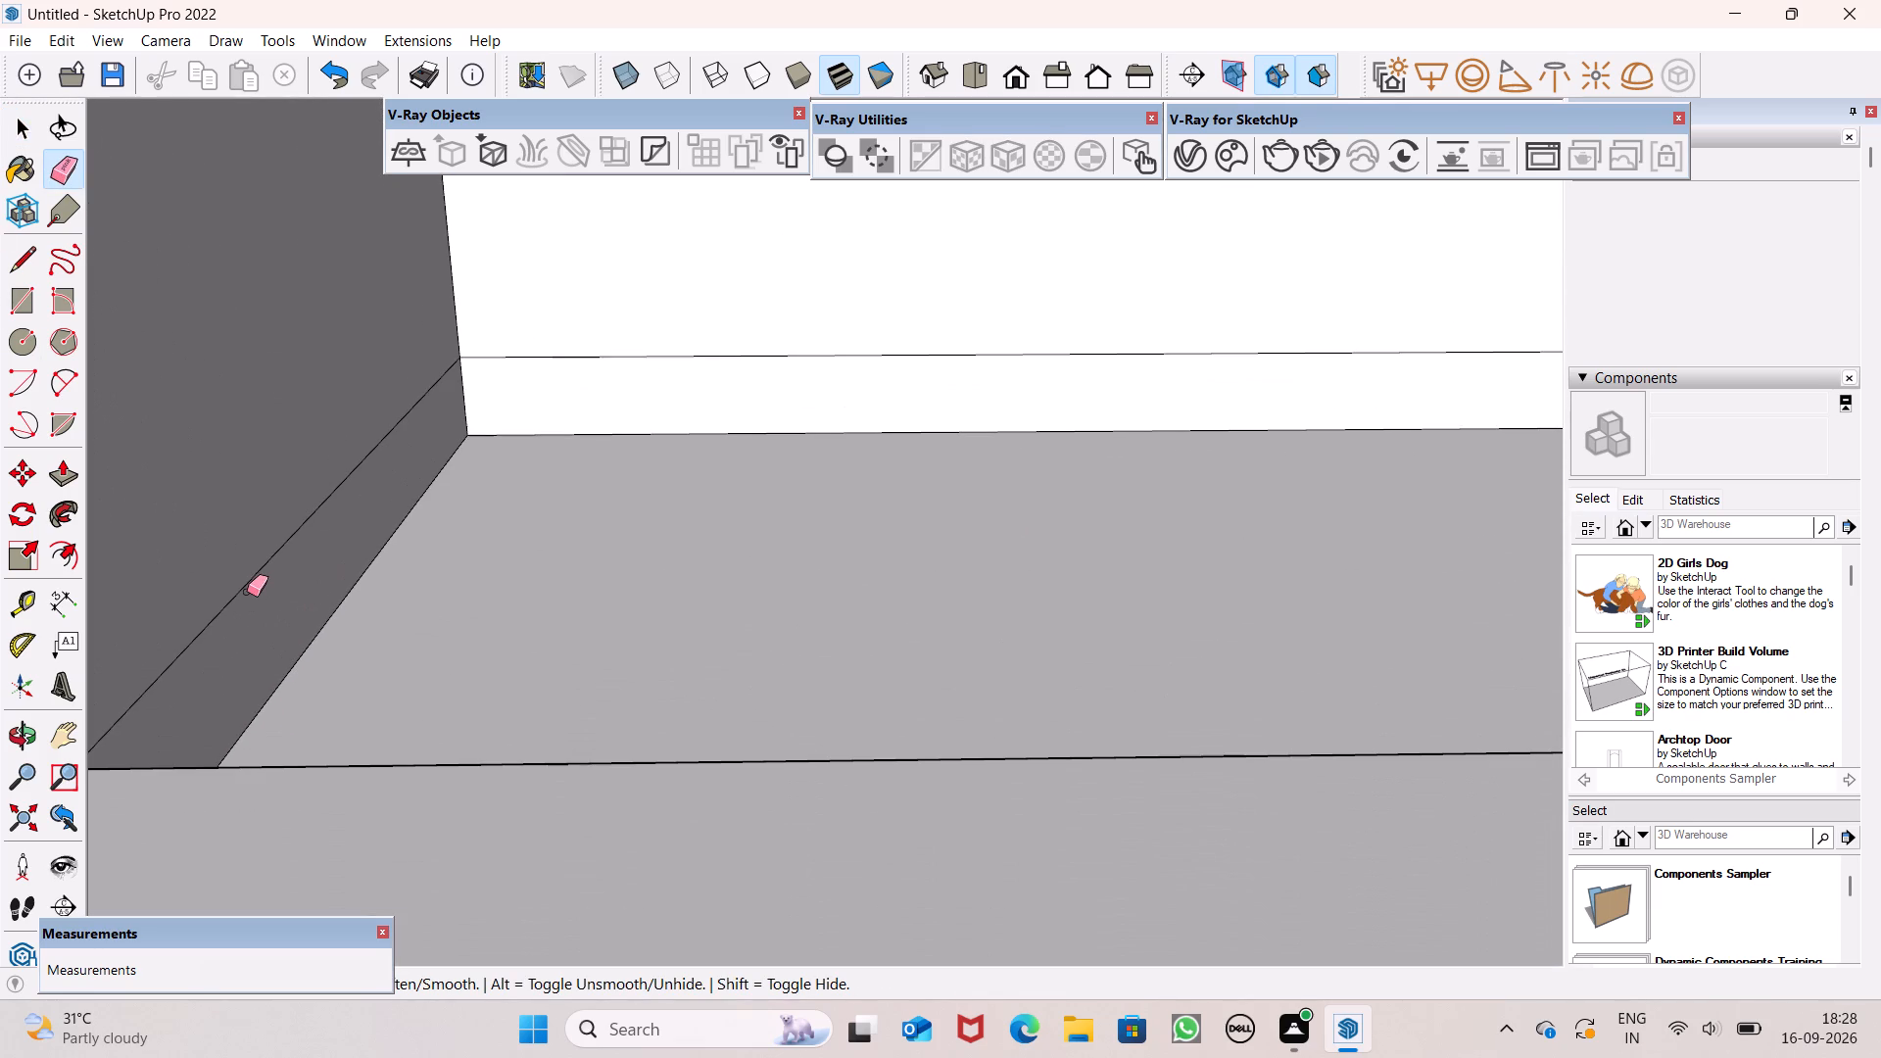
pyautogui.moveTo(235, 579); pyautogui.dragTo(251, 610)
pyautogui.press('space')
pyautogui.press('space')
# Examine the raised walls, the low front strip and their corner junctions from several angles.
pyautogui.scroll(-7, 423, 659)
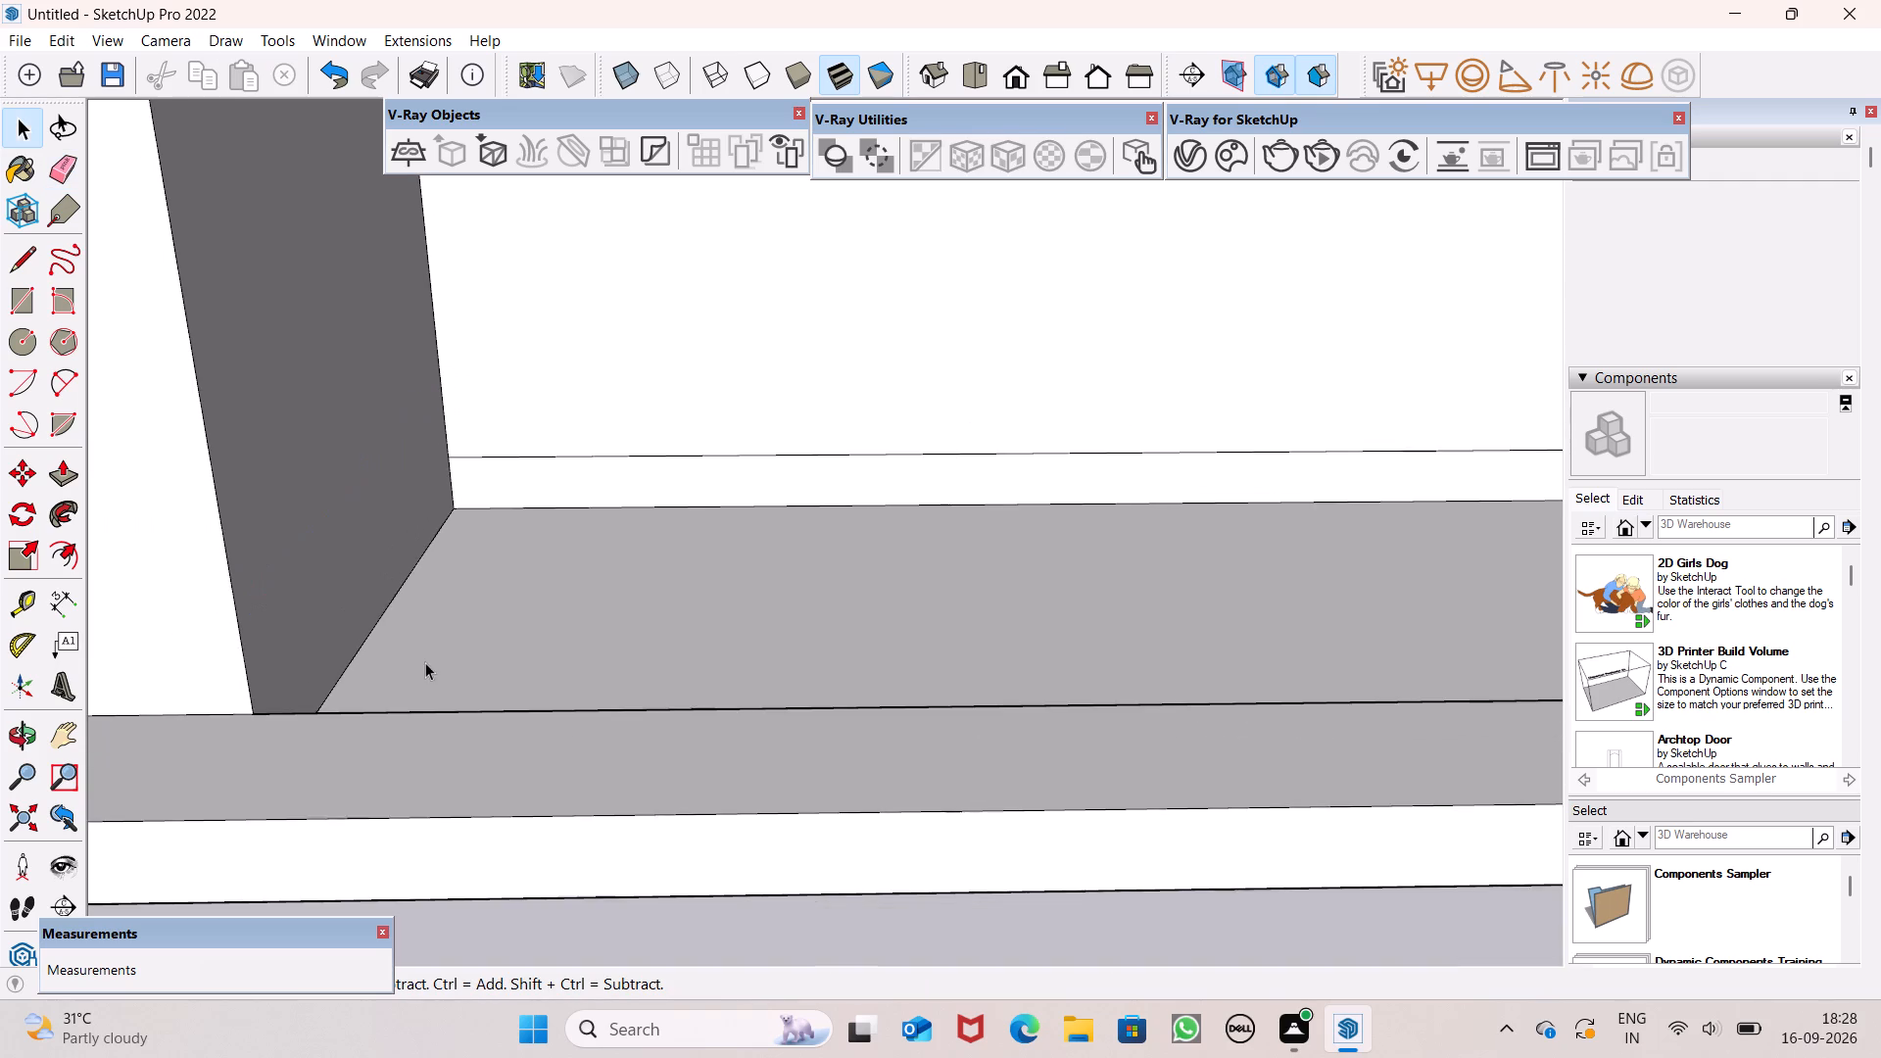
pyautogui.scroll(-5, 0, 692)
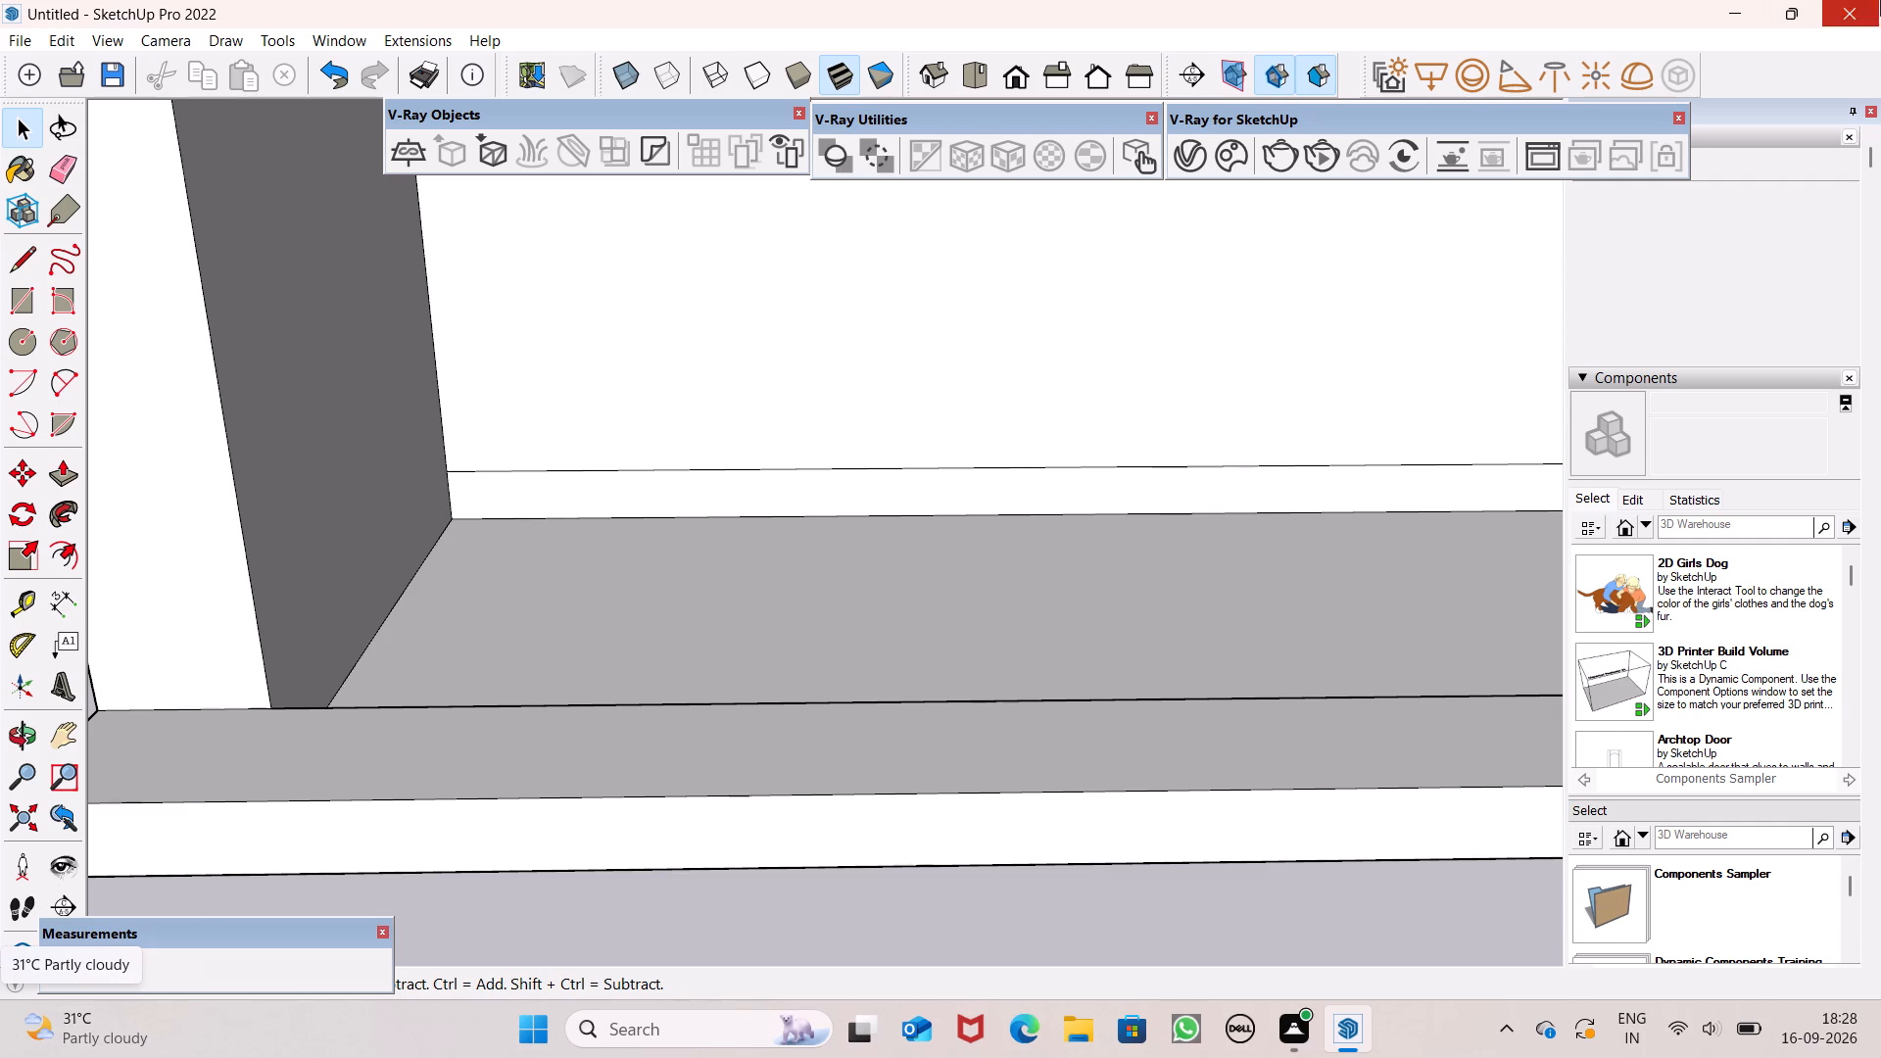
pyautogui.scroll(-9, 853, 667)
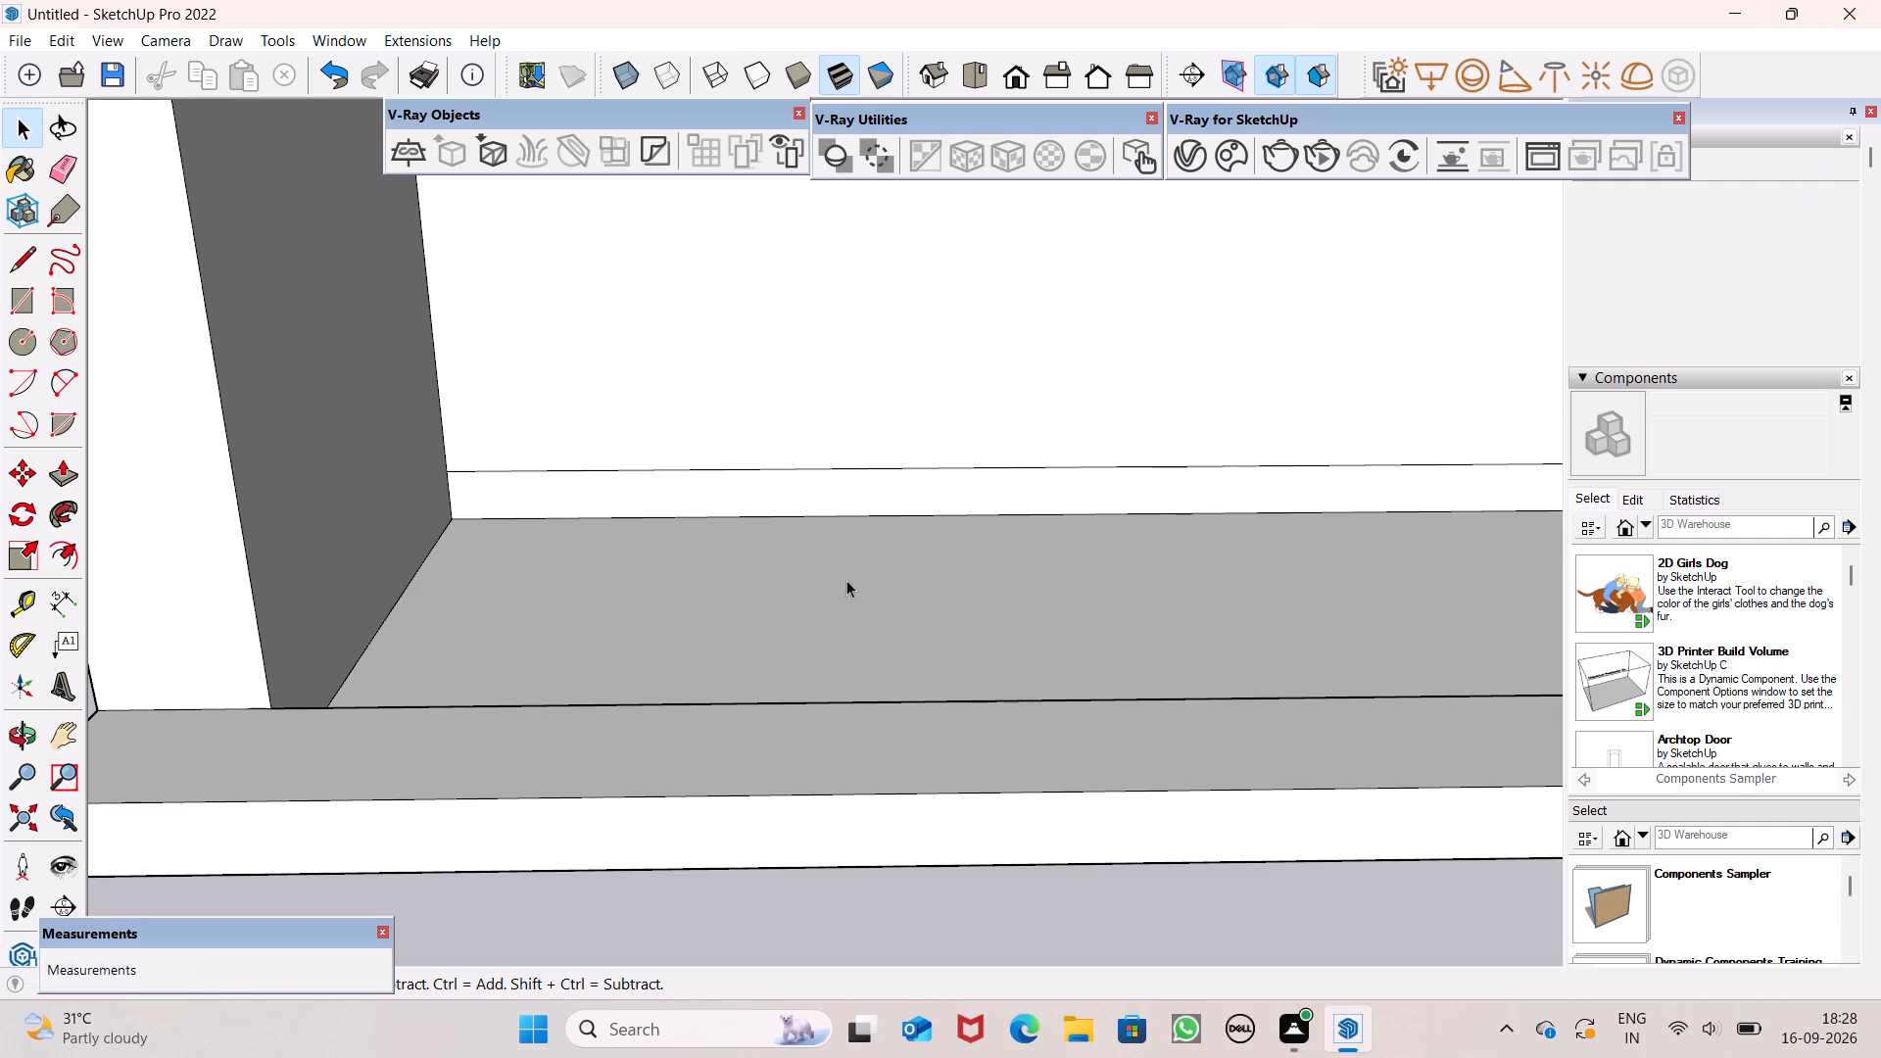
pyautogui.scroll(-18, 1232, 504)
pyautogui.scroll(-6, 915, 686)
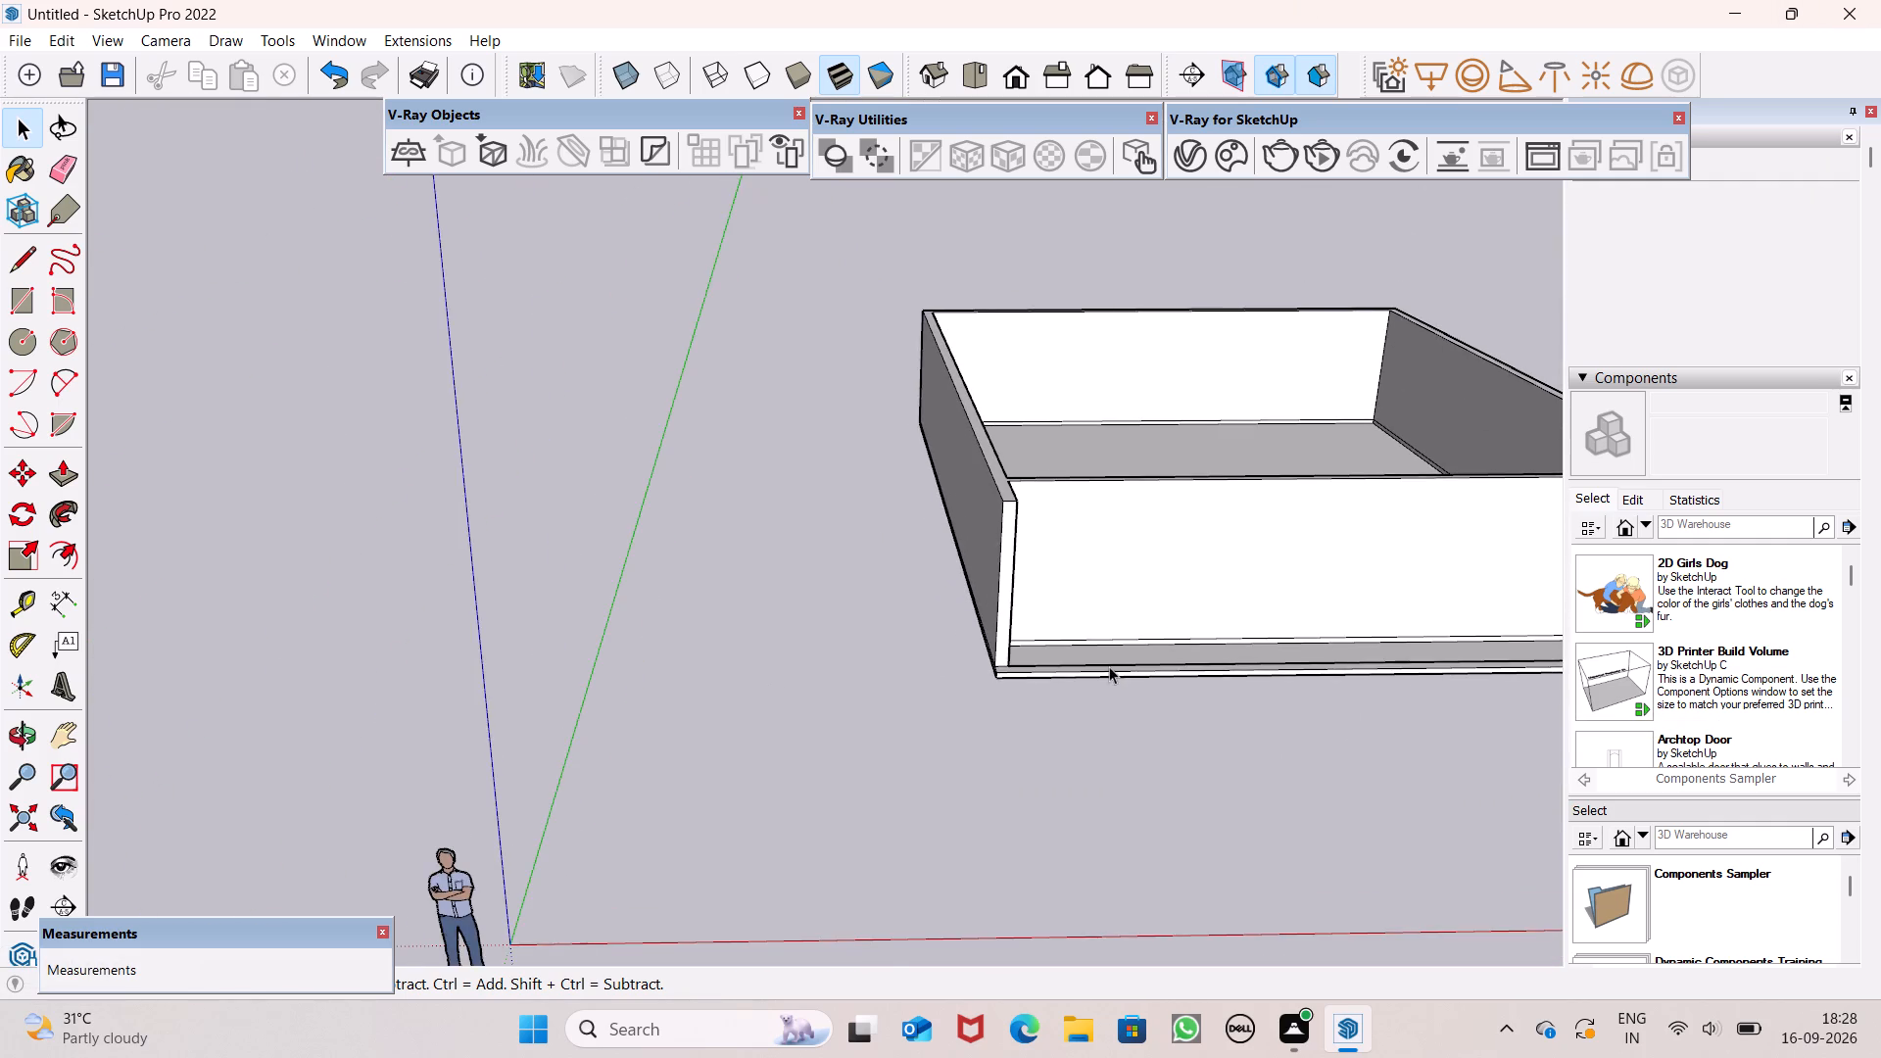
pyautogui.scroll(-9, 1109, 666)
pyautogui.scroll(16, 1447, 649)
pyautogui.scroll(-8, 1339, 681)
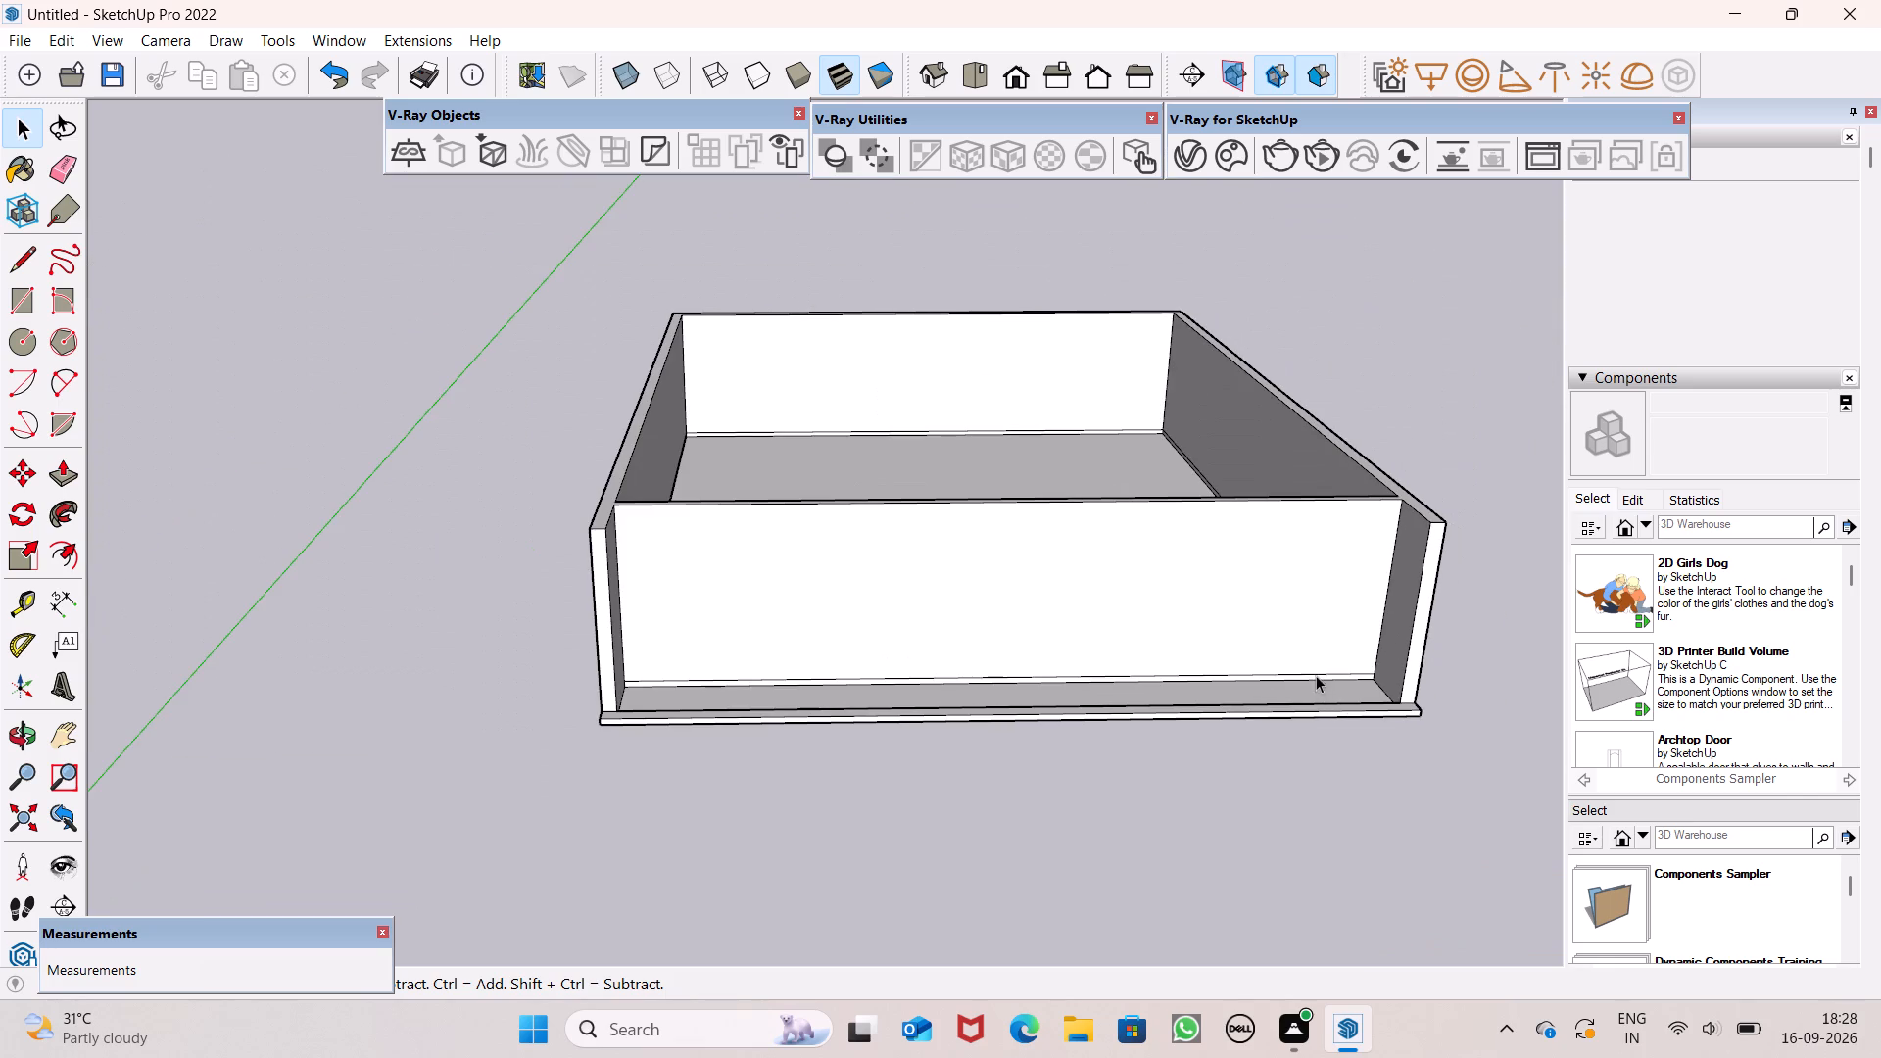
pyautogui.moveTo(1265, 601); pyautogui.dragTo(1355, 596, button='middle')
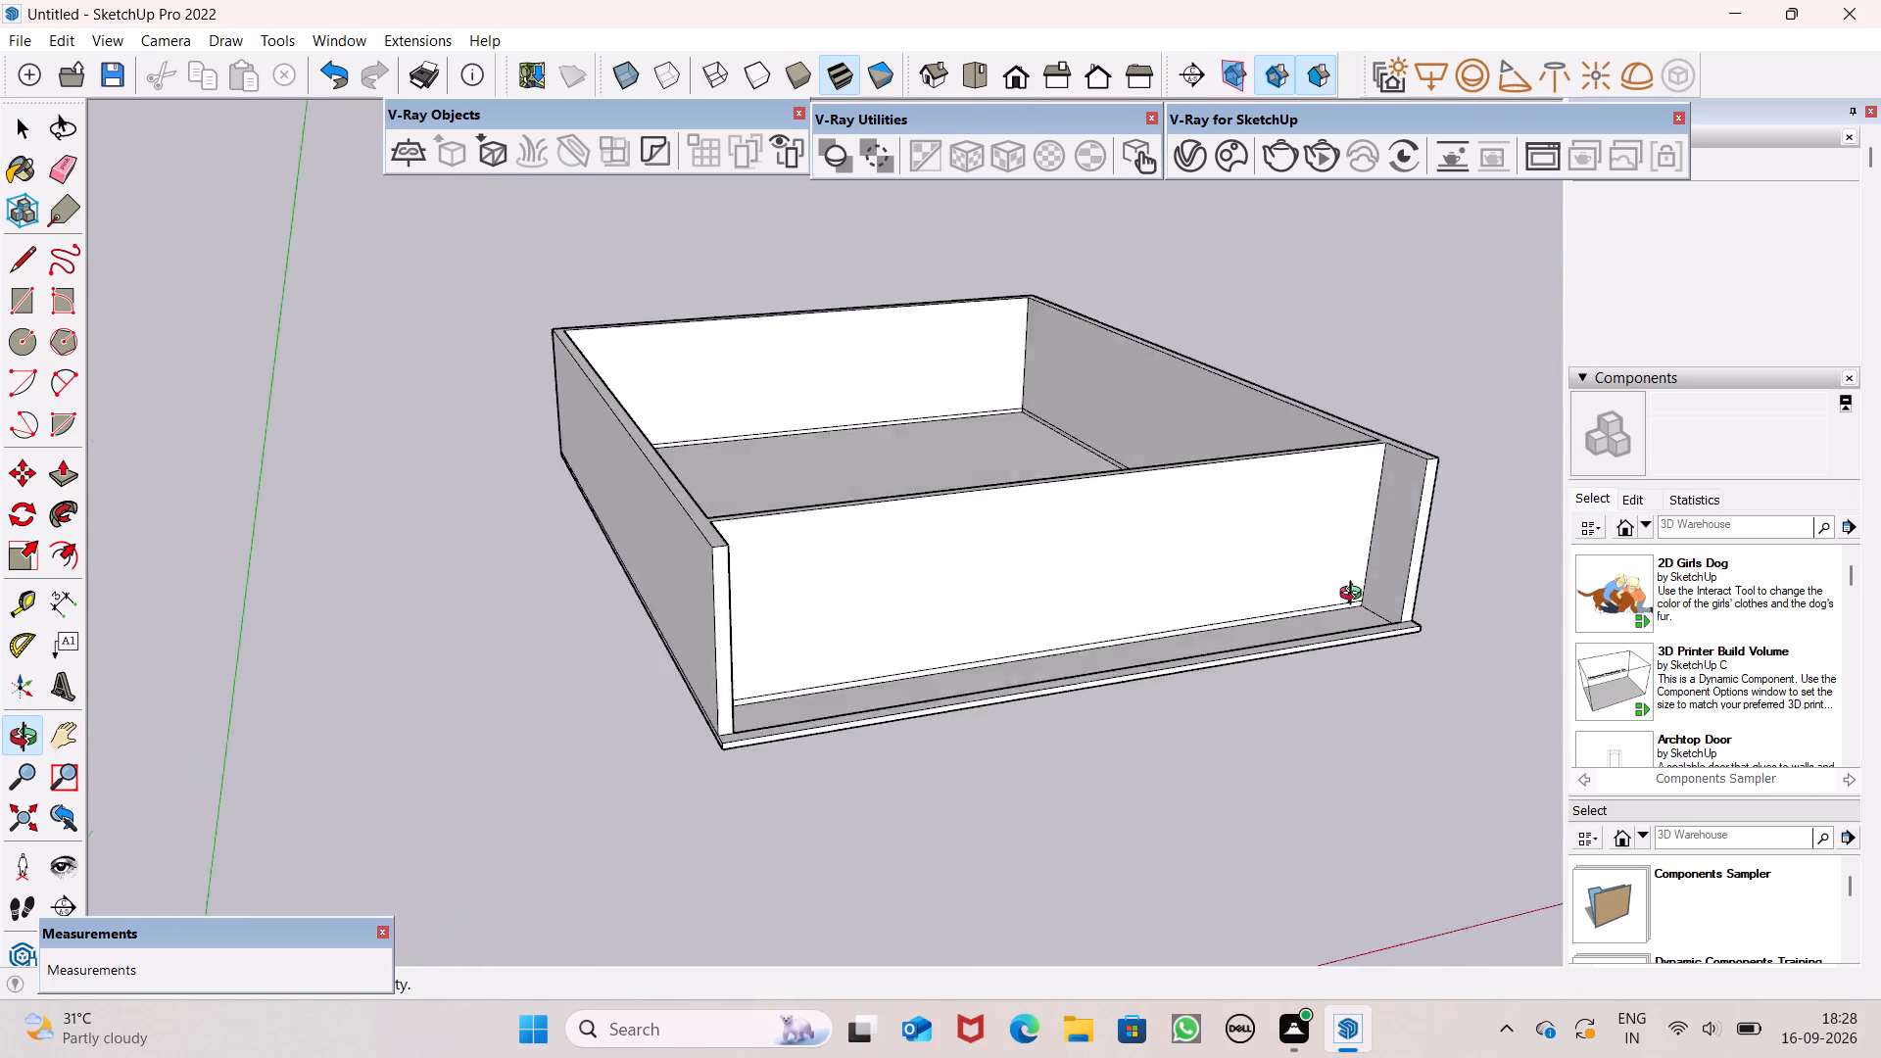
pyautogui.moveTo(1355, 596); pyautogui.dragTo(1061, 702, button='middle')
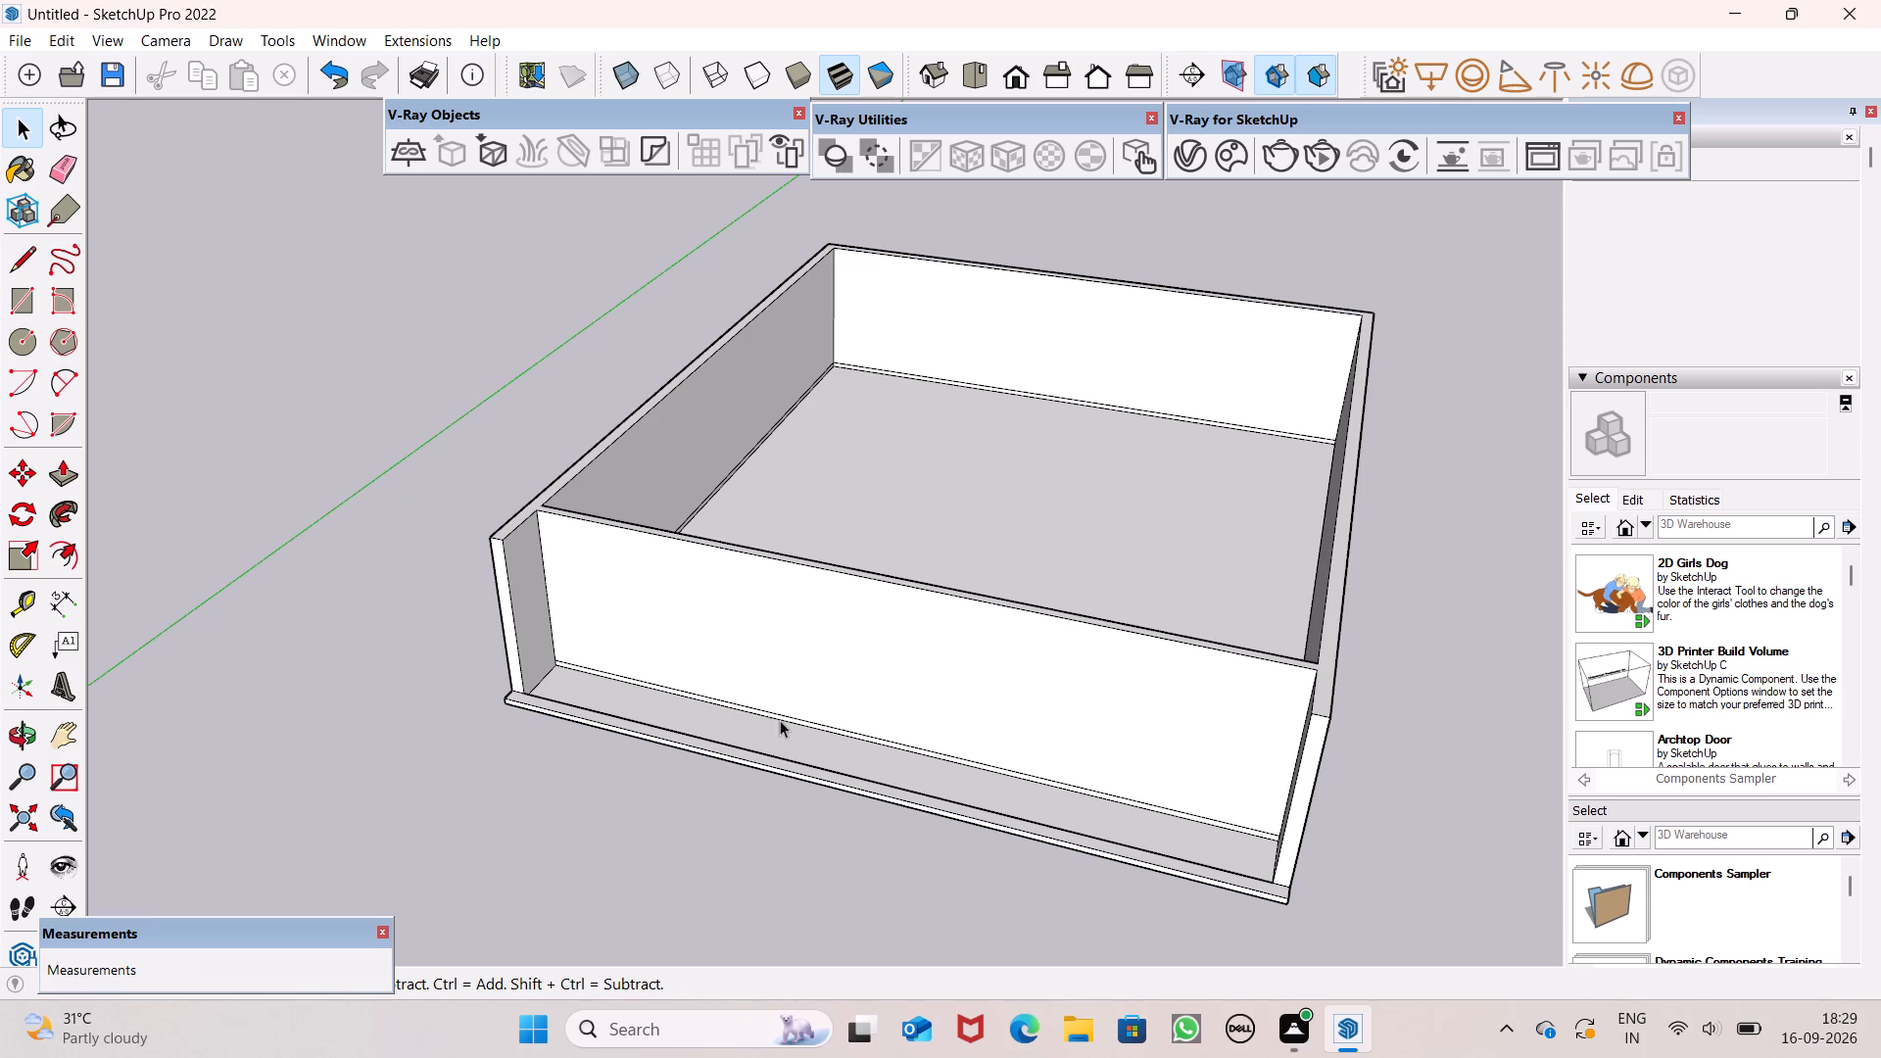
pyautogui.scroll(1, 871, 846)
pyautogui.scroll(4, 919, 767)
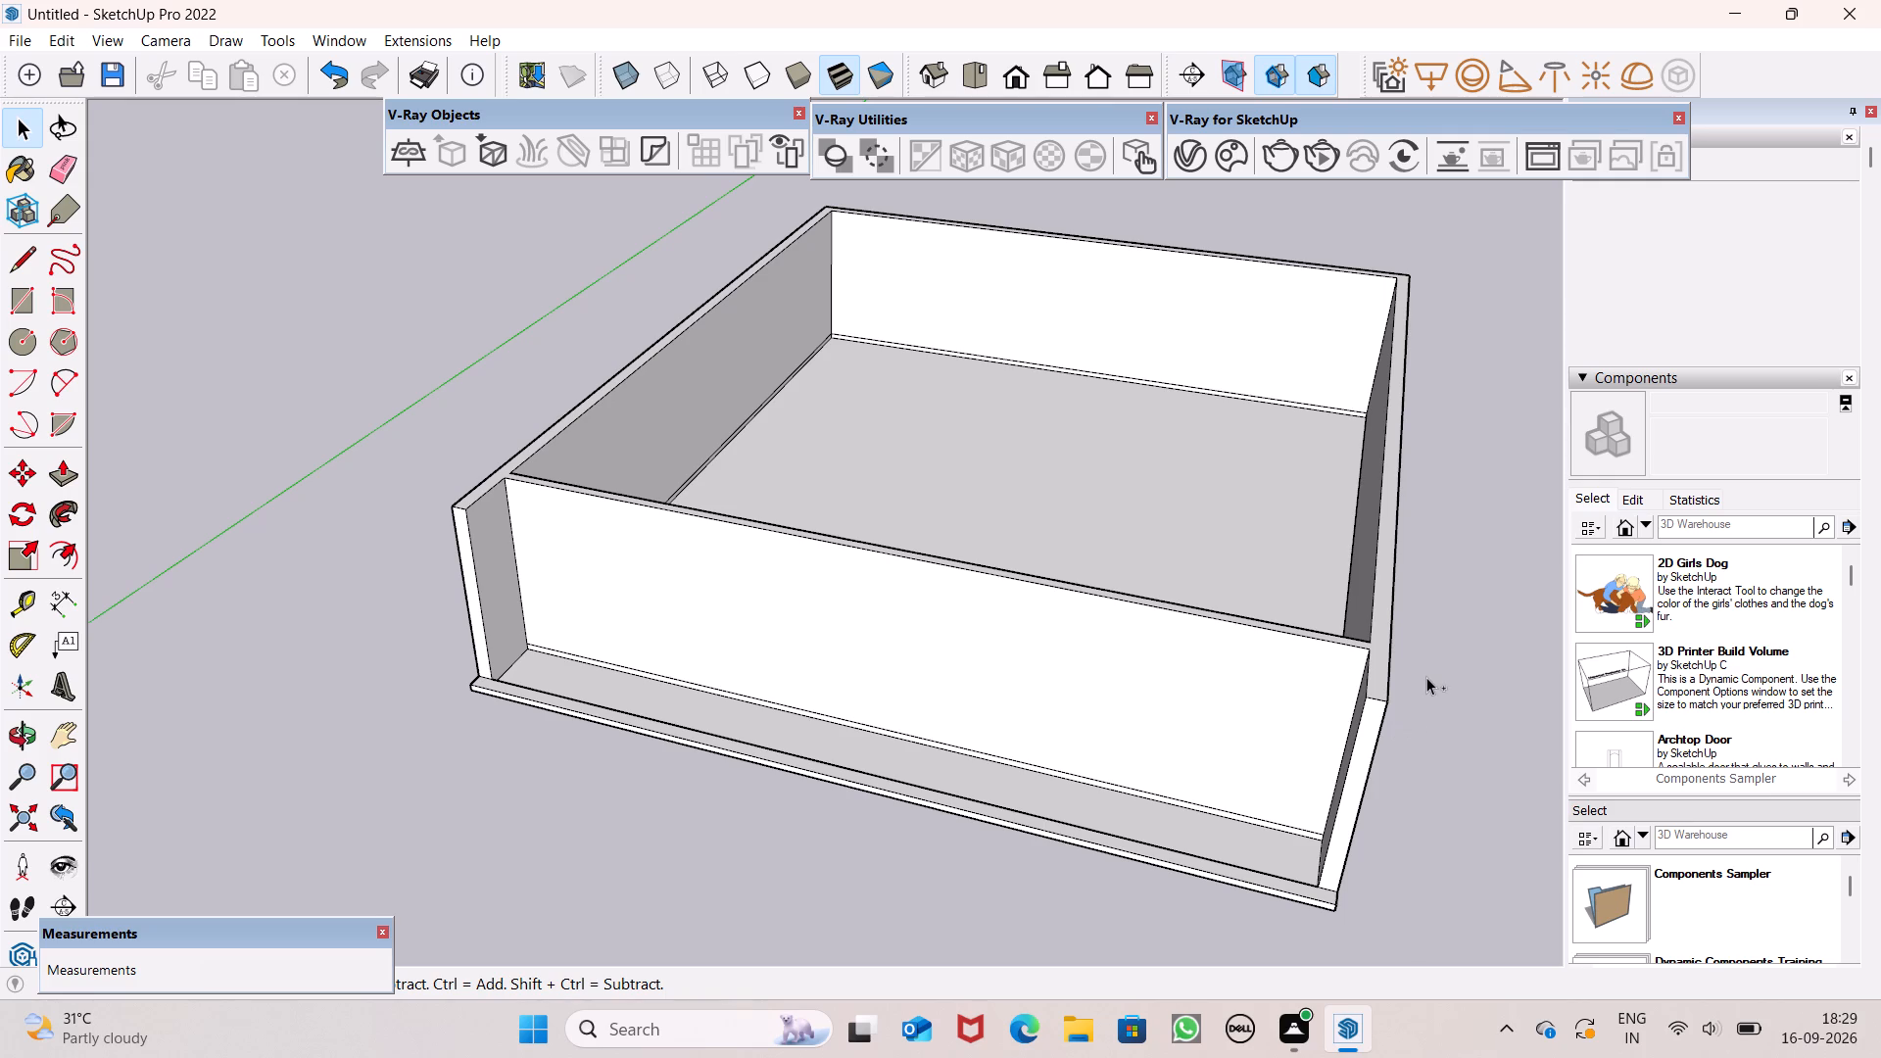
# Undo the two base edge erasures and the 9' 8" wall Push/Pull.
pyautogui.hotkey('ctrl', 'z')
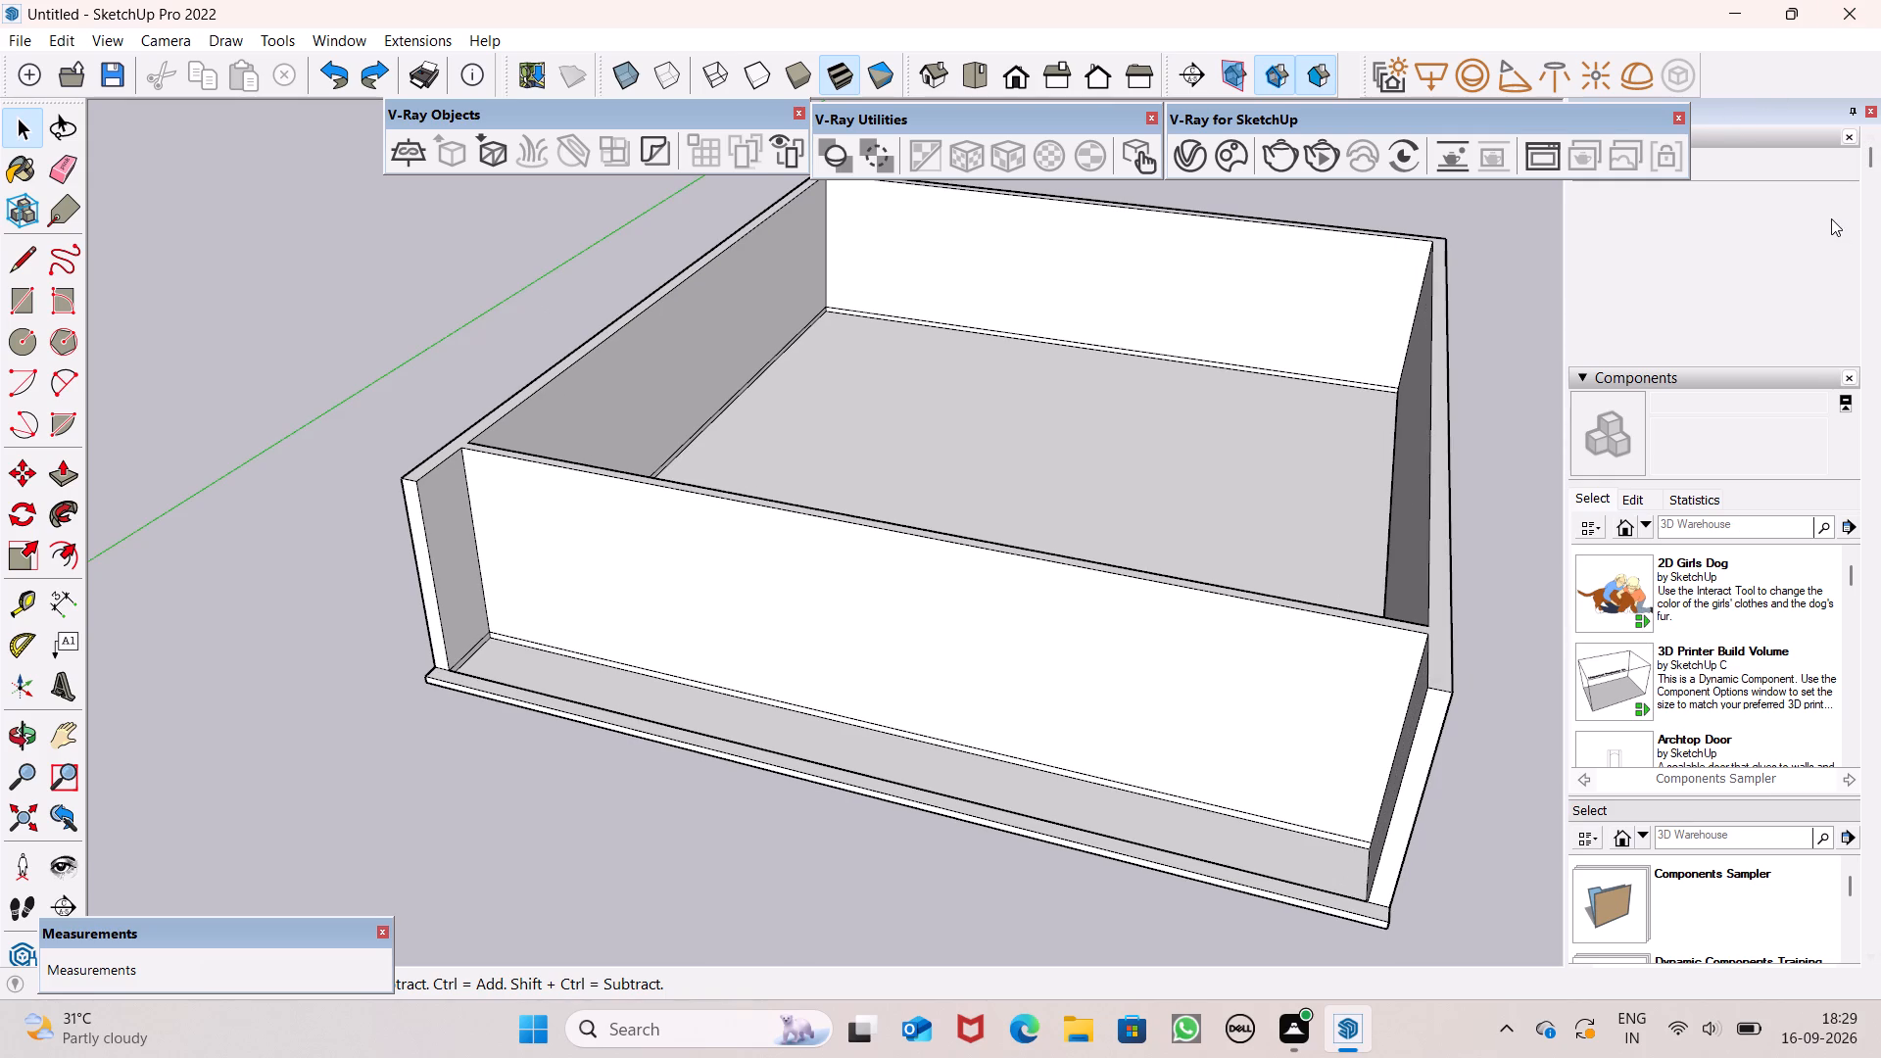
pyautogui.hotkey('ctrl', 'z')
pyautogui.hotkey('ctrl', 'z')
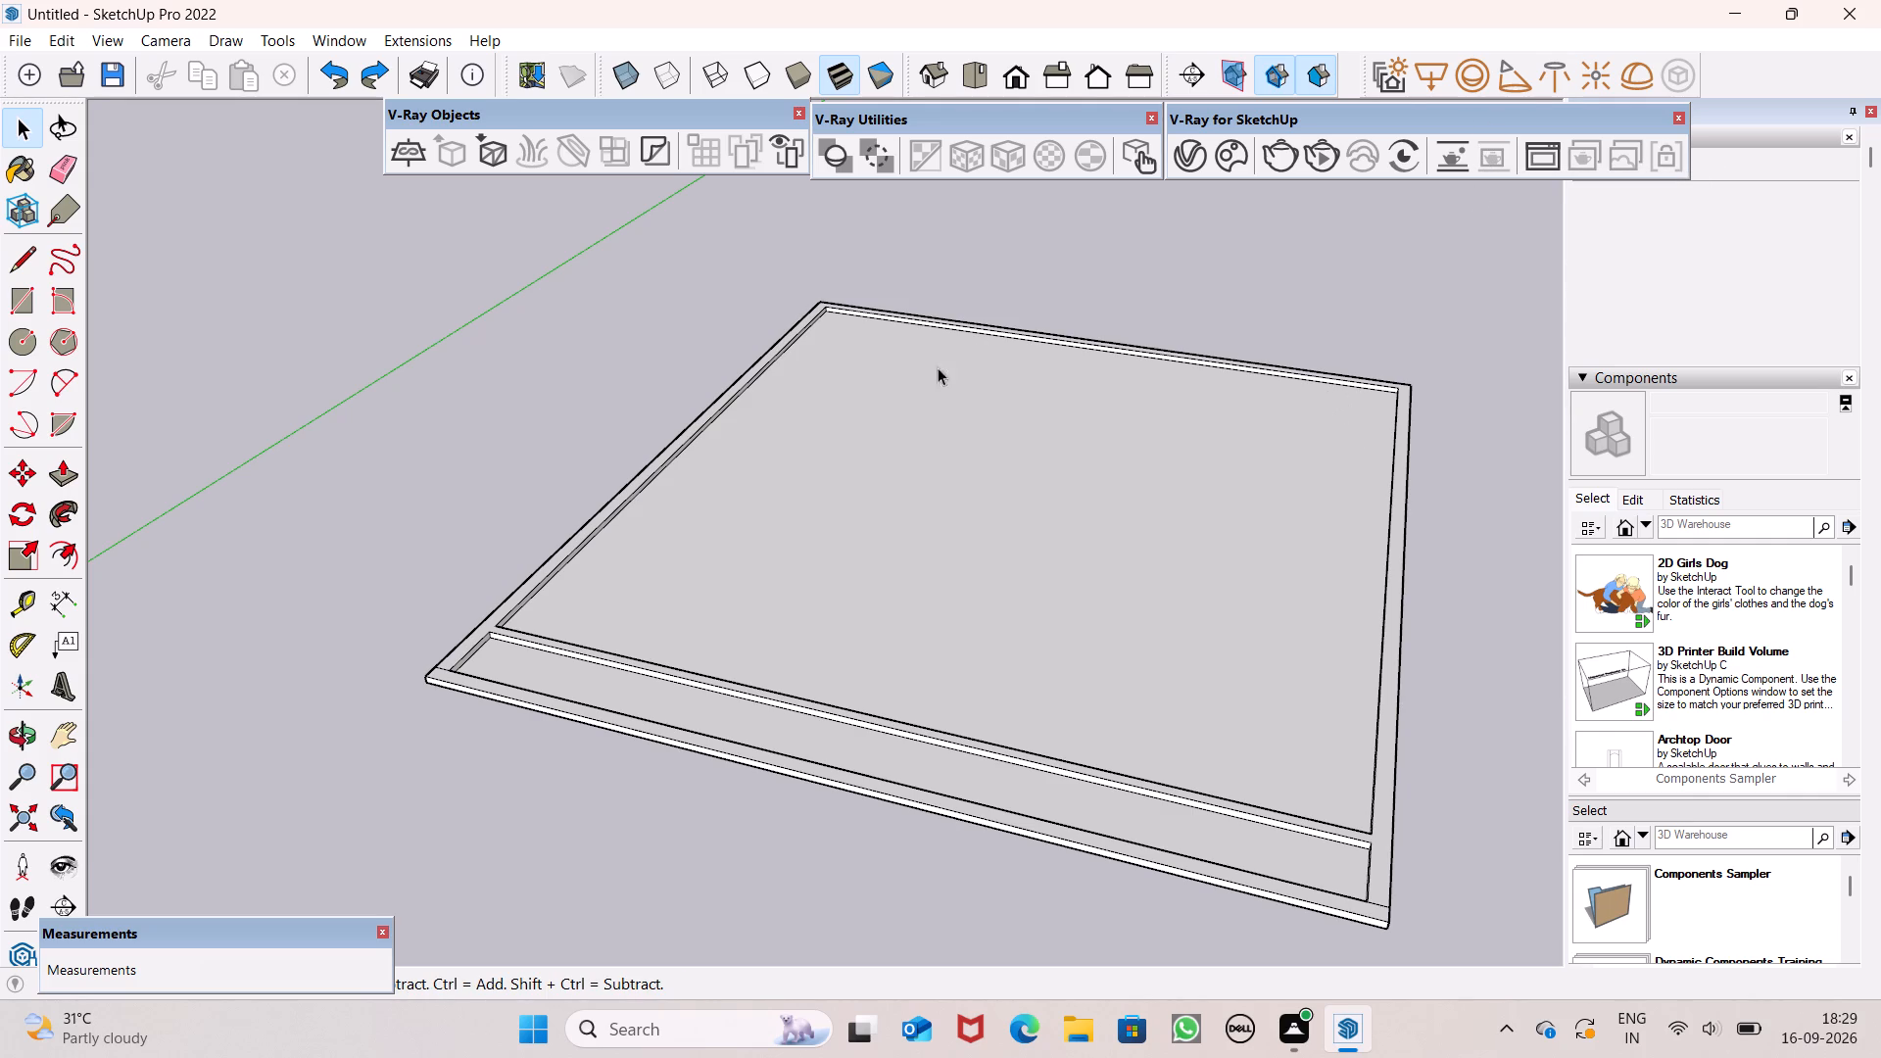
# Undo the wall-top lines, the 4" wall Push/Pull and the erasure of the interior wall's short end edges.
pyautogui.scroll(-2, 1128, 677)
pyautogui.scroll(1, 1190, 671)
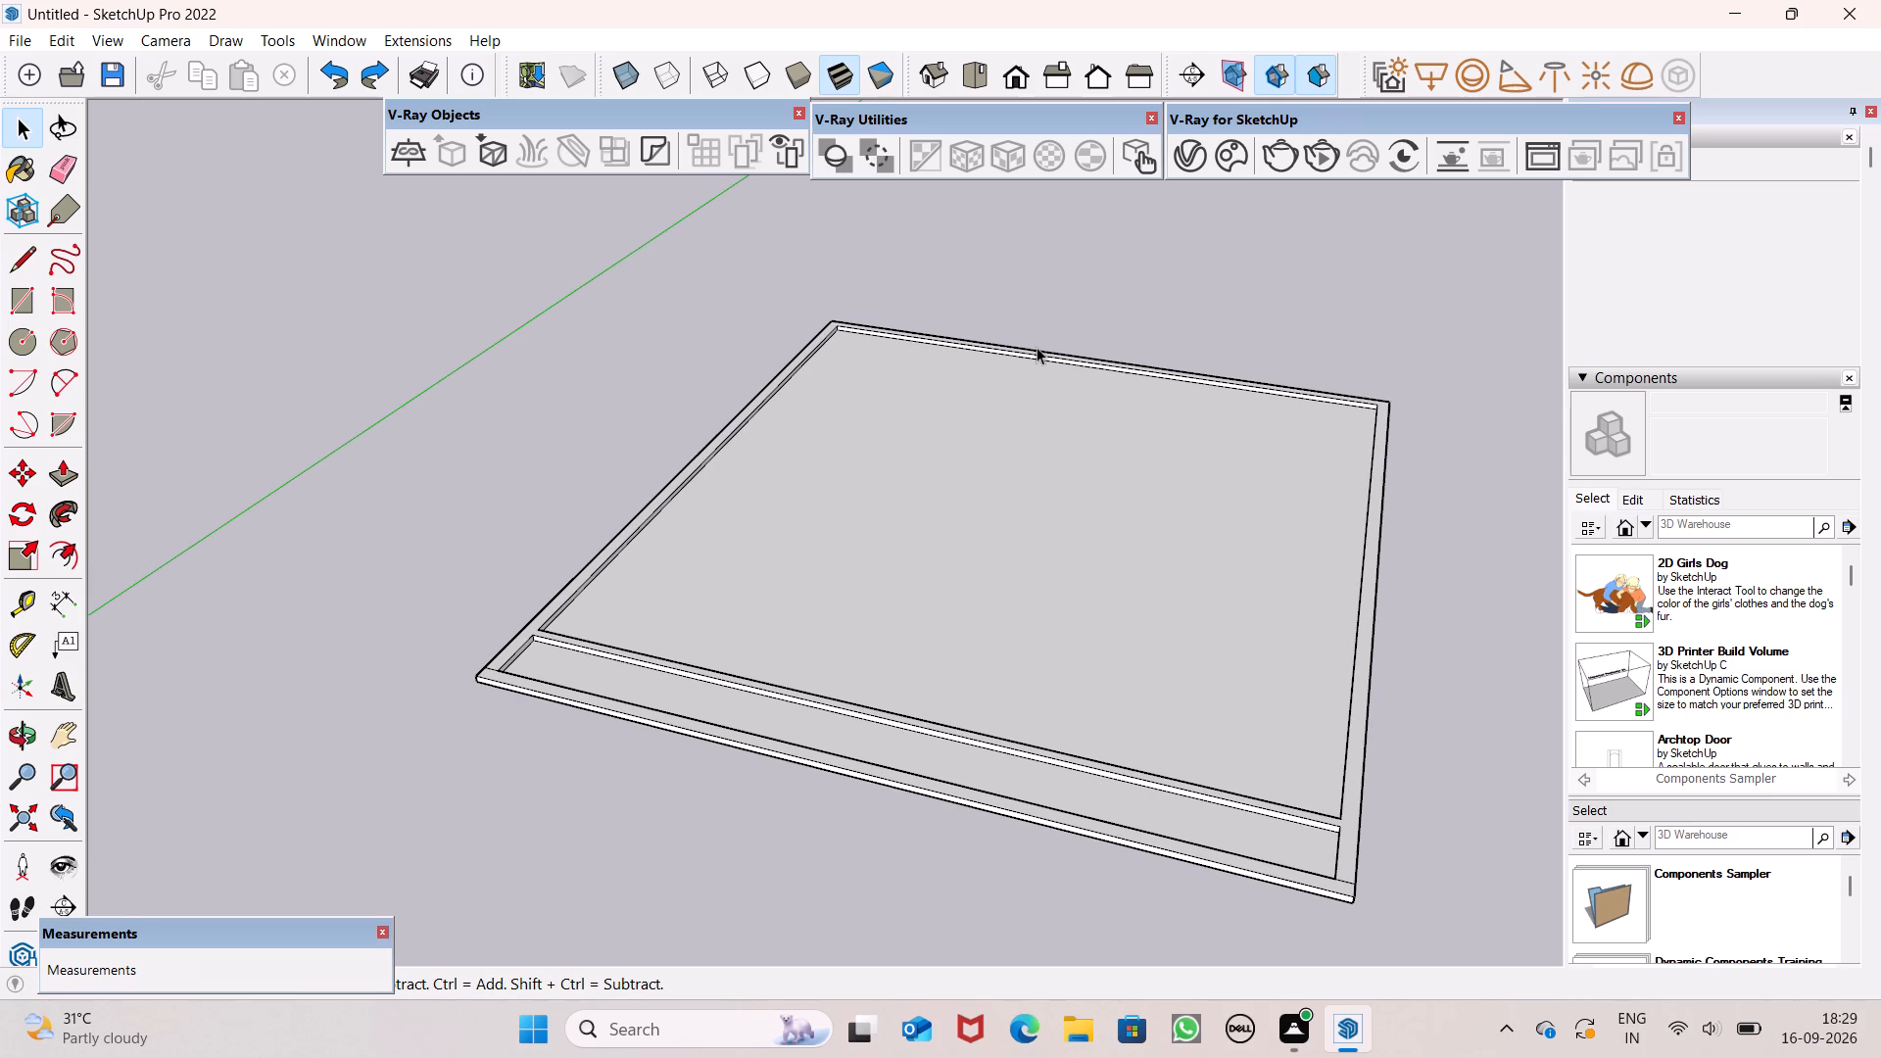
pyautogui.scroll(-2, 1037, 347)
pyautogui.scroll(3, 1212, 728)
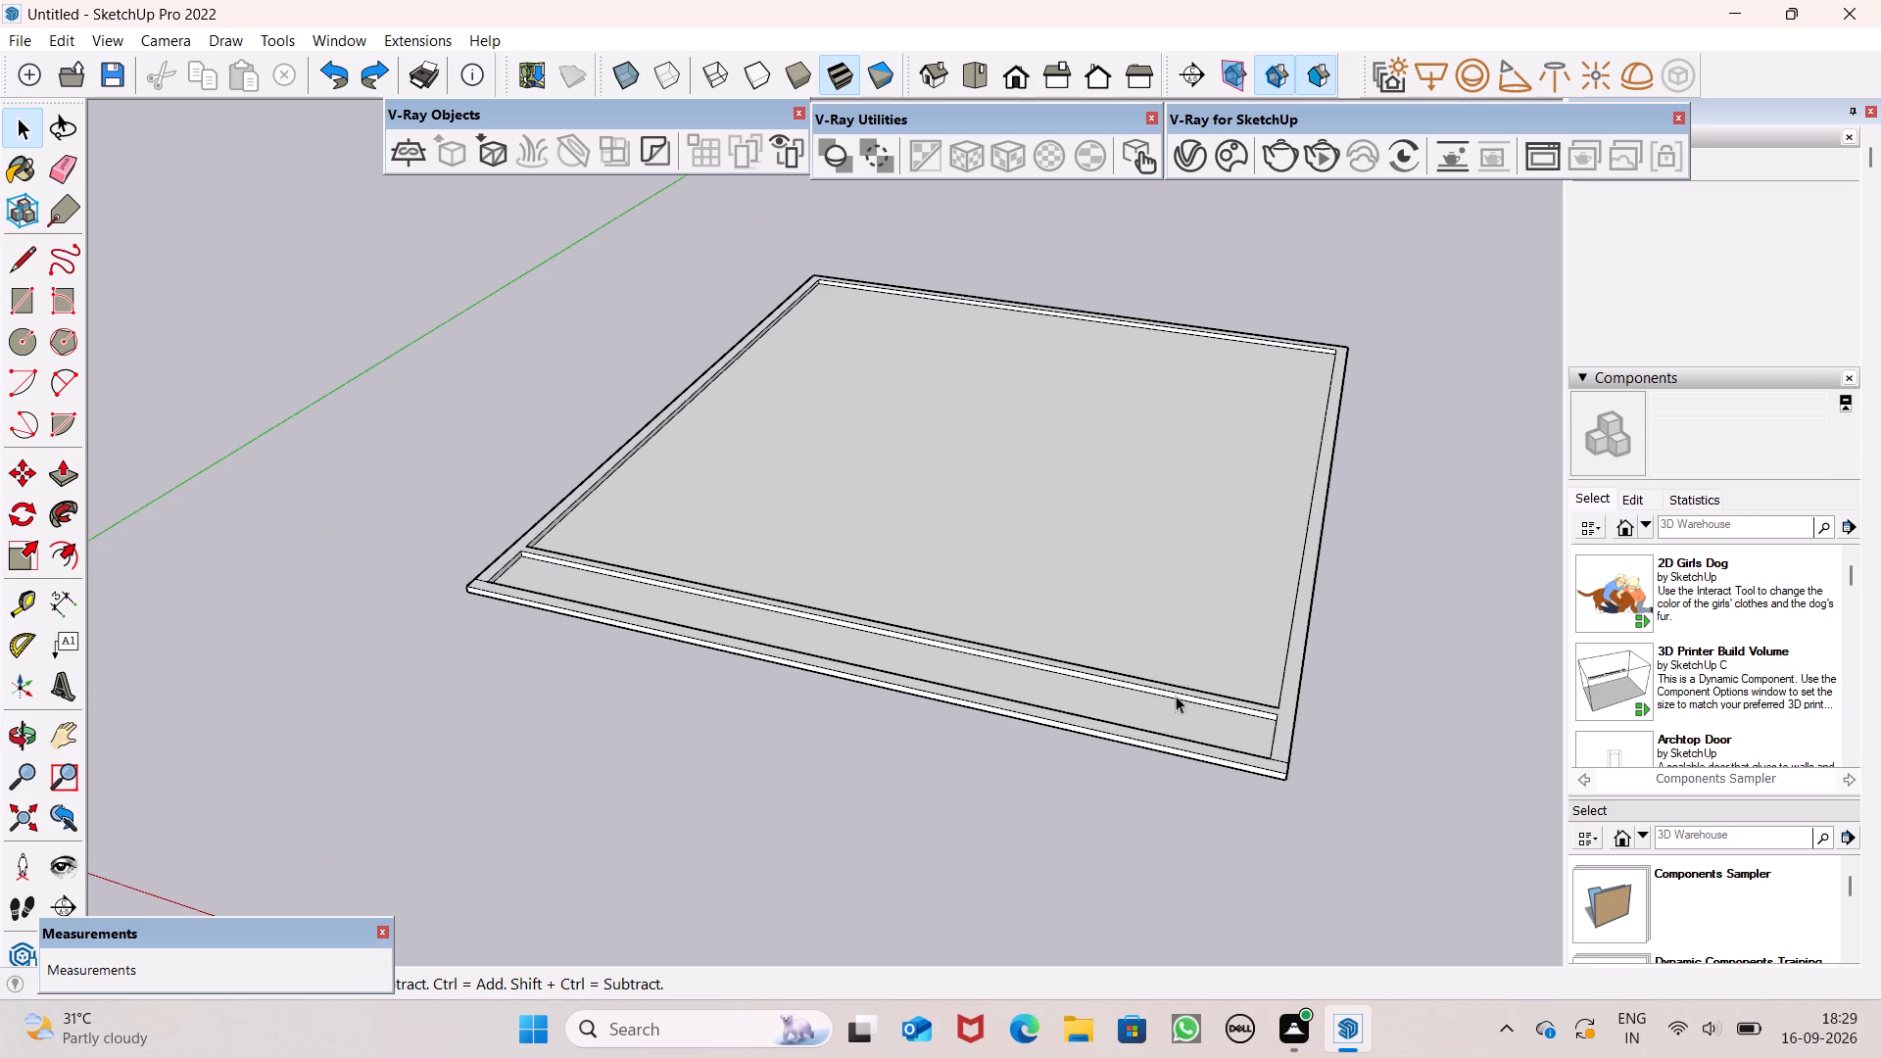
pyautogui.scroll(-2, 942, 634)
pyautogui.hotkey('ctrl', 'z')
pyautogui.hotkey('ctrl', 'z')
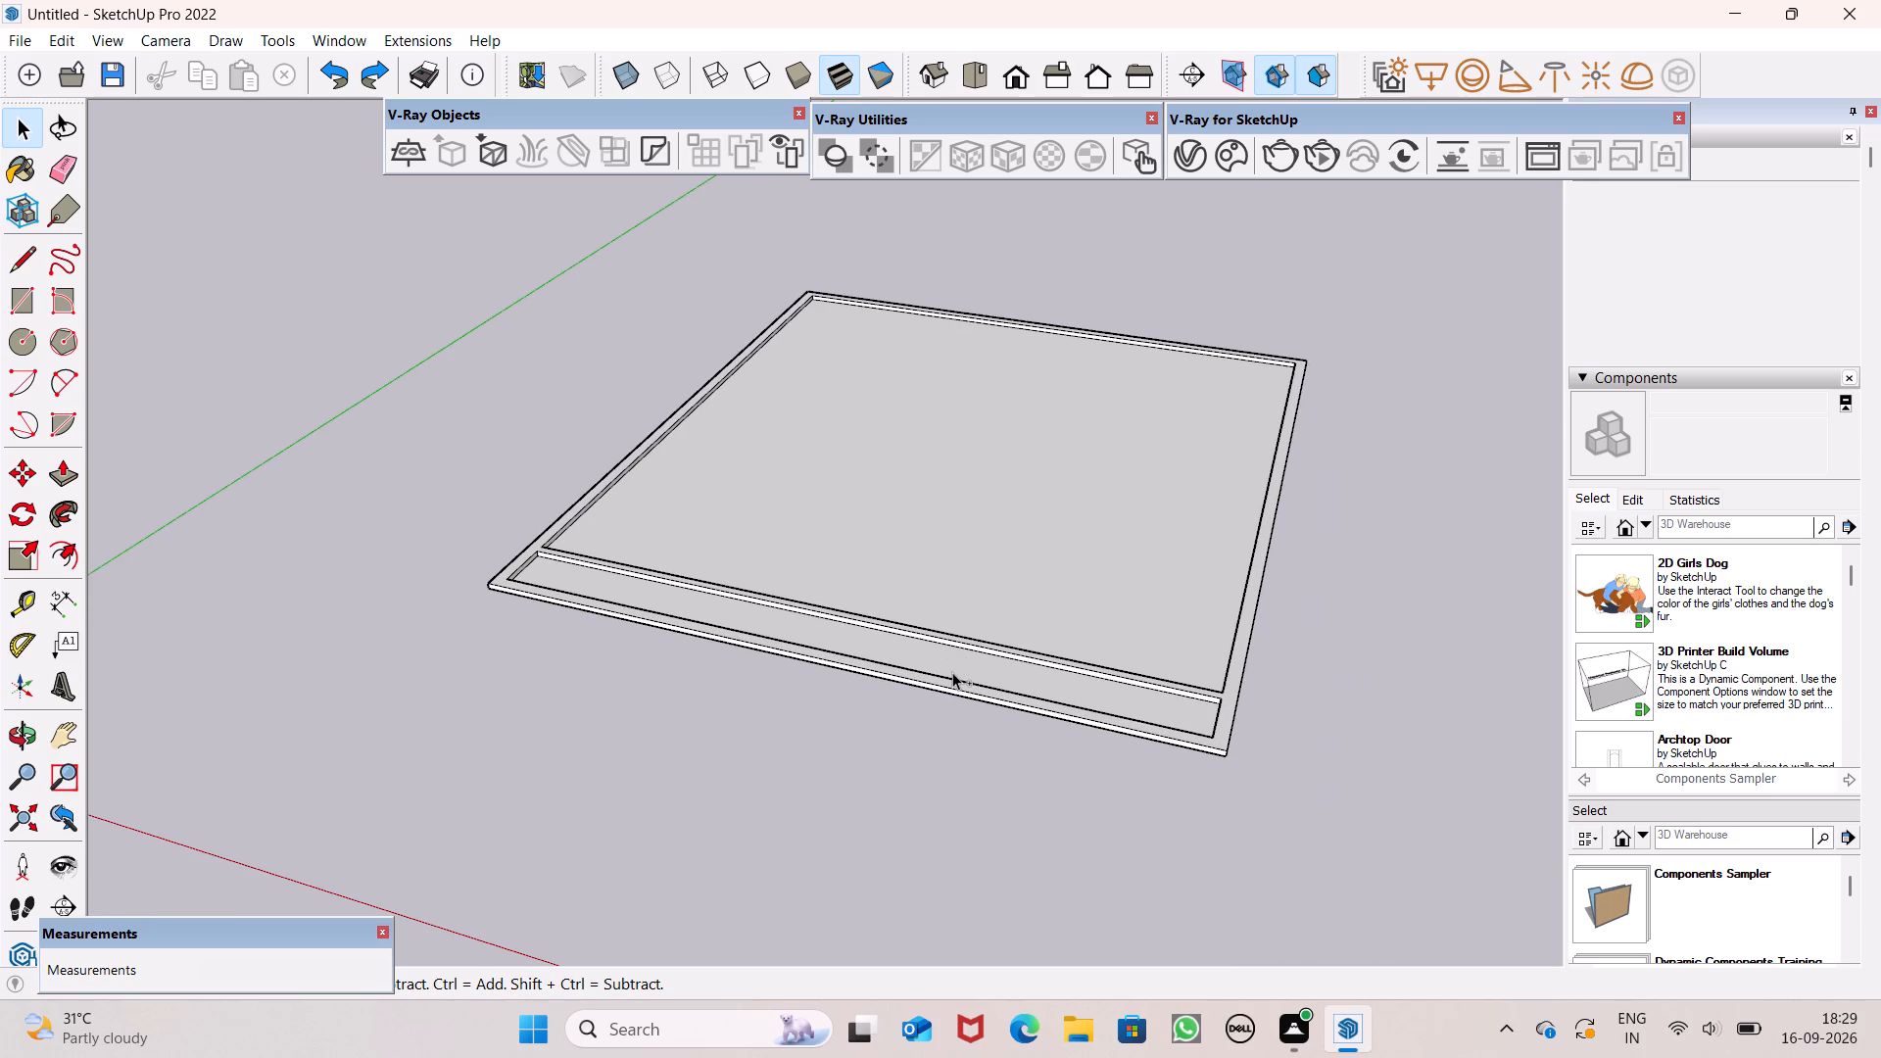
pyautogui.hotkey('ctrl', 'z')
pyautogui.scroll(5, 955, 680)
pyautogui.scroll(-3, 977, 693)
pyautogui.hotkey('ctrl', 'z')
pyautogui.moveTo(995, 759); pyautogui.dragTo(1203, 859, button='middle')
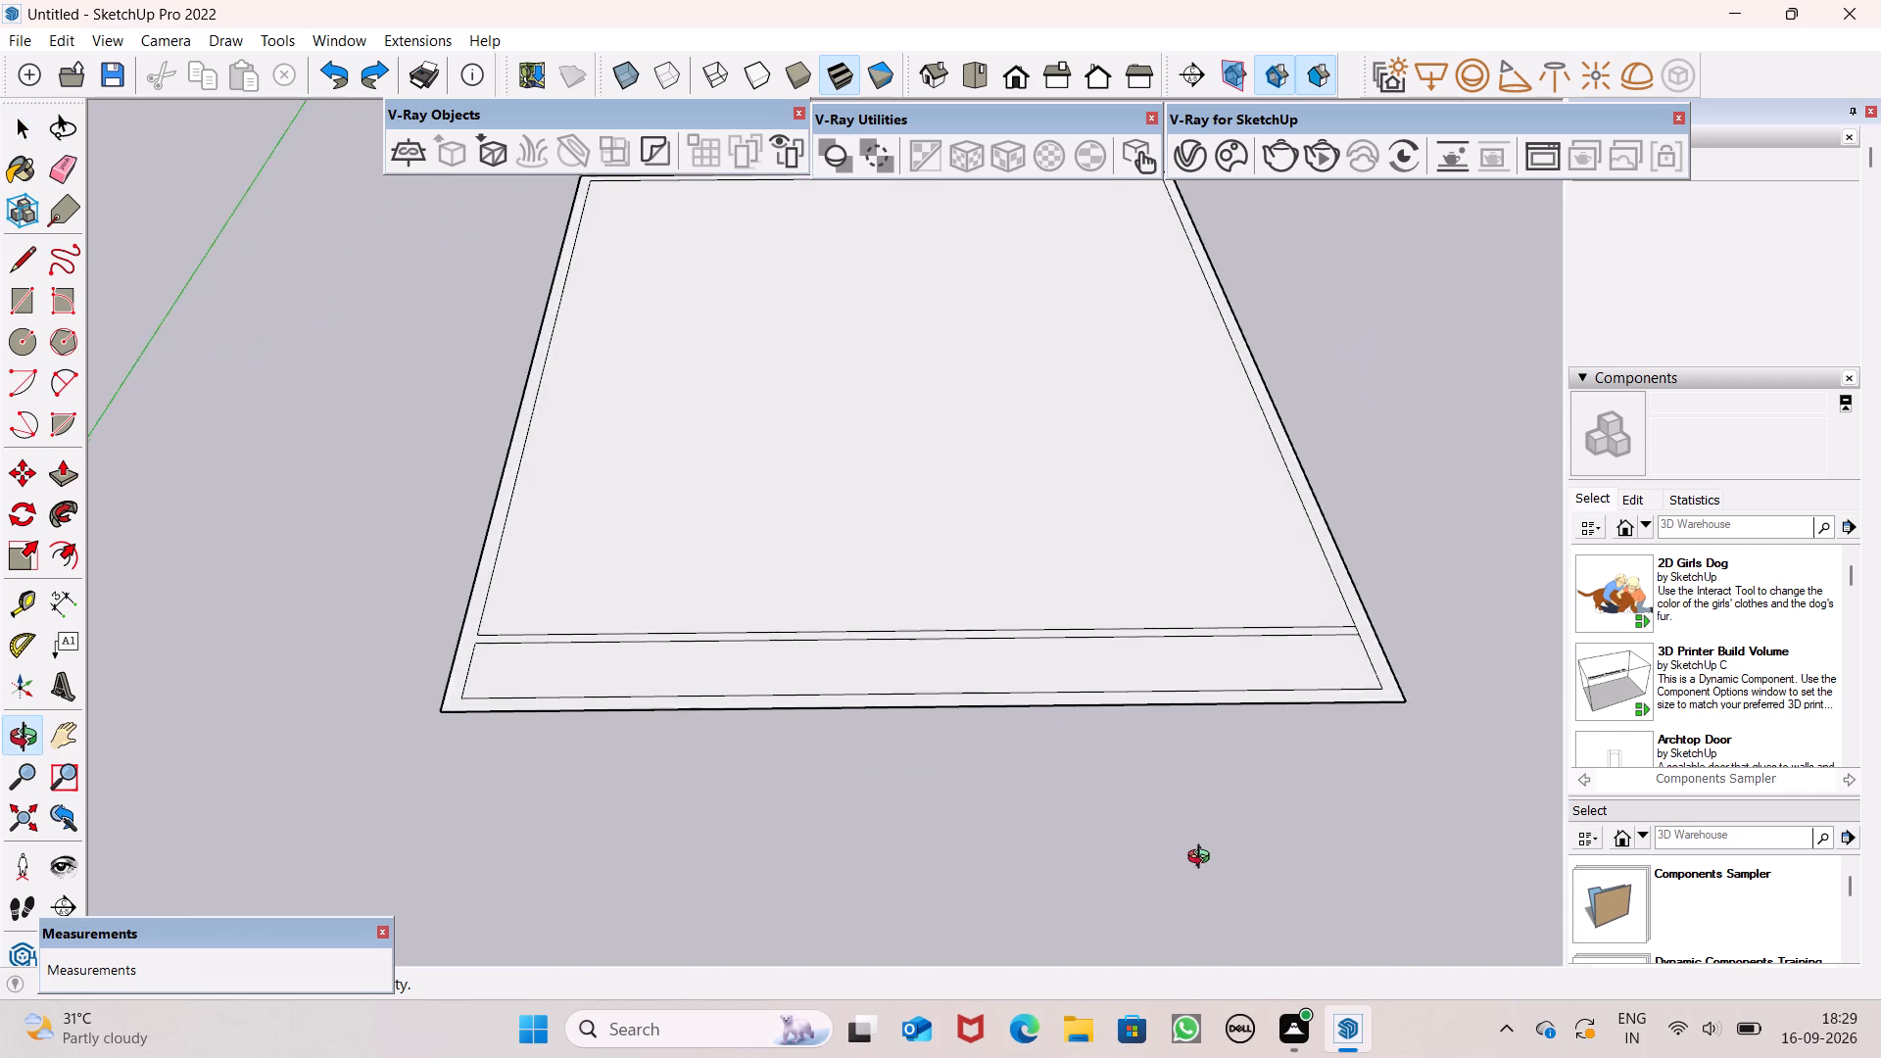
pyautogui.moveTo(1203, 859); pyautogui.dragTo(1216, 1000, button='middle')
pyautogui.hotkey('ctrl', 'z')
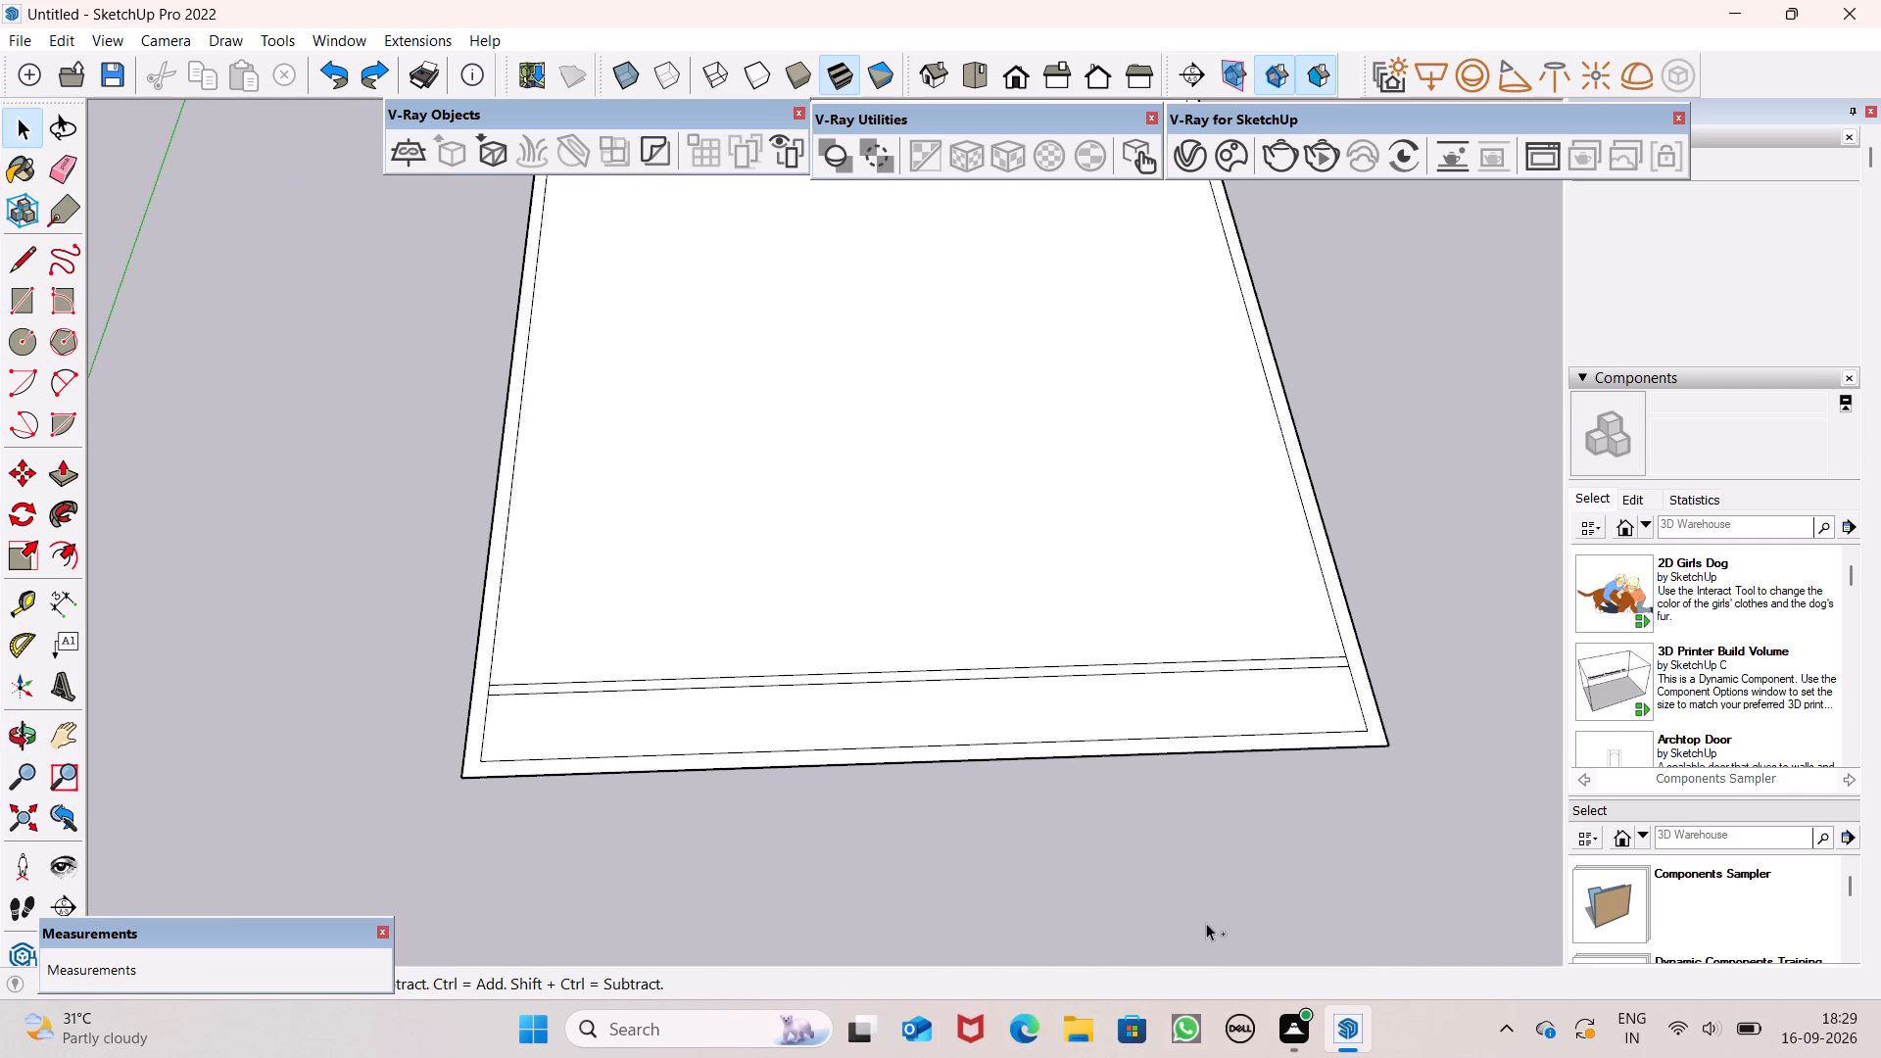
# Move the interior wall strip about 6' 3" deeper into the building, away from the front wall.
pyautogui.scroll(1, 1319, 744)
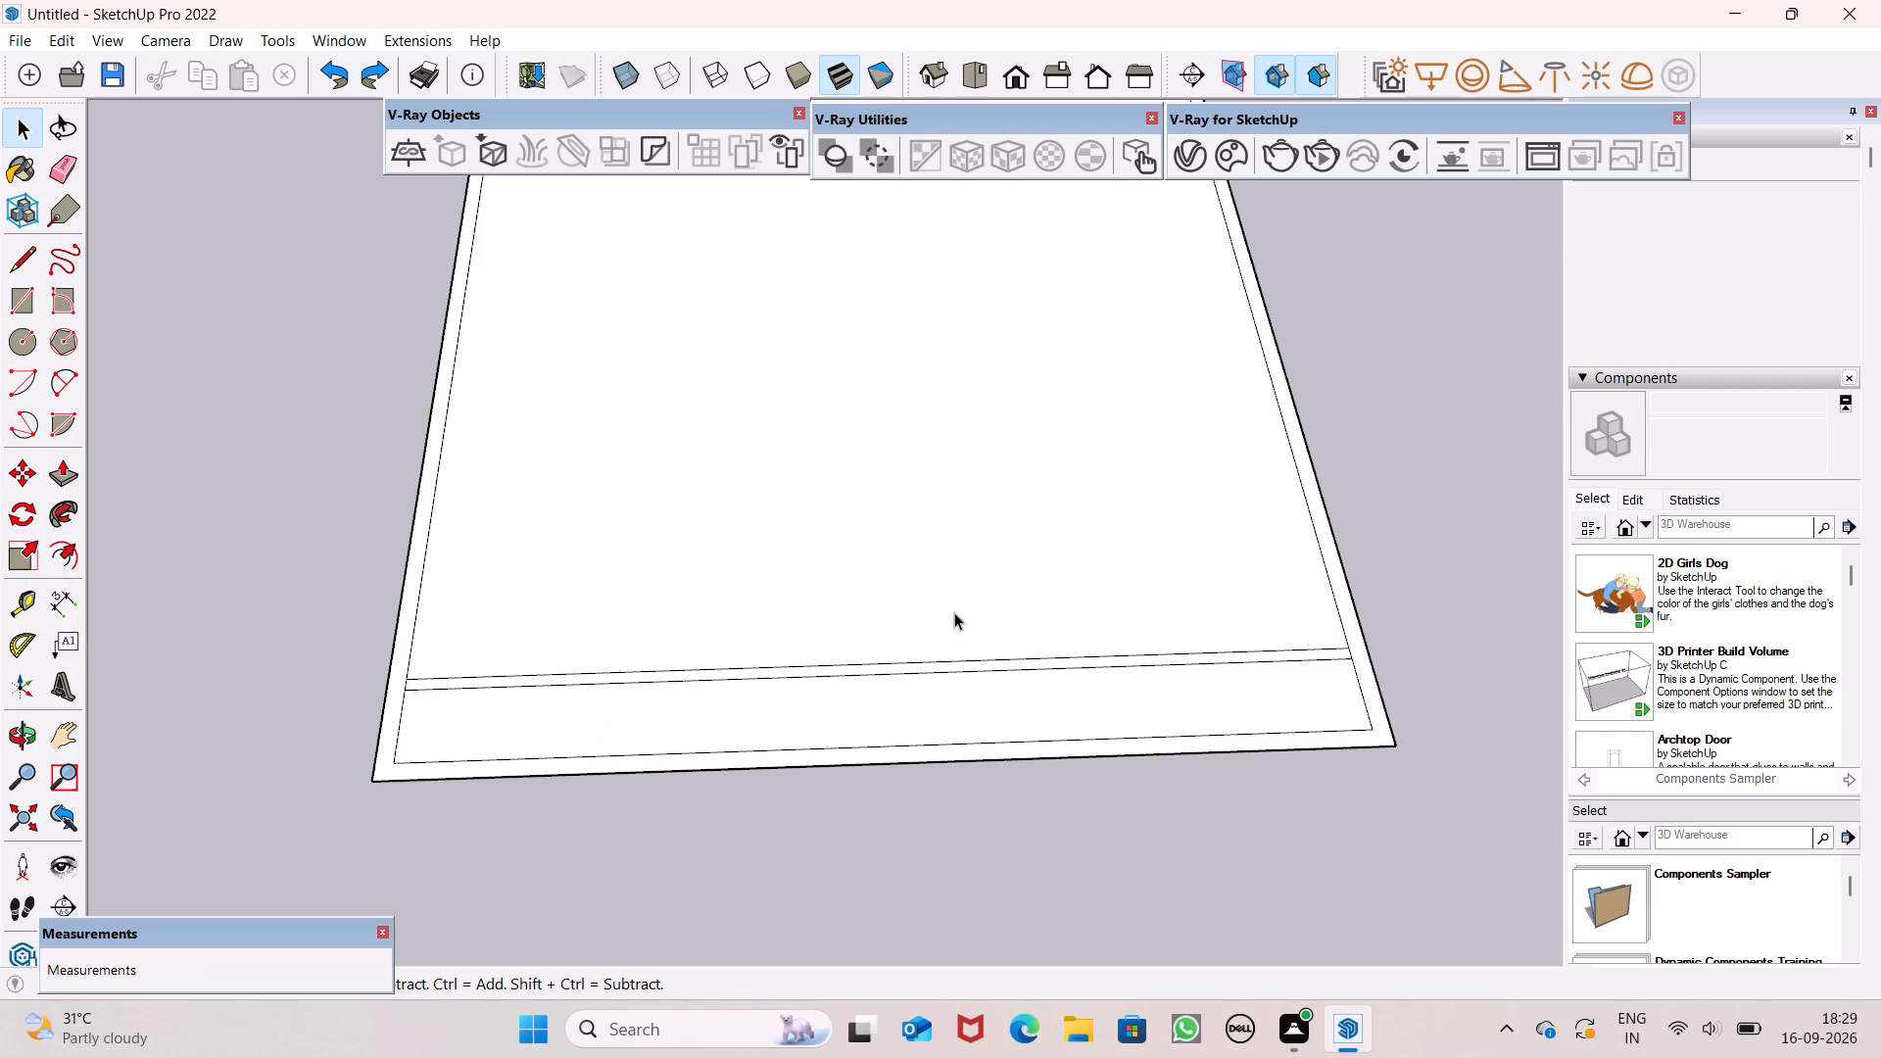
pyautogui.scroll(5, 1144, 645)
pyautogui.doubleClick(1158, 668)
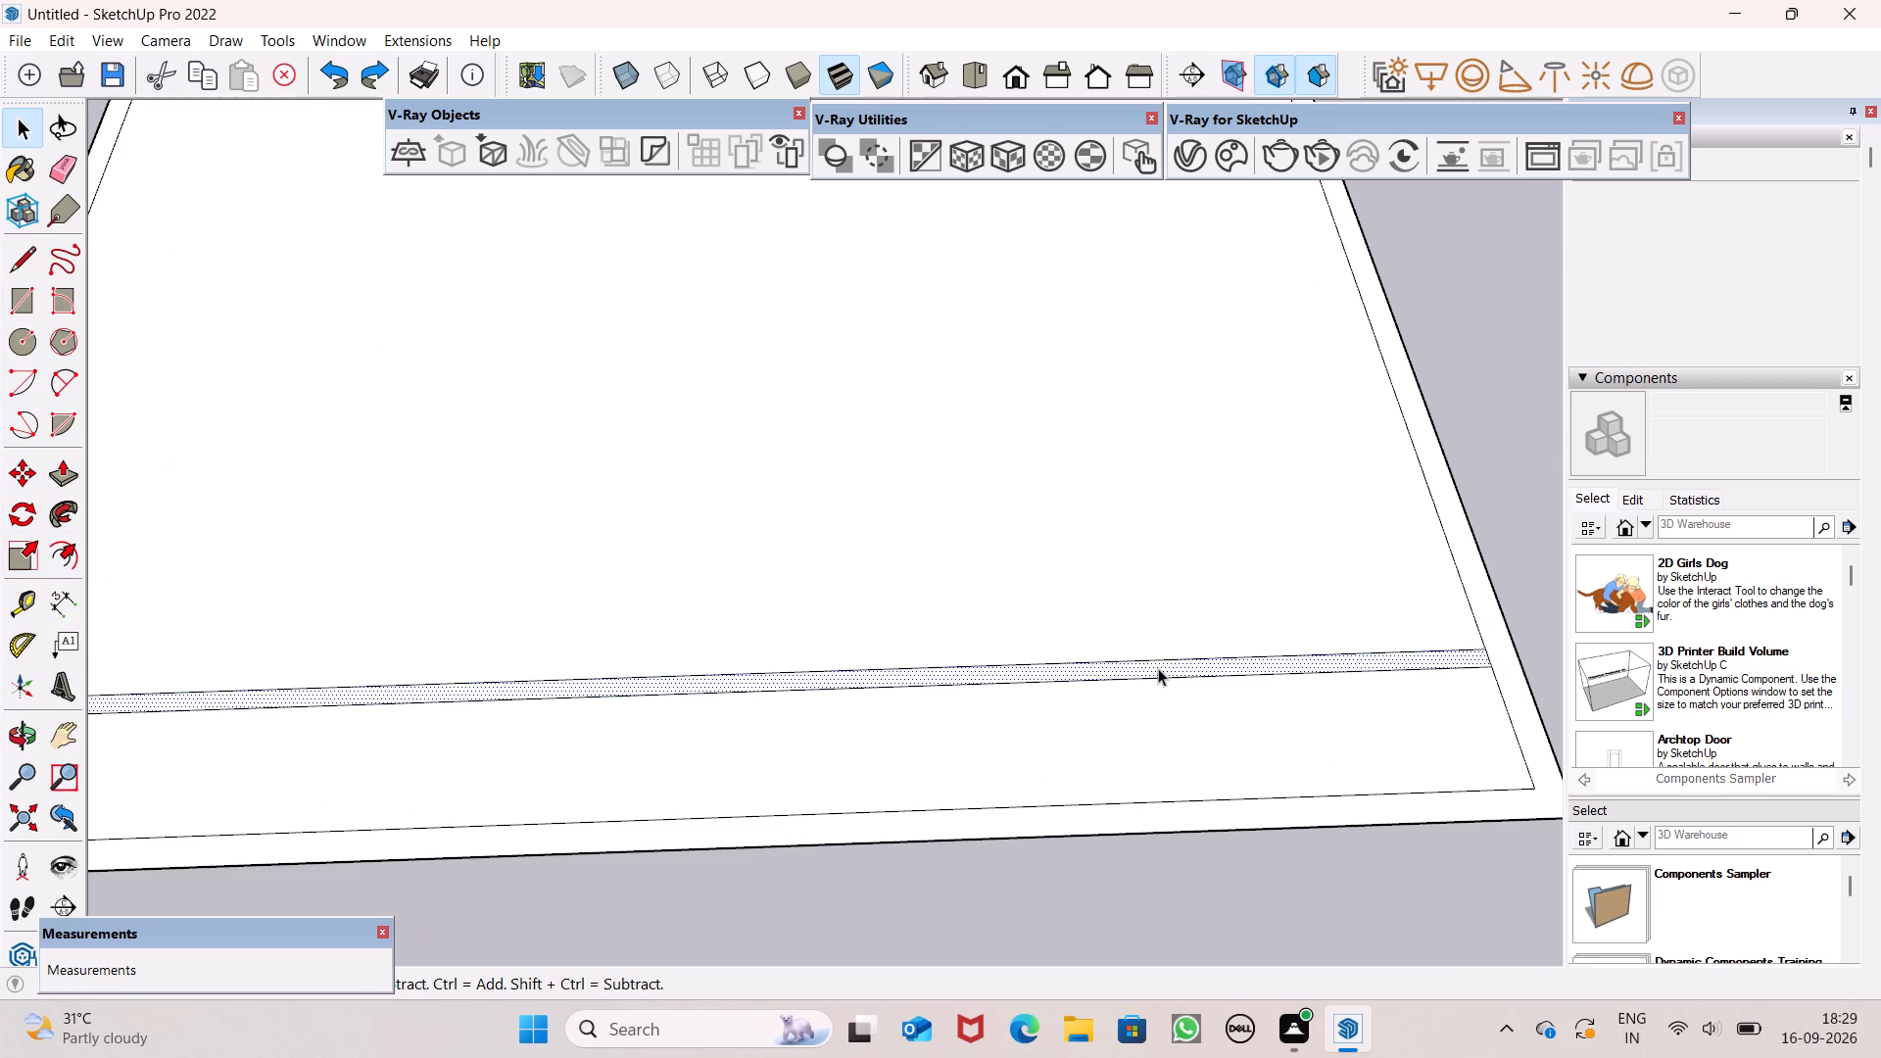
pyautogui.scroll(-6, 1156, 661)
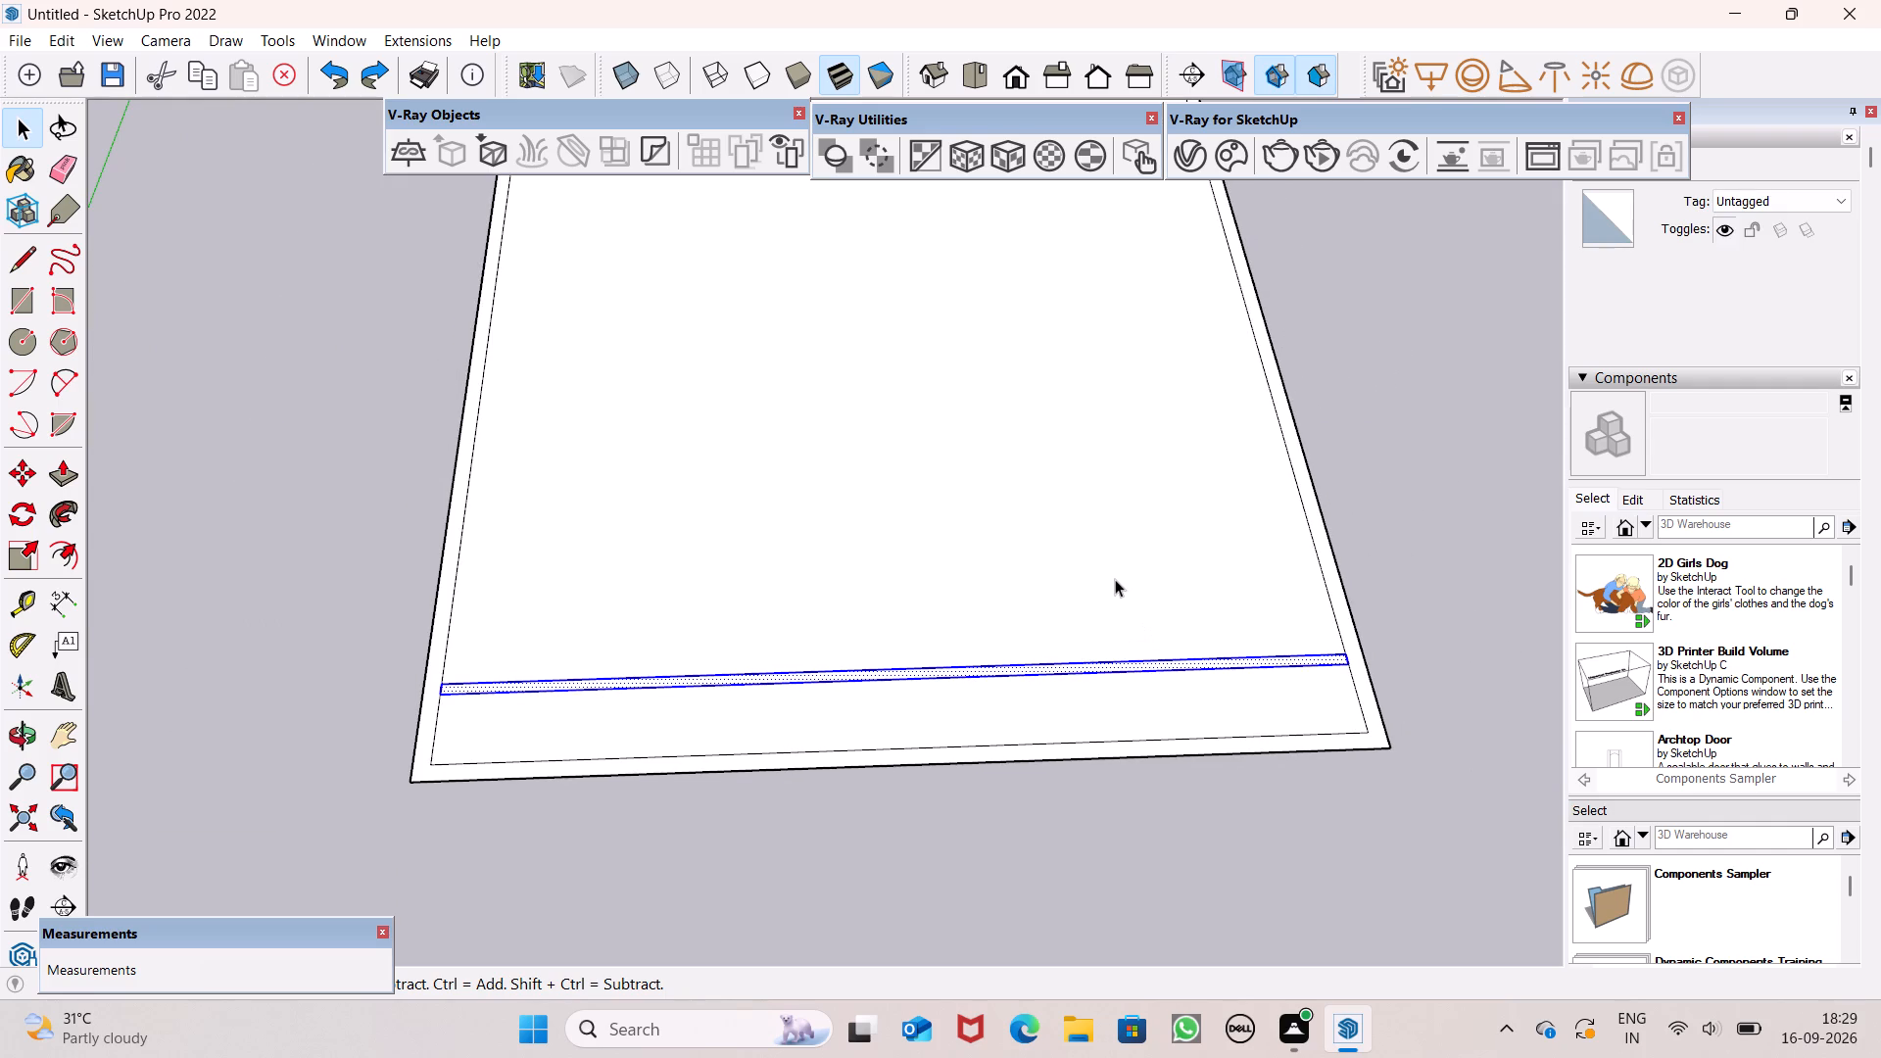
pyautogui.press('m')
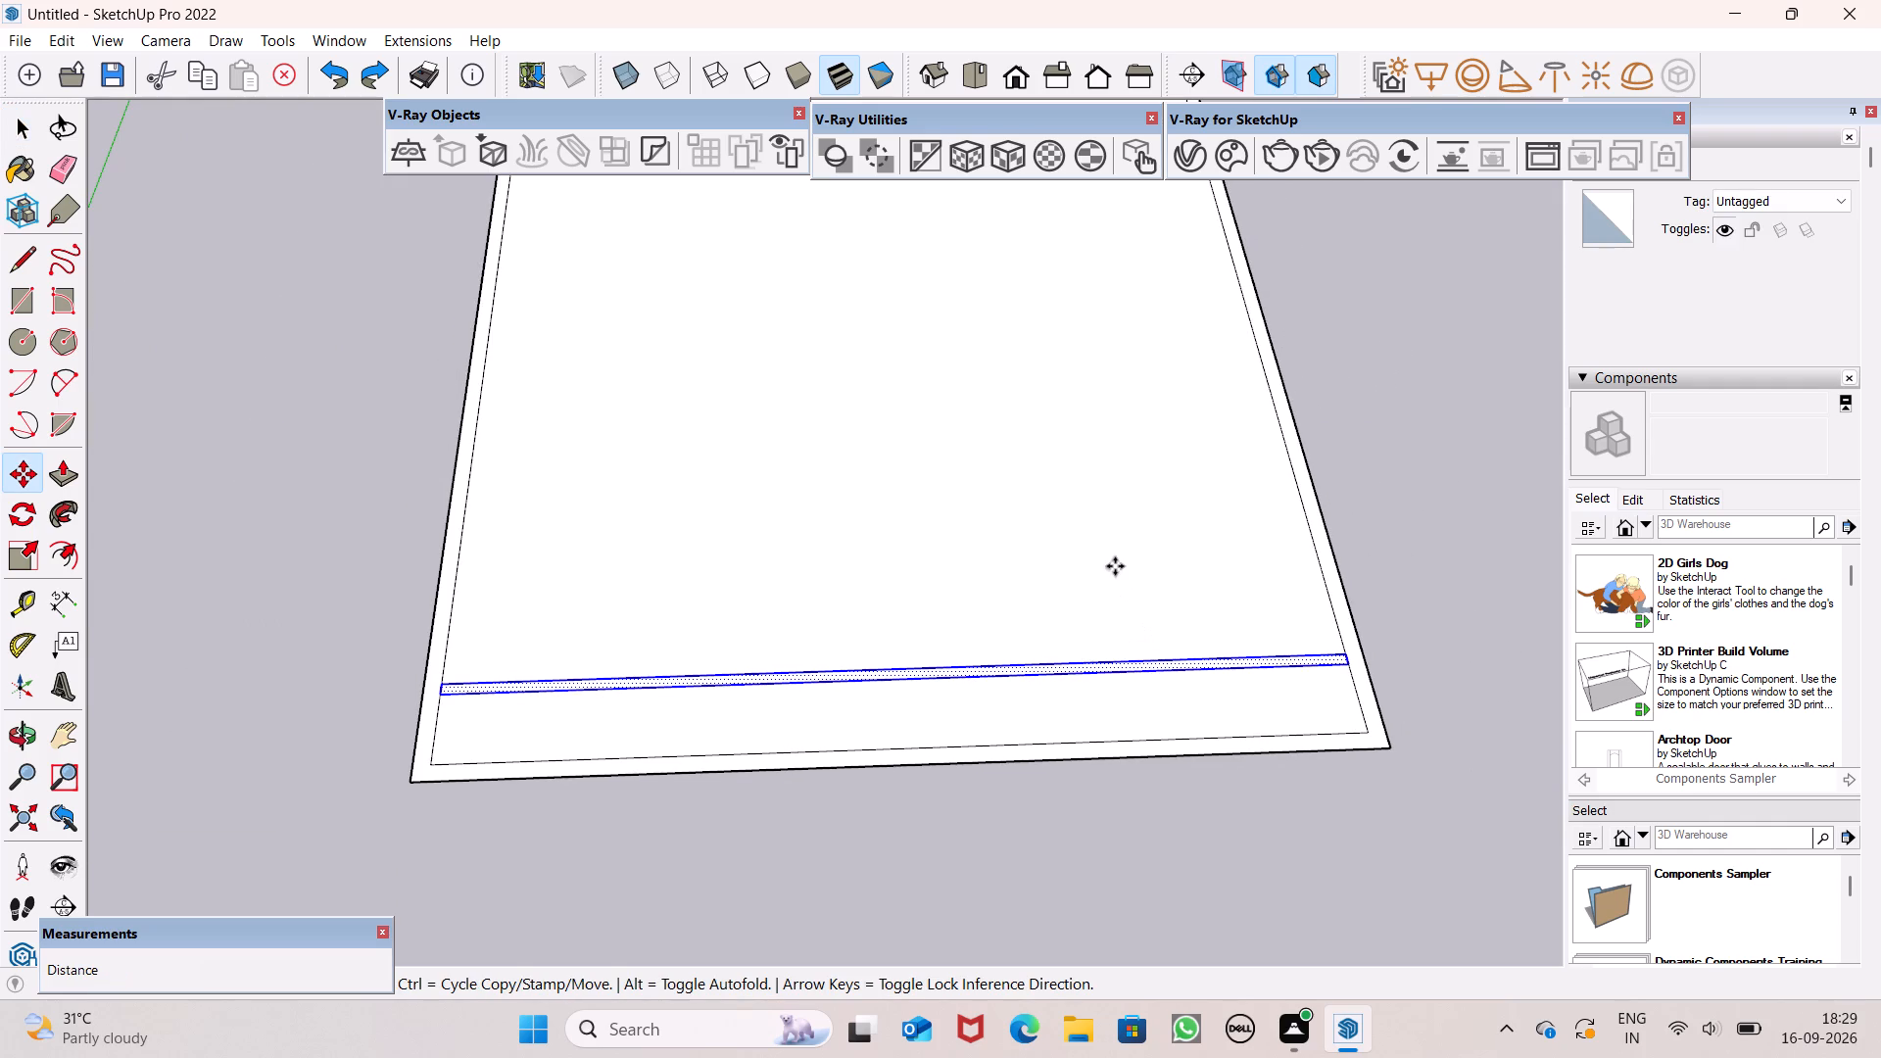
pyautogui.press('Return')
pyautogui.moveTo(1068, 668); pyautogui.dragTo(1044, 527)
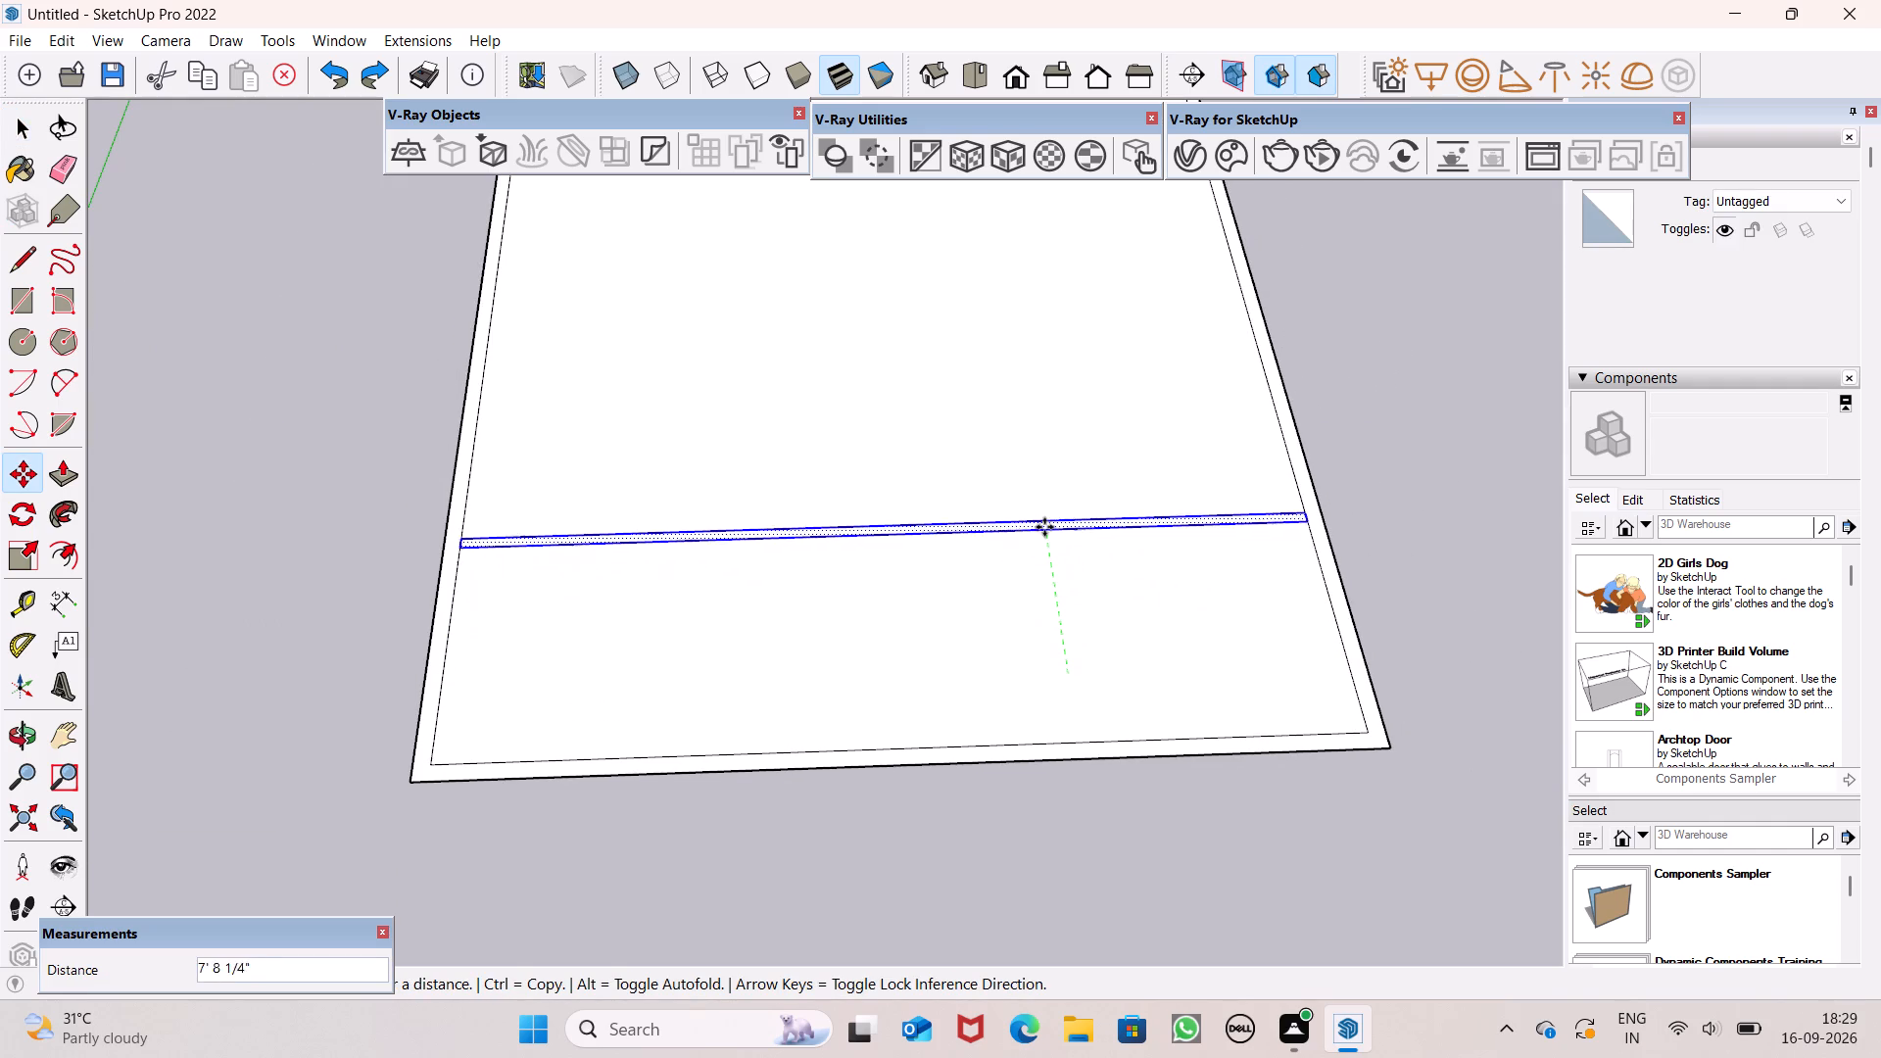
pyautogui.moveTo(1044, 527); pyautogui.dragTo(1045, 527)
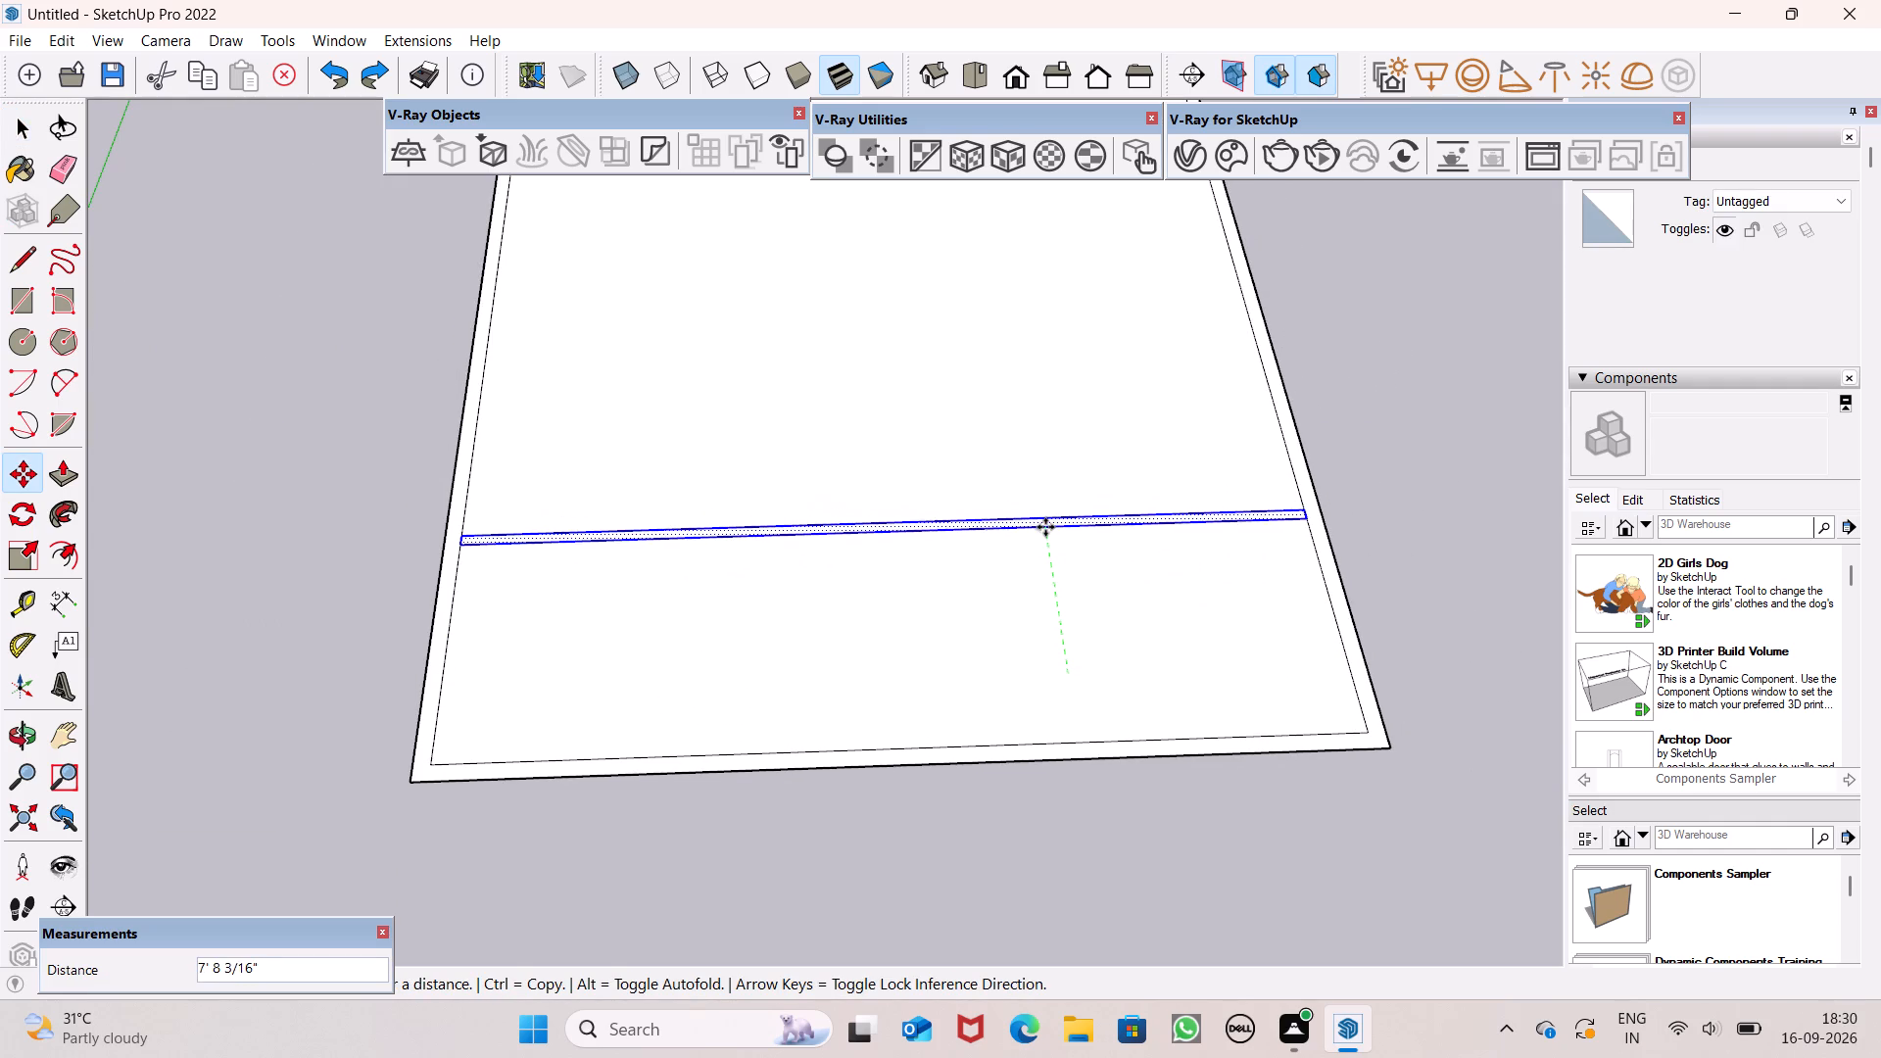
pyautogui.moveTo(1045, 527); pyautogui.dragTo(1052, 521)
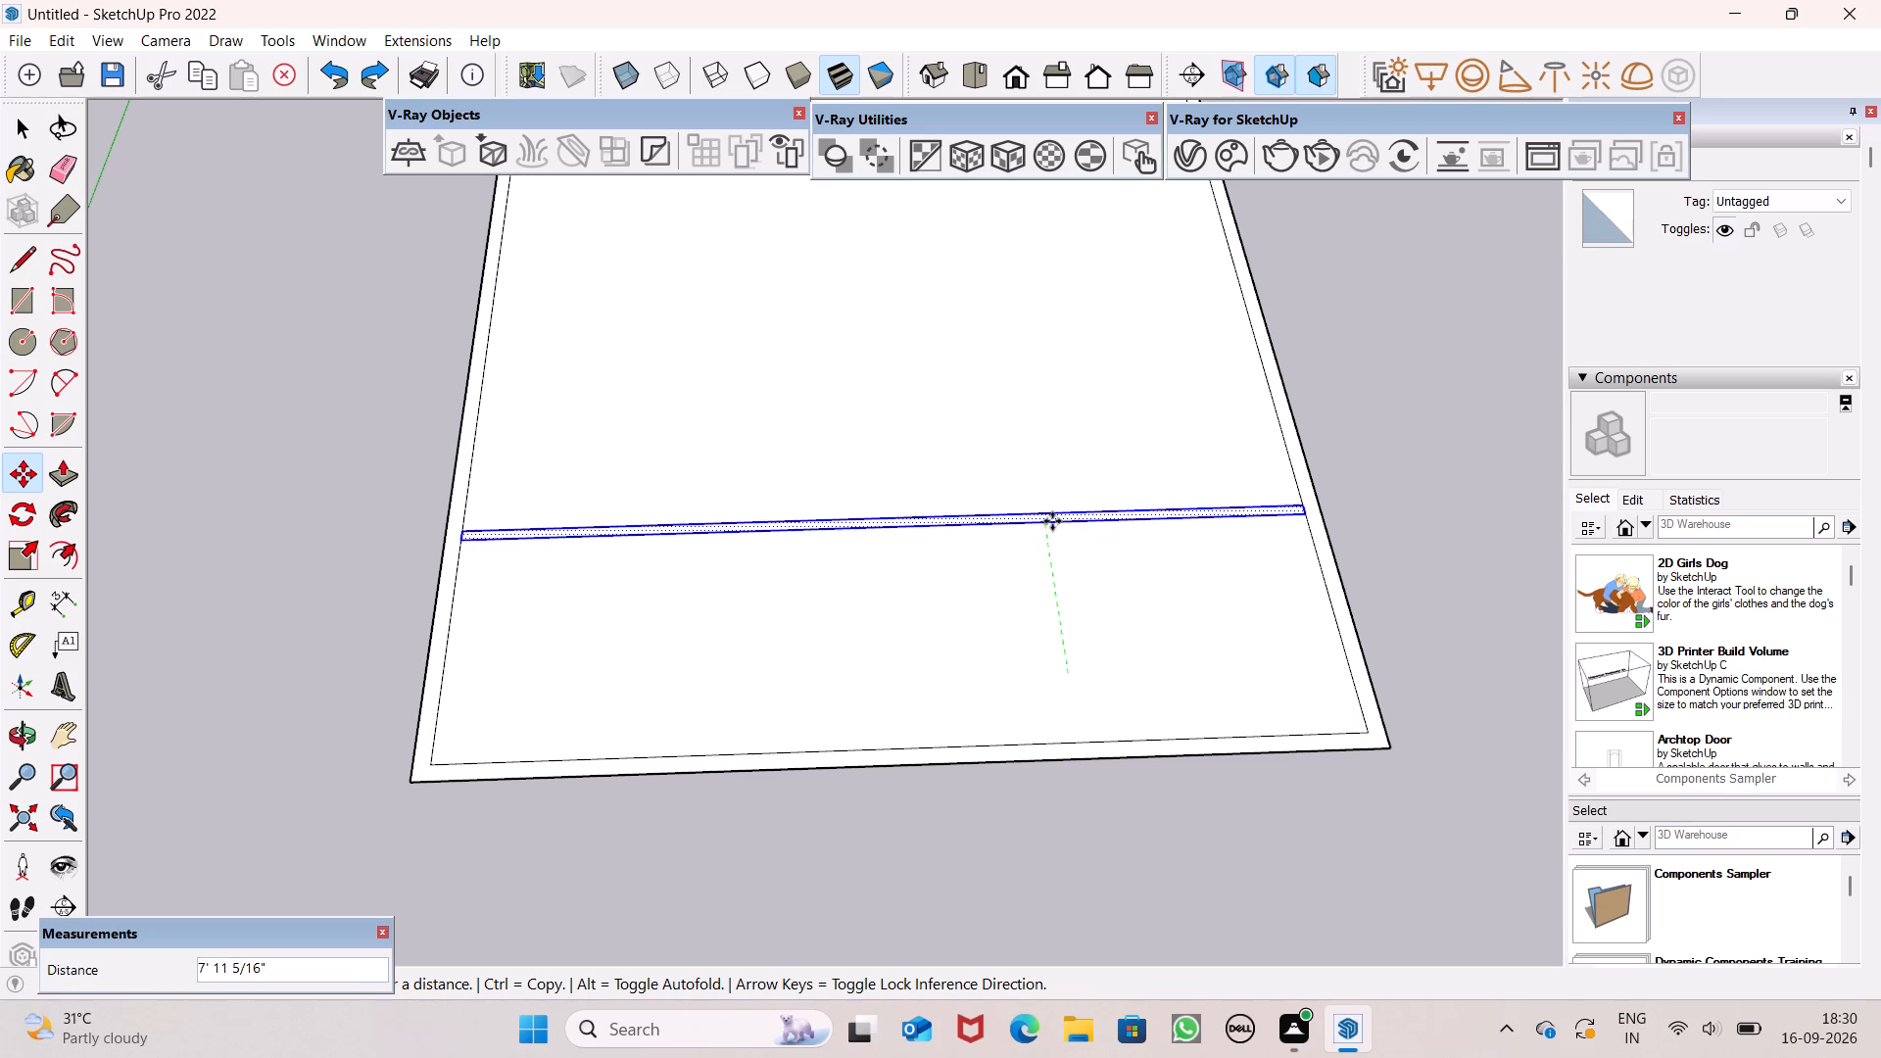
pyautogui.moveTo(1052, 521); pyautogui.dragTo(1054, 542)
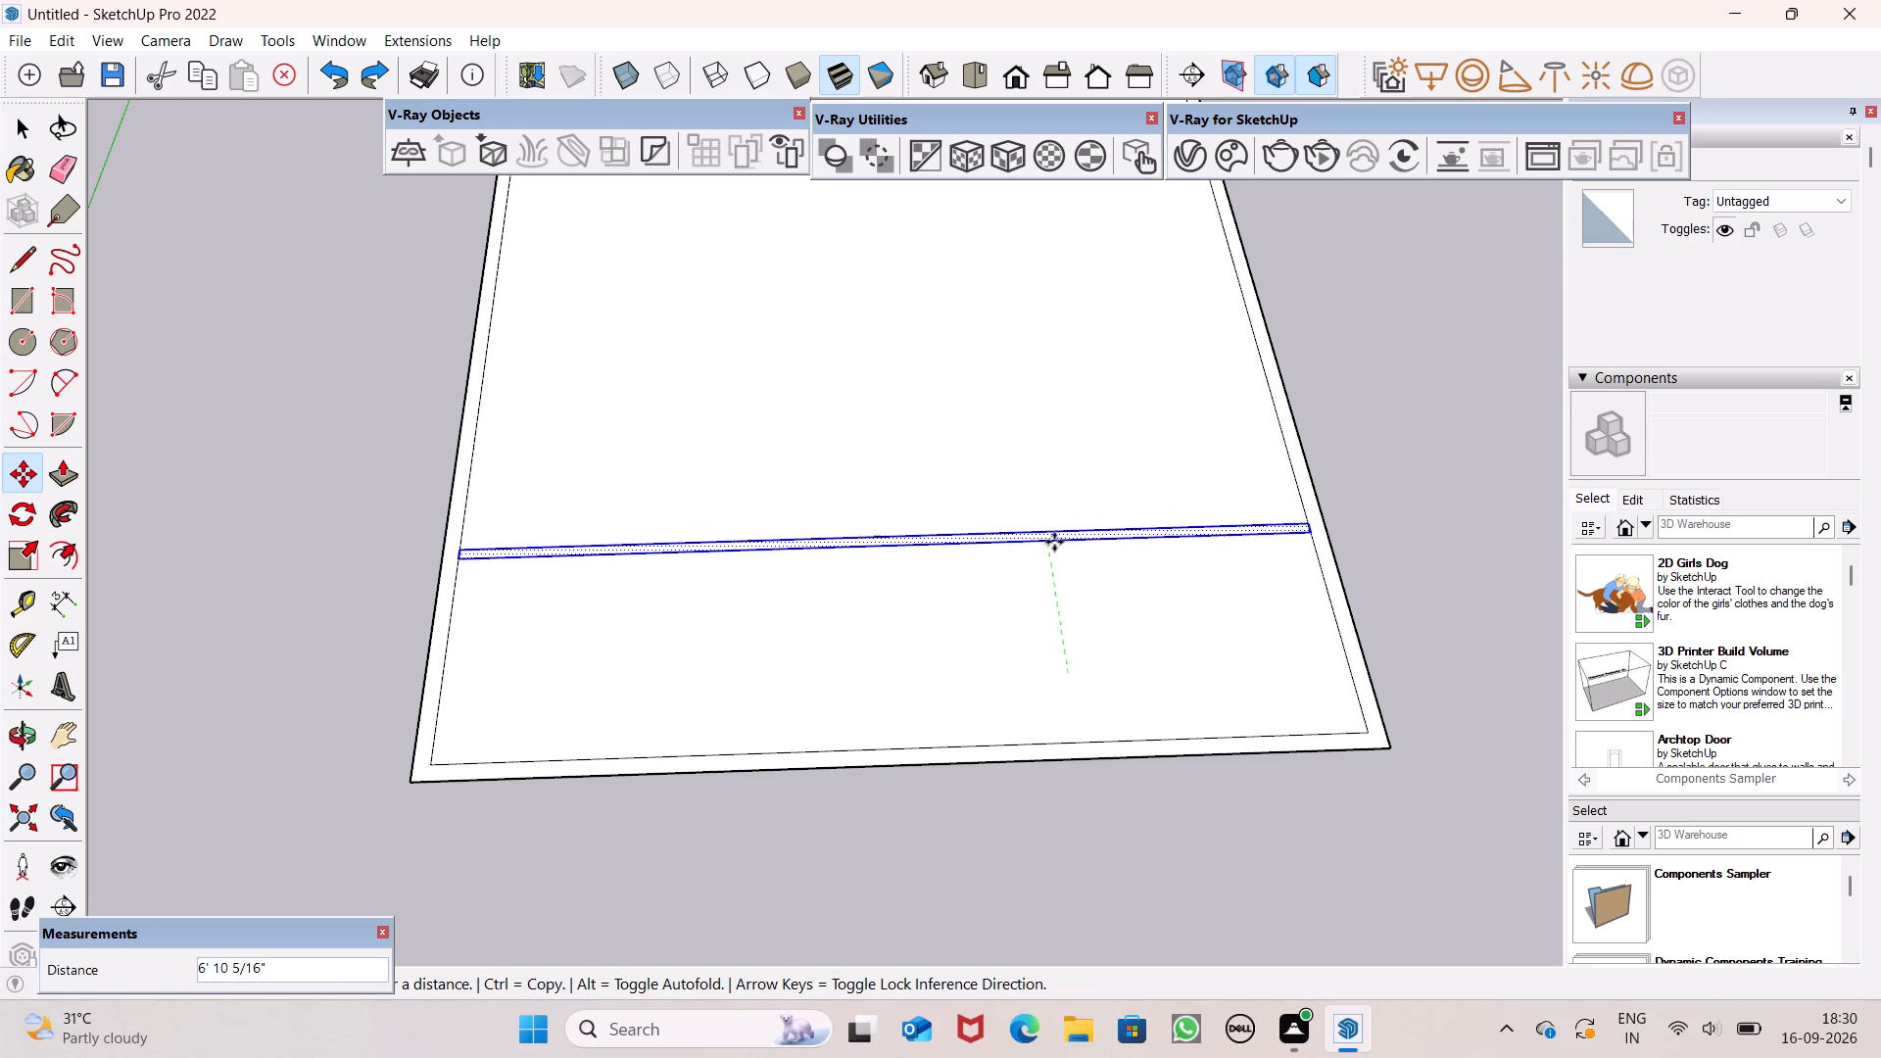
pyautogui.moveTo(1054, 542); pyautogui.dragTo(1057, 552)
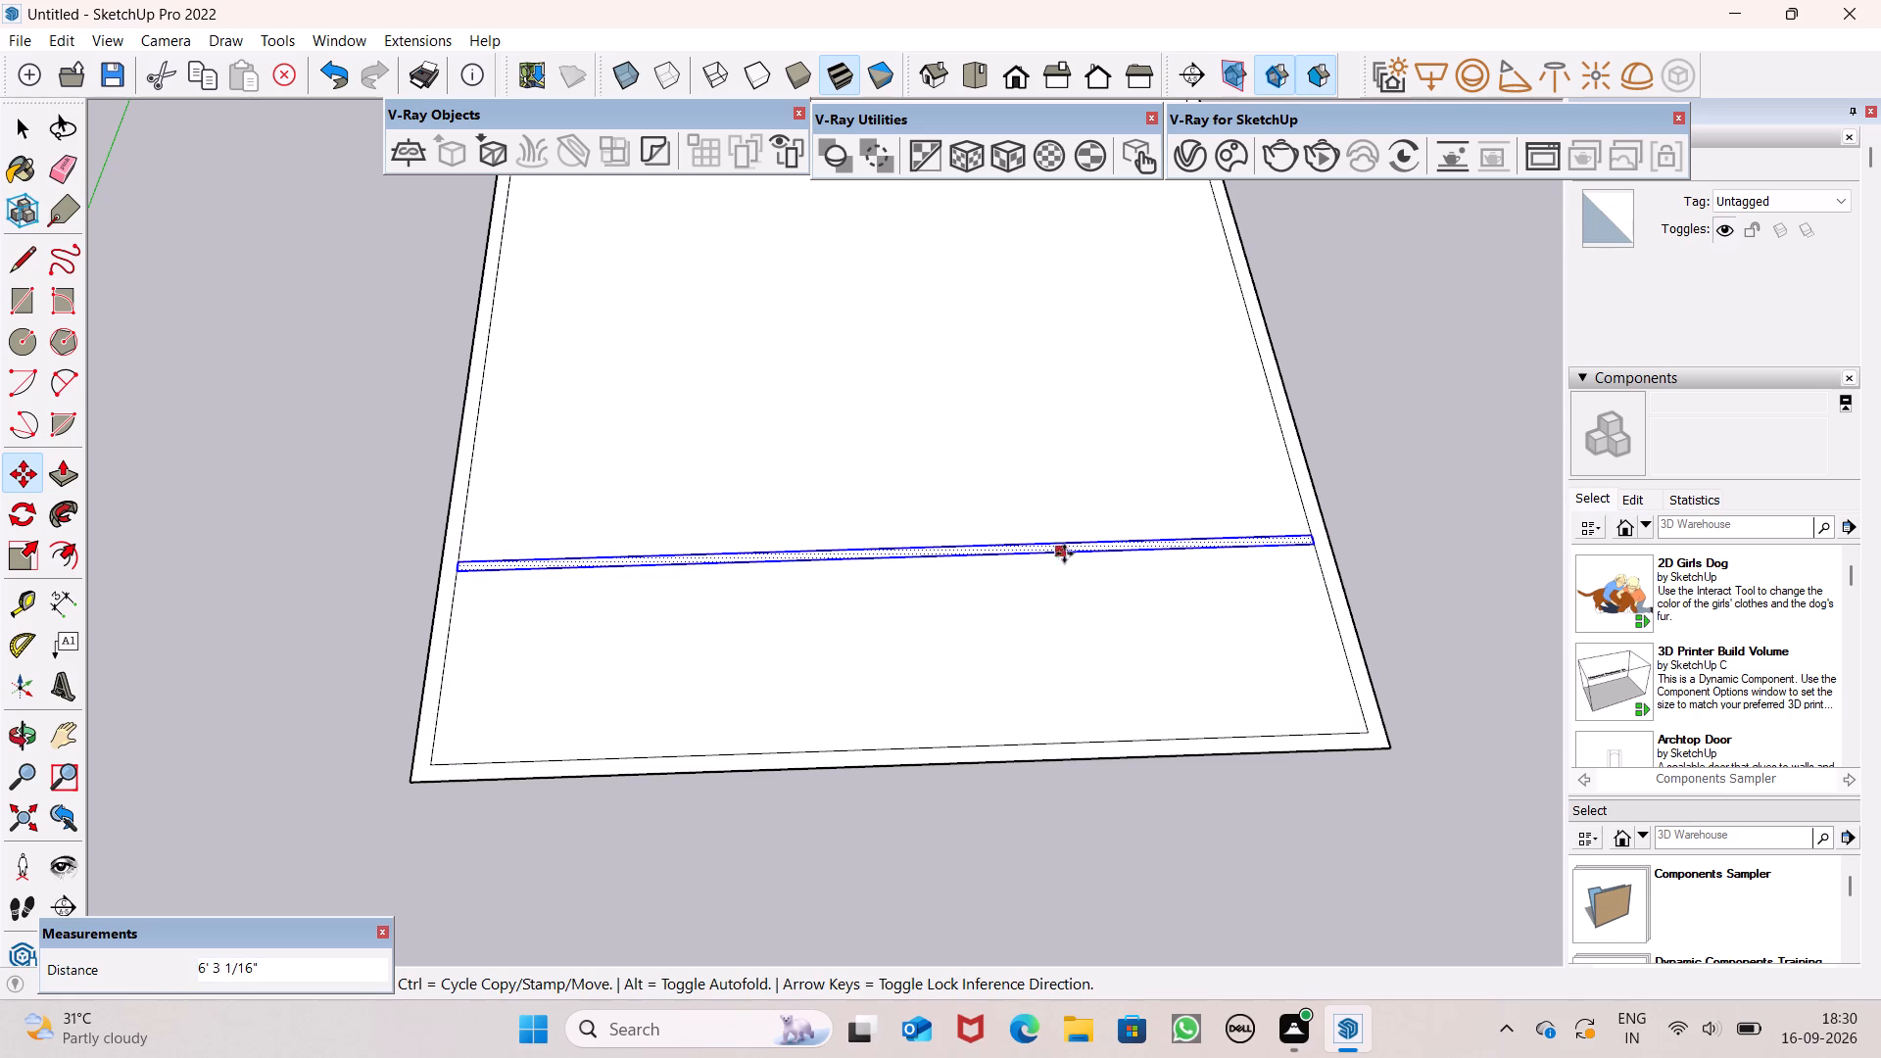
pyautogui.click(1210, 872)
pyautogui.press('space')
pyautogui.click(1202, 880)
pyautogui.press('space')
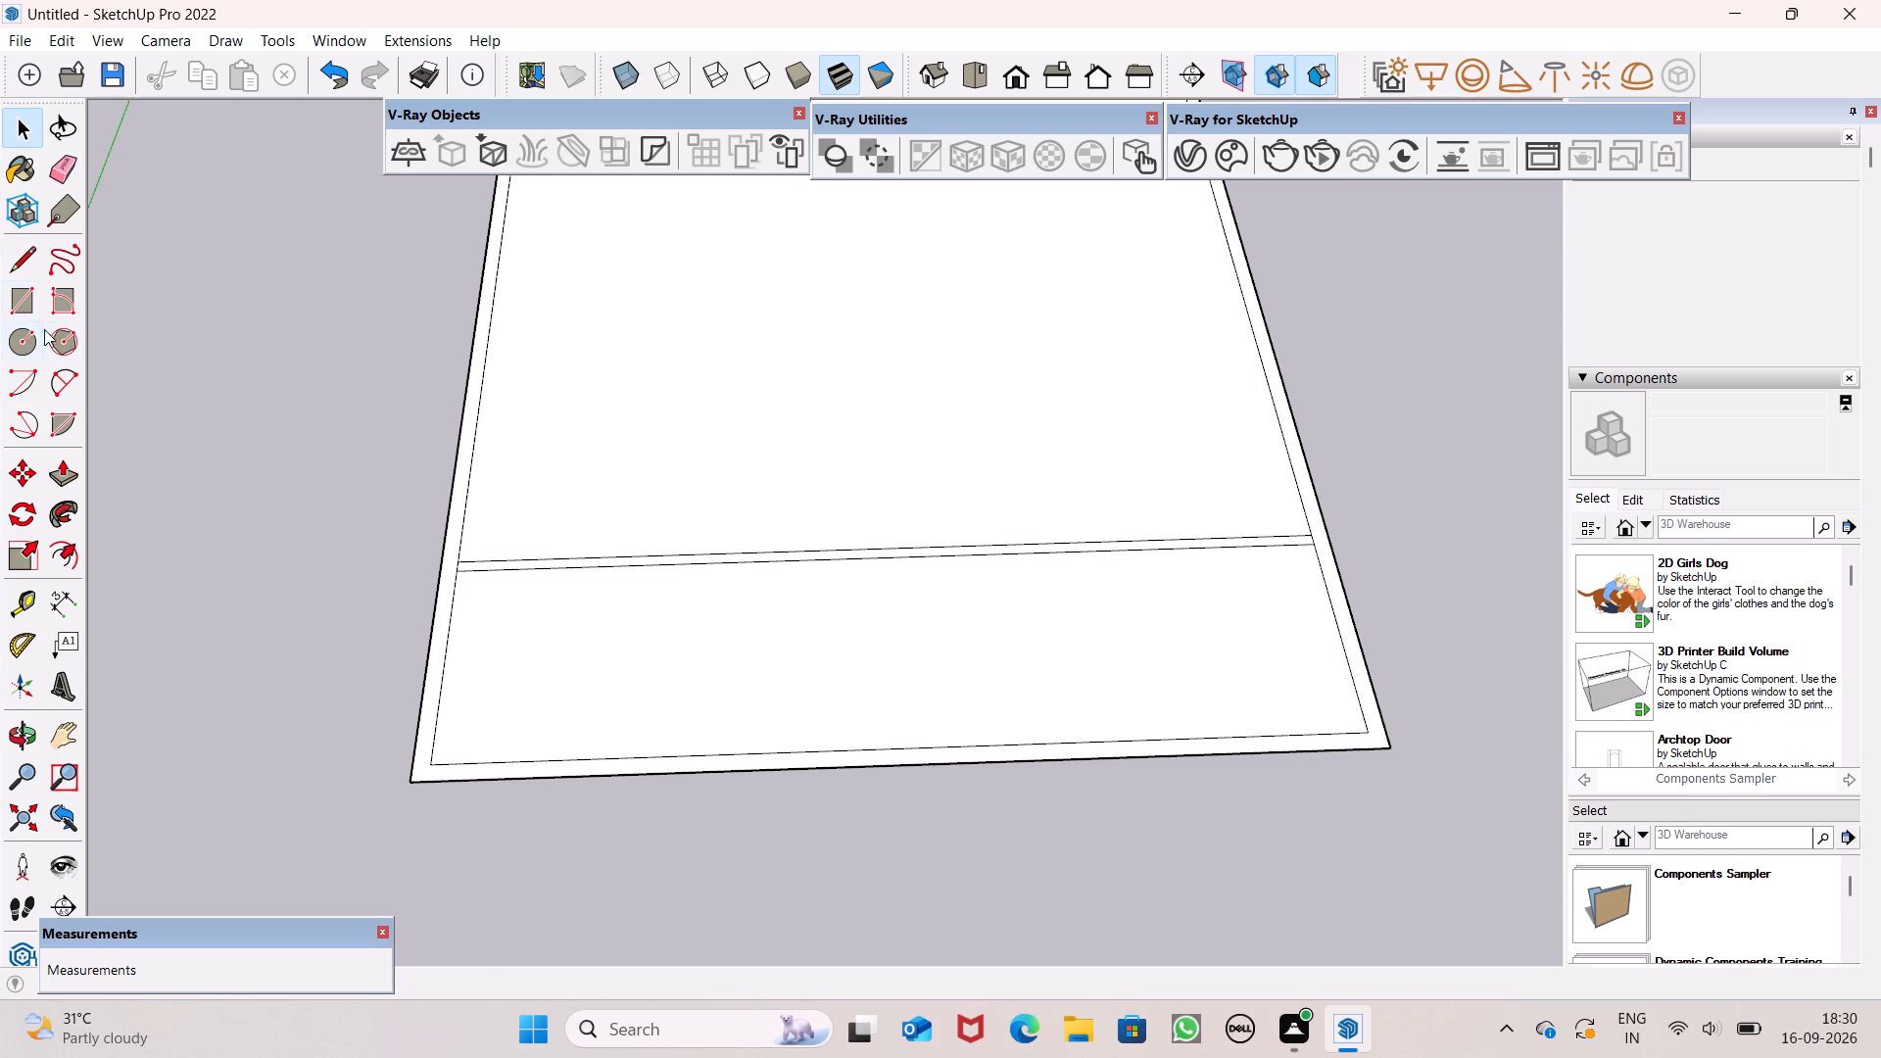
# Draw two parallel lines 6" apart from the interior wall to the front wall's inner edge, outlining a partition wall.
pyautogui.click(22, 257)
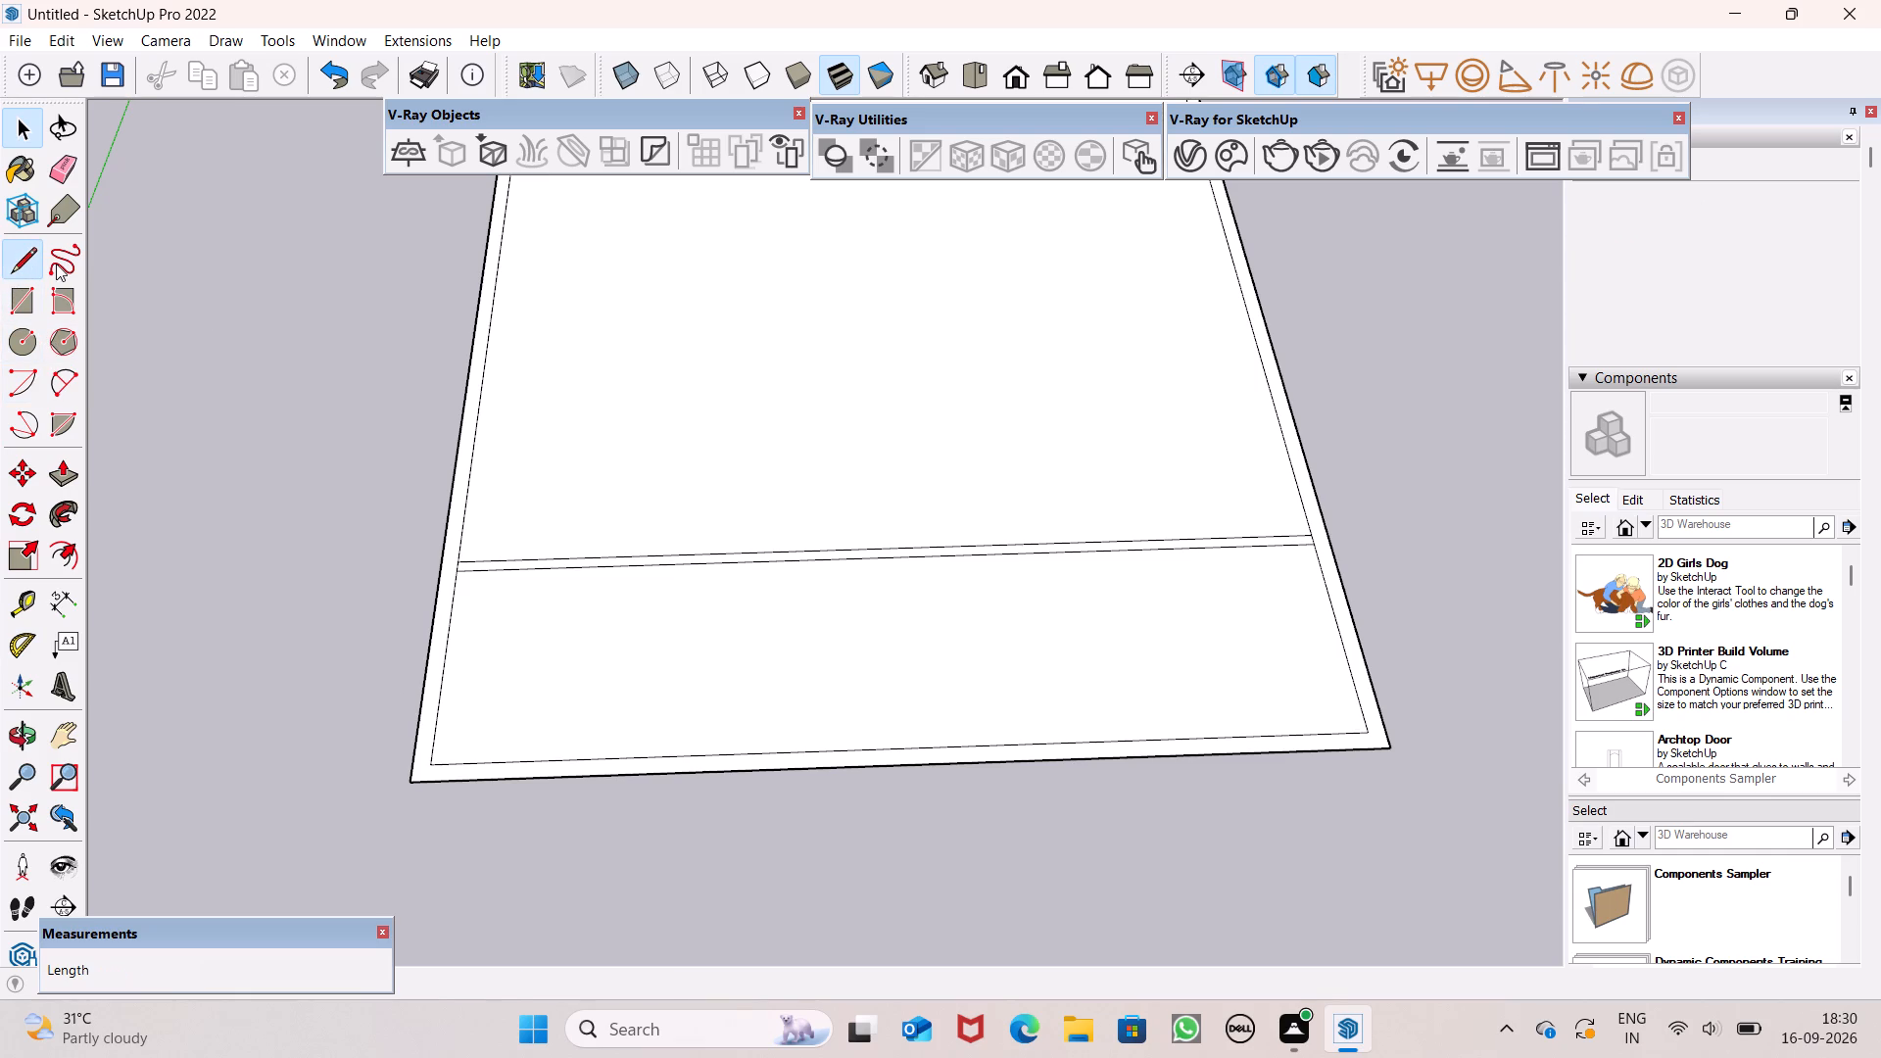
pyautogui.scroll(5, 1275, 778)
pyautogui.scroll(1, 1041, 519)
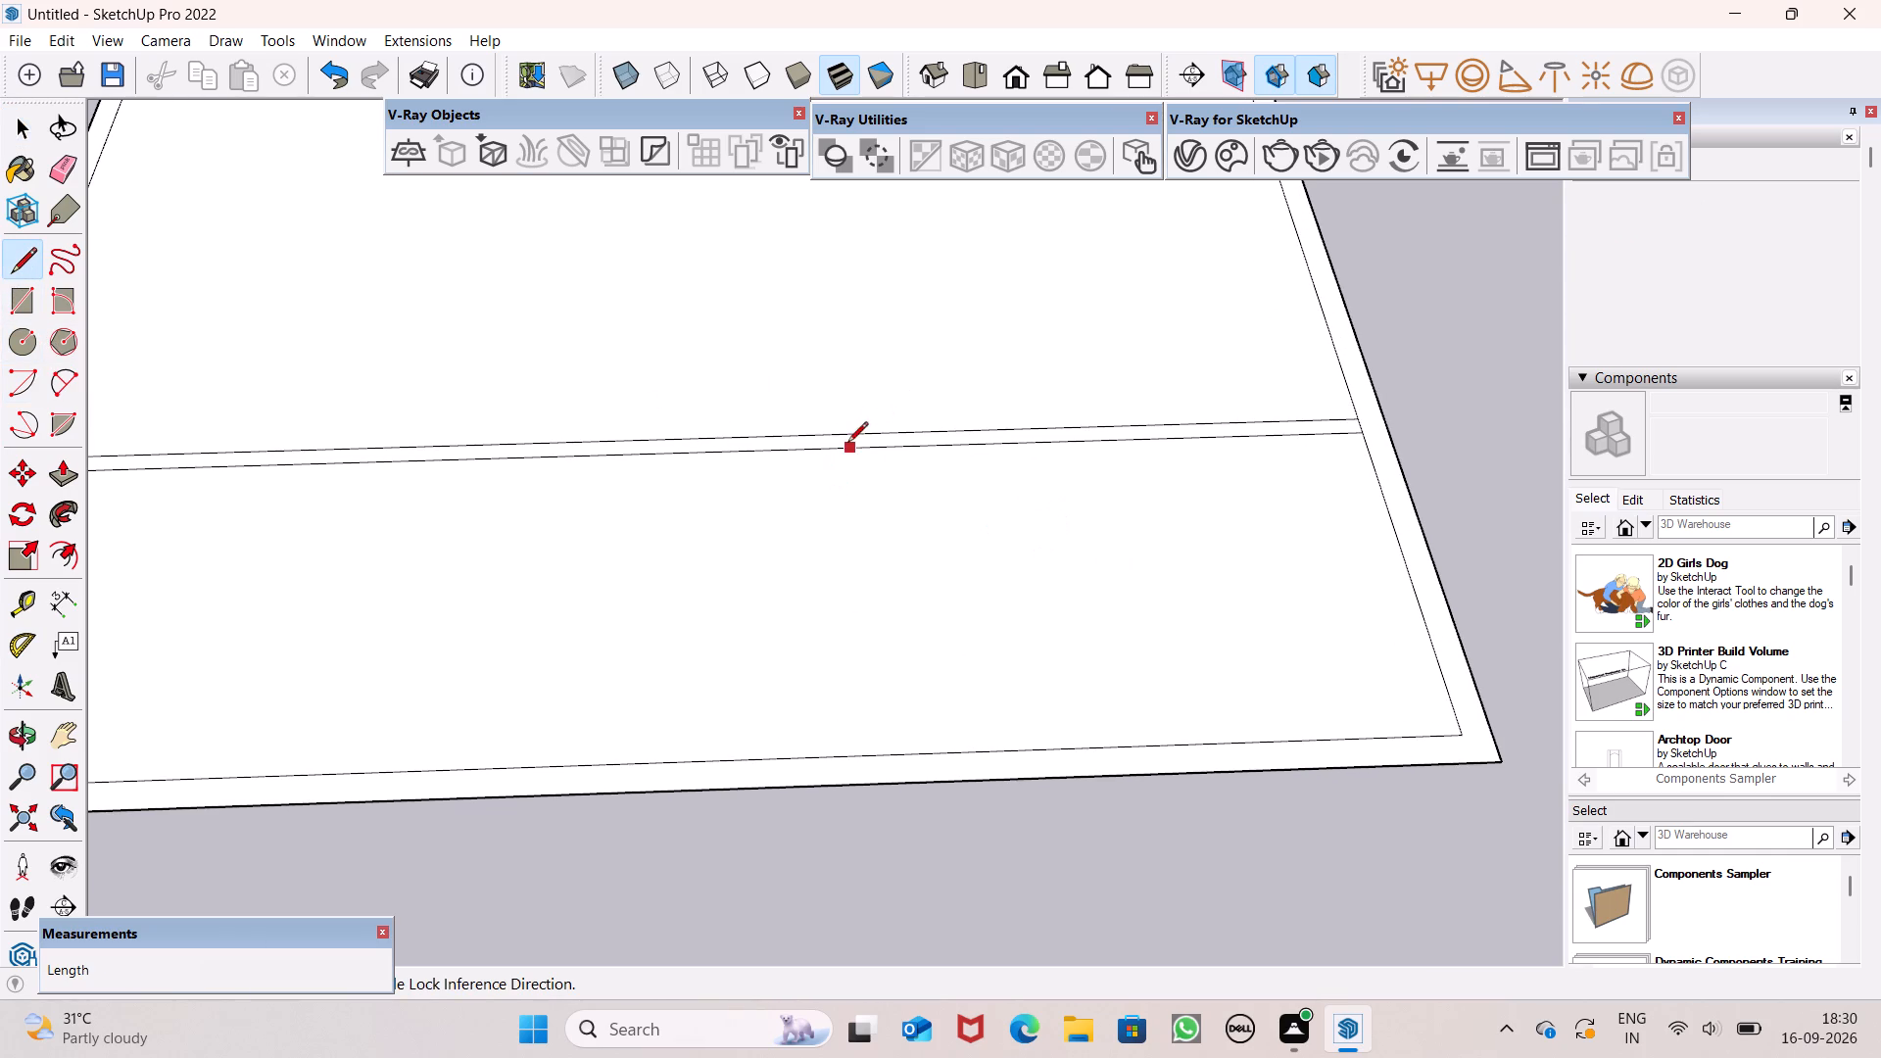
pyautogui.click(872, 429)
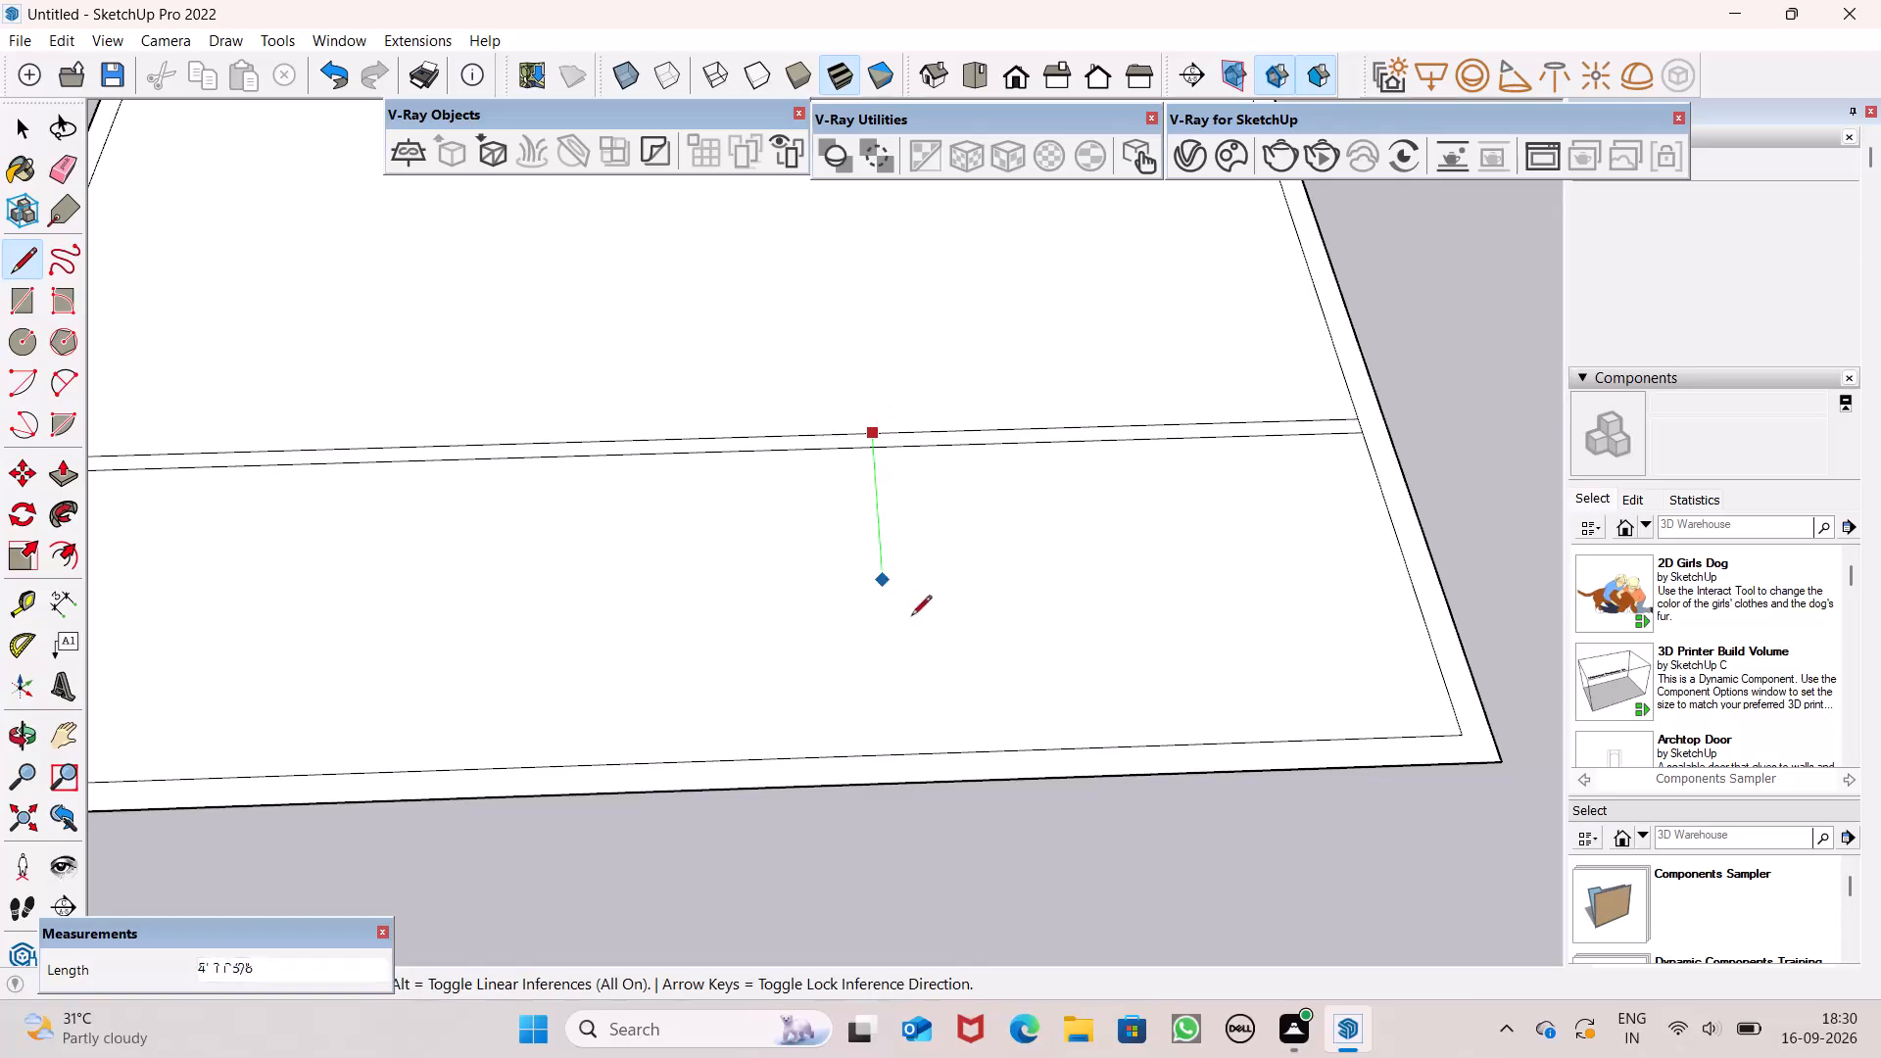
pyautogui.click(904, 756)
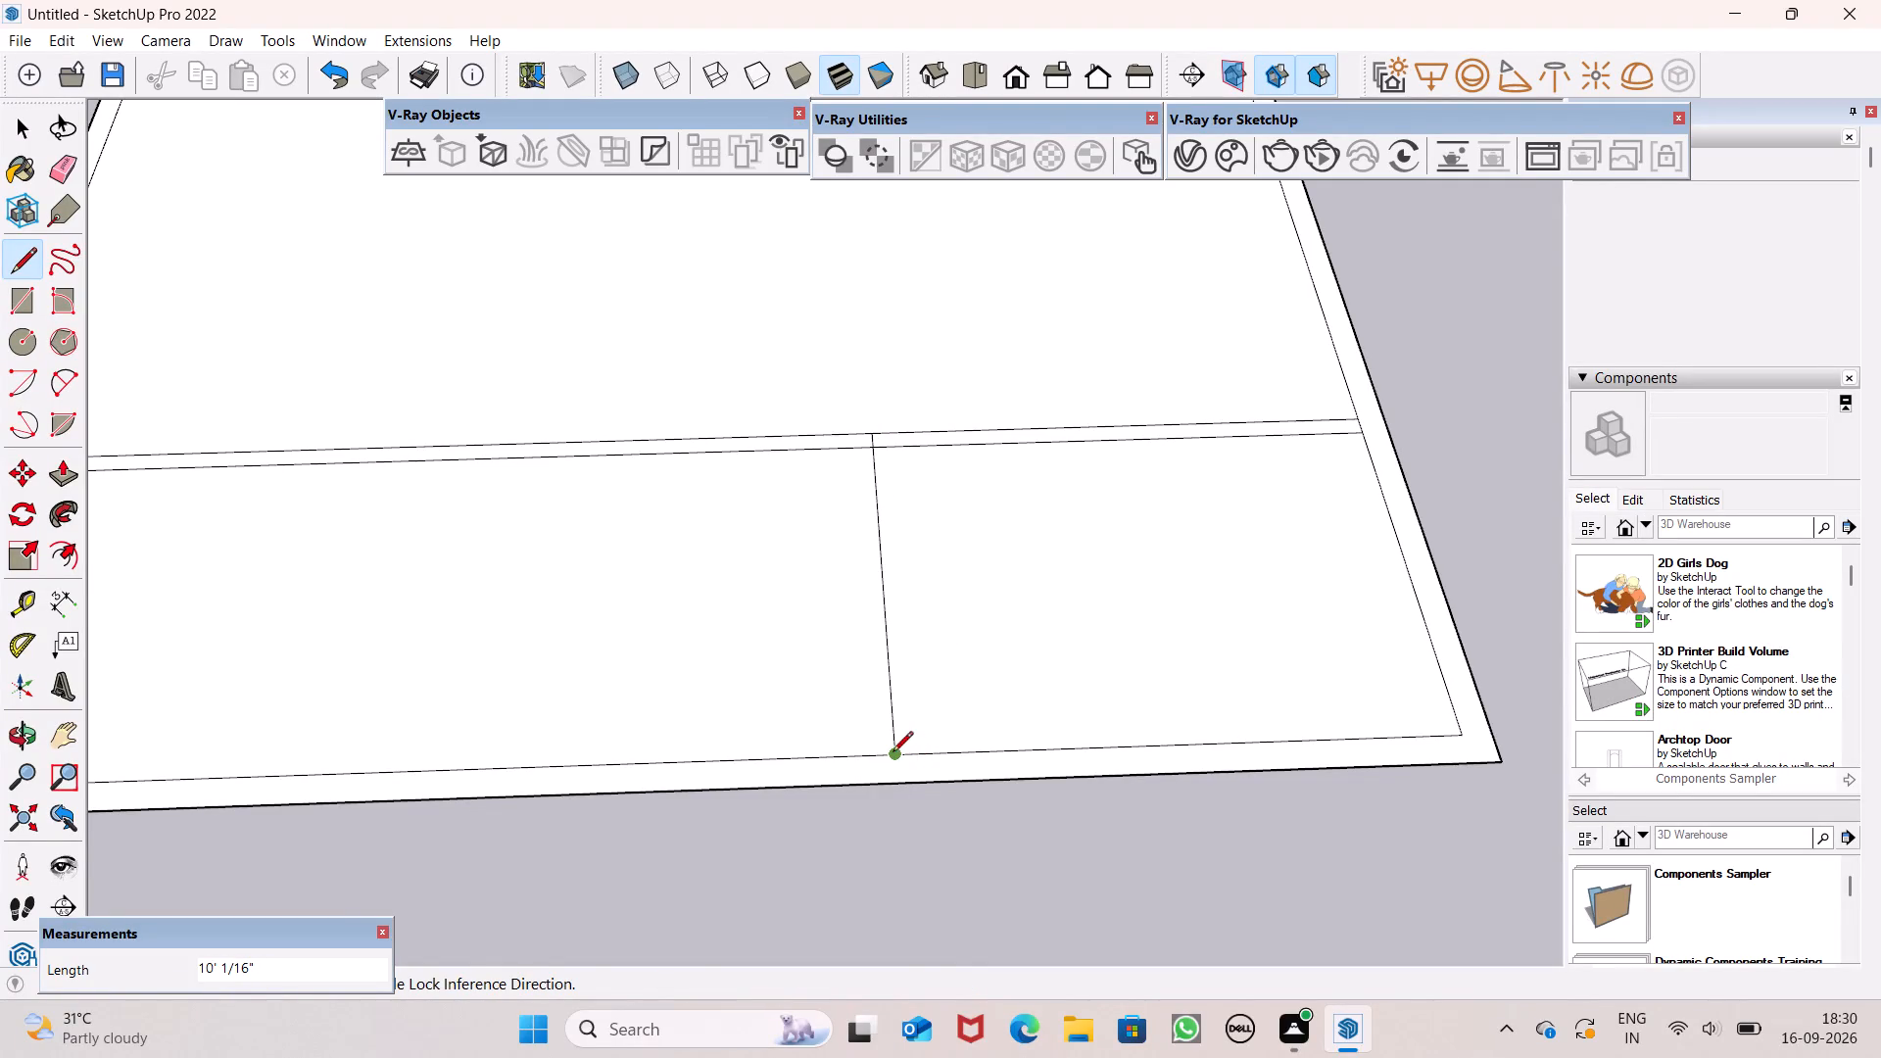
pyautogui.click(892, 753)
pyautogui.press('6')
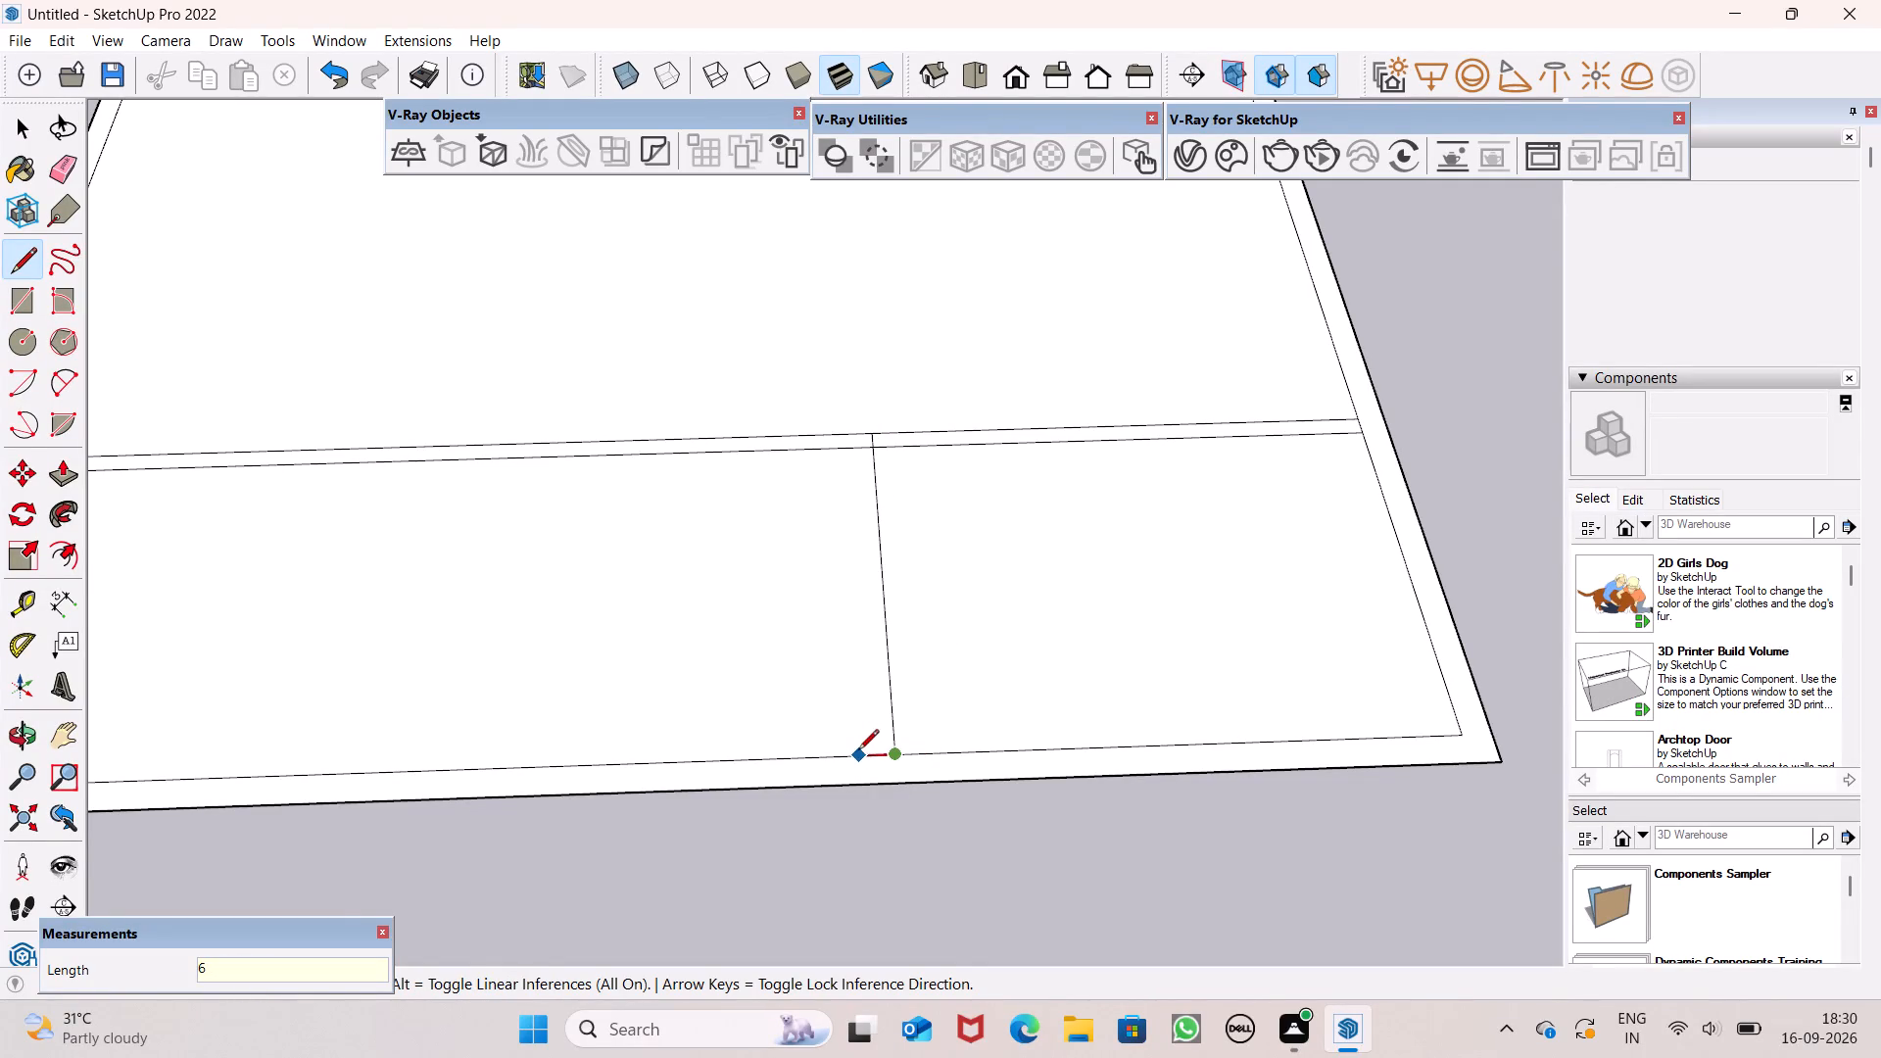
pyautogui.hotkey('shift', '"')
pyautogui.press('Return')
pyautogui.moveTo(876, 754); pyautogui.dragTo(863, 722)
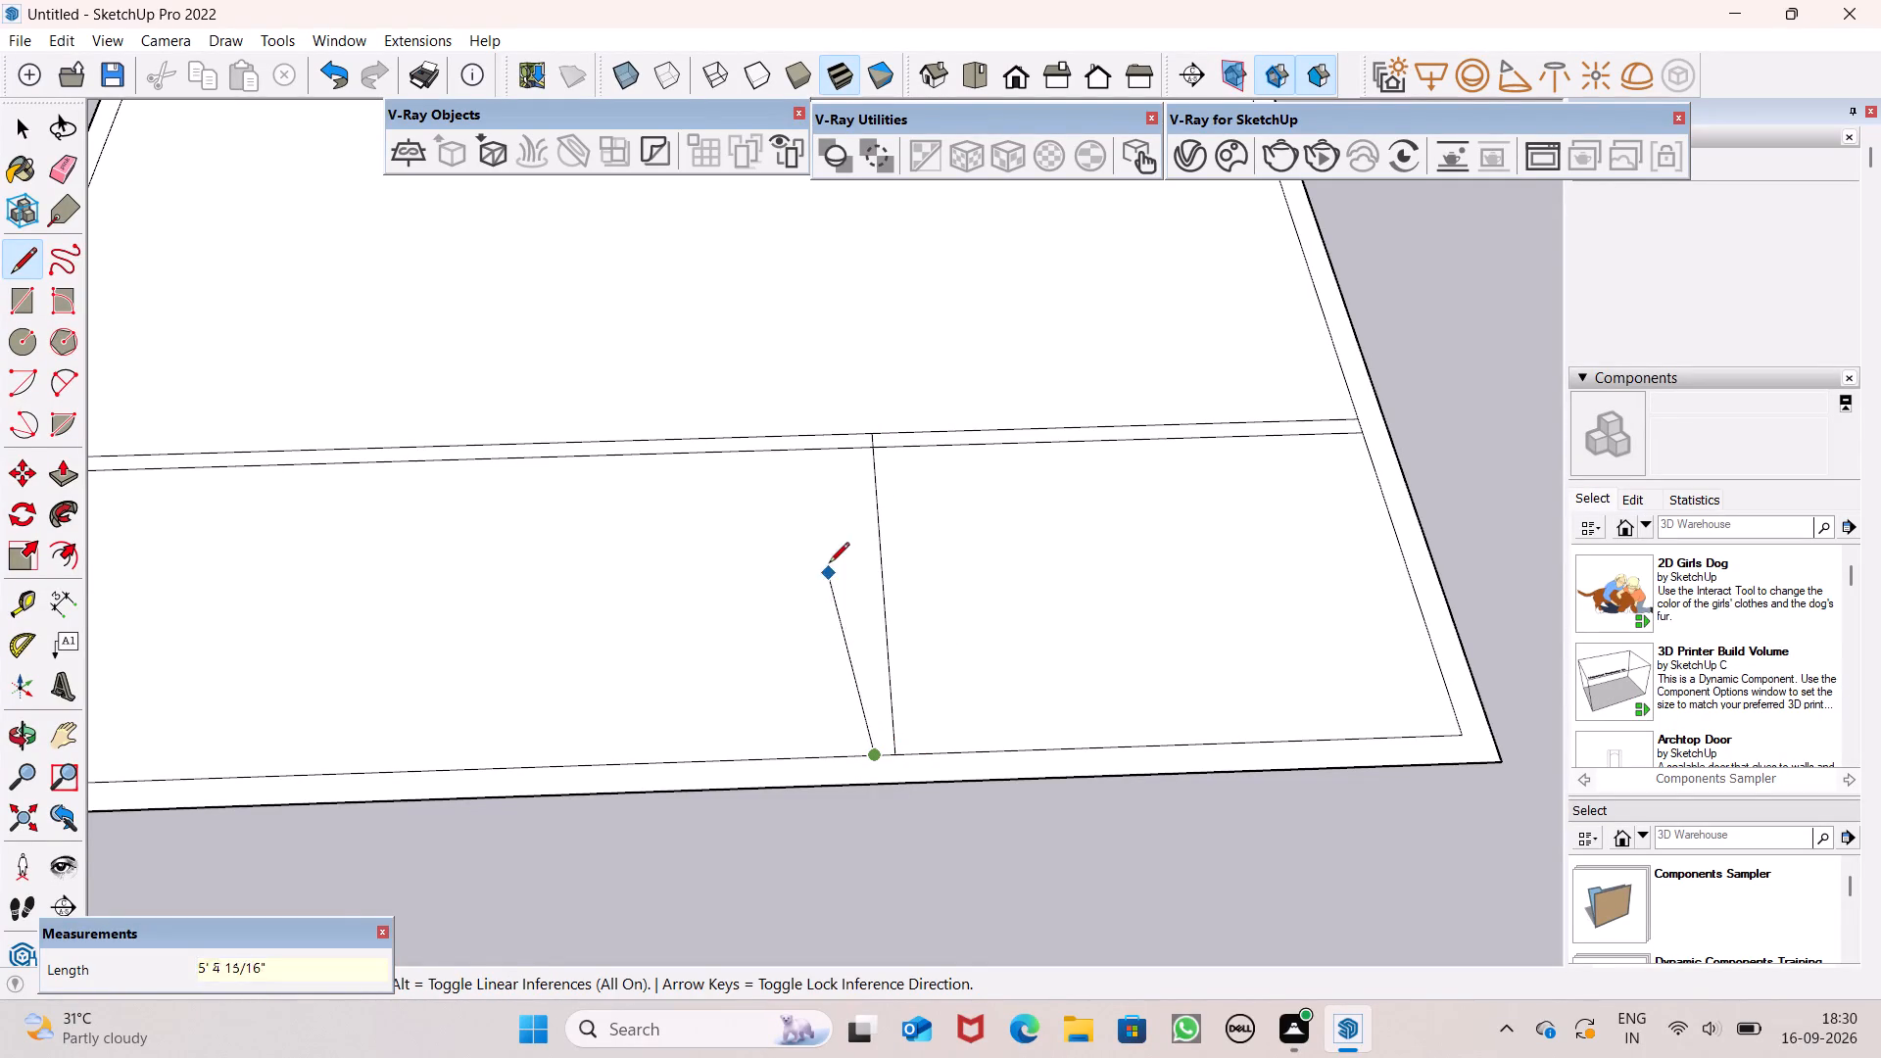
pyautogui.click(852, 432)
pyautogui.press('space')
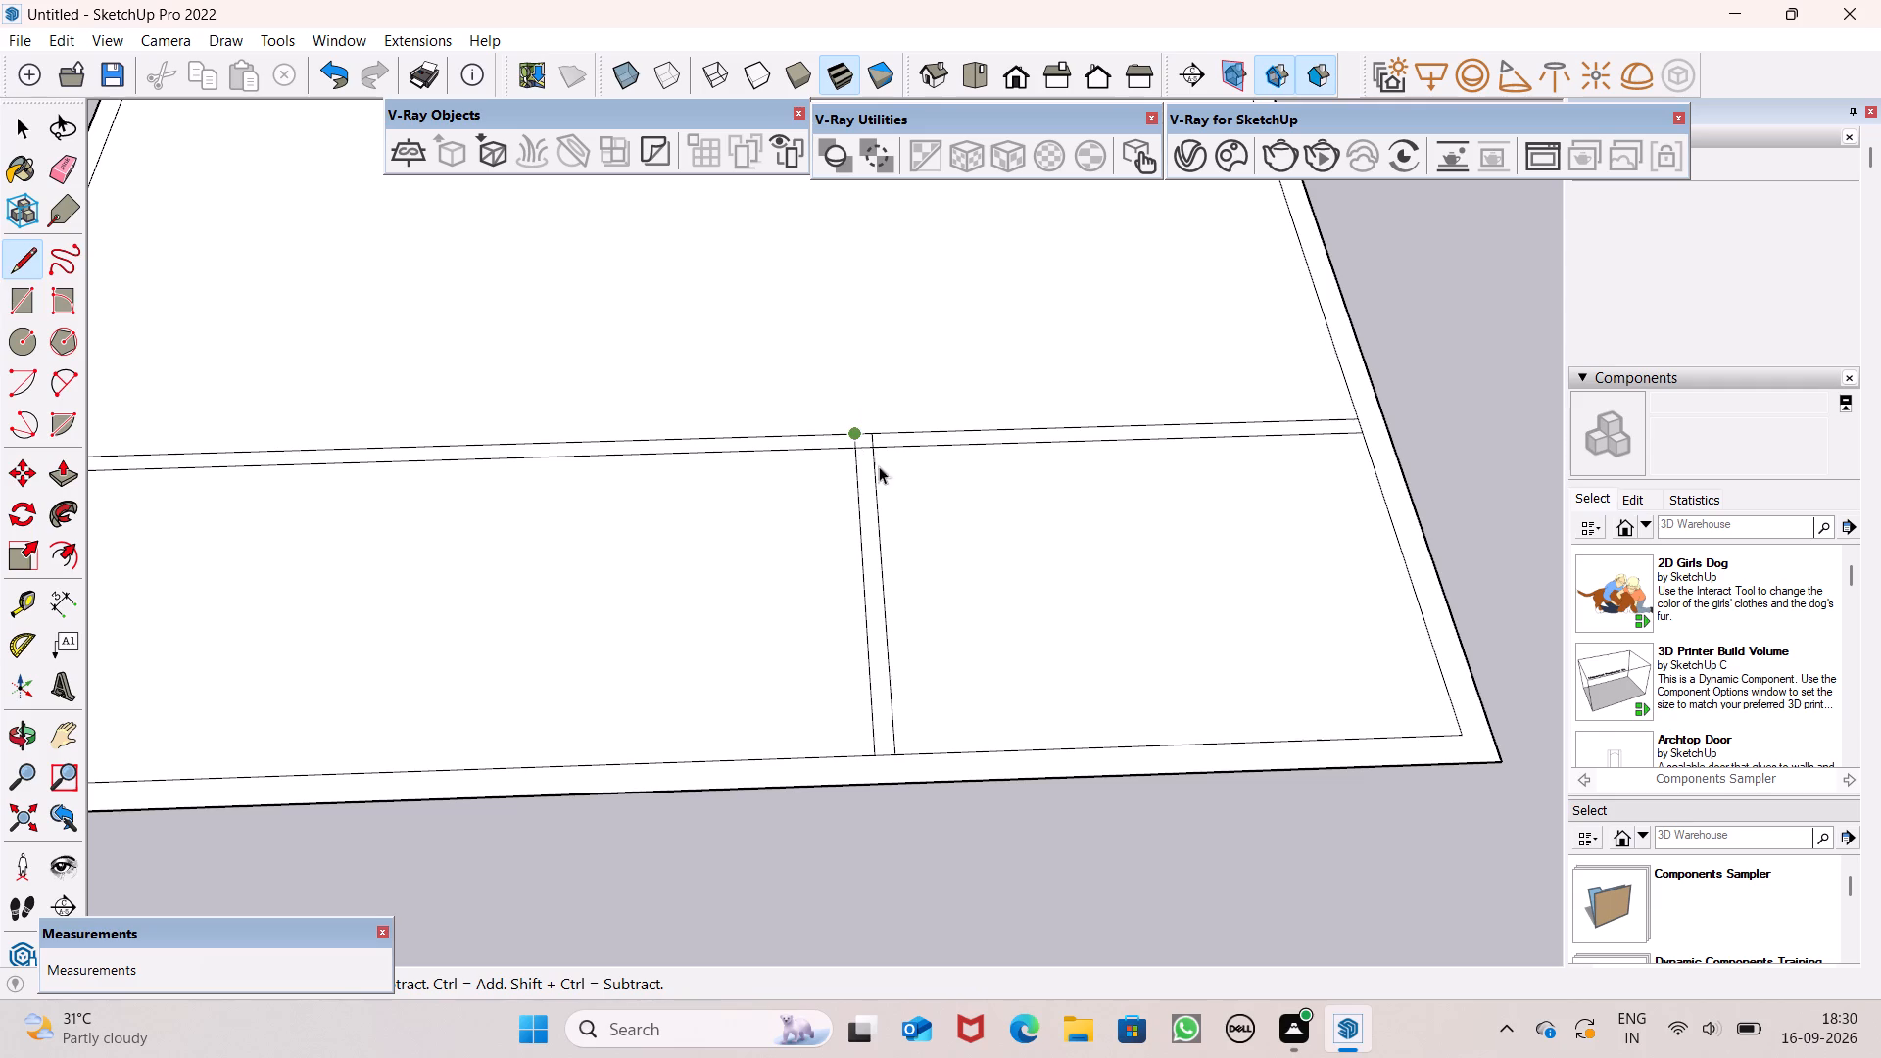
pyautogui.press('space')
# Erase the short edges where the interior wall meets the side walls and where the partition meets the interior and front walls.
pyautogui.scroll(-11, 1048, 554)
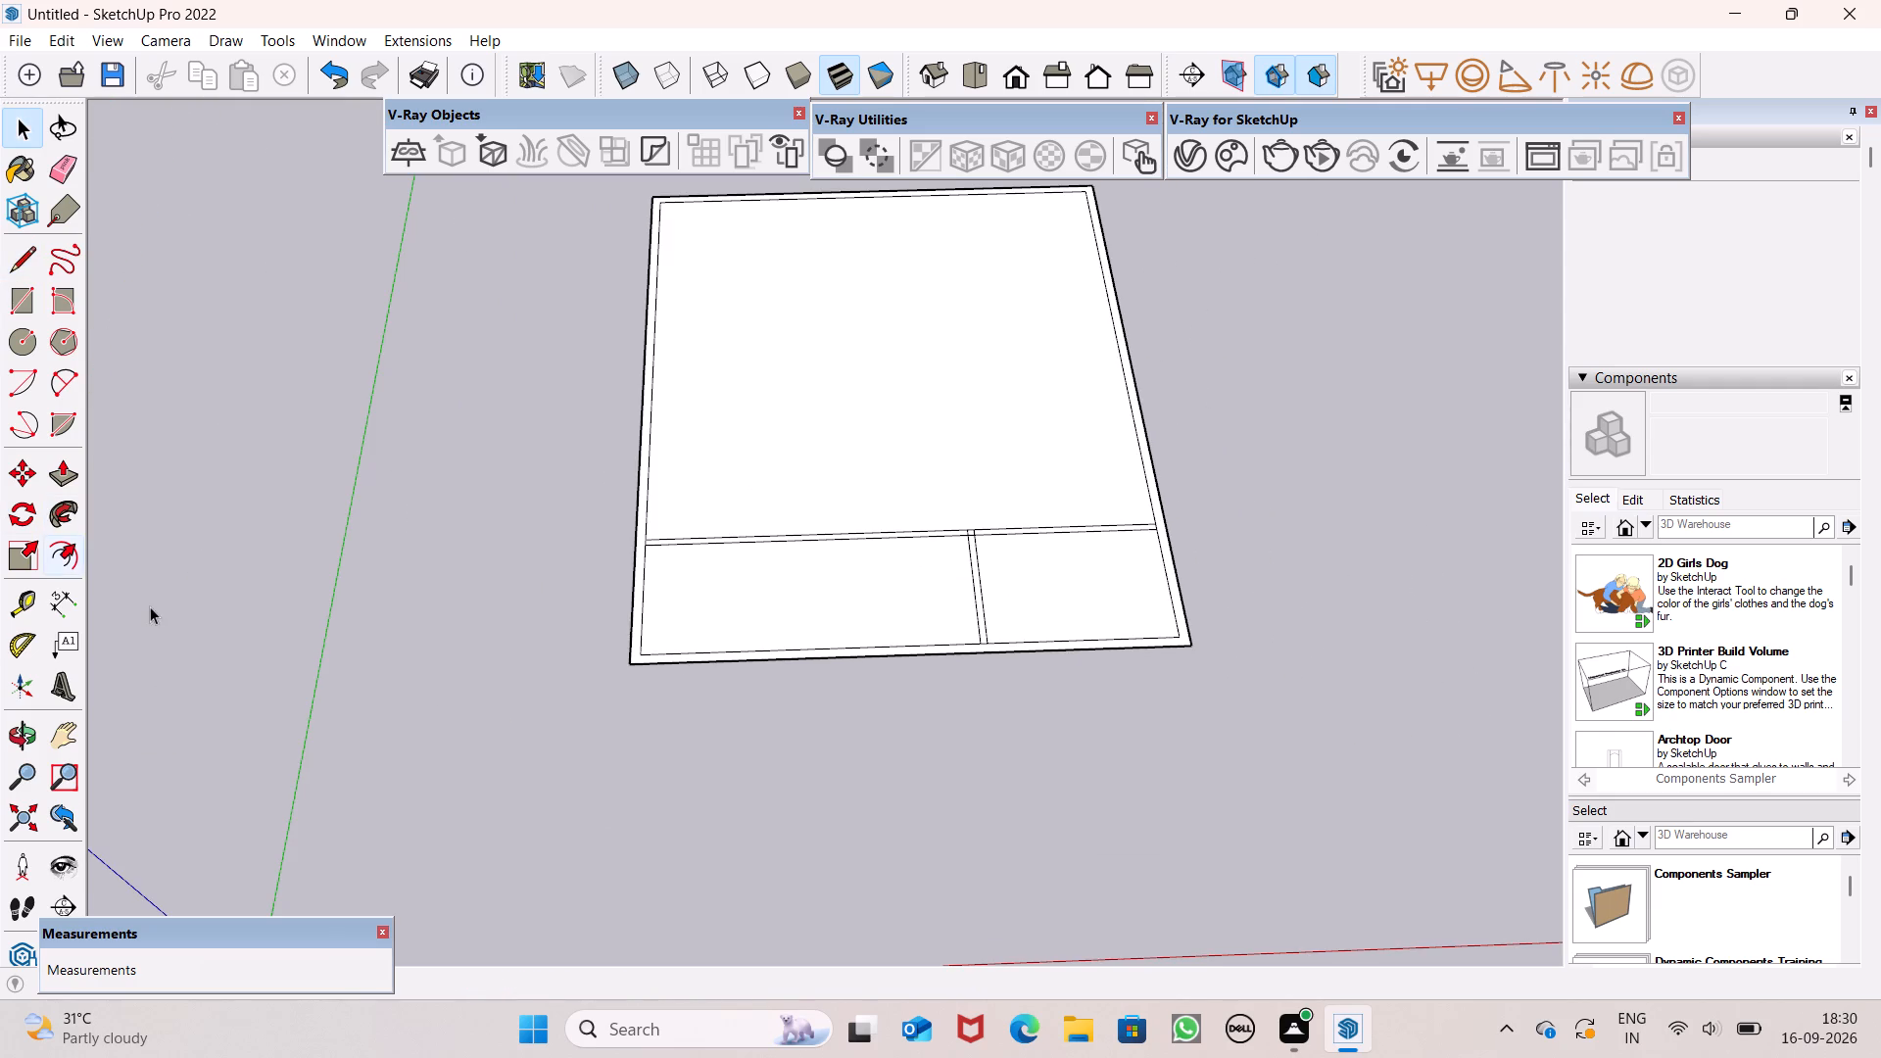
pyautogui.scroll(1, 150, 606)
pyautogui.scroll(4, 0, 565)
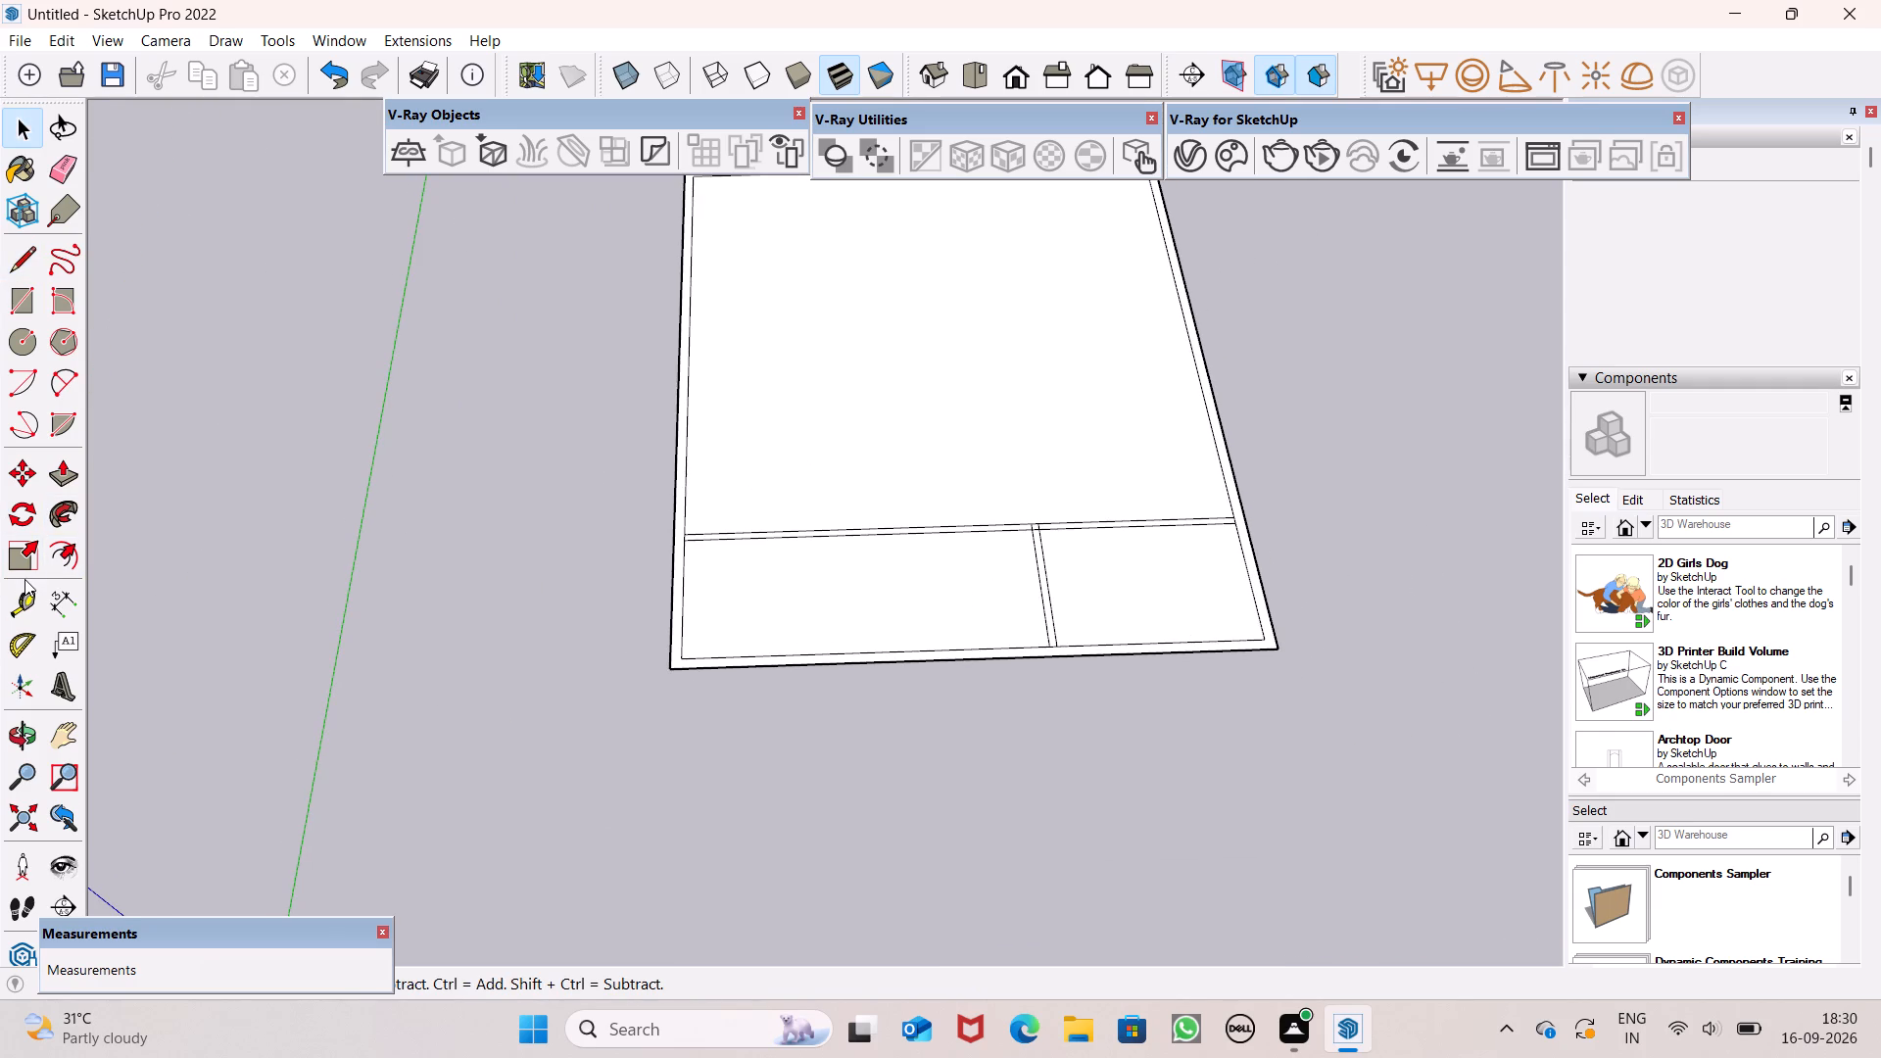
pyautogui.click(62, 161)
pyautogui.scroll(7, 1181, 625)
pyautogui.scroll(5, 1294, 414)
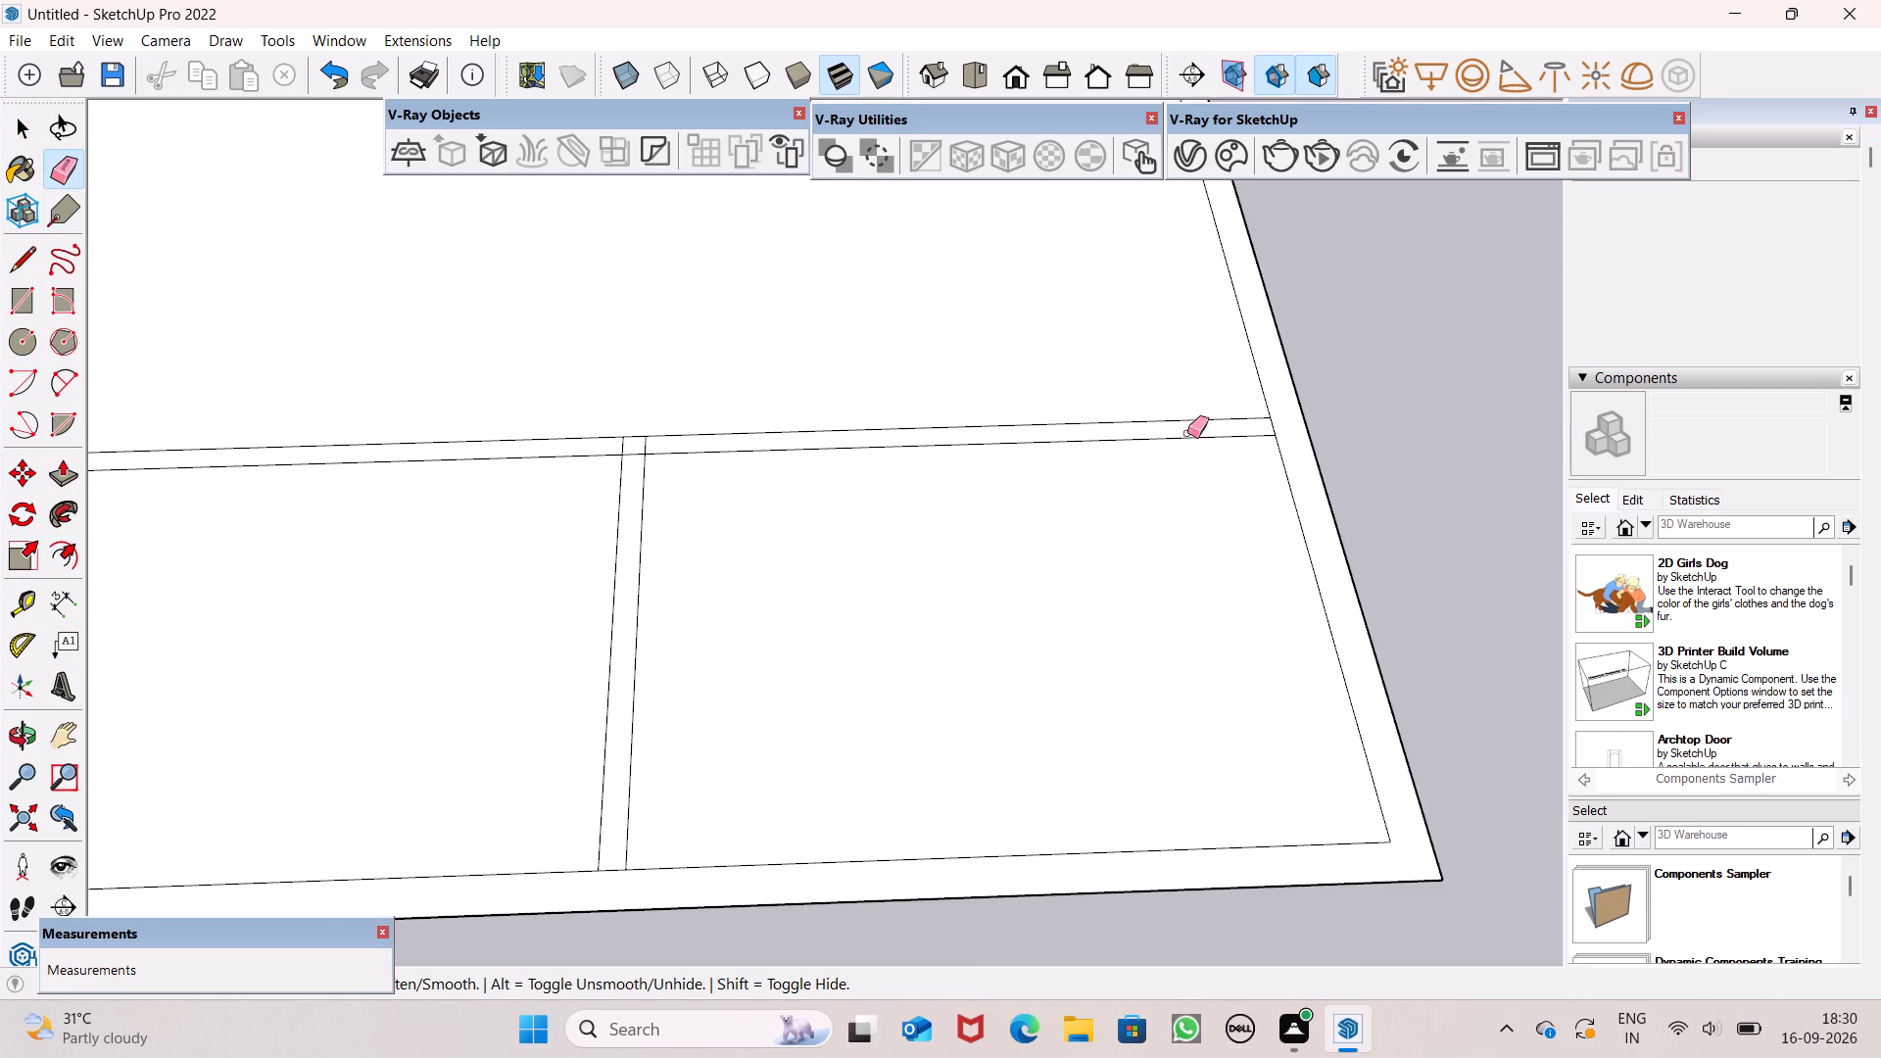
pyautogui.scroll(6, 1269, 393)
pyautogui.click(1287, 455)
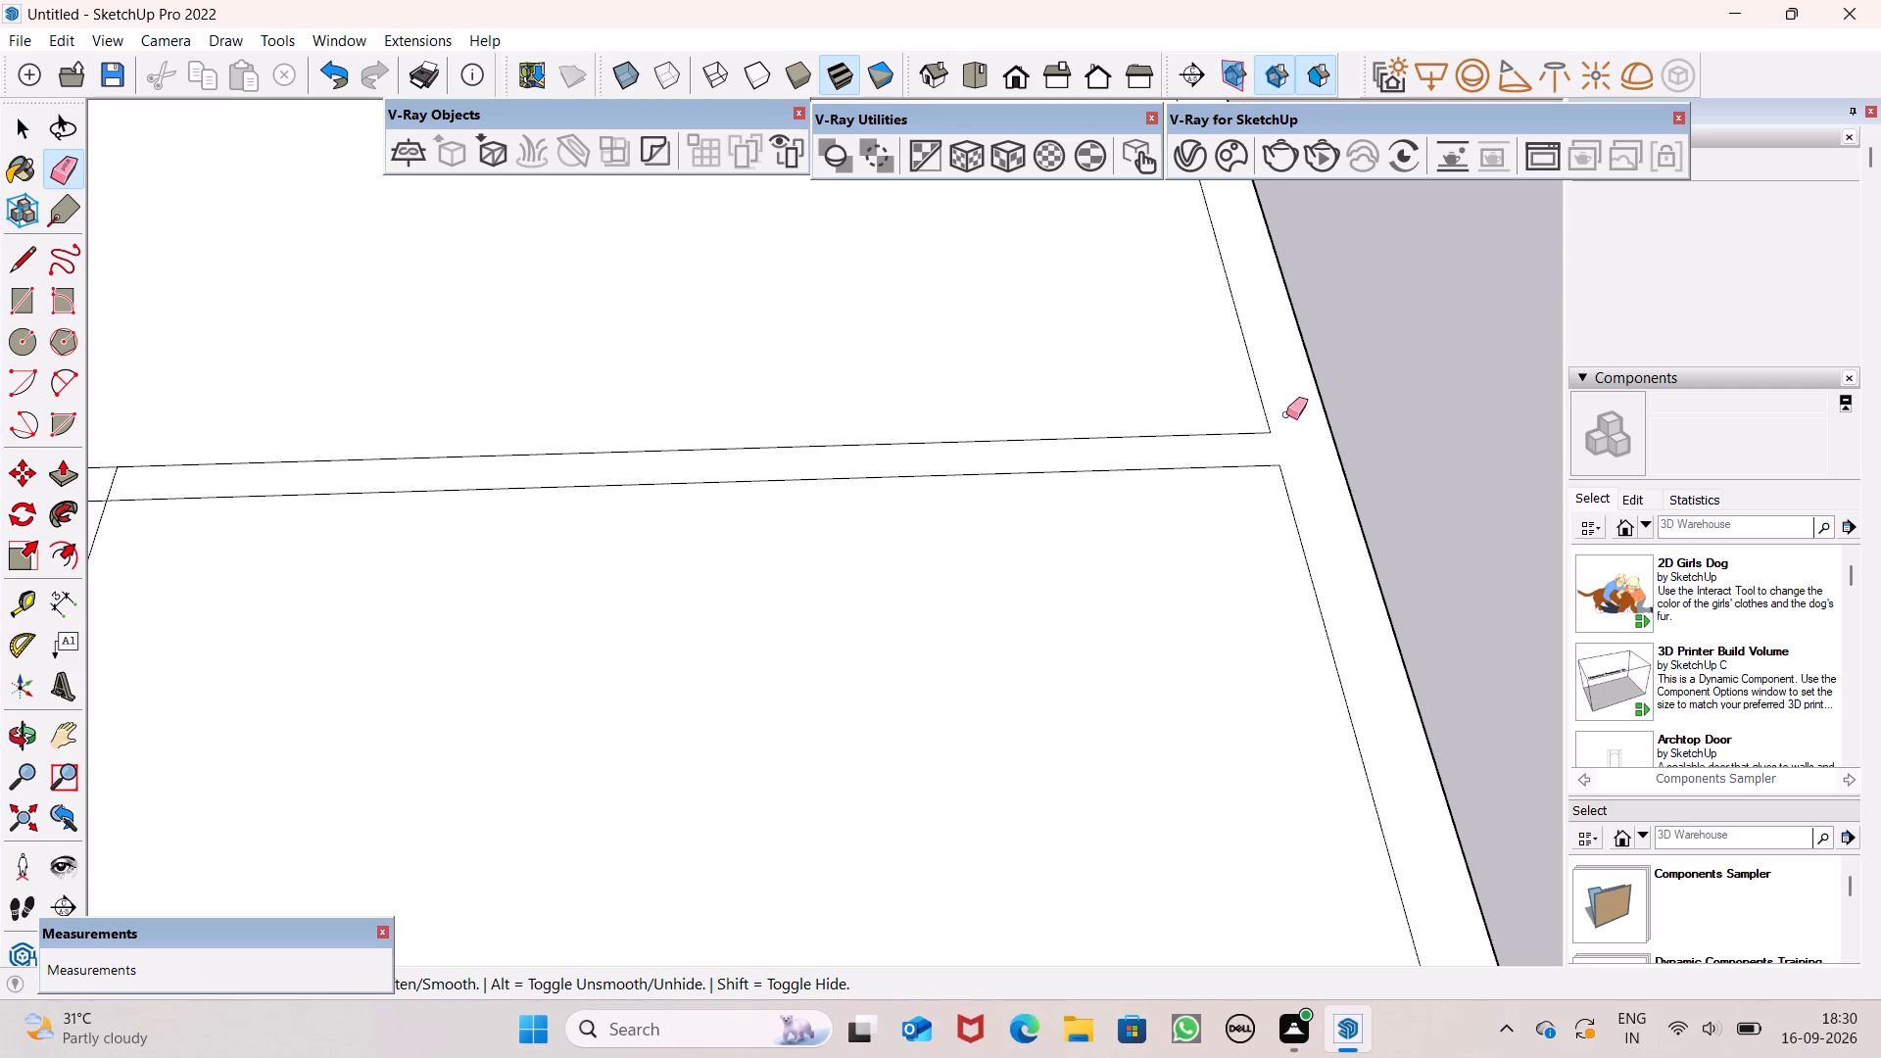
pyautogui.scroll(-8, 1288, 409)
pyautogui.scroll(8, 517, 478)
pyautogui.scroll(8, 979, 400)
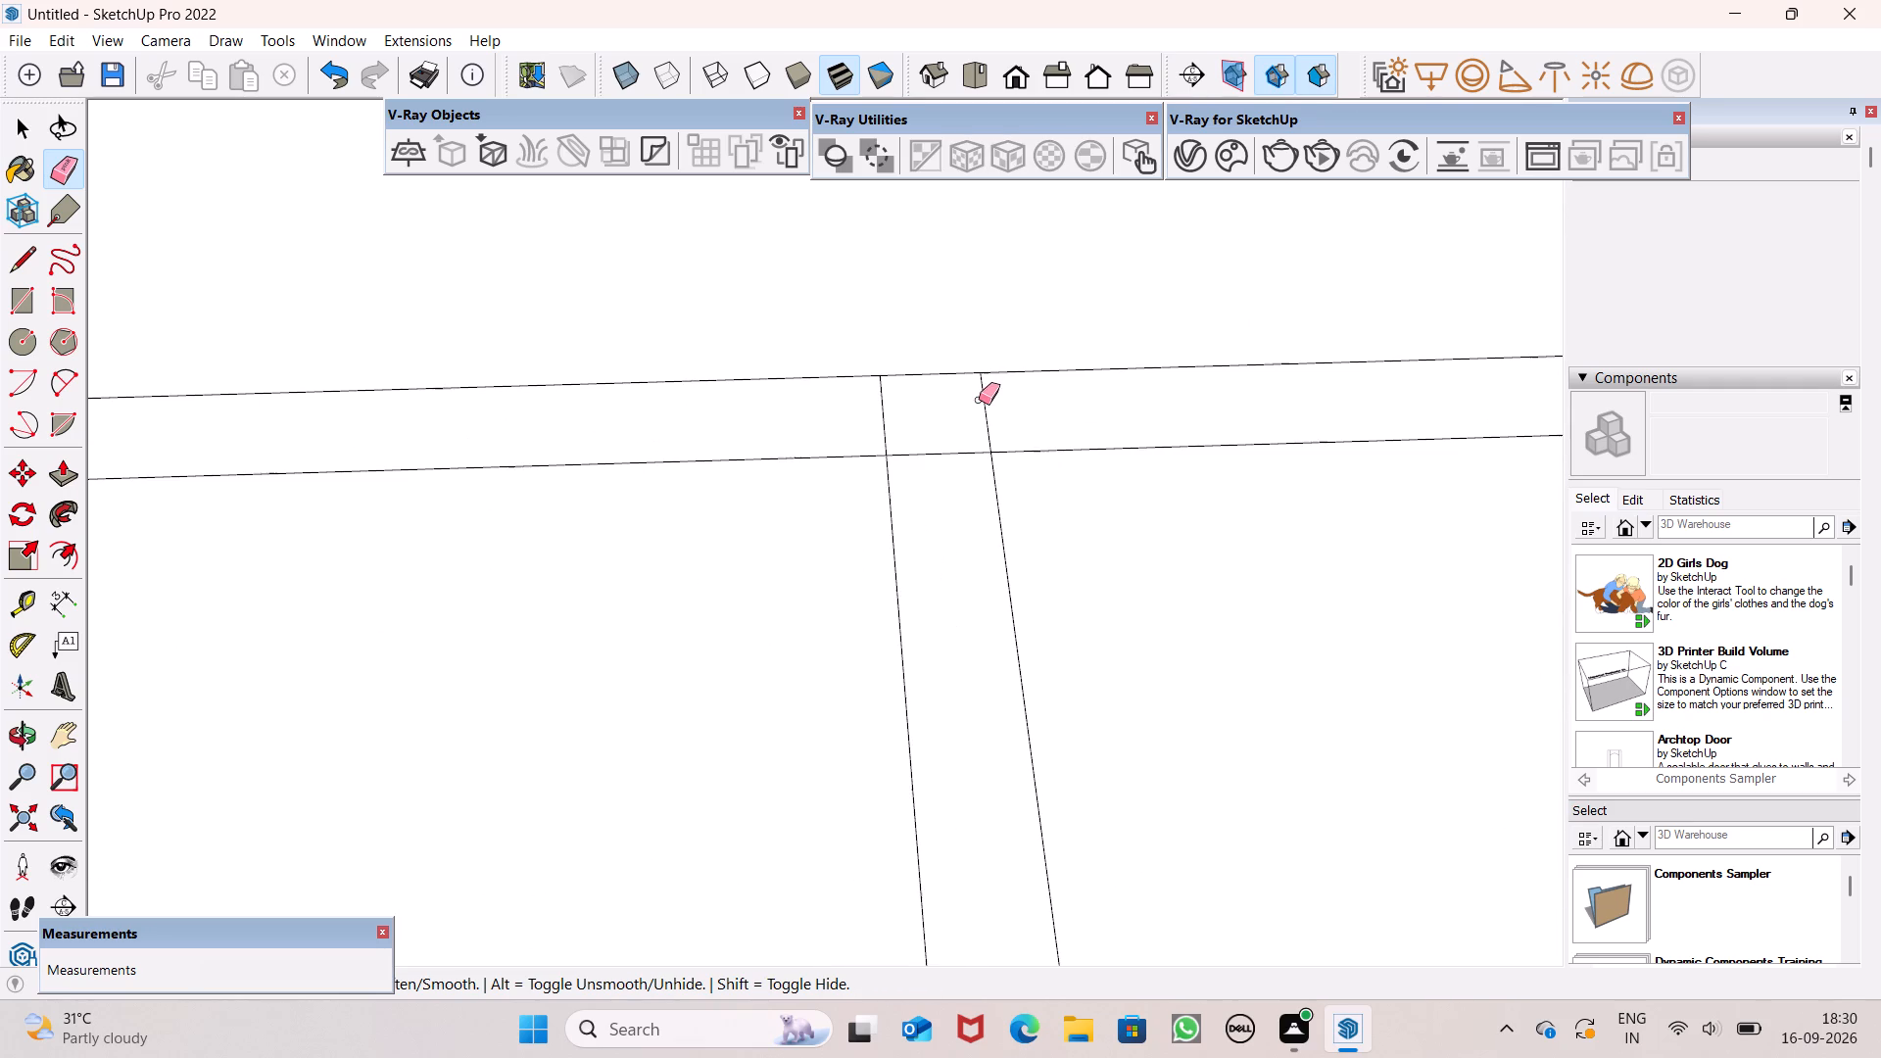
pyautogui.moveTo(981, 406); pyautogui.dragTo(935, 493)
pyautogui.scroll(-20, 935, 452)
pyautogui.scroll(-6, 935, 452)
pyautogui.scroll(7, 292, 519)
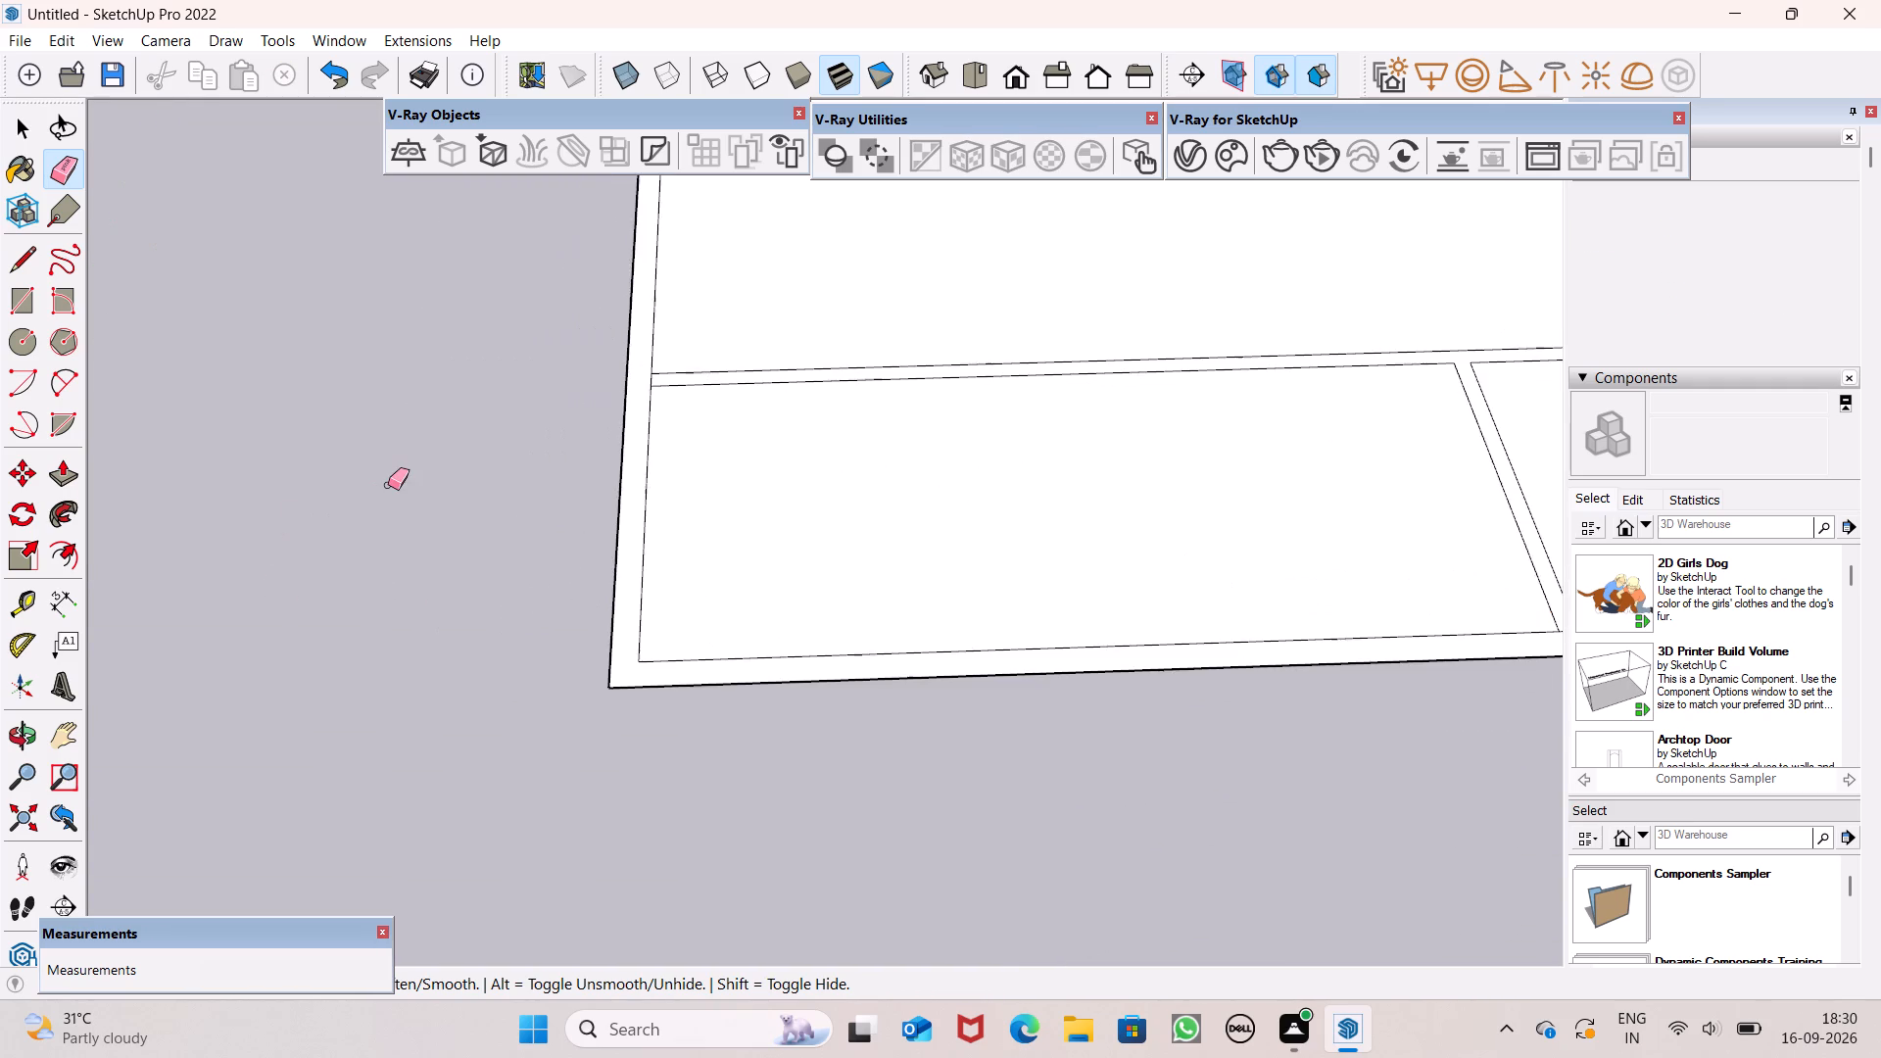
pyautogui.scroll(8, 589, 427)
pyautogui.scroll(9, 664, 361)
pyautogui.moveTo(679, 356); pyautogui.dragTo(641, 365)
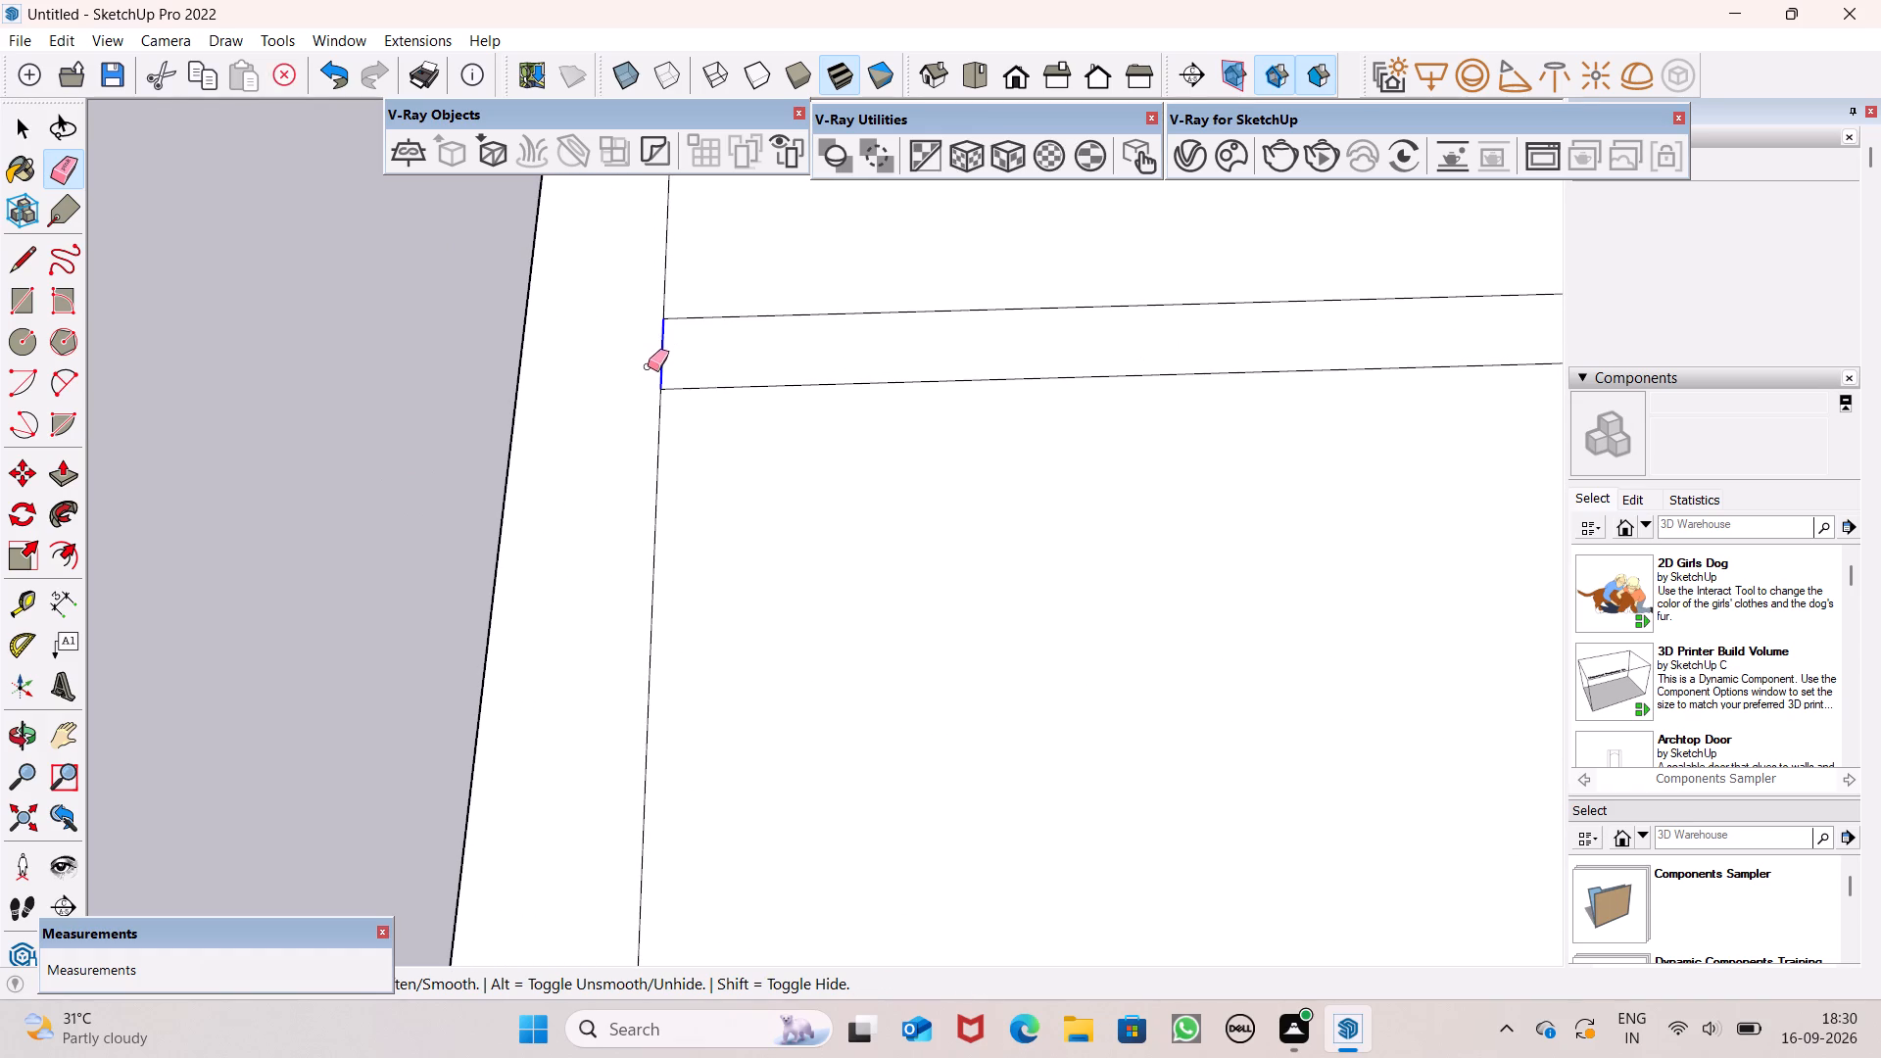
pyautogui.scroll(-20, 643, 397)
pyautogui.scroll(-6, 643, 397)
pyautogui.scroll(8, 989, 513)
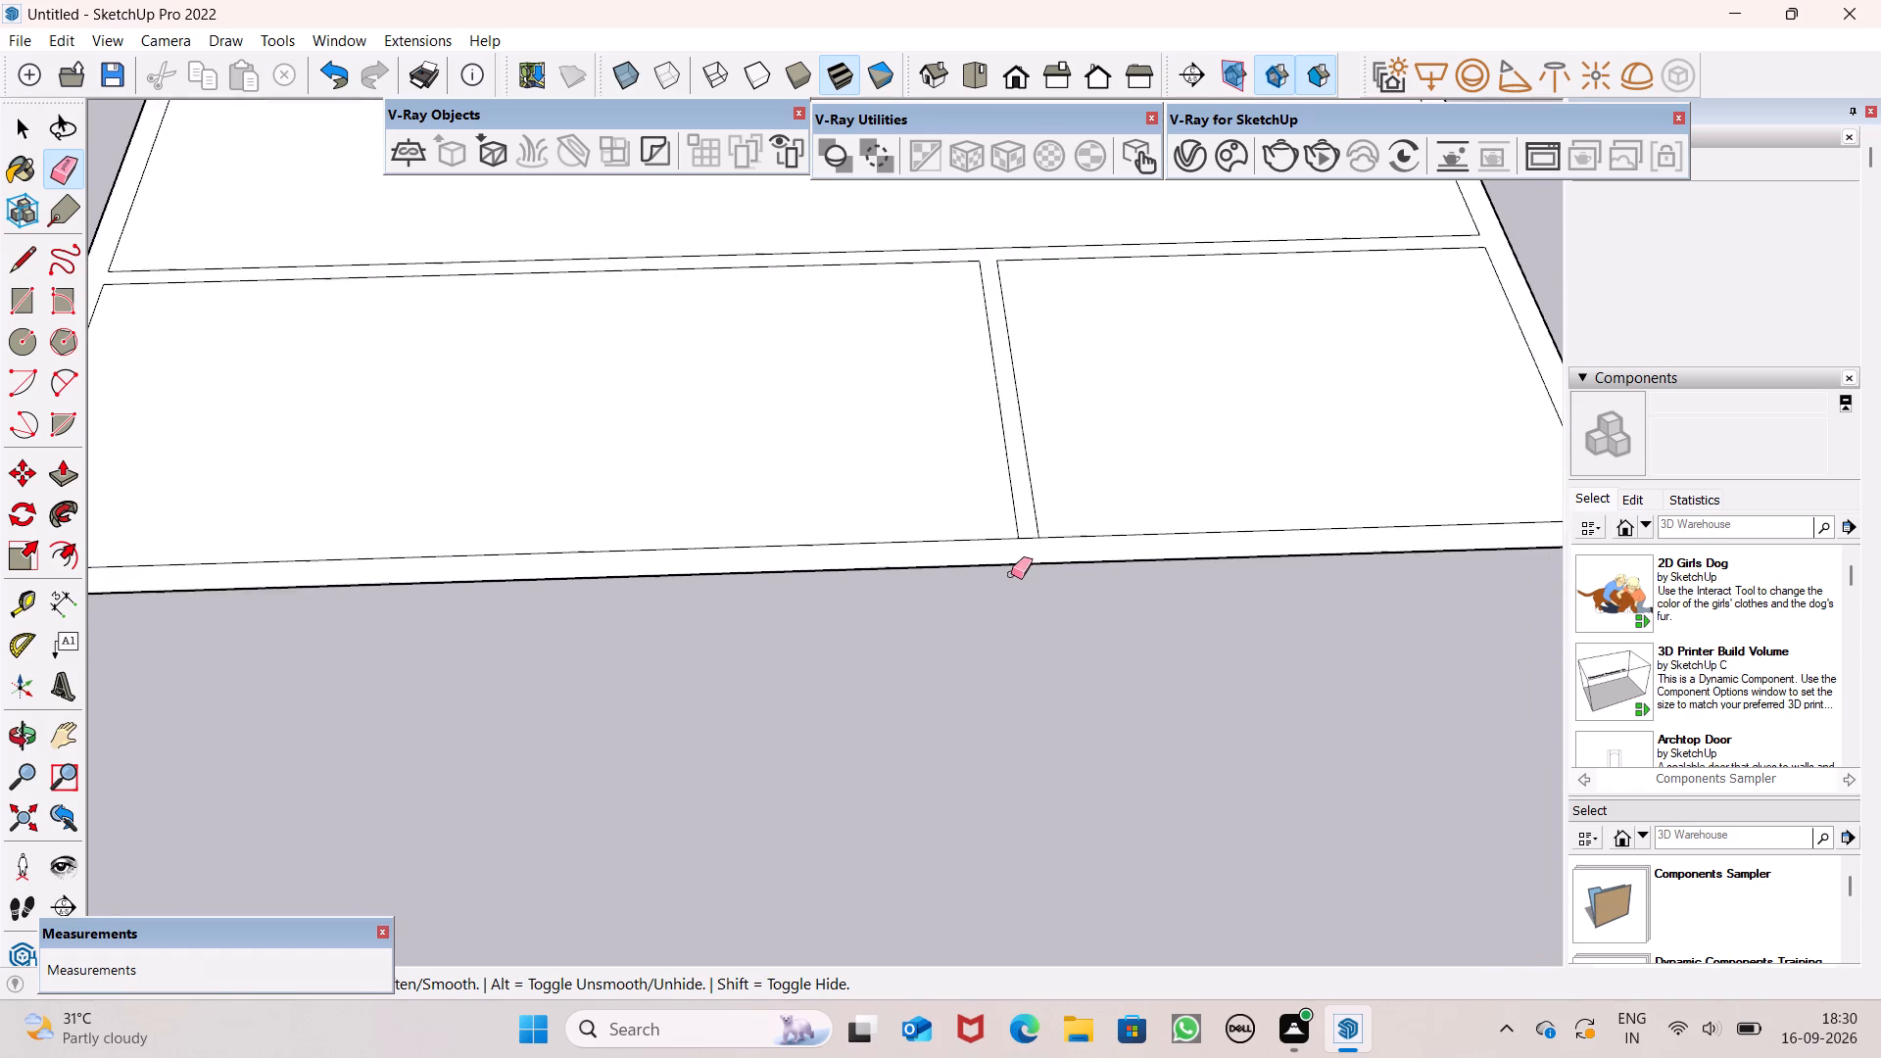
pyautogui.scroll(8, 1015, 560)
pyautogui.click(1038, 510)
pyautogui.click(1043, 517)
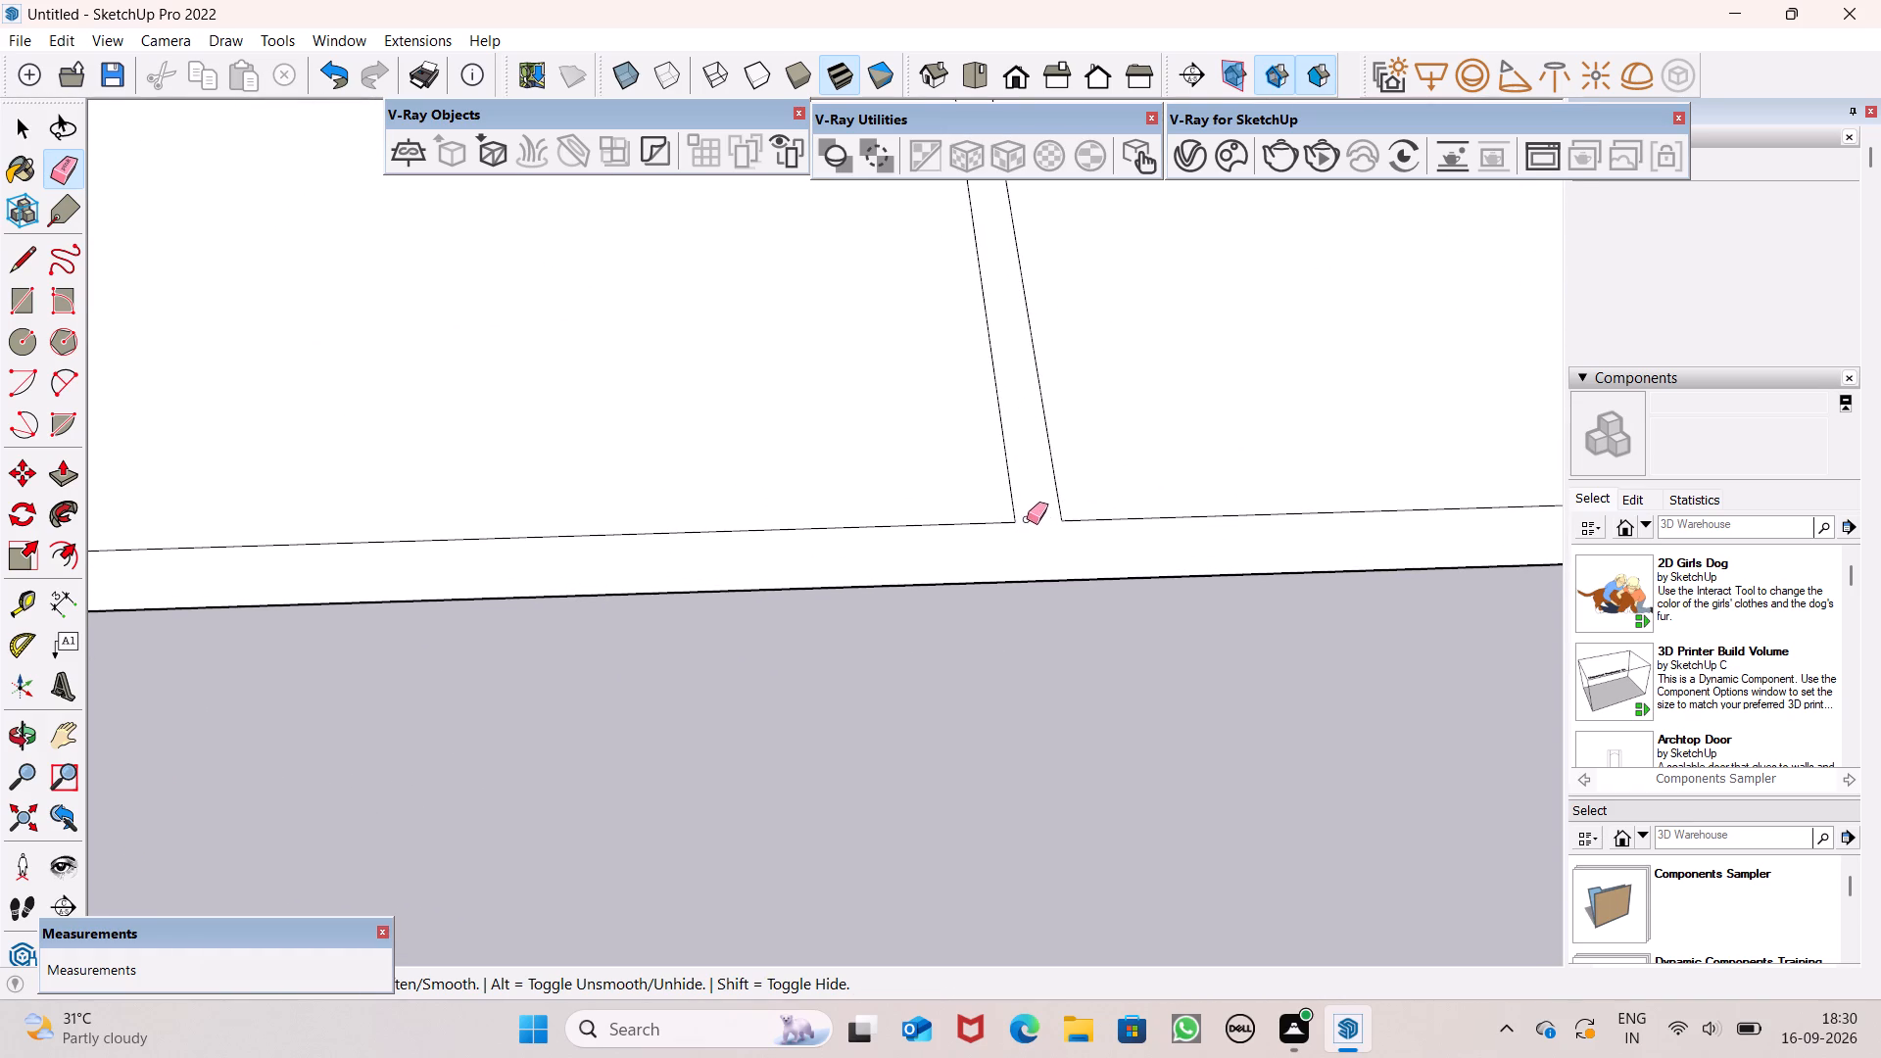
pyautogui.press('space')
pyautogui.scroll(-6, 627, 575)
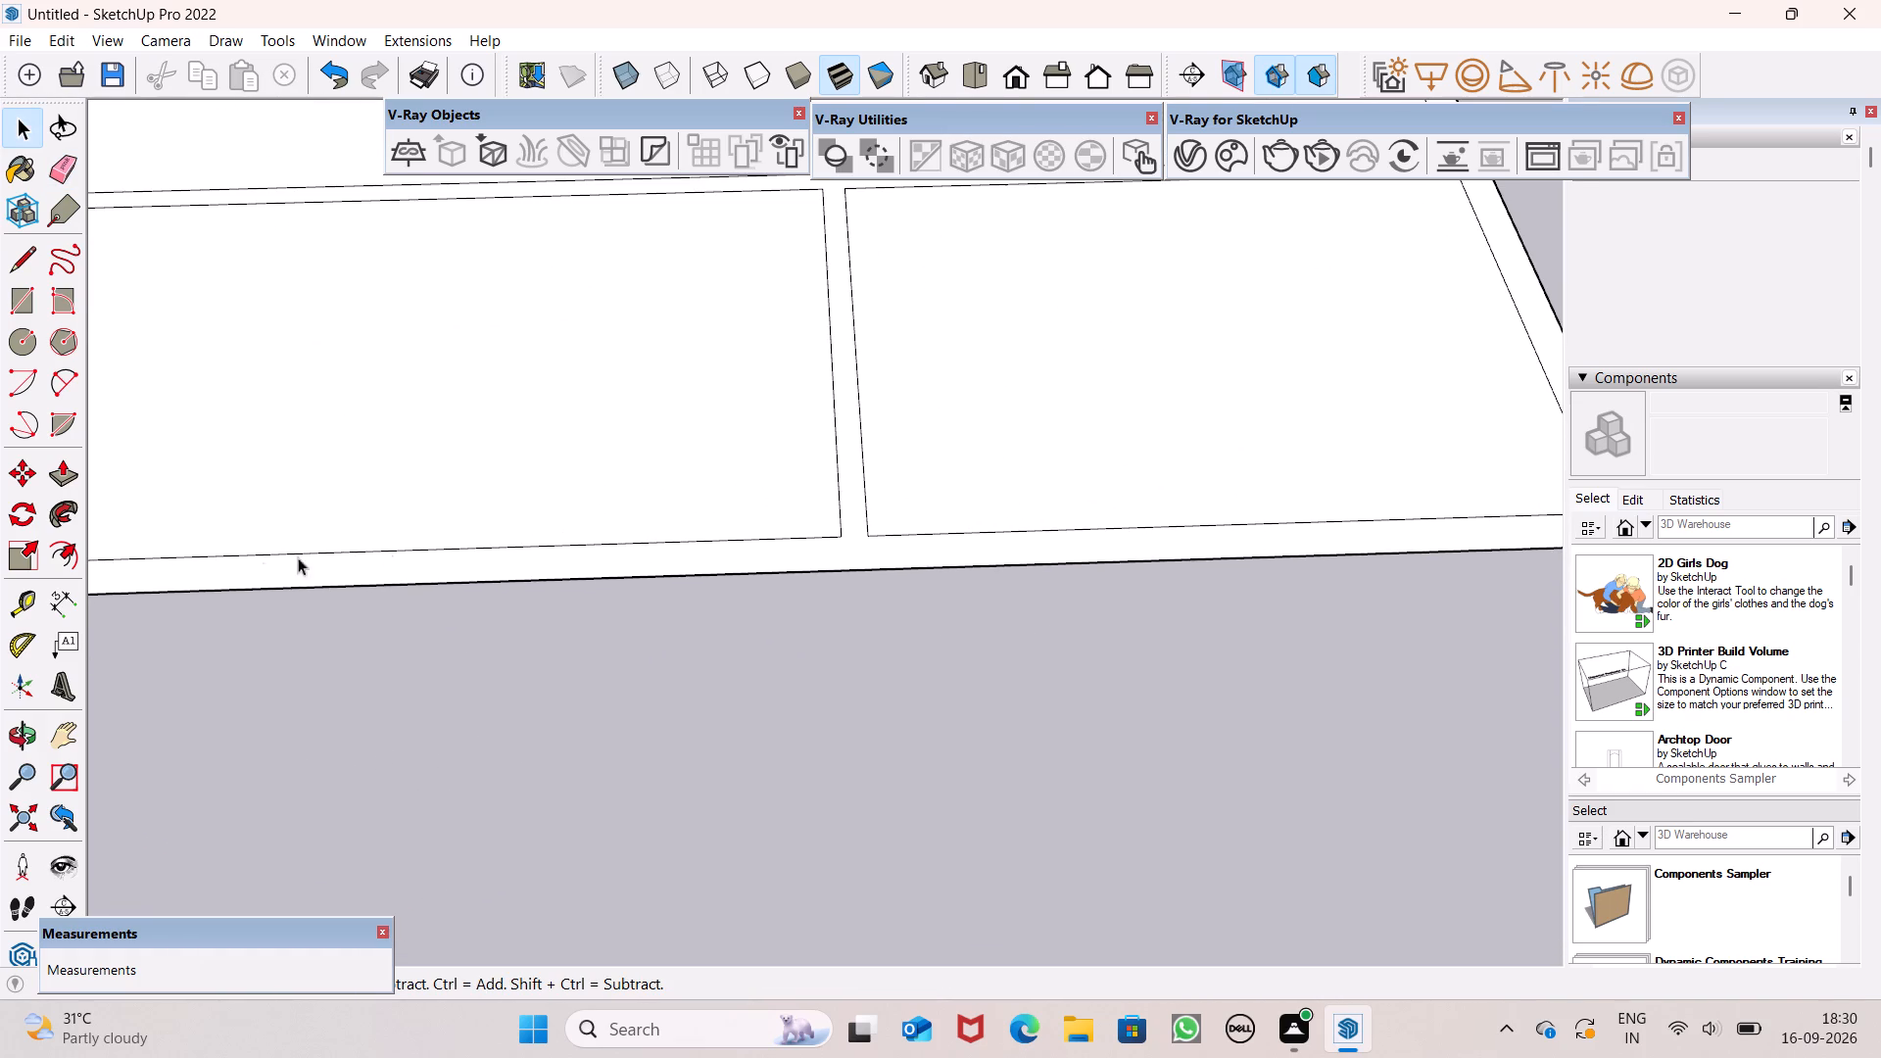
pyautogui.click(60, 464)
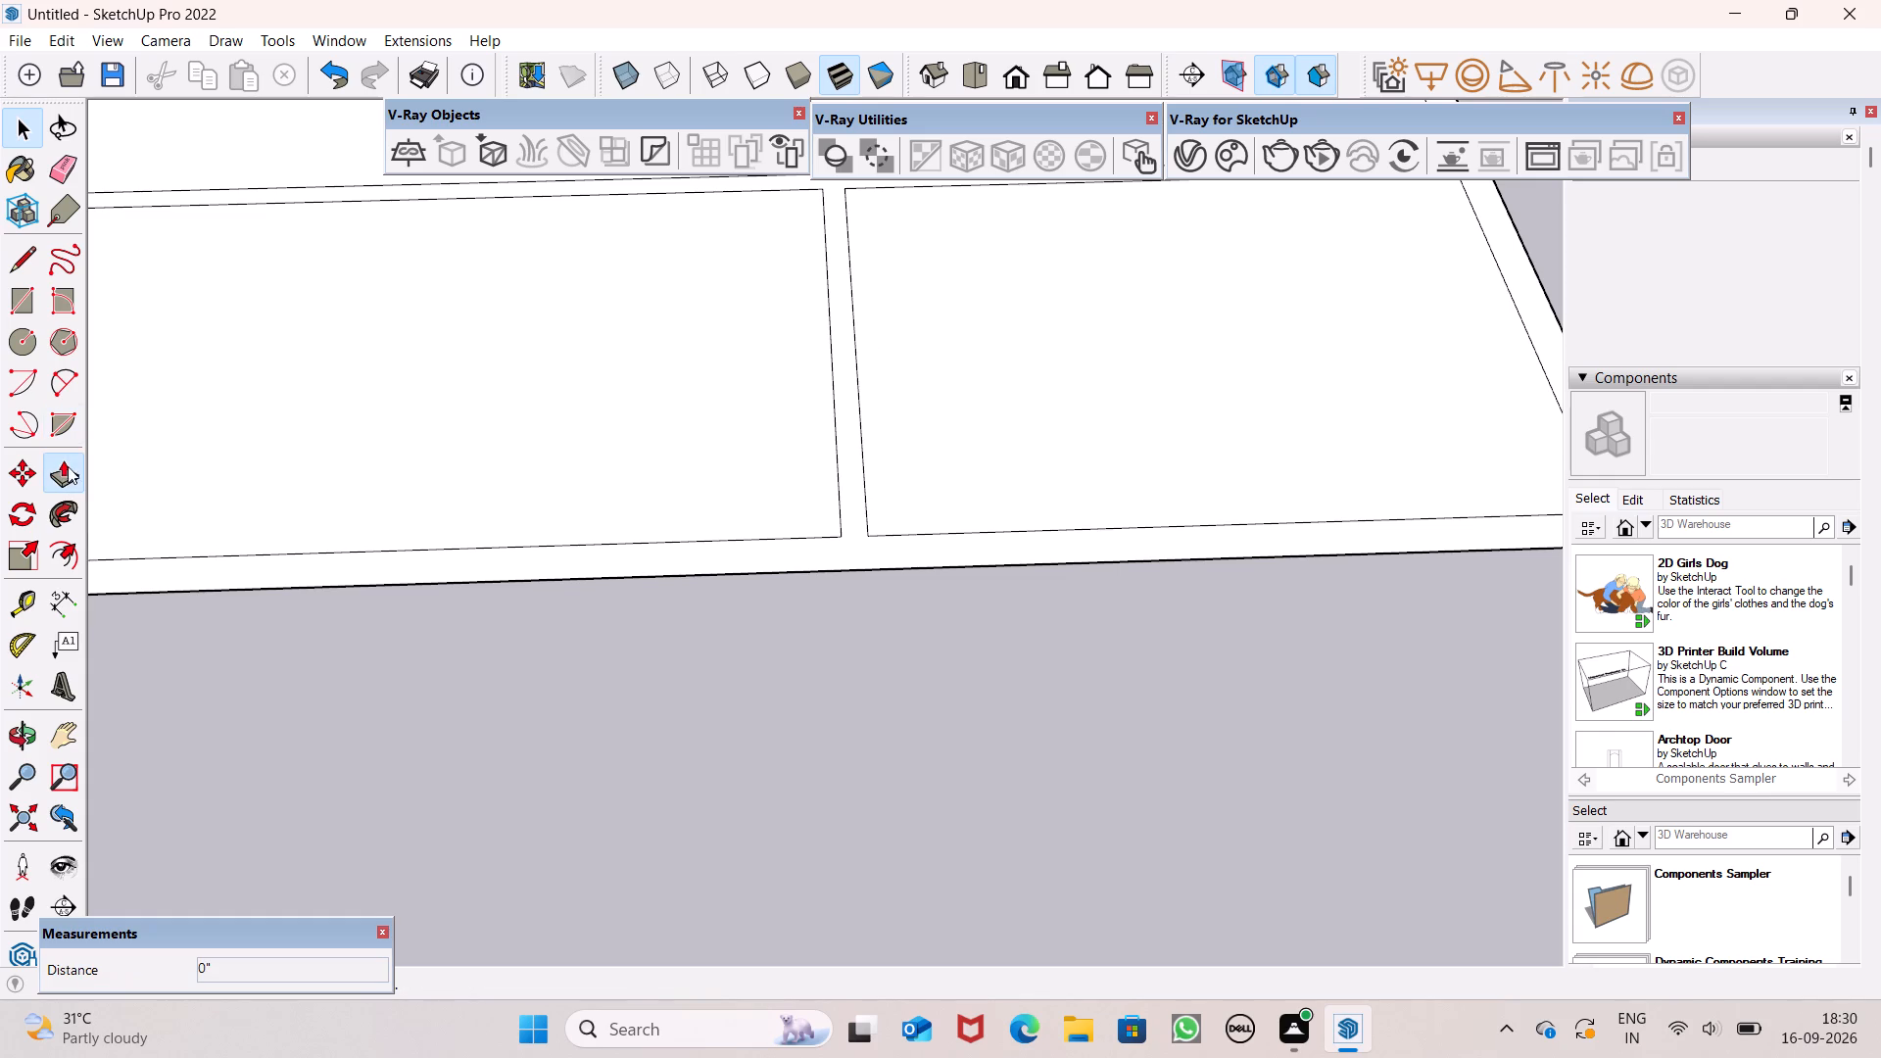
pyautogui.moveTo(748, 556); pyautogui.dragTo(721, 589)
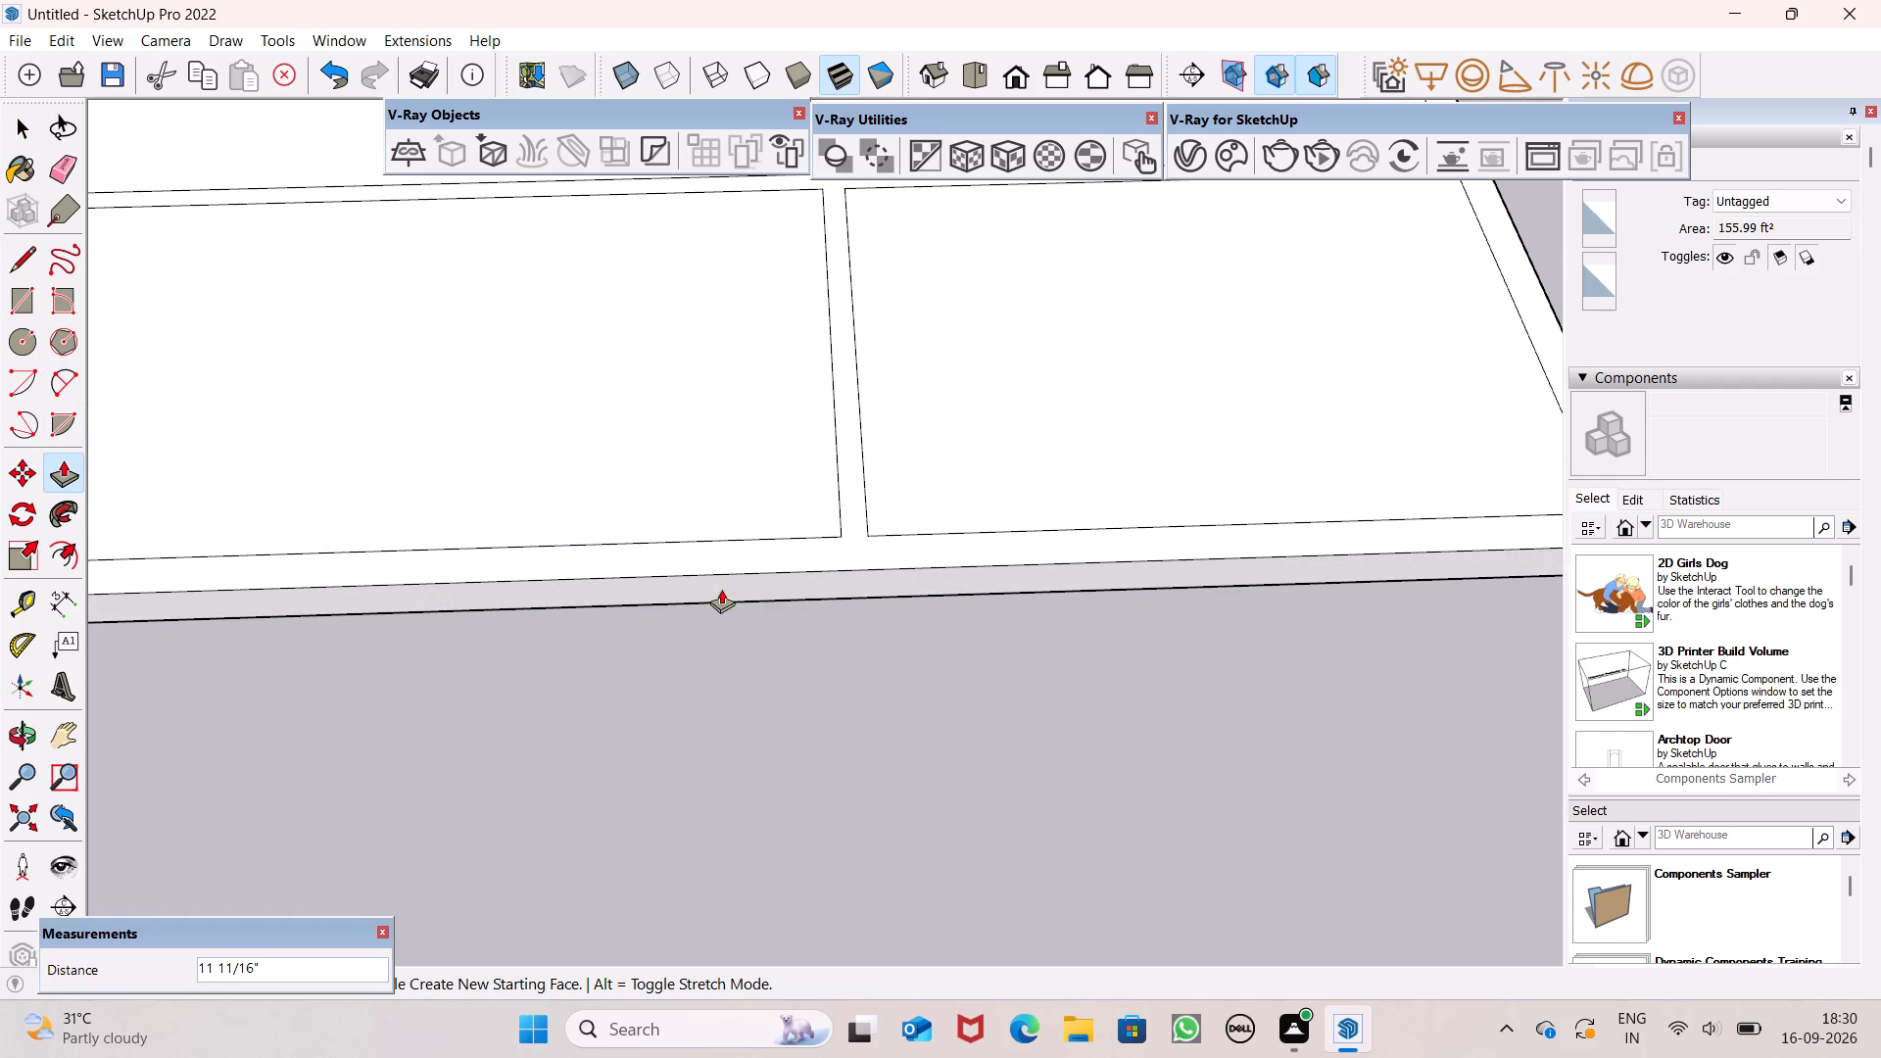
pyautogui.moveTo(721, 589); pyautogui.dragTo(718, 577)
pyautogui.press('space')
# Push/Pull the connected outer, interior and partition wall face up 4".
pyautogui.scroll(-7, 731, 586)
pyautogui.moveTo(790, 590); pyautogui.dragTo(830, 361, button='middle')
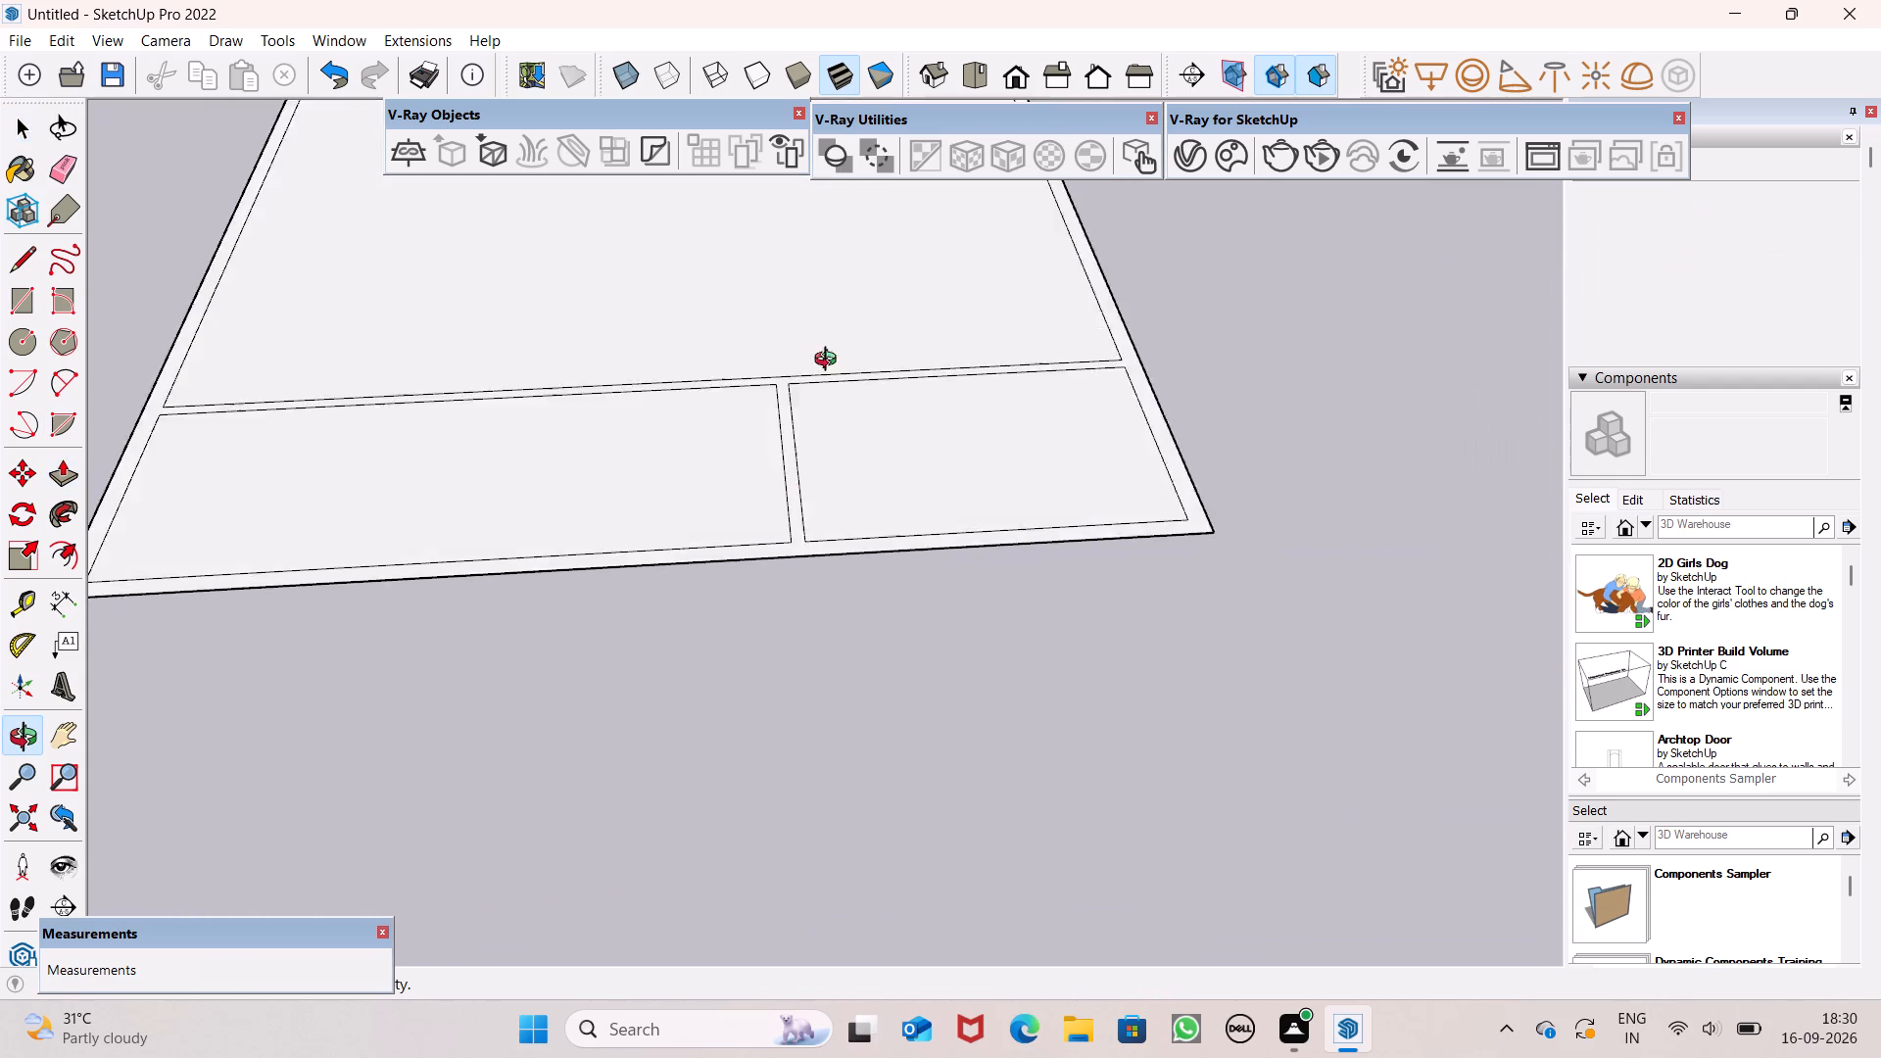
pyautogui.moveTo(830, 361); pyautogui.dragTo(601, 441, button='middle')
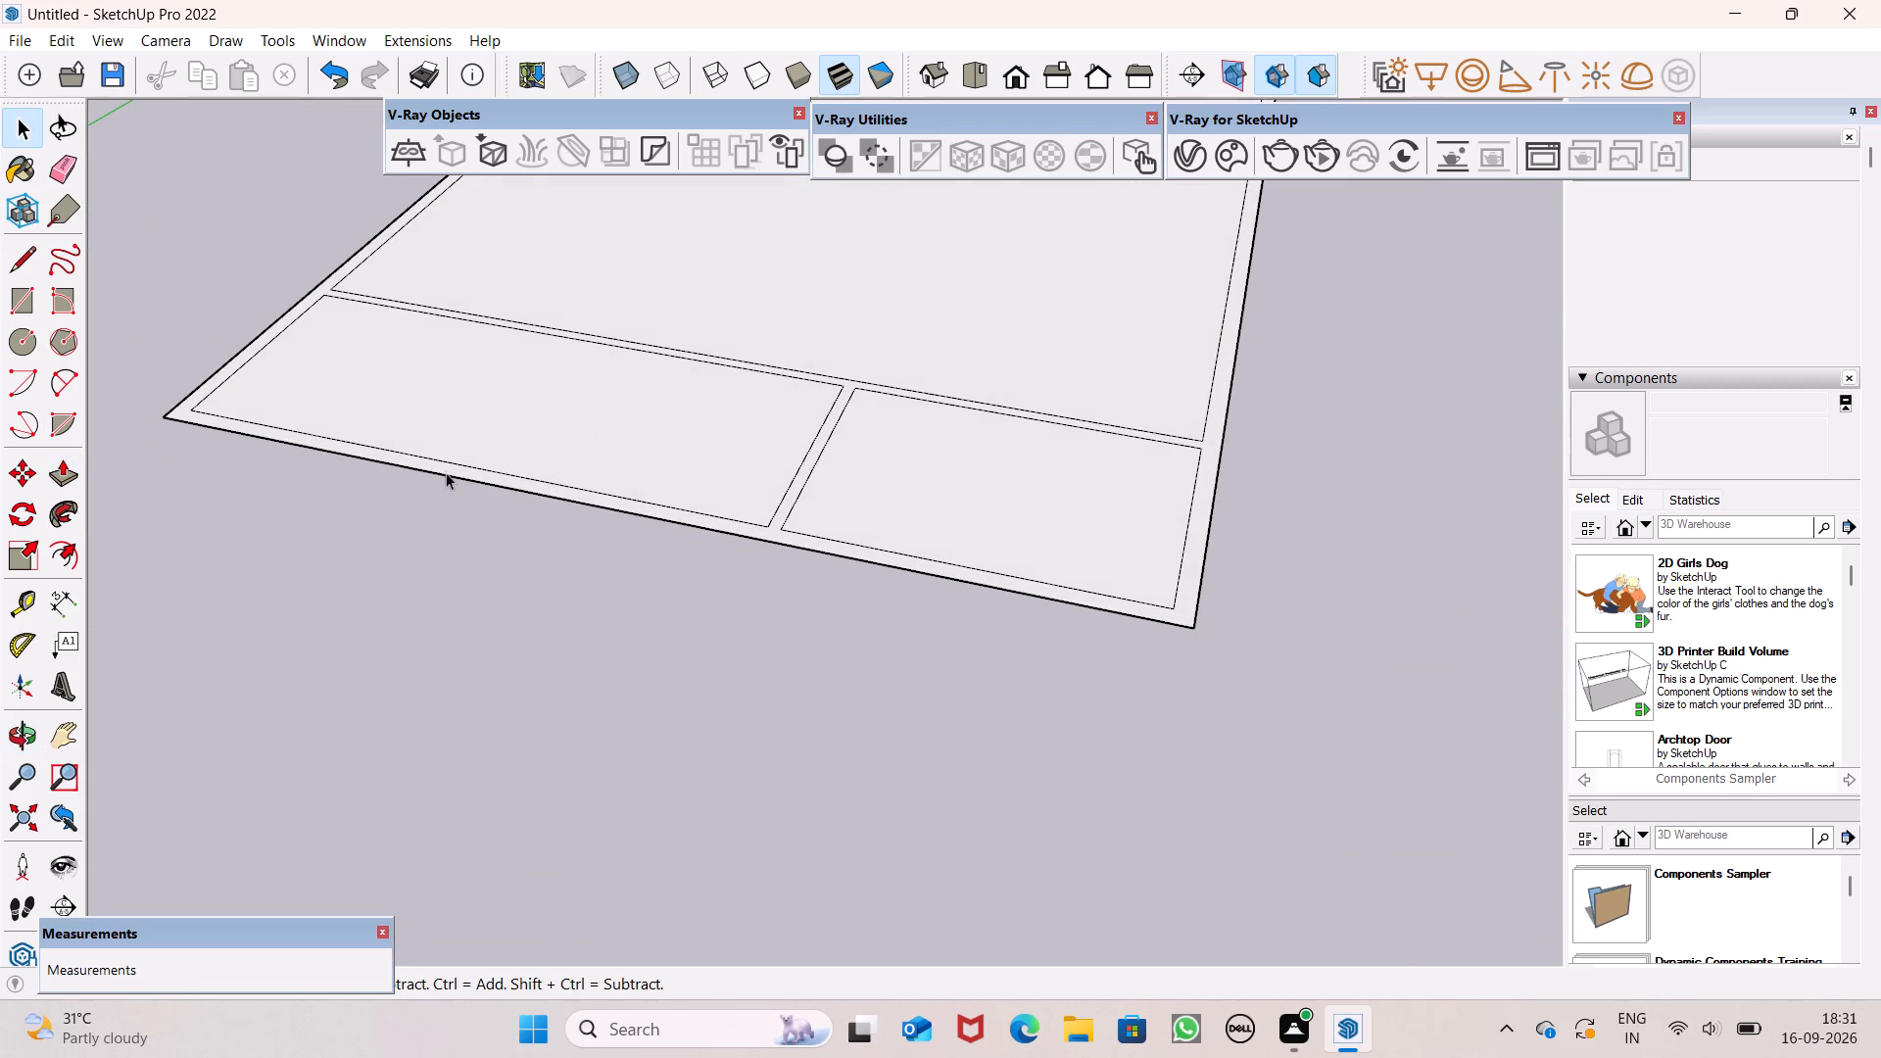
pyautogui.click(69, 465)
pyautogui.scroll(4, 1179, 566)
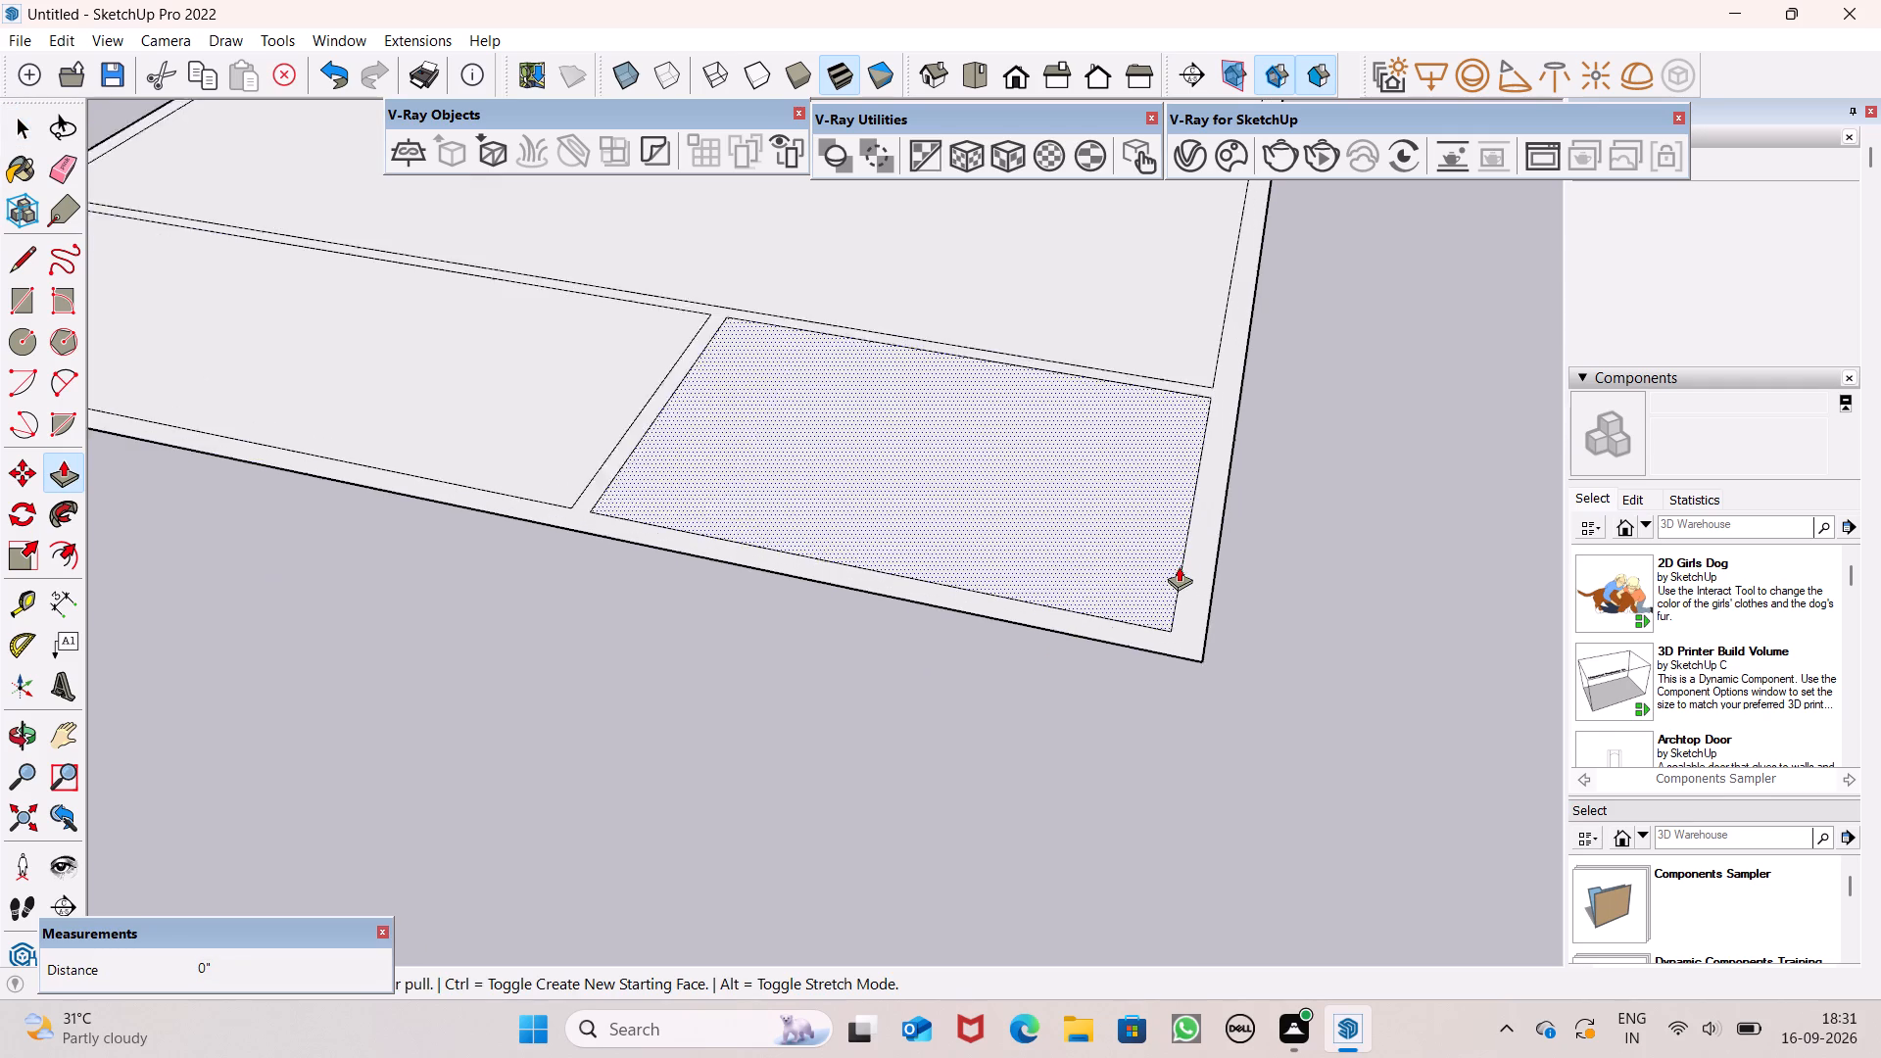
pyautogui.scroll(3, 1179, 566)
pyautogui.moveTo(1195, 642); pyautogui.dragTo(1116, 553)
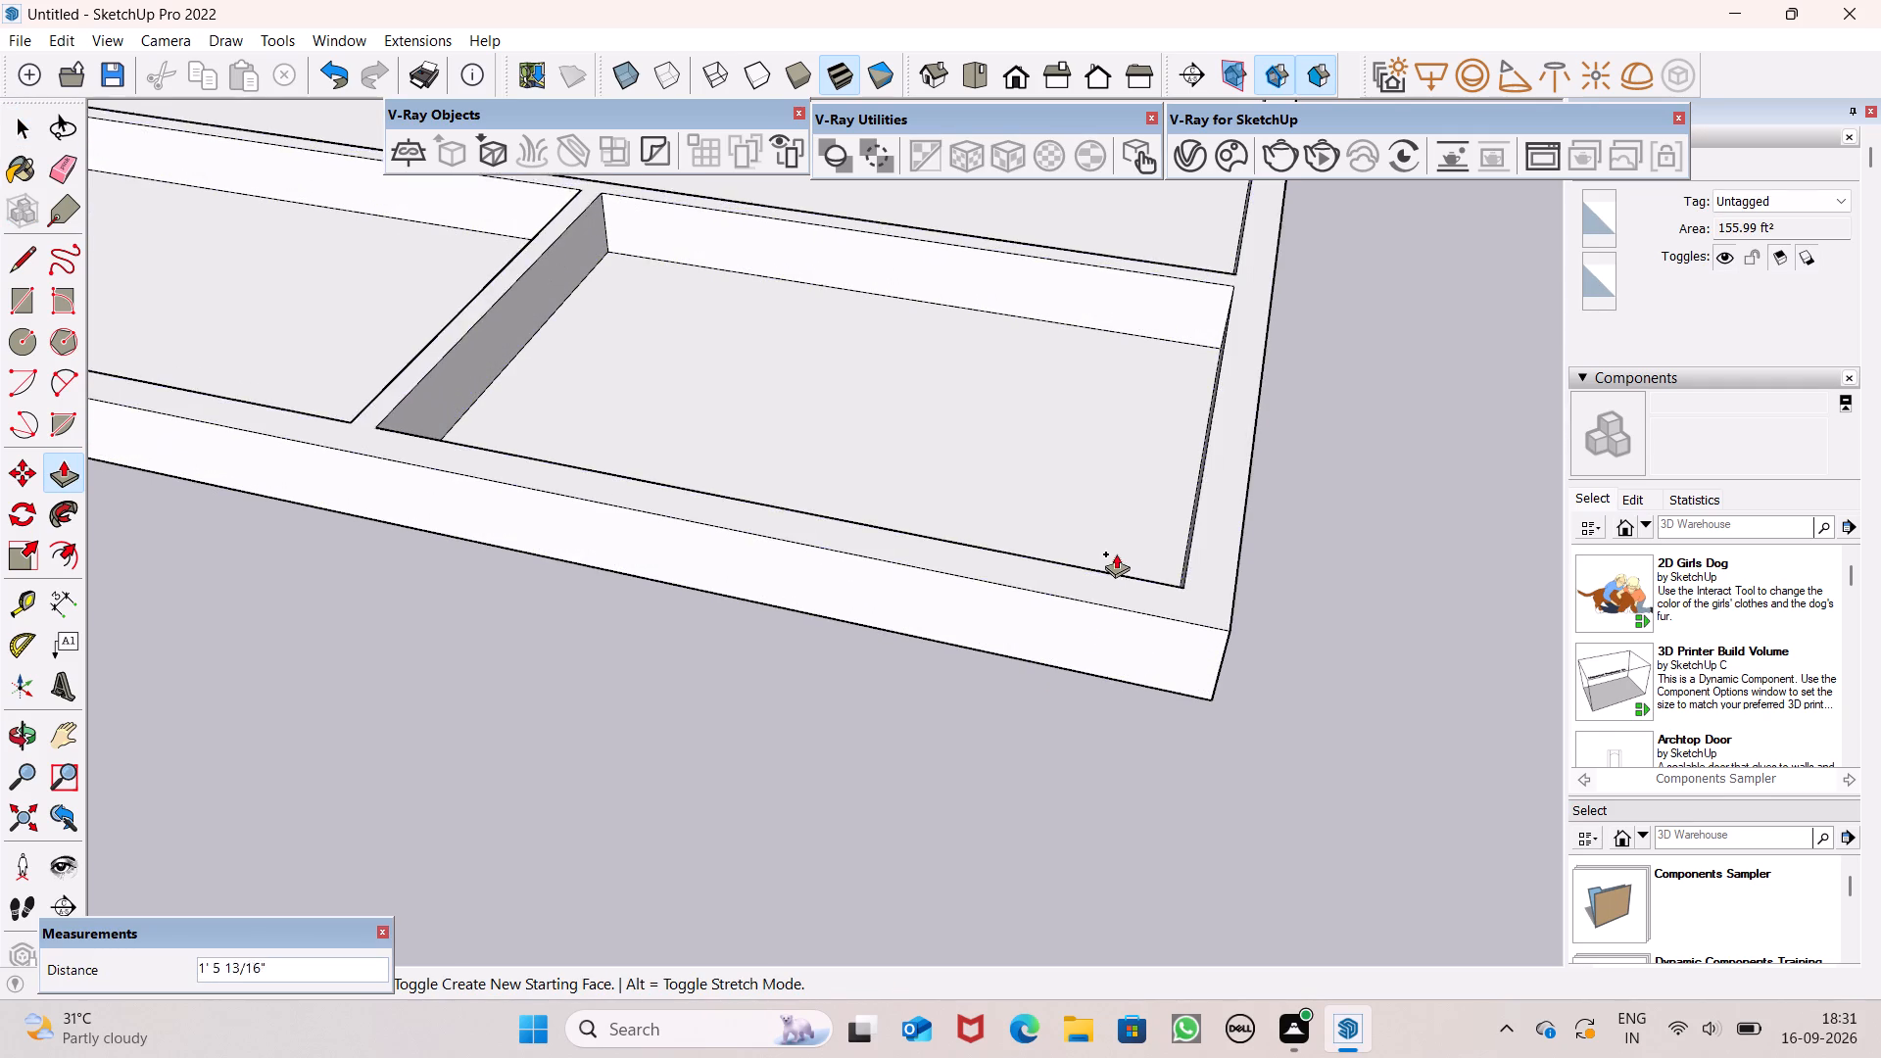
pyautogui.moveTo(1116, 553); pyautogui.dragTo(1069, 531)
pyautogui.press('4')
pyautogui.hotkey('shift', '"')
pyautogui.press('Return')
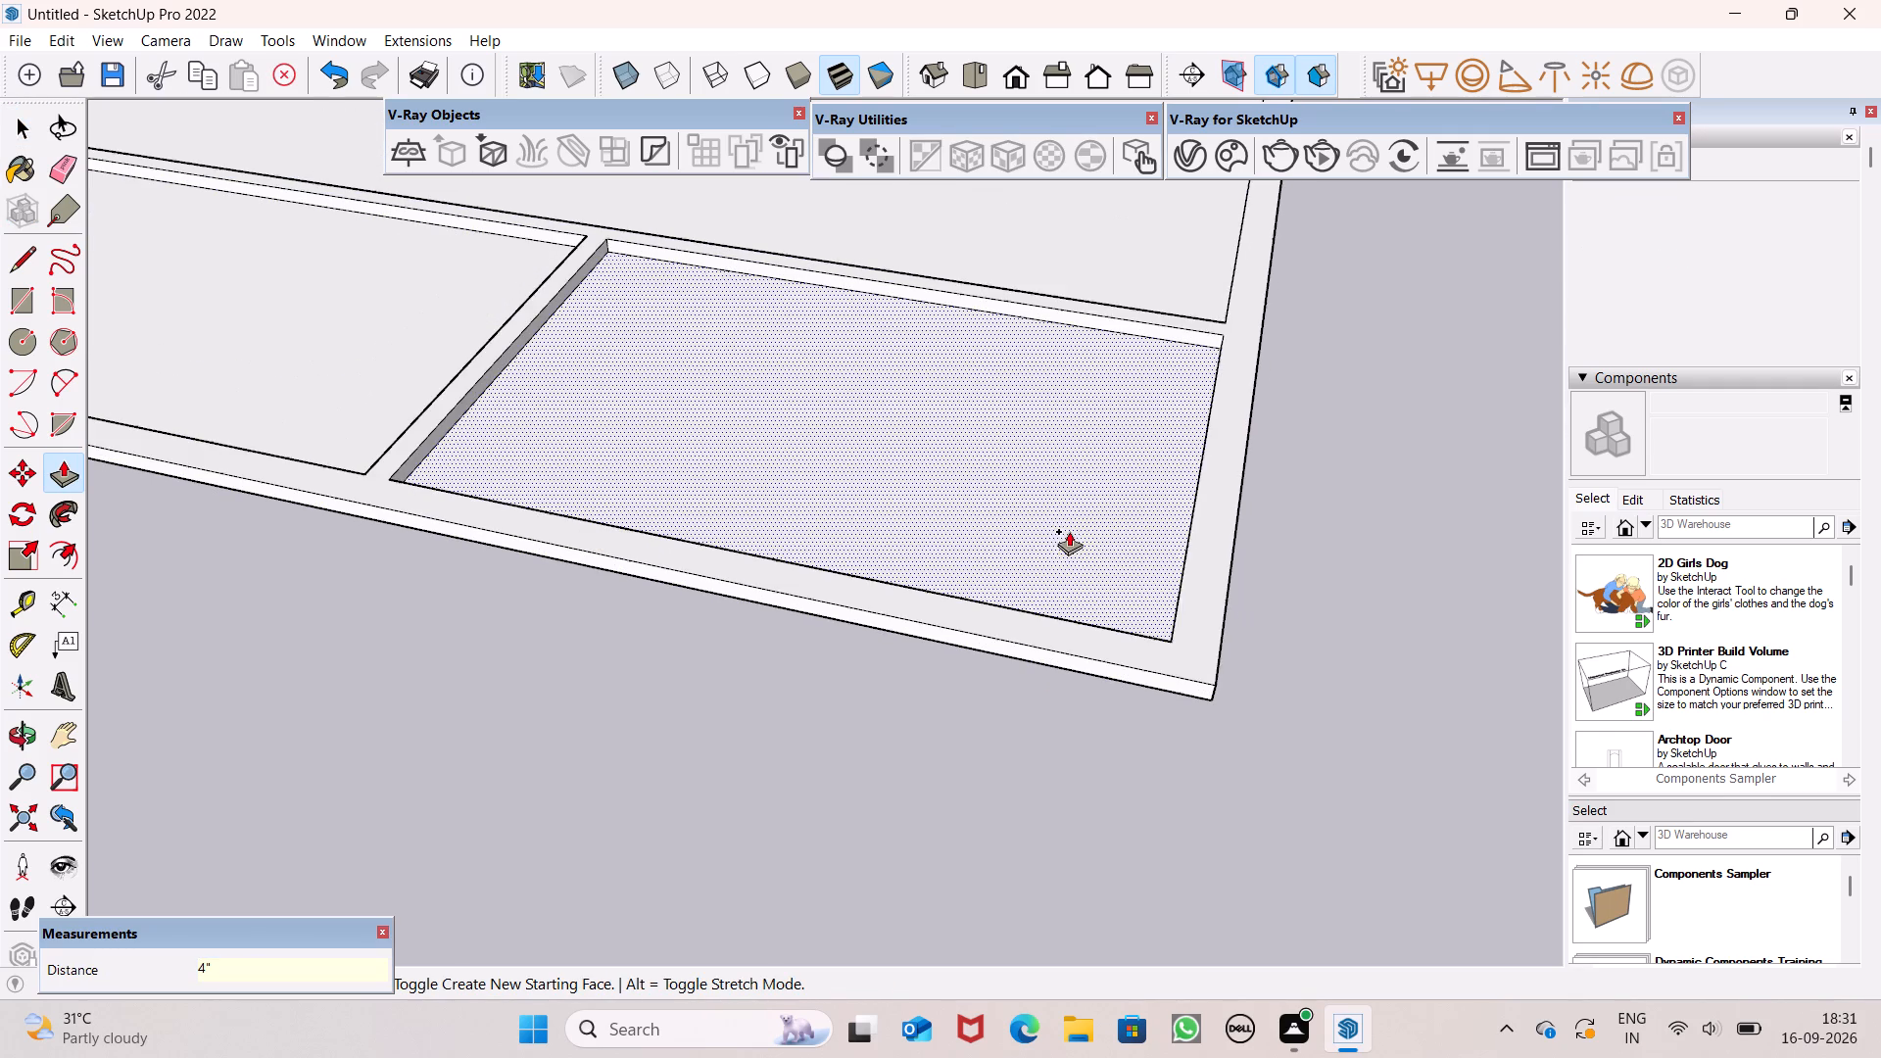
pyautogui.moveTo(1069, 531); pyautogui.dragTo(1069, 536)
pyautogui.scroll(-4, 1113, 665)
pyautogui.press('space')
pyautogui.scroll(-2, 1152, 735)
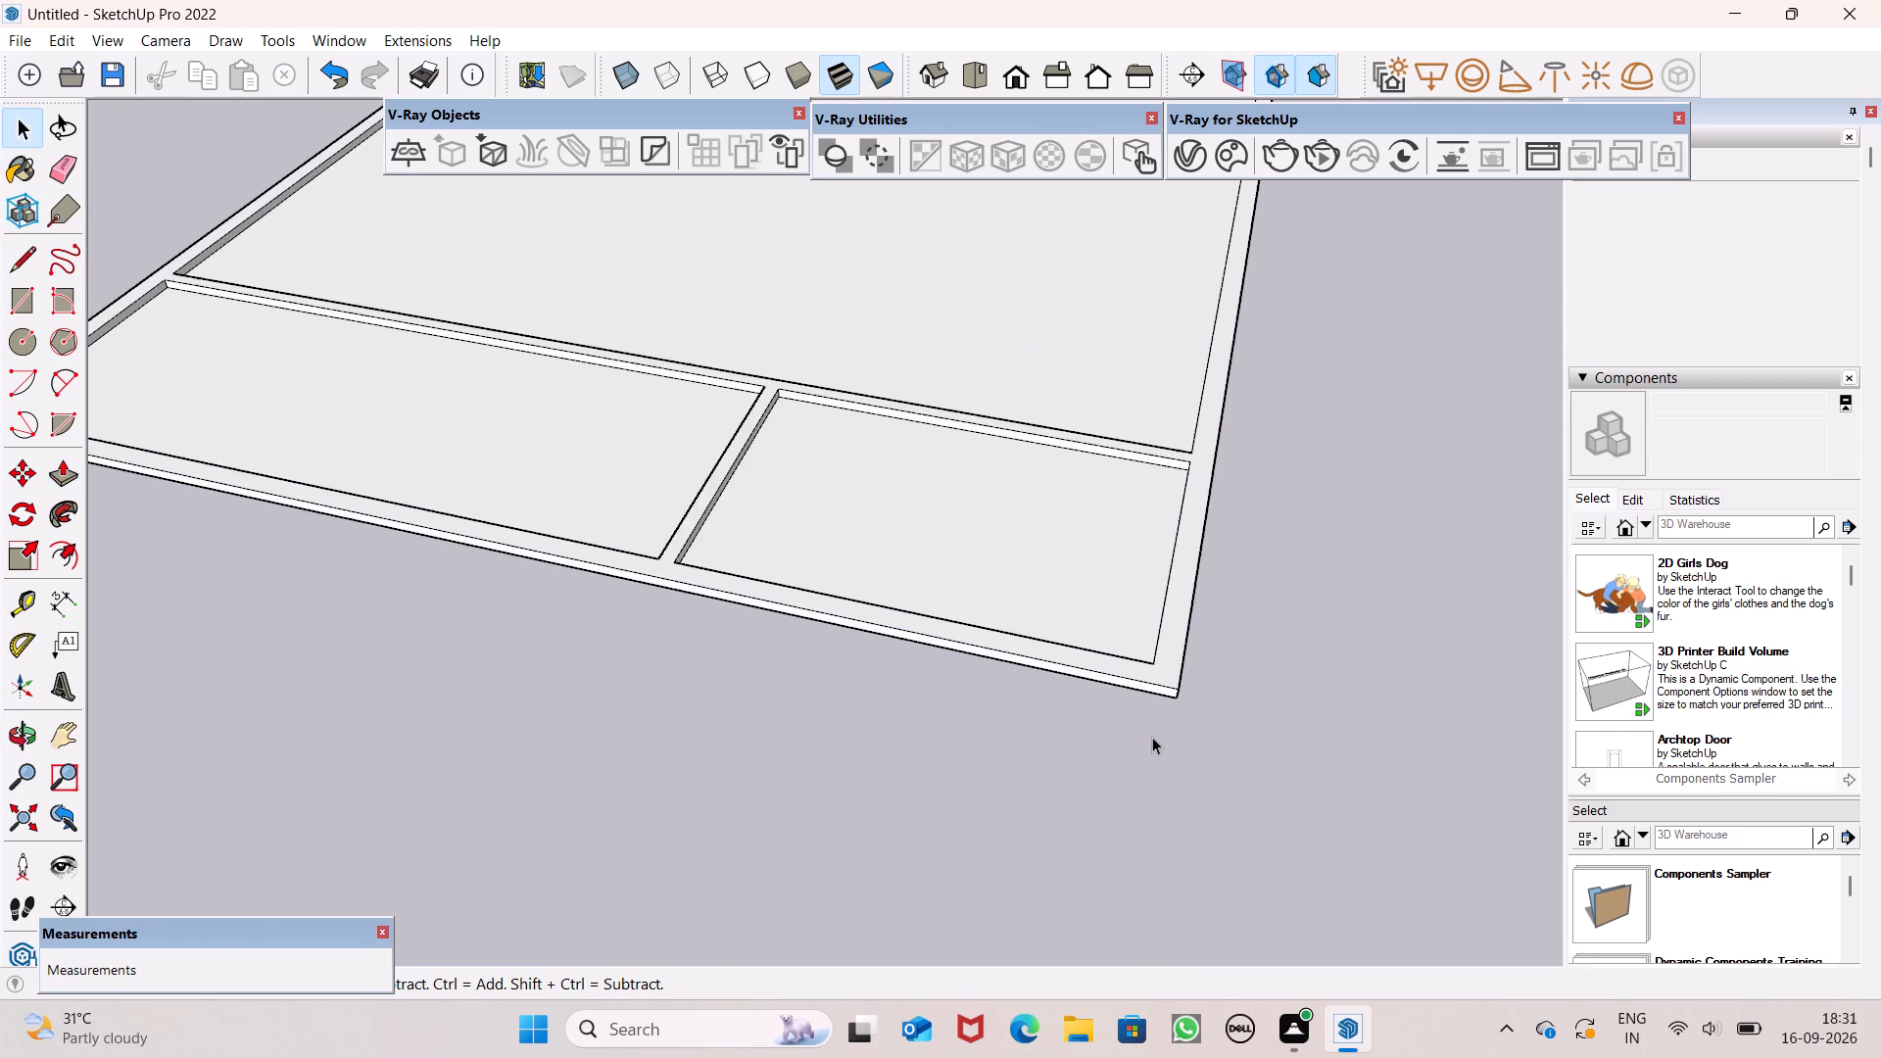
# Draw a 9" line across the top of each side wall at the front corners, separating the front wall strip.
pyautogui.scroll(-6, 1156, 725)
pyautogui.scroll(6, 974, 582)
pyautogui.scroll(-1, 1044, 597)
pyautogui.scroll(3, 1223, 648)
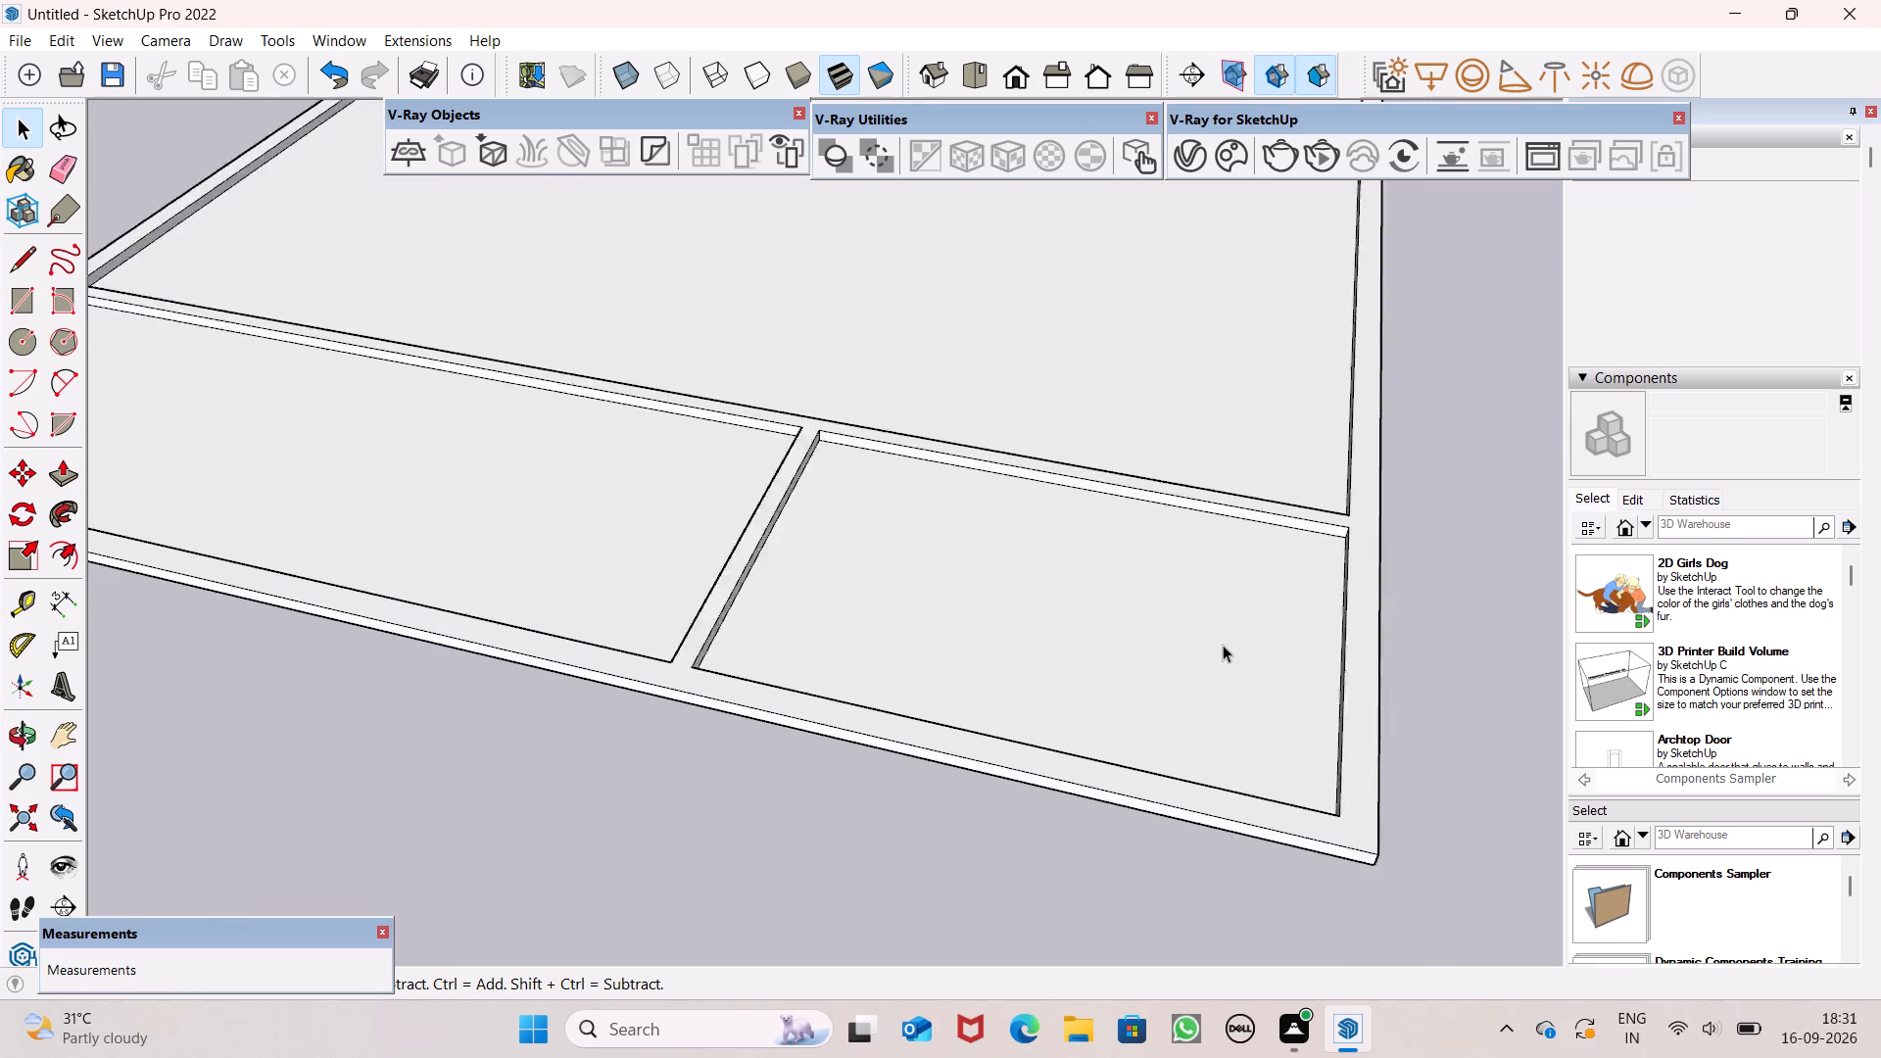
pyautogui.scroll(2, 1223, 645)
pyautogui.scroll(-1, 1076, 571)
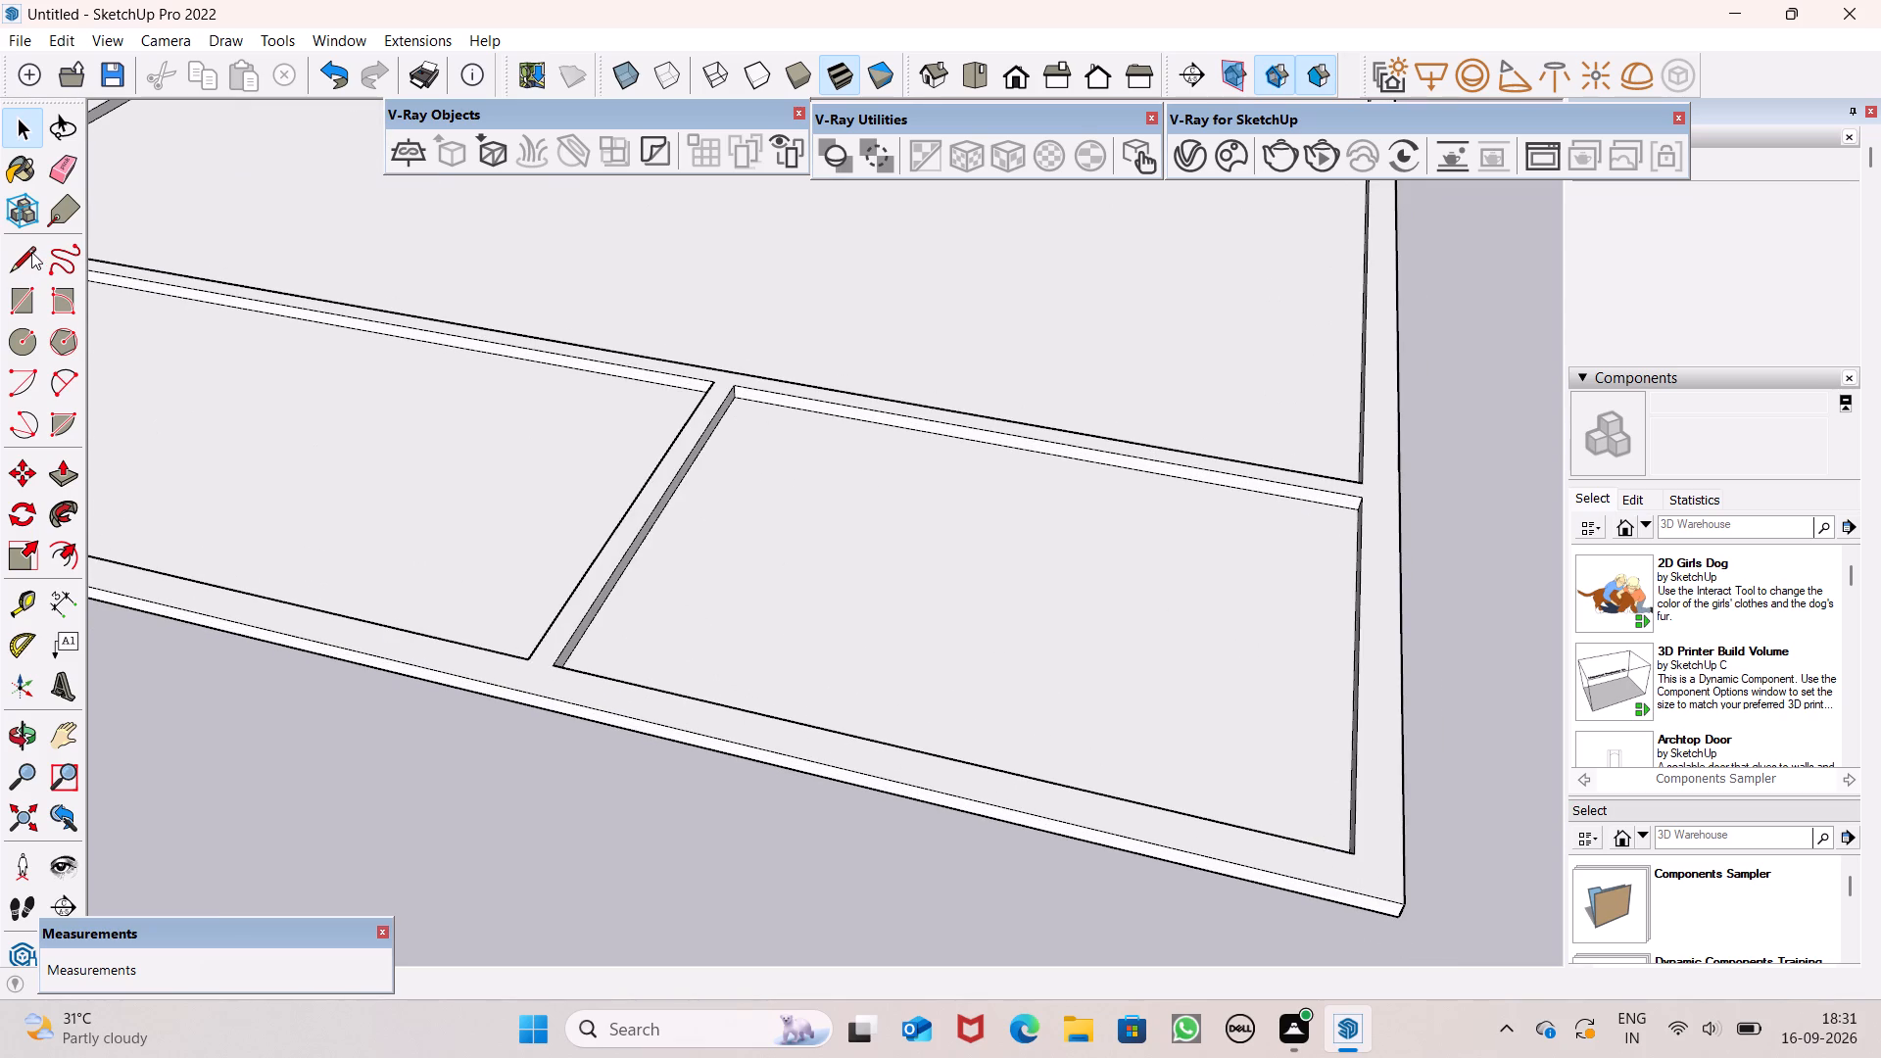
pyautogui.click(31, 252)
pyautogui.scroll(5, 1531, 865)
pyautogui.click(1251, 848)
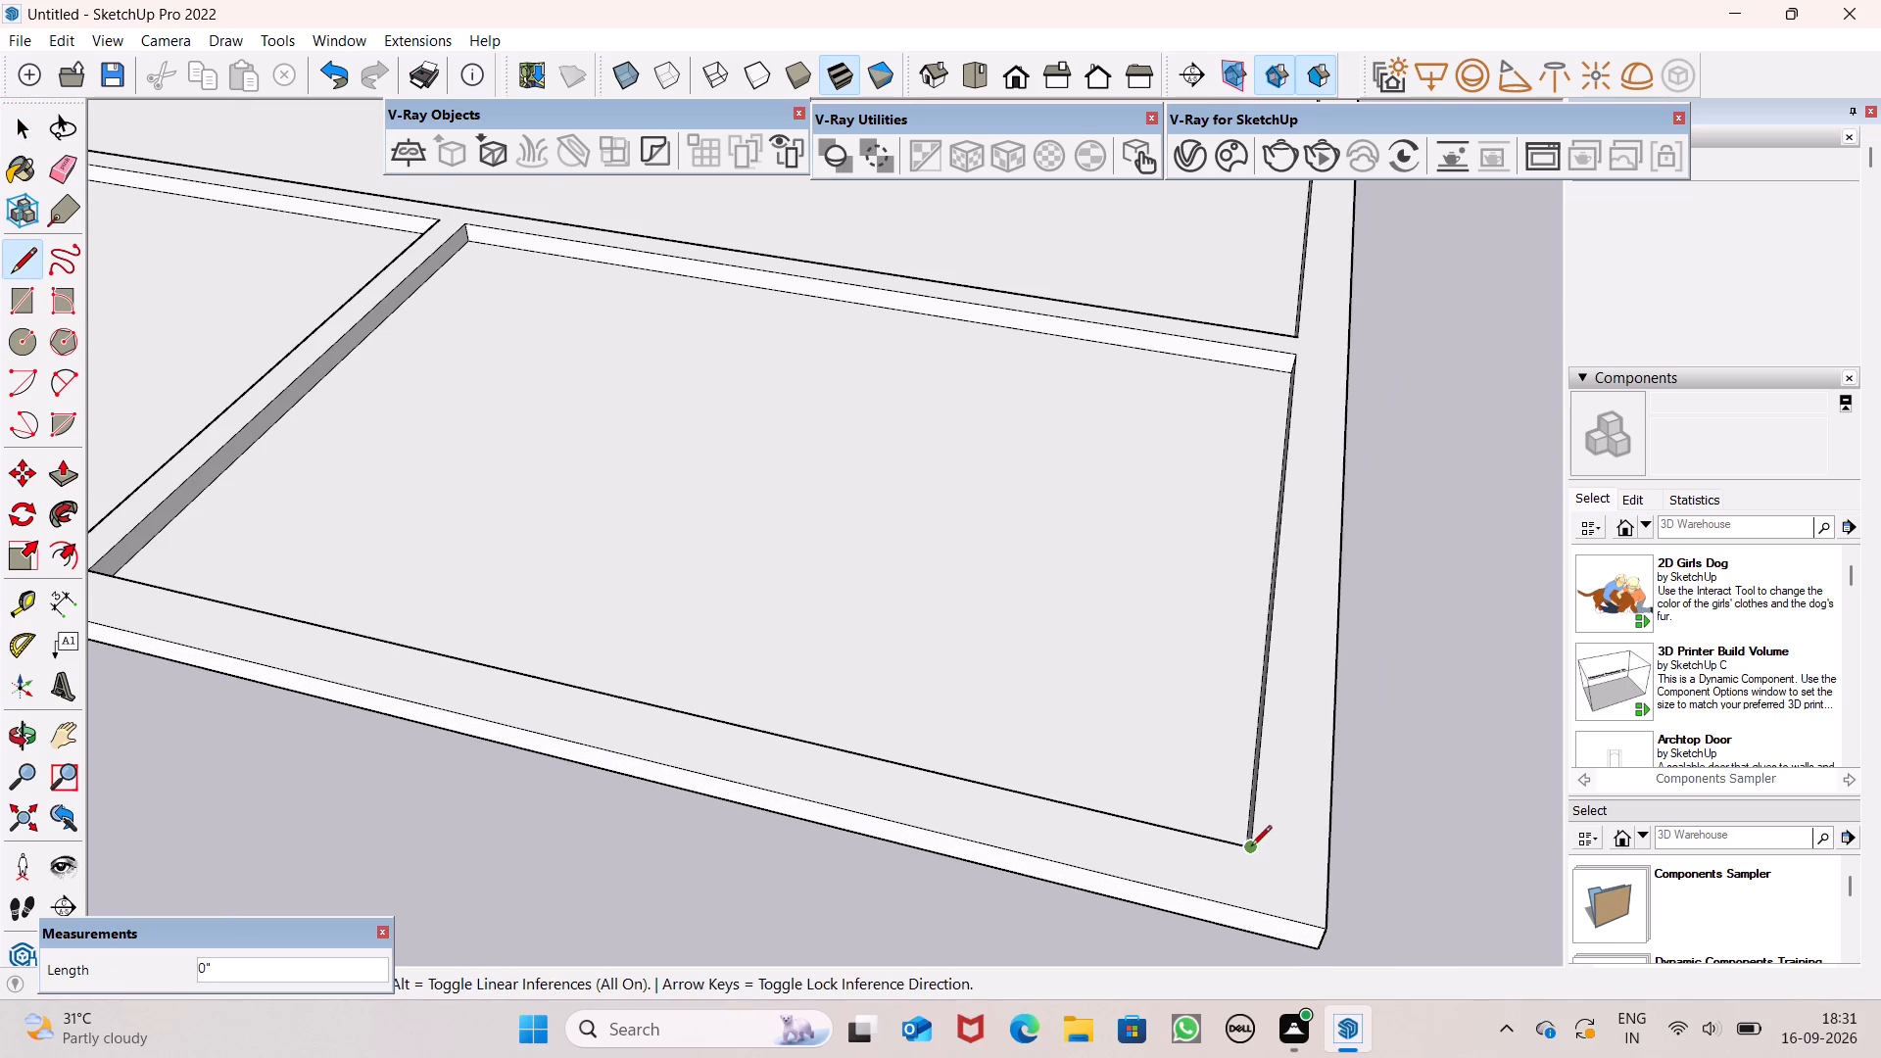
pyautogui.click(1327, 880)
pyautogui.scroll(-6, 1195, 679)
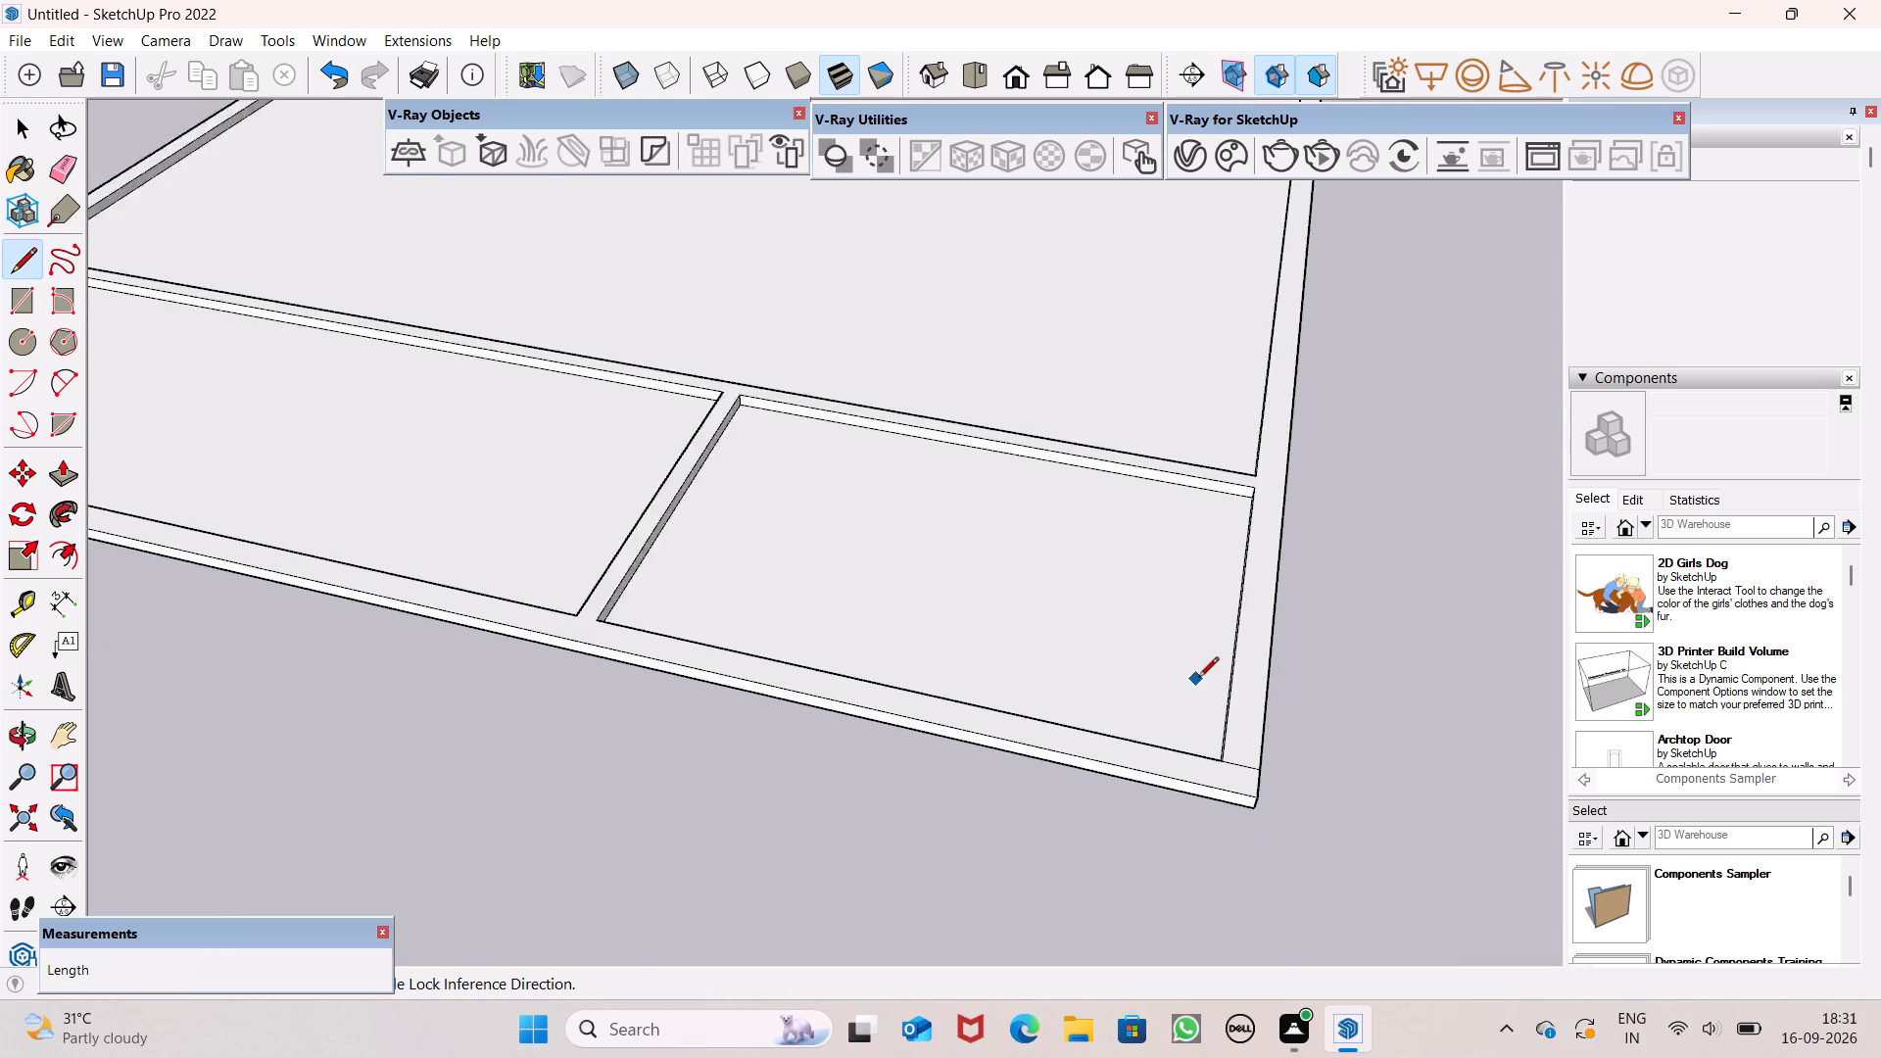
pyautogui.scroll(-11, 1198, 679)
pyautogui.scroll(15, 560, 619)
pyautogui.scroll(9, 533, 535)
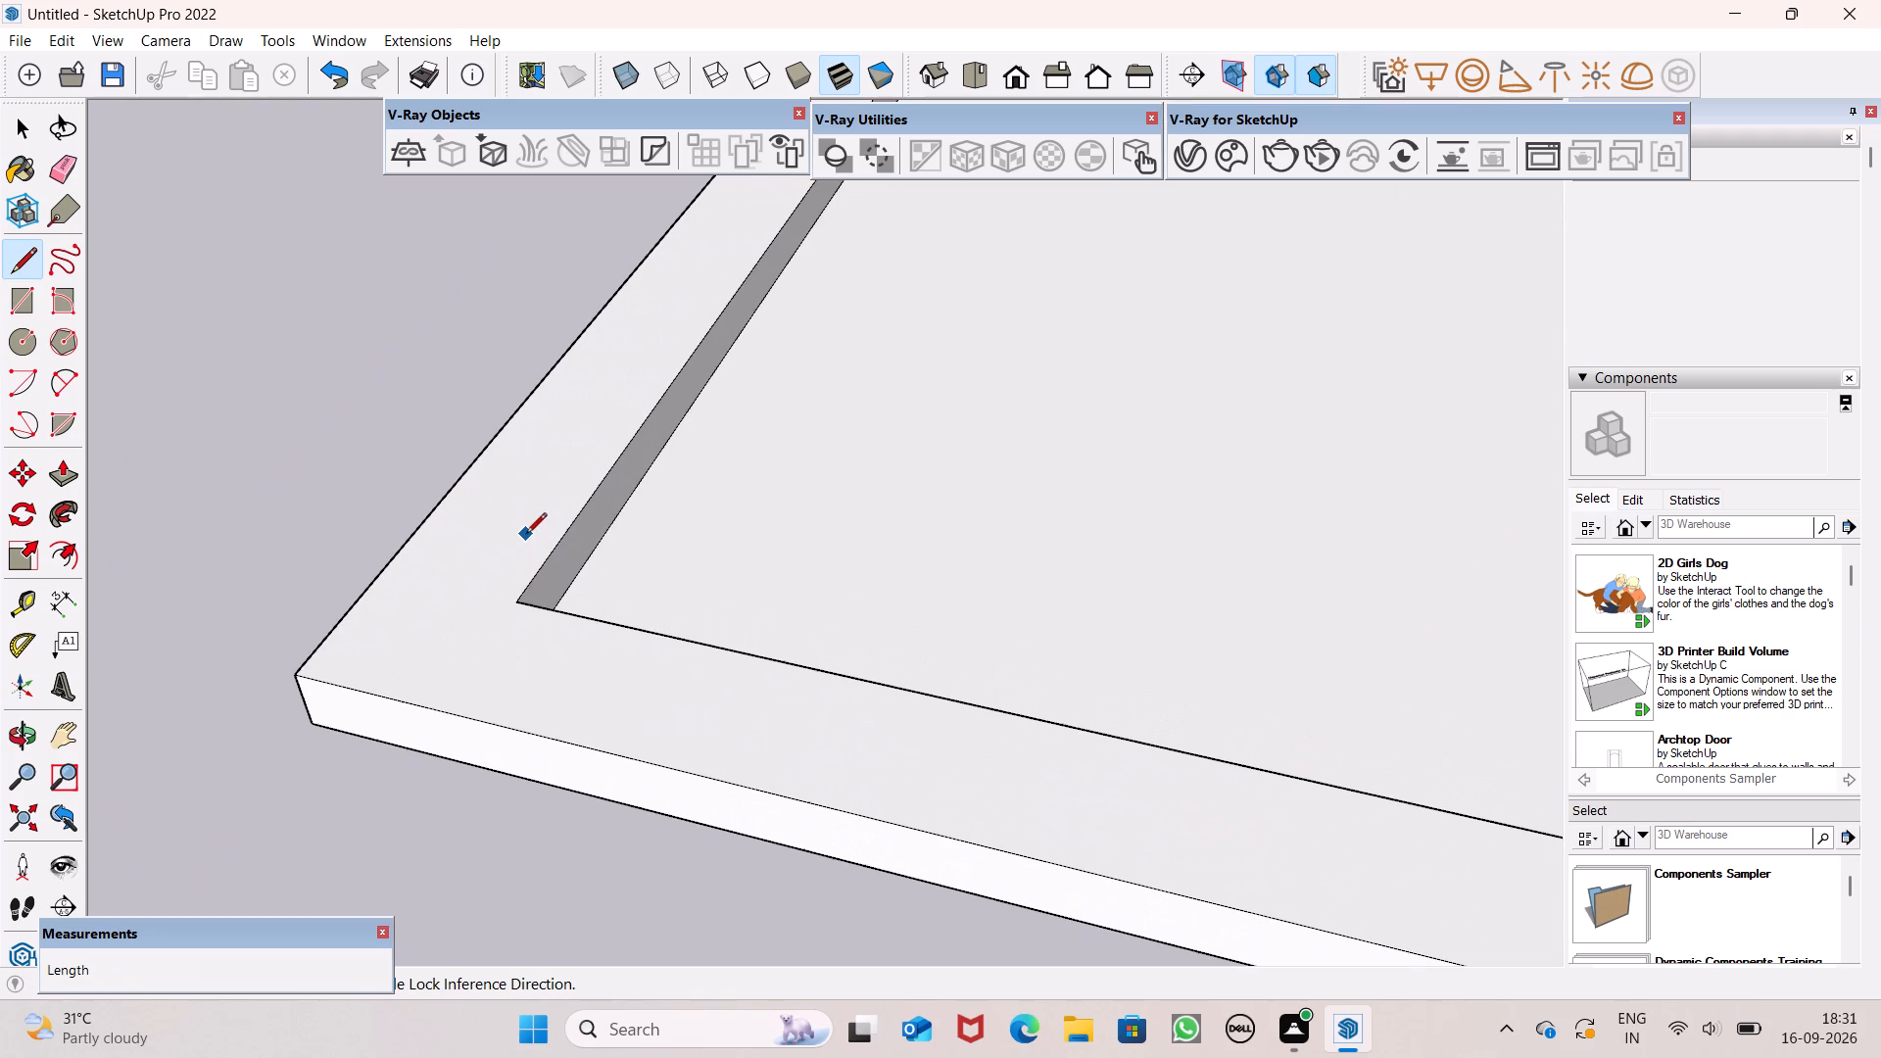
pyautogui.click(520, 604)
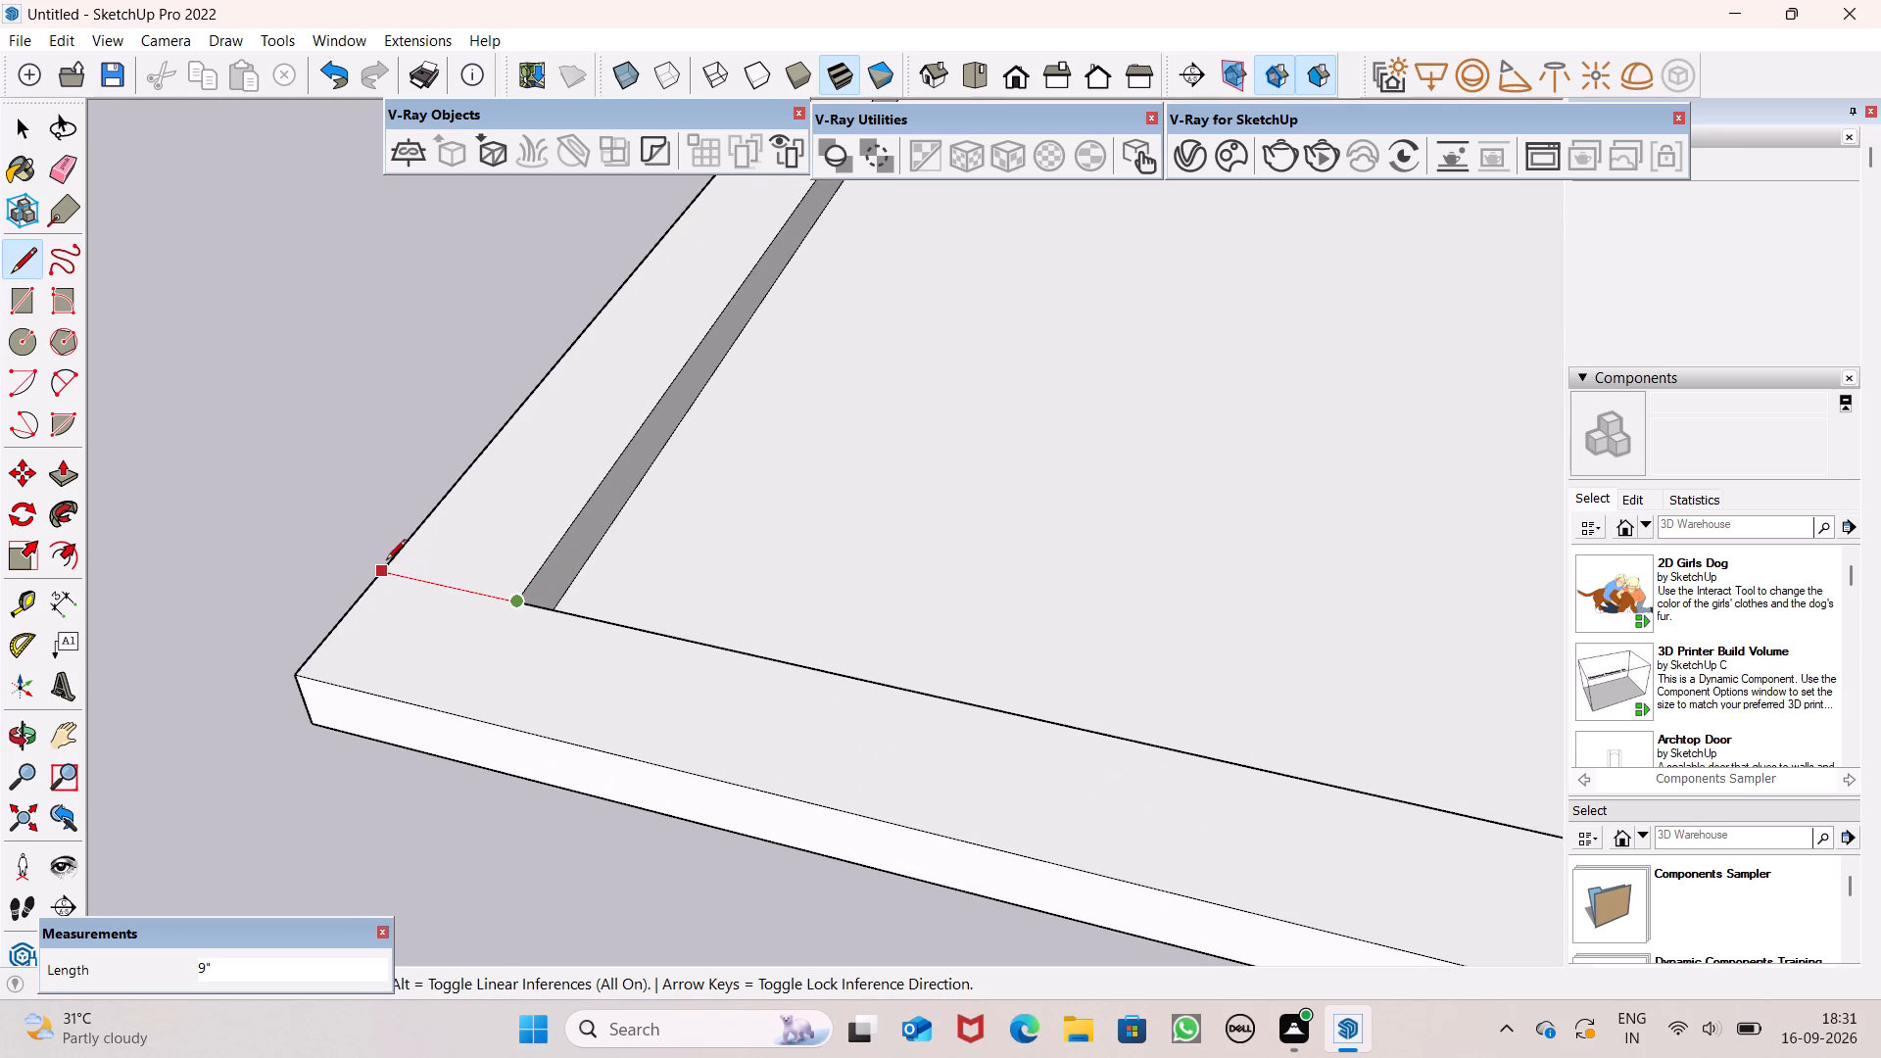
pyautogui.click(386, 561)
pyautogui.press('space')
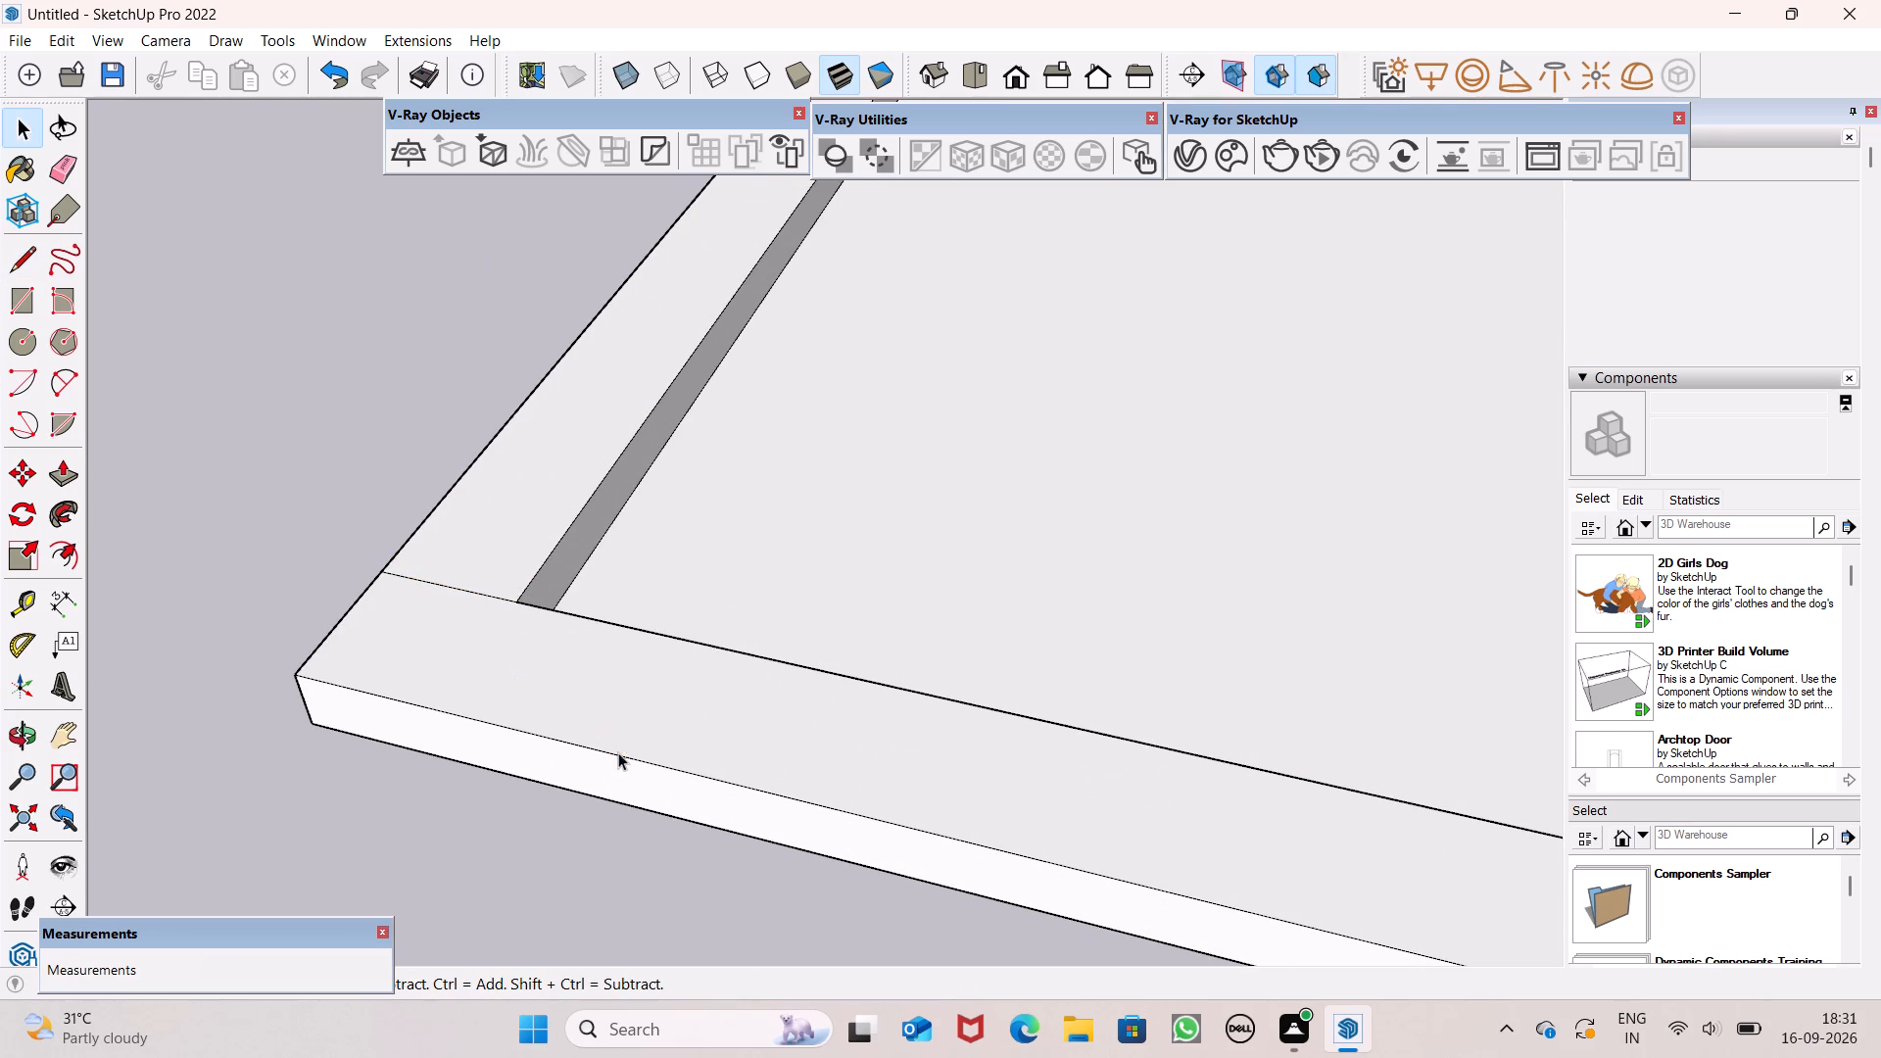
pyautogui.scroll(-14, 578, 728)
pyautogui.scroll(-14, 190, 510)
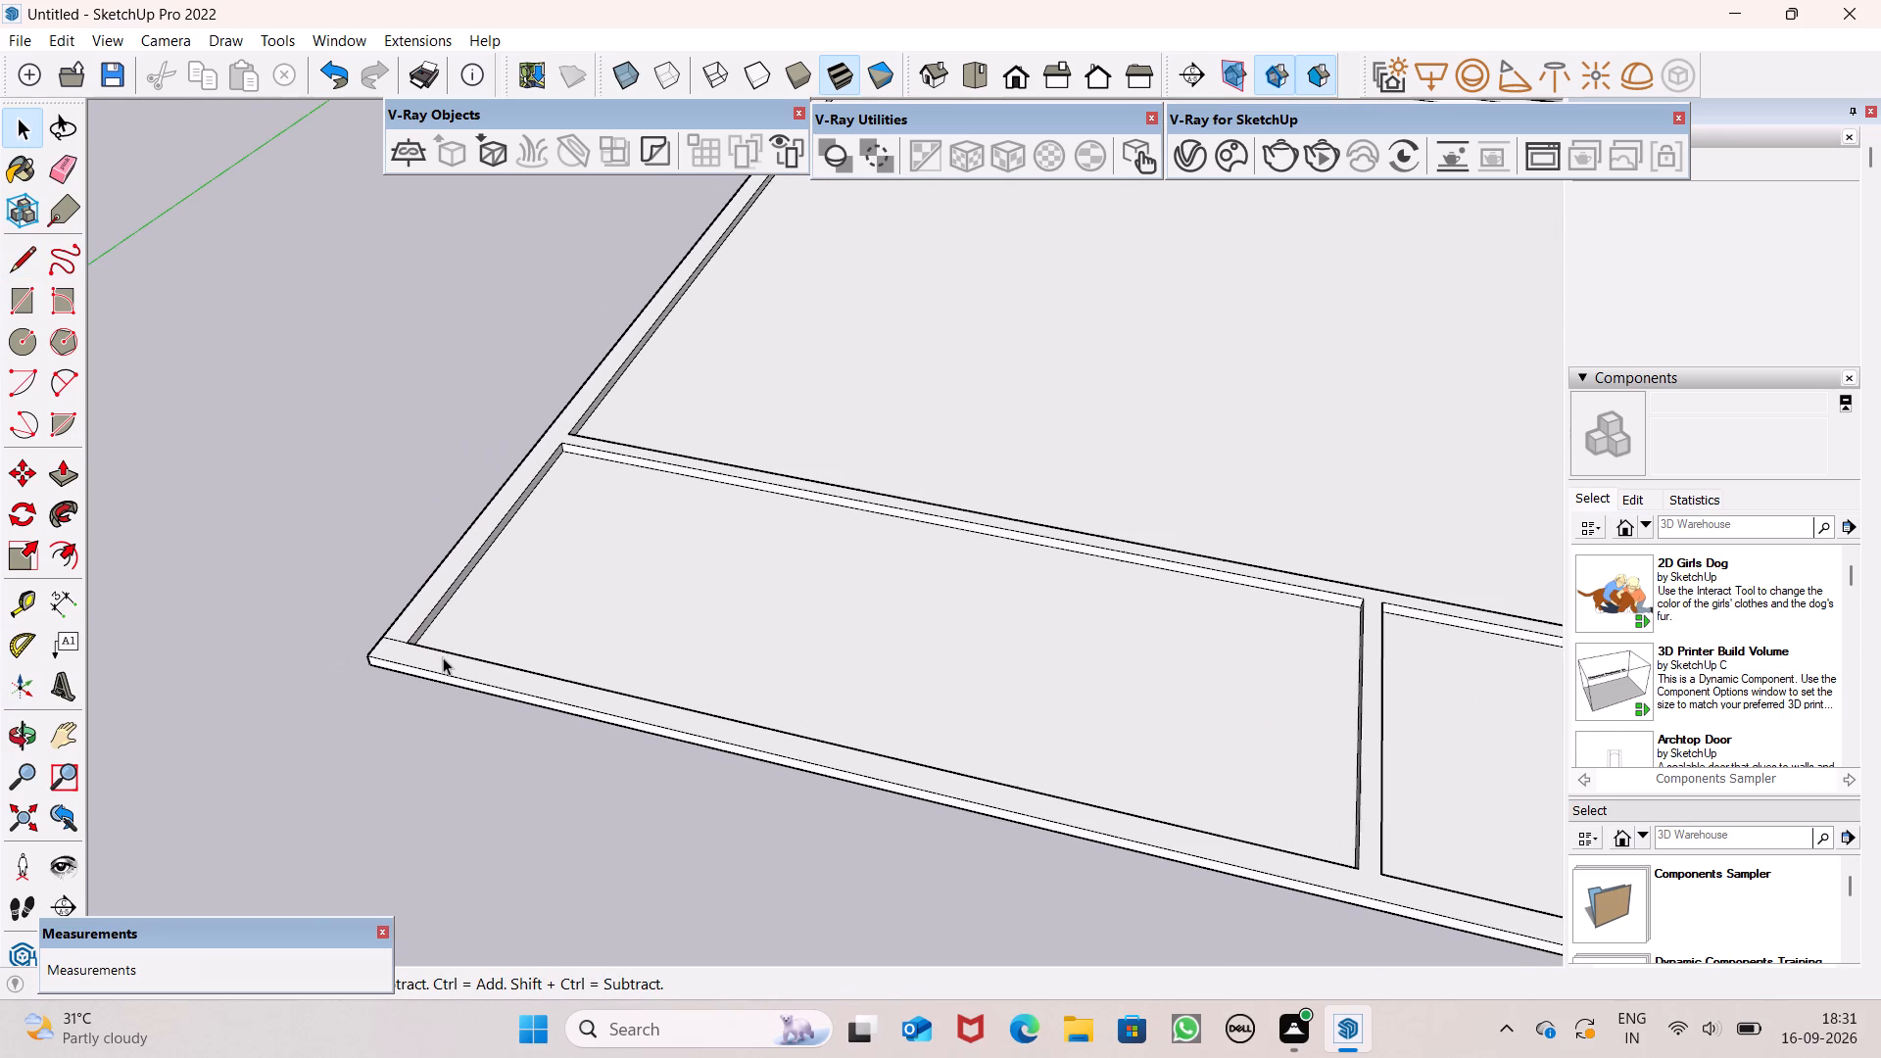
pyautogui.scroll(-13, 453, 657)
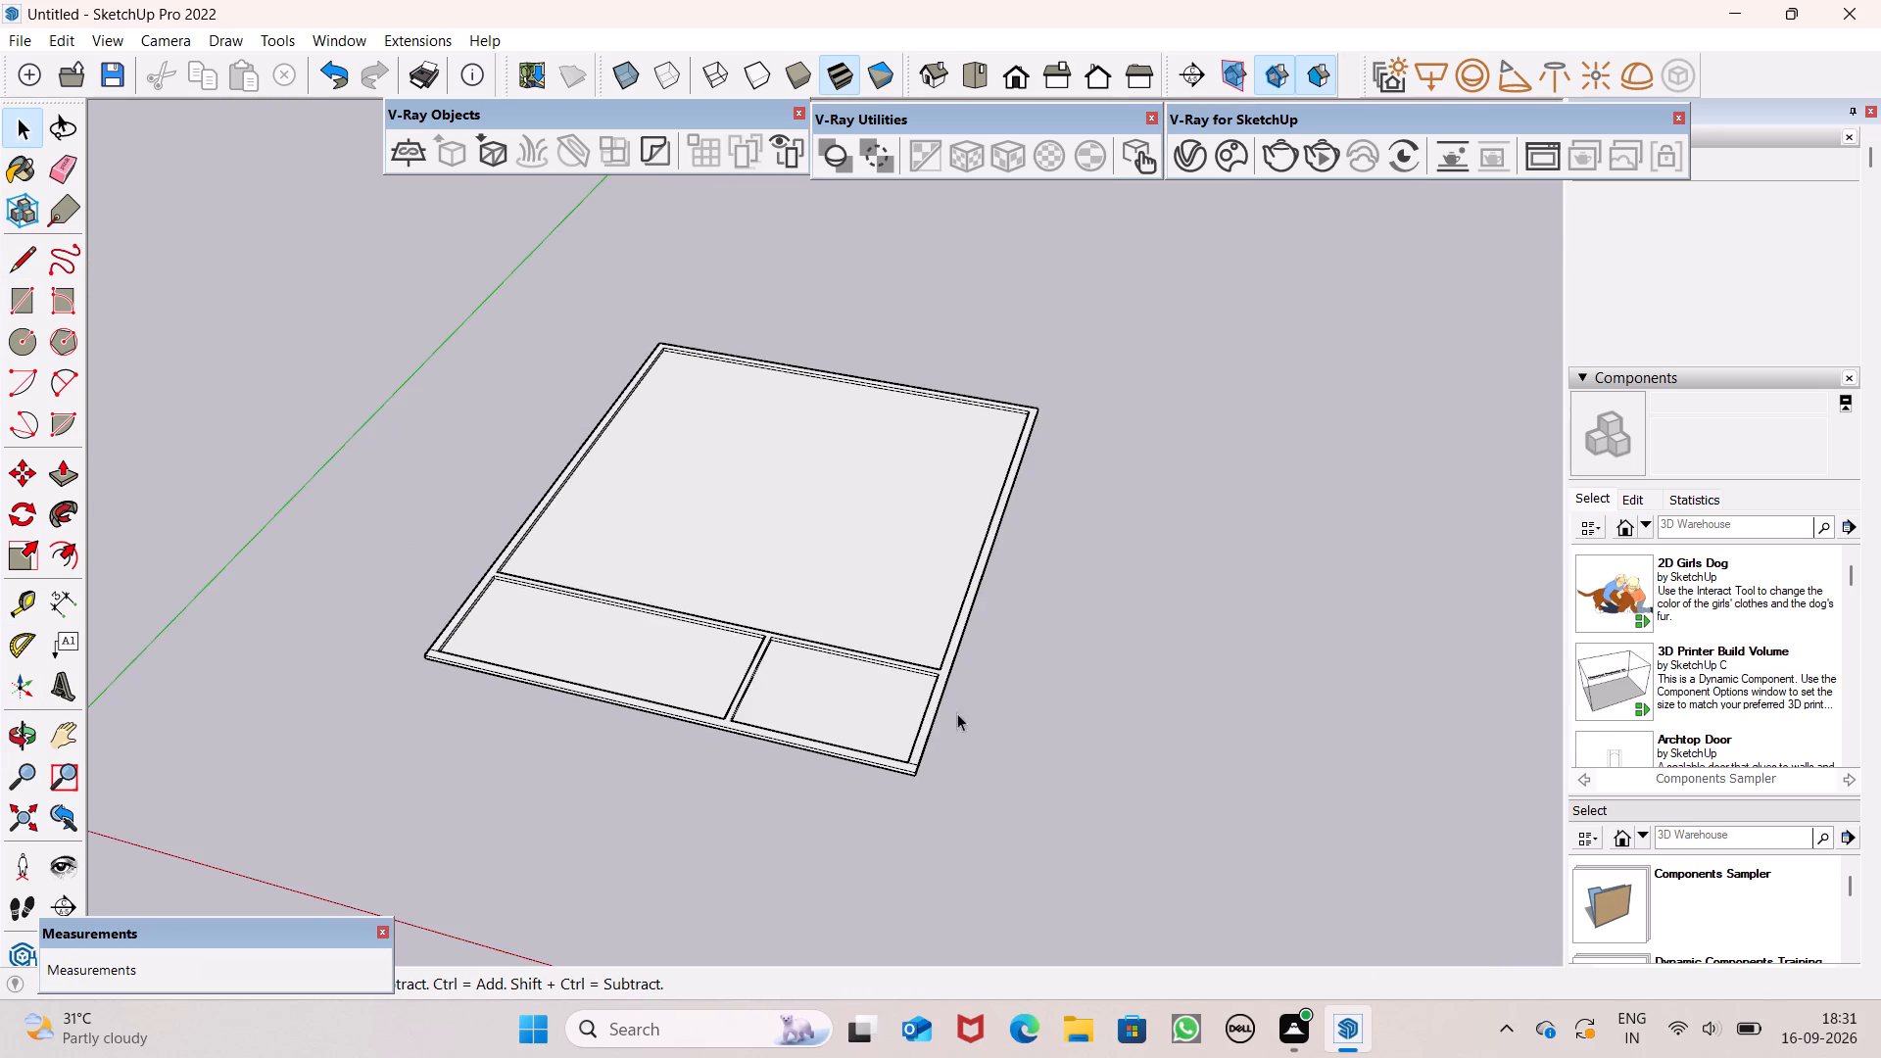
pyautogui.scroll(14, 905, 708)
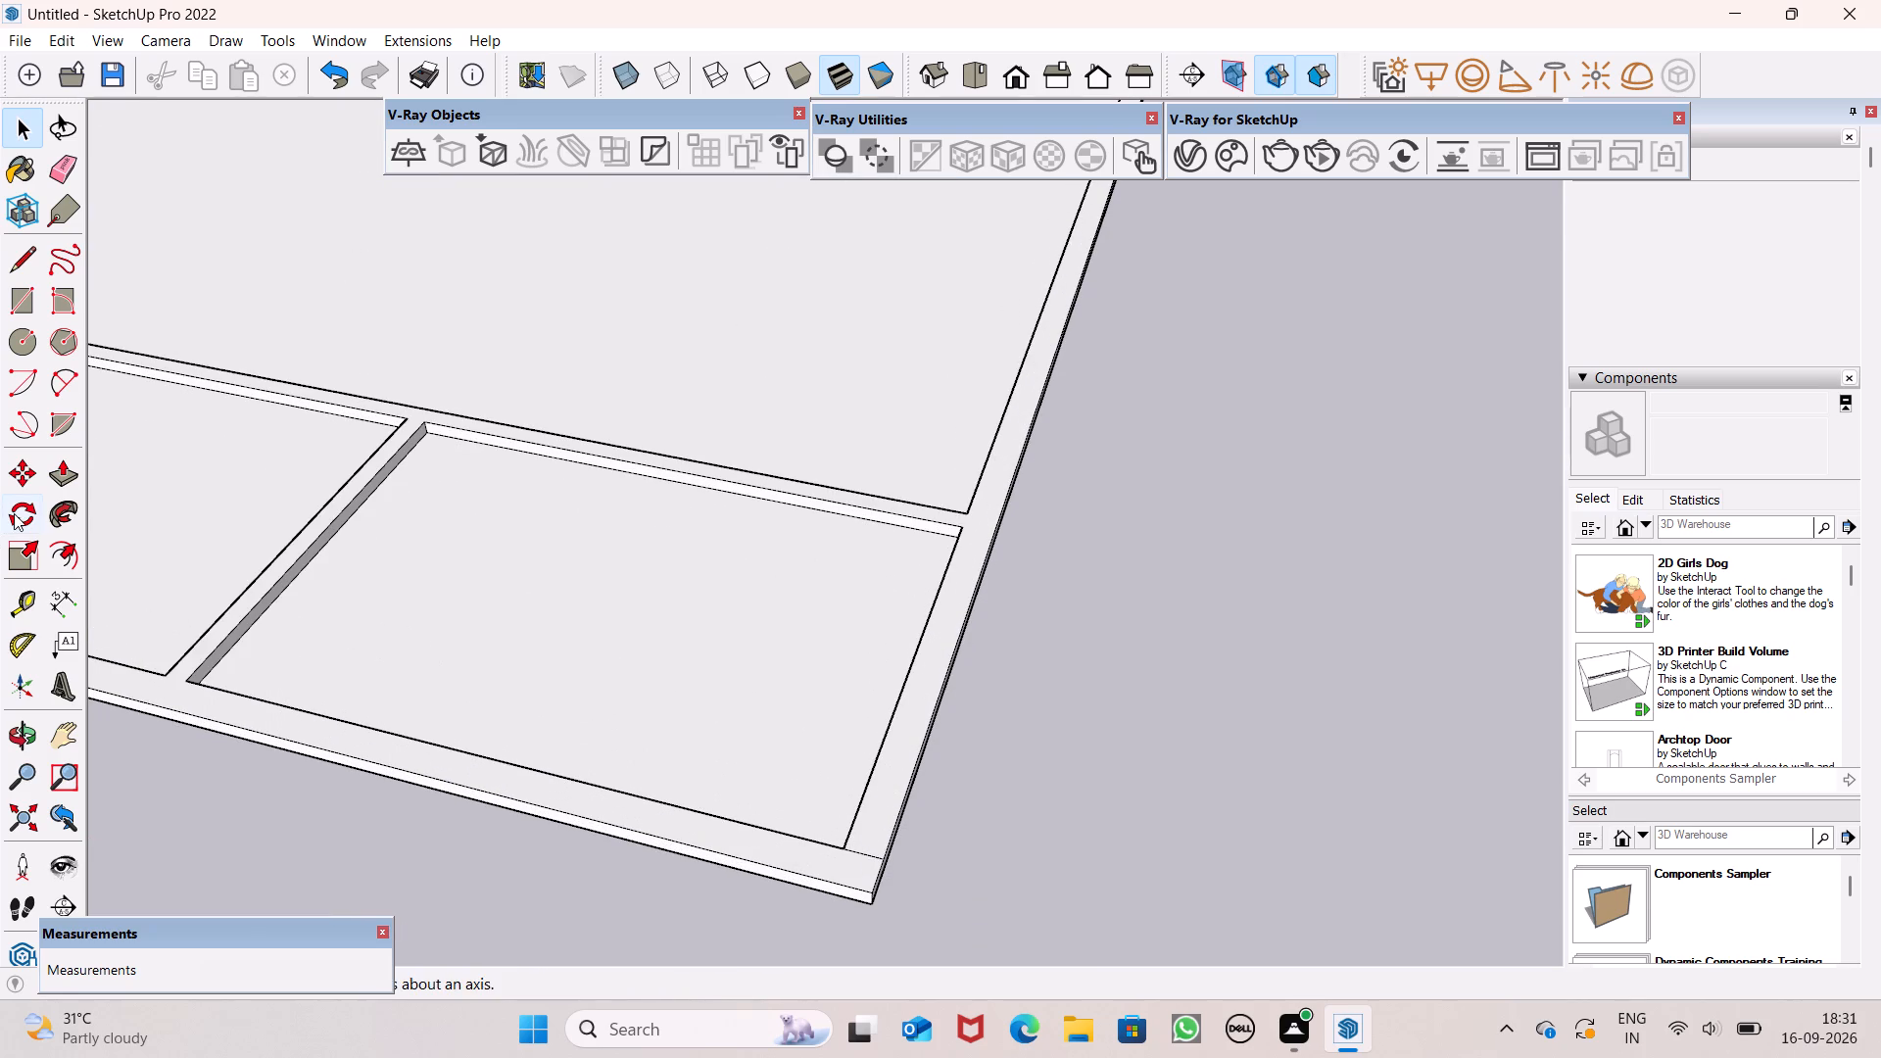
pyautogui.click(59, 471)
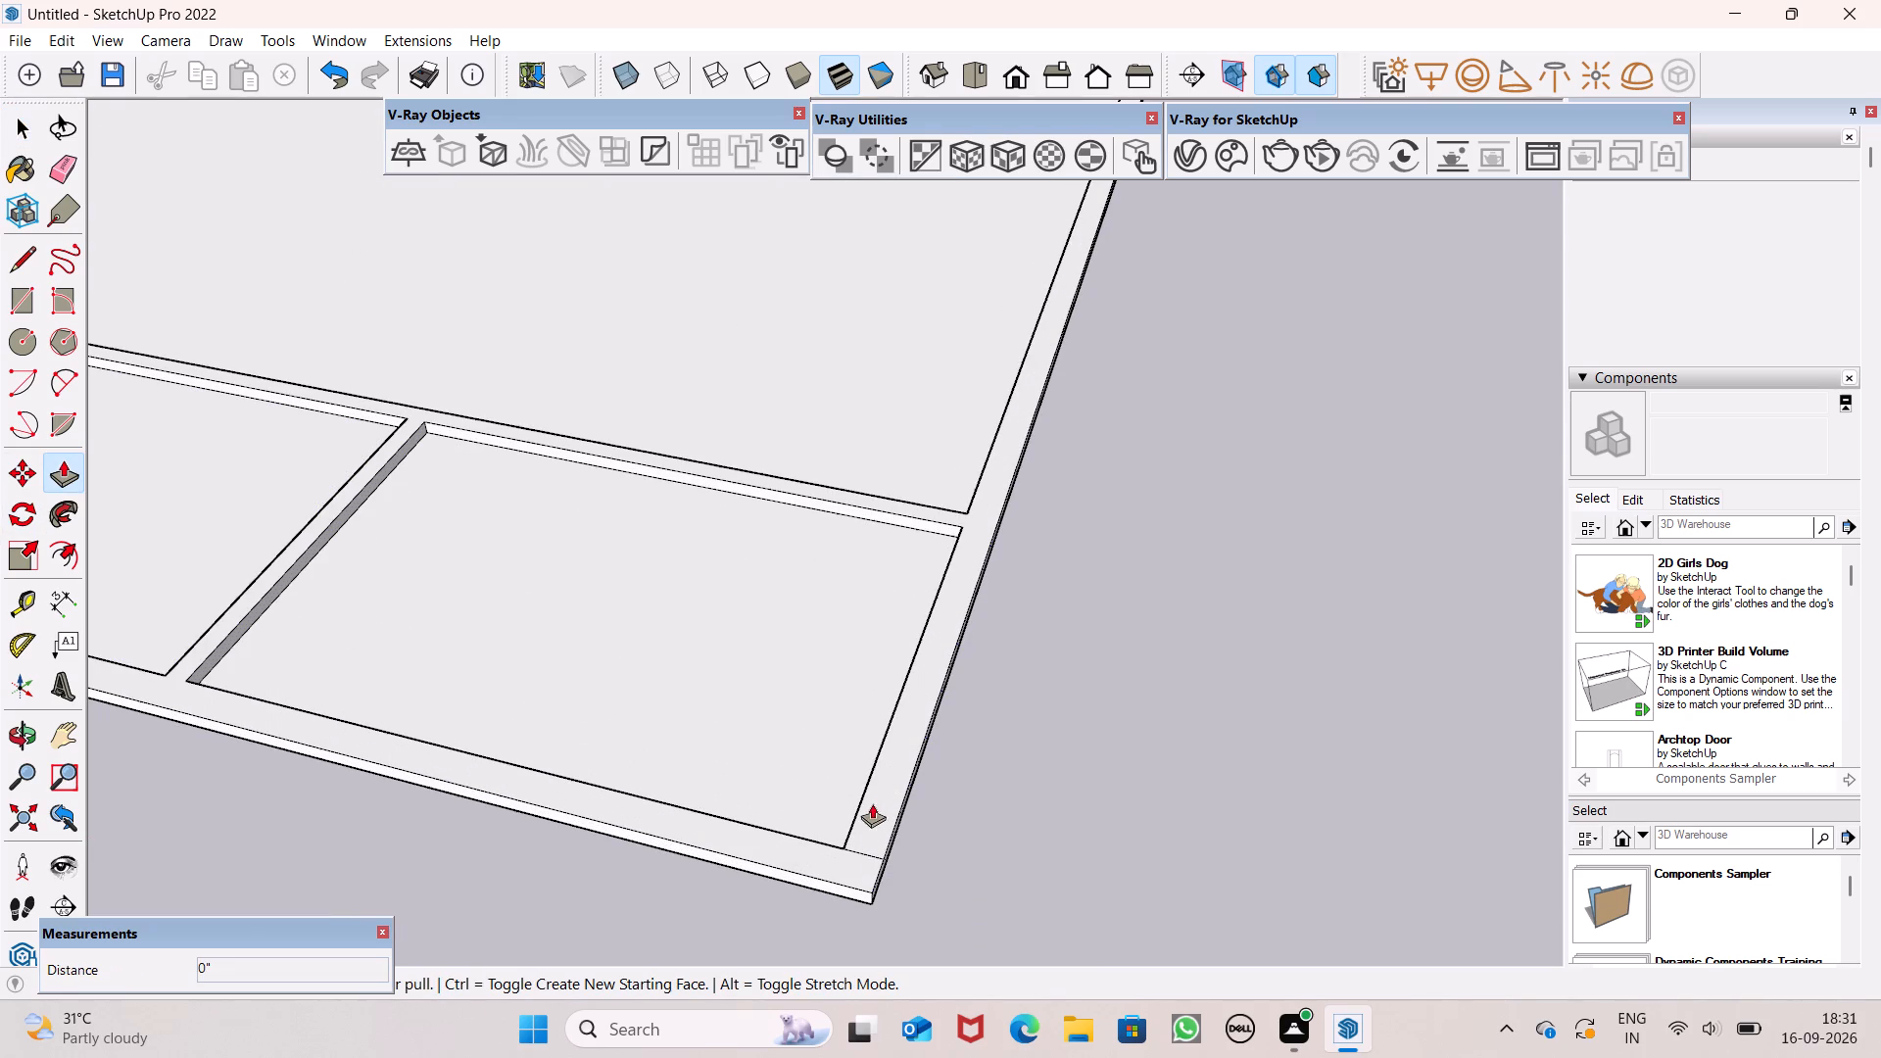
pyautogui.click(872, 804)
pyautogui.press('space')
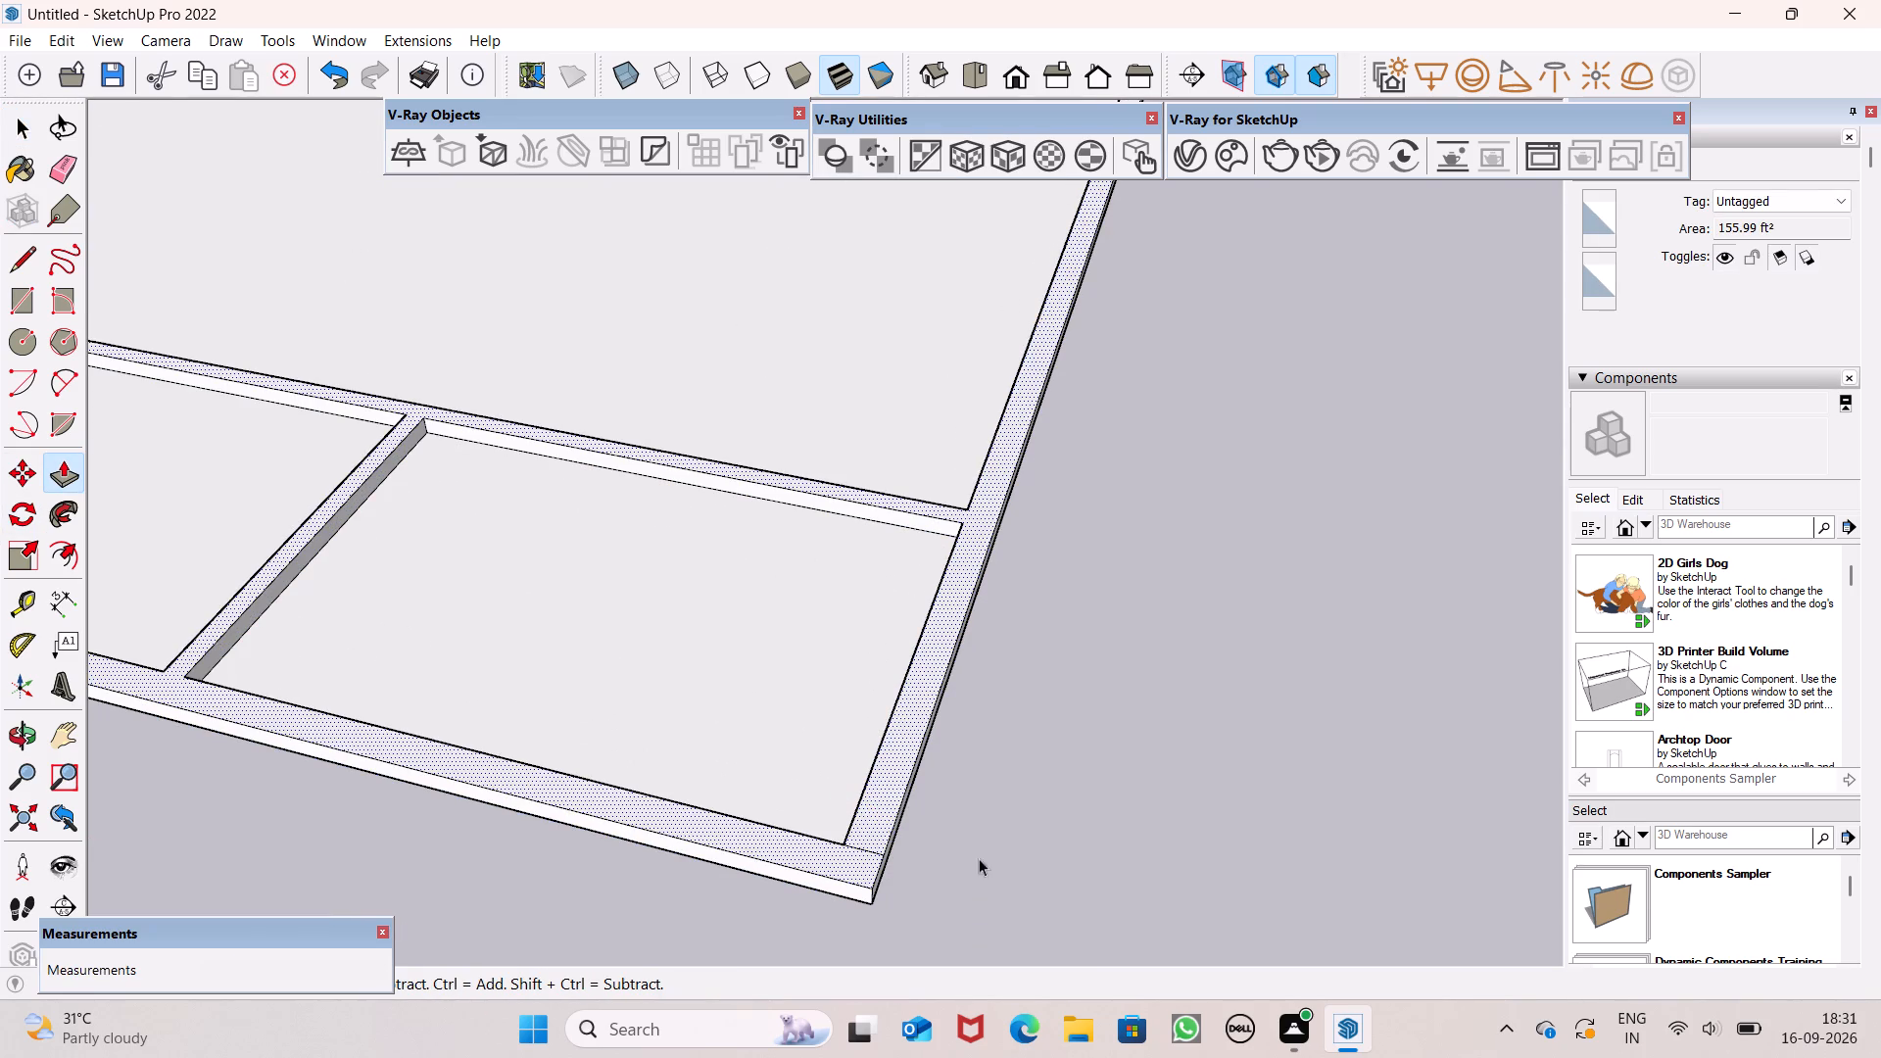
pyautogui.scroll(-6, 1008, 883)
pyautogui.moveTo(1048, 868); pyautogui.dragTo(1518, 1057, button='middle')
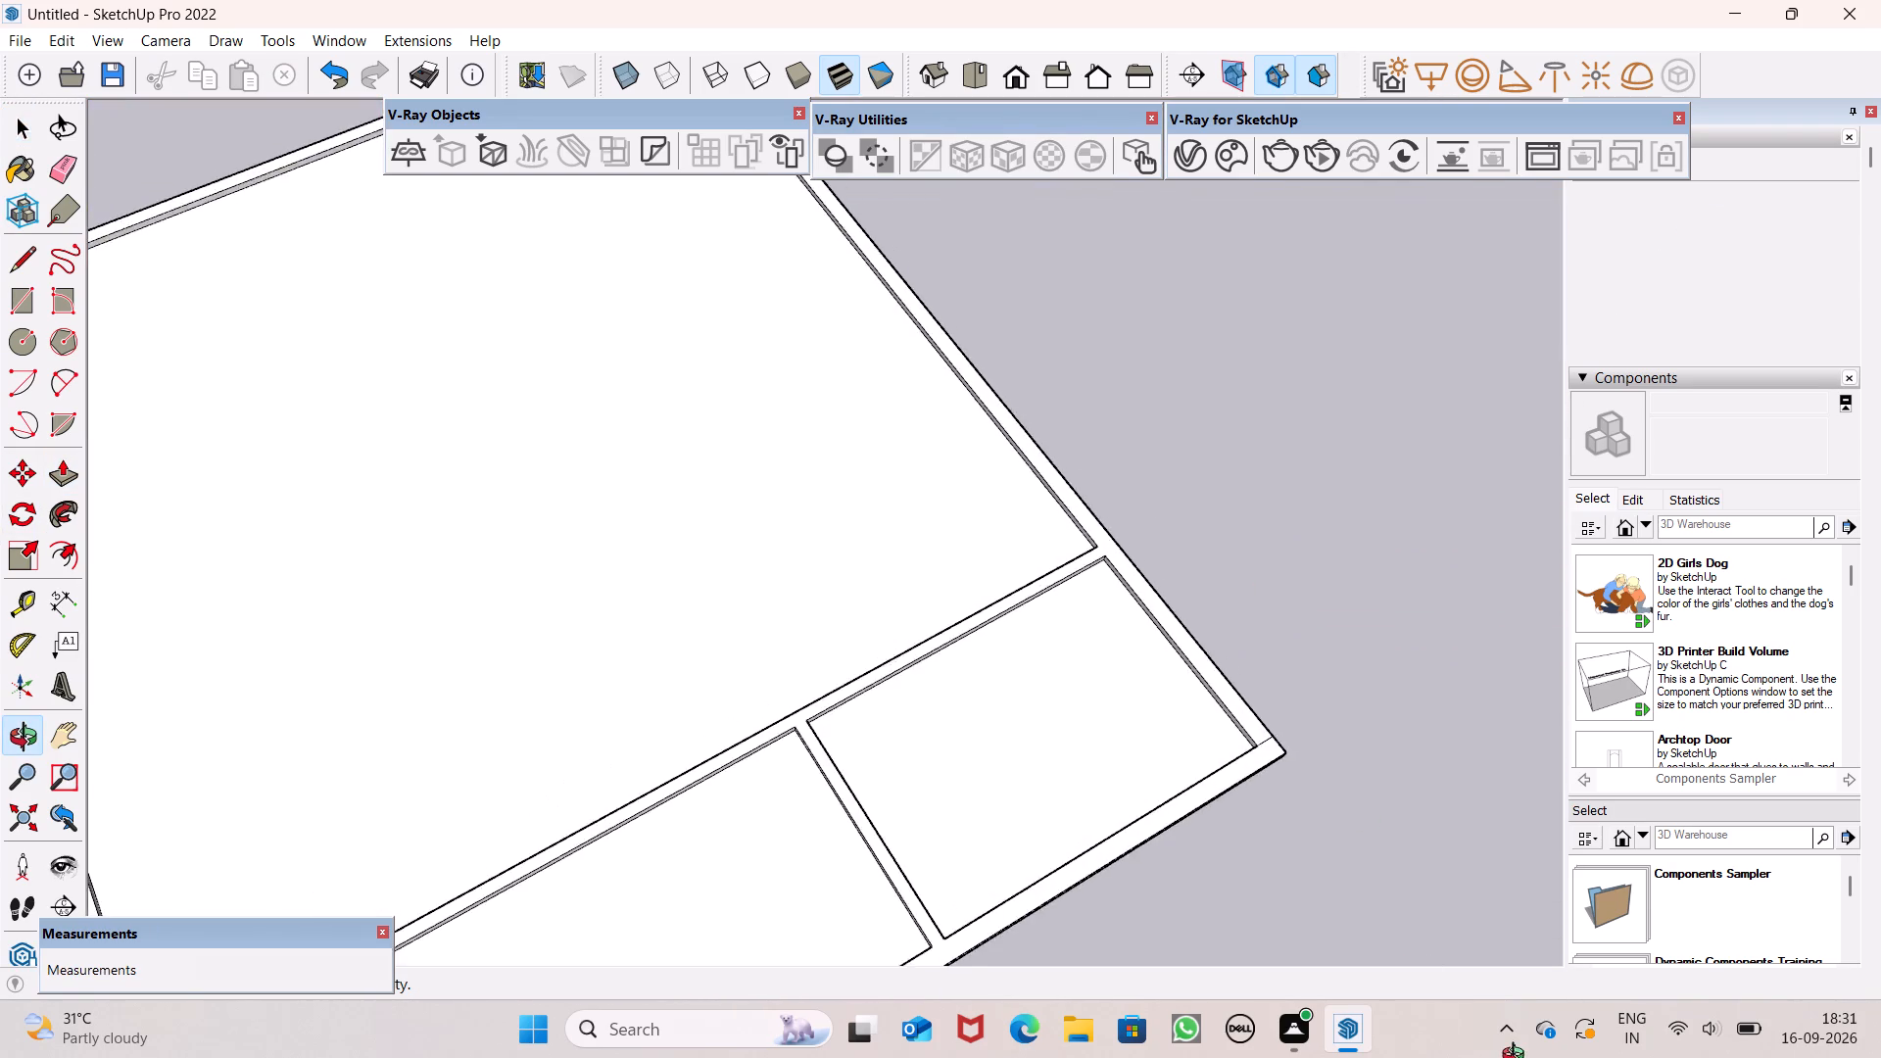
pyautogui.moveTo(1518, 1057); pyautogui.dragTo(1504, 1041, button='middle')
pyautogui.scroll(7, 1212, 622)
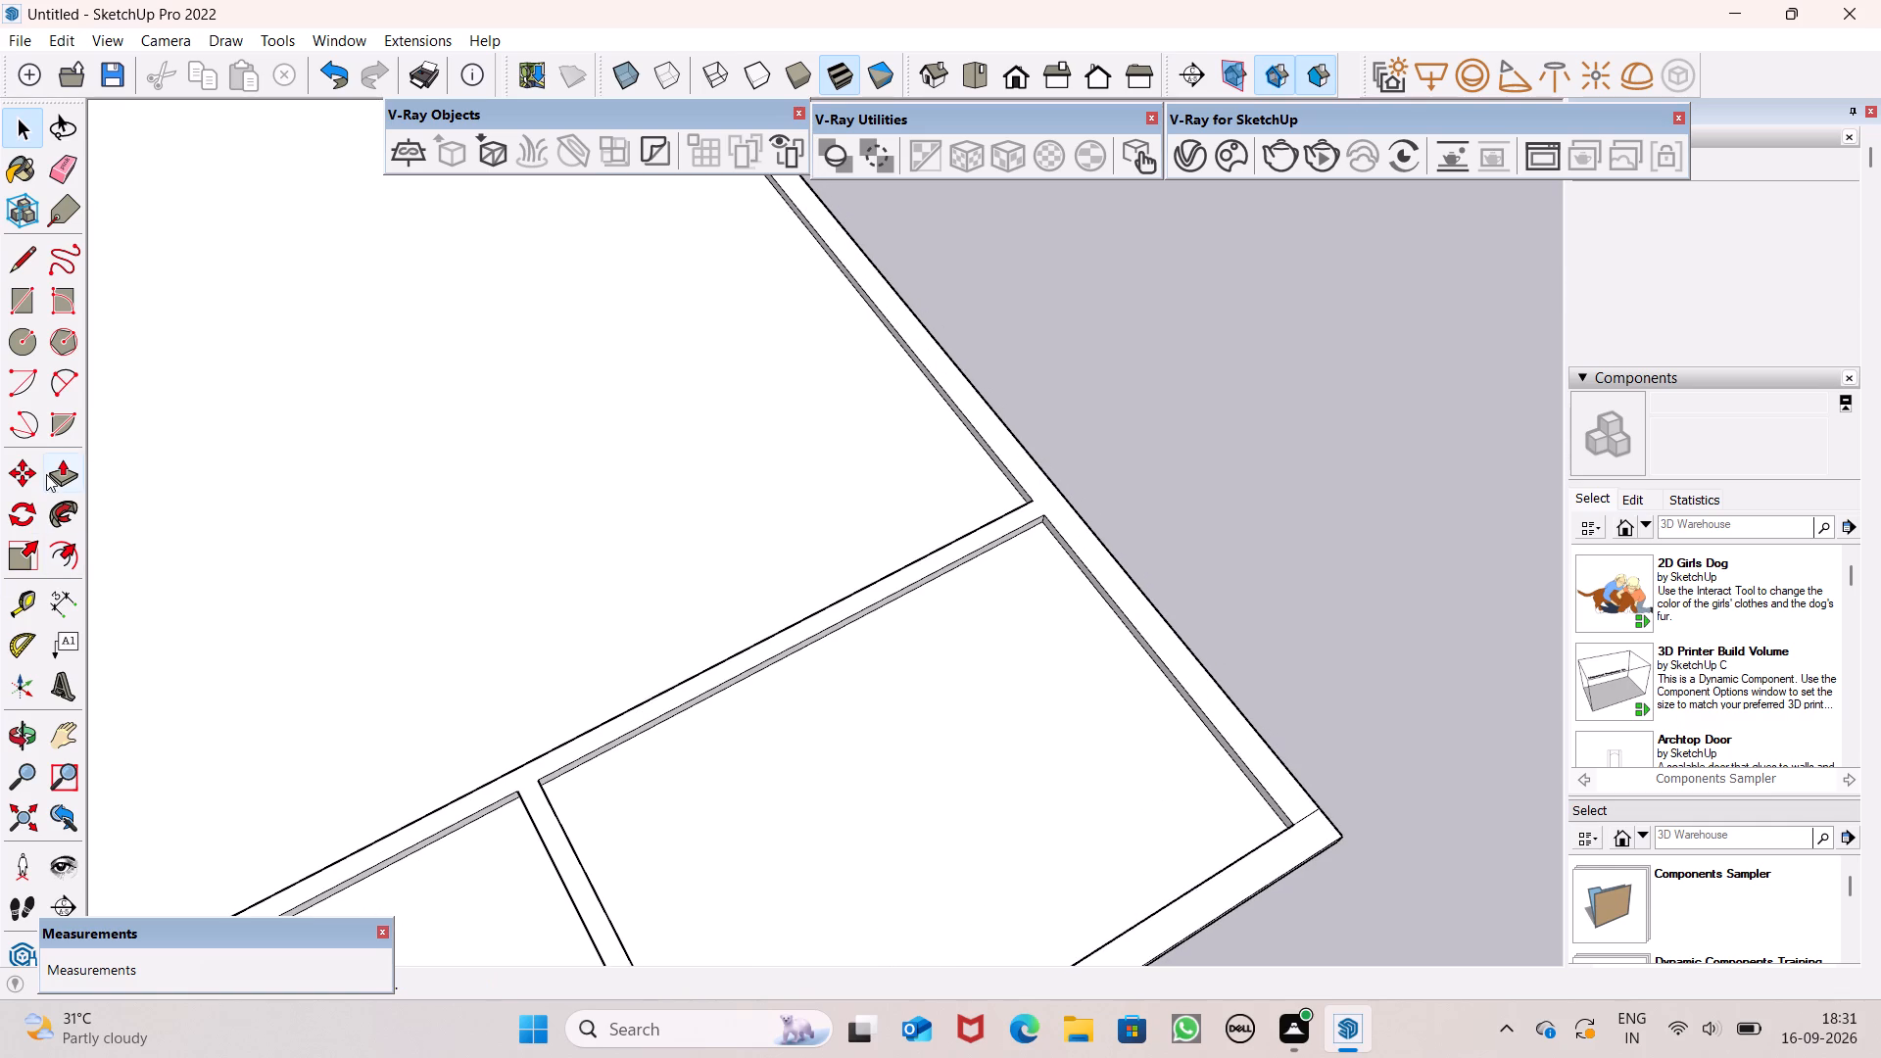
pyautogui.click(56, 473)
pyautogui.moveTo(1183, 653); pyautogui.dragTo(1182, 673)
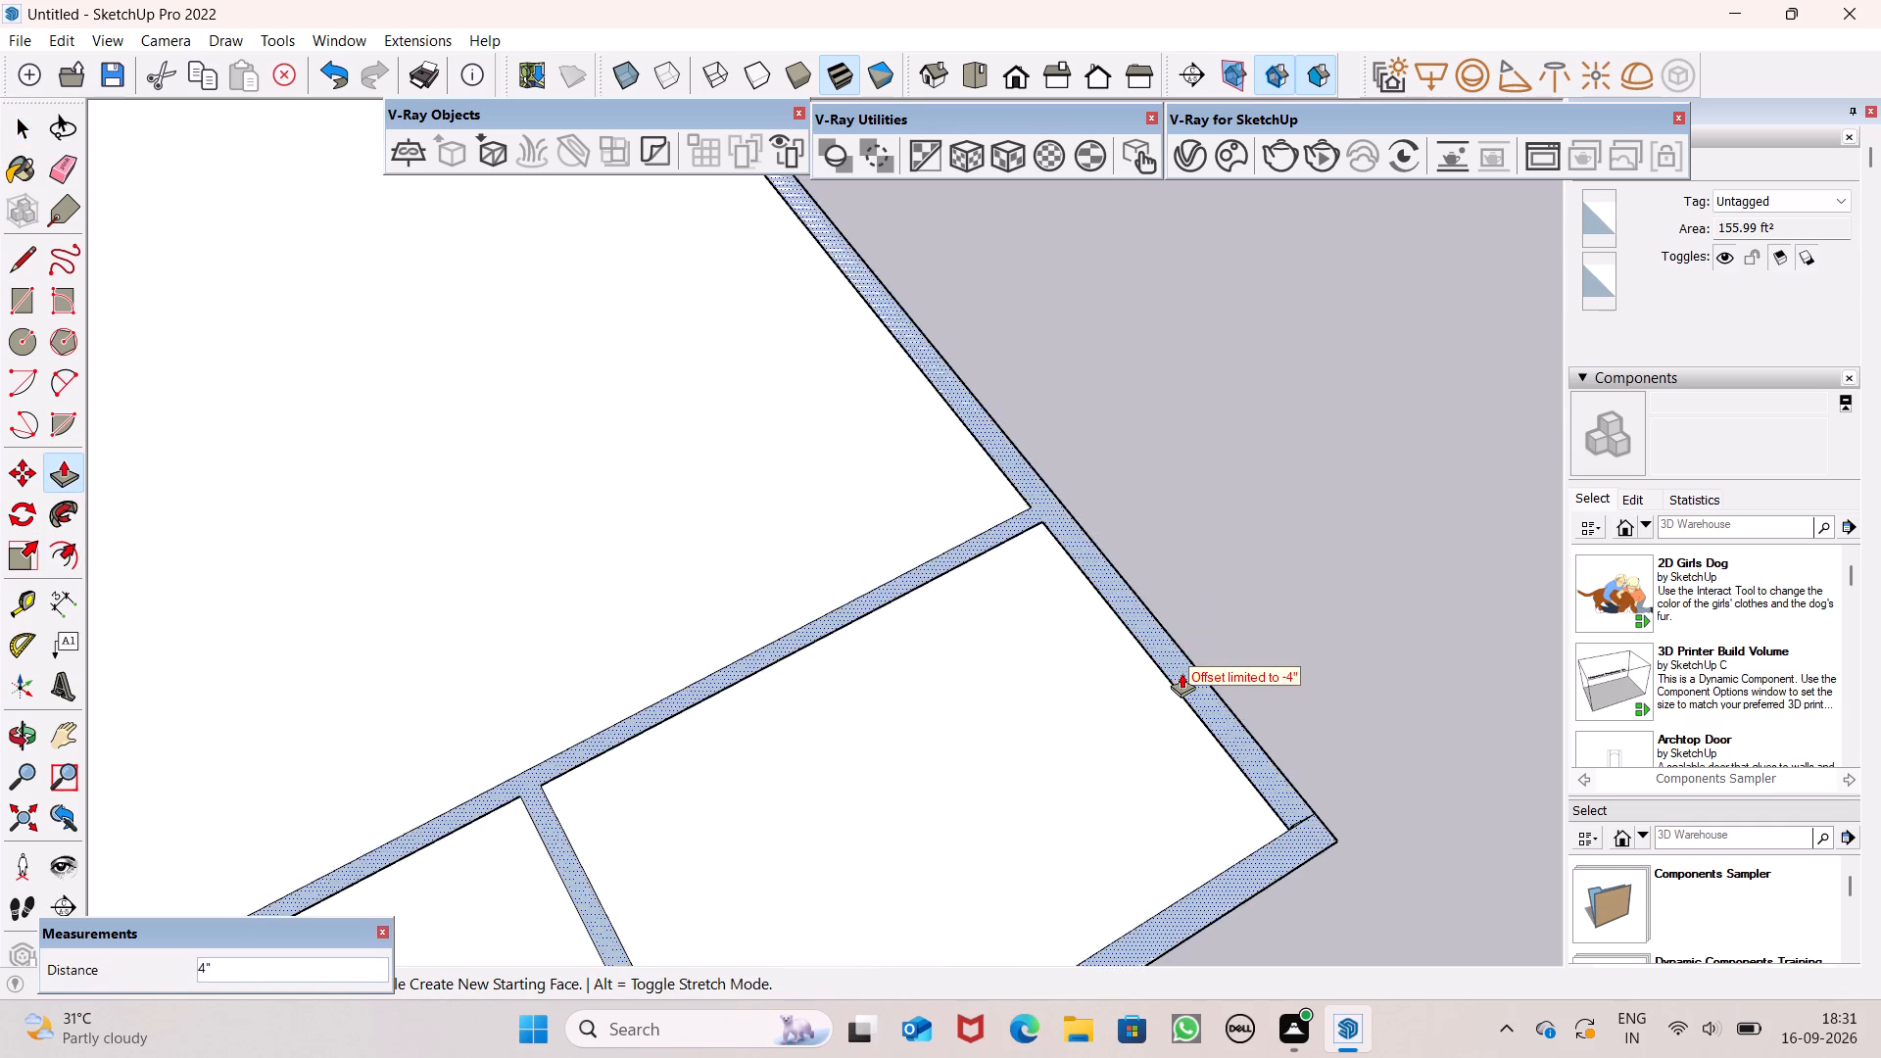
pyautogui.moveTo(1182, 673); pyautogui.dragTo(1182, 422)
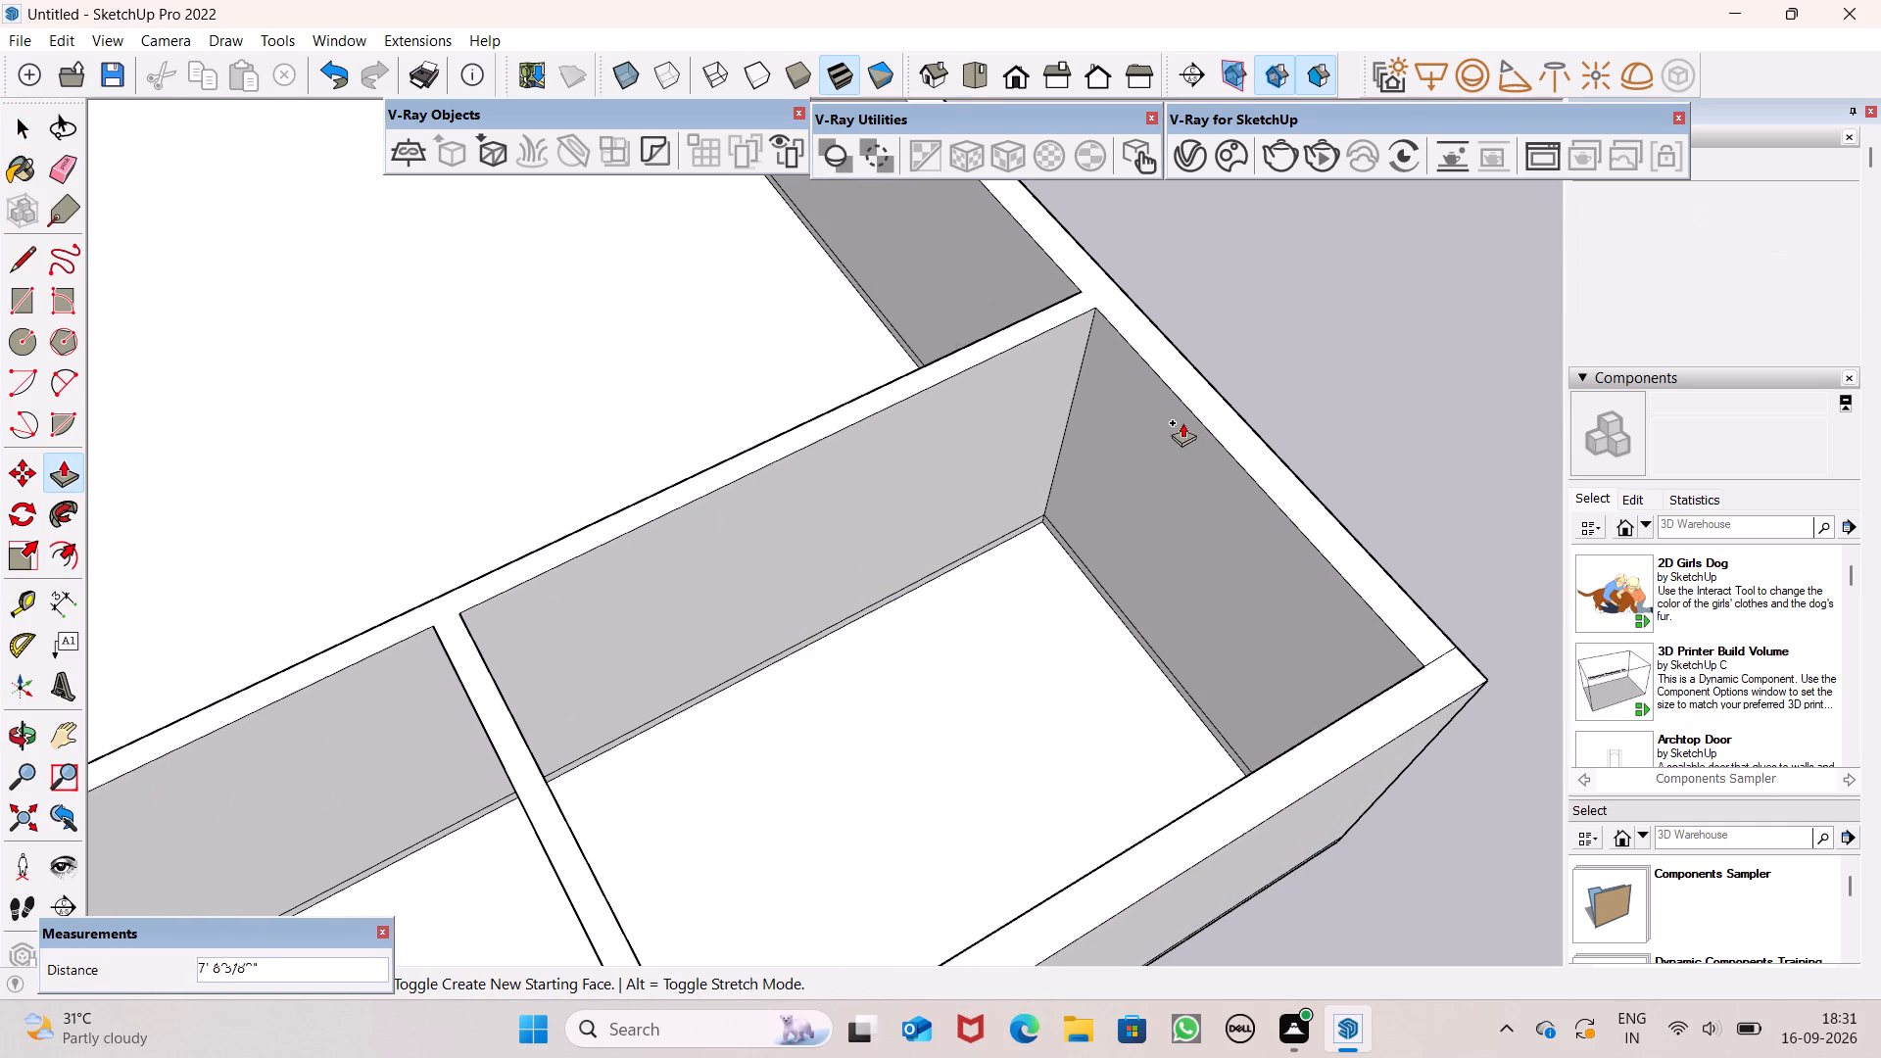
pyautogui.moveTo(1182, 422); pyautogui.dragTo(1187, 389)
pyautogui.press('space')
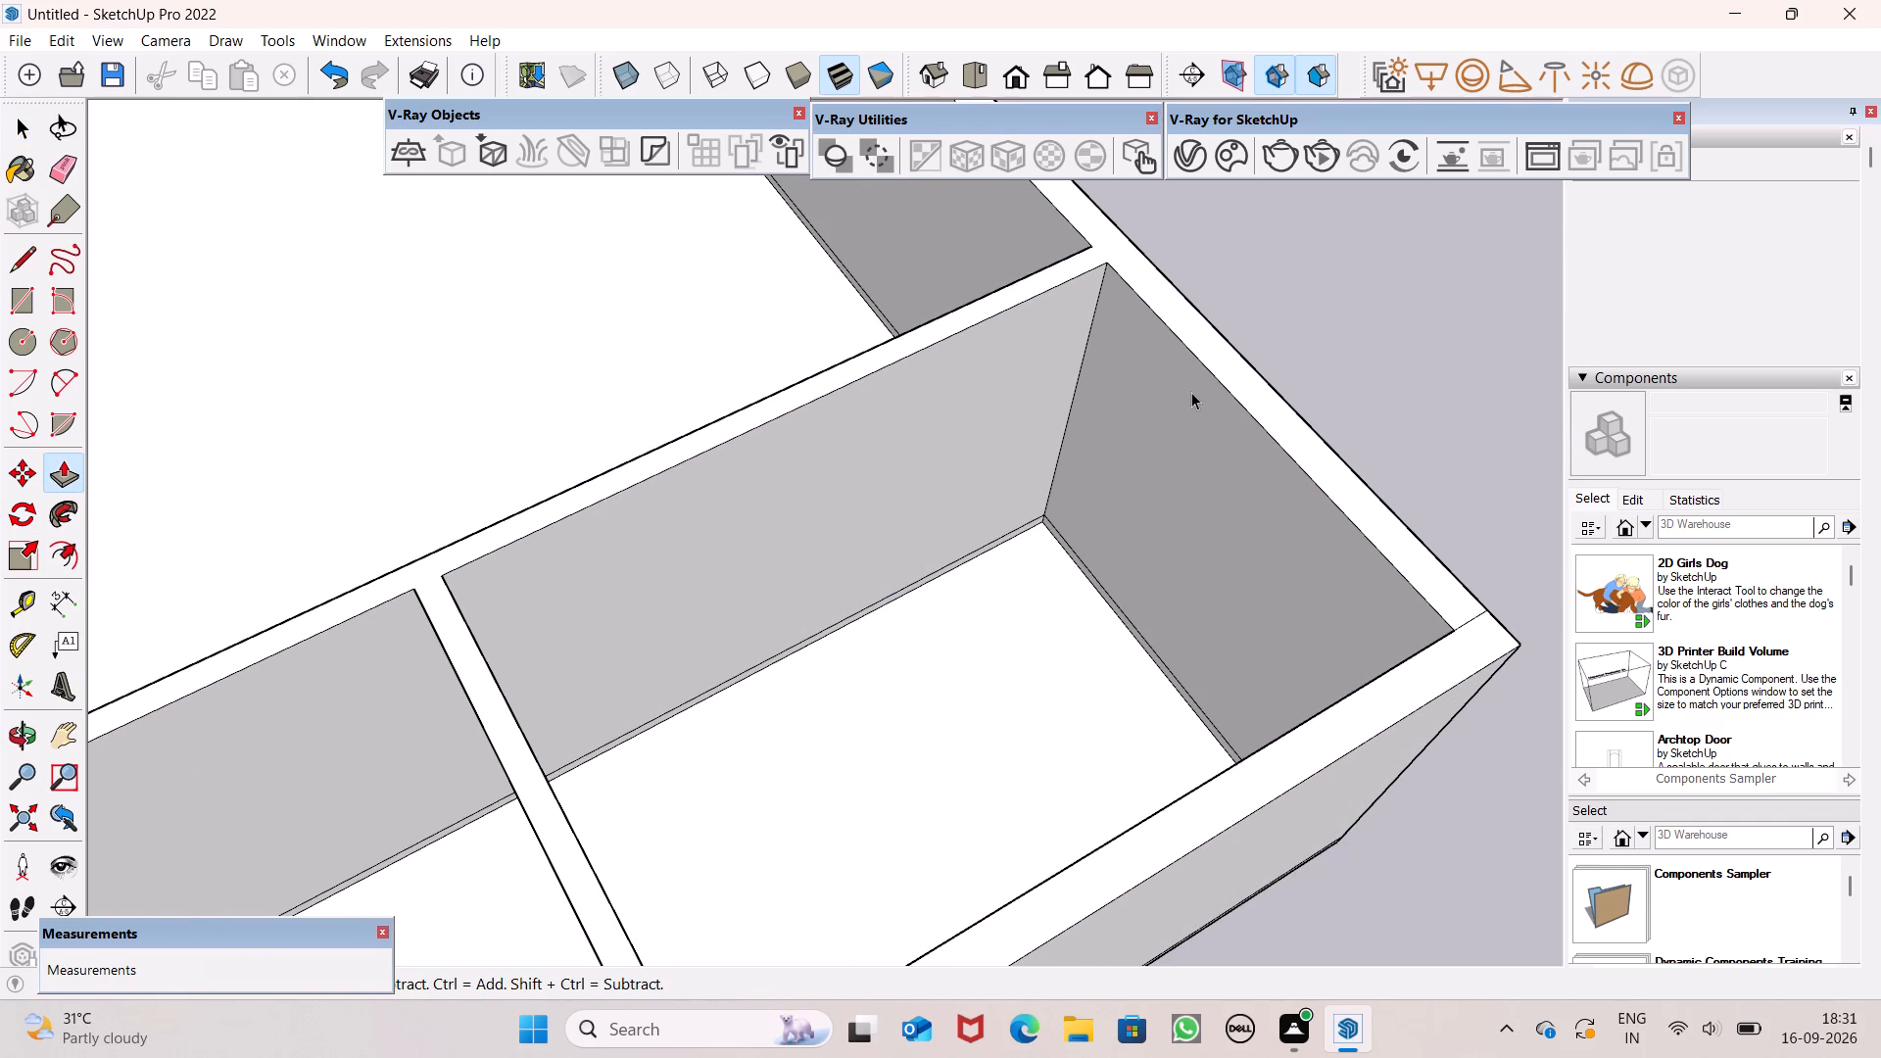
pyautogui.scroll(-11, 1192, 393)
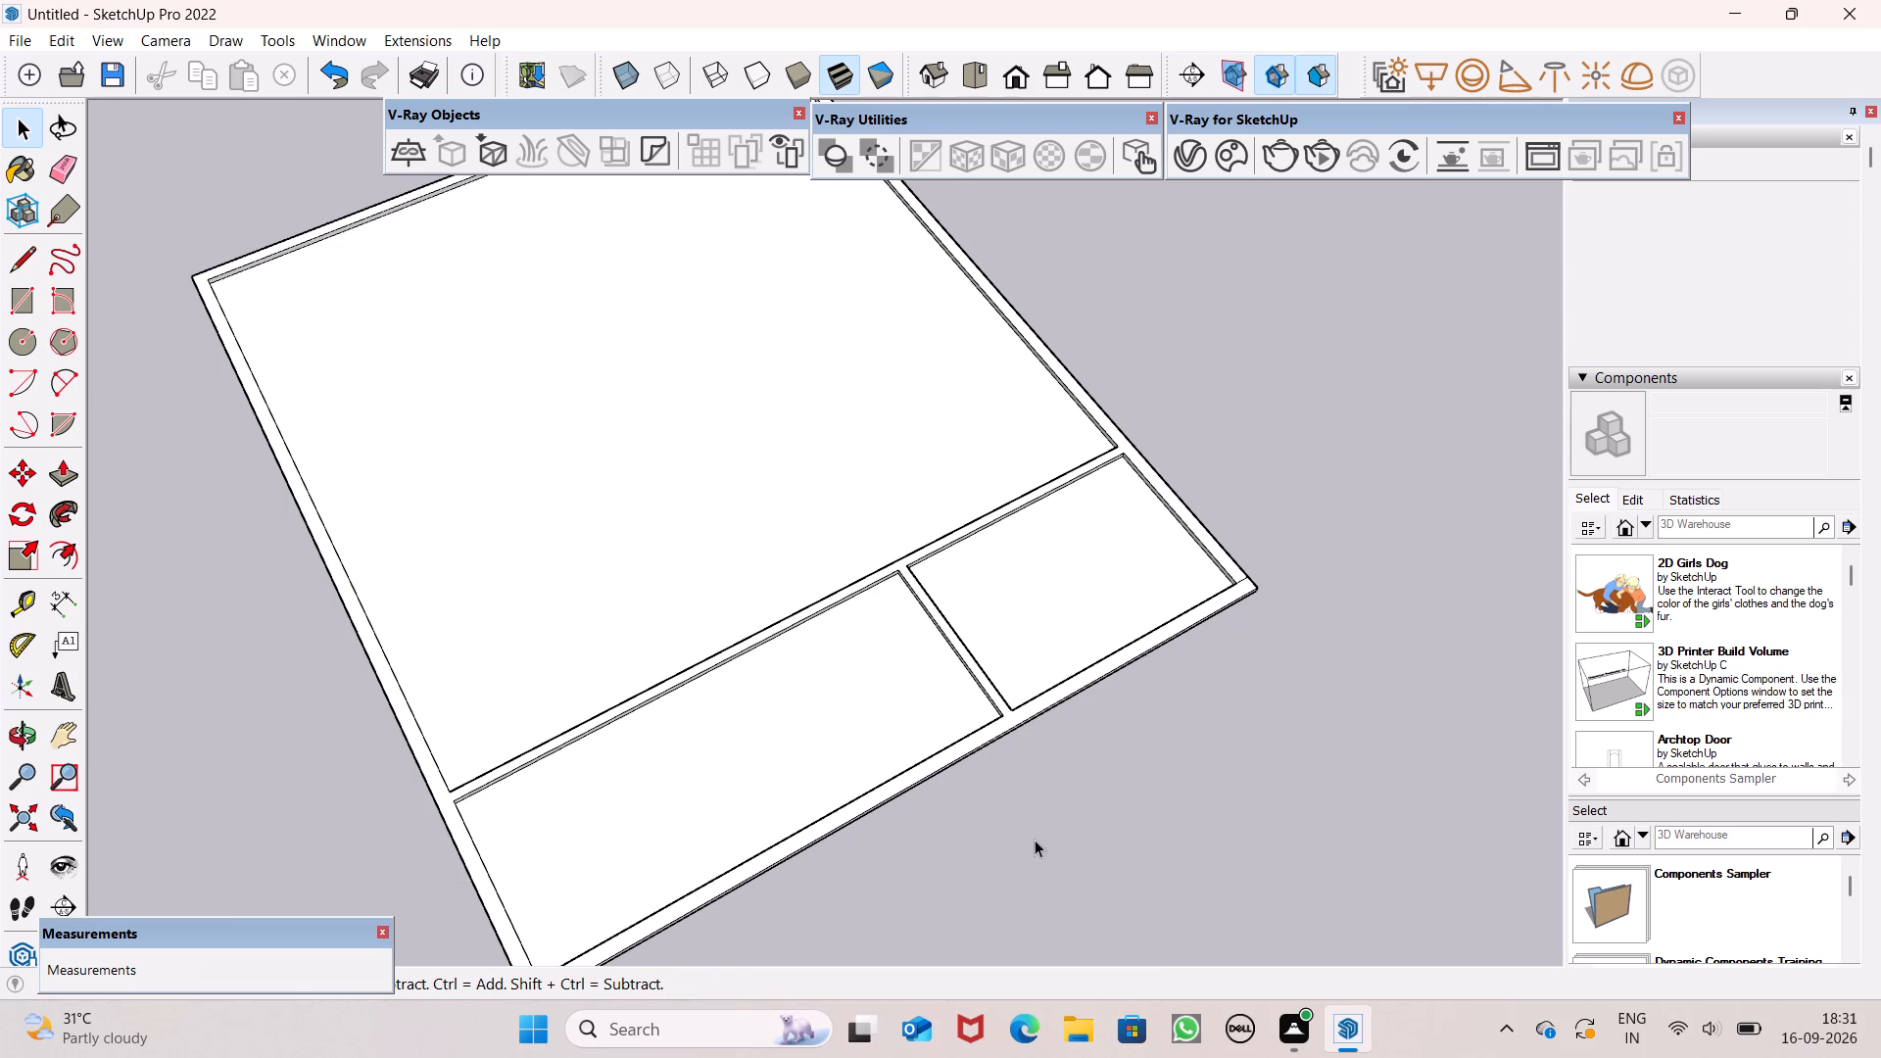
# Draw a line across the end of the partition wall where it meets the front wall's inner edge.
pyautogui.scroll(8, 1034, 840)
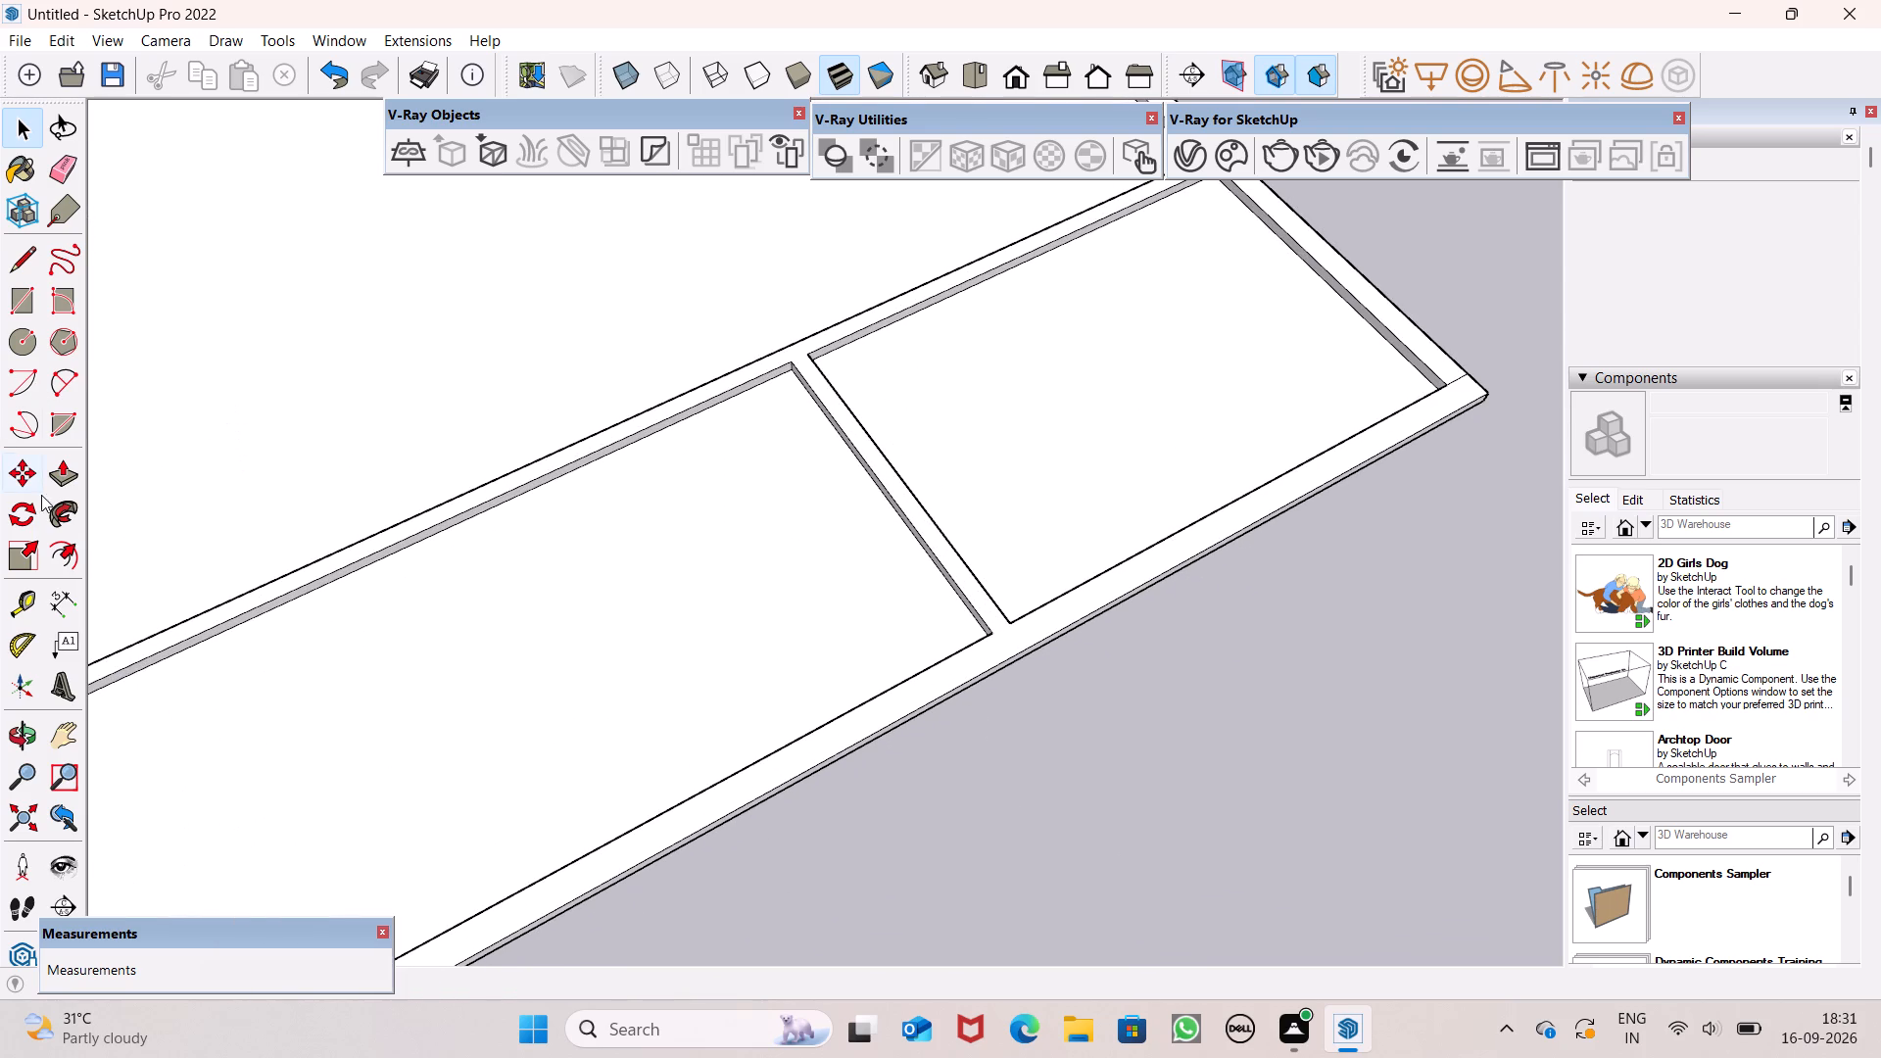
pyautogui.click(25, 259)
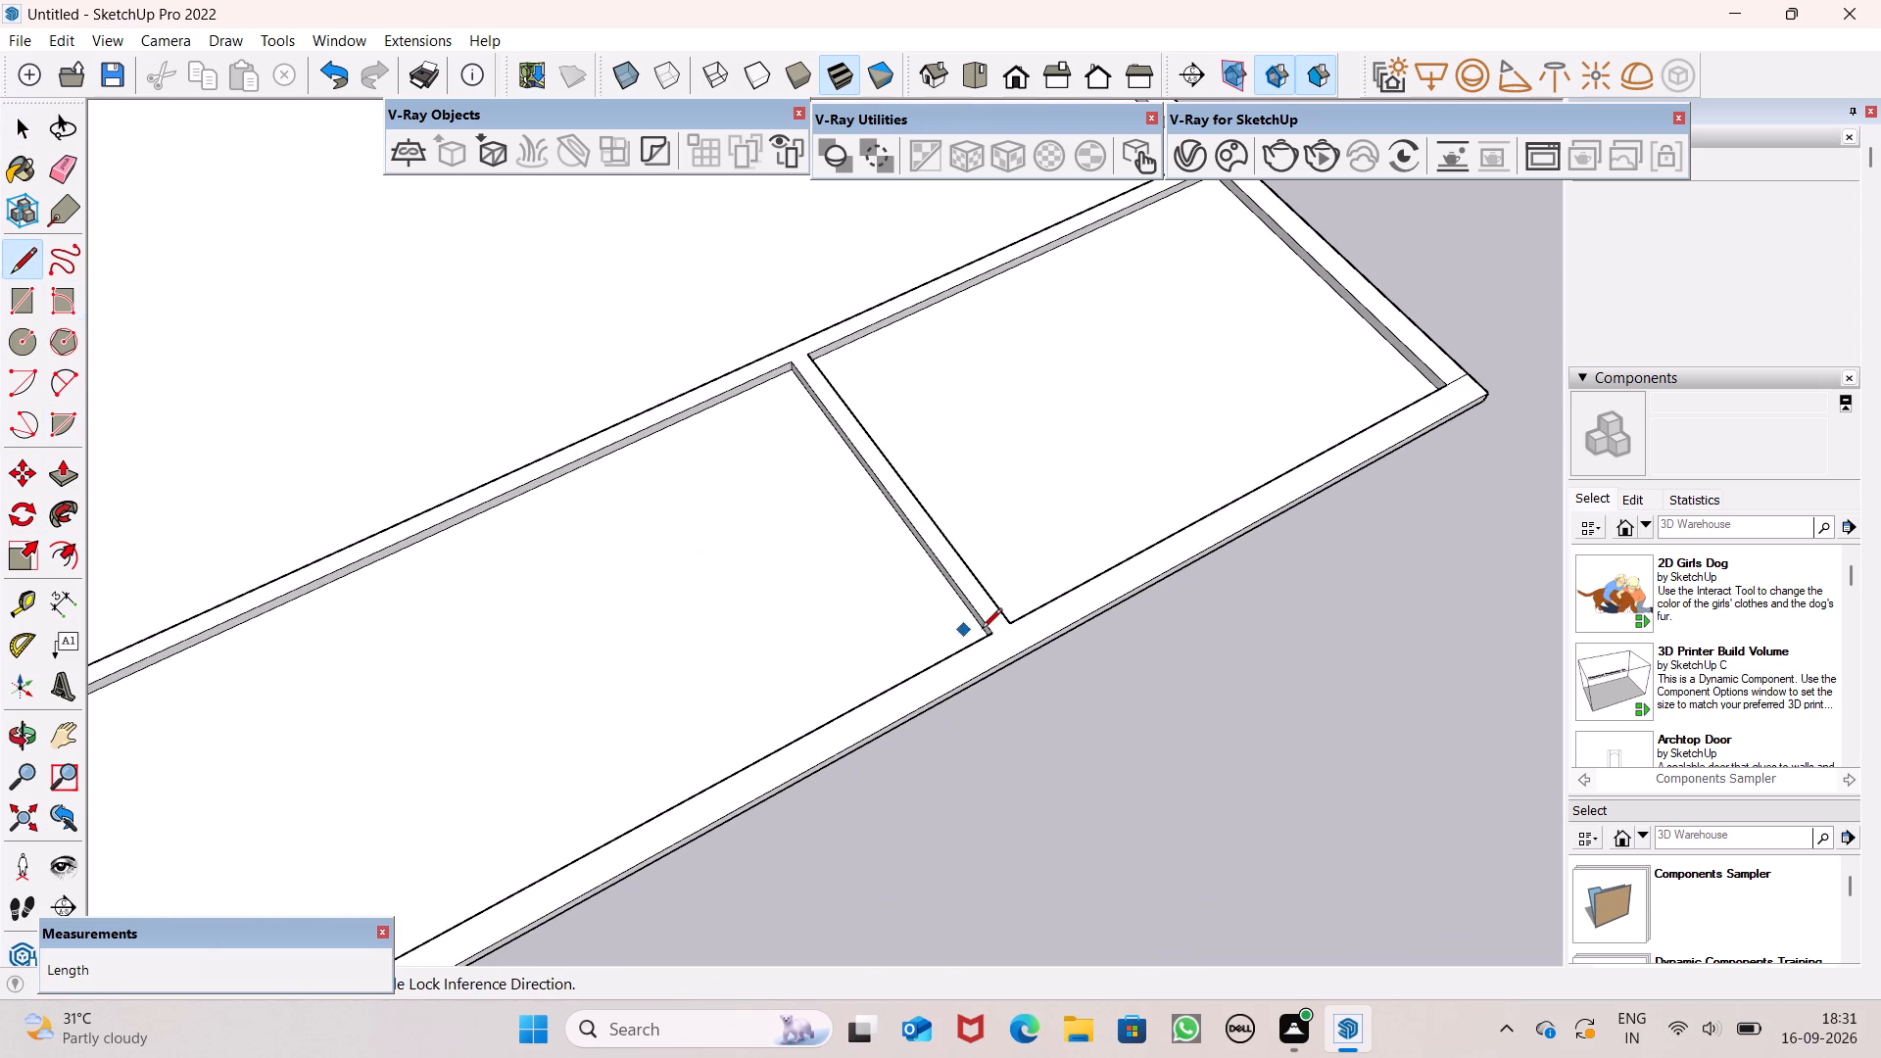
pyautogui.scroll(8, 1011, 630)
pyautogui.click(919, 650)
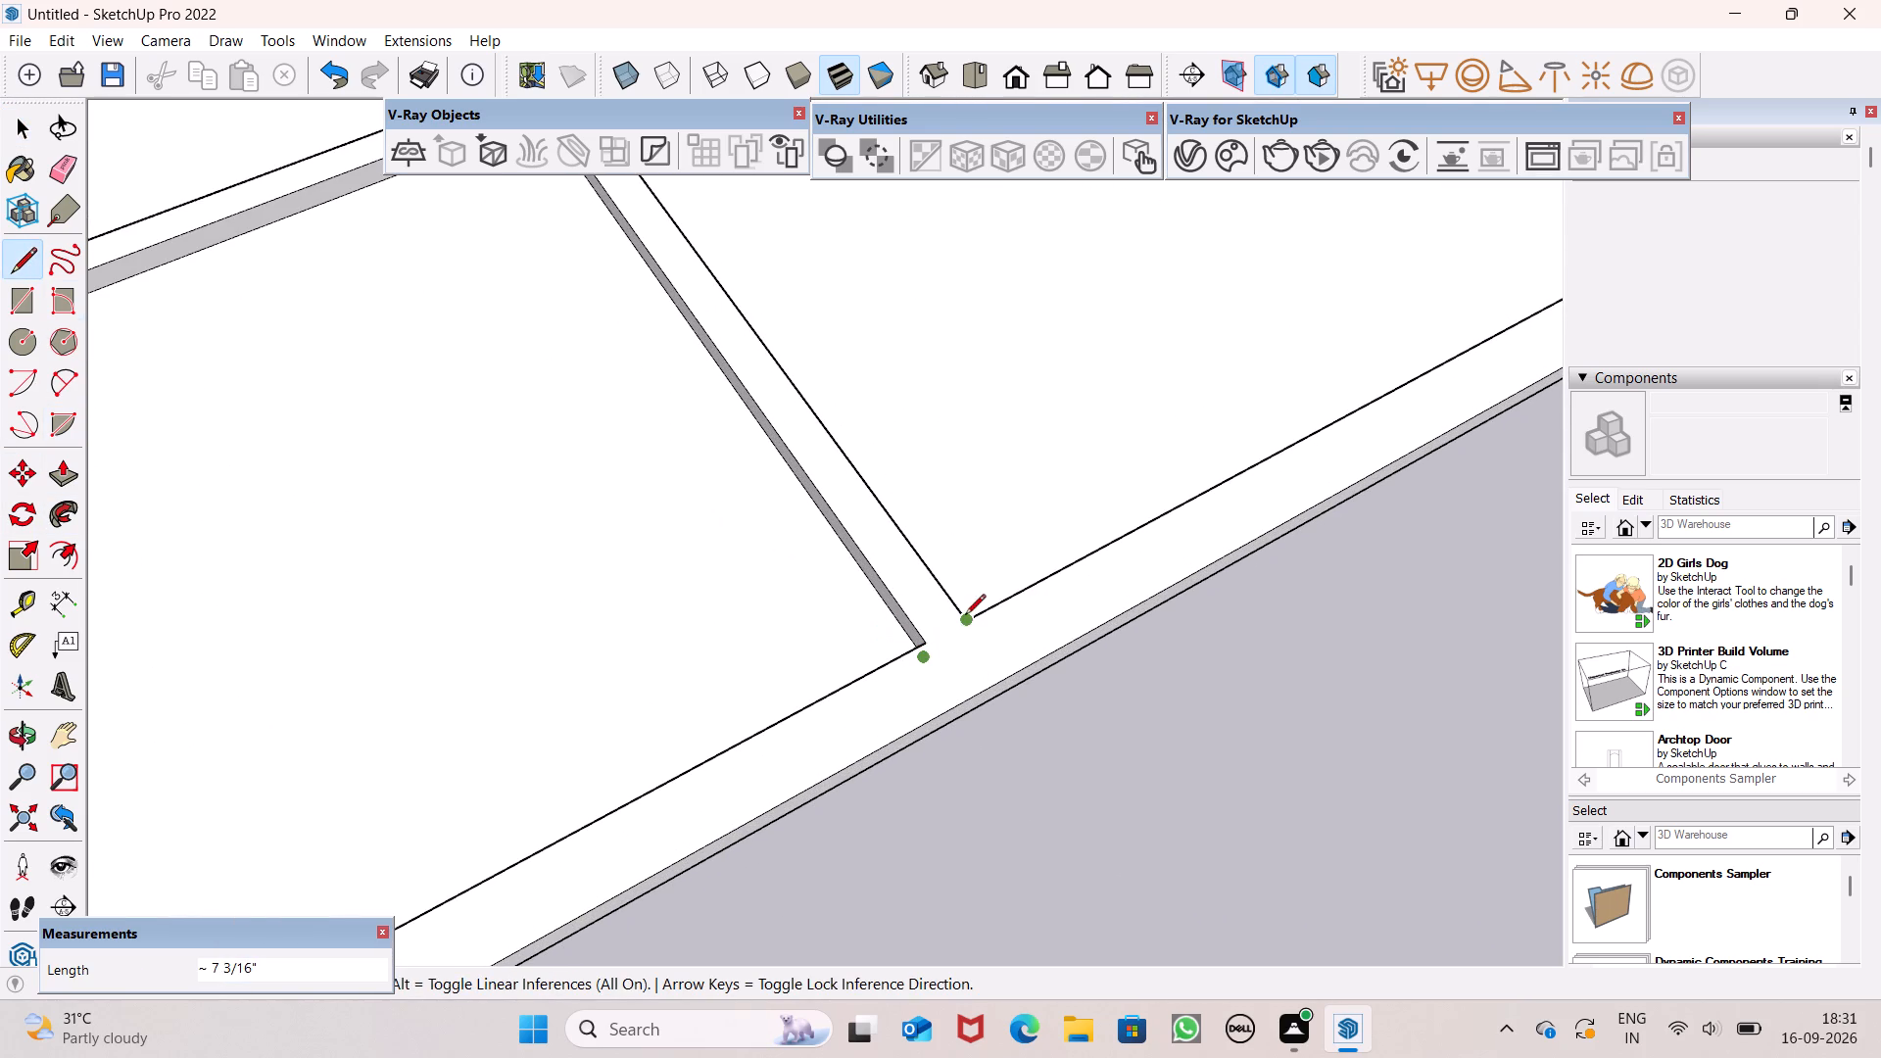
pyautogui.click(965, 616)
pyautogui.click(929, 639)
pyautogui.press('space')
pyautogui.scroll(-16, 1028, 638)
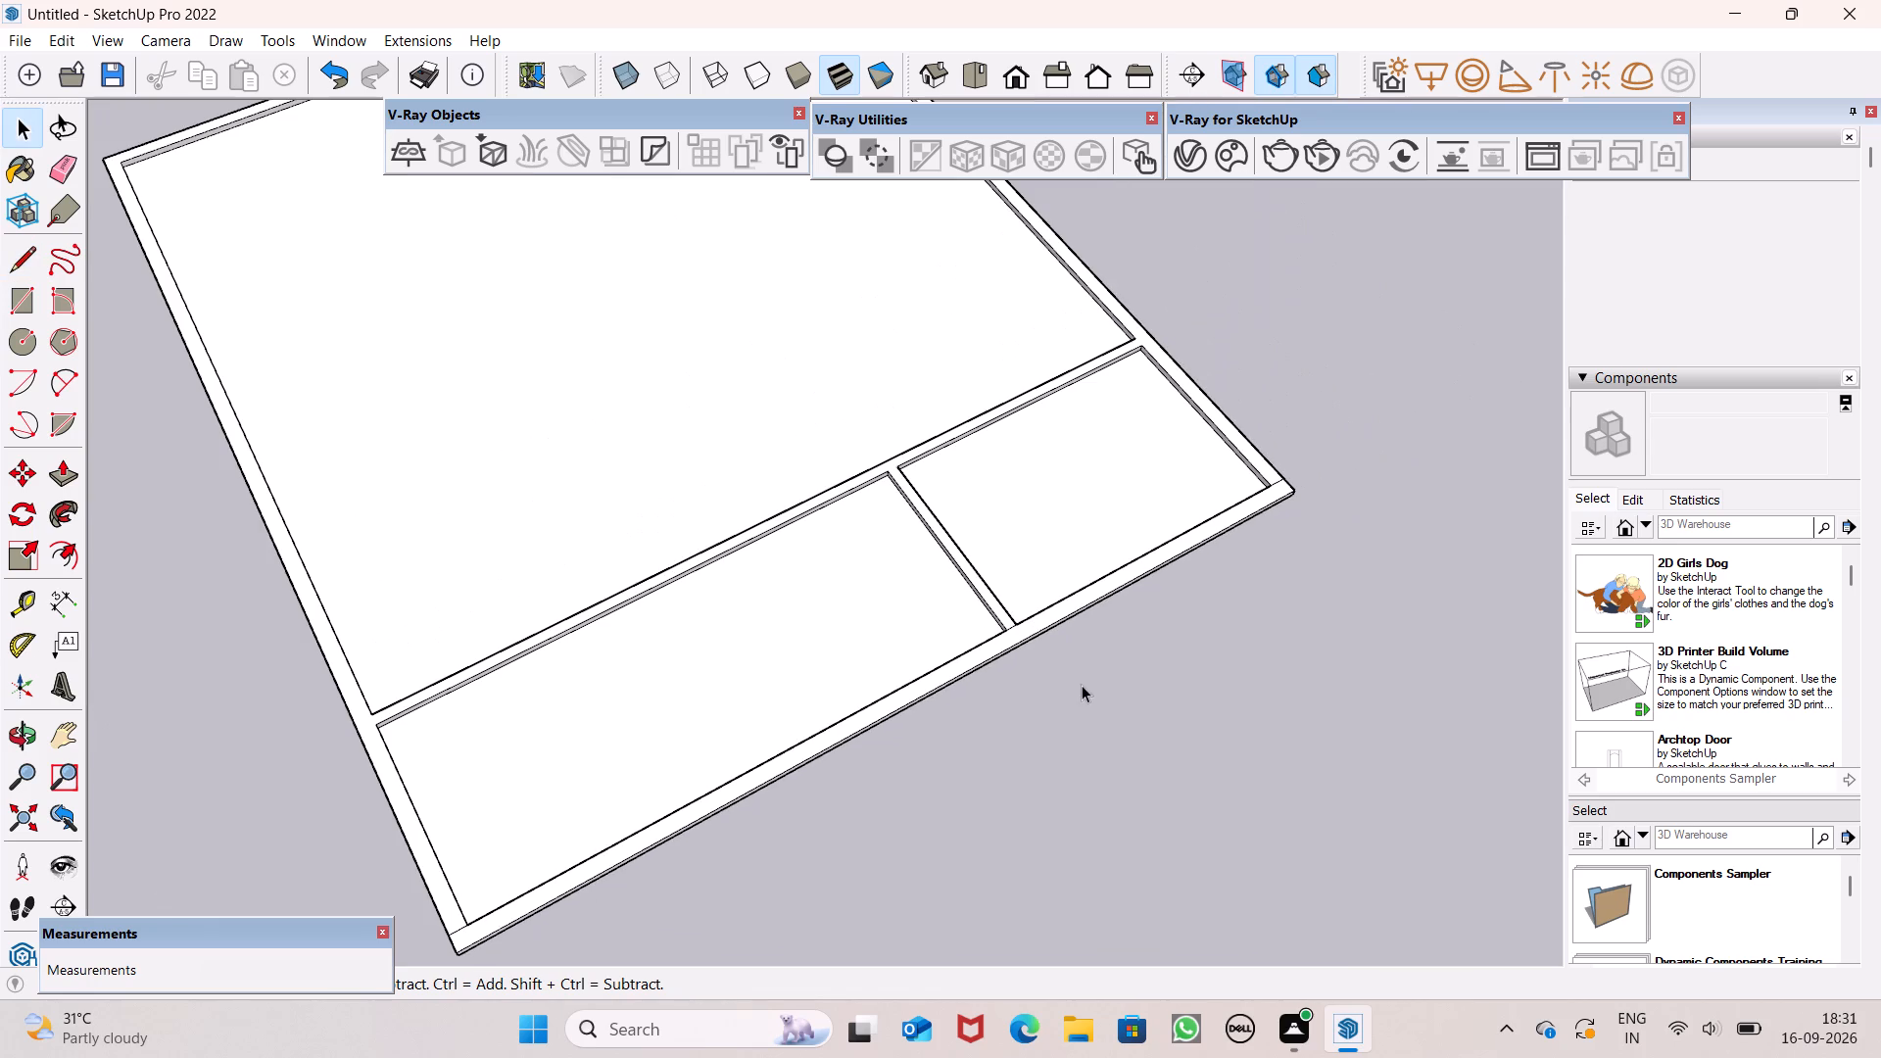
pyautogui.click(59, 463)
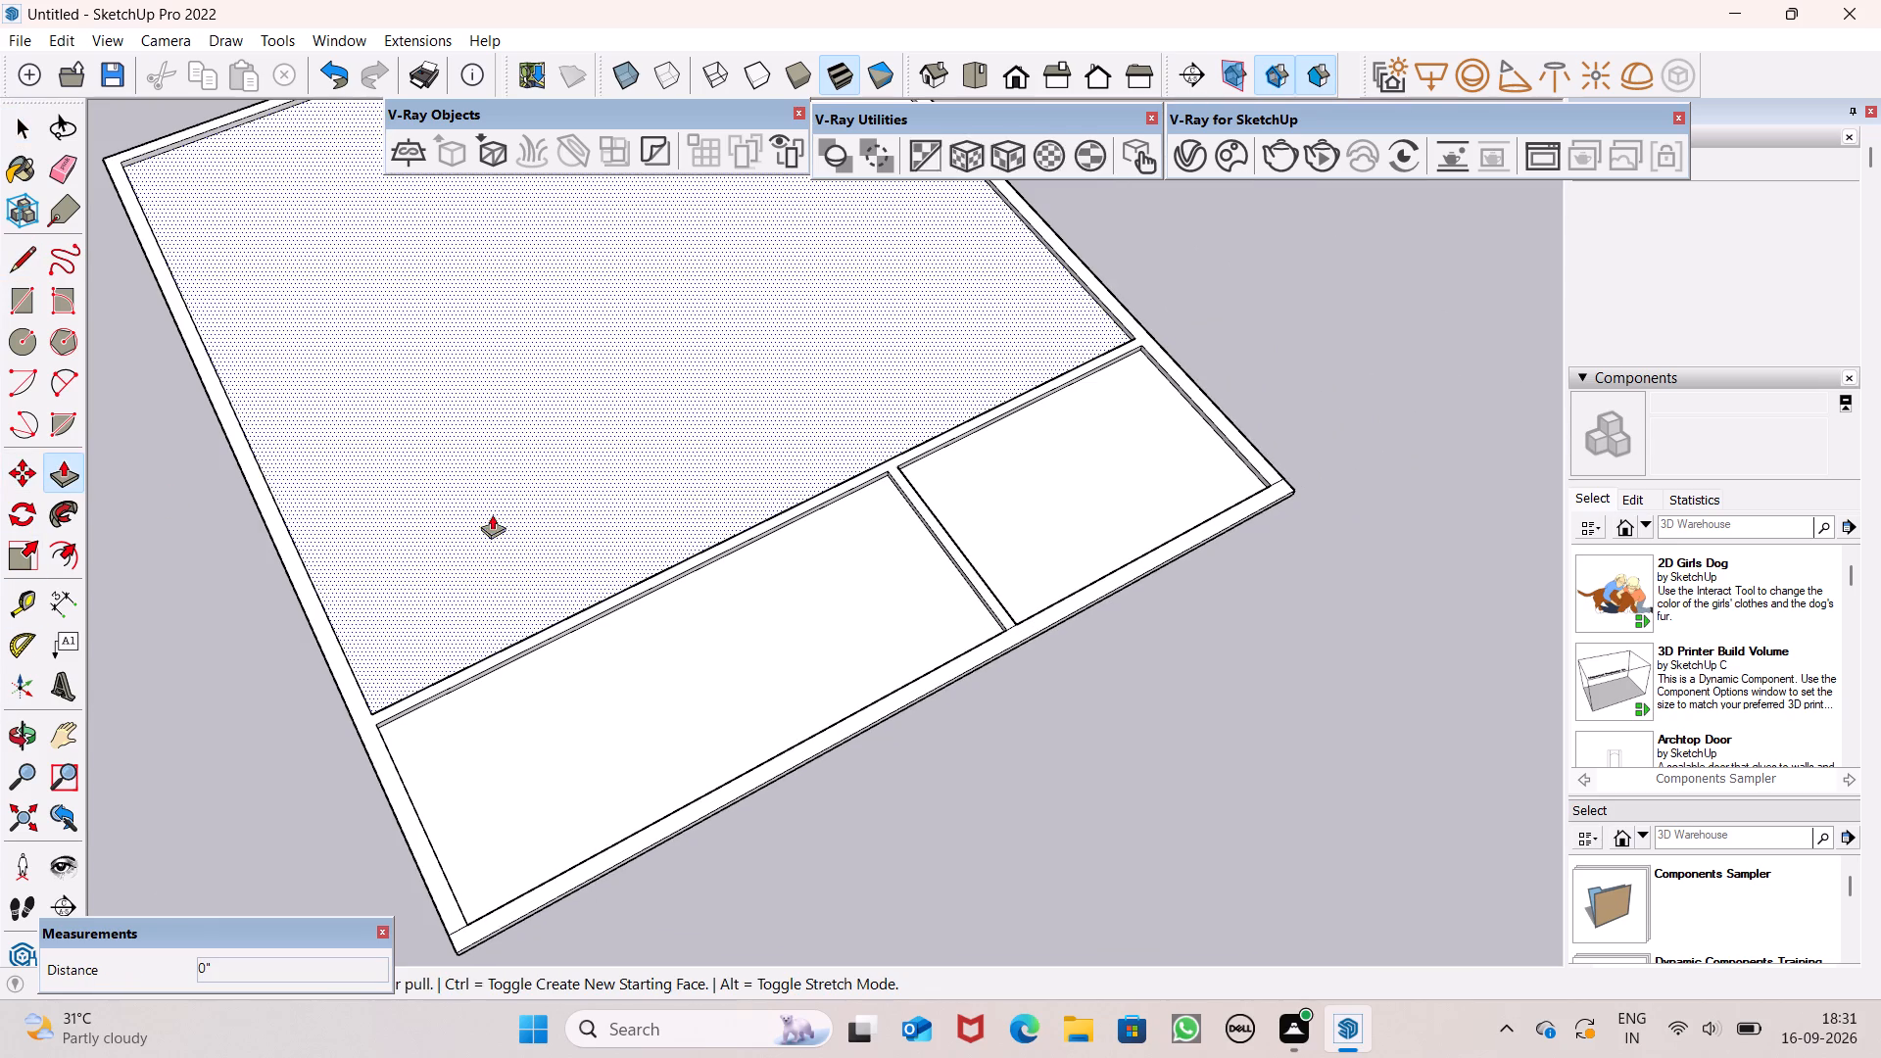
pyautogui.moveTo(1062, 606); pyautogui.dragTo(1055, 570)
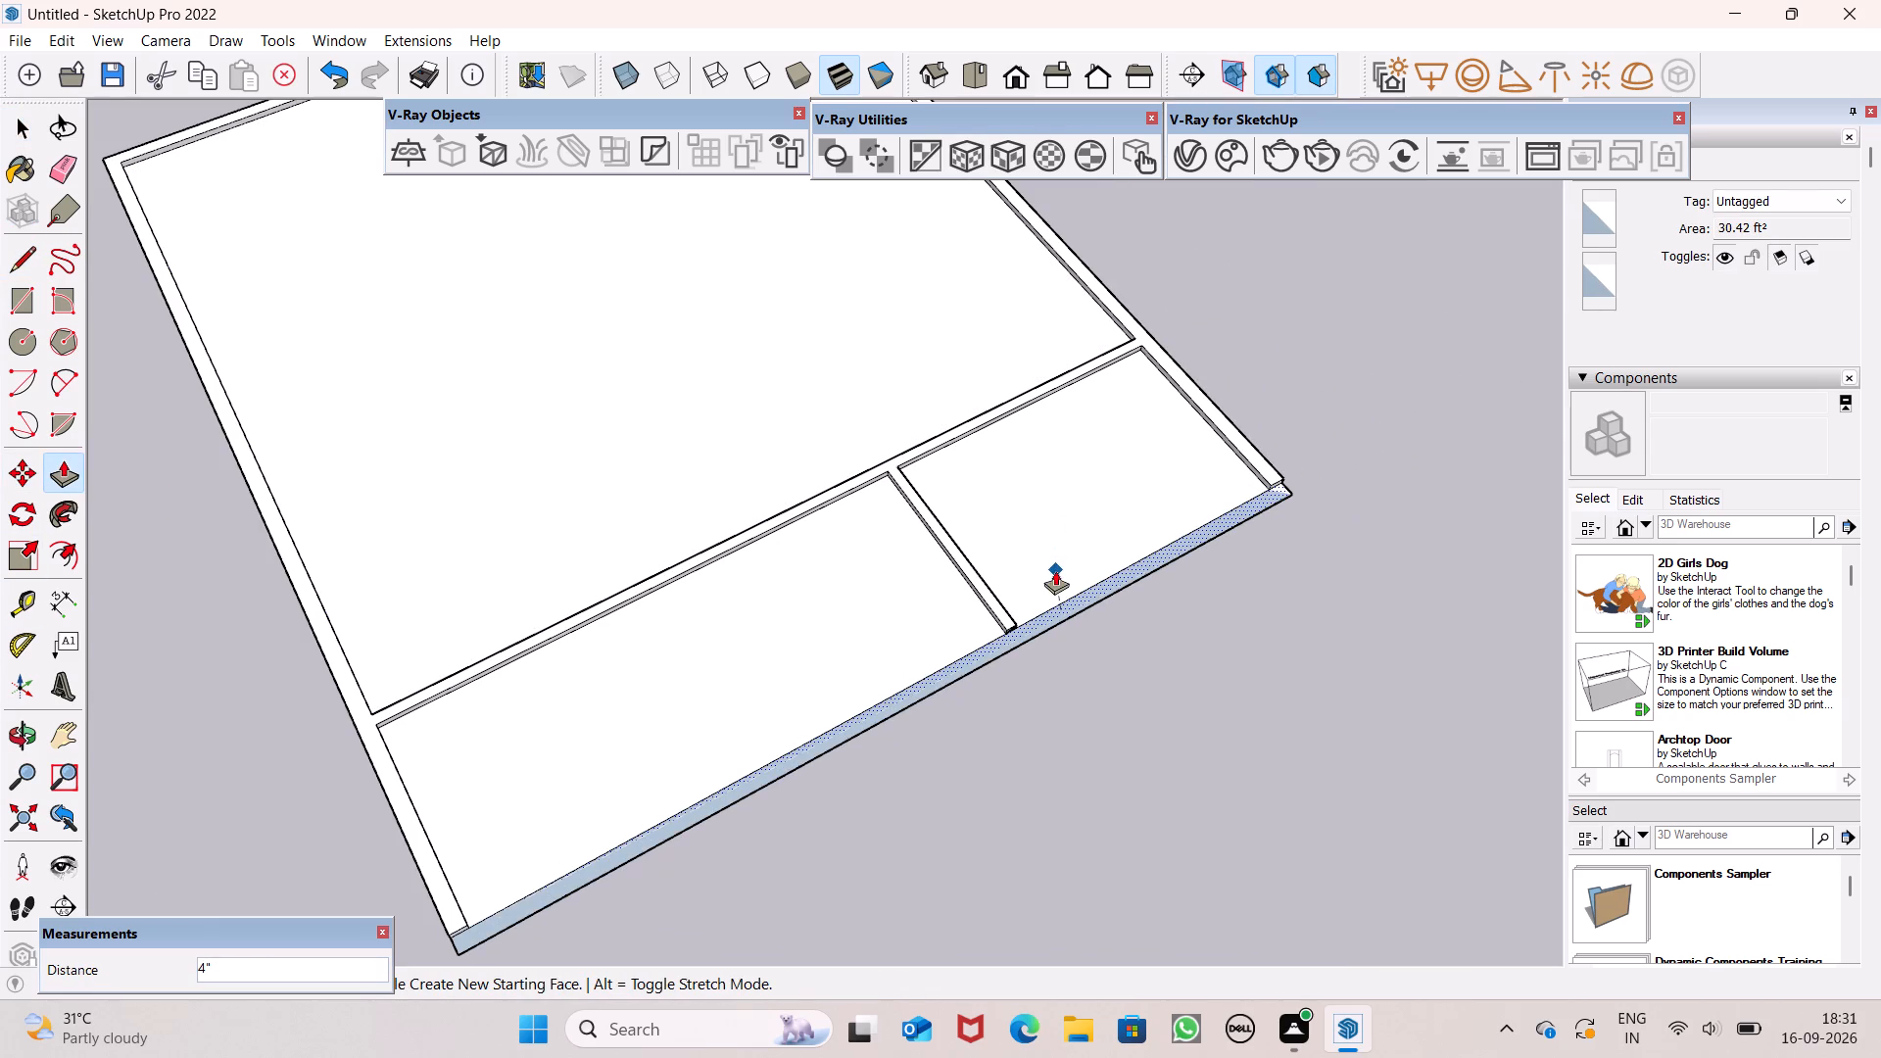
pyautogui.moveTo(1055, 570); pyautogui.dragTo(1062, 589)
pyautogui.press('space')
# Push/Pull the joined side, back, interior and partition wall face up 9'8", excluding the front wall strip.
pyautogui.moveTo(1073, 647); pyautogui.dragTo(851, 100, button='middle')
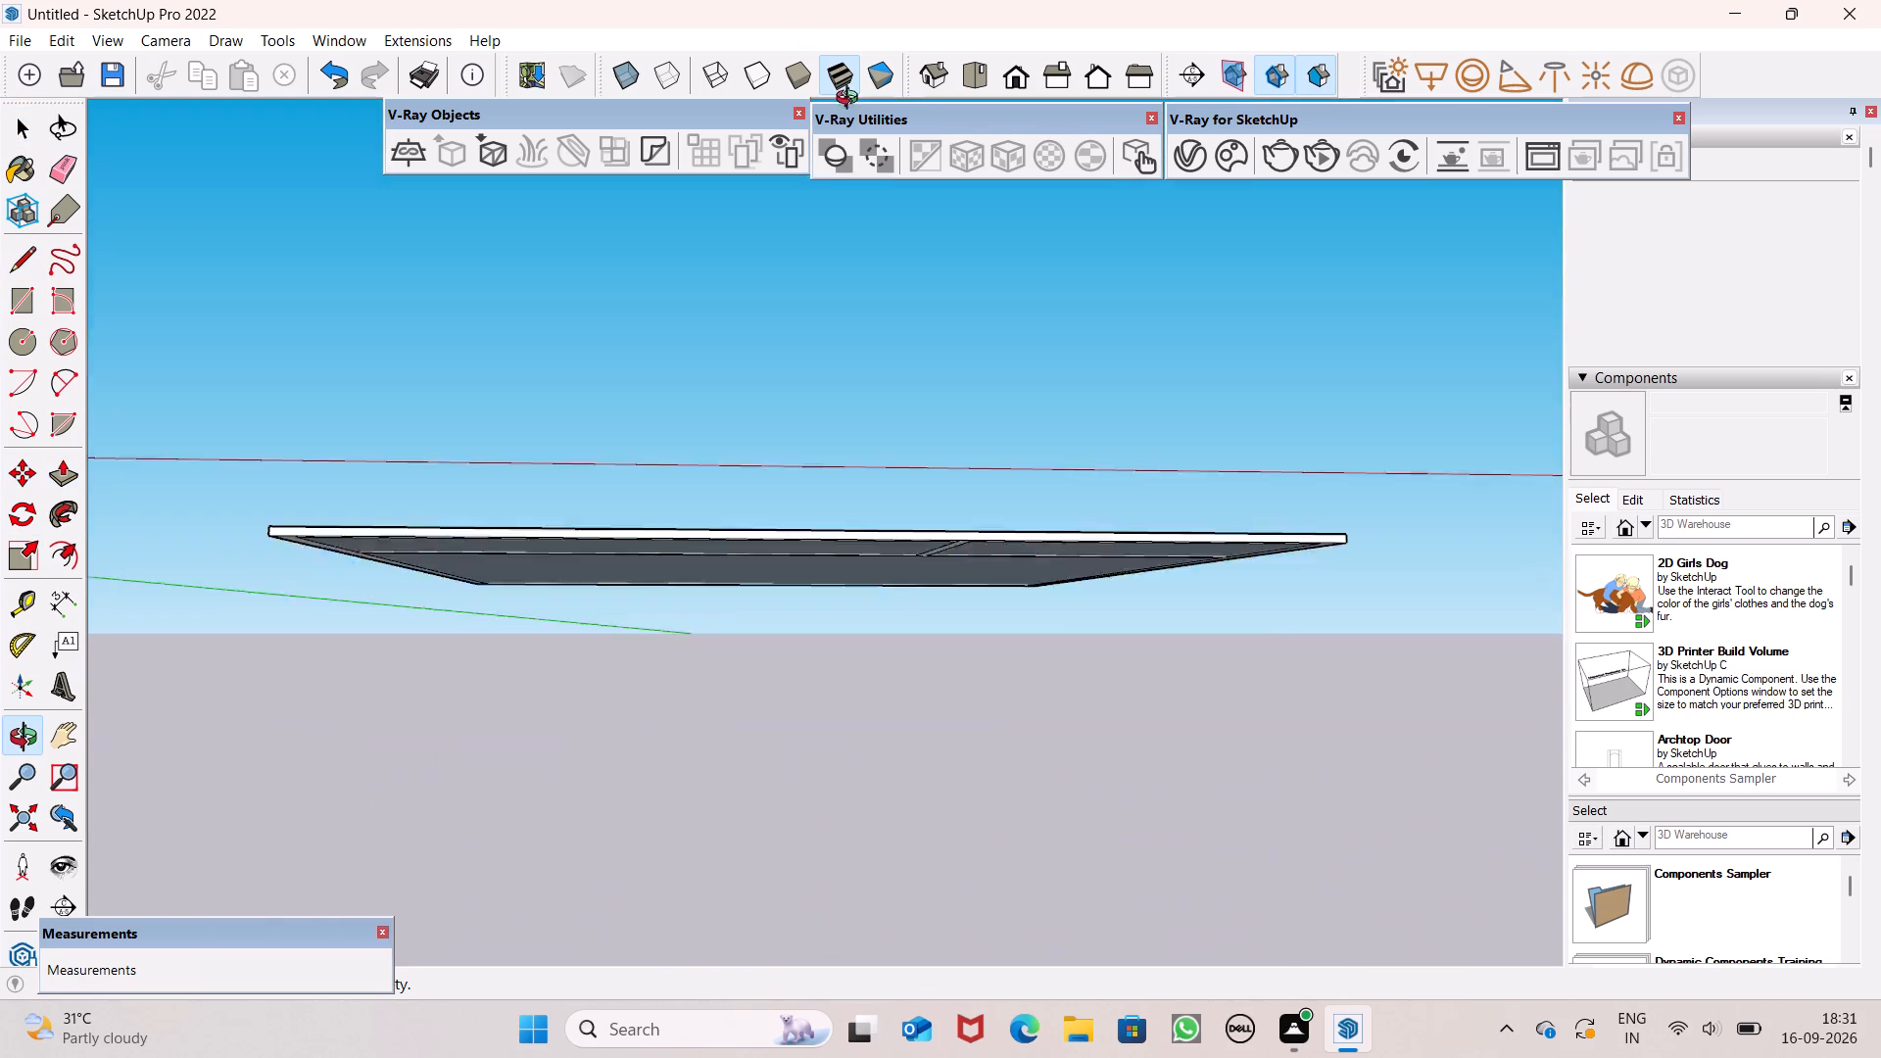
pyautogui.moveTo(851, 100); pyautogui.dragTo(748, 938, button='middle')
pyautogui.scroll(3, 1278, 716)
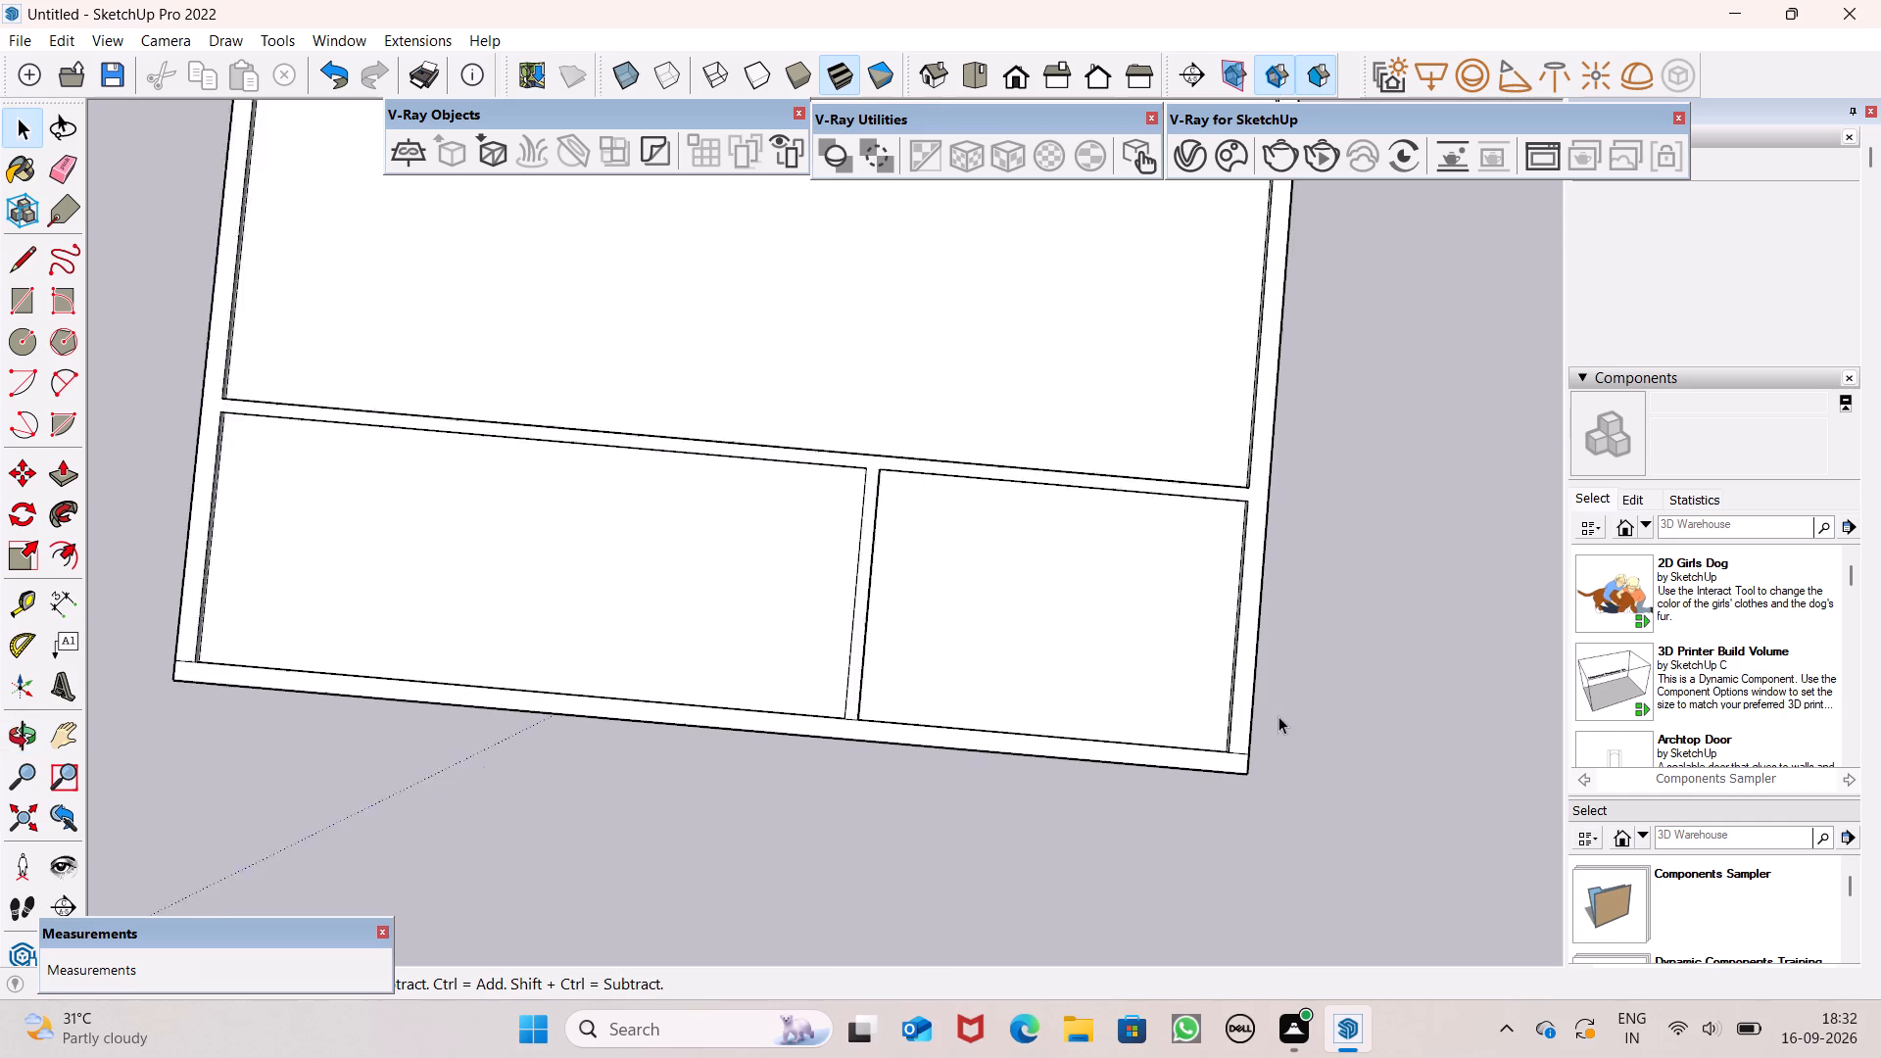
pyautogui.scroll(2, 1278, 716)
pyautogui.click(61, 473)
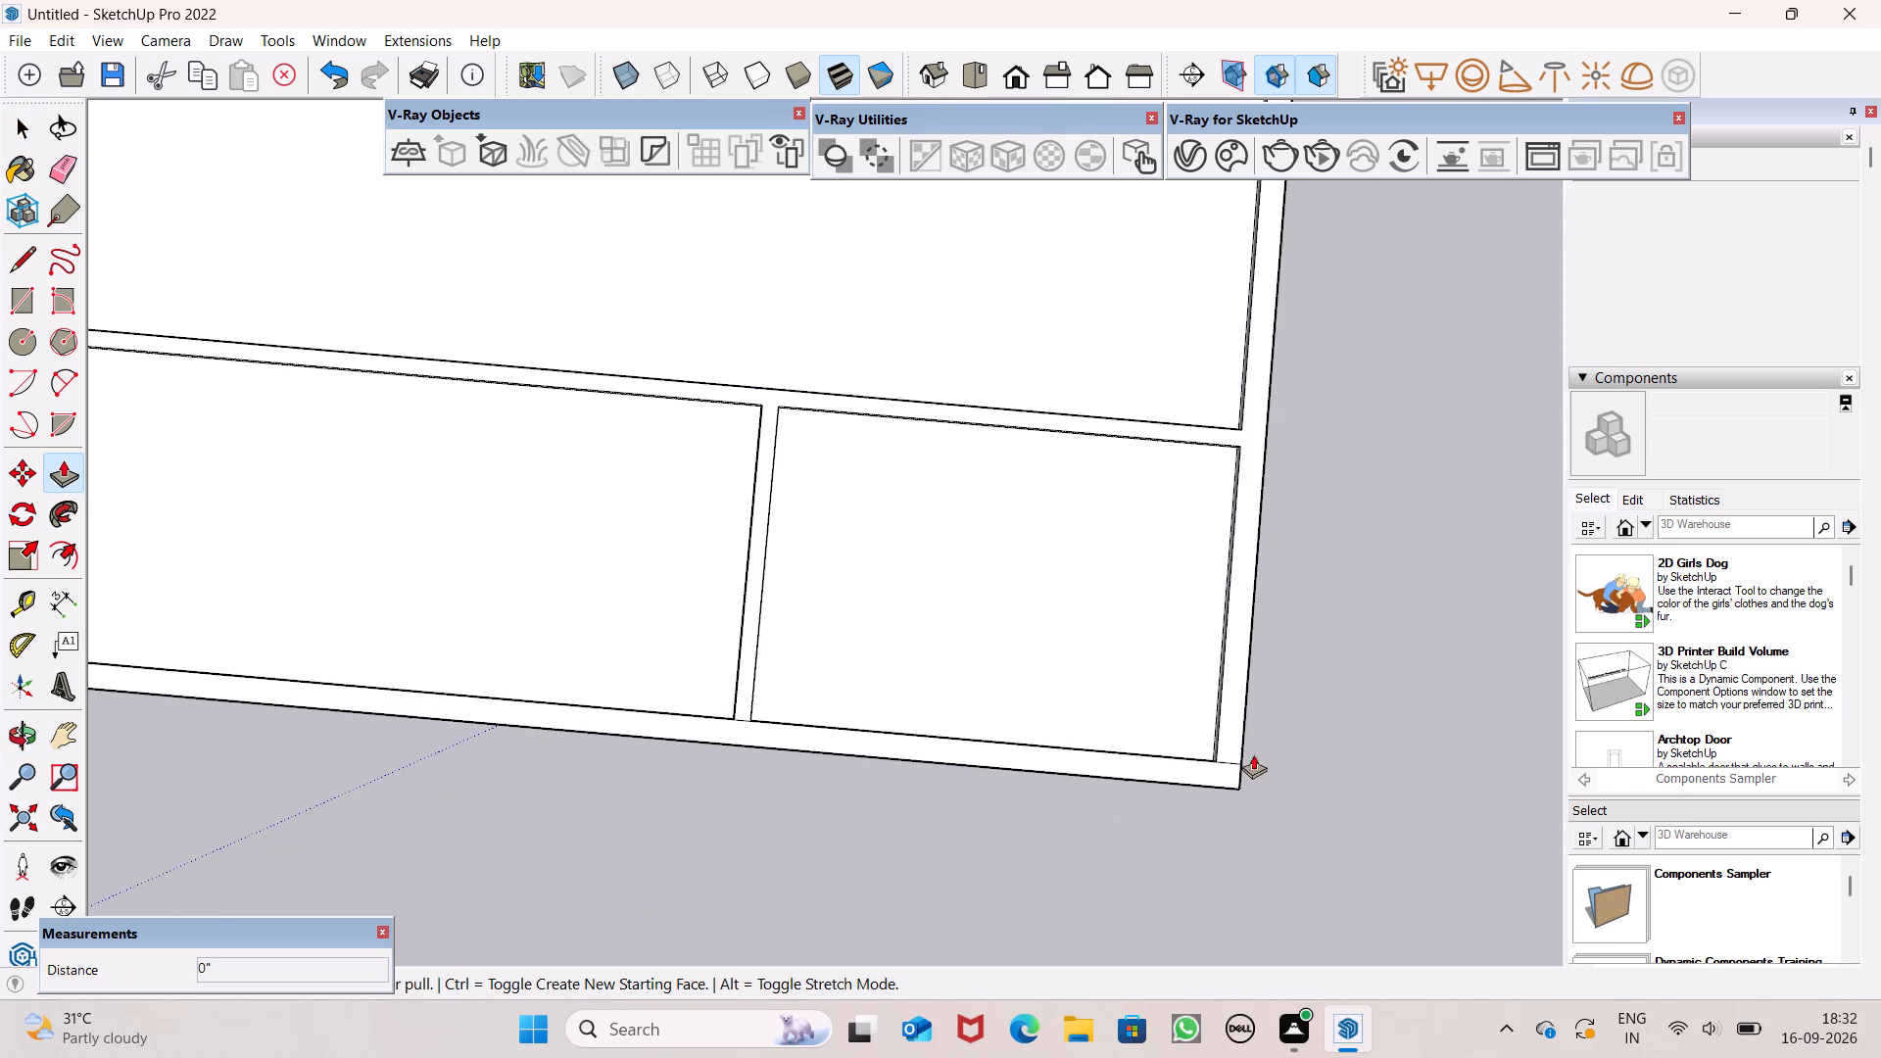
pyautogui.moveTo(1238, 727); pyautogui.dragTo(1276, 814)
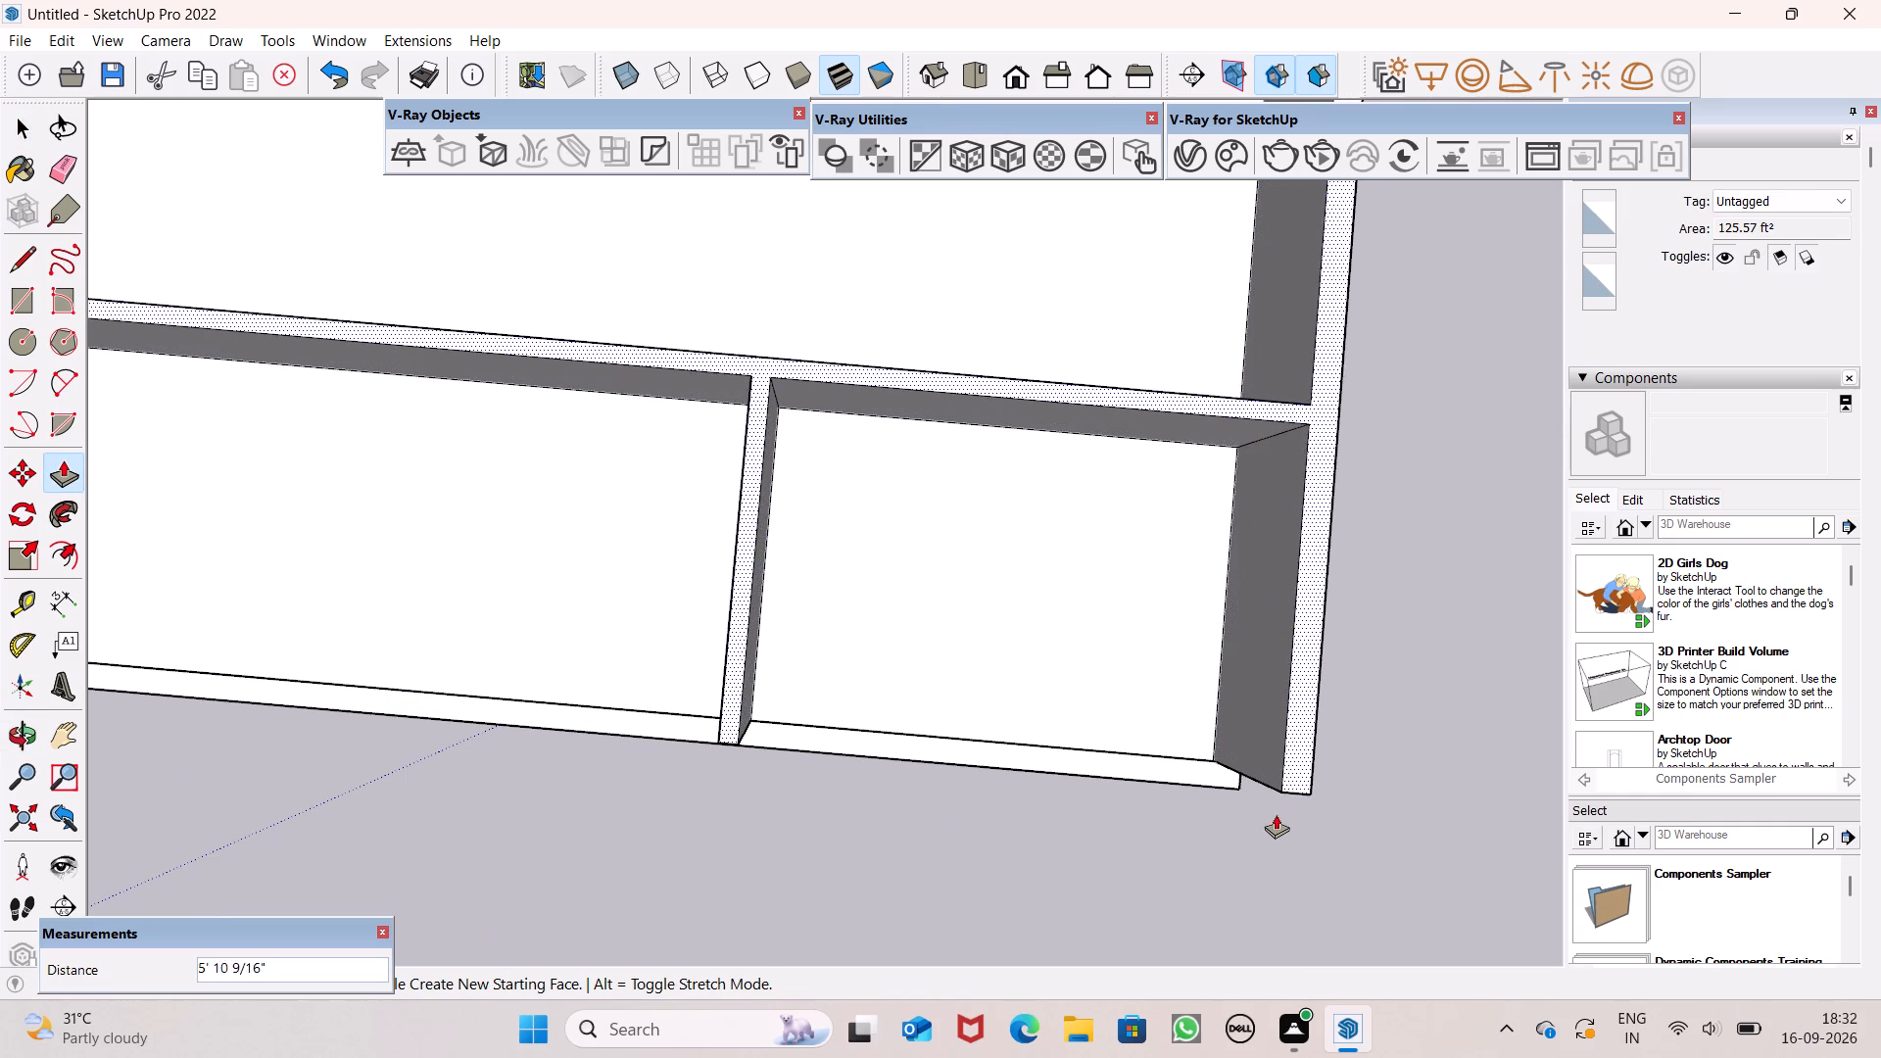
pyautogui.moveTo(1276, 814); pyautogui.dragTo(1294, 834)
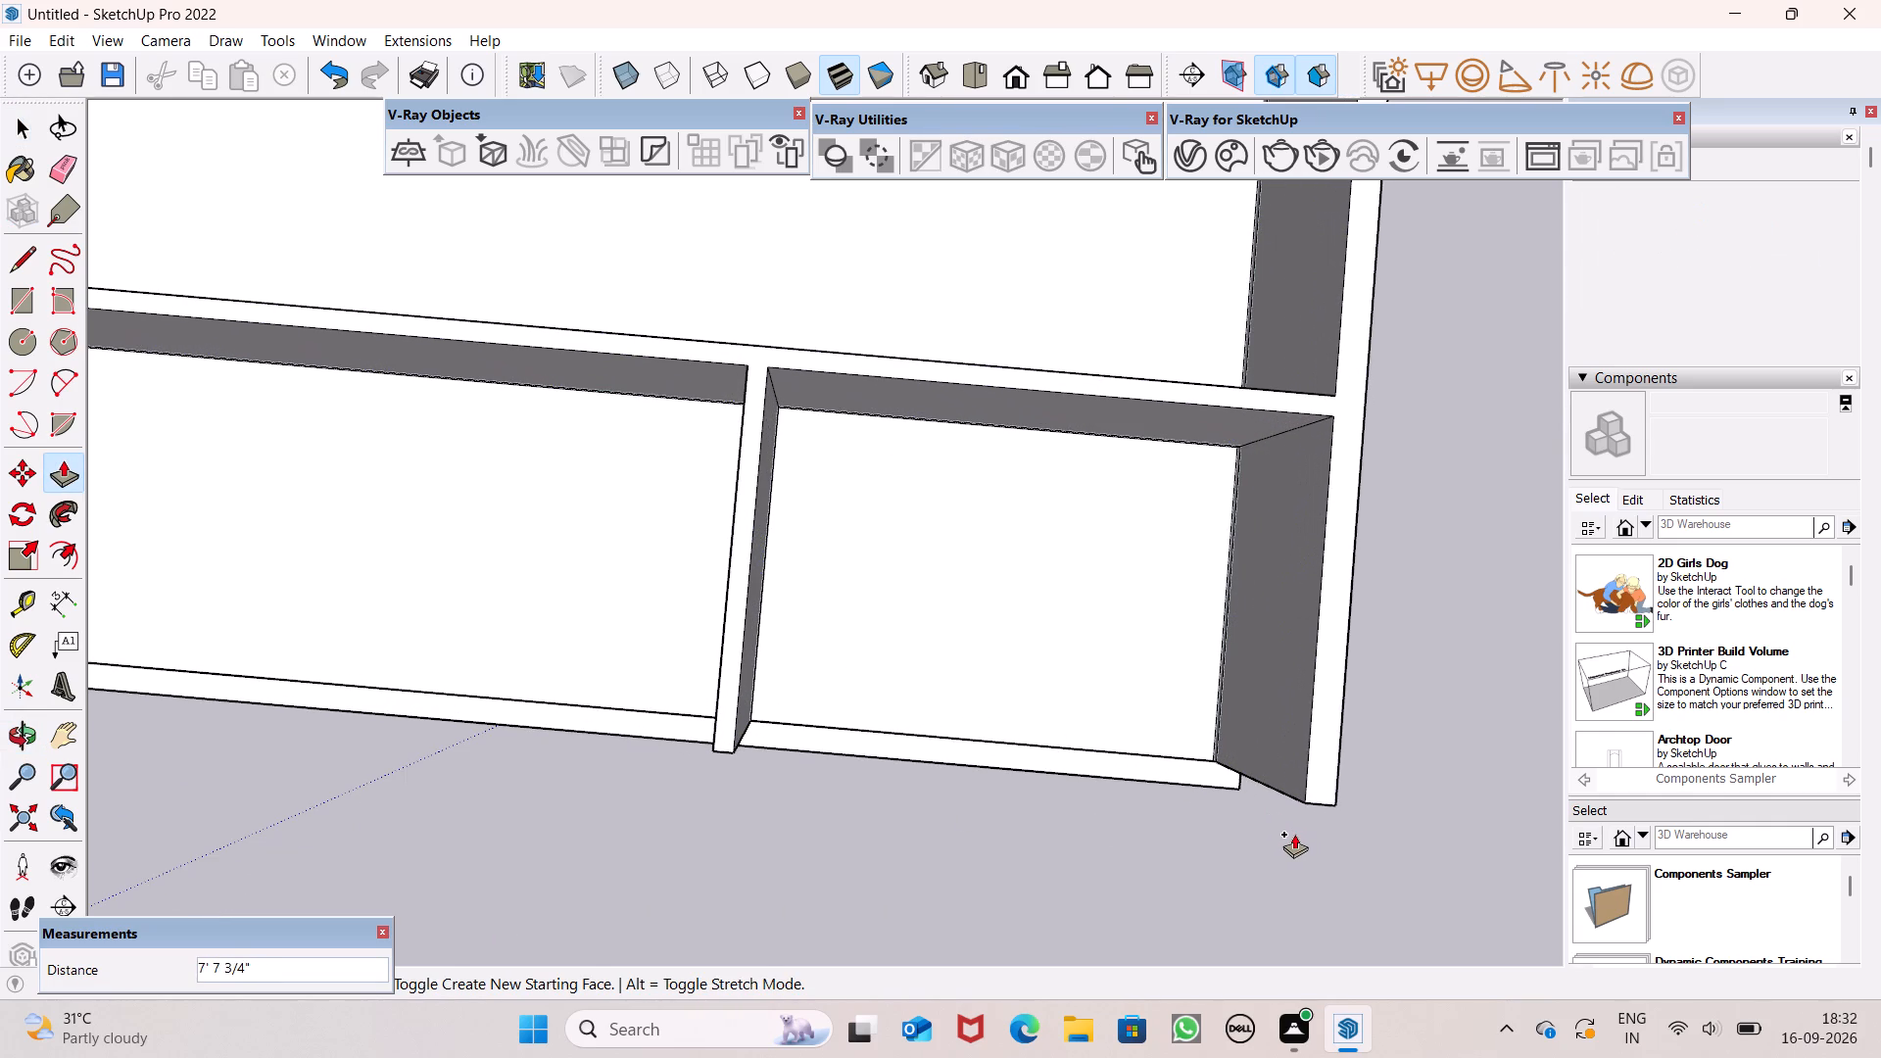
pyautogui.moveTo(1294, 834); pyautogui.dragTo(1300, 827)
pyautogui.press('9')
pyautogui.press("'")
pyautogui.write('8"')
pyautogui.press('Return')
pyautogui.scroll(-6, 1254, 755)
pyautogui.moveTo(1270, 835); pyautogui.dragTo(1368, 311, button='middle')
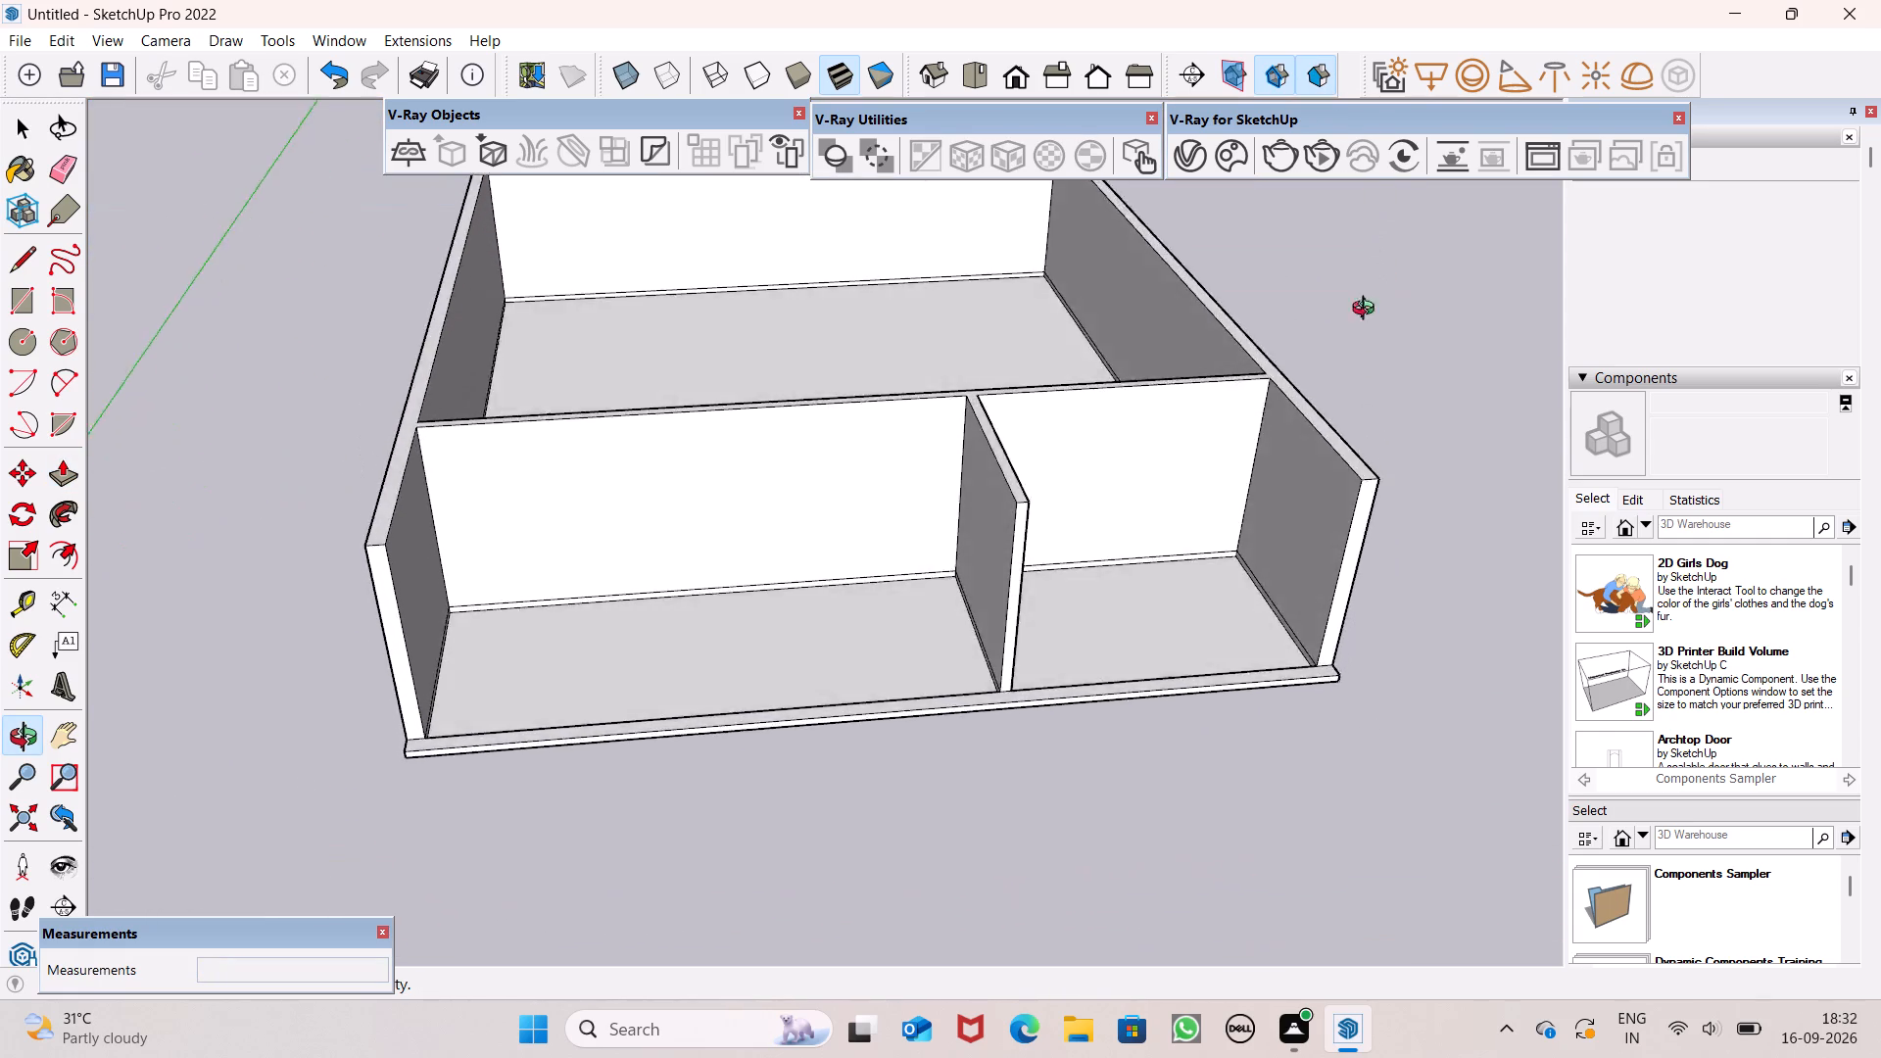
pyautogui.moveTo(1368, 311); pyautogui.dragTo(1317, 412, button='middle')
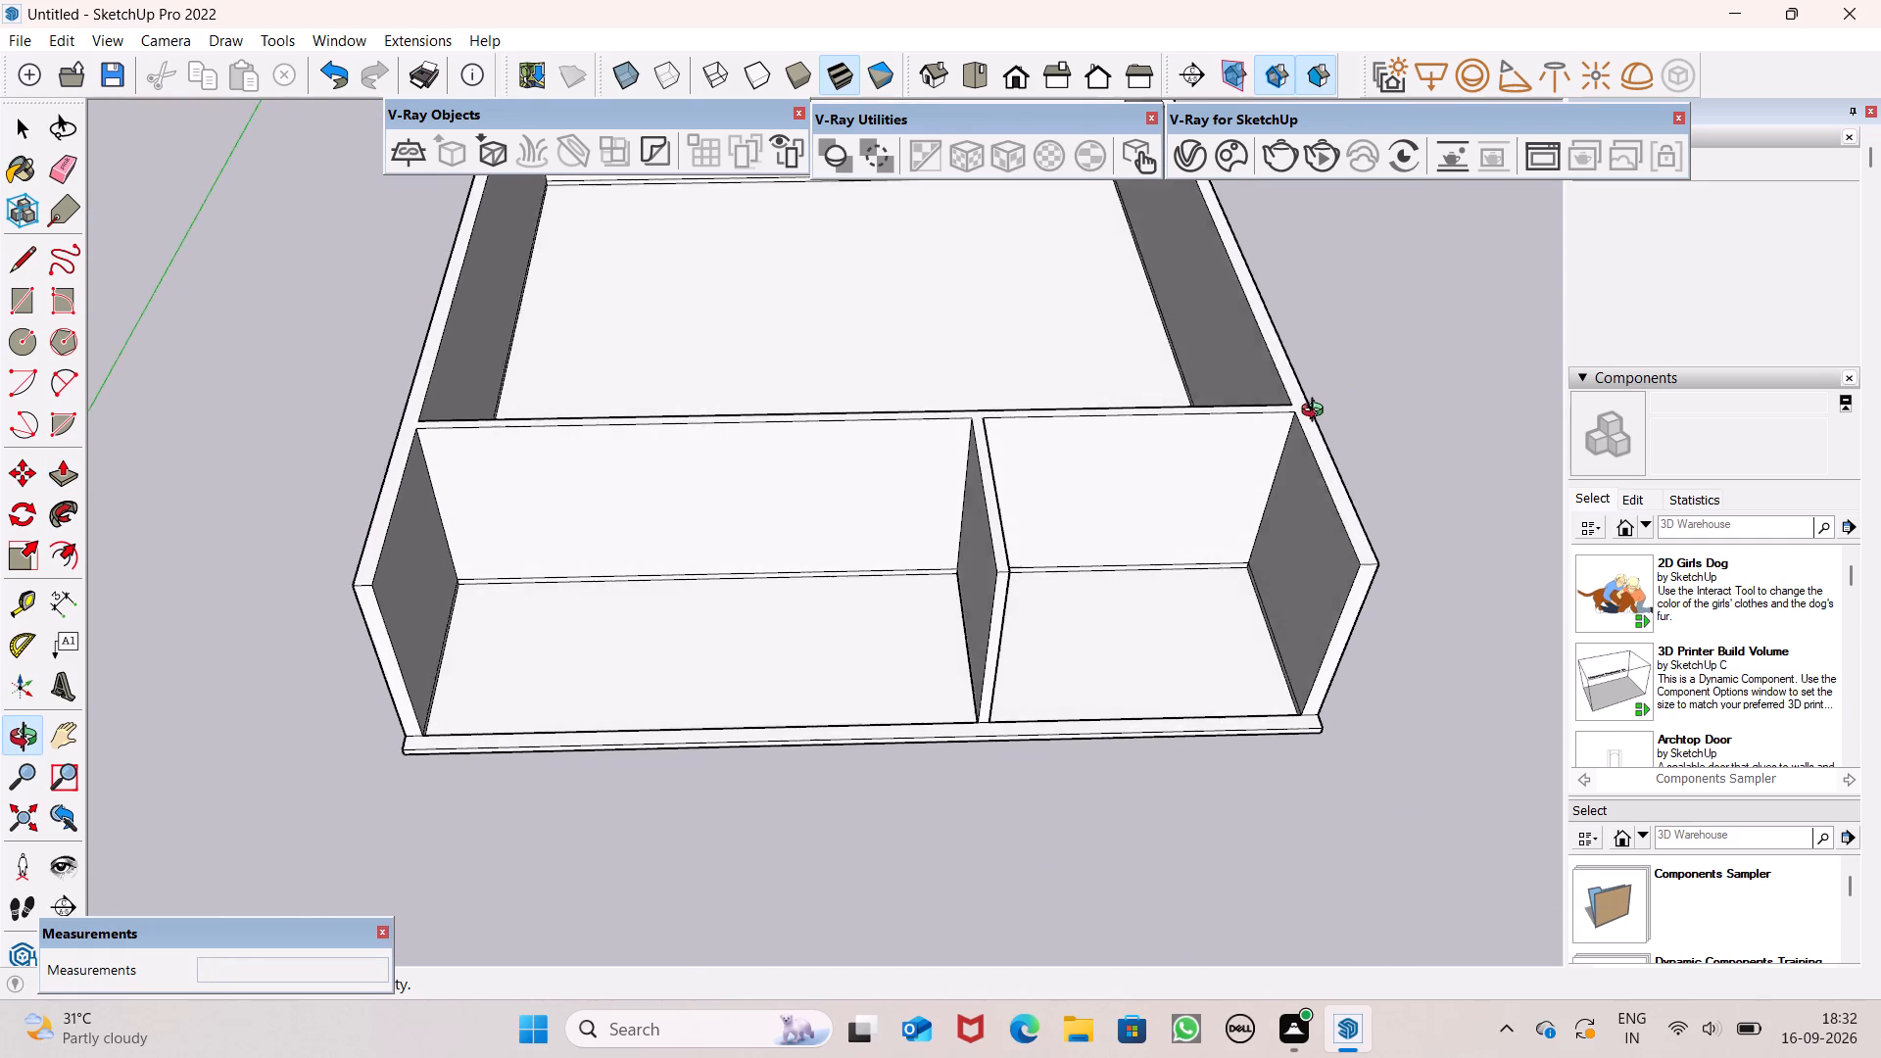
pyautogui.moveTo(1317, 412); pyautogui.dragTo(1315, 407, button='middle')
pyautogui.press('space')
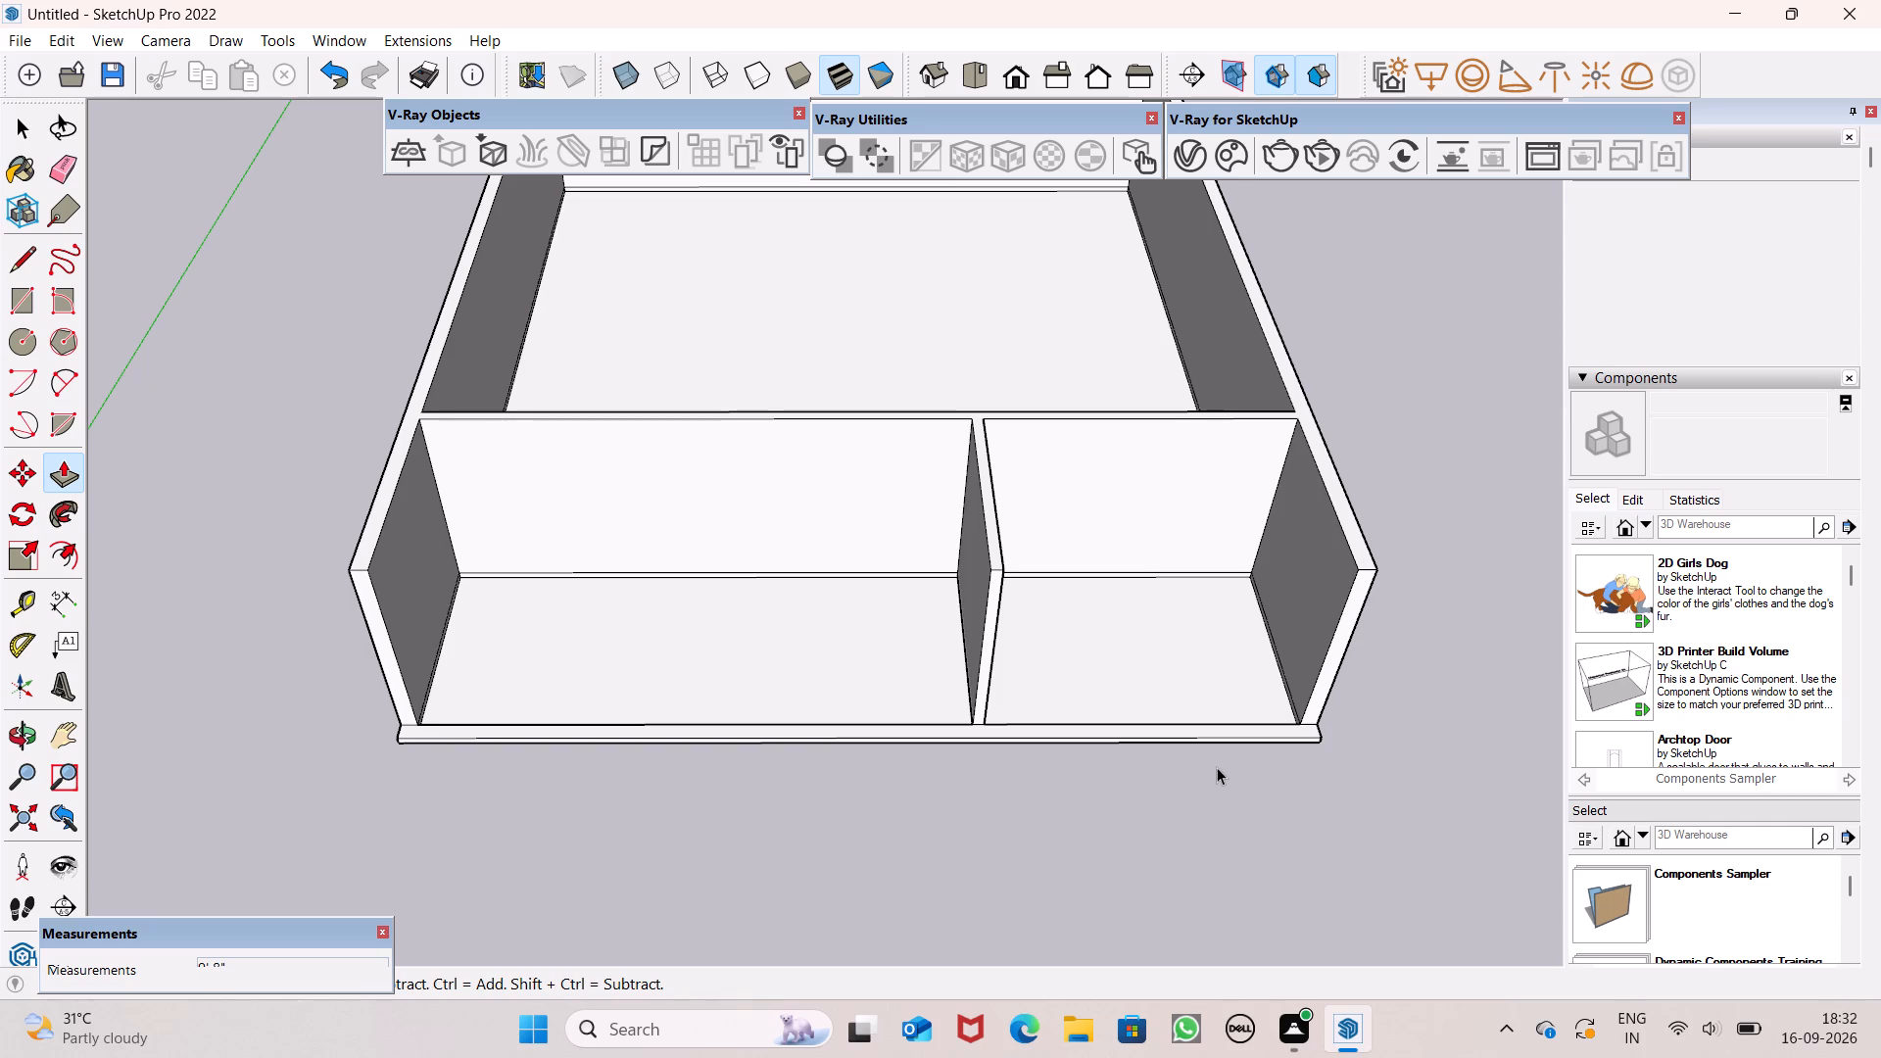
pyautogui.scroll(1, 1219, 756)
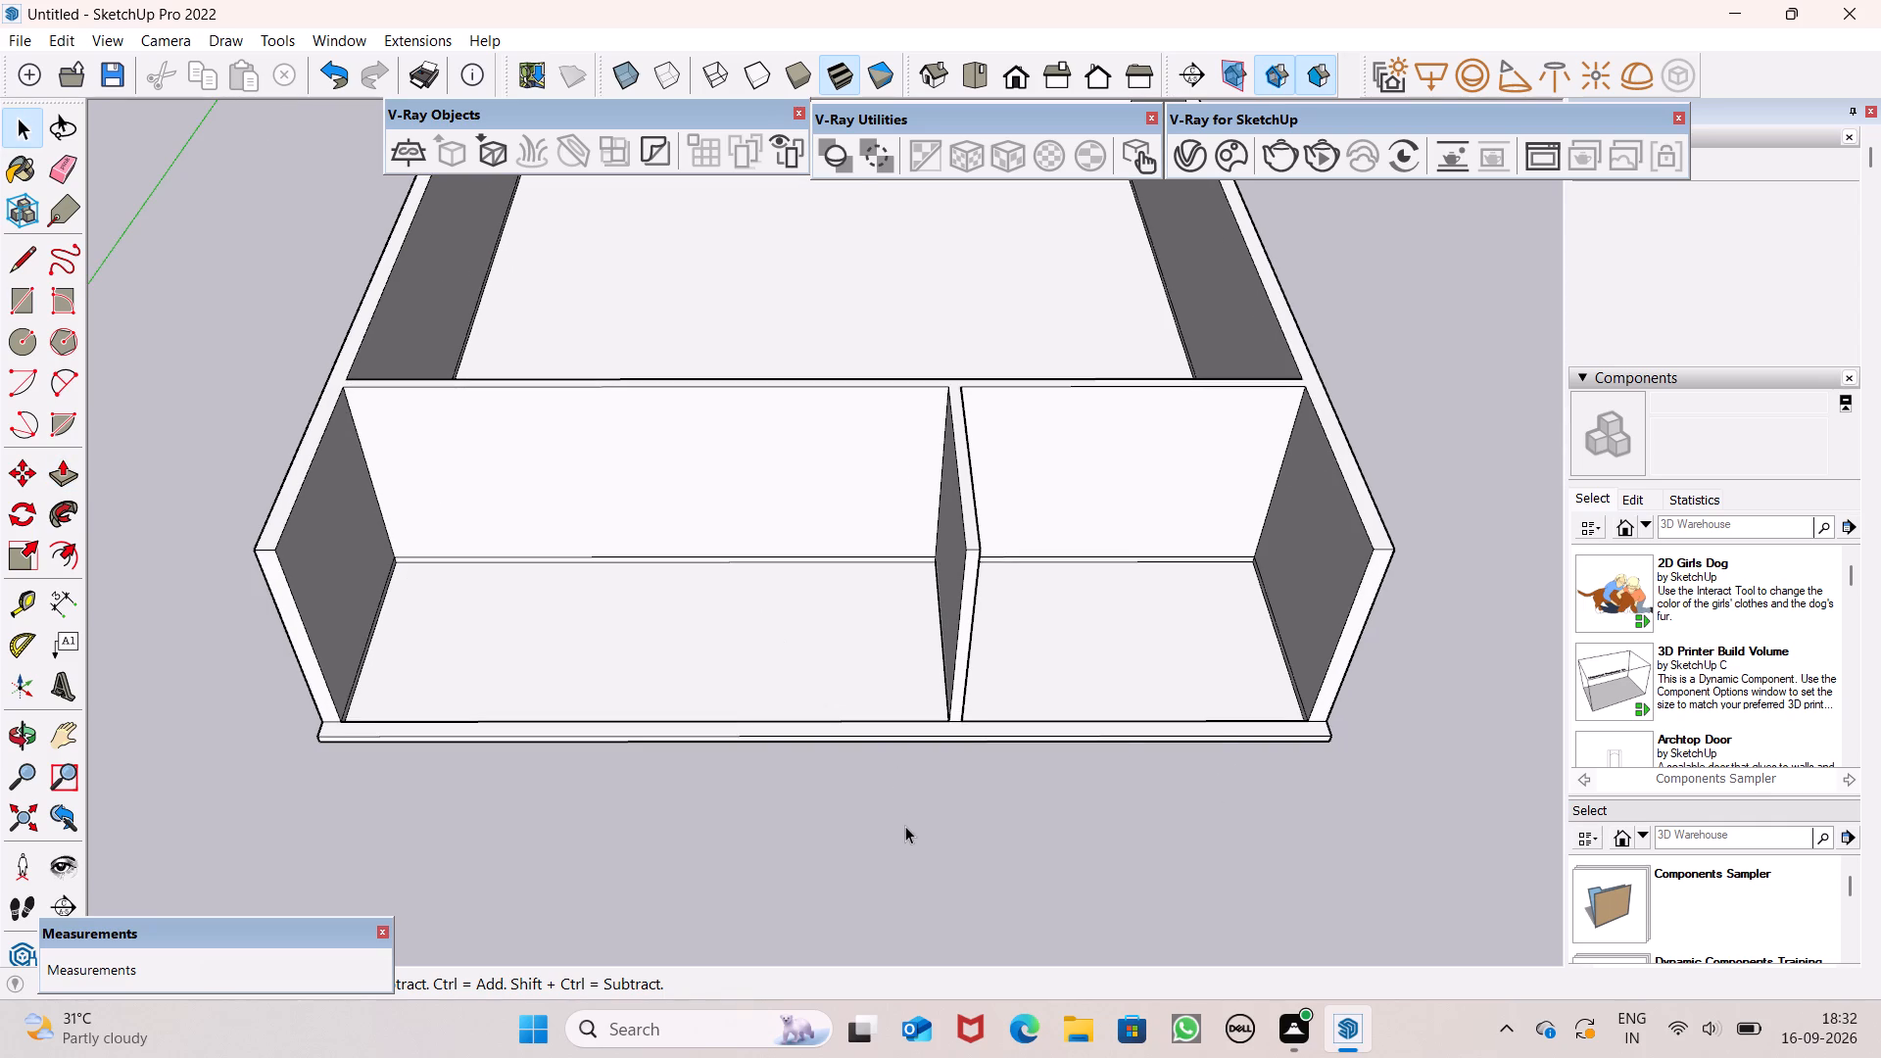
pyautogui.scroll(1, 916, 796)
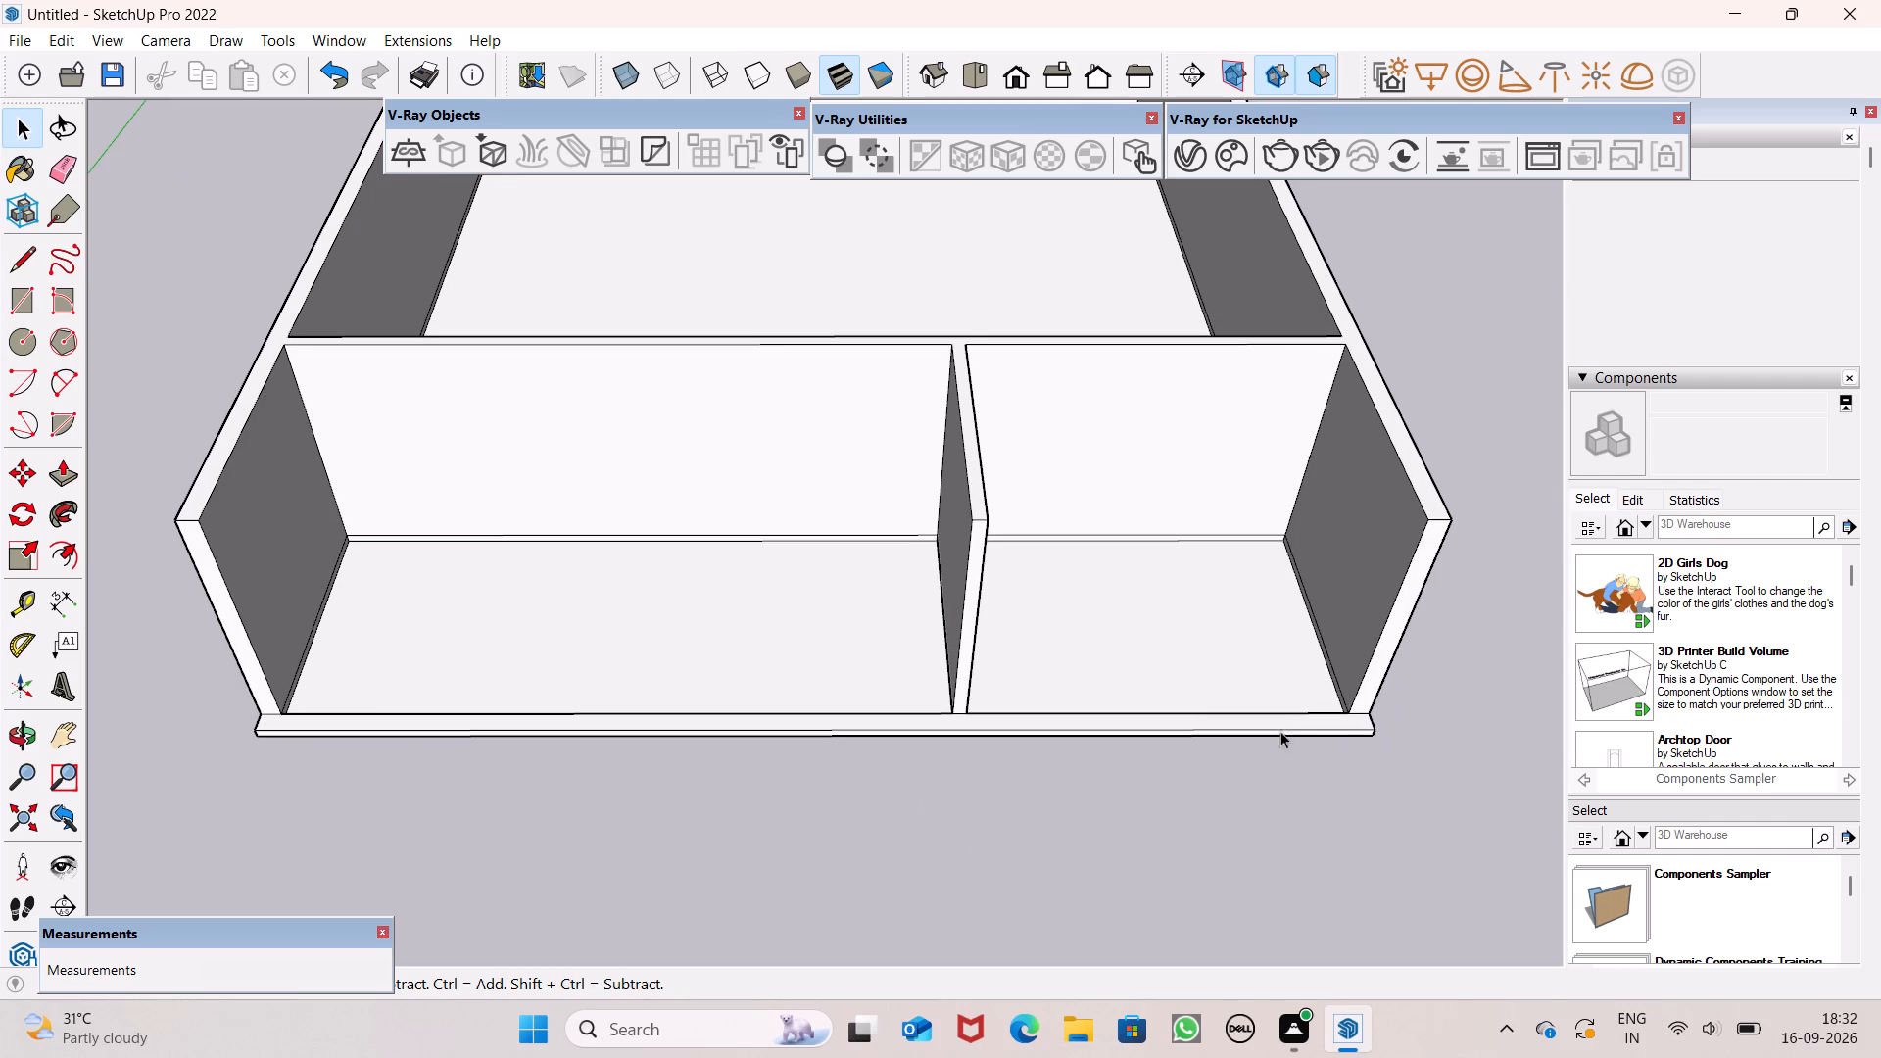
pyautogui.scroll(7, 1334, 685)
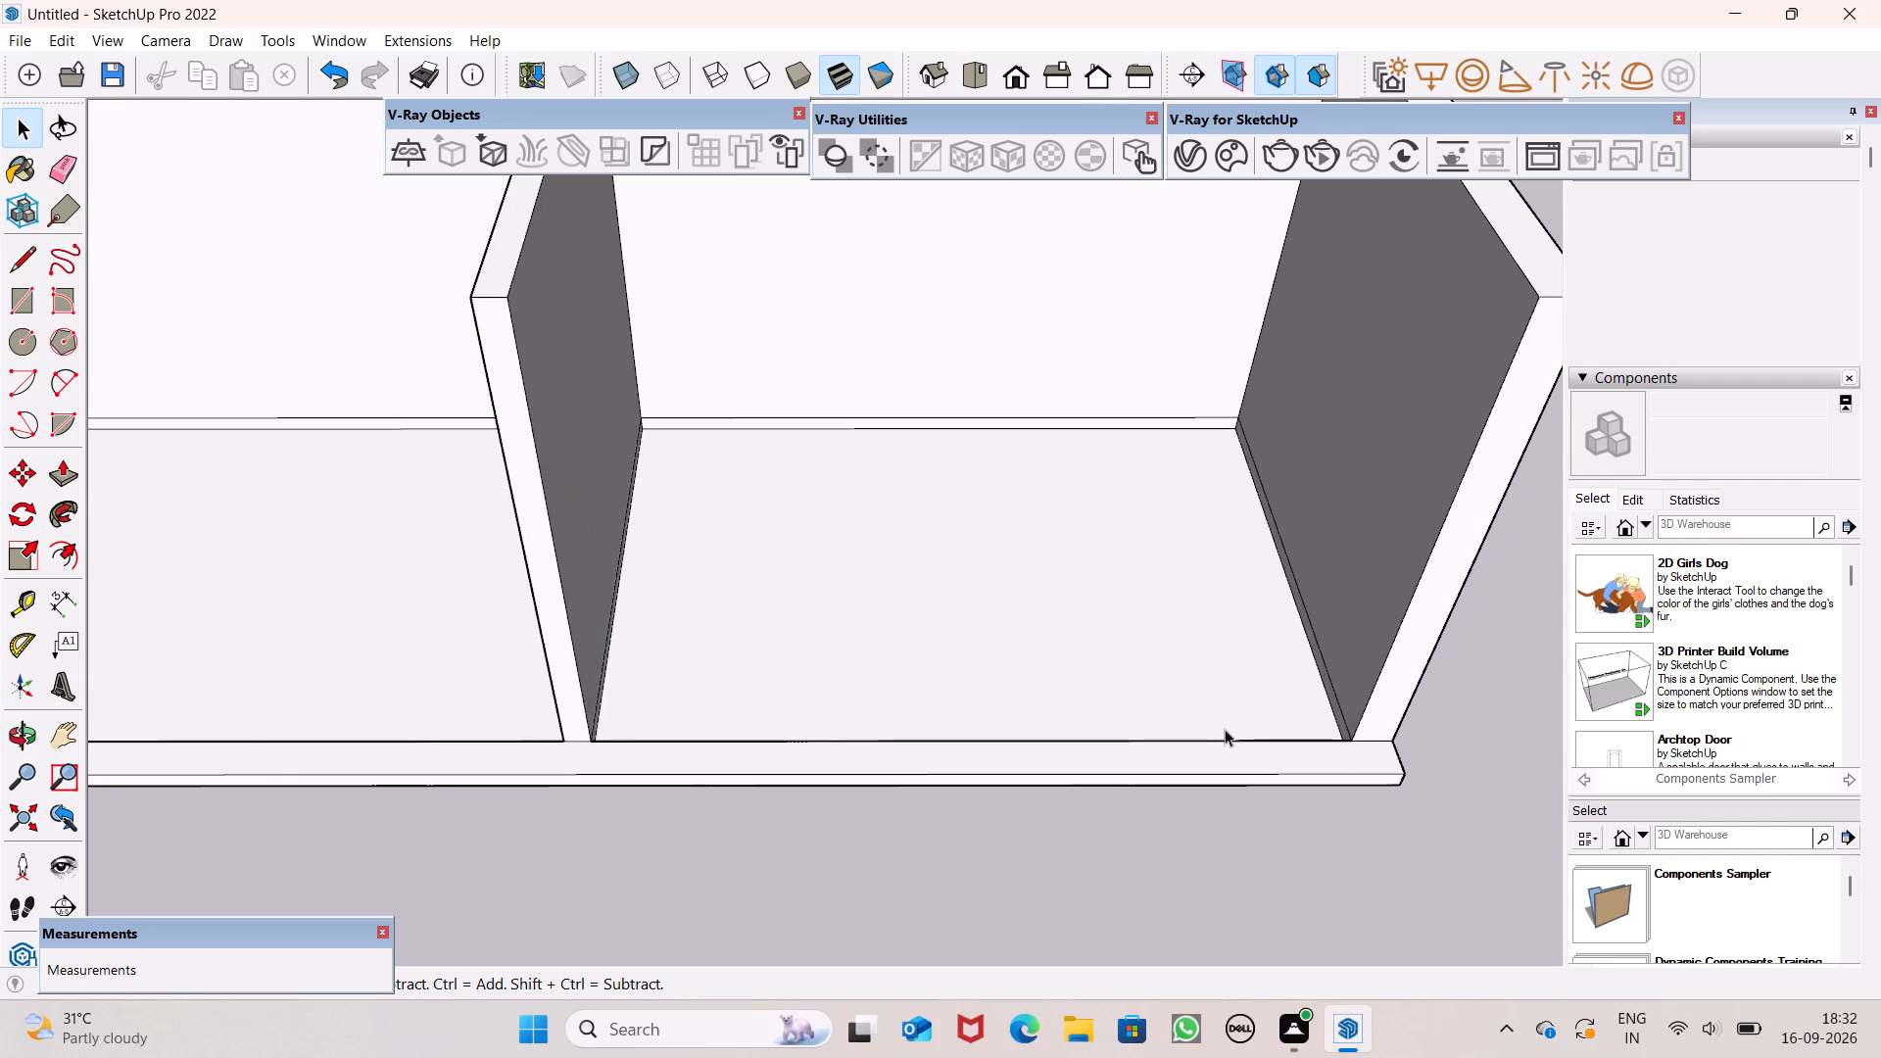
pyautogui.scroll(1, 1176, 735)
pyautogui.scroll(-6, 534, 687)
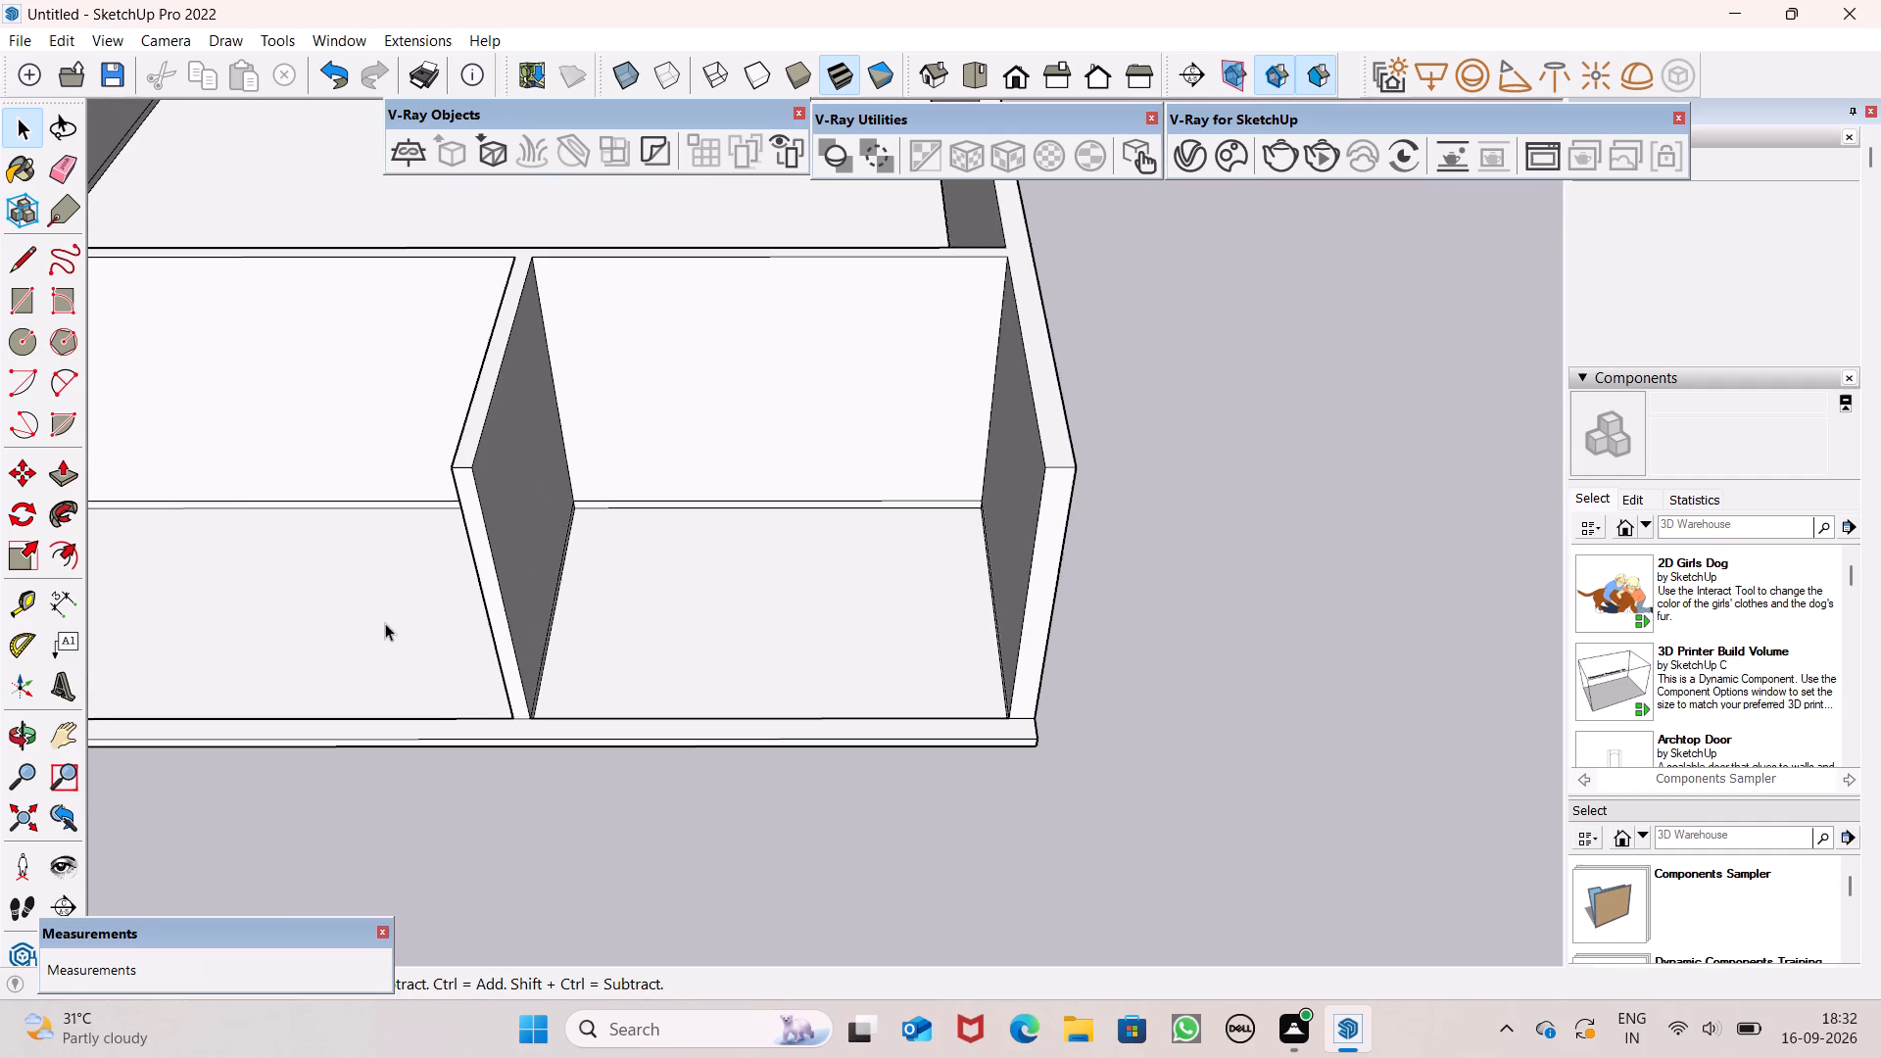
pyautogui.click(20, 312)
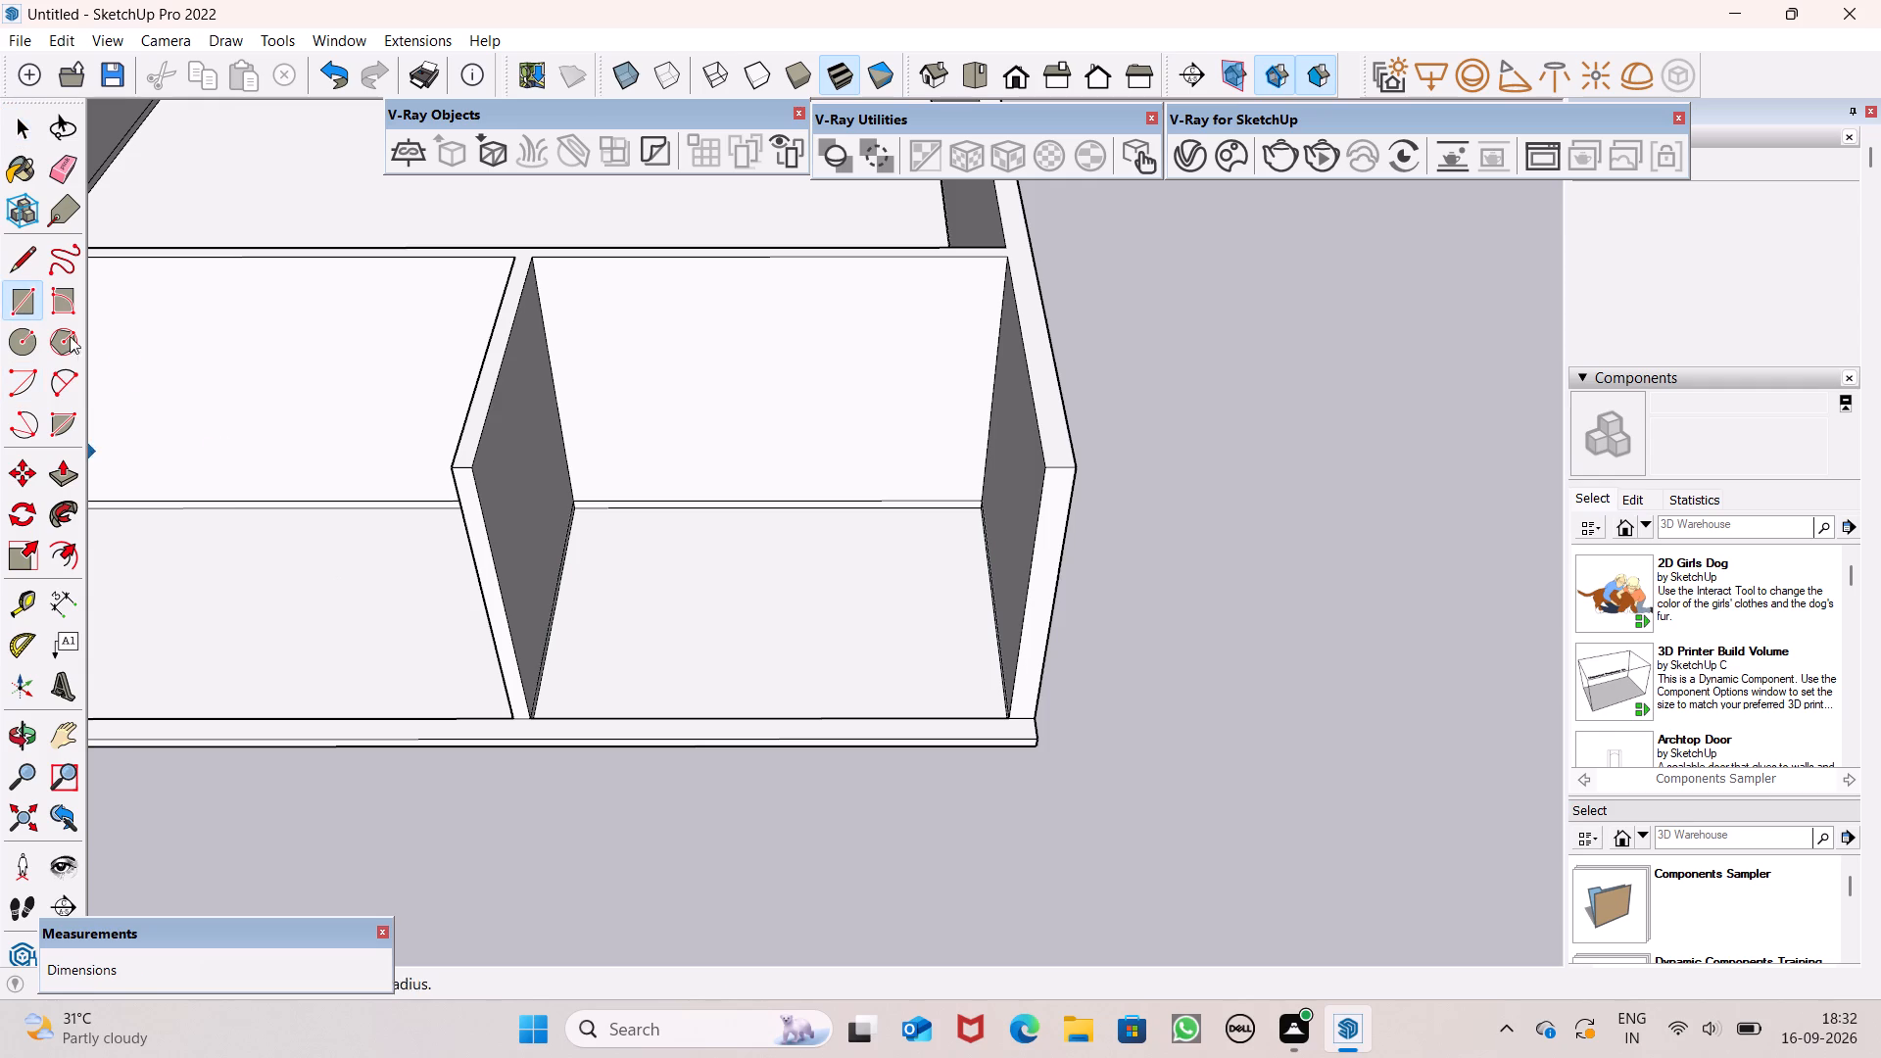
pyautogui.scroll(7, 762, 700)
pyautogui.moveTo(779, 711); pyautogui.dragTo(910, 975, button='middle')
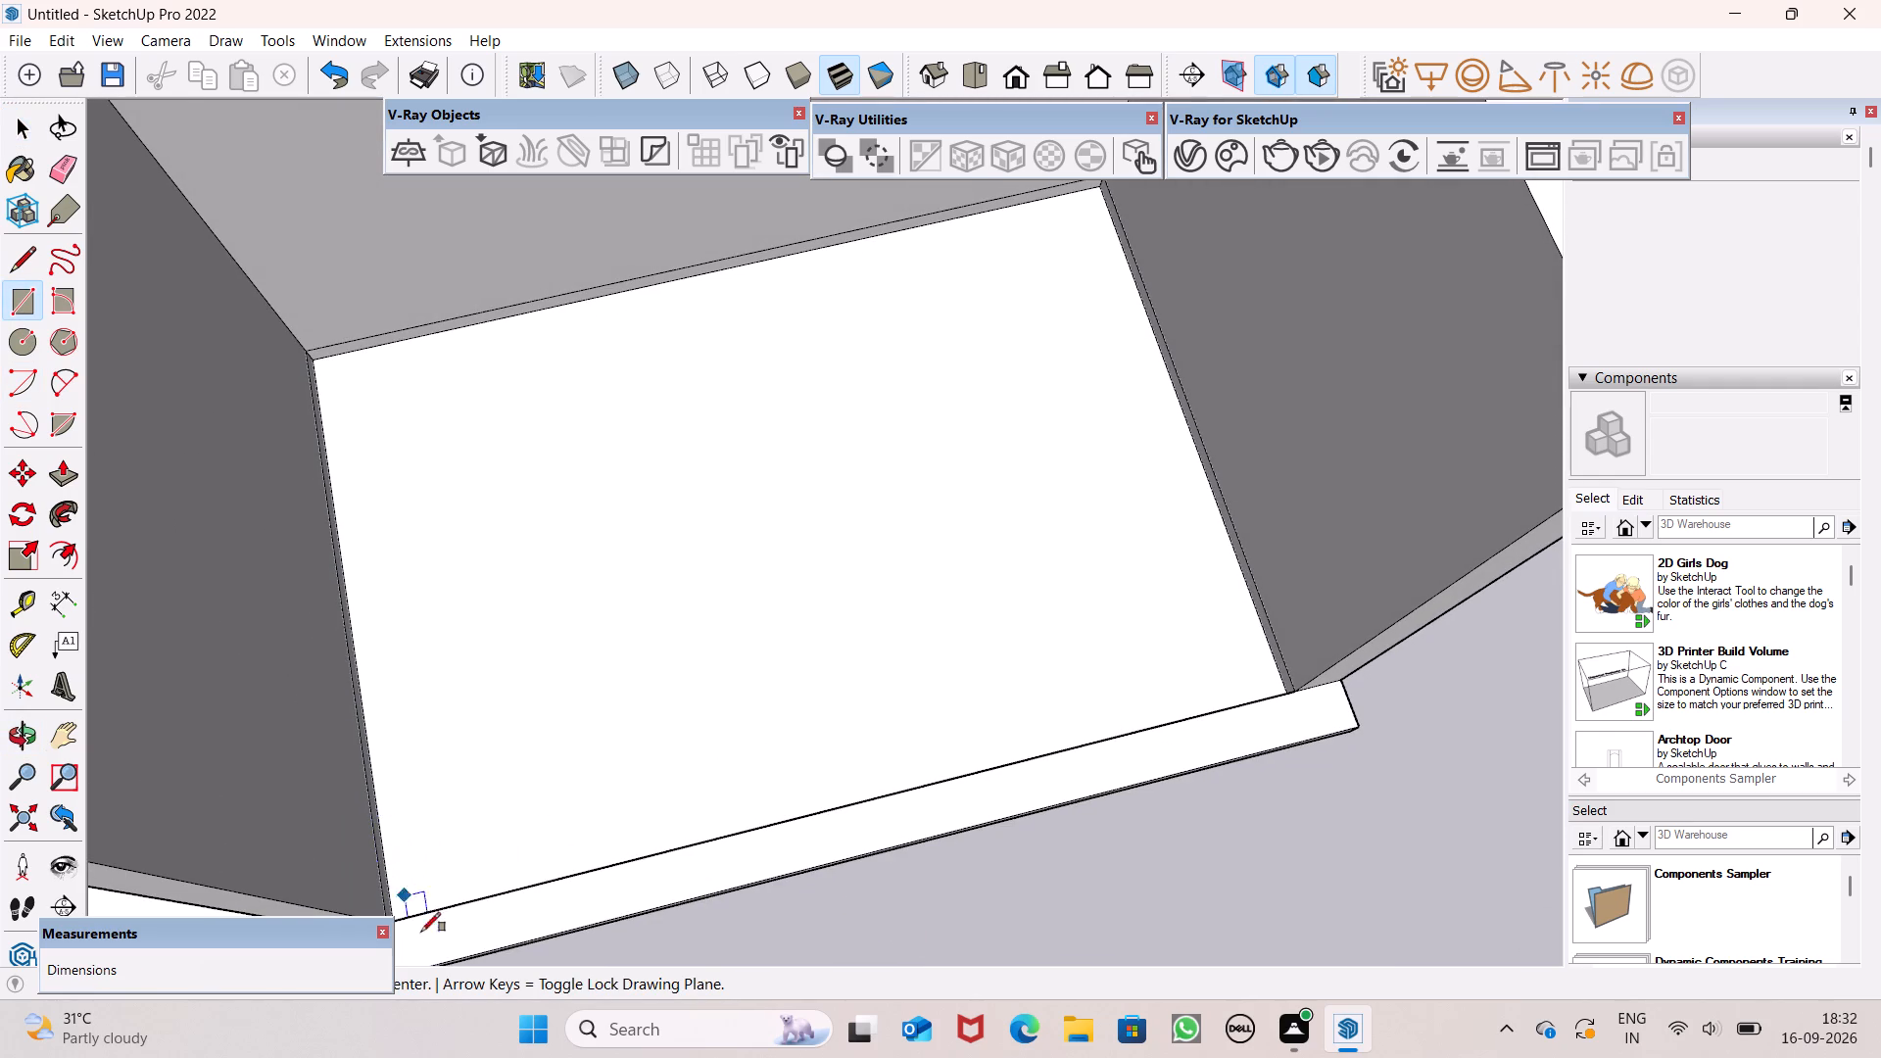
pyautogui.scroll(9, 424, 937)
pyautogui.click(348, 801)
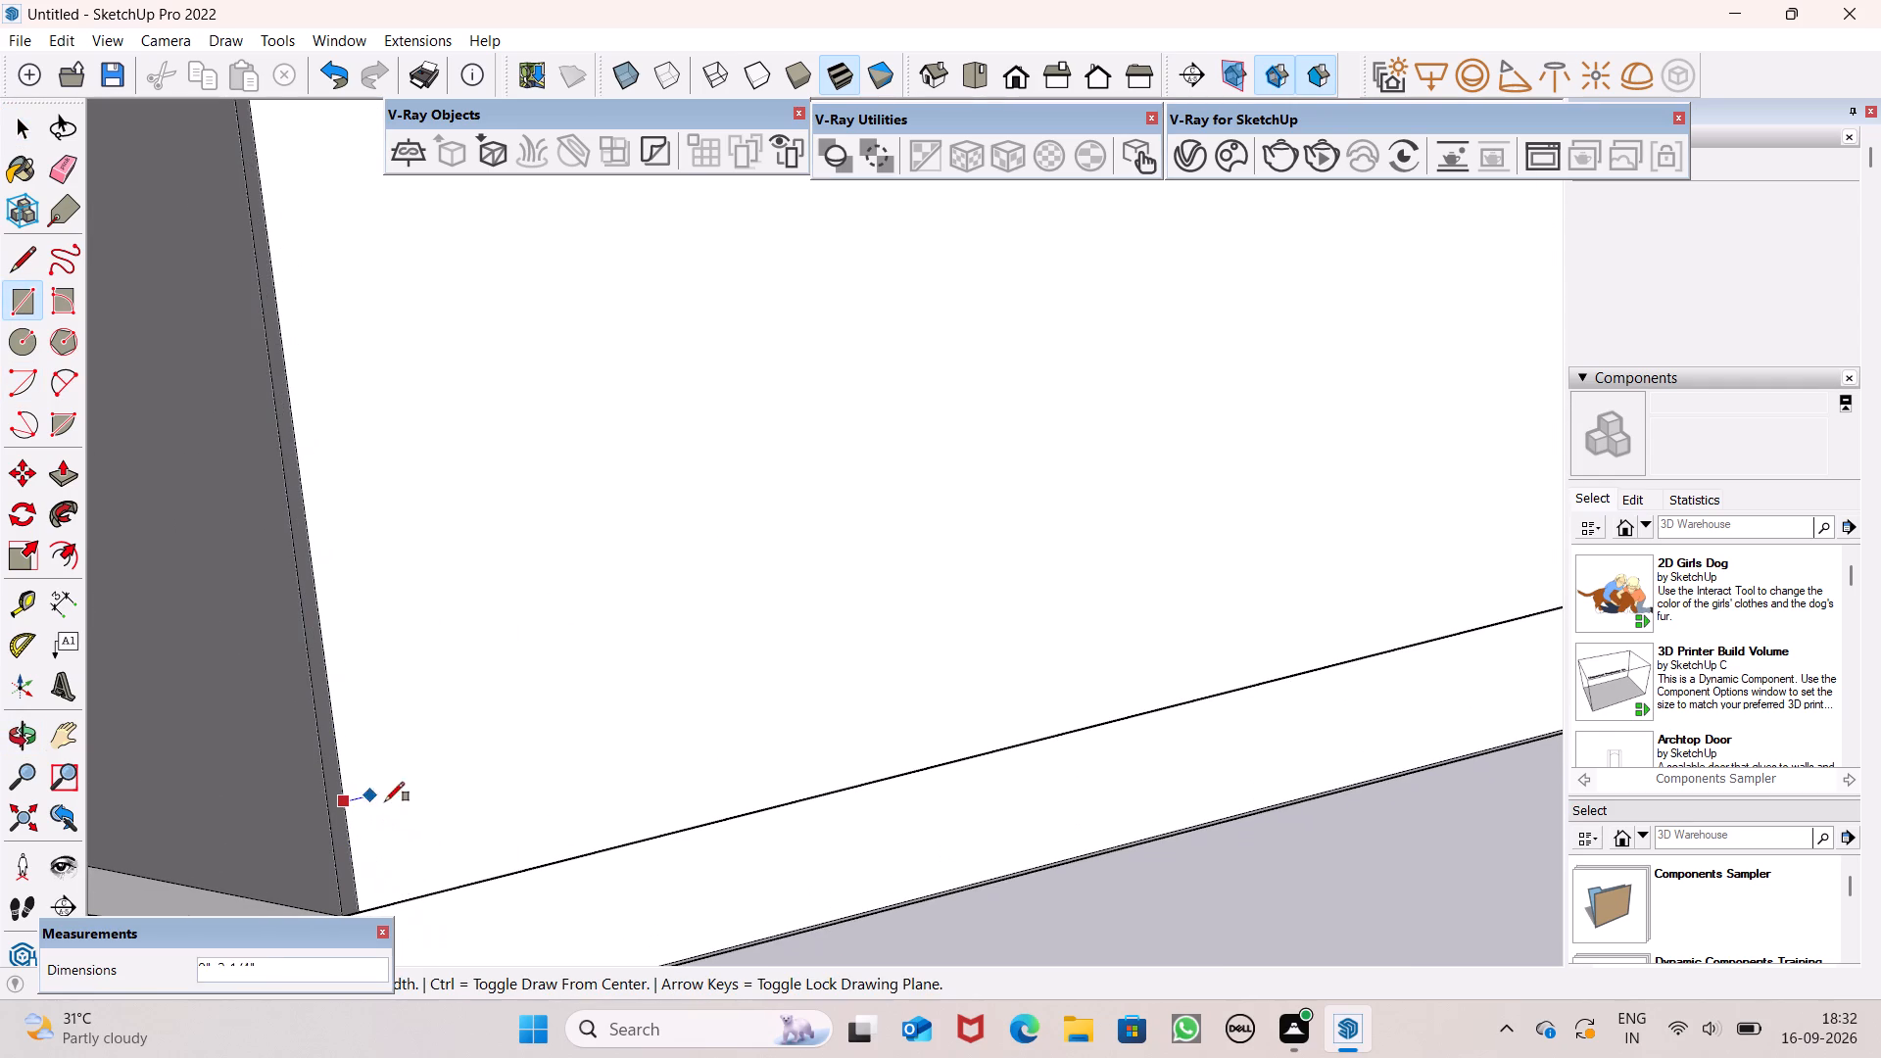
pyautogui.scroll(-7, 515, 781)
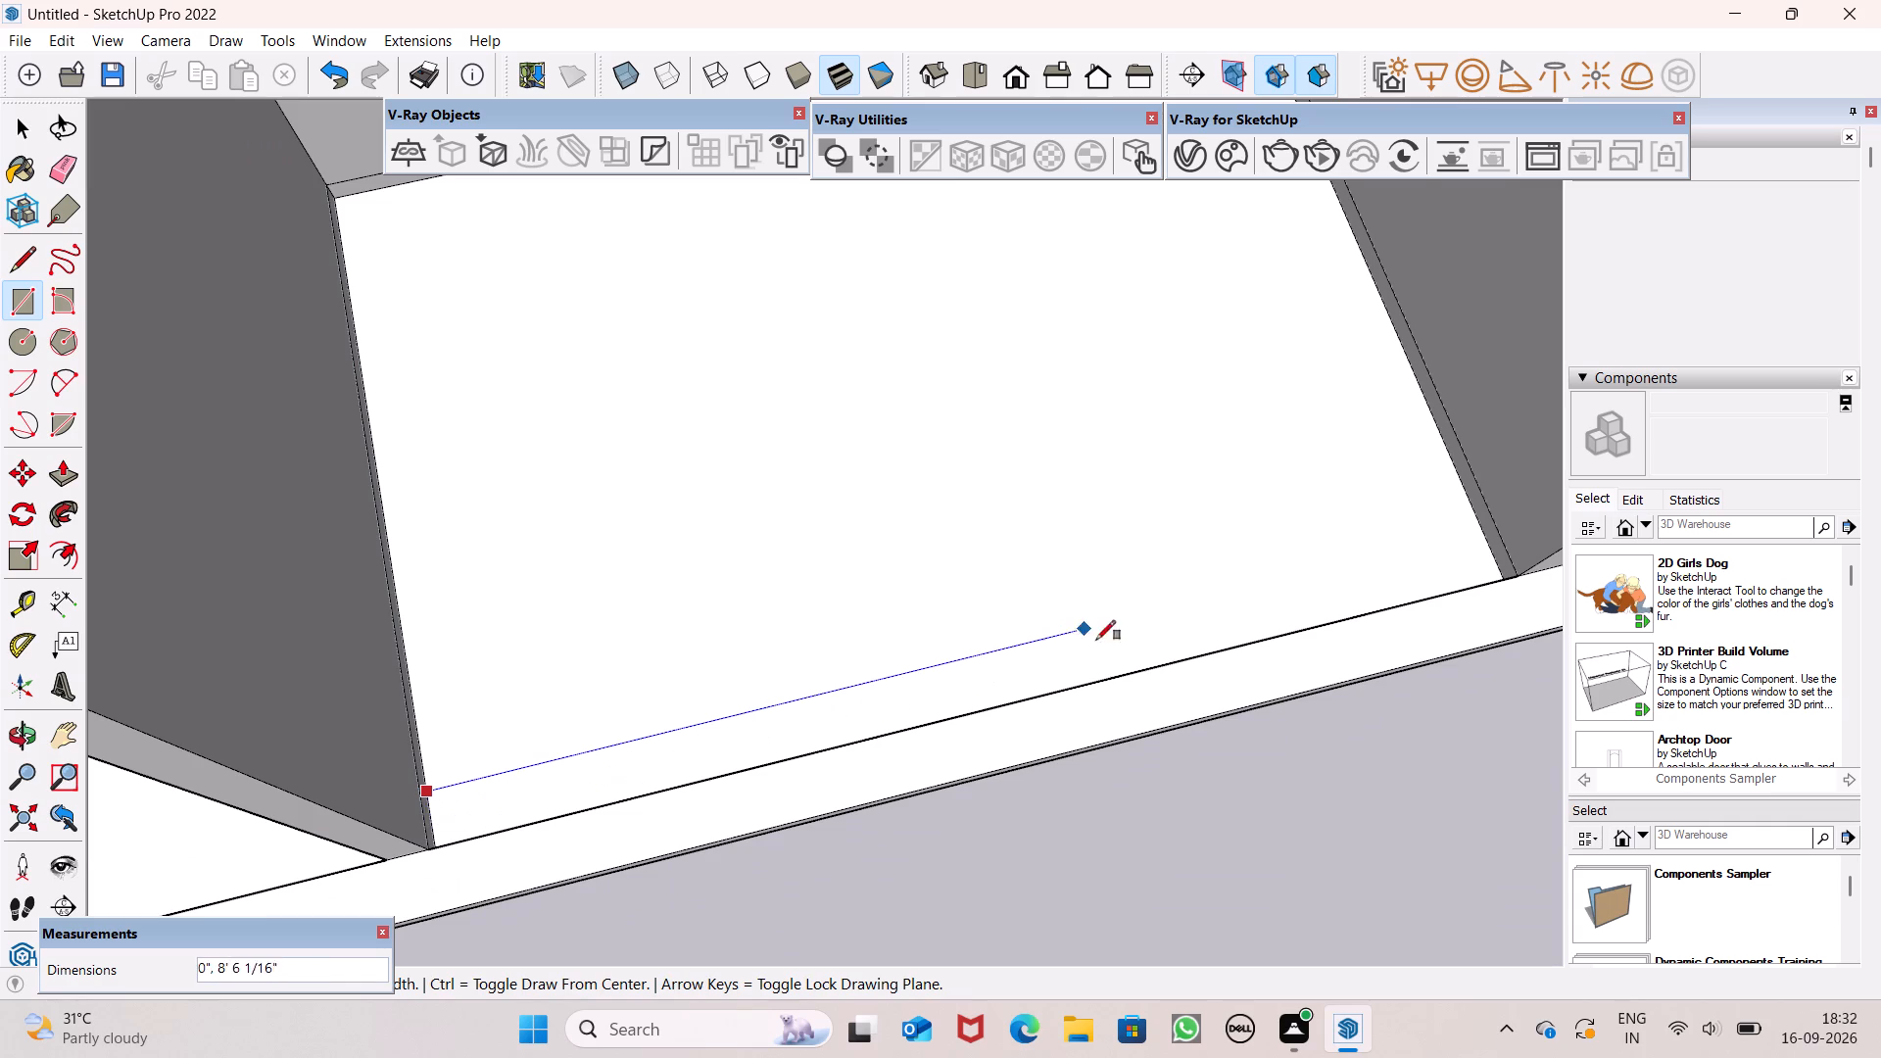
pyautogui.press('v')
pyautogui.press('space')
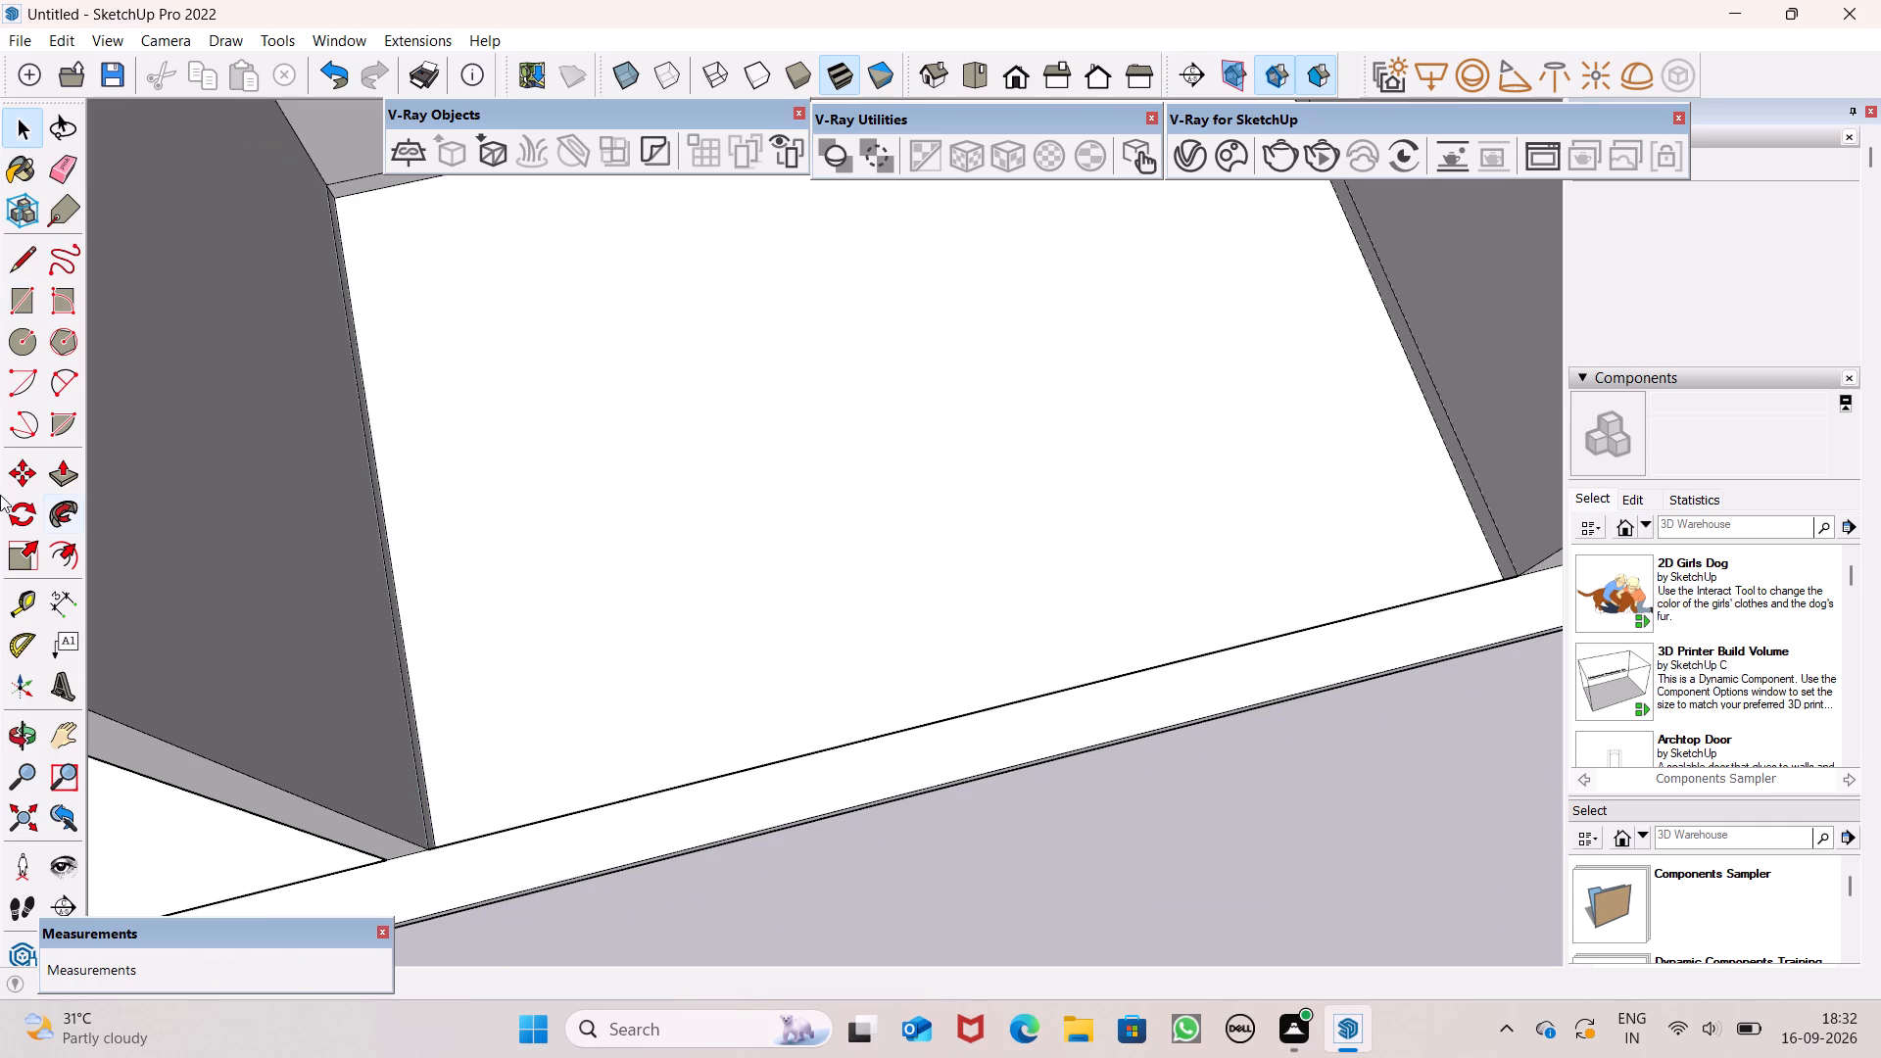
# Draw a thin rectangle about 3 1/4" by 14' across the smaller front room's floor, spanning wall to wall near the front strip.
pyautogui.click(35, 304)
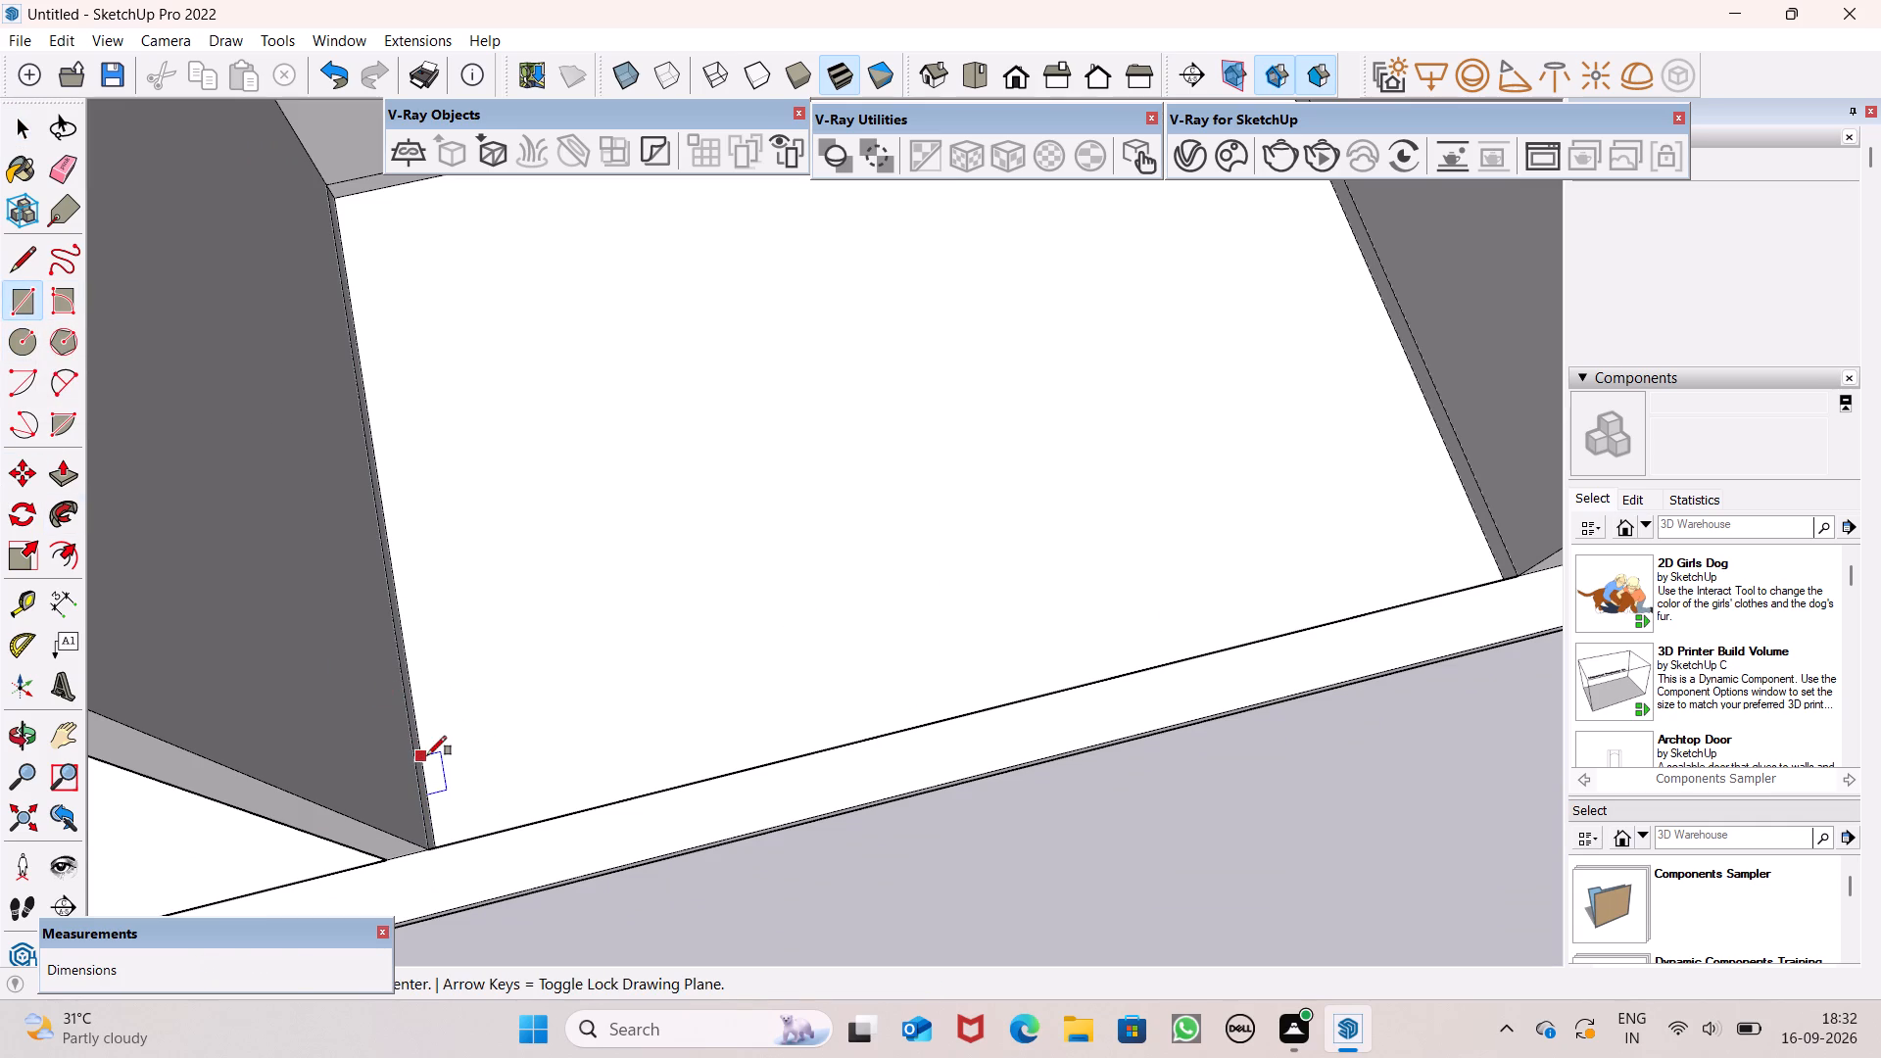
pyautogui.click(422, 756)
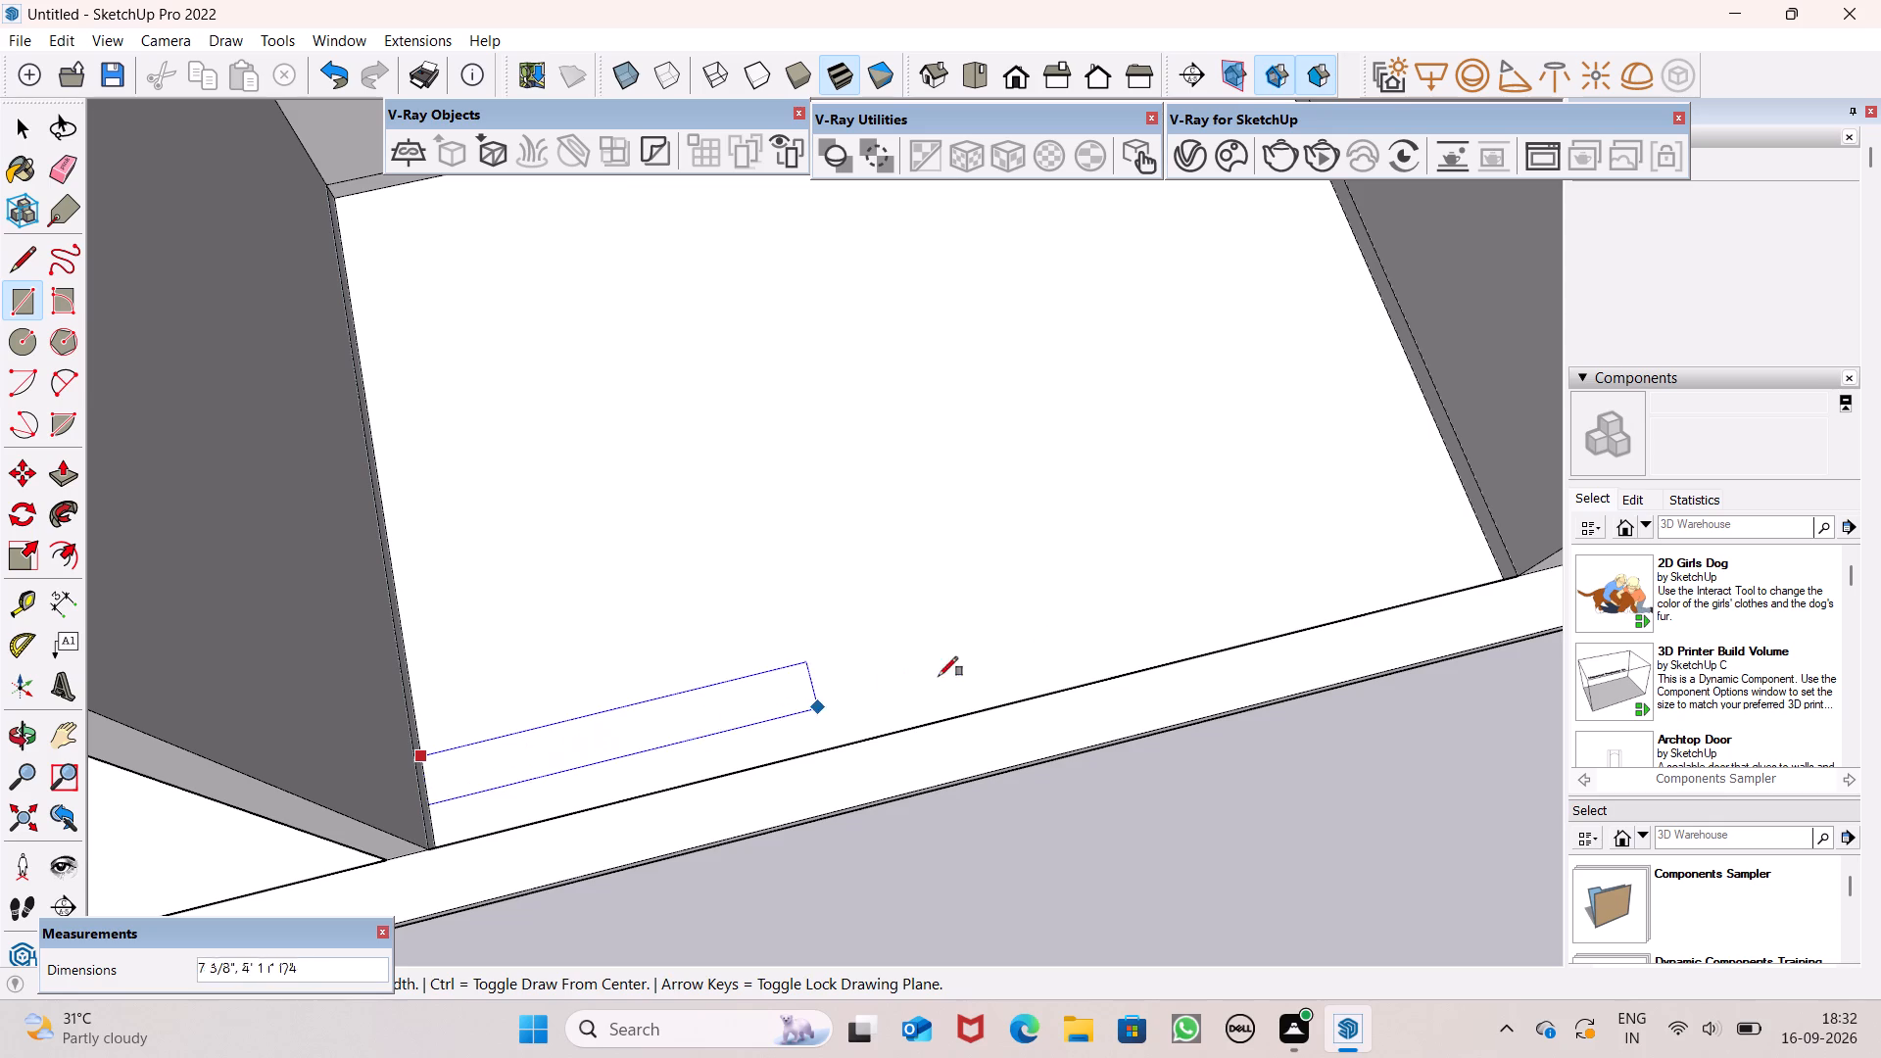
pyautogui.click(1473, 519)
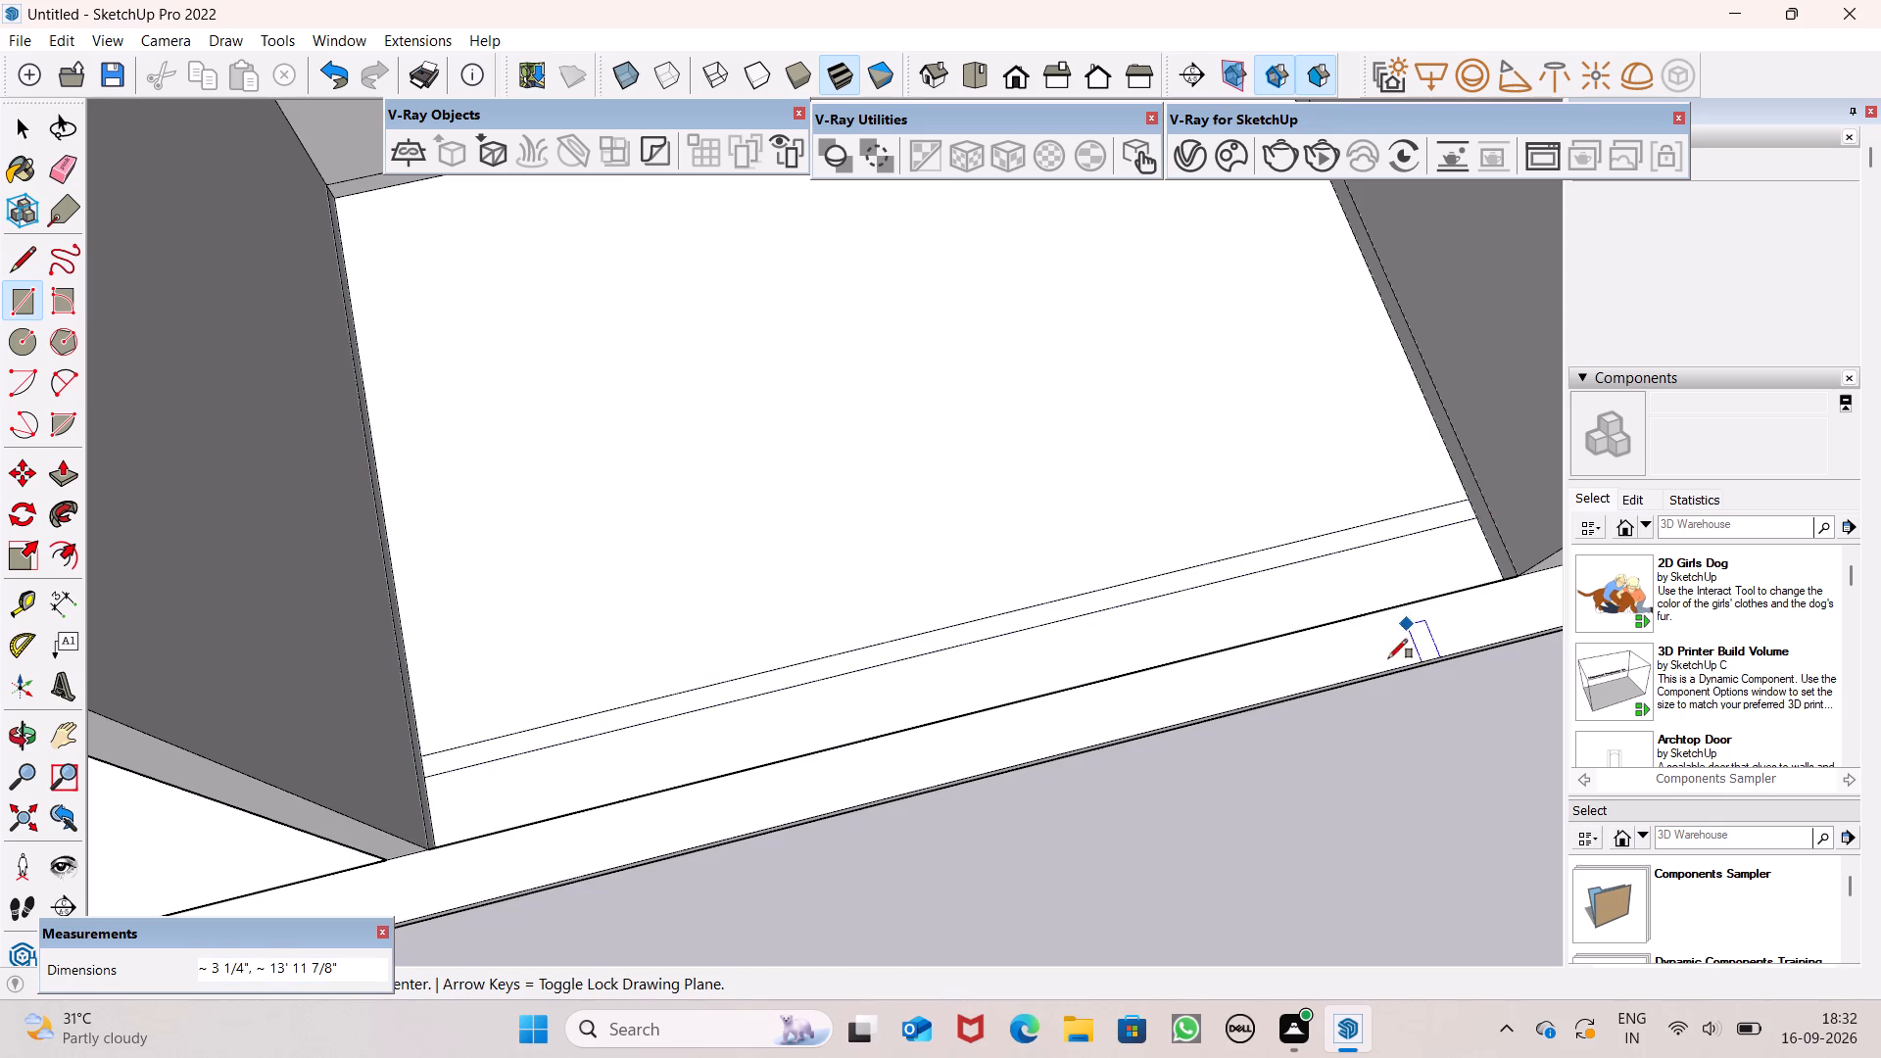
pyautogui.press('space')
pyautogui.press('space')
# Push/Pull the thin floor rectangle up 10', level with the tops of the adjoining walls.
pyautogui.scroll(-5, 944, 650)
pyautogui.scroll(-1, 792, 732)
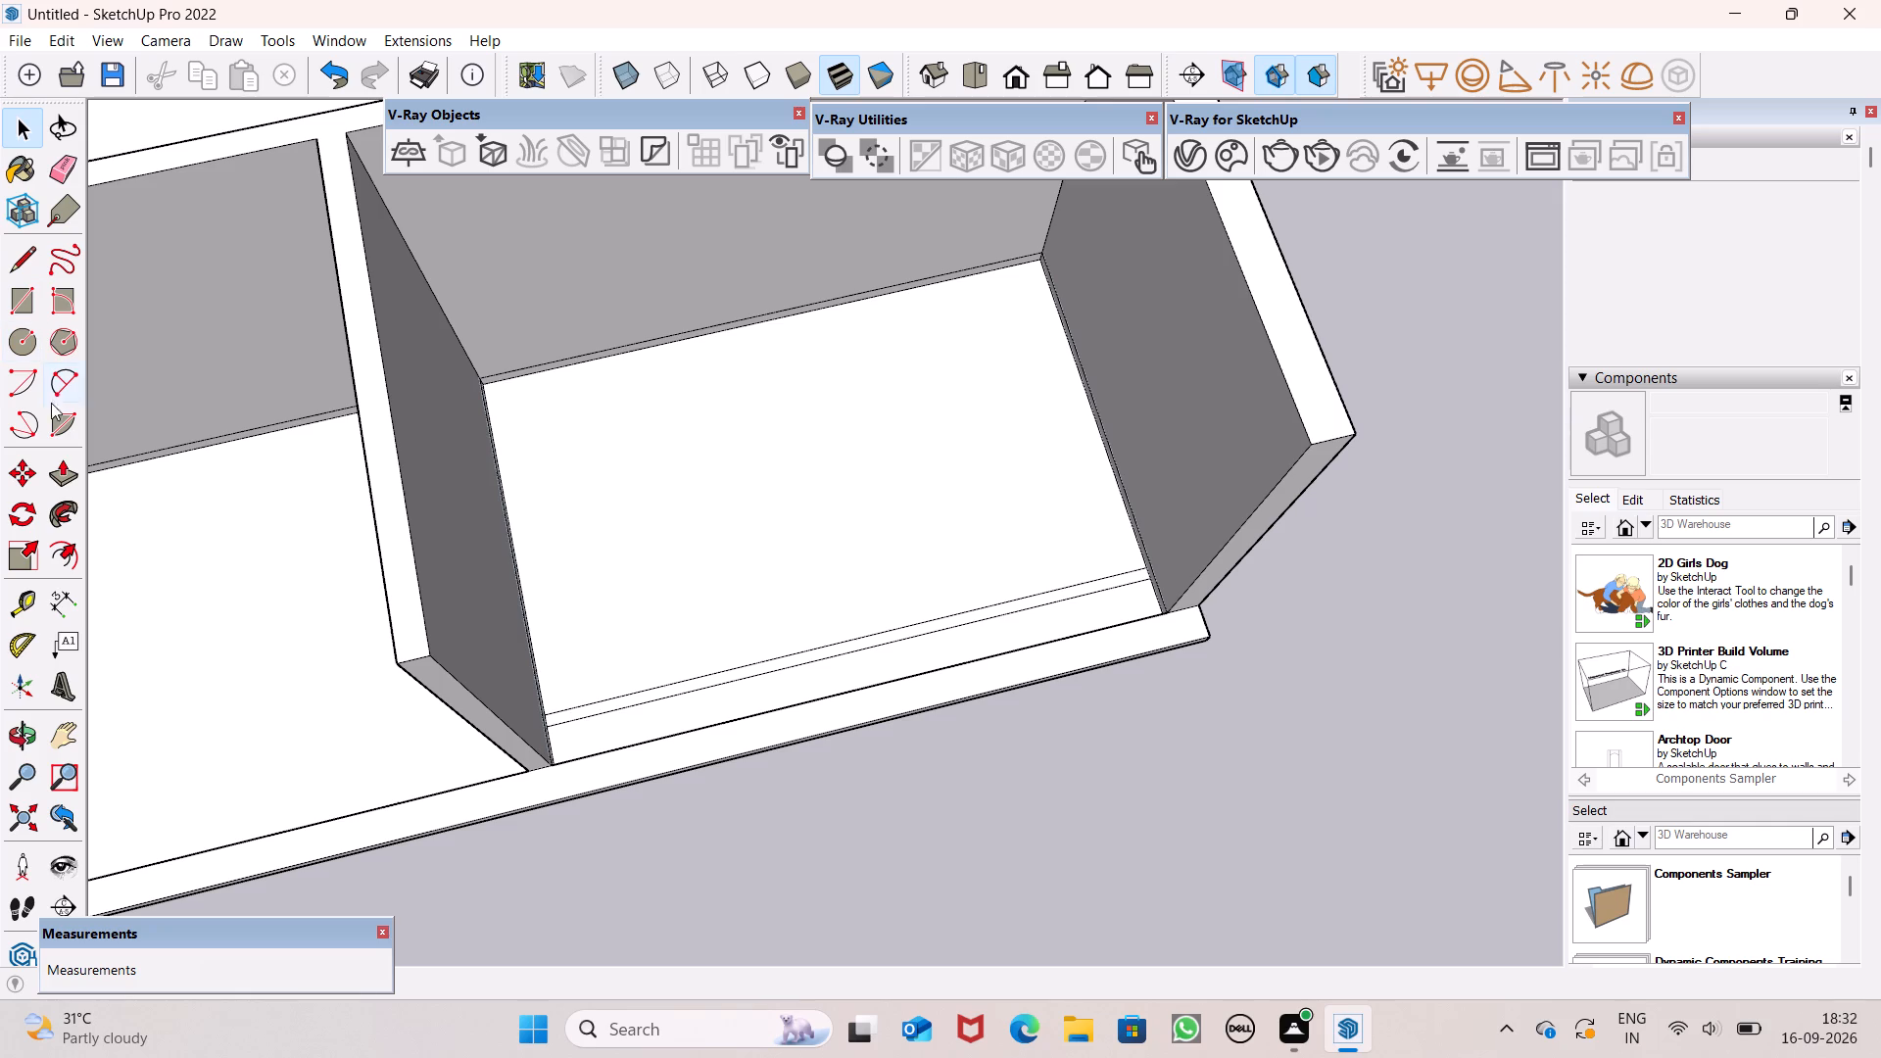
pyautogui.click(70, 482)
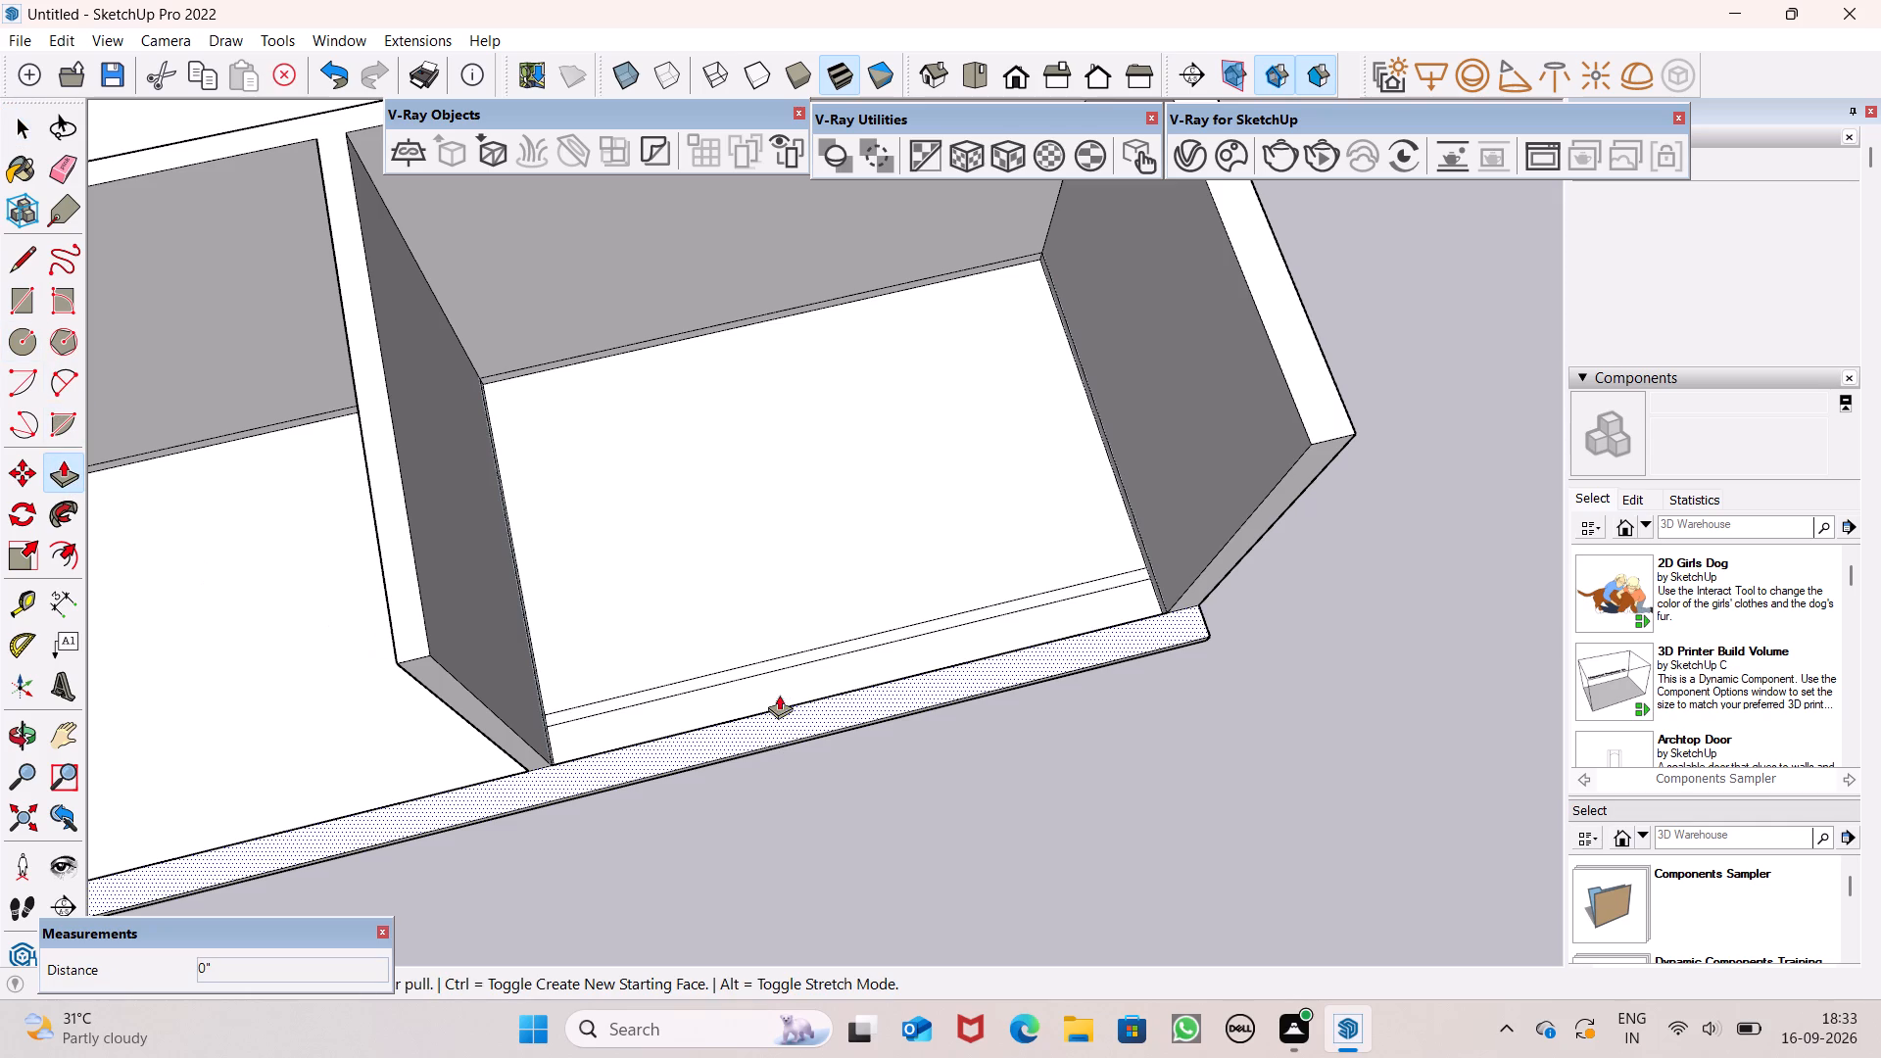
pyautogui.moveTo(795, 655); pyautogui.dragTo(589, 619)
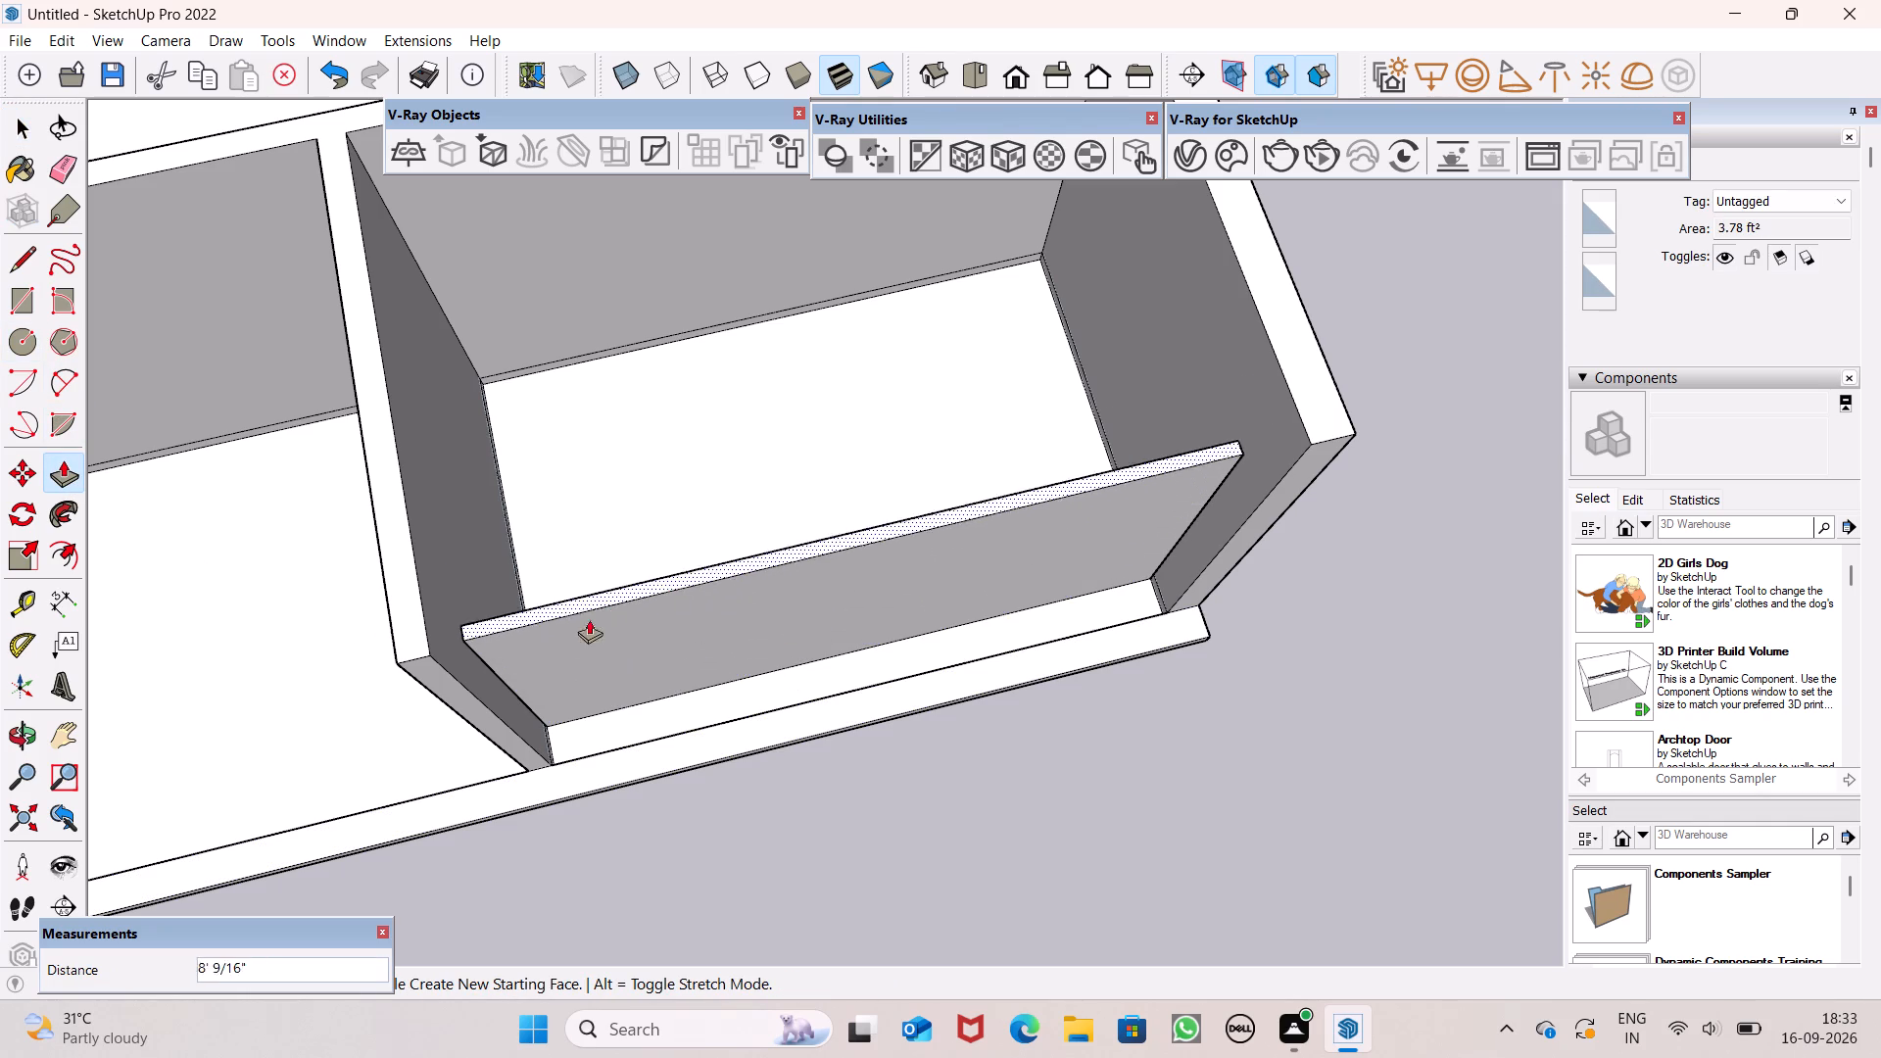
pyautogui.moveTo(589, 619); pyautogui.dragTo(412, 648)
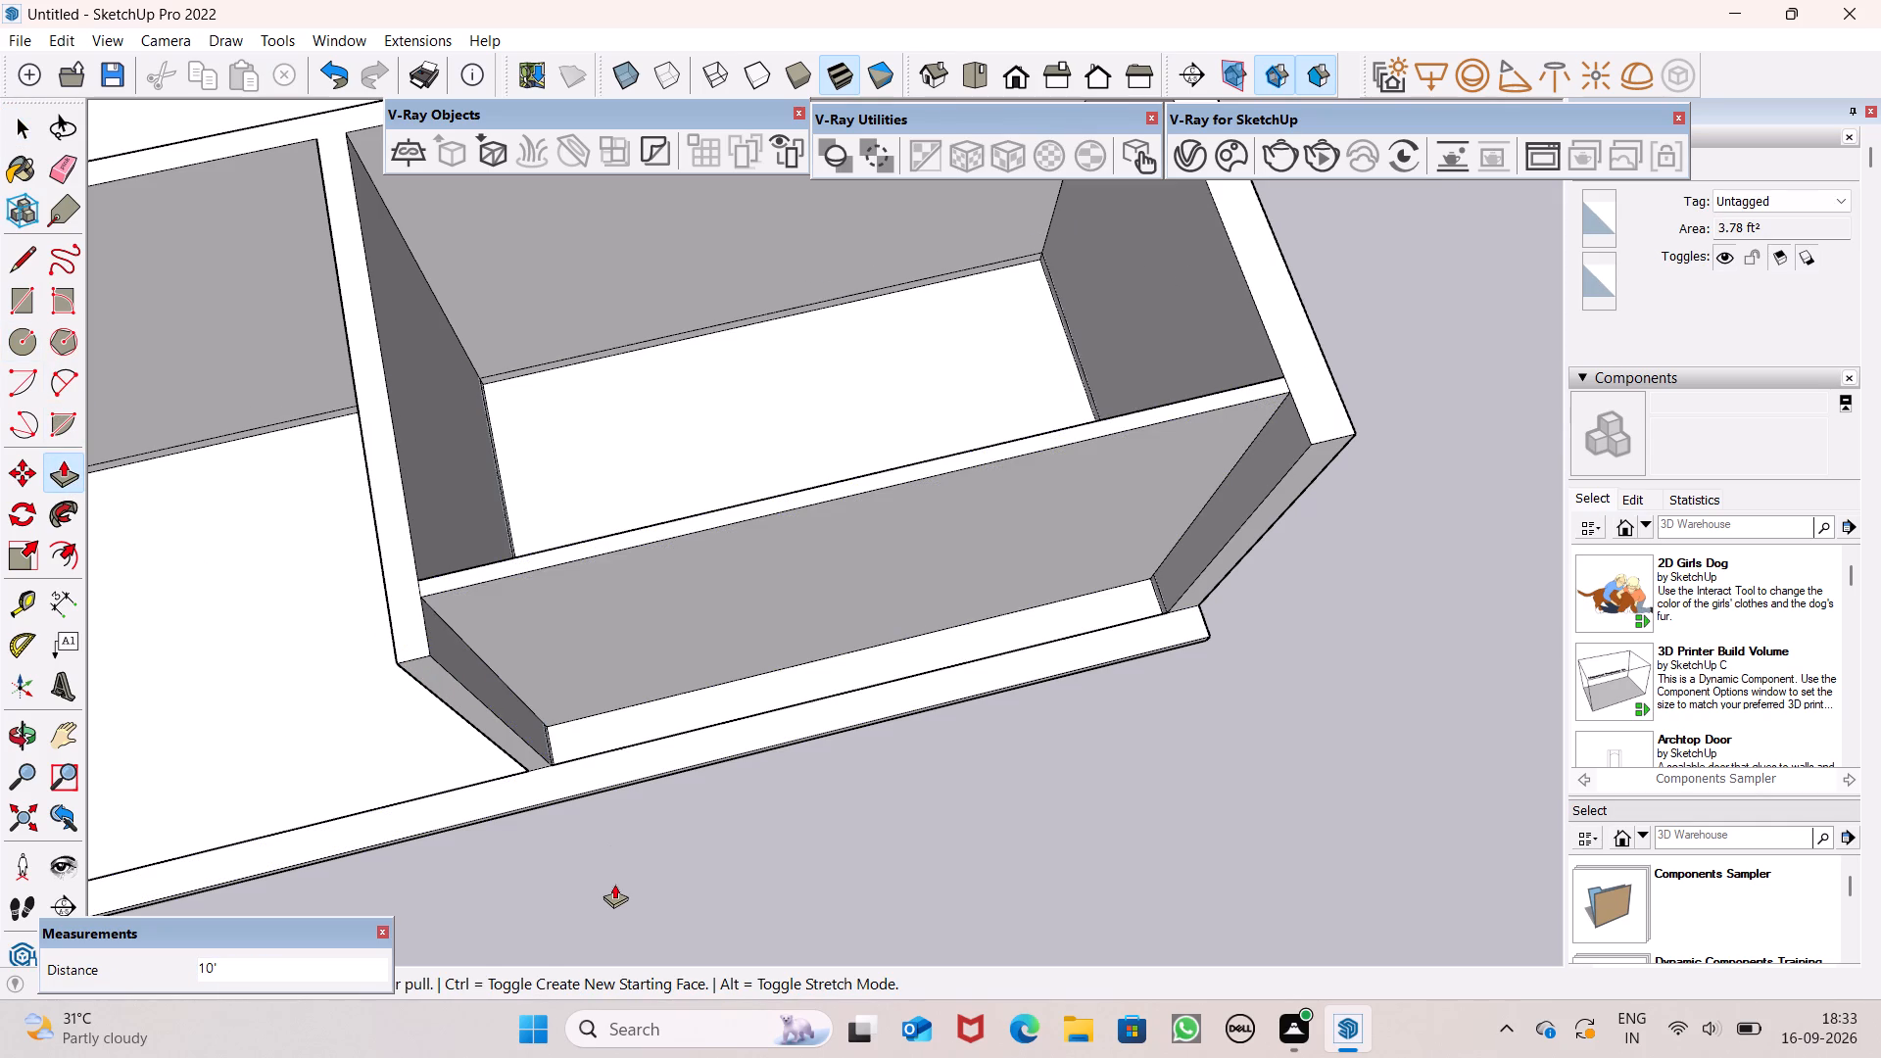
pyautogui.press('space')
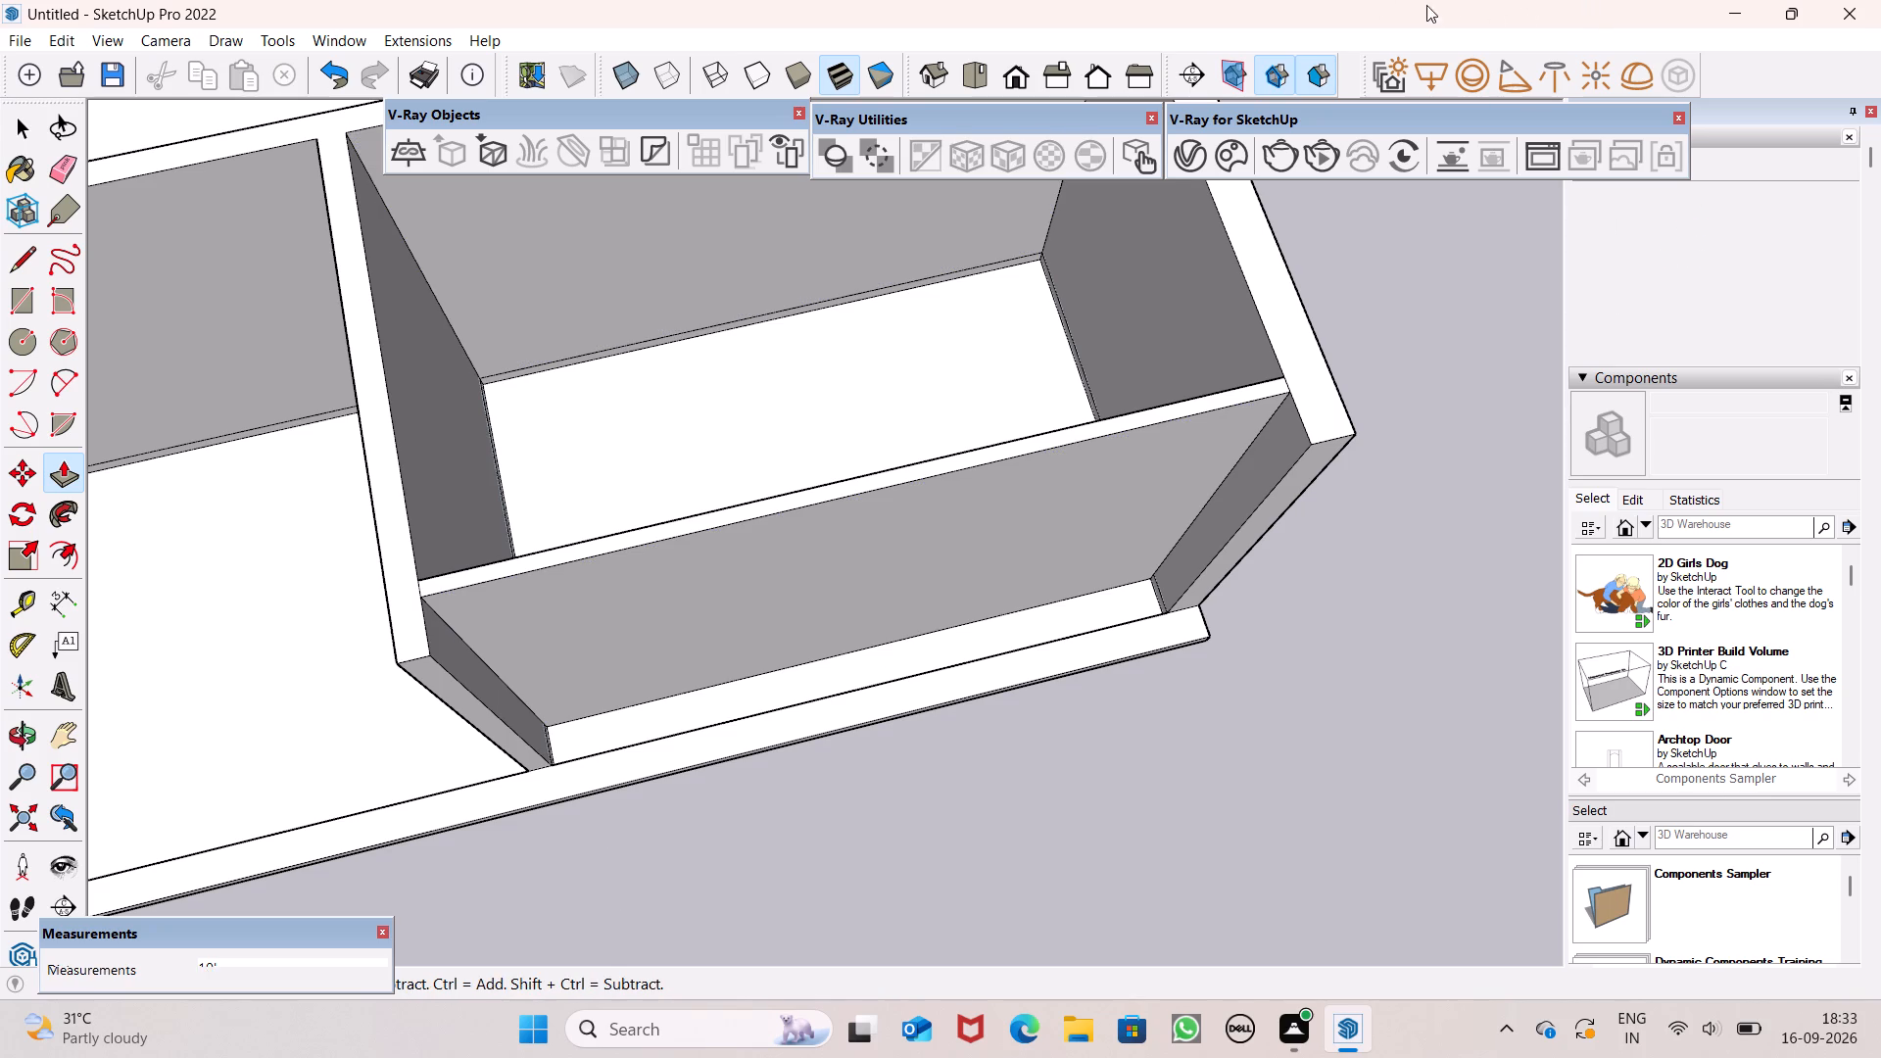
# Examine the whole building from the front, checking the new thin front wall and the room layout.
pyautogui.scroll(-1, 1366, 96)
pyautogui.scroll(-6, 1077, 424)
pyautogui.moveTo(1144, 556); pyautogui.dragTo(1017, 365, button='middle')
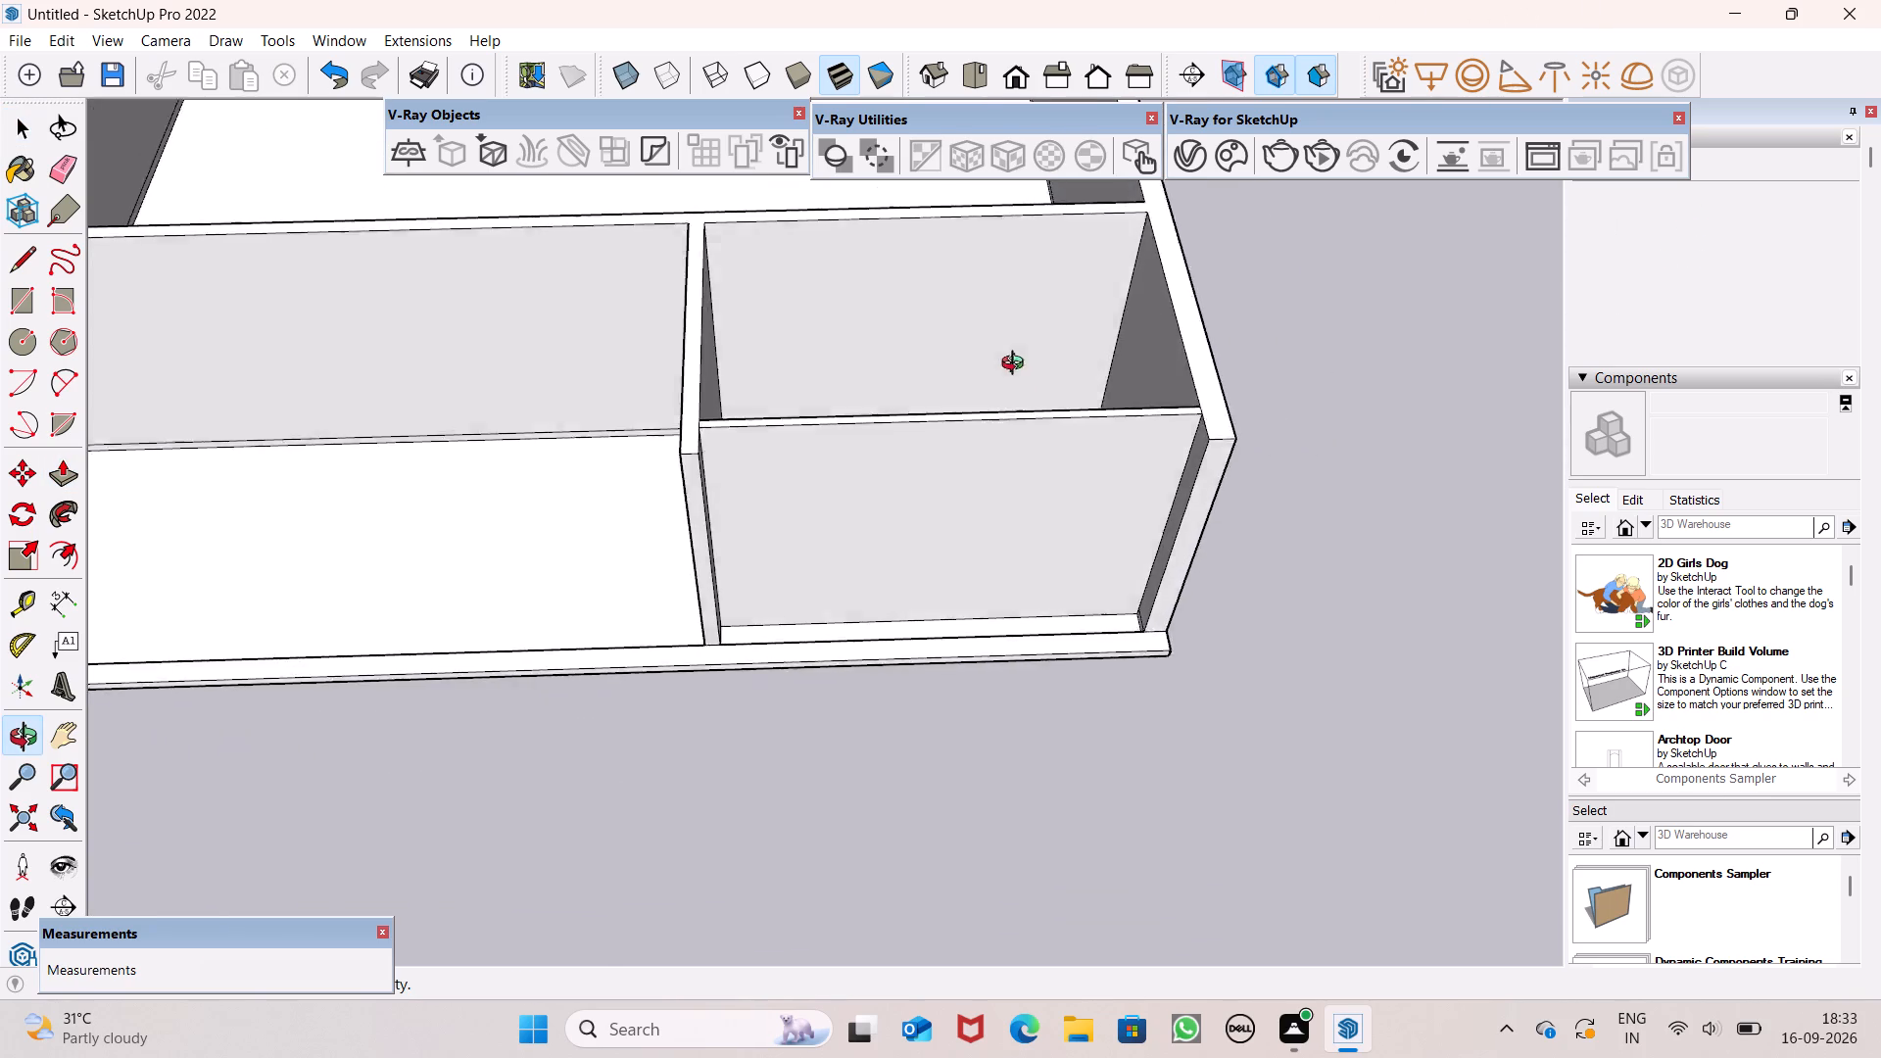
pyautogui.moveTo(1017, 365); pyautogui.dragTo(1032, 179, button='middle')
pyautogui.scroll(1, 1195, 457)
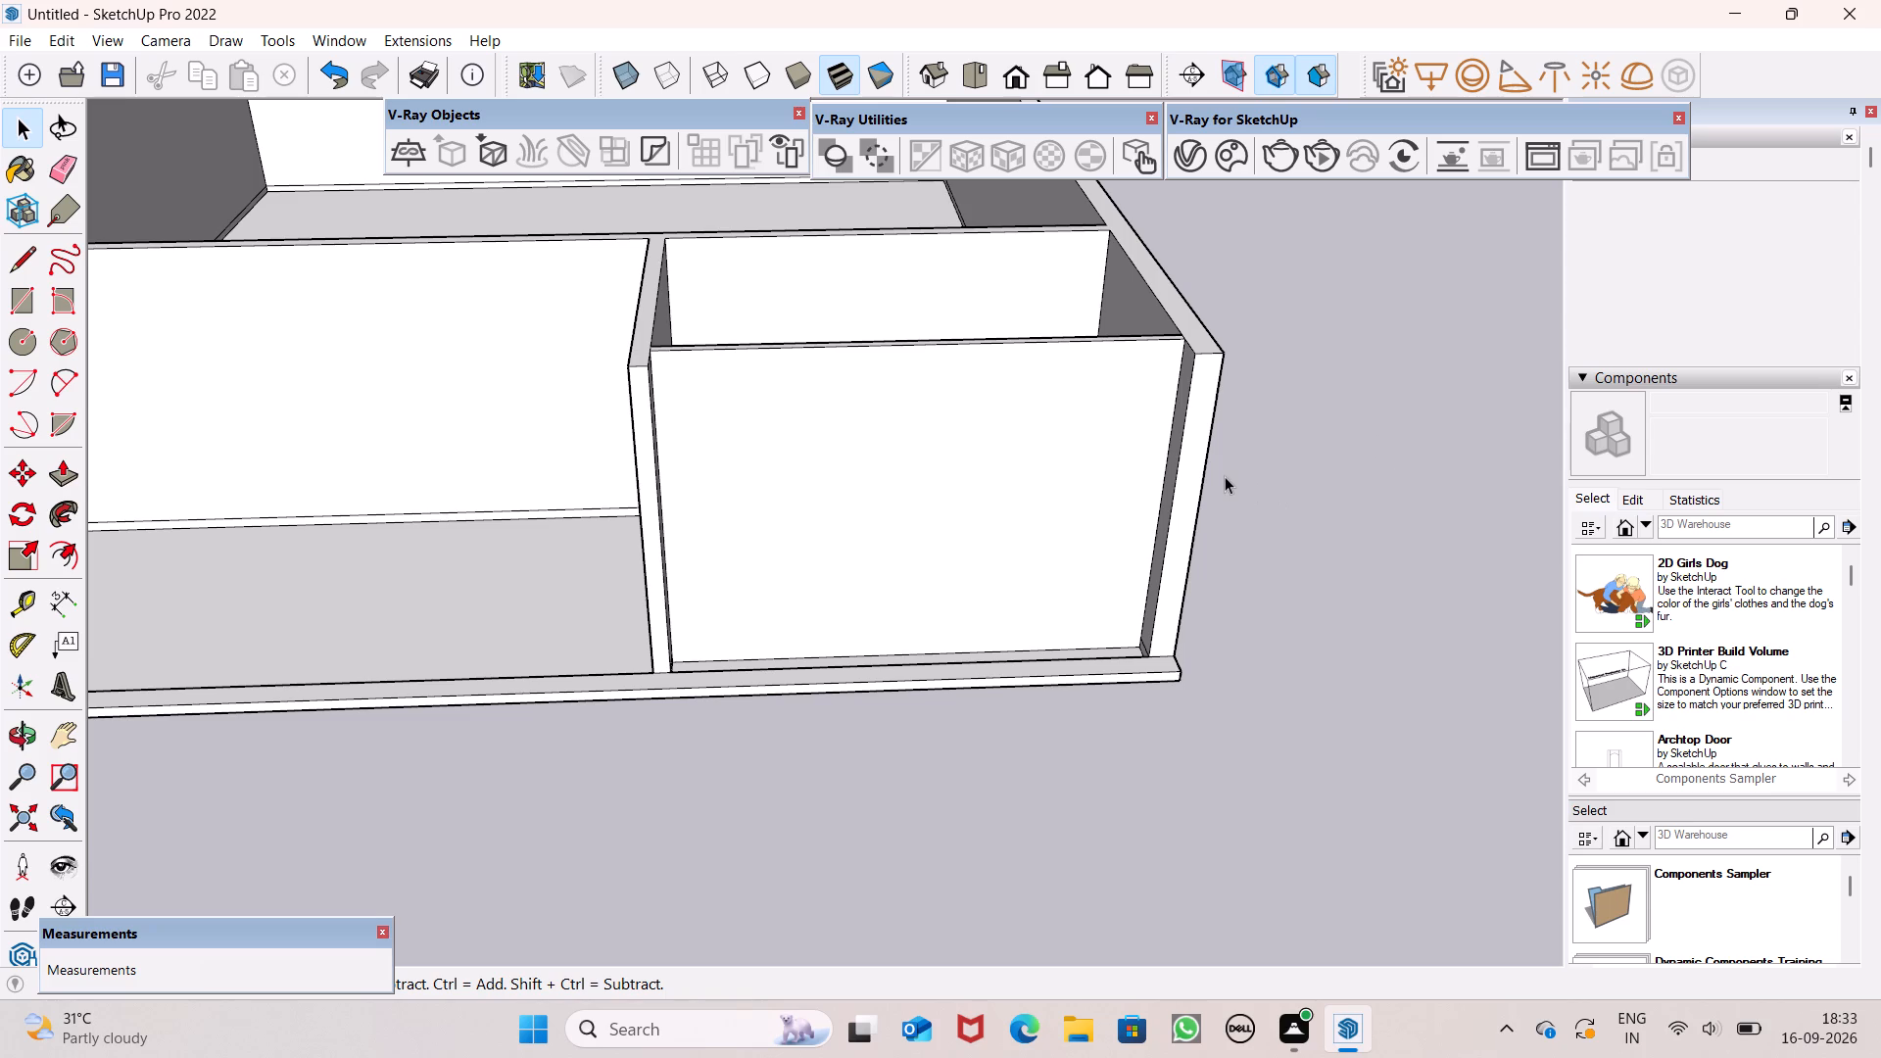
pyautogui.scroll(-5, 1060, 540)
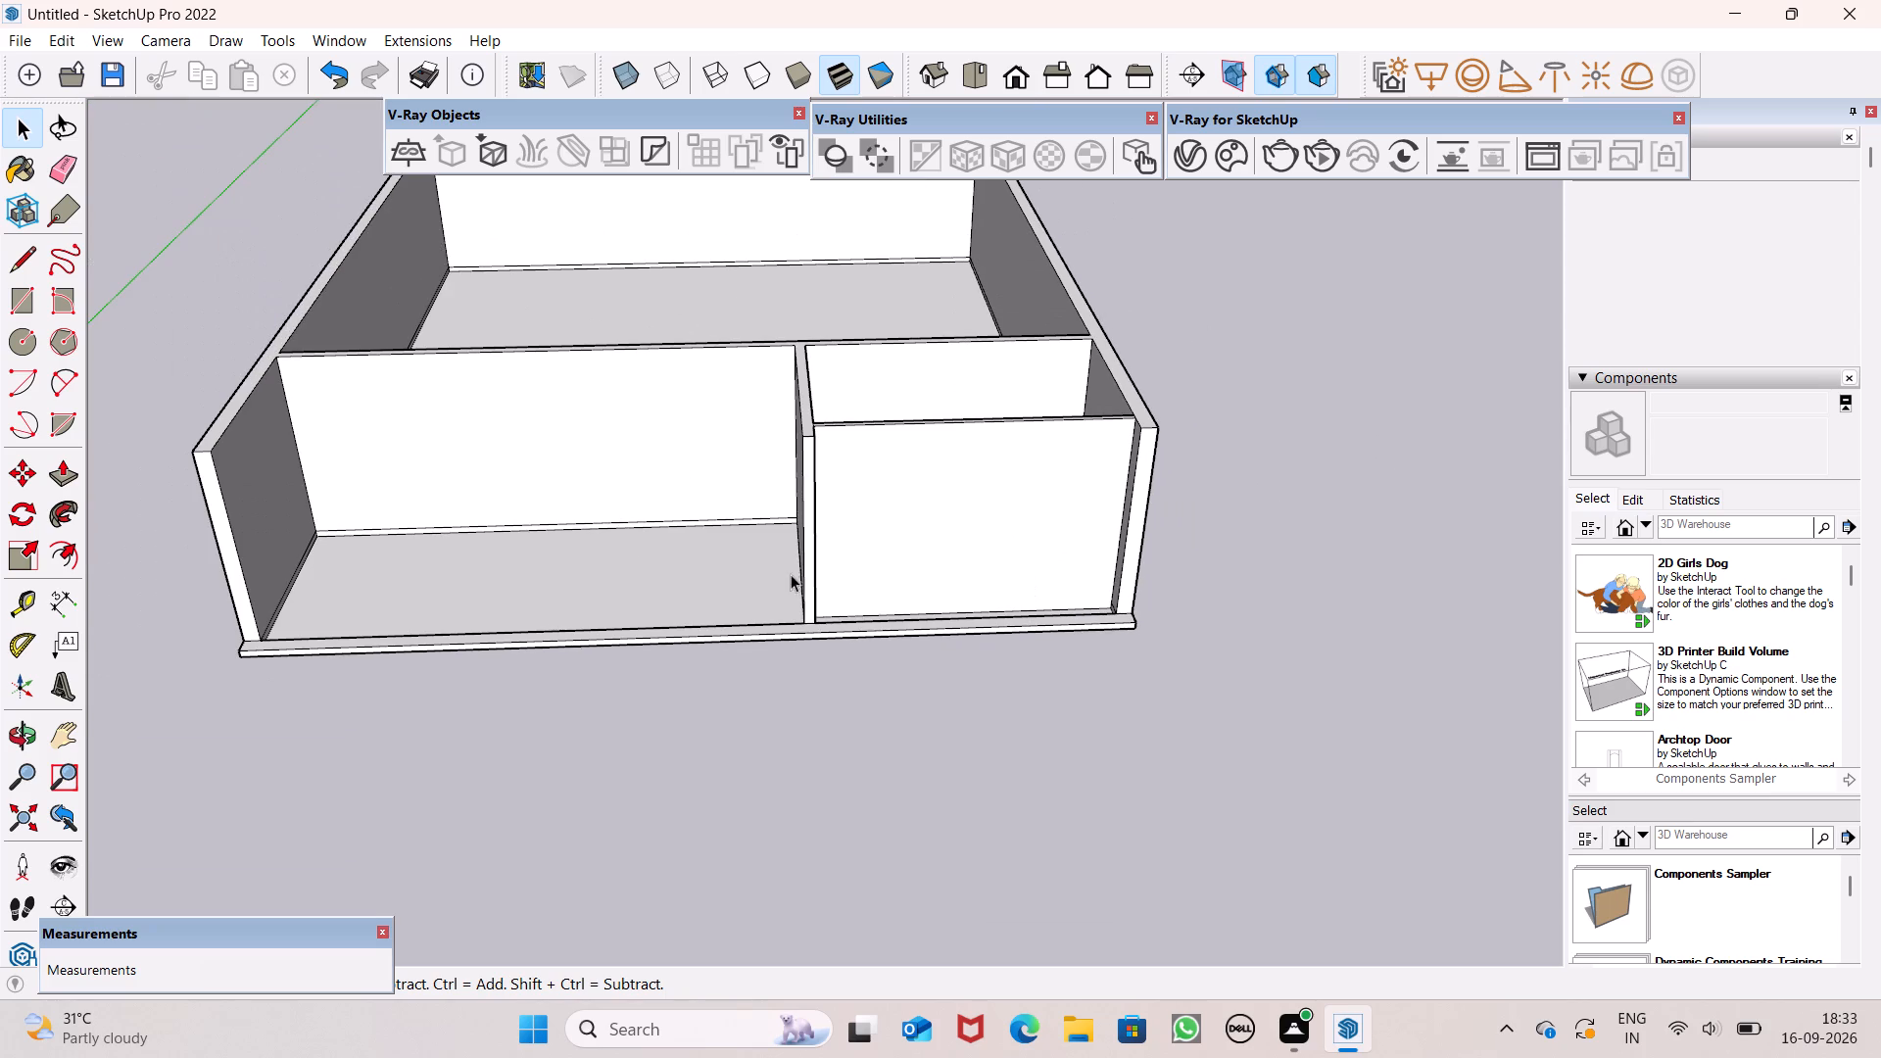
pyautogui.scroll(1, 649, 457)
pyautogui.scroll(-6, 682, 479)
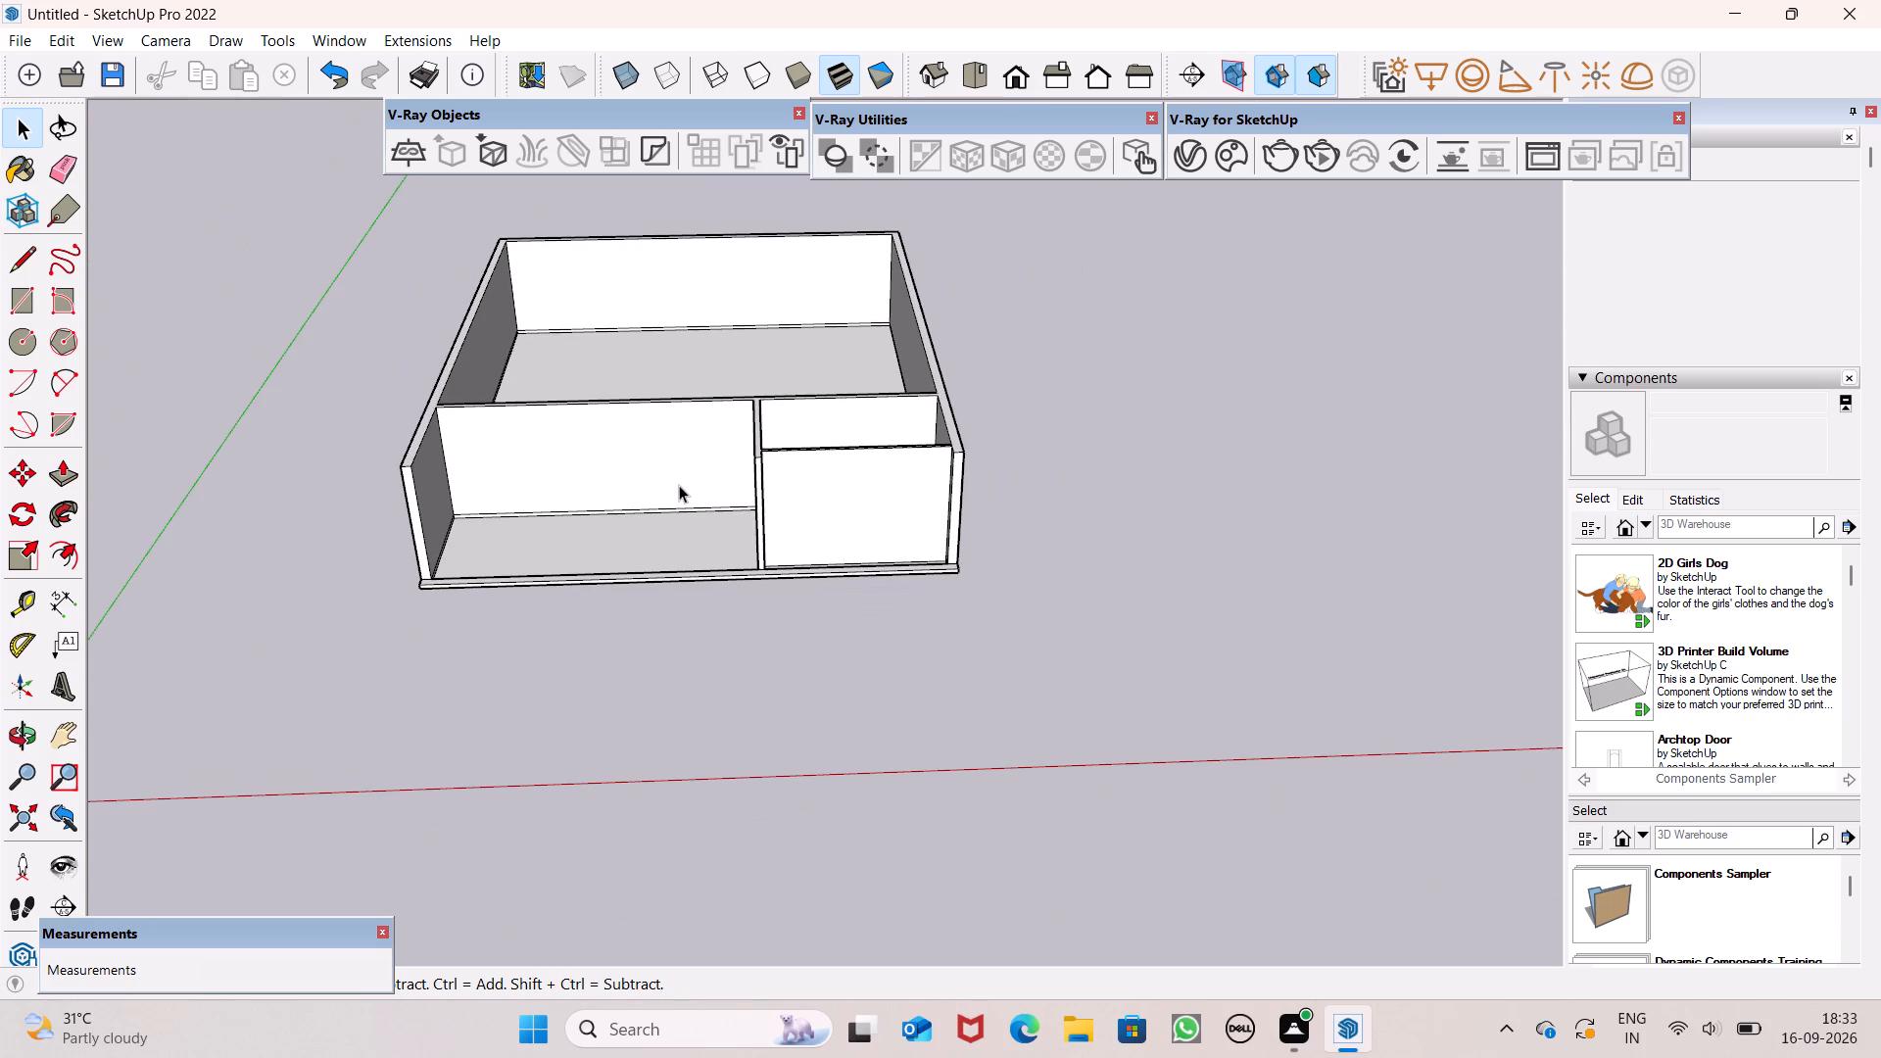
pyautogui.scroll(2, 669, 408)
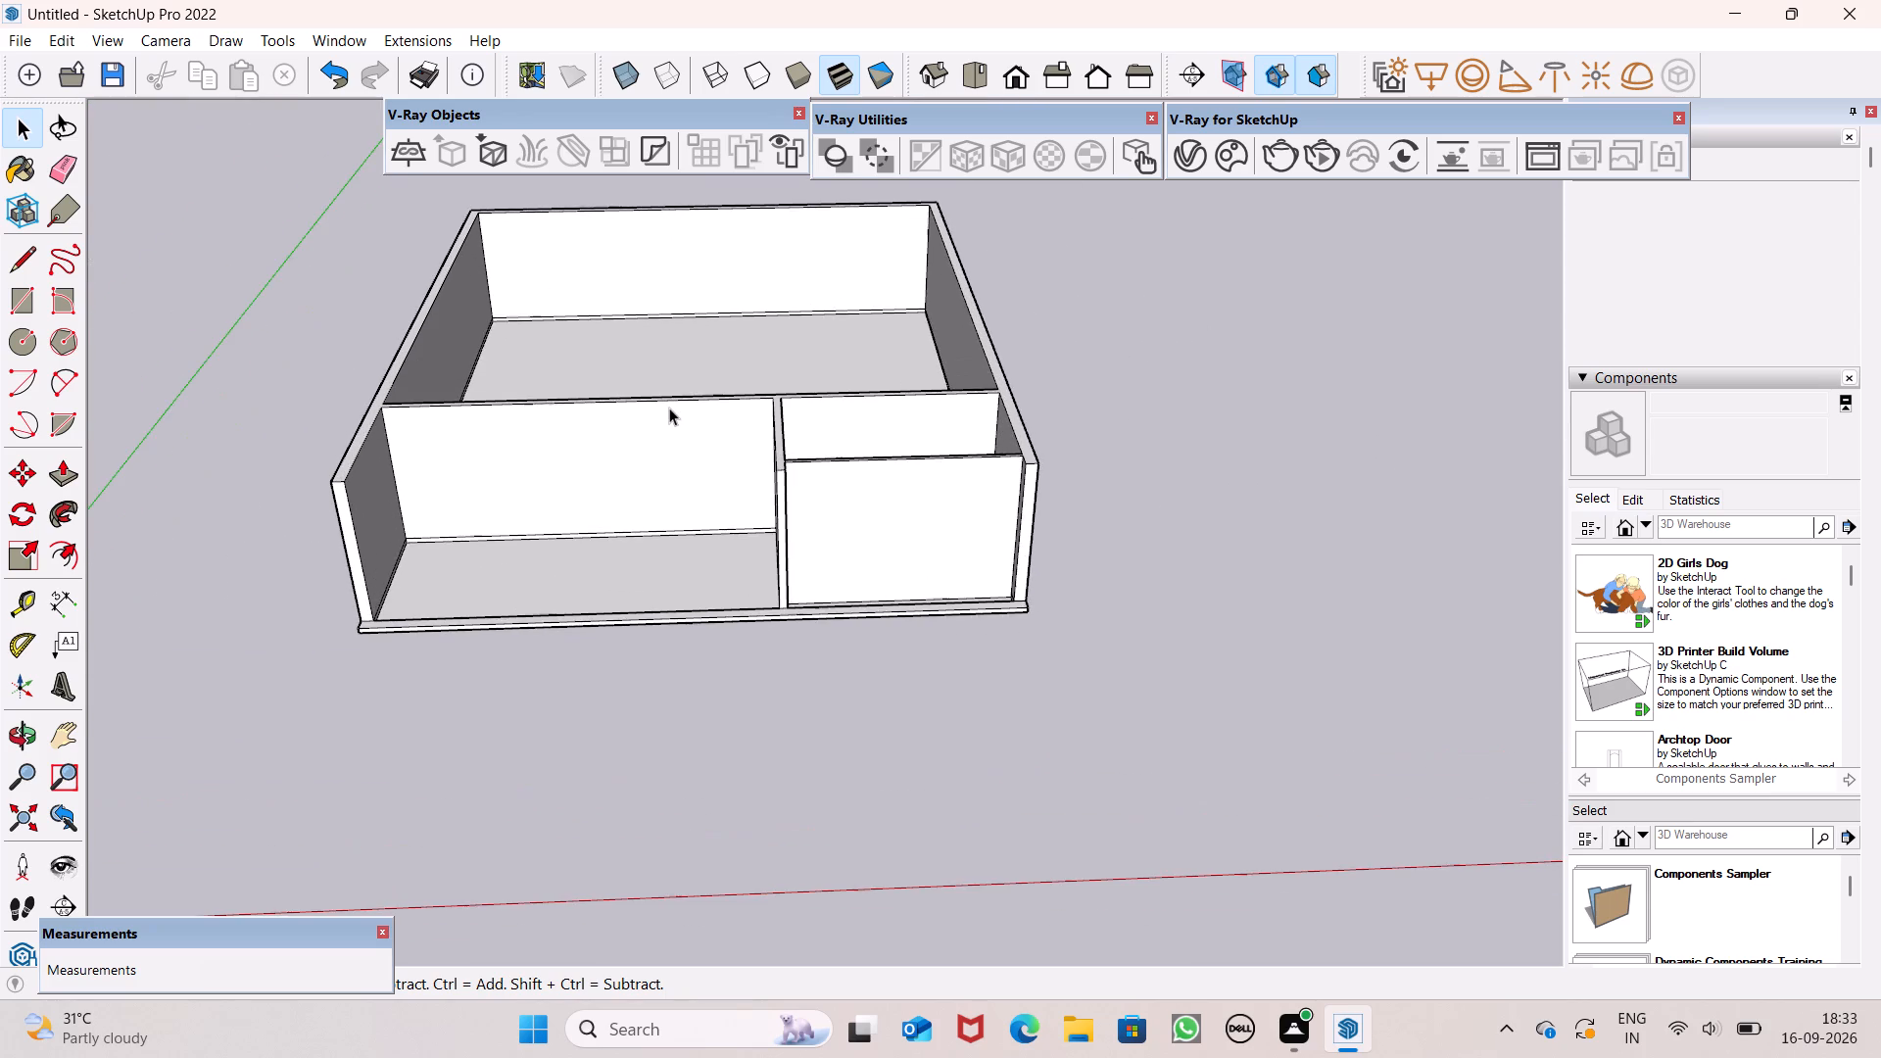
pyautogui.scroll(-5, 666, 385)
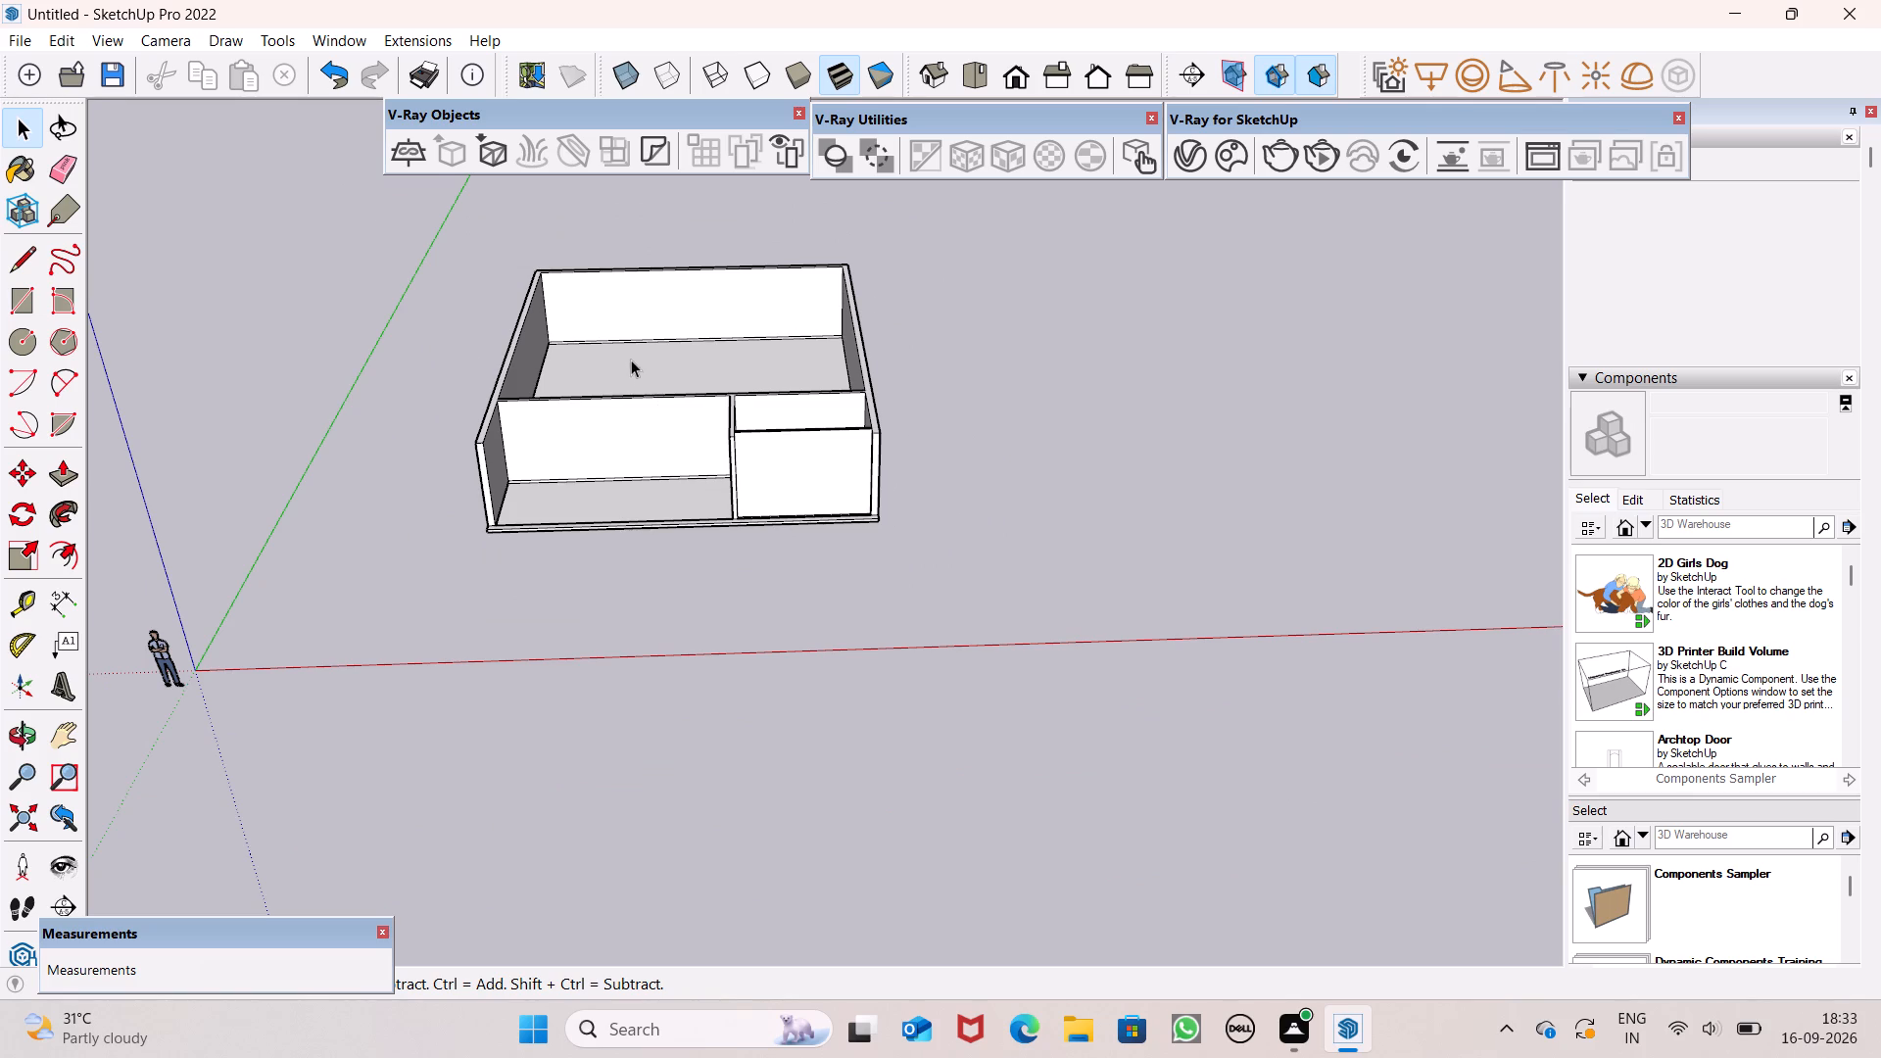
pyautogui.scroll(-2, 631, 360)
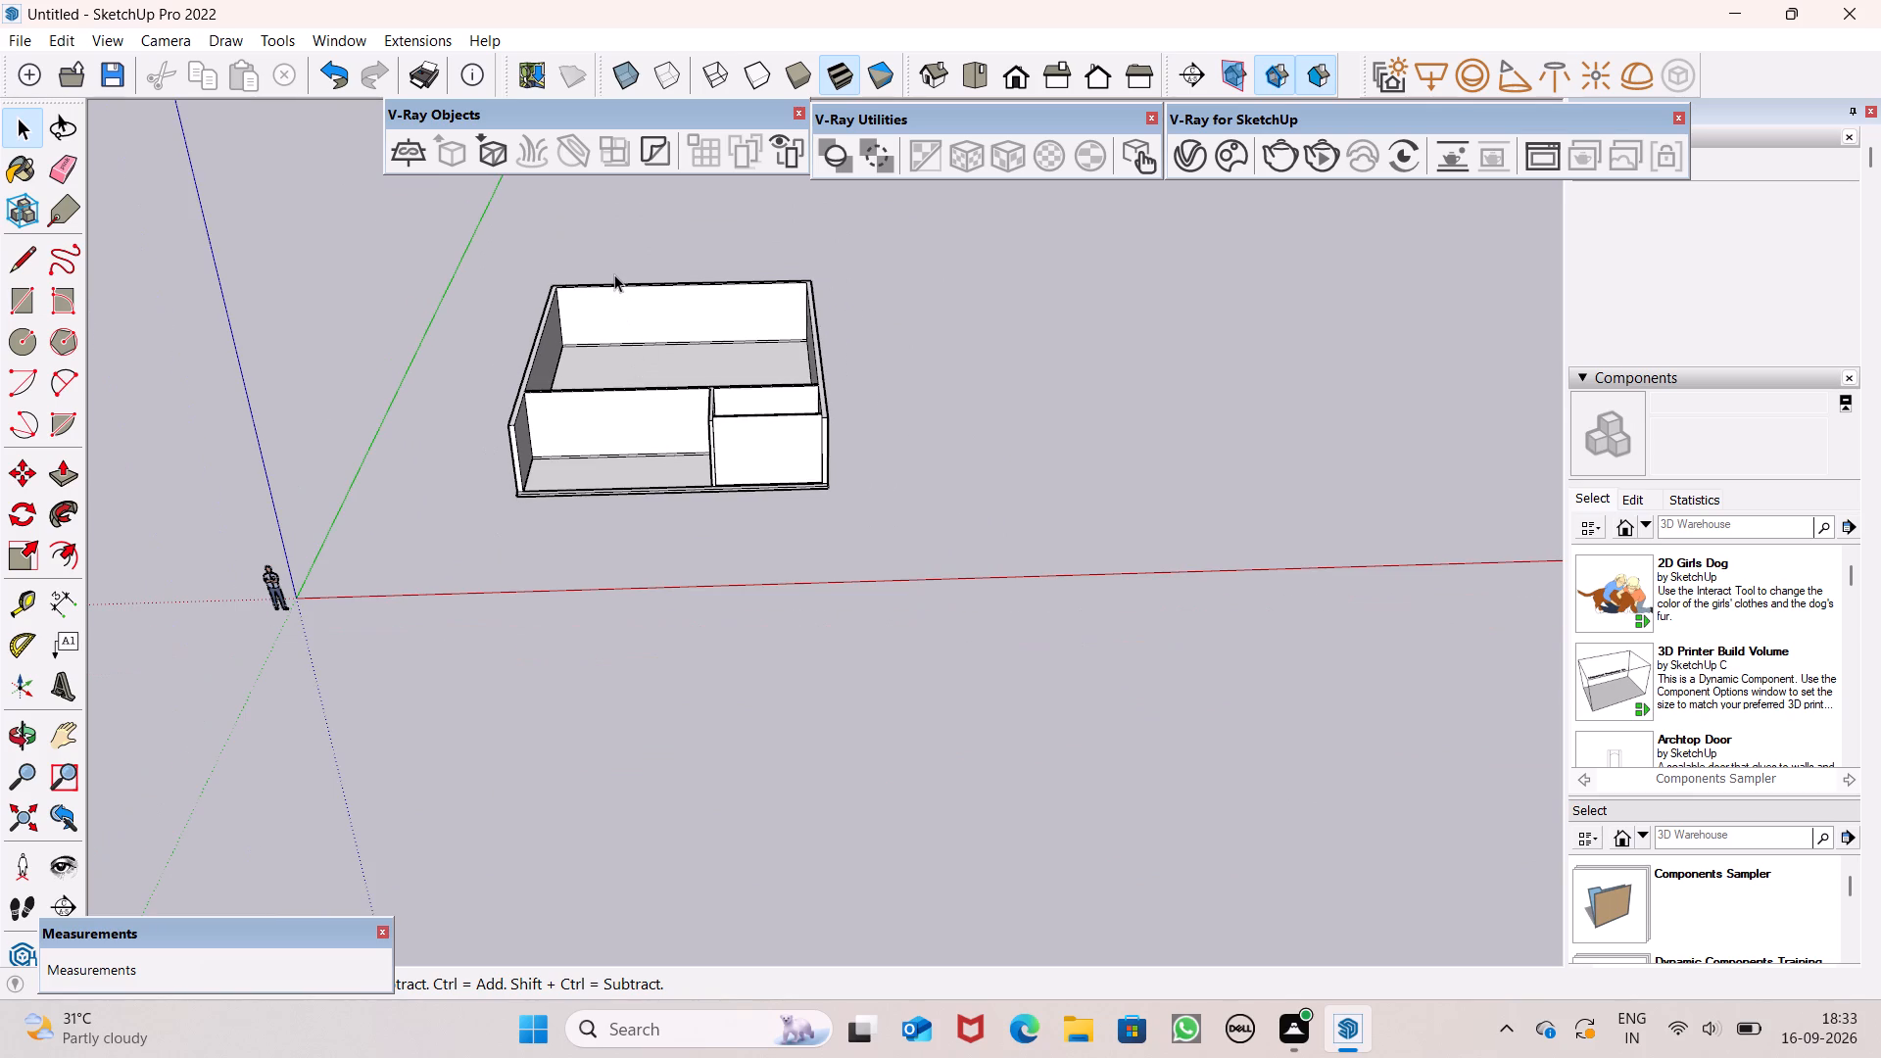
pyautogui.scroll(1, 614, 272)
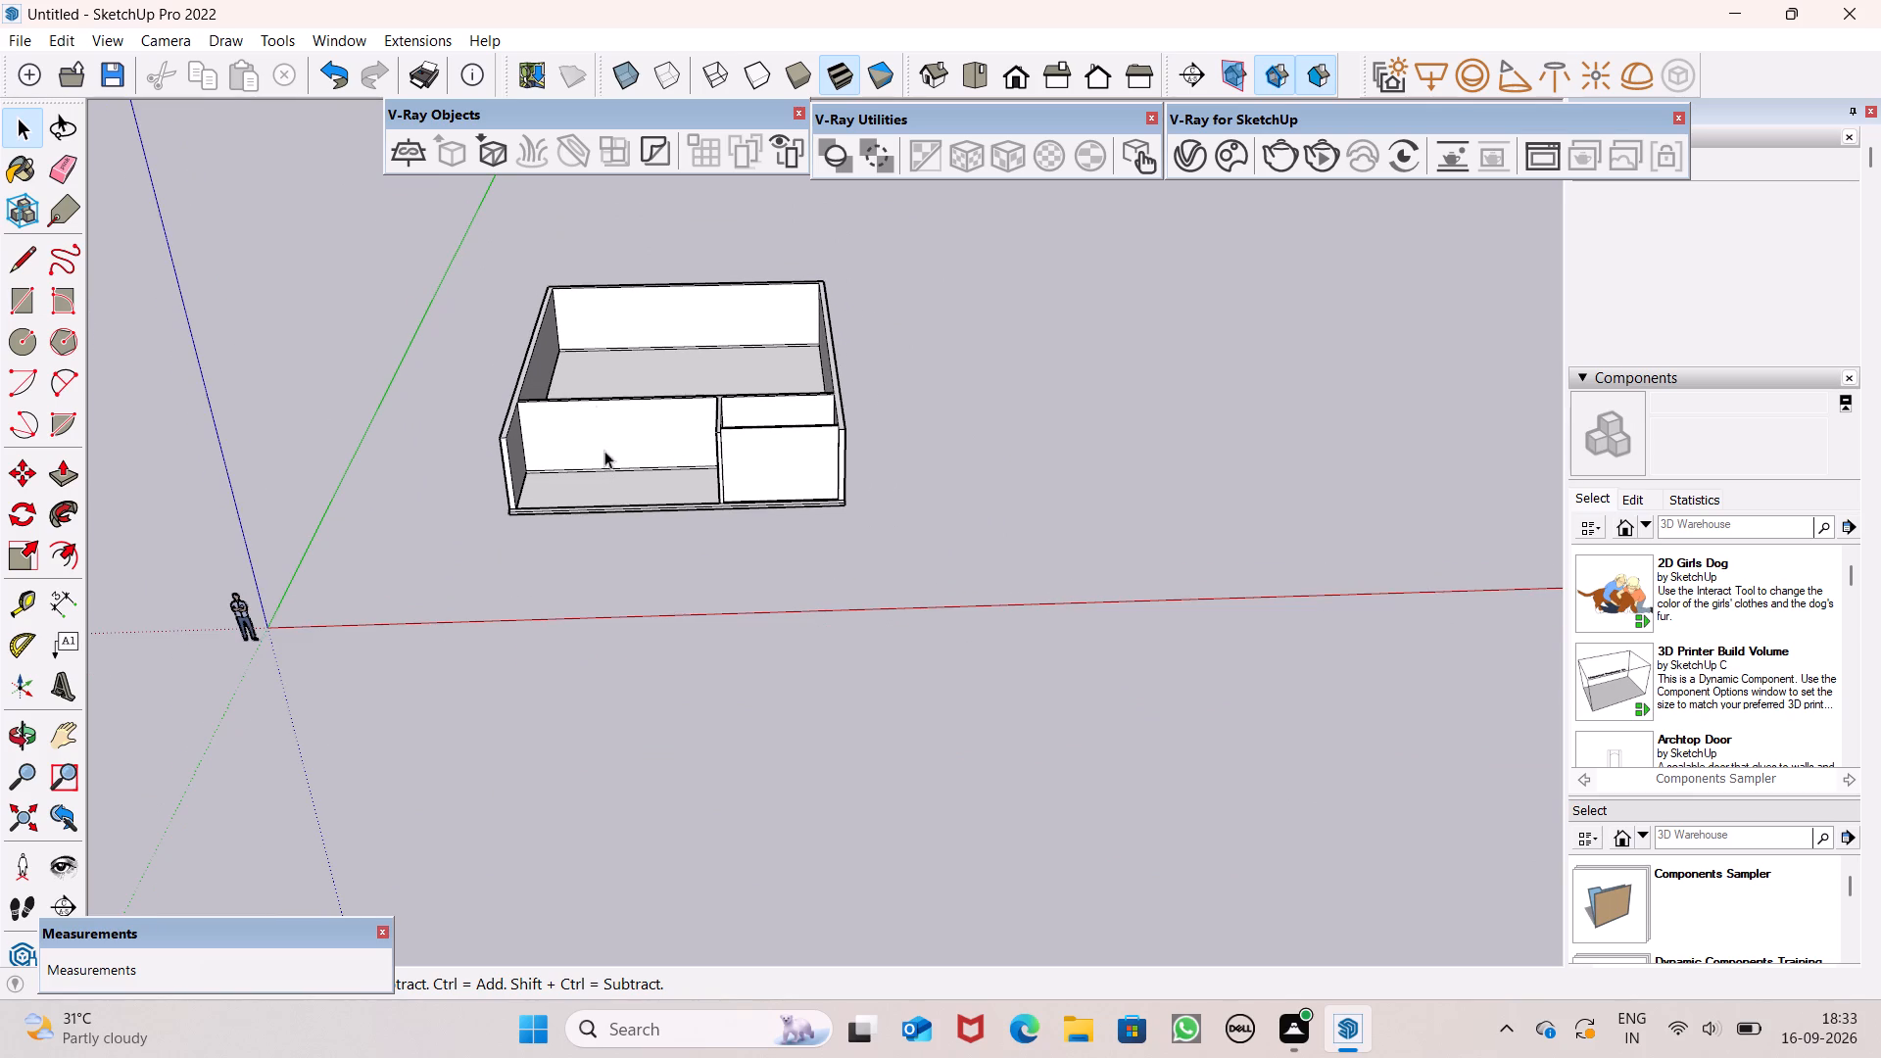
pyautogui.scroll(6, 563, 333)
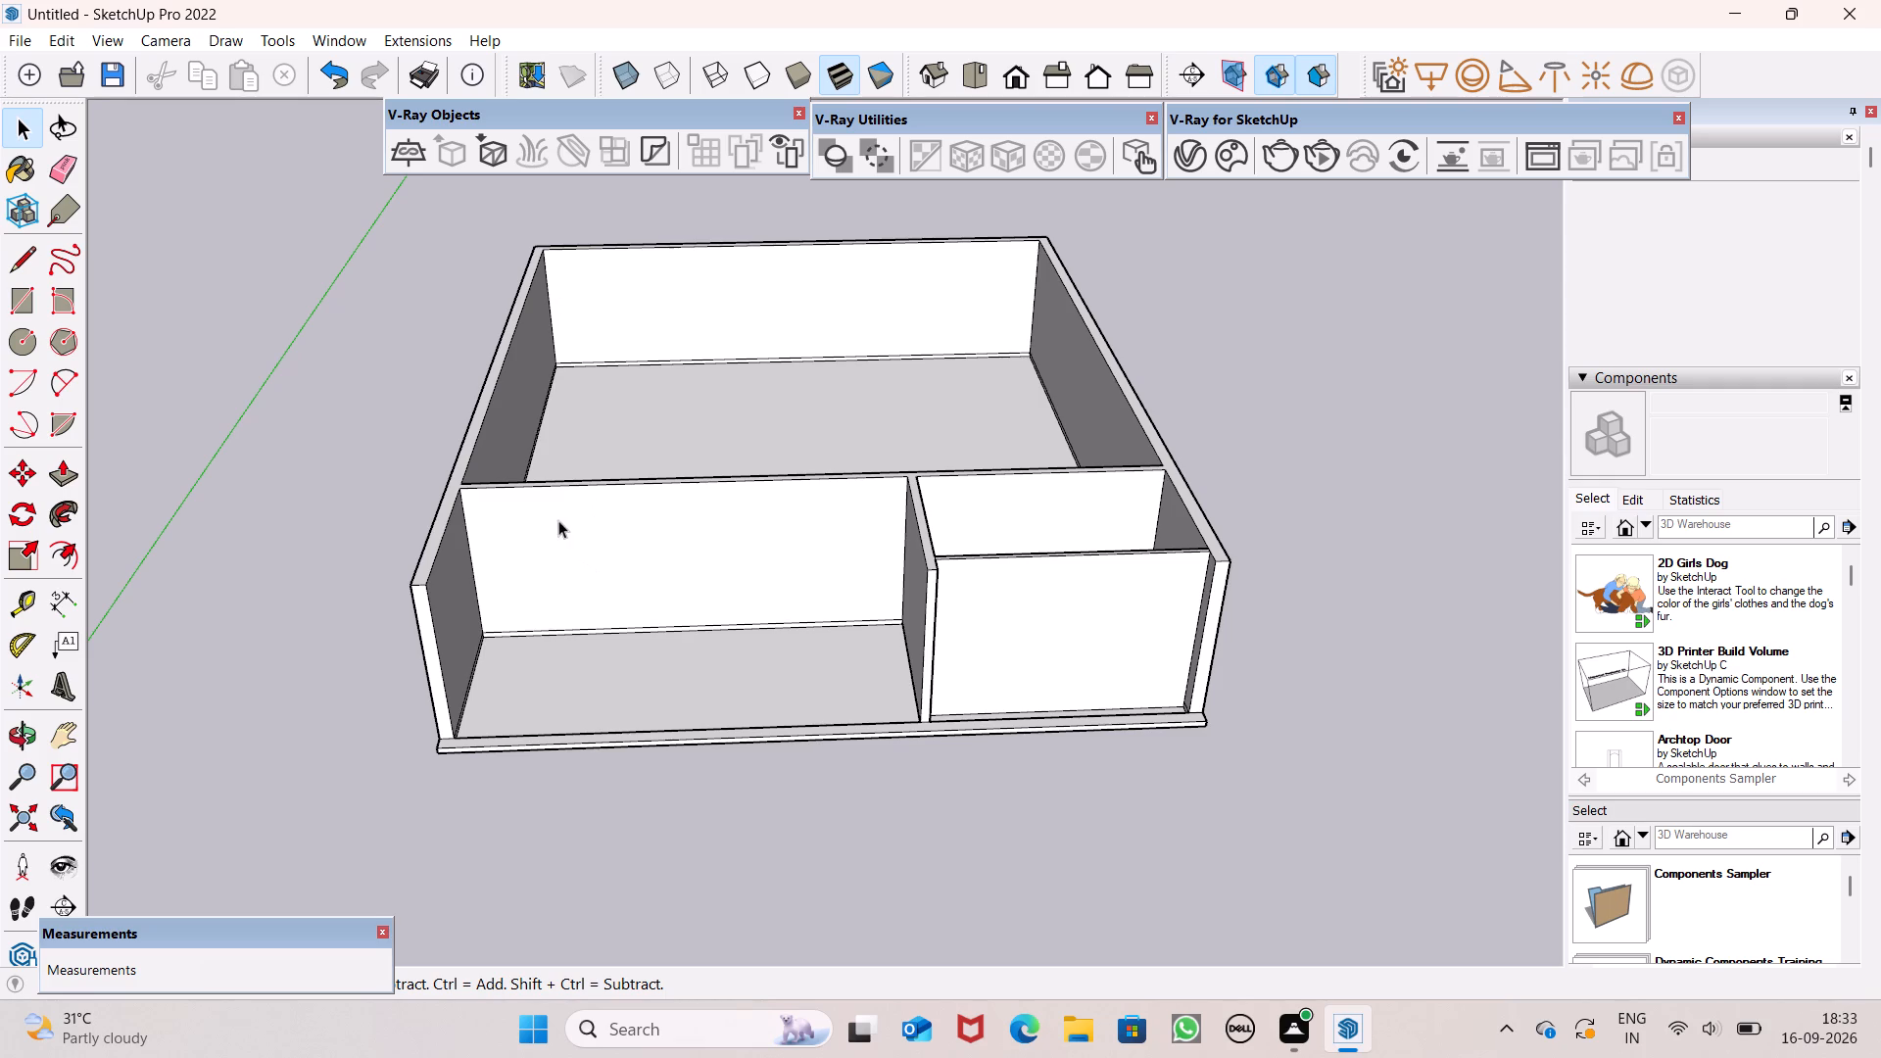
pyautogui.scroll(4, 514, 500)
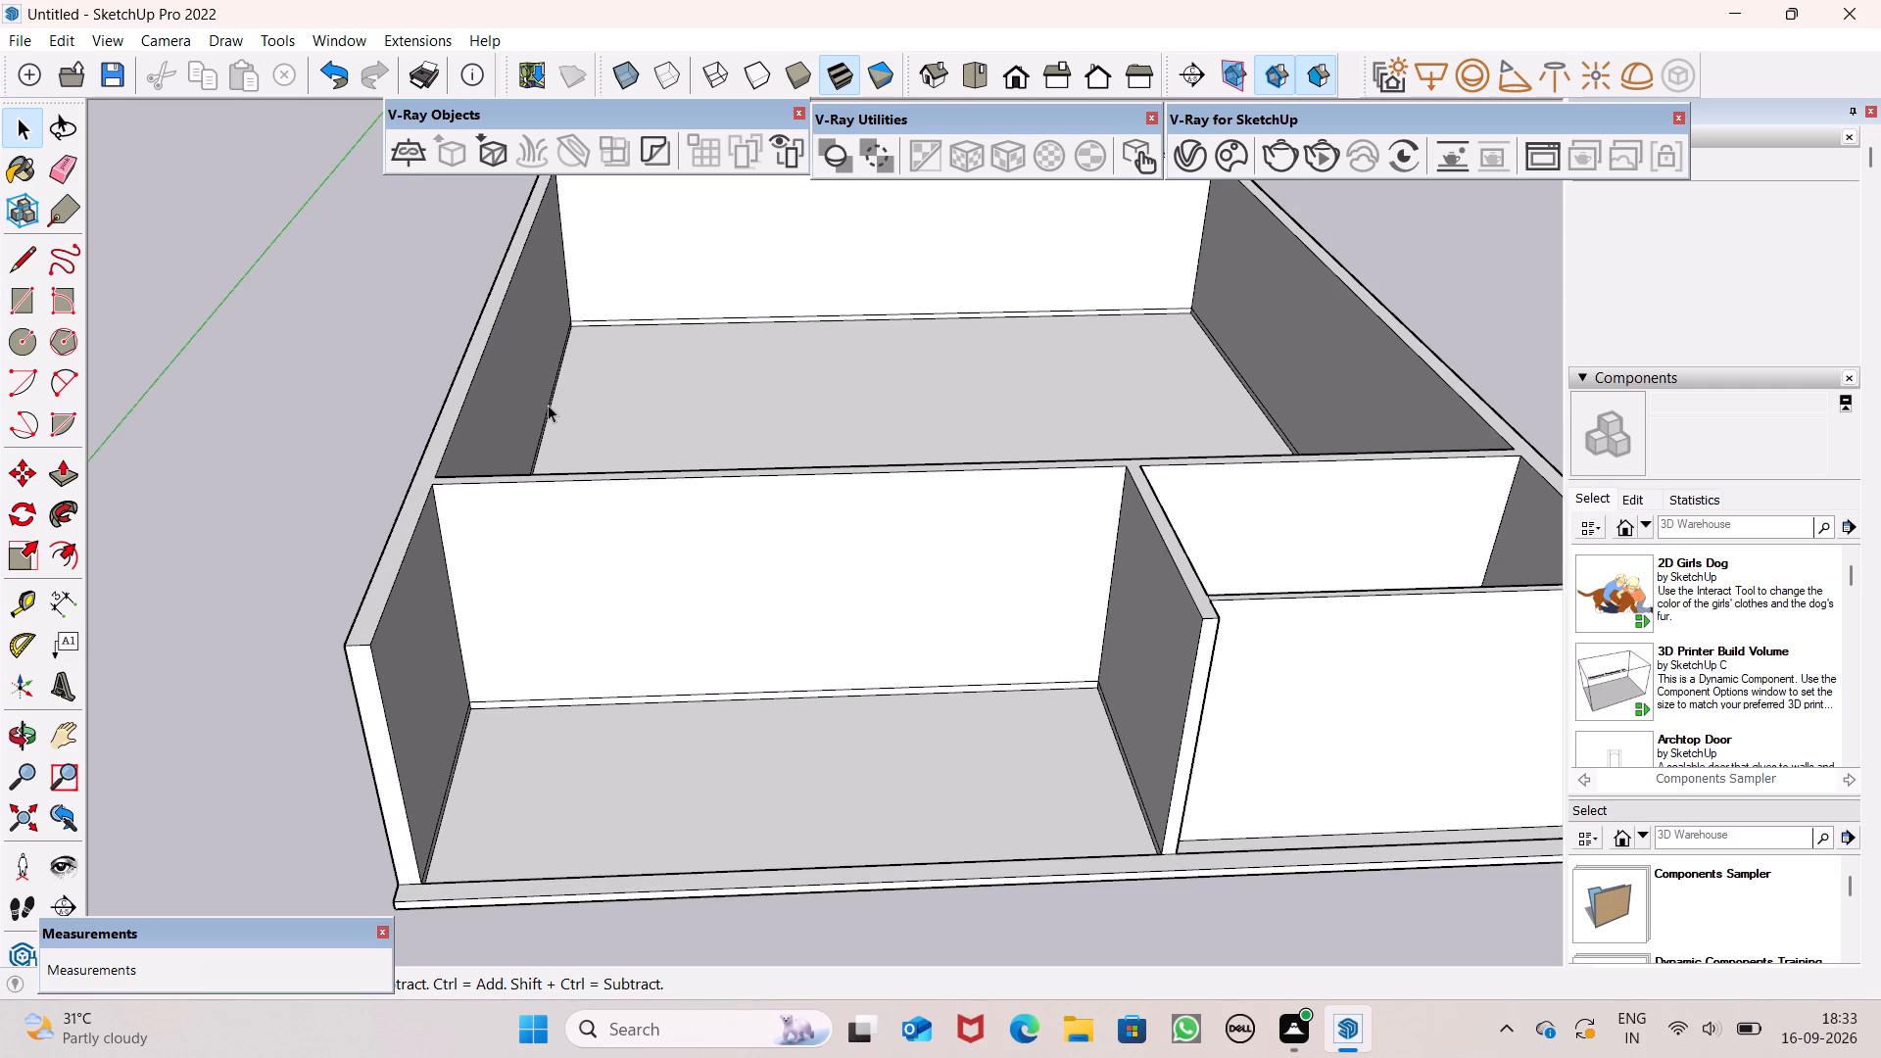
pyautogui.scroll(-1, 719, 510)
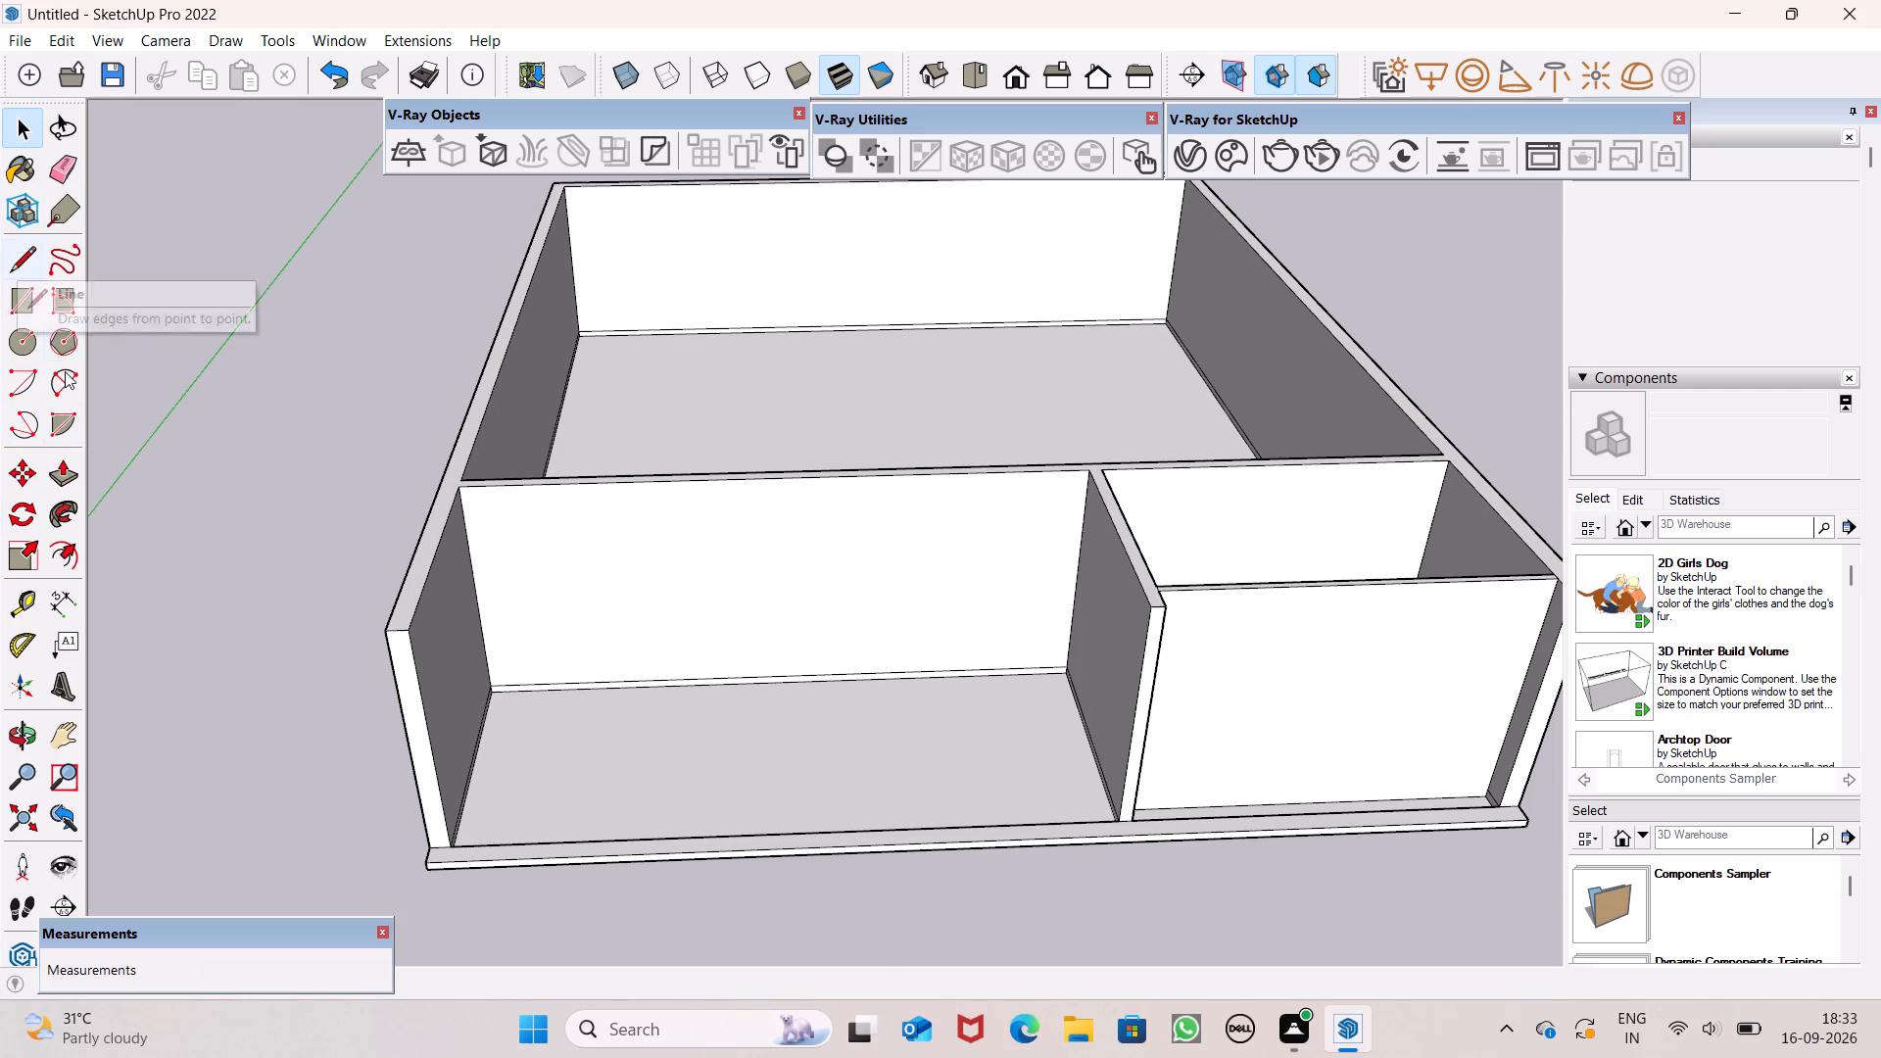
# Place a vertical Tape Measure guide on the interior wall, offset from its corner edge with the partition wall.
pyautogui.click(24, 611)
pyautogui.scroll(7, 973, 583)
pyautogui.moveTo(979, 595); pyautogui.dragTo(940, 557, button='middle')
pyautogui.scroll(2, 925, 532)
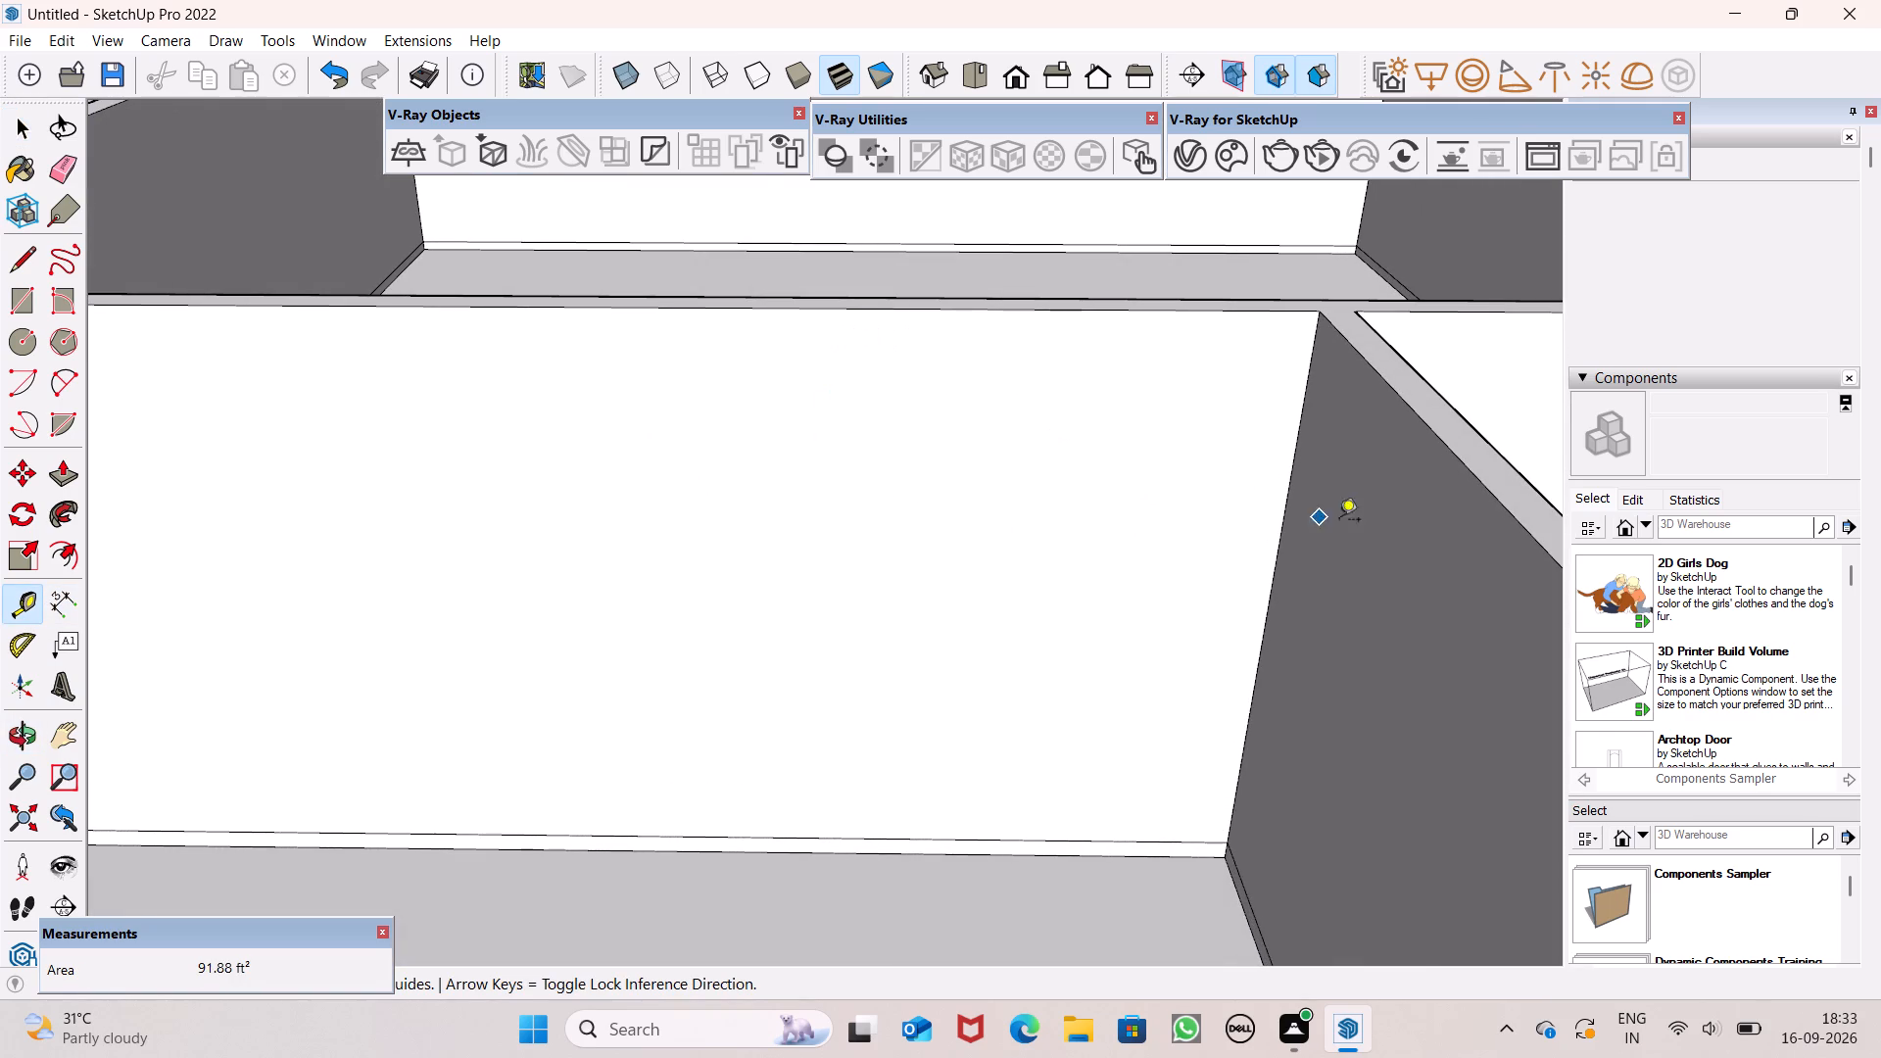
pyautogui.moveTo(1287, 511); pyautogui.dragTo(1265, 511)
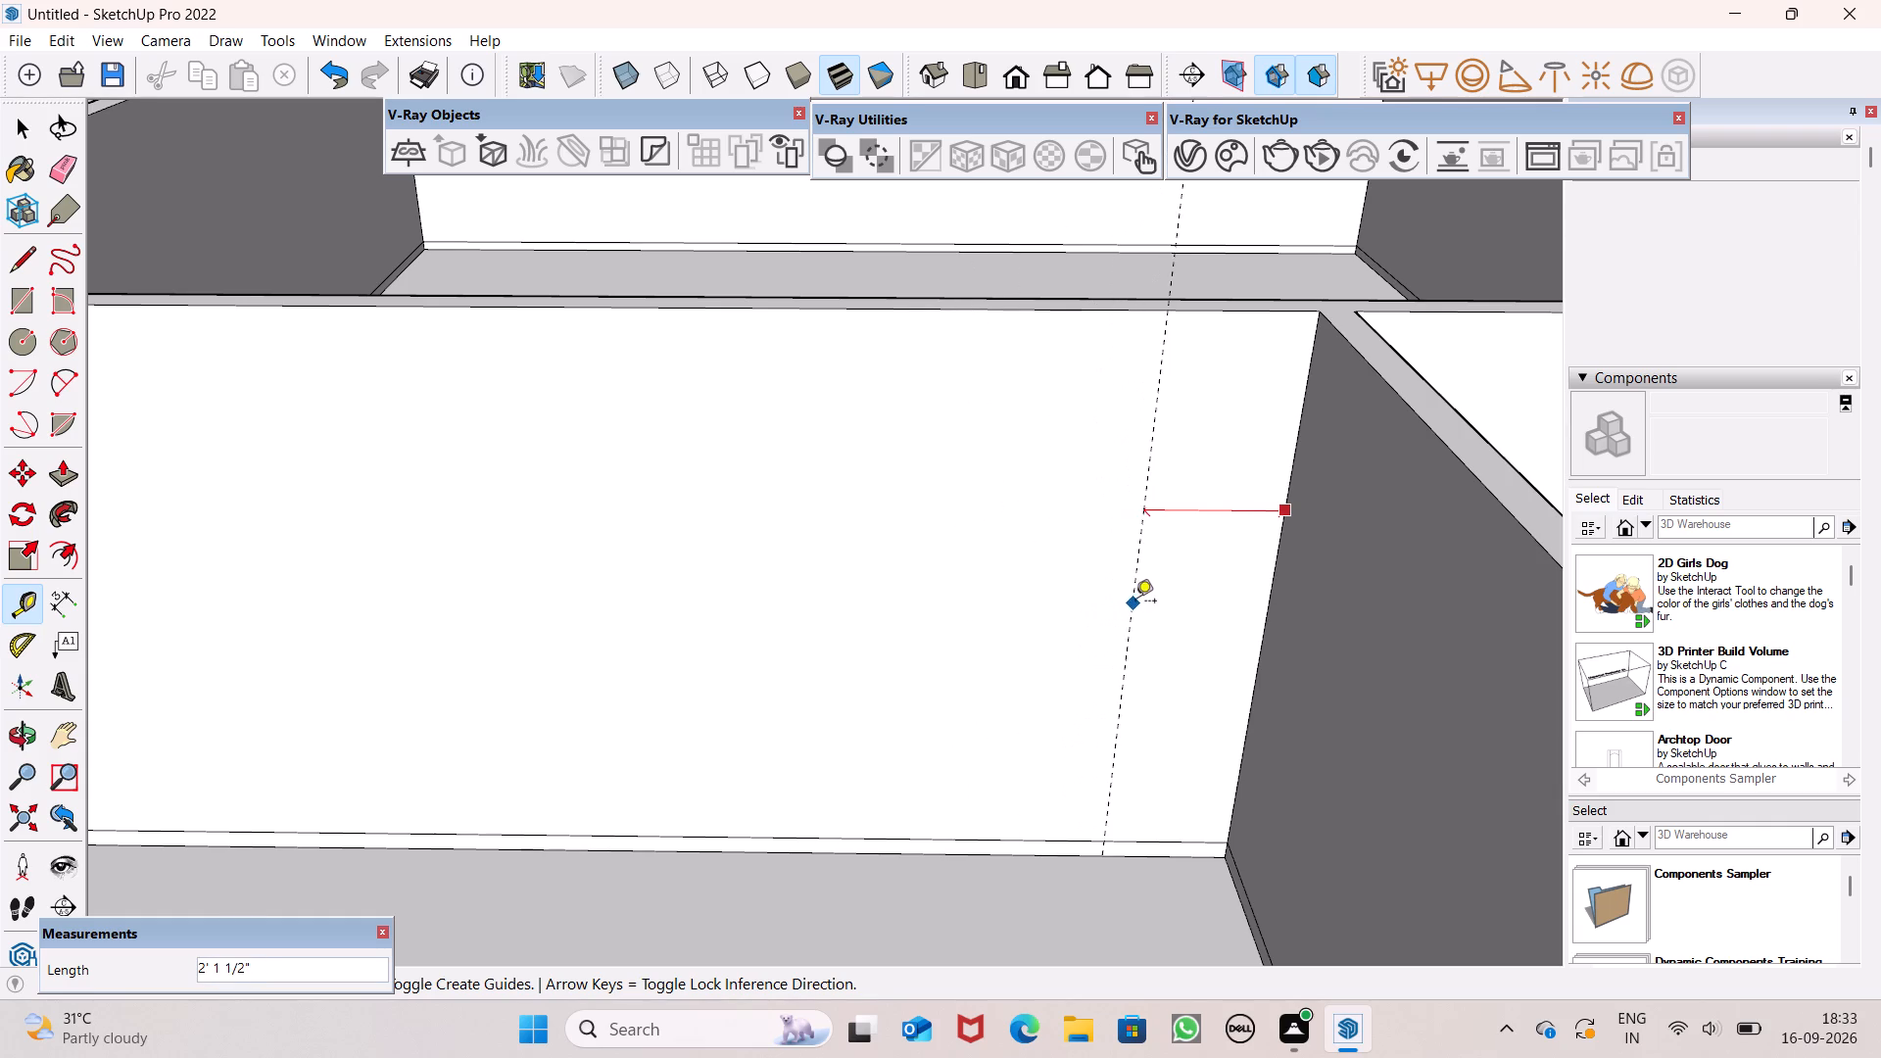
pyautogui.click(1159, 596)
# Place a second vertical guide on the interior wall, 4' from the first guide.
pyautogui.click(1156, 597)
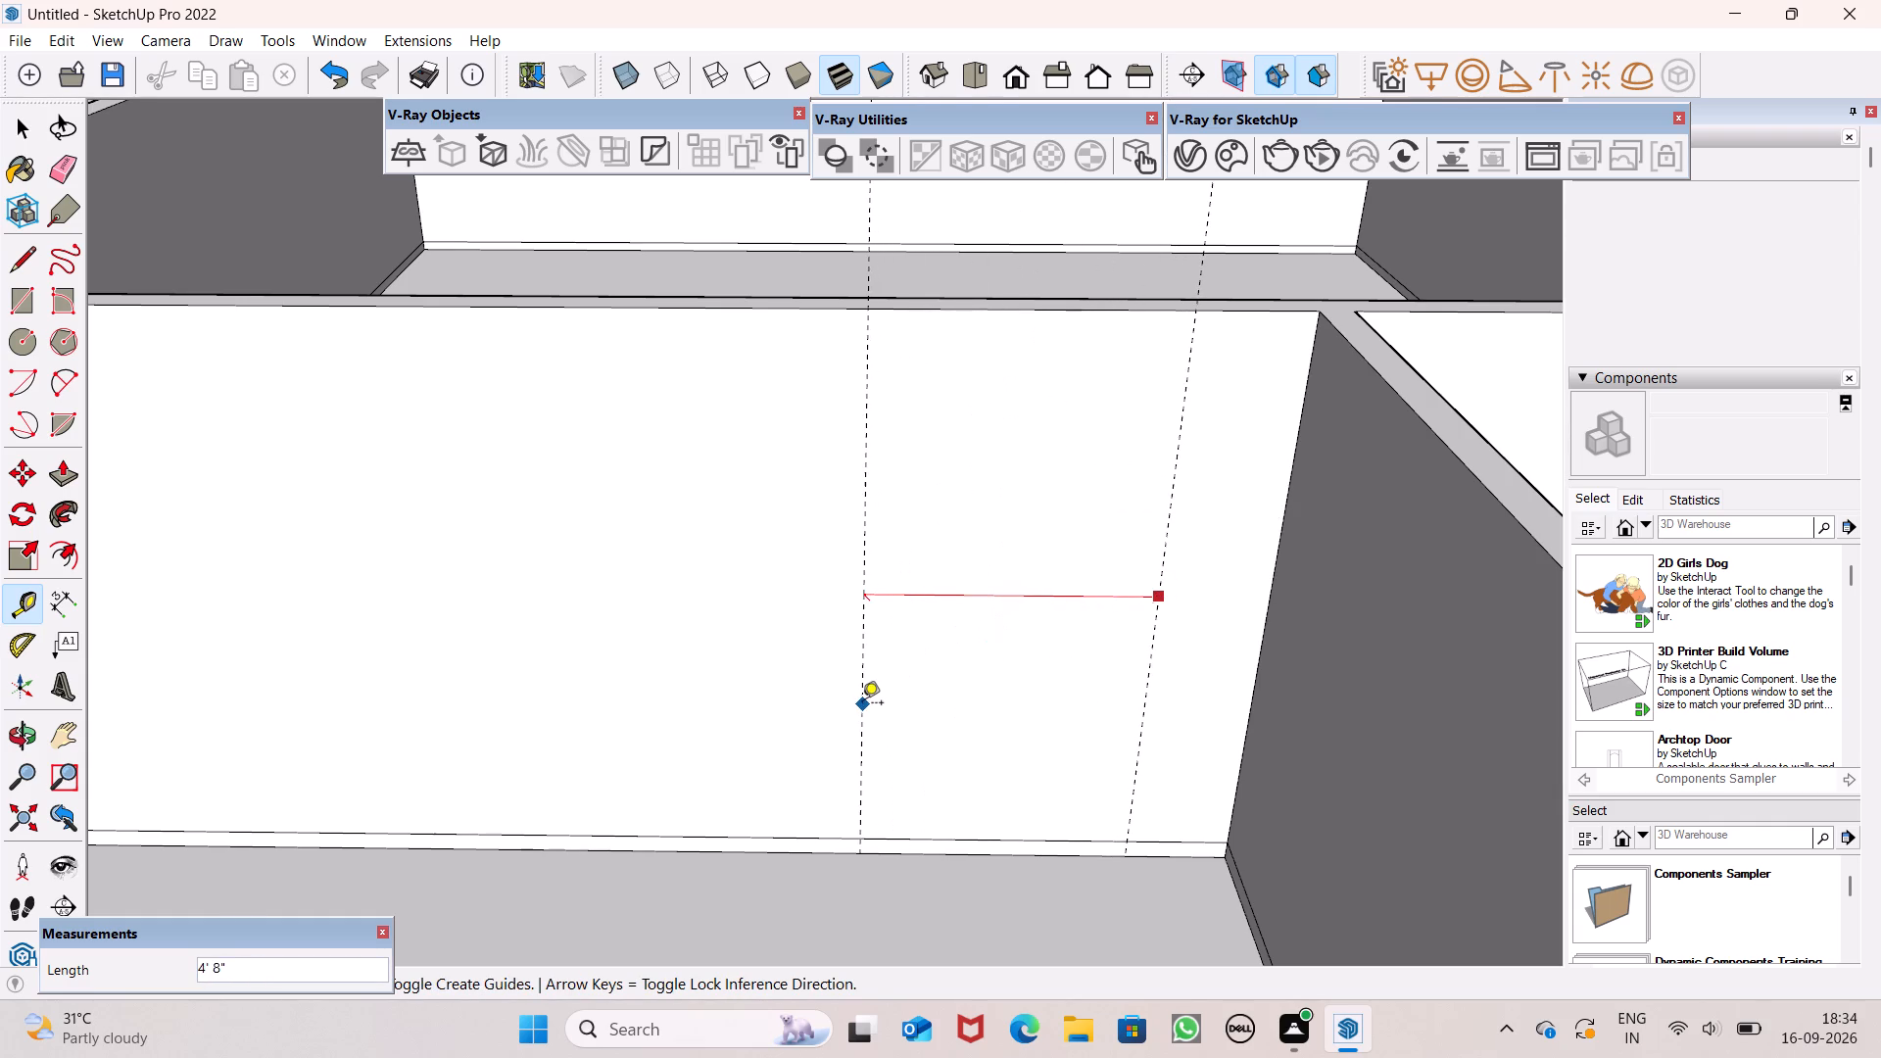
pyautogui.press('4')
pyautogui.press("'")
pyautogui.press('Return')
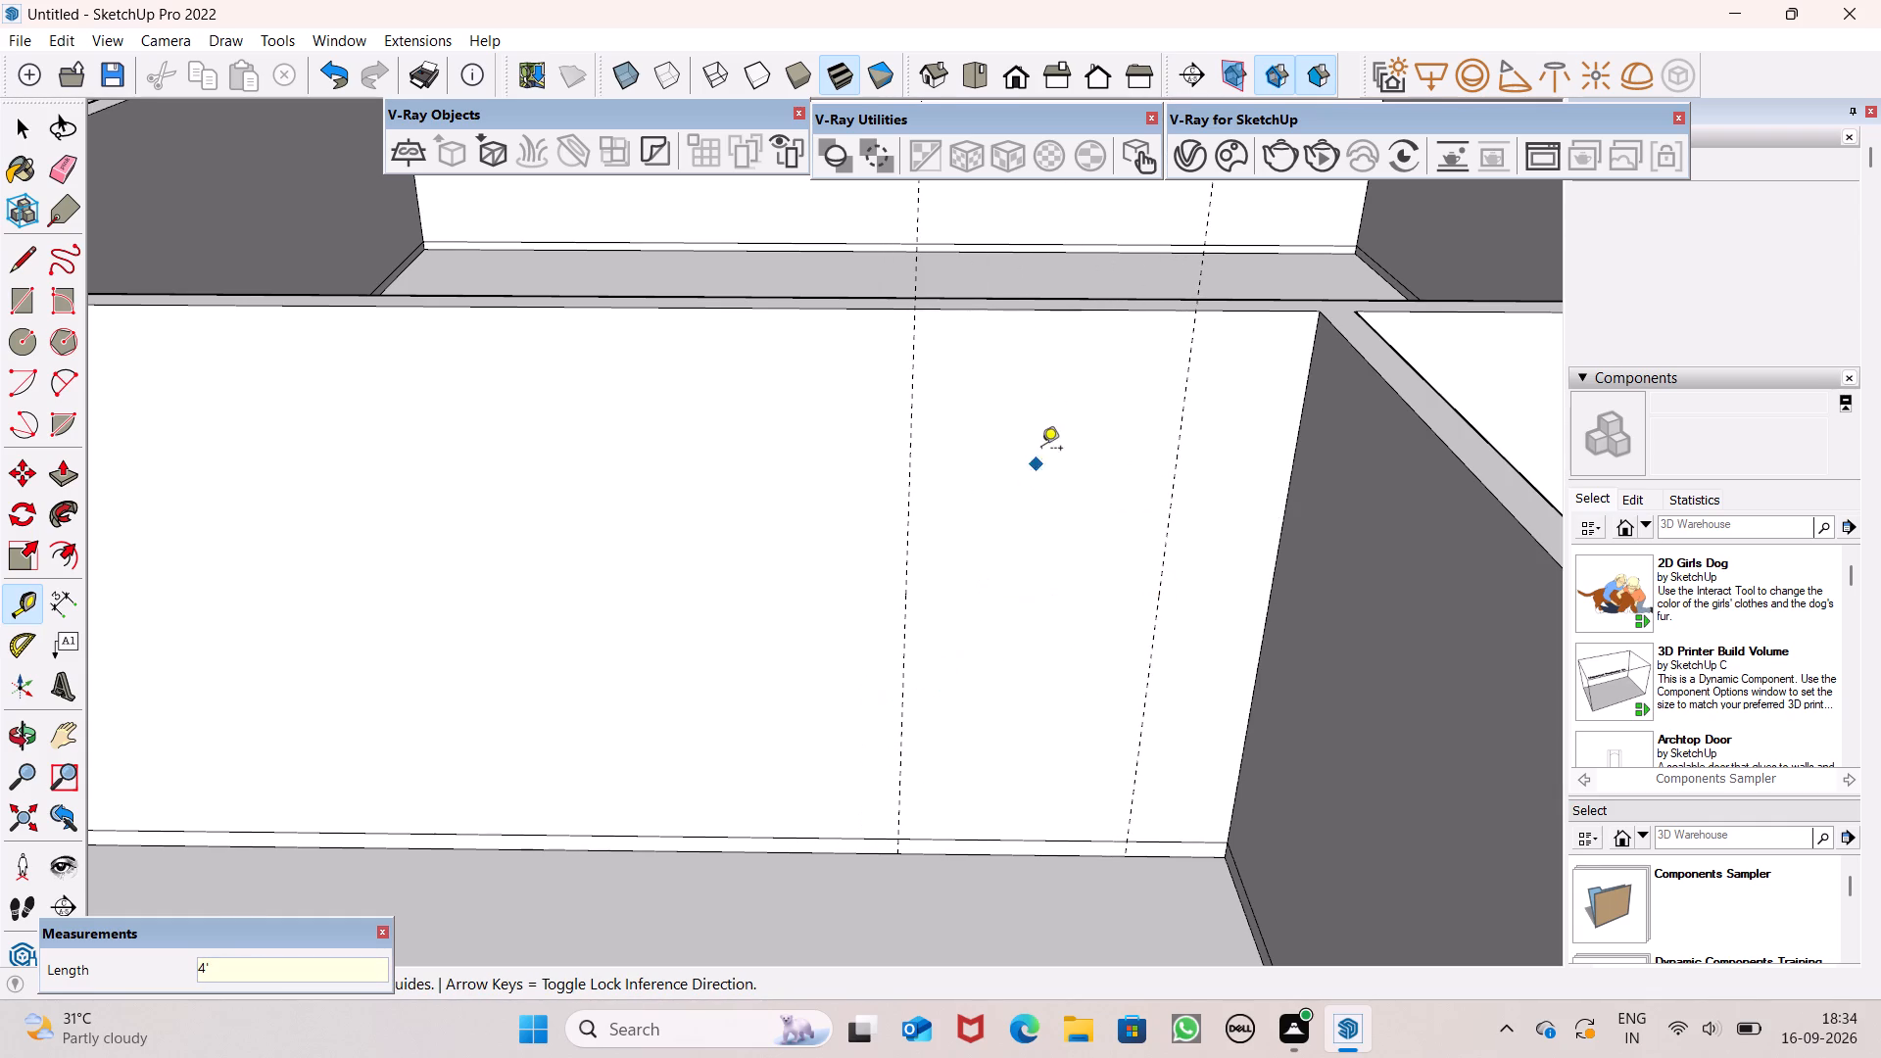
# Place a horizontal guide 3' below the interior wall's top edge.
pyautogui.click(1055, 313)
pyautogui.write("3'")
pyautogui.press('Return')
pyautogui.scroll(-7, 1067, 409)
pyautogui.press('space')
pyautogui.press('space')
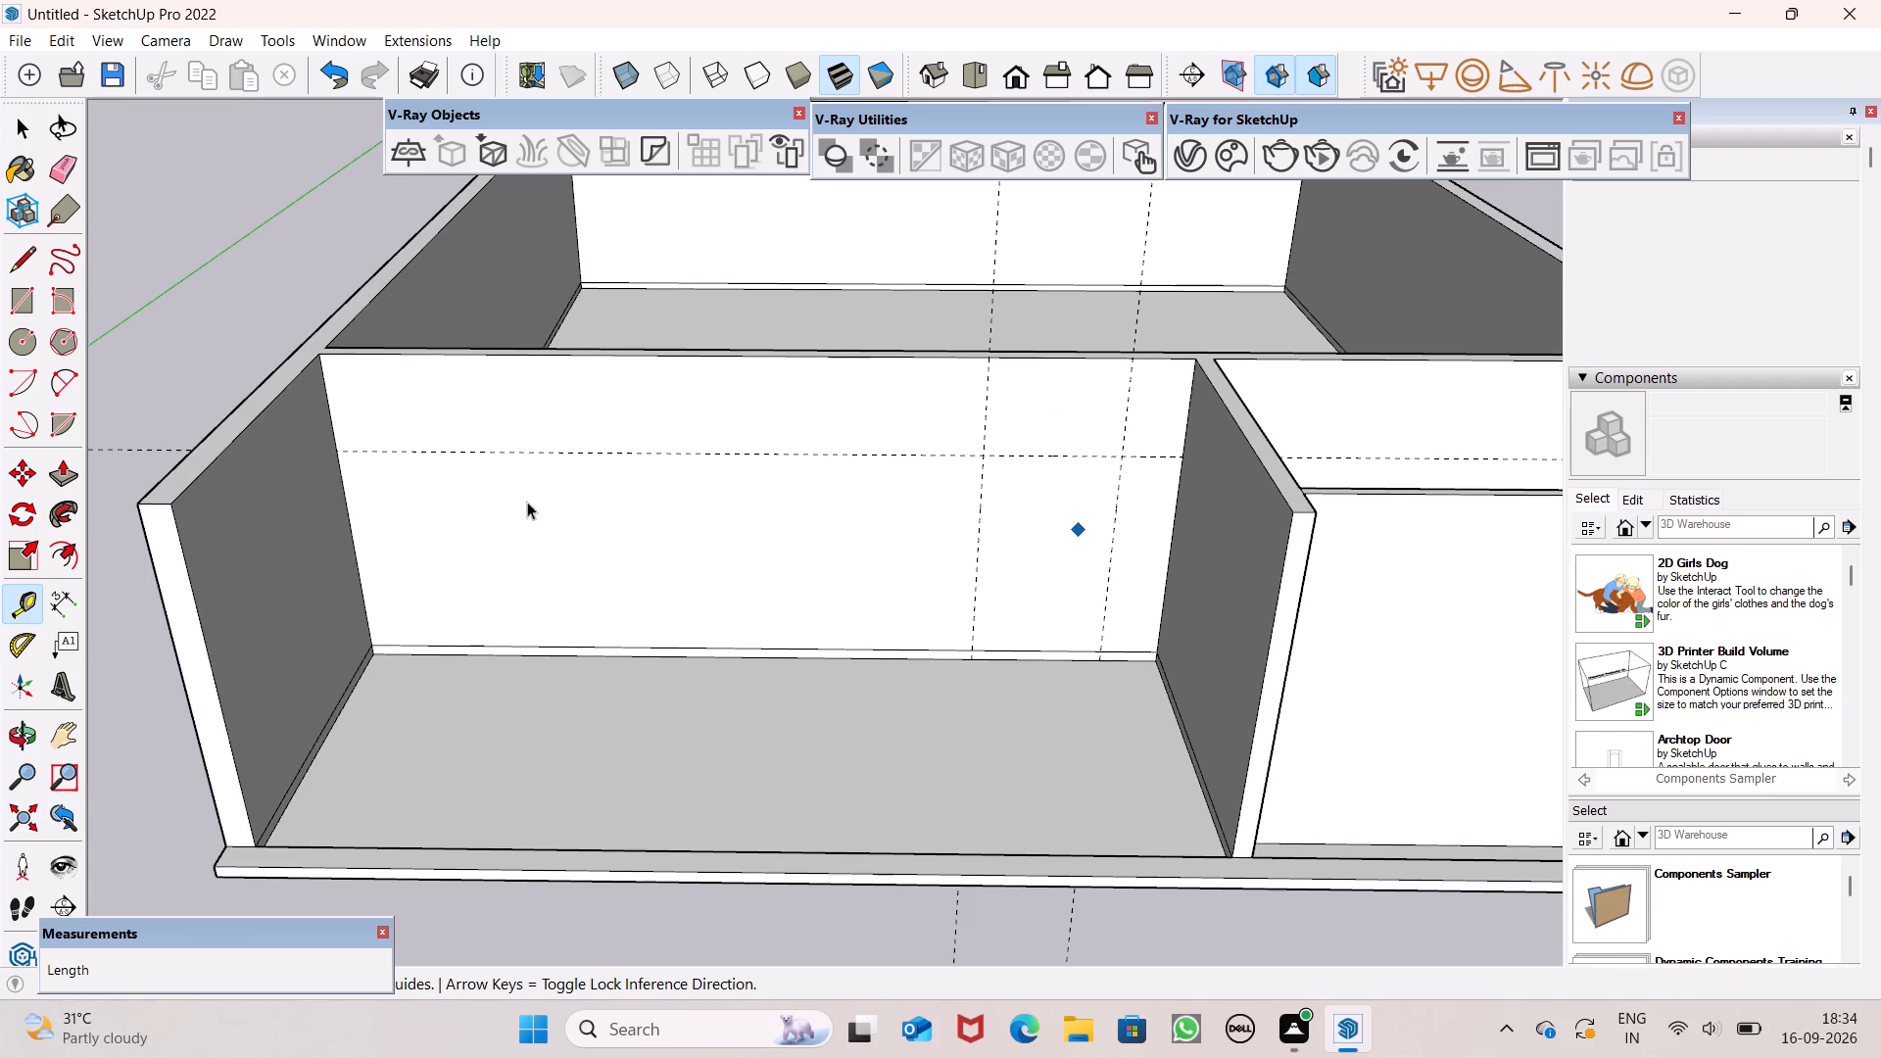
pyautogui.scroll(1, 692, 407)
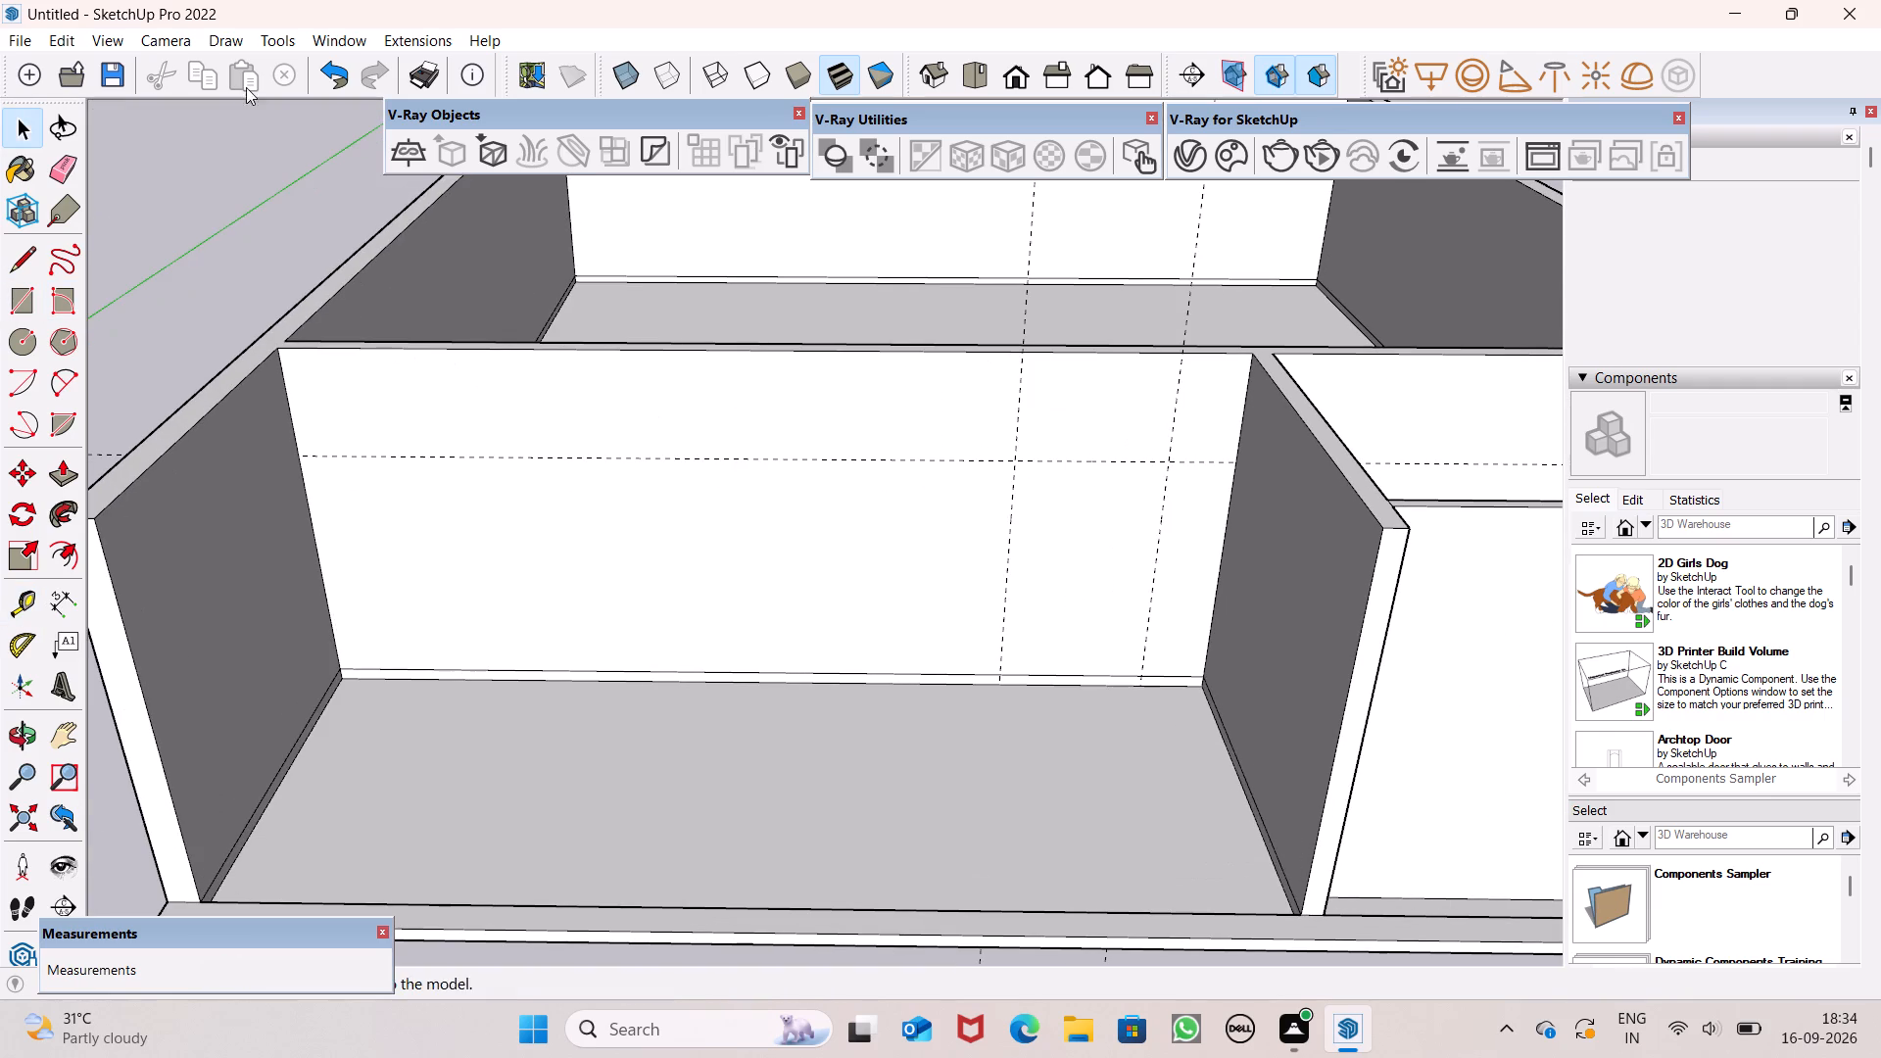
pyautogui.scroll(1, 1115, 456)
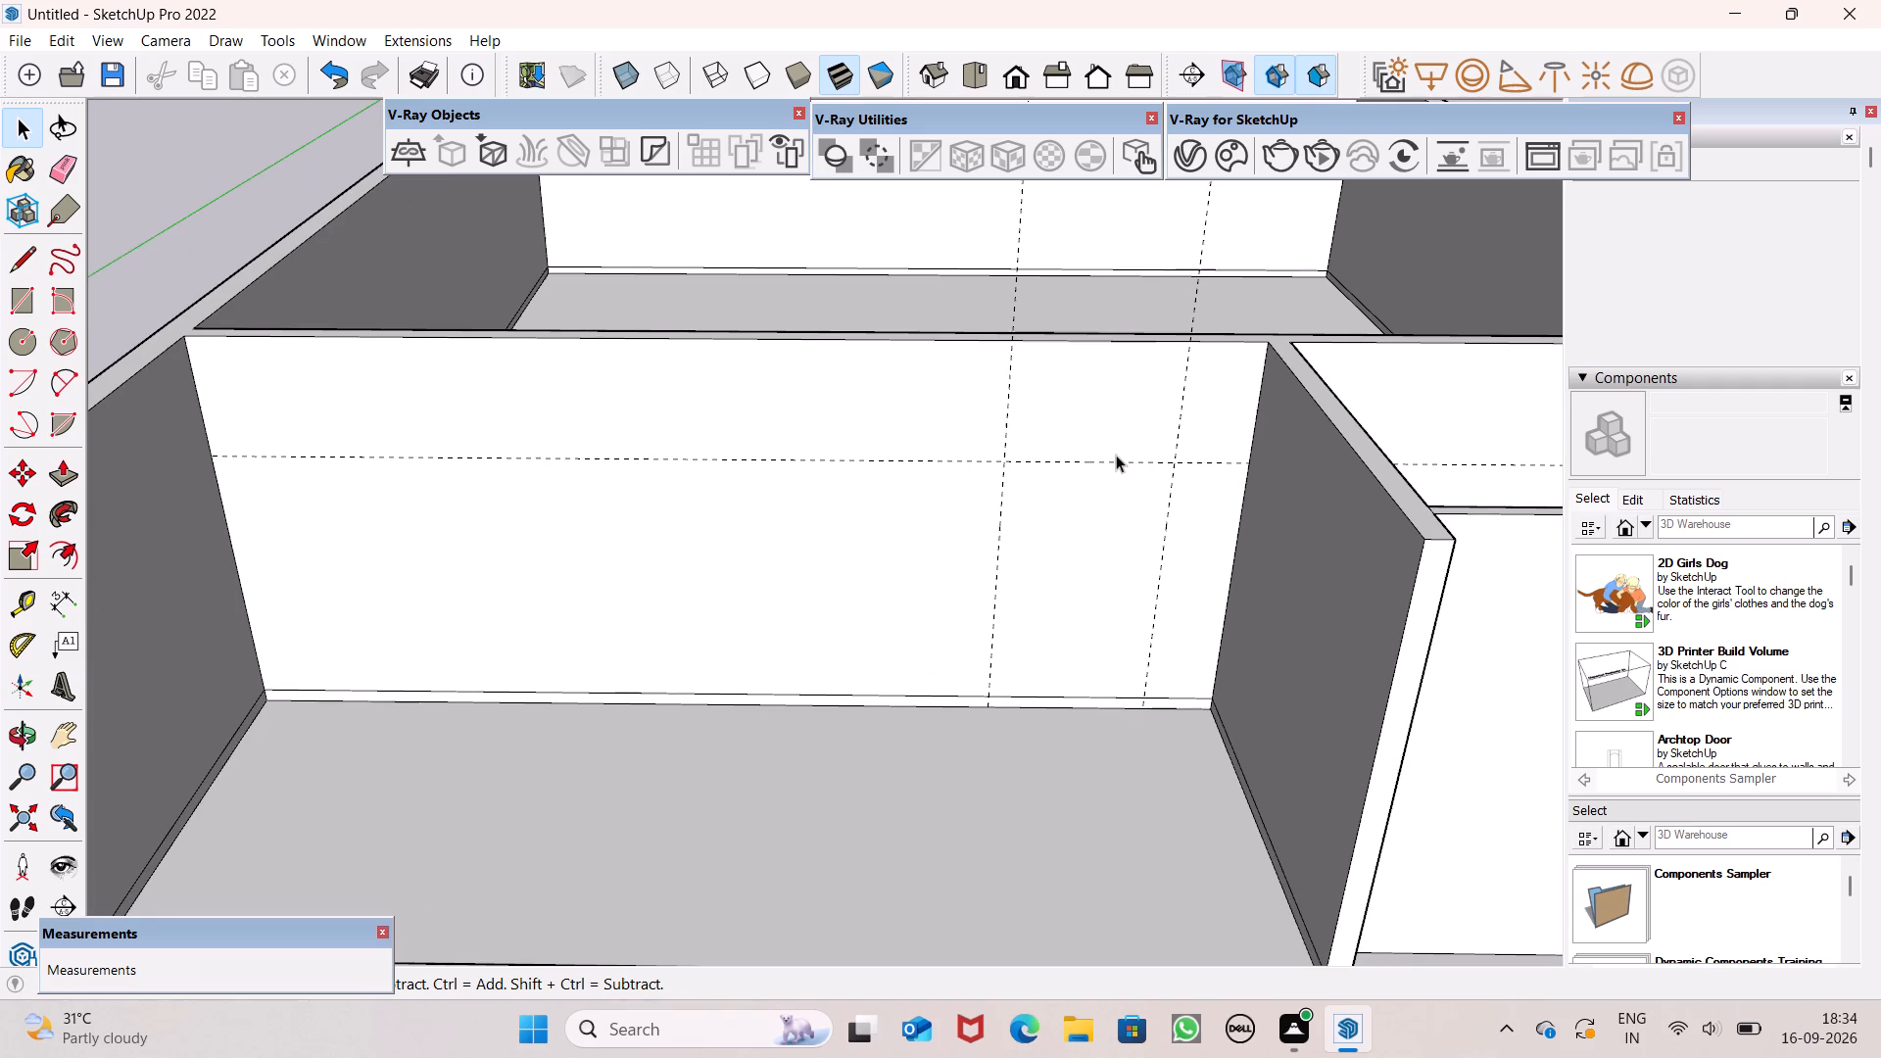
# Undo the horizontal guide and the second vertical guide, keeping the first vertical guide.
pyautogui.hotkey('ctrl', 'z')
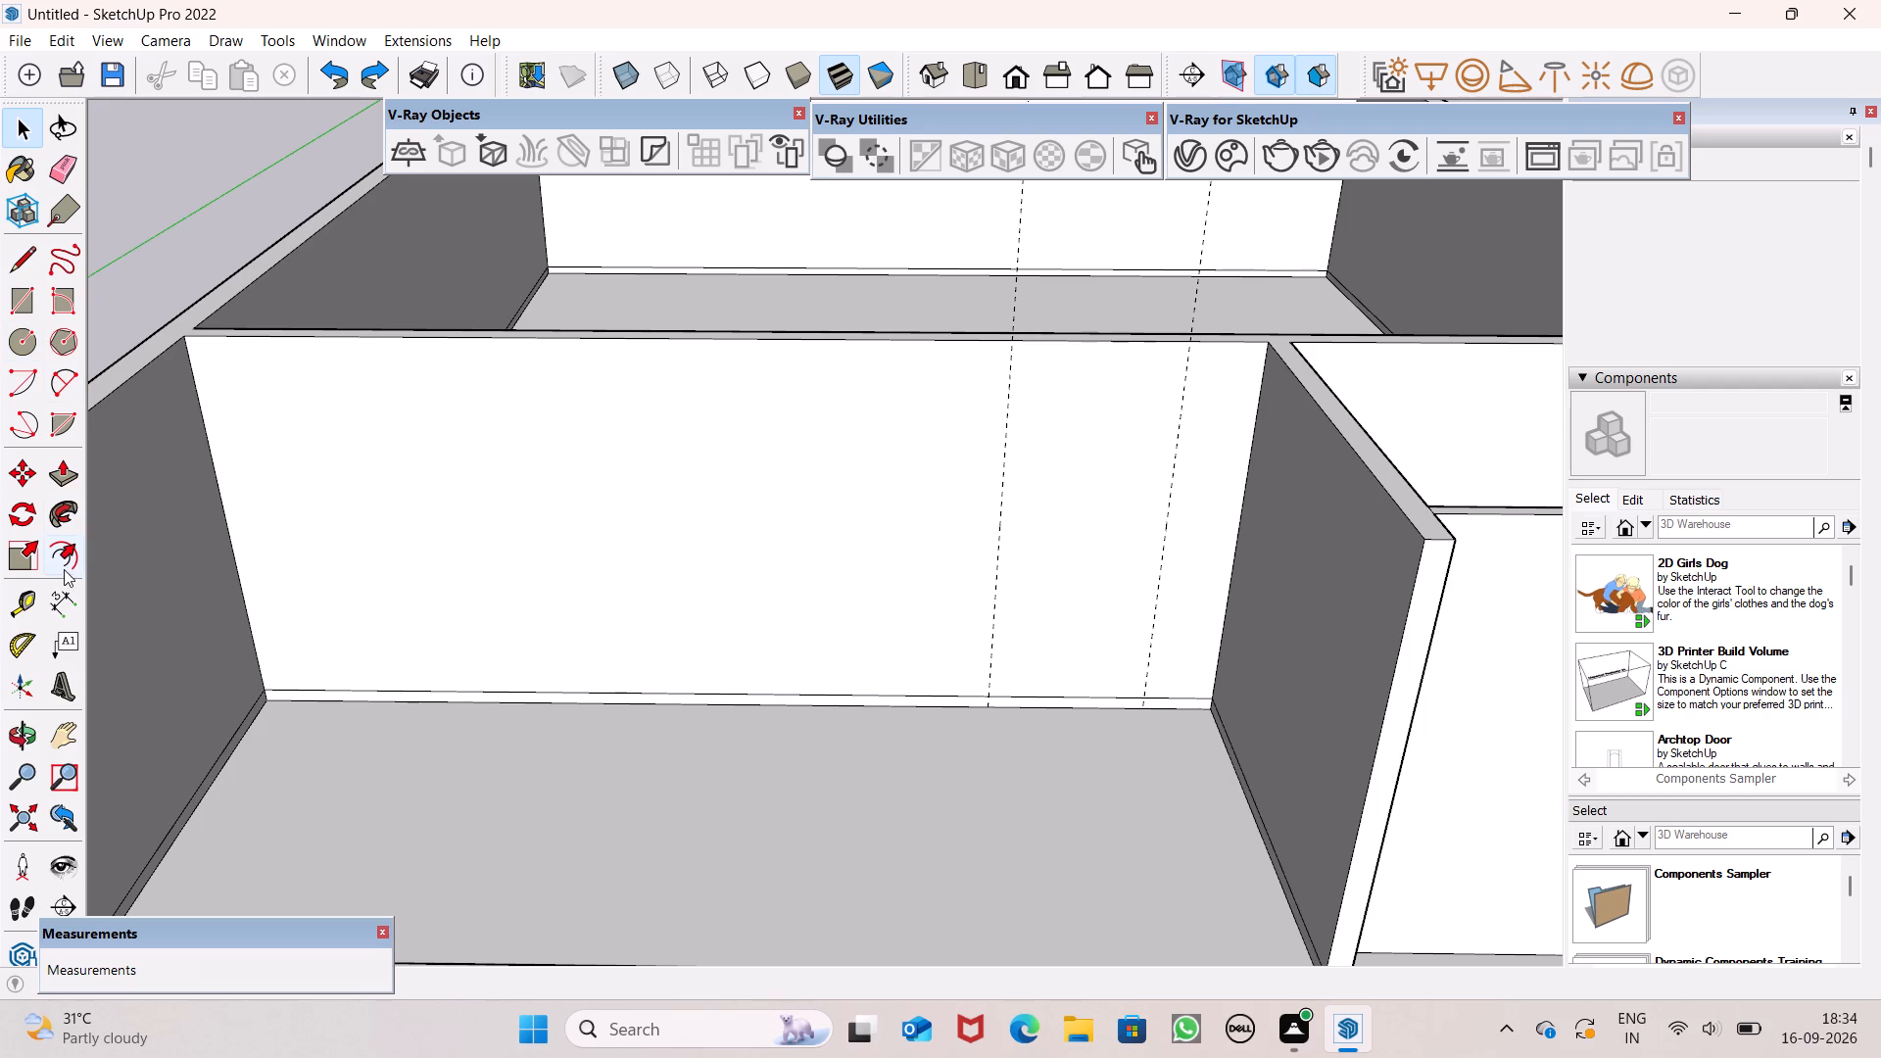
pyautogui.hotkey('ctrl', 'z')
# Place a second vertical Tape Measure guide on the interior wall, 4' from the existing vertical guide.
pyautogui.click(15, 605)
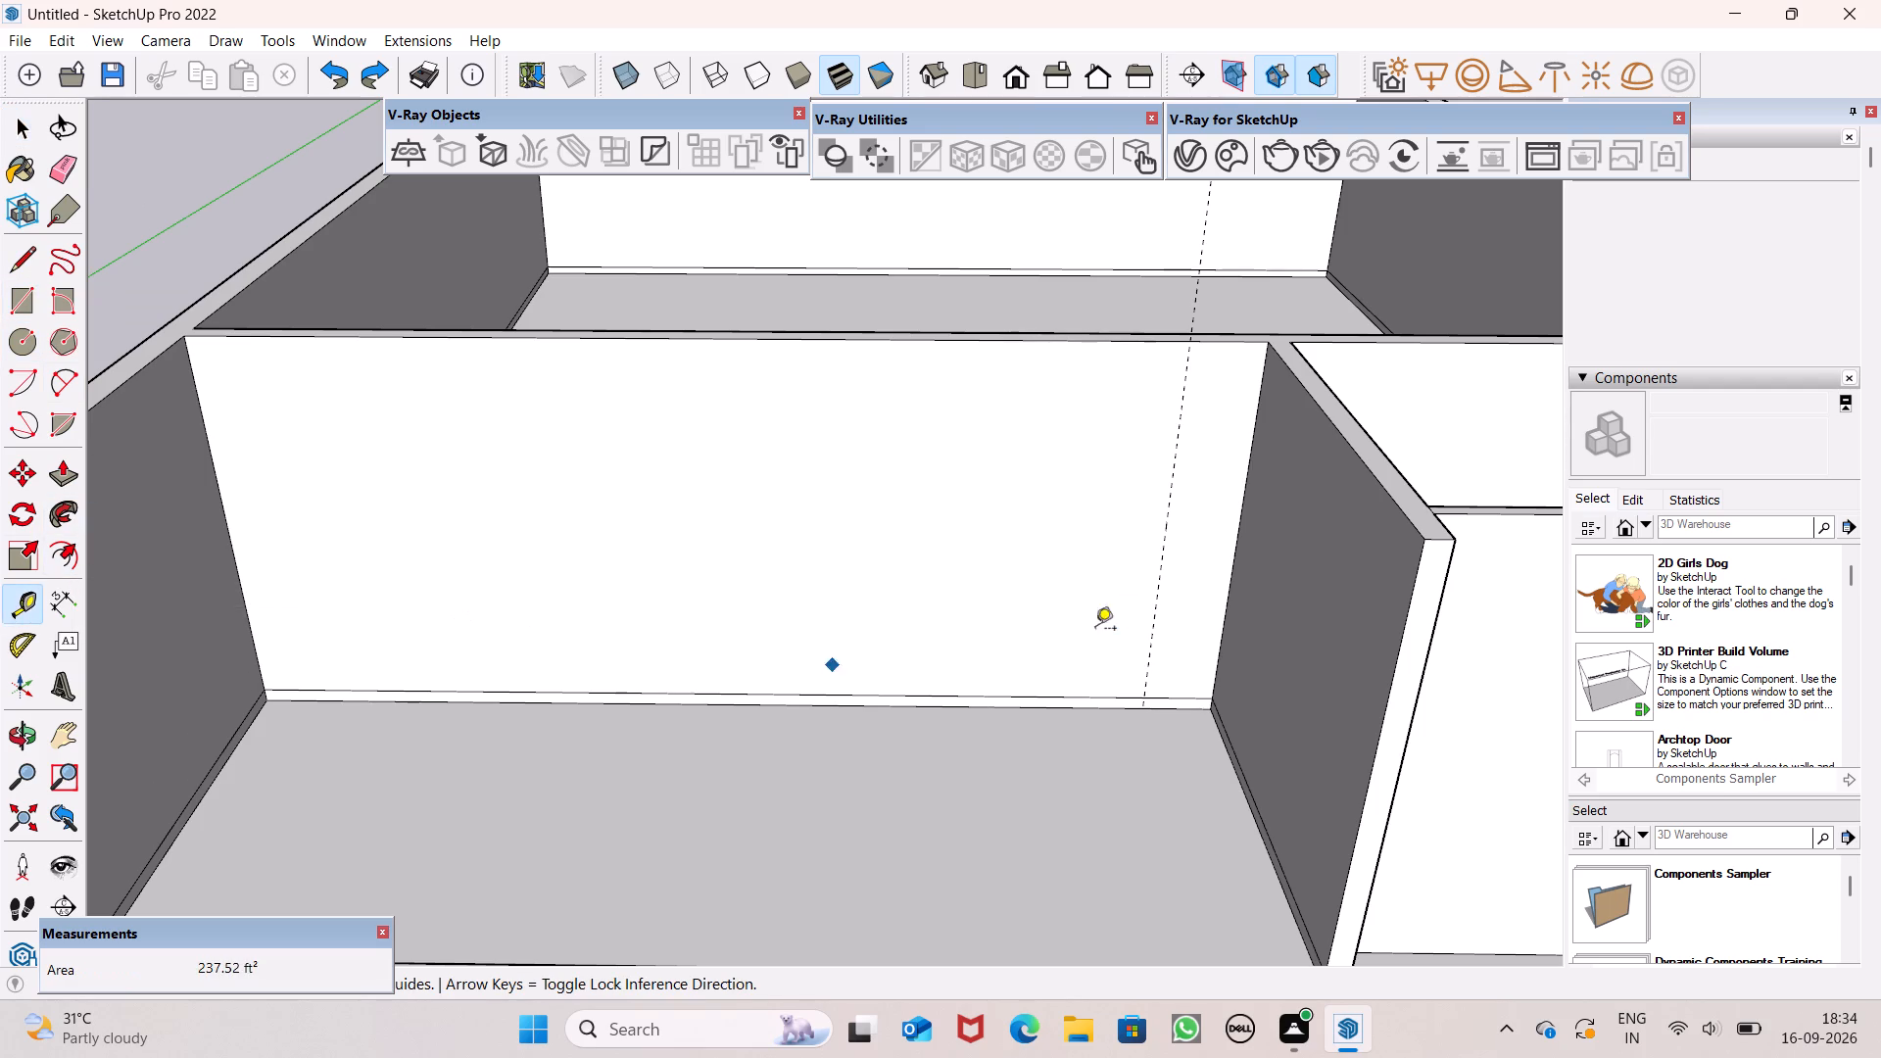
pyautogui.click(1168, 539)
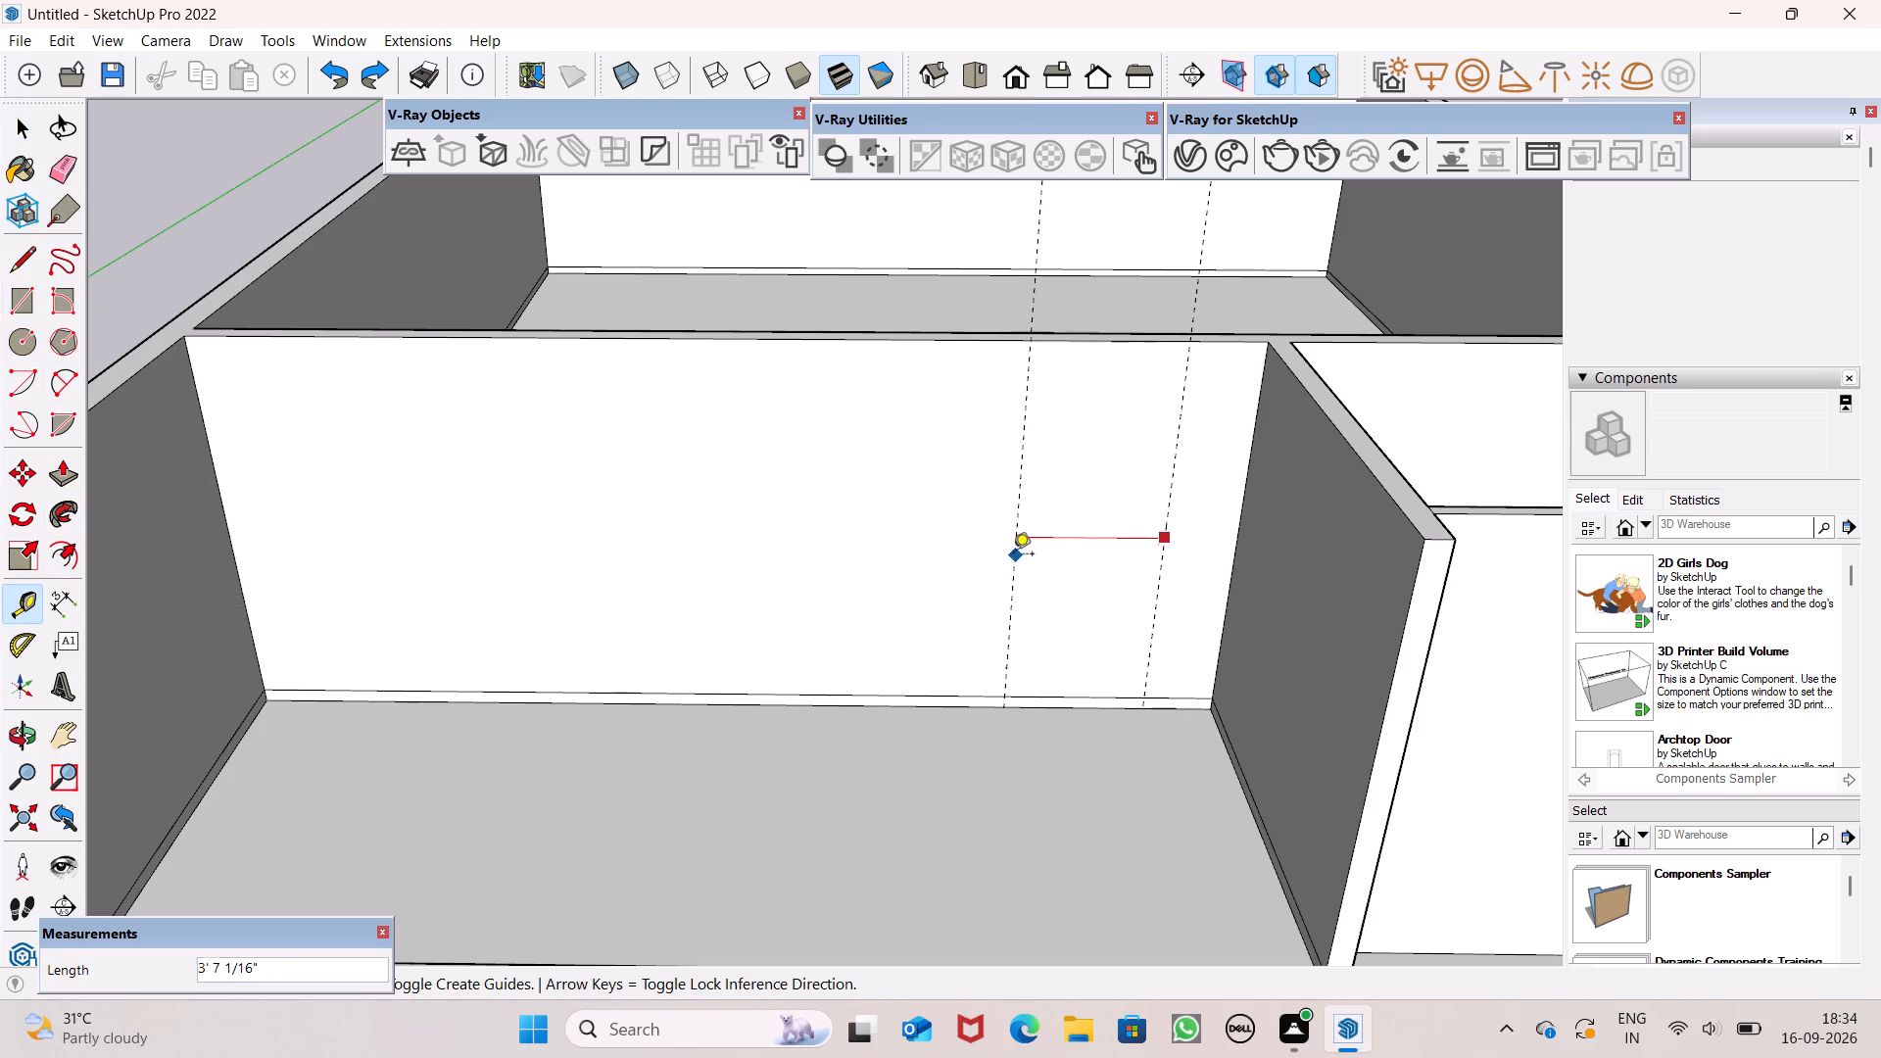
pyautogui.press('4')
pyautogui.press("'")
pyautogui.press('Return')
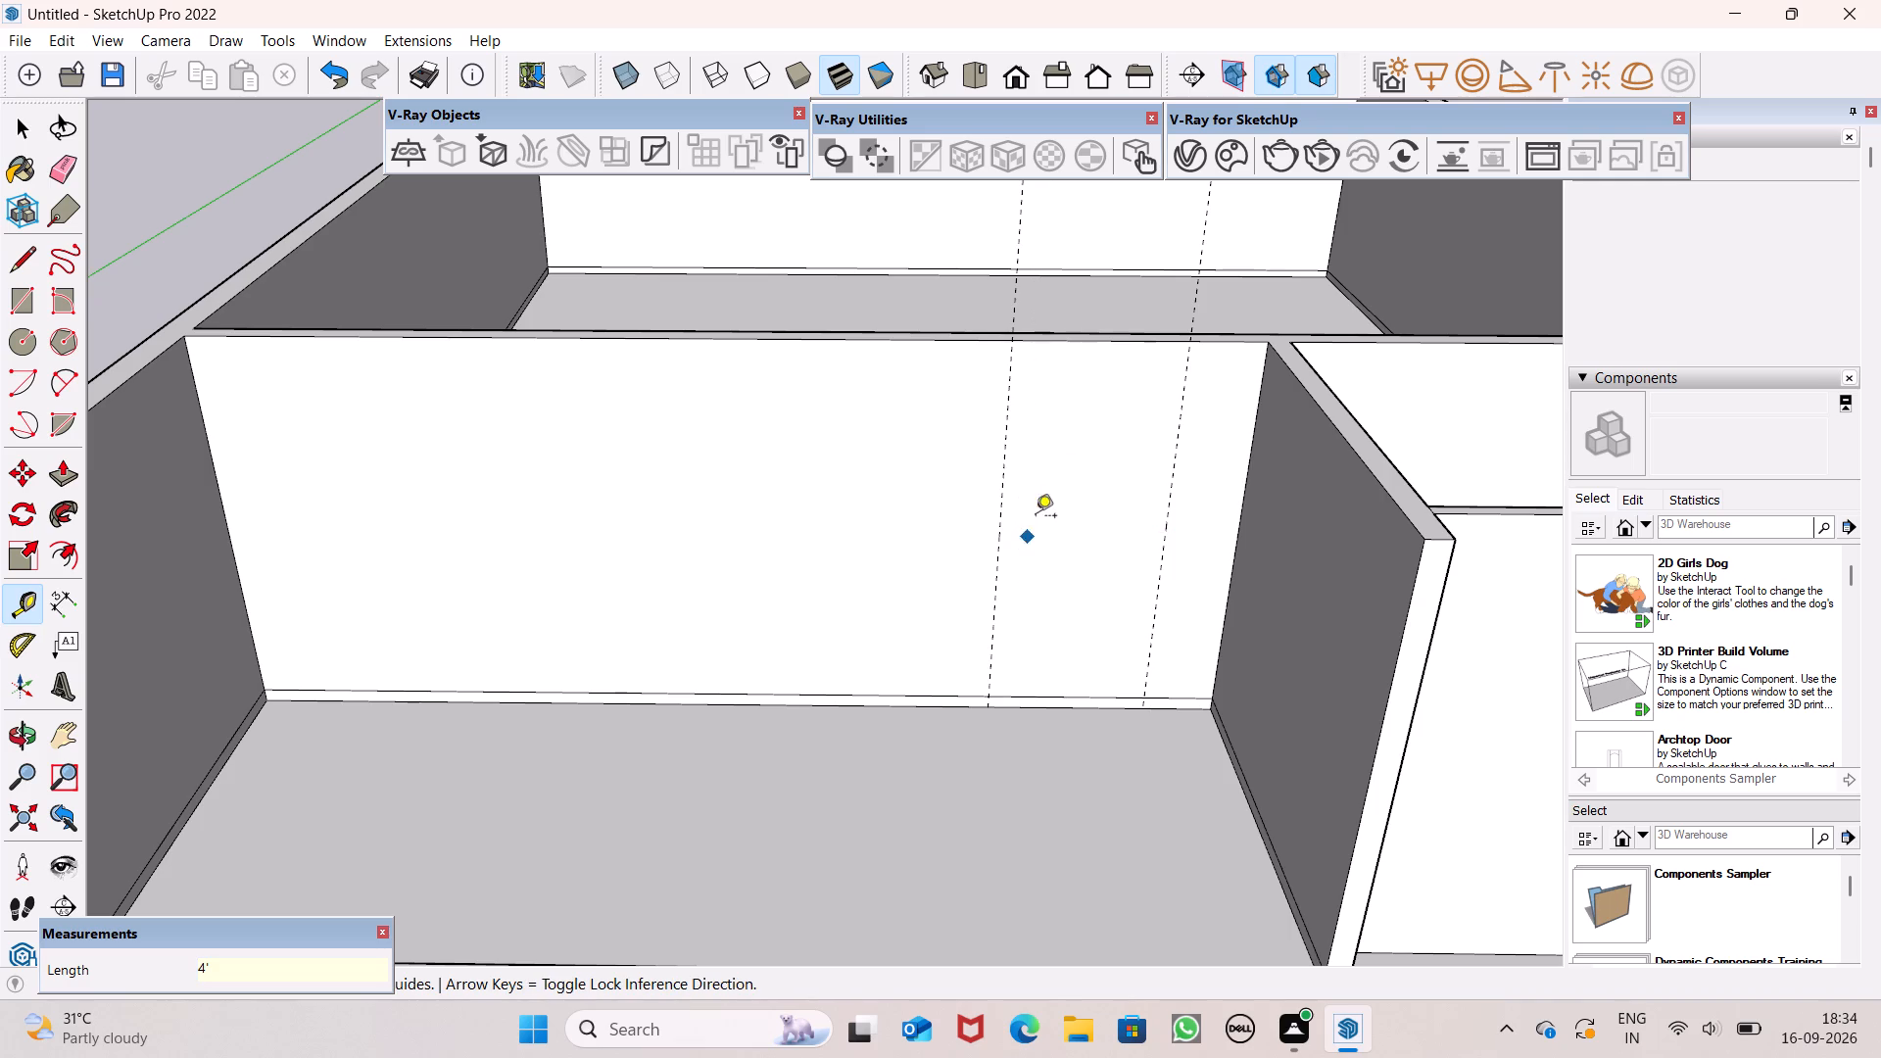
# Place a horizontal guide on the interior wall, 3' below its top edge.
pyautogui.click(1070, 342)
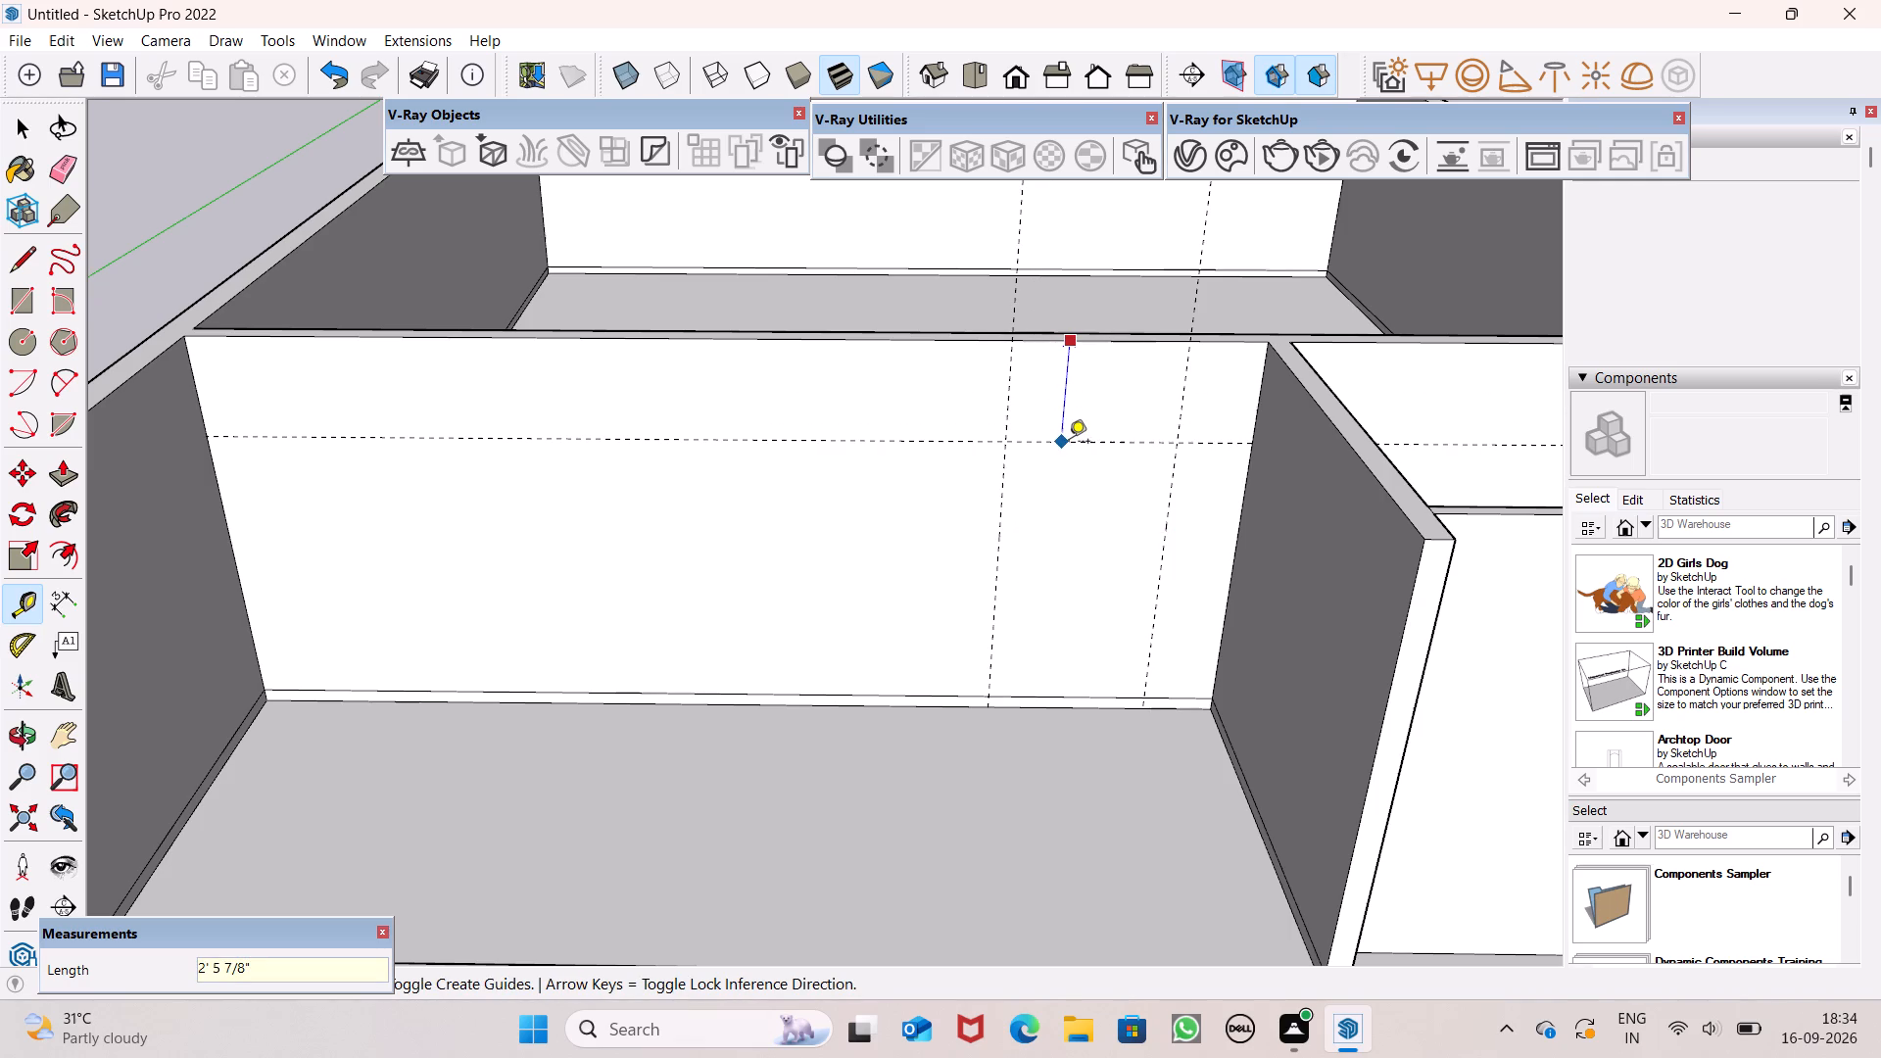
pyautogui.write("3'")
pyautogui.press('Return')
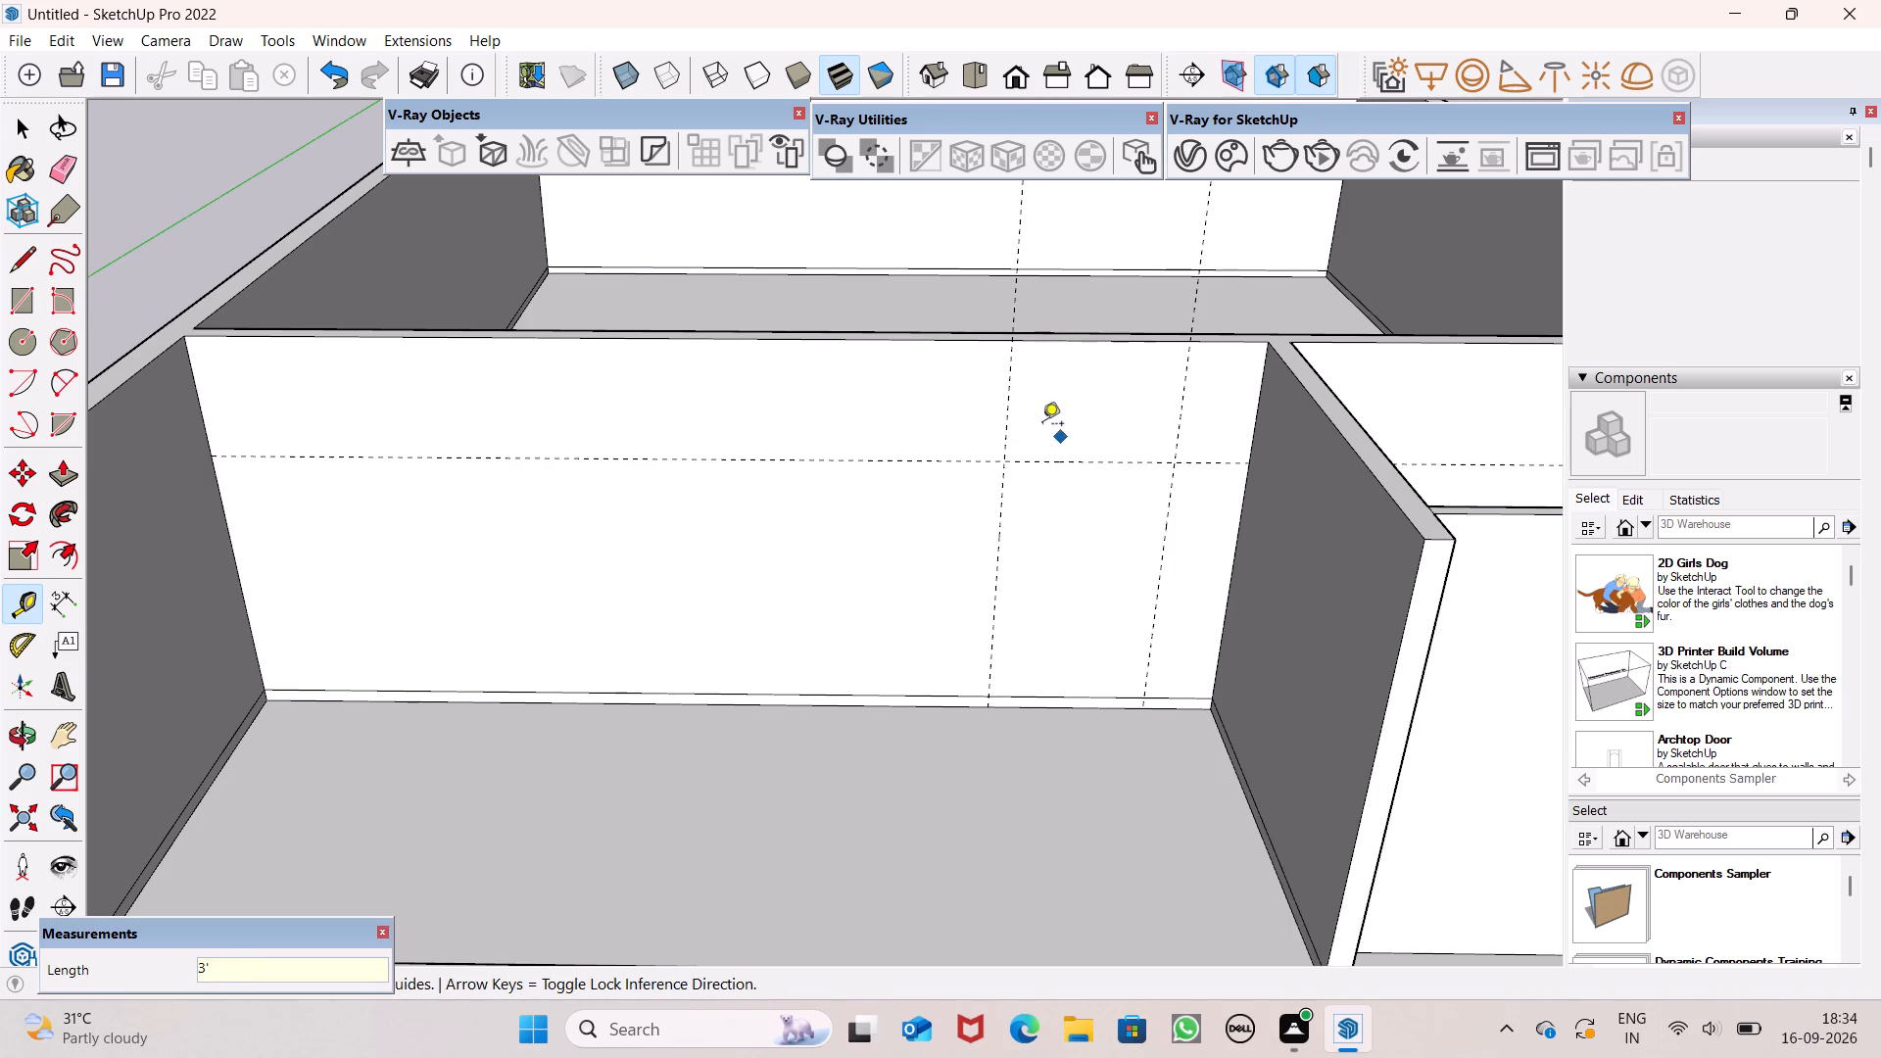
pyautogui.press('space')
# Draw a 6' 8" by 4' door rectangle on the interior wall, between the two vertical guides and below the horizontal guide.
pyautogui.click(13, 309)
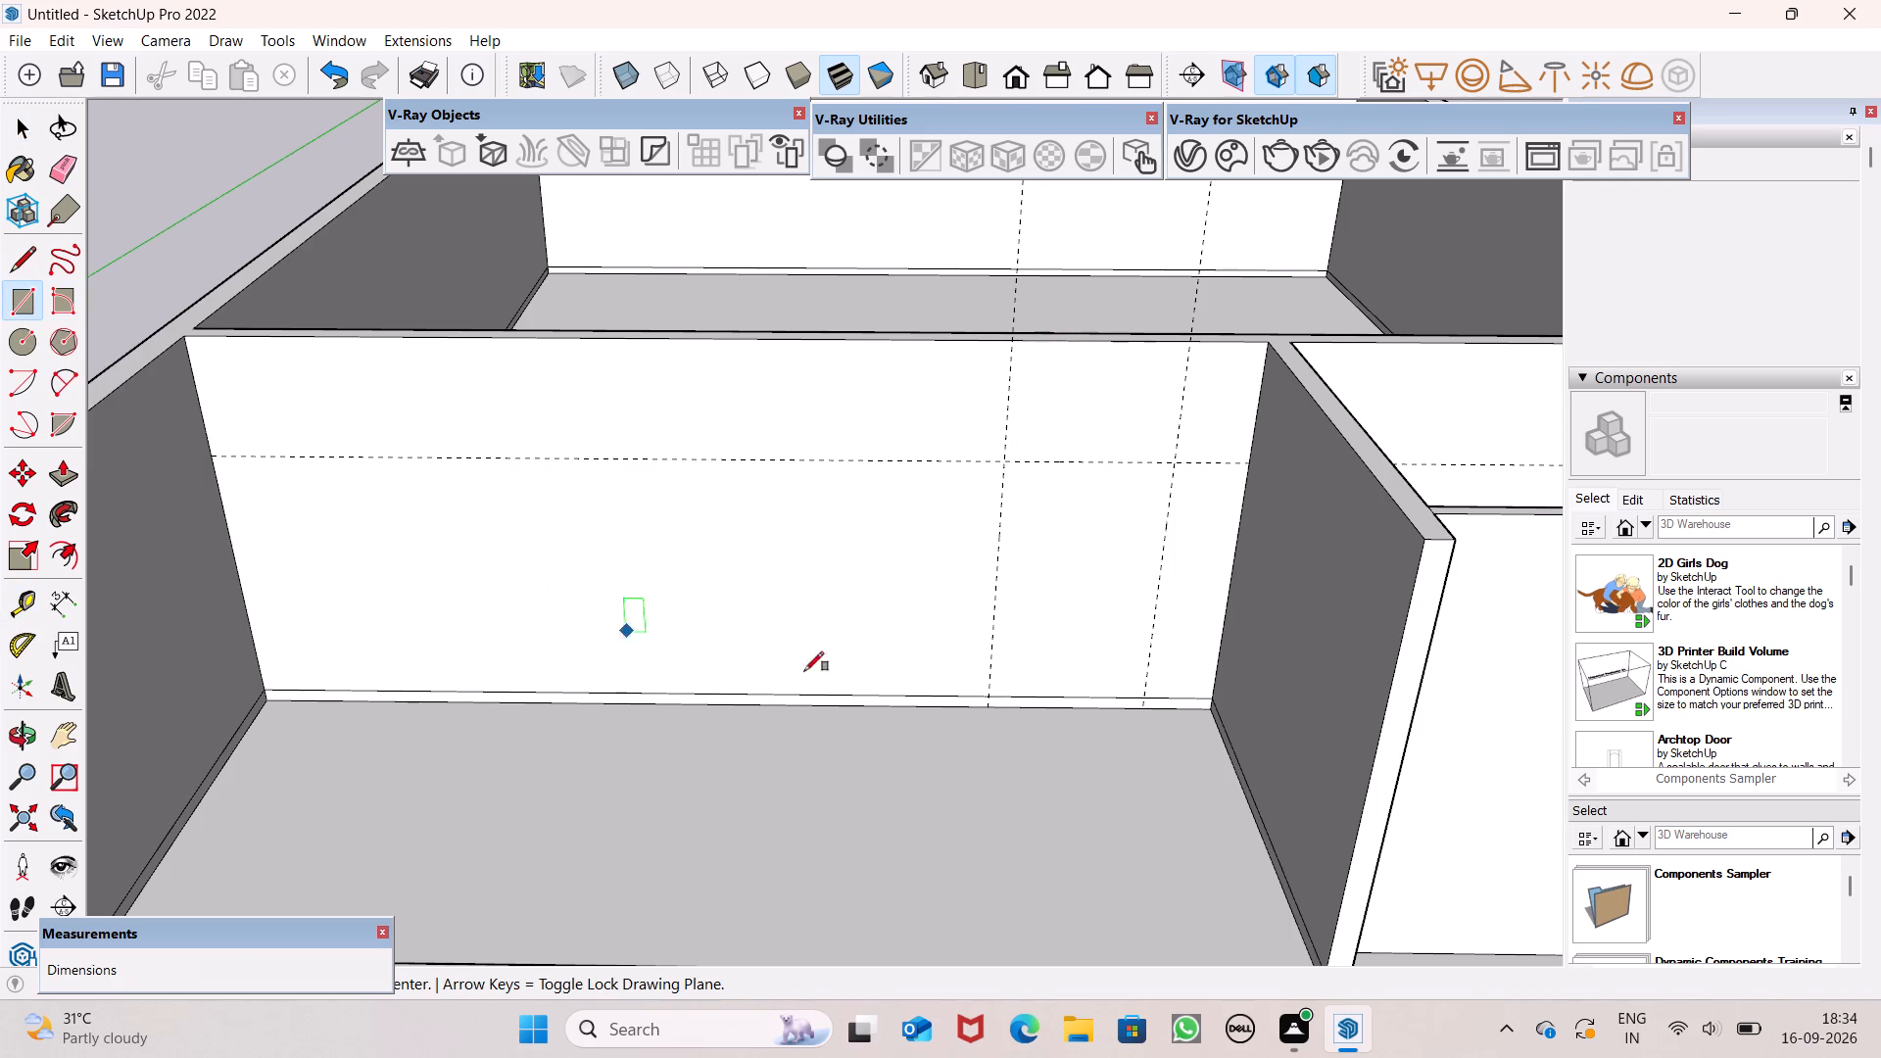
pyautogui.scroll(6, 1192, 694)
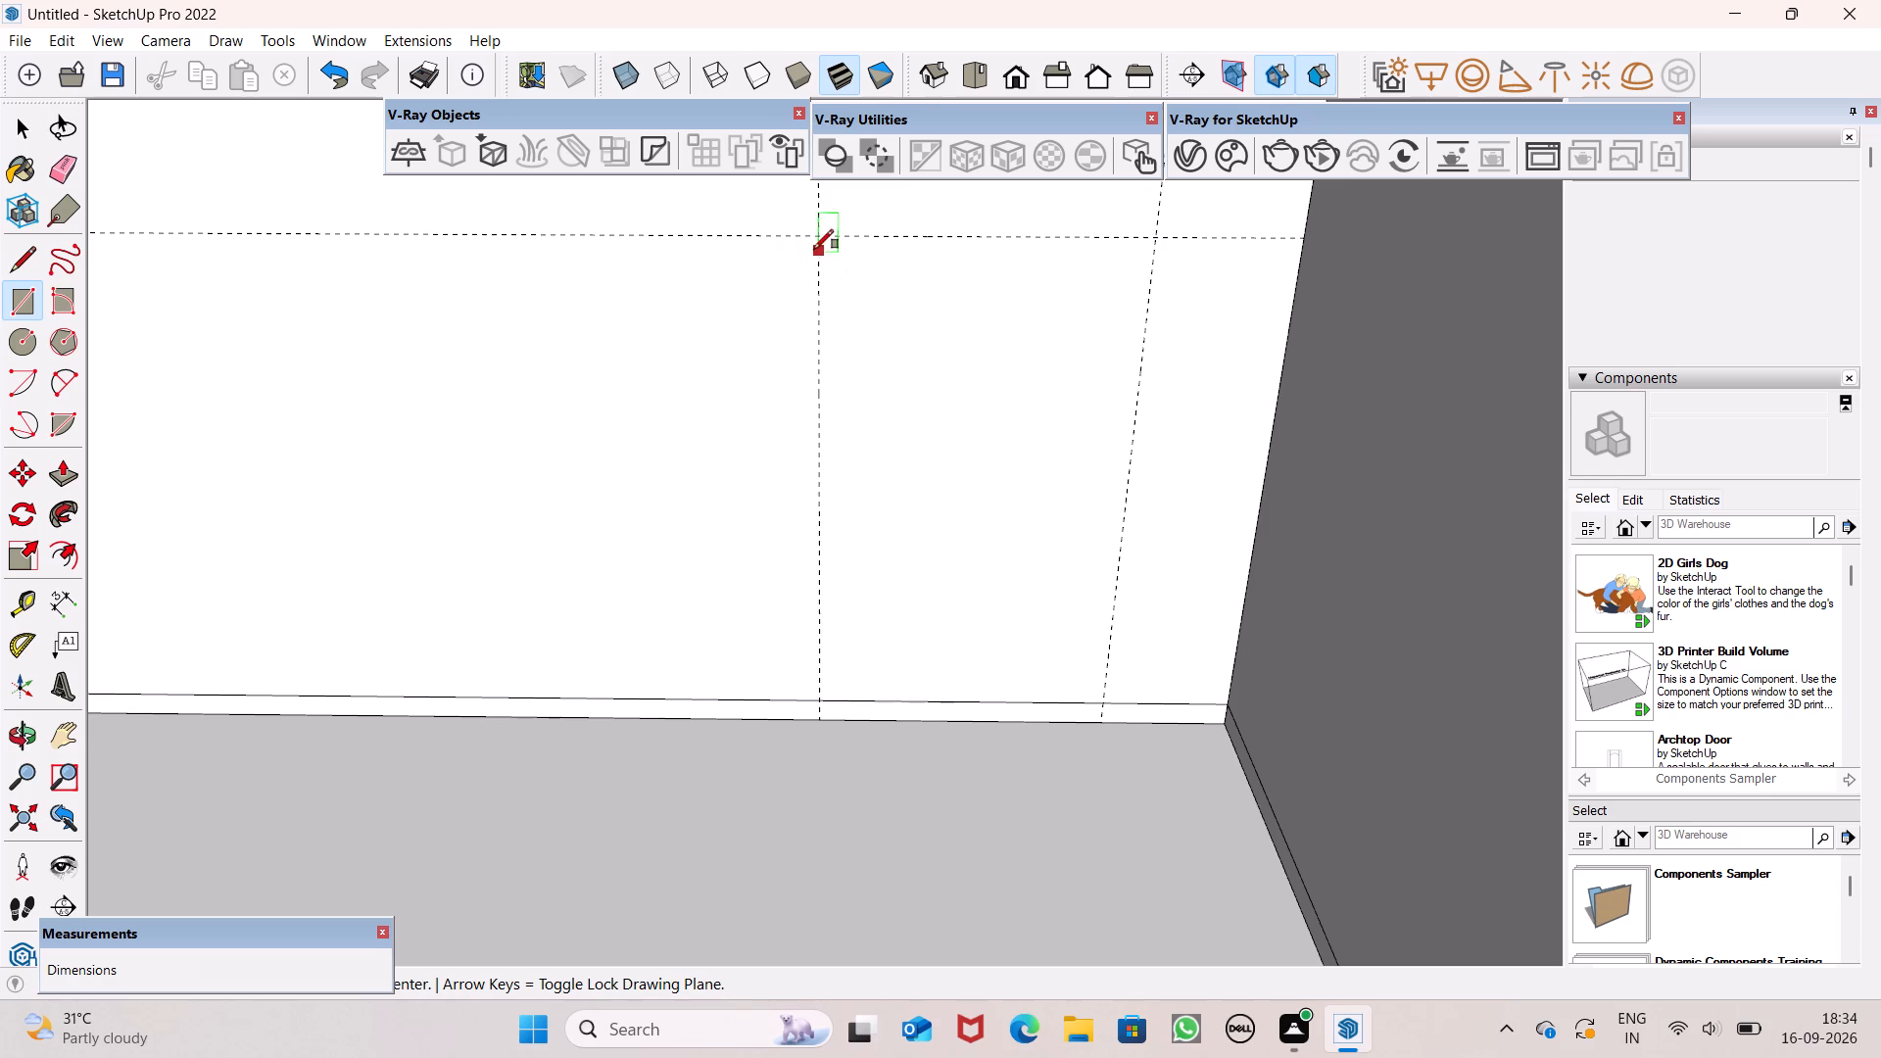
pyautogui.click(814, 237)
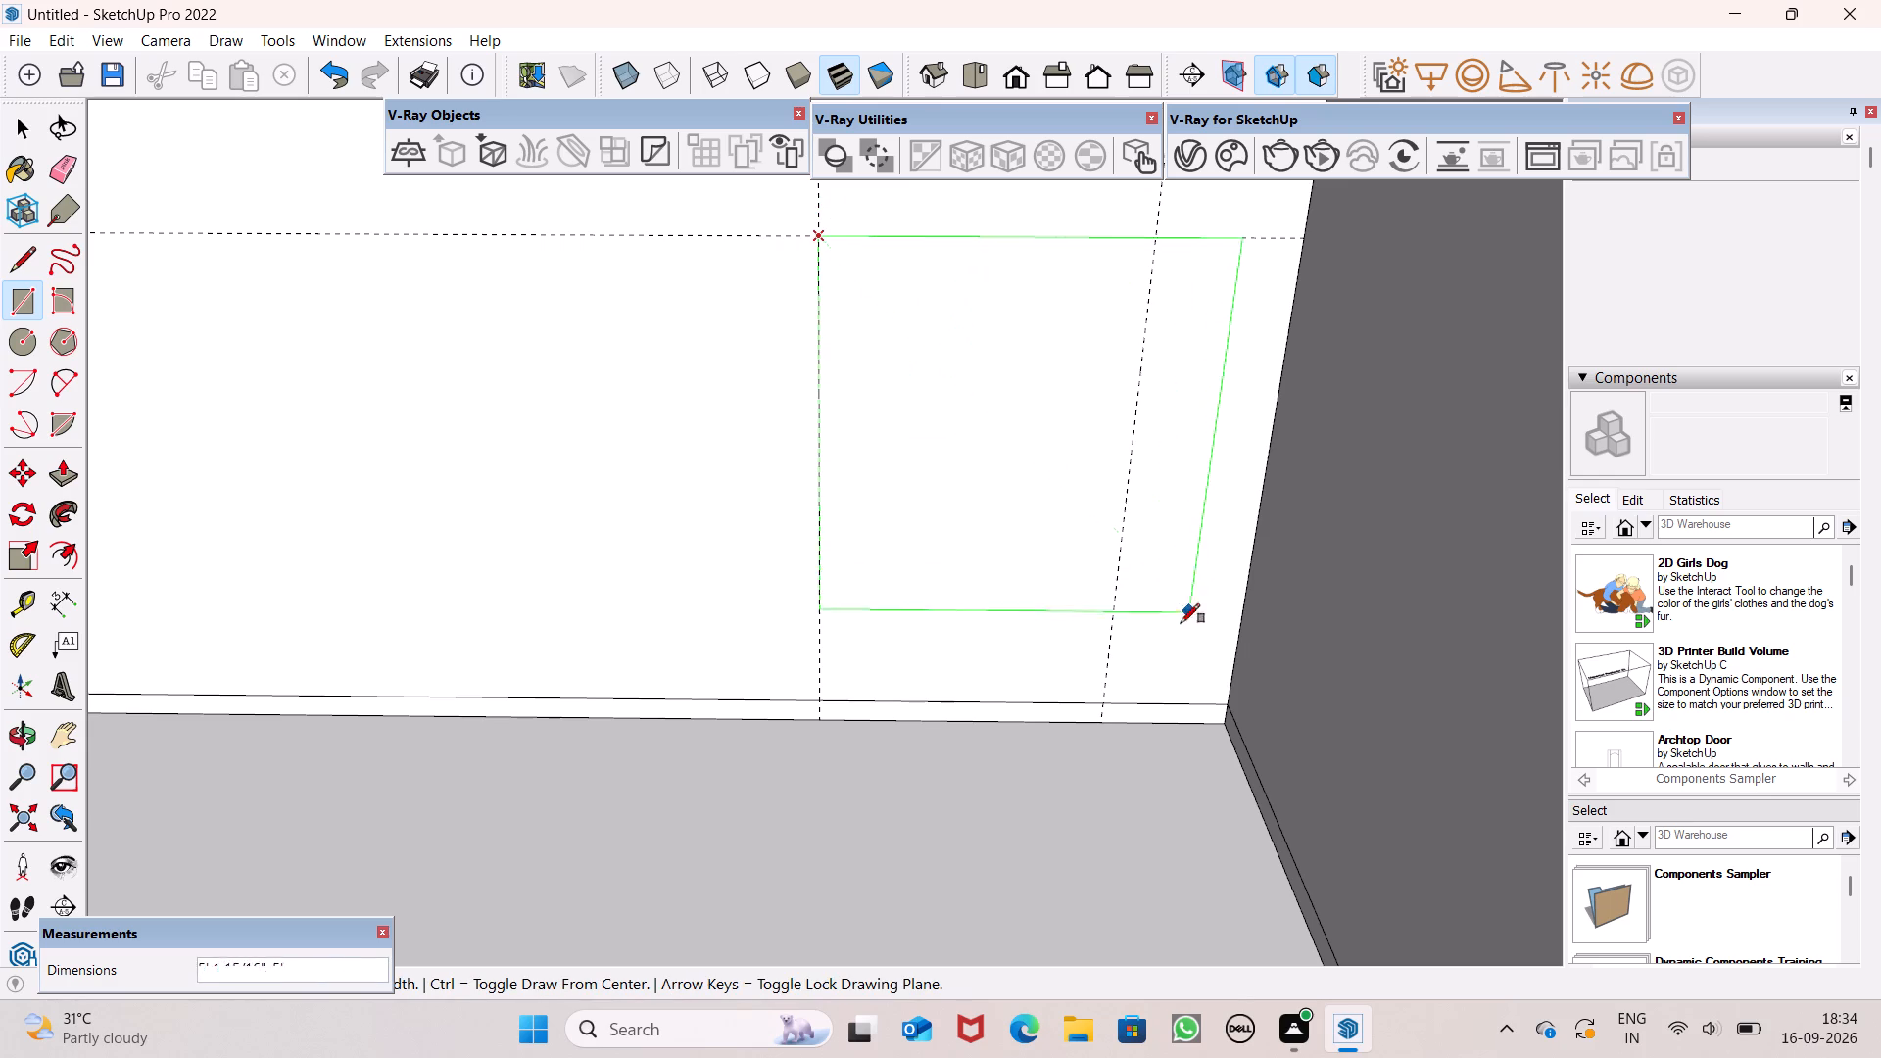
pyautogui.click(1098, 704)
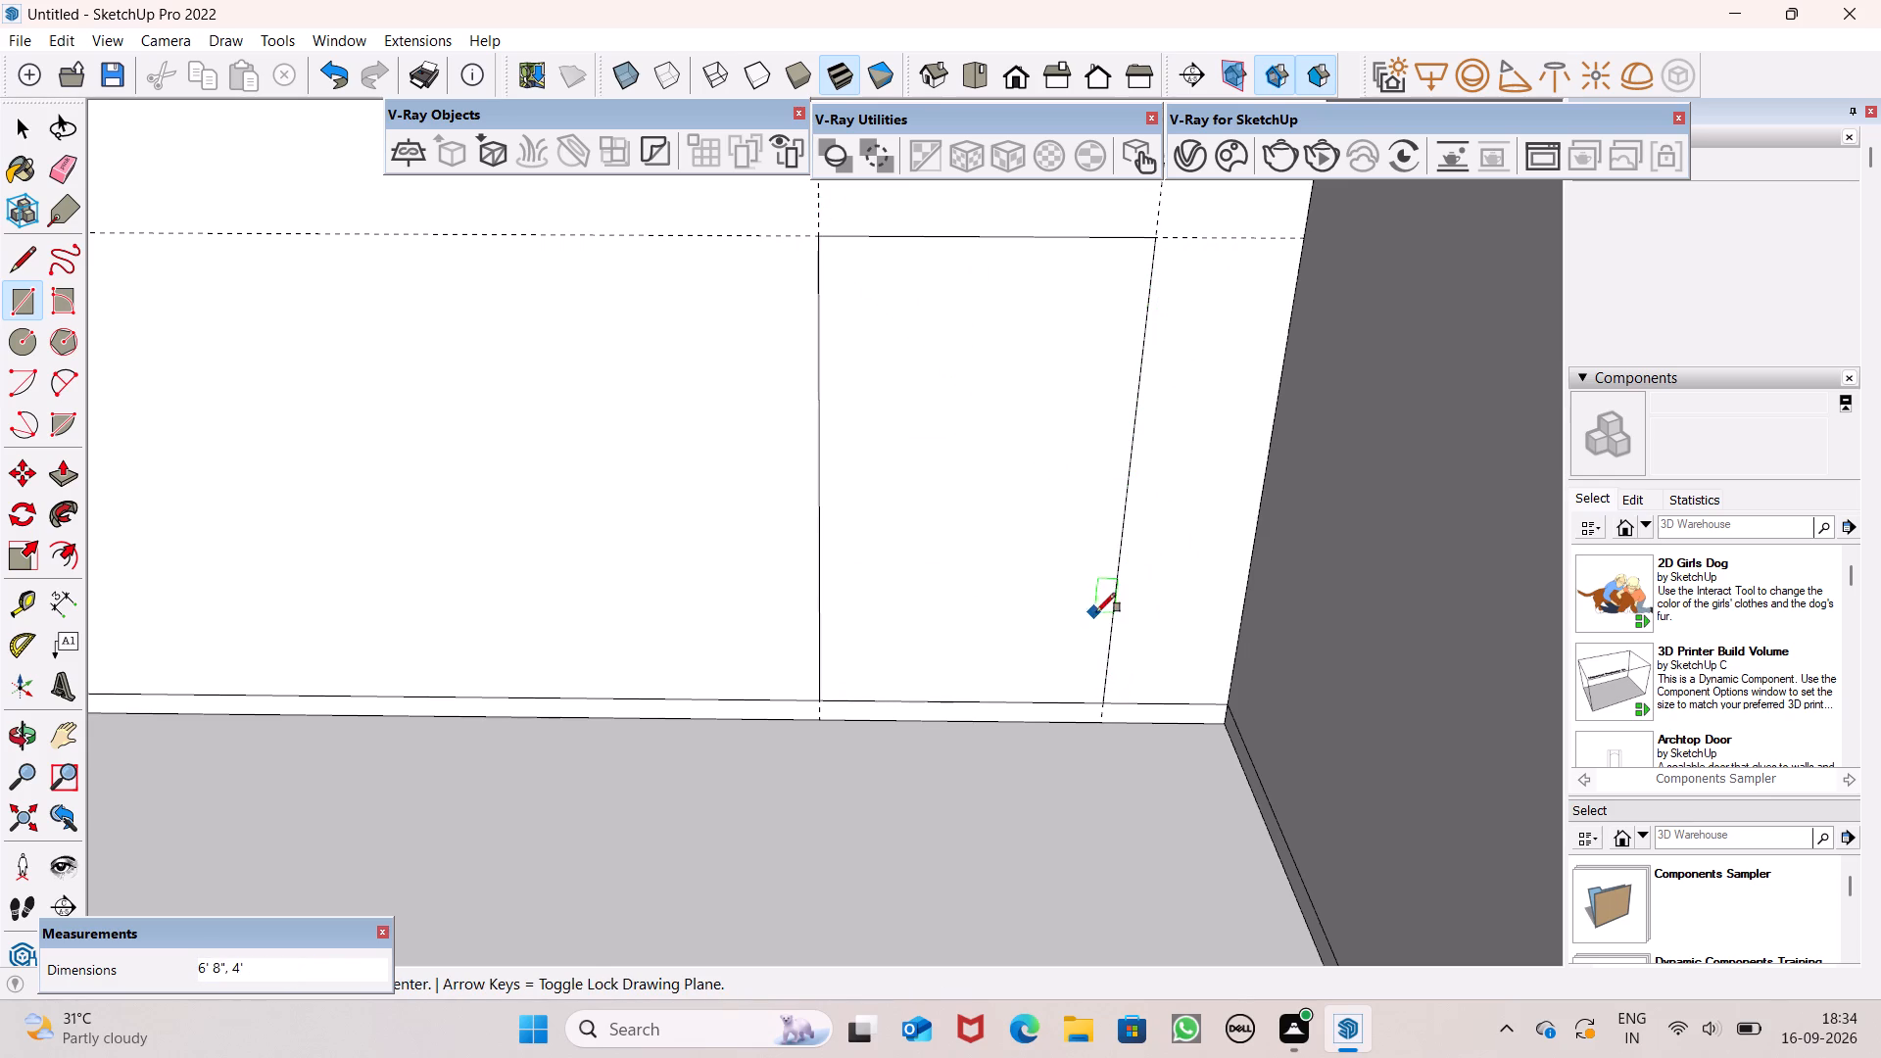
pyautogui.press('space')
pyautogui.press('space')
pyautogui.press('space')
# Erase the horizontal guide and both vertical guides around the door rectangle.
pyautogui.scroll(-4, 1108, 570)
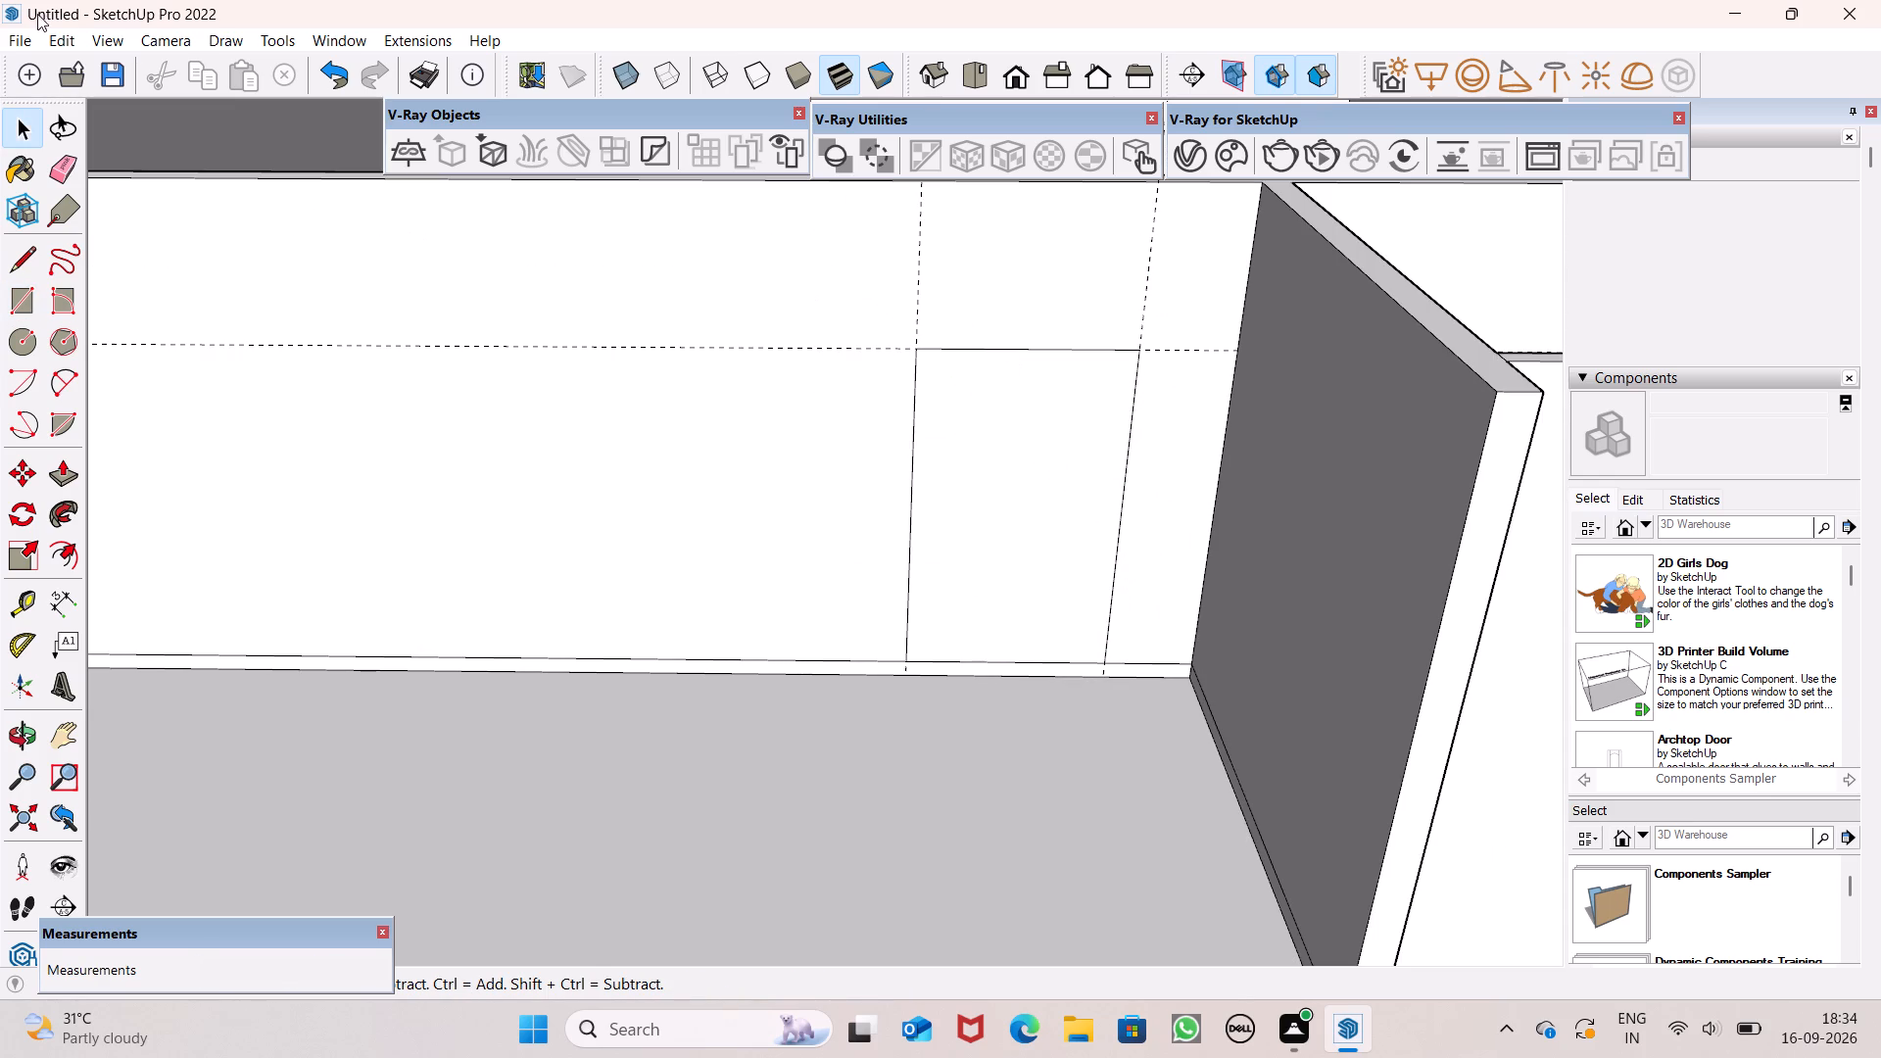
pyautogui.moveTo(54, 191); pyautogui.dragTo(28, 214)
pyautogui.click(57, 159)
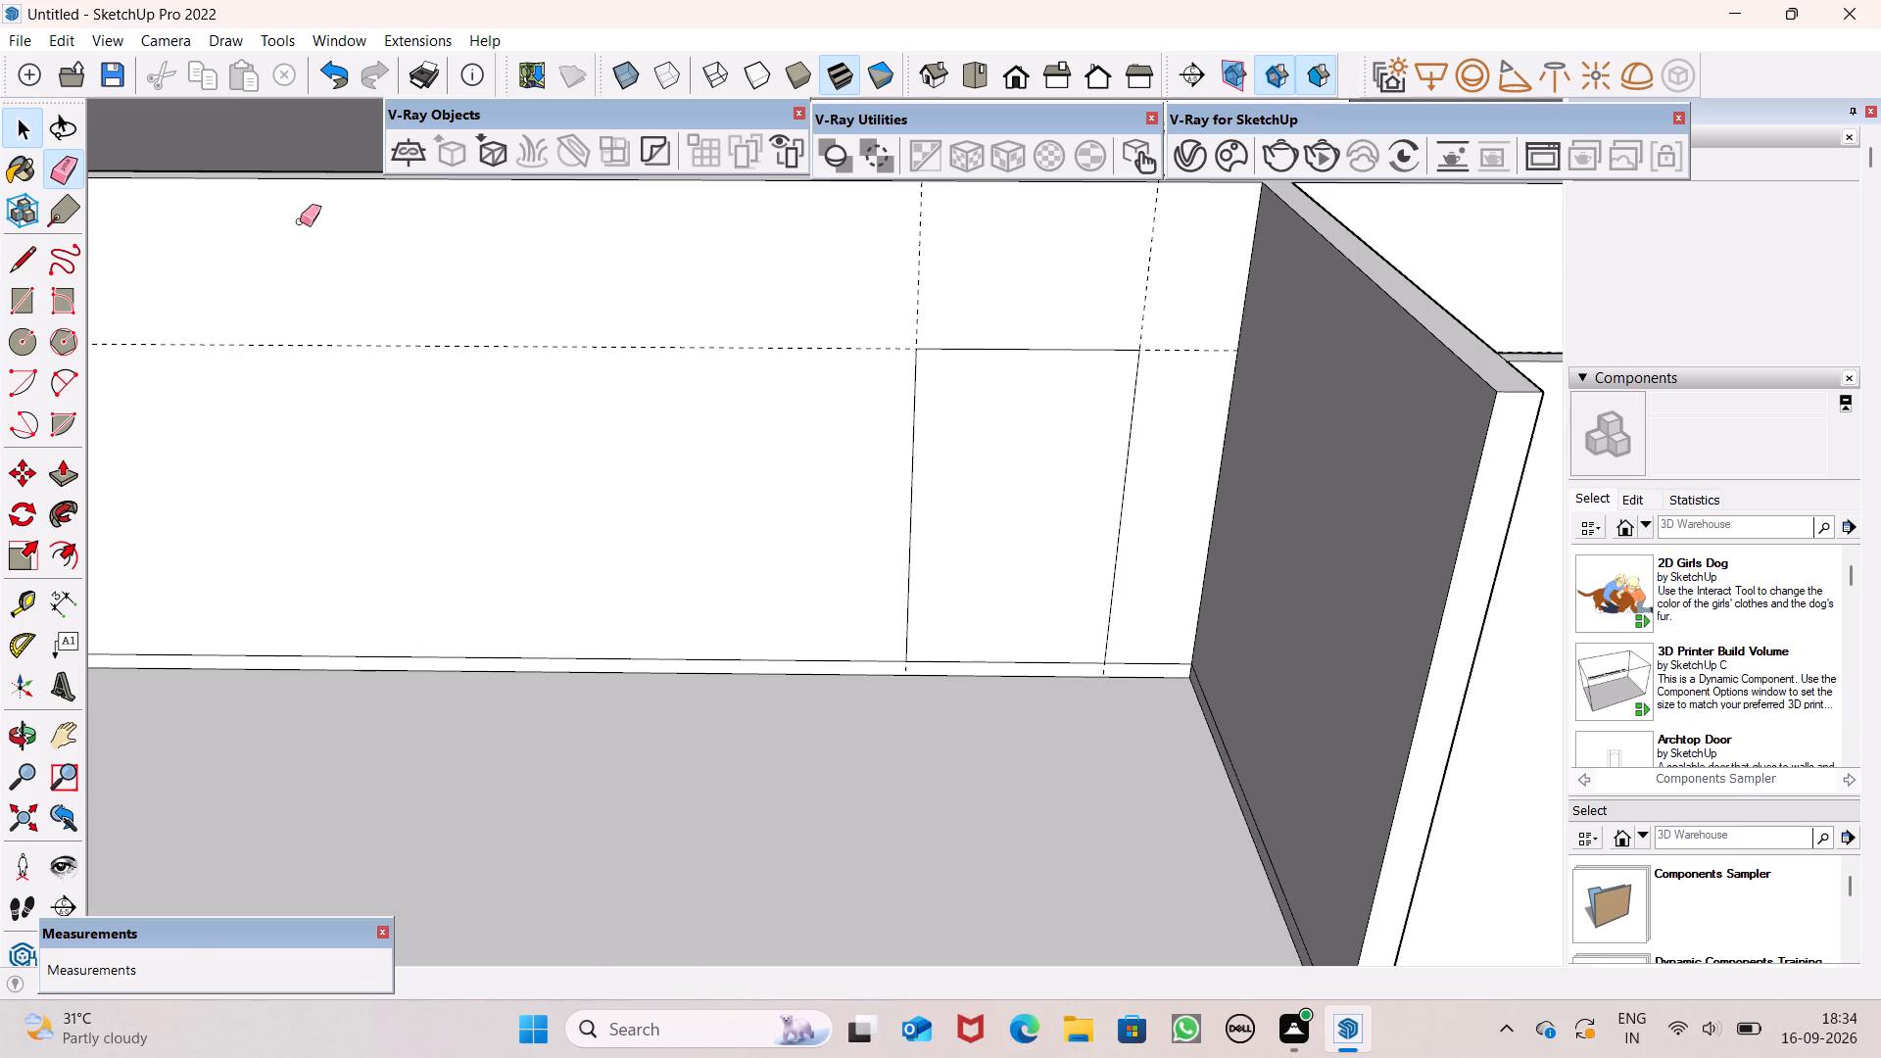
pyautogui.moveTo(465, 299); pyautogui.dragTo(503, 366)
pyautogui.moveTo(910, 300); pyautogui.dragTo(934, 297)
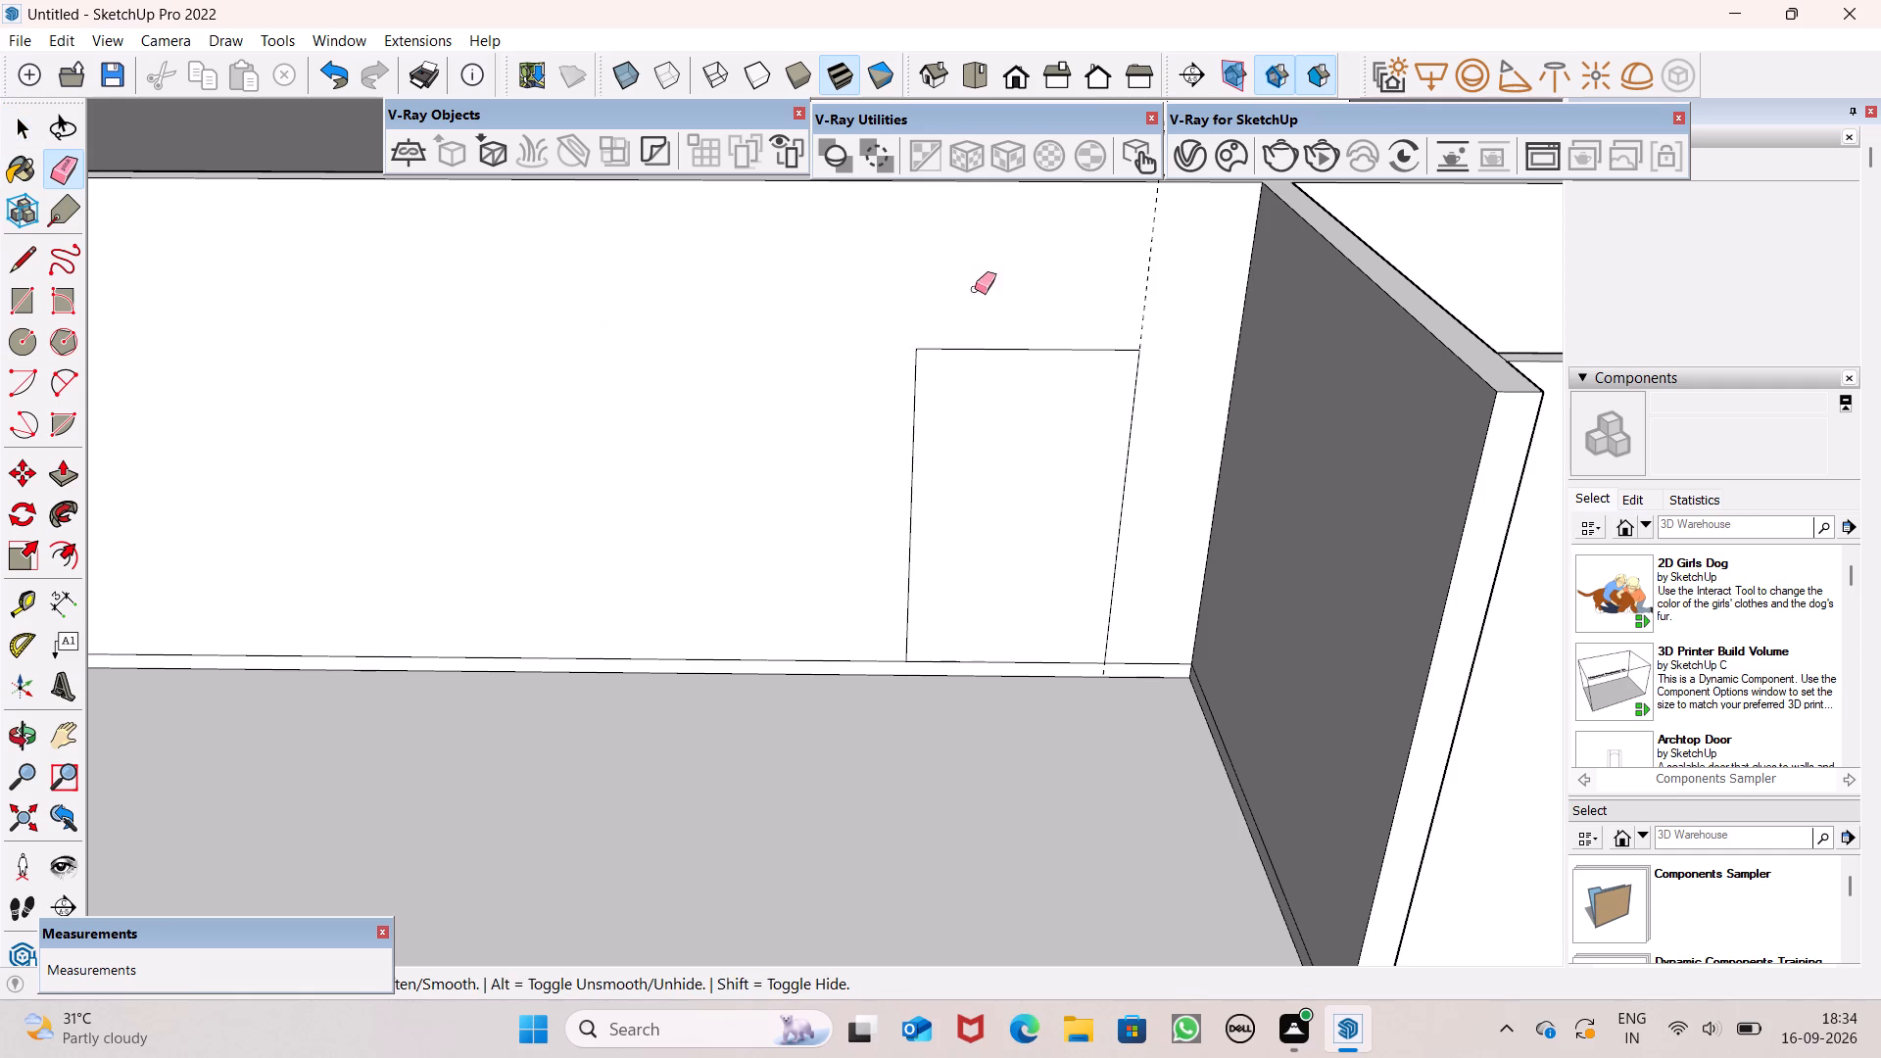
pyautogui.moveTo(1087, 300); pyautogui.dragTo(1150, 297)
pyautogui.press('space')
pyautogui.press('space')
# Push the door rectangle 6" through the interior wall's thickness to cut a doorway.
pyautogui.scroll(-6, 1091, 354)
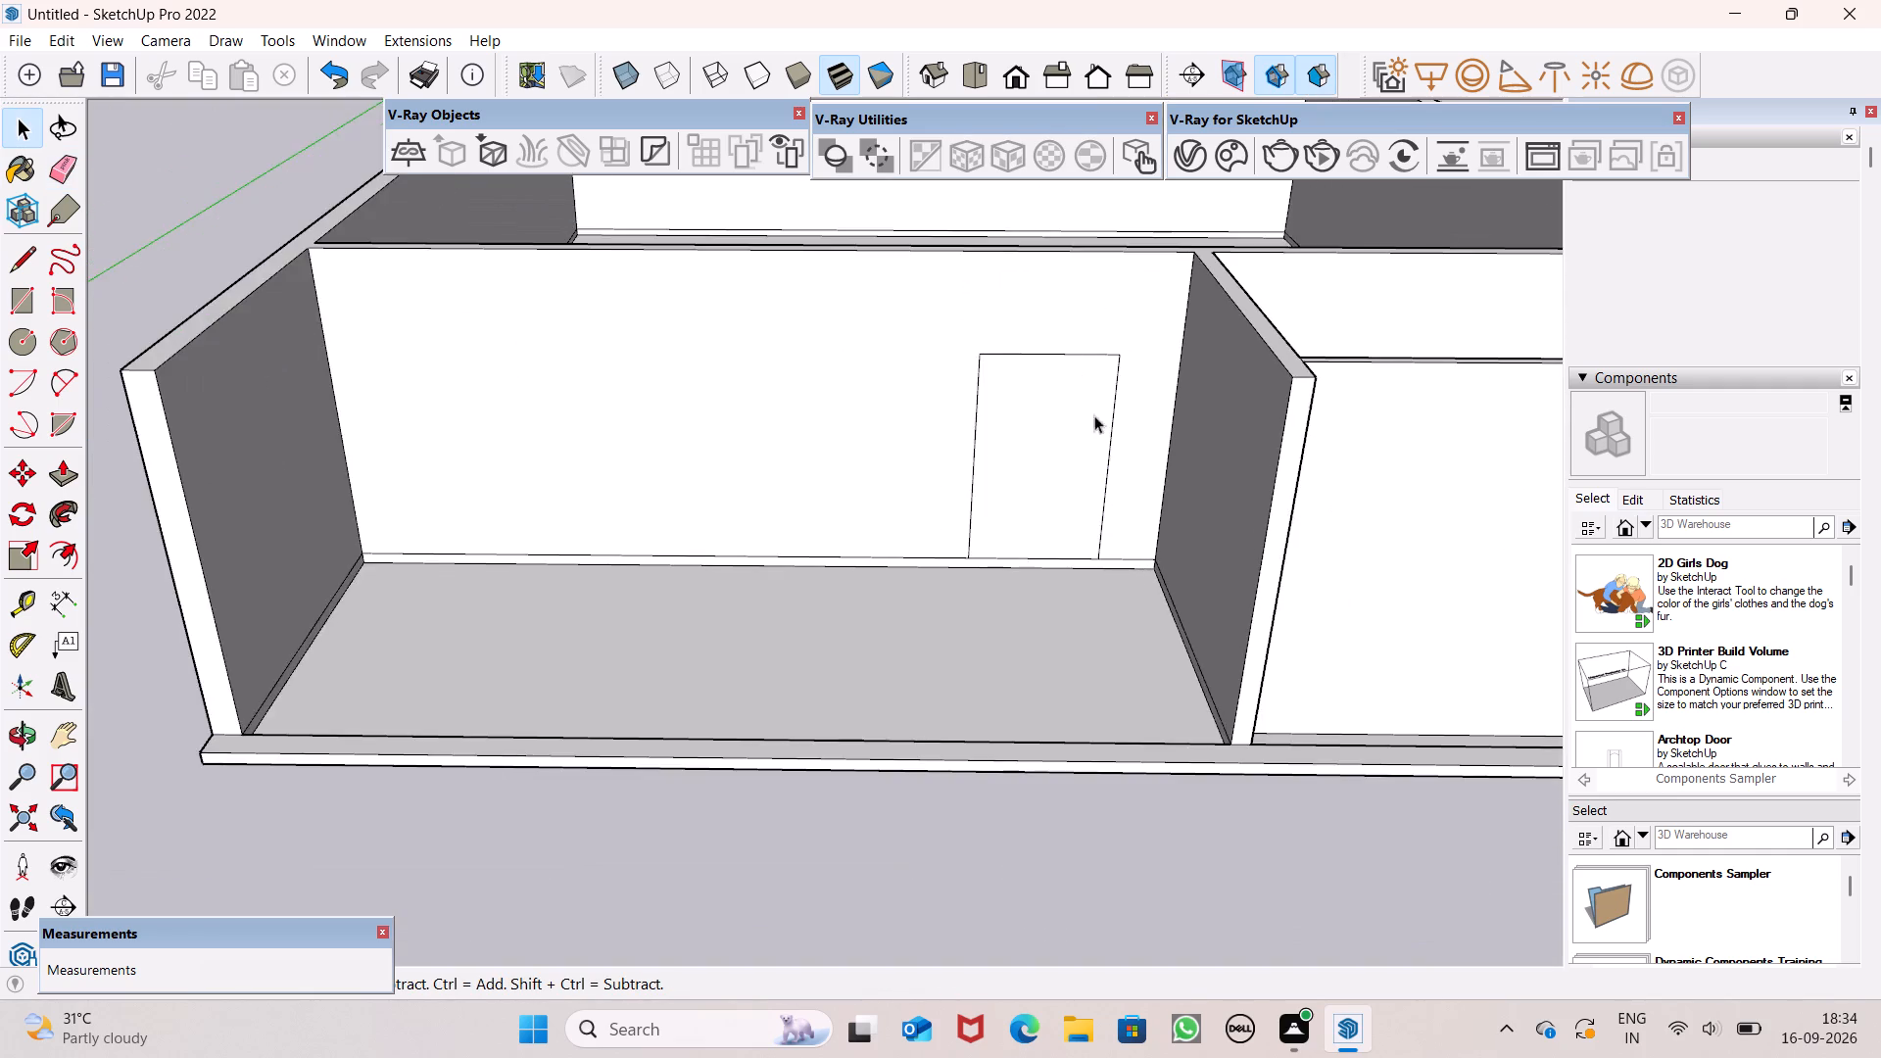
pyautogui.moveTo(1113, 464); pyautogui.dragTo(1182, 726, button='middle')
pyautogui.scroll(3, 1230, 443)
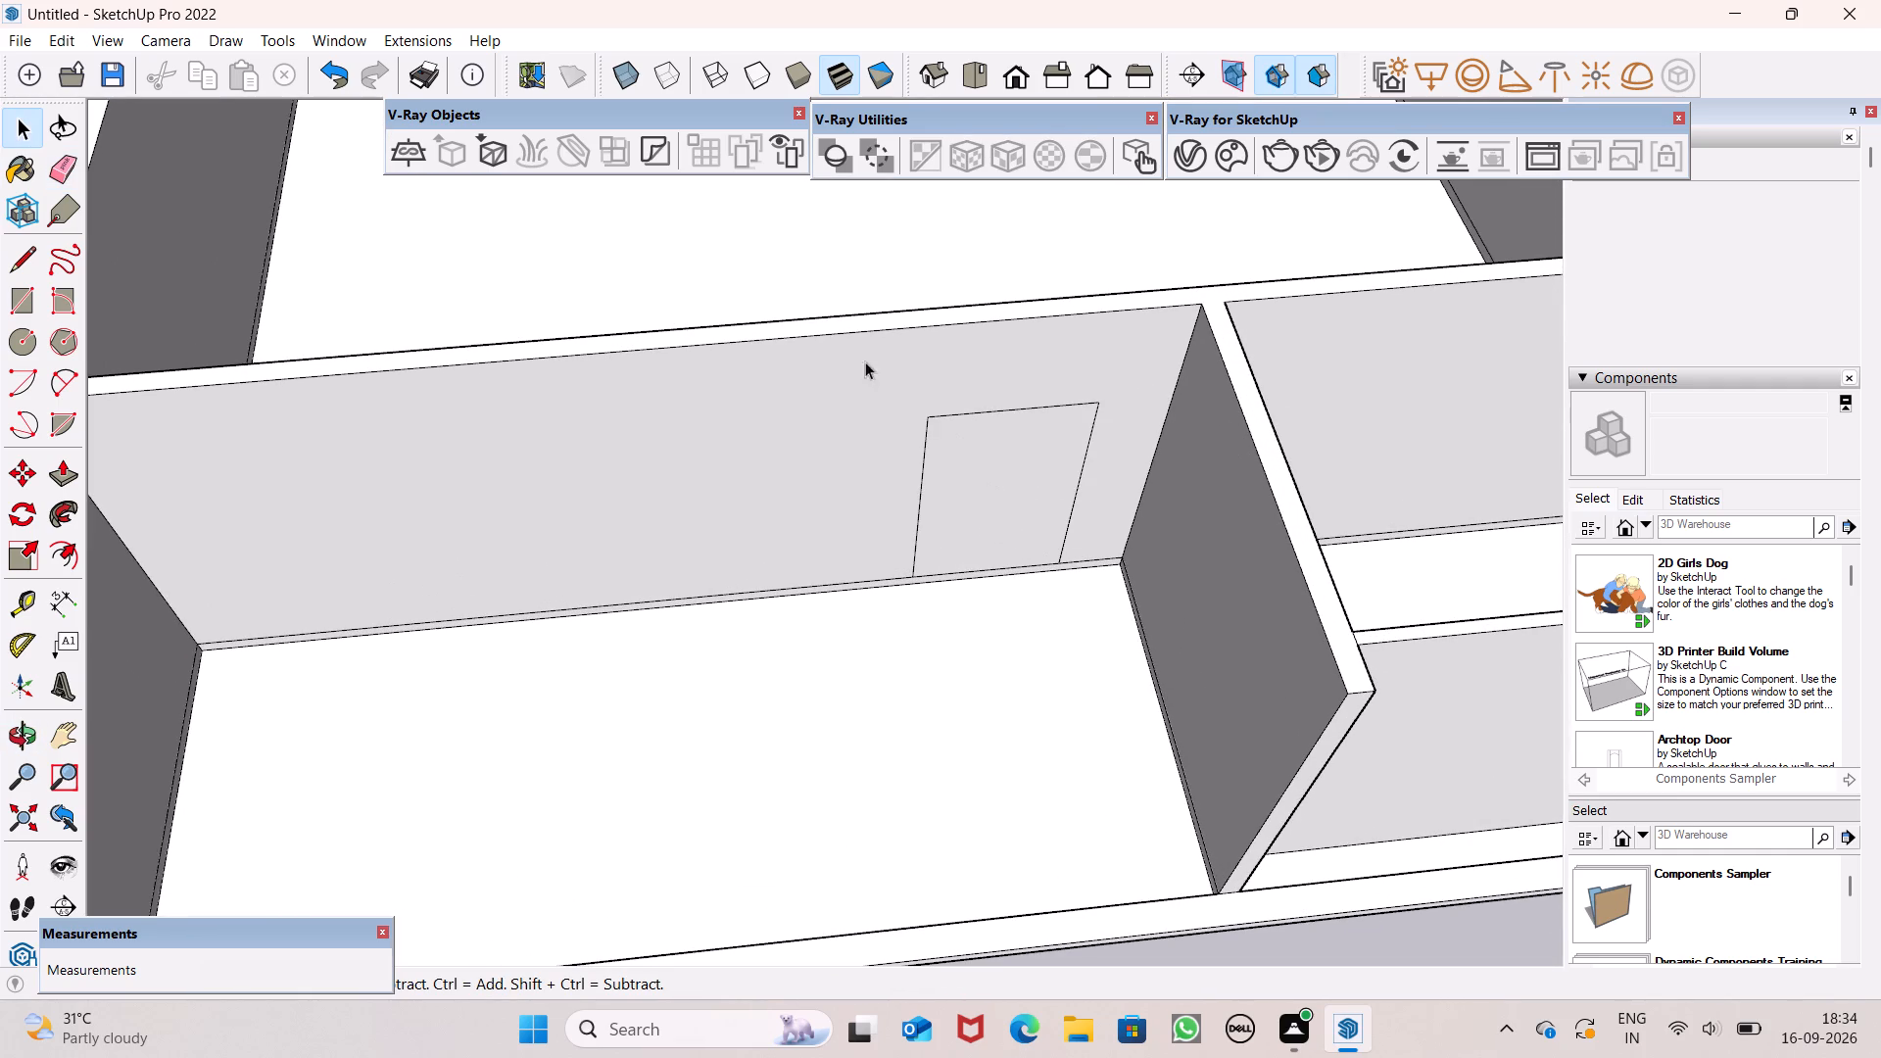
pyautogui.moveTo(64, 473); pyautogui.dragTo(117, 486)
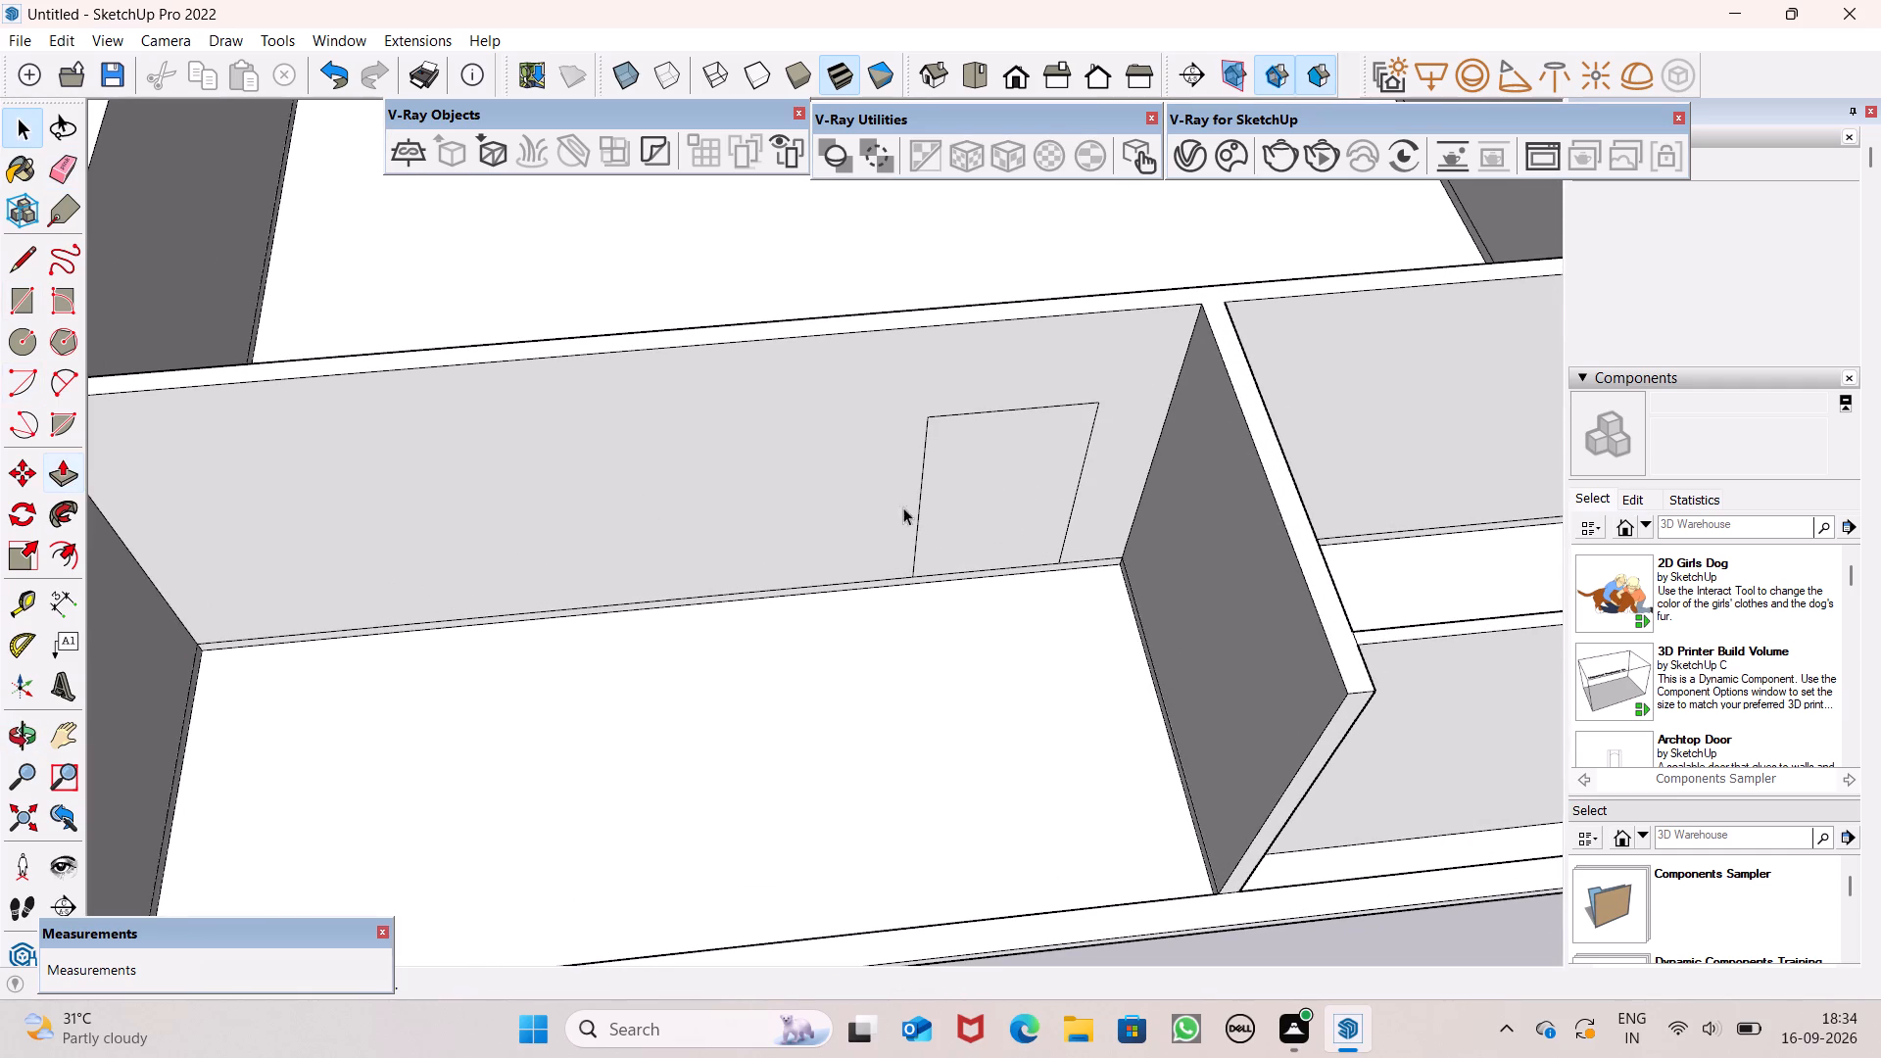
pyautogui.click(59, 480)
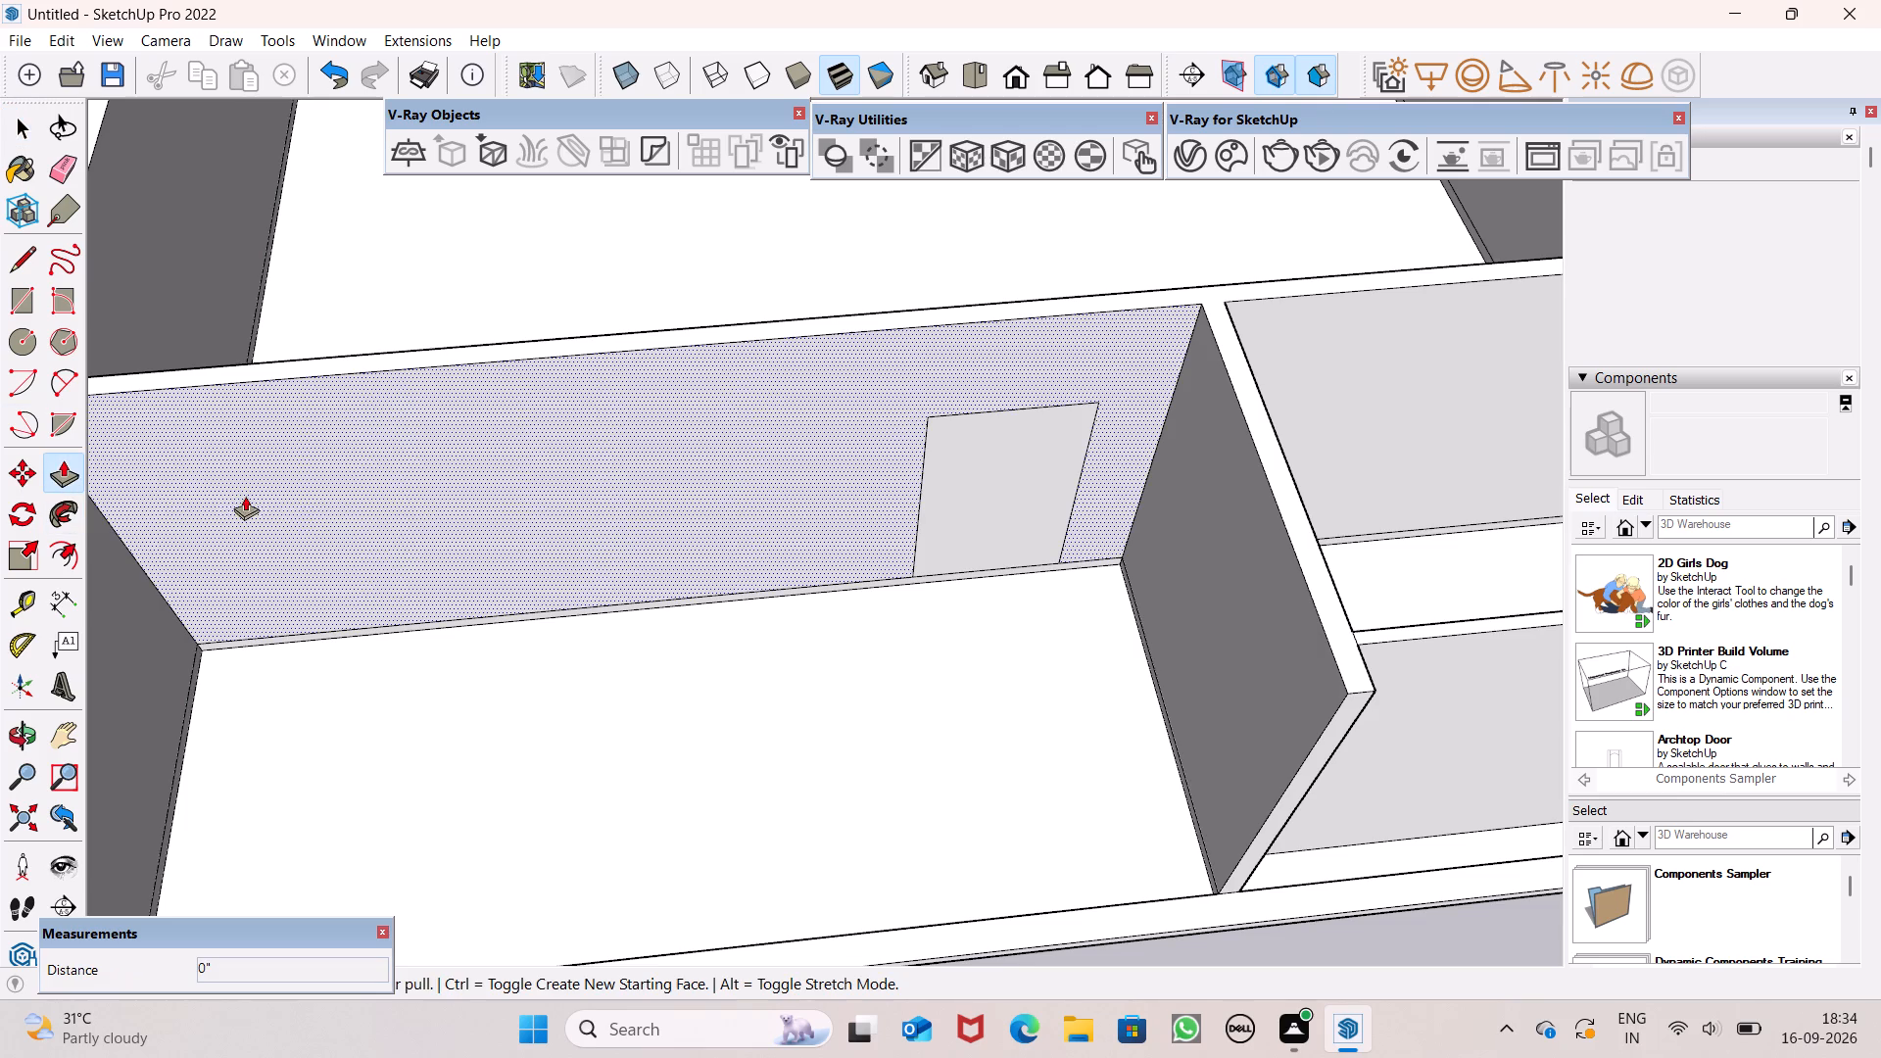
pyautogui.scroll(3, 1048, 410)
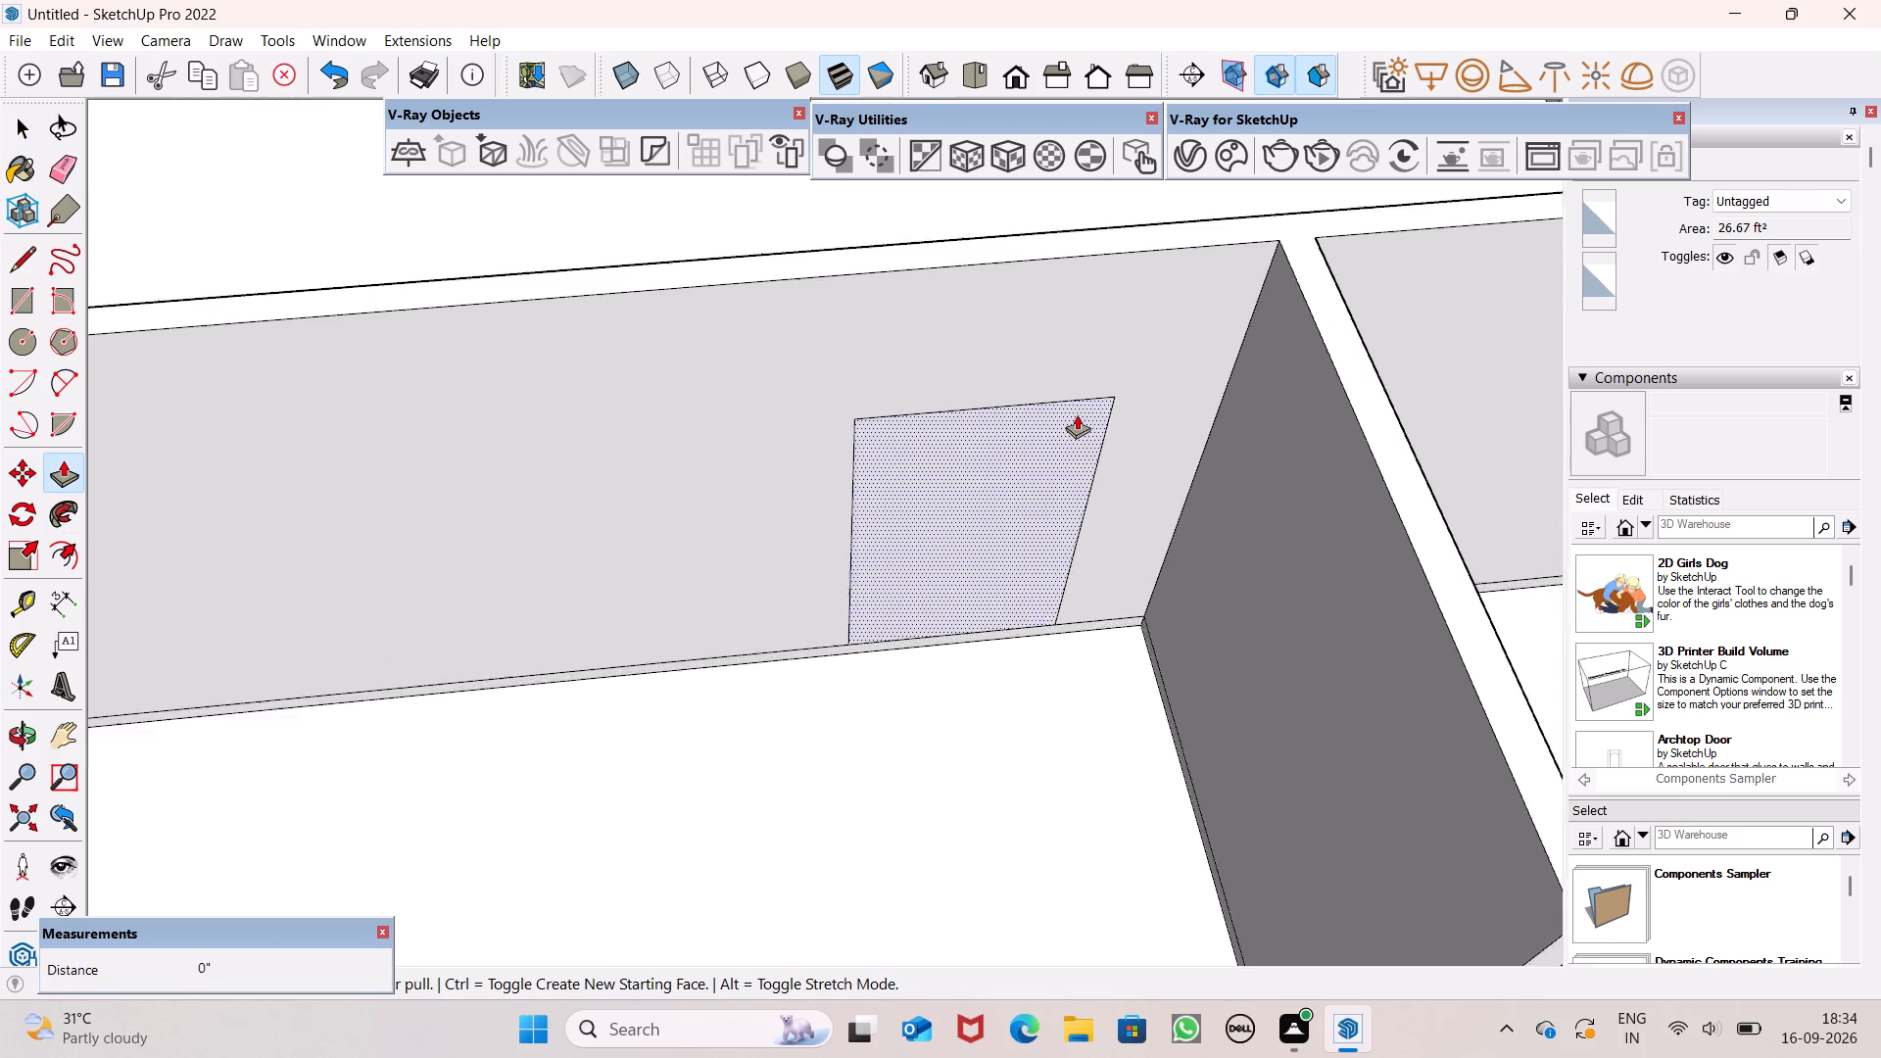
pyautogui.scroll(3, 1077, 414)
pyautogui.moveTo(912, 505); pyautogui.dragTo(755, 263)
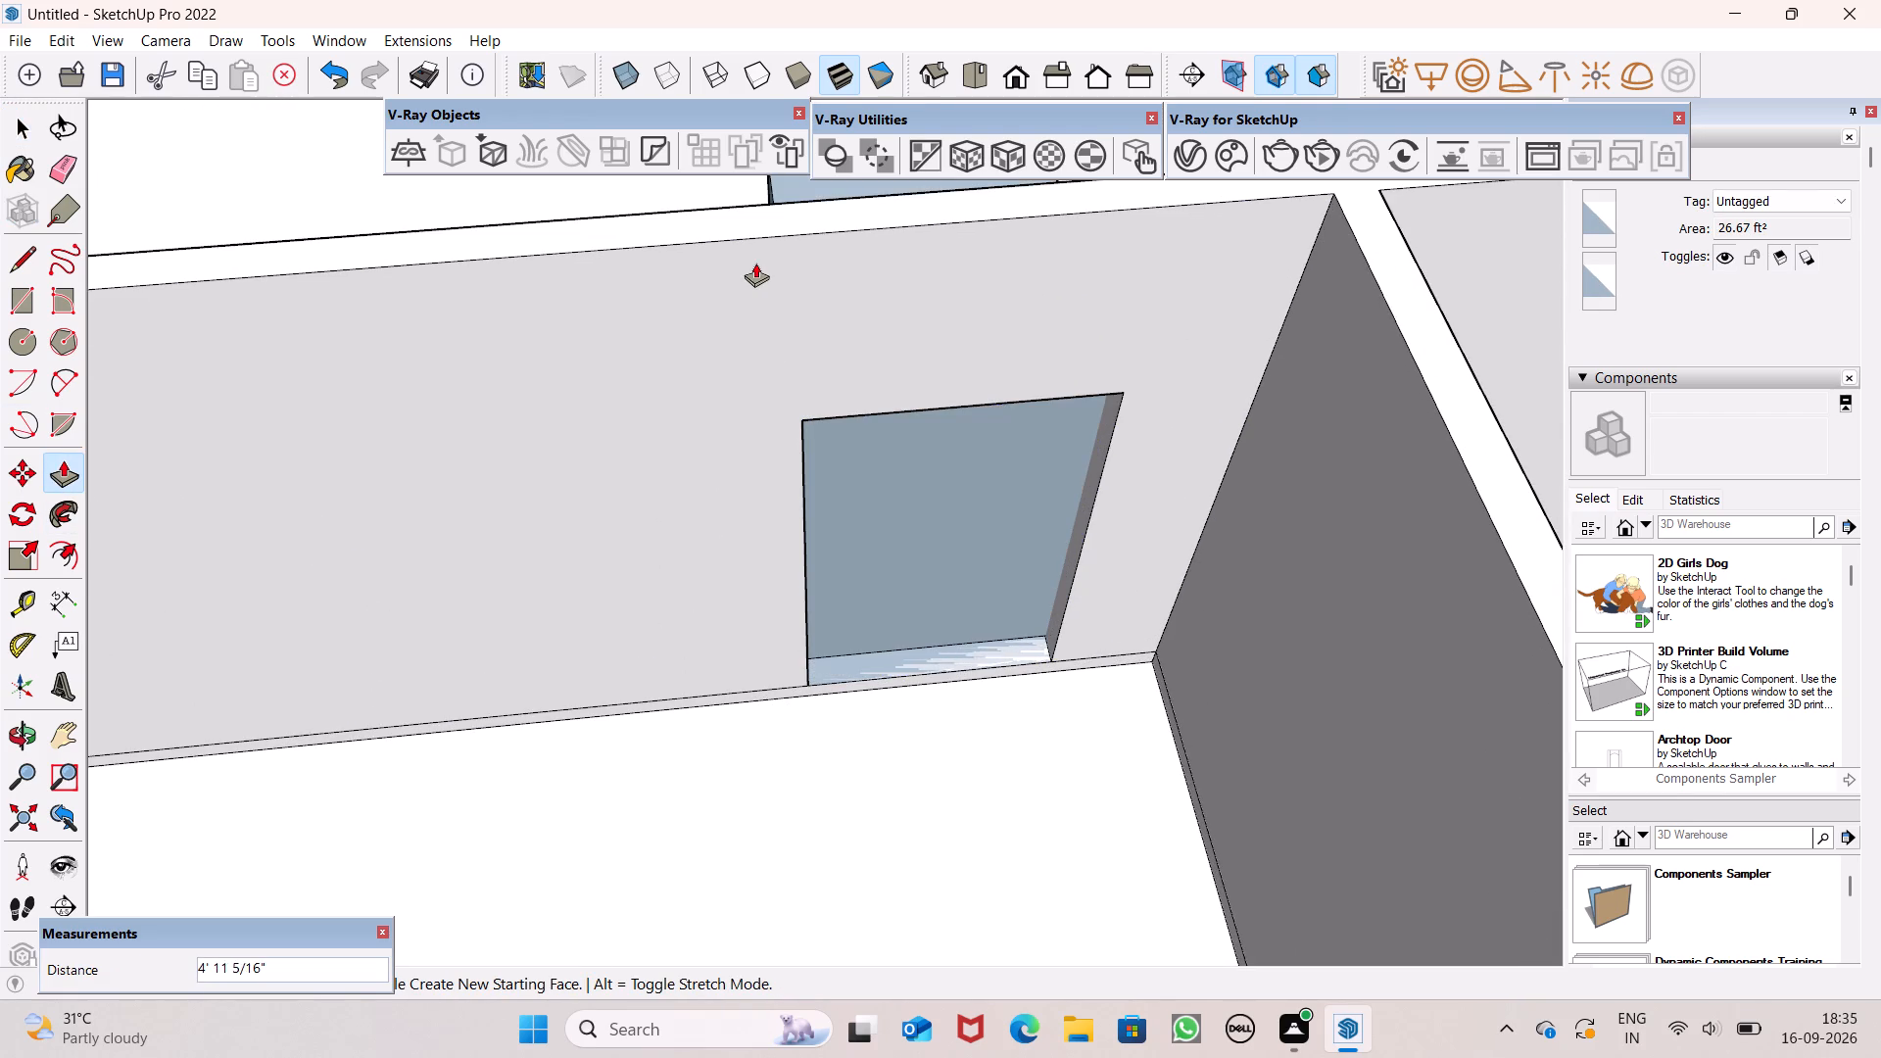
pyautogui.moveTo(755, 263); pyautogui.dragTo(861, 430)
pyautogui.scroll(-5, 957, 560)
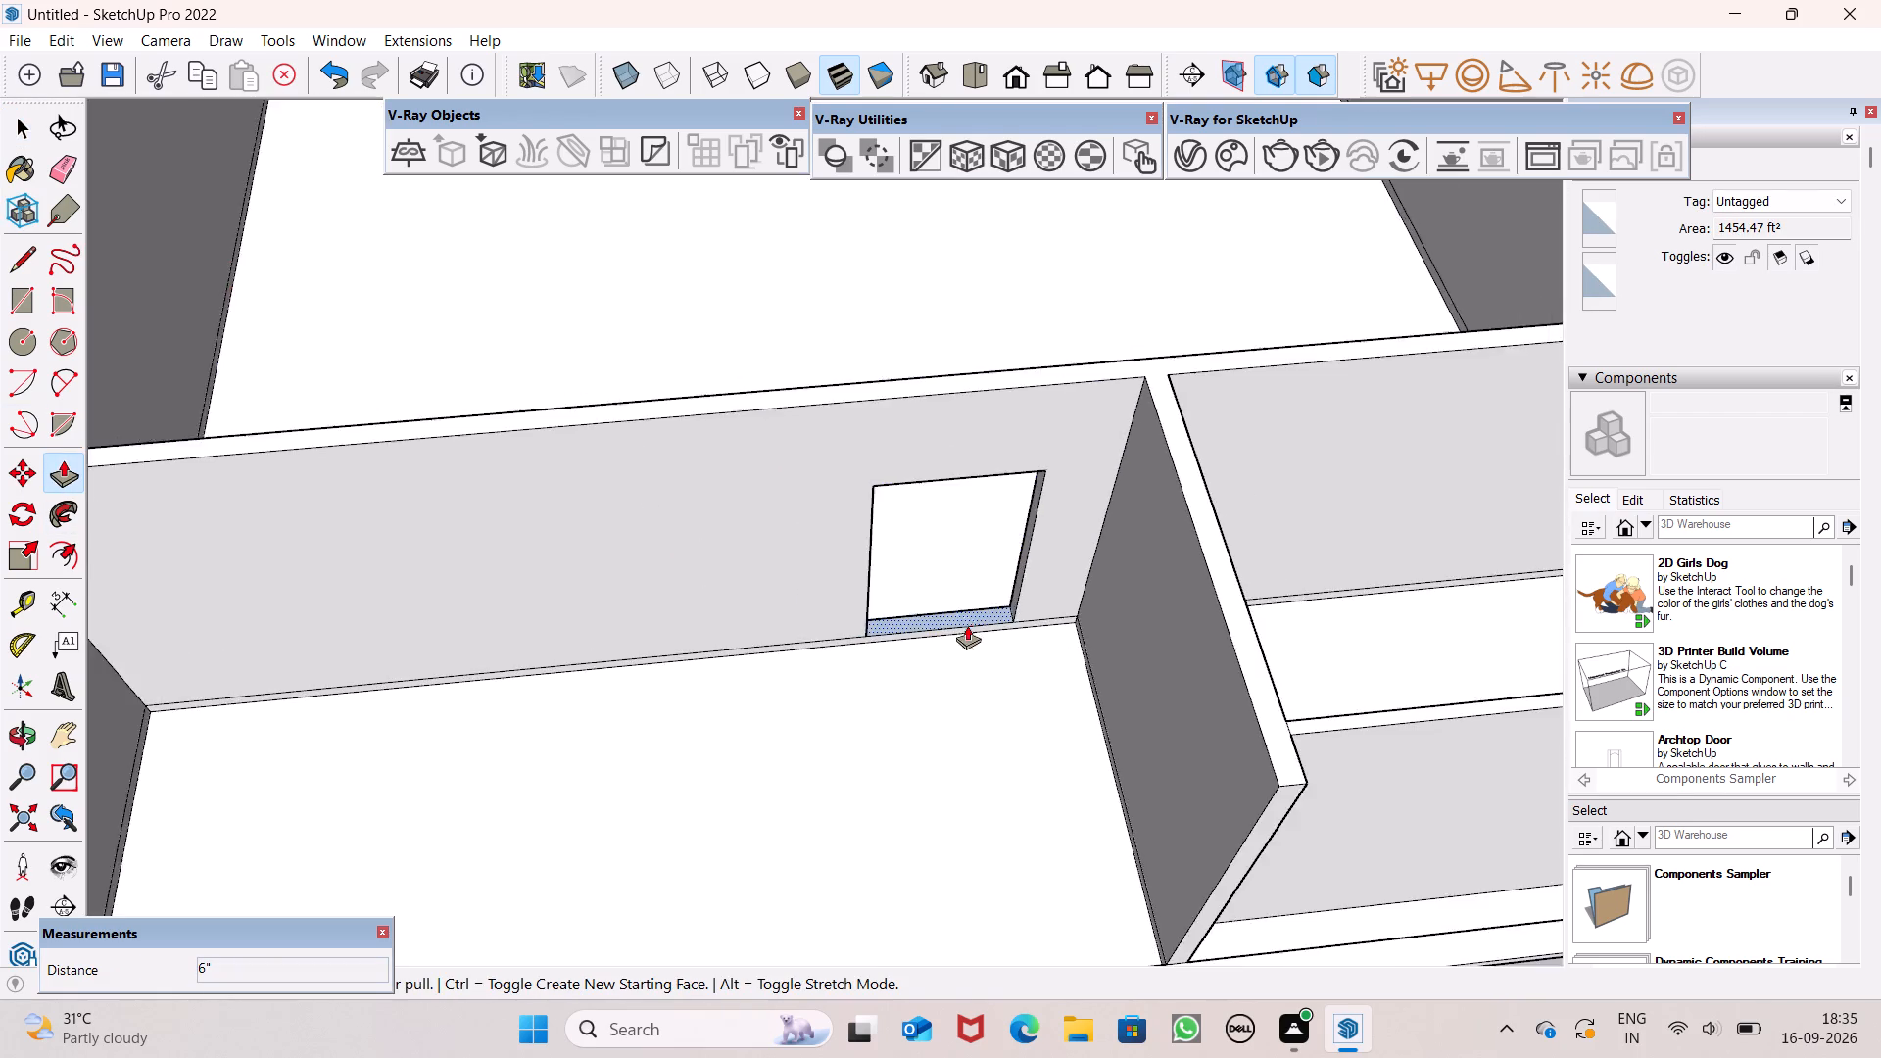
pyautogui.moveTo(967, 625); pyautogui.dragTo(1008, 369, button='middle')
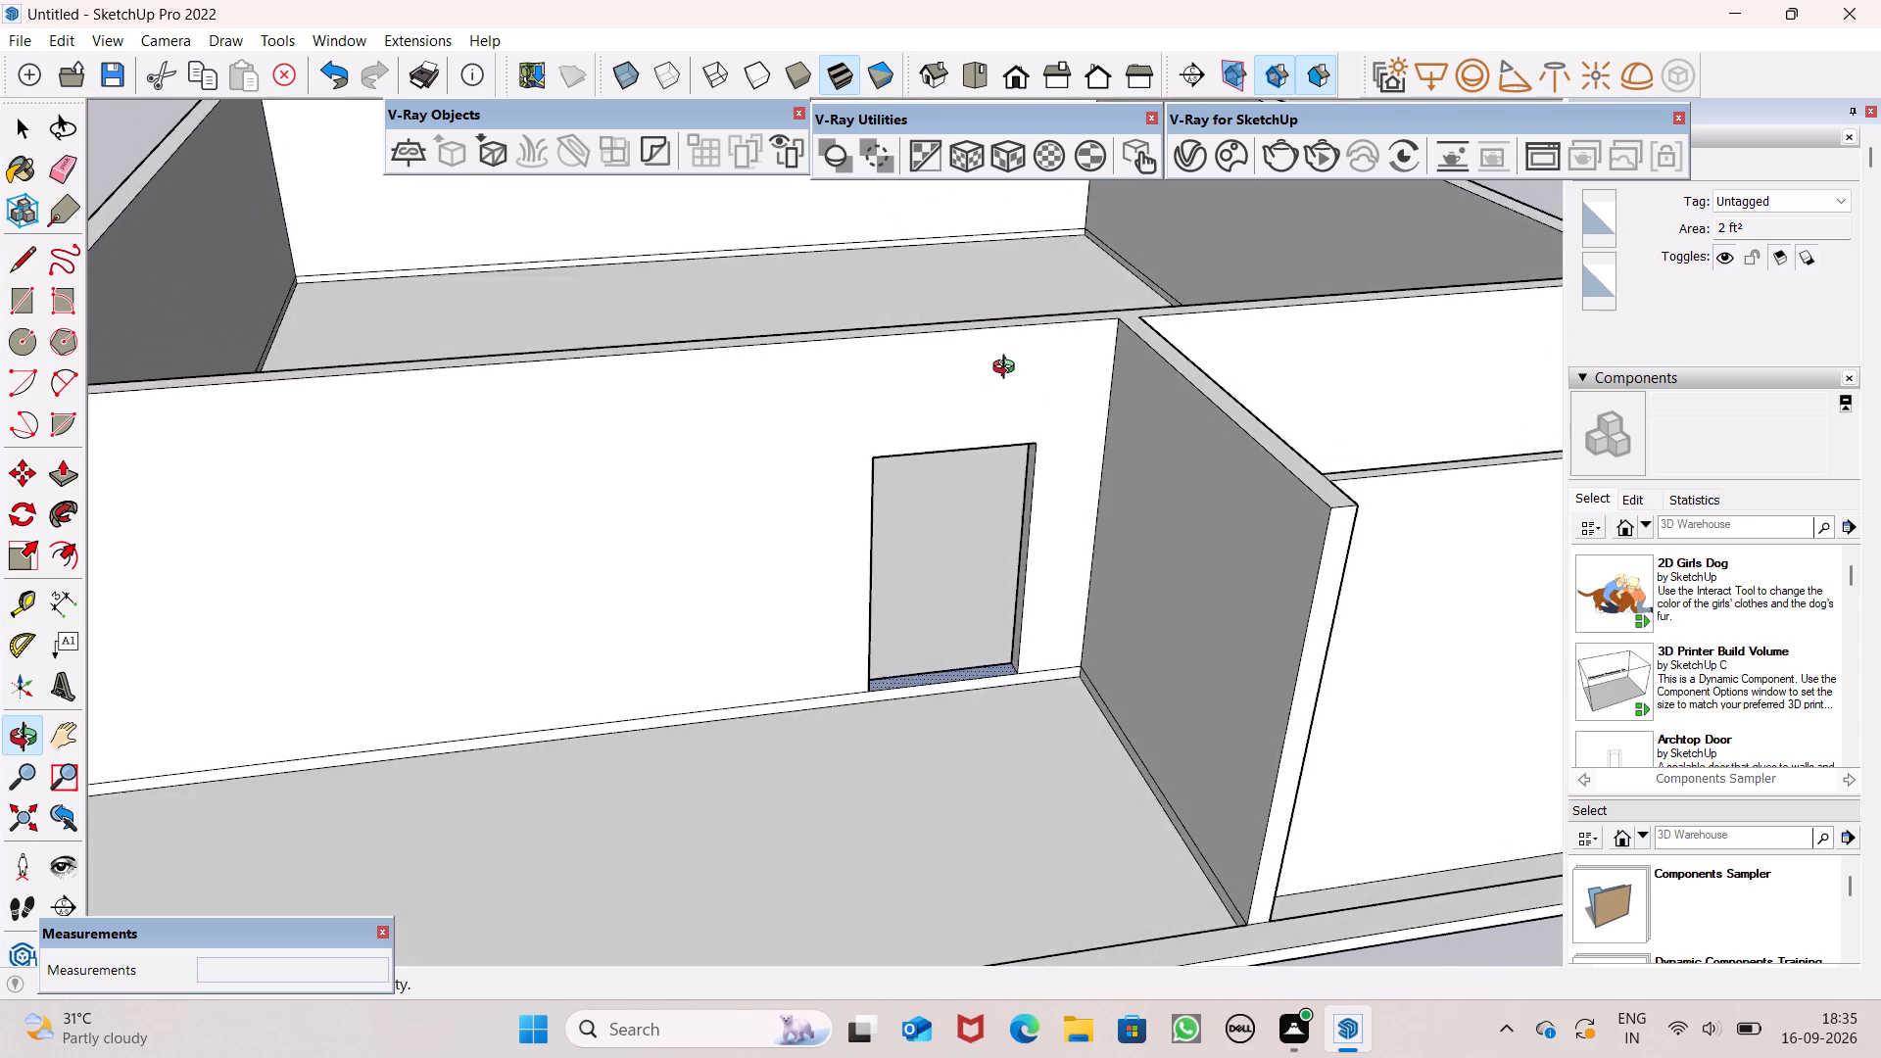
pyautogui.moveTo(1008, 369); pyautogui.dragTo(981, 404, button='middle')
pyautogui.scroll(-2, 978, 362)
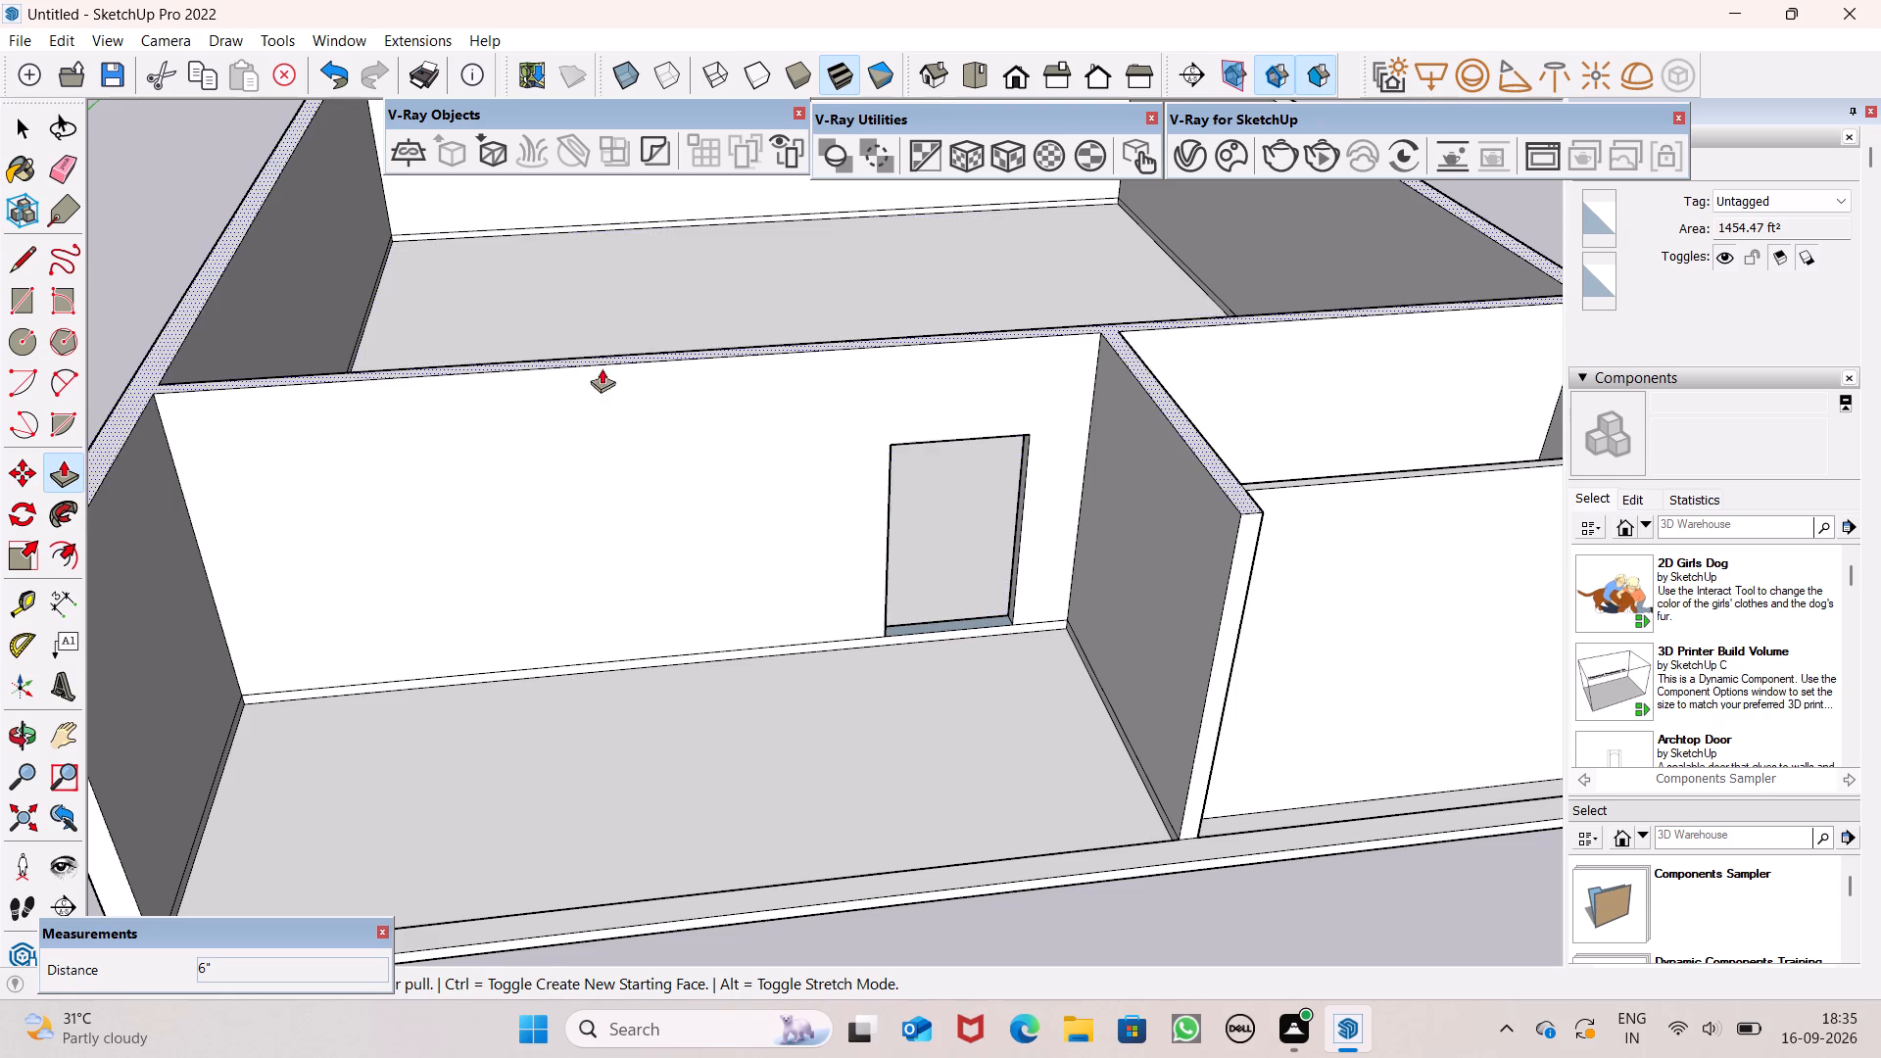
pyautogui.scroll(-2, 645, 422)
pyautogui.press('space')
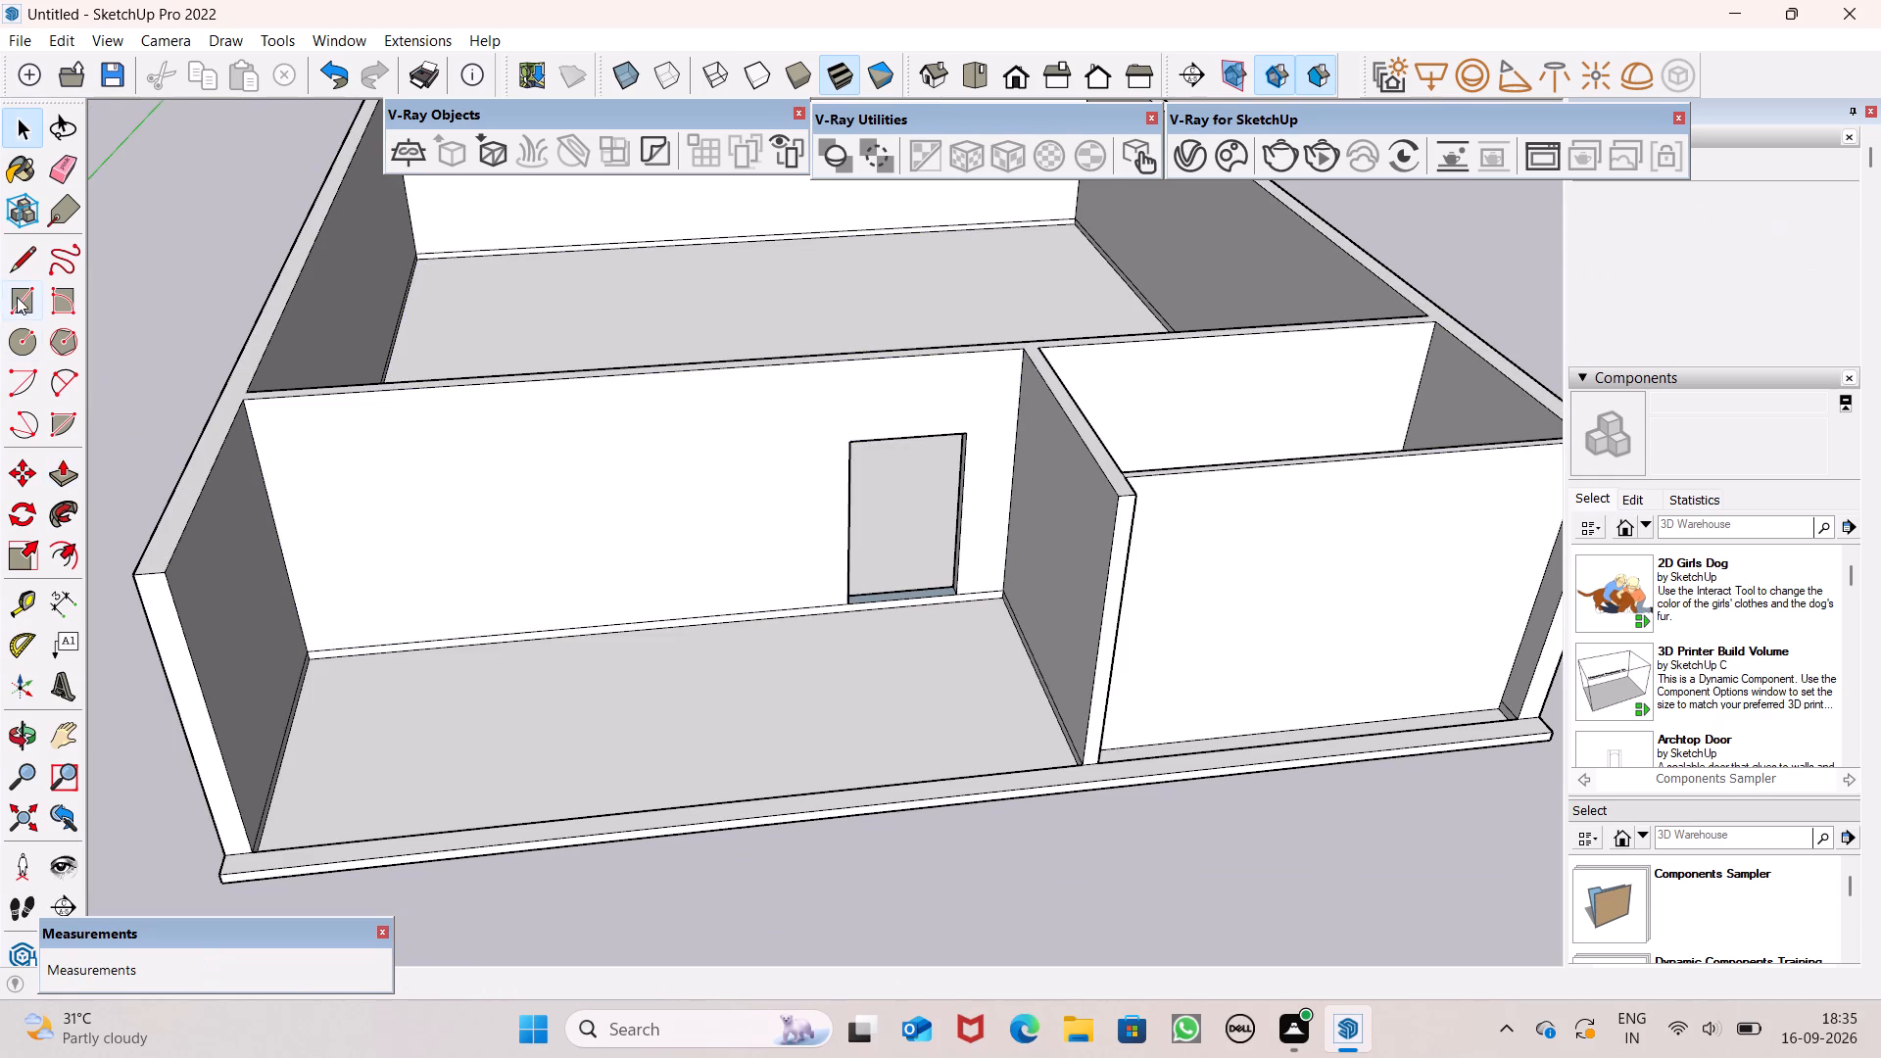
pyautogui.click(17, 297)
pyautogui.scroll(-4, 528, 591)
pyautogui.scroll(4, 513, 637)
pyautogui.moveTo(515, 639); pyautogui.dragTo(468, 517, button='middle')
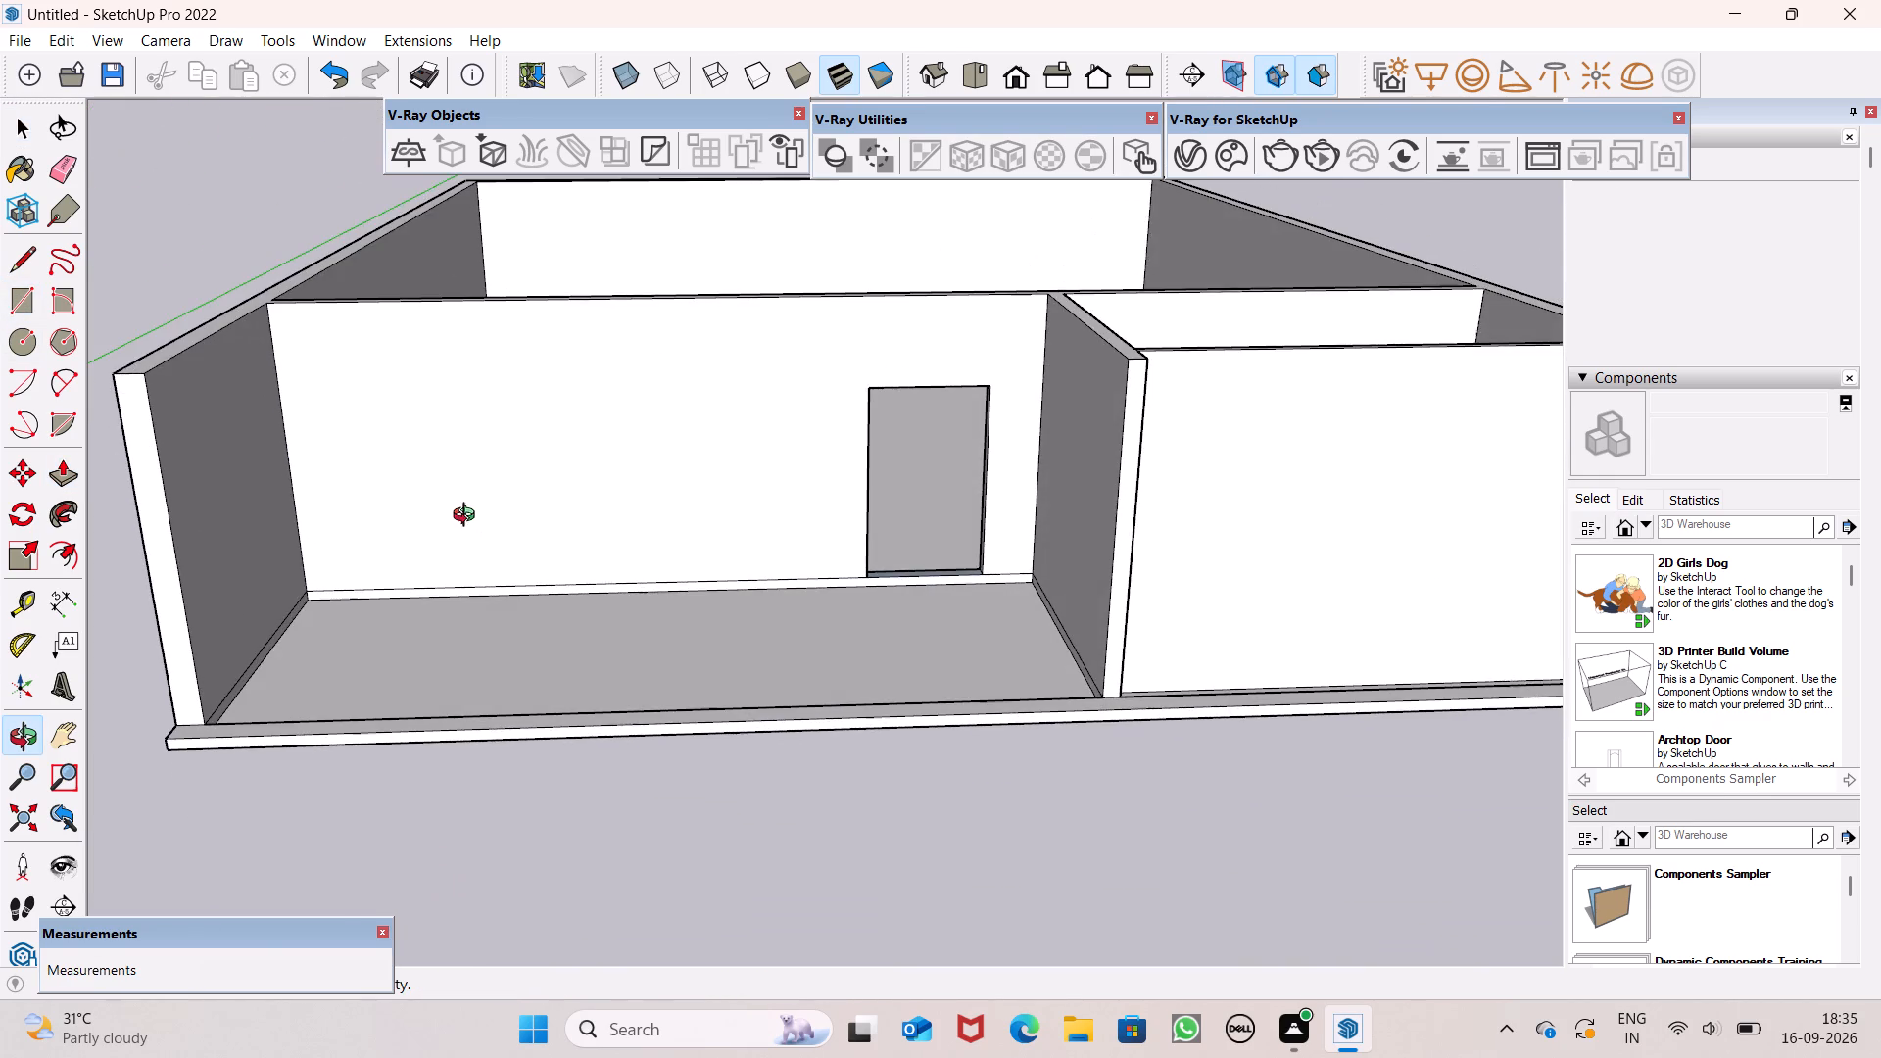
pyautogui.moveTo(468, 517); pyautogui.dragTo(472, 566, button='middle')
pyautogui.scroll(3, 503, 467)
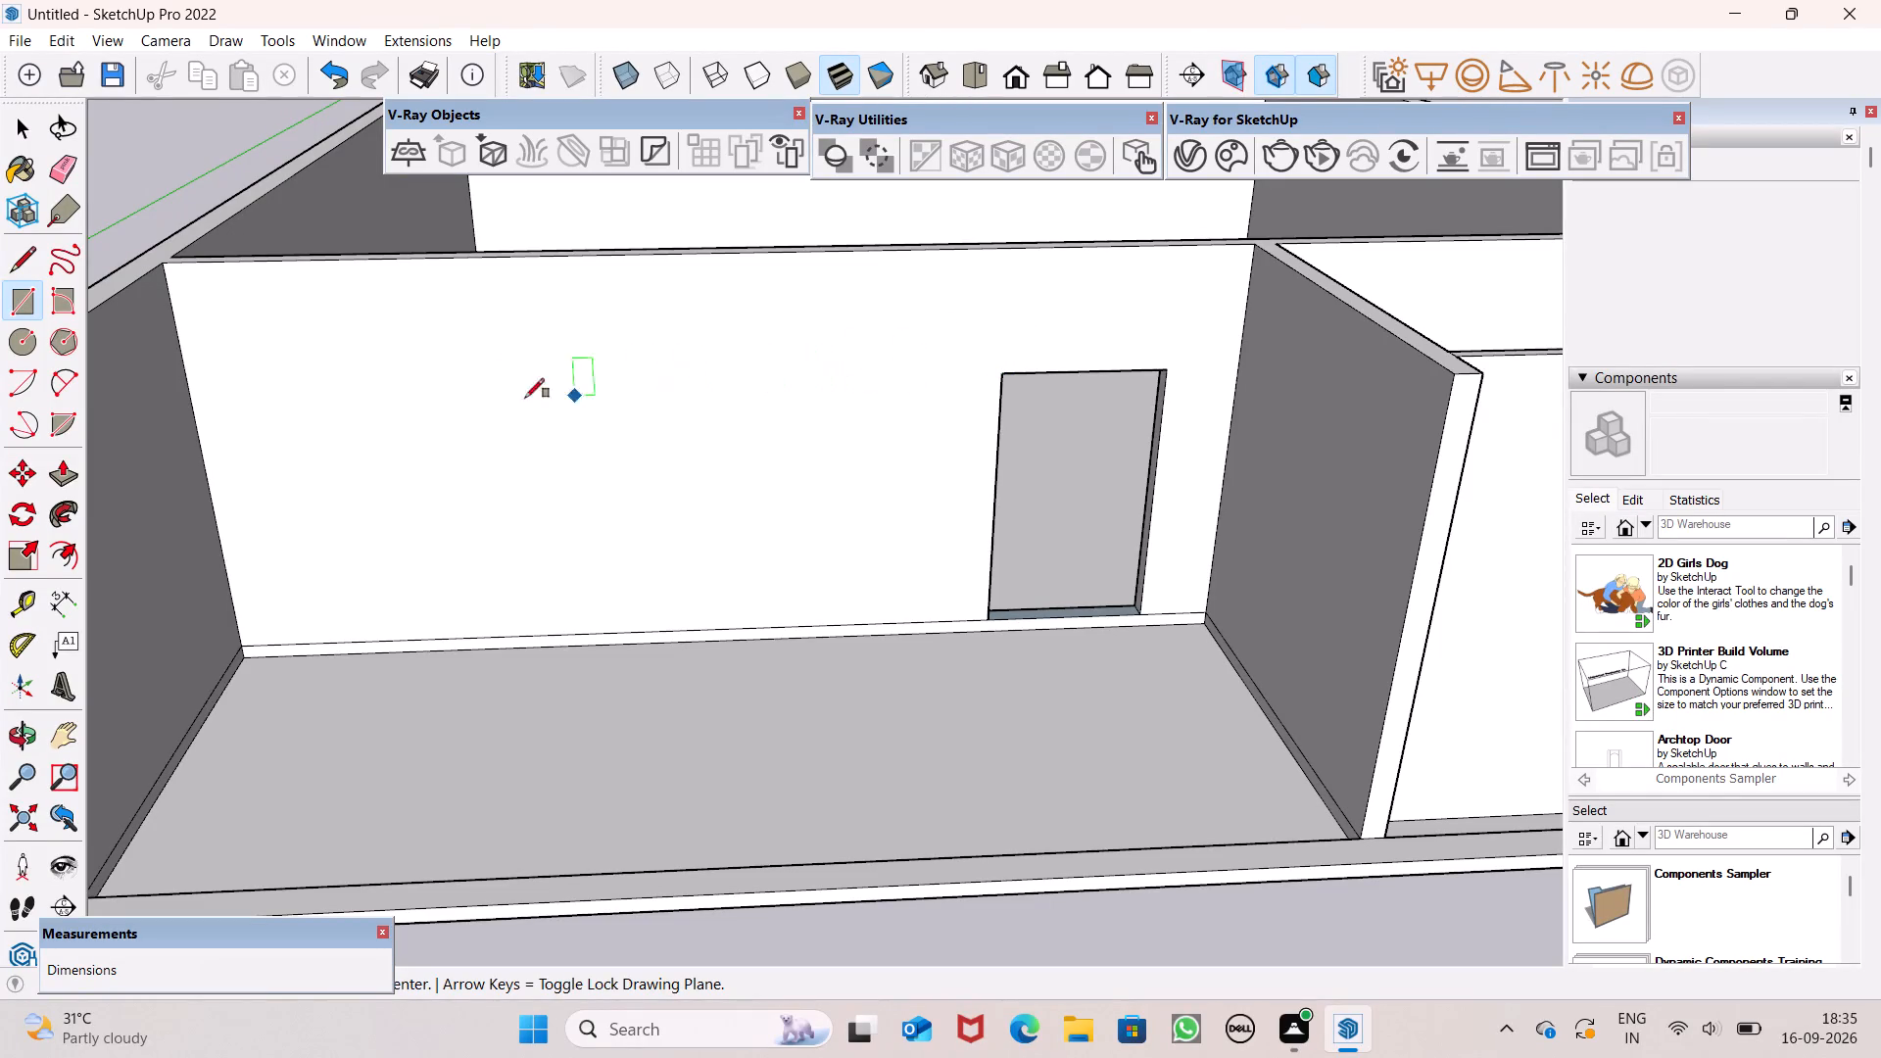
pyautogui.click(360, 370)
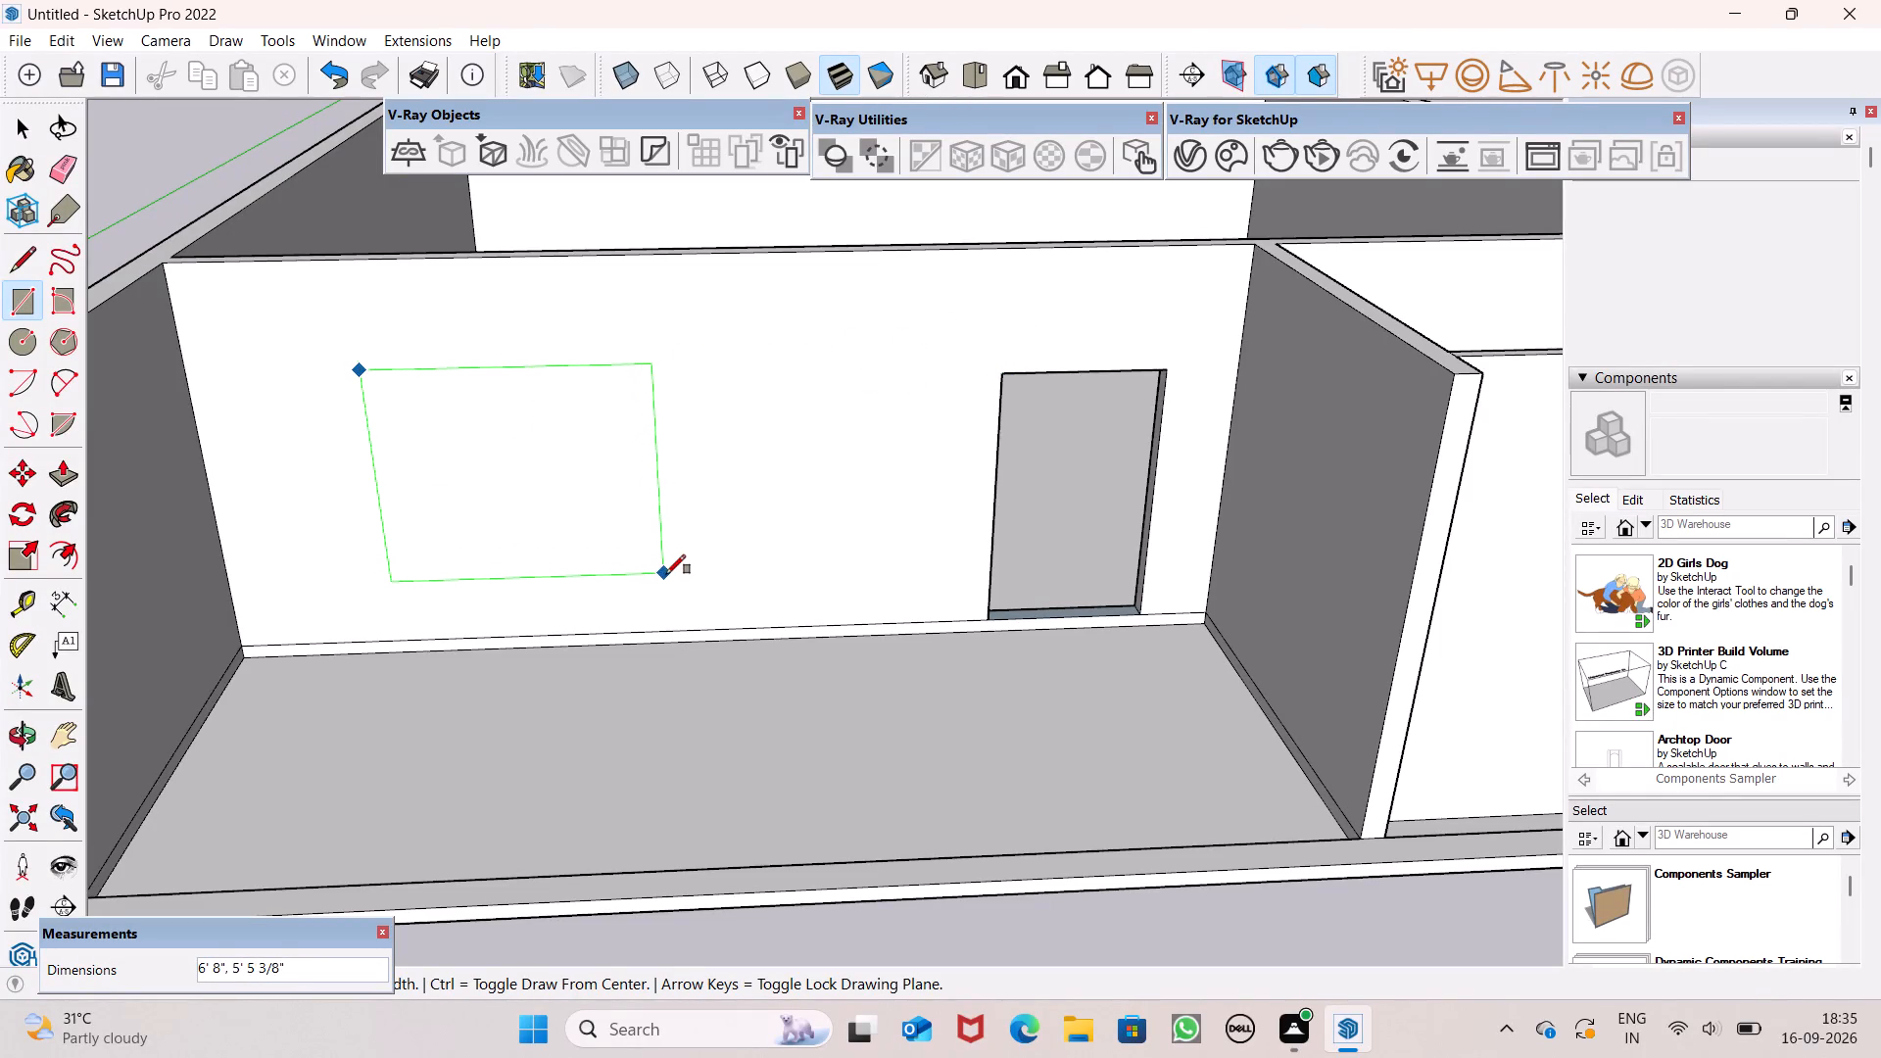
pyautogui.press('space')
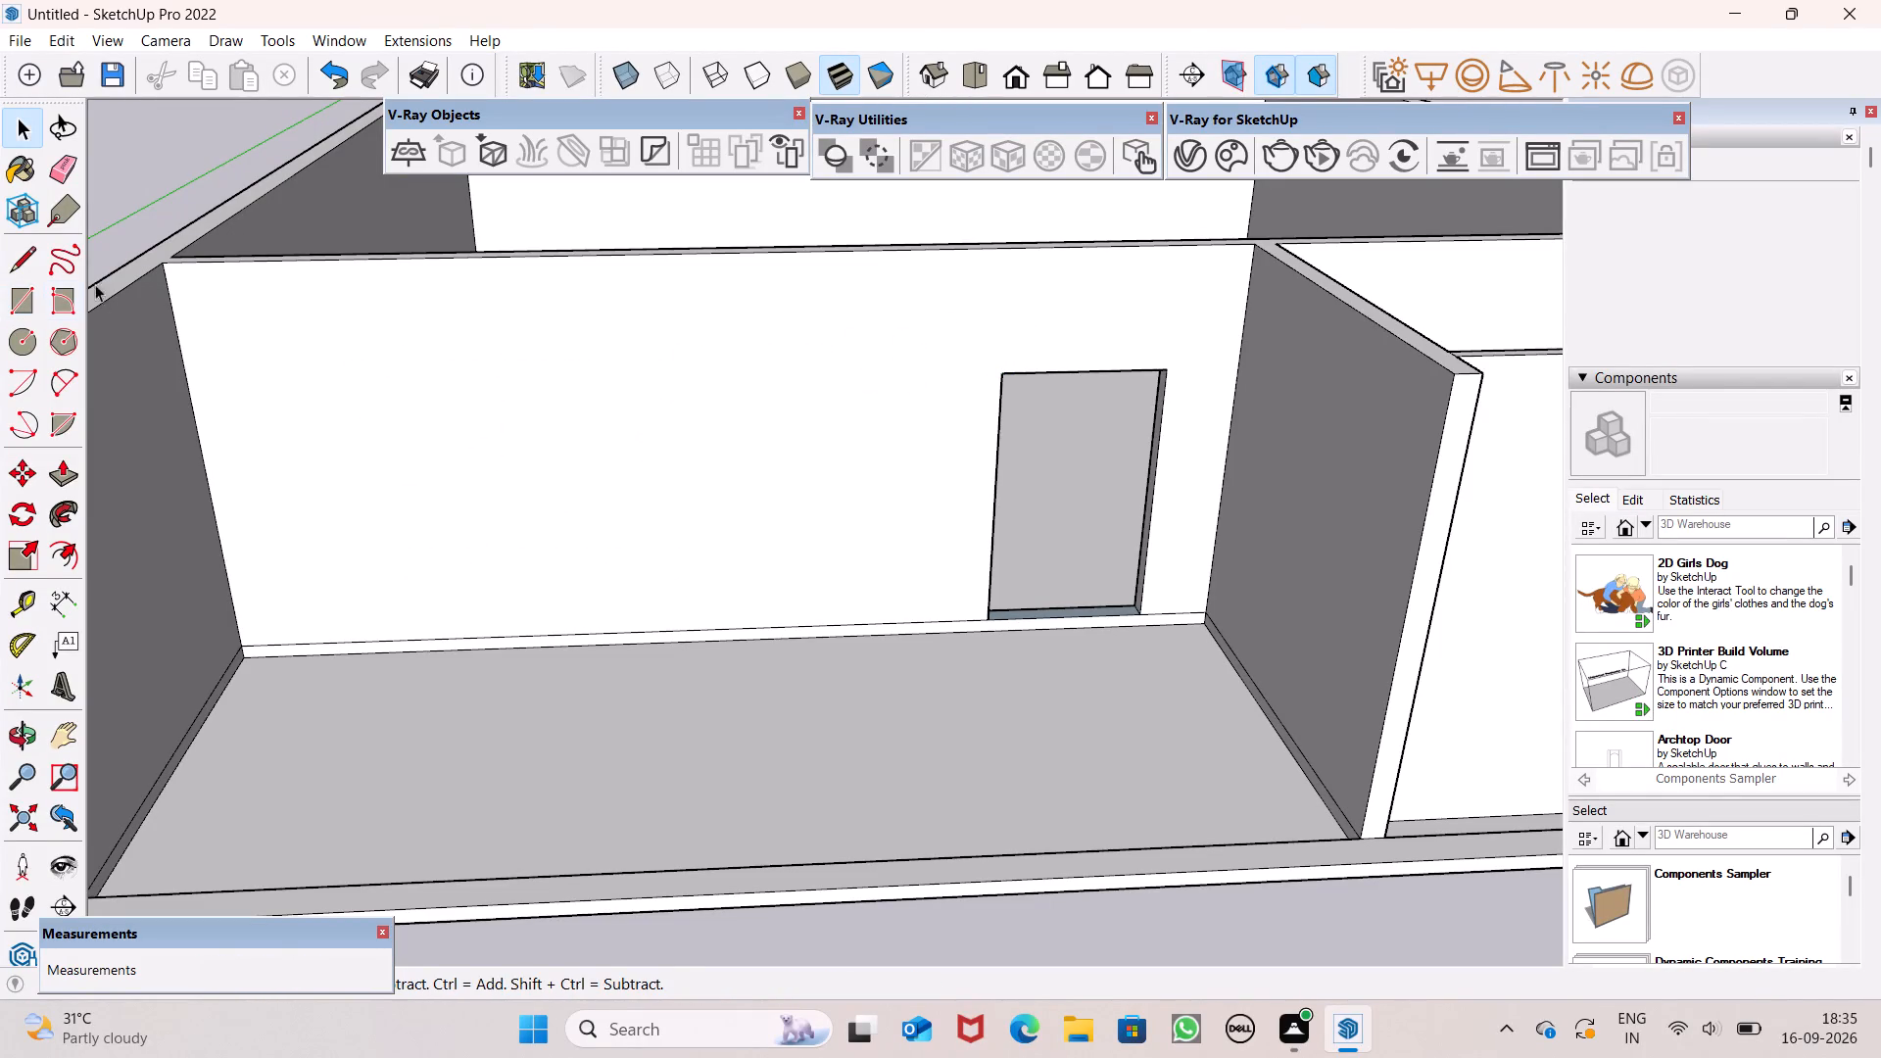
# Draw a freehand window rectangle about 6' 11" by 5' 9" on the interior wall, between the doorway and the outer side wall.
pyautogui.click(20, 313)
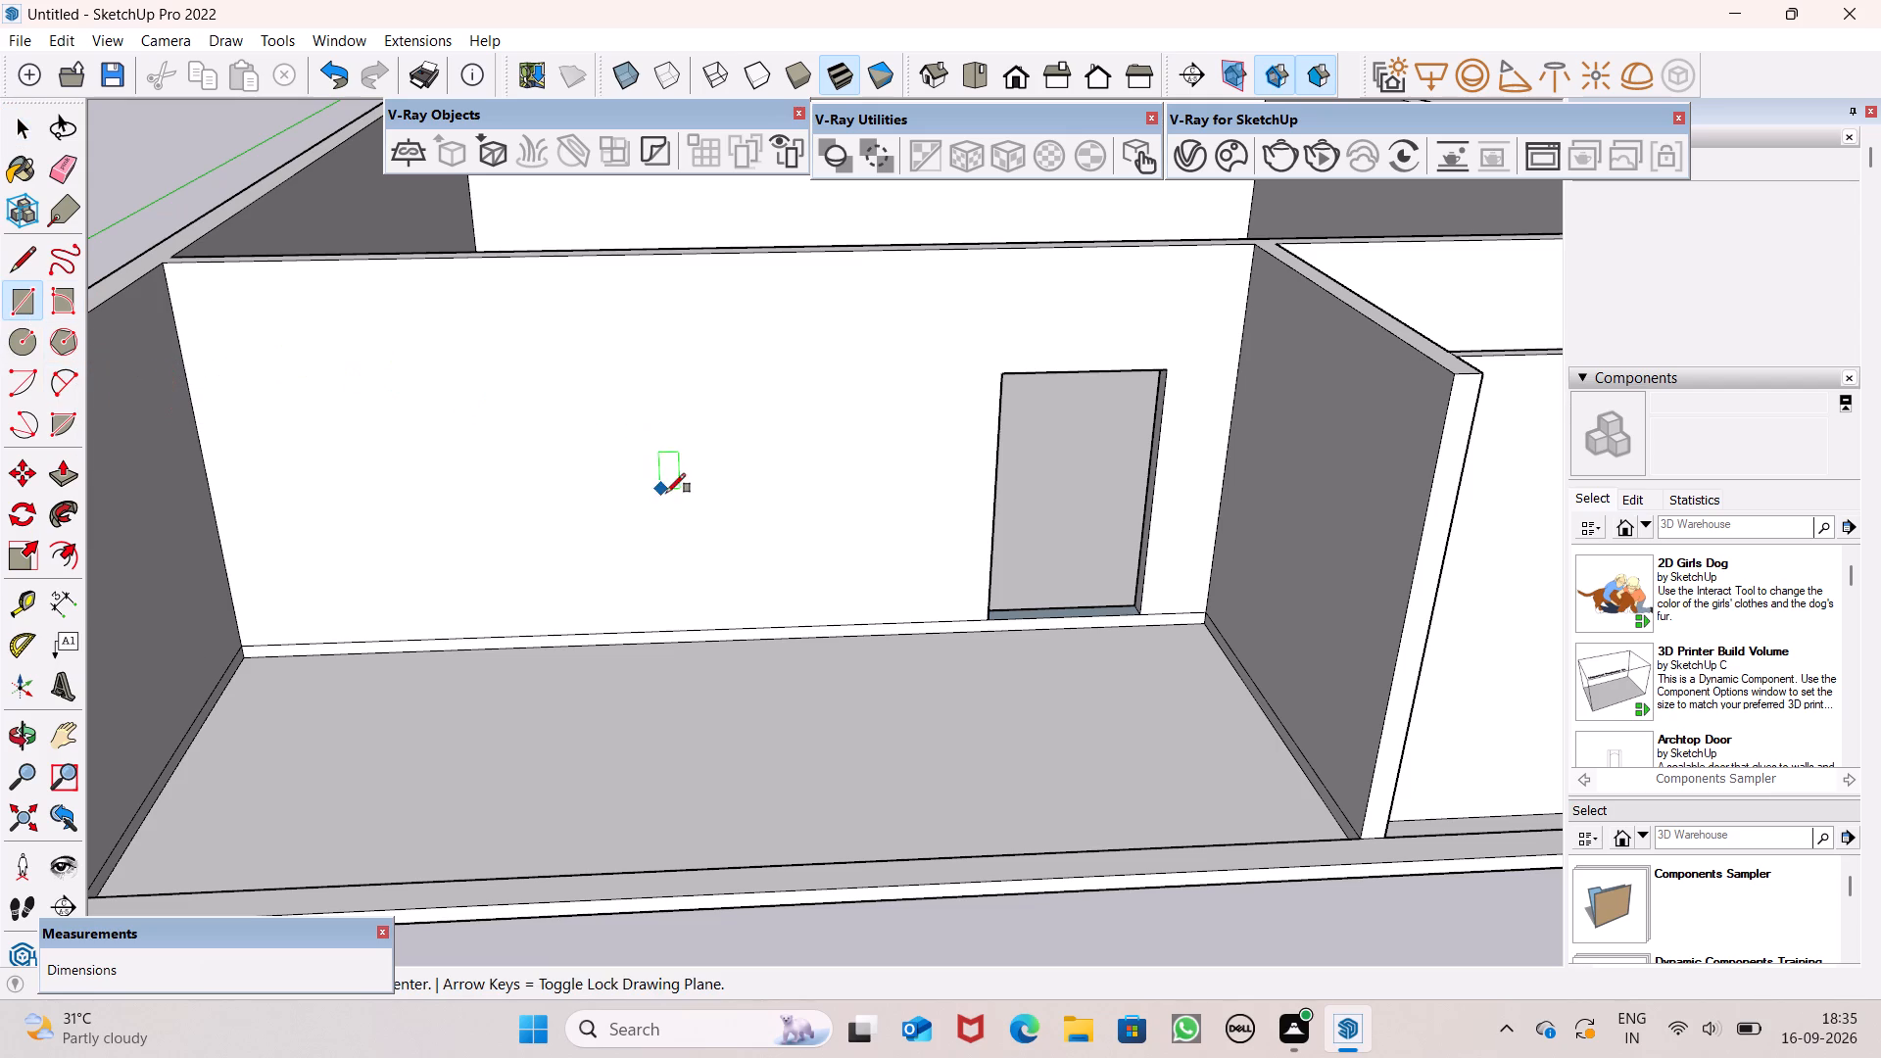
pyautogui.scroll(1, 871, 627)
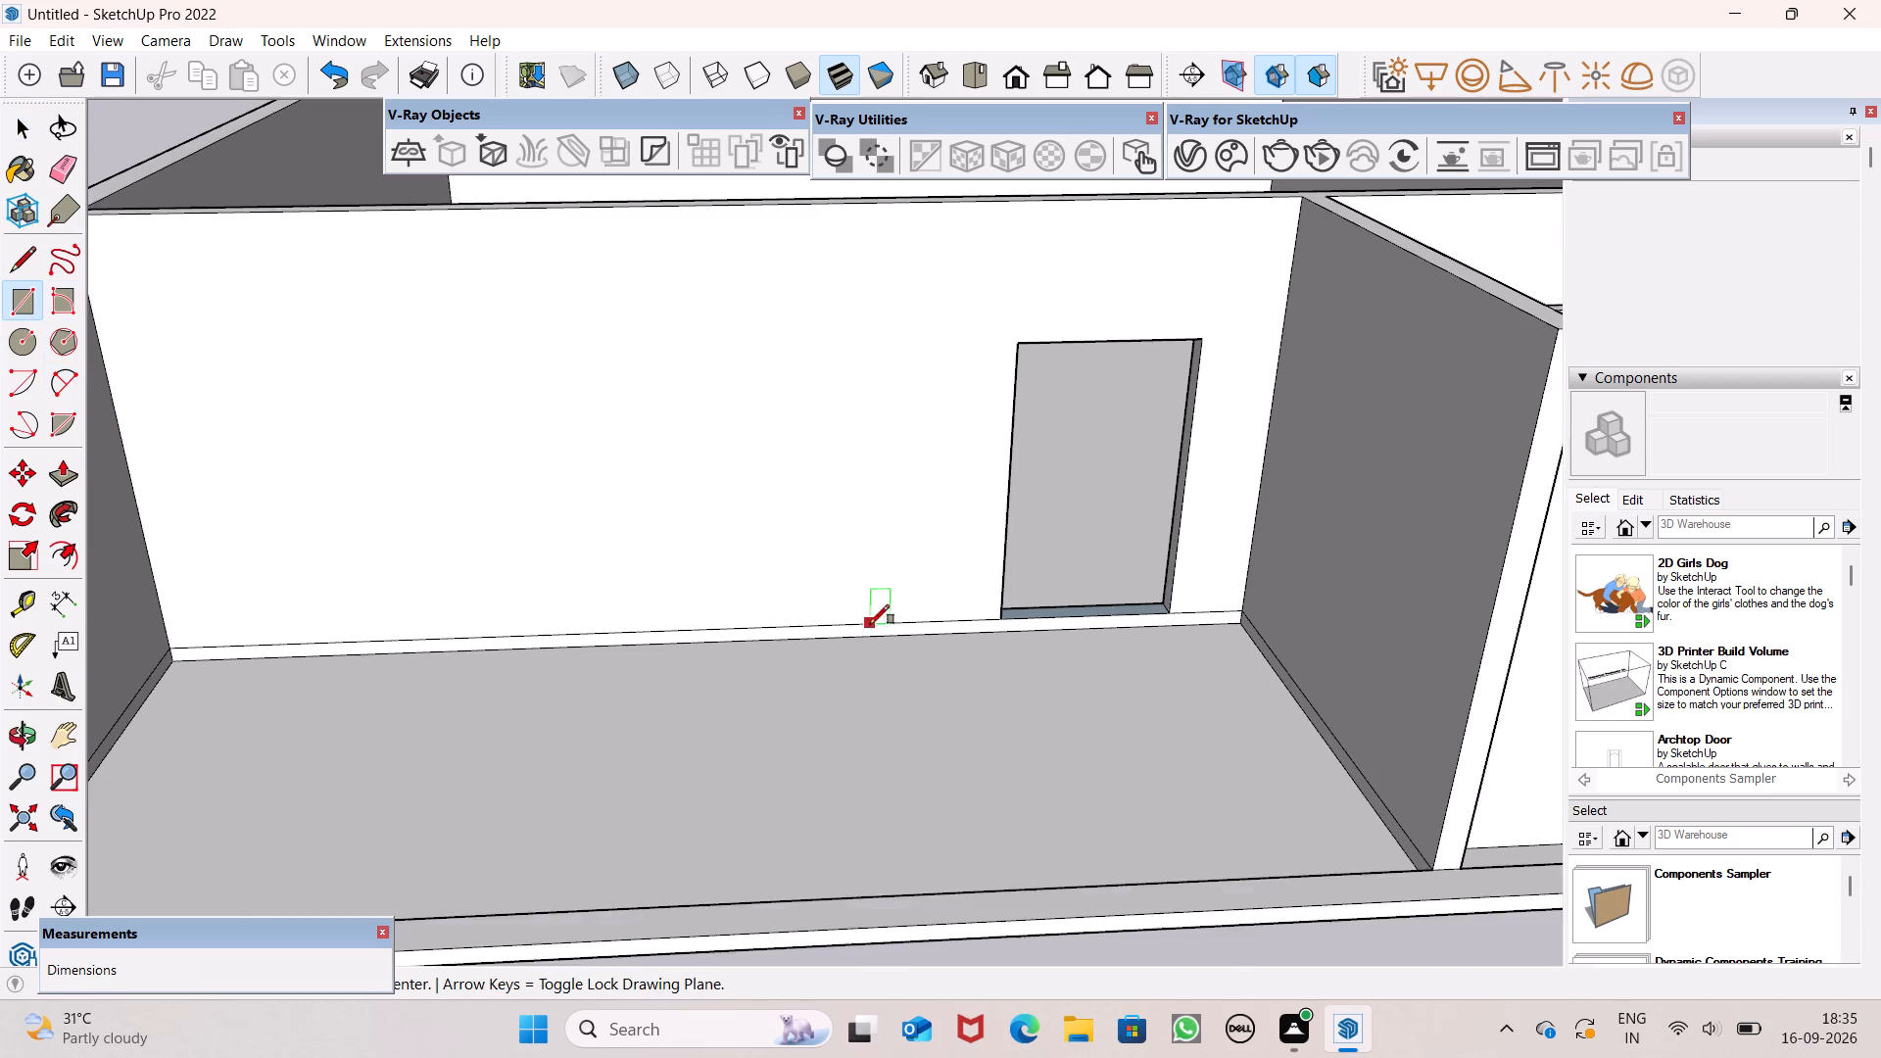
pyautogui.scroll(1, 870, 624)
pyautogui.scroll(-3, 827, 548)
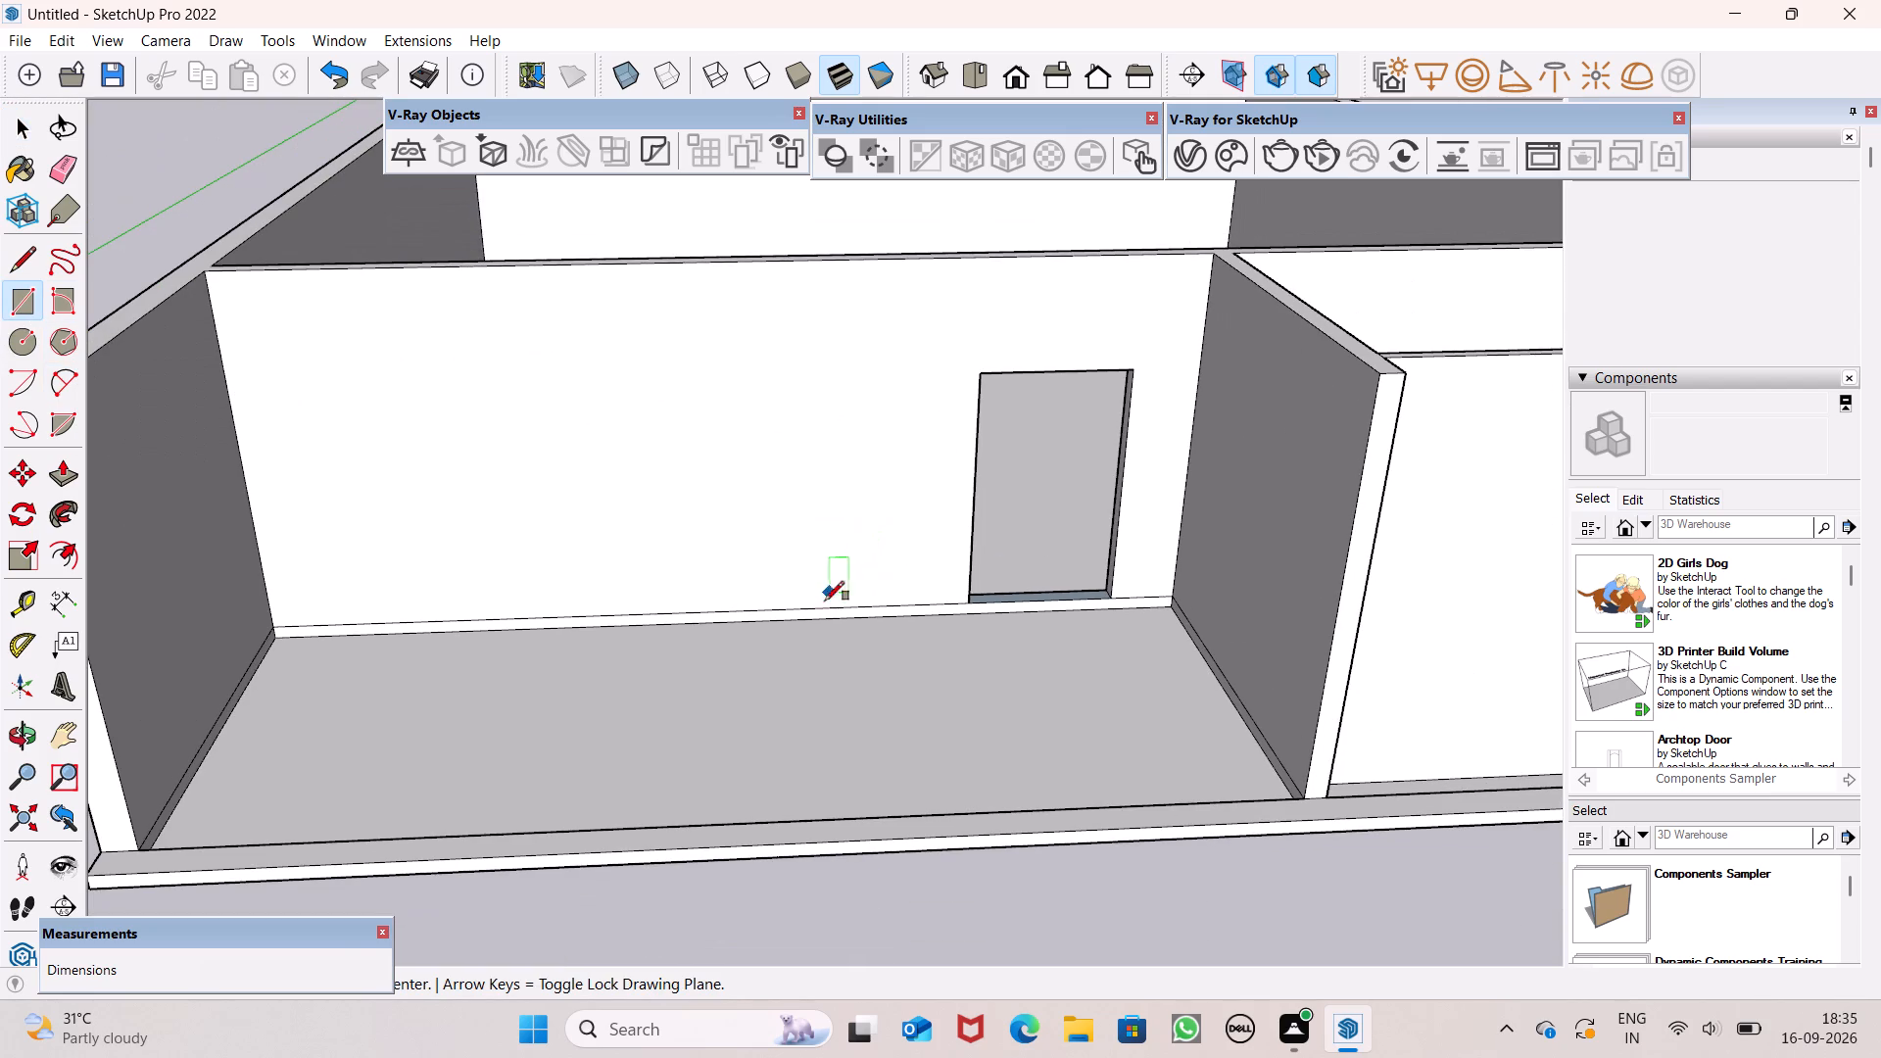
pyautogui.scroll(3, 665, 656)
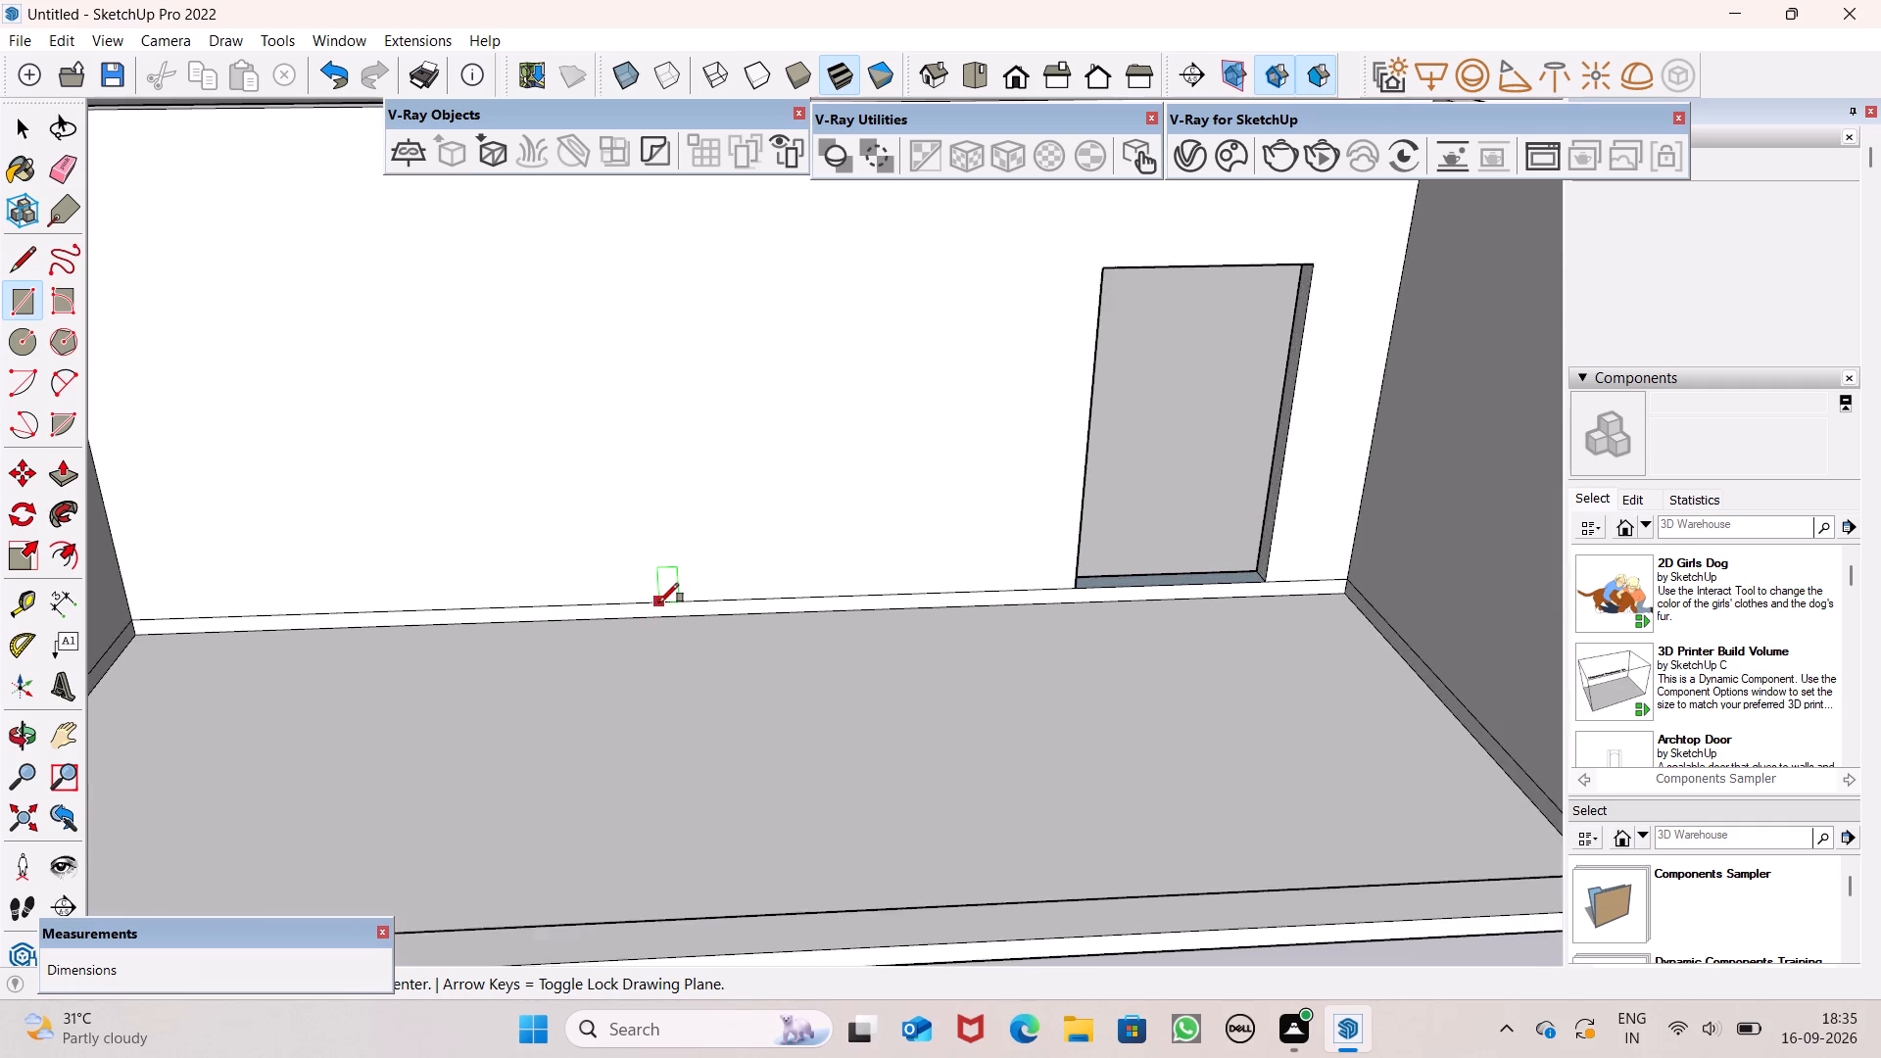
pyautogui.scroll(-3, 661, 603)
pyautogui.moveTo(651, 709); pyautogui.dragTo(610, 630, button='middle')
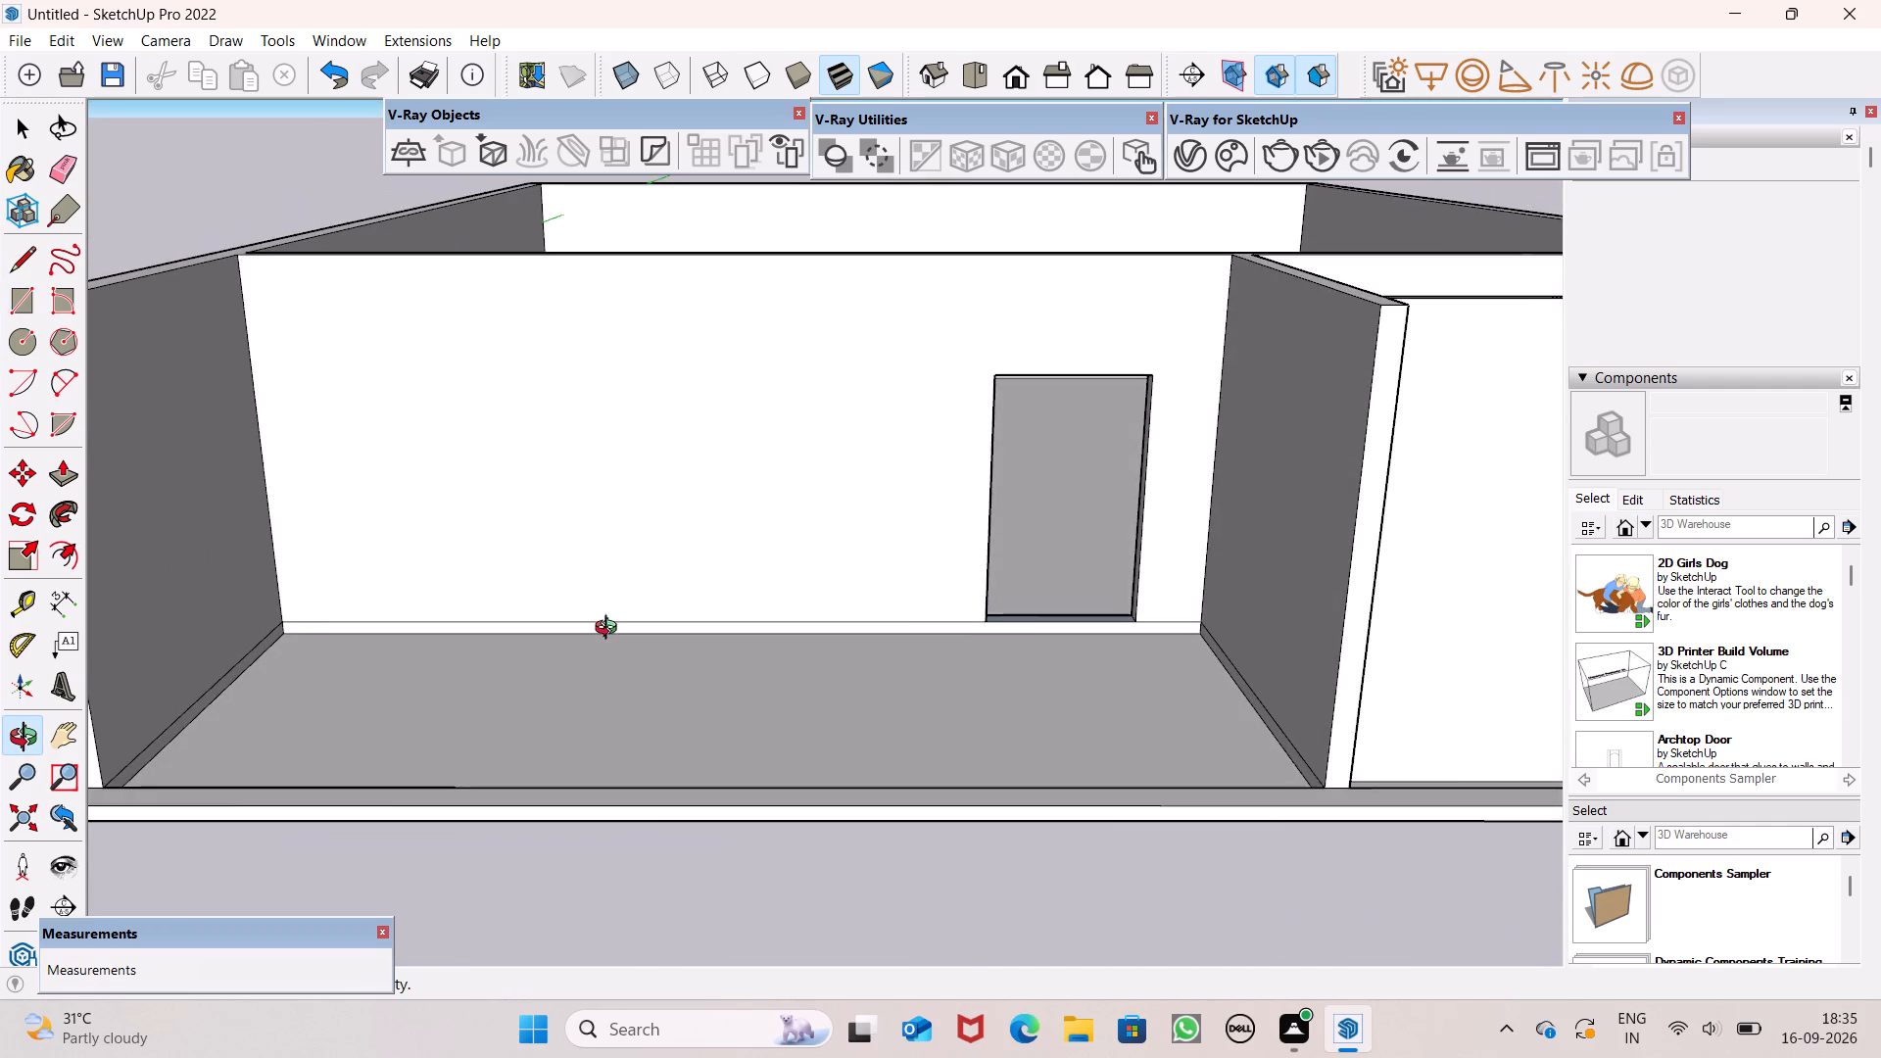
pyautogui.moveTo(610, 630); pyautogui.dragTo(651, 678, button='middle')
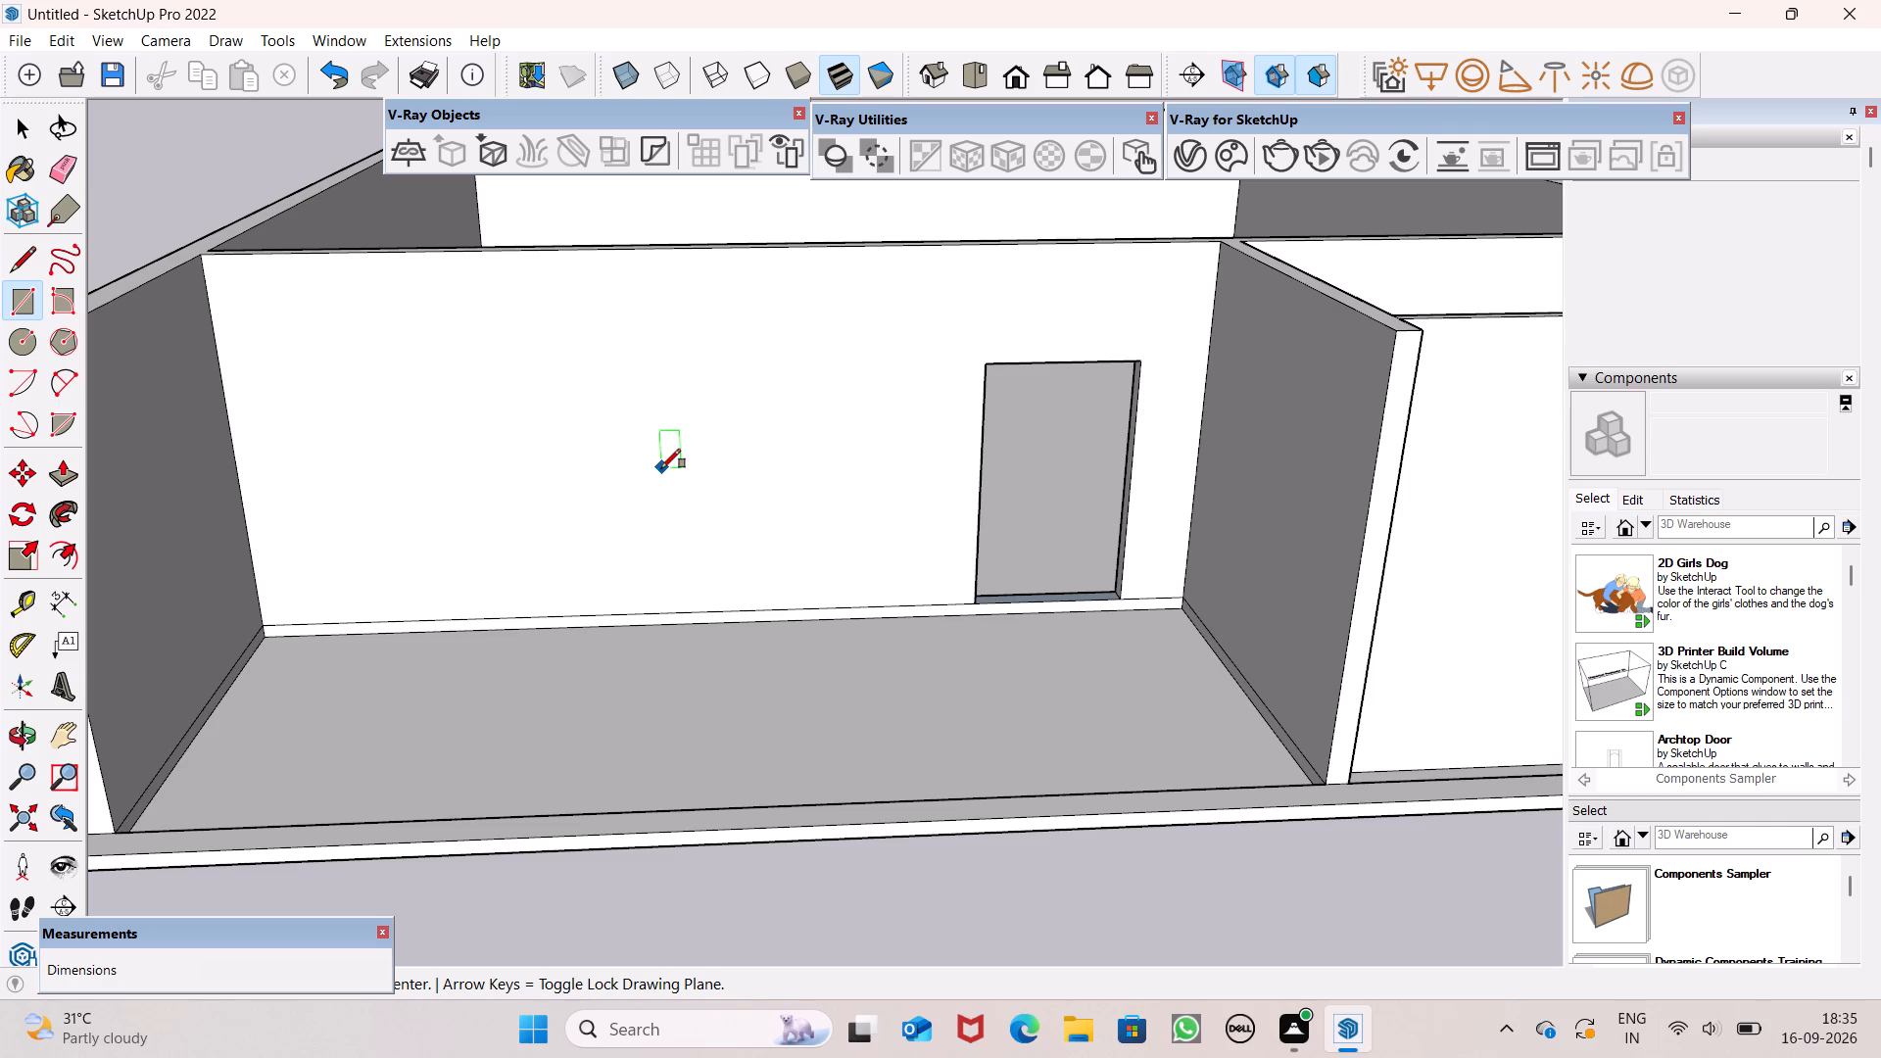
pyautogui.click(530, 372)
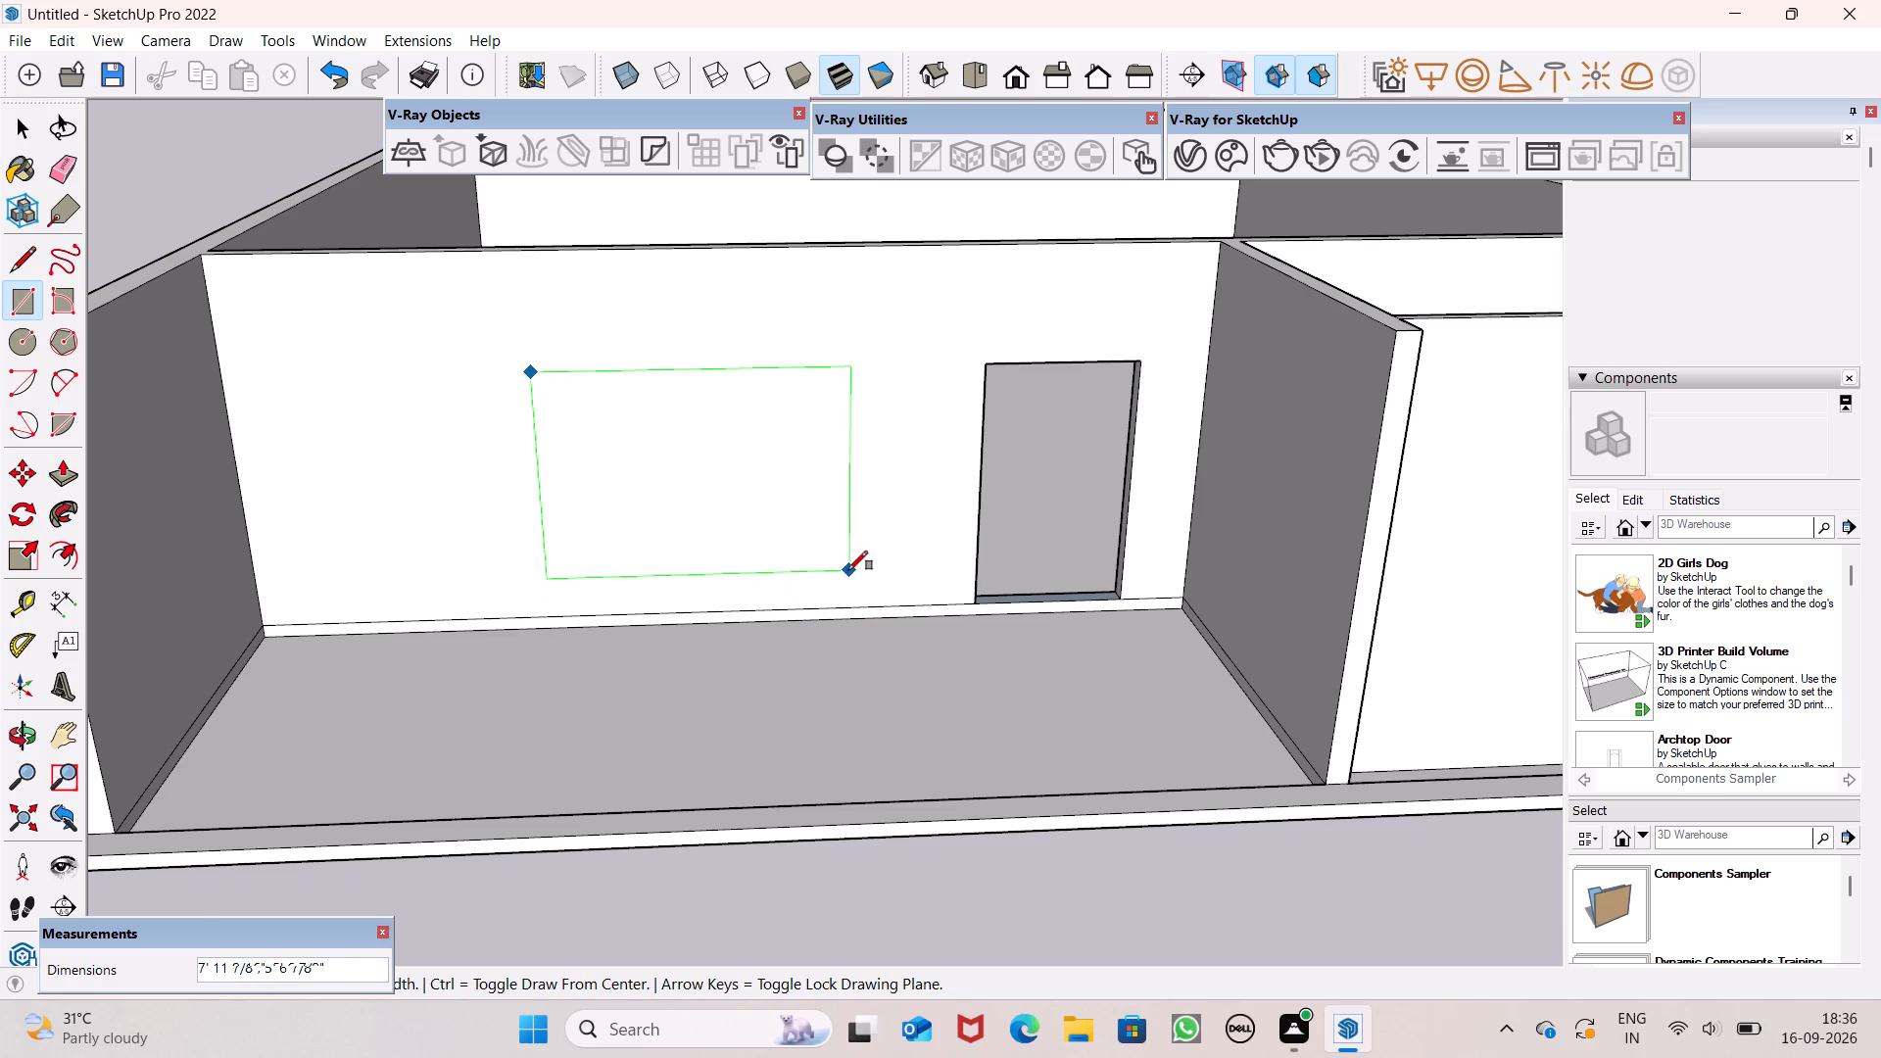
pyautogui.scroll(1, 848, 570)
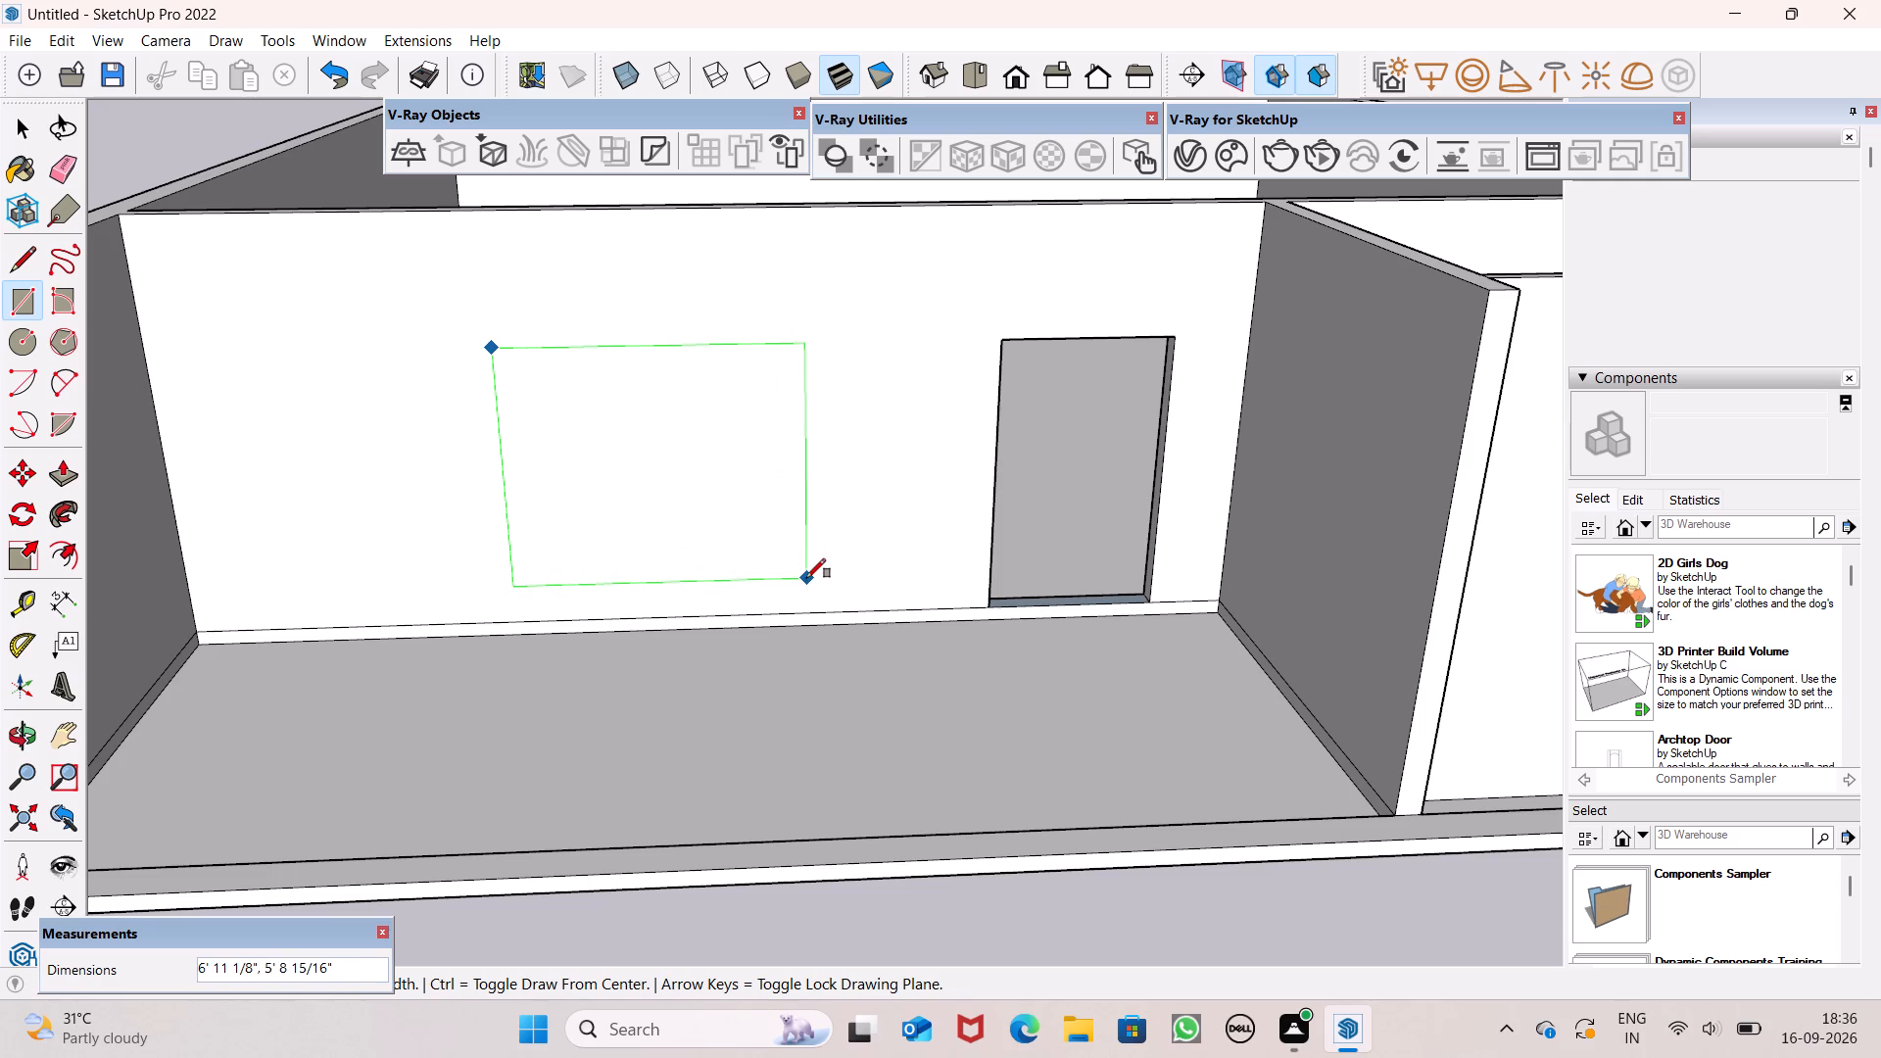
pyautogui.click(806, 579)
pyautogui.press('space')
pyautogui.press('space')
pyautogui.press('space')
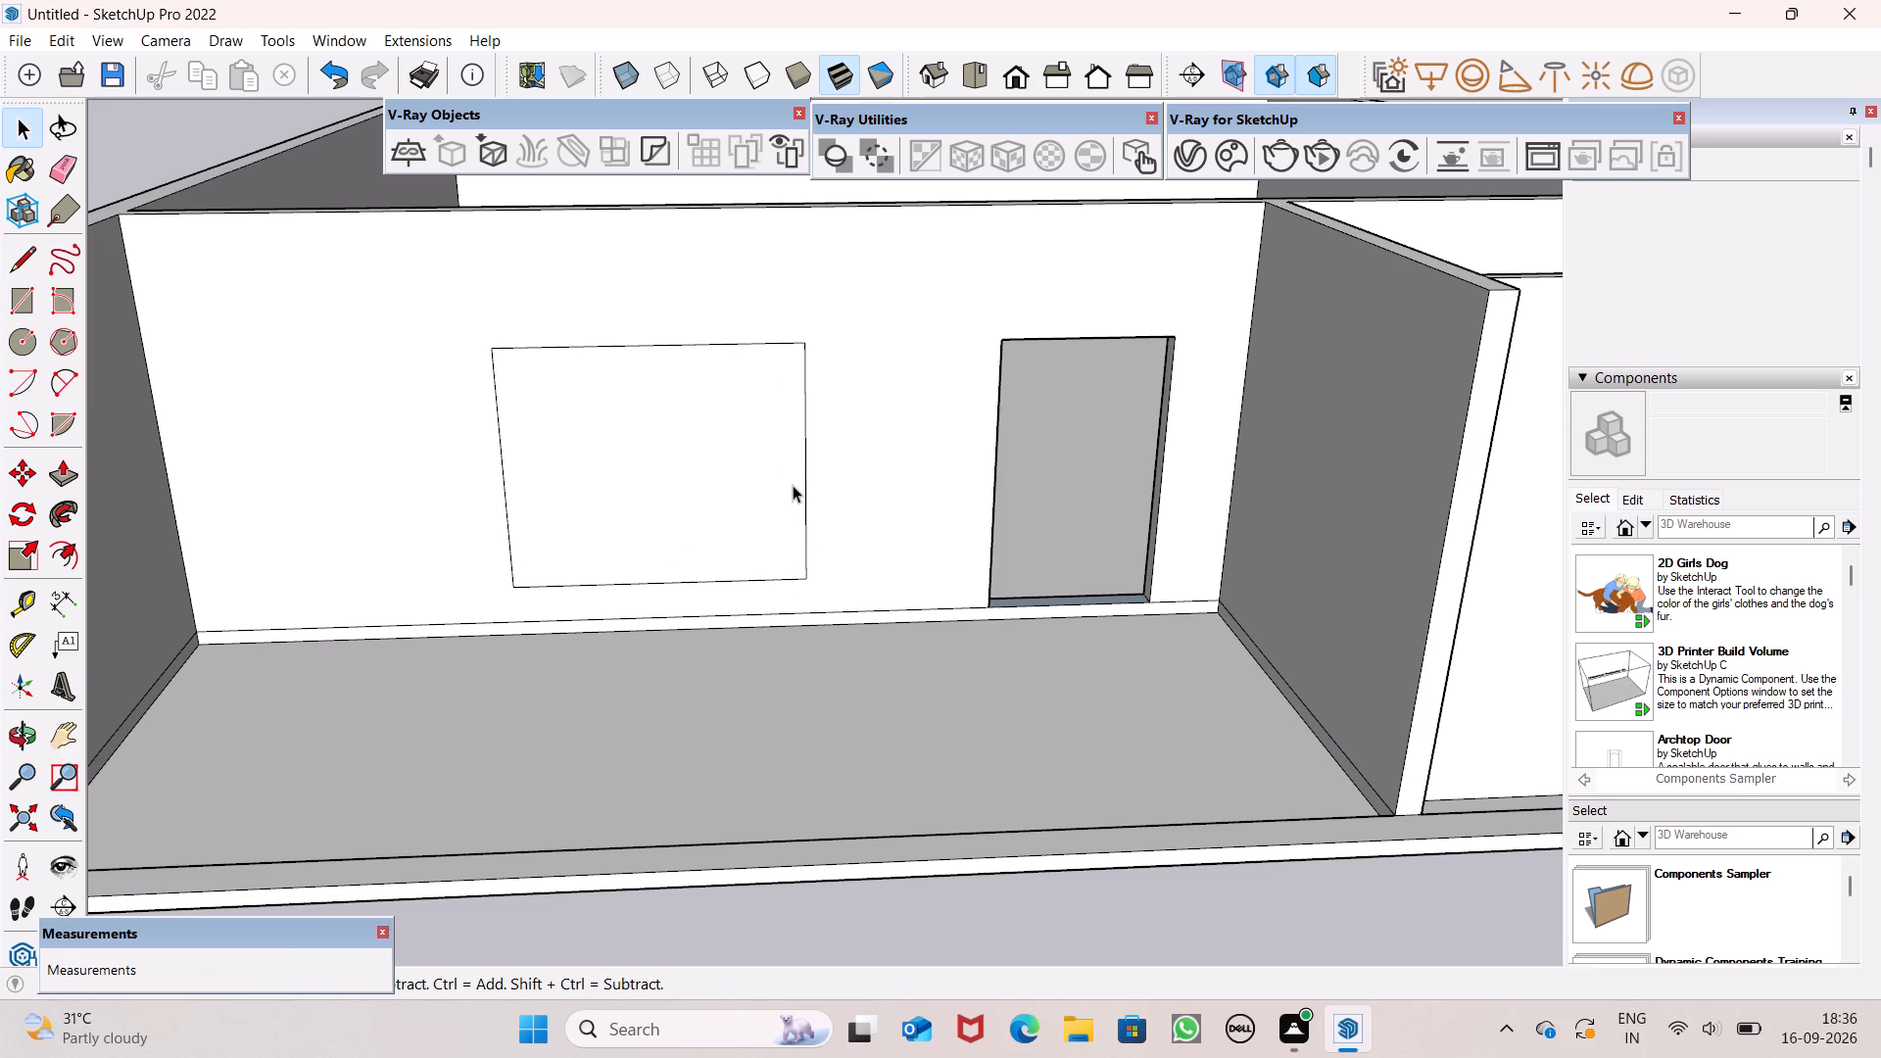
# Undo the freehand window rectangle on the interior wall.
pyautogui.hotkey('ctrl', 'z')
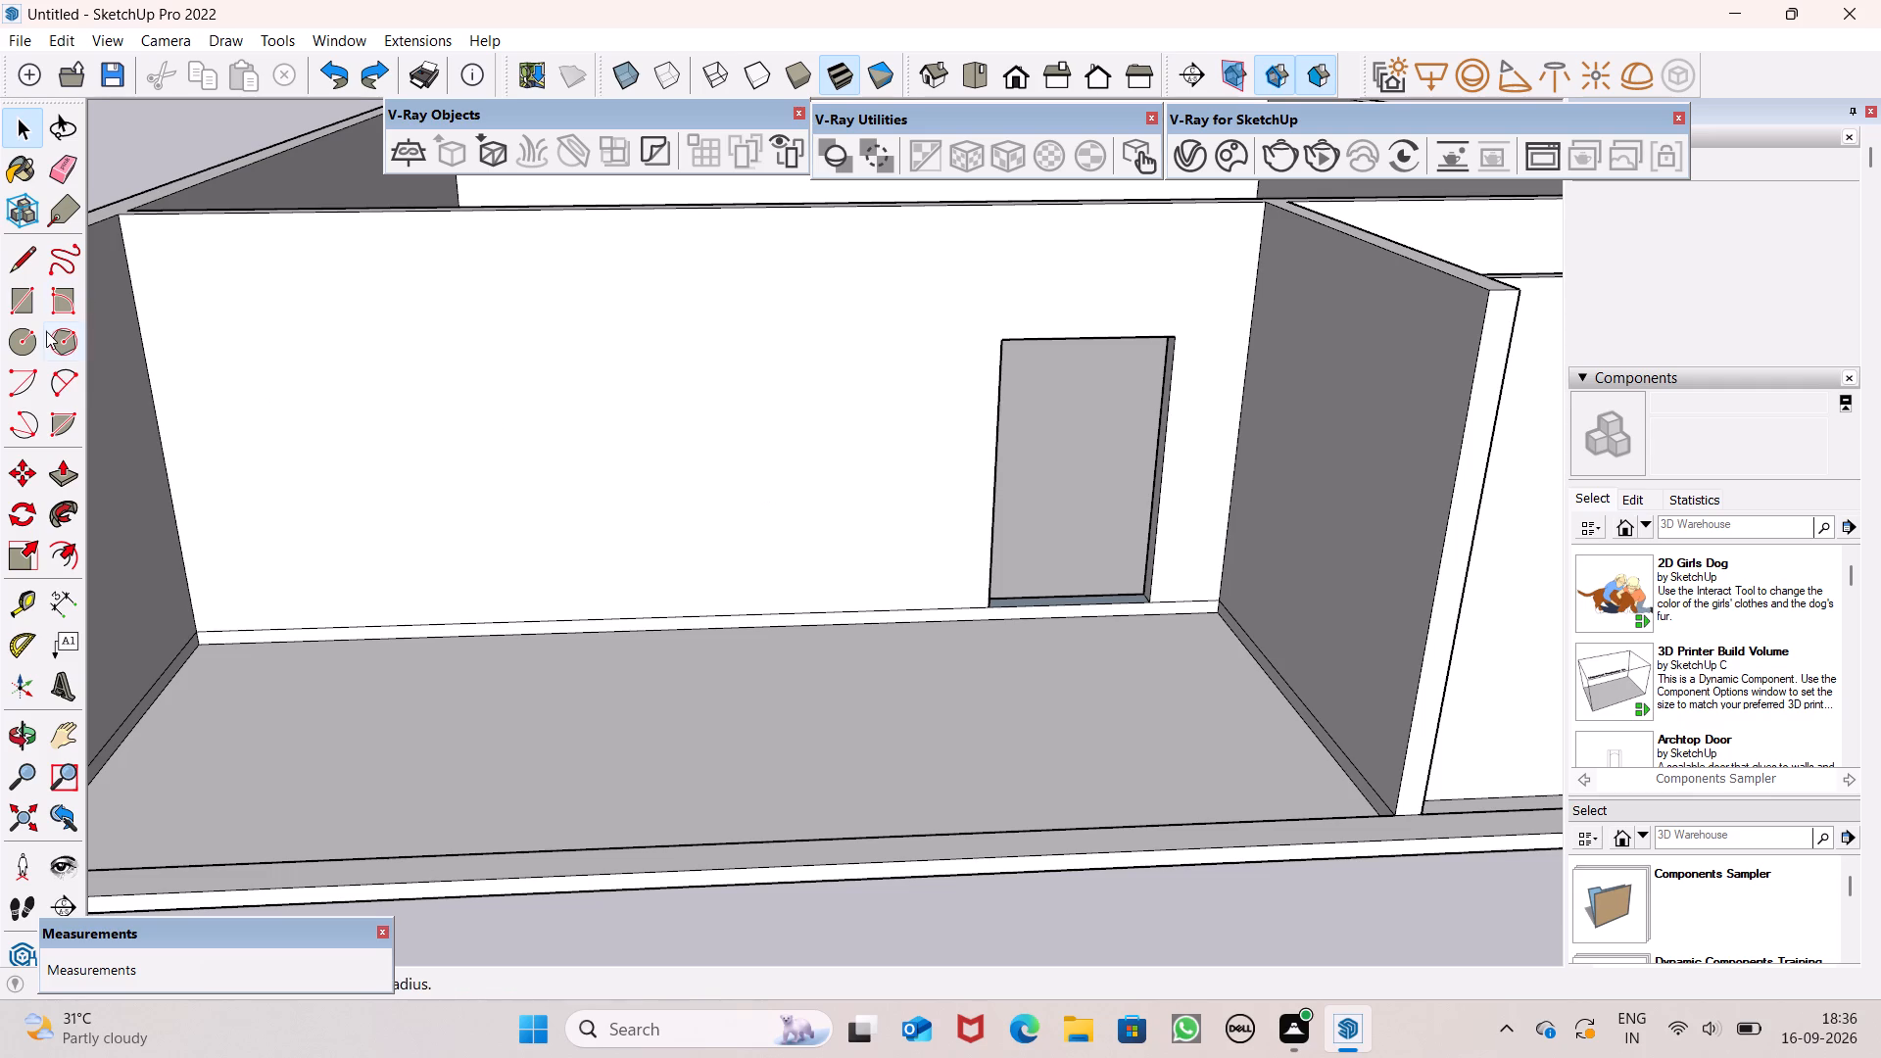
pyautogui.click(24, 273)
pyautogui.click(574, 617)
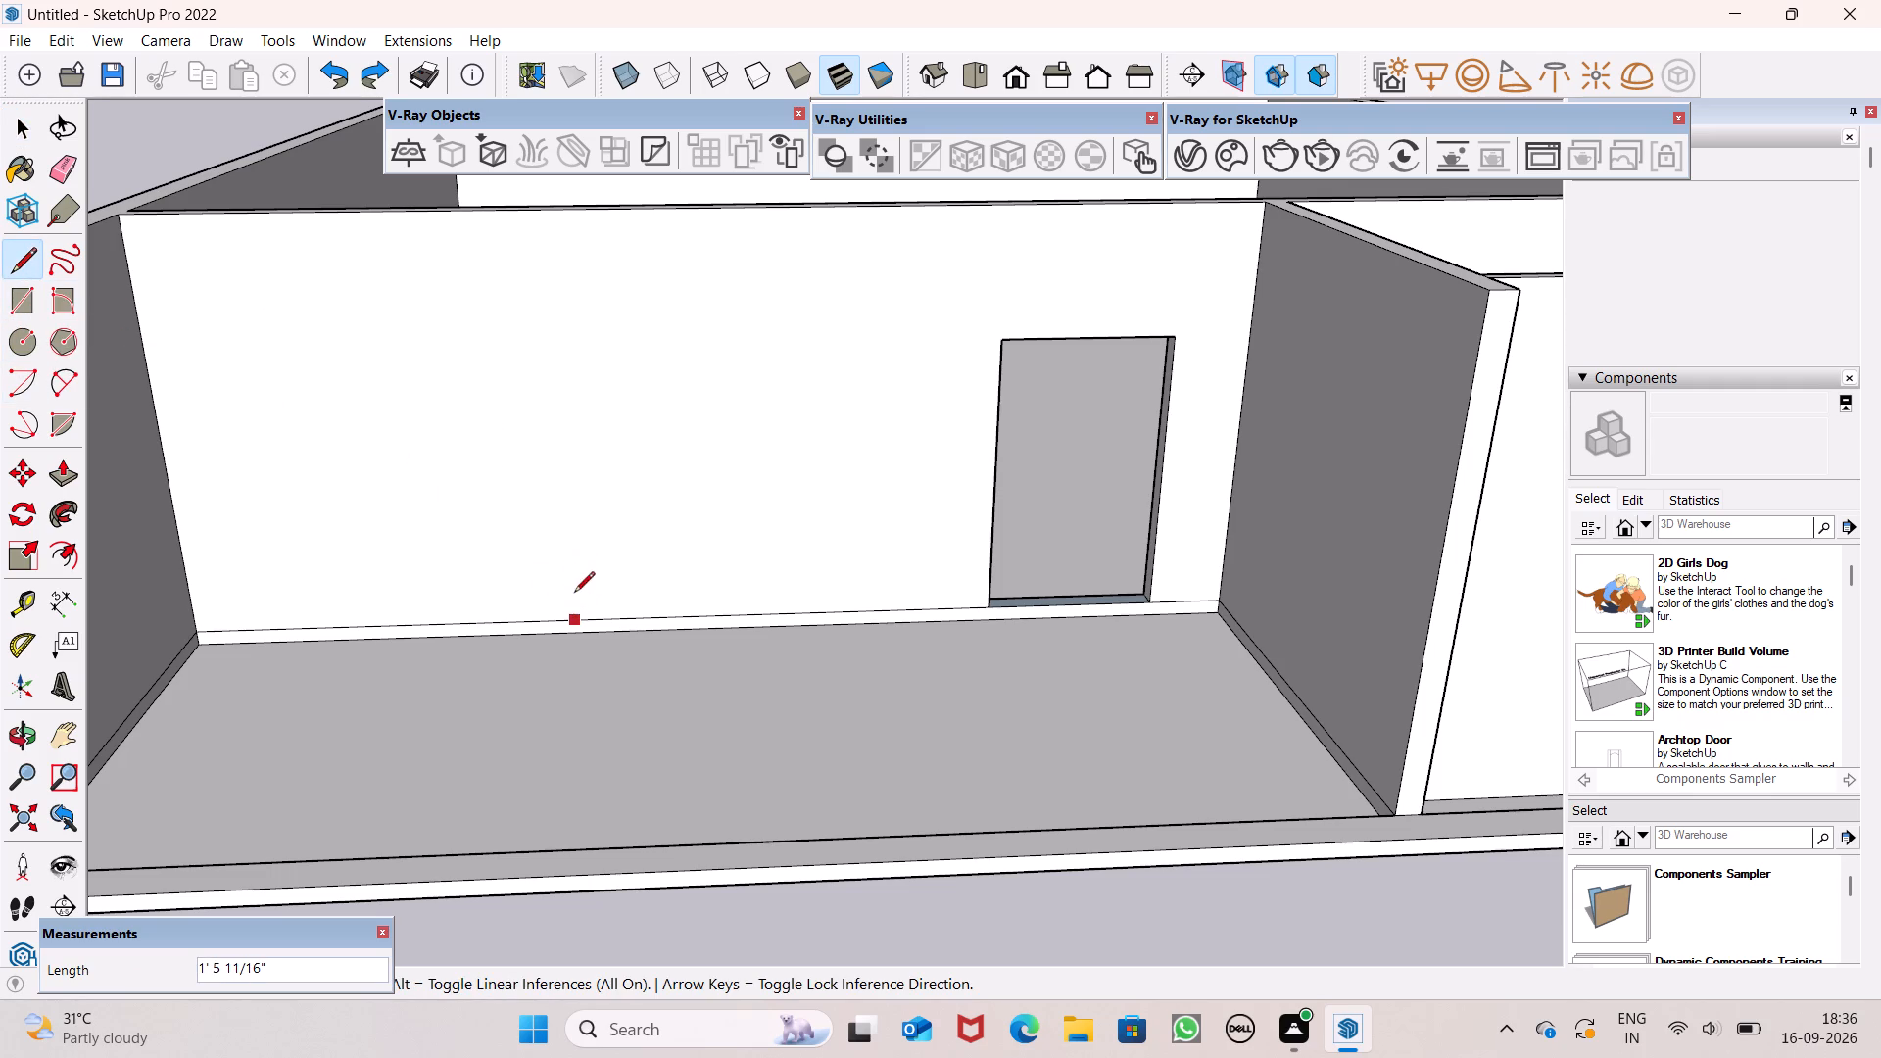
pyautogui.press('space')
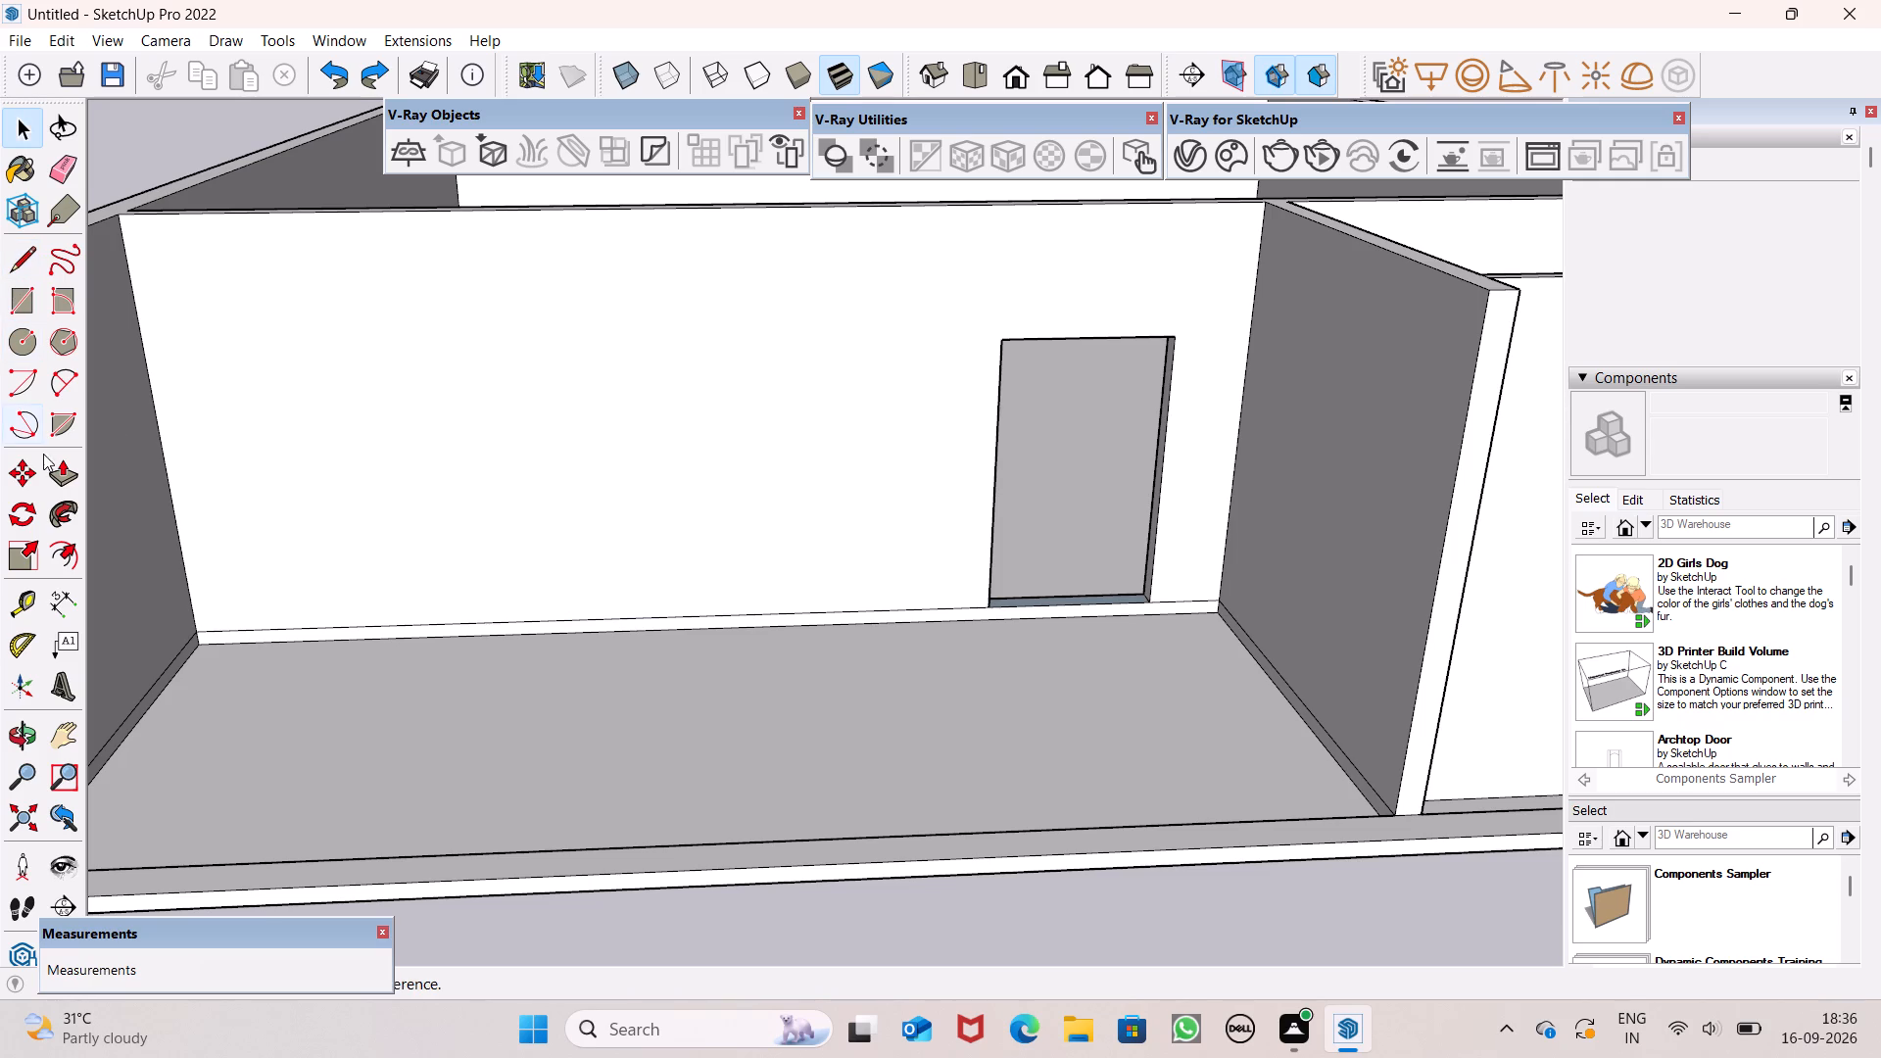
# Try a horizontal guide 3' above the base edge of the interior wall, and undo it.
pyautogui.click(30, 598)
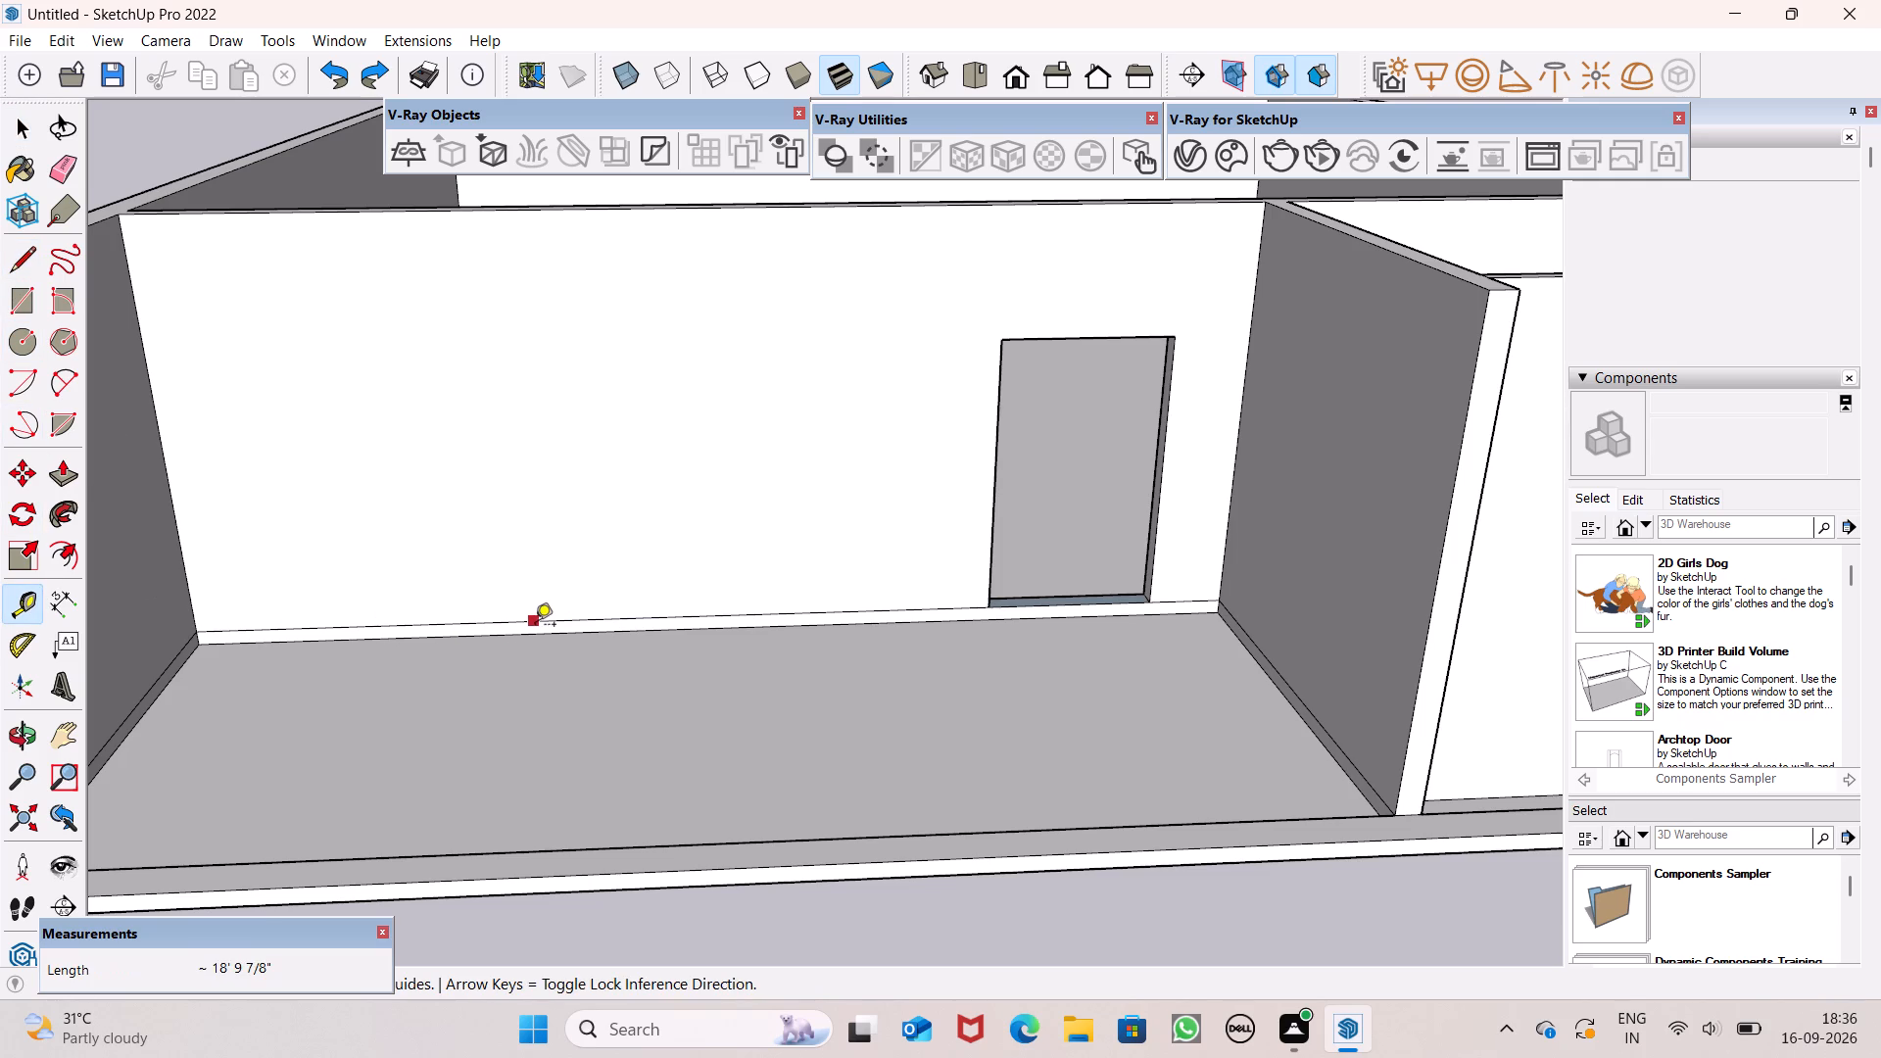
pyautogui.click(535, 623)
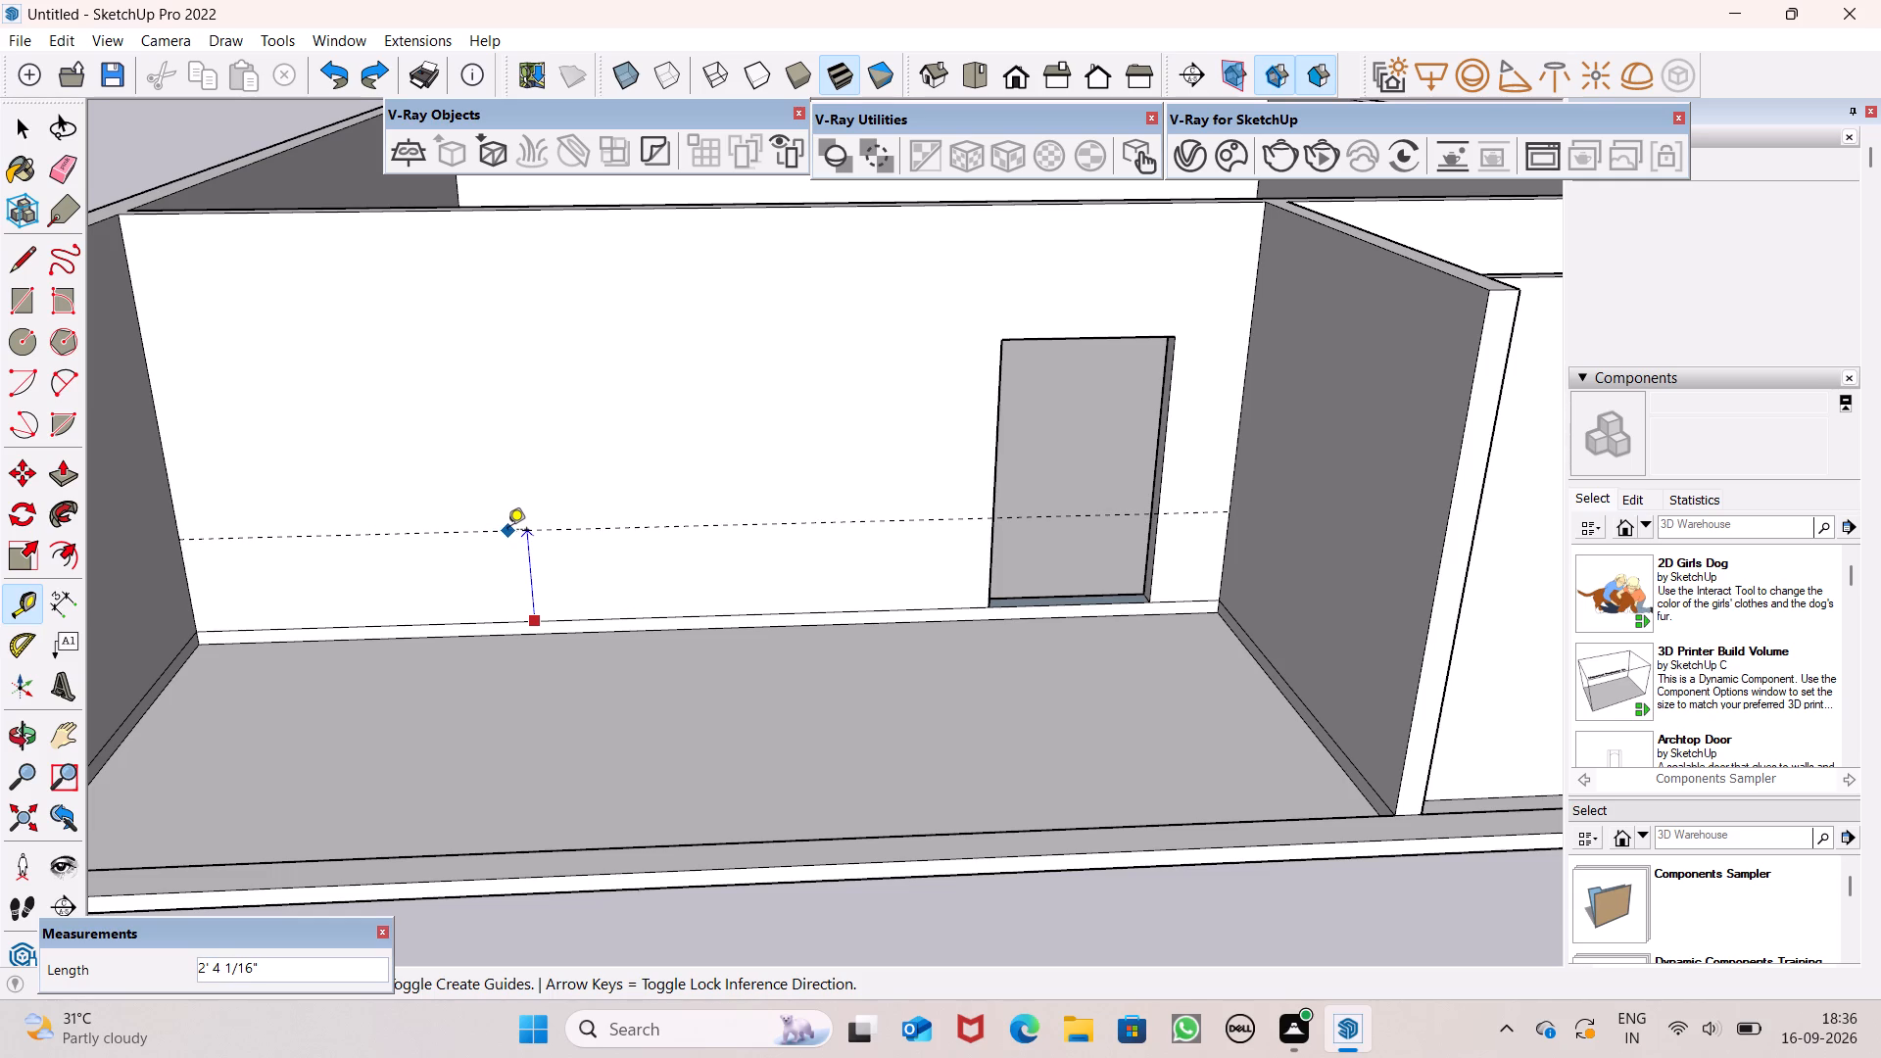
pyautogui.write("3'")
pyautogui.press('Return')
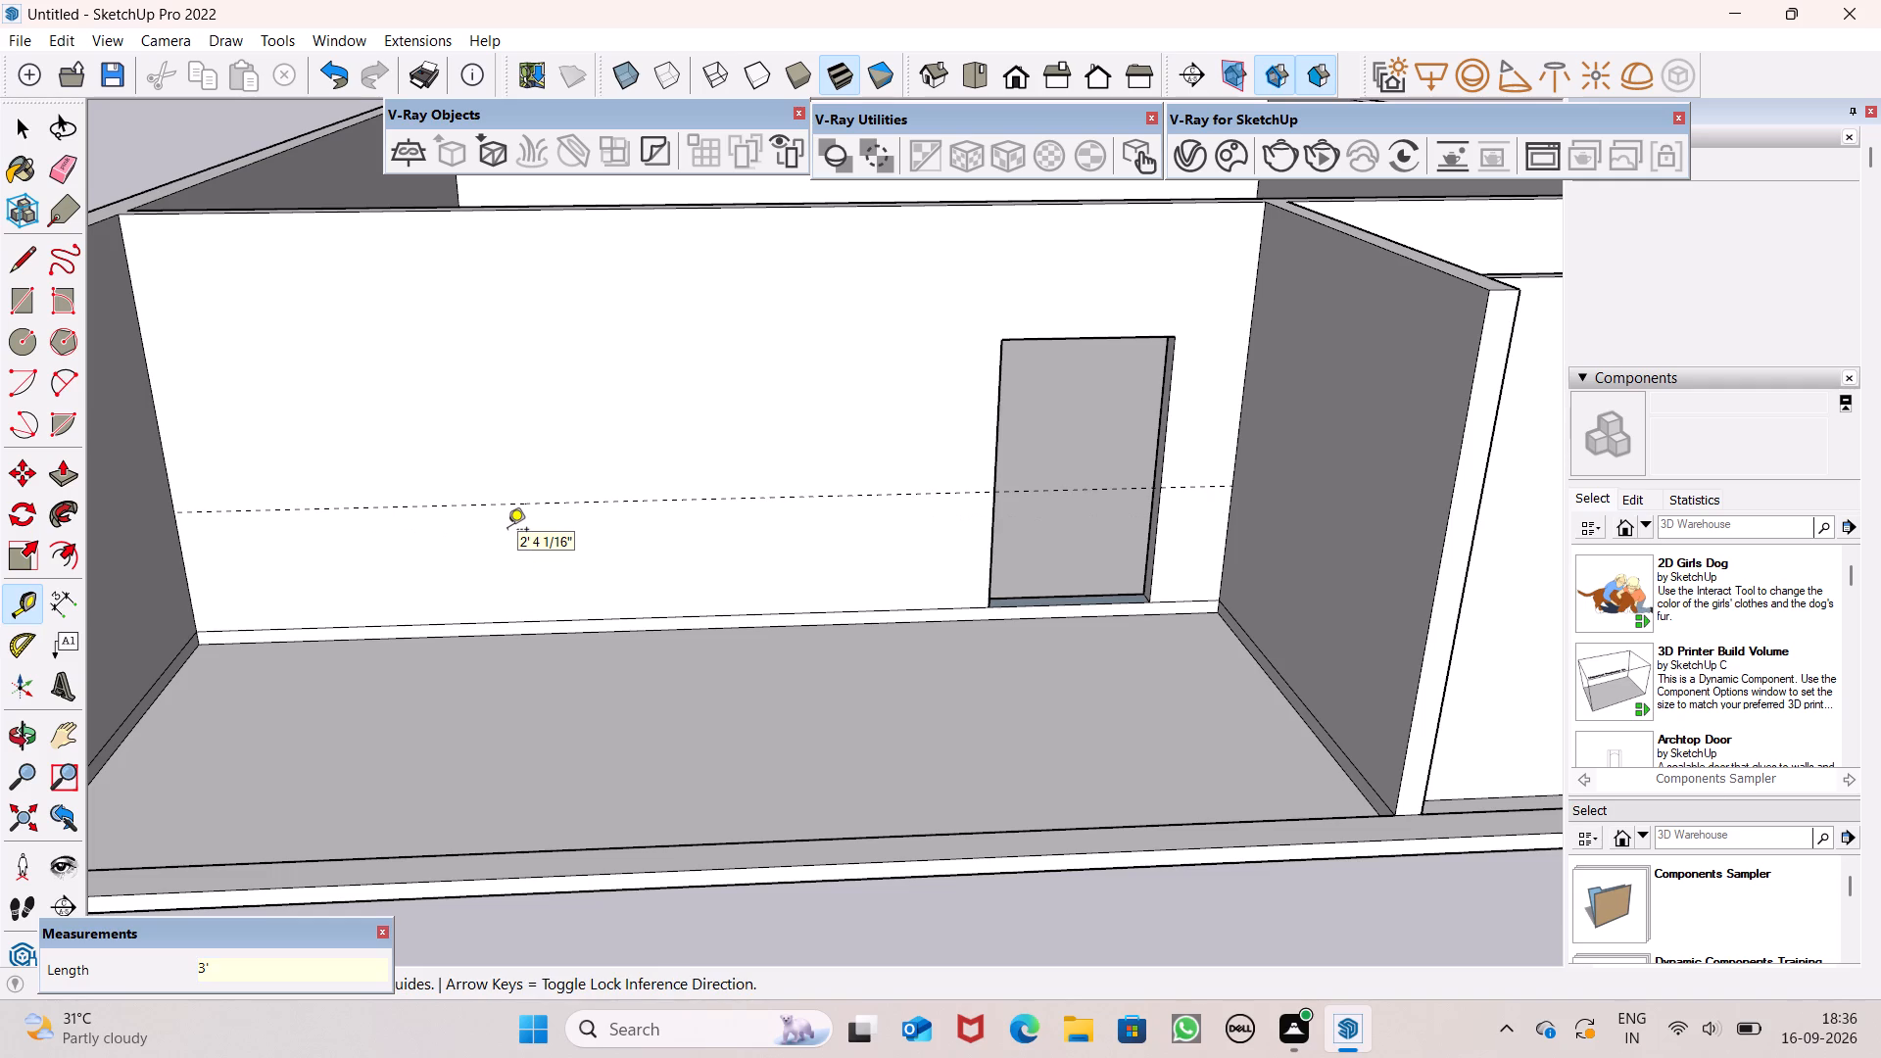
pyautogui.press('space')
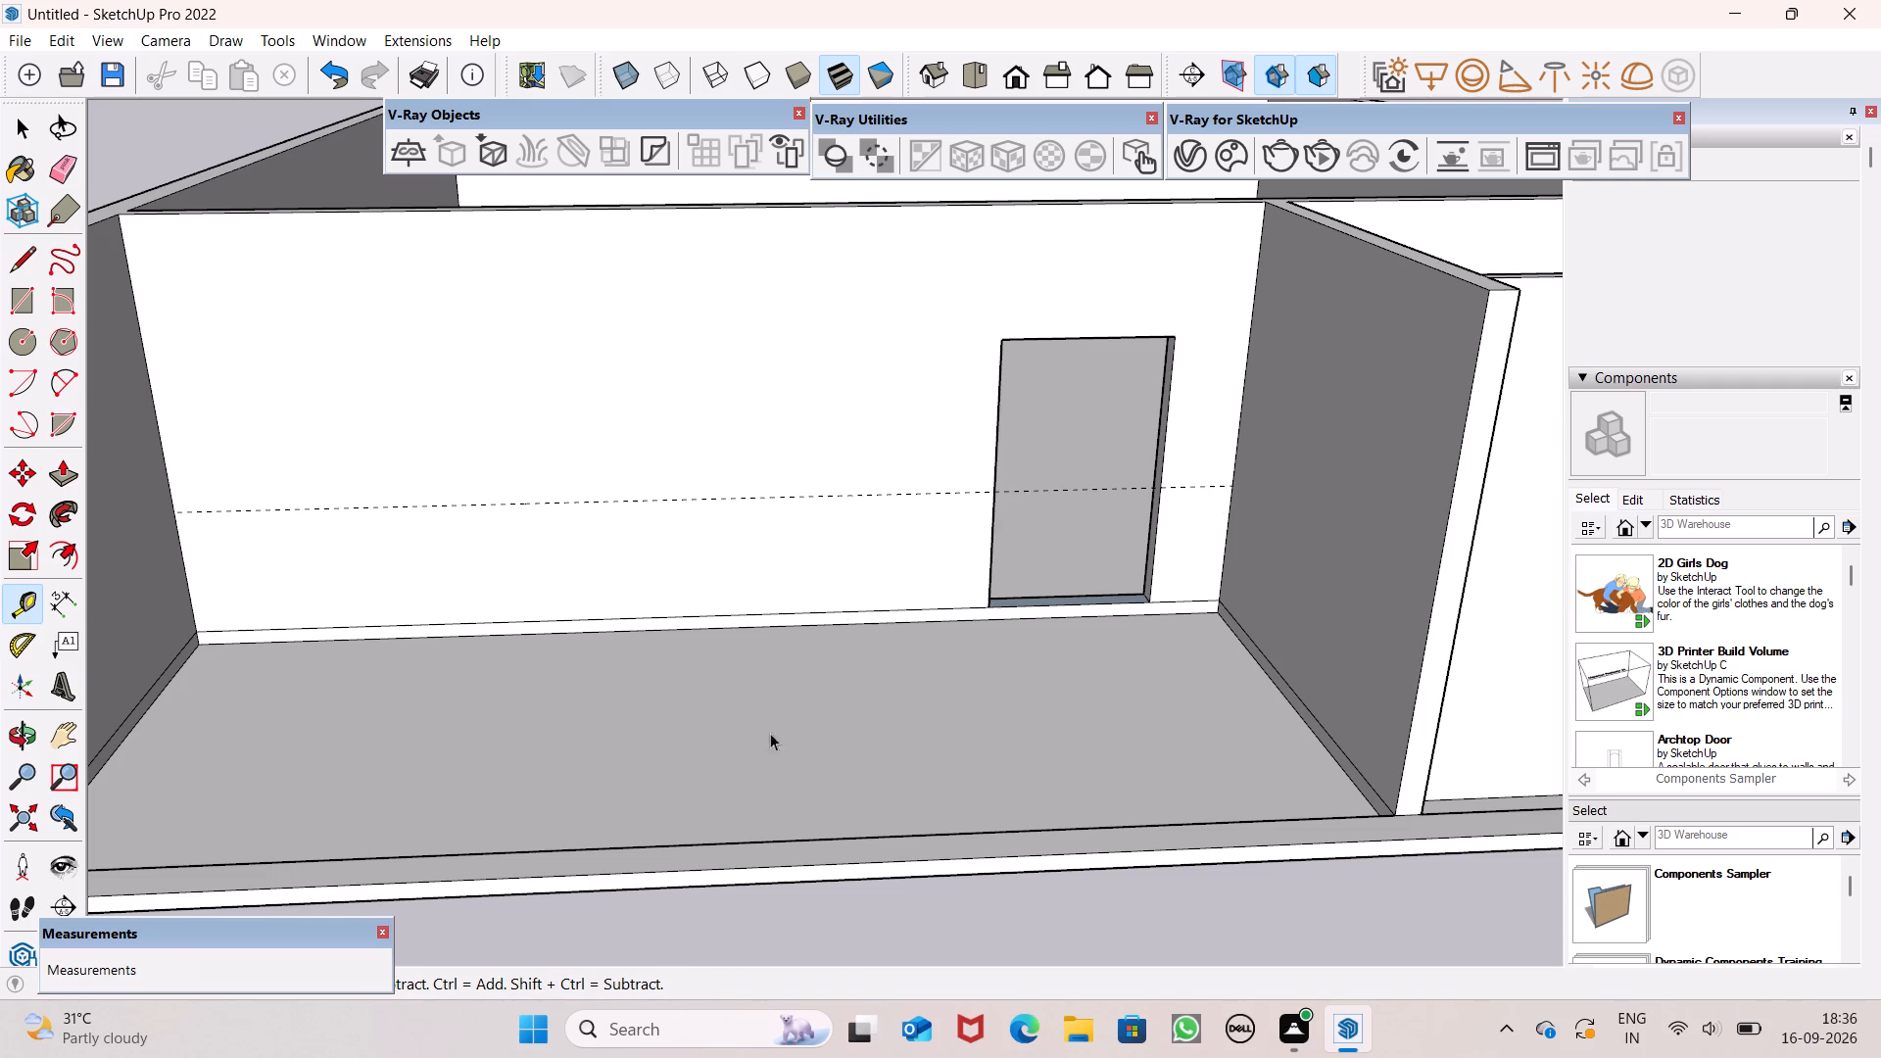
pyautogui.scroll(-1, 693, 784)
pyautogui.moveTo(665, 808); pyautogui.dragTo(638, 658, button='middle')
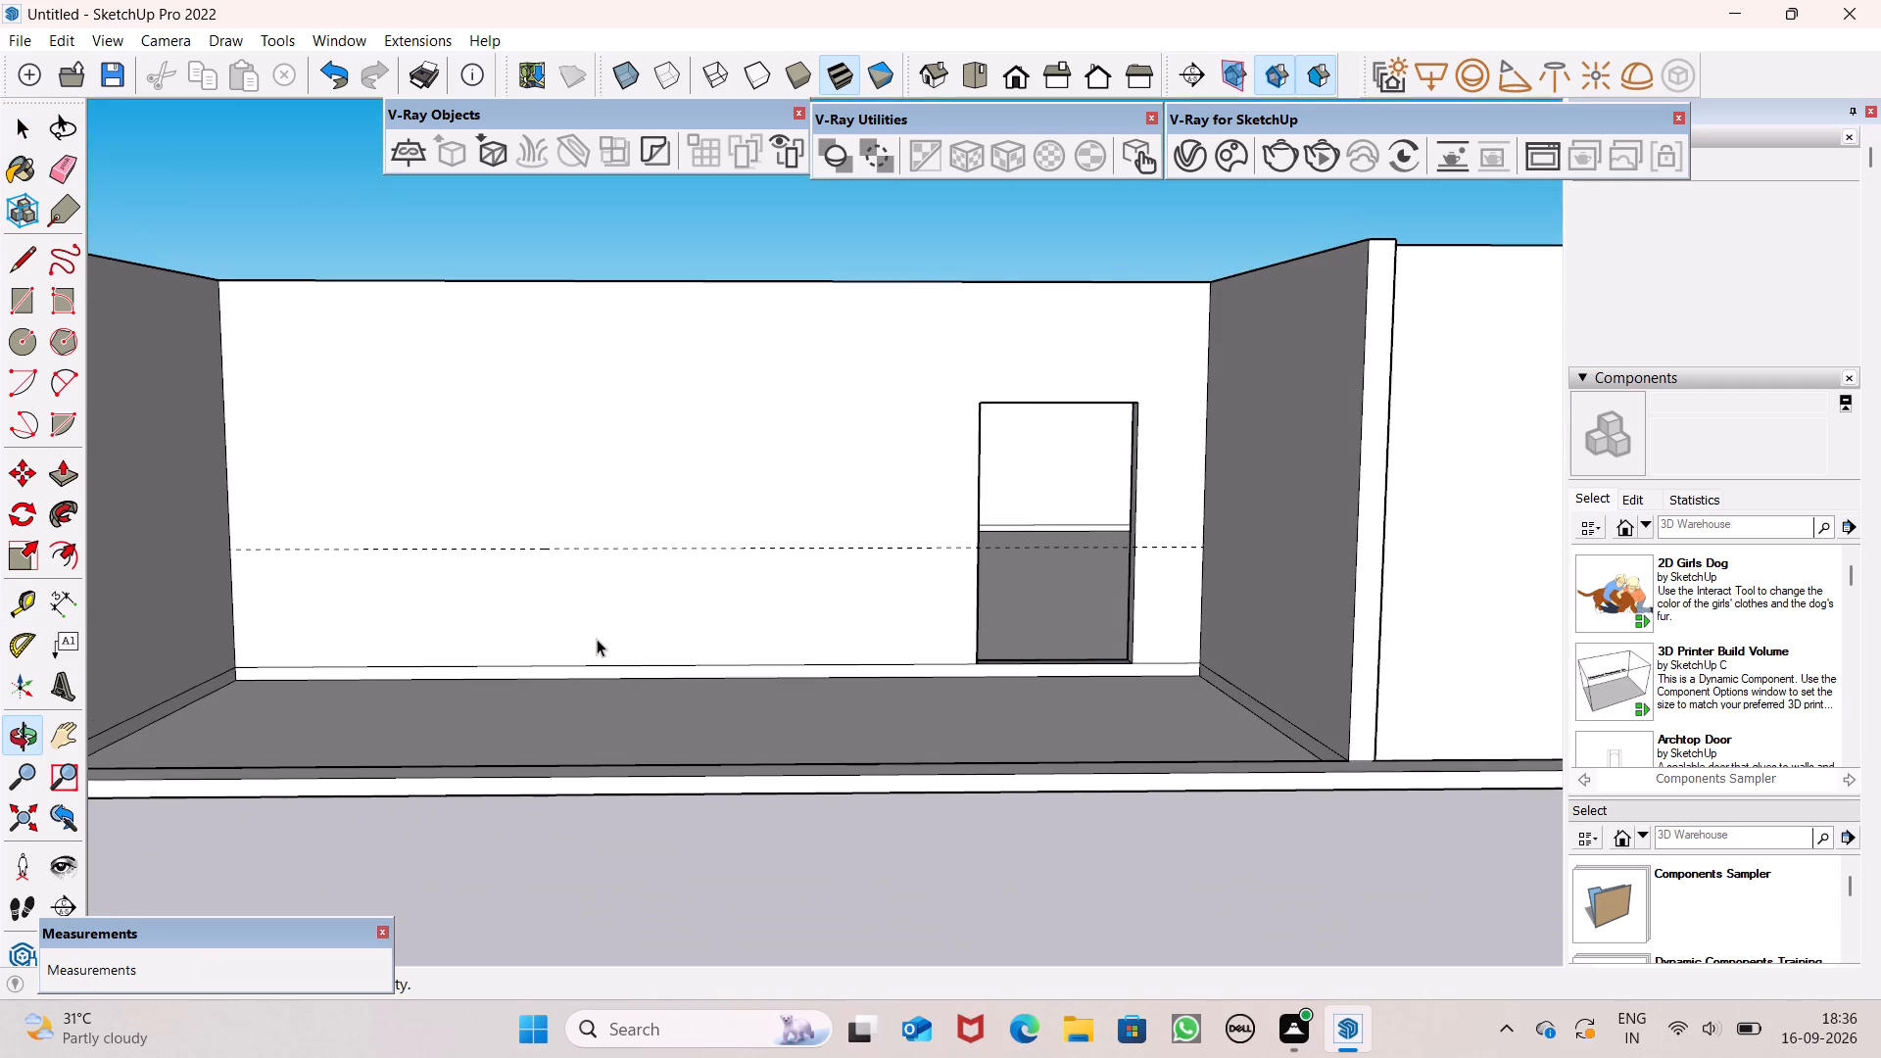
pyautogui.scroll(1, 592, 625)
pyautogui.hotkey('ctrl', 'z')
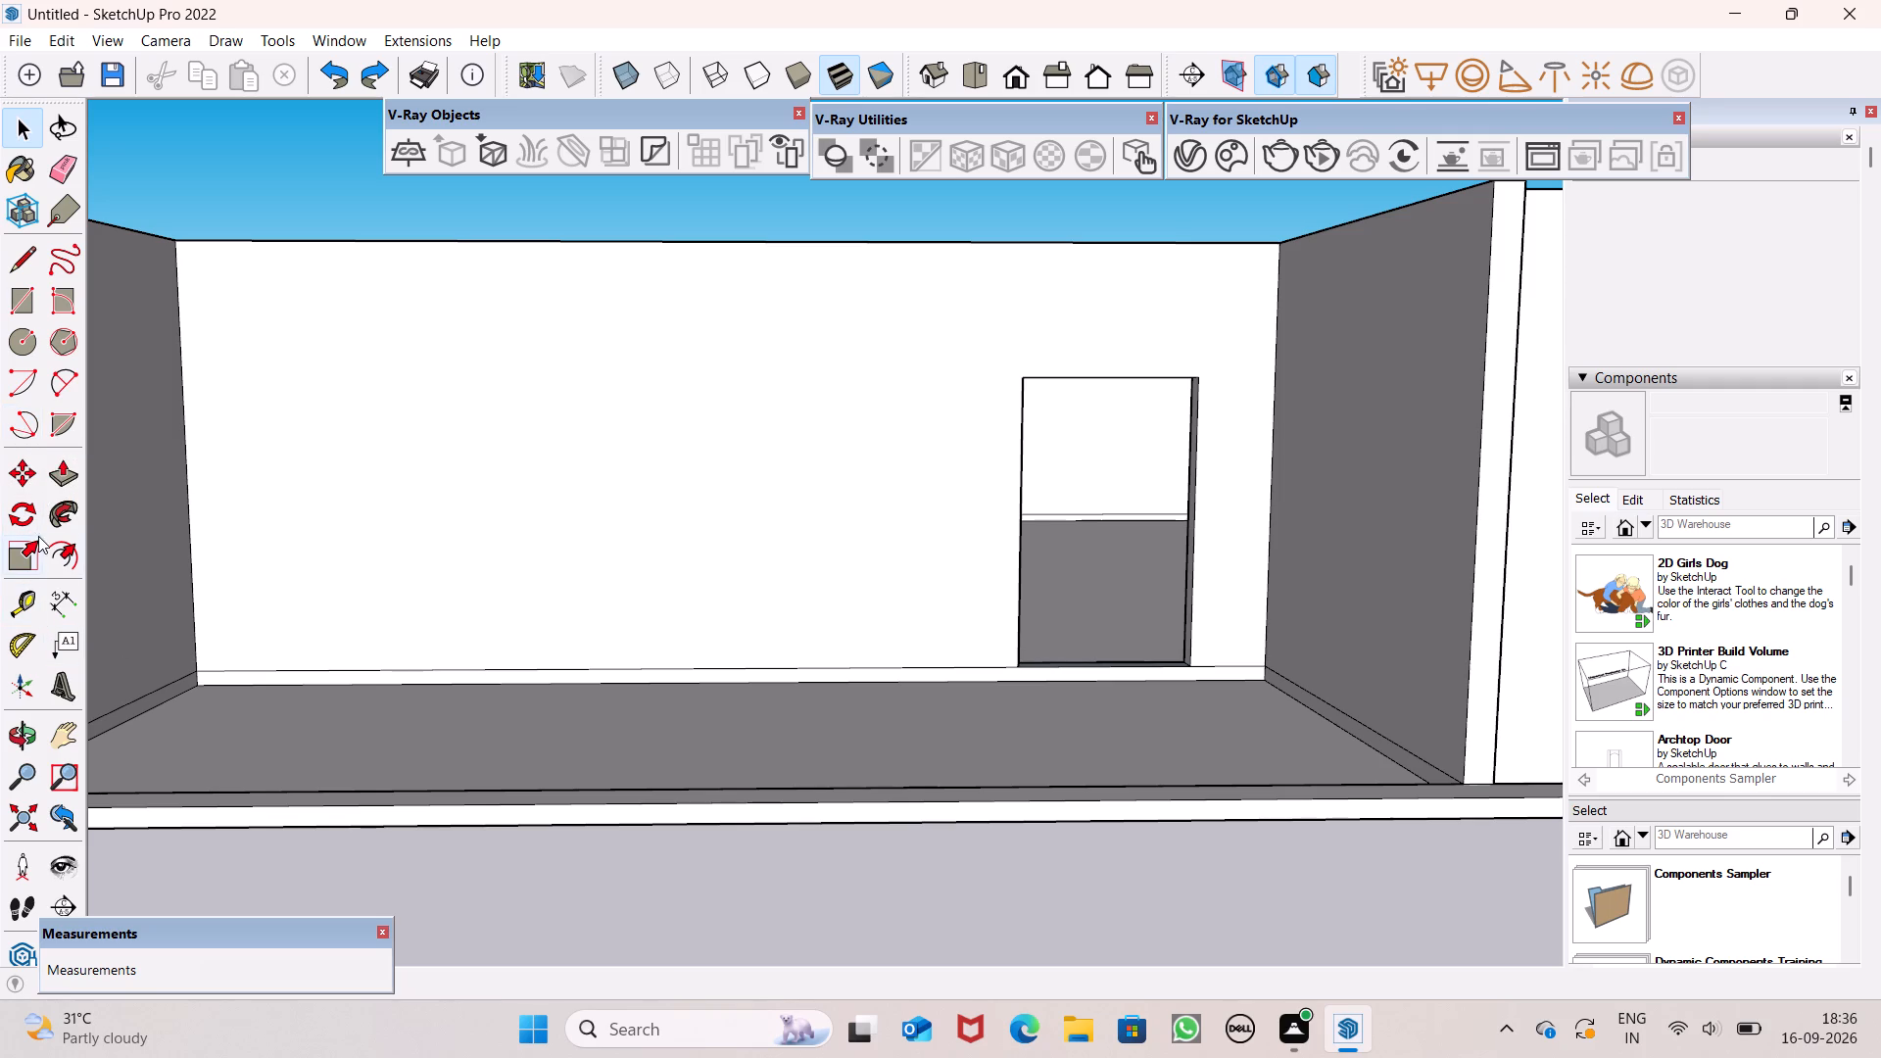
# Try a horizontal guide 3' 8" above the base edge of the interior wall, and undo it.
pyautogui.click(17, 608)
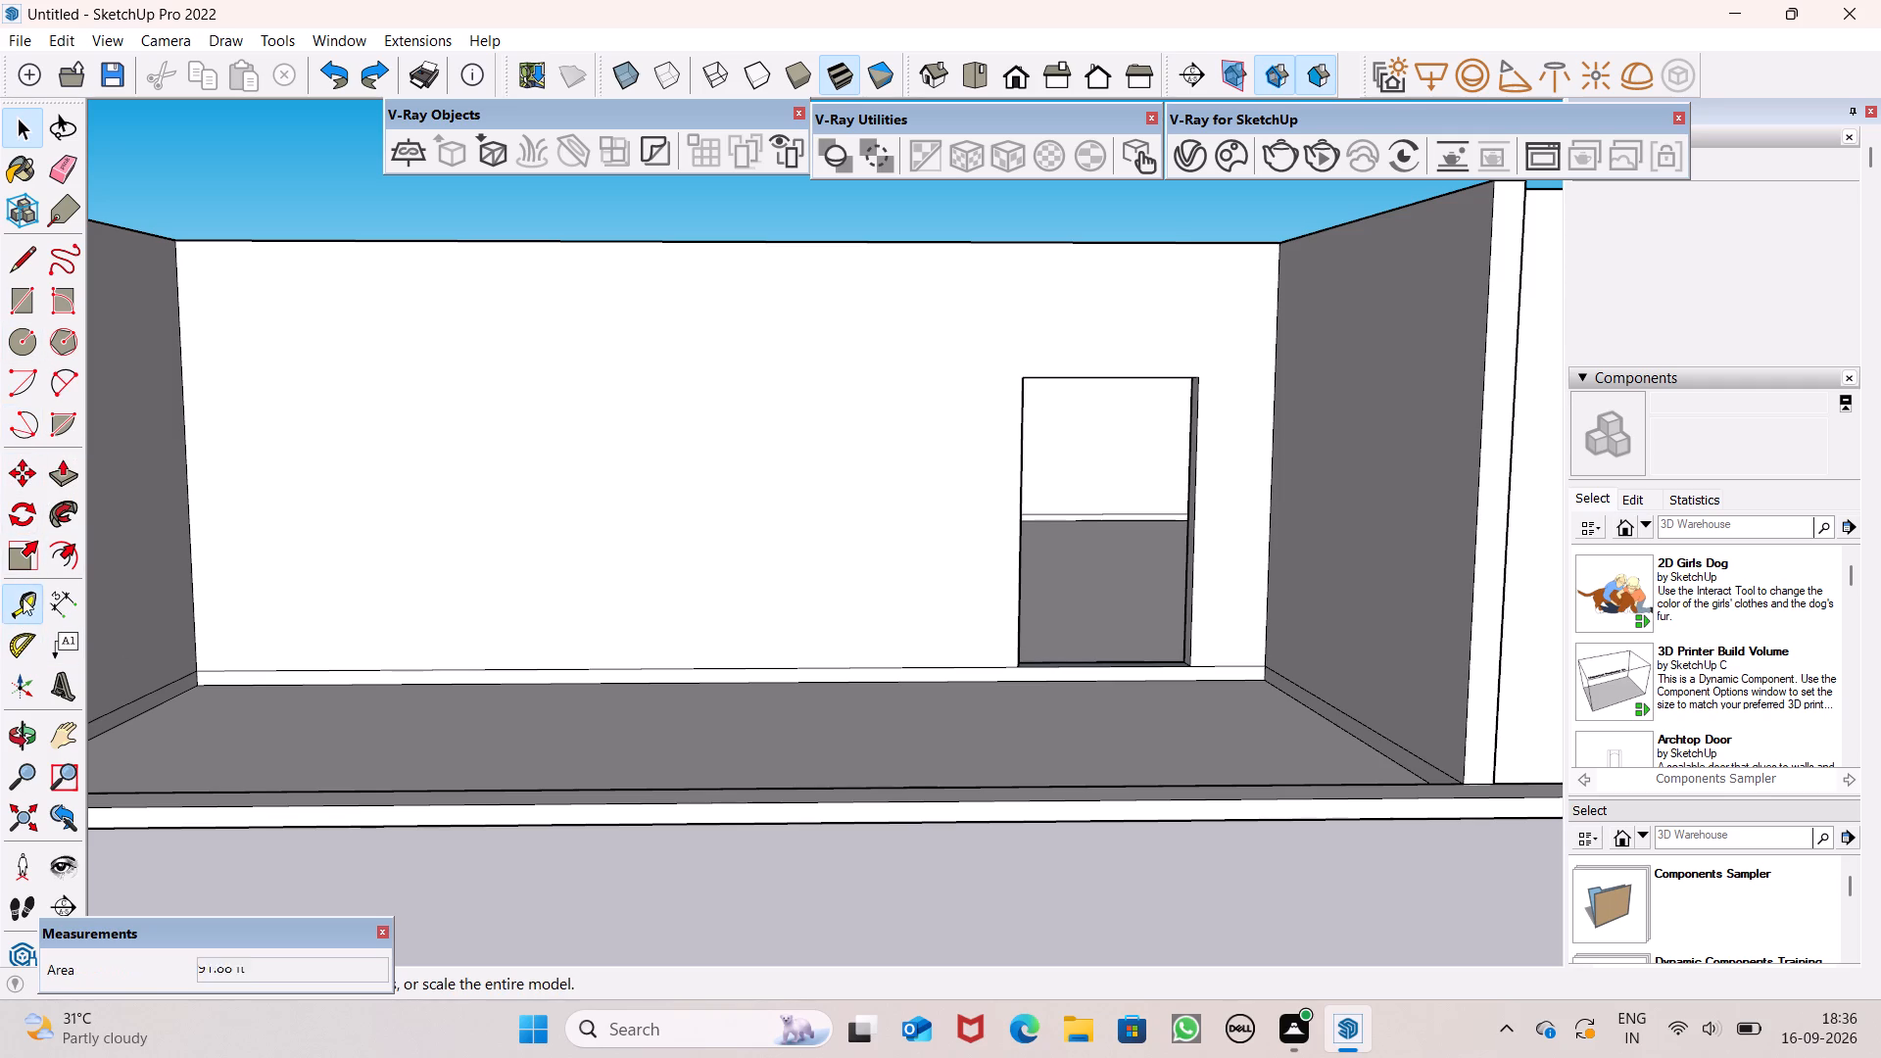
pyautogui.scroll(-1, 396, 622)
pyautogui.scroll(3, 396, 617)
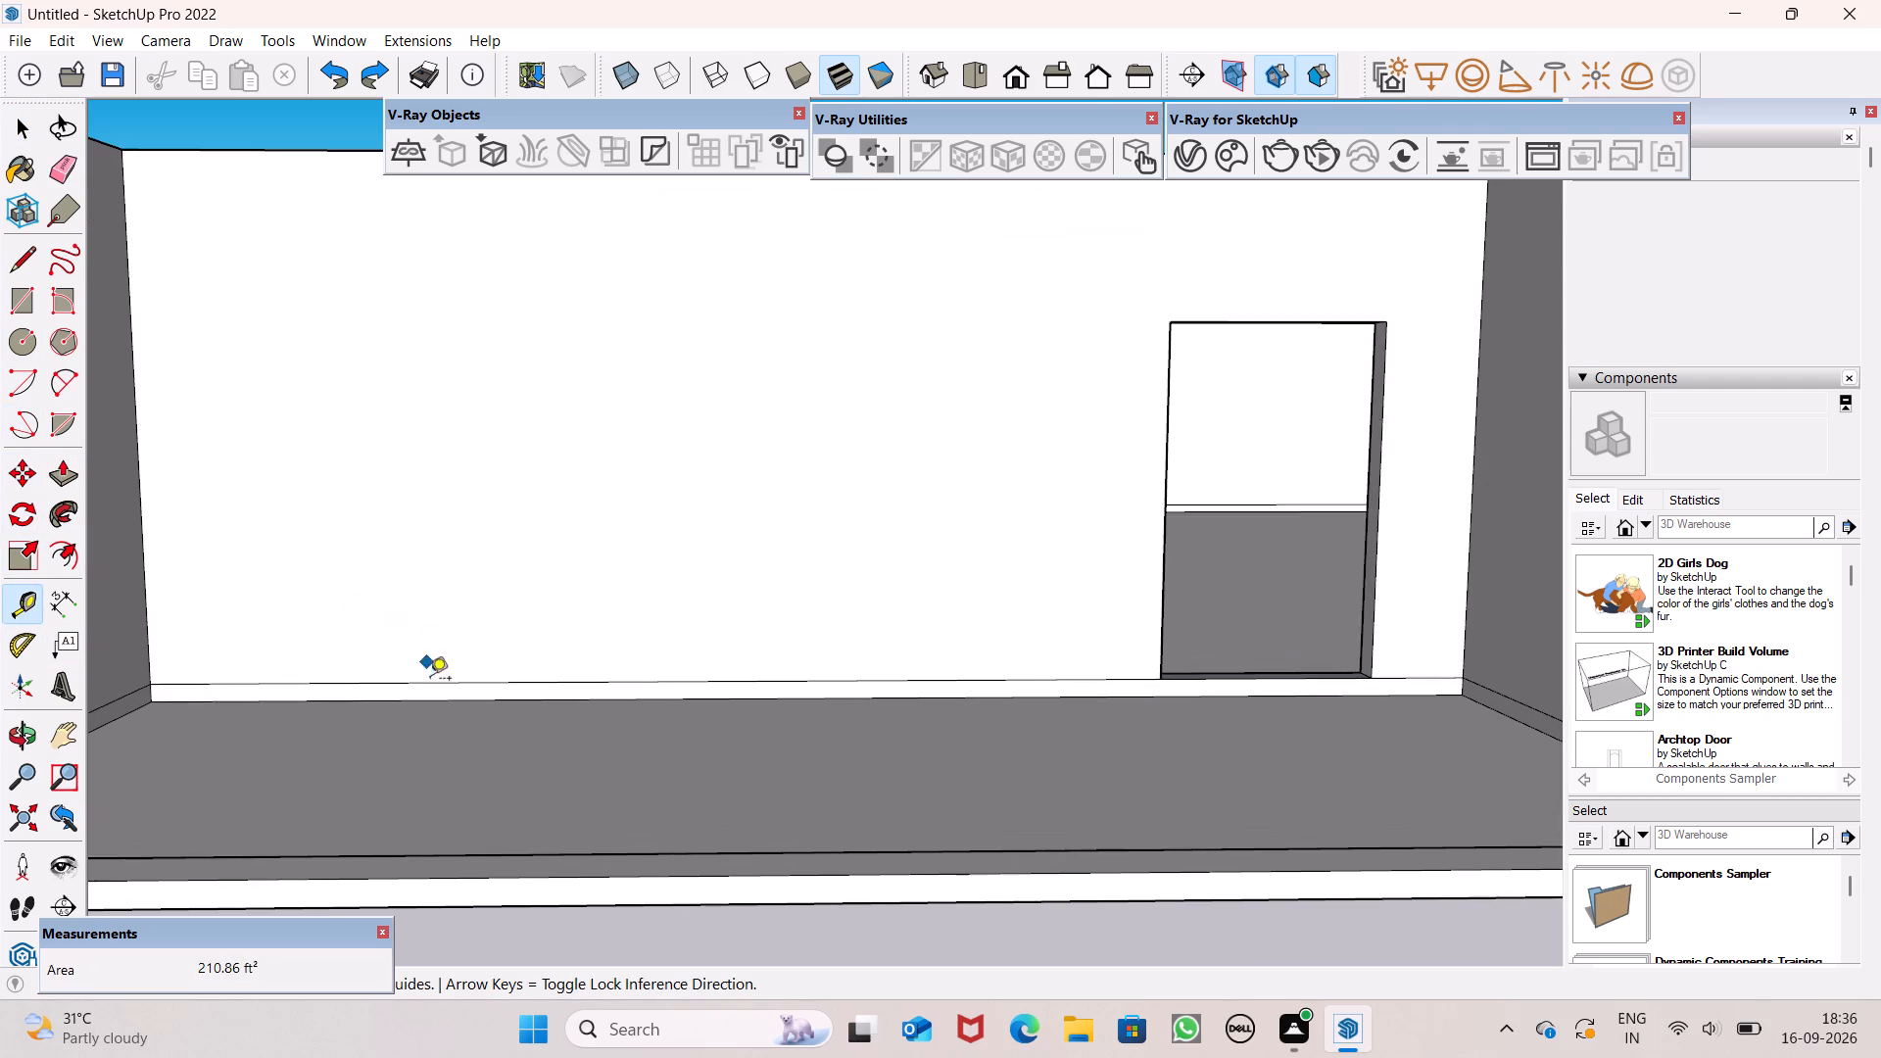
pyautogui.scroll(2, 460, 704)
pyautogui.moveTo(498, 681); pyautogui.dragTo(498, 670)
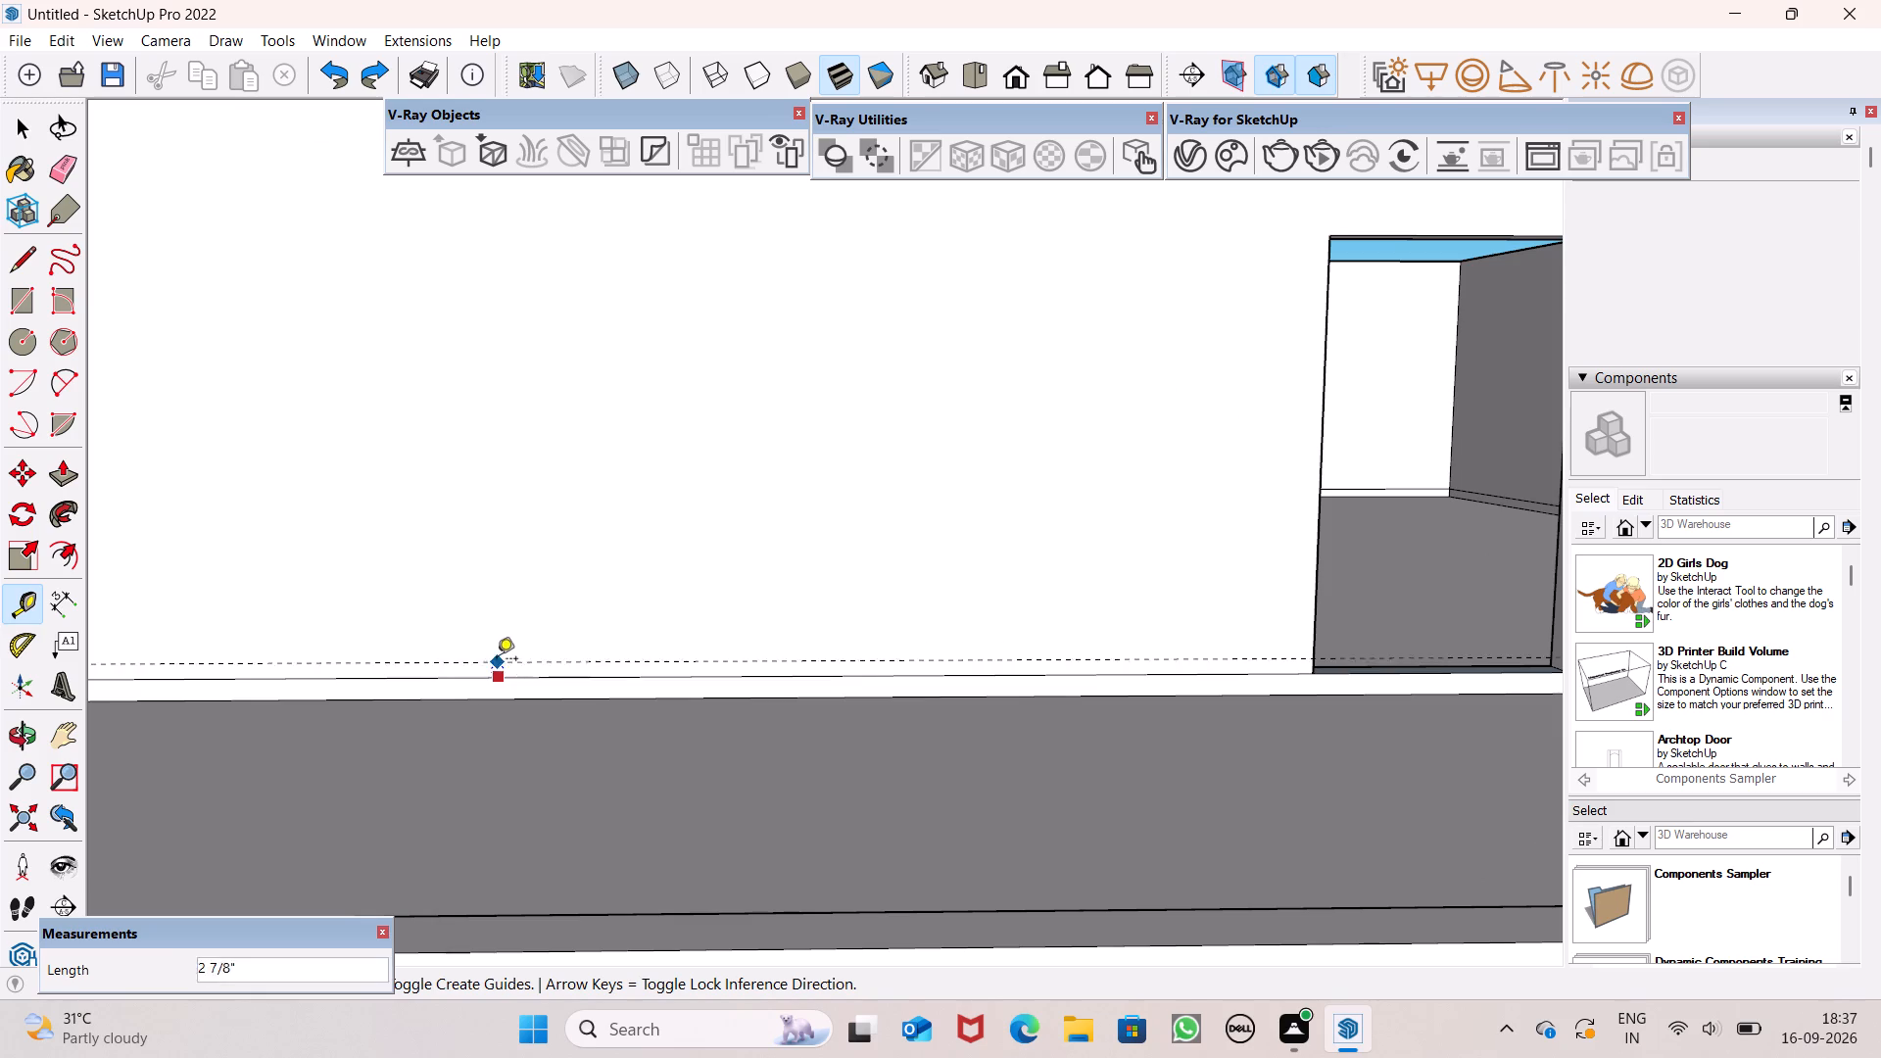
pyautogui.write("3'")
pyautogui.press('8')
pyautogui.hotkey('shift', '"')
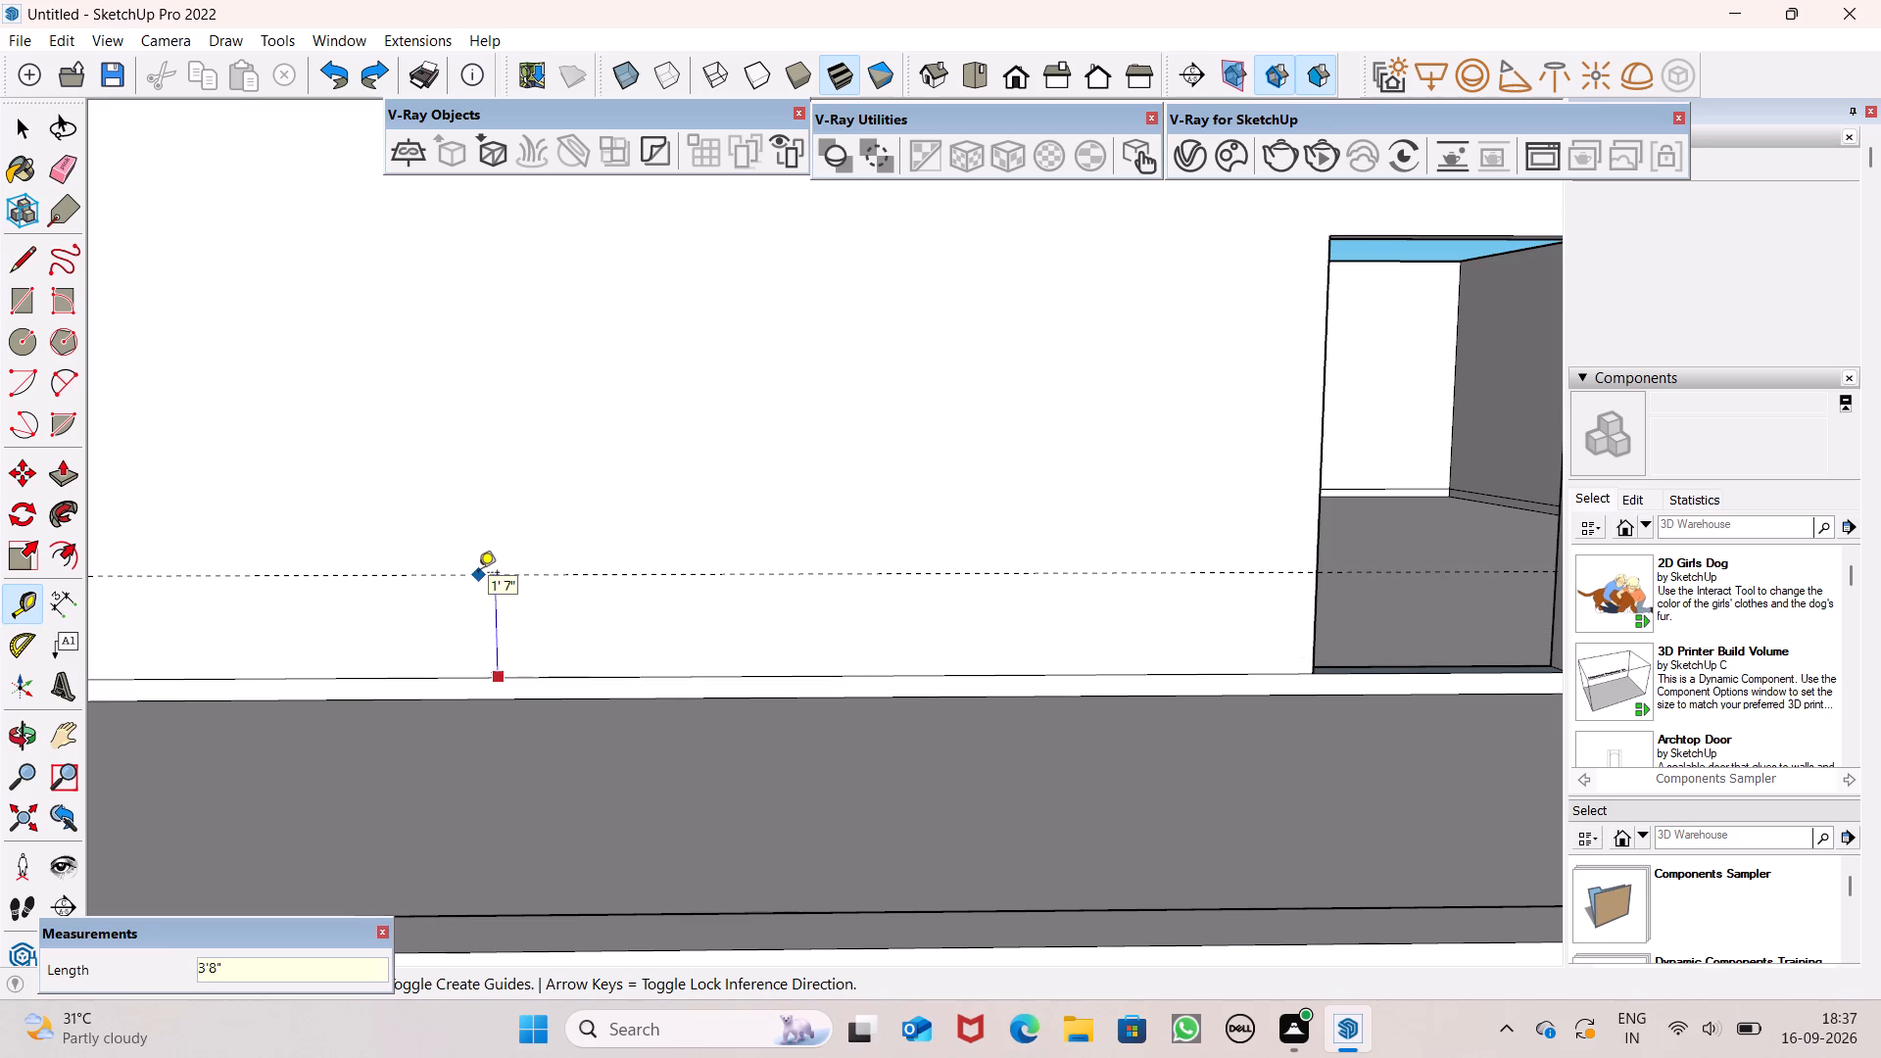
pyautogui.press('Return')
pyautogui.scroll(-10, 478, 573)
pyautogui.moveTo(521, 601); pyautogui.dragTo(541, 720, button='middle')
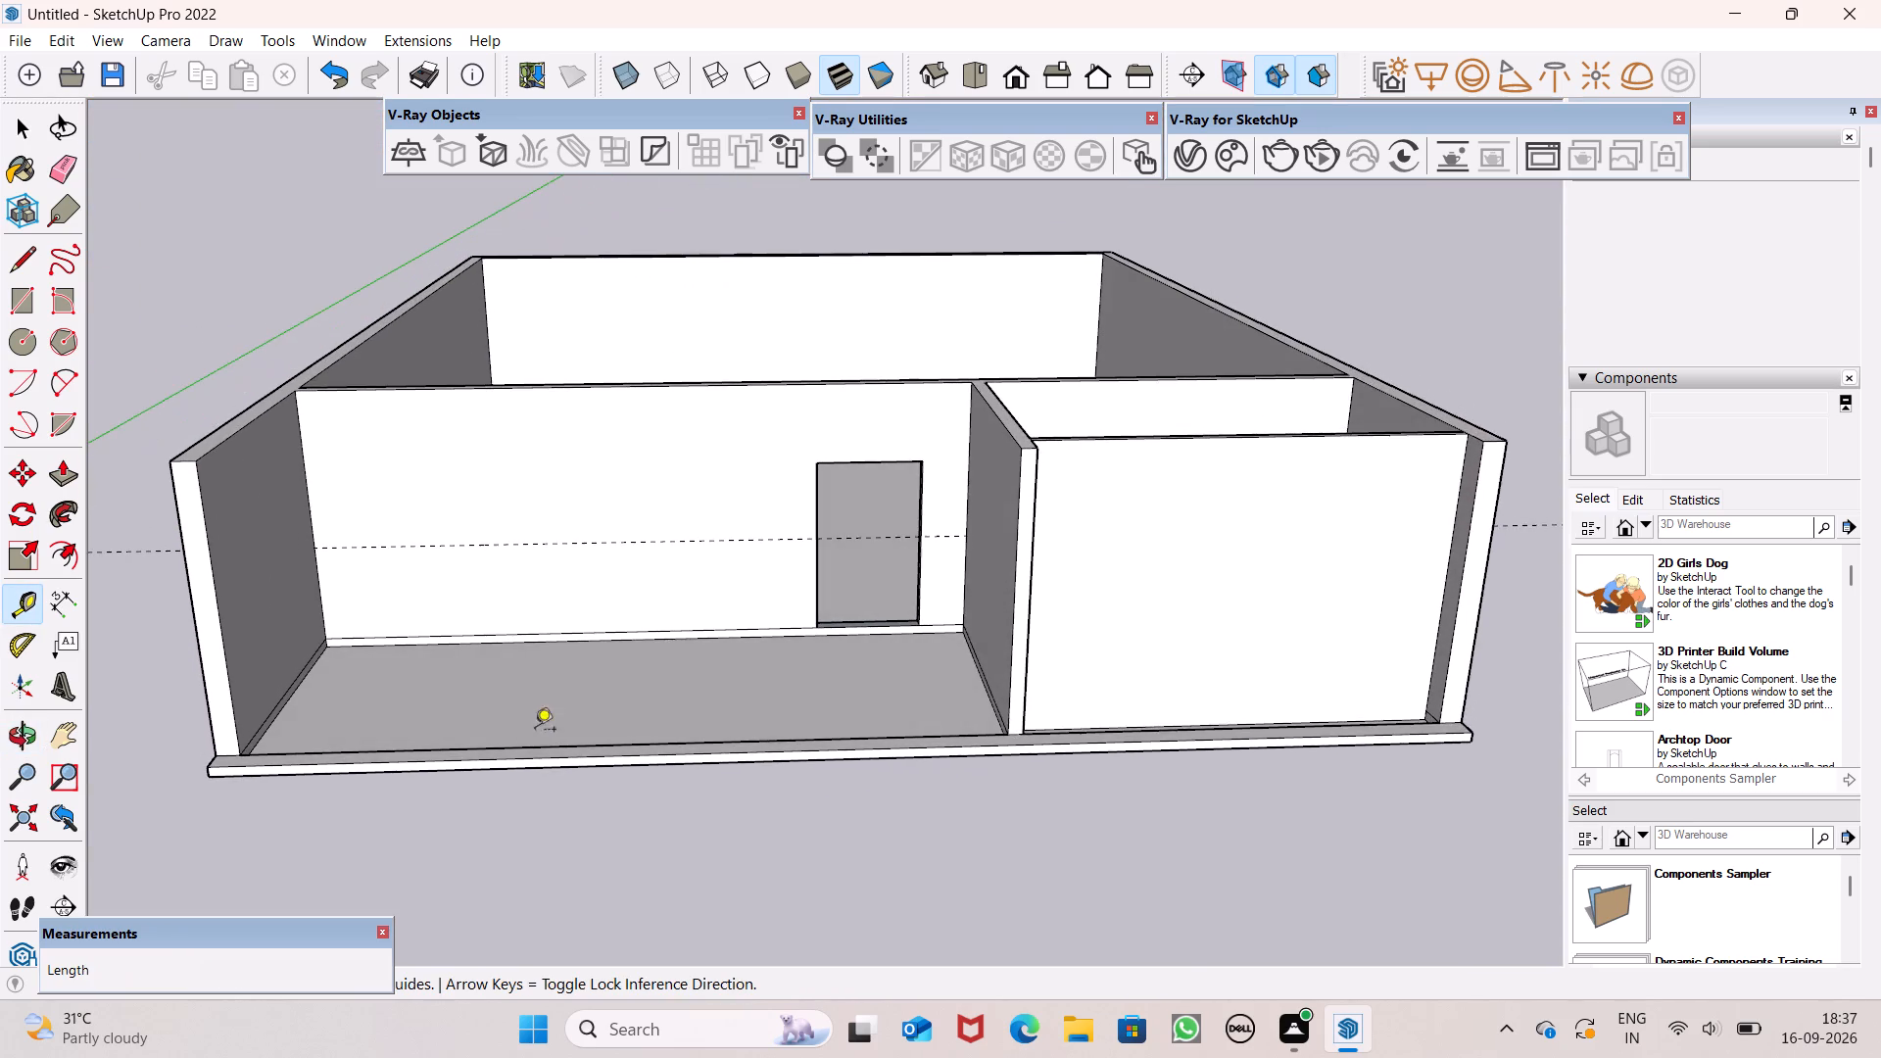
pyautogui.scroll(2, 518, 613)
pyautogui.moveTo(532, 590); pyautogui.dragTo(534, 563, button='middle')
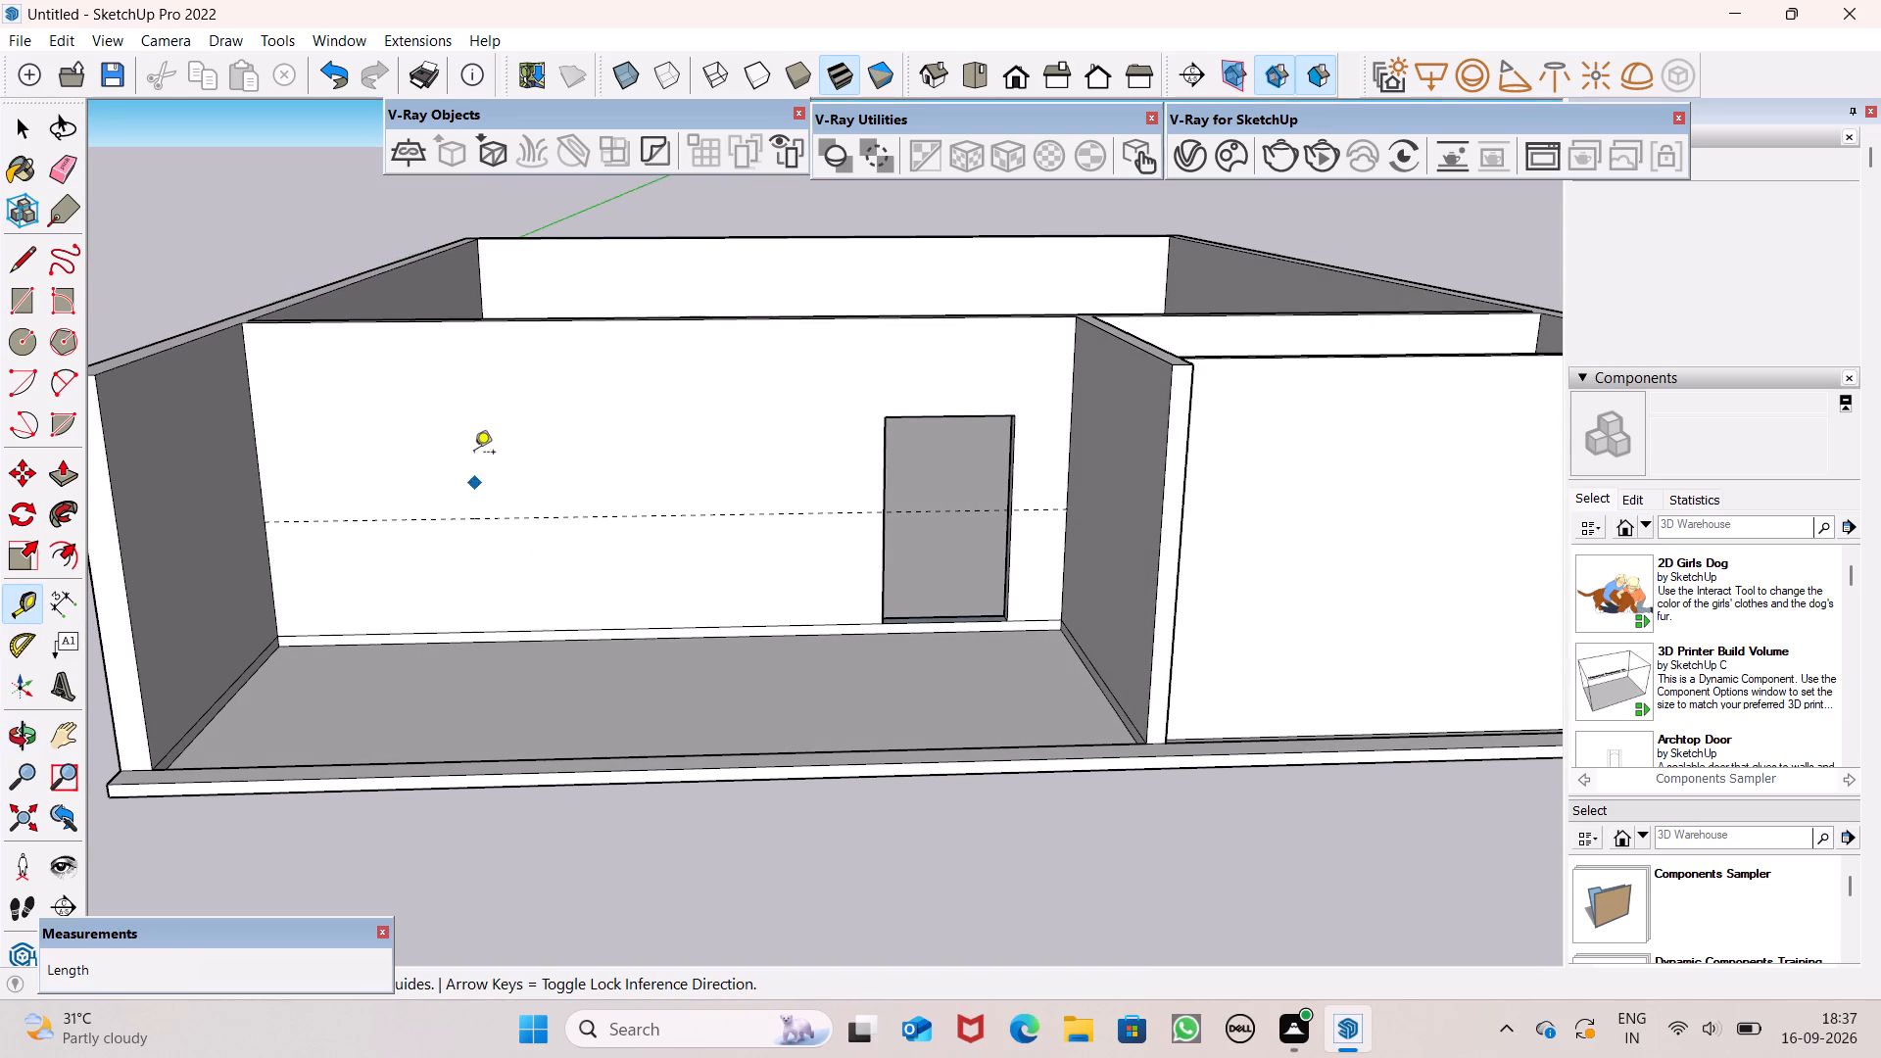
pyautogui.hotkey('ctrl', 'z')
# Place a horizontal guide 2' 8" above the base edge of the interior wall.
pyautogui.scroll(5, 525, 540)
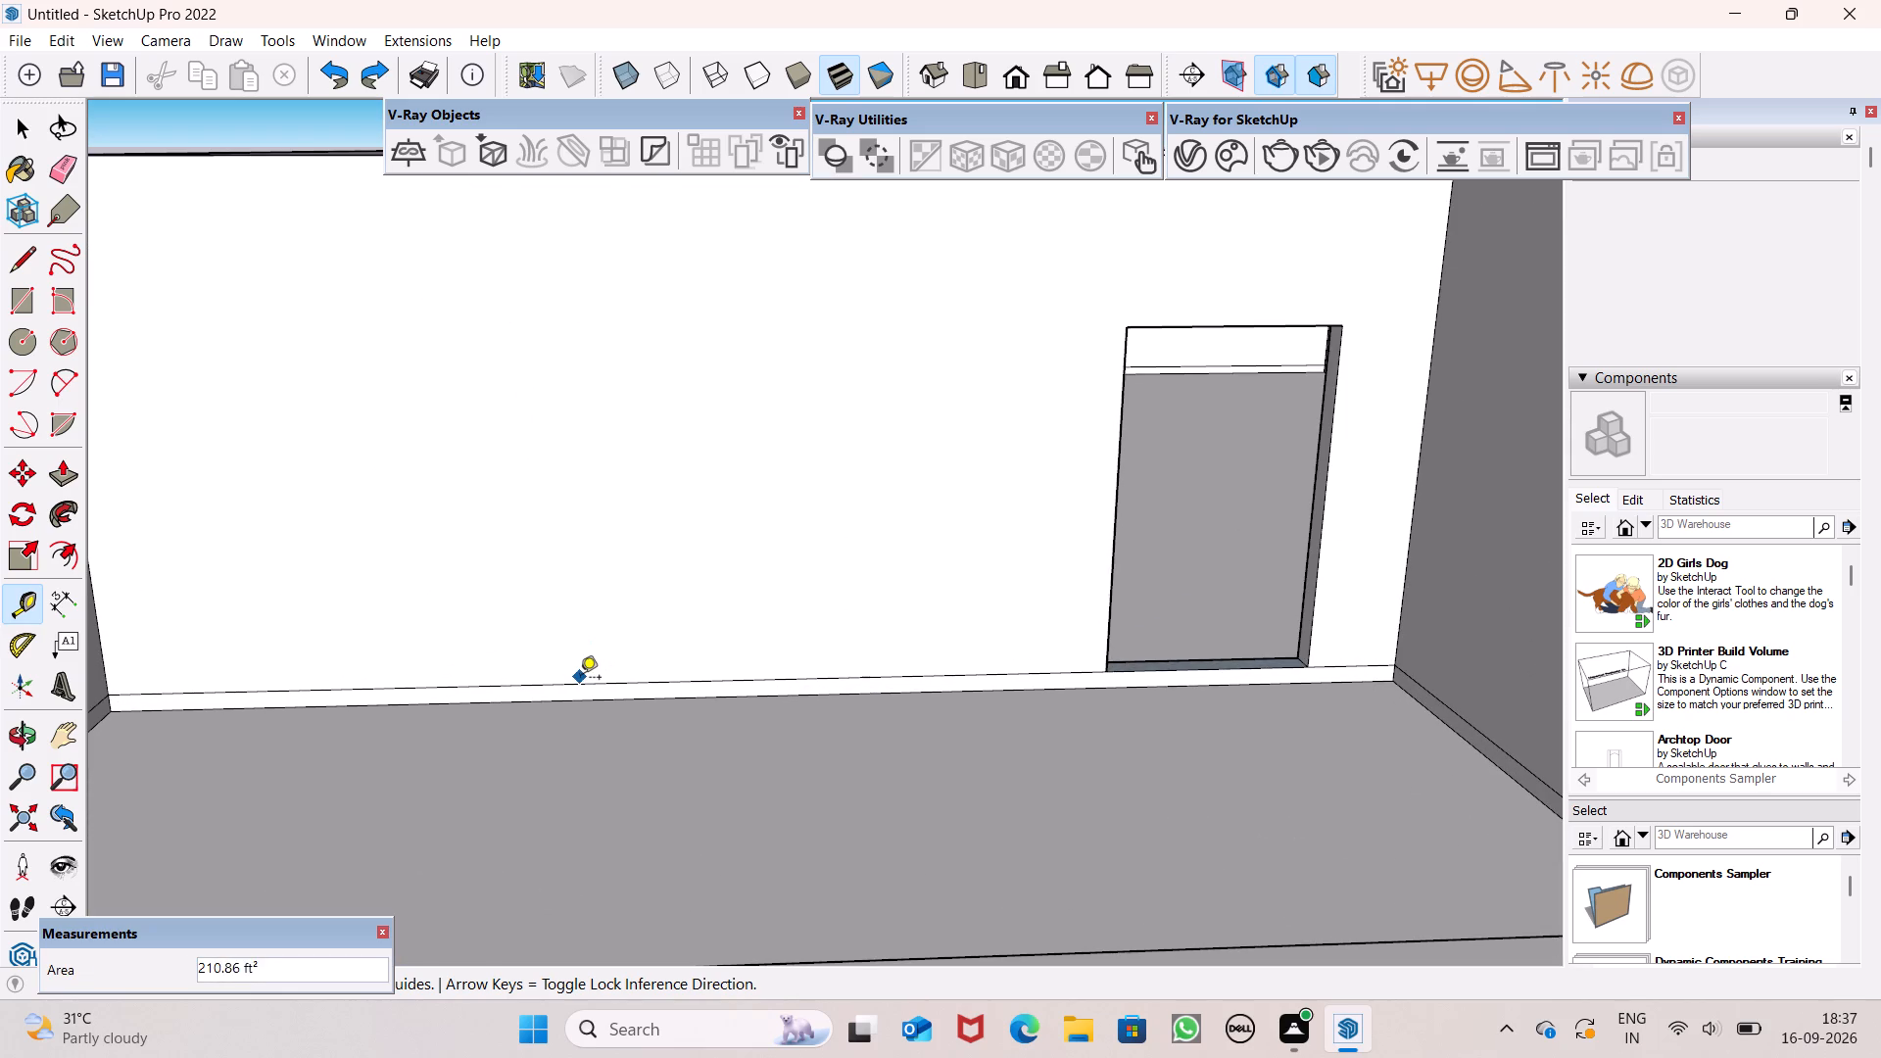
pyautogui.click(581, 679)
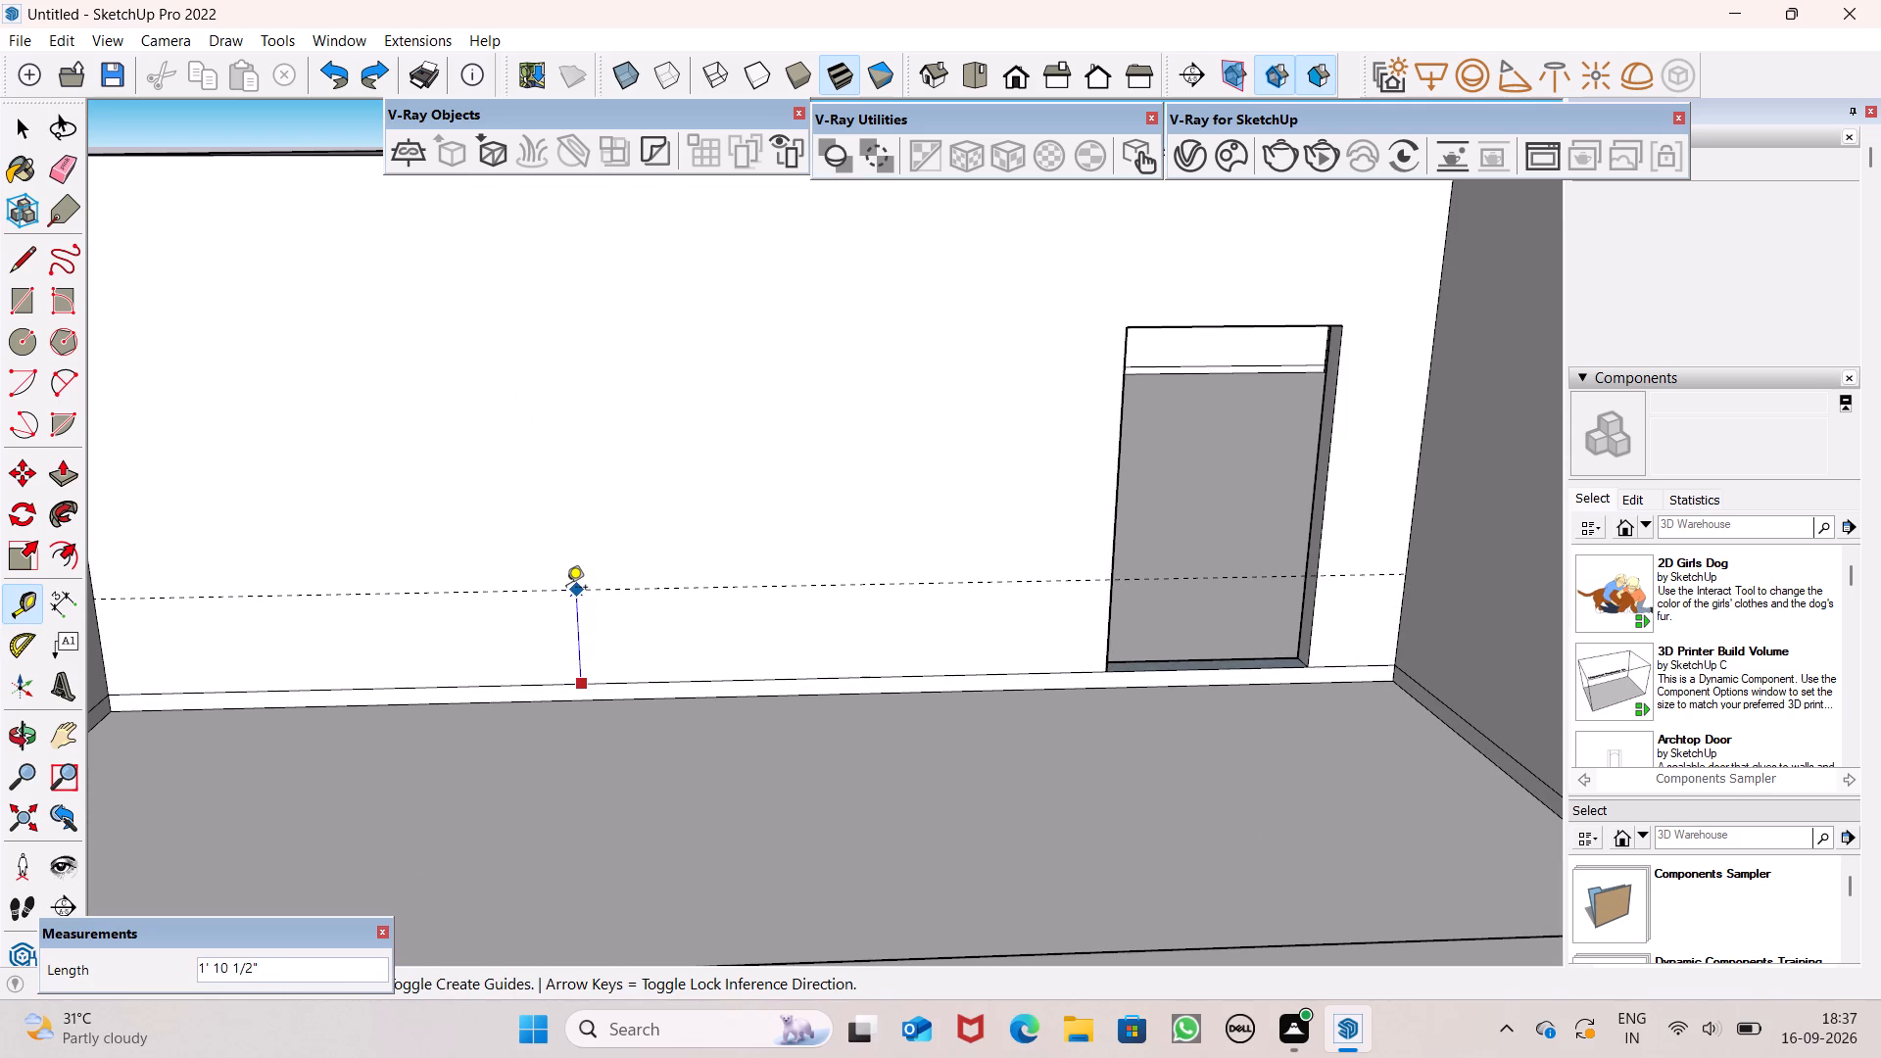
pyautogui.press('2')
pyautogui.press("'")
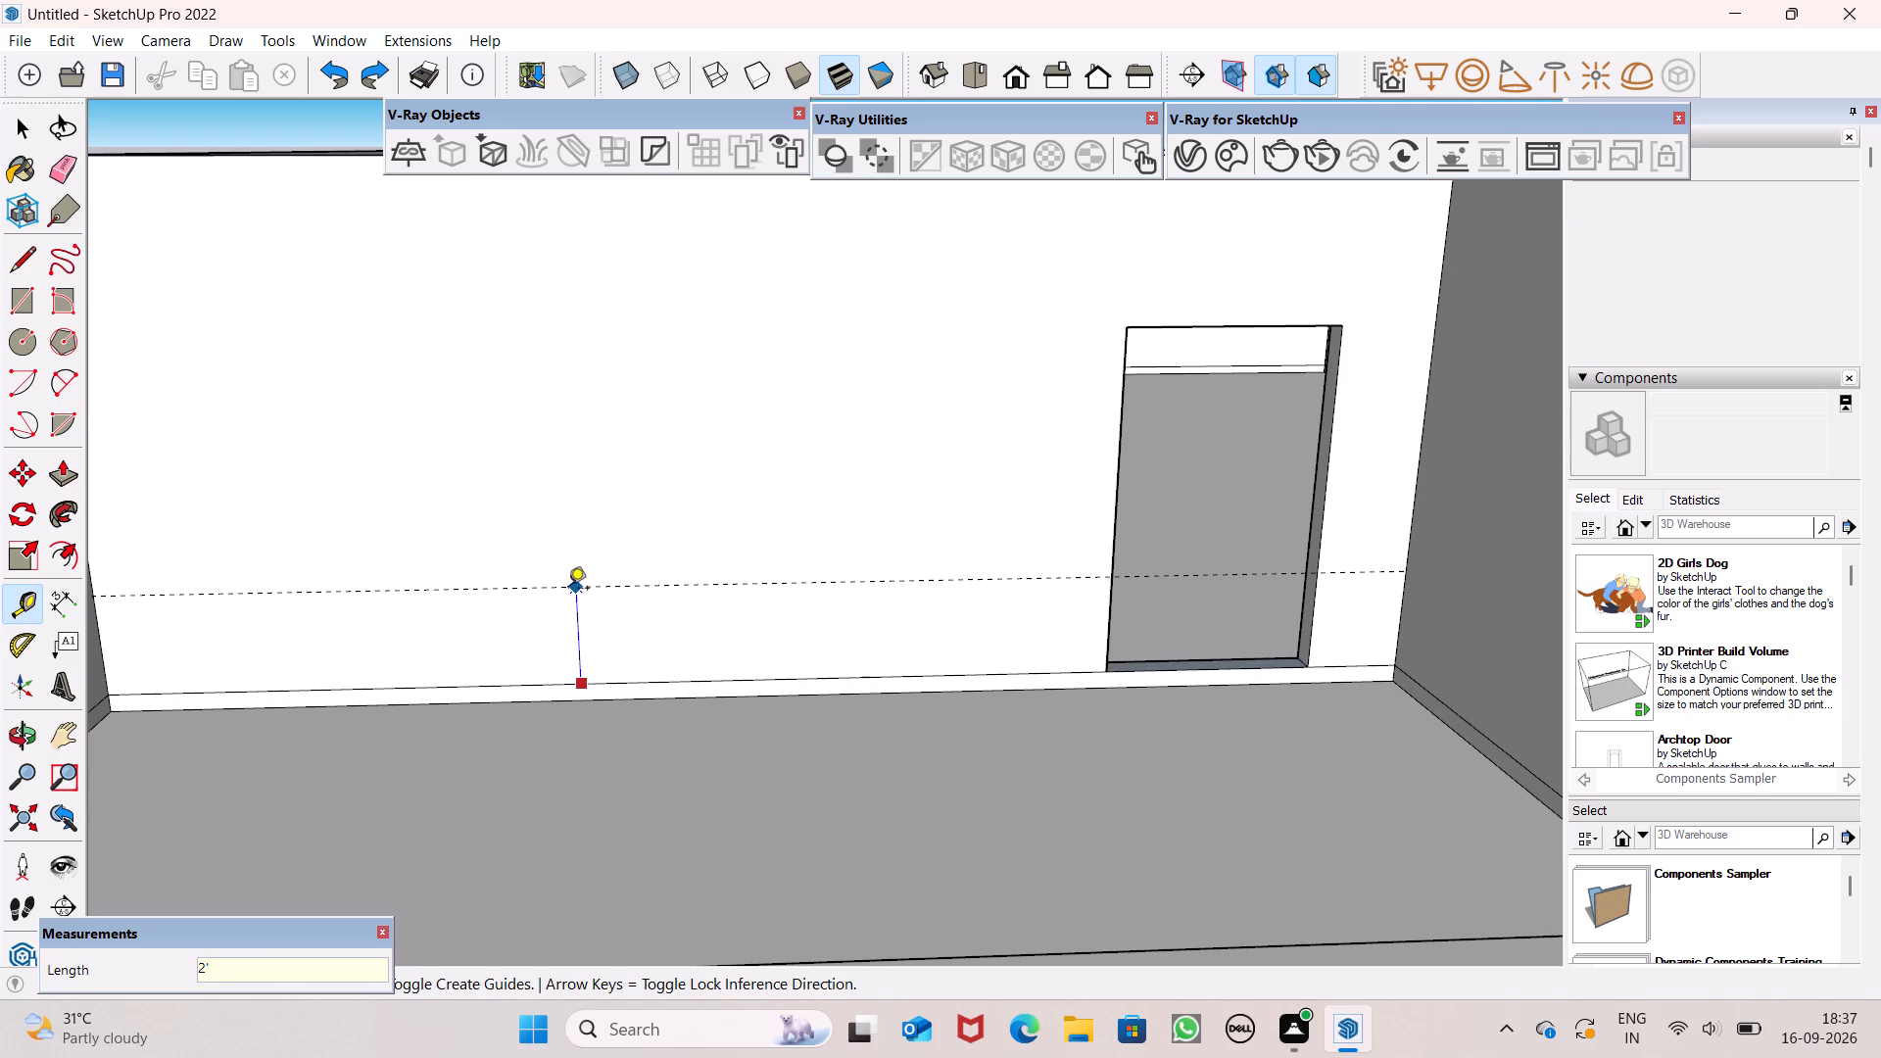
pyautogui.press('8')
pyautogui.hotkey('shift', '"')
pyautogui.press('Return')
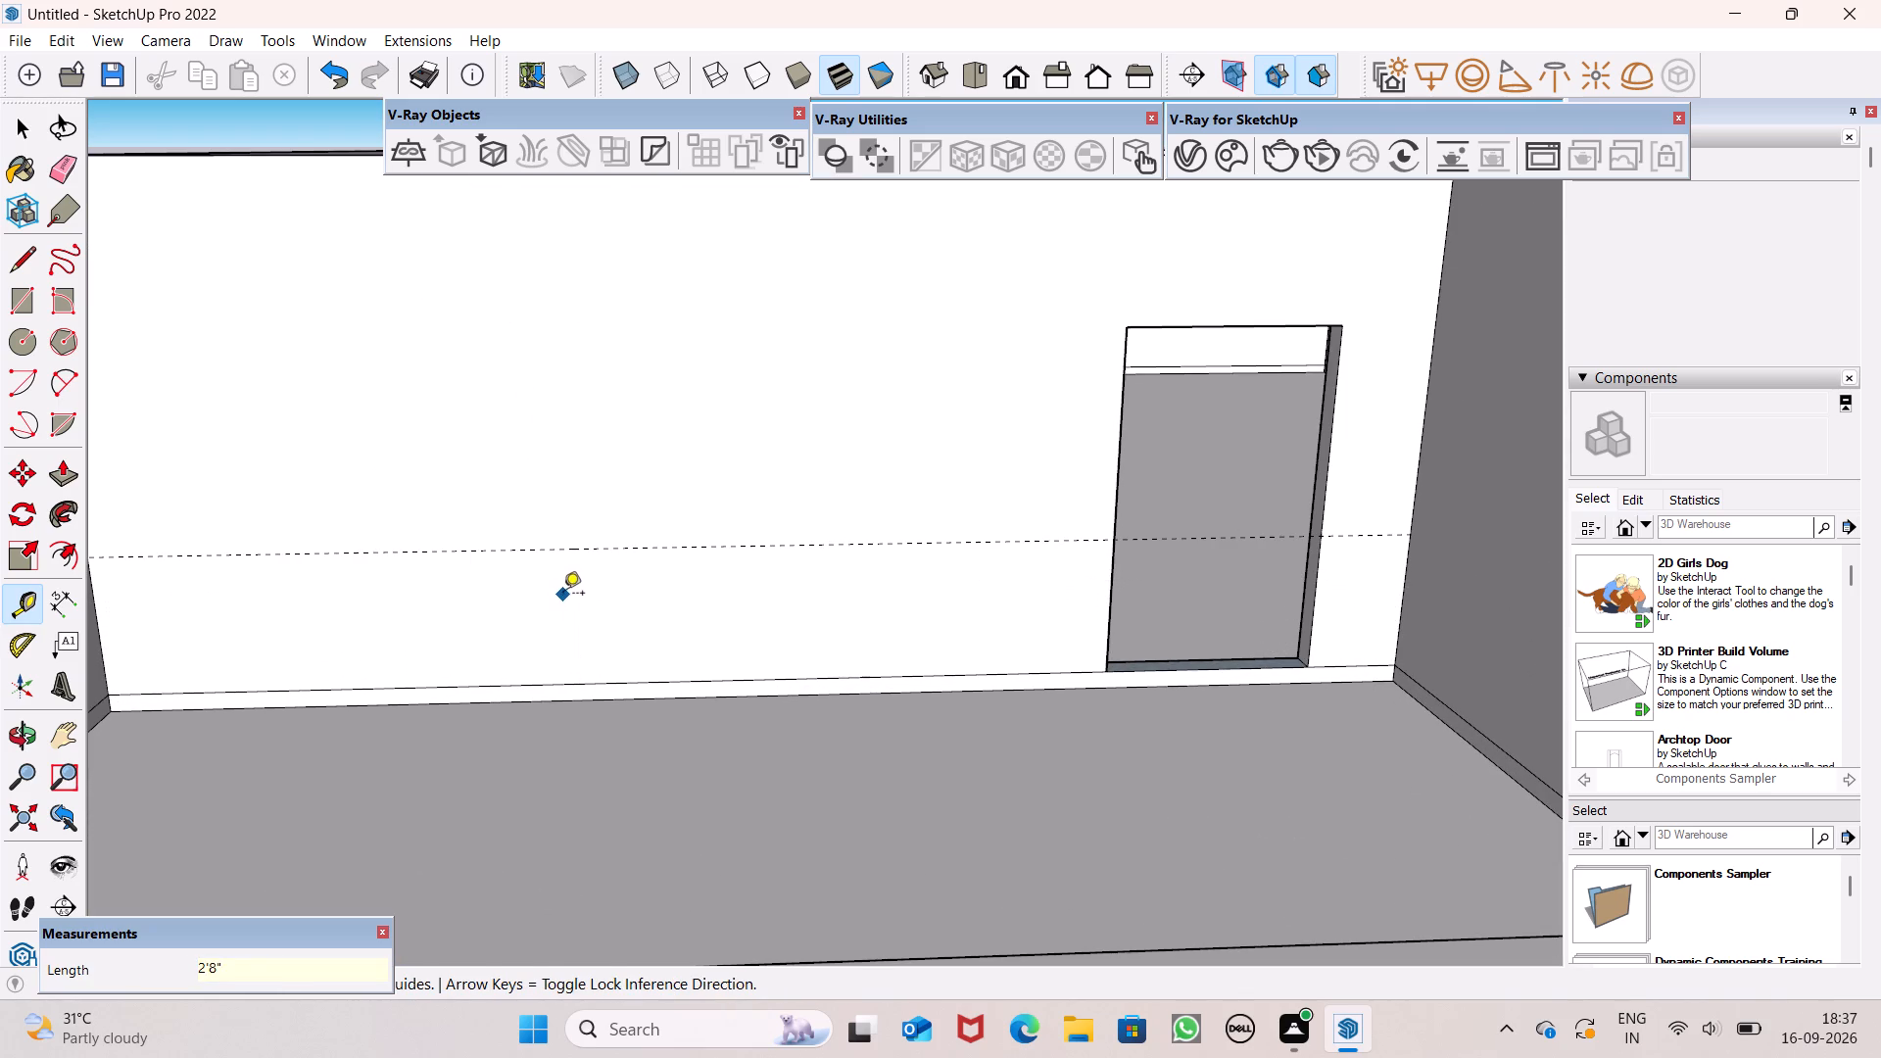
pyautogui.press('space')
# Draw a window rectangle about 6' 7" by 4' 1" on the interior wall beside the doorway, its bottom edge on the guide.
pyautogui.scroll(-2, 558, 597)
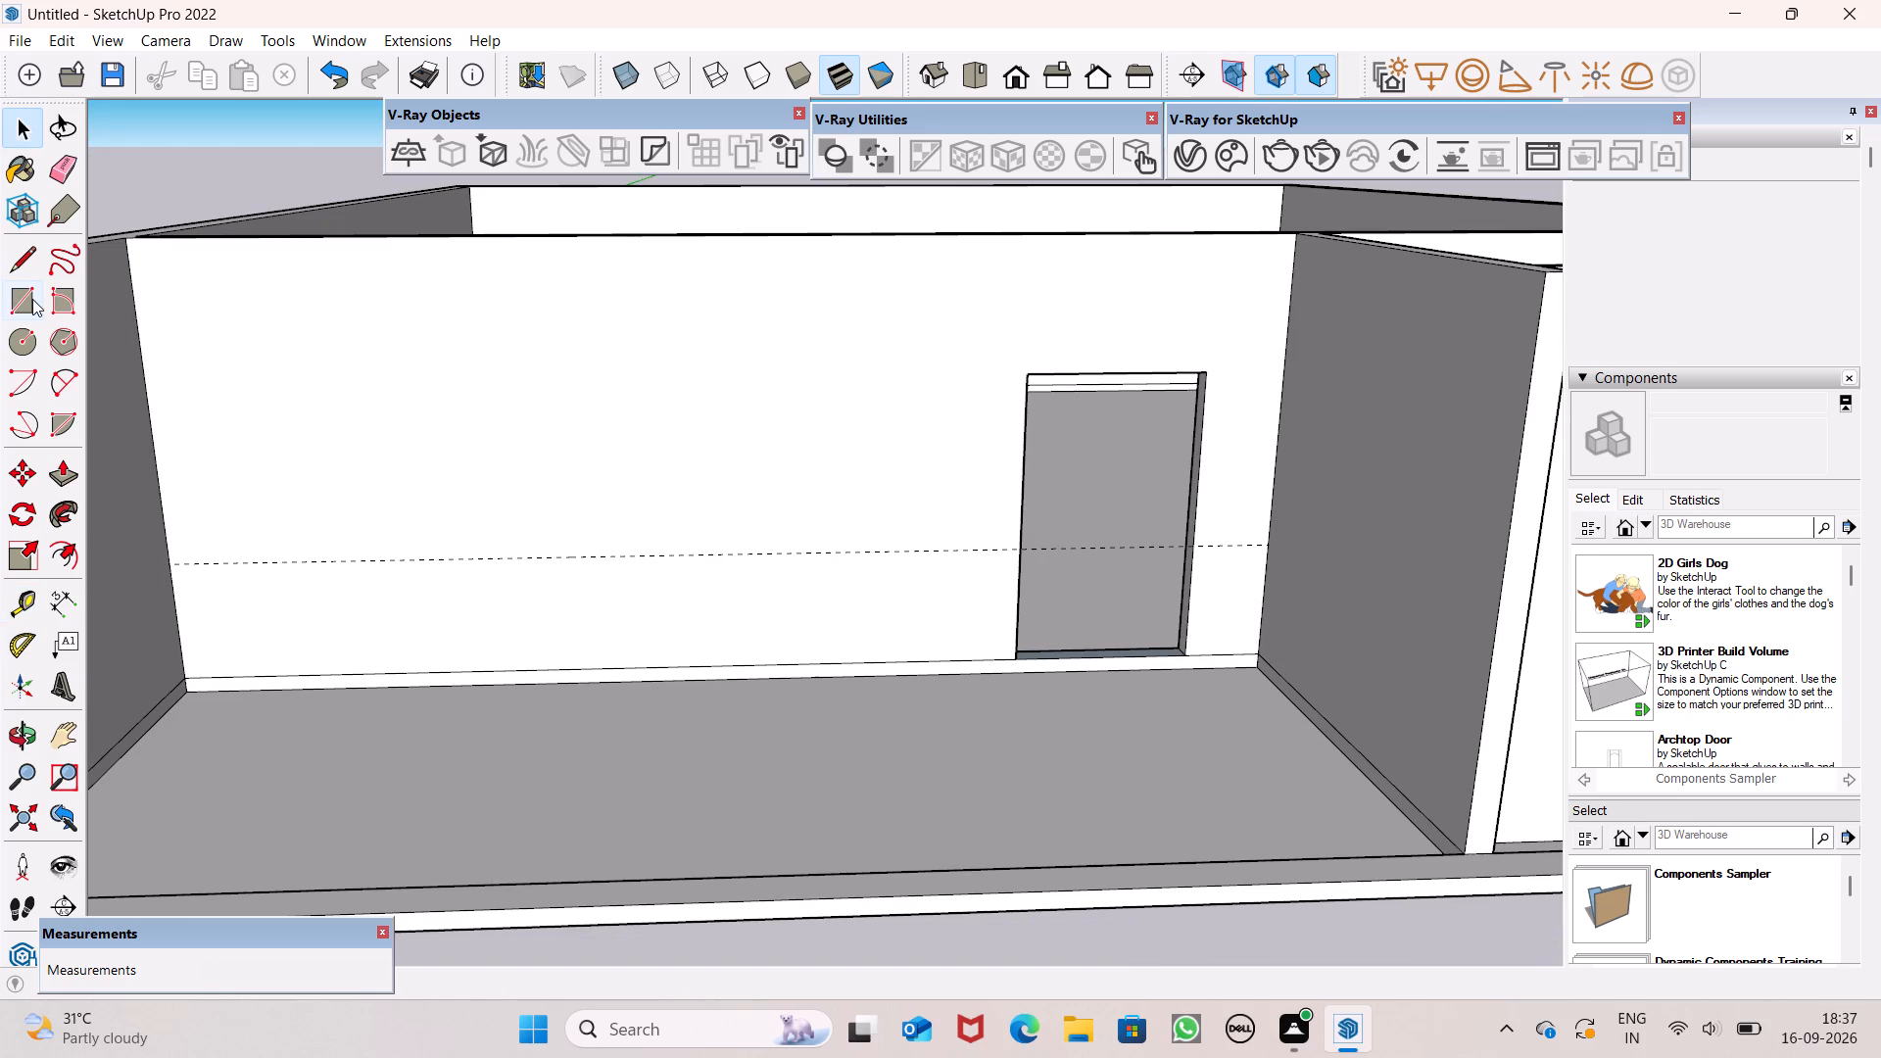
pyautogui.click(17, 301)
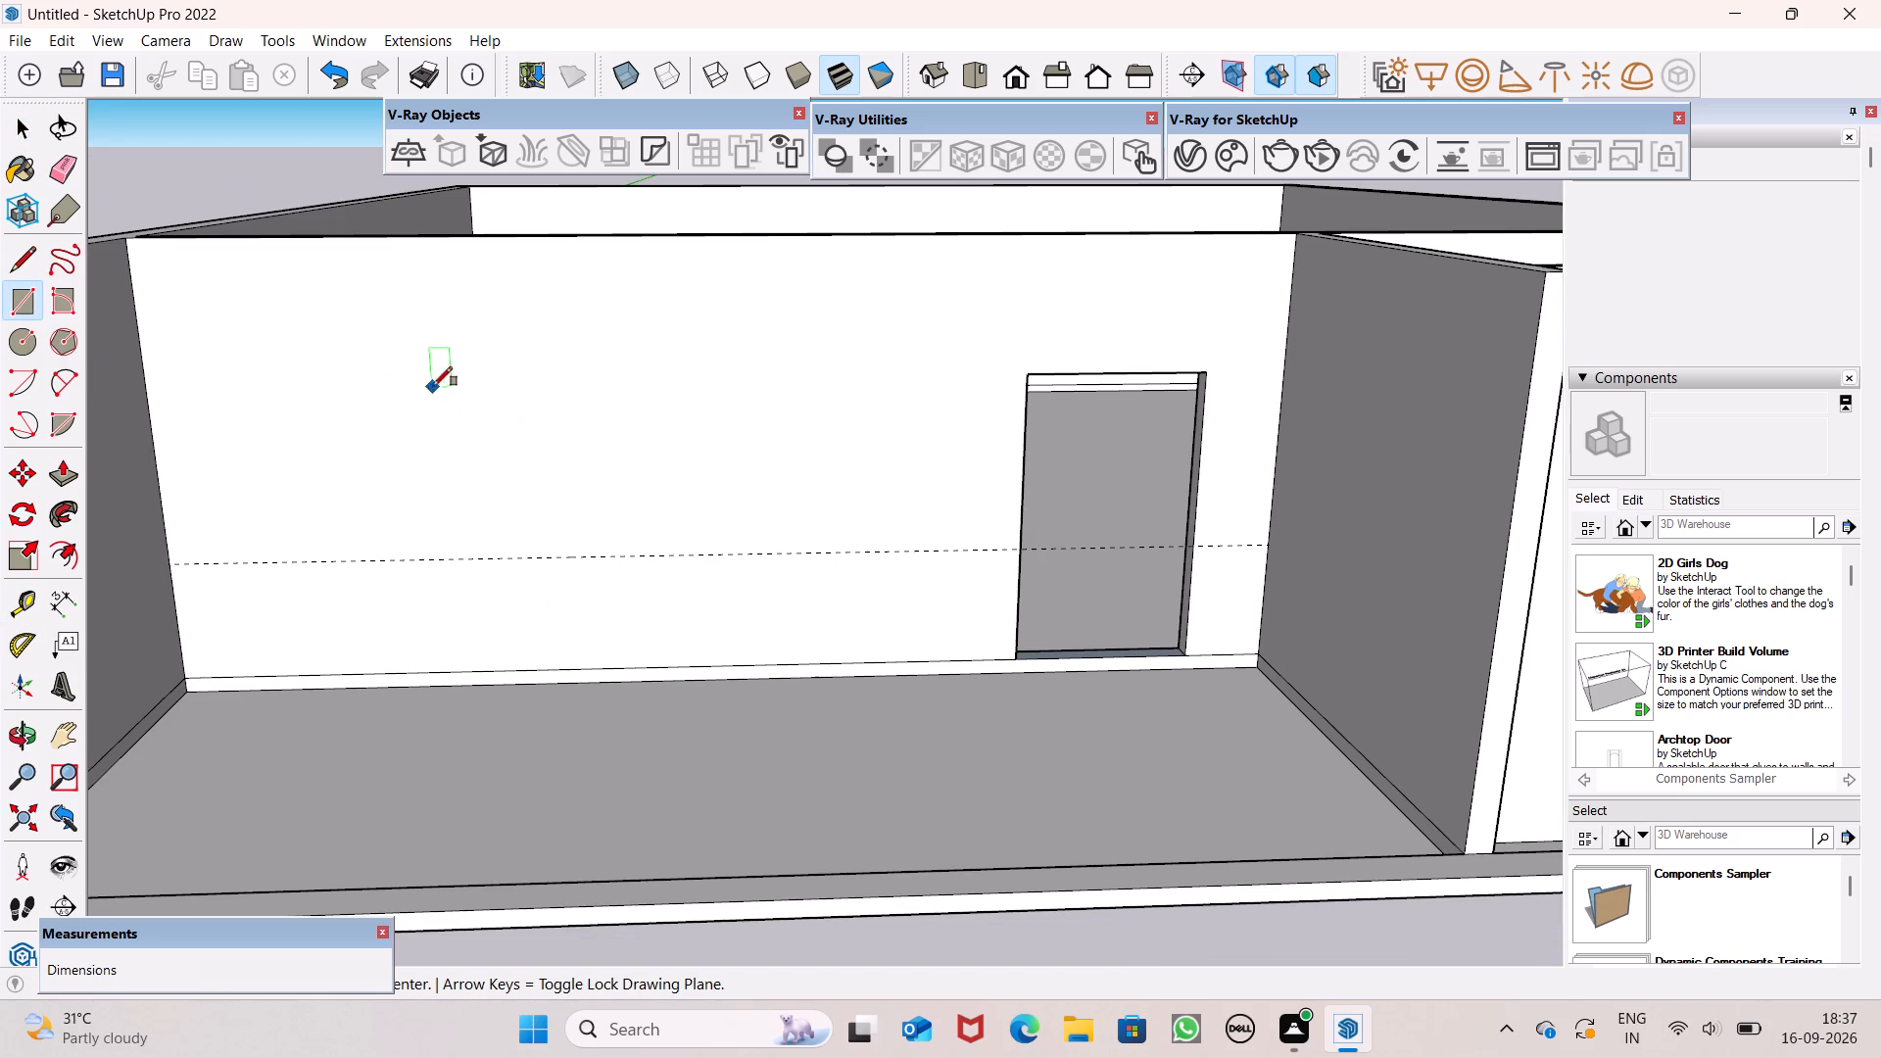
pyautogui.click(477, 376)
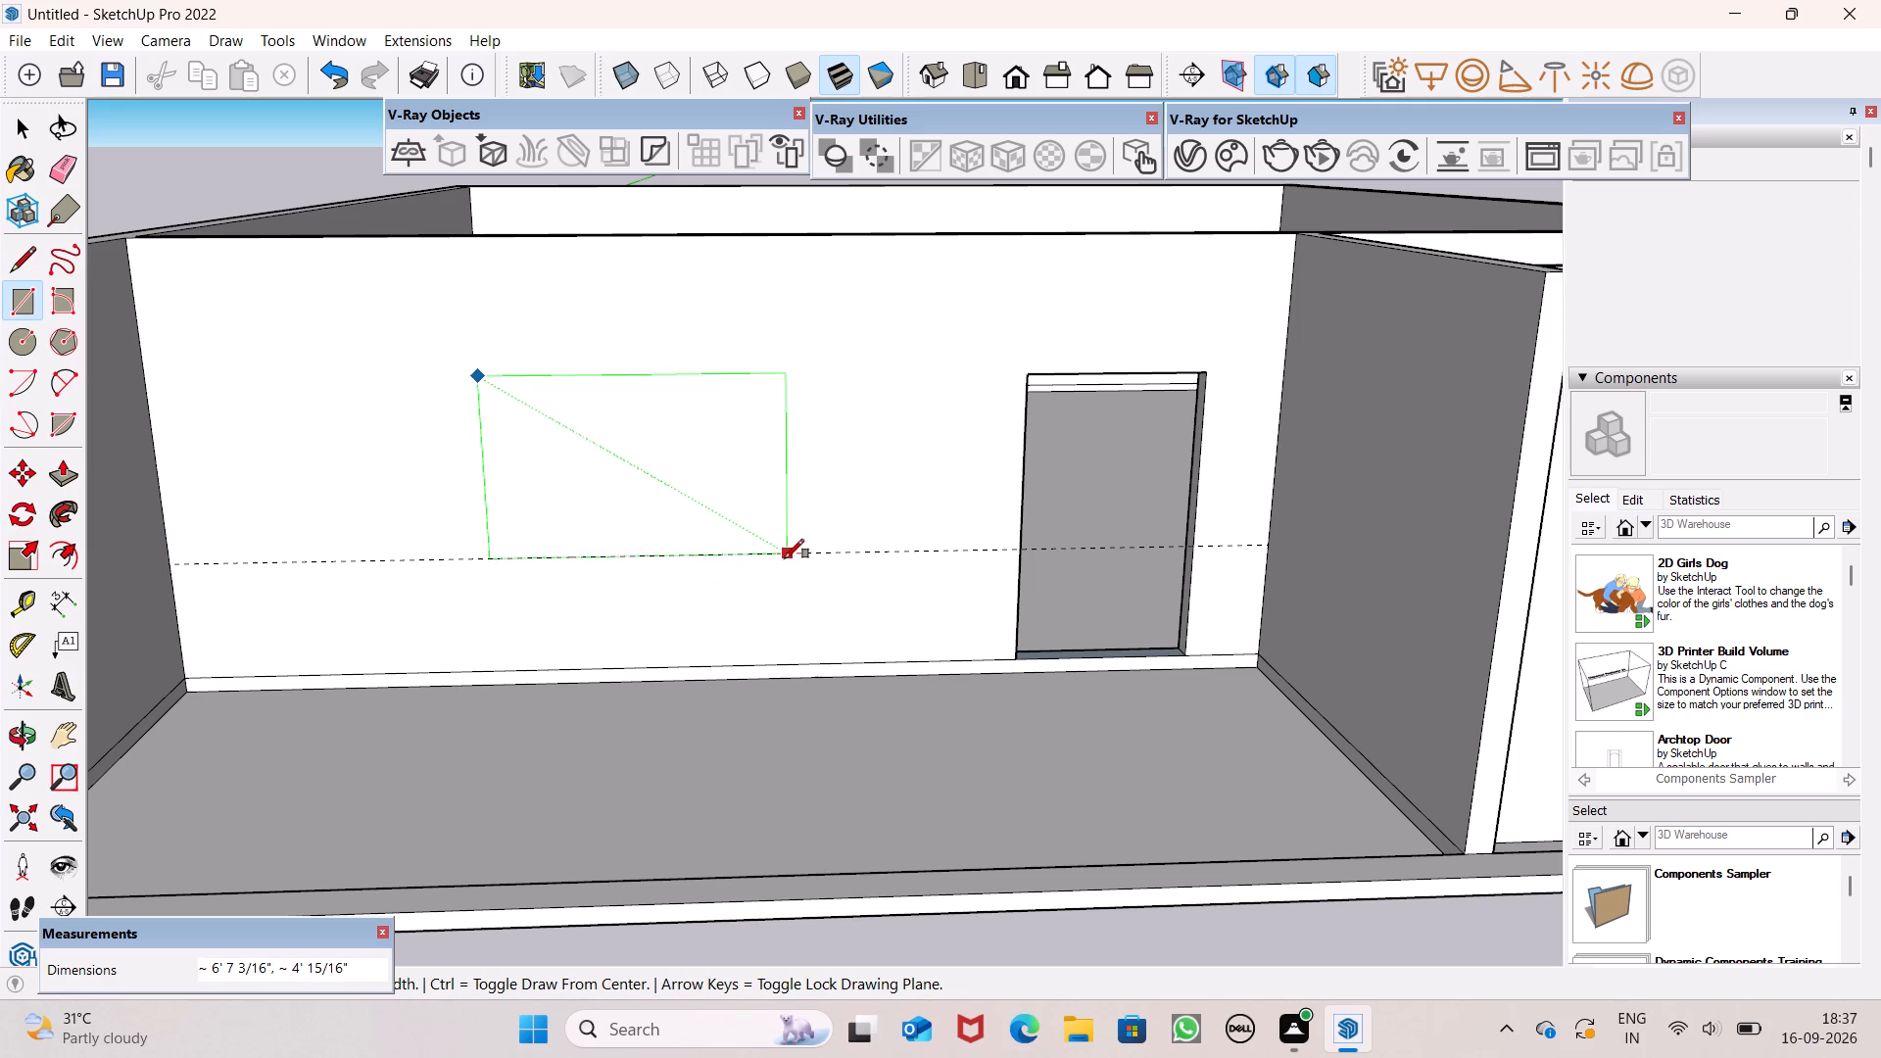
pyautogui.click(785, 558)
pyautogui.press('space')
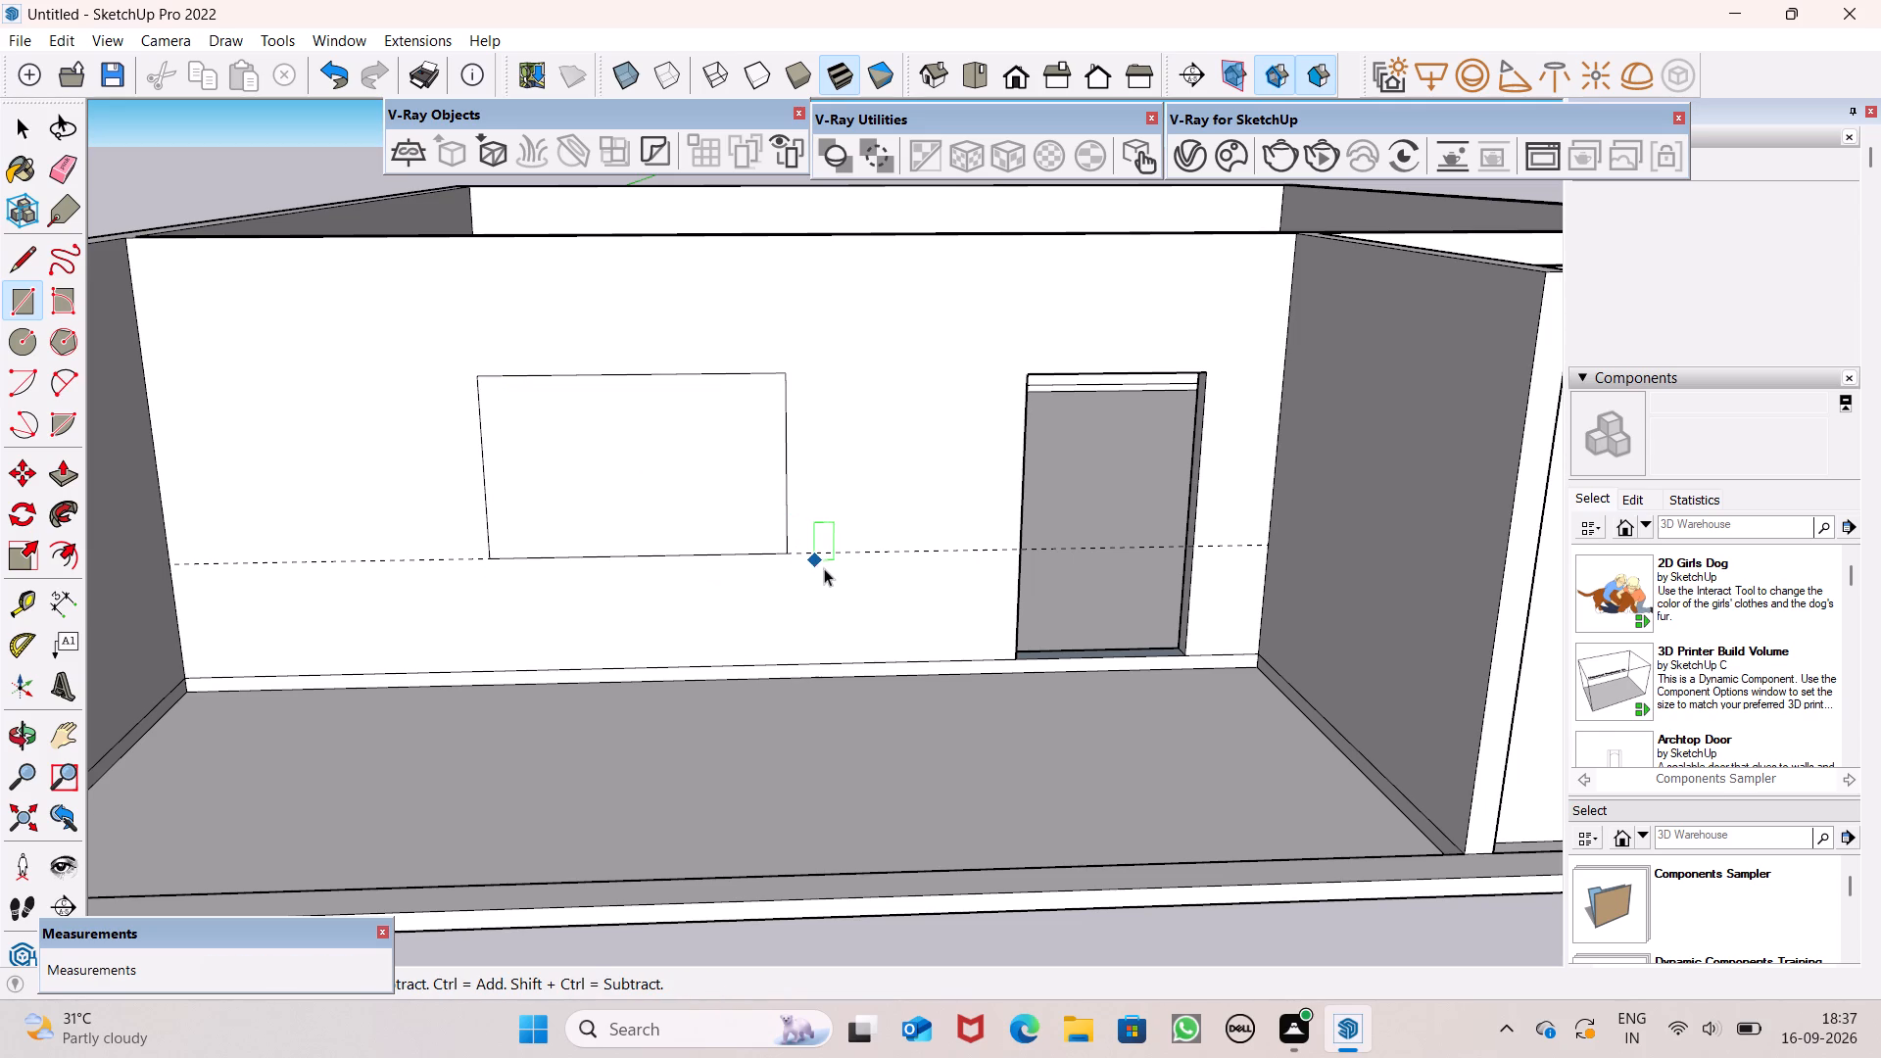
pyautogui.press('space')
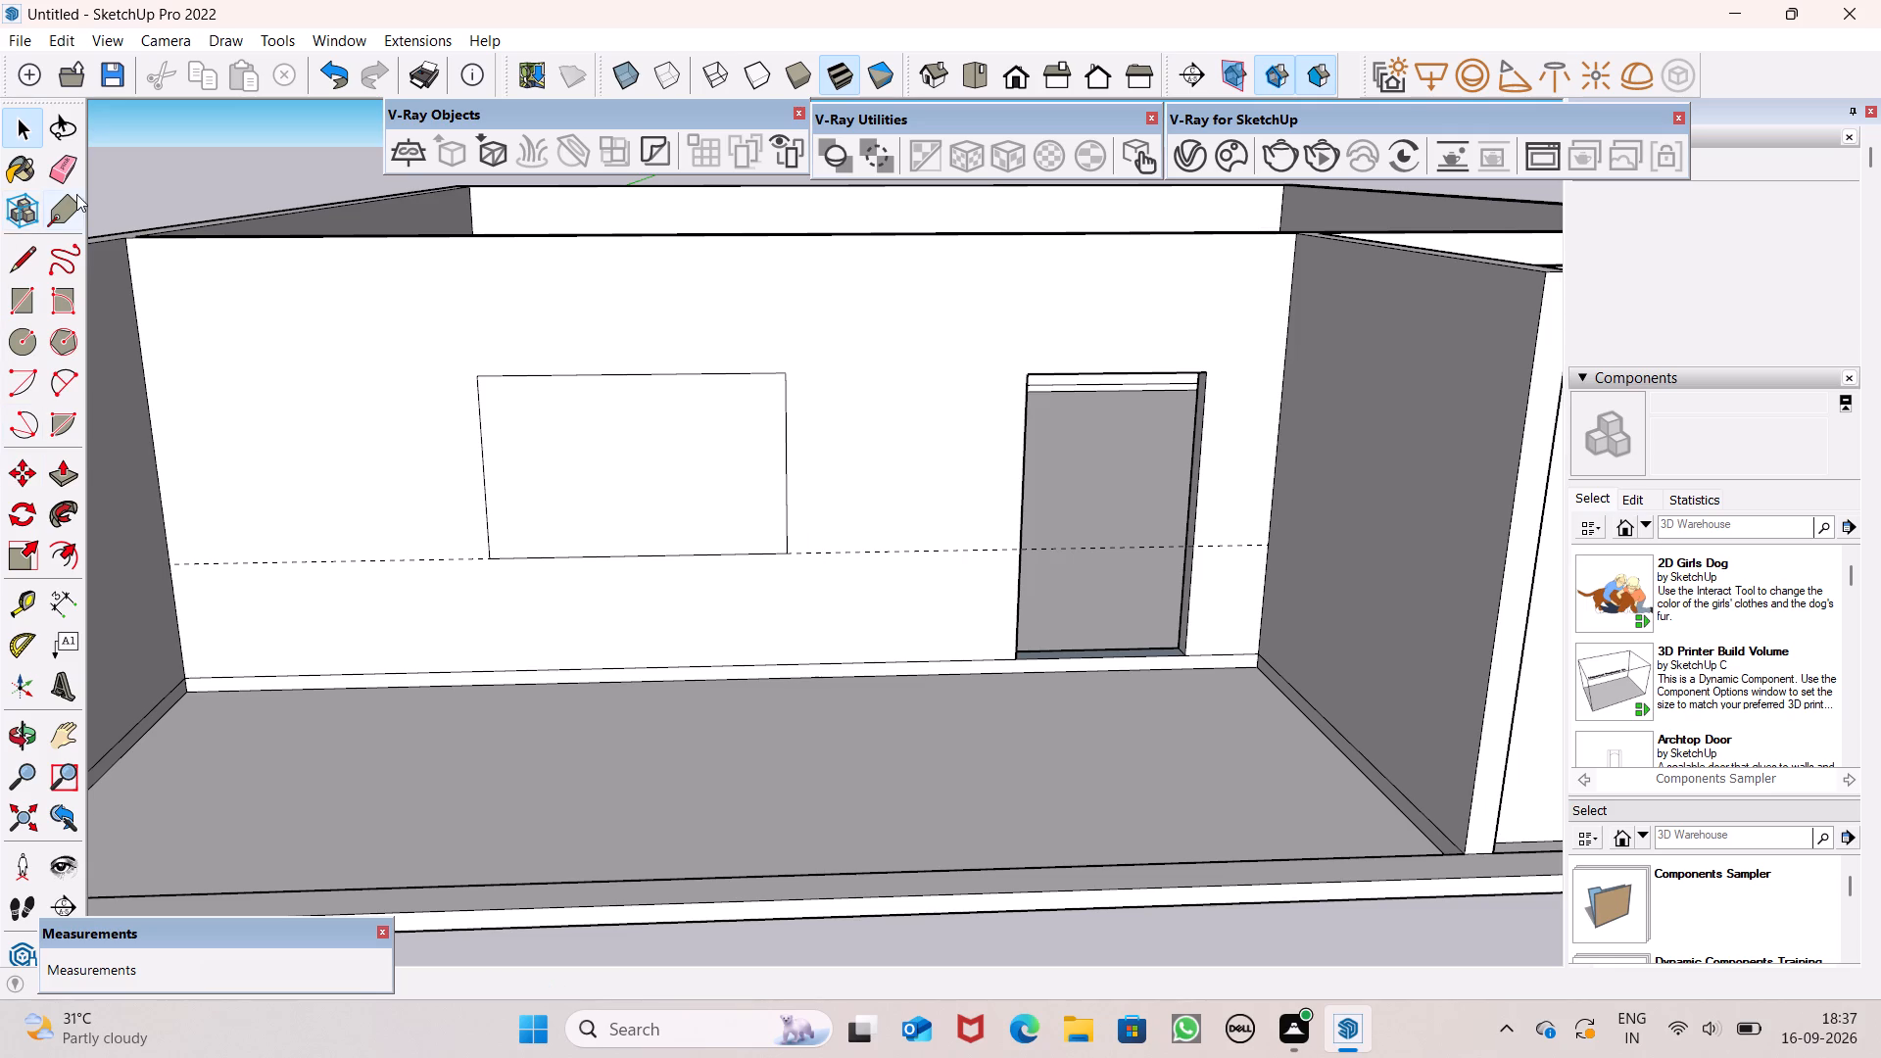
# Erase the horizontal guide under the window rectangle.
pyautogui.click(65, 183)
pyautogui.click(363, 565)
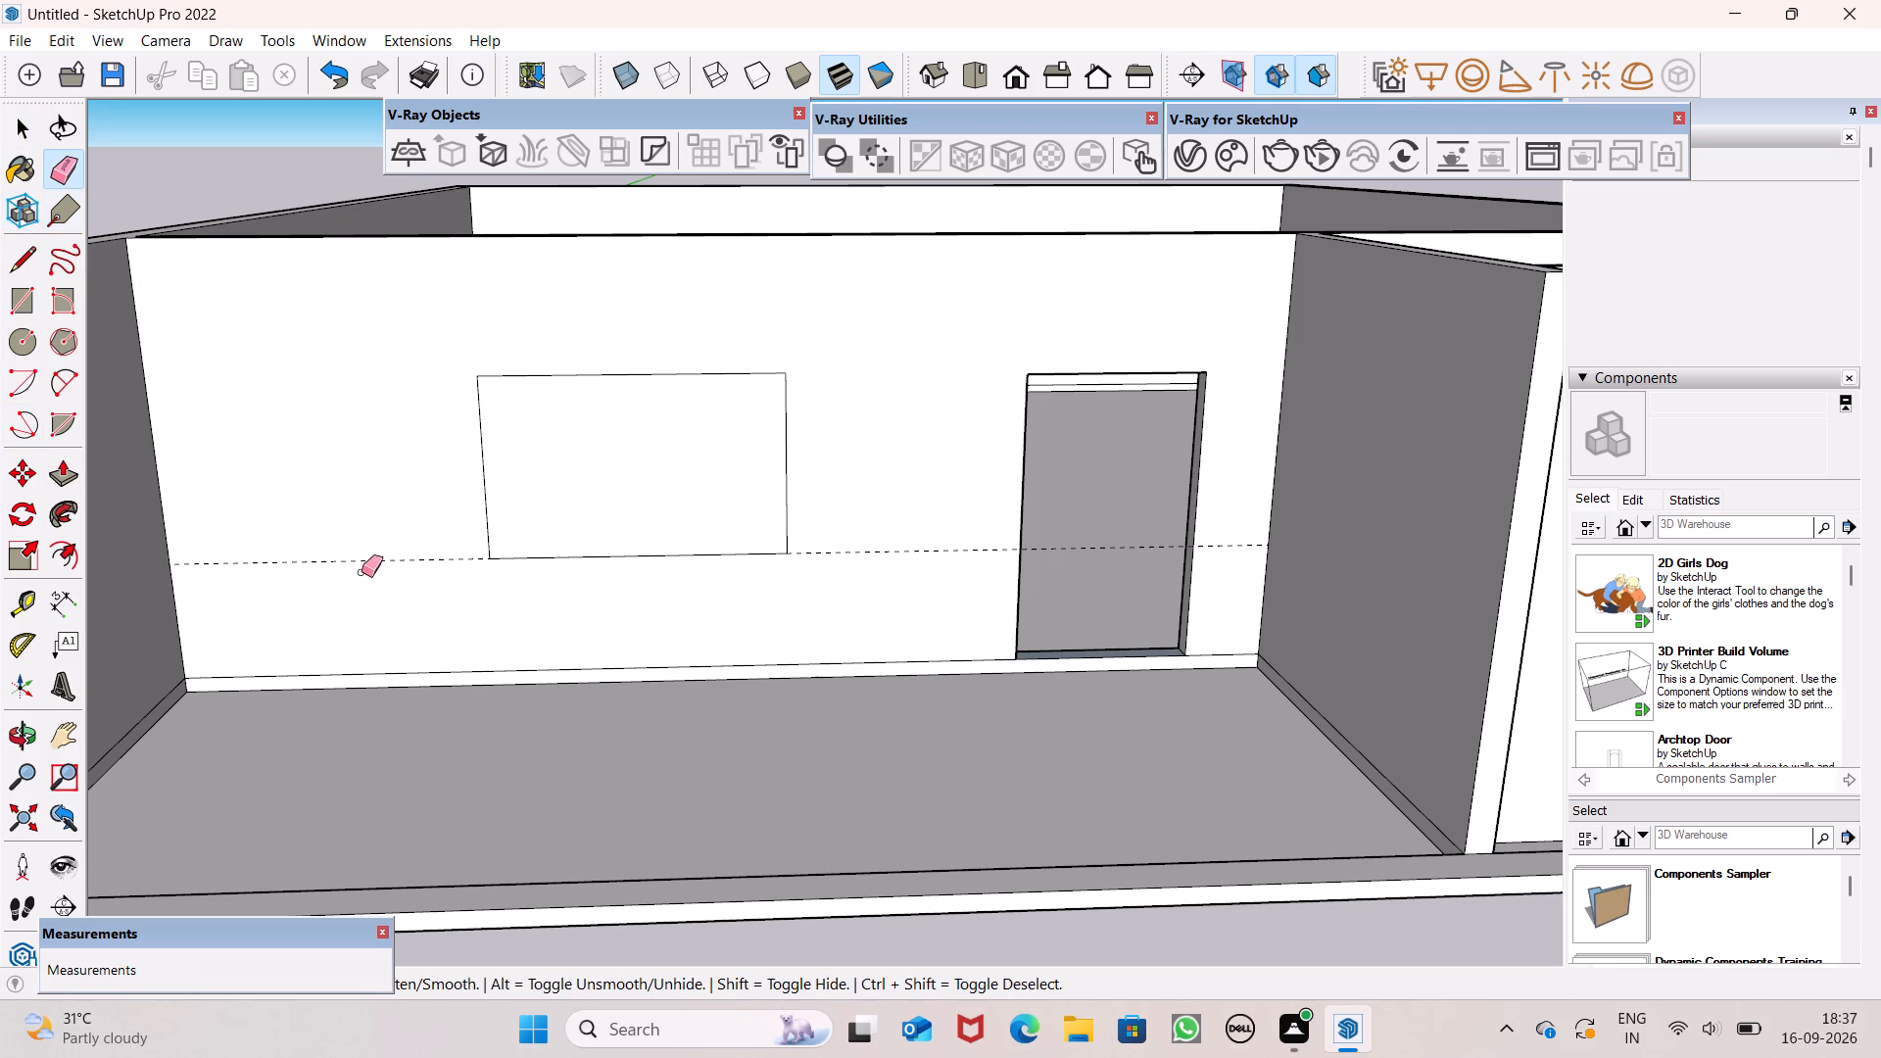
pyautogui.press('space')
pyautogui.press('space')
# Place a horizontal guide 3' below the top edge of the front wall of the room beside the partition.
pyautogui.scroll(-4, 564, 620)
pyautogui.moveTo(666, 612); pyautogui.dragTo(663, 531, button='middle')
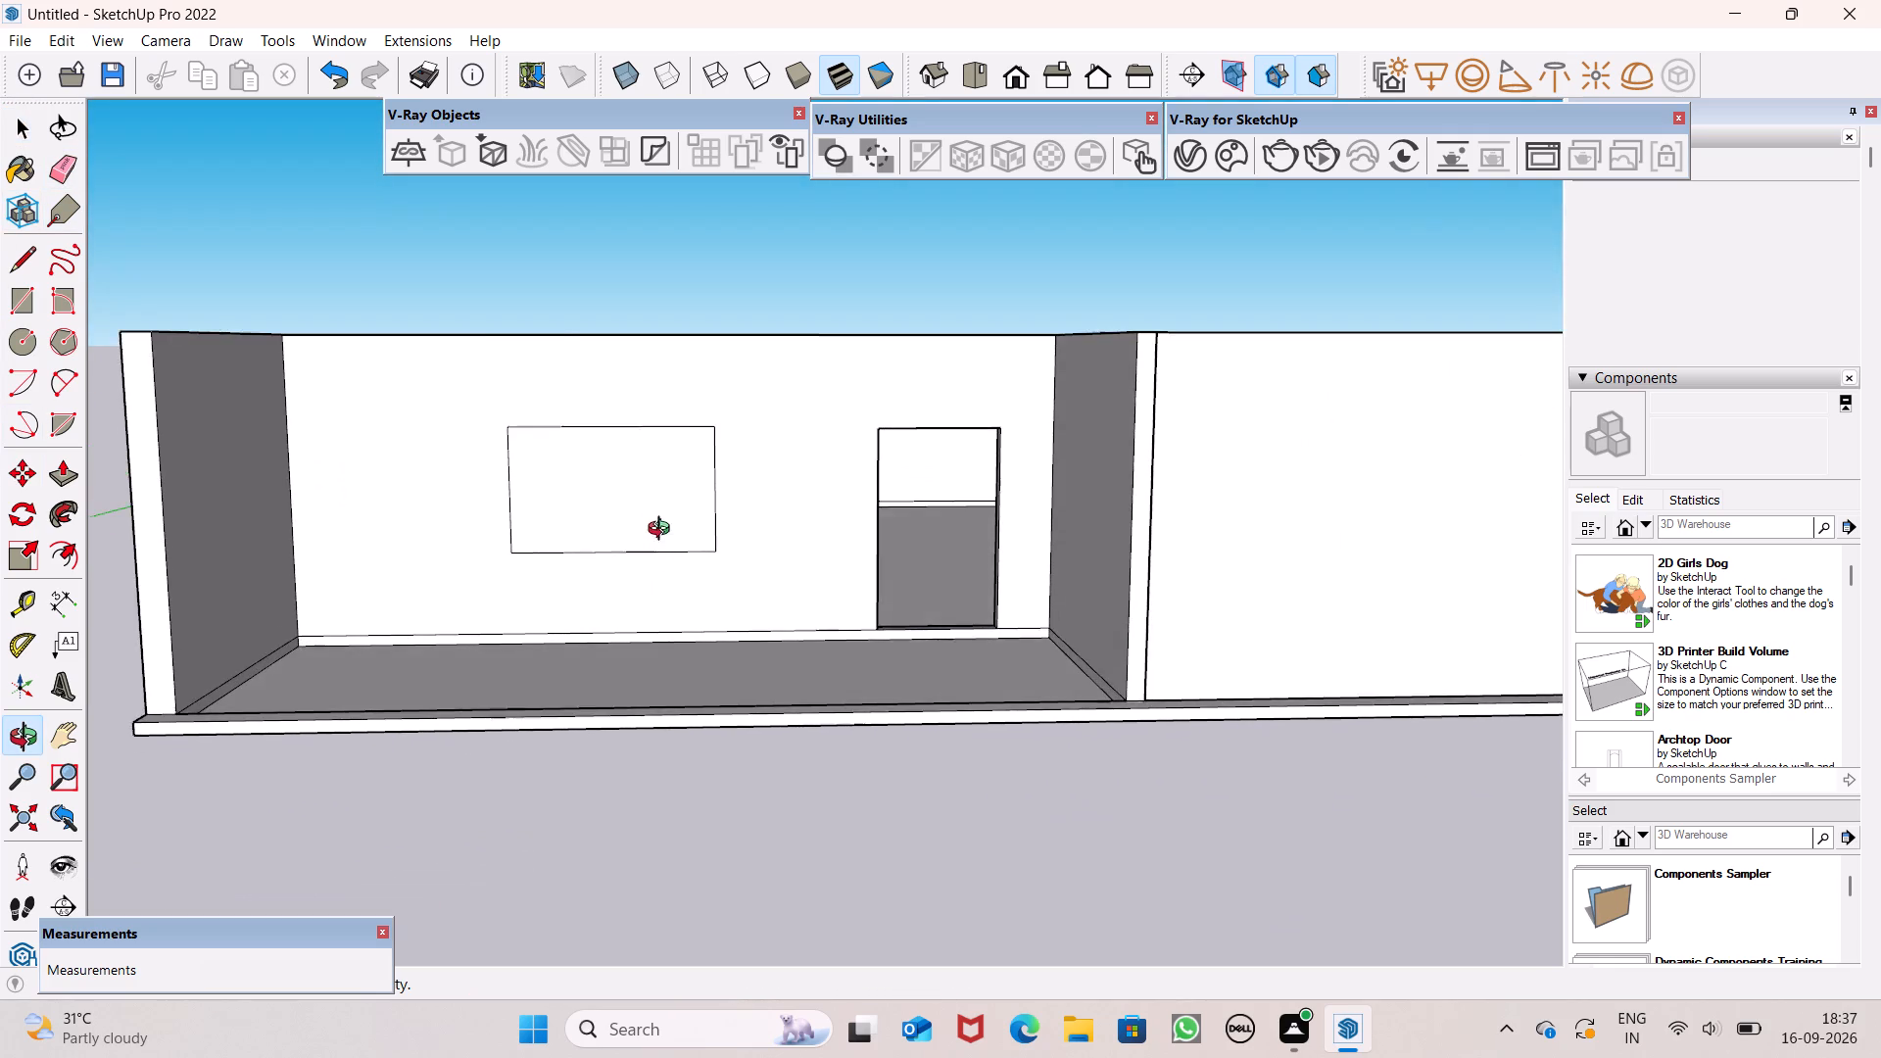
pyautogui.moveTo(663, 531); pyautogui.dragTo(690, 538, button='middle')
pyautogui.scroll(1, 690, 539)
pyautogui.scroll(-6, 690, 545)
pyautogui.moveTo(697, 573); pyautogui.dragTo(710, 613, button='middle')
pyautogui.moveTo(1227, 661); pyautogui.dragTo(1019, 717, button='middle')
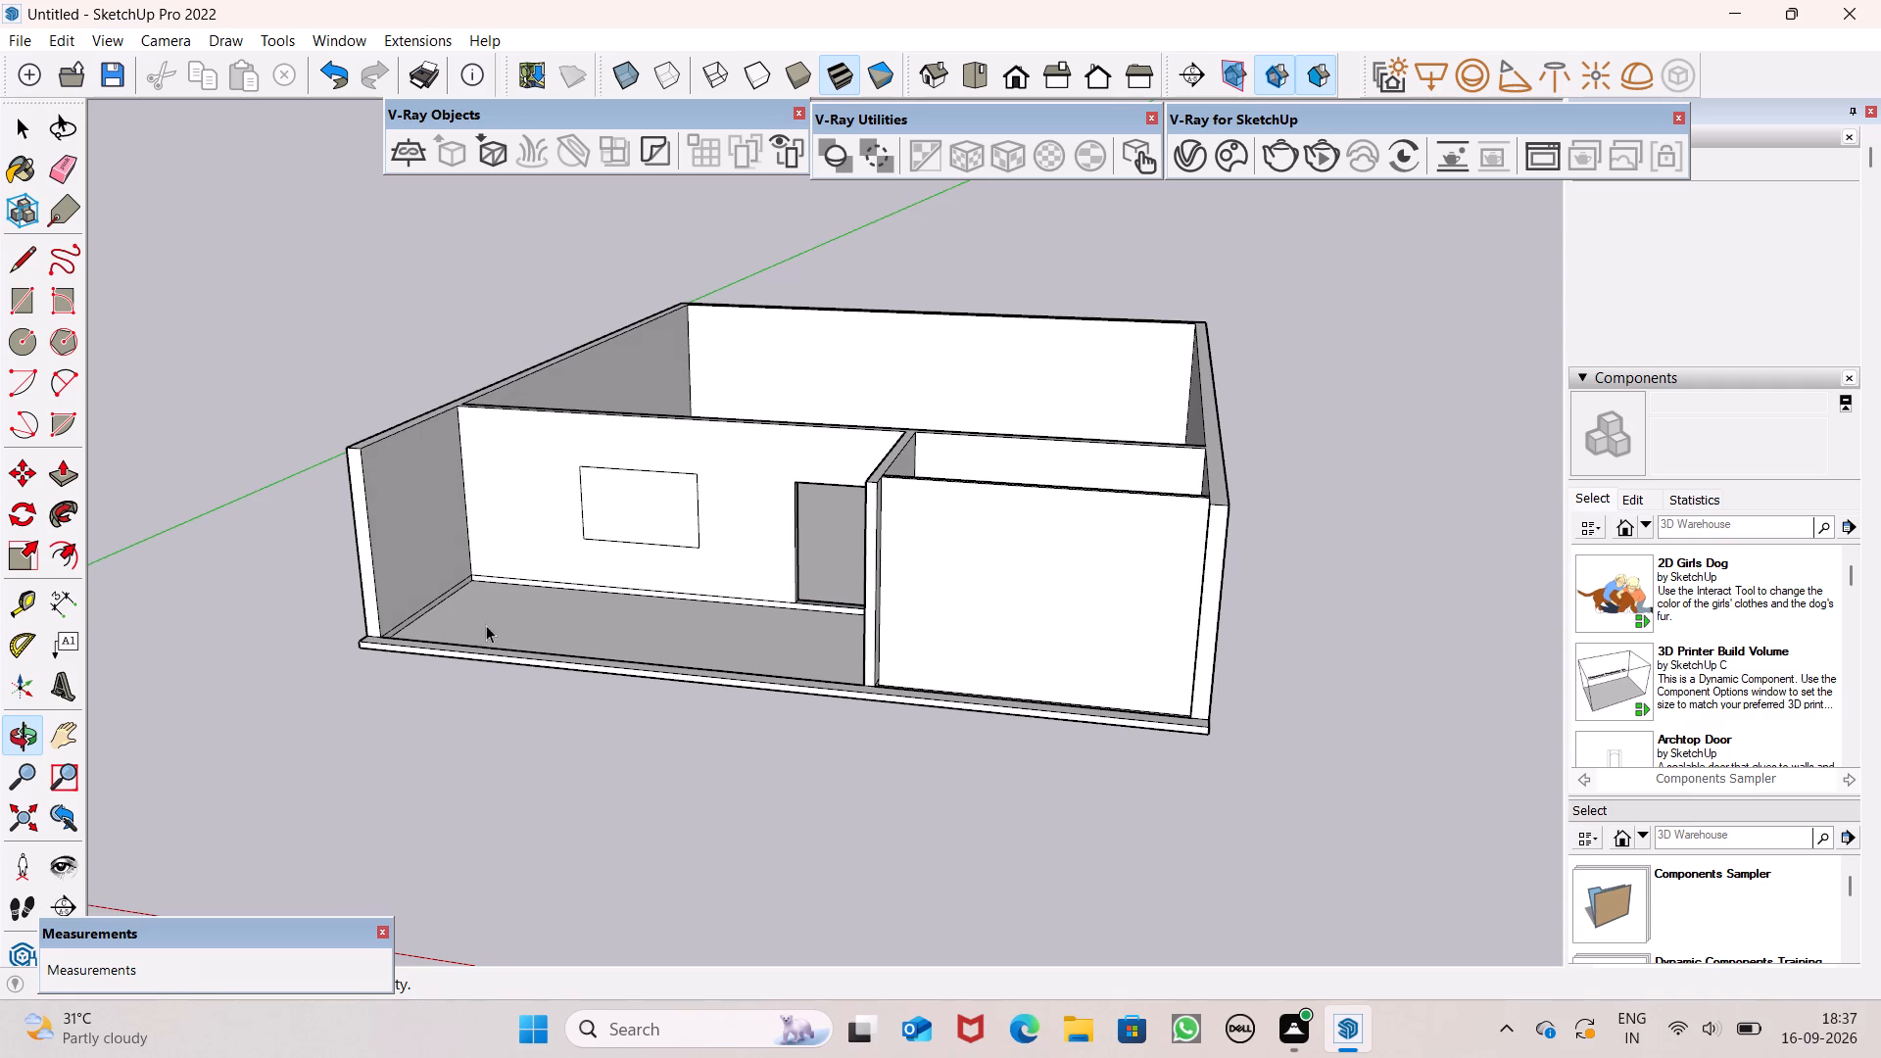
pyautogui.click(17, 262)
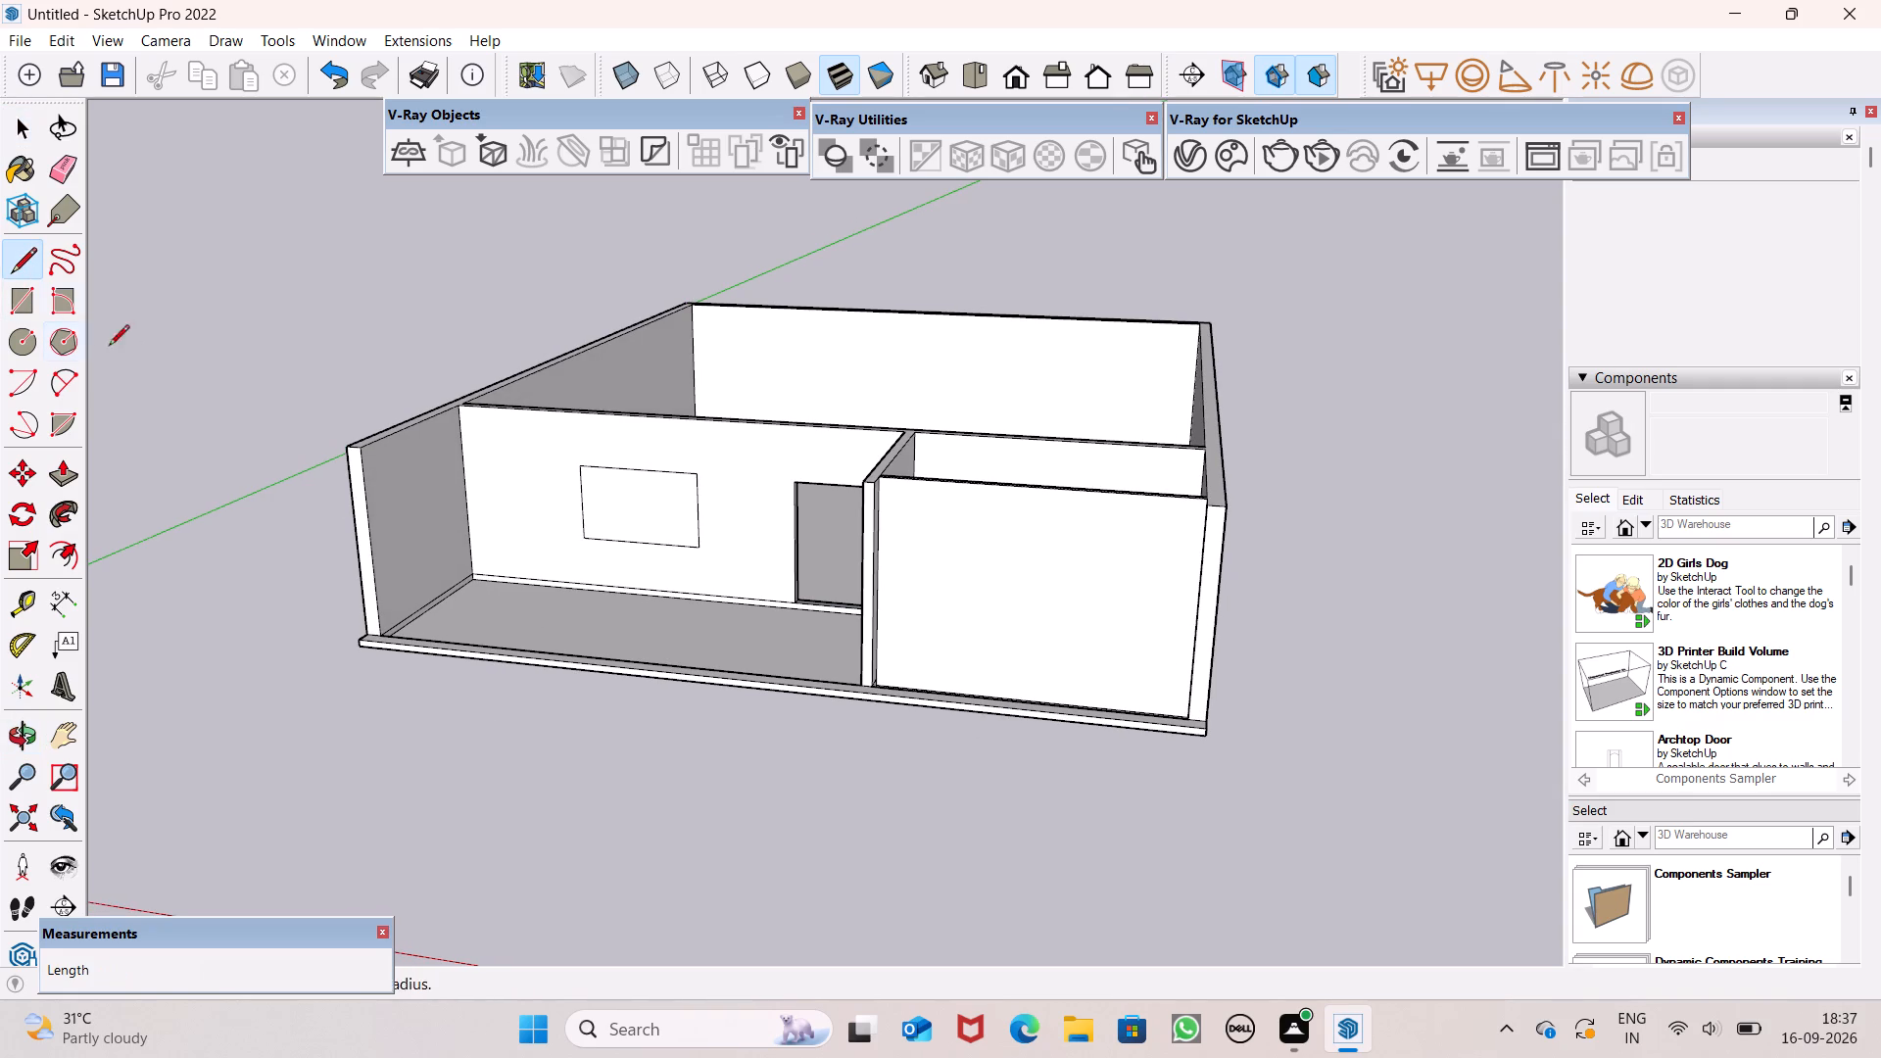
pyautogui.click(34, 604)
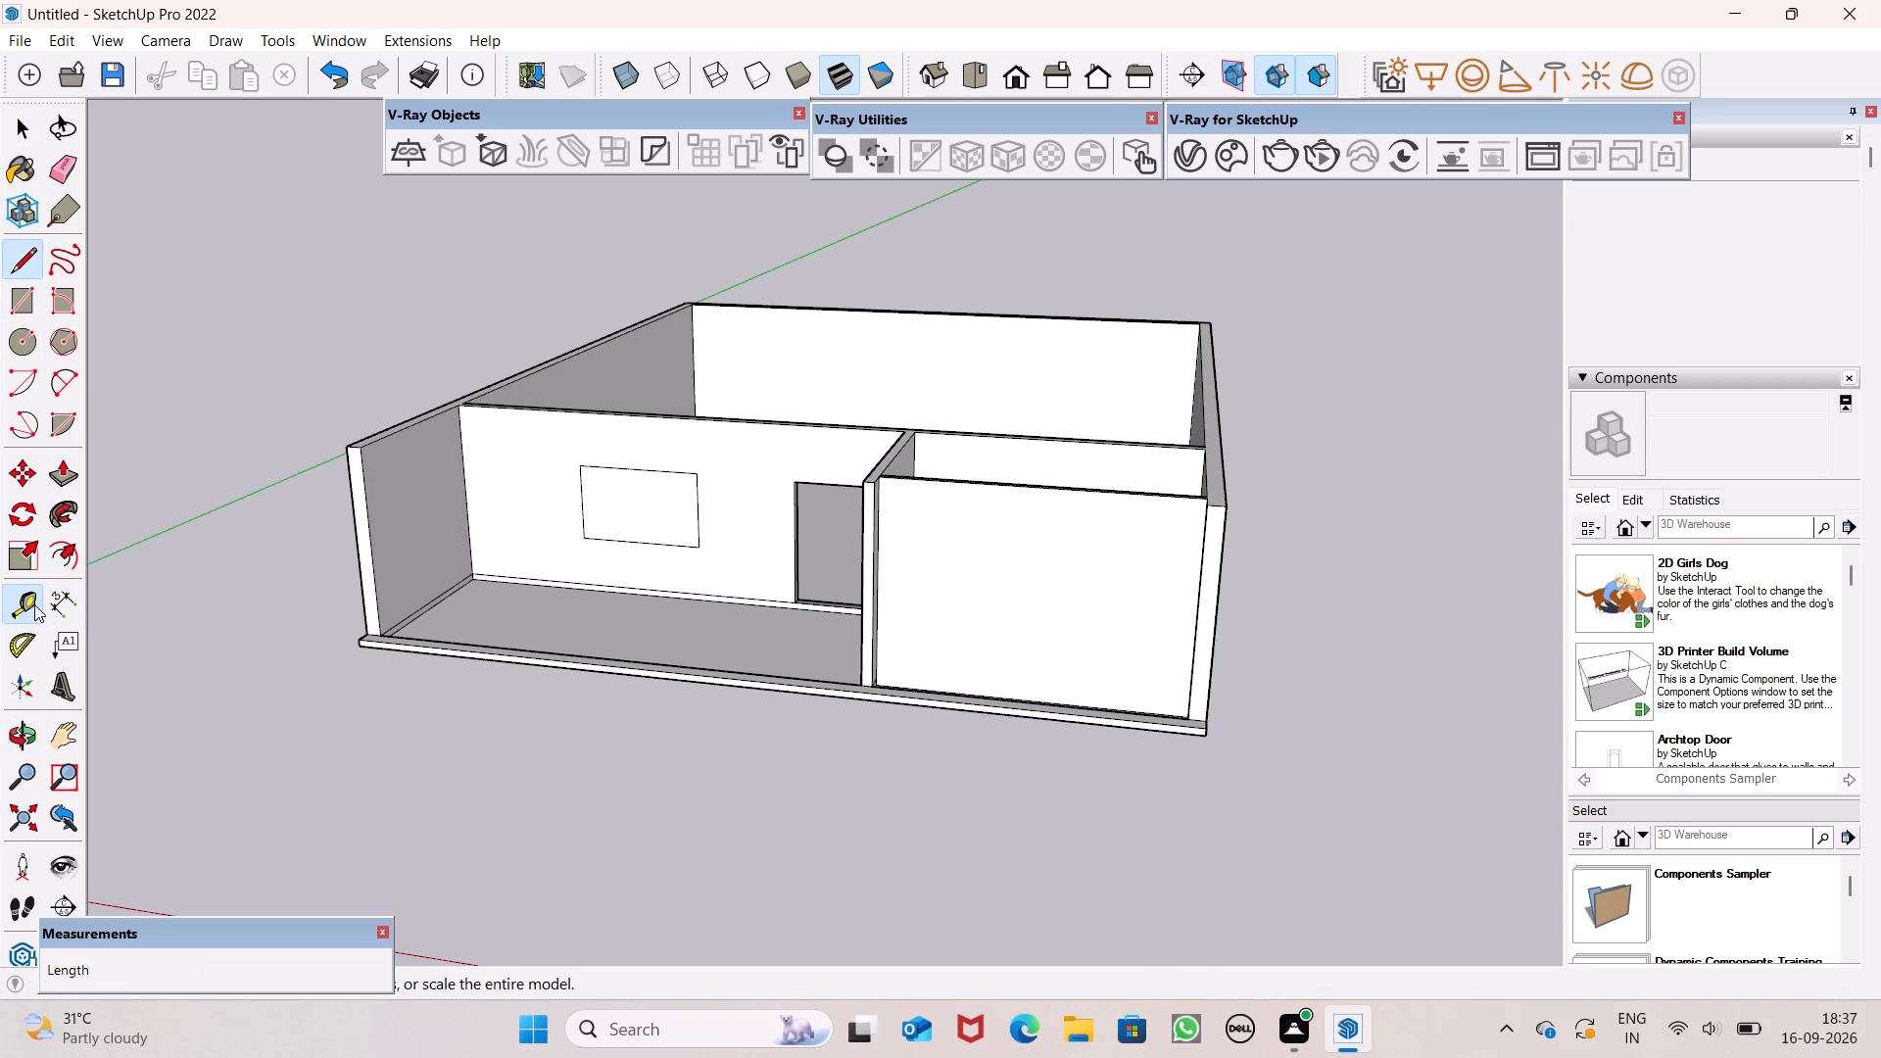
pyautogui.scroll(6, 1082, 712)
pyautogui.moveTo(1088, 733); pyautogui.dragTo(1111, 727, button='middle')
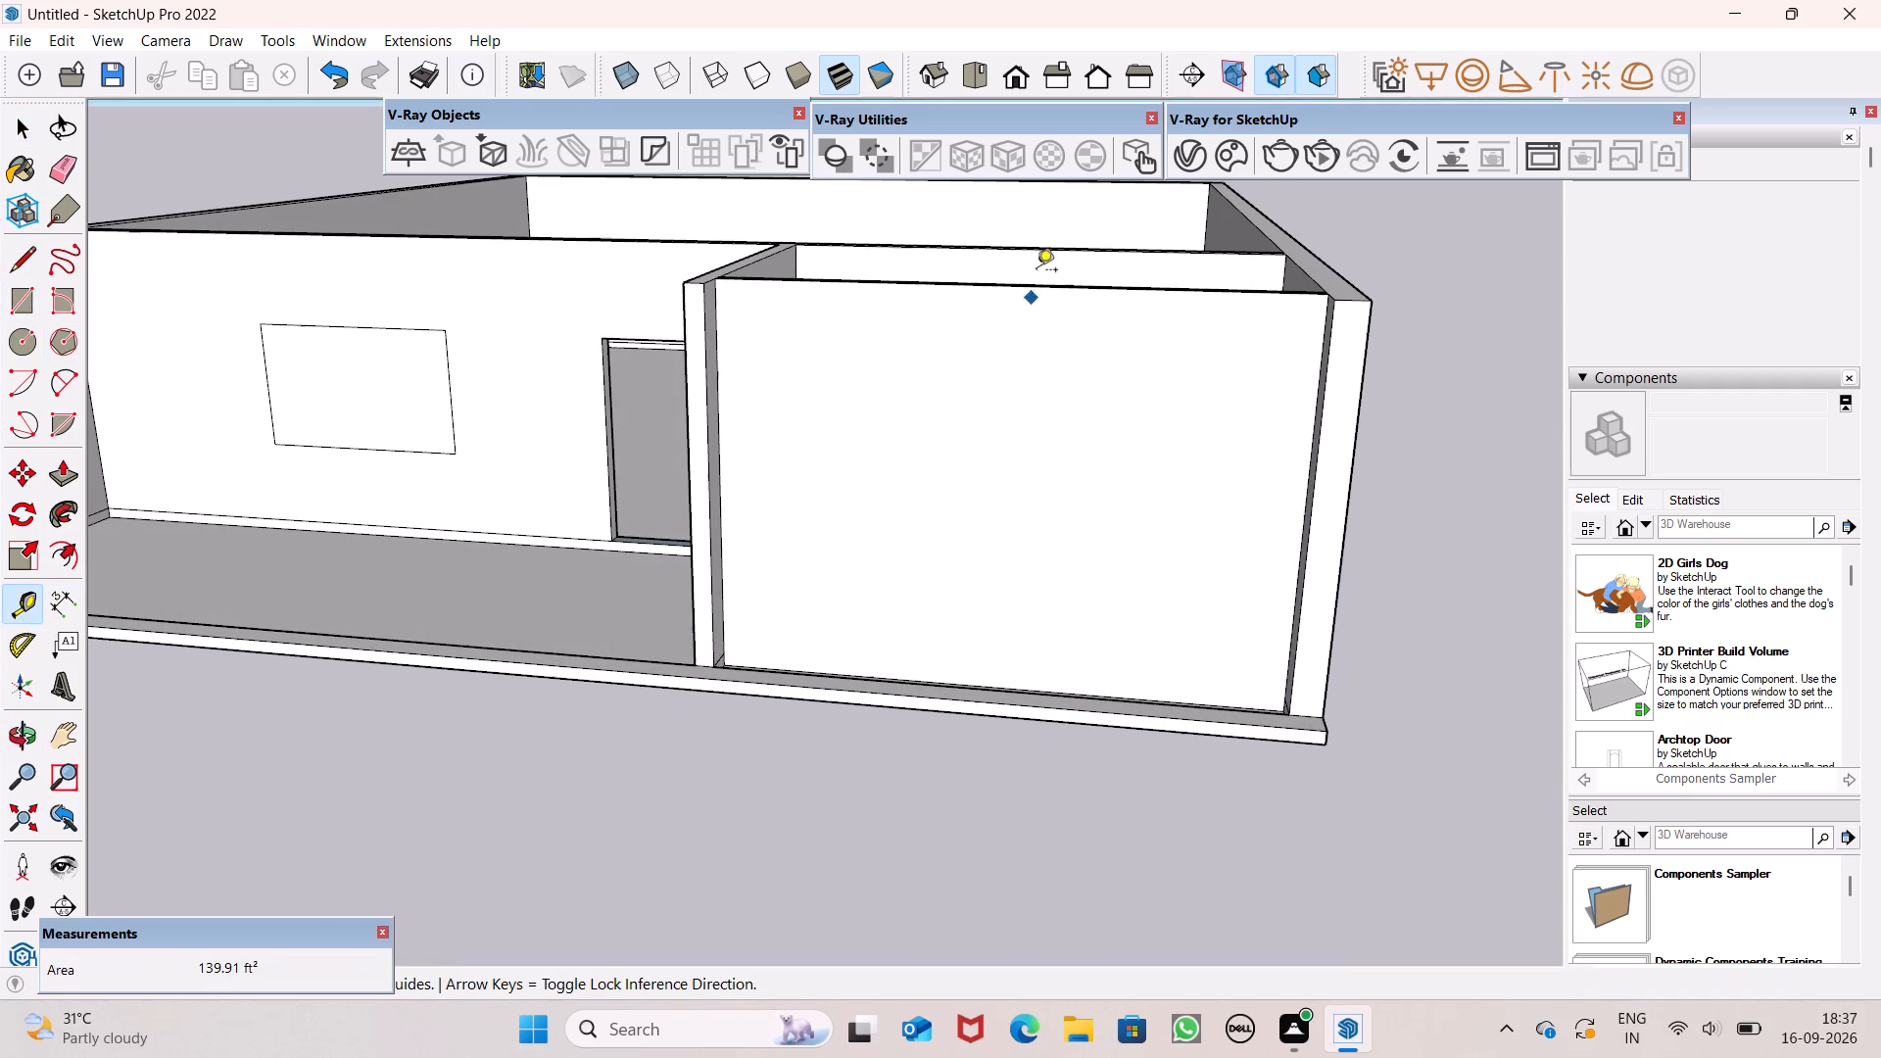
pyautogui.click(1050, 288)
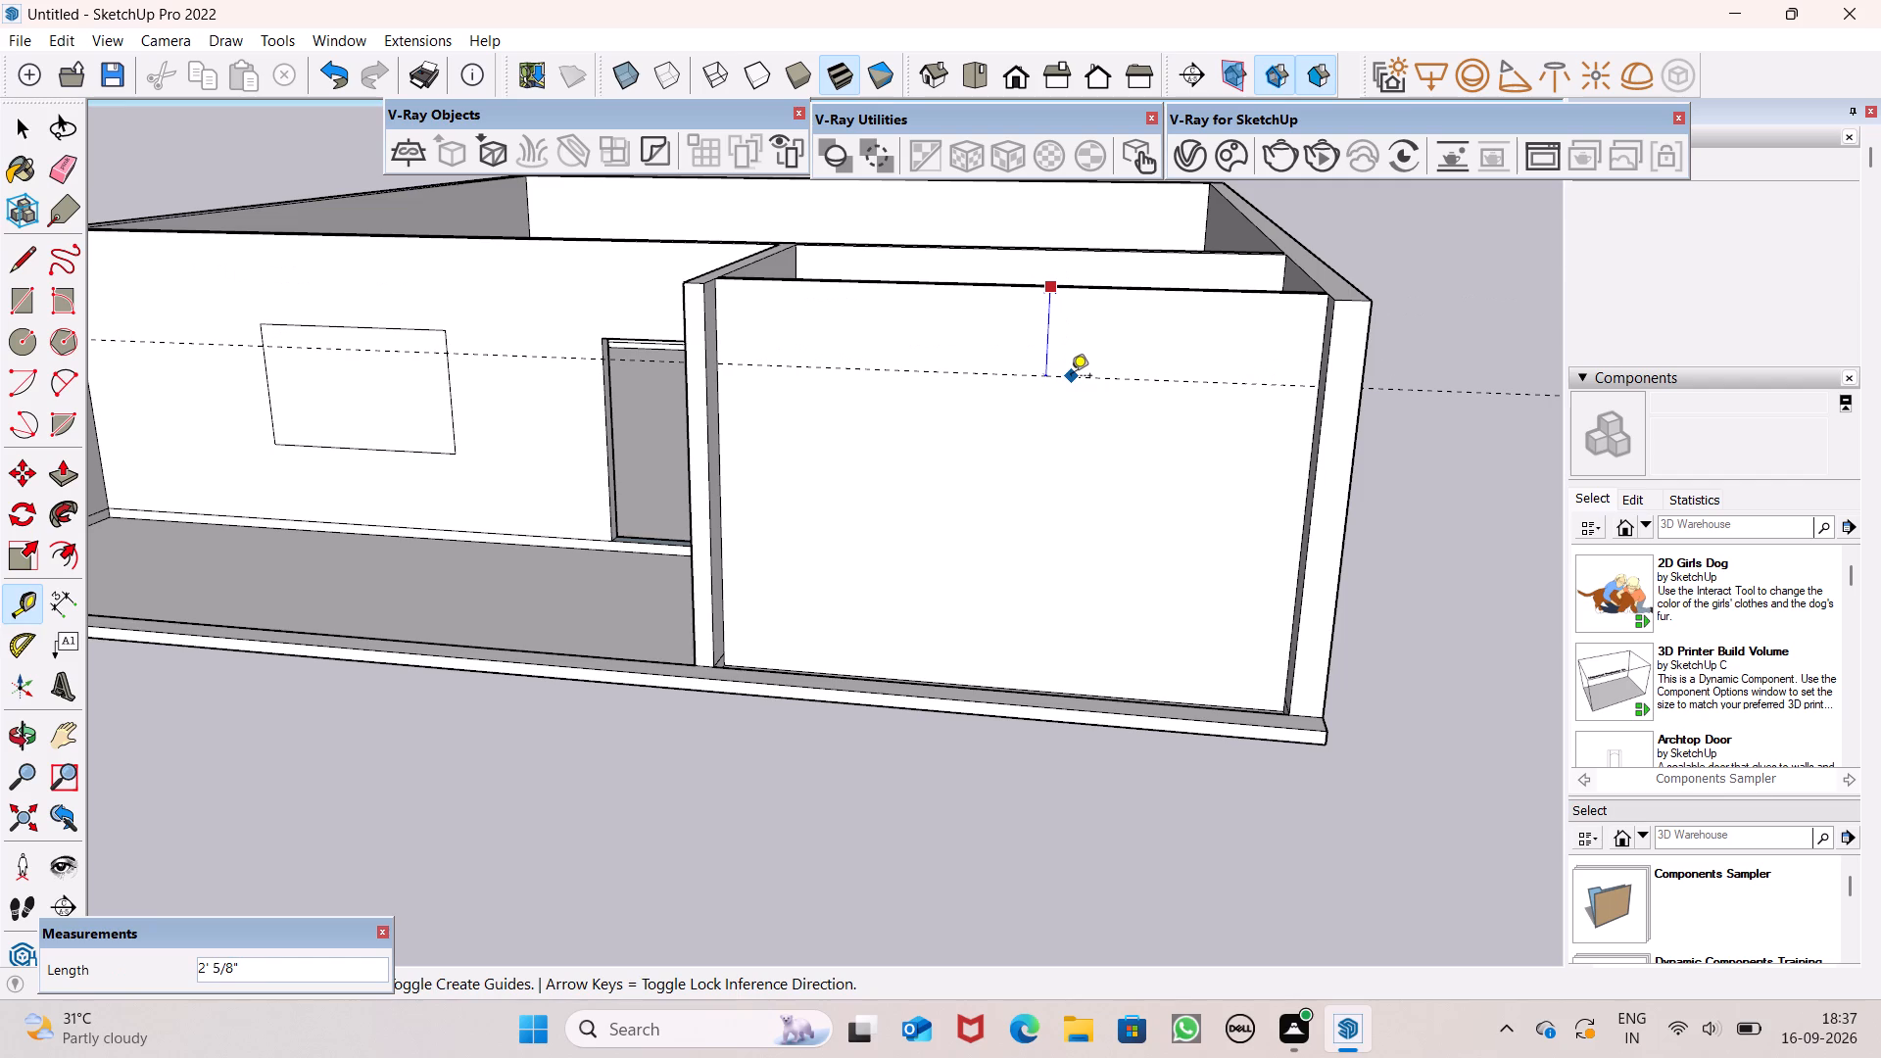
pyautogui.write("3'")
pyautogui.press('Return')
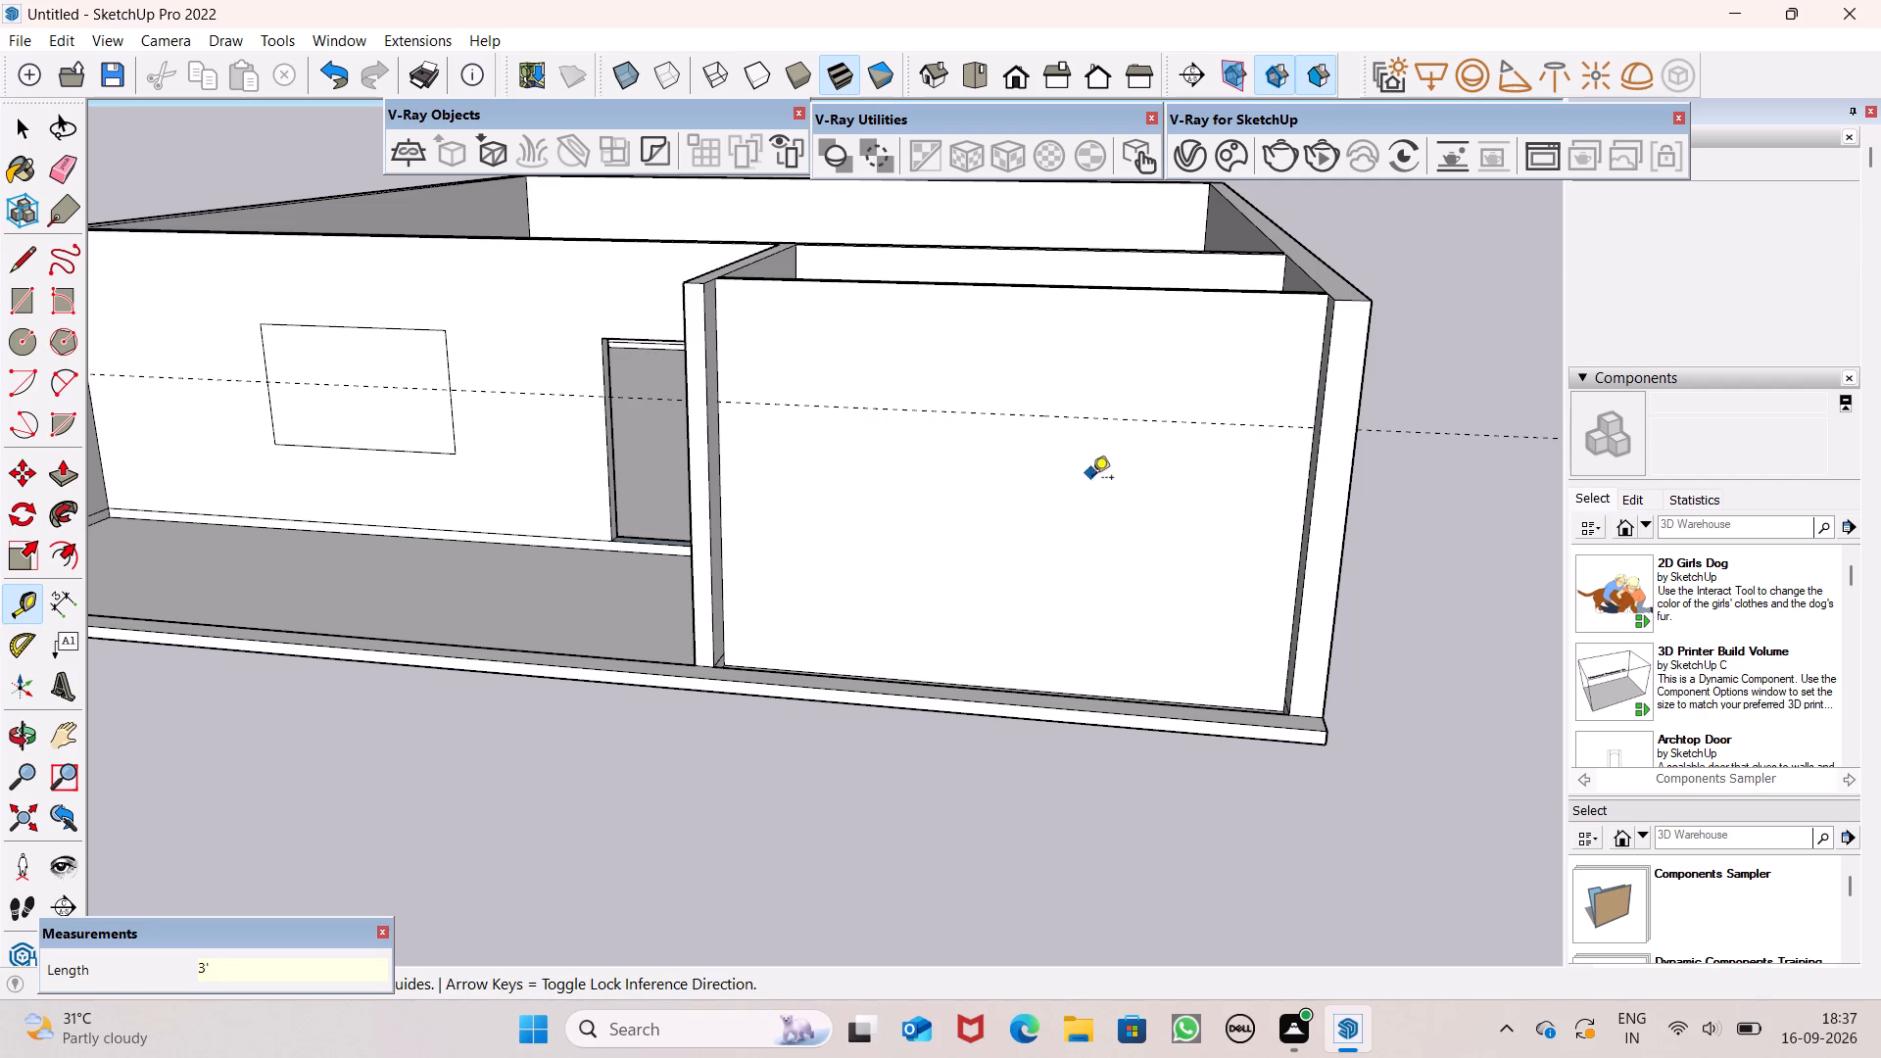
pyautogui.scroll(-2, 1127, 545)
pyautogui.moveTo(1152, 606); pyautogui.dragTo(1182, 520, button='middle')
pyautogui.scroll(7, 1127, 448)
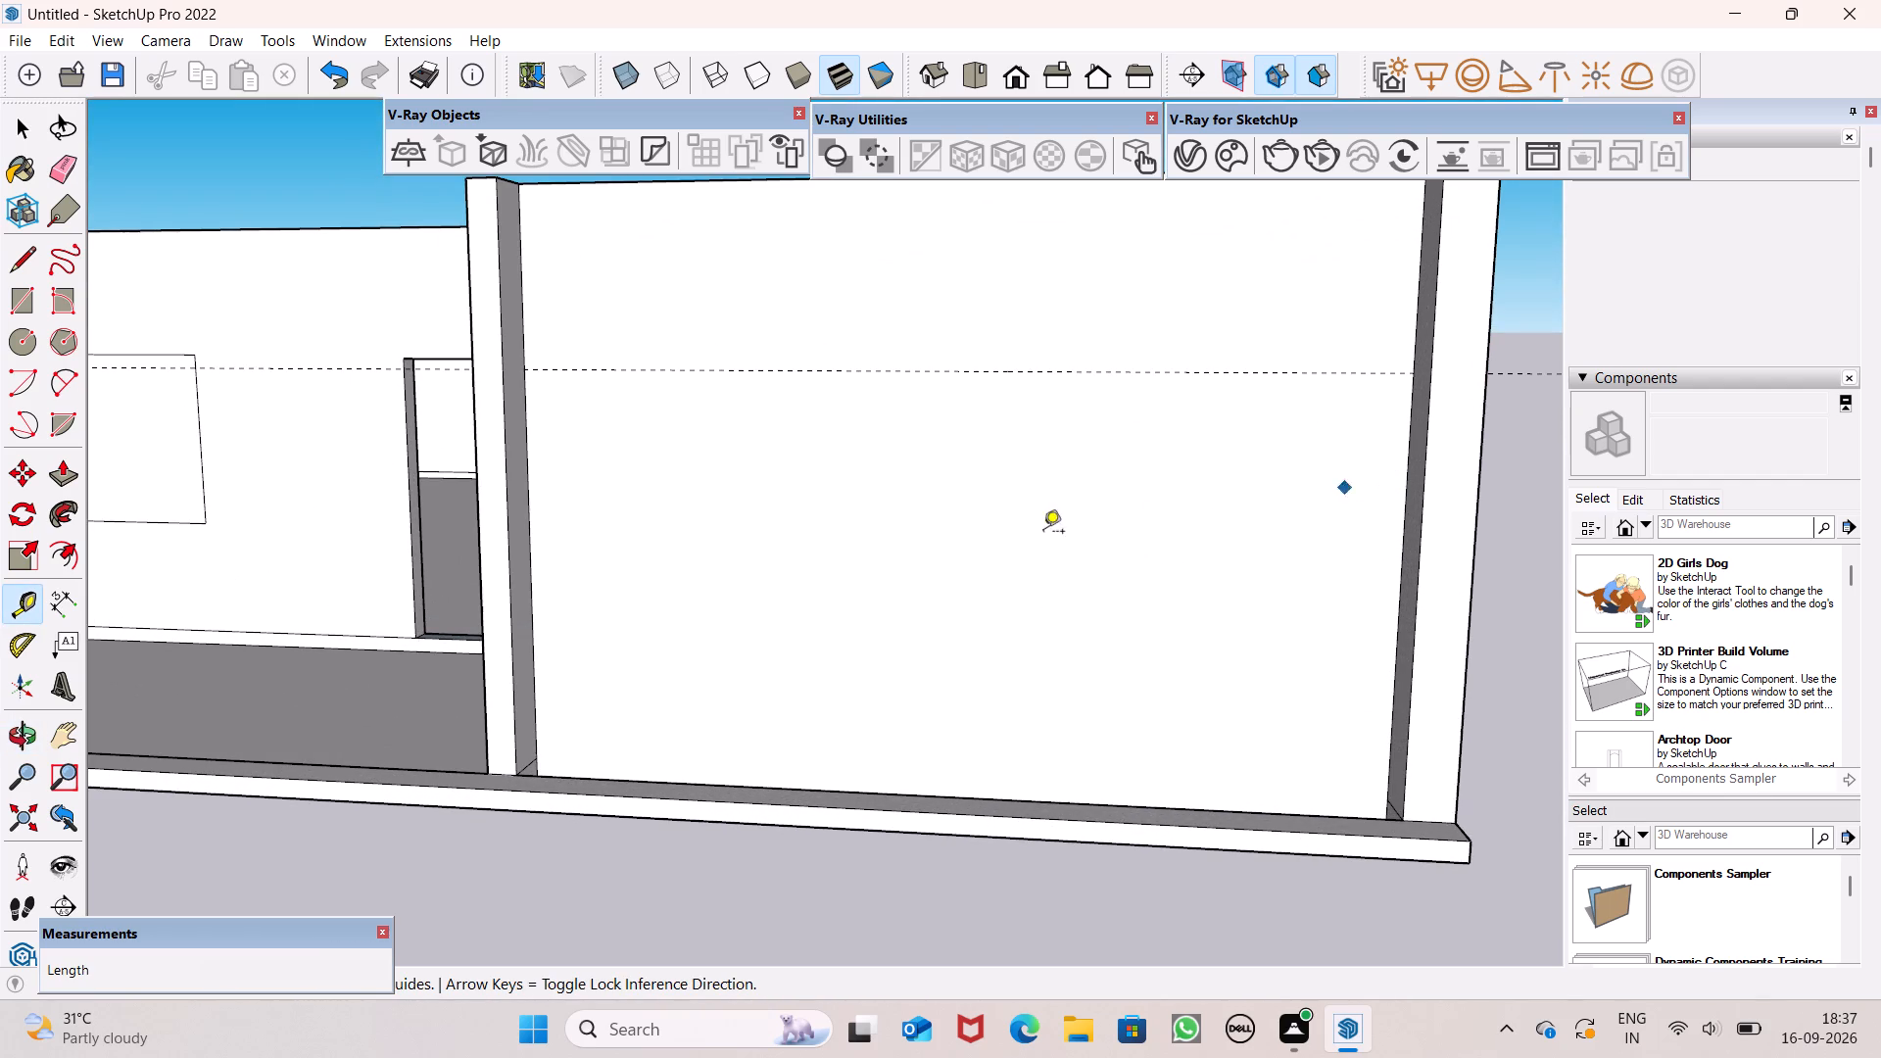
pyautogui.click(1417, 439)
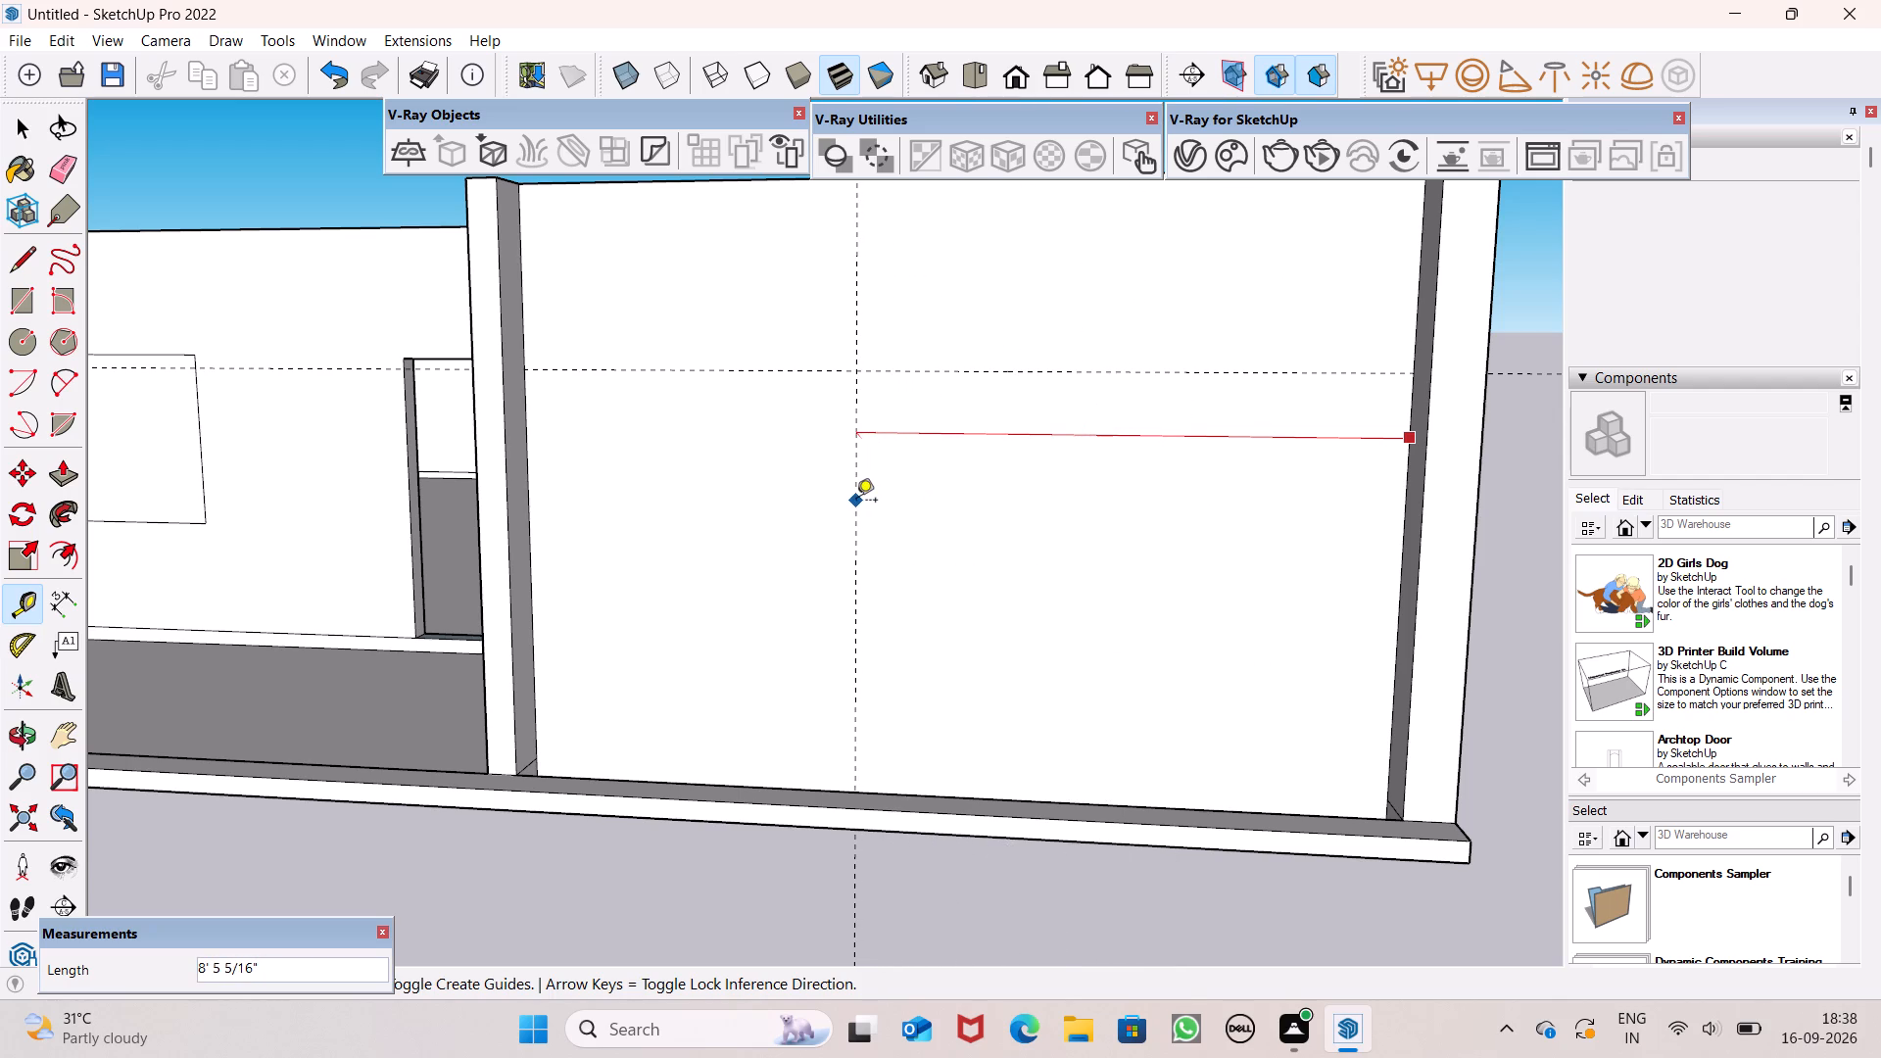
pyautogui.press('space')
# Undo the horizontal guide on the front wall beside the partition.
pyautogui.hotkey('ctrl', 'z')
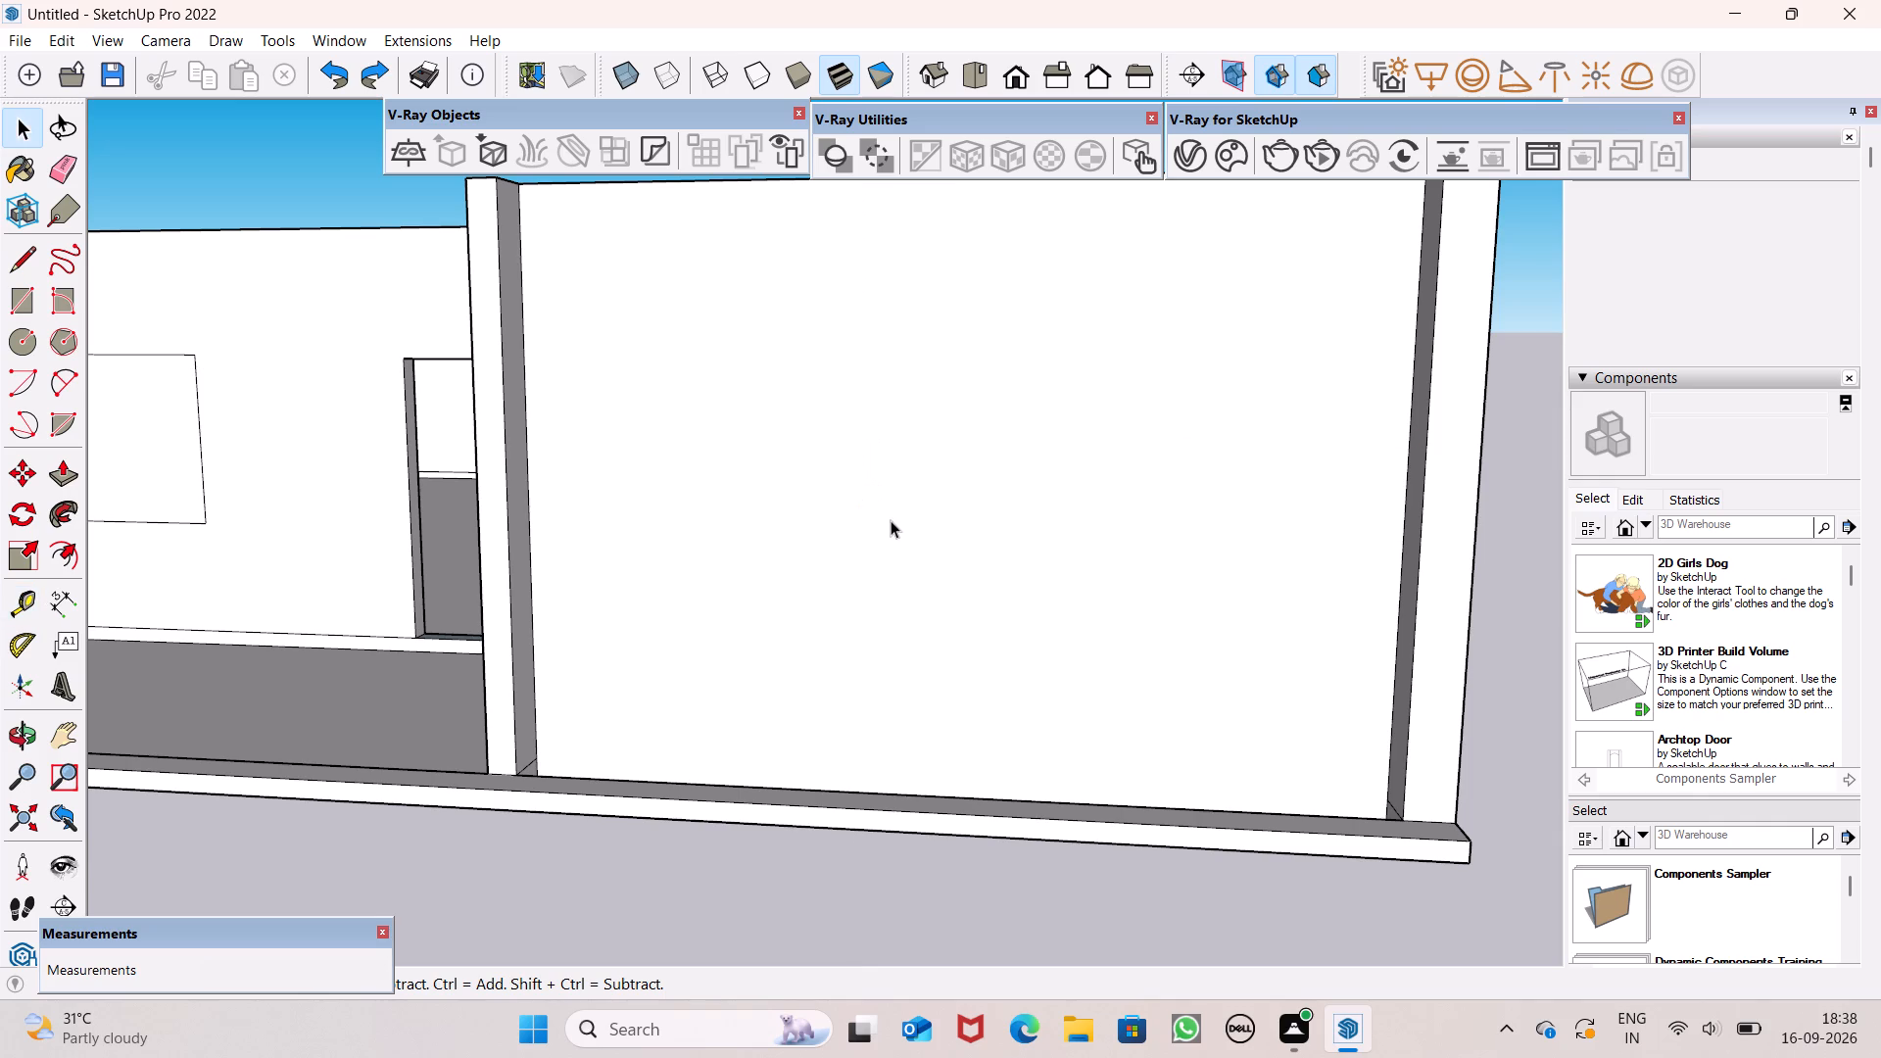
# Draw a door rectangle about 8' 3" high by 4' 10" wide on the small room's front wall, nearer the partition.
pyautogui.click(30, 299)
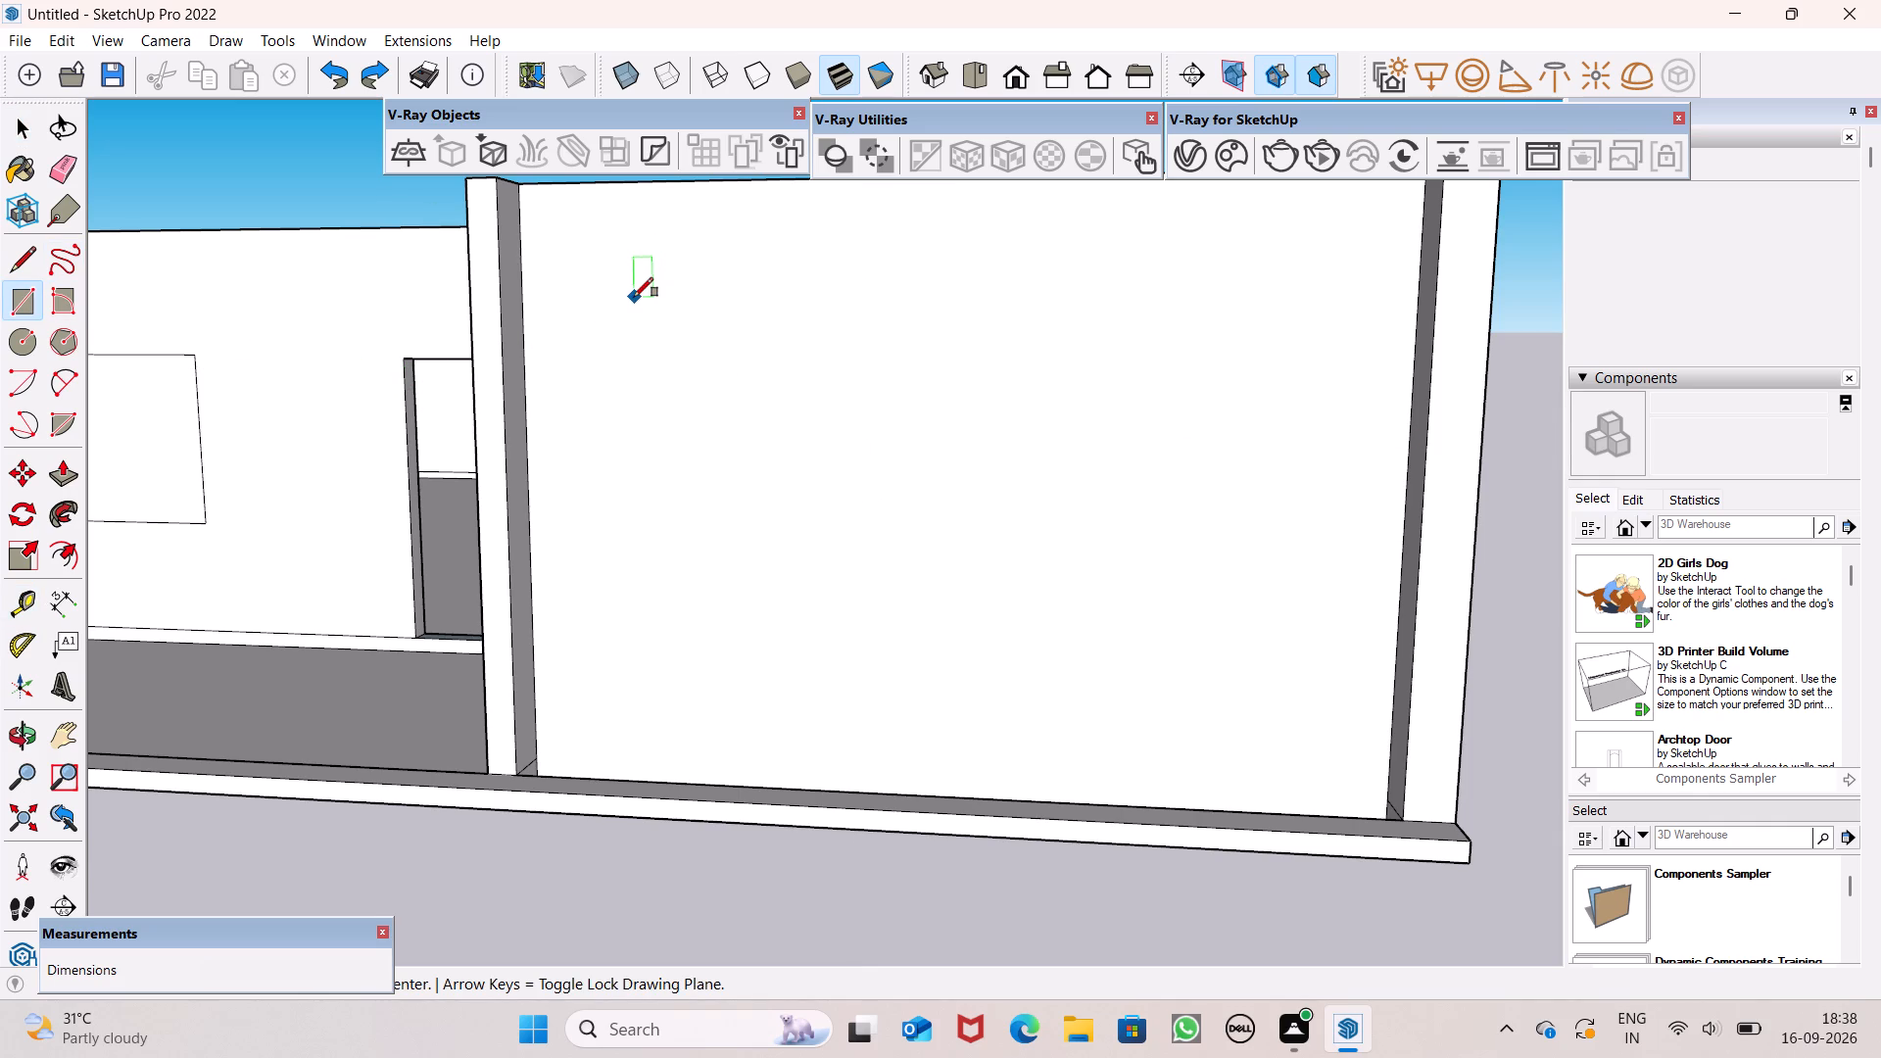
pyautogui.scroll(-1, 703, 312)
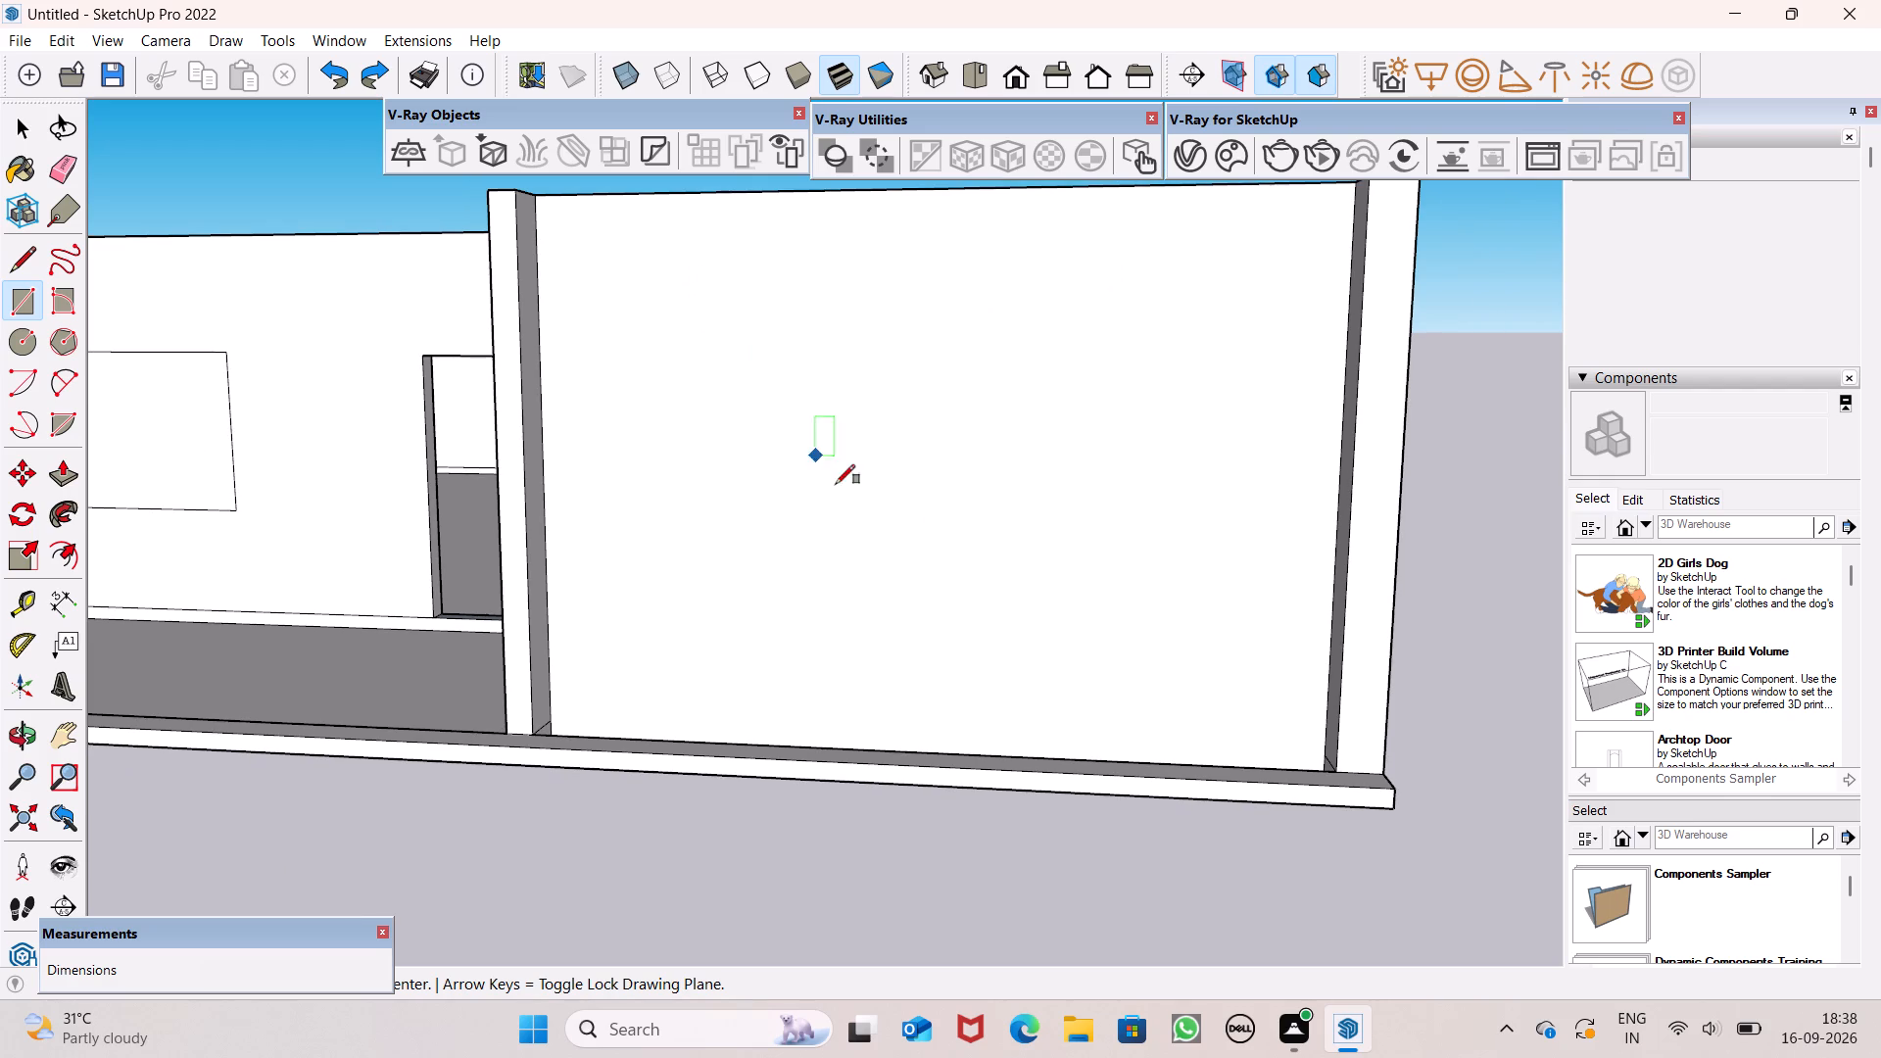
pyautogui.moveTo(929, 547); pyautogui.dragTo(986, 567, button='middle')
pyautogui.scroll(-1, 1014, 541)
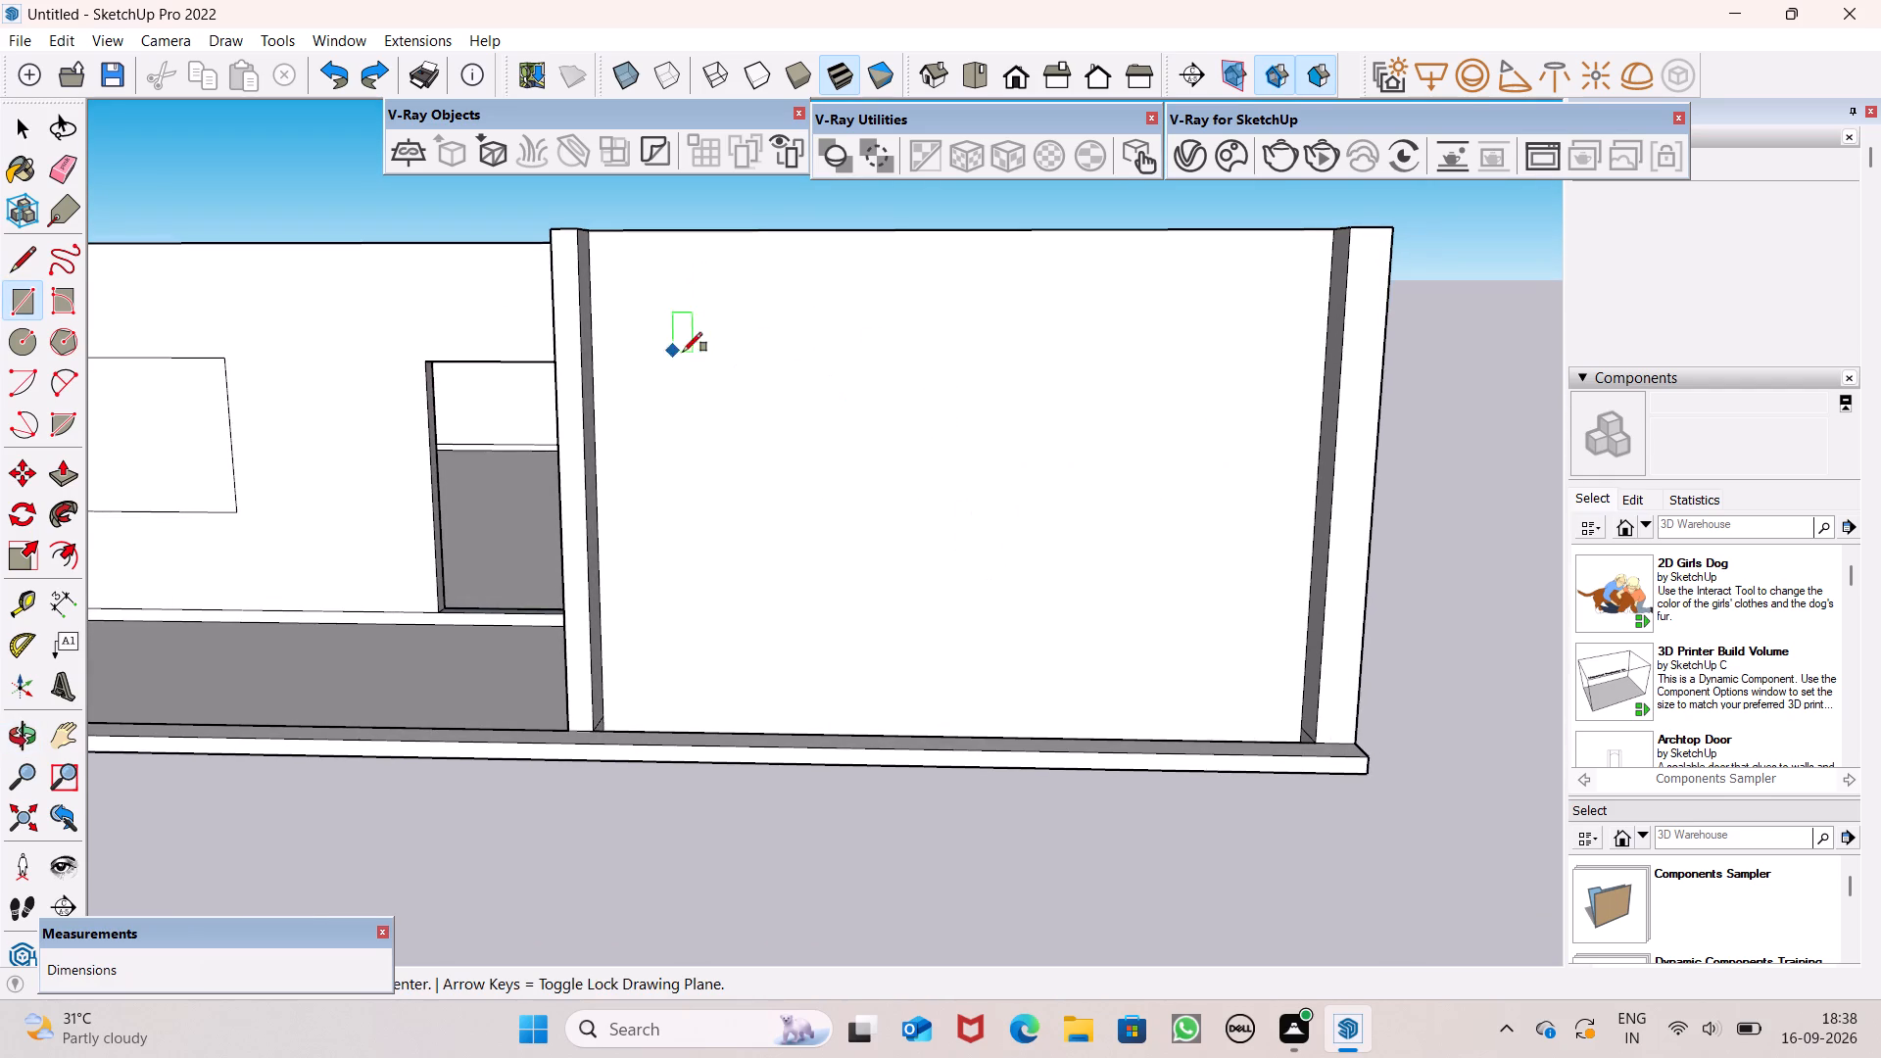
pyautogui.scroll(1, 878, 352)
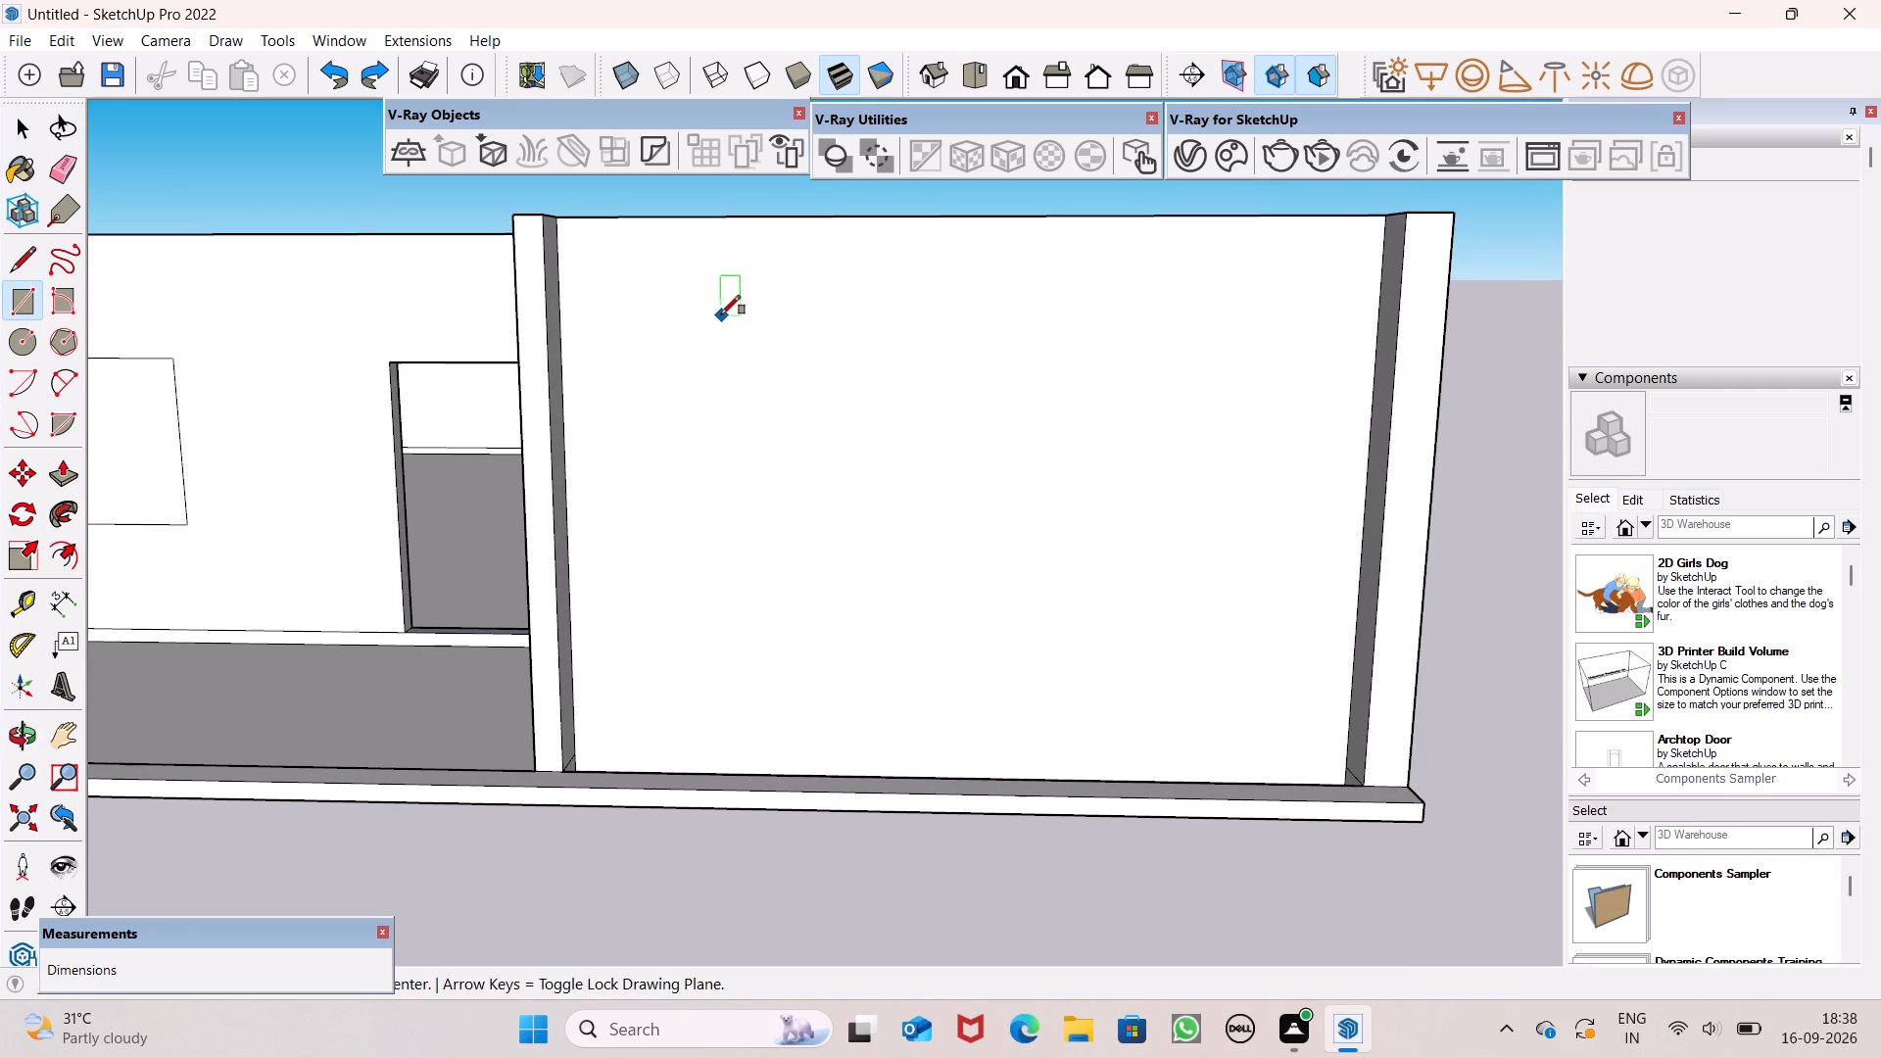
pyautogui.click(694, 289)
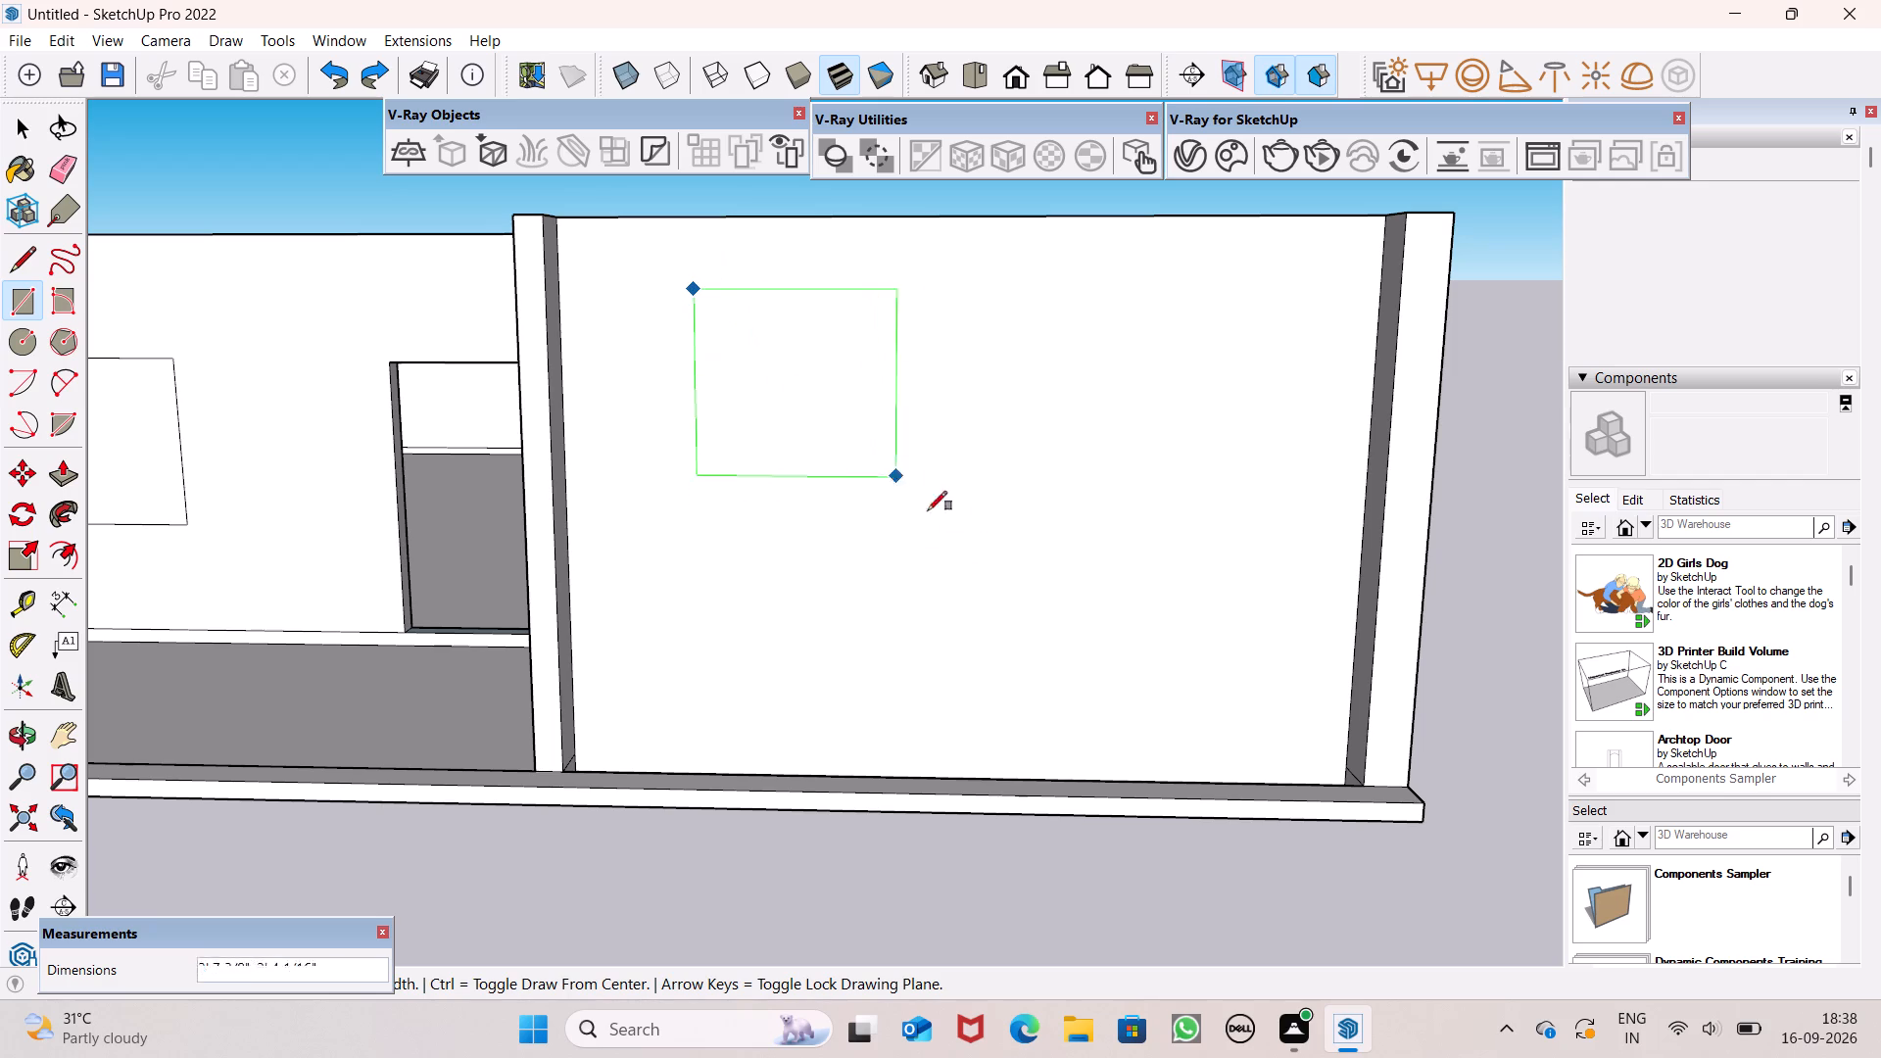
pyautogui.click(965, 749)
pyautogui.press('space')
pyautogui.press('space')
# Push the door rectangle through the thickness of the small room's front wall to cut the opening.
pyautogui.scroll(-6, 895, 605)
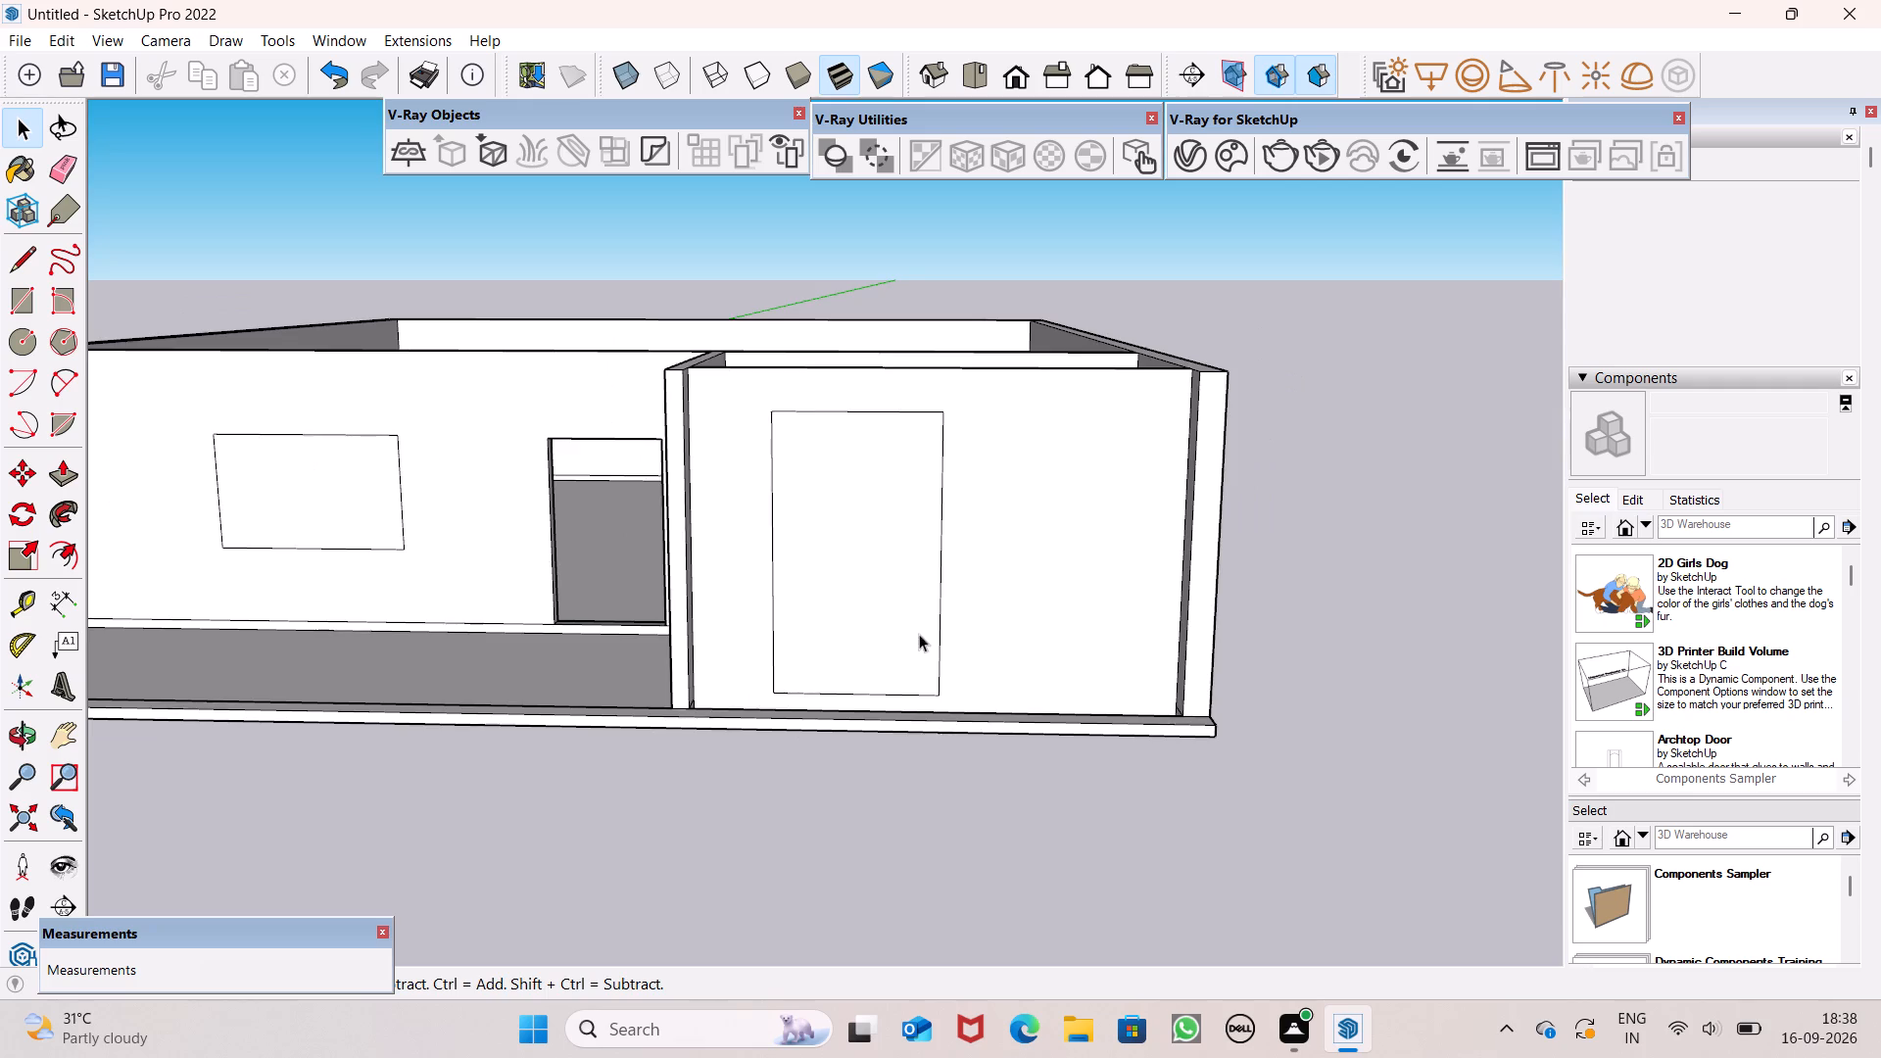
pyautogui.moveTo(919, 672); pyautogui.dragTo(1038, 925, button='middle')
pyautogui.scroll(1, 936, 690)
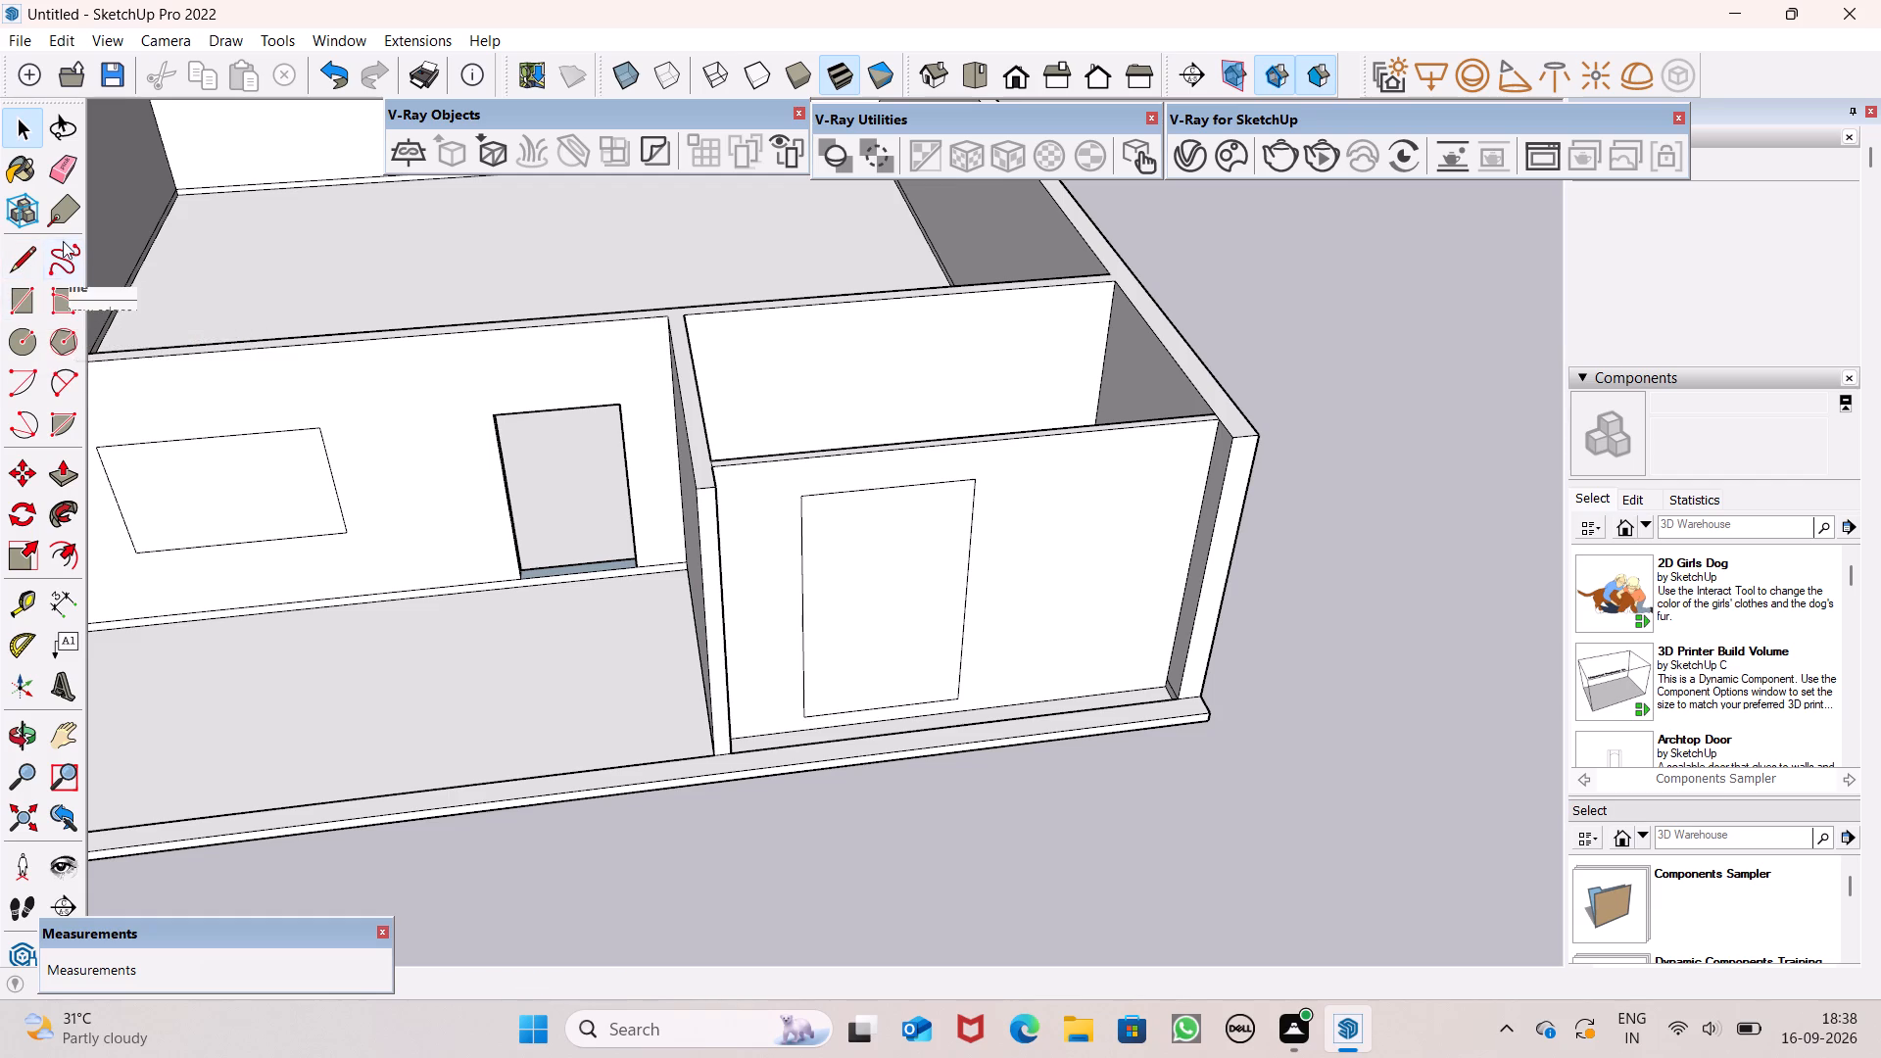
pyautogui.click(59, 472)
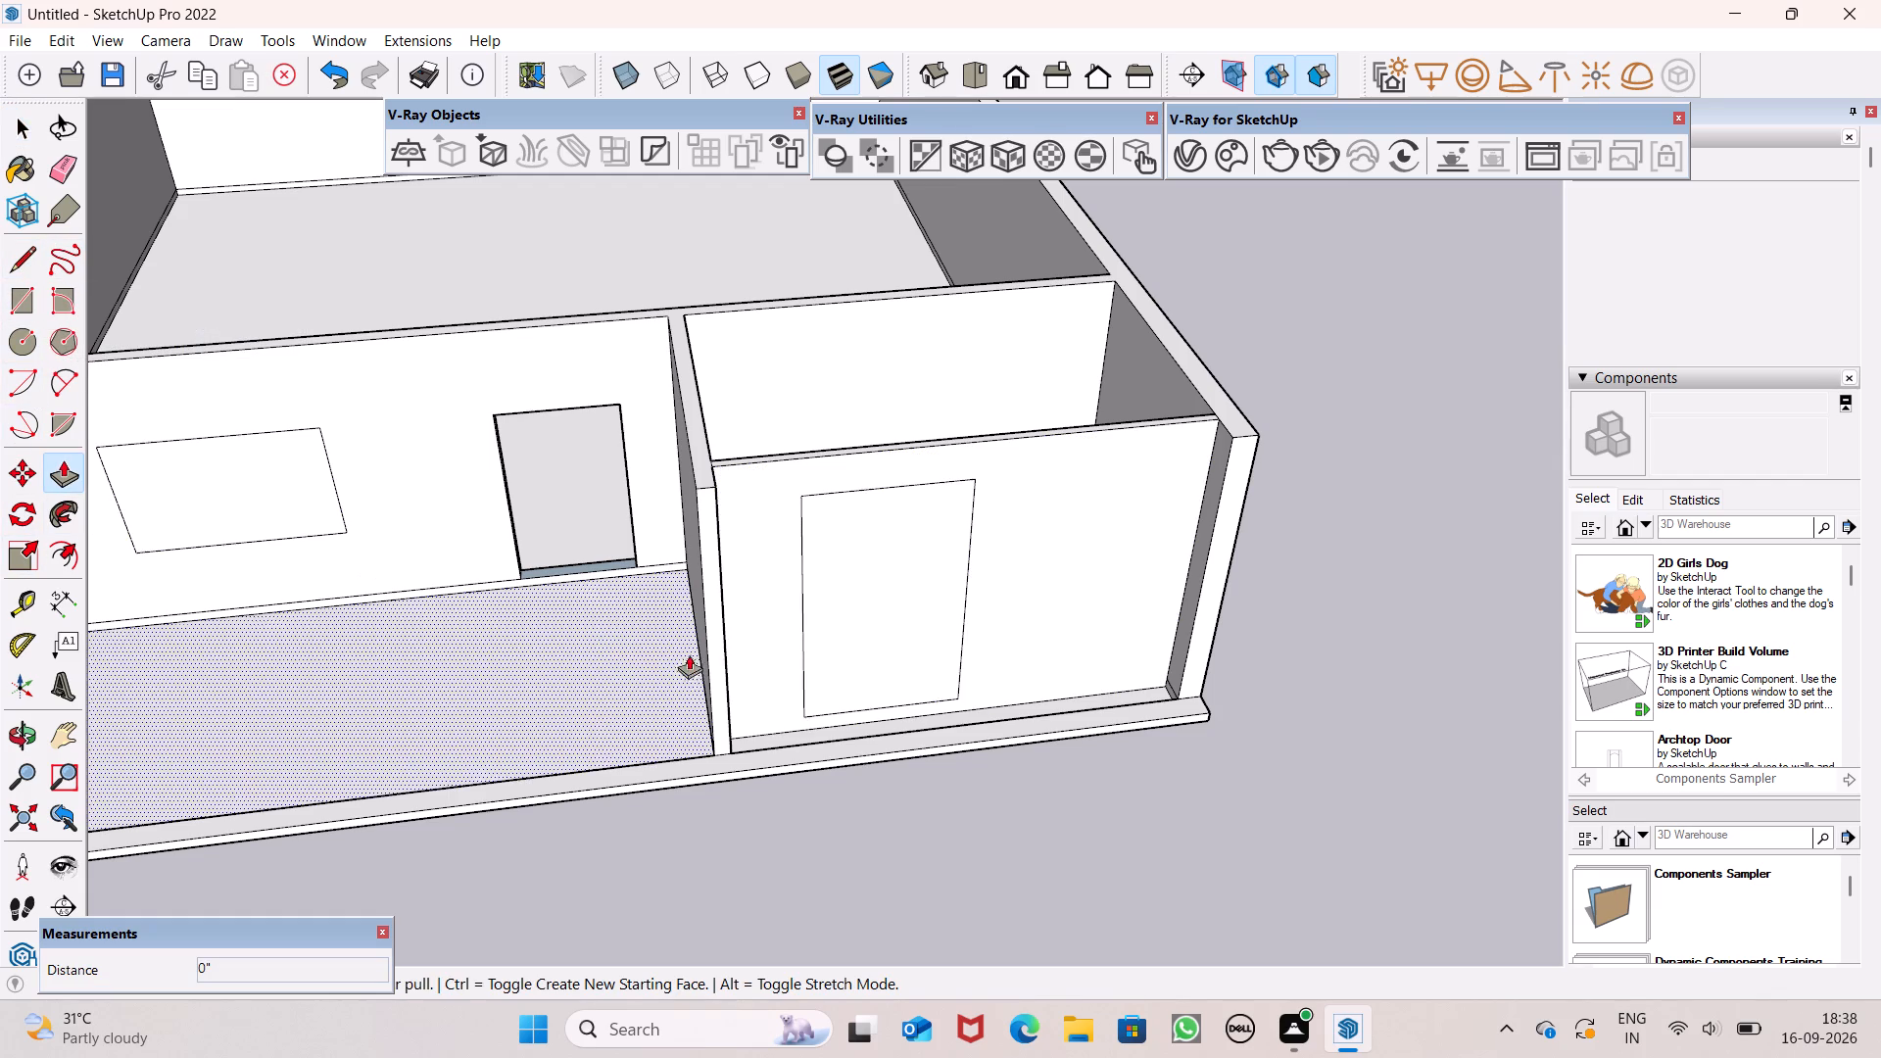
pyautogui.moveTo(904, 657); pyautogui.dragTo(851, 568)
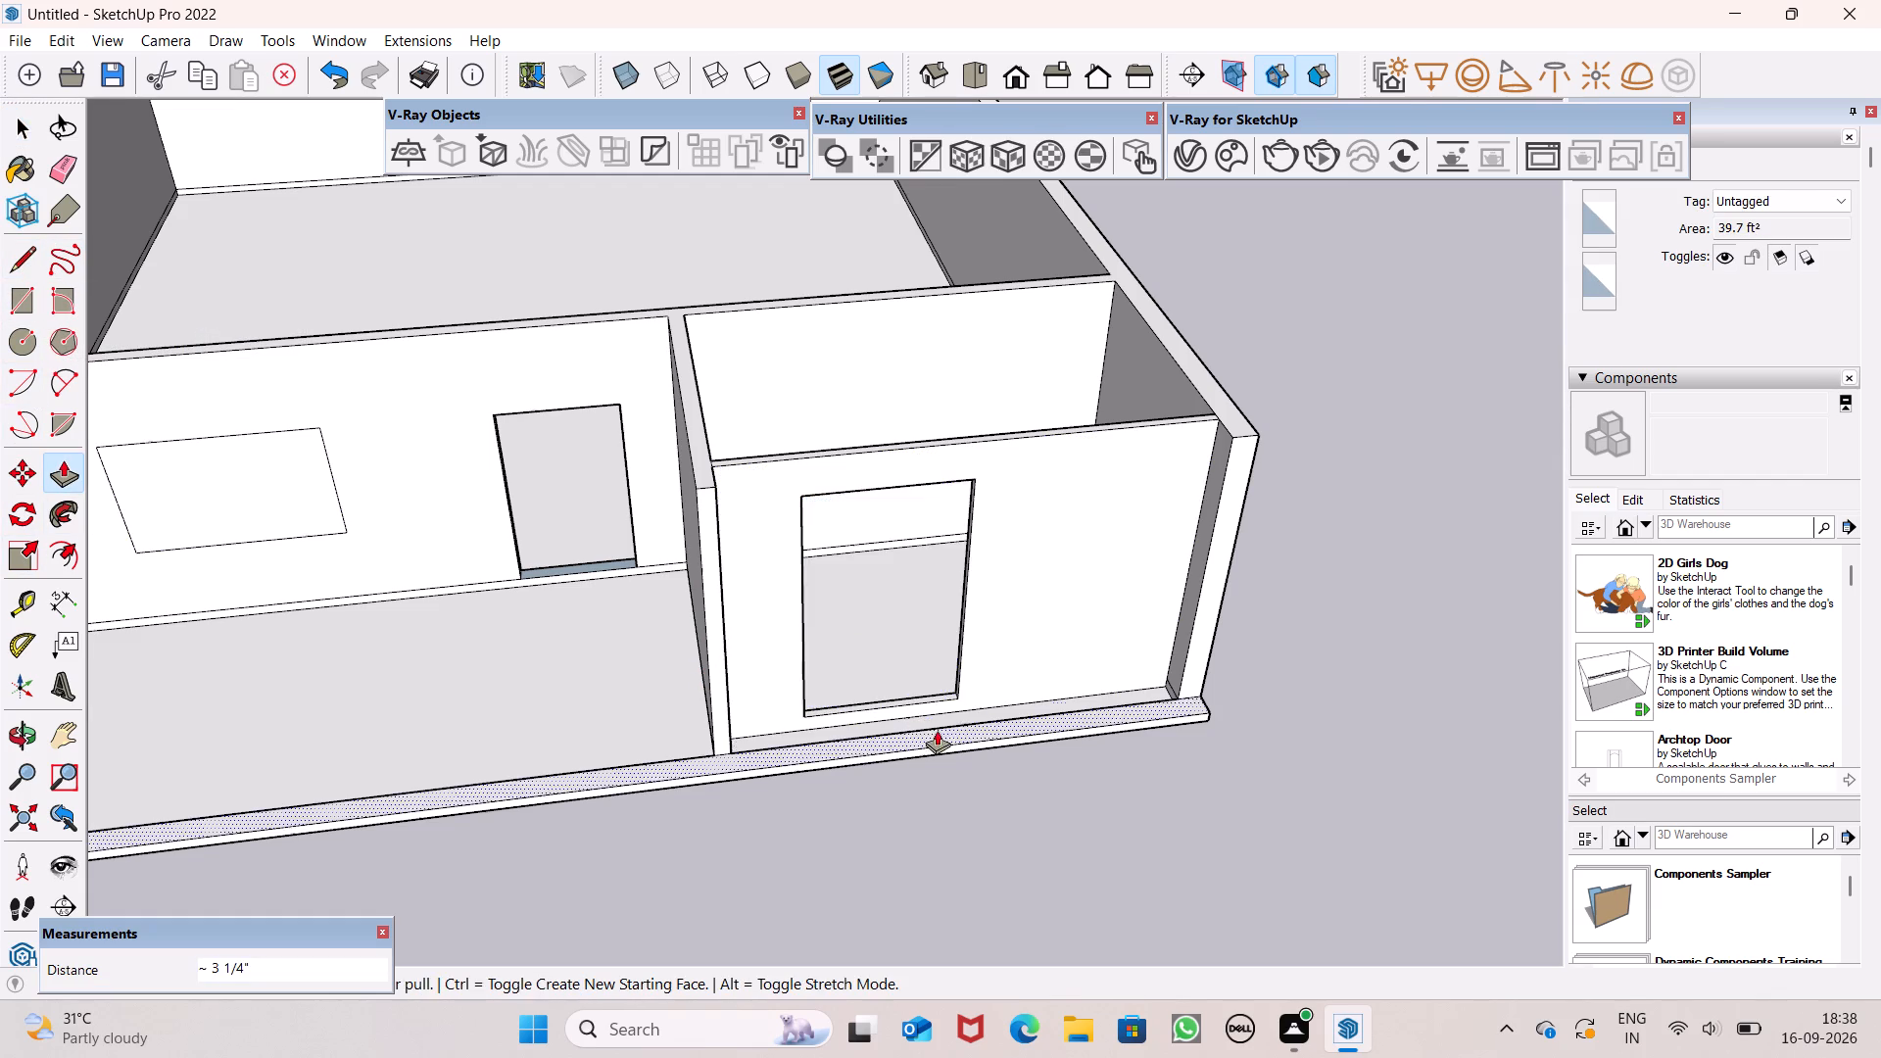
pyautogui.scroll(-1, 937, 731)
pyautogui.moveTo(942, 731); pyautogui.dragTo(905, 666, button='middle')
pyautogui.press('space')
pyautogui.scroll(-3, 935, 680)
pyautogui.moveTo(947, 668); pyautogui.dragTo(954, 708, button='middle')
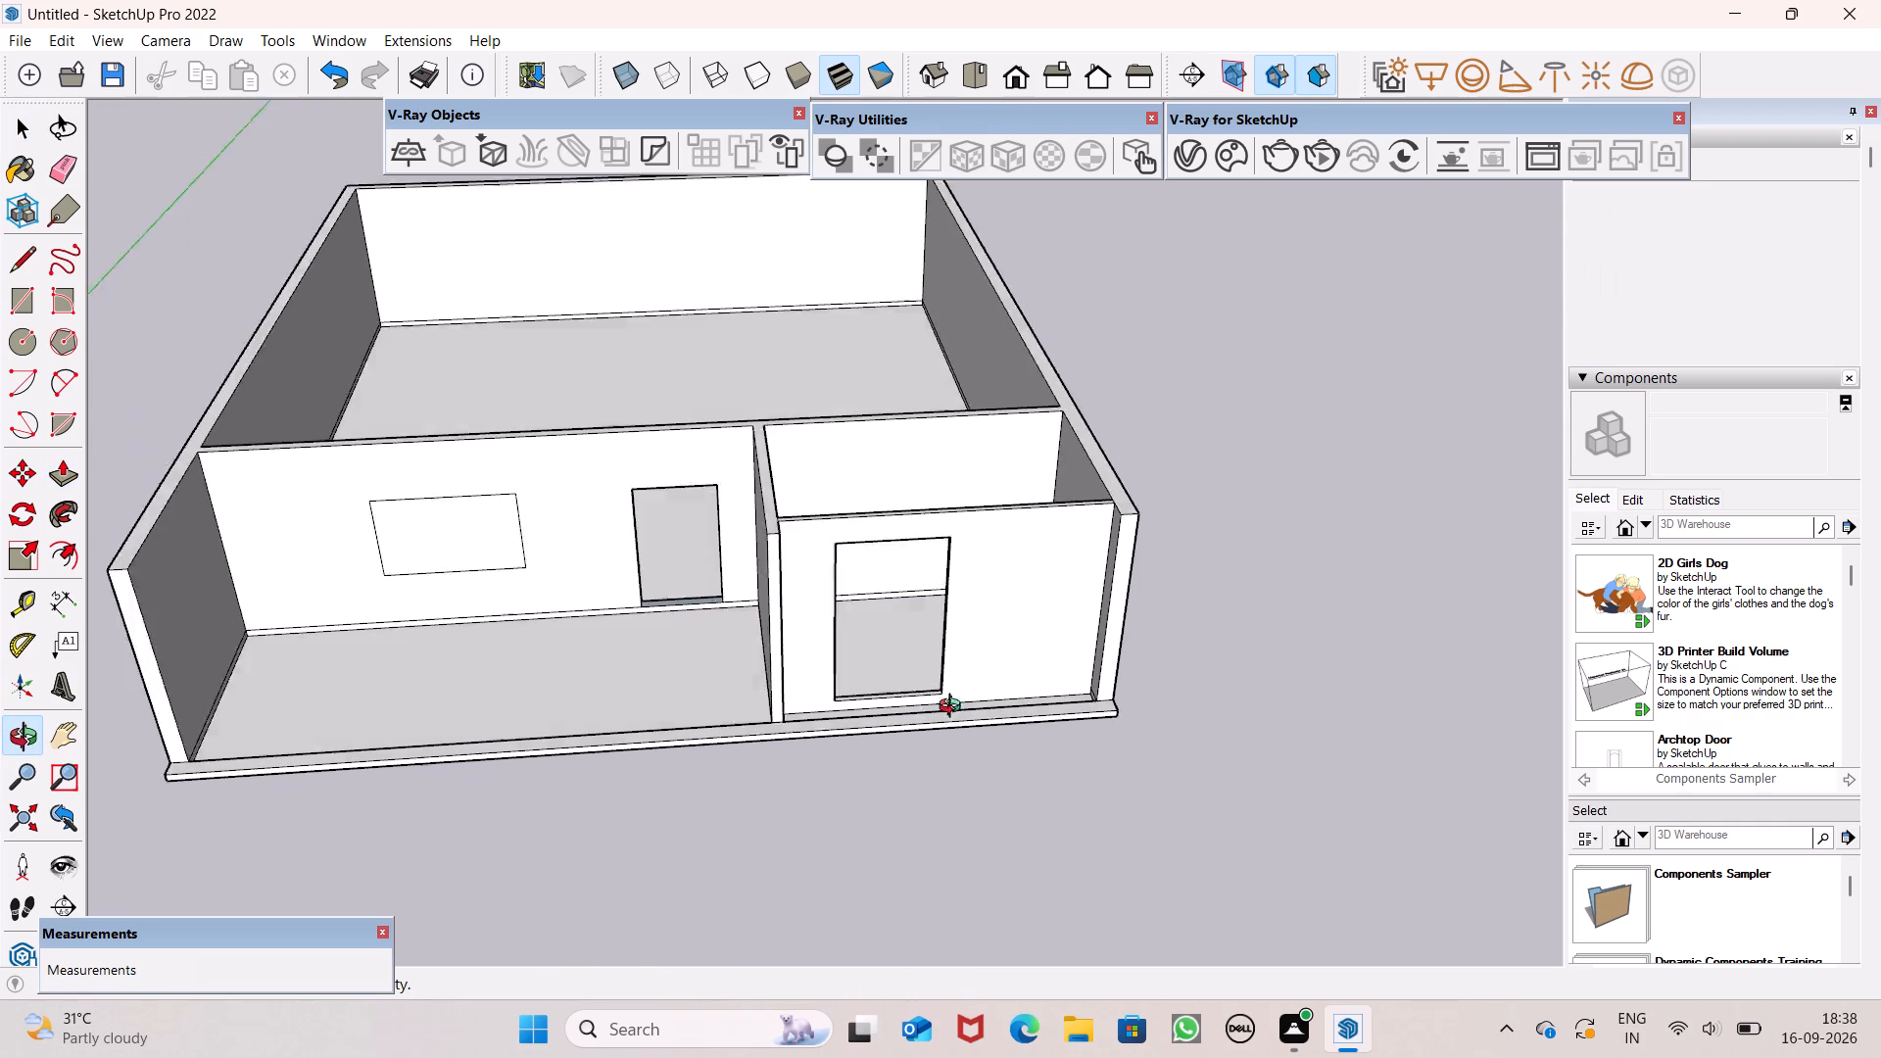
# Draw short lines across the top of the small room's back wall, at the partition corner and at the outer wall.
pyautogui.moveTo(954, 708); pyautogui.dragTo(928, 907, button='middle')
pyautogui.click(40, 246)
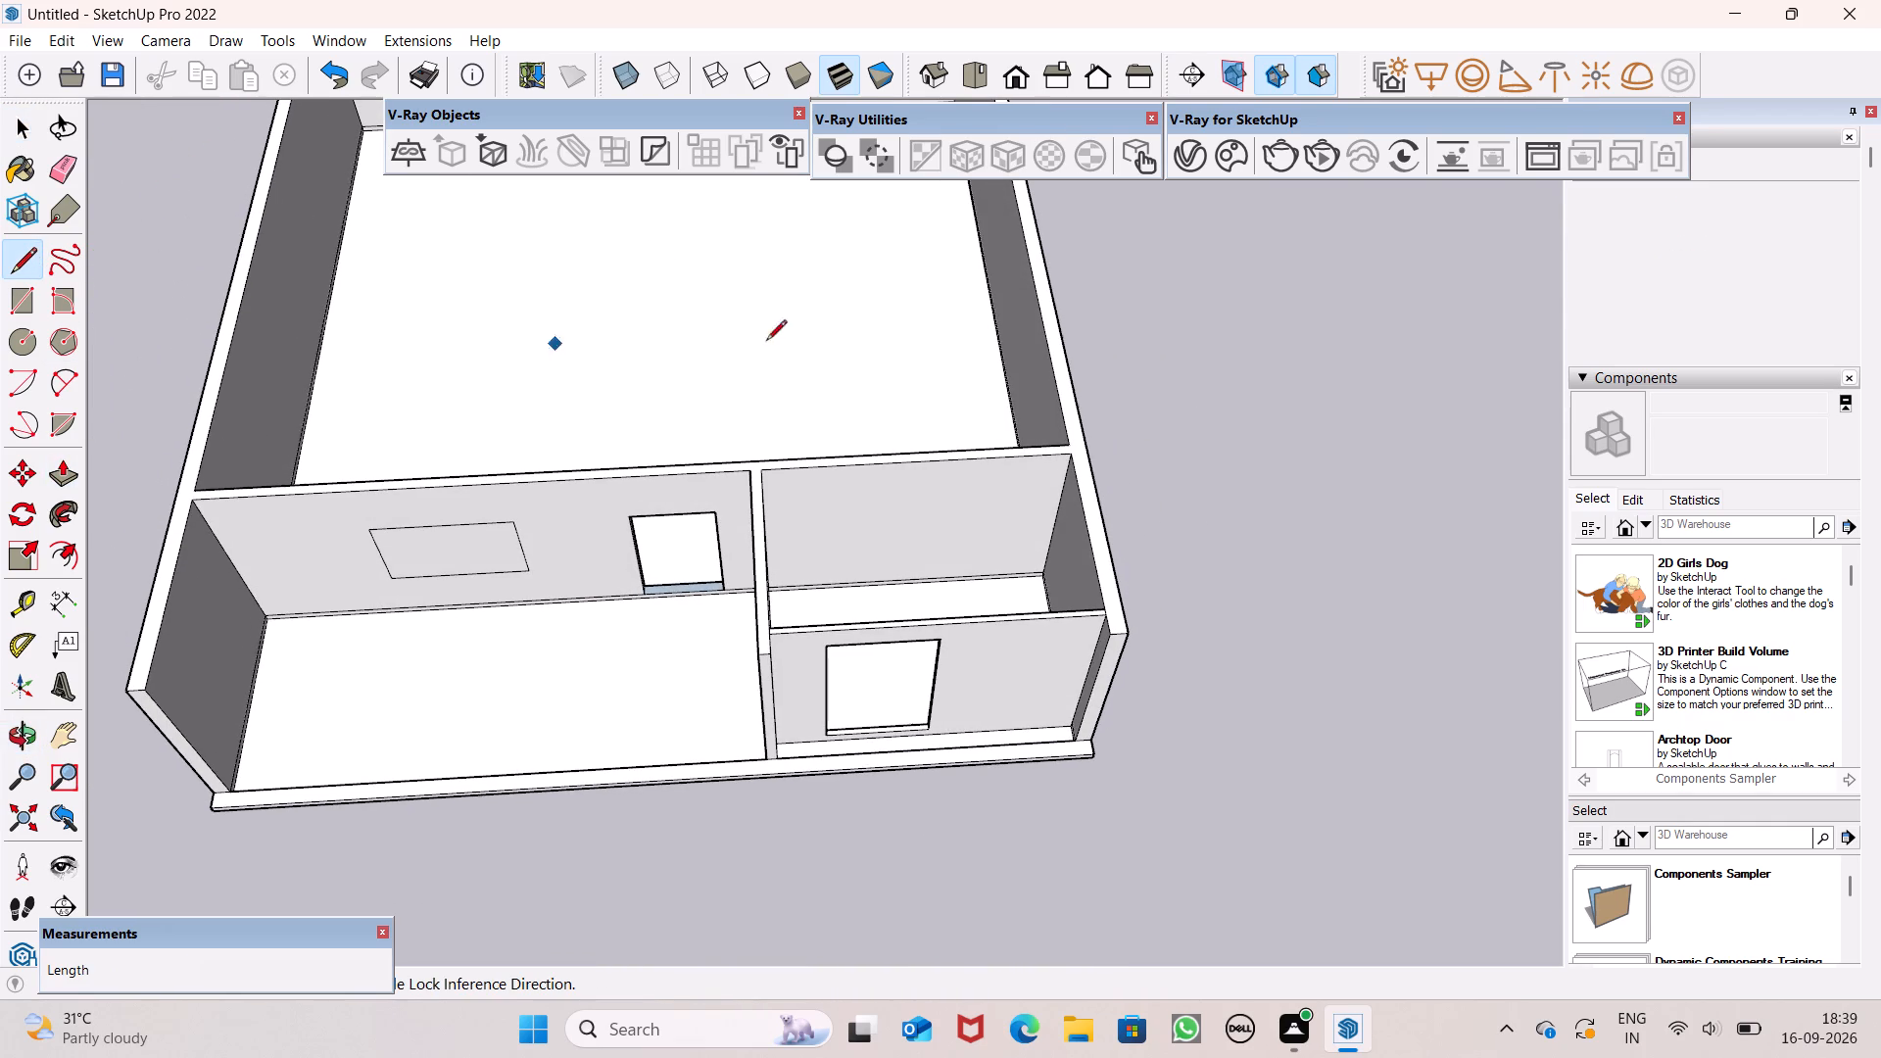
pyautogui.scroll(7, 803, 339)
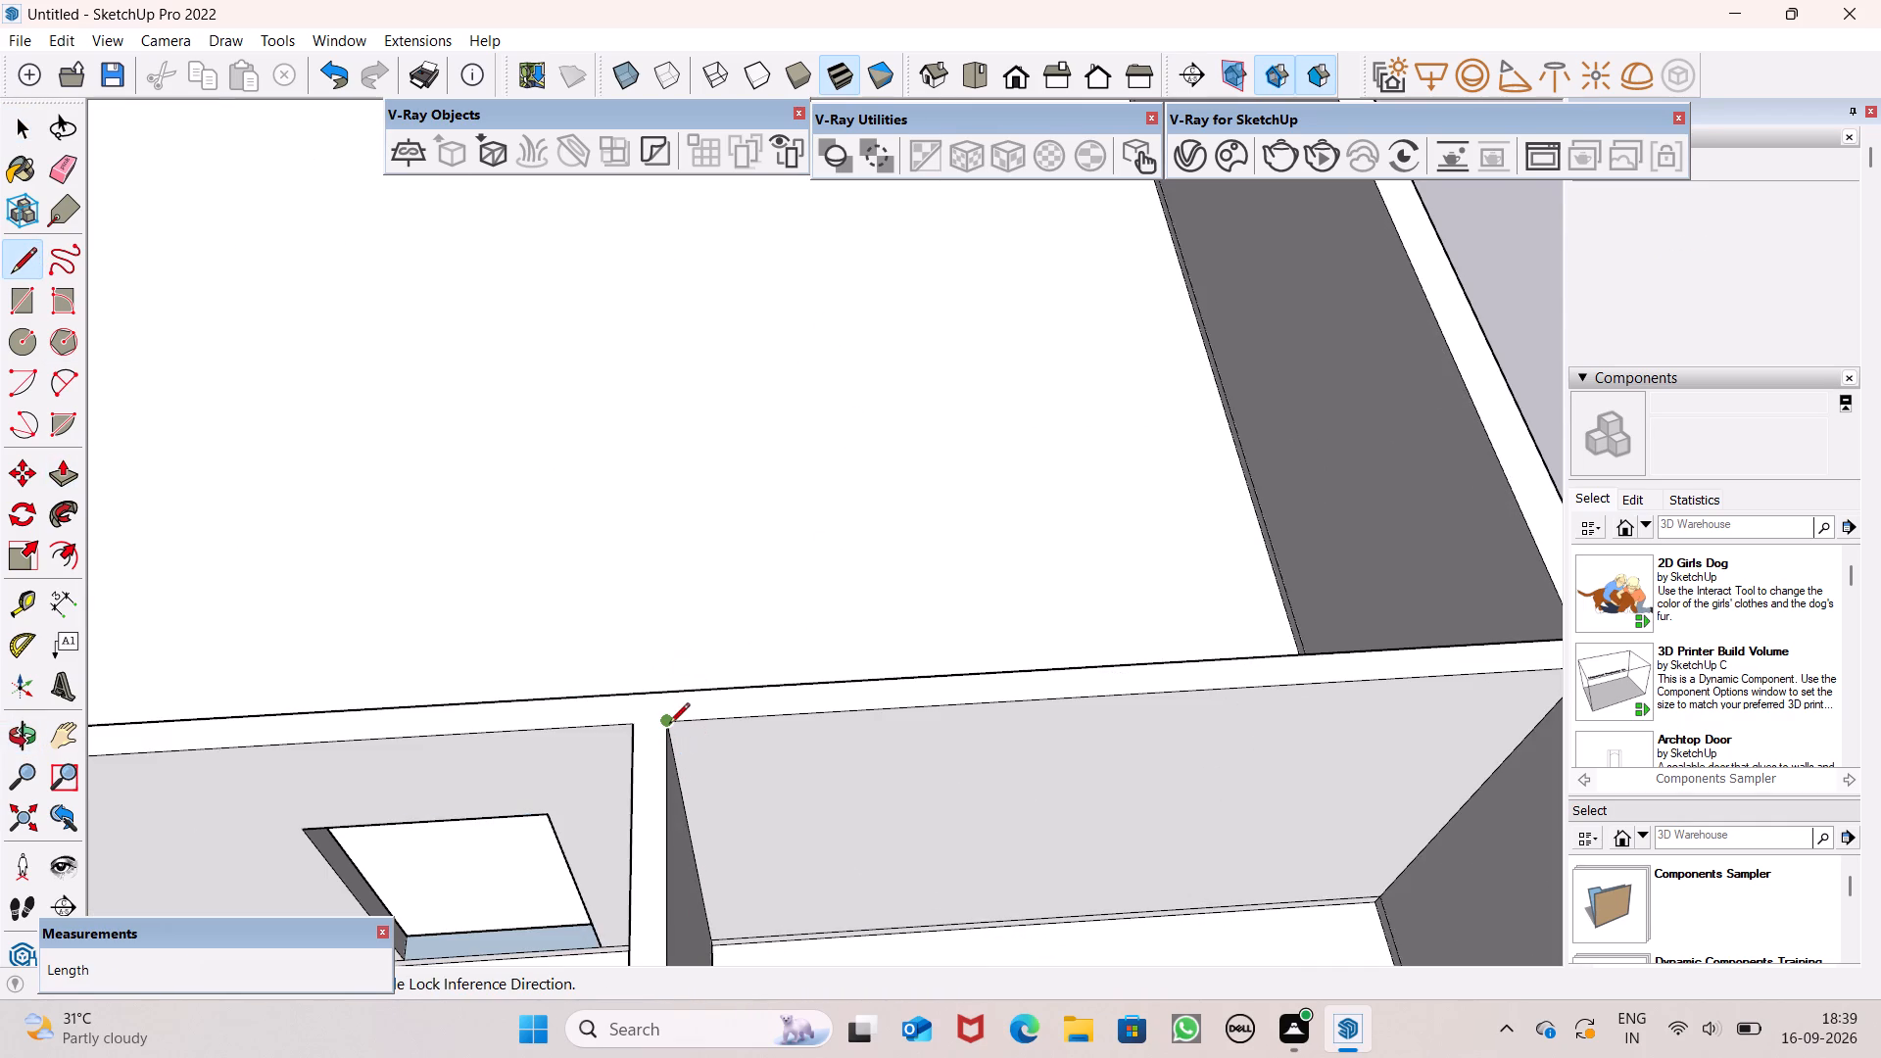
pyautogui.click(669, 725)
pyautogui.click(663, 696)
pyautogui.scroll(-7, 672, 595)
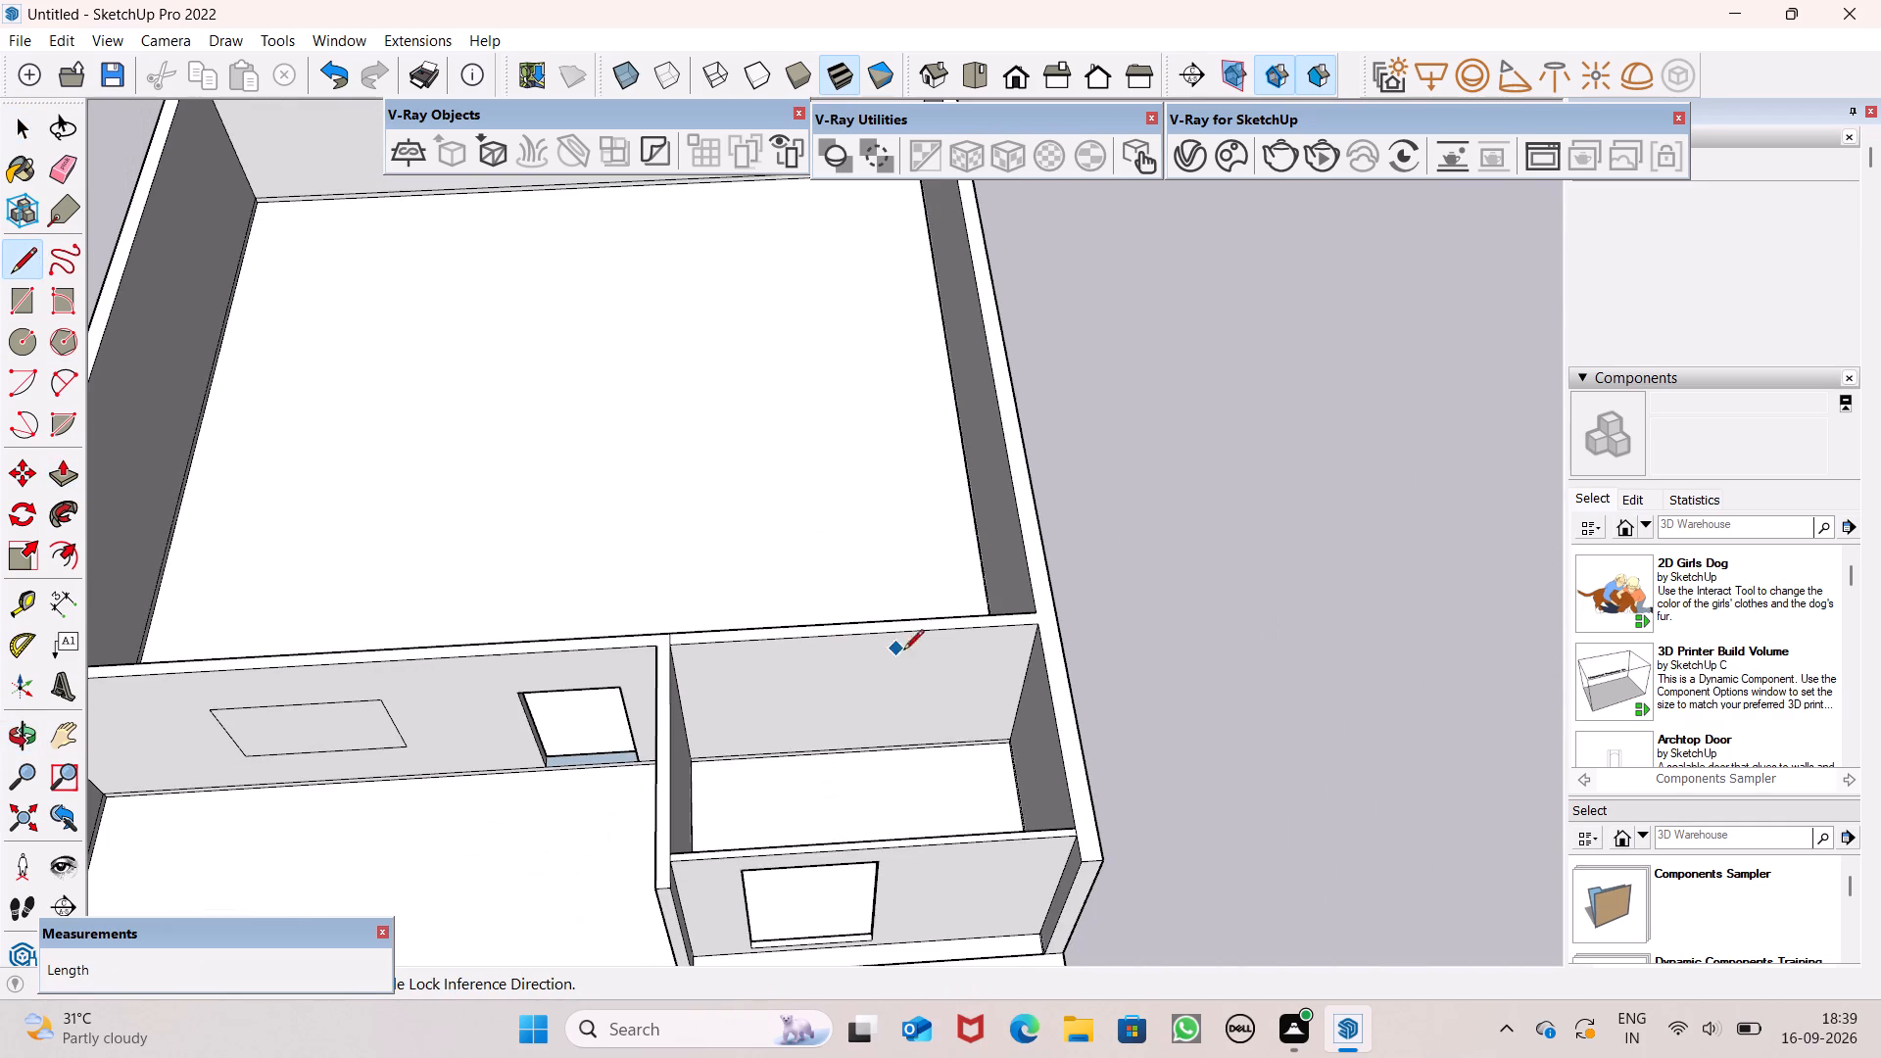
pyautogui.scroll(6, 1060, 611)
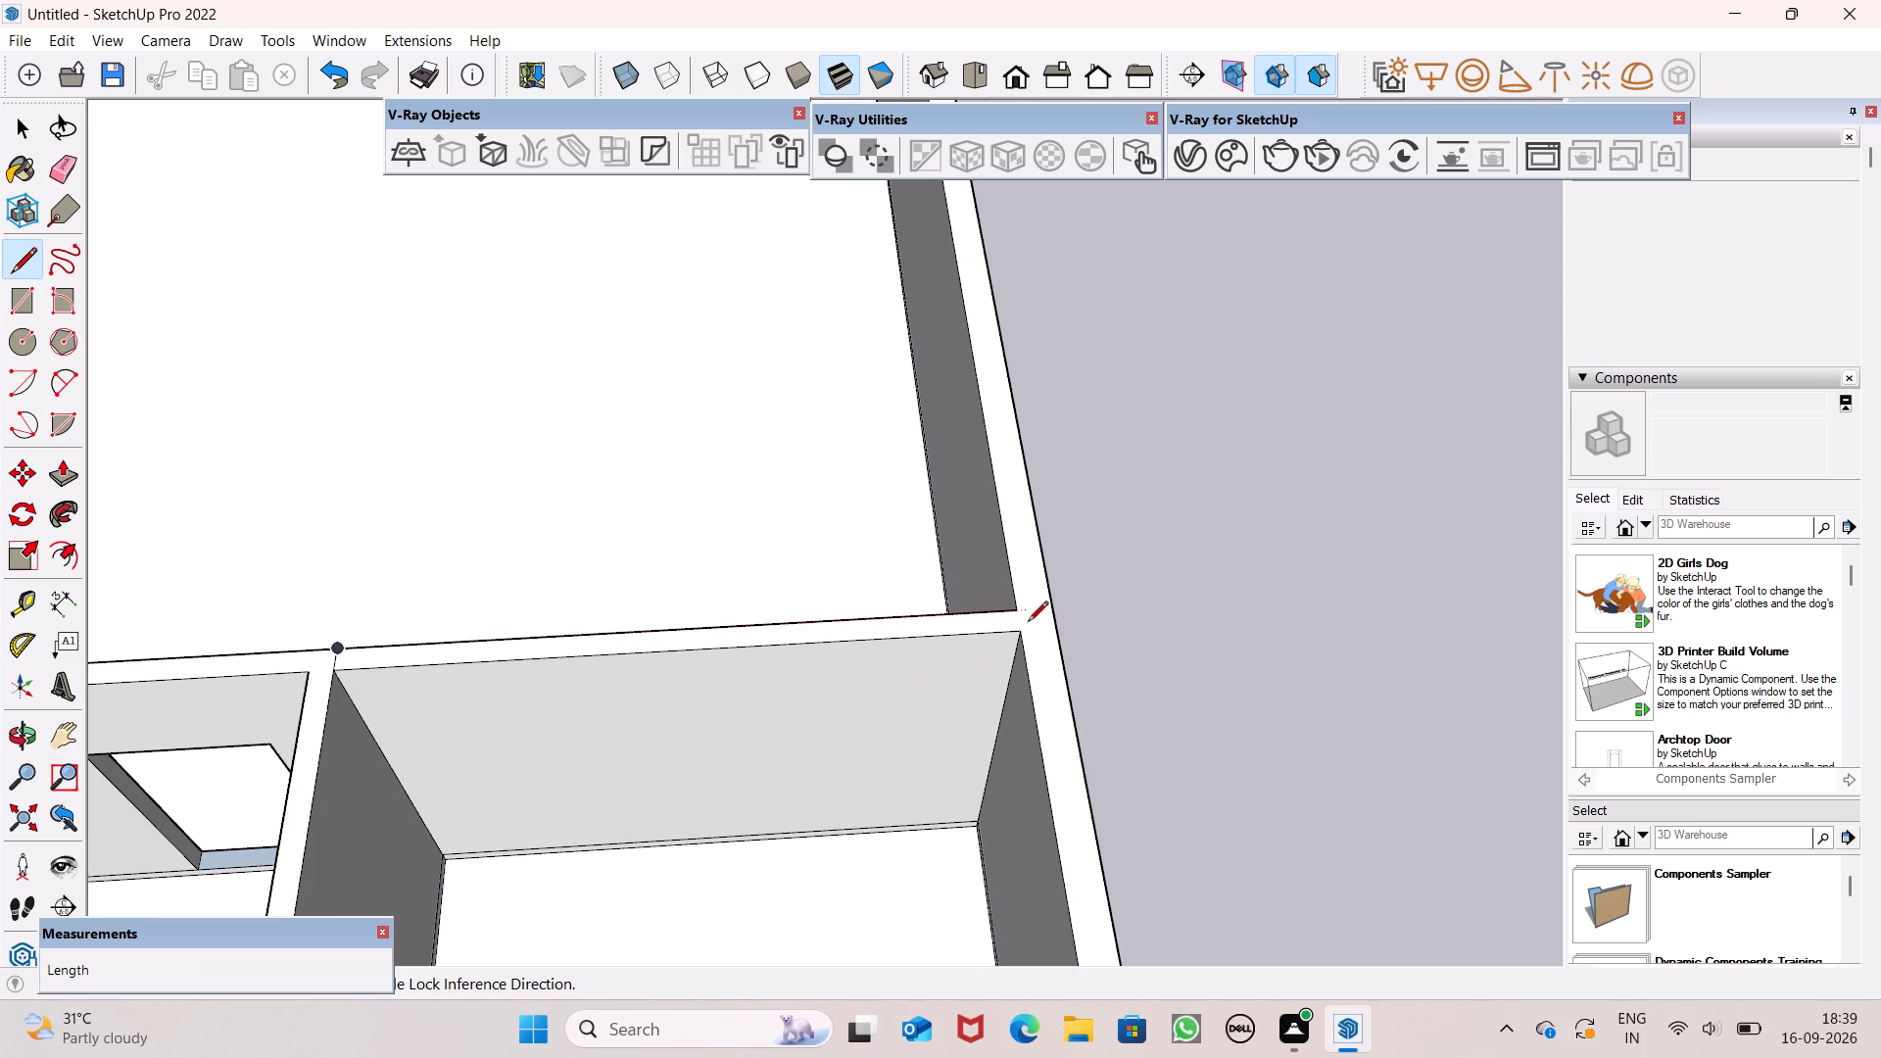
pyautogui.click(1029, 627)
pyautogui.click(1012, 610)
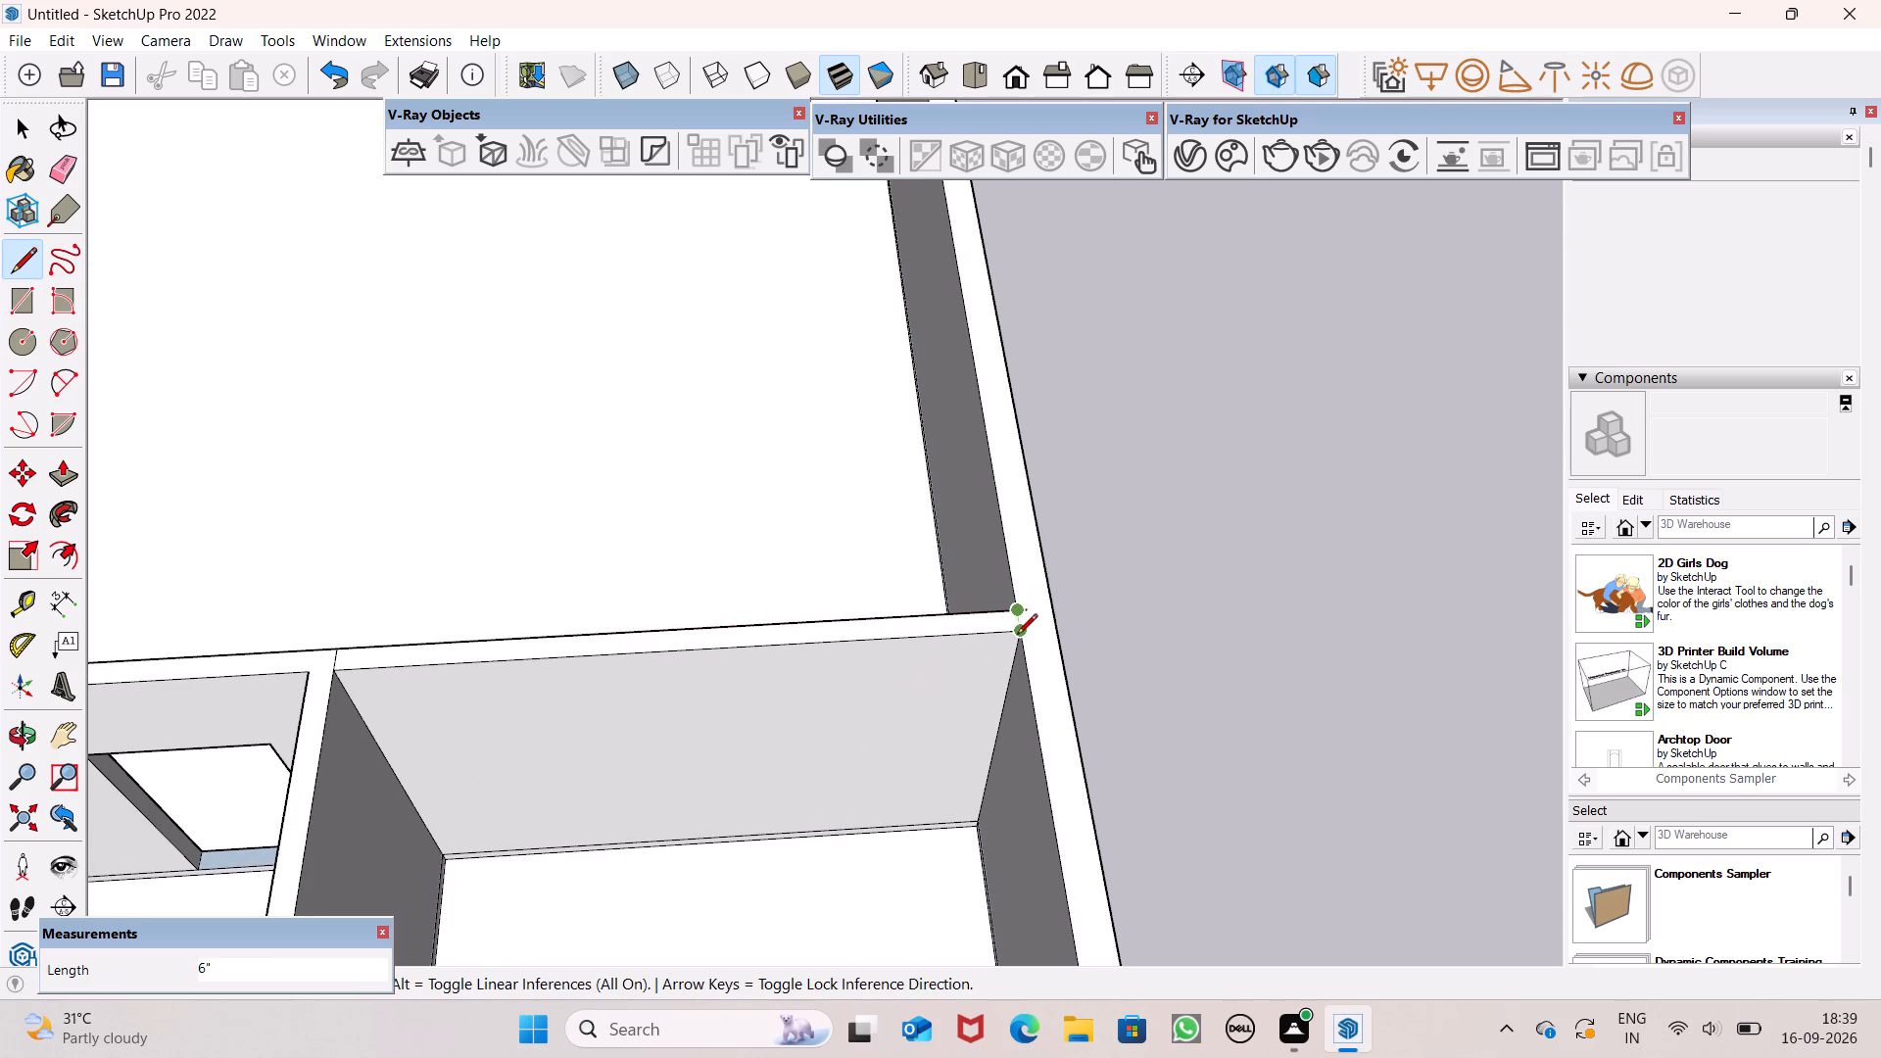
pyautogui.click(1017, 636)
pyautogui.press('space')
pyautogui.scroll(-4, 977, 555)
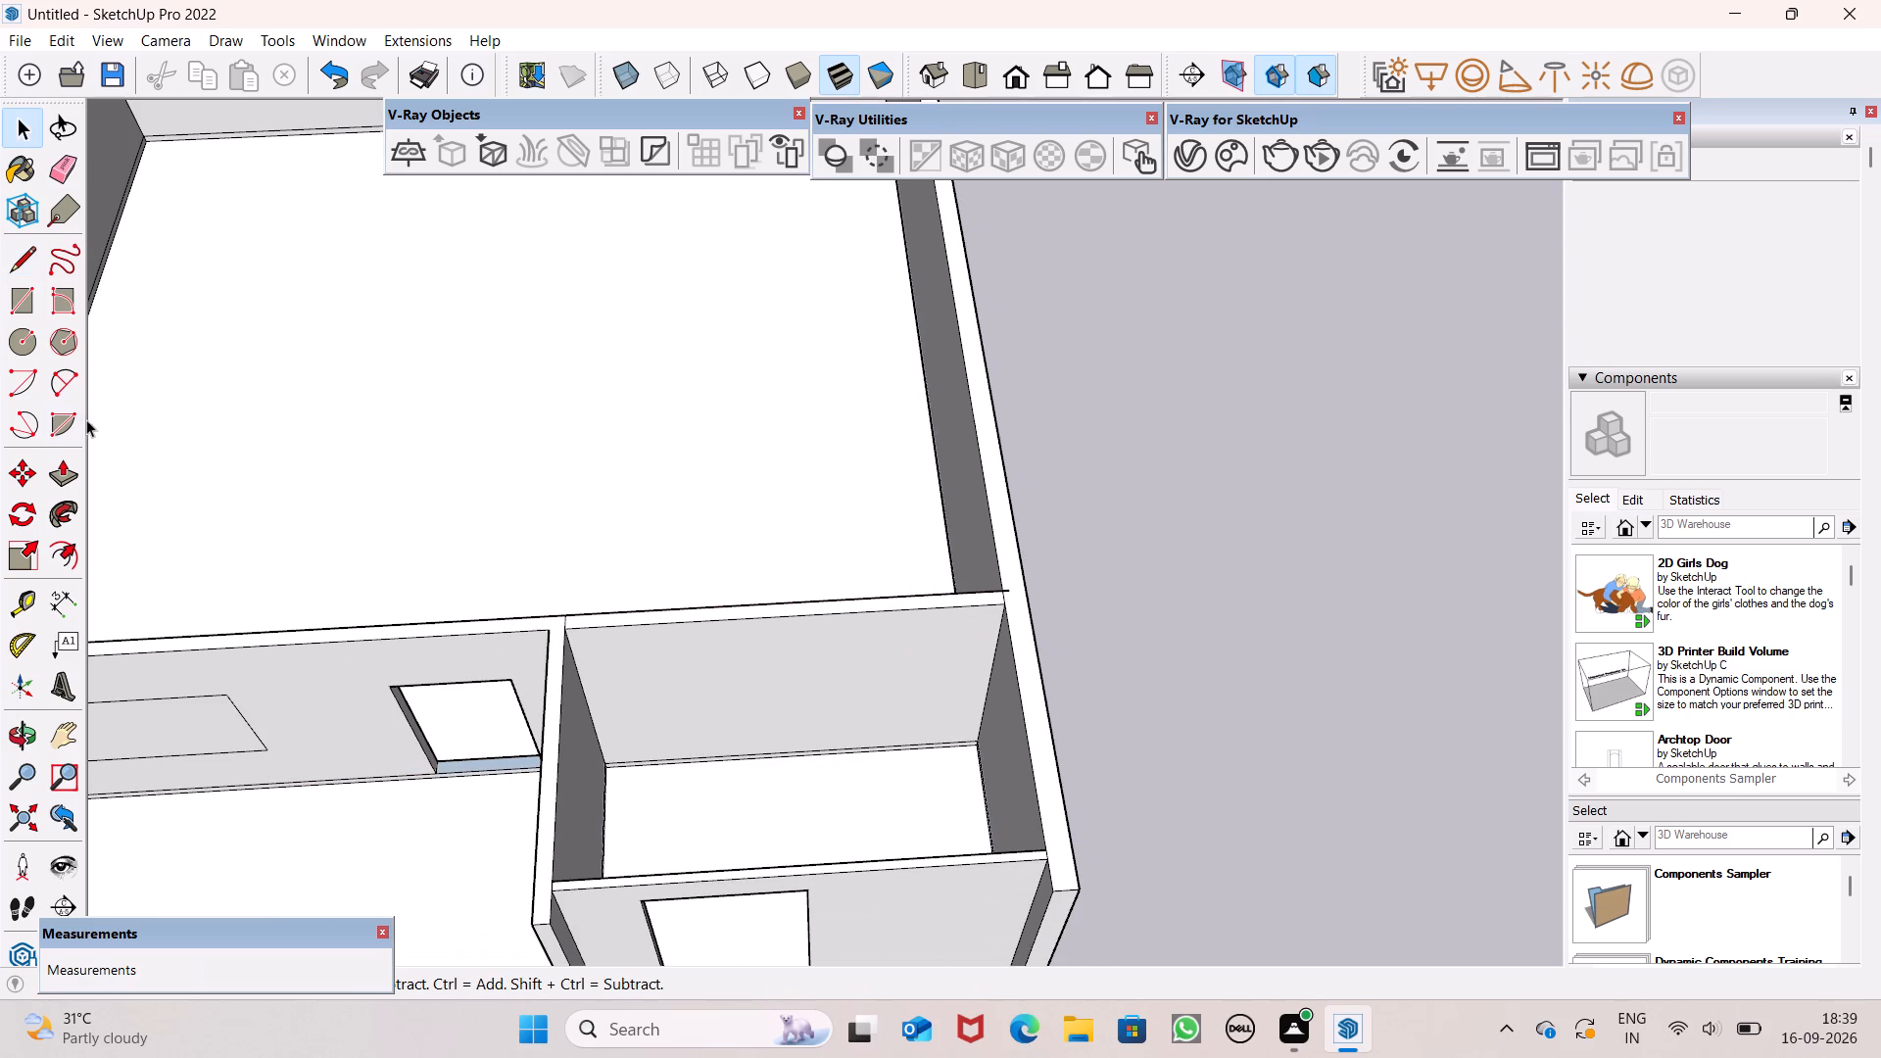
# Push the marked-off top of the small room's back wall down 9' 8" to remove that wall section.
pyautogui.click(56, 470)
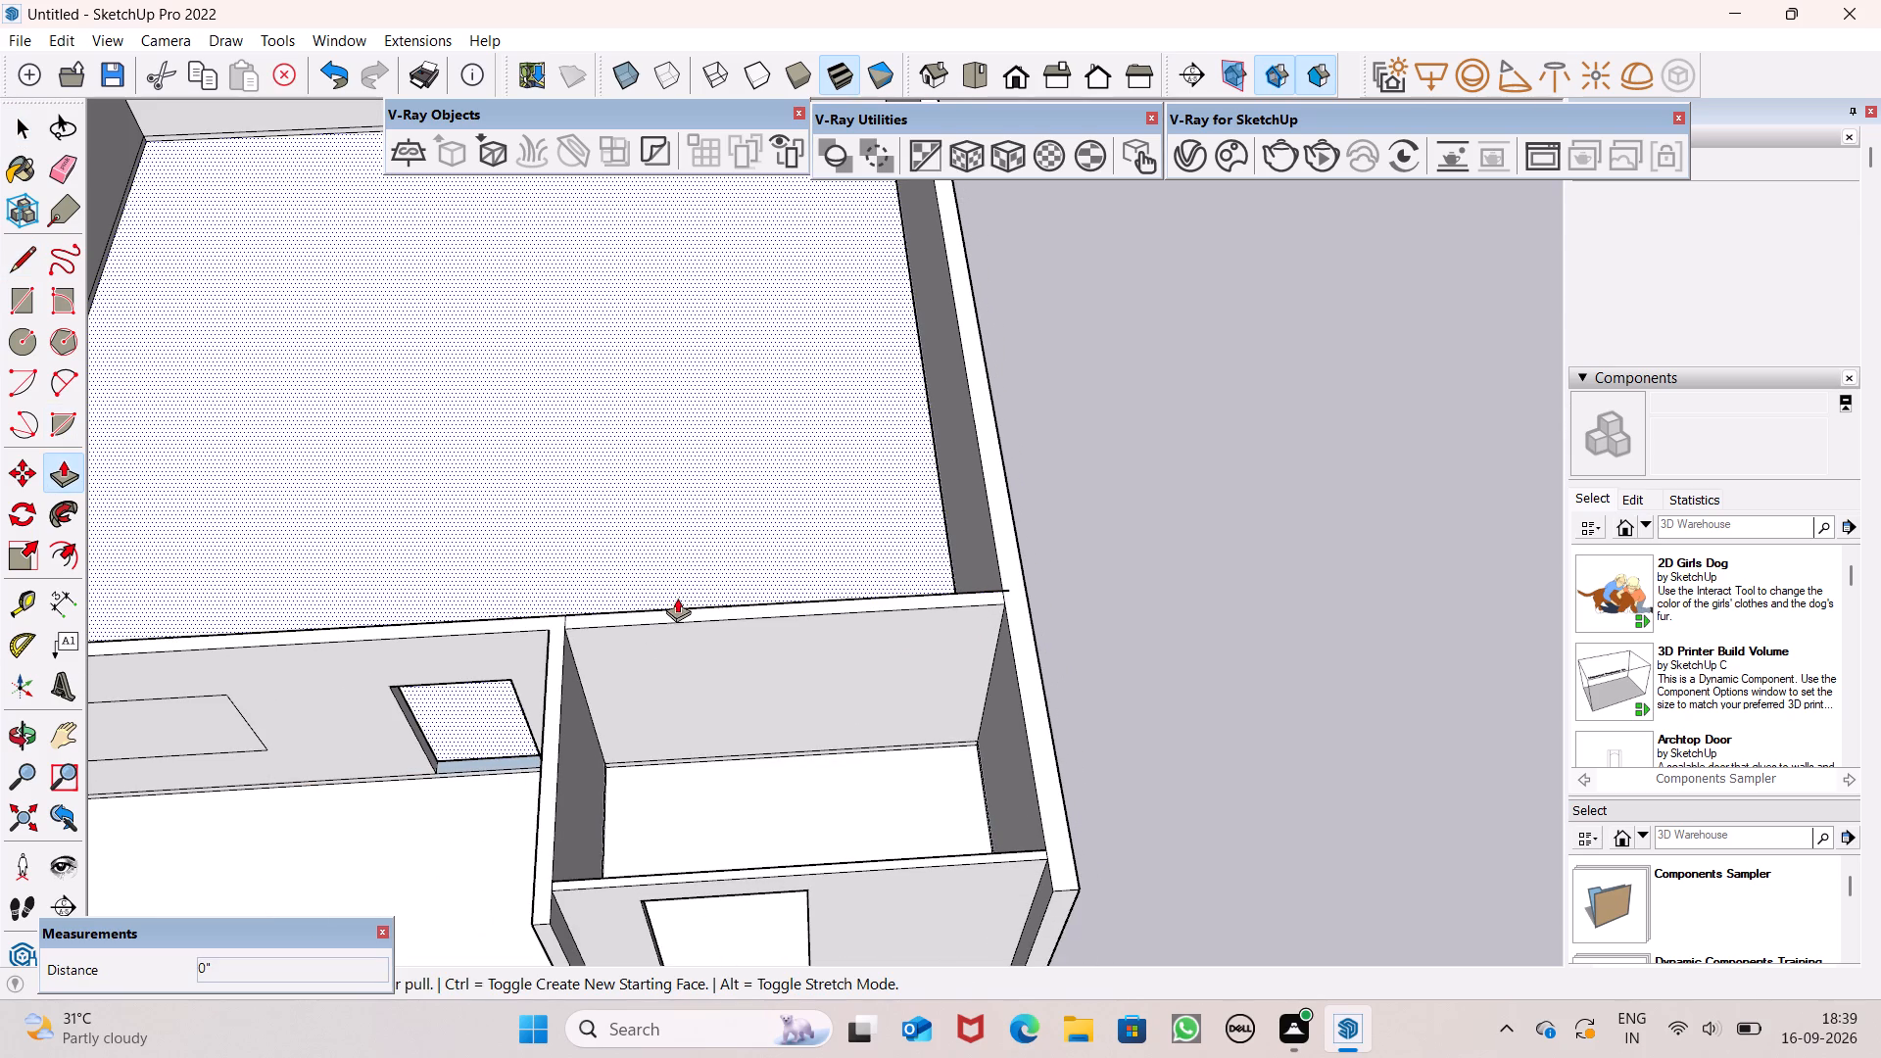
pyautogui.scroll(5, 691, 619)
pyautogui.moveTo(700, 605); pyautogui.dragTo(742, 675)
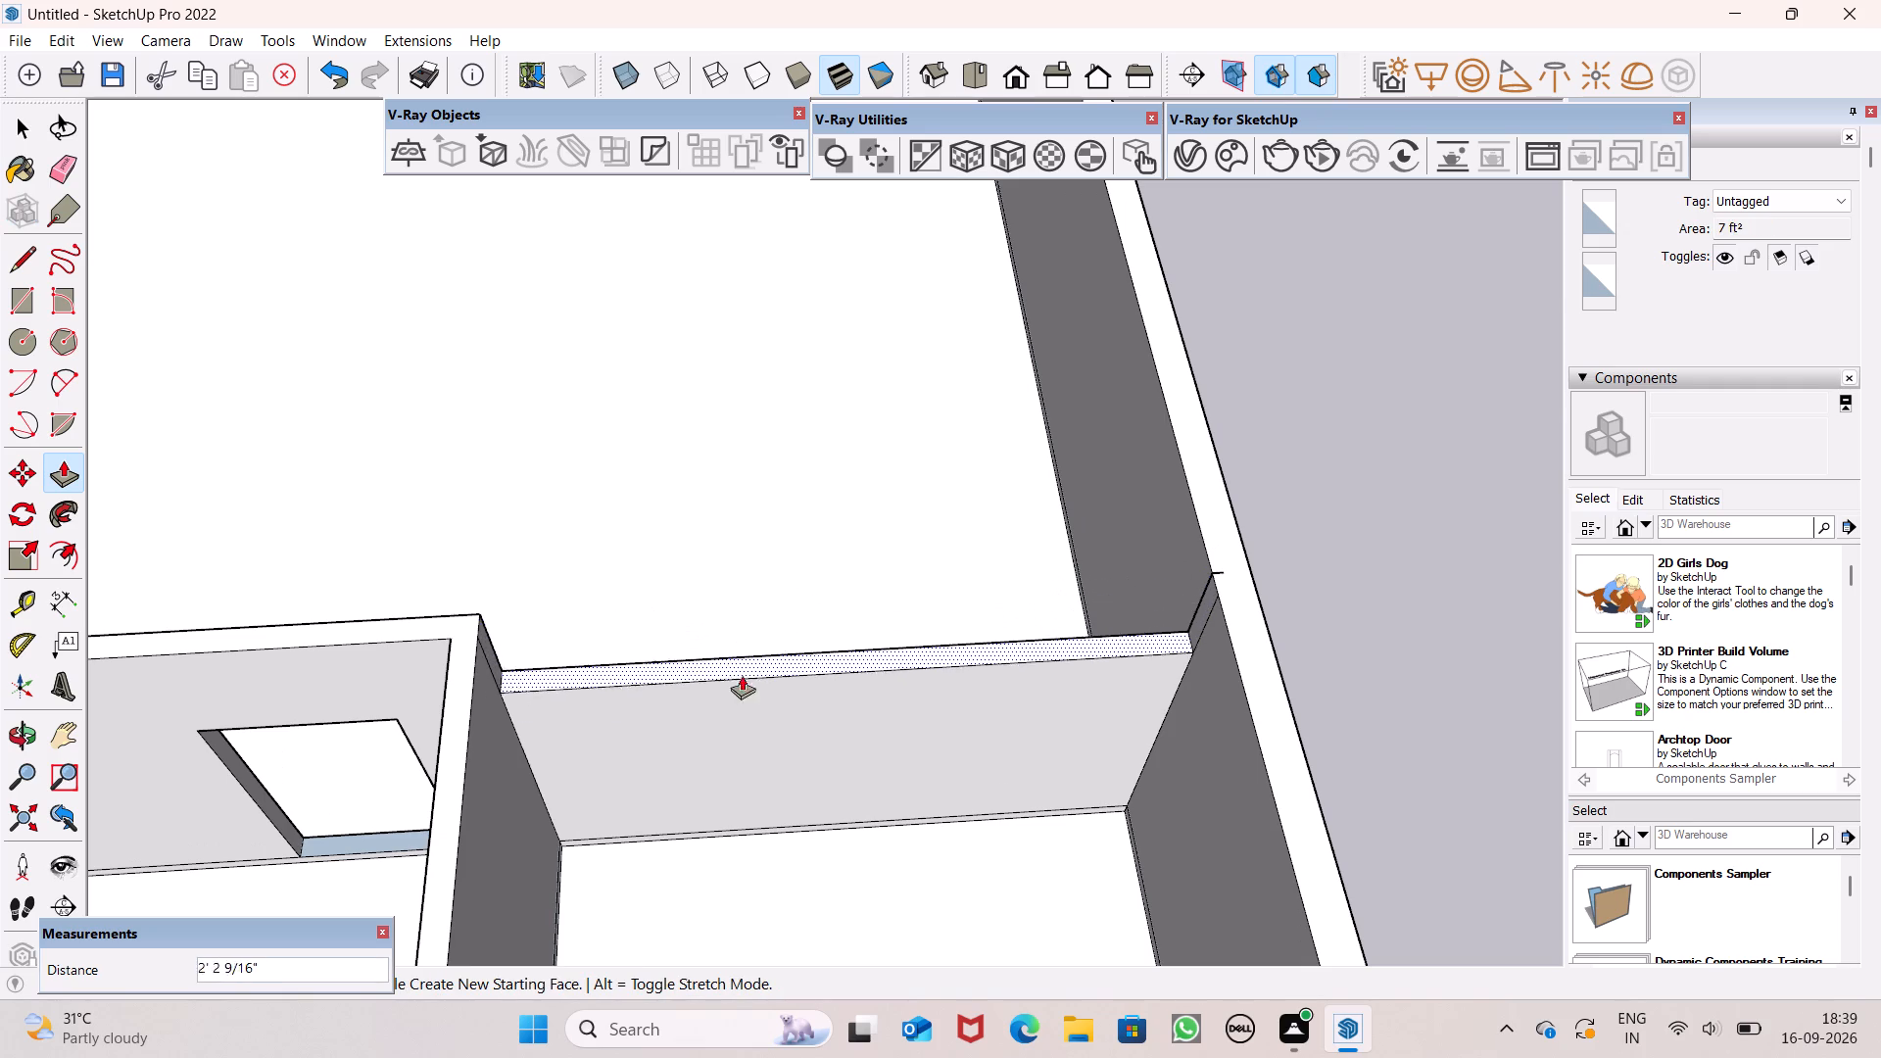
pyautogui.moveTo(742, 675); pyautogui.dragTo(914, 828)
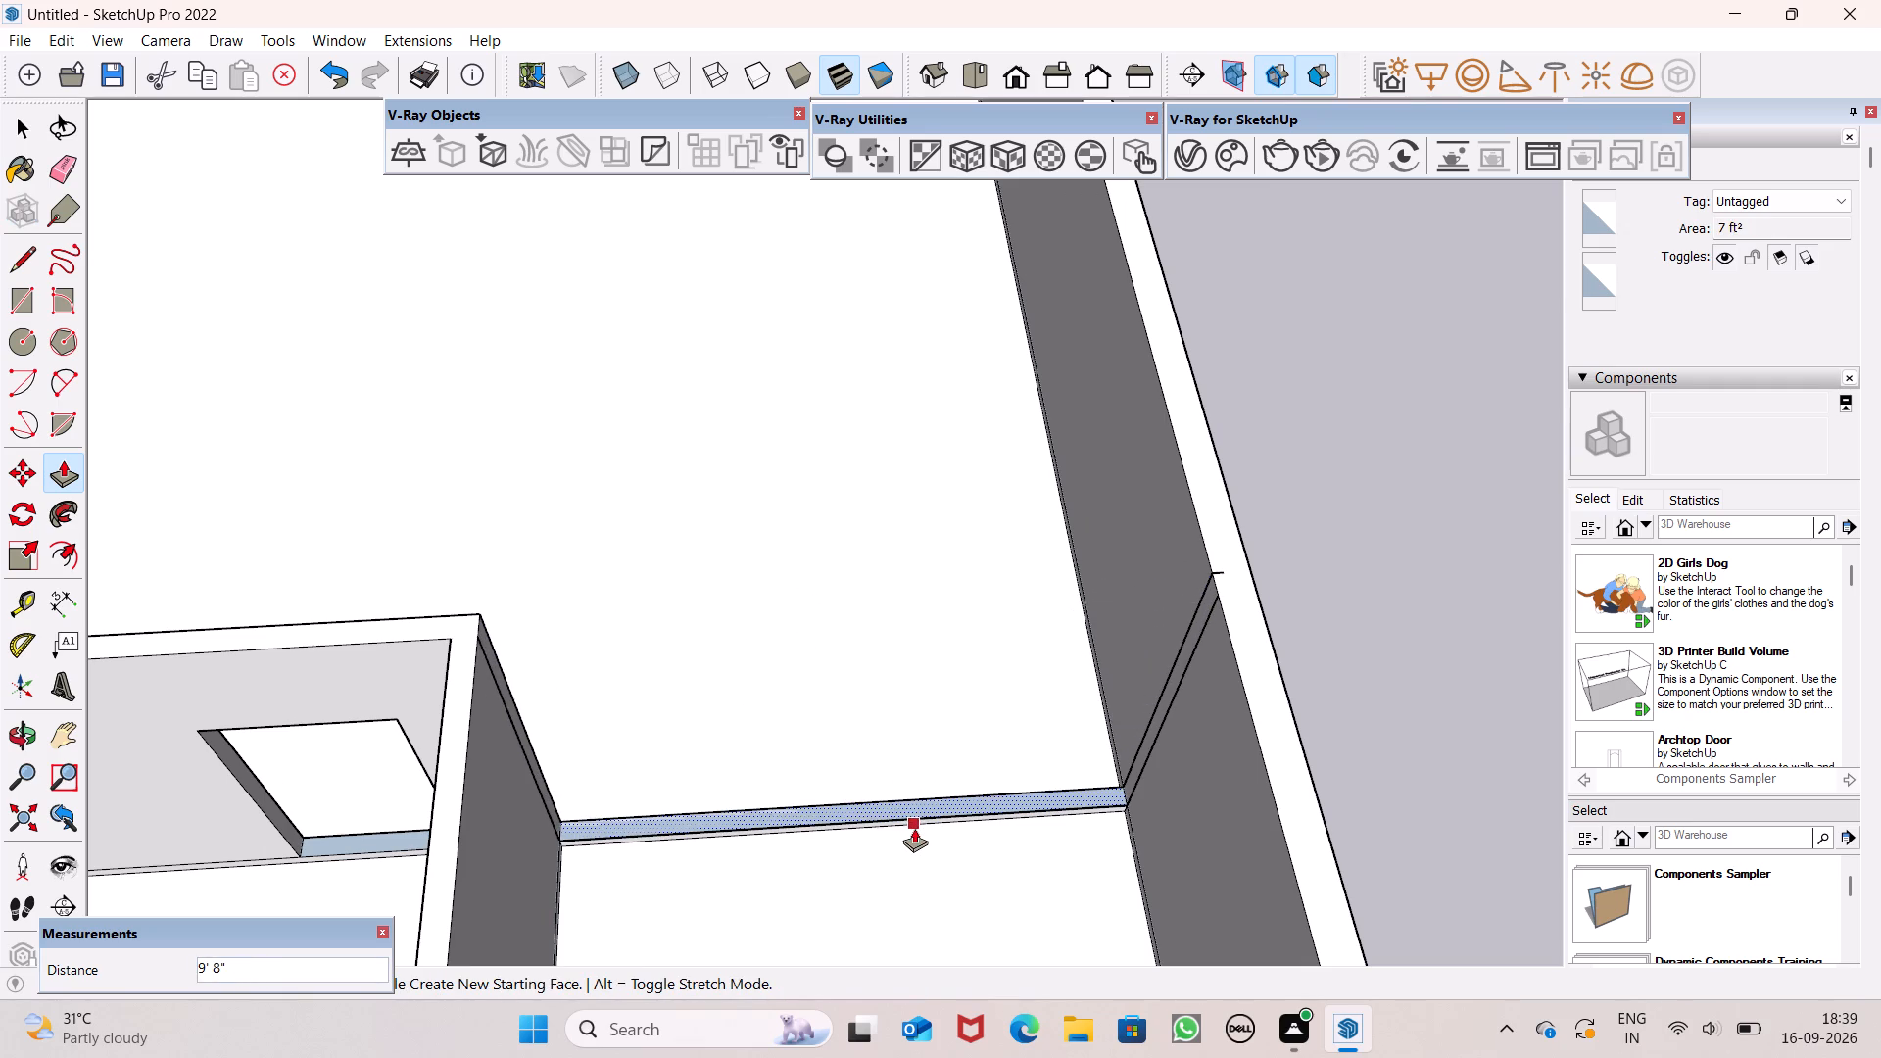
pyautogui.moveTo(914, 828); pyautogui.dragTo(916, 823)
pyautogui.scroll(-1, 923, 814)
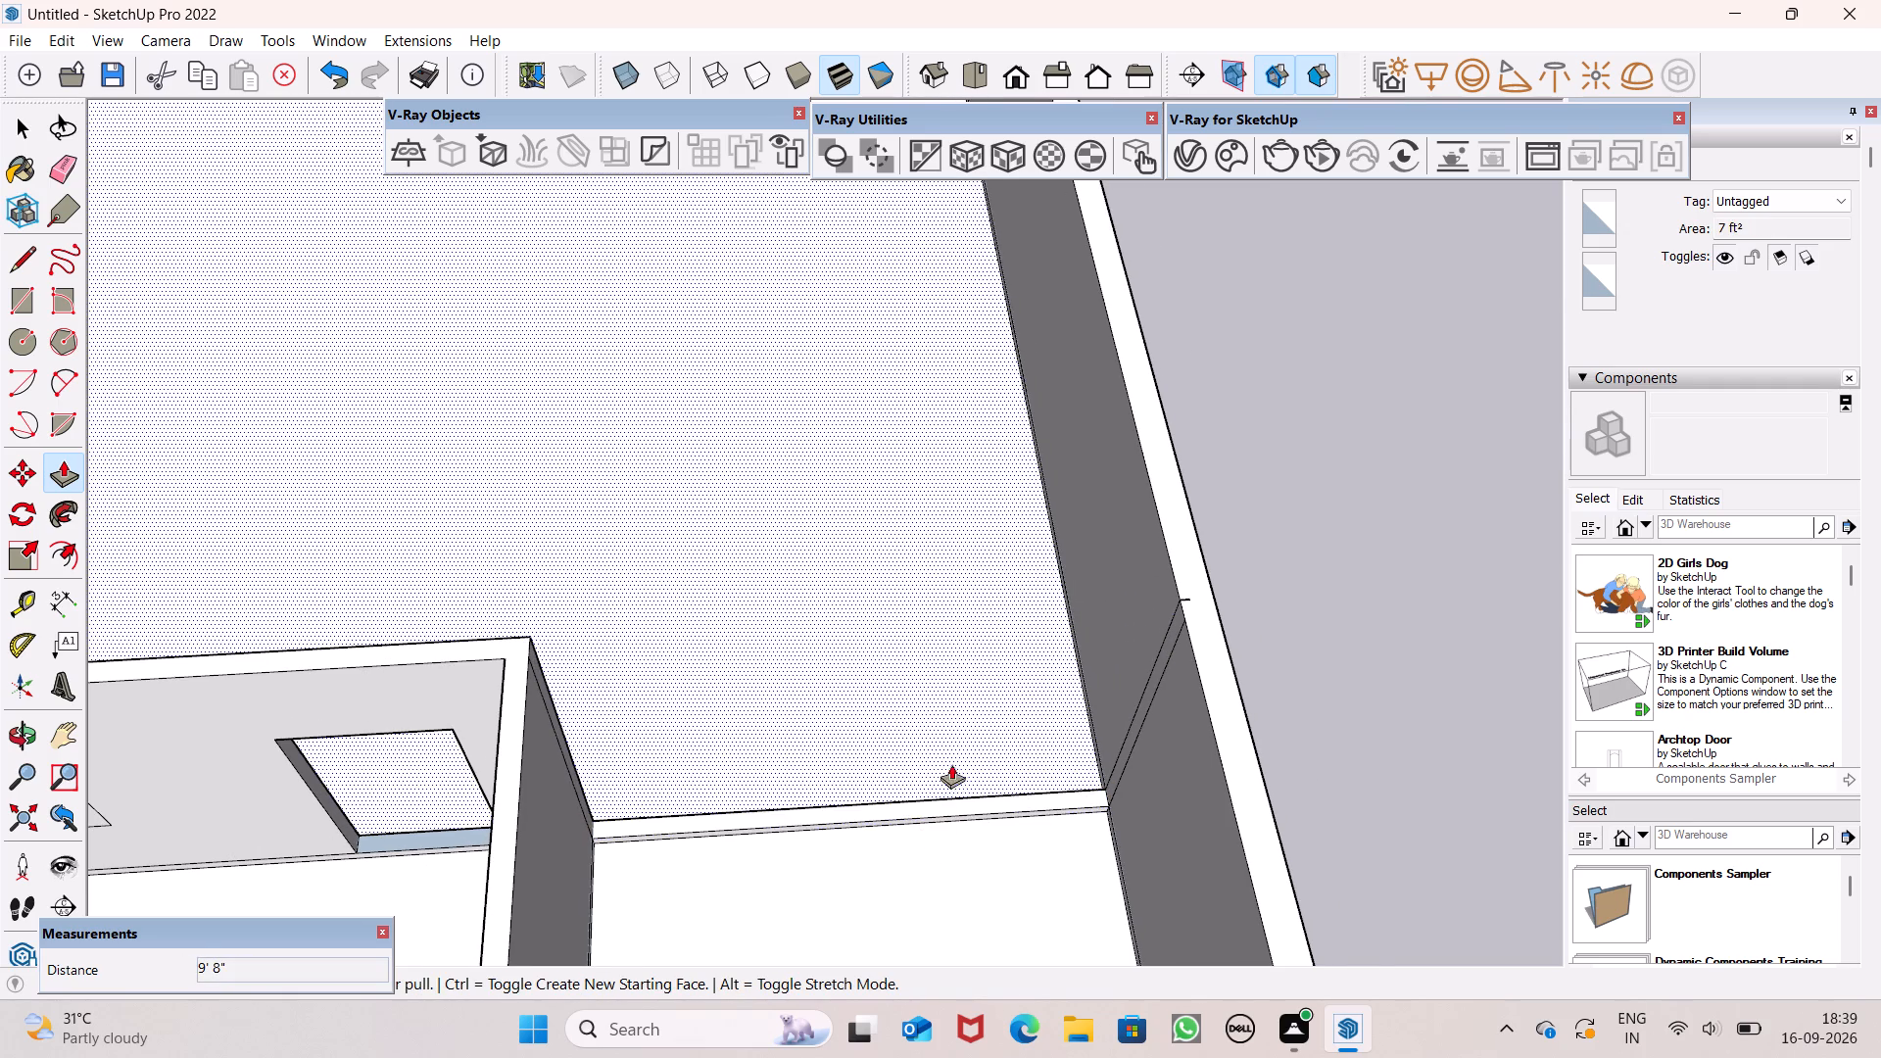
pyautogui.moveTo(954, 870); pyautogui.dragTo(960, 777, button='middle')
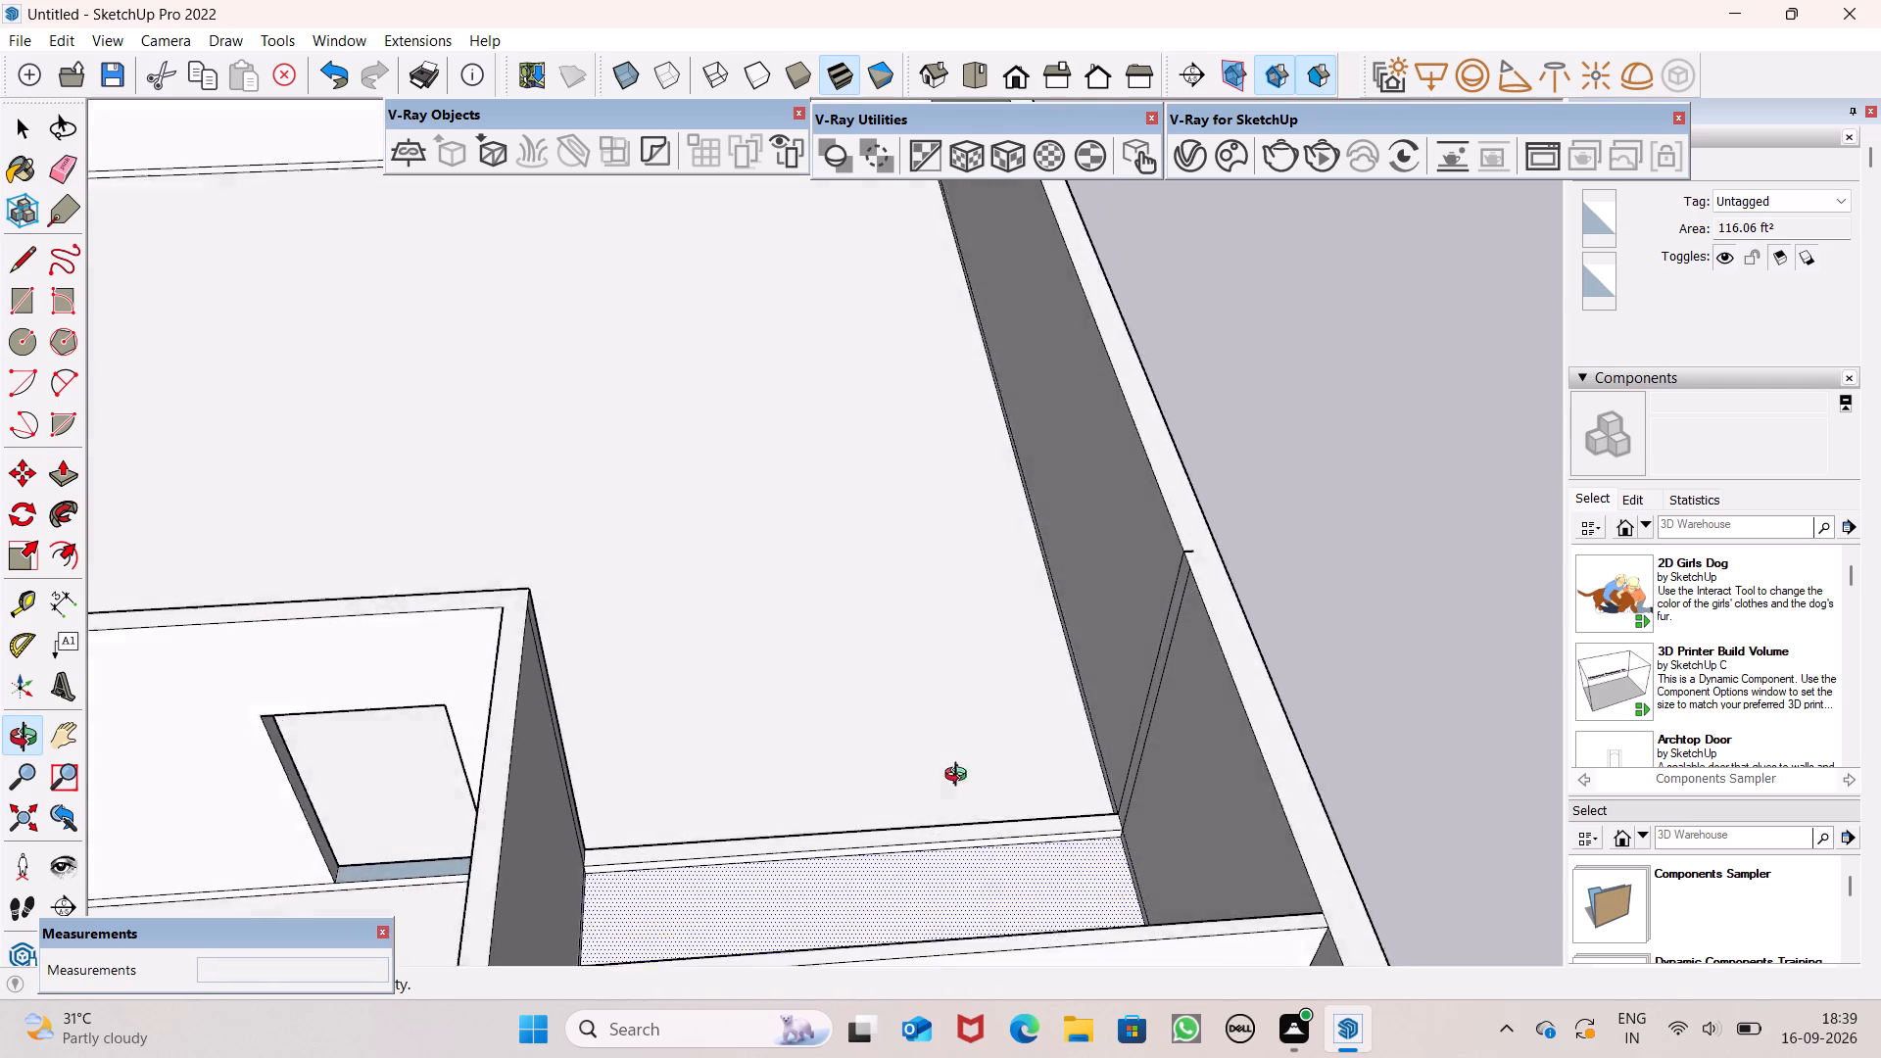
pyautogui.moveTo(960, 777); pyautogui.dragTo(875, 783, button='middle')
pyautogui.scroll(7, 857, 952)
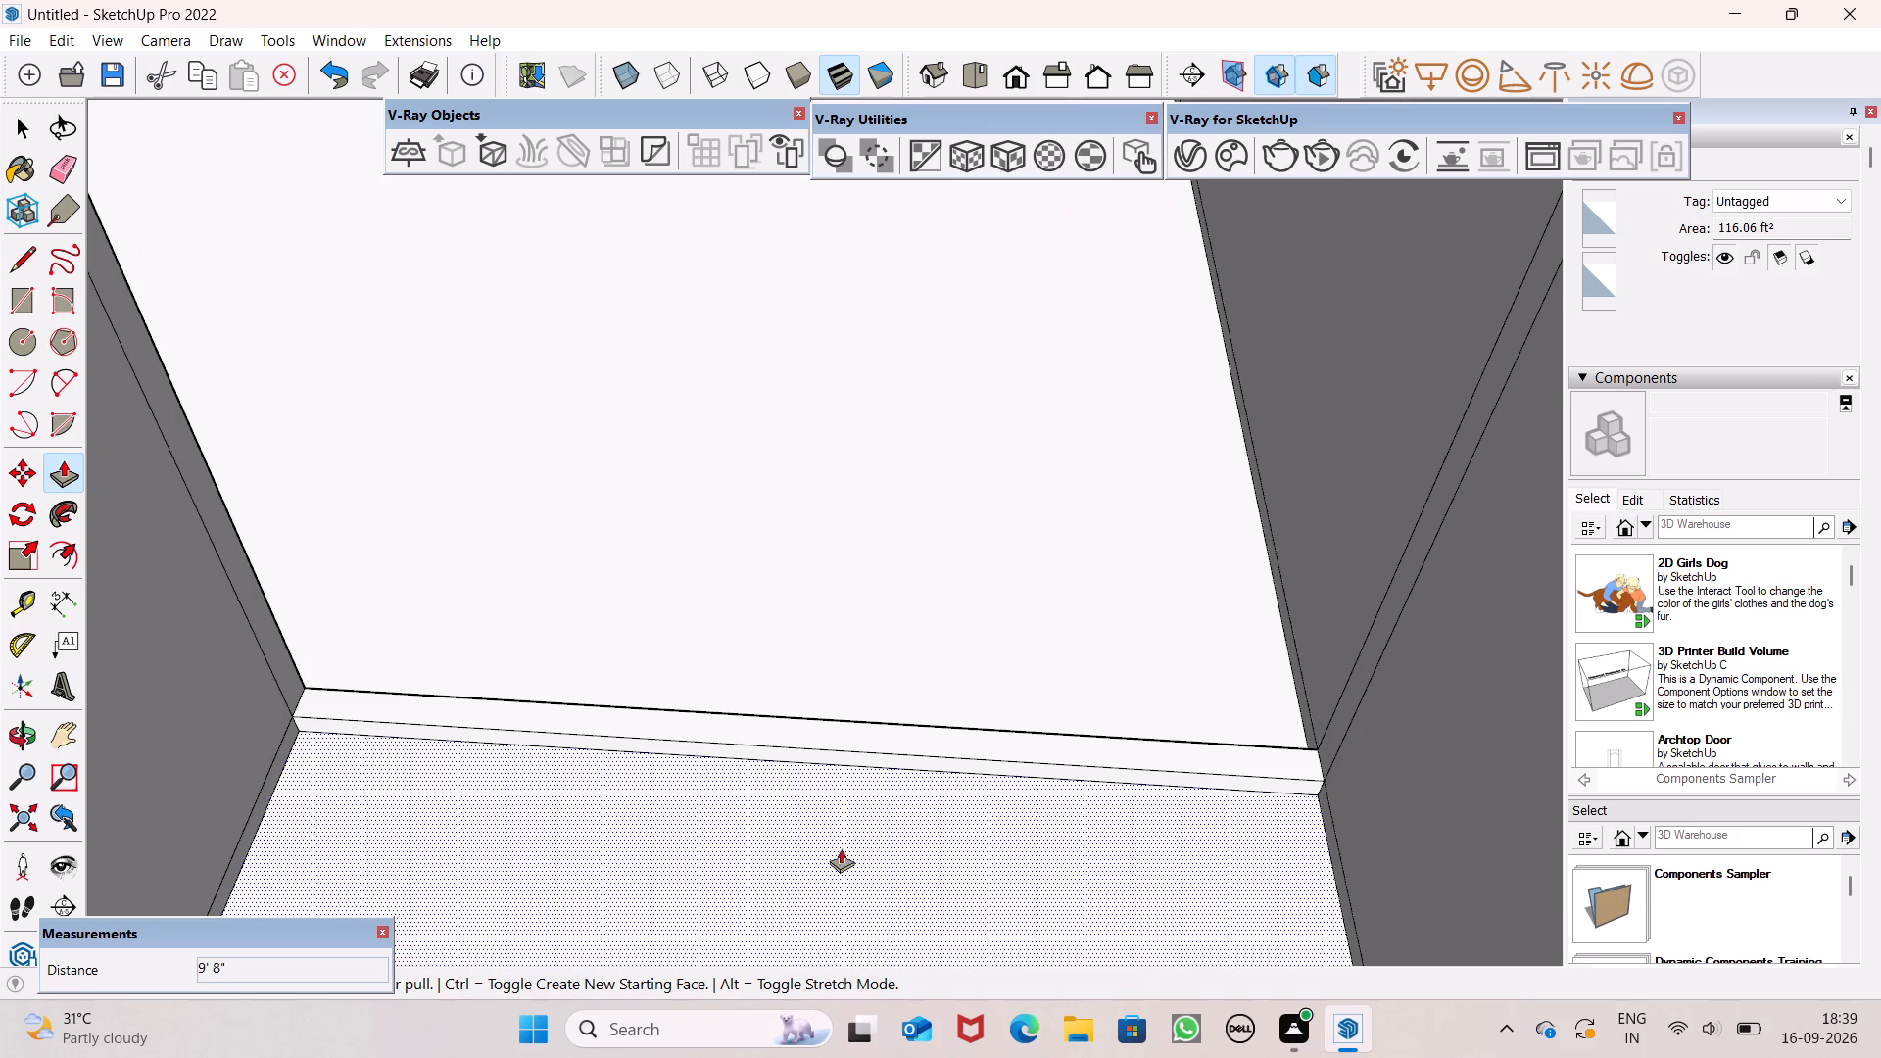
pyautogui.scroll(-3, 841, 840)
pyautogui.scroll(-5, 883, 769)
pyautogui.moveTo(918, 848); pyautogui.dragTo(922, 645, button='middle')
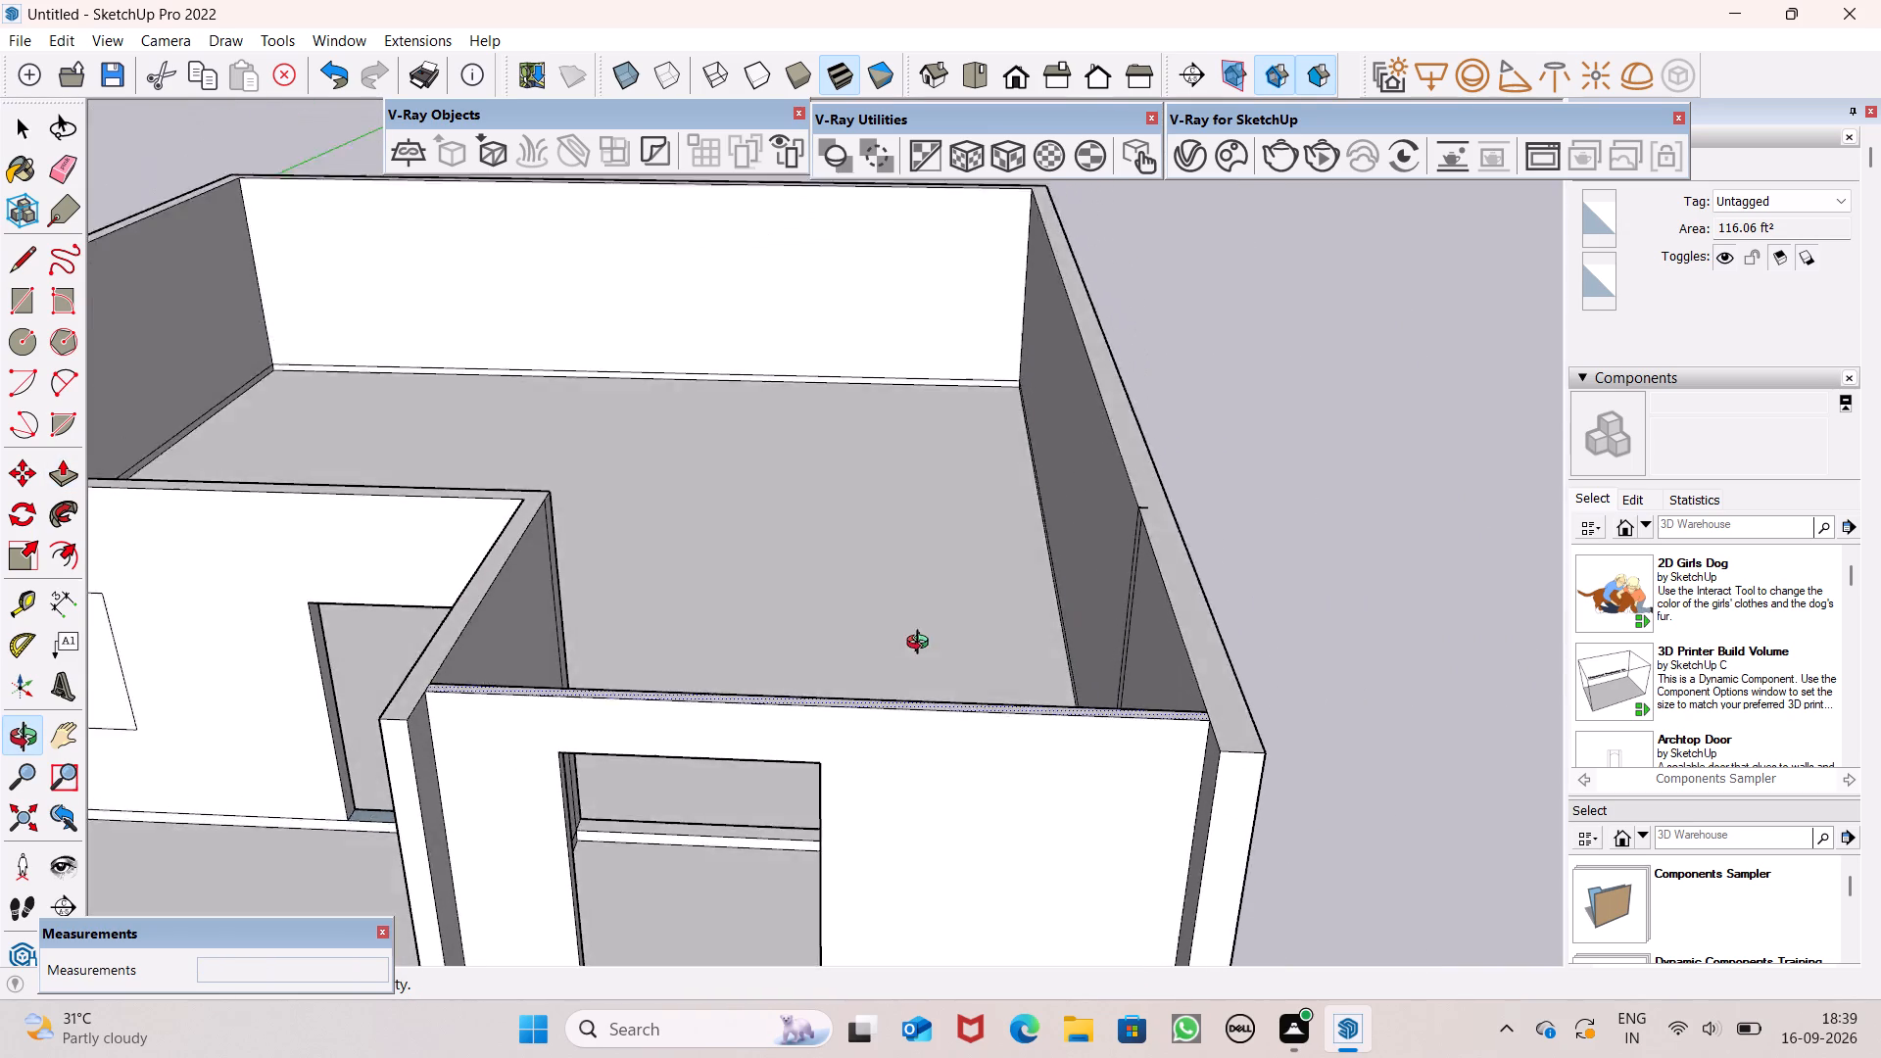
pyautogui.moveTo(922, 645); pyautogui.dragTo(1036, 849, button='middle')
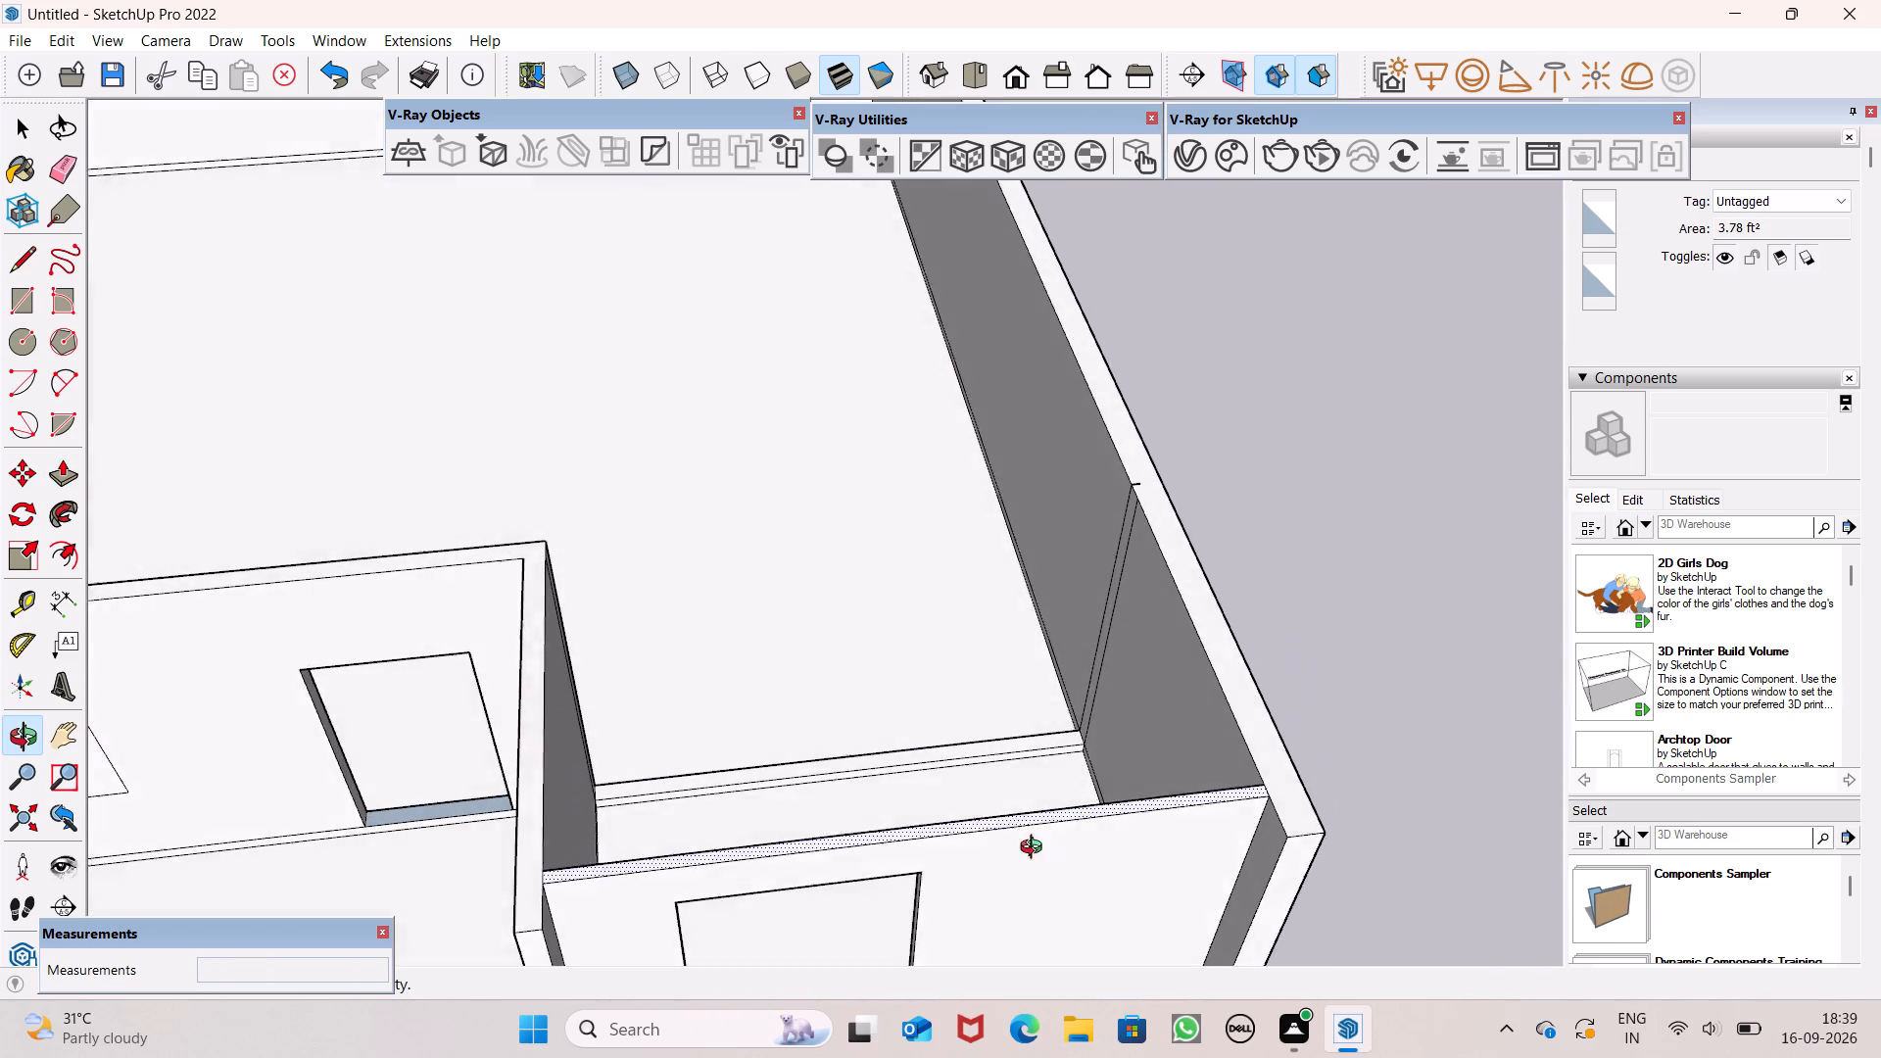
pyautogui.moveTo(1036, 849); pyautogui.dragTo(1036, 916, button='middle')
pyautogui.press('space')
pyautogui.press('space')
# Erase the seam lines on the wall tops where the small room's front wall meets the partition and the outer wall.
pyautogui.scroll(-1, 676, 856)
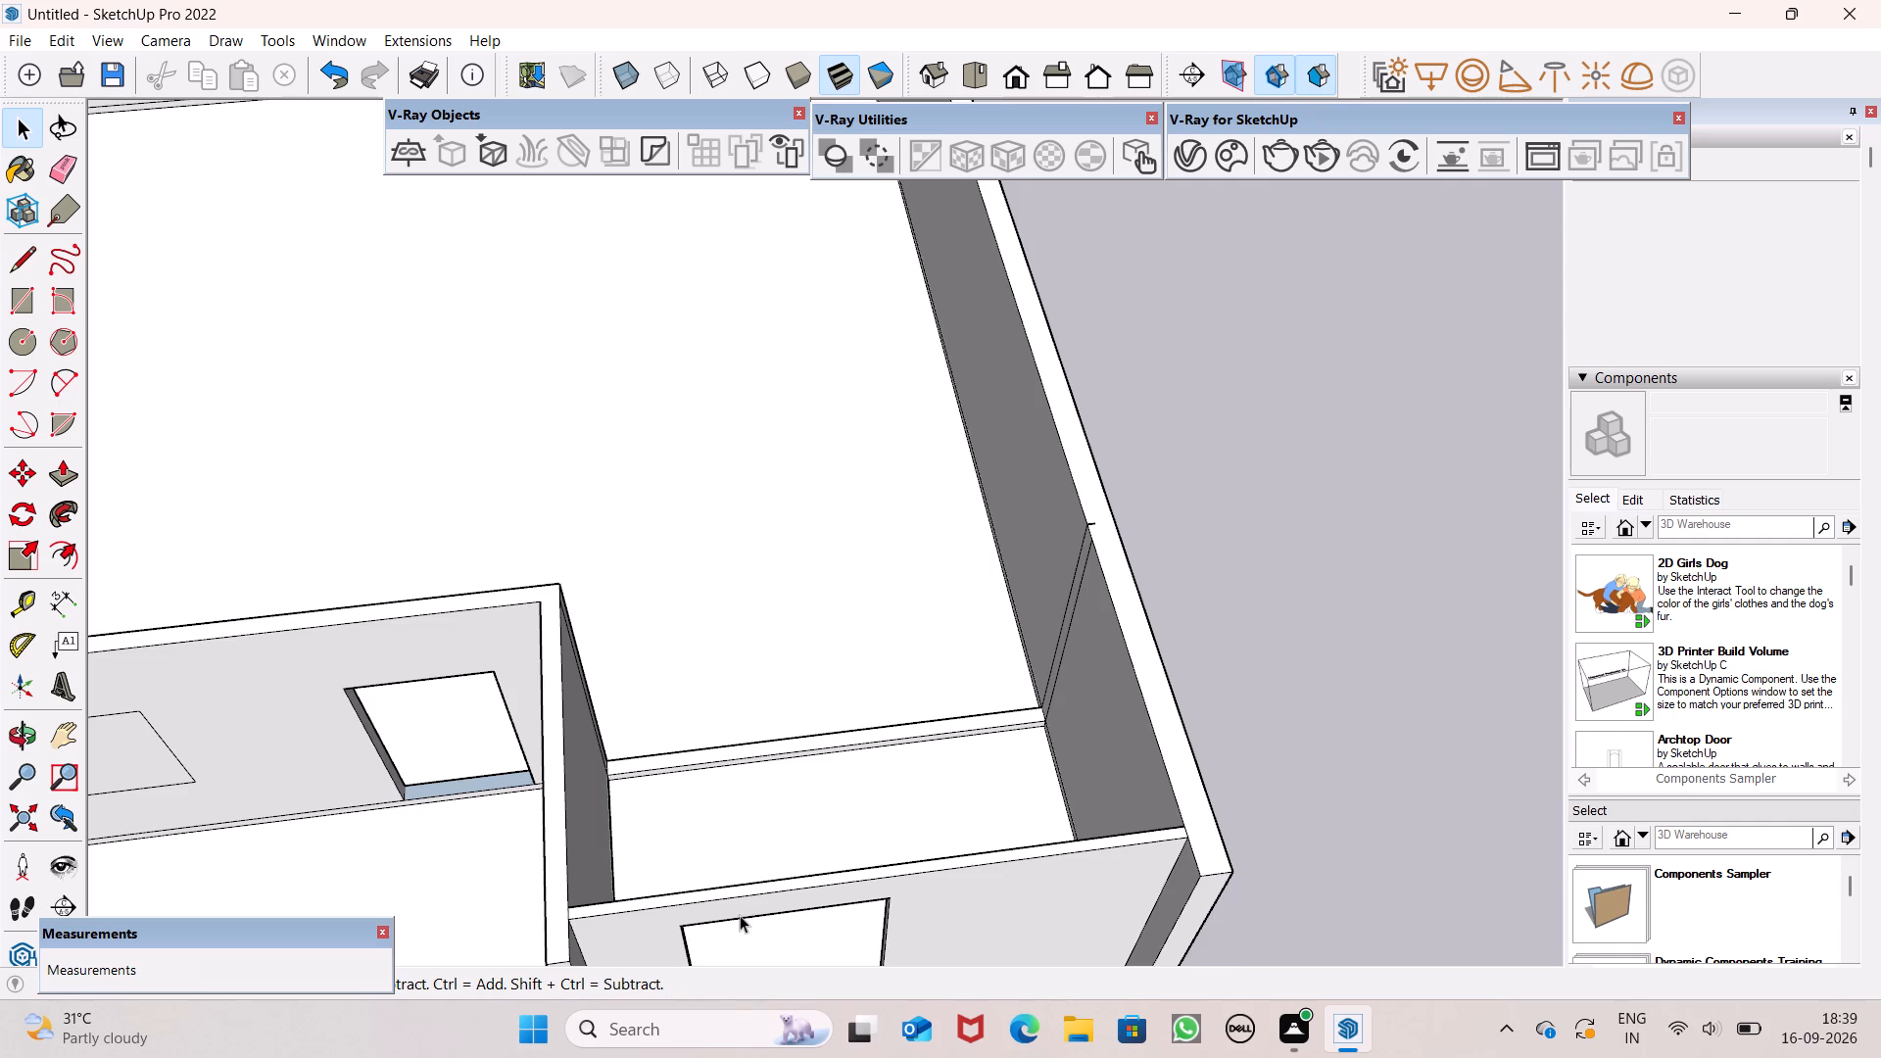
pyautogui.scroll(1, 745, 899)
pyautogui.scroll(1, 606, 968)
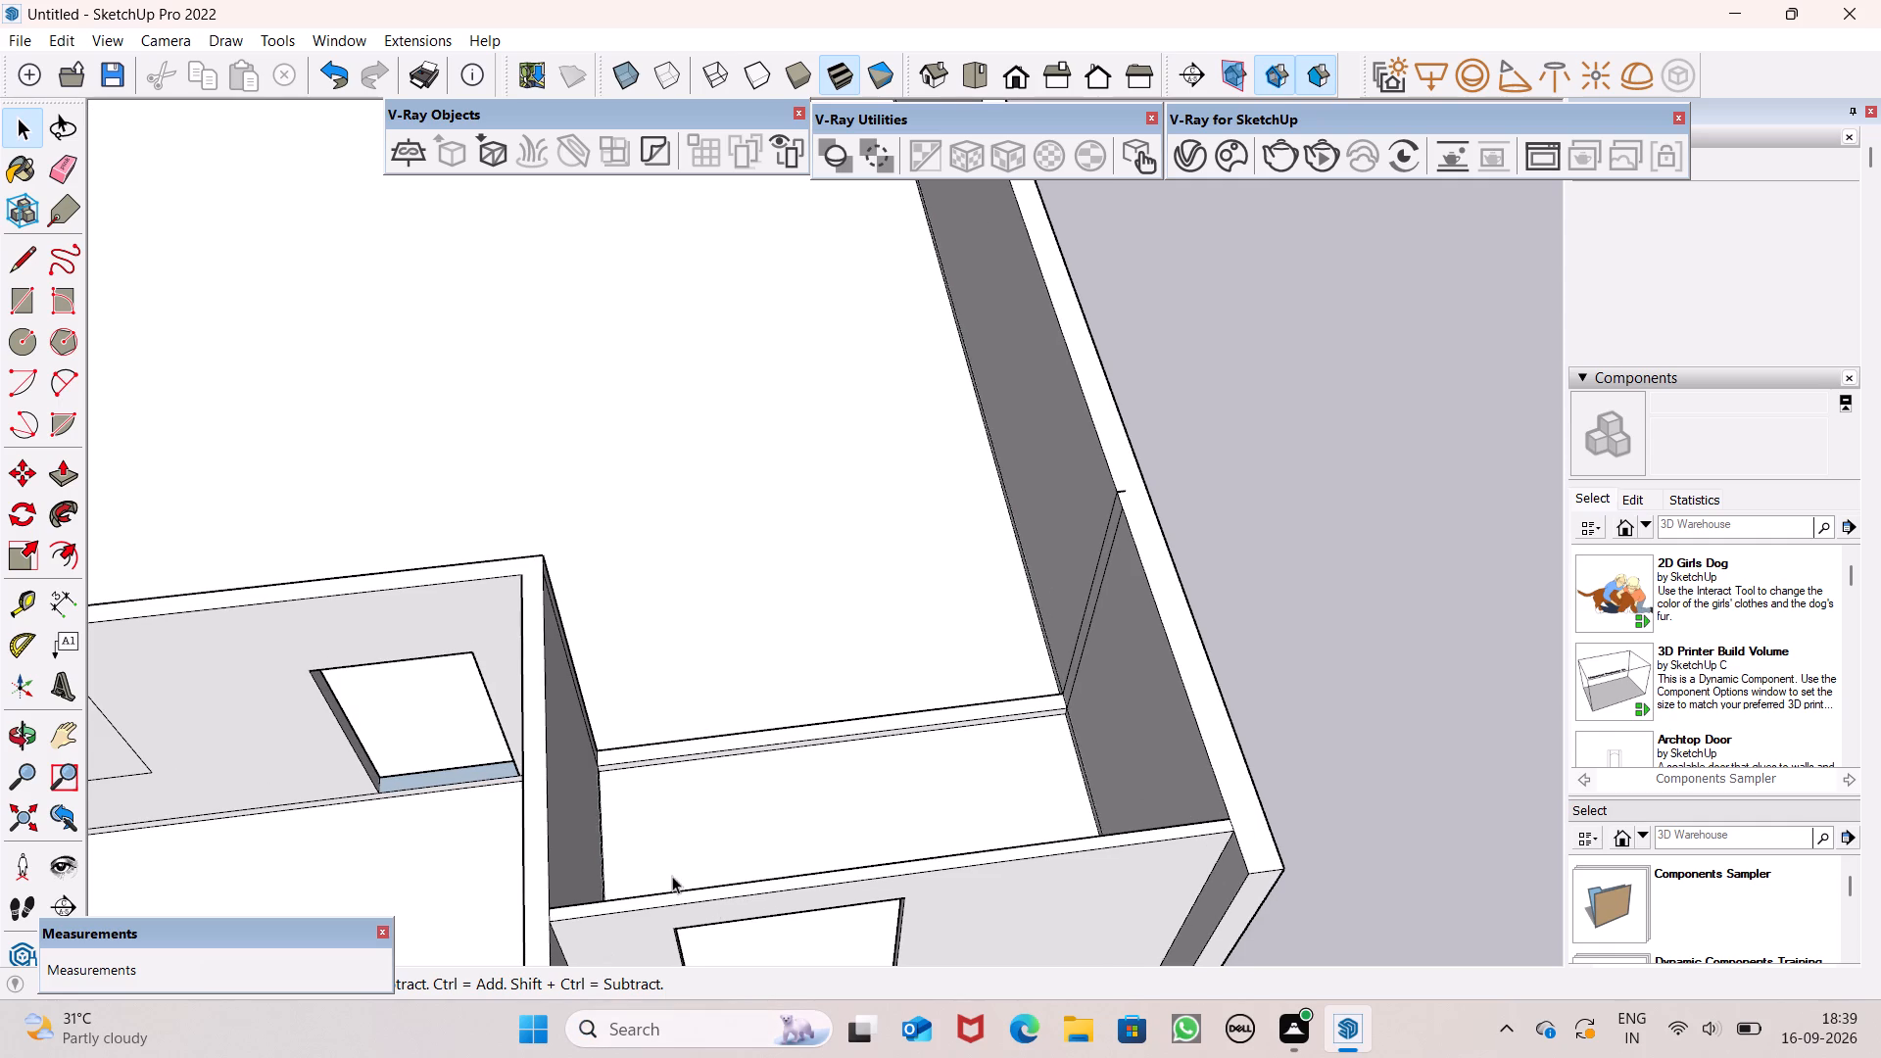
pyautogui.scroll(-4, 672, 876)
pyautogui.scroll(6, 705, 986)
pyautogui.scroll(5, 630, 920)
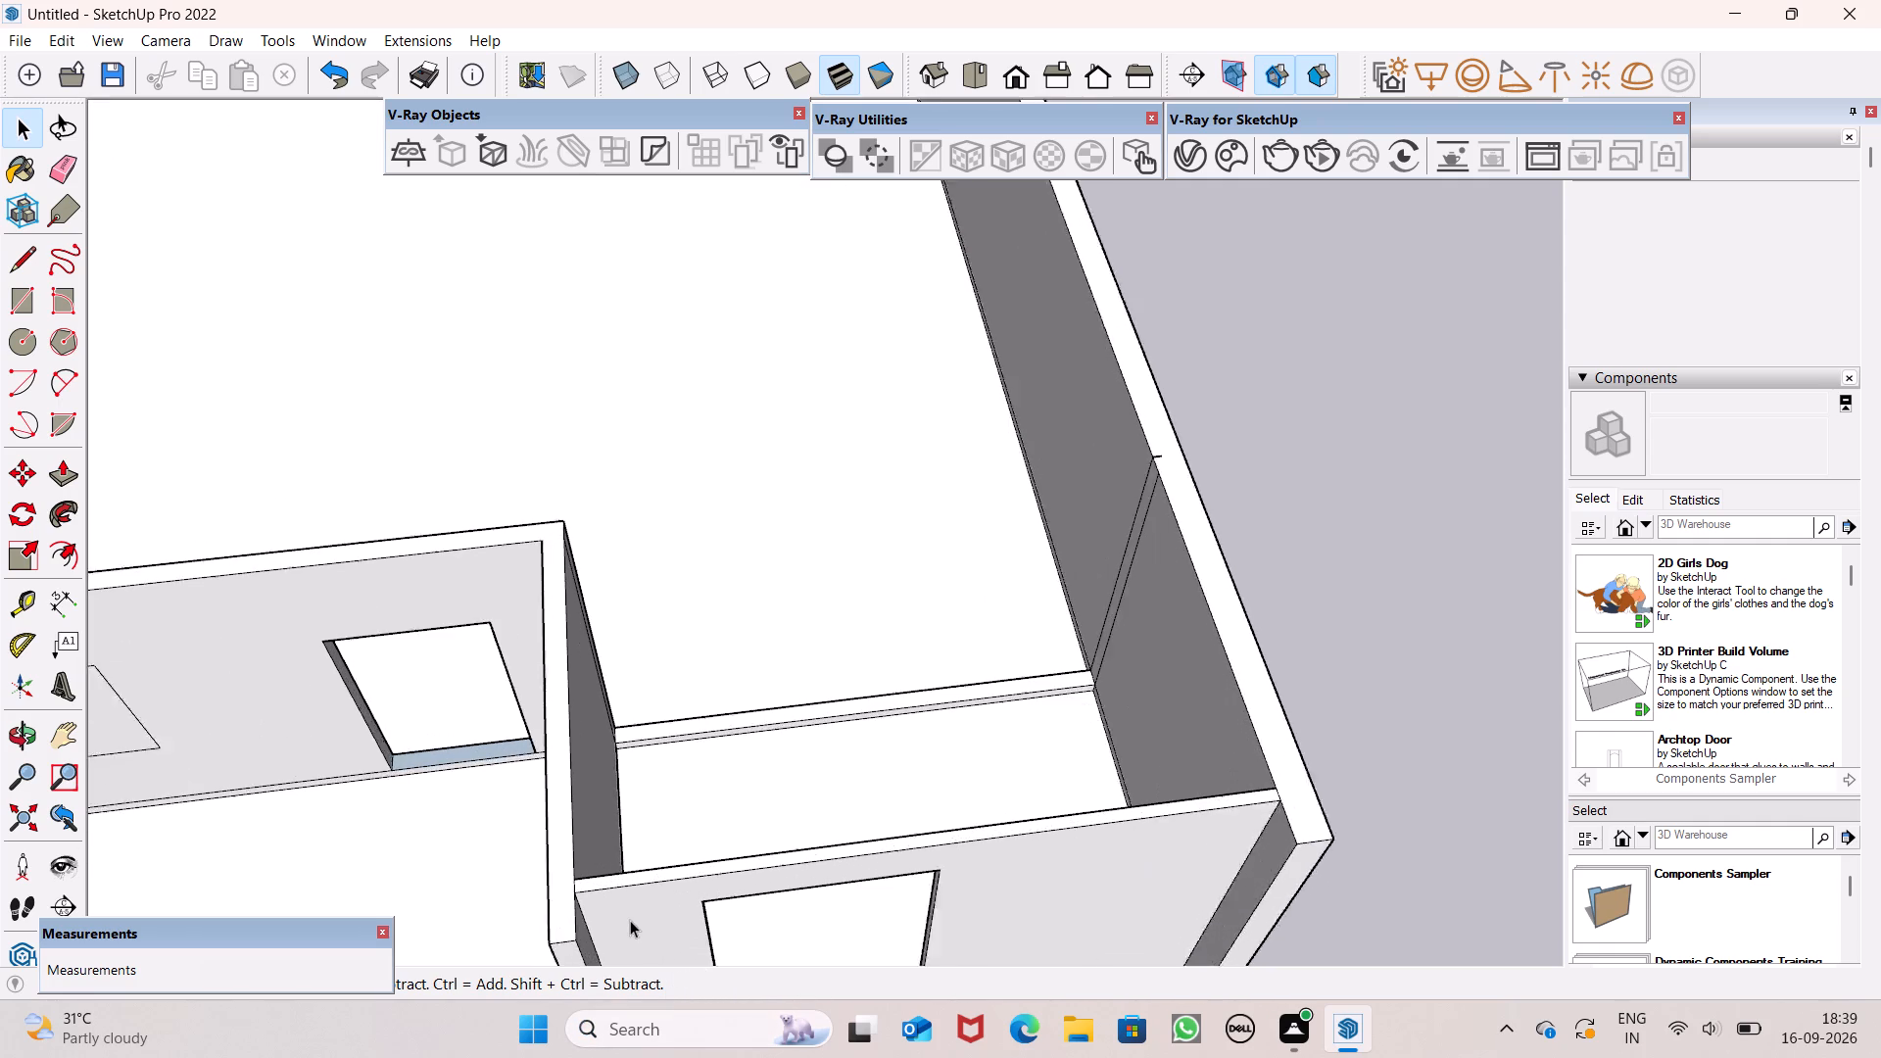
pyautogui.scroll(6, 630, 920)
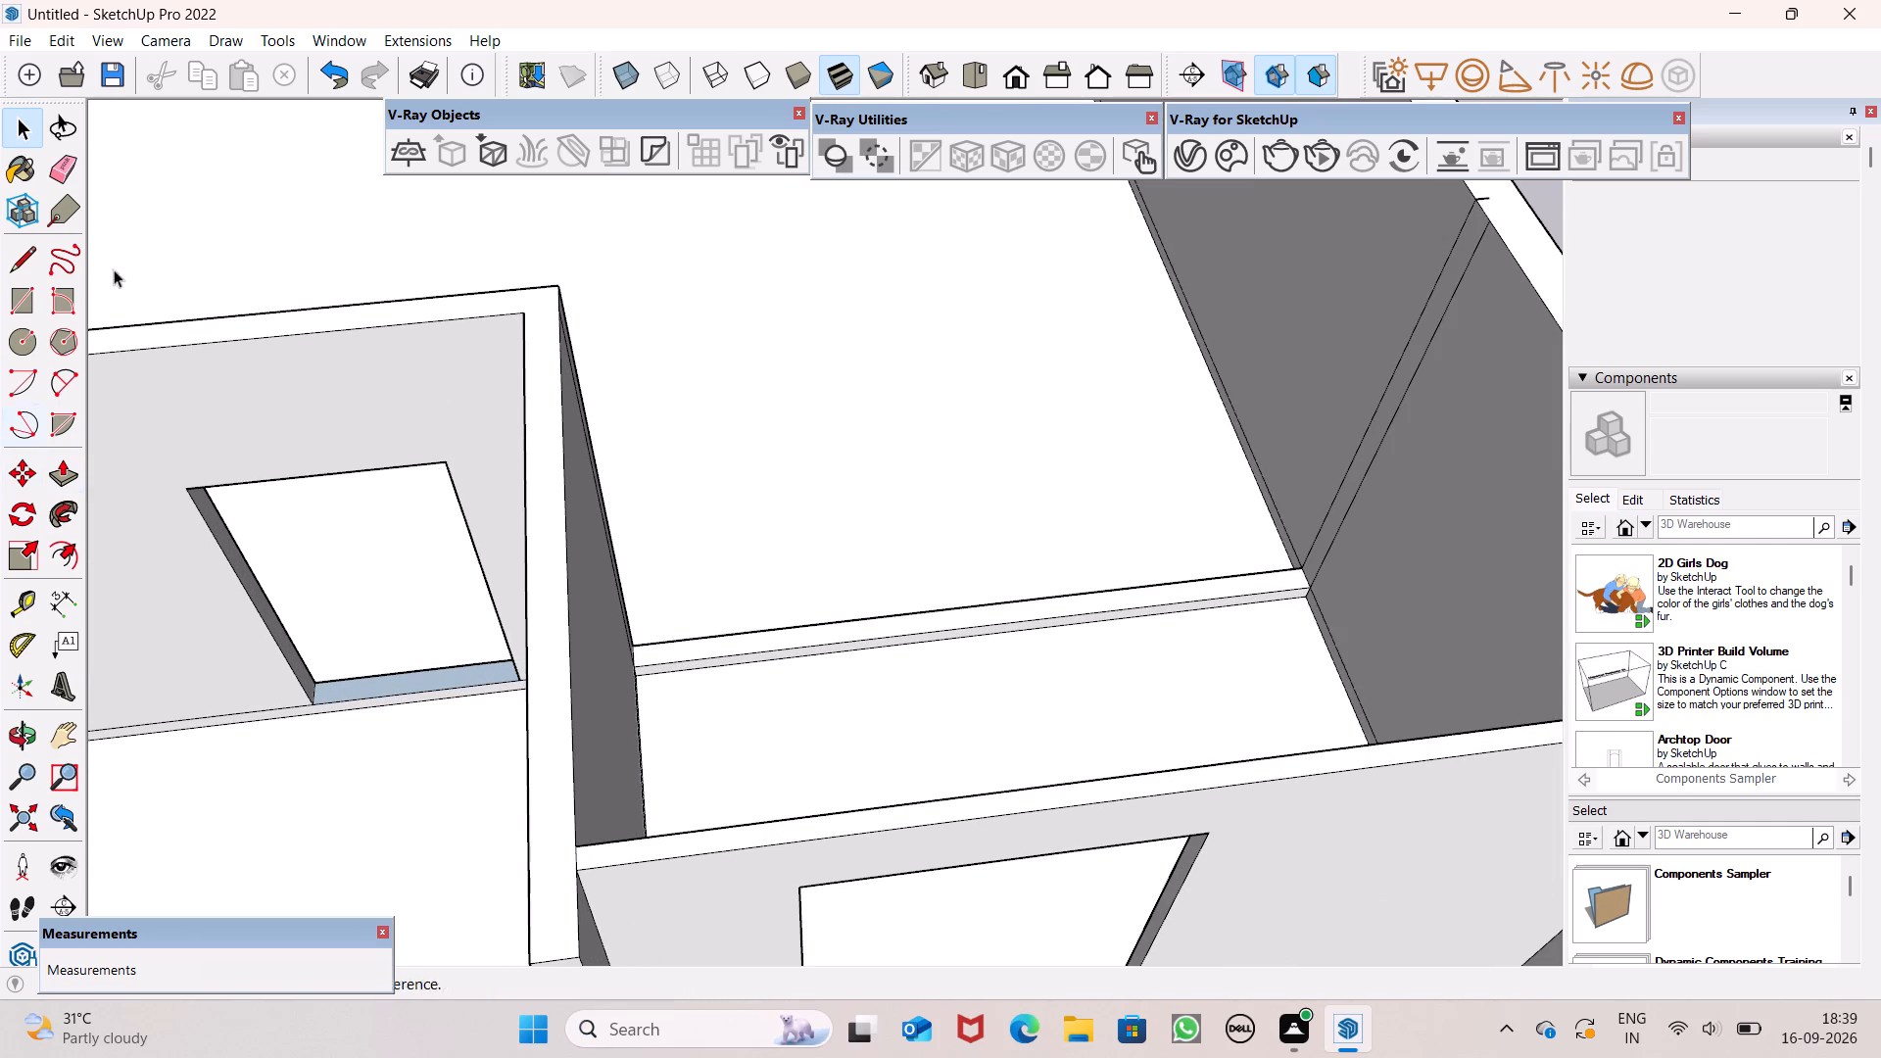
pyautogui.click(63, 179)
pyautogui.scroll(14, 581, 886)
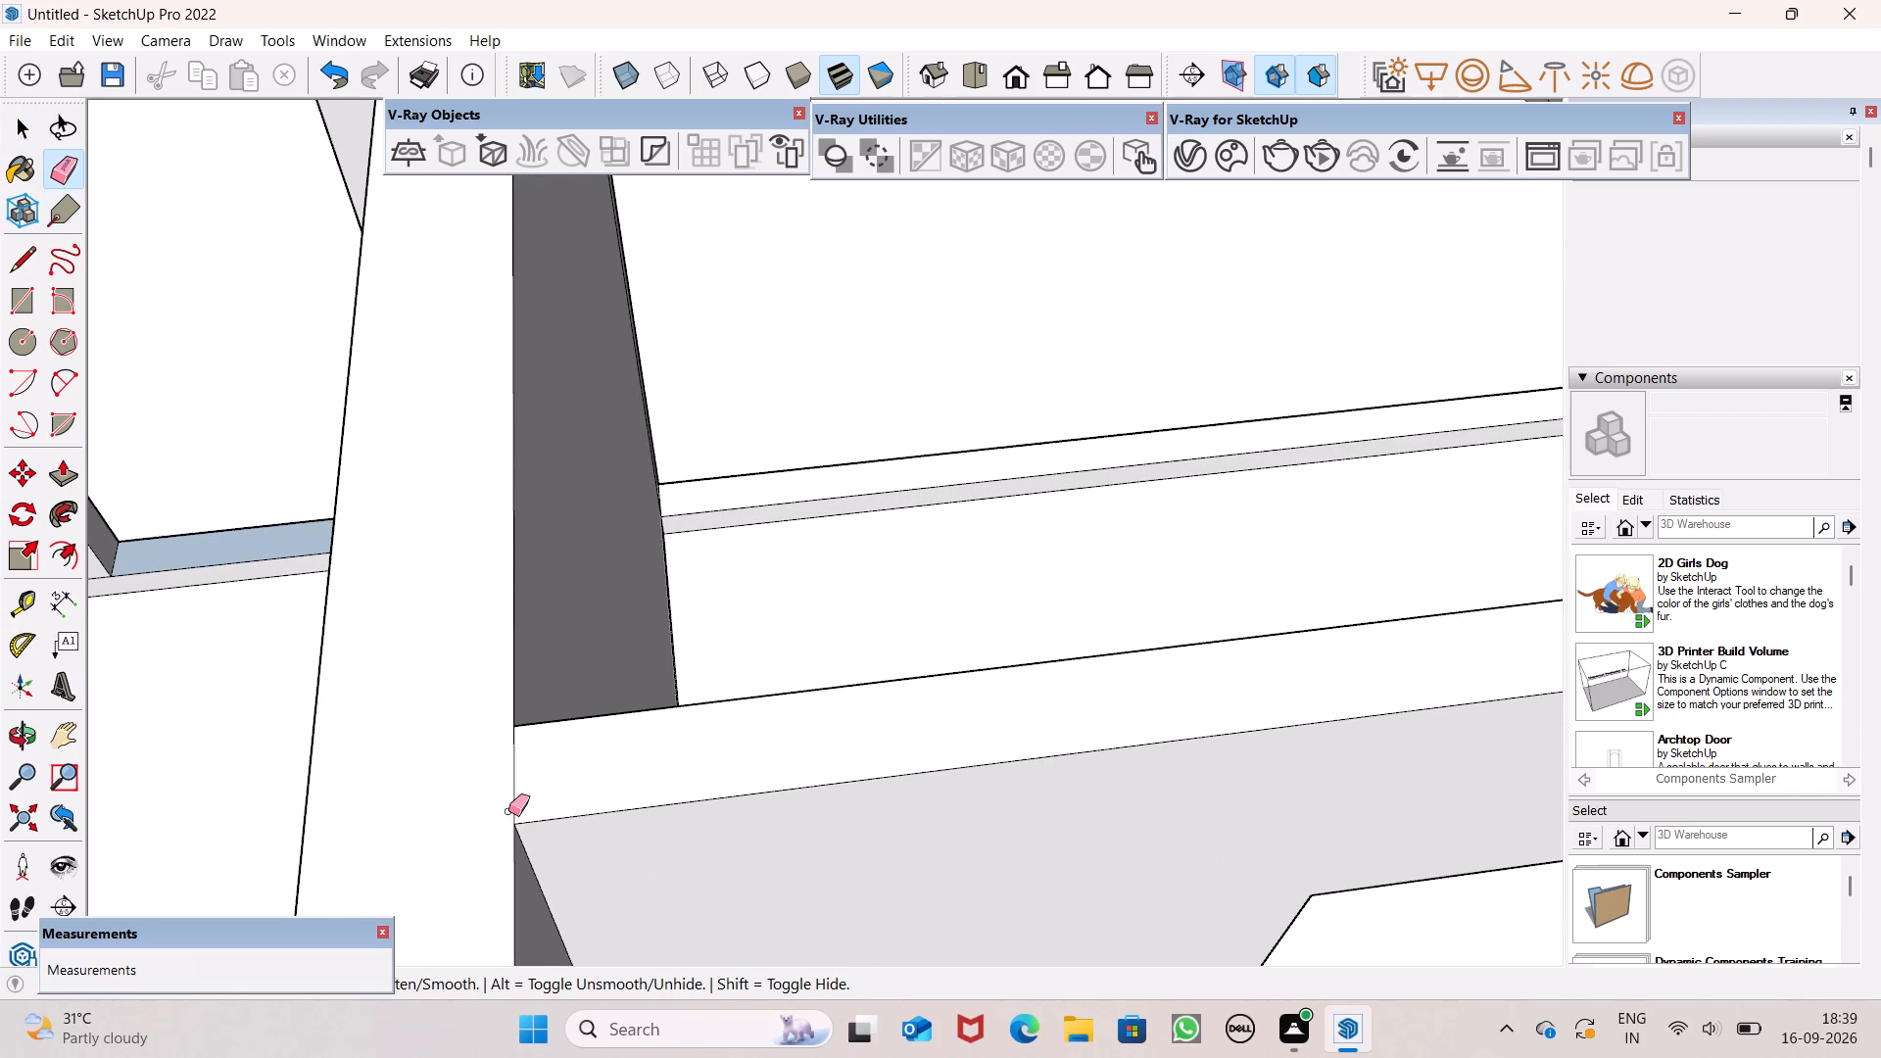
pyautogui.click(515, 793)
pyautogui.scroll(-6, 487, 781)
pyautogui.scroll(-4, 365, 724)
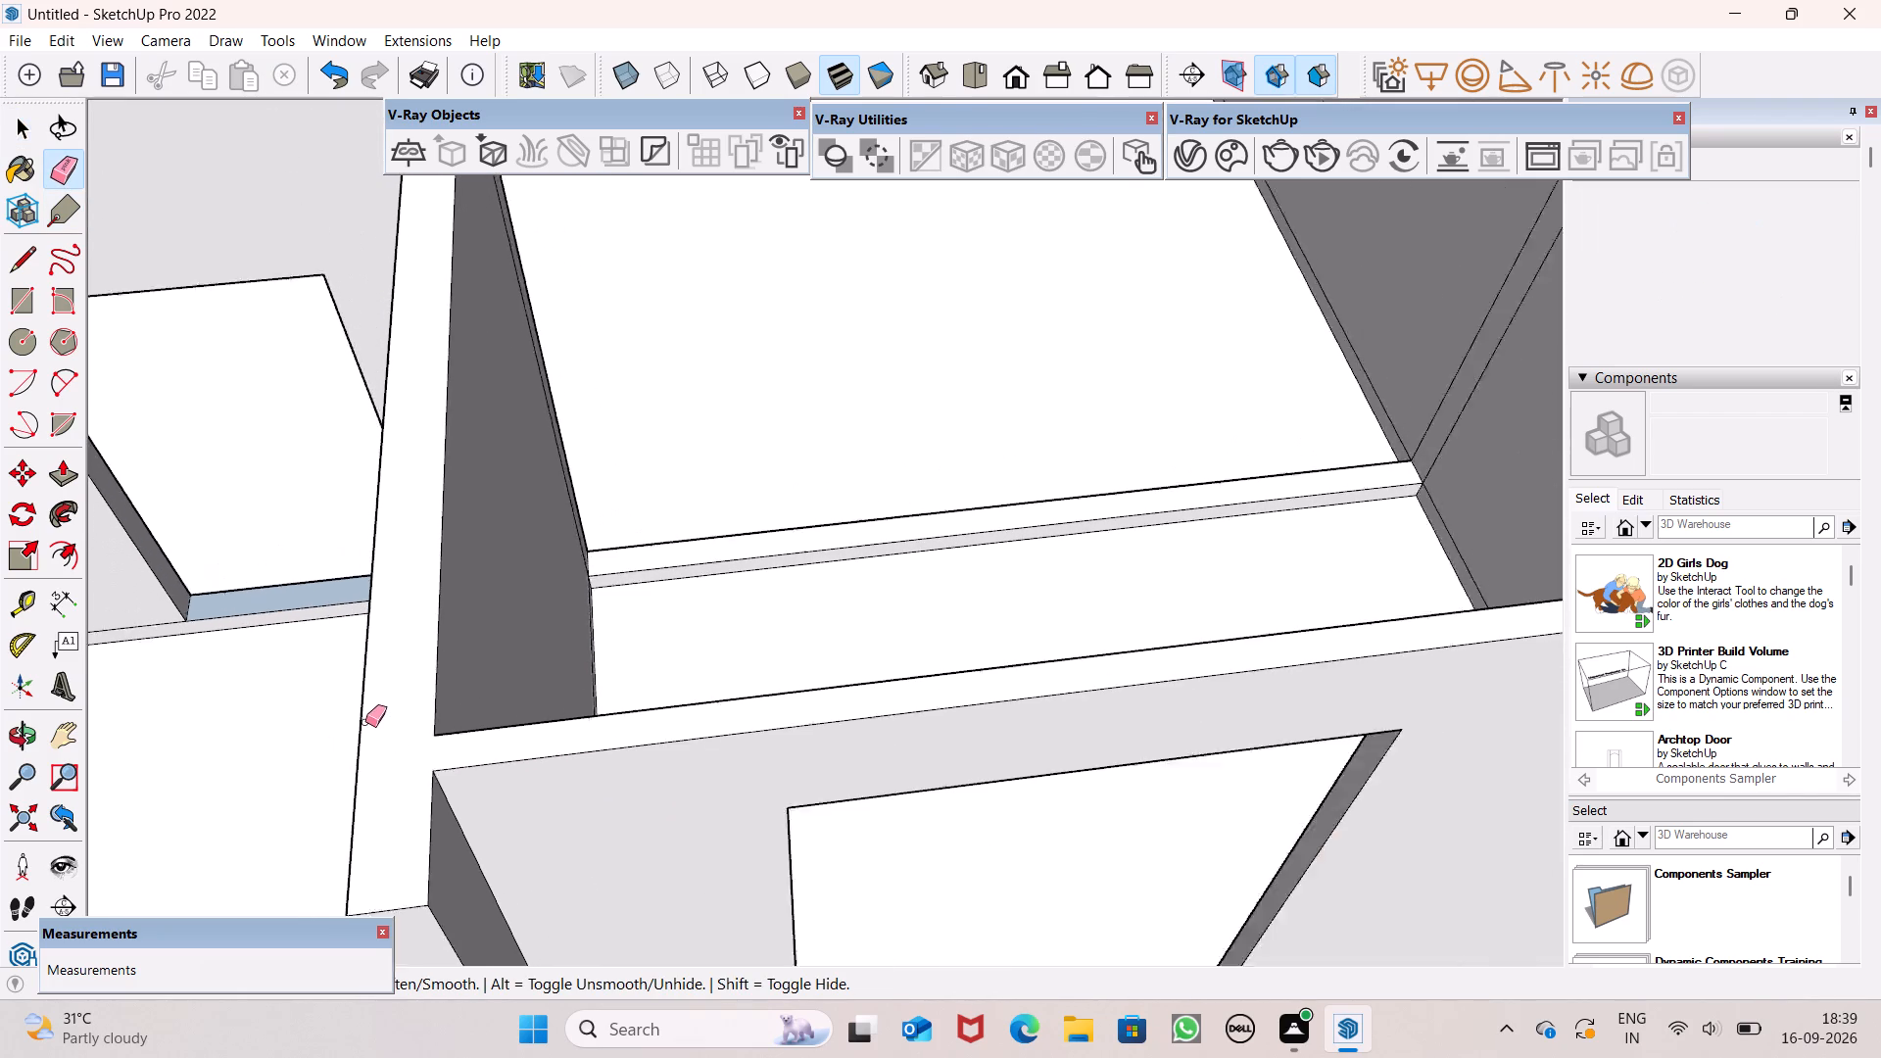
pyautogui.scroll(-13, 365, 722)
pyautogui.scroll(7, 1138, 668)
pyautogui.scroll(8, 953, 640)
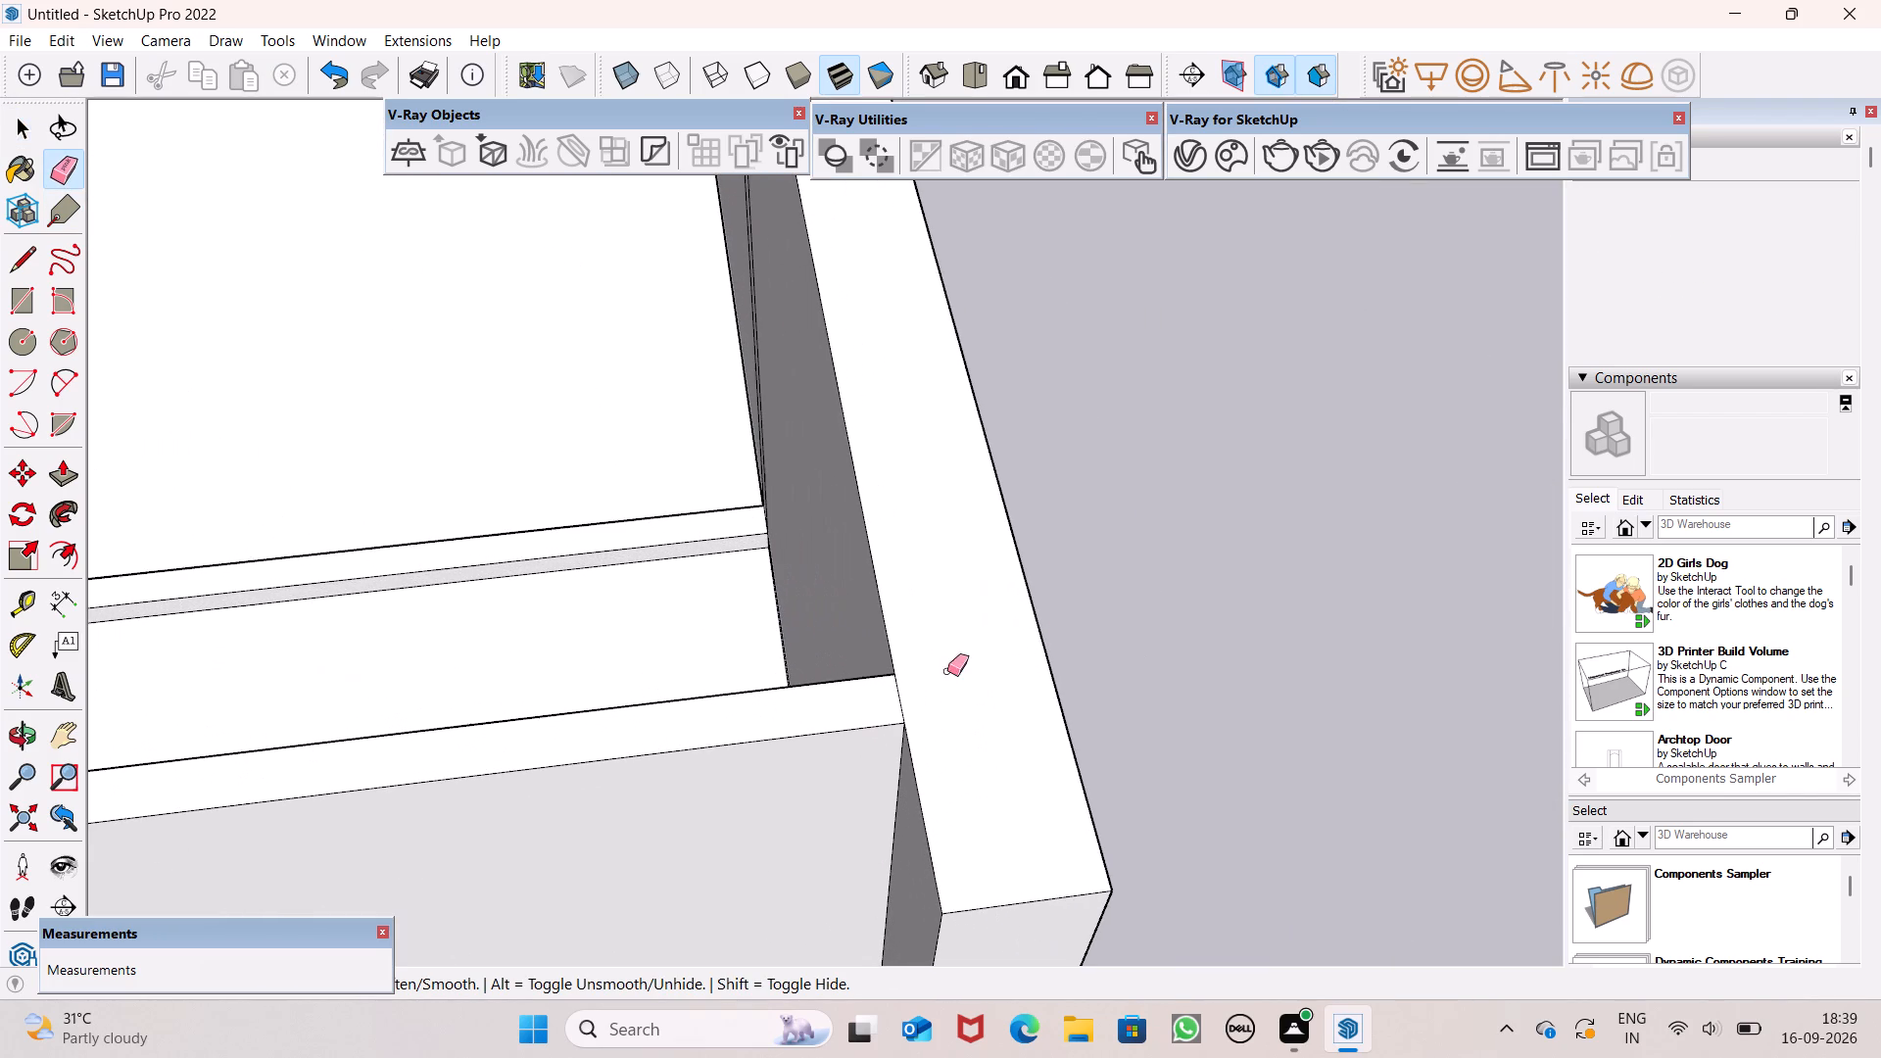
pyautogui.moveTo(908, 702); pyautogui.dragTo(896, 700)
pyautogui.scroll(-16, 925, 688)
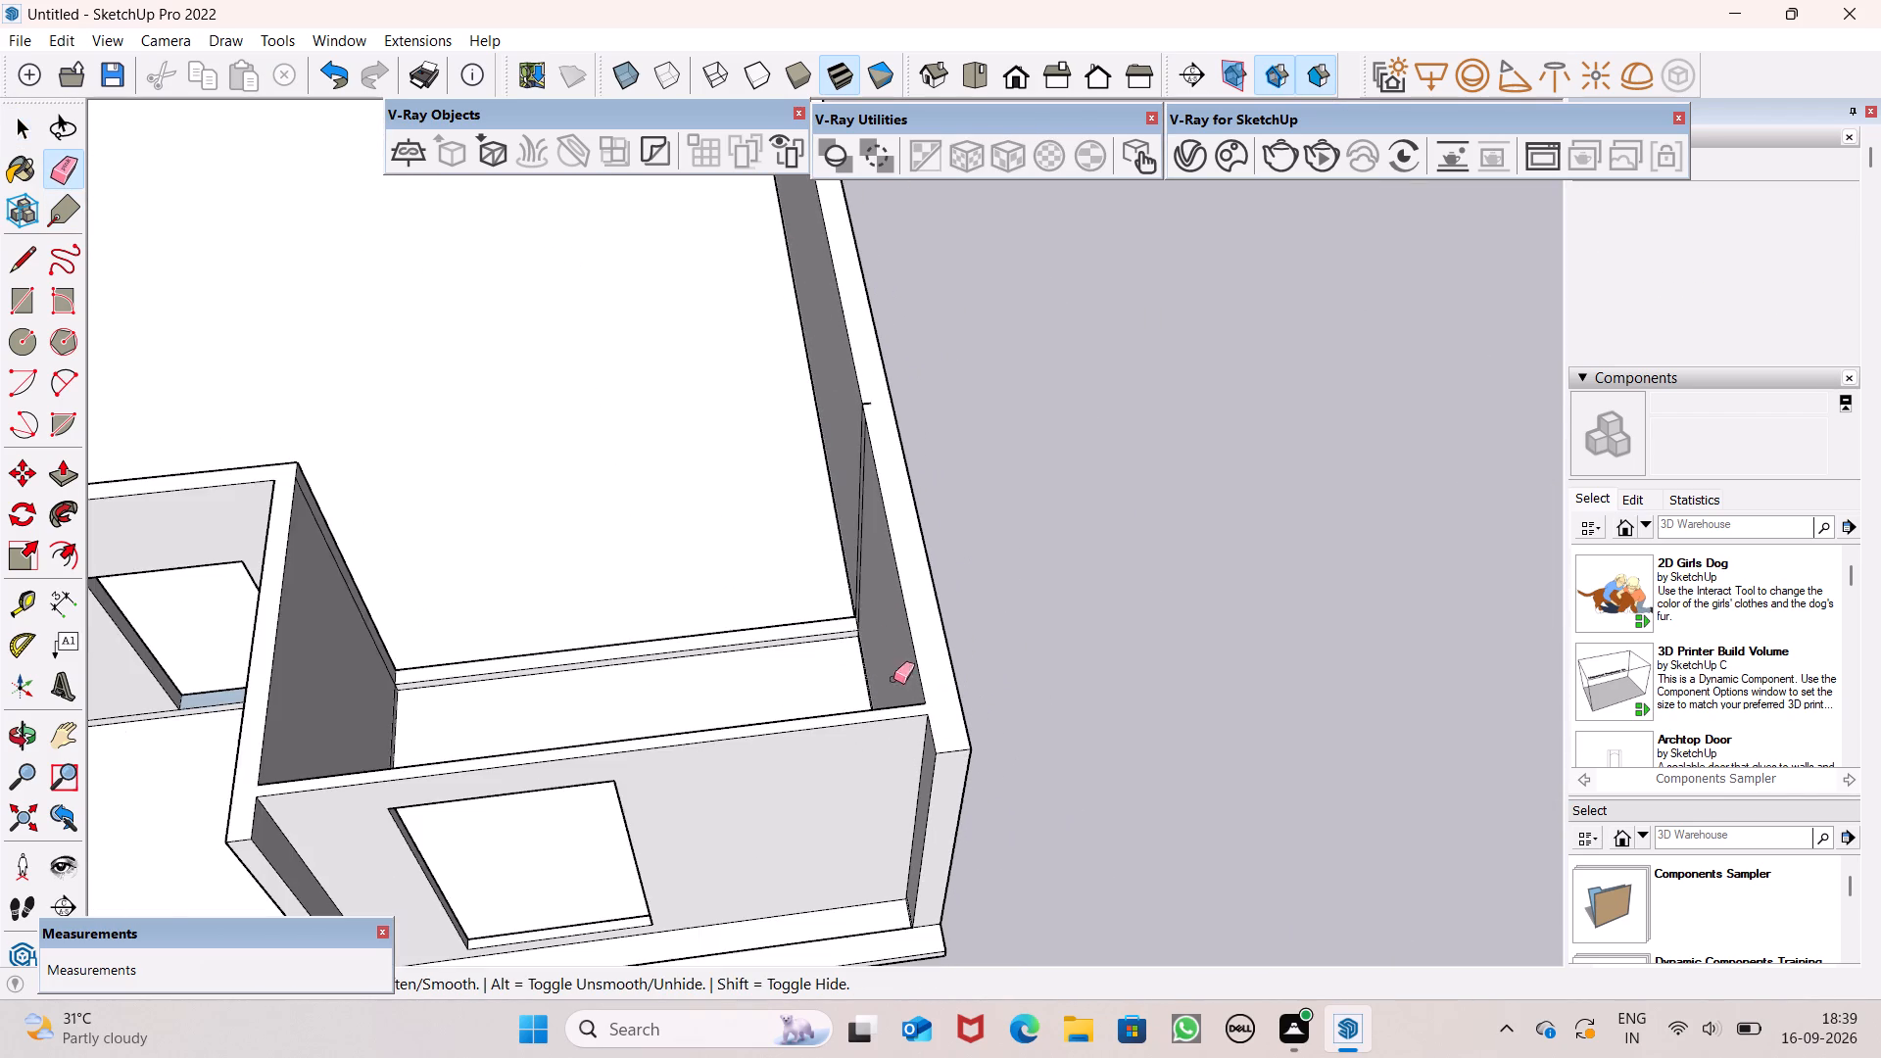
# Erase the seam lines on the outer wall's inner face and the short leftover line on its top, where the back wall section was removed.
pyautogui.scroll(5, 692, 595)
pyautogui.scroll(6, 959, 538)
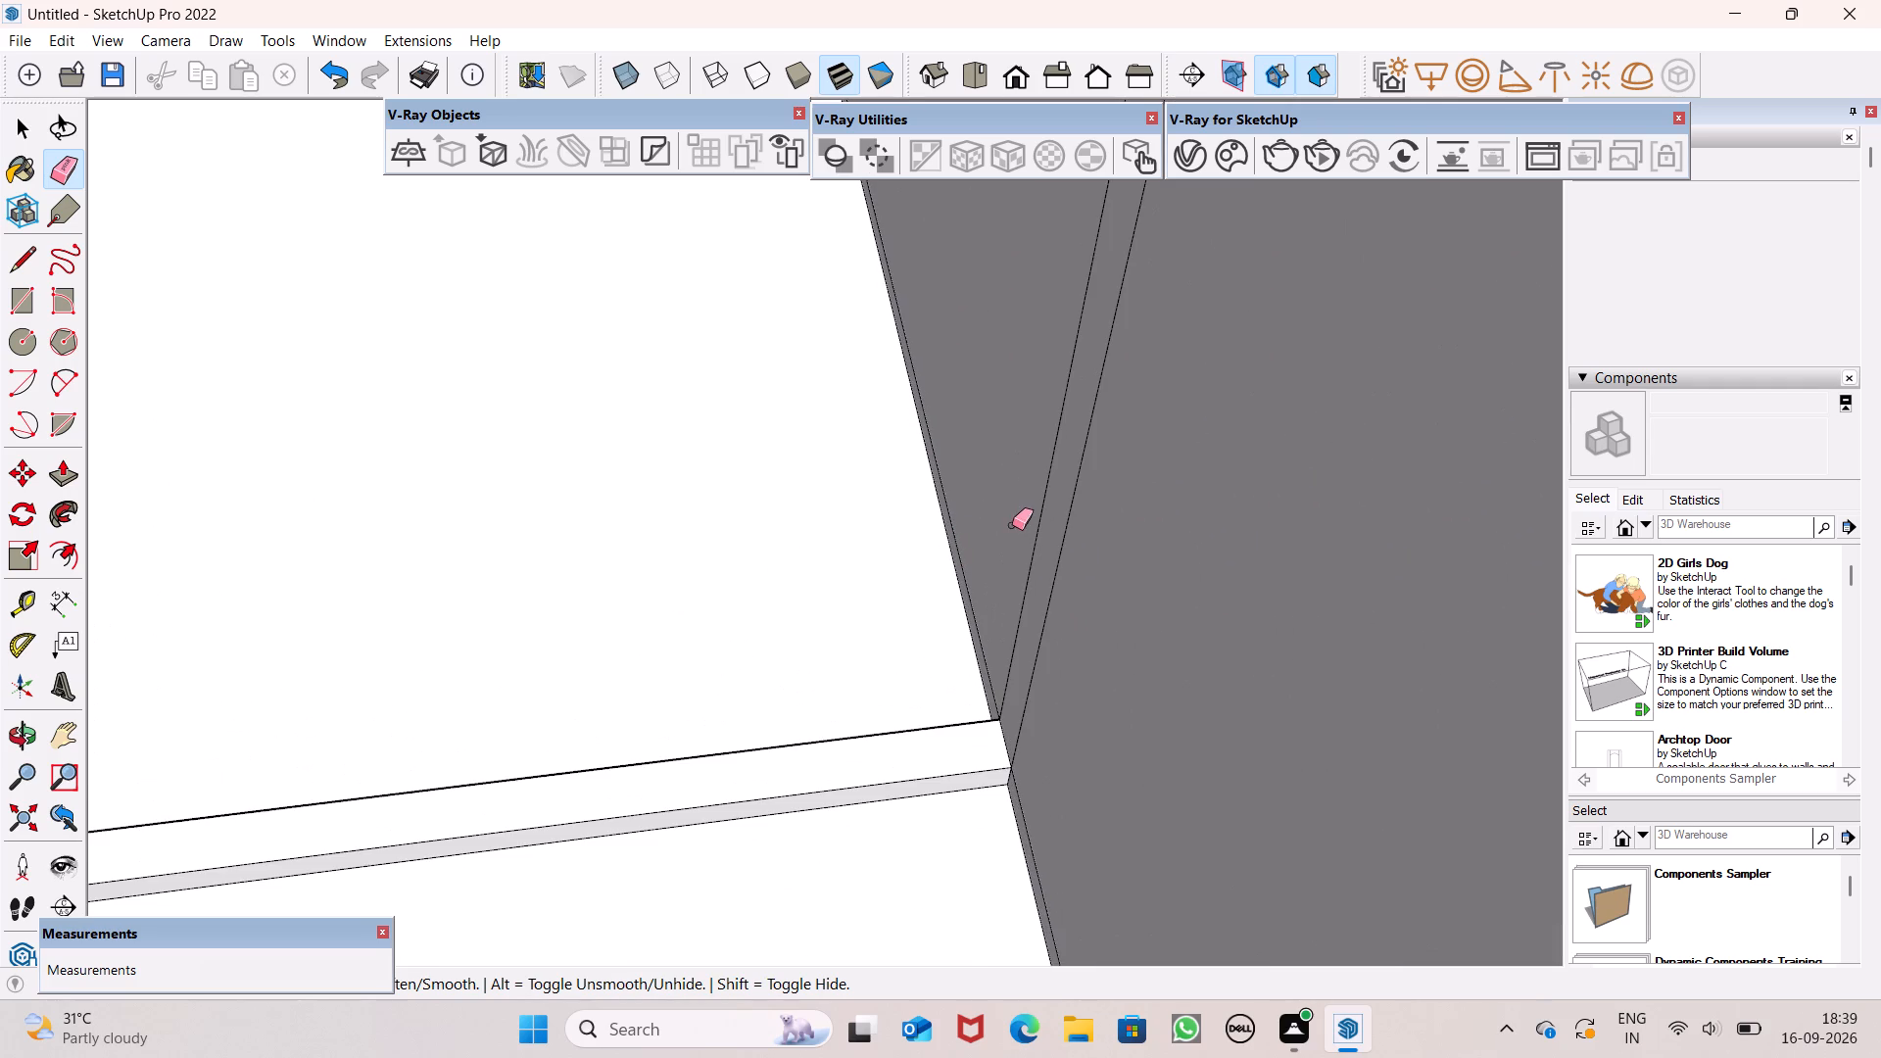
pyautogui.moveTo(1014, 525); pyautogui.dragTo(1088, 610)
pyautogui.scroll(-13, 1056, 625)
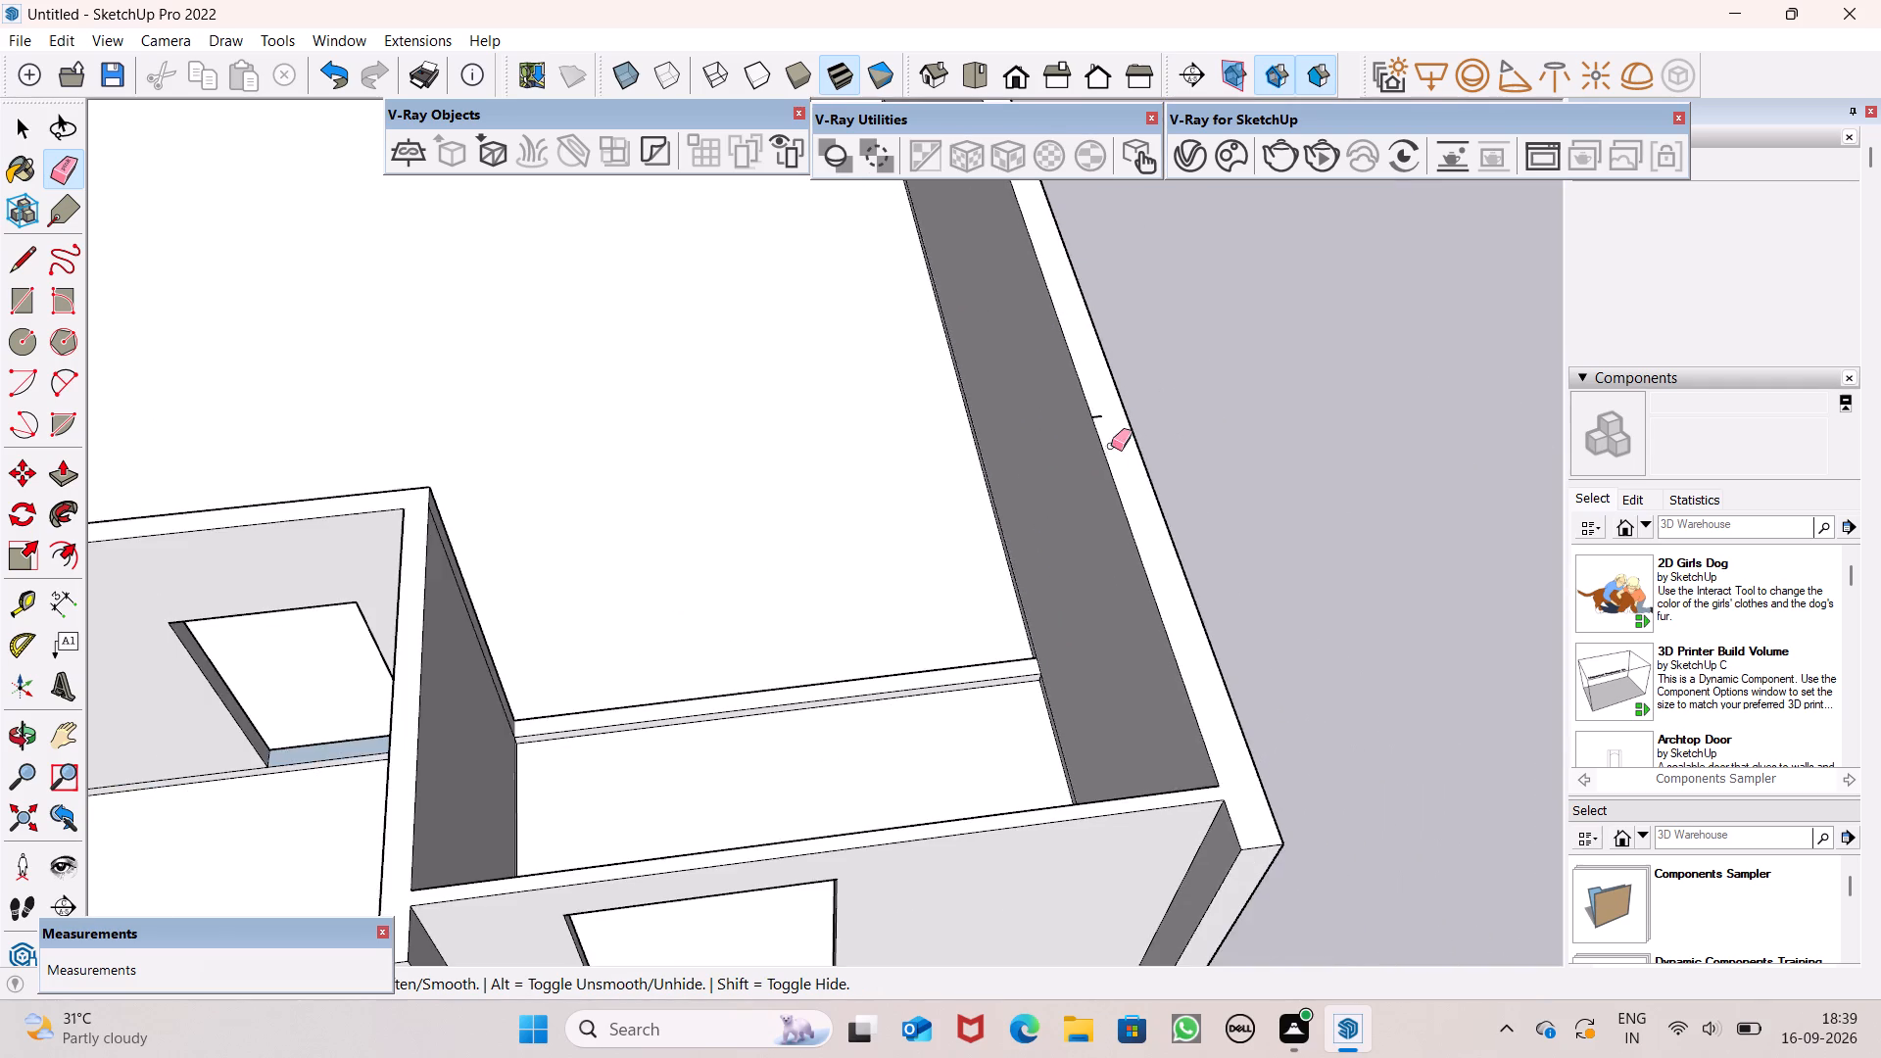
pyautogui.scroll(14, 1110, 436)
pyautogui.moveTo(1096, 407); pyautogui.dragTo(1107, 437)
pyautogui.scroll(-12, 1107, 437)
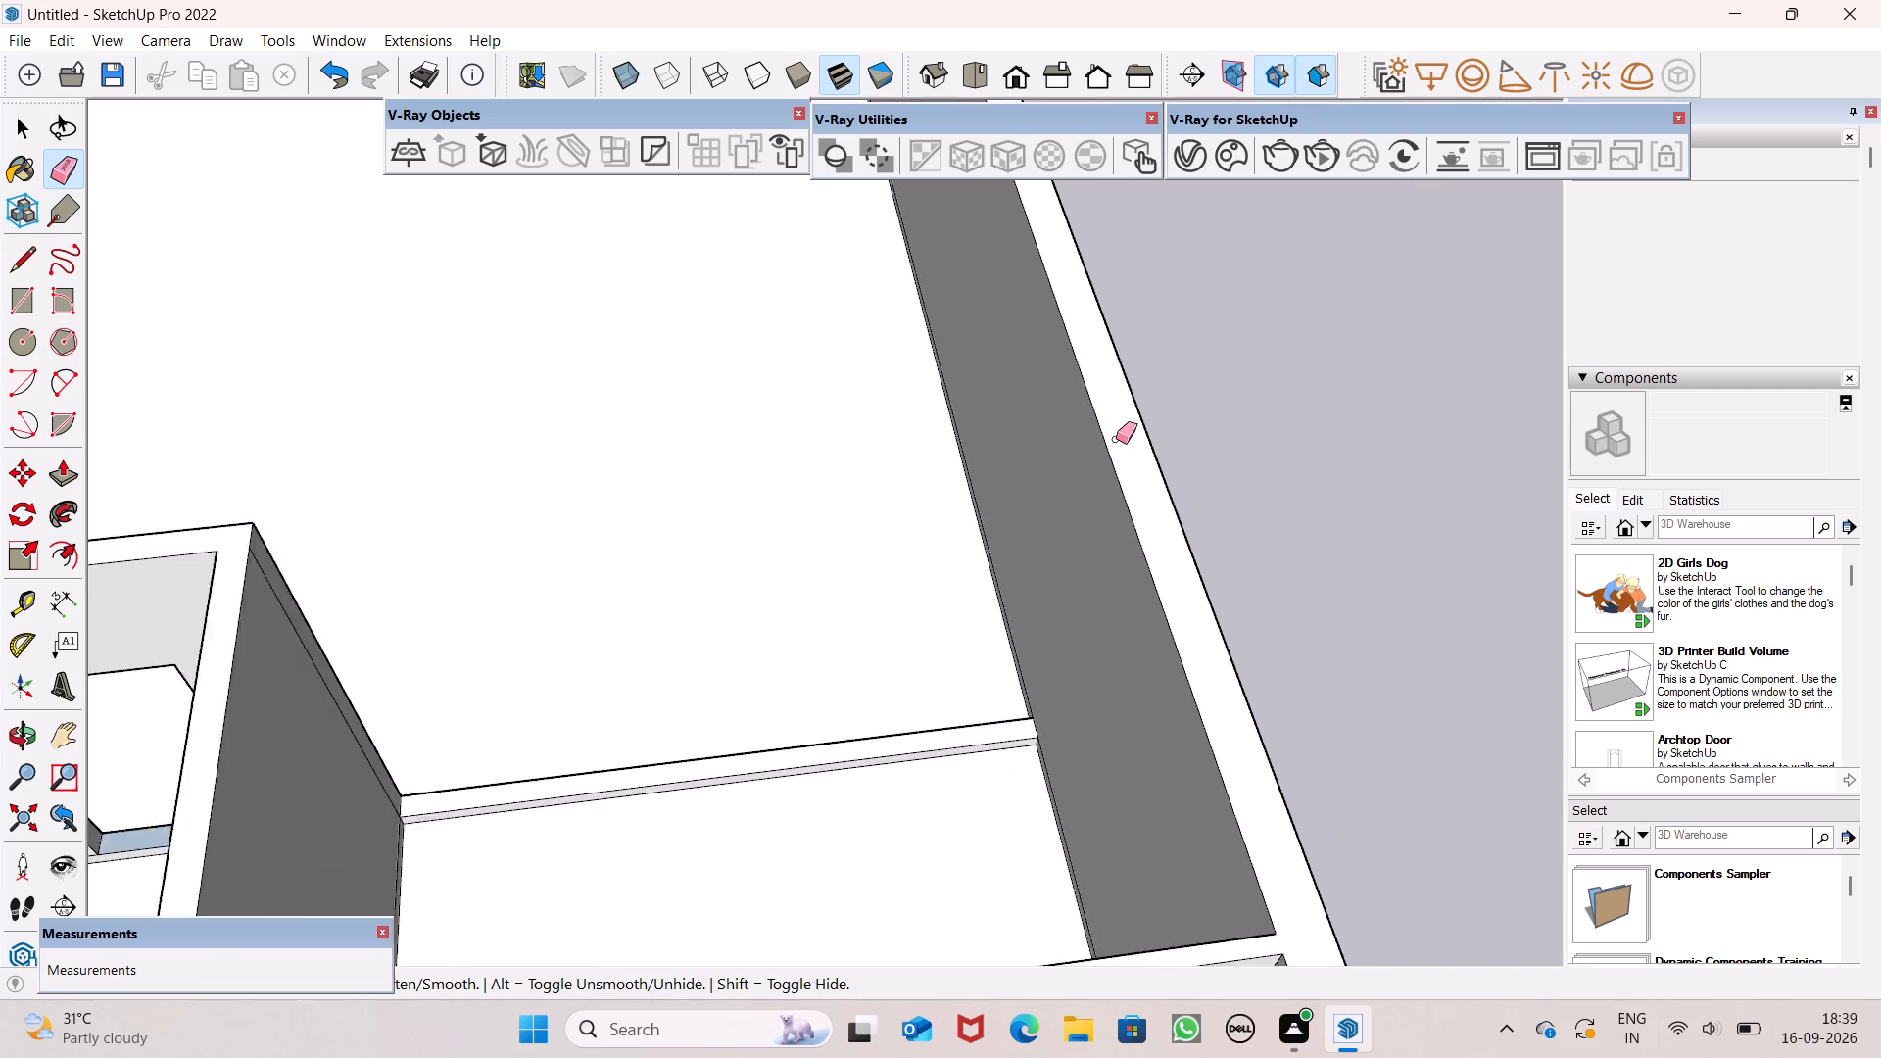
# Erase the vertical seam line on the partition wall's face beside the removed back wall section.
pyautogui.scroll(-2, 1116, 439)
pyautogui.moveTo(733, 849); pyautogui.dragTo(506, 877, button='middle')
pyautogui.scroll(6, 412, 507)
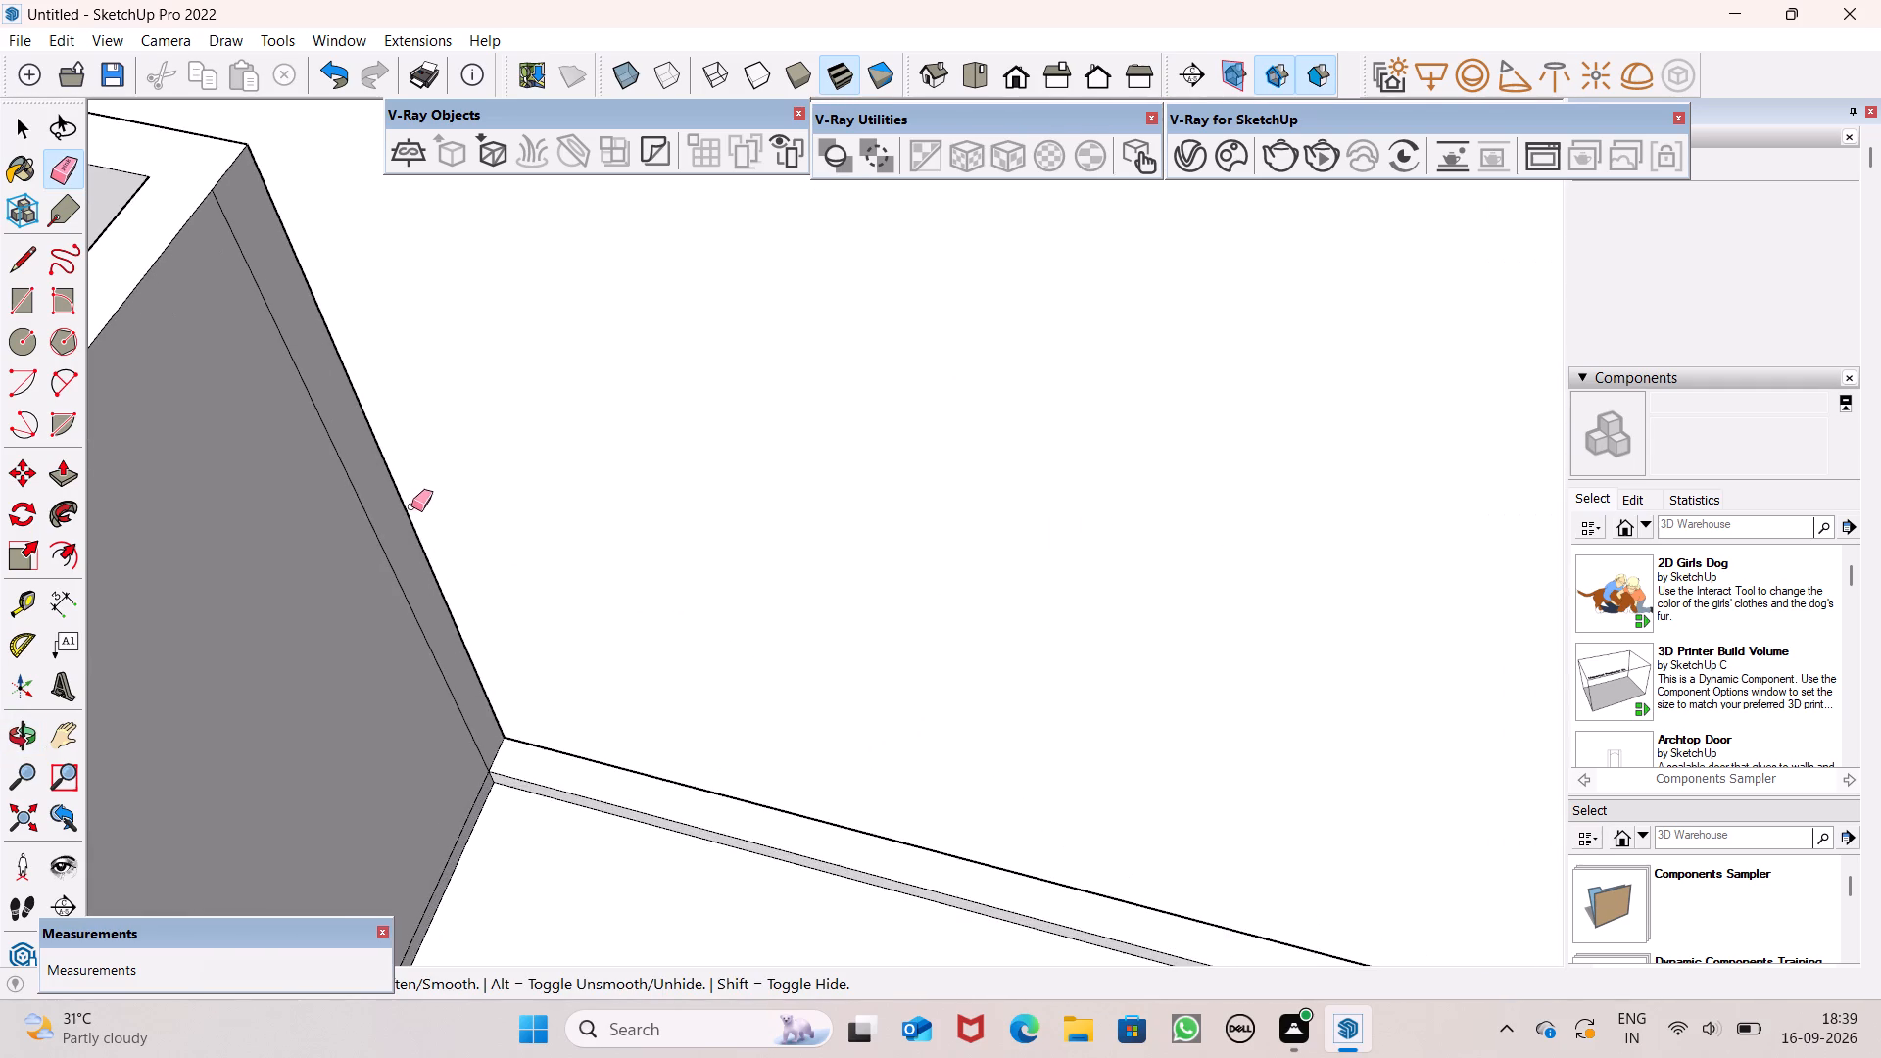
pyautogui.scroll(1, 411, 506)
pyautogui.moveTo(381, 522); pyautogui.dragTo(377, 546)
pyautogui.scroll(-9, 609, 615)
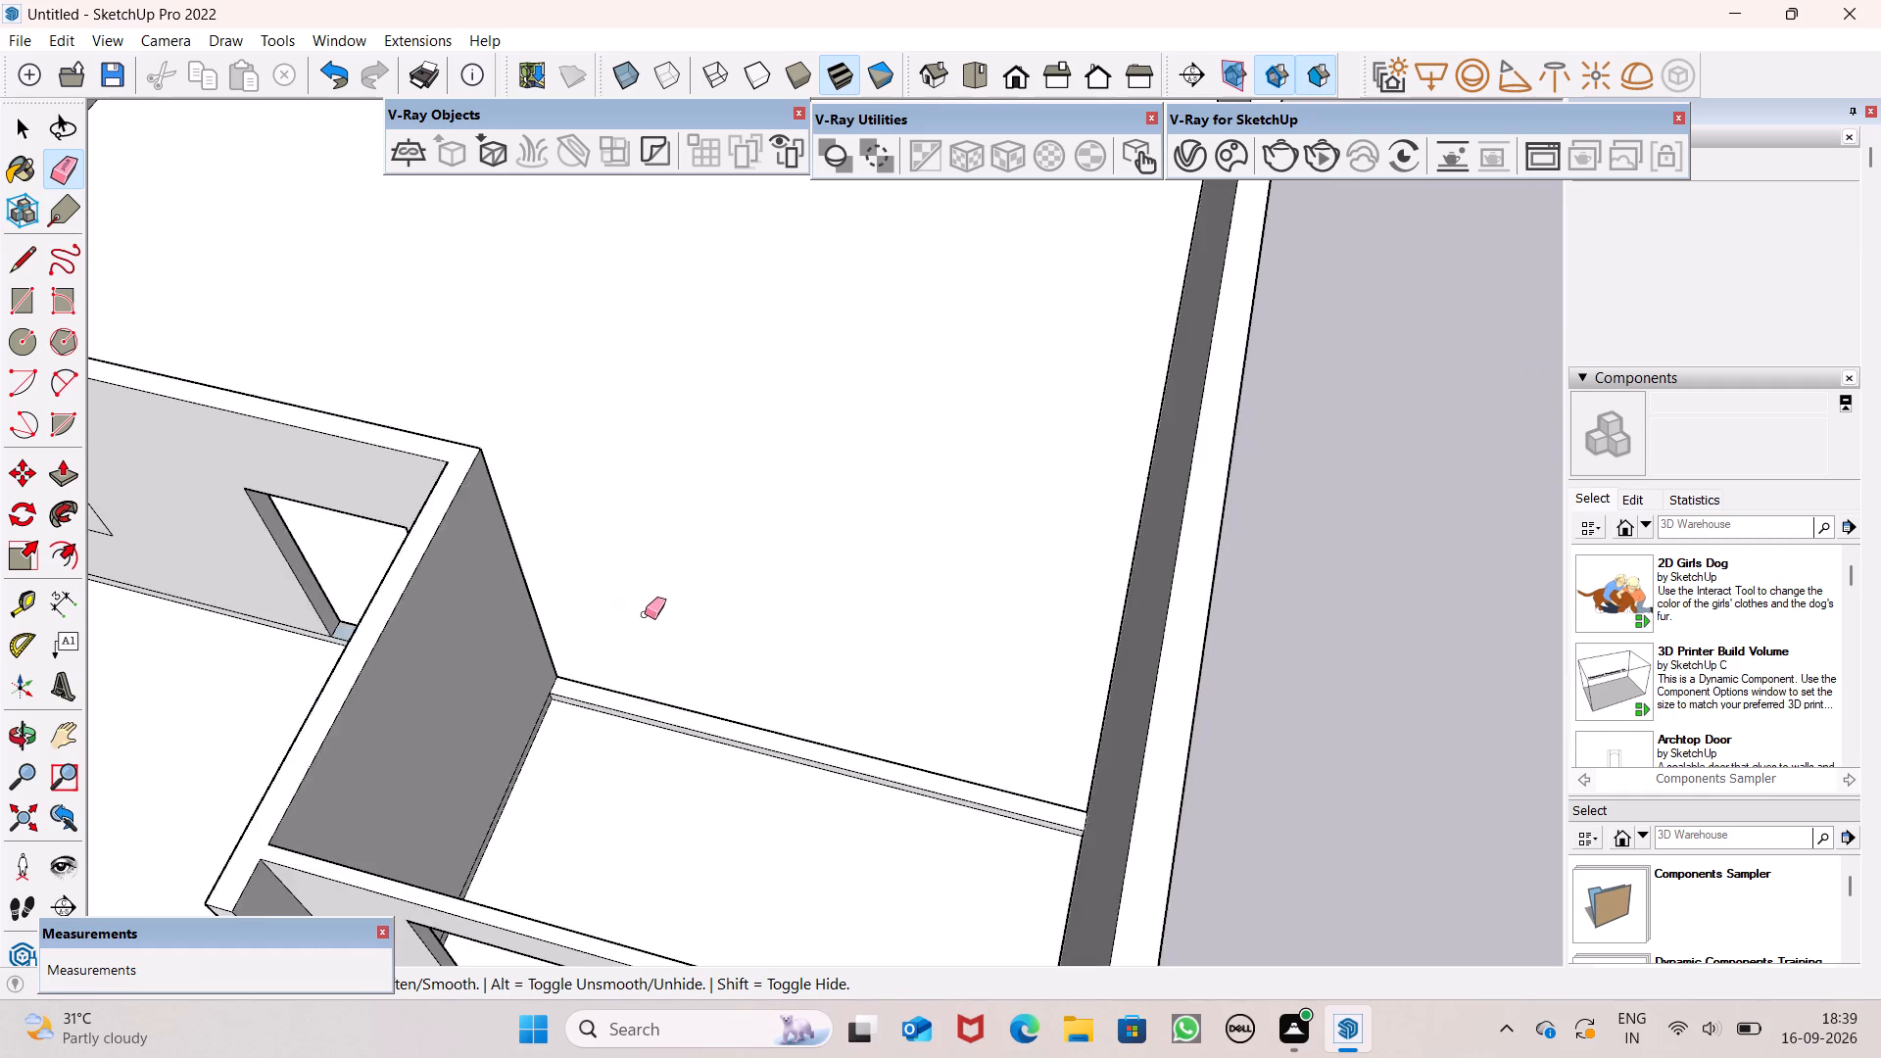
pyautogui.scroll(-3, 645, 614)
# Examine the whole building from the front and from above, including the small room, the door openings and the window outline.
pyautogui.moveTo(706, 769); pyautogui.dragTo(874, 779, button='middle')
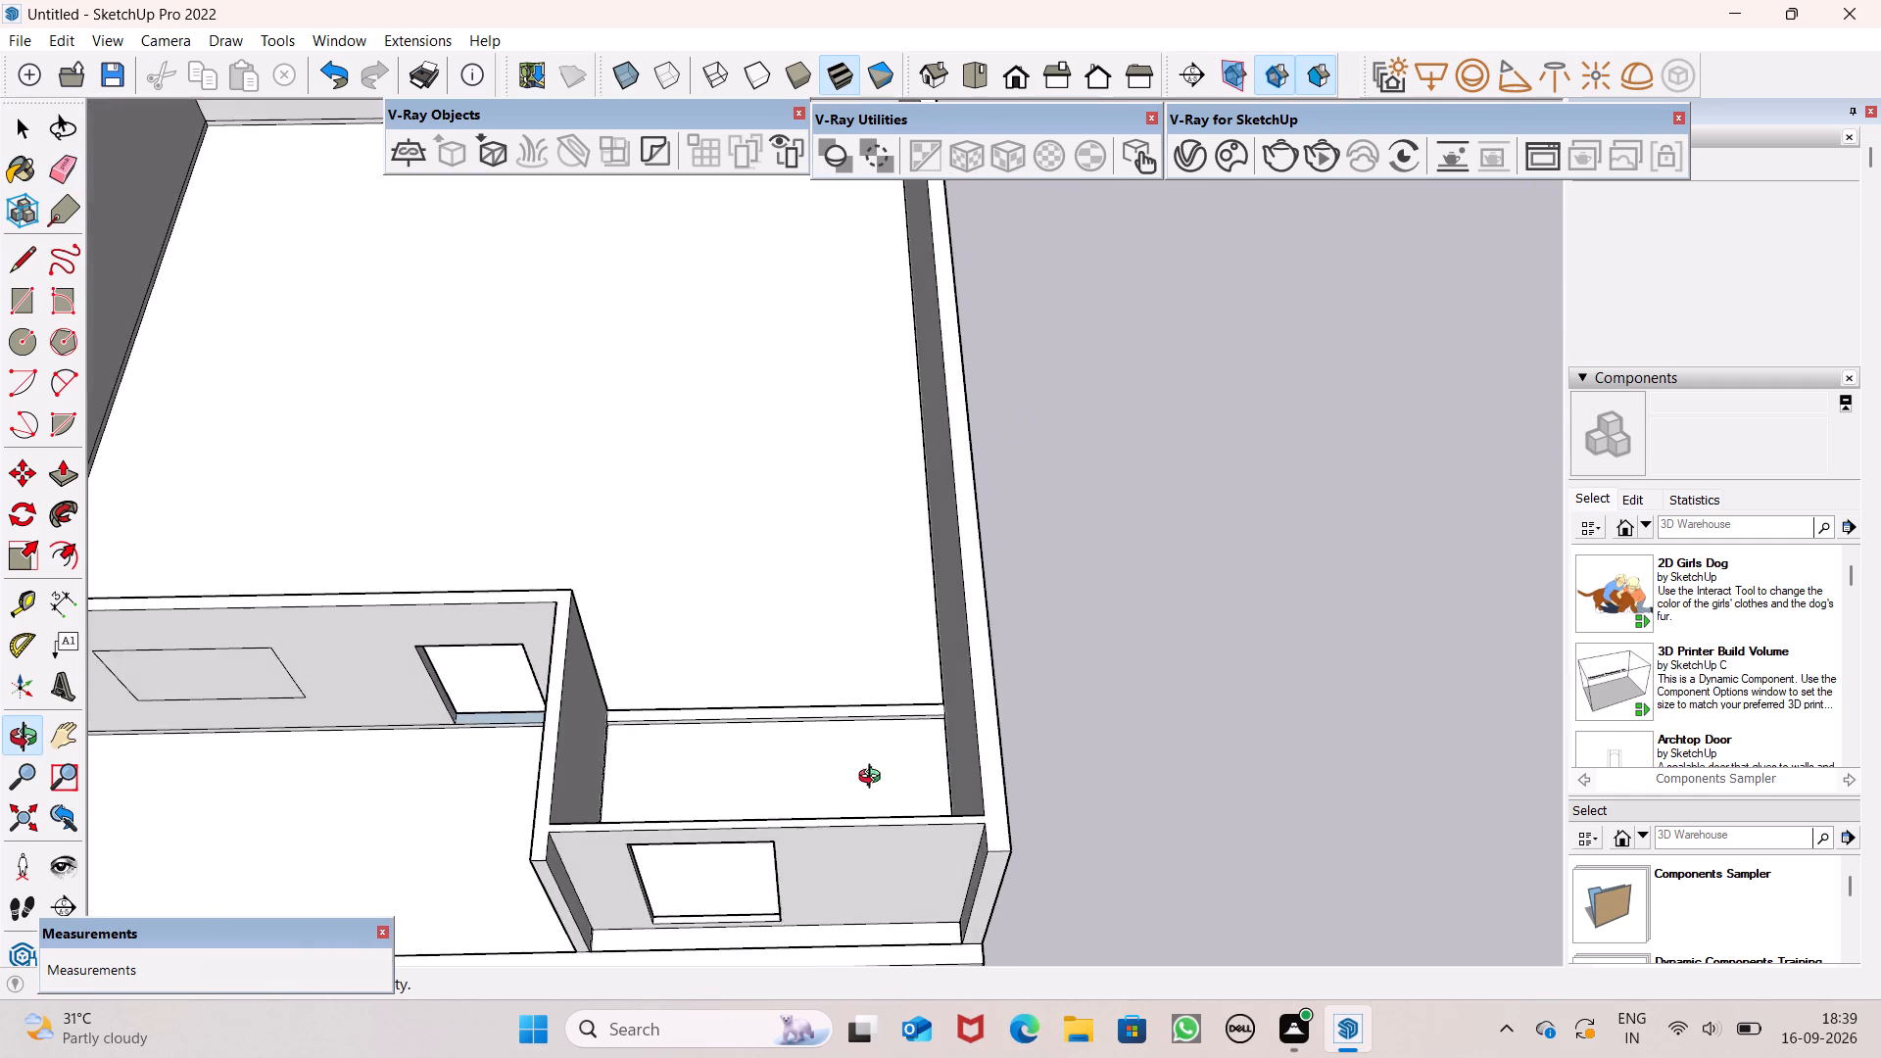
pyautogui.moveTo(874, 779); pyautogui.dragTo(874, 776, button='middle')
pyautogui.scroll(9, 788, 763)
pyautogui.press('space')
pyautogui.scroll(-5, 774, 726)
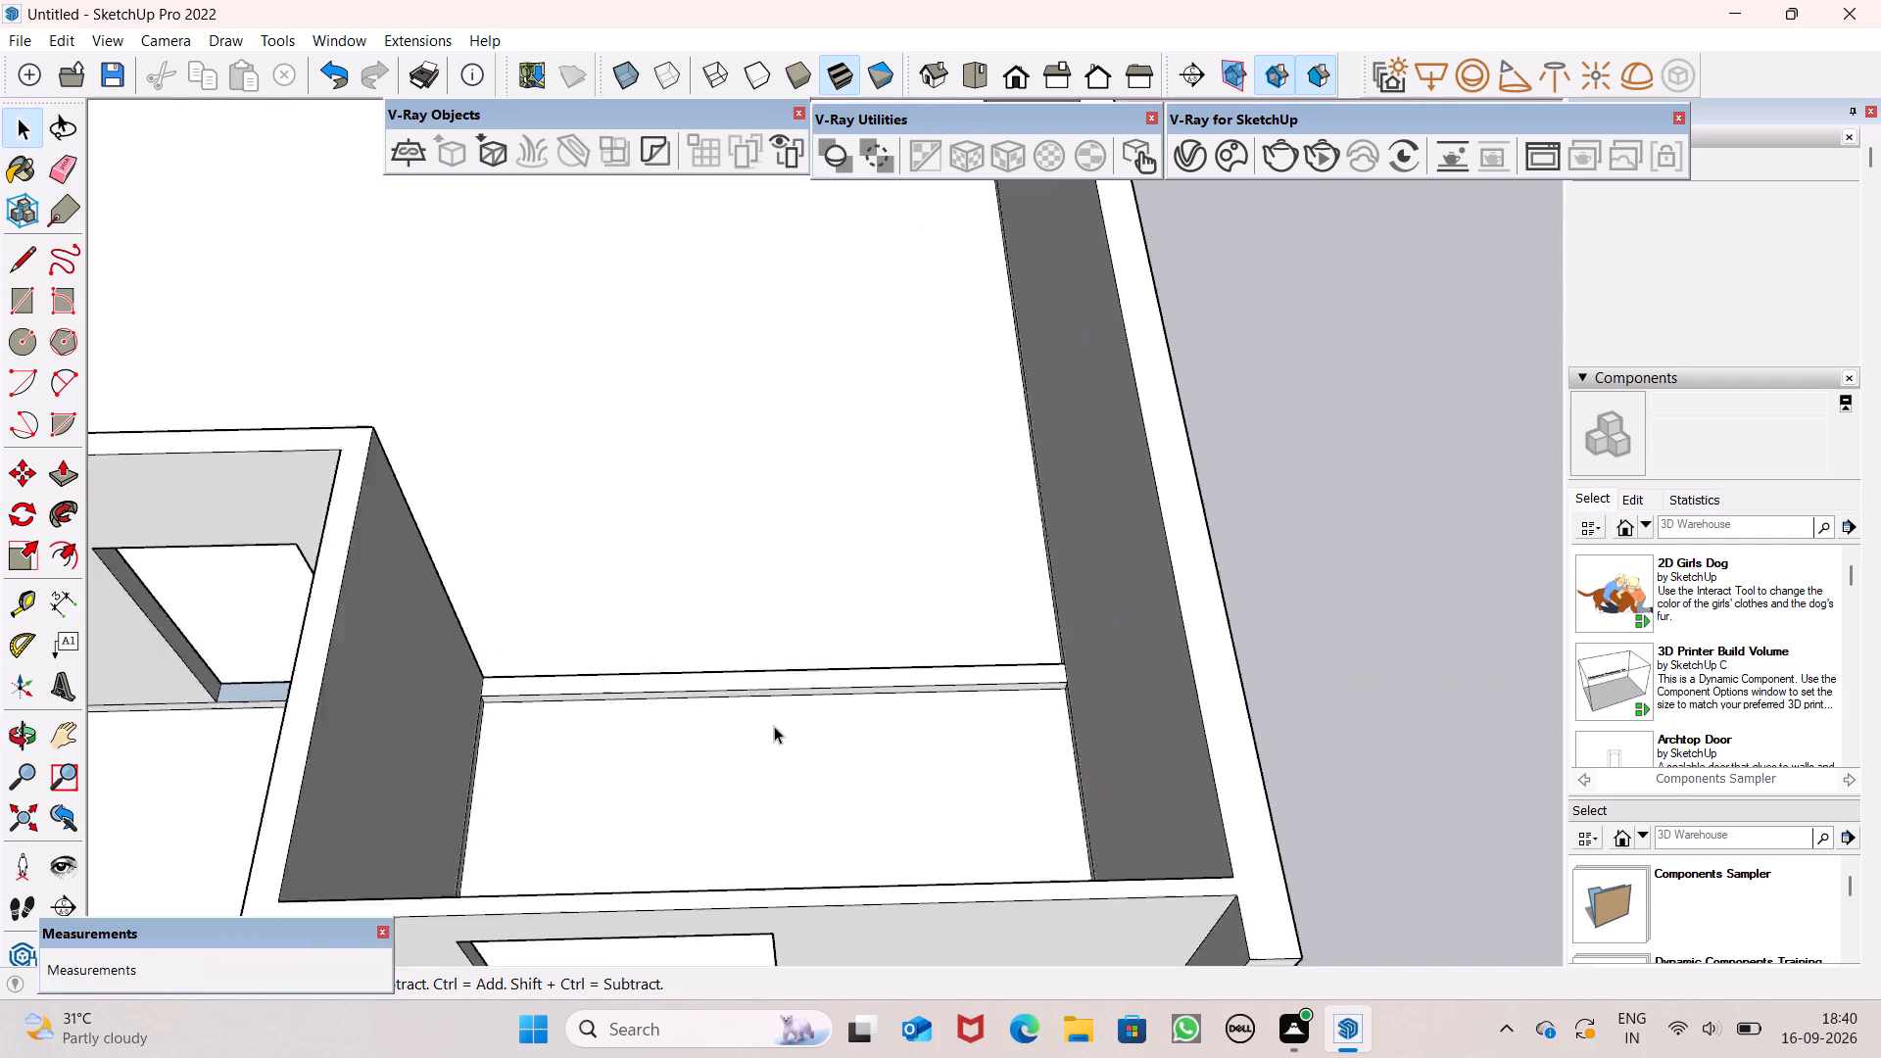
pyautogui.scroll(-2, 774, 726)
pyautogui.moveTo(795, 759); pyautogui.dragTo(802, 711, button='middle')
pyautogui.scroll(-7, 804, 704)
pyautogui.moveTo(776, 890); pyautogui.dragTo(780, 767, button='middle')
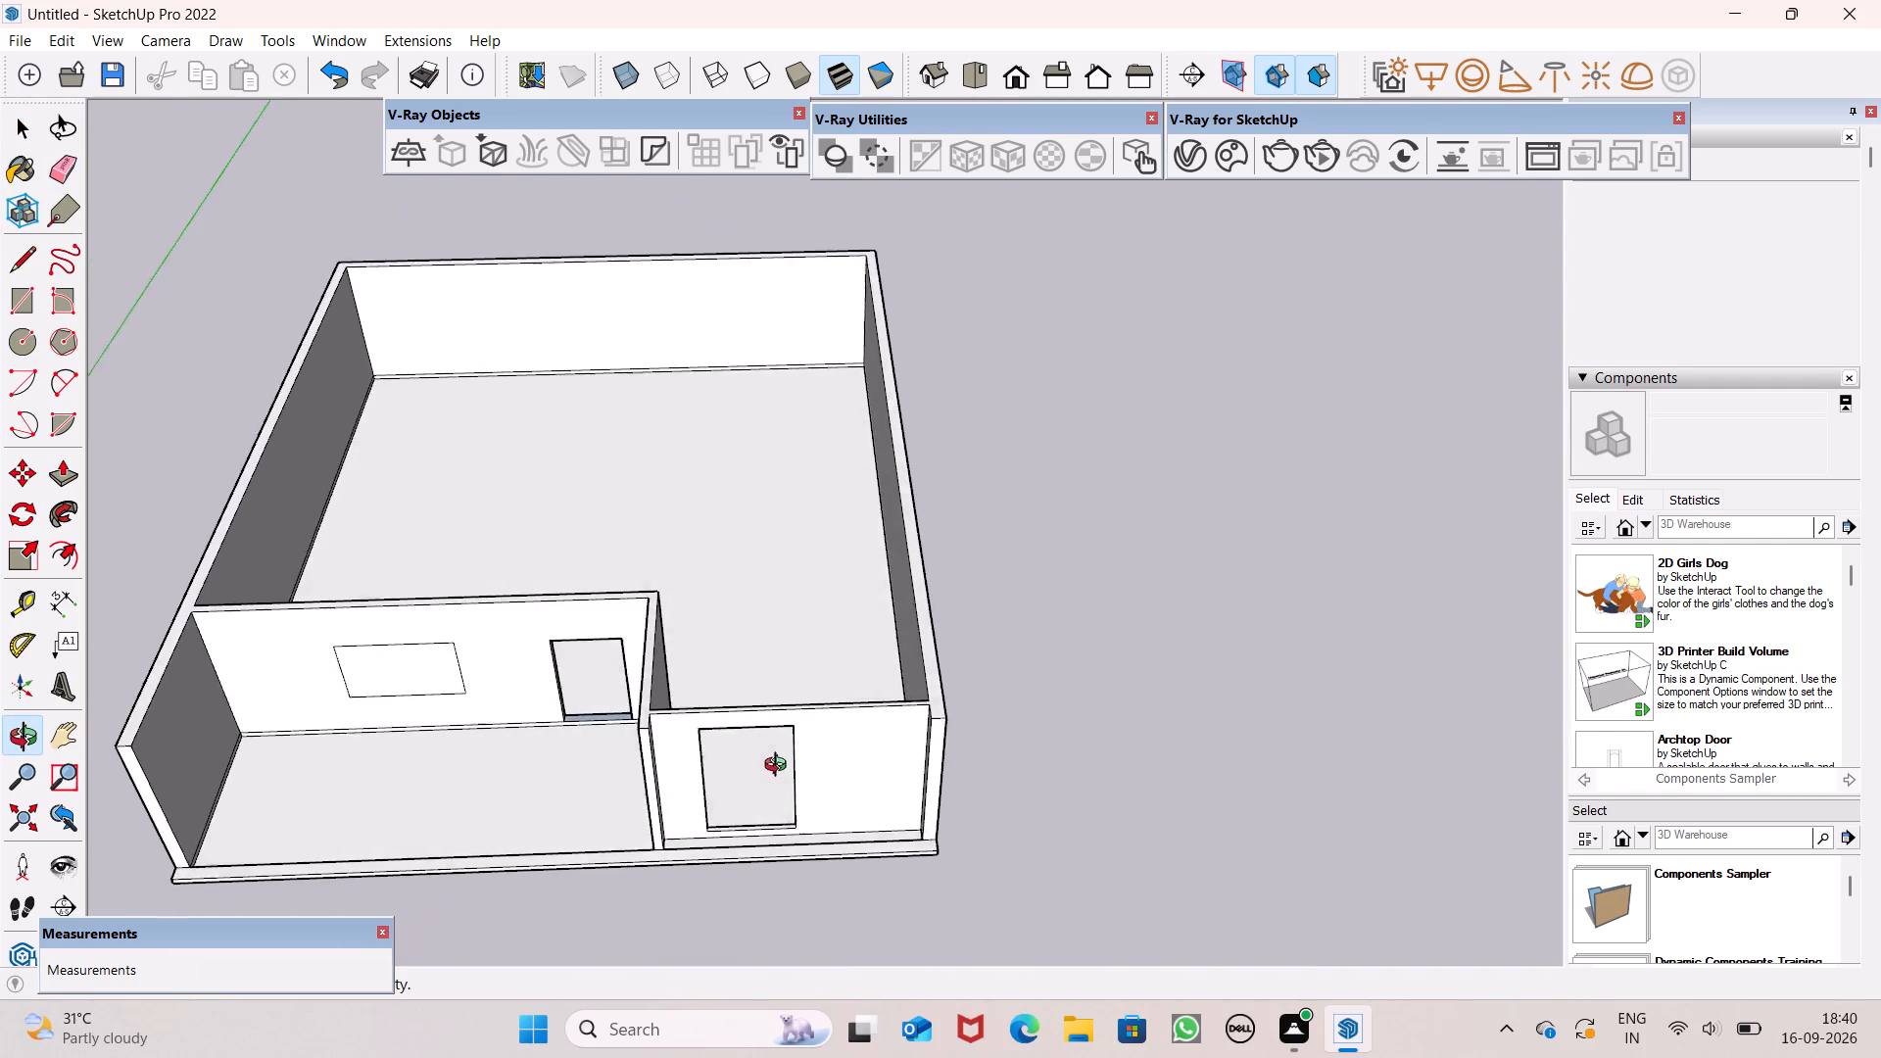
pyautogui.moveTo(780, 767); pyautogui.dragTo(796, 623, button='middle')
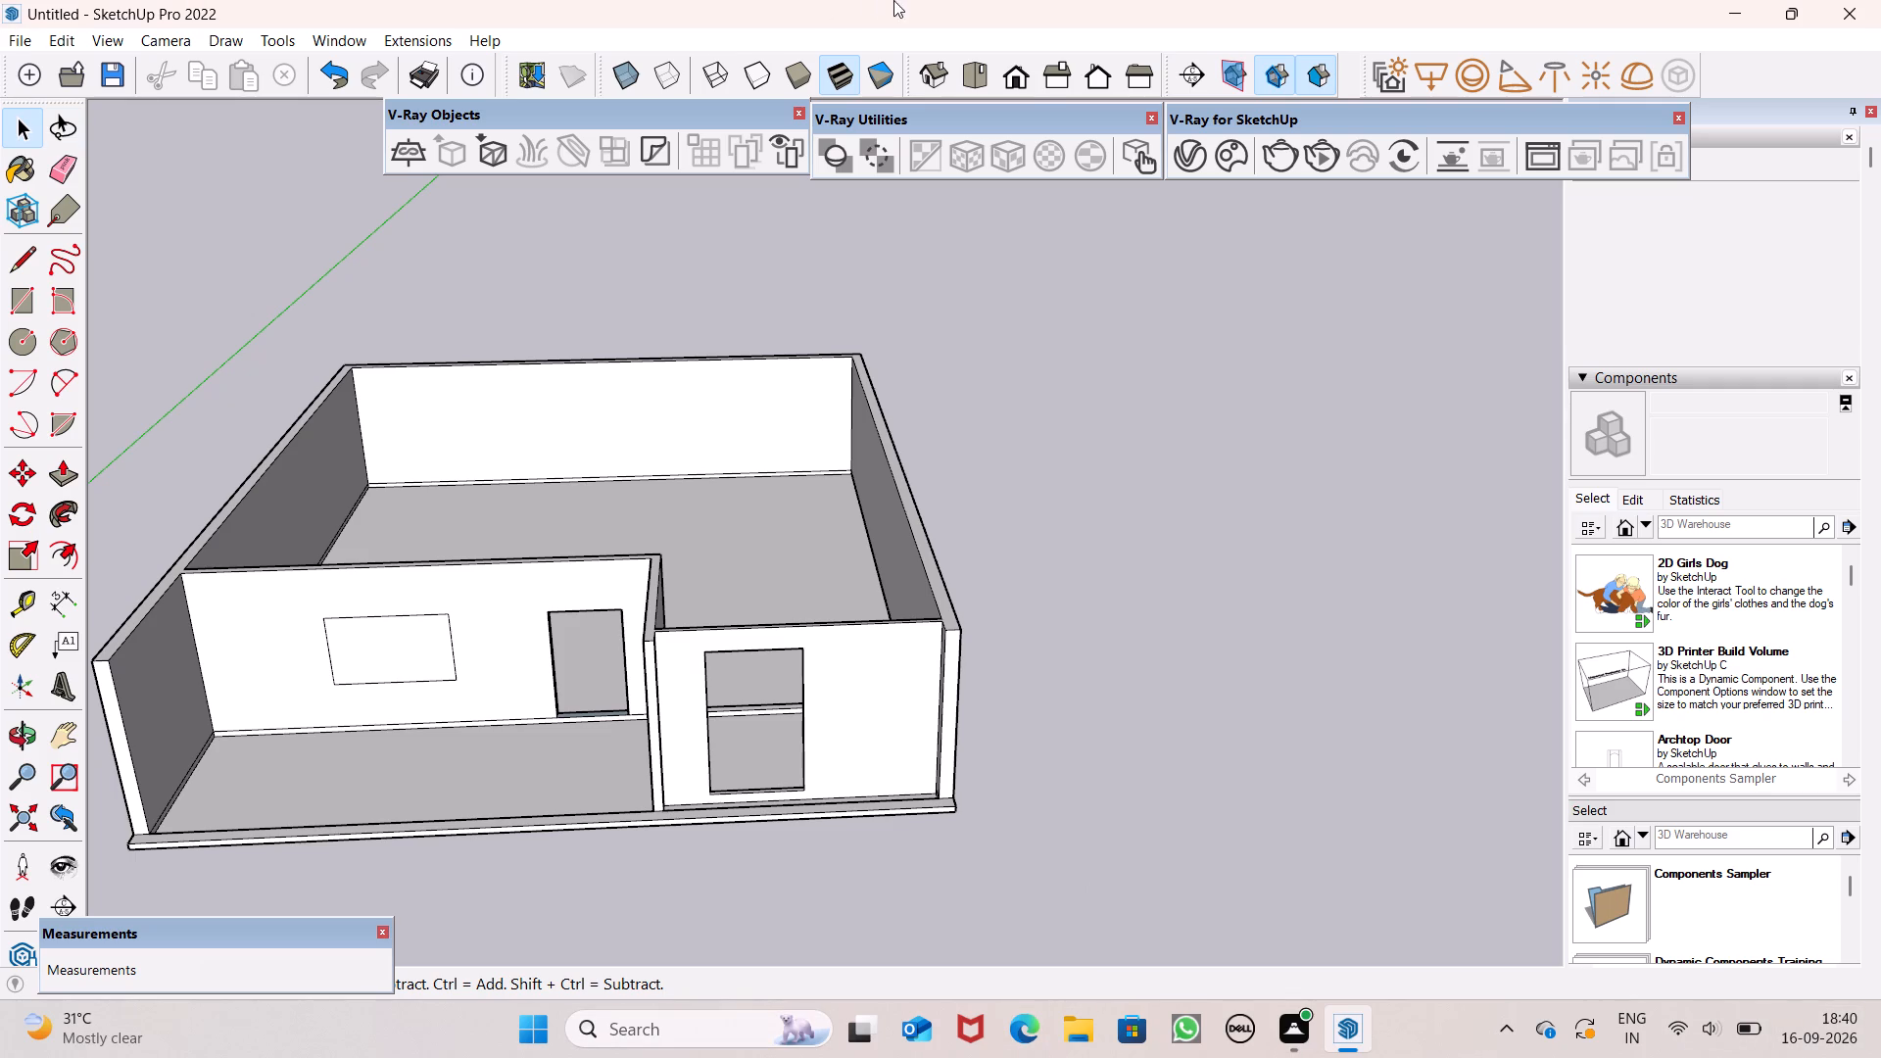
pyautogui.scroll(-2, 1351, 251)
pyautogui.scroll(-4, 929, 462)
pyautogui.scroll(4, 816, 666)
pyautogui.moveTo(796, 655); pyautogui.dragTo(797, 491, button='middle')
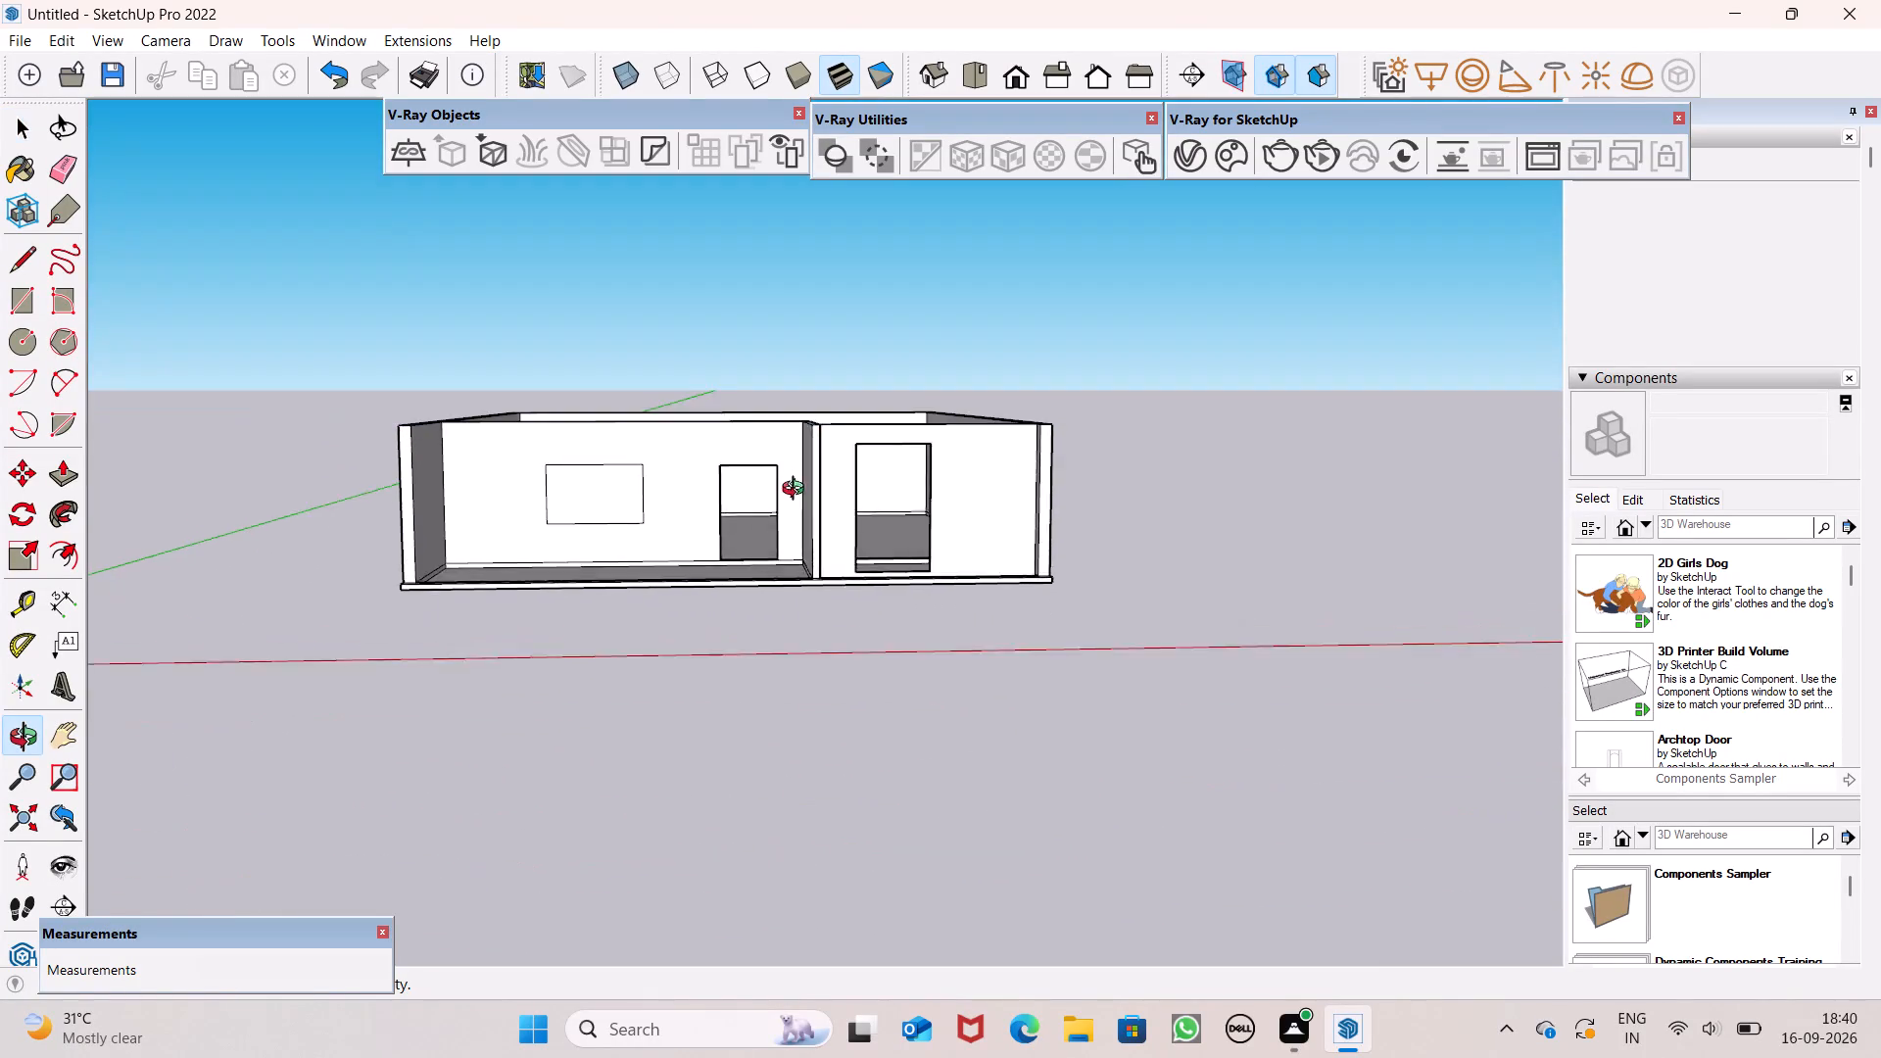
pyautogui.moveTo(797, 491); pyautogui.dragTo(731, 590, button='middle')
pyautogui.scroll(10, 1002, 608)
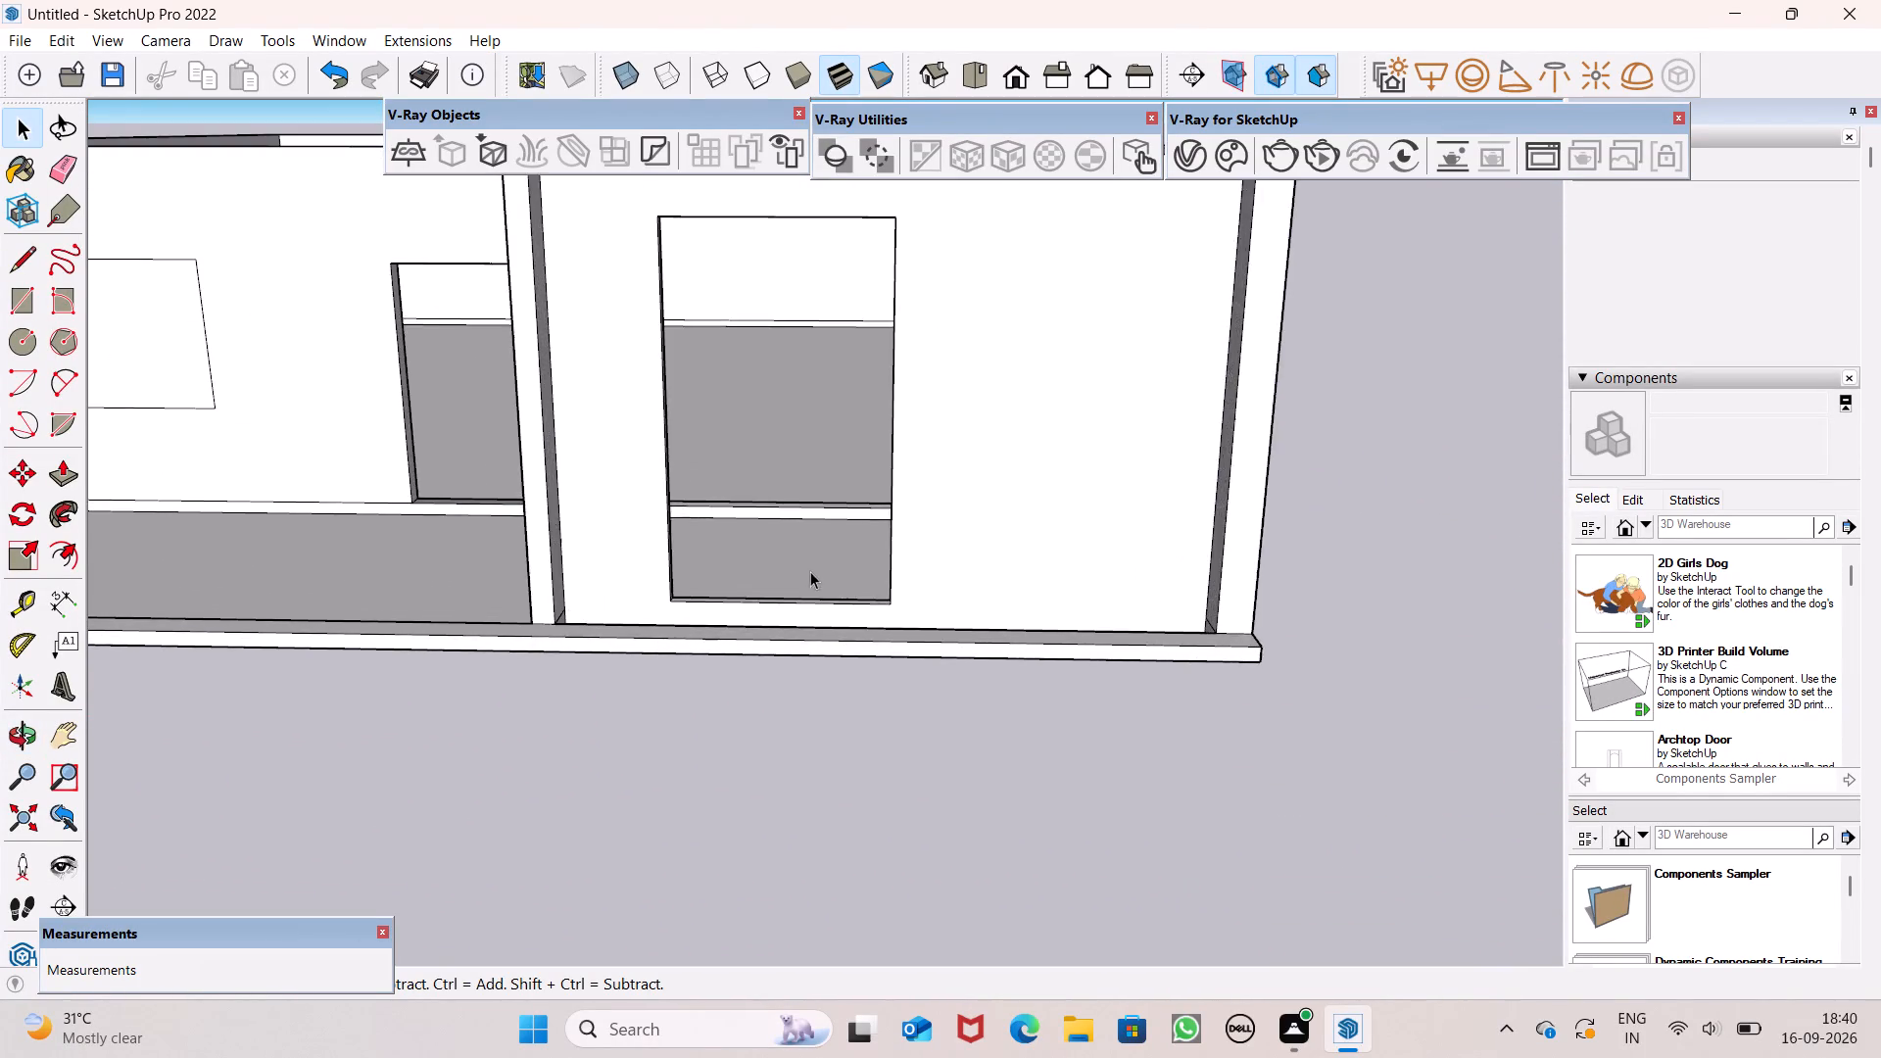
pyautogui.scroll(-3, 812, 538)
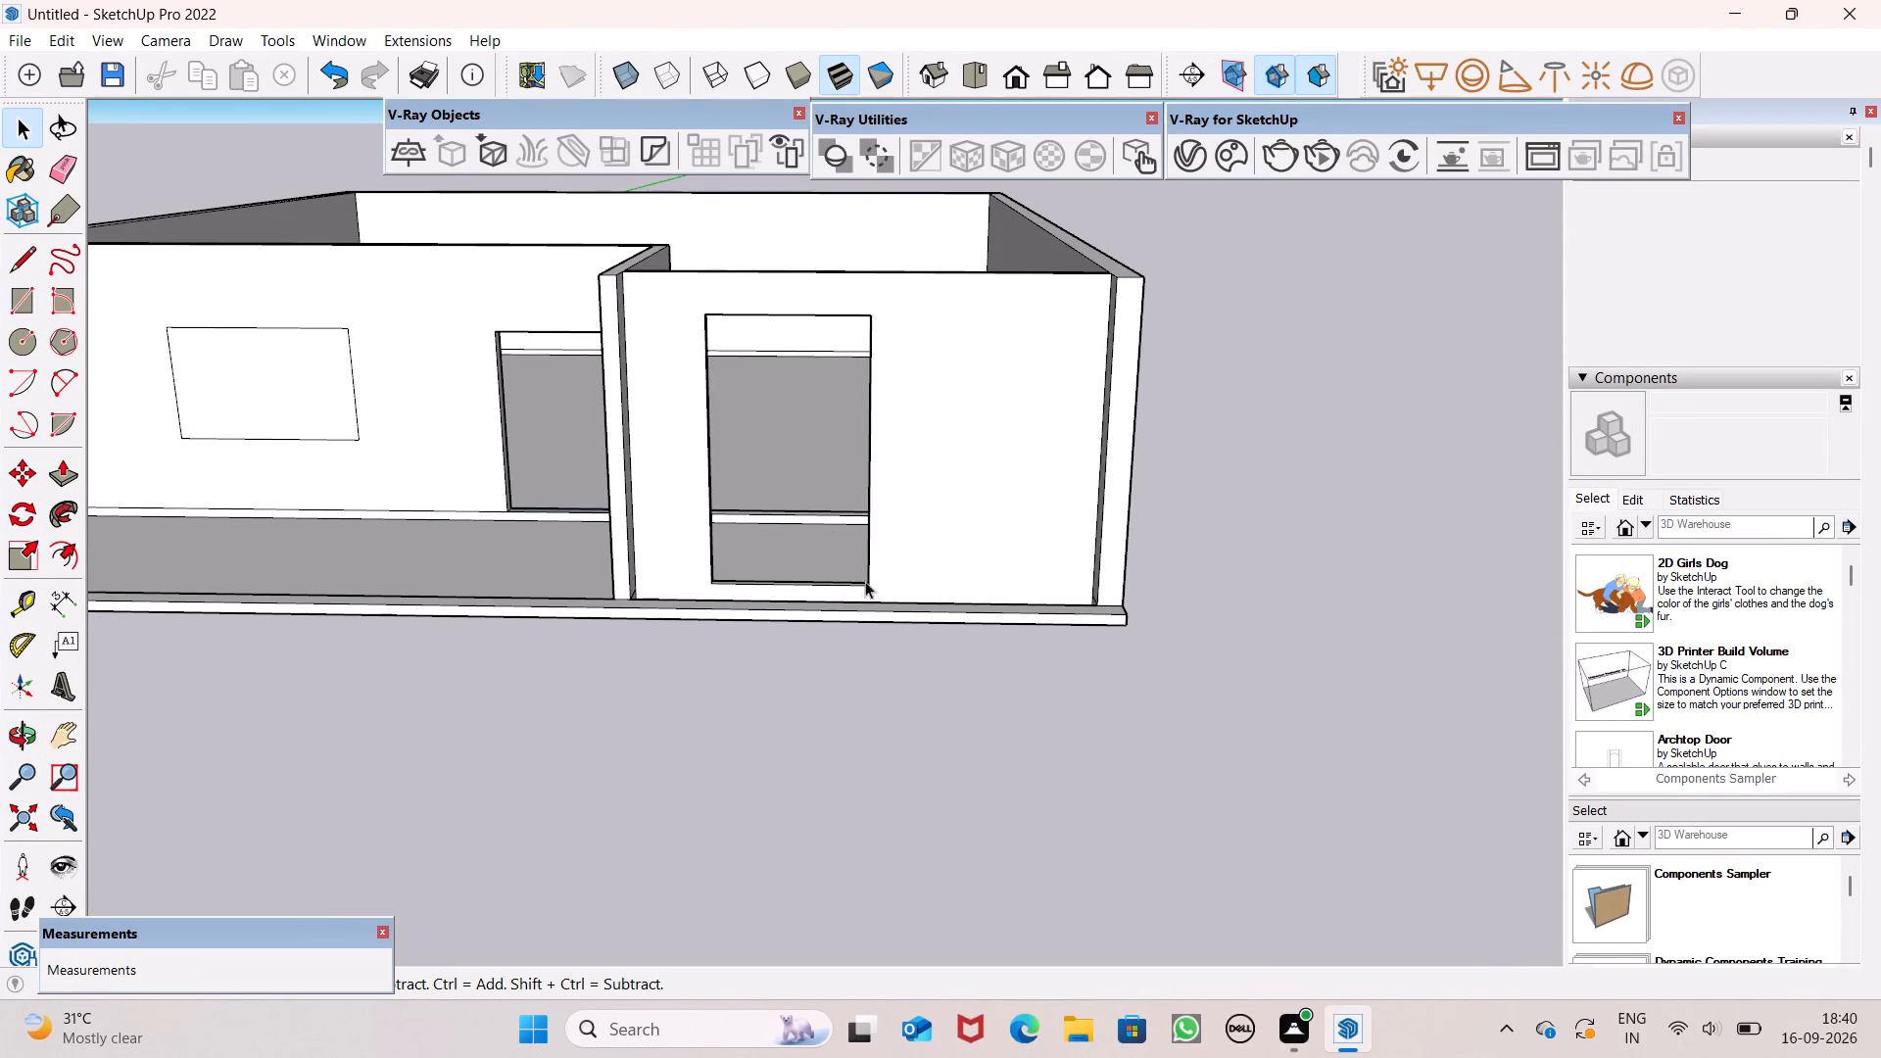
pyautogui.scroll(-7, 894, 597)
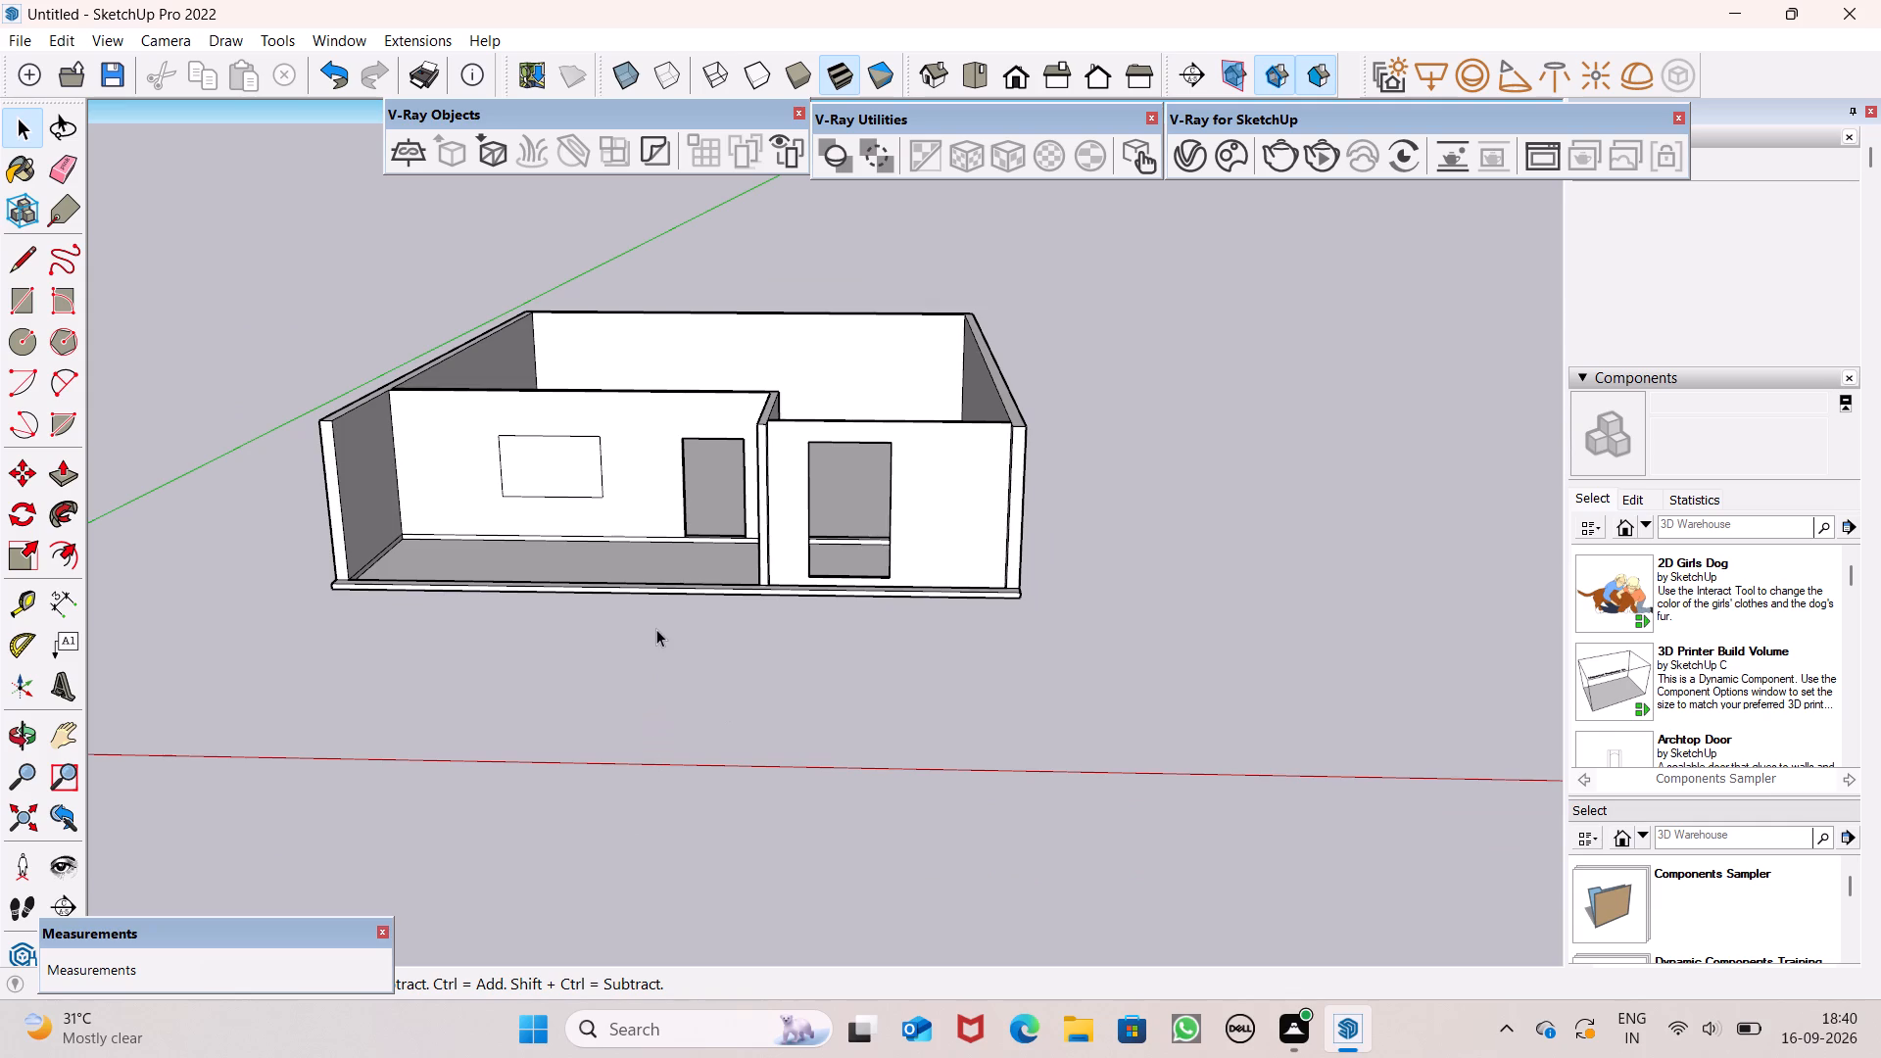
pyautogui.scroll(3, 482, 605)
pyautogui.scroll(-2, 550, 553)
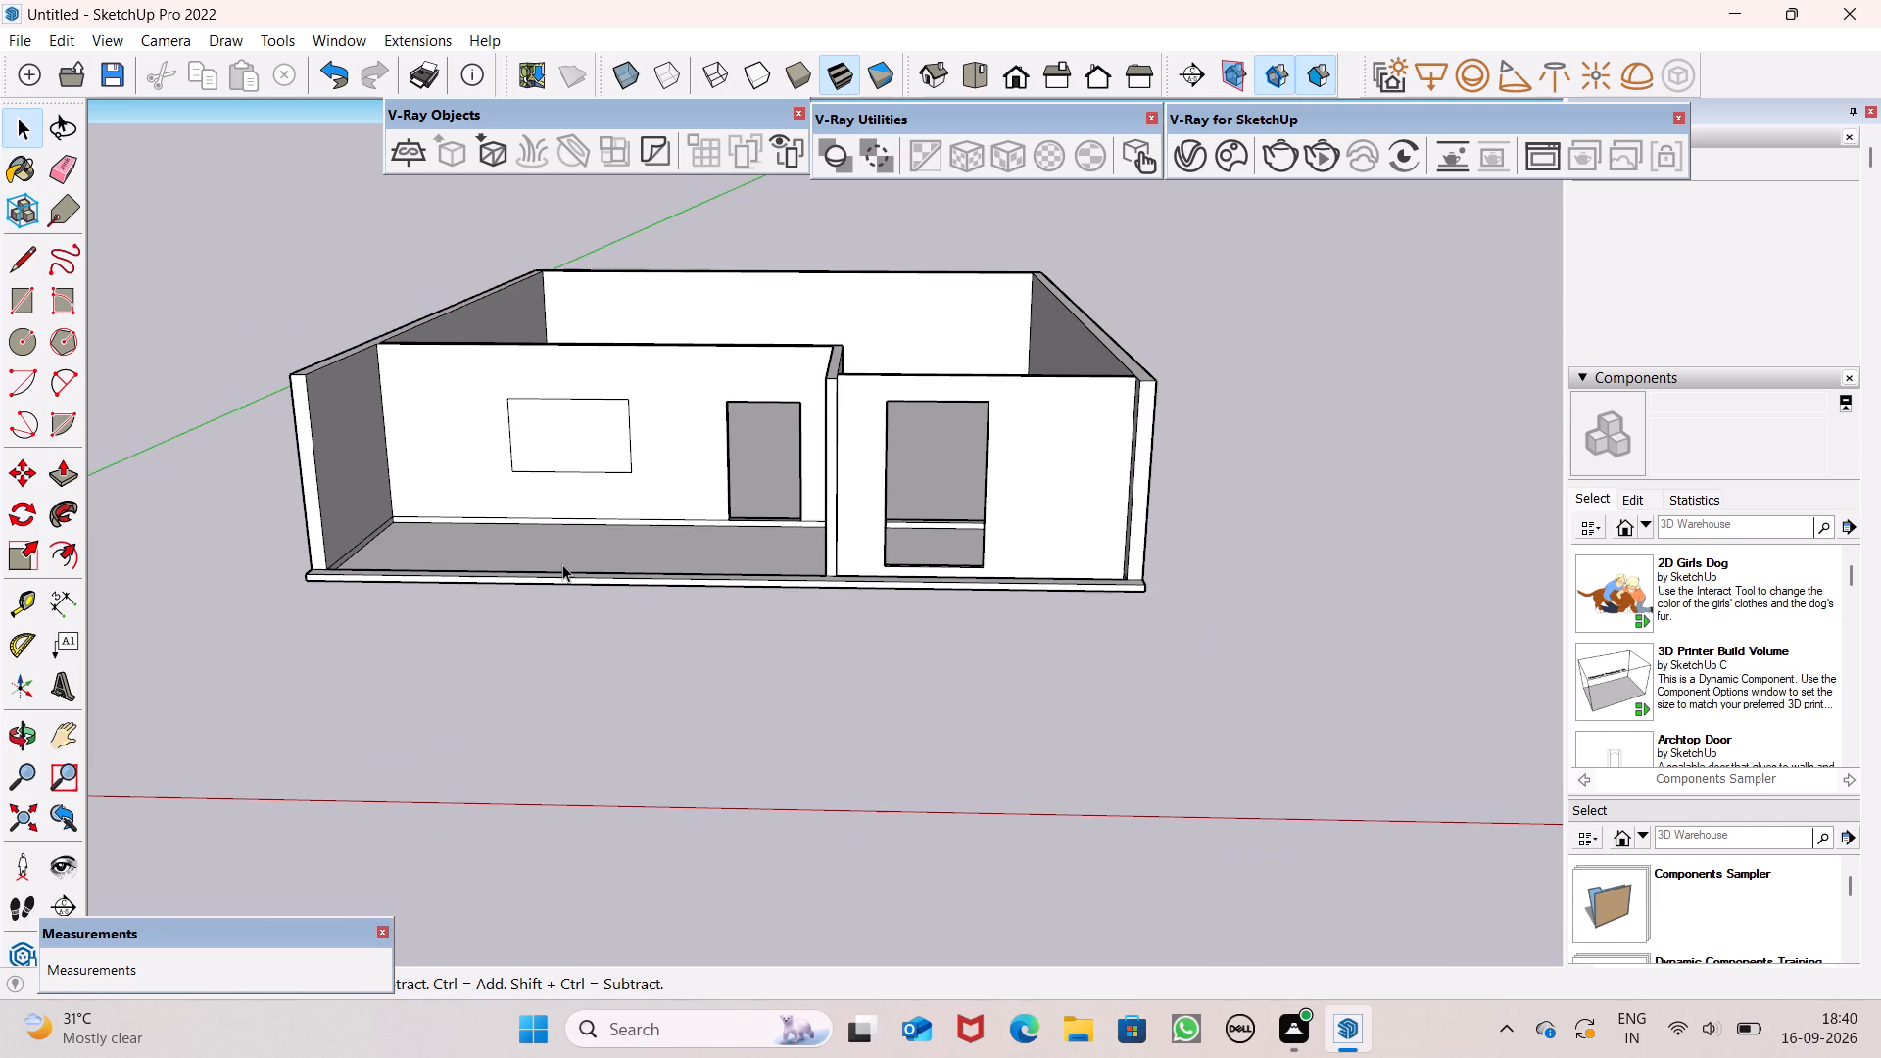
pyautogui.moveTo(562, 564); pyautogui.dragTo(585, 645, button='middle')
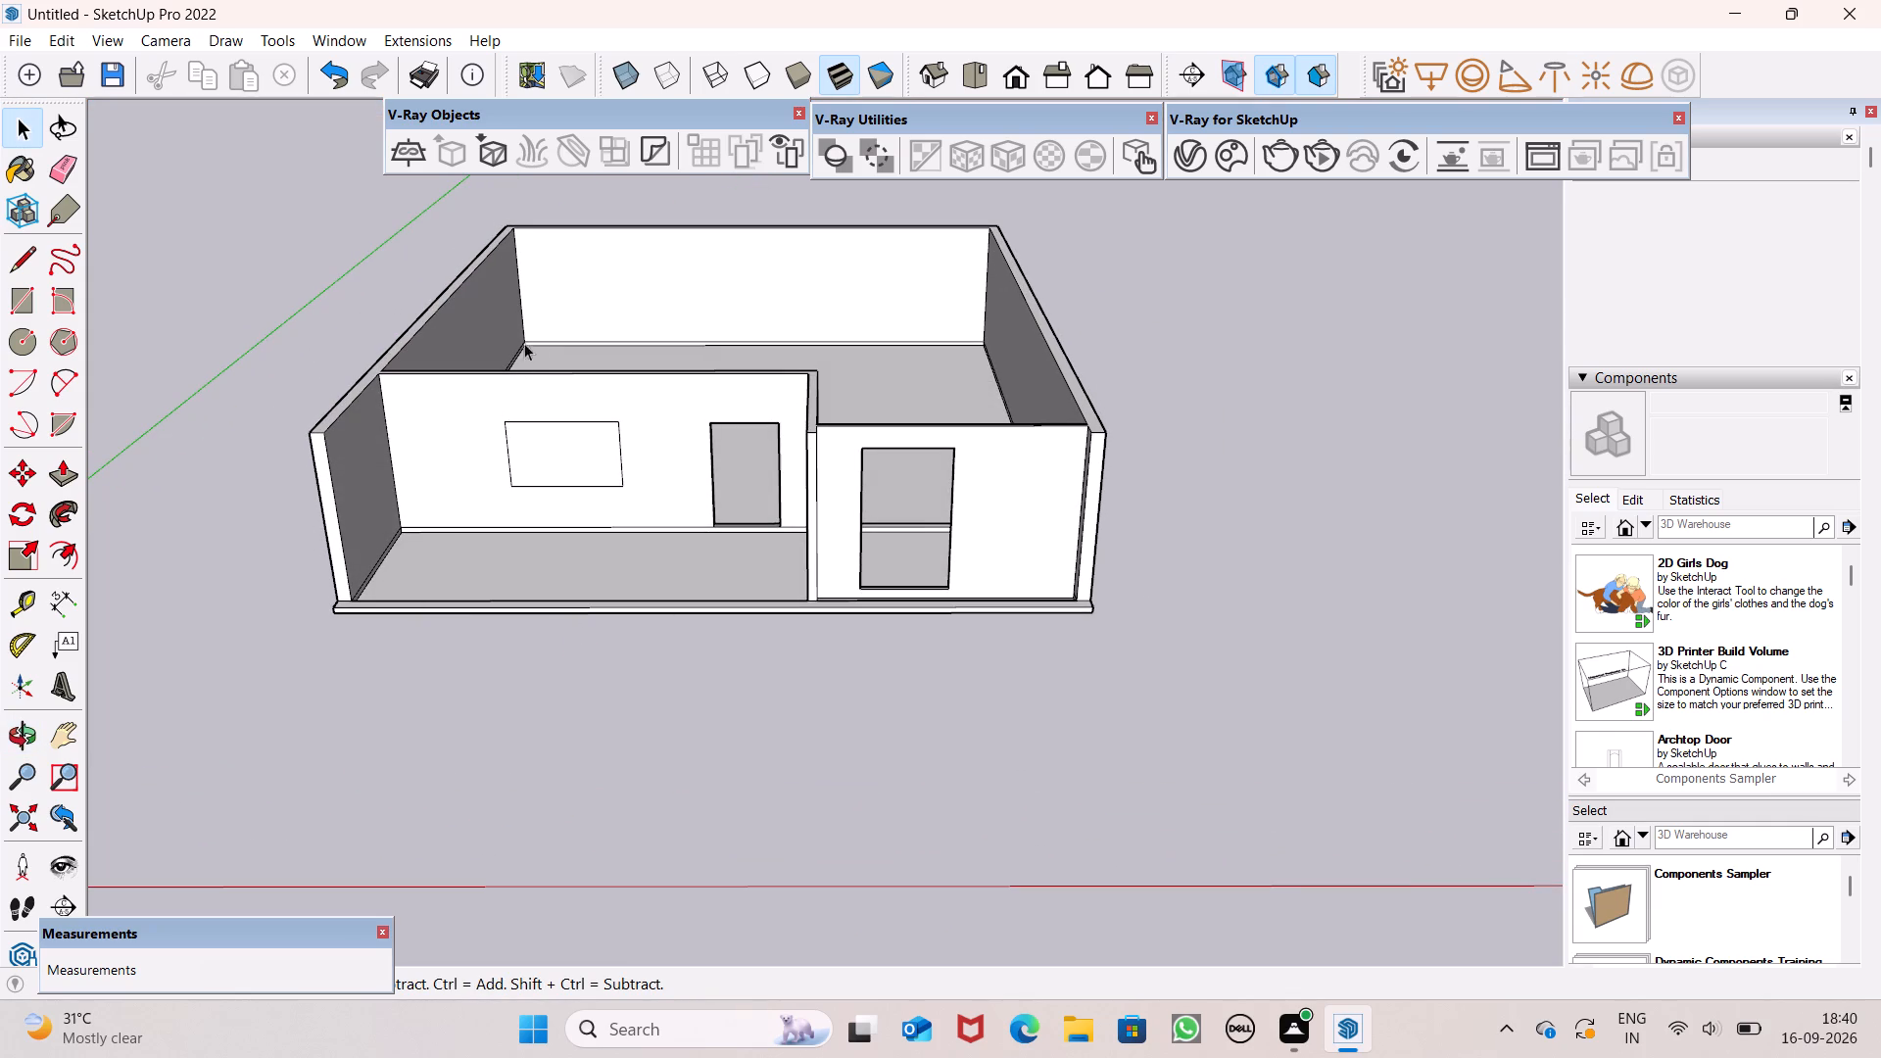
# Push the window rectangle beside the door through the full thickness of the long interior wall to cut the window opening.
pyautogui.moveTo(613, 388); pyautogui.dragTo(655, 604, button='middle')
pyautogui.scroll(4, 542, 377)
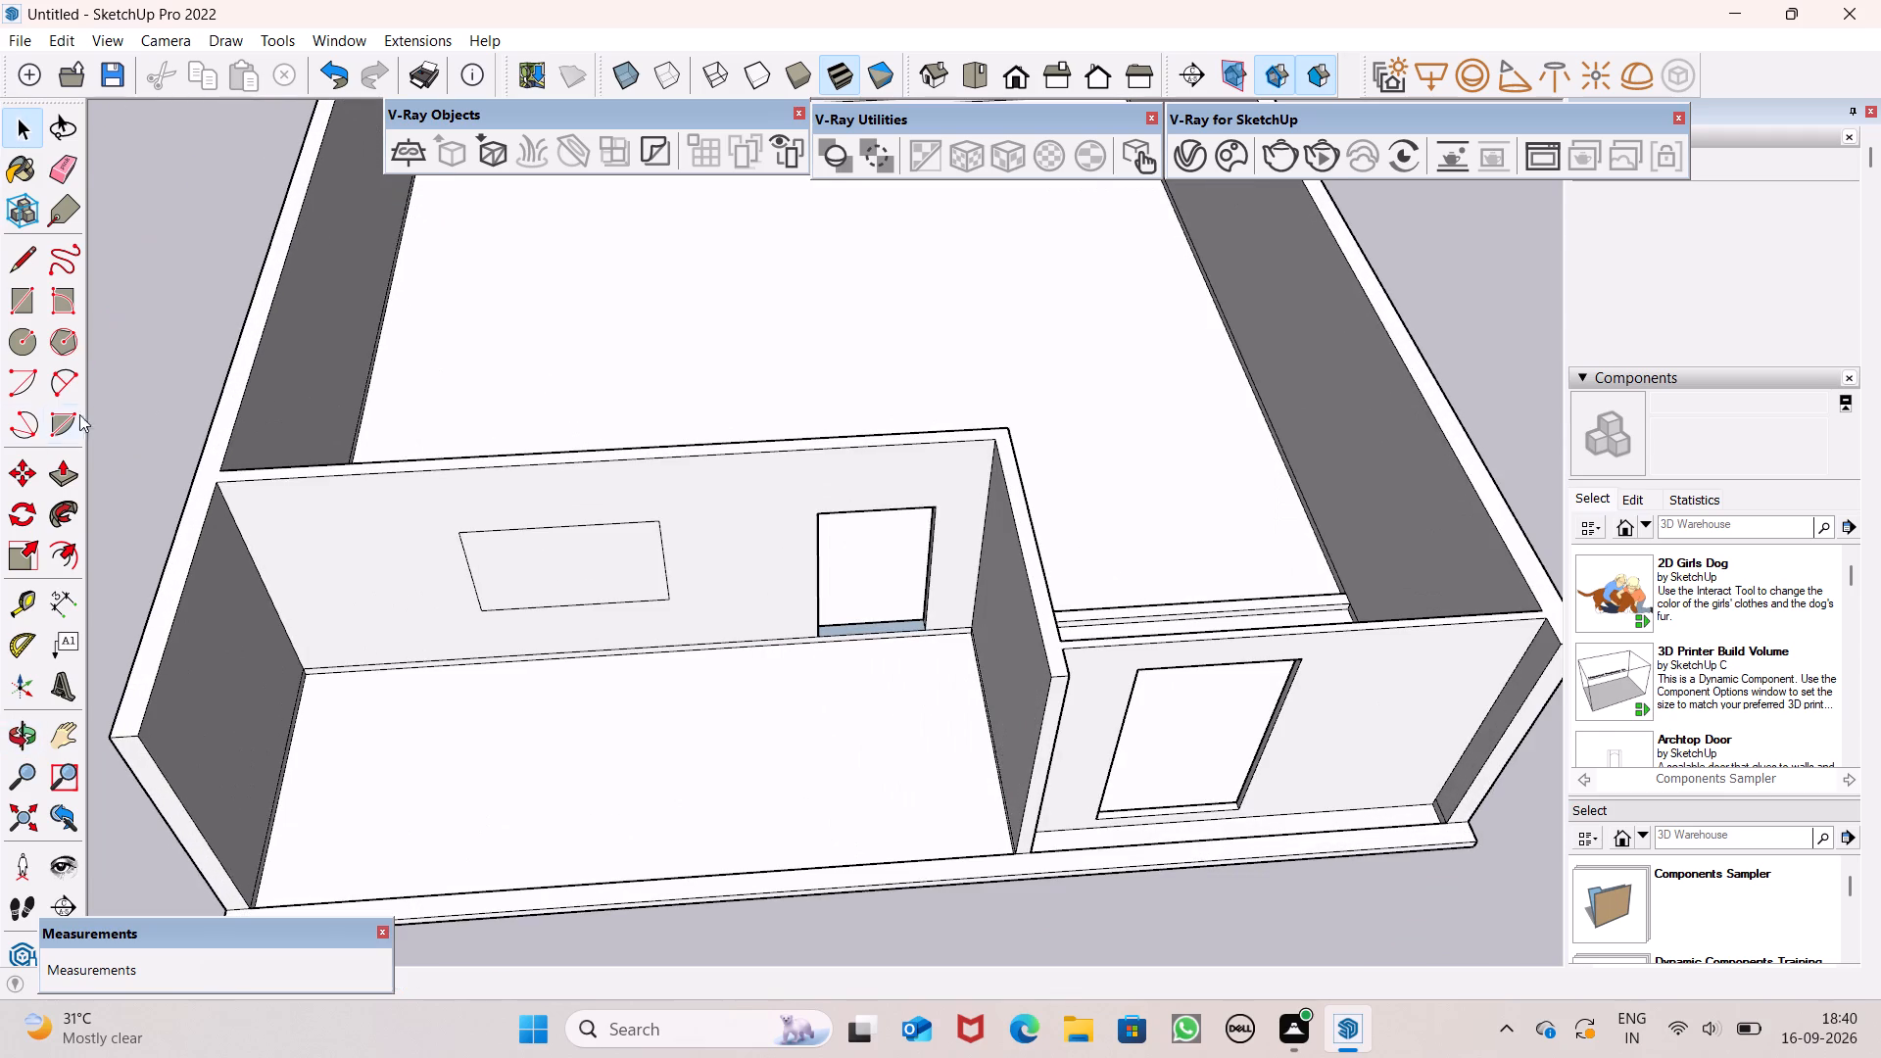
pyautogui.click(65, 471)
pyautogui.scroll(5, 499, 546)
pyautogui.moveTo(510, 558); pyautogui.dragTo(551, 551)
pyautogui.moveTo(644, 678); pyautogui.dragTo(647, 480, button='middle')
pyautogui.scroll(1, 635, 554)
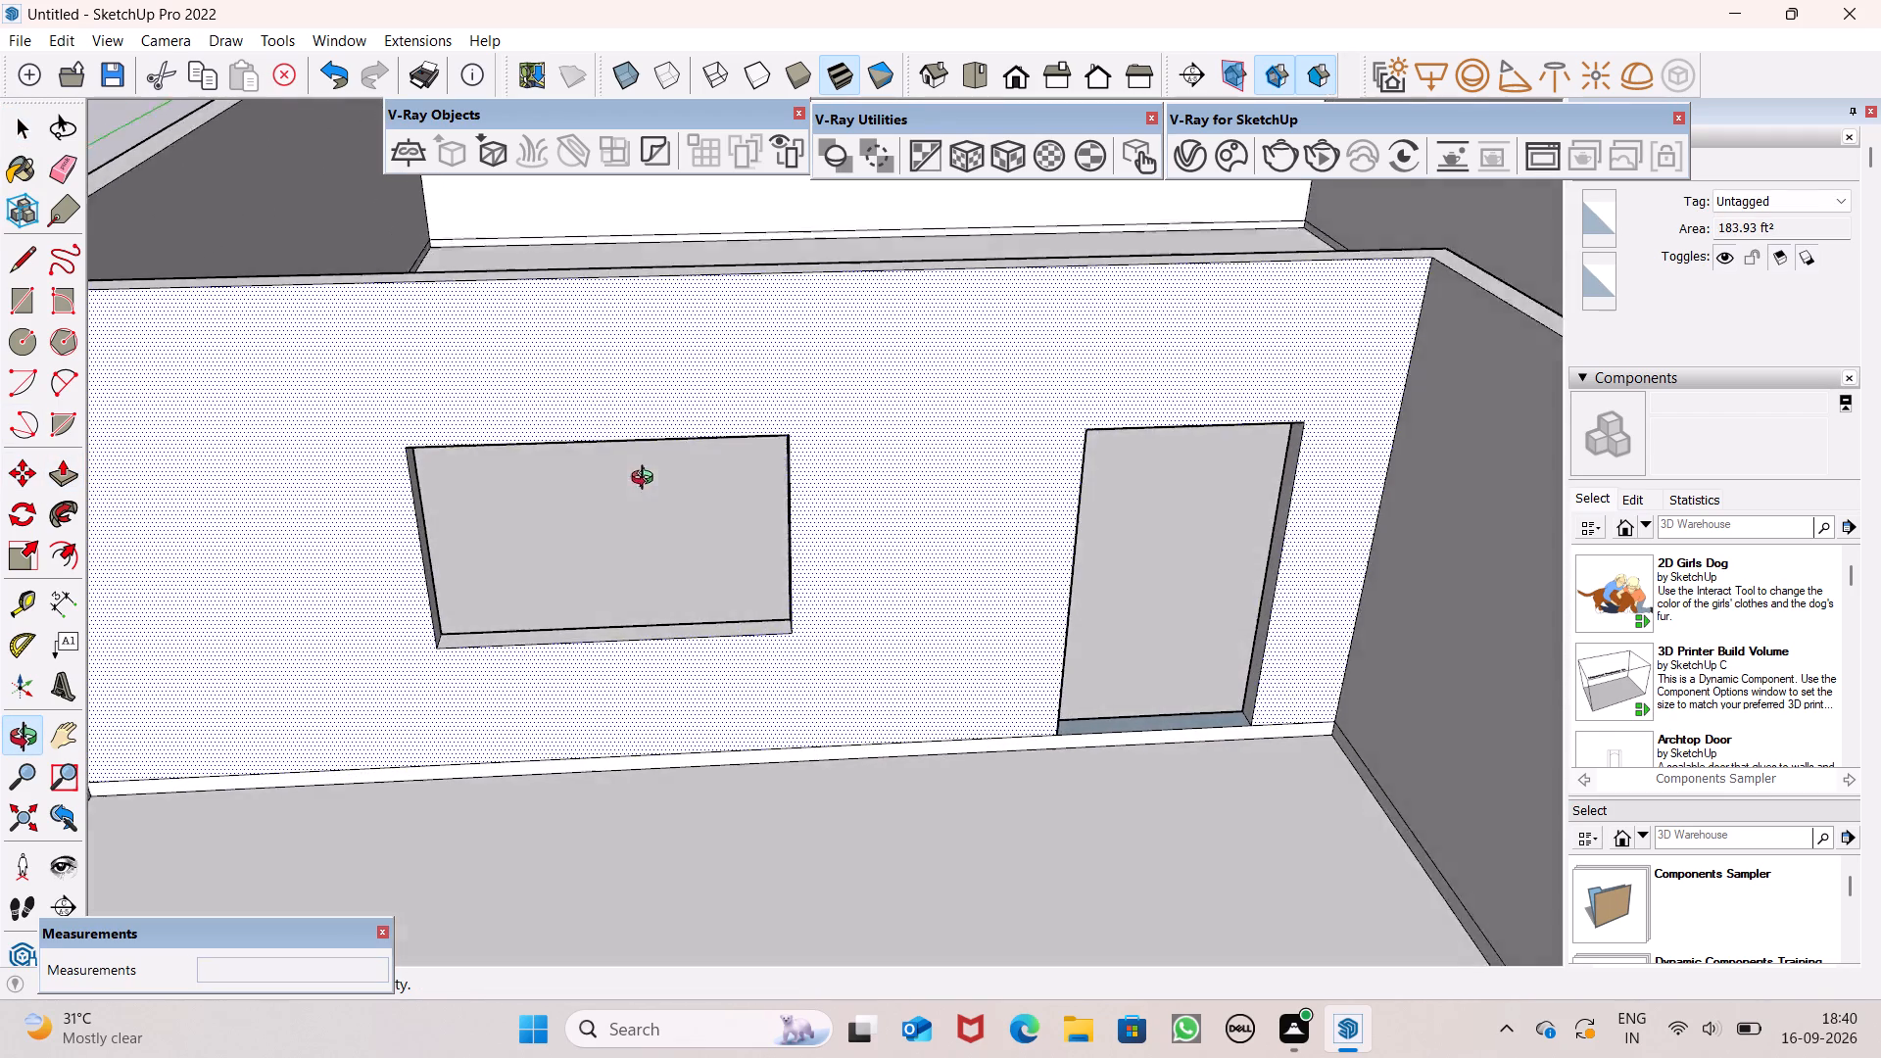
pyautogui.moveTo(647, 480); pyautogui.dragTo(496, 384, button='middle')
pyautogui.press('space')
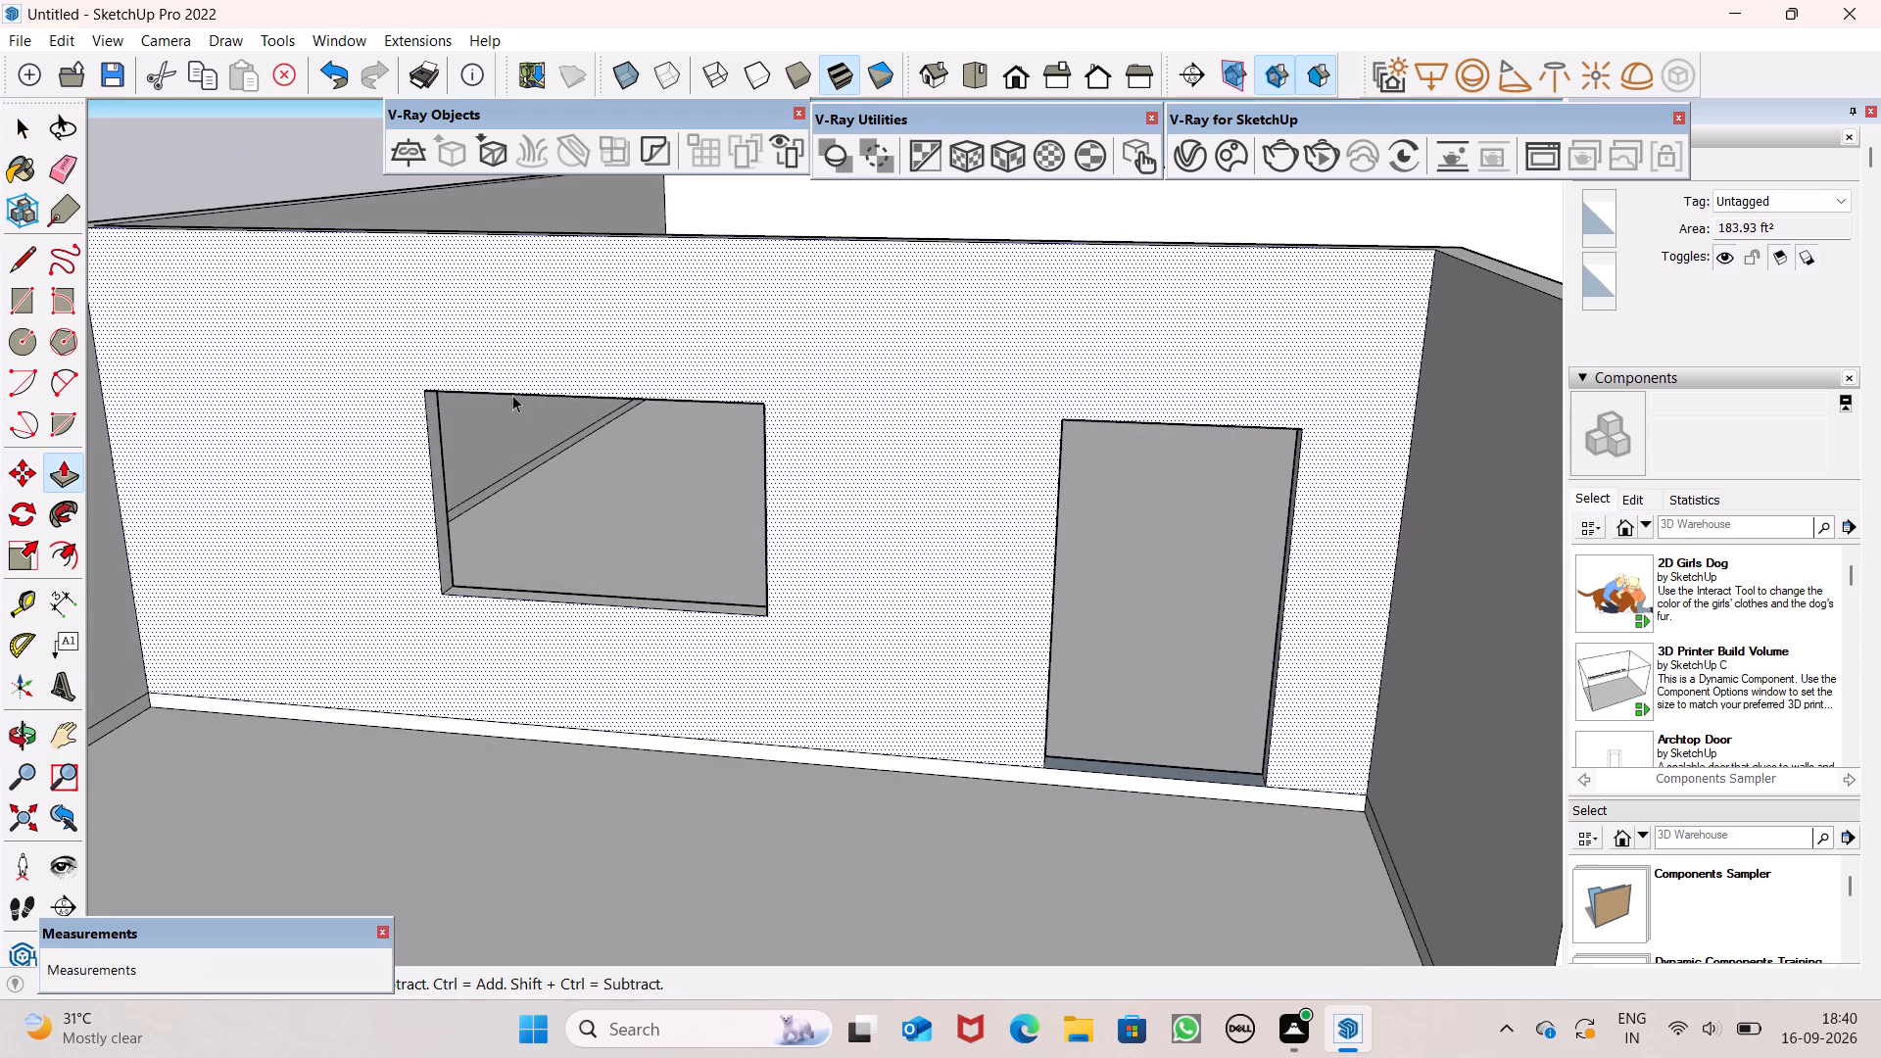
pyautogui.scroll(-3, 575, 465)
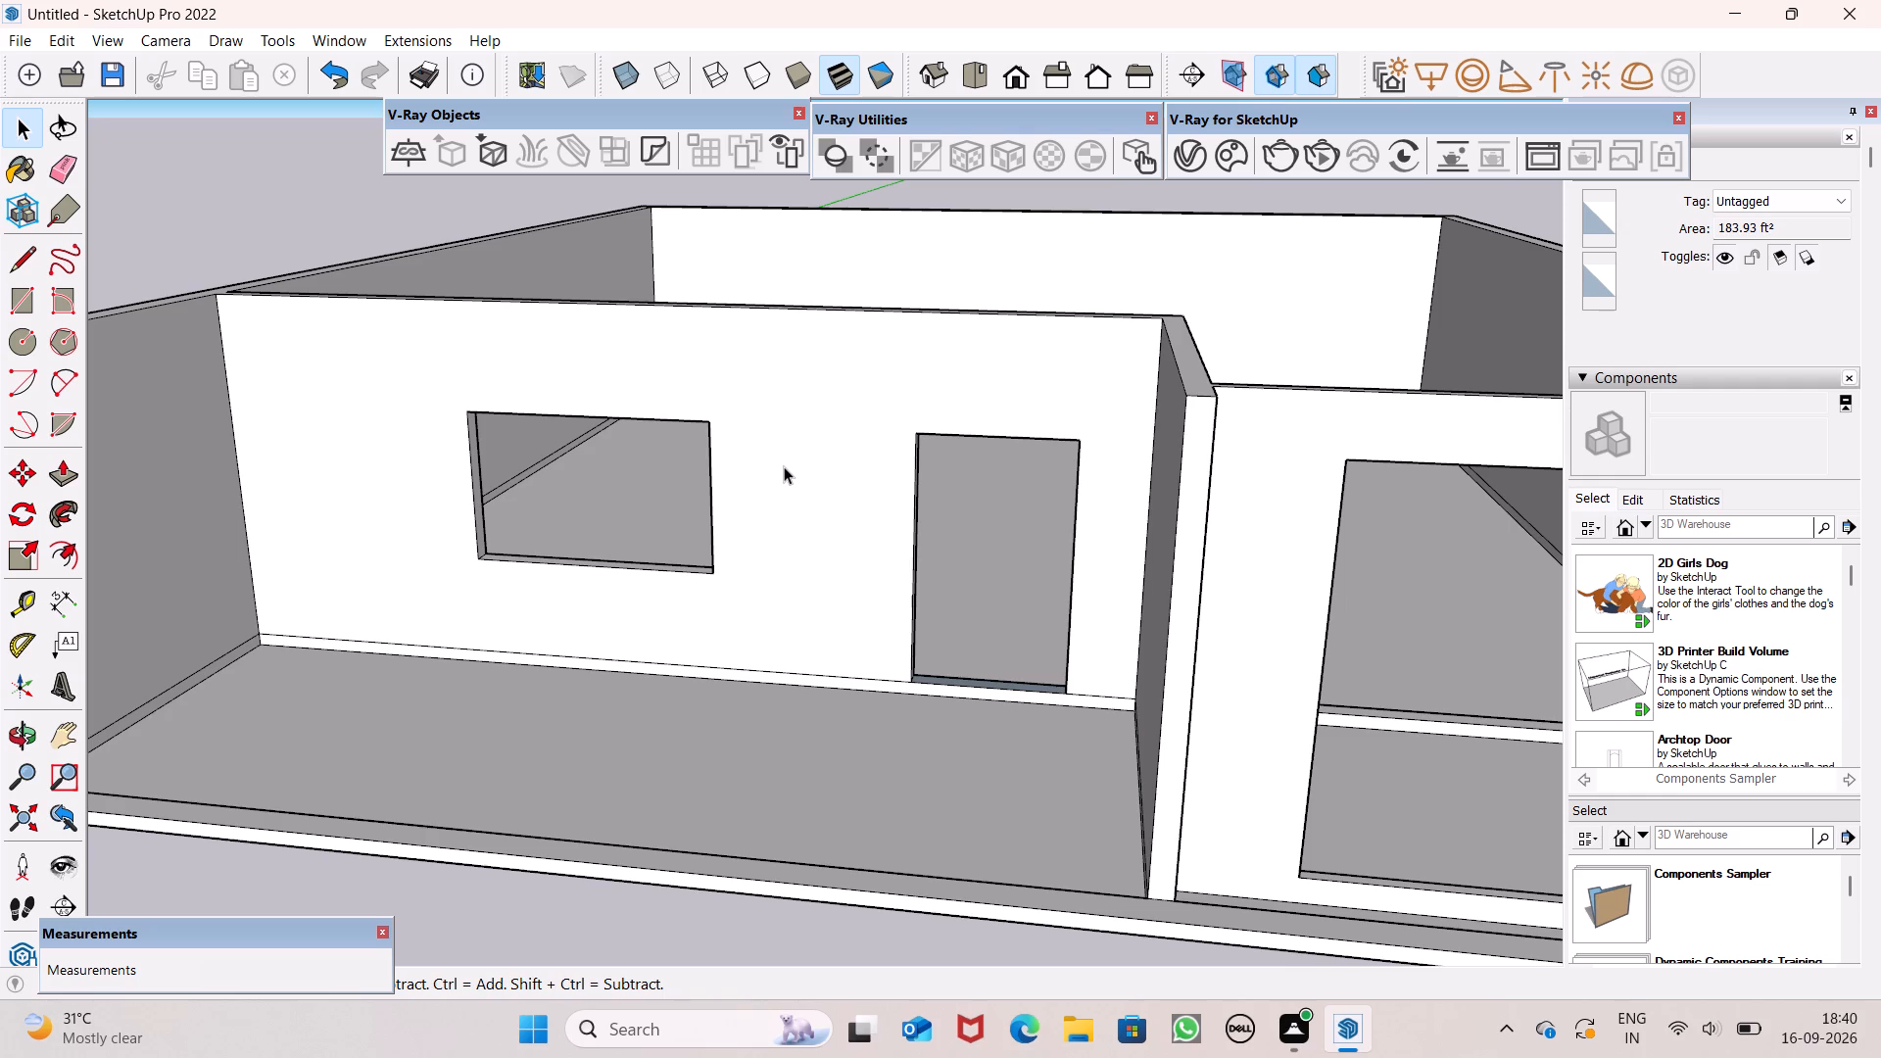
pyautogui.scroll(-6, 1068, 606)
pyautogui.scroll(-2, 983, 490)
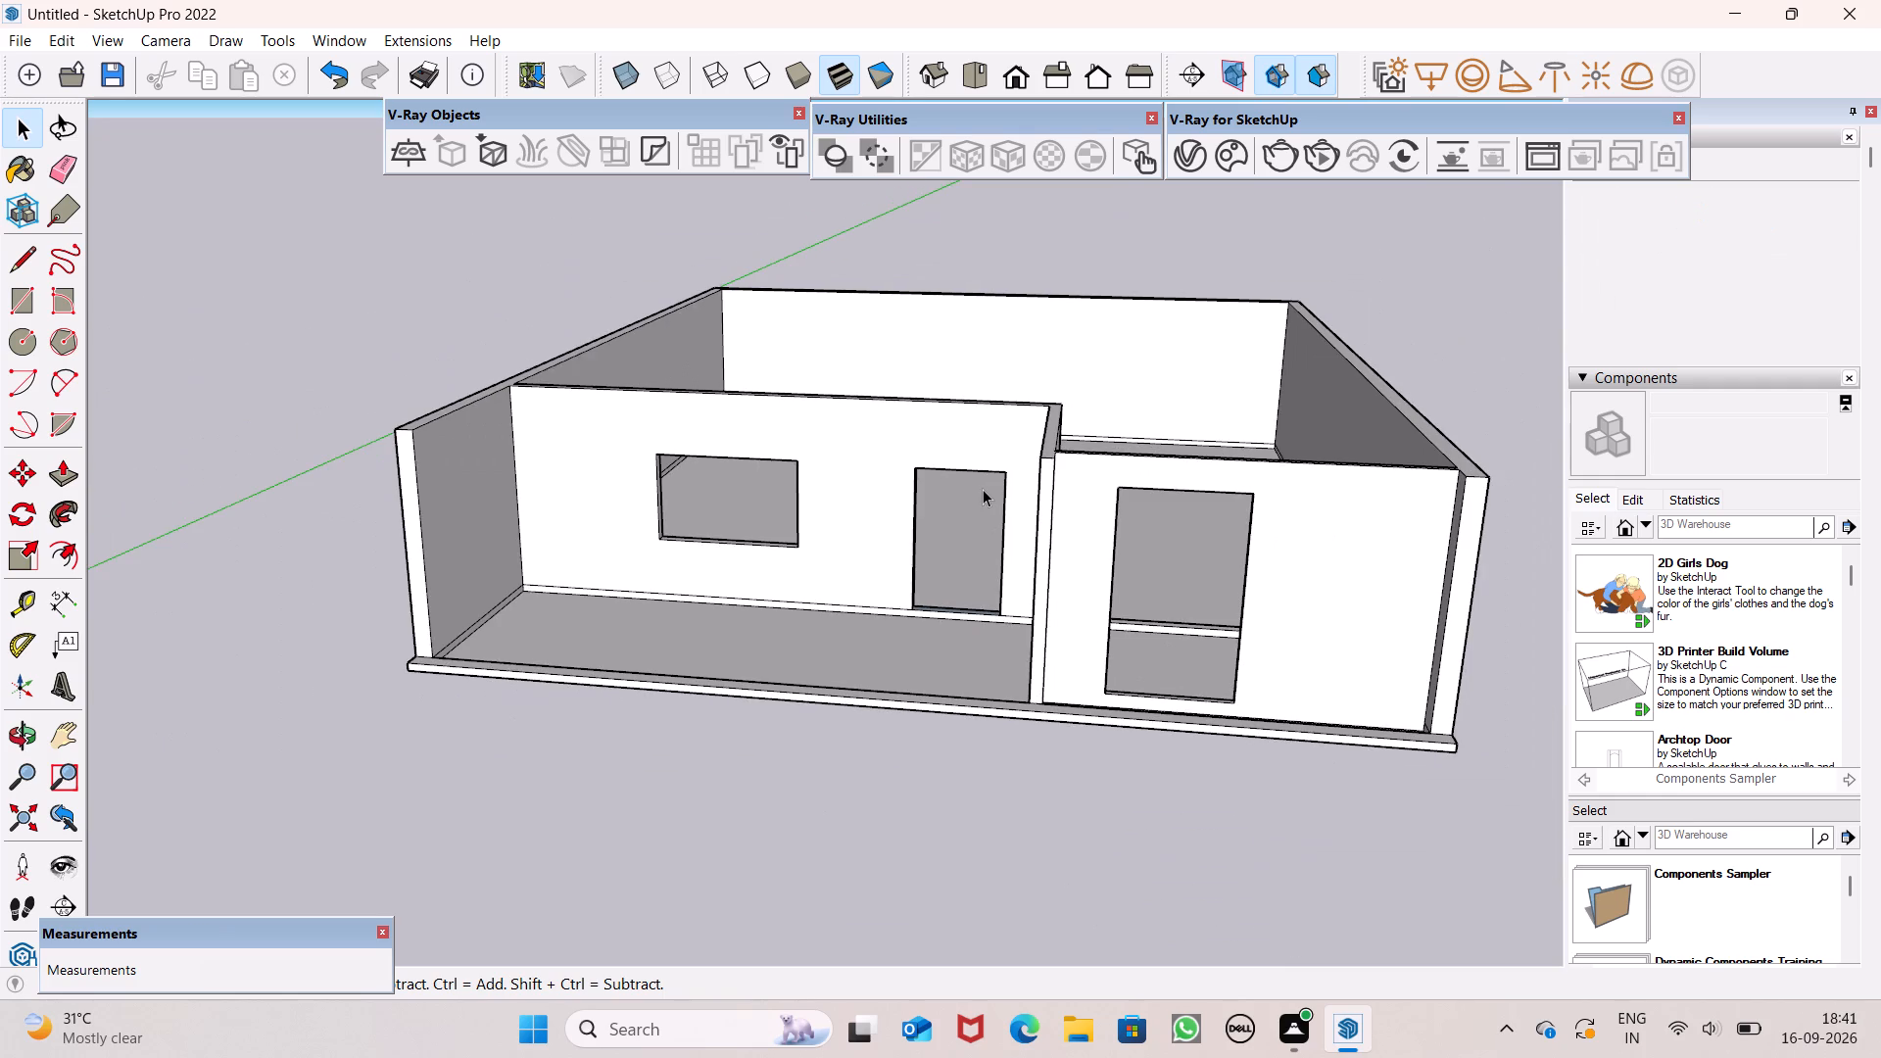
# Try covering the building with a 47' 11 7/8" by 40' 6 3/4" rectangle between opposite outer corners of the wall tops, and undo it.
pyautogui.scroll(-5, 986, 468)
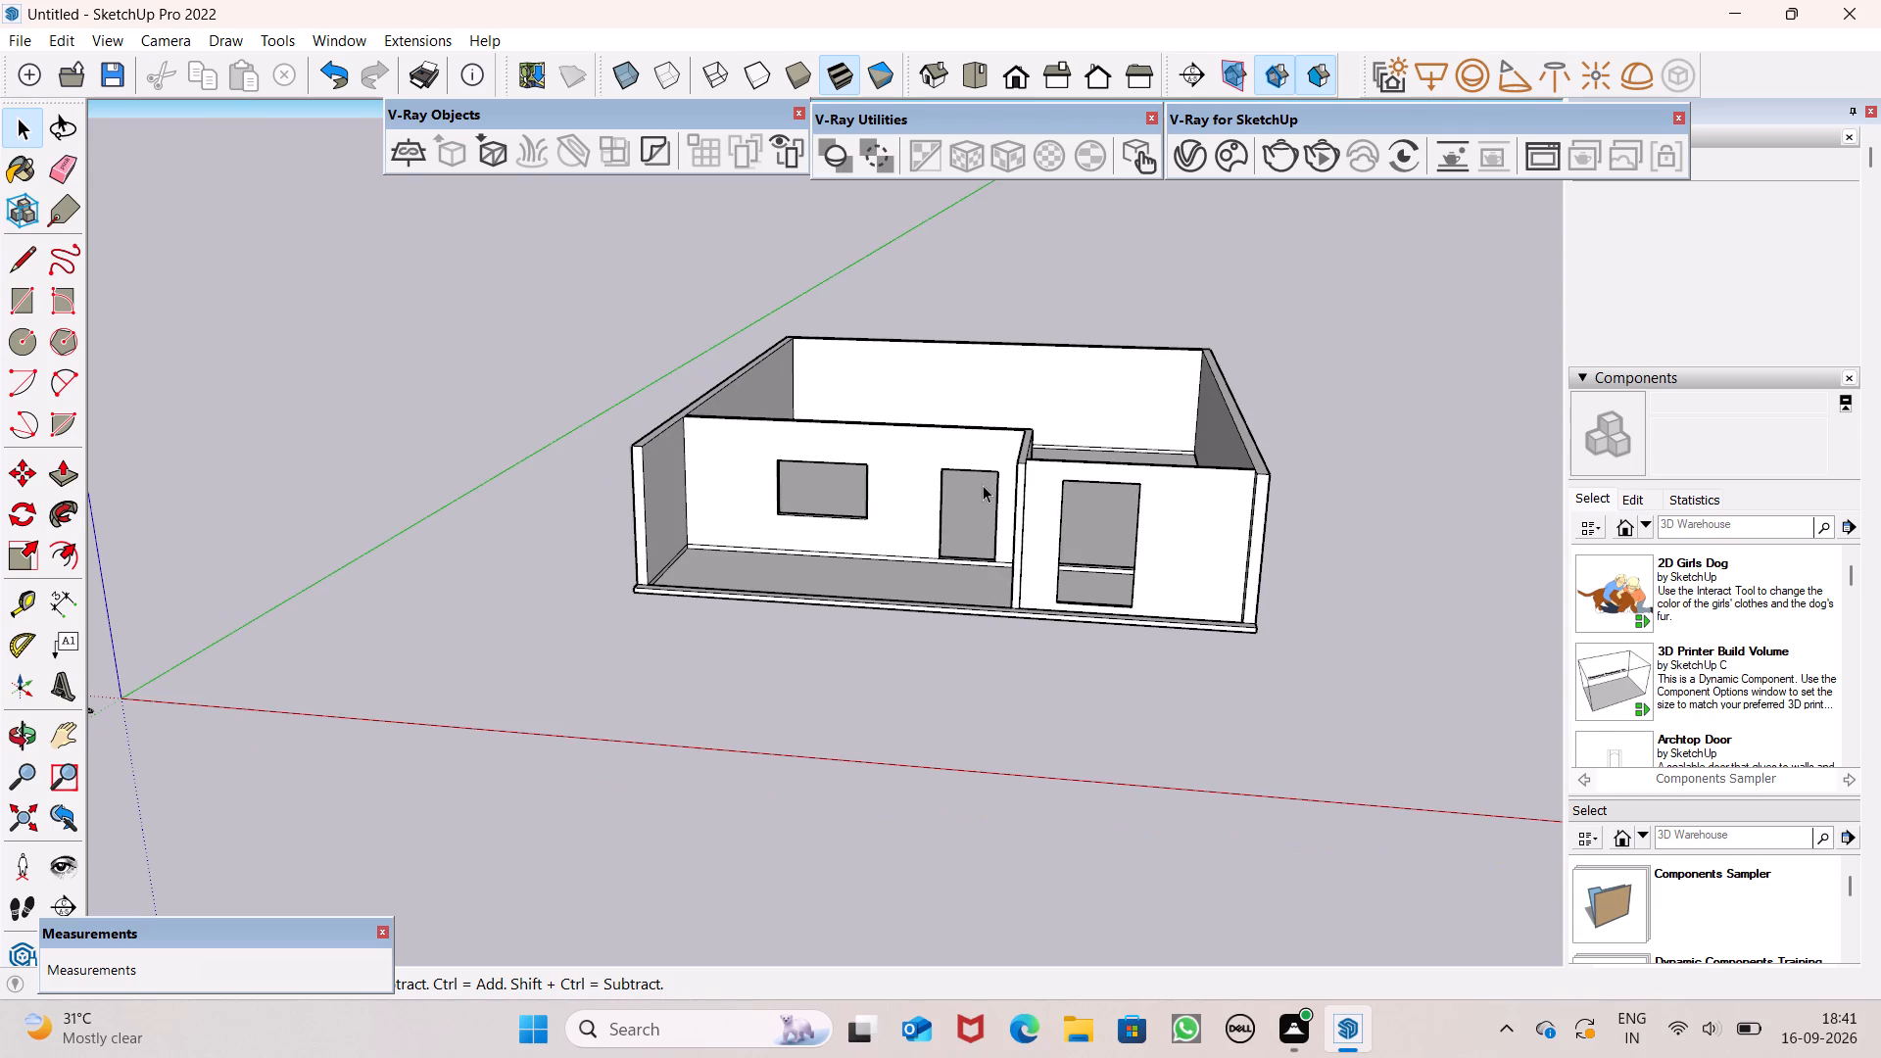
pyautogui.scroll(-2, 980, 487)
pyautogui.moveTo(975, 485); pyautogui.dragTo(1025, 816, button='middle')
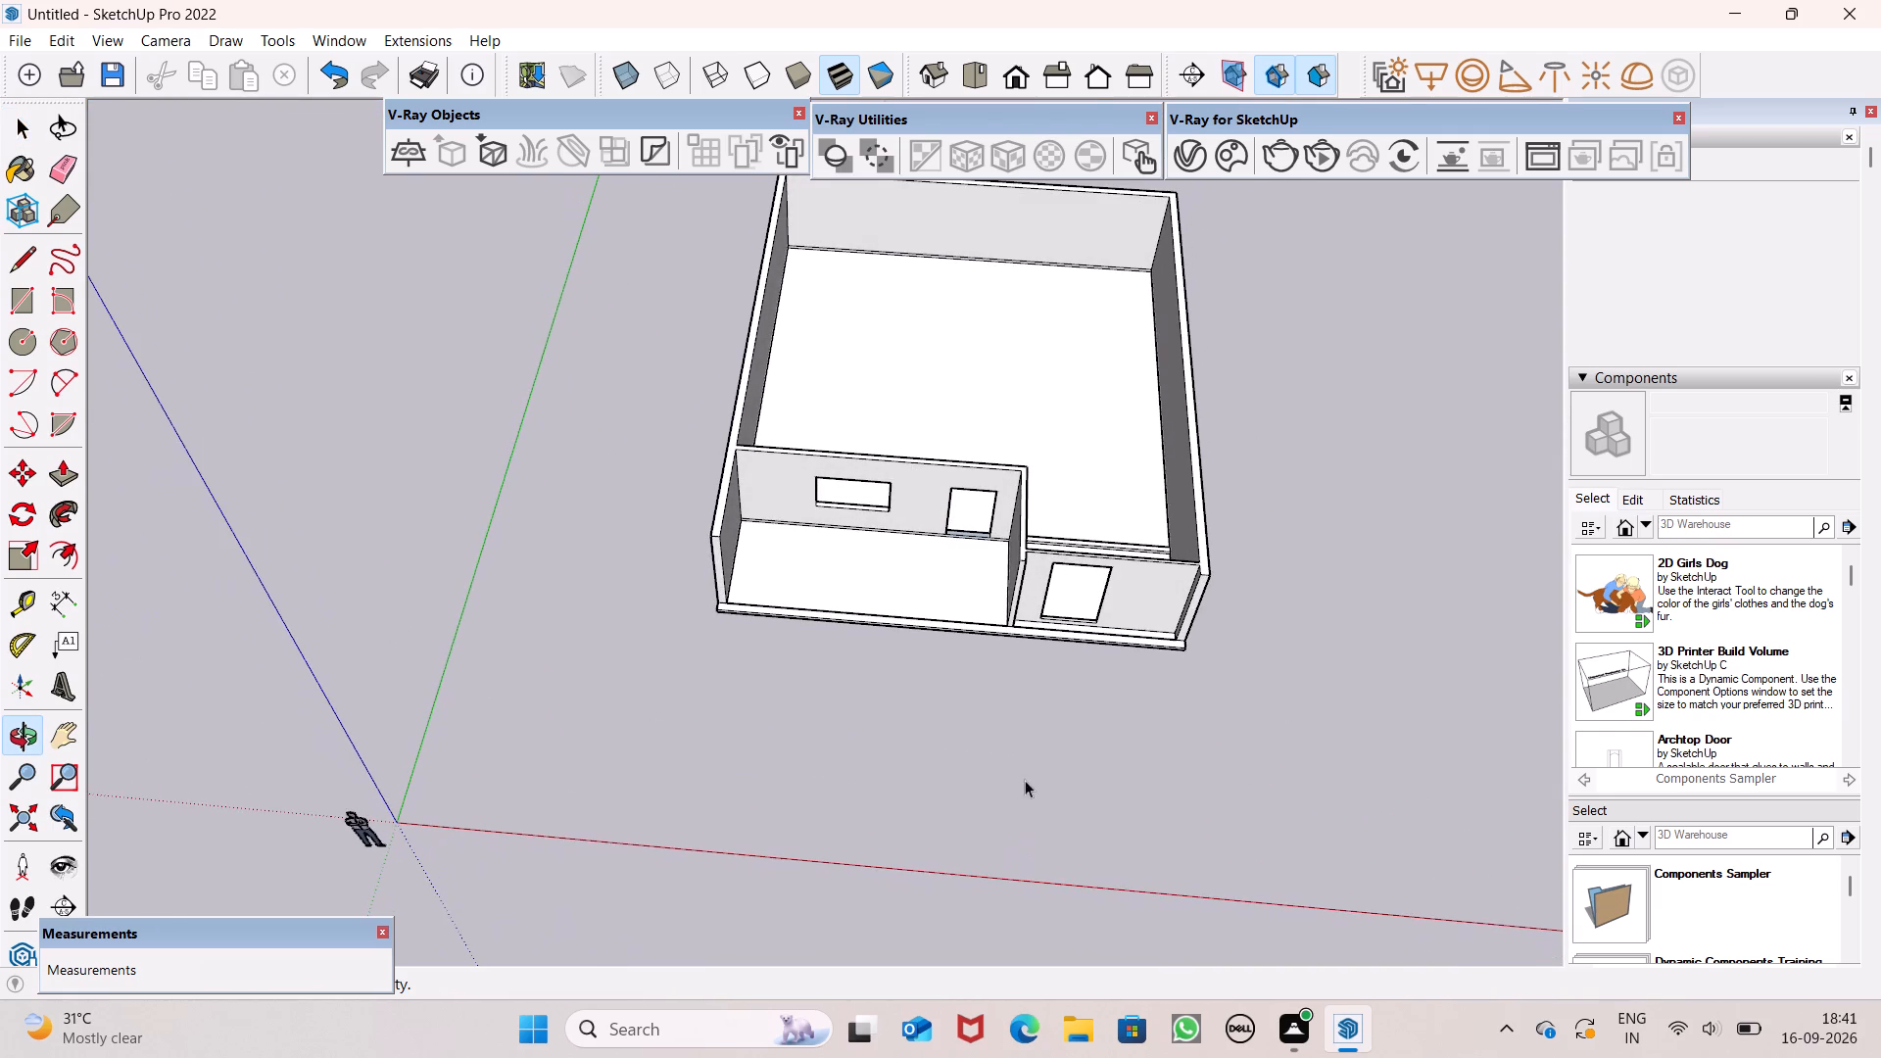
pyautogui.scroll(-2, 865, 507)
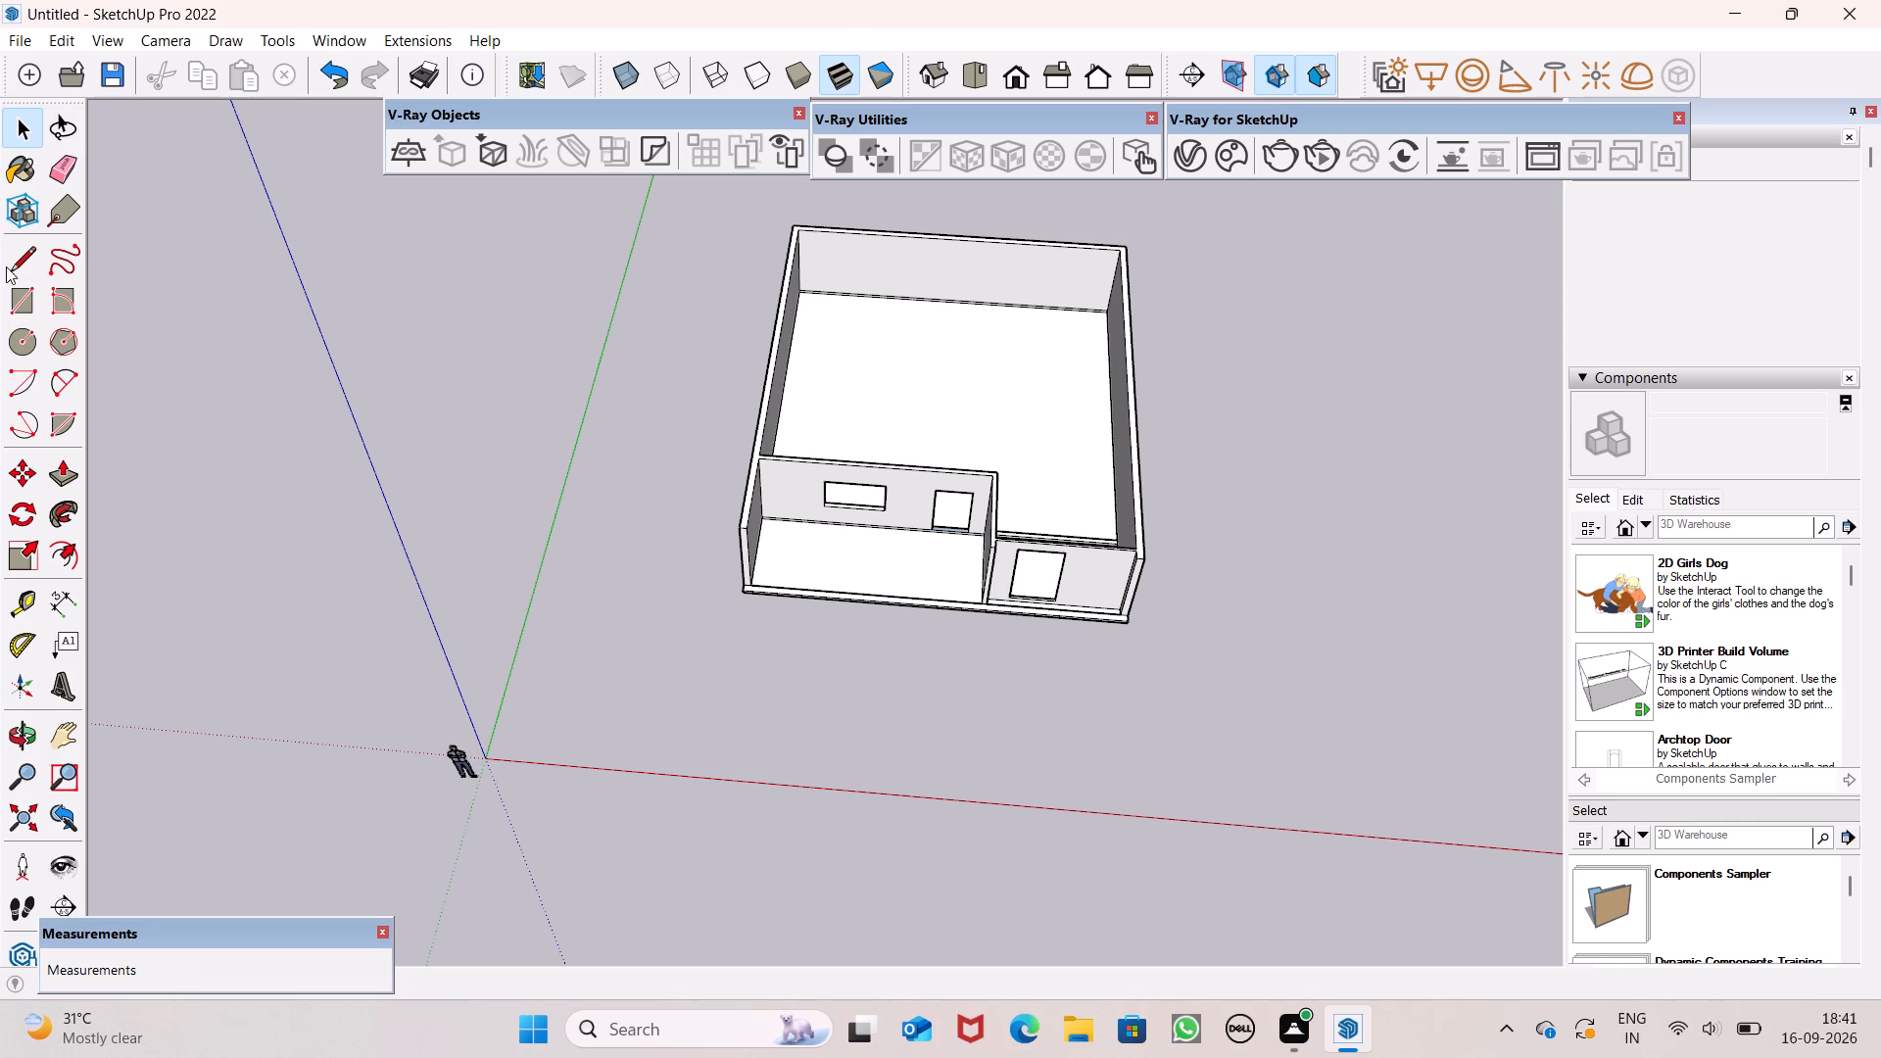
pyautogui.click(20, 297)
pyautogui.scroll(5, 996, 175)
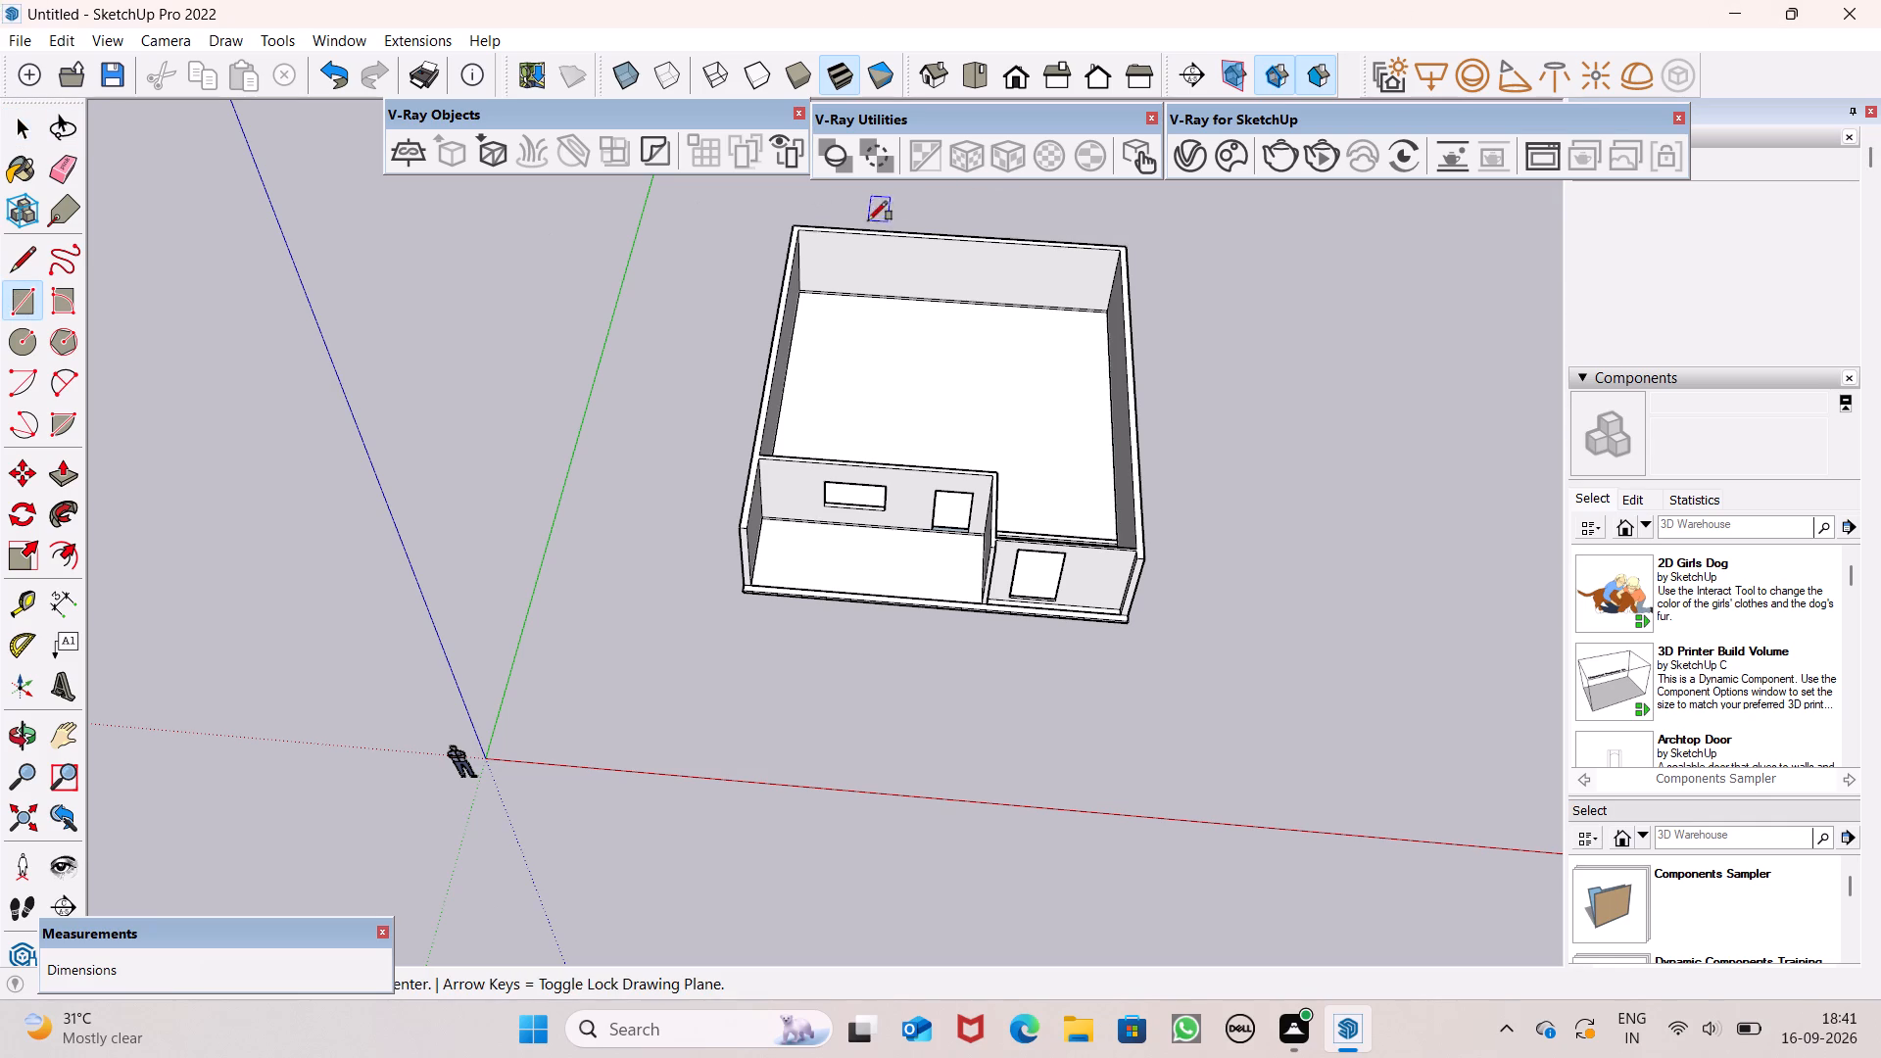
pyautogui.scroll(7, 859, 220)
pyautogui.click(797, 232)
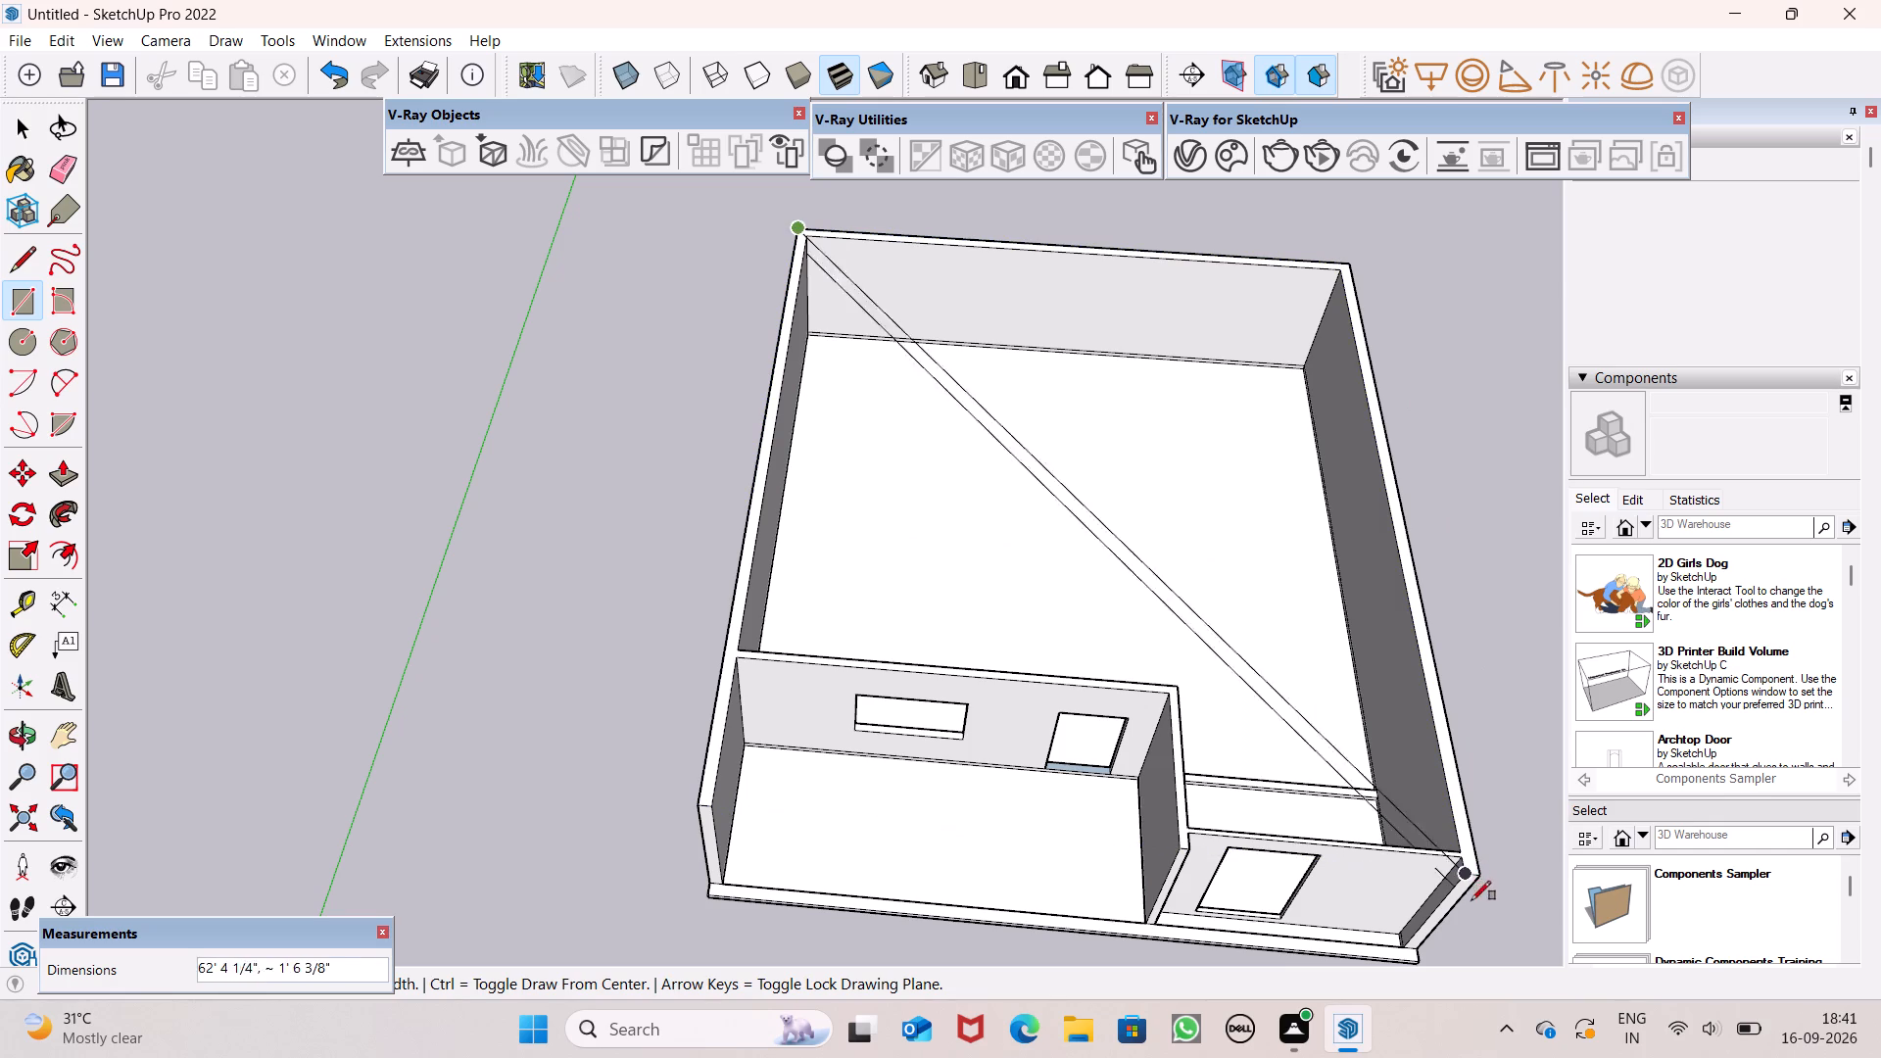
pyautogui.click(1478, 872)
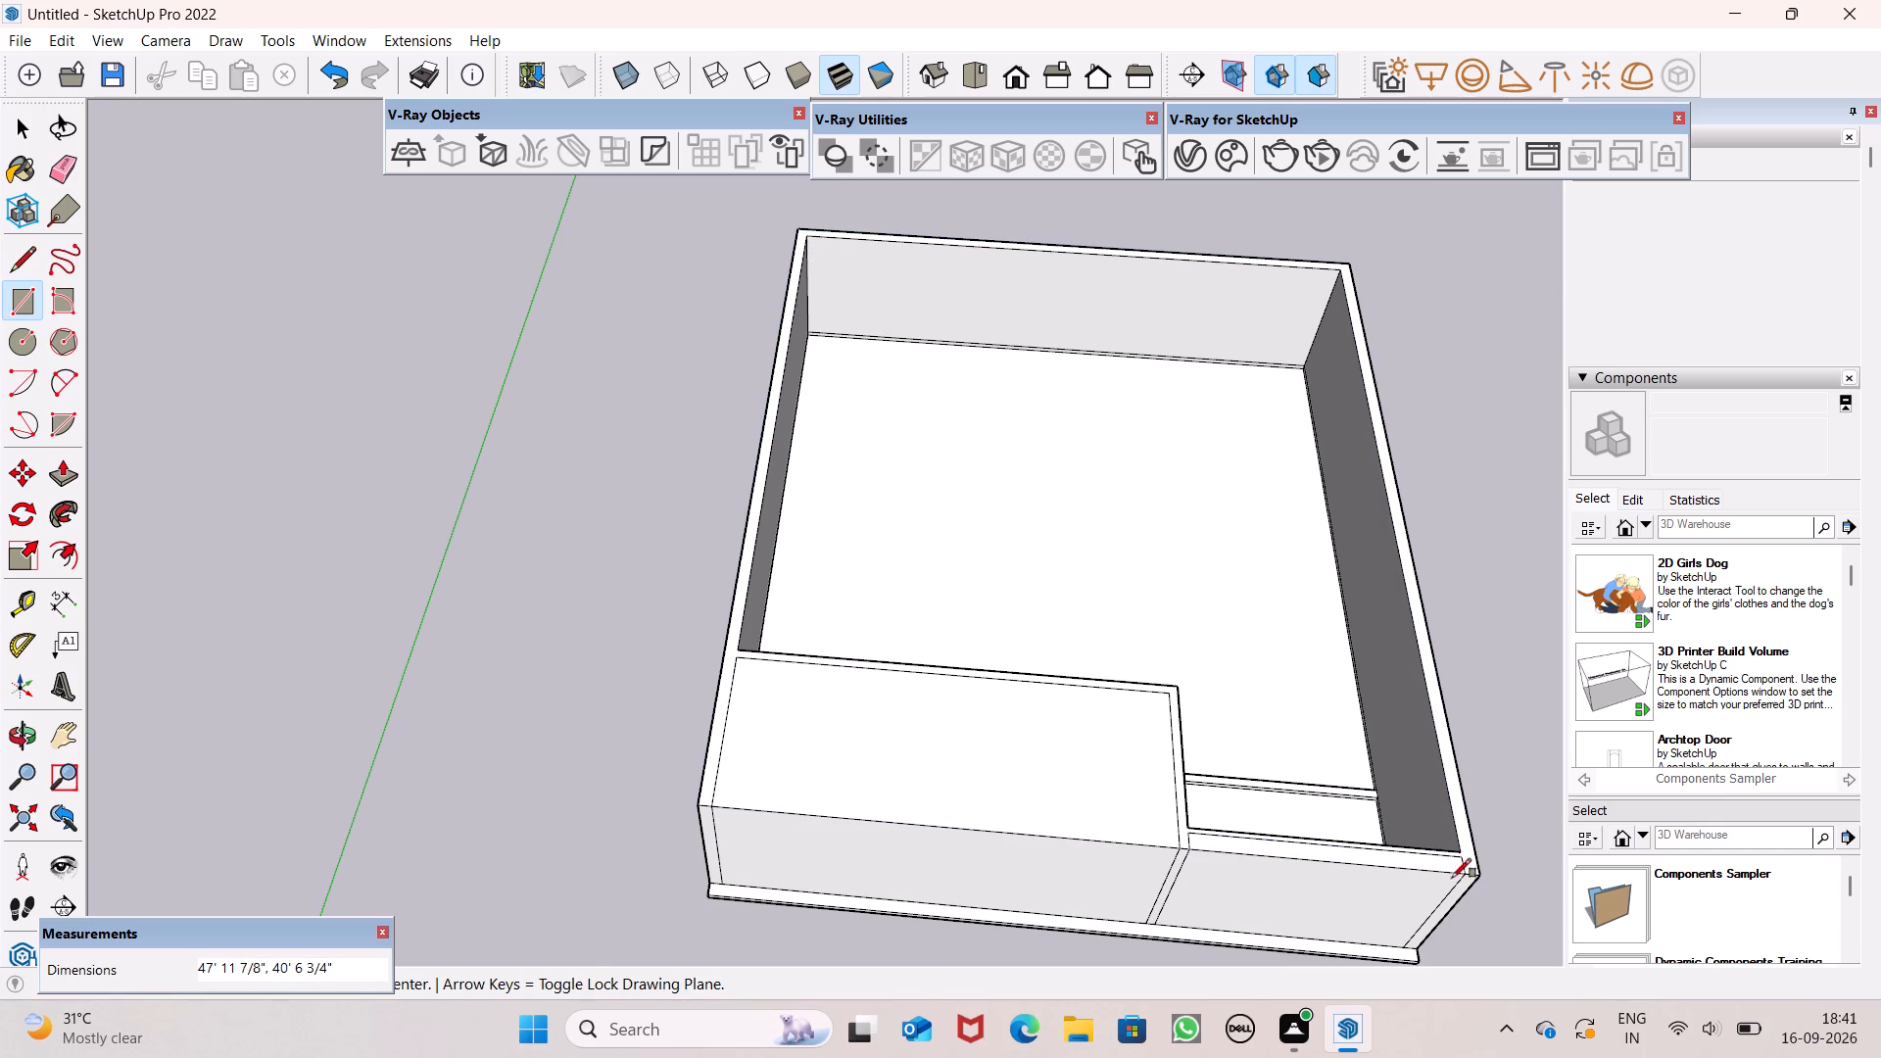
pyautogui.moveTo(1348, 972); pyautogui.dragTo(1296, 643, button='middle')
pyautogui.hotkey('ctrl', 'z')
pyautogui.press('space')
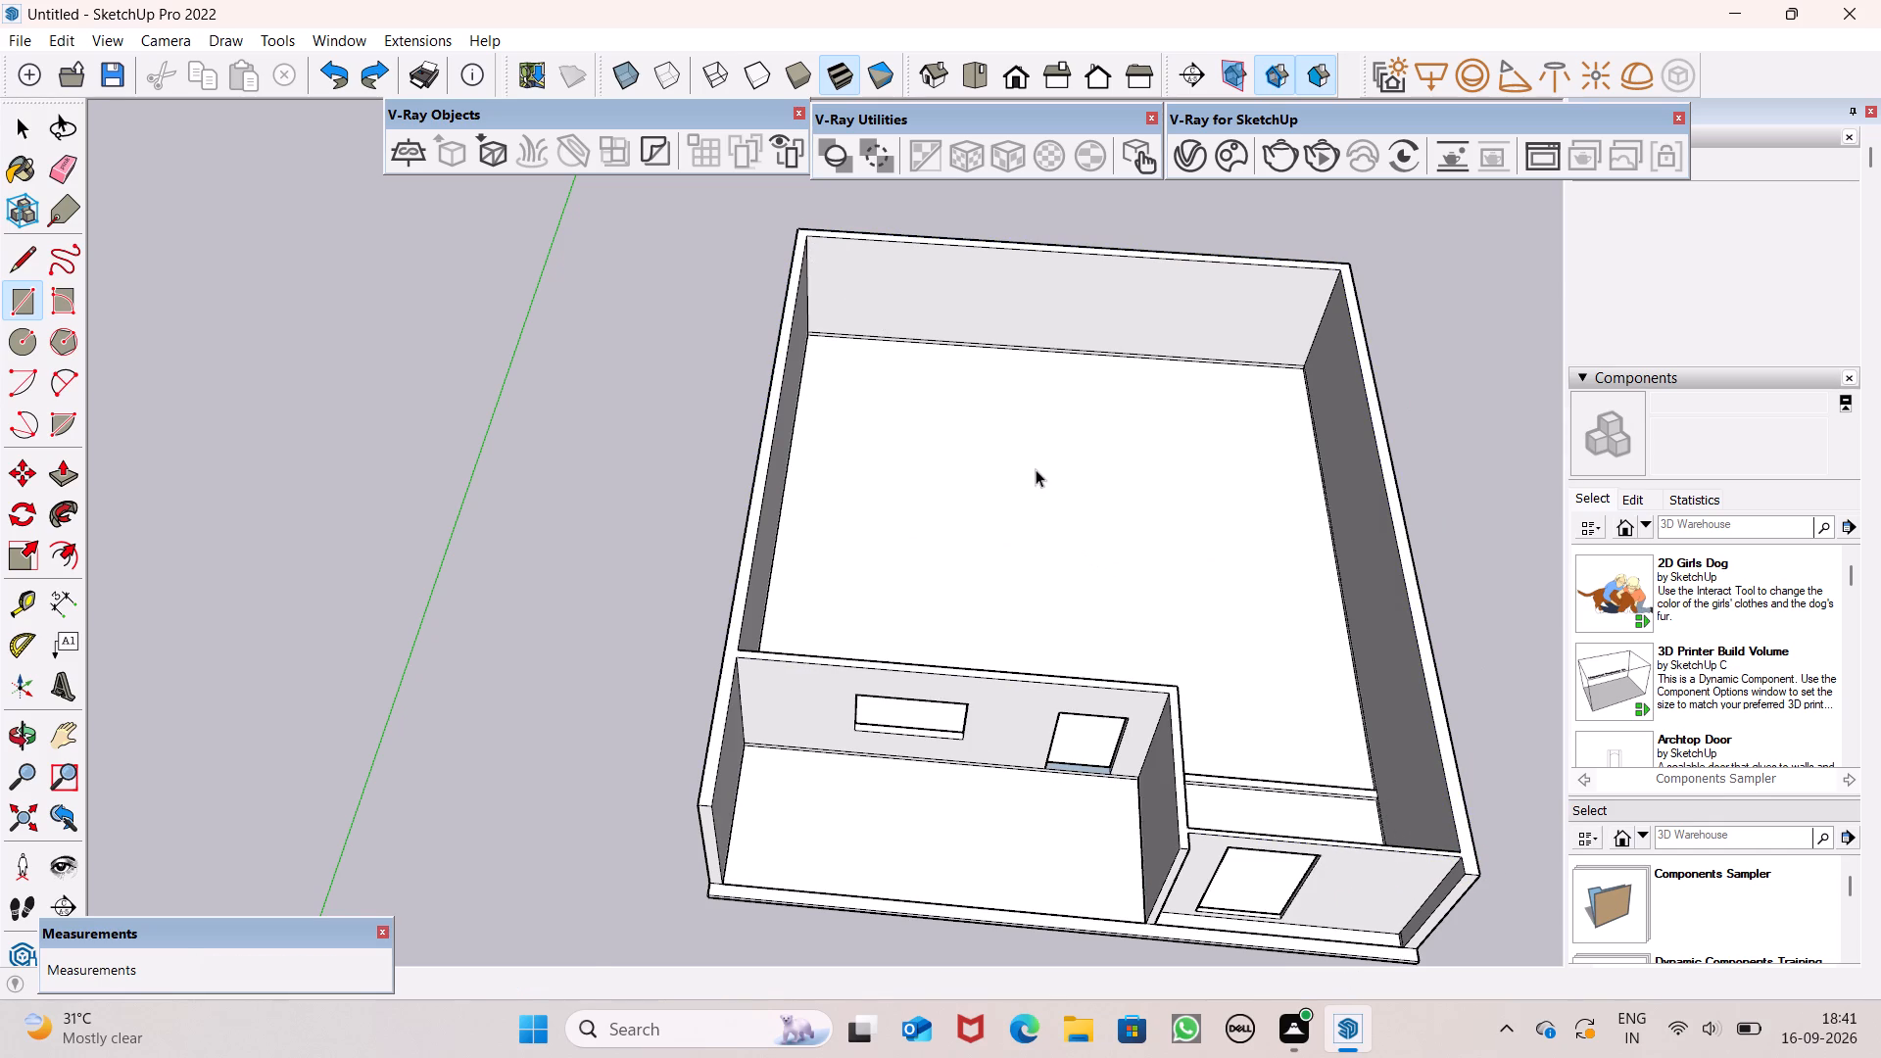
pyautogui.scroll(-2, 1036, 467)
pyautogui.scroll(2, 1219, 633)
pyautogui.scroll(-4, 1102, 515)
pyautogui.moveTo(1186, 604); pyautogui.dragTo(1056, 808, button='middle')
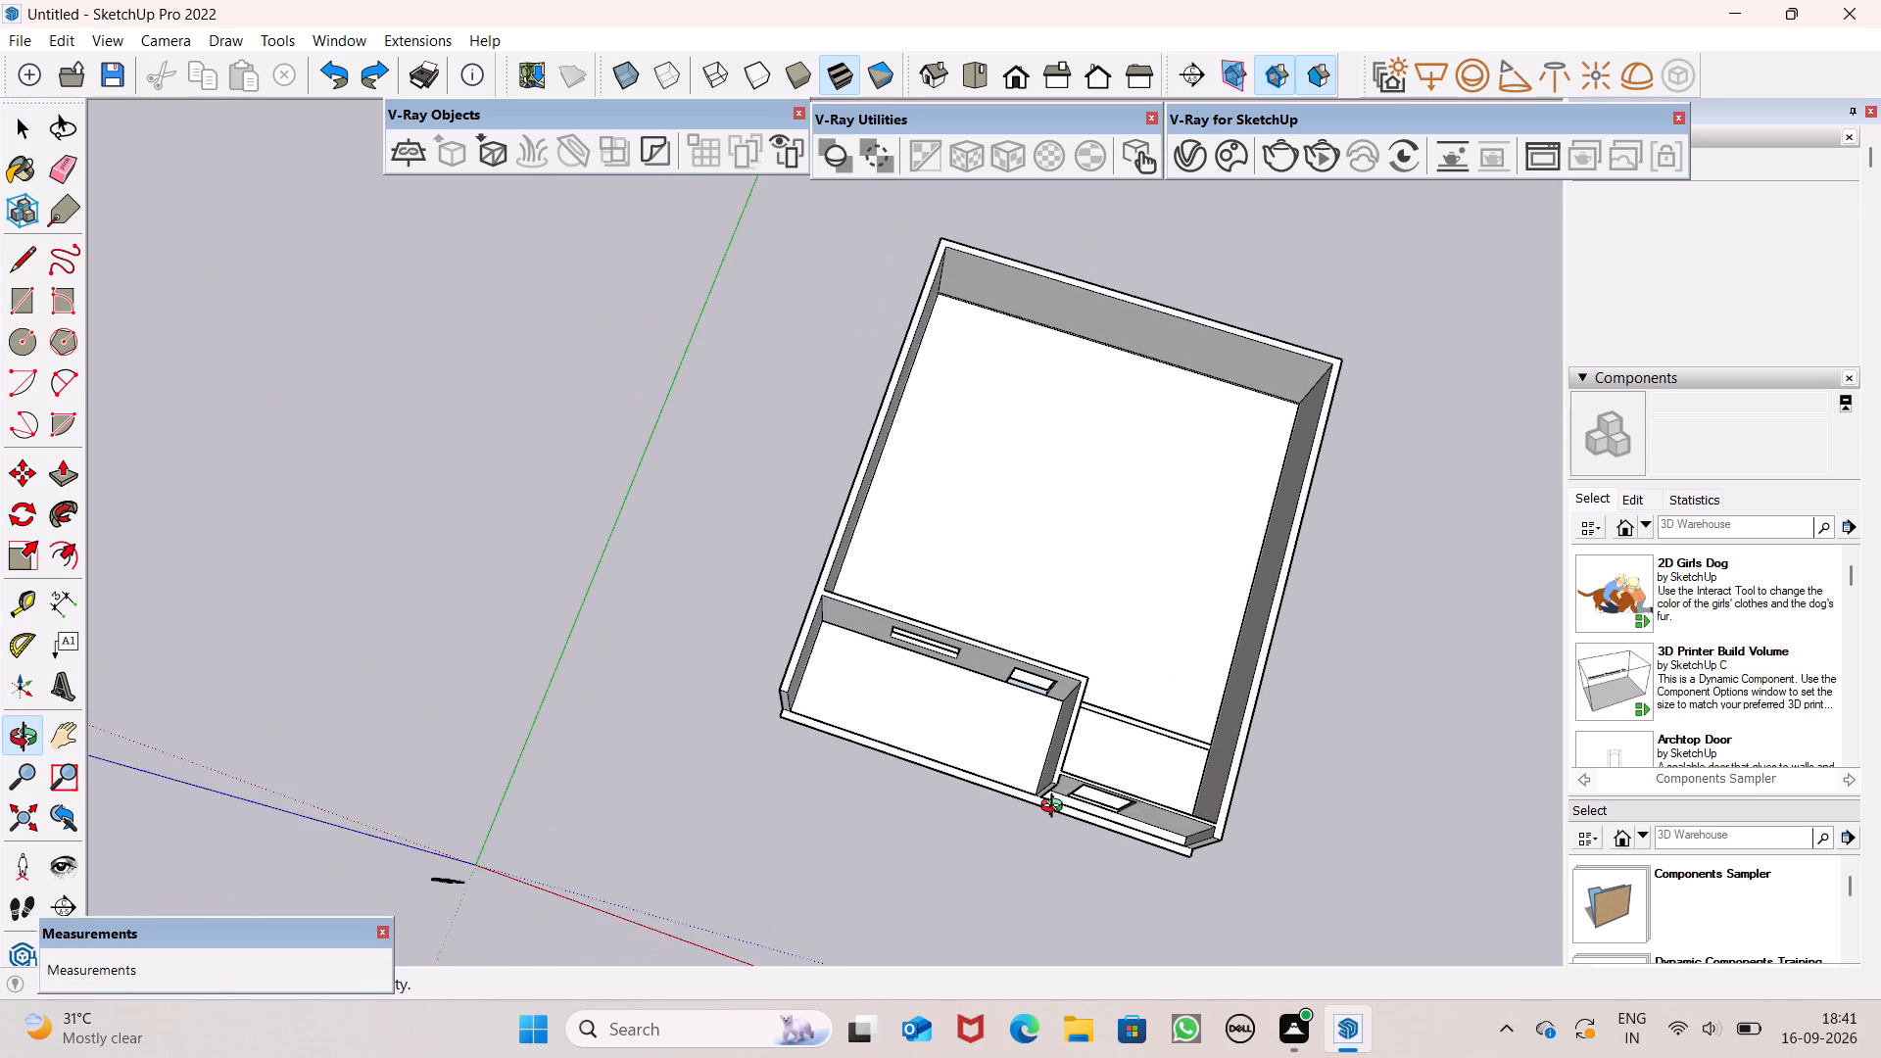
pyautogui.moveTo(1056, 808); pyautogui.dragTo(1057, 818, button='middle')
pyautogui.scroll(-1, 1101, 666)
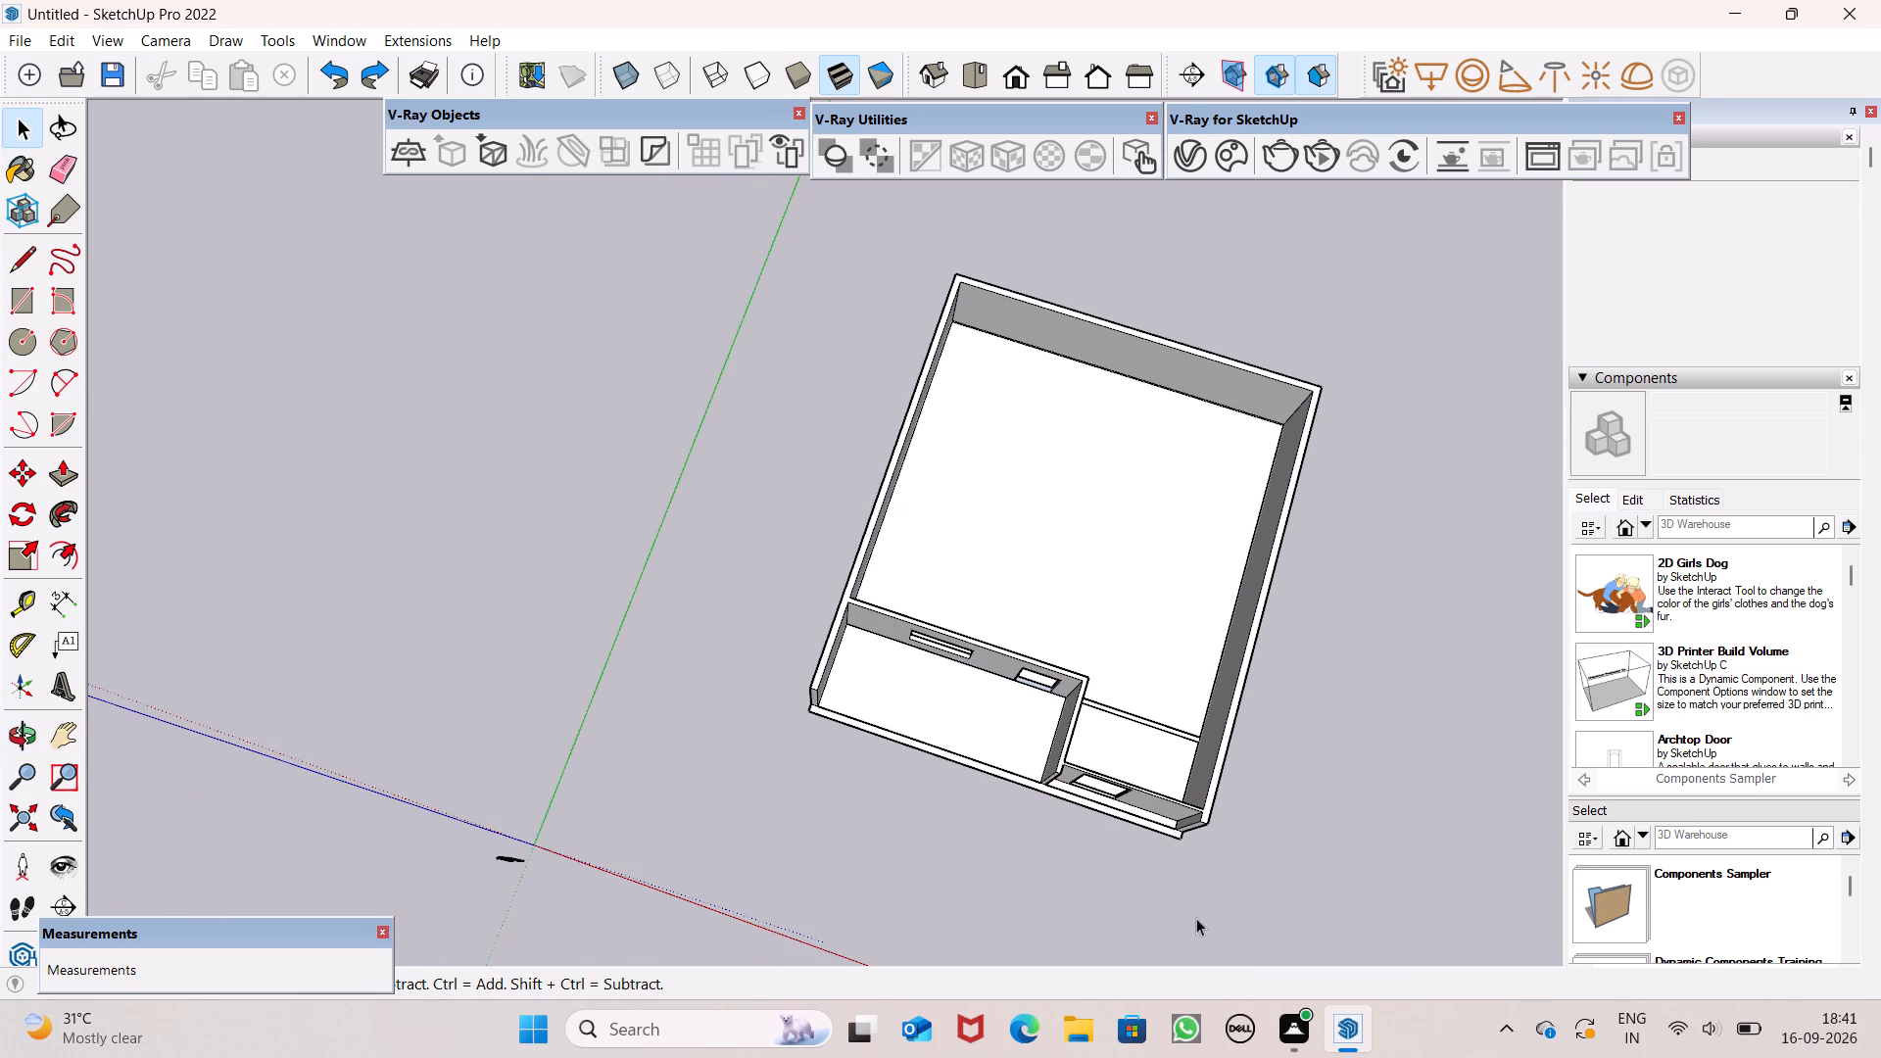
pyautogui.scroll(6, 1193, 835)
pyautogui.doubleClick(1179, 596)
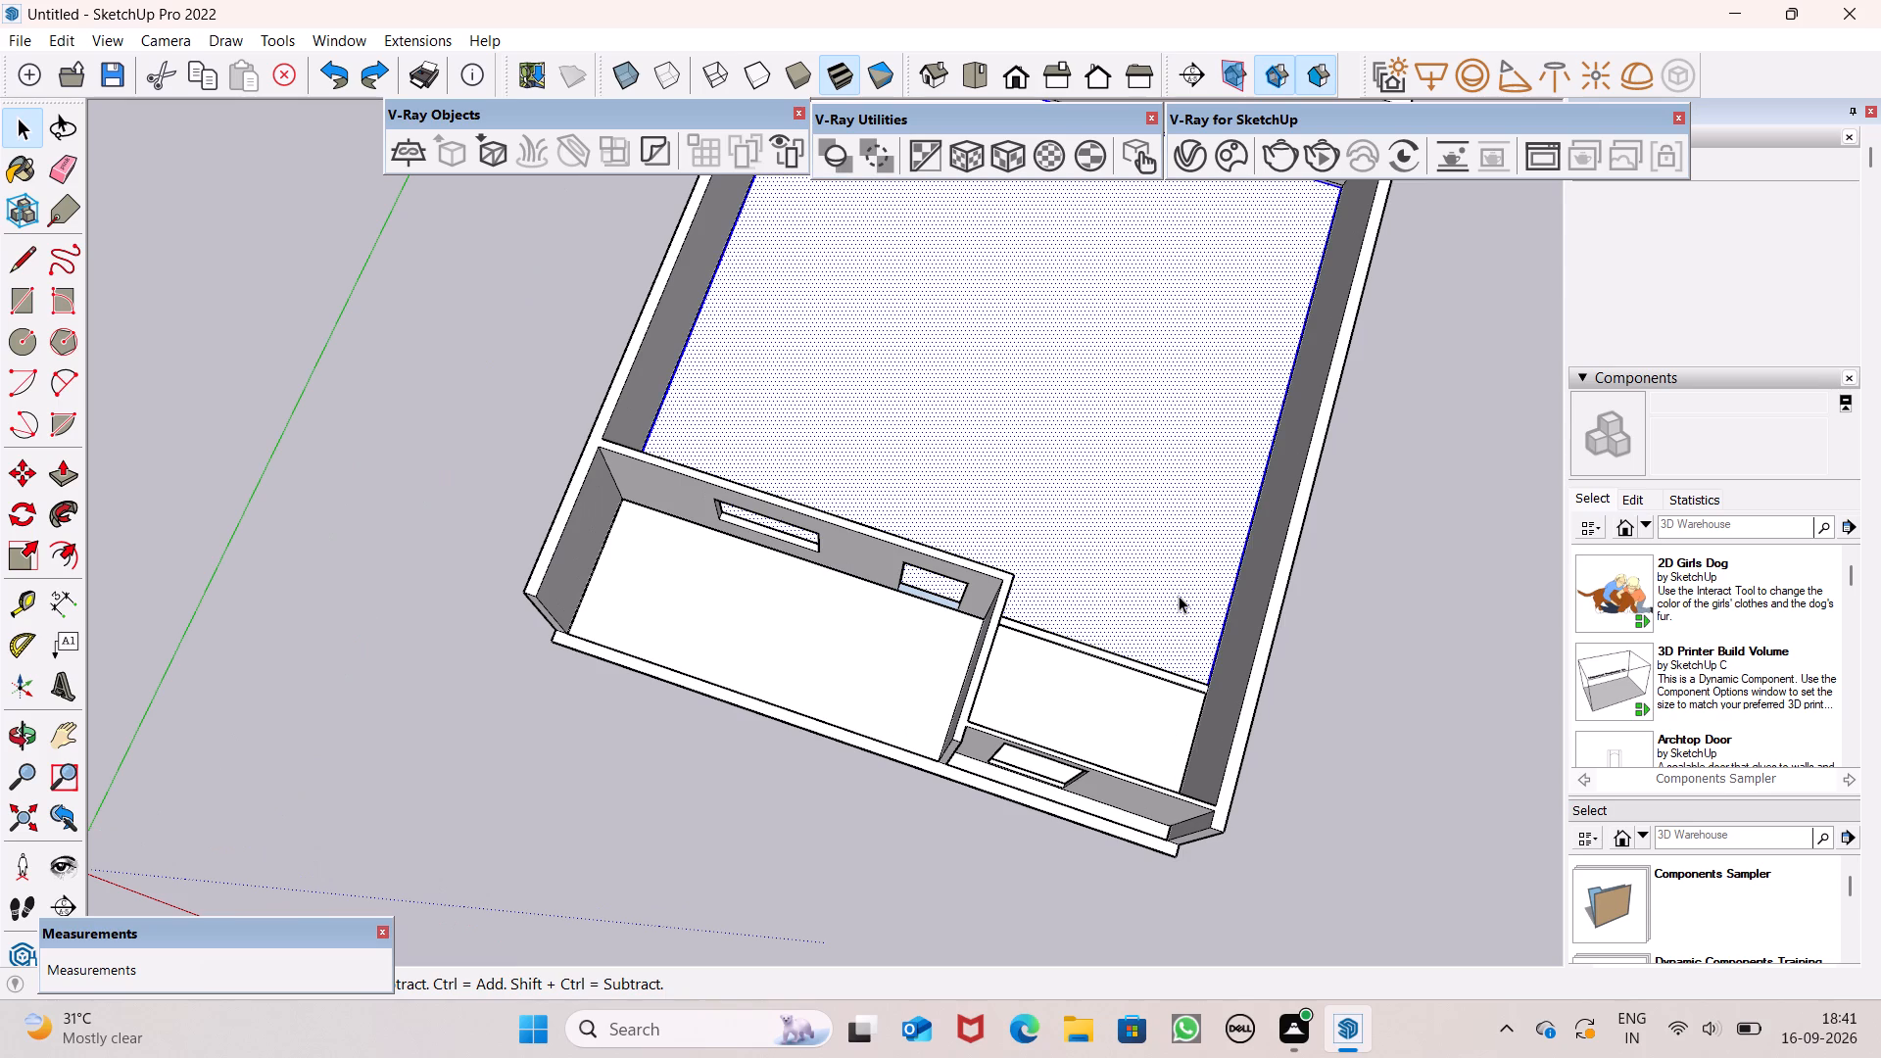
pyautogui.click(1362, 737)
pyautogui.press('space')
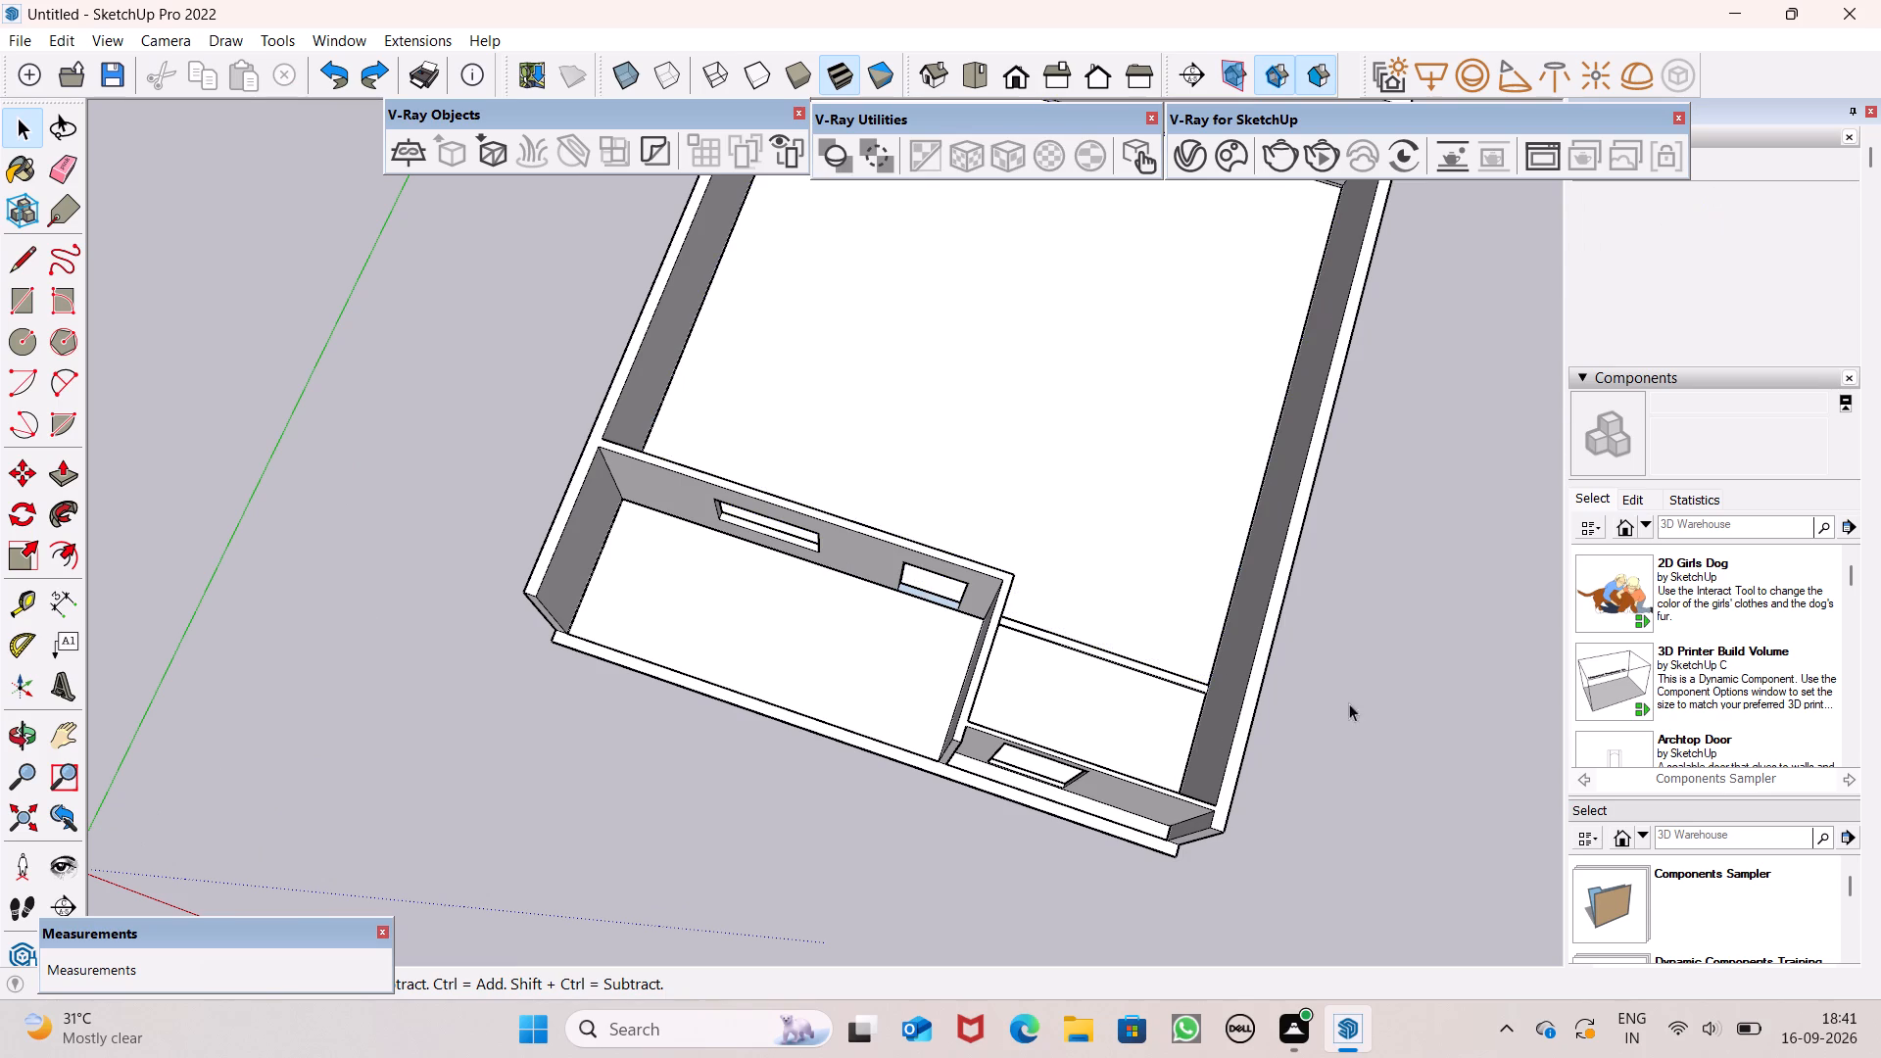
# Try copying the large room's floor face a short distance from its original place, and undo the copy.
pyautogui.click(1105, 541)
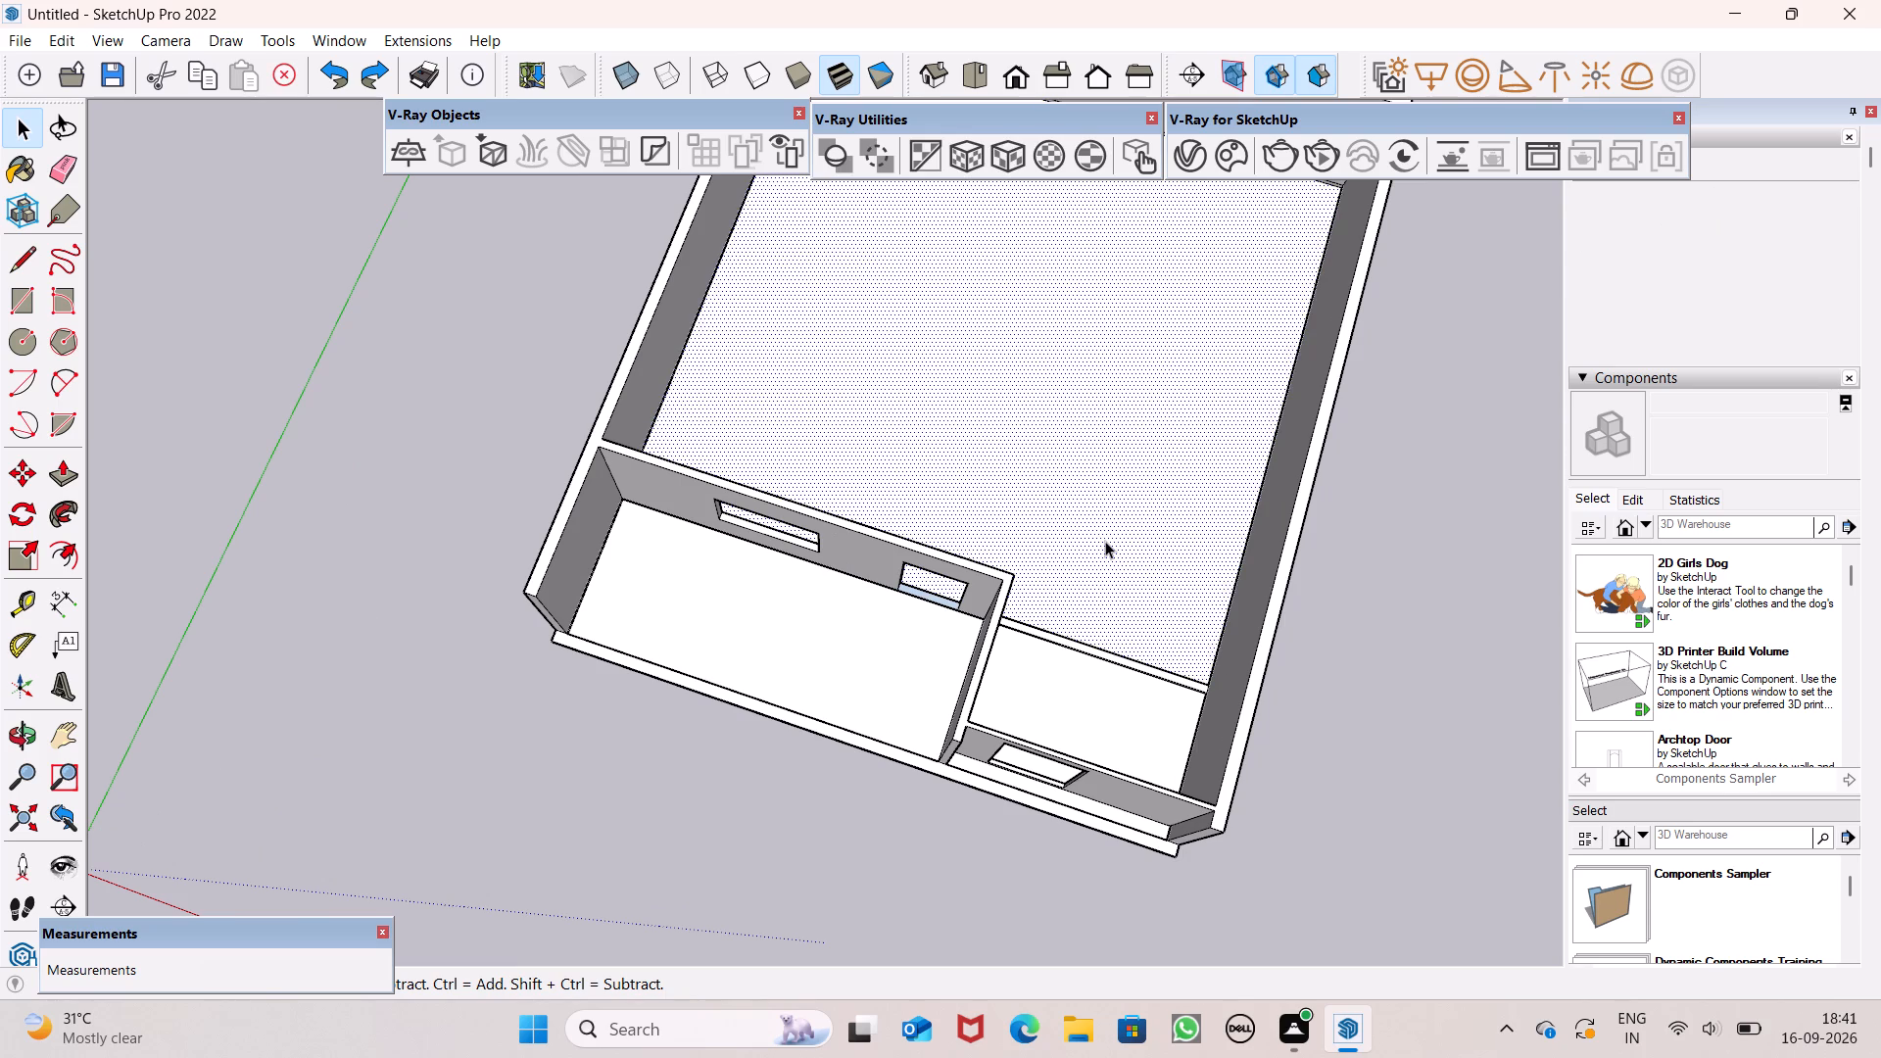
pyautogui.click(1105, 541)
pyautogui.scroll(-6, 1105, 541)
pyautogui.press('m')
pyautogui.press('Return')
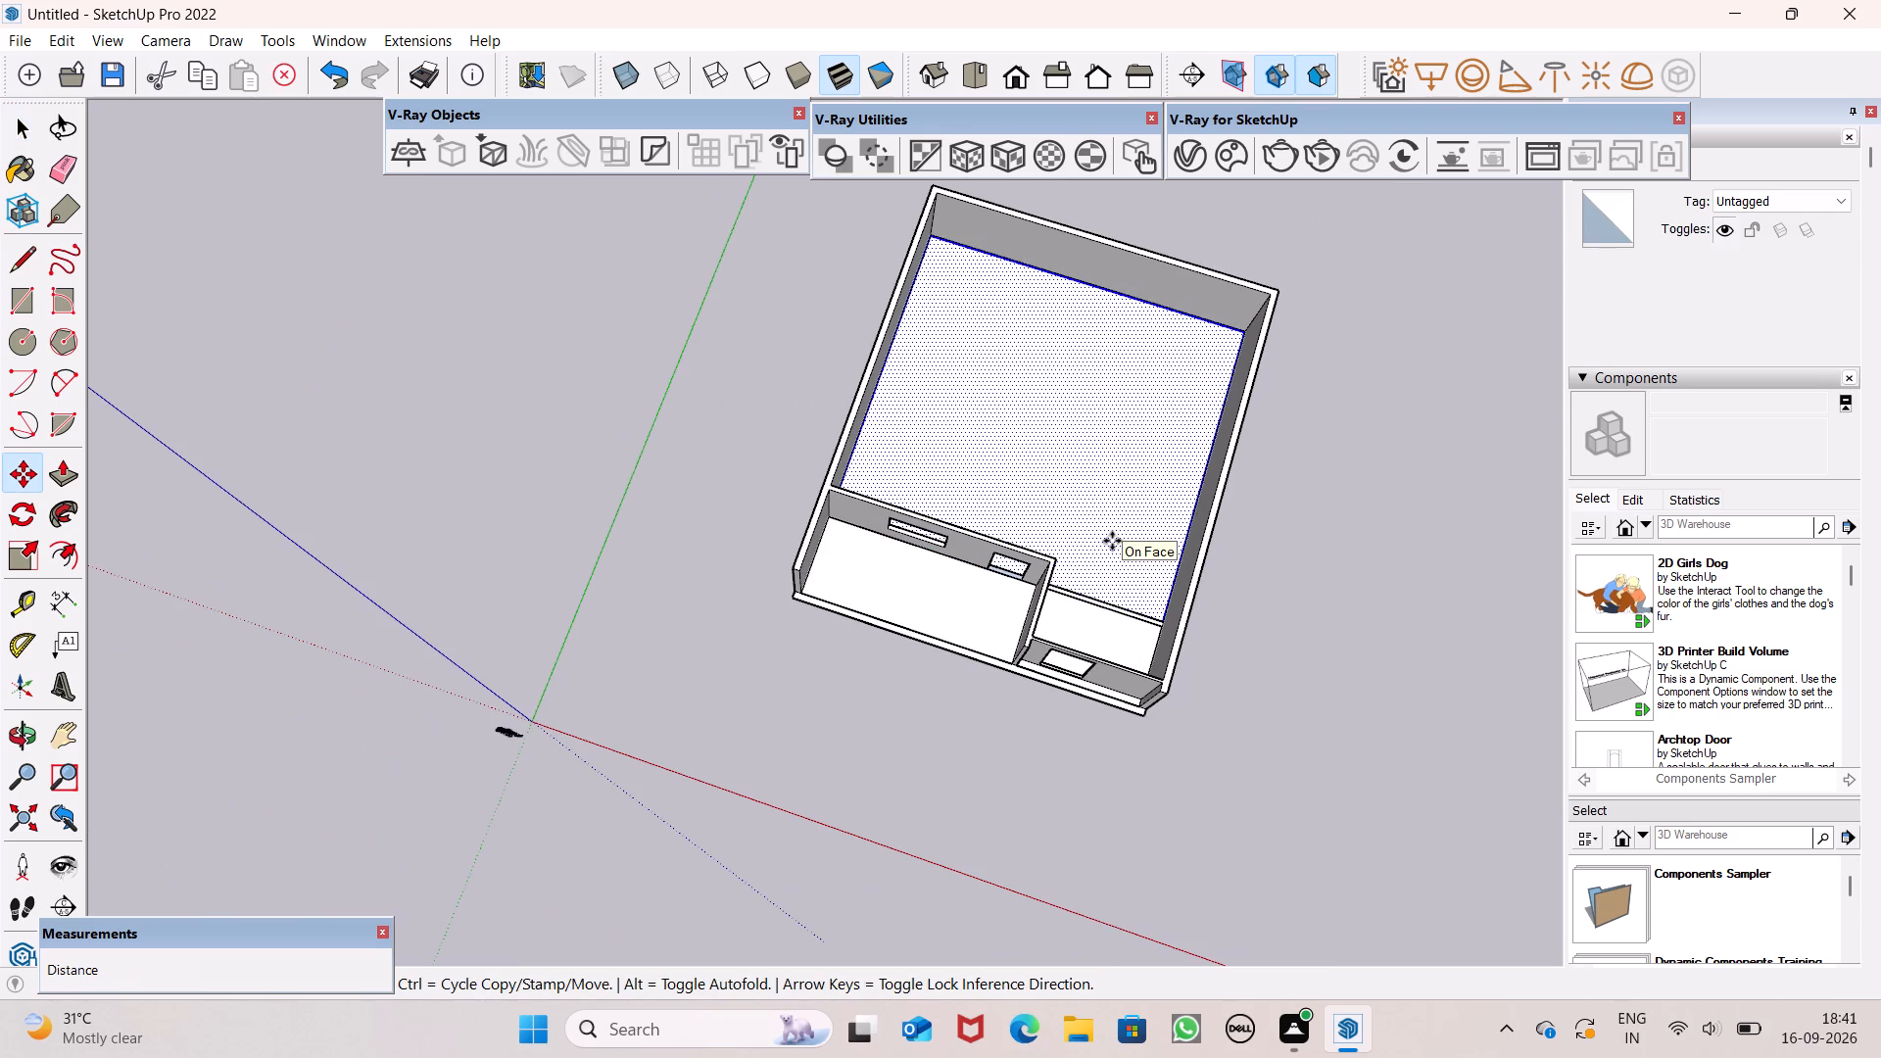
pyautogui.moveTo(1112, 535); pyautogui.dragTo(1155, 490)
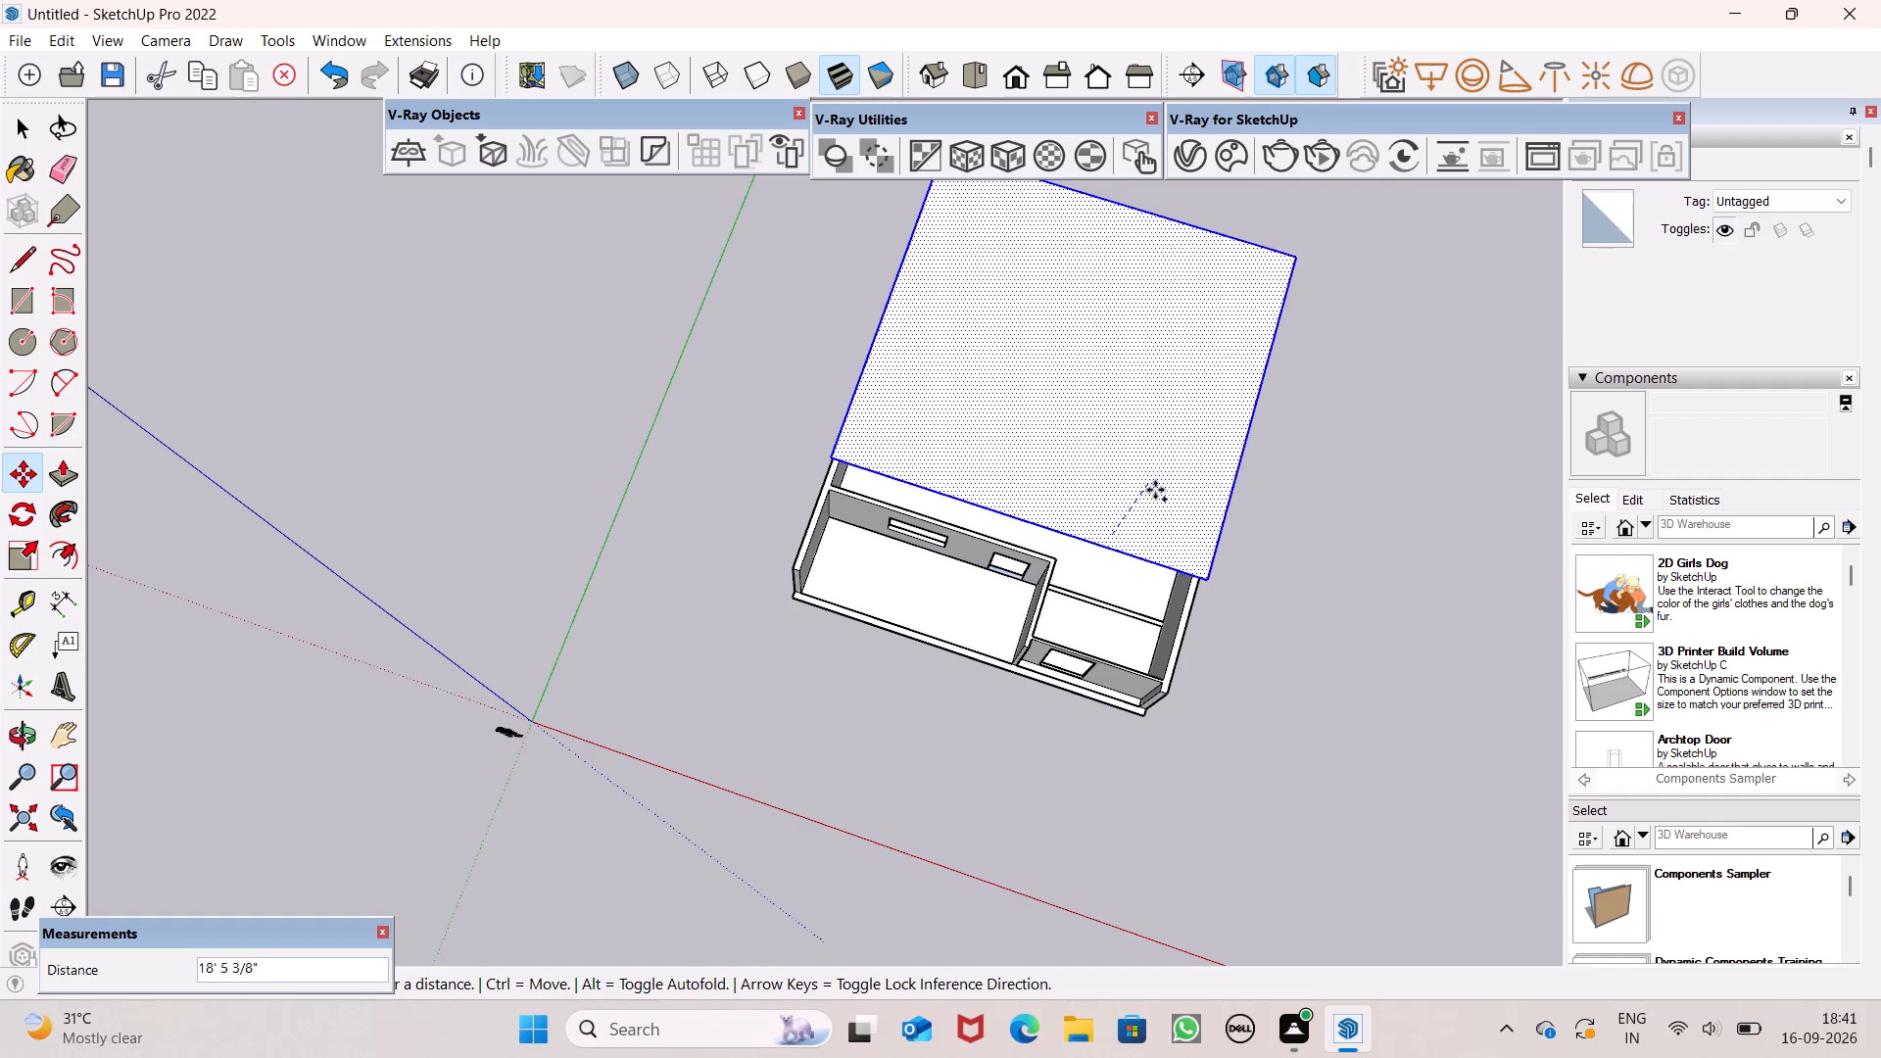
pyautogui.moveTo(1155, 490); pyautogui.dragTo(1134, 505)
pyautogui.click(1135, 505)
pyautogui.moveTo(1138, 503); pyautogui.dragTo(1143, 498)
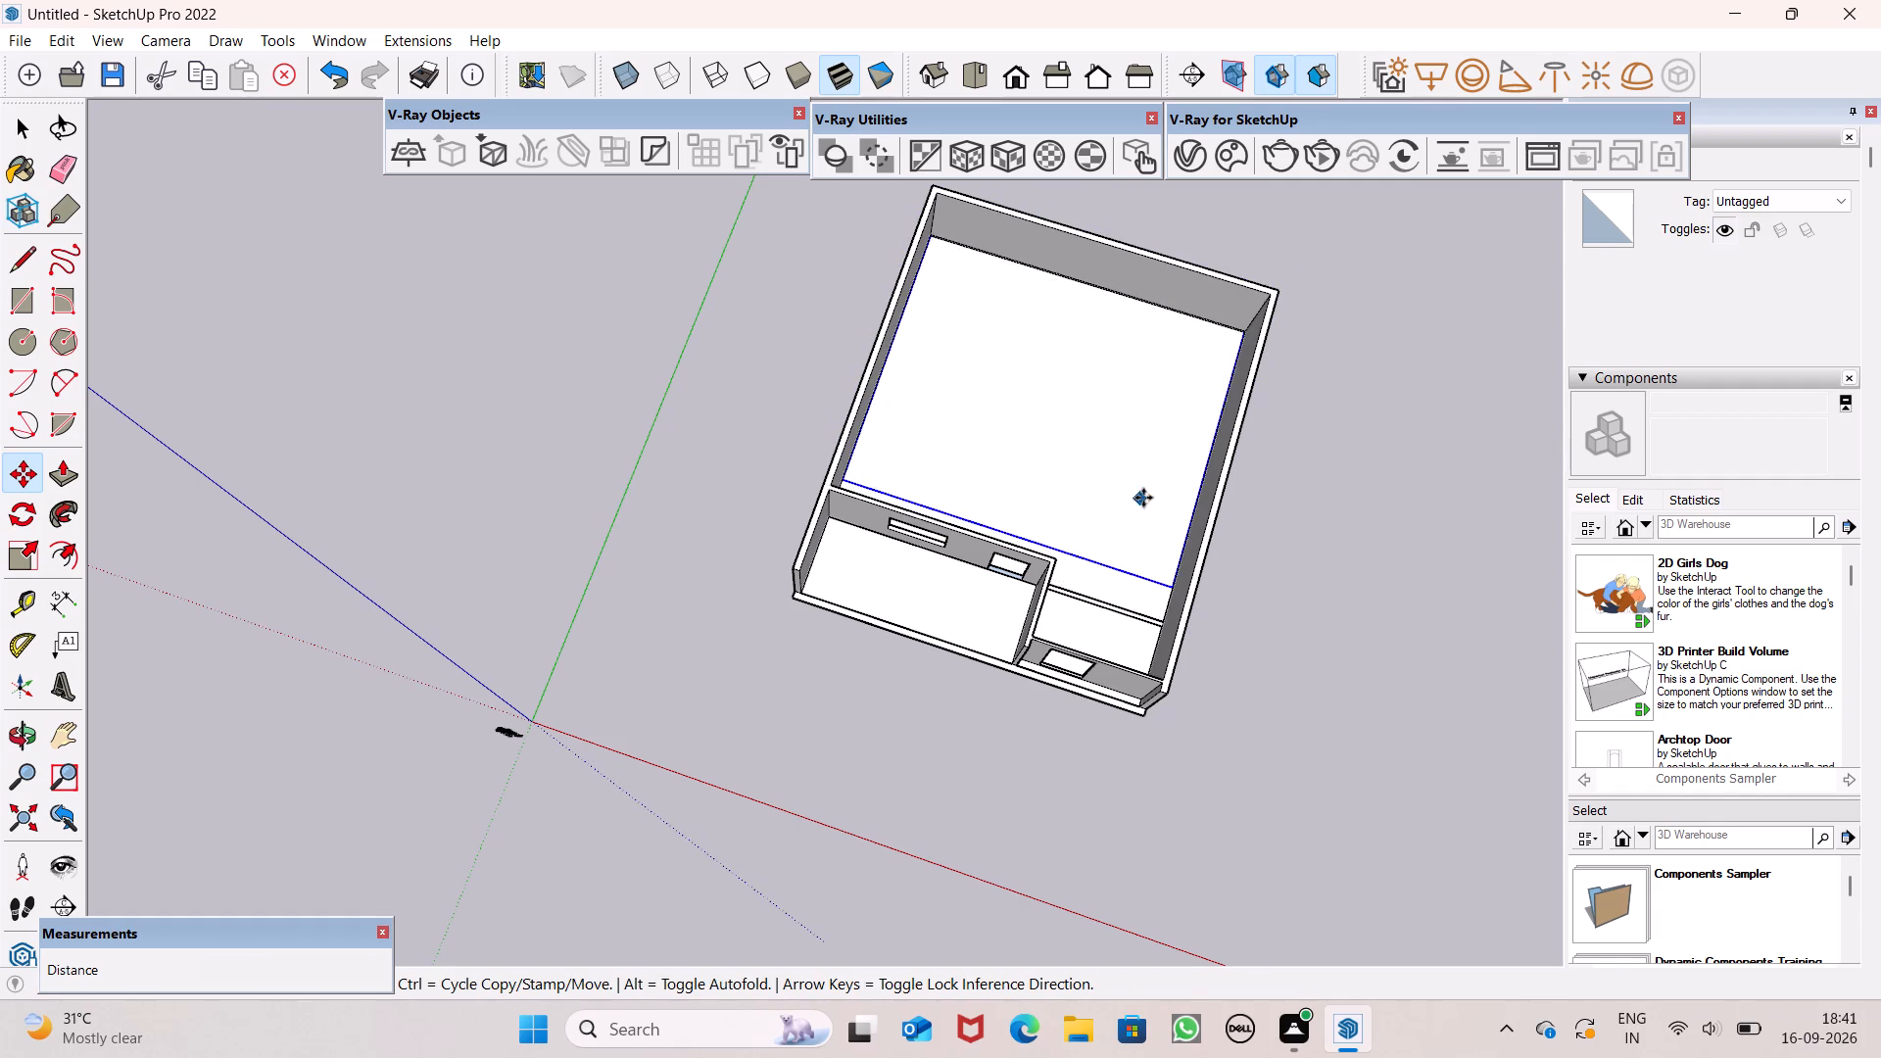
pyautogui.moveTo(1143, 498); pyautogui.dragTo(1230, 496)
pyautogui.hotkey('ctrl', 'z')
# Copy the large room's floor face with its edges onto the open ground beside the building.
pyautogui.doubleClick(1126, 545)
pyautogui.press('space')
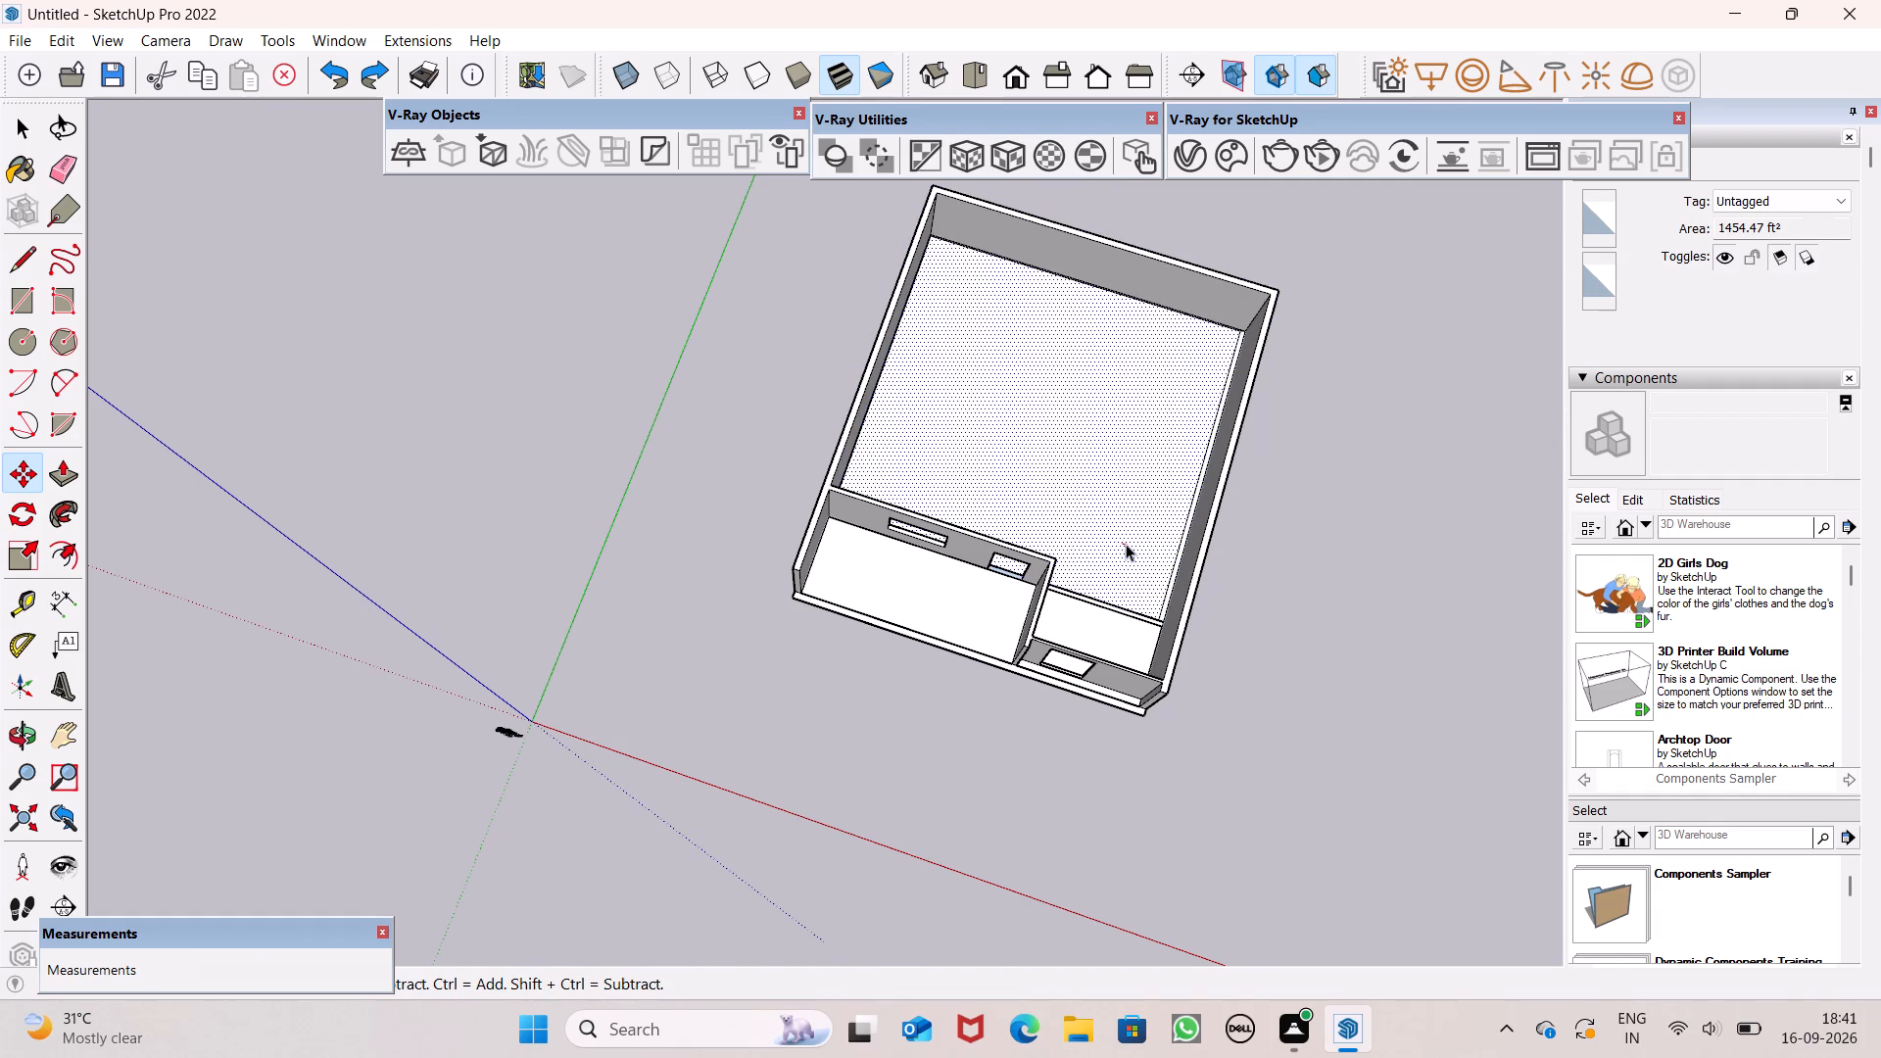
pyautogui.doubleClick(1128, 544)
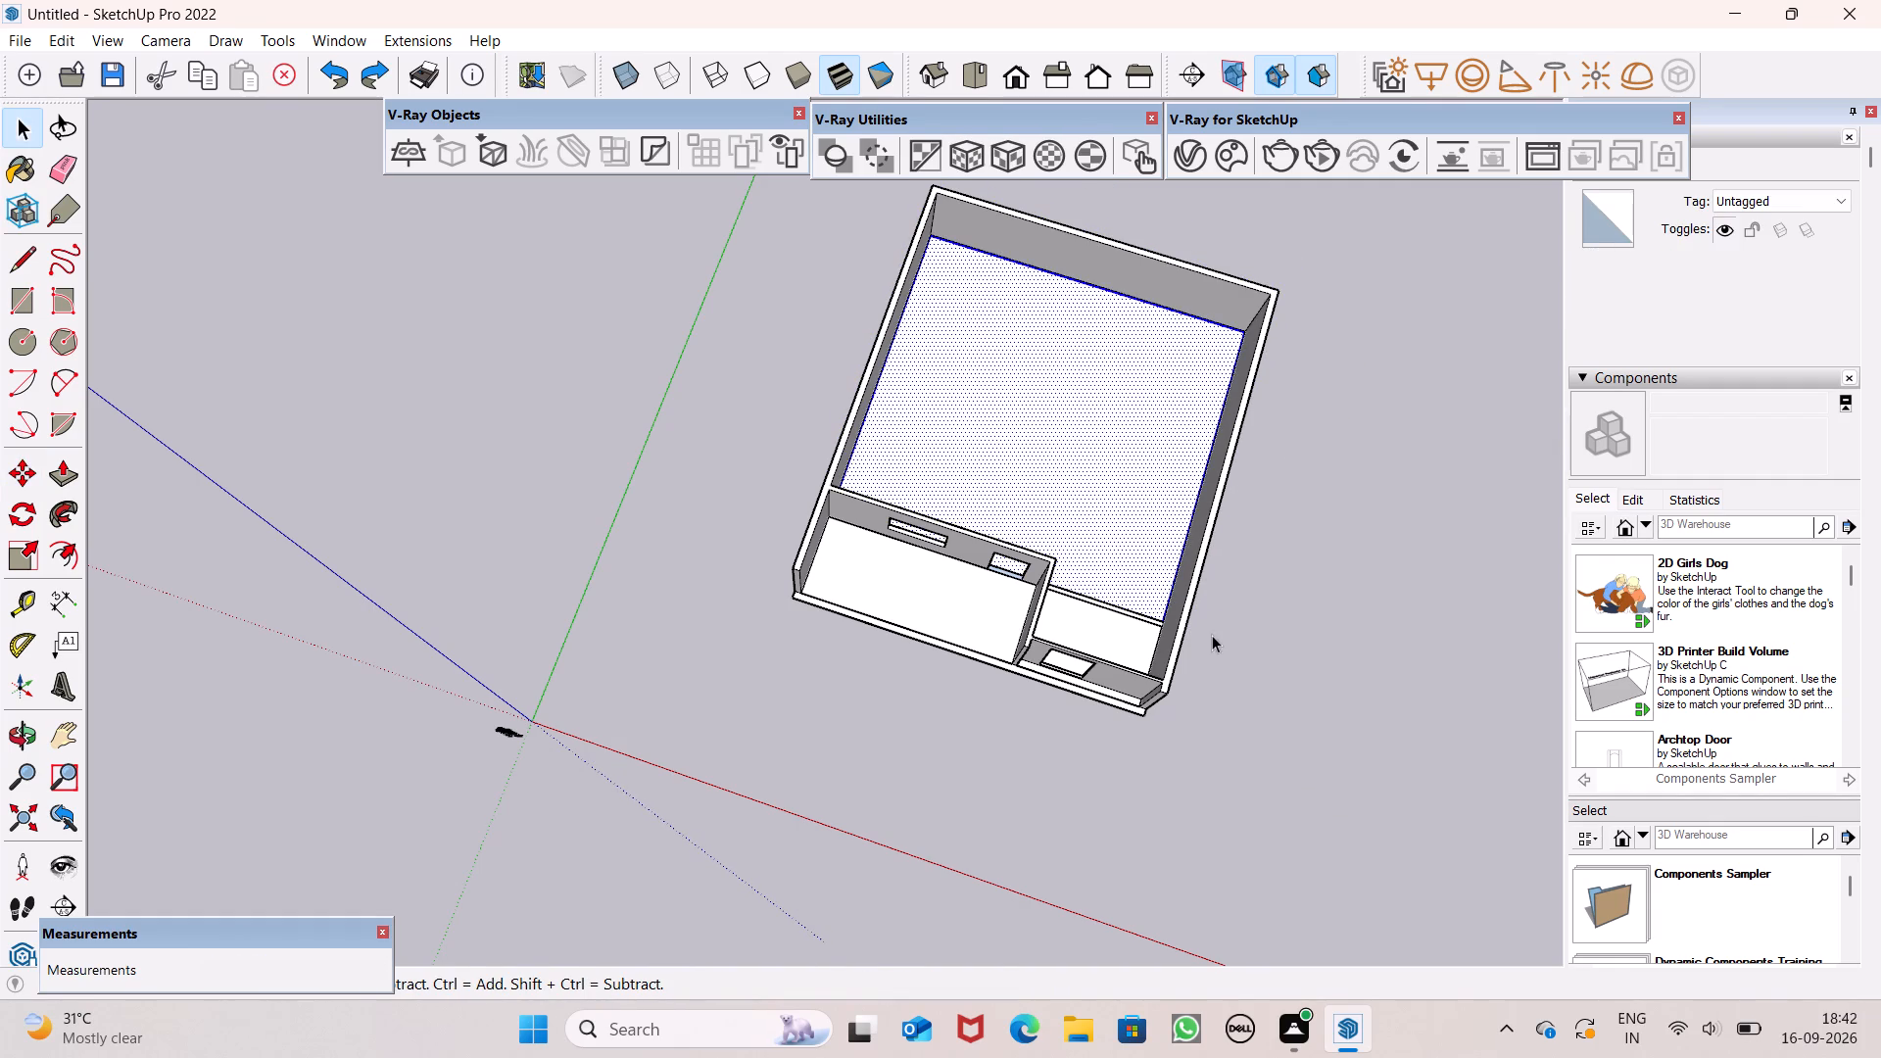
pyautogui.press('m')
pyautogui.press('Return')
pyautogui.moveTo(1085, 519); pyautogui.dragTo(1233, 545)
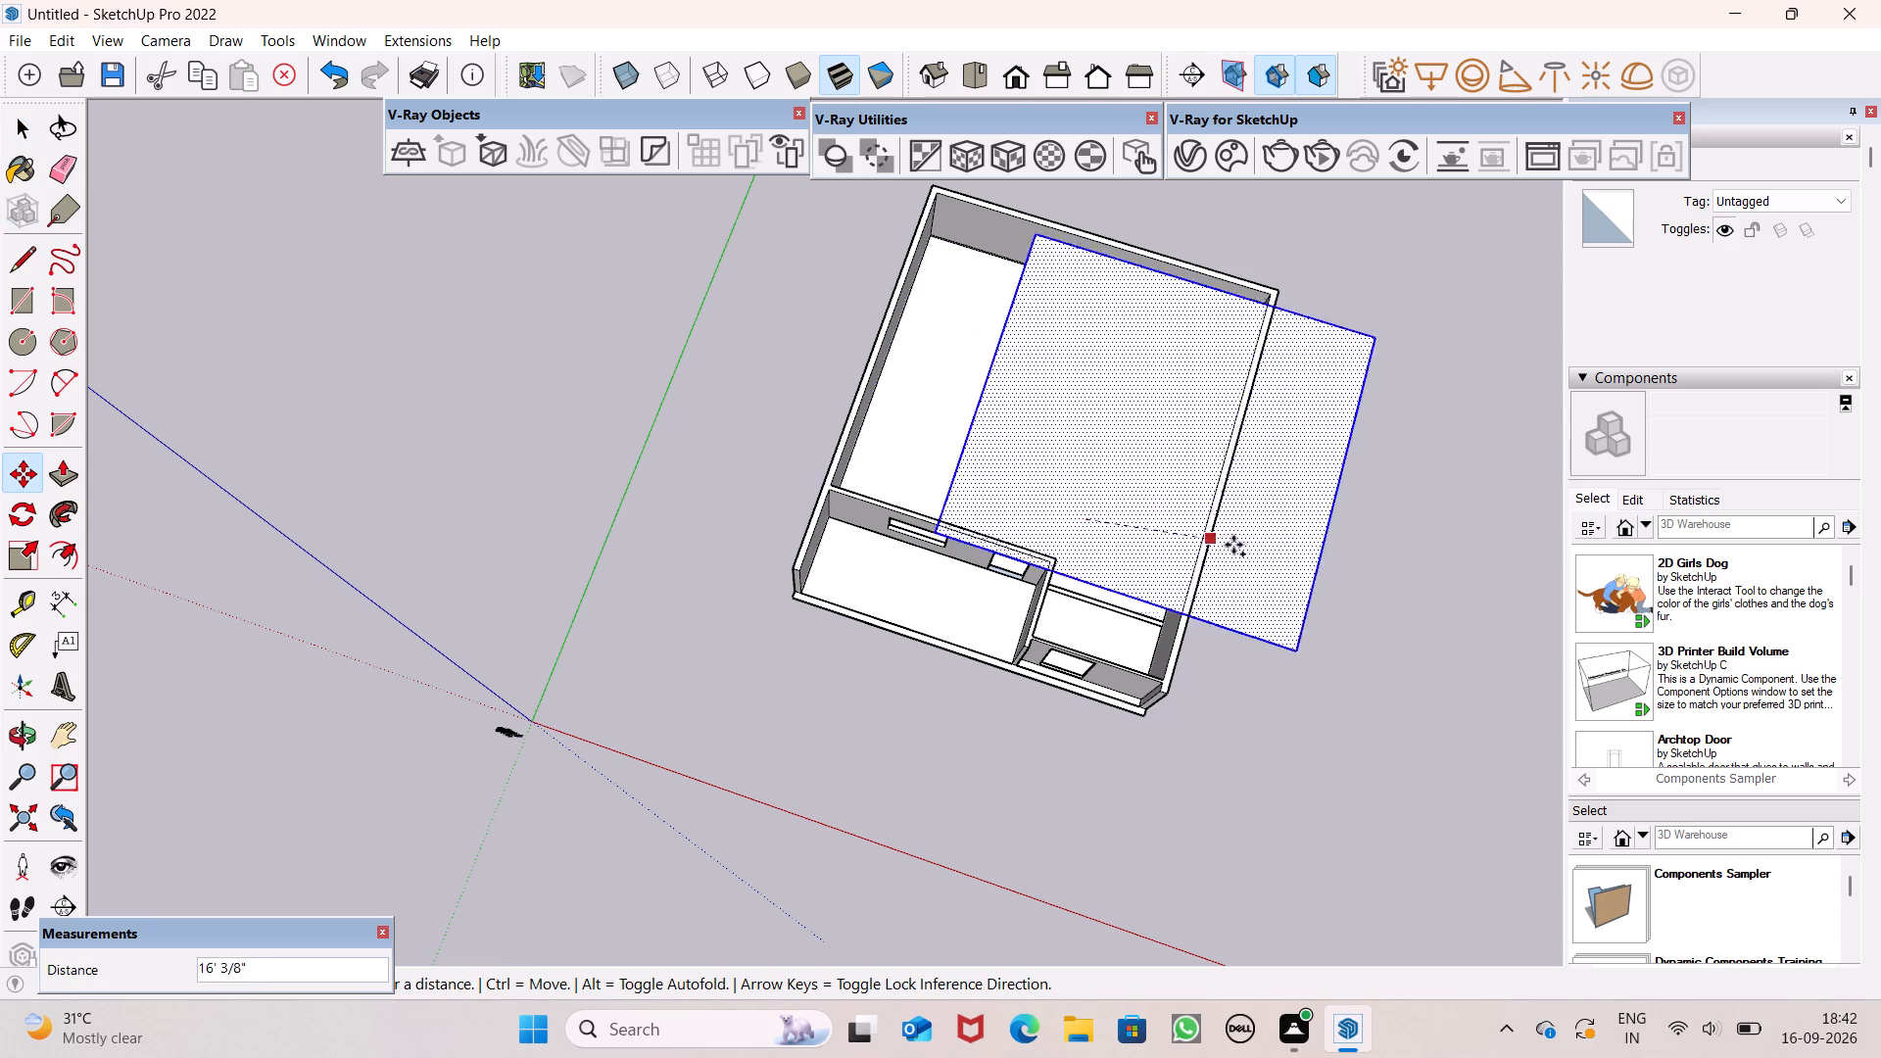
pyautogui.moveTo(1233, 545); pyautogui.dragTo(1592, 678)
pyautogui.press('space')
pyautogui.press('space')
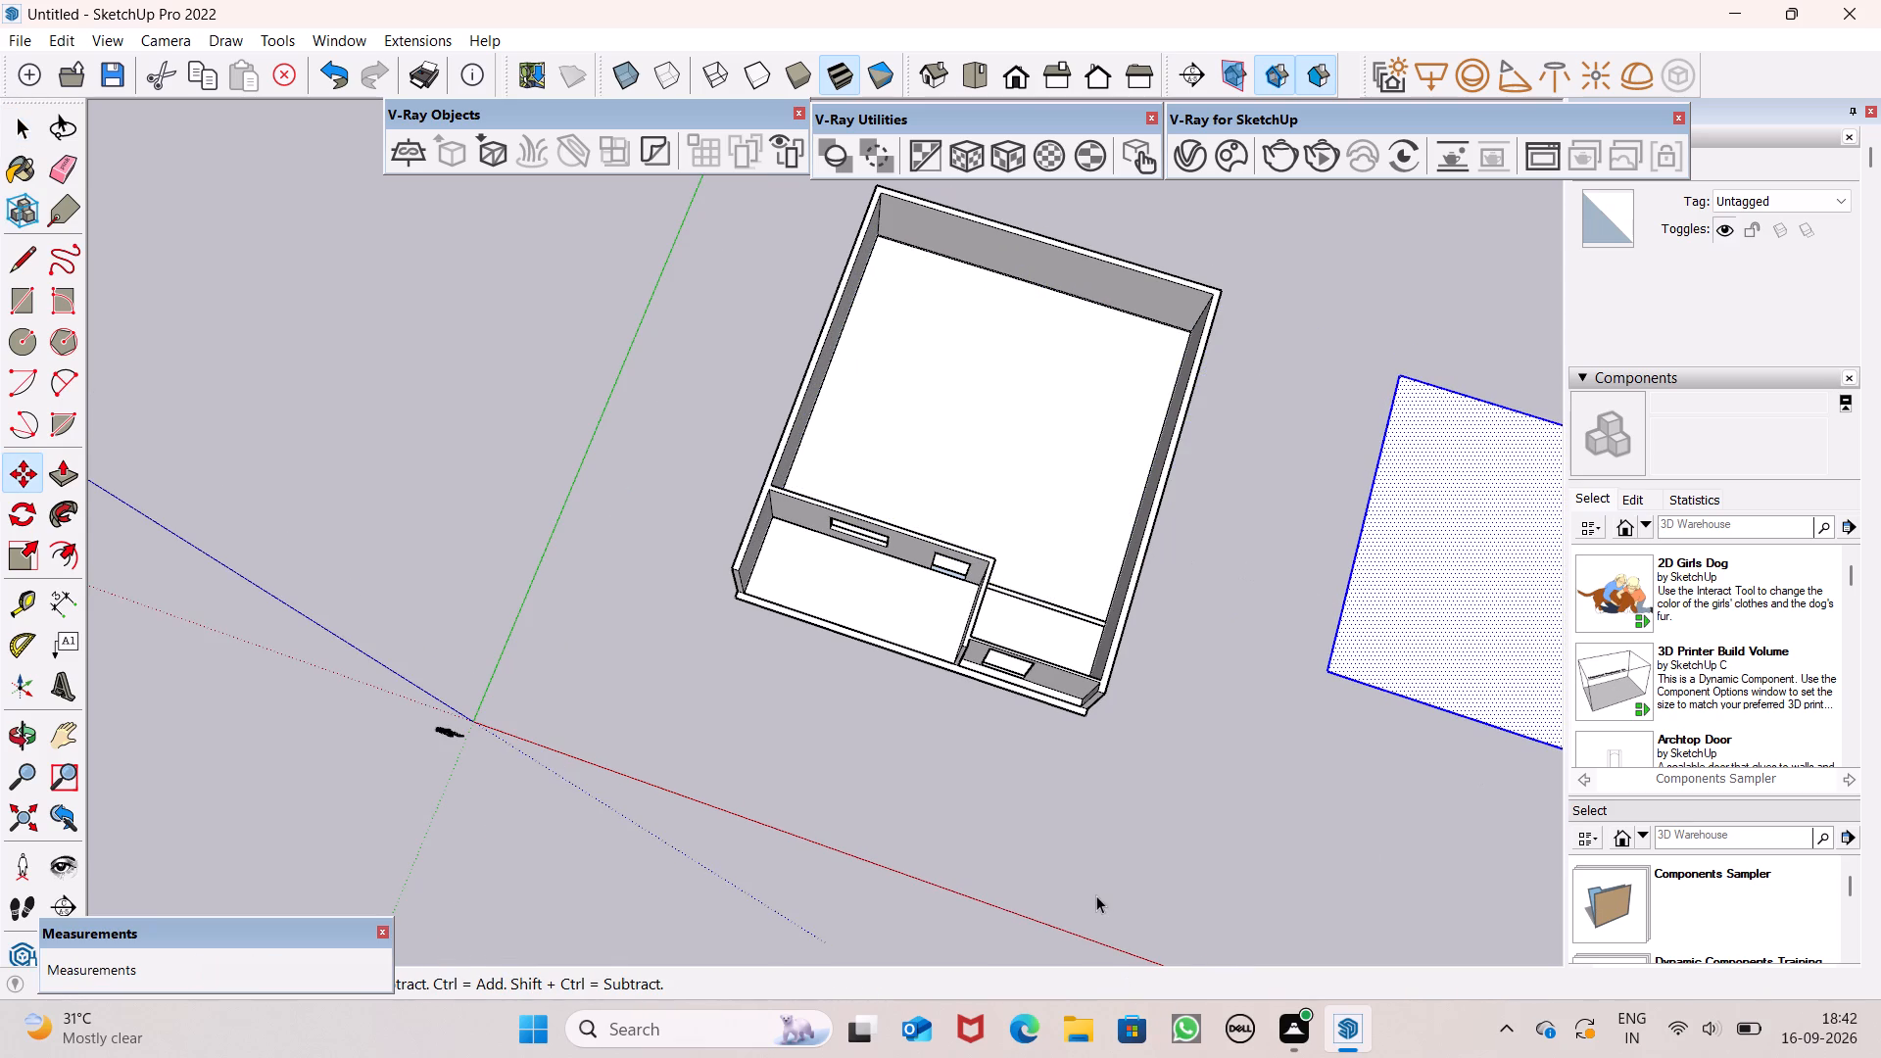
# Examine the building and the copied floor face from below, from above and from the front, and clear the selection.
pyautogui.scroll(-3, 1089, 861)
pyautogui.moveTo(1101, 843); pyautogui.dragTo(1217, 0, button='middle')
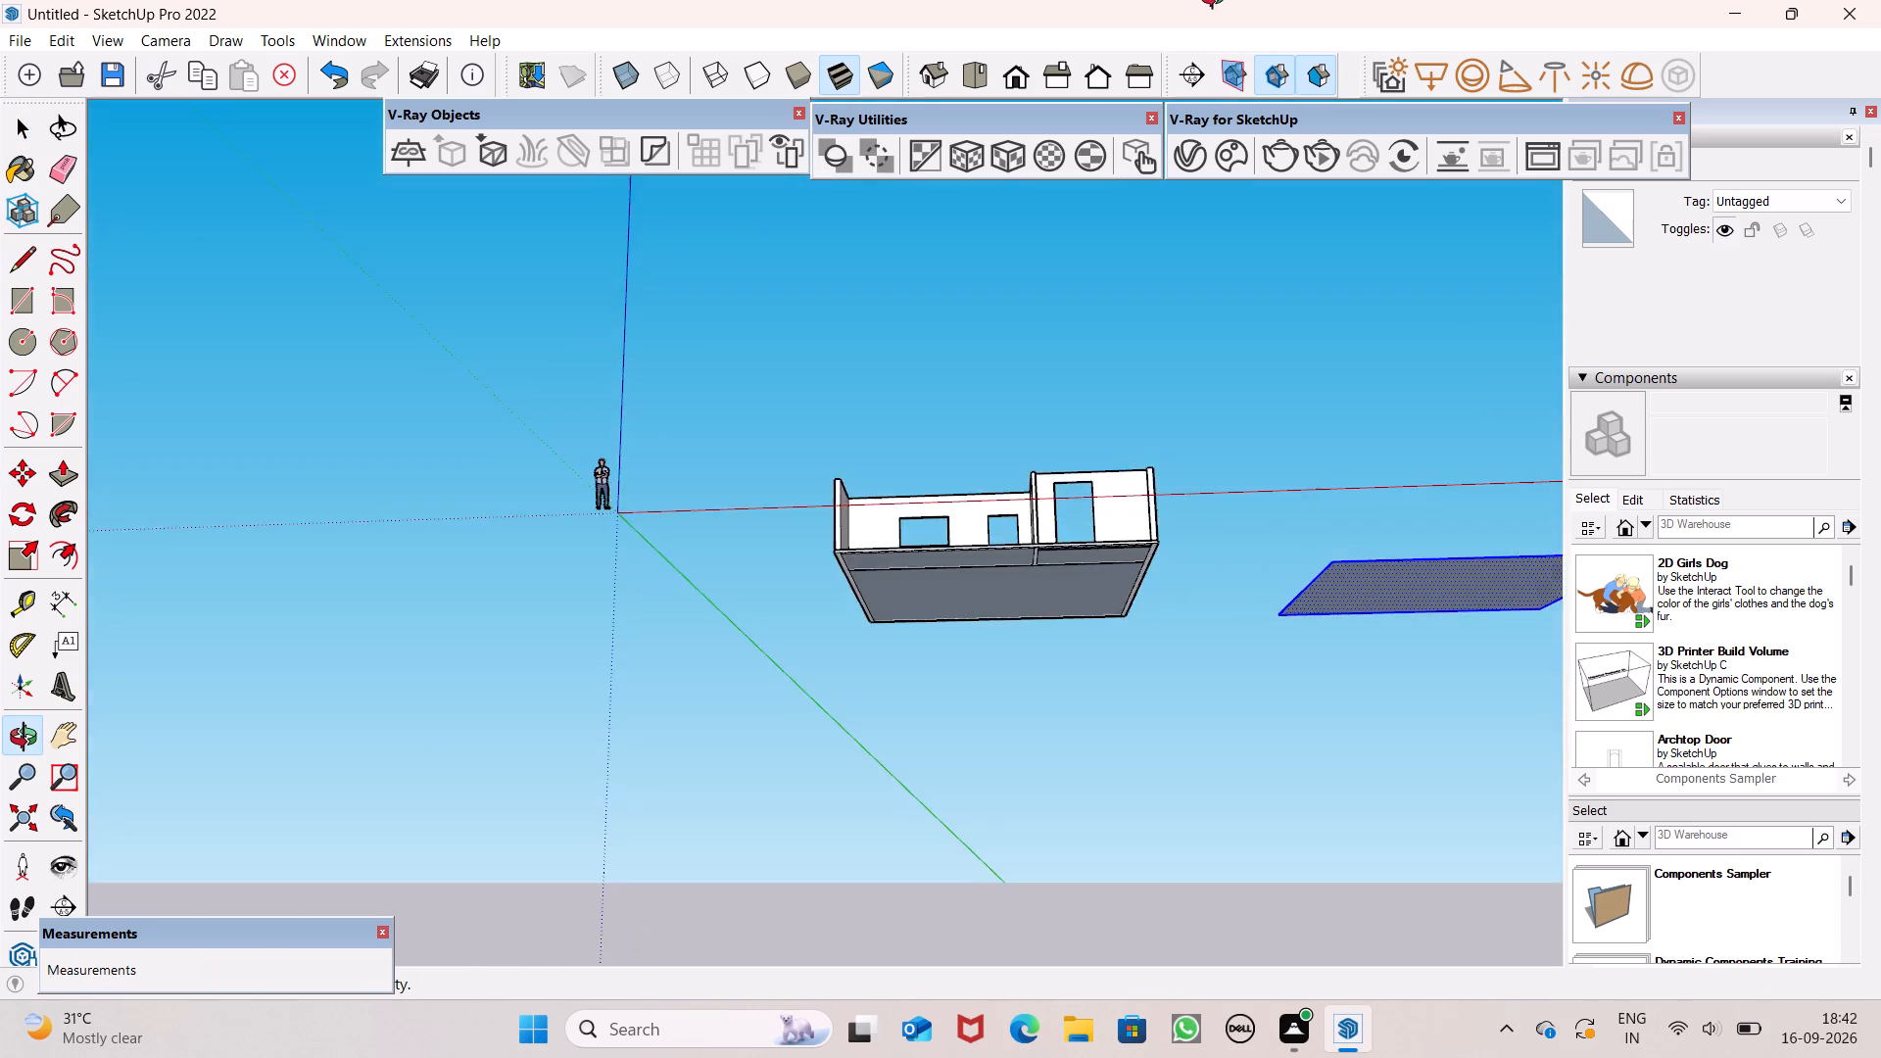
pyautogui.moveTo(1217, 0); pyautogui.dragTo(1304, 909, button='middle')
pyautogui.scroll(-3, 1214, 695)
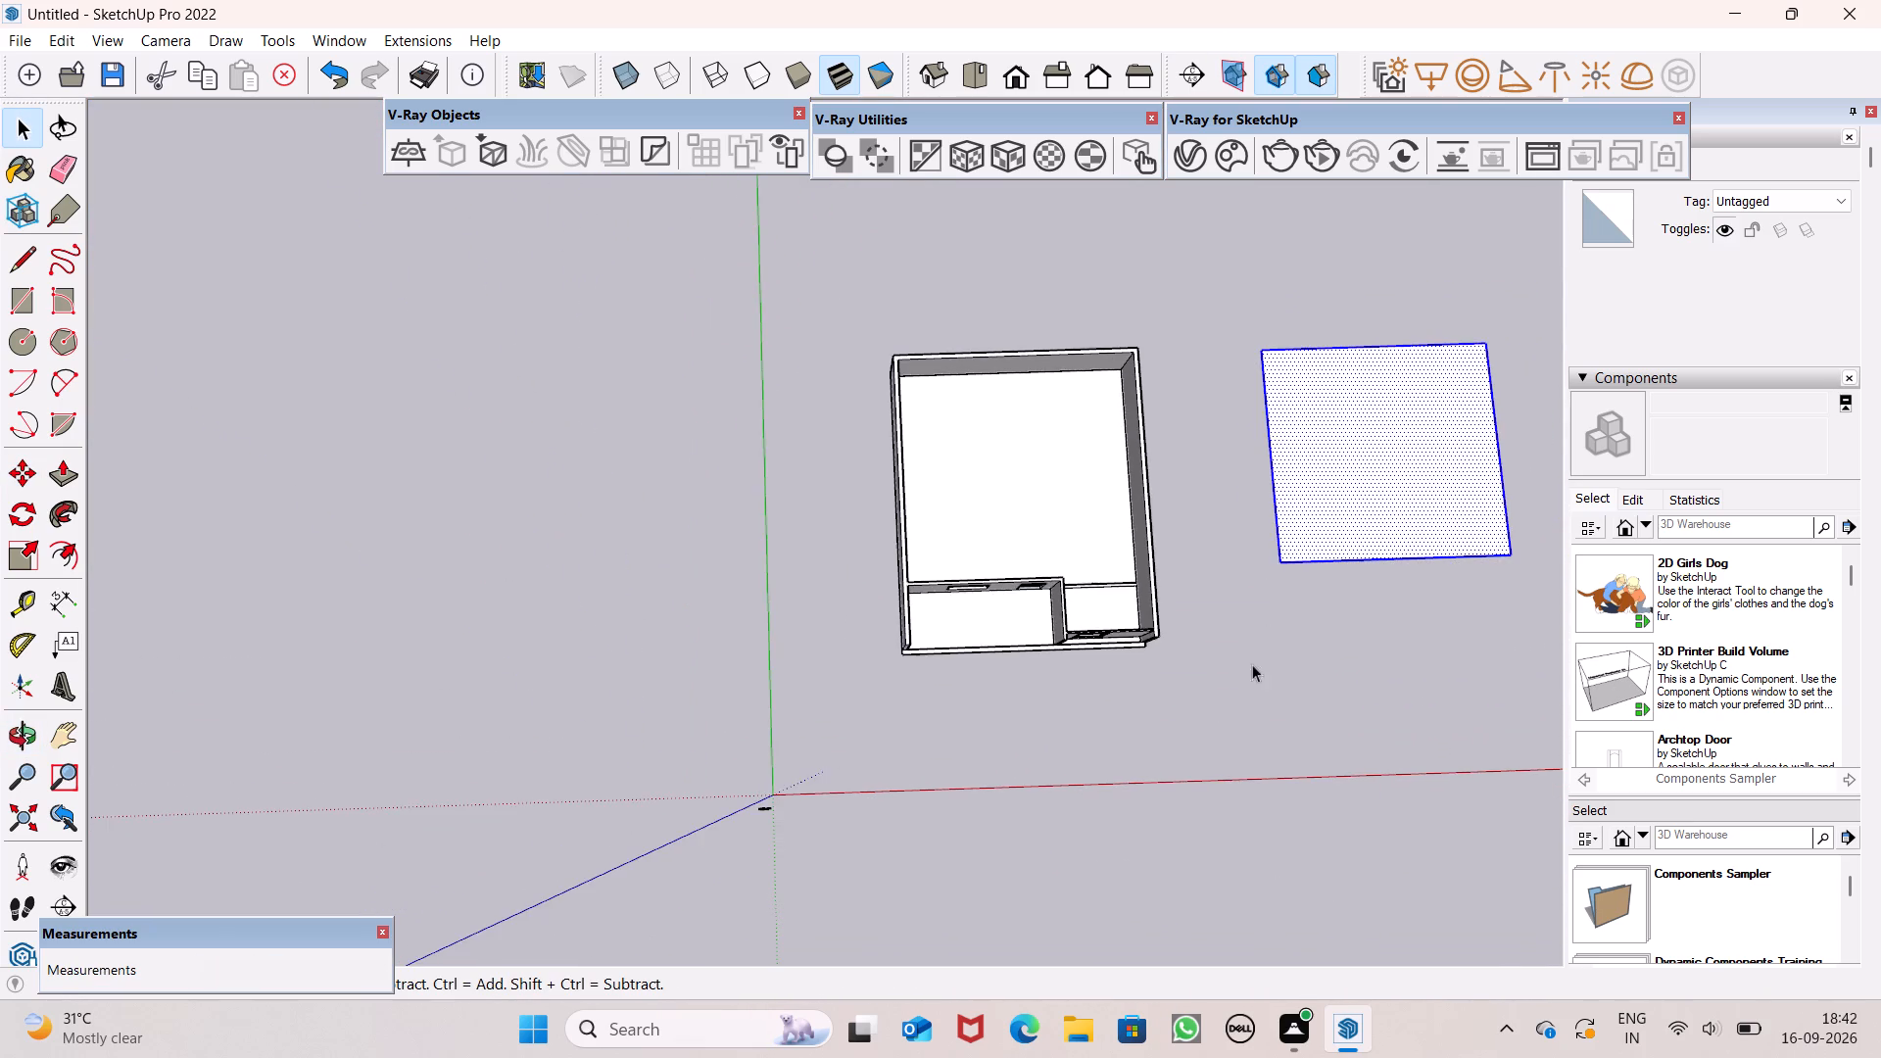
pyautogui.scroll(4, 1321, 613)
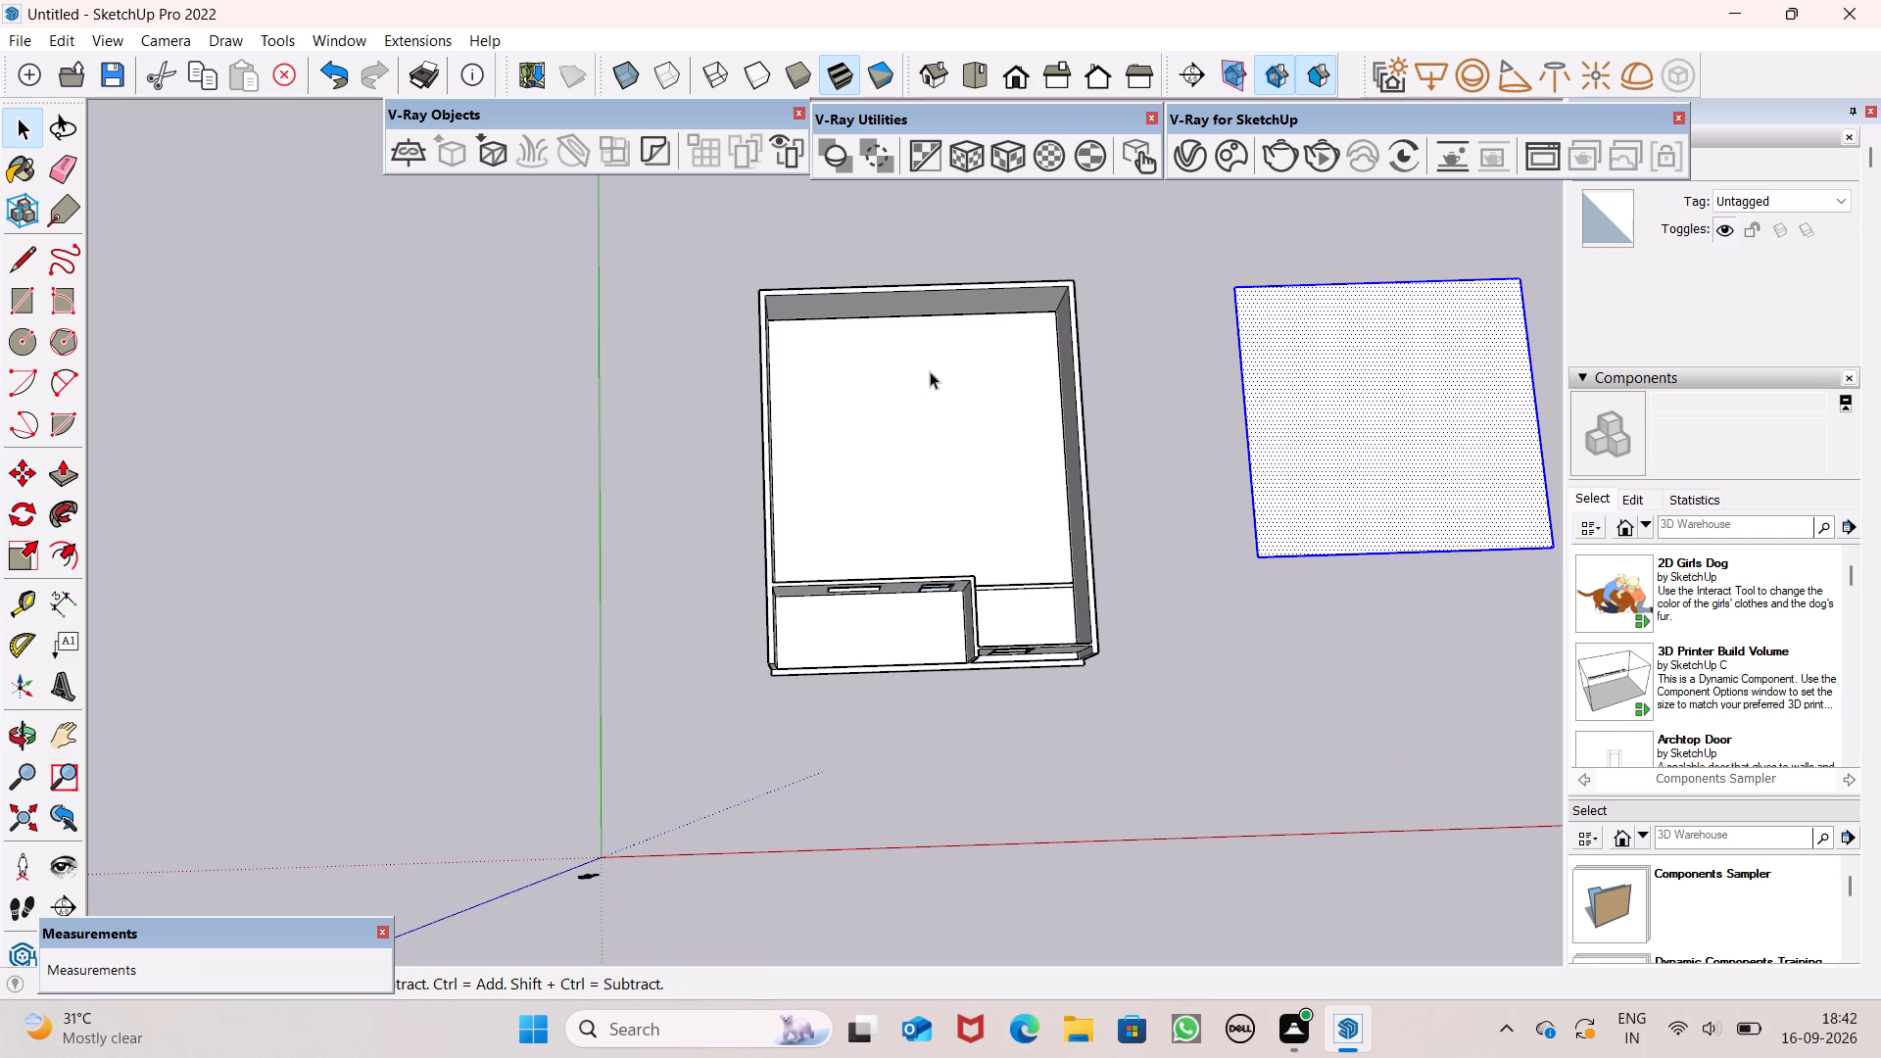
pyautogui.scroll(-4, 930, 370)
pyautogui.scroll(3, 1406, 536)
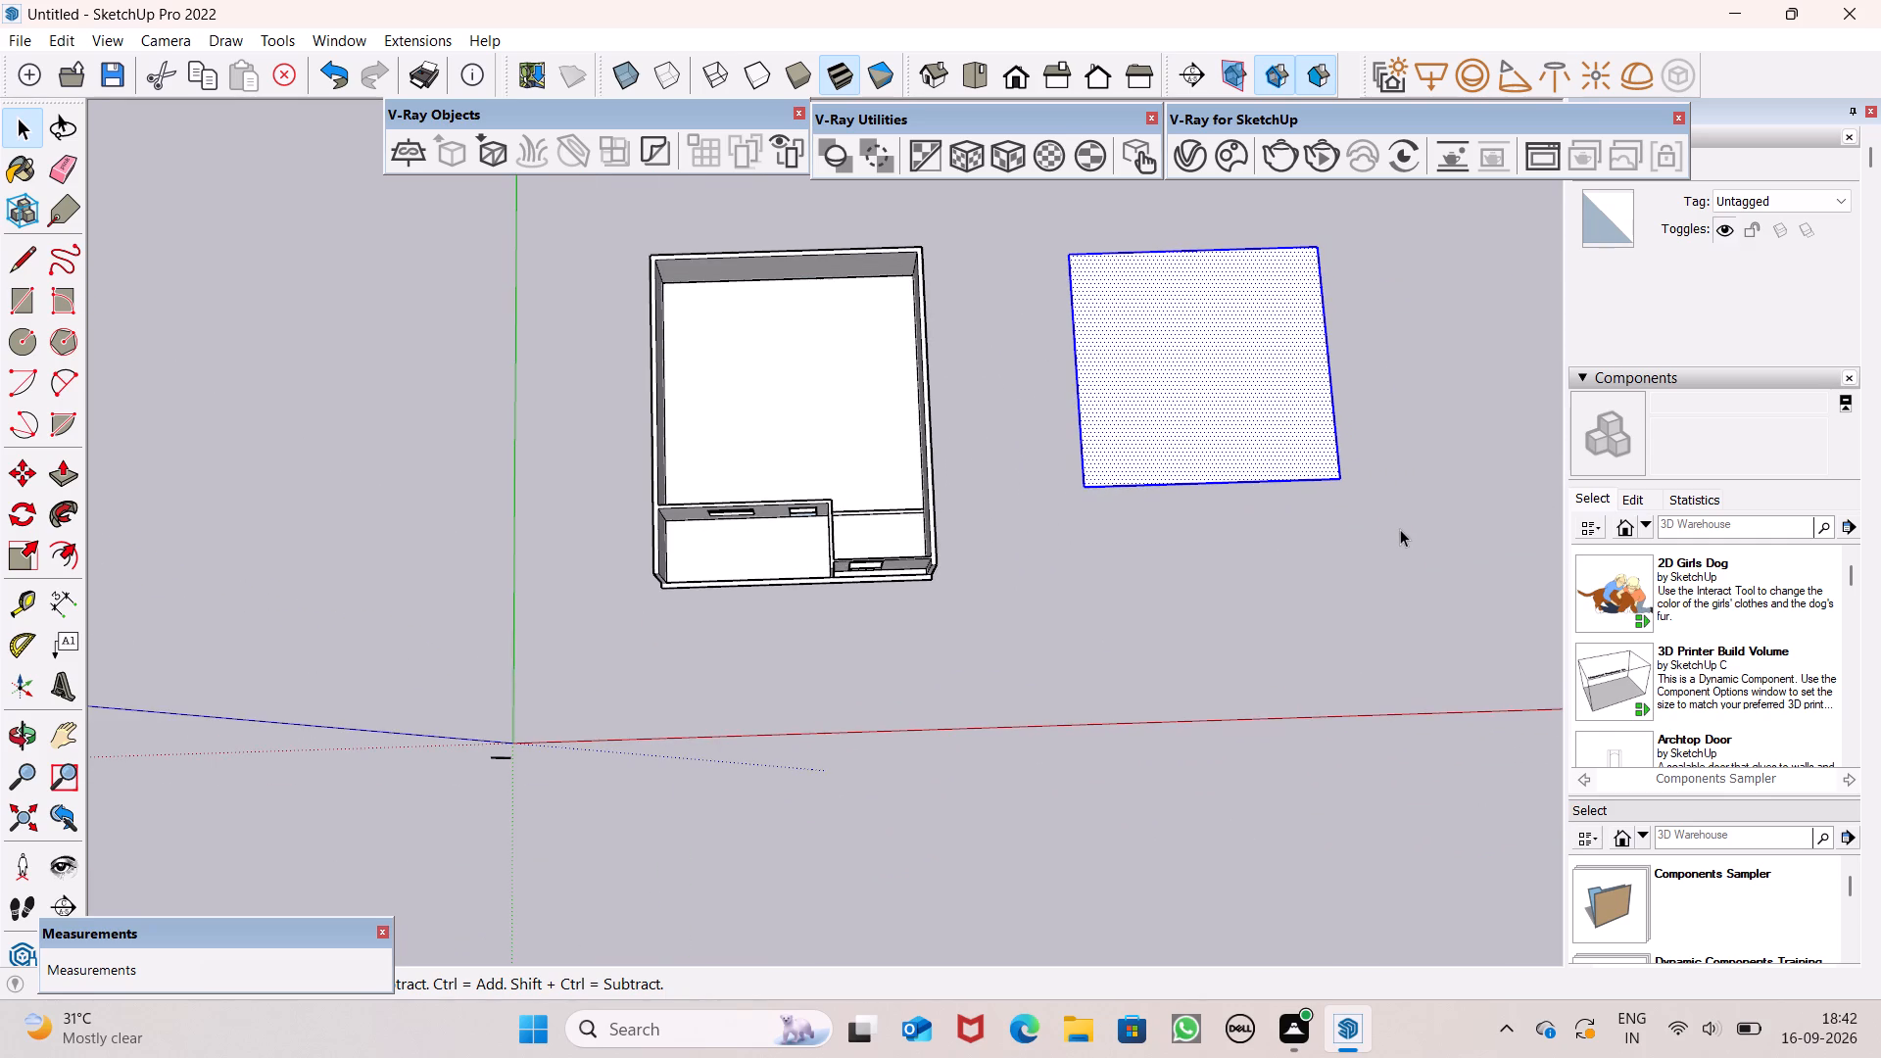
pyautogui.moveTo(1400, 529); pyautogui.dragTo(1248, 211, button='middle')
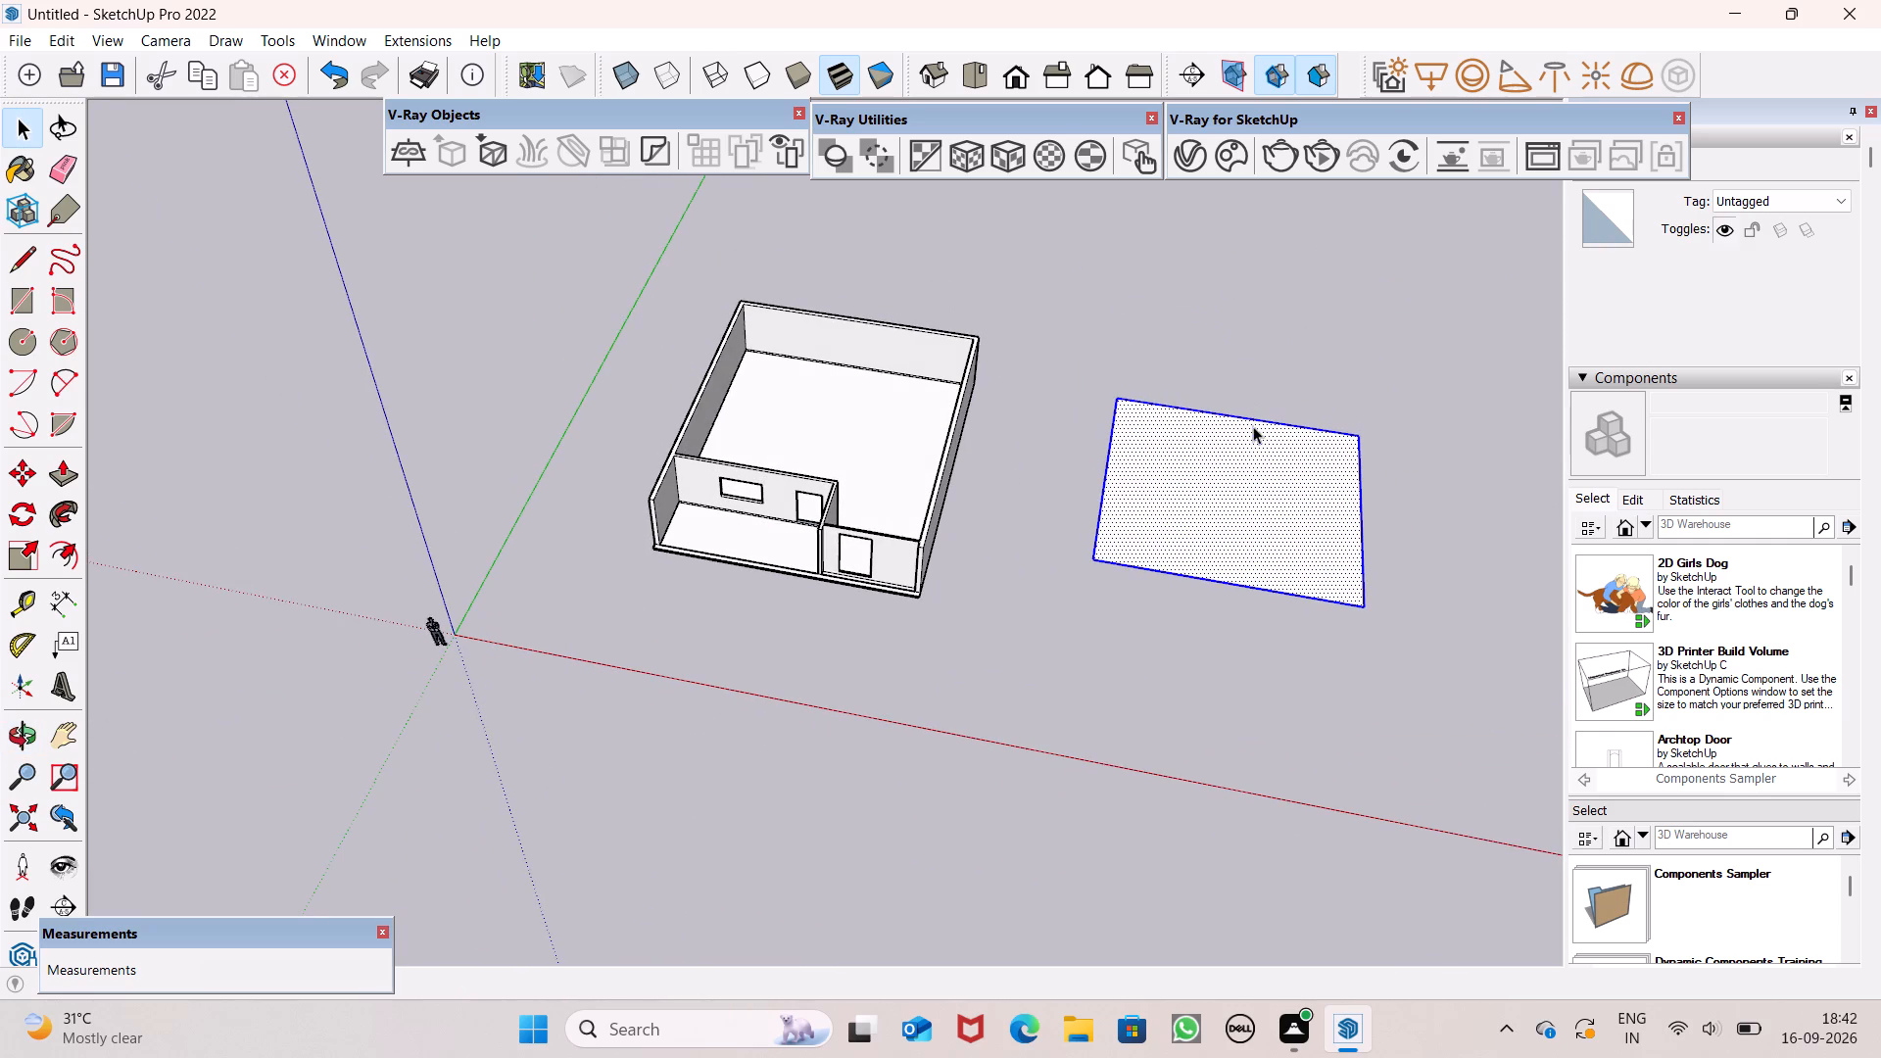
pyautogui.press('space')
pyautogui.click(592, 541)
pyautogui.press('space')
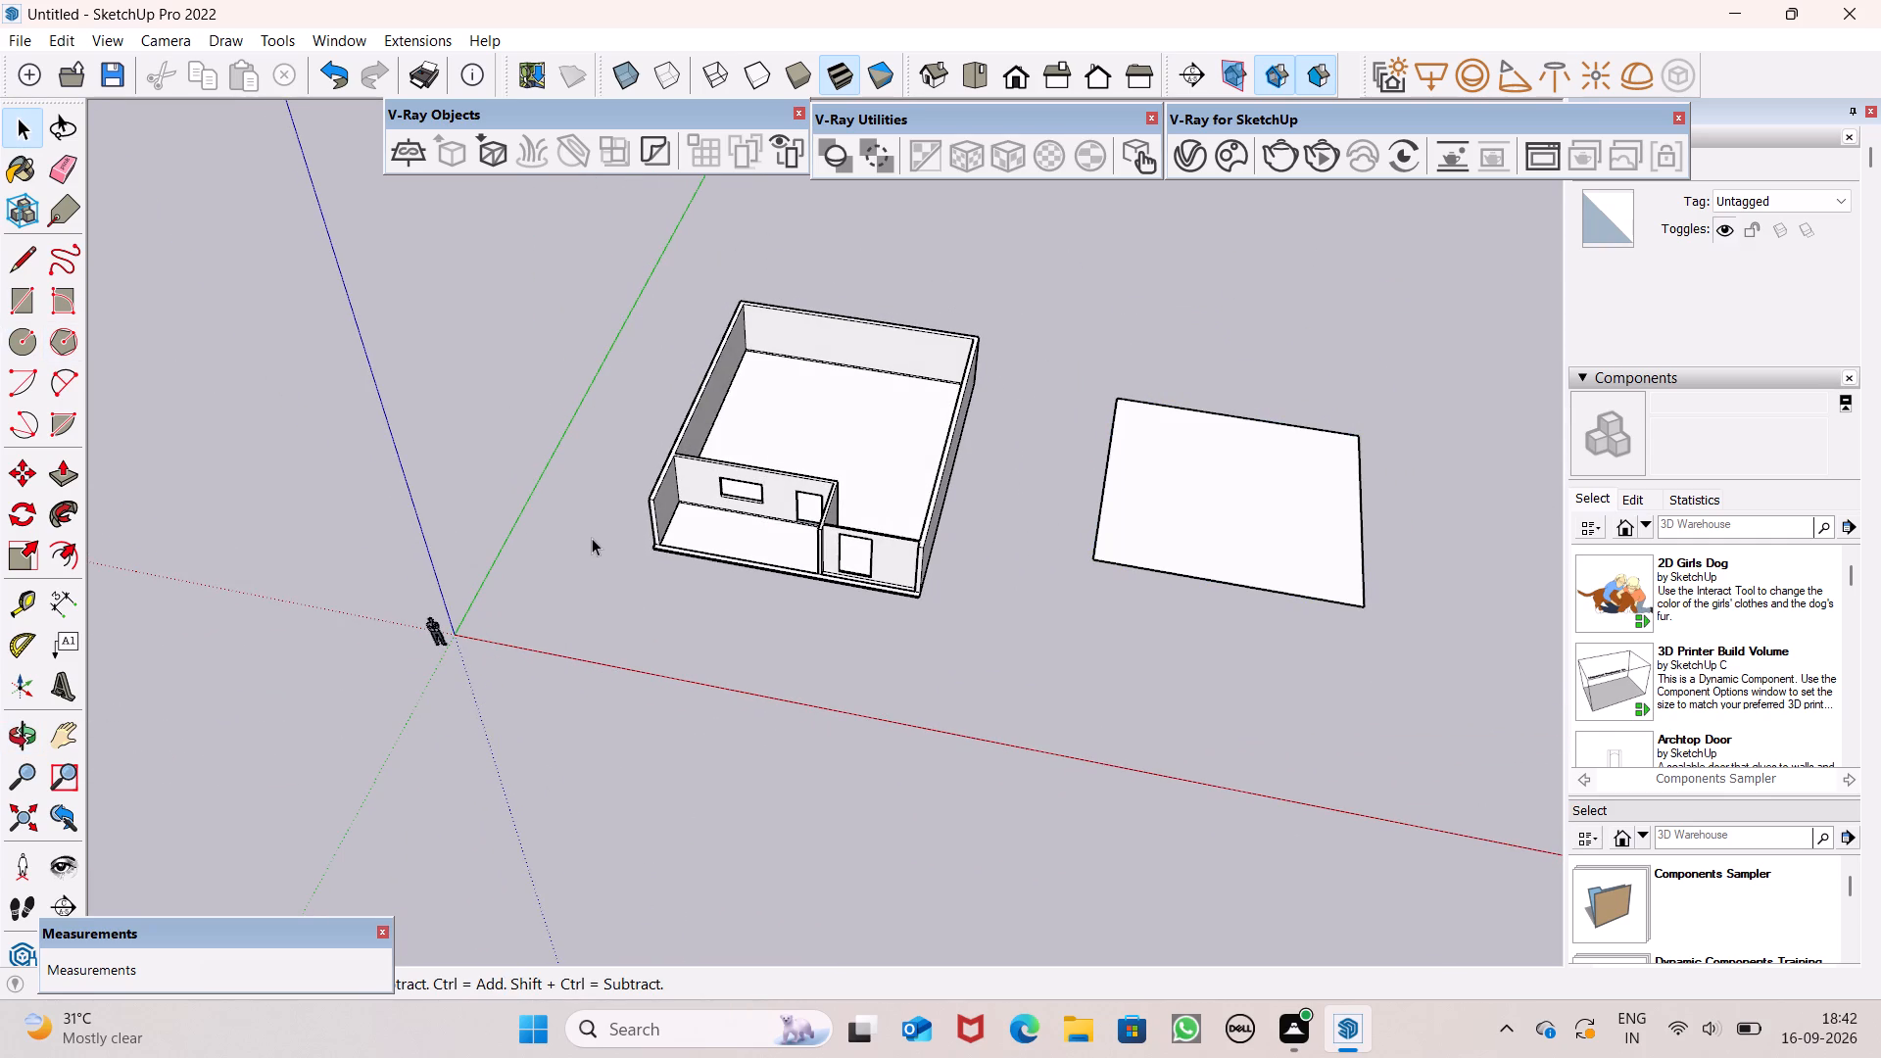
# Push/Pull the copied floor face 6" to make a slab.
pyautogui.moveTo(60, 463); pyautogui.dragTo(71, 471)
pyautogui.scroll(1, 1241, 702)
pyautogui.moveTo(1259, 690); pyautogui.dragTo(1266, 467, button='middle')
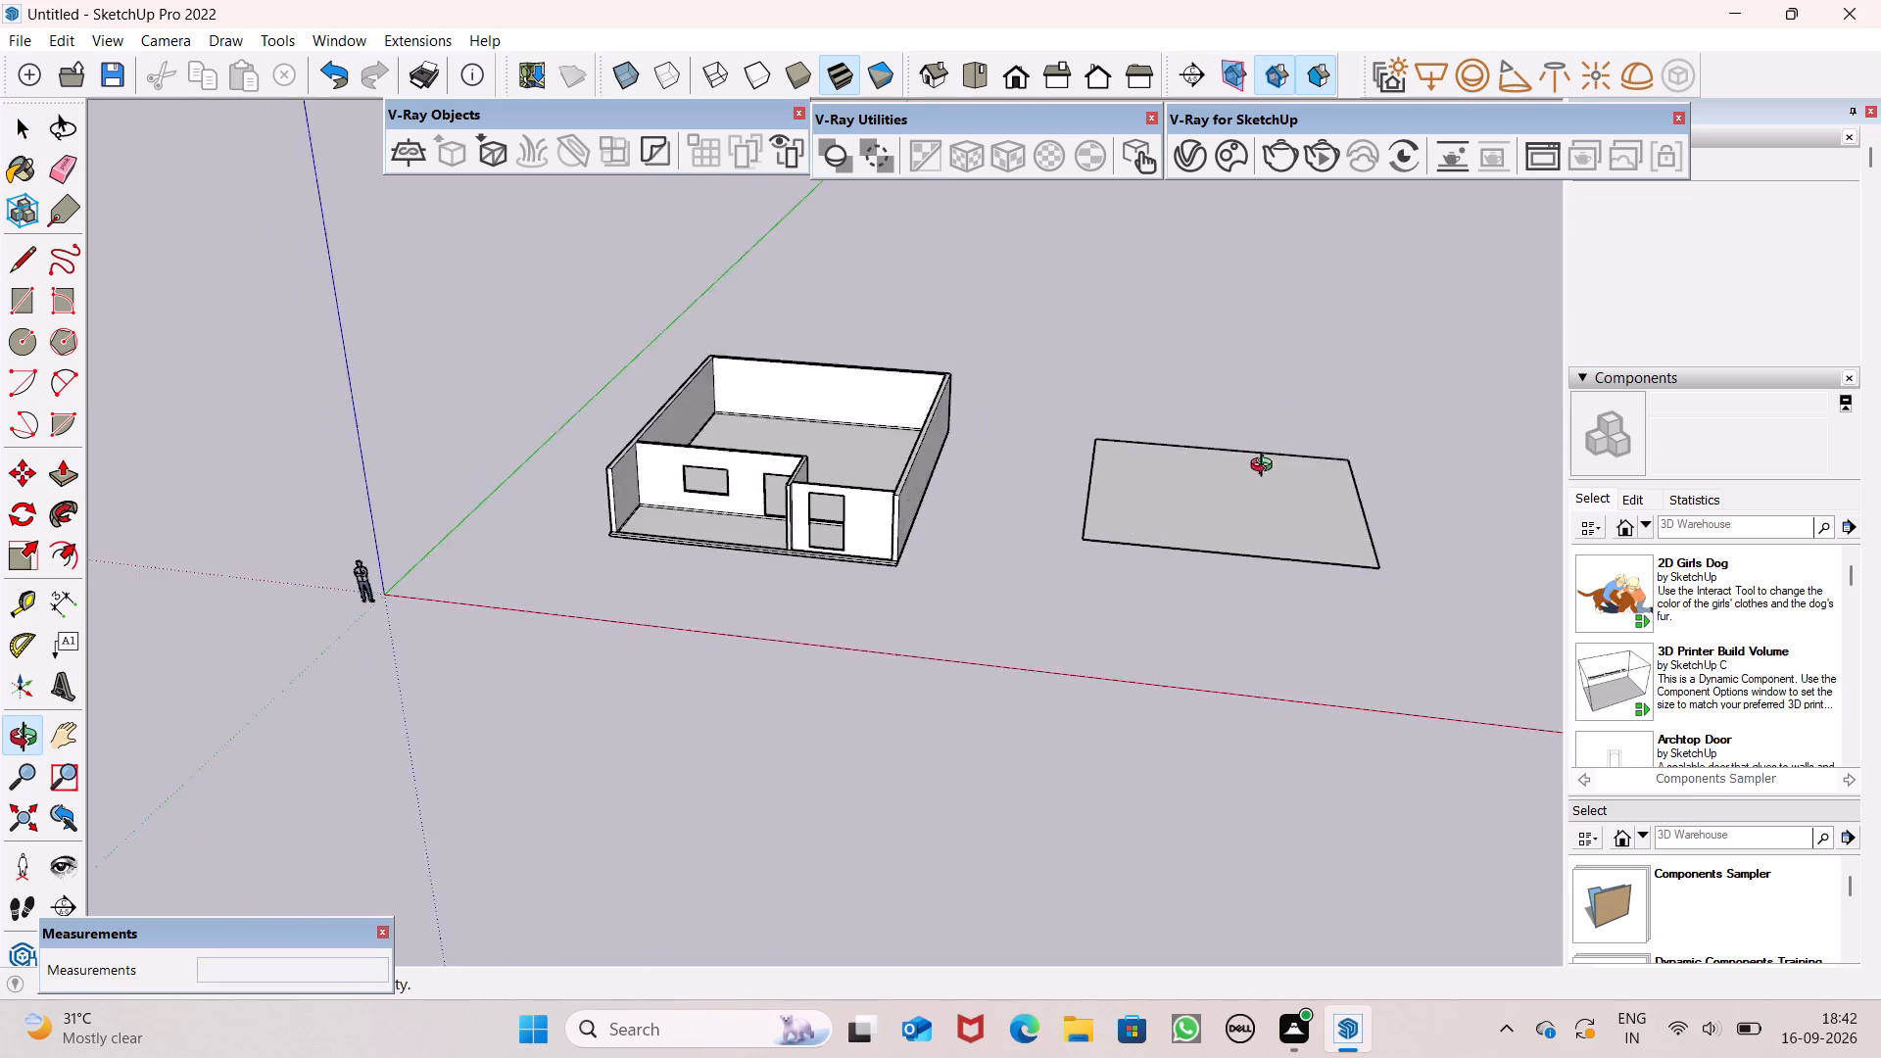
pyautogui.moveTo(1266, 467); pyautogui.dragTo(1238, 230, button='middle')
pyautogui.scroll(13, 1278, 574)
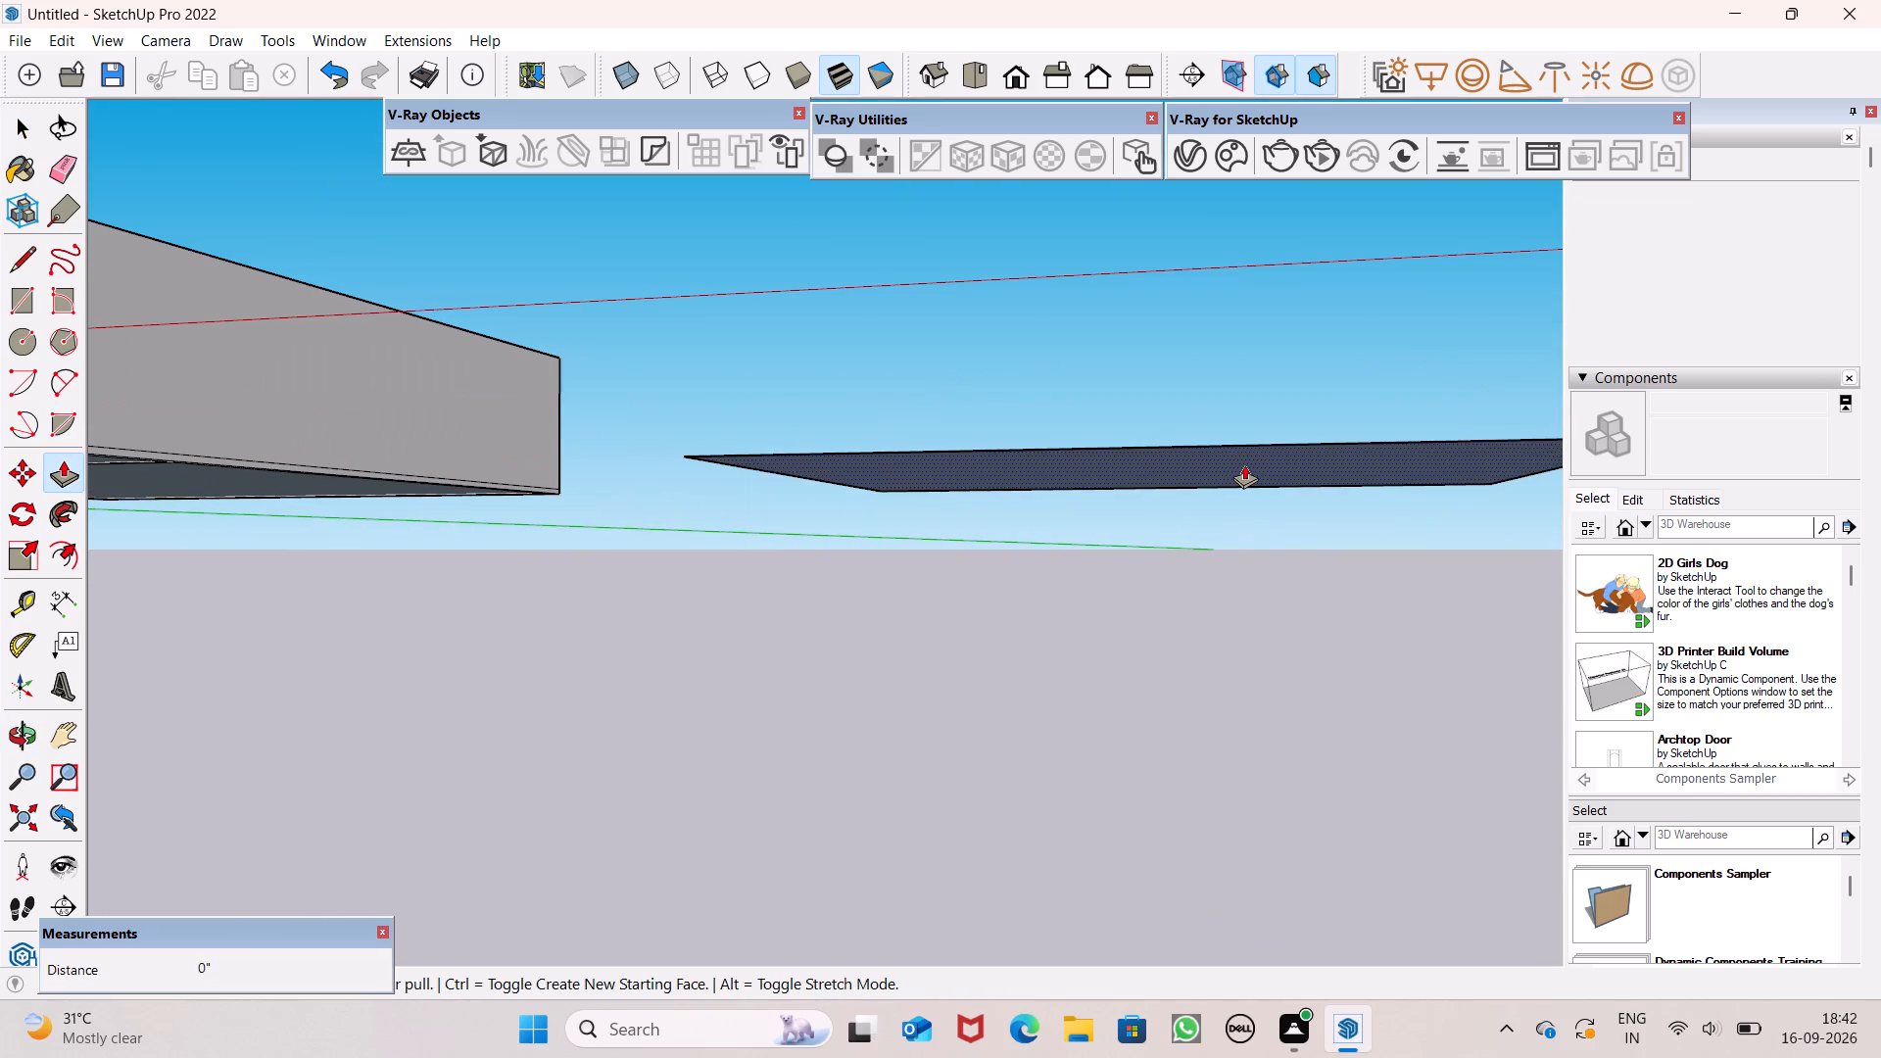
pyautogui.moveTo(1244, 464); pyautogui.dragTo(1250, 500)
pyautogui.press('6')
pyautogui.hotkey('shift', '"')
pyautogui.press('Return')
# Push/Pull the slab's thin side face nearest the building outward by about 12' 10 7/8" to widen the slab.
pyautogui.scroll(-7, 1250, 500)
pyautogui.moveTo(1241, 505); pyautogui.dragTo(1694, 670, button='middle')
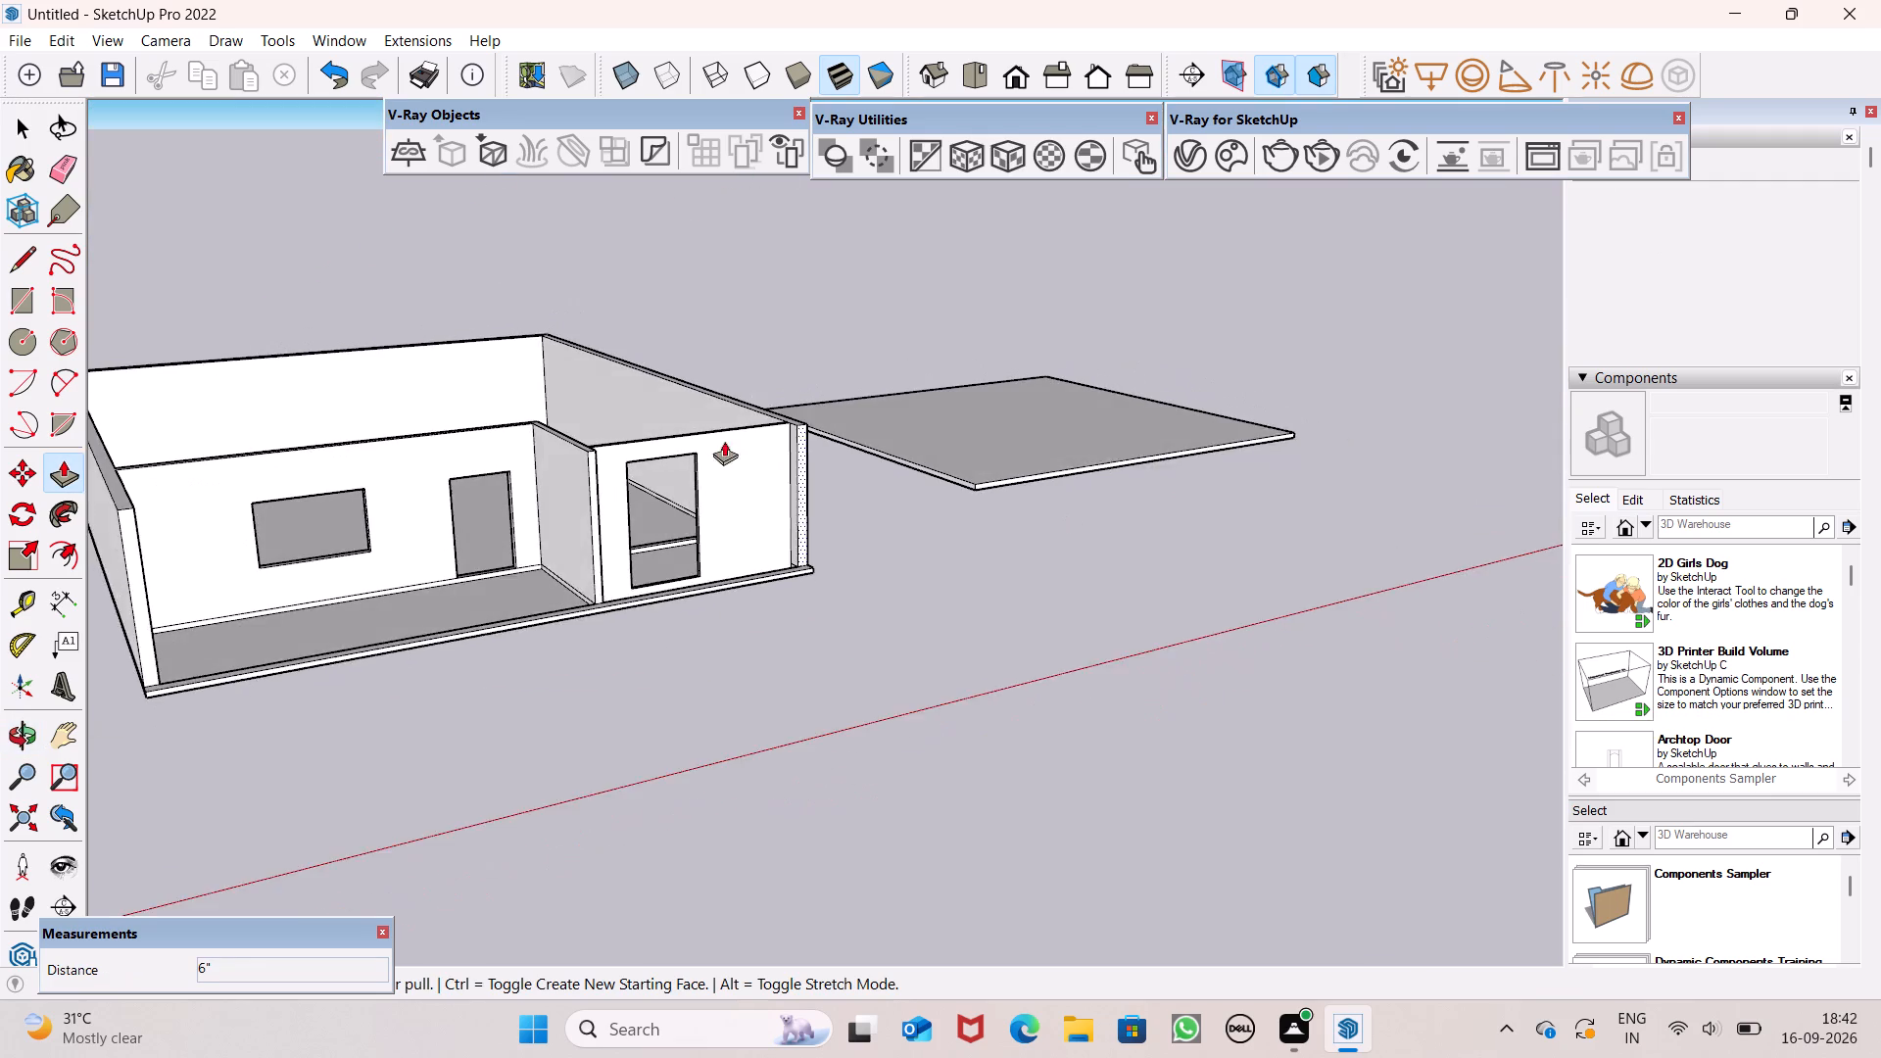
pyautogui.scroll(1, 712, 438)
pyautogui.scroll(6, 863, 424)
pyautogui.scroll(8, 923, 499)
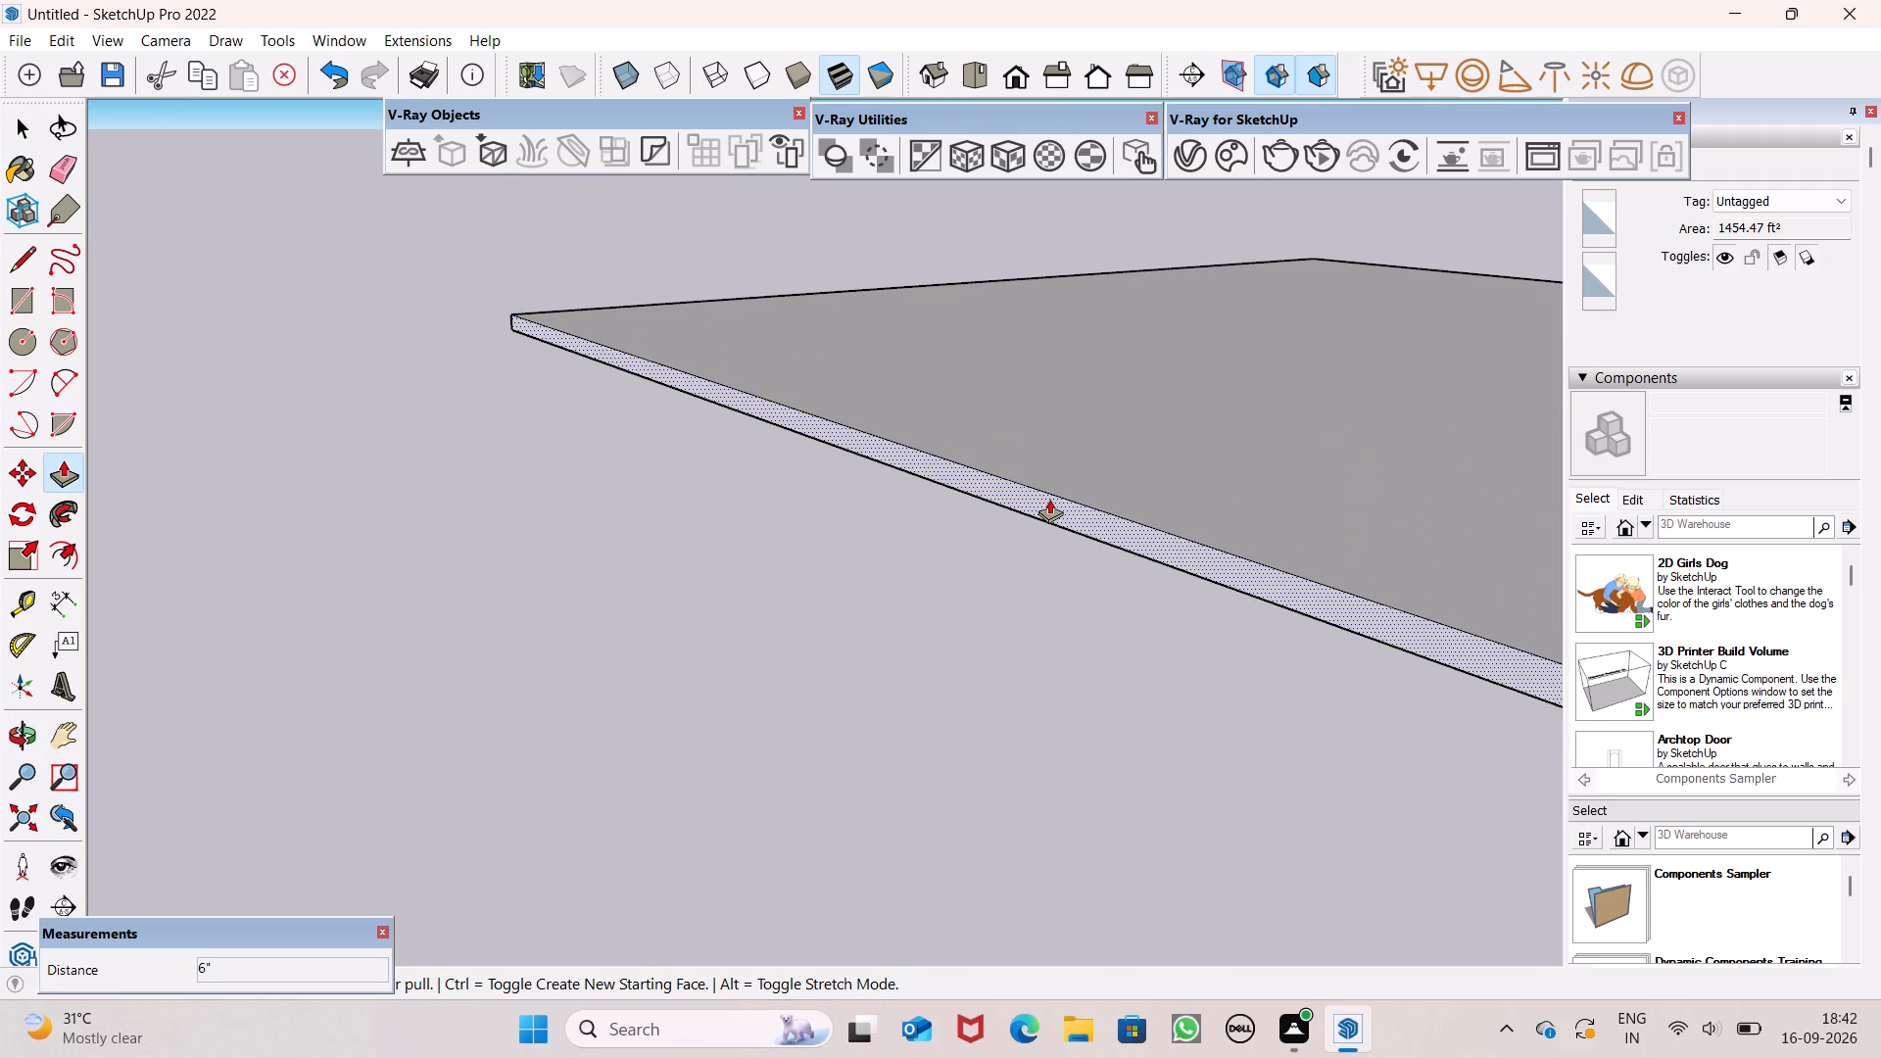
pyautogui.moveTo(1050, 499); pyautogui.dragTo(255, 804)
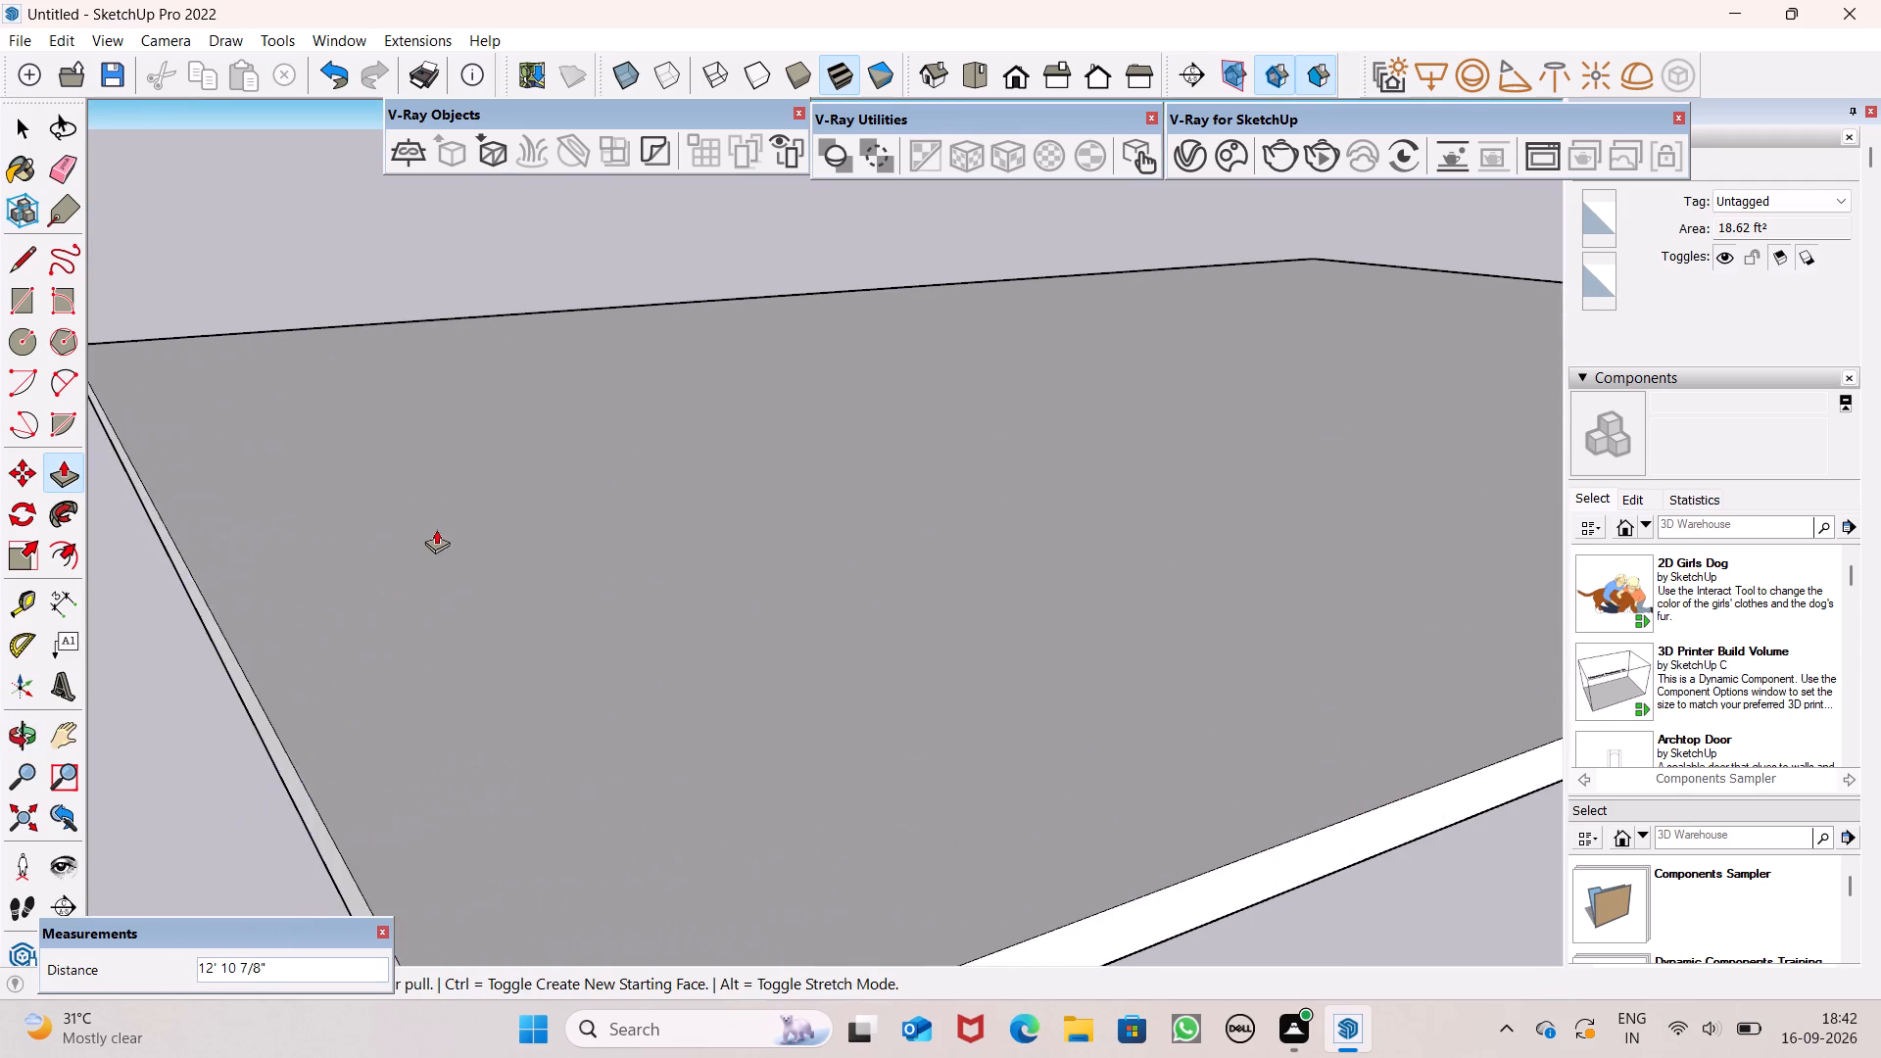
pyautogui.scroll(-8, 438, 496)
pyautogui.scroll(-8, 564, 562)
pyautogui.moveTo(742, 643); pyautogui.dragTo(357, 743, button='middle')
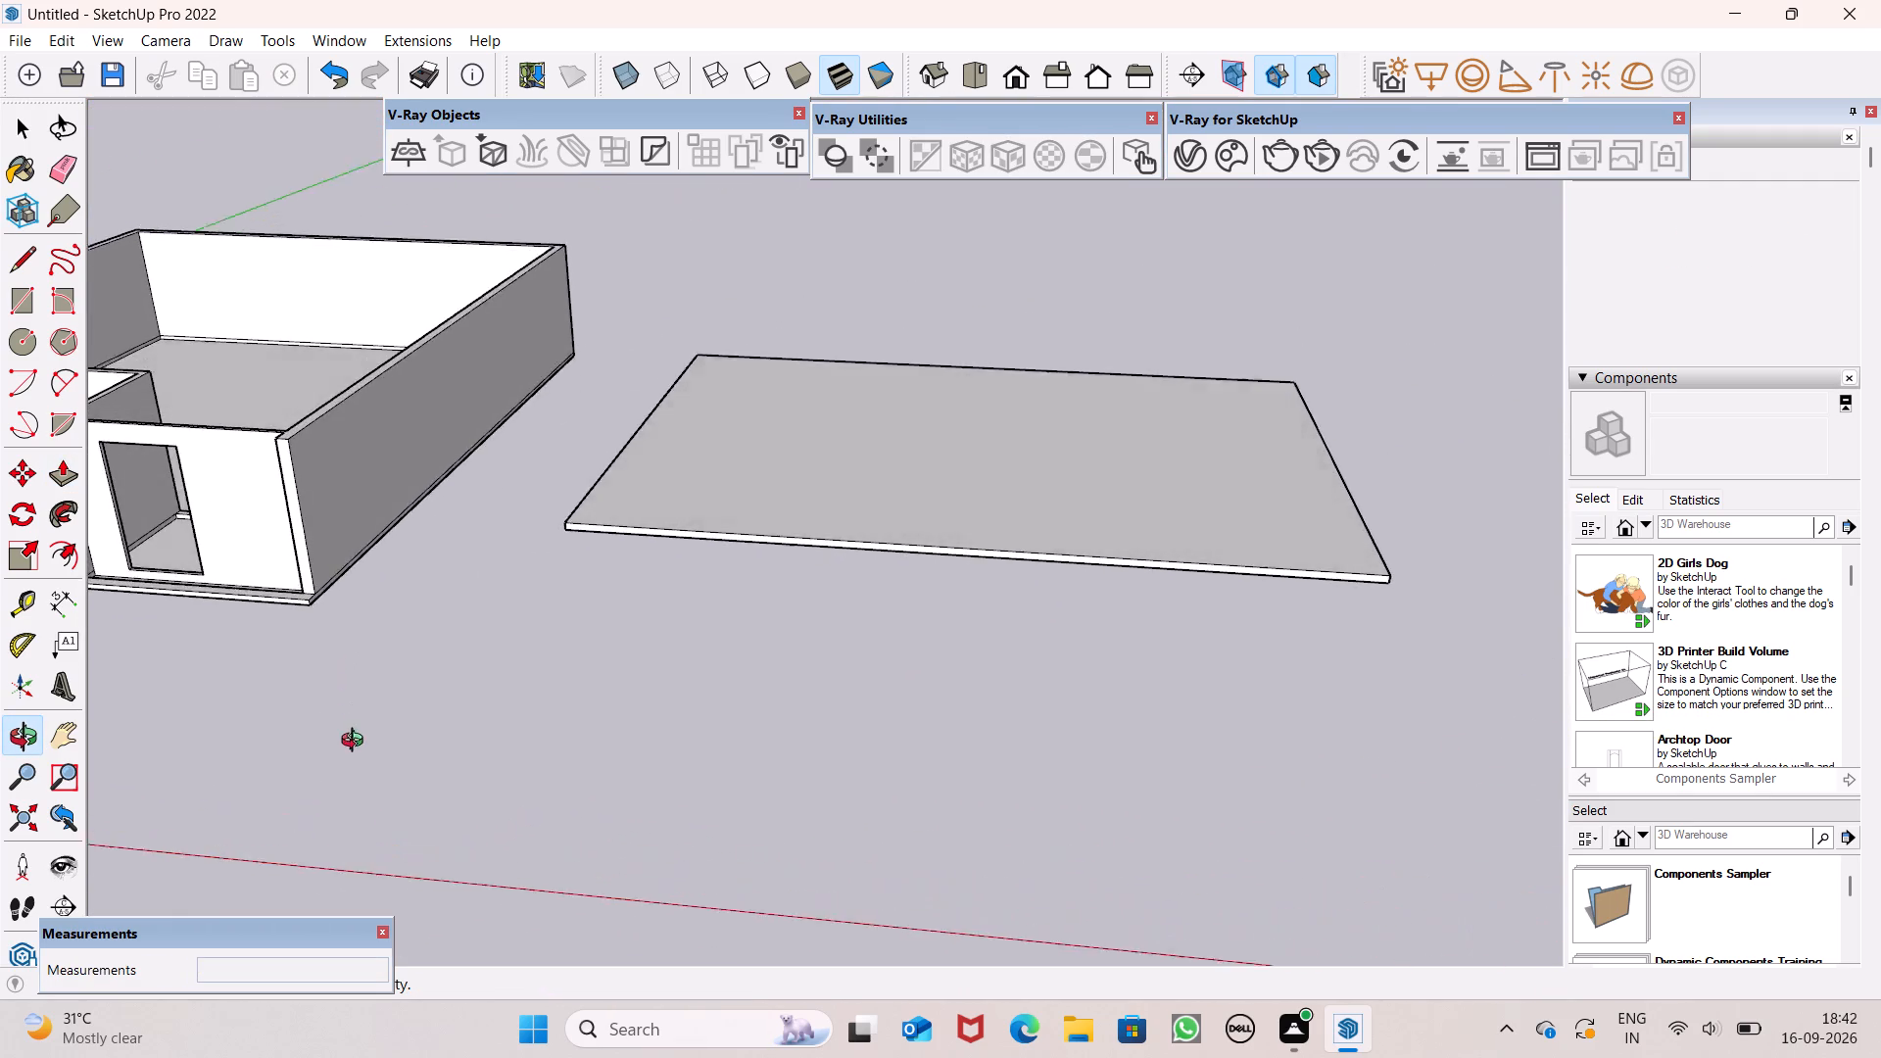
pyautogui.moveTo(357, 743); pyautogui.dragTo(346, 779, button='middle')
pyautogui.scroll(-5, 641, 526)
pyautogui.moveTo(664, 563); pyautogui.dragTo(627, 662, button='middle')
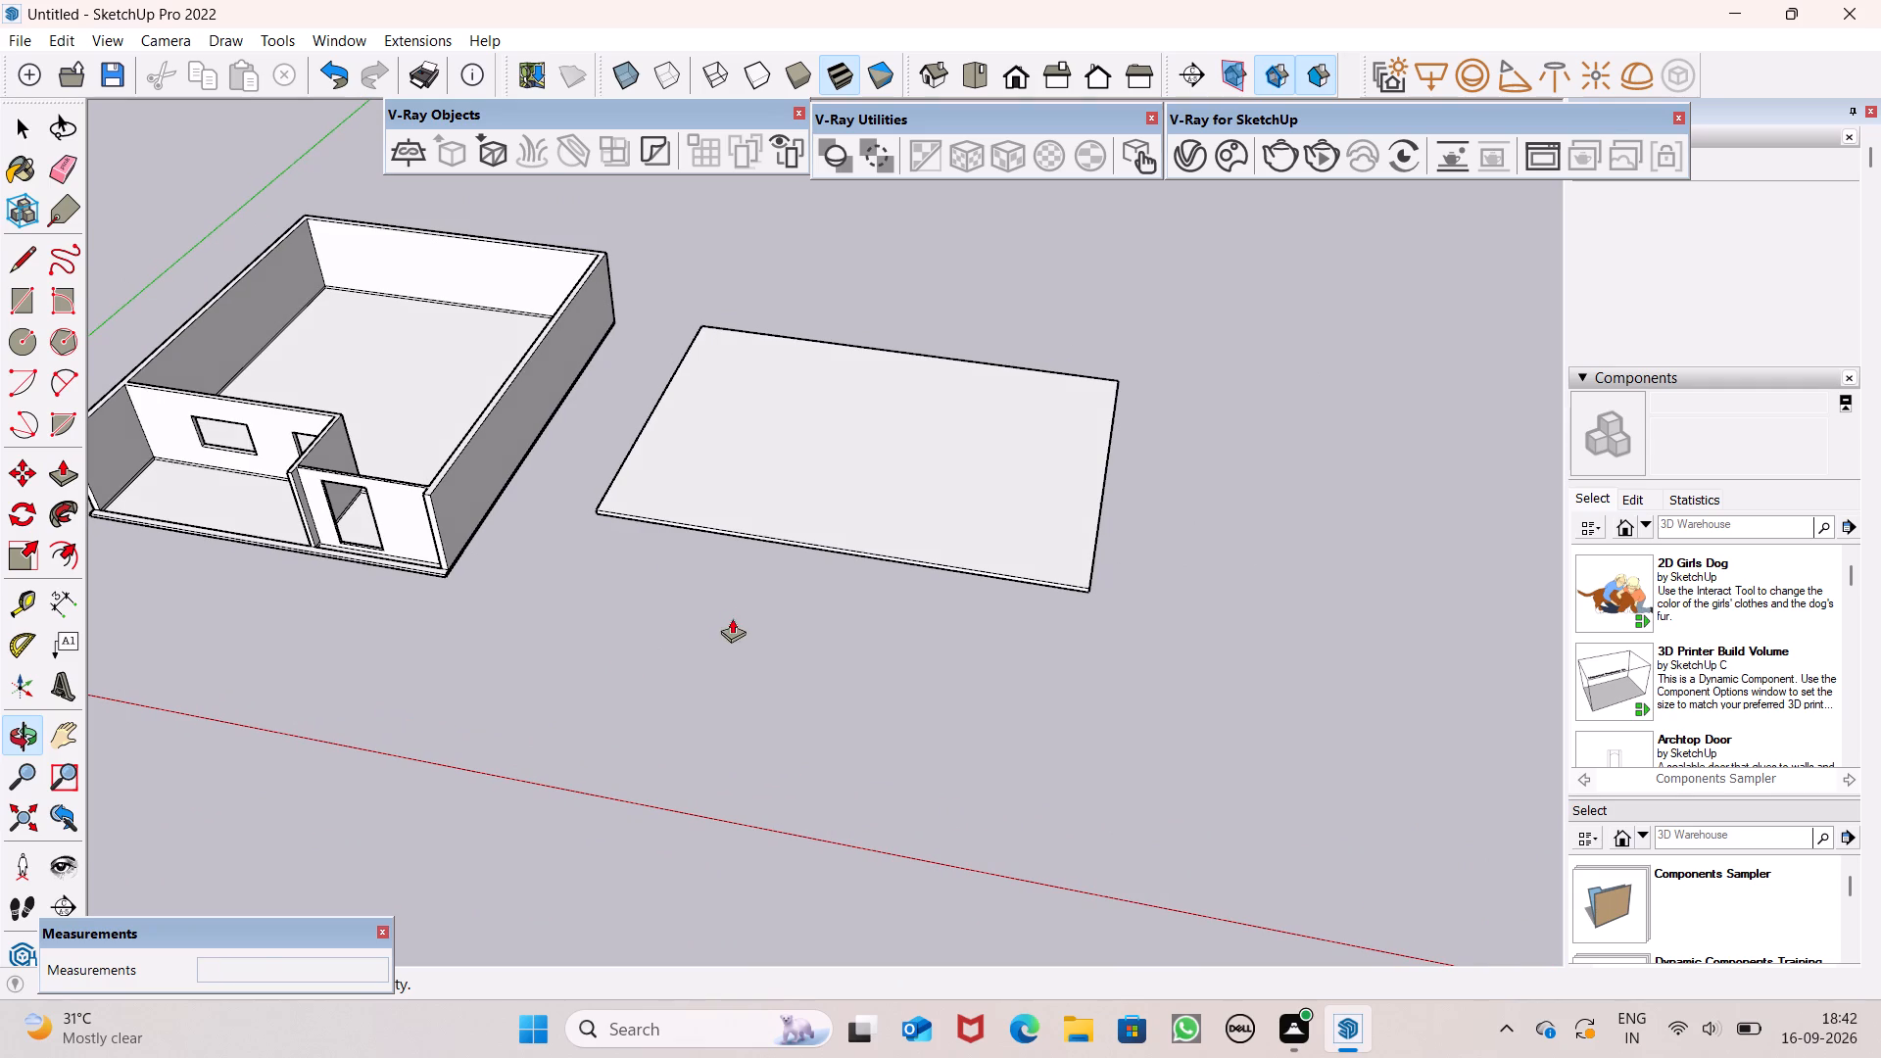
pyautogui.press('space')
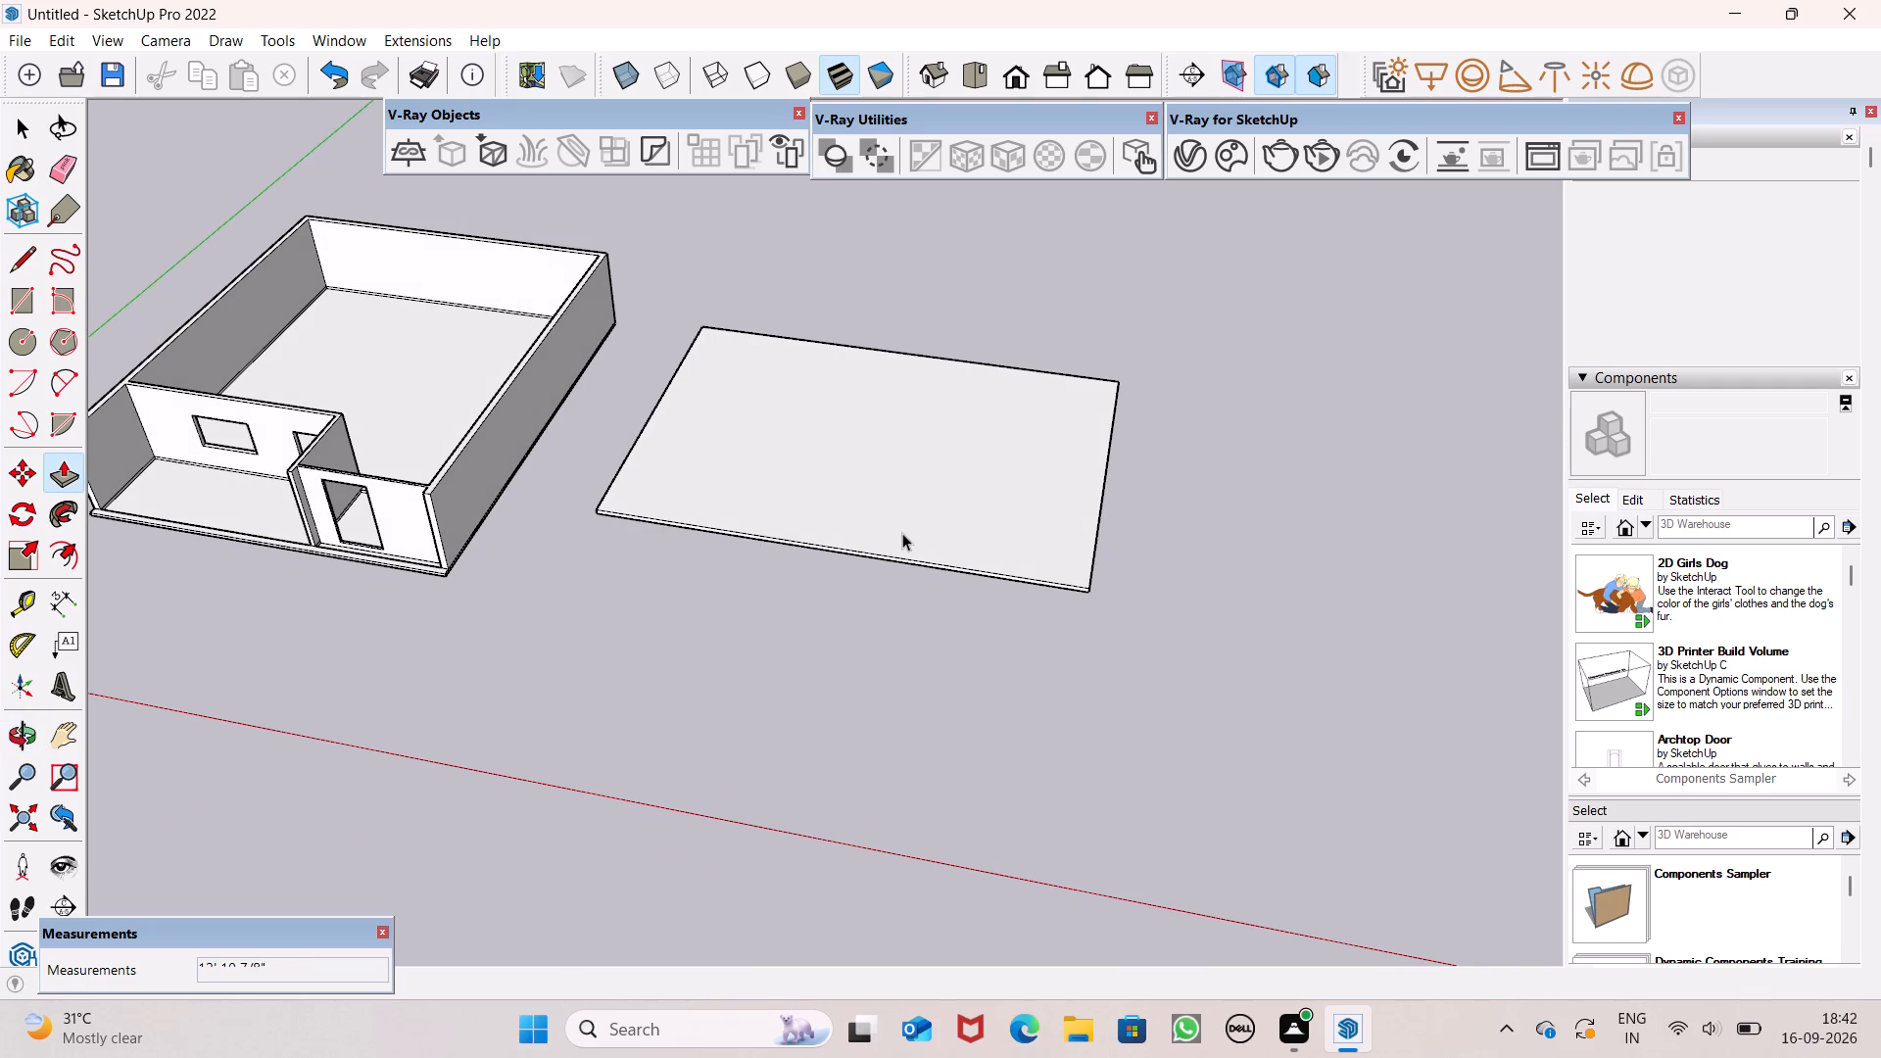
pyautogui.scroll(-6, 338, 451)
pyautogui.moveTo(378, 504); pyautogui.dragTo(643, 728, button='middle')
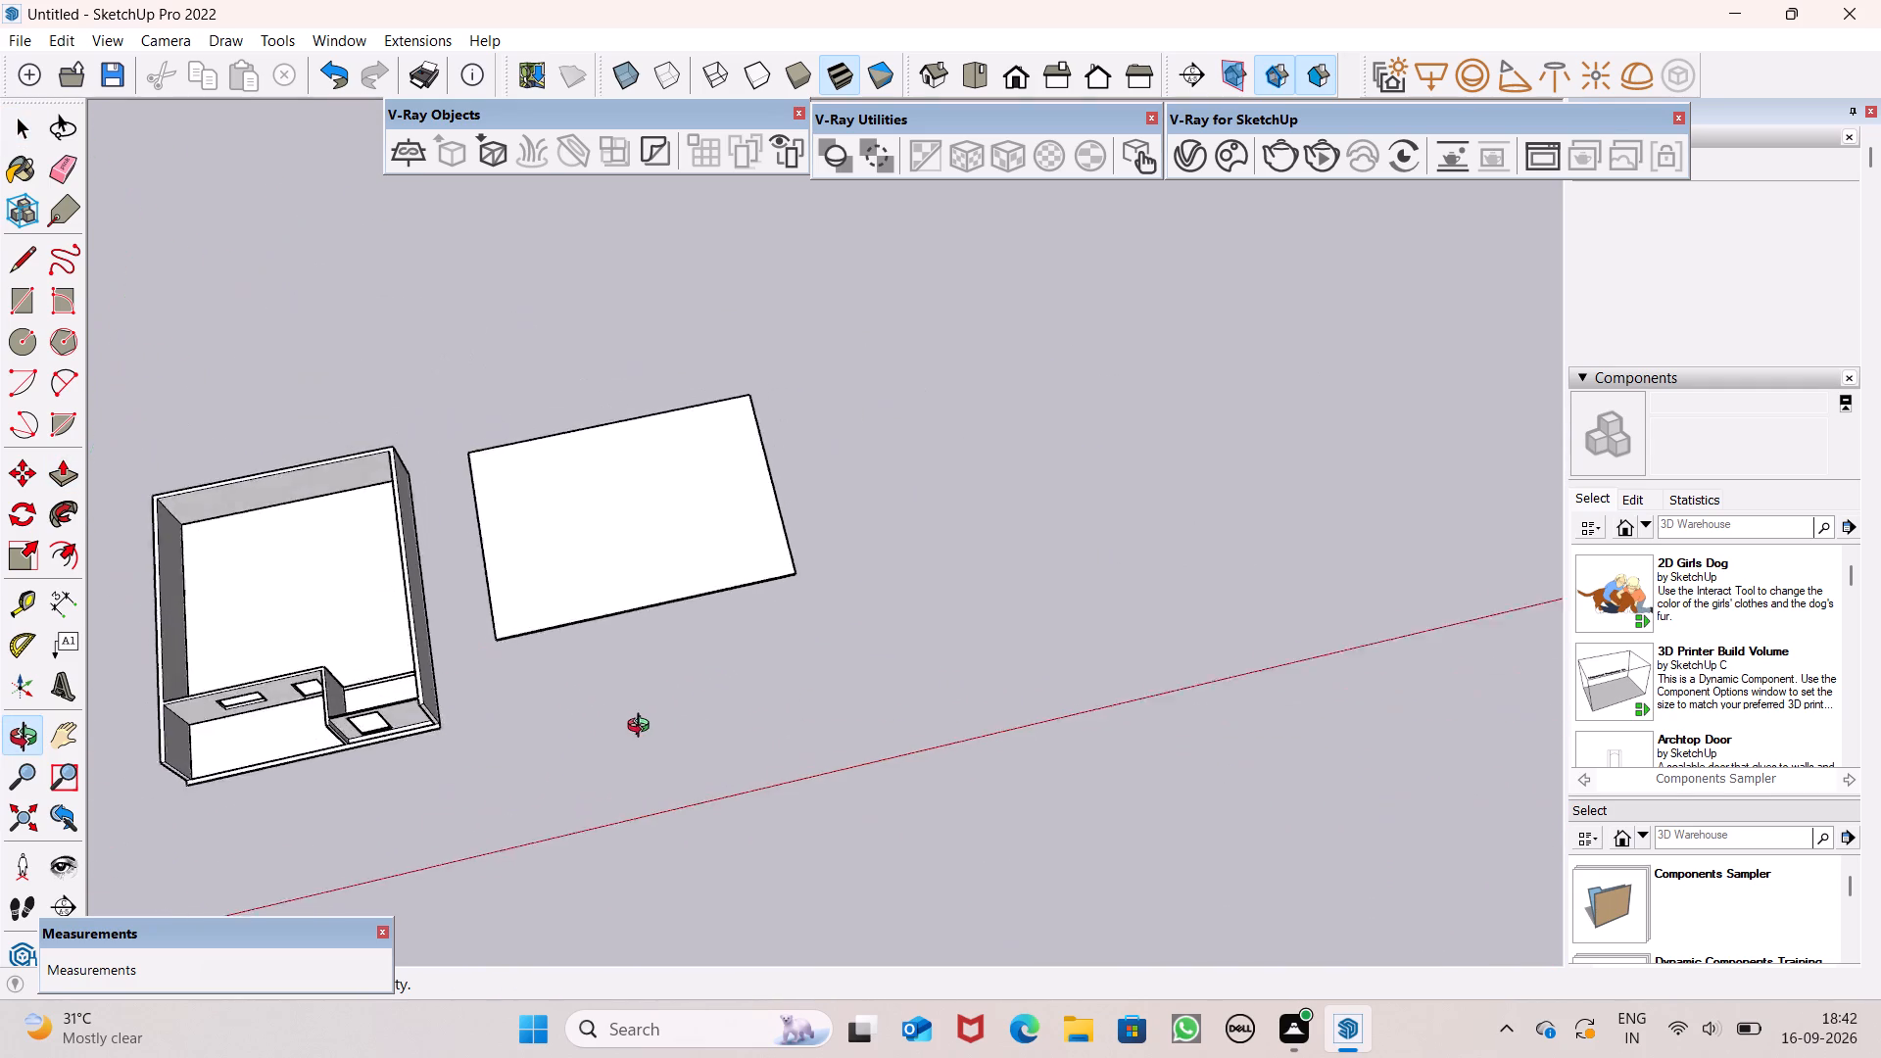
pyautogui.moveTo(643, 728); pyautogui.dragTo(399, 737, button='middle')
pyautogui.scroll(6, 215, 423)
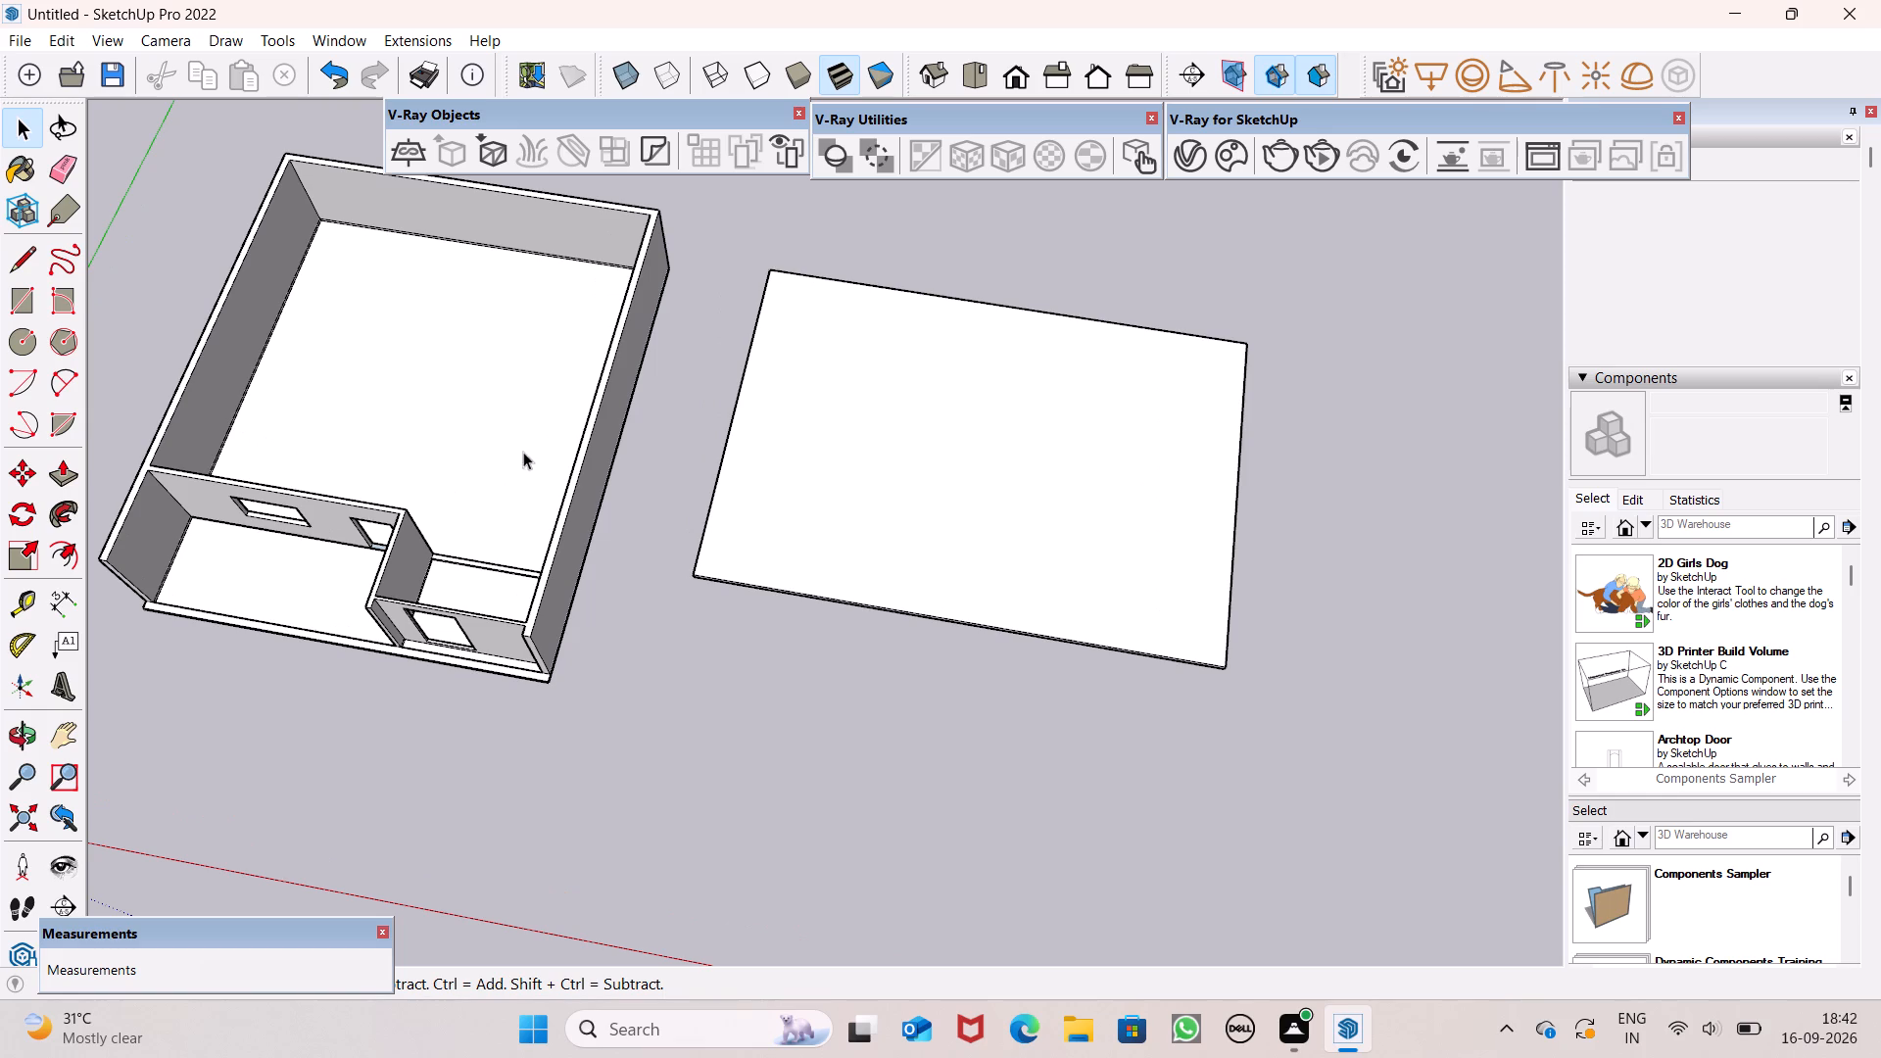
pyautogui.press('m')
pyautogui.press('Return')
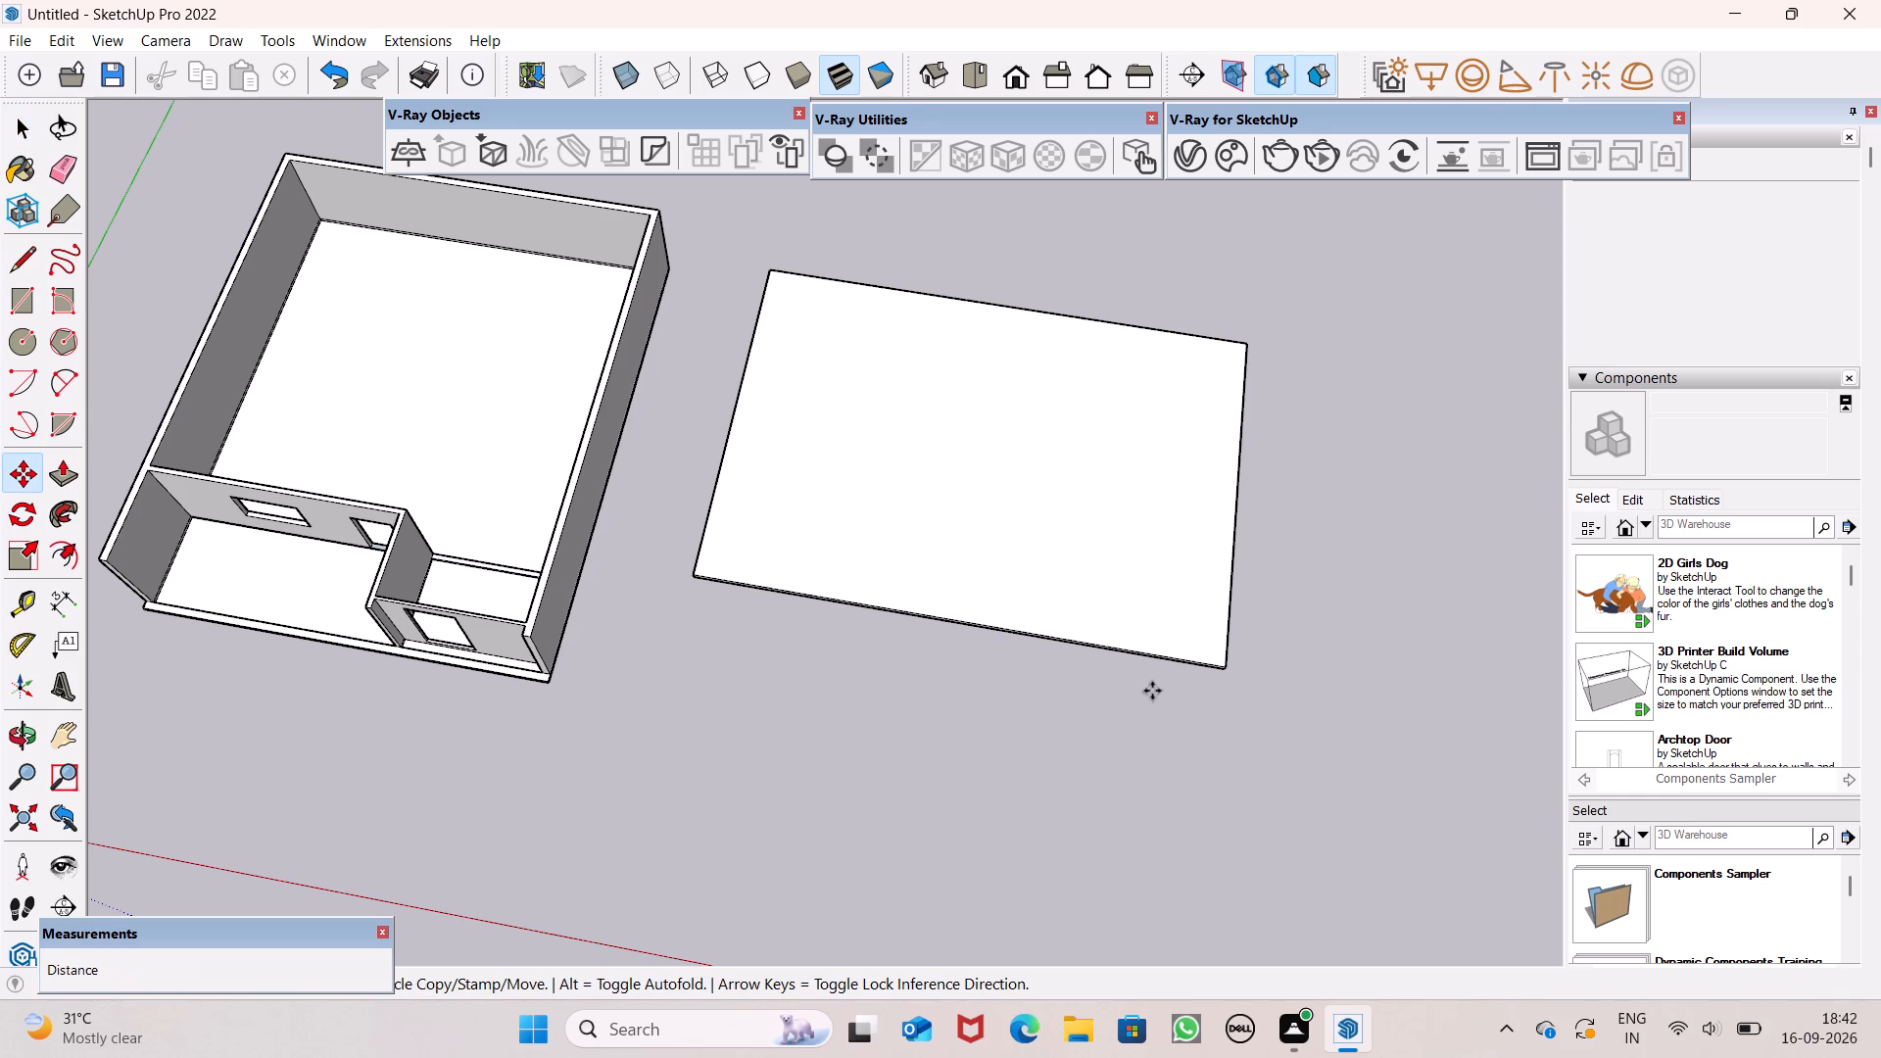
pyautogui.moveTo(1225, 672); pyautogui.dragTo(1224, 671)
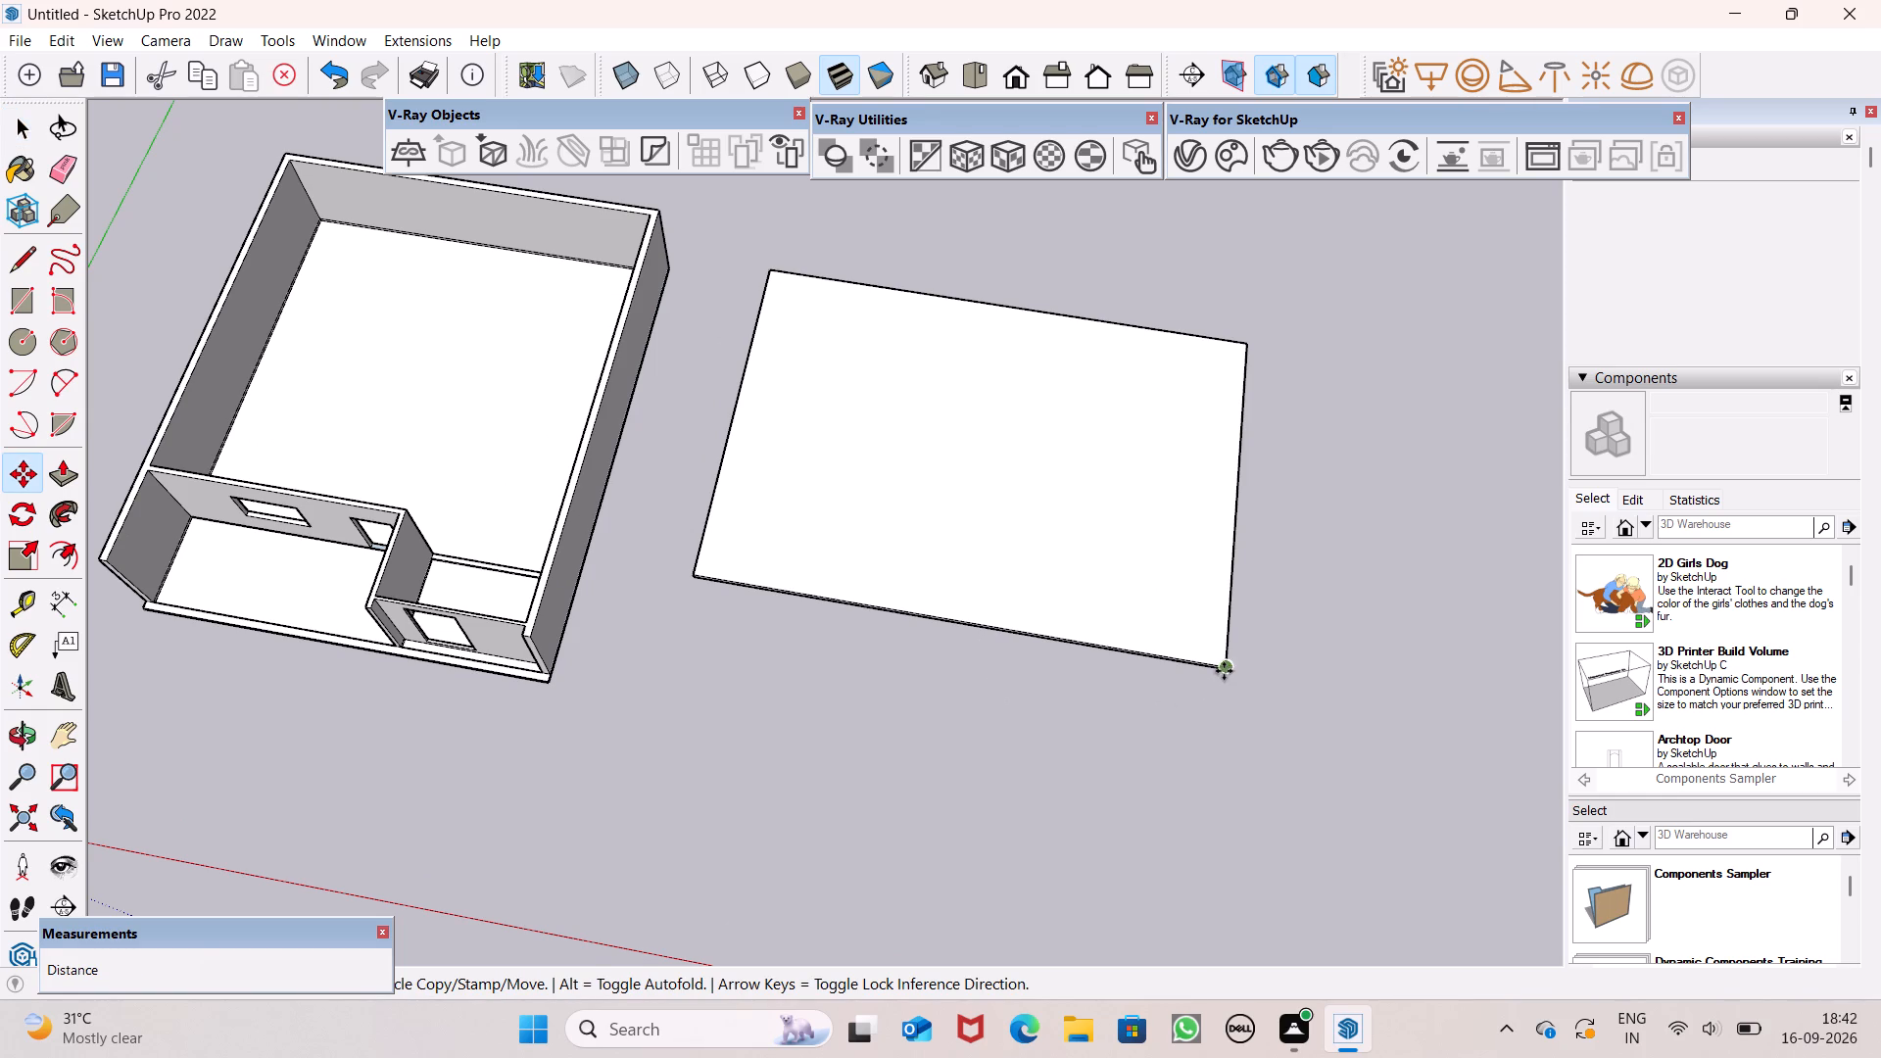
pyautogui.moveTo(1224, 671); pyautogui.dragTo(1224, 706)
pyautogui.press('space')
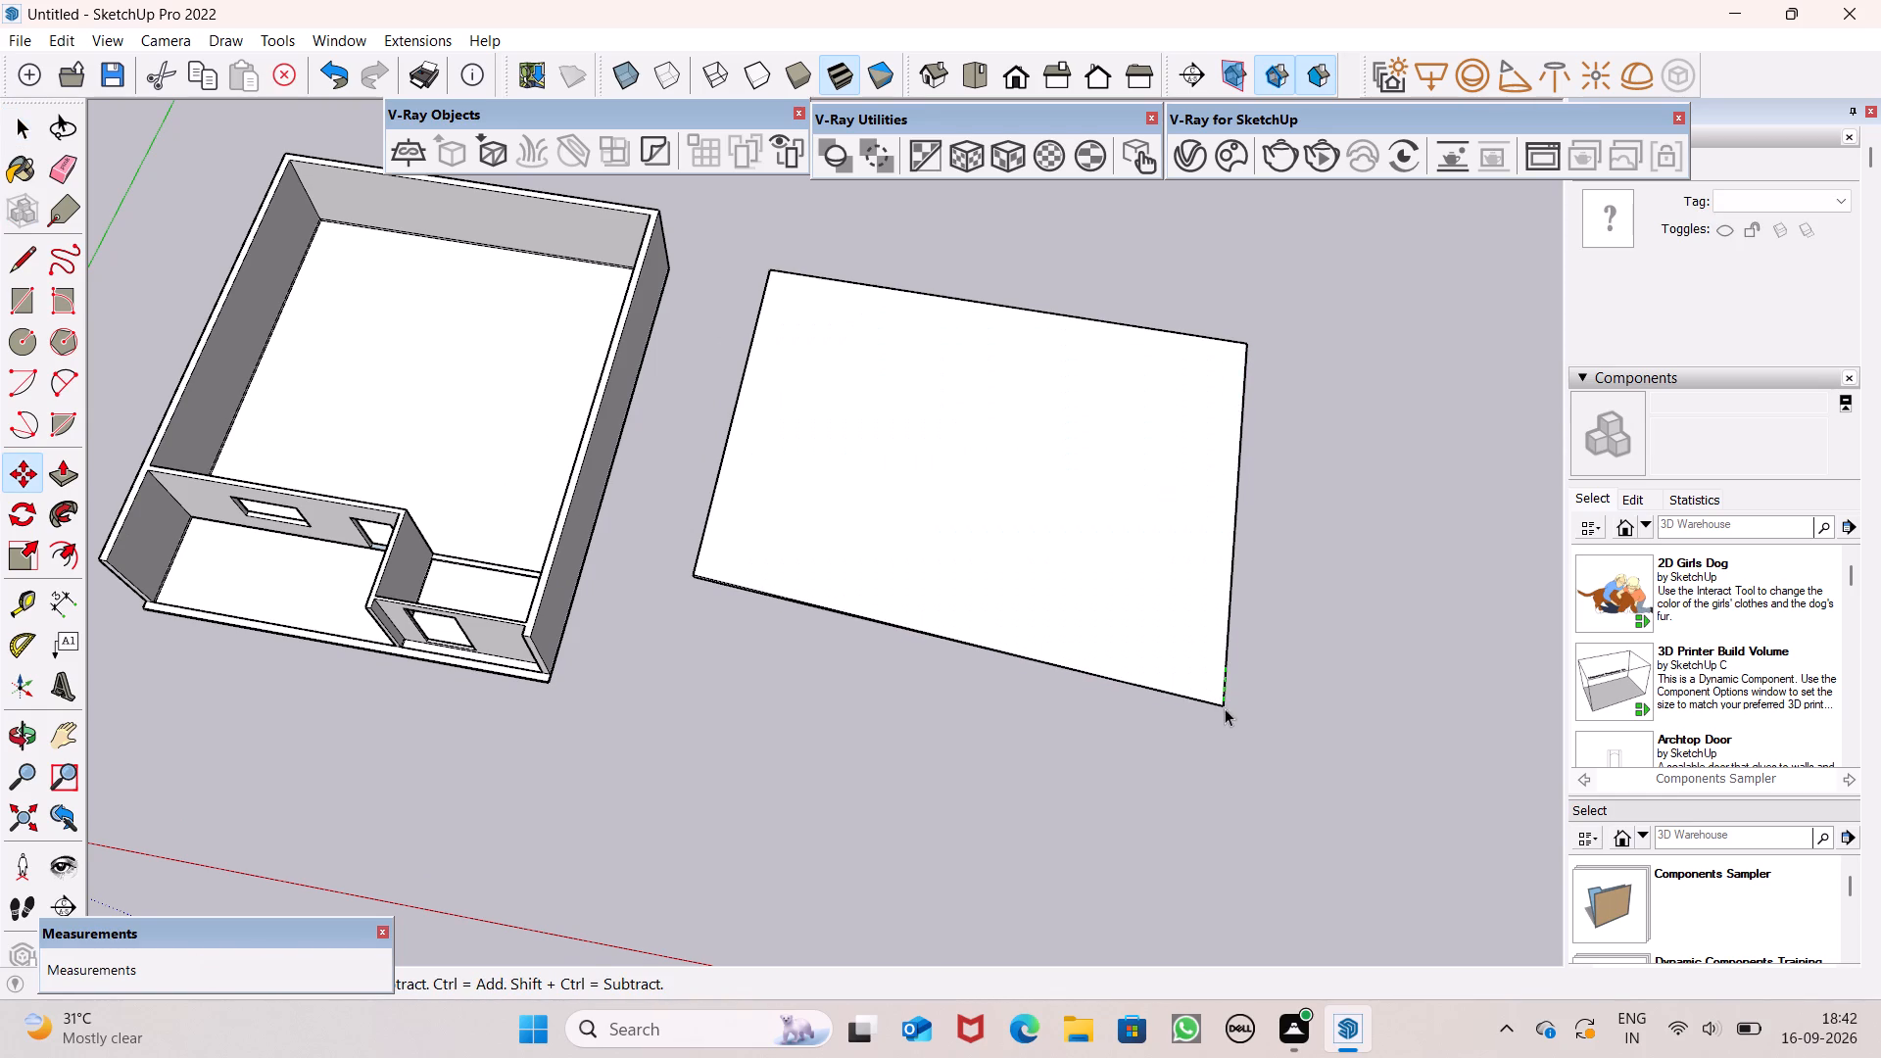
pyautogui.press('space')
# Select the whole slab beside the building with all its faces and edges, and make it a group.
pyautogui.tripleClick(958, 558)
pyautogui.rightClick(958, 557)
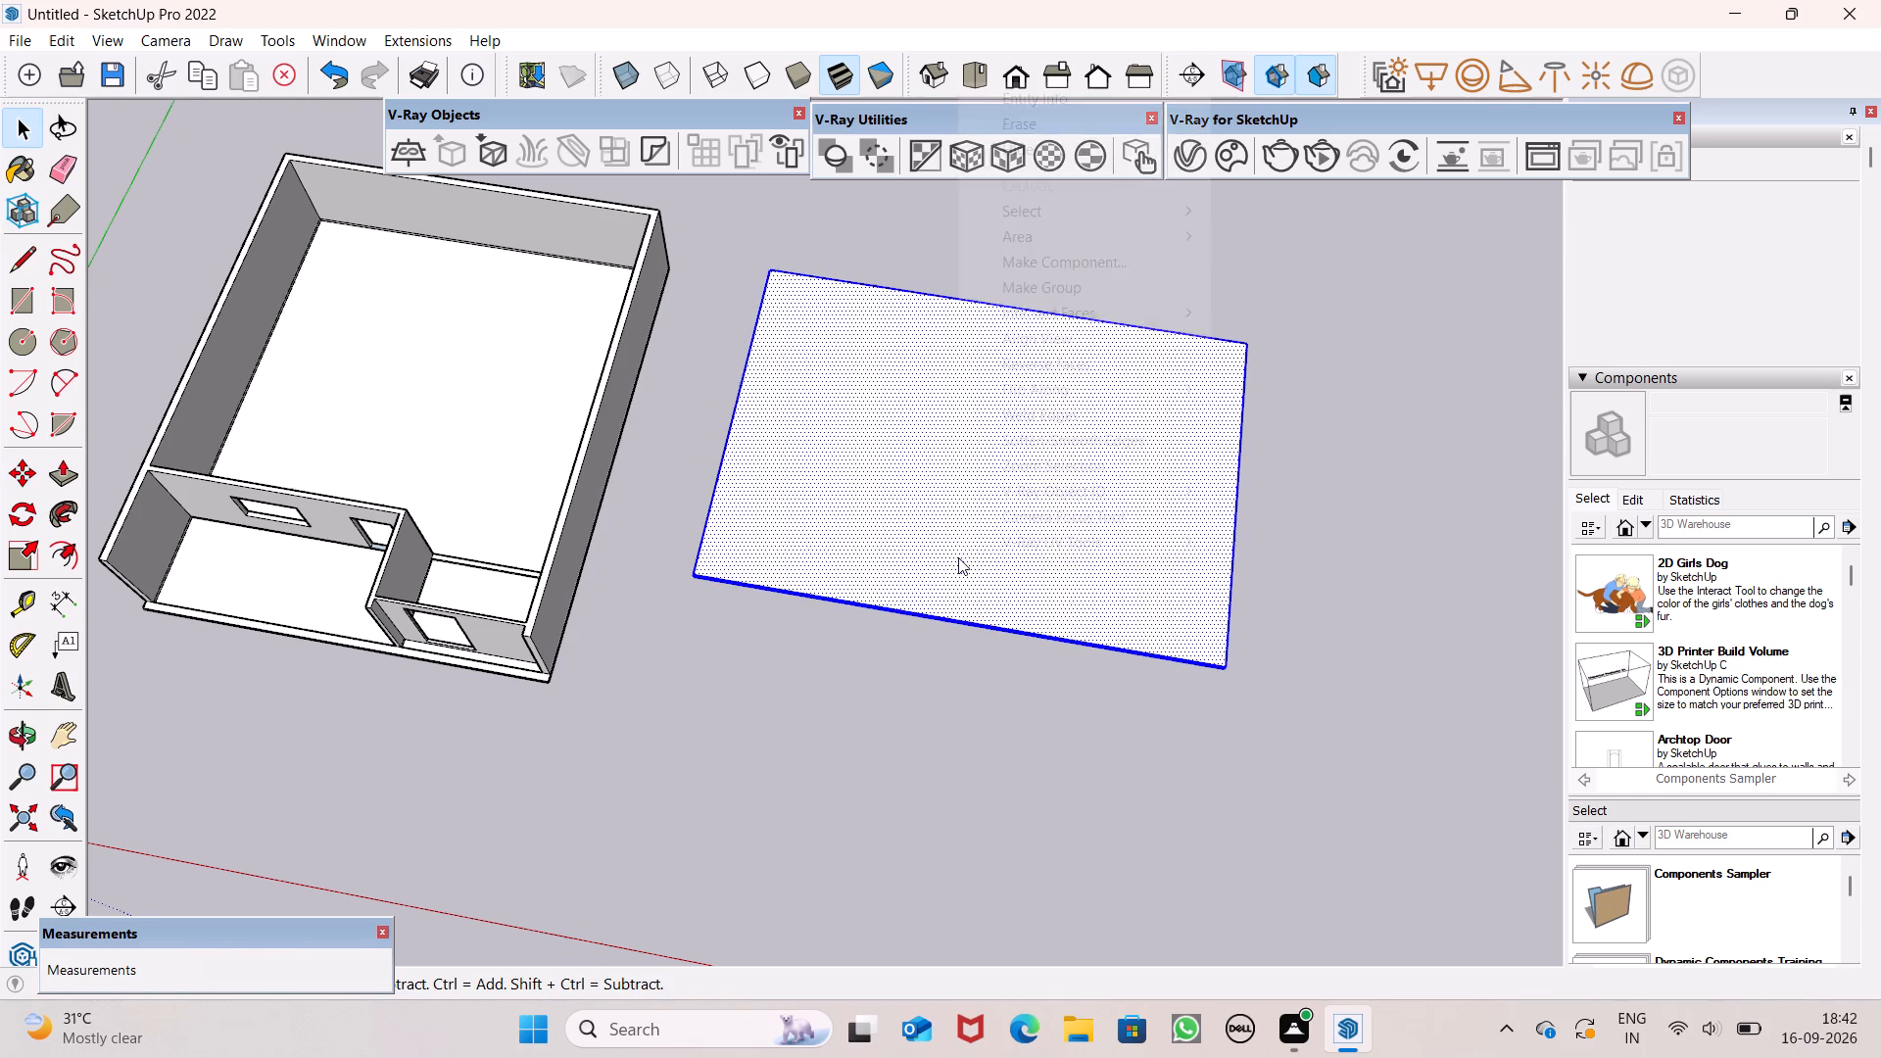
pyautogui.click(1062, 285)
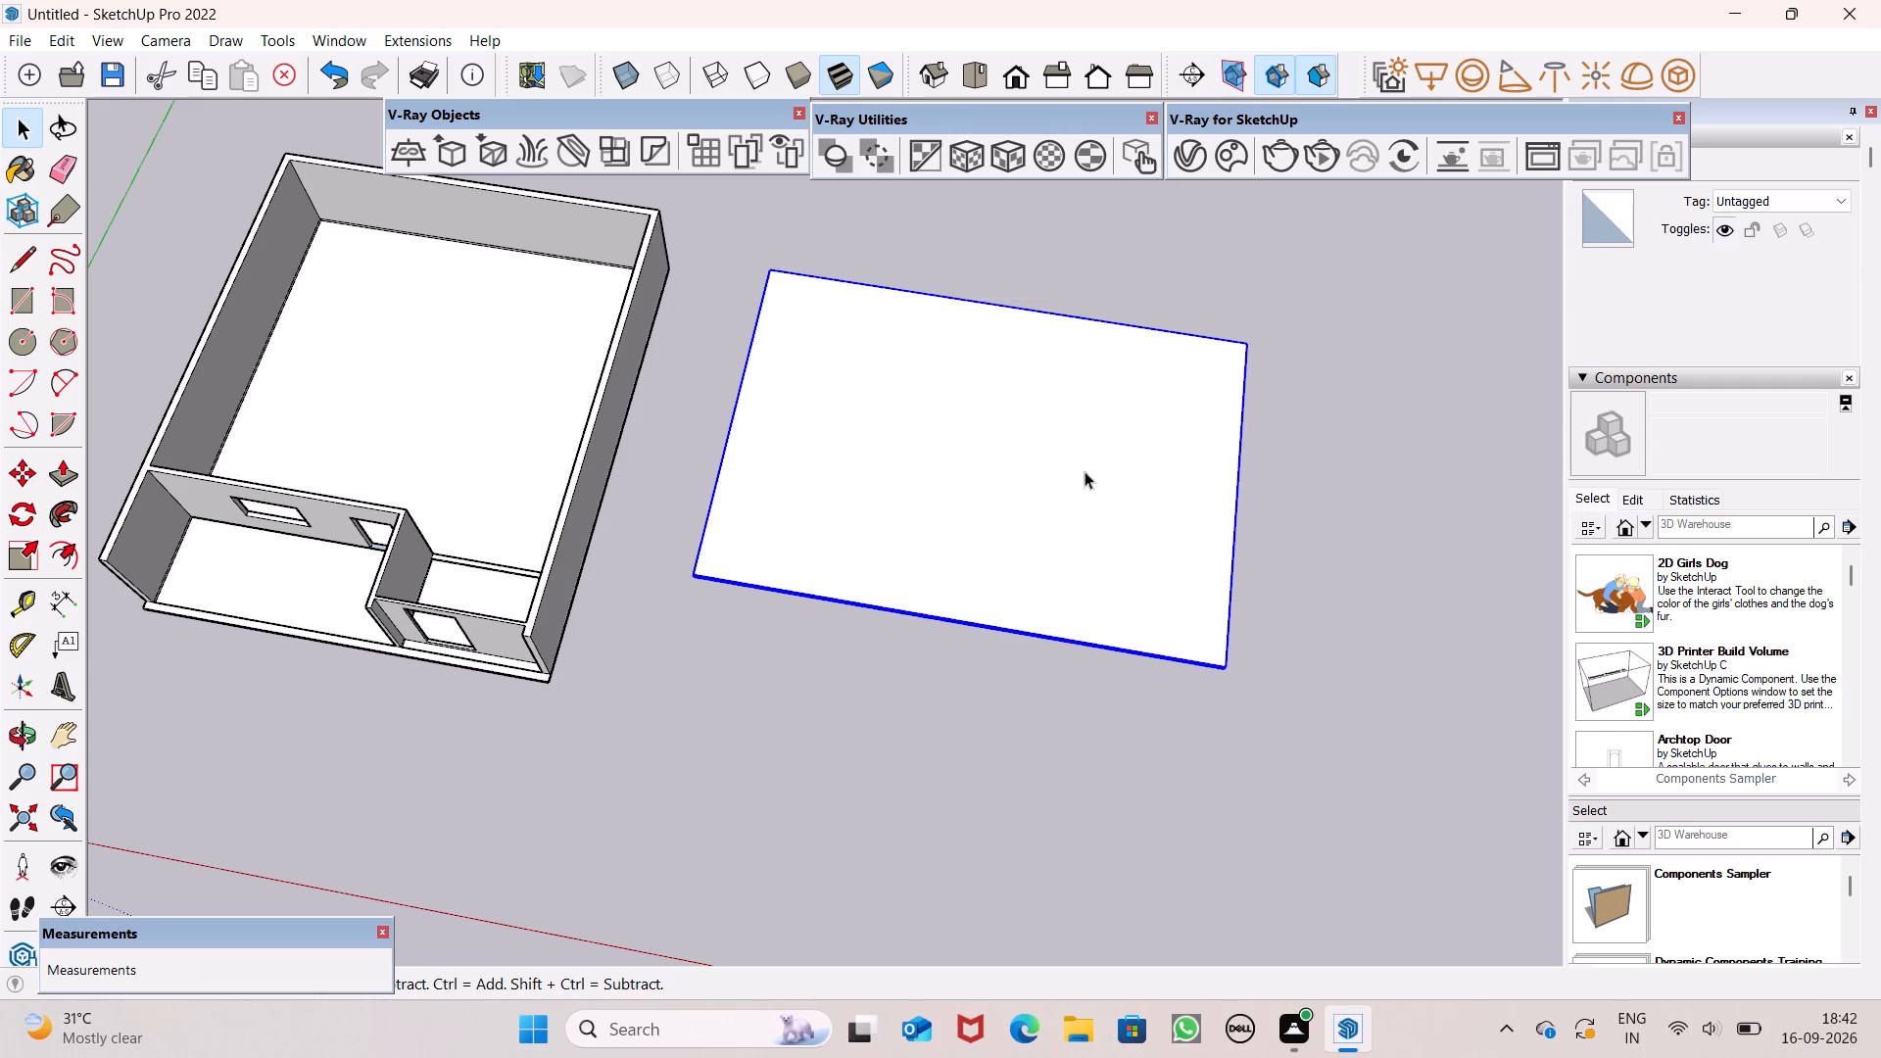
# Move the slab group about 63' 10 5/16" by its near outer corner onto the top of the building's side wall.
pyautogui.scroll(-1, 1053, 553)
pyautogui.press('m')
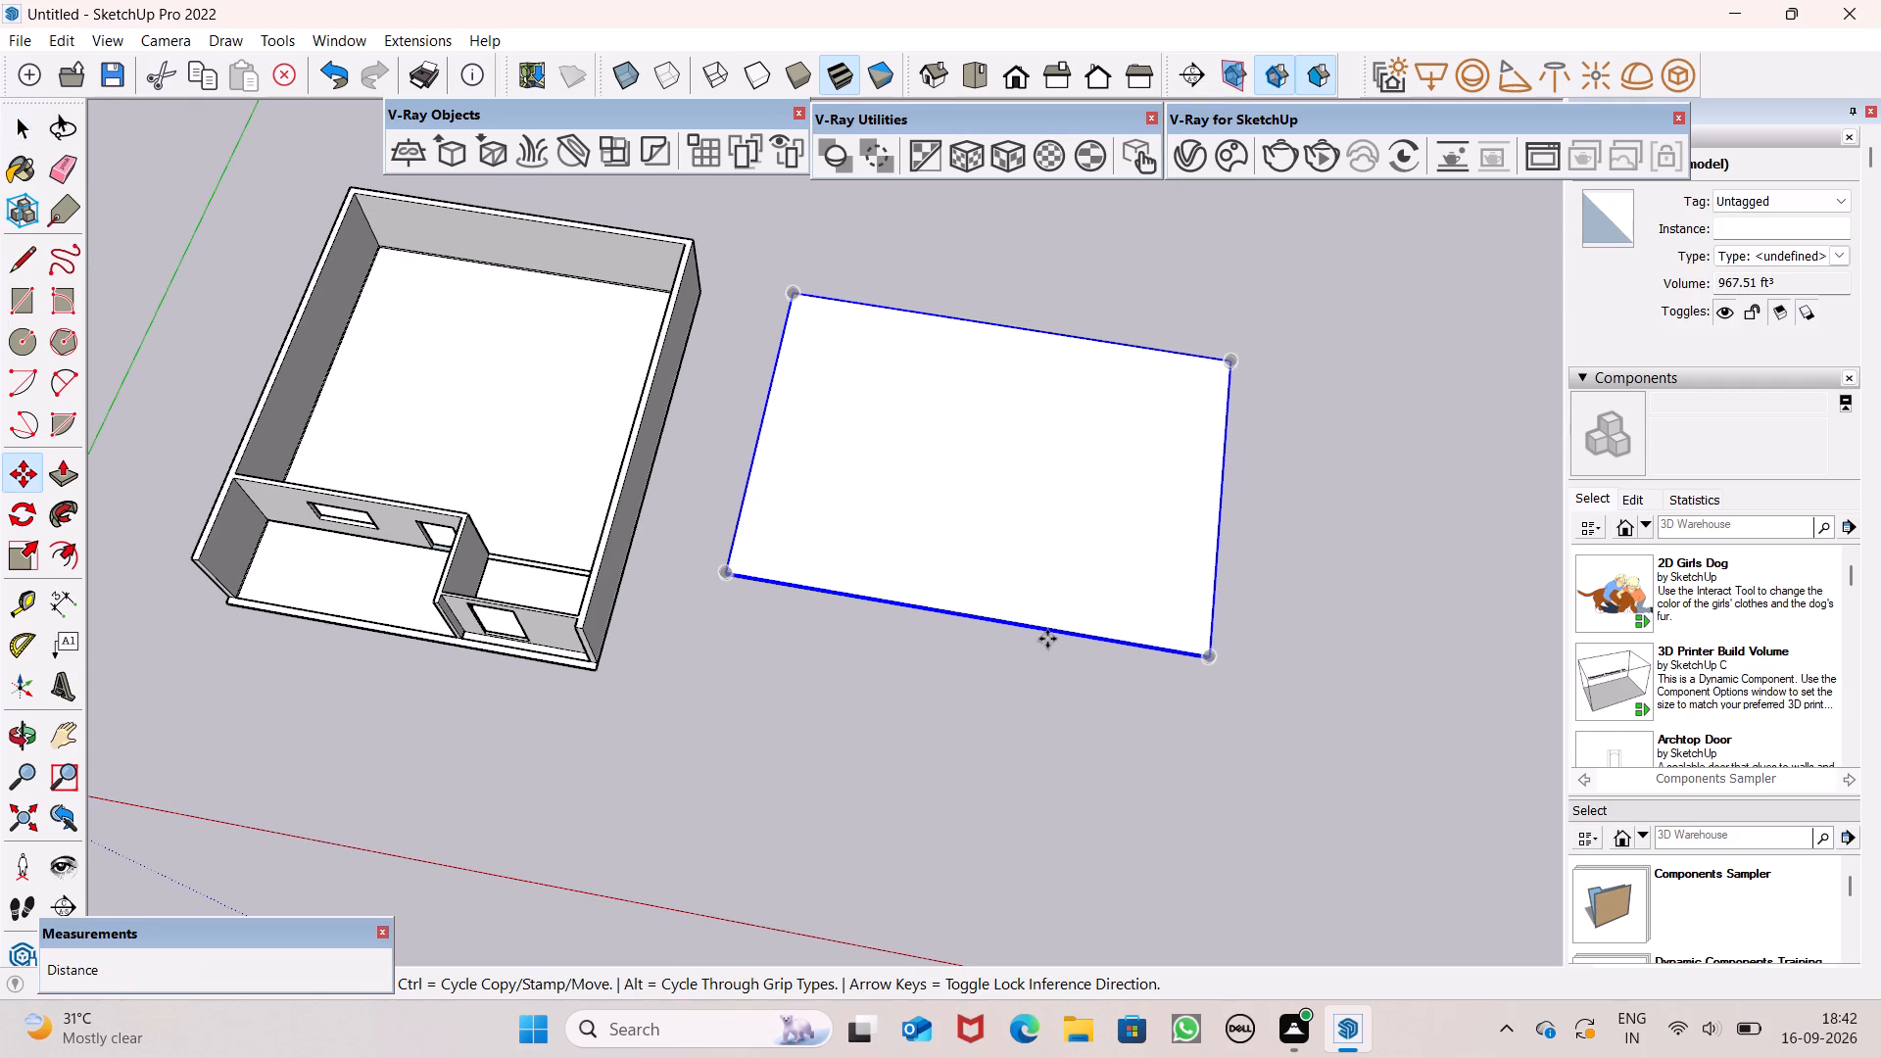
pyautogui.press('Return')
pyautogui.click(1209, 654)
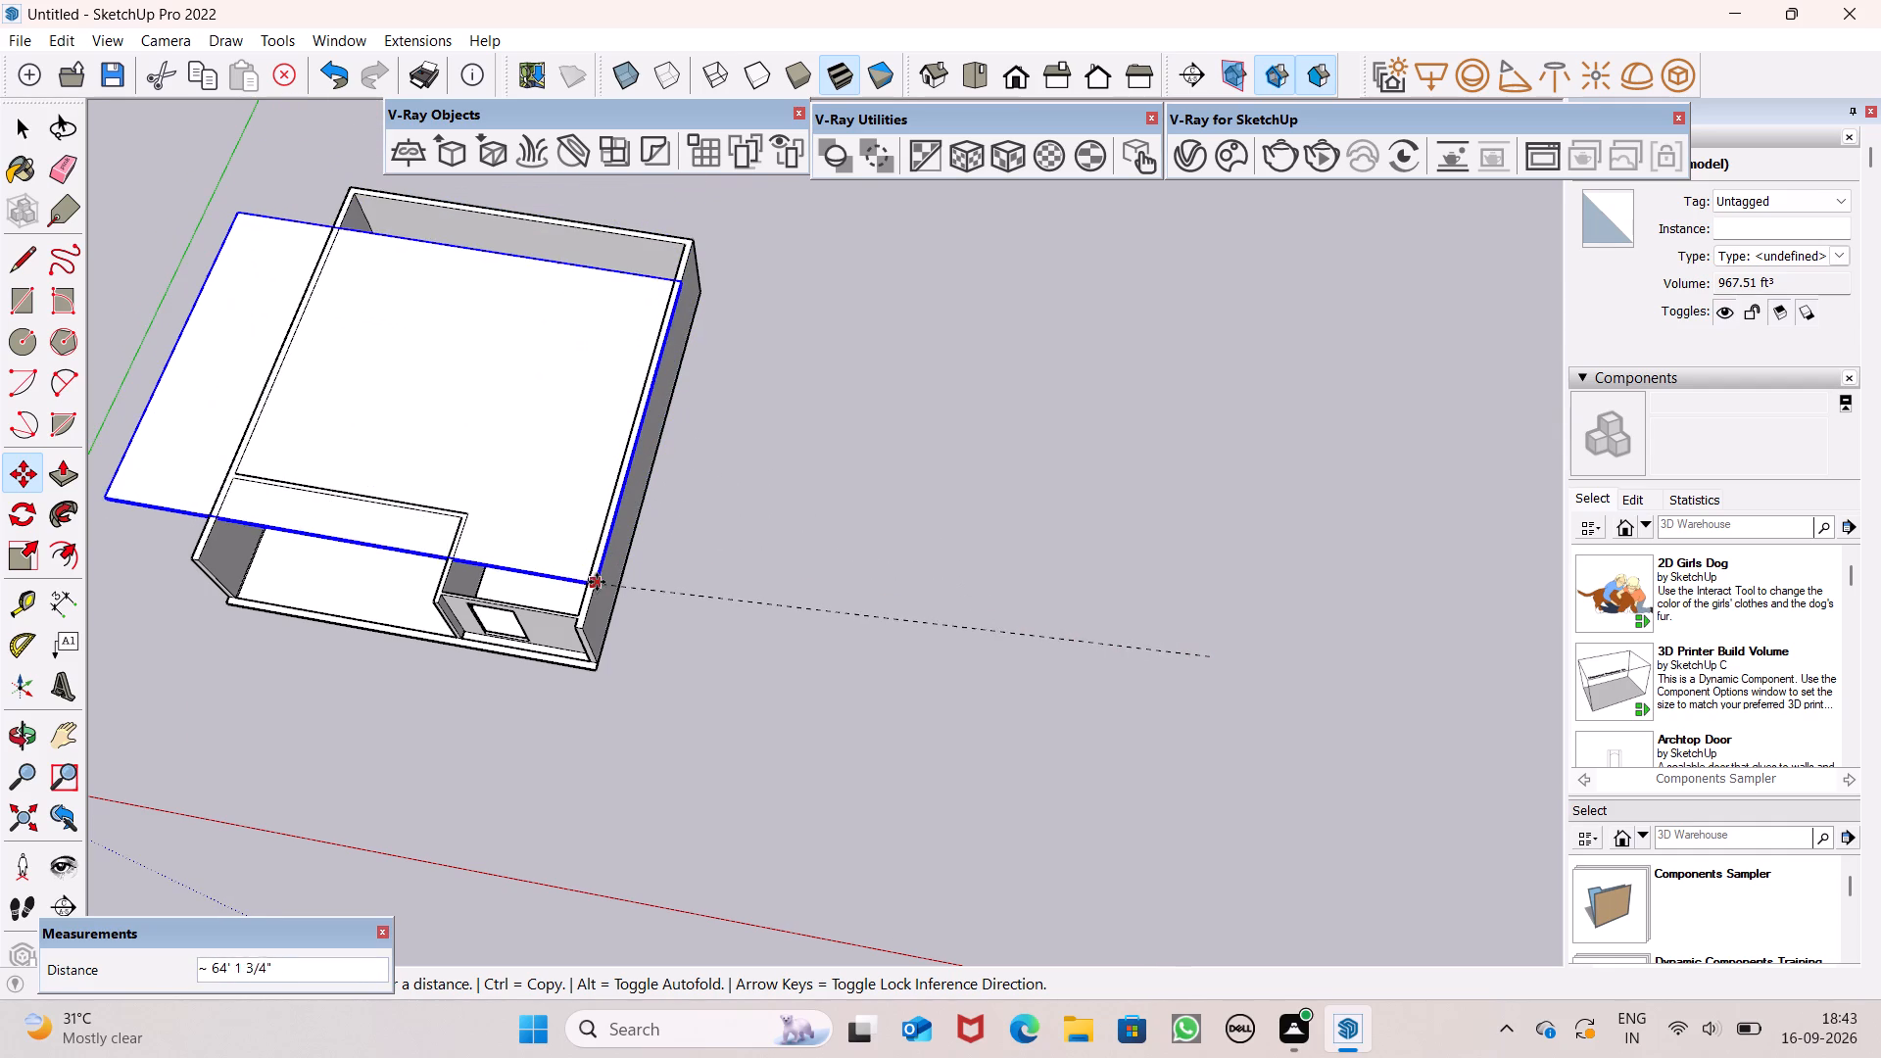
pyautogui.click(603, 557)
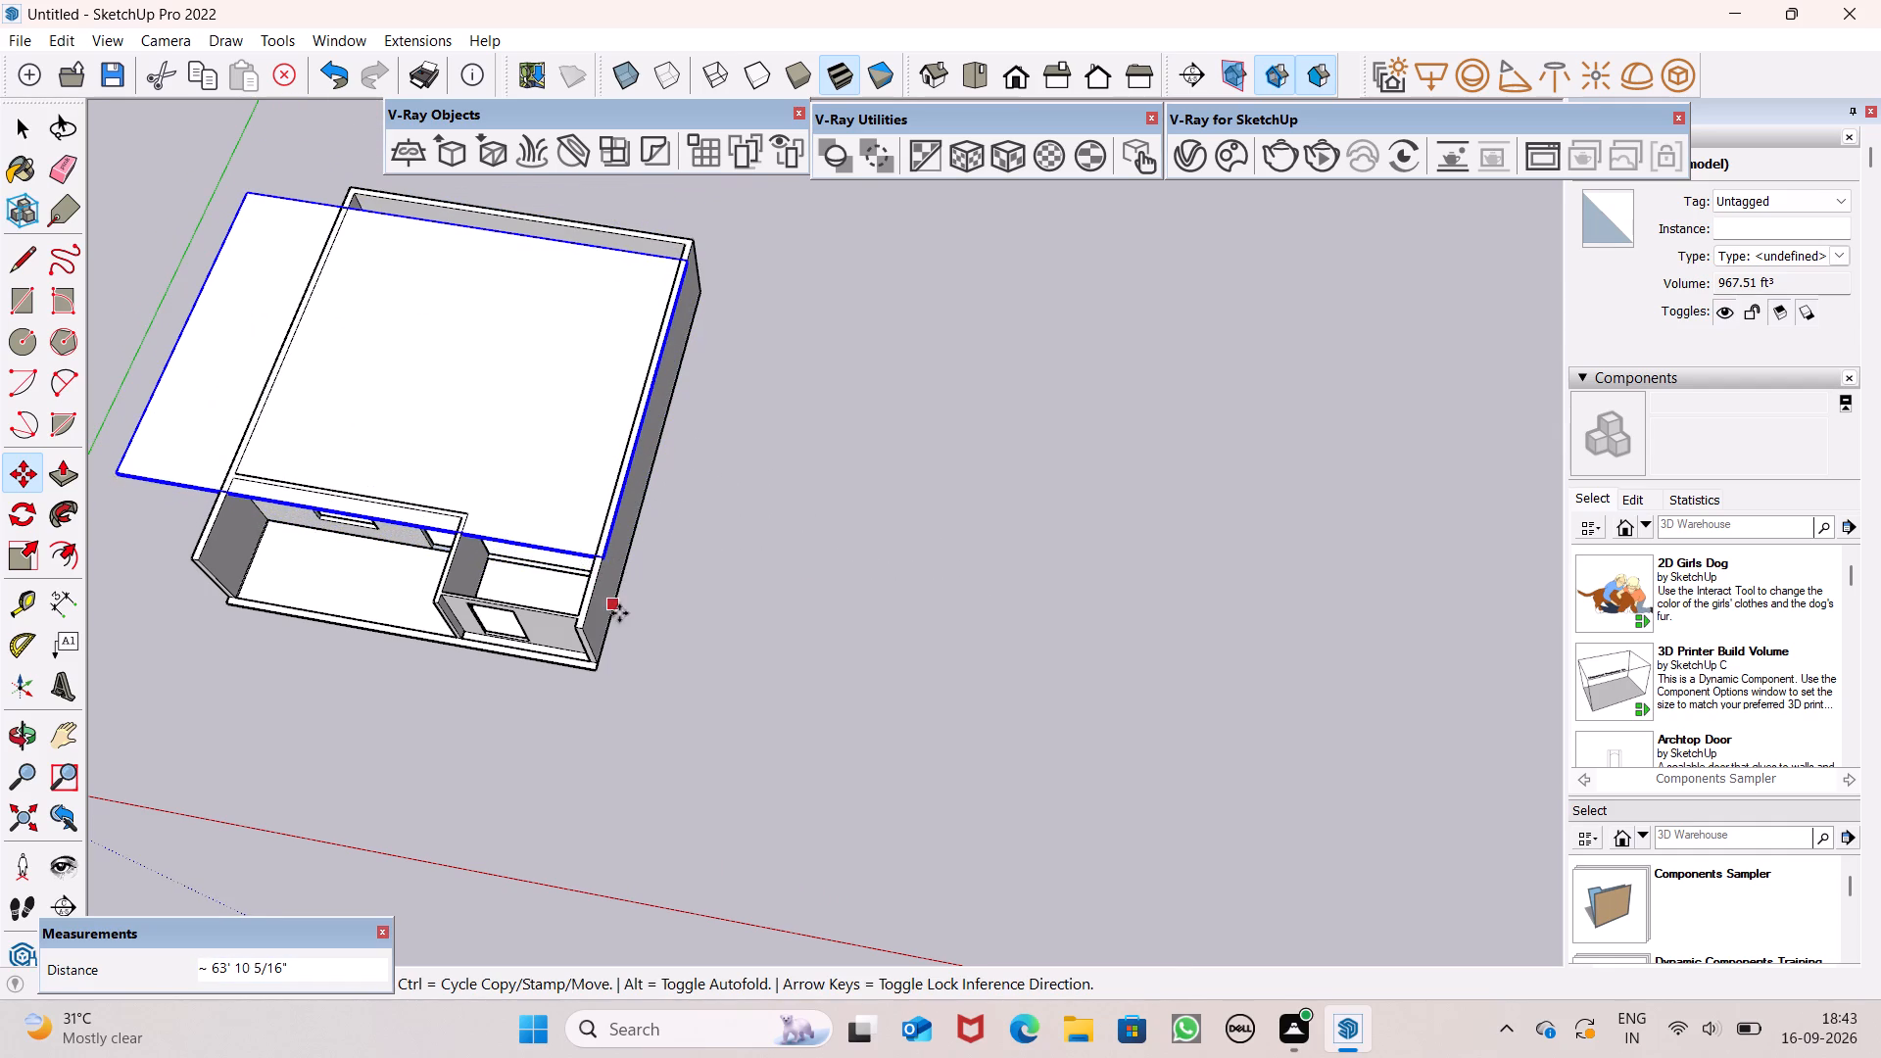
# Move the slab by its lower rear corner about 2' 4 7/16" onto the inner corner of the rear and side walls.
pyautogui.scroll(7, 620, 608)
pyautogui.moveTo(630, 600); pyautogui.dragTo(363, 341, button='middle')
pyautogui.scroll(-7, 617, 535)
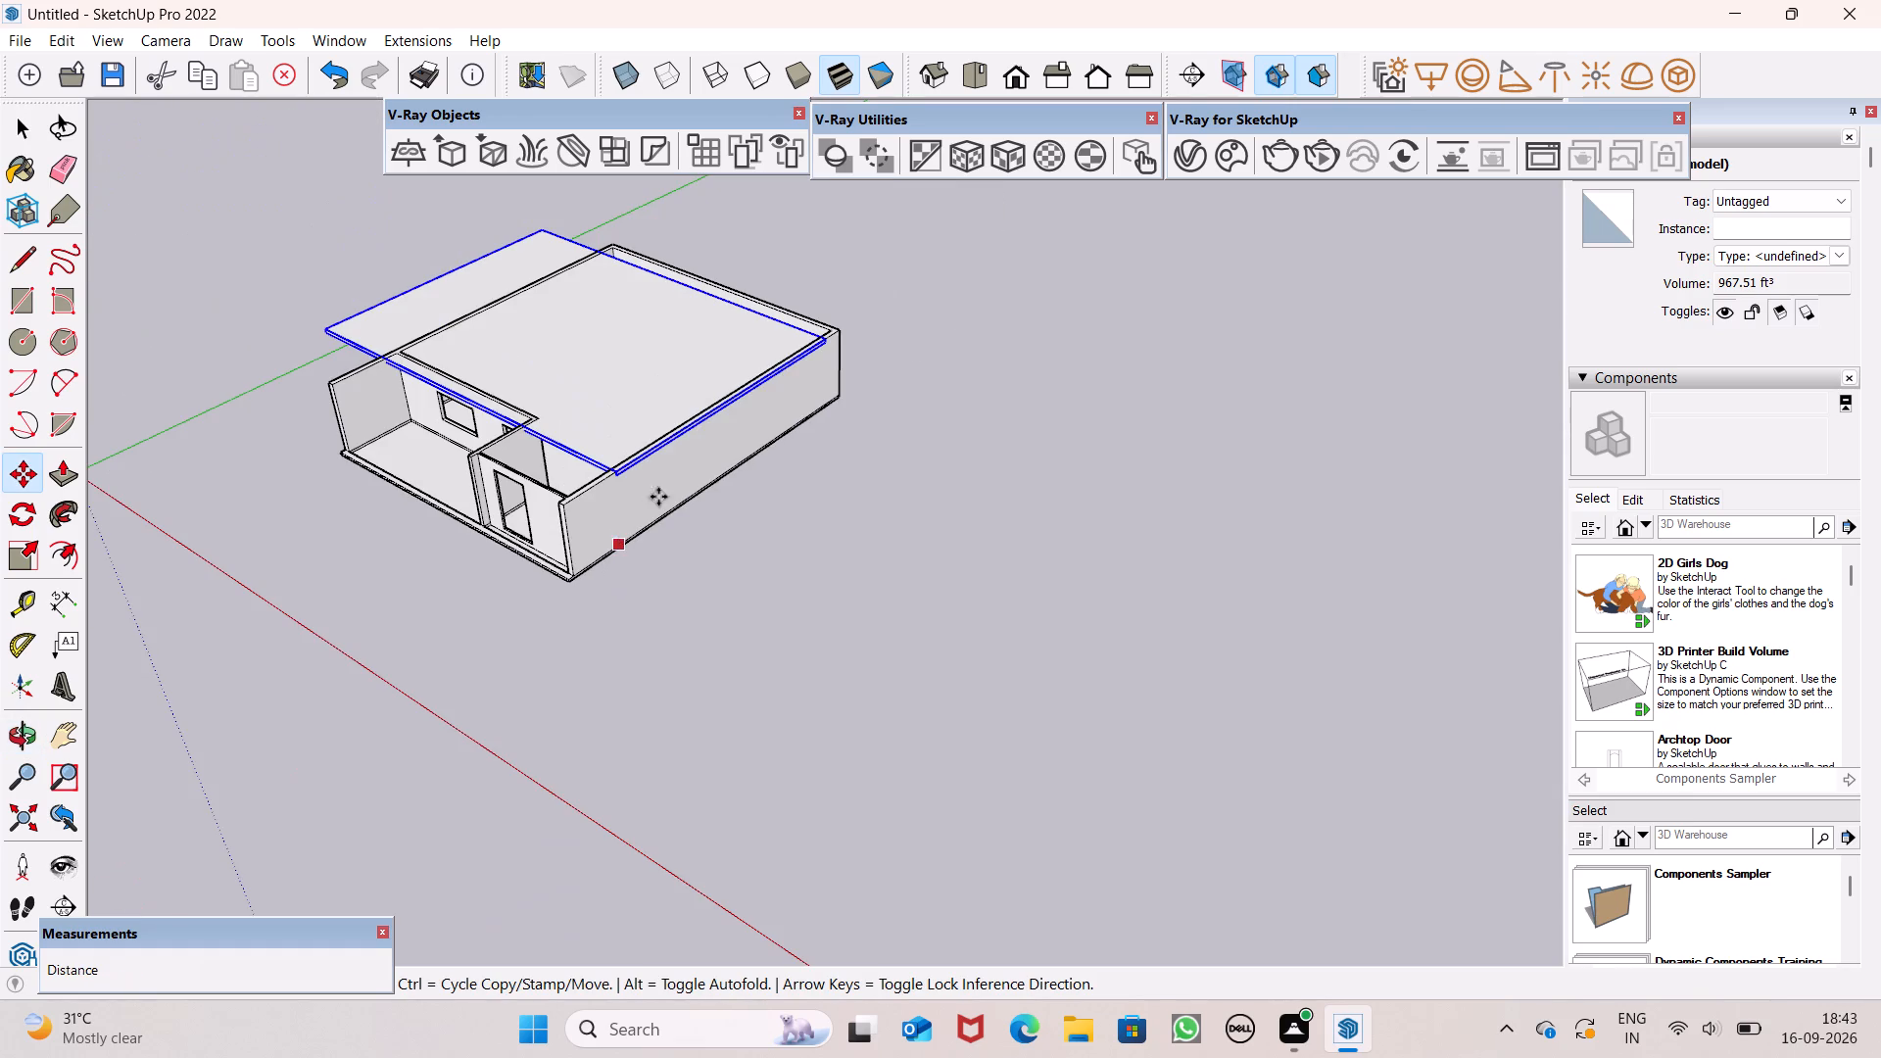
pyautogui.scroll(5, 769, 361)
pyautogui.scroll(3, 918, 298)
pyautogui.moveTo(937, 314); pyautogui.dragTo(749, 457, button='middle')
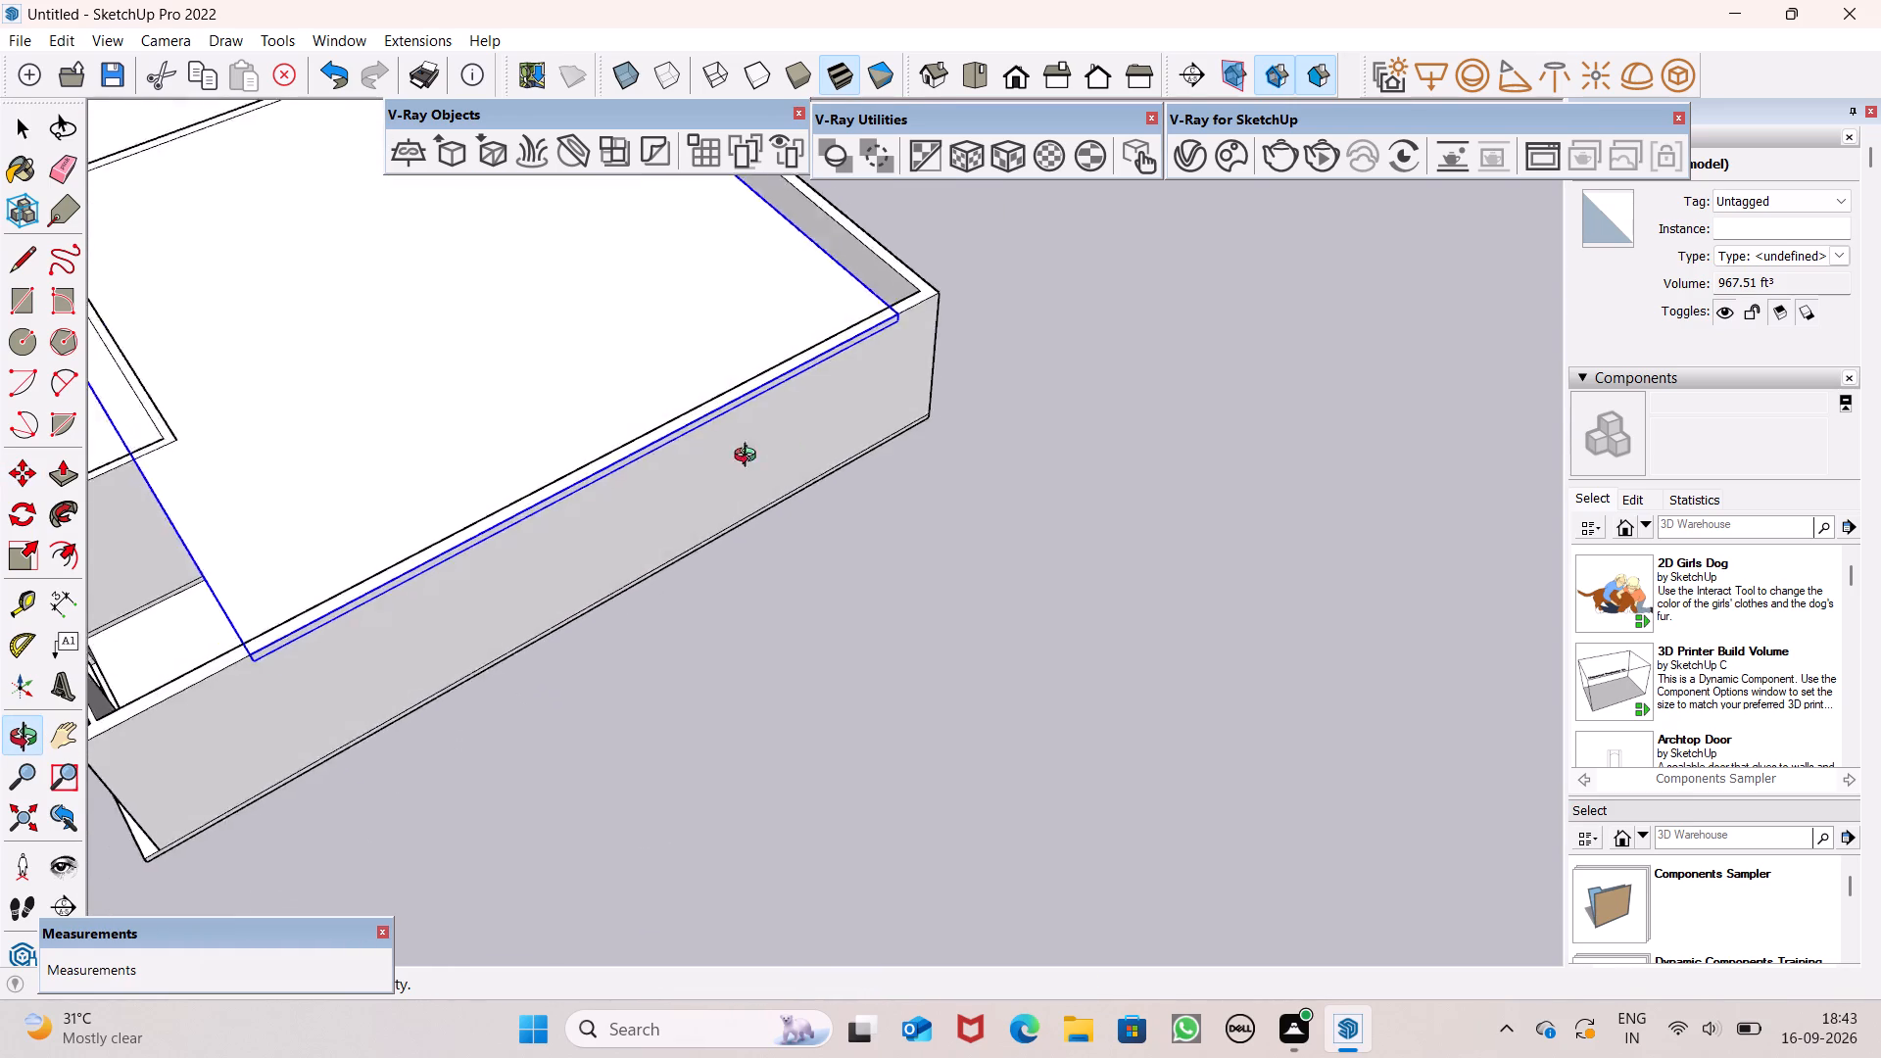
pyautogui.moveTo(749, 457); pyautogui.dragTo(556, 454, button='middle')
pyautogui.scroll(7, 1086, 301)
pyautogui.scroll(5, 935, 374)
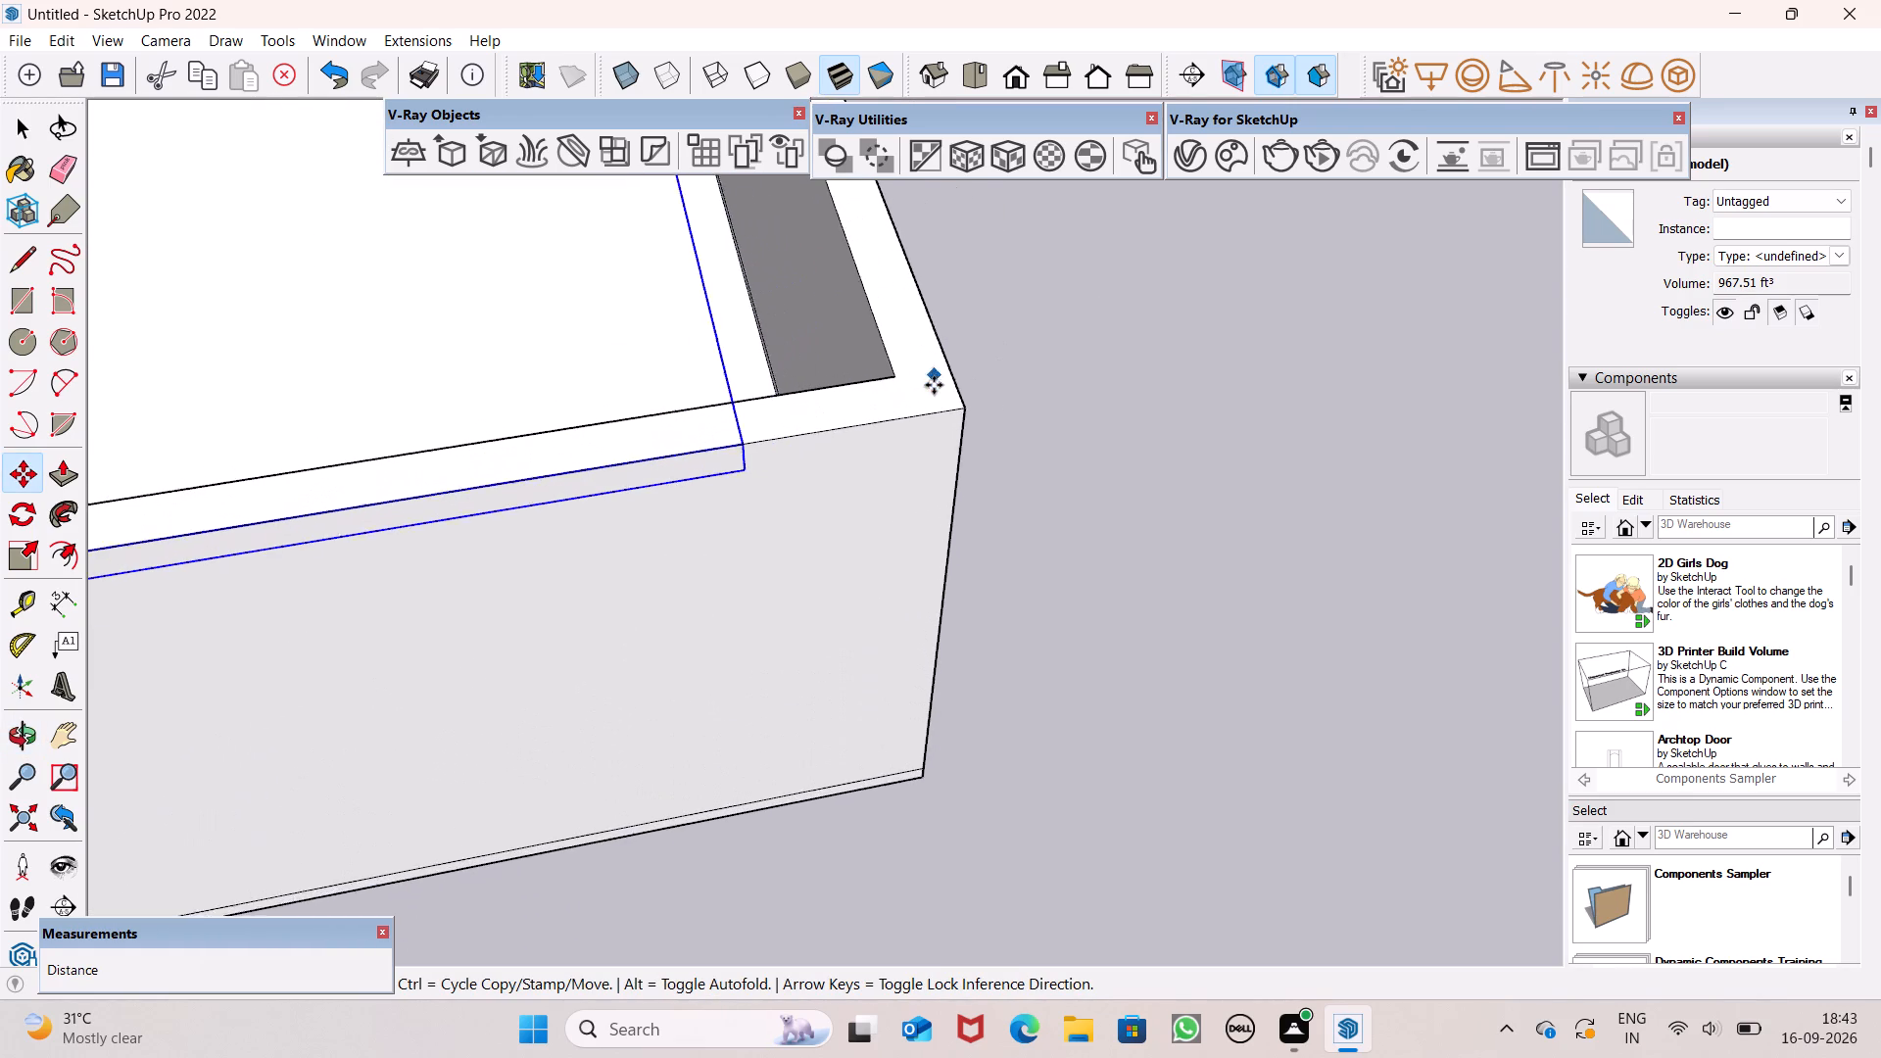
pyautogui.scroll(1, 934, 385)
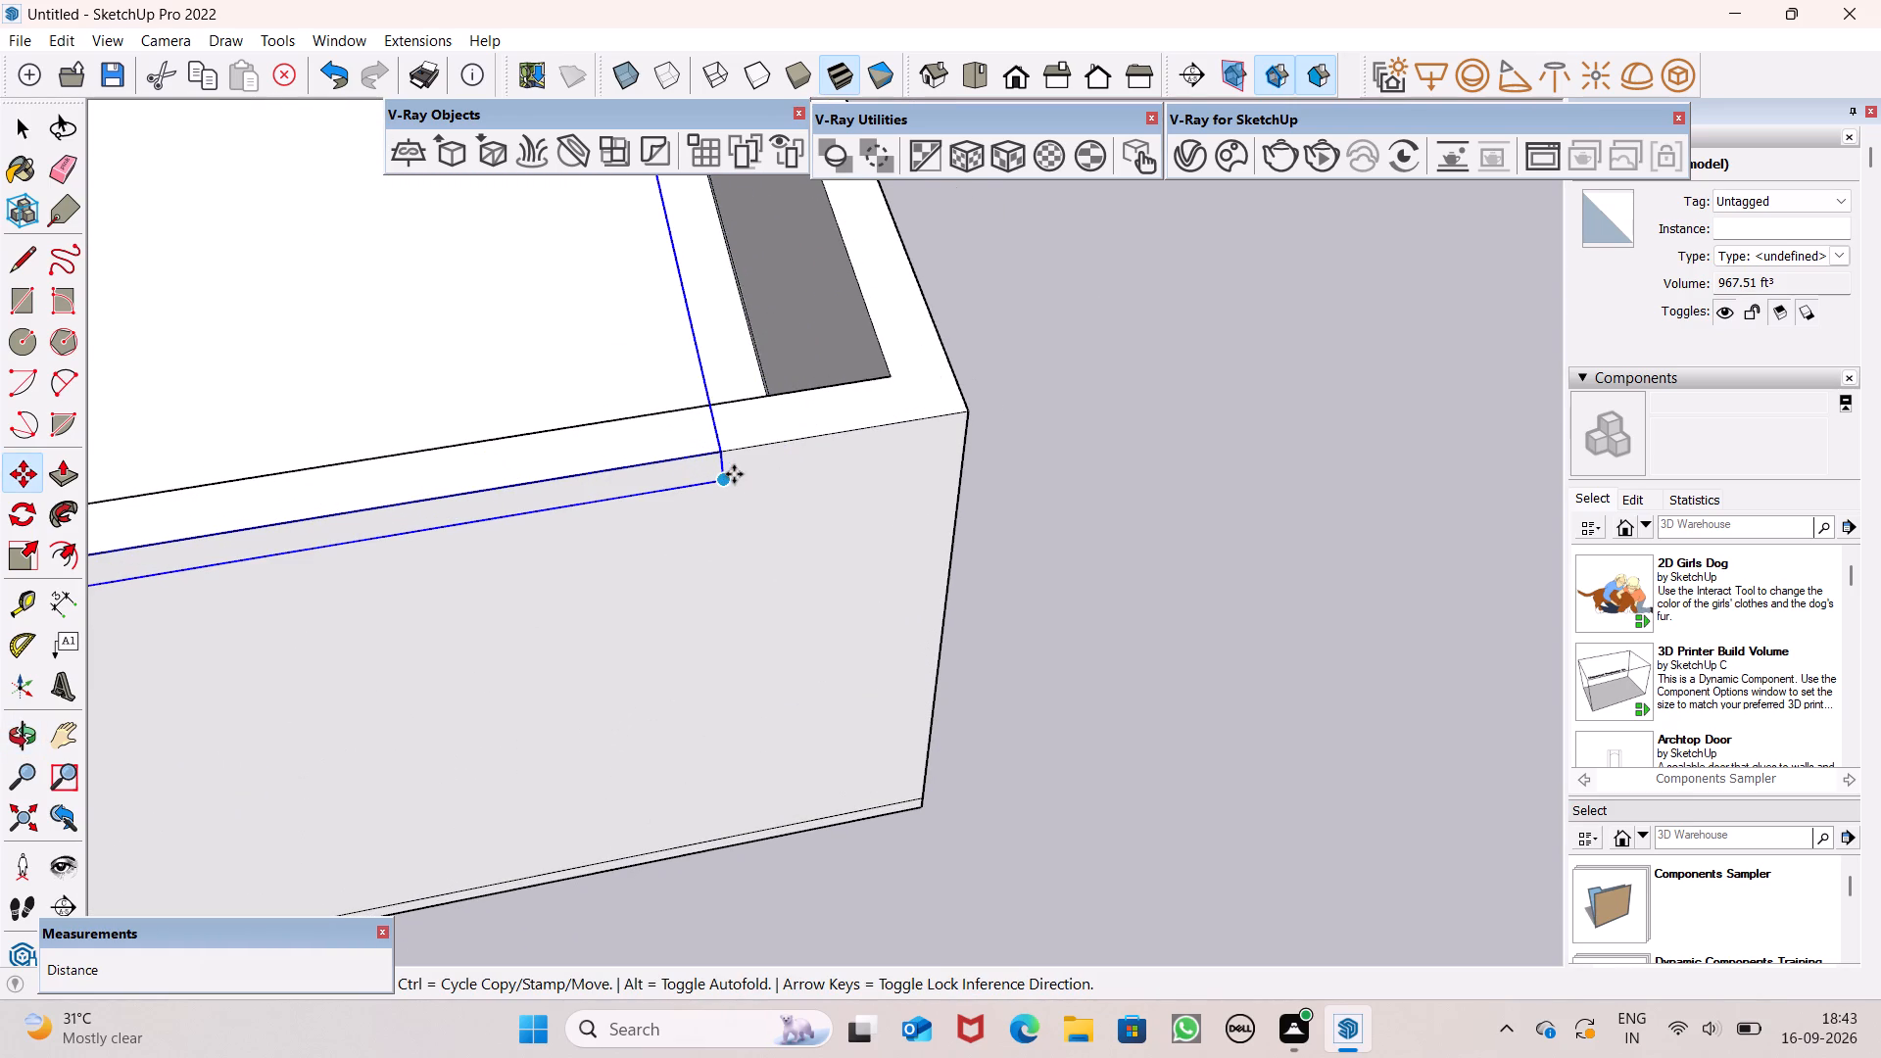
pyautogui.click(727, 480)
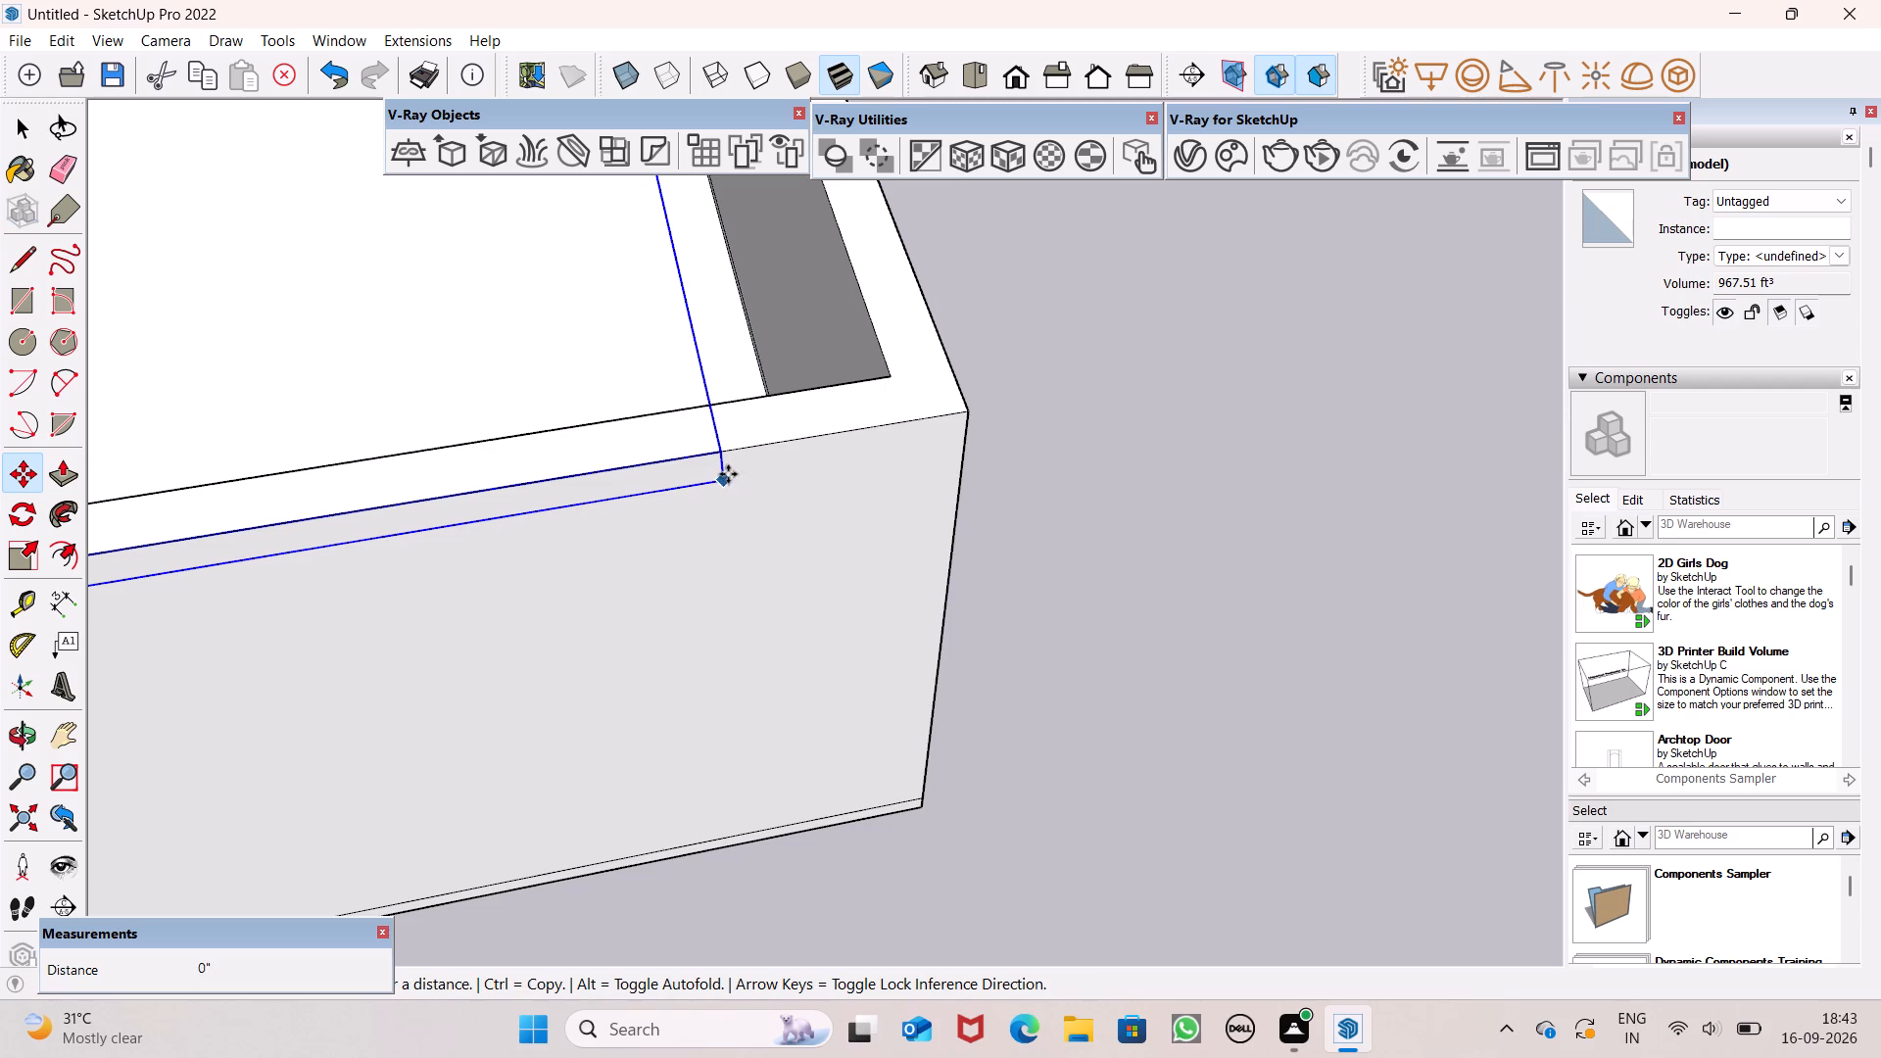
pyautogui.click(894, 376)
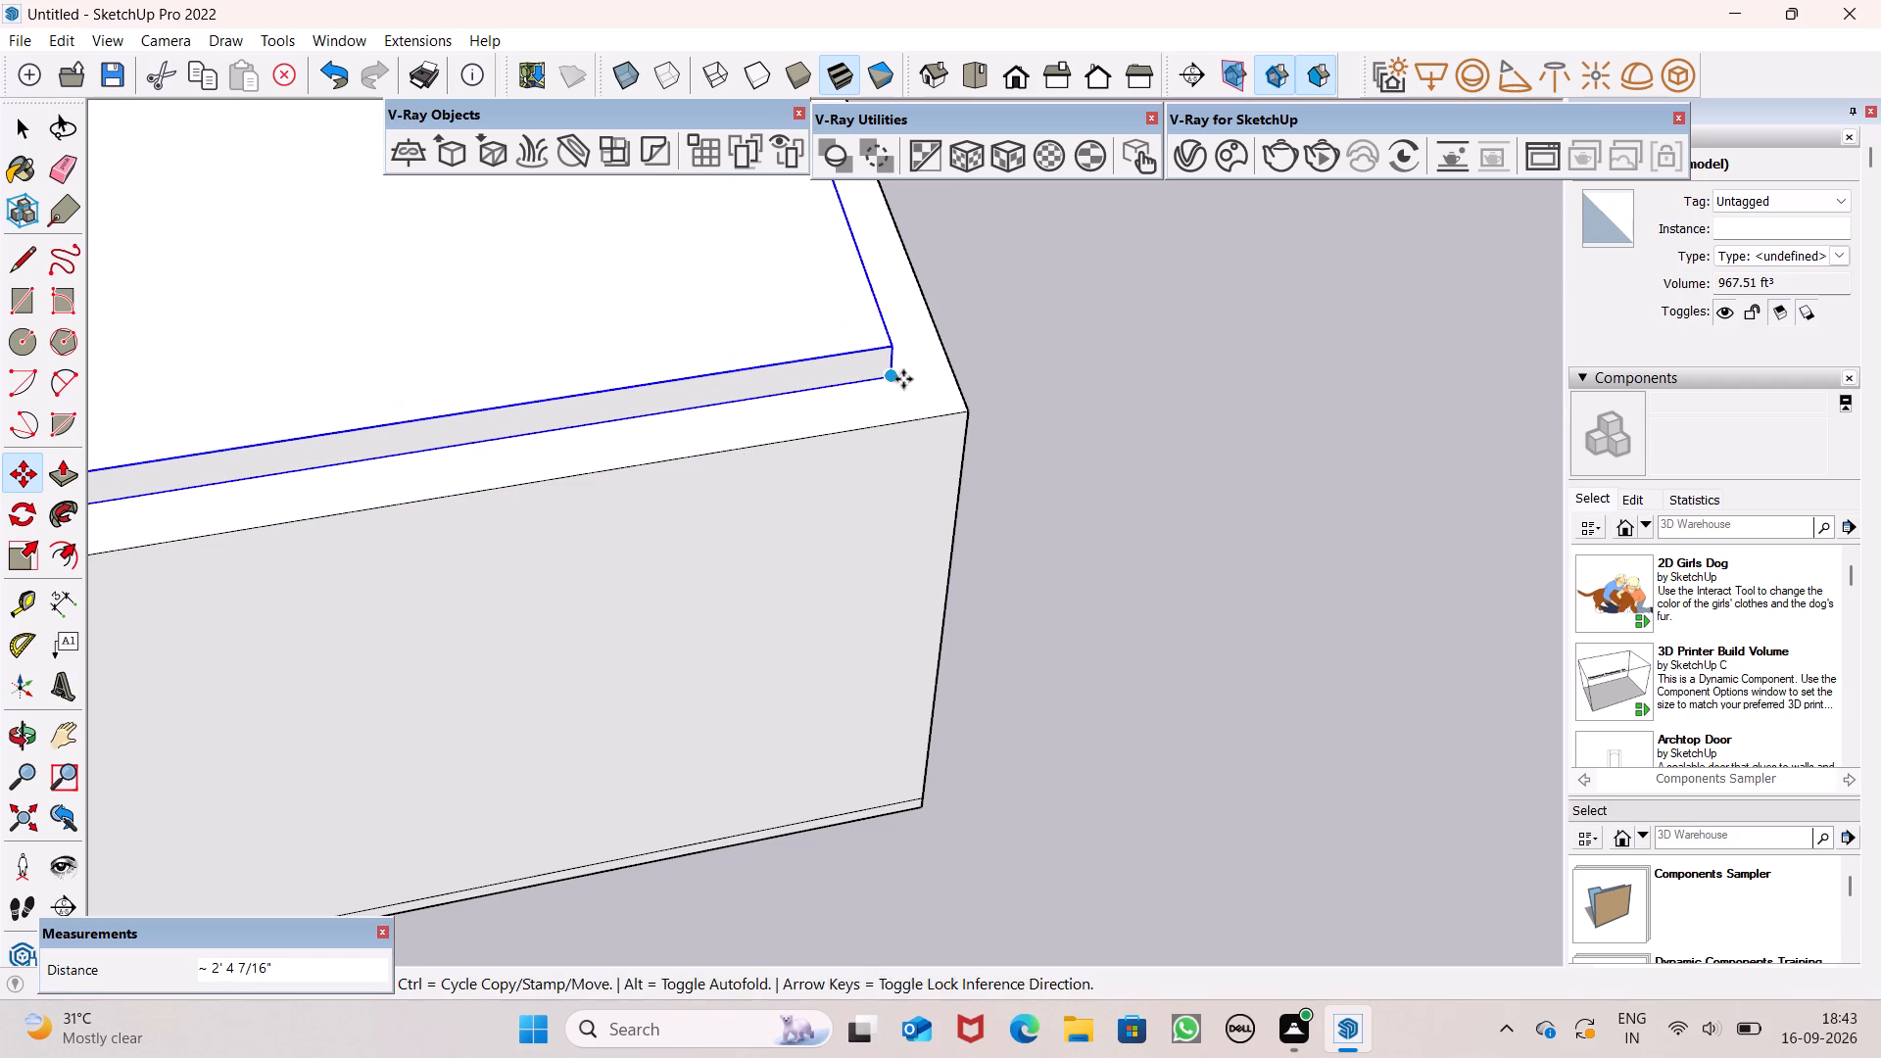
# Move the slab down 6" to bring its top level with the wall tops, and clear the selection.
pyautogui.scroll(8, 915, 378)
pyautogui.scroll(7, 871, 299)
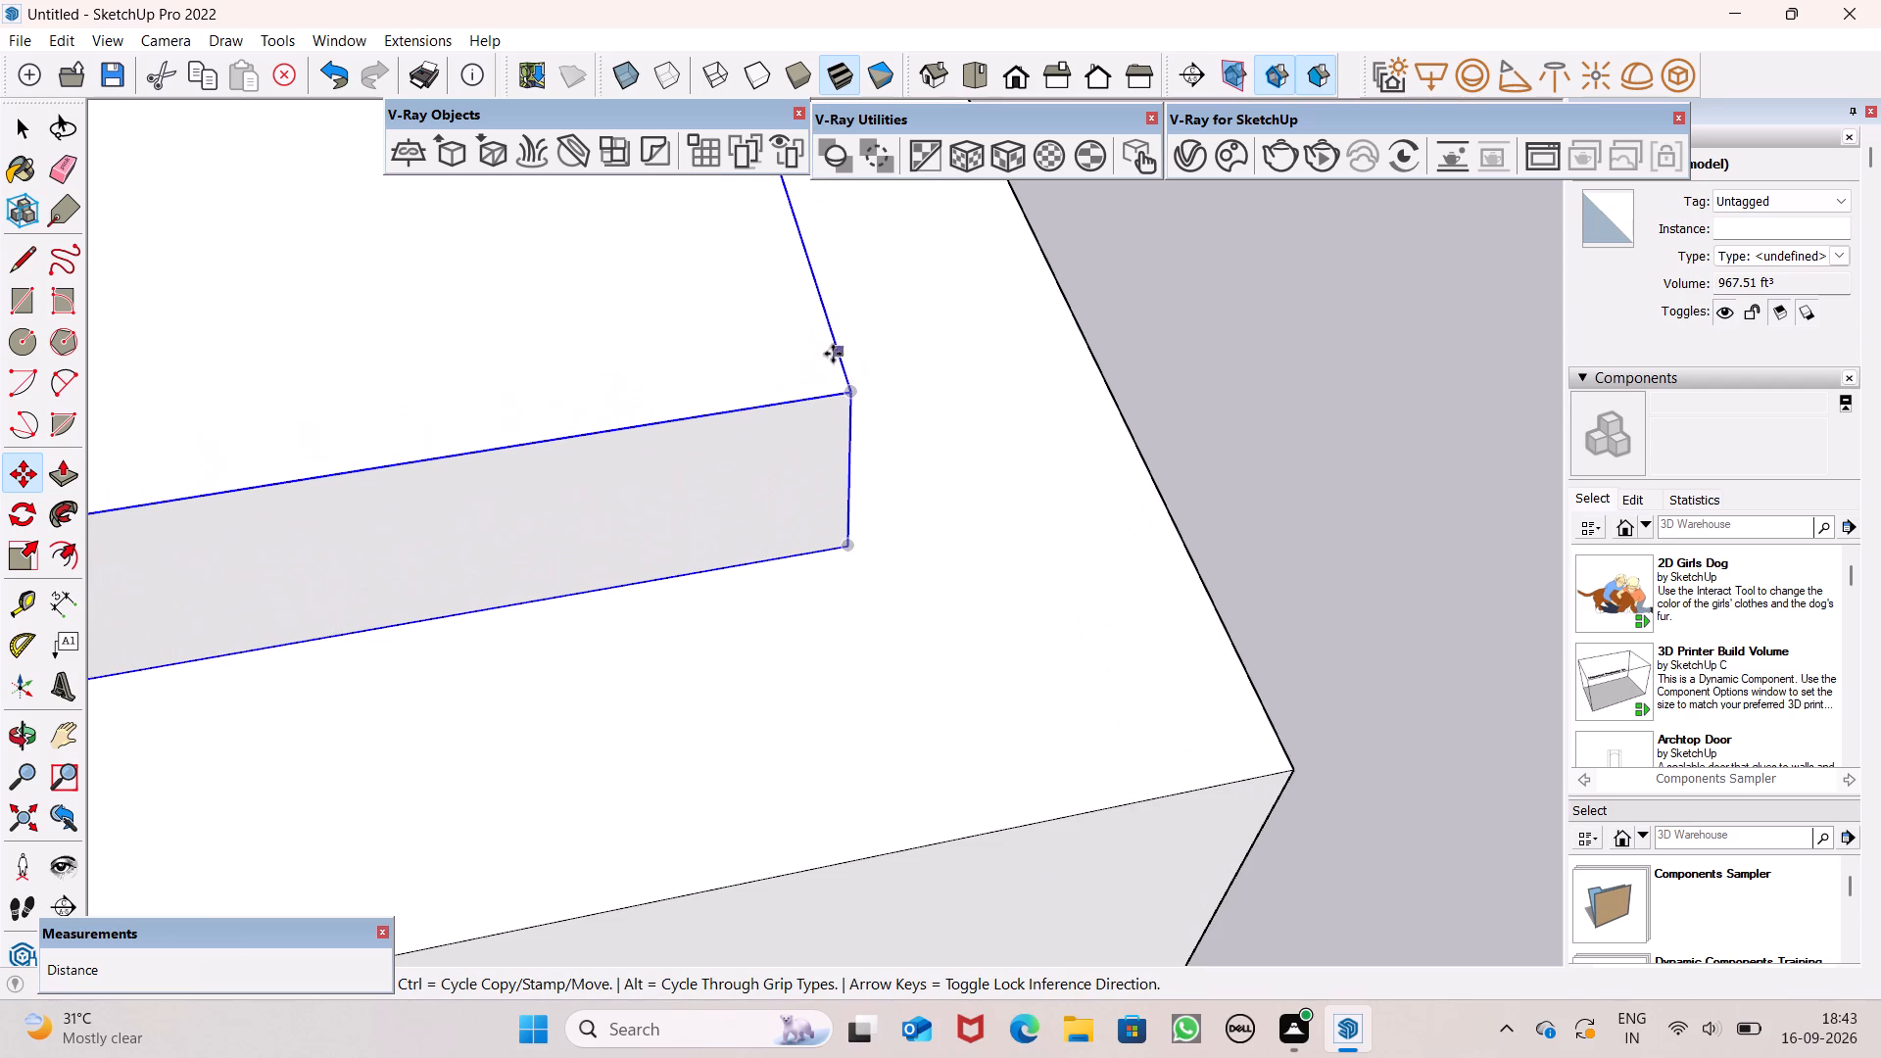
pyautogui.moveTo(854, 384); pyautogui.dragTo(795, 343)
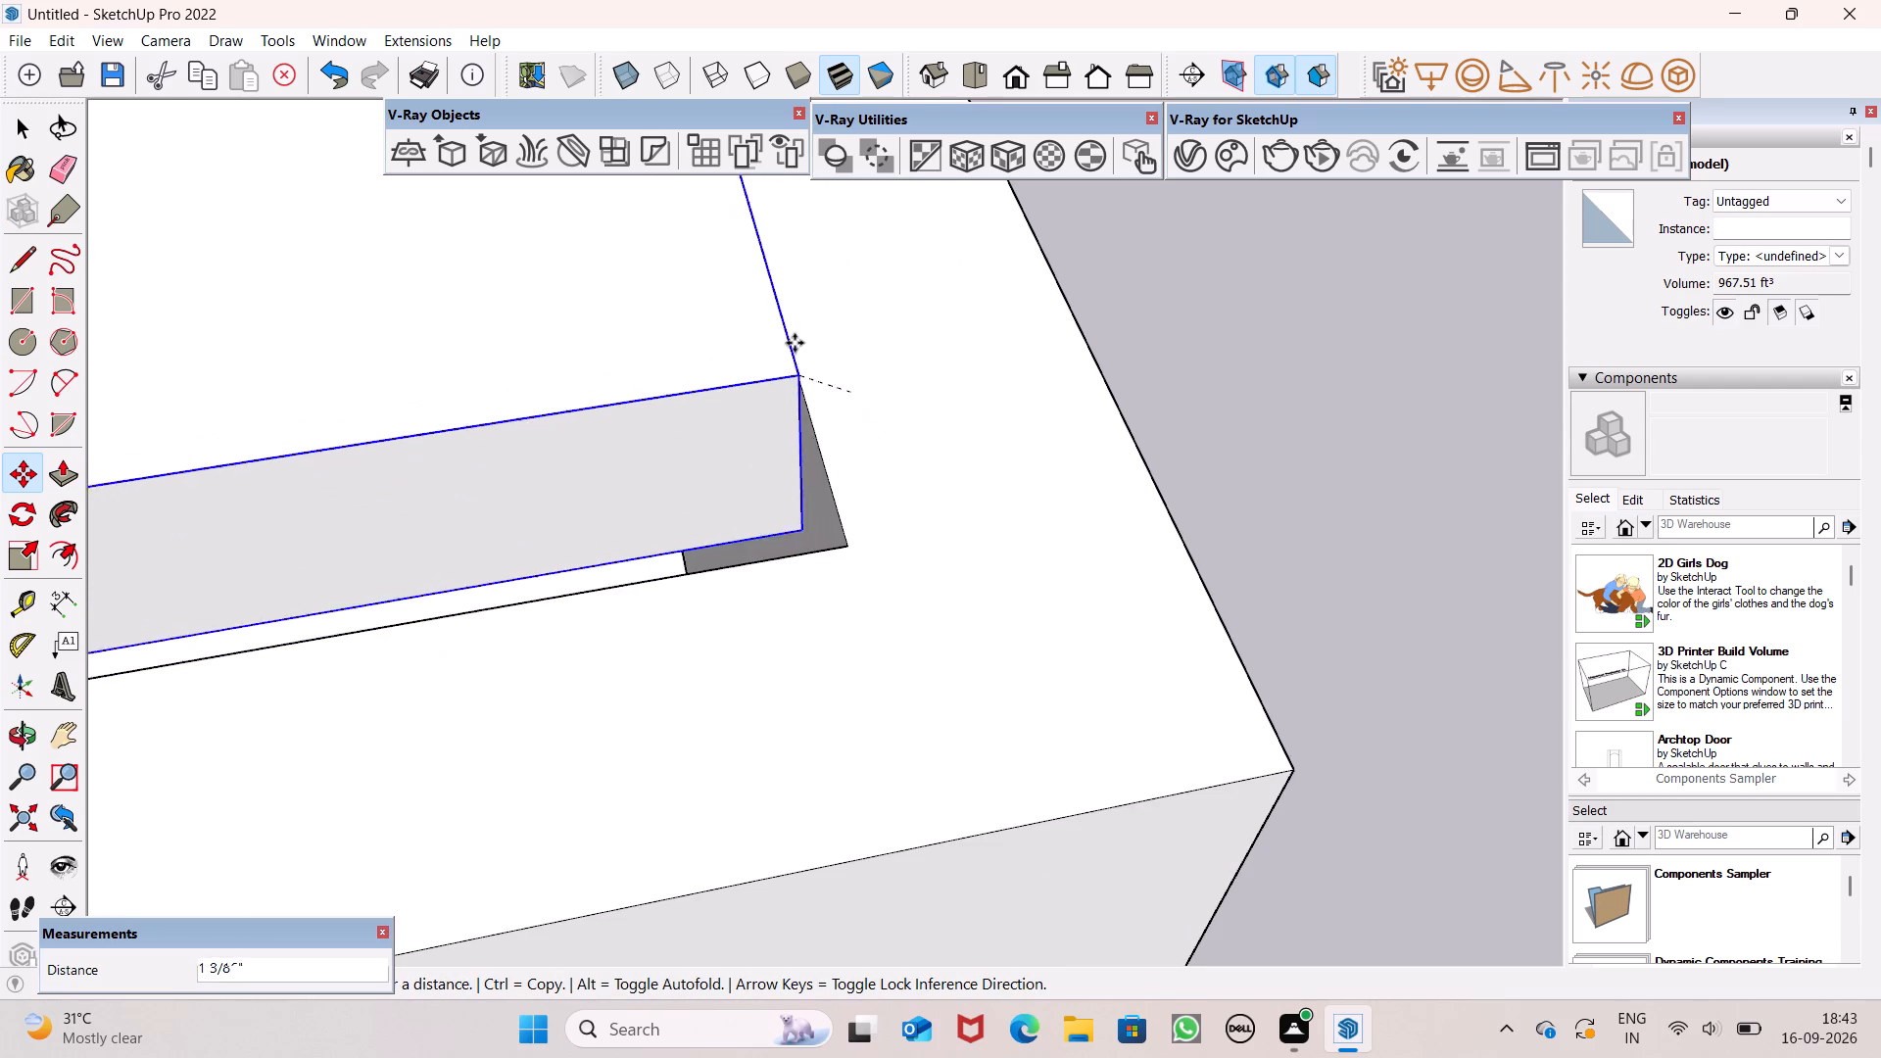
pyautogui.moveTo(795, 343); pyautogui.dragTo(855, 553)
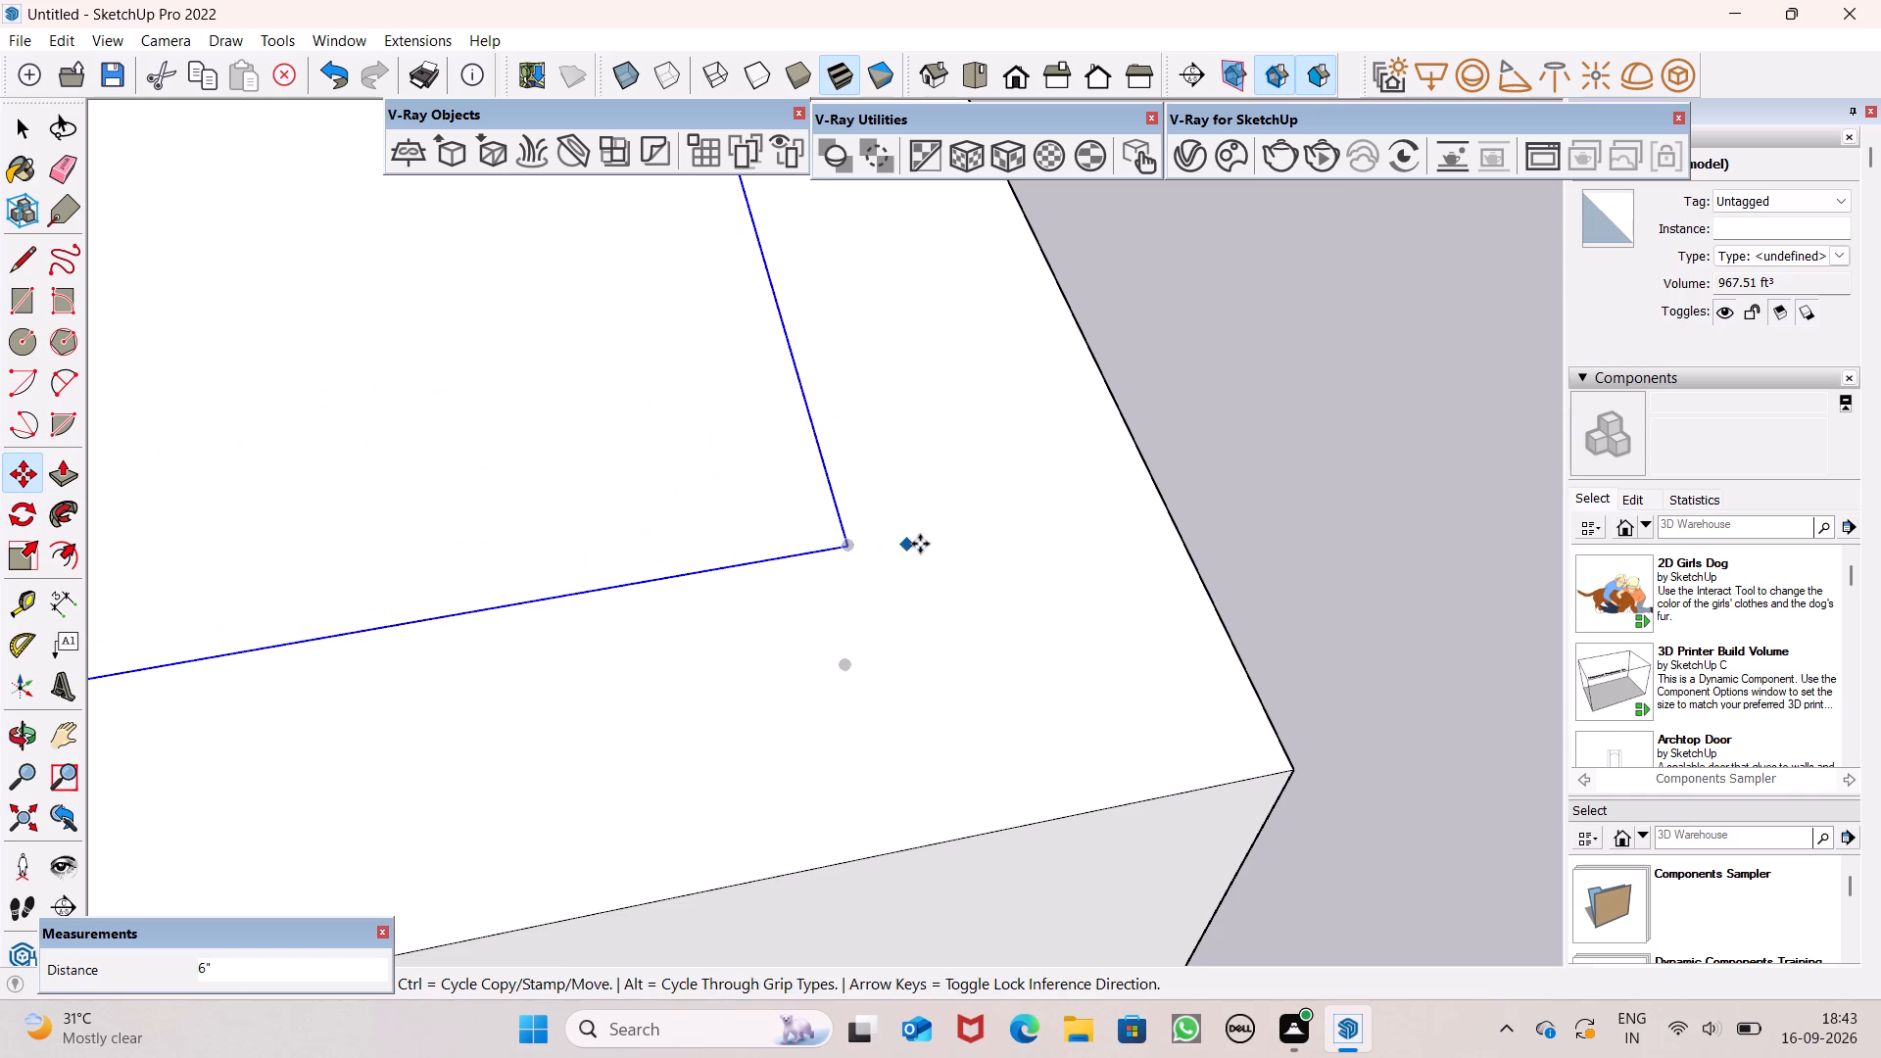
pyautogui.press('space')
pyautogui.press('space')
pyautogui.scroll(-7, 1015, 509)
pyautogui.scroll(-16, 1071, 473)
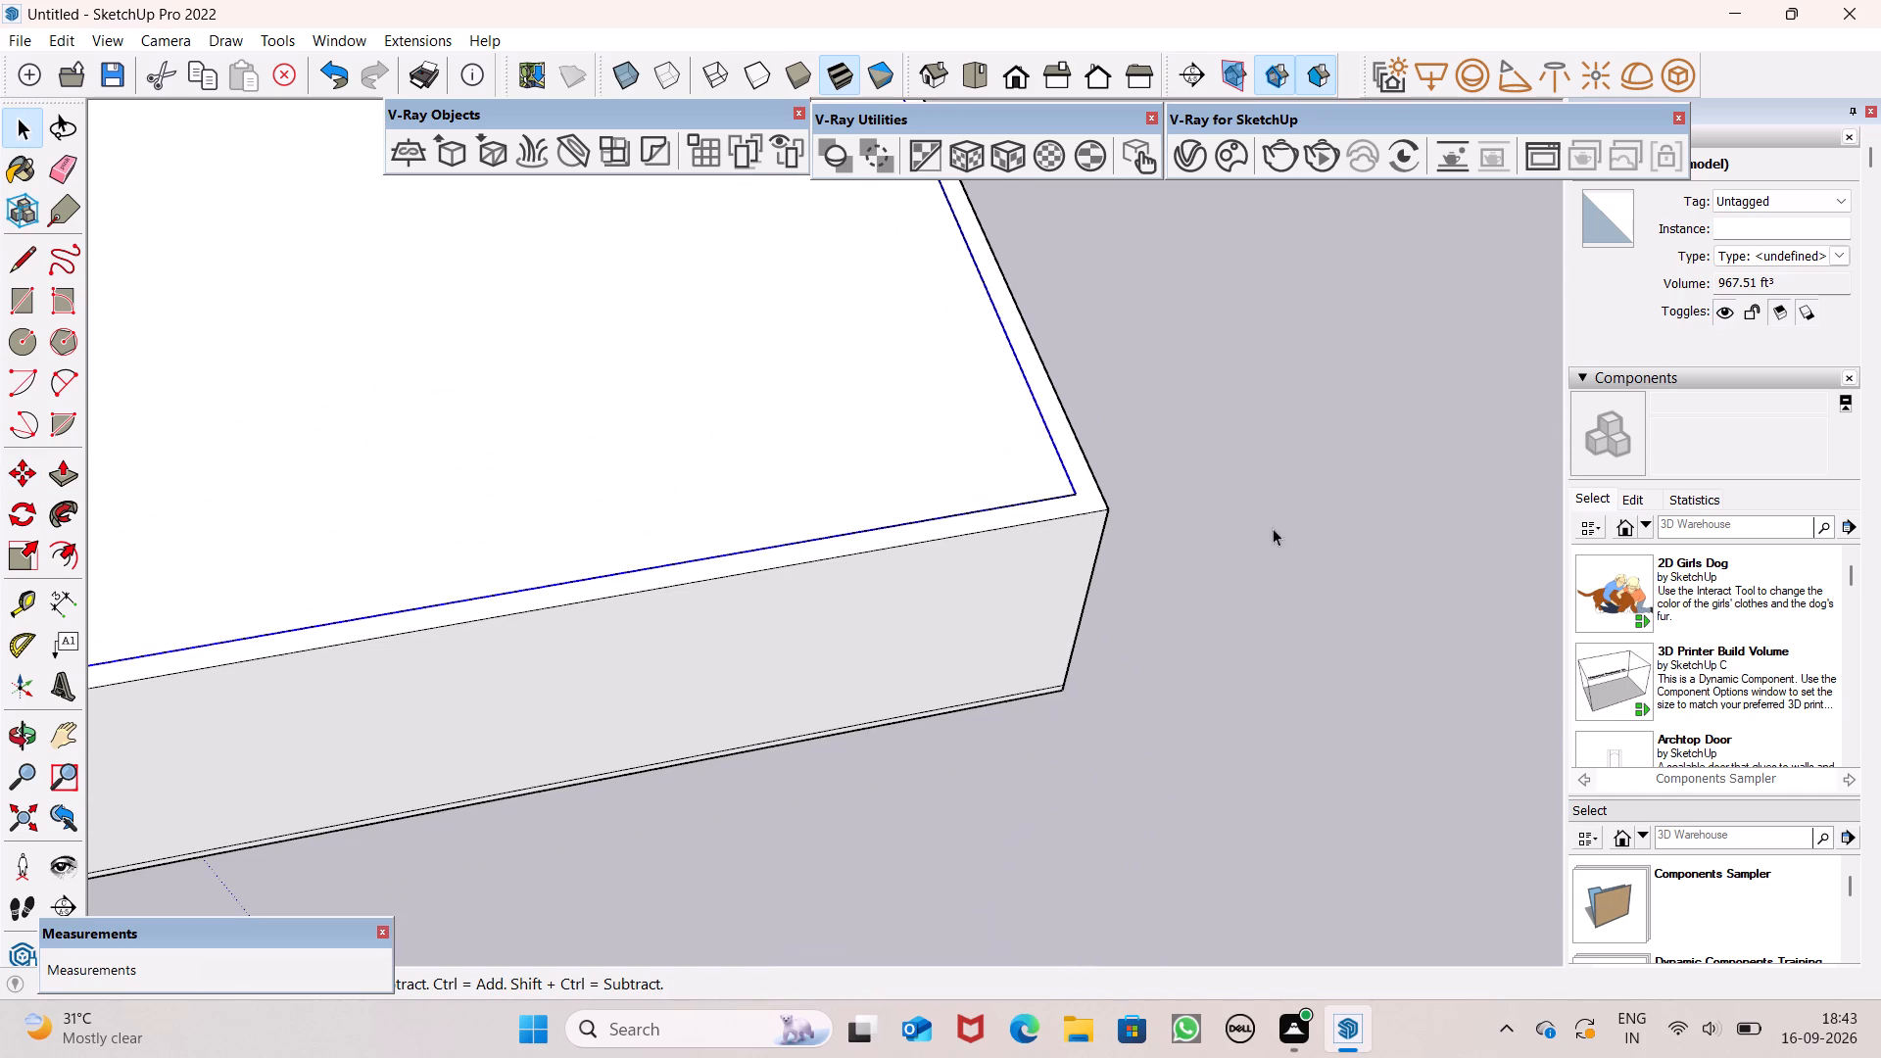
pyautogui.click(1338, 570)
pyautogui.press('space')
# Examine how the slab sits on the building from the front, above, the rear corner and along its overhanging side.
pyautogui.scroll(-13, 1333, 553)
pyautogui.moveTo(1139, 620); pyautogui.dragTo(1165, 632, button='middle')
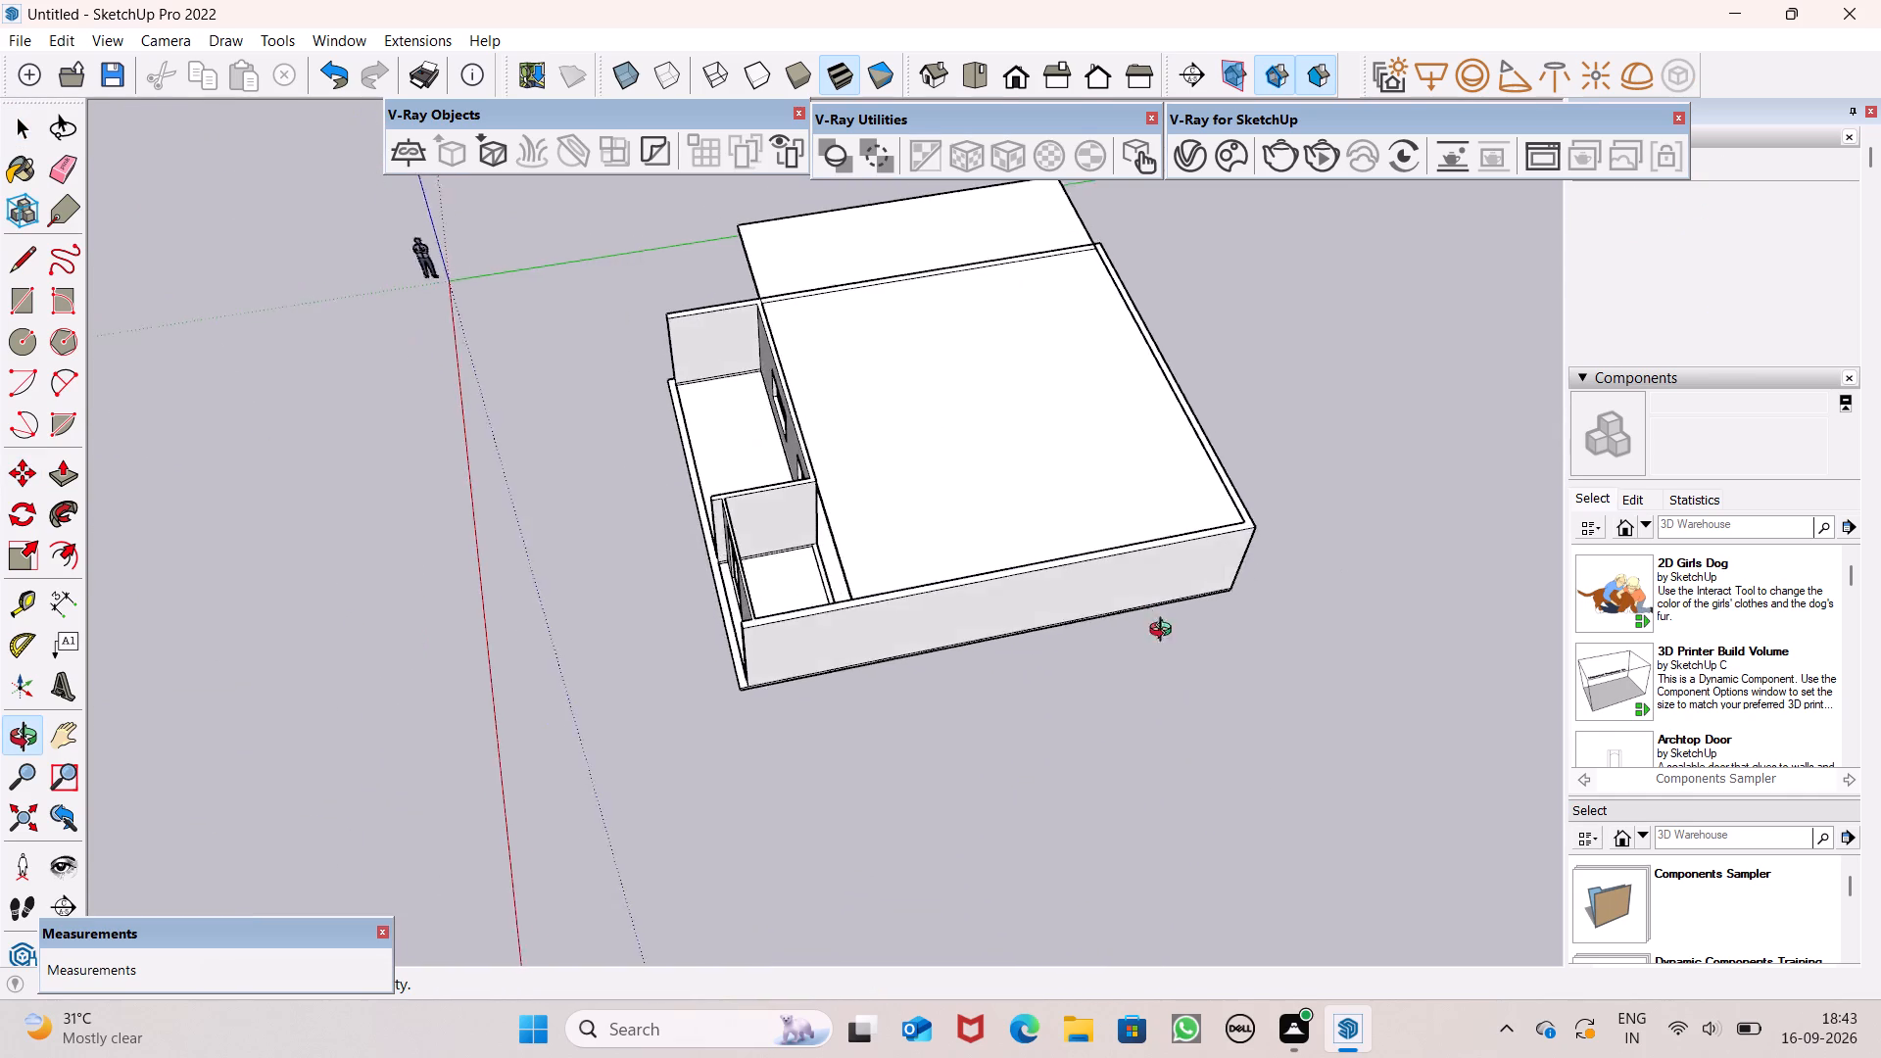
pyautogui.moveTo(1165, 632); pyautogui.dragTo(1643, 365, button='middle')
pyautogui.scroll(1, 506, 680)
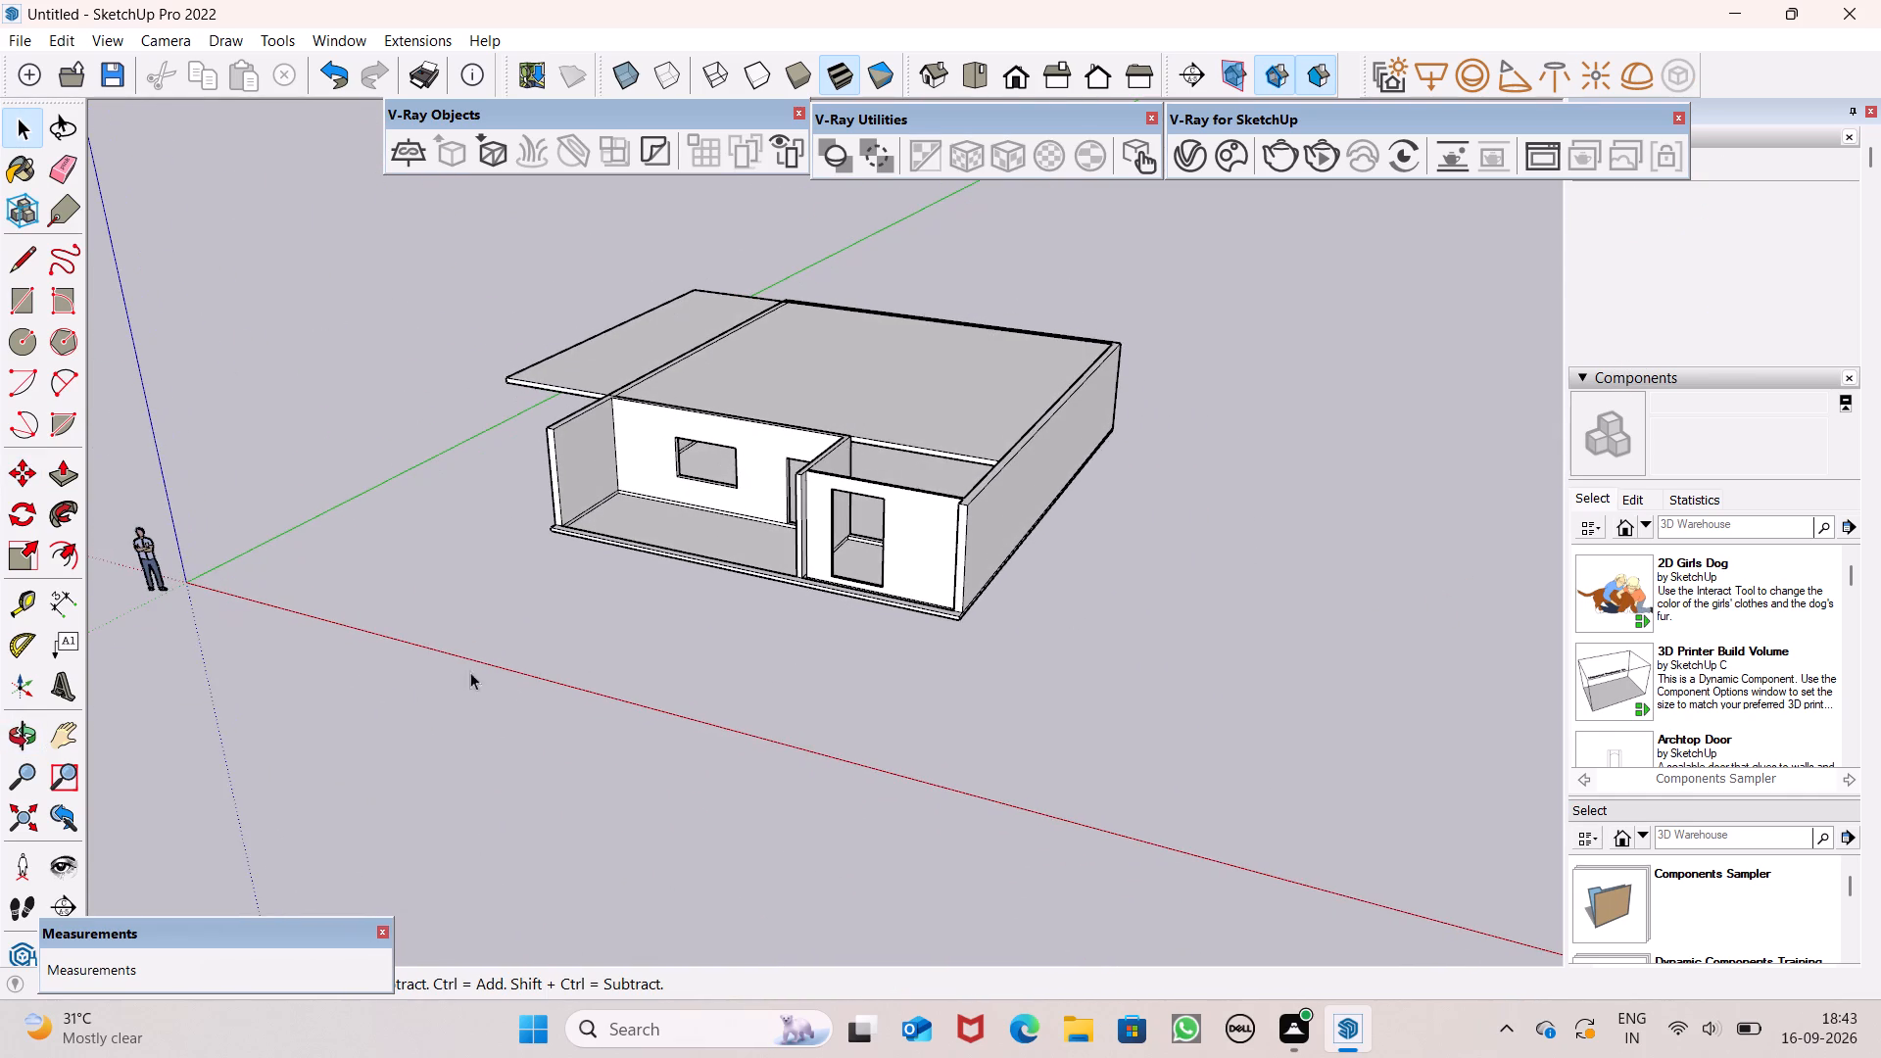
pyautogui.scroll(5, 349, 653)
pyautogui.scroll(1, 606, 588)
pyautogui.moveTo(633, 610); pyautogui.dragTo(1057, 1008, button='middle')
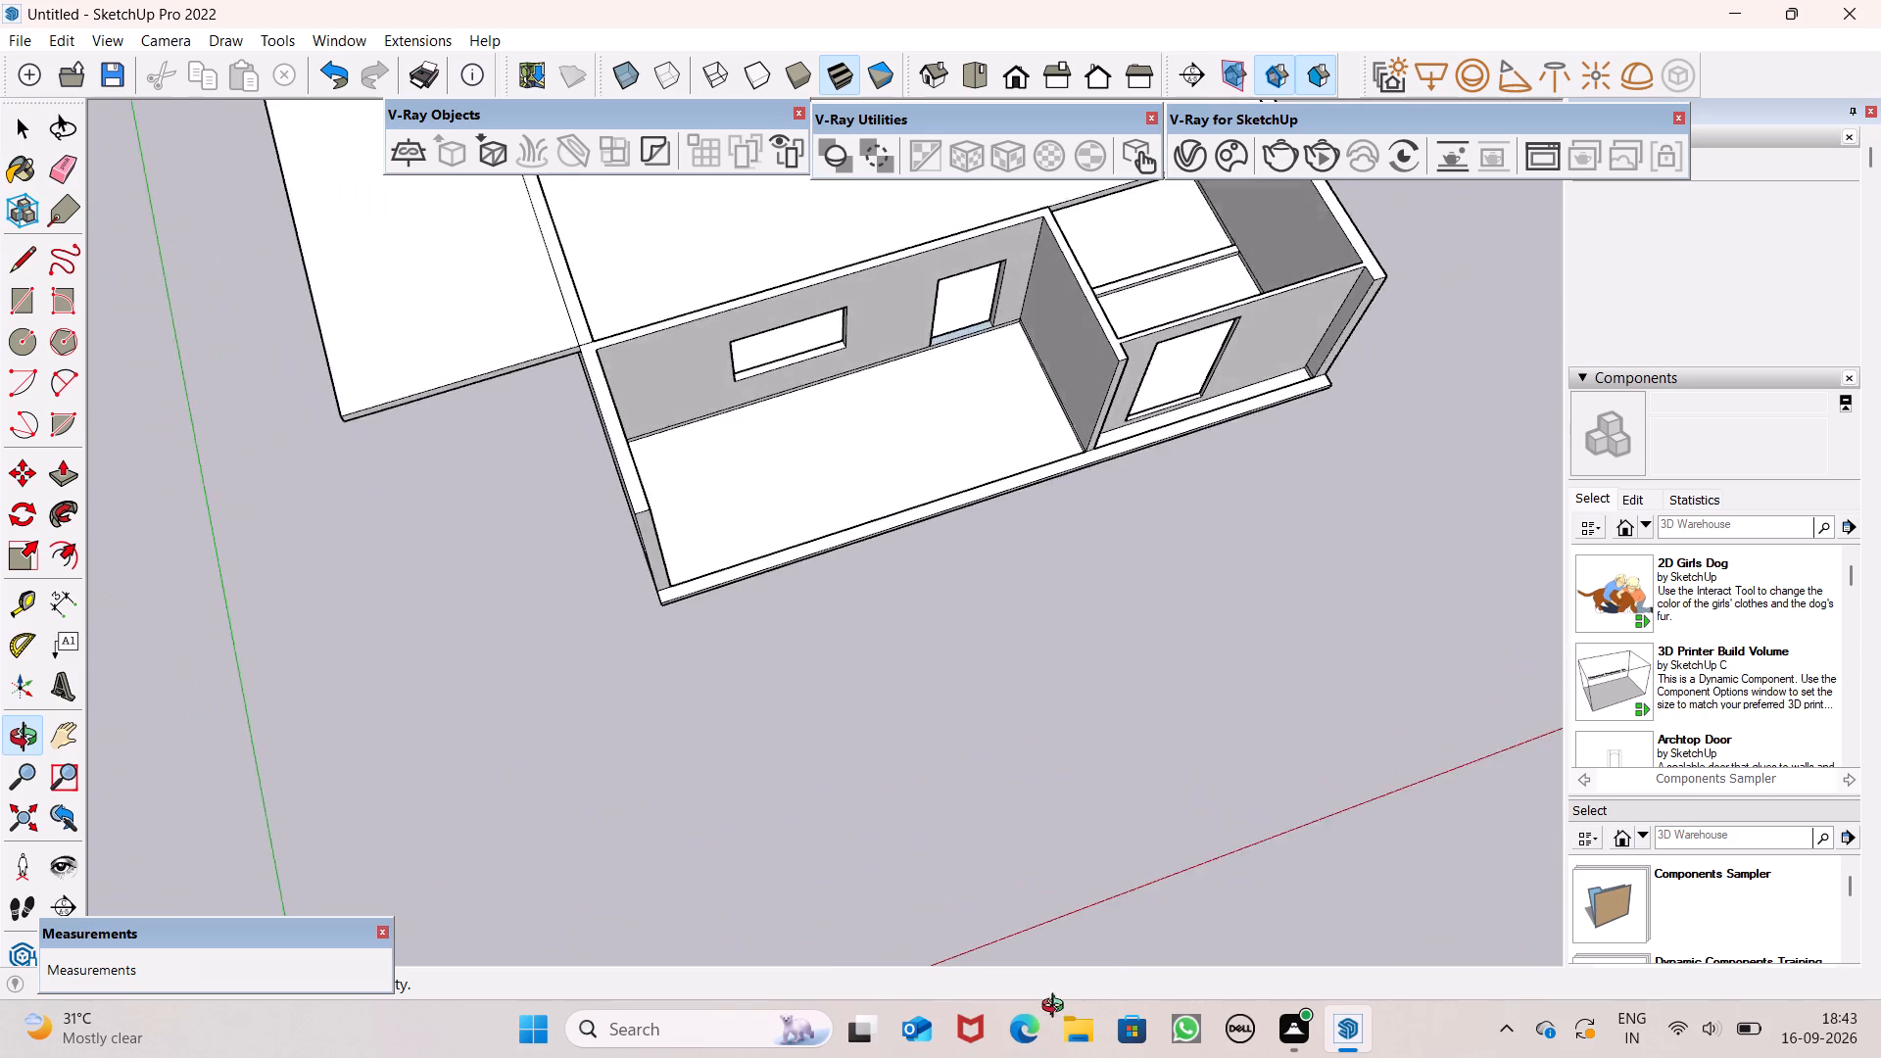
pyautogui.moveTo(1057, 1008); pyautogui.dragTo(928, 908, button='middle')
pyautogui.scroll(-1, 801, 691)
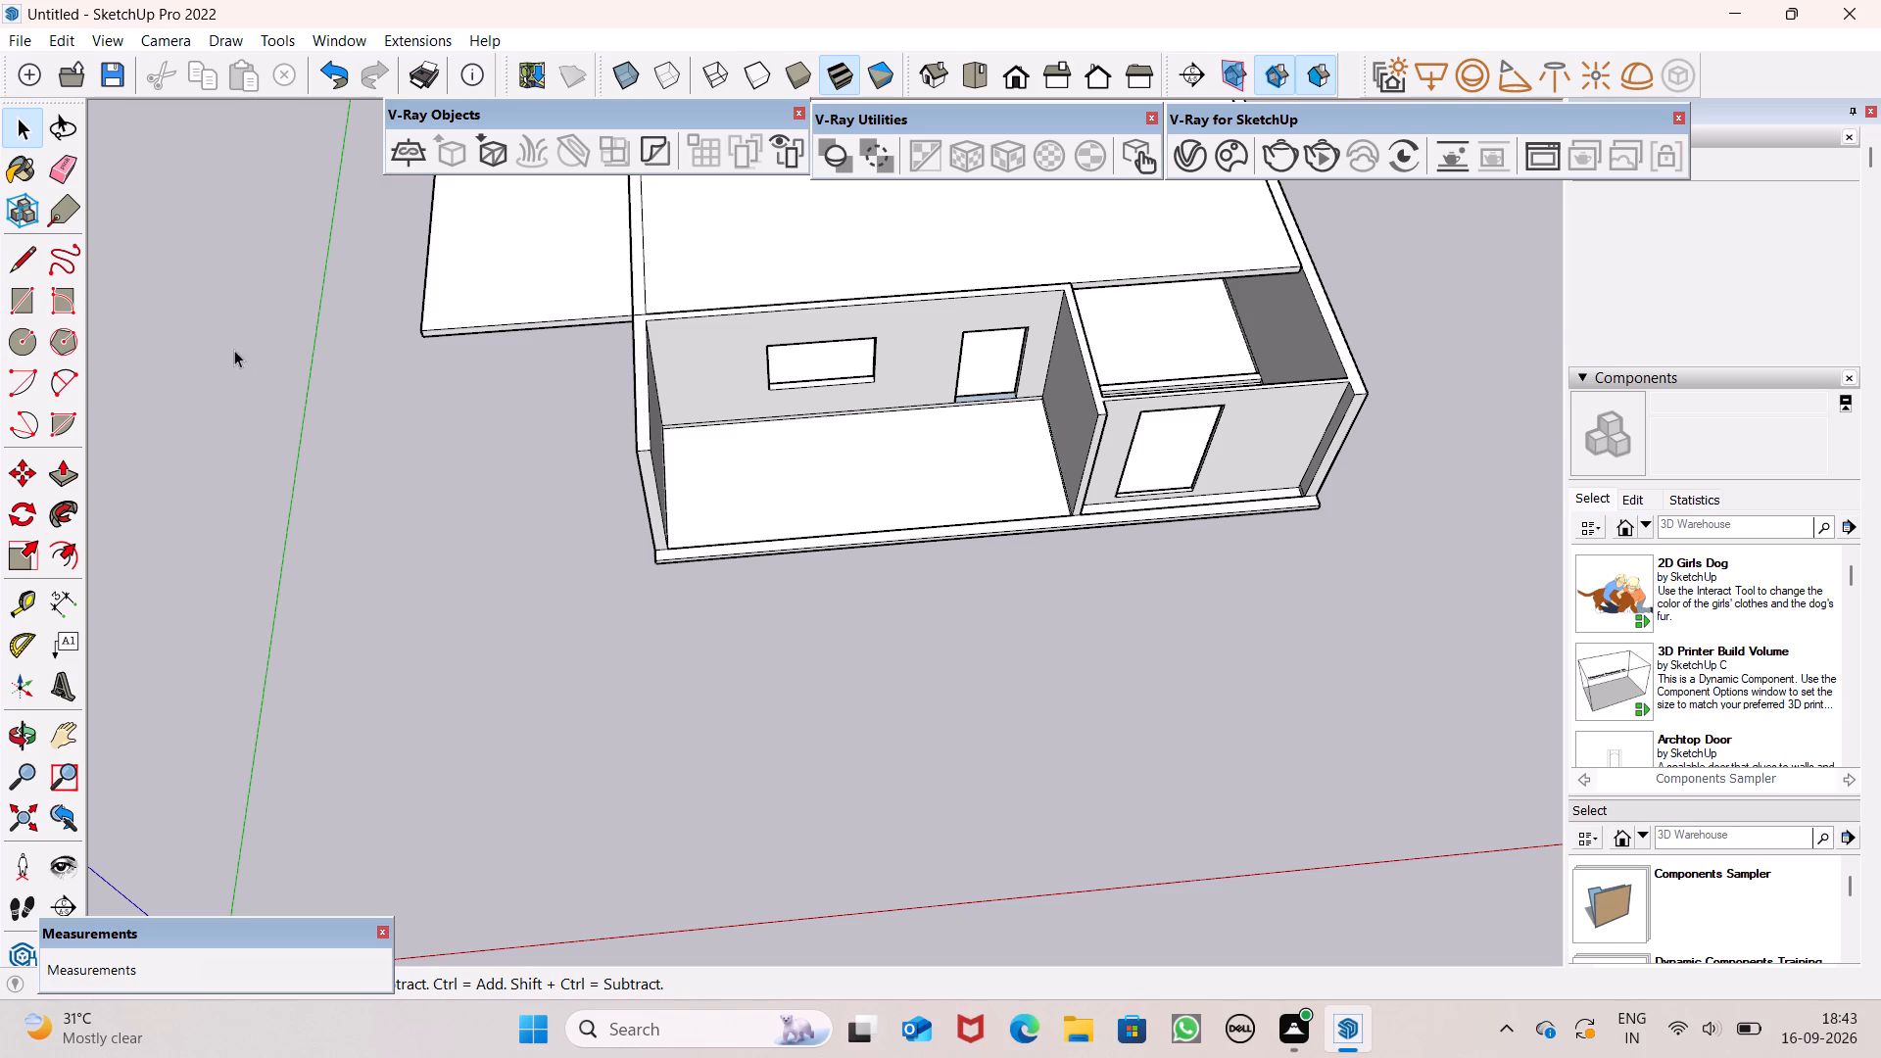
pyautogui.scroll(-12, 687, 426)
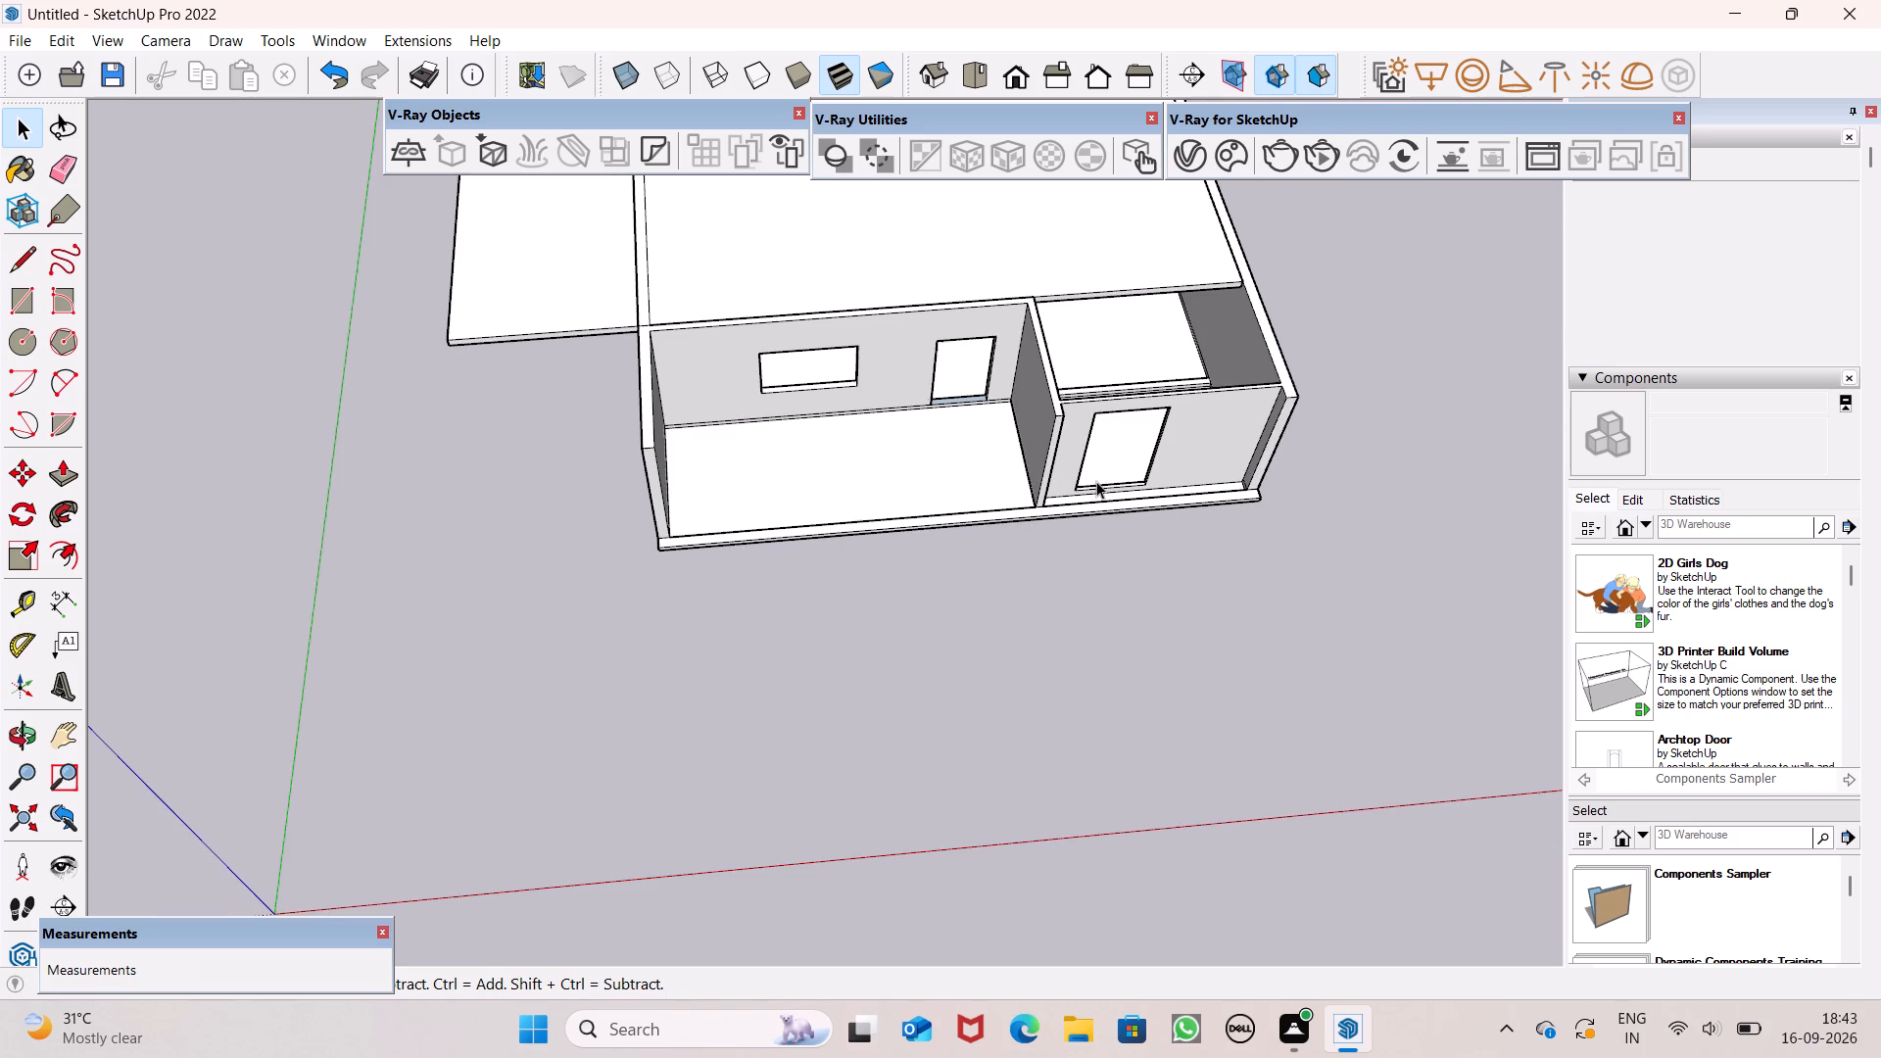
pyautogui.scroll(-6, 1116, 540)
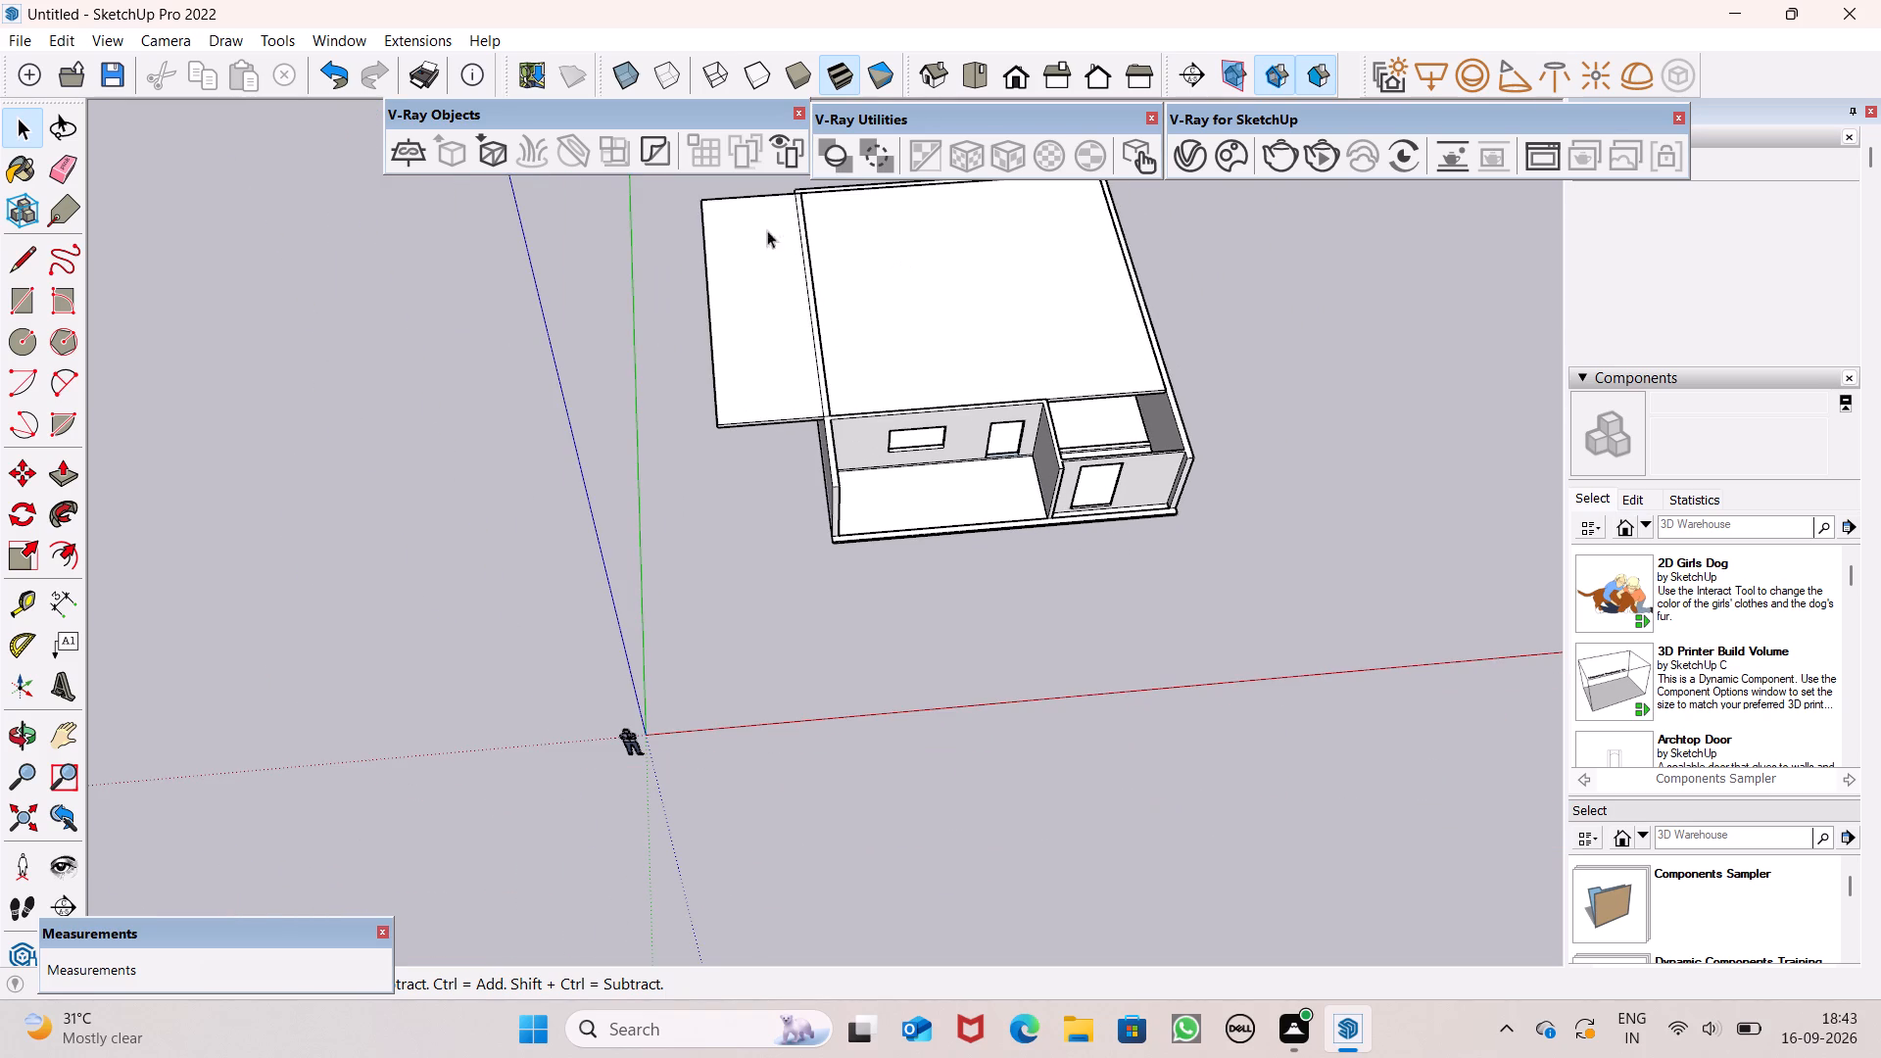
pyautogui.scroll(2, 745, 259)
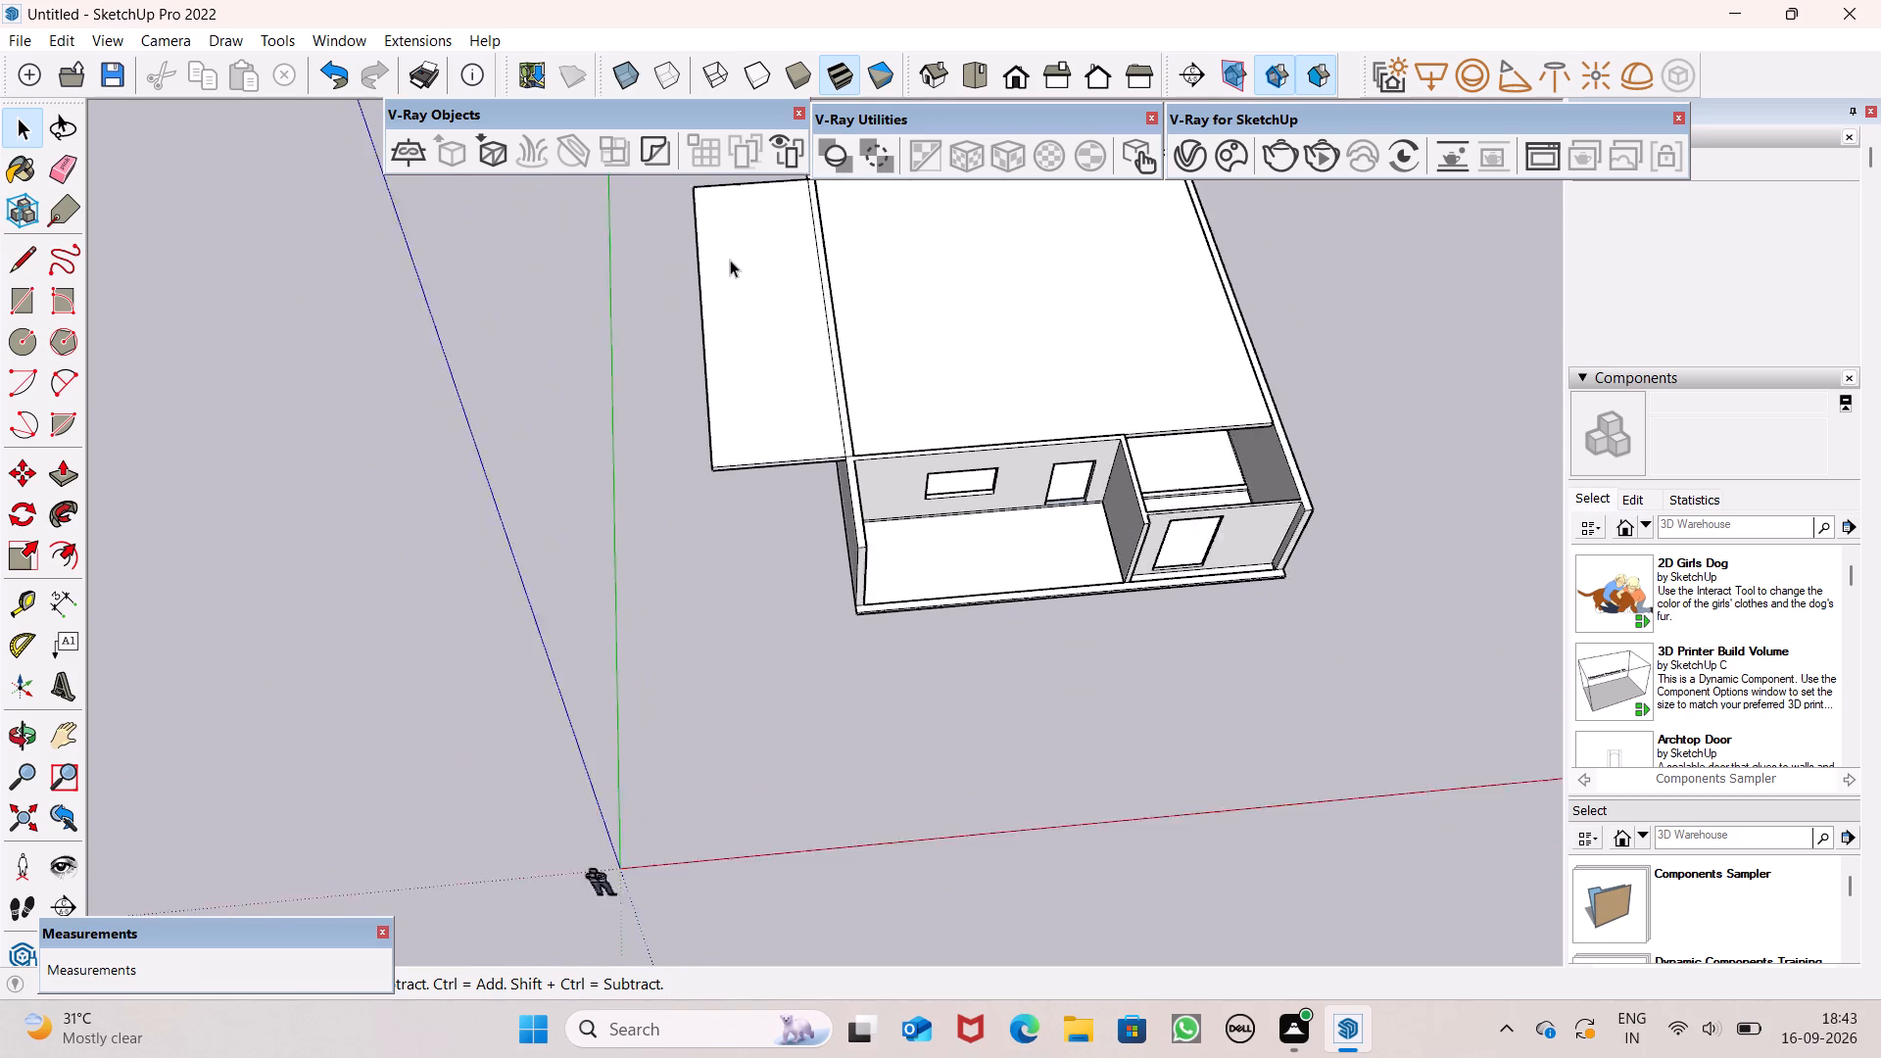
pyautogui.scroll(1, 730, 260)
pyautogui.scroll(-6, 923, 401)
pyautogui.scroll(8, 868, 264)
pyautogui.scroll(7, 980, 242)
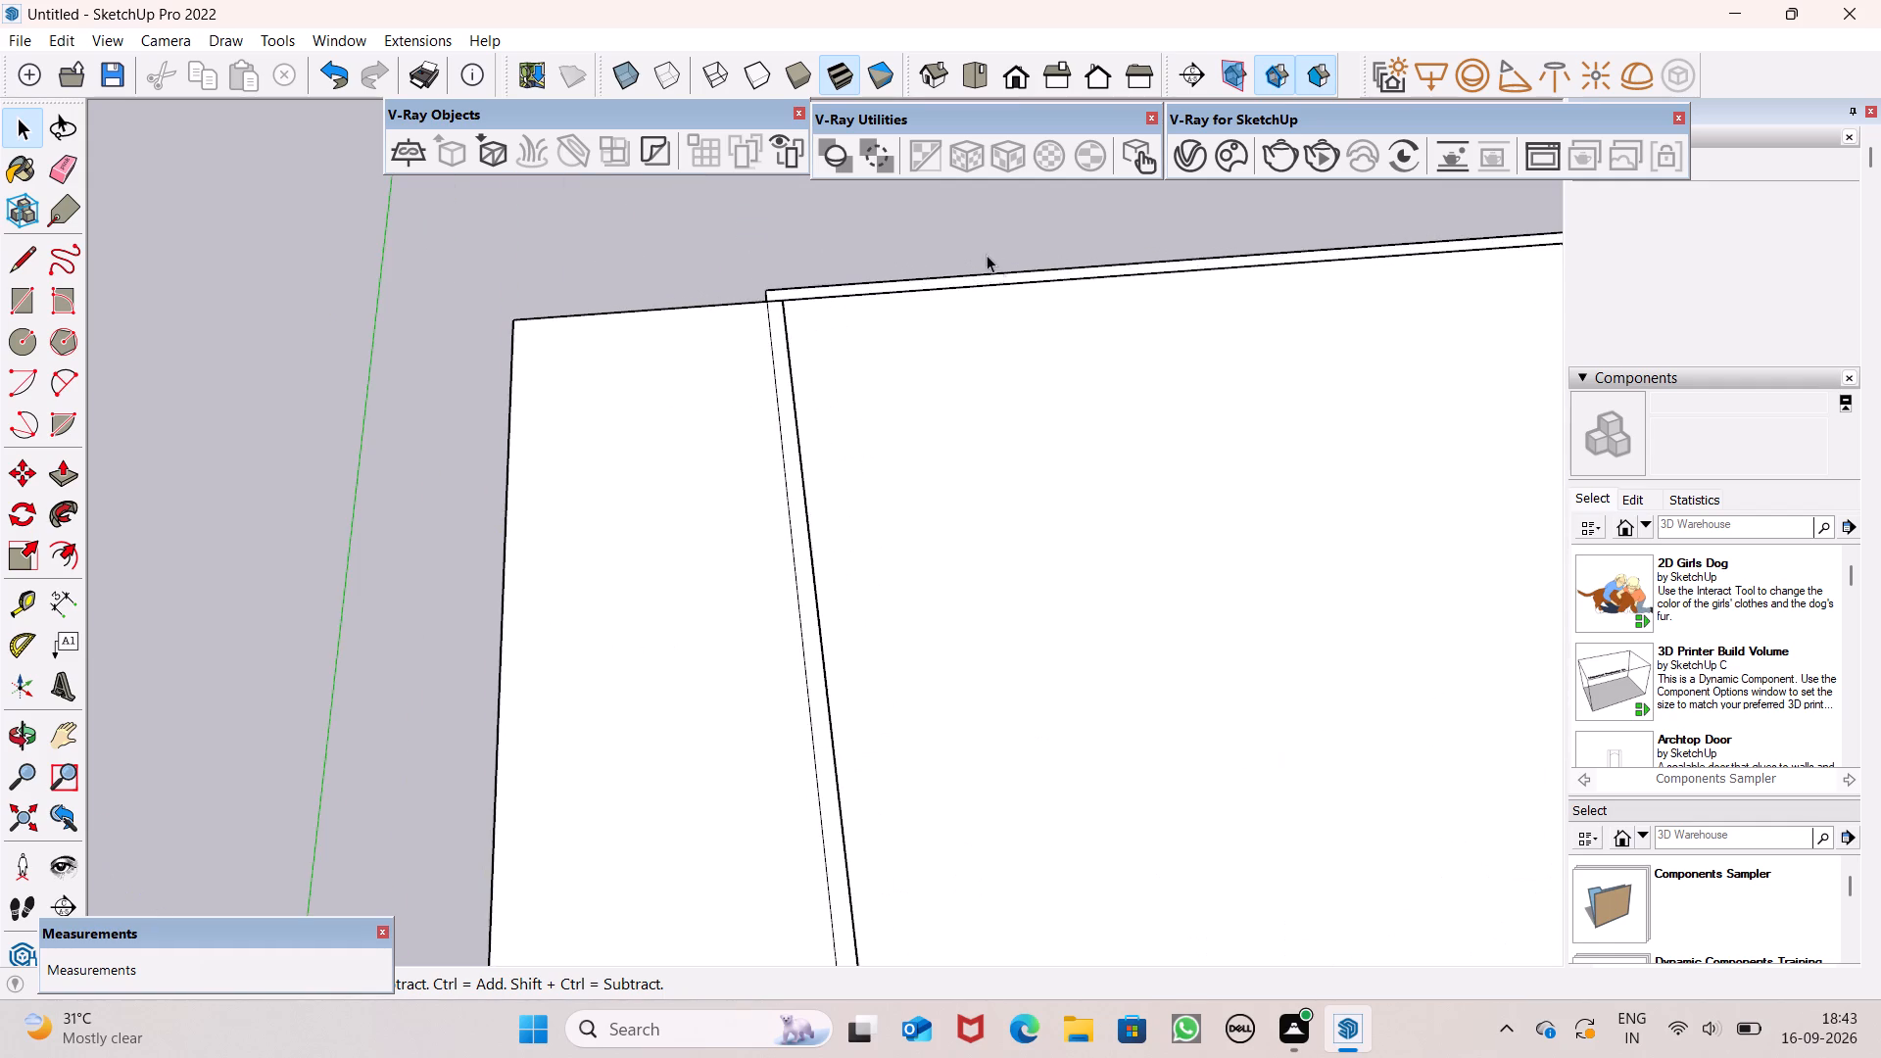
pyautogui.scroll(7, 1012, 329)
pyautogui.moveTo(956, 353); pyautogui.dragTo(1451, 226, button='middle')
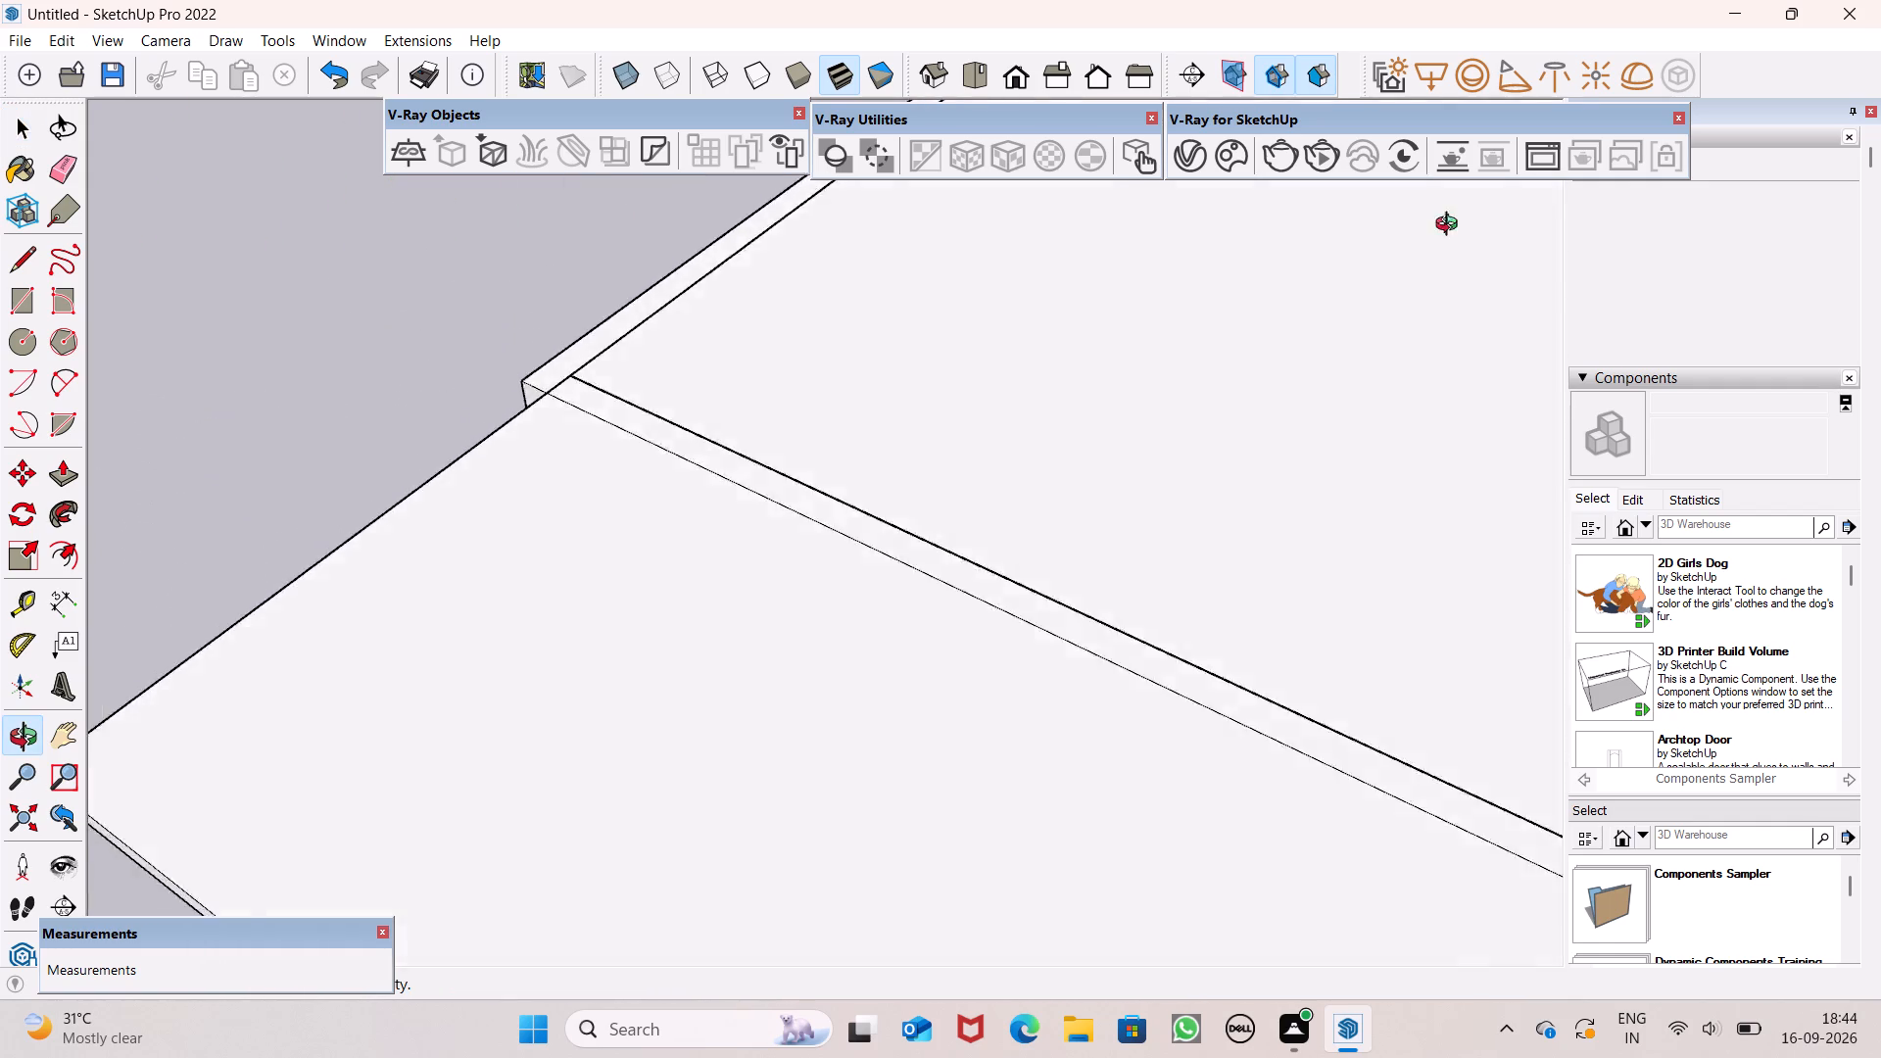
pyautogui.moveTo(1451, 226); pyautogui.dragTo(1880, 117, button='middle')
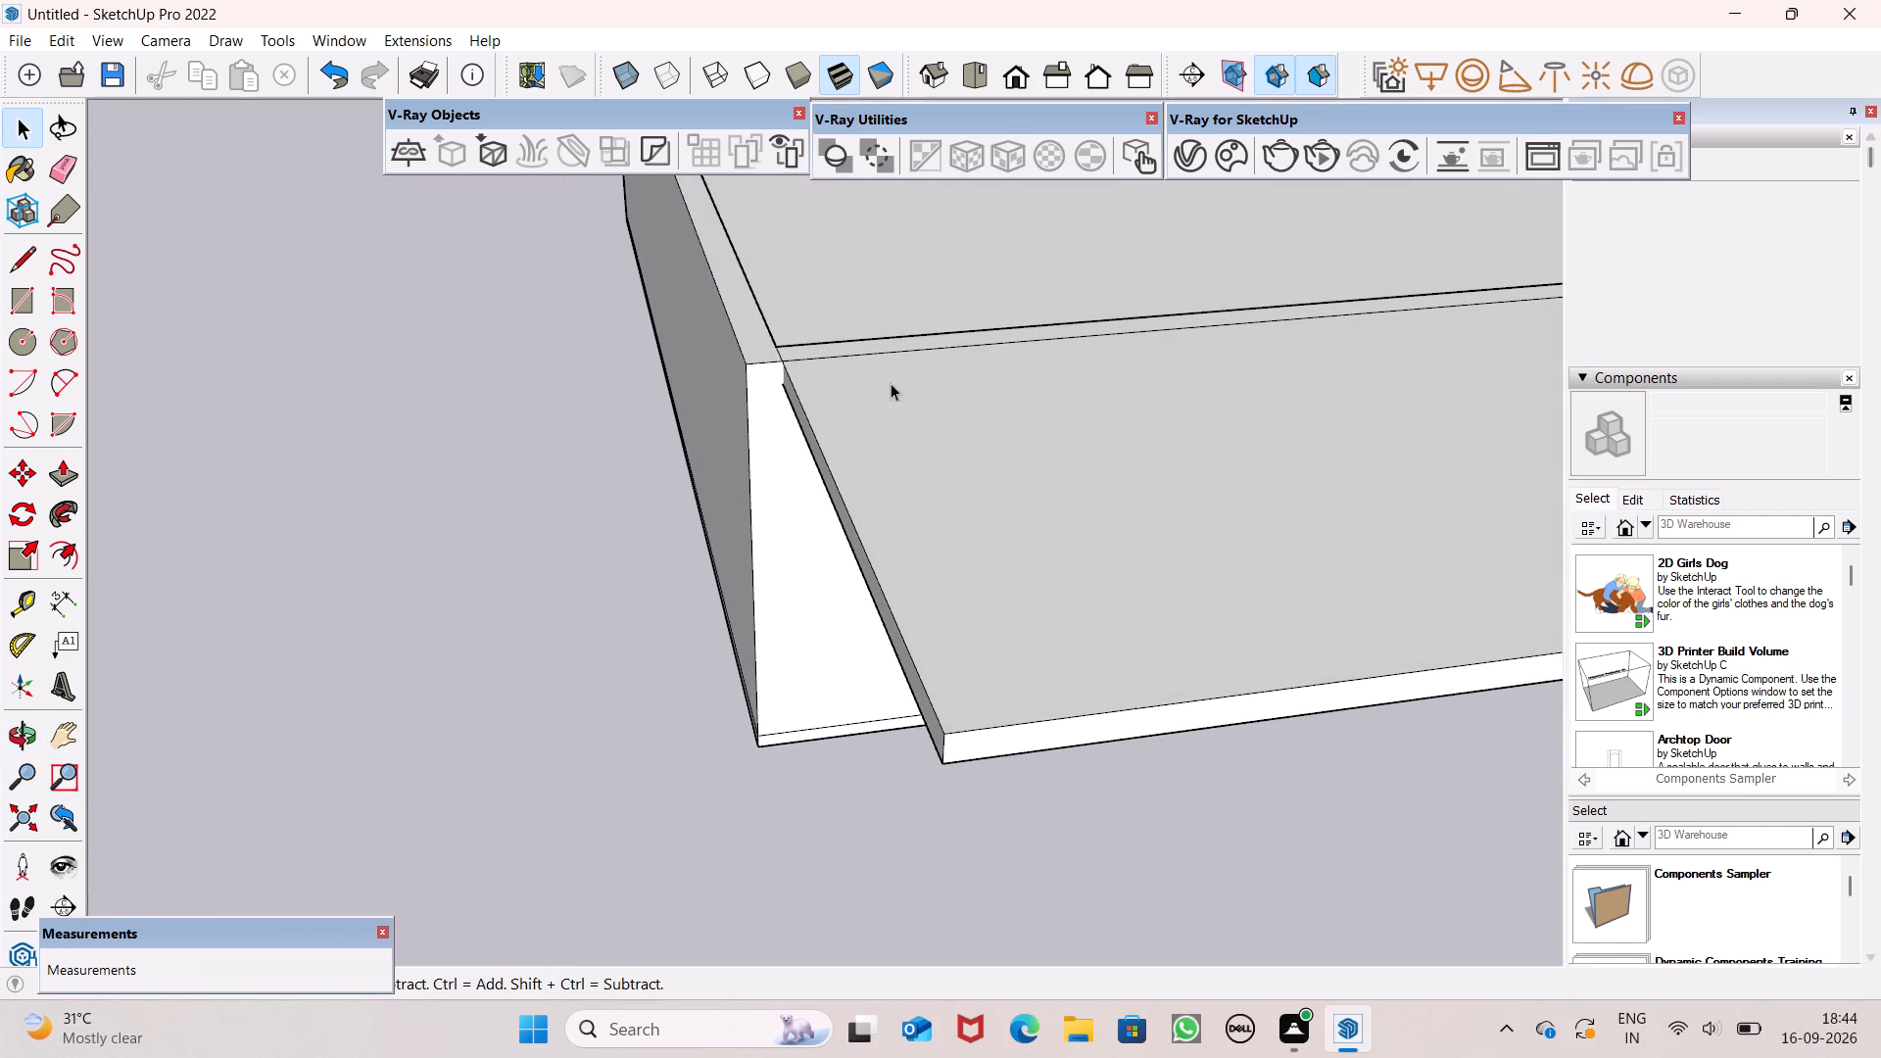
pyautogui.scroll(1, 662, 411)
pyautogui.moveTo(660, 411); pyautogui.dragTo(290, 185, button='middle')
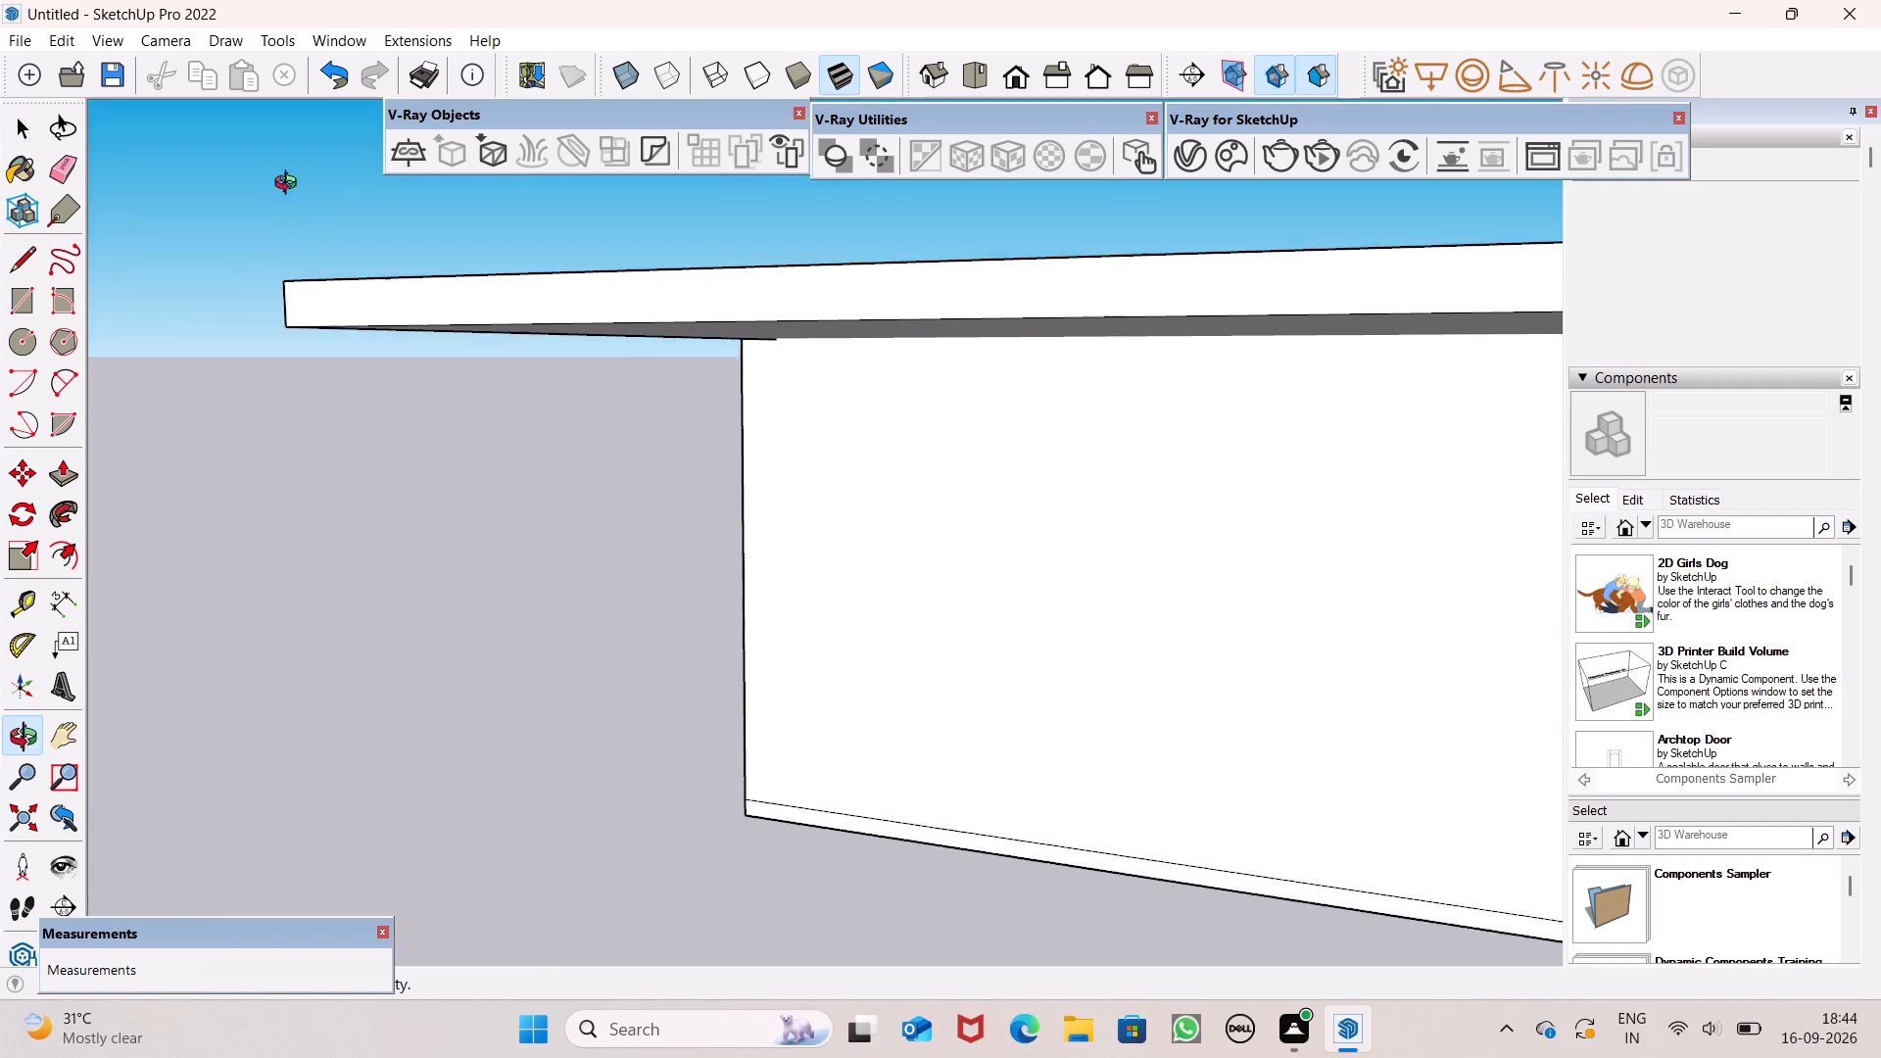
pyautogui.moveTo(290, 185); pyautogui.dragTo(141, 576, button='middle')
pyautogui.scroll(-12, 376, 560)
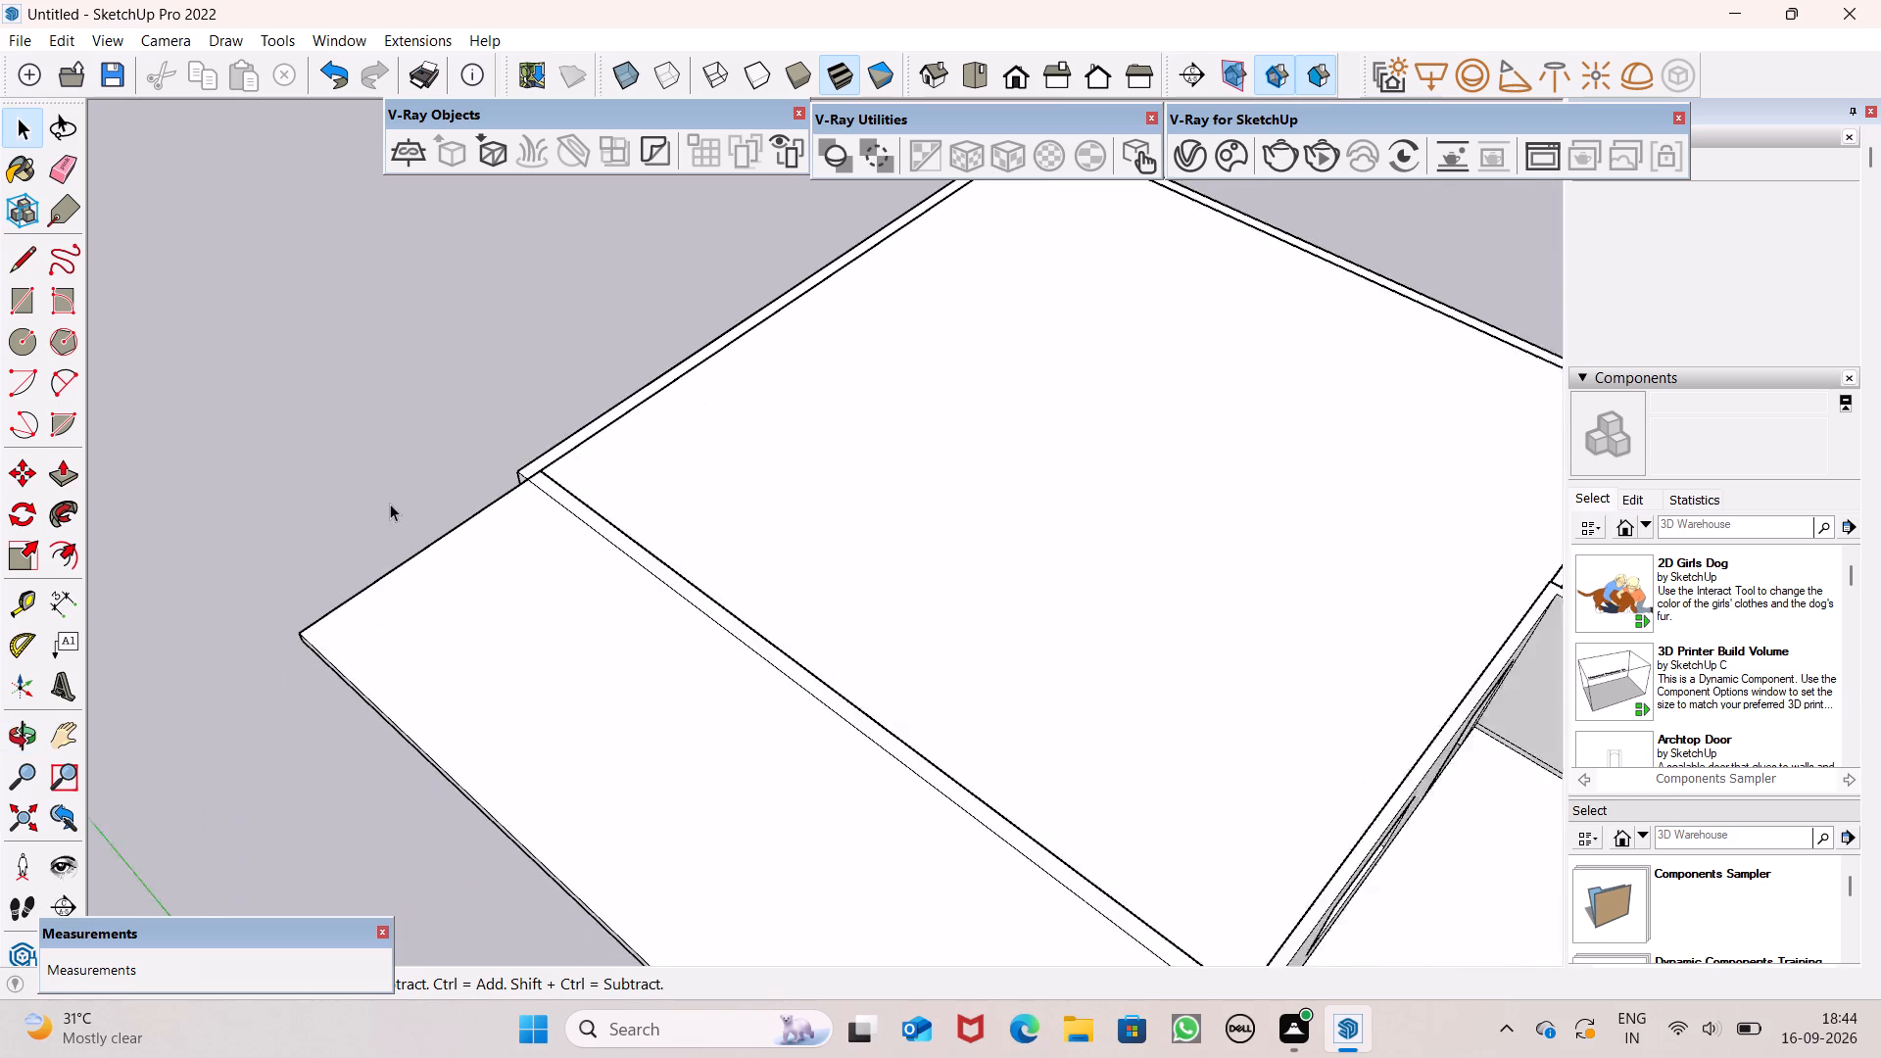
pyautogui.scroll(-10, 390, 504)
pyautogui.moveTo(804, 809); pyautogui.dragTo(225, 505, button='middle')
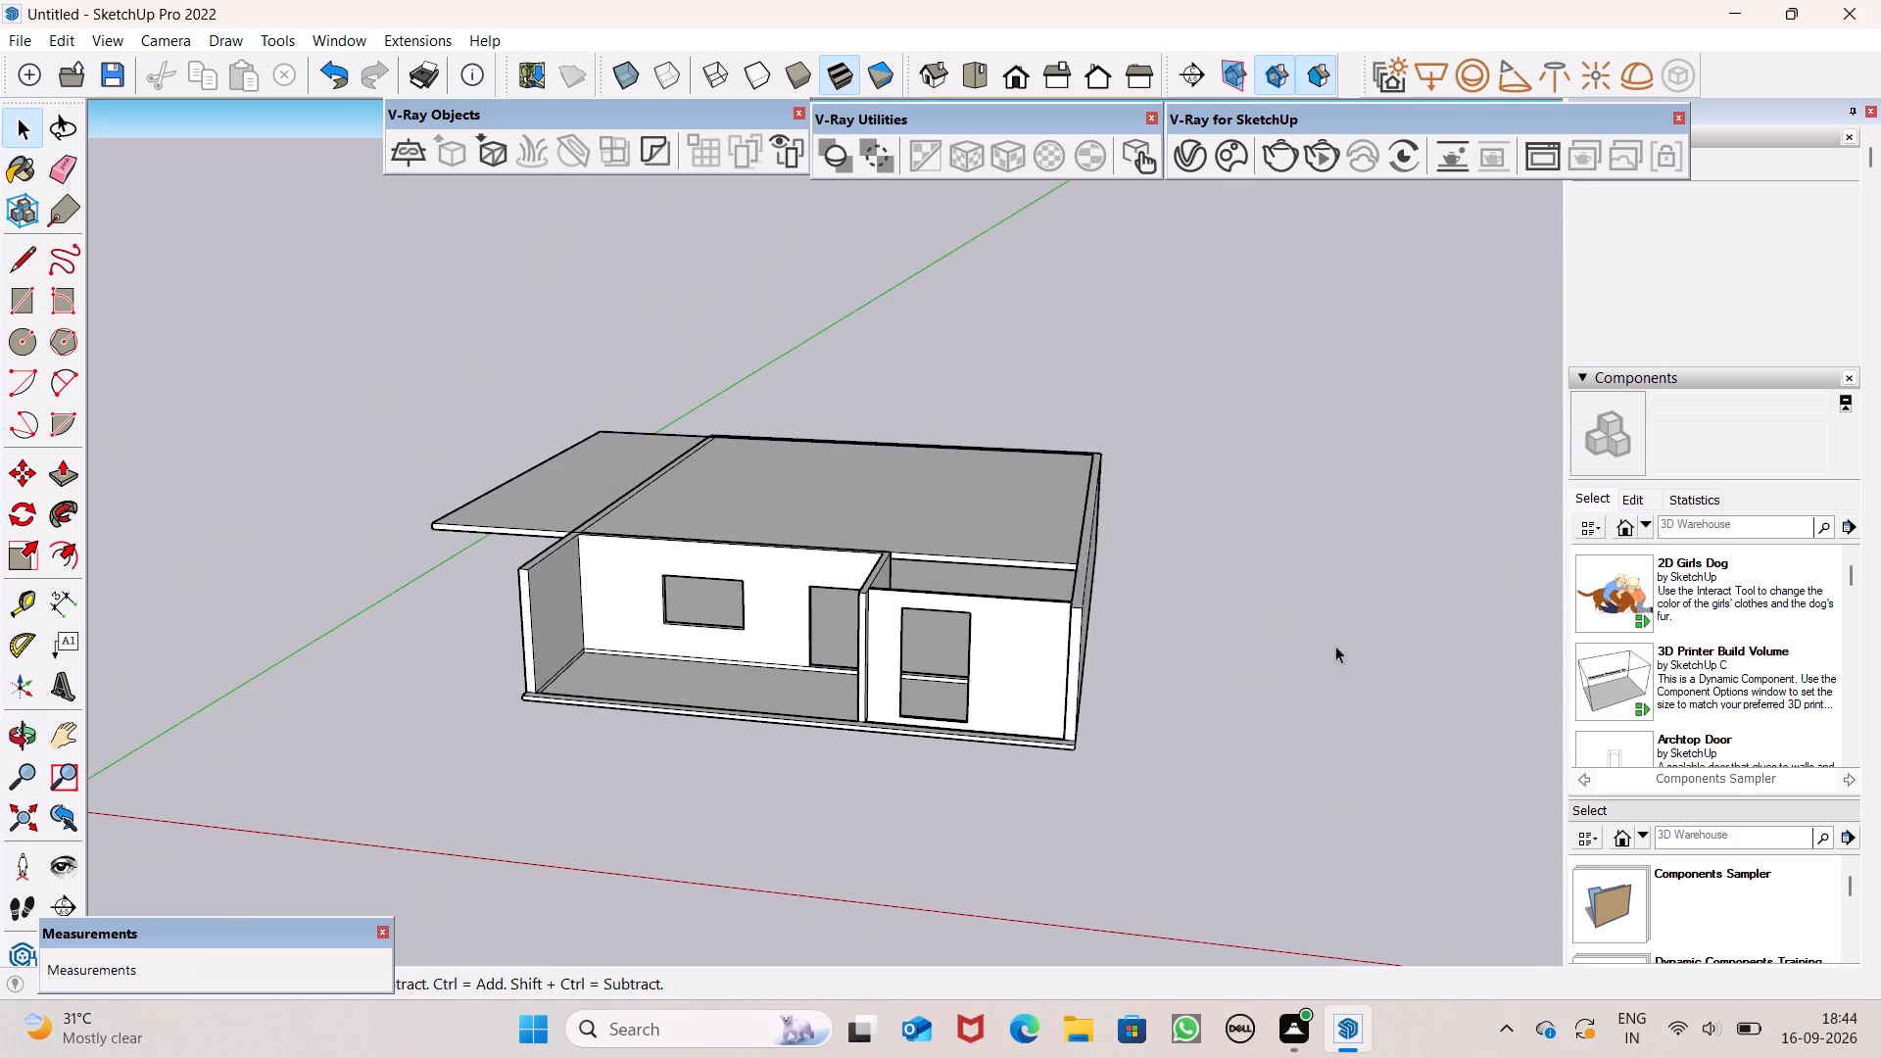
# Move the slab by its lower front corner about 1' 13/16" onto the top outer edge of the side wall, and clear the selection.
pyautogui.scroll(7, 960, 519)
pyautogui.scroll(6, 1366, 649)
pyautogui.moveTo(1354, 673); pyautogui.dragTo(1189, 744, button='middle')
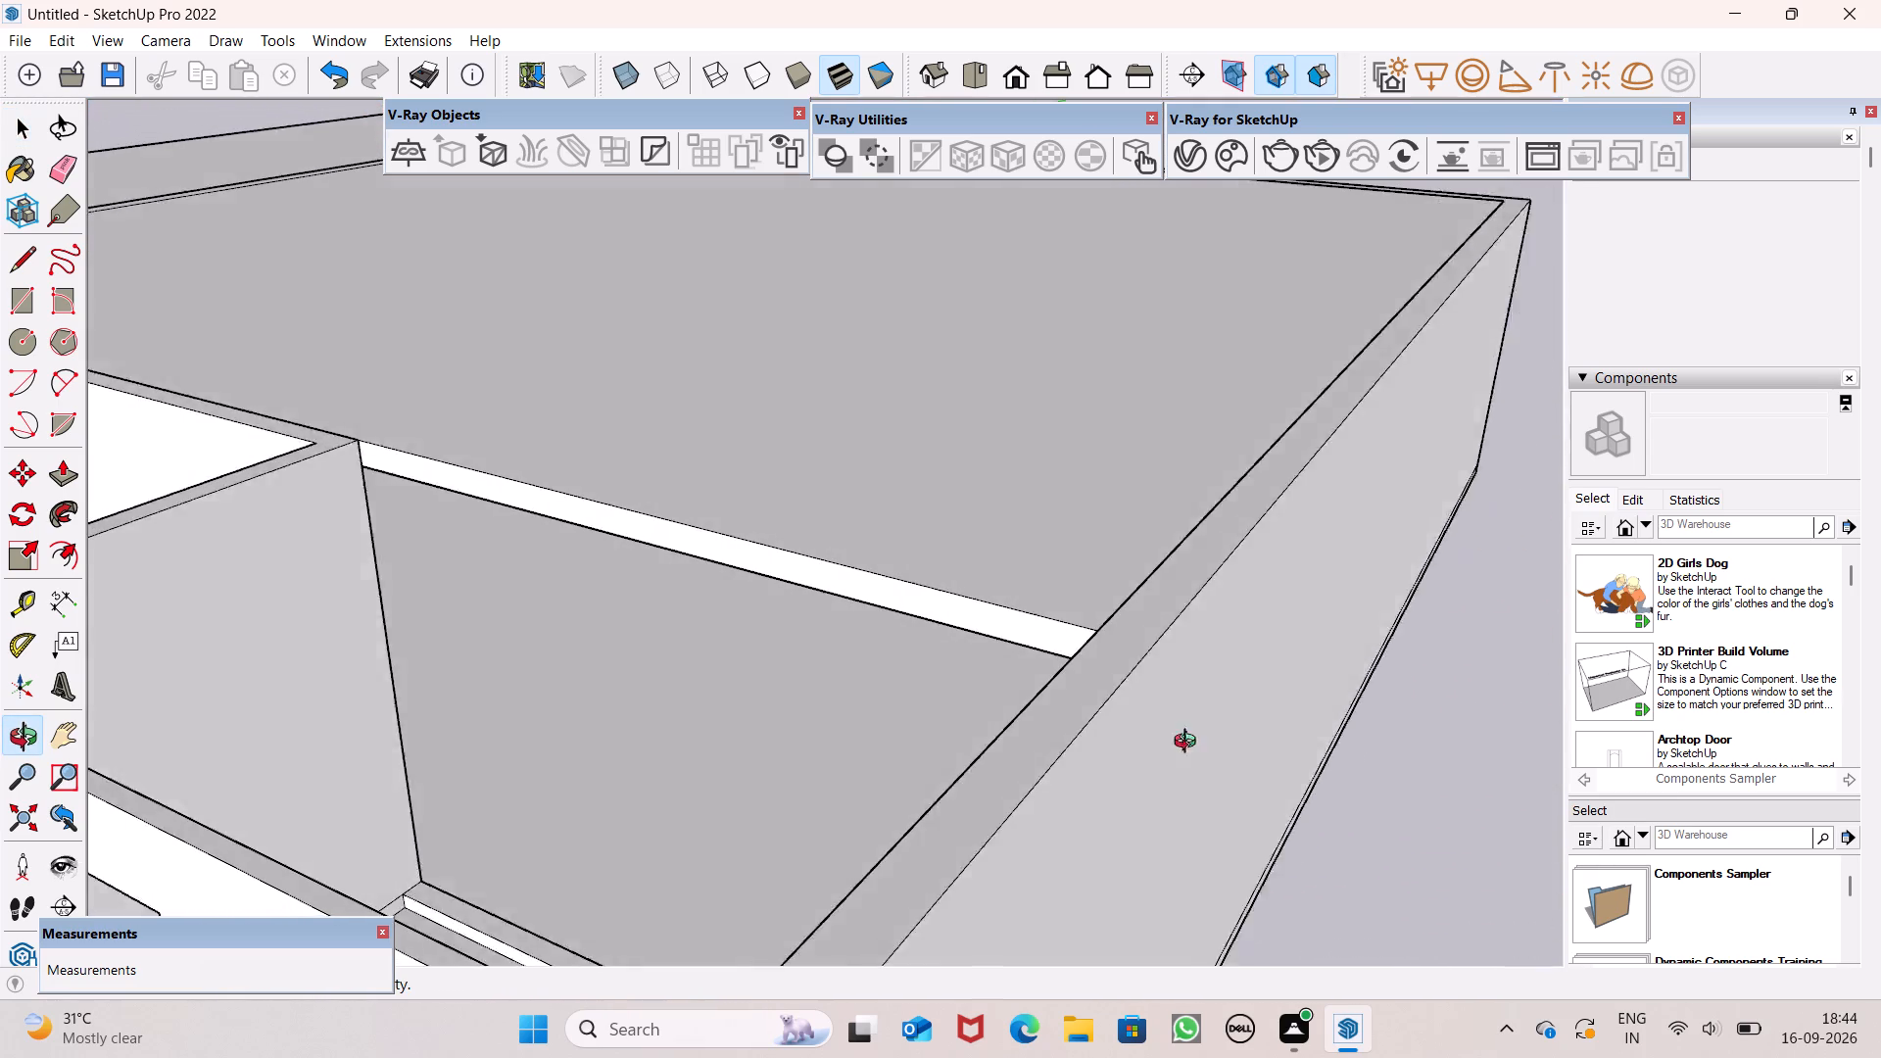
pyautogui.moveTo(1189, 744); pyautogui.dragTo(1236, 738, button='middle')
pyautogui.click(1069, 605)
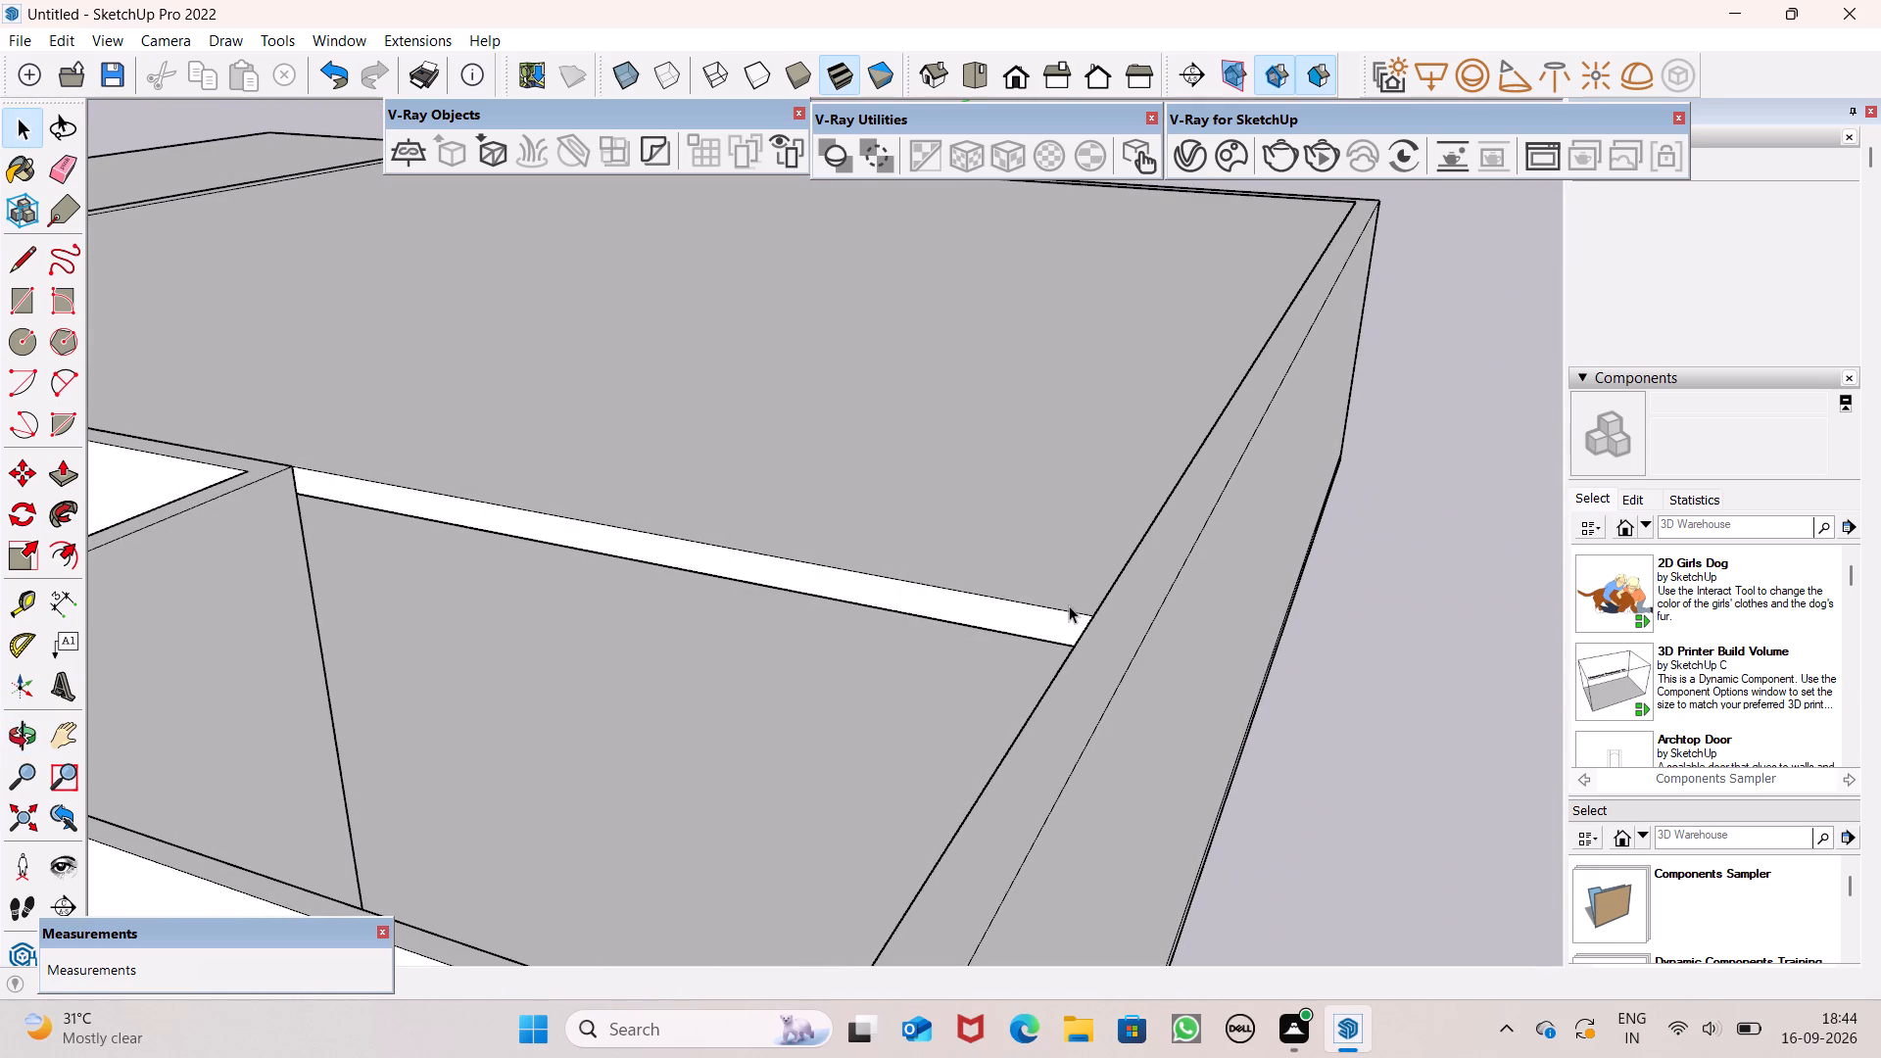
pyautogui.press('m')
pyautogui.press('Return')
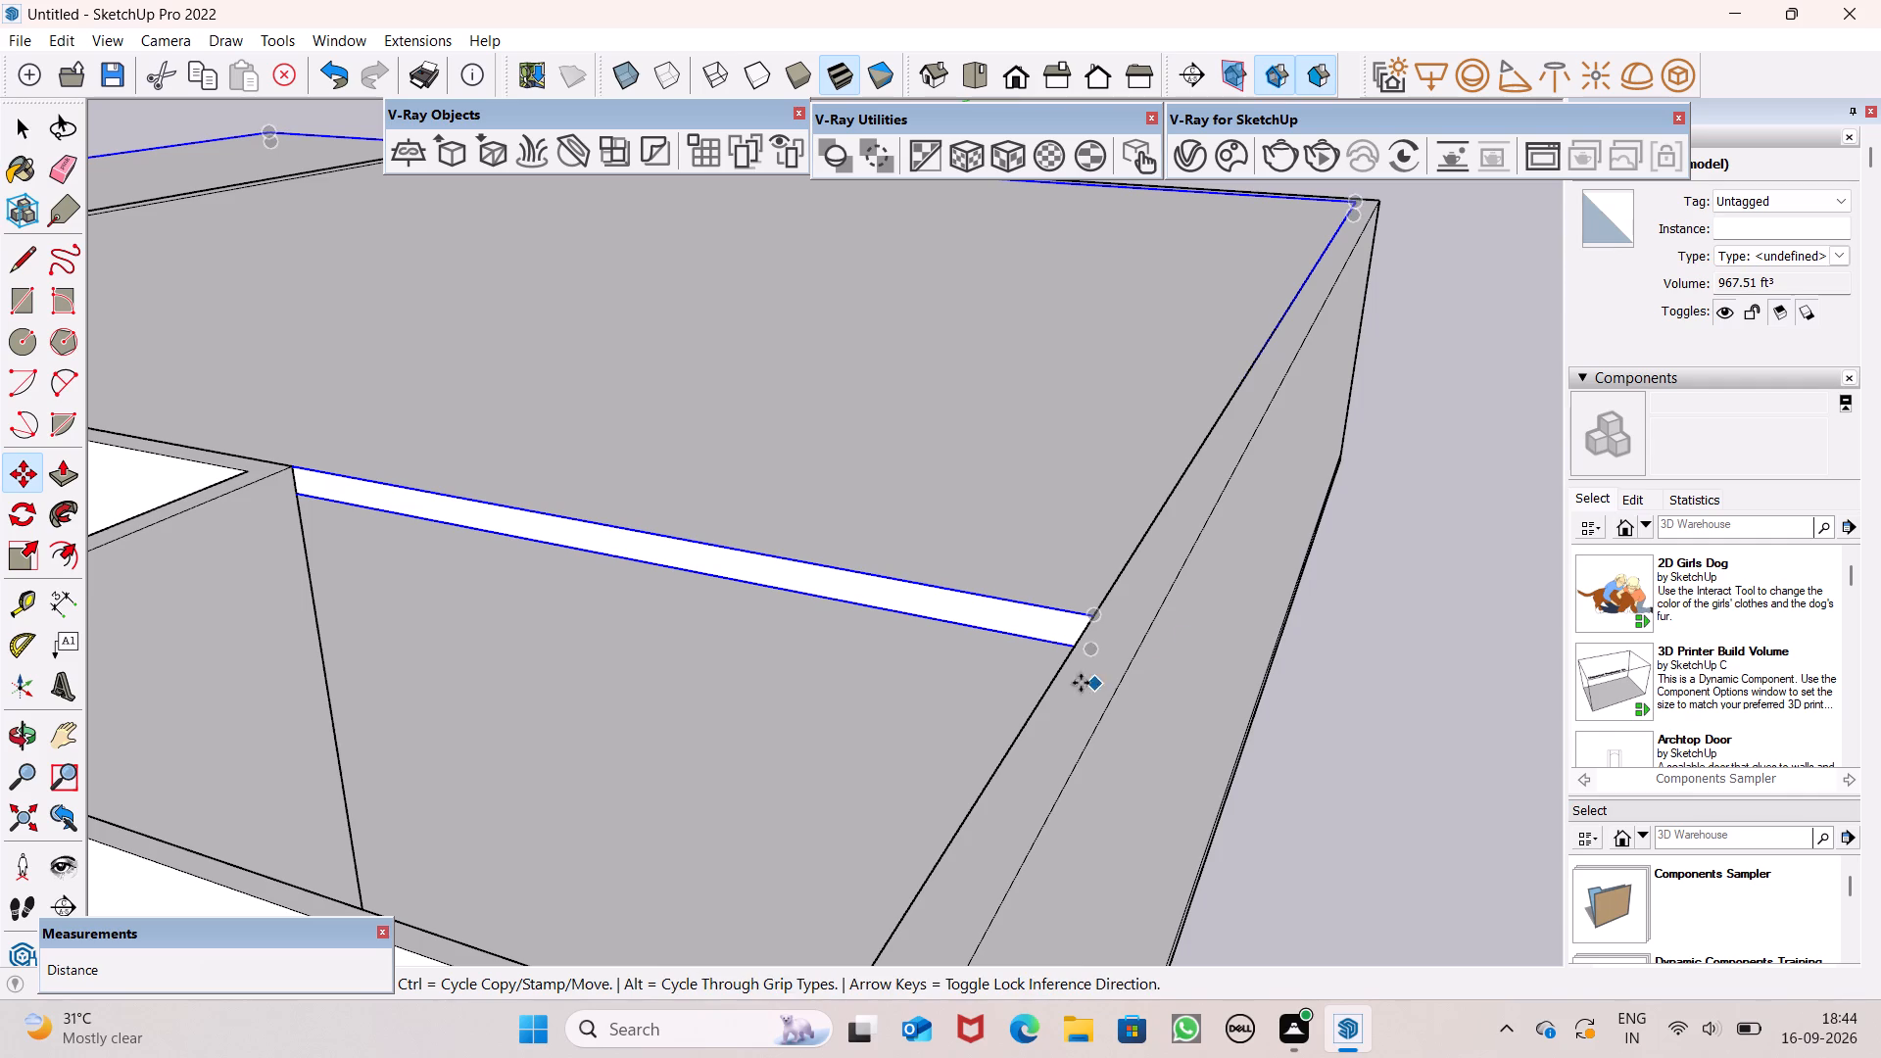
pyautogui.moveTo(1082, 651); pyautogui.dragTo(1135, 636)
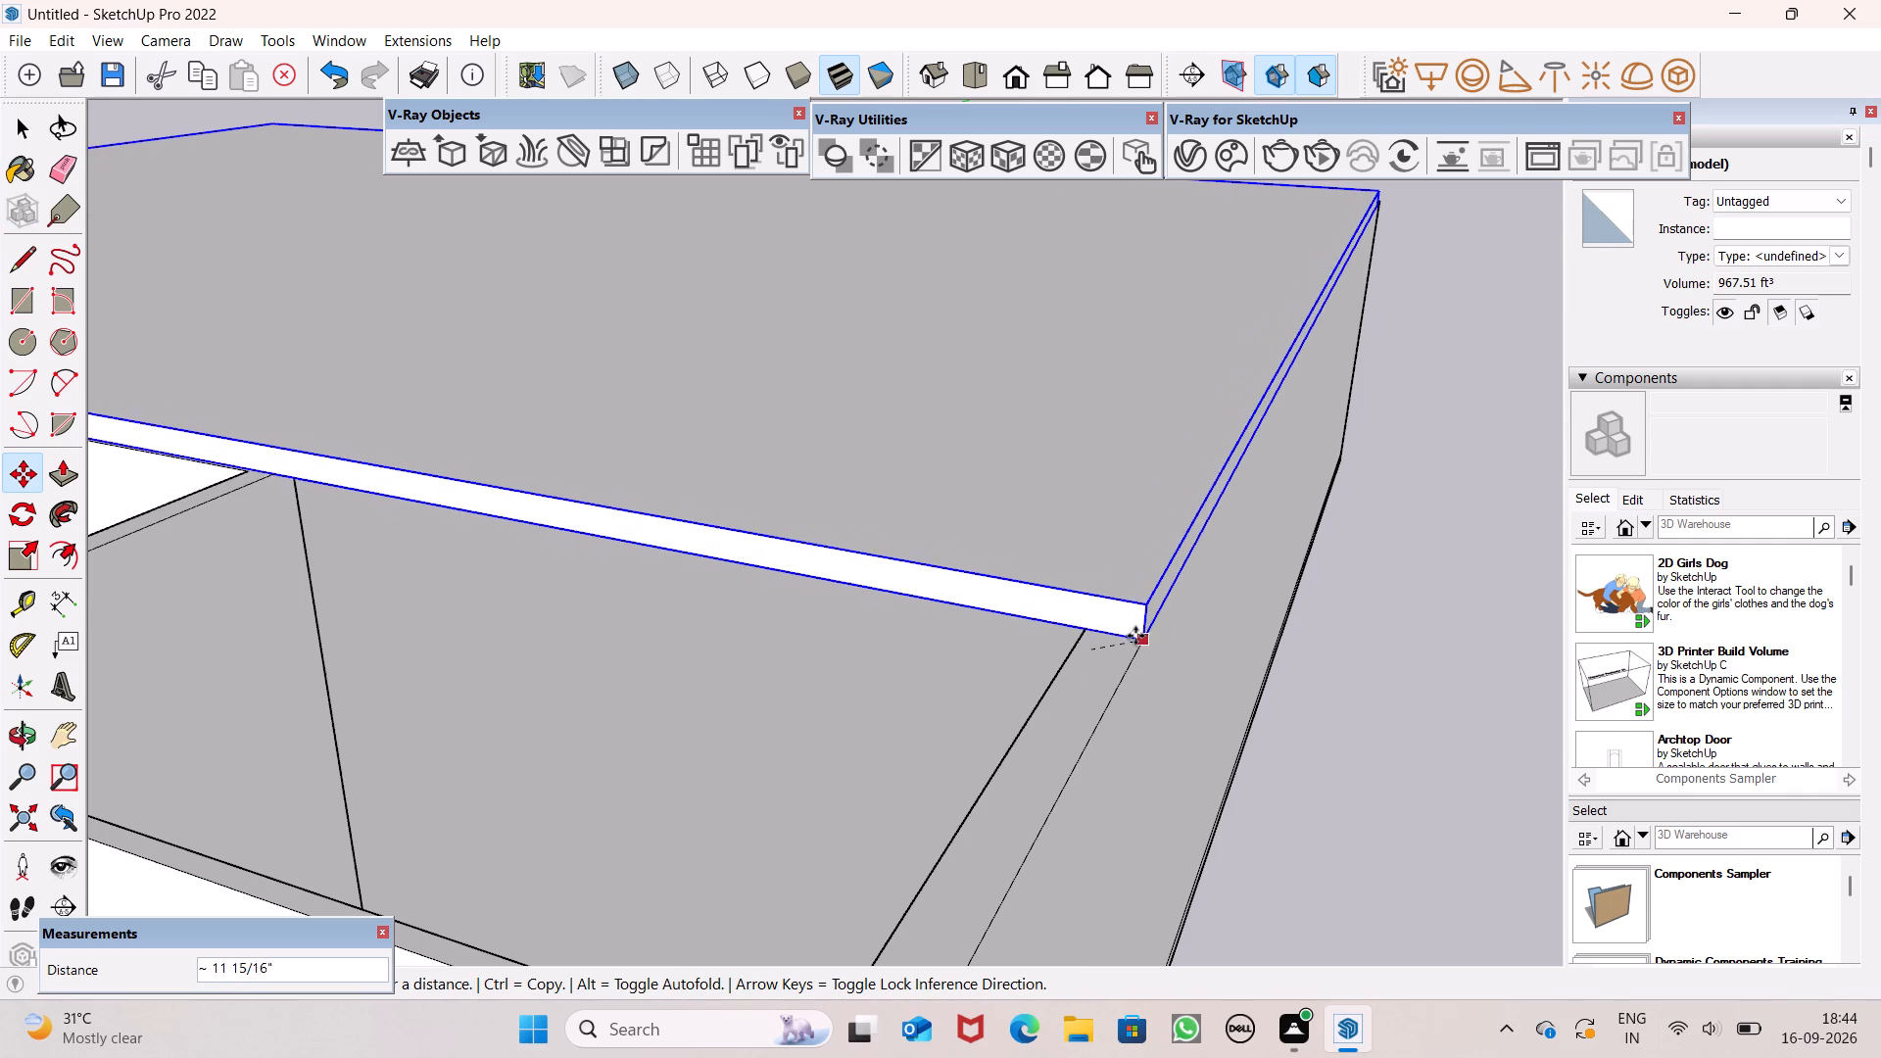
pyautogui.moveTo(1135, 636); pyautogui.dragTo(1146, 644)
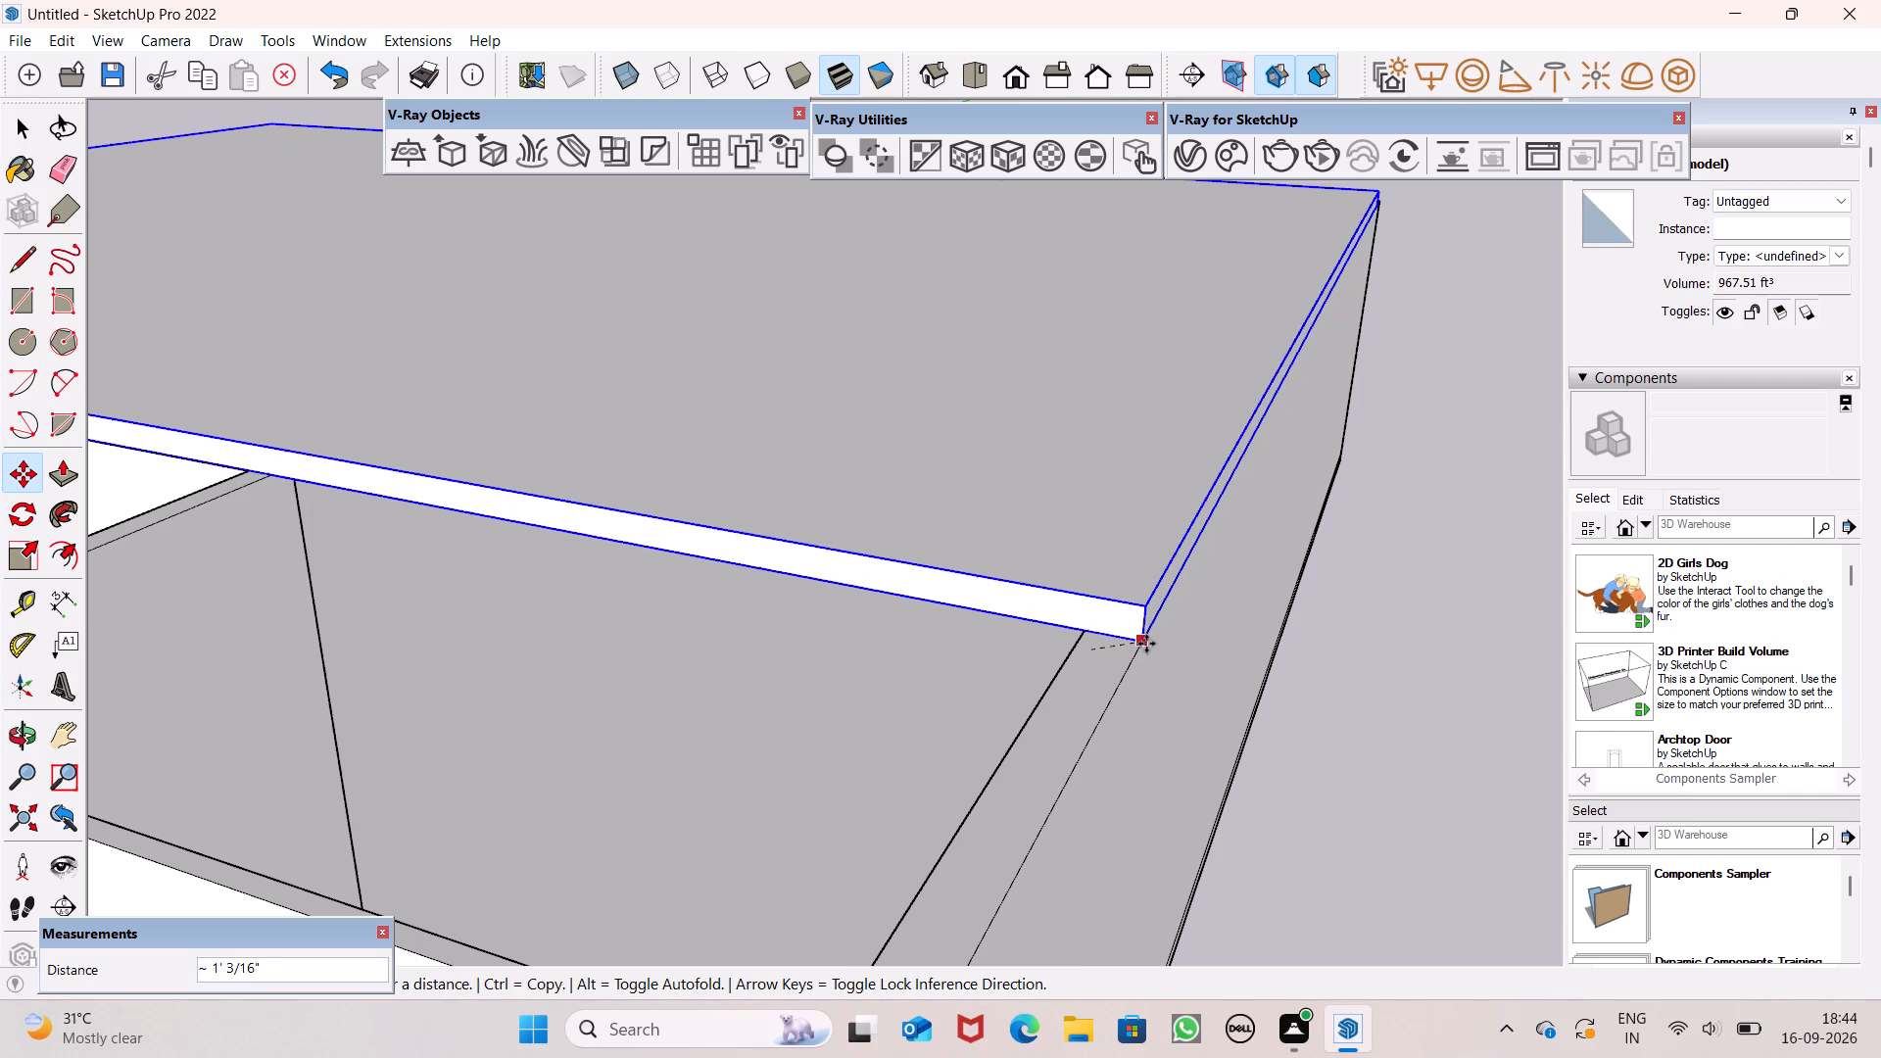
pyautogui.moveTo(1146, 644); pyautogui.dragTo(1147, 649)
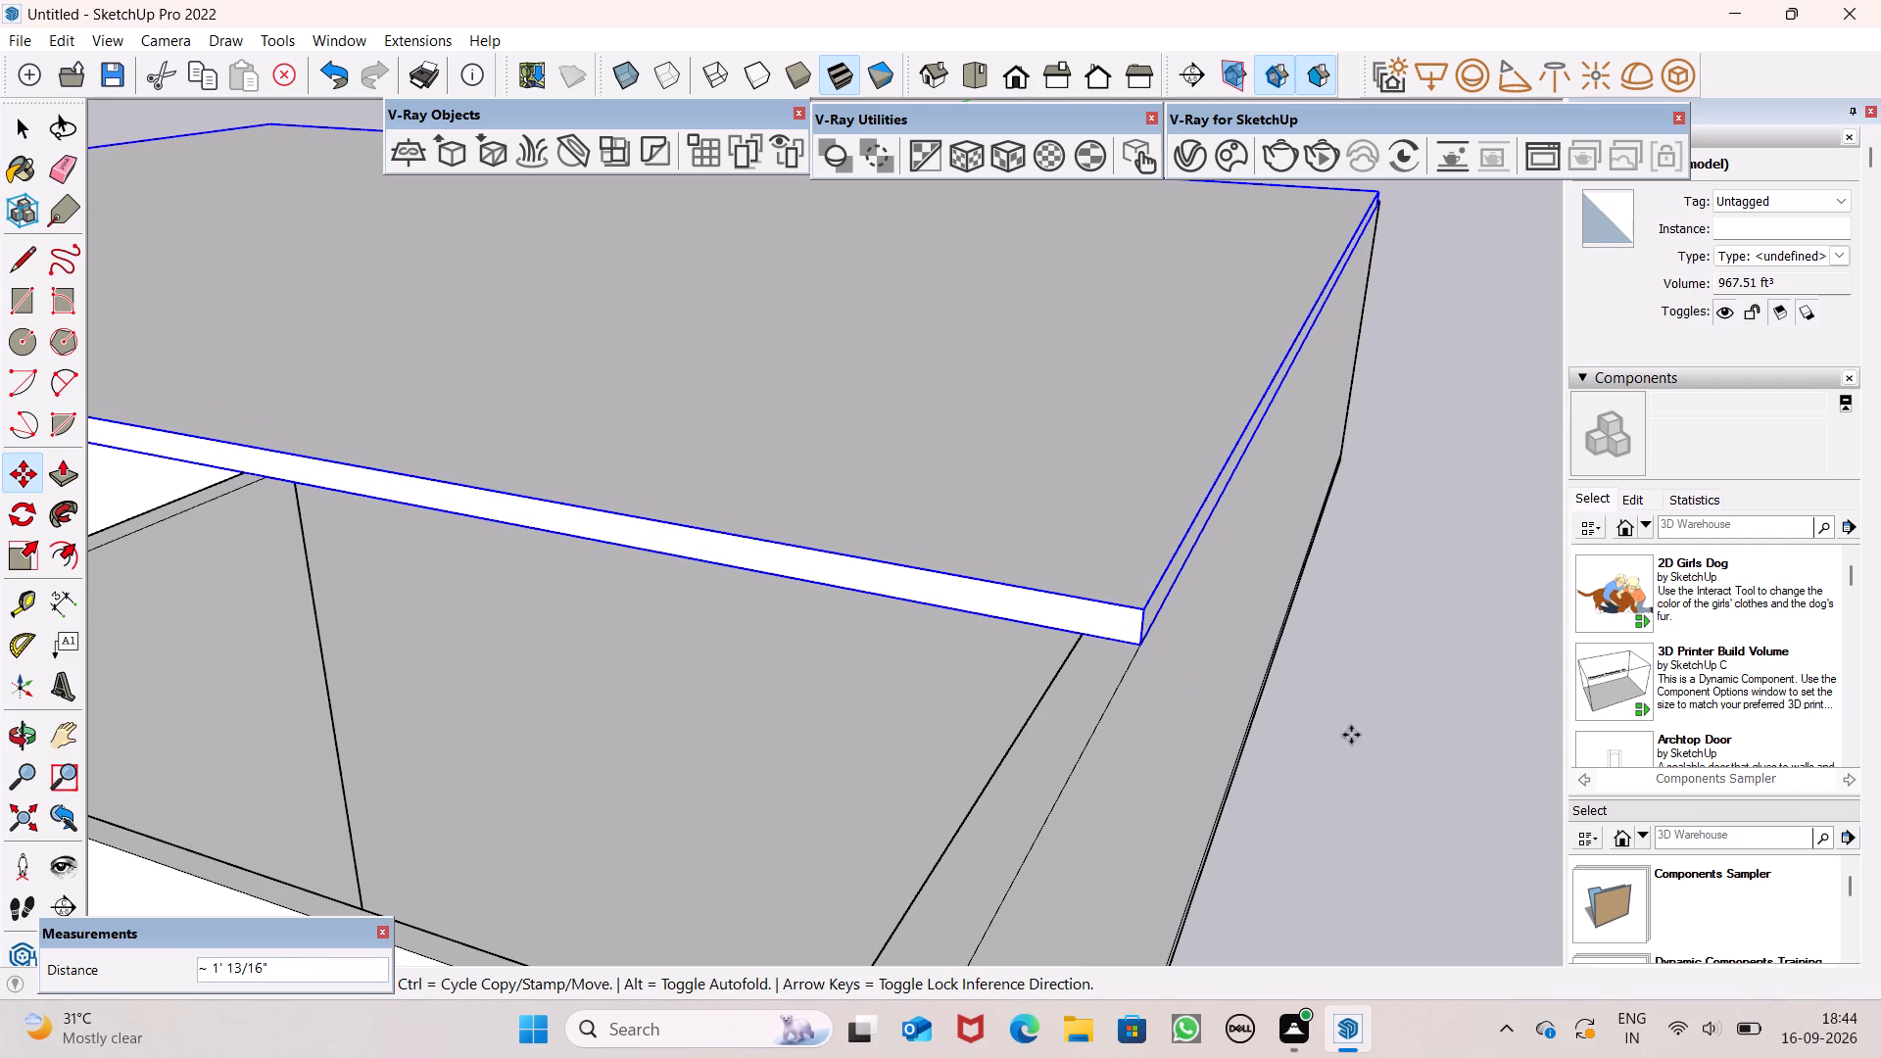
pyautogui.press('space')
pyautogui.press('space')
pyautogui.press('space')
pyautogui.scroll(1, 1346, 721)
pyautogui.middleClick(1346, 721)
pyautogui.press('space')
pyautogui.click(1352, 700)
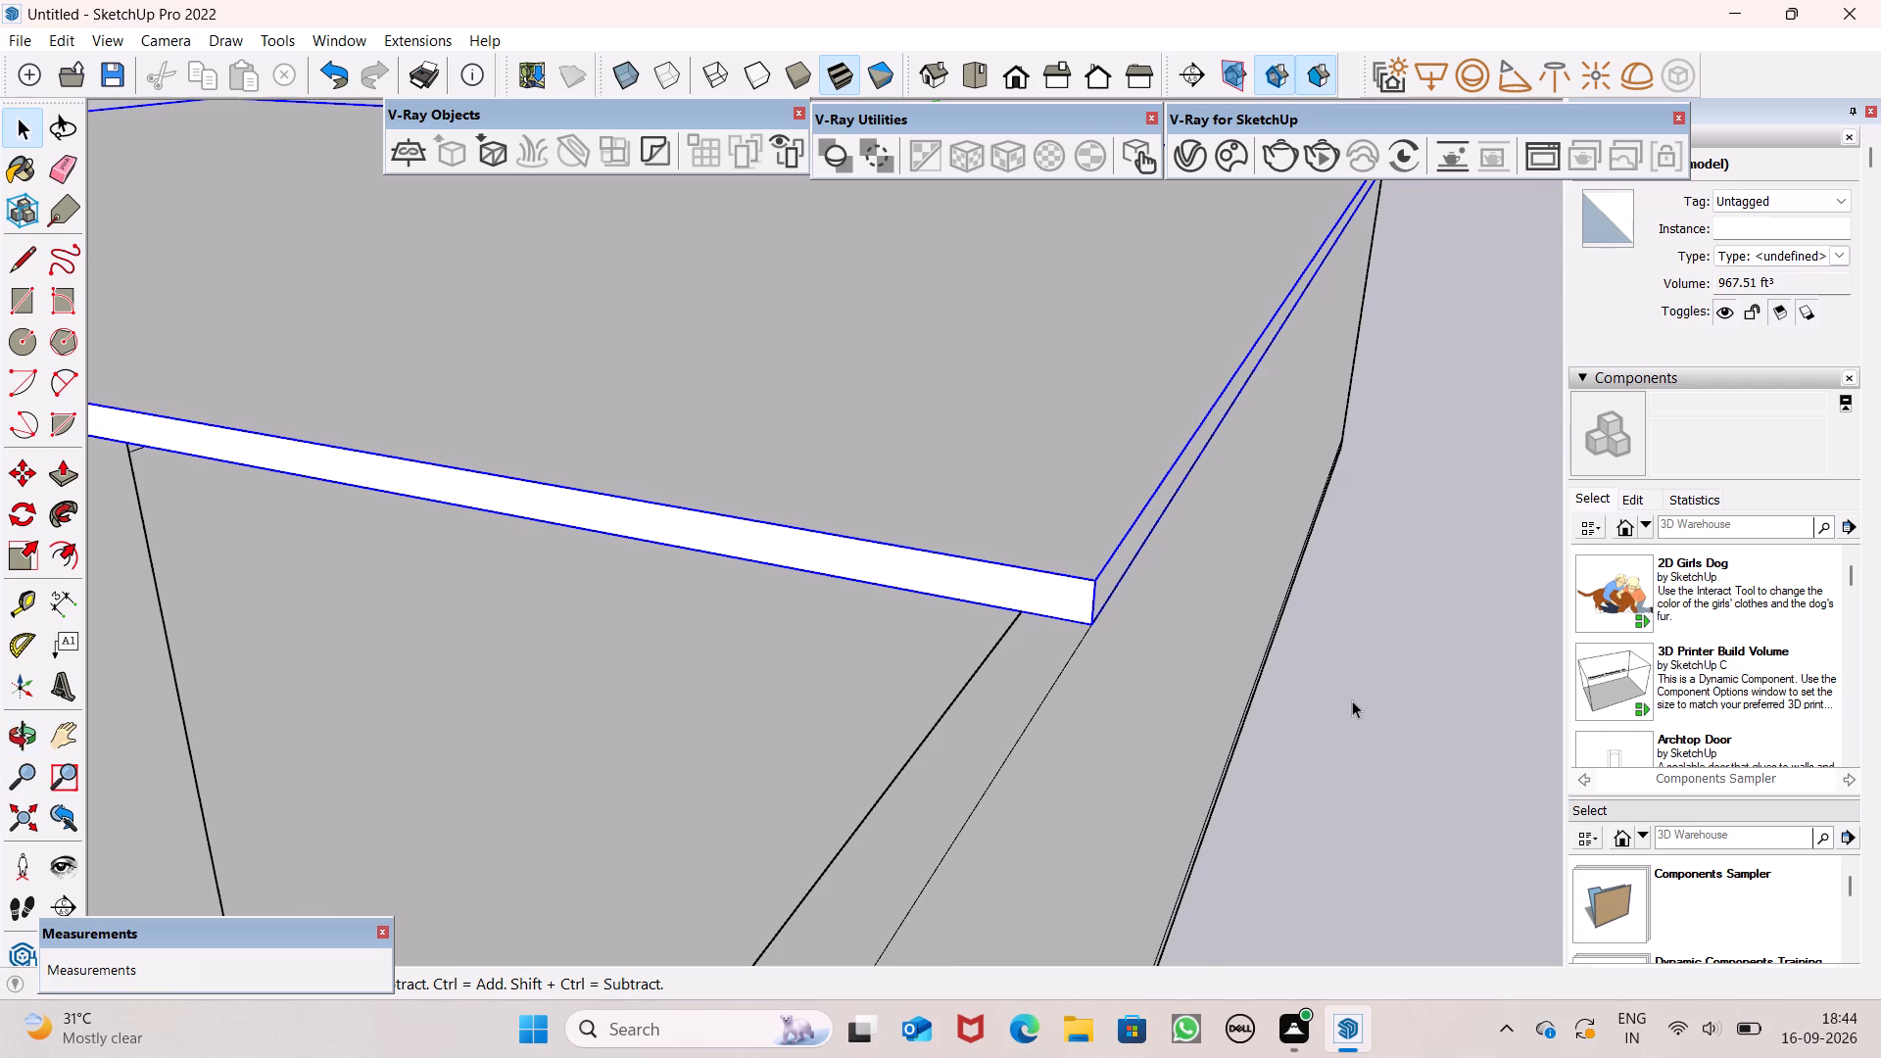
# Examine how the slab sits on the building from the sides, above, the front and the rear corner.
pyautogui.scroll(-7, 1345, 698)
pyautogui.moveTo(1354, 716); pyautogui.dragTo(728, 550, button='middle')
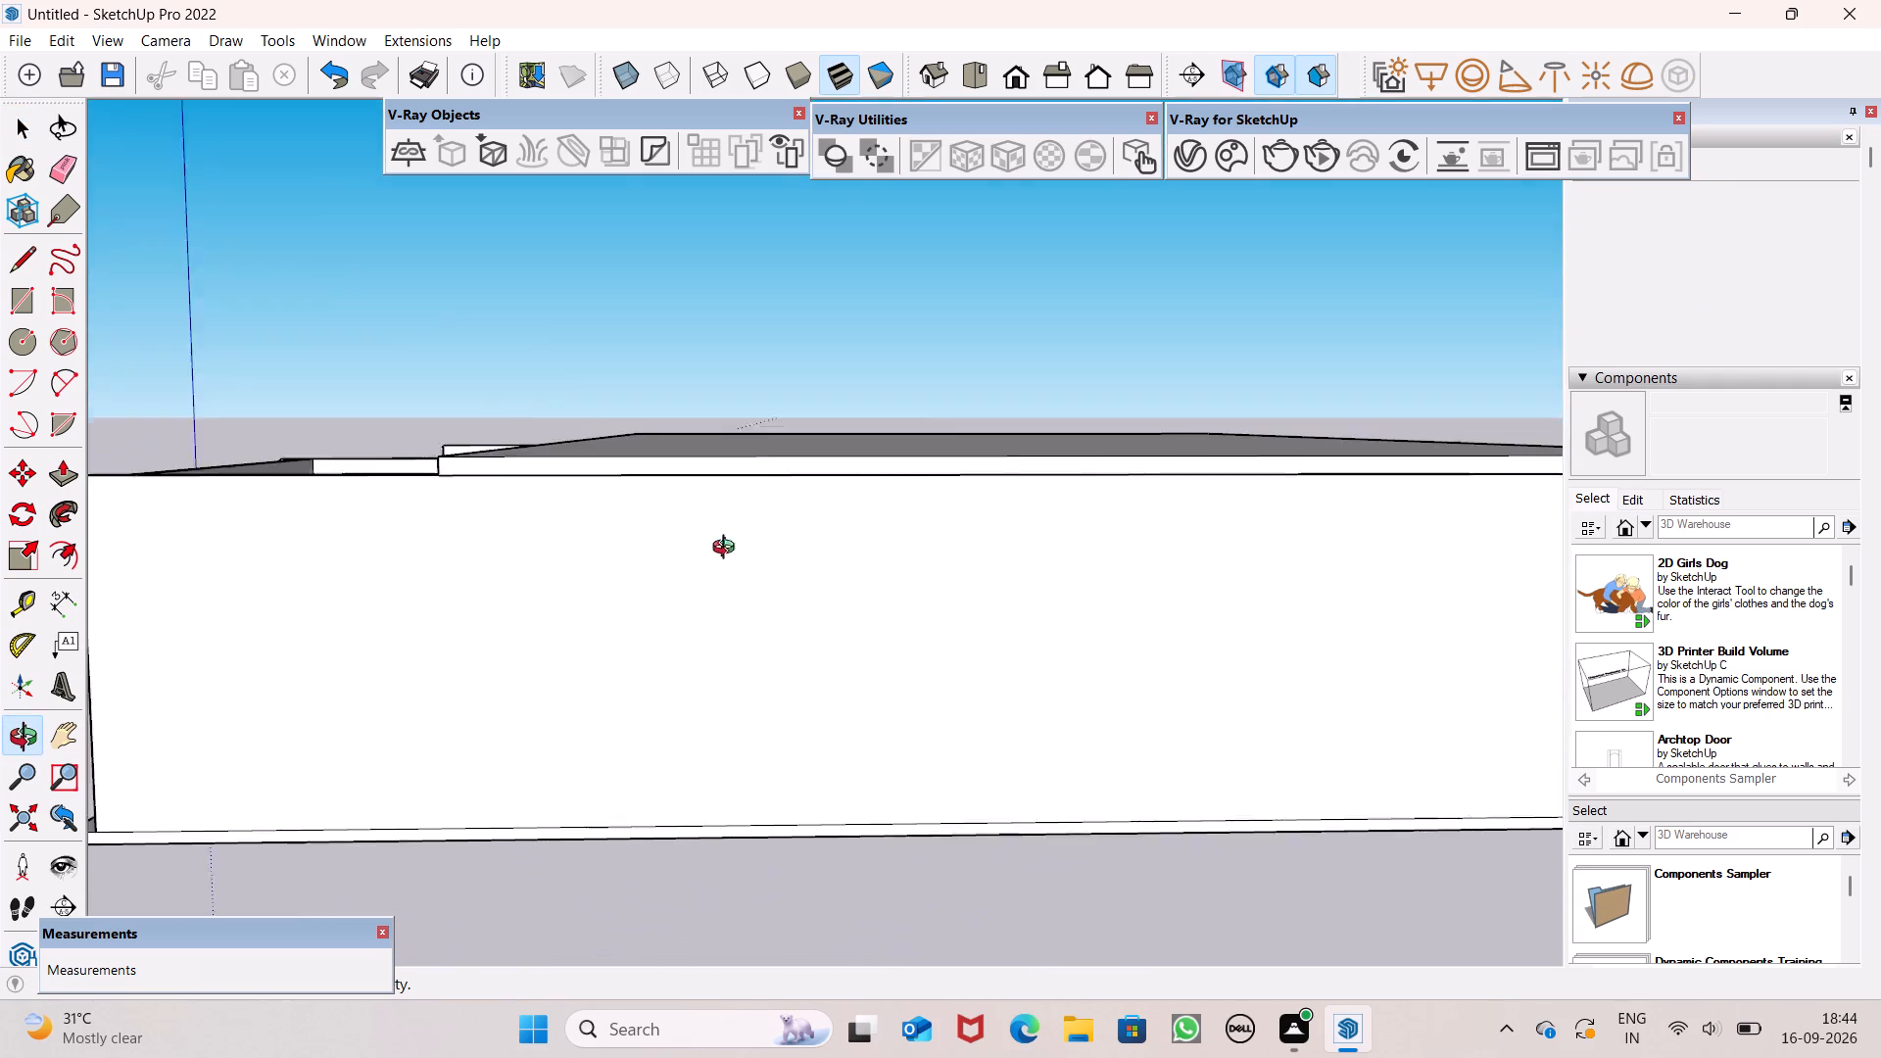
pyautogui.moveTo(728, 550); pyautogui.dragTo(169, 794, button='middle')
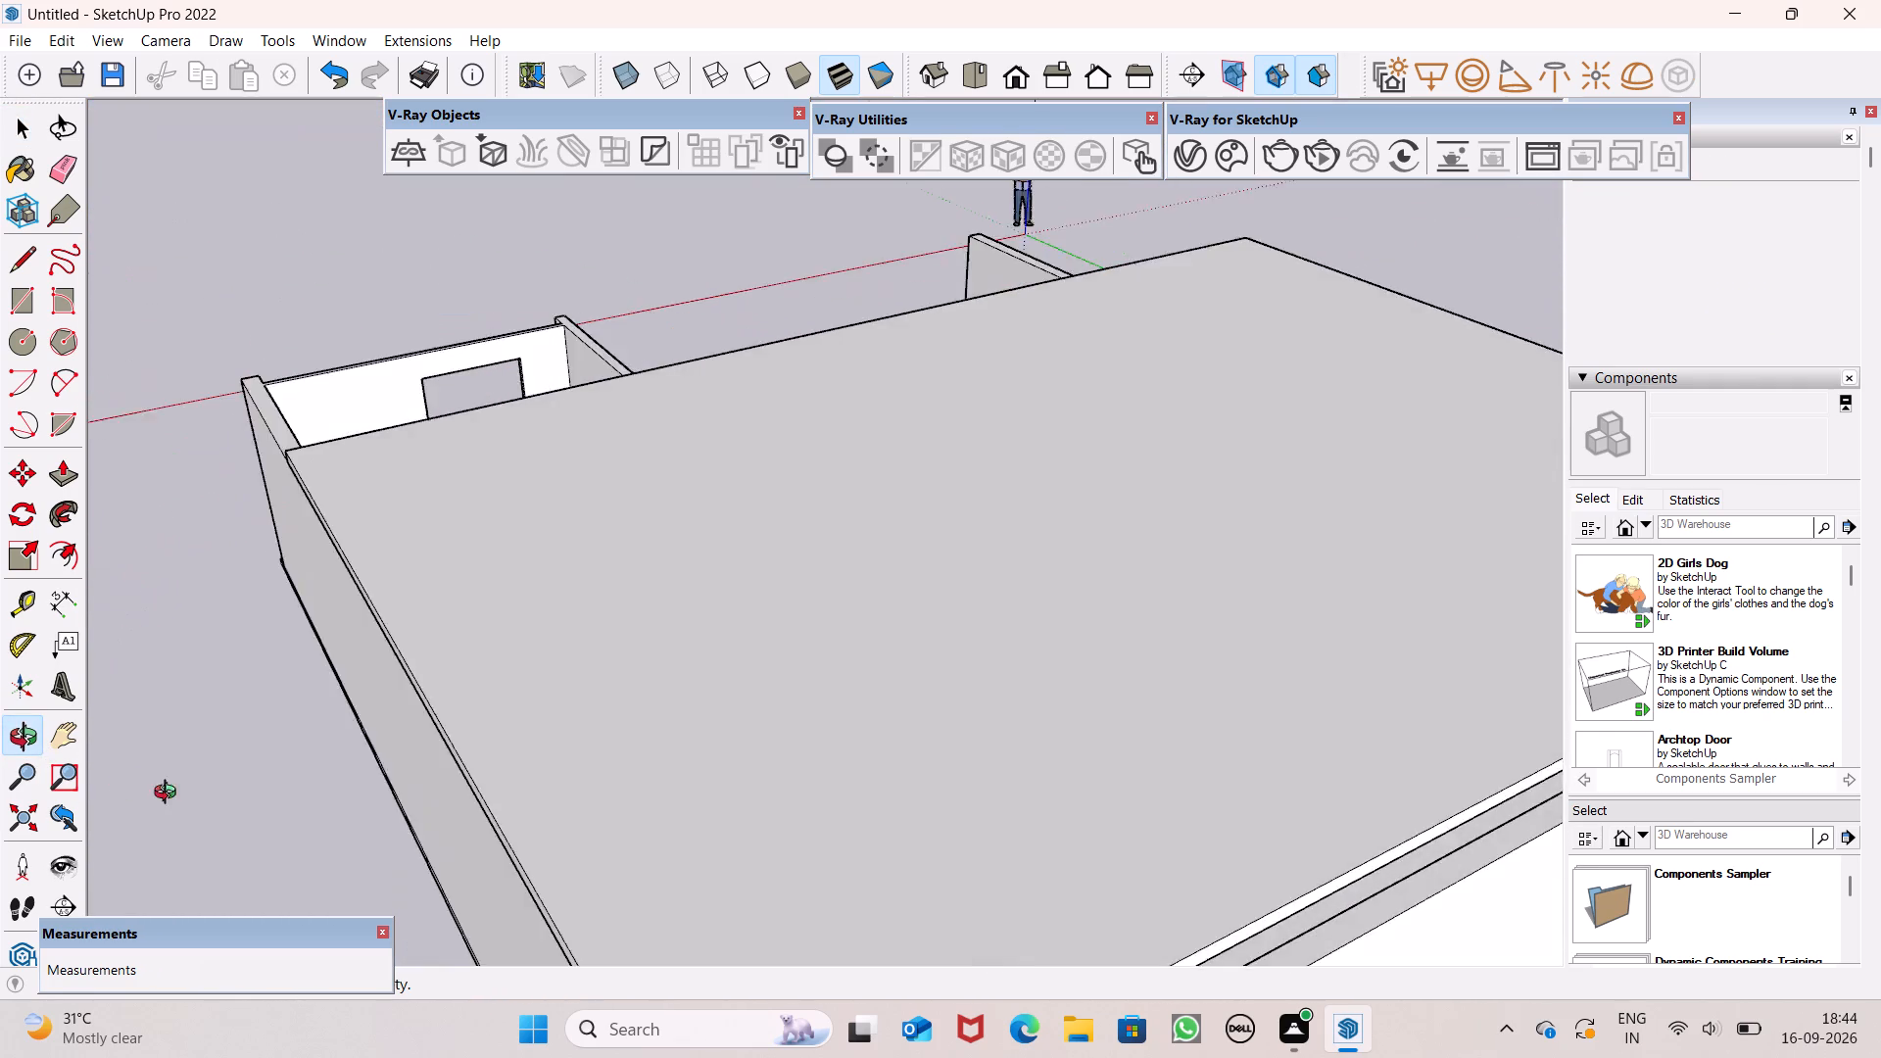
pyautogui.moveTo(169, 794); pyautogui.dragTo(1350, 625, button='middle')
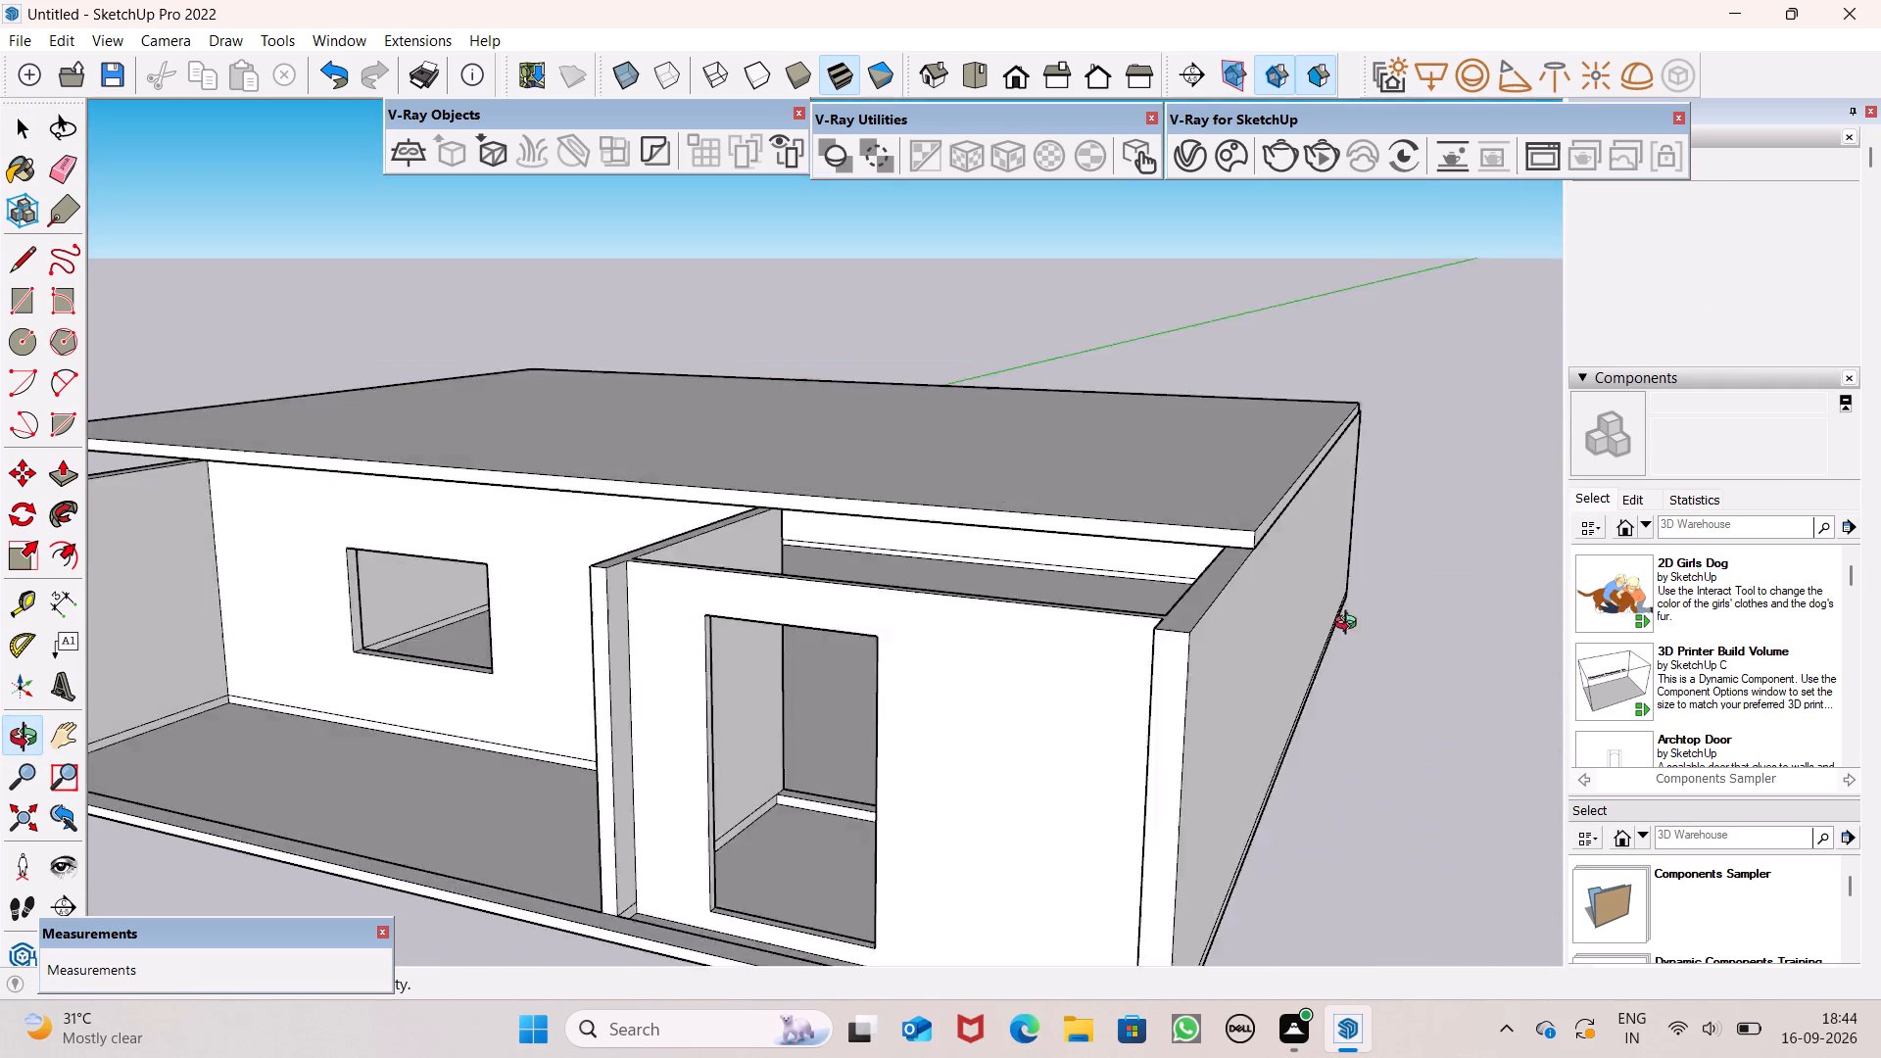
pyautogui.moveTo(1350, 625); pyautogui.dragTo(1183, 530, button='middle')
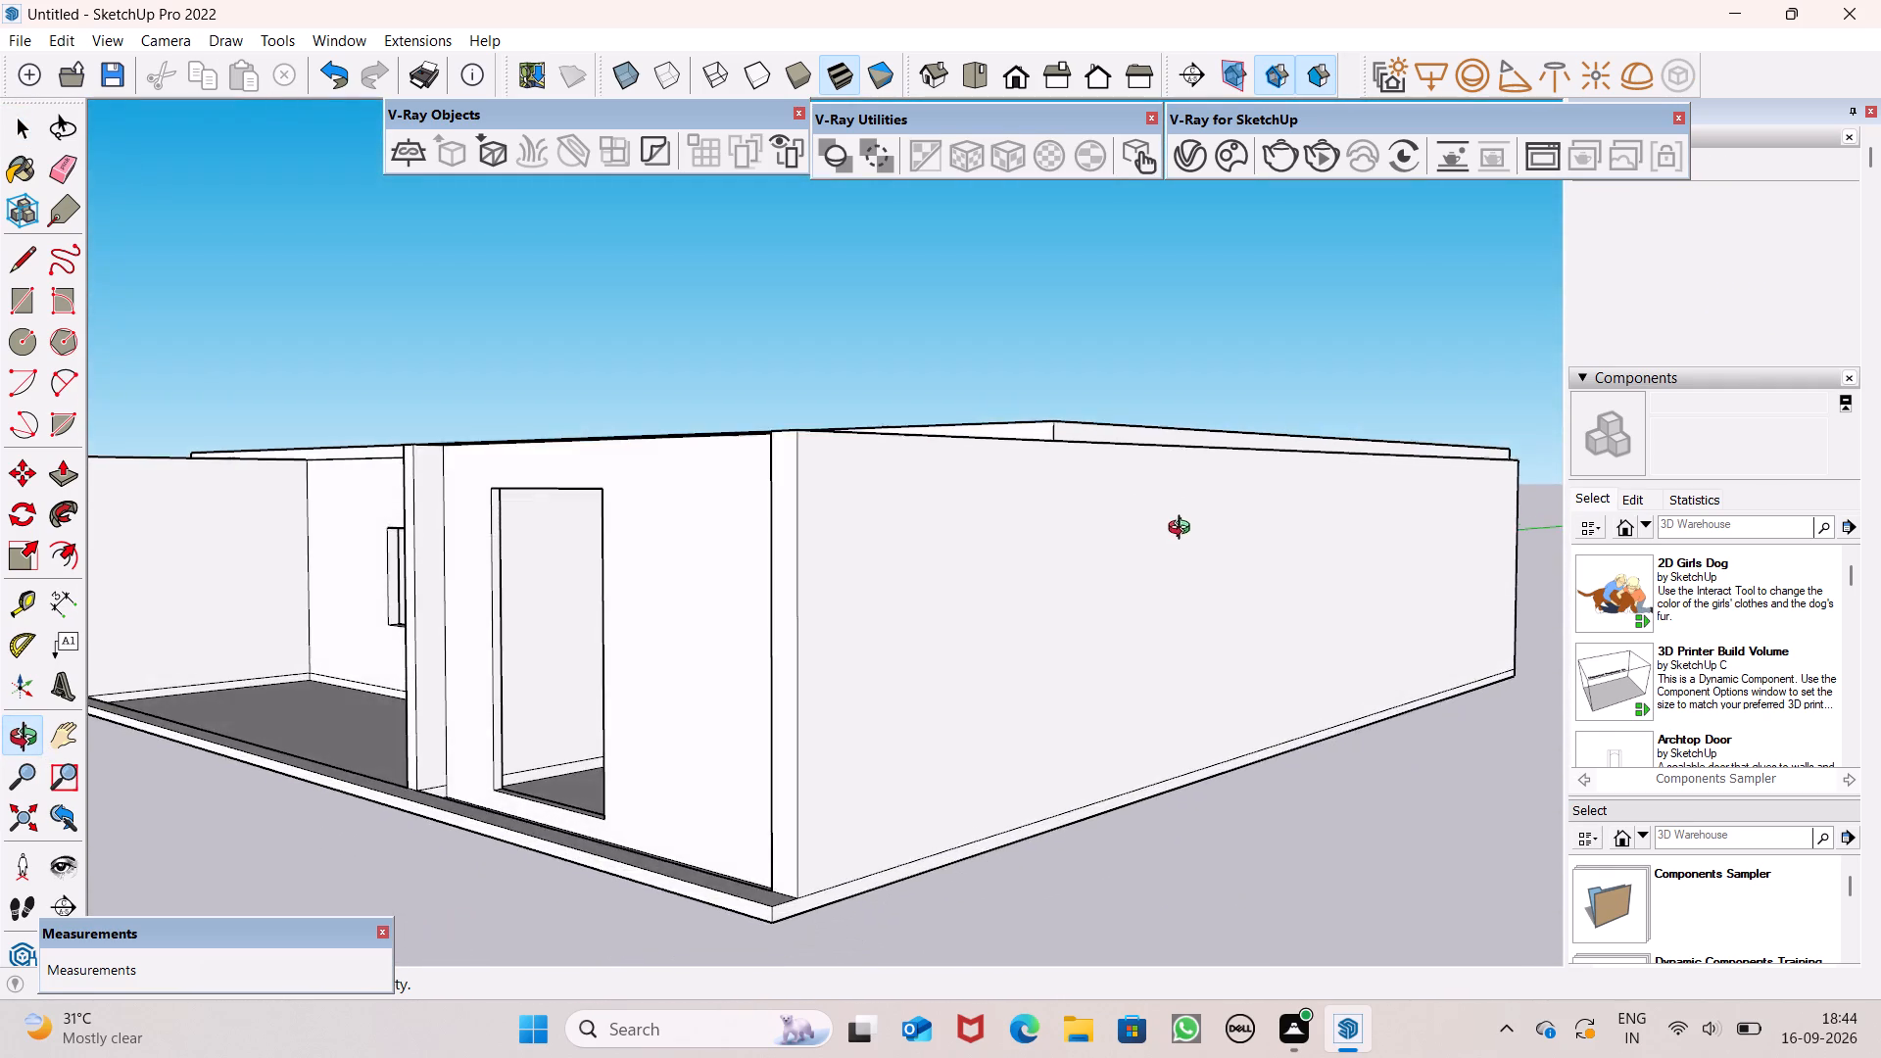
pyautogui.moveTo(1183, 530); pyautogui.dragTo(389, 849, button='middle')
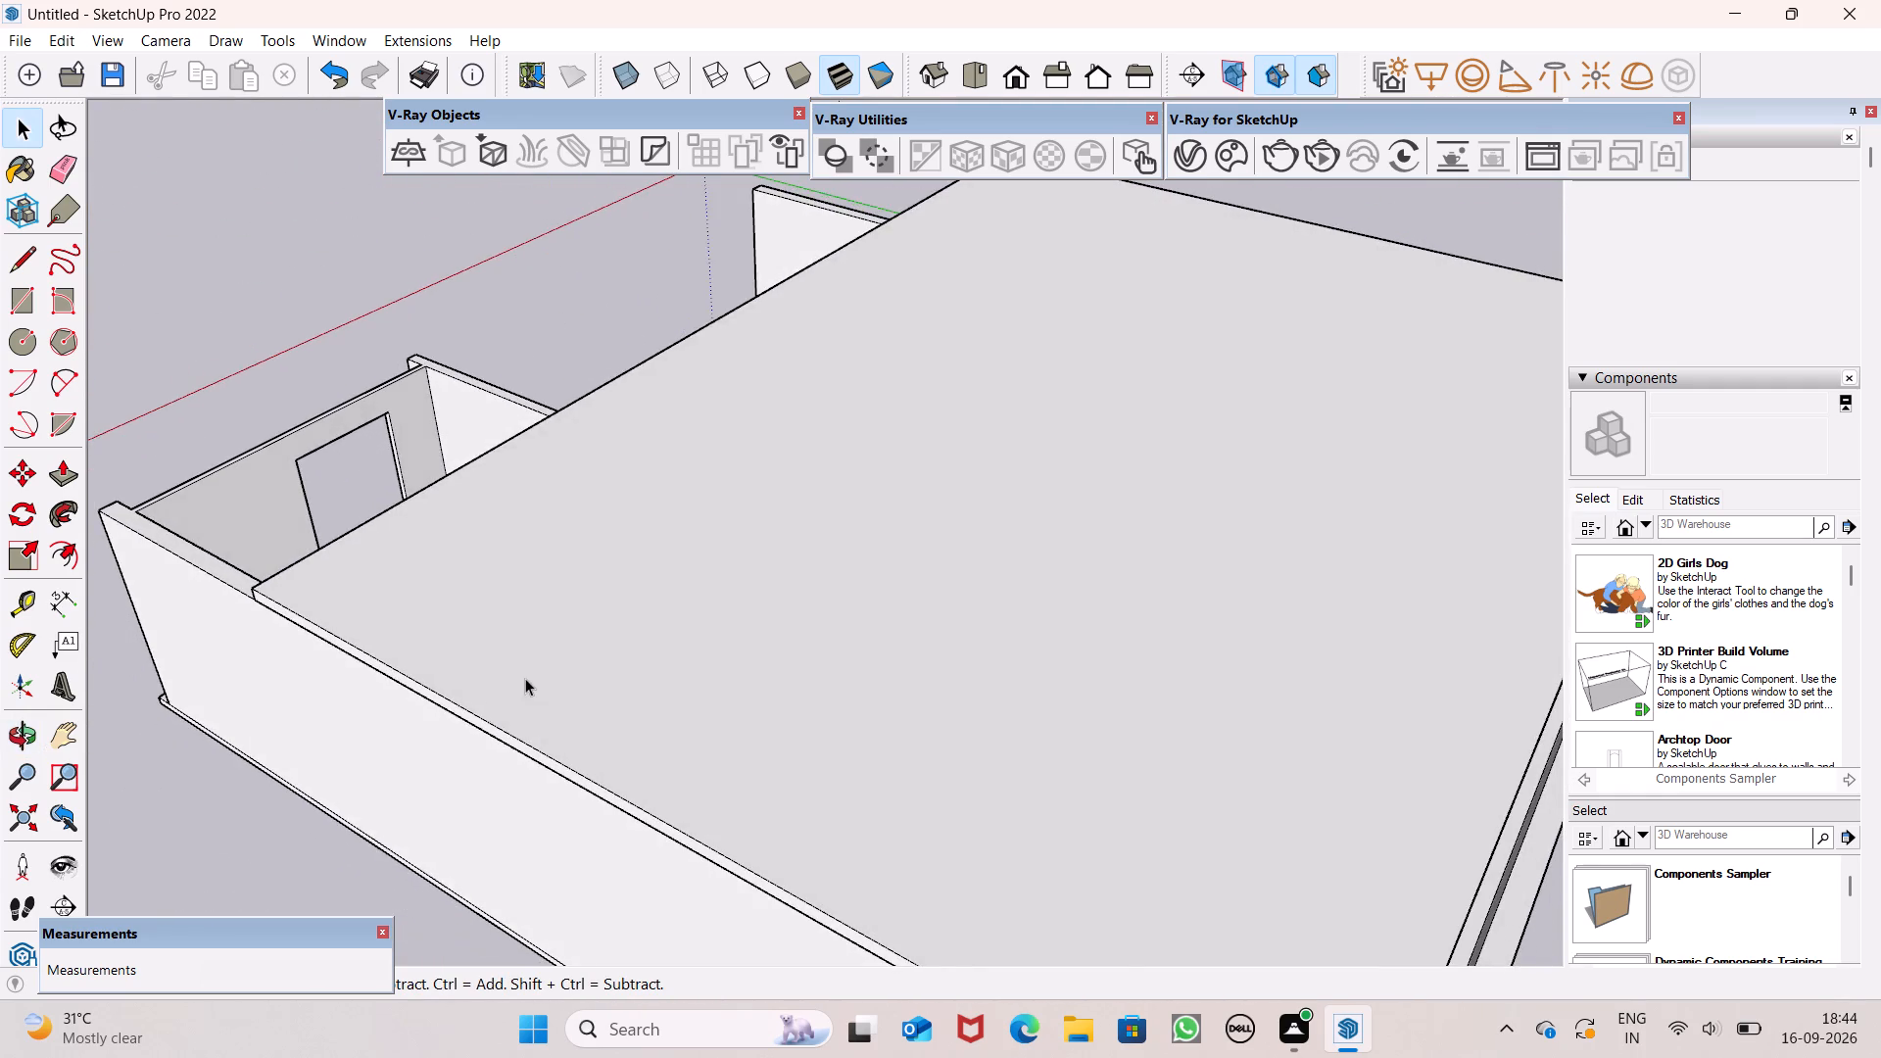
pyautogui.scroll(-5, 525, 678)
pyautogui.scroll(-6, 1049, 754)
pyautogui.moveTo(1114, 944); pyautogui.dragTo(849, 649, button='middle')
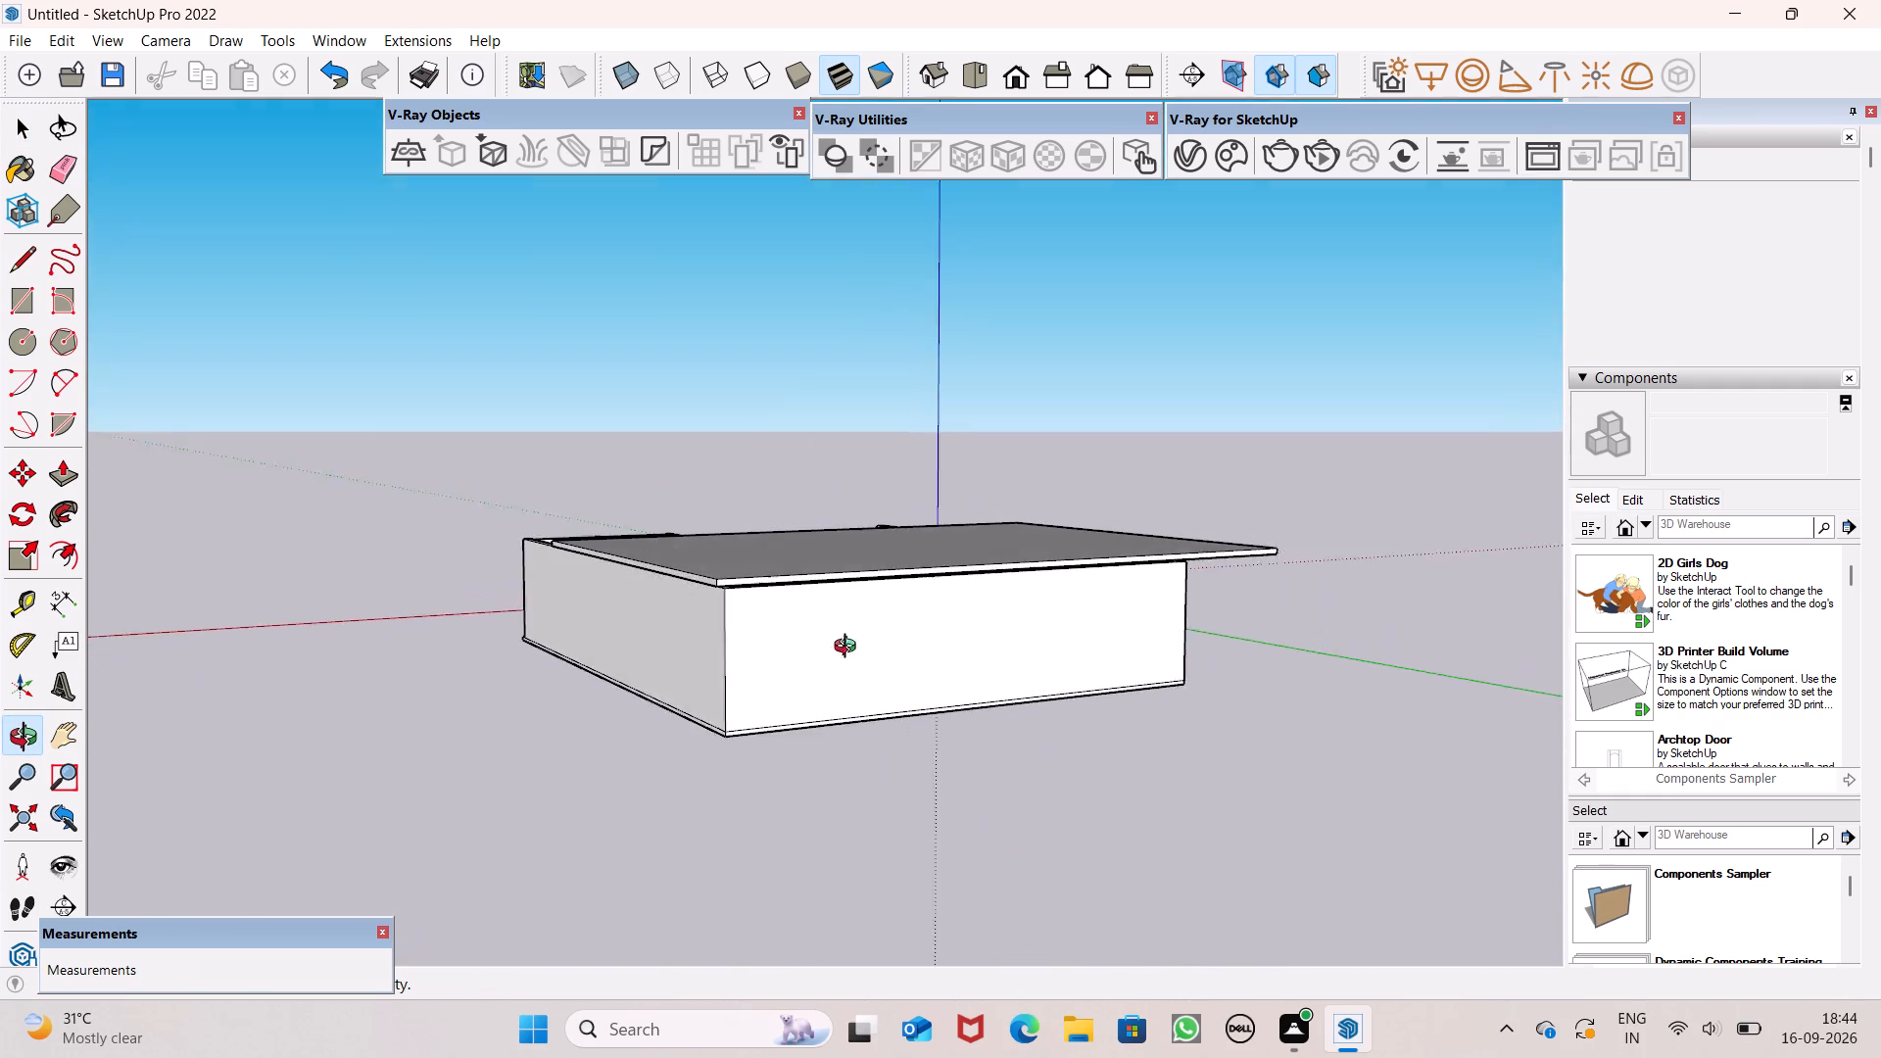
pyautogui.moveTo(849, 649); pyautogui.dragTo(830, 657, button='middle')
# Move the slab by its lower rear corner along the side wall's top edge onto the building's outer rear corner, and clear the selection.
pyautogui.scroll(7, 696, 642)
pyautogui.scroll(9, 669, 559)
pyautogui.moveTo(728, 542); pyautogui.dragTo(777, 734, button='middle')
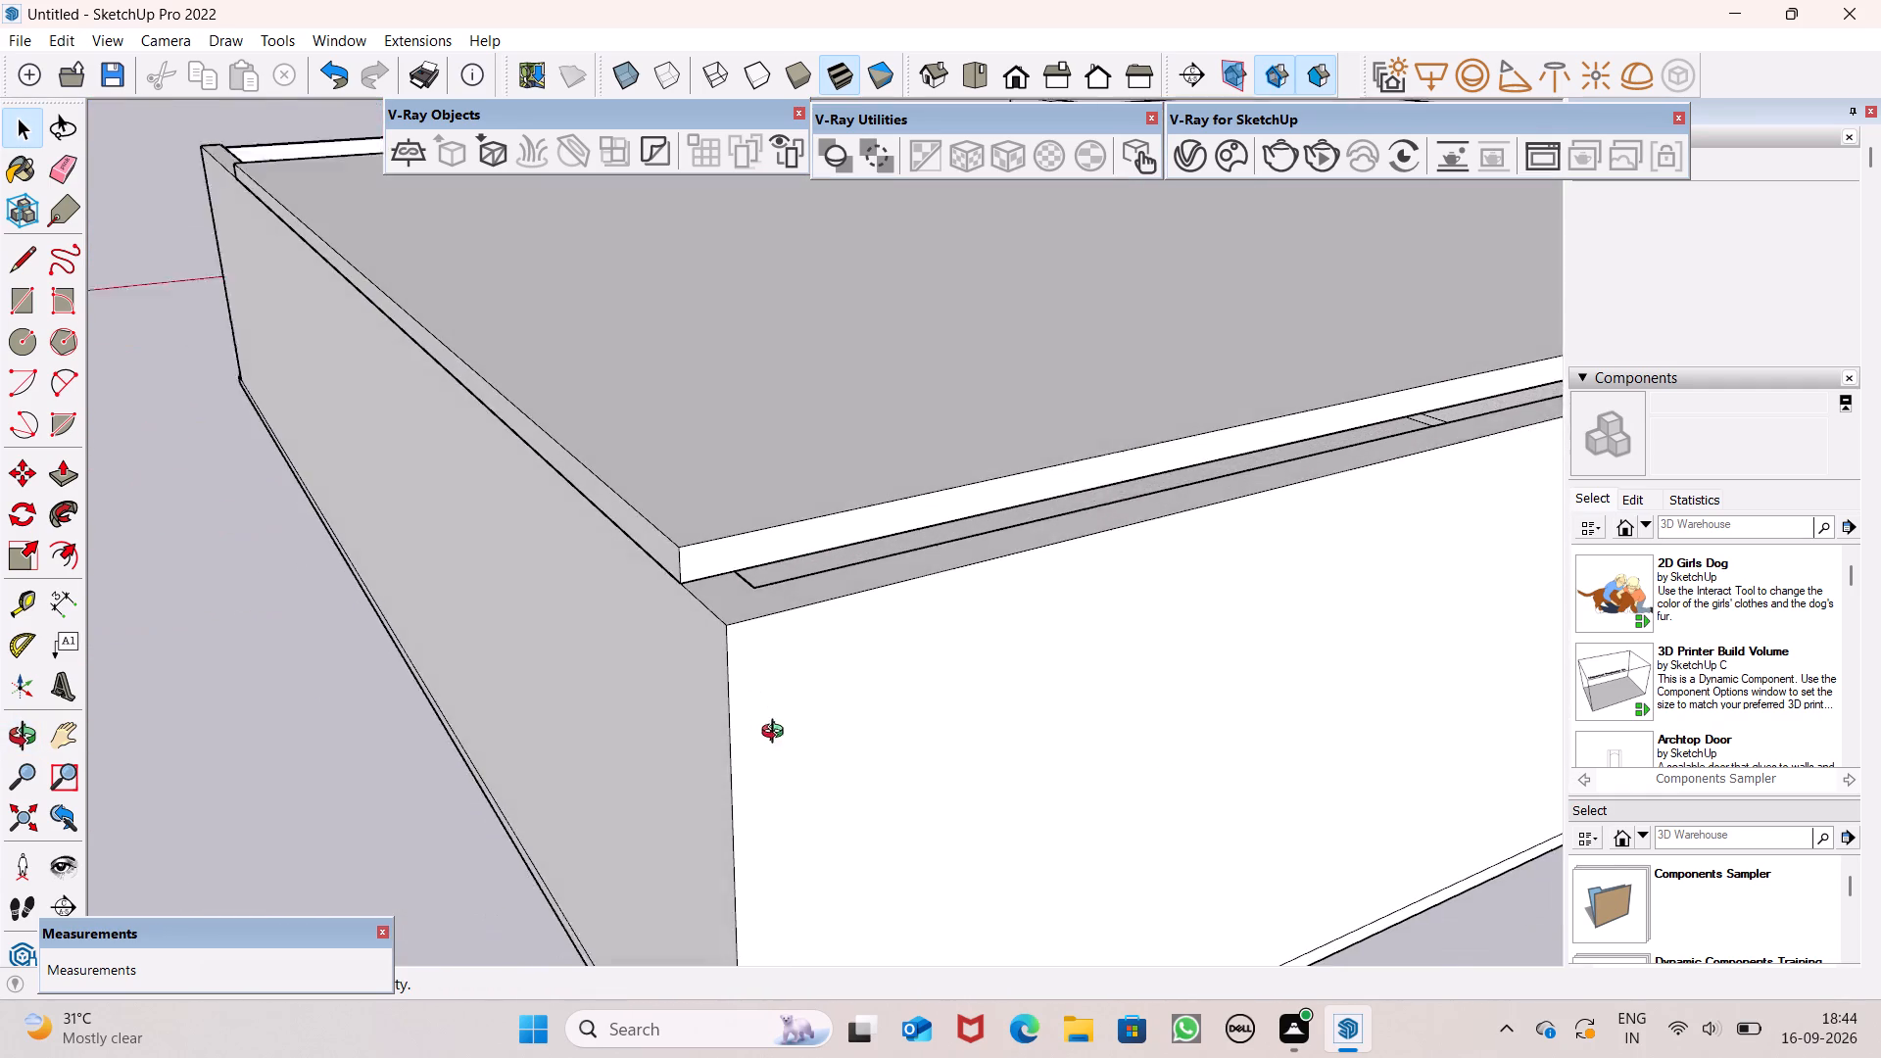
pyautogui.moveTo(777, 734); pyautogui.dragTo(780, 742, button='middle')
pyautogui.scroll(4, 708, 601)
pyautogui.click(668, 581)
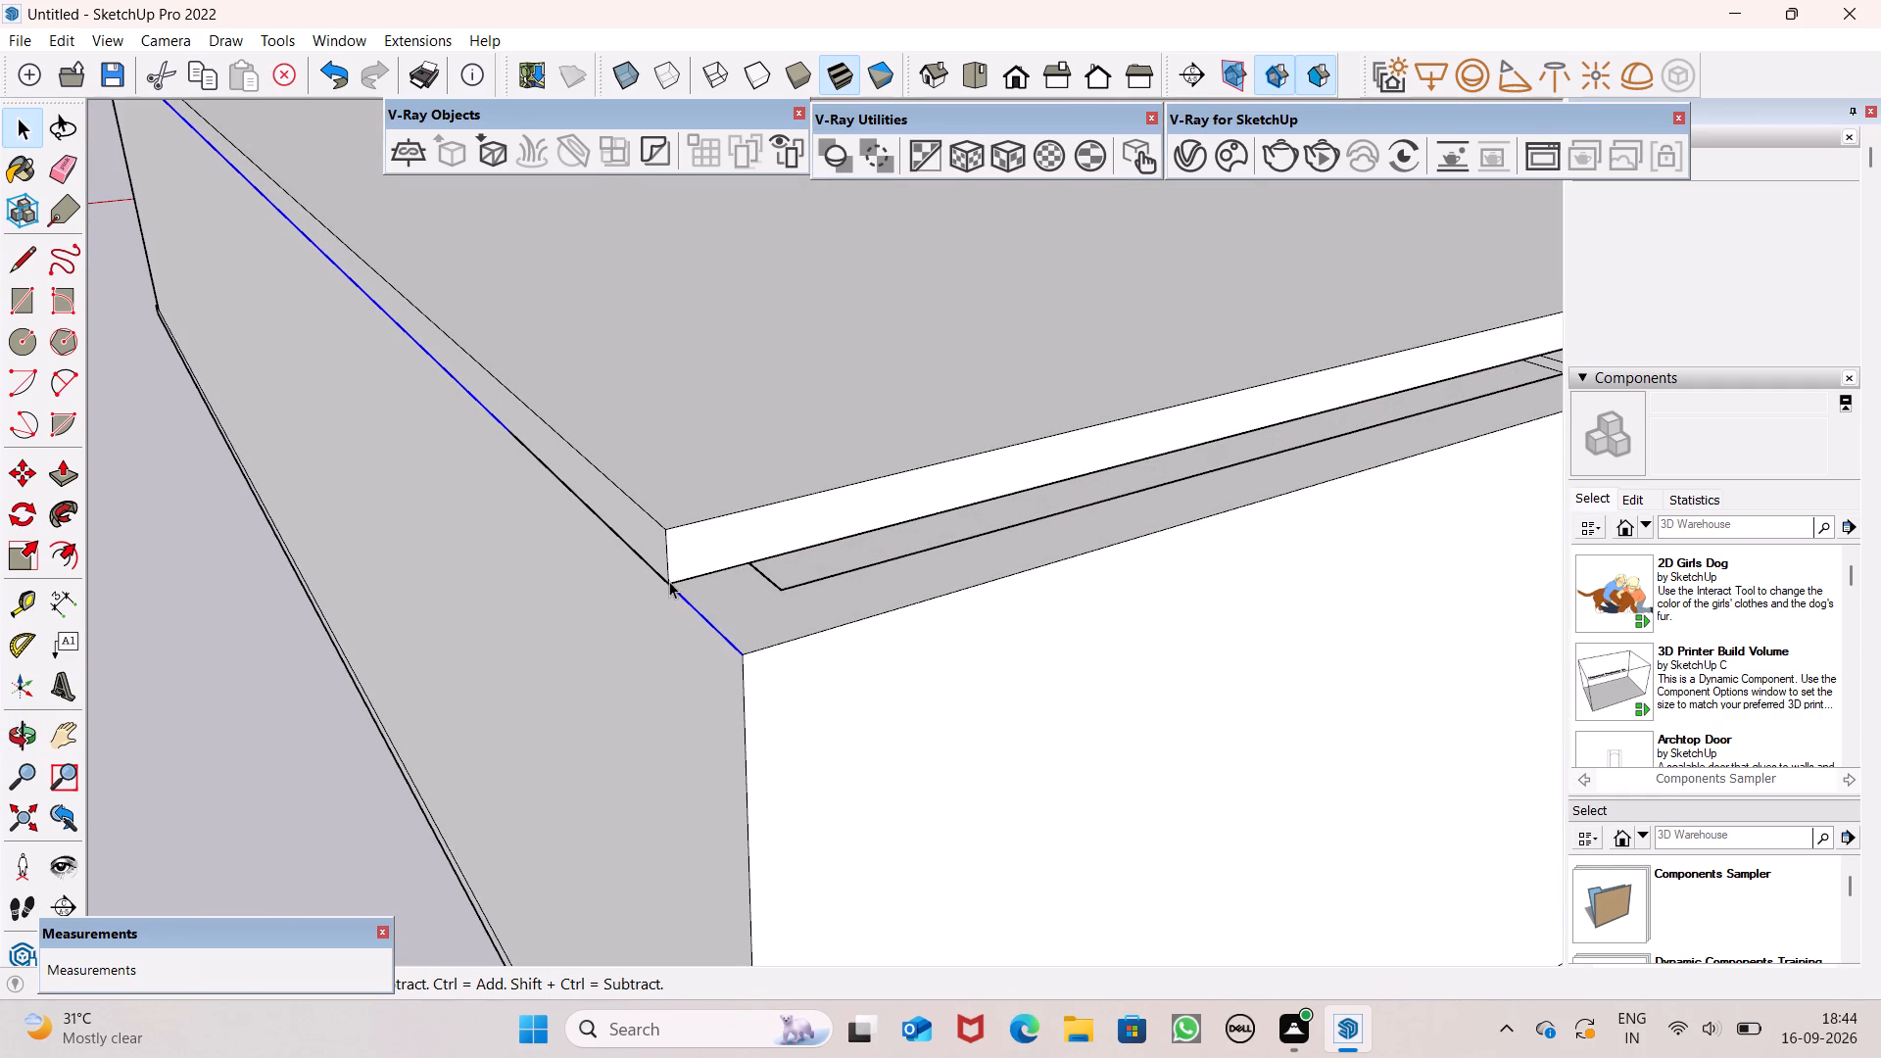
pyautogui.click(311, 753)
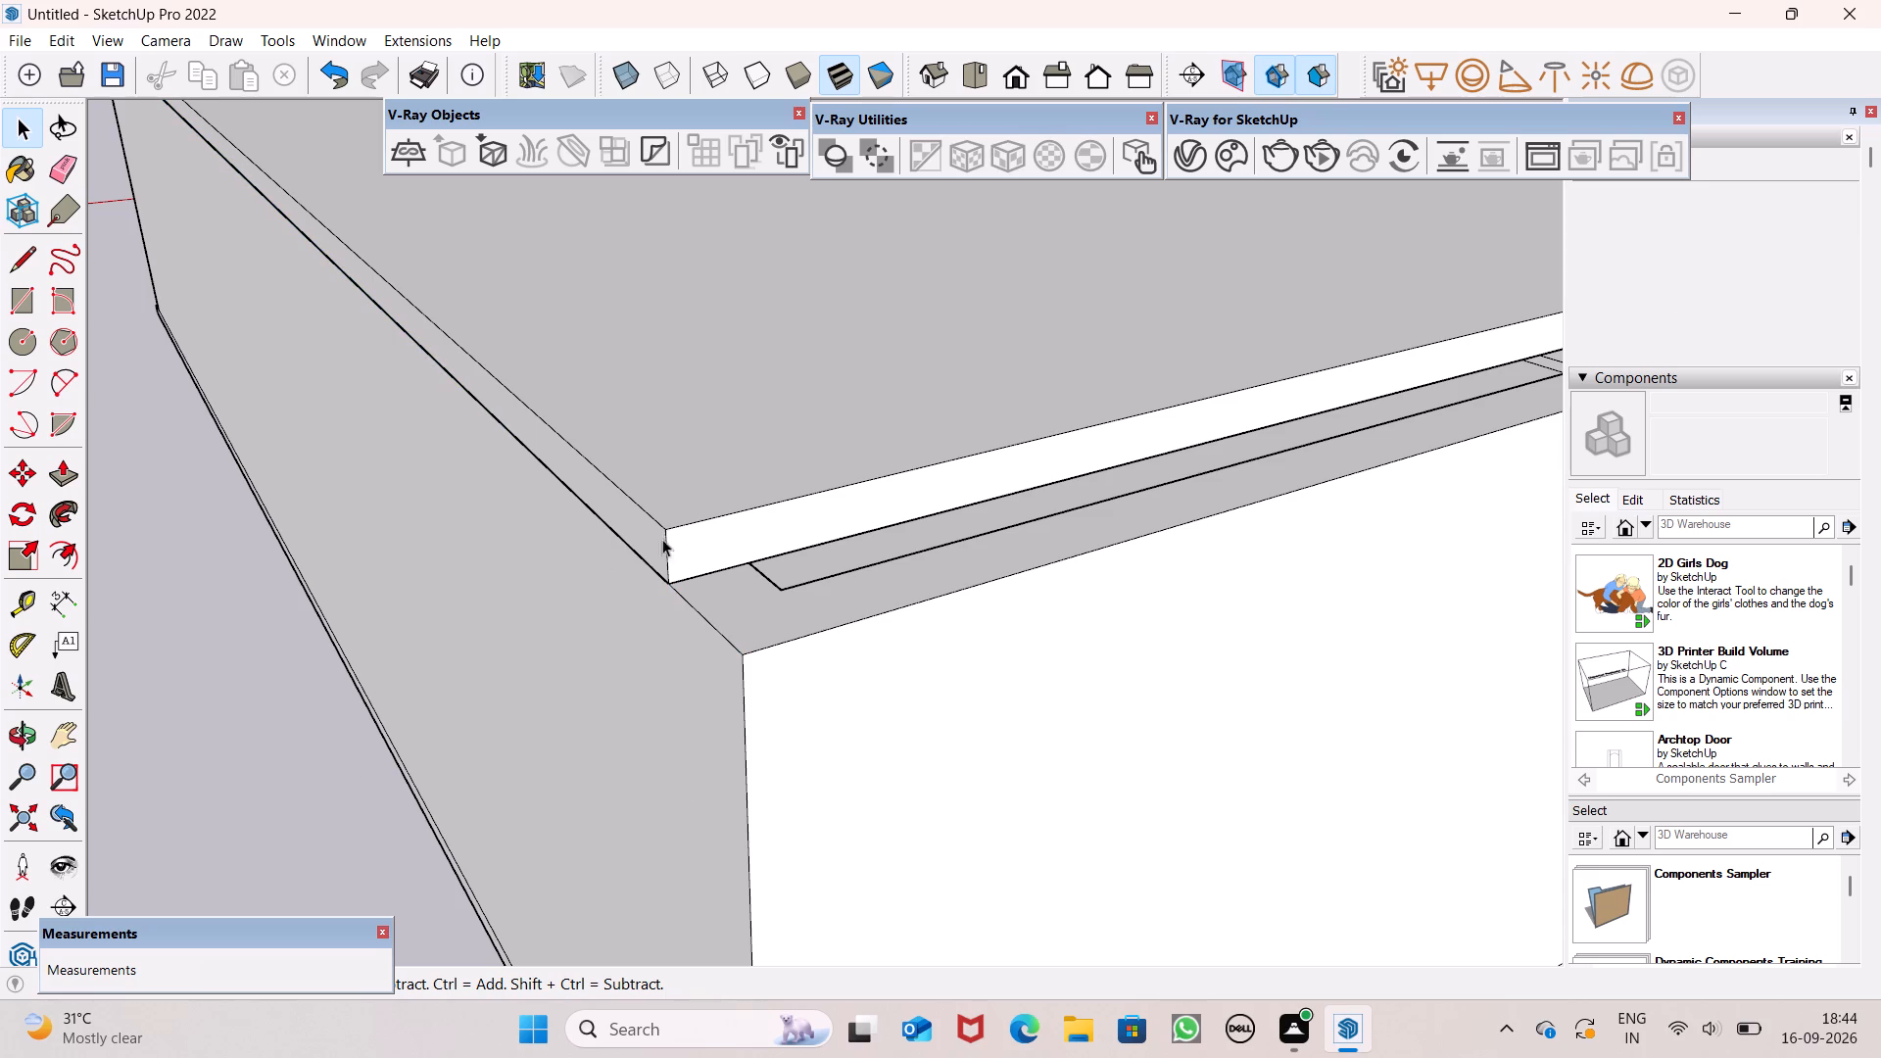
pyautogui.click(667, 529)
pyautogui.press('m')
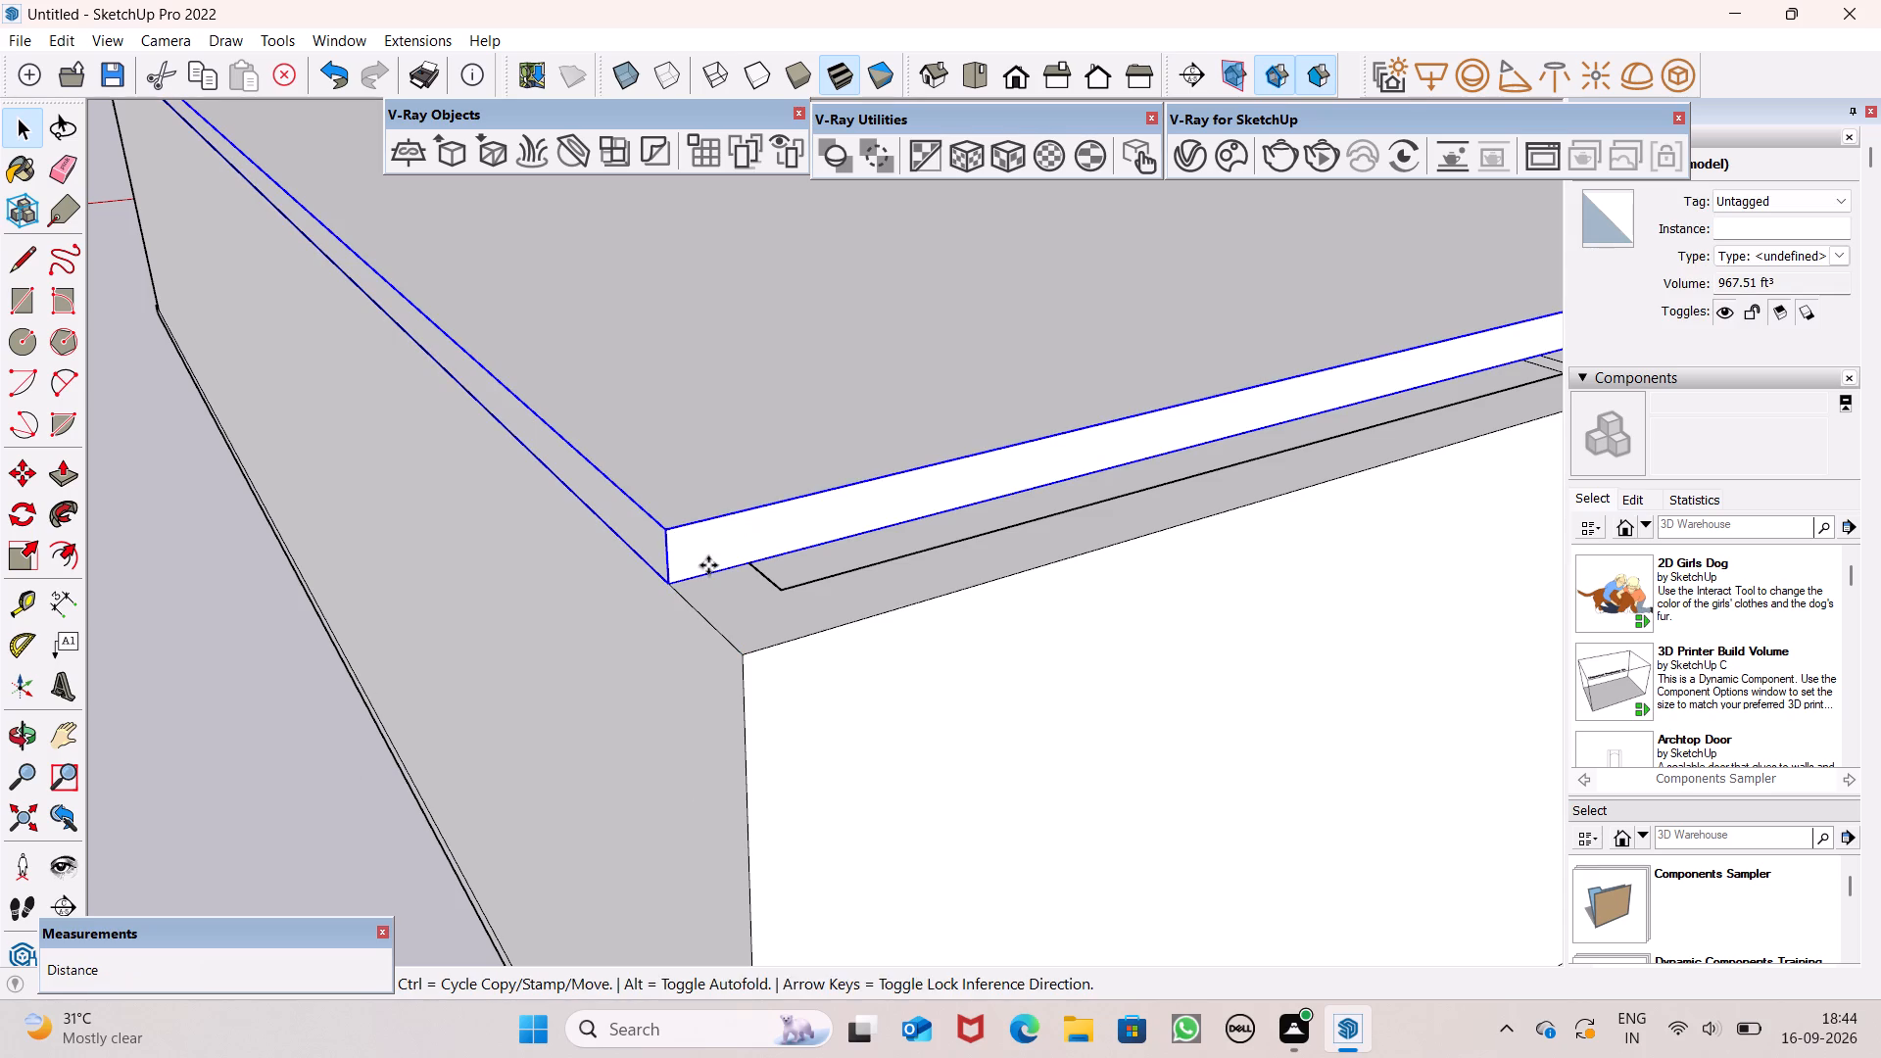
pyautogui.press('Return')
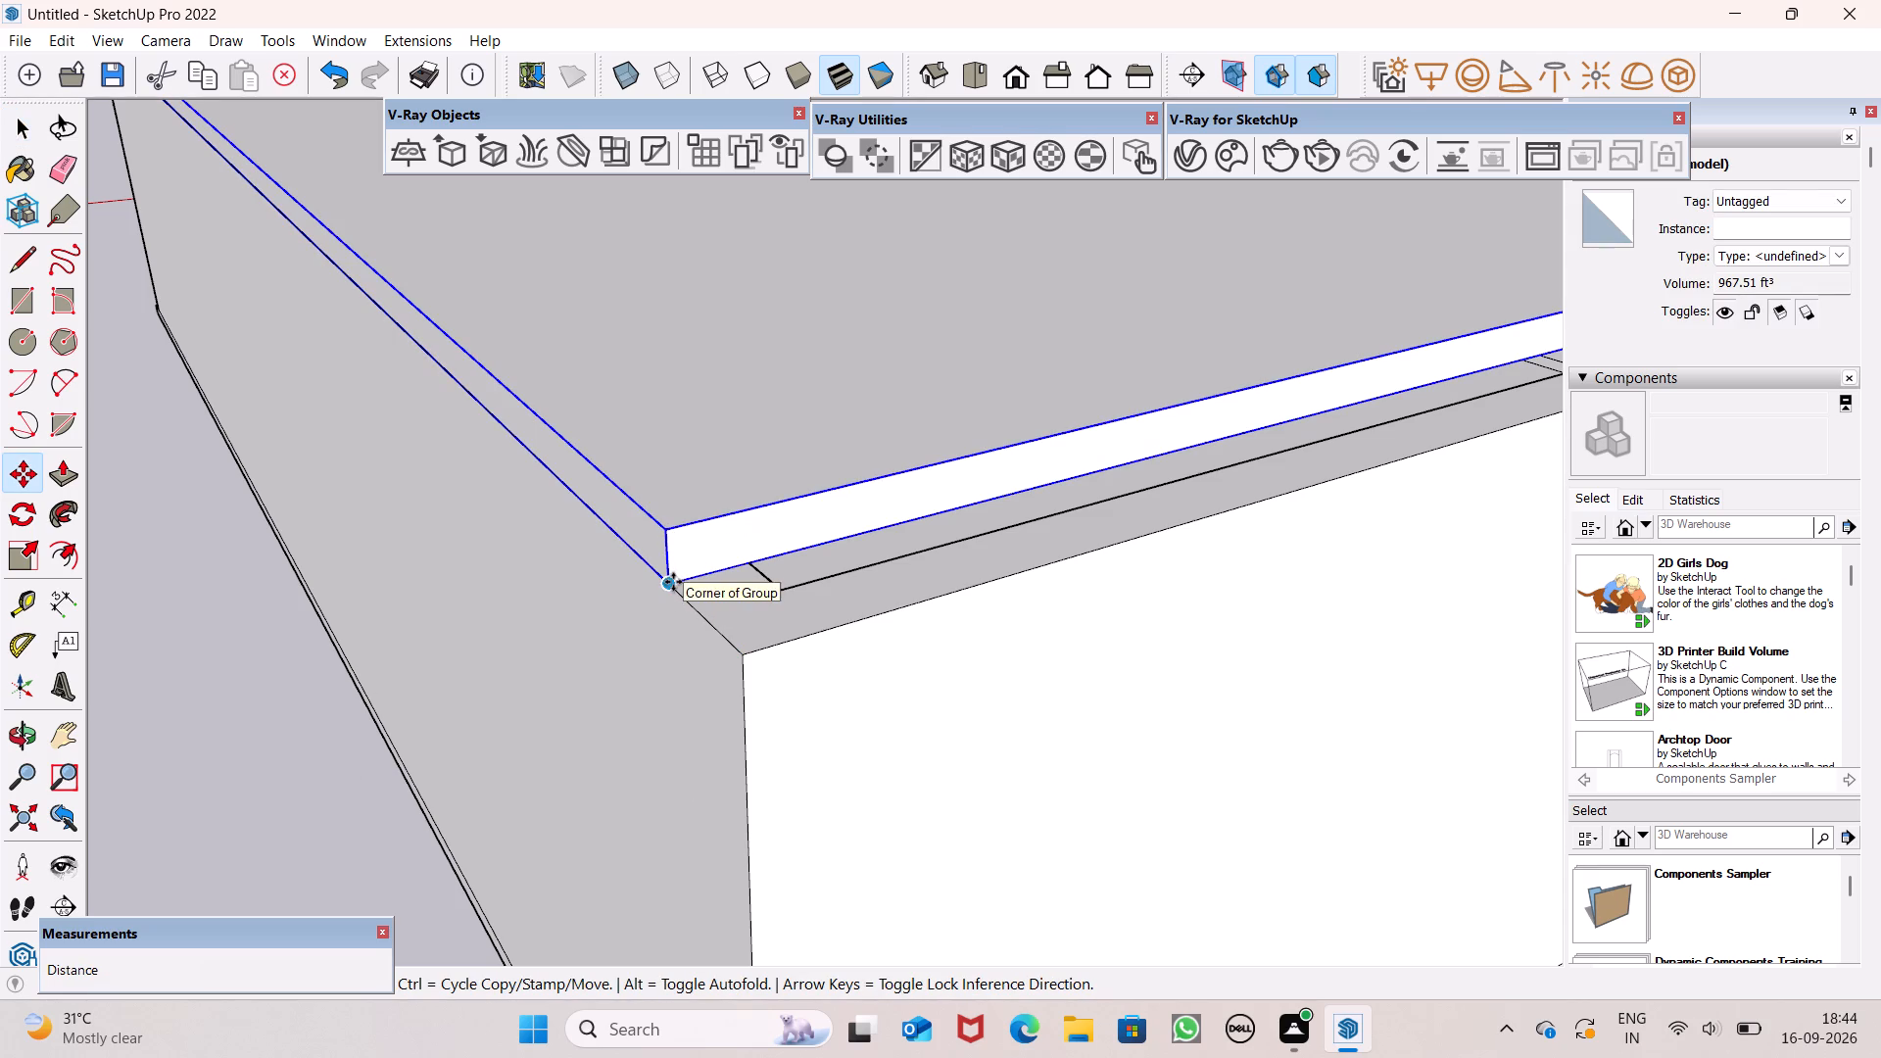
pyautogui.moveTo(668, 586); pyautogui.dragTo(724, 636)
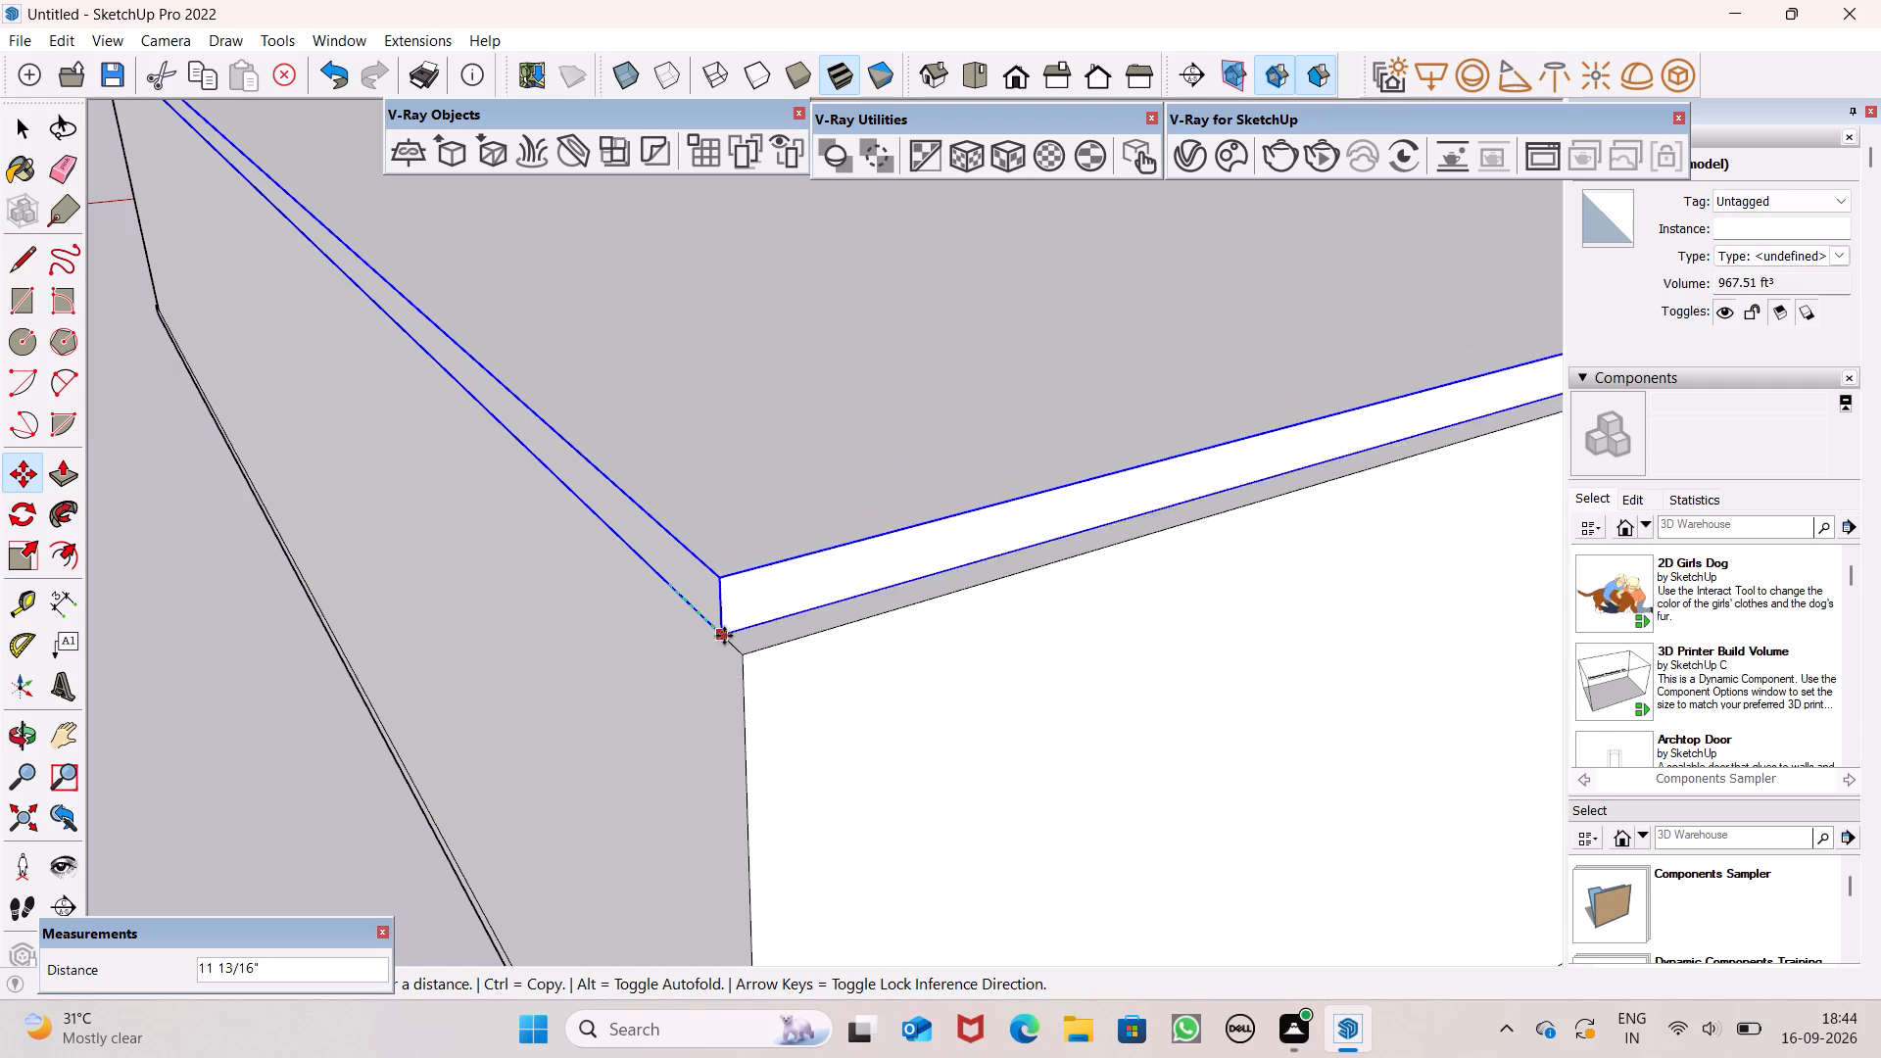
pyautogui.moveTo(724, 636); pyautogui.dragTo(743, 649)
pyautogui.press('space')
pyautogui.press('space')
pyautogui.scroll(-6, 779, 698)
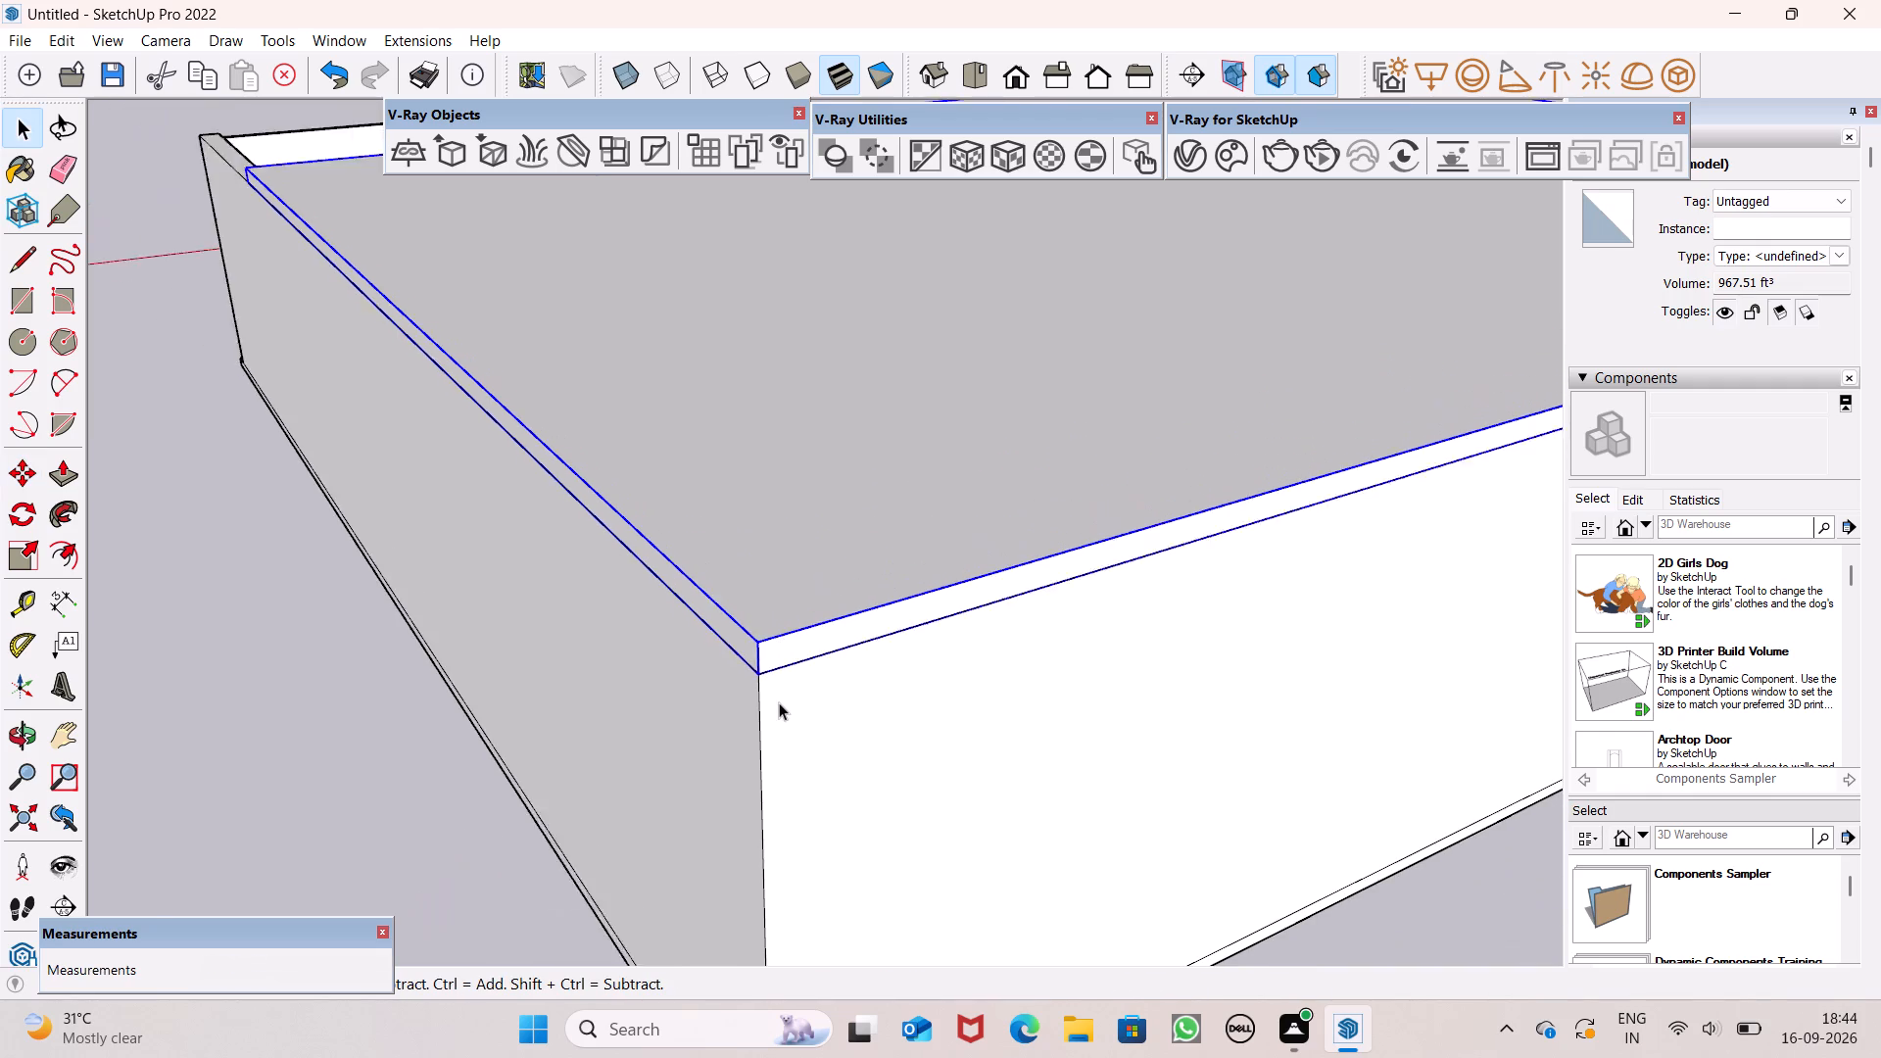
pyautogui.scroll(-9, 779, 702)
pyautogui.click(391, 804)
pyautogui.scroll(-5, 422, 762)
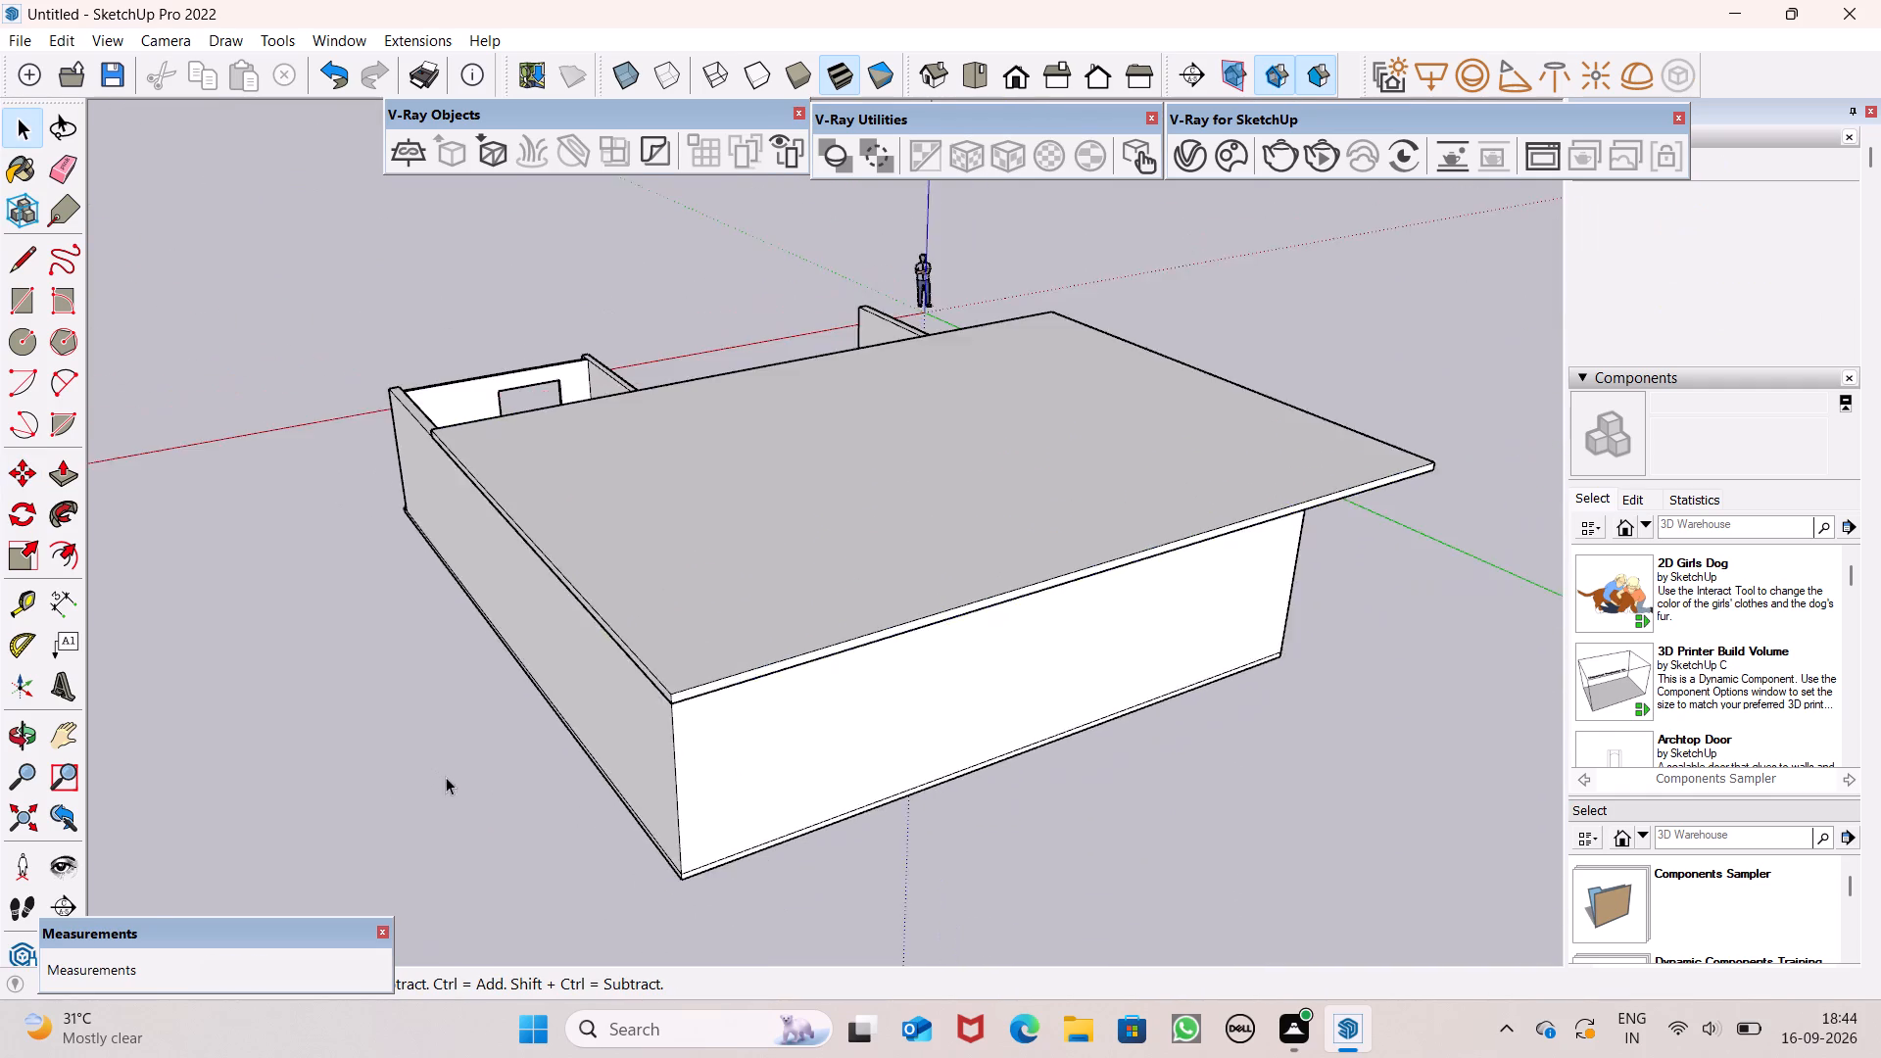
# Explode the slab group into loose geometry and clear the selection.
pyautogui.moveTo(452, 791); pyautogui.dragTo(1844, 904, button='middle')
pyautogui.scroll(7, 1333, 492)
pyautogui.scroll(1, 1013, 593)
pyautogui.moveTo(1017, 597); pyautogui.dragTo(1037, 843, button='middle')
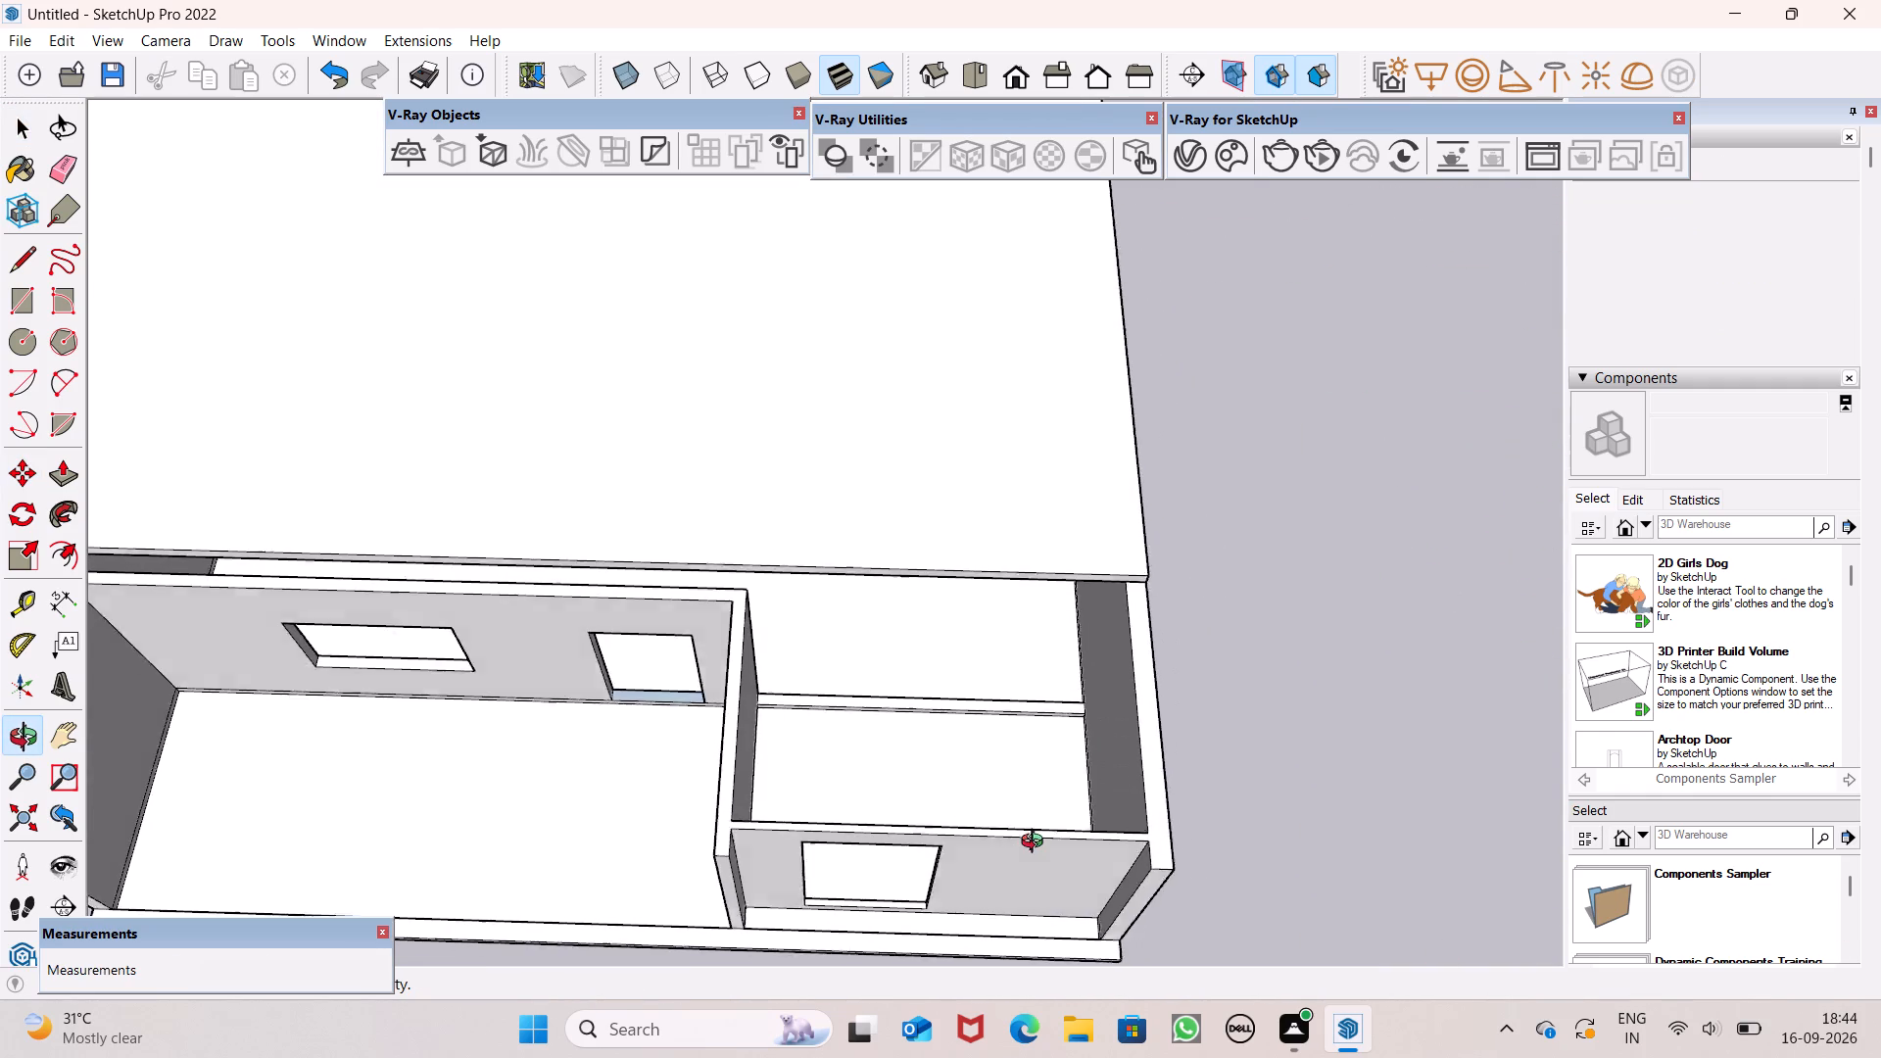
pyautogui.moveTo(1037, 843); pyautogui.dragTo(1024, 868, button='middle')
pyautogui.scroll(-6, 897, 541)
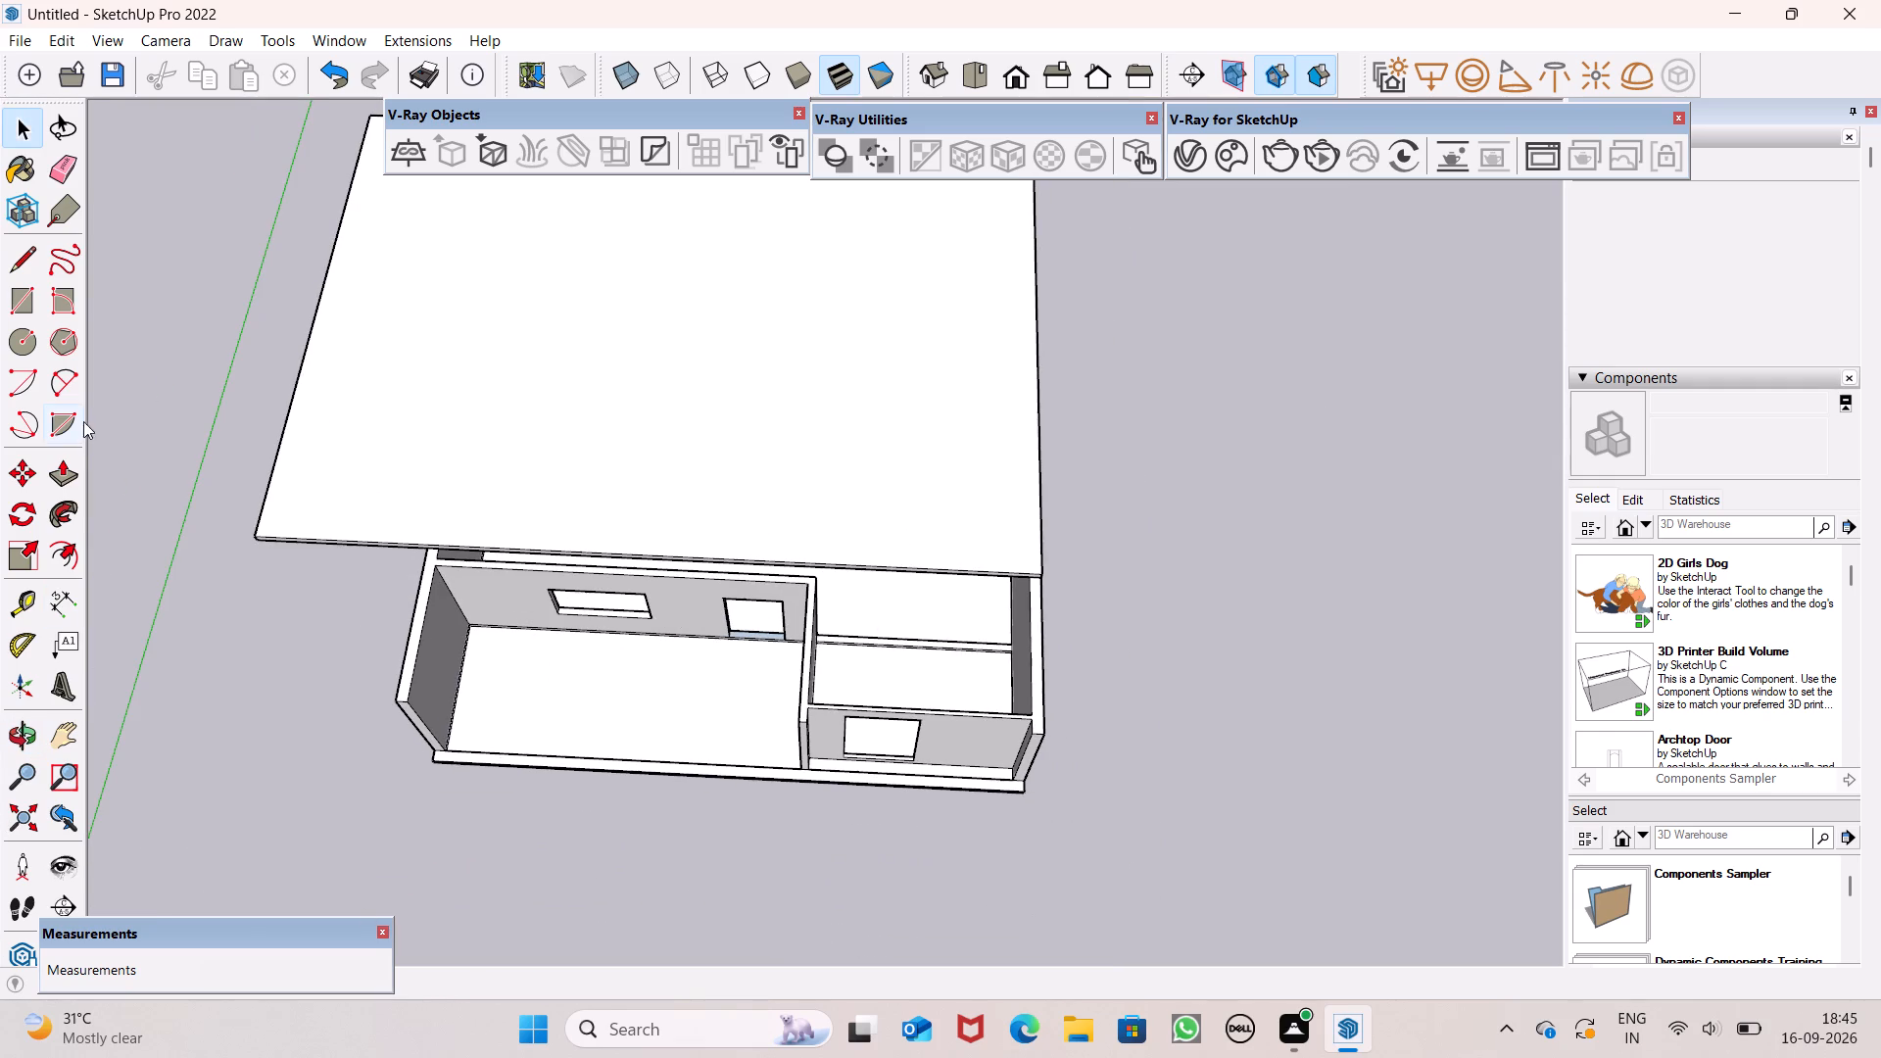
pyautogui.click(63, 473)
pyautogui.moveTo(783, 740); pyautogui.dragTo(848, 530, button='middle')
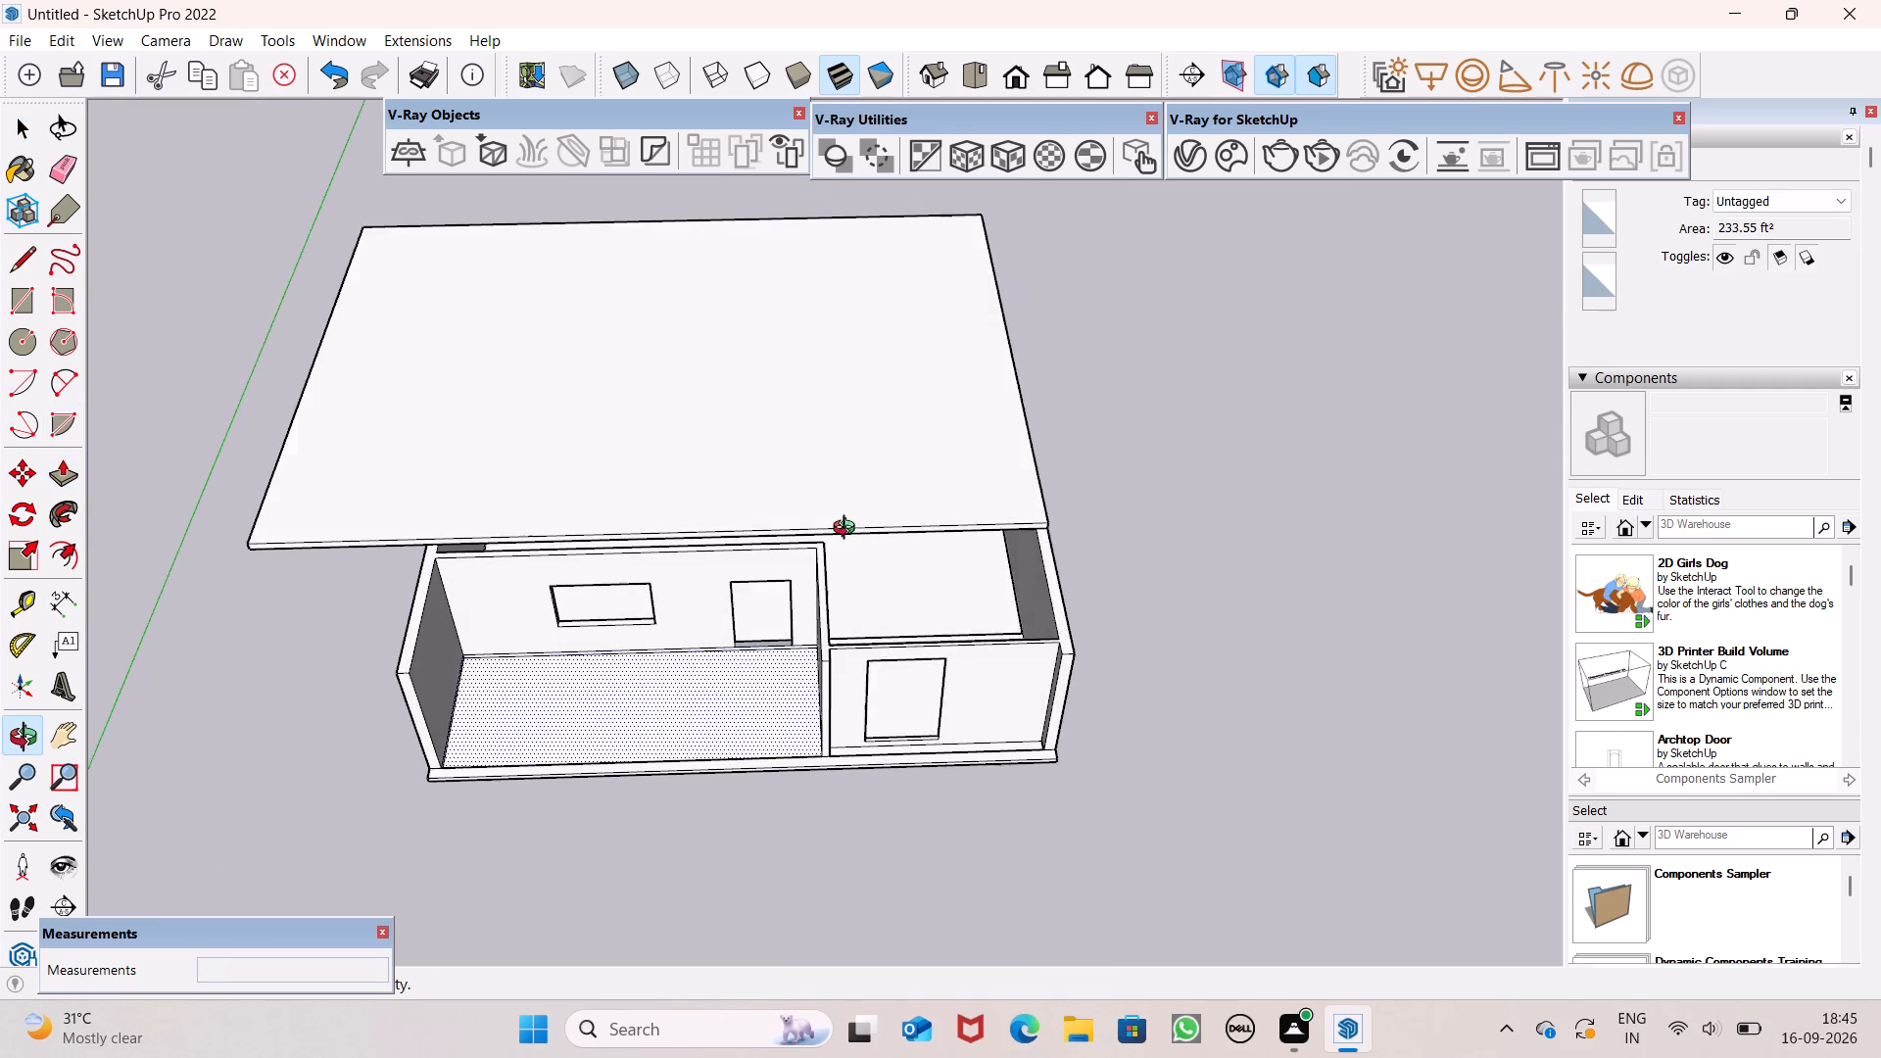
pyautogui.moveTo(848, 530); pyautogui.dragTo(872, 407, button='middle')
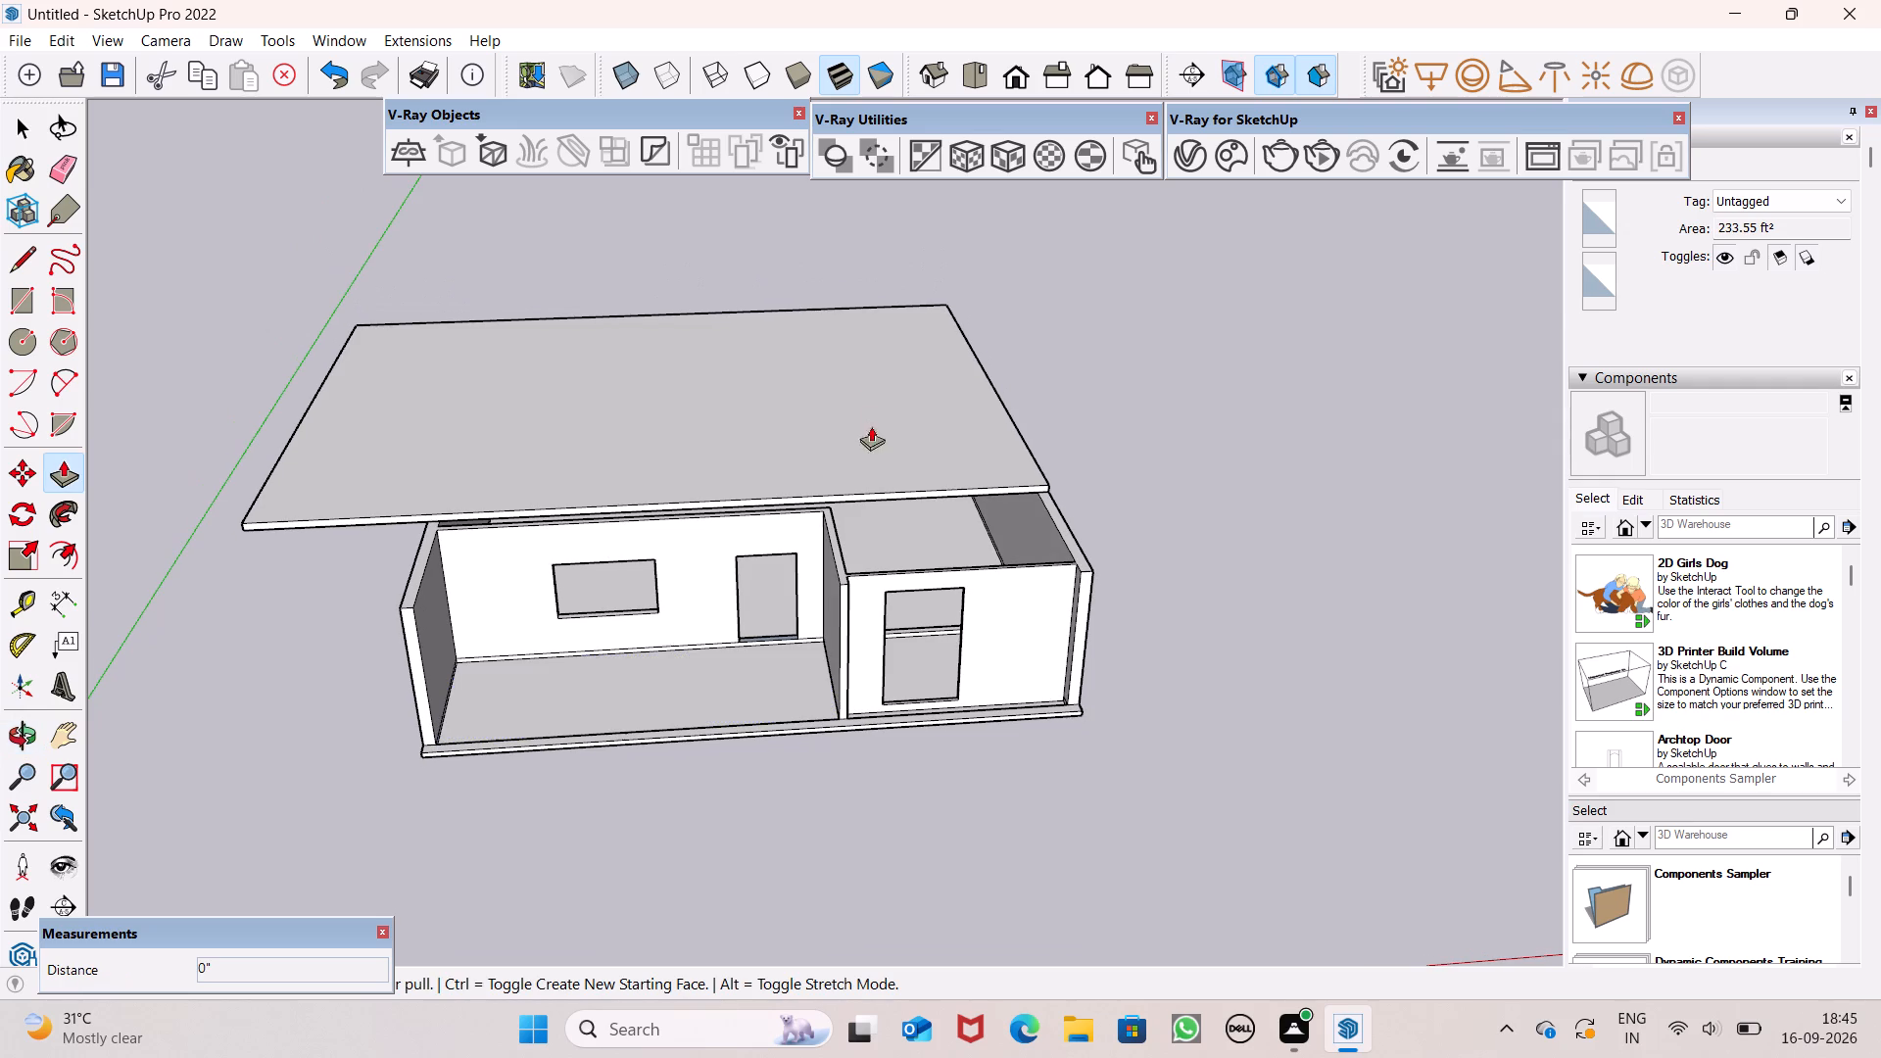
pyautogui.scroll(8, 1008, 582)
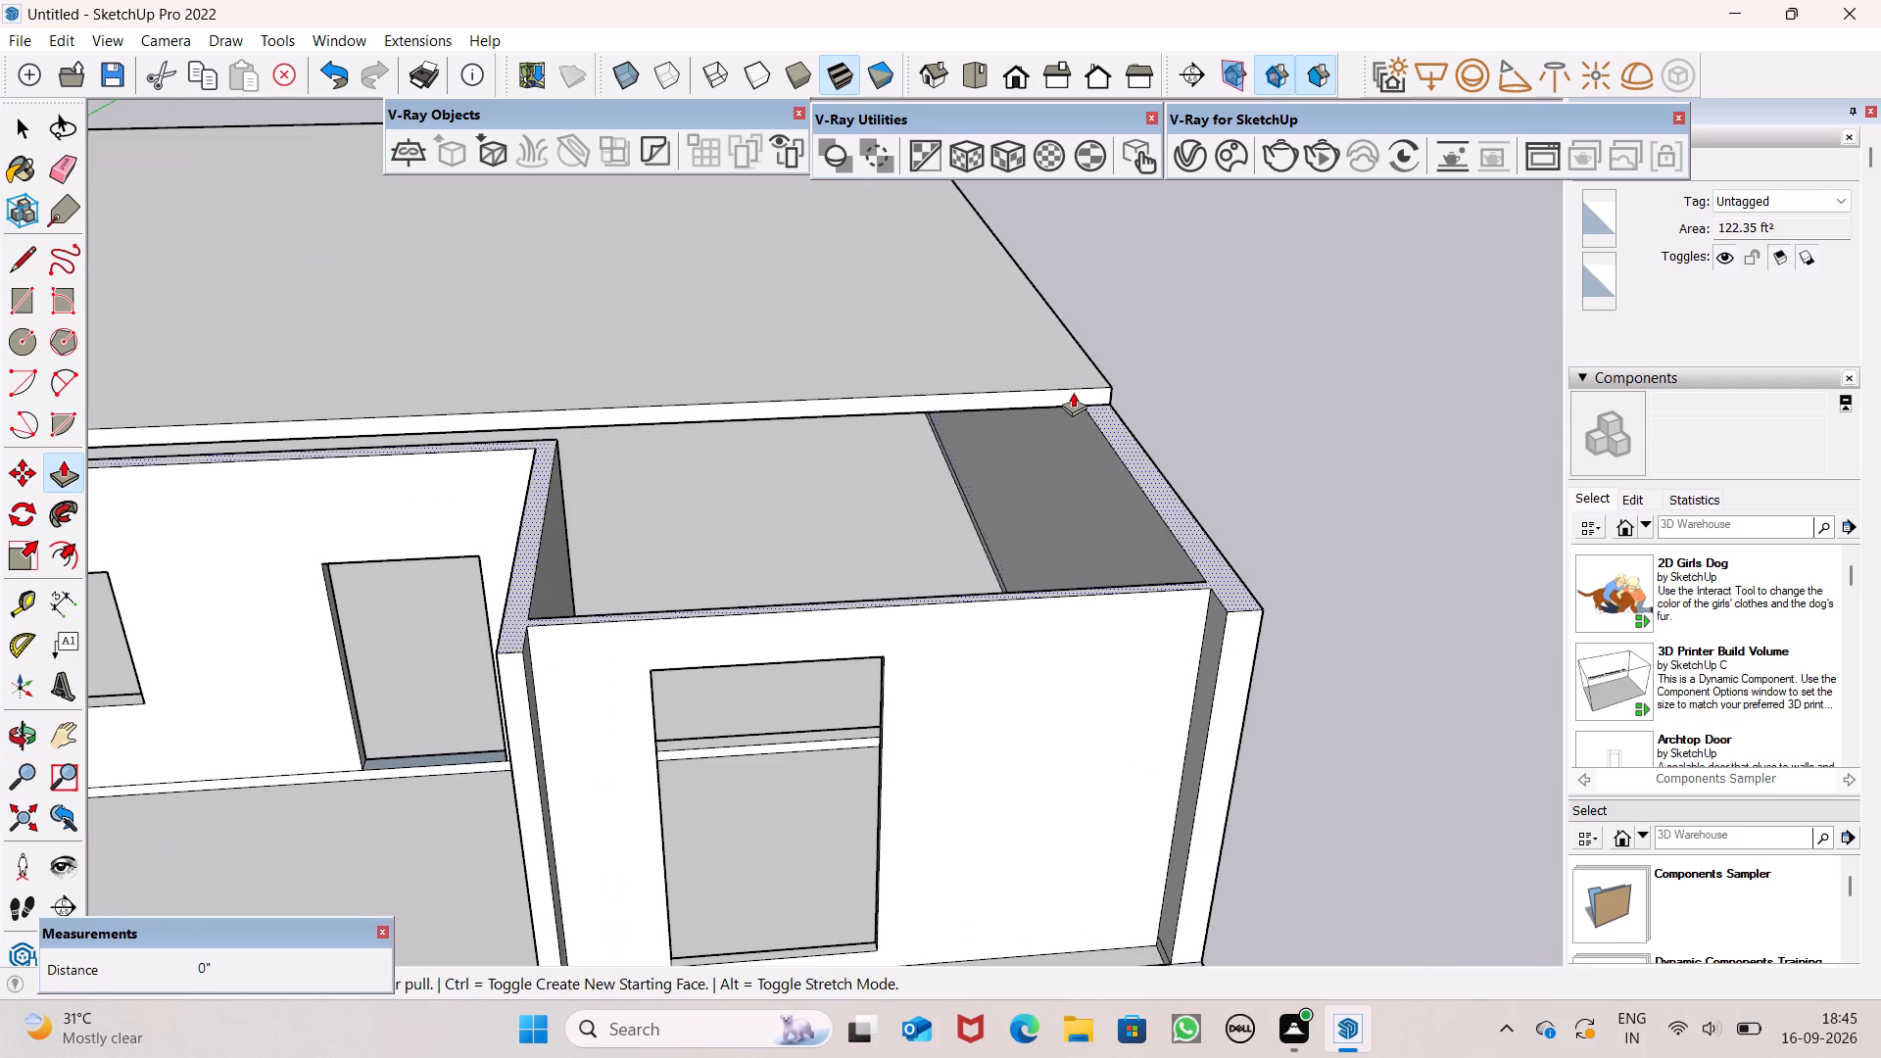
pyautogui.press('space')
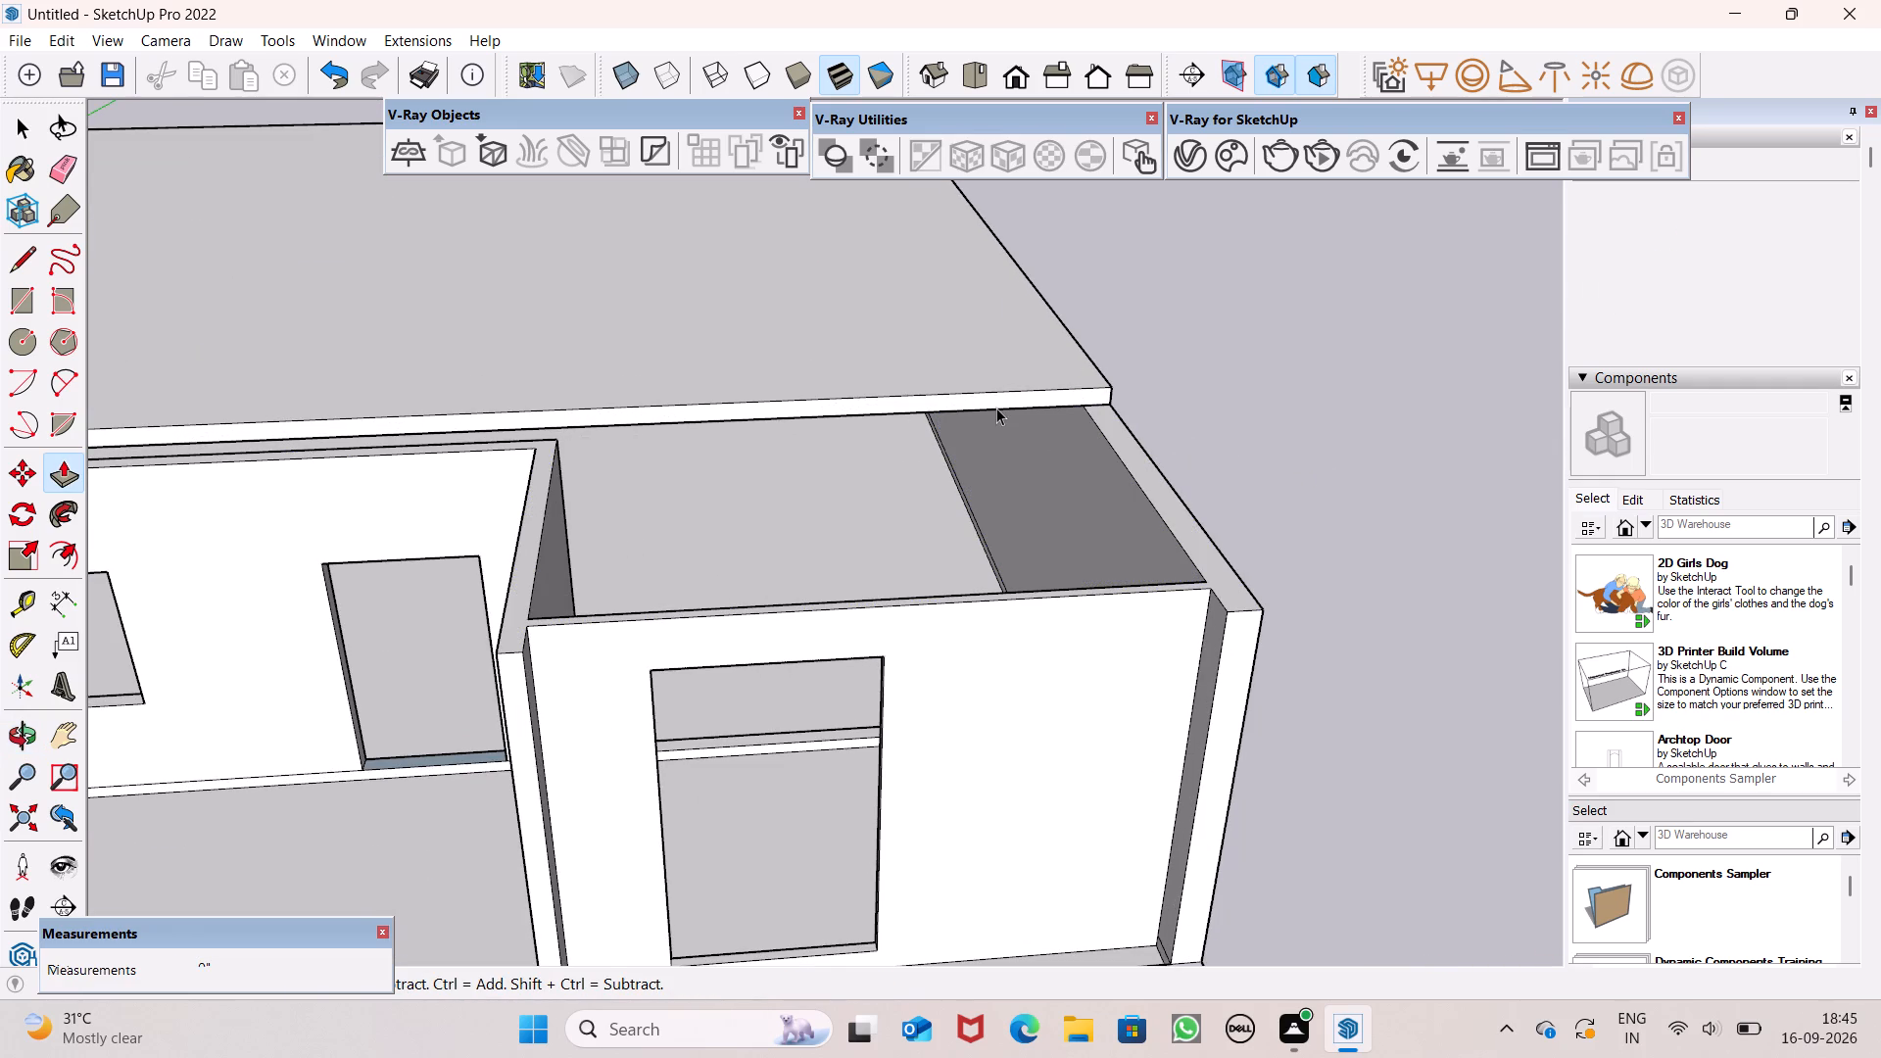
pyautogui.click(993, 386)
pyautogui.rightClick(1002, 390)
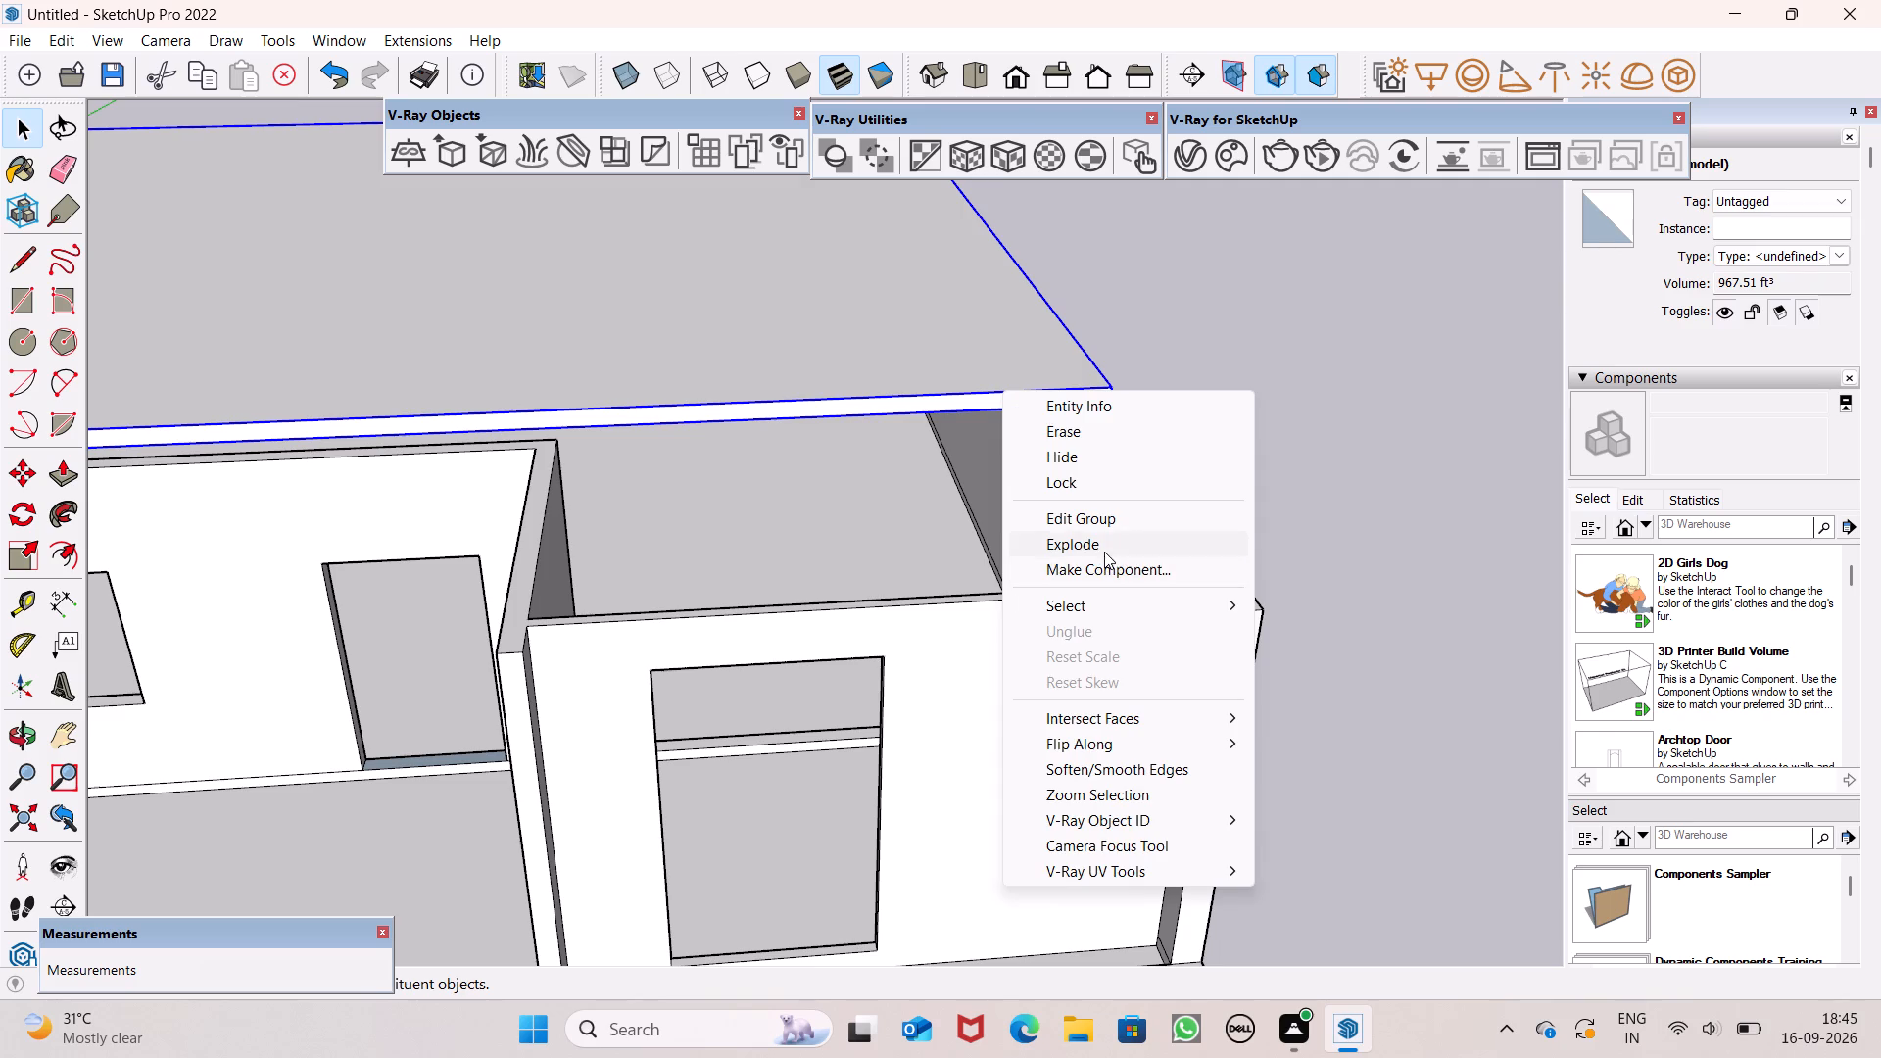
pyautogui.click(1104, 550)
pyautogui.press('space')
pyautogui.click(1445, 476)
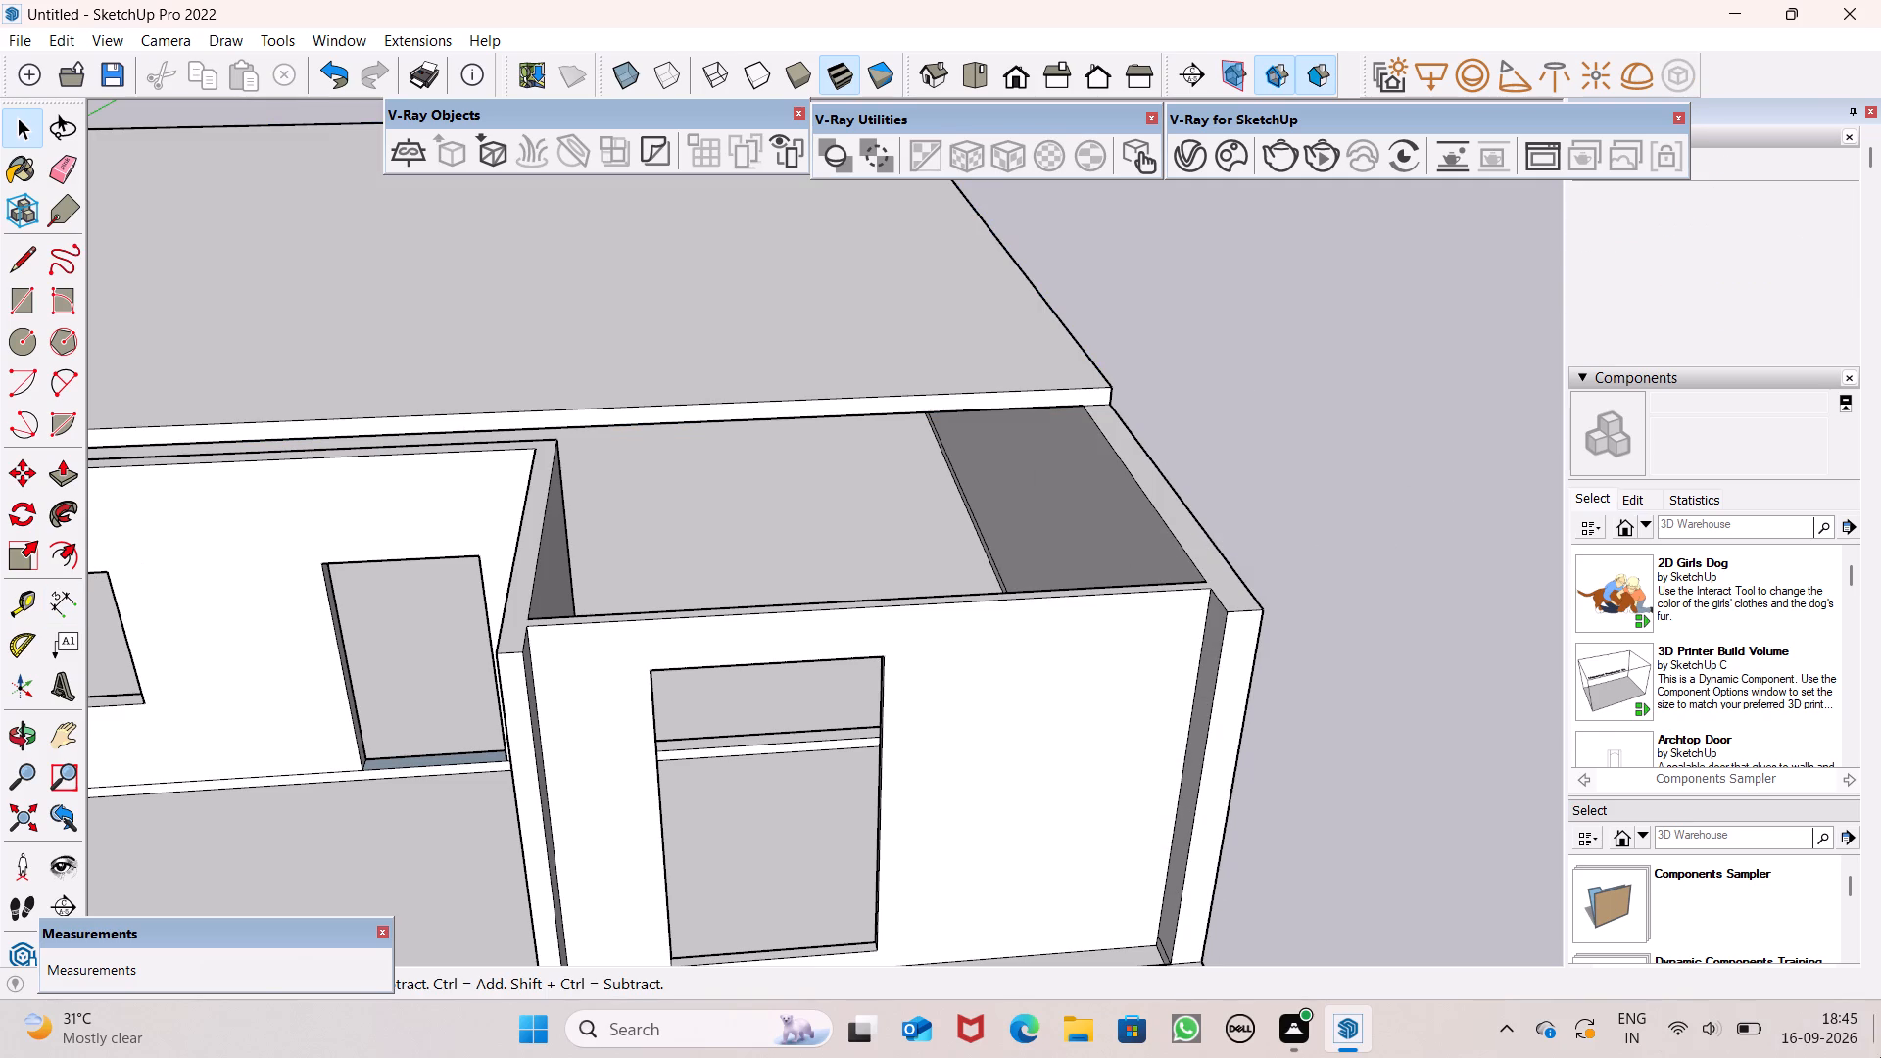
# Push/Pull the slab's front edge face outward 10' 9 1/16" to cover the front rooms up to the front wall ends.
pyautogui.click(57, 481)
pyautogui.scroll(3, 762, 394)
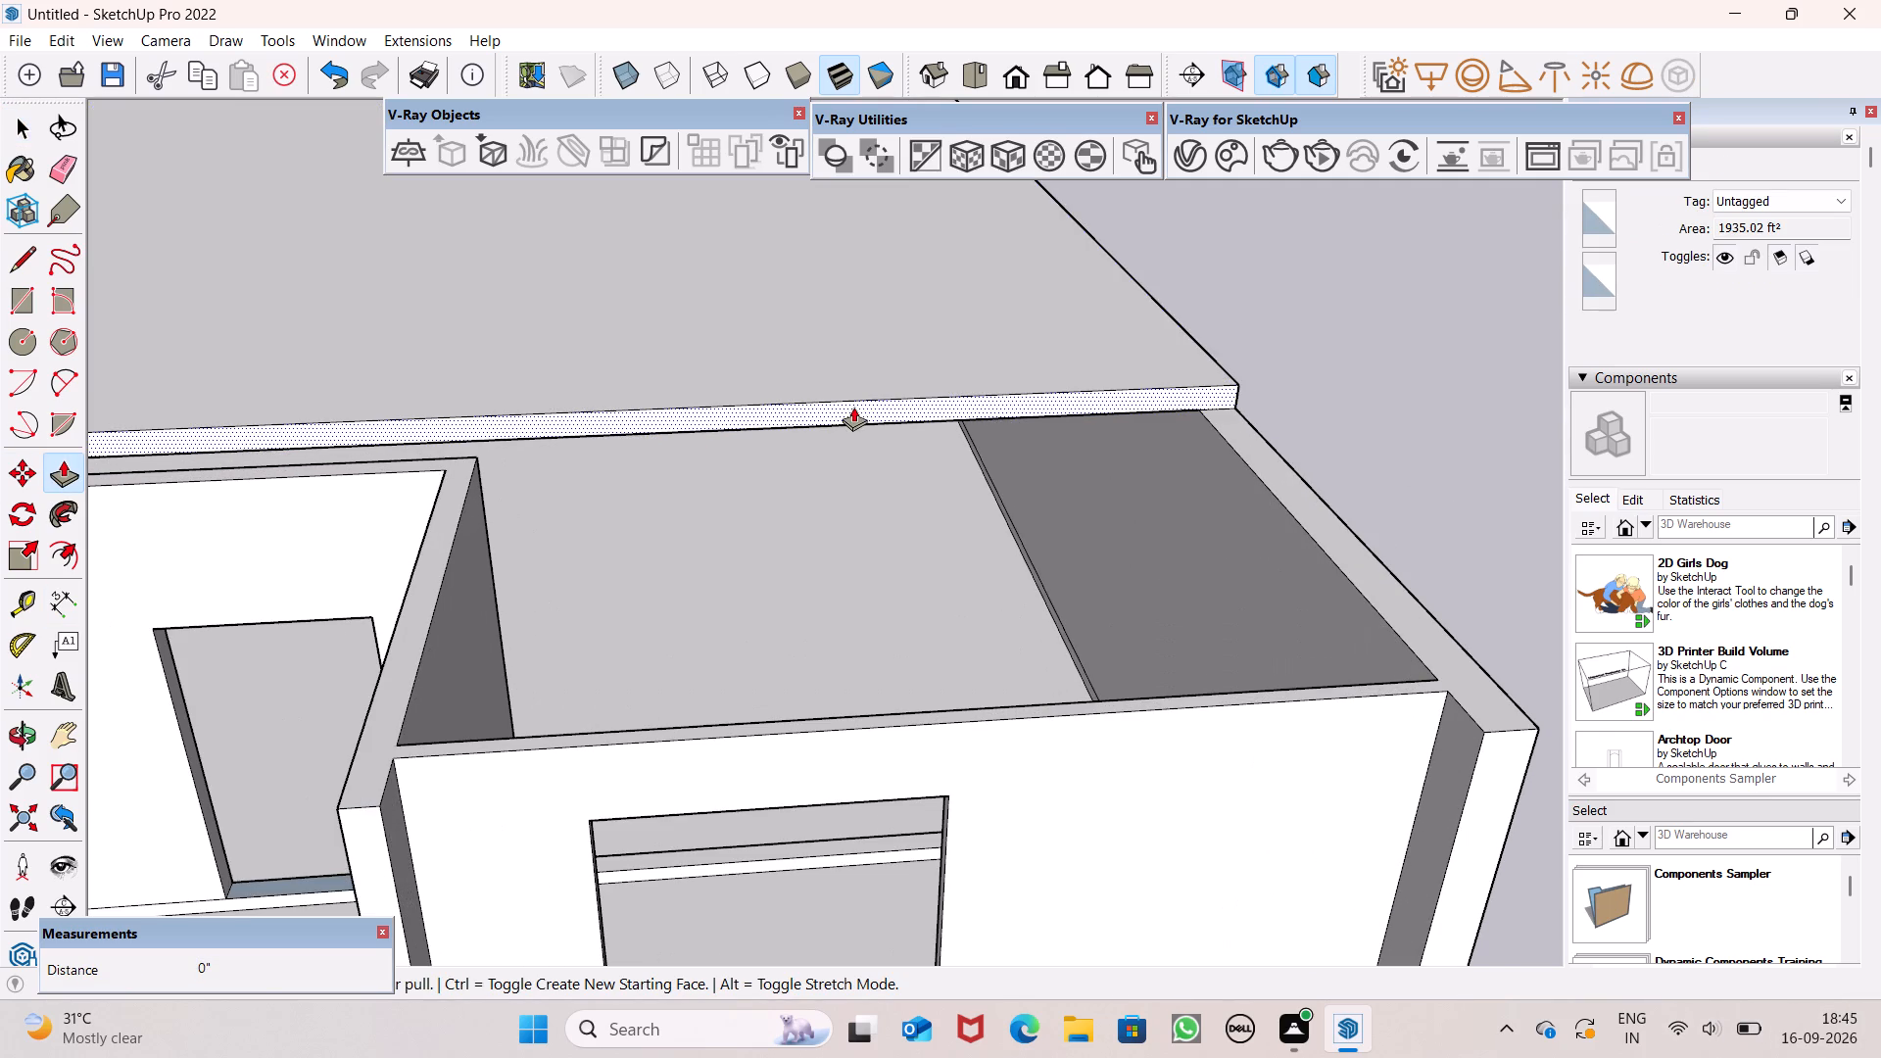
pyautogui.moveTo(856, 409); pyautogui.dragTo(1043, 675)
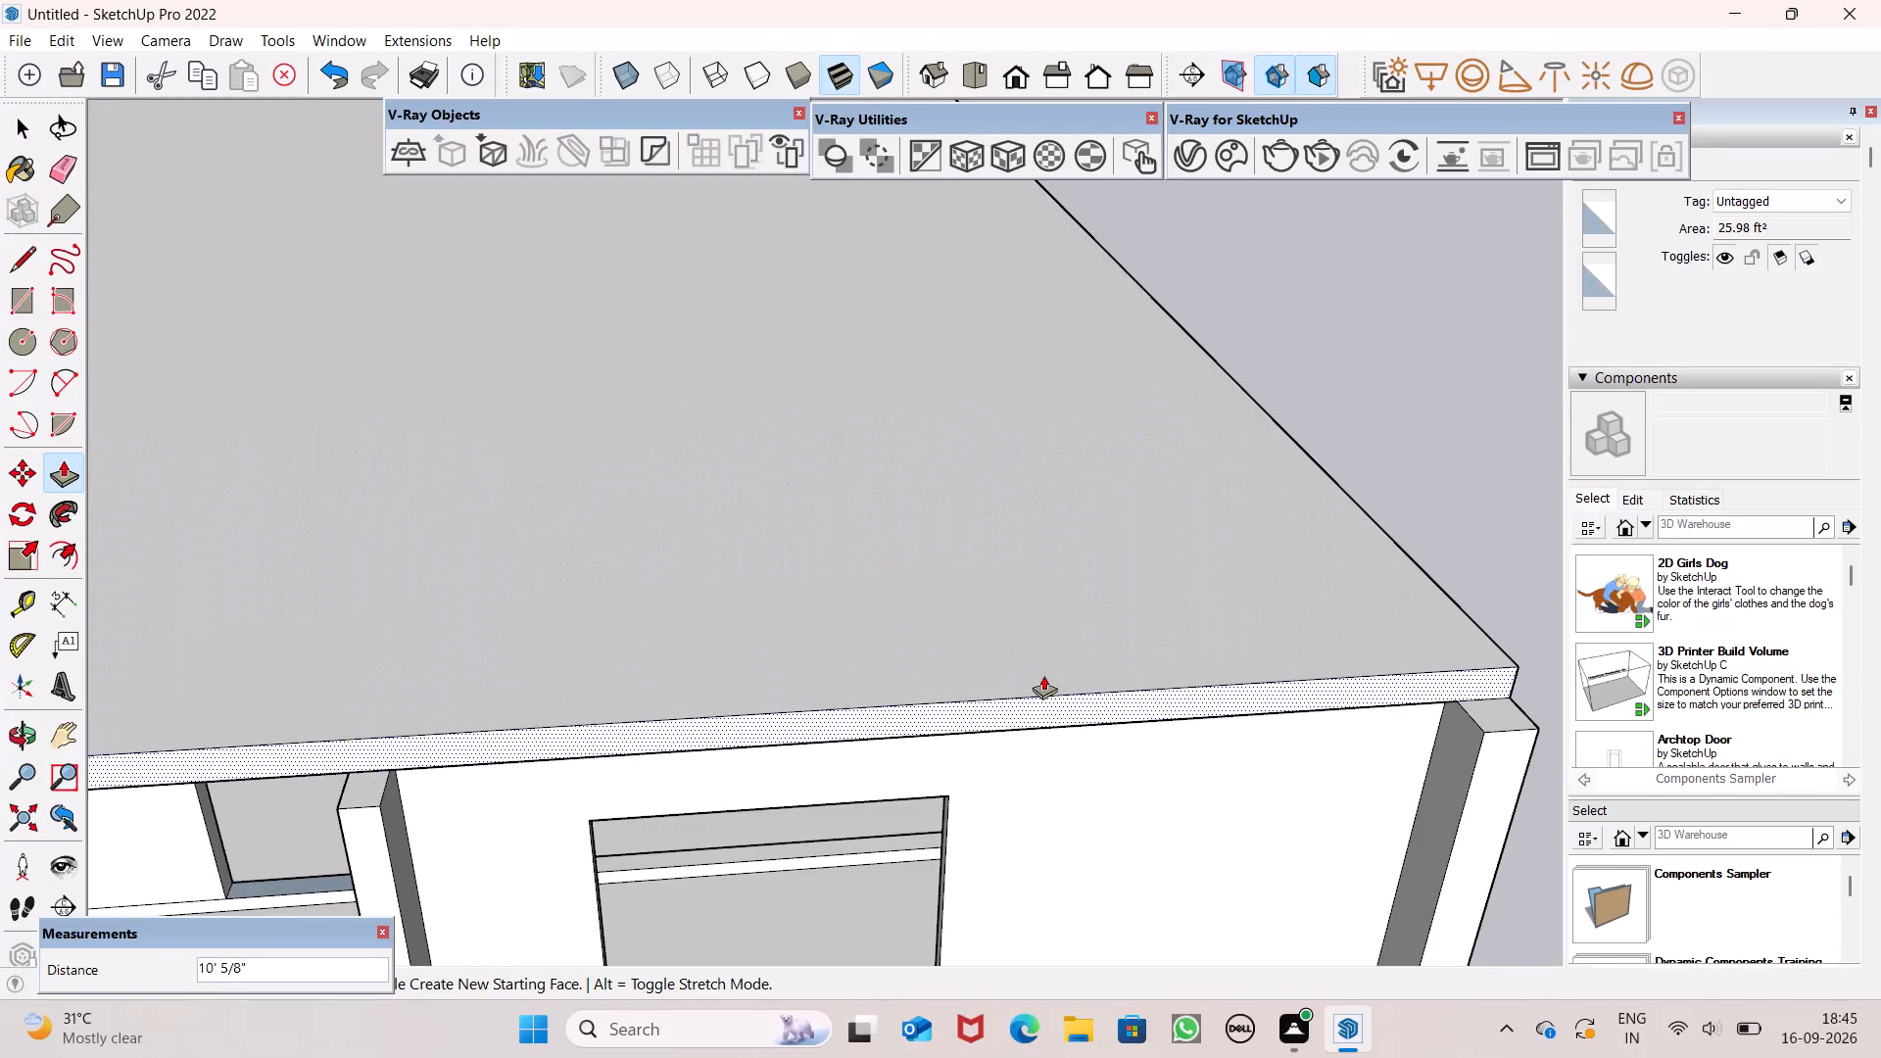
pyautogui.moveTo(1043, 675); pyautogui.dragTo(1379, 789)
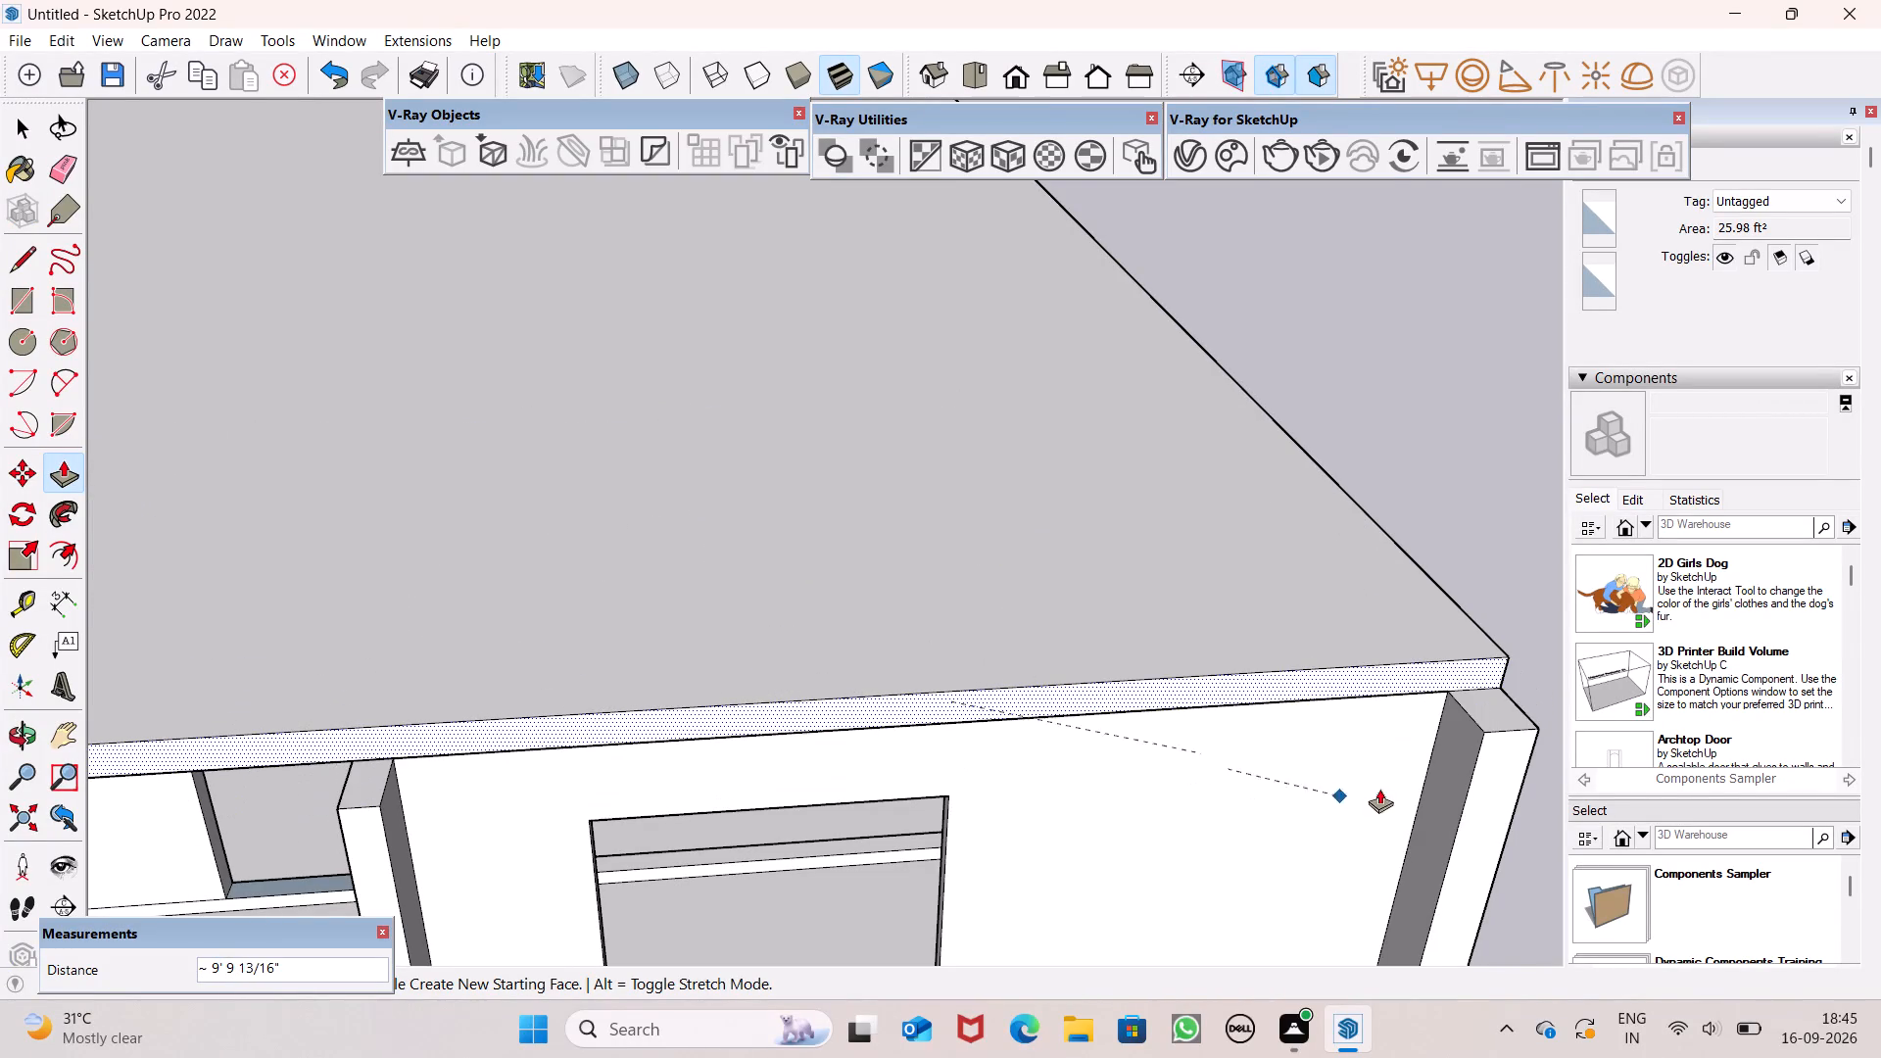
pyautogui.moveTo(1379, 789); pyautogui.dragTo(1472, 791)
pyautogui.scroll(-11, 962, 395)
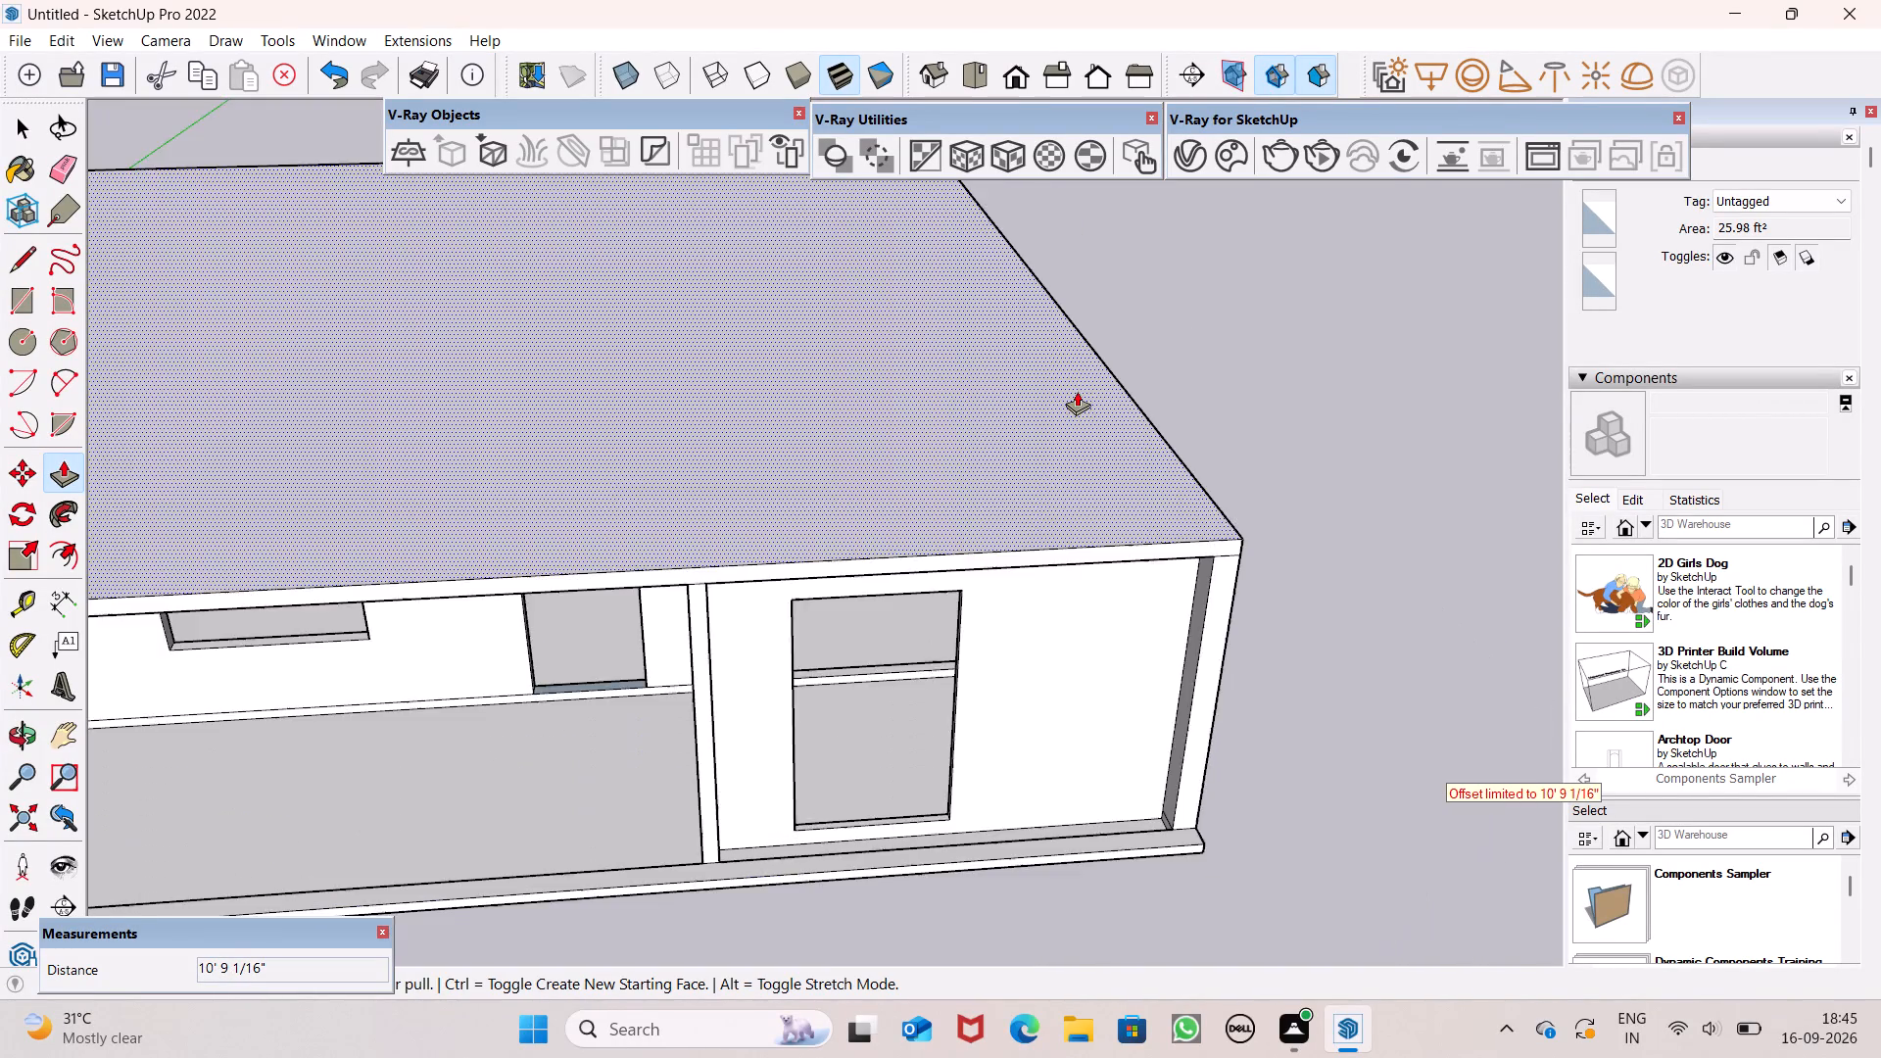
pyautogui.scroll(-3, 1077, 391)
pyautogui.press('space')
pyautogui.press('space')
# Examine how the extended roof slab fits the building's walls from the front, above, below and the side.
pyautogui.scroll(-4, 1181, 538)
pyautogui.moveTo(951, 653); pyautogui.dragTo(899, 408, button='middle')
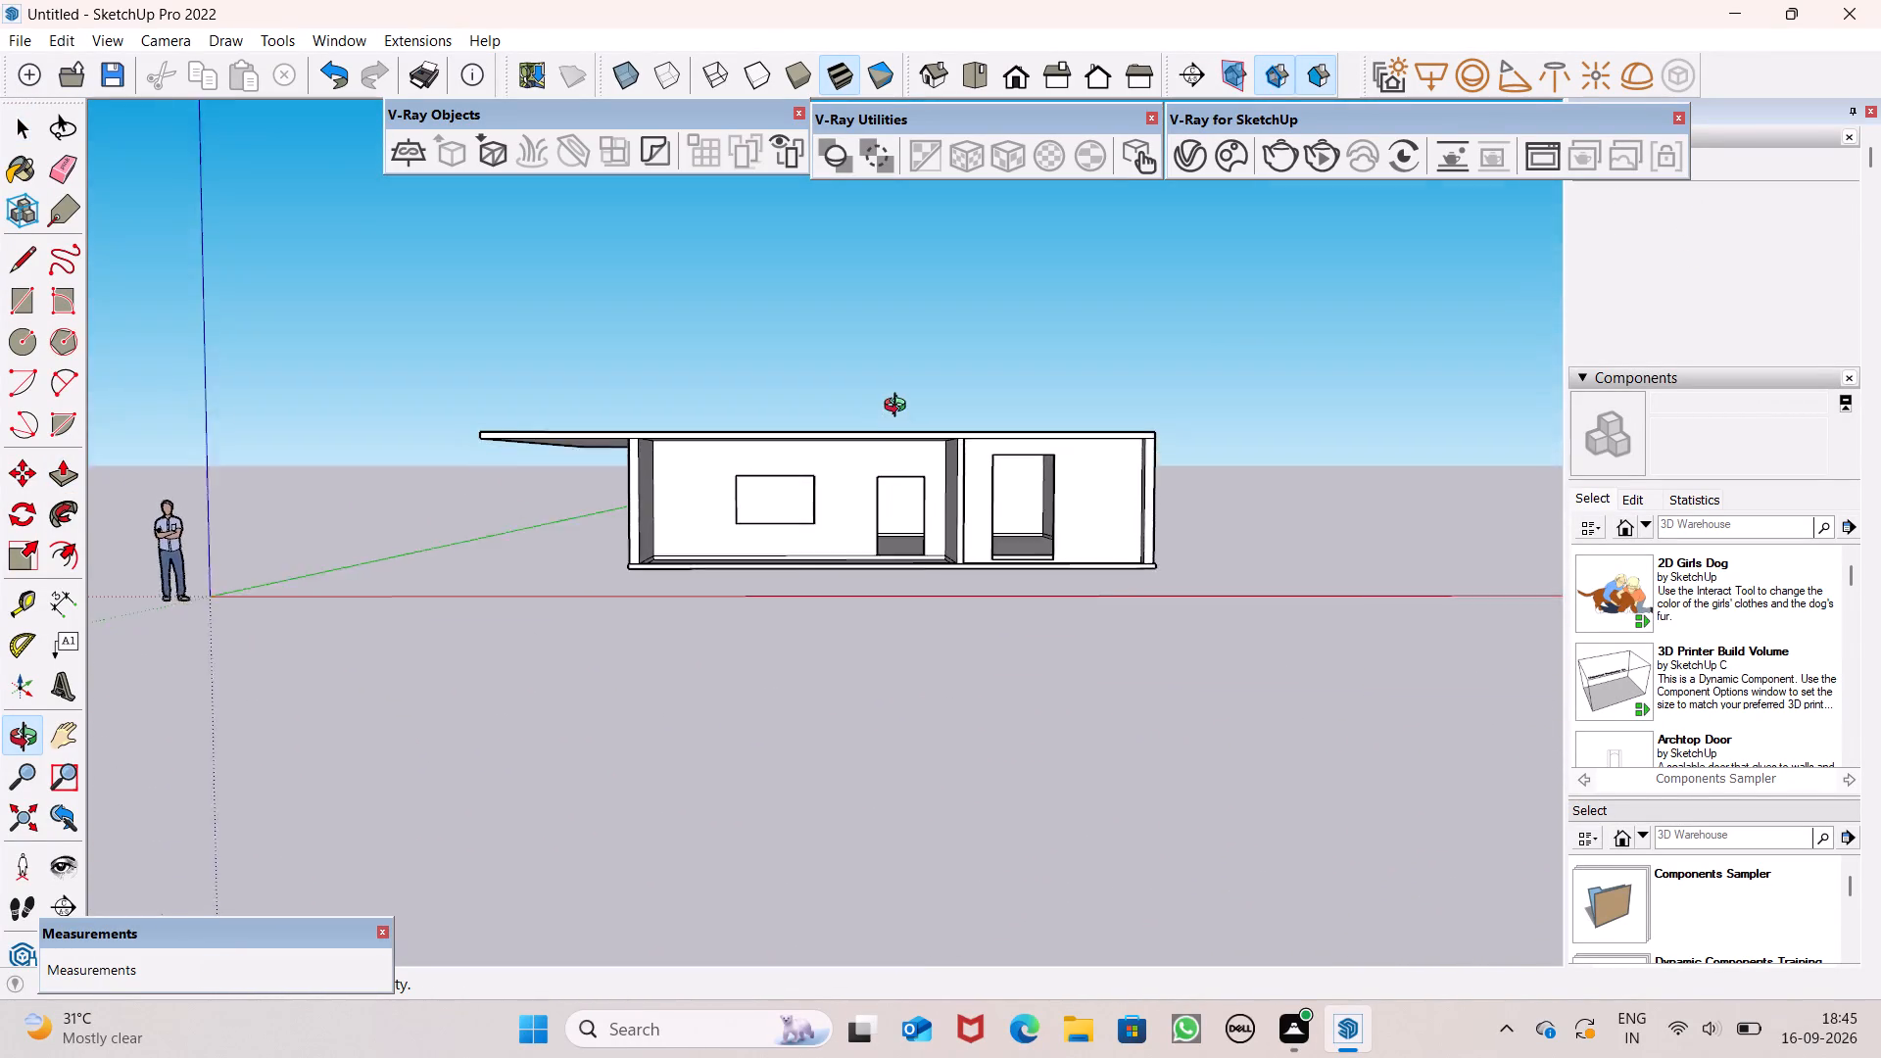
pyautogui.moveTo(899, 408); pyautogui.dragTo(907, 390, button='middle')
pyautogui.scroll(7, 575, 509)
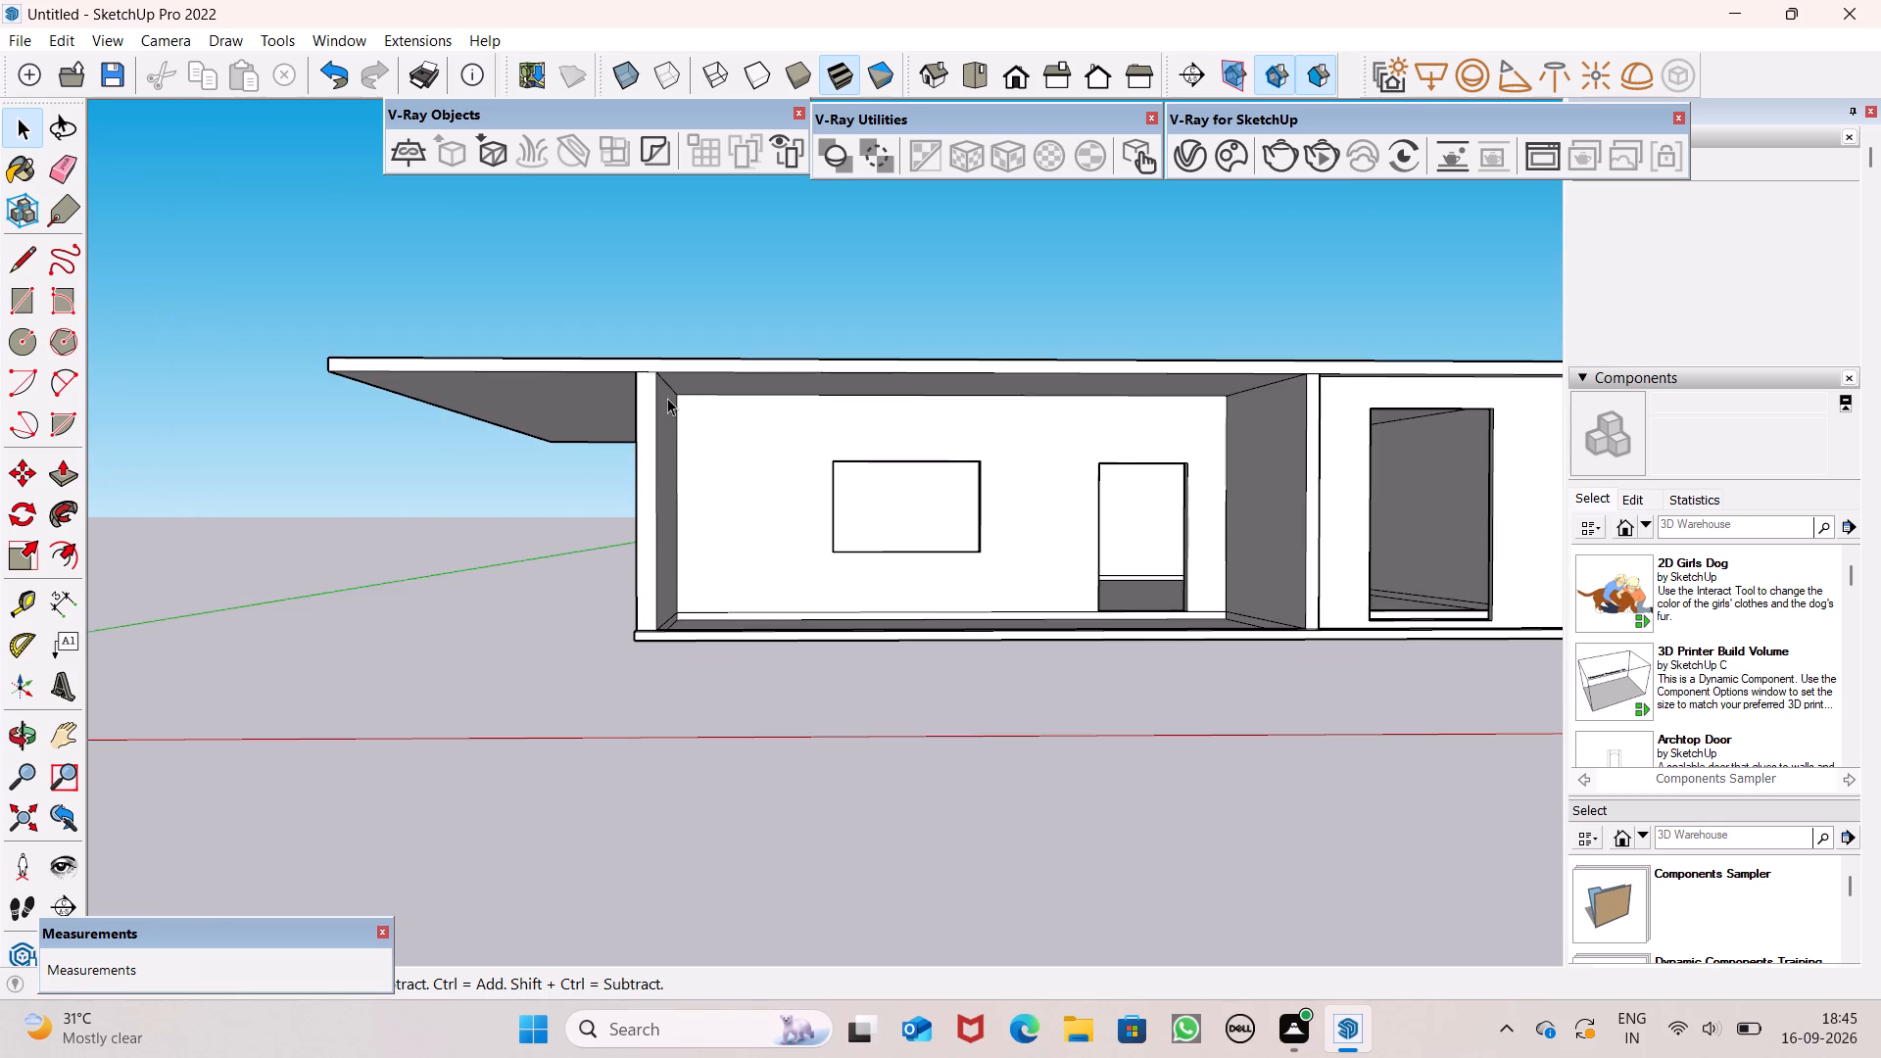
pyautogui.scroll(-3, 666, 398)
pyautogui.moveTo(795, 447); pyautogui.dragTo(779, 875, button='middle')
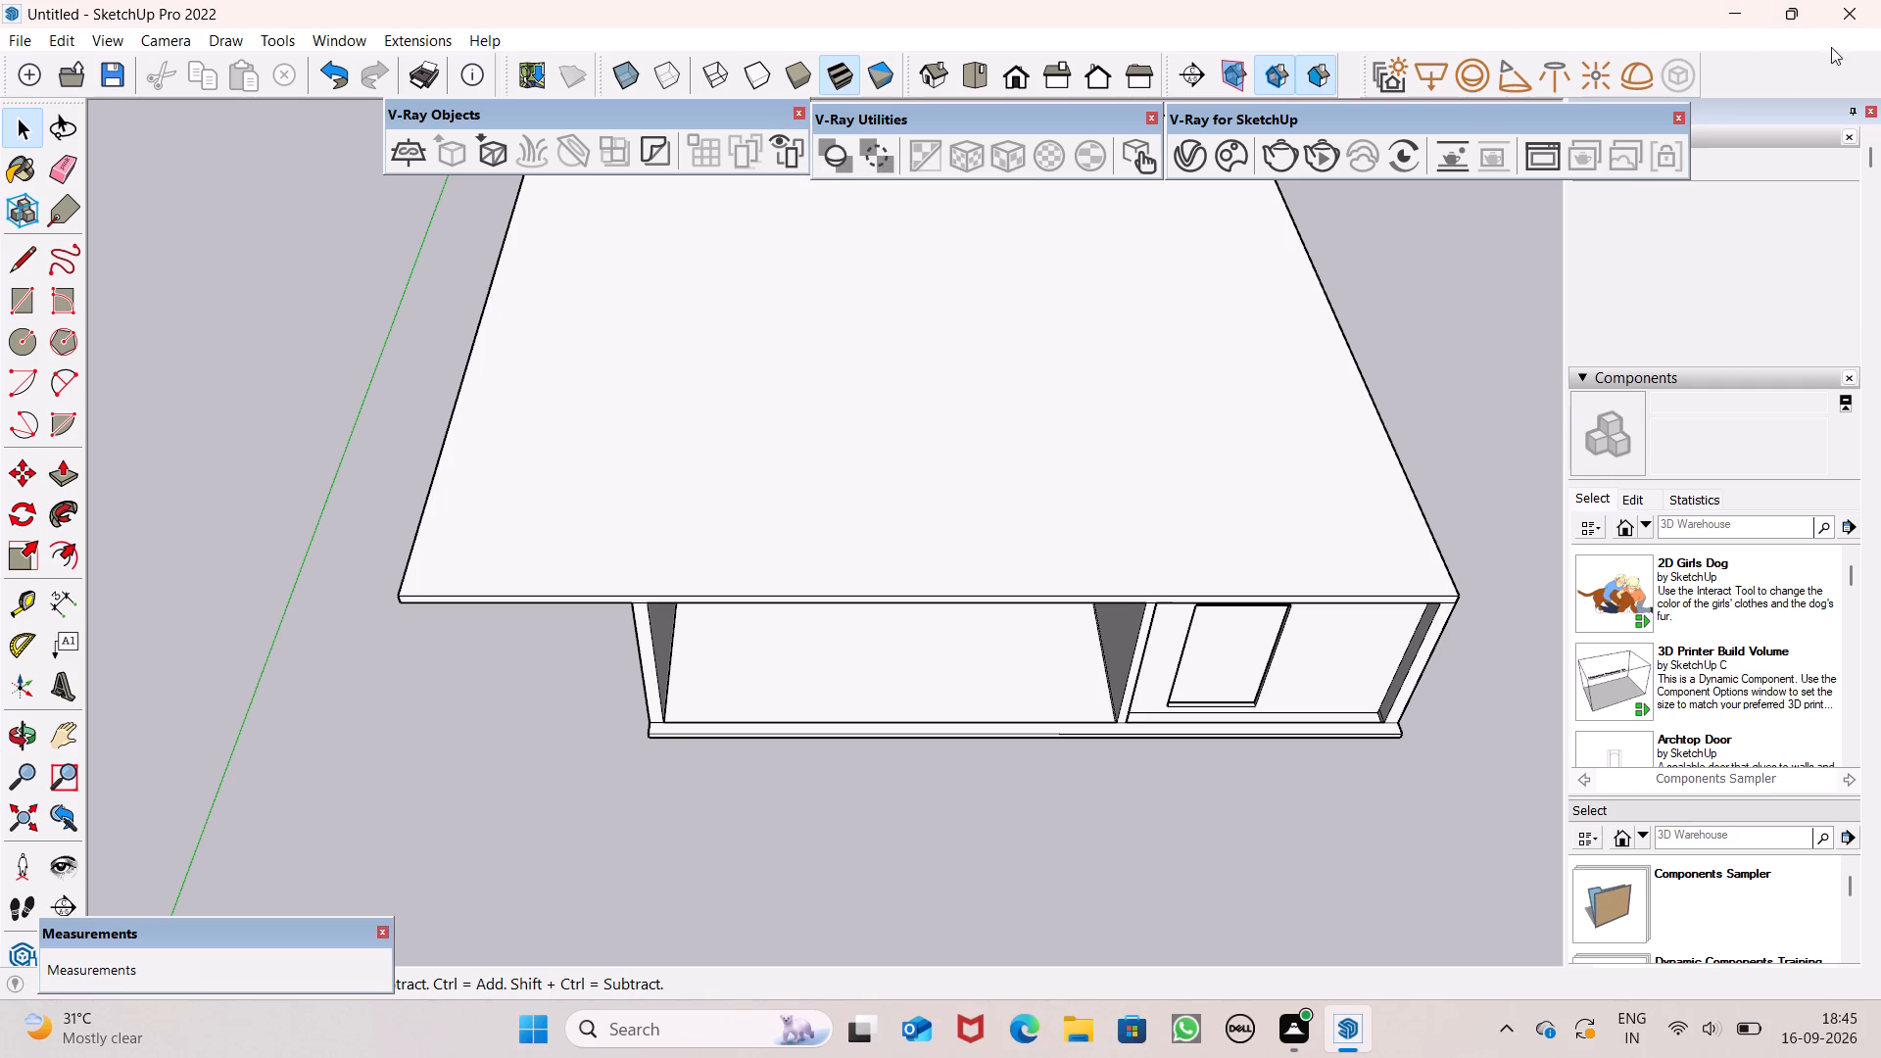
pyautogui.scroll(-1, 1541, 135)
pyautogui.scroll(15, 1393, 709)
pyautogui.moveTo(1398, 781); pyautogui.dragTo(1463, 229, button='middle')
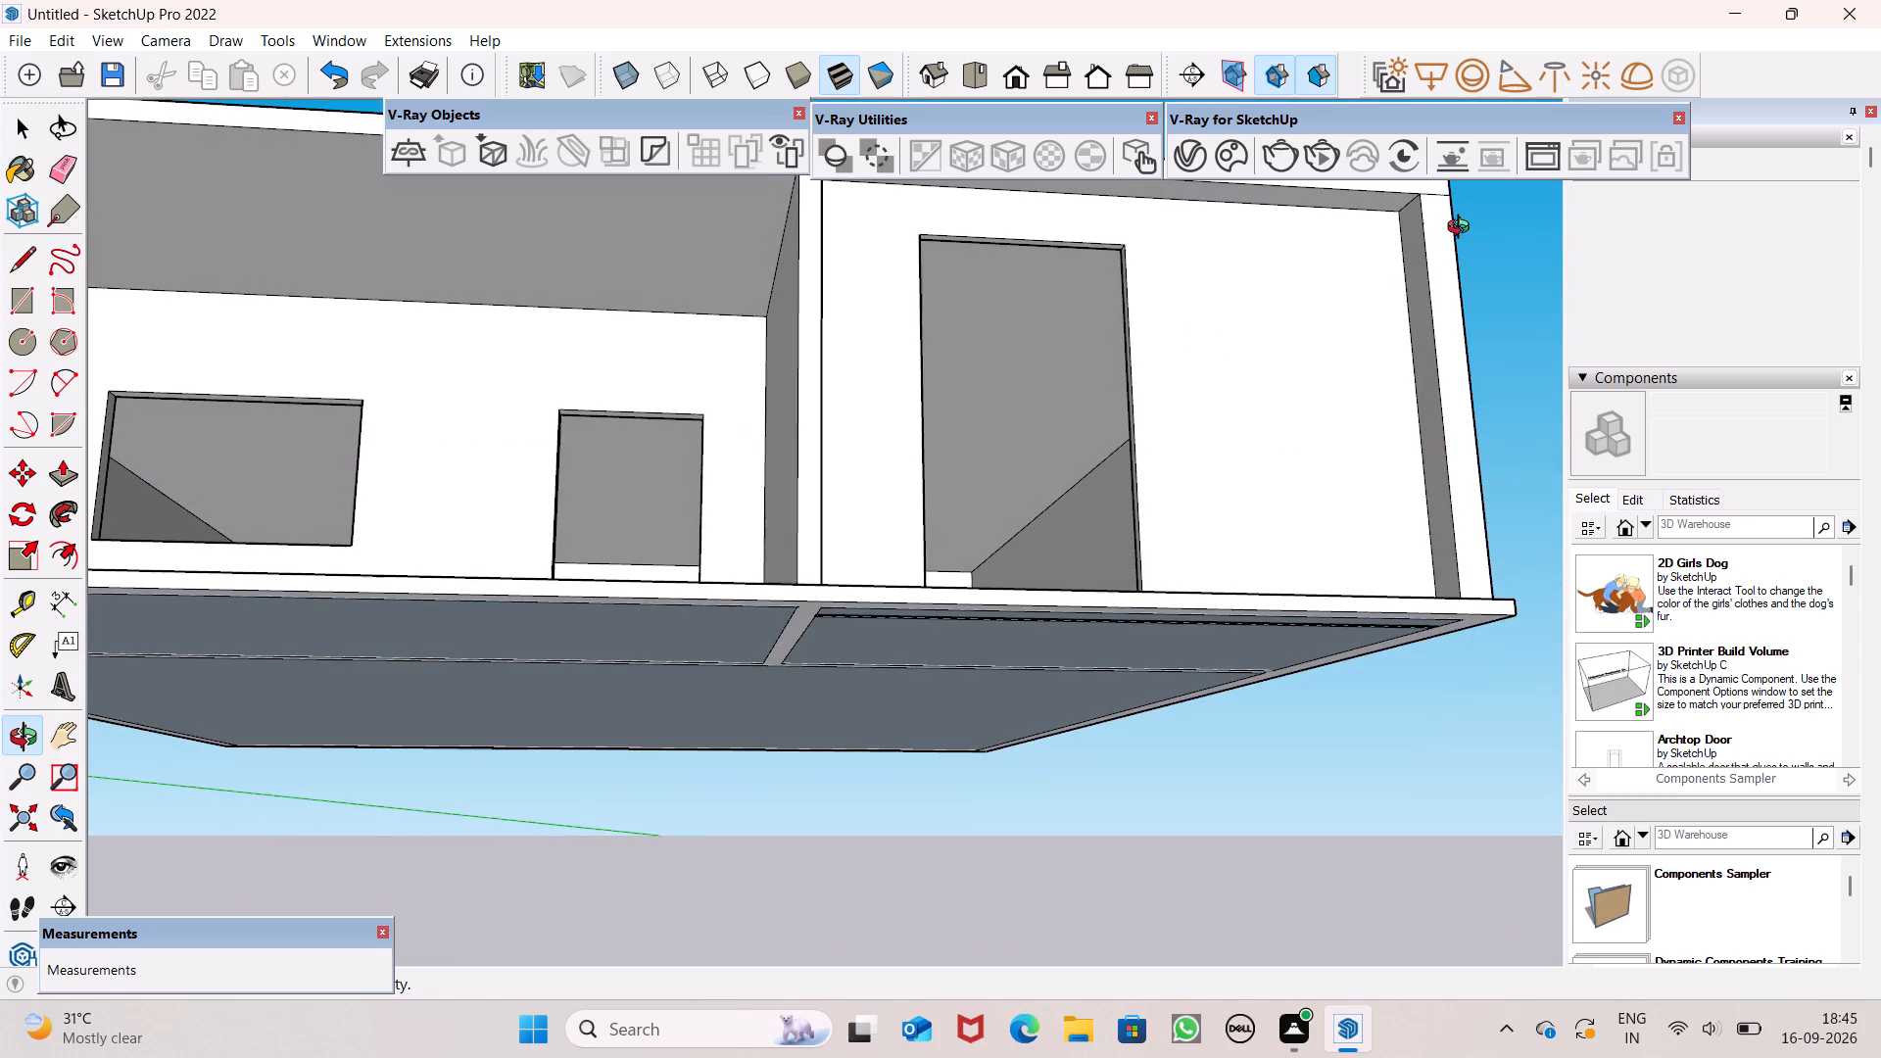
pyautogui.moveTo(1463, 229); pyautogui.dragTo(1371, 757, button='middle')
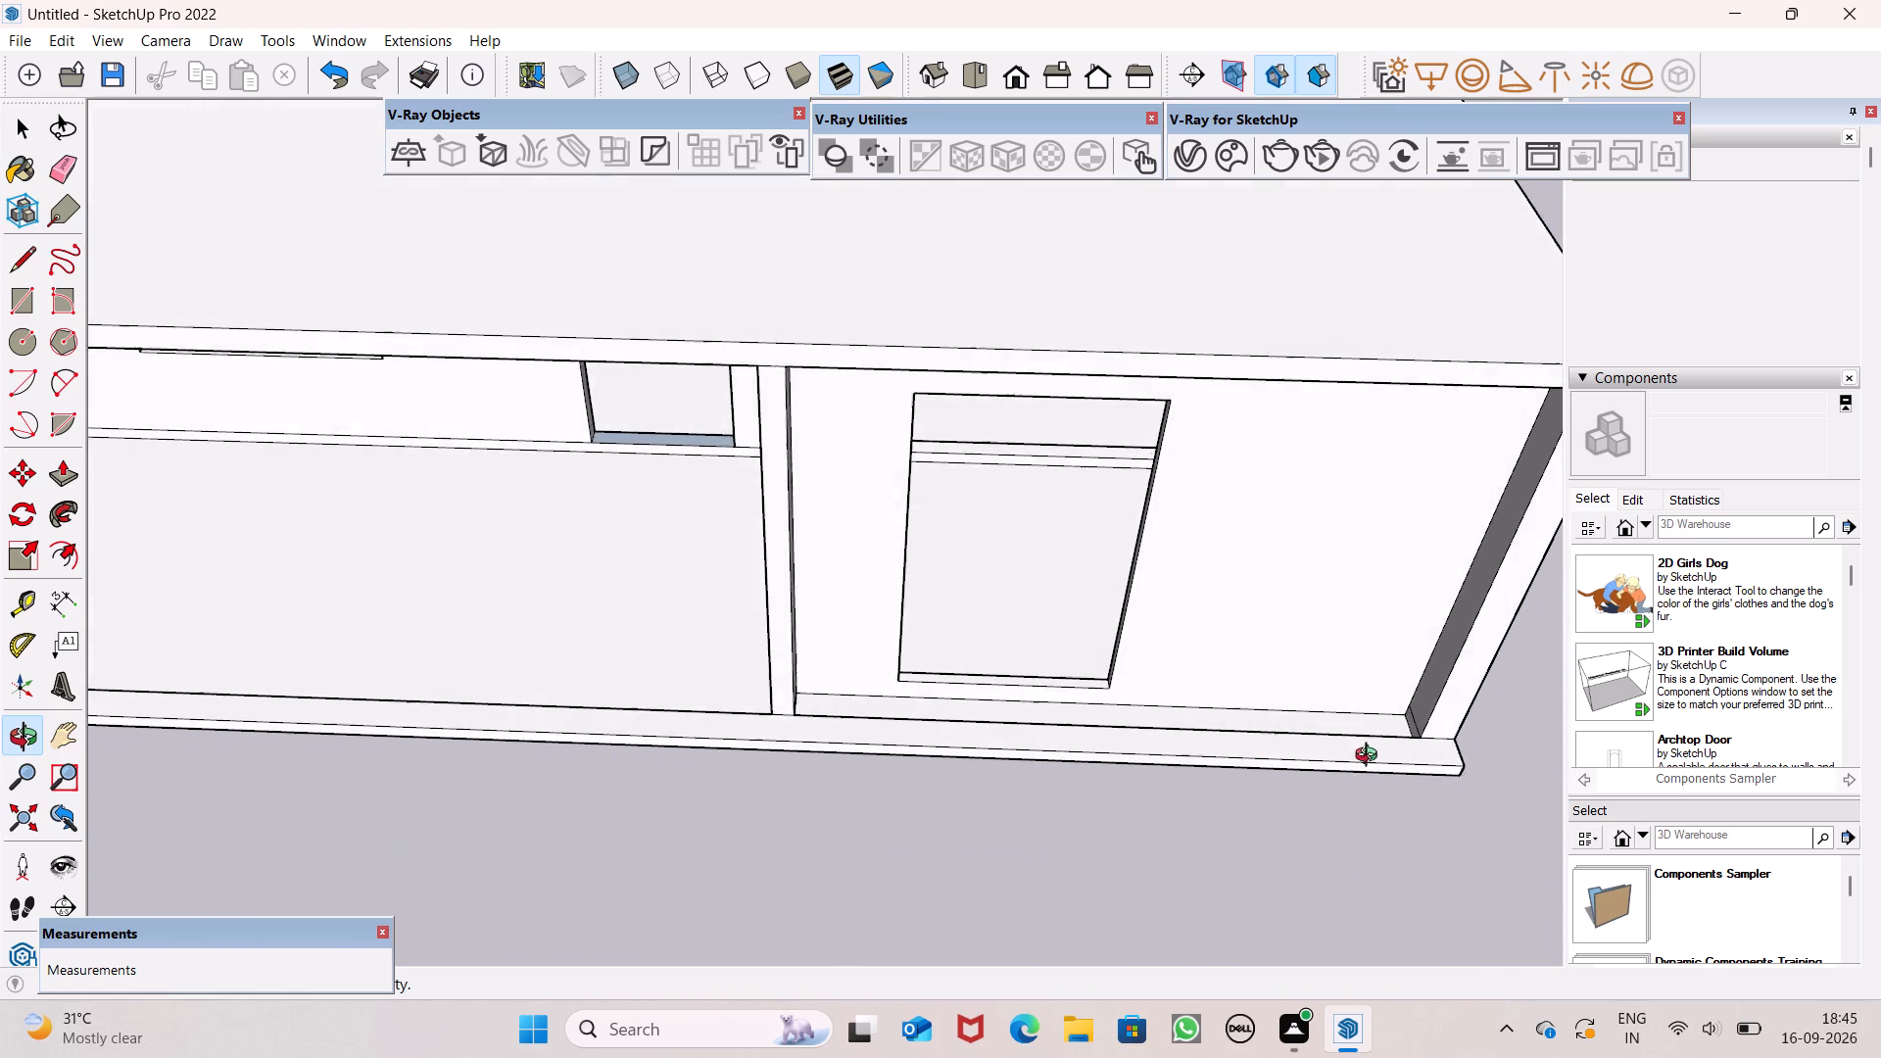
pyautogui.moveTo(1371, 757); pyautogui.dragTo(1365, 797, button='middle')
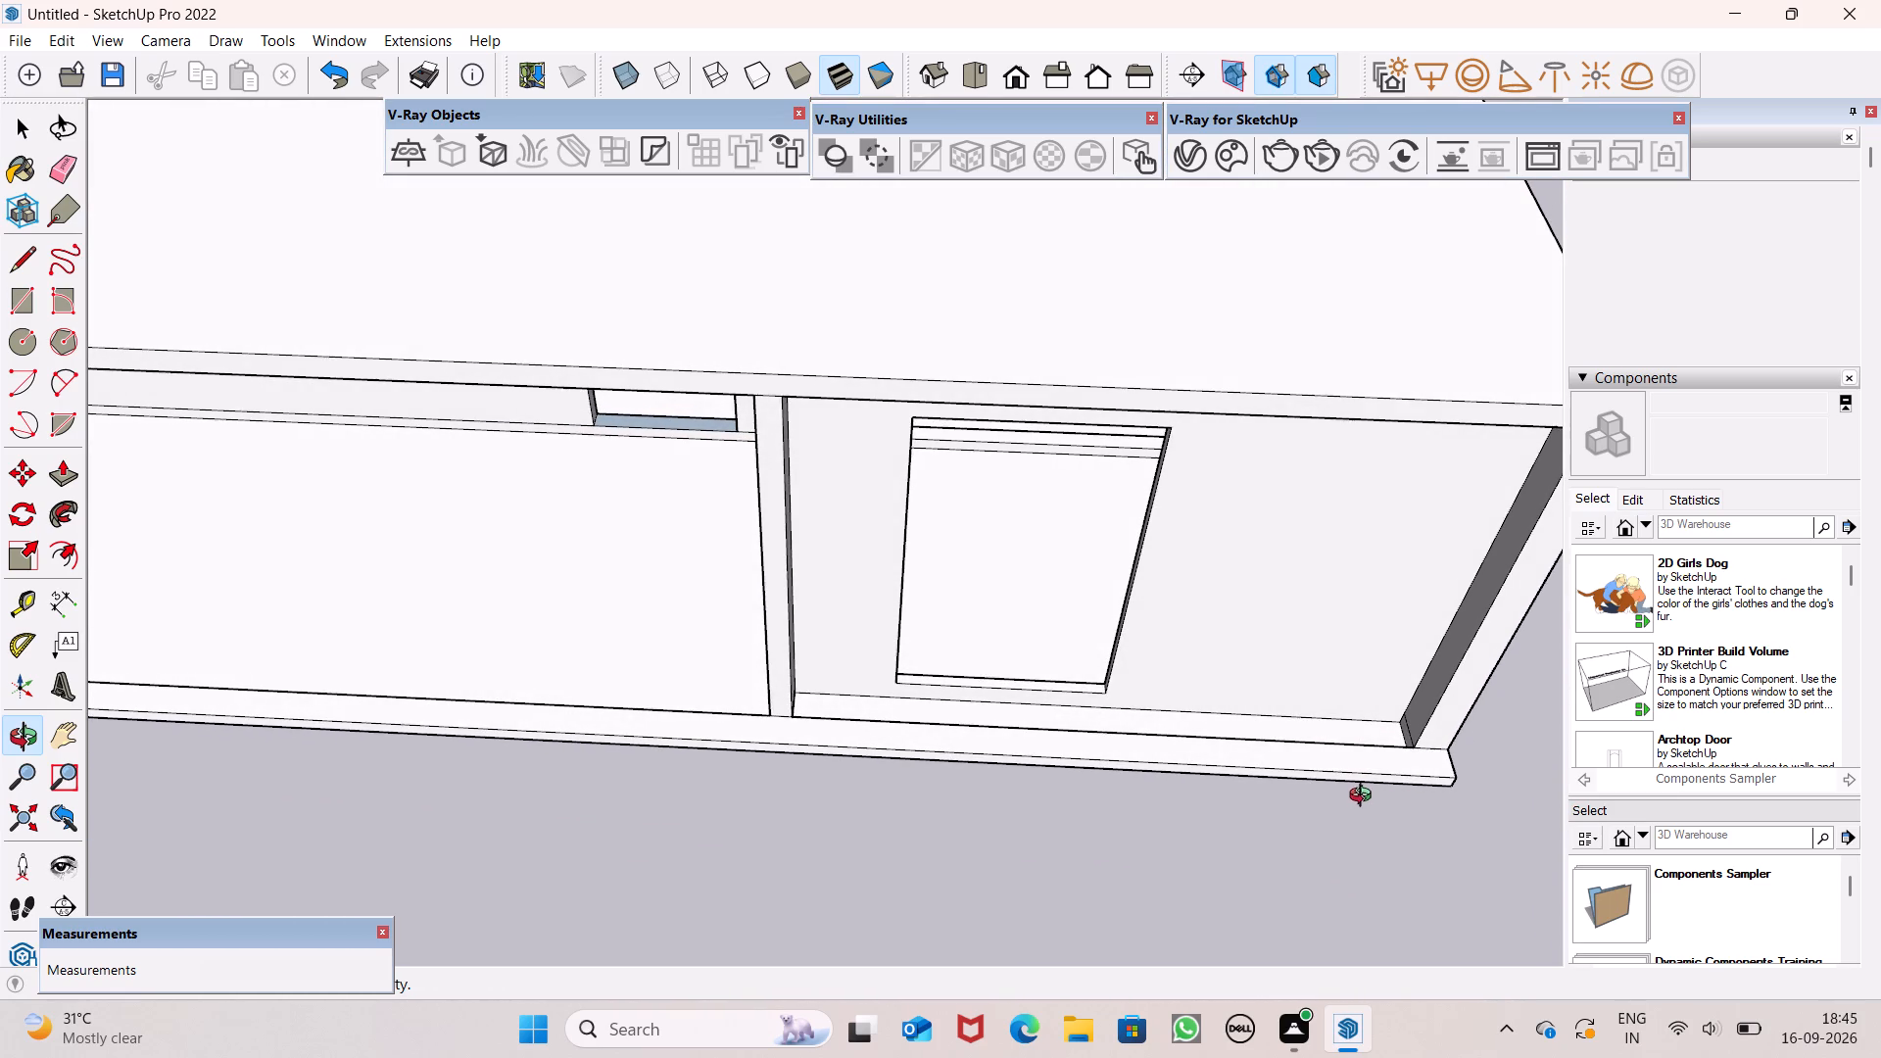
pyautogui.moveTo(1365, 797); pyautogui.dragTo(1365, 528, button='middle')
pyautogui.scroll(7, 1231, 649)
pyautogui.scroll(-7, 1235, 683)
pyautogui.moveTo(1236, 709); pyautogui.dragTo(1272, 929, button='middle')
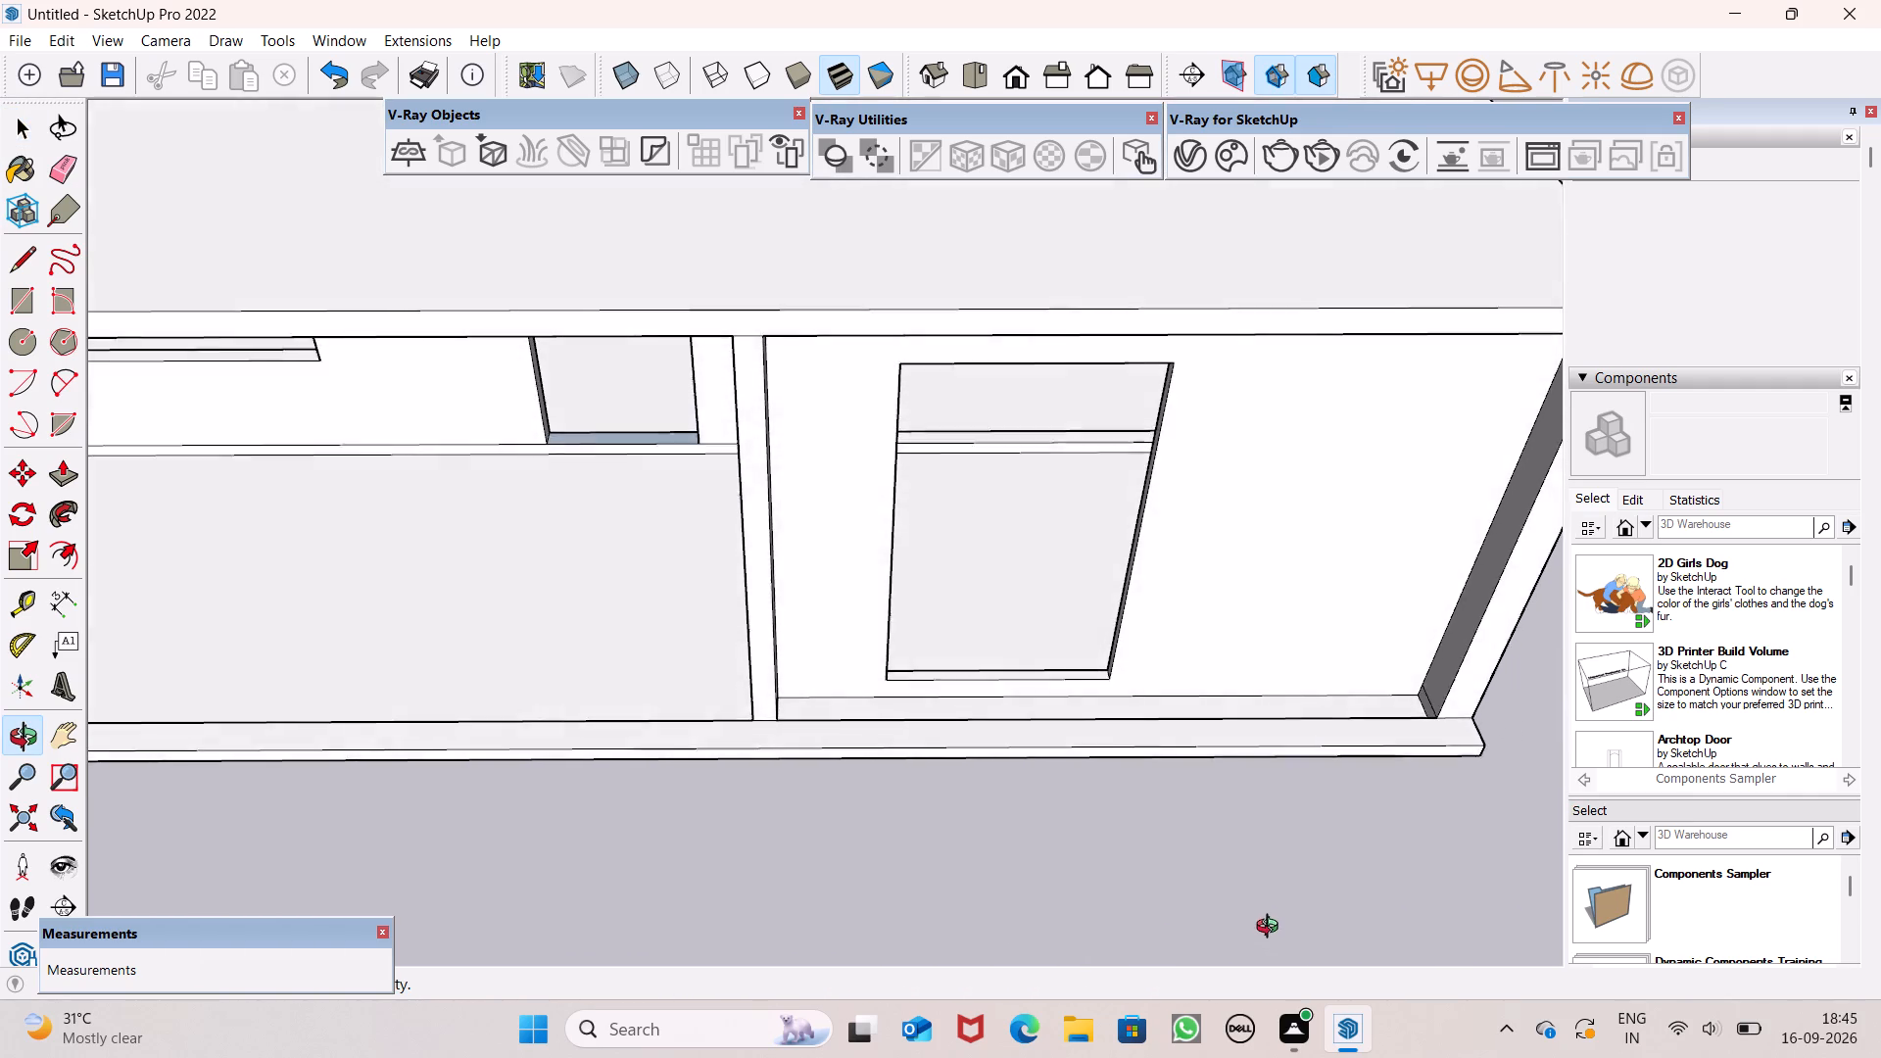
pyautogui.moveTo(1272, 929); pyautogui.dragTo(1265, 694, button='middle')
pyautogui.scroll(-5, 1265, 692)
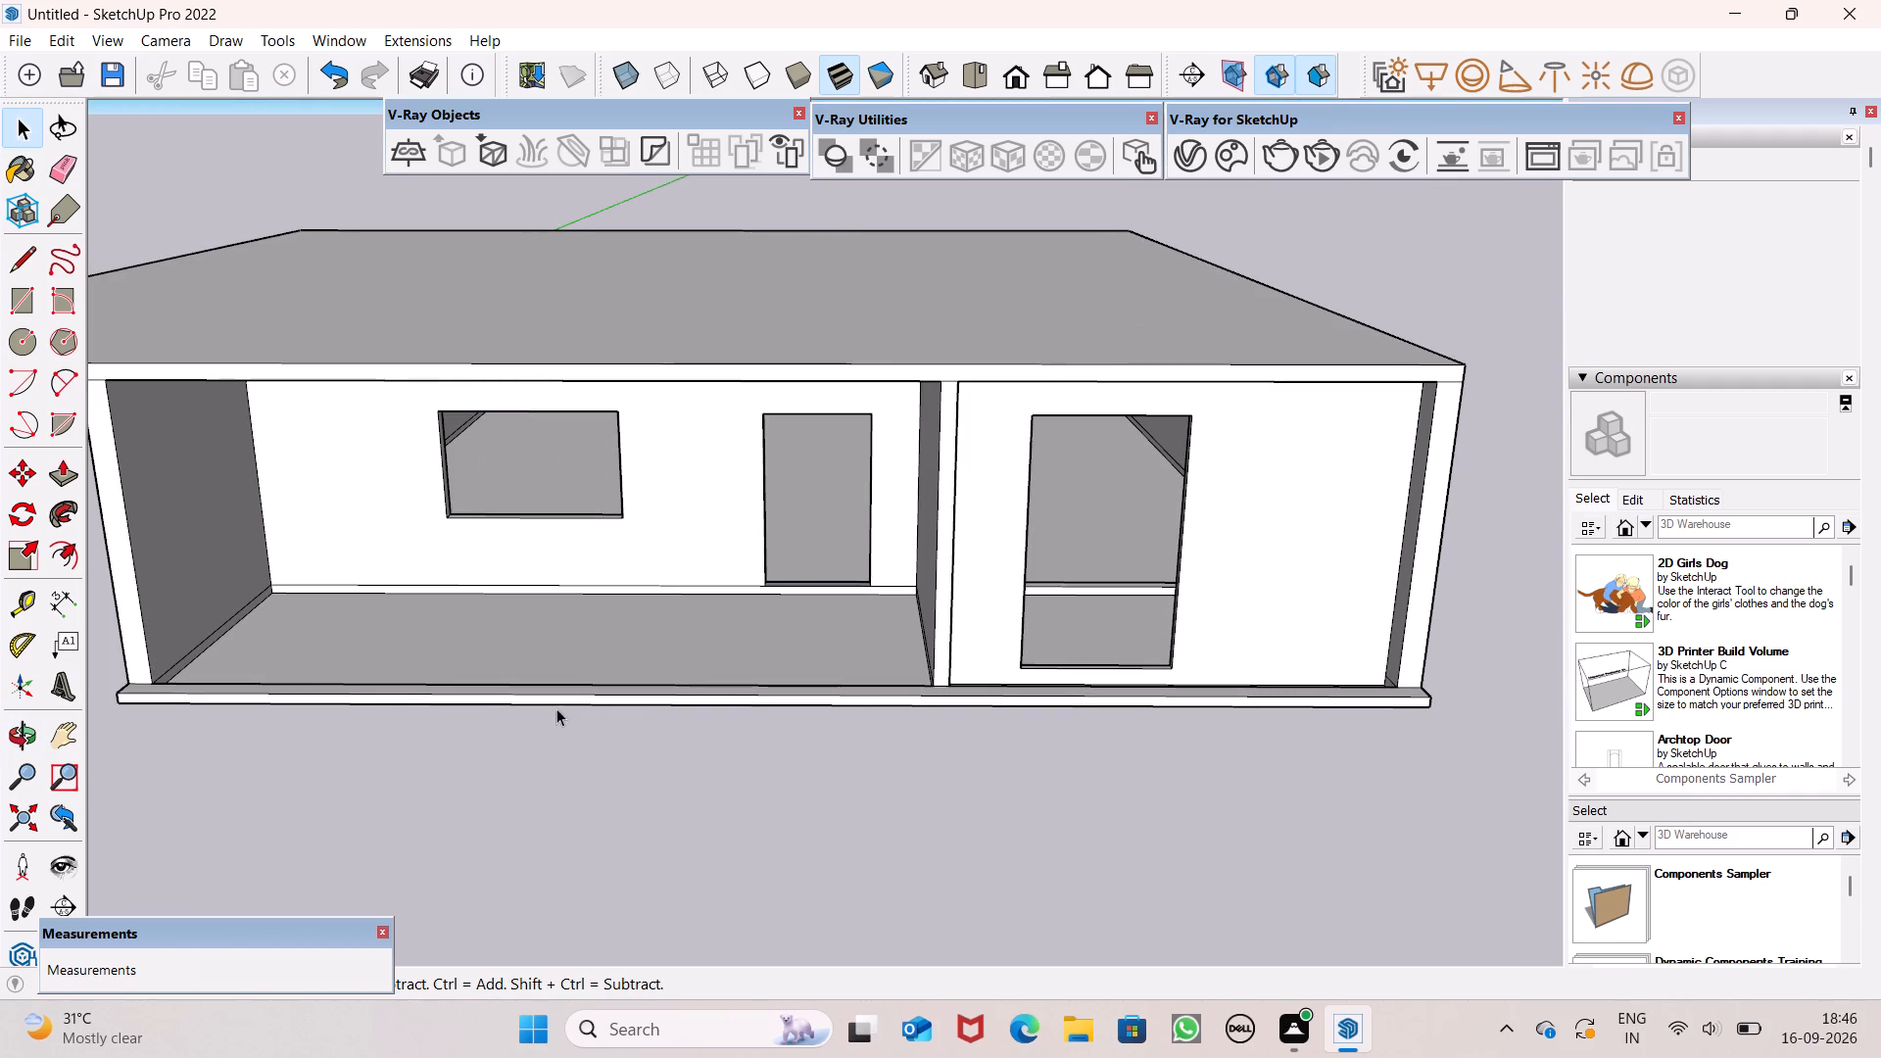
pyautogui.scroll(-3, 557, 701)
pyautogui.scroll(-3, 398, 633)
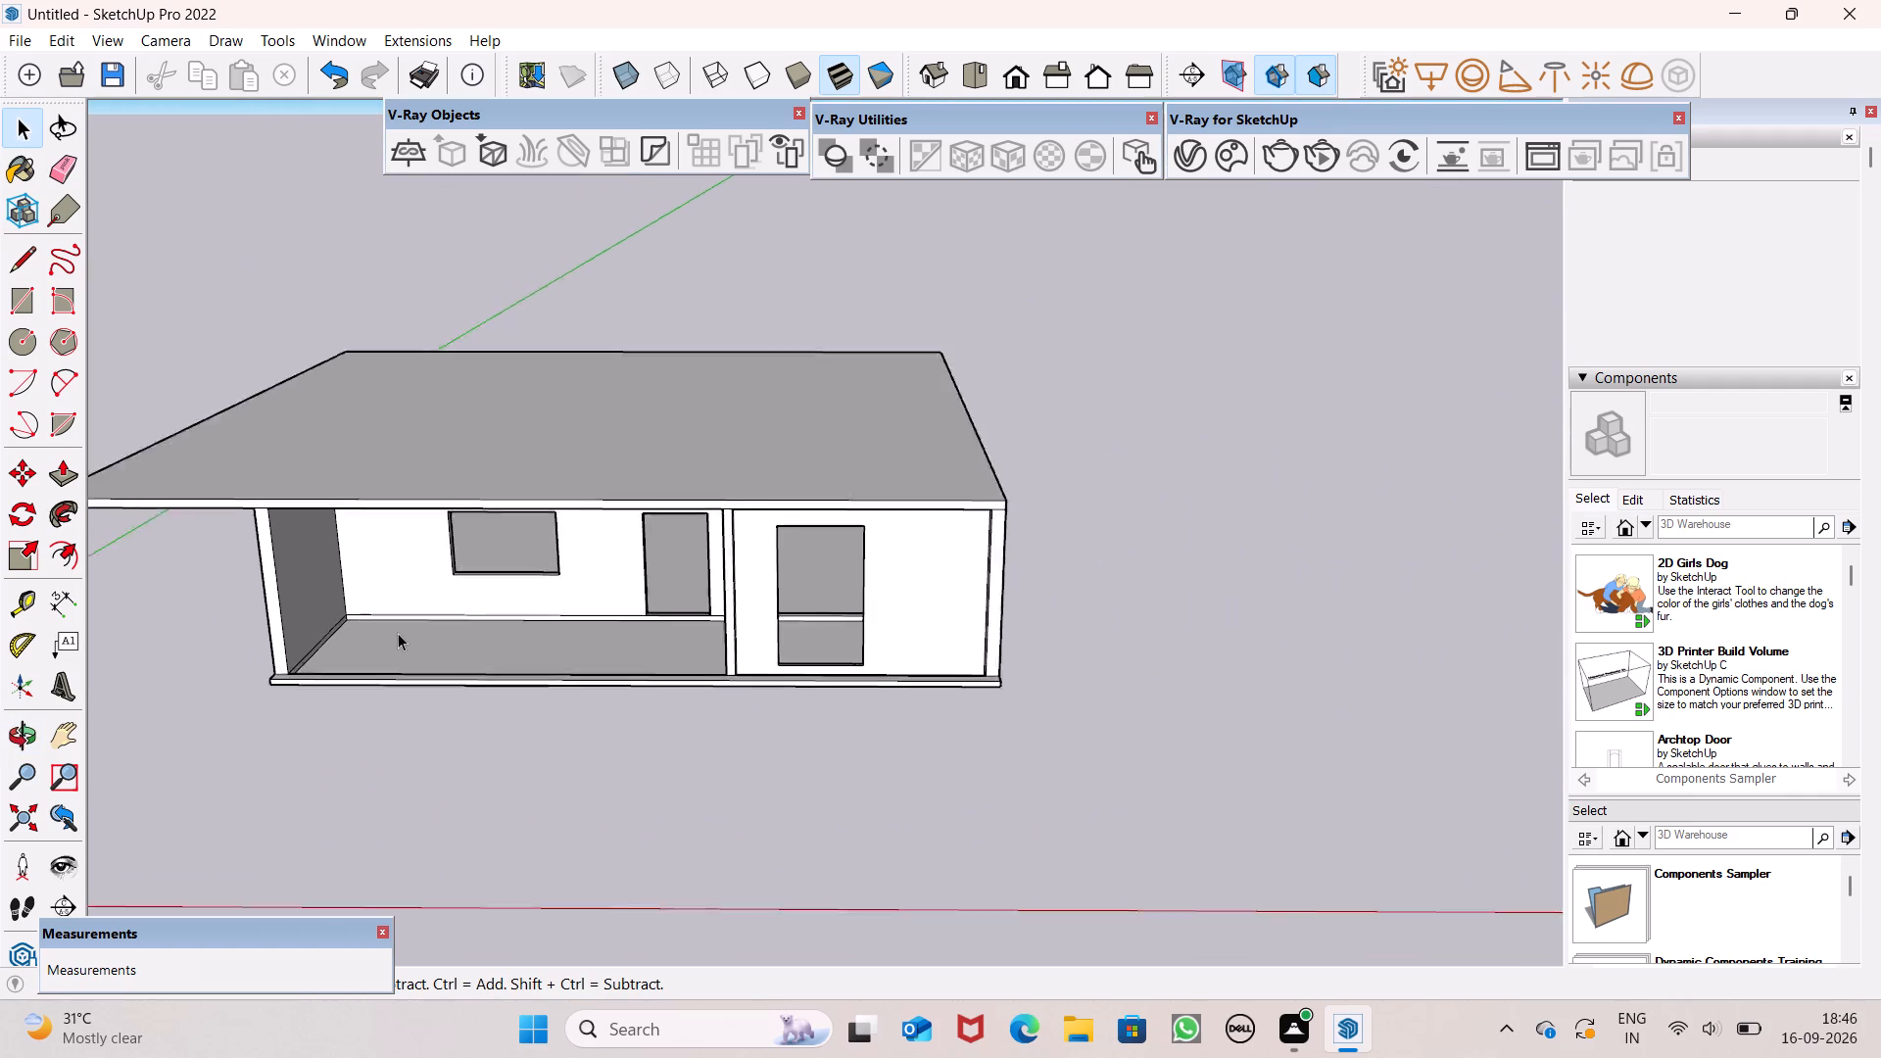
pyautogui.moveTo(443, 686); pyautogui.dragTo(649, 689, button='middle')
pyautogui.scroll(1, 448, 693)
pyautogui.scroll(-8, 605, 642)
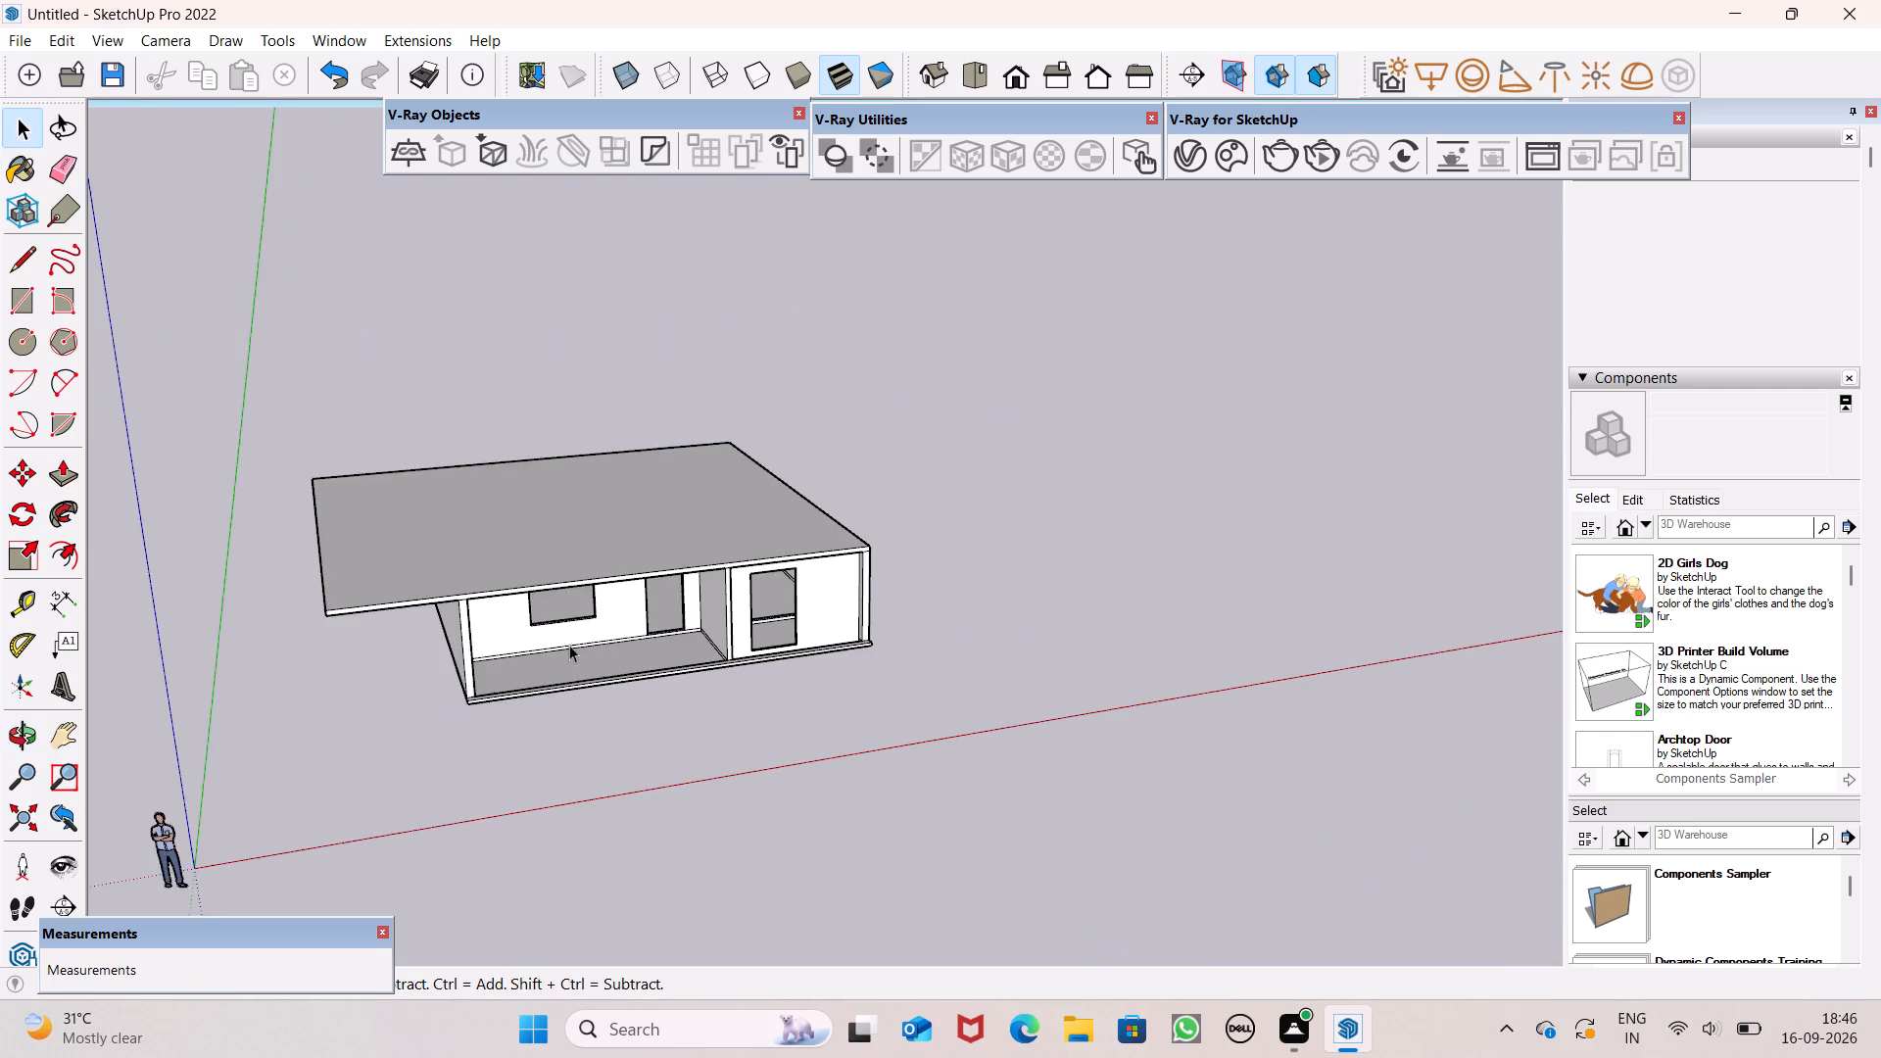
pyautogui.moveTo(522, 665); pyautogui.dragTo(505, 352, button='middle')
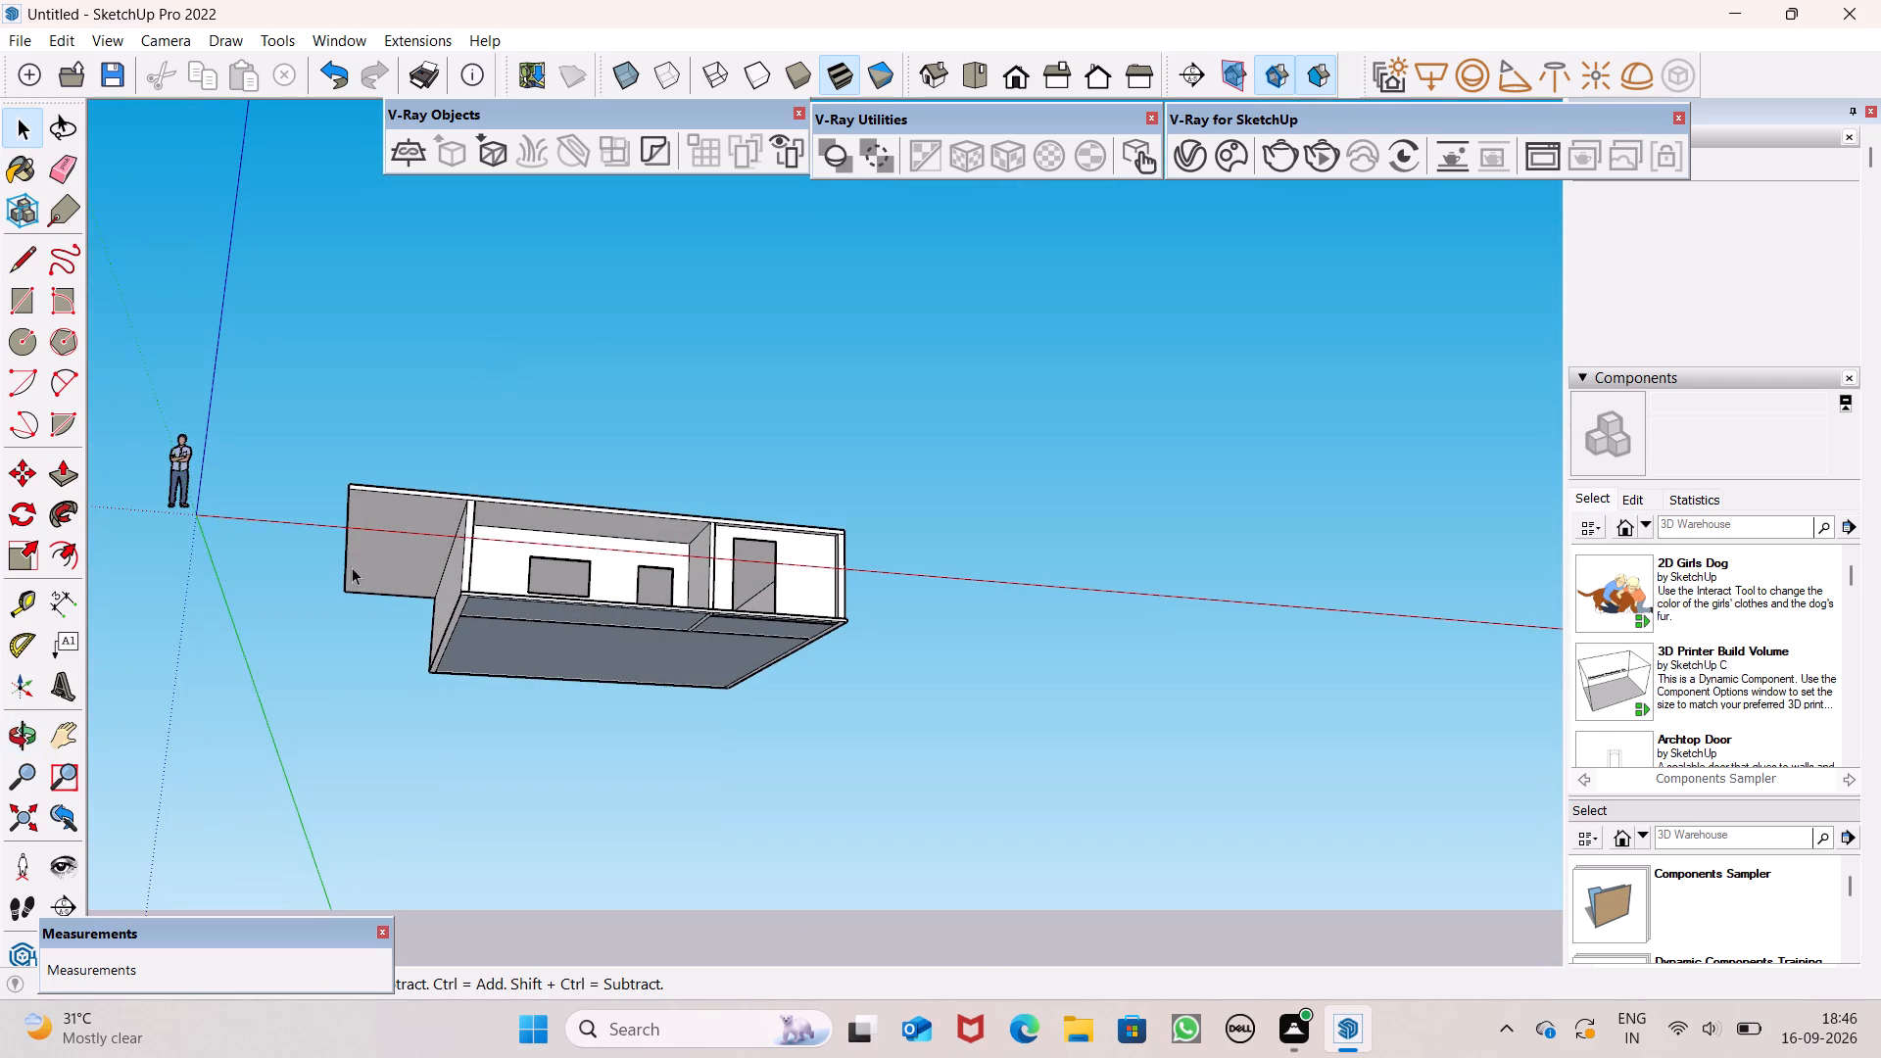
pyautogui.scroll(-1, 344, 583)
pyautogui.moveTo(390, 654); pyautogui.dragTo(774, 837, button='middle')
pyautogui.scroll(9, 542, 732)
pyautogui.scroll(1, 560, 627)
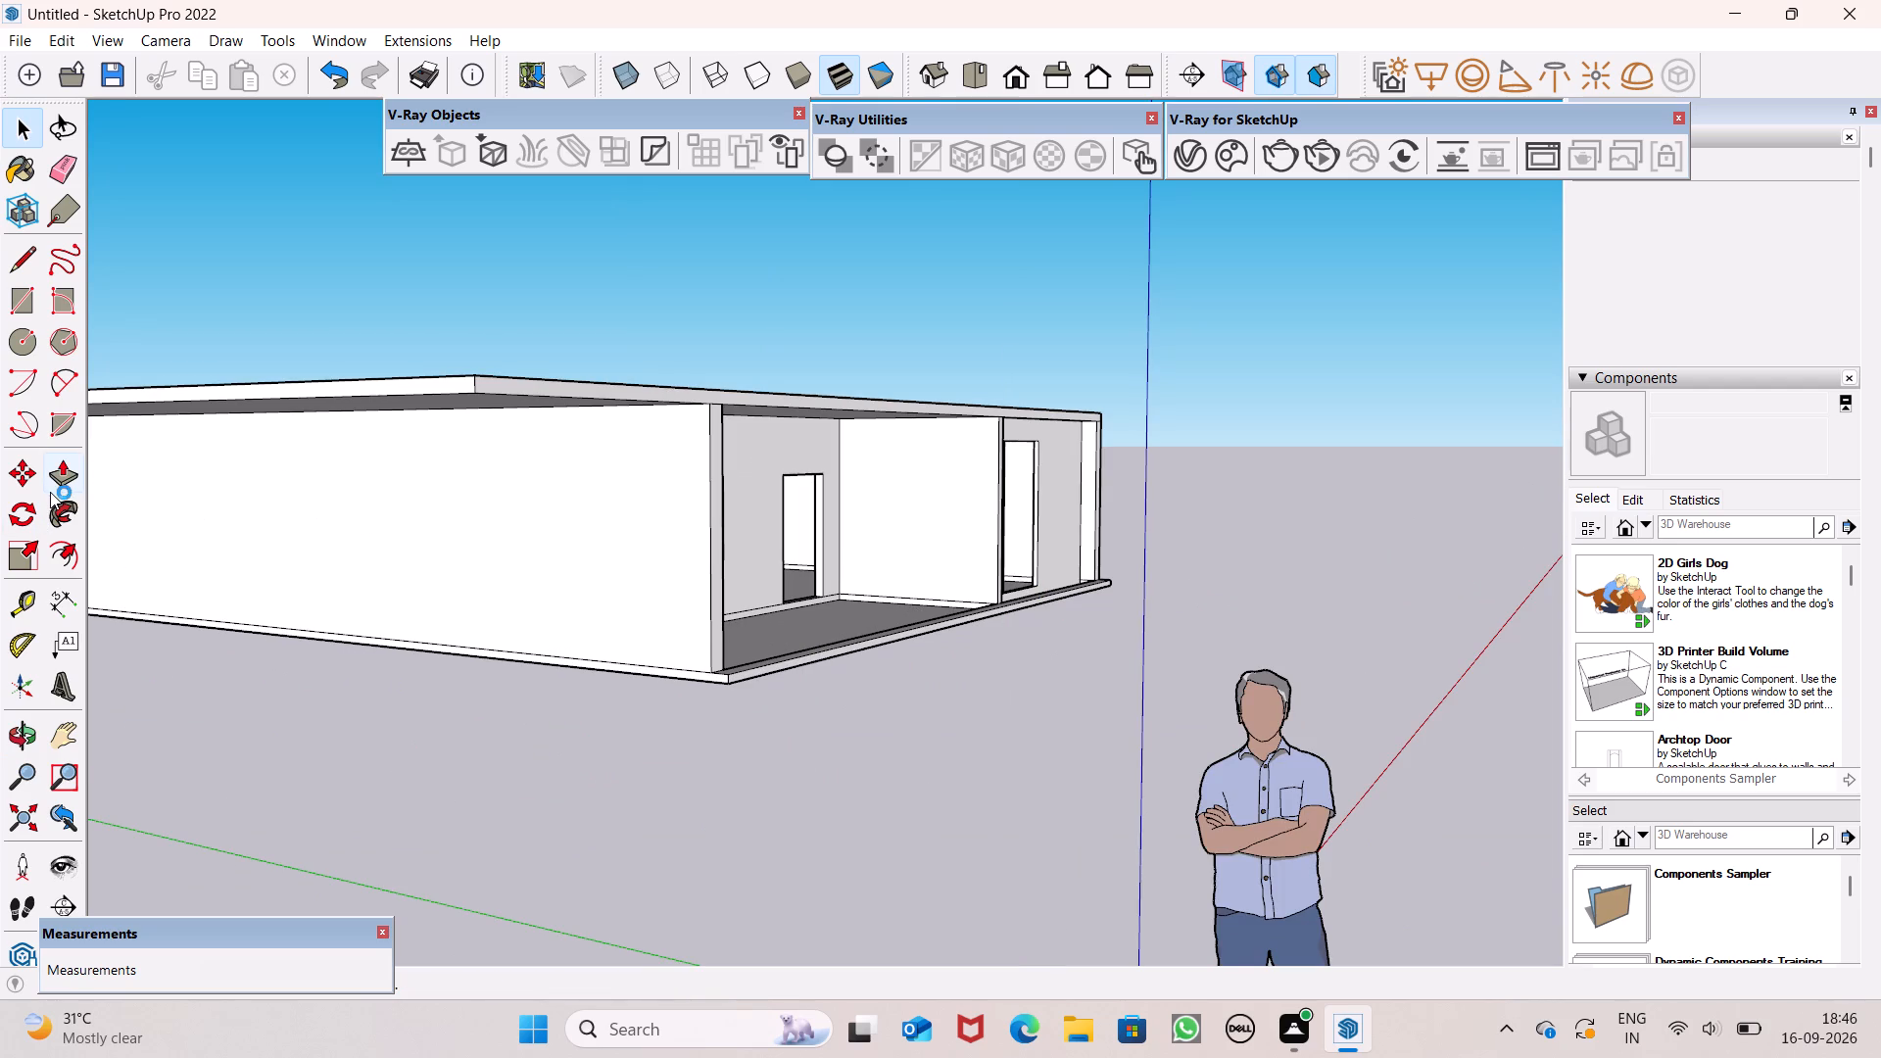
# Push/Pull the slab's overhanging side edge face inward toward the building's outer side wall.
pyautogui.click(68, 474)
pyautogui.scroll(-4, 574, 631)
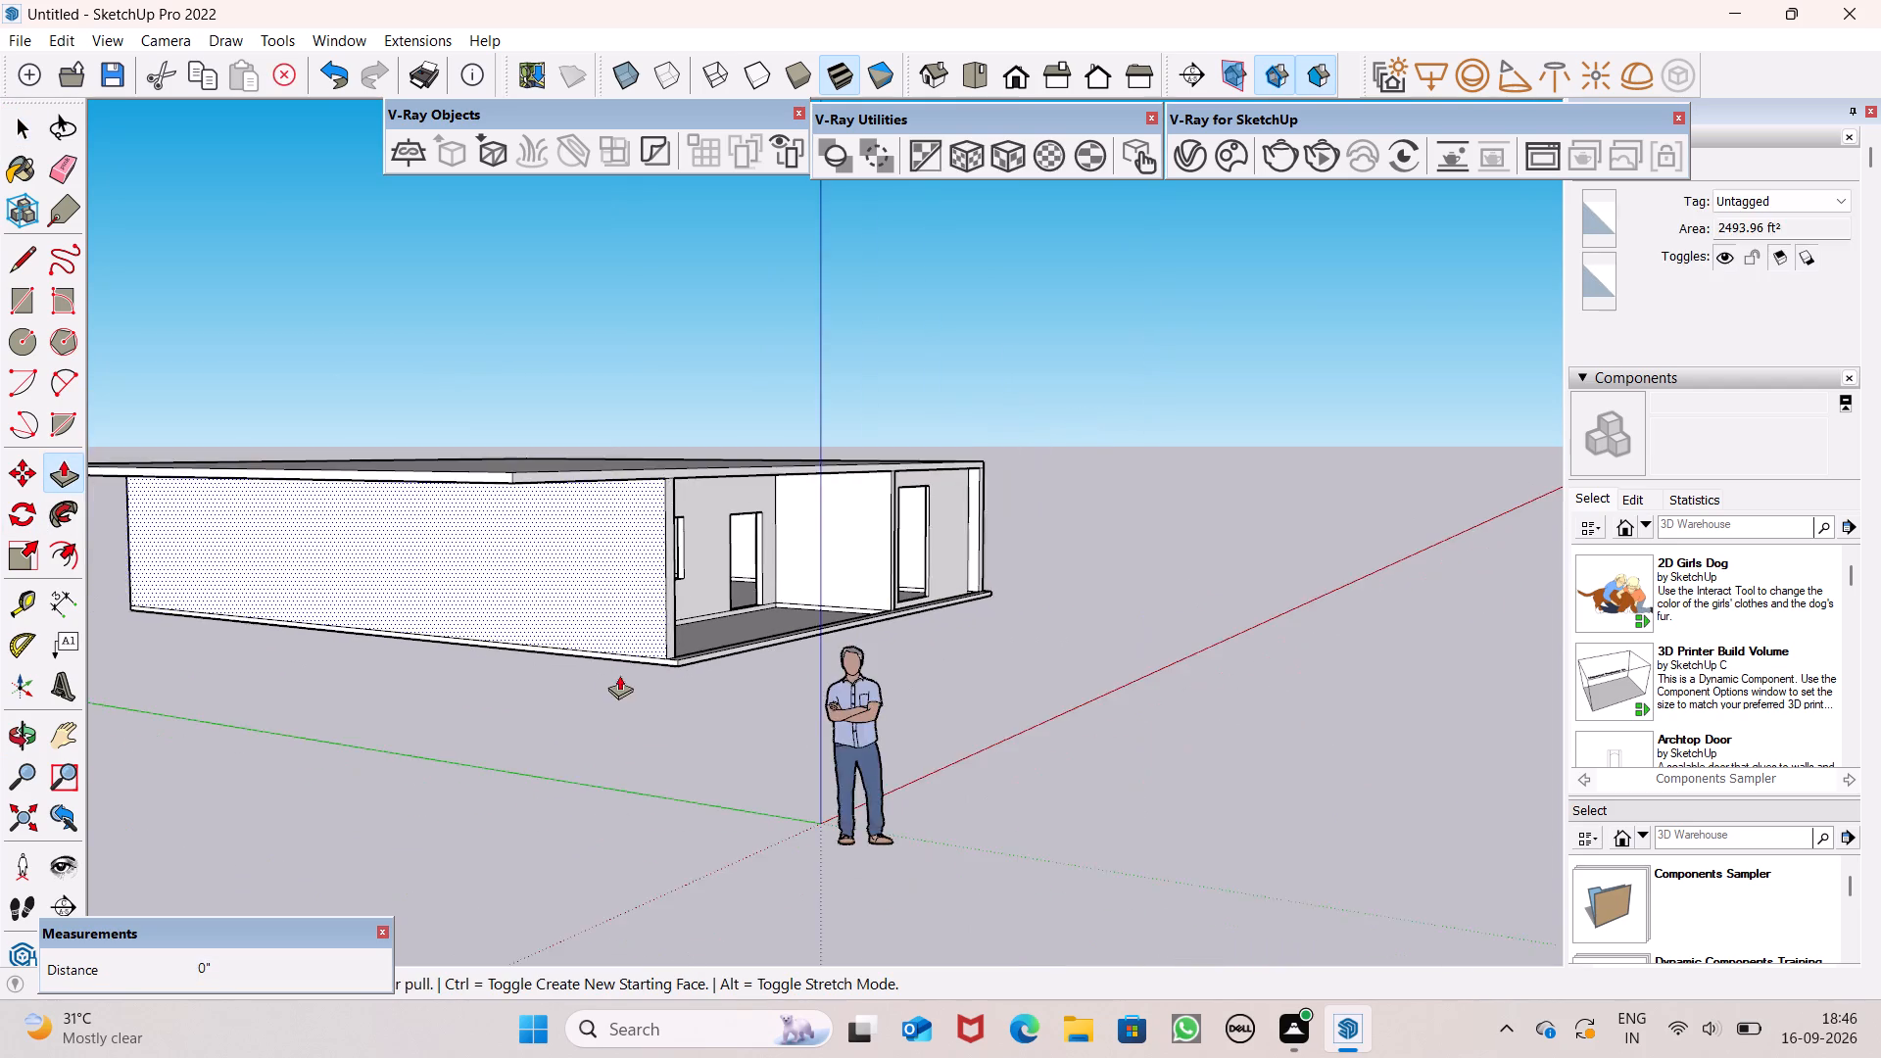
pyautogui.moveTo(623, 692); pyautogui.dragTo(659, 722, button='middle')
pyautogui.scroll(-6, 648, 626)
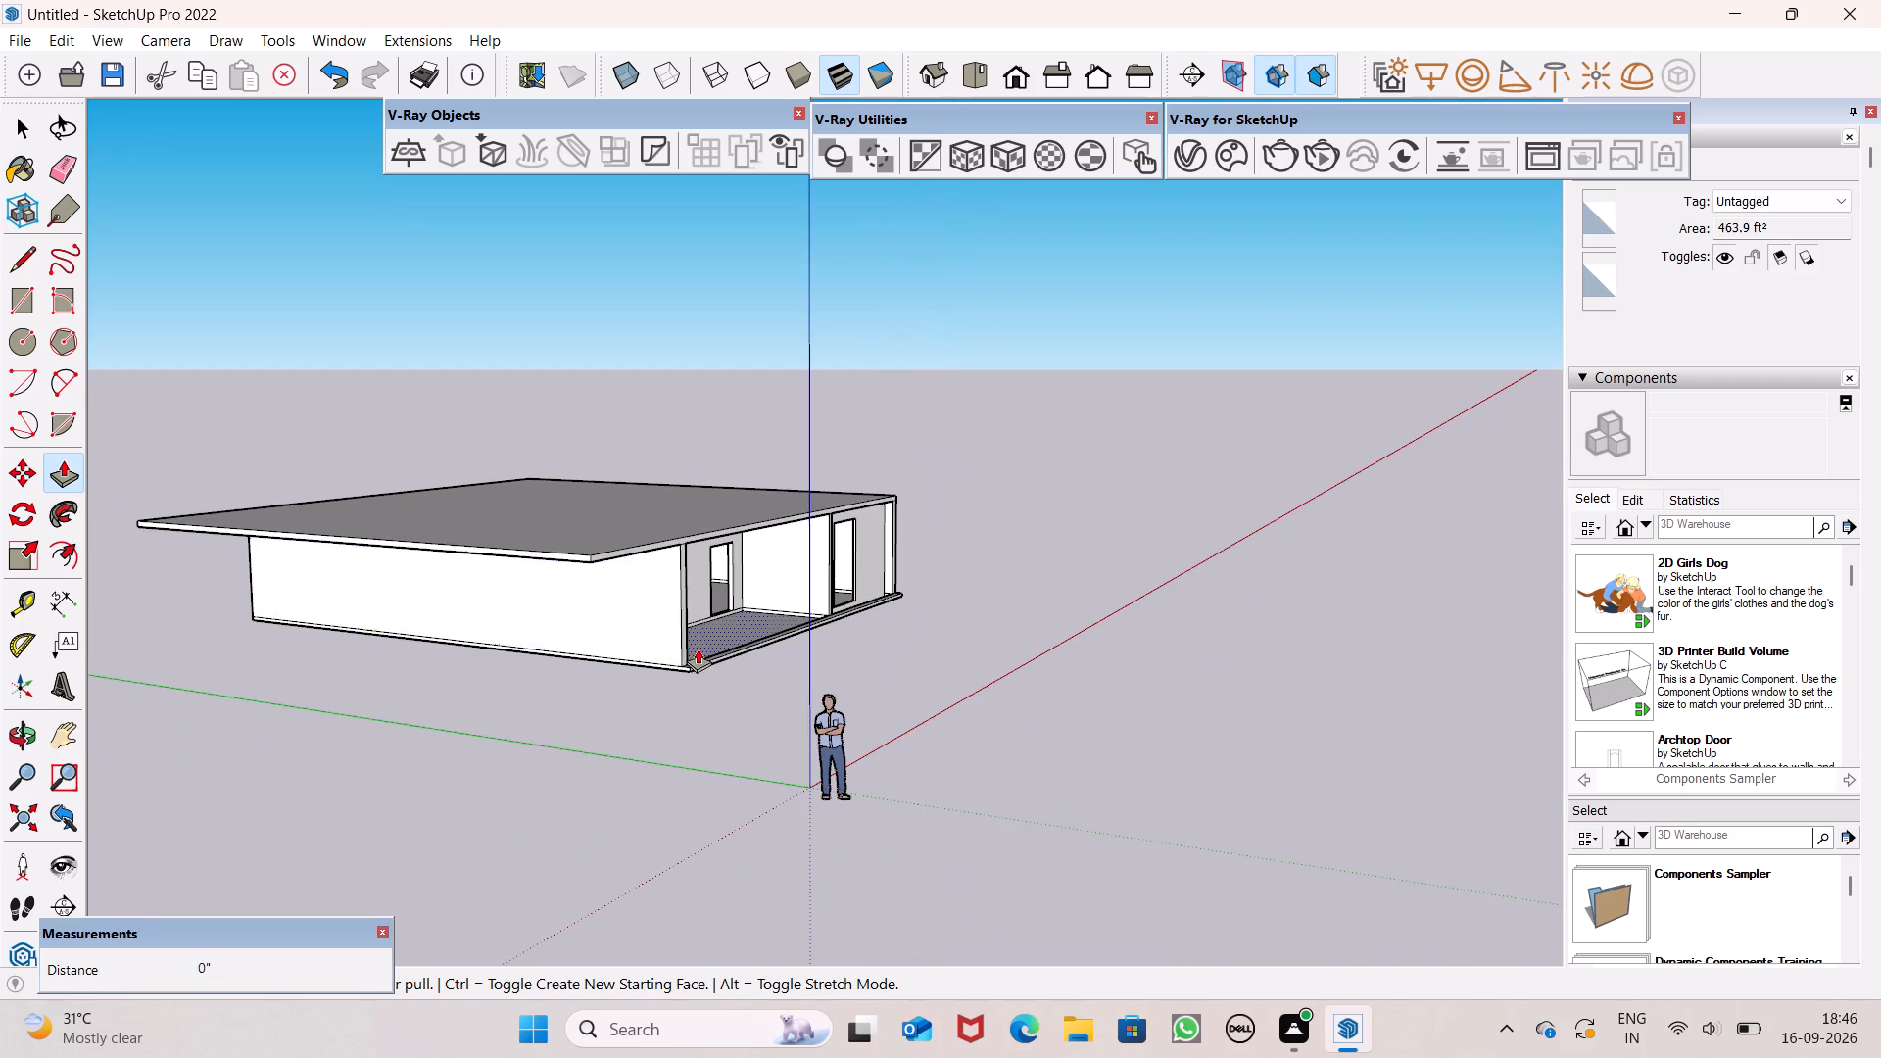
pyautogui.moveTo(698, 650); pyautogui.dragTo(398, 704, button='middle')
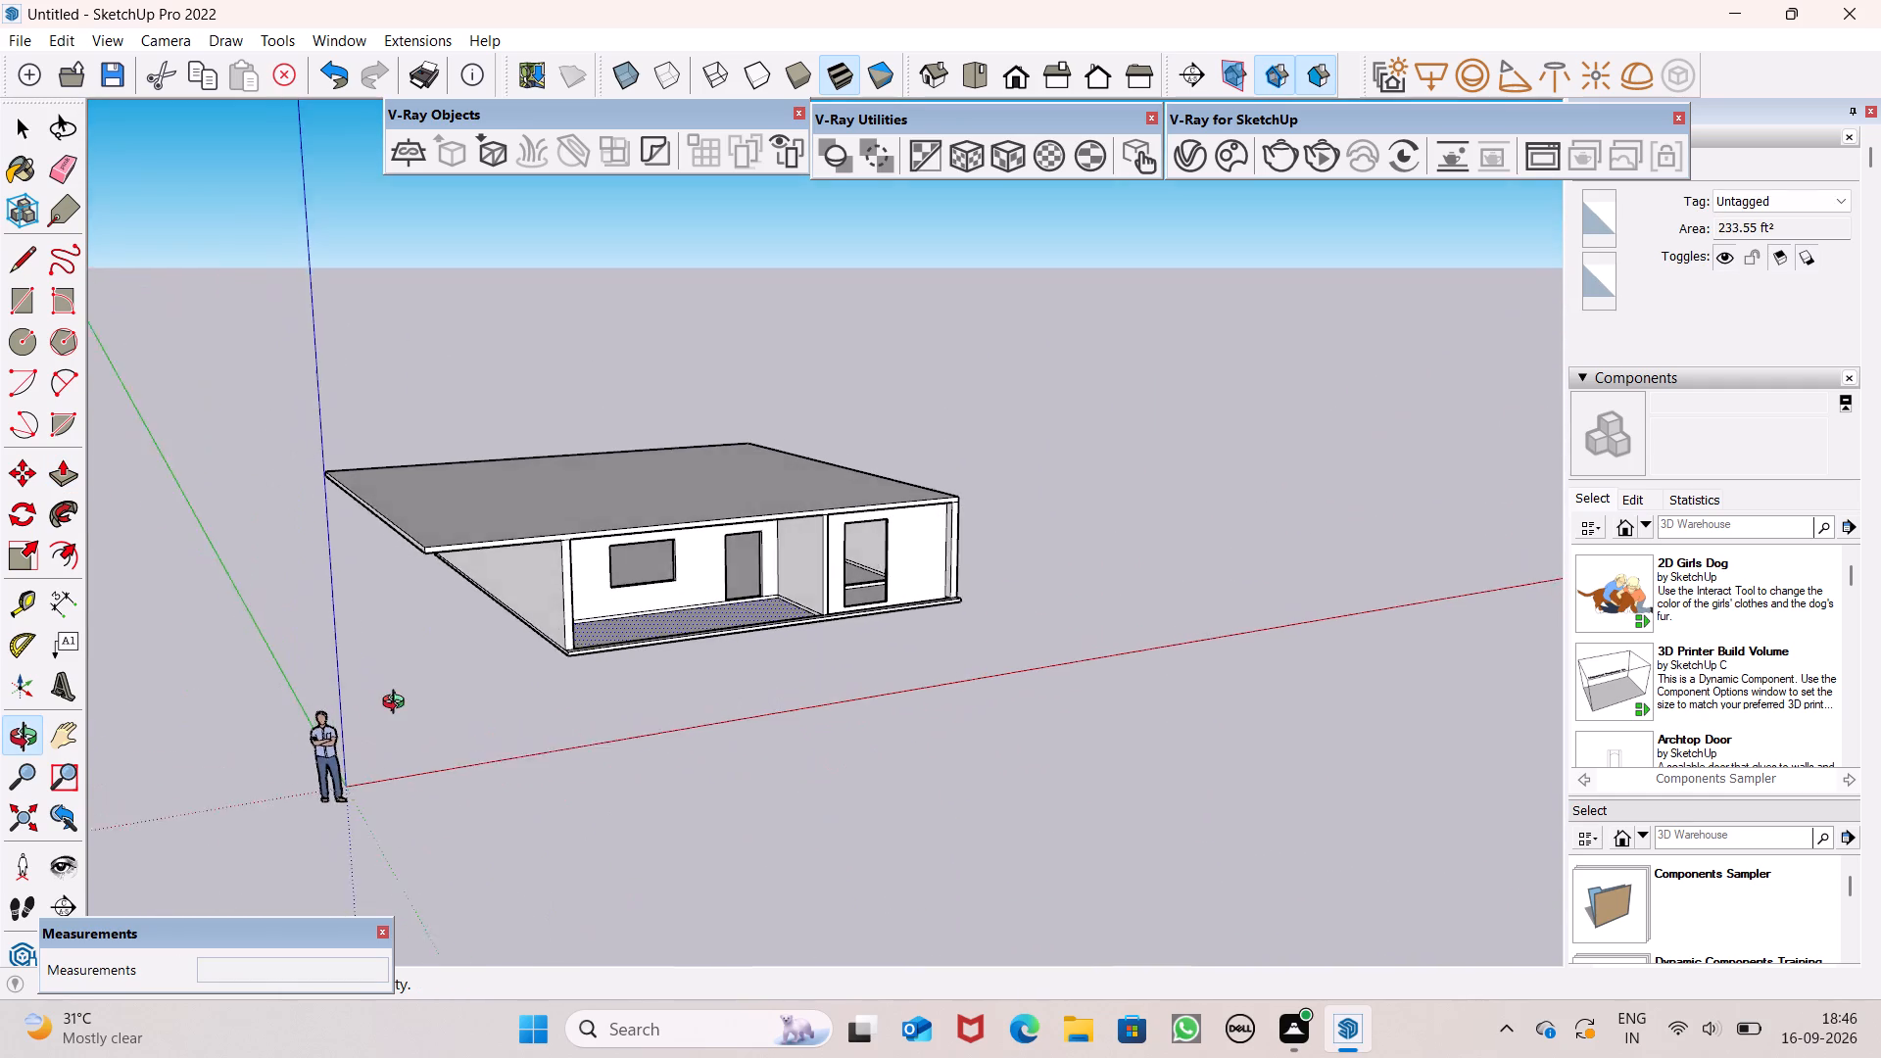
pyautogui.moveTo(398, 704); pyautogui.dragTo(596, 794, button='middle')
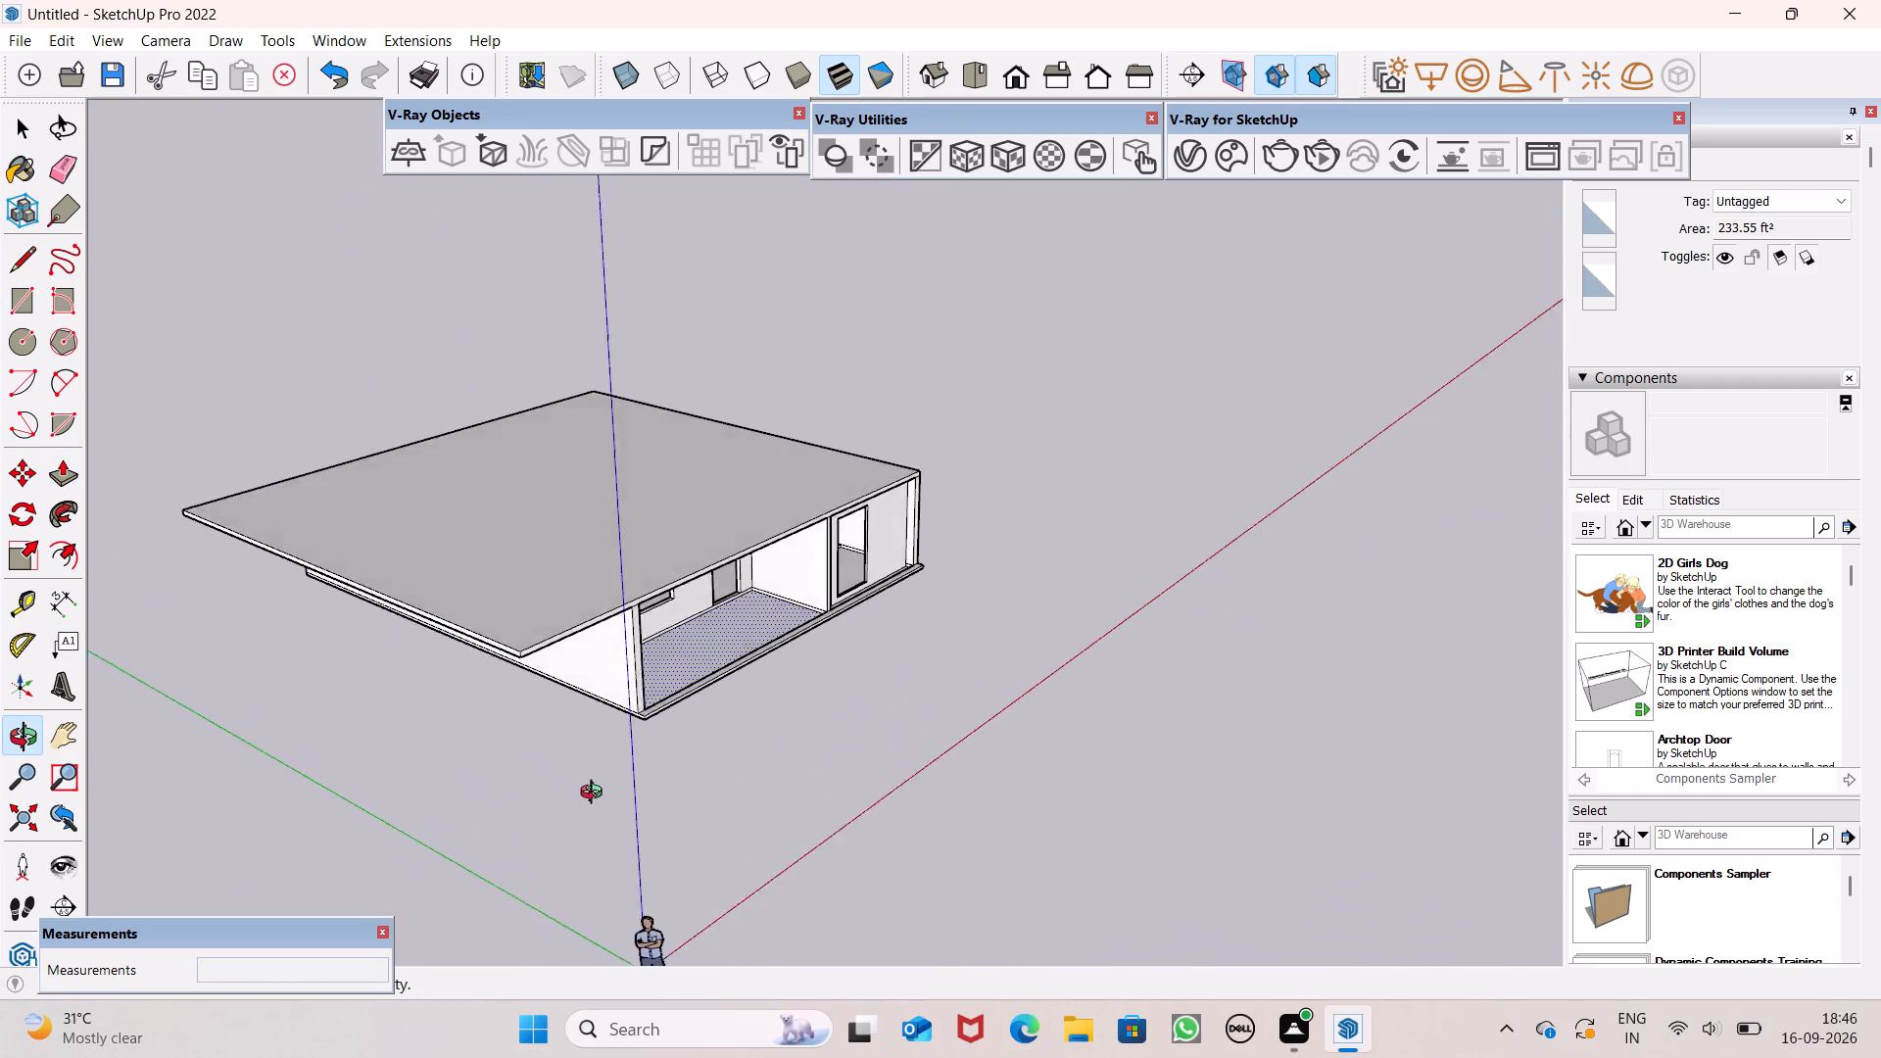
pyautogui.moveTo(596, 794); pyautogui.dragTo(736, 745, button='middle')
pyautogui.scroll(7, 570, 627)
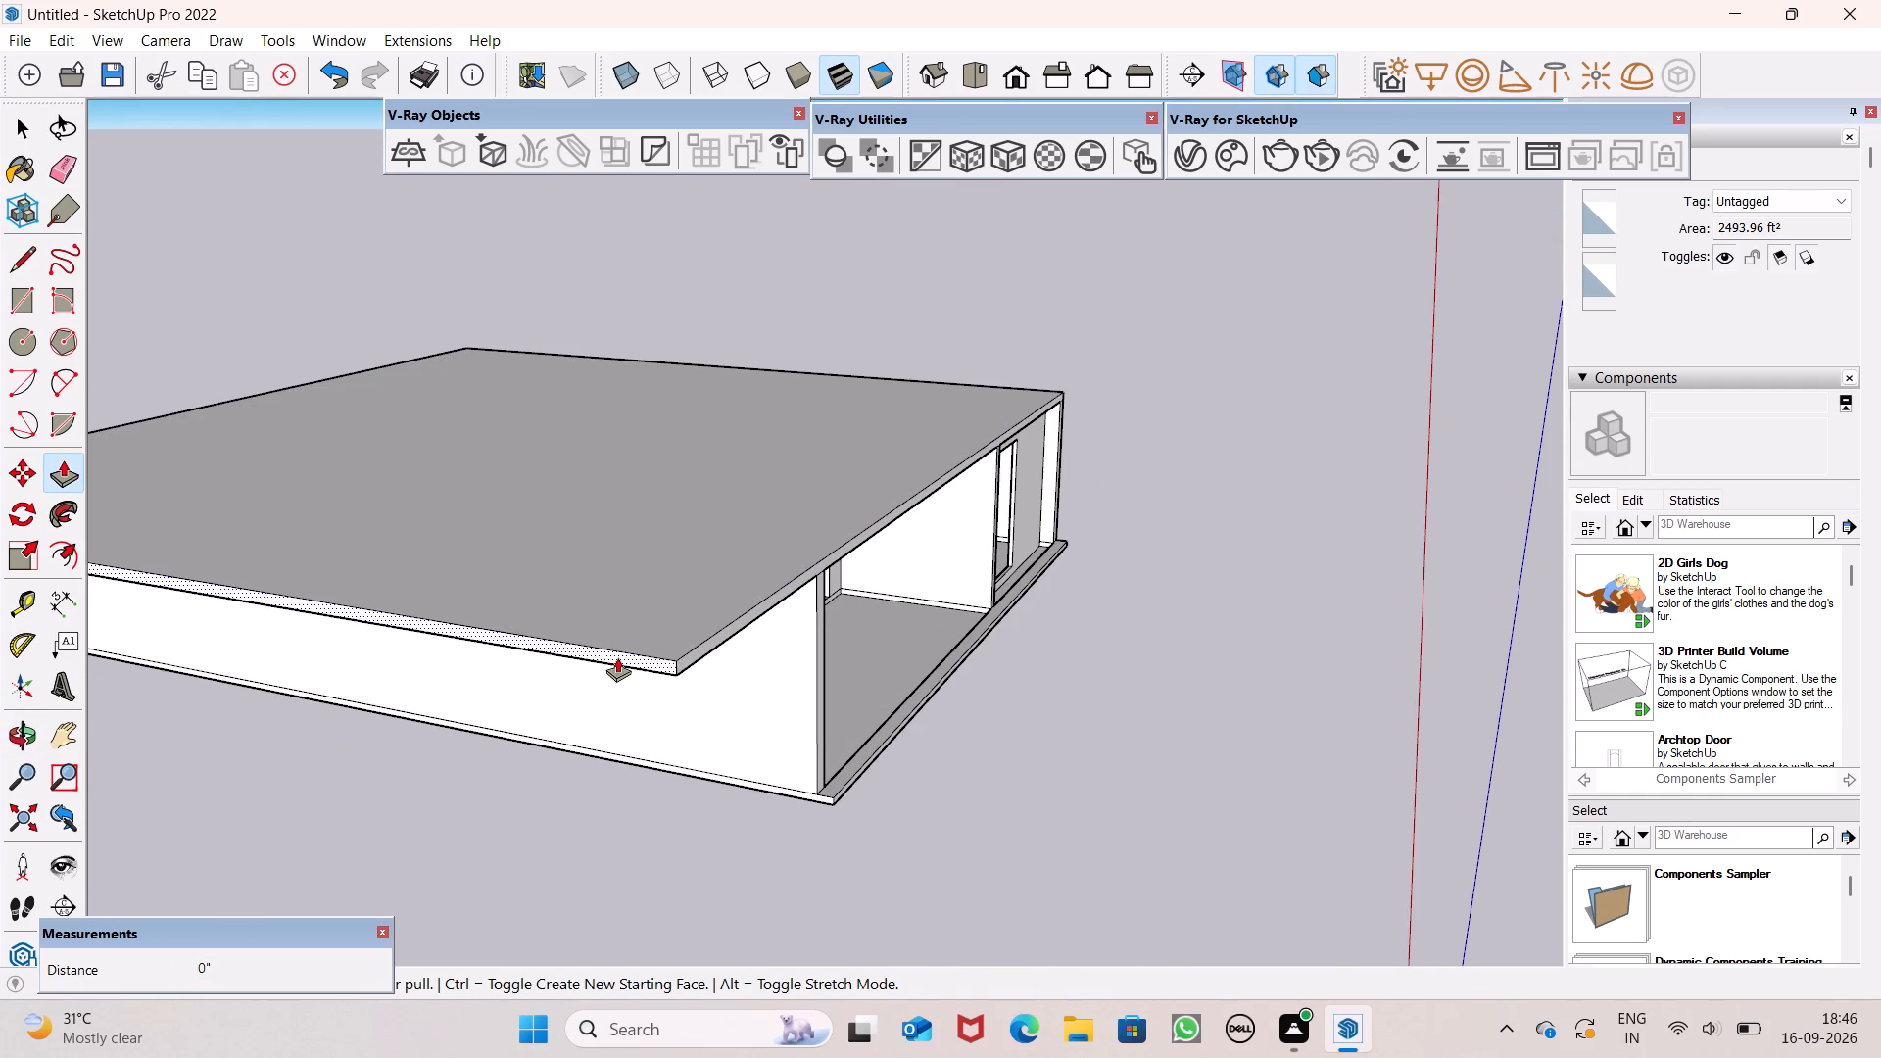
pyautogui.moveTo(617, 657); pyautogui.dragTo(642, 642)
pyautogui.scroll(-5, 844, 660)
pyautogui.moveTo(860, 684); pyautogui.dragTo(458, 674, button='middle')
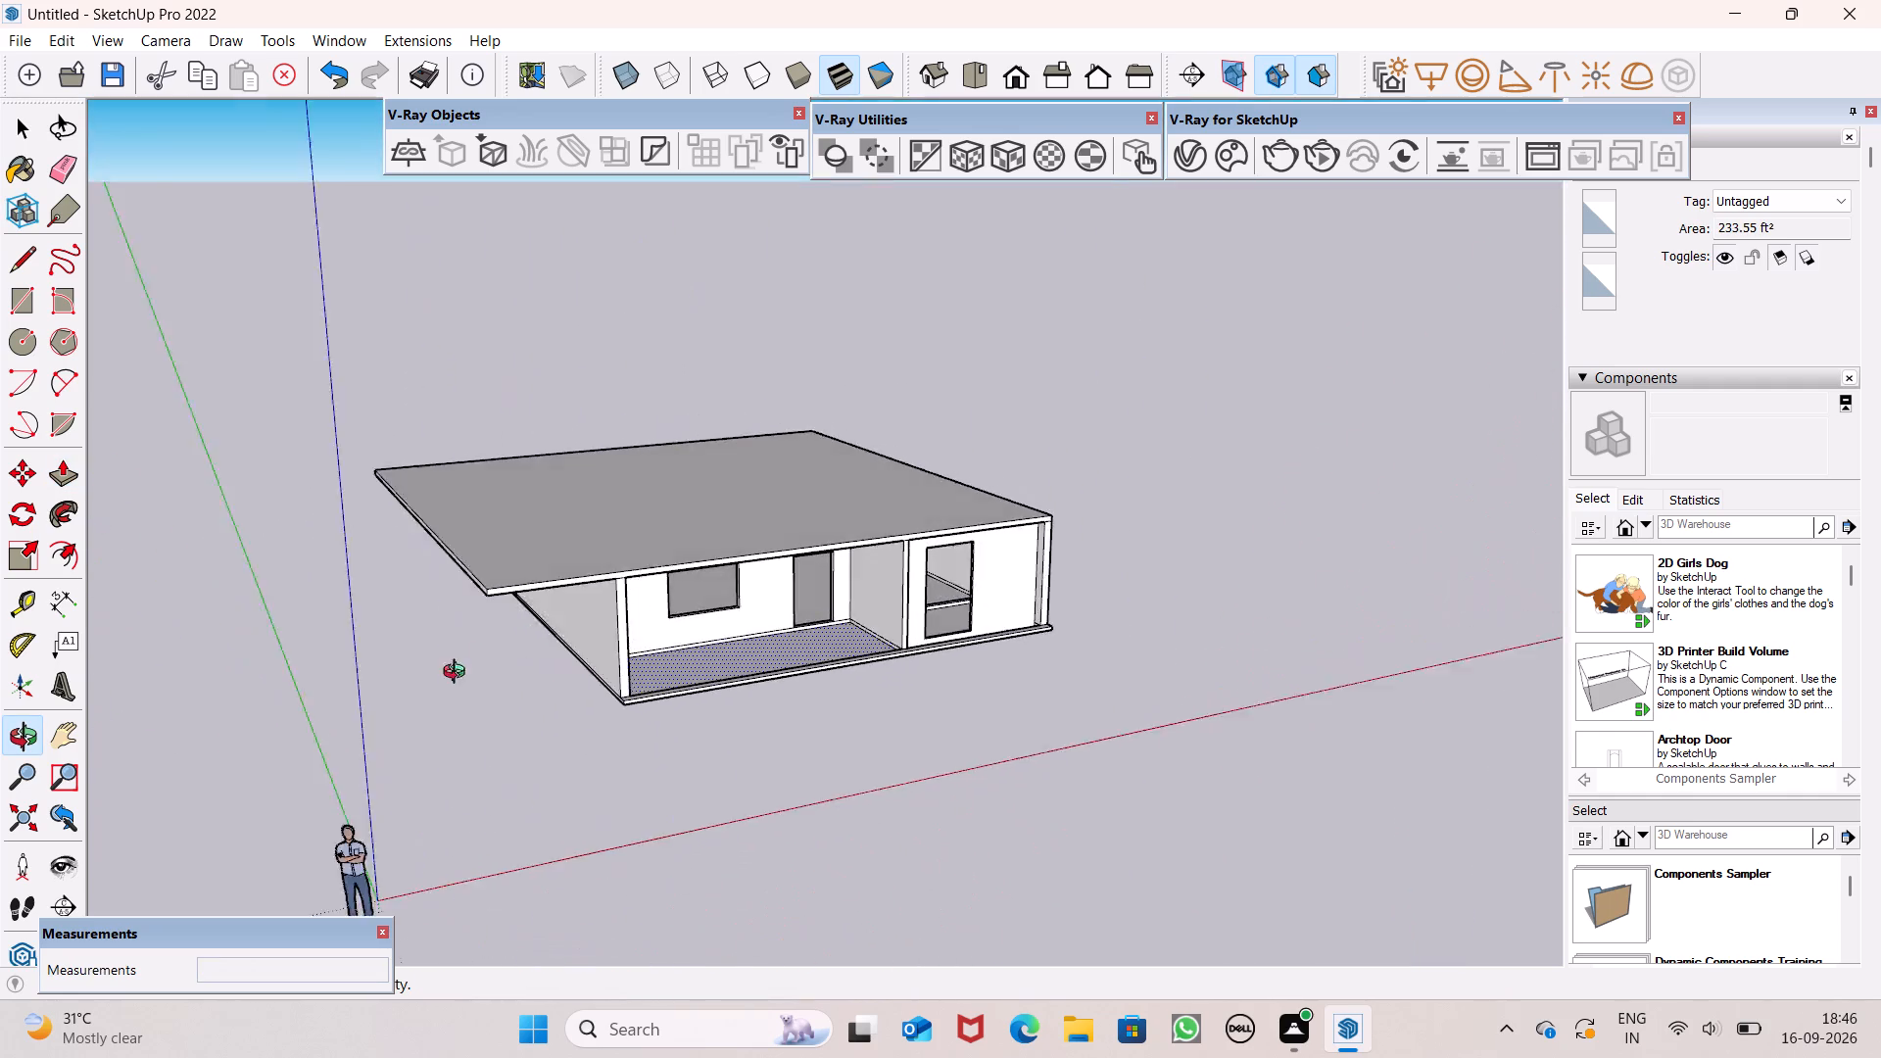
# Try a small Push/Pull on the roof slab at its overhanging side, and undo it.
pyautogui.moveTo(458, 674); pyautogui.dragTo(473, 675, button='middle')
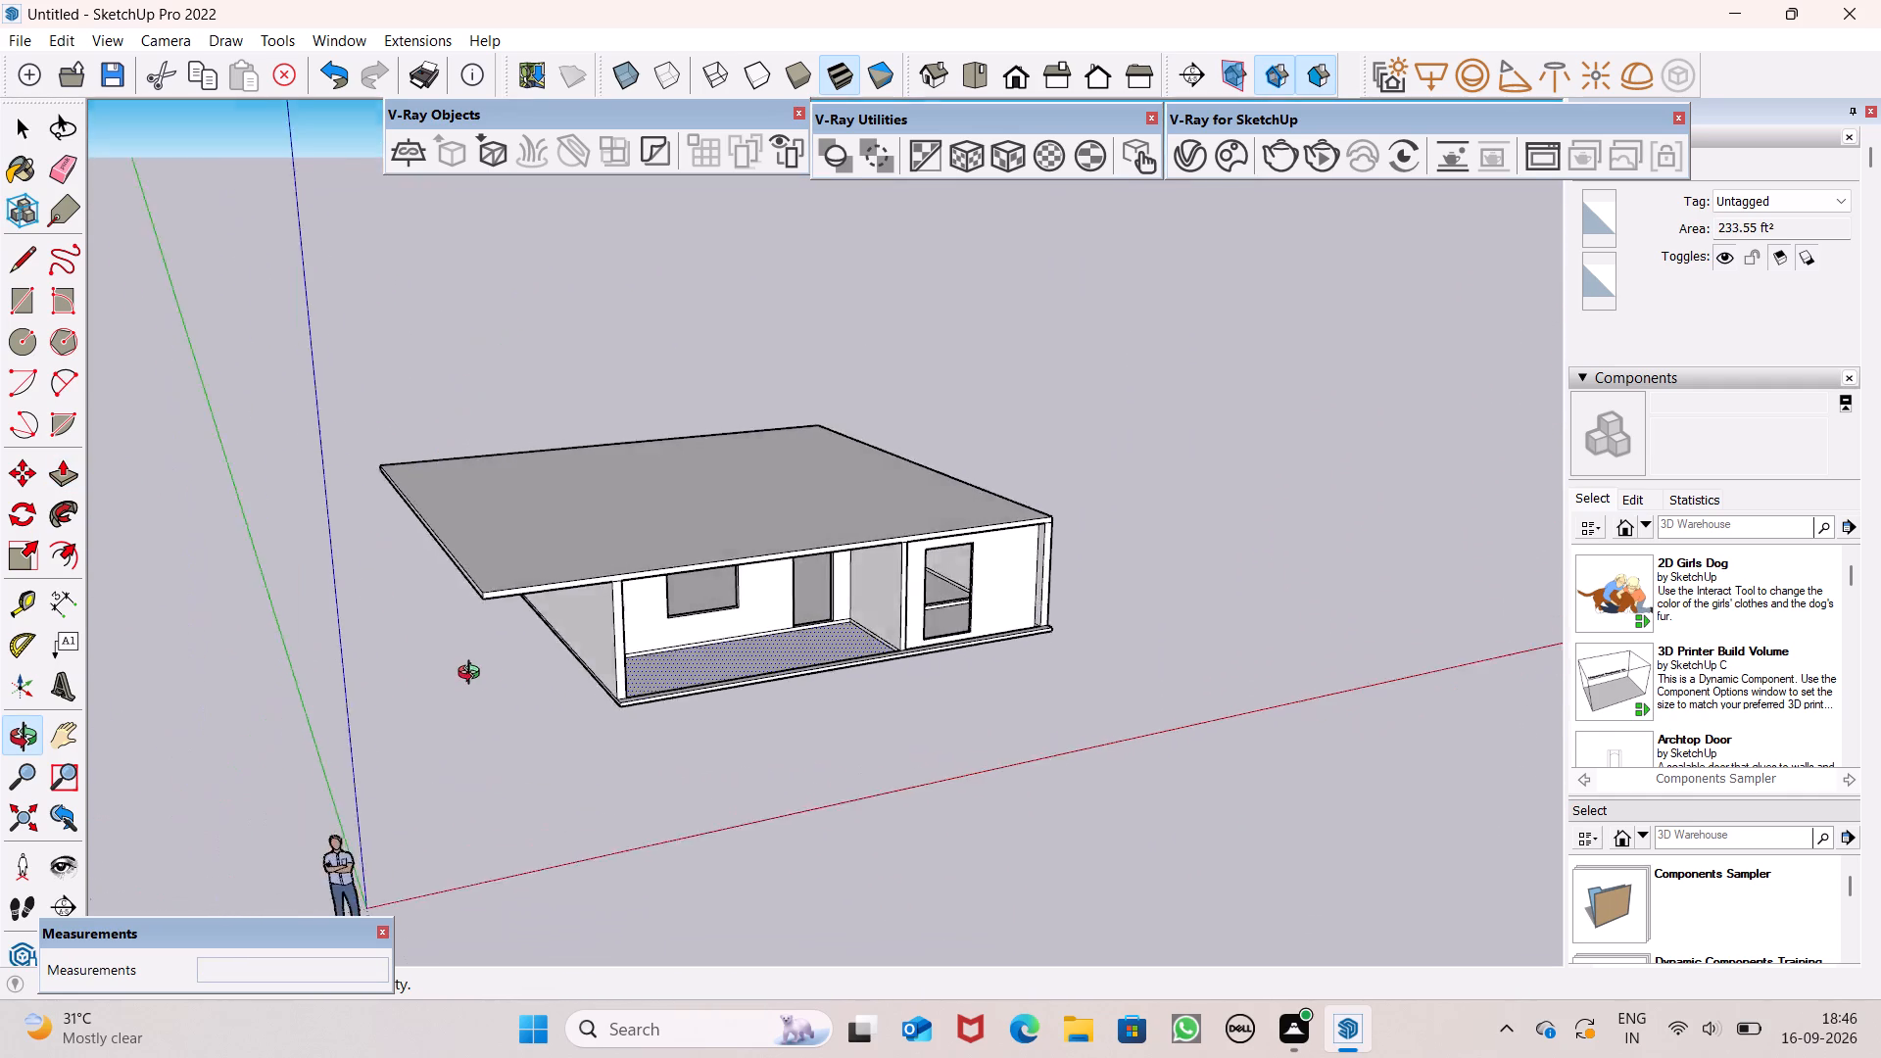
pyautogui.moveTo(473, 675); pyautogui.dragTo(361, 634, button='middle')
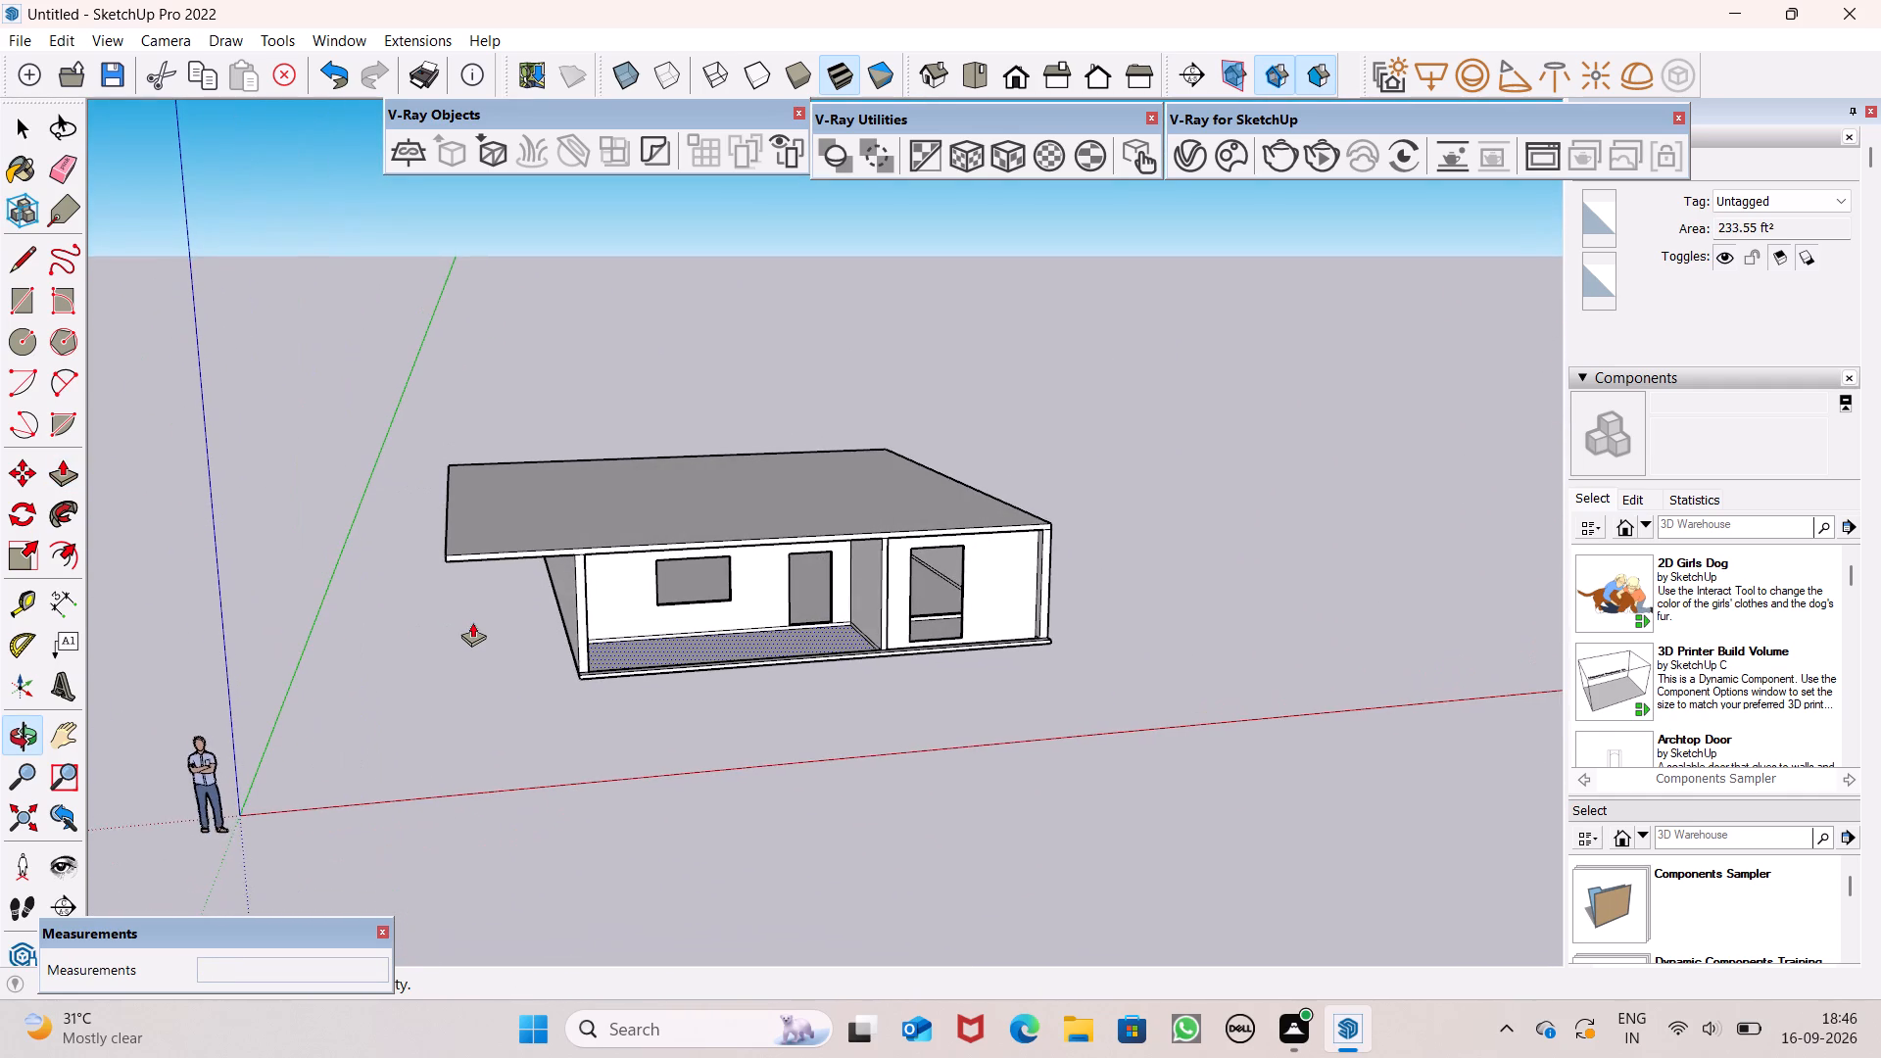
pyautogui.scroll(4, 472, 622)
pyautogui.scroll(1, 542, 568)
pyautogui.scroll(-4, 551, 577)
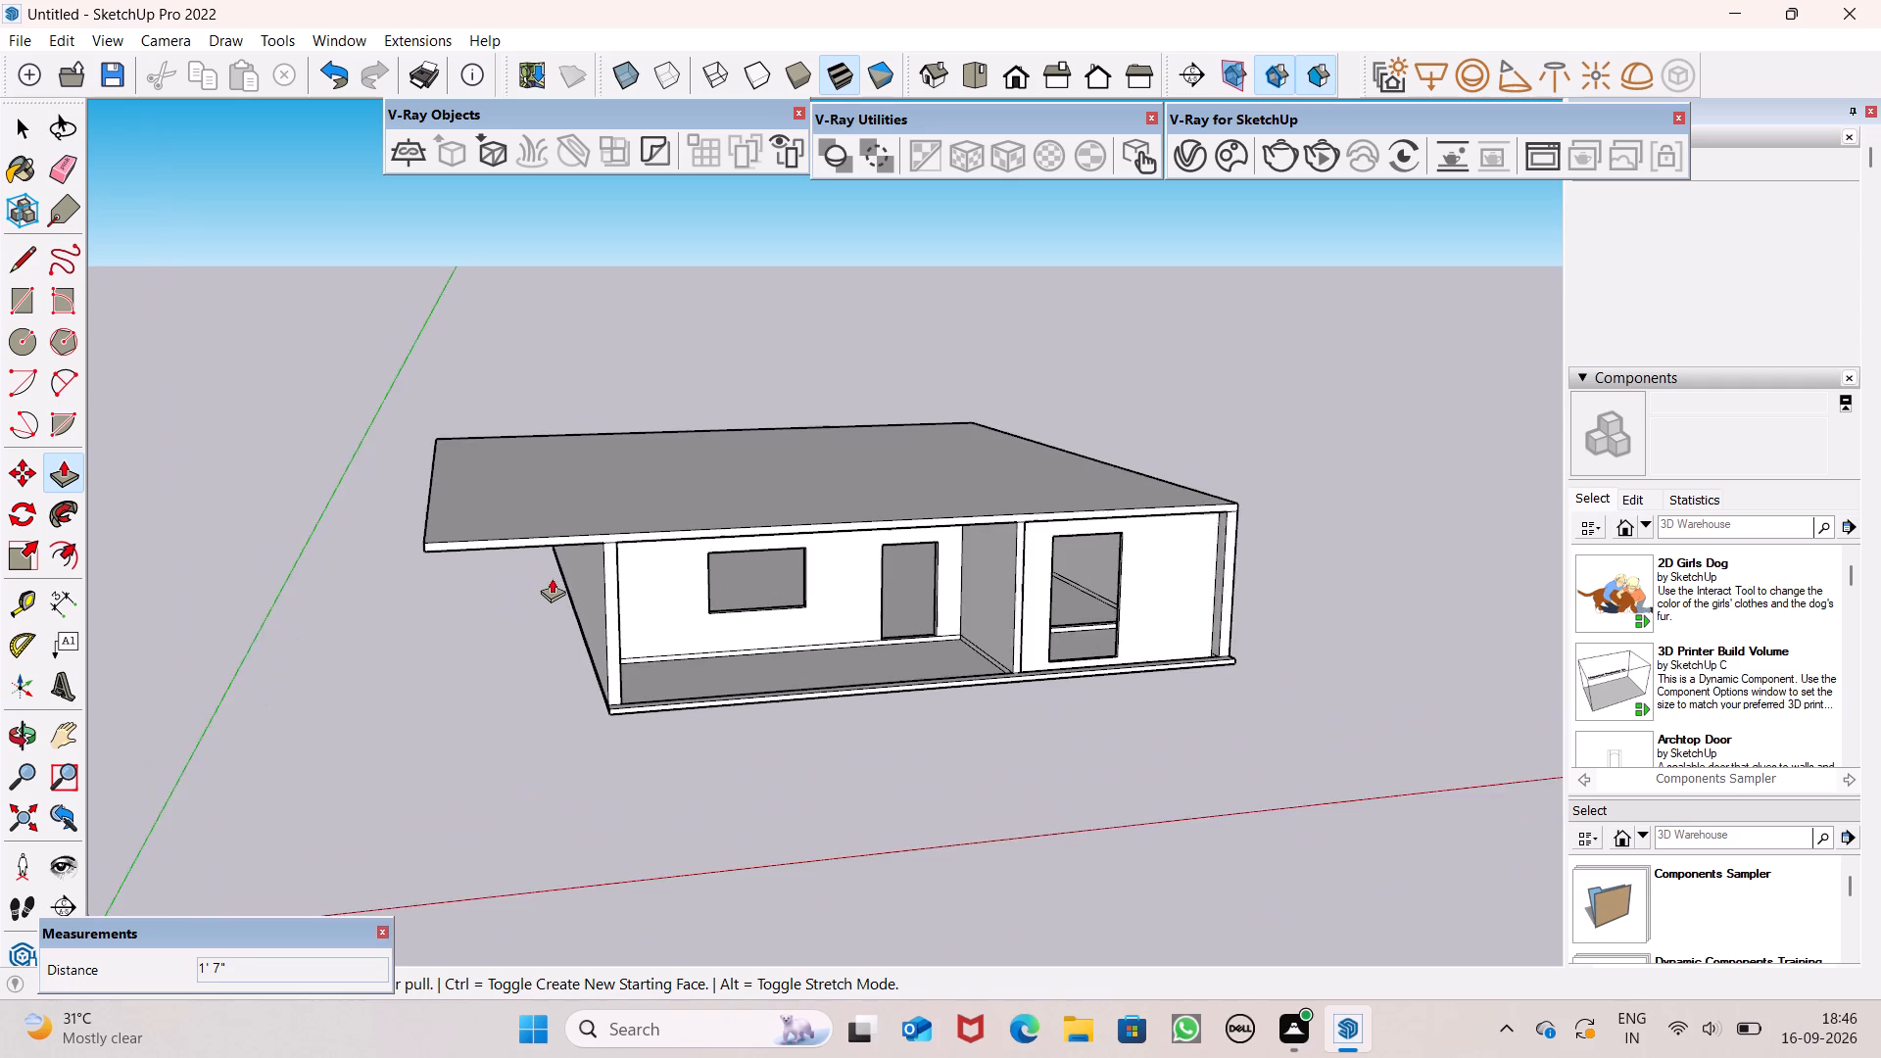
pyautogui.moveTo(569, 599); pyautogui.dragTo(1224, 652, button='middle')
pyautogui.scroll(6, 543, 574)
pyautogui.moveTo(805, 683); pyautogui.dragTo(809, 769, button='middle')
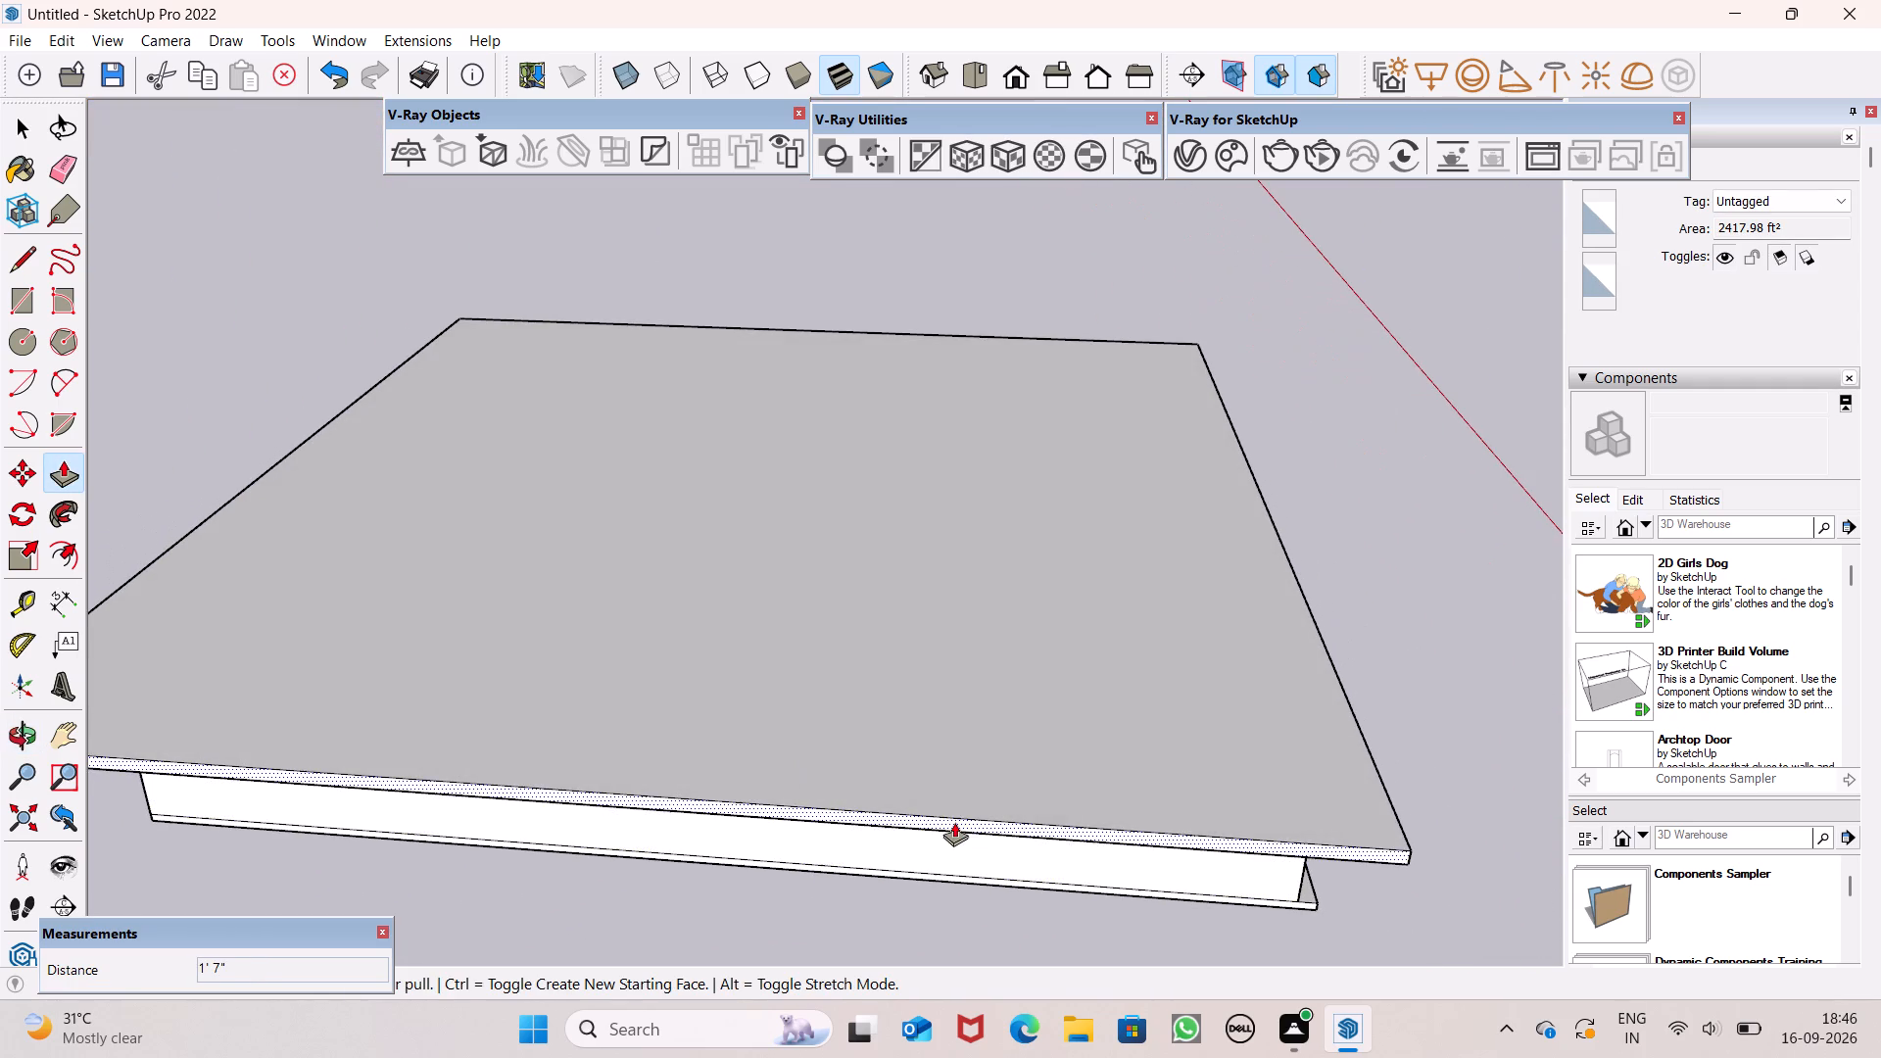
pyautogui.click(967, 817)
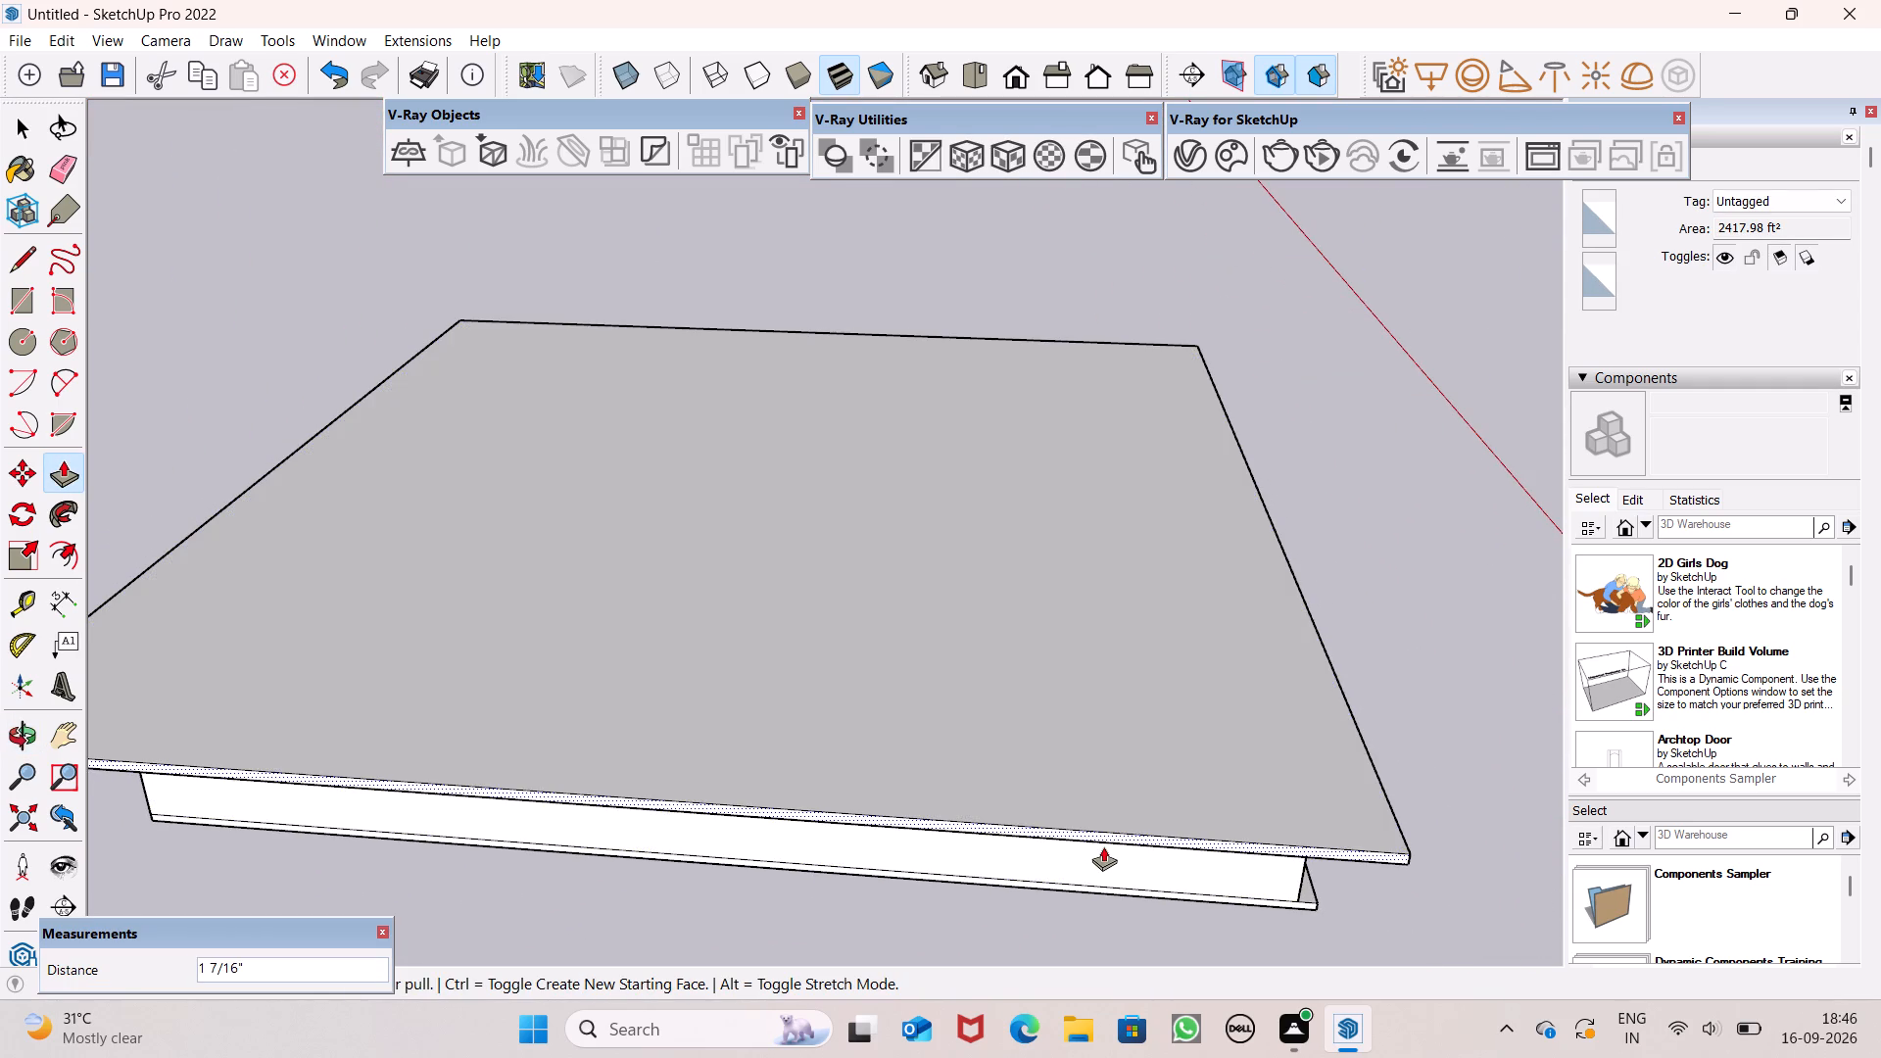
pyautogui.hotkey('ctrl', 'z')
# Push/Pull the roof slab's overhanging side edge face by a small amount and leave the command.
pyautogui.moveTo(1118, 836); pyautogui.dragTo(1114, 832)
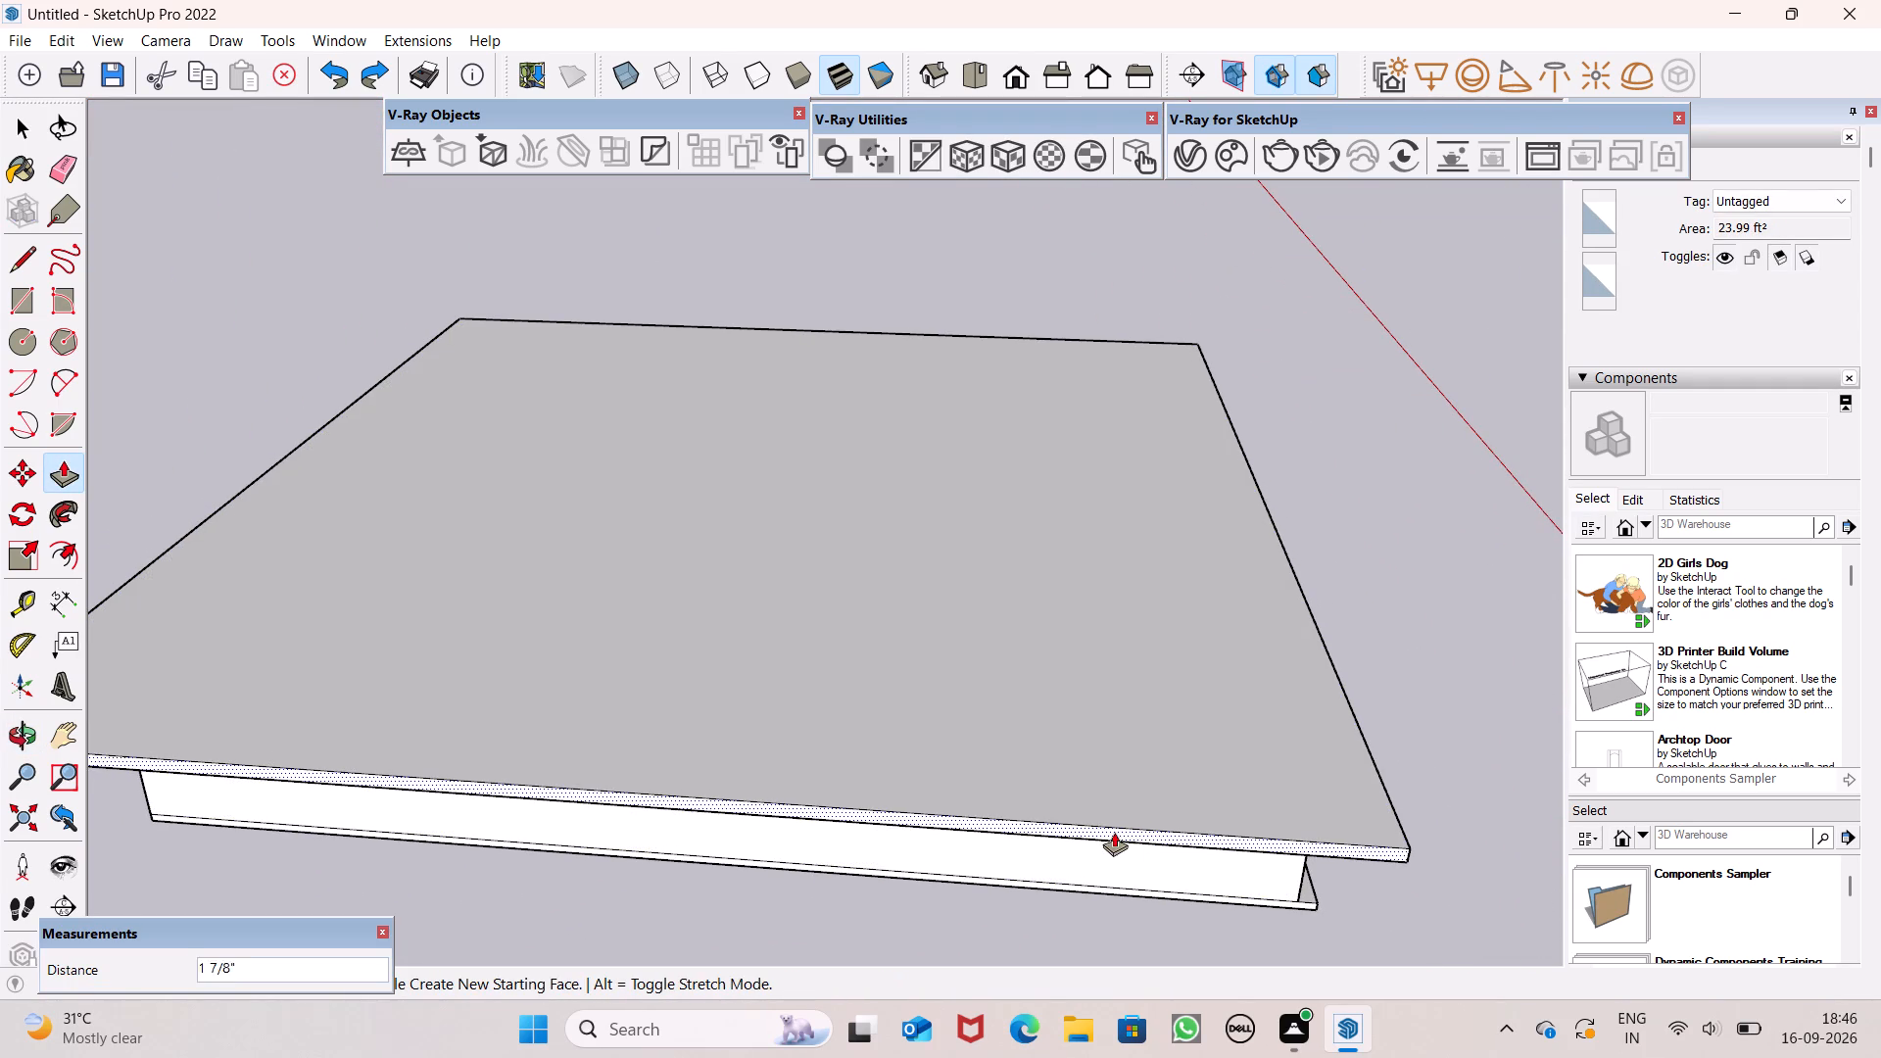
pyautogui.moveTo(1114, 832); pyautogui.dragTo(1119, 821)
pyautogui.scroll(-7, 1173, 875)
pyautogui.moveTo(1275, 939); pyautogui.dragTo(642, 706, button='middle')
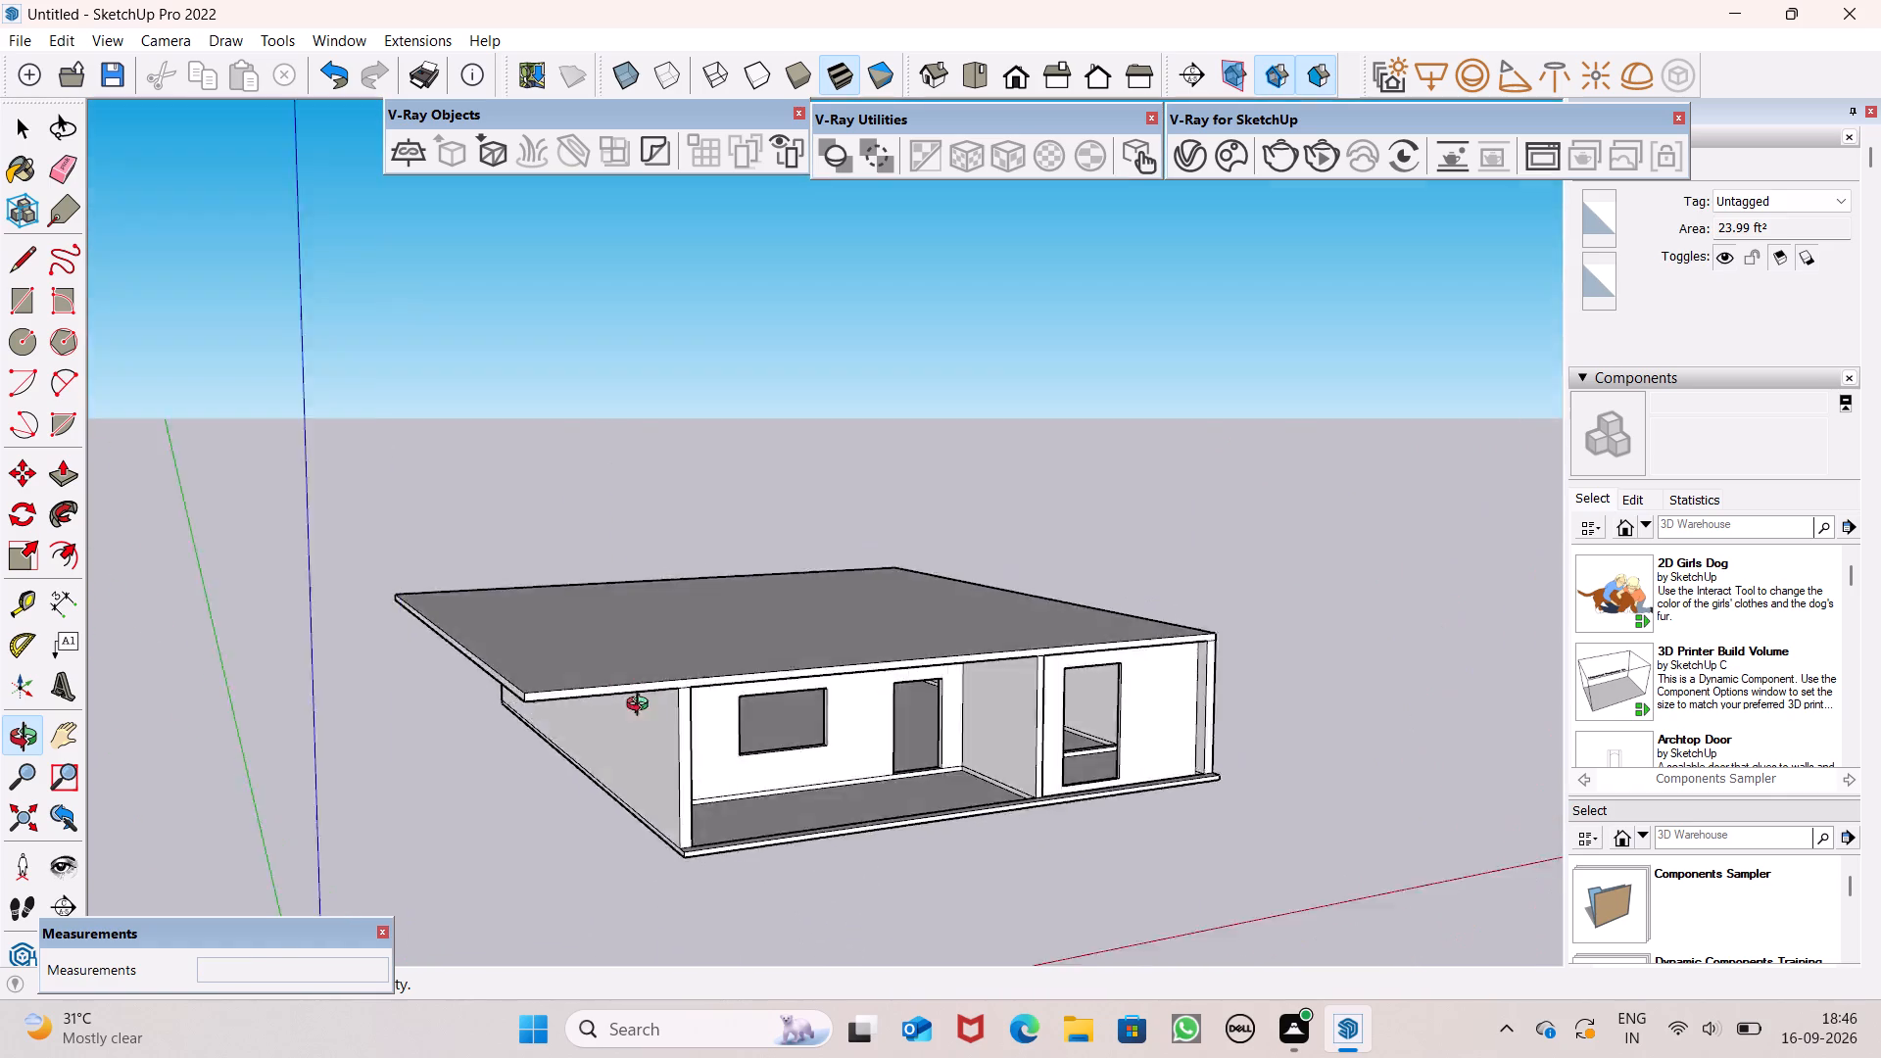
pyautogui.moveTo(642, 706); pyautogui.dragTo(617, 701, button='middle')
pyautogui.press('space')
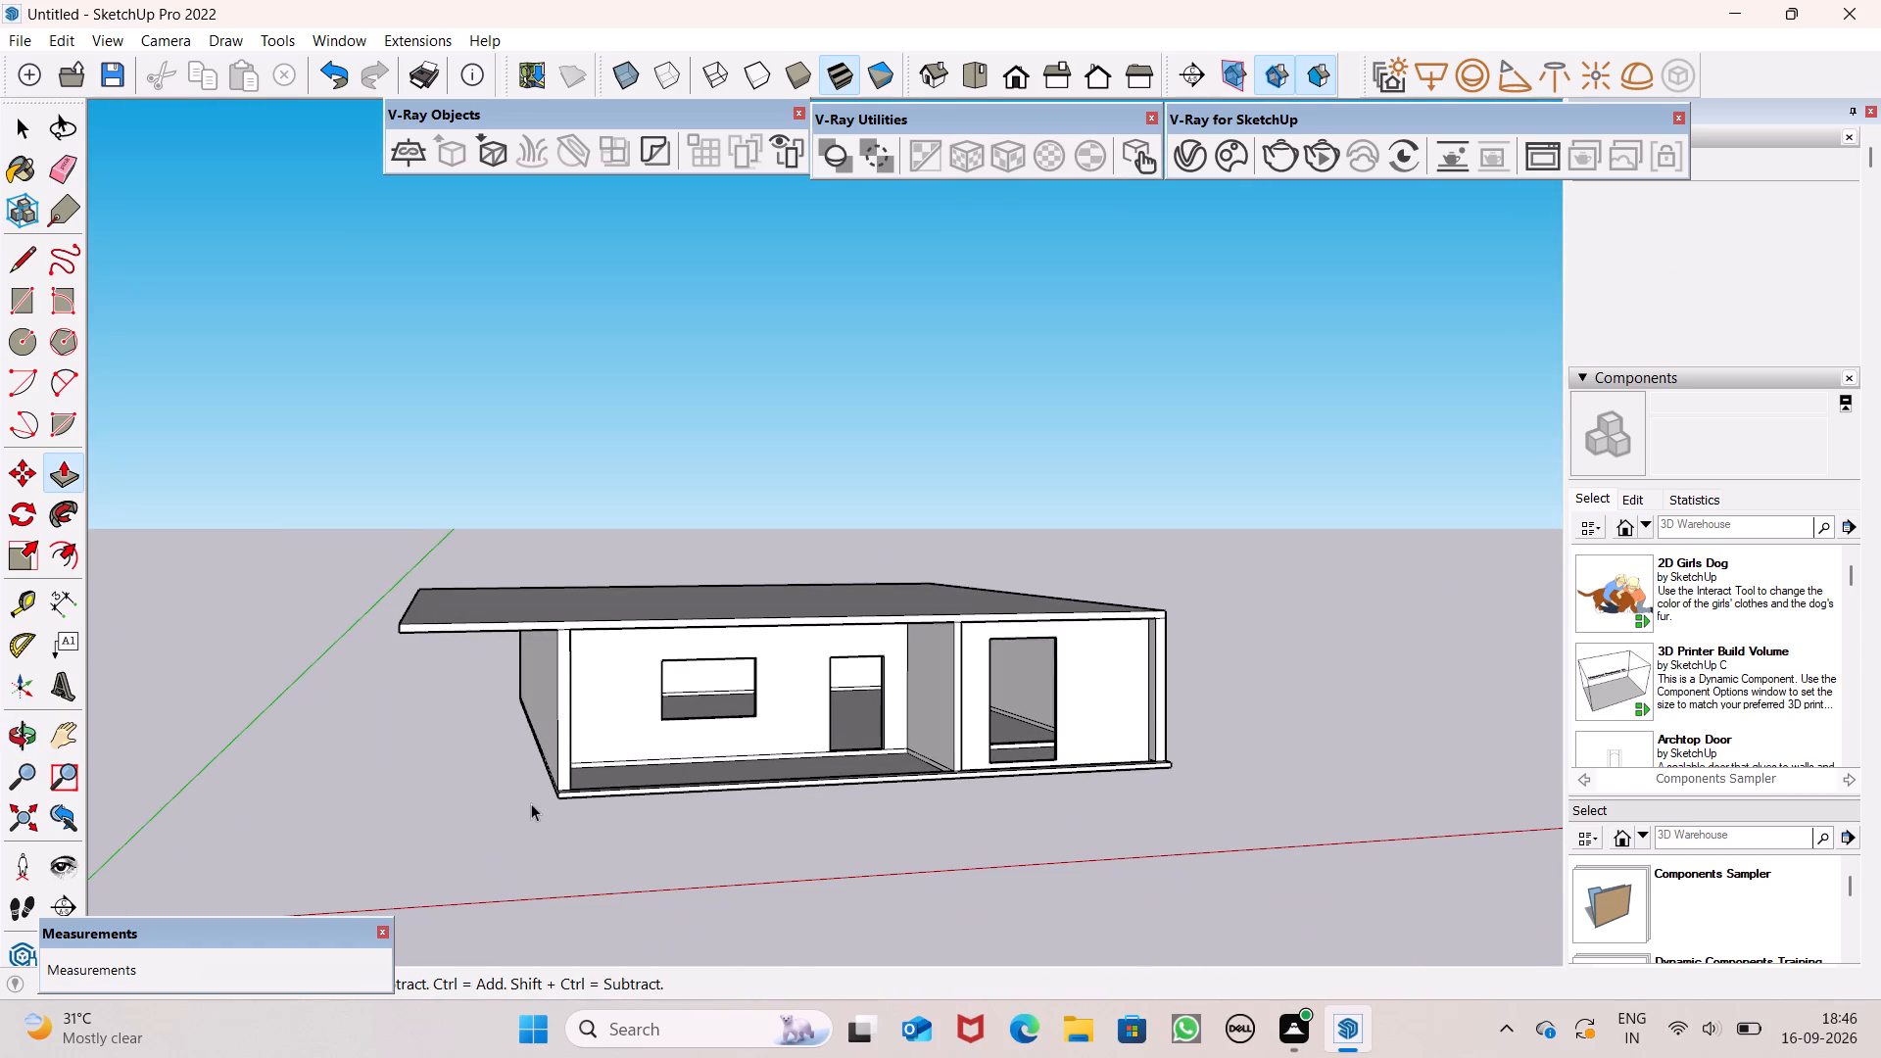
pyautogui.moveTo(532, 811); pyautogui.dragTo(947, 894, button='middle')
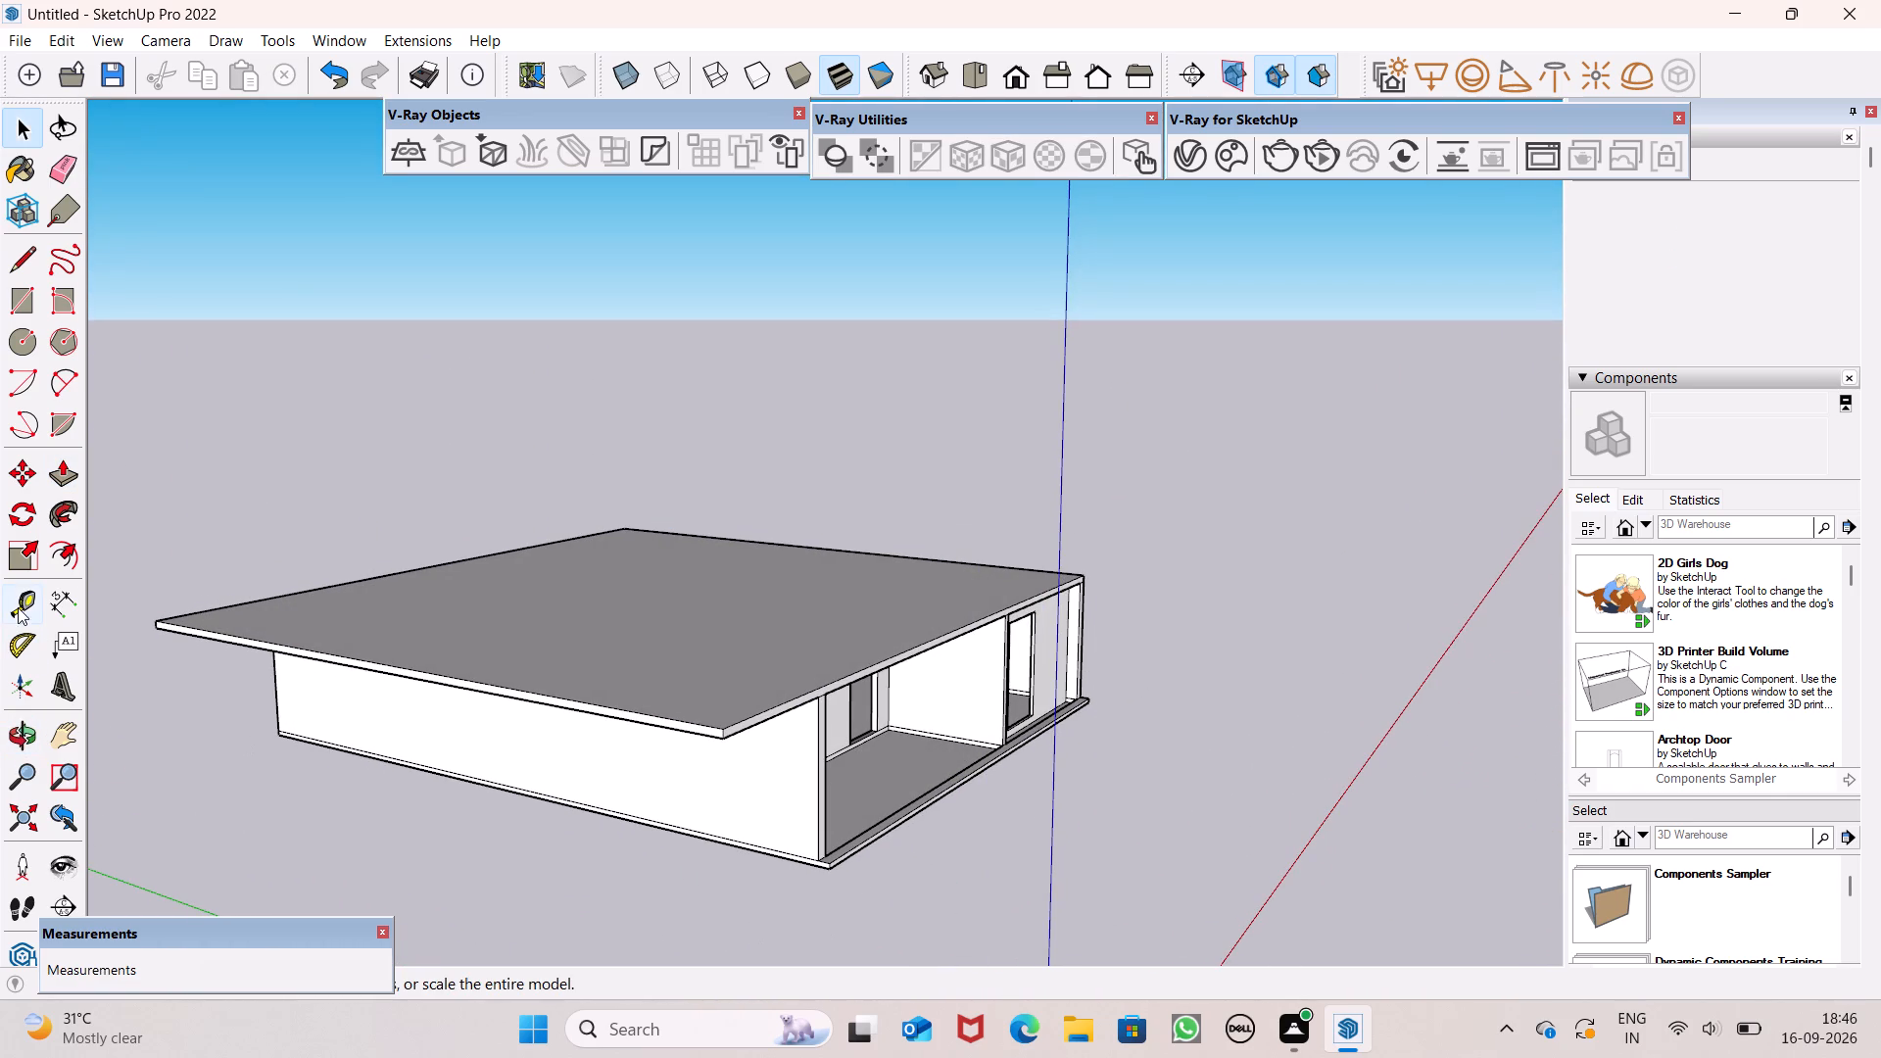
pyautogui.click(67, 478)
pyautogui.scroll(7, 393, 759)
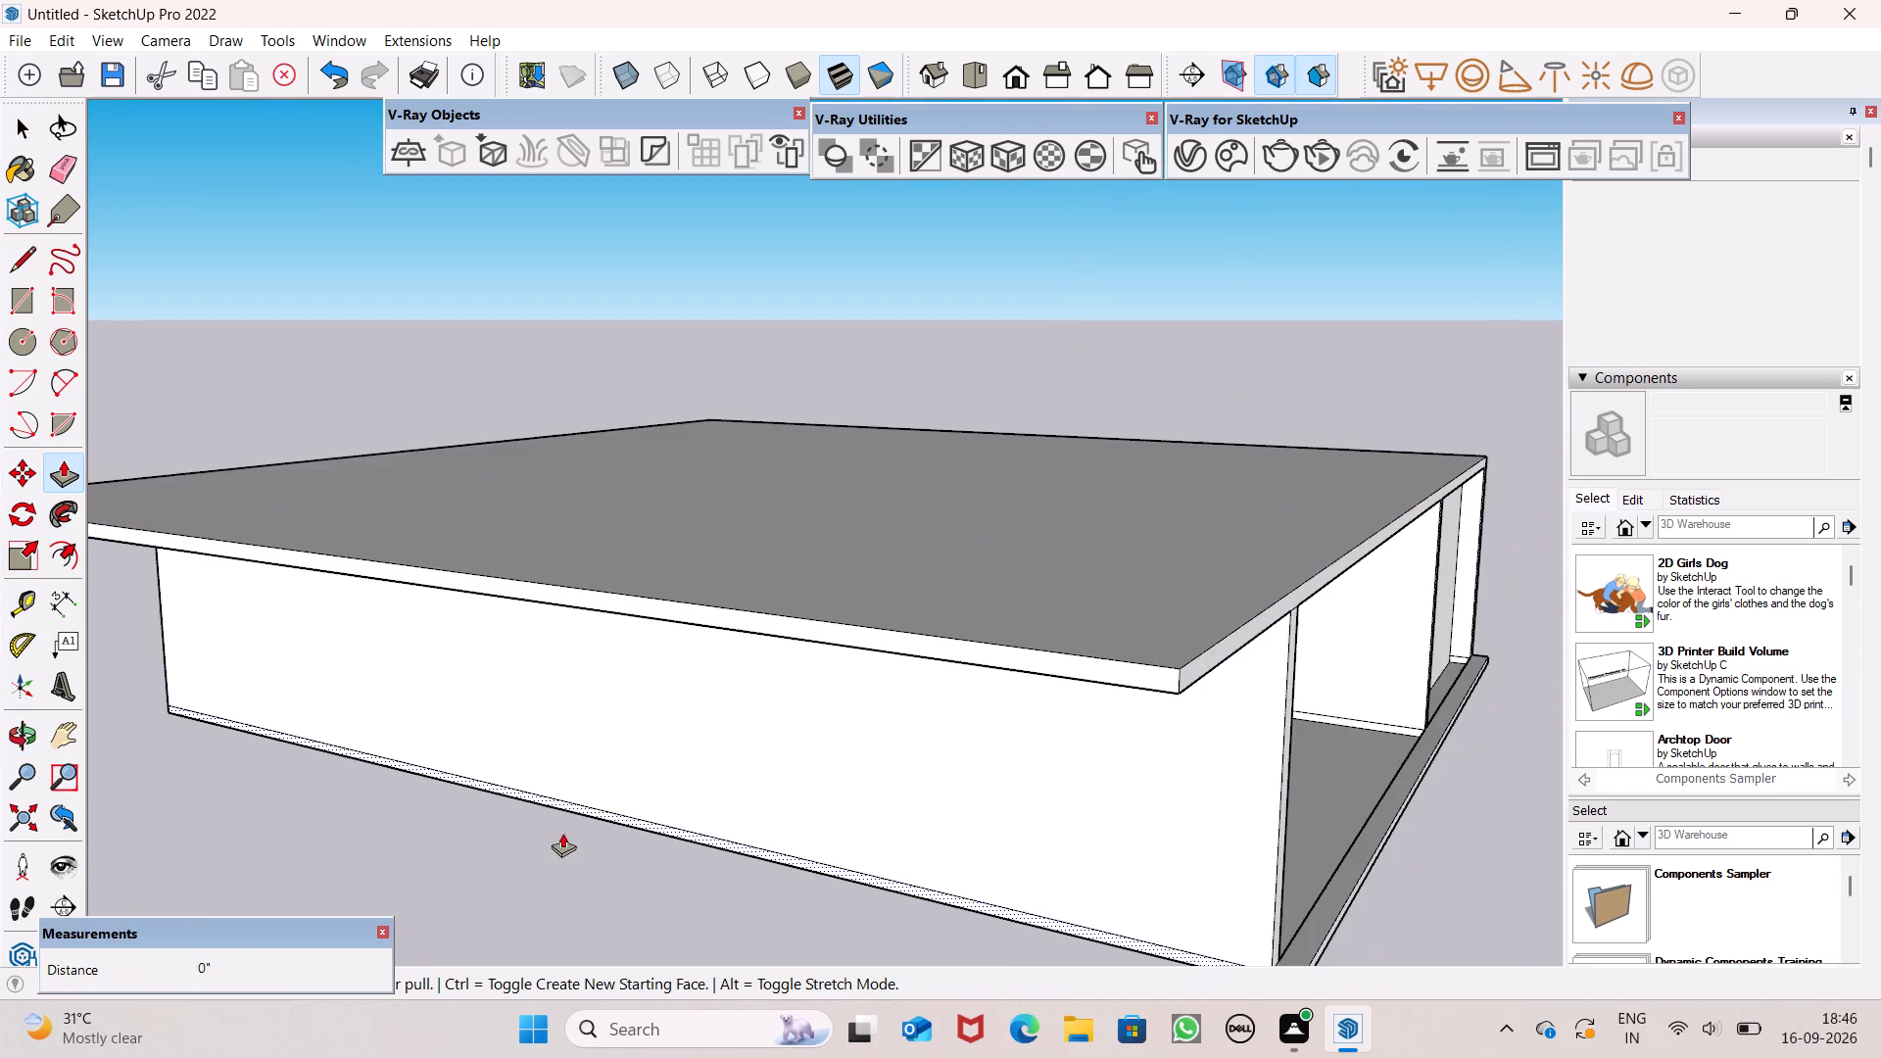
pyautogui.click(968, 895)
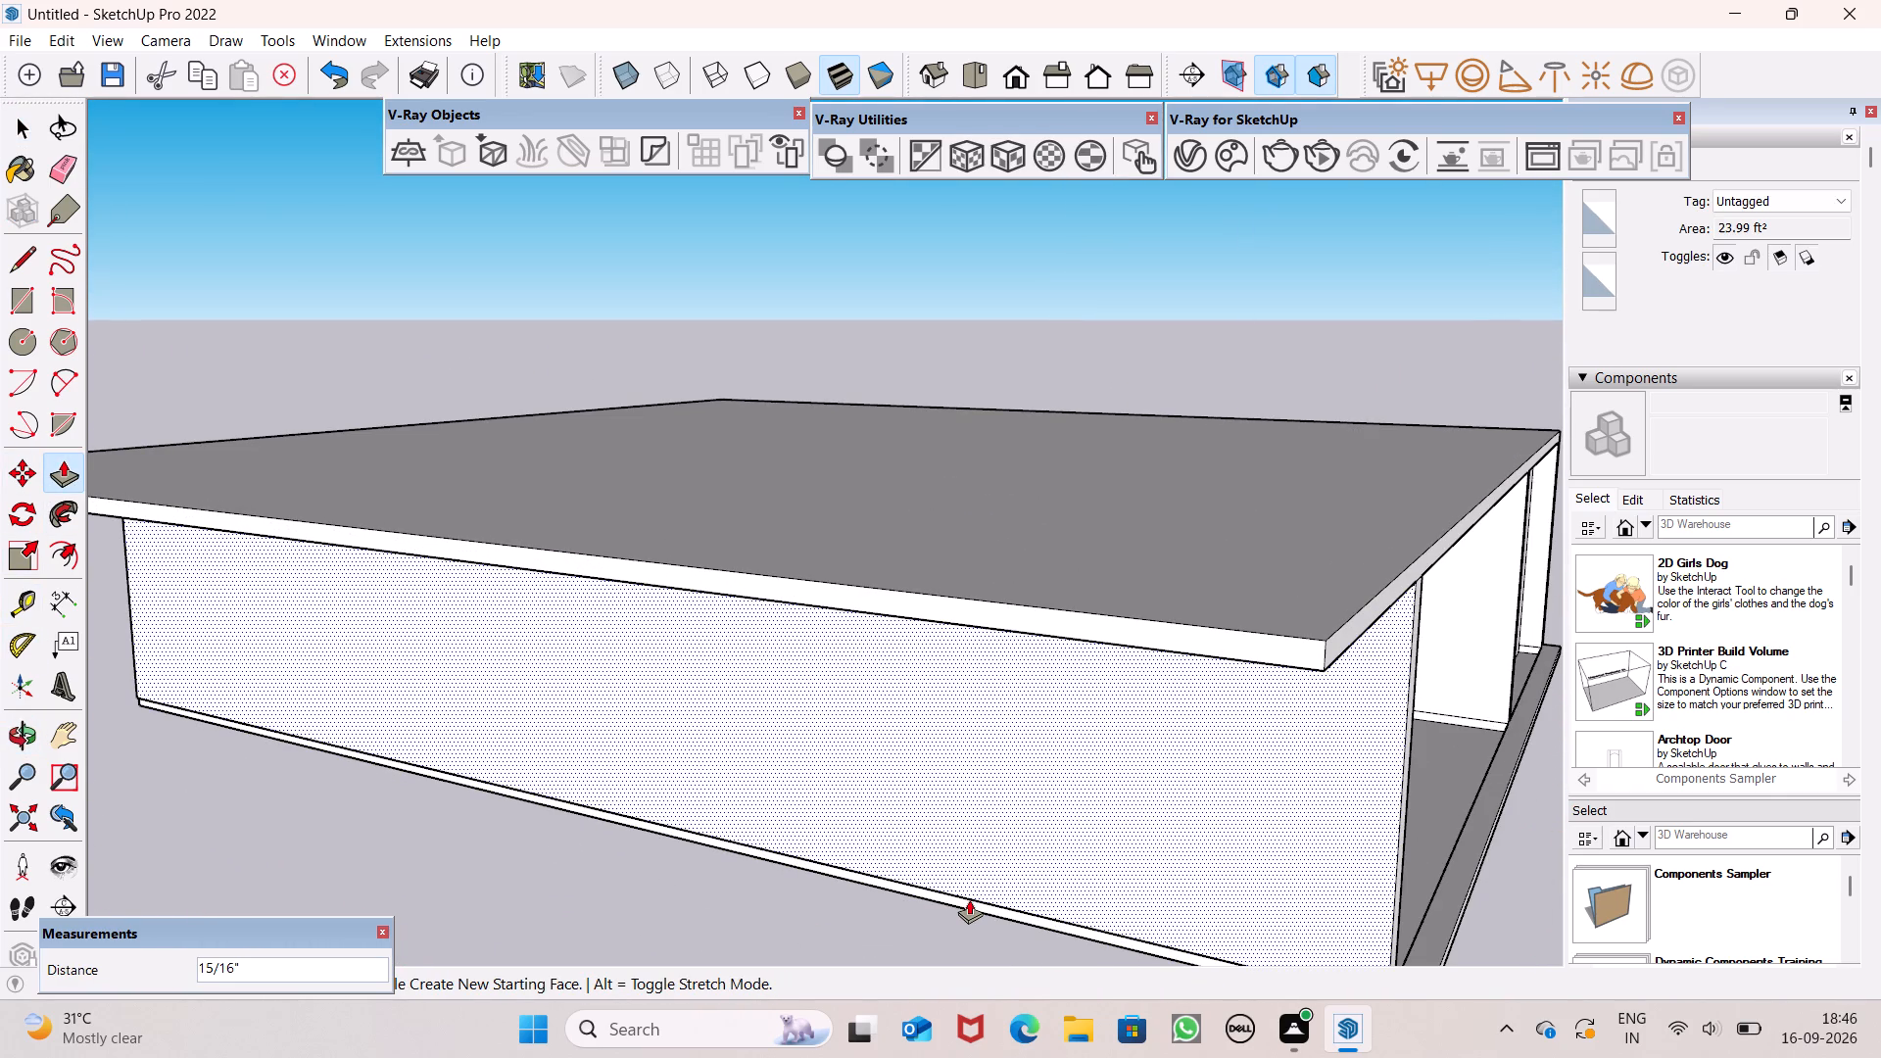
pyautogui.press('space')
# Push/Pull the floor slab's side edge face outward 6' 5" to line up with the roof slab's overhanging corner.
pyautogui.scroll(-8, 868, 855)
pyautogui.scroll(7, 1110, 966)
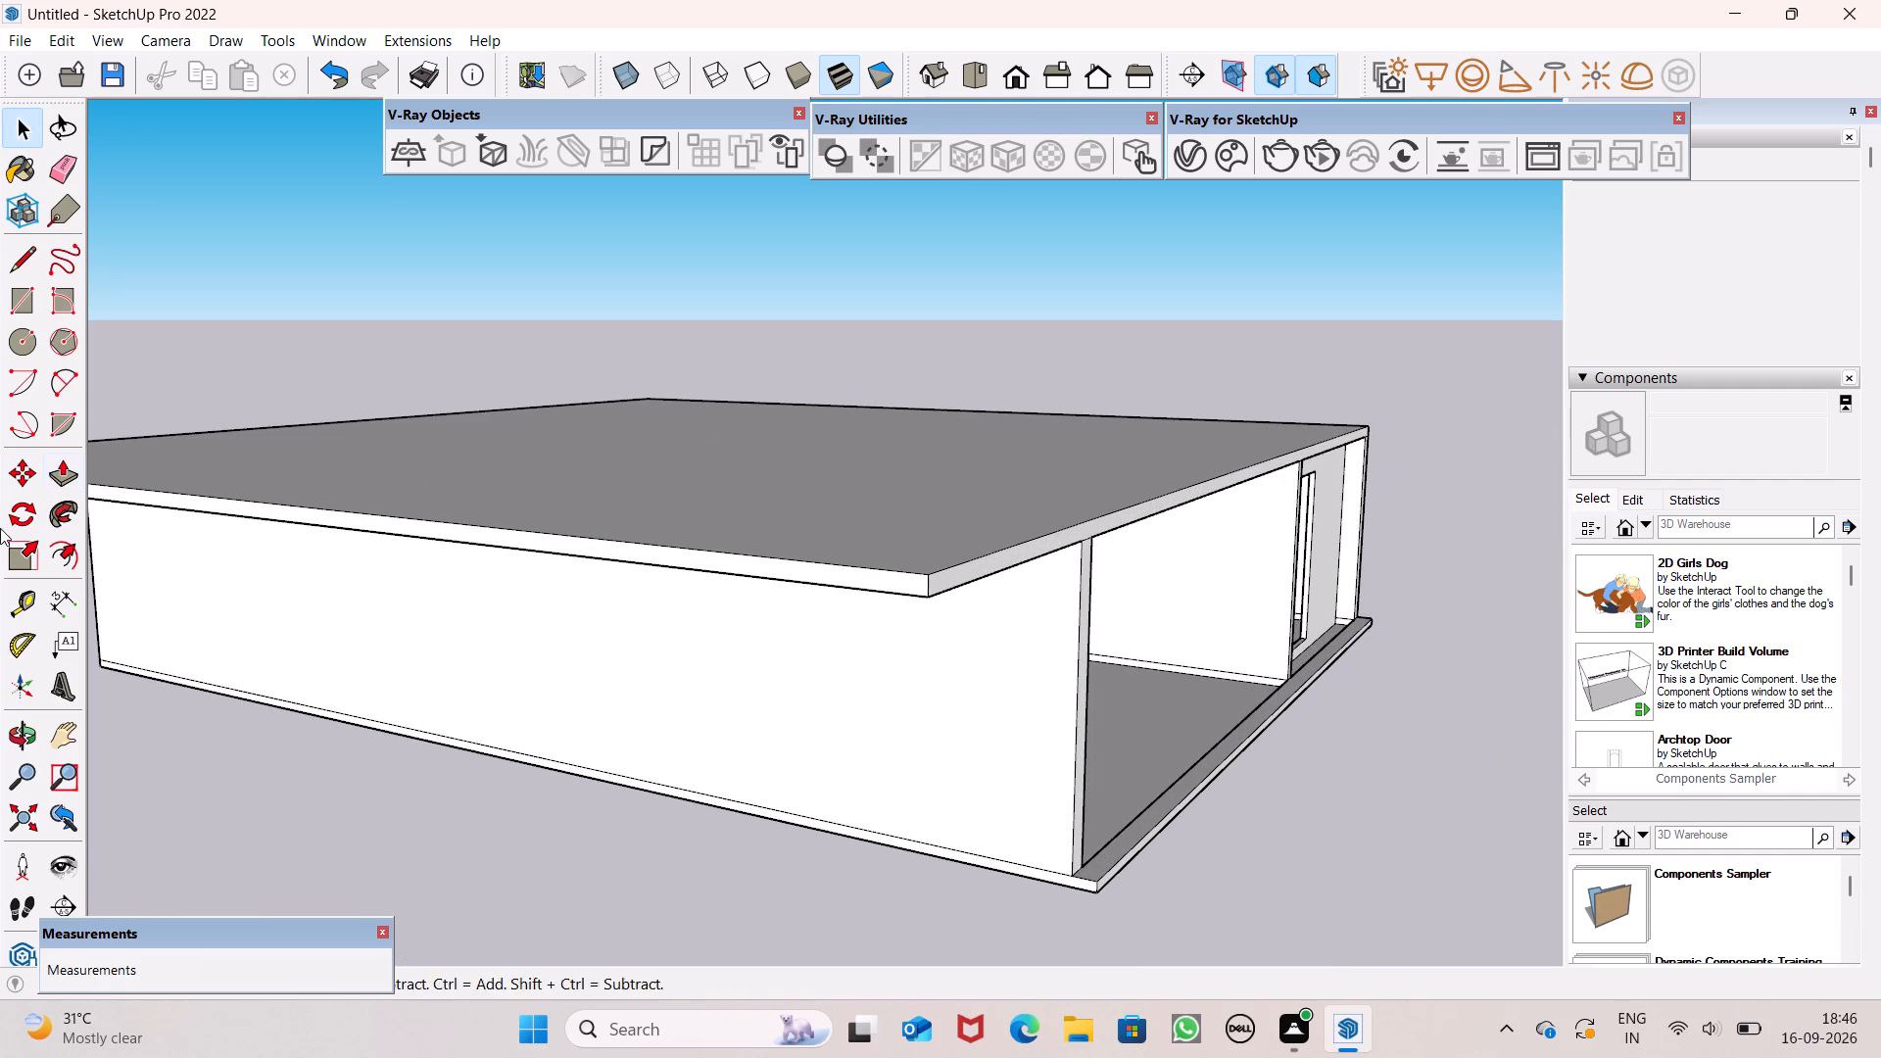
pyautogui.click(64, 483)
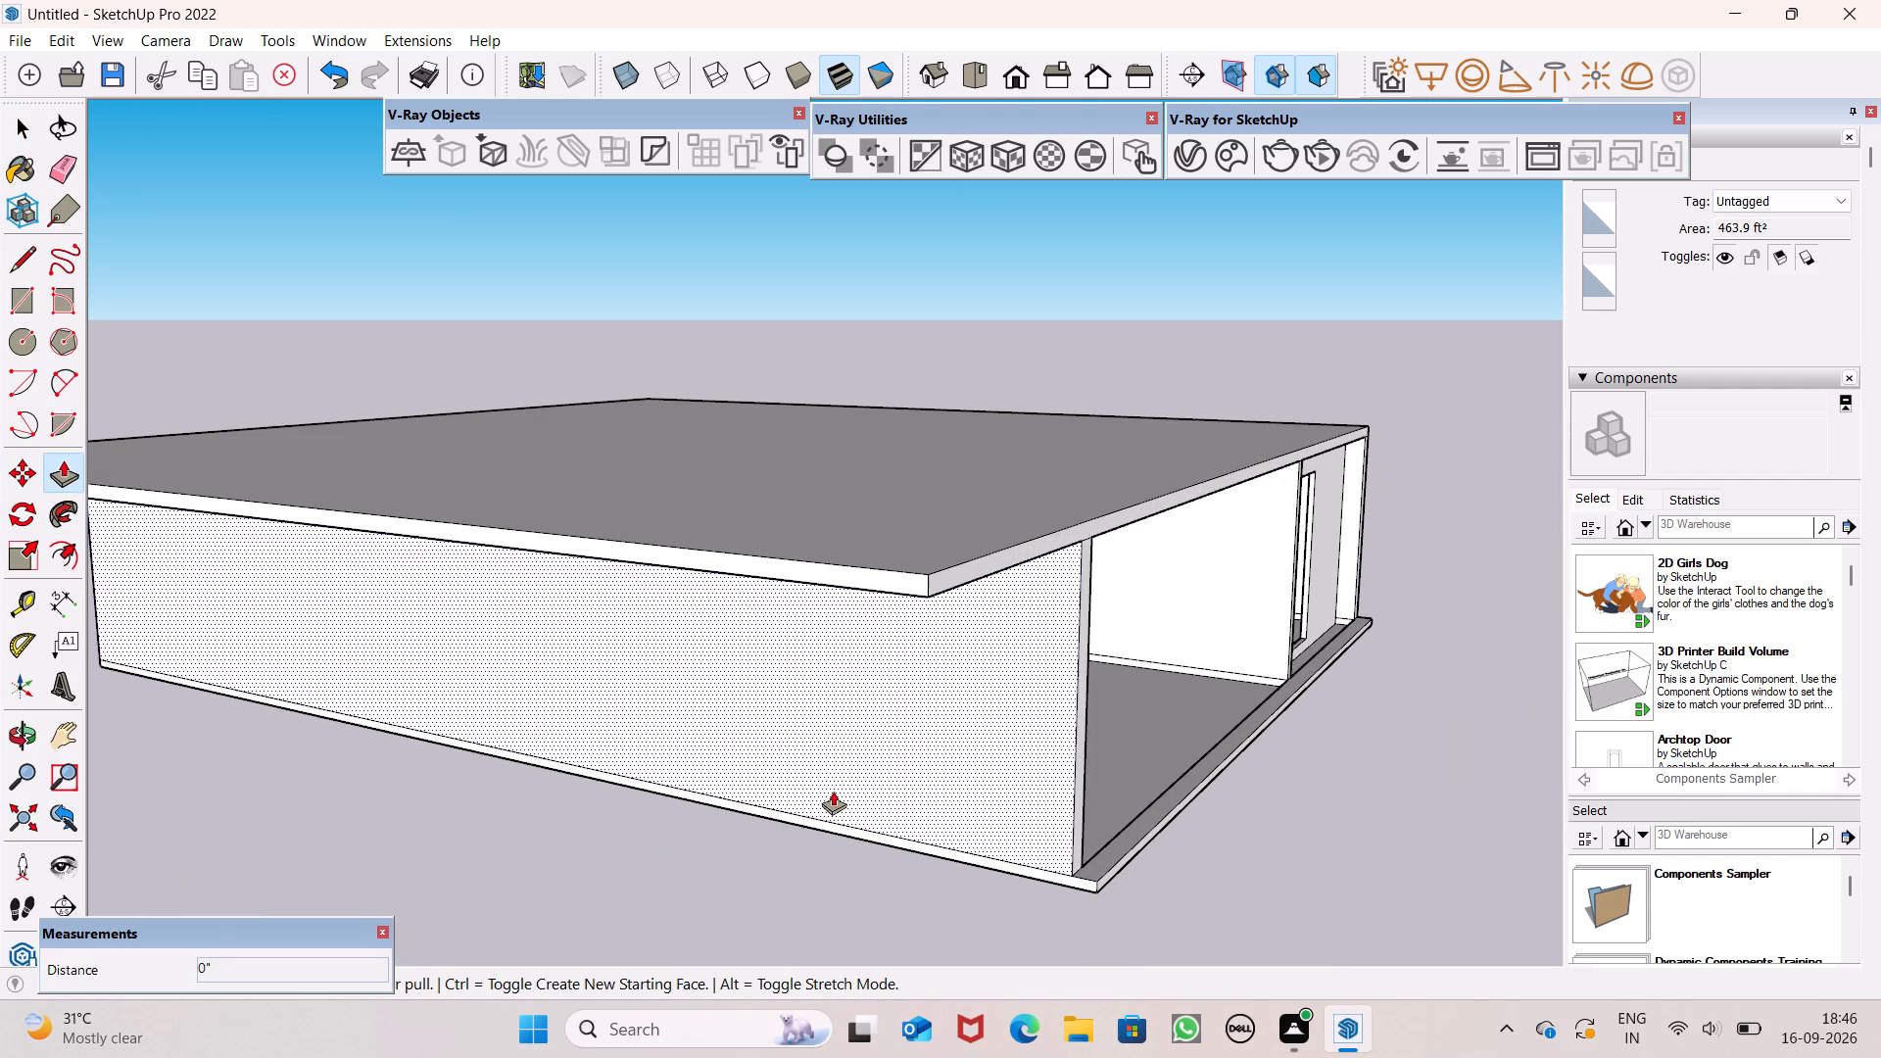
pyautogui.scroll(-3, 836, 795)
pyautogui.scroll(4, 972, 898)
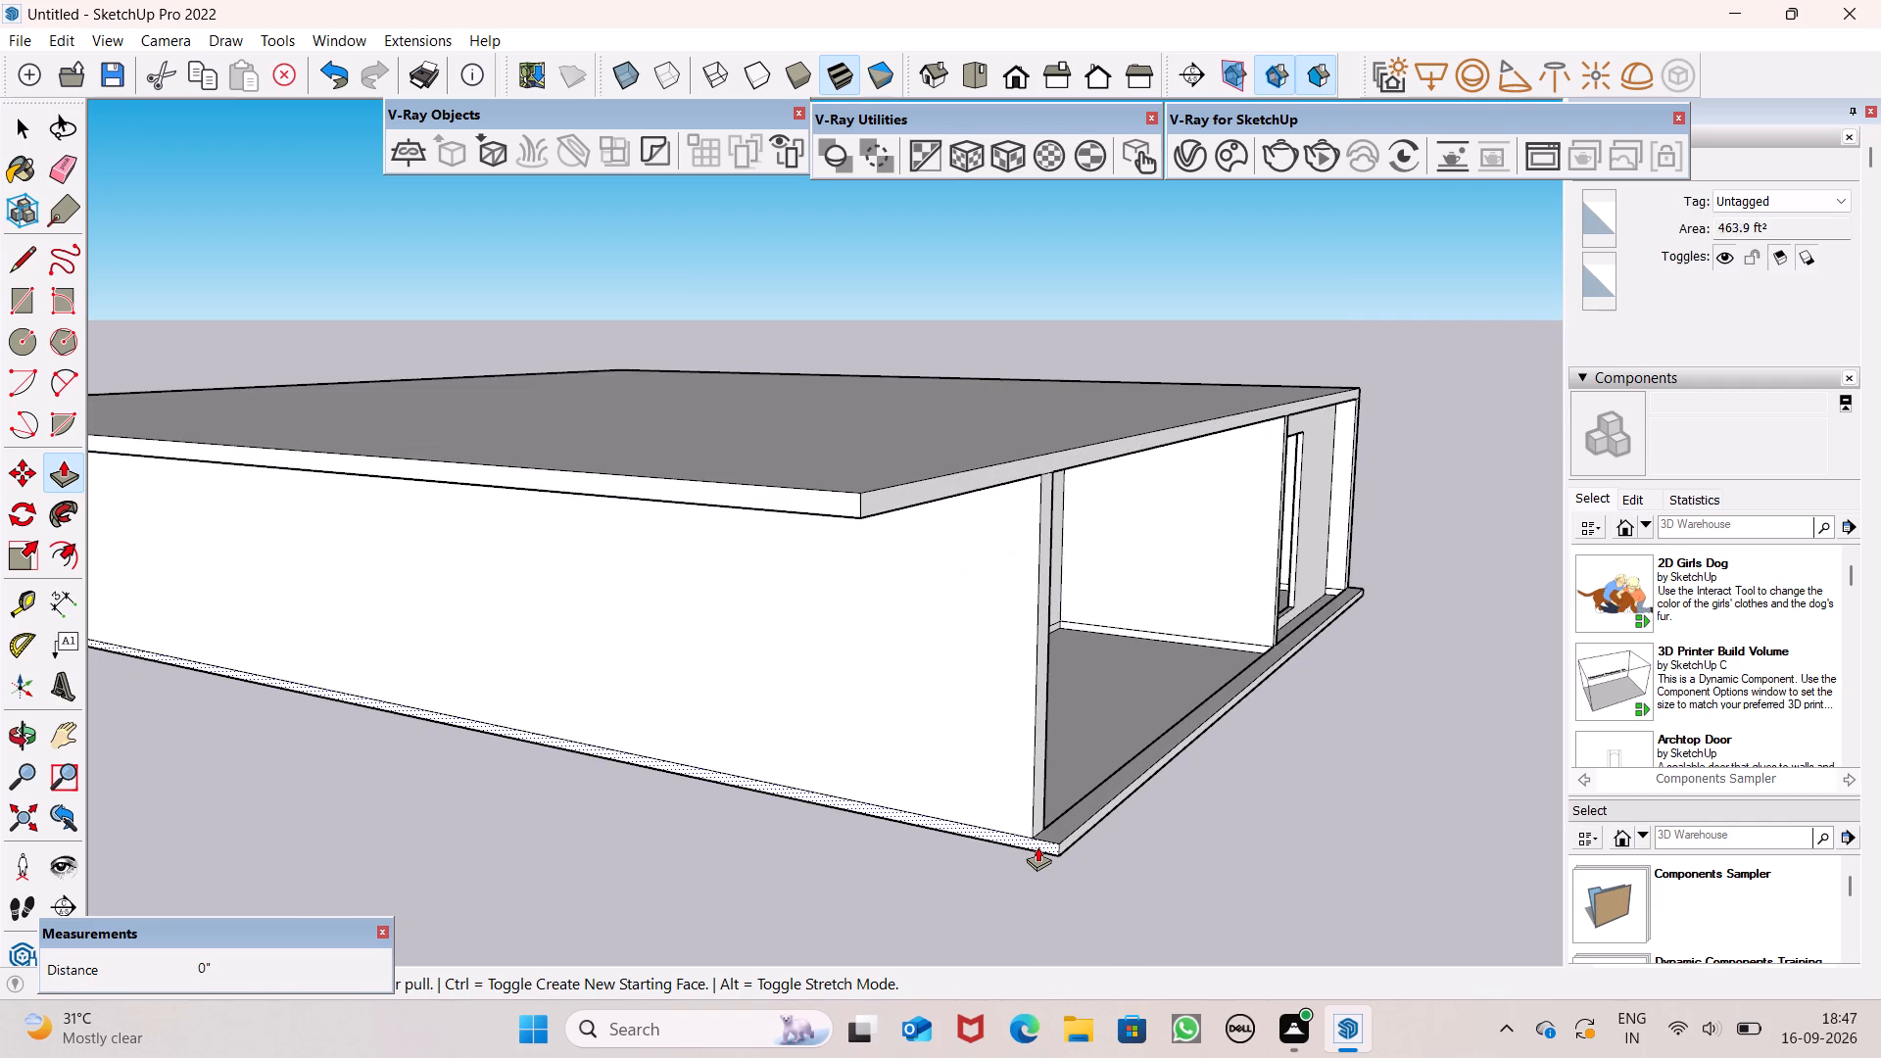
pyautogui.click(1038, 842)
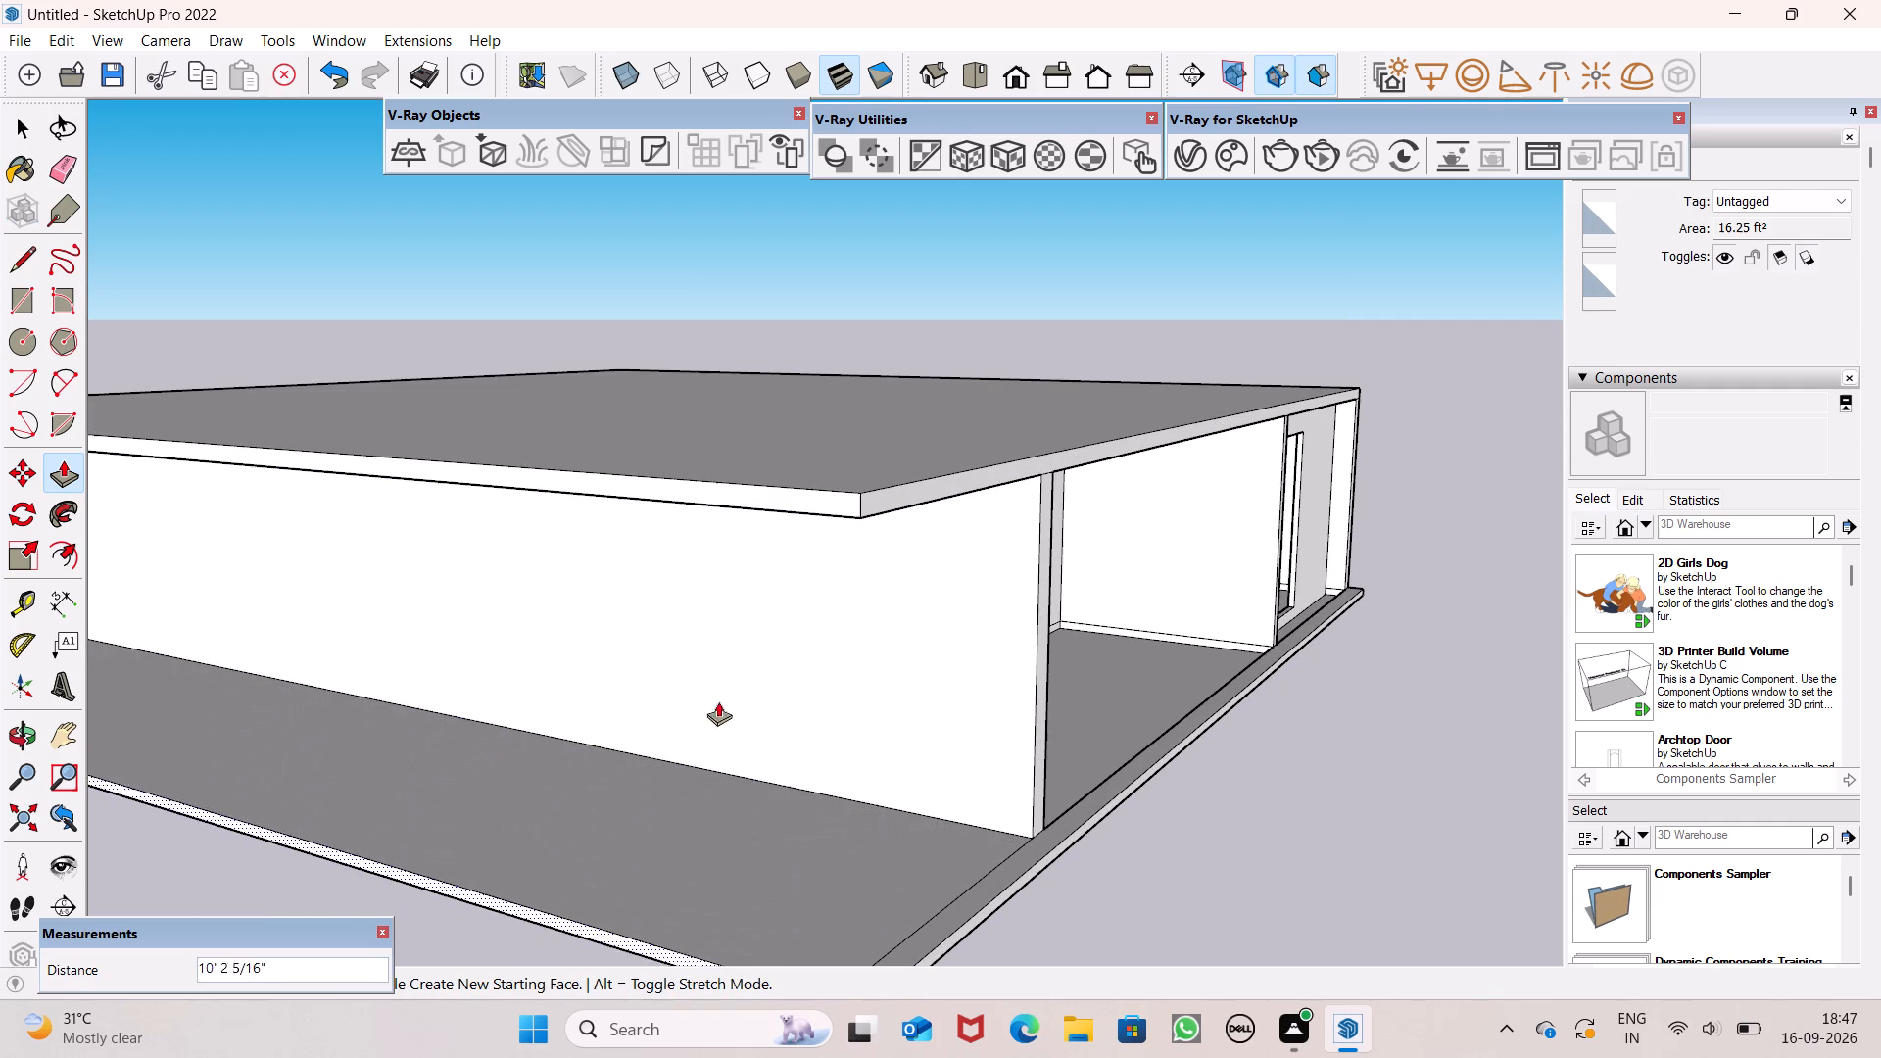
pyautogui.click(844, 492)
pyautogui.press('space')
# Examine how the extended floor slab lines up with the roof overhang from the front, side, above and below.
pyautogui.scroll(-5, 643, 607)
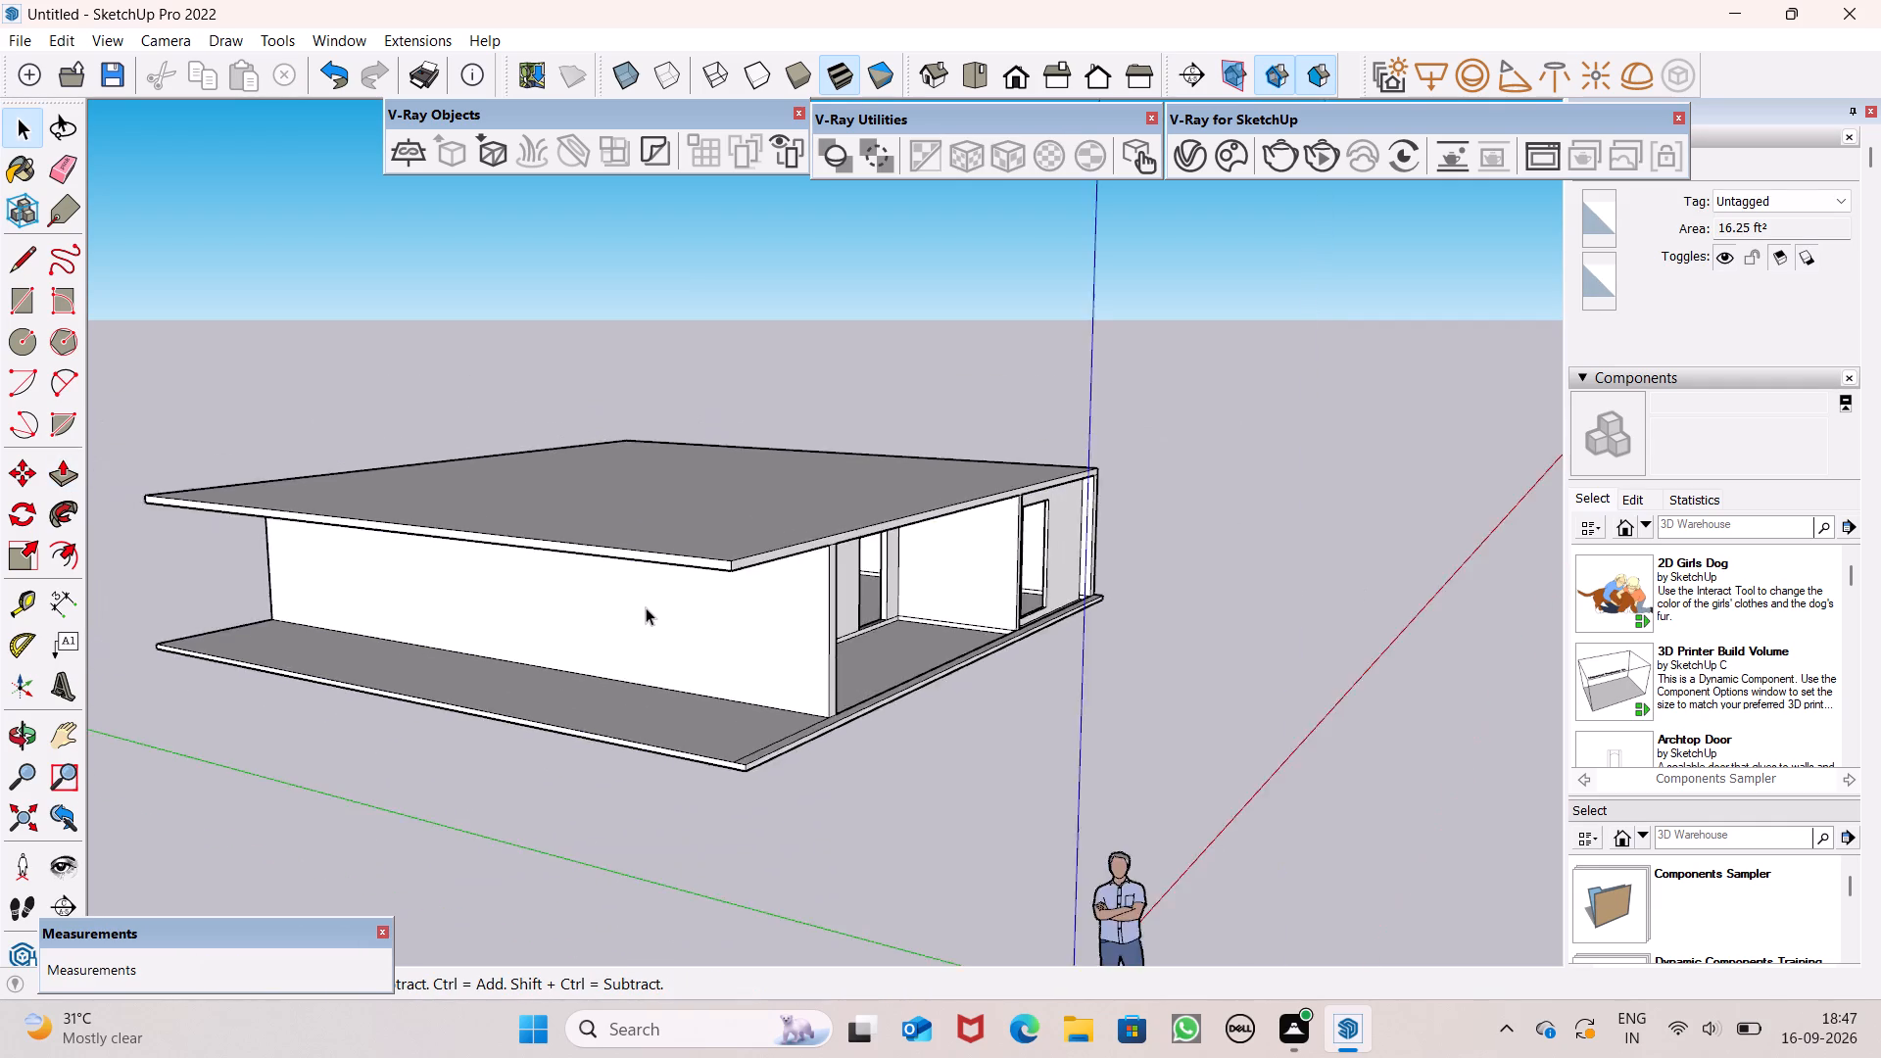
pyautogui.scroll(-6, 646, 607)
pyautogui.moveTo(750, 679); pyautogui.dragTo(392, 858, button='middle')
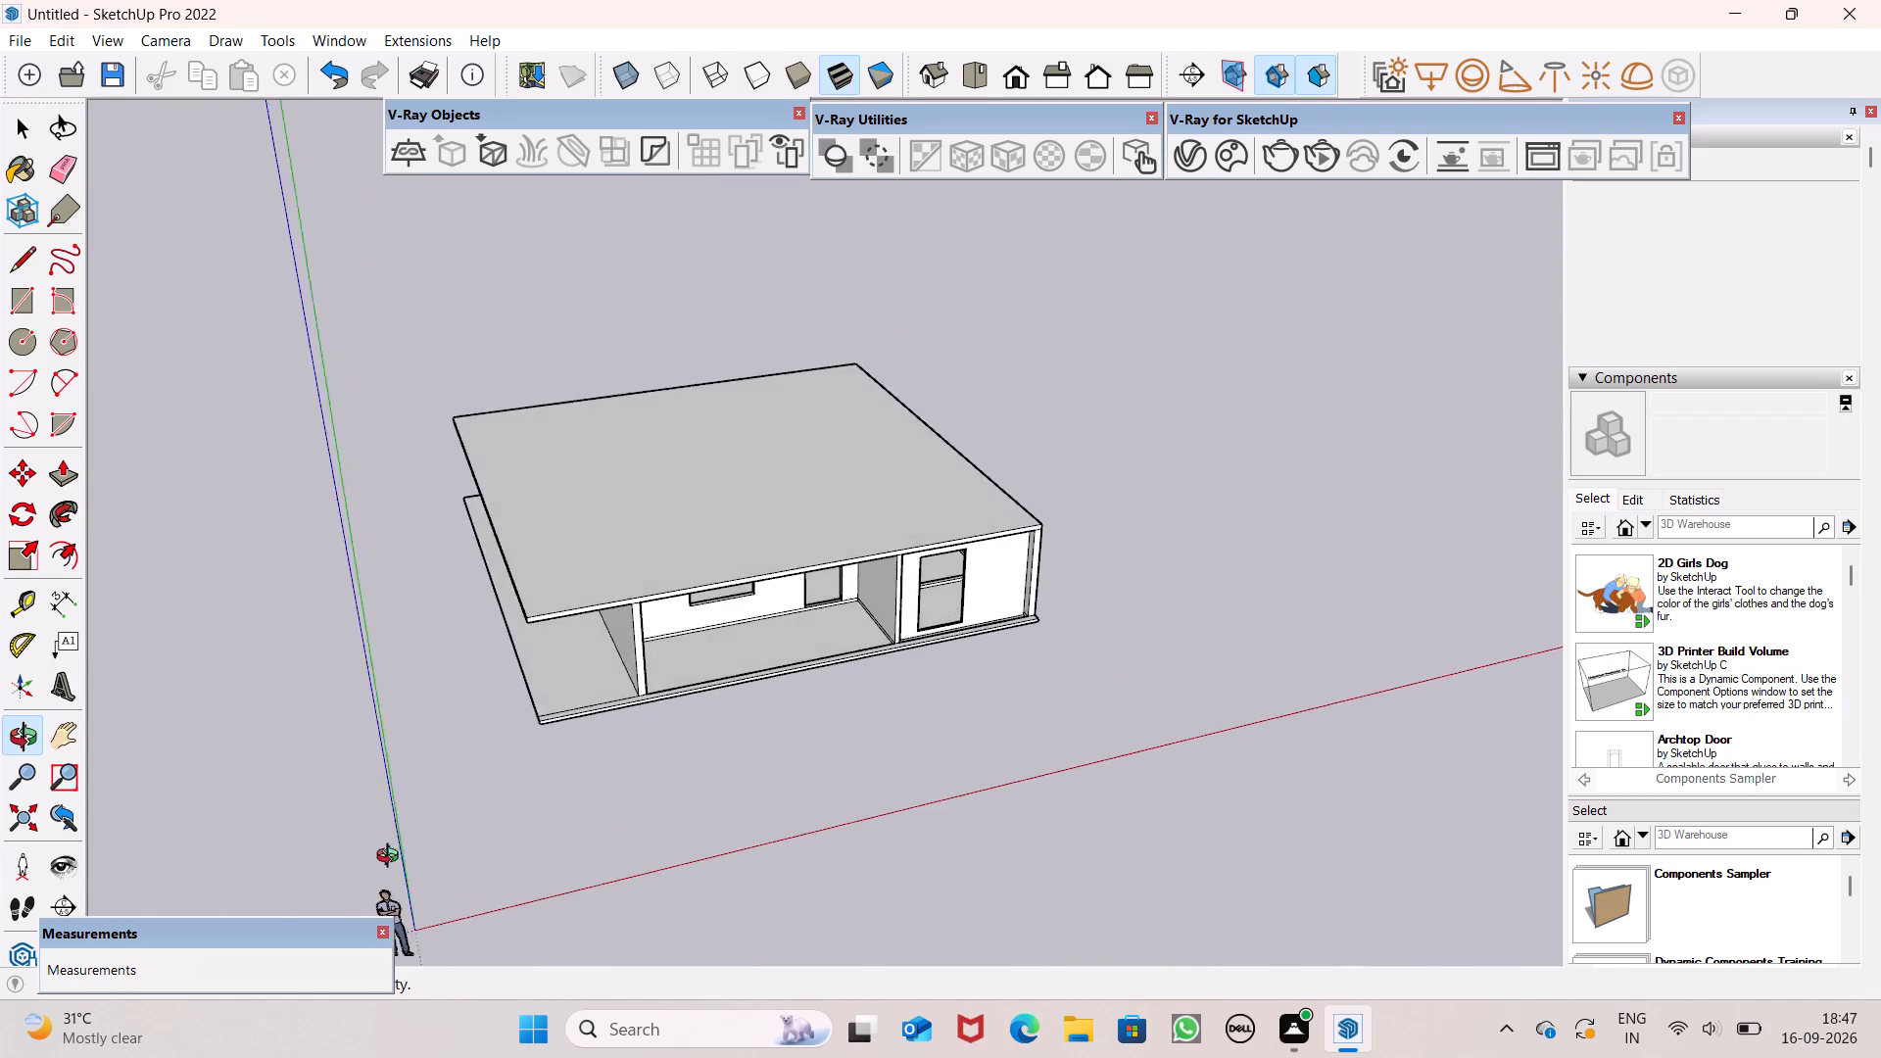
pyautogui.moveTo(392, 858); pyautogui.dragTo(231, 832, button='middle')
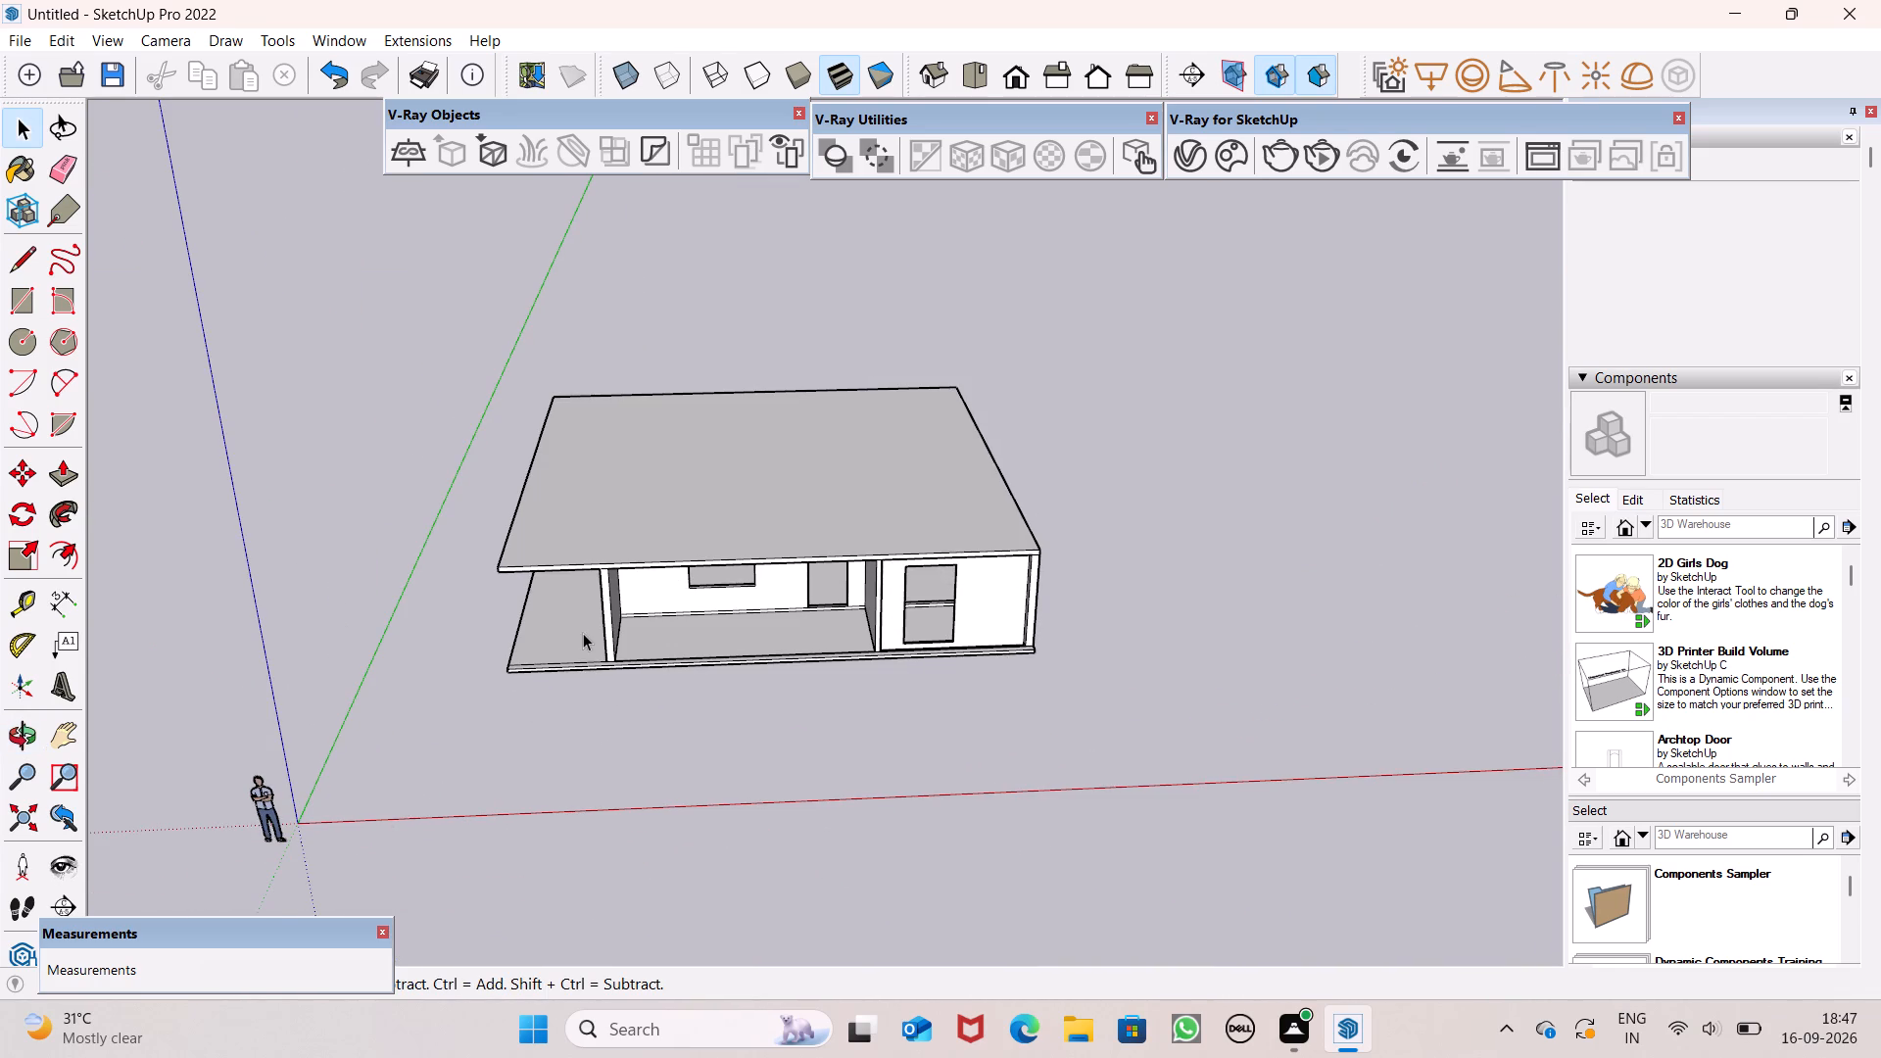
pyautogui.scroll(4, 583, 634)
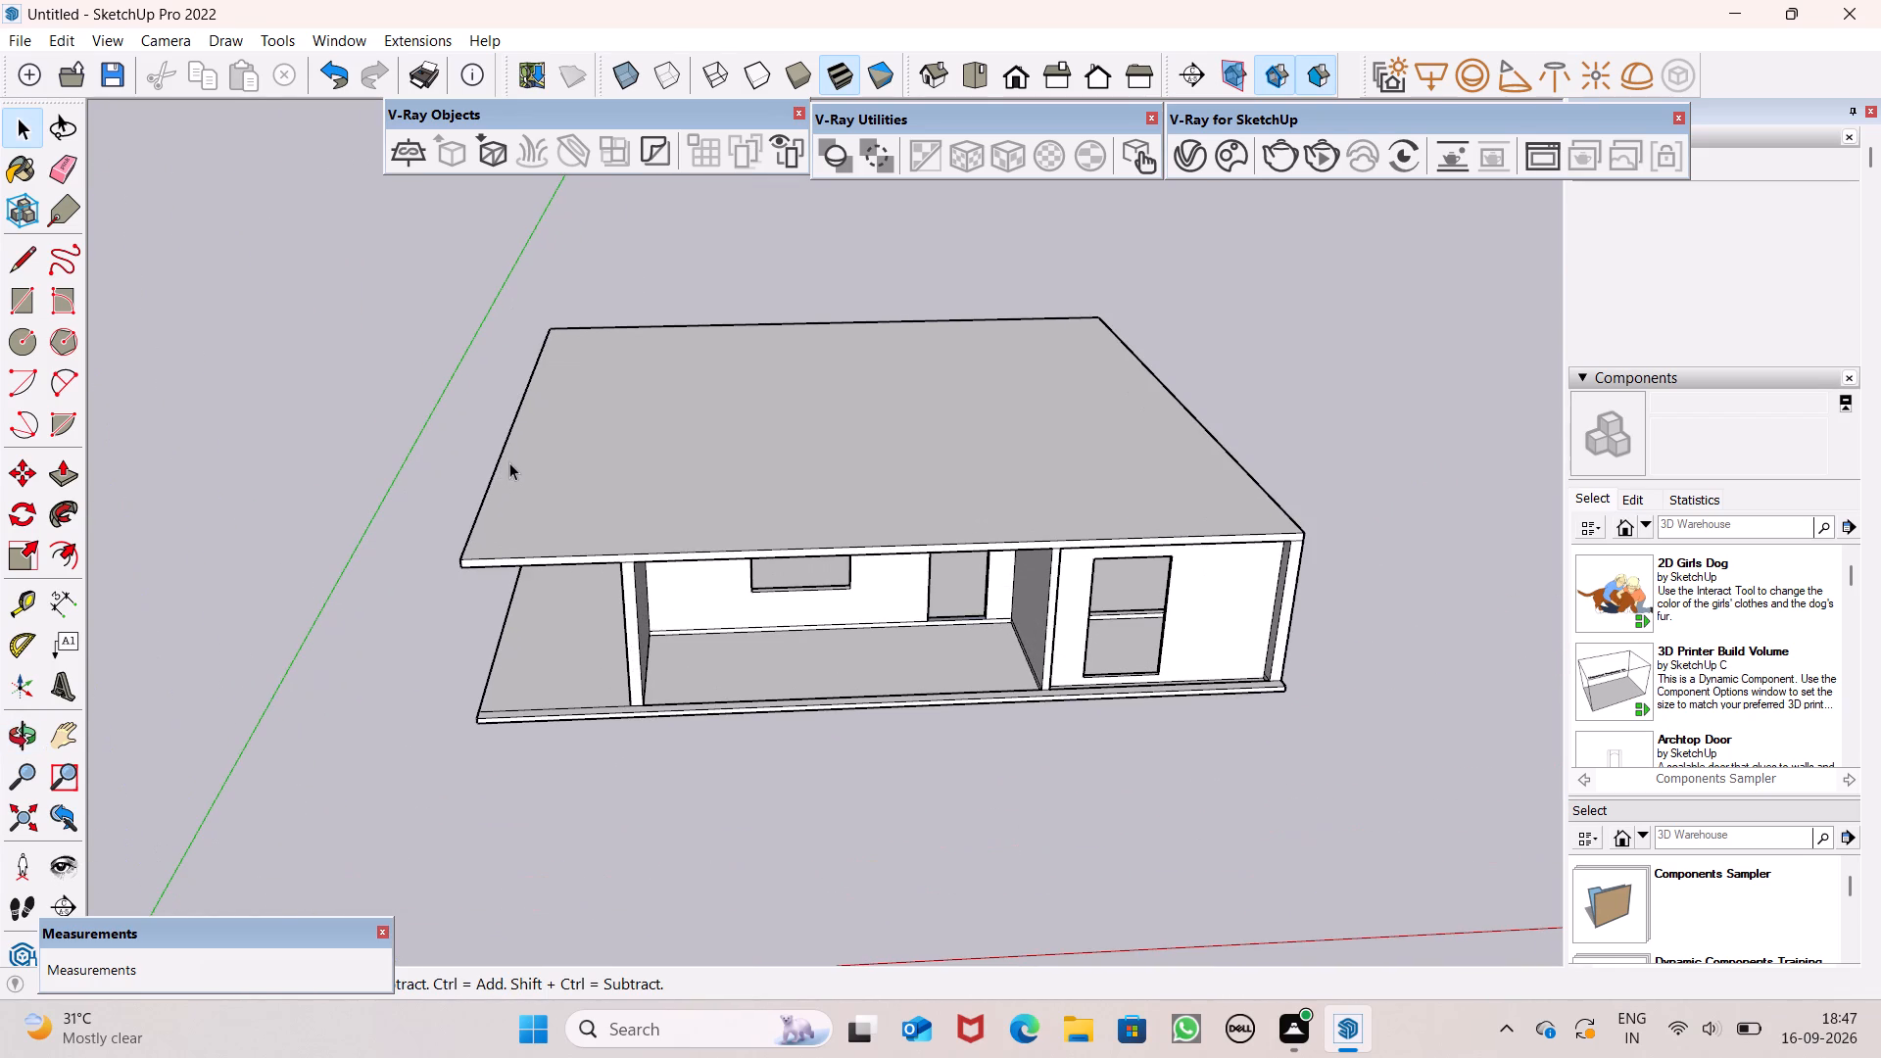
pyautogui.scroll(-2, 555, 532)
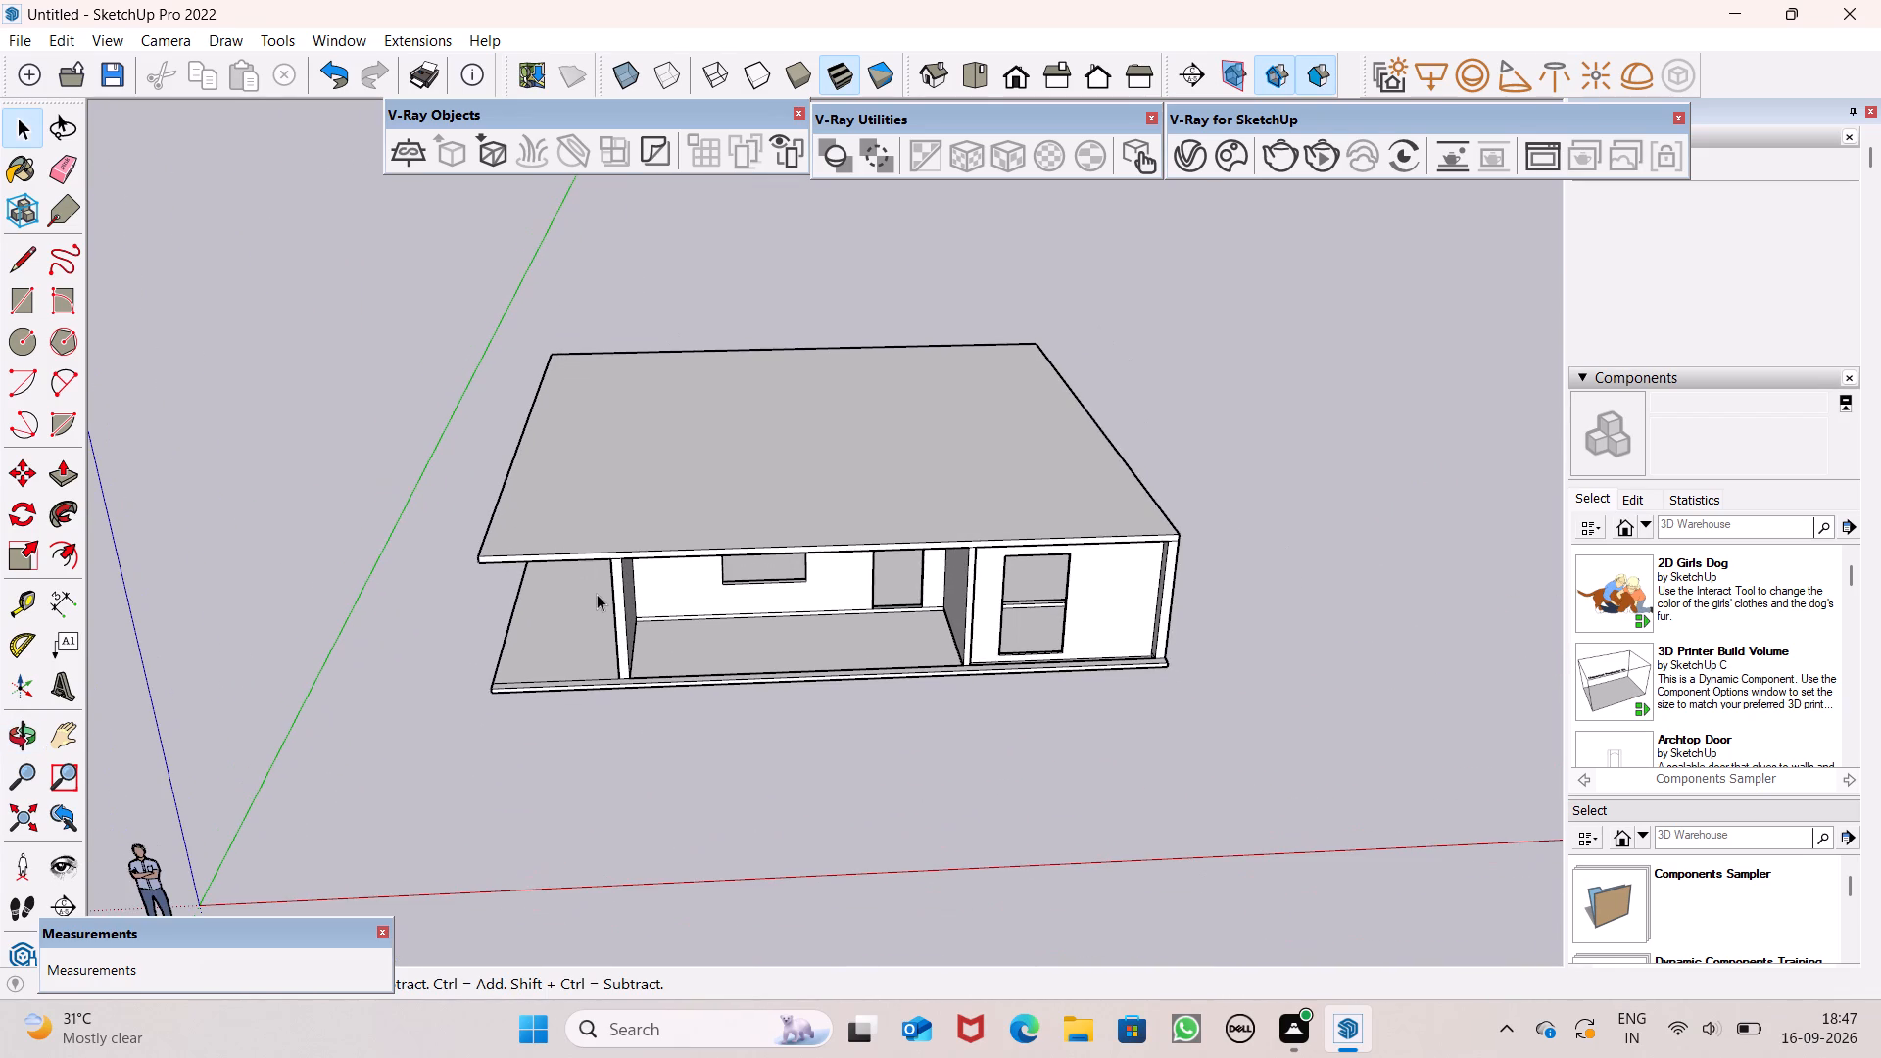
pyautogui.scroll(-2, 597, 593)
pyautogui.scroll(1, 789, 646)
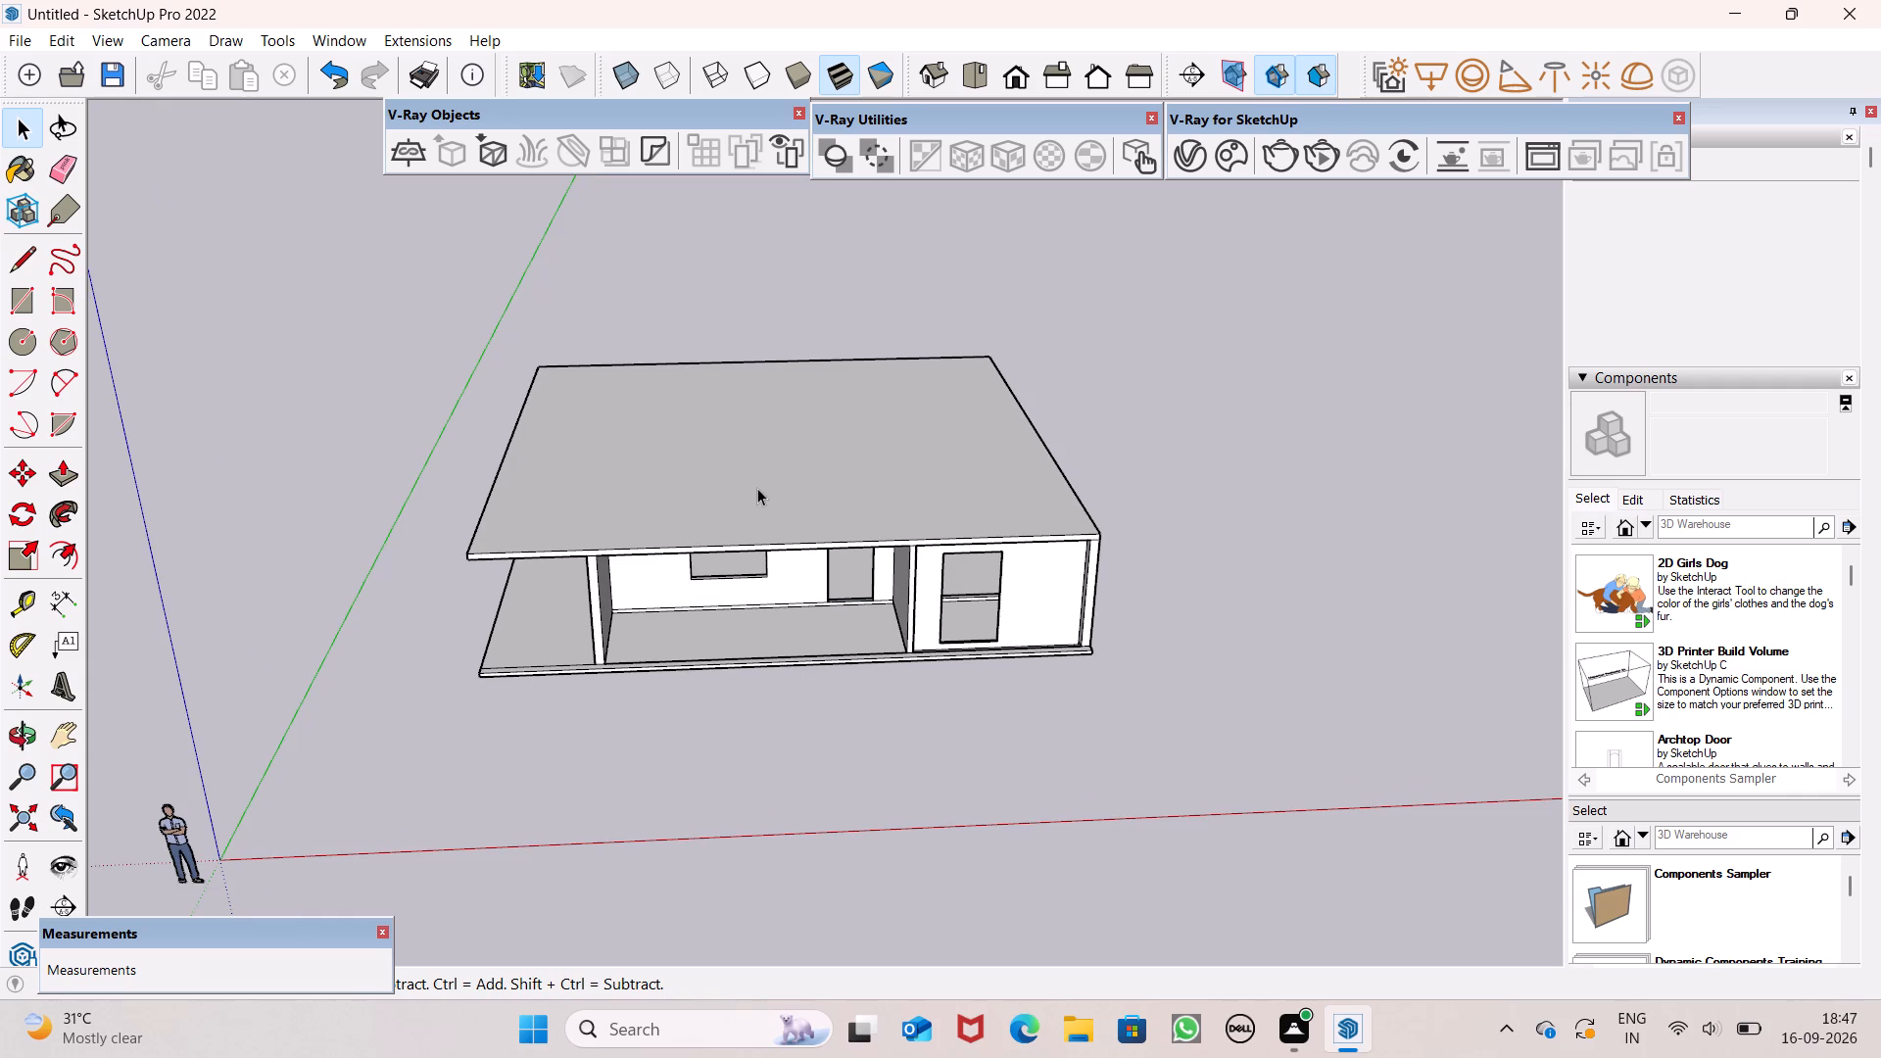
pyautogui.moveTo(757, 488); pyautogui.dragTo(1268, 268, button='middle')
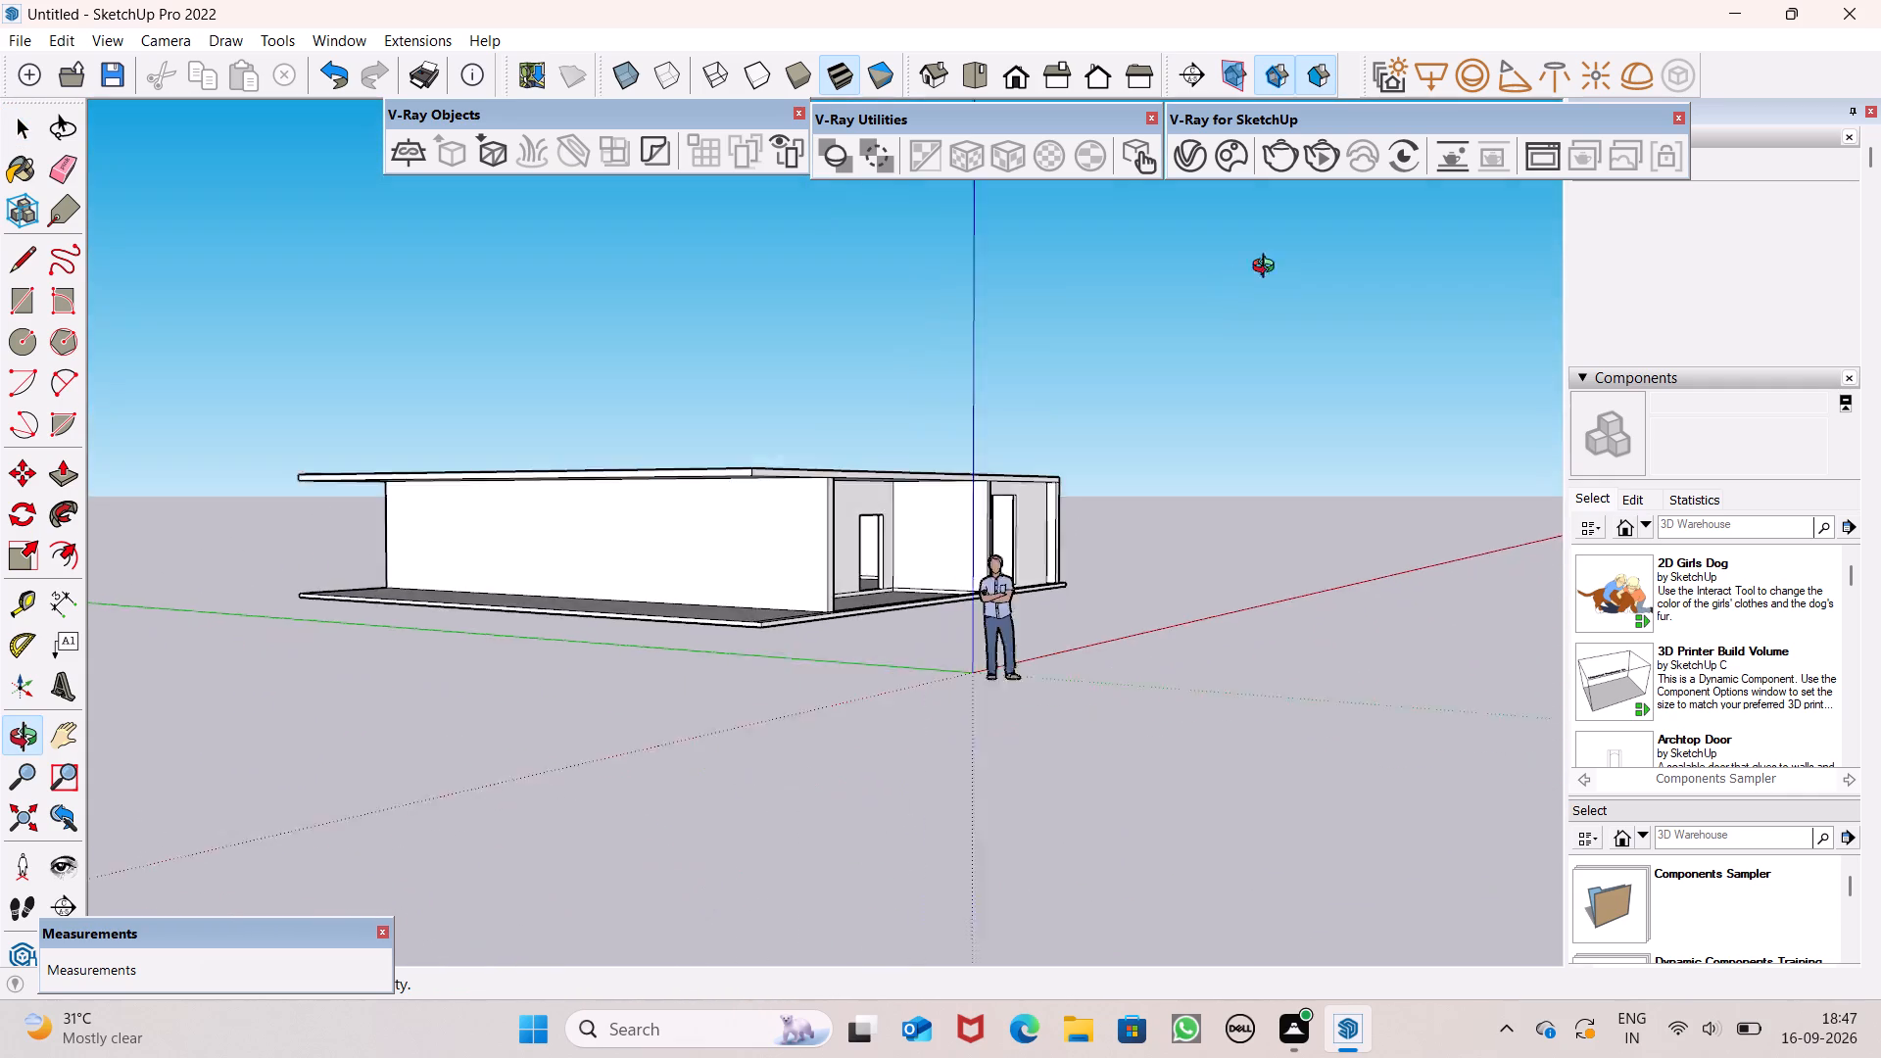
pyautogui.moveTo(1268, 268); pyautogui.dragTo(1516, 358, button='middle')
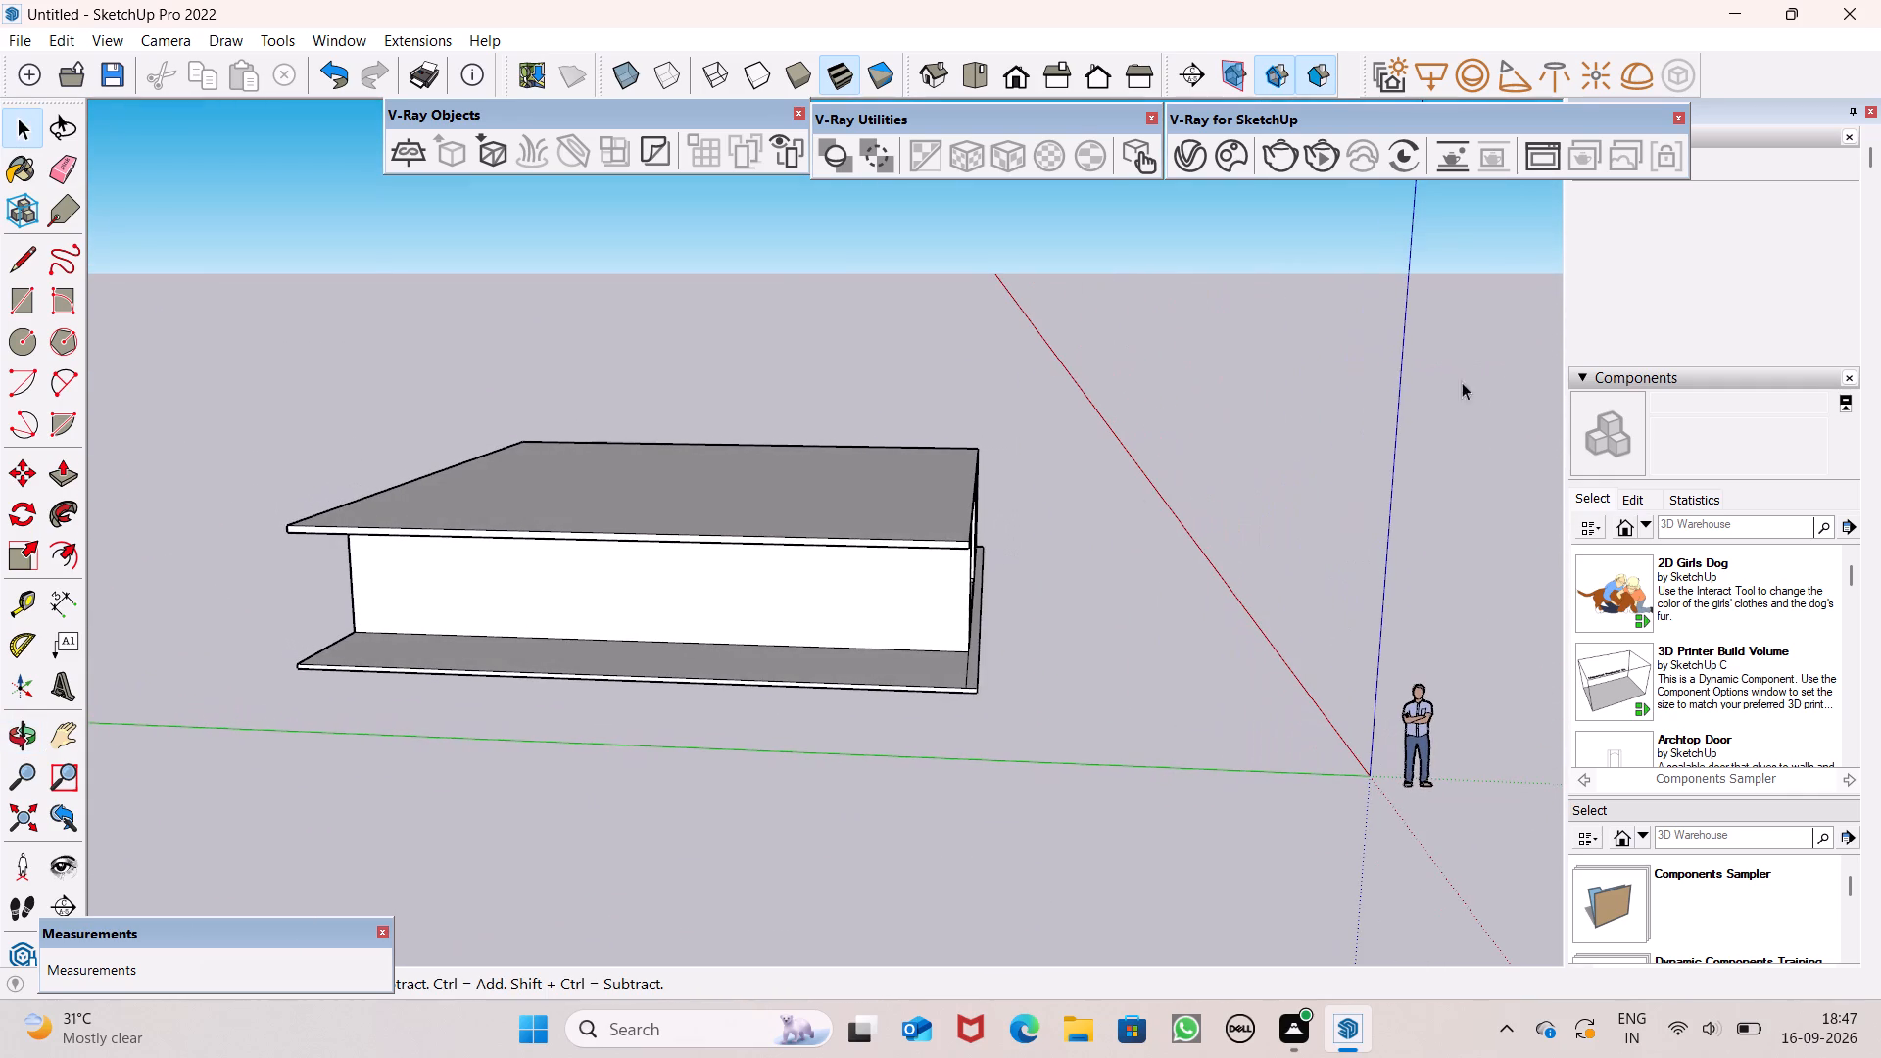
pyautogui.scroll(1, 696, 569)
pyautogui.moveTo(681, 601); pyautogui.dragTo(705, 394, button='middle')
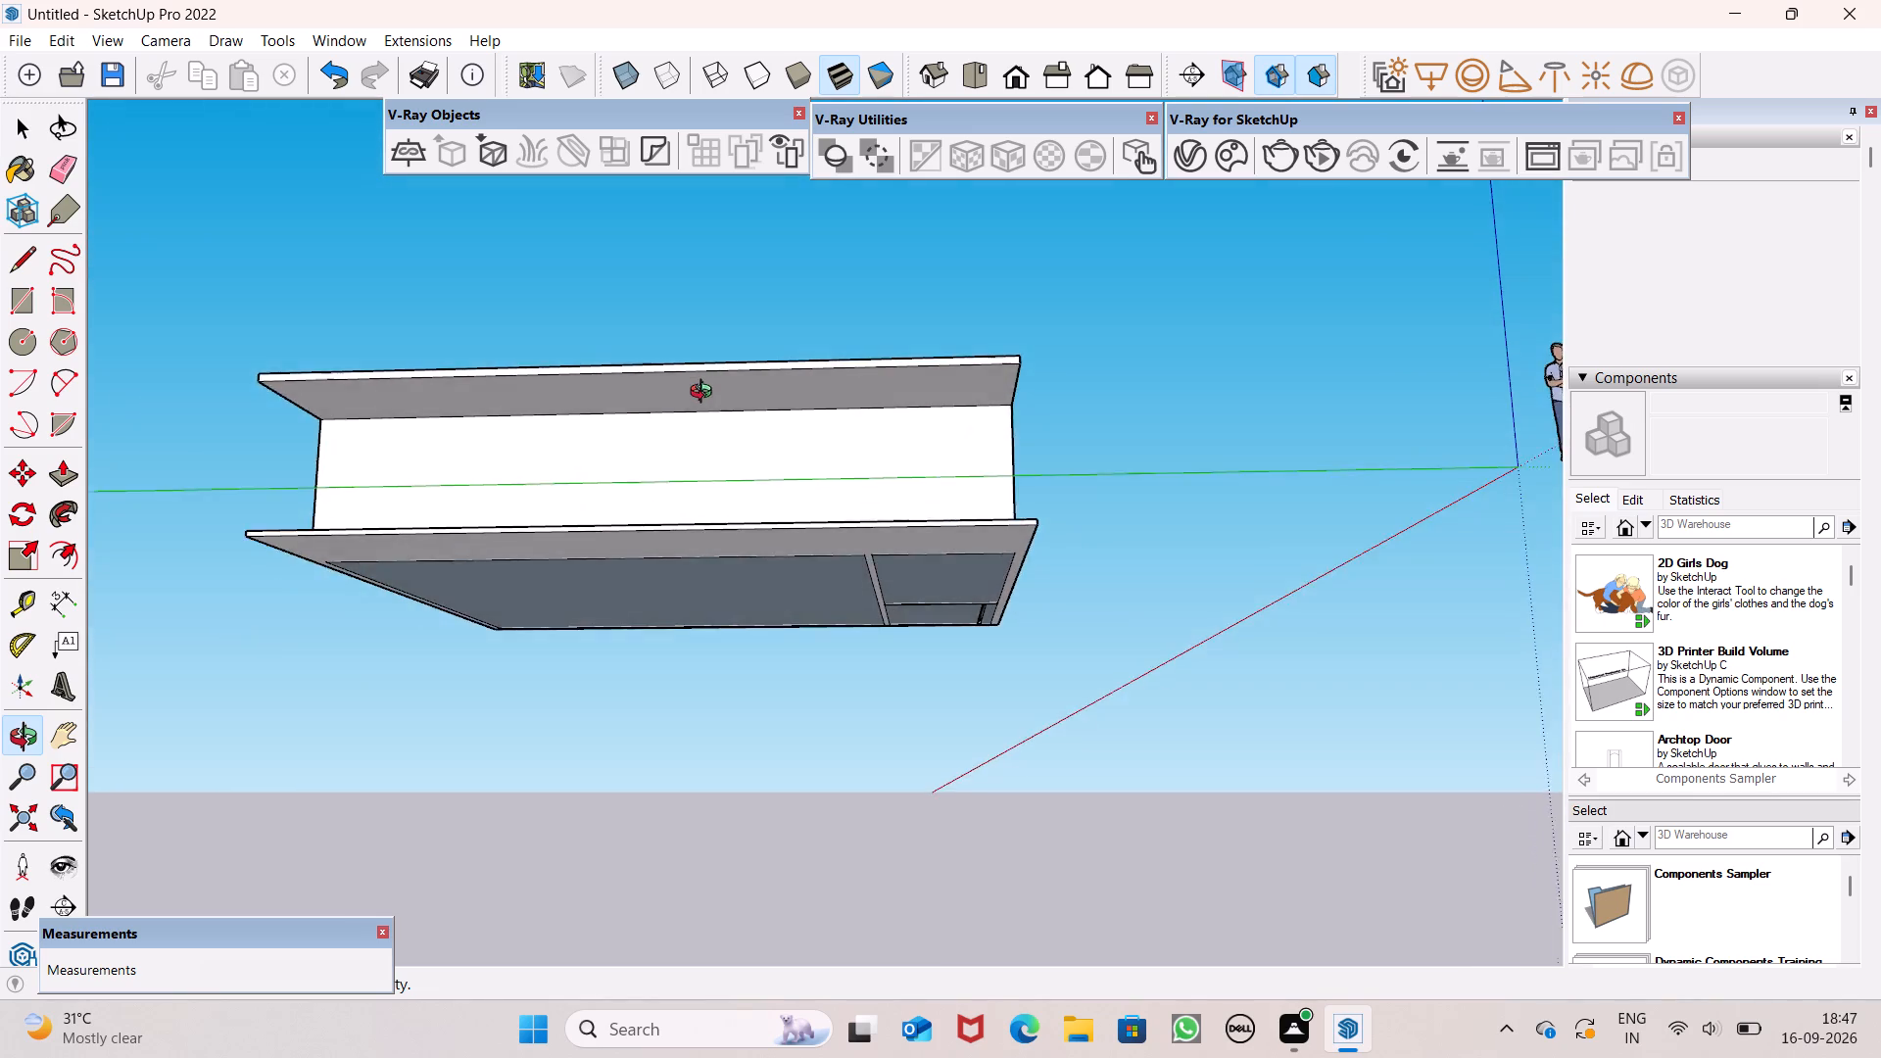
pyautogui.moveTo(705, 394); pyautogui.dragTo(718, 457, button='middle')
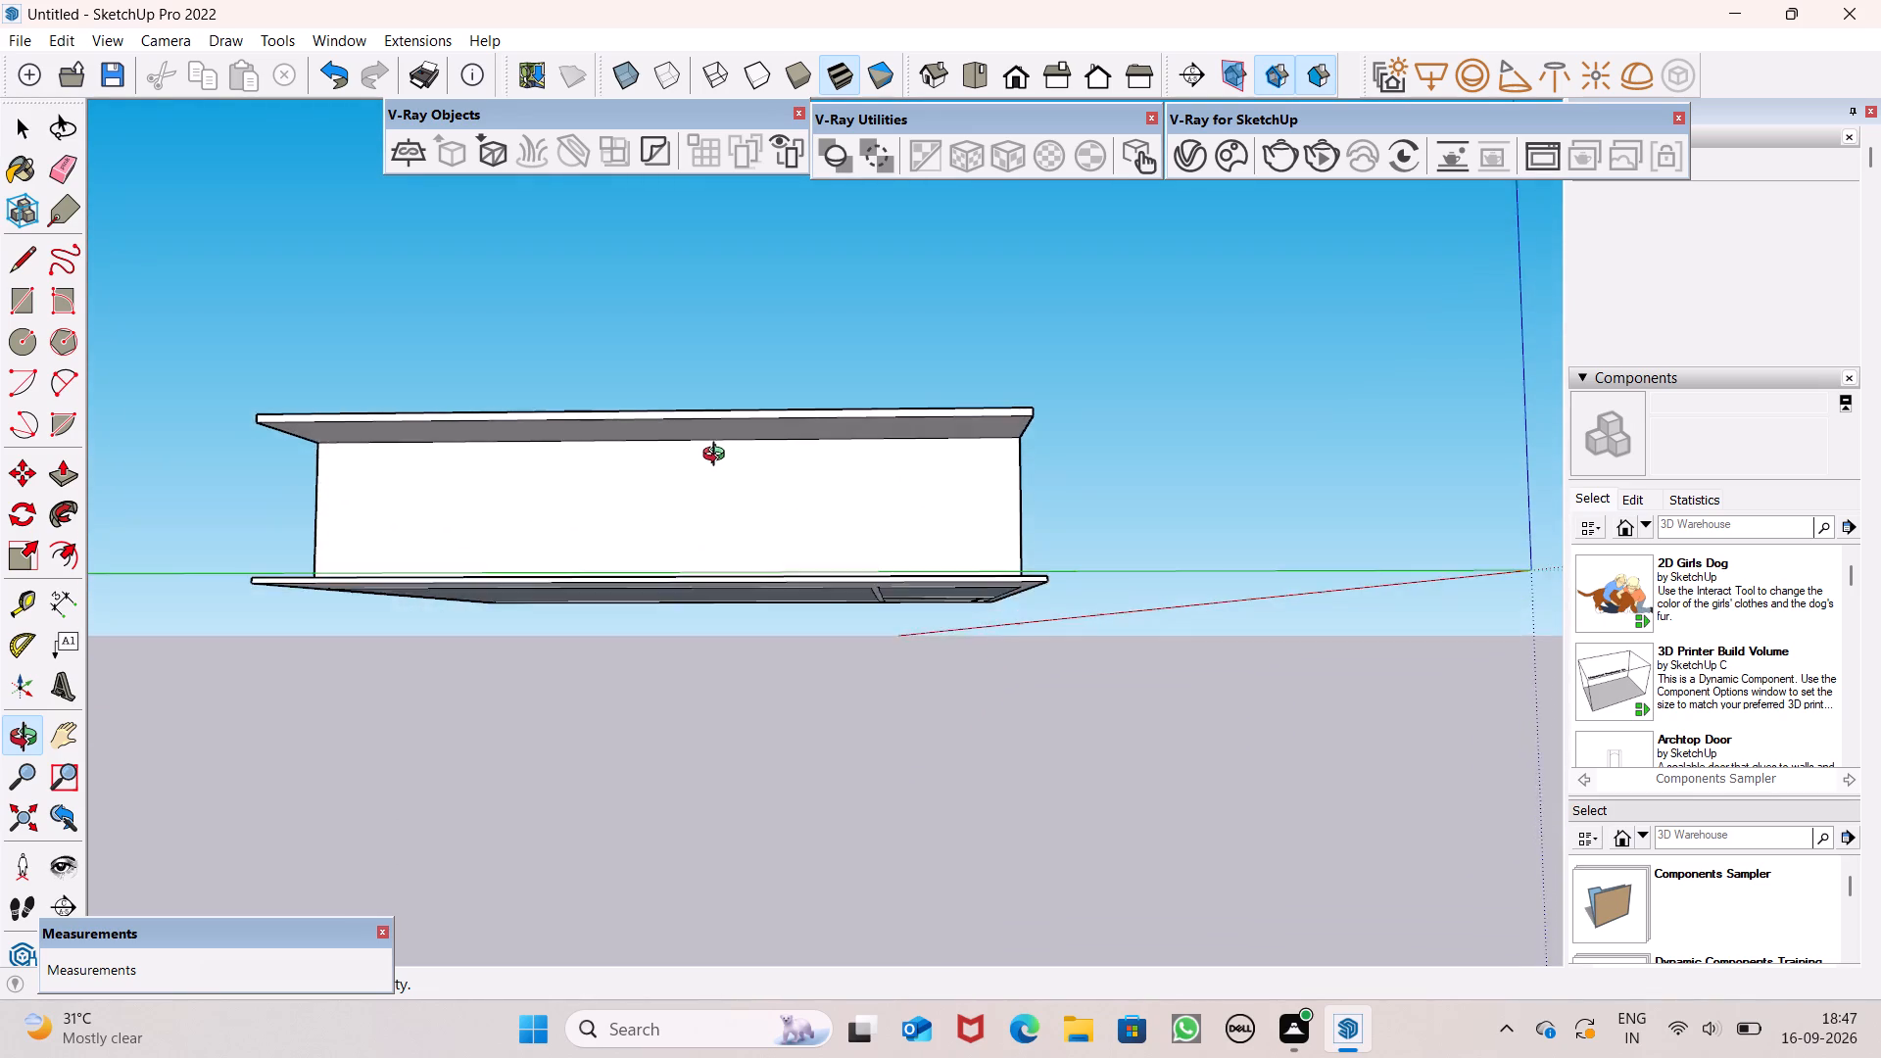
pyautogui.moveTo(718, 457); pyautogui.dragTo(714, 524, button='middle')
pyautogui.scroll(1, 714, 524)
pyautogui.scroll(-11, 714, 512)
pyautogui.moveTo(753, 557); pyautogui.dragTo(755, 572, button='middle')
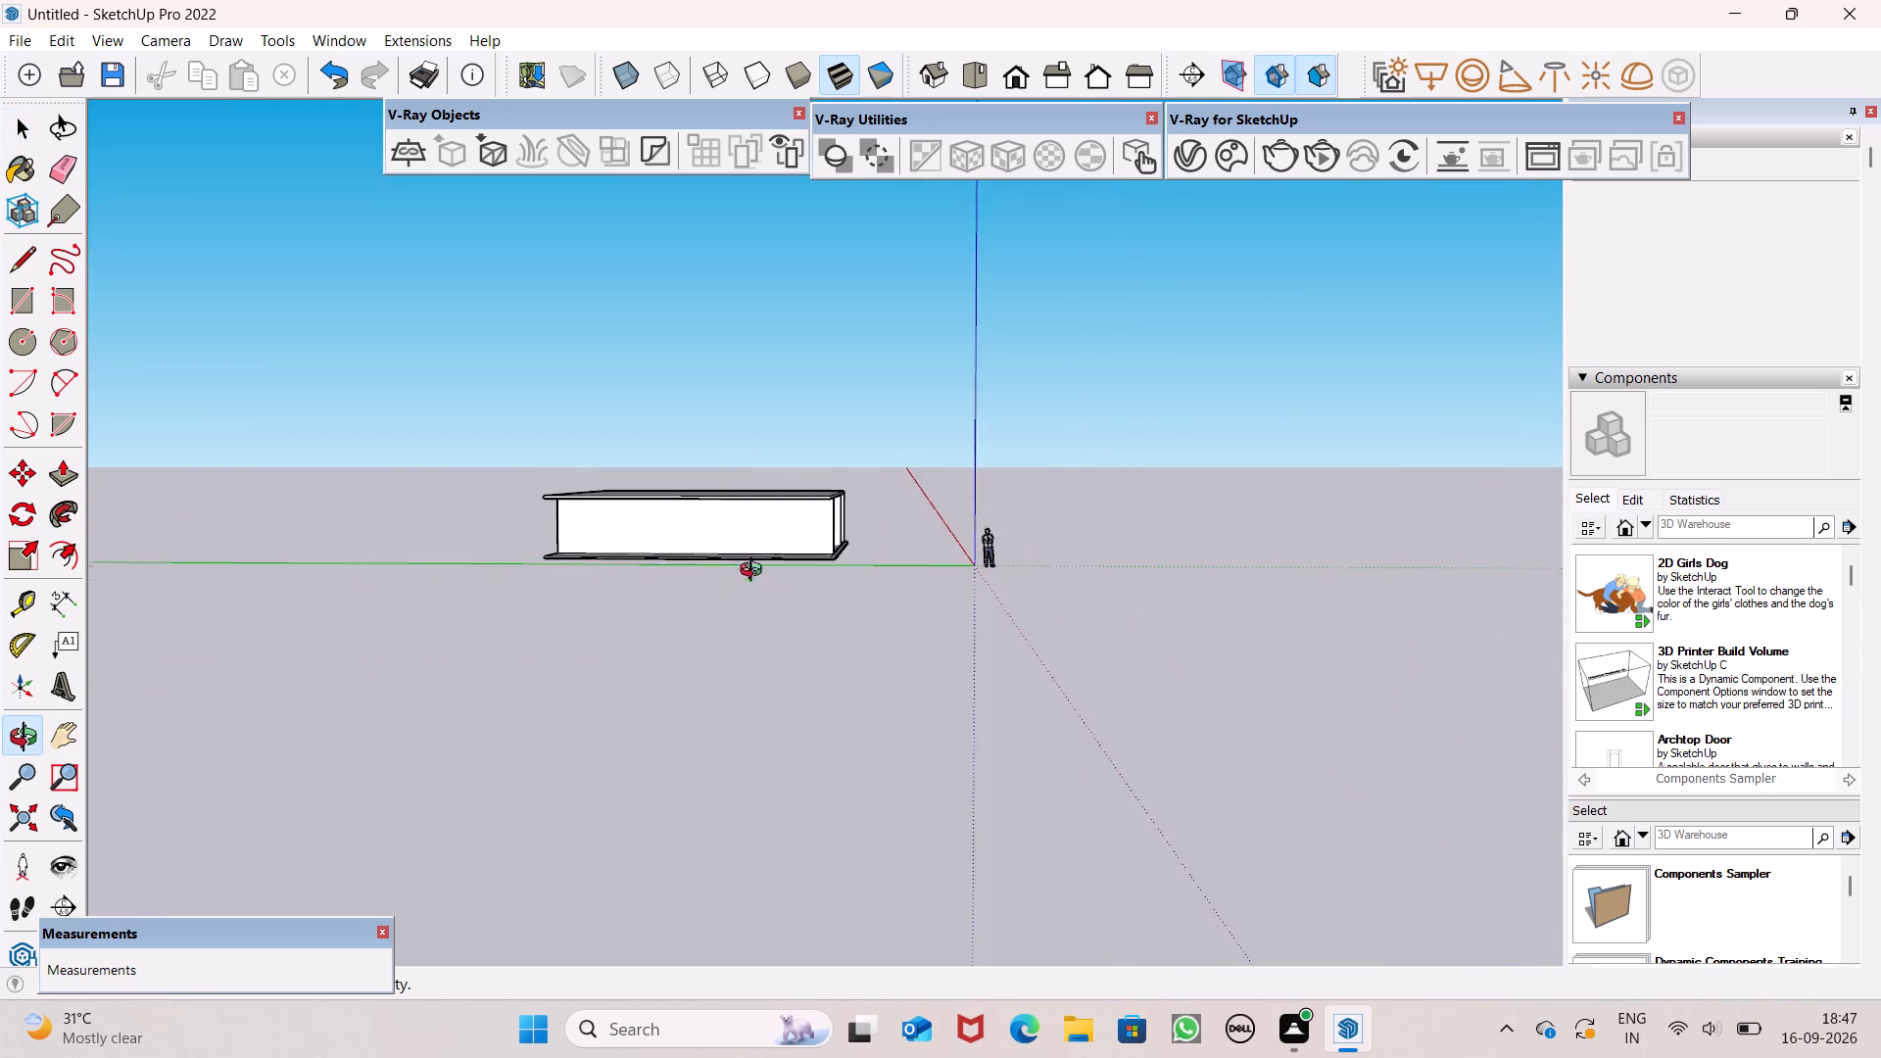
pyautogui.moveTo(755, 572); pyautogui.dragTo(236, 803, button='middle')
pyautogui.scroll(7, 650, 620)
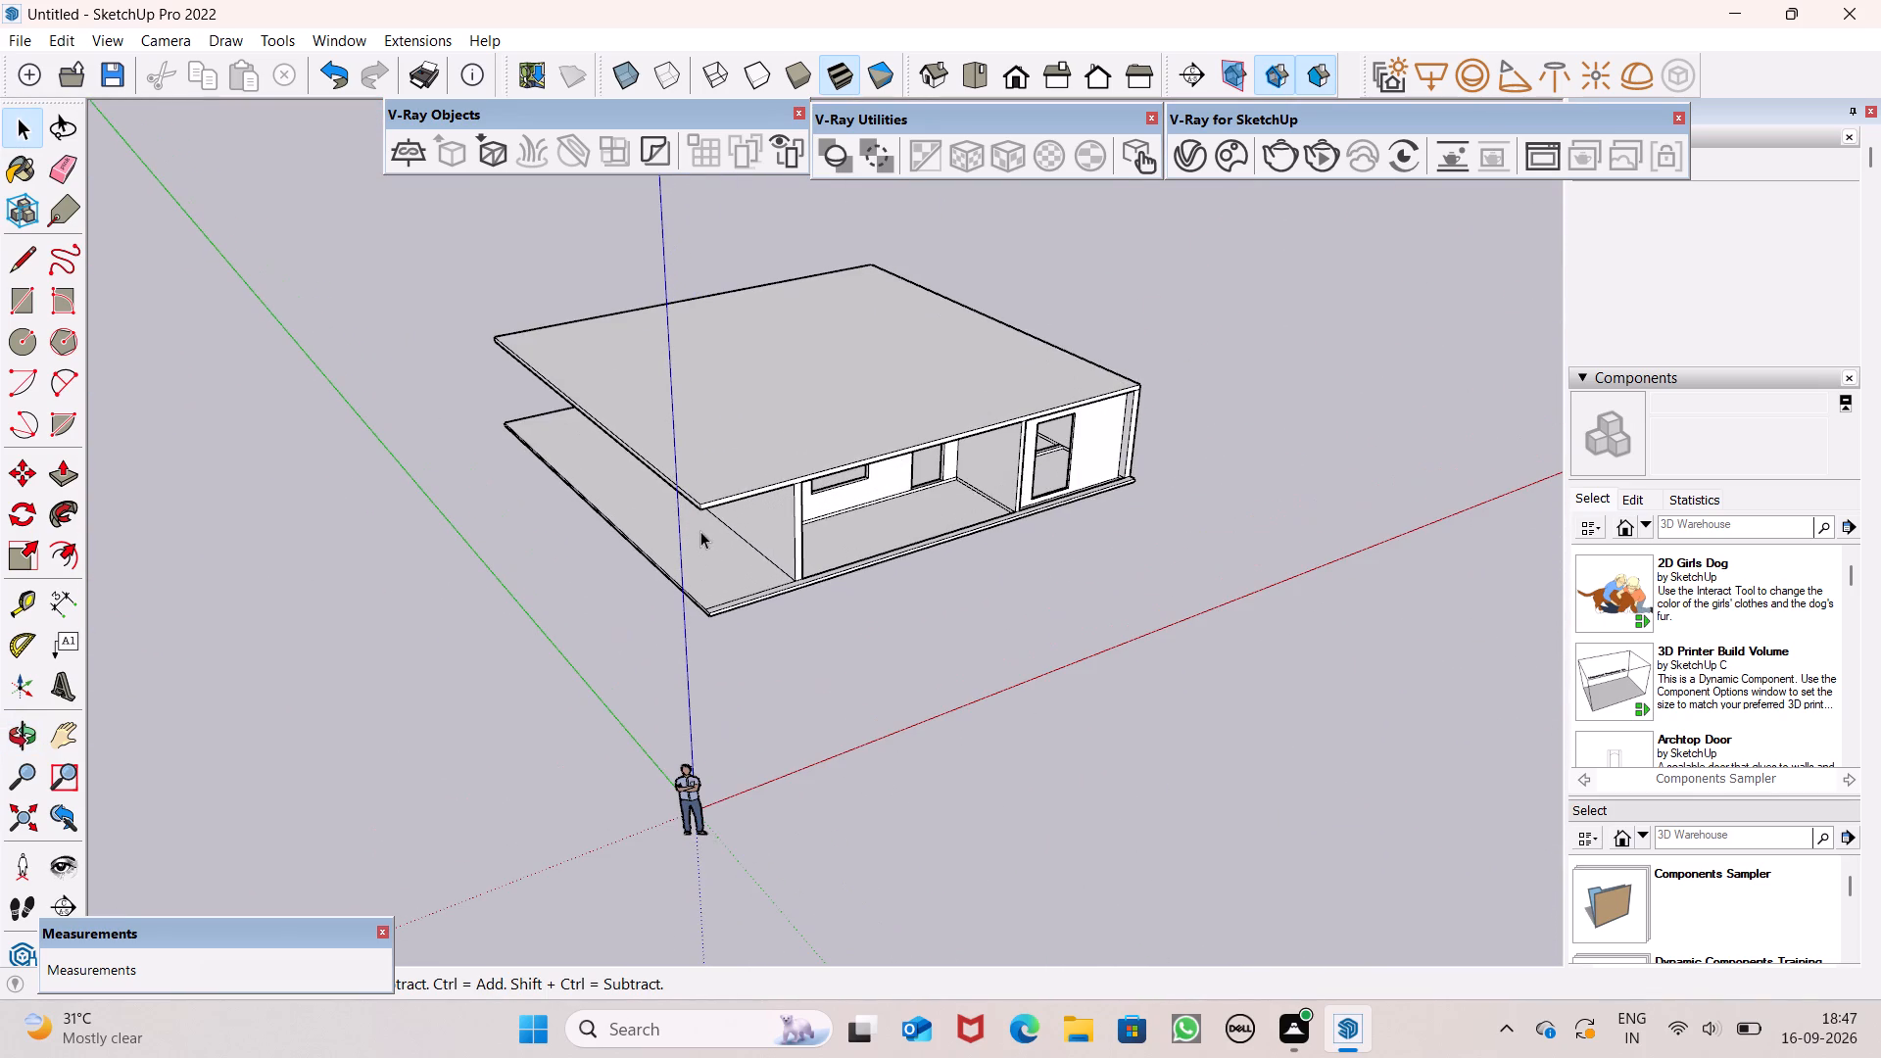
pyautogui.scroll(-2, 692, 518)
pyautogui.moveTo(776, 520); pyautogui.dragTo(374, 609, button='middle')
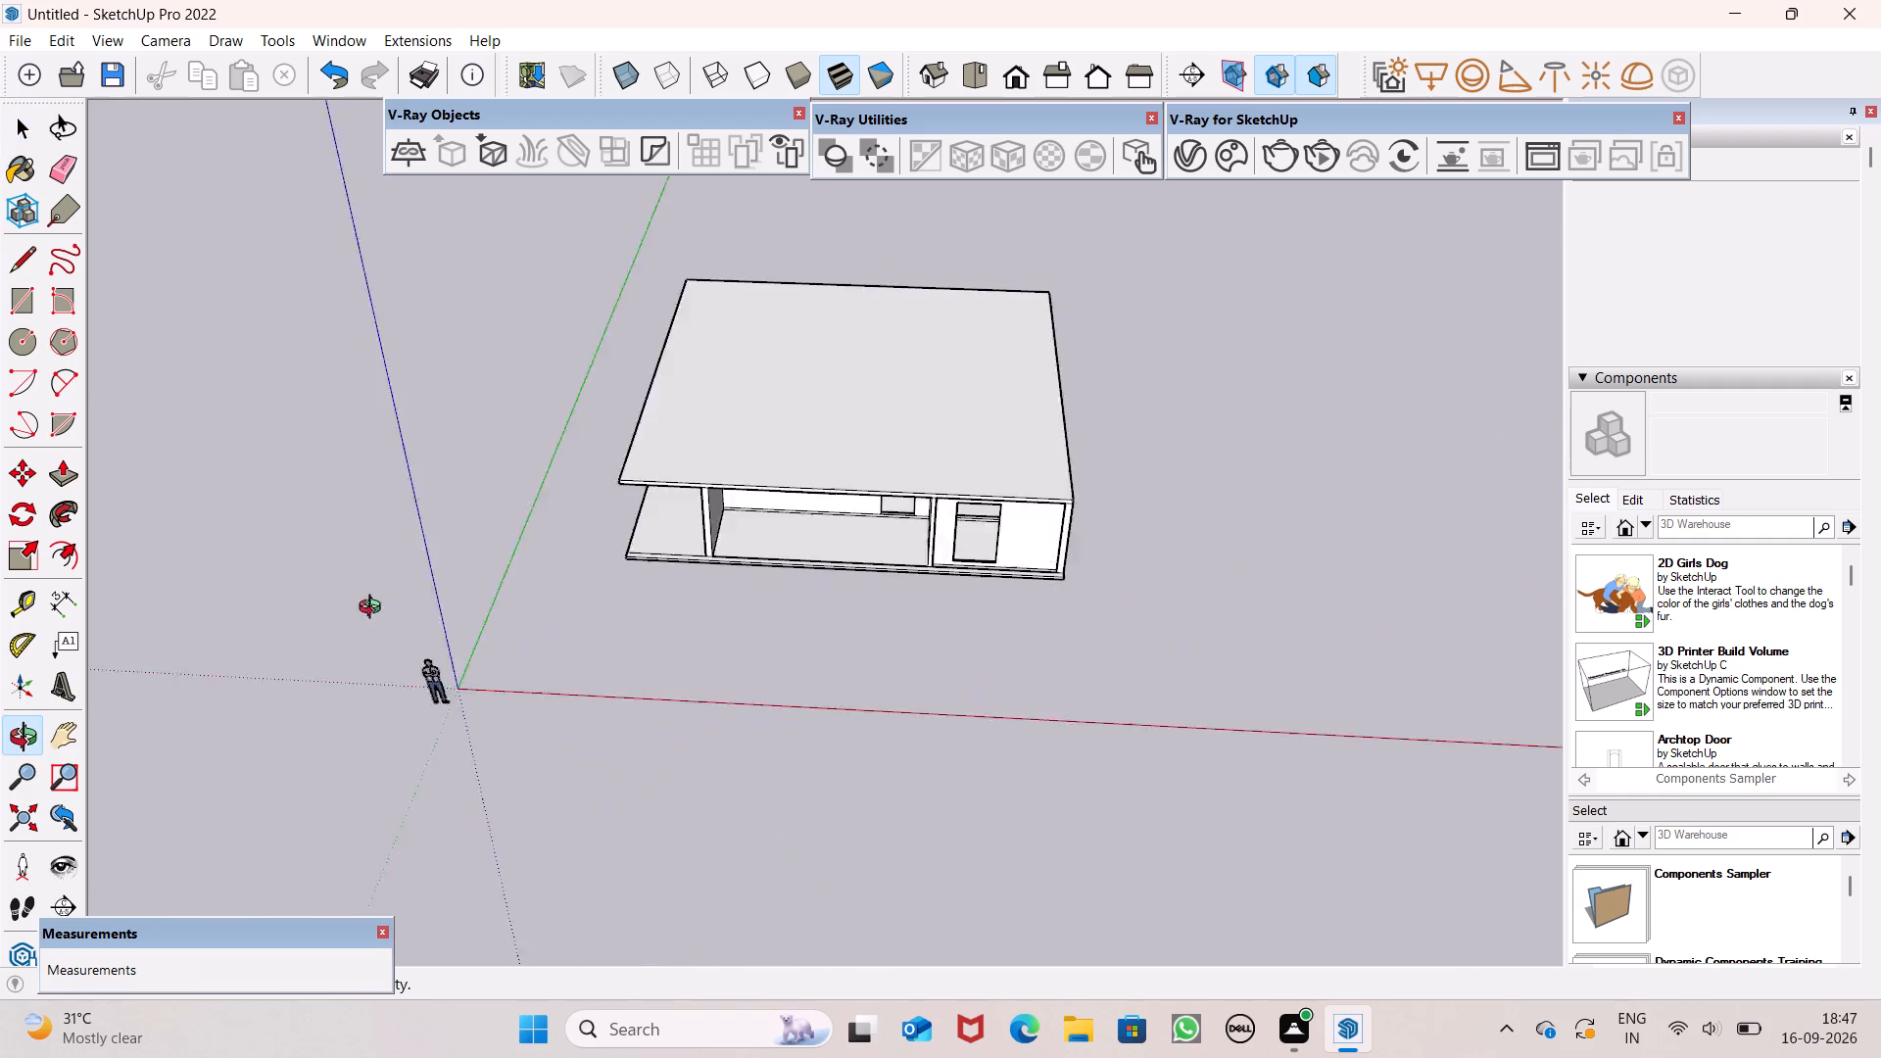
pyautogui.moveTo(374, 609); pyautogui.dragTo(730, 589, button='middle')
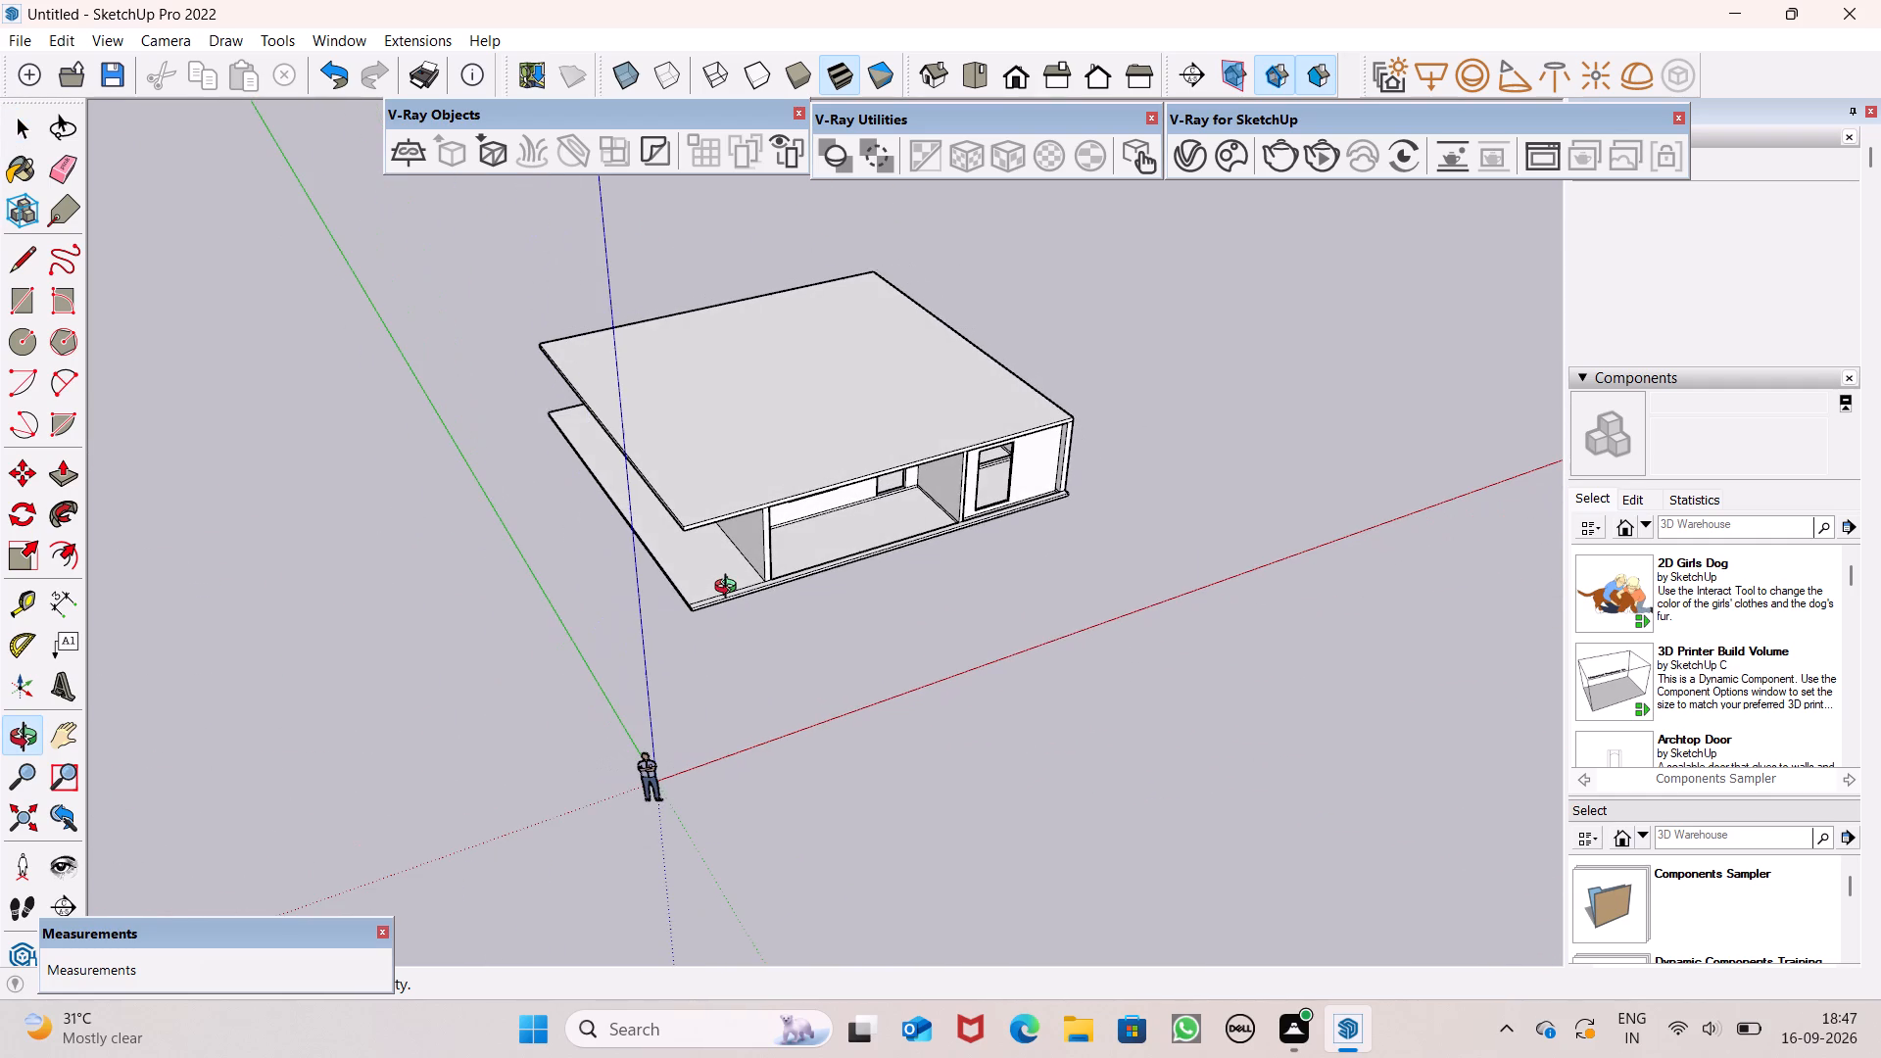
pyautogui.moveTo(730, 589); pyautogui.dragTo(738, 555, button='middle')
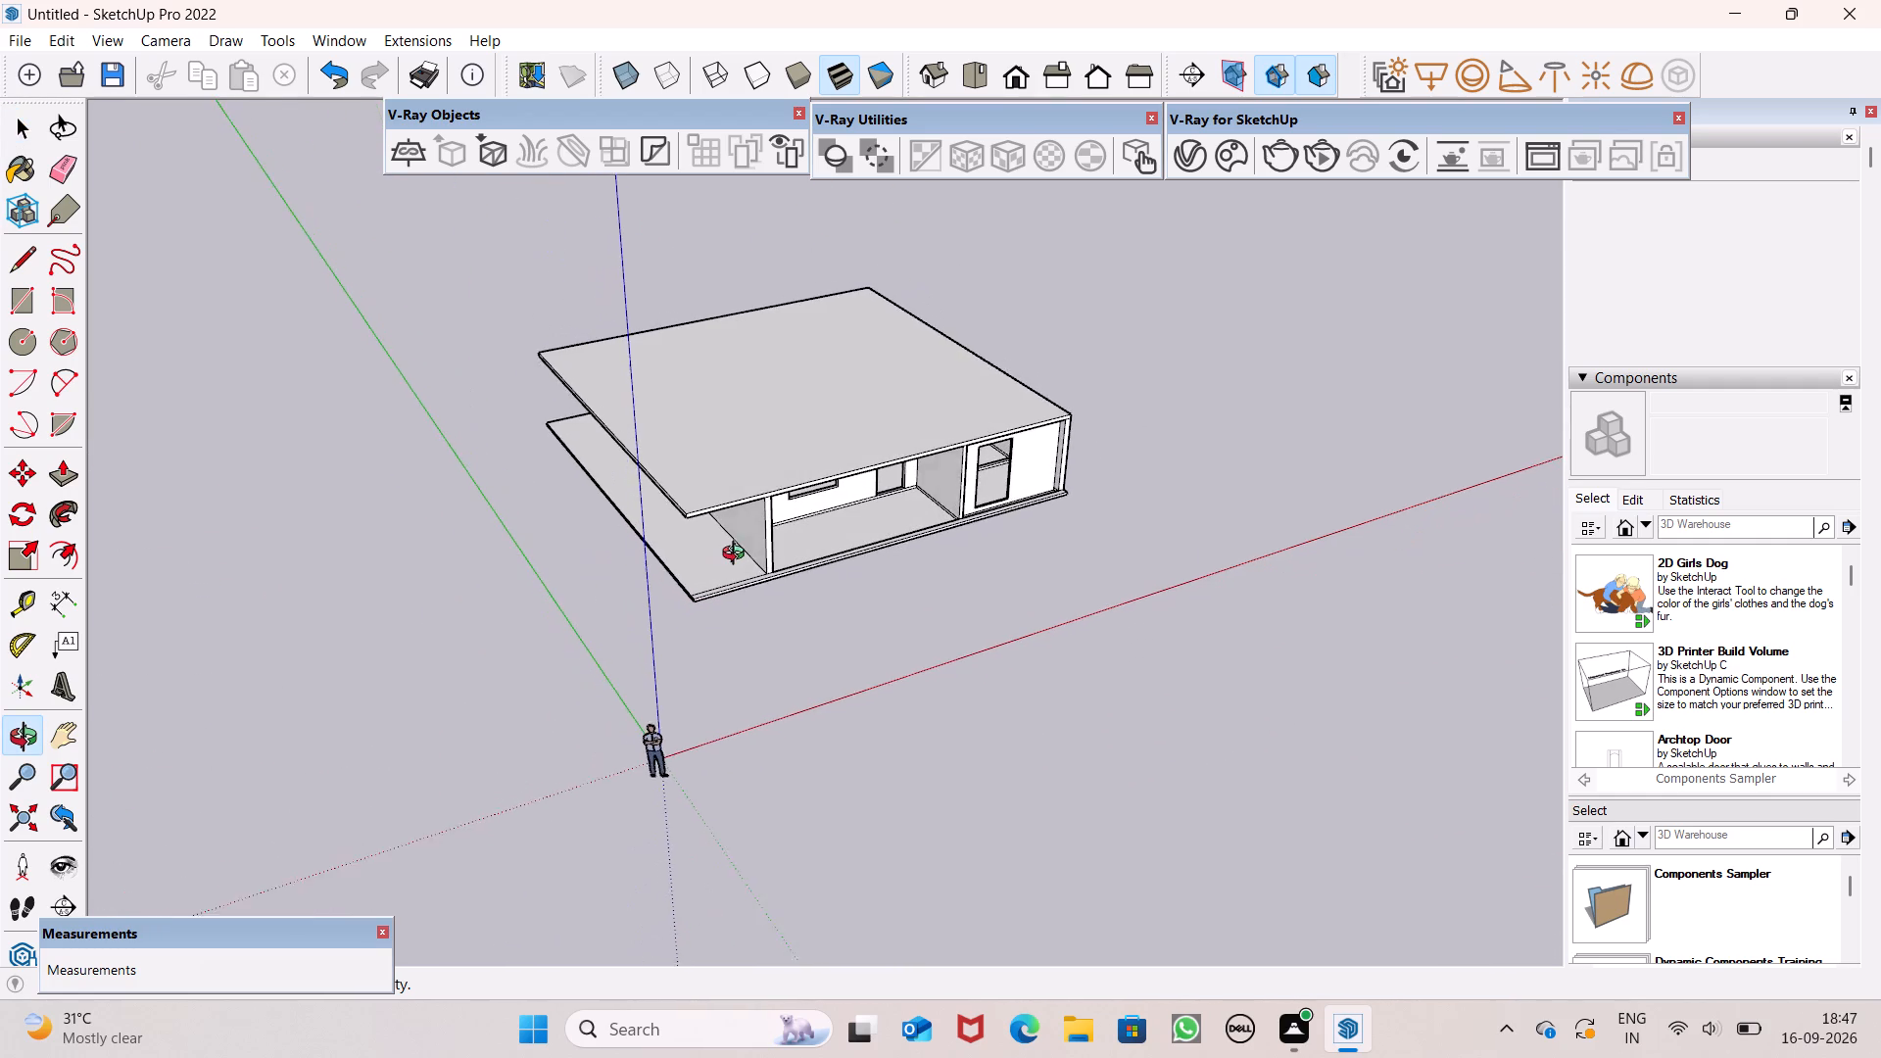
pyautogui.moveTo(738, 555); pyautogui.dragTo(720, 375, button='middle')
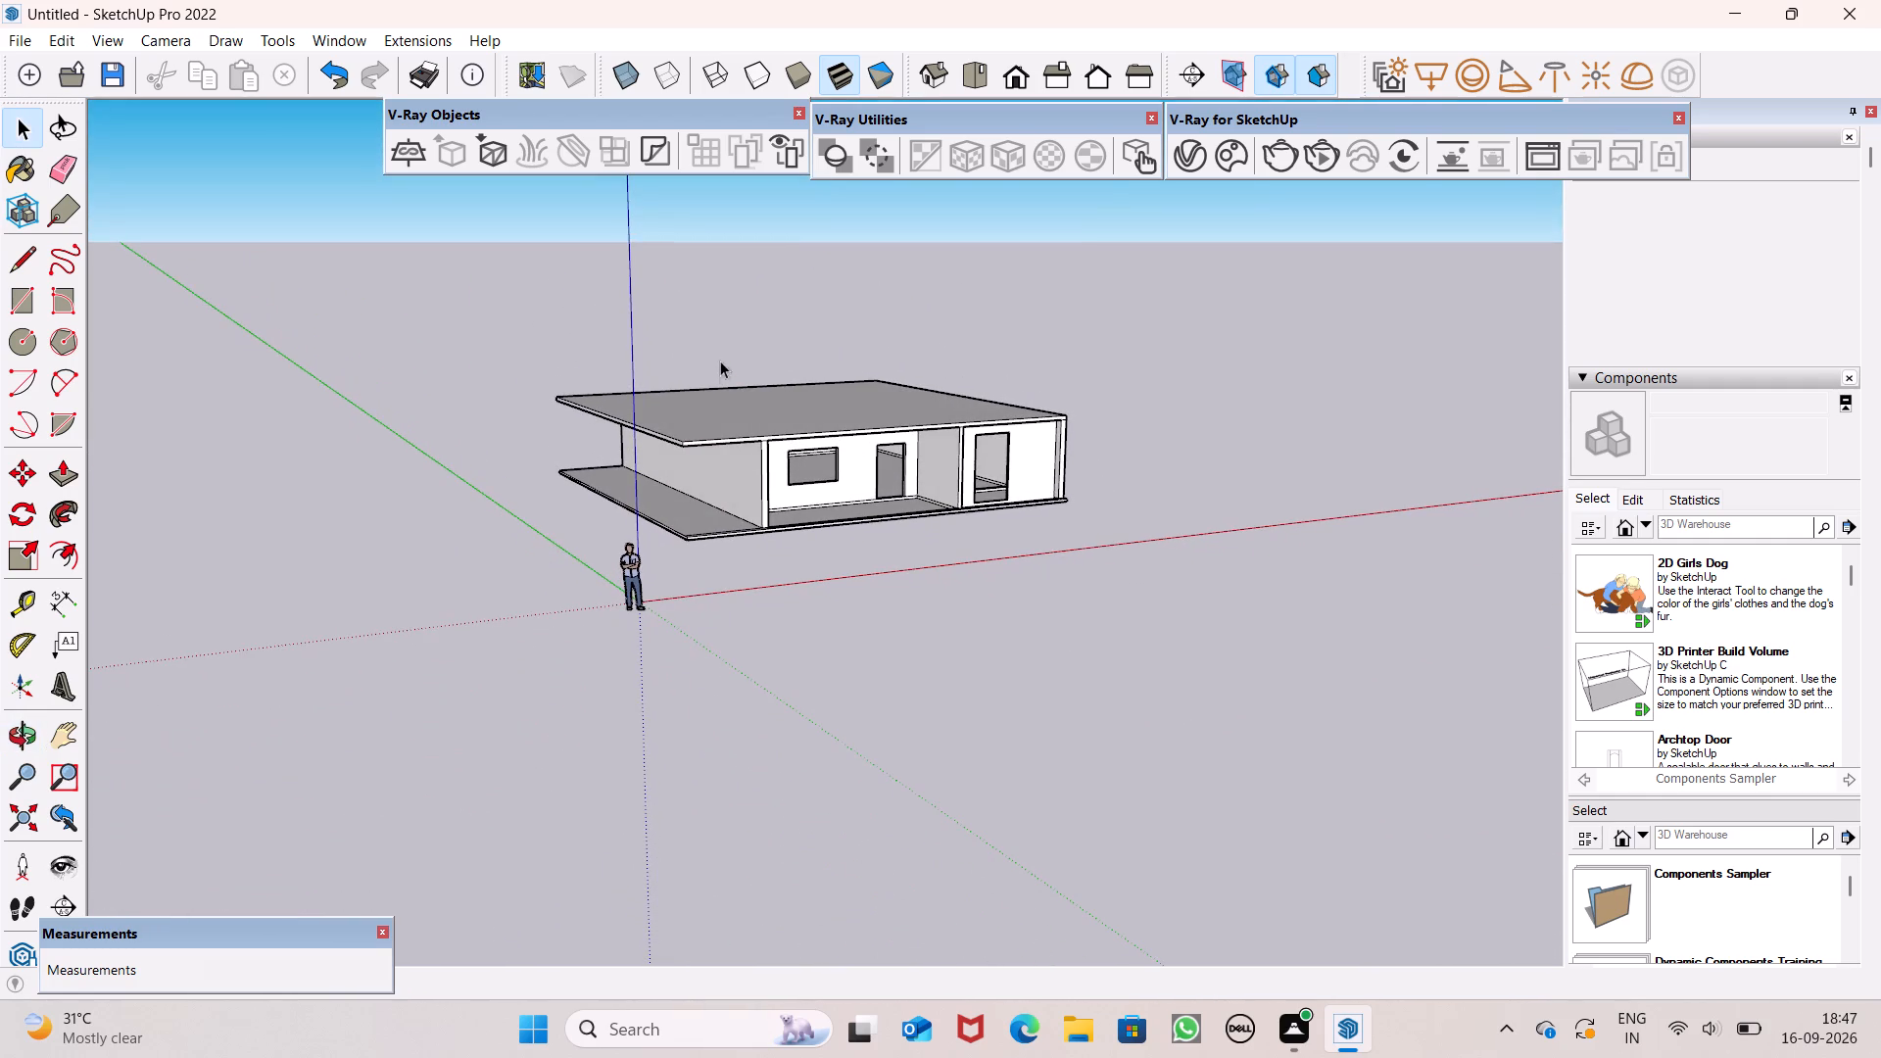
pyautogui.scroll(8, 716, 551)
pyautogui.moveTo(713, 521); pyautogui.dragTo(699, 485, button='middle')
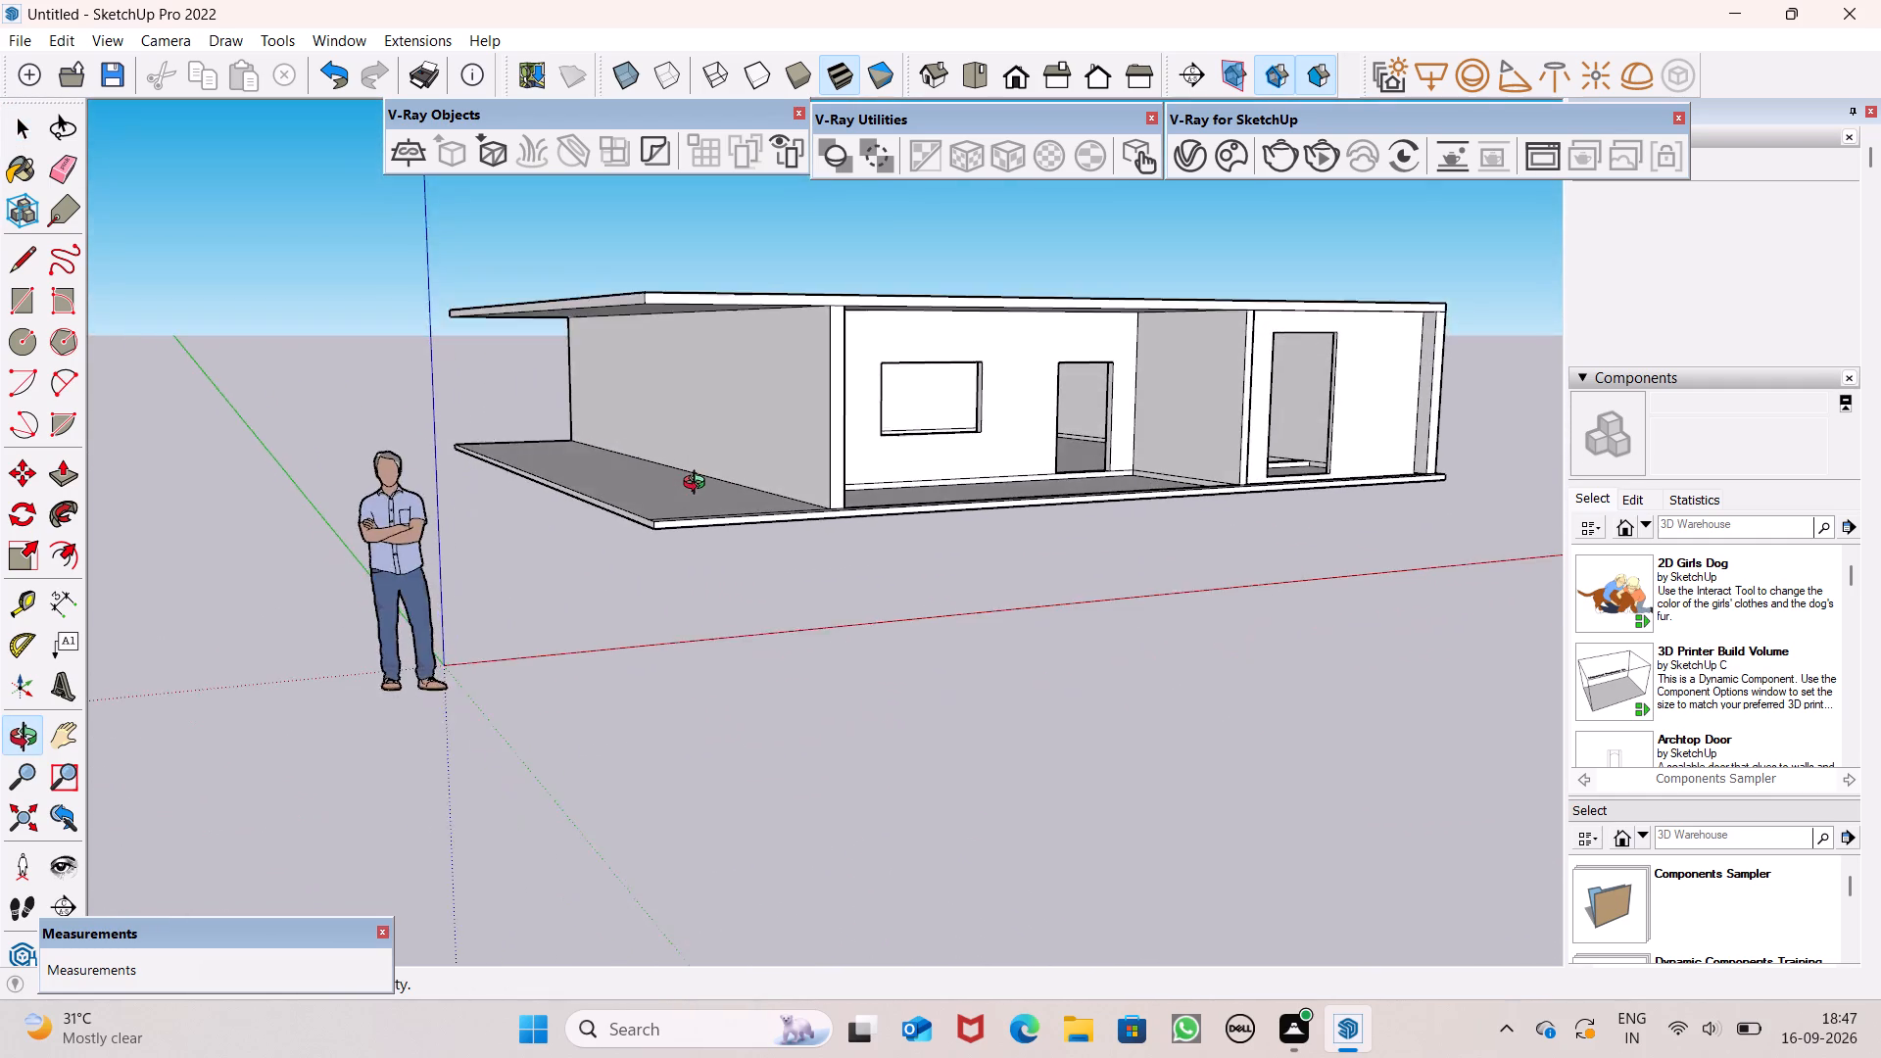
pyautogui.moveTo(699, 485); pyautogui.dragTo(780, 623, button='middle')
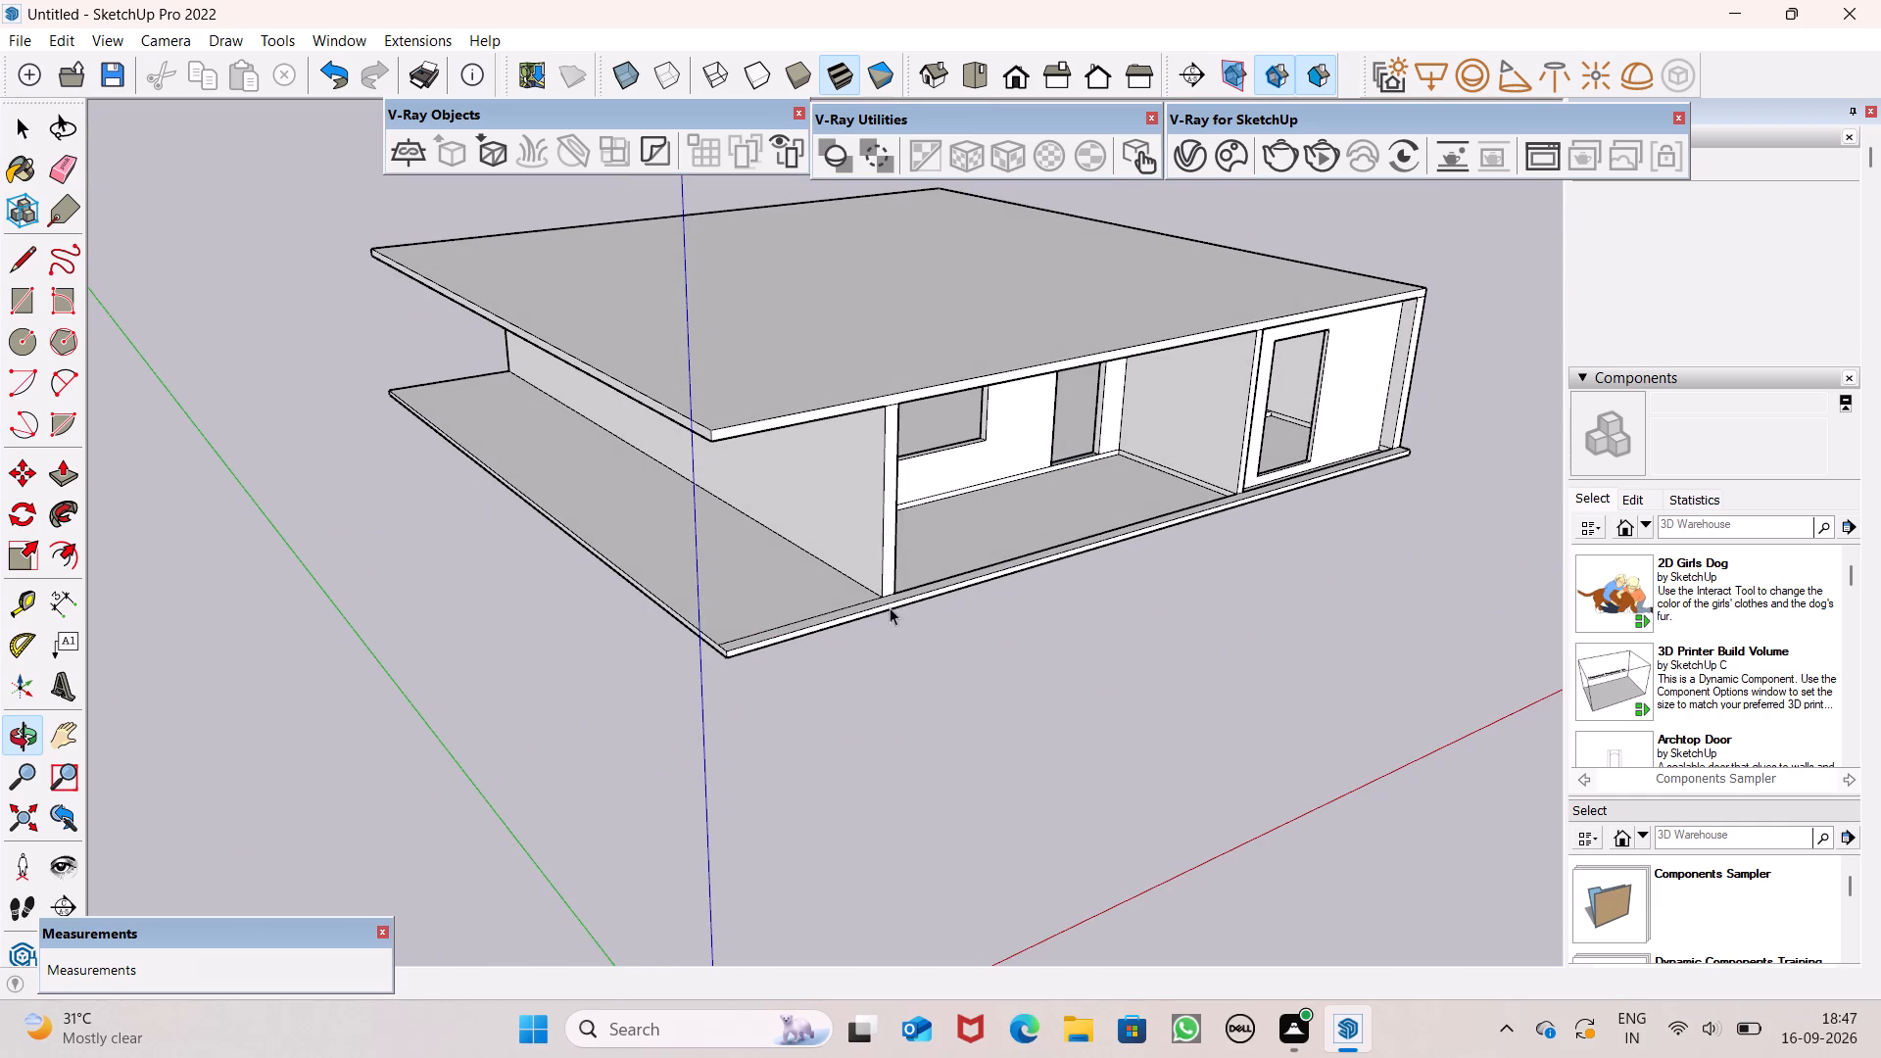
pyautogui.scroll(-2, 818, 562)
pyautogui.moveTo(809, 634); pyautogui.dragTo(924, 785, button='middle')
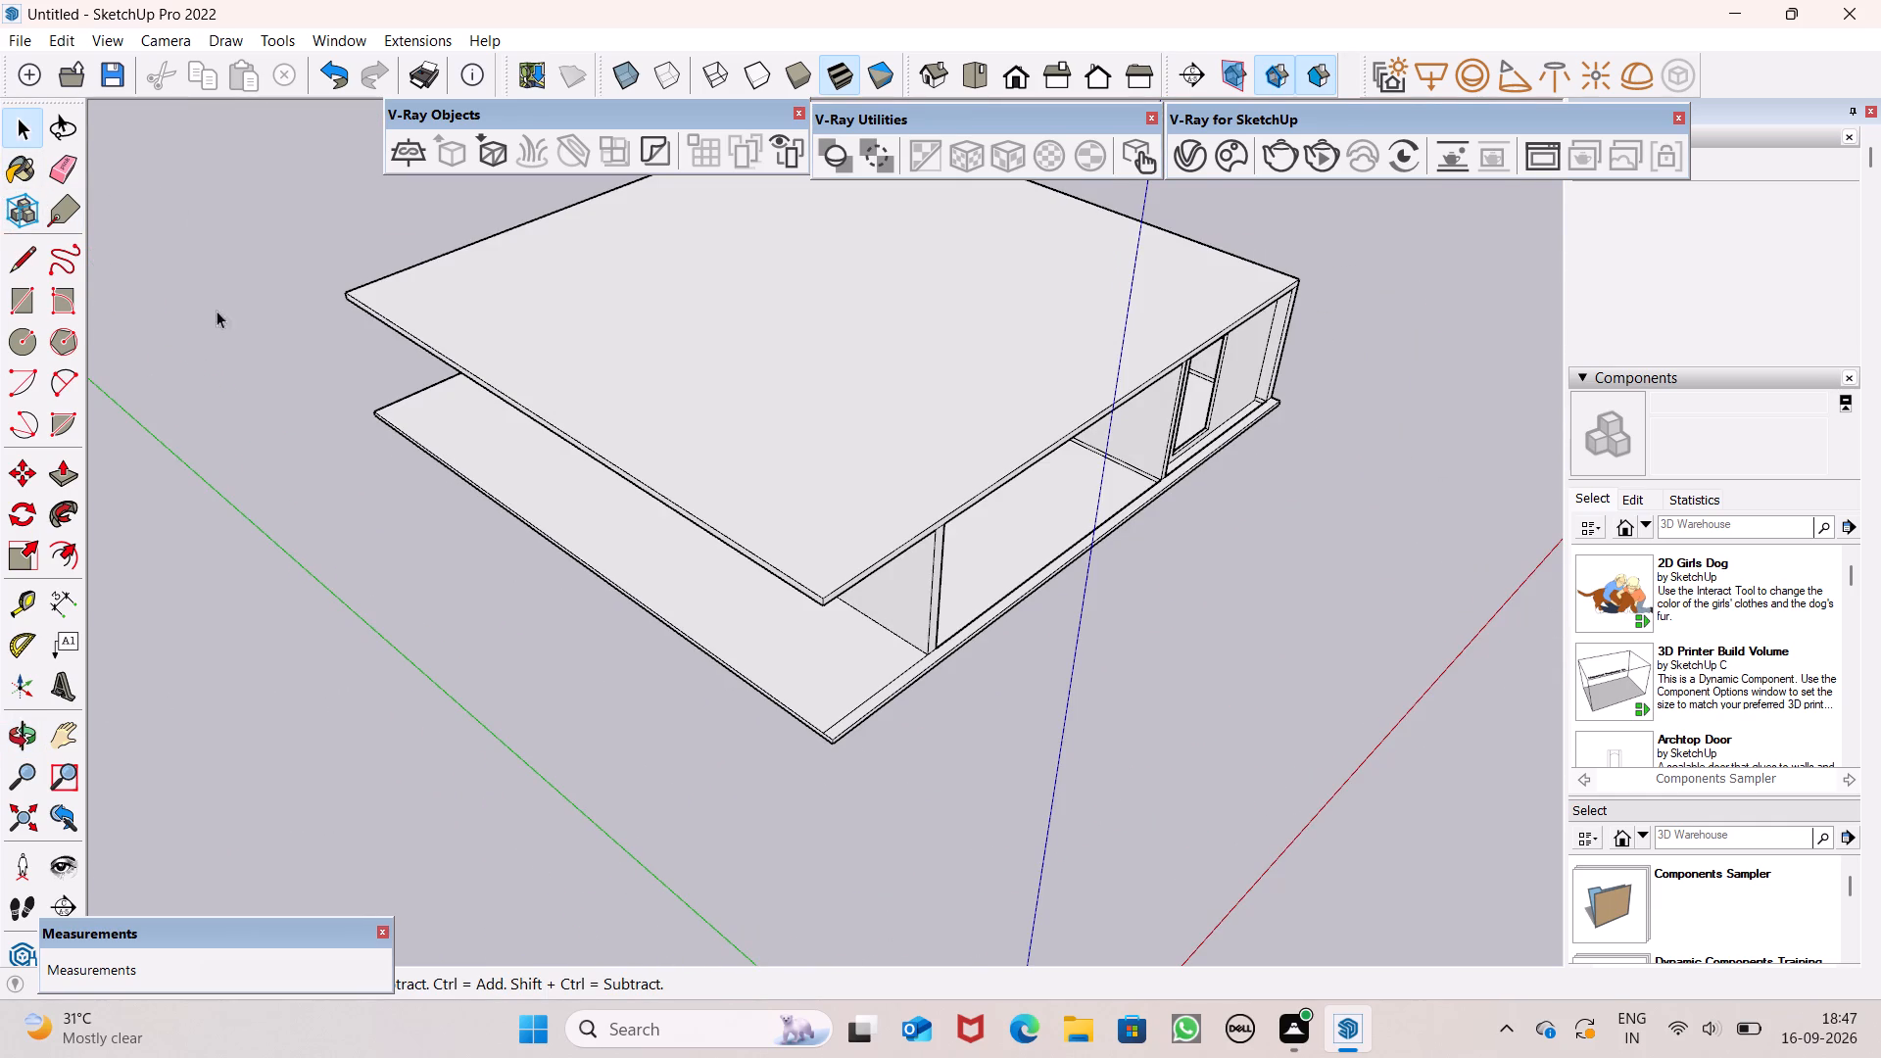
pyautogui.scroll(1, 840, 680)
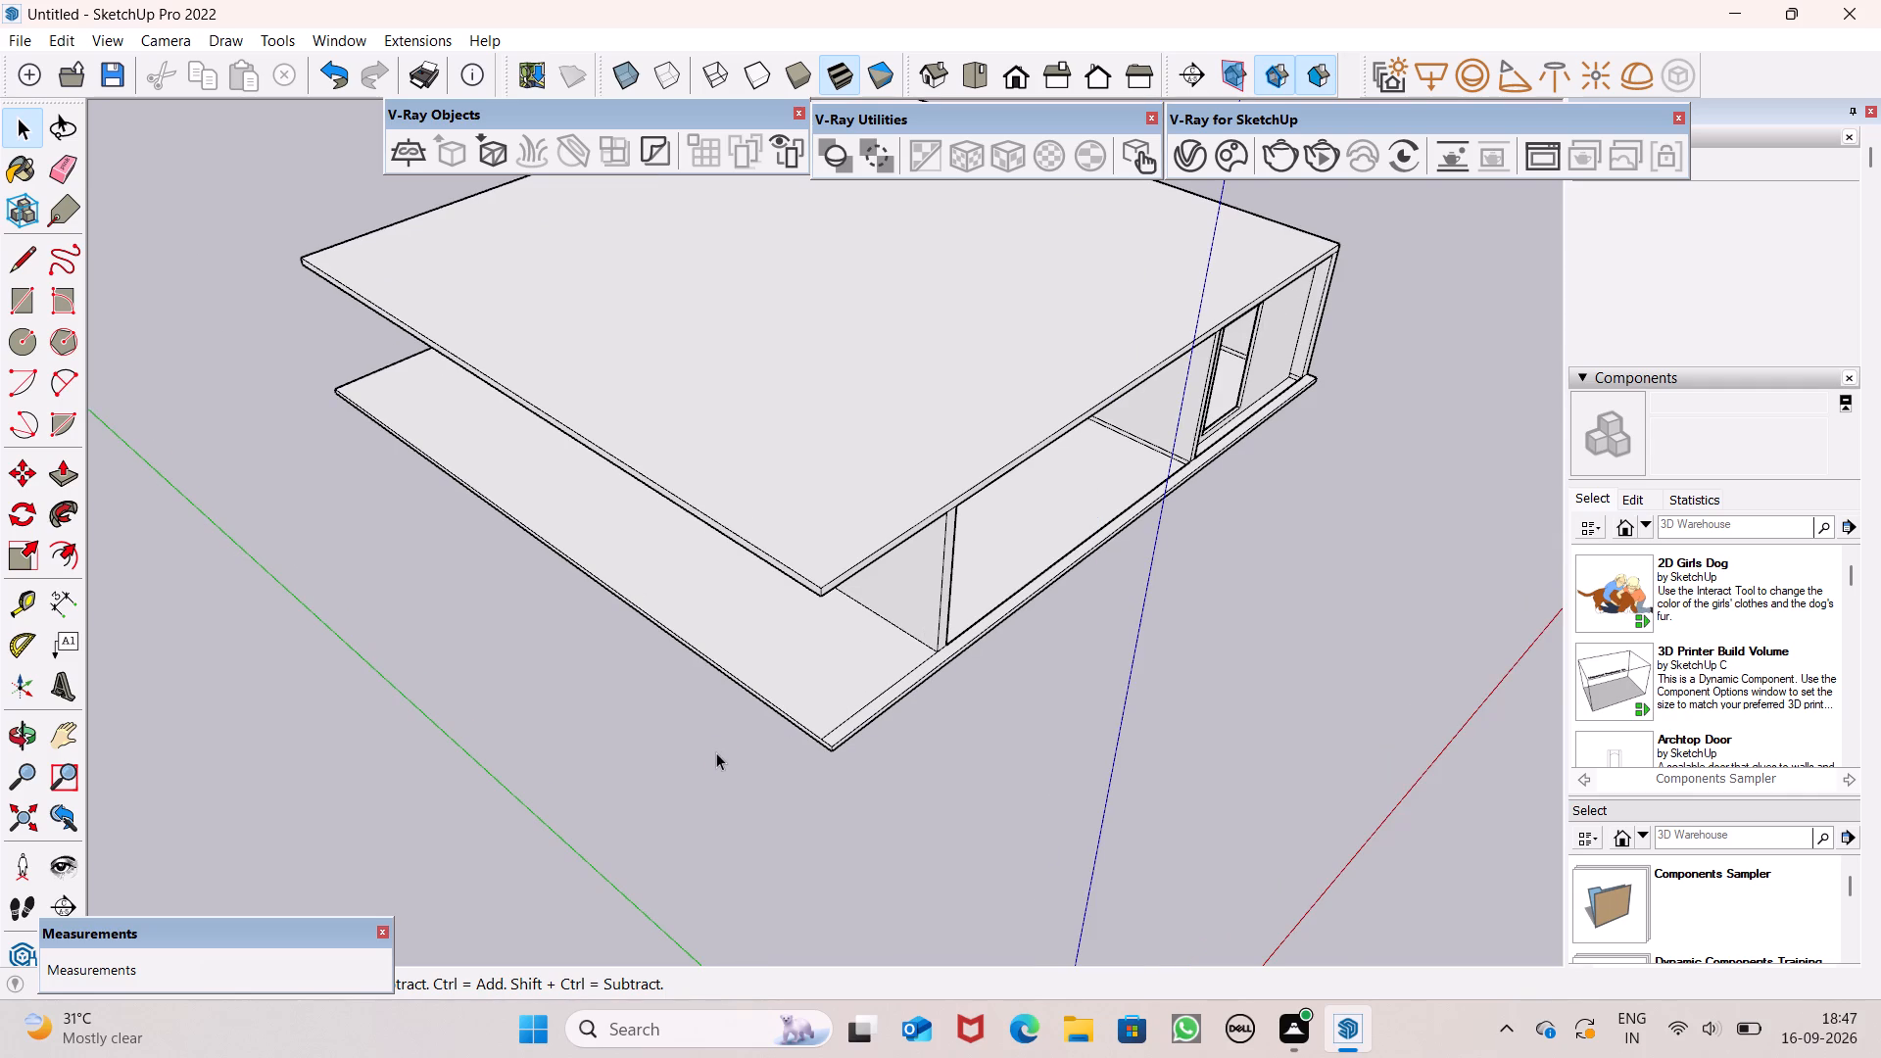
# Push/Pull the floor slab's extended side edge face slightly back inward toward the building and leave the command.
pyautogui.scroll(2, 816, 752)
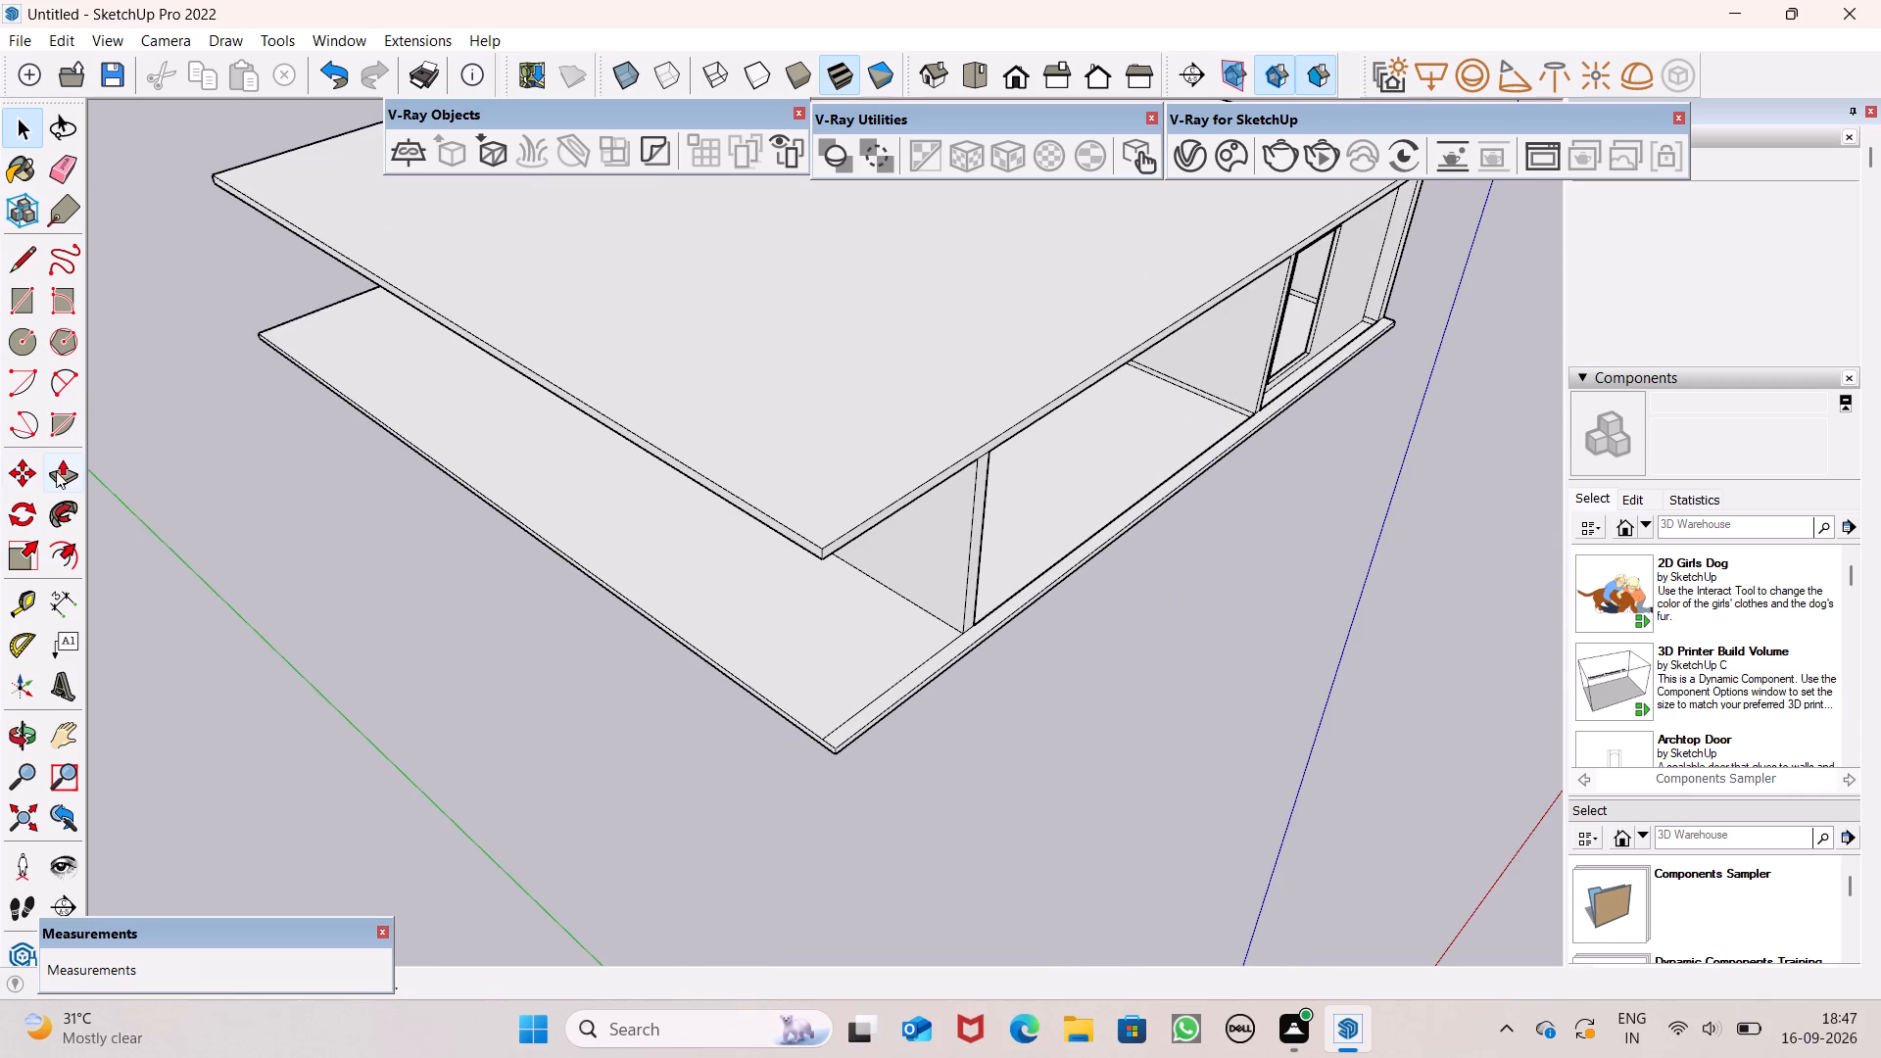
pyautogui.click(57, 471)
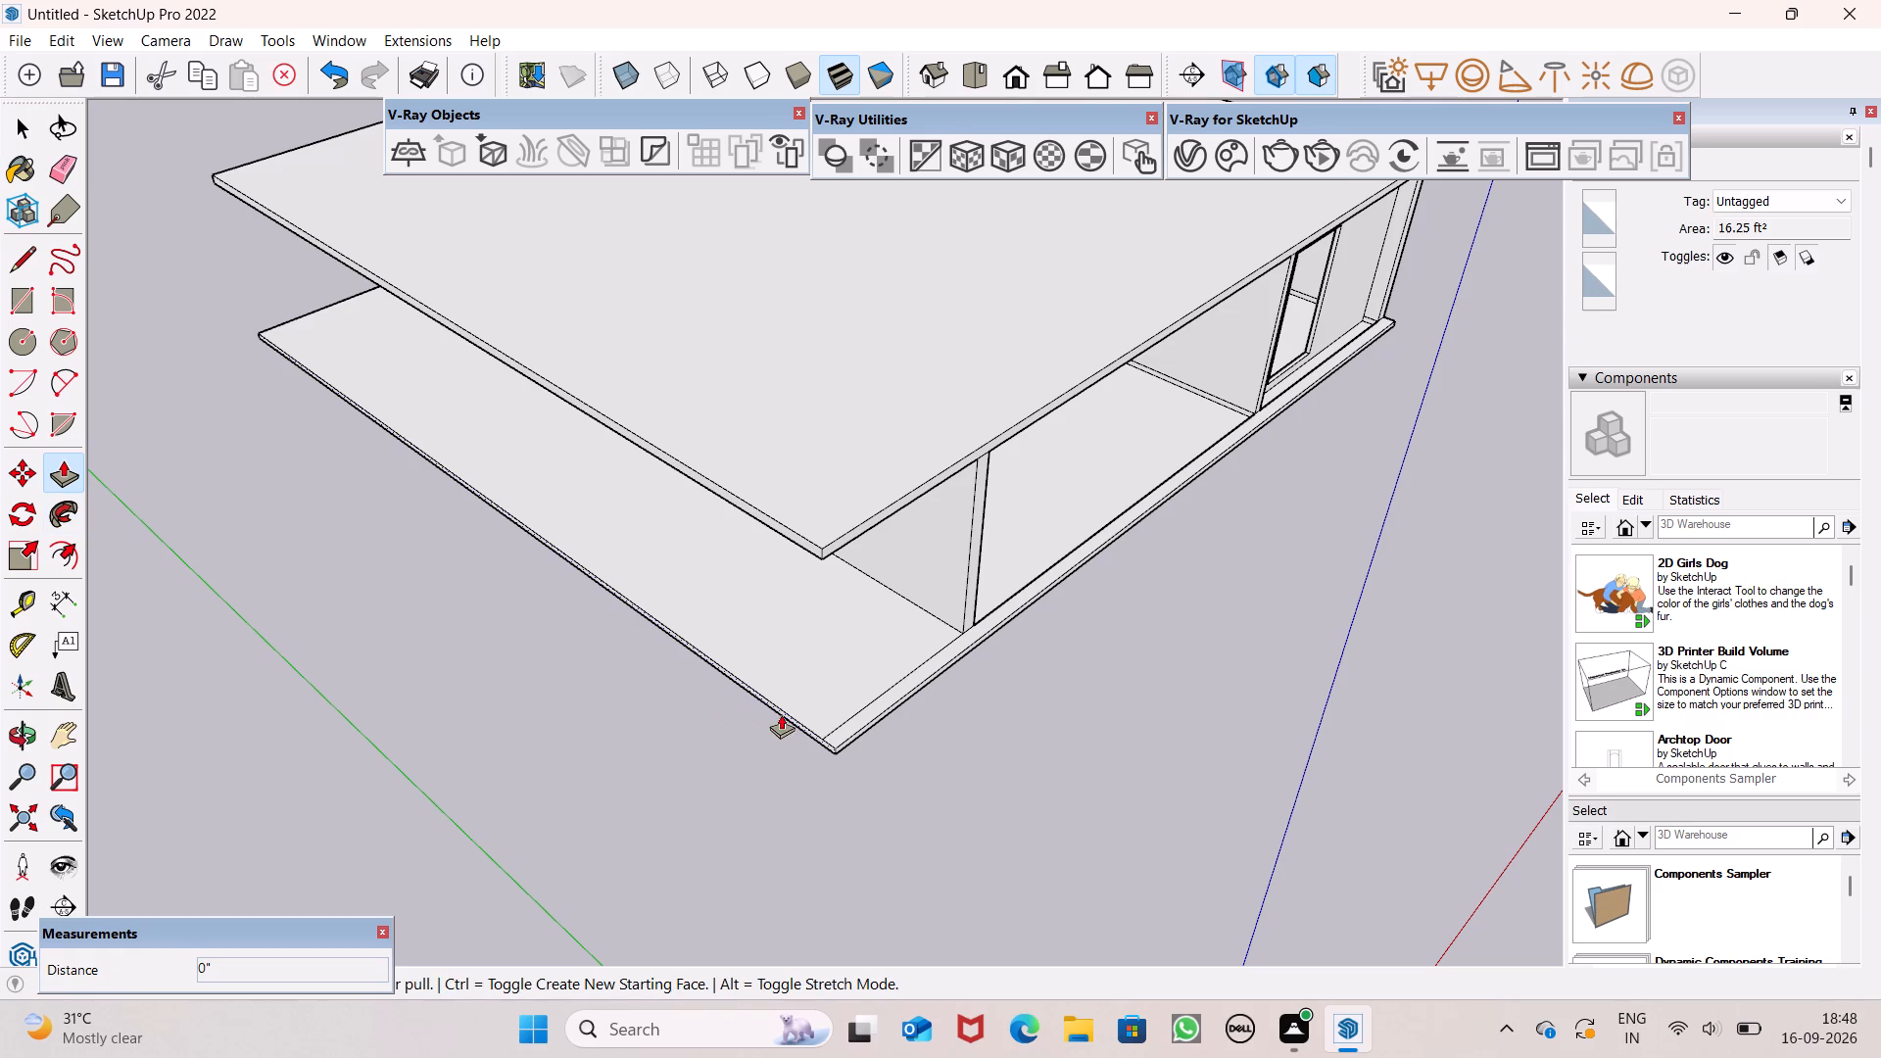
pyautogui.moveTo(781, 714); pyautogui.dragTo(815, 686)
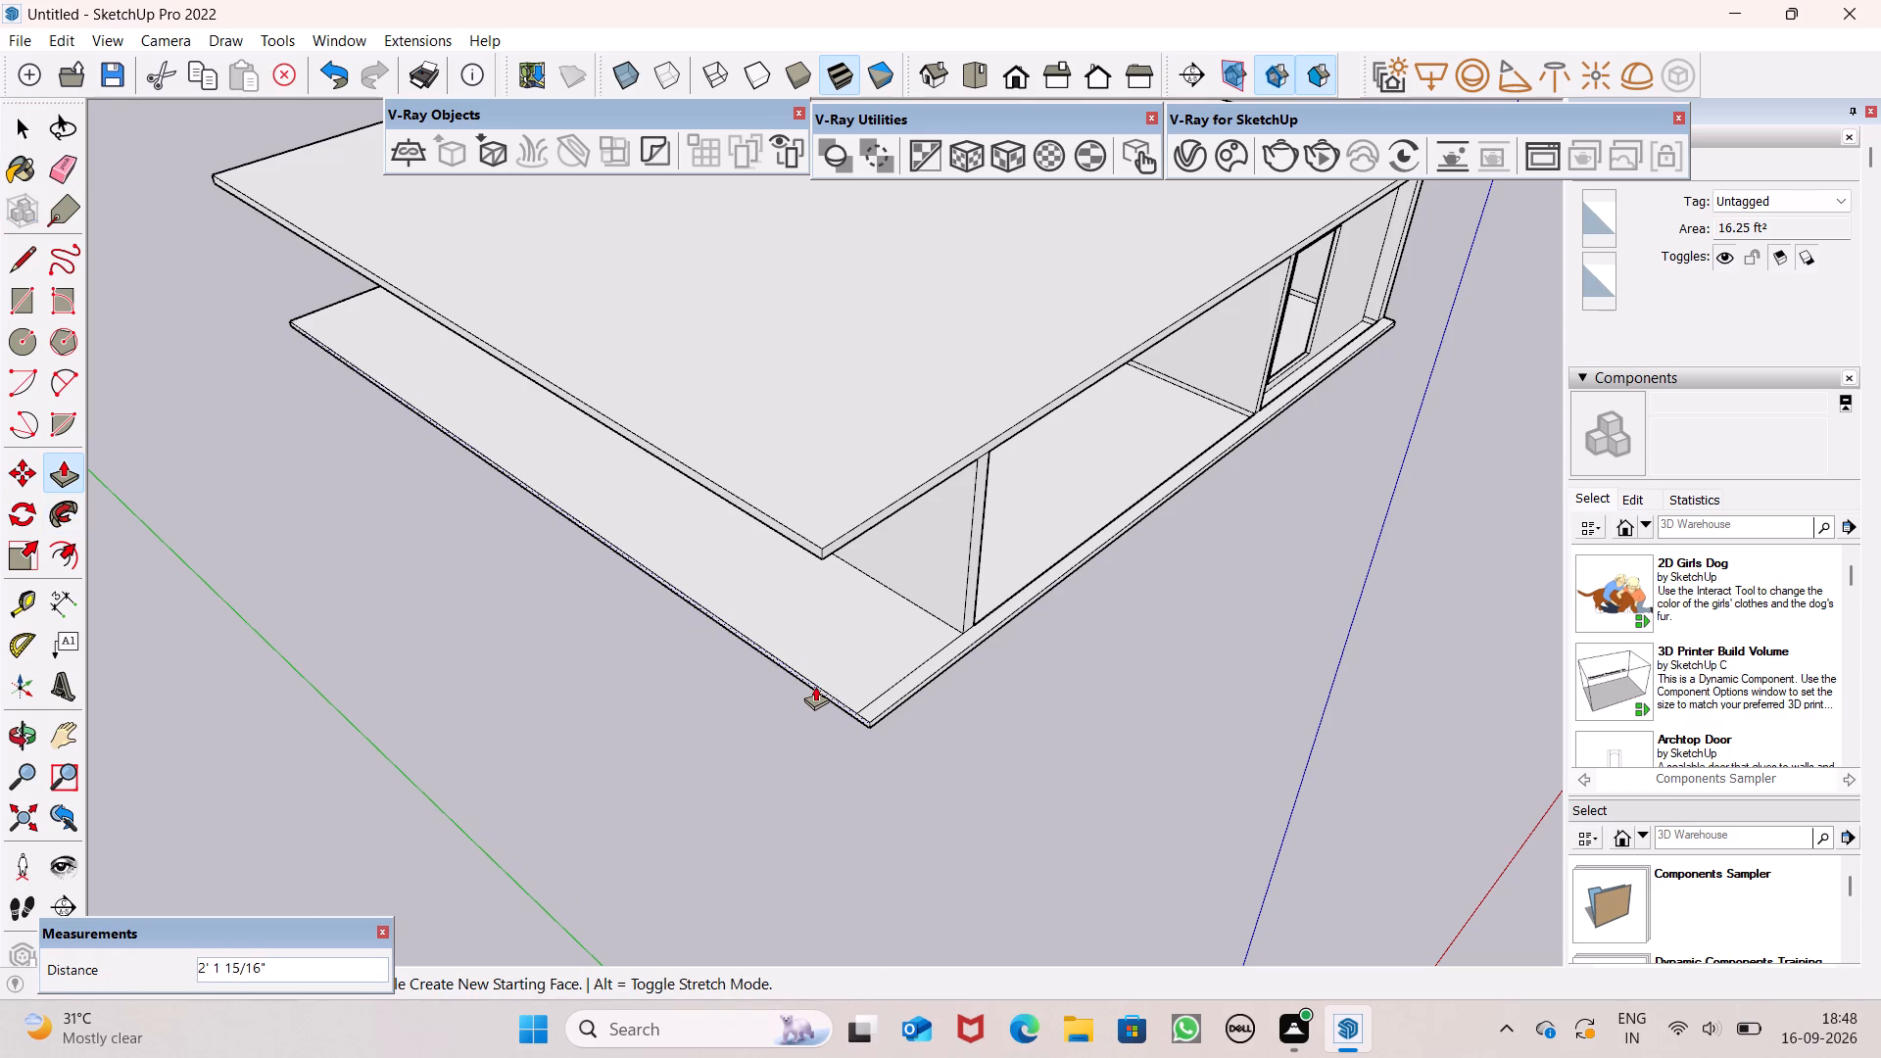
pyautogui.moveTo(815, 686); pyautogui.dragTo(815, 677)
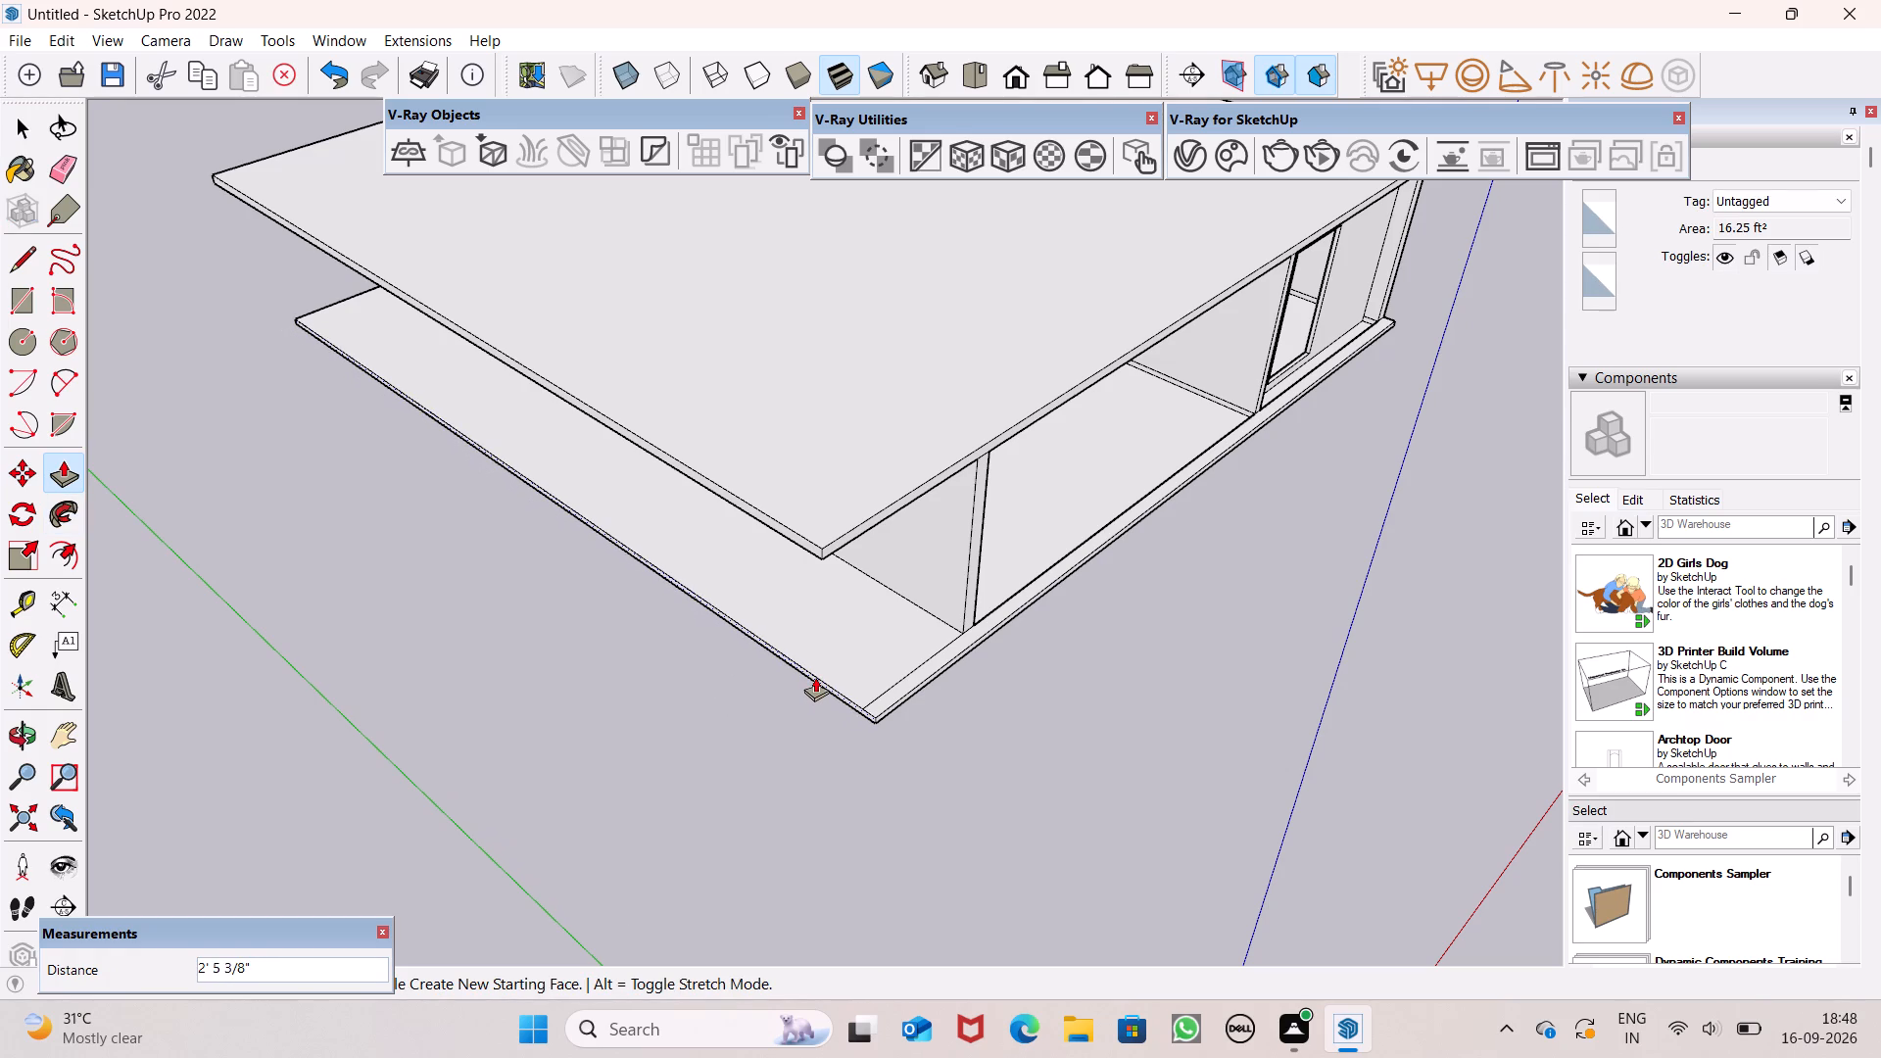
pyautogui.moveTo(815, 677); pyautogui.dragTo(801, 693)
pyautogui.press('space')
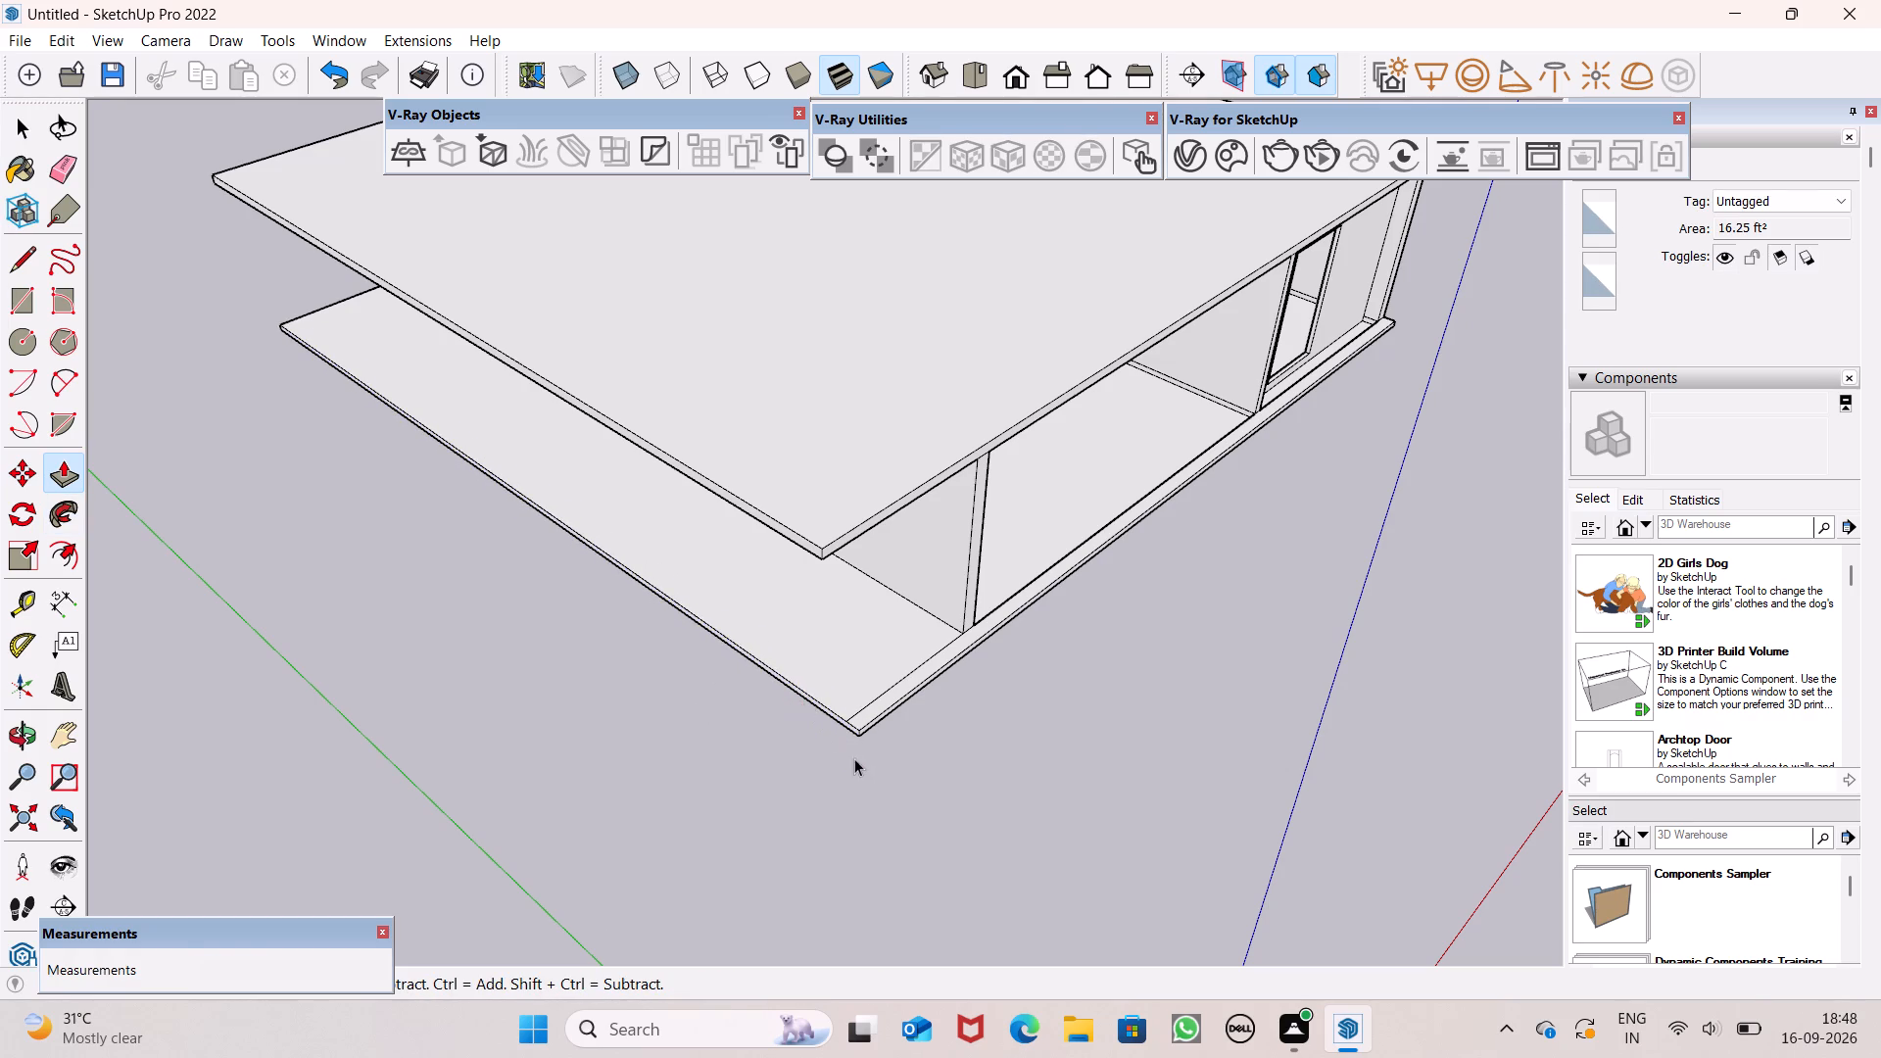
# Draw a rectangle about 3' 9" by 2' 3" outward from the floor slab's extended corner beside the open front.
pyautogui.scroll(-3, 857, 750)
pyautogui.moveTo(870, 748); pyautogui.dragTo(1006, 794, button='middle')
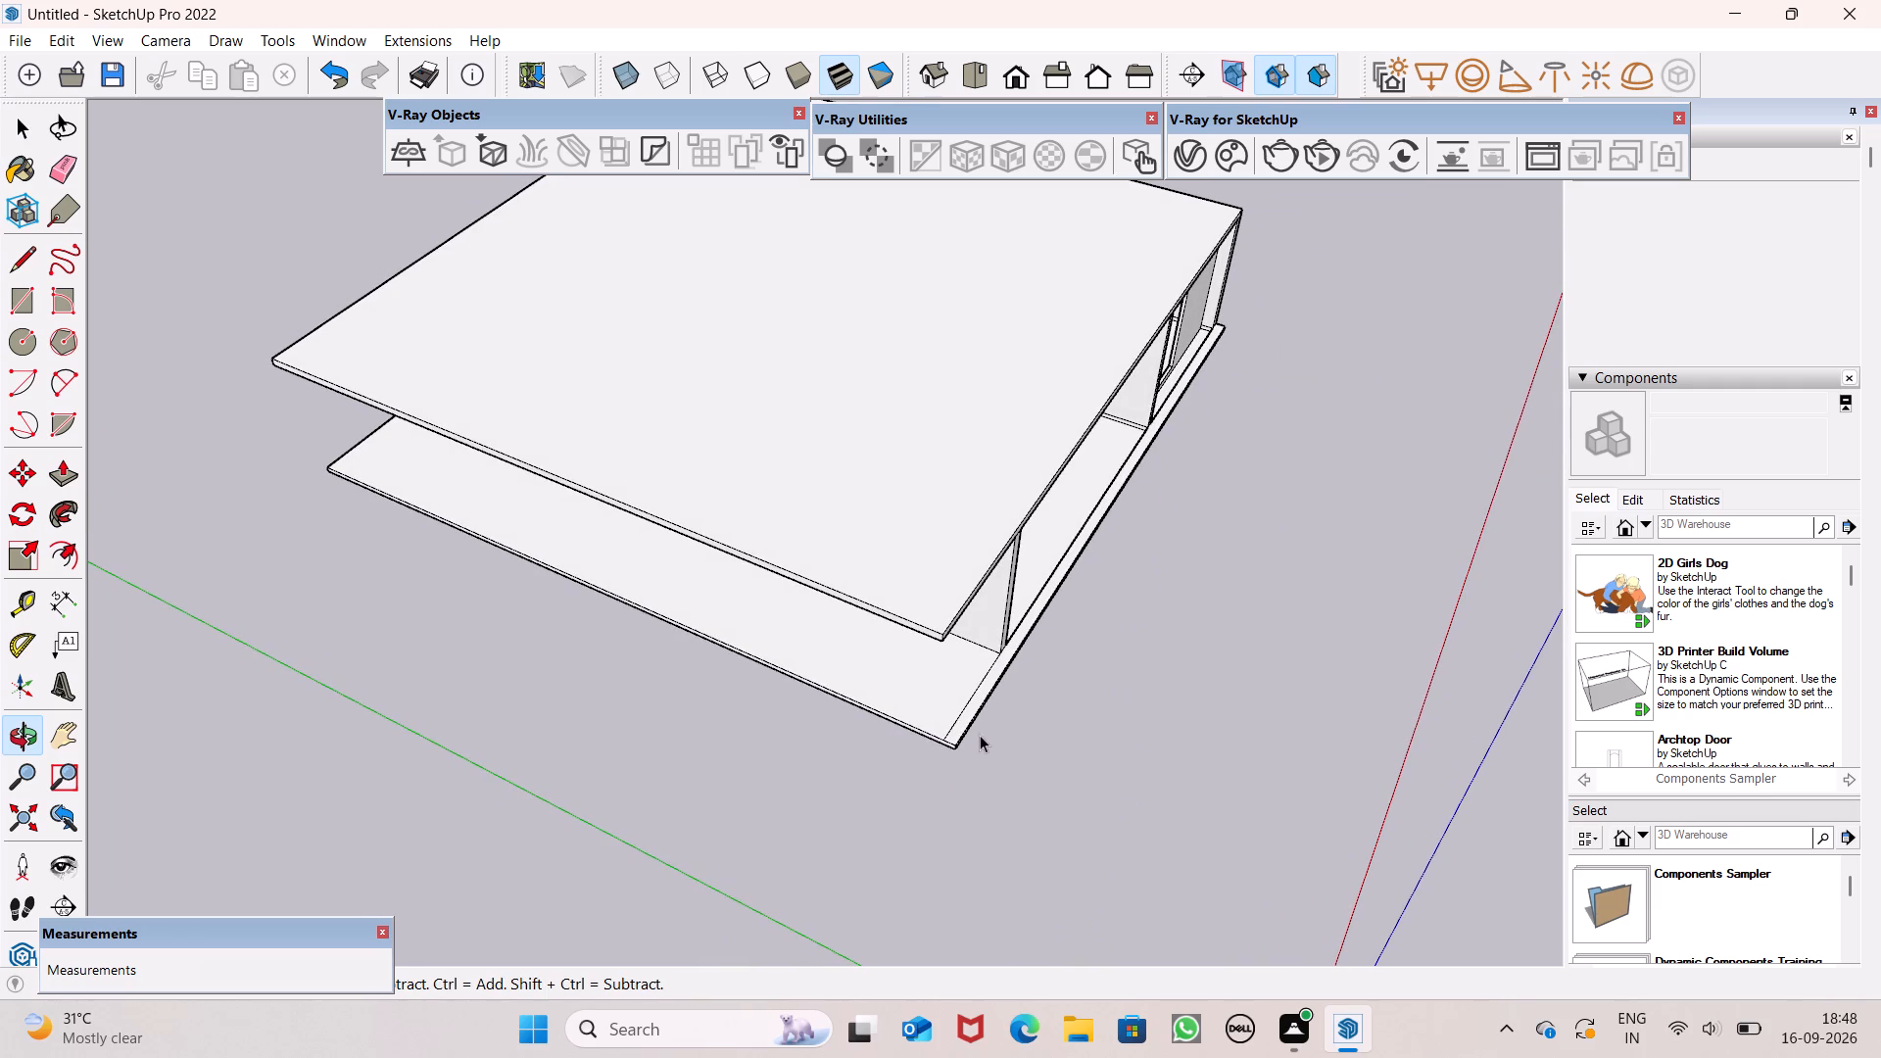
pyautogui.moveTo(966, 692); pyautogui.dragTo(1034, 673, button='middle')
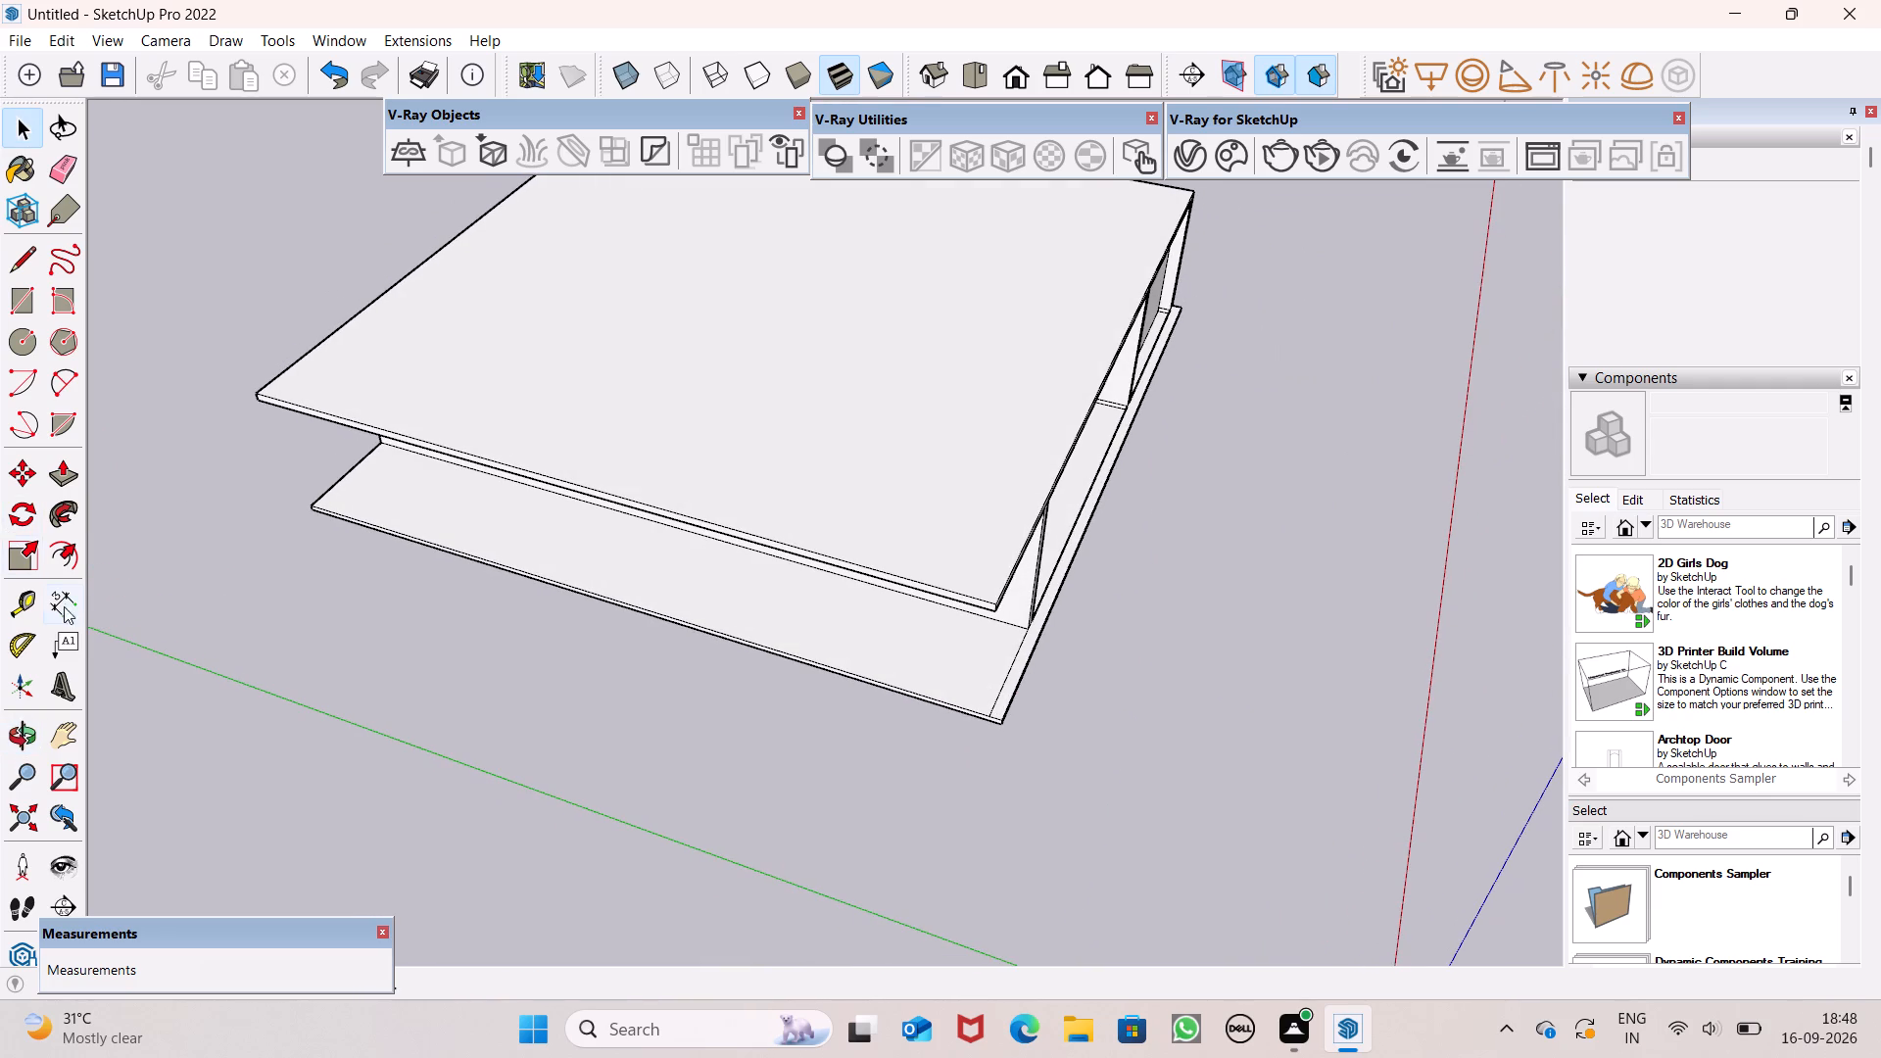
pyautogui.click(21, 310)
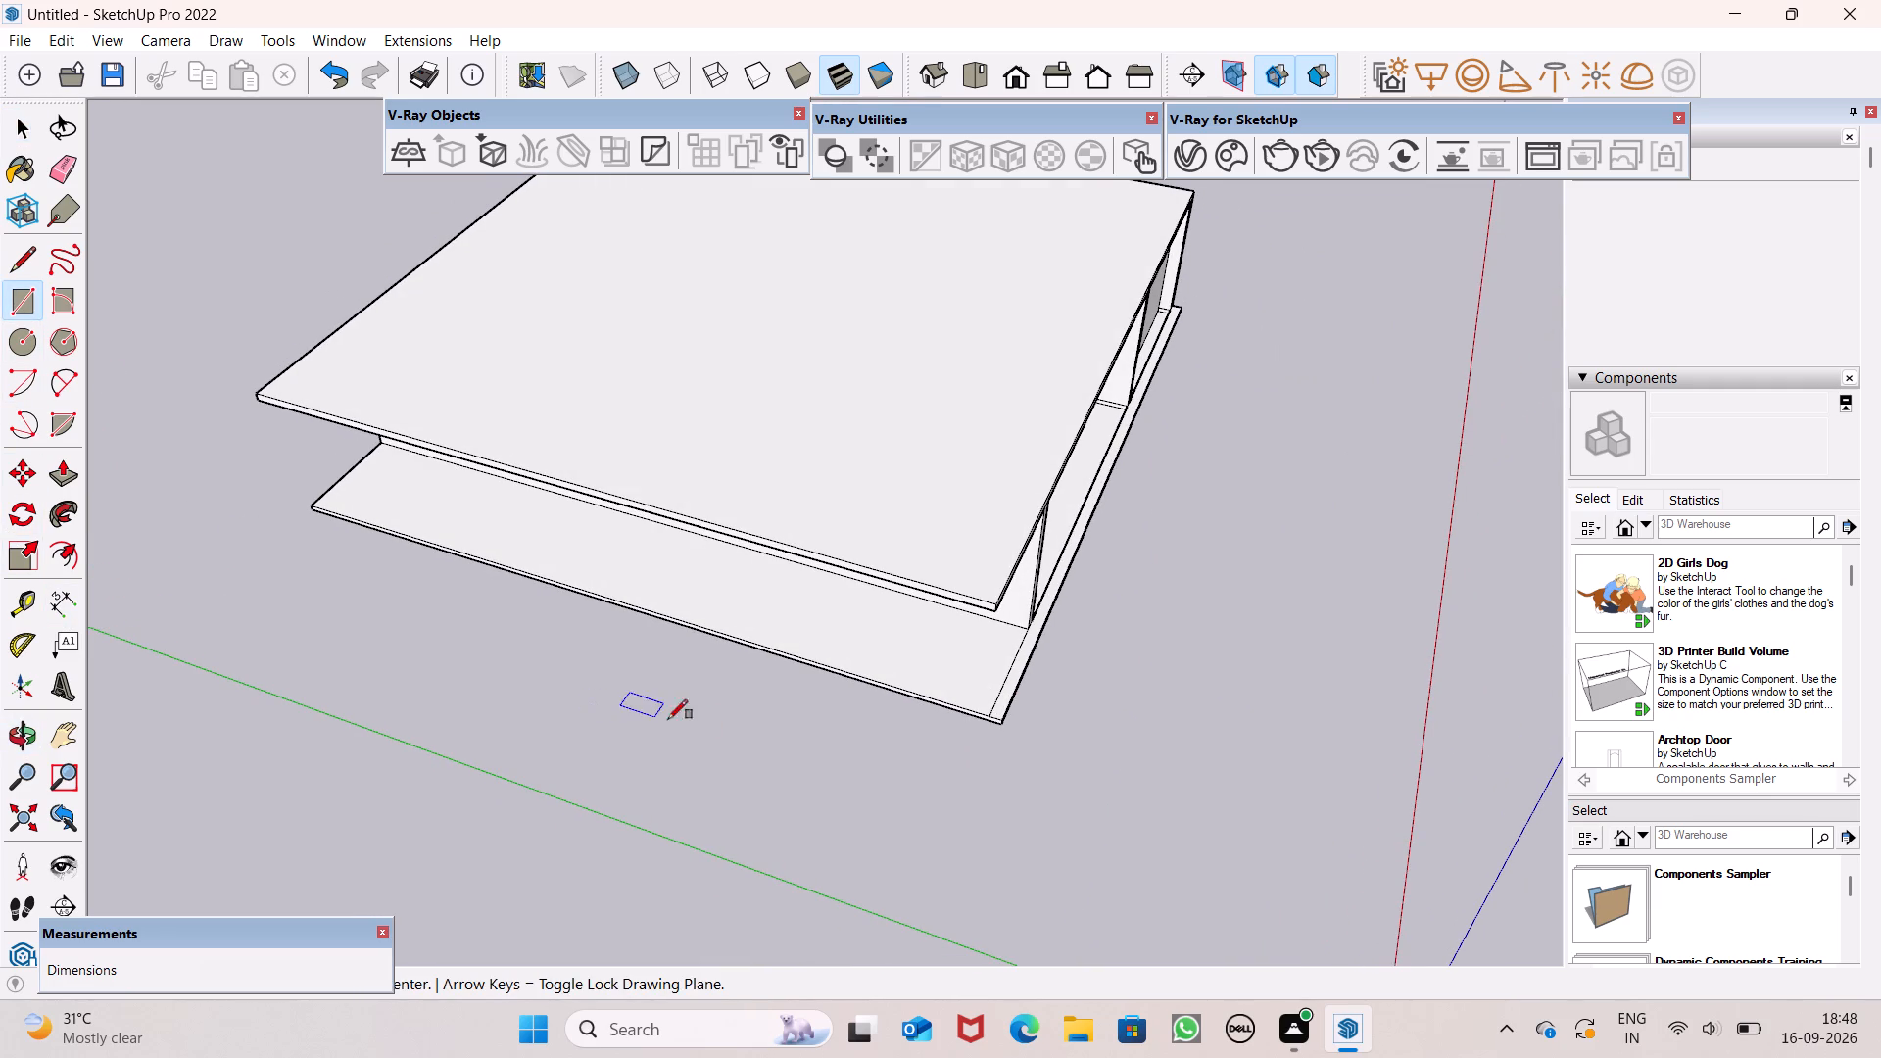
pyautogui.scroll(-1, 864, 872)
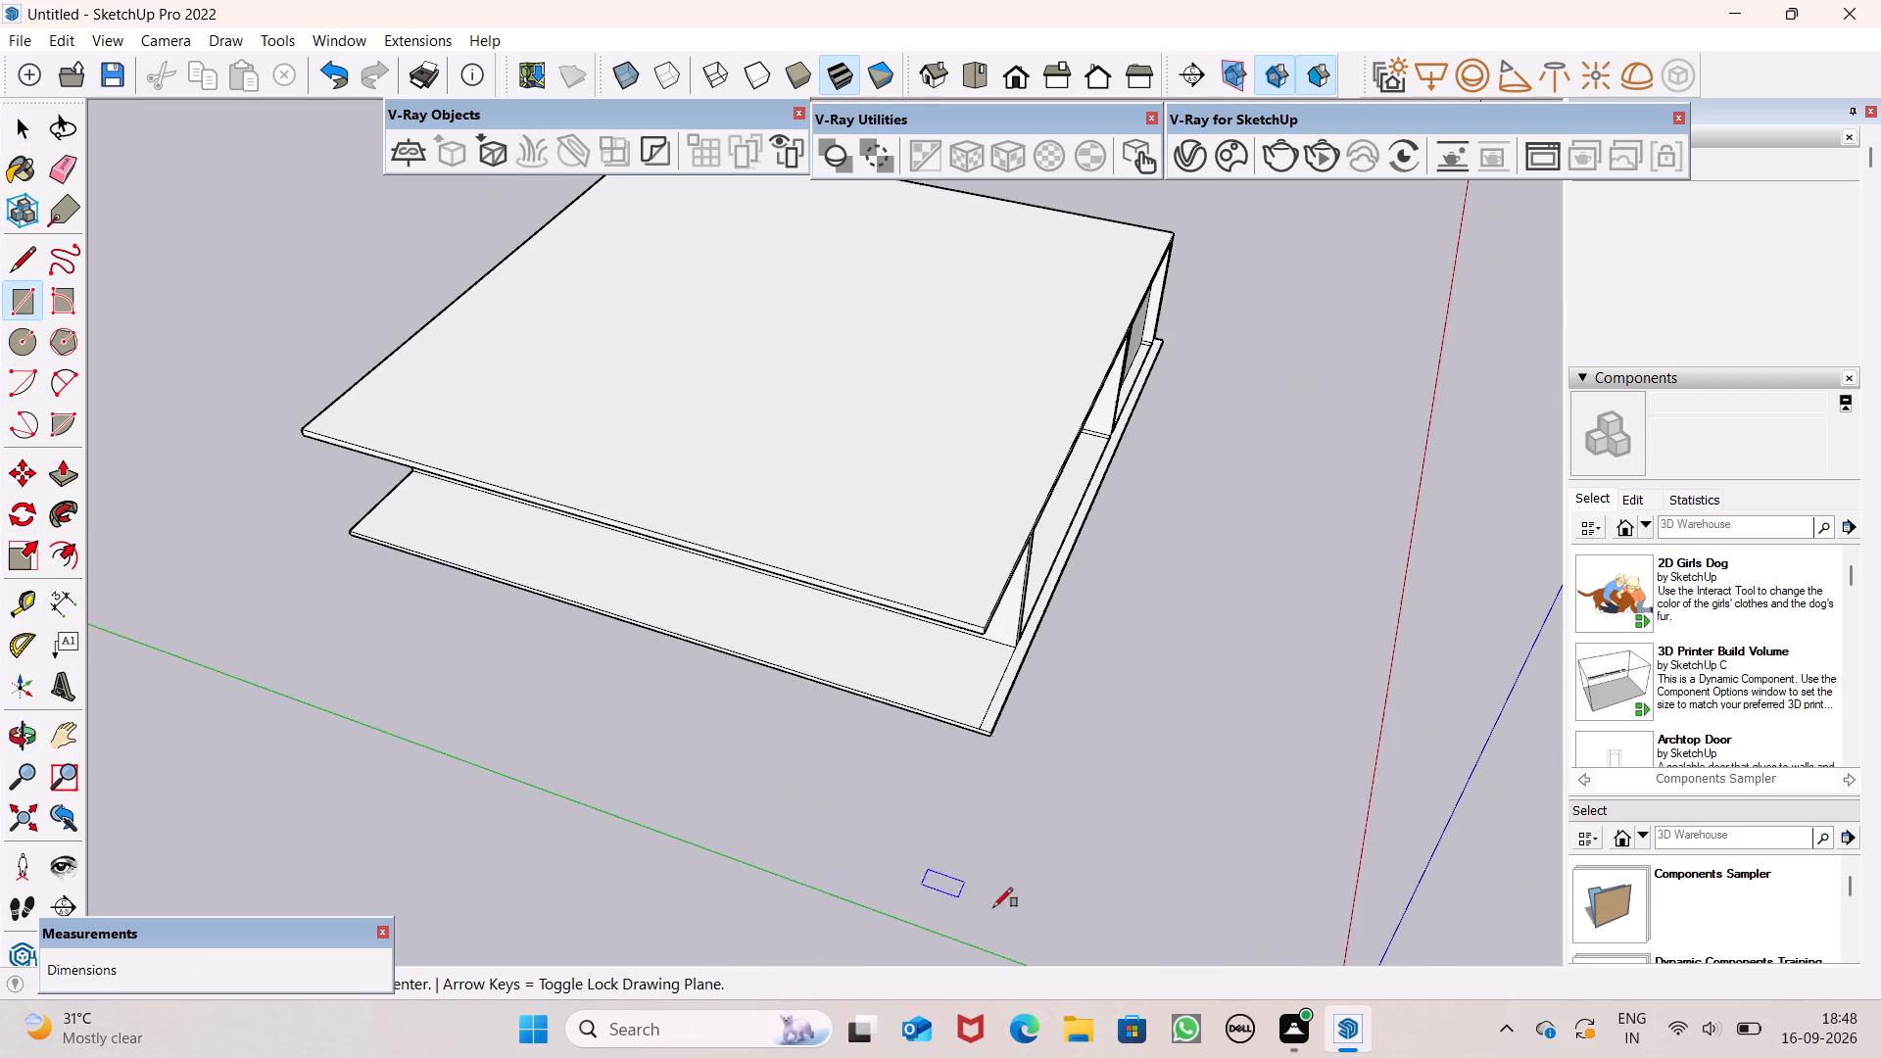
pyautogui.moveTo(991, 908); pyautogui.dragTo(901, 893, button='middle')
pyautogui.scroll(1, 940, 826)
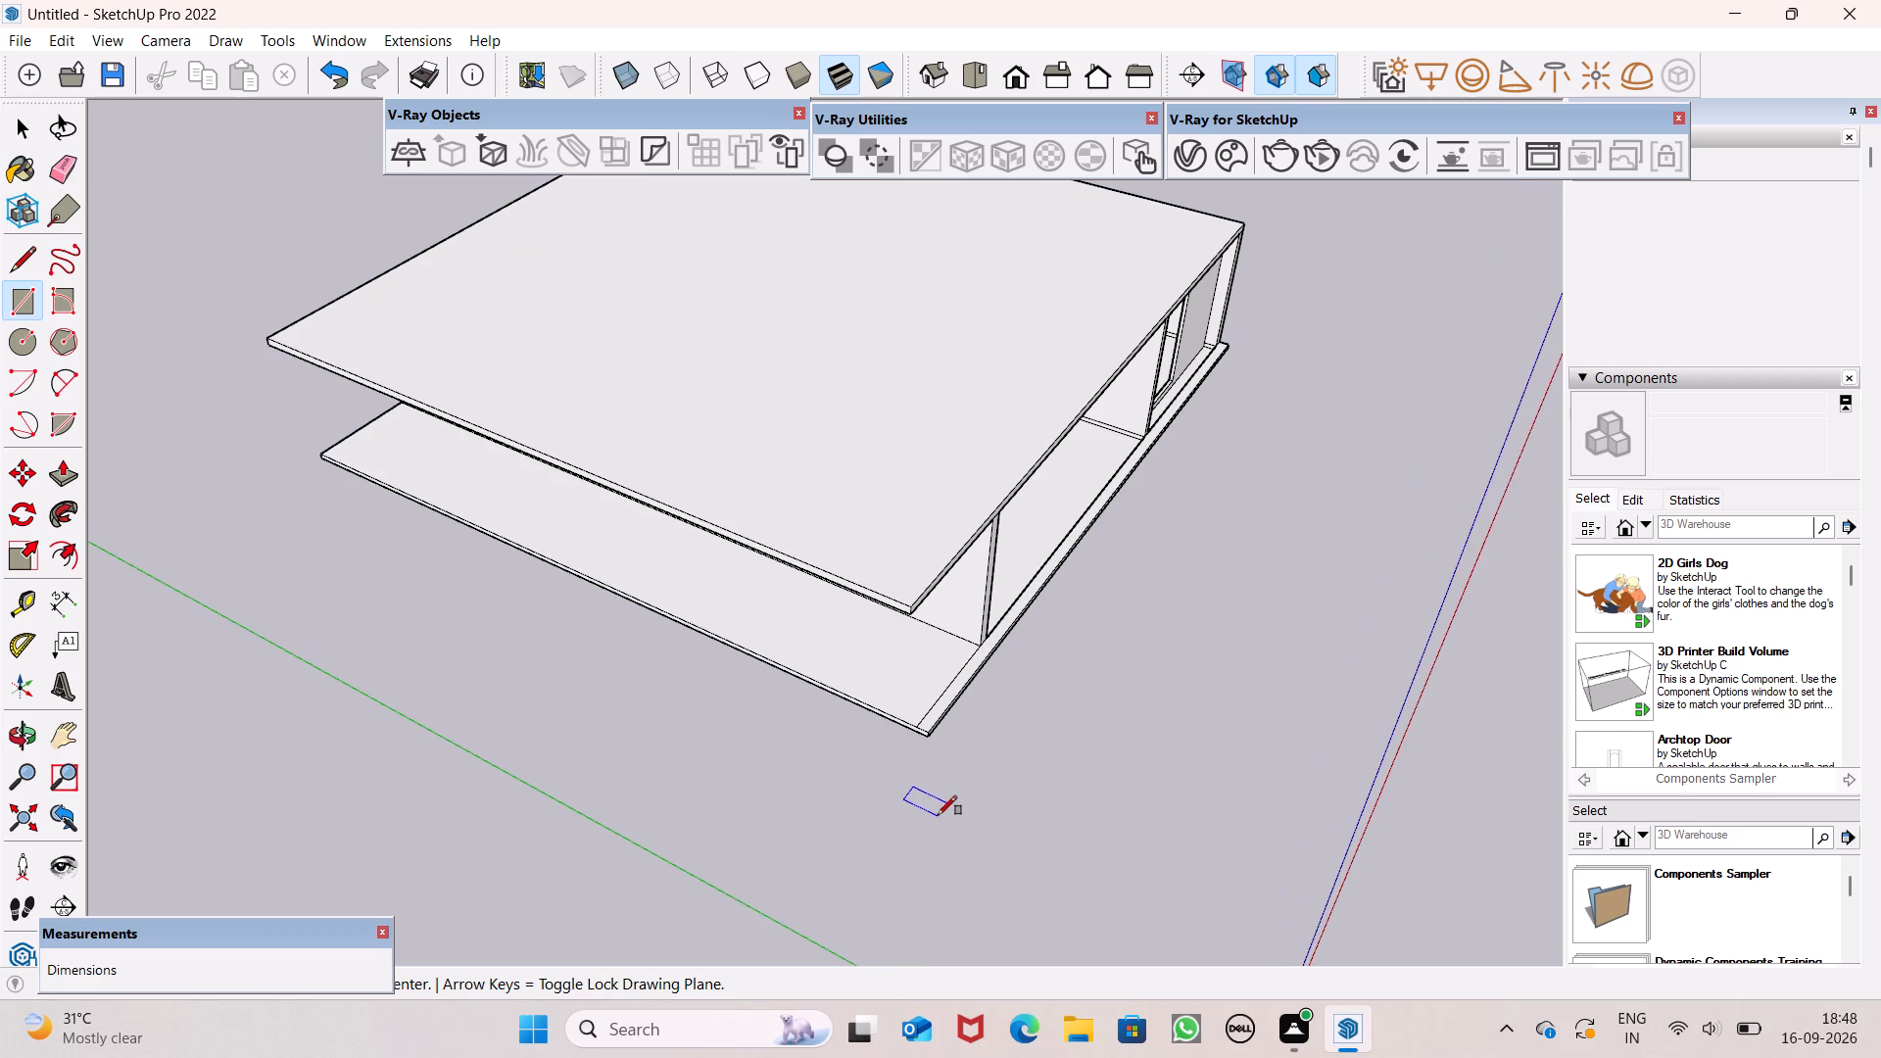
pyautogui.scroll(10, 891, 745)
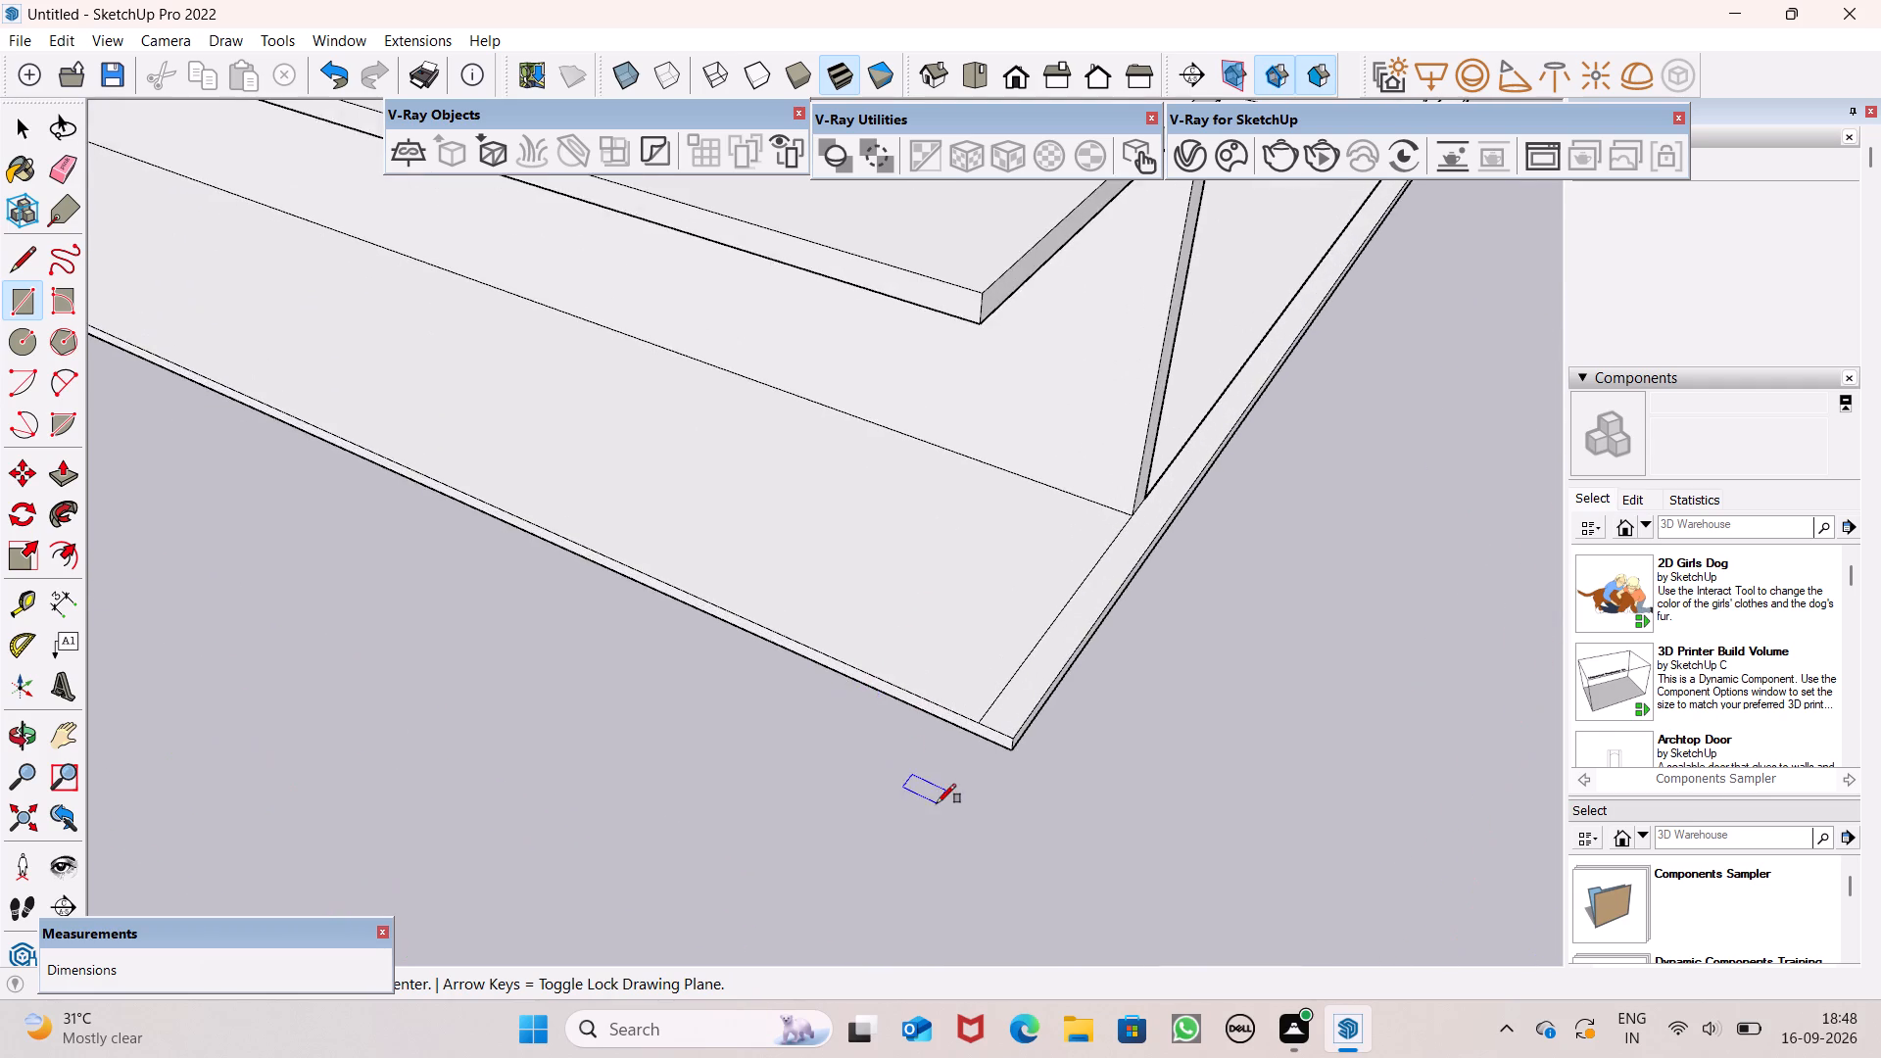
pyautogui.moveTo(937, 803); pyautogui.dragTo(1091, 827, button='middle')
pyautogui.scroll(2, 1140, 729)
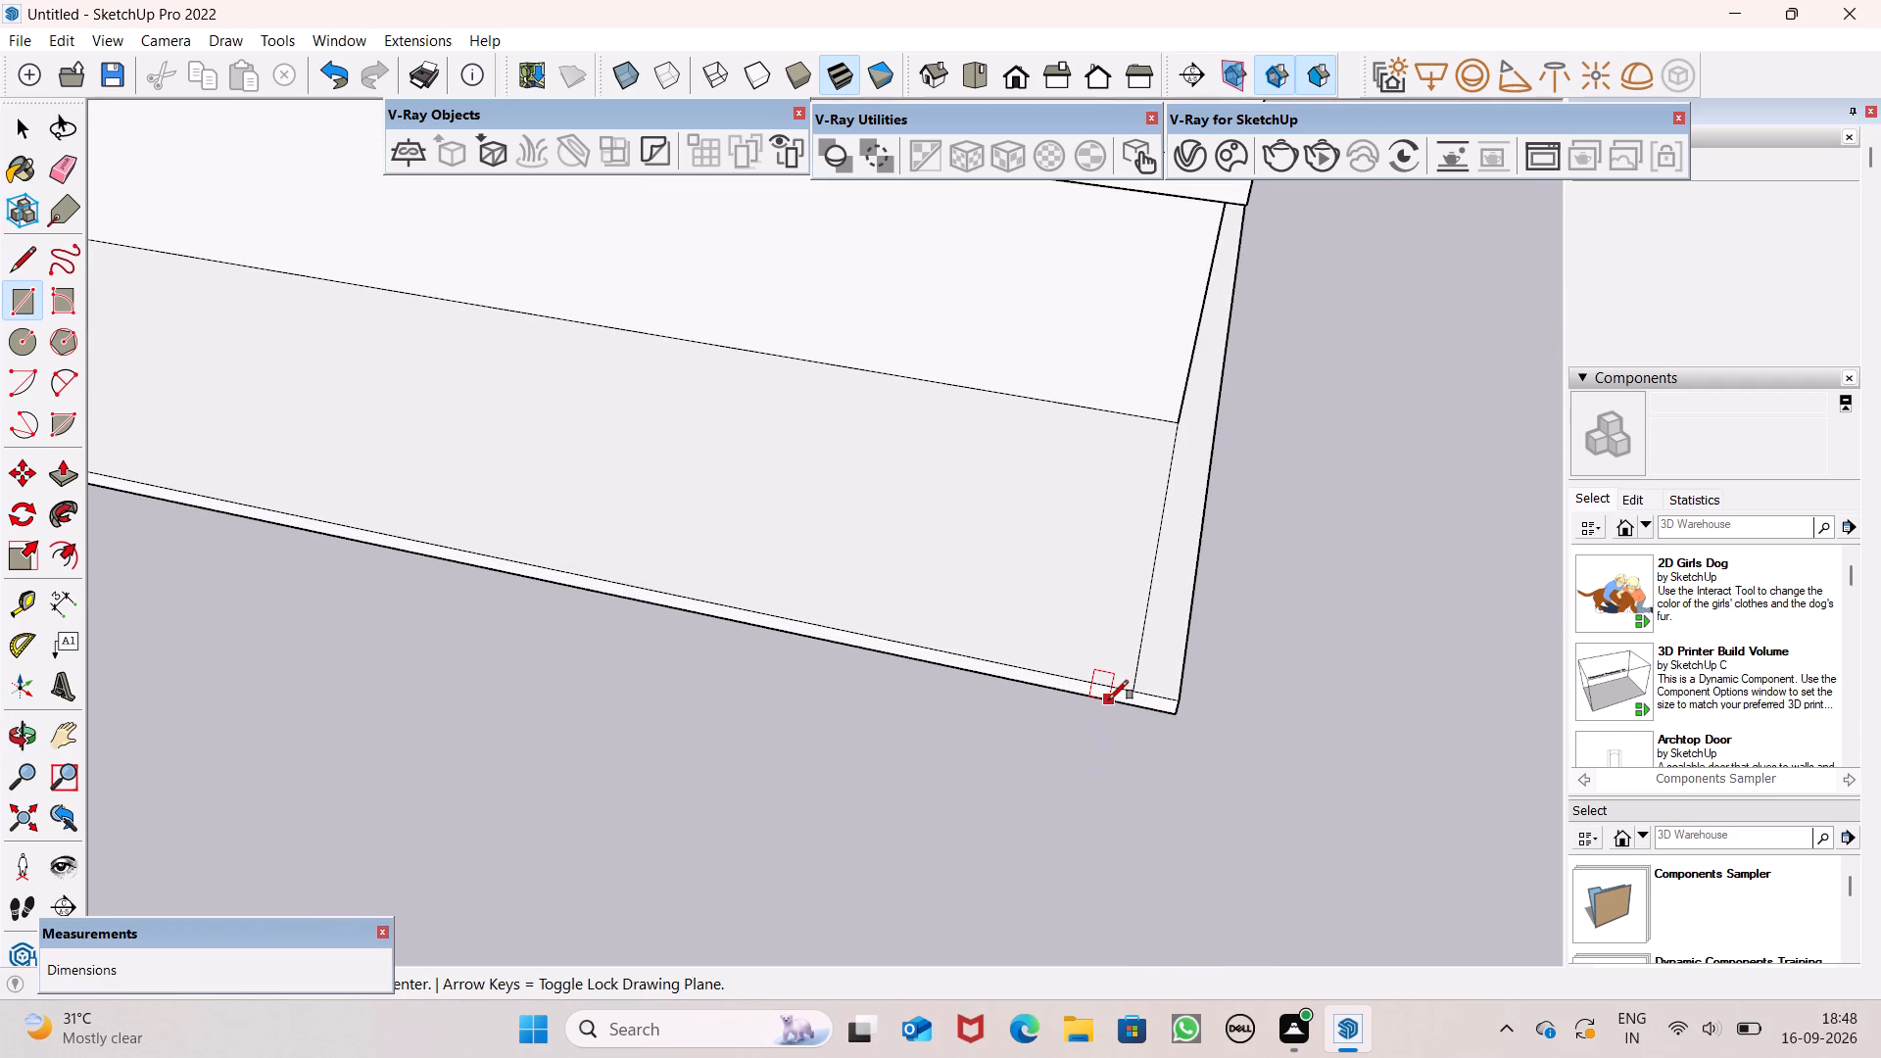
pyautogui.click(1176, 719)
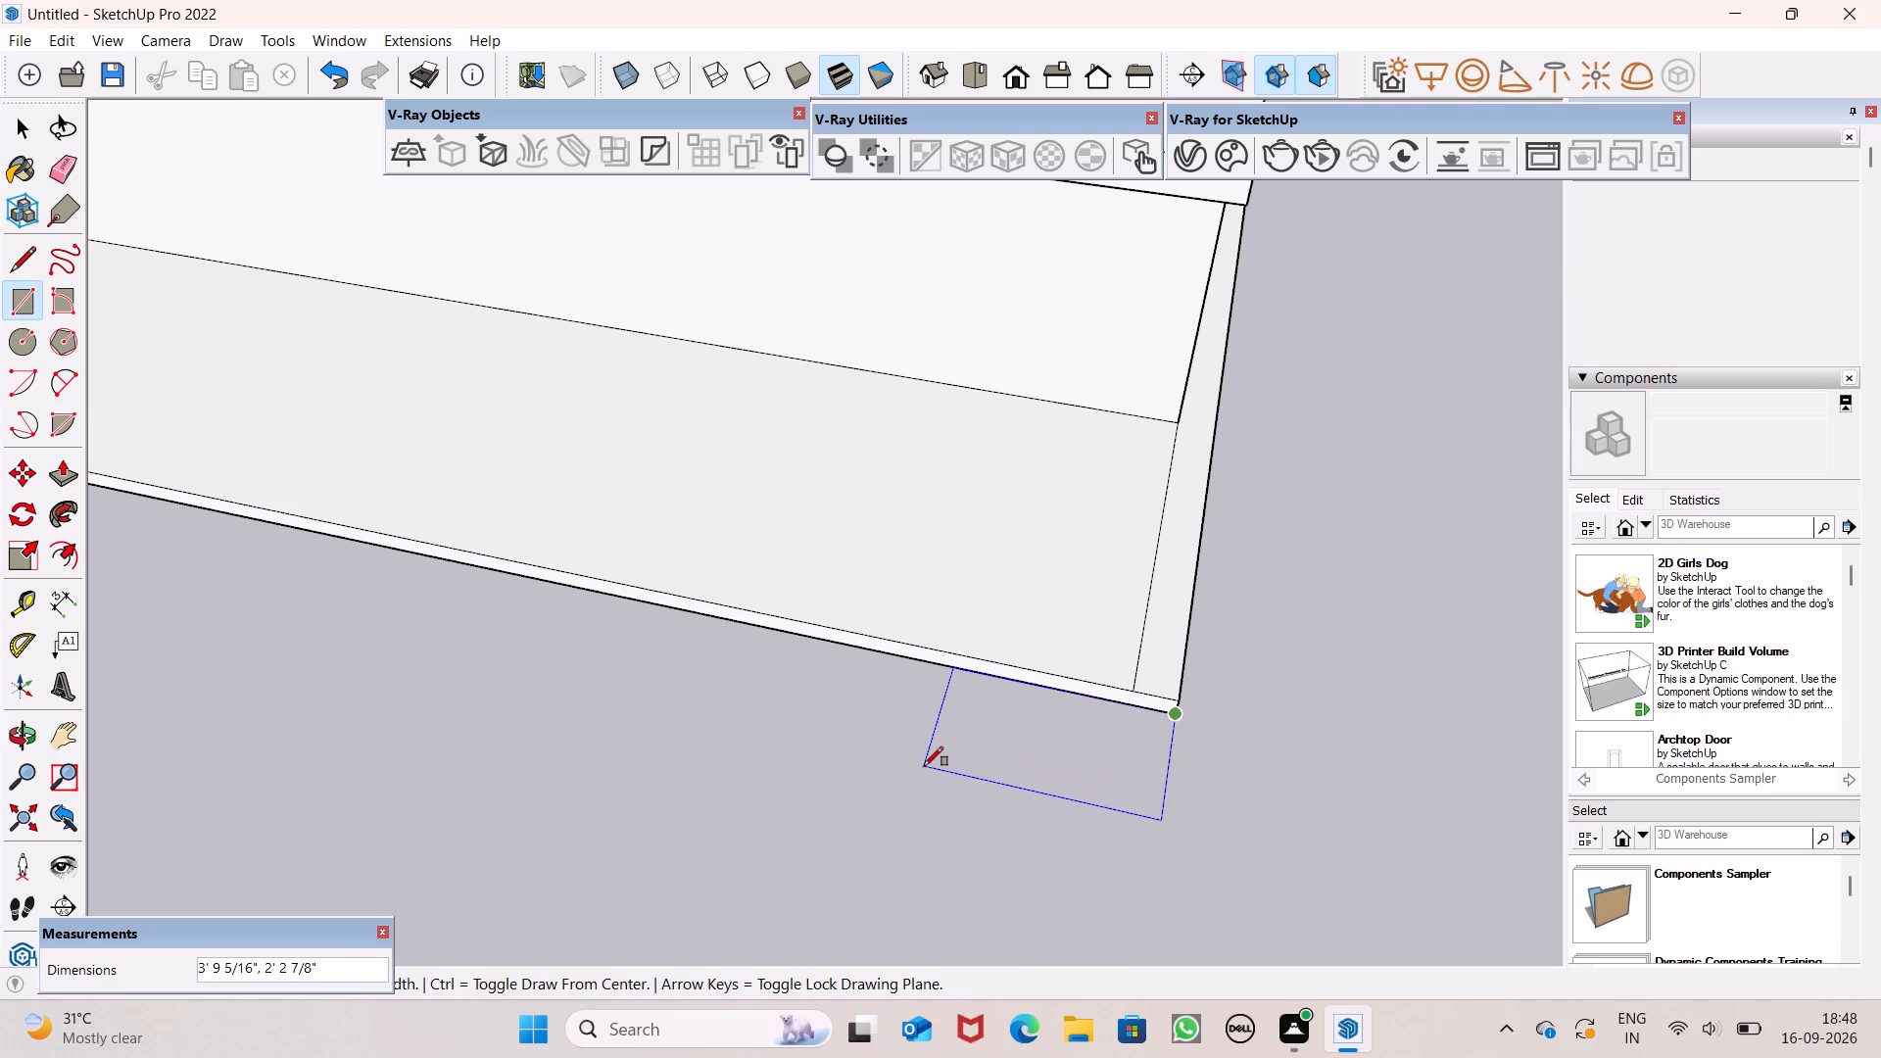
pyautogui.click(919, 768)
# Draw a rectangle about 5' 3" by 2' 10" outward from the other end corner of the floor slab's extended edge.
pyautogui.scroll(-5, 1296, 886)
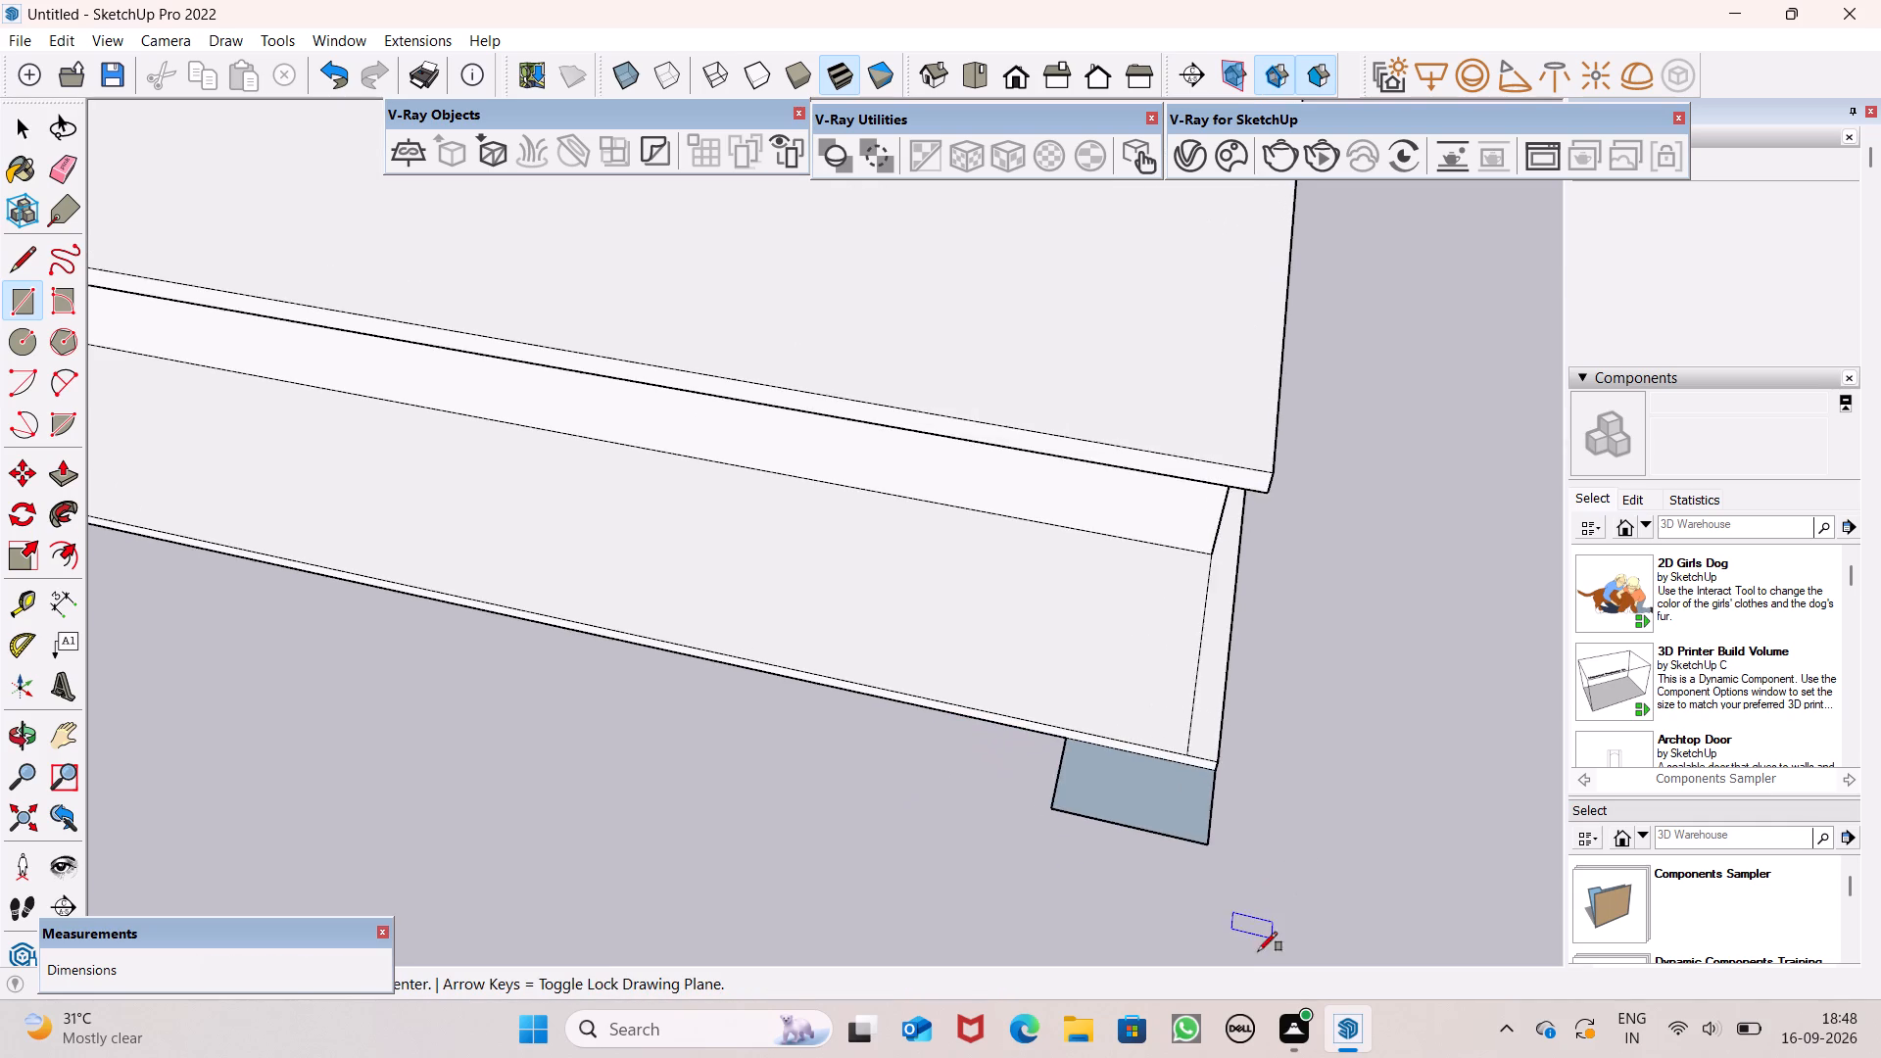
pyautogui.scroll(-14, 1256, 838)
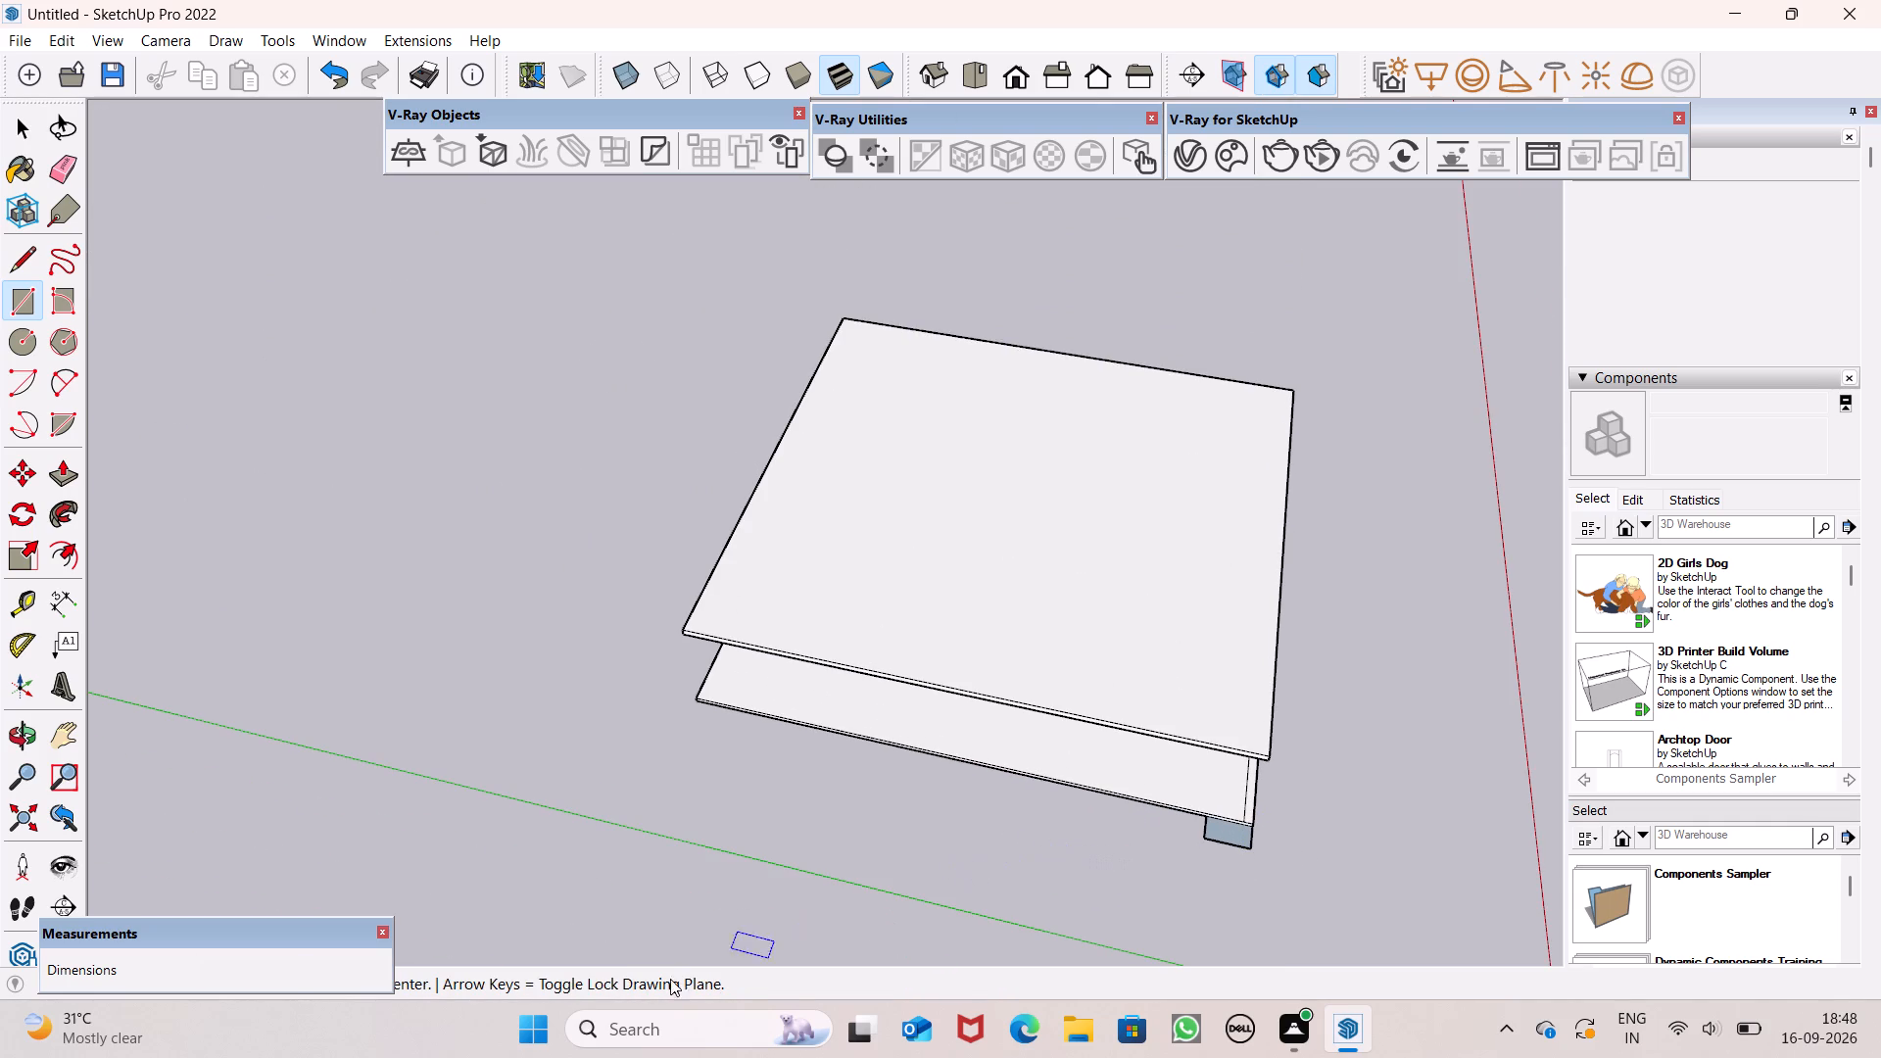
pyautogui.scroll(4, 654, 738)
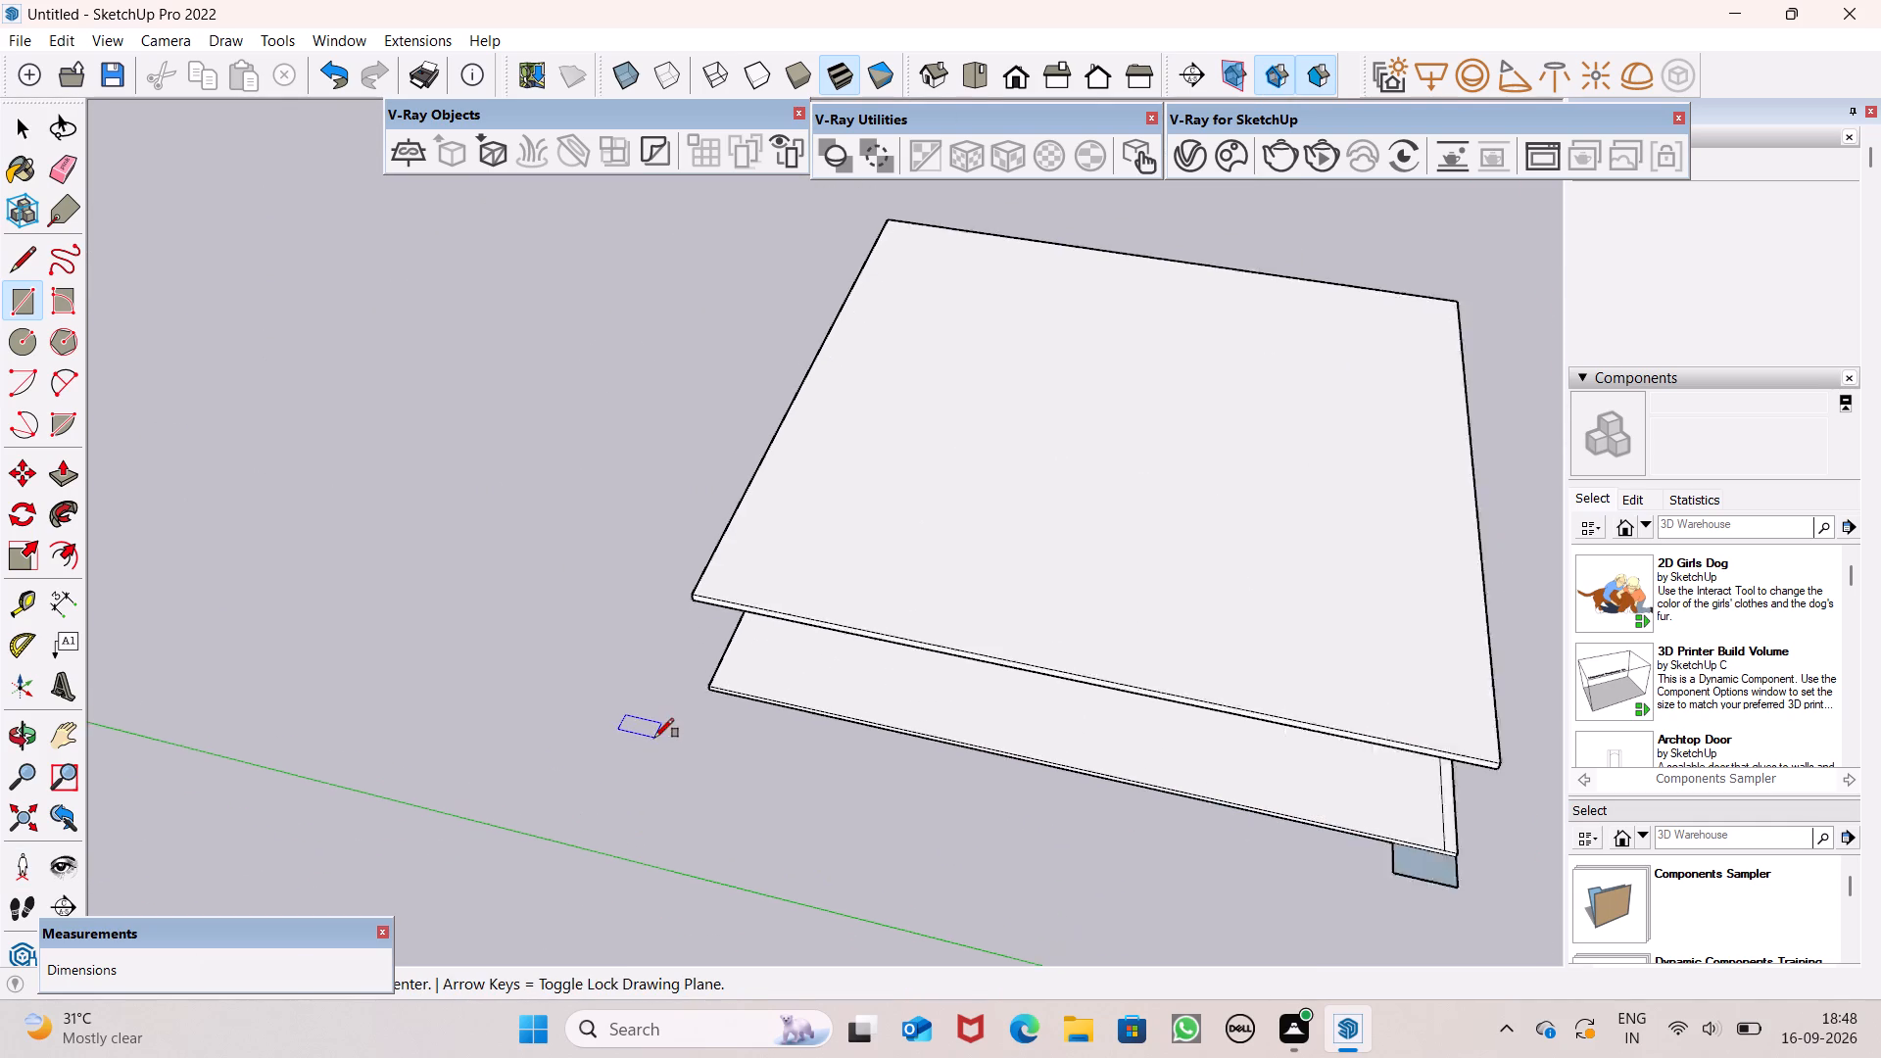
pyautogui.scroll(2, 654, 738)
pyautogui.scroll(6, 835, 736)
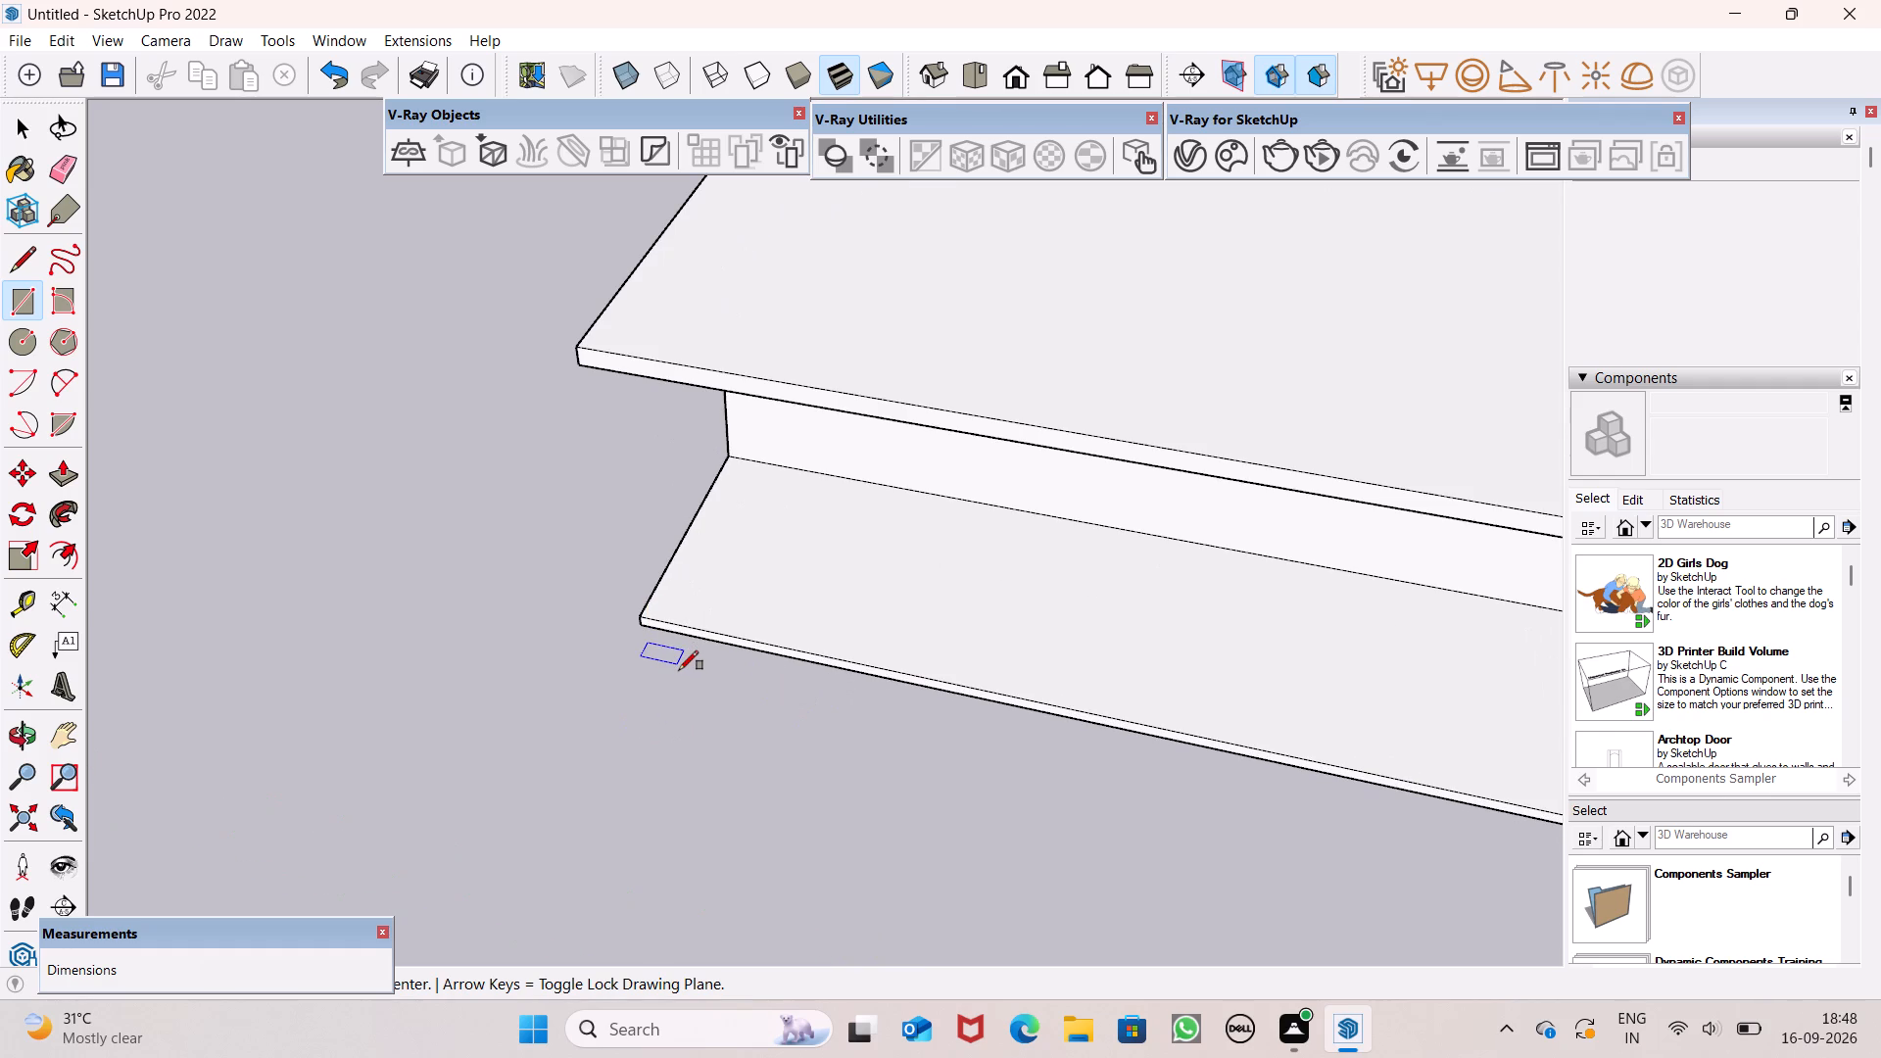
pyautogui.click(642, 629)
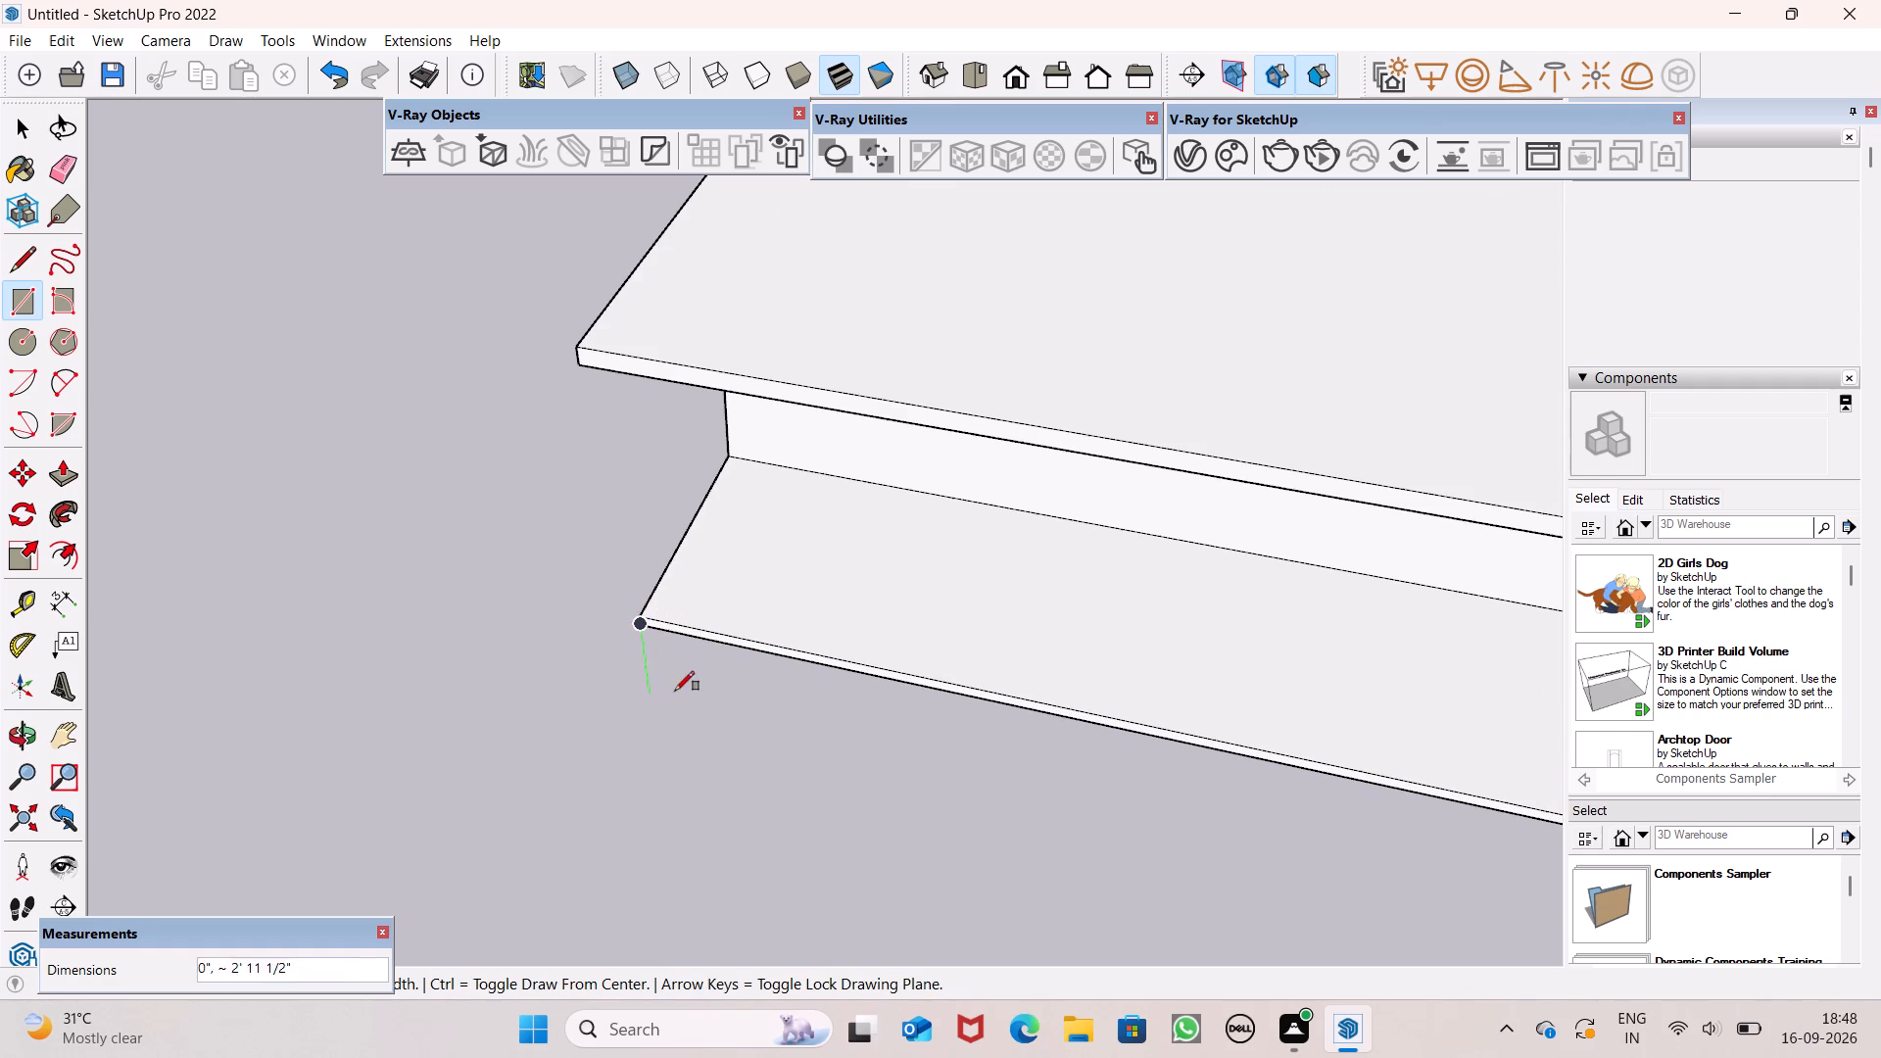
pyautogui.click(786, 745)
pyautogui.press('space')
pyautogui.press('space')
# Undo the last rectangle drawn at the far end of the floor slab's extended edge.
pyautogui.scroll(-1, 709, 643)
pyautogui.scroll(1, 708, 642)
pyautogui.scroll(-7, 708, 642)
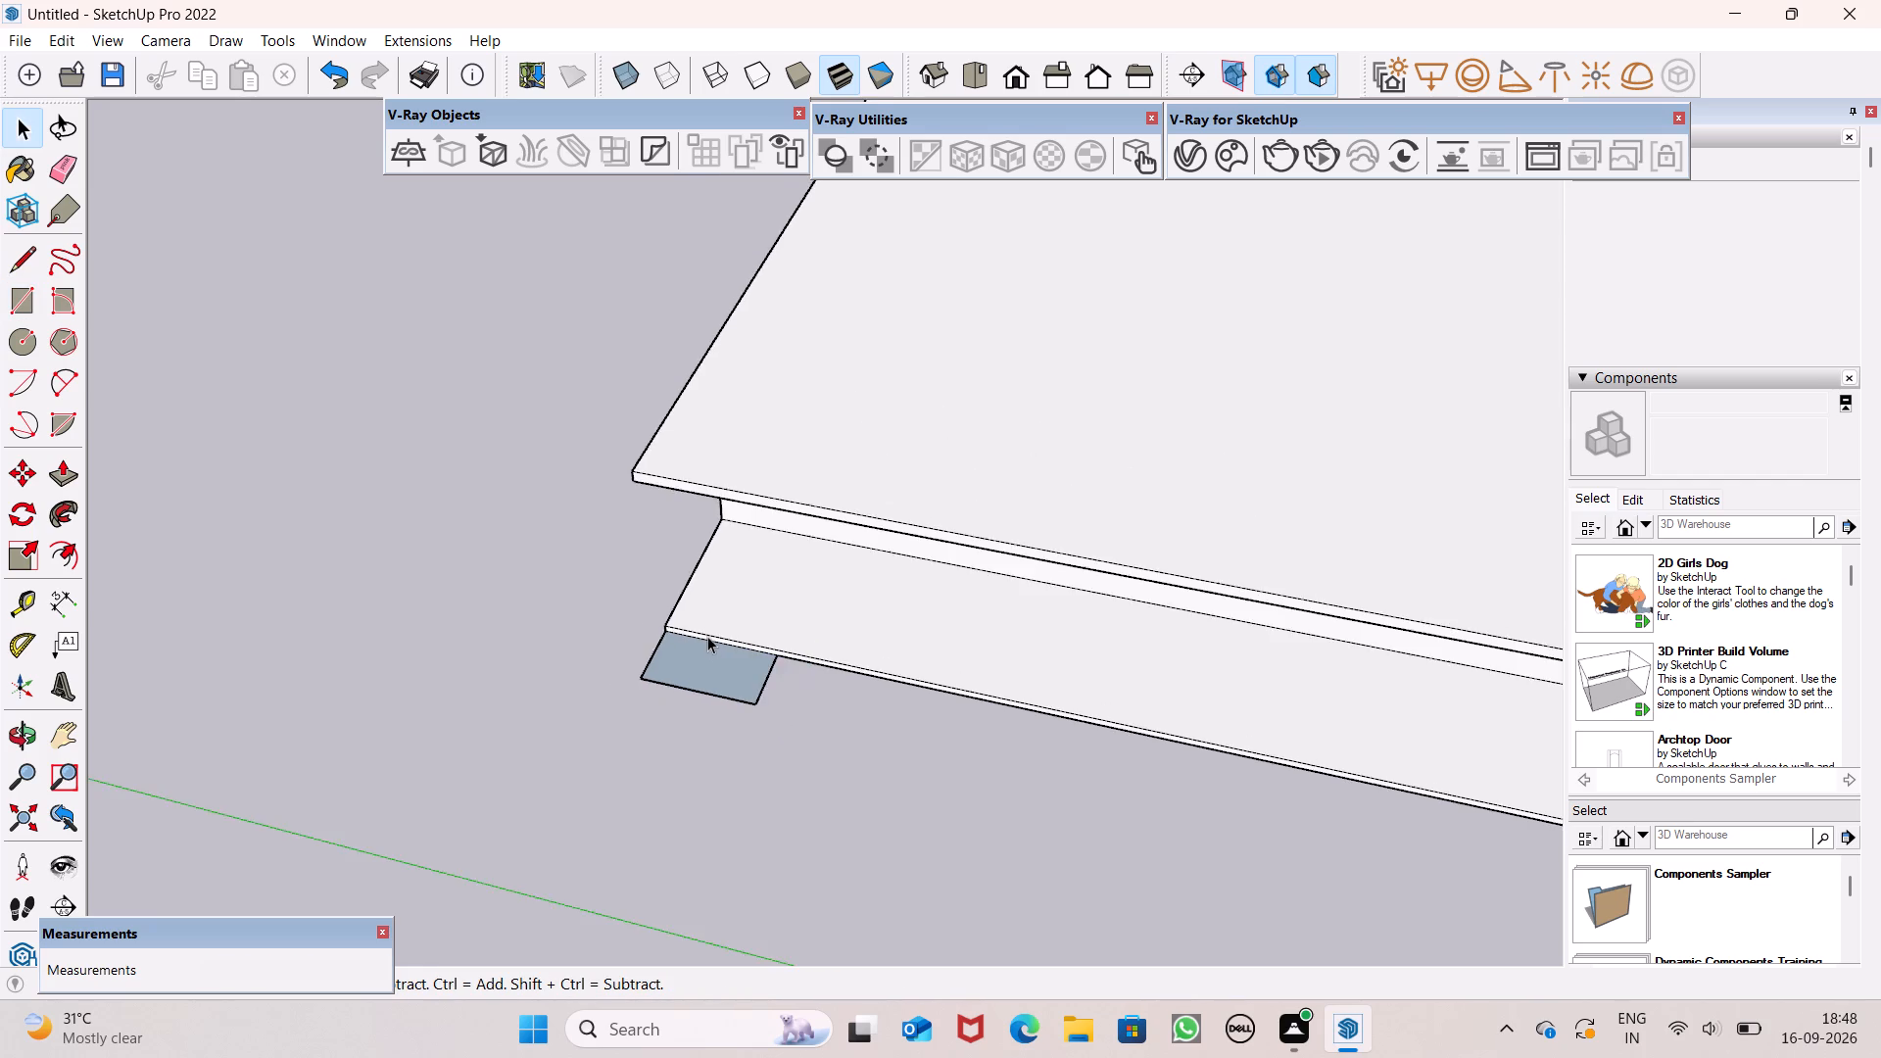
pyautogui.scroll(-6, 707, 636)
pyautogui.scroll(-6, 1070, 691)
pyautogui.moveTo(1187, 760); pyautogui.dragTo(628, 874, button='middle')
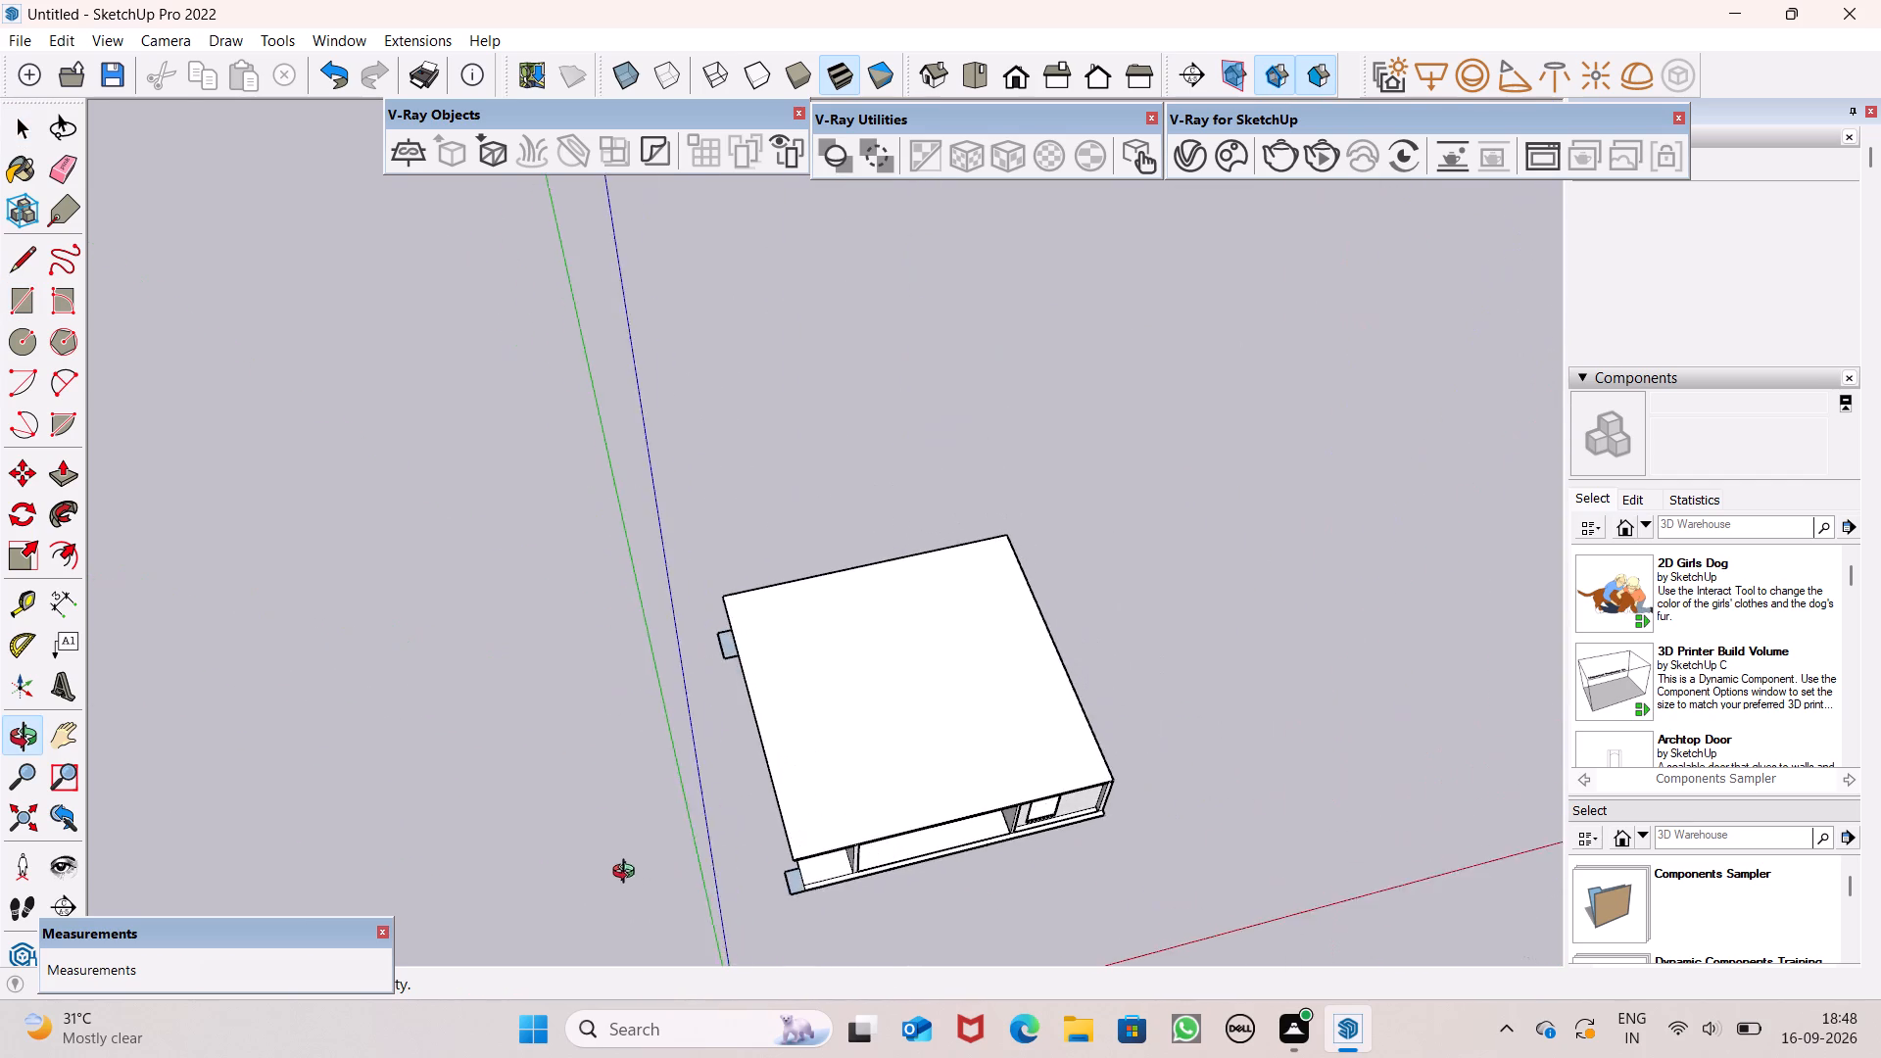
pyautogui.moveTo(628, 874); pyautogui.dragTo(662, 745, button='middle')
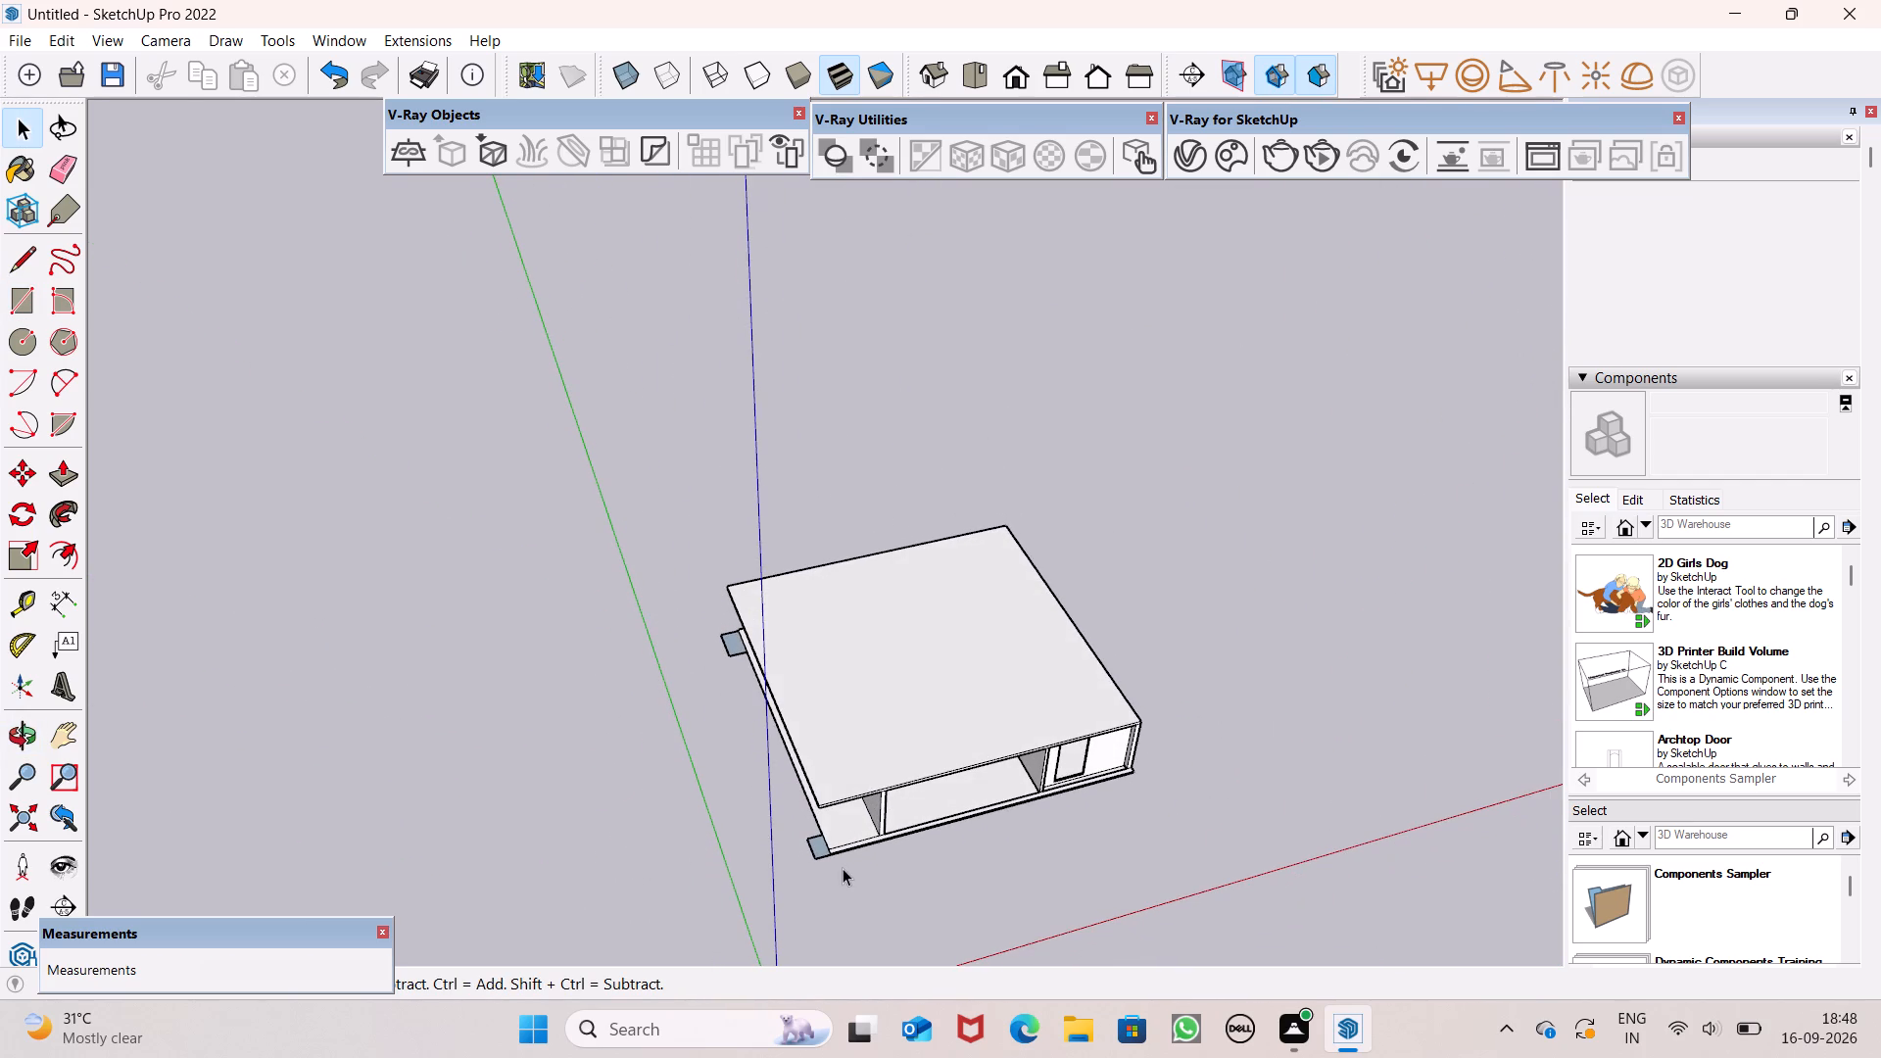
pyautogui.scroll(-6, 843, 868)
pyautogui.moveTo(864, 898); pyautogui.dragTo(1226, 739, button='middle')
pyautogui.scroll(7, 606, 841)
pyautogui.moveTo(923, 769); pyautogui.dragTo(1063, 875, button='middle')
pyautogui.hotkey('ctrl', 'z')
# Draw a rectangle extending outward from the middle of the floor slab's extended side edge, level with its bottom.
pyautogui.scroll(4, 1124, 736)
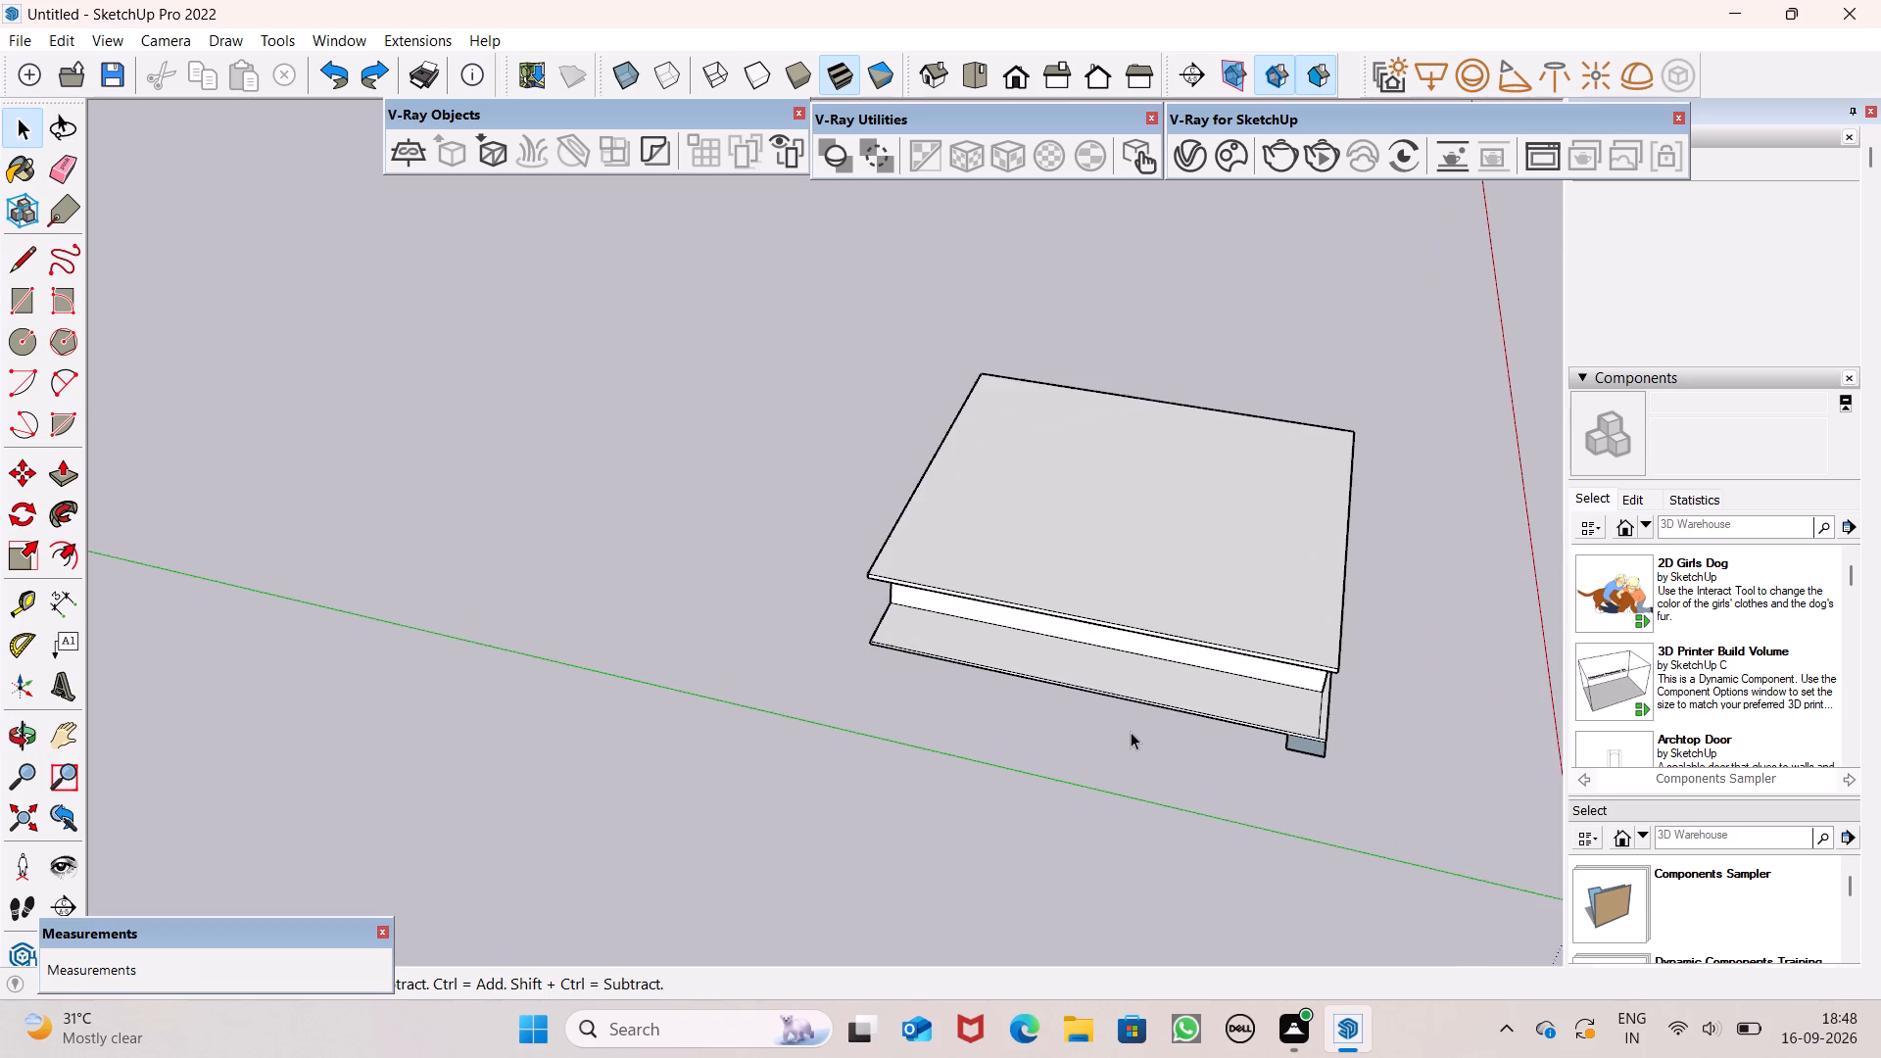
pyautogui.moveTo(1168, 742); pyautogui.dragTo(1288, 676, button='middle')
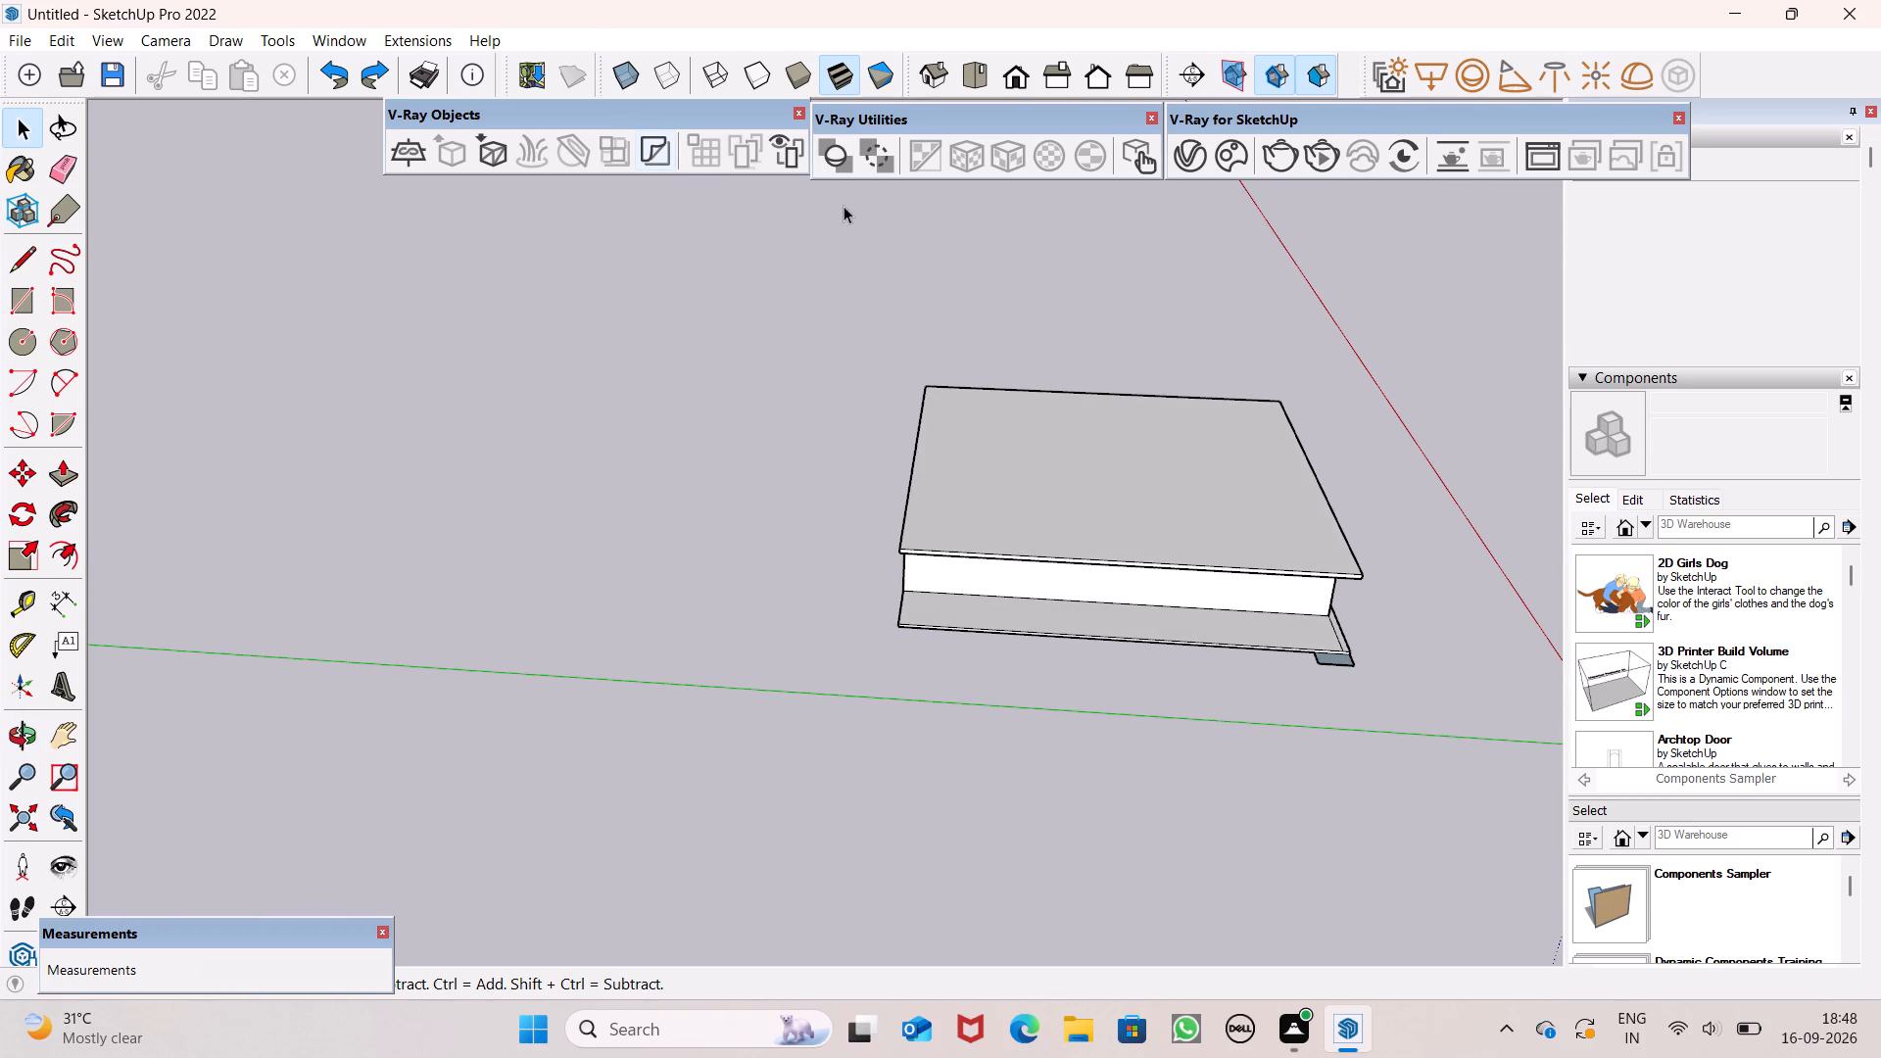
pyautogui.scroll(6, 1360, 615)
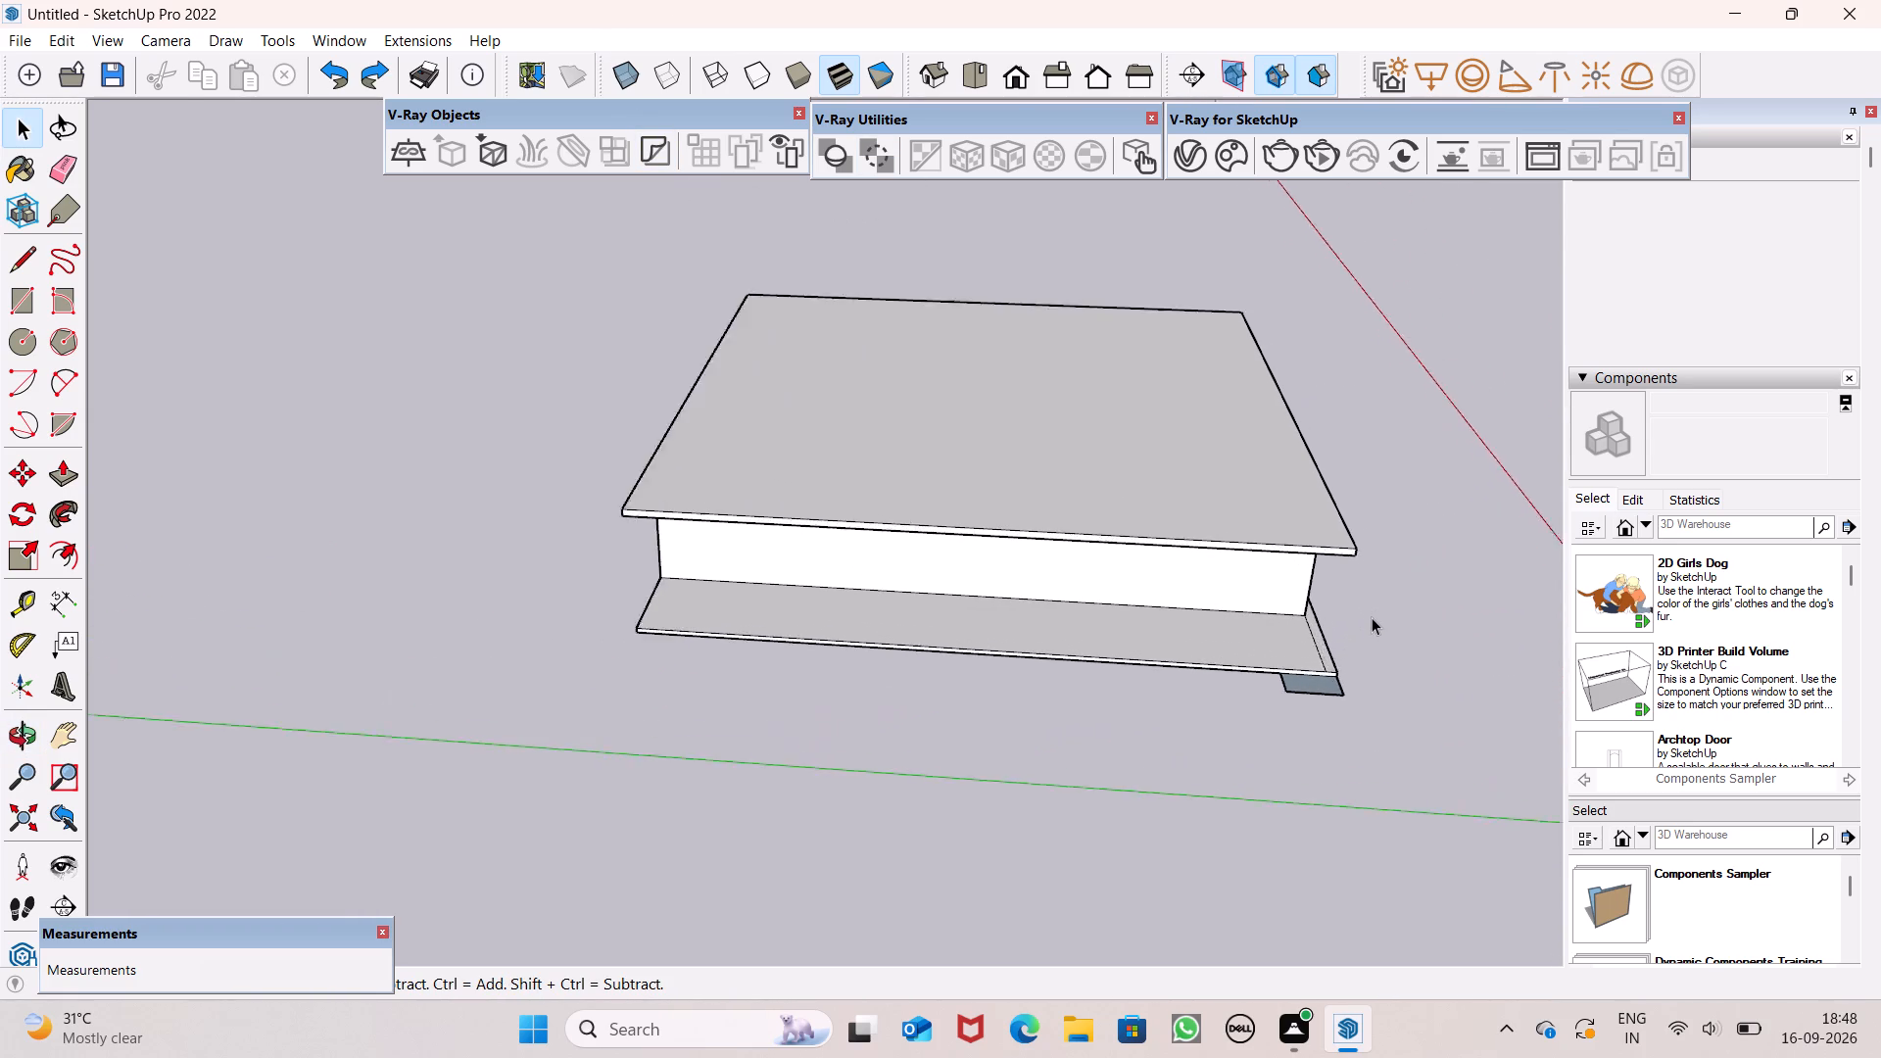
pyautogui.scroll(2, 1372, 617)
pyautogui.moveTo(1271, 713); pyautogui.dragTo(1302, 793, button='middle')
pyautogui.scroll(-3, 1108, 646)
pyautogui.scroll(2, 1239, 763)
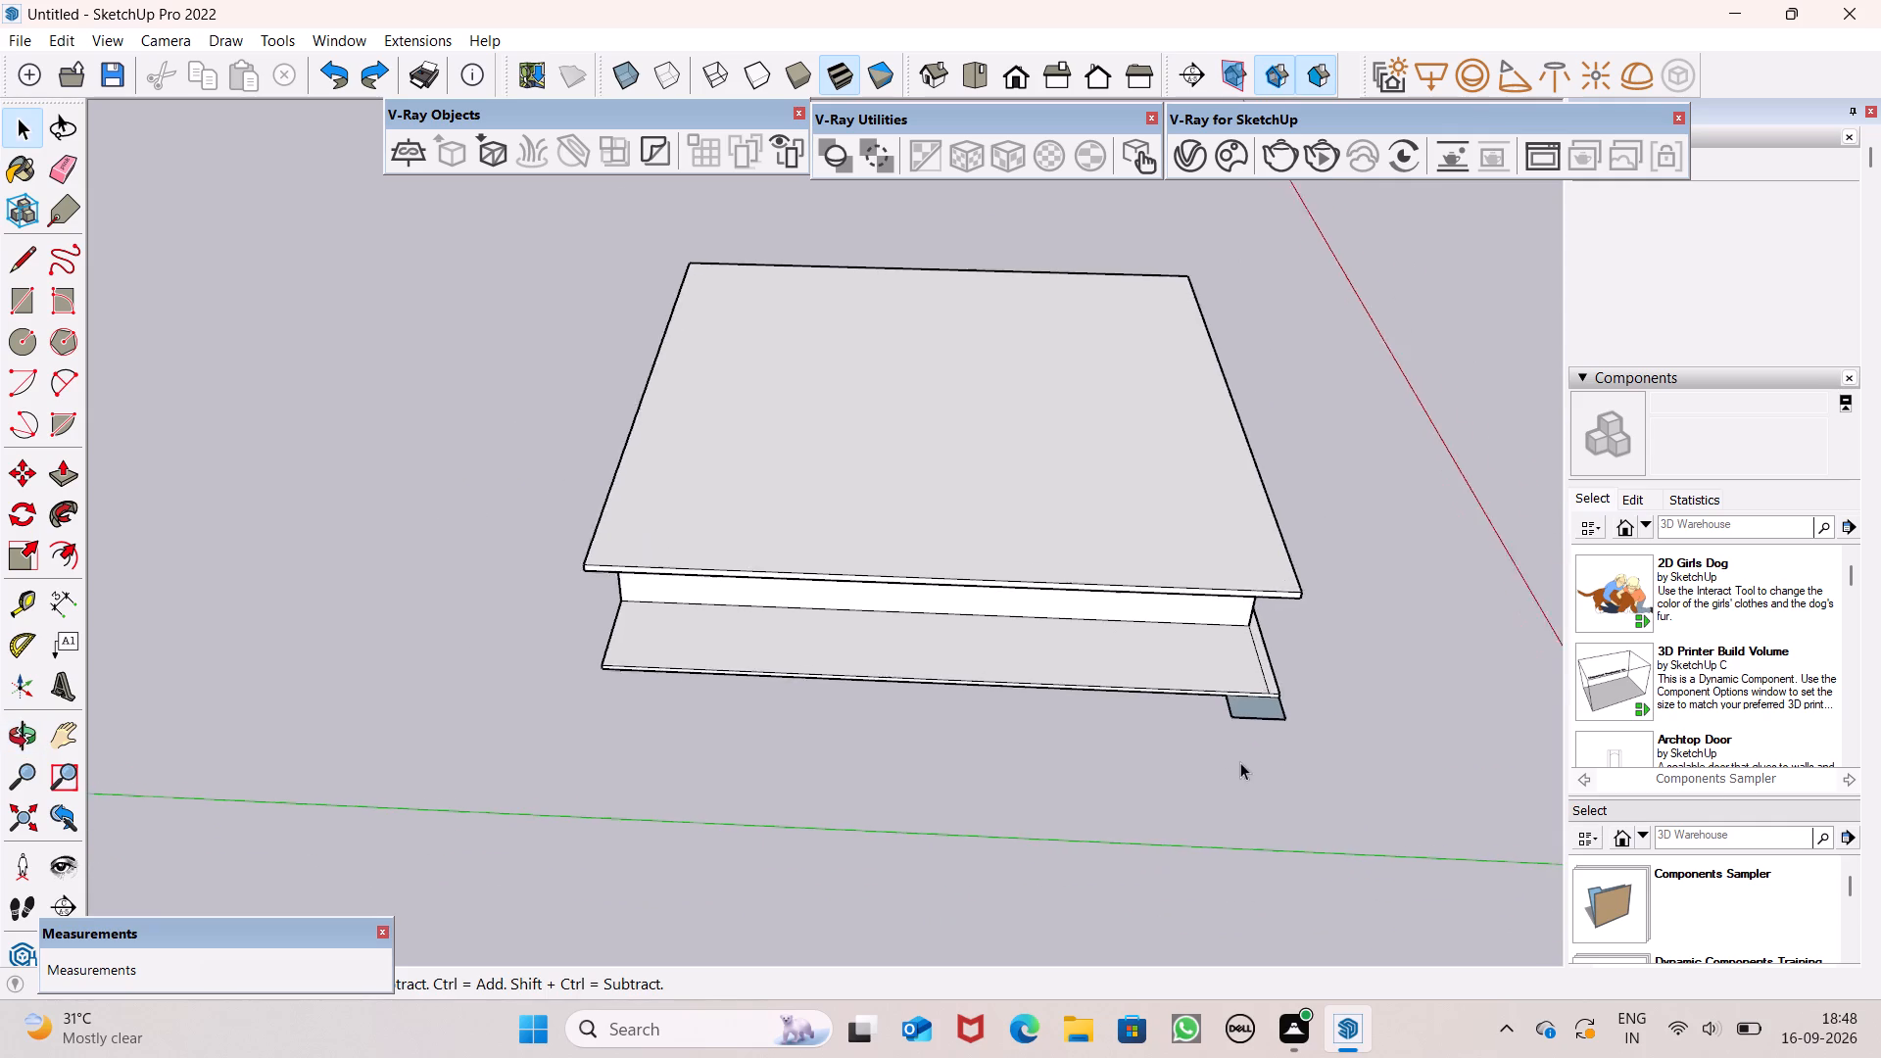
pyautogui.scroll(4, 1240, 762)
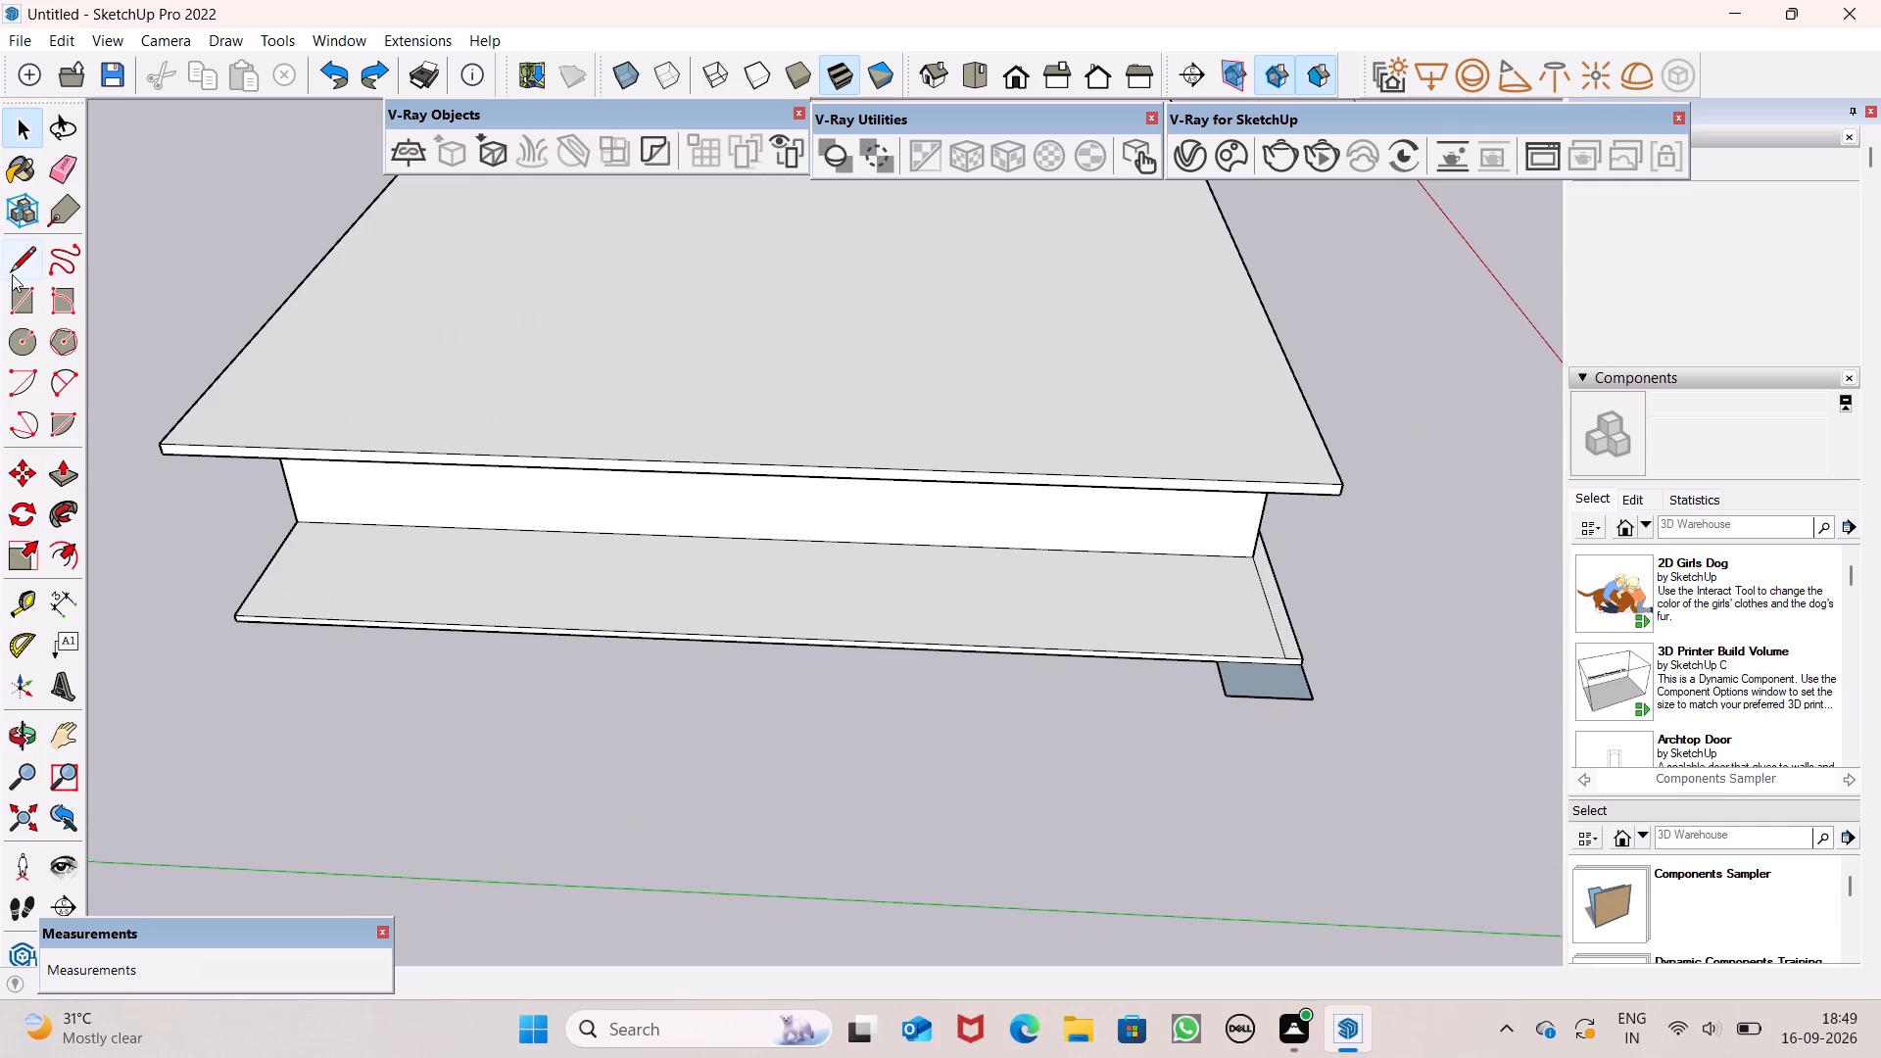
pyautogui.click(23, 305)
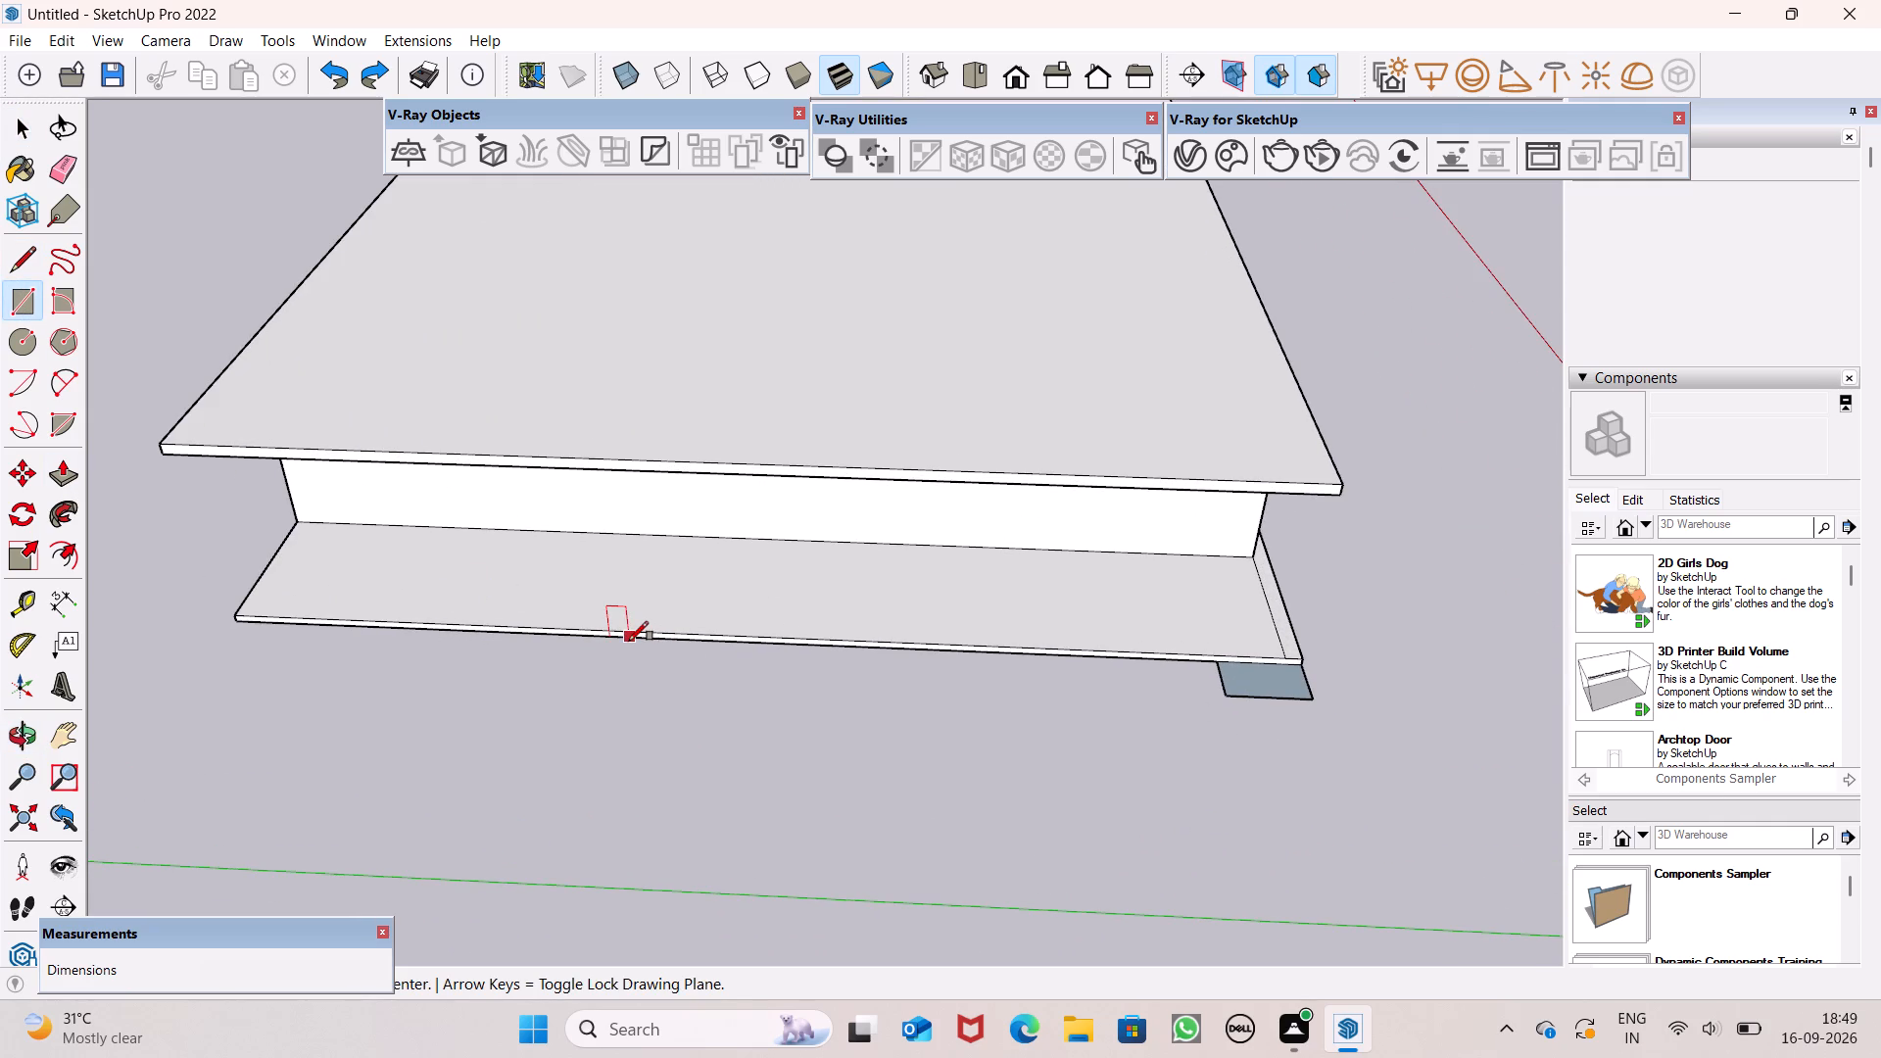
pyautogui.scroll(8, 642, 658)
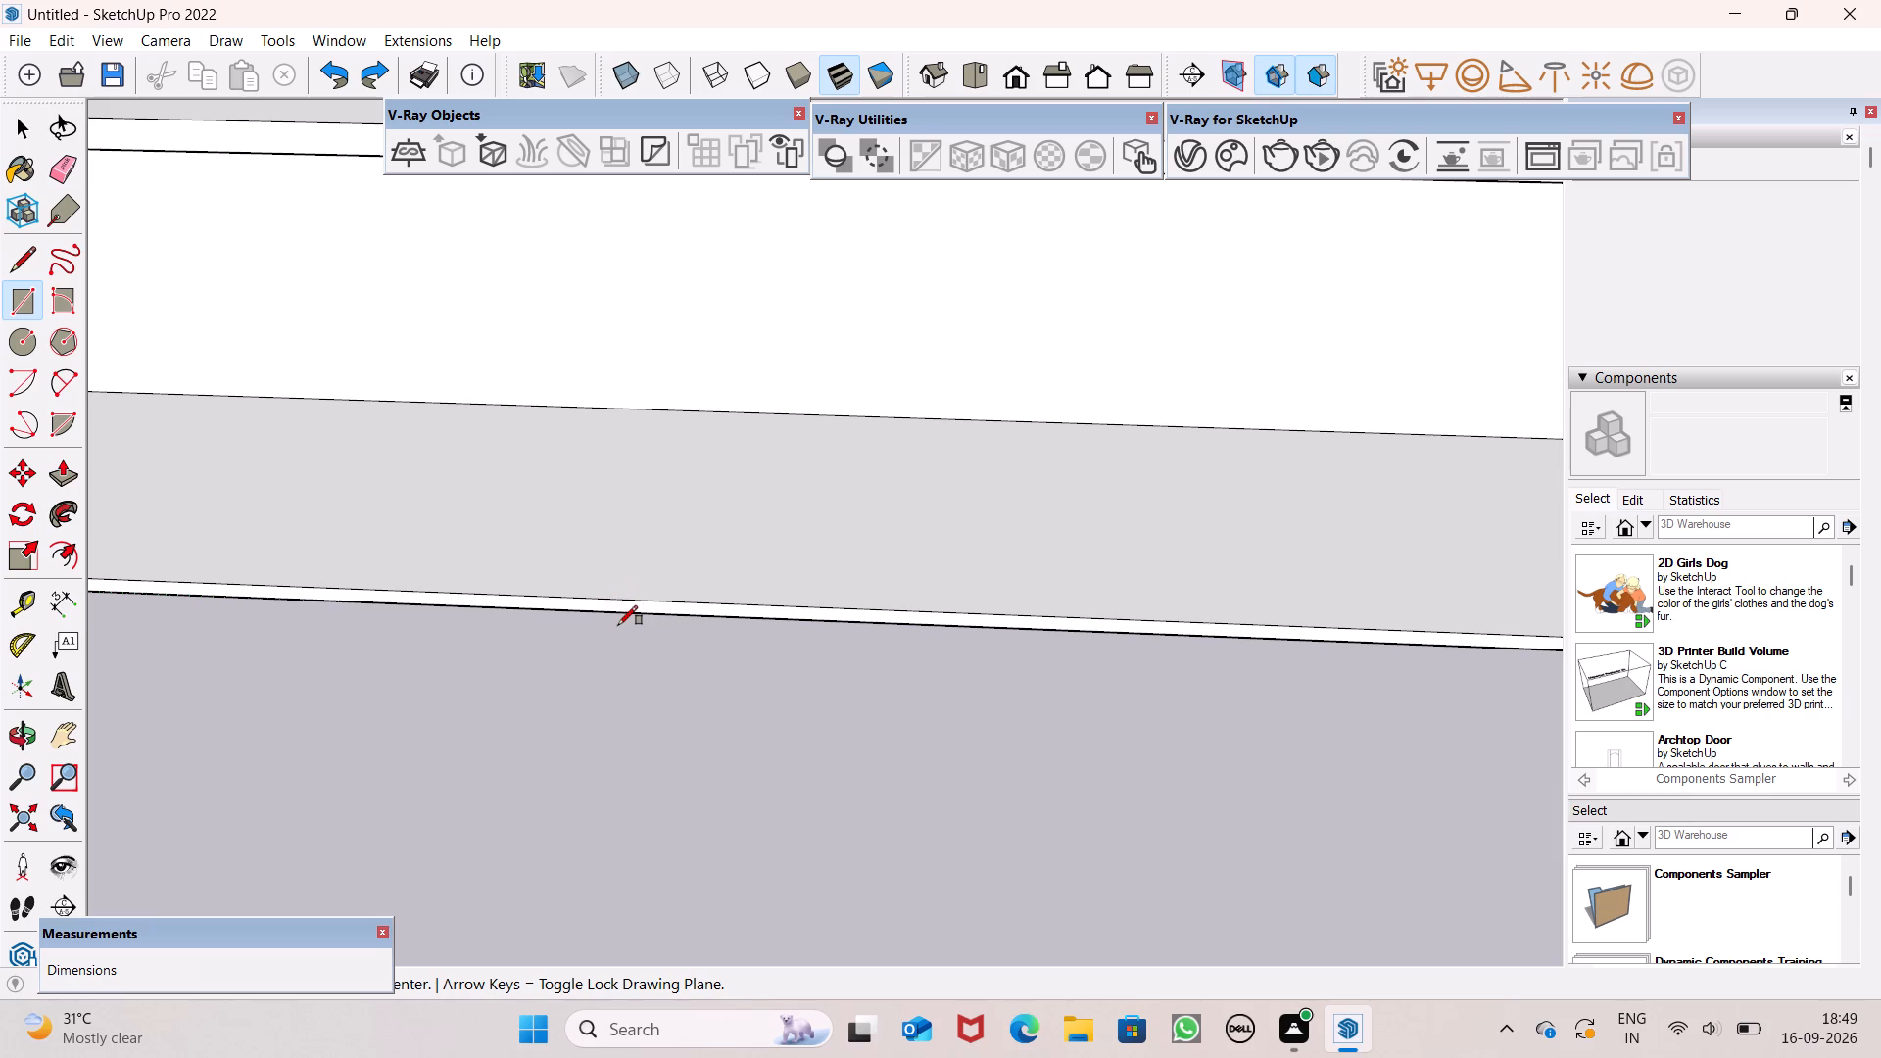
pyautogui.click(624, 617)
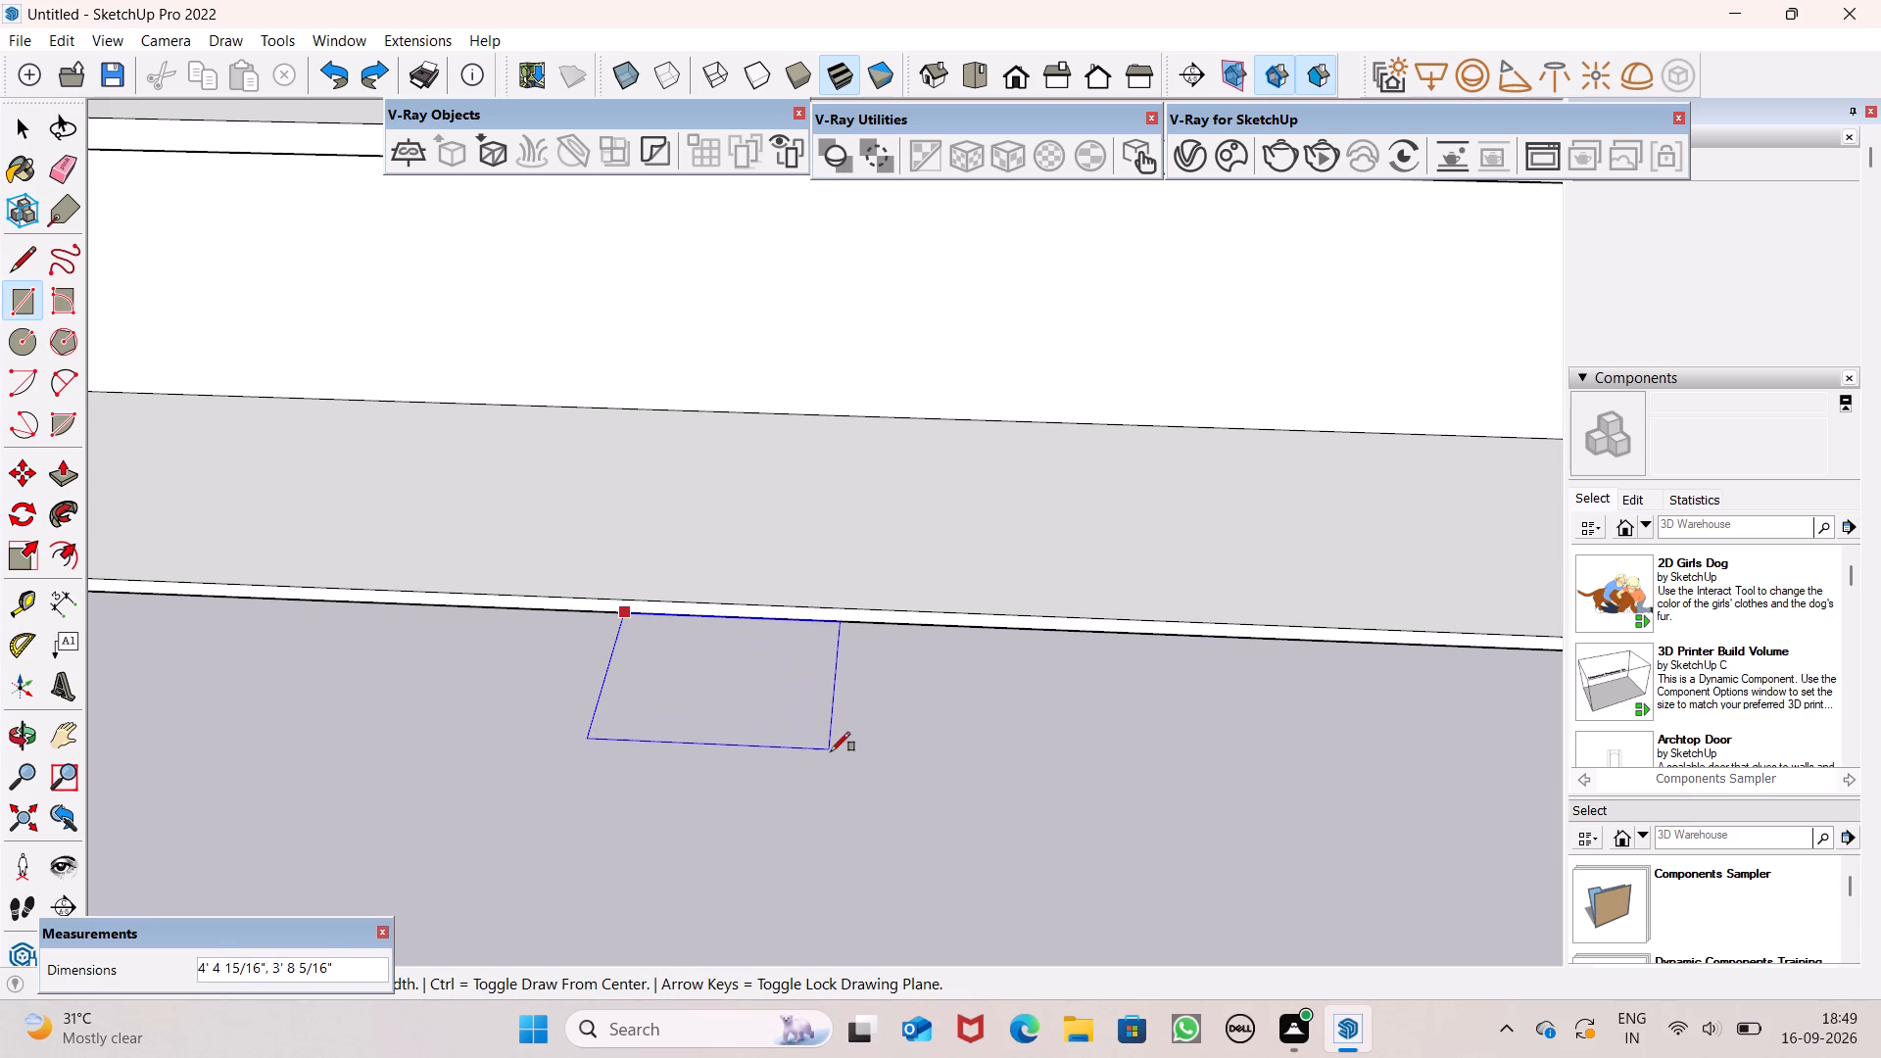
pyautogui.scroll(-12, 826, 745)
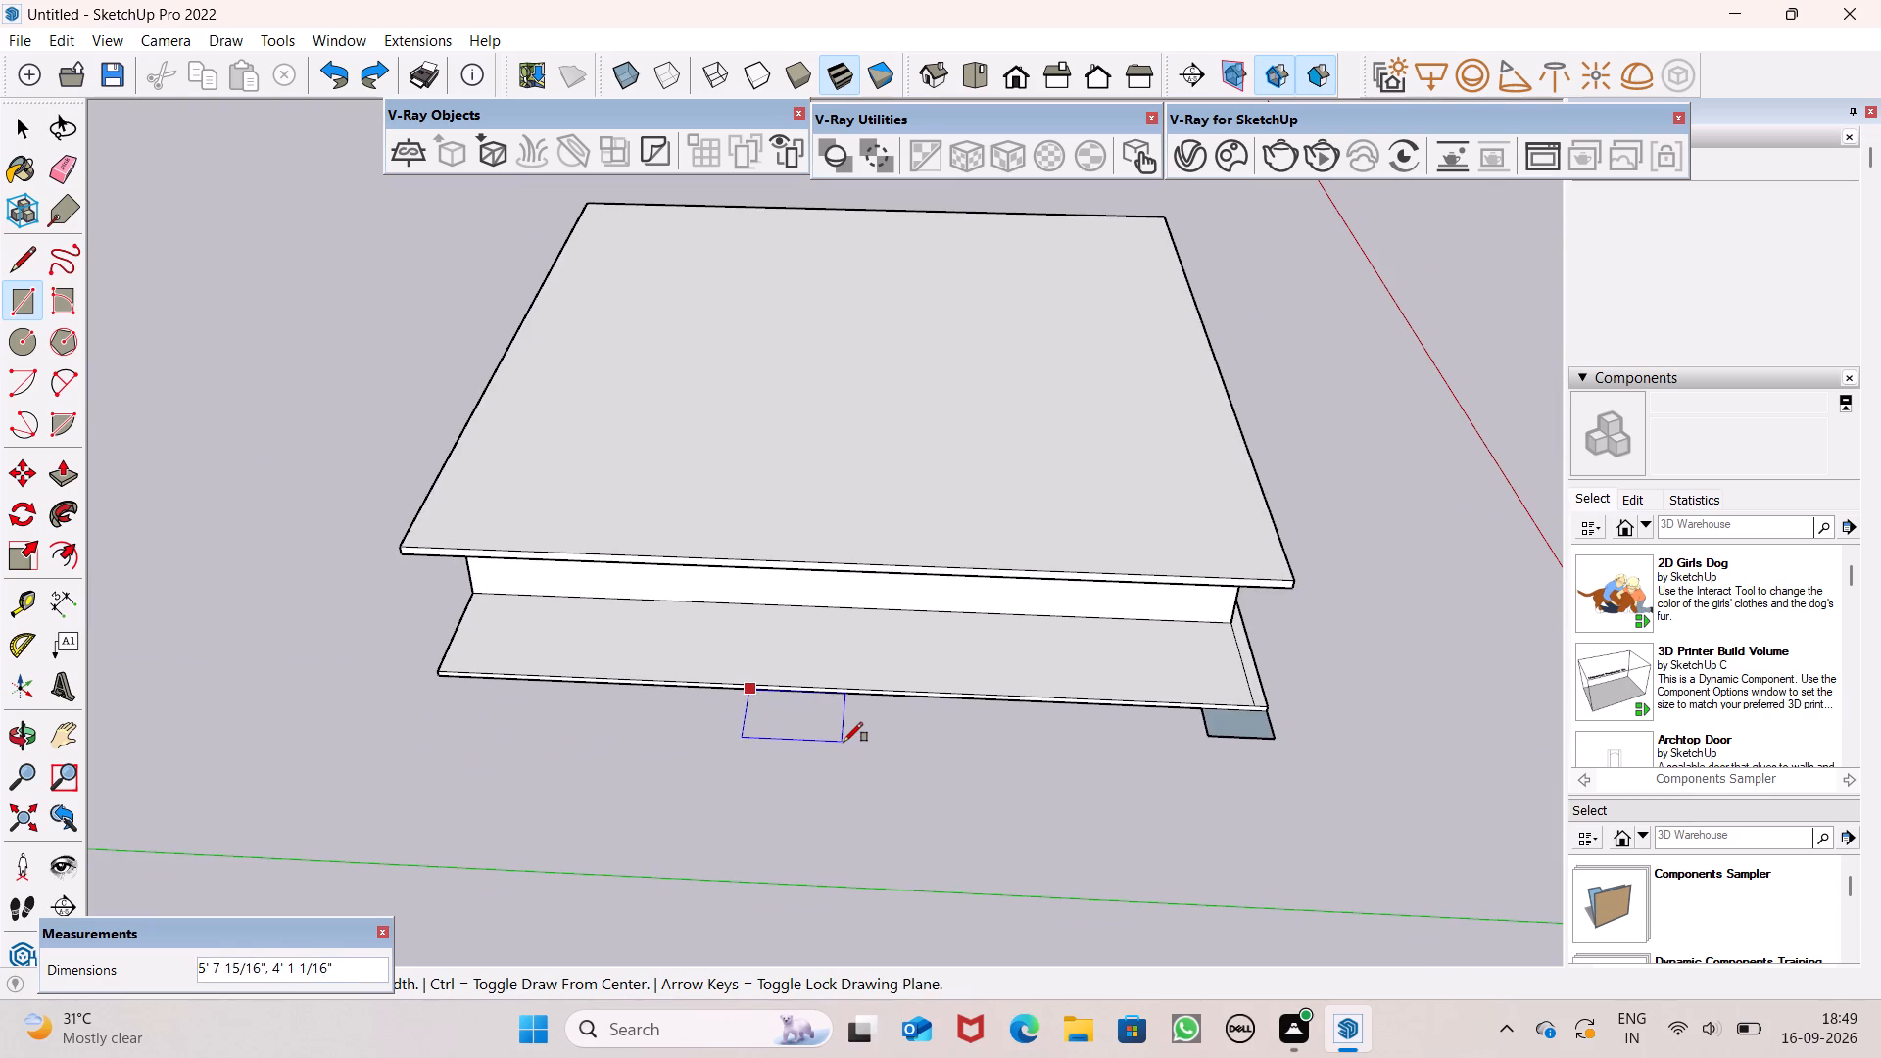
pyautogui.scroll(1, 845, 737)
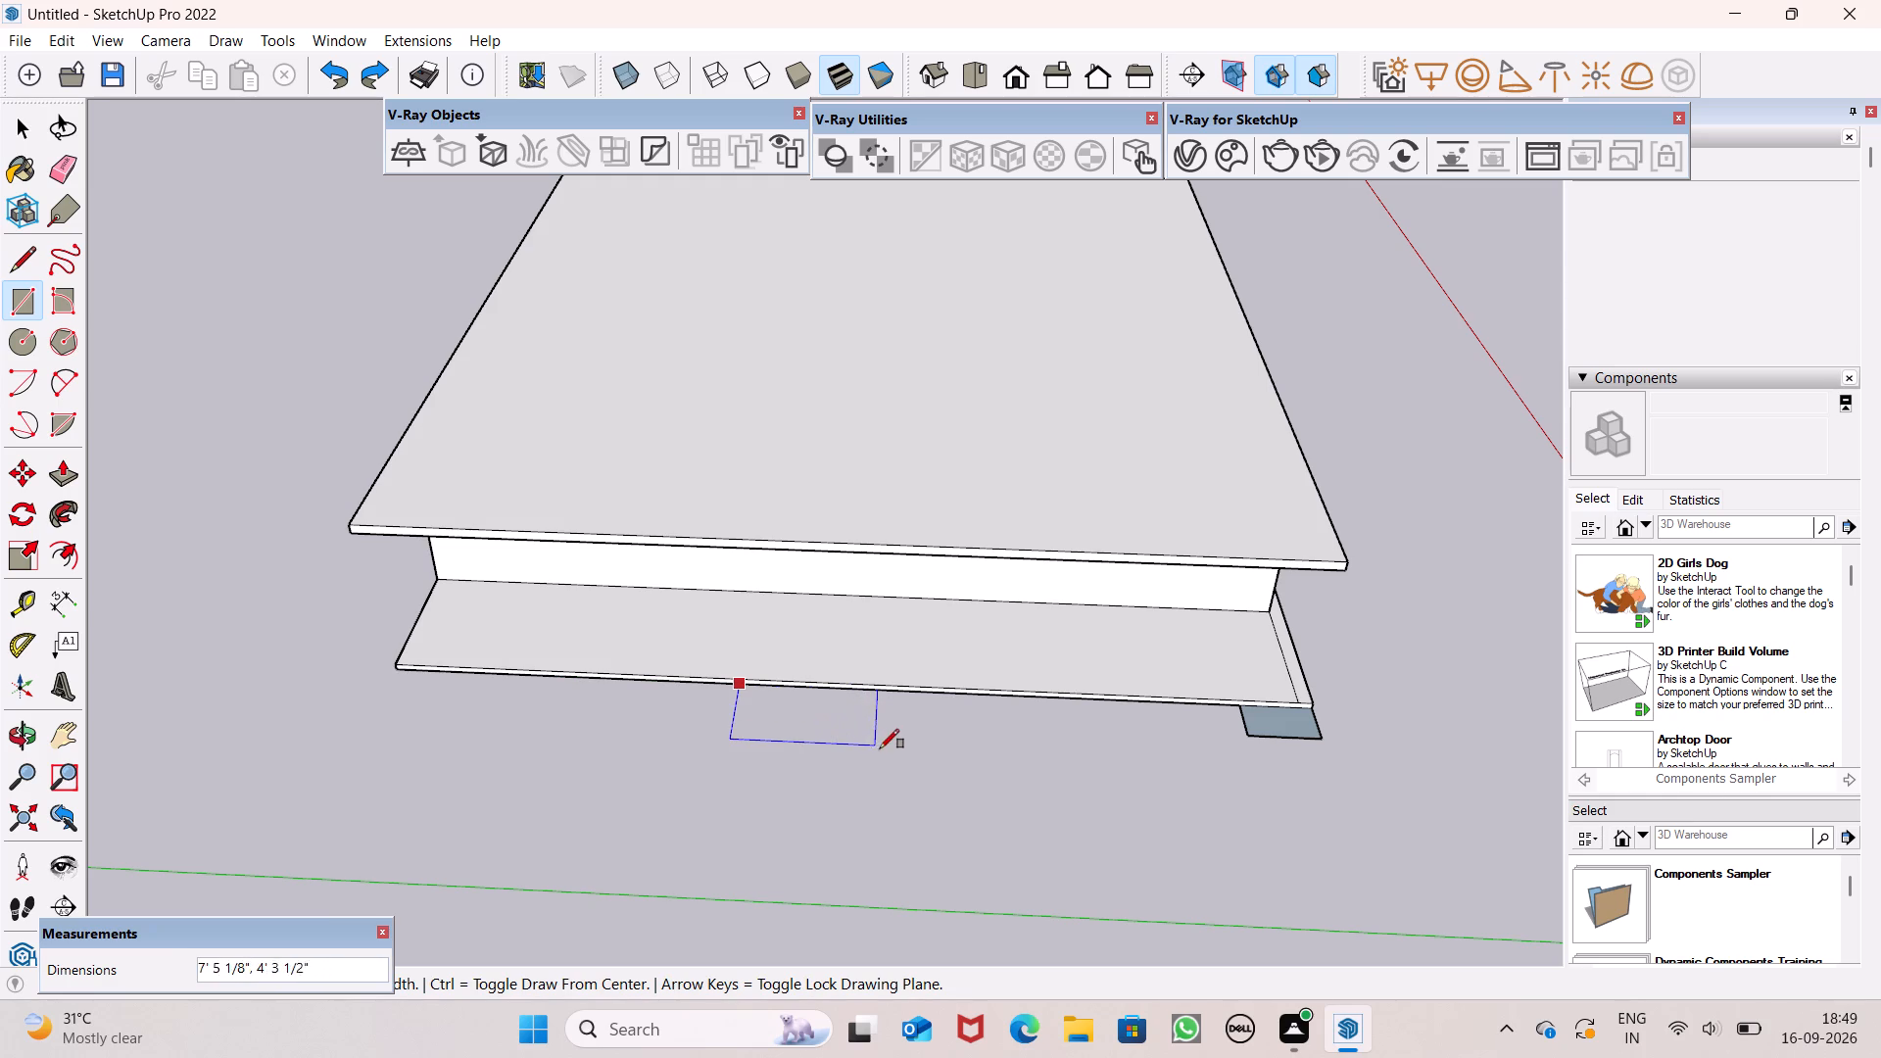
pyautogui.scroll(6, 866, 744)
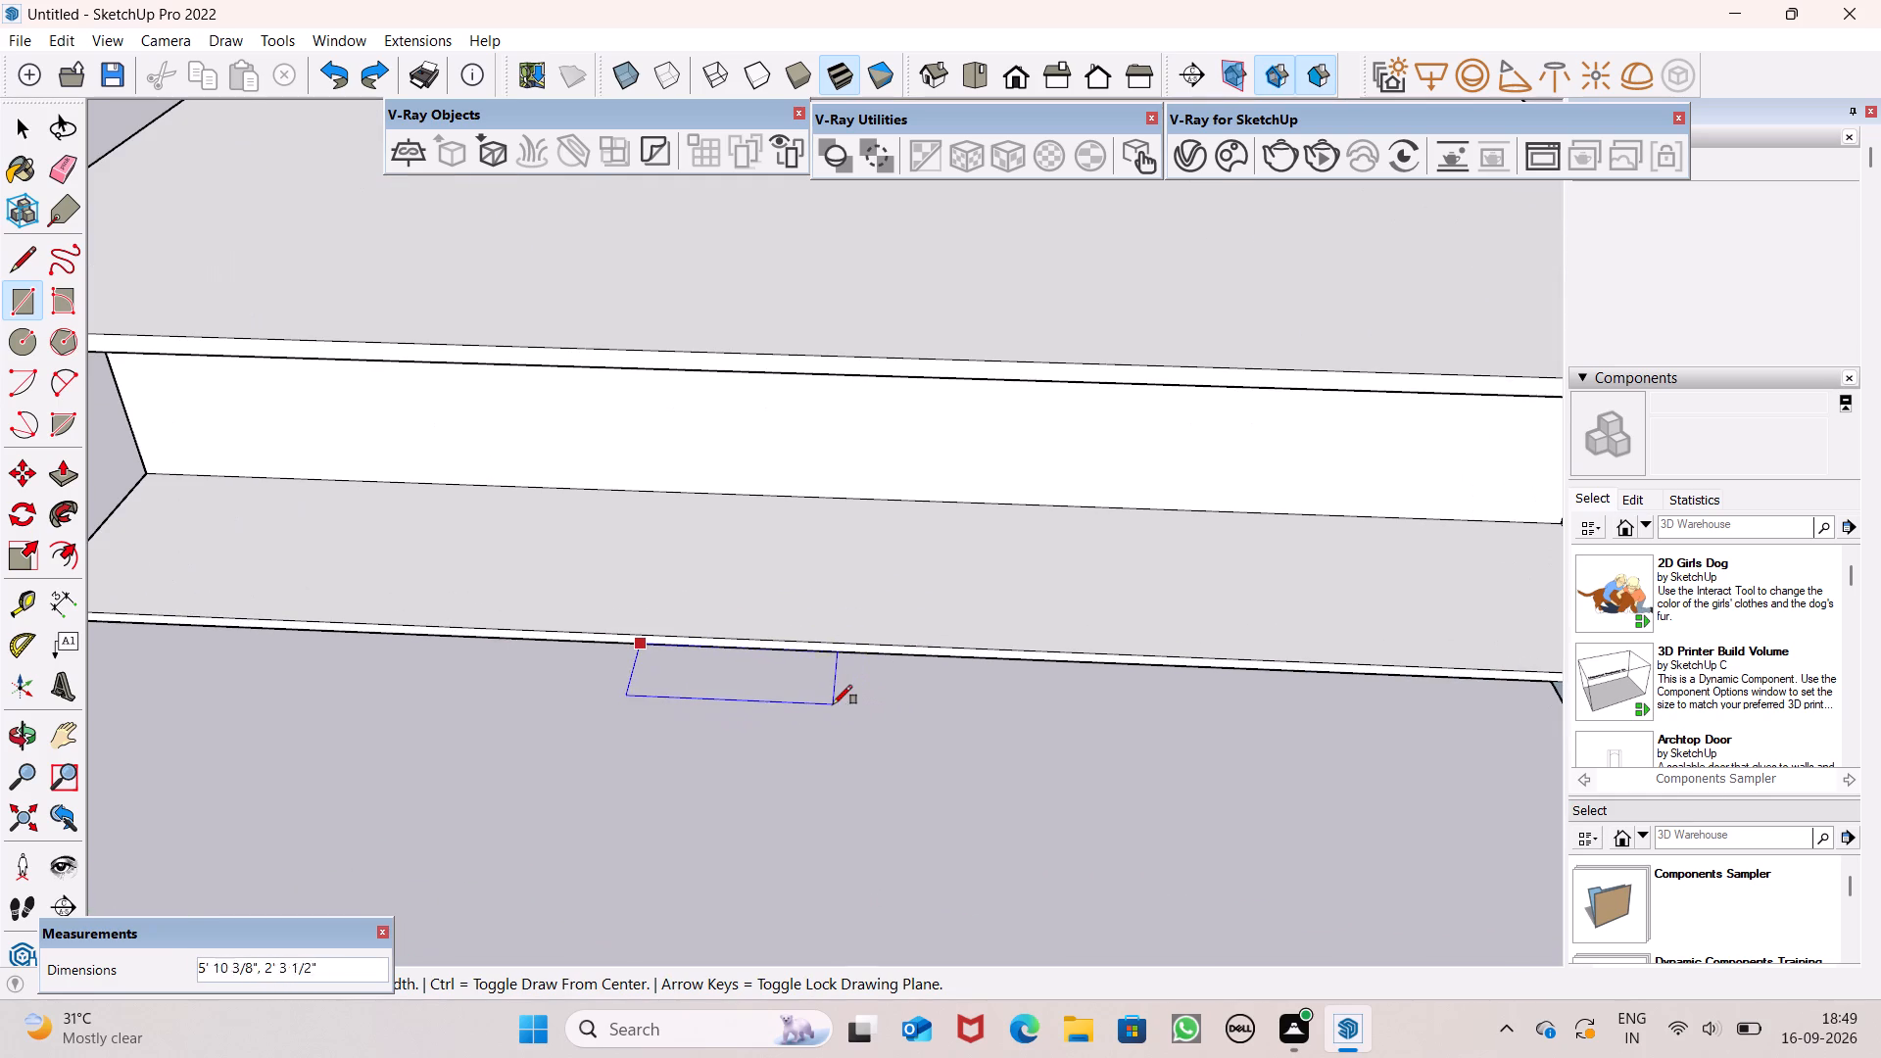
pyautogui.click(823, 715)
pyautogui.press('space')
pyautogui.press('space')
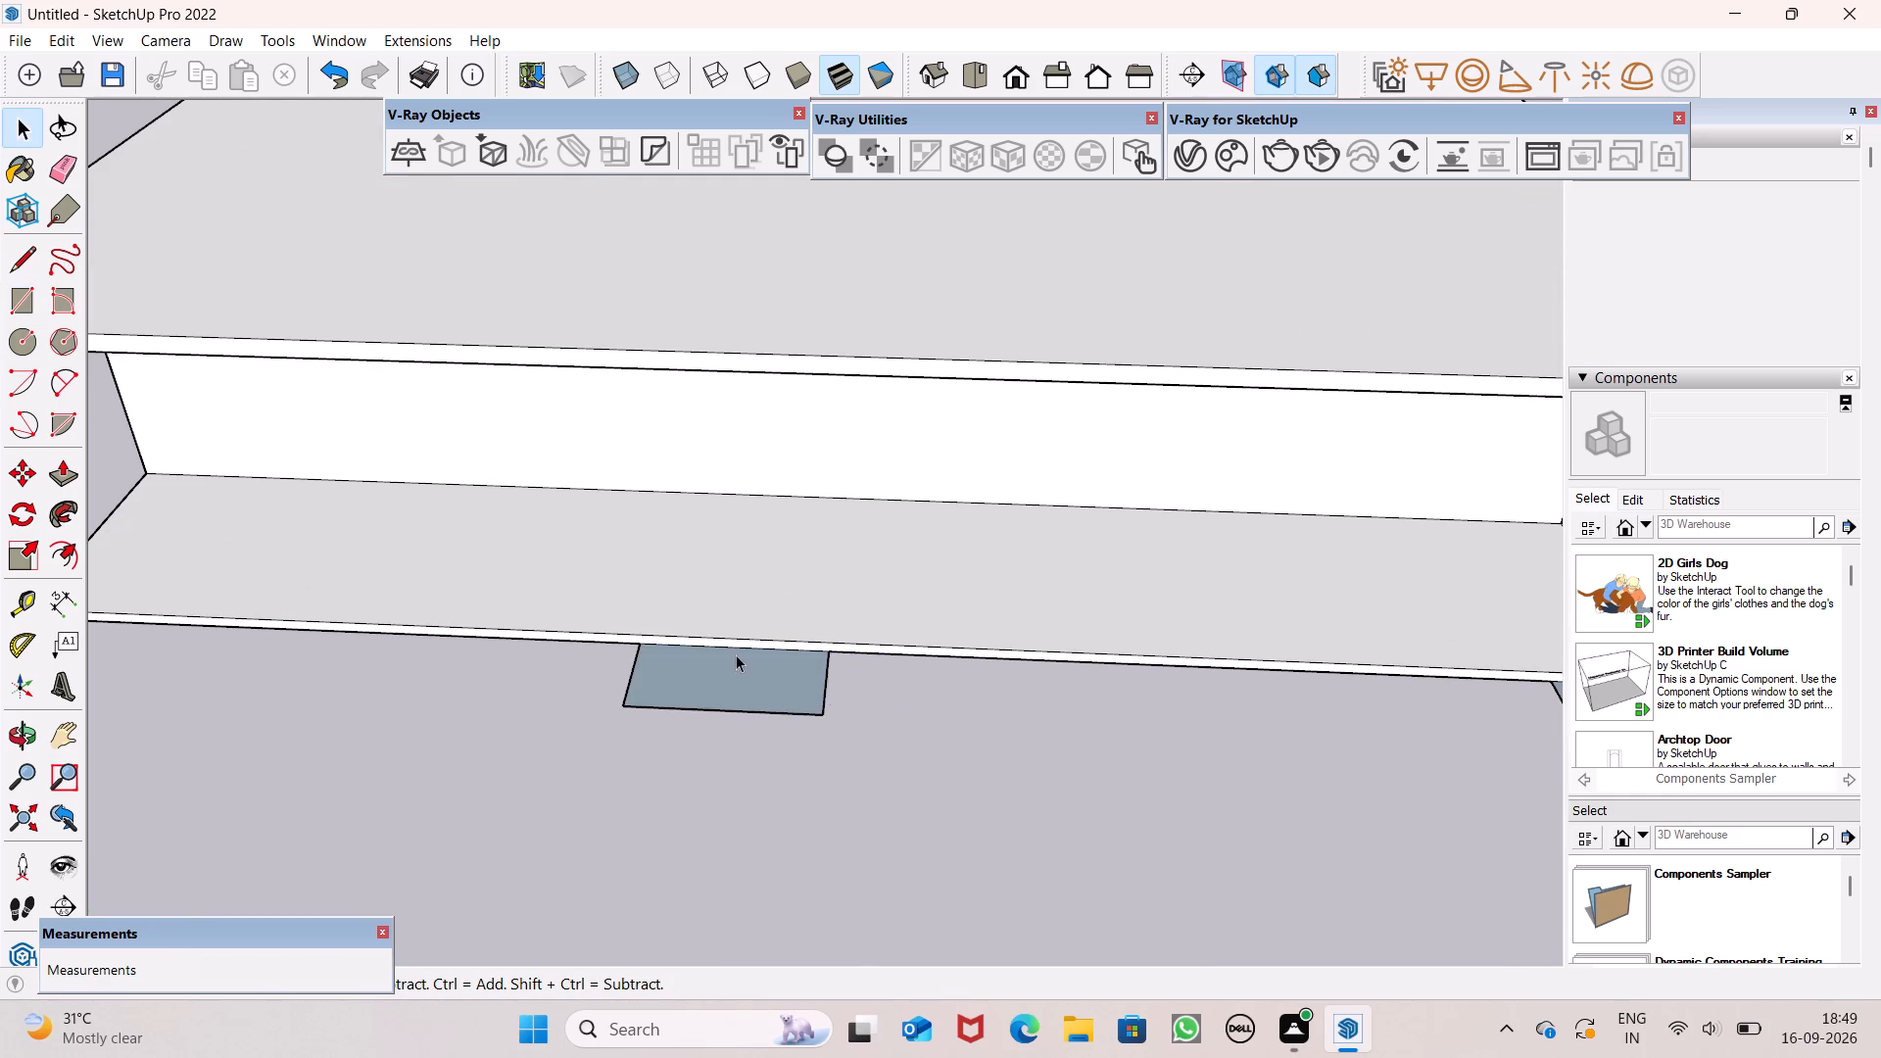
# Push/Pull the corner rectangle beside the open front upward about 9' 5 15/16" into a column.
pyautogui.scroll(-12, 733, 654)
pyautogui.moveTo(898, 703); pyautogui.dragTo(357, 780, button='middle')
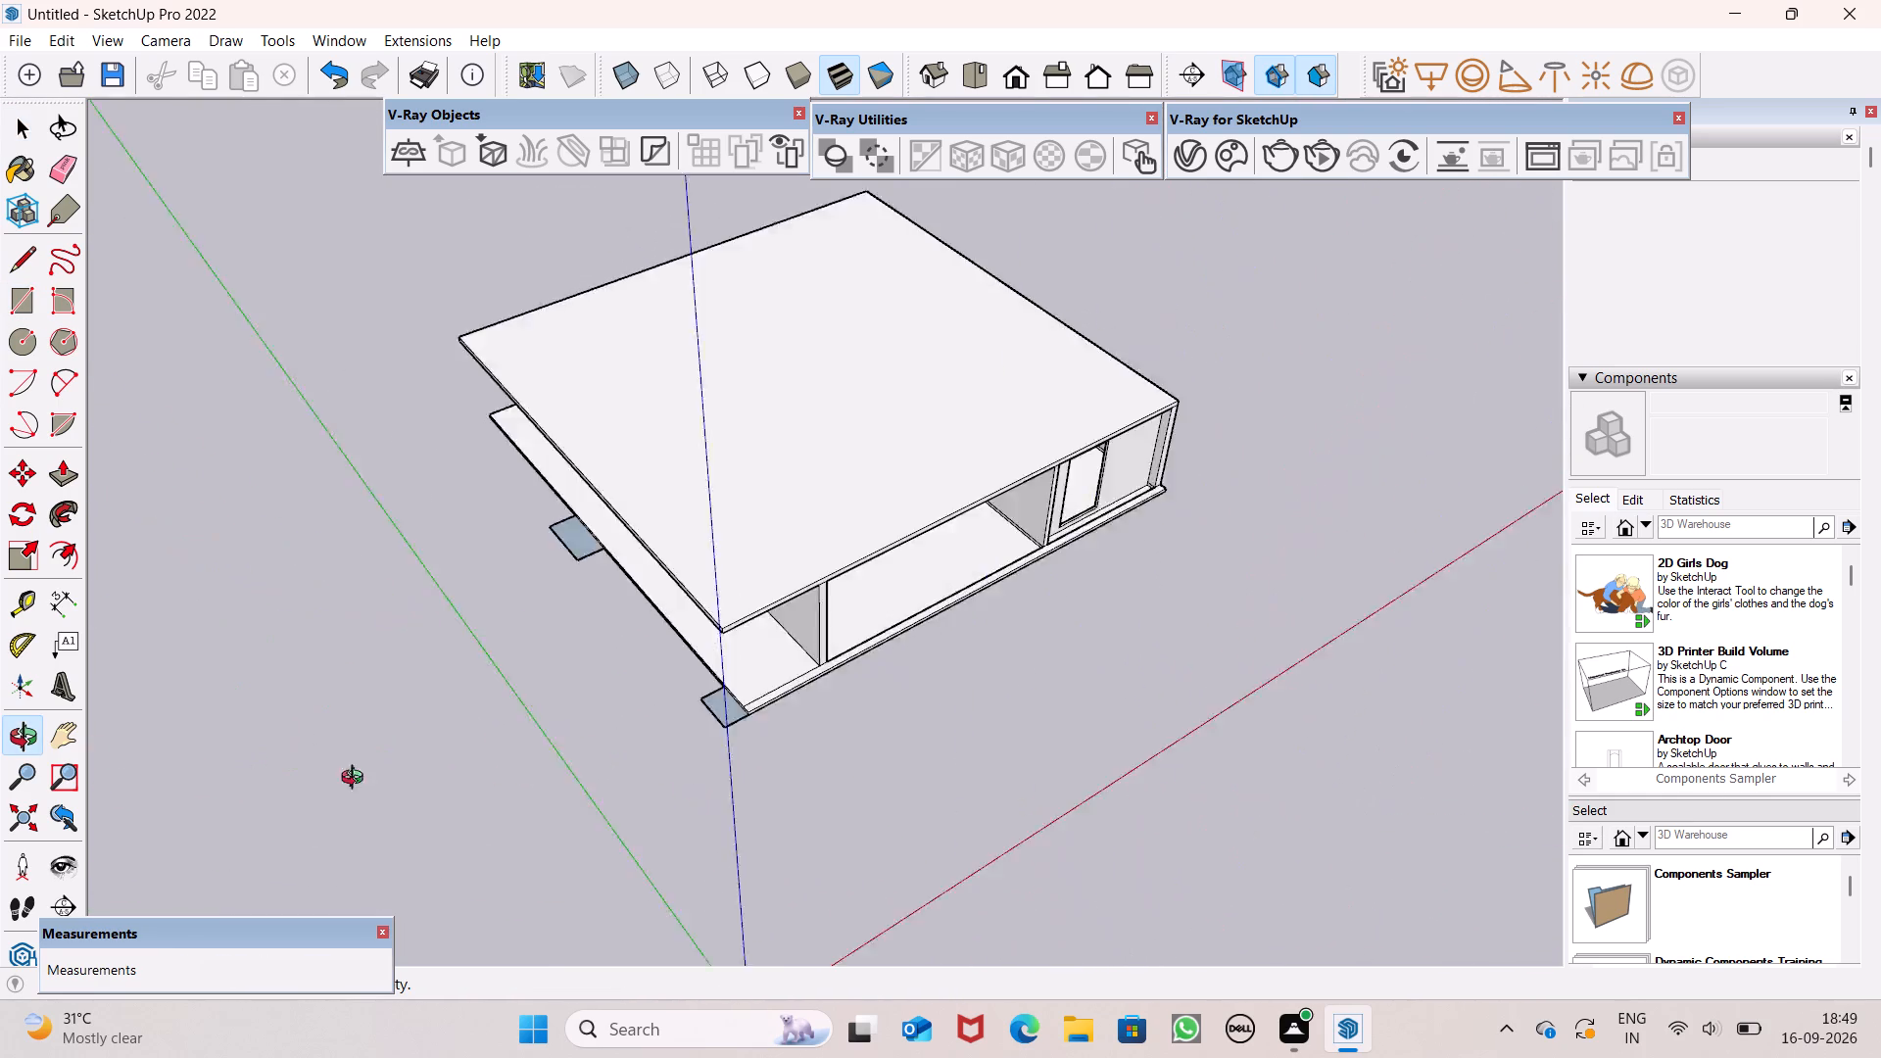
pyautogui.moveTo(357, 780); pyautogui.dragTo(222, 791, button='middle')
pyautogui.scroll(7, 614, 647)
pyautogui.moveTo(672, 688); pyautogui.dragTo(649, 619, button='middle')
pyautogui.scroll(1, 649, 619)
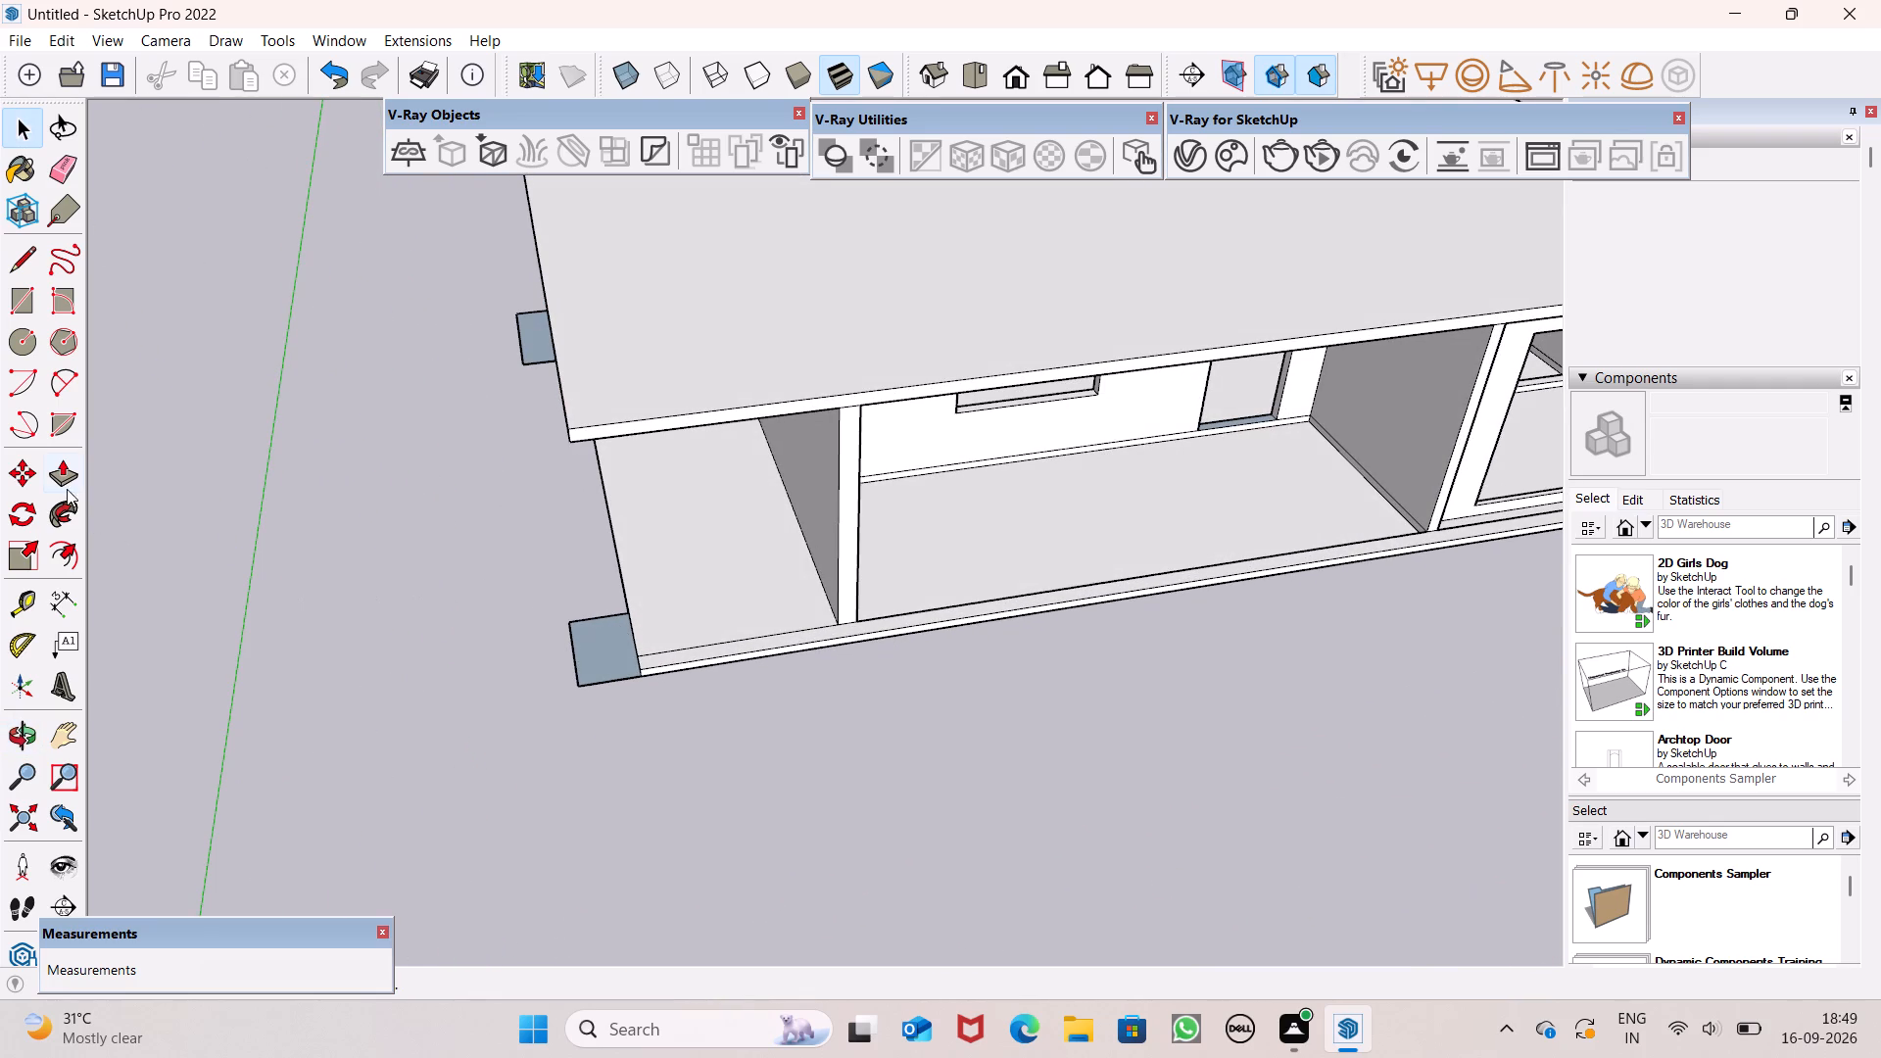
pyautogui.click(62, 467)
pyautogui.scroll(6, 518, 519)
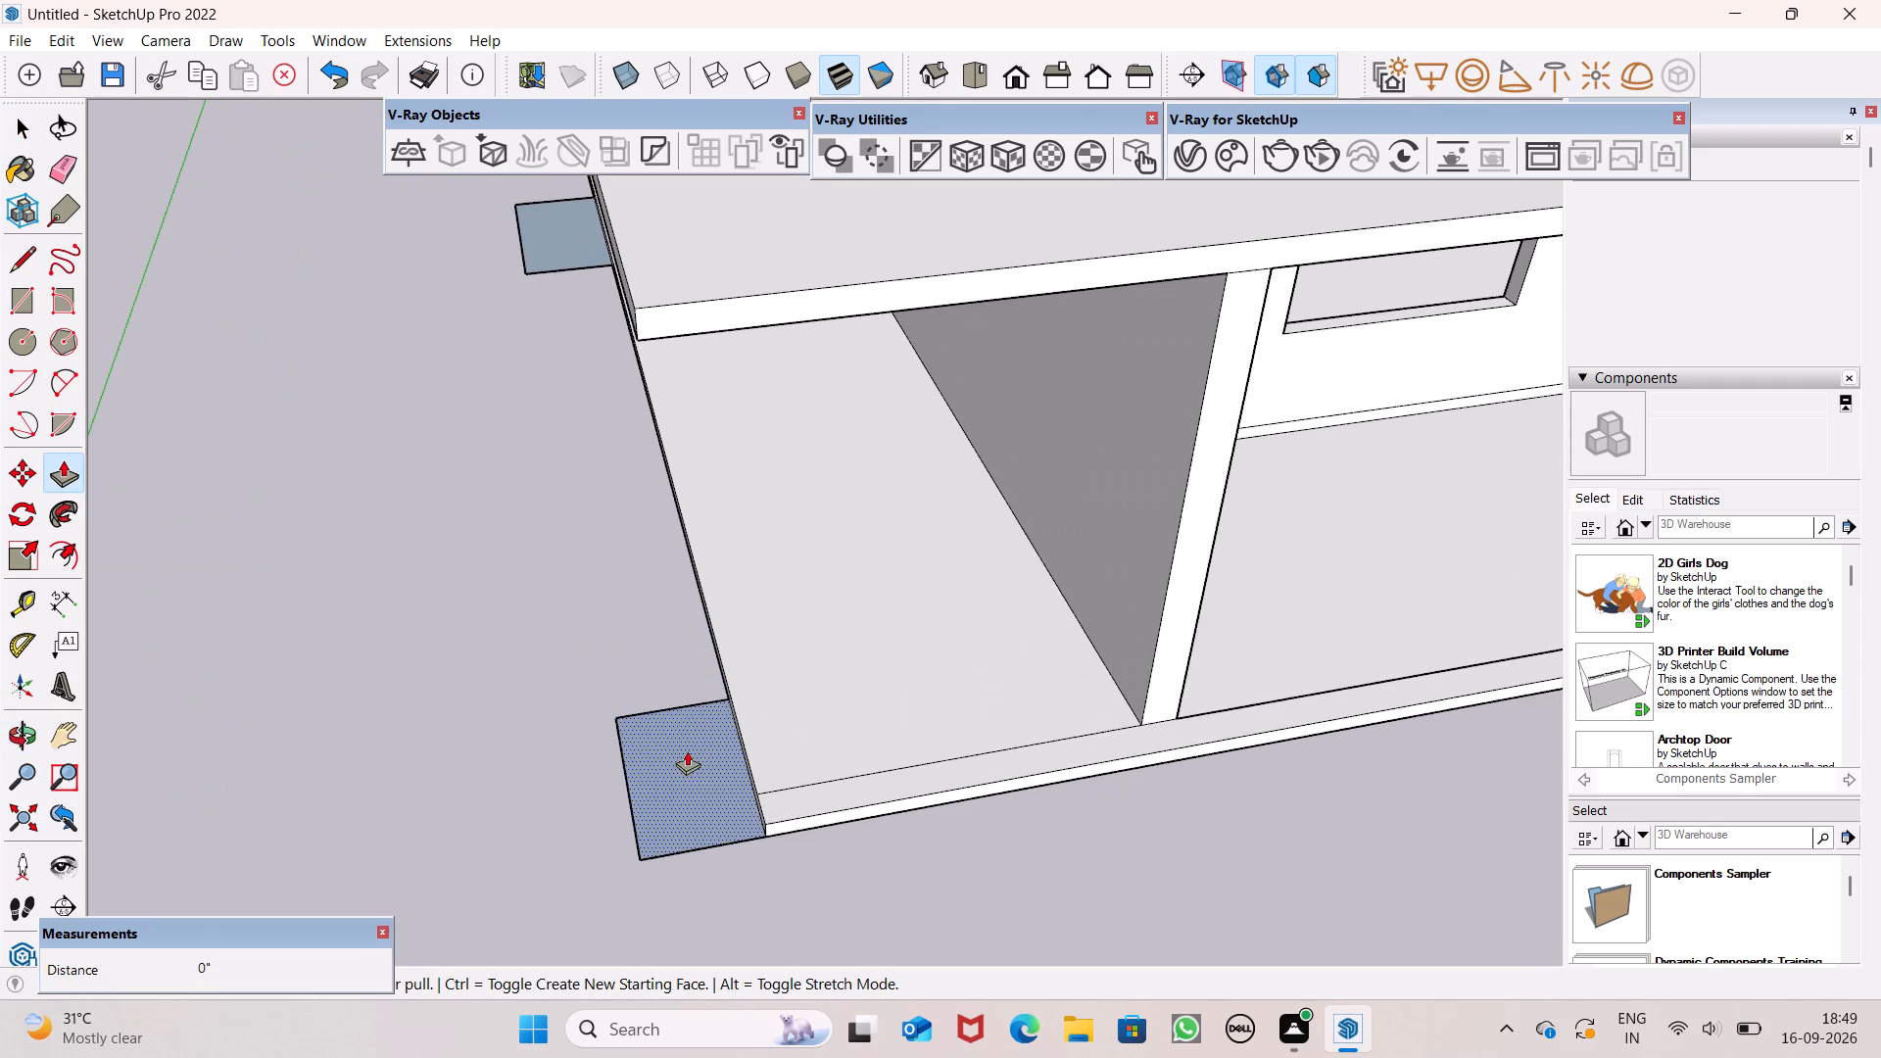
pyautogui.moveTo(688, 752); pyautogui.dragTo(634, 316)
# Raise the corner column's top face about 6 1/16" to meet the underside of the roof slab.
pyautogui.moveTo(888, 699); pyautogui.dragTo(886, 671, button='middle')
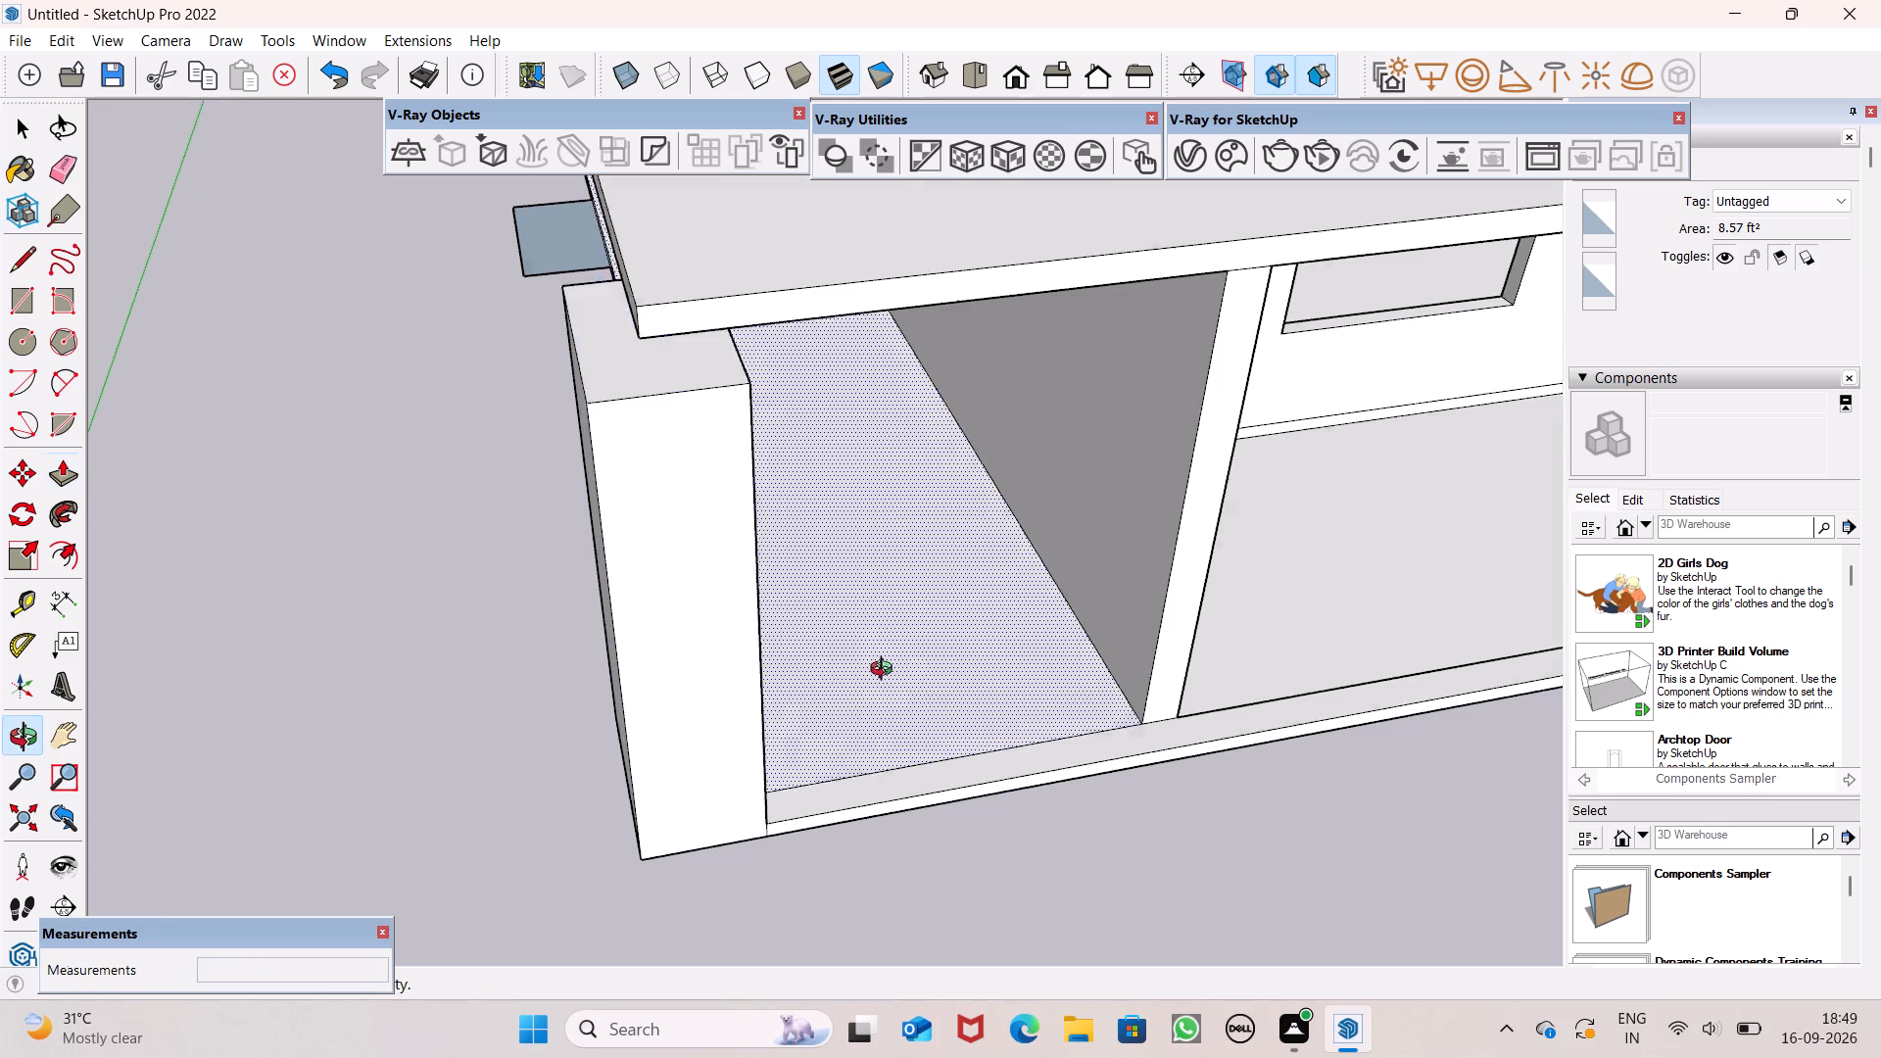
pyautogui.moveTo(886, 671); pyautogui.dragTo(870, 590, button='middle')
pyautogui.scroll(1, 870, 590)
pyautogui.scroll(-6, 729, 459)
pyautogui.scroll(6, 644, 267)
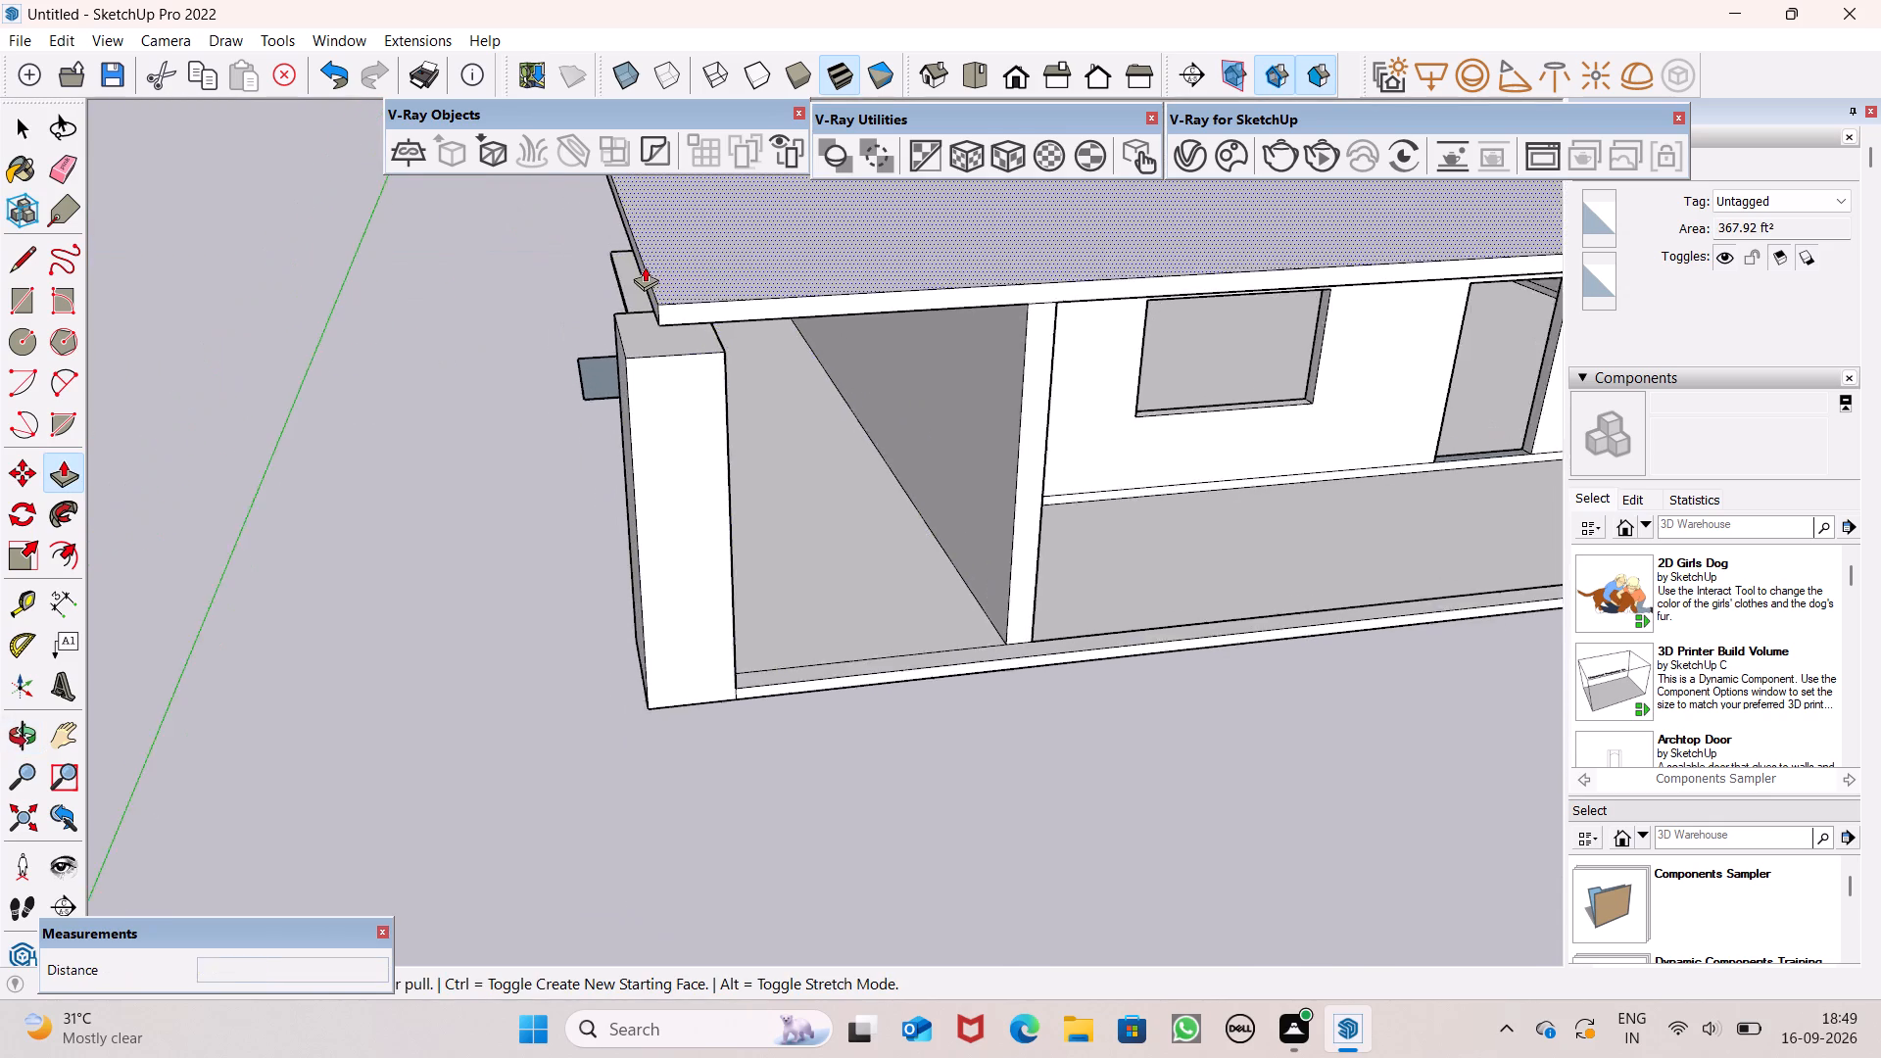
pyautogui.scroll(1, 645, 266)
pyautogui.scroll(7, 684, 361)
pyautogui.moveTo(765, 415); pyautogui.dragTo(778, 301, button='middle')
pyautogui.scroll(3, 778, 301)
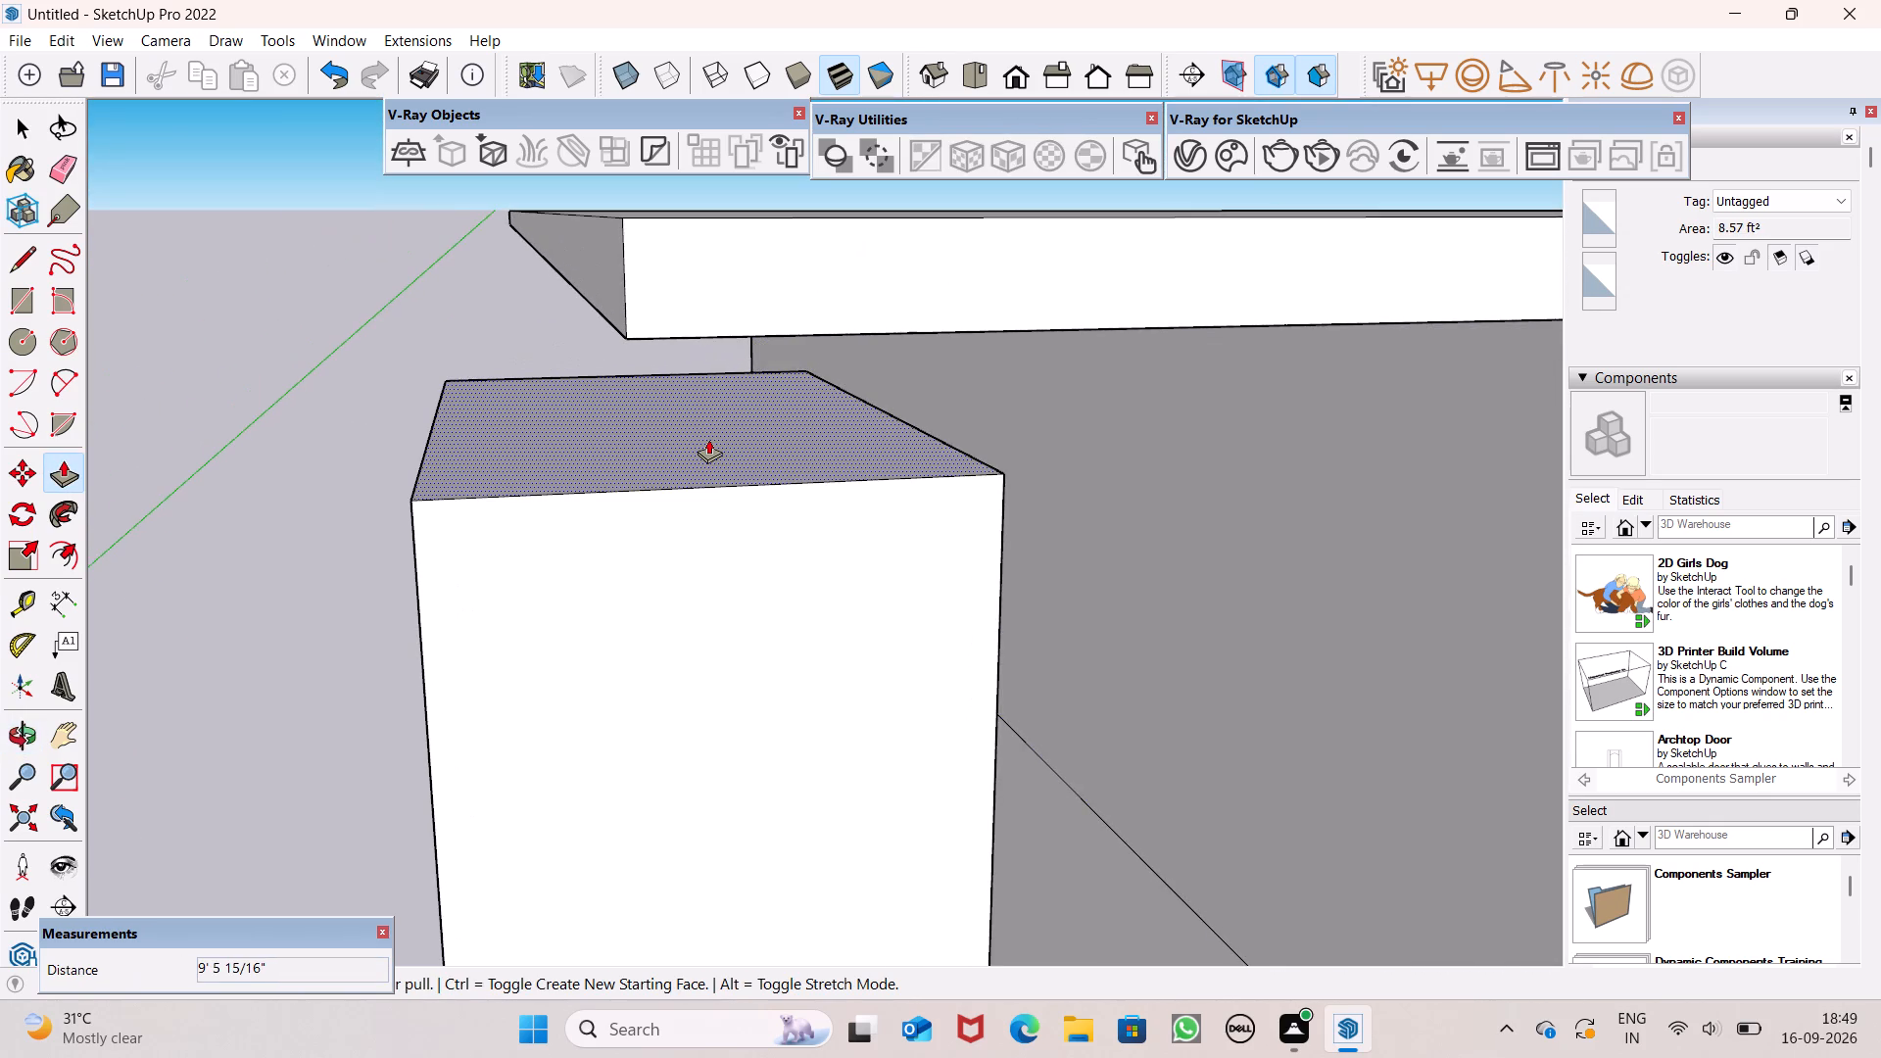
pyautogui.moveTo(708, 439); pyautogui.dragTo(666, 357)
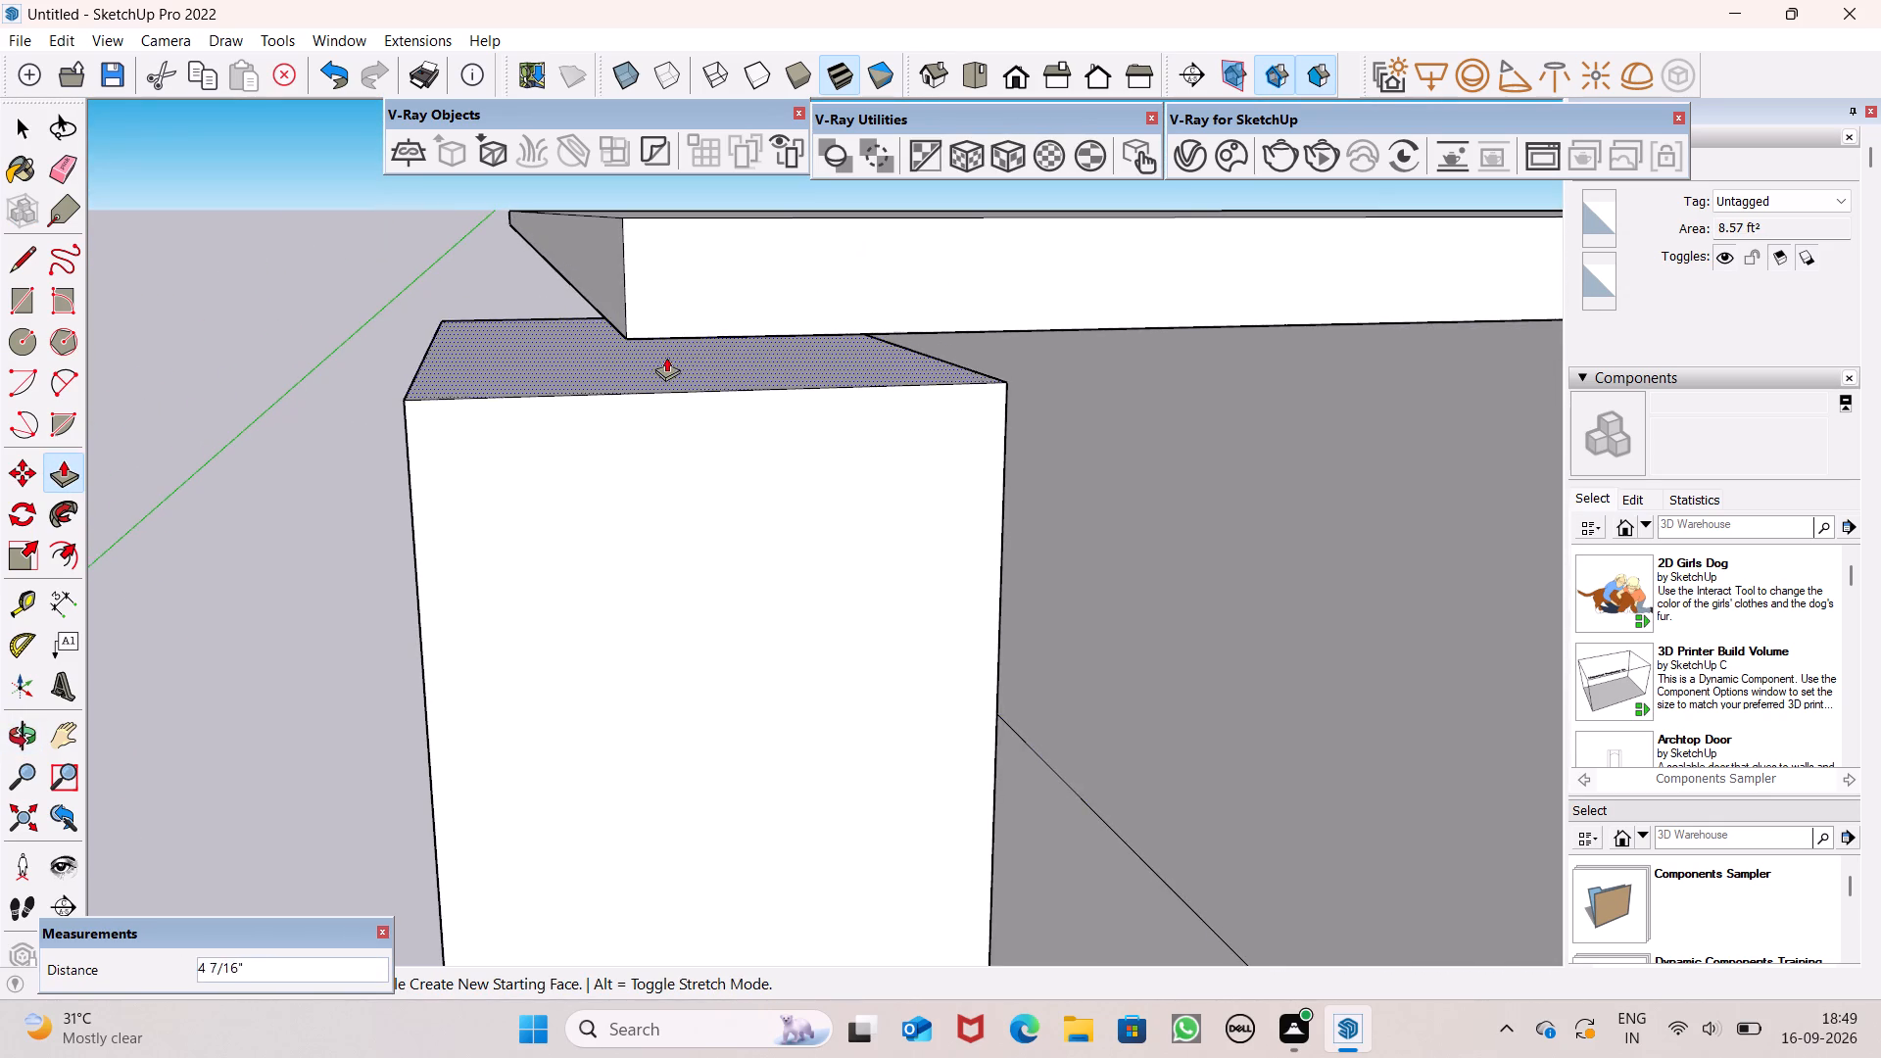
pyautogui.moveTo(666, 357); pyautogui.dragTo(1168, 324)
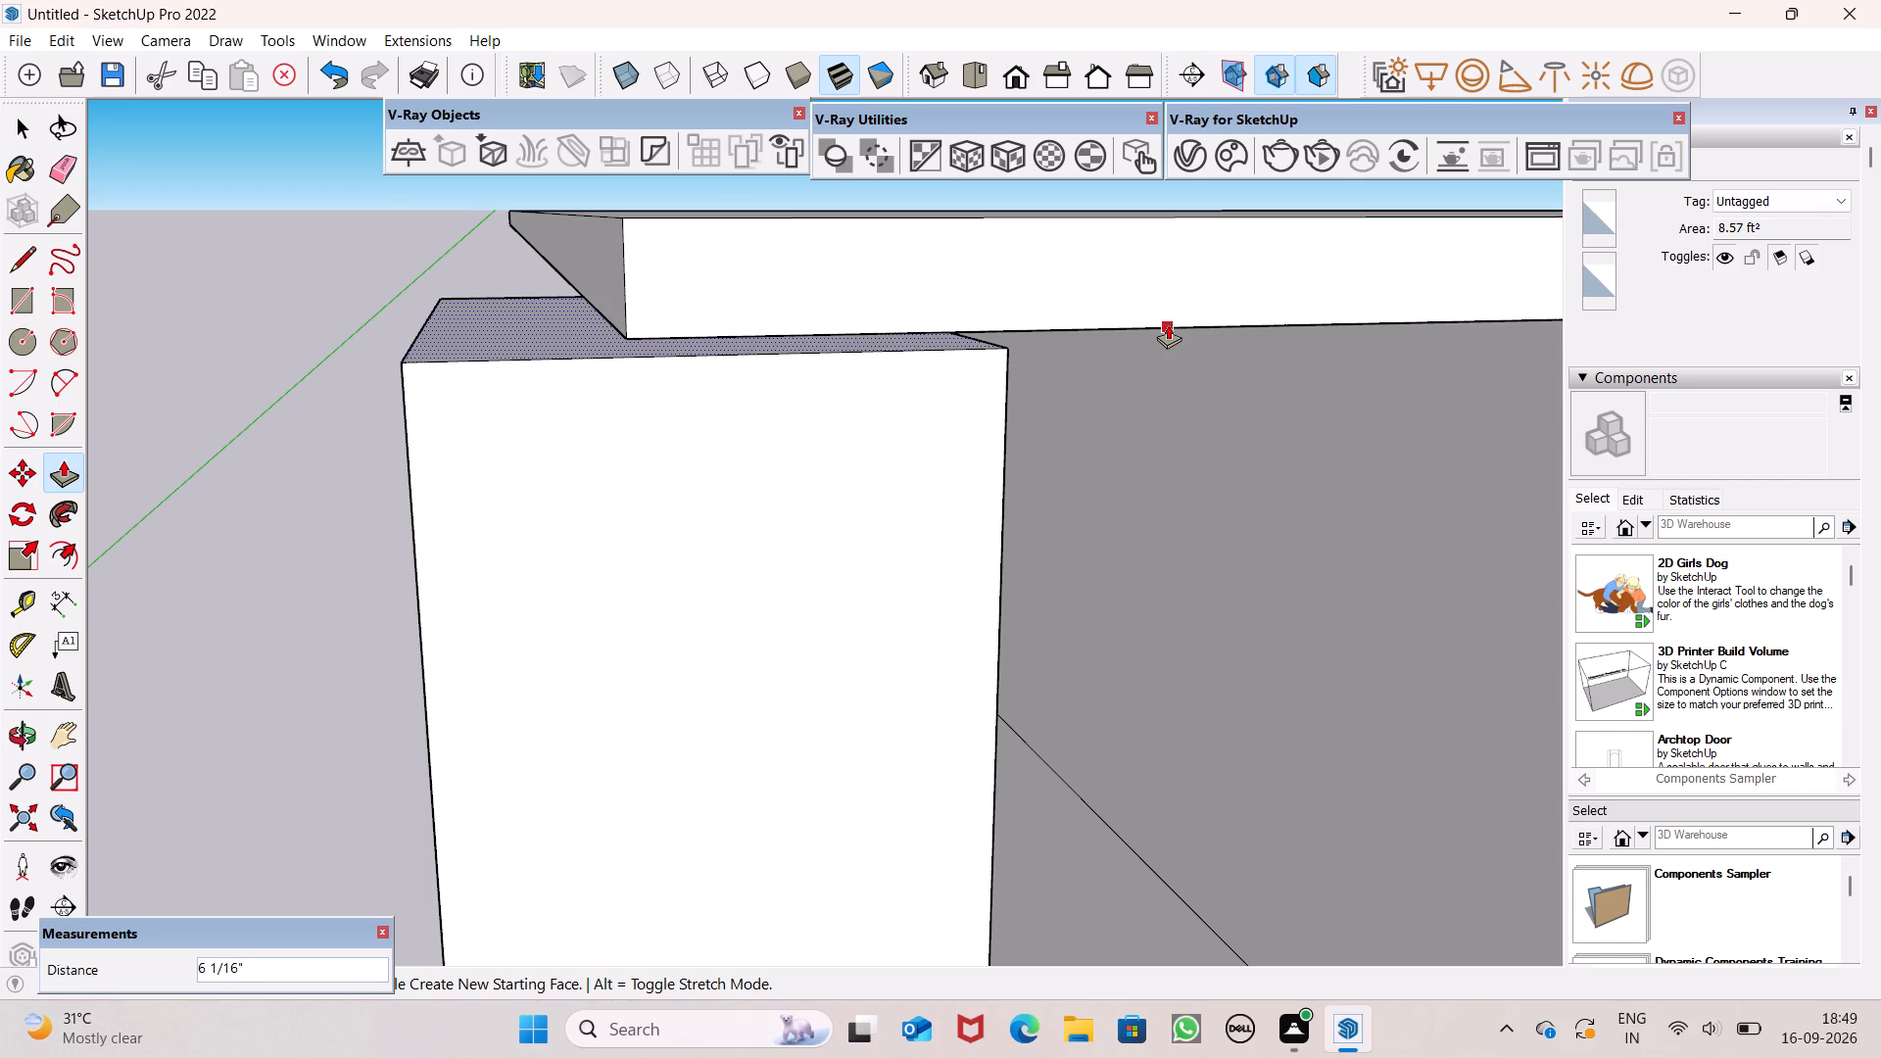
pyautogui.moveTo(1168, 324); pyautogui.dragTo(1091, 325)
# Push the corner column's wide outer face inward about 10 7/16", flush with the roof slab's side edge.
pyautogui.scroll(-2, 856, 455)
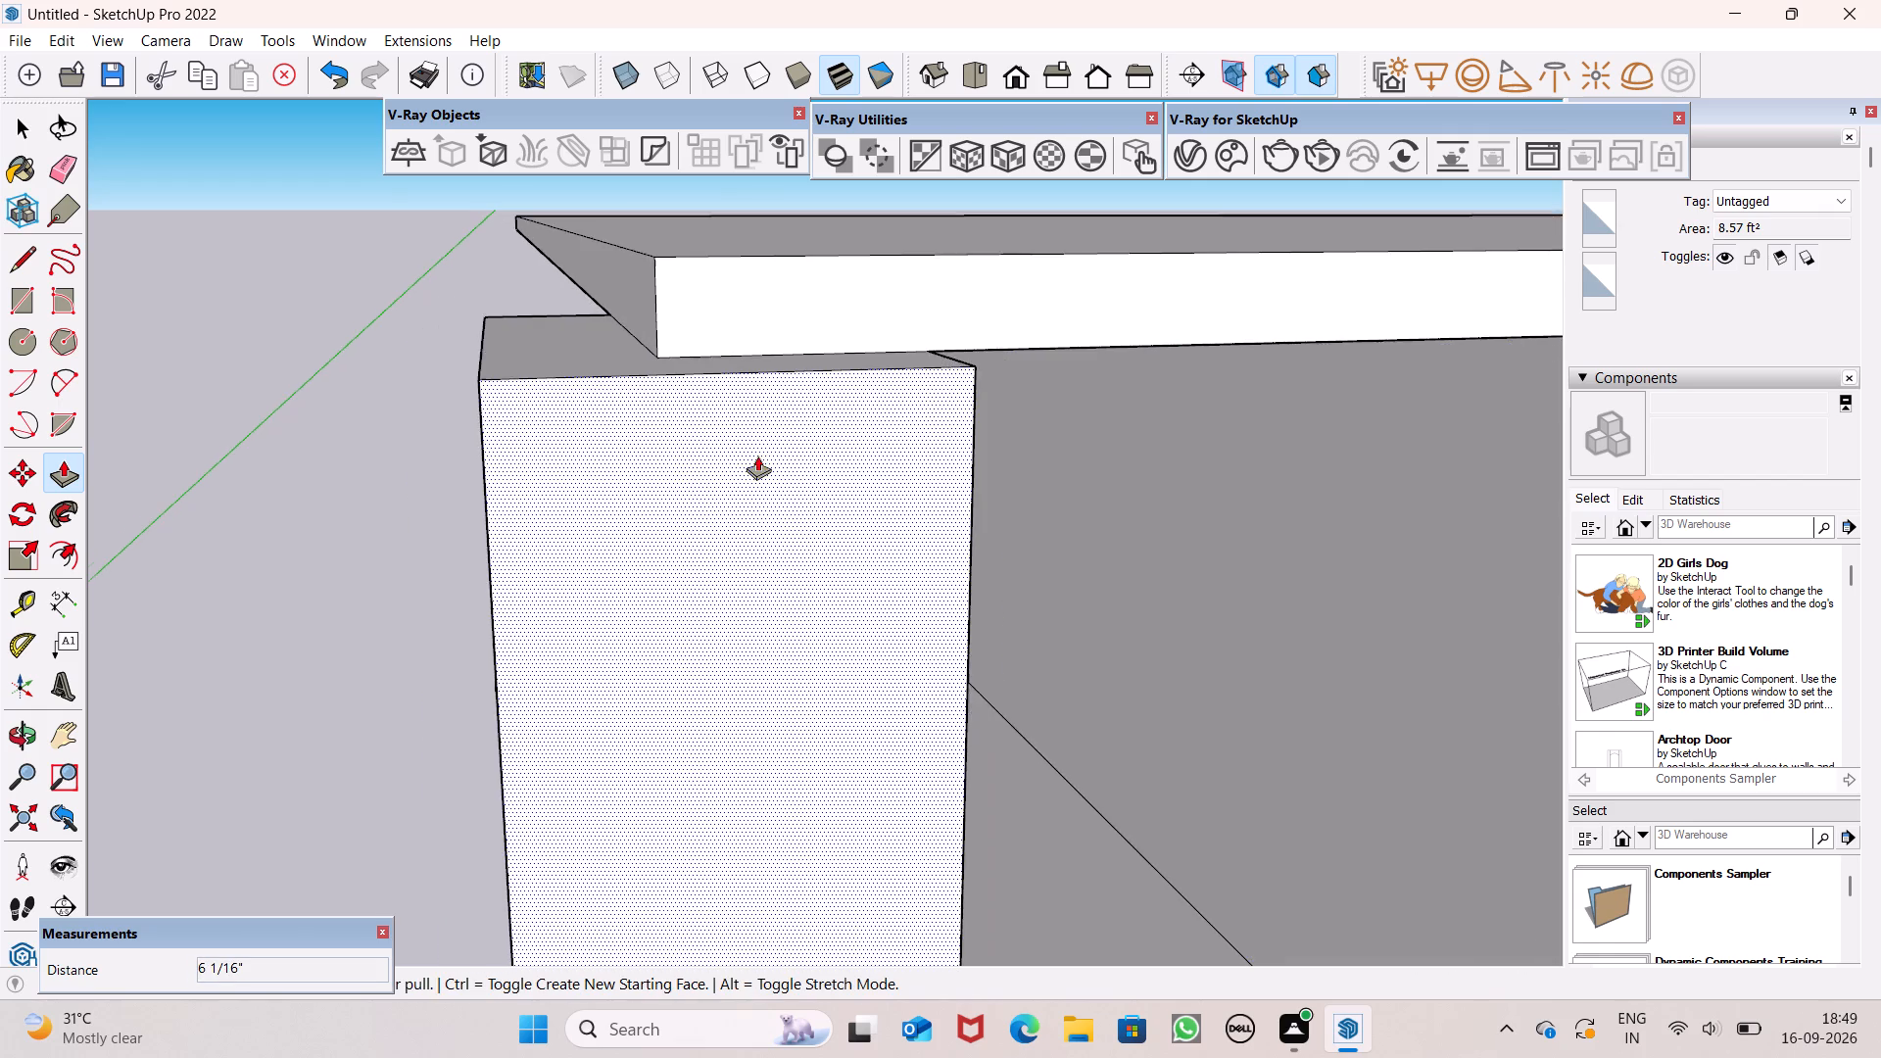
pyautogui.moveTo(760, 444); pyautogui.dragTo(876, 407, button='middle')
pyautogui.scroll(3, 820, 349)
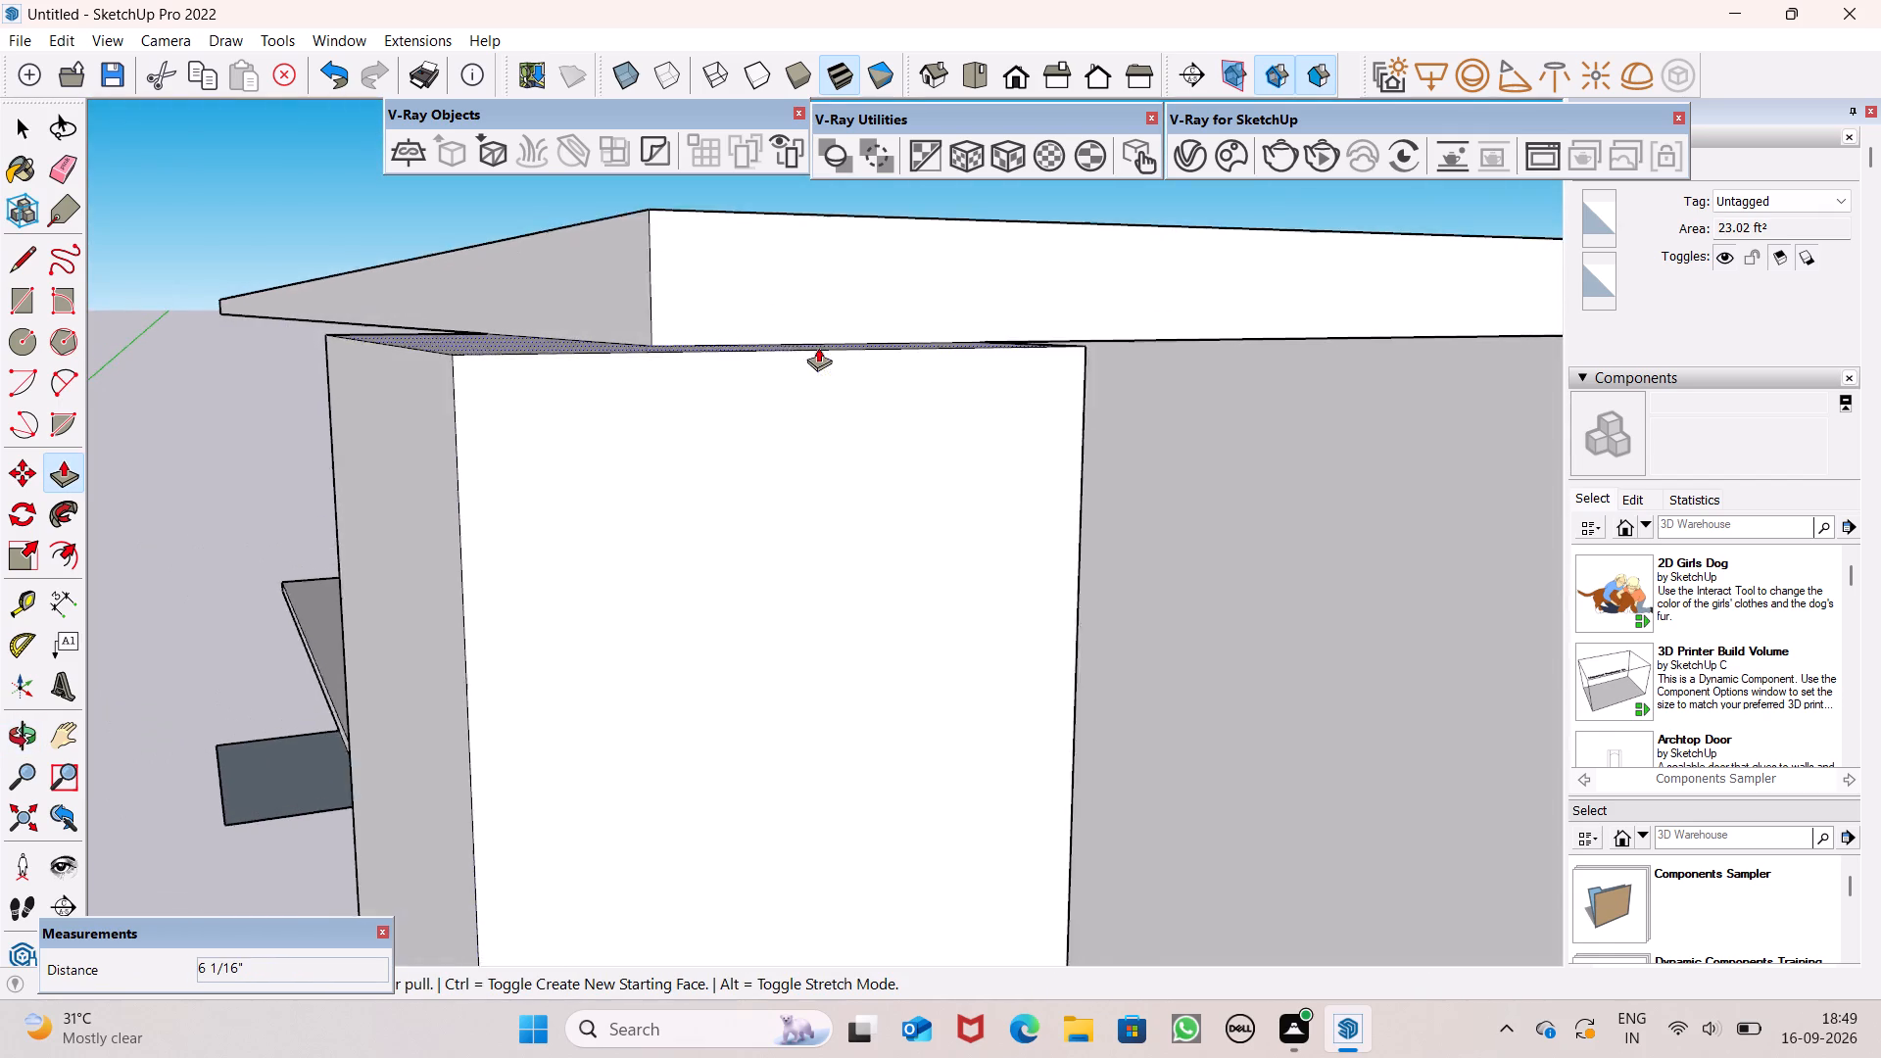
pyautogui.scroll(3, 818, 347)
pyautogui.moveTo(728, 408); pyautogui.dragTo(958, 559, button='middle')
pyautogui.scroll(-16, 873, 426)
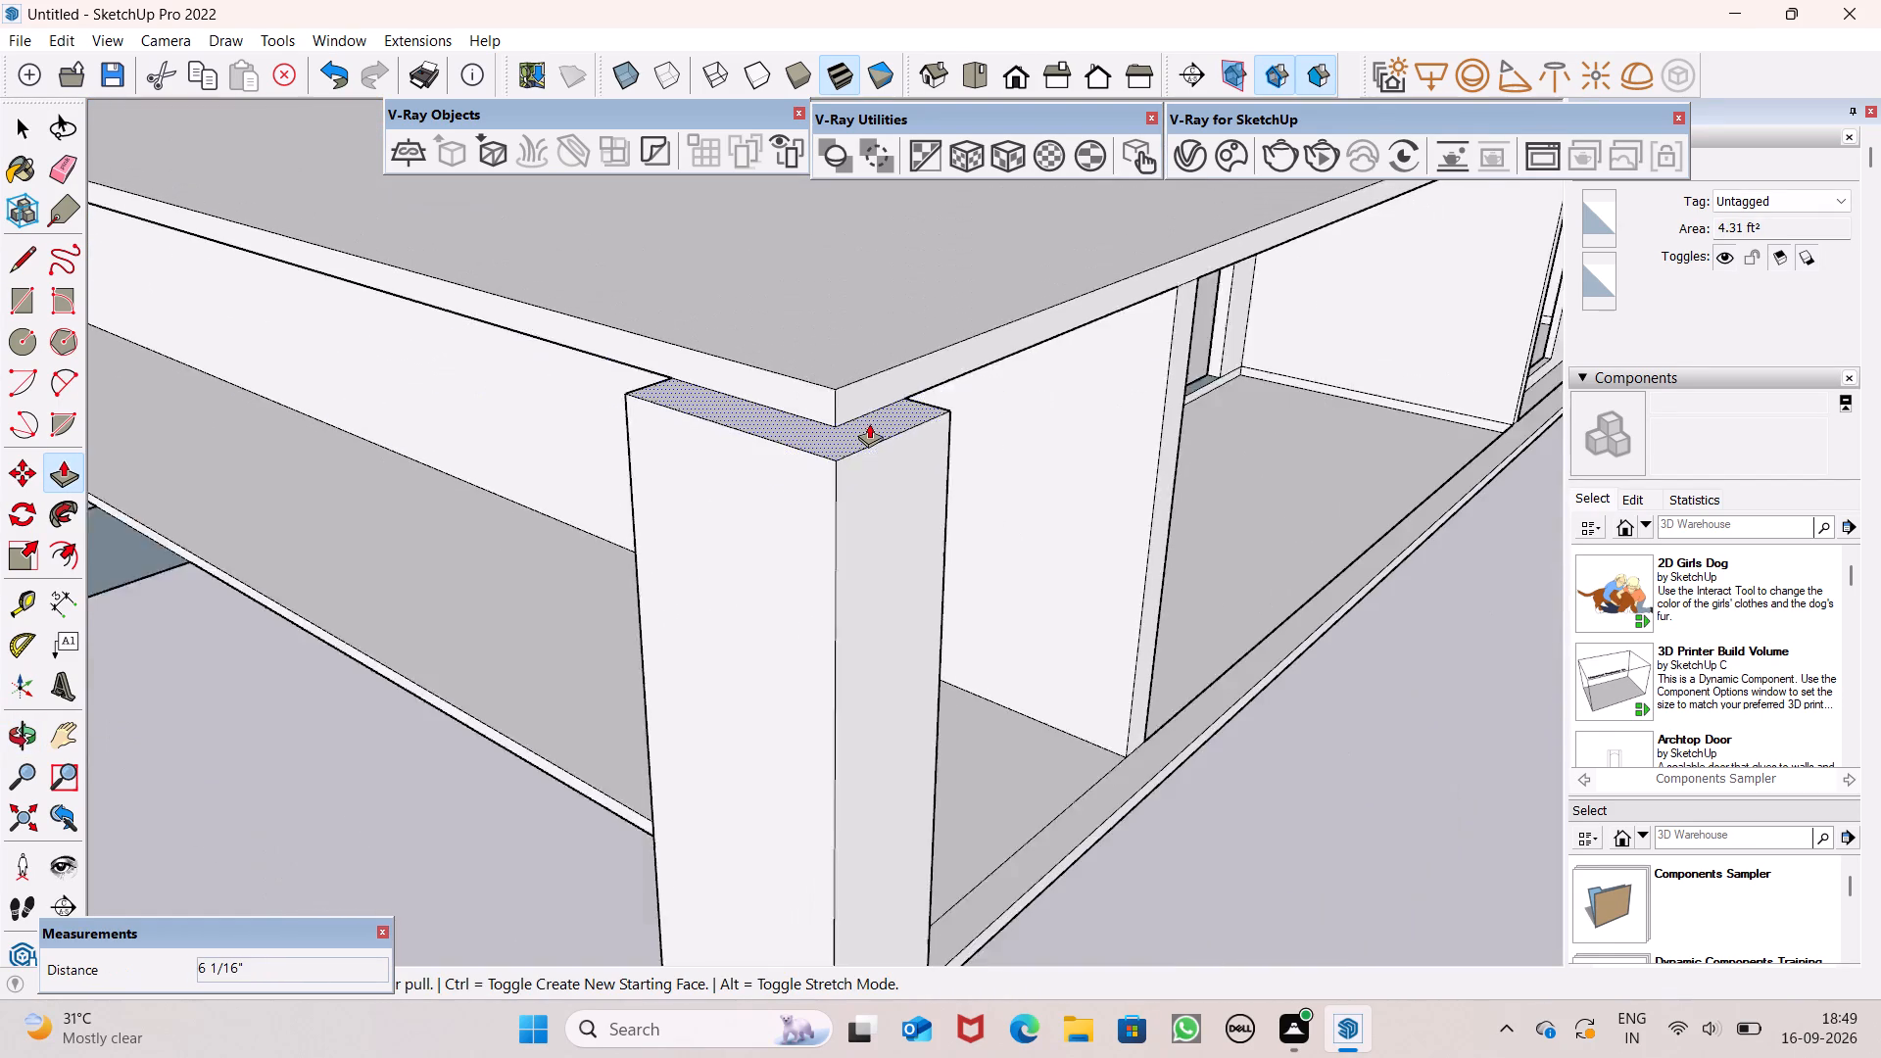
pyautogui.scroll(-5, 869, 423)
pyautogui.moveTo(916, 560); pyautogui.dragTo(1255, 645, button='middle')
pyautogui.scroll(4, 1153, 715)
pyautogui.moveTo(1107, 739); pyautogui.dragTo(1116, 748, button='middle')
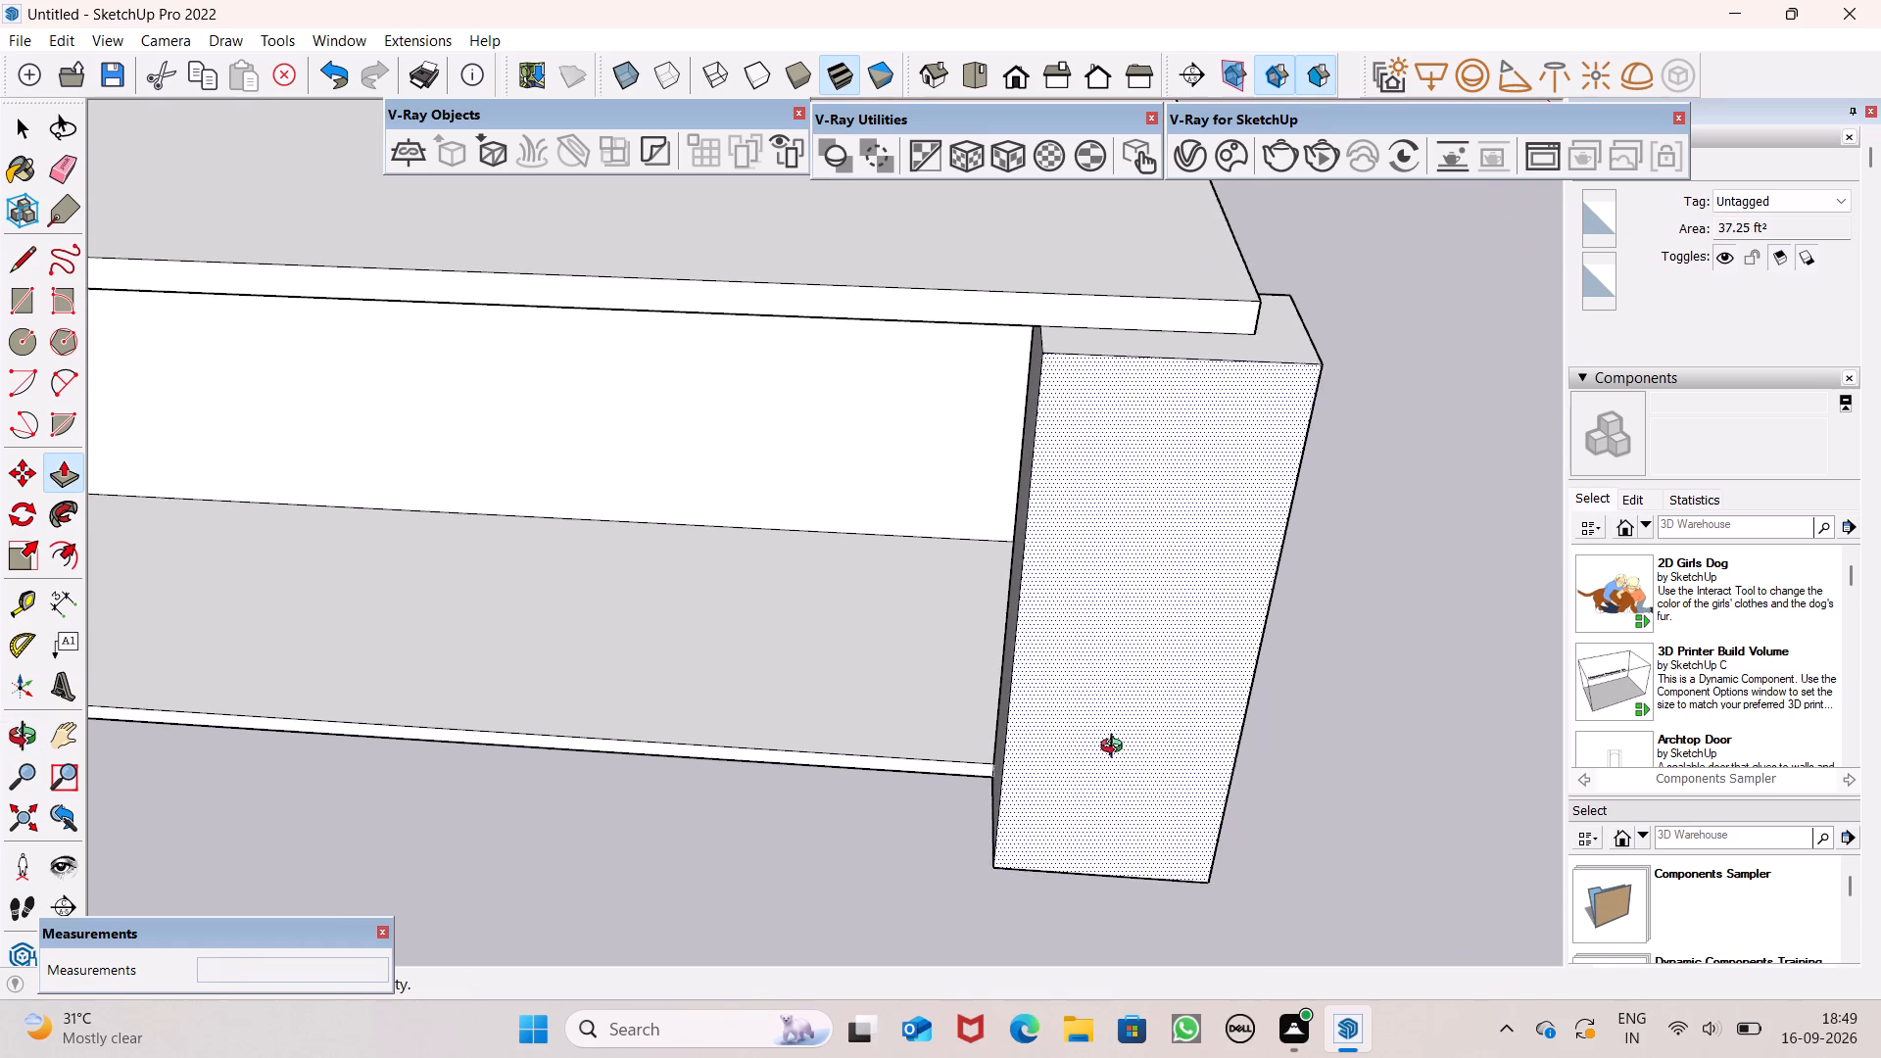
pyautogui.moveTo(1116, 748); pyautogui.dragTo(1455, 753, button='middle')
pyautogui.scroll(4, 1263, 702)
pyautogui.moveTo(1115, 643); pyautogui.dragTo(1093, 621)
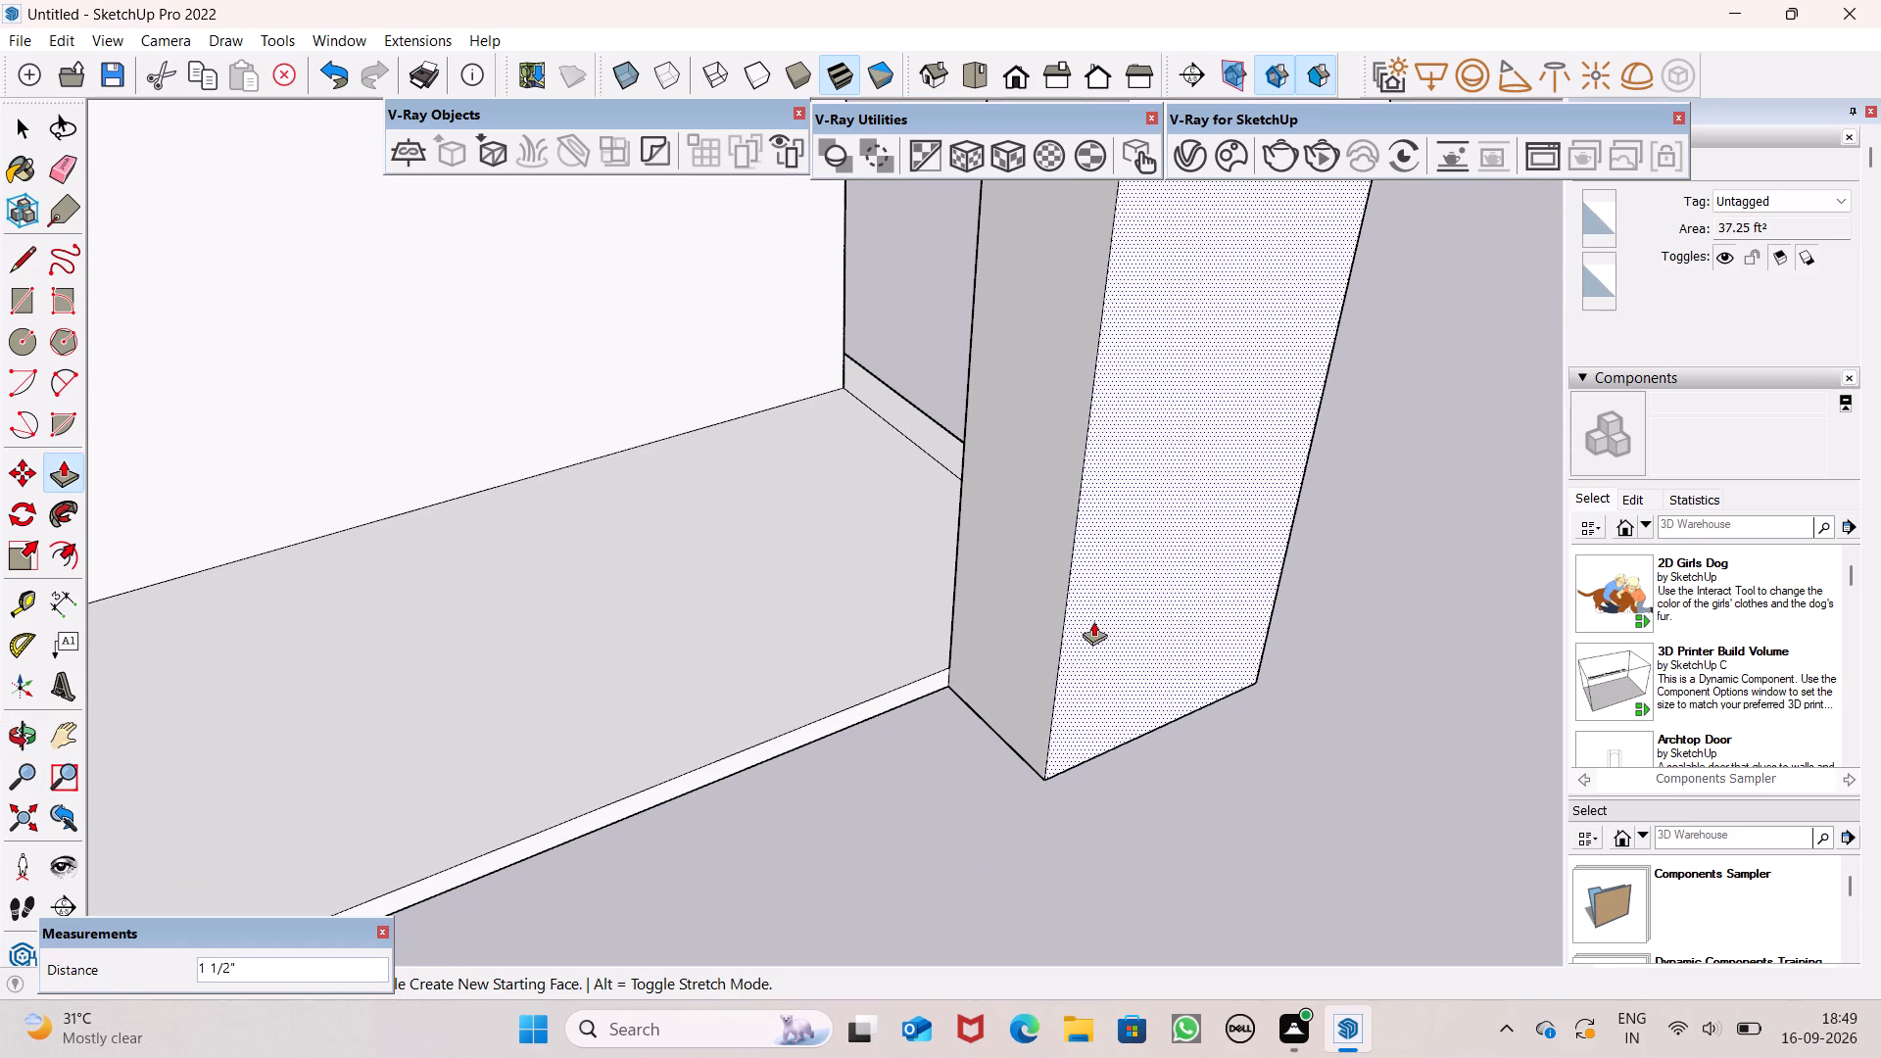
pyautogui.moveTo(1093, 621); pyautogui.dragTo(1052, 572)
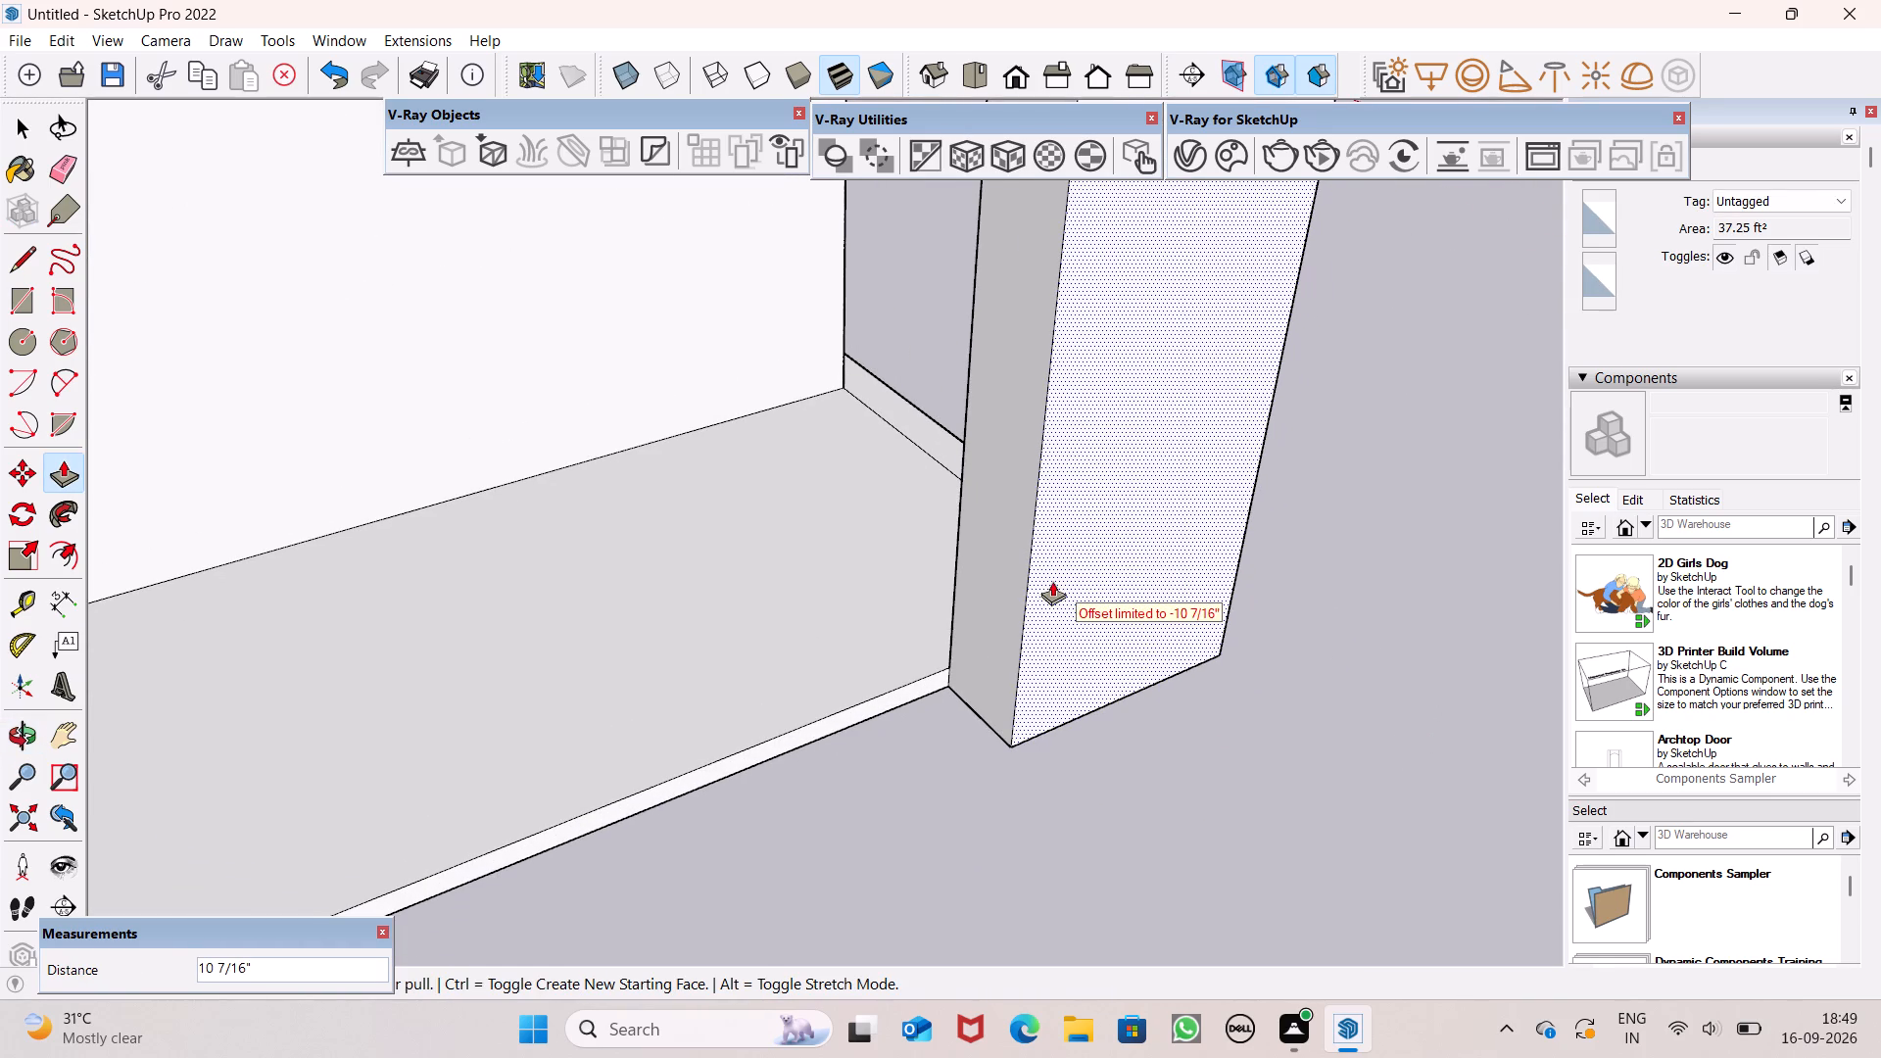
# Examine how the corner column lines up with the roof slab's side and front edges.
pyautogui.scroll(-14, 1057, 612)
pyautogui.moveTo(1118, 649); pyautogui.dragTo(776, 825, button='middle')
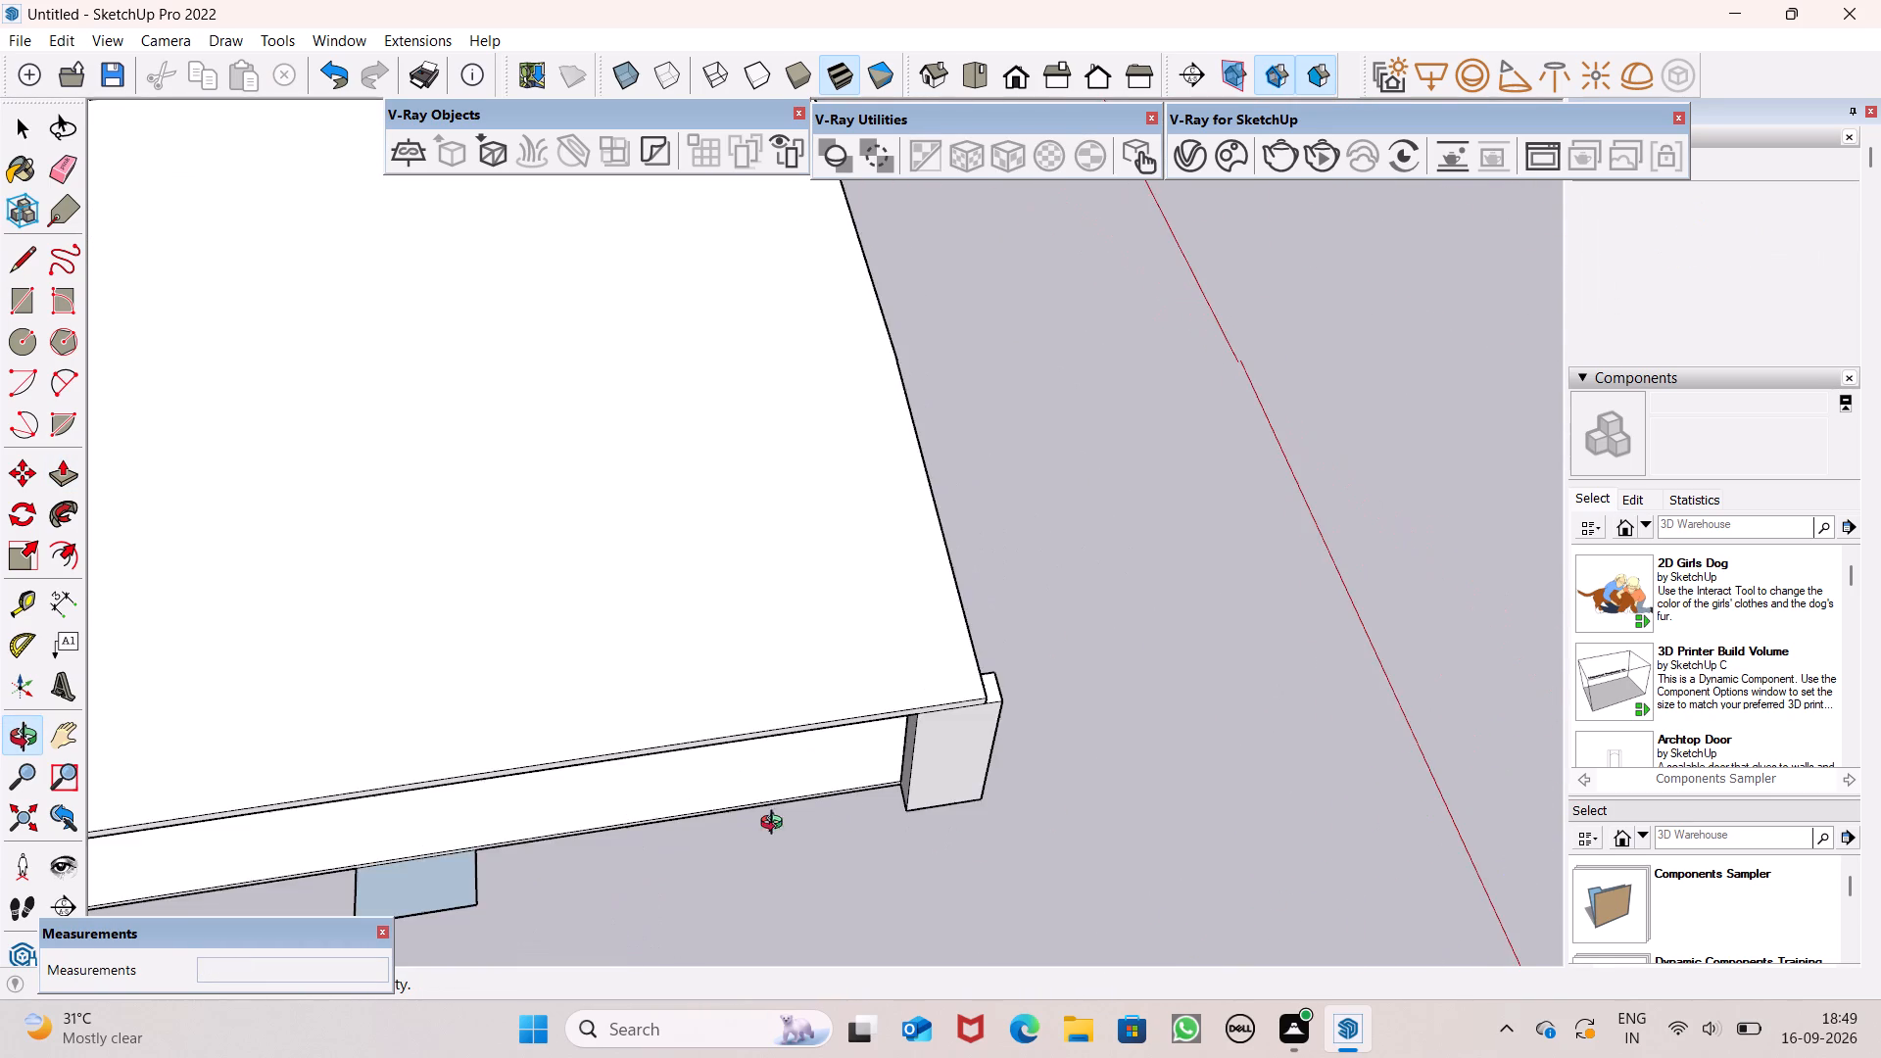
pyautogui.moveTo(776, 825); pyautogui.dragTo(423, 767, button='middle')
pyautogui.scroll(2, 610, 542)
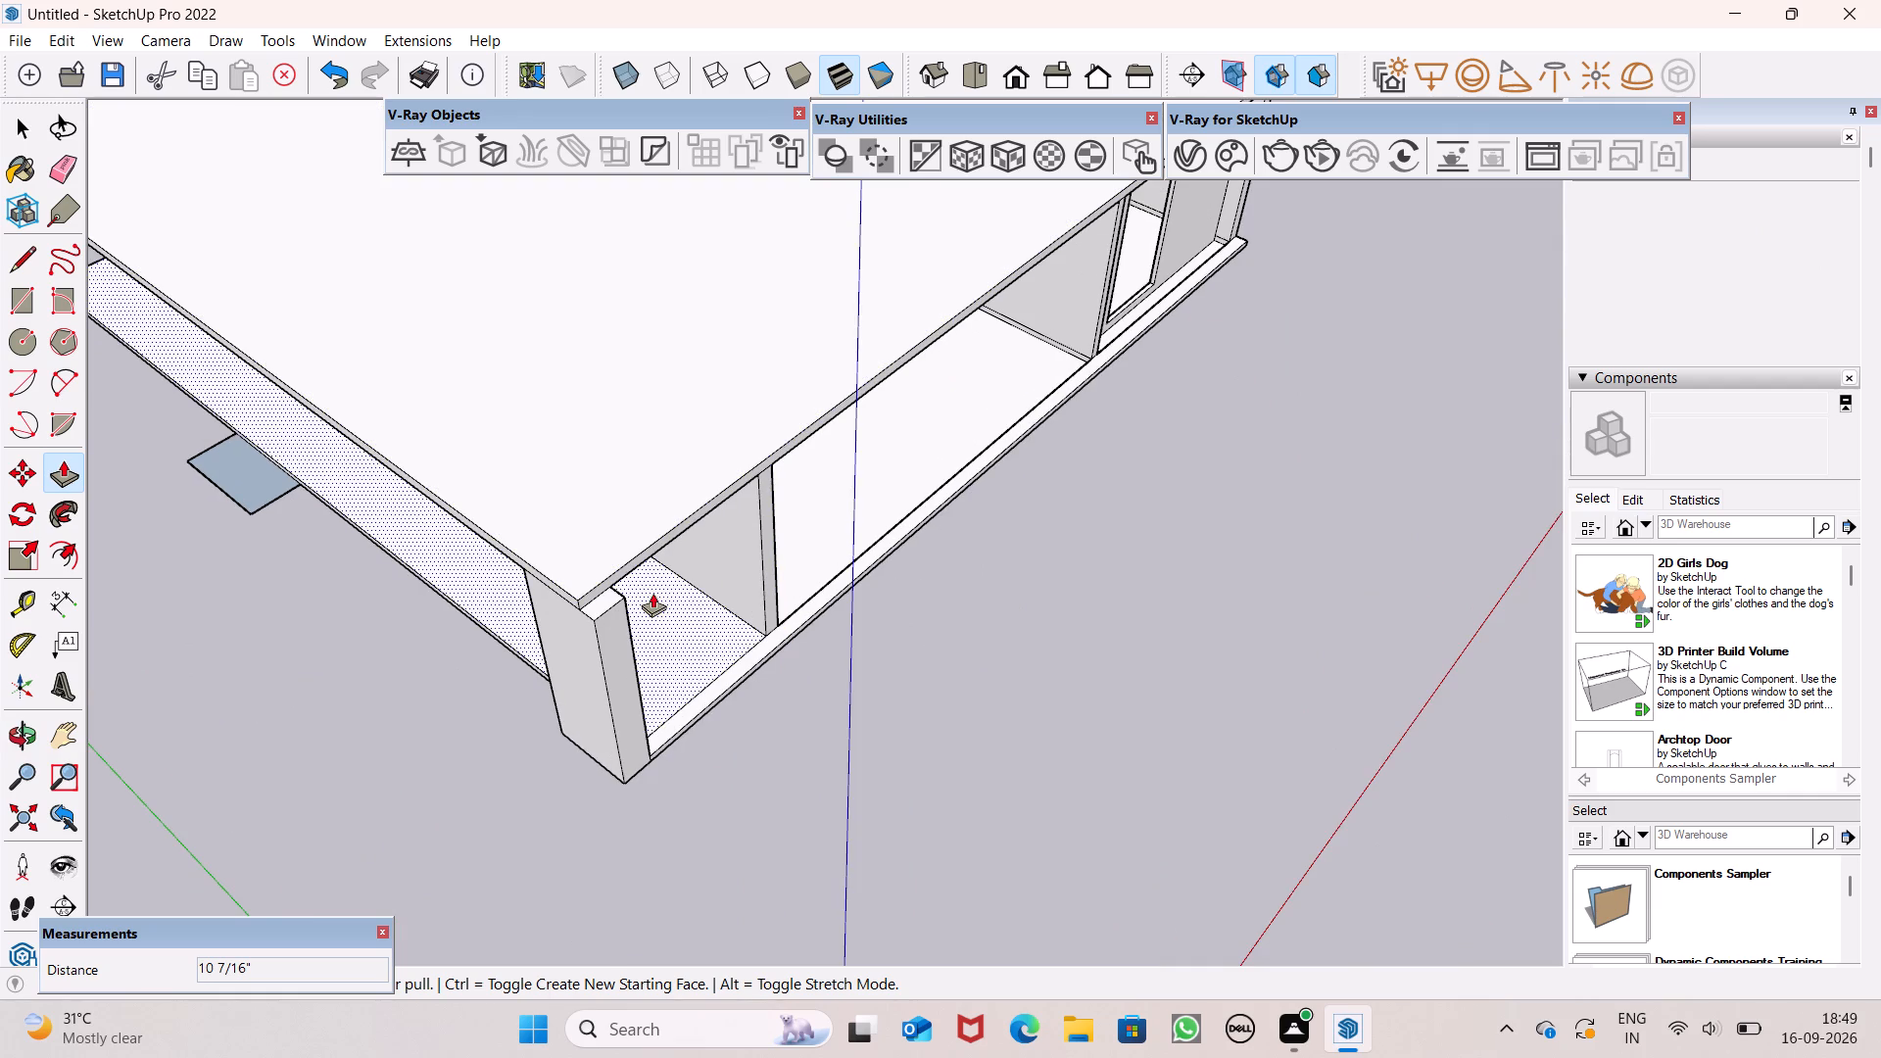
pyautogui.scroll(-5, 655, 609)
pyautogui.scroll(-1, 766, 718)
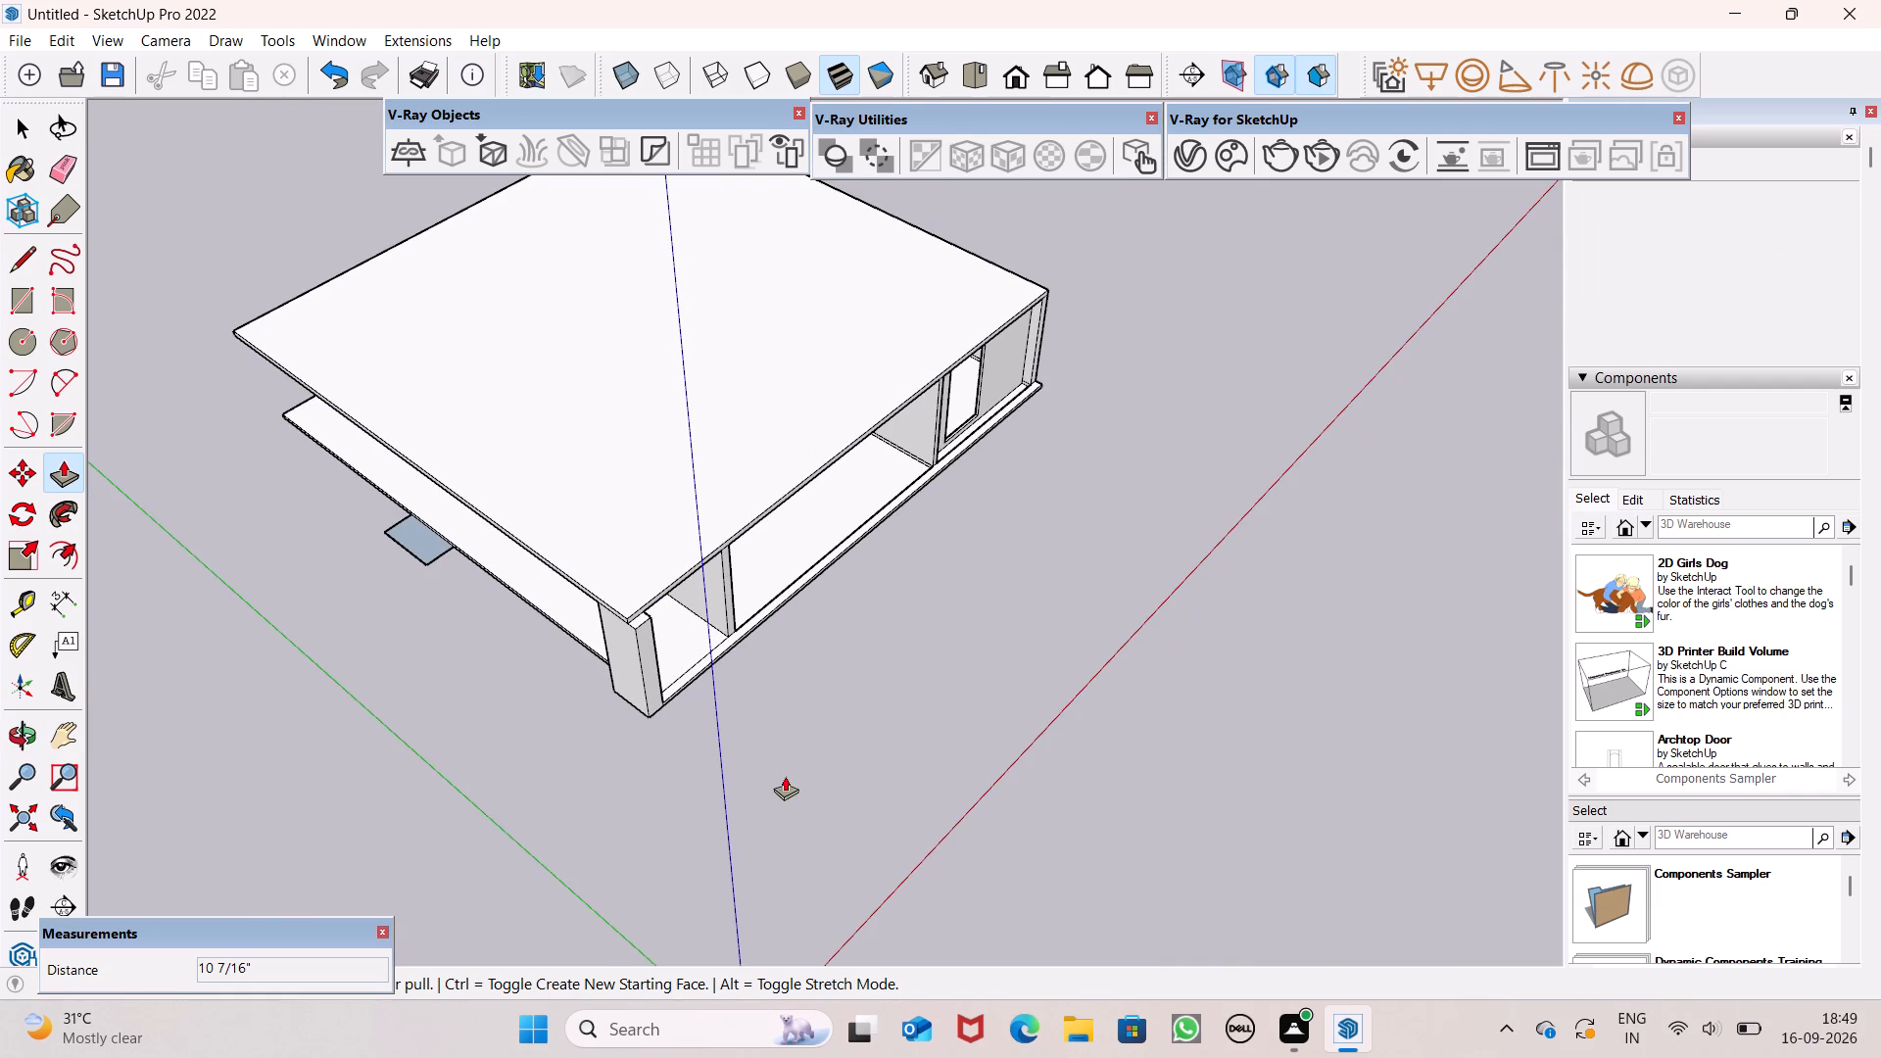
pyautogui.scroll(7, 660, 689)
pyautogui.scroll(-3, 641, 554)
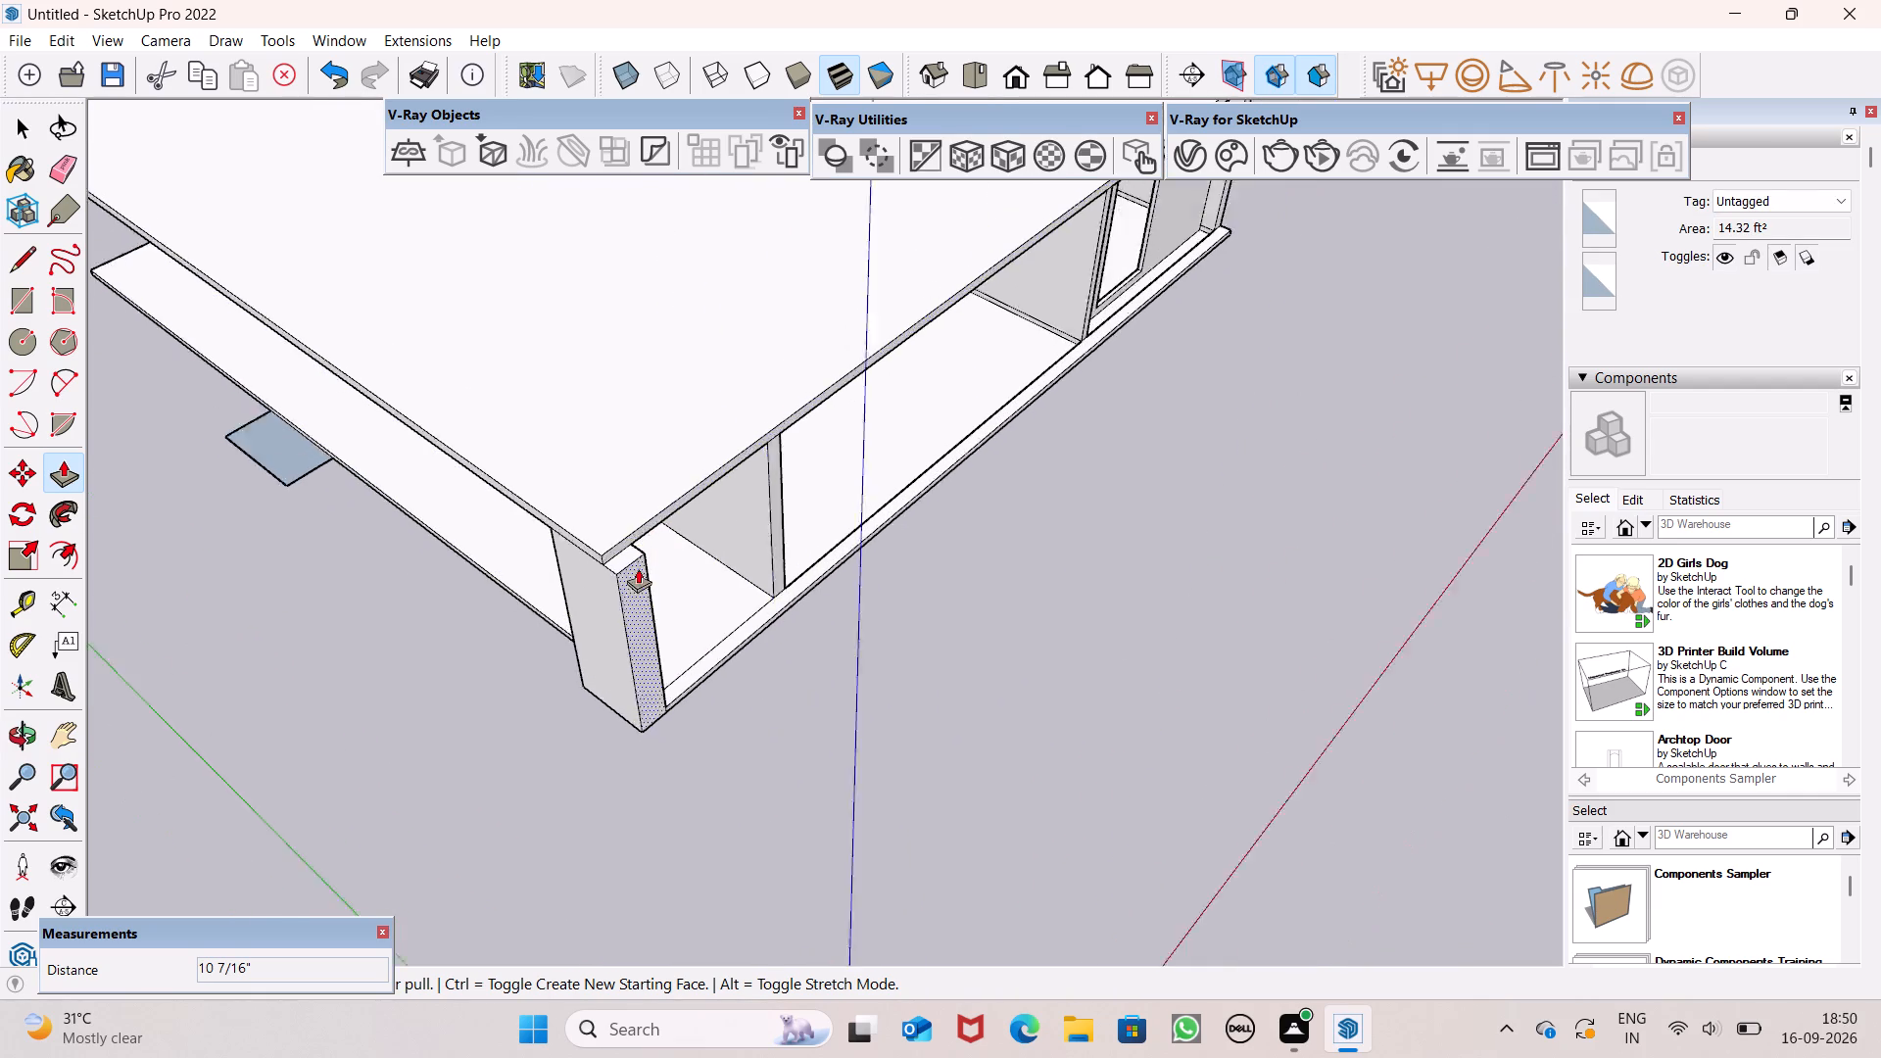
pyautogui.scroll(-3, 638, 568)
pyautogui.scroll(4, 915, 448)
pyautogui.scroll(-5, 917, 524)
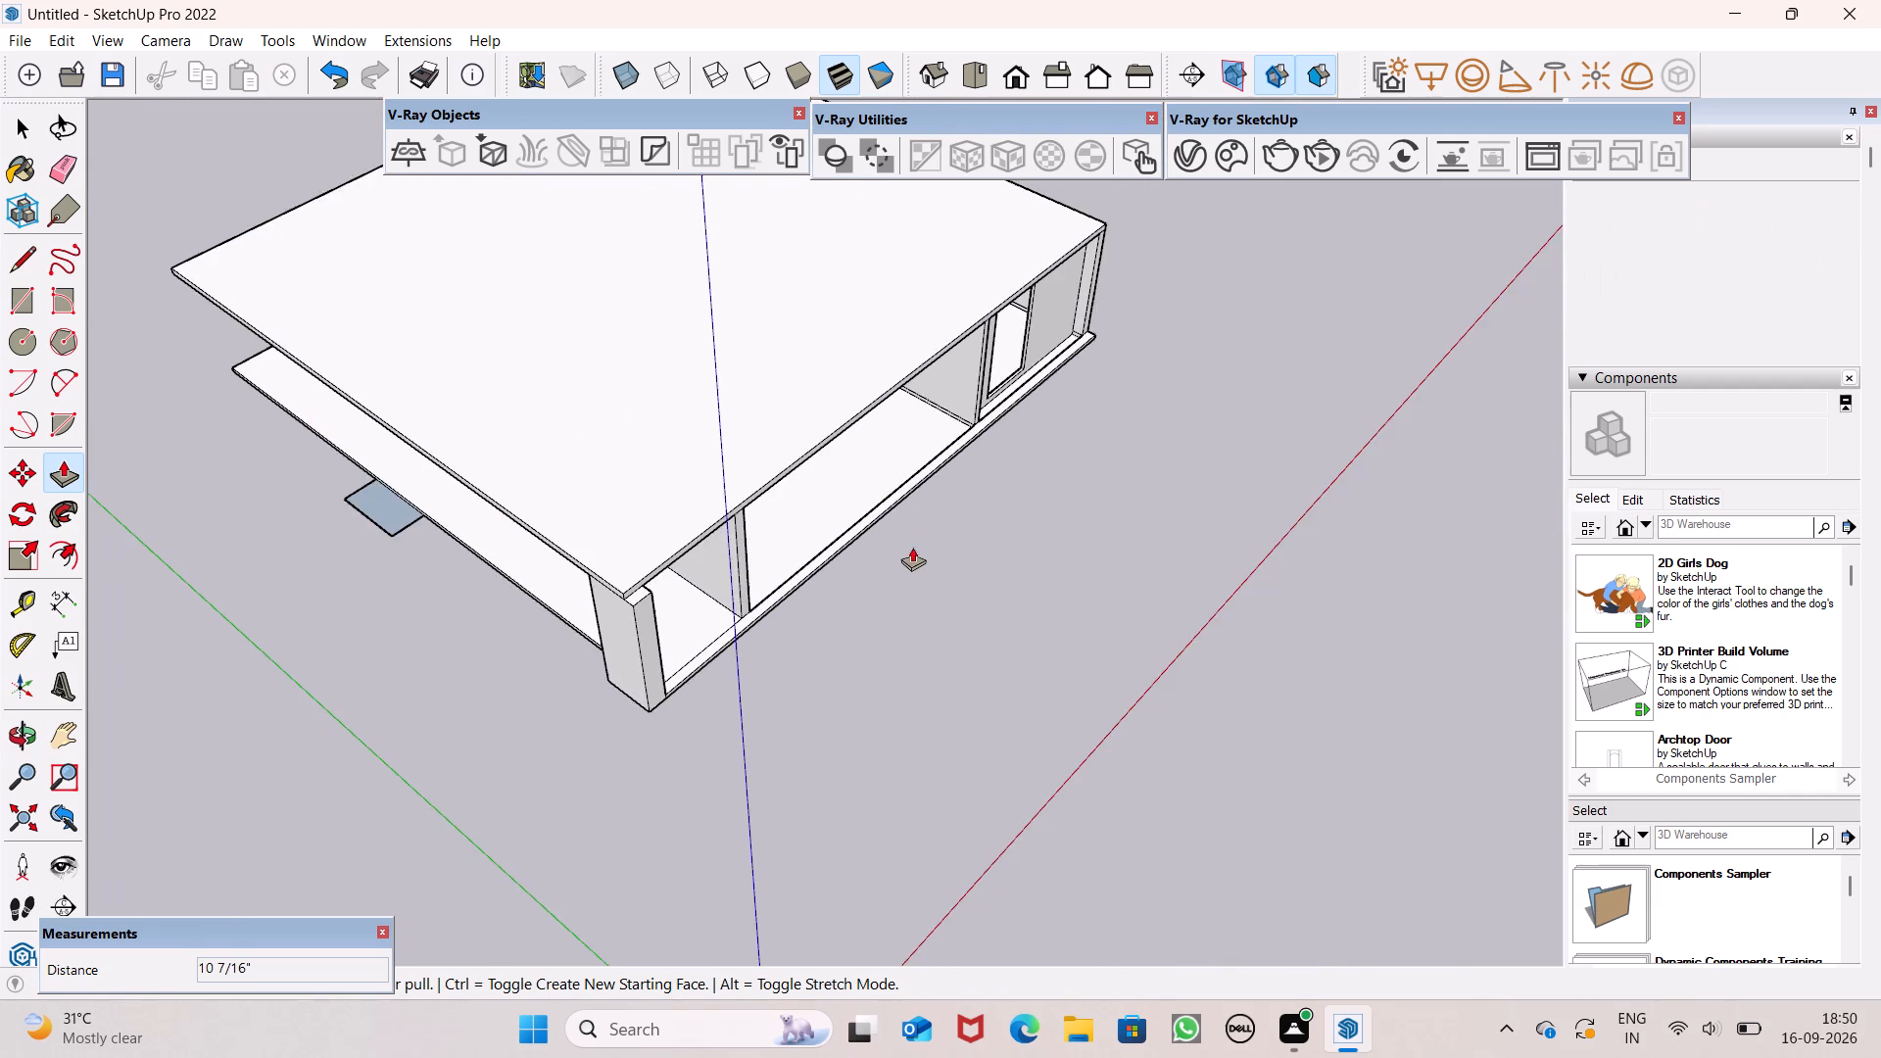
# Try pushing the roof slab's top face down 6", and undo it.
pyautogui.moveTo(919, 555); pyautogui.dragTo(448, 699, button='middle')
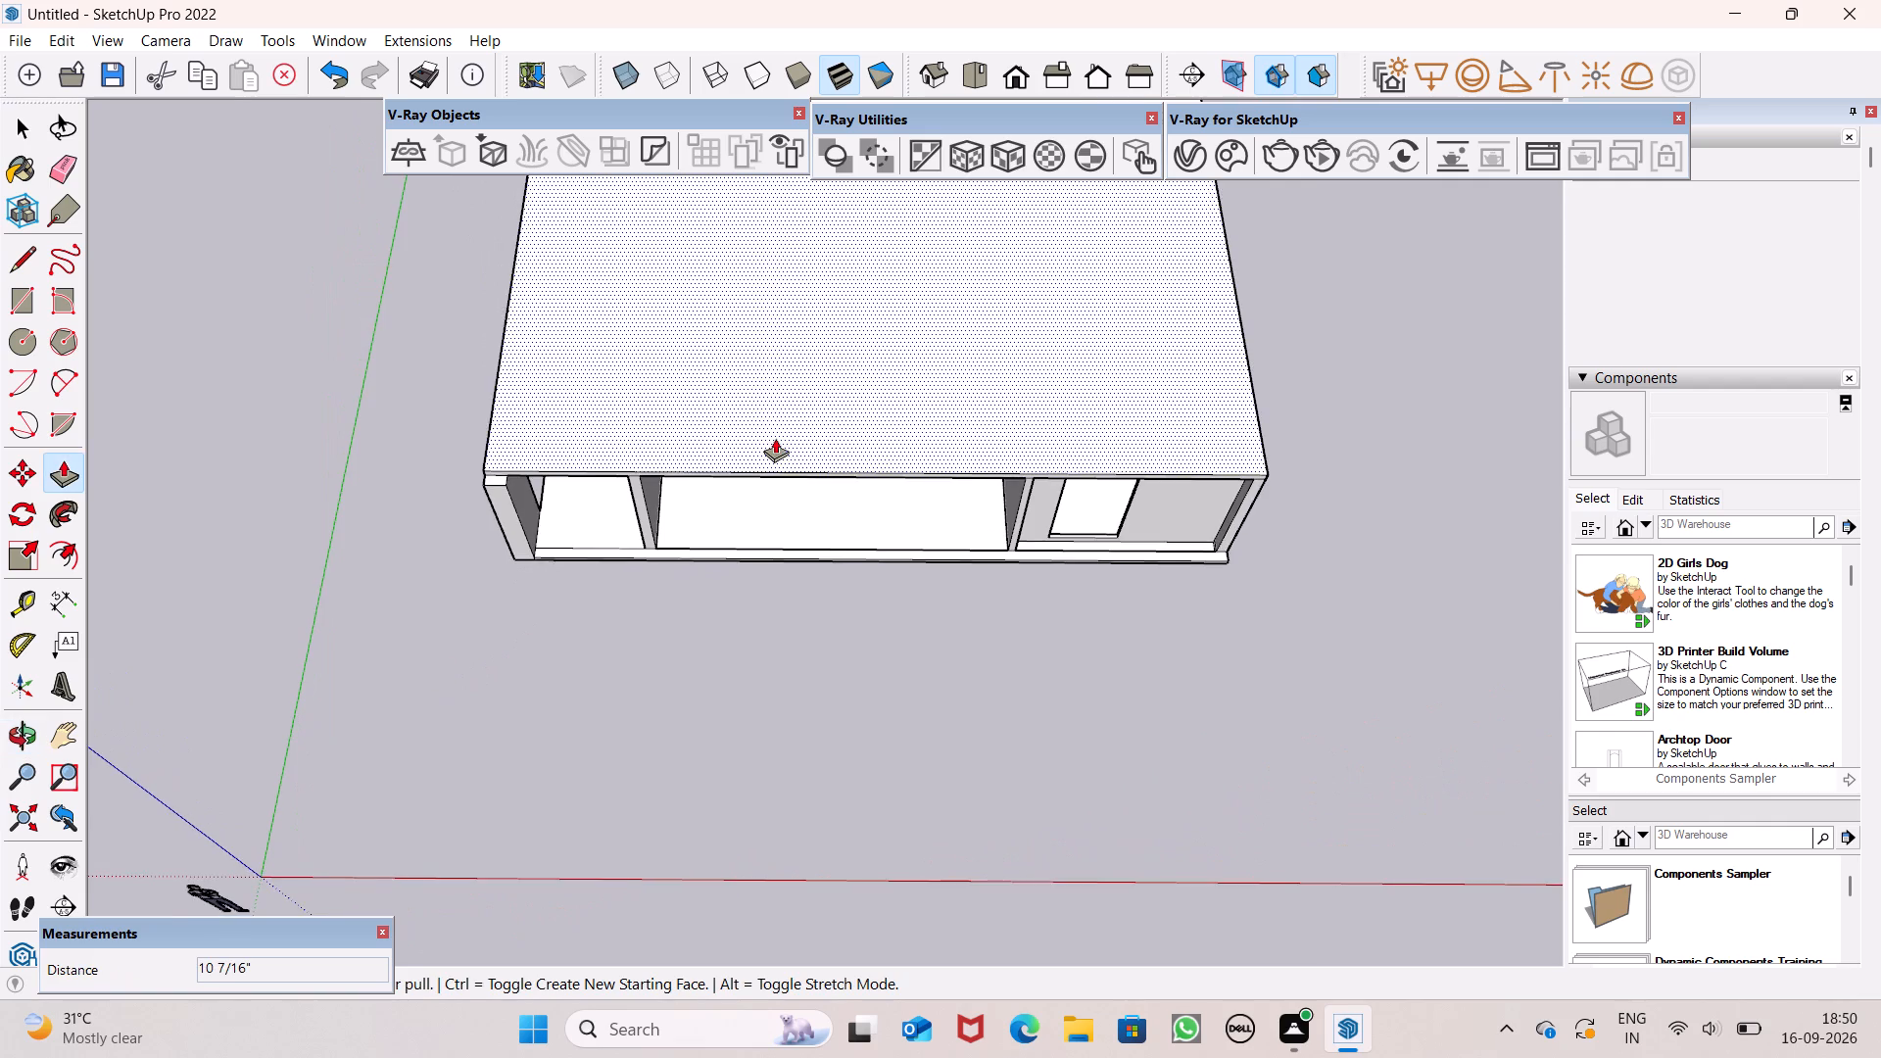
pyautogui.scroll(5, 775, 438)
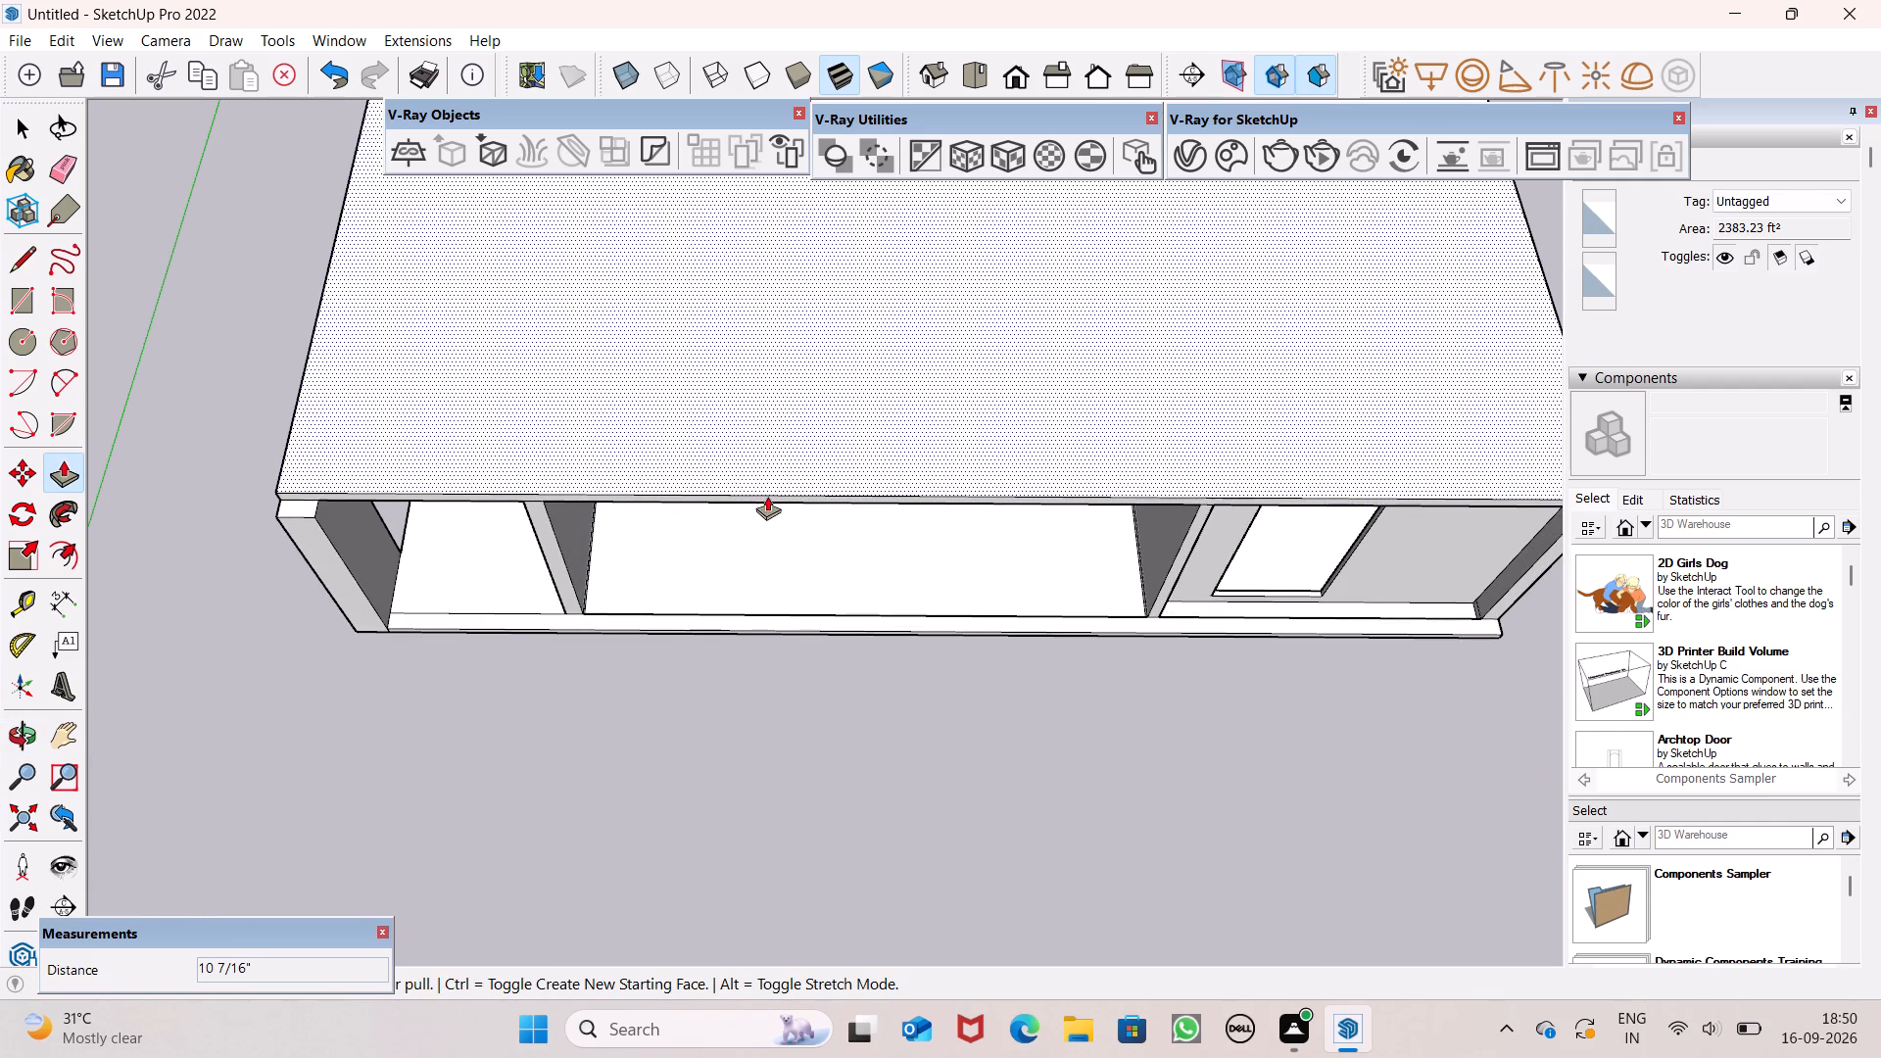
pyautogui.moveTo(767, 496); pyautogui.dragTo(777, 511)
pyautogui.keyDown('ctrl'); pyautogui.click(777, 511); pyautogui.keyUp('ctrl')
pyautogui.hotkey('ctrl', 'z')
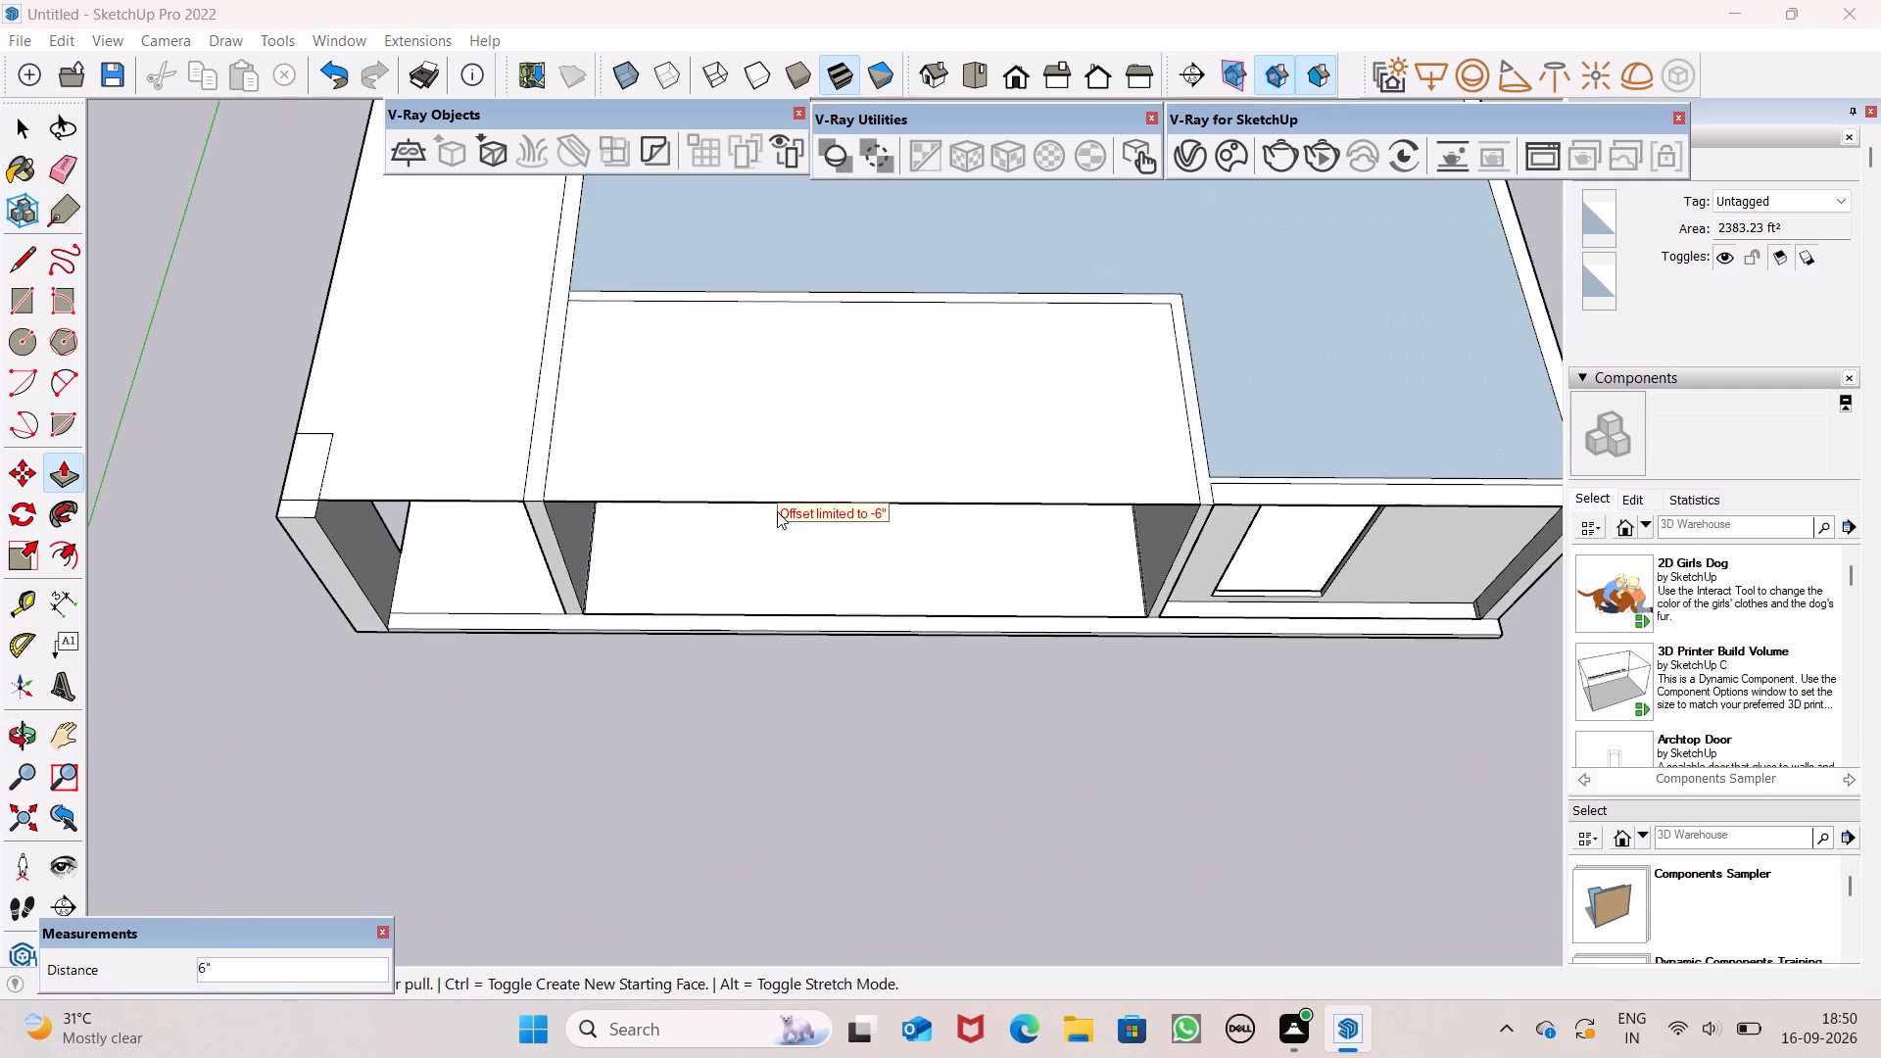
# Extend the roof slab's front edge face outward 9", flush with the corner column's front face.
pyautogui.scroll(-5, 770, 496)
pyautogui.moveTo(742, 626); pyautogui.dragTo(782, 349, button='middle')
pyautogui.scroll(9, 585, 476)
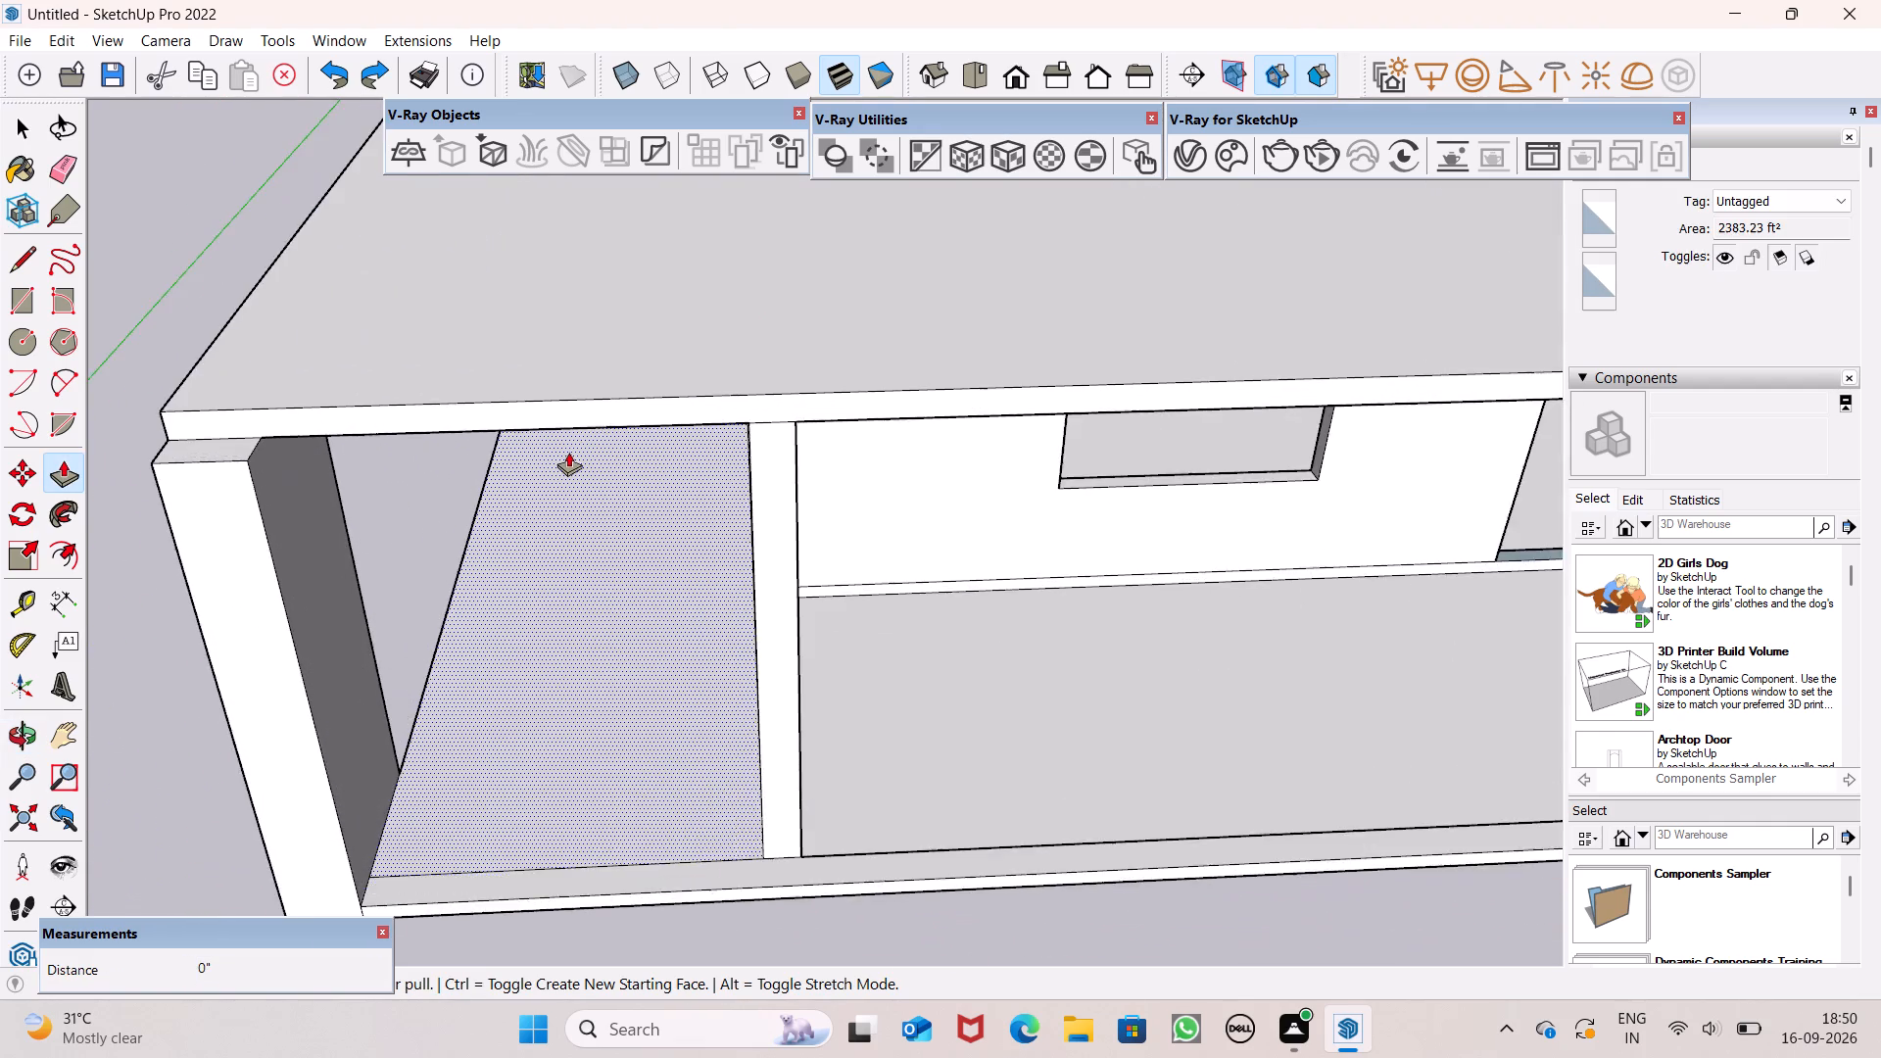
pyautogui.scroll(5, 555, 422)
pyautogui.moveTo(553, 409); pyautogui.dragTo(513, 530)
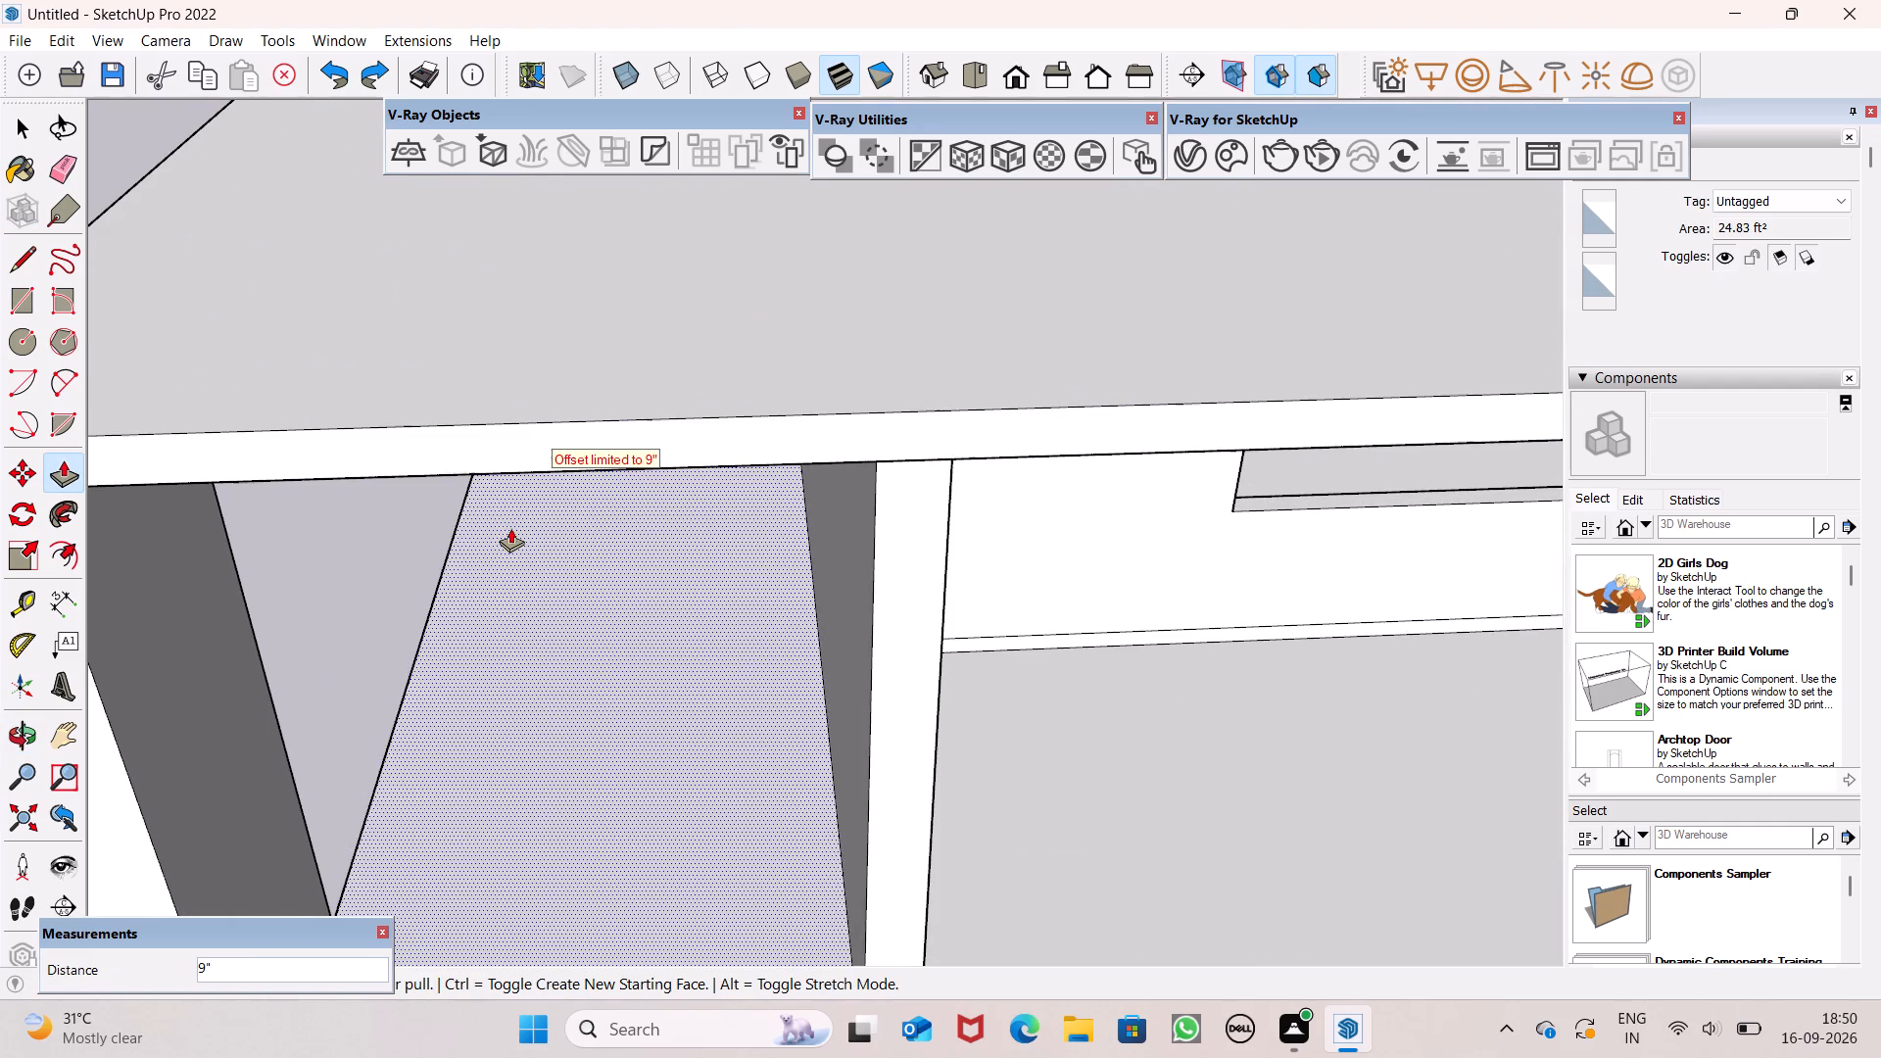
pyautogui.scroll(-9, 572, 501)
pyautogui.scroll(-6, 749, 521)
pyautogui.scroll(1, 450, 500)
pyautogui.press('v')
pyautogui.press('space')
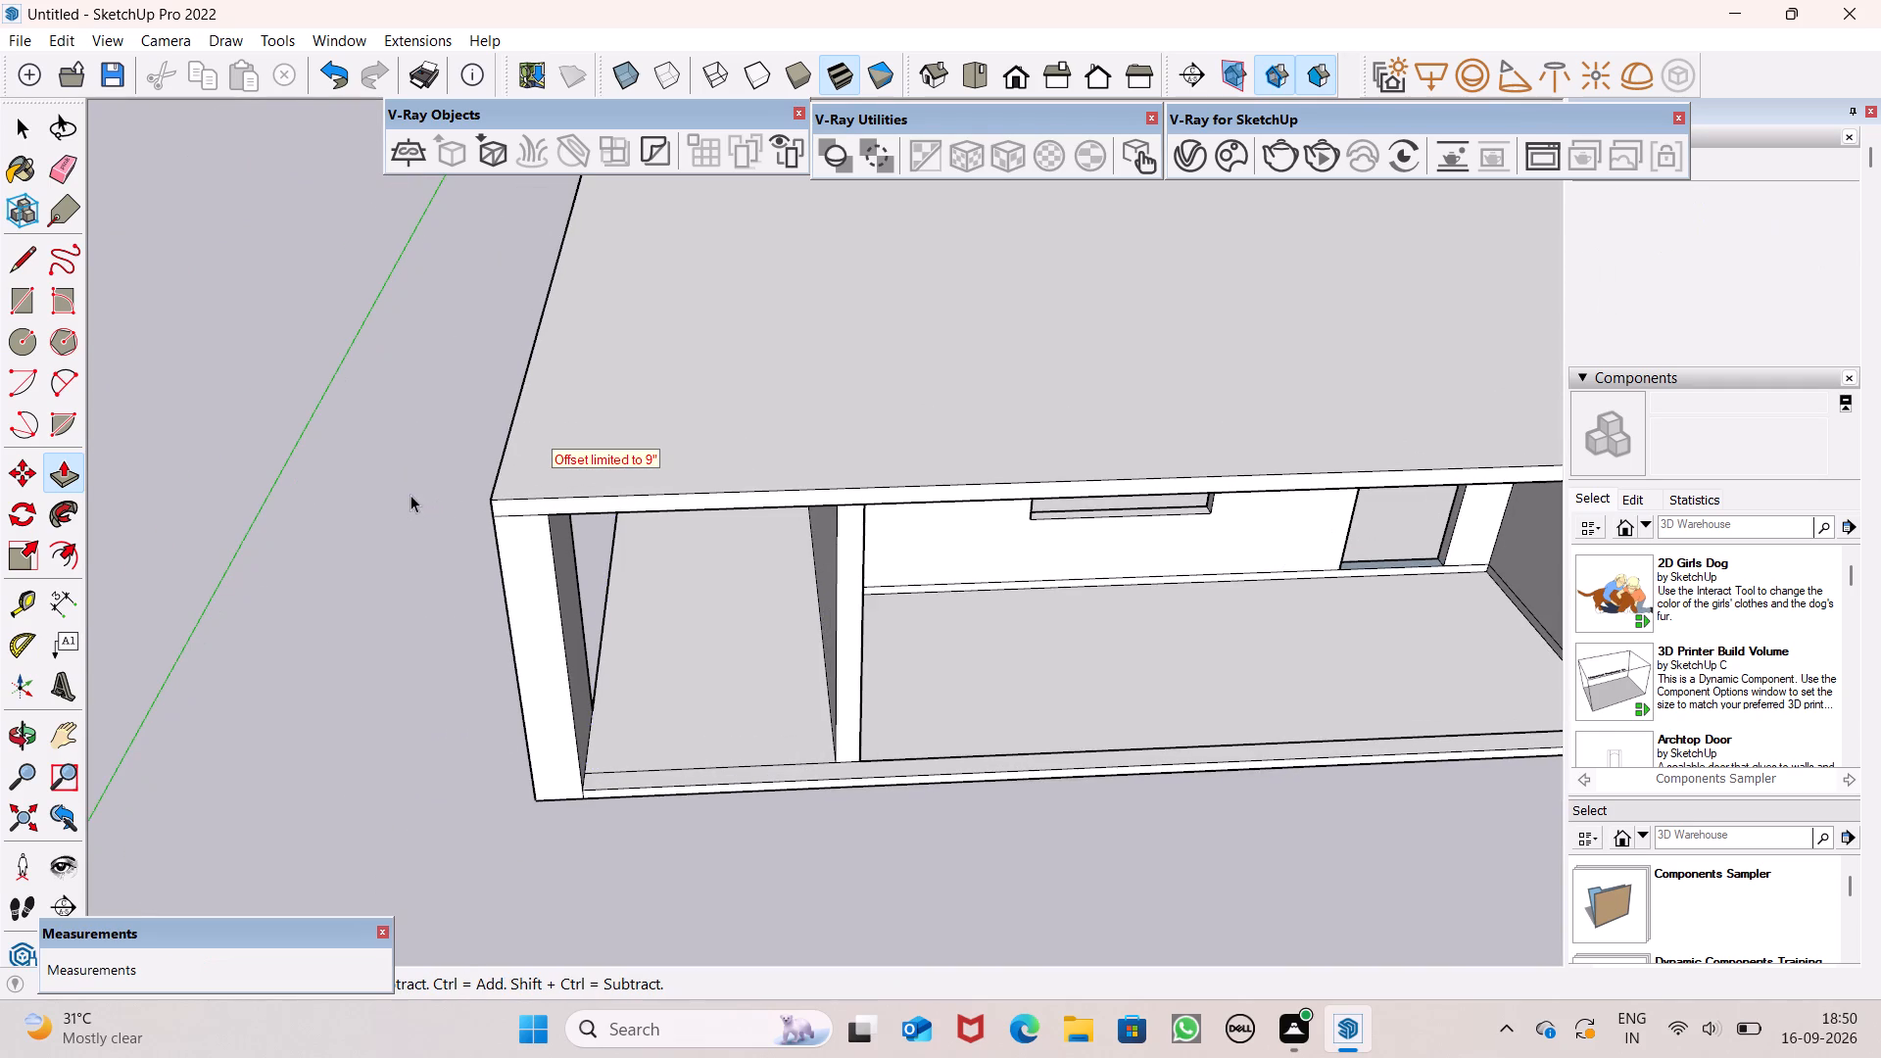
# Push/Pull the rectangle at the middle of the floor slab's side edge up 10' to the roof's underside.
pyautogui.scroll(-7, 422, 506)
pyautogui.moveTo(516, 602); pyautogui.dragTo(1173, 510, button='middle')
pyautogui.scroll(-5, 538, 543)
pyautogui.moveTo(551, 631); pyautogui.dragTo(705, 774, button='middle')
pyautogui.scroll(2, 698, 748)
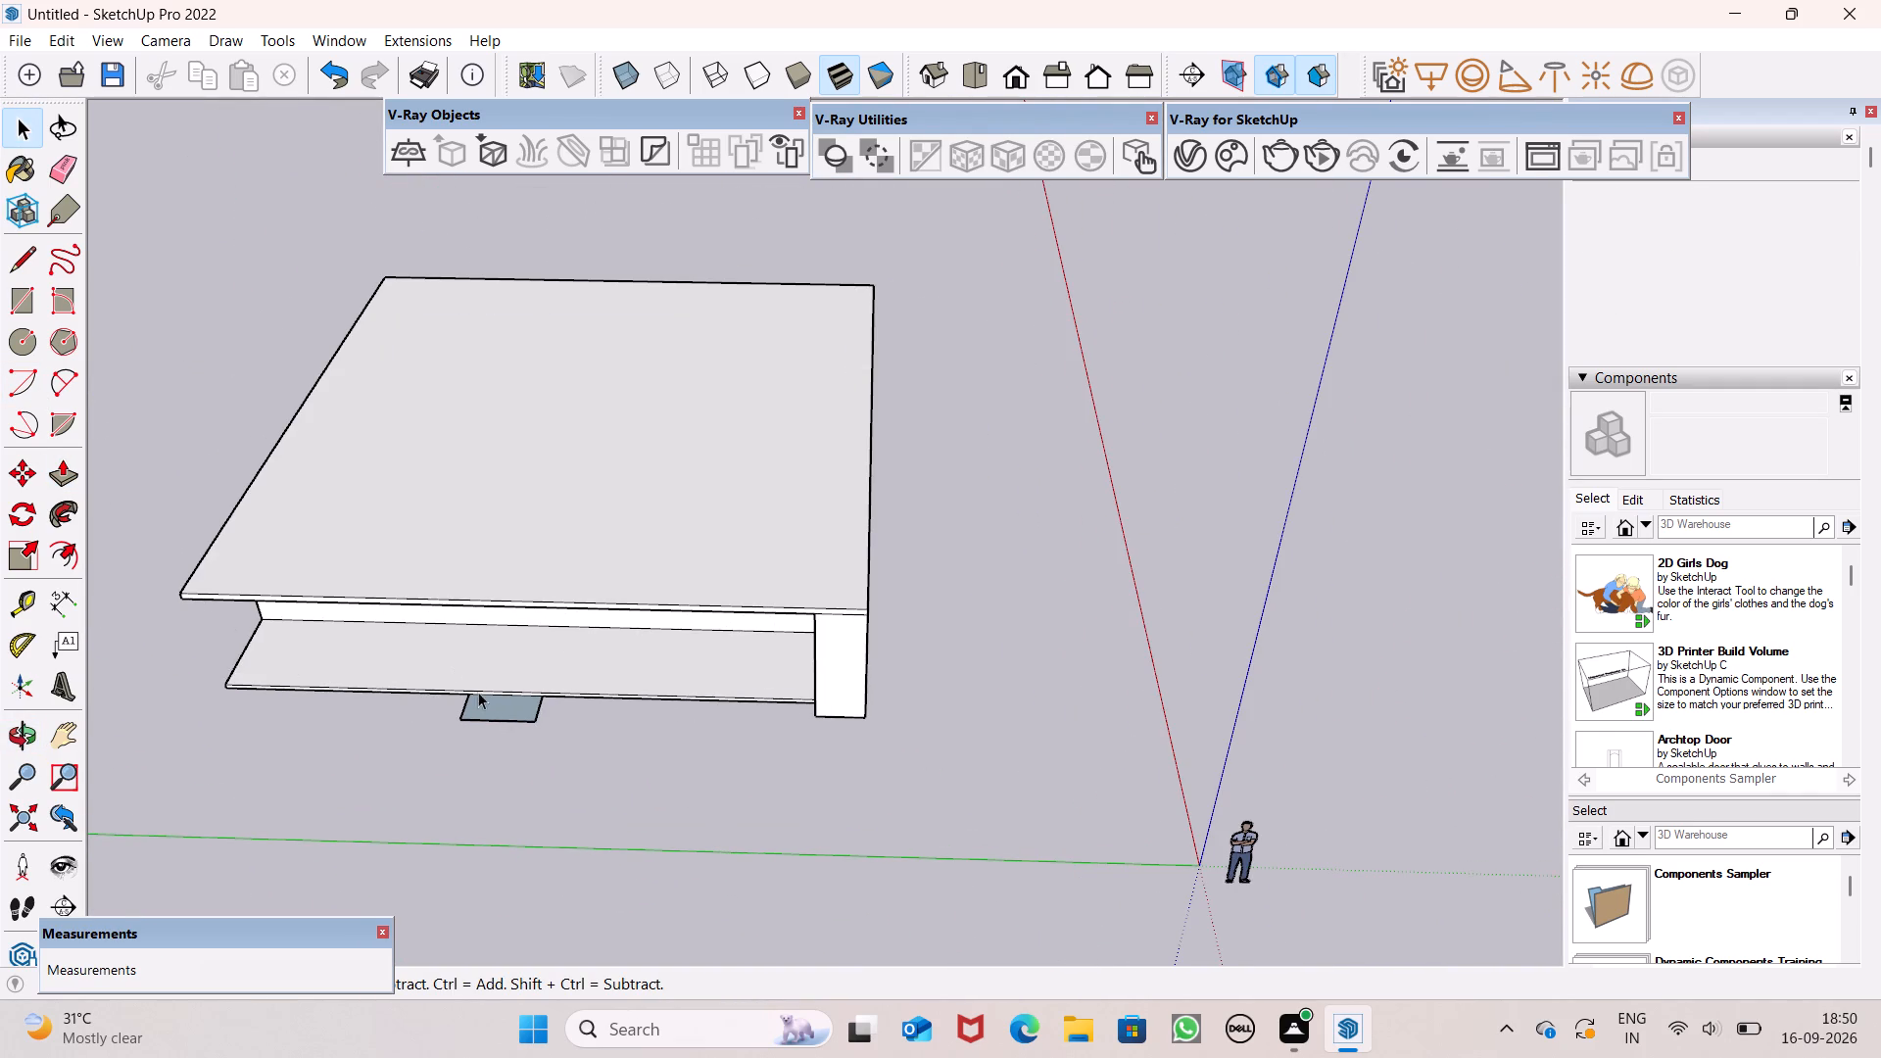
pyautogui.click(69, 487)
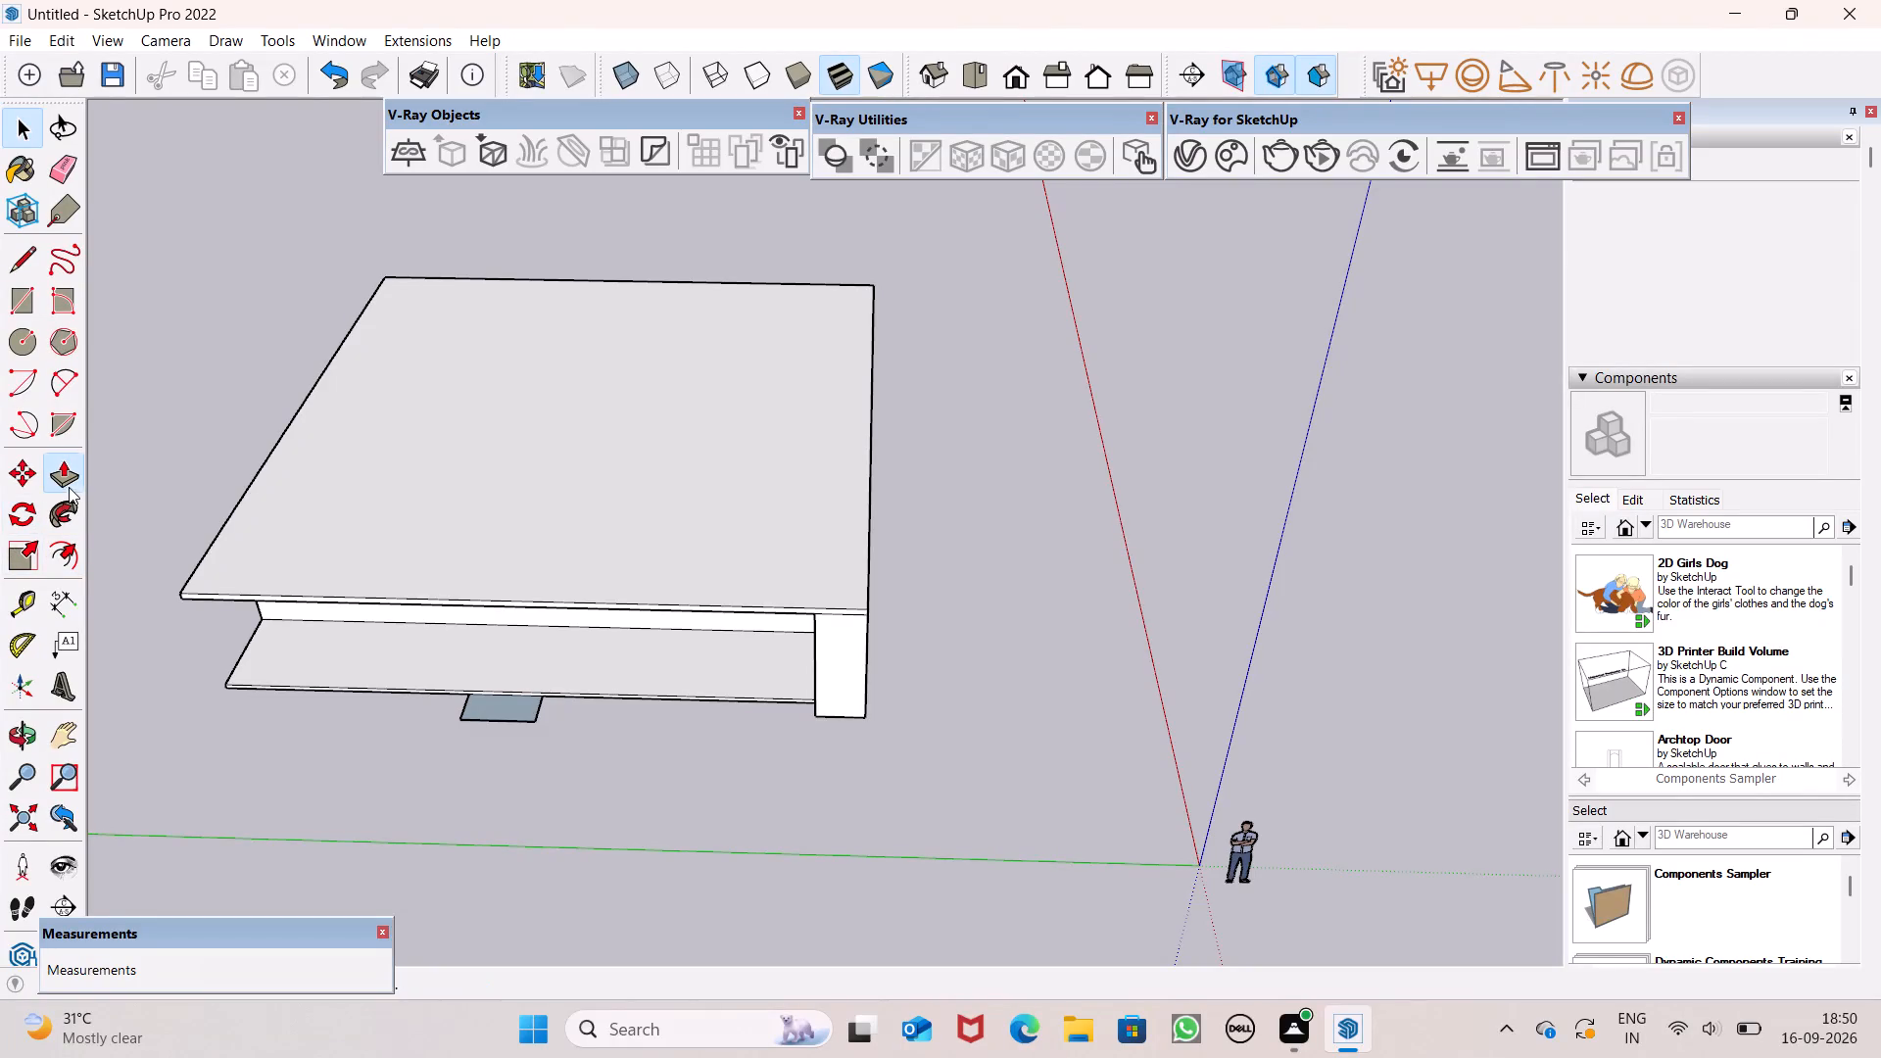
pyautogui.scroll(8, 527, 719)
pyautogui.moveTo(429, 699); pyautogui.dragTo(423, 649)
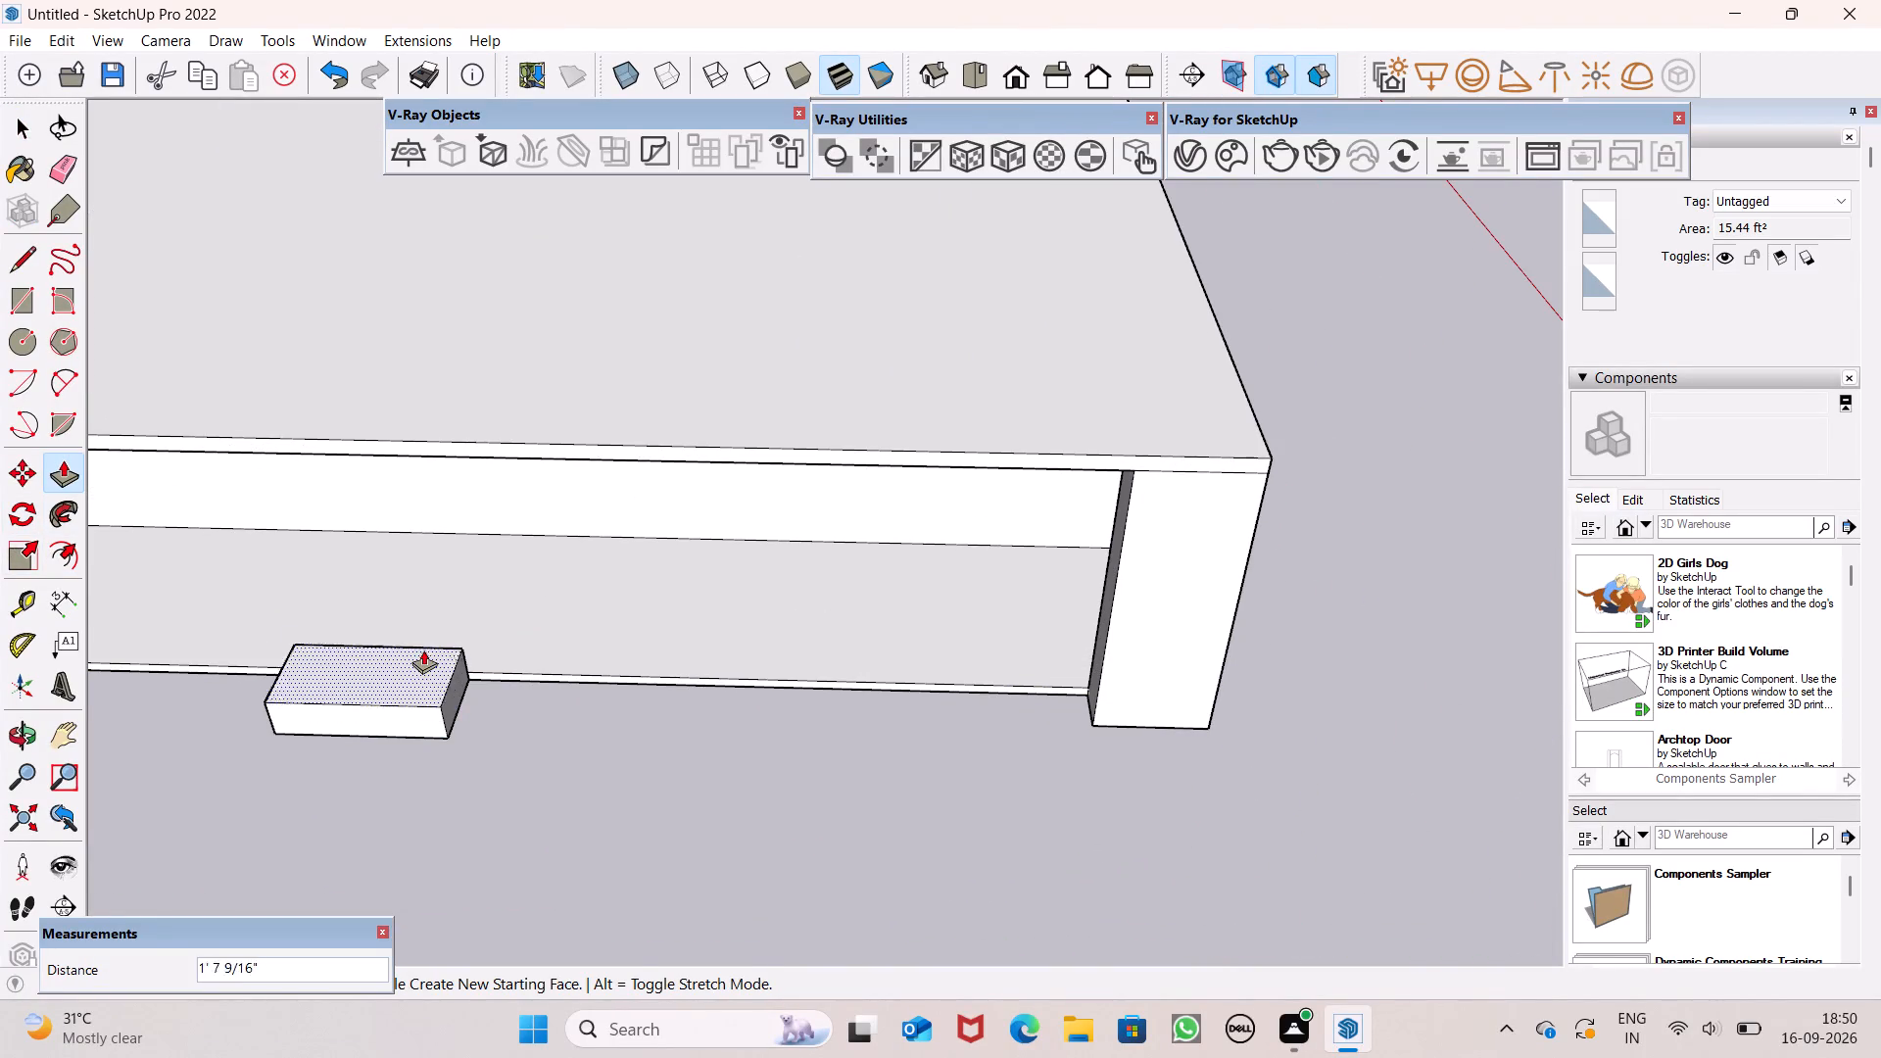
pyautogui.moveTo(423, 649); pyautogui.dragTo(429, 452)
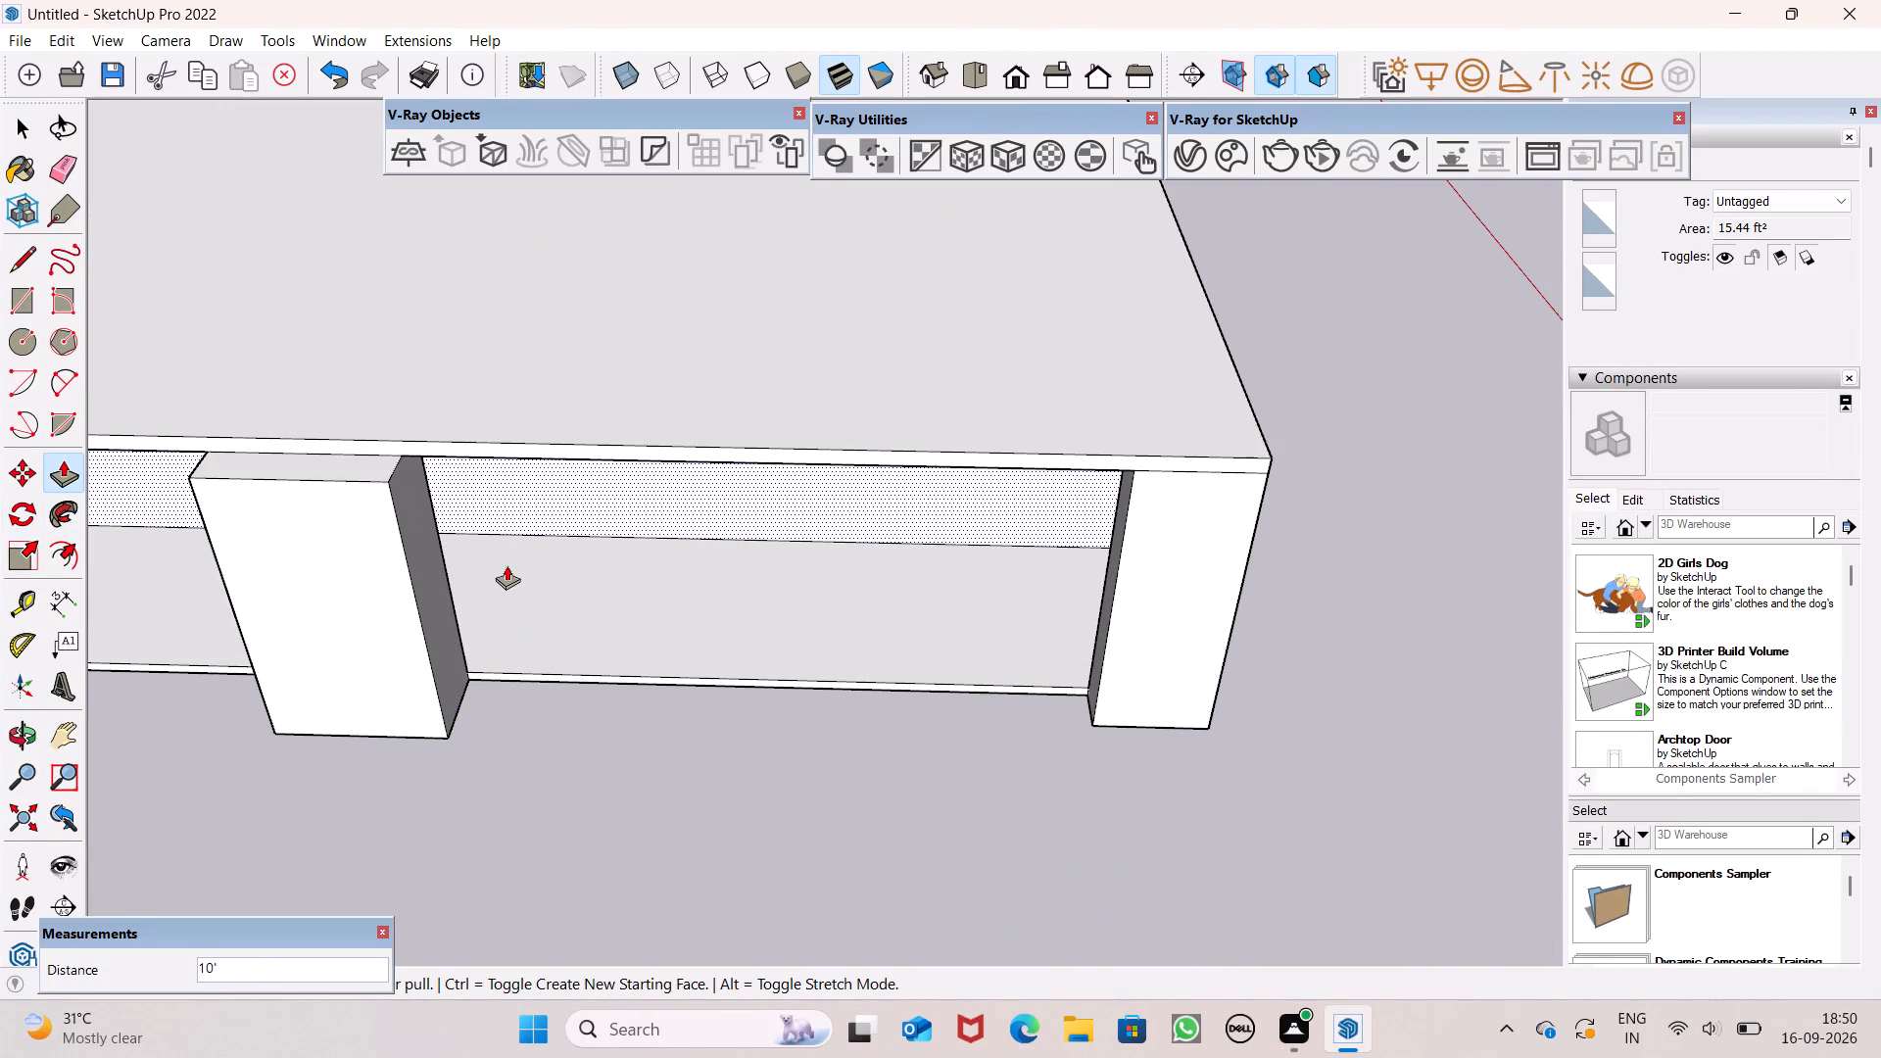
# Push the middle column's outer face inward about 1' 3 13/16", flush with the roof slab's side edge.
pyautogui.scroll(-6, 538, 609)
pyautogui.moveTo(598, 724); pyautogui.dragTo(496, 346, button='middle')
pyautogui.scroll(8, 512, 362)
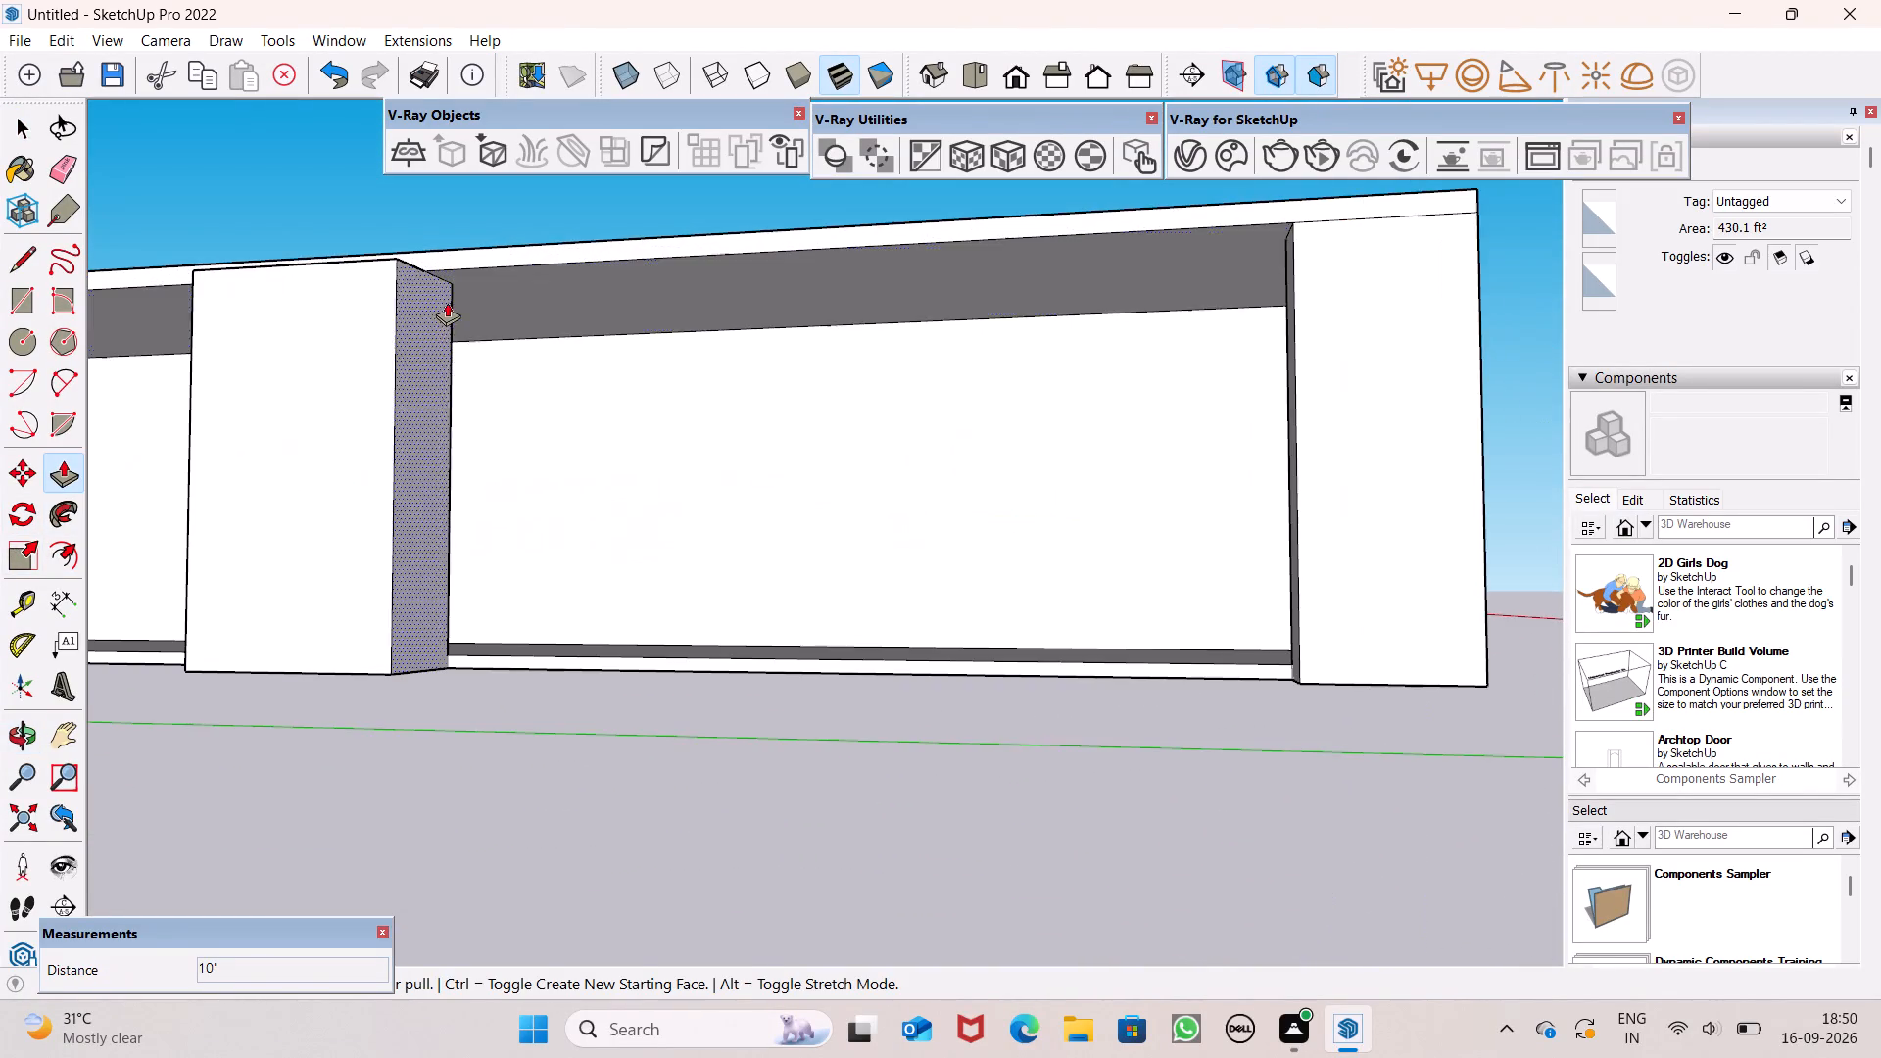
pyautogui.moveTo(467, 365); pyautogui.dragTo(685, 687, button='middle')
pyautogui.scroll(-6, 658, 568)
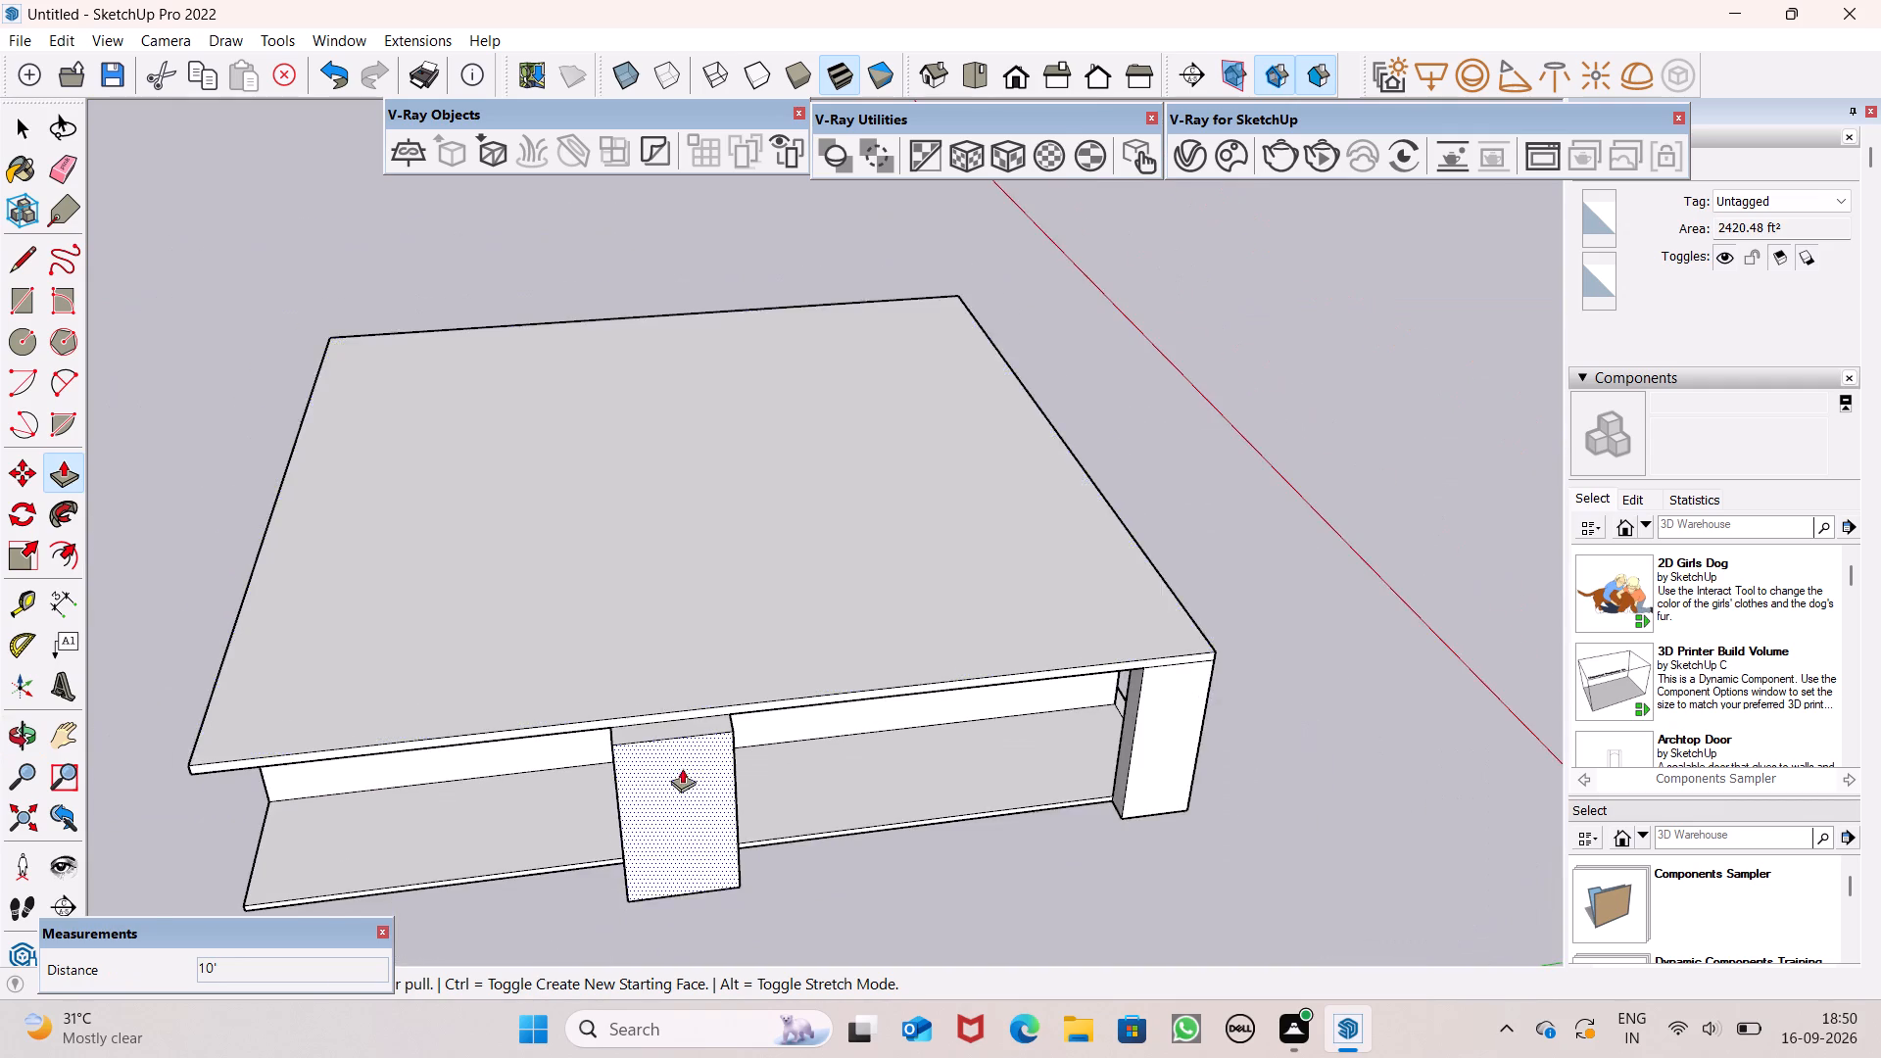
pyautogui.scroll(6, 682, 768)
pyautogui.moveTo(702, 786); pyautogui.dragTo(688, 741)
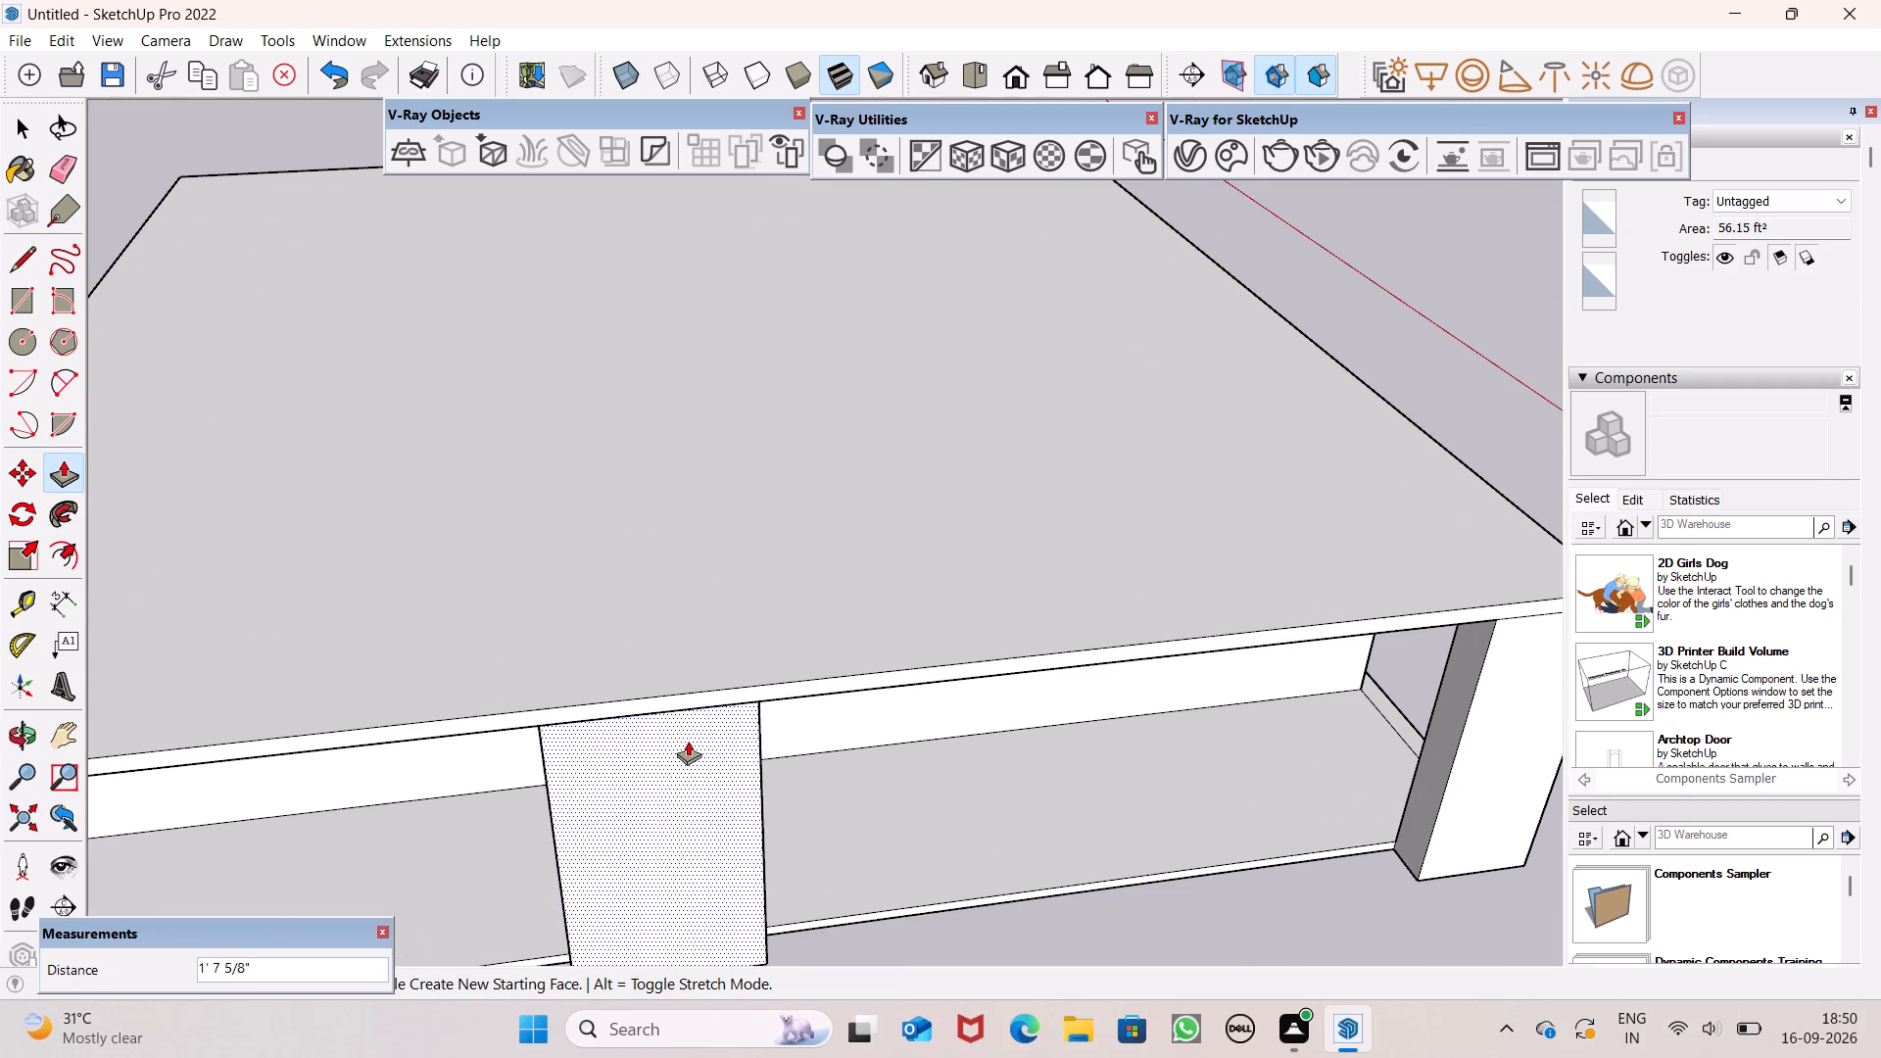
pyautogui.moveTo(688, 741); pyautogui.dragTo(725, 696)
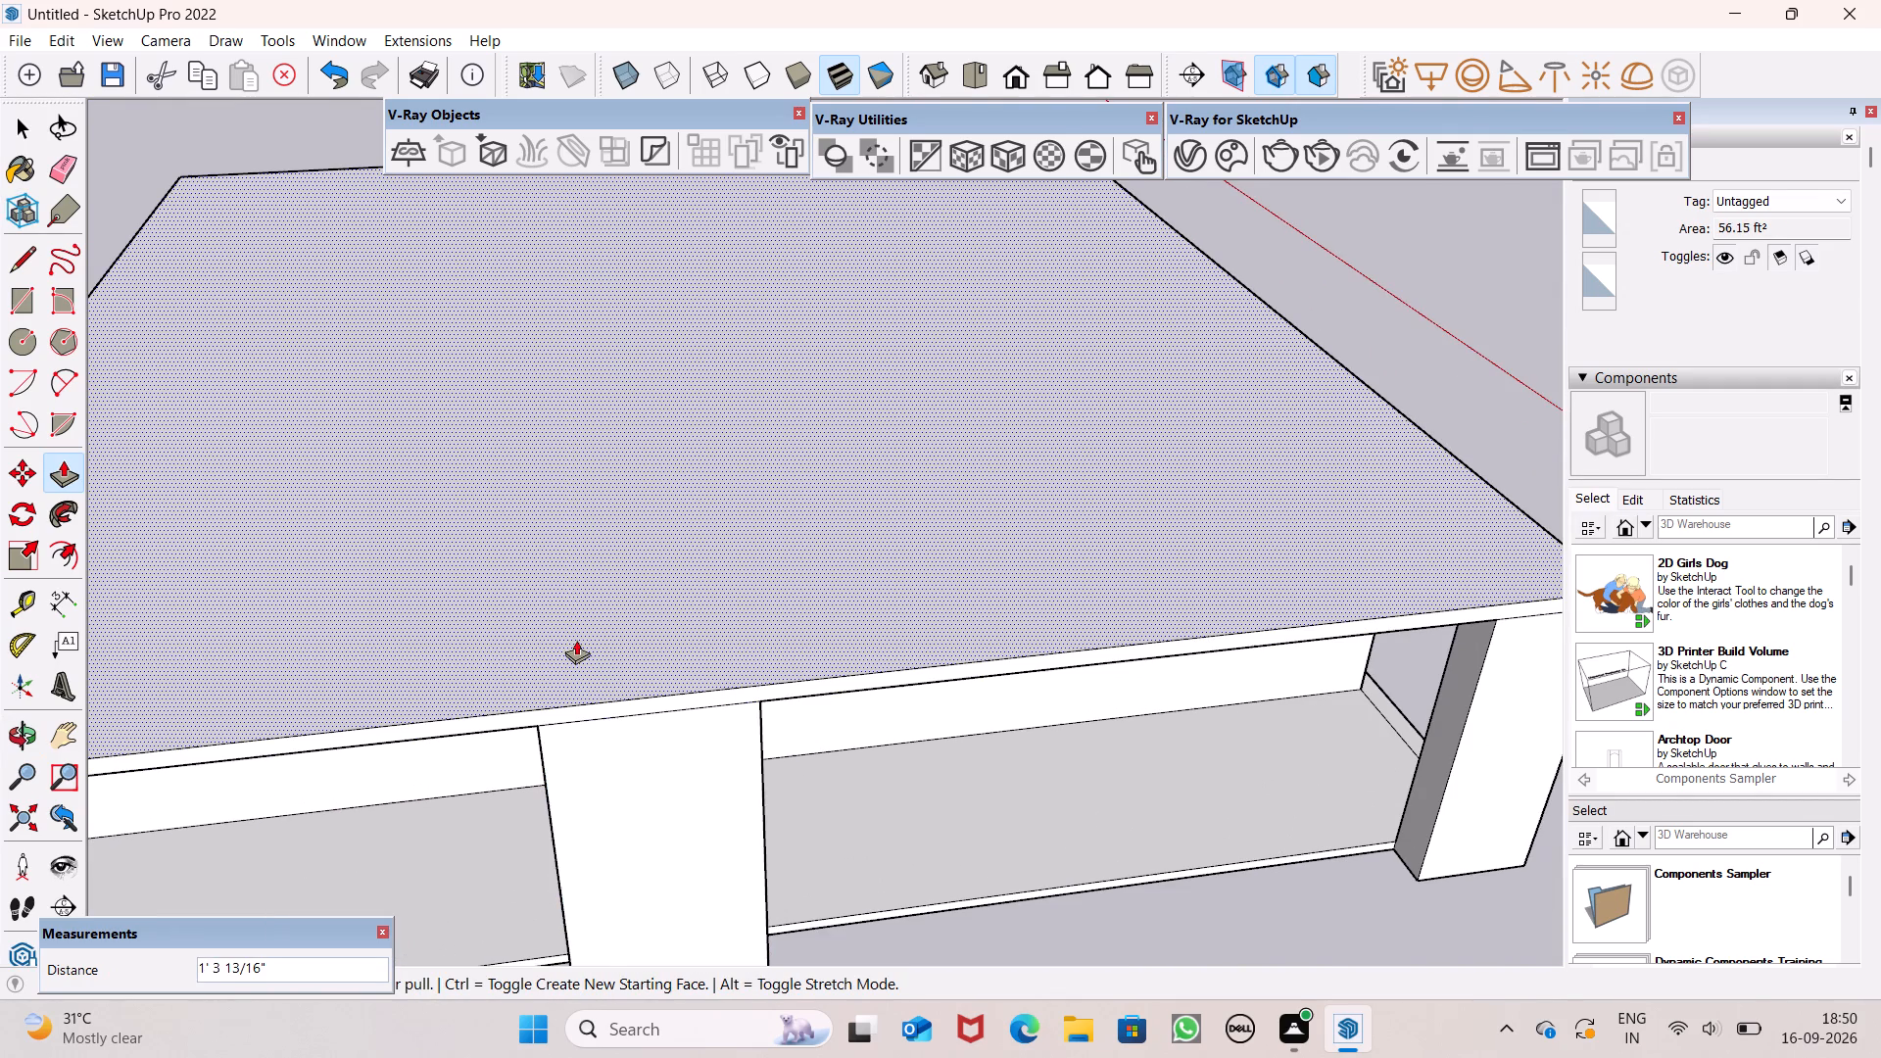
pyautogui.press('space')
pyautogui.press('space')
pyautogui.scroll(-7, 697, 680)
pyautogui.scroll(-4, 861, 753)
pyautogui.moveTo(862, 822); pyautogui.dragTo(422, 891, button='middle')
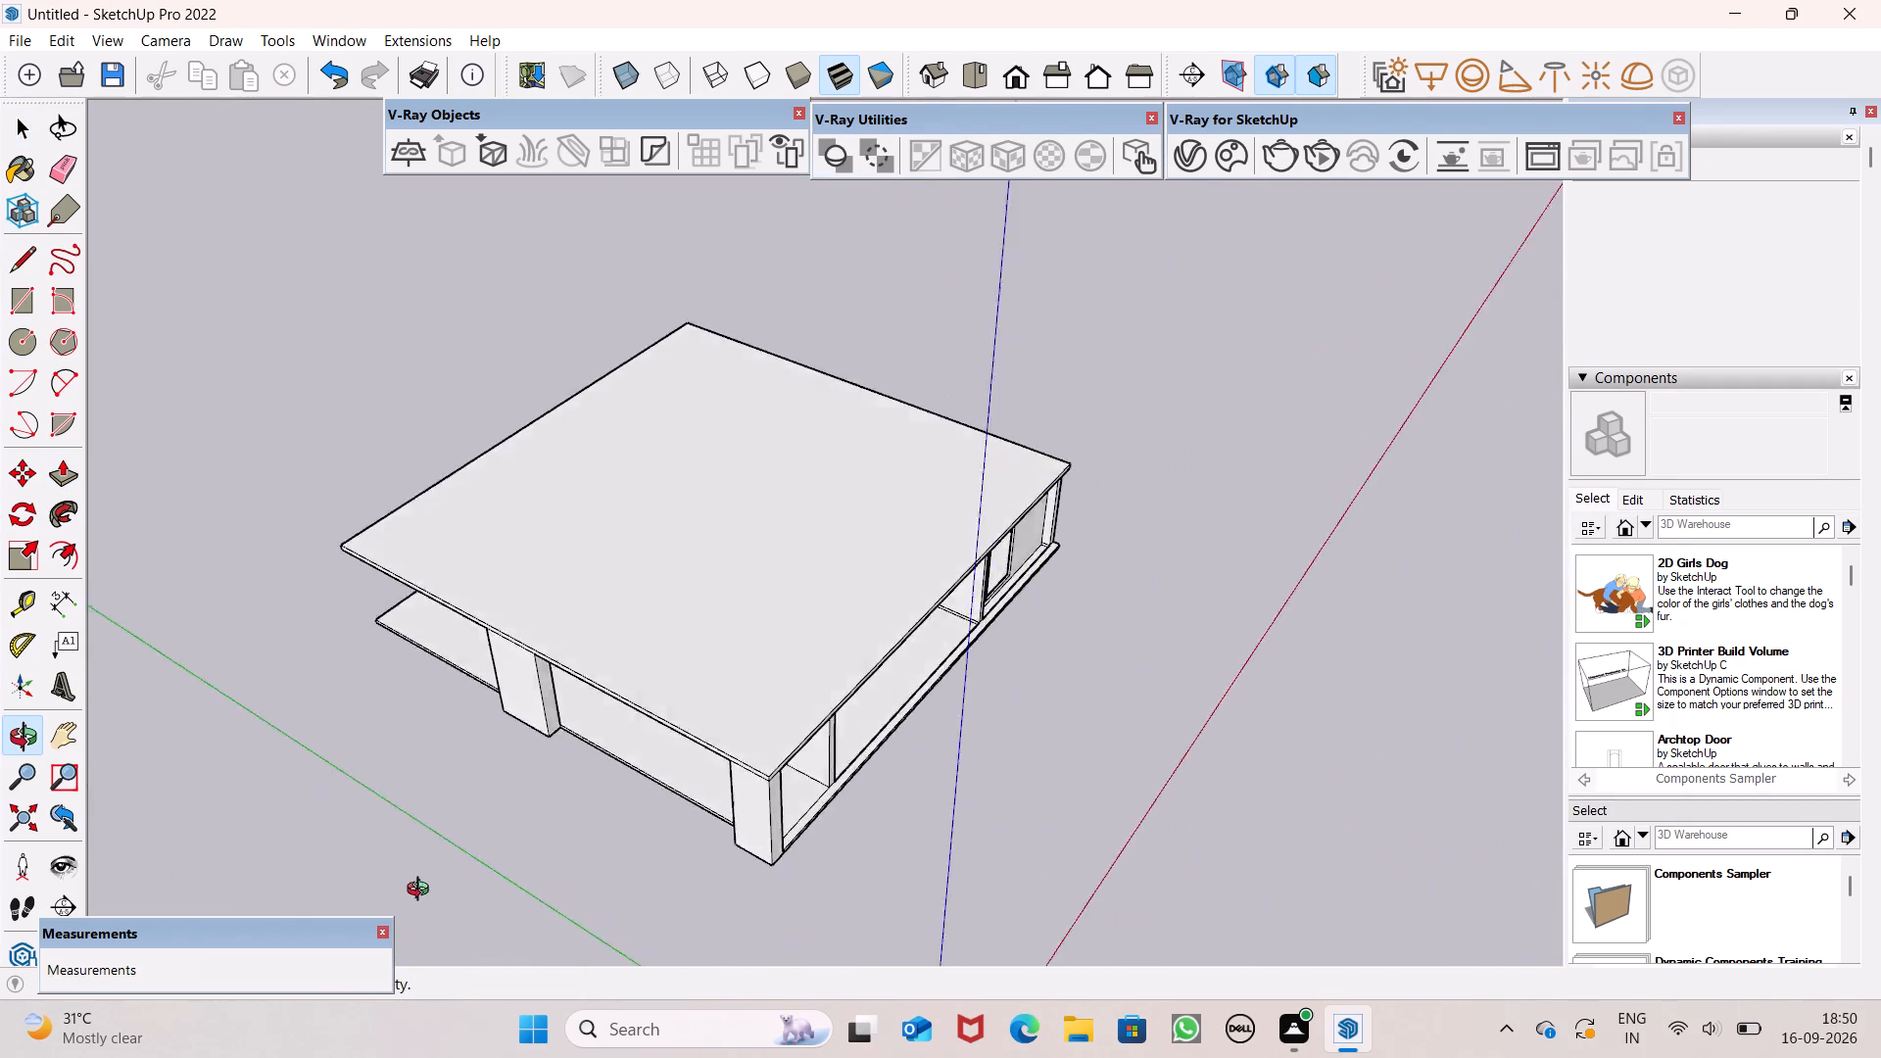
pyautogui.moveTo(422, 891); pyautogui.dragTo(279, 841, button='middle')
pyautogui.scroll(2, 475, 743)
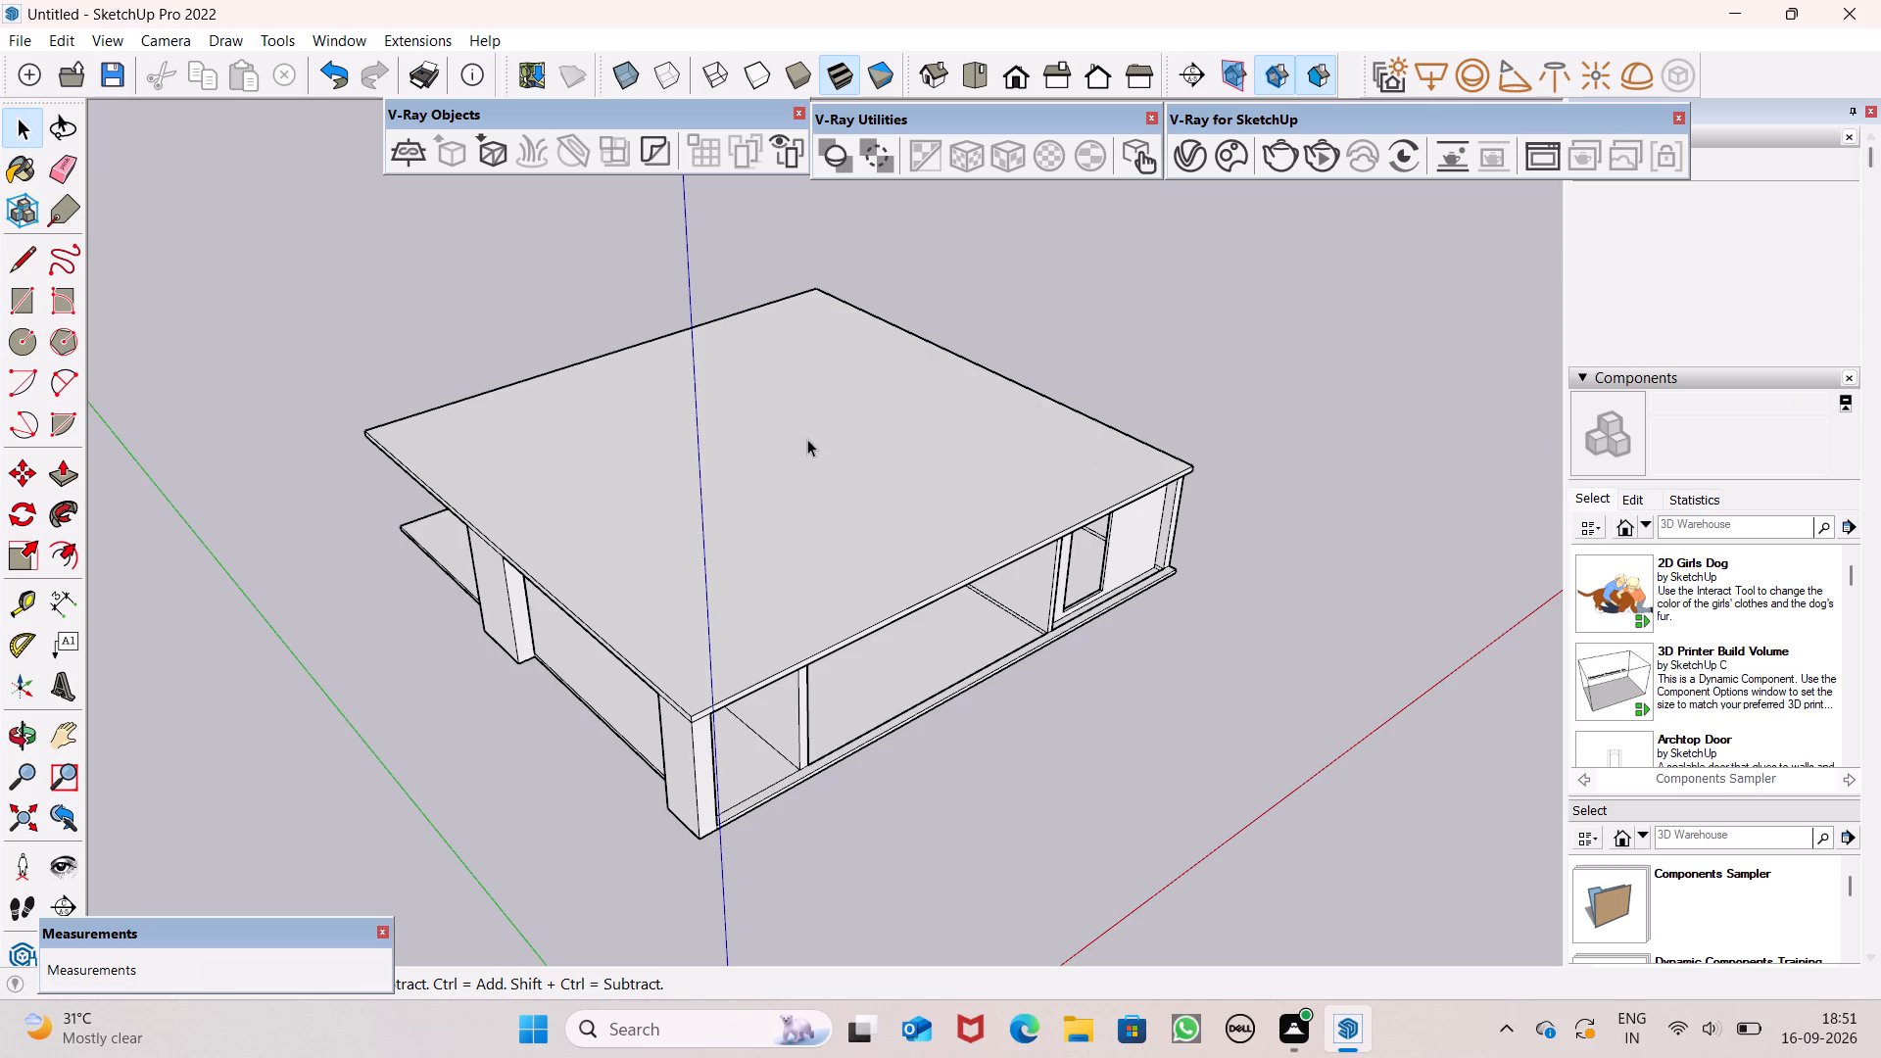
# Examine the roof slab, the columns and the extended floor slab from several sides and from above.
pyautogui.scroll(-4, 1055, 555)
pyautogui.scroll(-2, 802, 838)
pyautogui.moveTo(603, 839); pyautogui.dragTo(1120, 668, button='middle')
pyautogui.scroll(7, 794, 637)
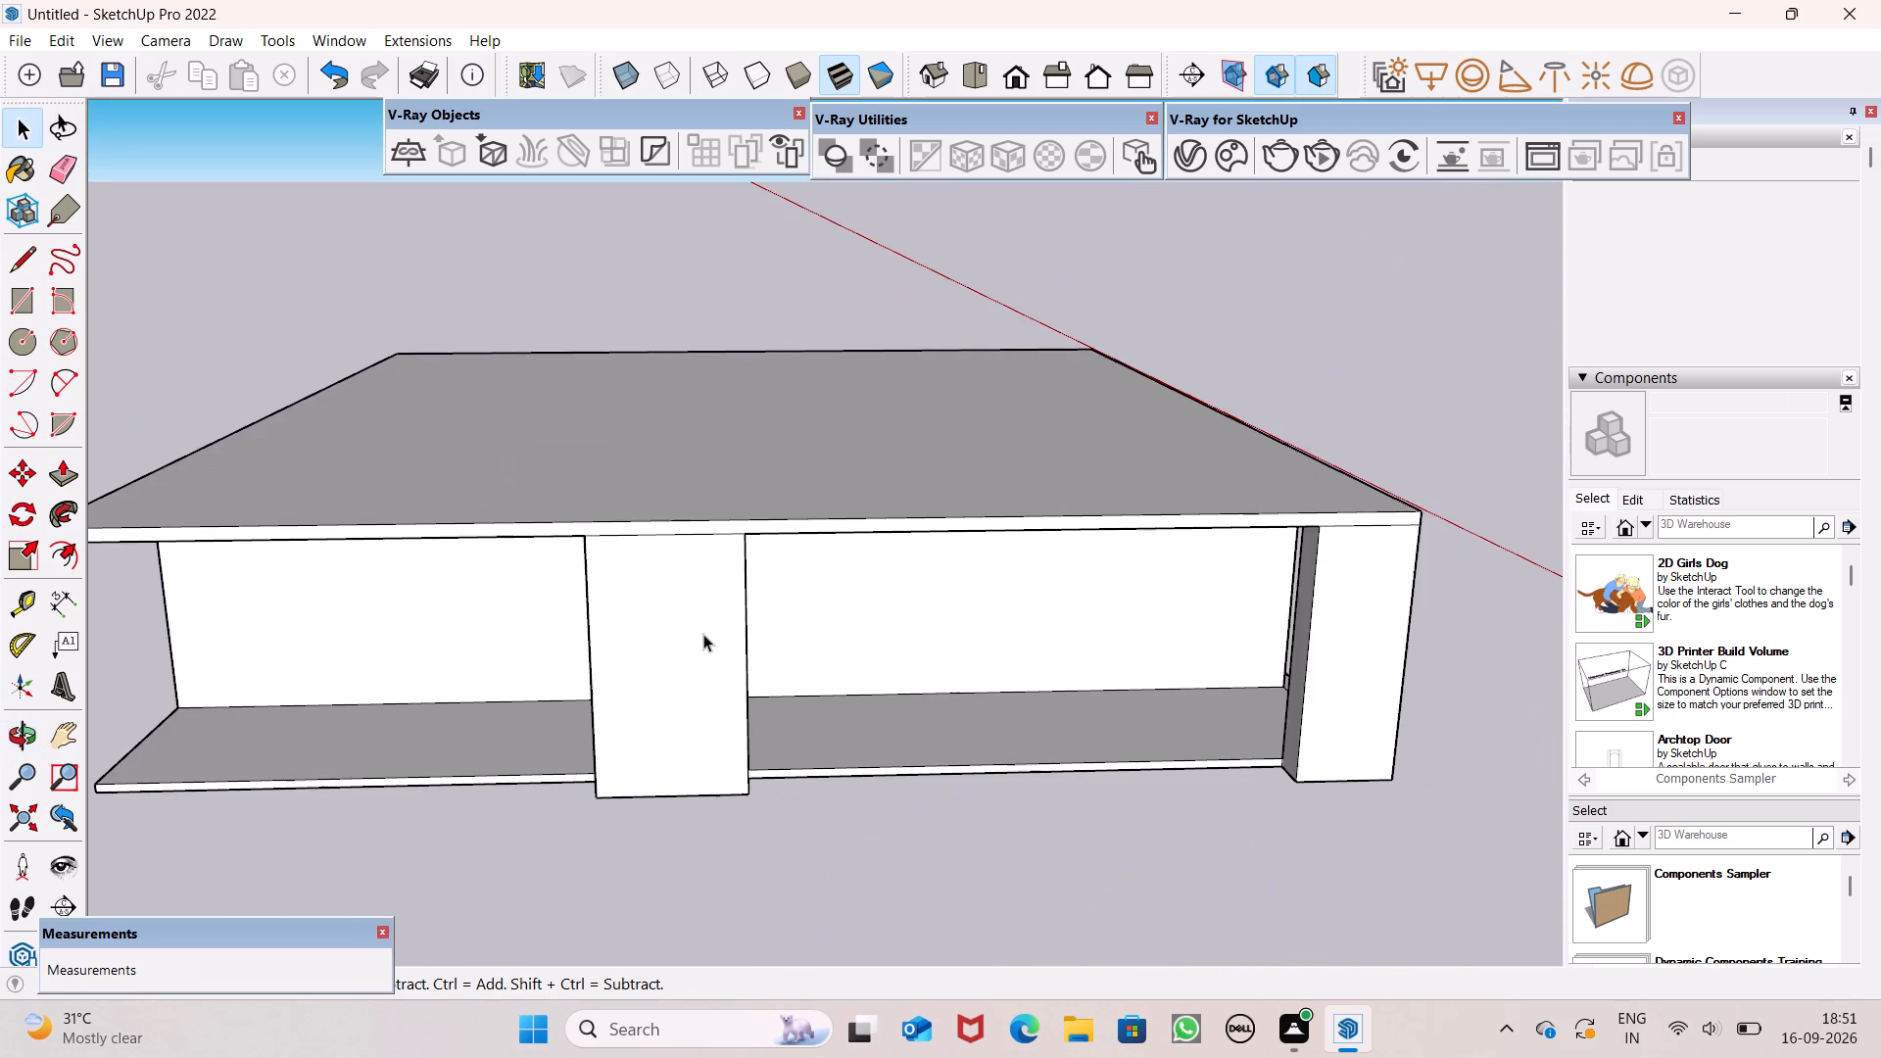
pyautogui.scroll(-5, 703, 634)
pyautogui.moveTo(705, 639); pyautogui.dragTo(469, 834, button='middle')
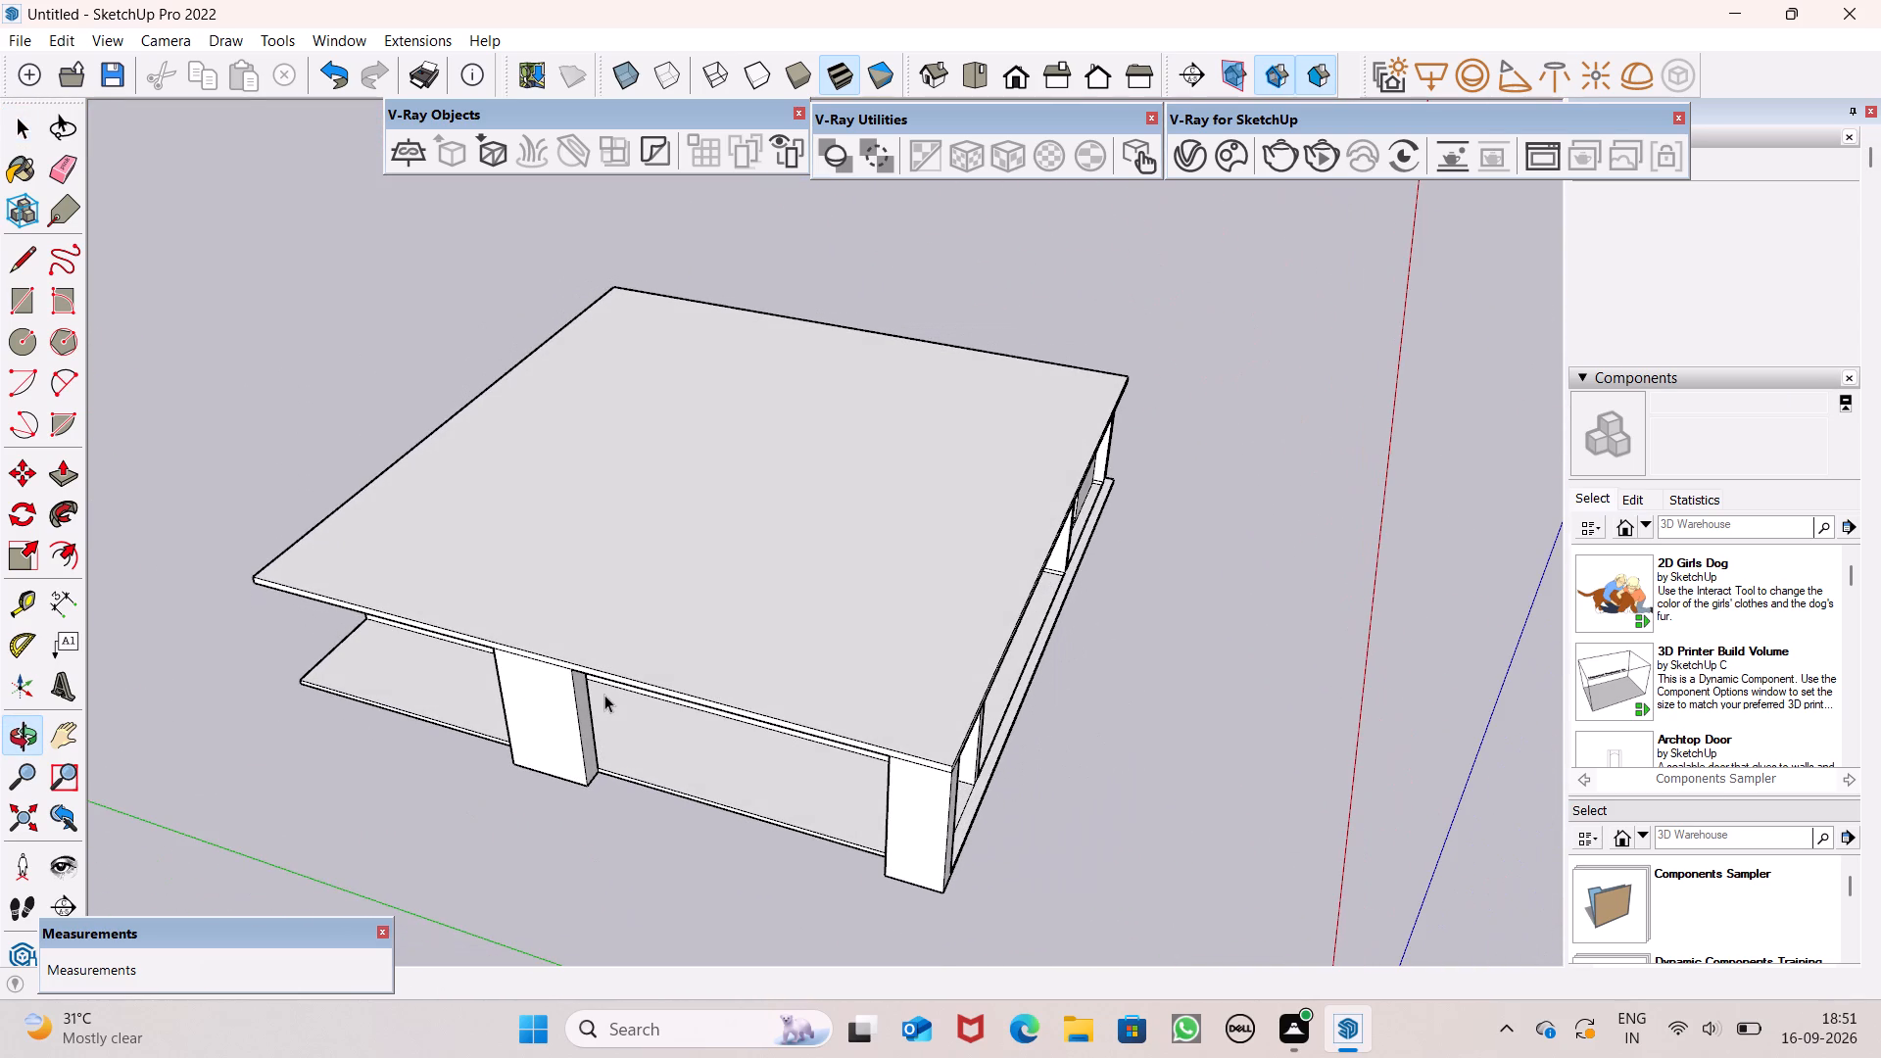
pyautogui.scroll(-1, 611, 690)
pyautogui.moveTo(661, 692); pyautogui.dragTo(468, 834, button='middle')
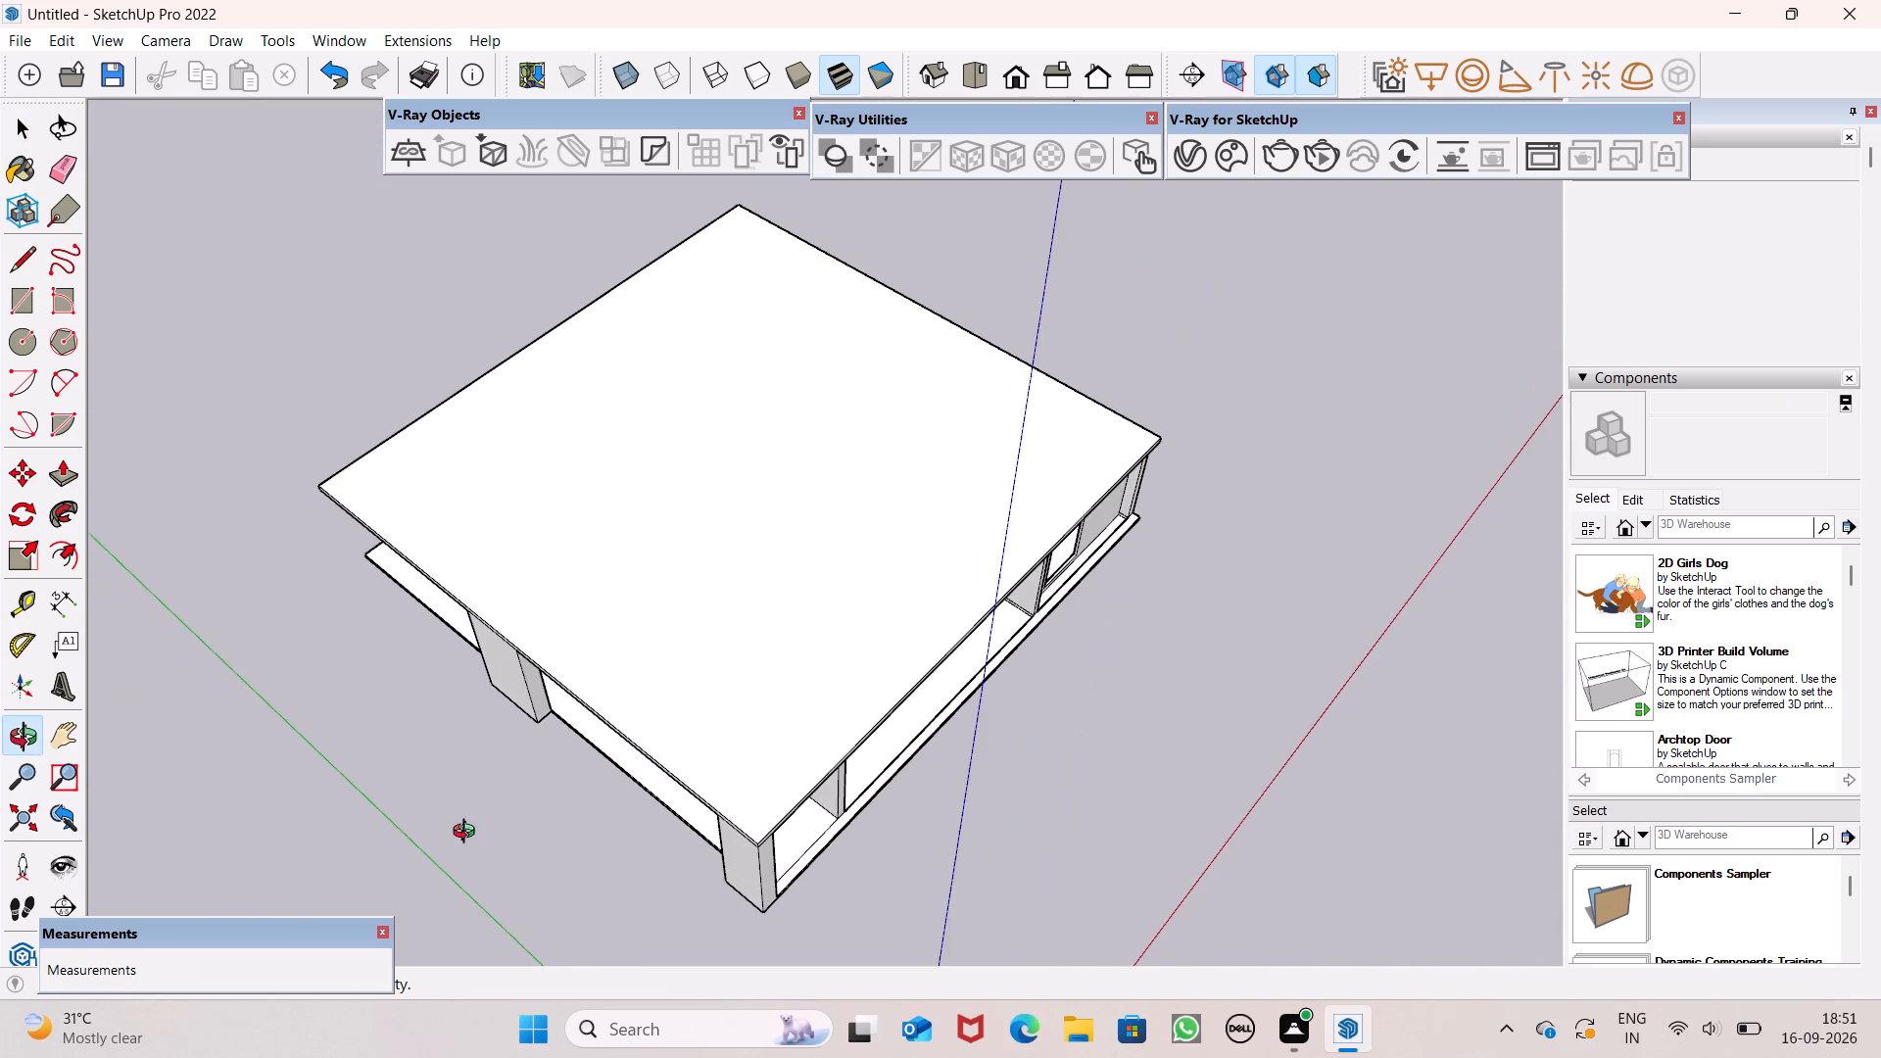
pyautogui.moveTo(468, 834); pyautogui.dragTo(356, 842, button='middle')
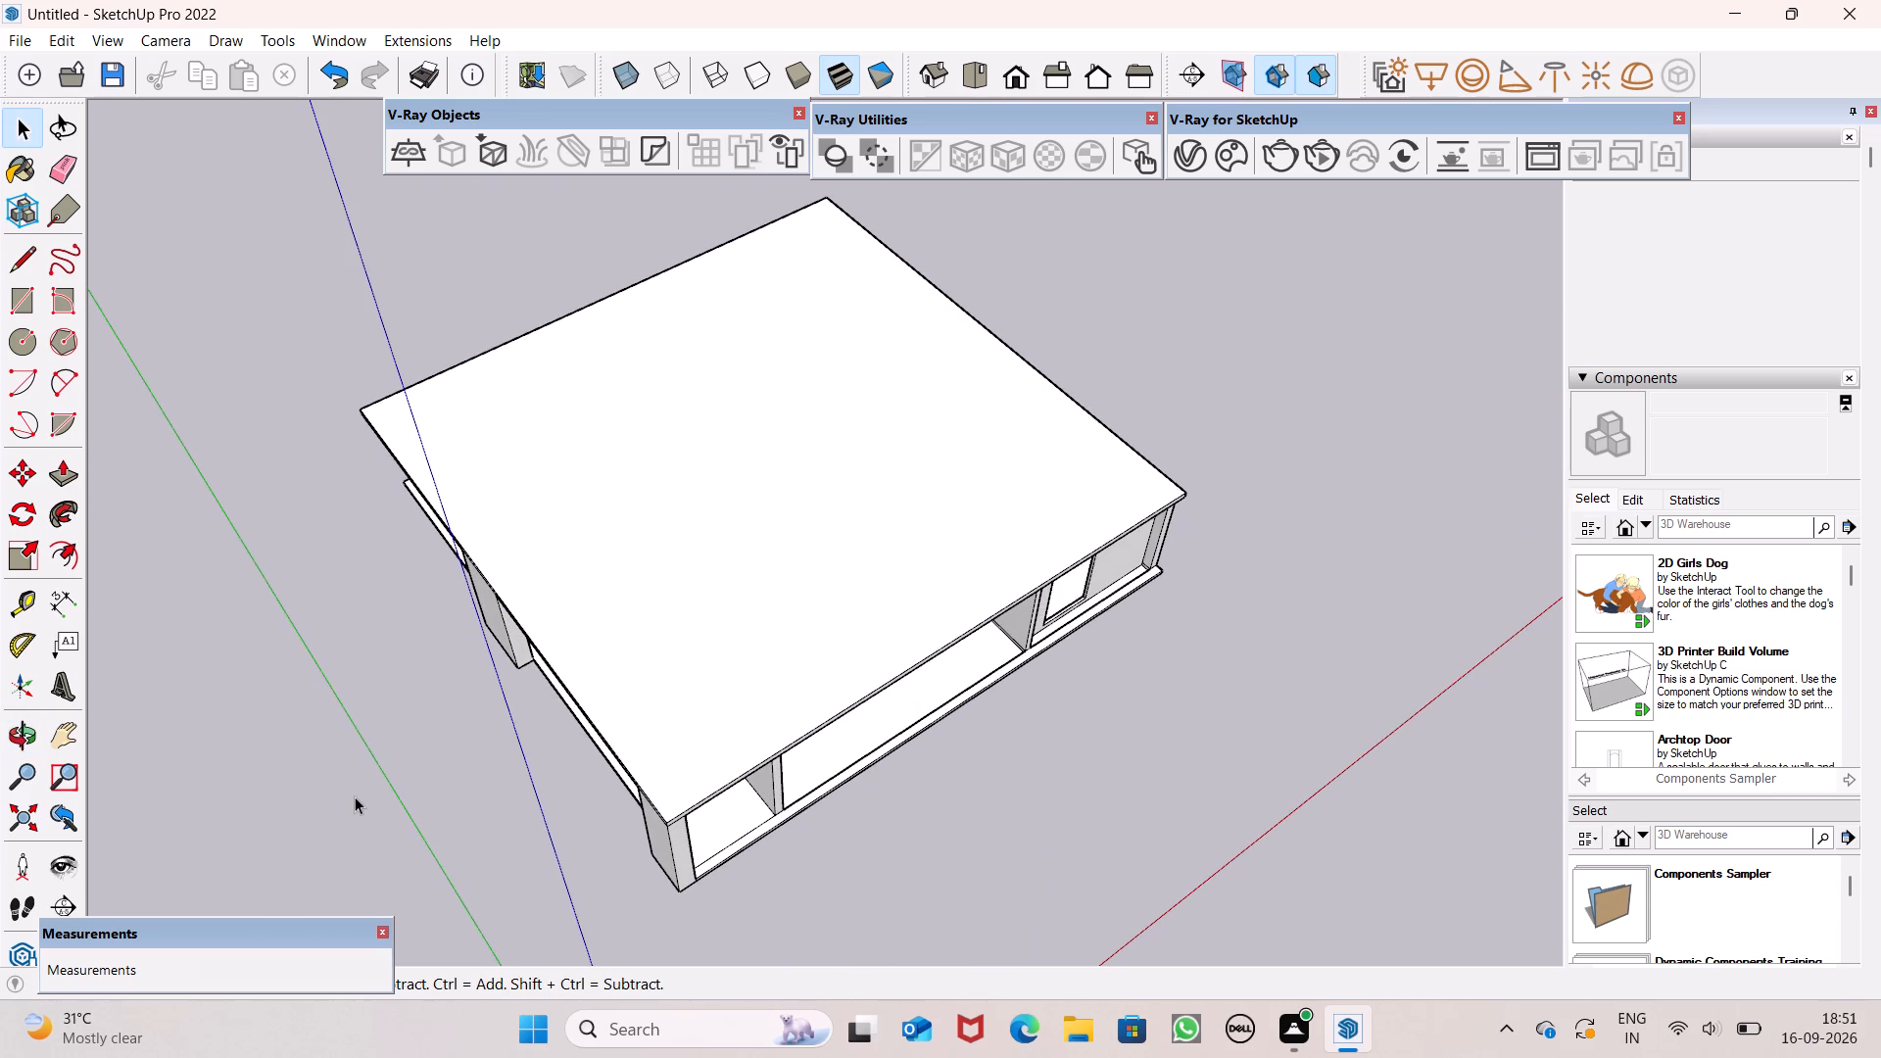
pyautogui.scroll(1, 428, 663)
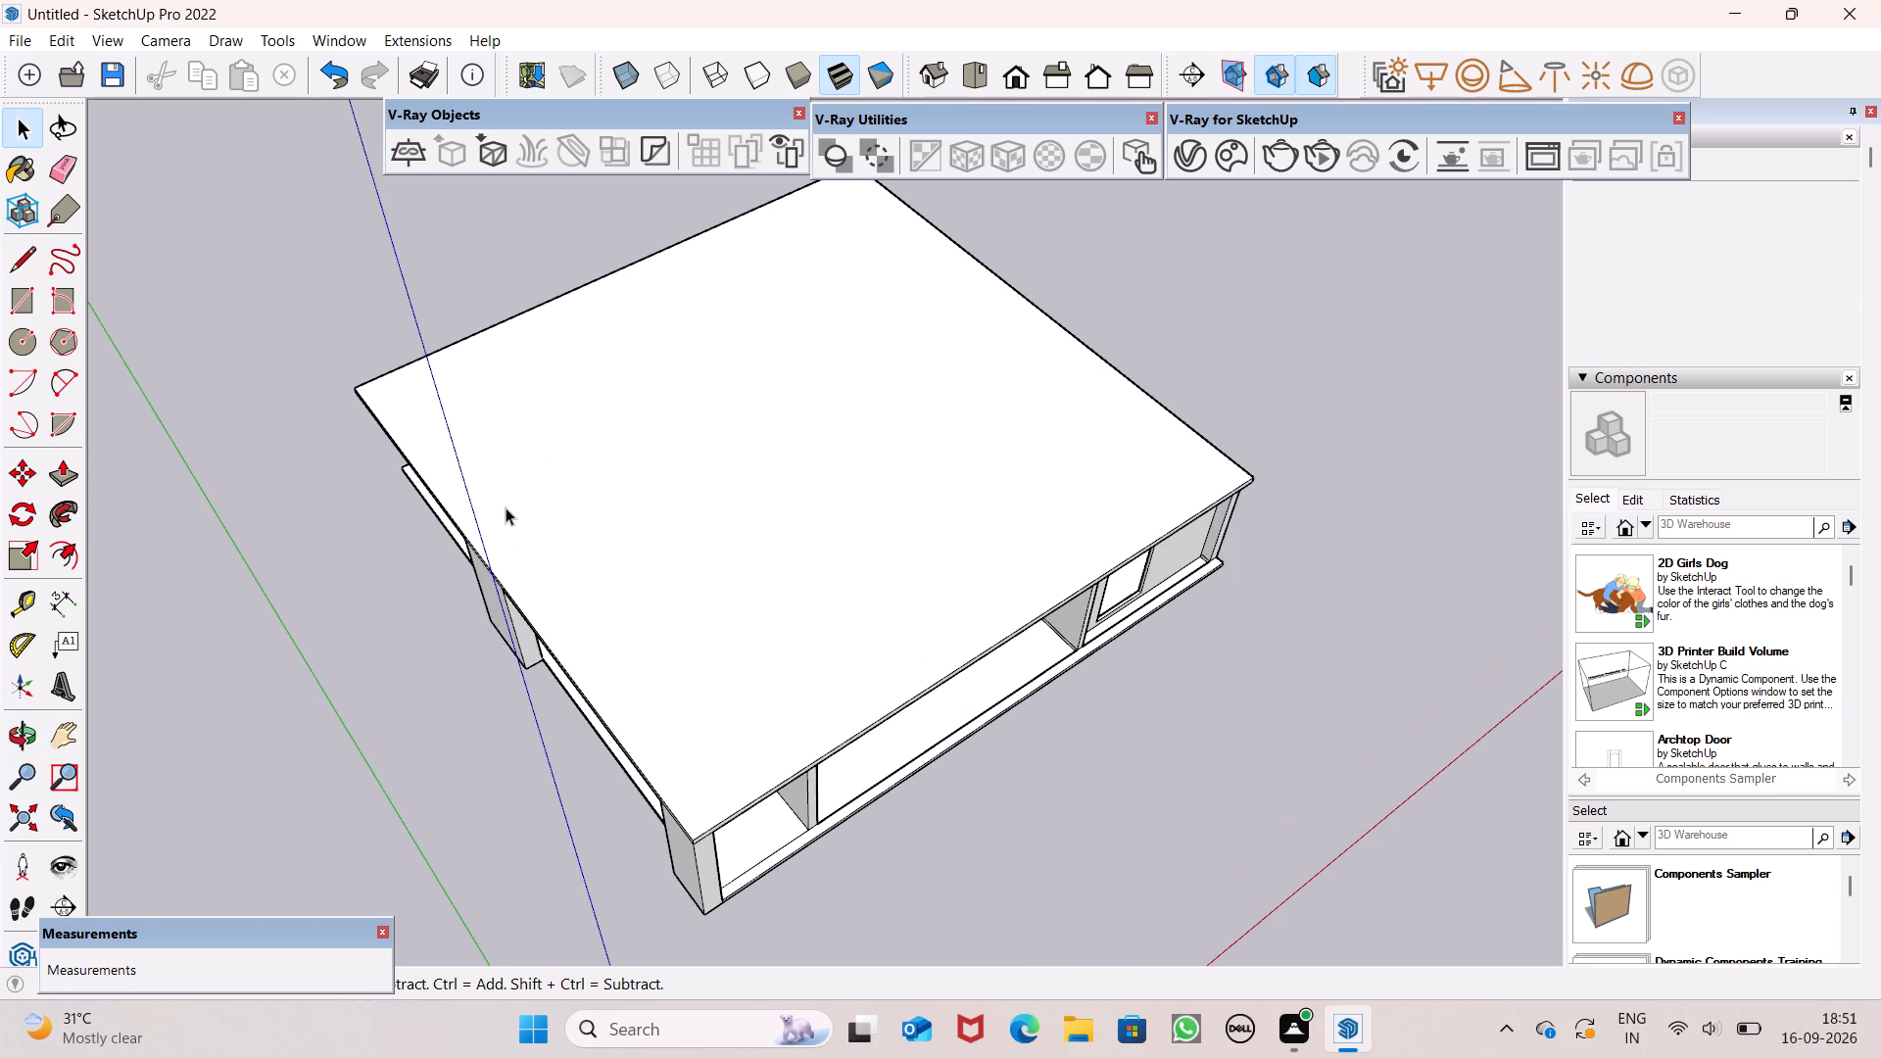
pyautogui.scroll(1, 506, 507)
pyautogui.scroll(-1, 515, 507)
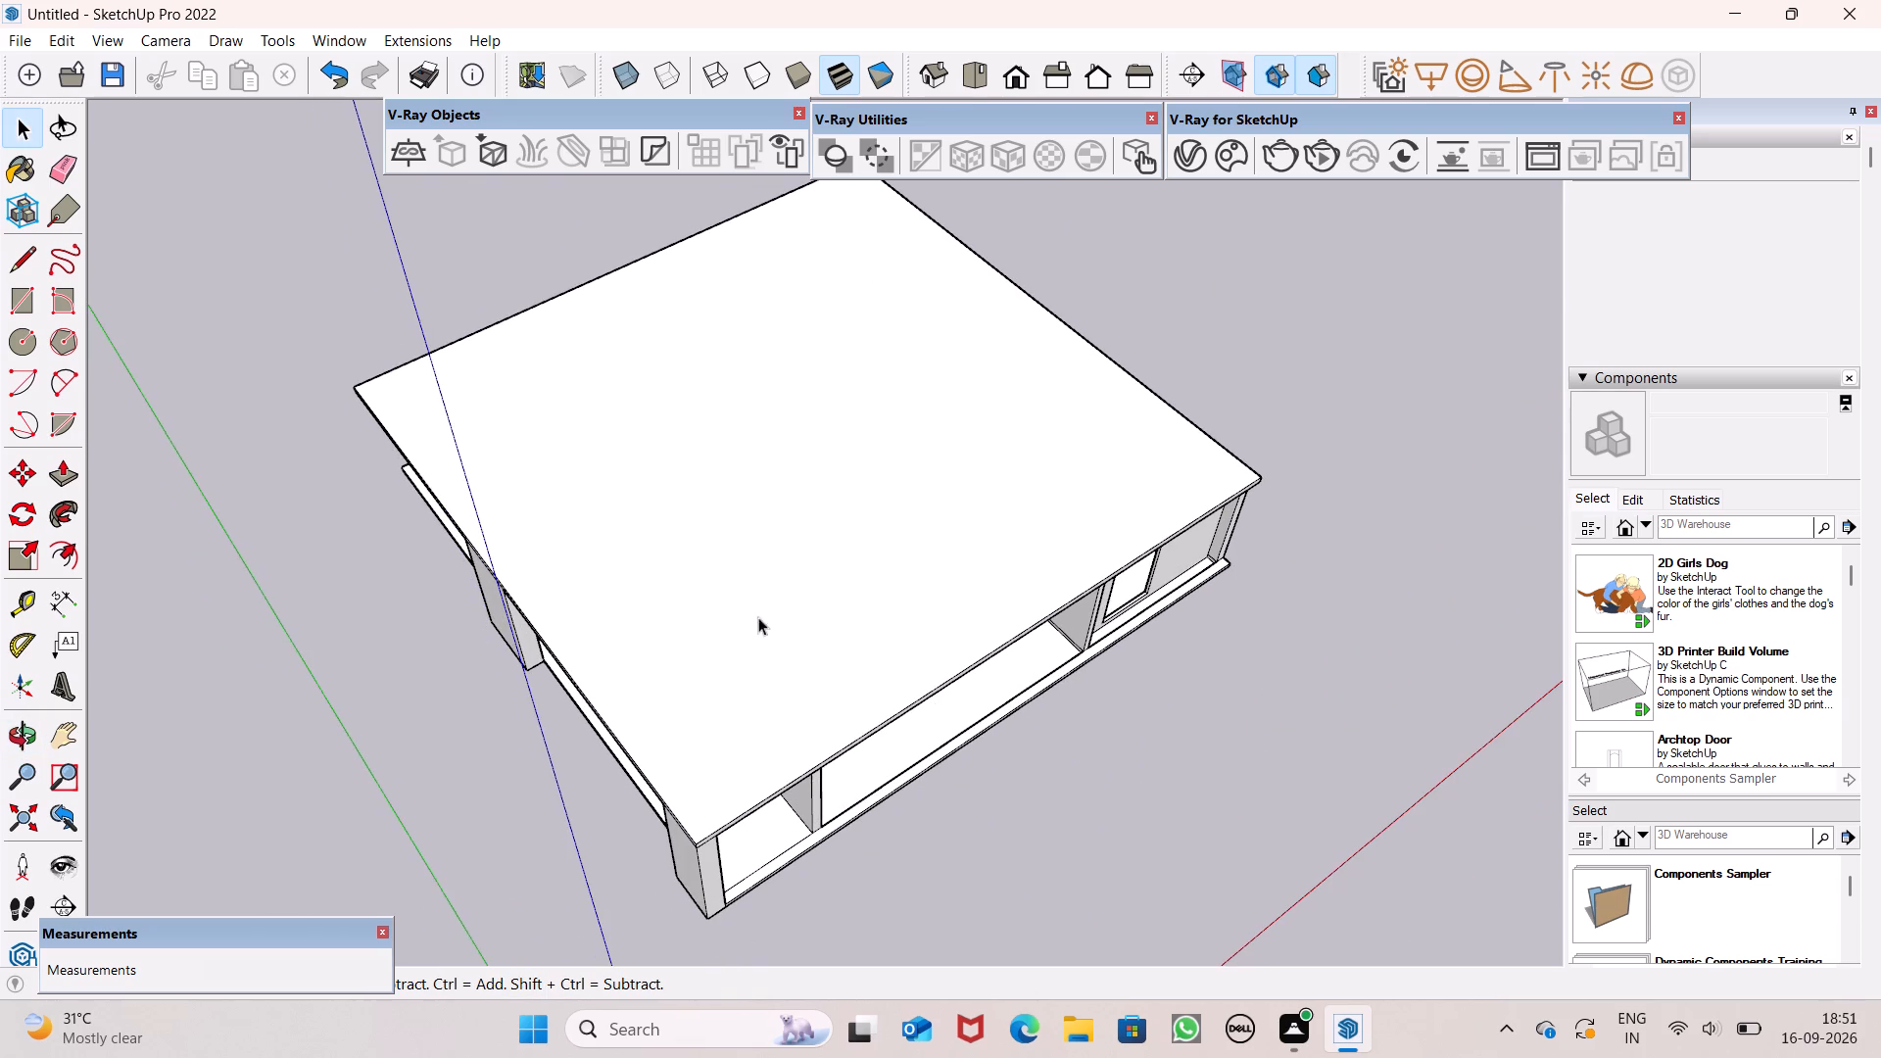
pyautogui.scroll(1, 445, 496)
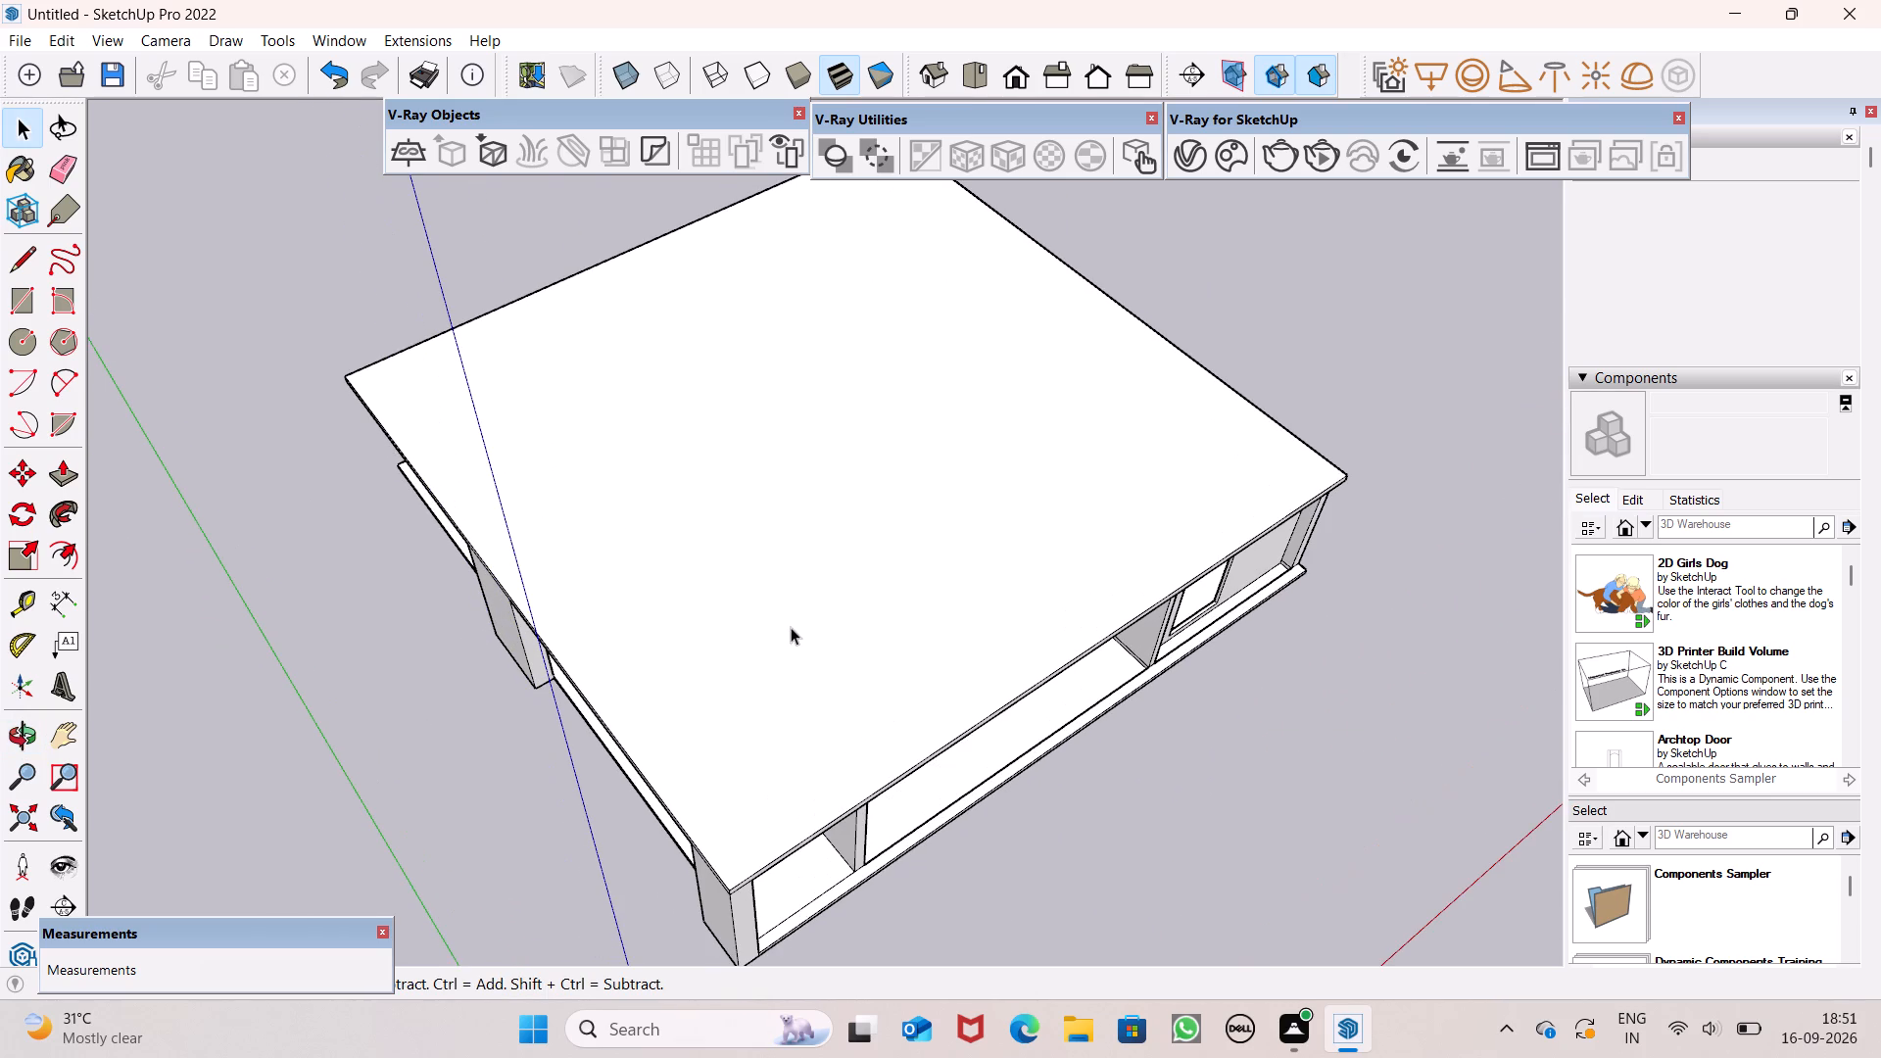
pyautogui.scroll(-1, 824, 624)
pyautogui.moveTo(1020, 614); pyautogui.dragTo(946, 693, button='middle')
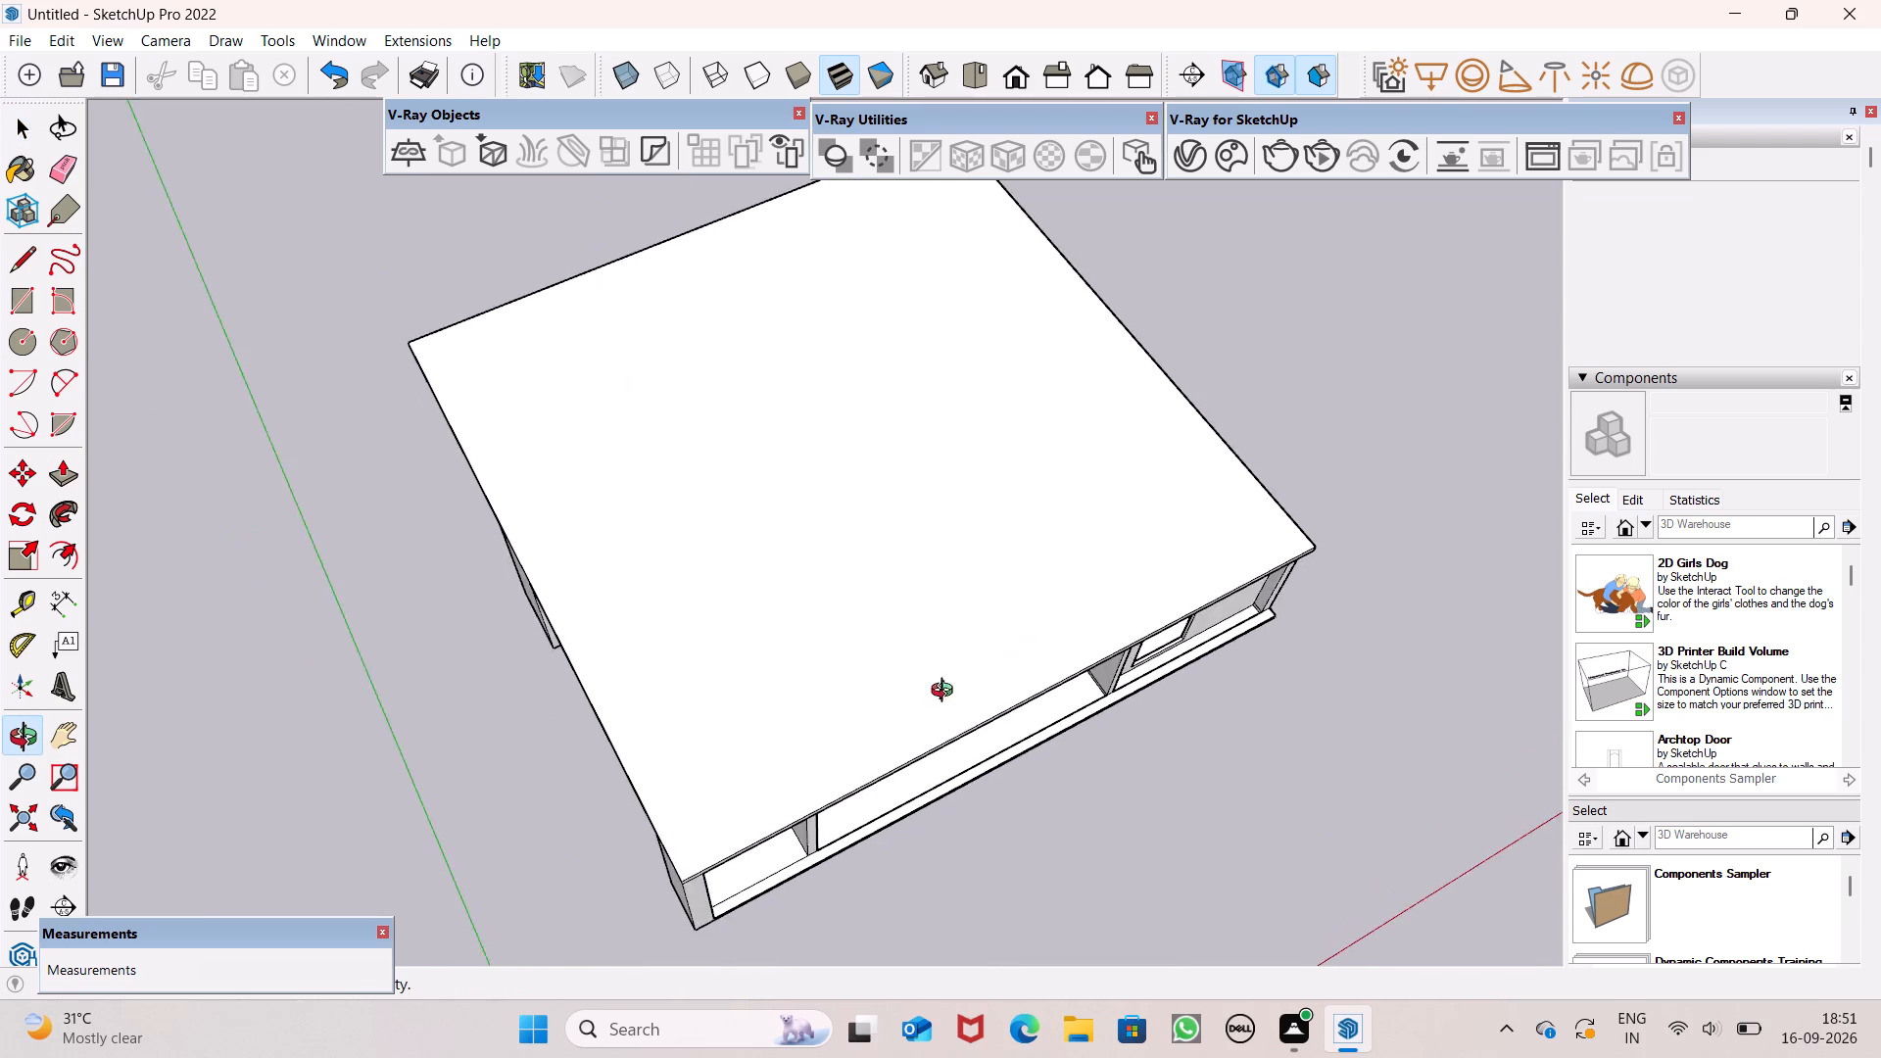
pyautogui.moveTo(946, 693); pyautogui.dragTo(825, 797, button='middle')
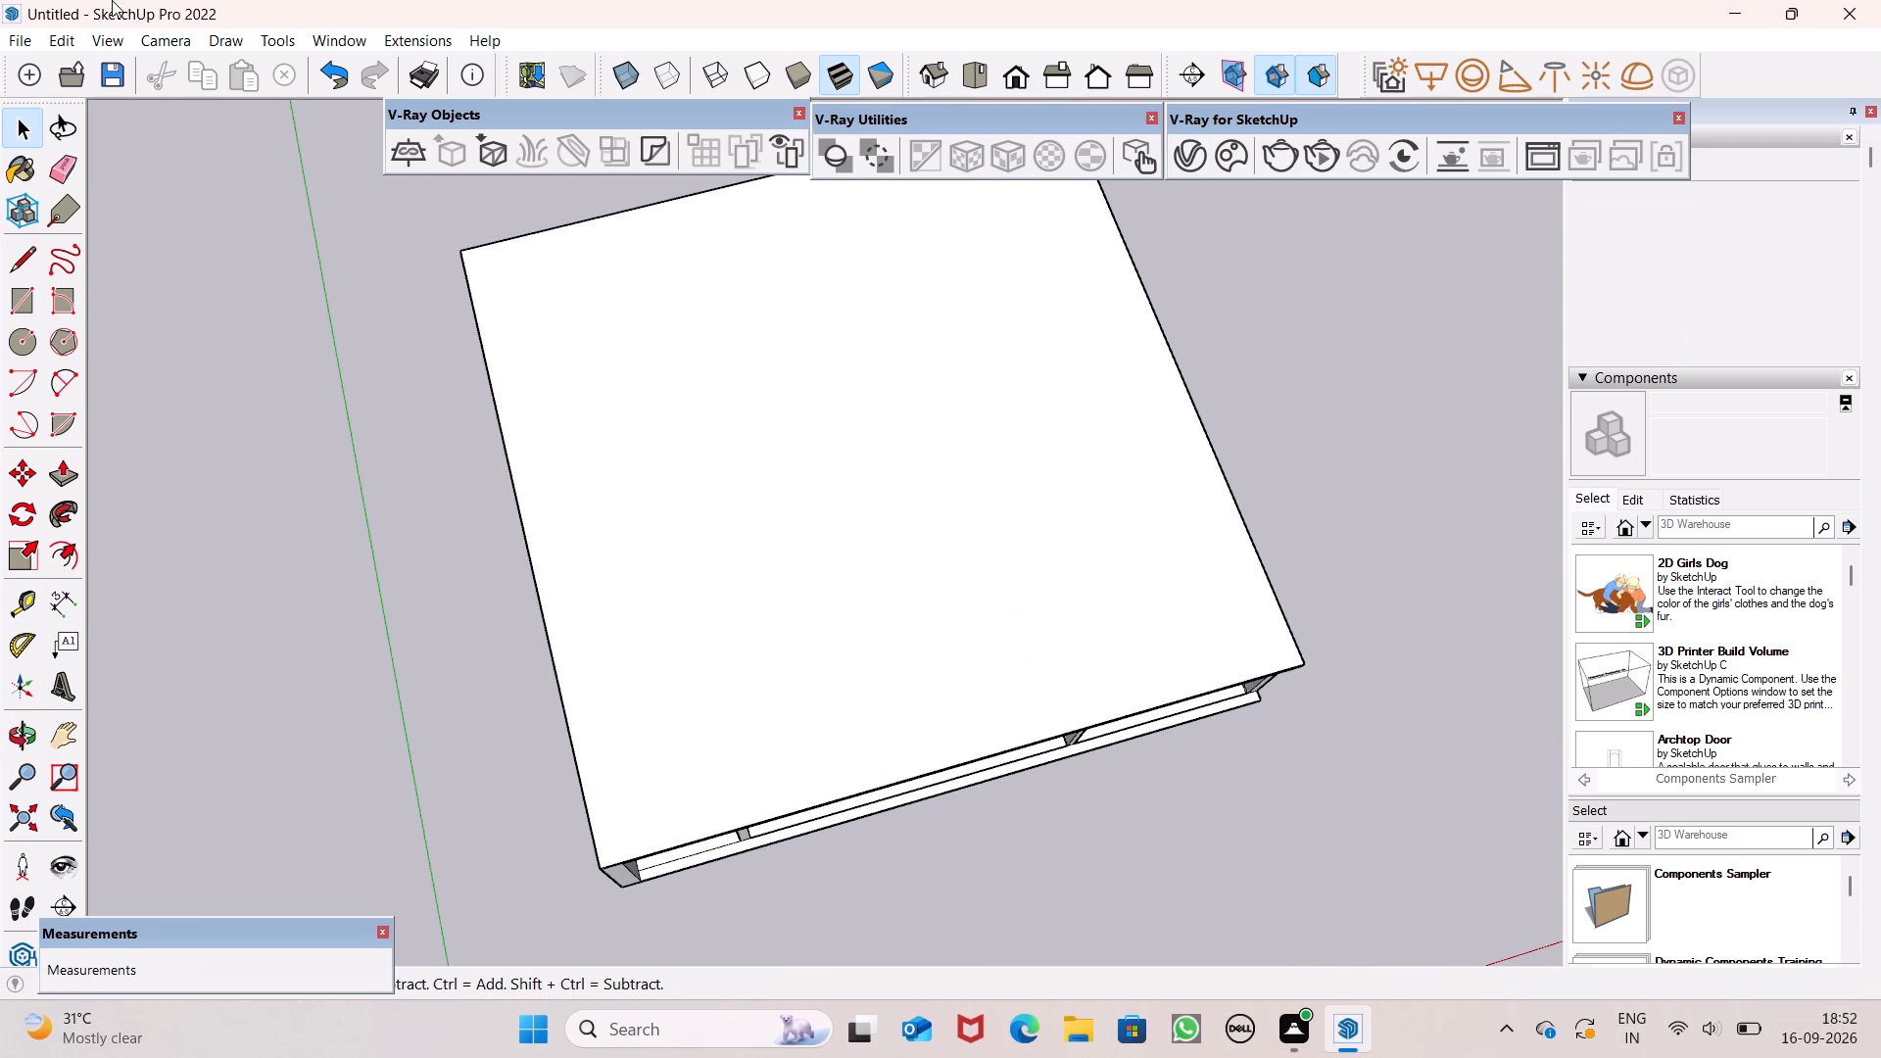
# Draw a 6" vertical line across the roof slab's side face, in line with the middle column's edge facing the column-free end.
pyautogui.click(29, 251)
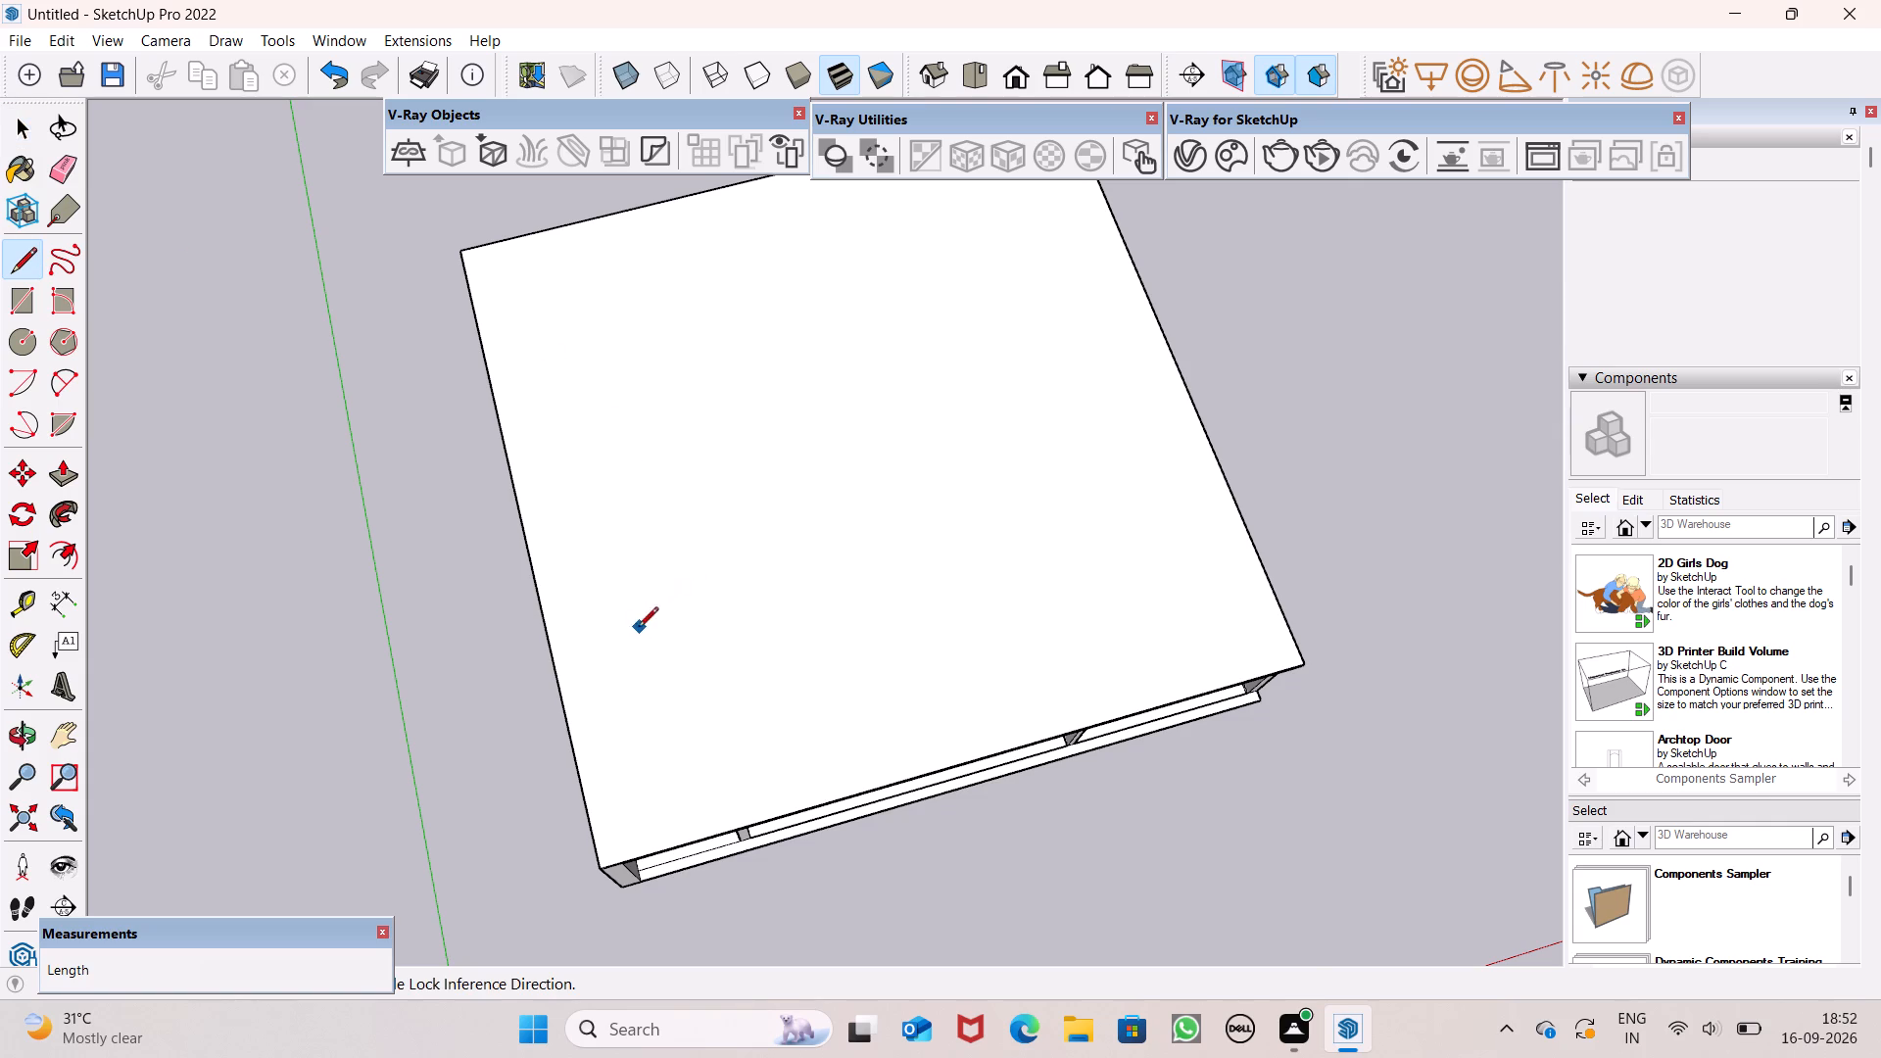
pyautogui.moveTo(638, 630); pyautogui.dragTo(1251, 408, button='middle')
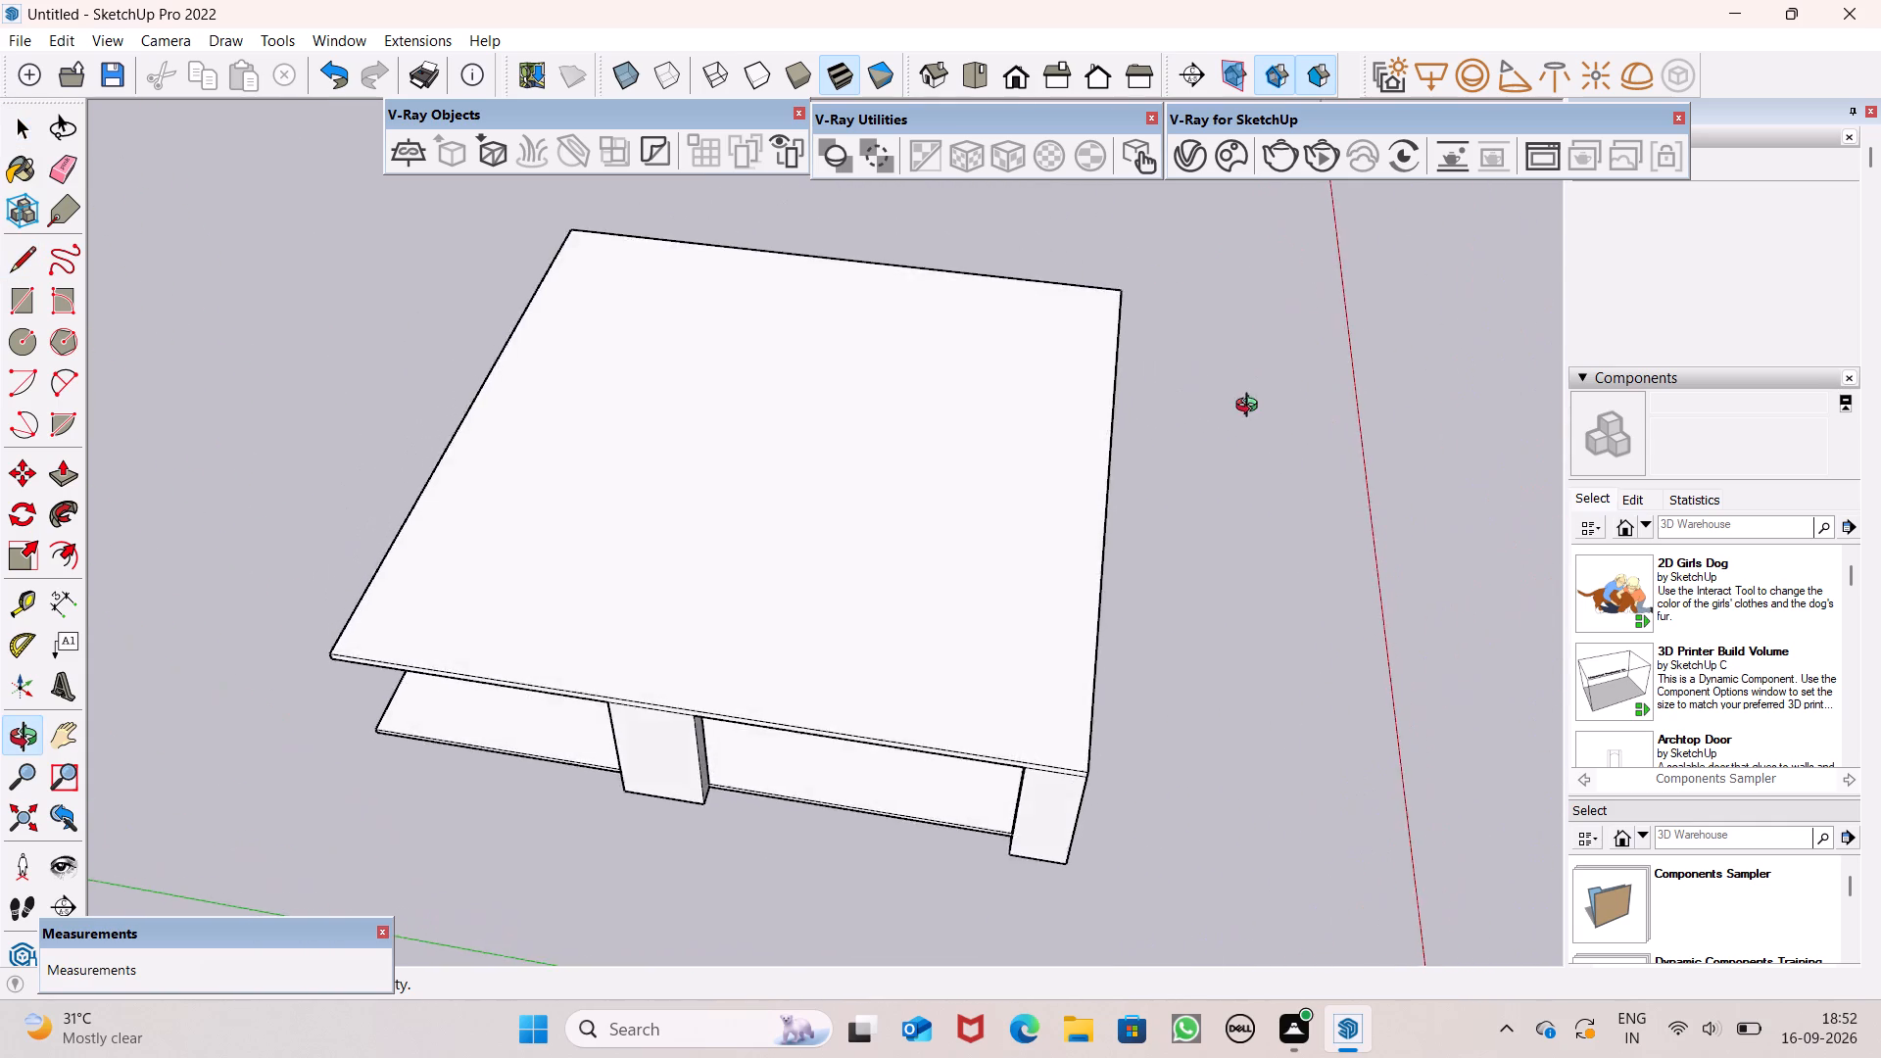
pyautogui.moveTo(1251, 408); pyautogui.dragTo(1408, 242, button='middle')
pyautogui.scroll(8, 714, 650)
pyautogui.scroll(9, 637, 631)
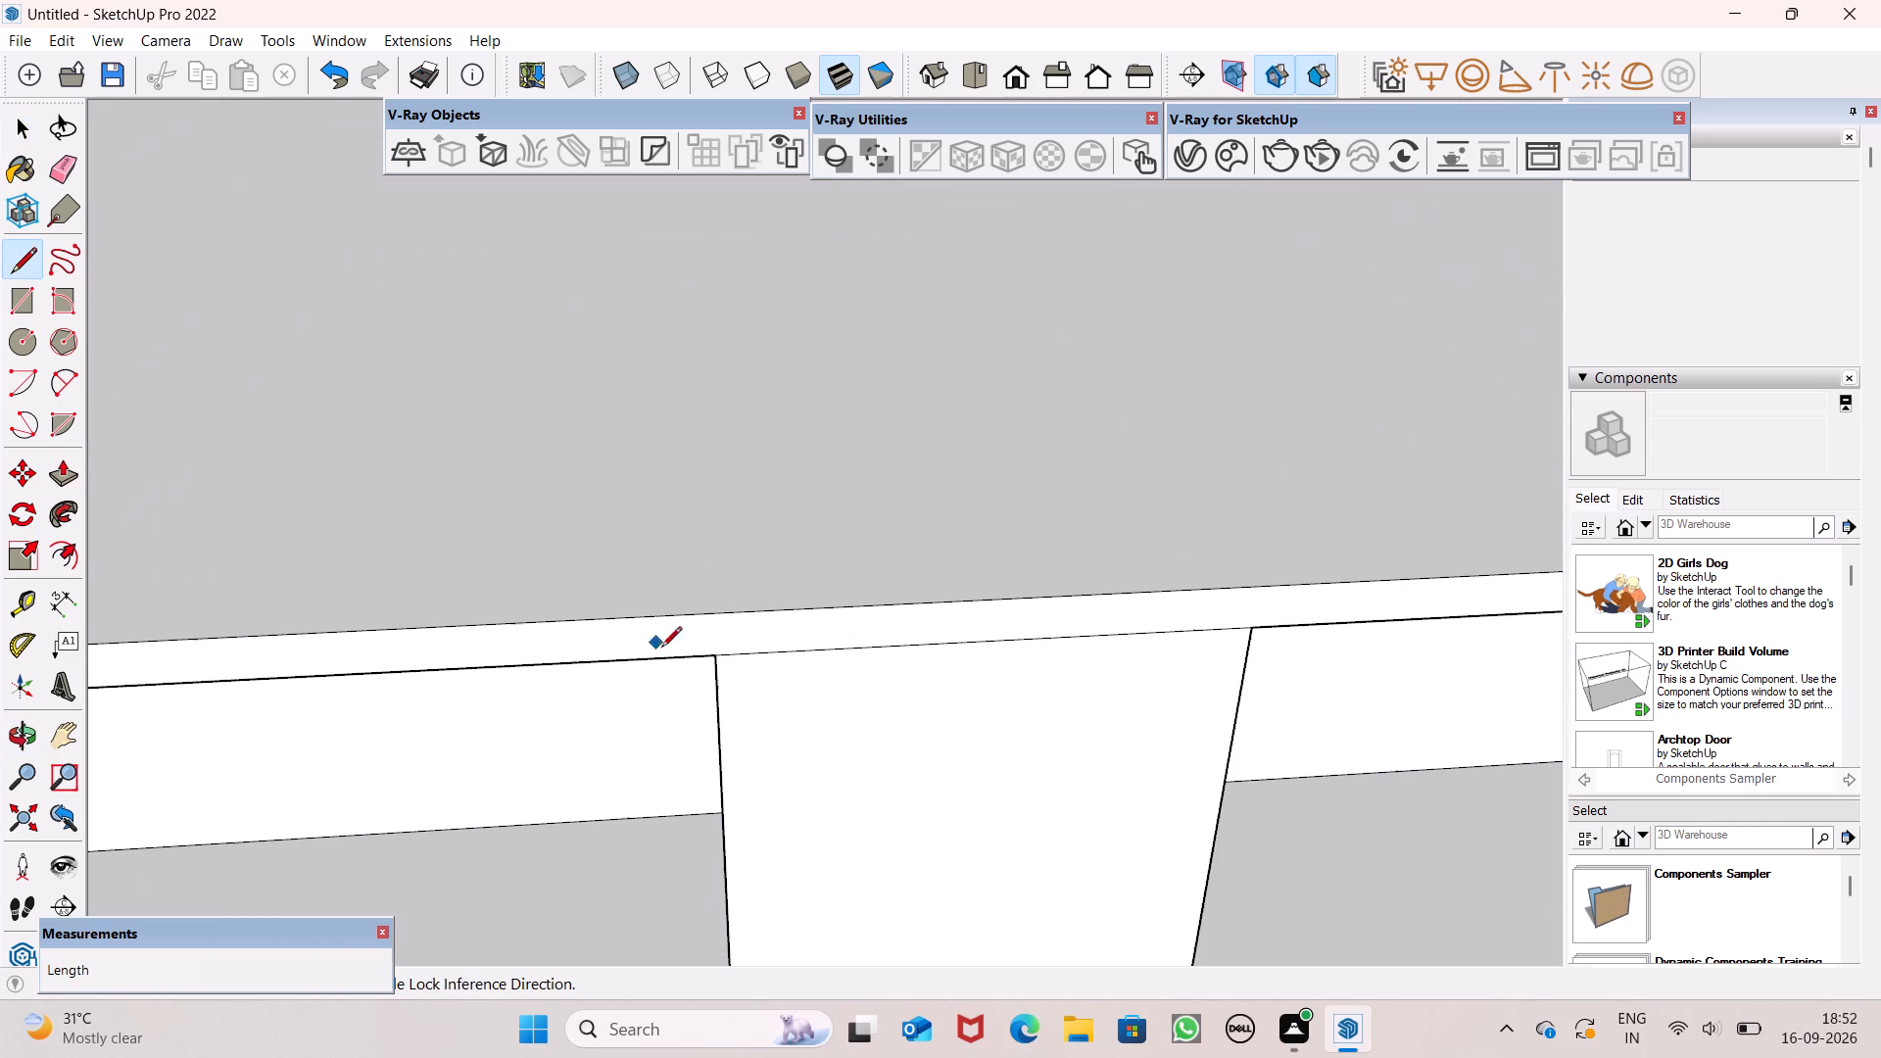
pyautogui.click(711, 658)
pyautogui.click(705, 613)
# Draw a line about 49' 8" long across the roof's top, parallel to the red axis, from the middle column's edge to the opposite side.
pyautogui.scroll(-16, 783, 563)
pyautogui.moveTo(1034, 643); pyautogui.dragTo(543, 951, button='middle')
pyautogui.scroll(1, 535, 945)
pyautogui.scroll(1, 441, 684)
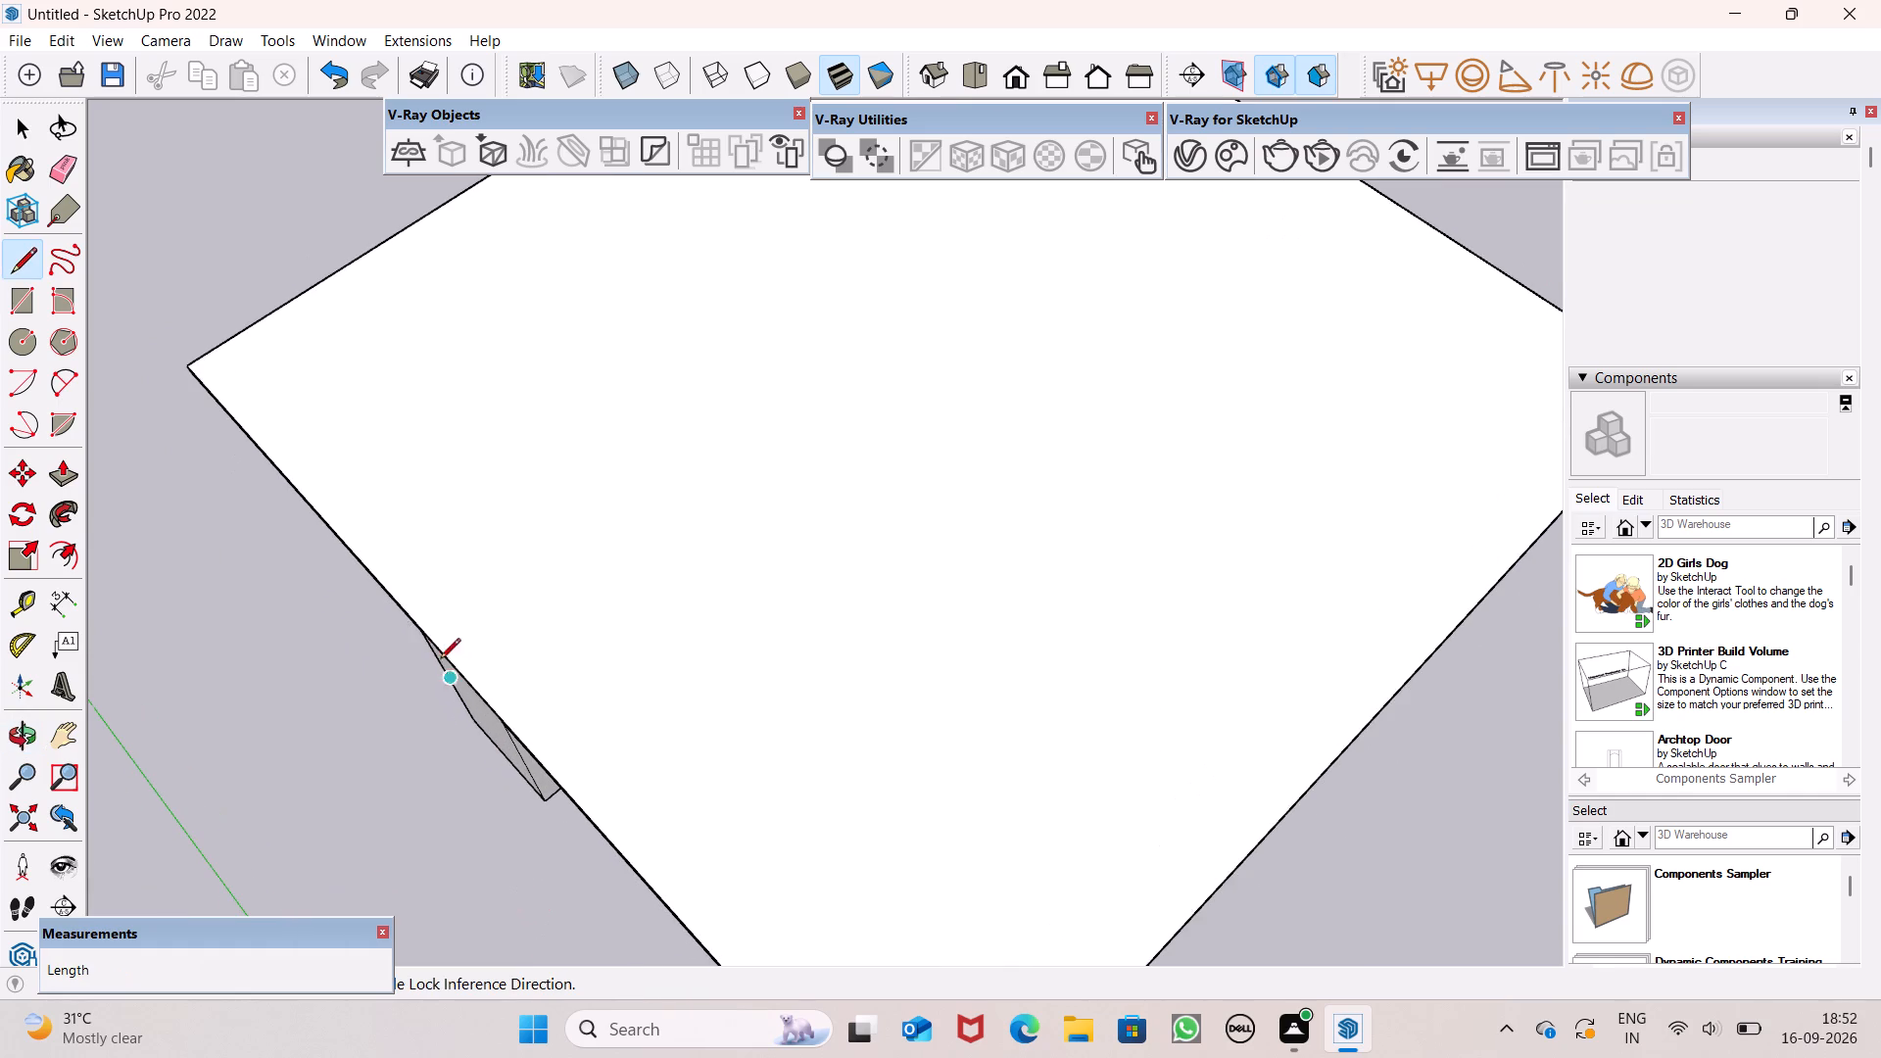
pyautogui.click(416, 636)
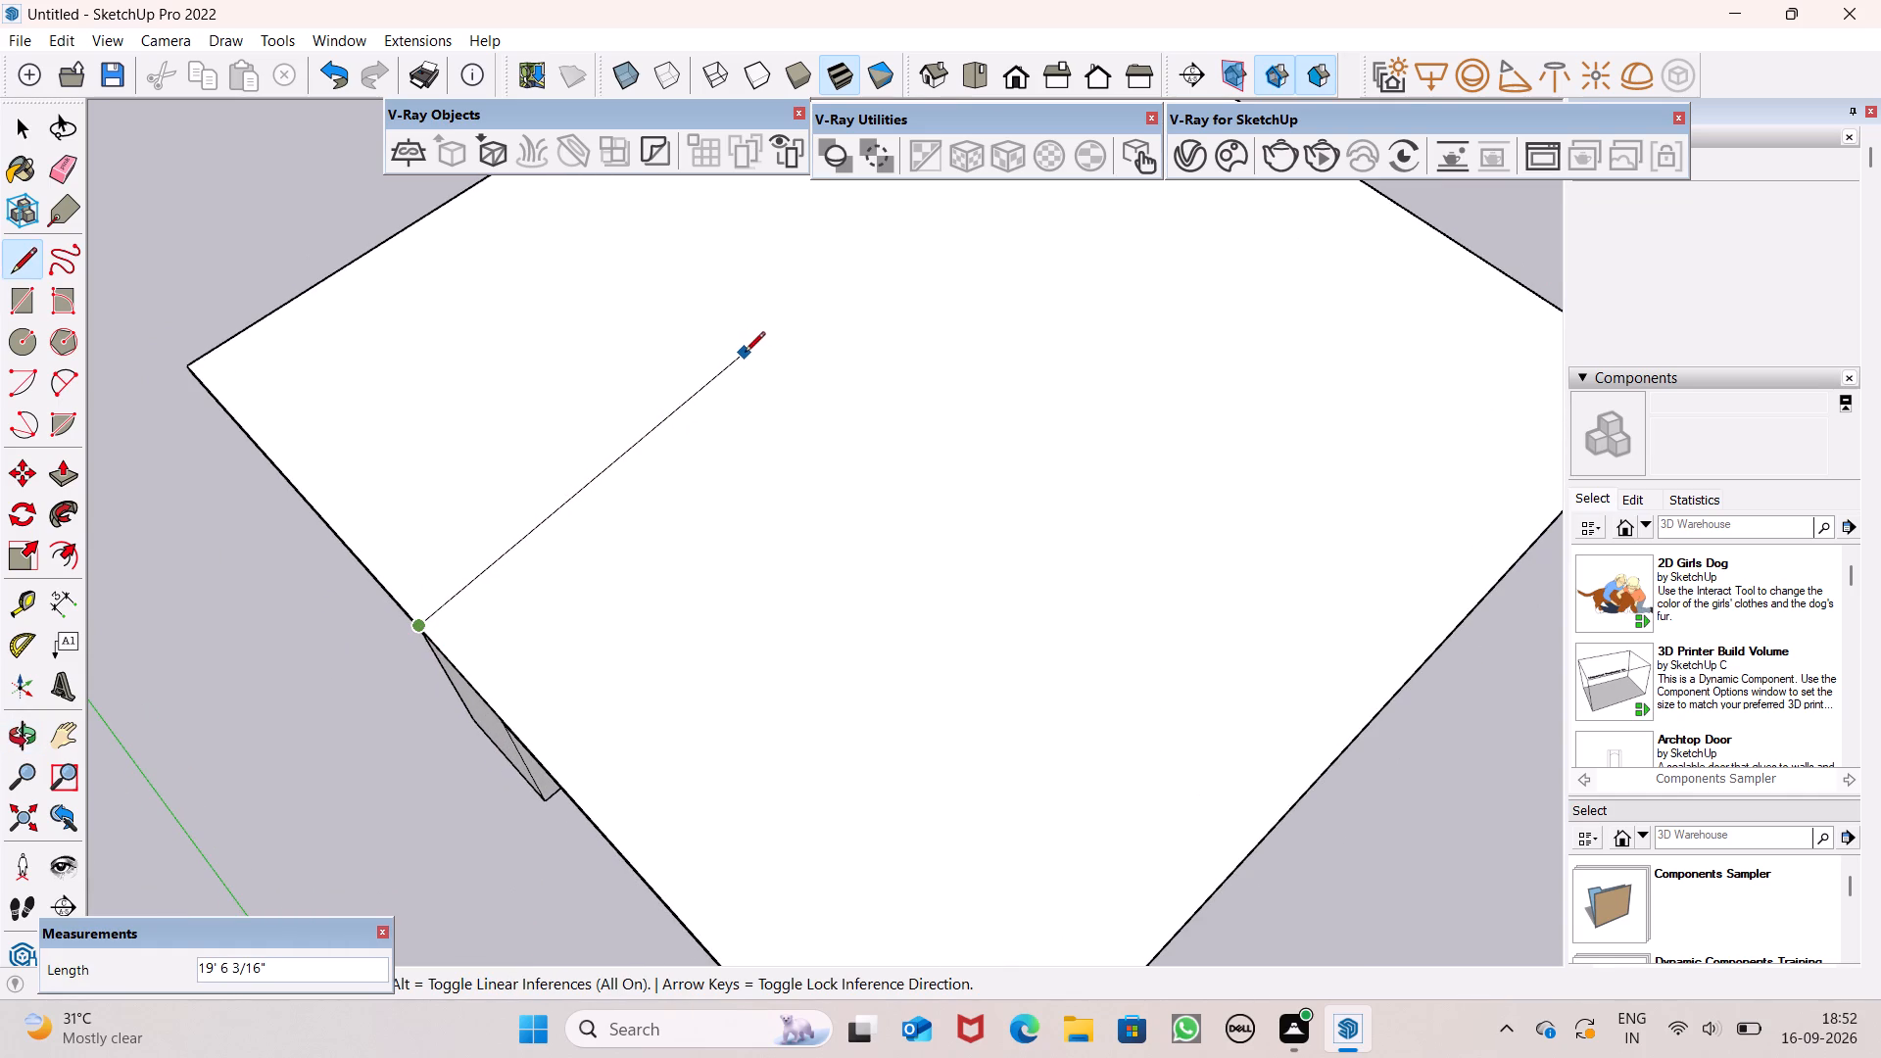
pyautogui.scroll(-12, 750, 357)
pyautogui.moveTo(942, 377); pyautogui.dragTo(628, 614, button='middle')
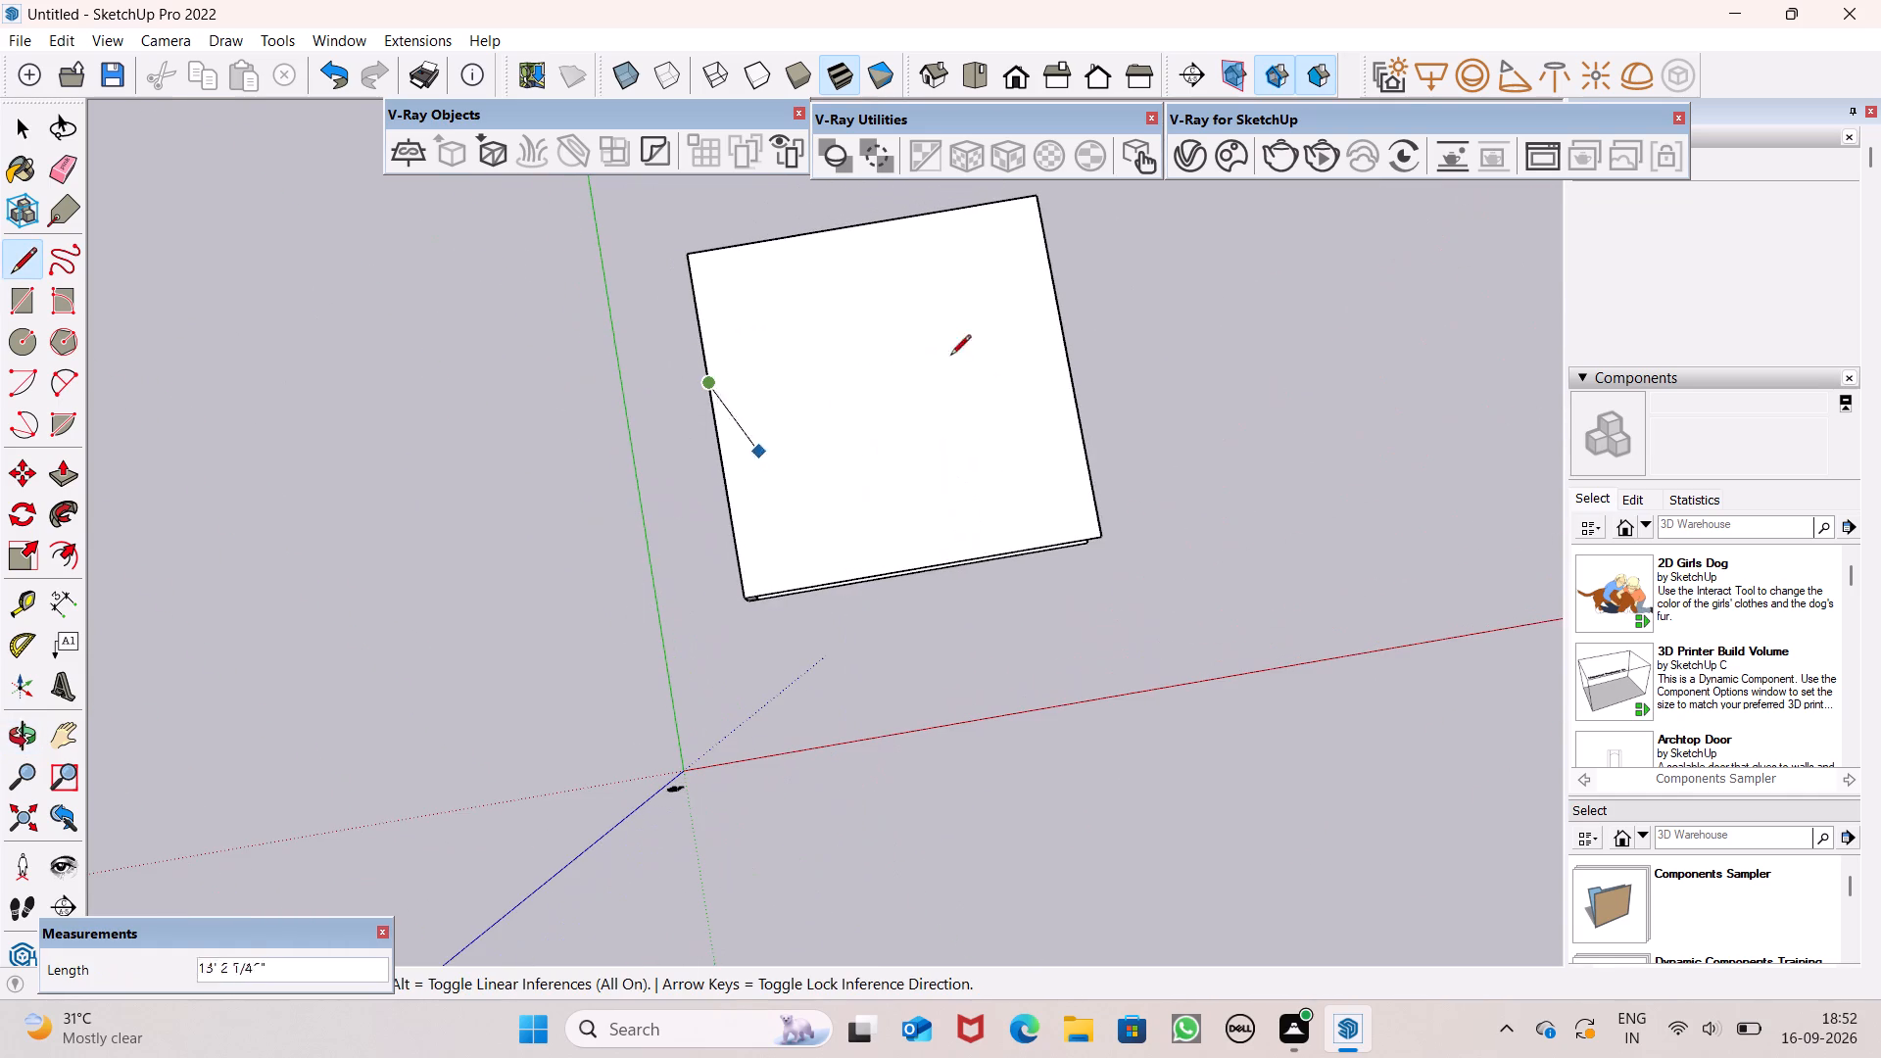
pyautogui.scroll(6, 1070, 313)
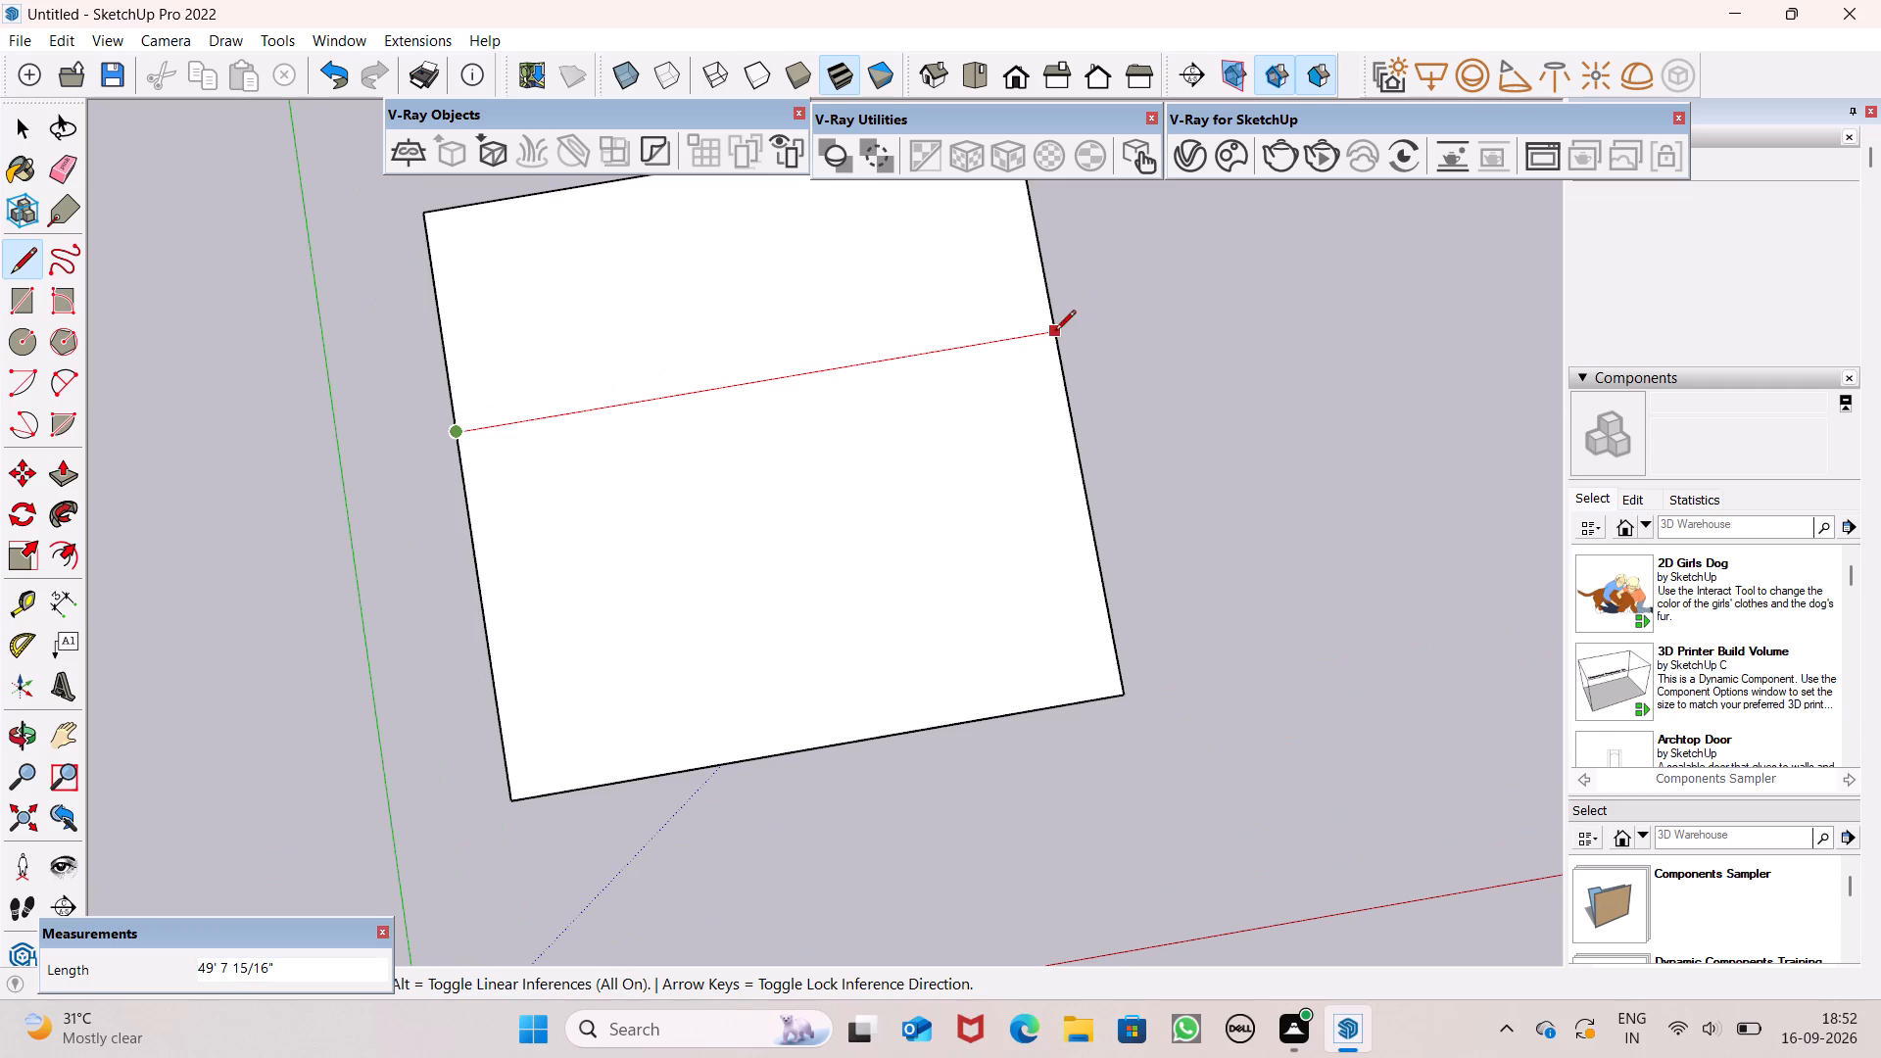
pyautogui.click(1055, 332)
pyautogui.press('space')
pyautogui.press('space')
# Push the roof slab's side face beyond the middle column inward 9' 1 3/16", back to the building wall.
pyautogui.scroll(-15, 1045, 336)
pyautogui.moveTo(946, 419); pyautogui.dragTo(1350, 329, button='middle')
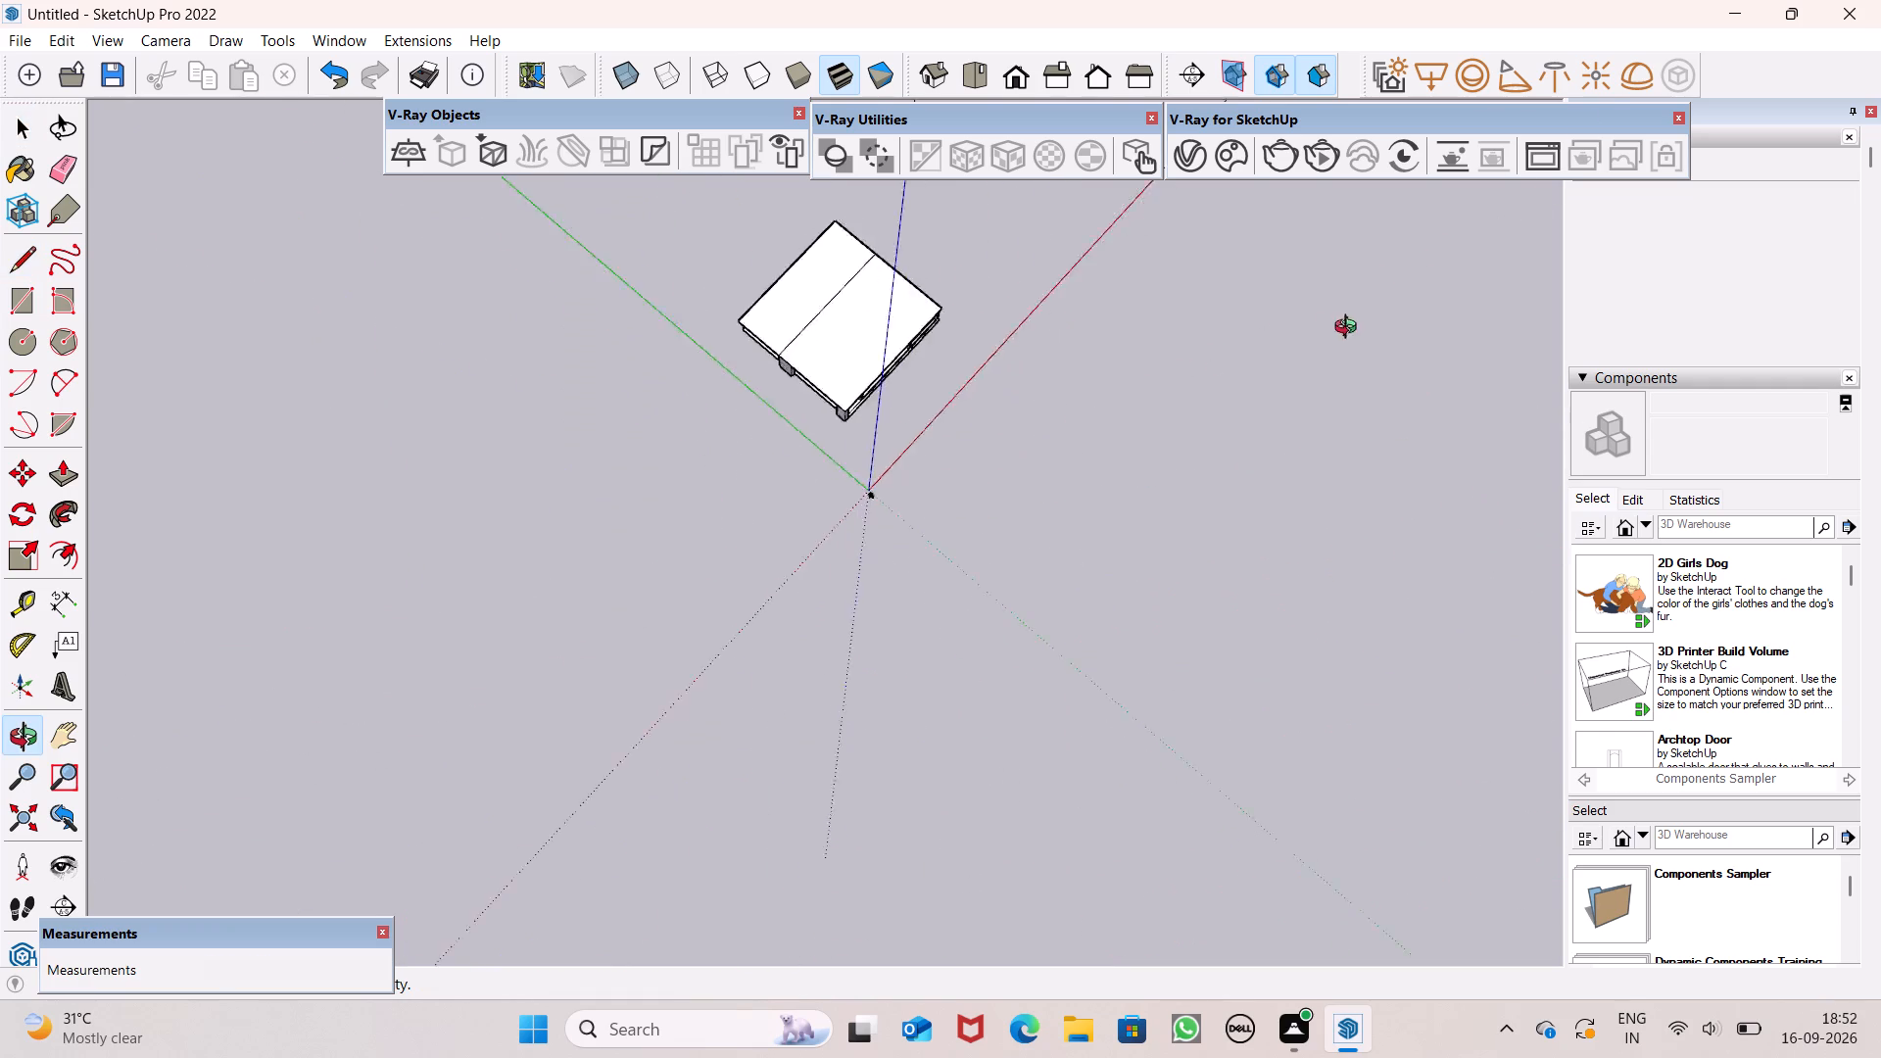
pyautogui.moveTo(1350, 329); pyautogui.dragTo(1618, 91, button='middle')
pyautogui.scroll(6, 562, 458)
pyautogui.moveTo(739, 397); pyautogui.dragTo(856, 215, button='middle')
pyautogui.scroll(1, 856, 225)
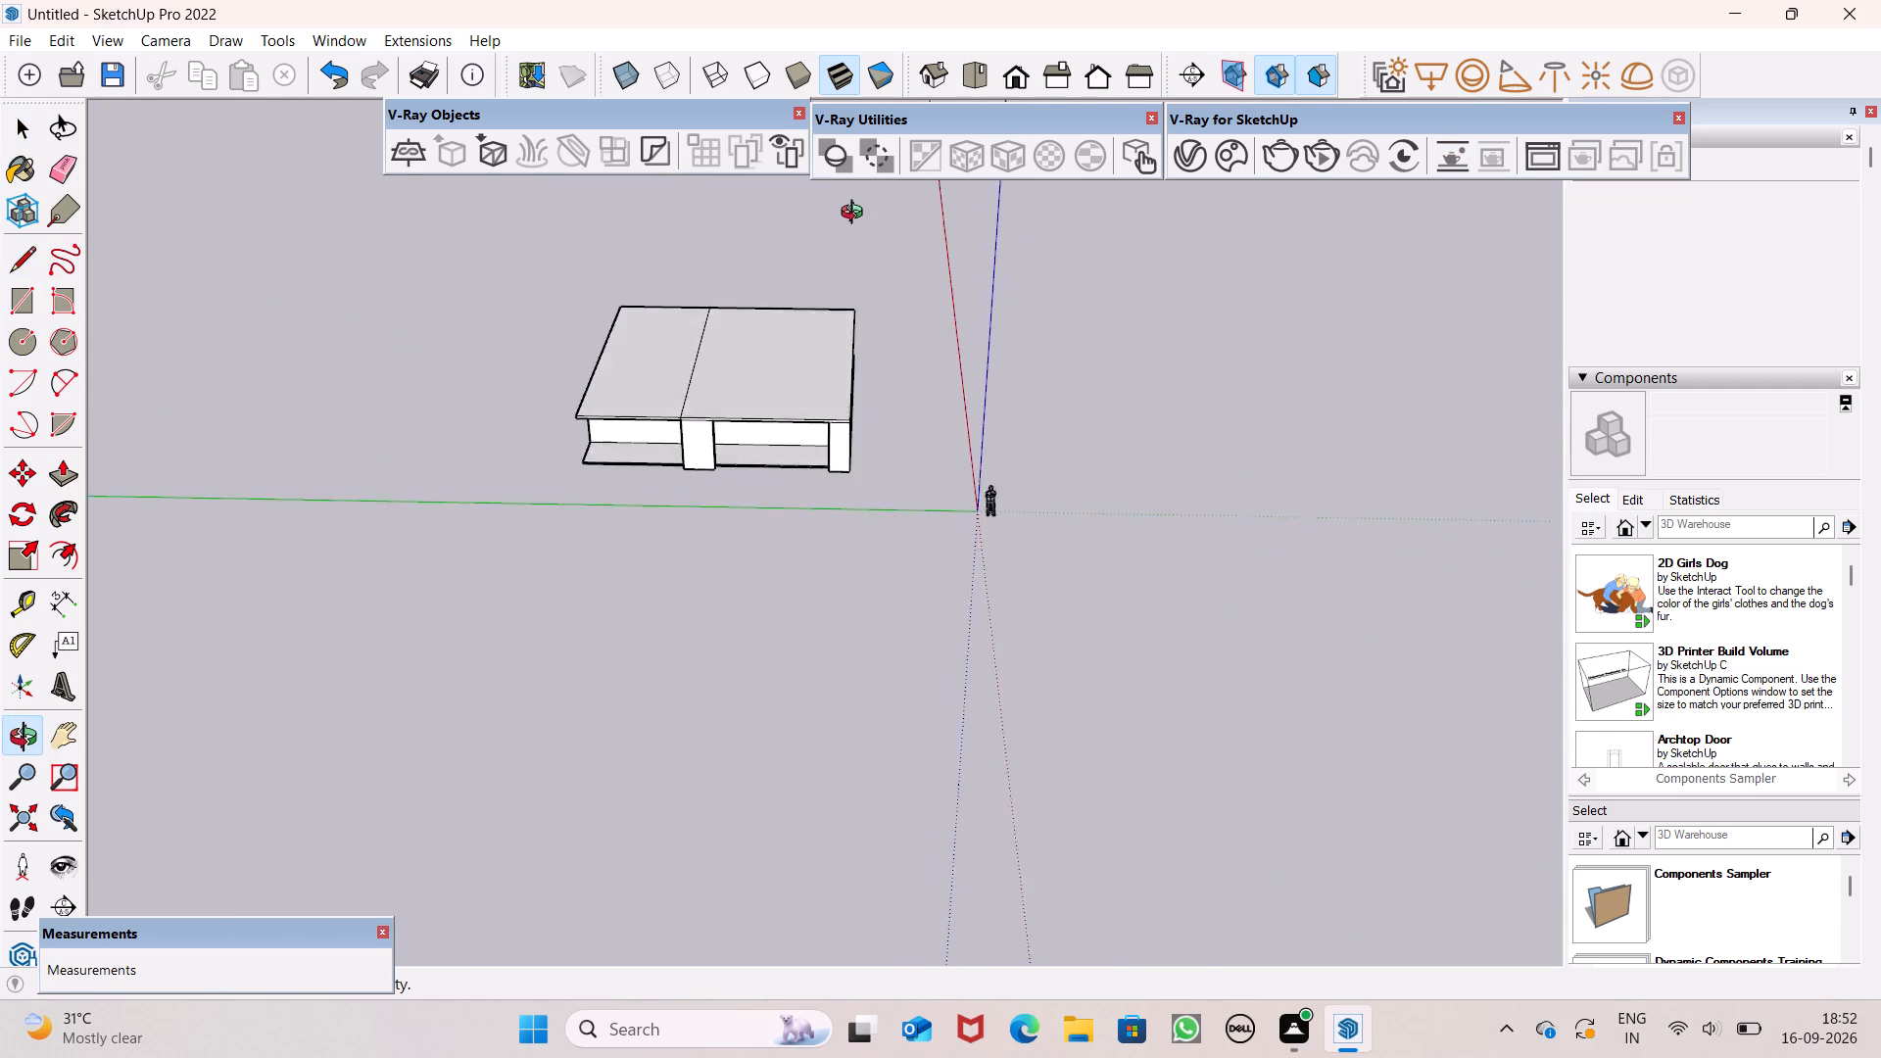
pyautogui.scroll(1, 856, 215)
pyautogui.moveTo(856, 215); pyautogui.dragTo(891, 174, button='middle')
pyautogui.scroll(1, 429, 582)
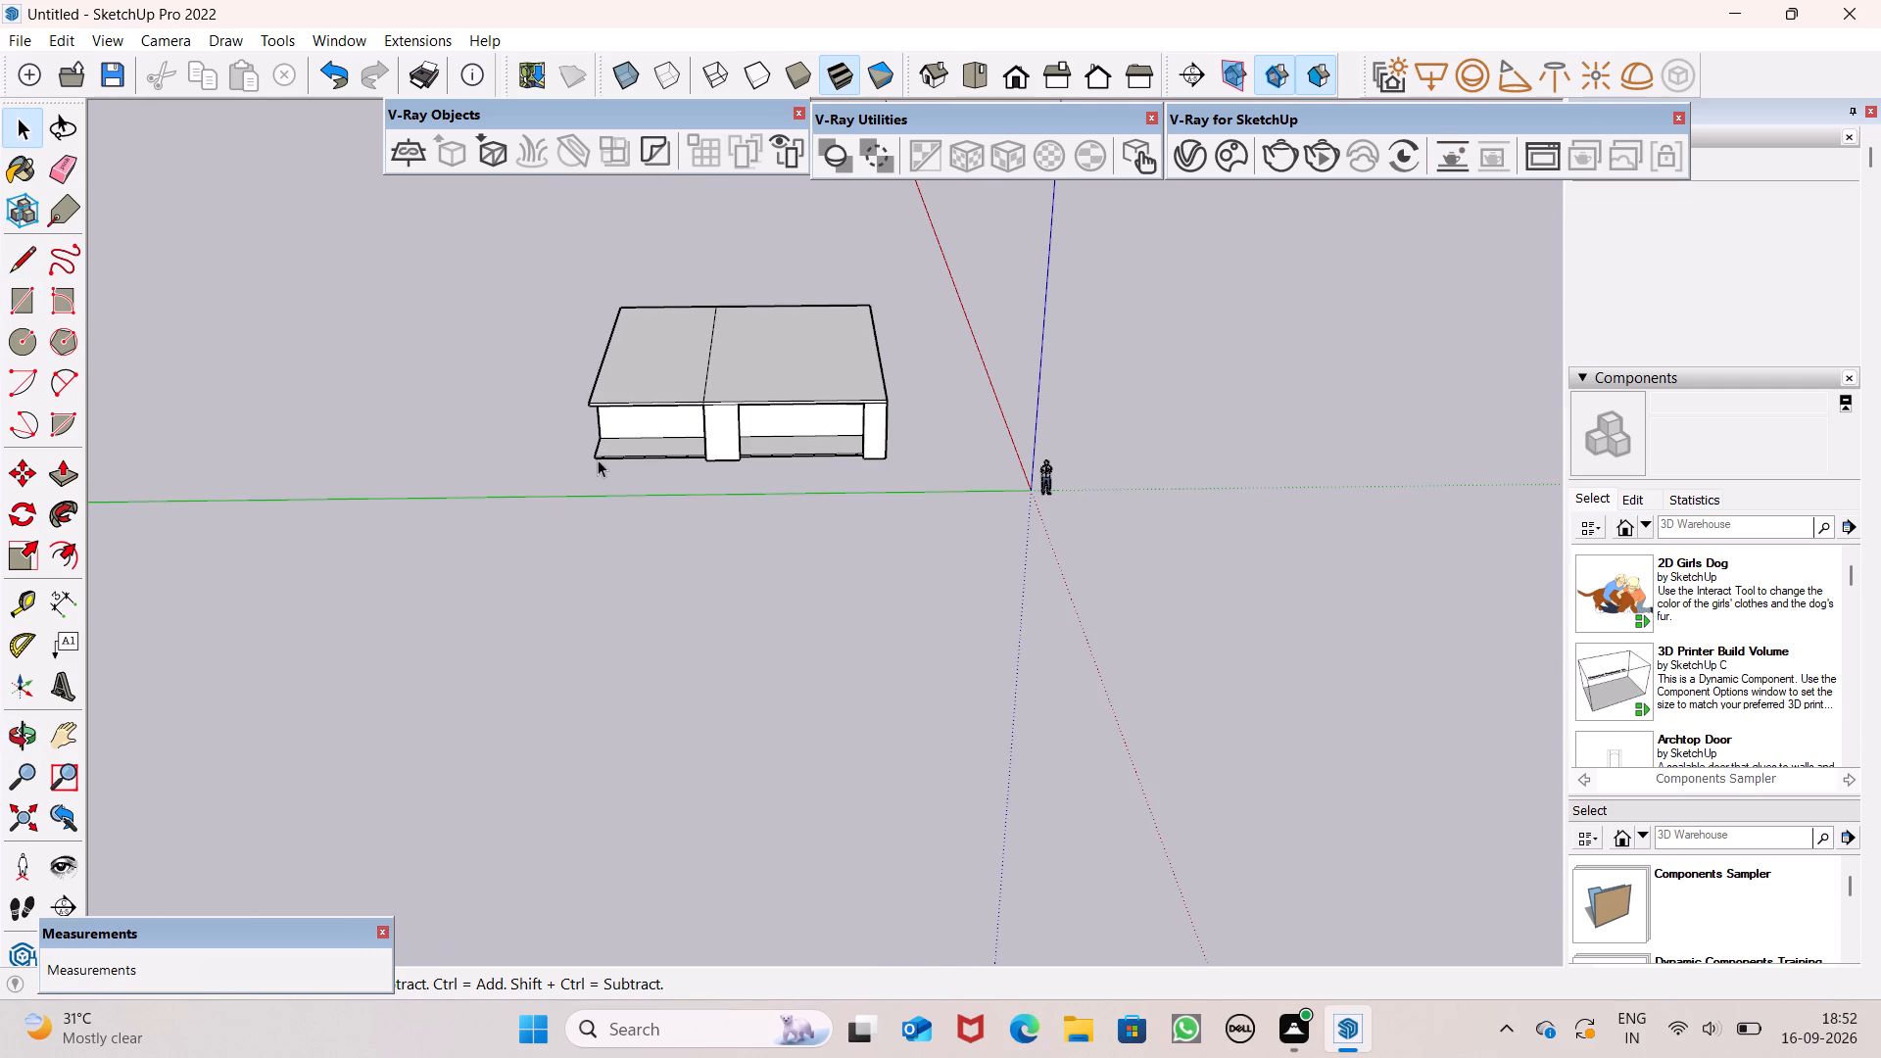
pyautogui.scroll(6, 599, 437)
pyautogui.scroll(5, 718, 350)
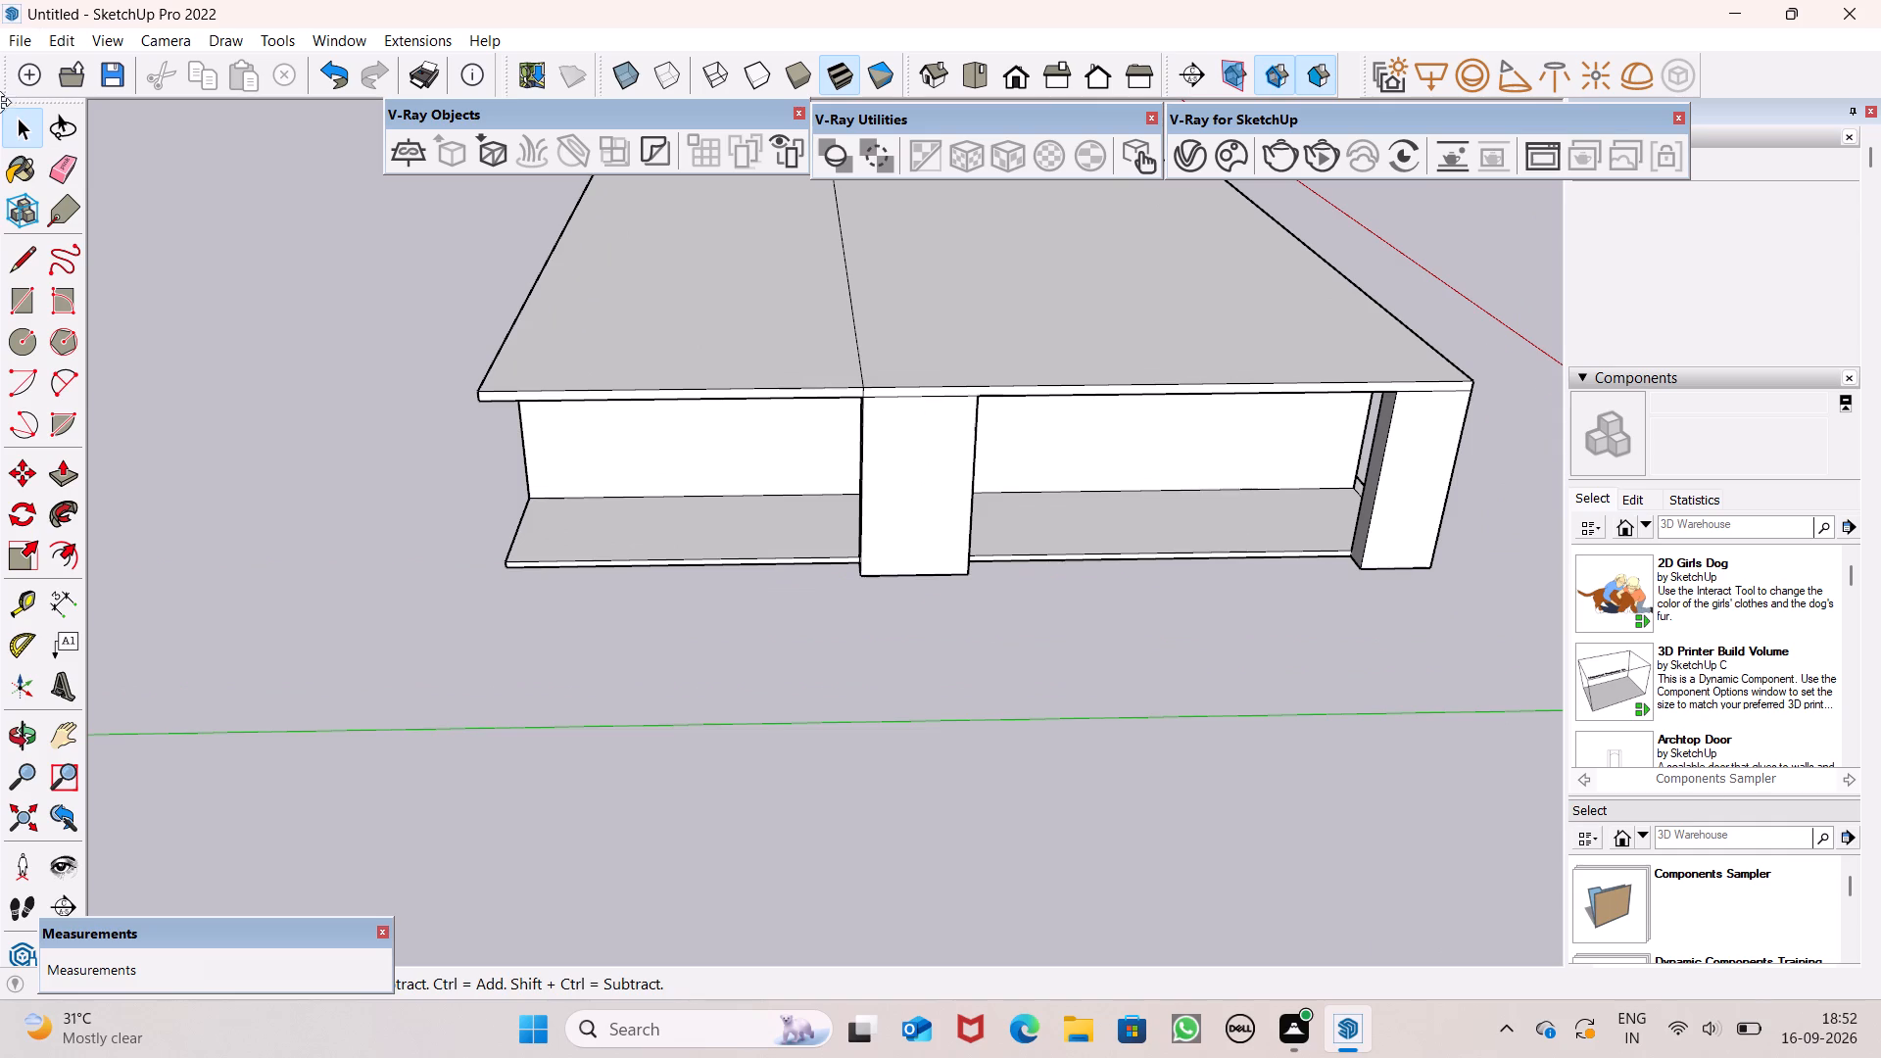
pyautogui.click(67, 473)
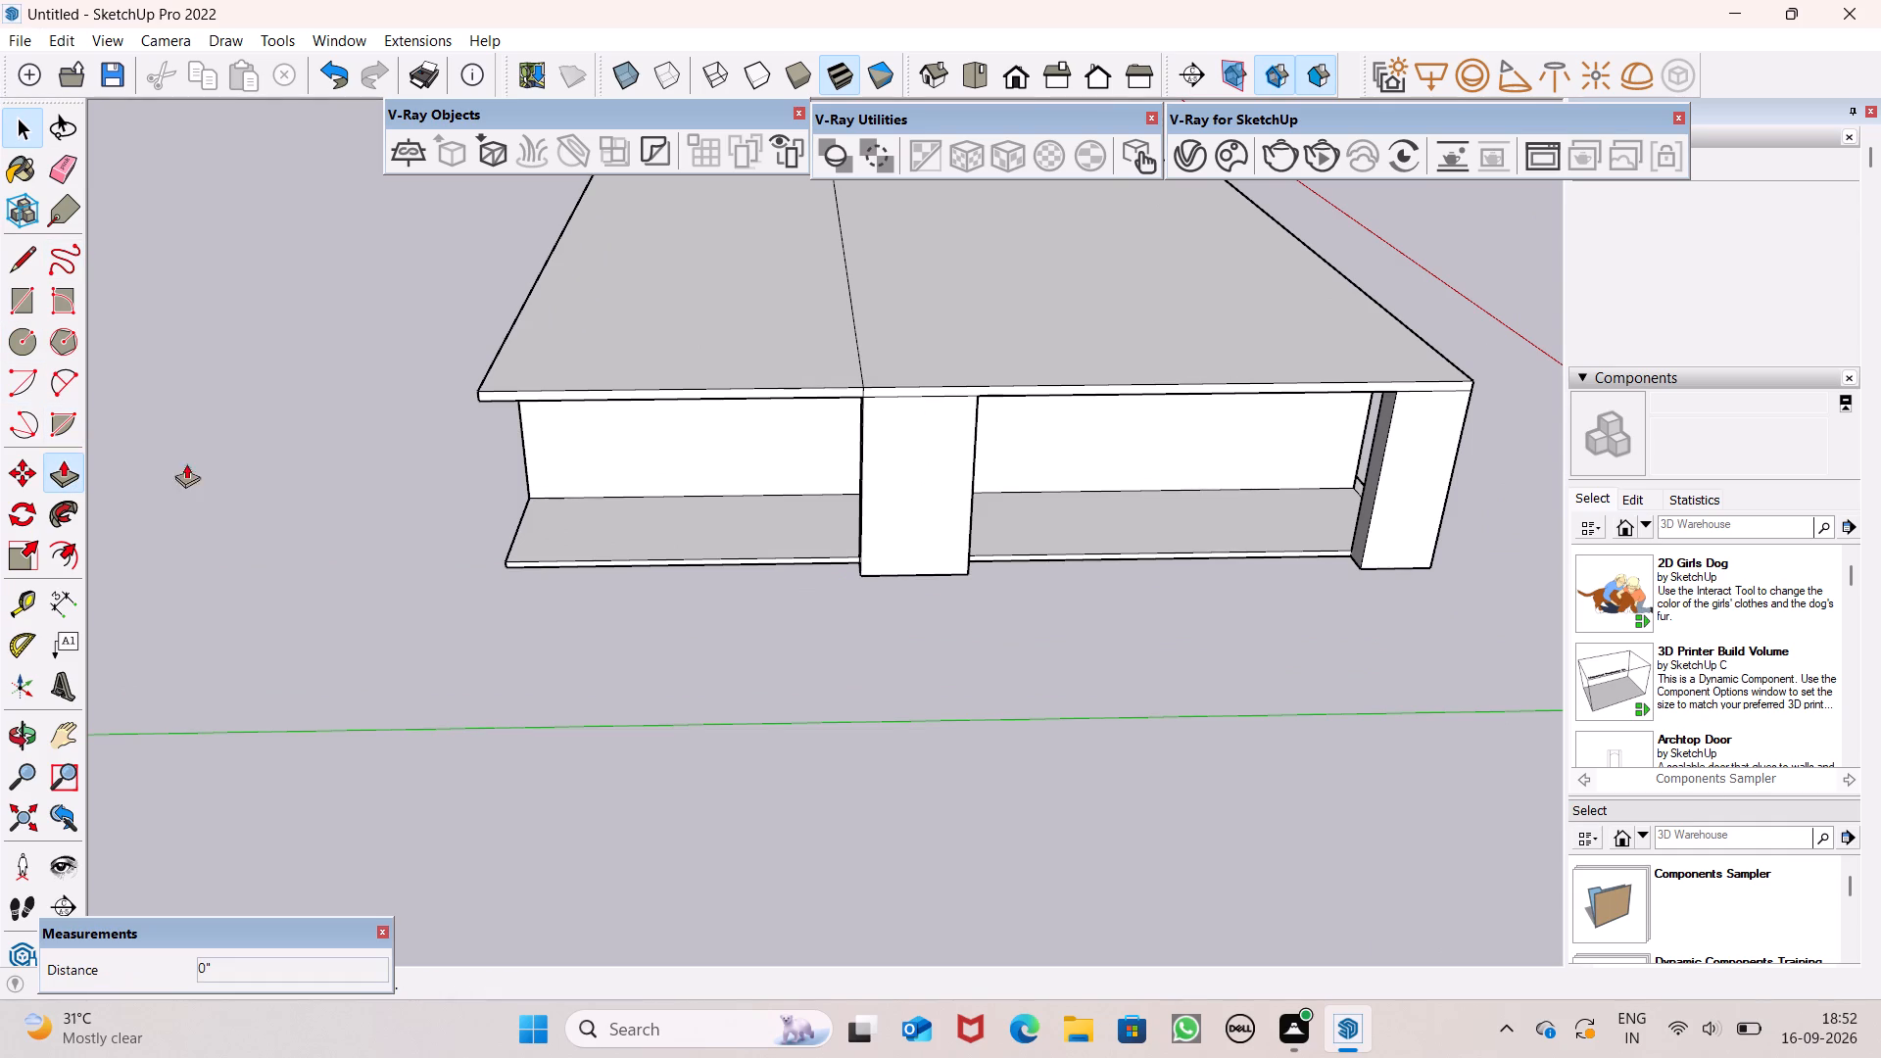
pyautogui.scroll(7, 730, 386)
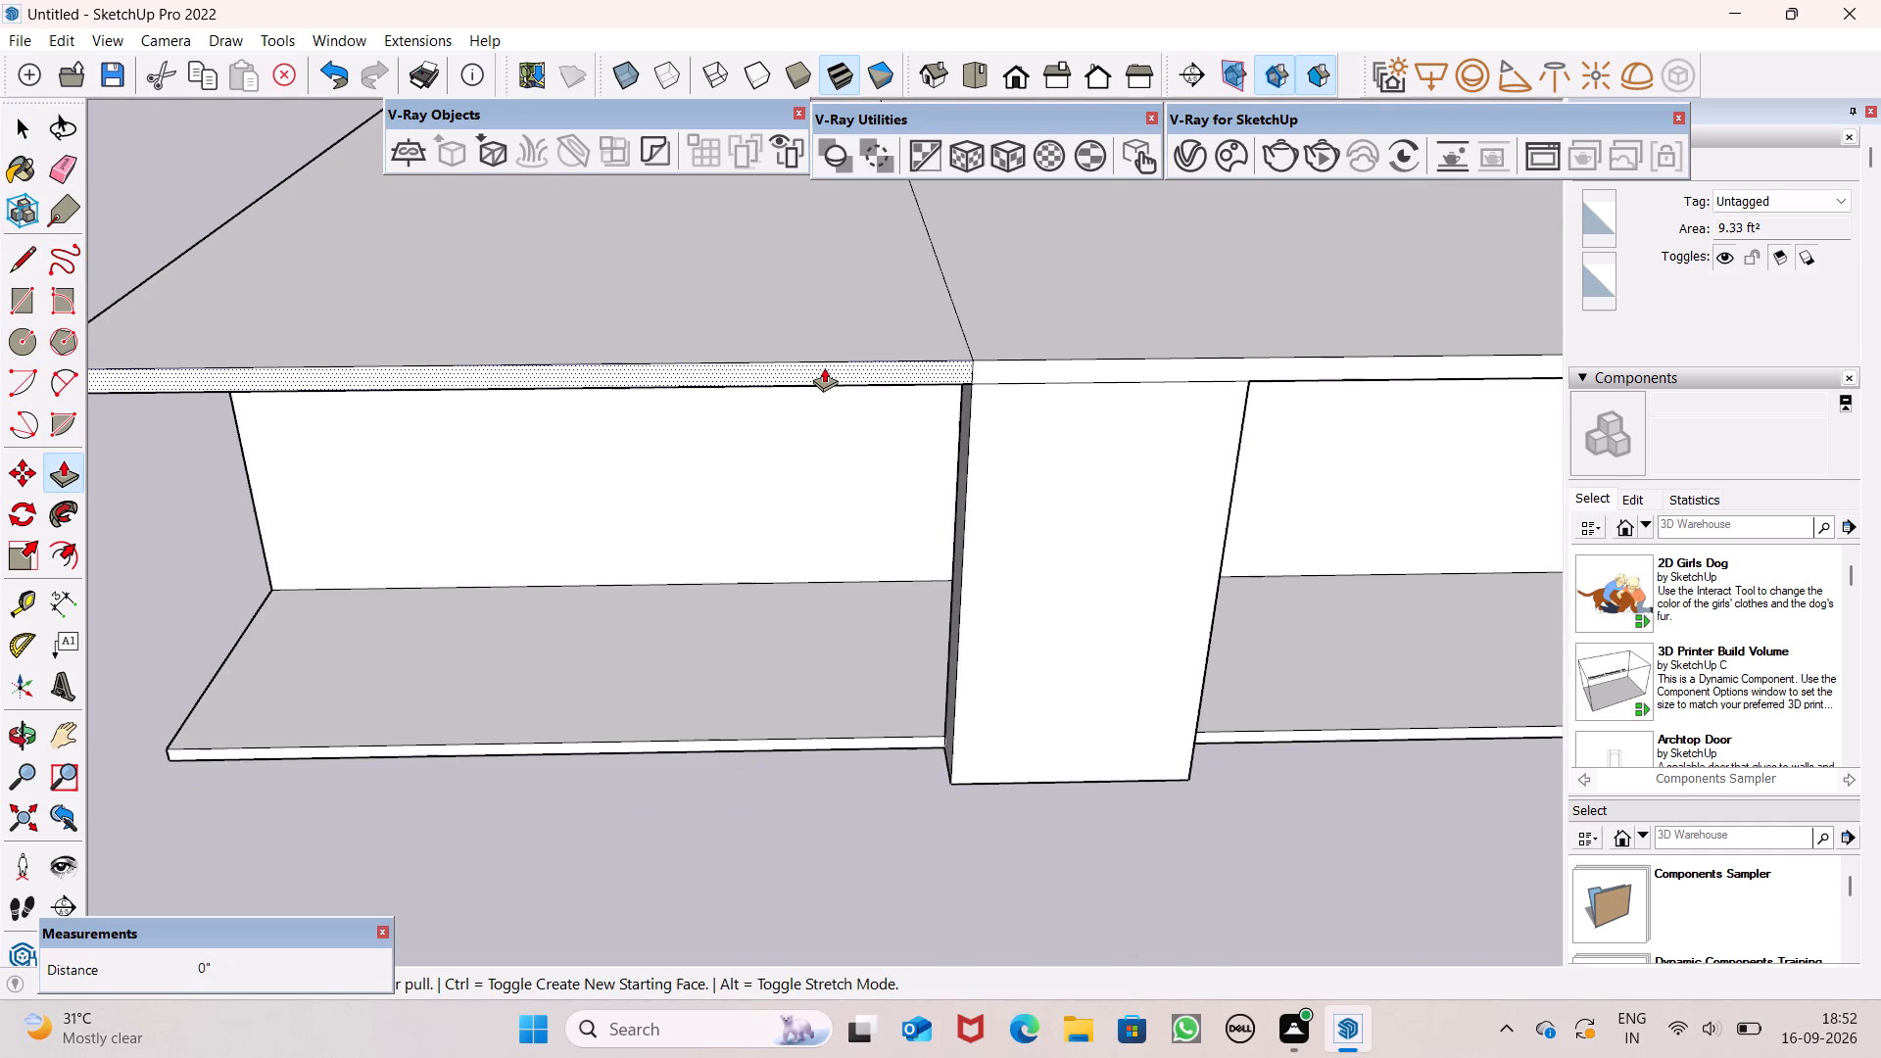
pyautogui.moveTo(825, 367); pyautogui.dragTo(835, 261)
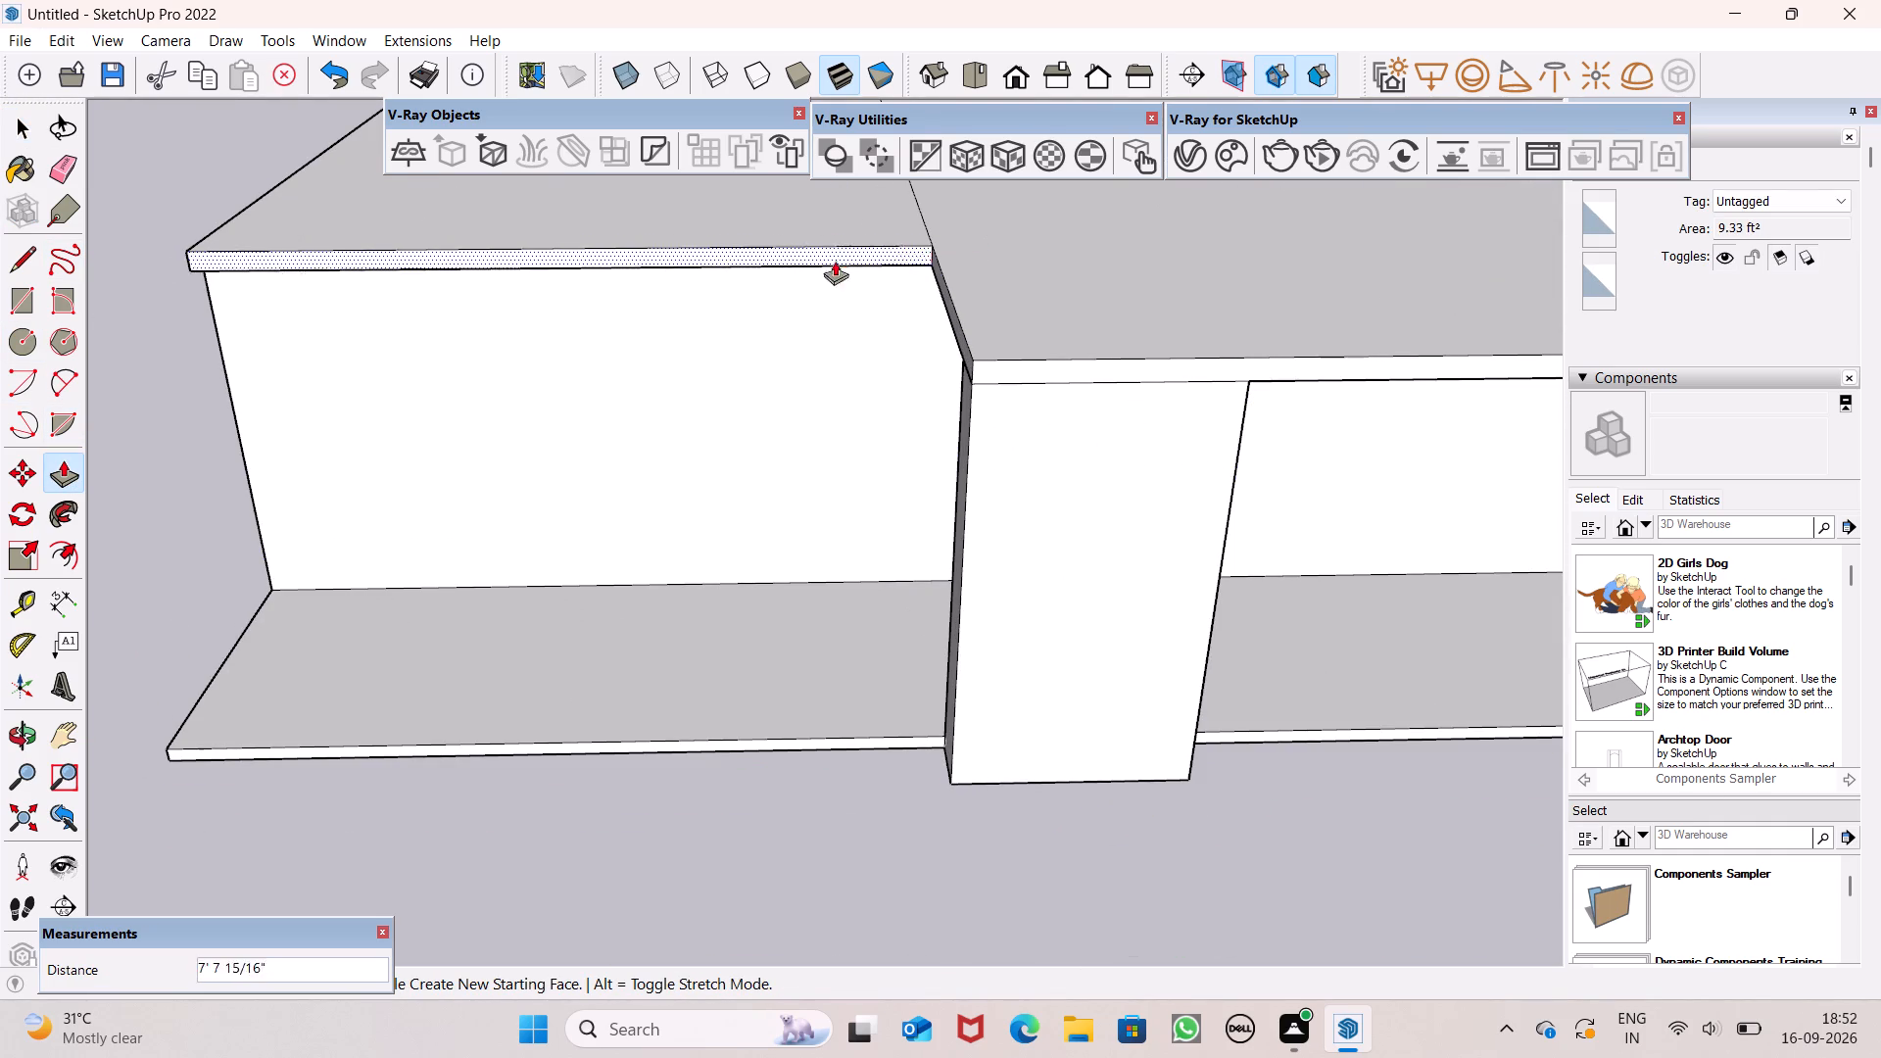
pyautogui.moveTo(835, 261); pyautogui.dragTo(836, 122)
pyautogui.scroll(-8, 679, 613)
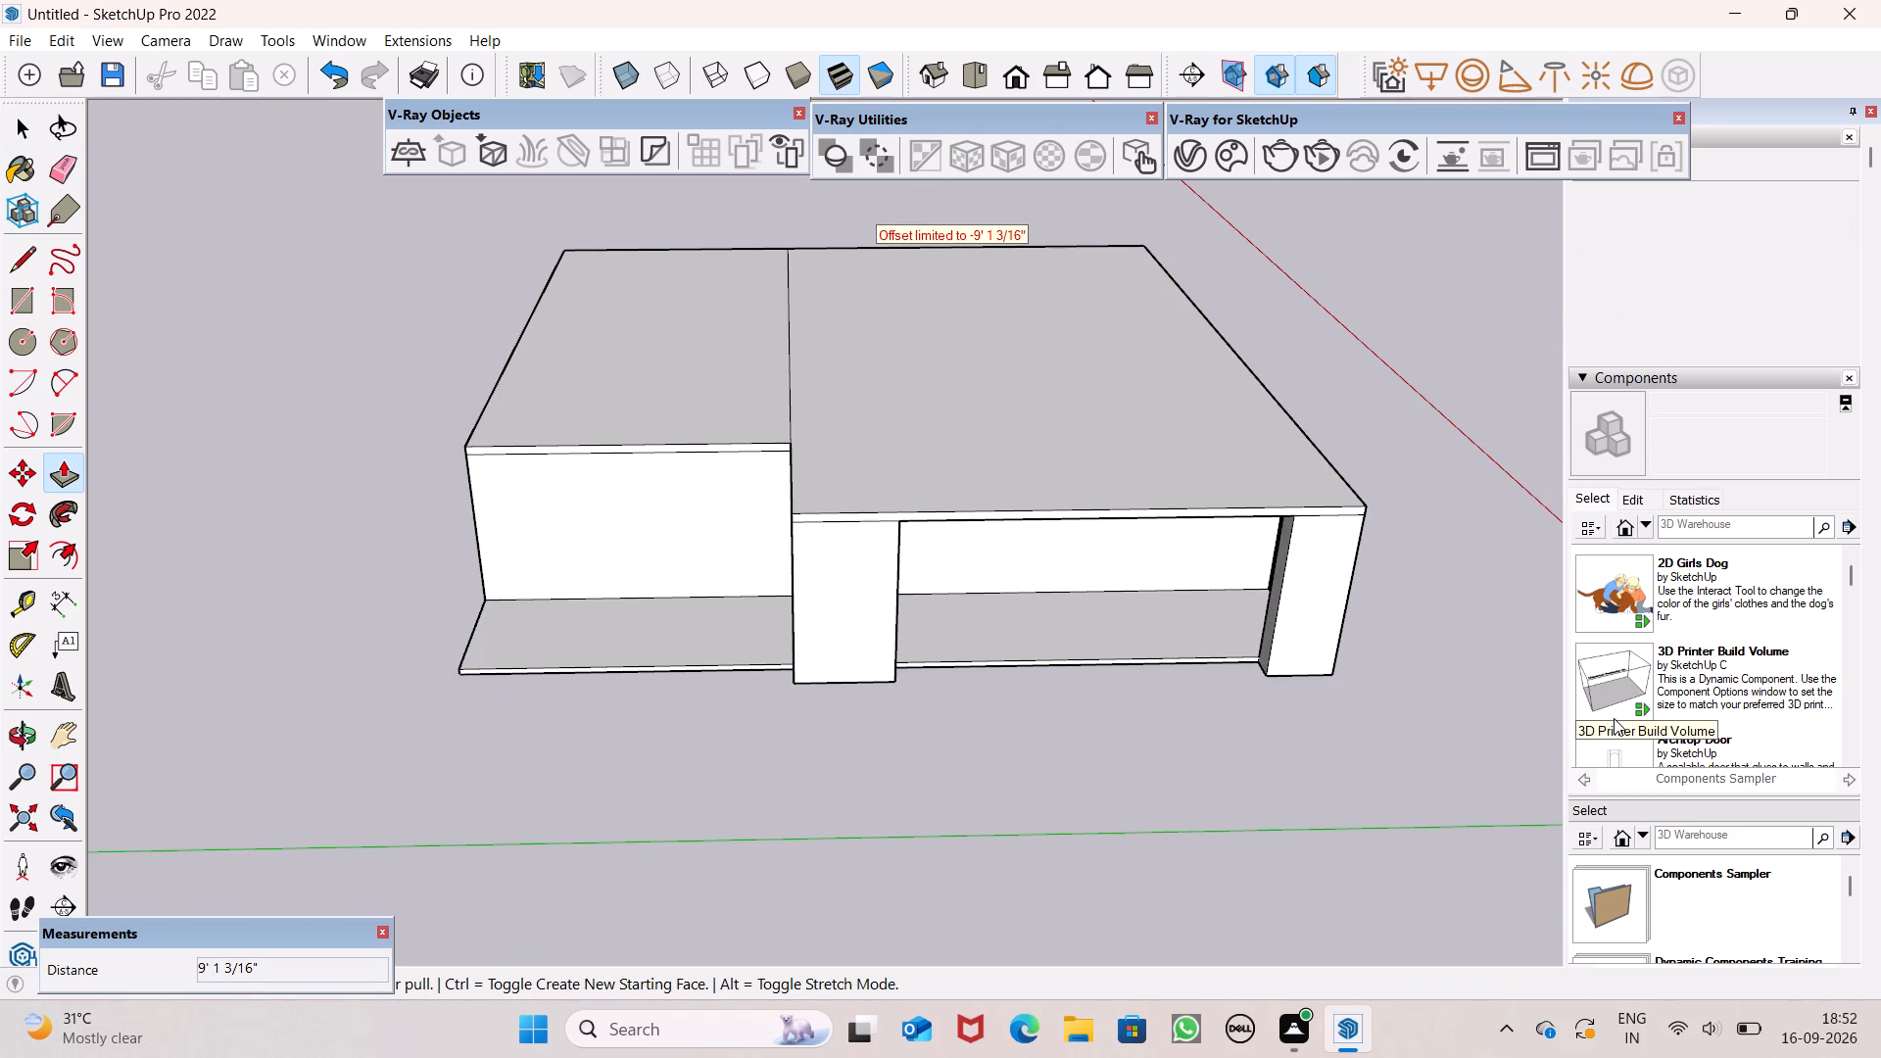
# Draw a line about 8' 1" long across the floor slab, parallel to the red axis, from the middle column's base towards the building wall.
pyautogui.scroll(1, 1443, 774)
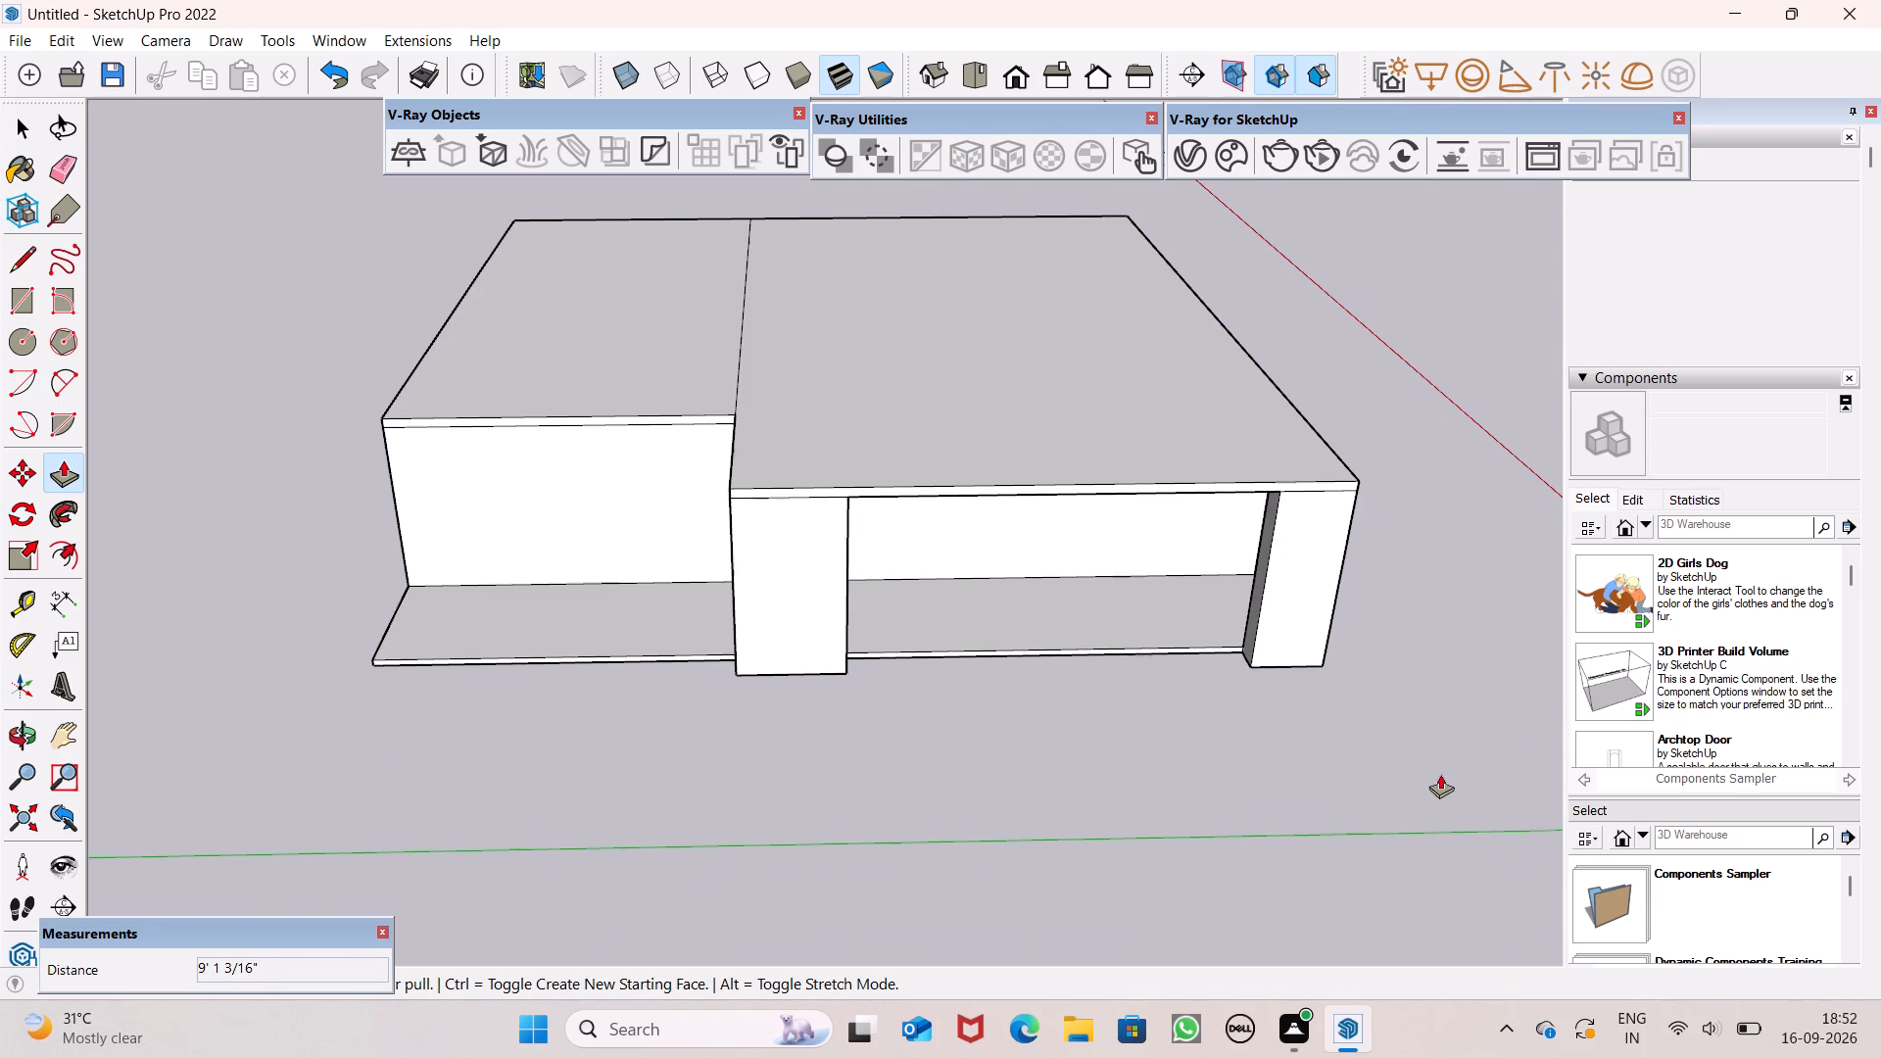
pyautogui.moveTo(810, 661); pyautogui.dragTo(975, 848, button='middle')
pyautogui.scroll(5, 748, 815)
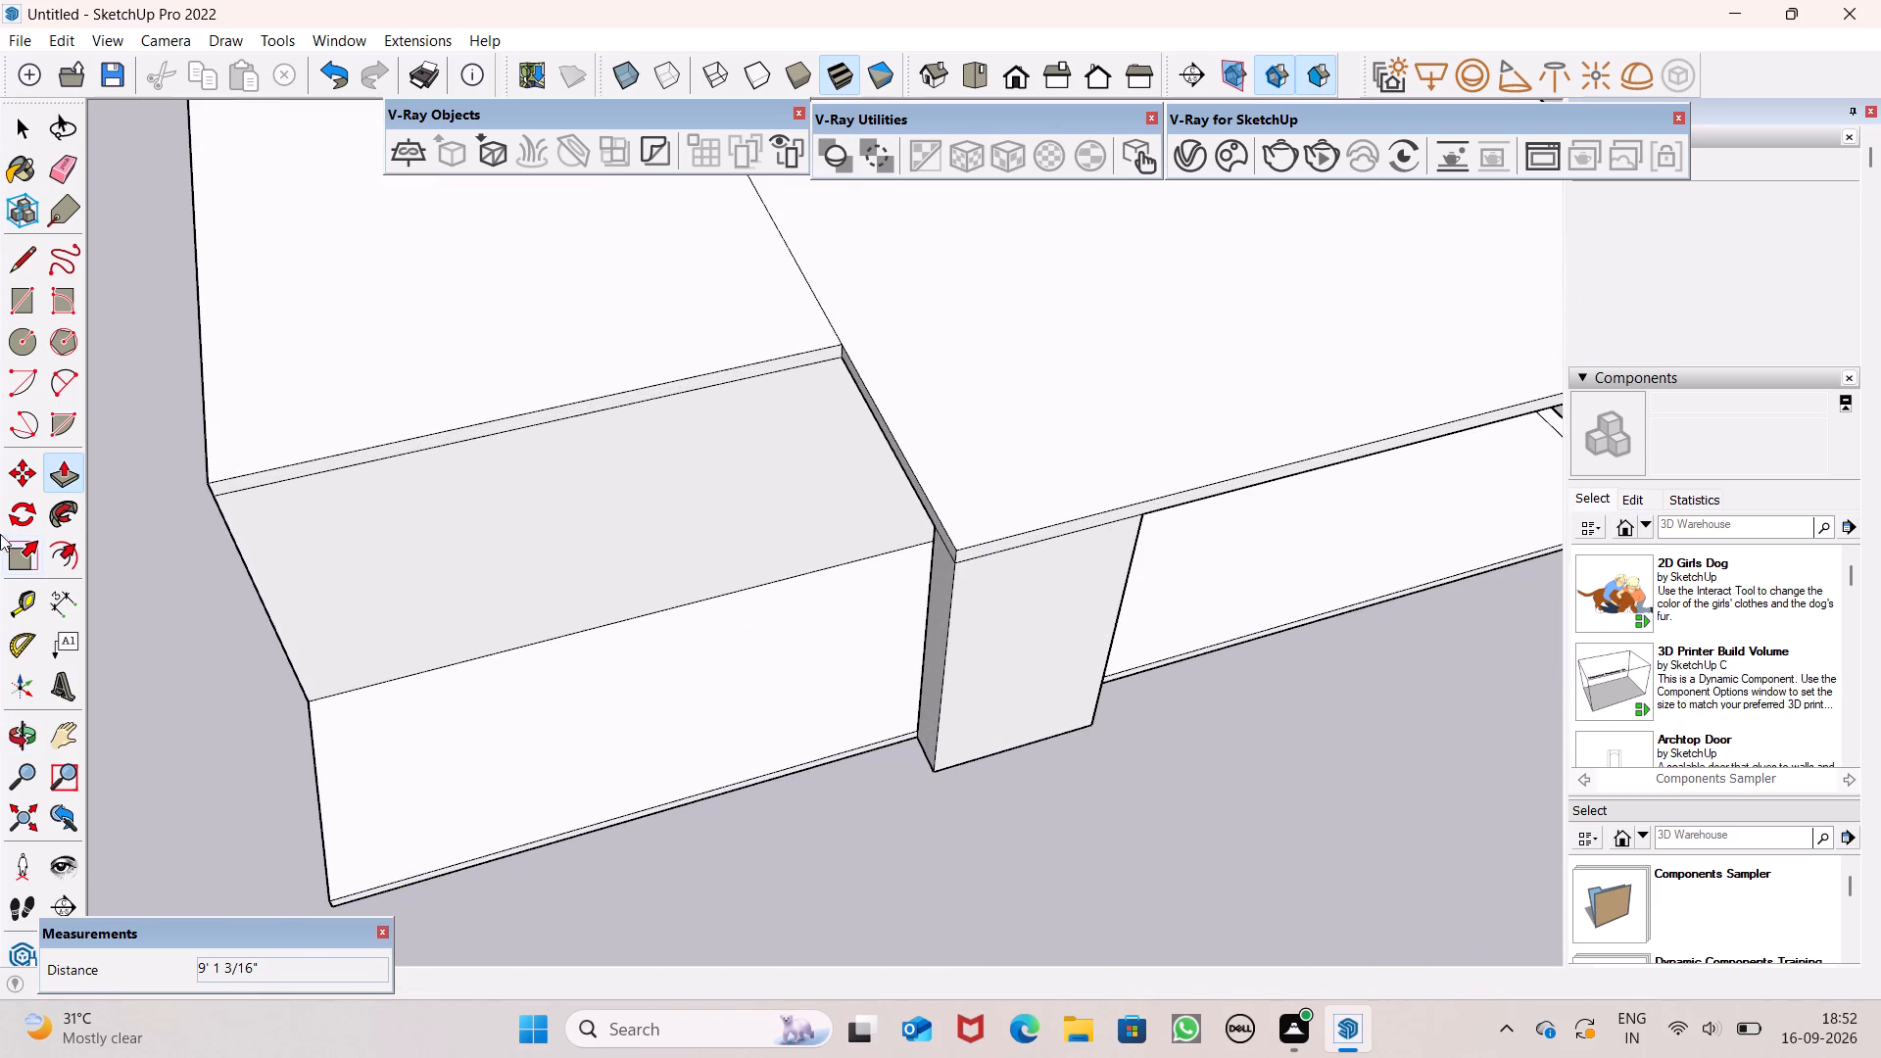
pyautogui.scroll(-1, 421, 578)
pyautogui.scroll(-2, 458, 478)
pyautogui.moveTo(488, 467); pyautogui.dragTo(494, 470, button='middle')
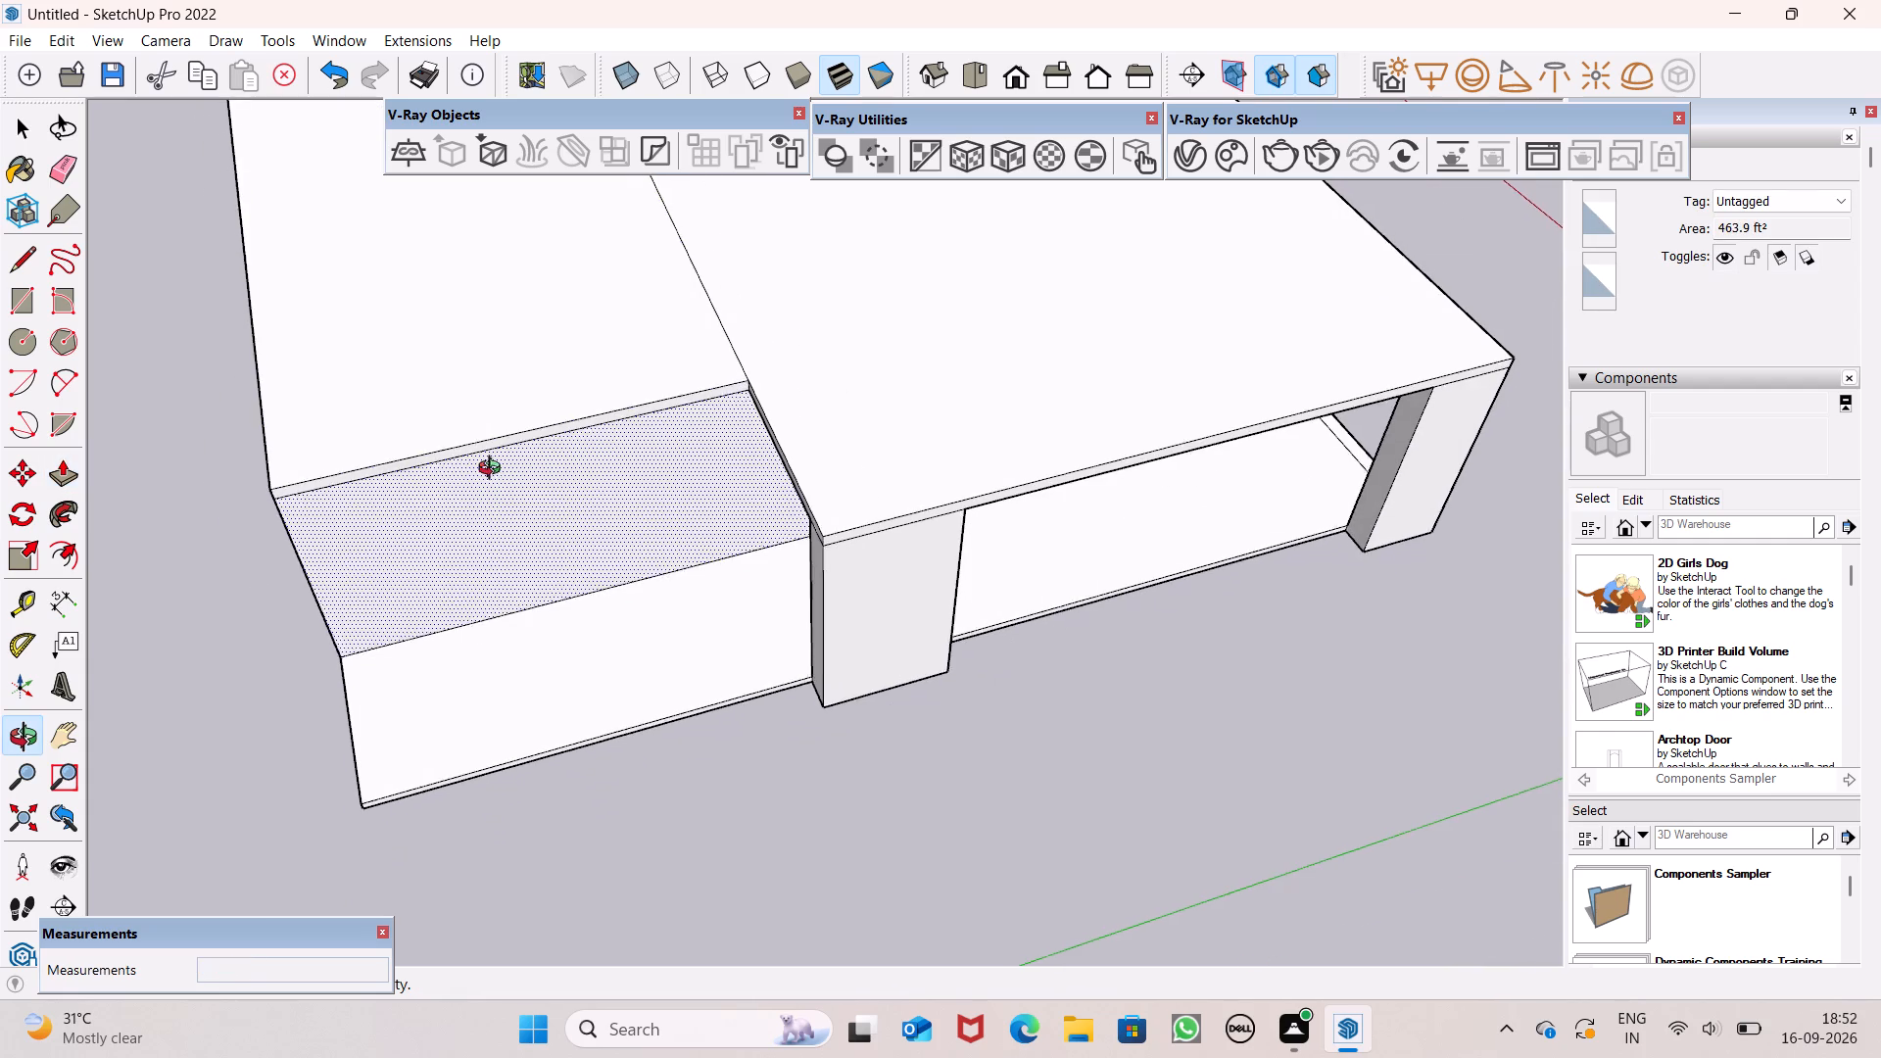
pyautogui.moveTo(494, 470); pyautogui.dragTo(121, 317, button='middle')
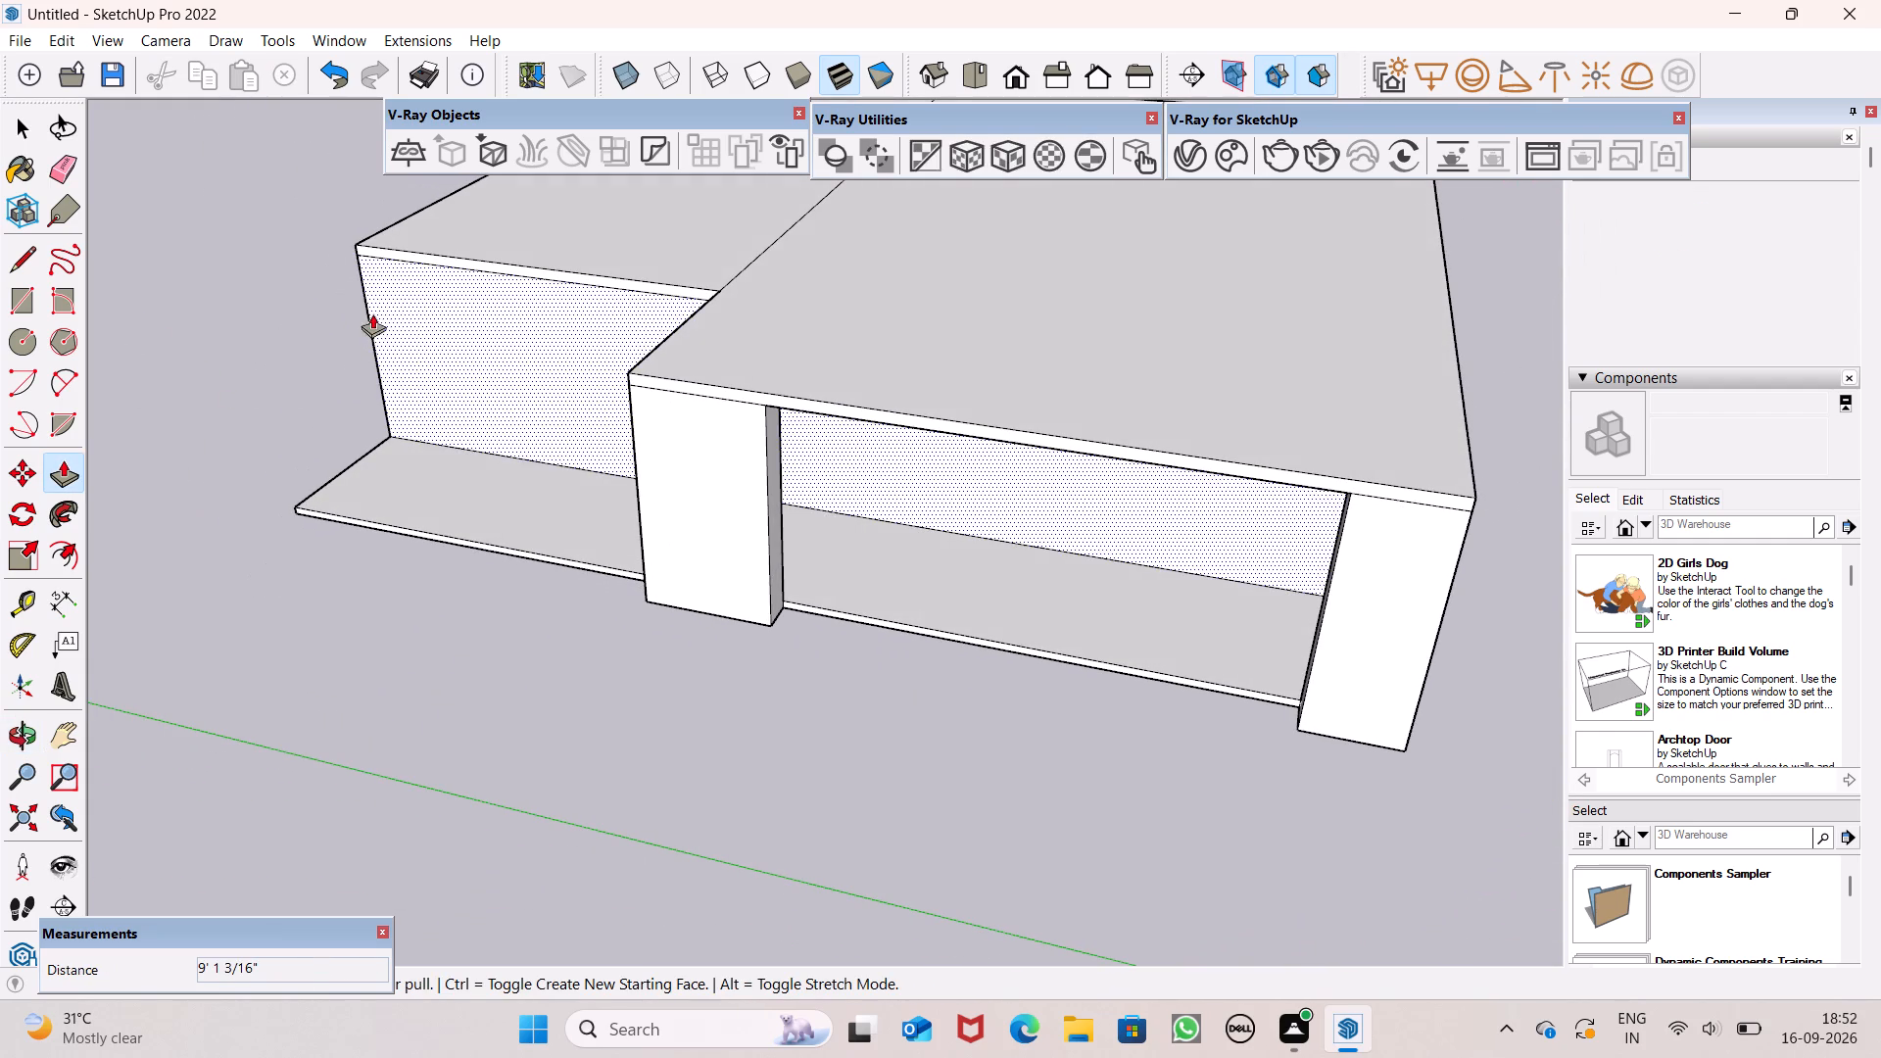
pyautogui.moveTo(383, 398); pyautogui.dragTo(576, 378, button='middle')
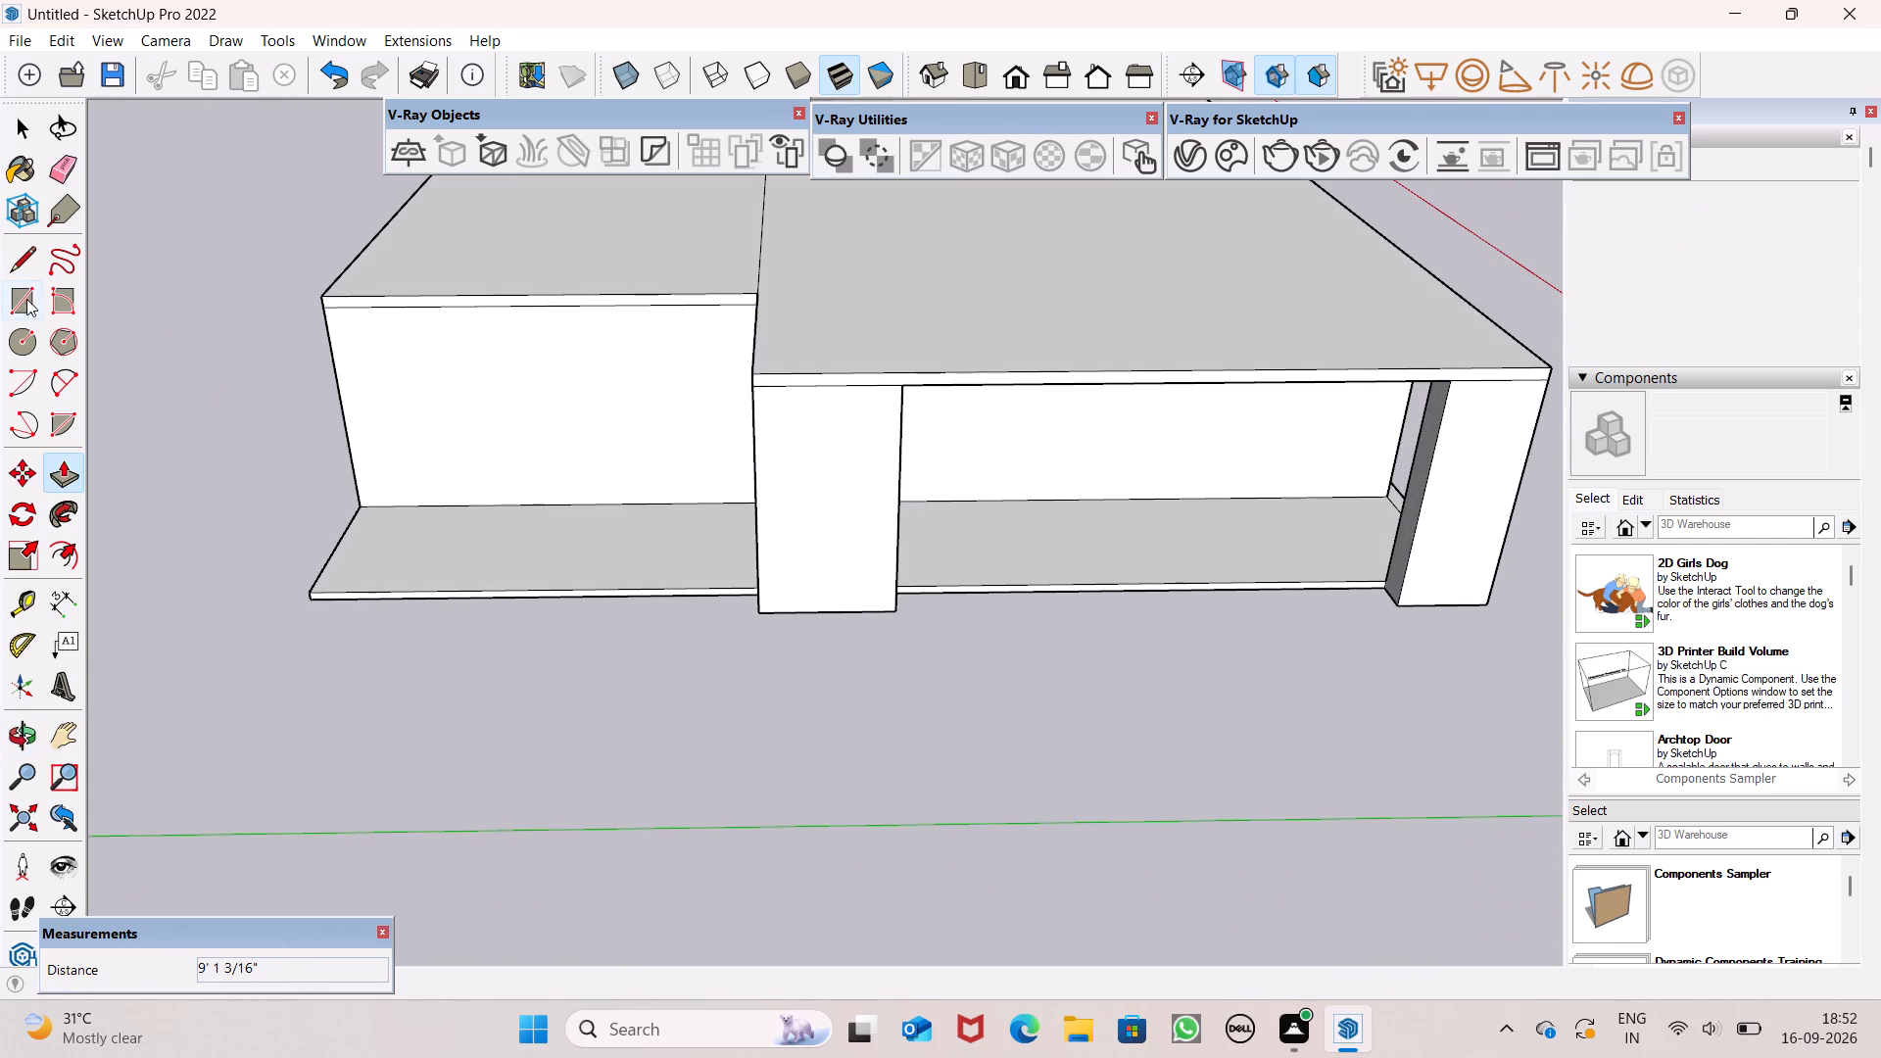
pyautogui.click(23, 244)
pyautogui.scroll(2, 372, 408)
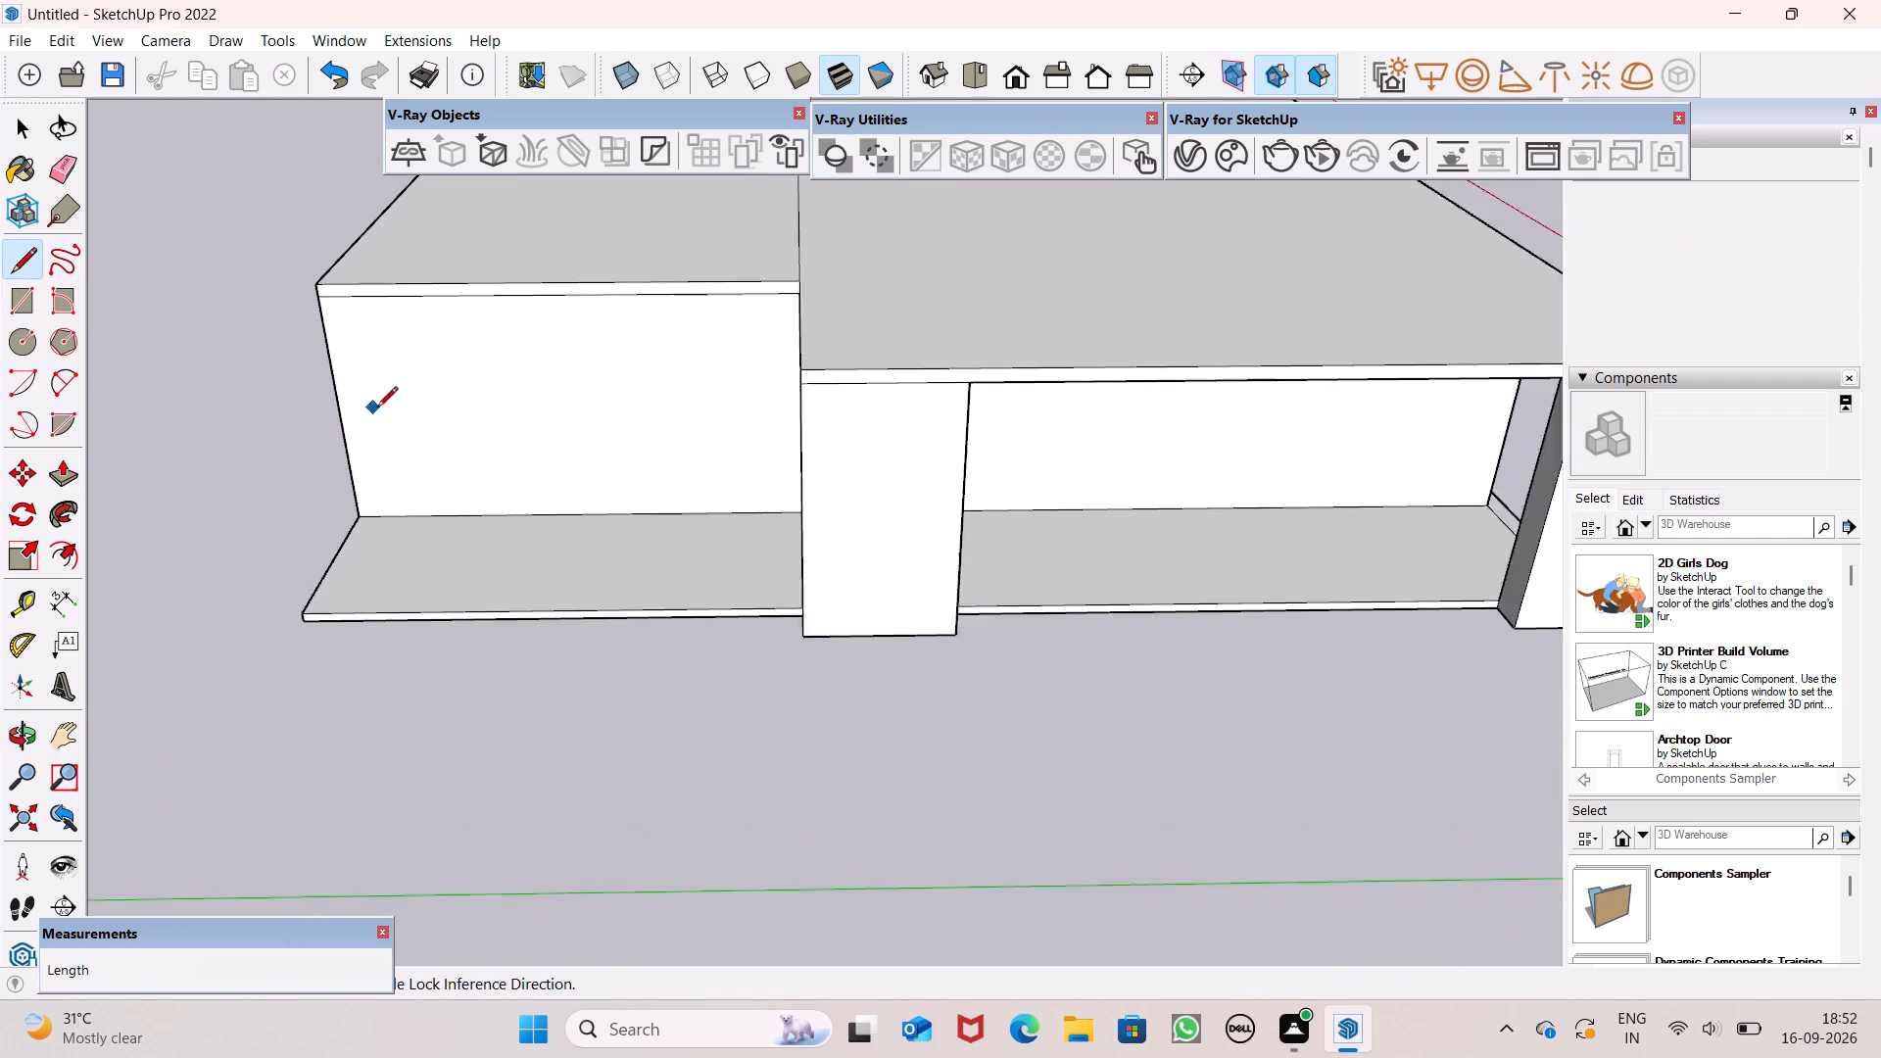
pyautogui.scroll(4, 377, 409)
pyautogui.moveTo(610, 536); pyautogui.dragTo(1257, 687, button='middle')
pyautogui.scroll(9, 1286, 477)
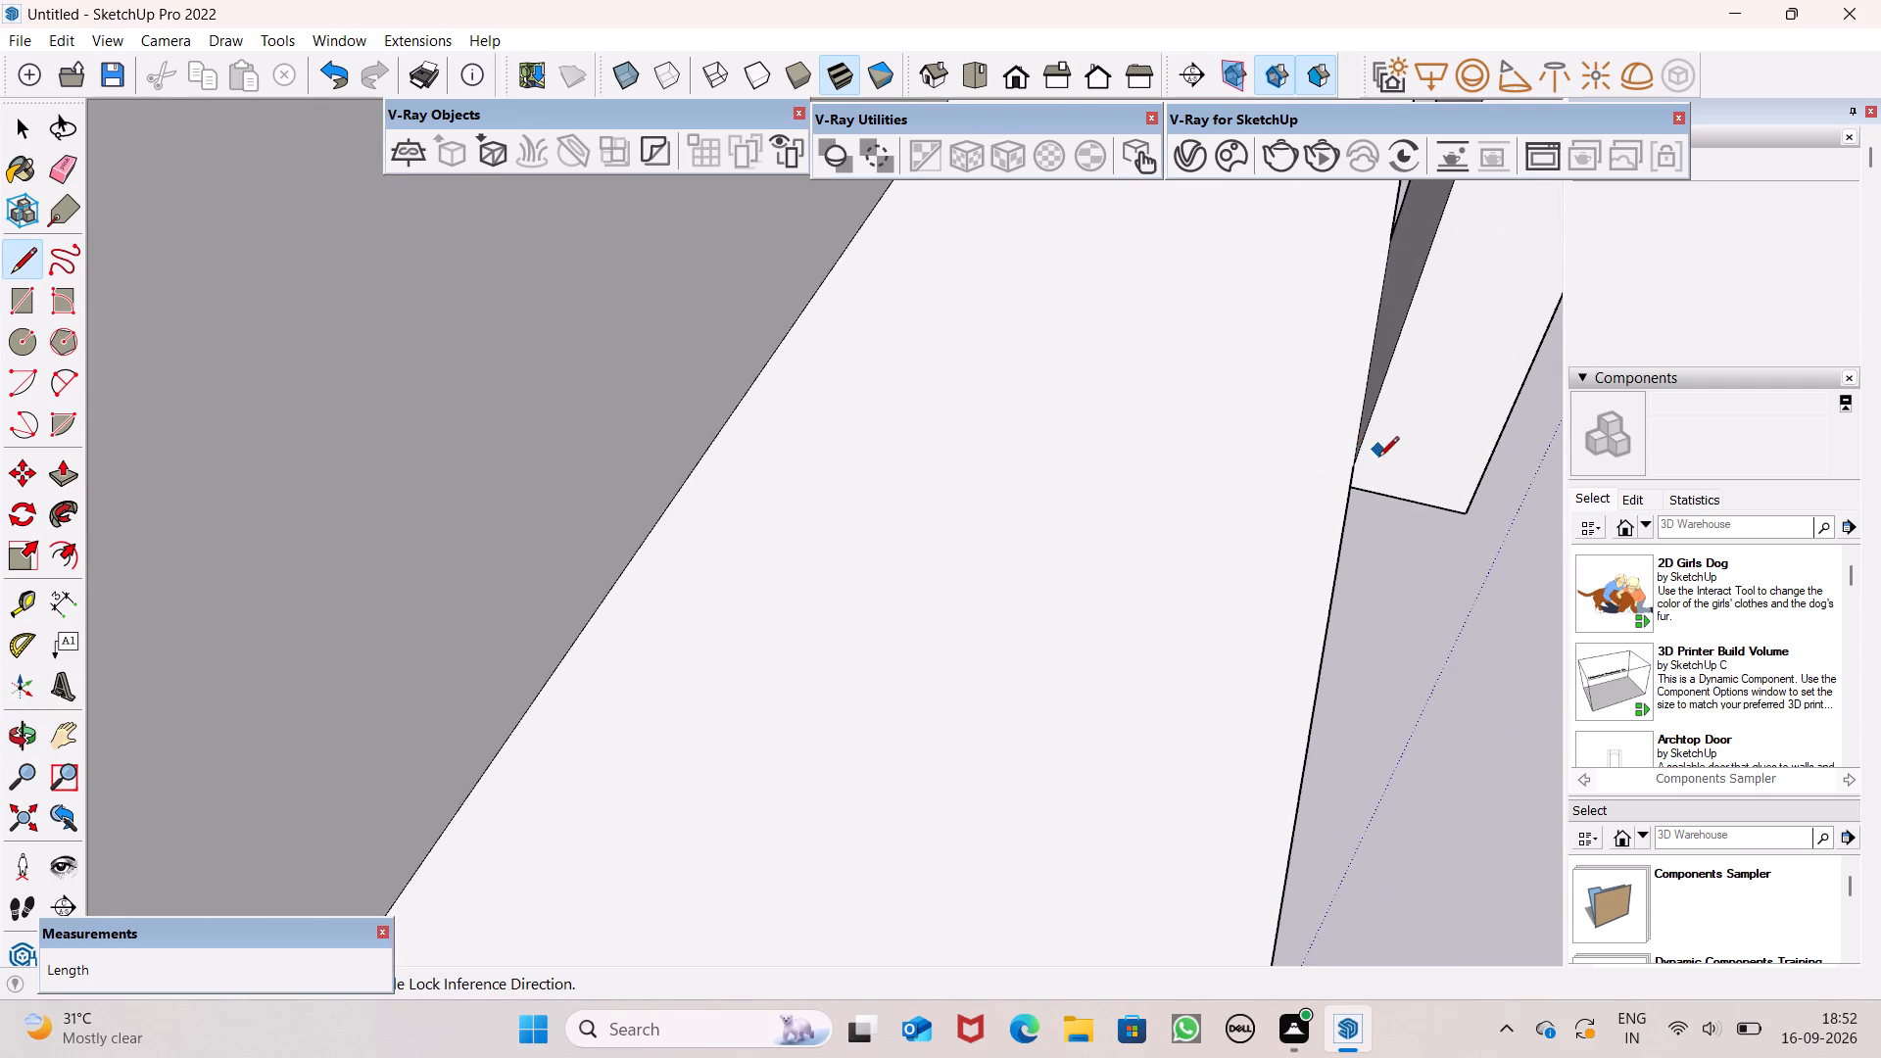
pyautogui.scroll(7, 1378, 473)
pyautogui.click(1329, 451)
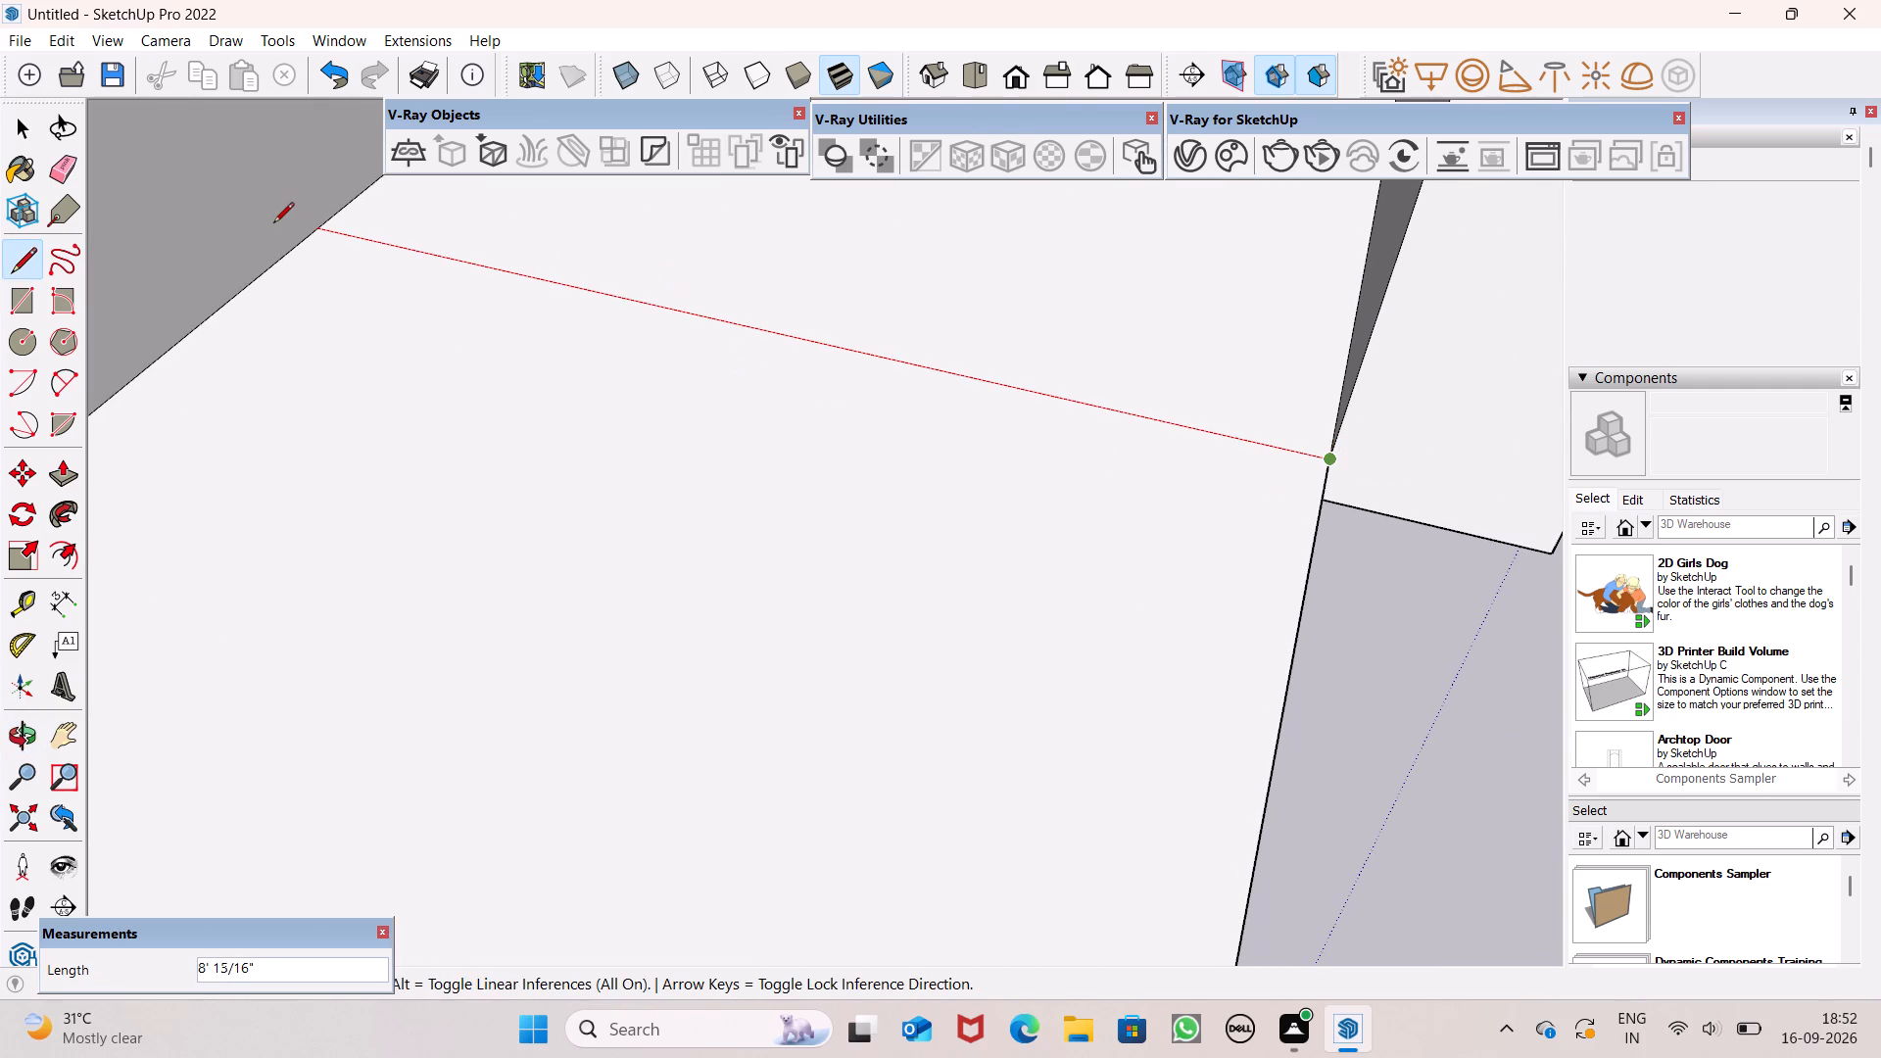
pyautogui.click(277, 223)
pyautogui.press('space')
pyautogui.scroll(-1, 834, 398)
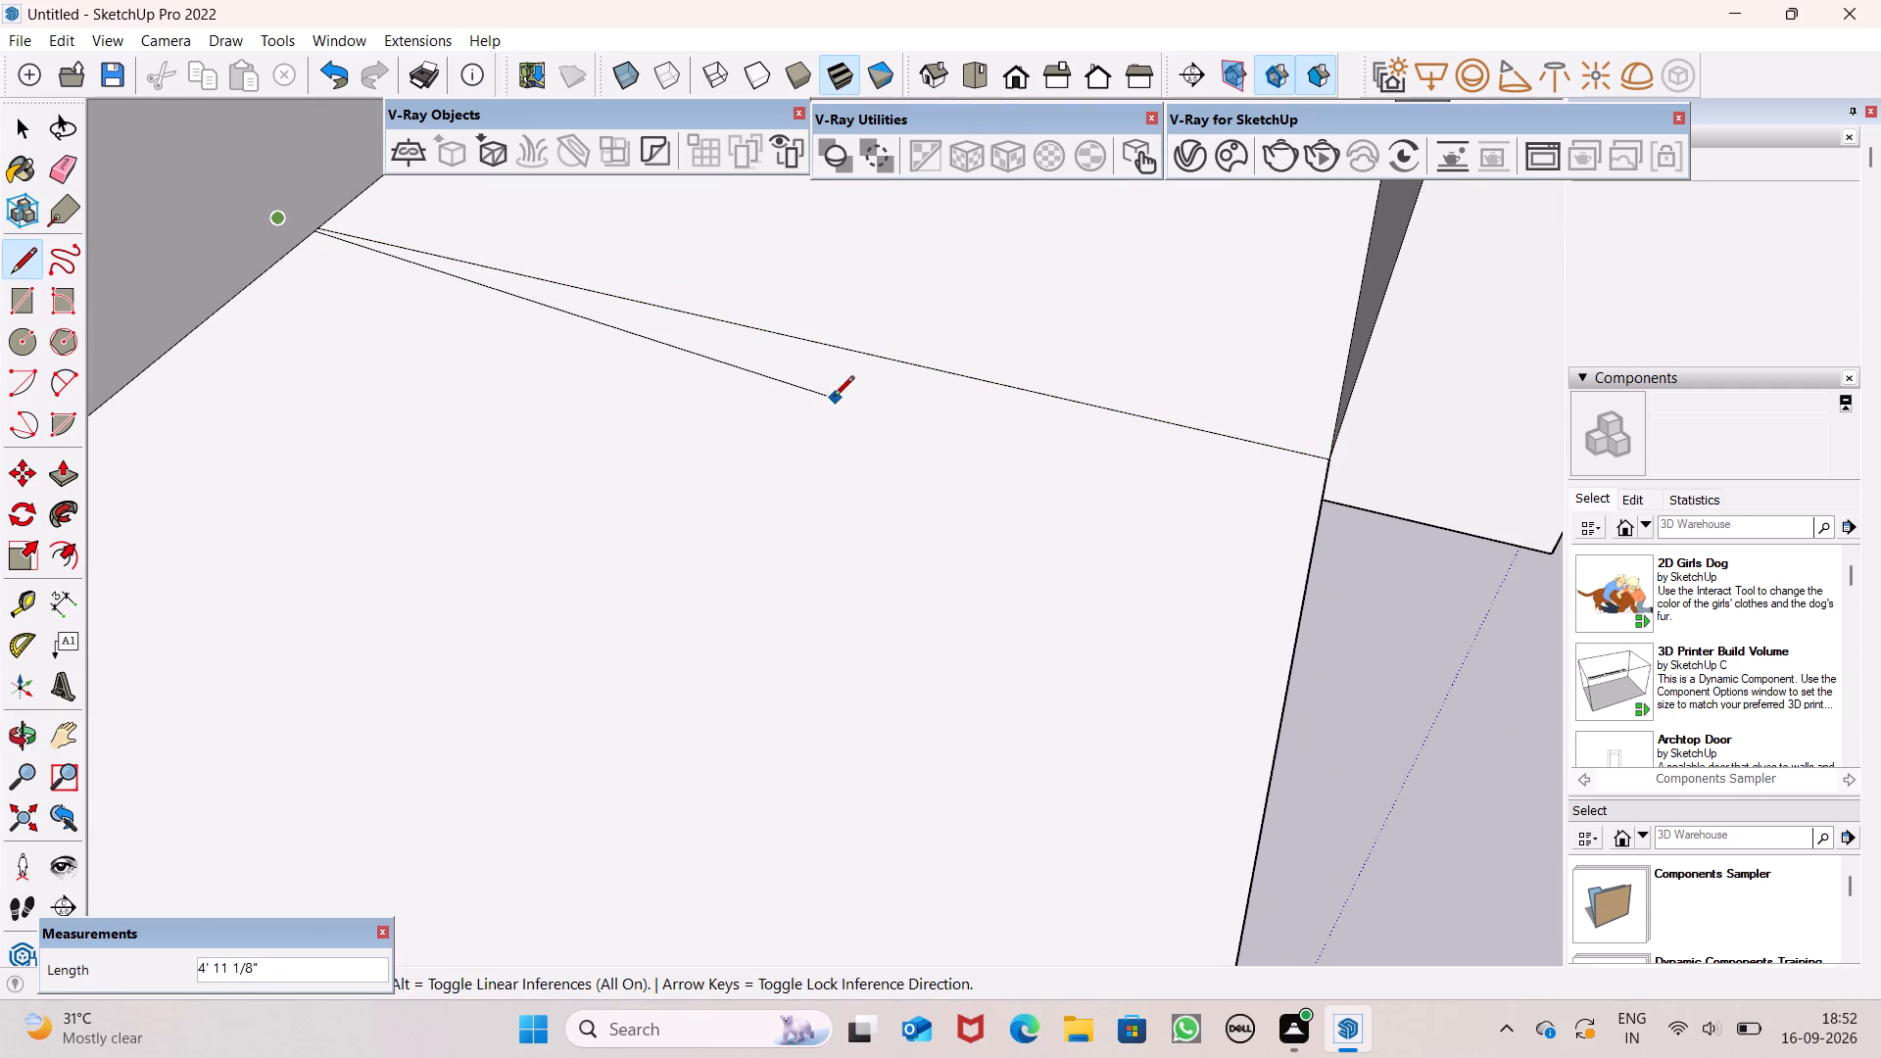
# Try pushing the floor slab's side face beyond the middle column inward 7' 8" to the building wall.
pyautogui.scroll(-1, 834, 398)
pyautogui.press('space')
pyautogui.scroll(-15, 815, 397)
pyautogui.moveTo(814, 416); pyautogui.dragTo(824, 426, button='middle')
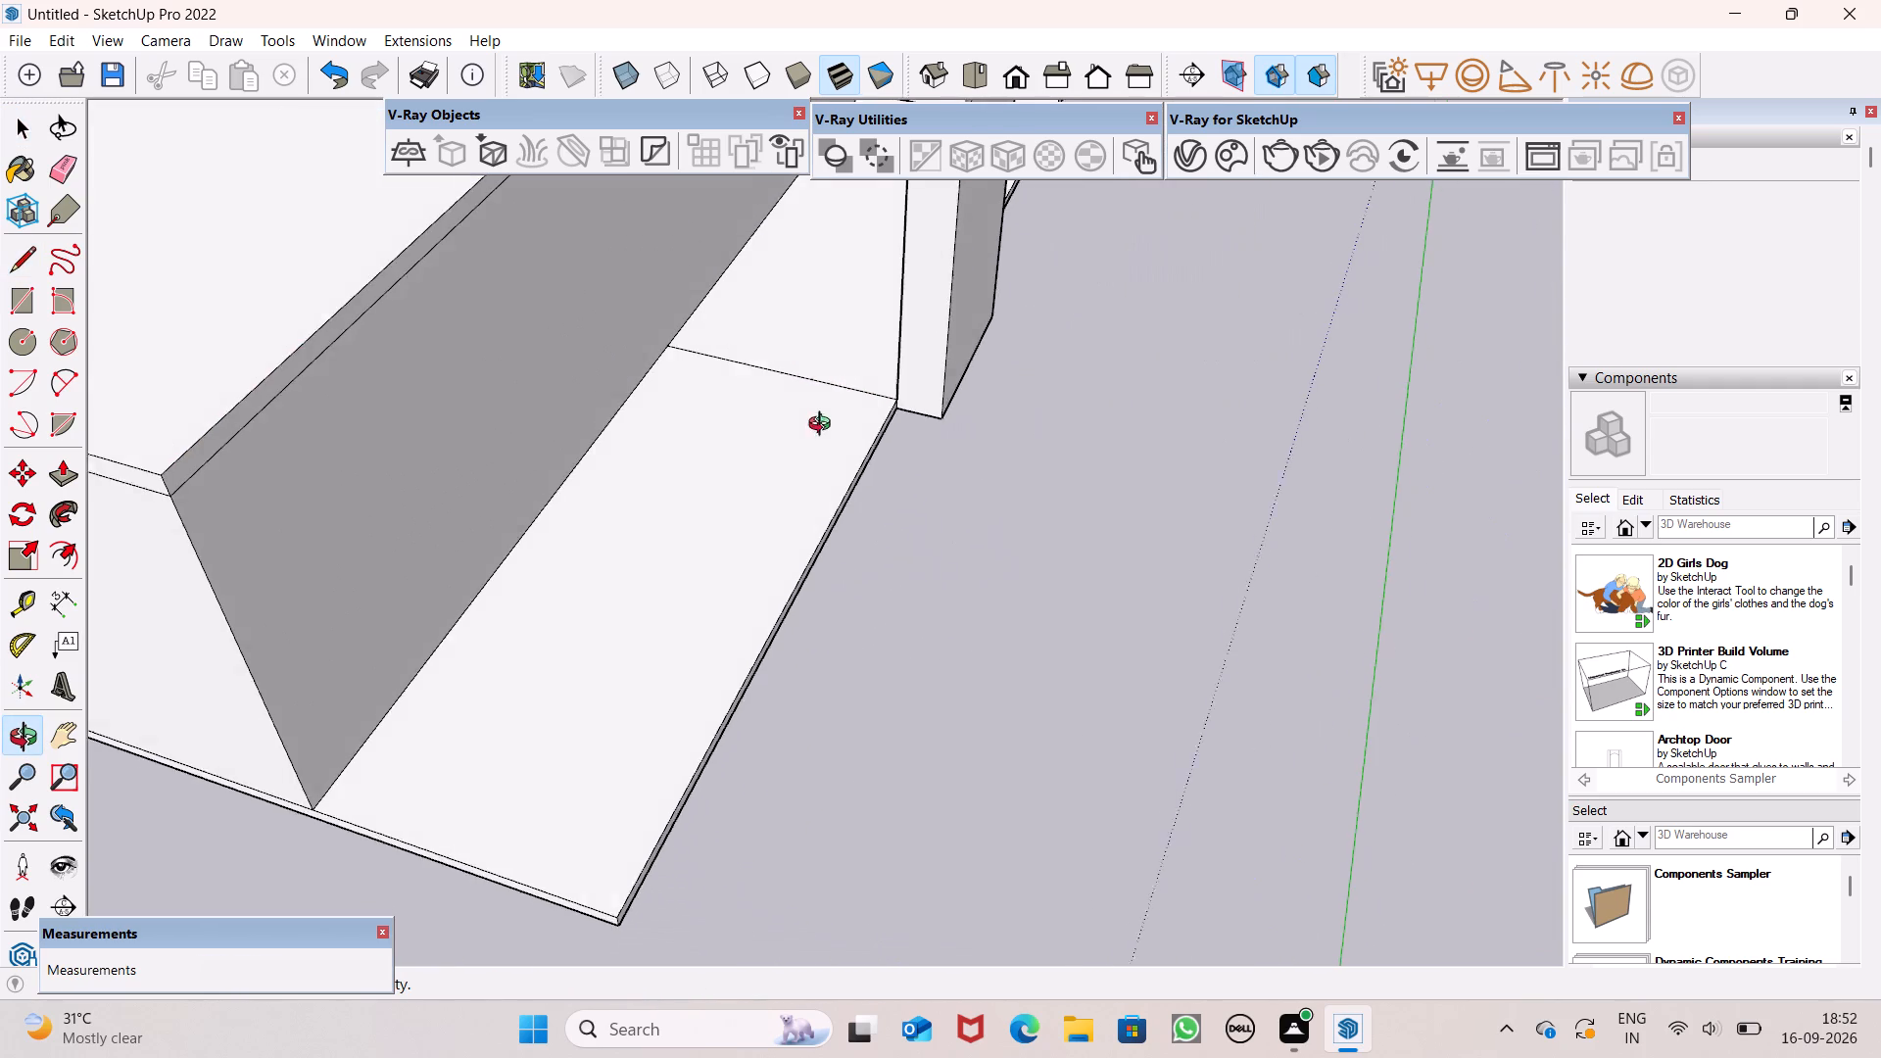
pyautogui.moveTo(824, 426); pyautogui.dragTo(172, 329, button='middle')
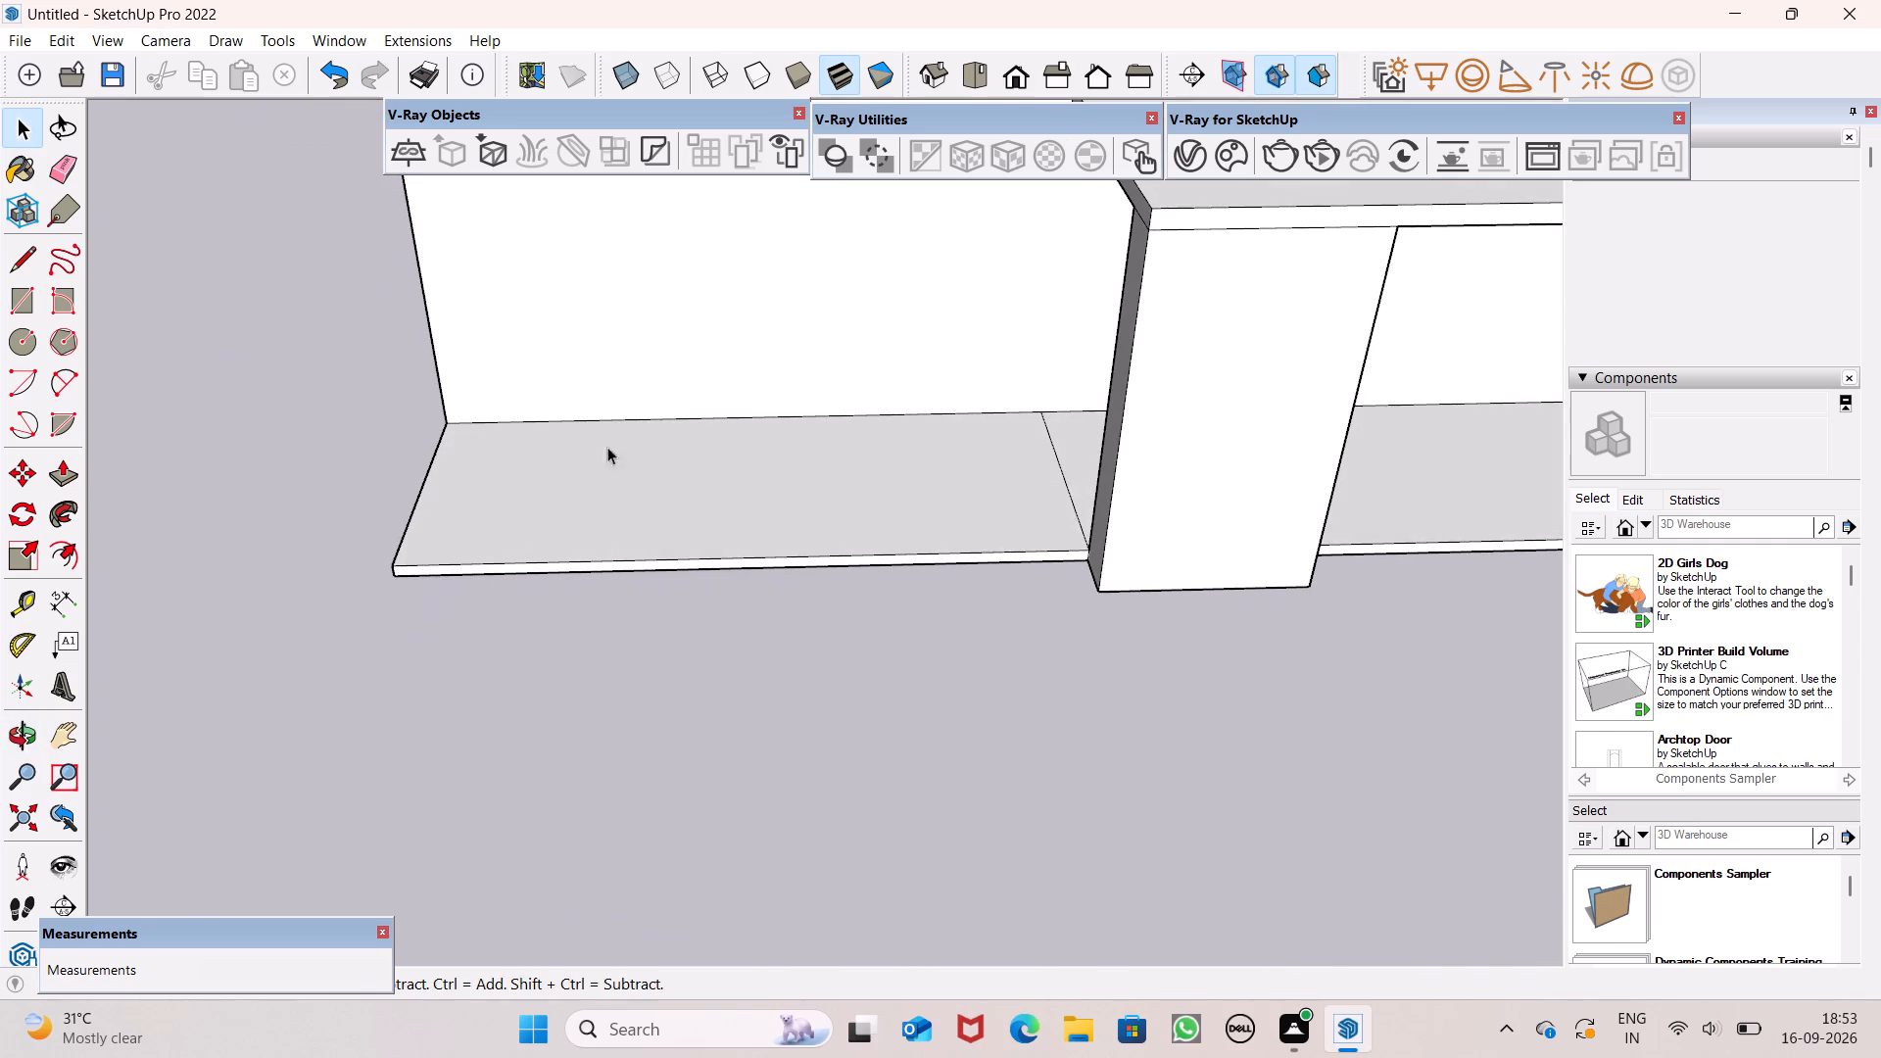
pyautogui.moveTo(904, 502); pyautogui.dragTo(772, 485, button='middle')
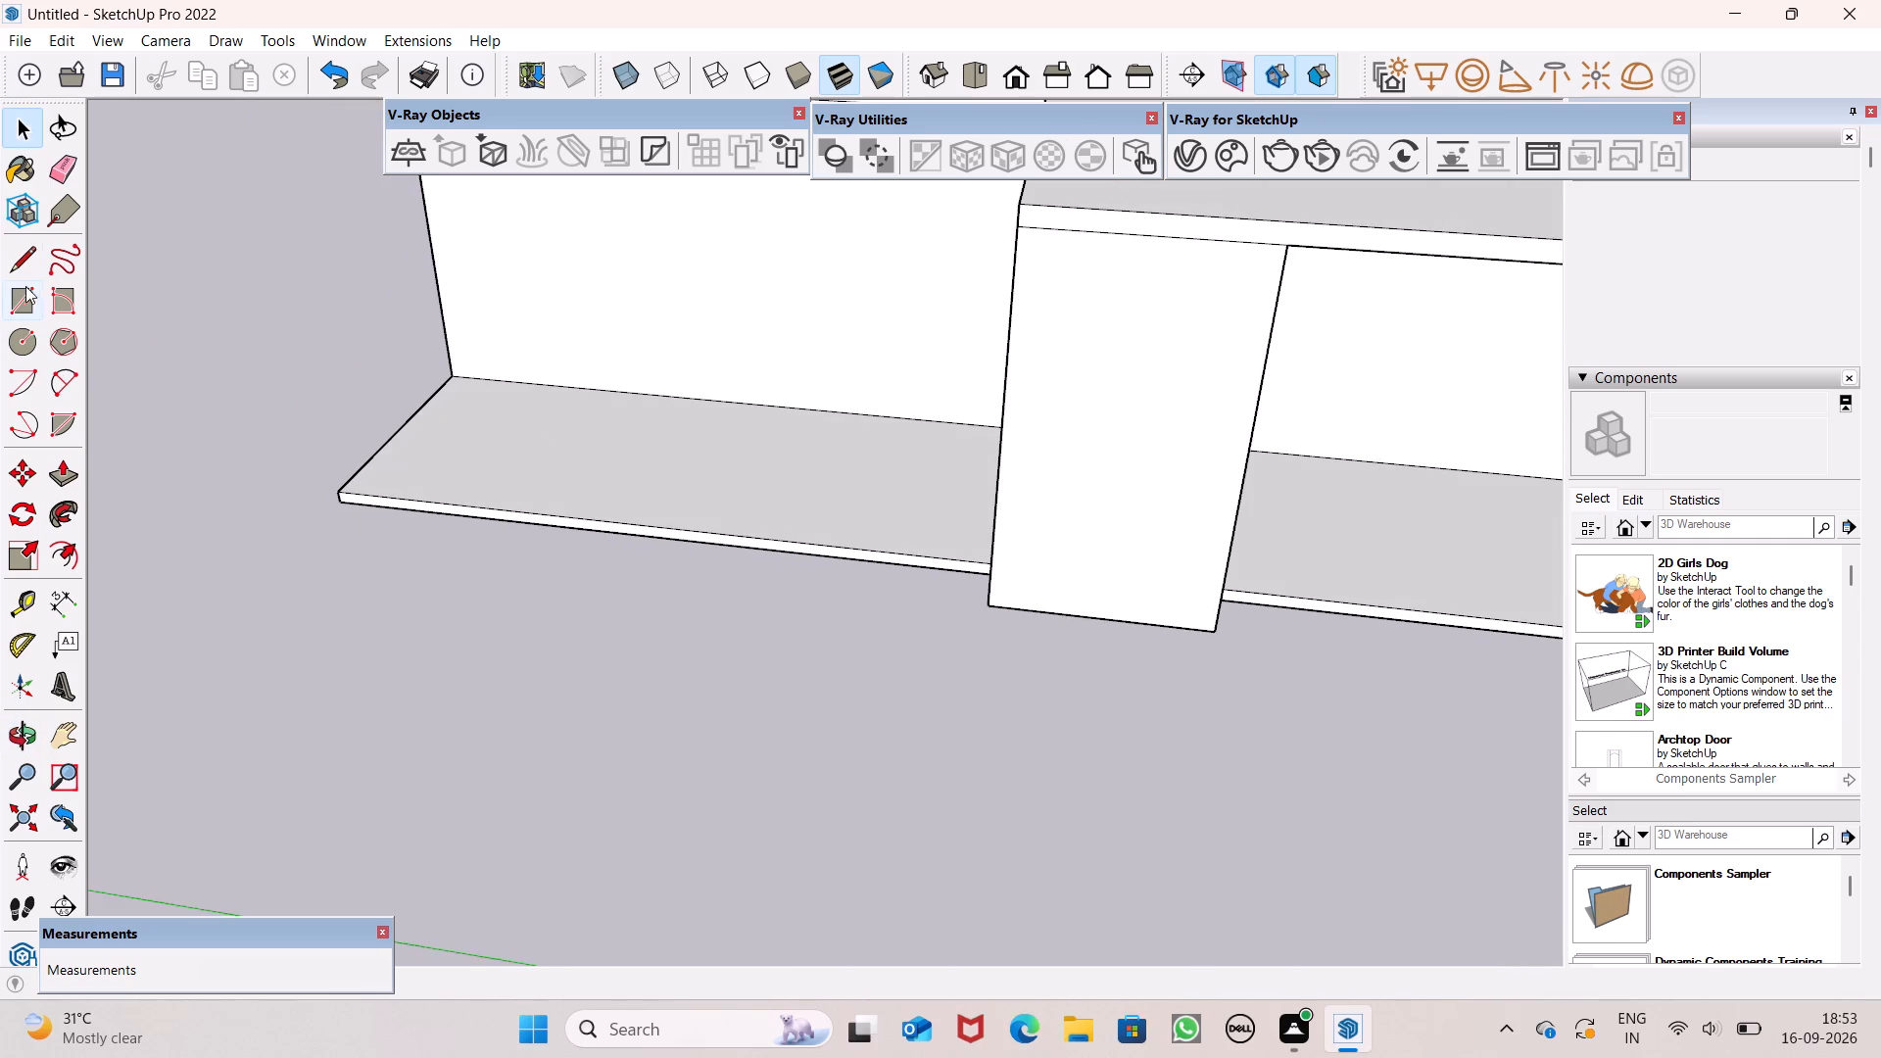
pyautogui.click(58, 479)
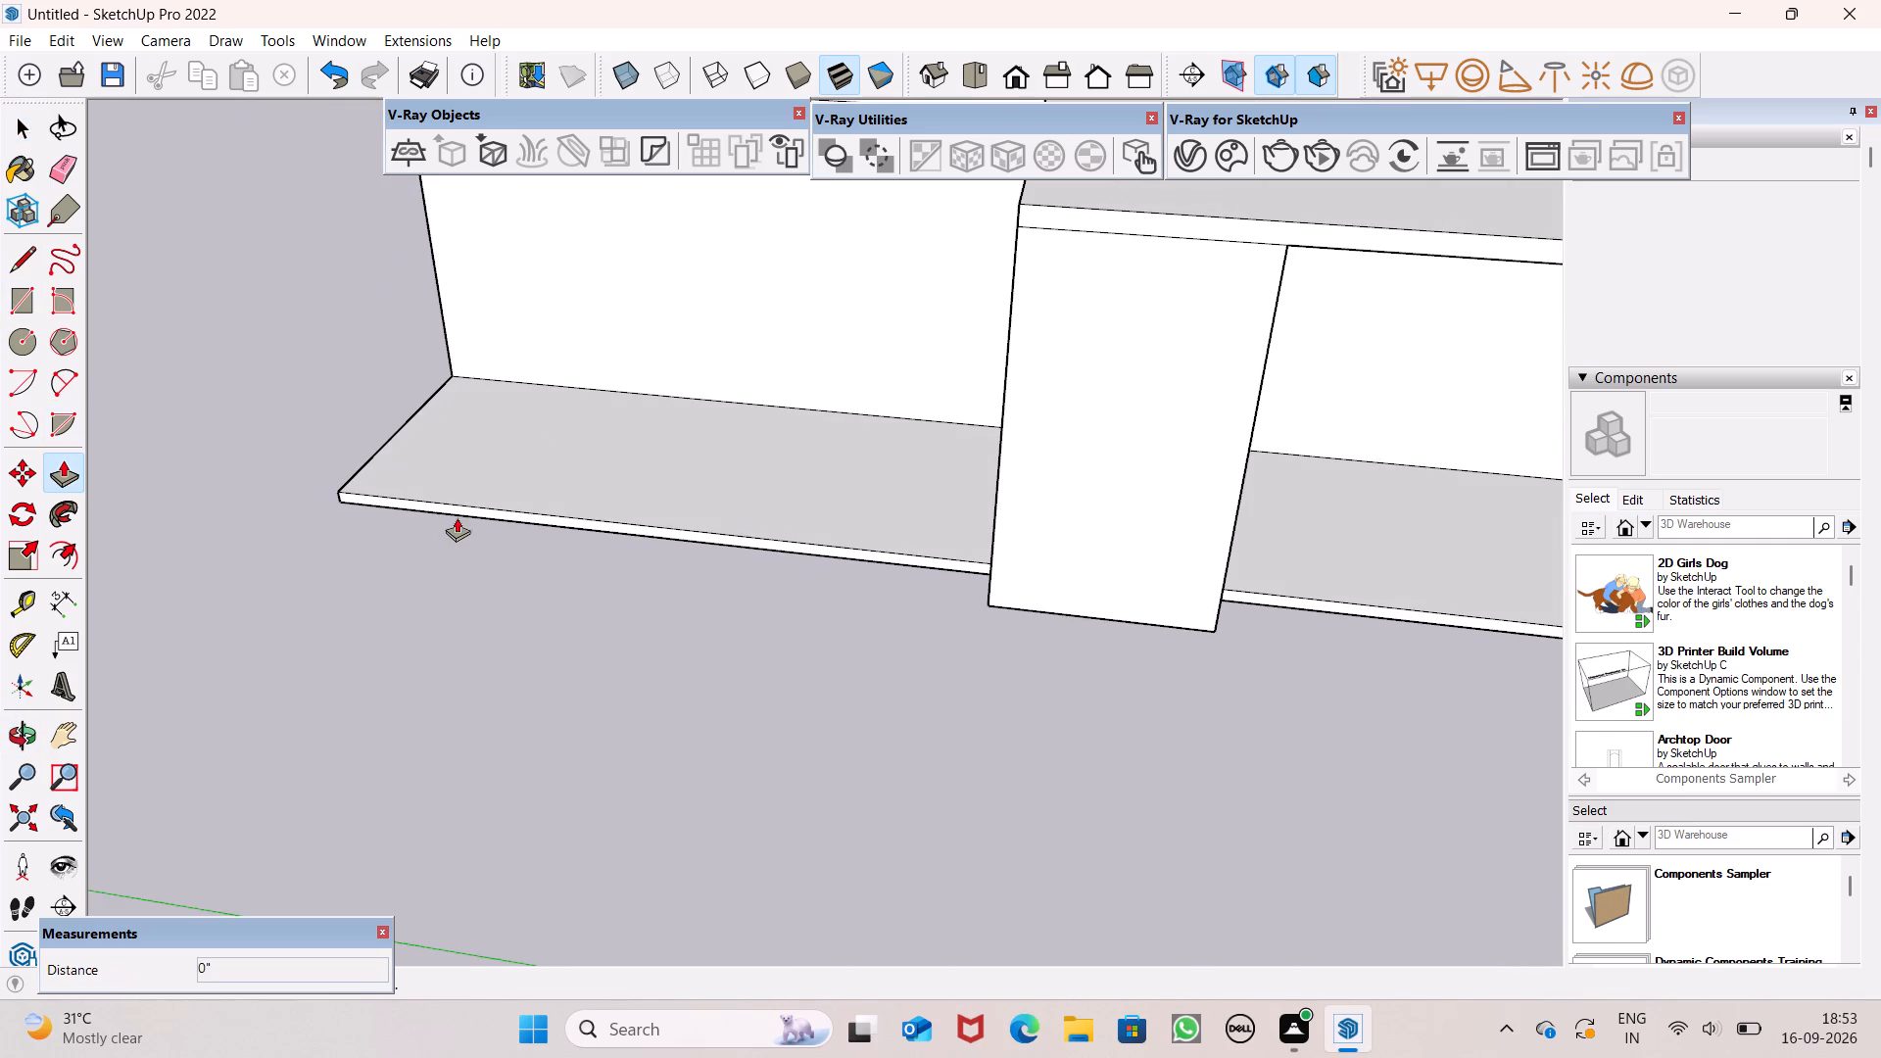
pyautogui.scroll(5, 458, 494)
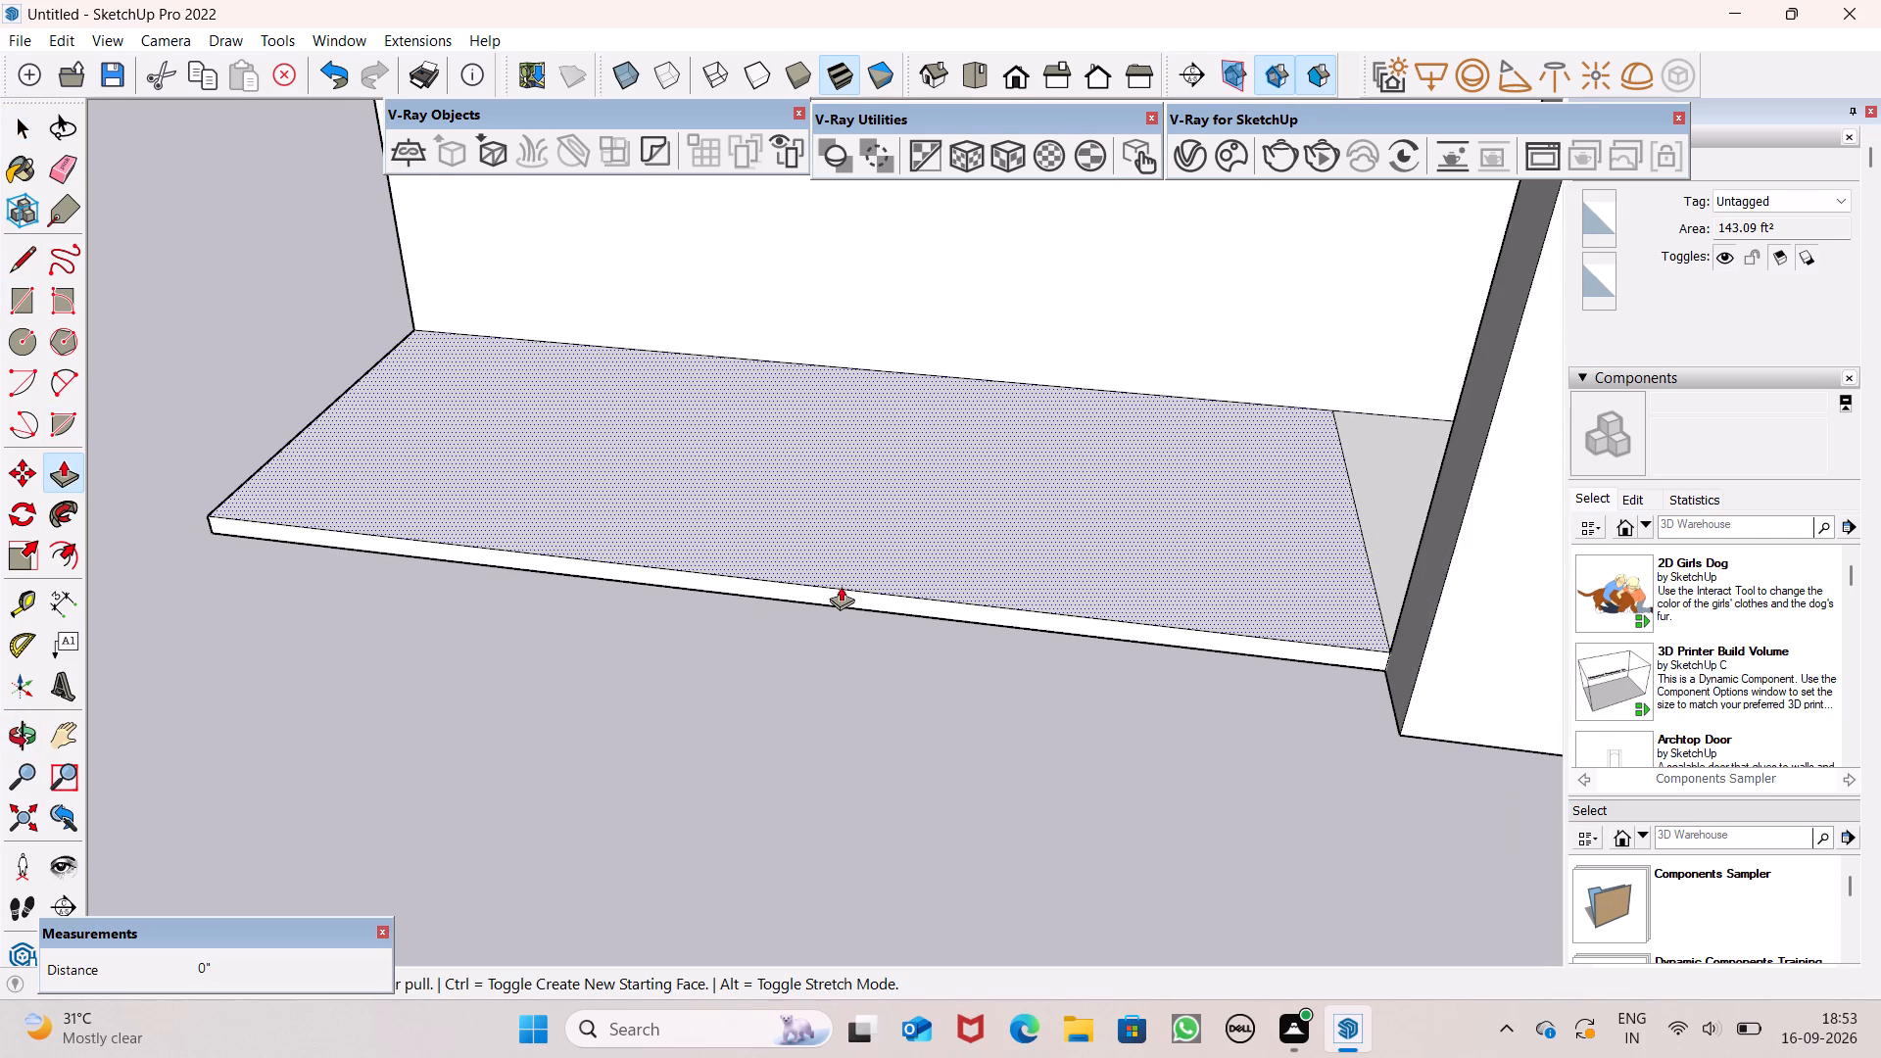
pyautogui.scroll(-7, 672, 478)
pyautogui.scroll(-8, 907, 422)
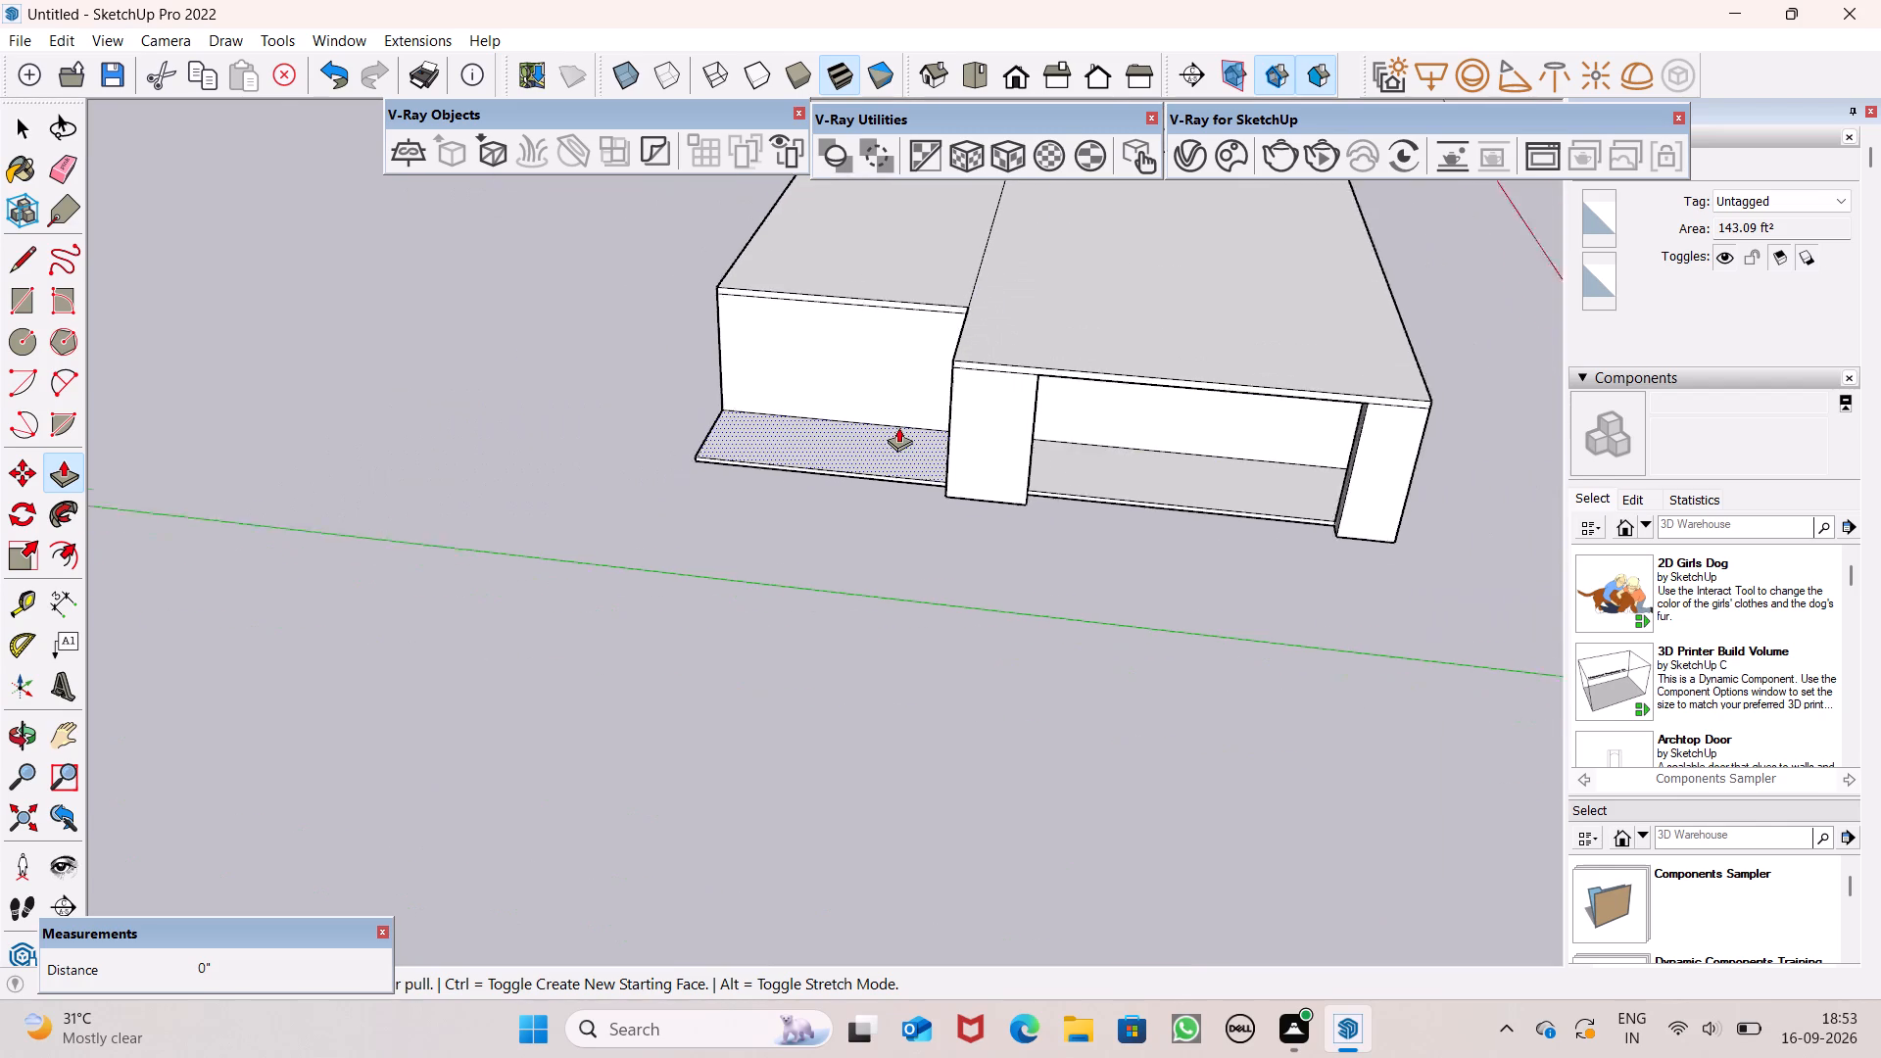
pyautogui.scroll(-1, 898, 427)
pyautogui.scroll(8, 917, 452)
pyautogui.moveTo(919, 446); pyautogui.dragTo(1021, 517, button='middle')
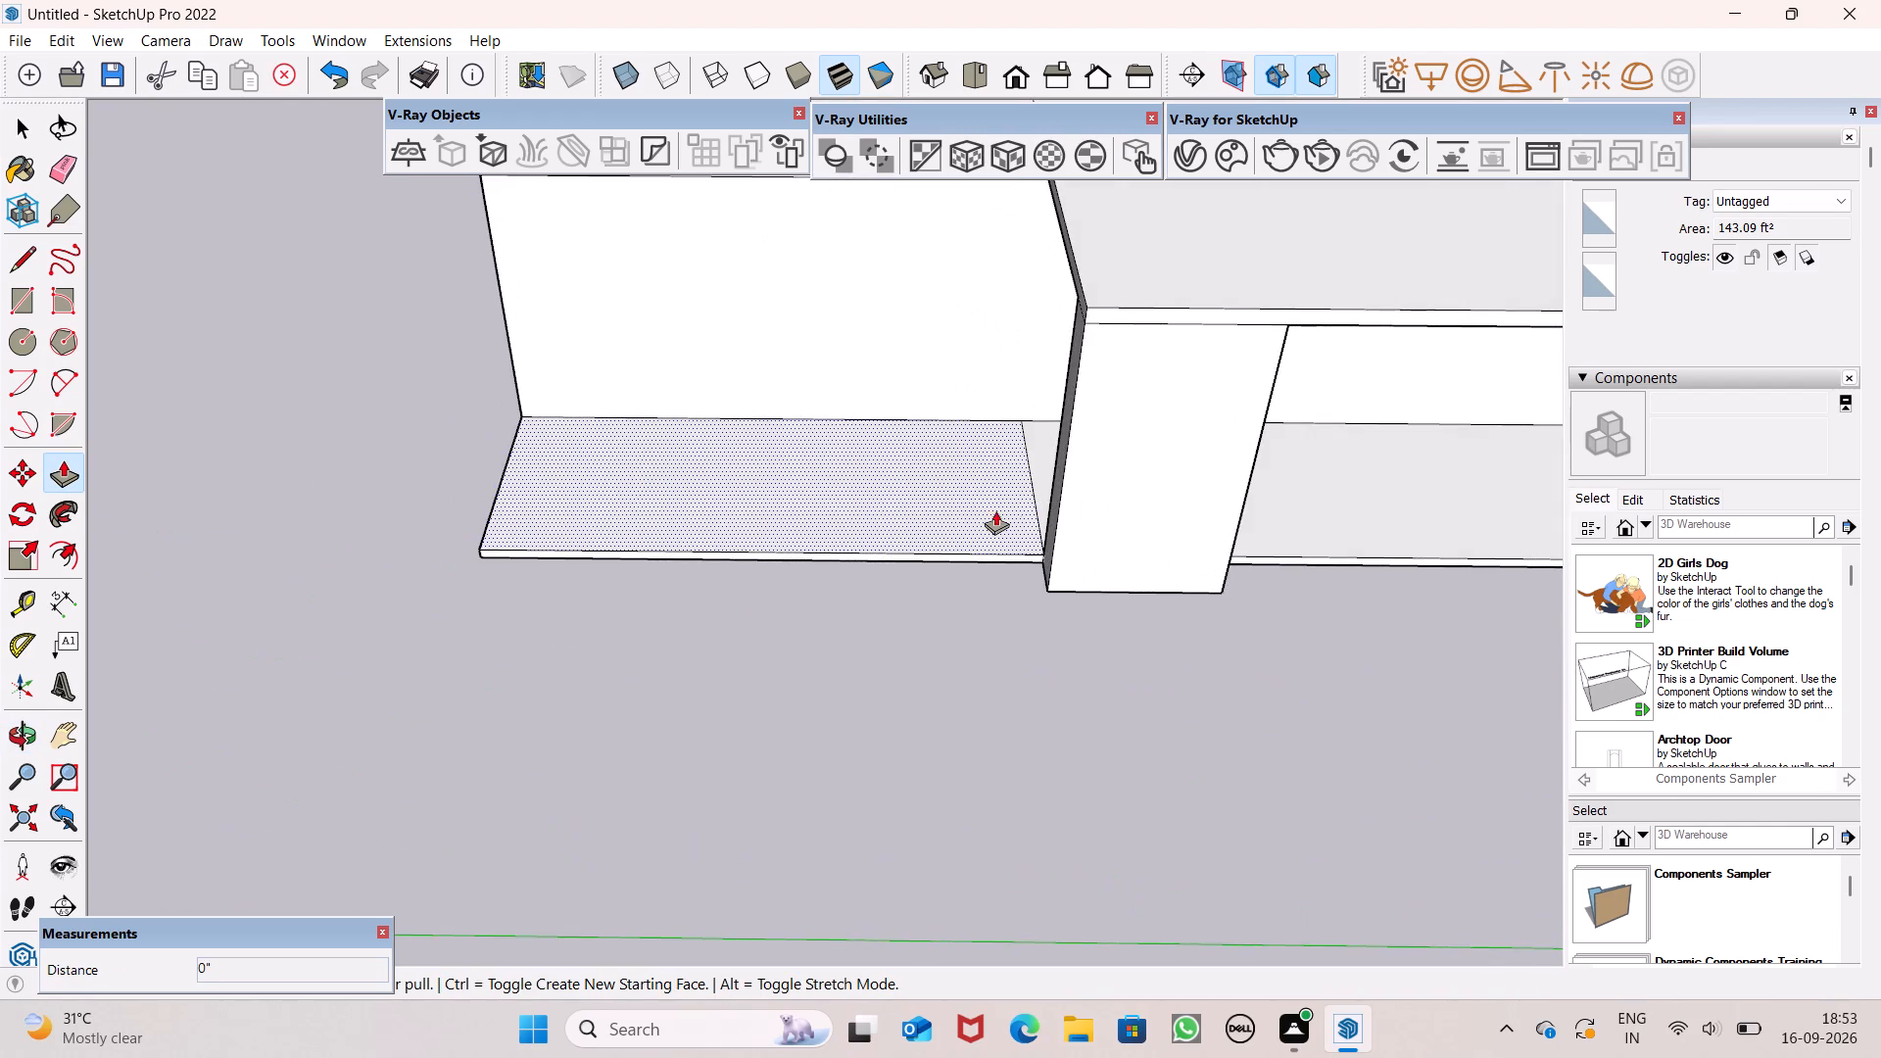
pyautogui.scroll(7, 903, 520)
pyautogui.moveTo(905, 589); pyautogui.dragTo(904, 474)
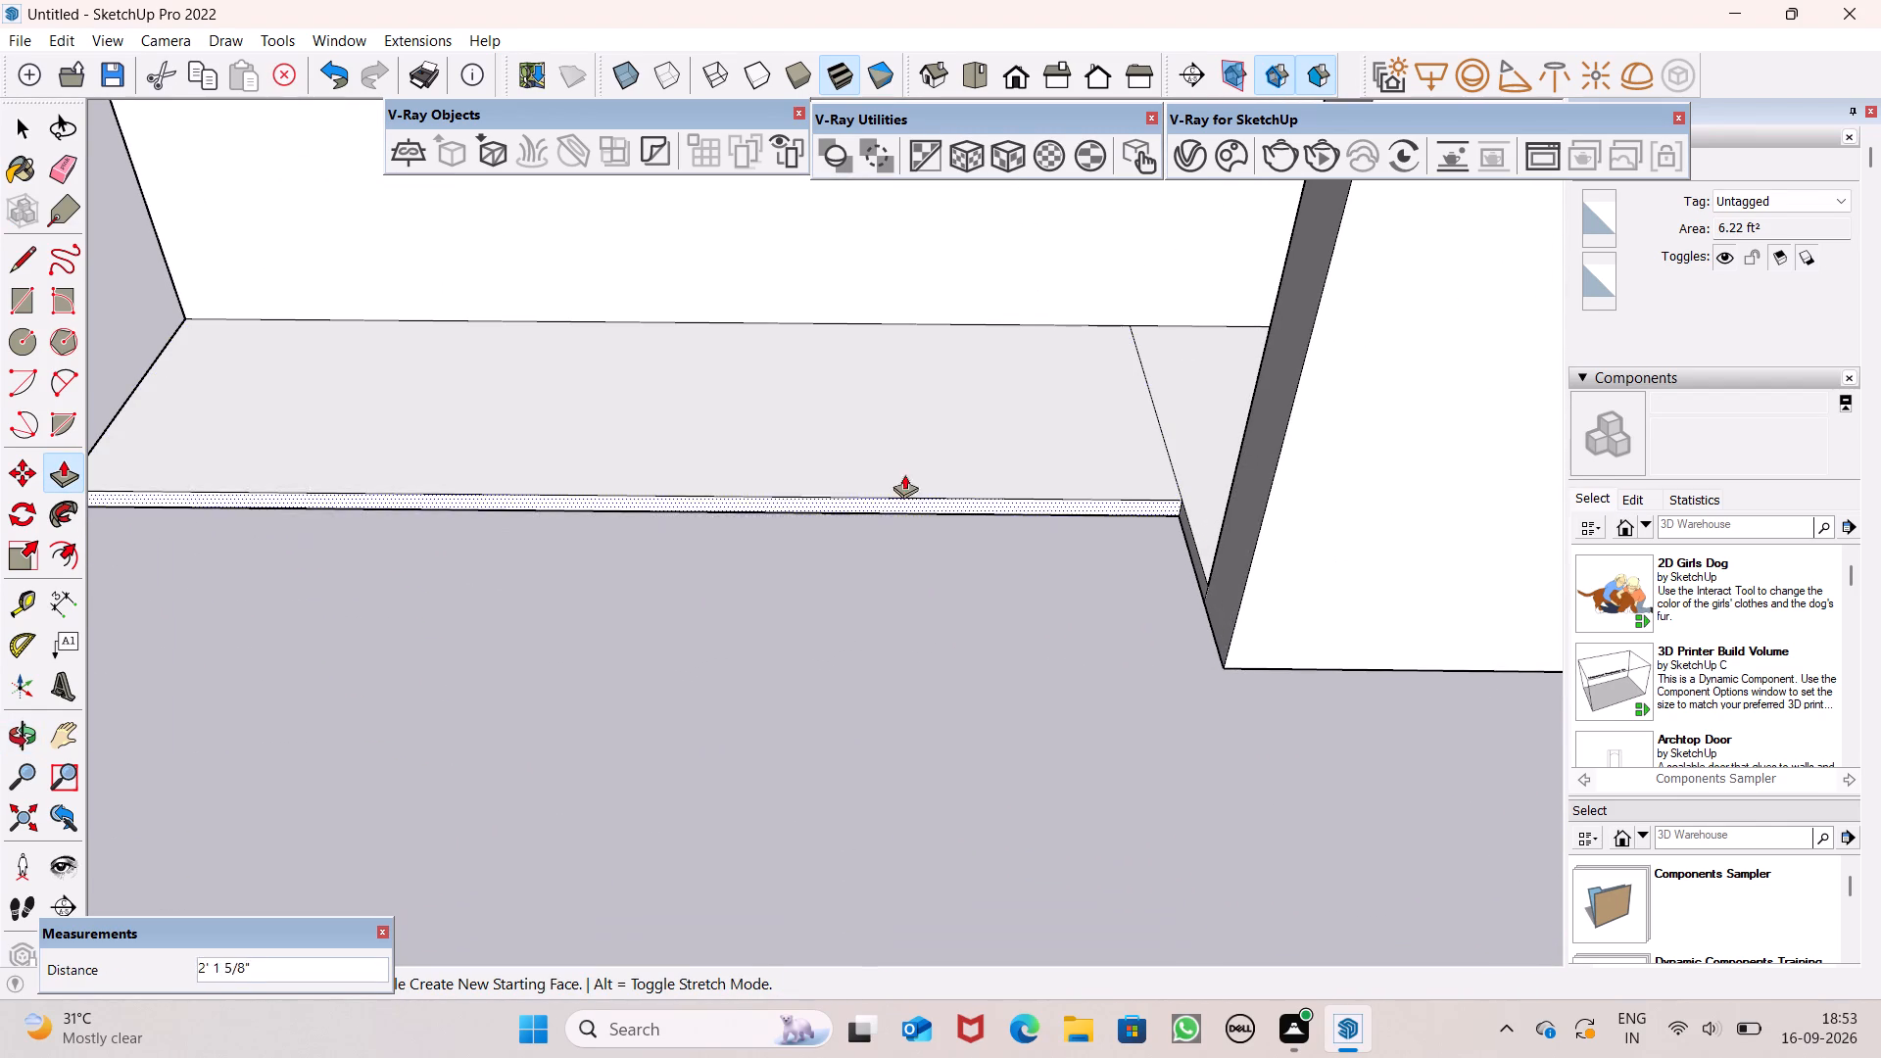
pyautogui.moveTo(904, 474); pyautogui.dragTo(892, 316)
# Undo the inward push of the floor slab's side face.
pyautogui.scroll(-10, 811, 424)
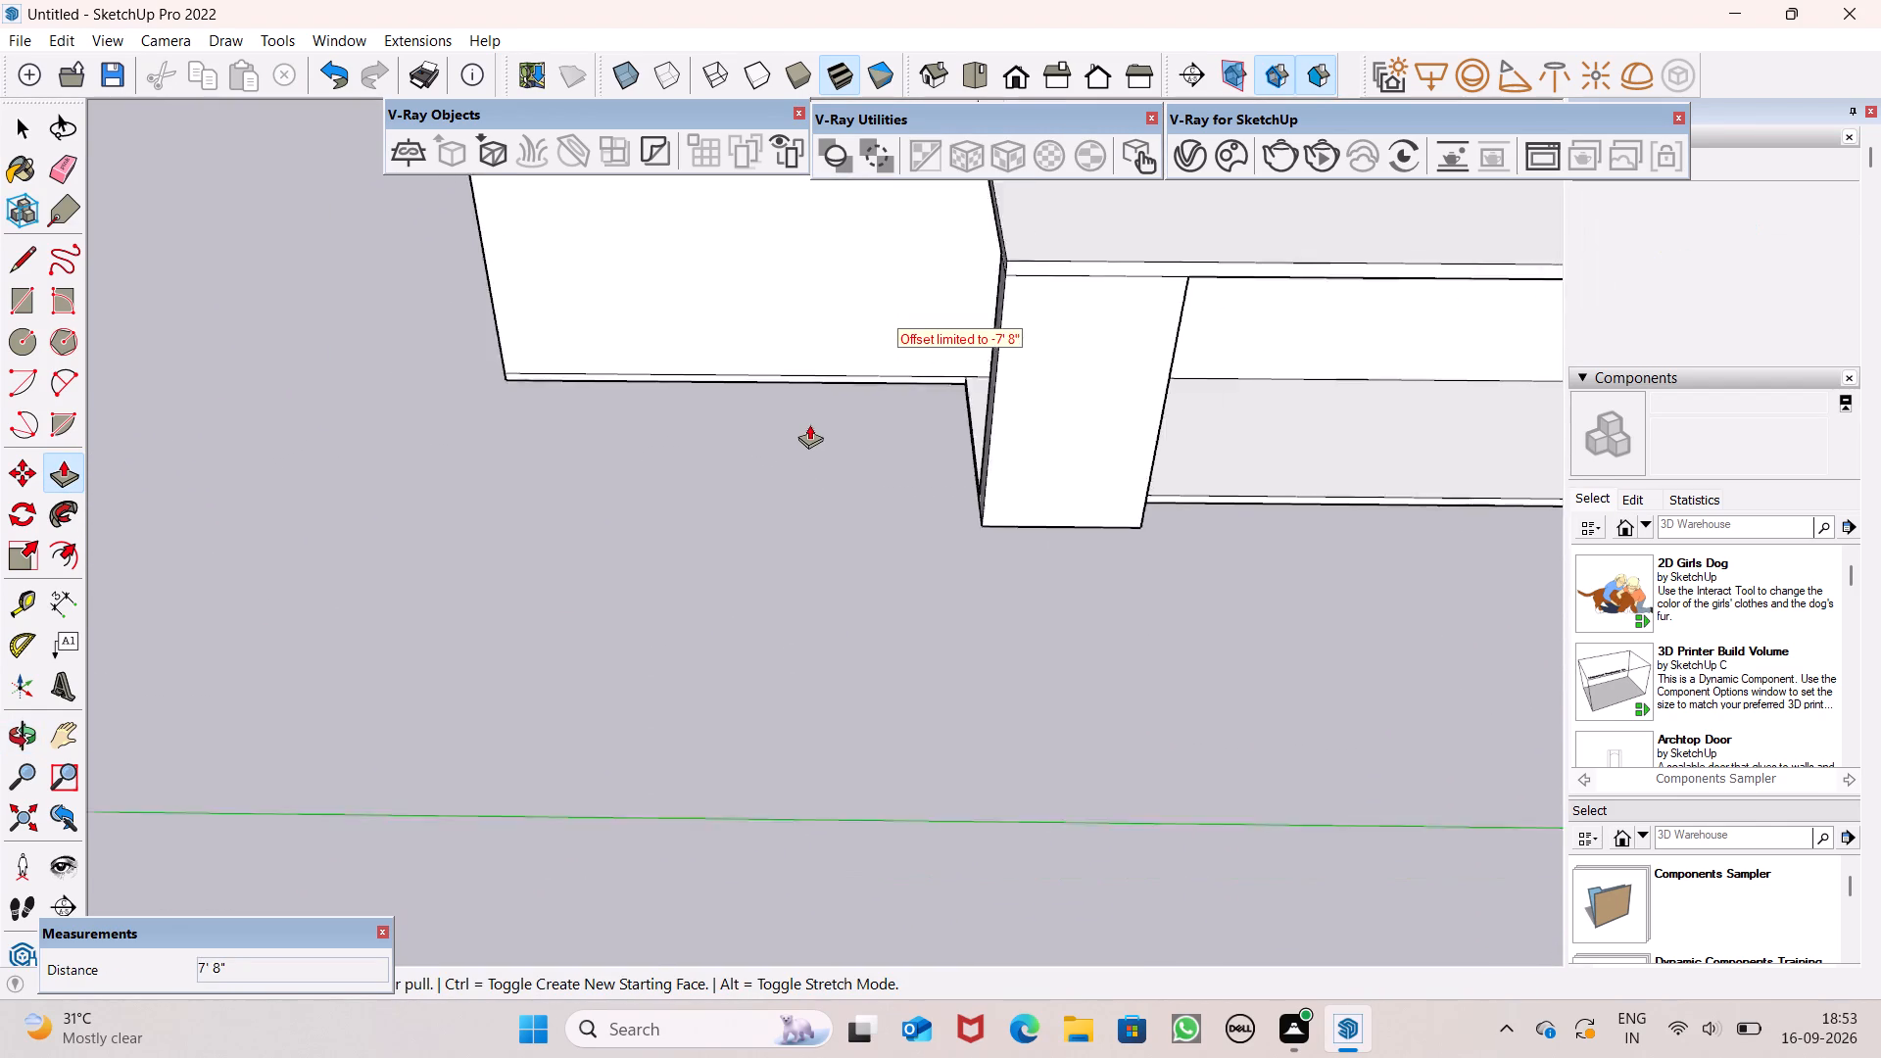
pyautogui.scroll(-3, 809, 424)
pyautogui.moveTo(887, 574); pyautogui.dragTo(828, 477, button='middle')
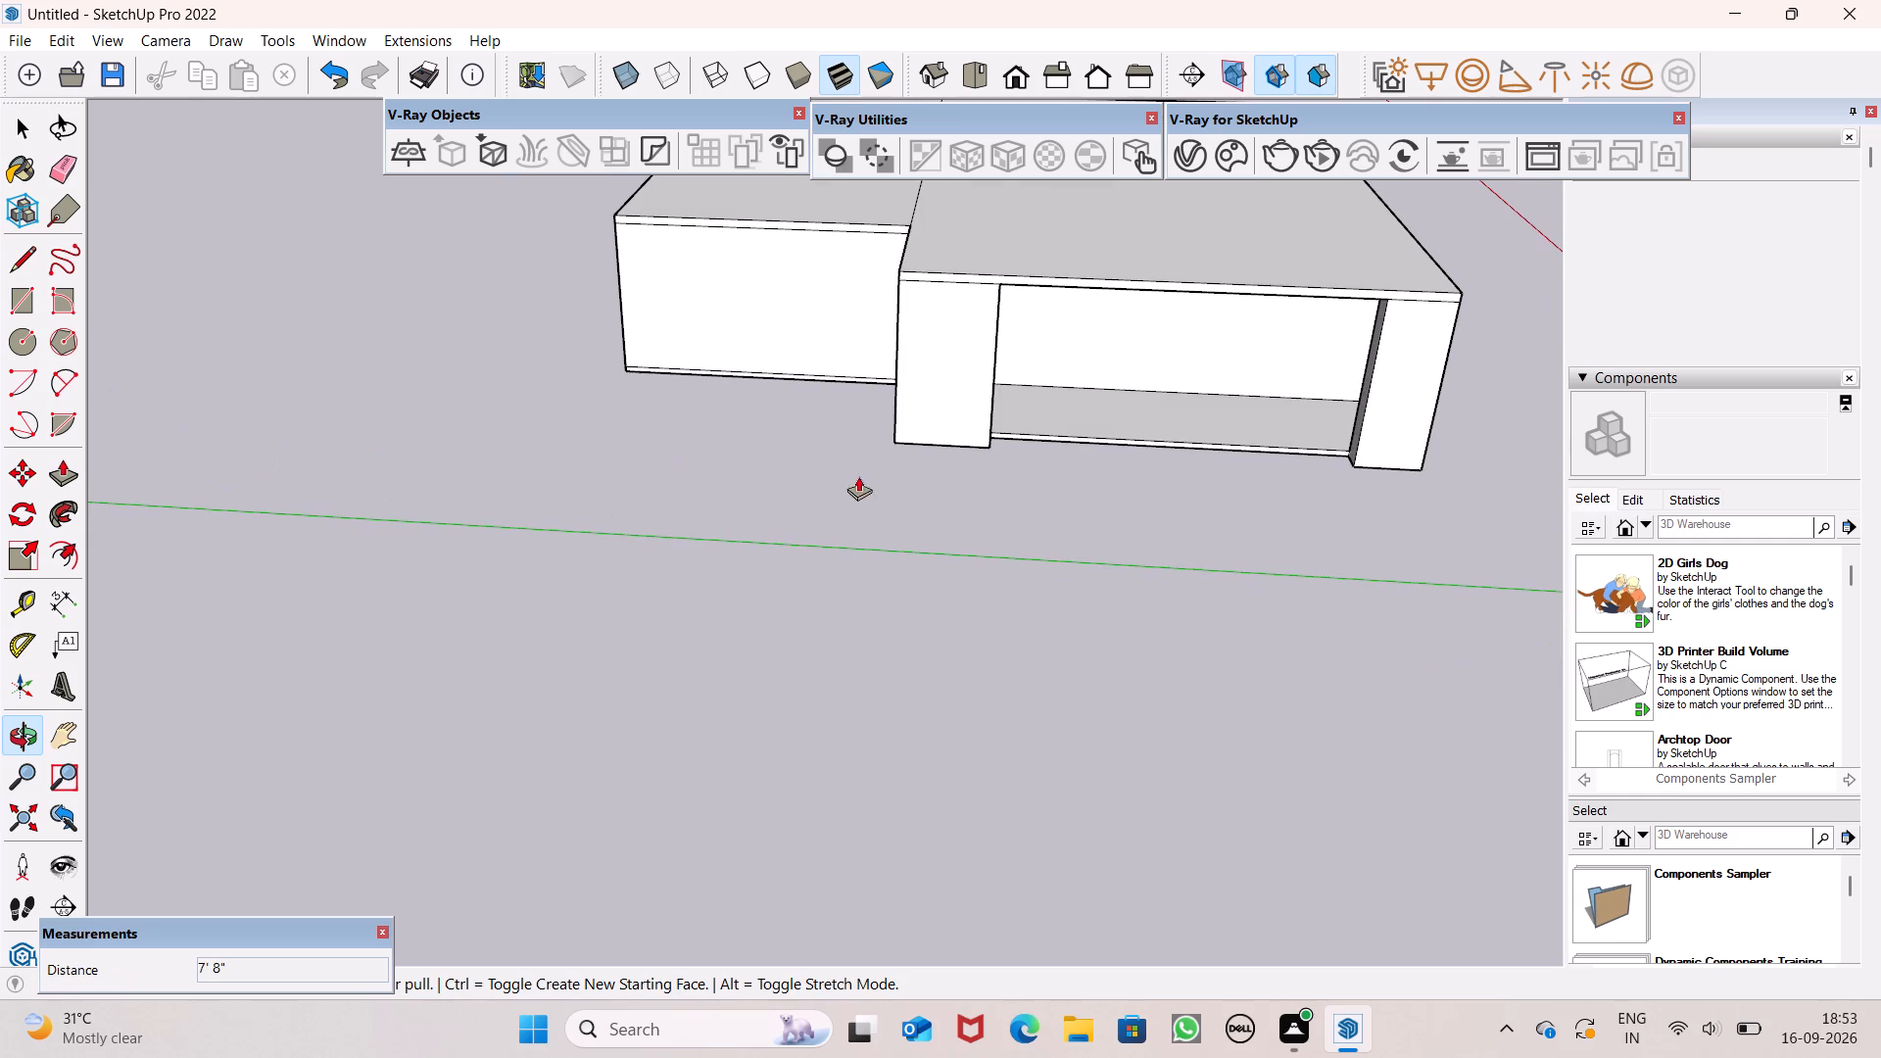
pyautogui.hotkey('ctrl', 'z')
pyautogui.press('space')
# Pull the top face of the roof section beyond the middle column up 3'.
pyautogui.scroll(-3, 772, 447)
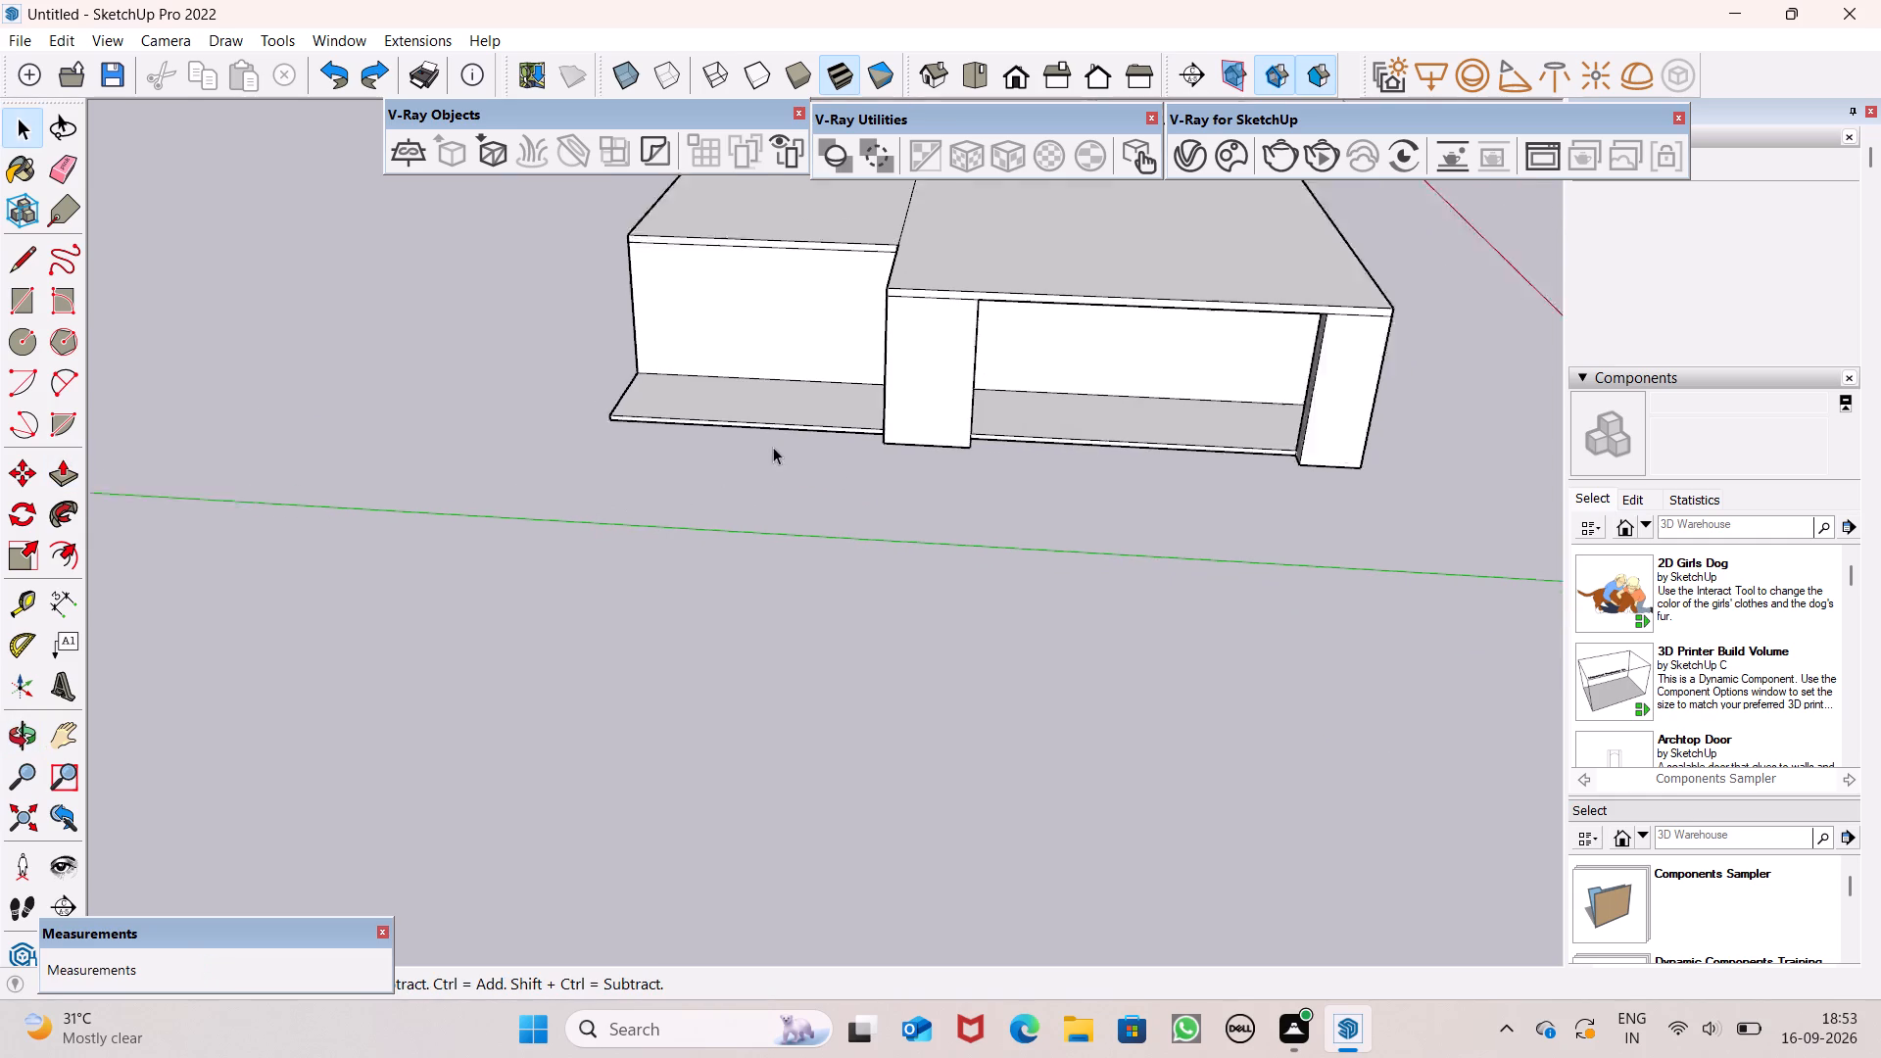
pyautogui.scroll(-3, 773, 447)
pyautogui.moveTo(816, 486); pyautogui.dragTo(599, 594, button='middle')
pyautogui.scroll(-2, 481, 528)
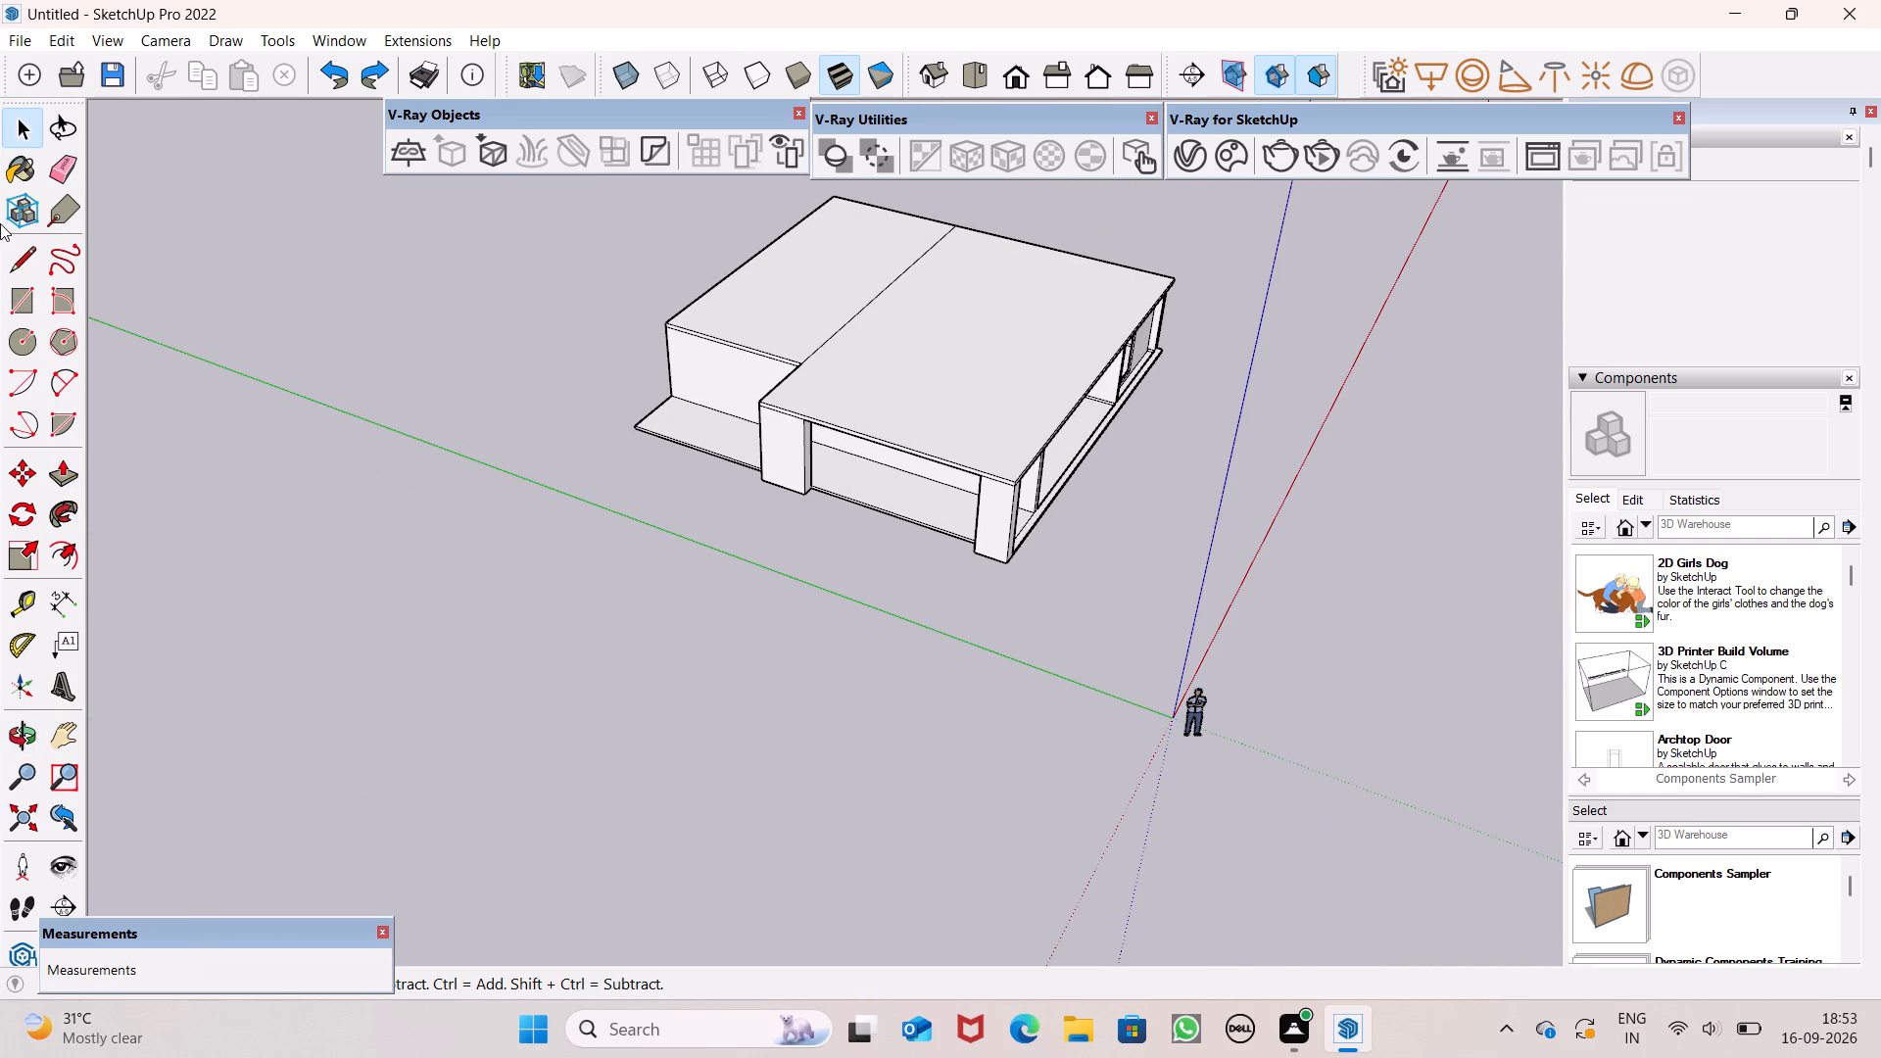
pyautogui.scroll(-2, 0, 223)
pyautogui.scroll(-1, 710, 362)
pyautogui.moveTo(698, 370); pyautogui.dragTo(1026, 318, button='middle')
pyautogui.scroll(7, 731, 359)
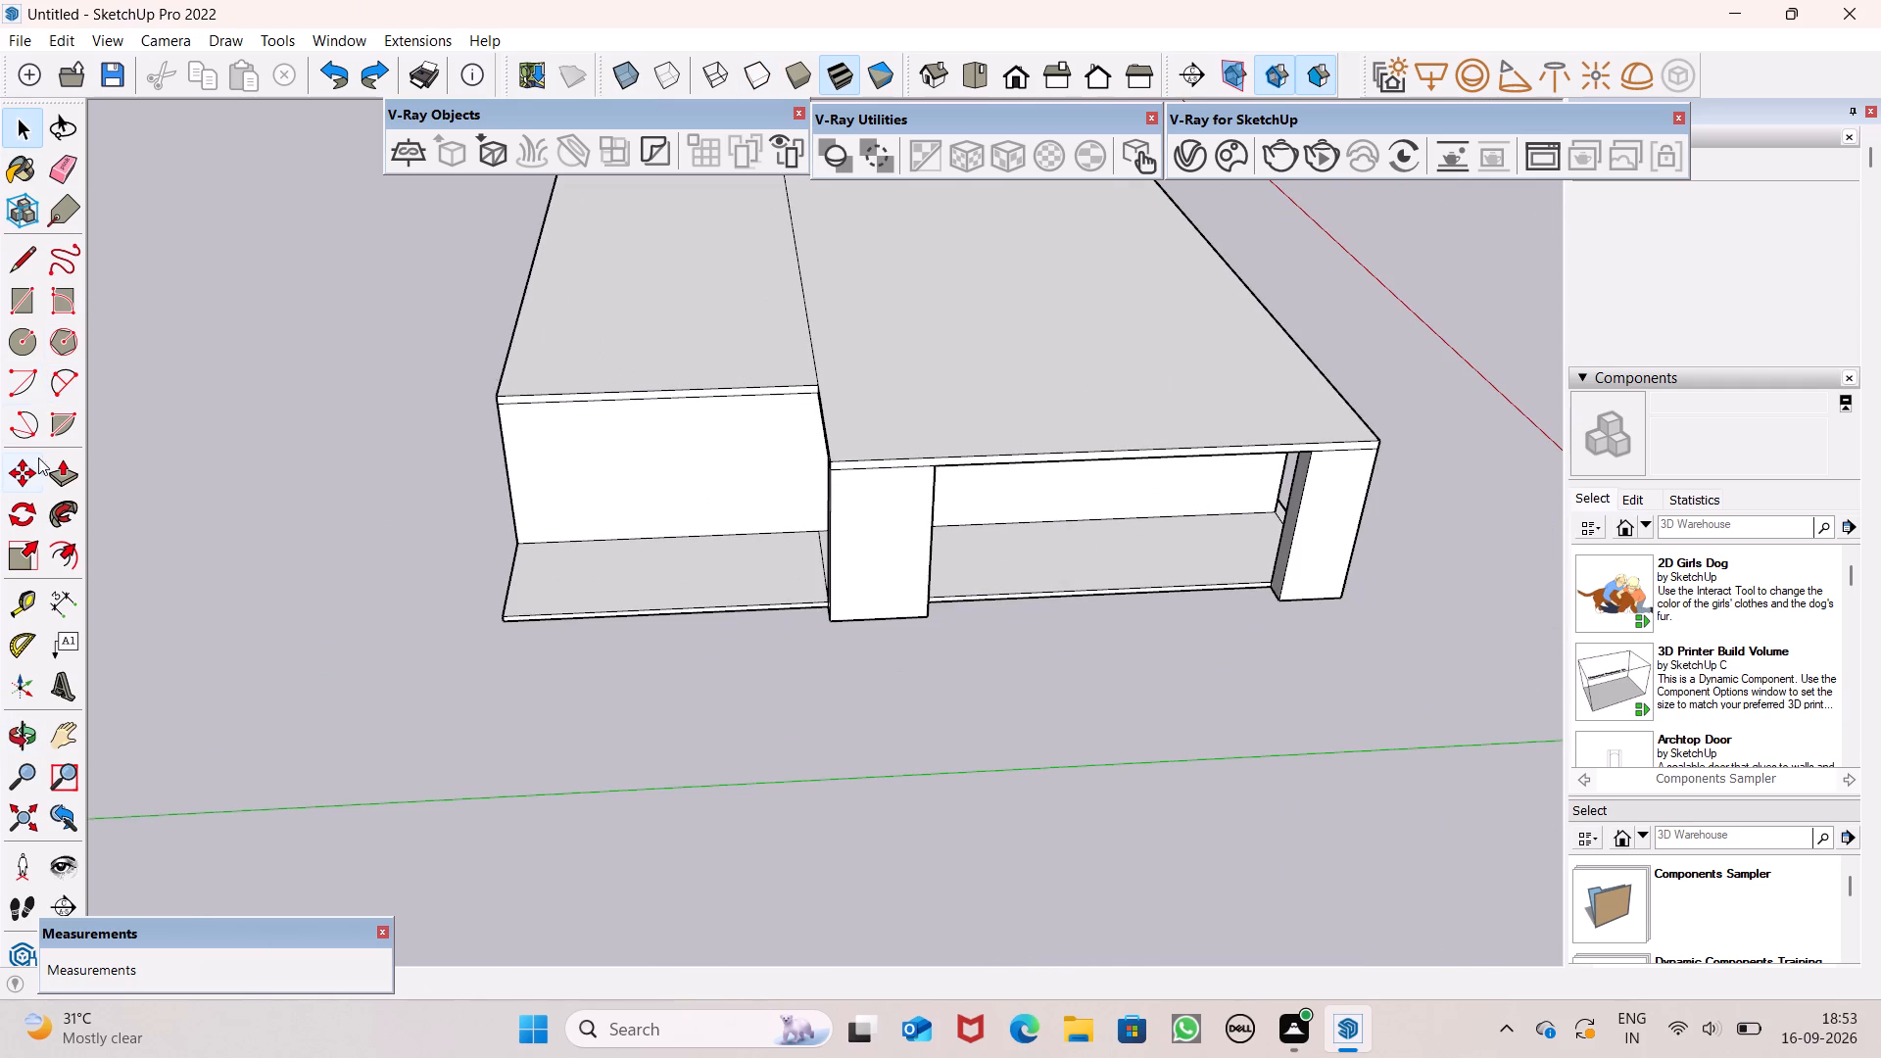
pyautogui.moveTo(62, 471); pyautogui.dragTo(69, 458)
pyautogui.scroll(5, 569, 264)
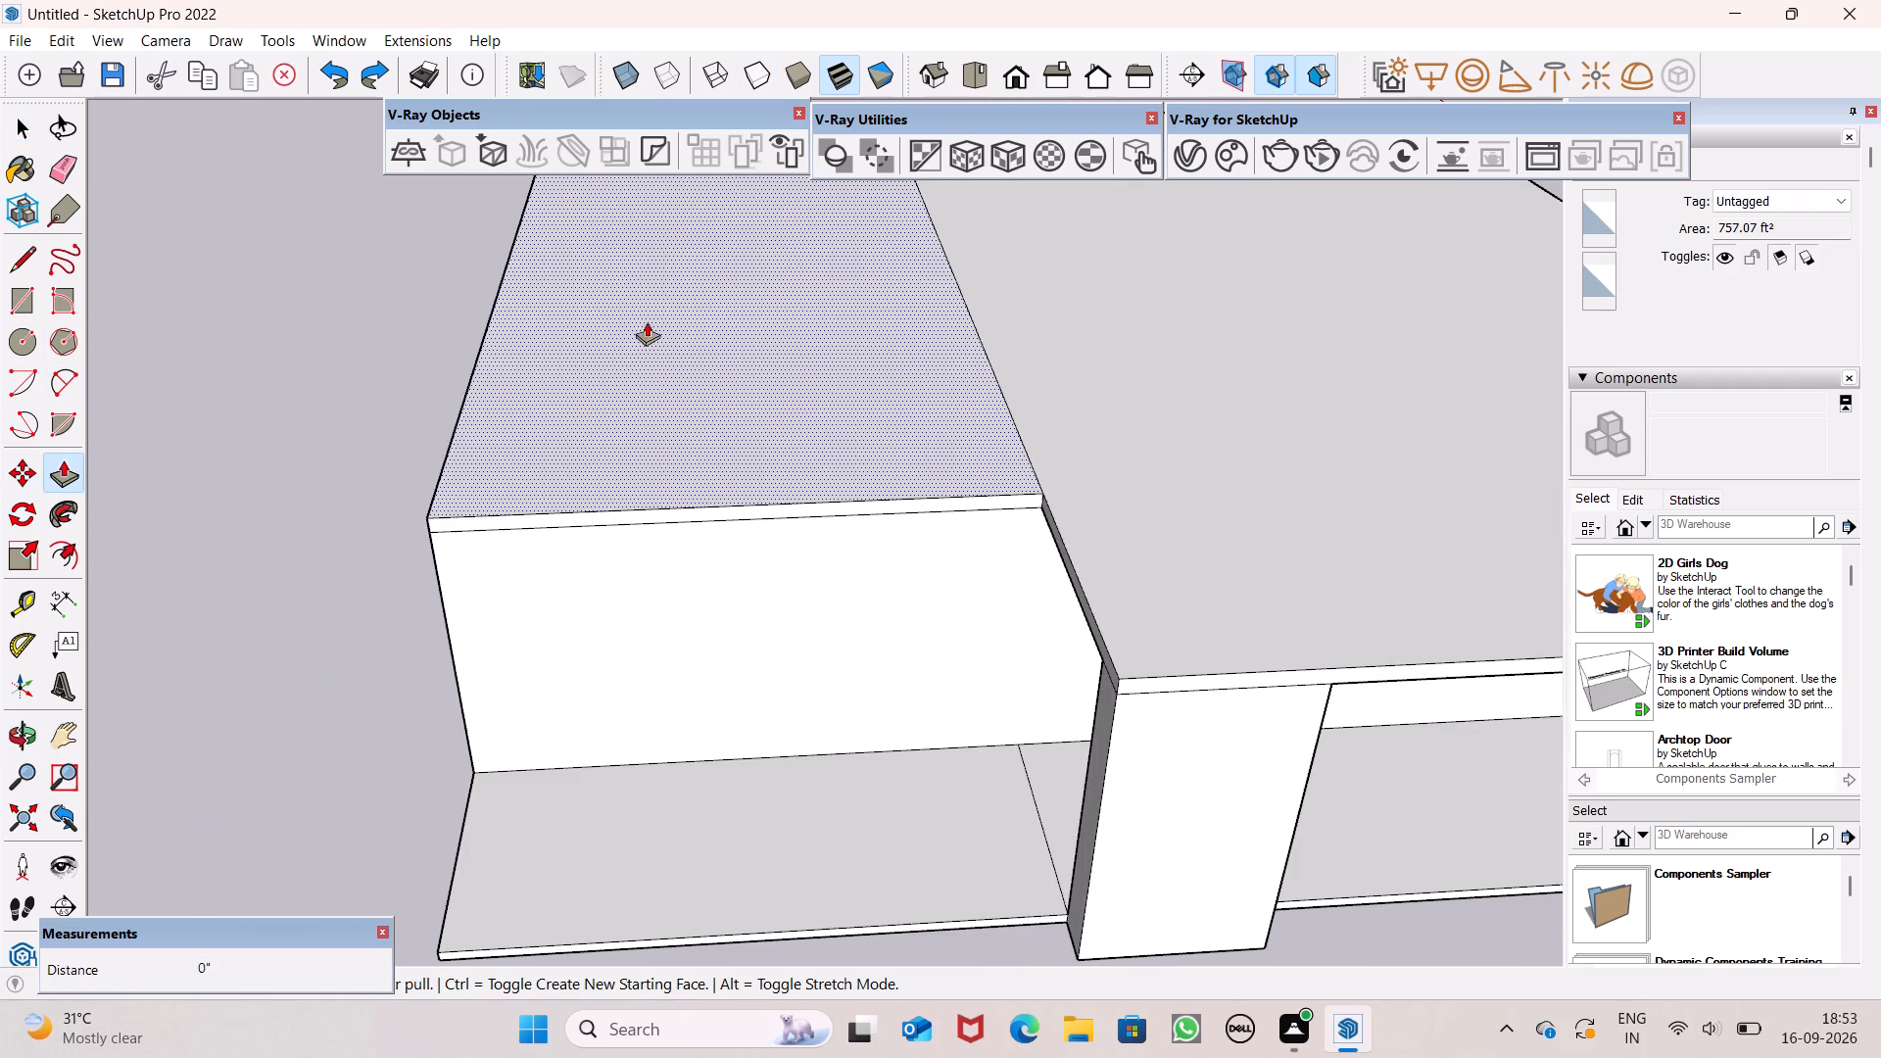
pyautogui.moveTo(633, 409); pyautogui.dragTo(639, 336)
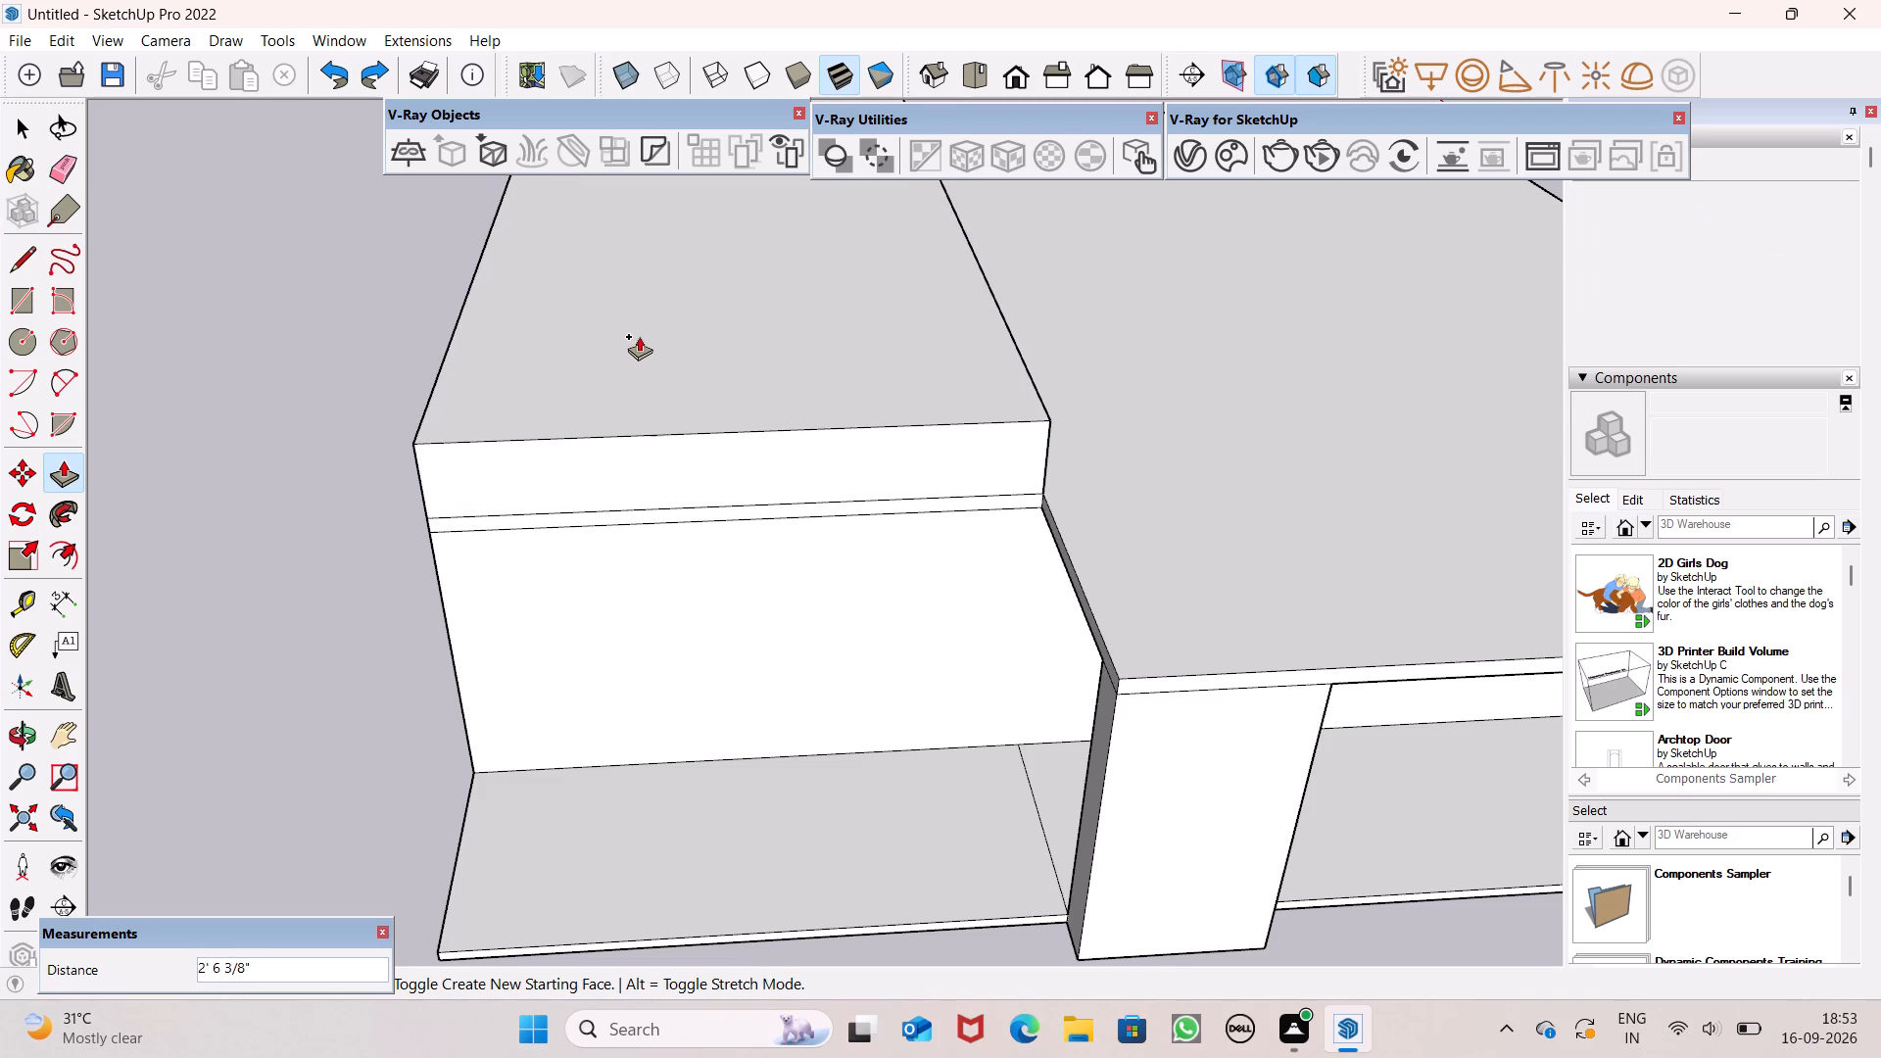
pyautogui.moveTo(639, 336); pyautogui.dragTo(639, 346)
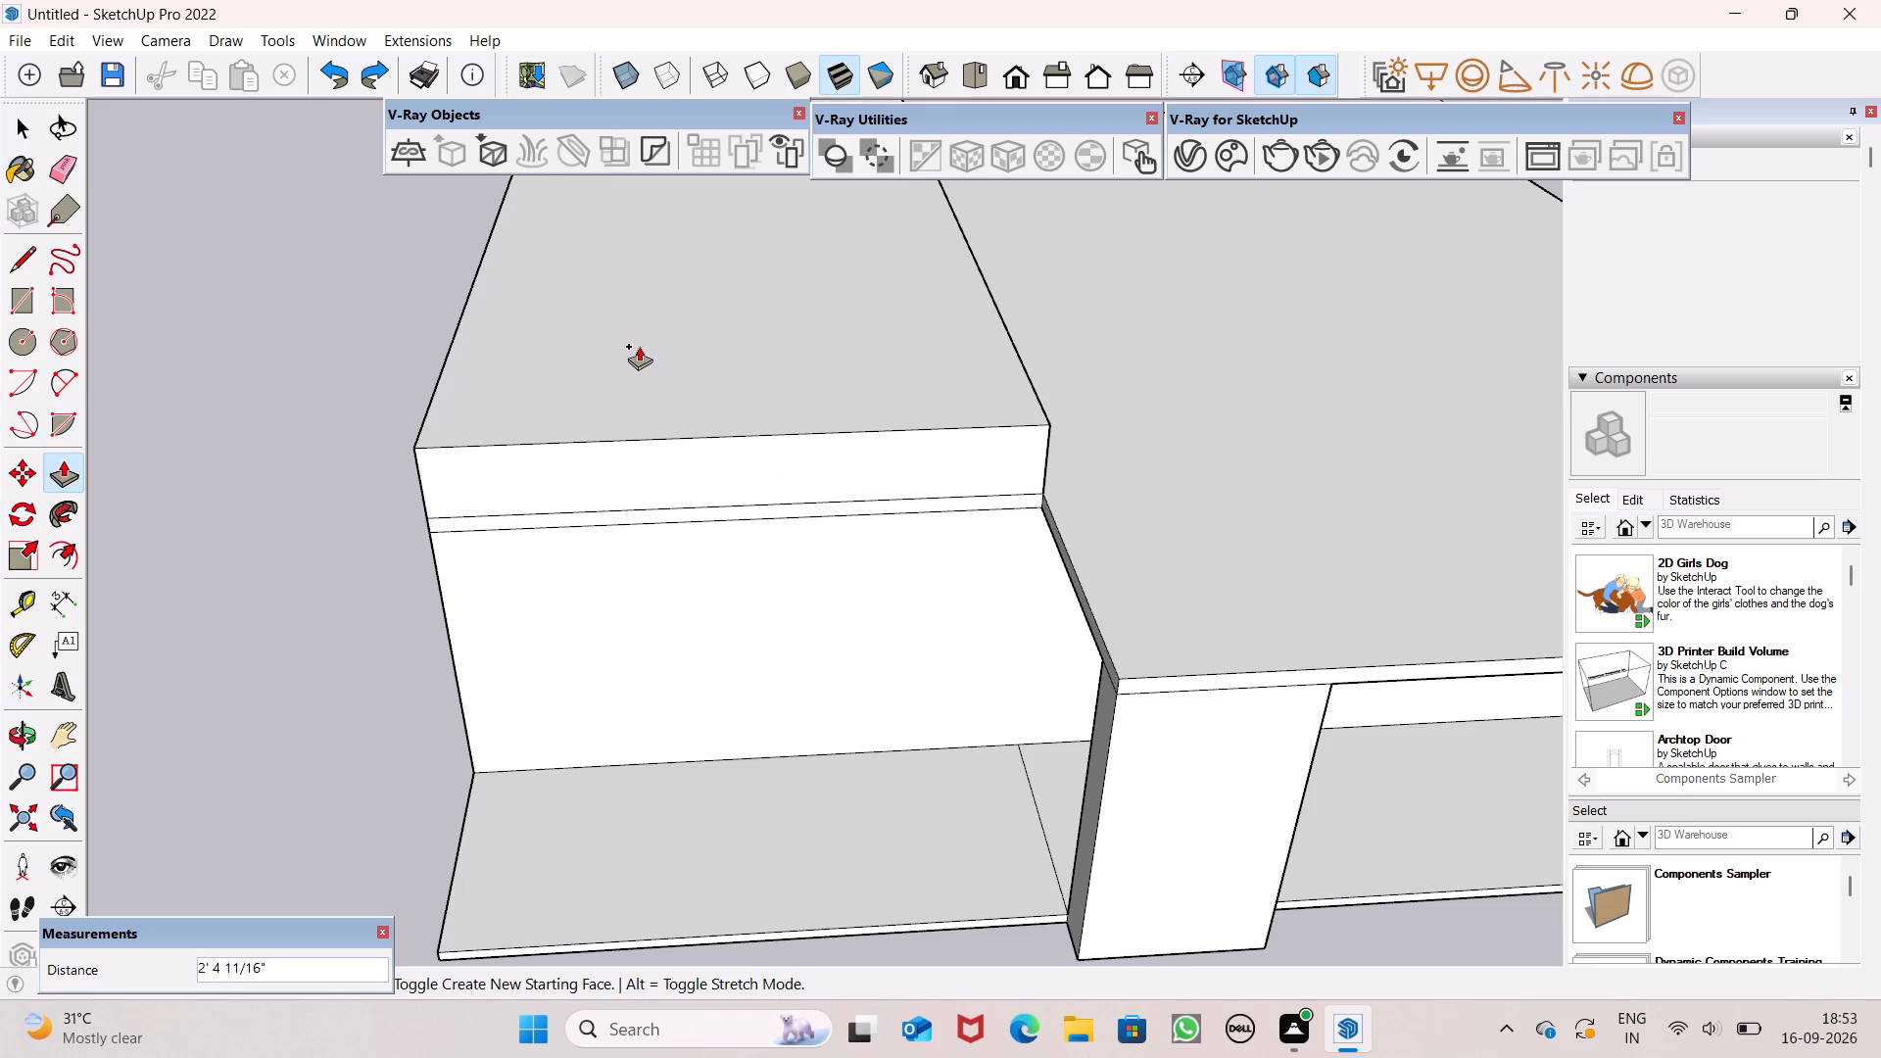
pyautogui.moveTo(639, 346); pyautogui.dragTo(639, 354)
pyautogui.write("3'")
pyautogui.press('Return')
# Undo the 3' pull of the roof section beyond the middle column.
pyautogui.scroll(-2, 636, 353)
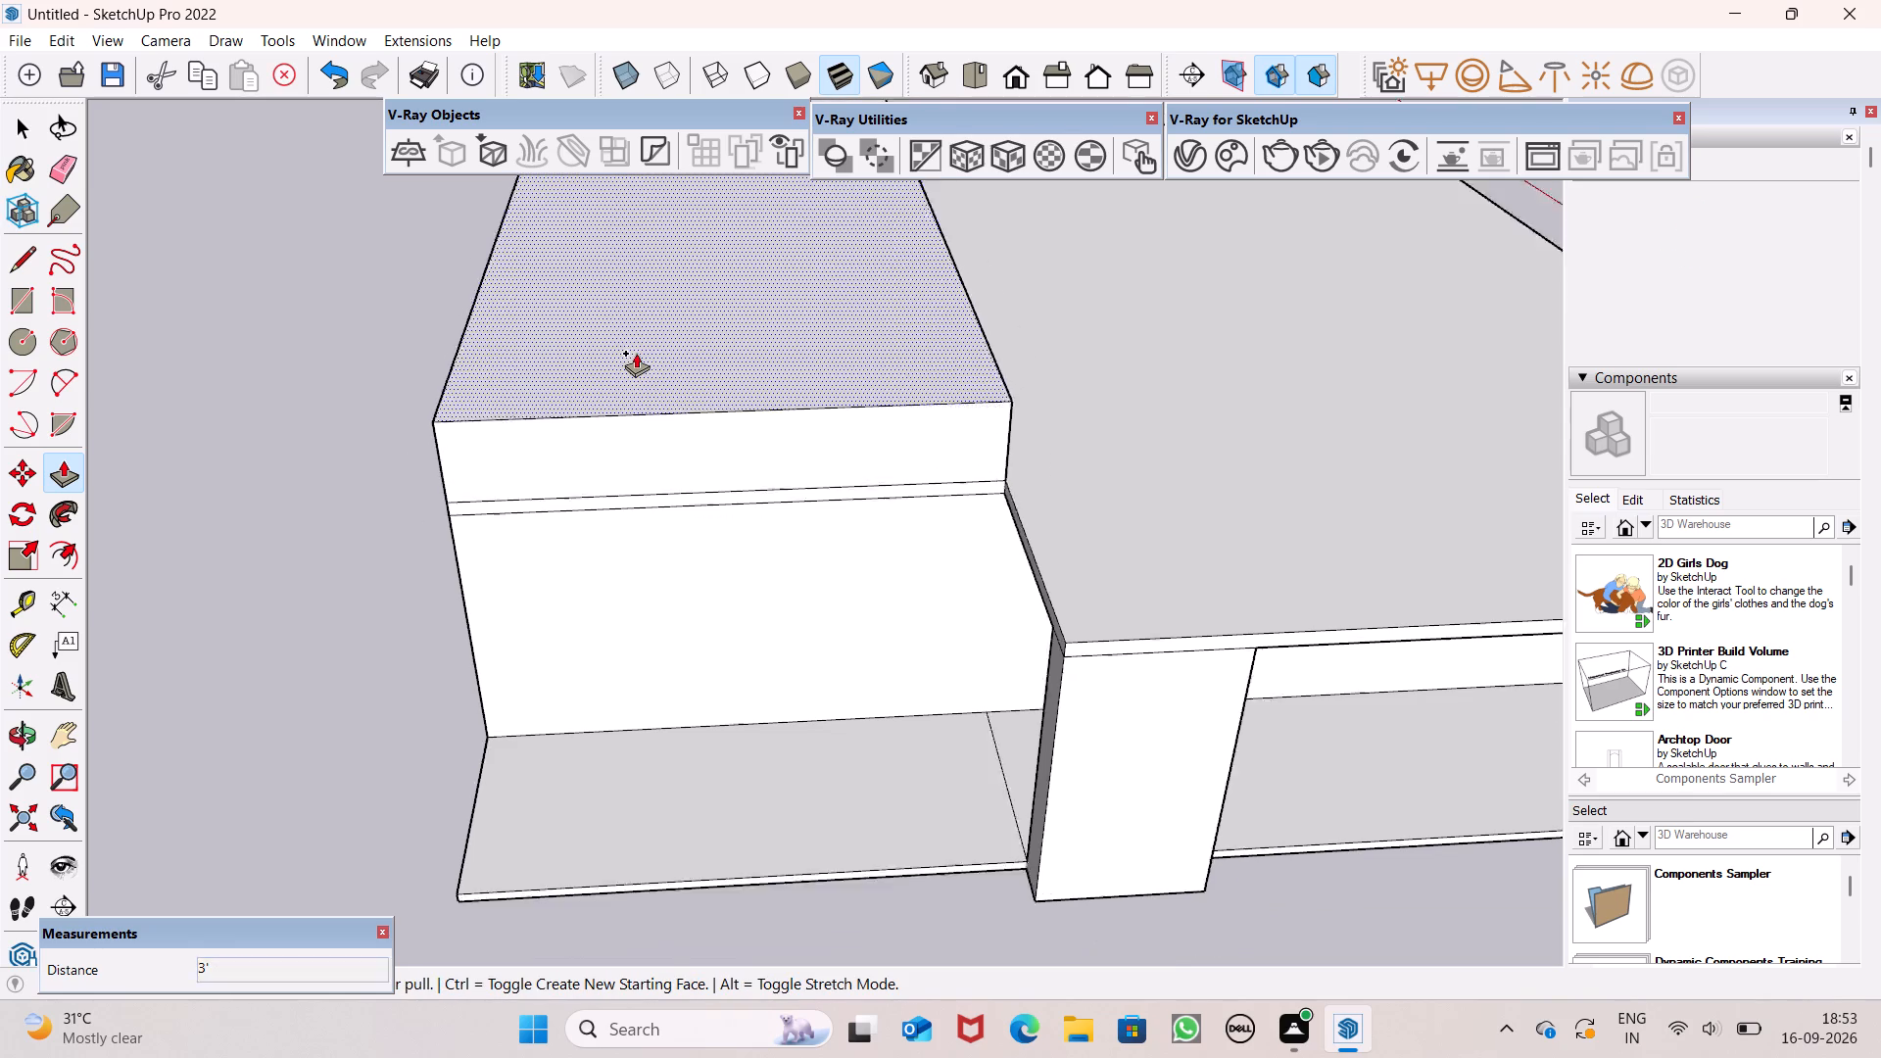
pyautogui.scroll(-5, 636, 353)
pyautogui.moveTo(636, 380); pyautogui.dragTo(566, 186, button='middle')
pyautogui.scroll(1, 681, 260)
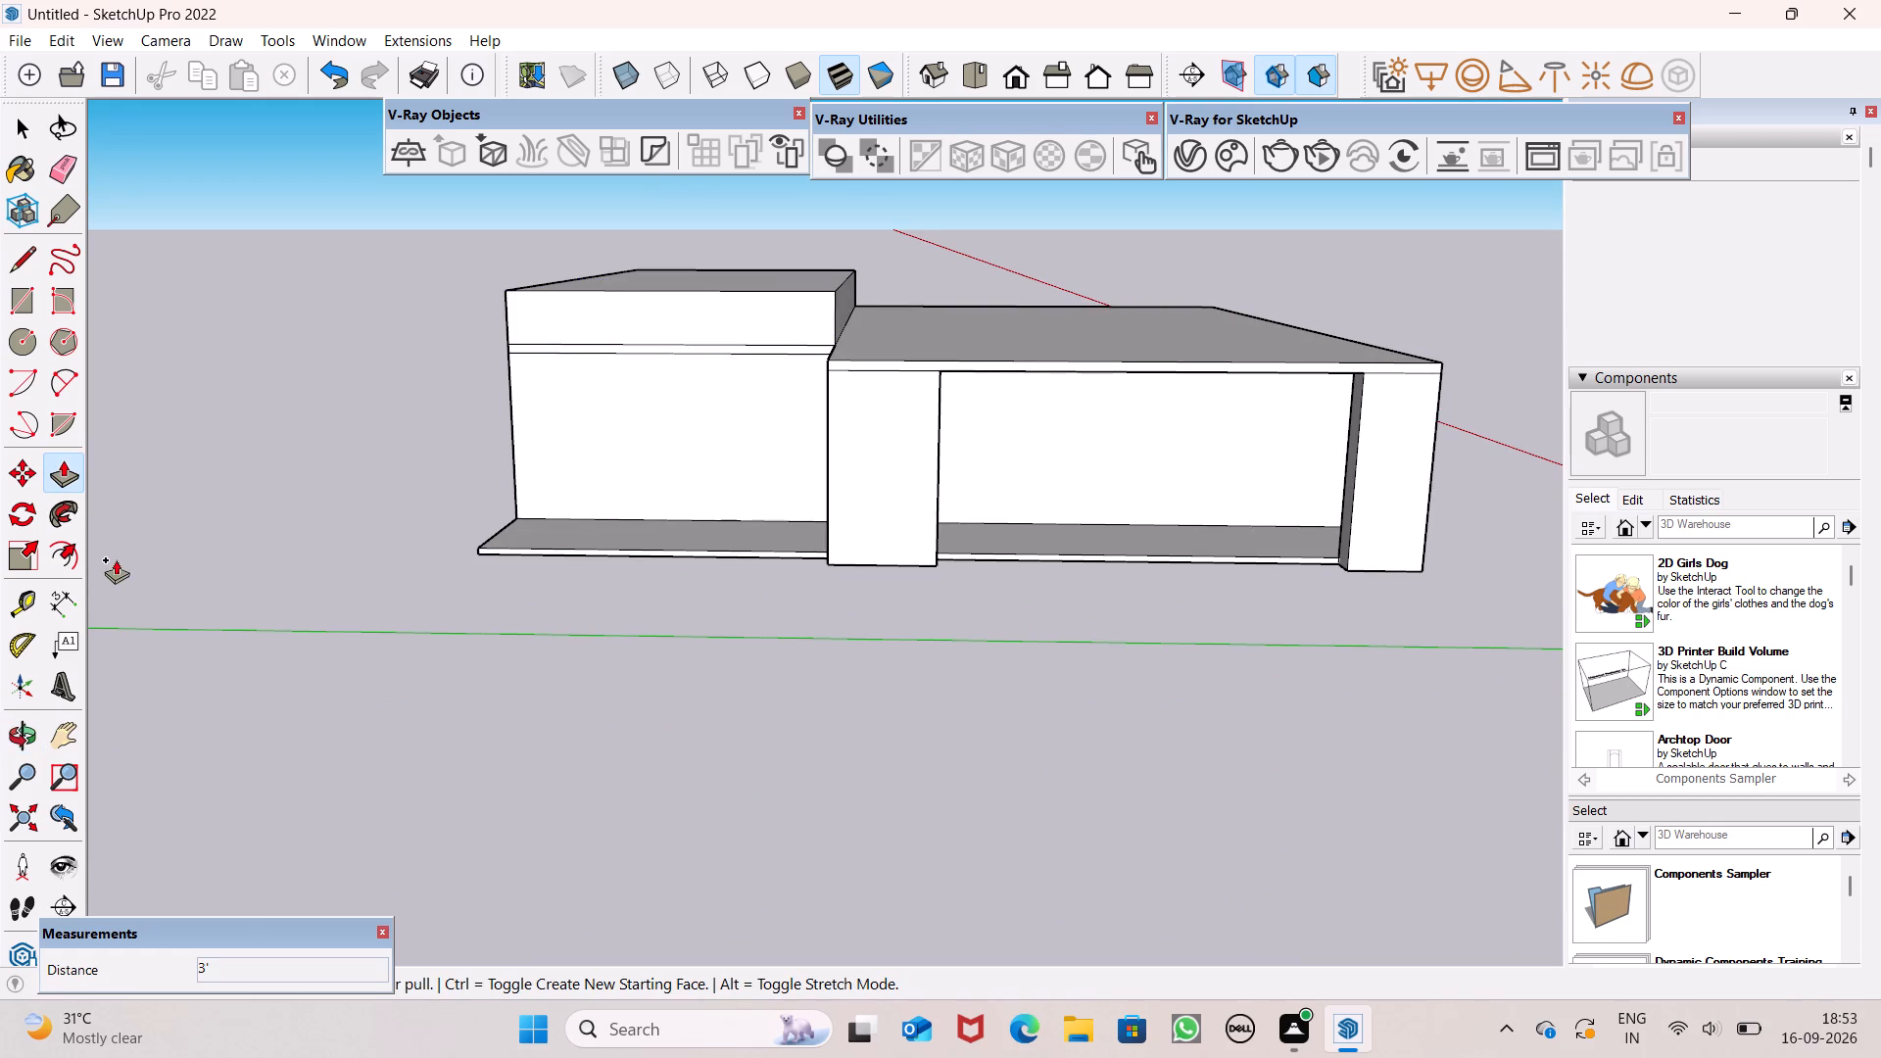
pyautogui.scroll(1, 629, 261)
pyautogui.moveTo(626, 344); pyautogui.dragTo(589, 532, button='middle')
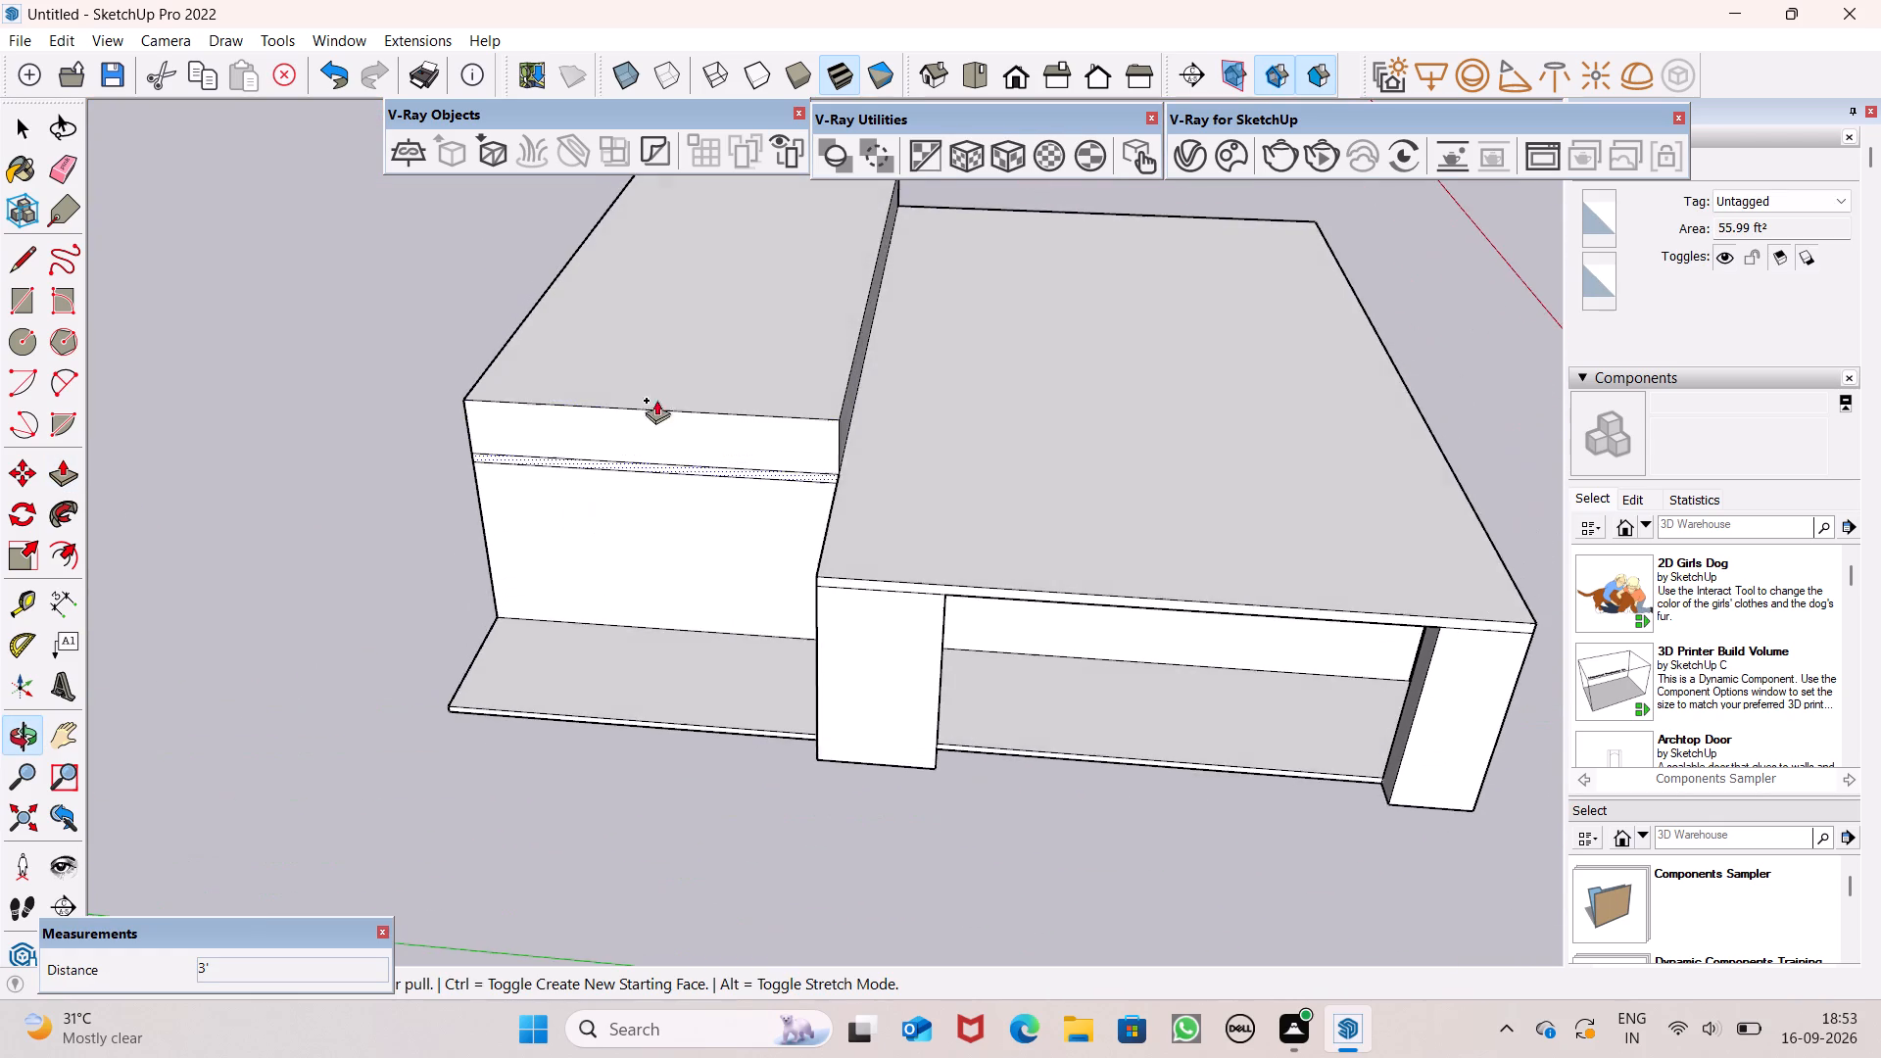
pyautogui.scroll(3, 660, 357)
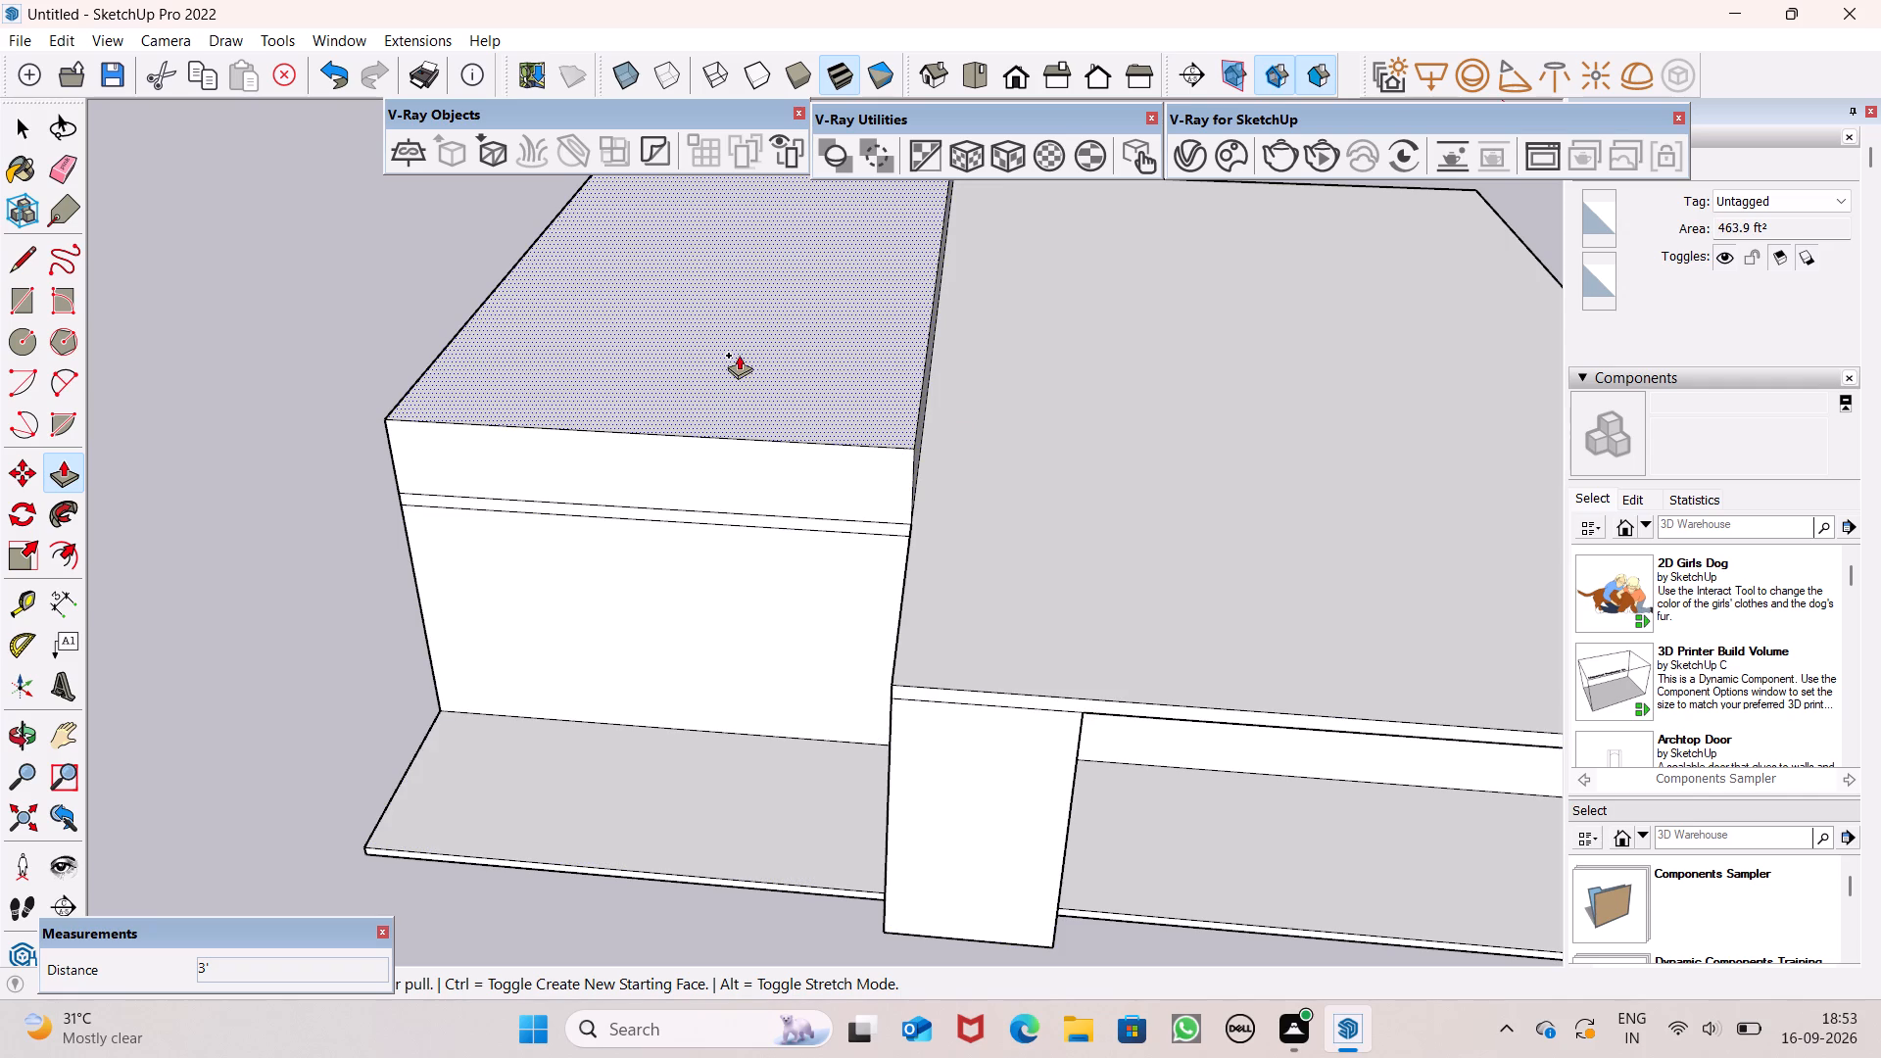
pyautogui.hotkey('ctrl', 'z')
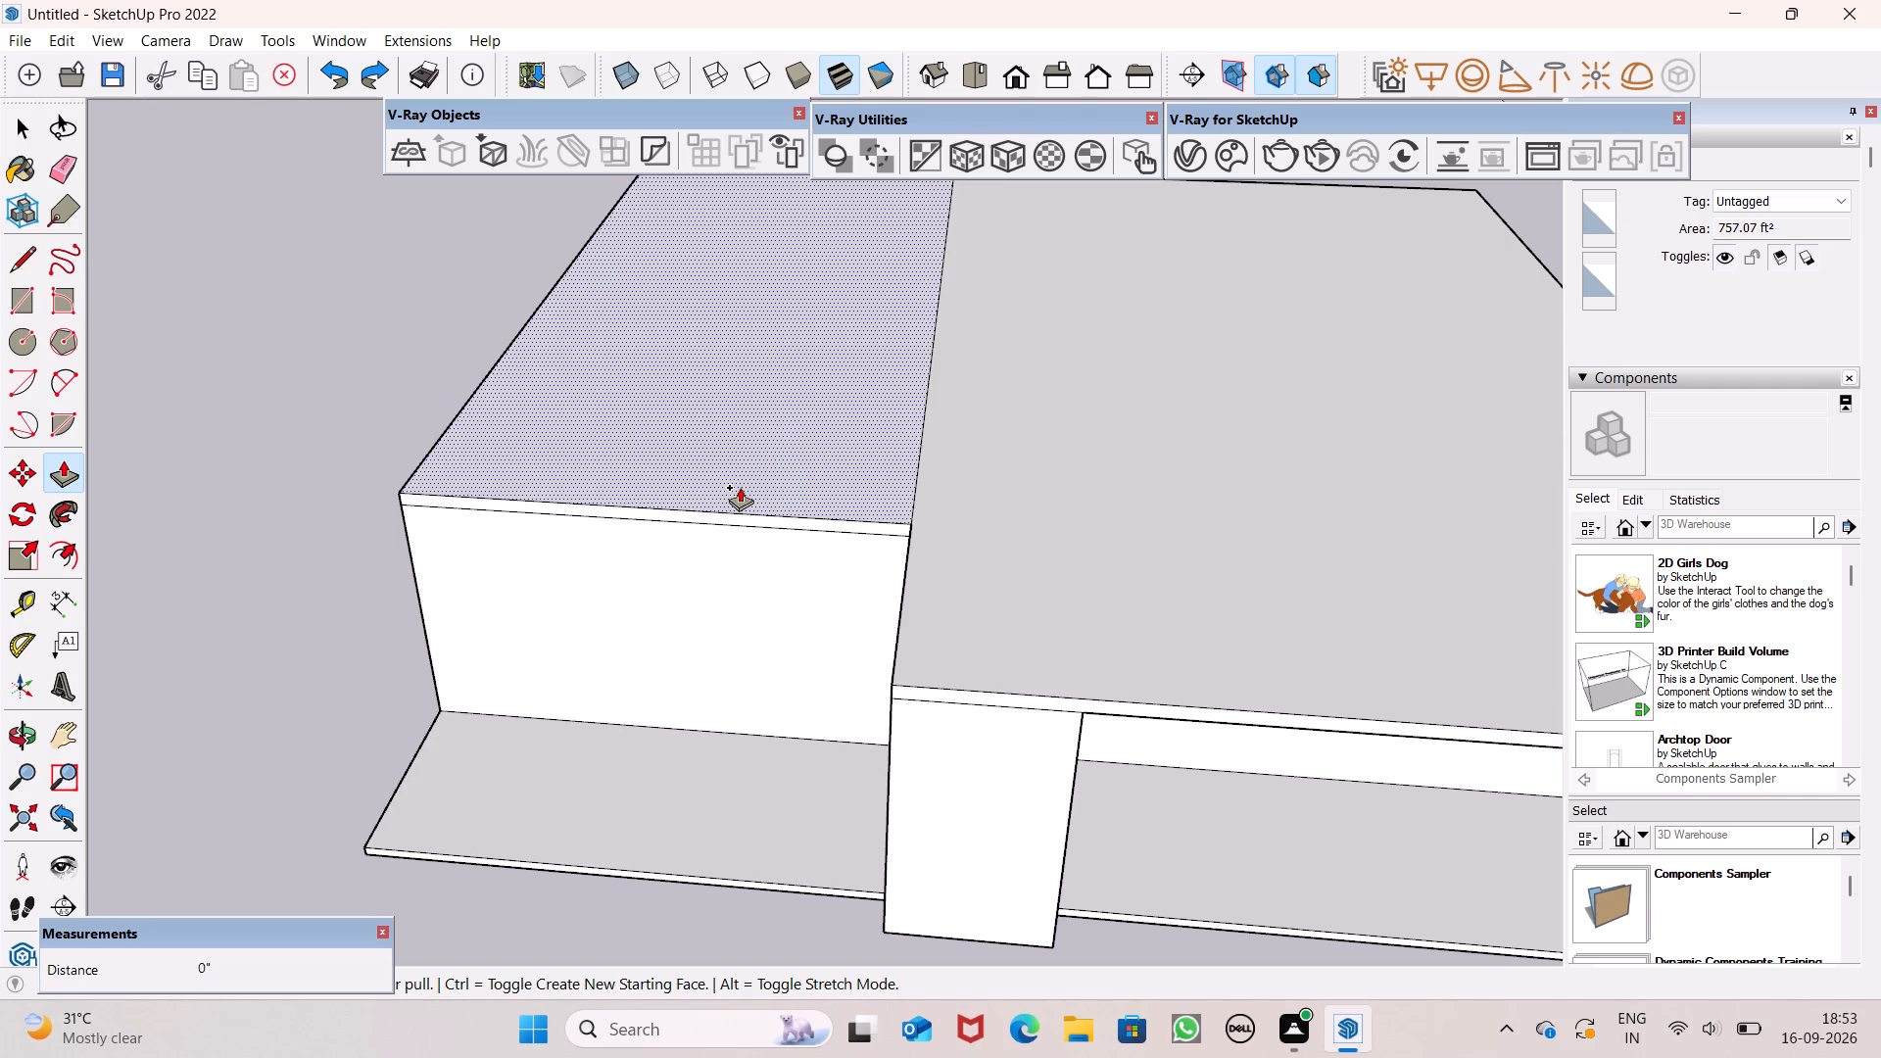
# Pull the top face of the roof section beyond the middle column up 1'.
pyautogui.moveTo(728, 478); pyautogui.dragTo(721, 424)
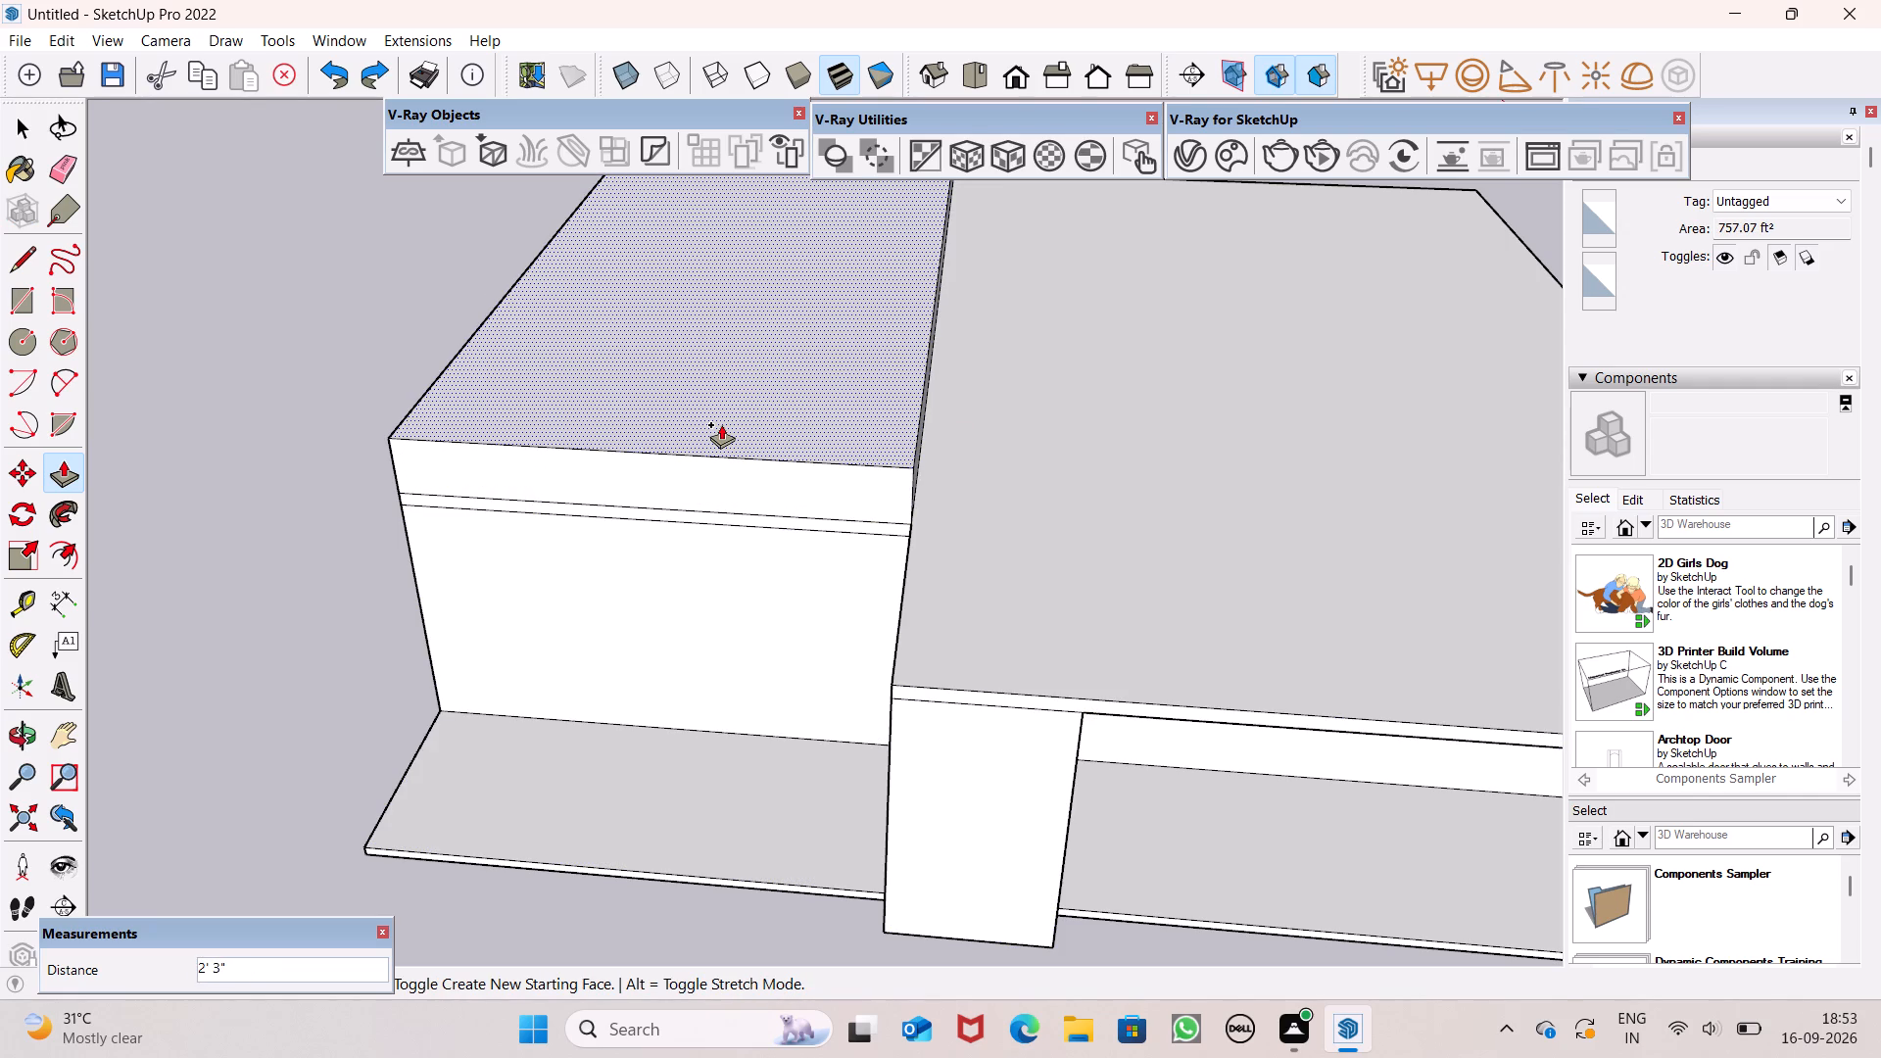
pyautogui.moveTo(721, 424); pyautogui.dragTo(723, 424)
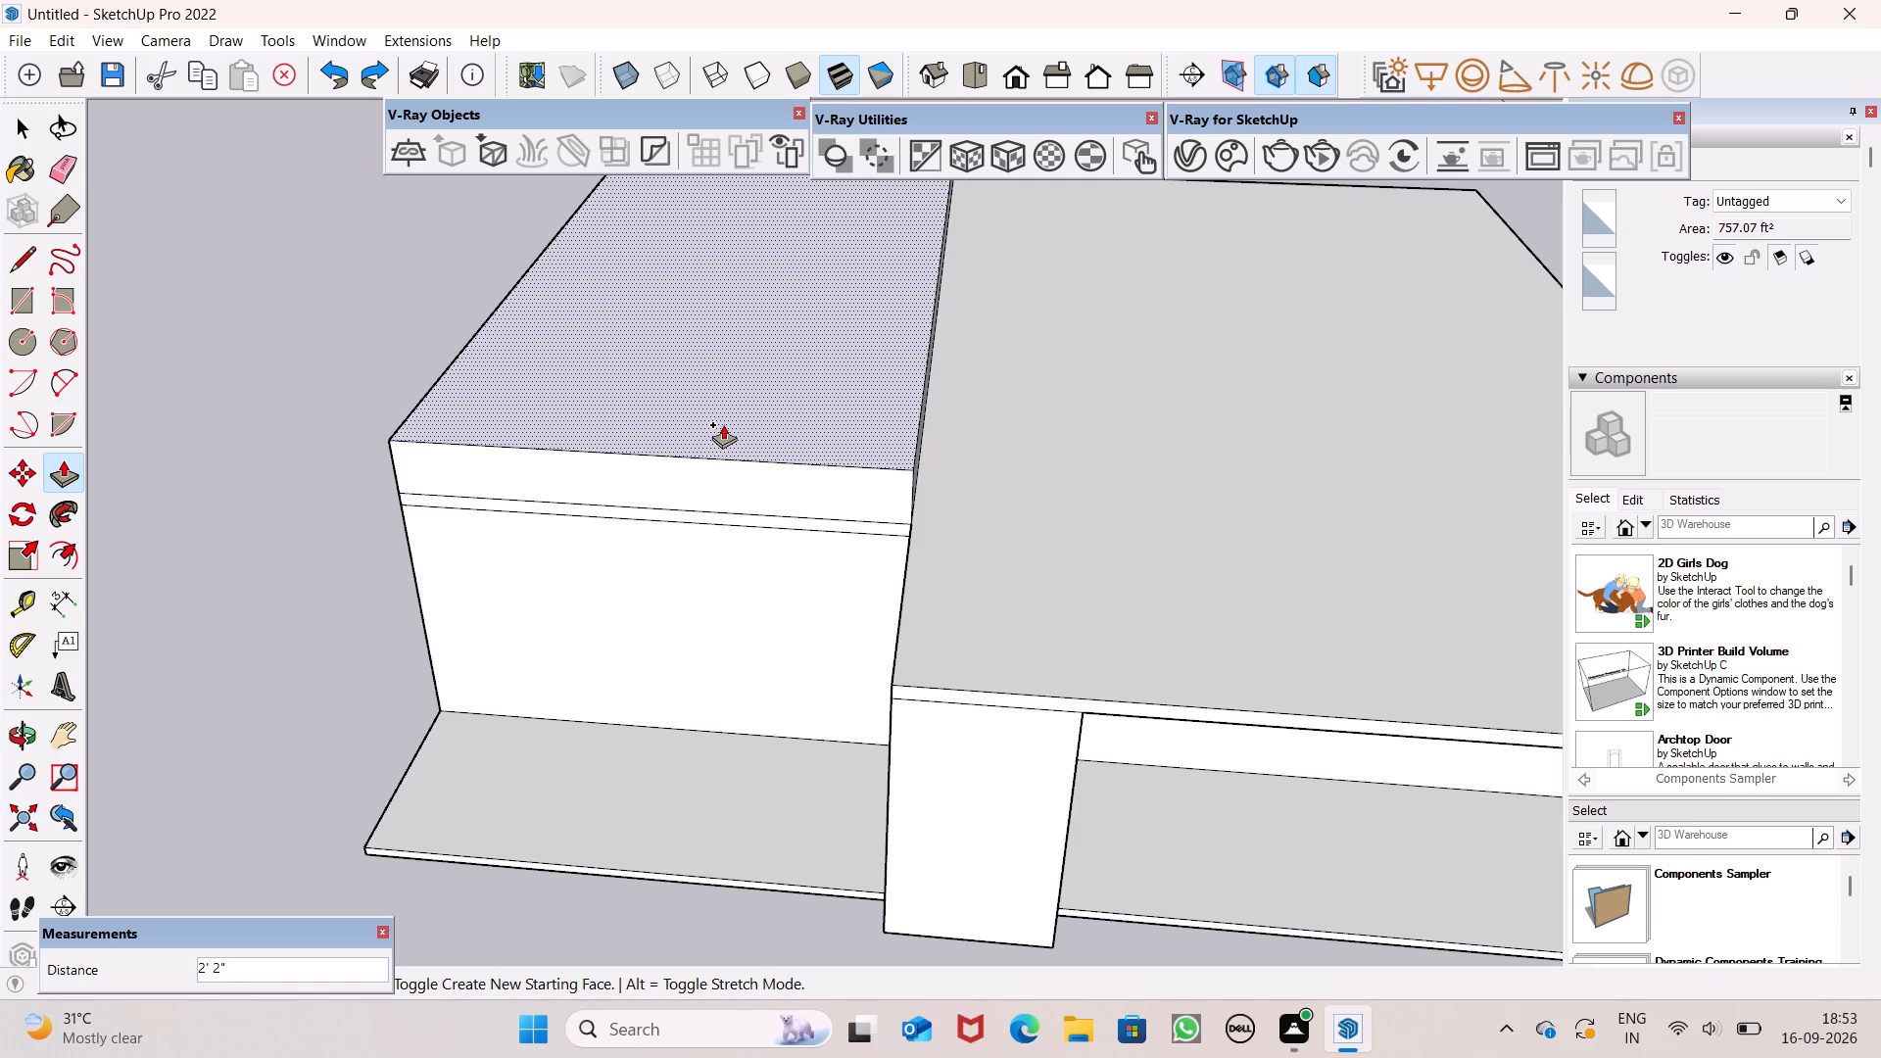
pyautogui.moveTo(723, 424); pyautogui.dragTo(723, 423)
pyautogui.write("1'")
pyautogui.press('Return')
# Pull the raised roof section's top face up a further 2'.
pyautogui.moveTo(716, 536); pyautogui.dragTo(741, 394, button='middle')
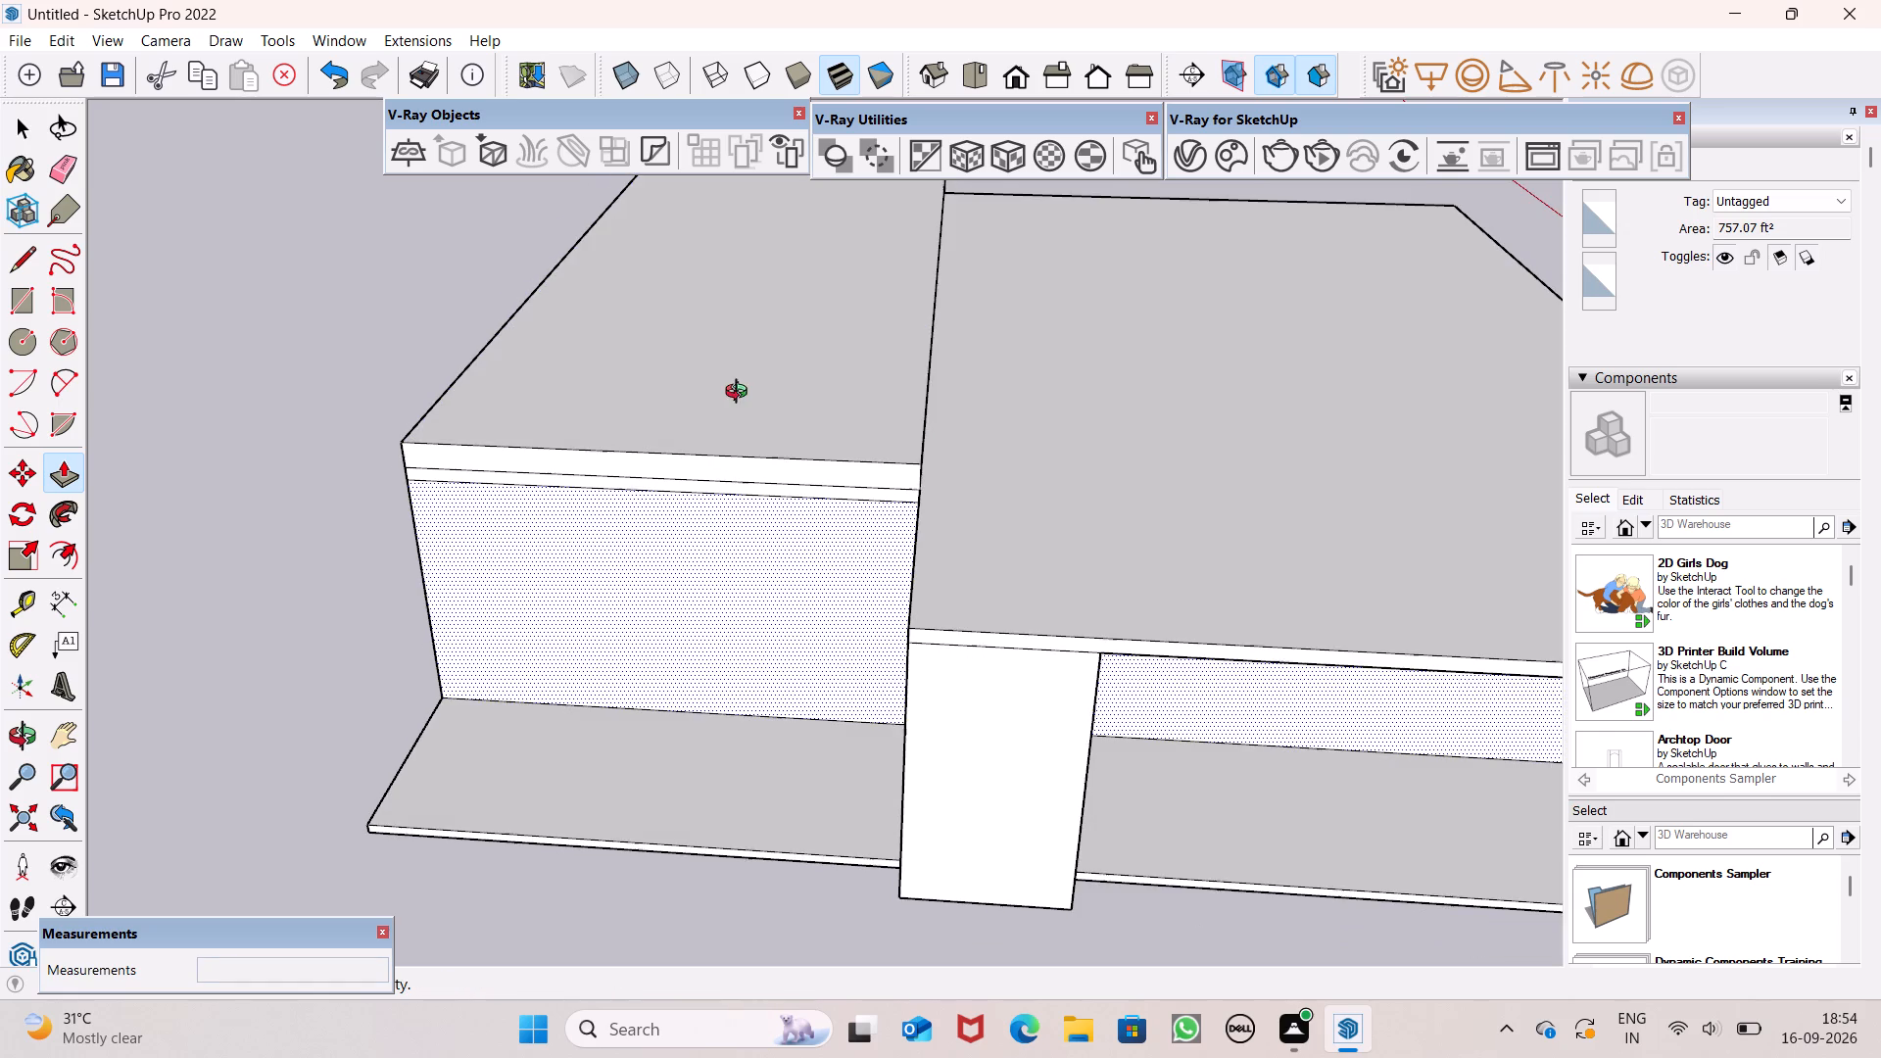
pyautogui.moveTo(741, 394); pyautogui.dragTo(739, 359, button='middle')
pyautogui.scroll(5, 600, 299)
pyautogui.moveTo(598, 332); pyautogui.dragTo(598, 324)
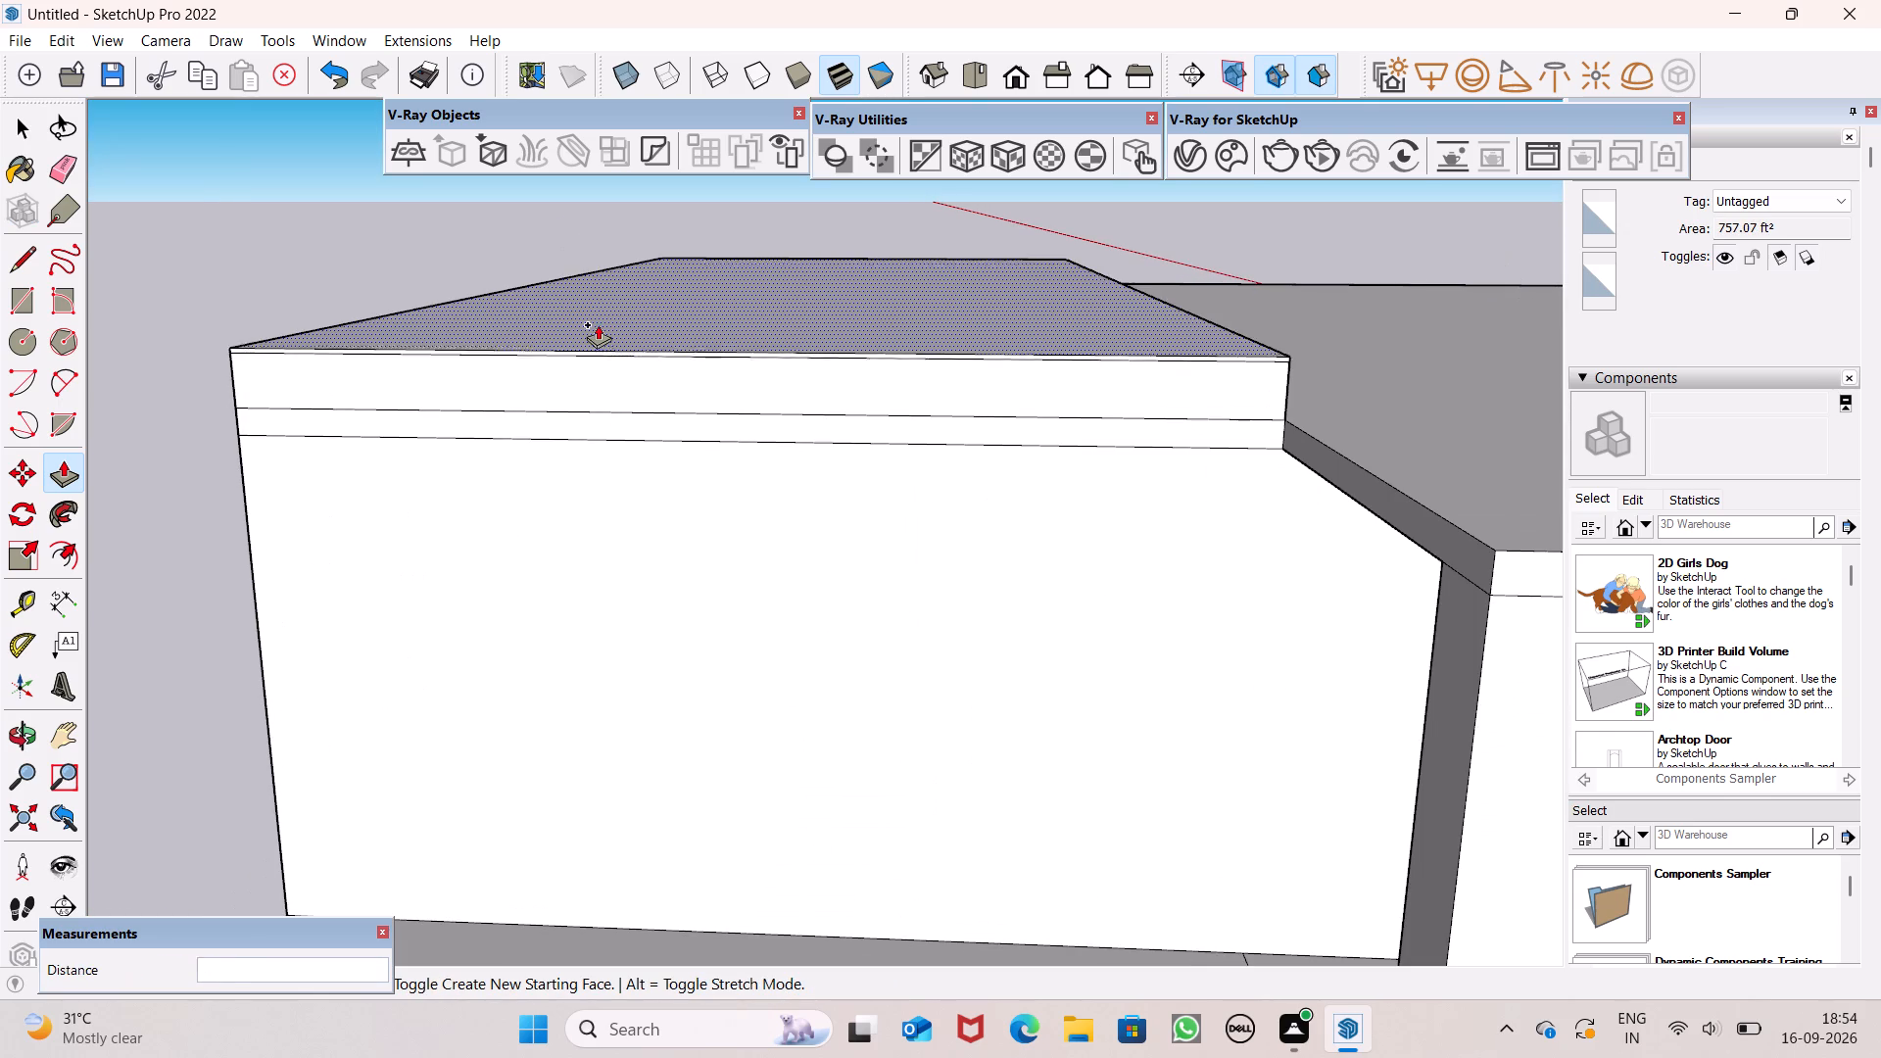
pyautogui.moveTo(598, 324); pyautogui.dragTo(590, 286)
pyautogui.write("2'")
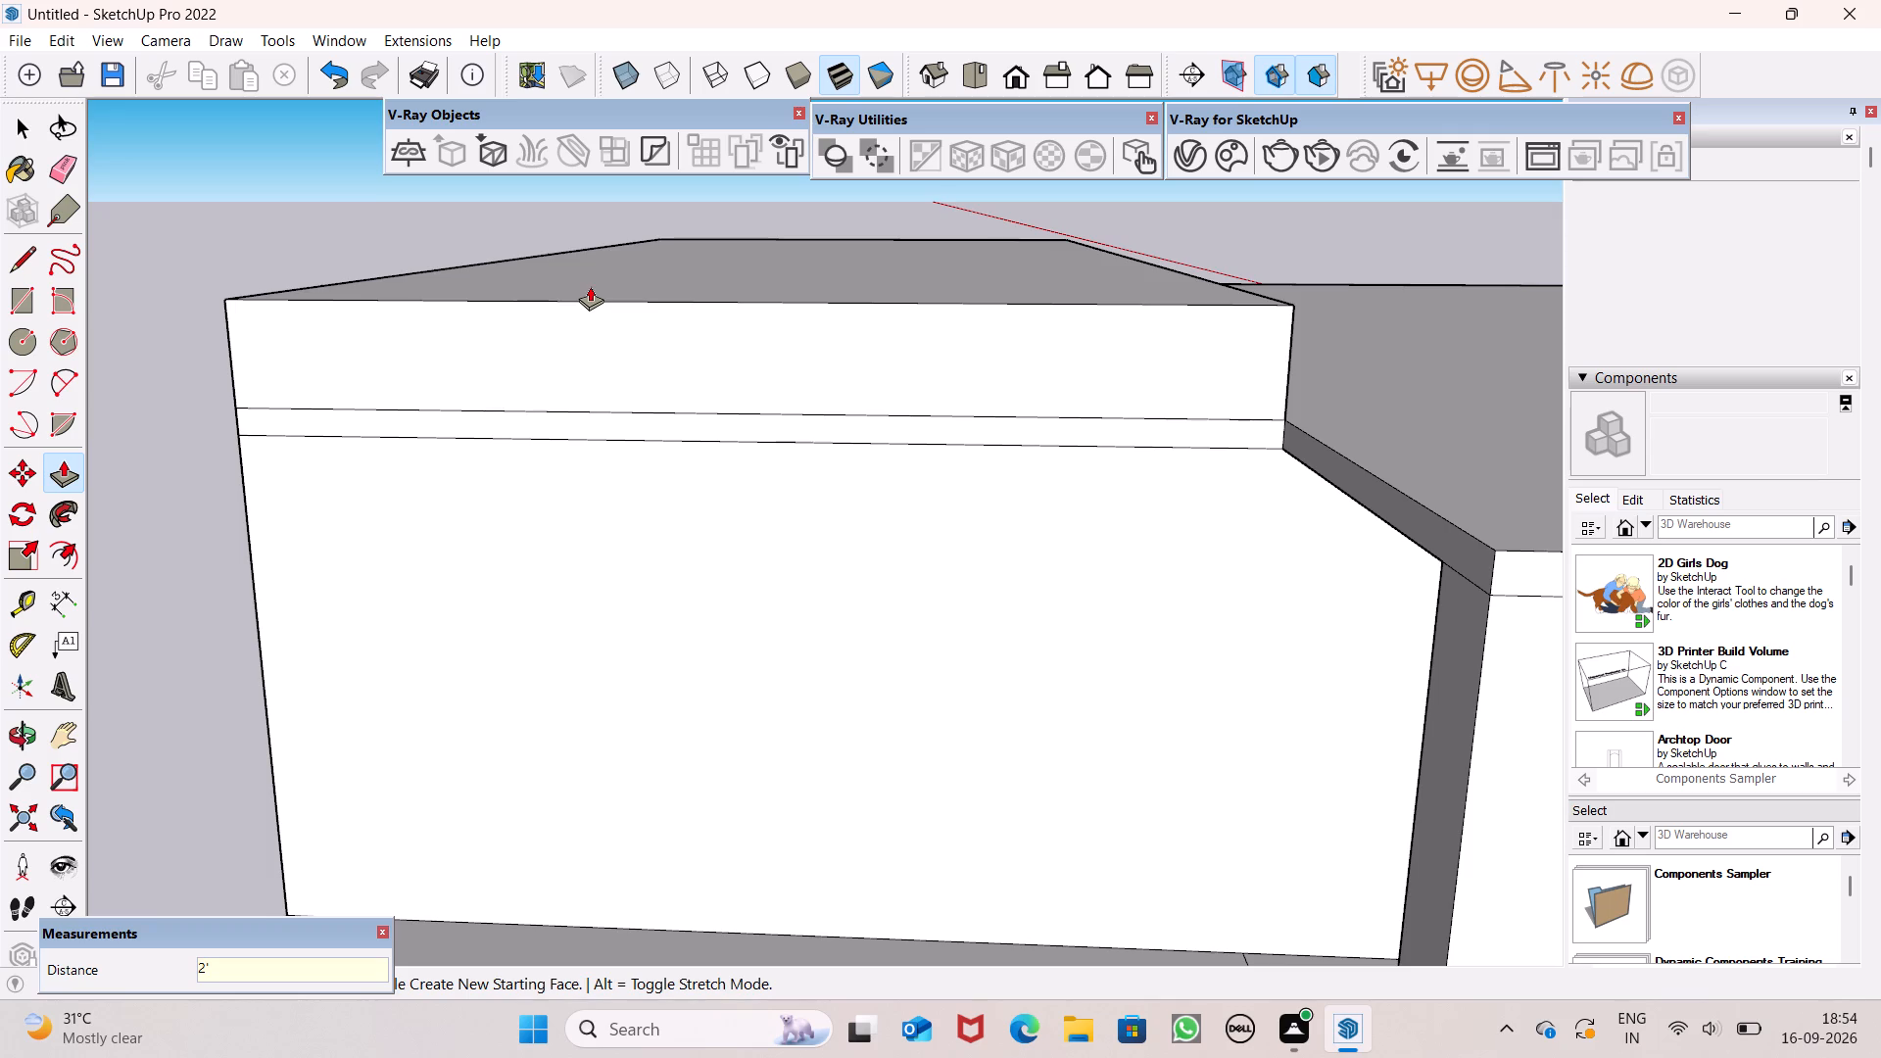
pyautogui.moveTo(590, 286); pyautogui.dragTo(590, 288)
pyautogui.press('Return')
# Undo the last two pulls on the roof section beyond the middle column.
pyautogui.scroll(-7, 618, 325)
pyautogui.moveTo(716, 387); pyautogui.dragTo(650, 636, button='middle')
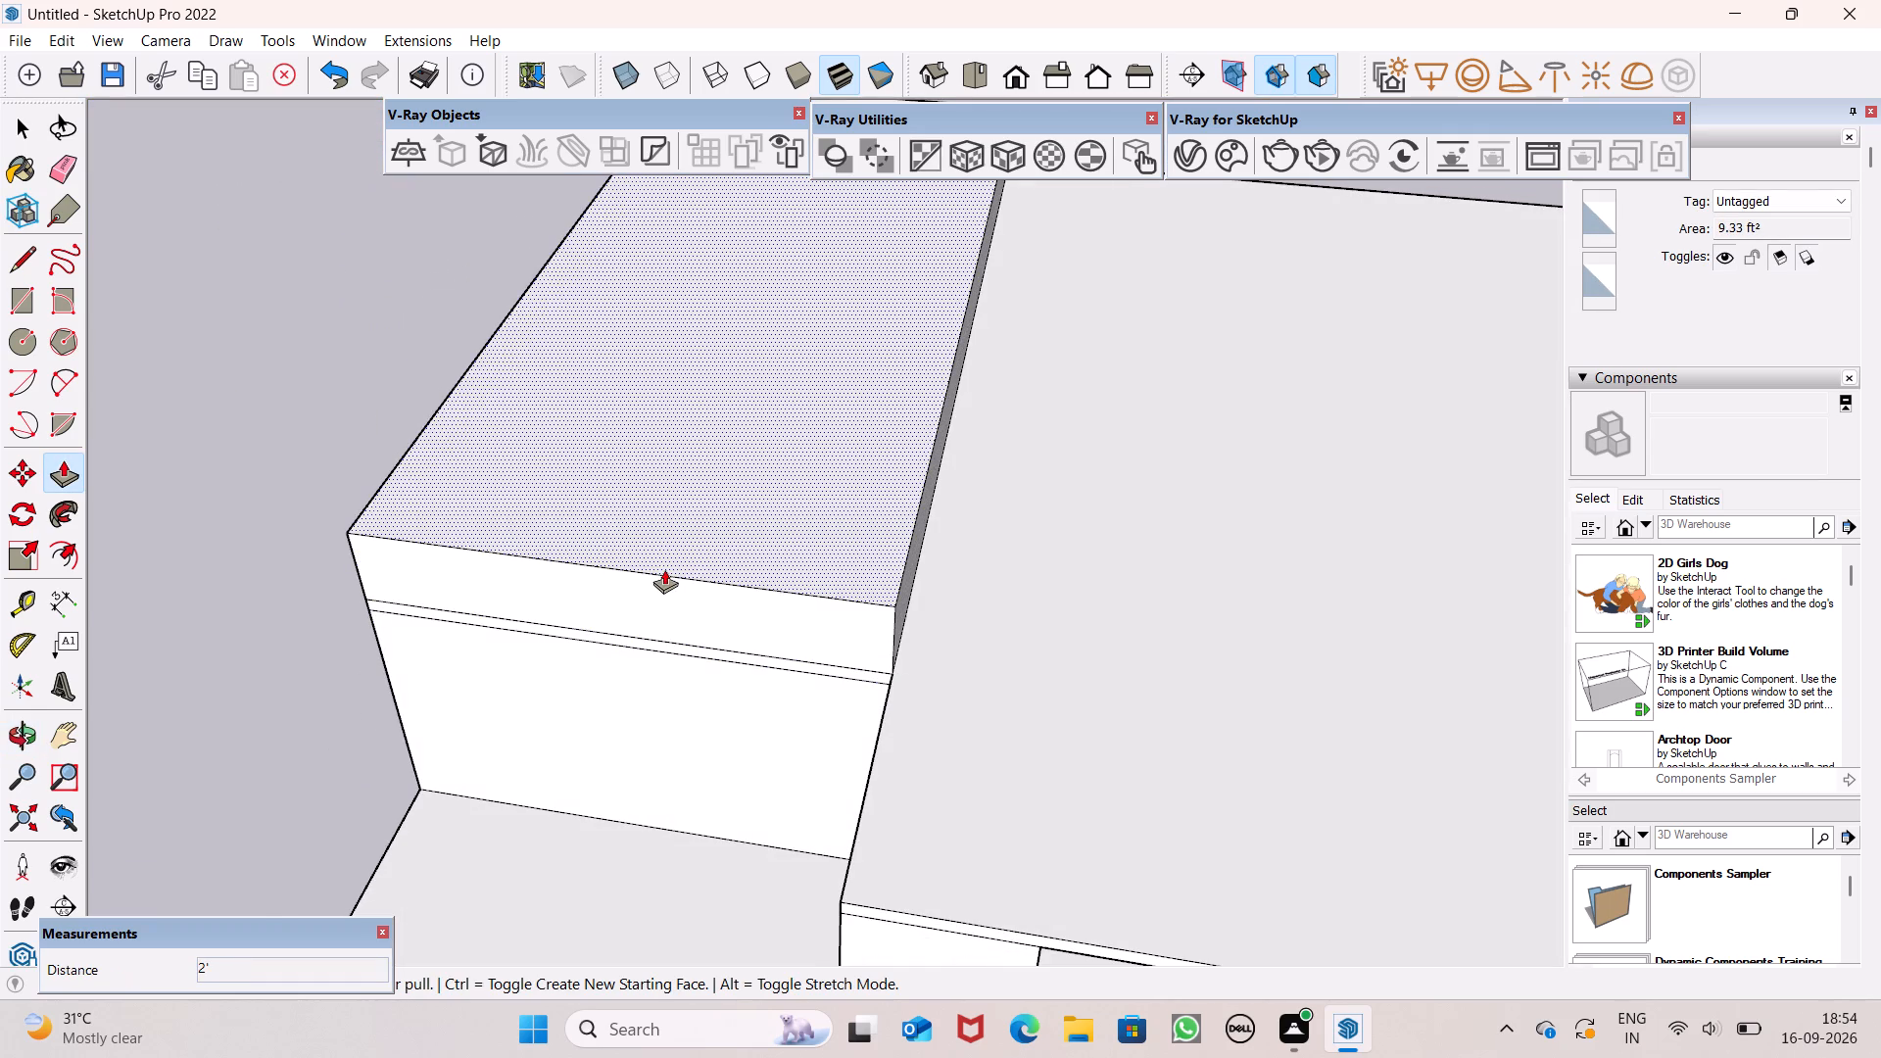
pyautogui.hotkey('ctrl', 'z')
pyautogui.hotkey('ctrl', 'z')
# Pull the top face of the roof section beyond the middle column up 2', keeping its original edges as a dividing line.
pyautogui.moveTo(666, 622); pyautogui.dragTo(746, 512, button='middle')
pyautogui.scroll(1, 744, 512)
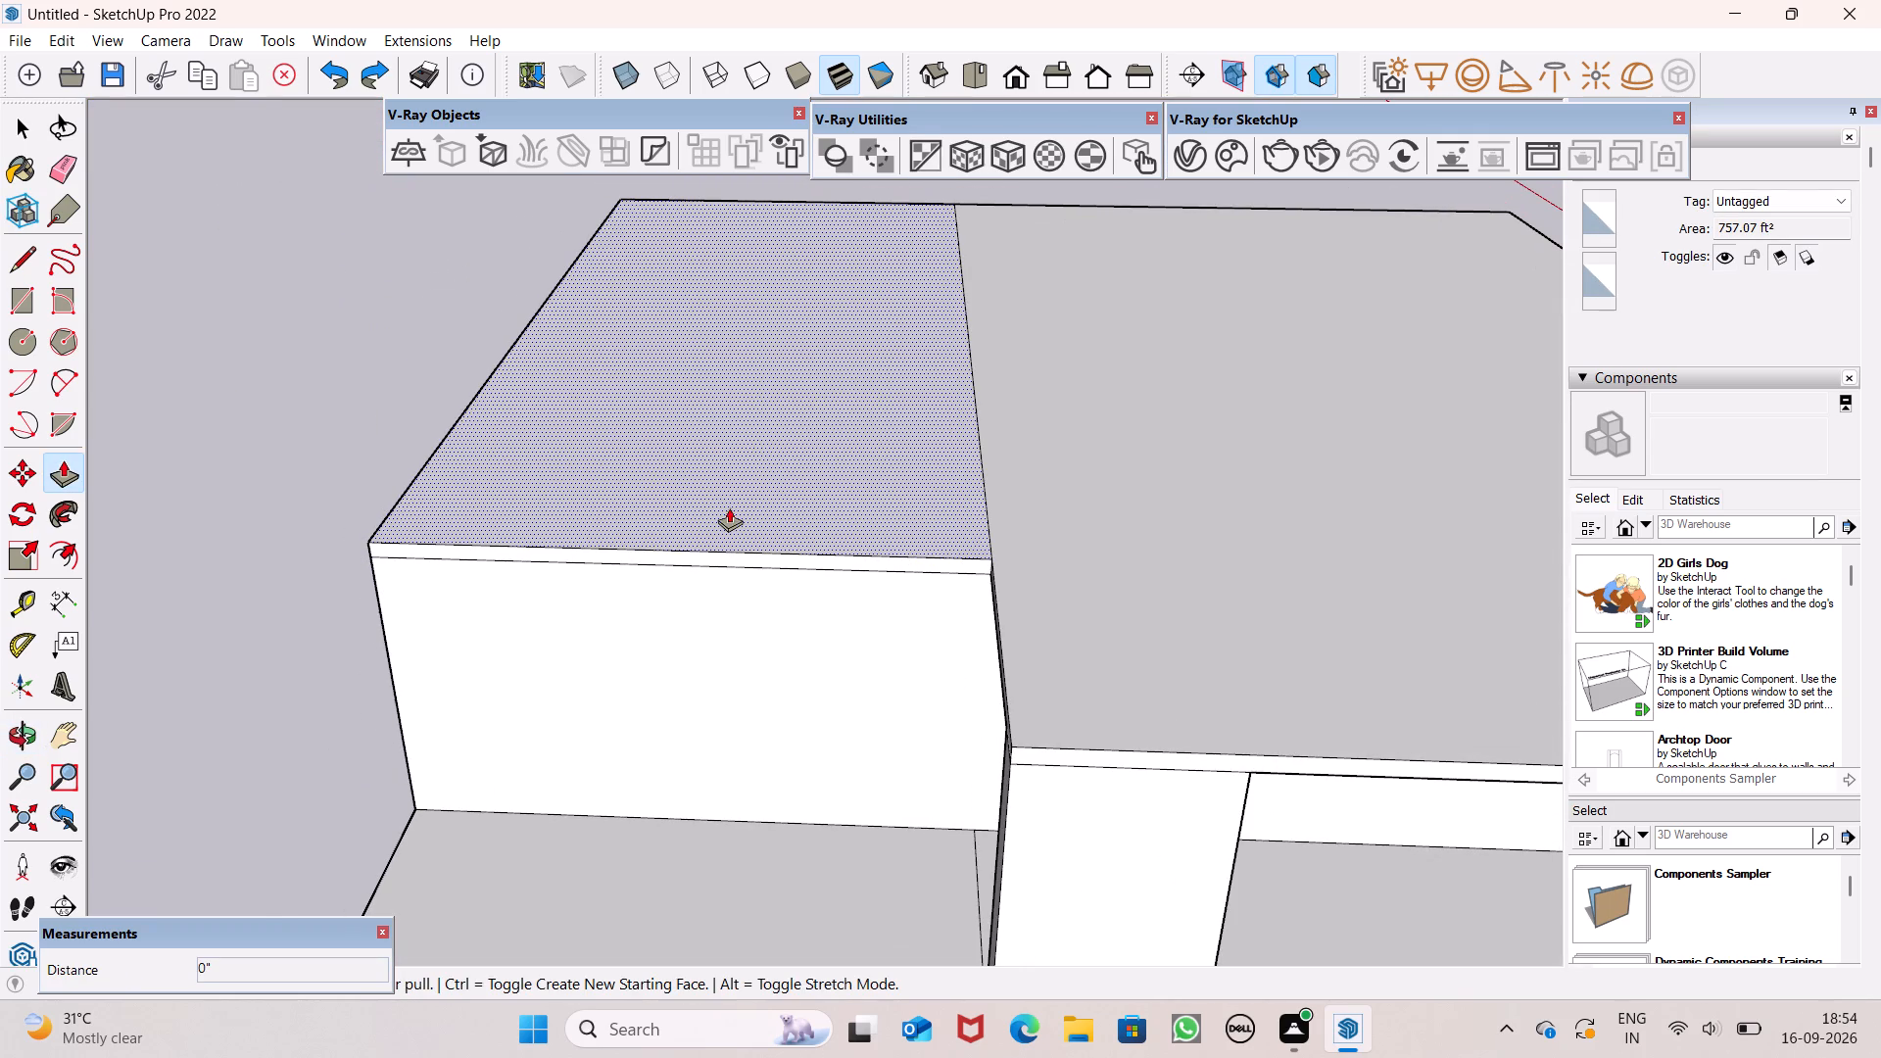
pyautogui.moveTo(726, 508); pyautogui.dragTo(700, 420)
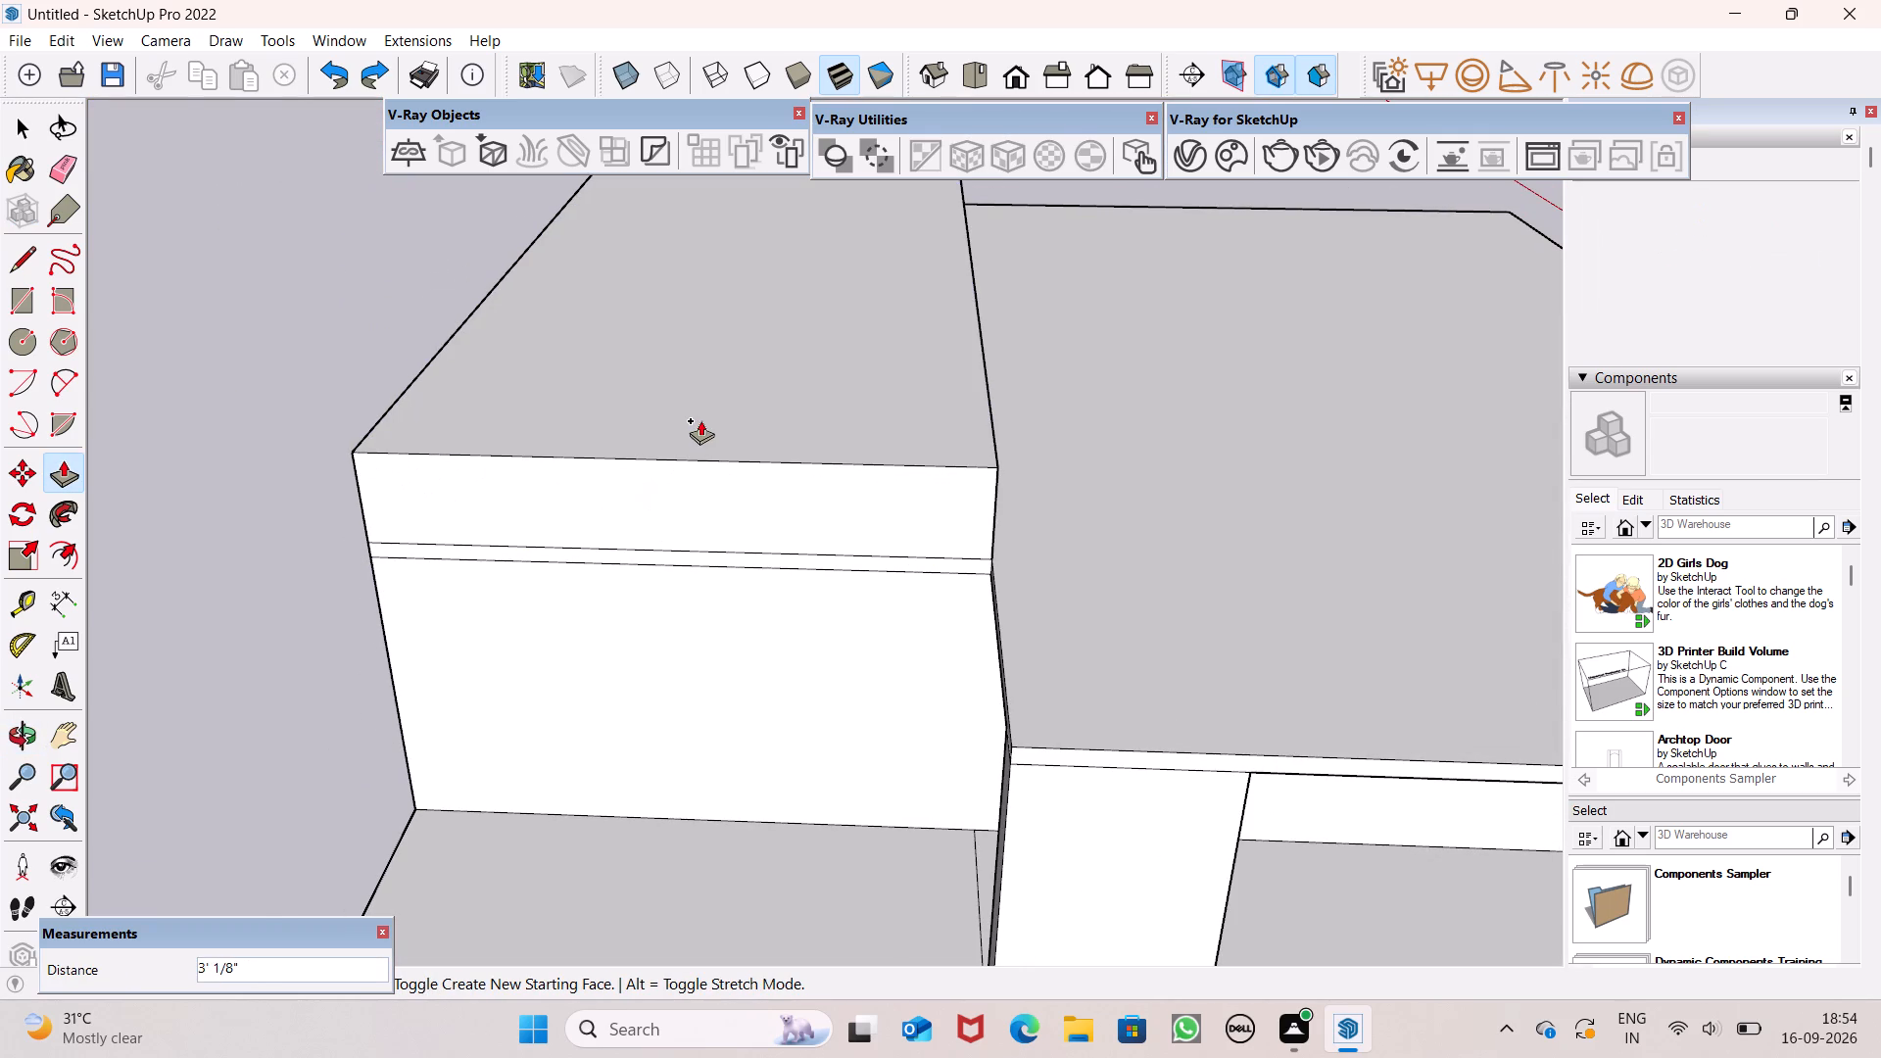
pyautogui.moveTo(700, 420); pyautogui.dragTo(704, 437)
pyautogui.press('2')
pyautogui.press("'")
pyautogui.press('Return')
# Pull the raised roof section's top face up another 4" as a separate band.
pyautogui.scroll(-6, 712, 468)
pyautogui.moveTo(705, 507); pyautogui.dragTo(704, 477, button='middle')
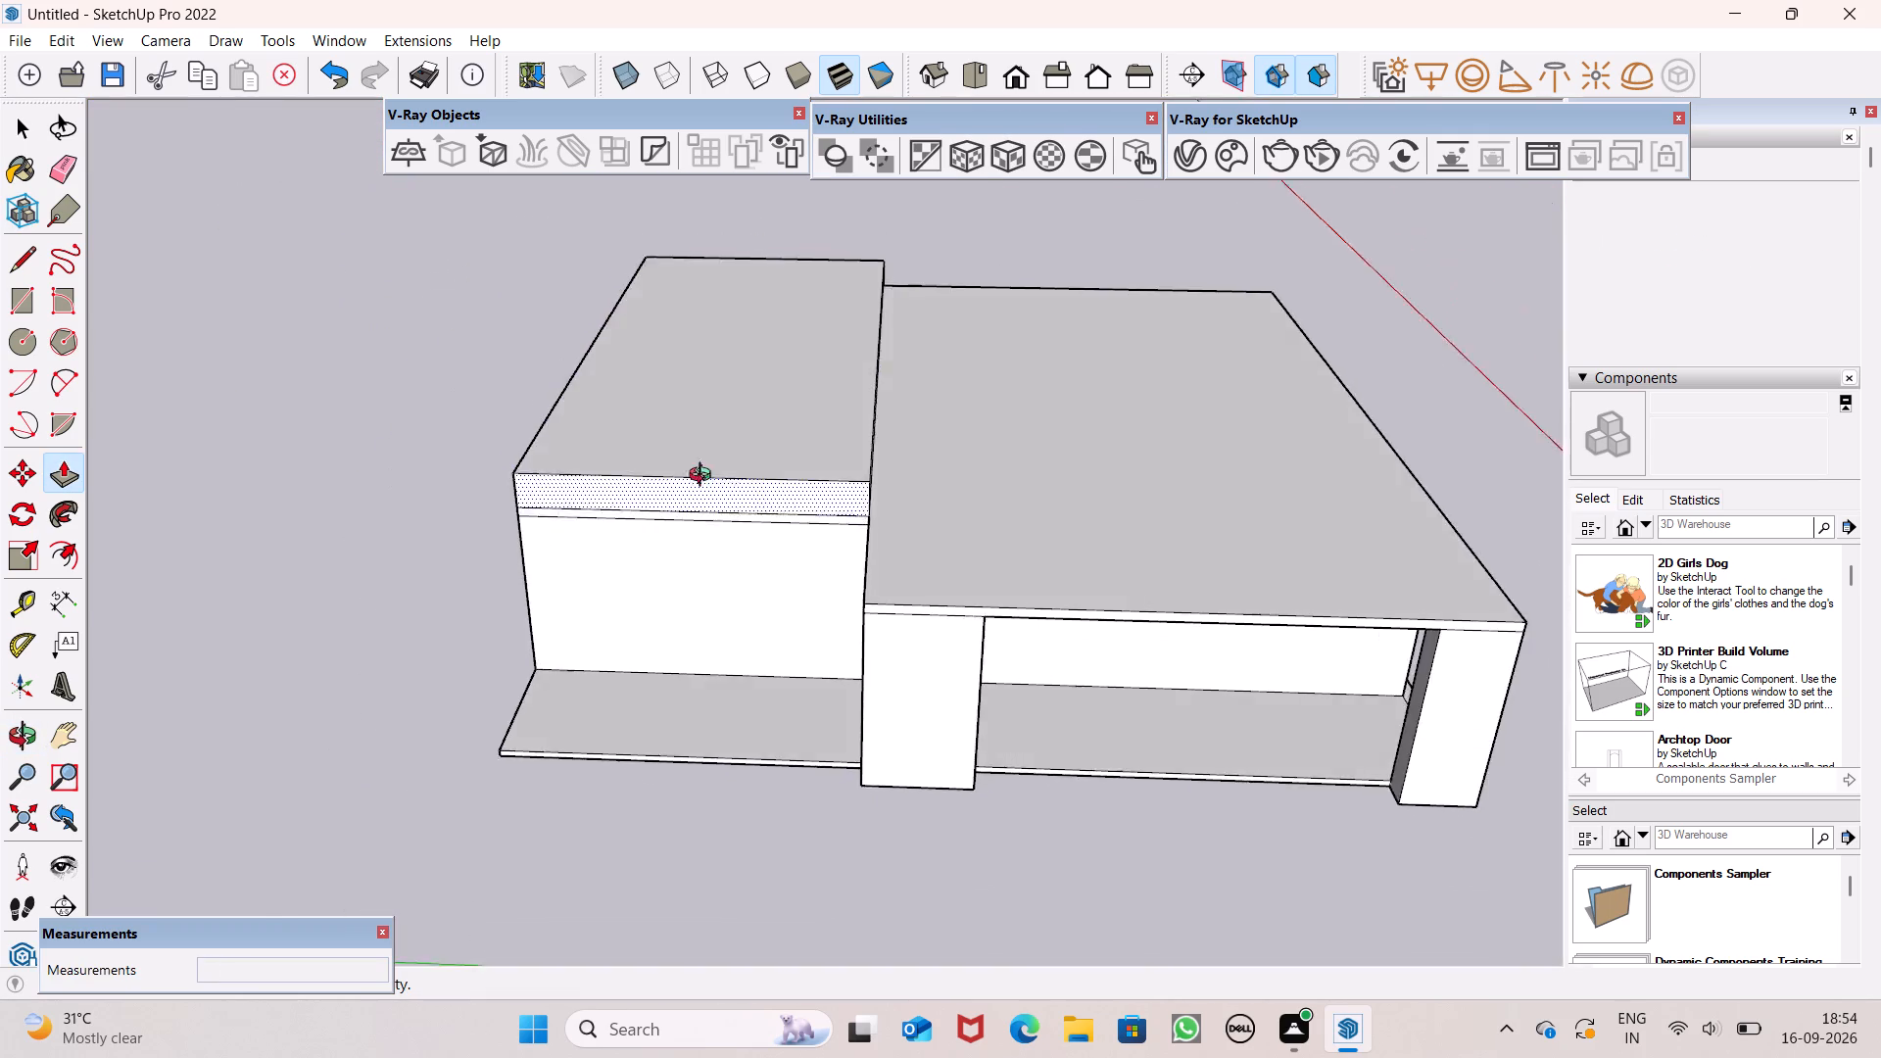
pyautogui.moveTo(704, 477); pyautogui.dragTo(709, 312, button='middle')
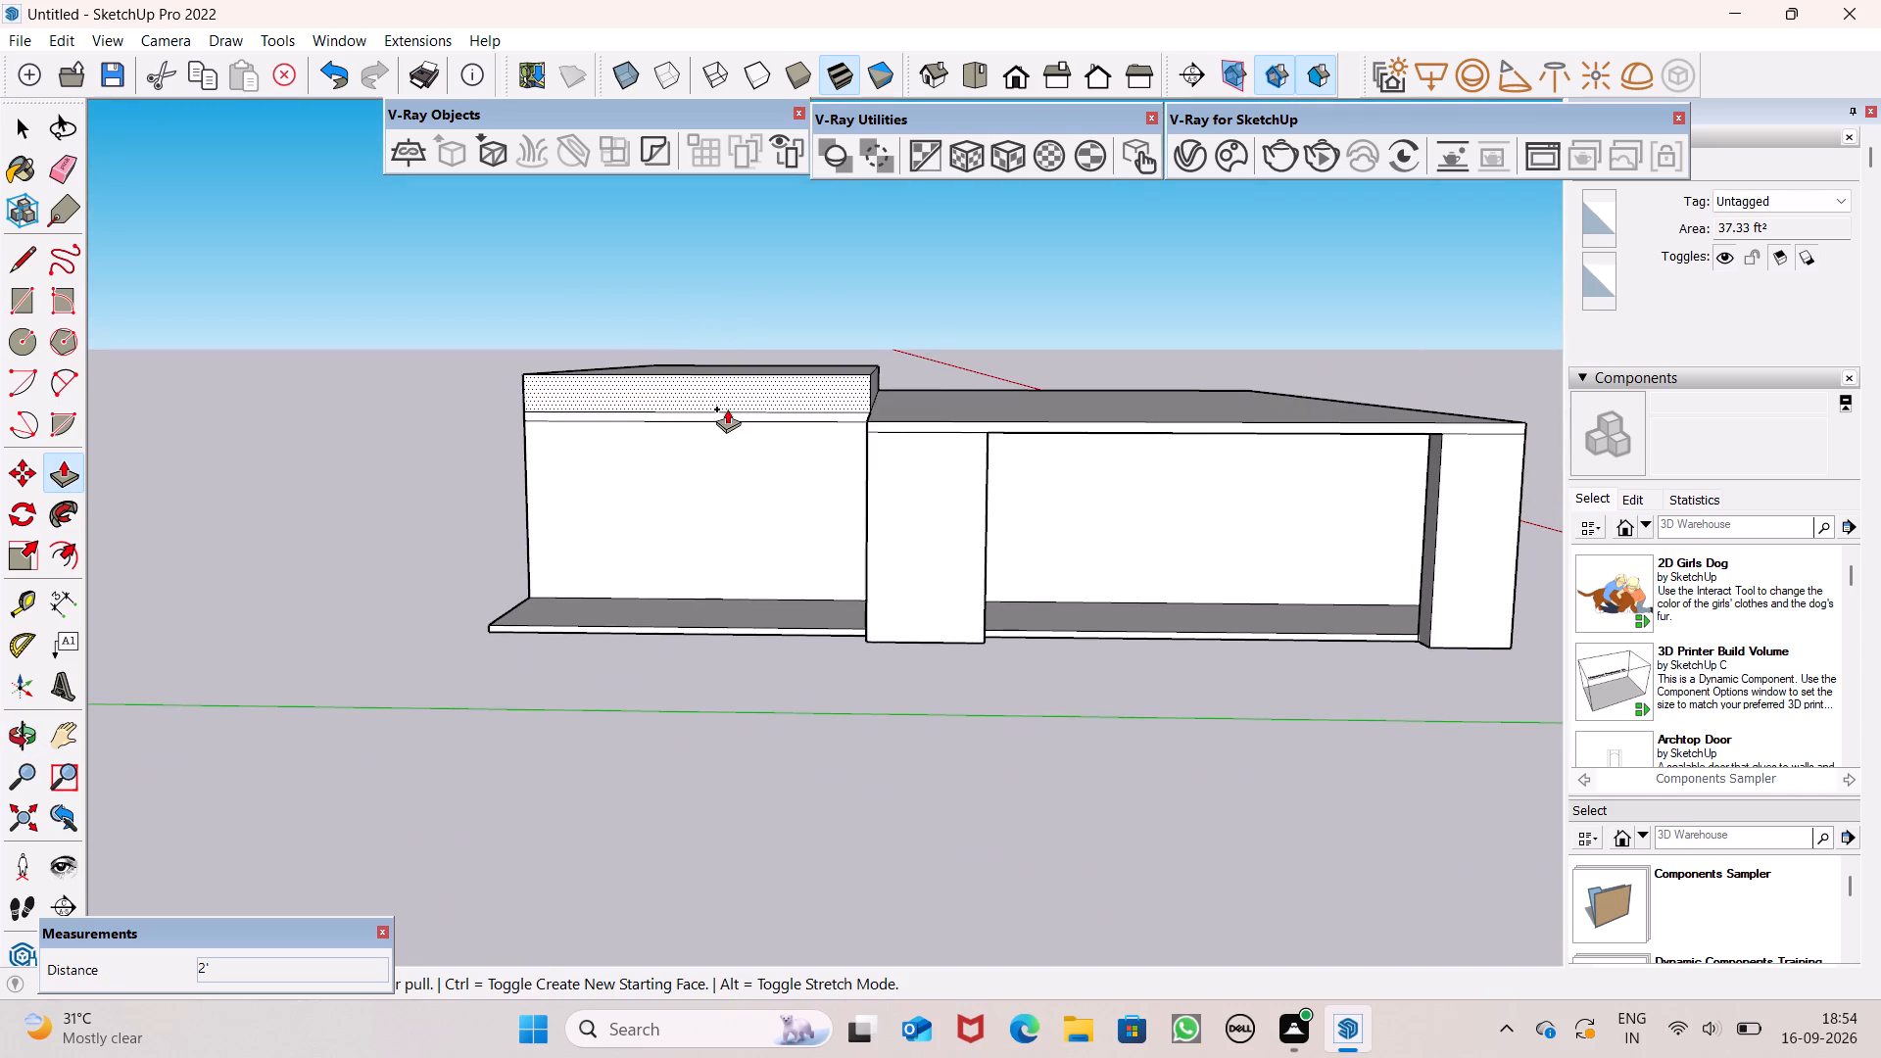
pyautogui.scroll(2, 724, 415)
pyautogui.moveTo(716, 408); pyautogui.dragTo(749, 601, button='middle')
pyautogui.scroll(3, 688, 499)
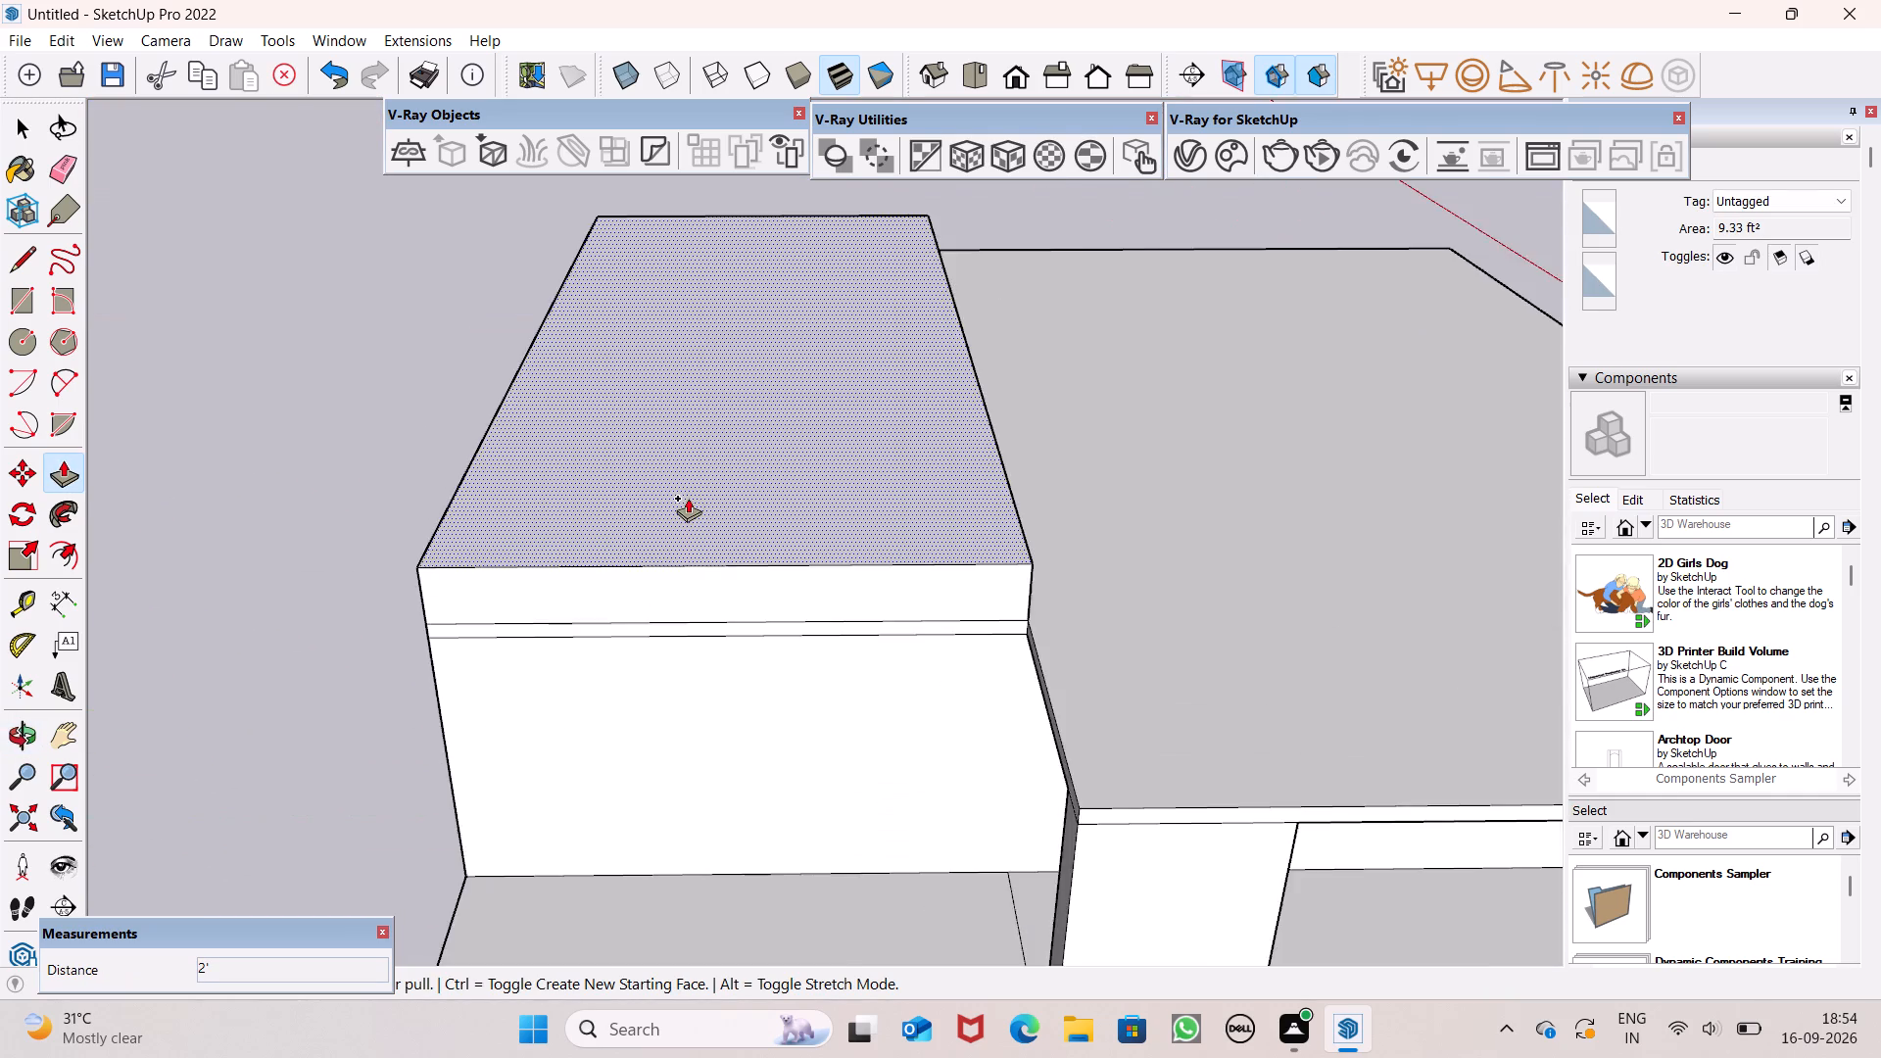
pyautogui.scroll(2, 688, 498)
pyautogui.moveTo(696, 547); pyautogui.dragTo(699, 523)
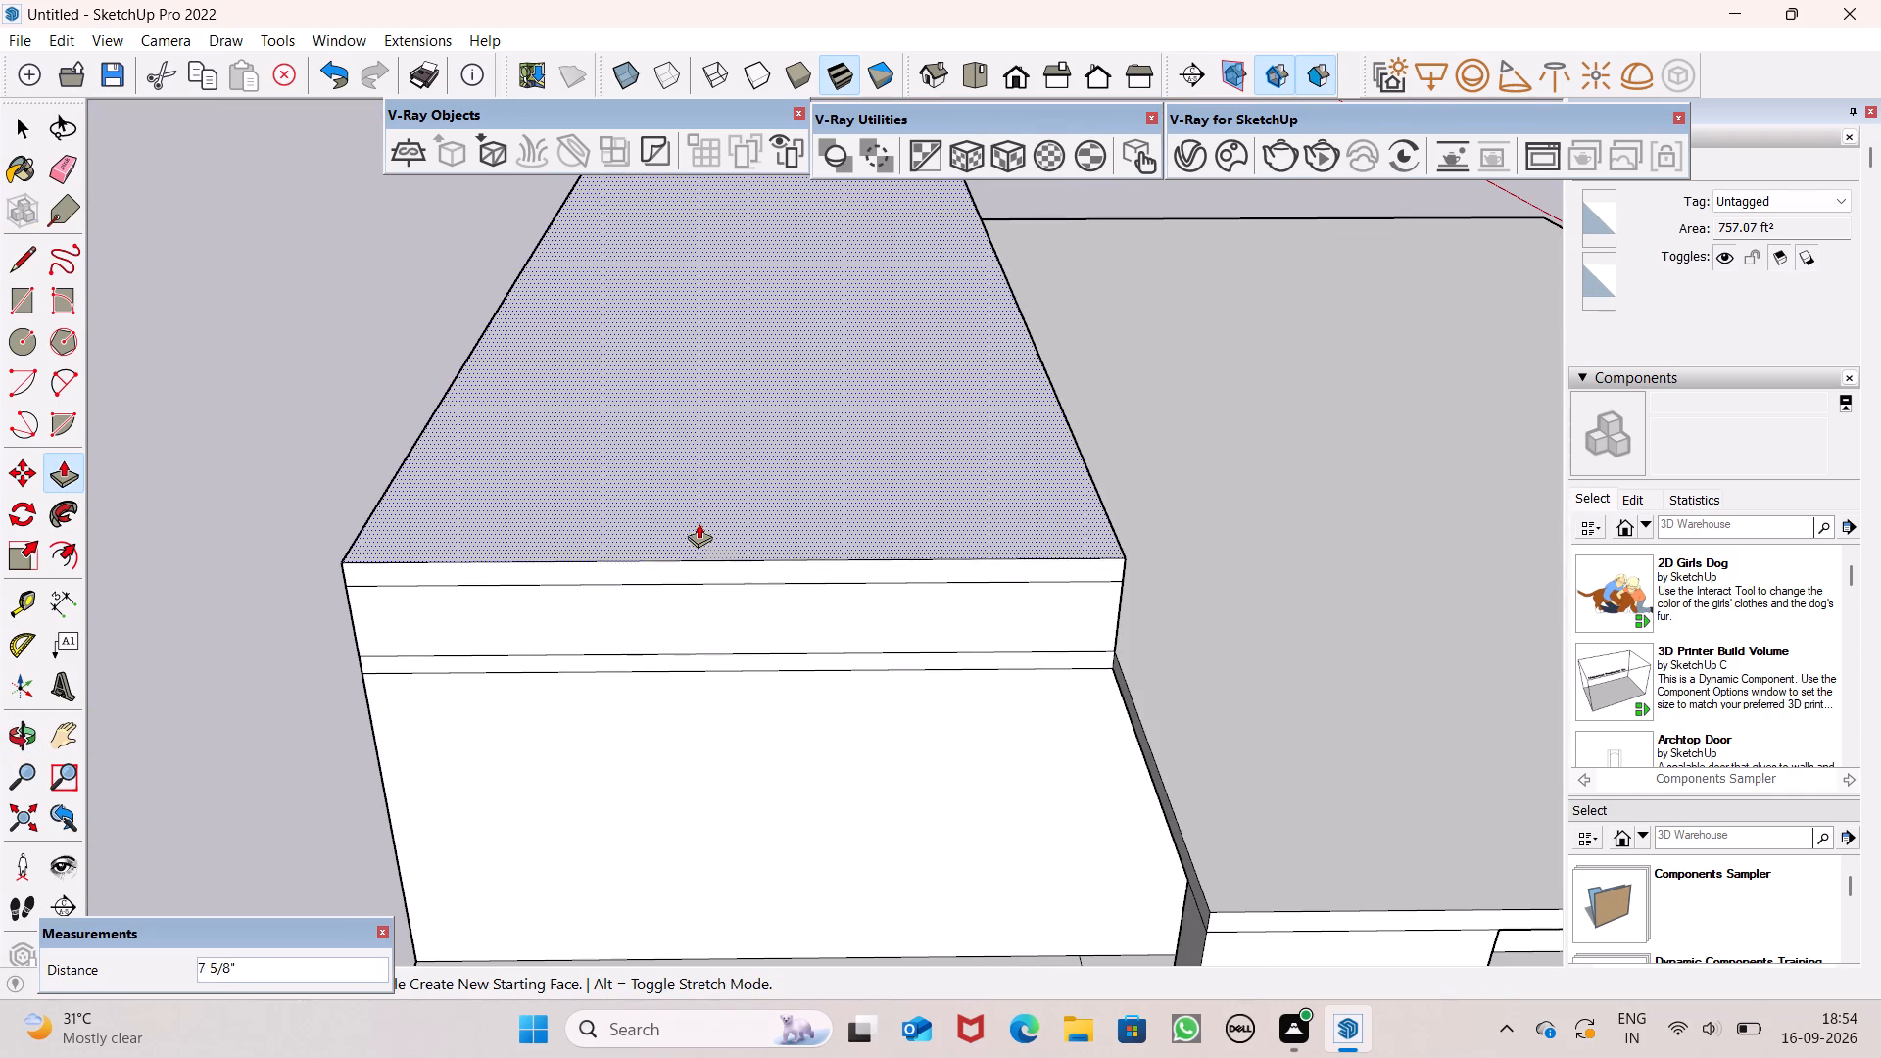
pyautogui.moveTo(699, 523); pyautogui.dragTo(699, 508)
pyautogui.write('4"')
pyautogui.press('Return')
# Pull the raised section's top face up another 3' above the 4" band.
pyautogui.moveTo(700, 520); pyautogui.dragTo(684, 437)
pyautogui.write("3'")
pyautogui.press('Return')
pyautogui.scroll(-6, 693, 522)
pyautogui.moveTo(717, 554); pyautogui.dragTo(639, 411, button='middle')
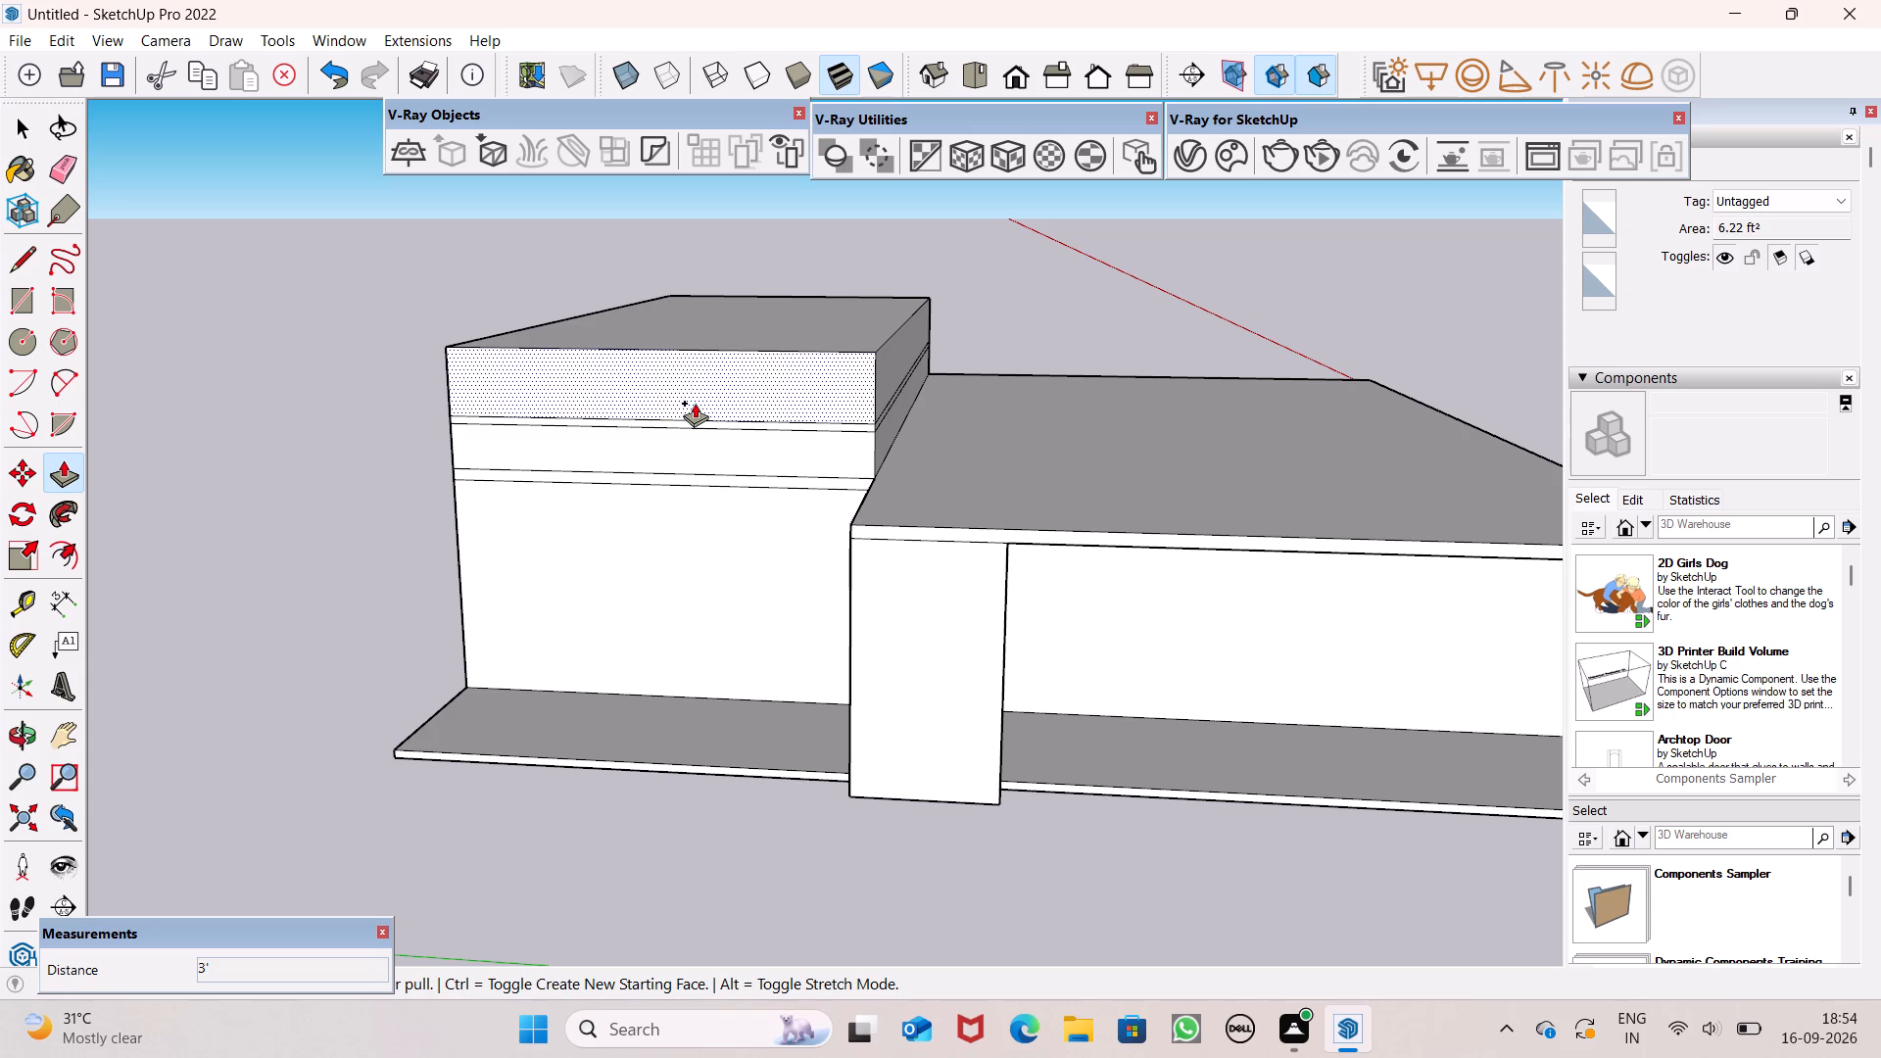
# Pull the raised roof section's top face up another 4" as a separate band above the 3' band.
pyautogui.moveTo(696, 401); pyautogui.dragTo(814, 543, button='middle')
pyautogui.scroll(3, 809, 446)
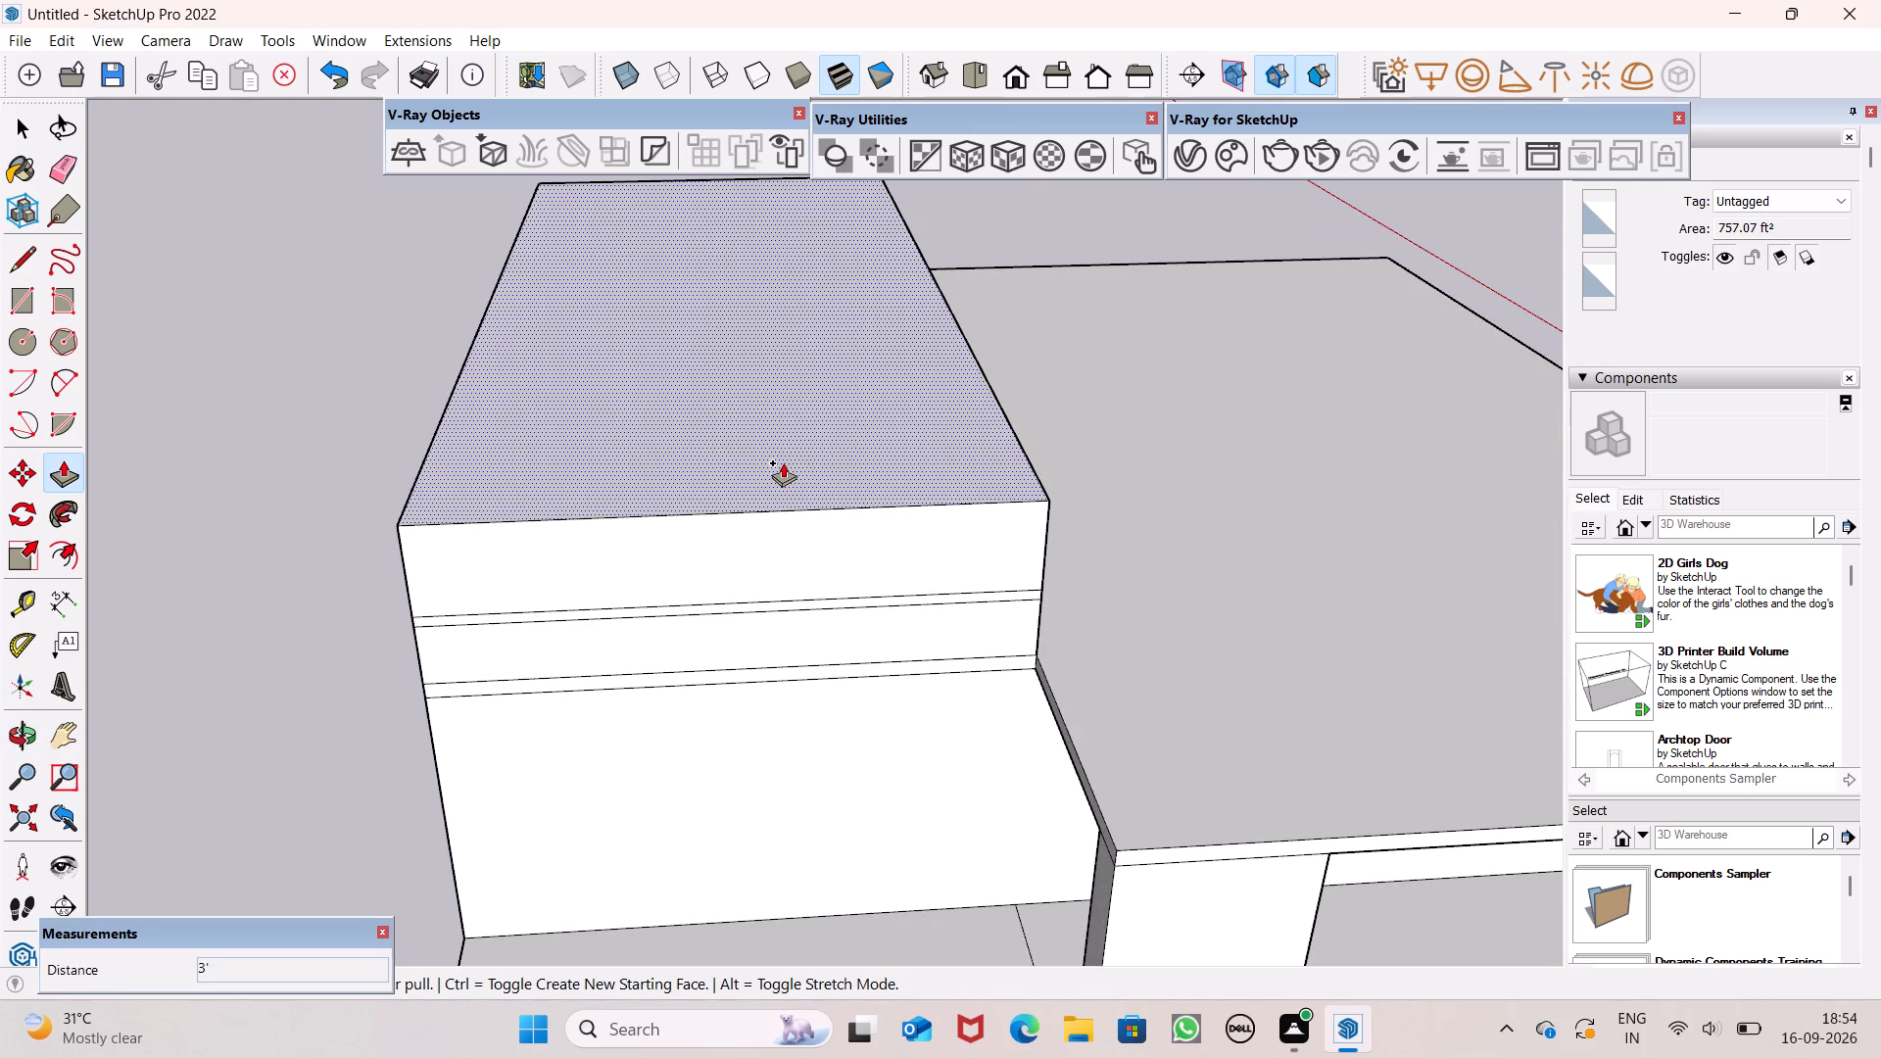
pyautogui.moveTo(783, 462); pyautogui.dragTo(767, 423)
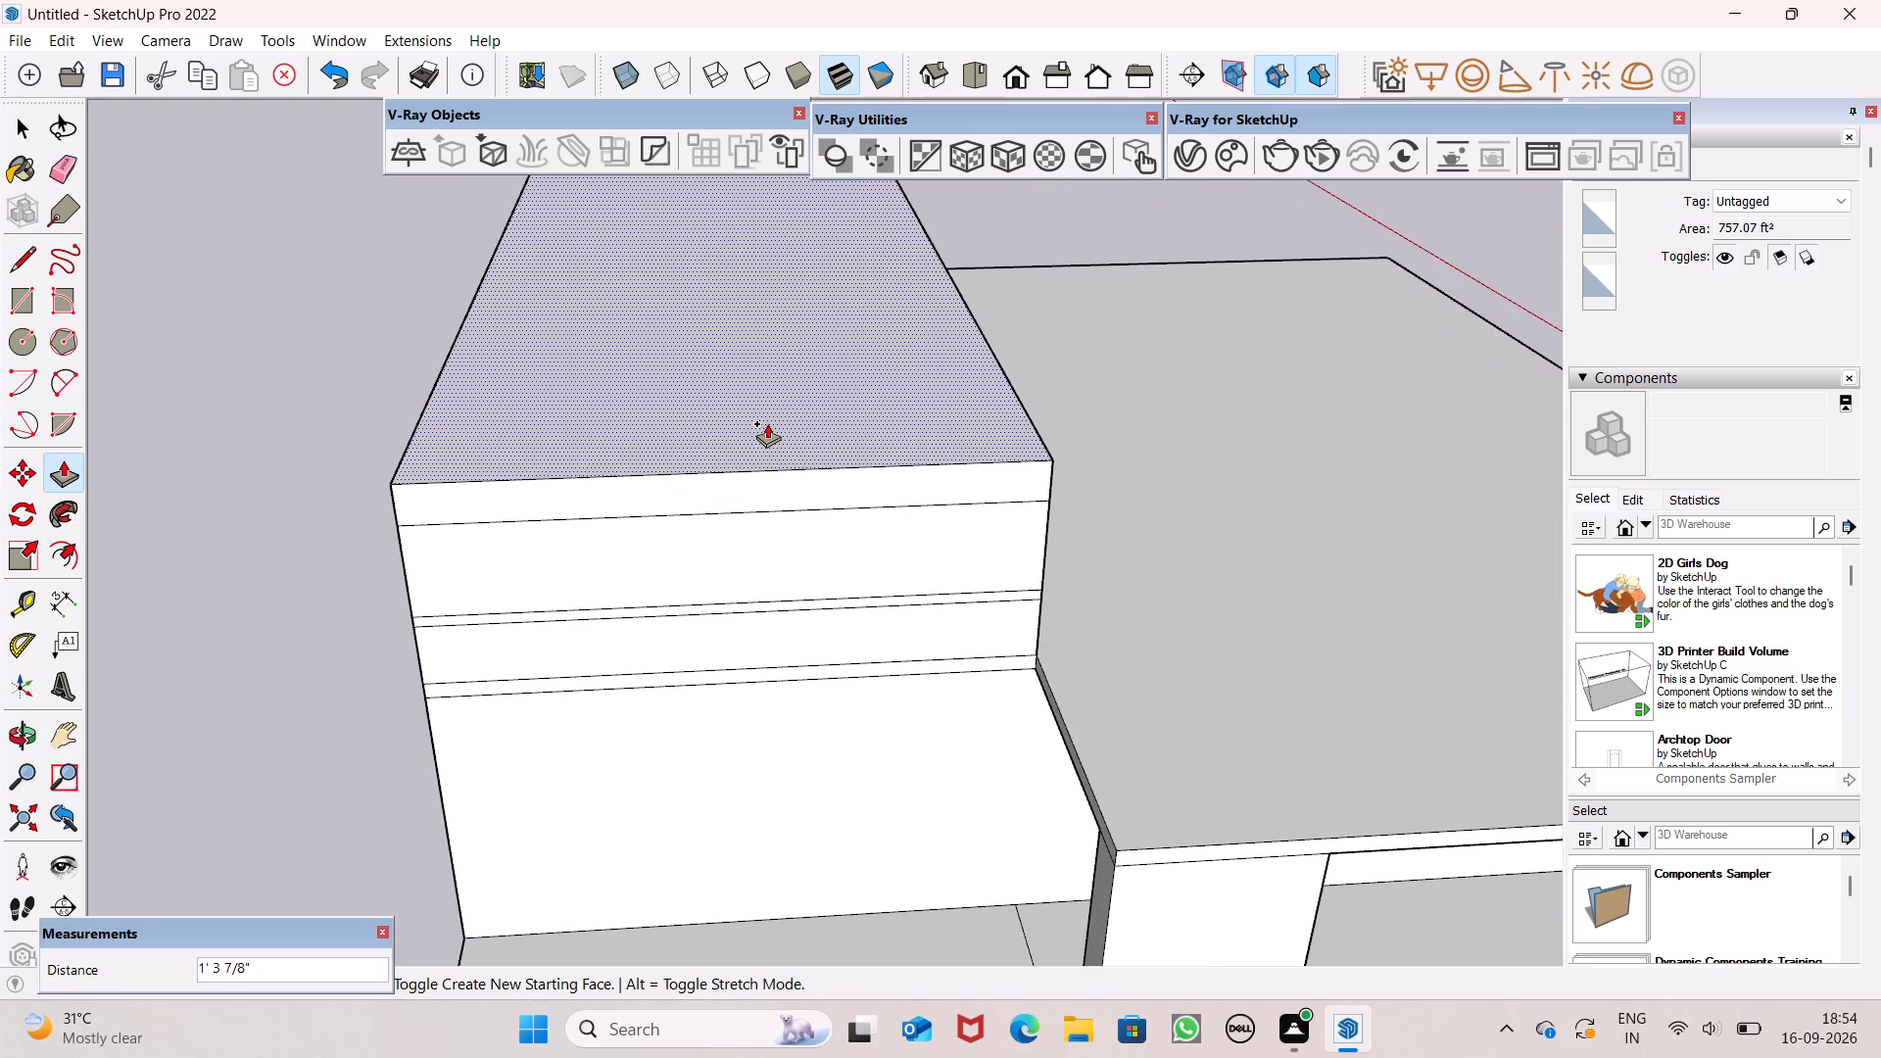
pyautogui.moveTo(767, 423); pyautogui.dragTo(771, 422)
pyautogui.write('4"')
pyautogui.press('Return')
pyautogui.scroll(-7, 771, 421)
pyautogui.moveTo(809, 484); pyautogui.dragTo(699, 473, button='middle')
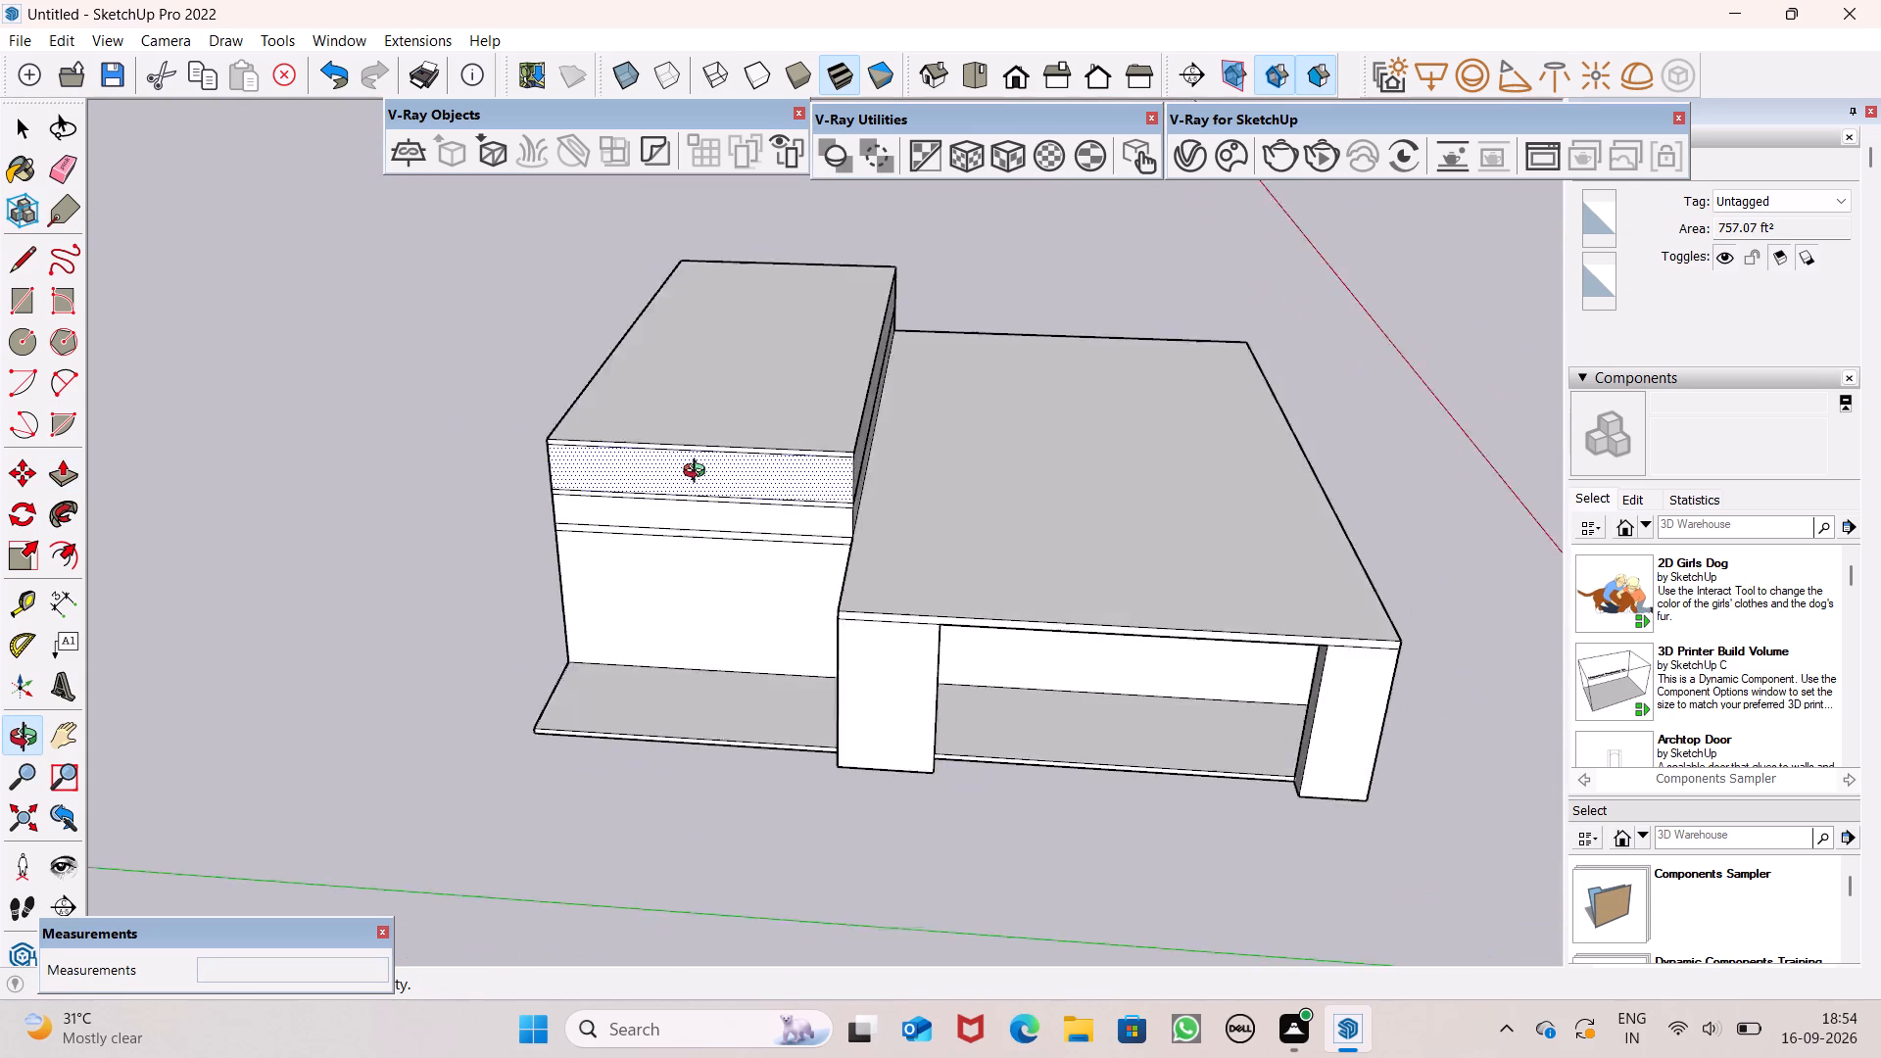
pyautogui.moveTo(699, 473); pyautogui.dragTo(430, 422, button='middle')
pyautogui.press('space')
# Pull the front face of the 6" slab band below the raised roof section outward about 7 11/16".
pyautogui.moveTo(998, 568); pyautogui.dragTo(609, 701, button='middle')
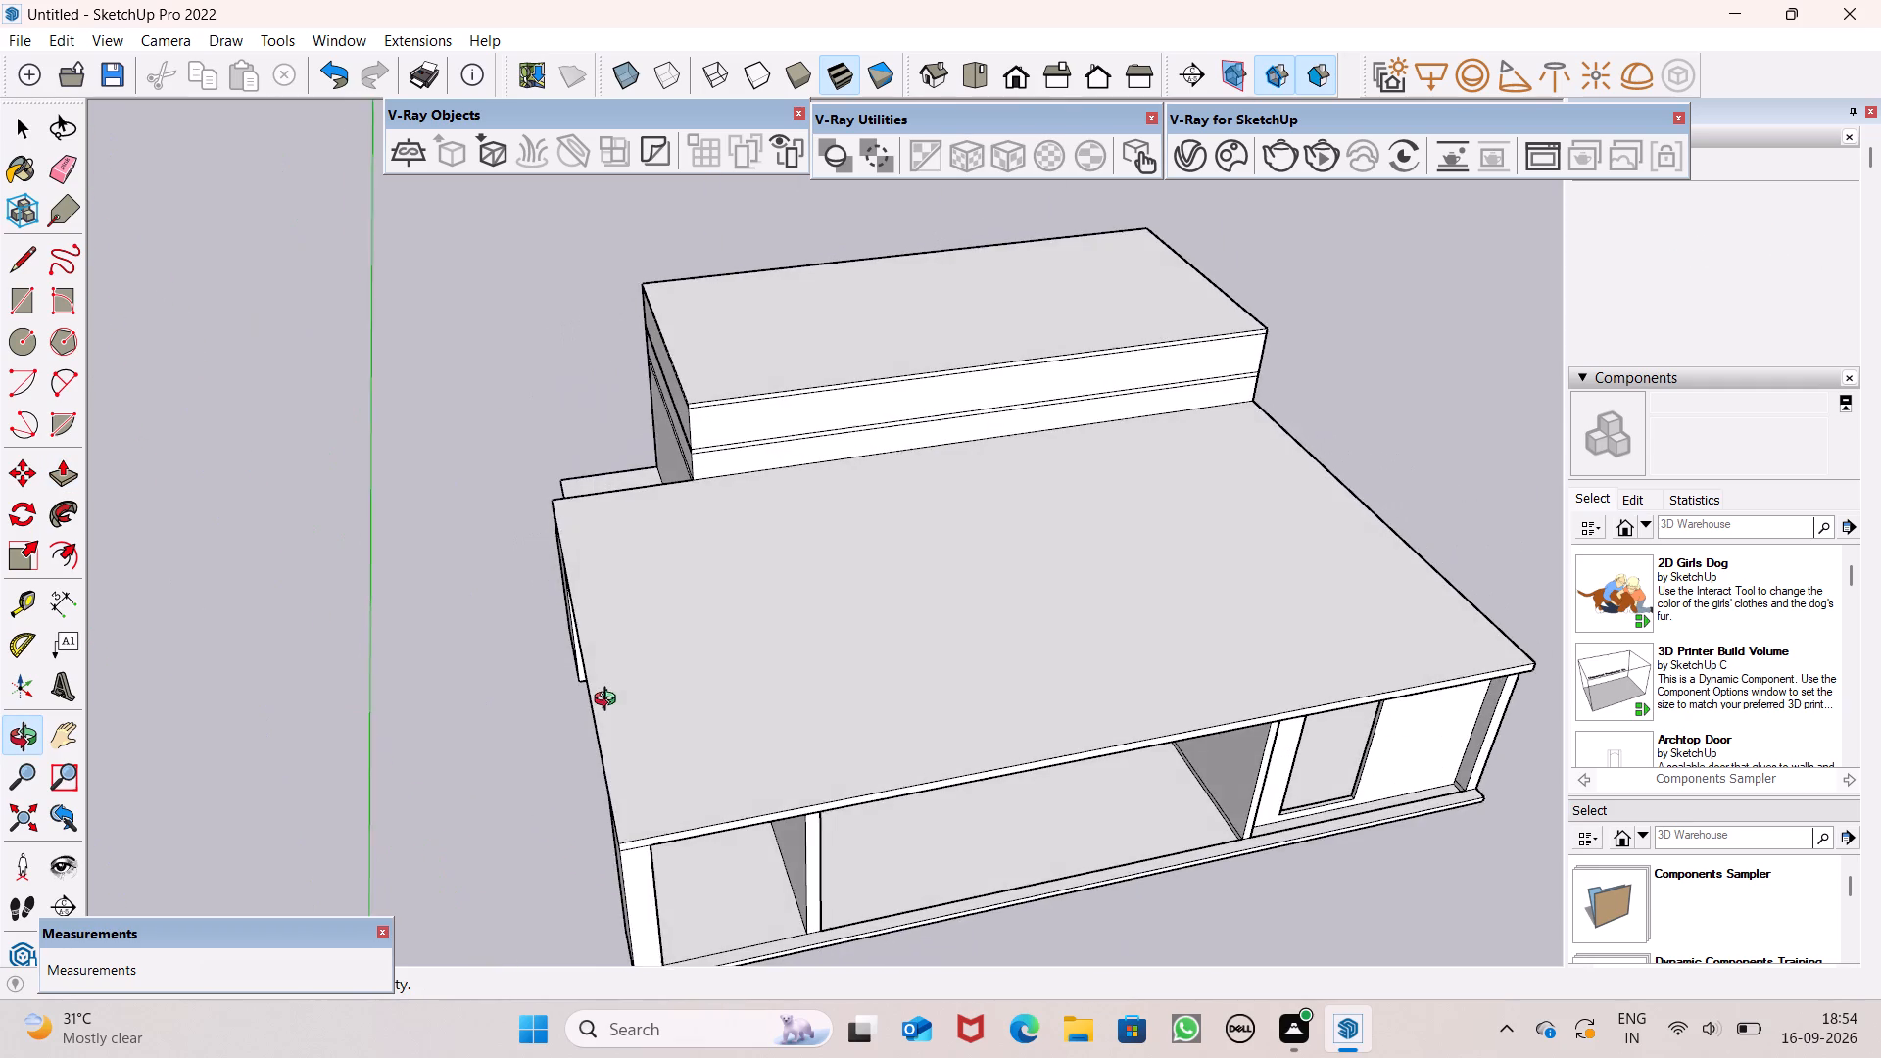
pyautogui.moveTo(609, 701); pyautogui.dragTo(603, 690, button='middle')
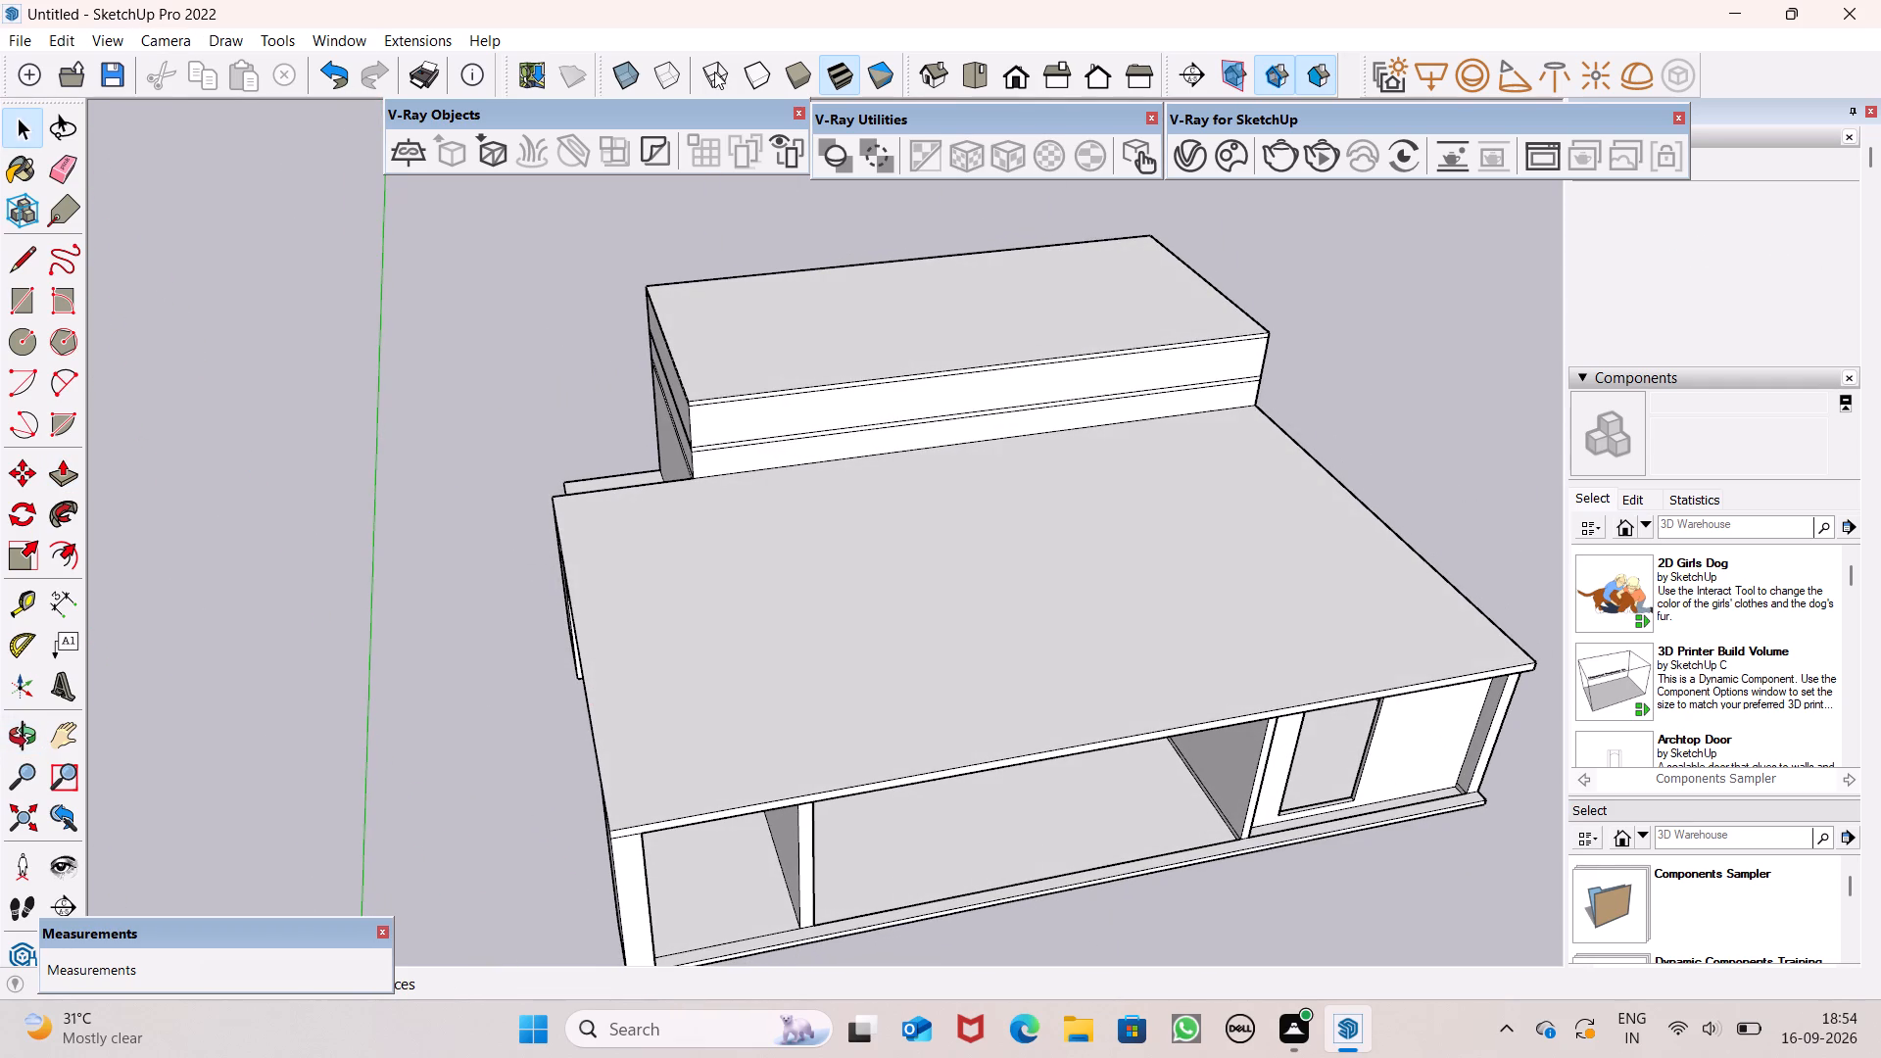
pyautogui.scroll(-1, 690, 145)
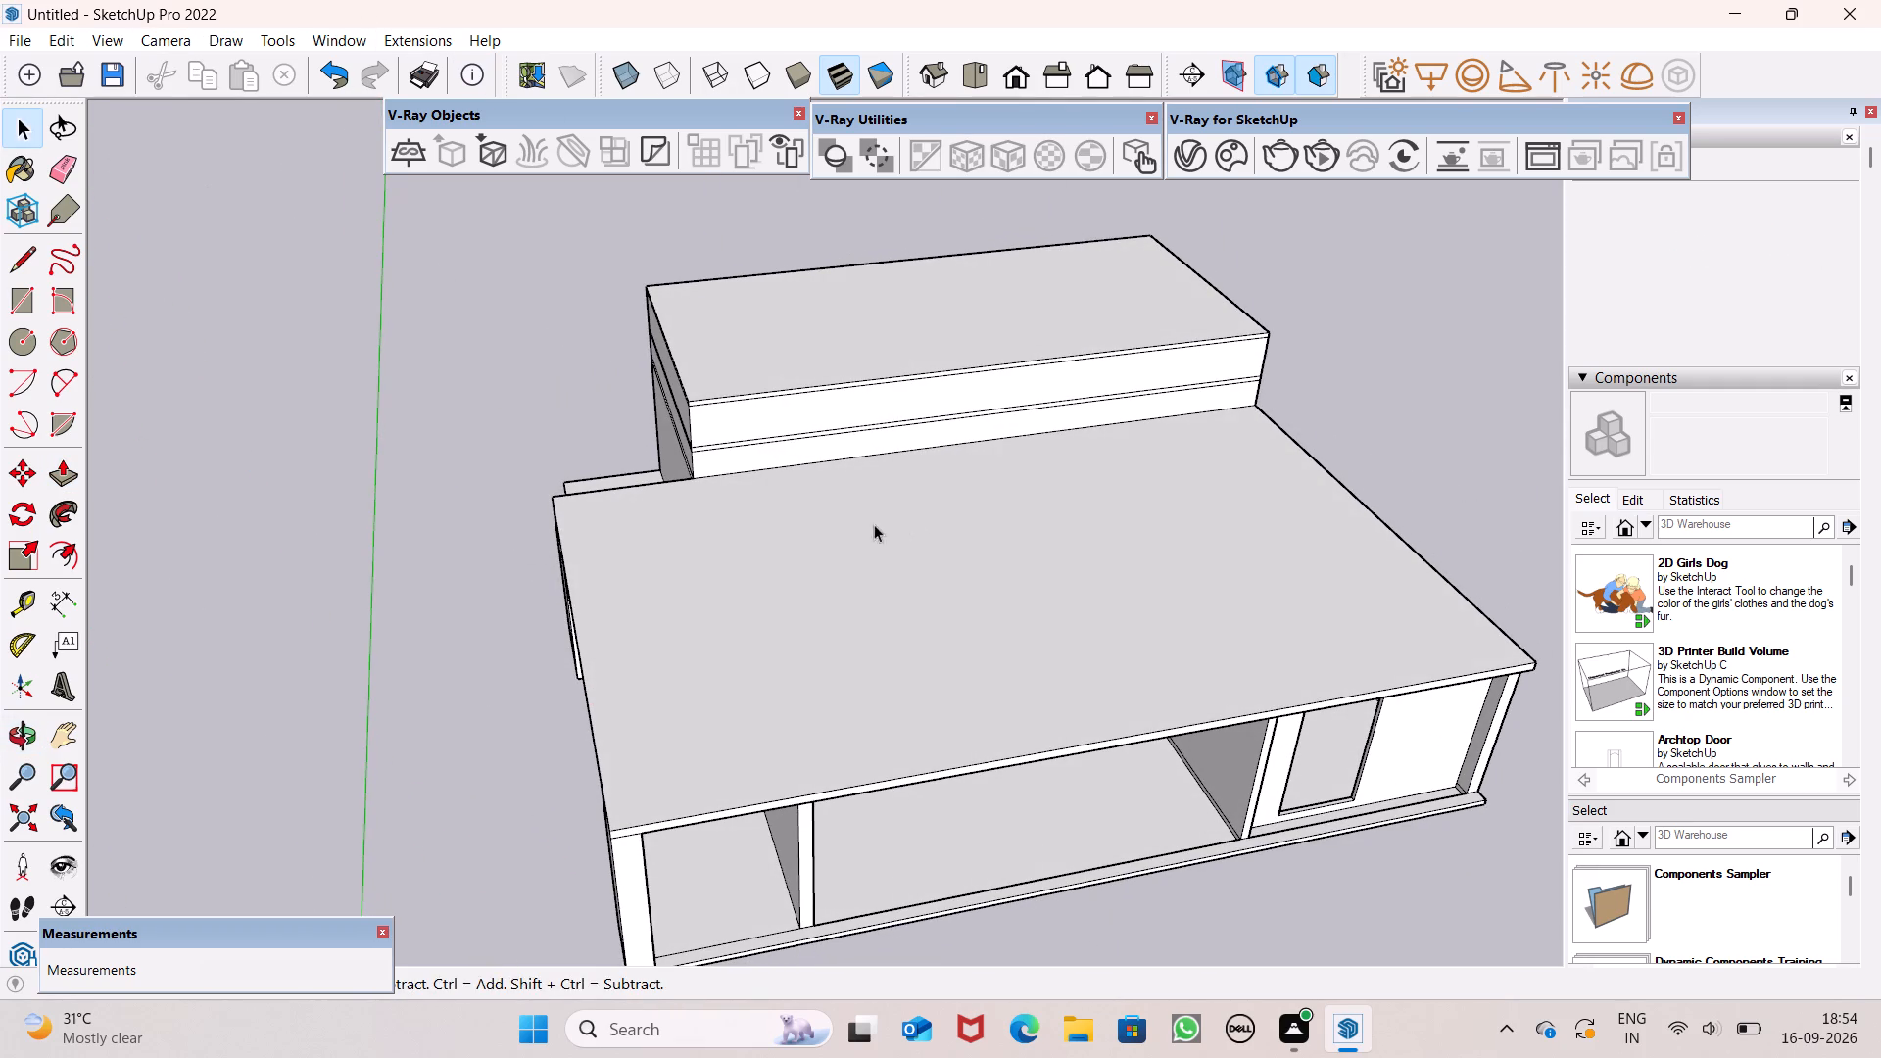
pyautogui.moveTo(873, 526); pyautogui.dragTo(1464, 388, button='middle')
pyautogui.scroll(1, 803, 619)
pyautogui.scroll(2, 557, 575)
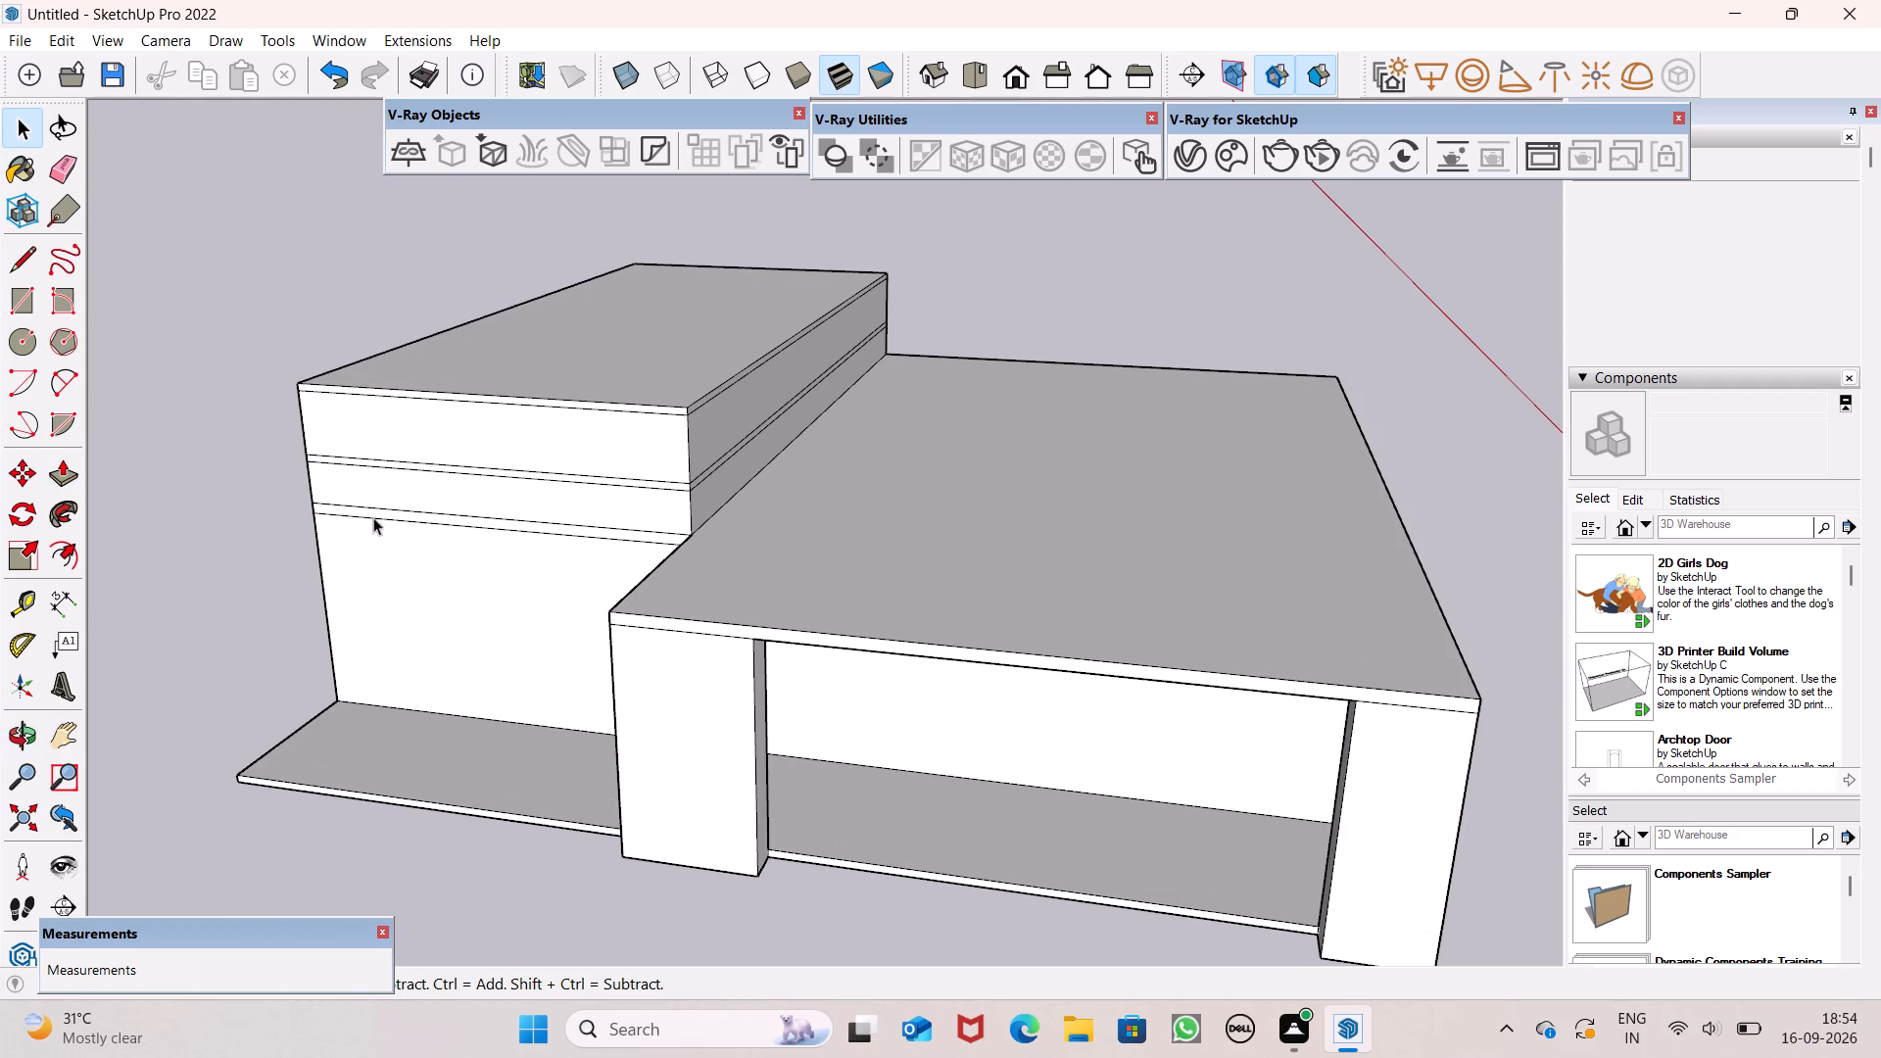
pyautogui.click(68, 474)
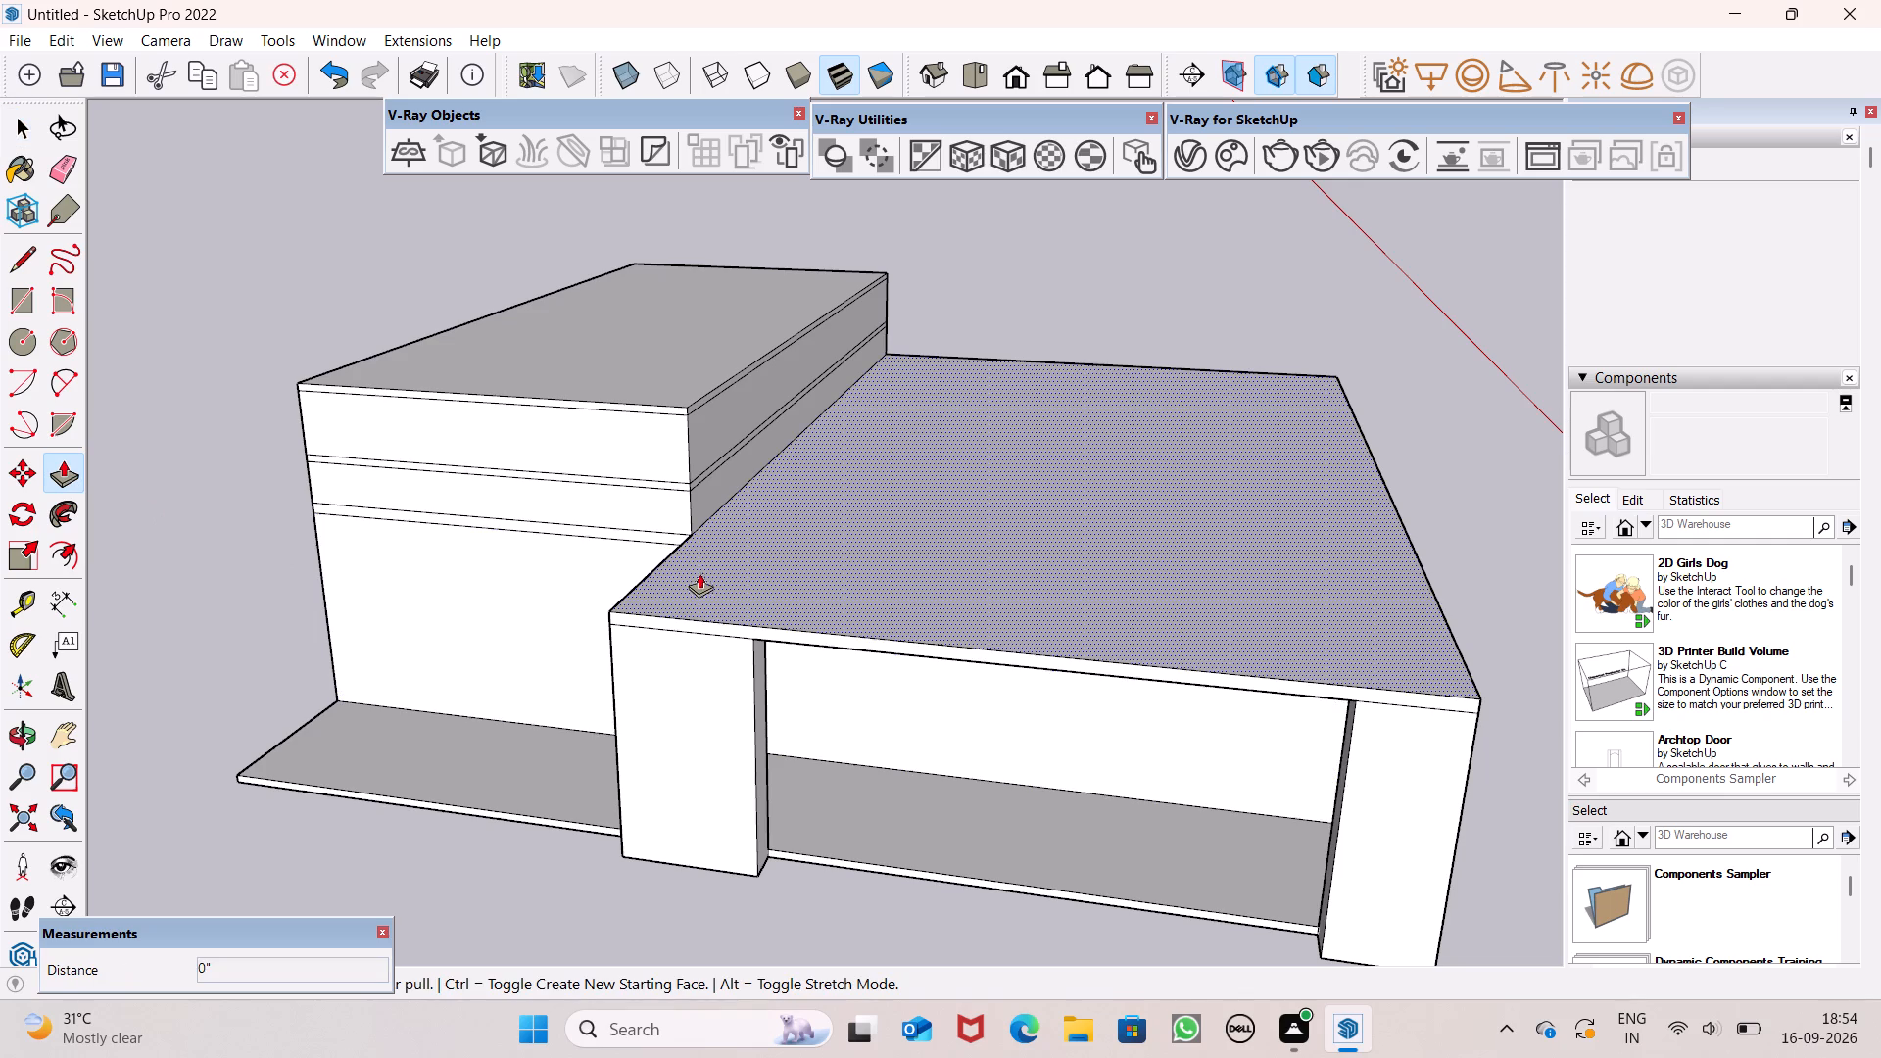
pyautogui.scroll(-1, 704, 568)
pyautogui.moveTo(701, 569); pyautogui.dragTo(838, 740, button='middle')
pyautogui.scroll(6, 692, 667)
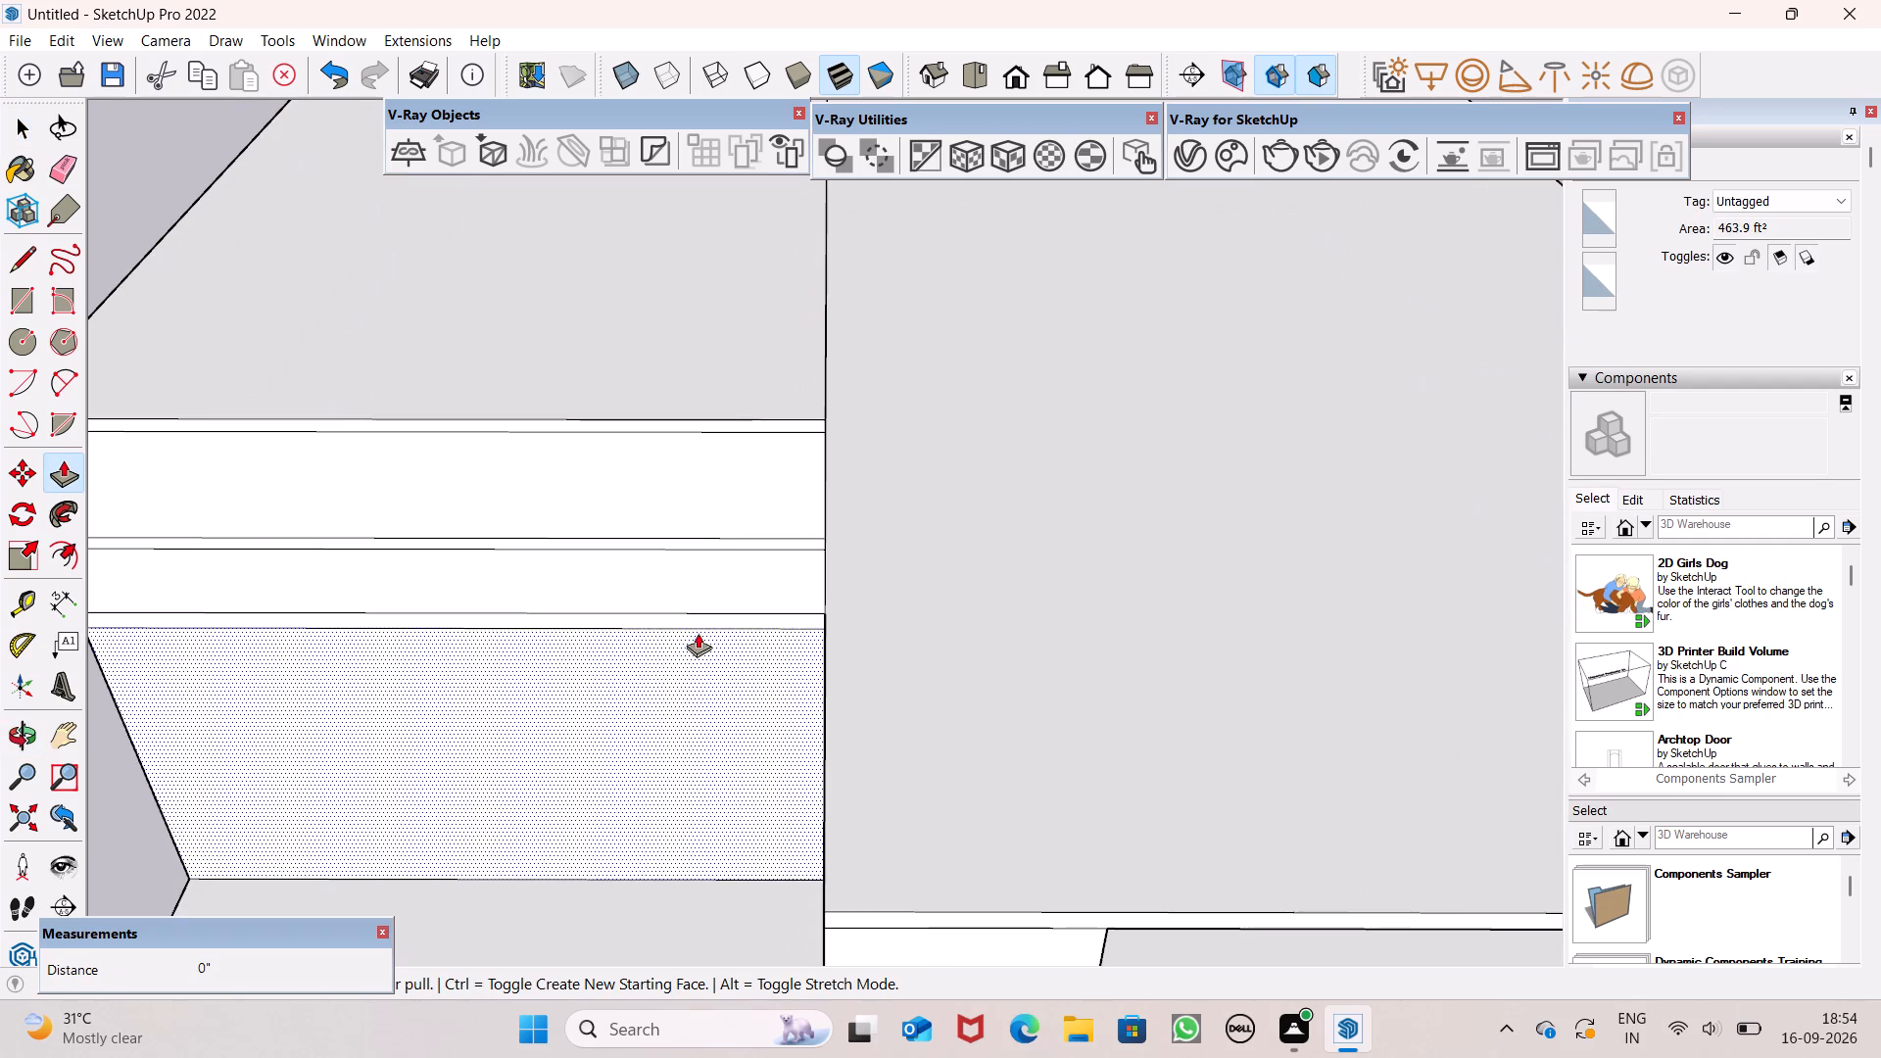
pyautogui.moveTo(753, 622); pyautogui.dragTo(760, 640)
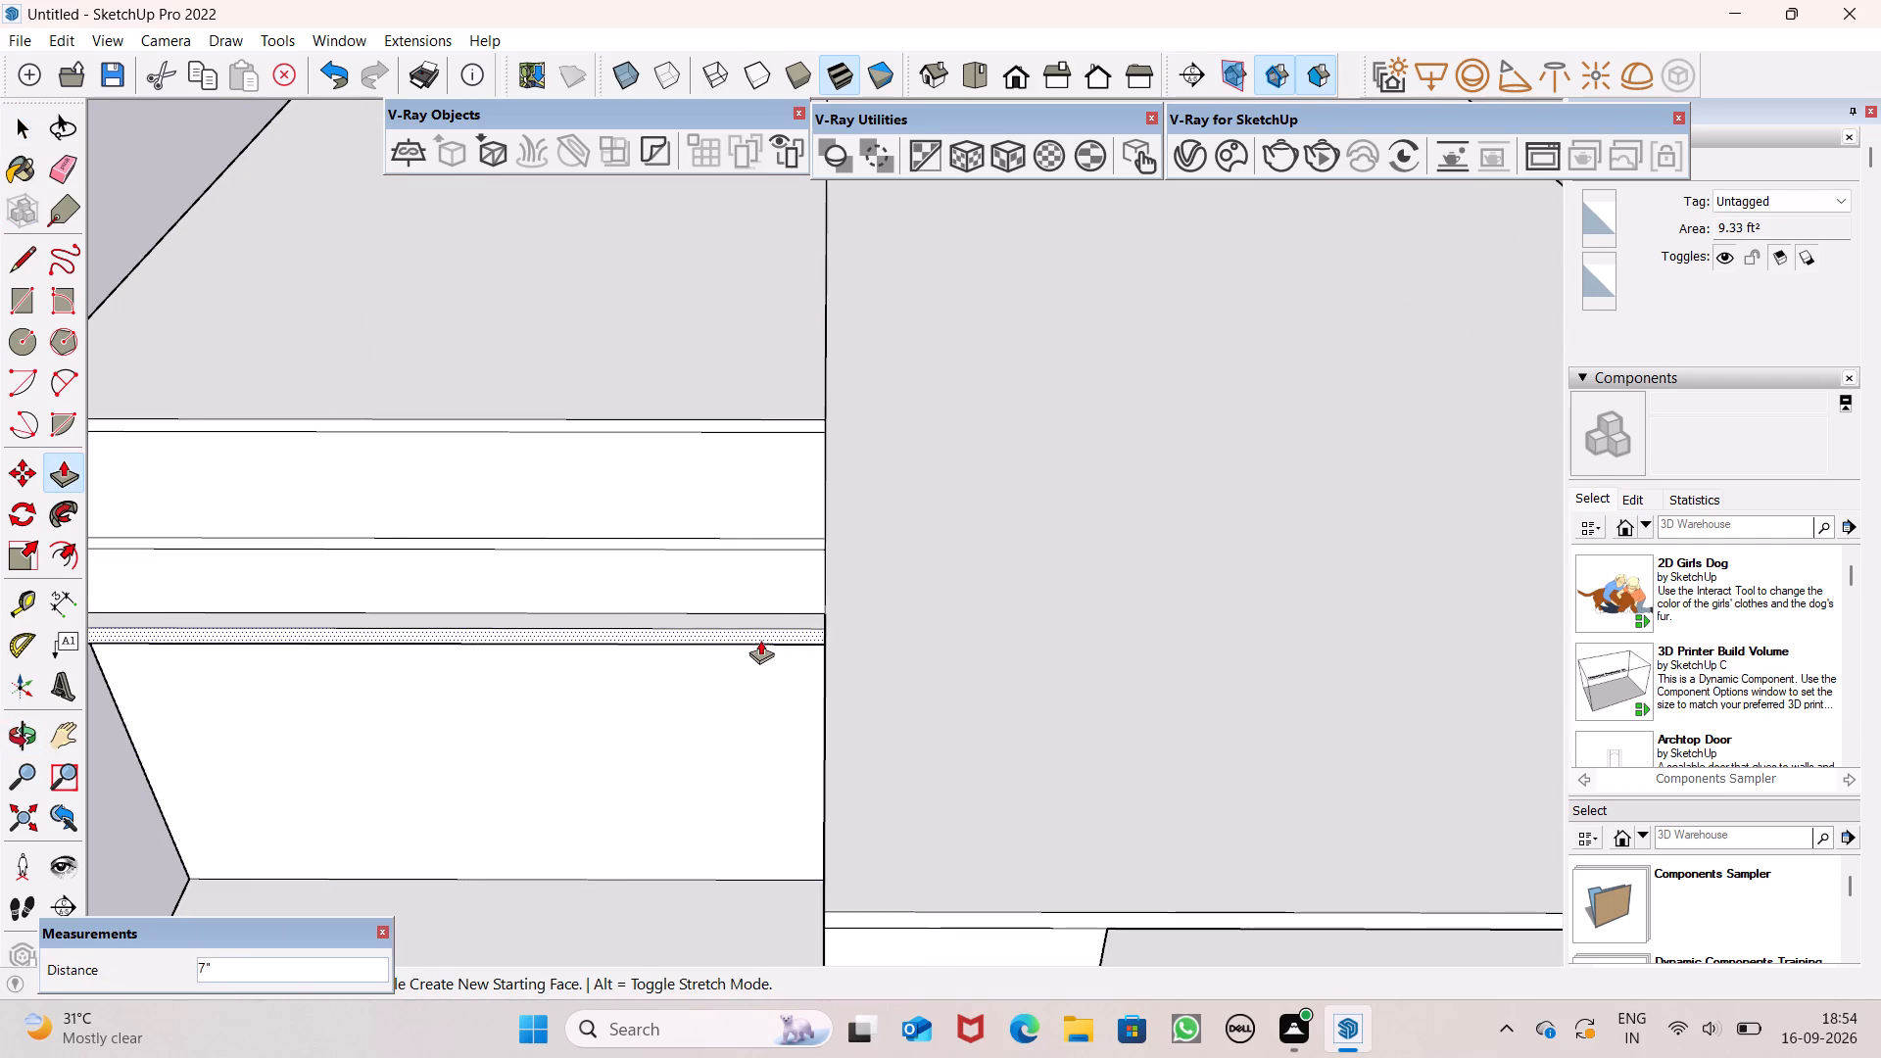
pyautogui.moveTo(760, 640); pyautogui.dragTo(760, 633)
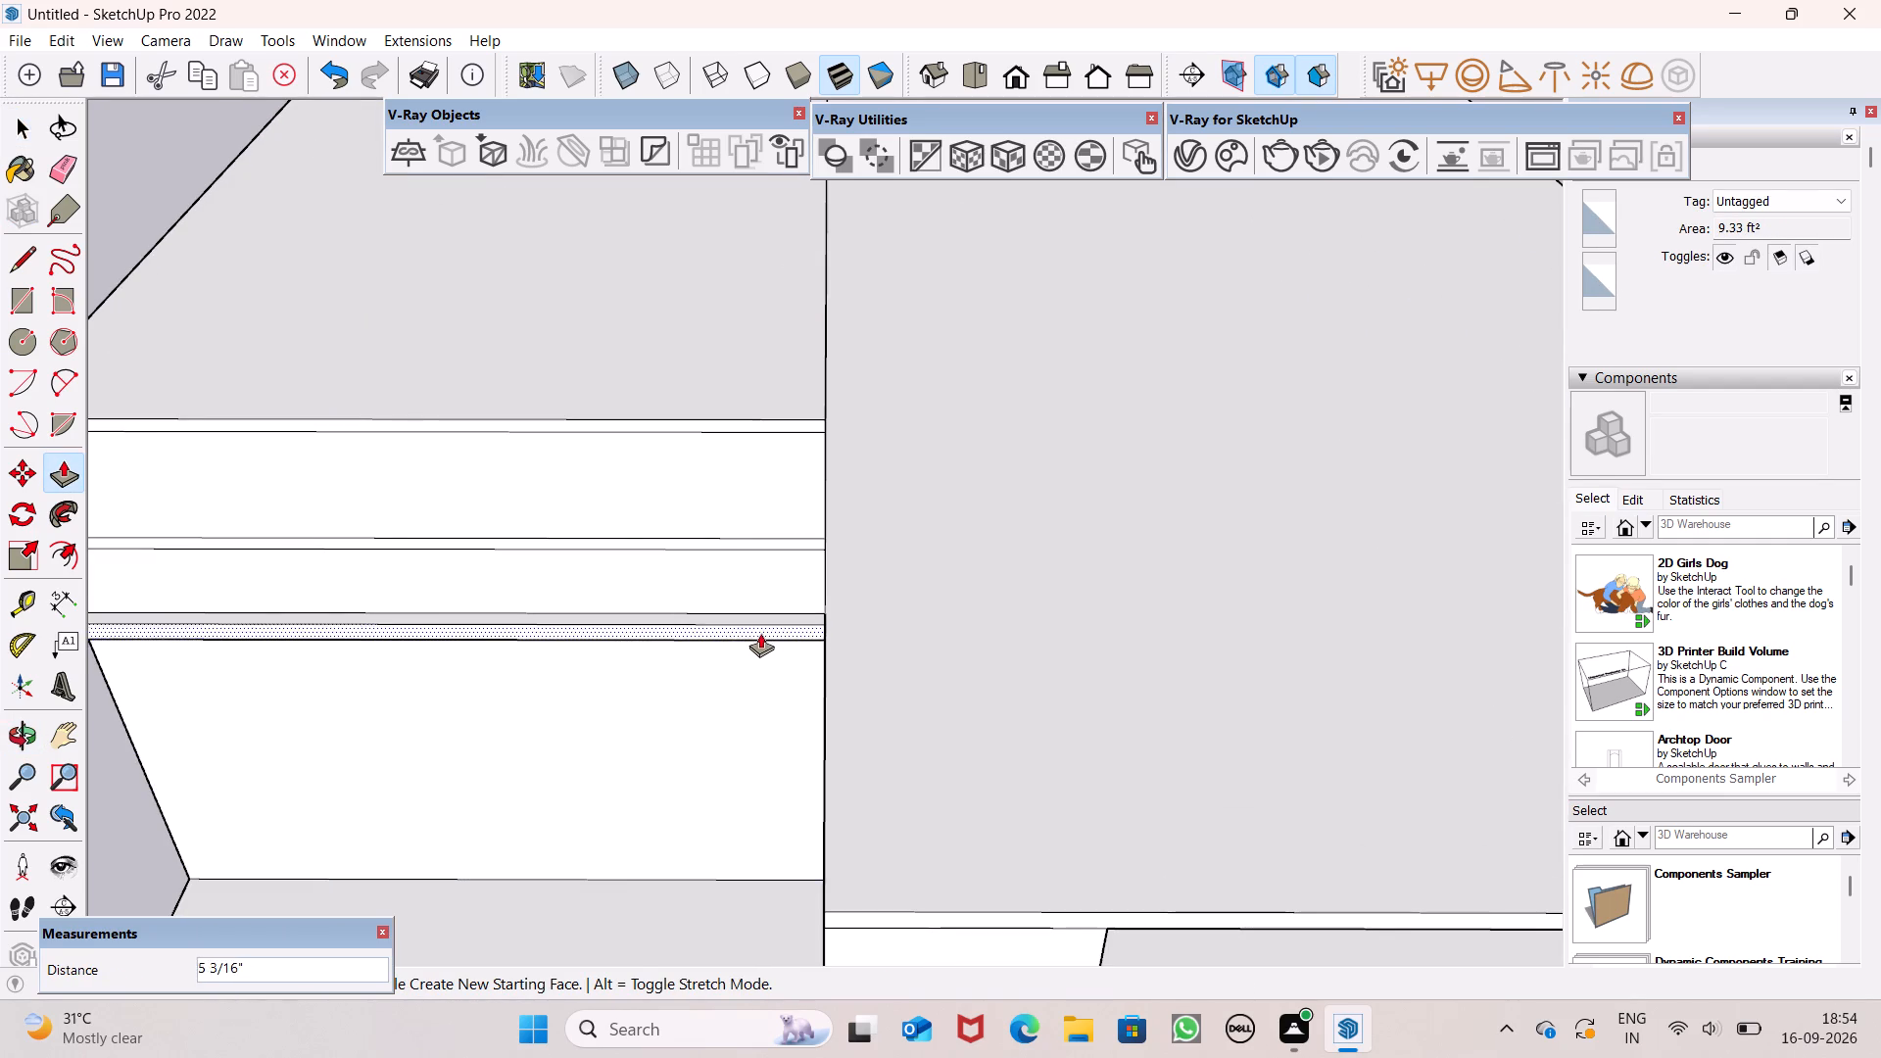
pyautogui.moveTo(760, 633); pyautogui.dragTo(761, 641)
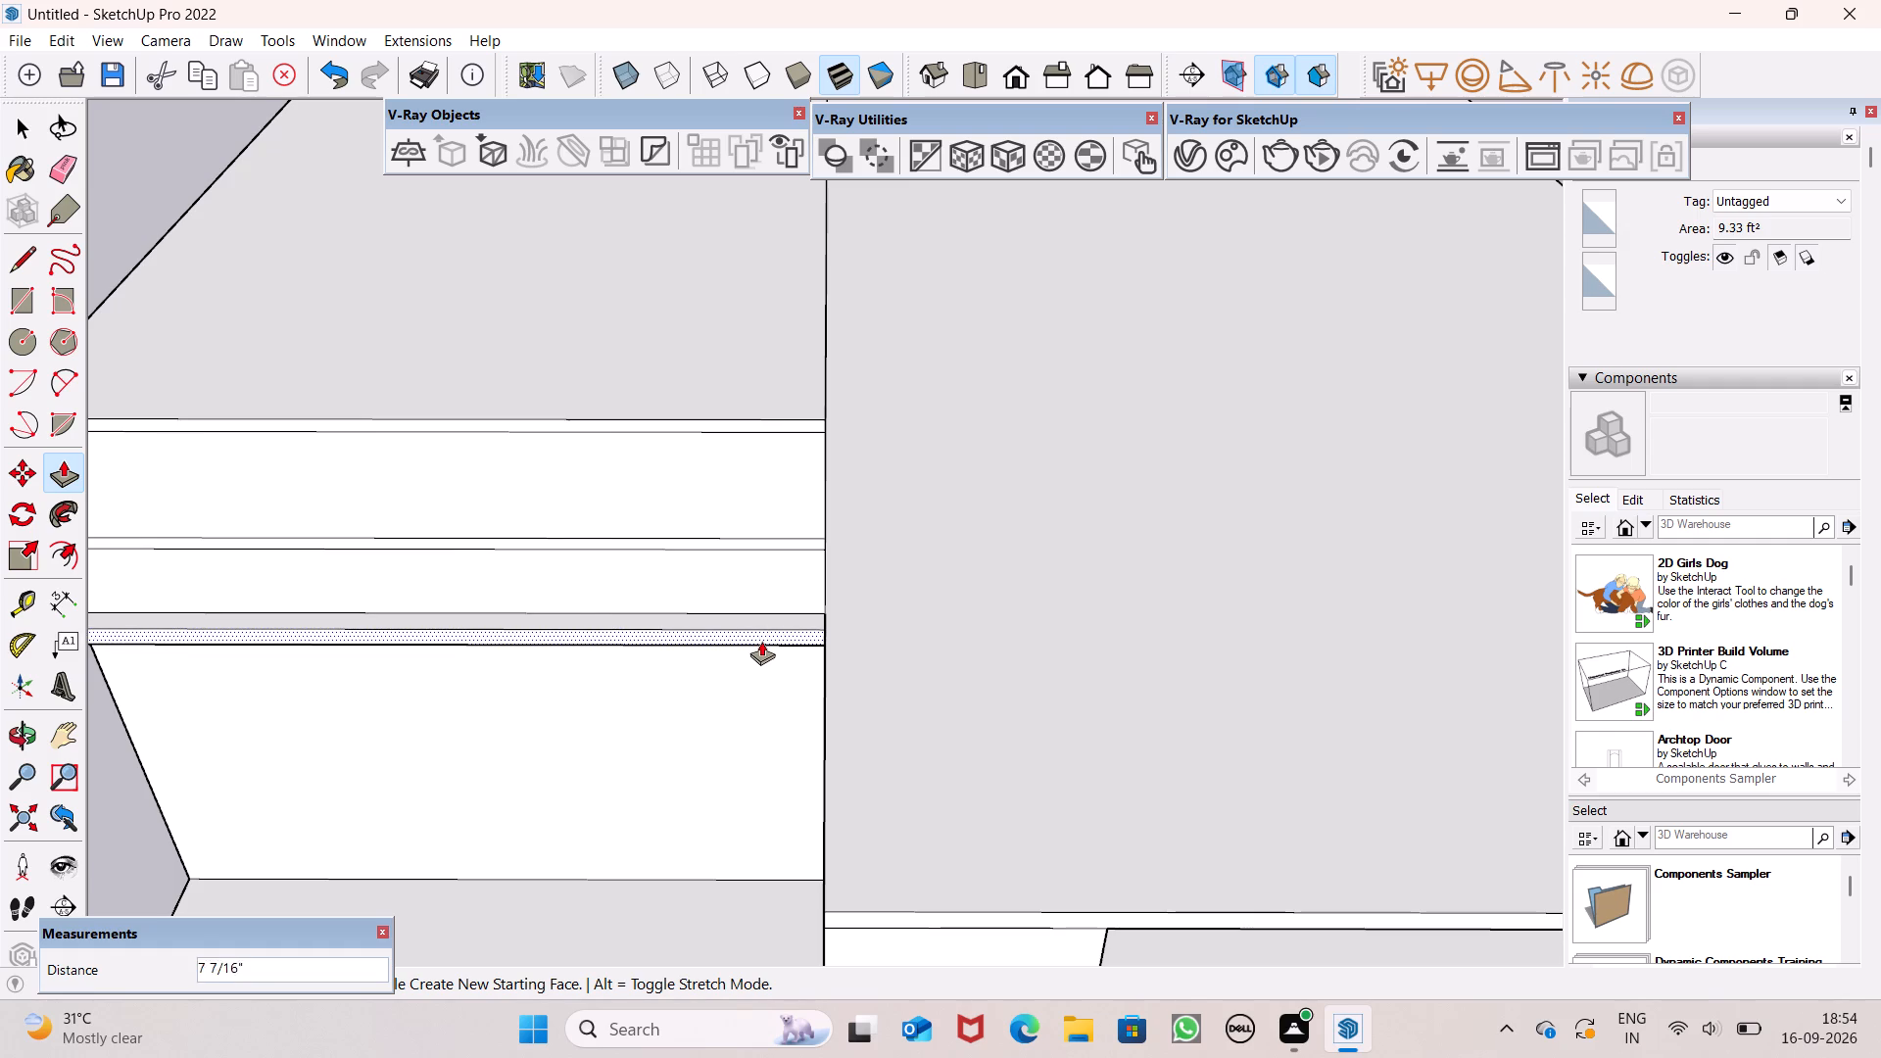
pyautogui.moveTo(761, 641); pyautogui.dragTo(770, 639)
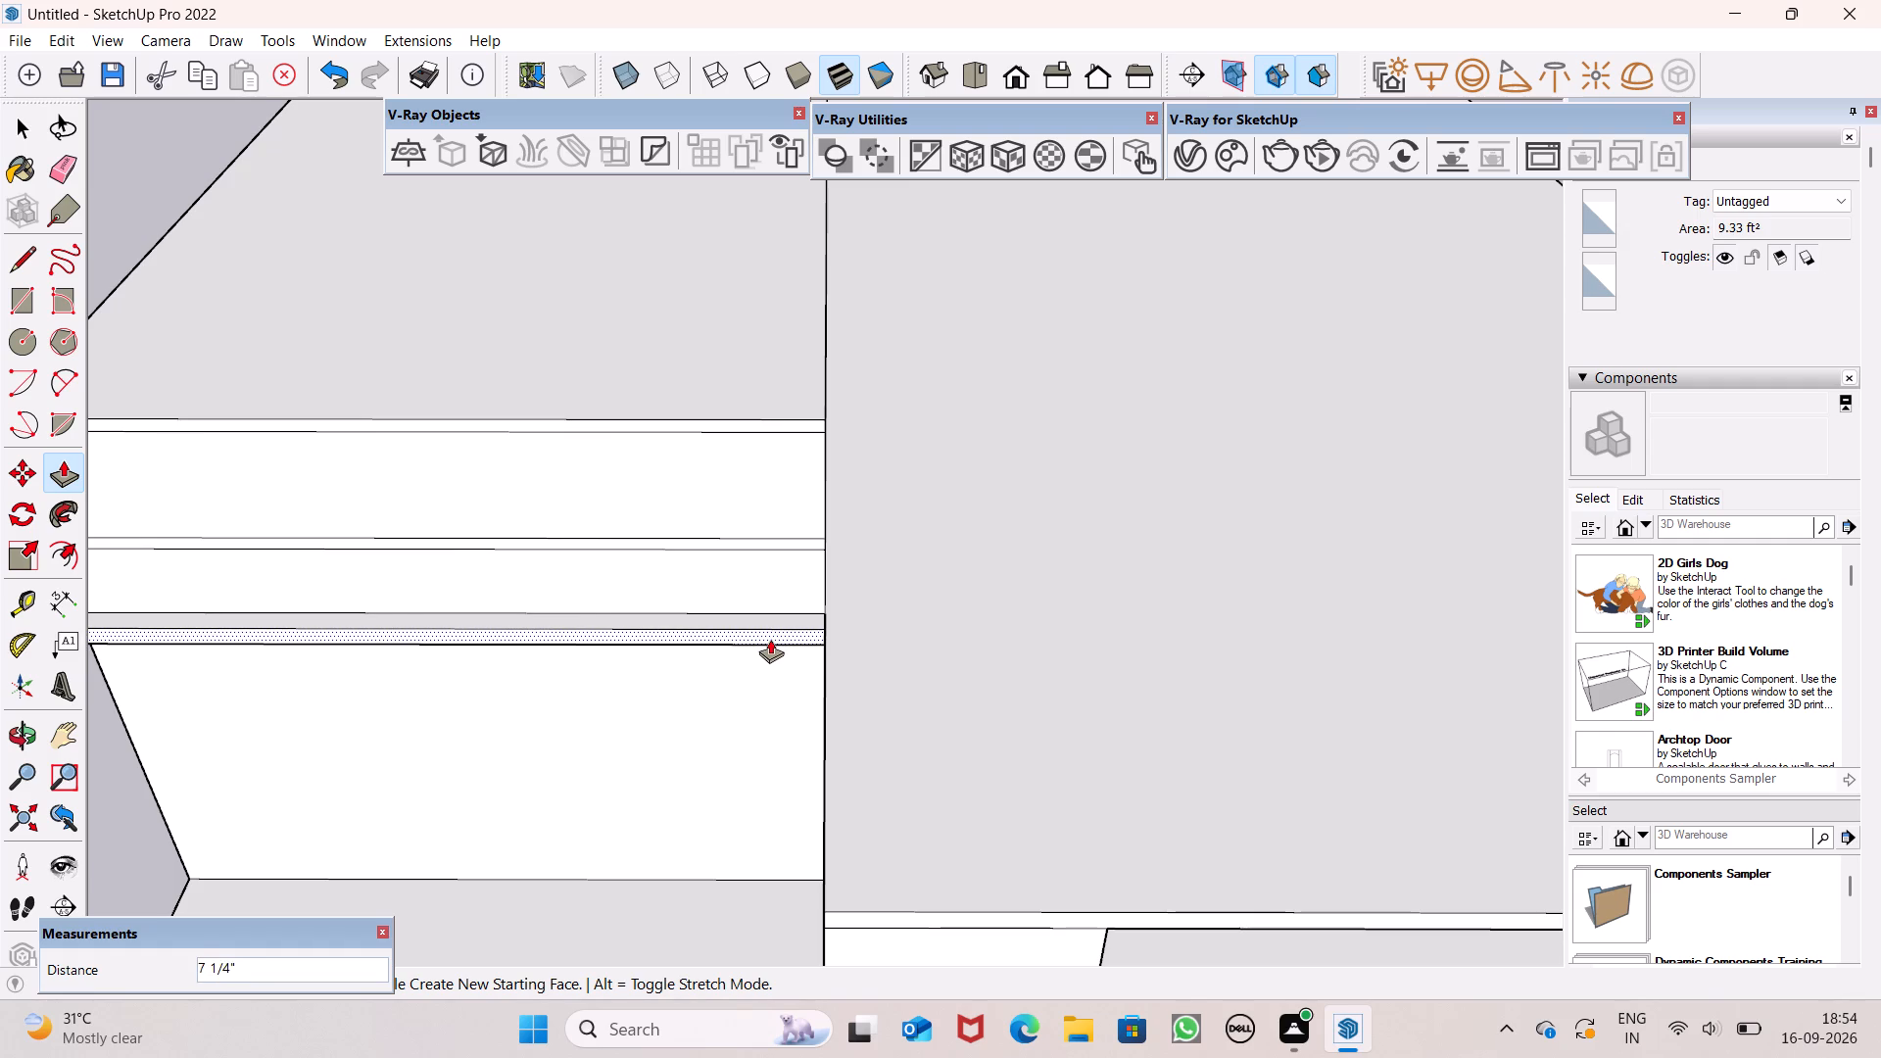
pyautogui.moveTo(770, 639); pyautogui.dragTo(769, 640)
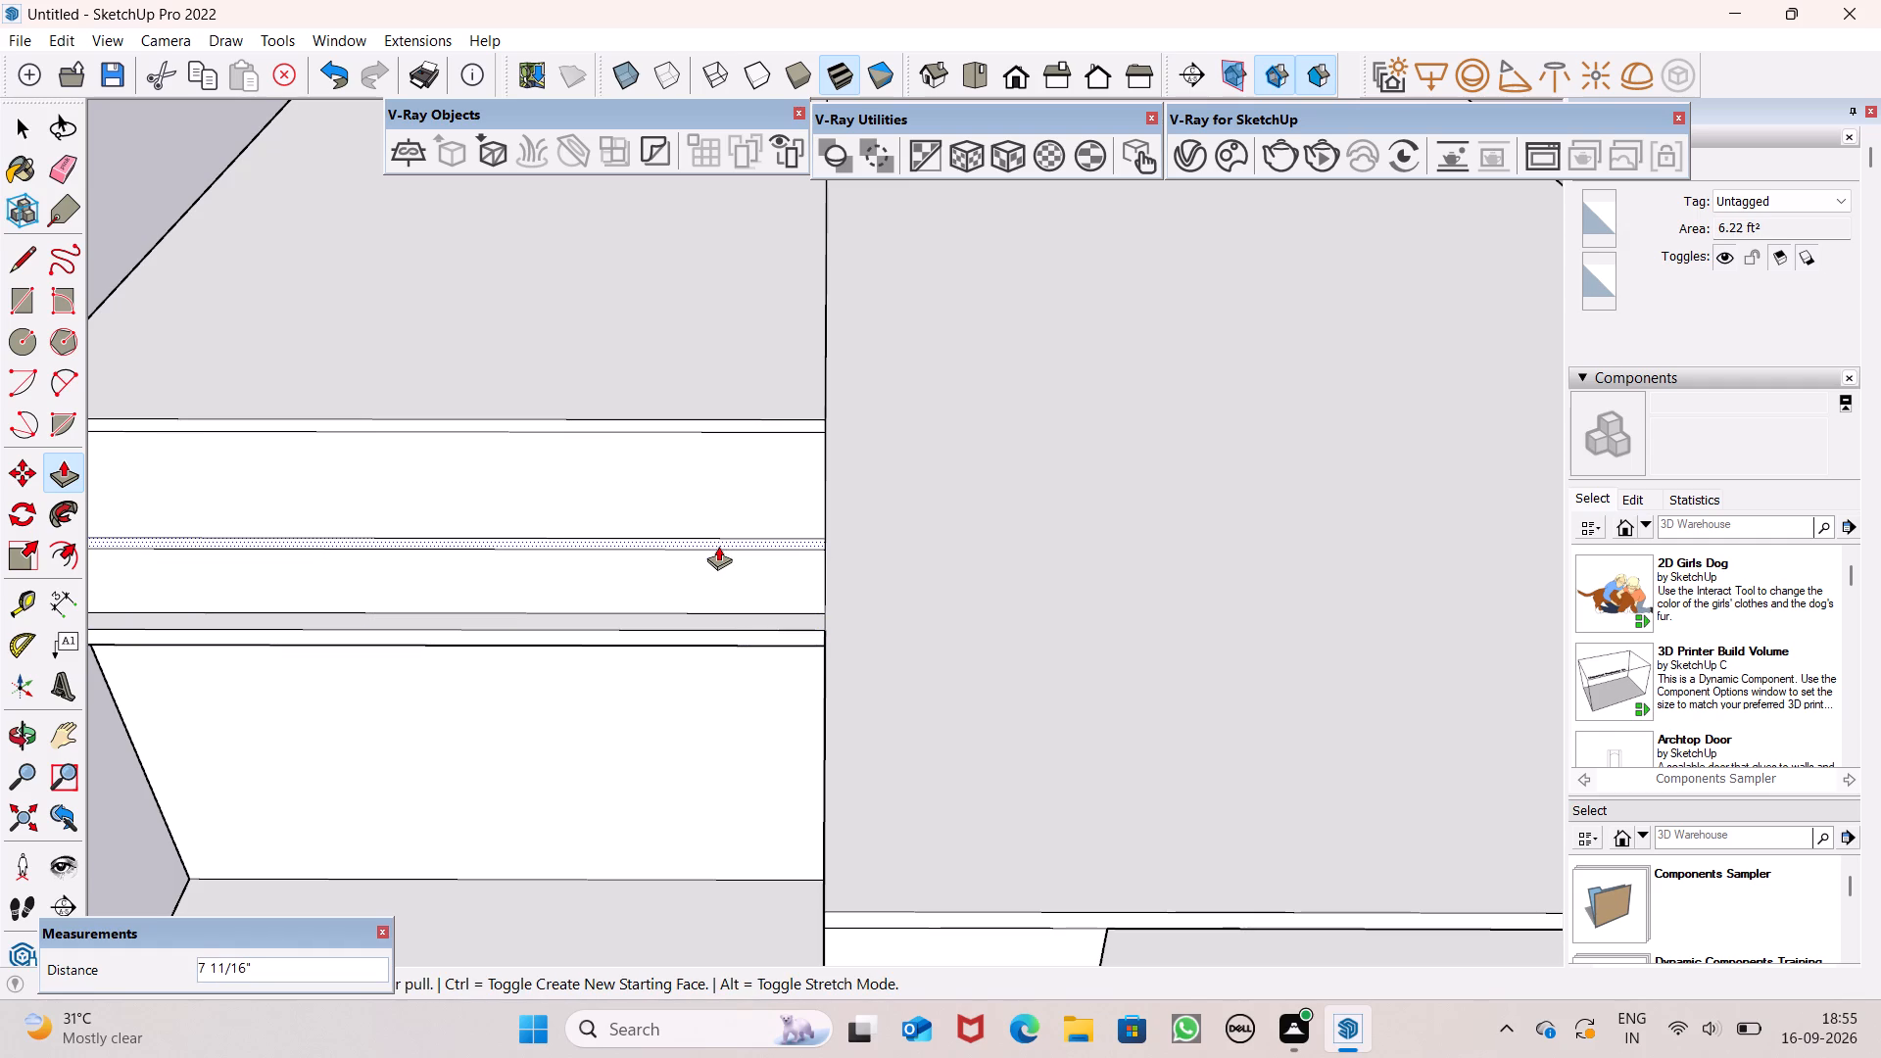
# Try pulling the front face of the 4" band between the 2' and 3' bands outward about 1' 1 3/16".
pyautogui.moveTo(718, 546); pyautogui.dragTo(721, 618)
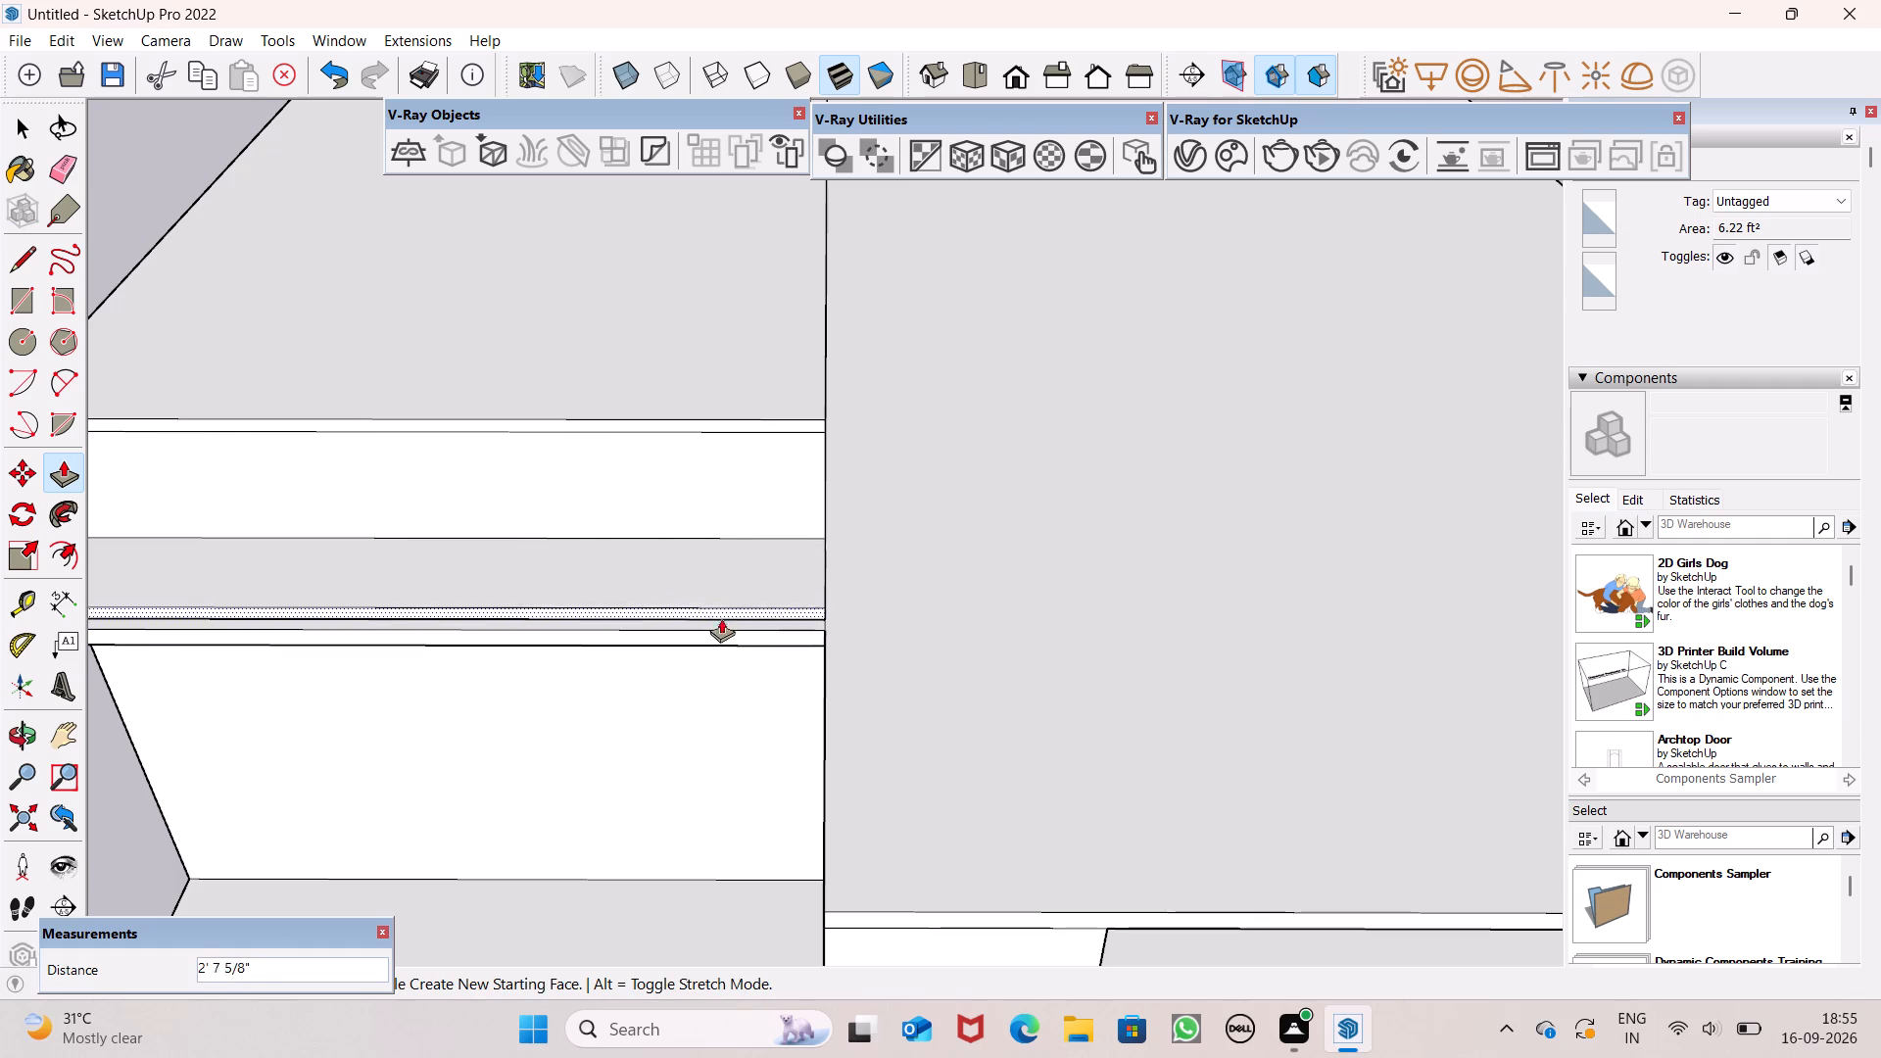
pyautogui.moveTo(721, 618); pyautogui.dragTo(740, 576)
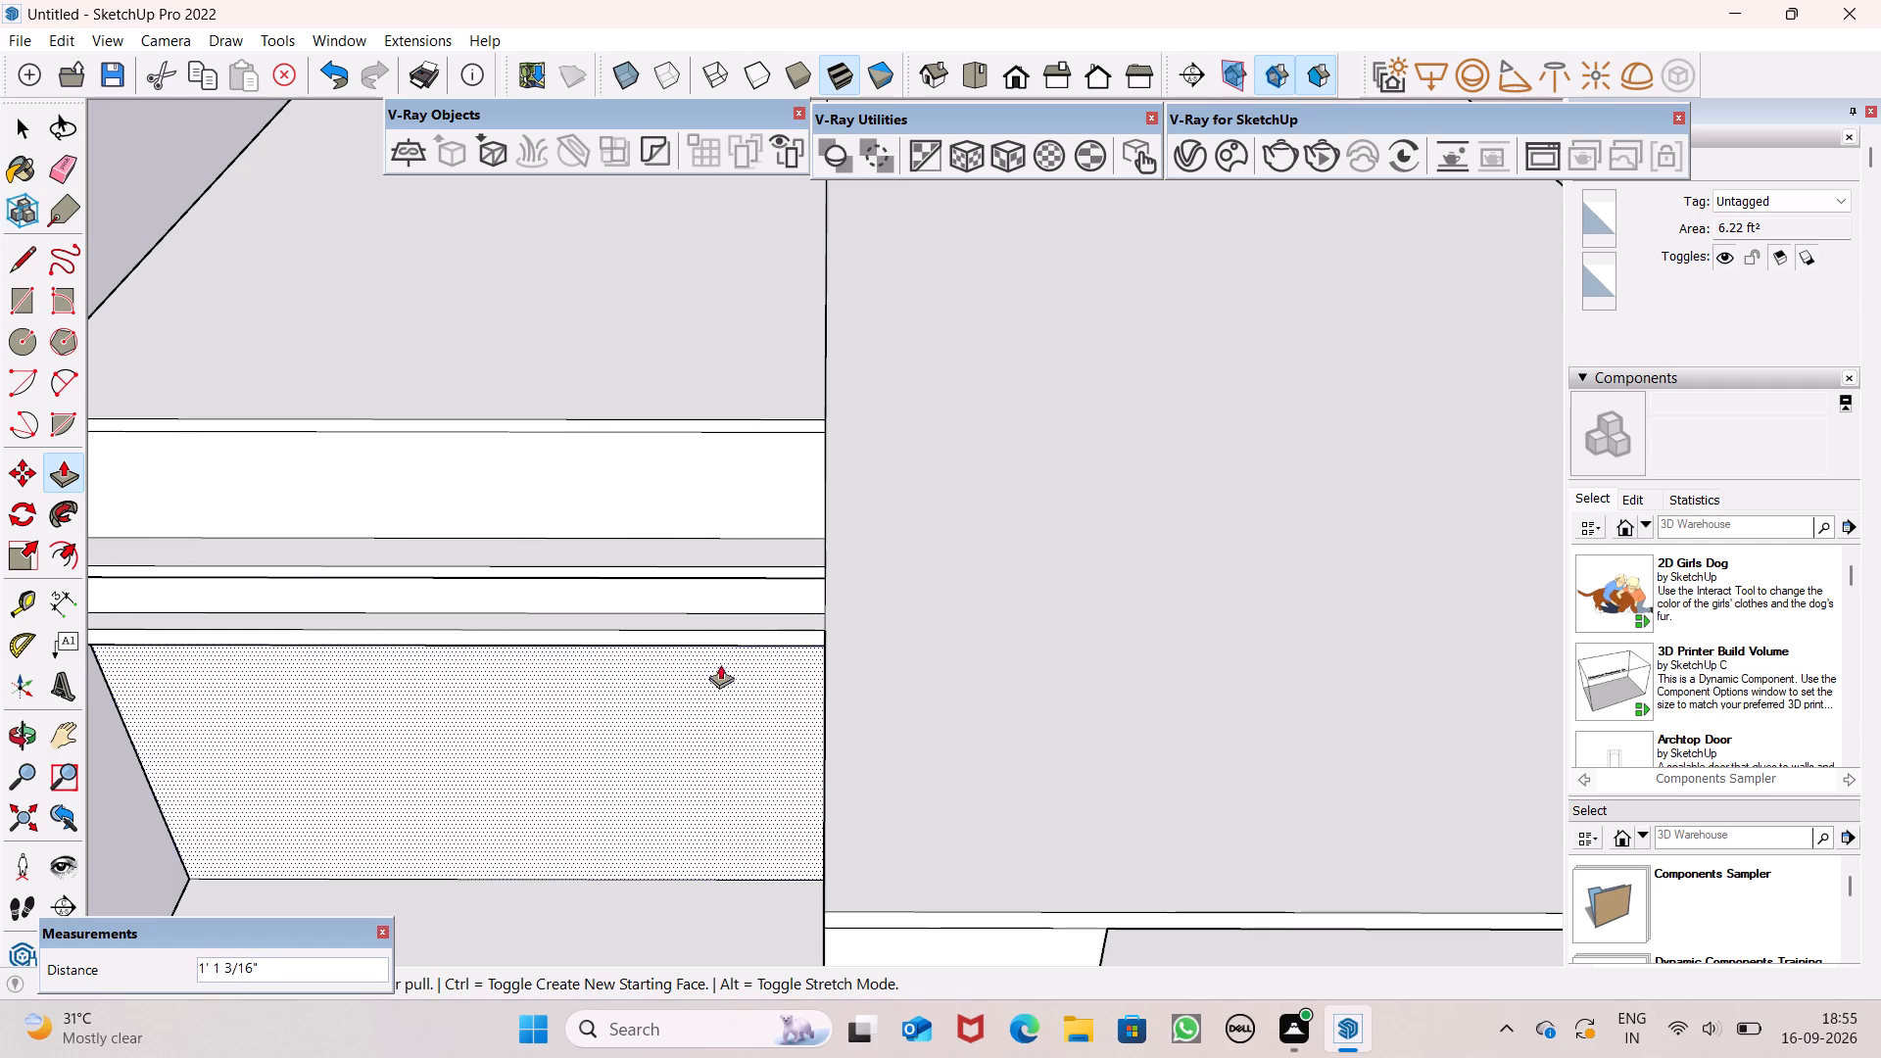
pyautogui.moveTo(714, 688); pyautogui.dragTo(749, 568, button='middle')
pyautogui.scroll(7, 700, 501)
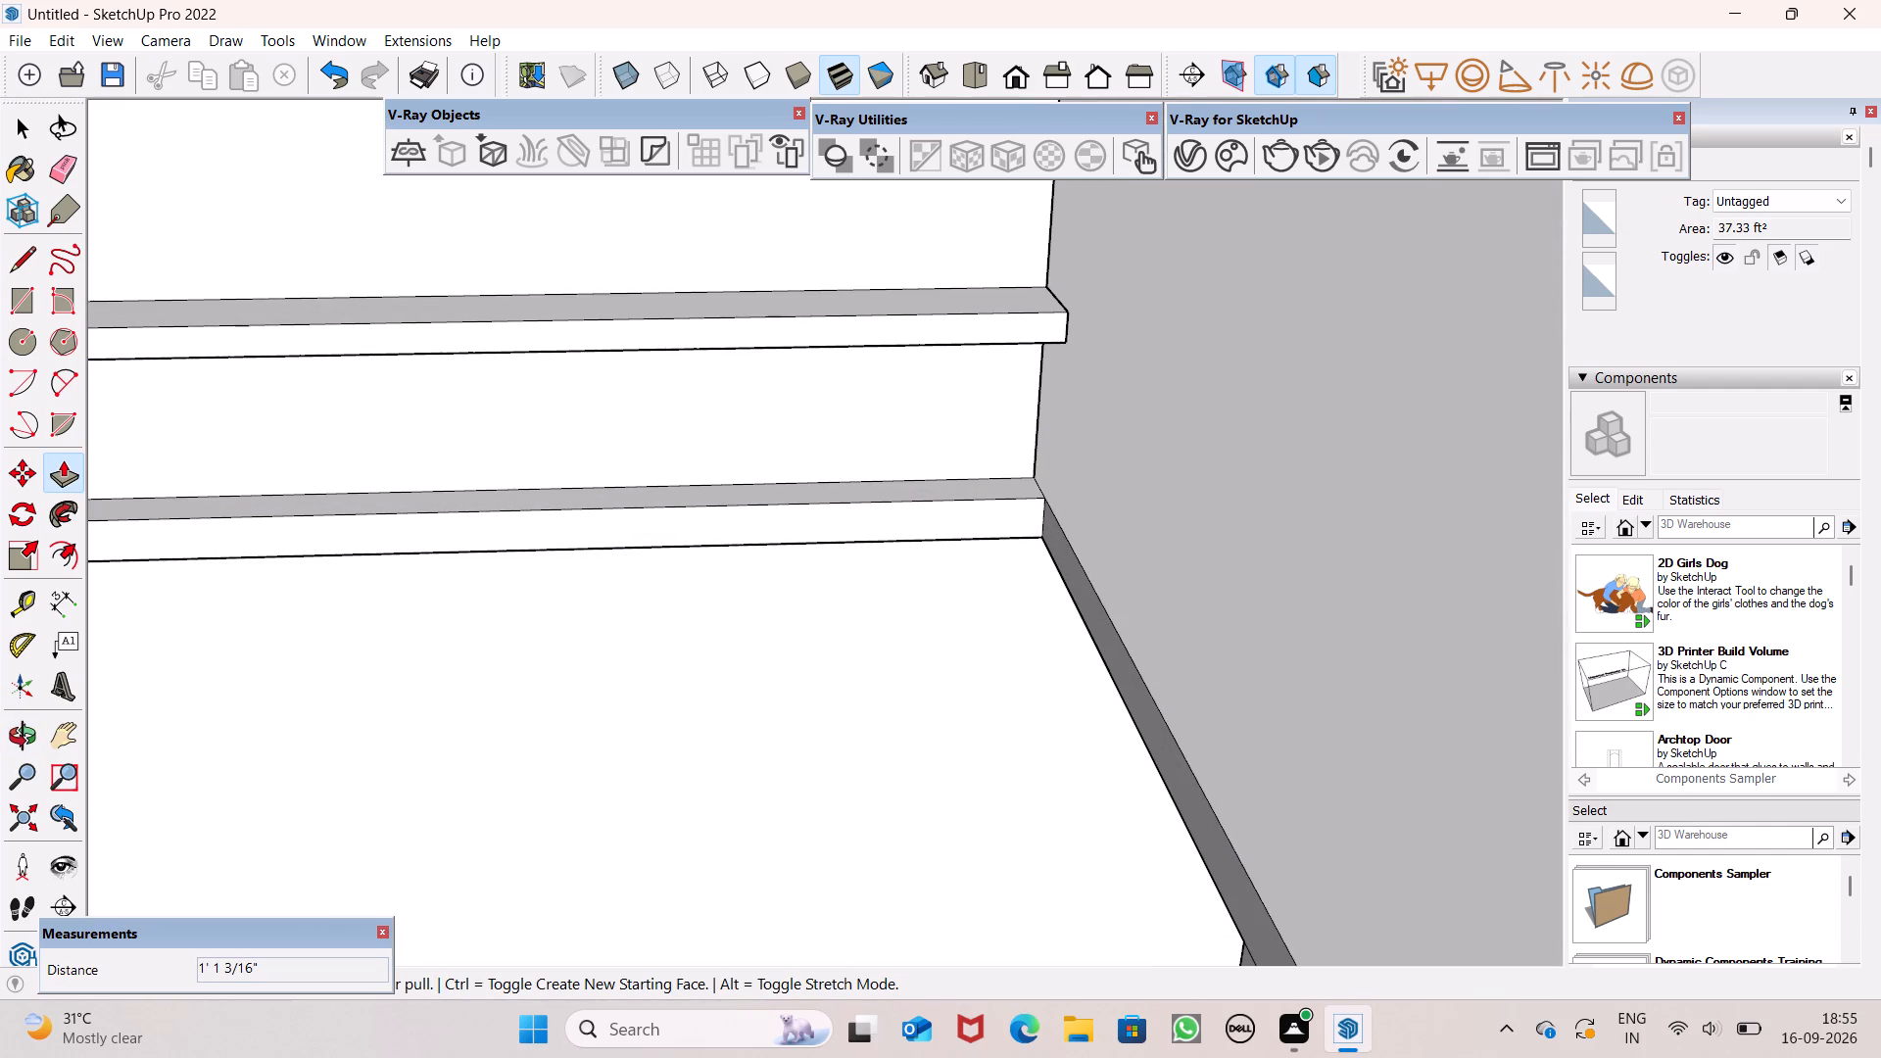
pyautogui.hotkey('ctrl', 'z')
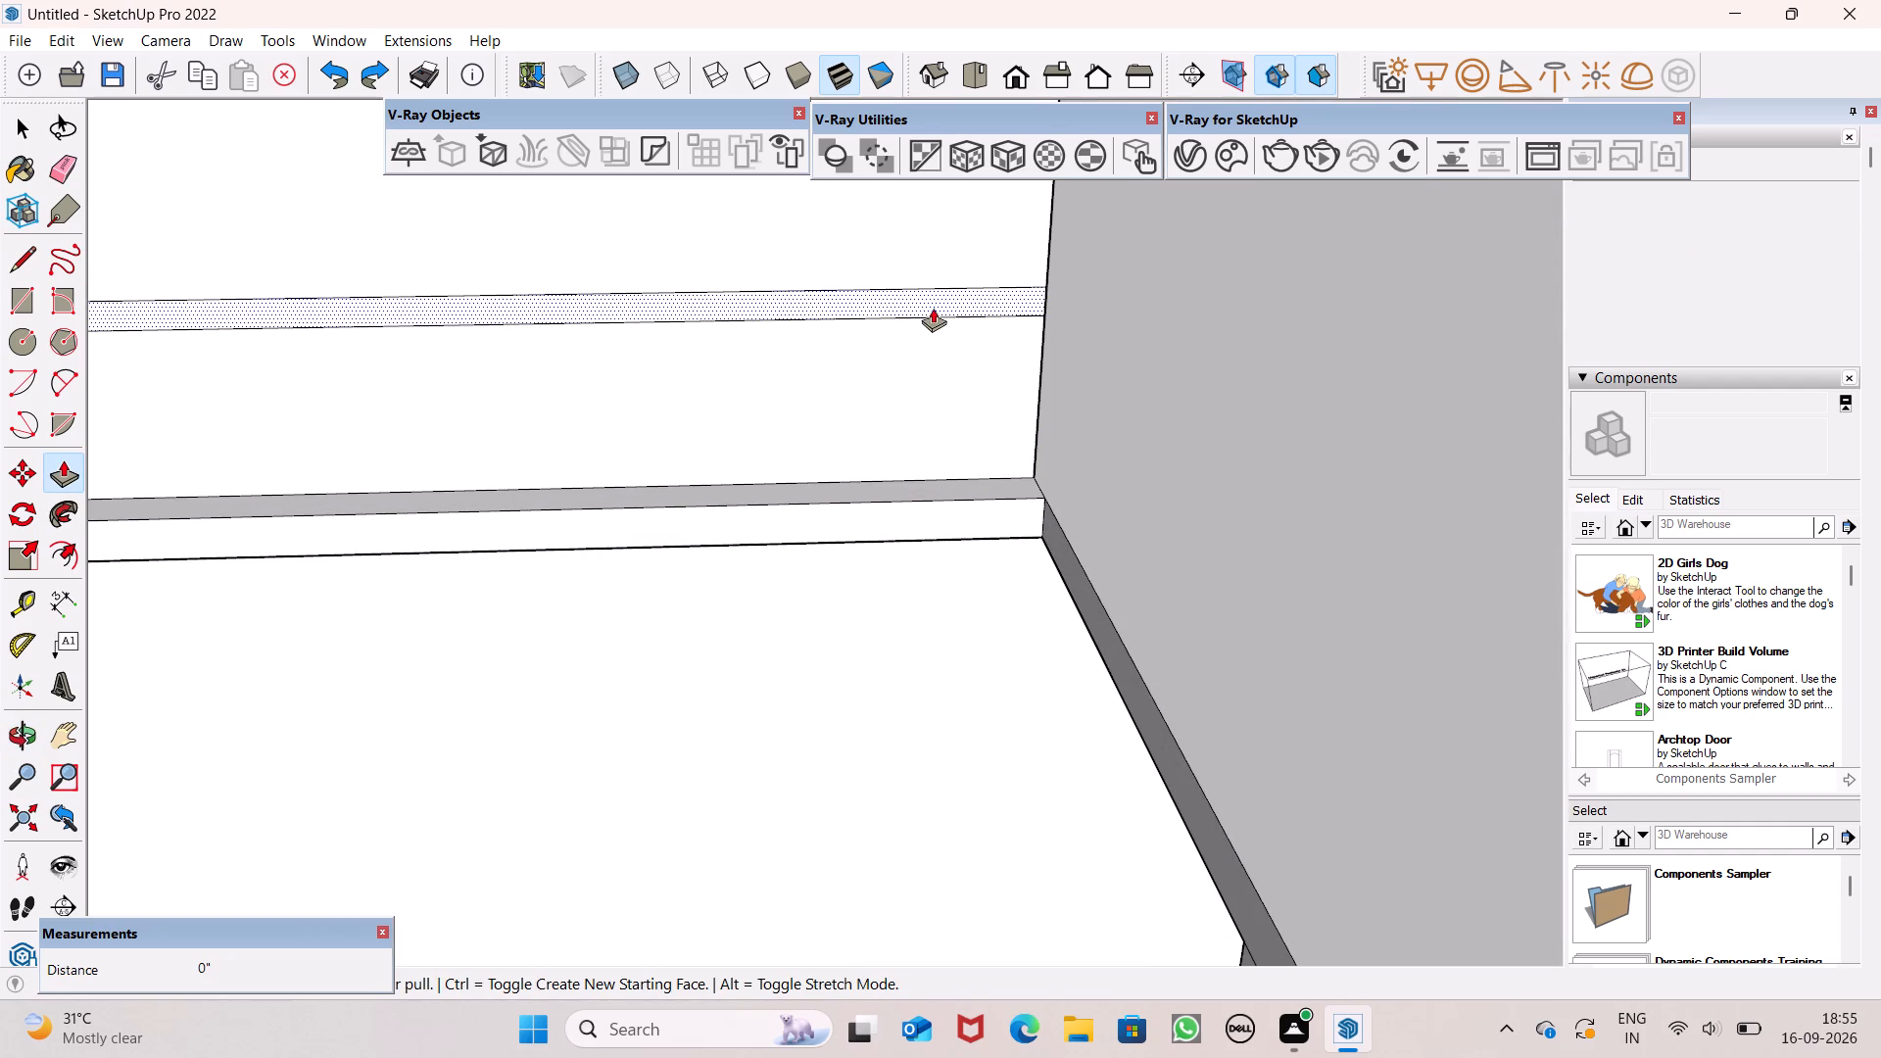
# Pull the front face of the same 4" band outward 7 11/16", level with the projecting slab band below.
pyautogui.moveTo(933, 308); pyautogui.dragTo(906, 532)
pyautogui.scroll(-8, 906, 497)
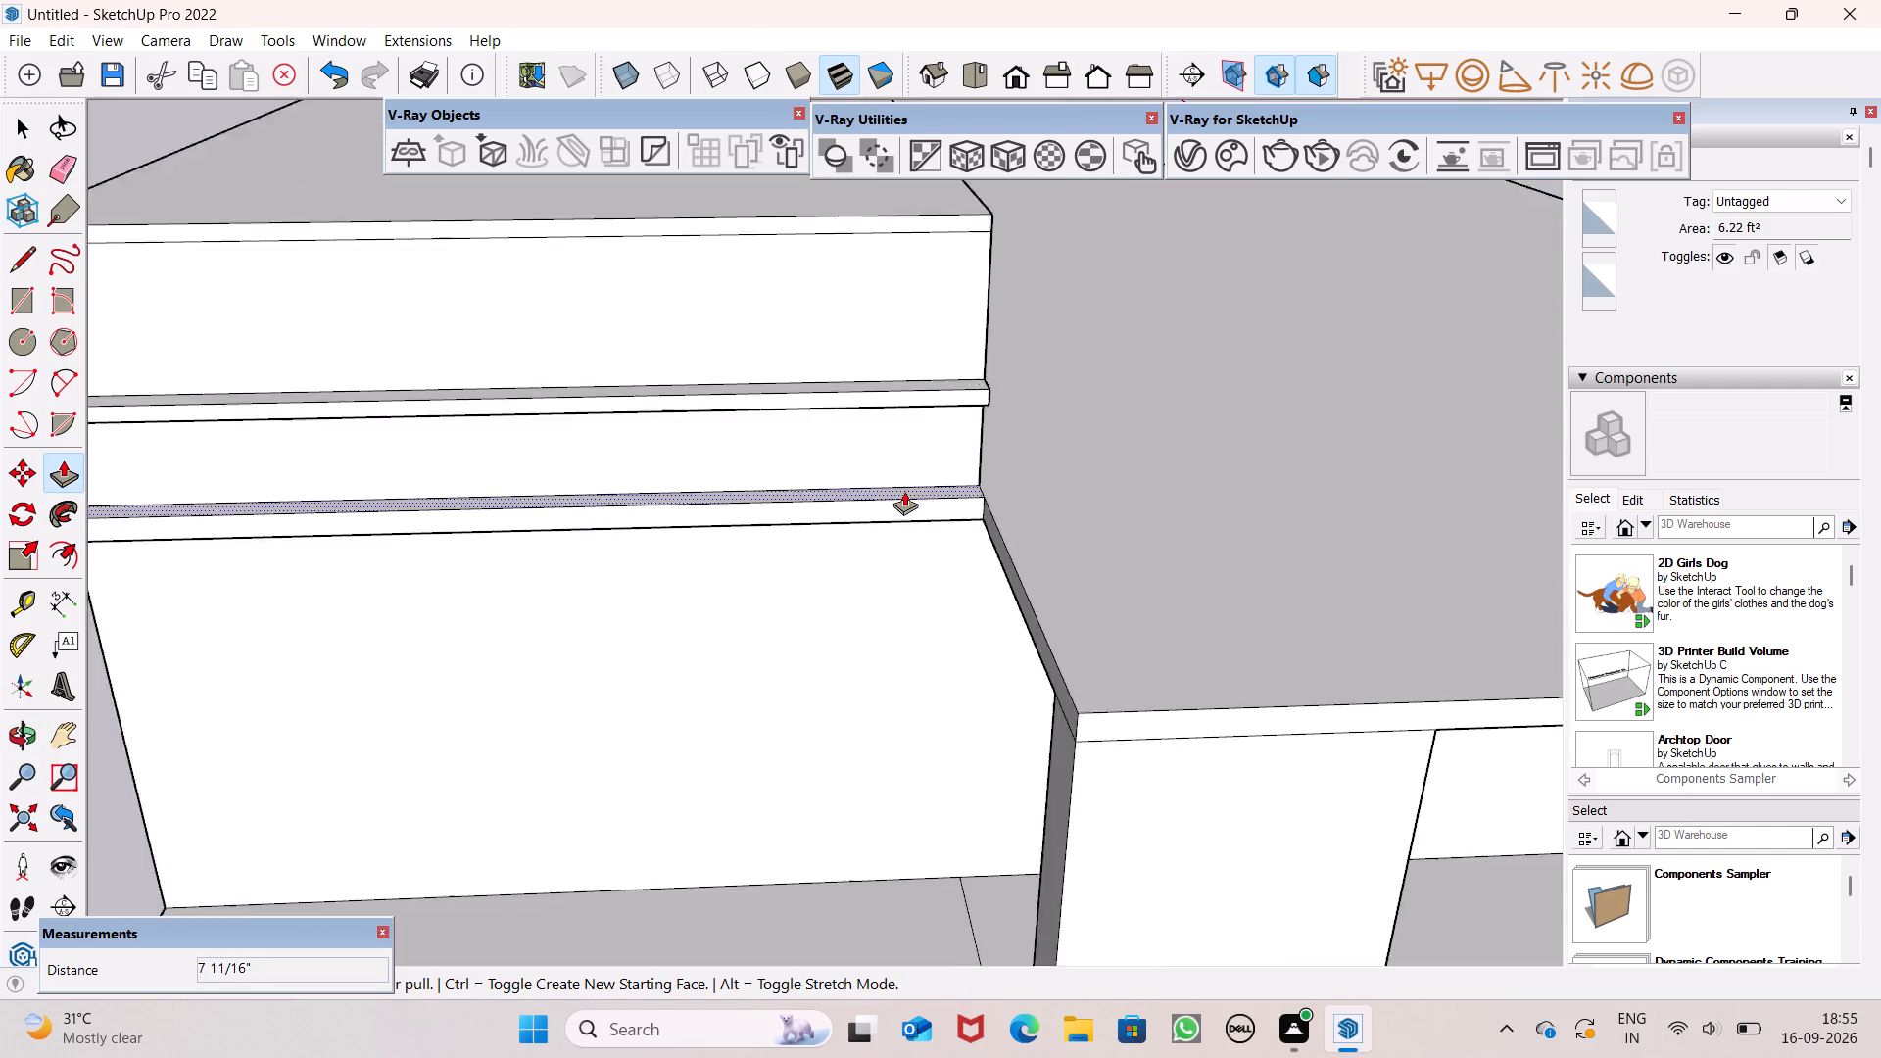
pyautogui.scroll(-1, 906, 468)
pyautogui.moveTo(906, 468); pyautogui.dragTo(766, 583, button='middle')
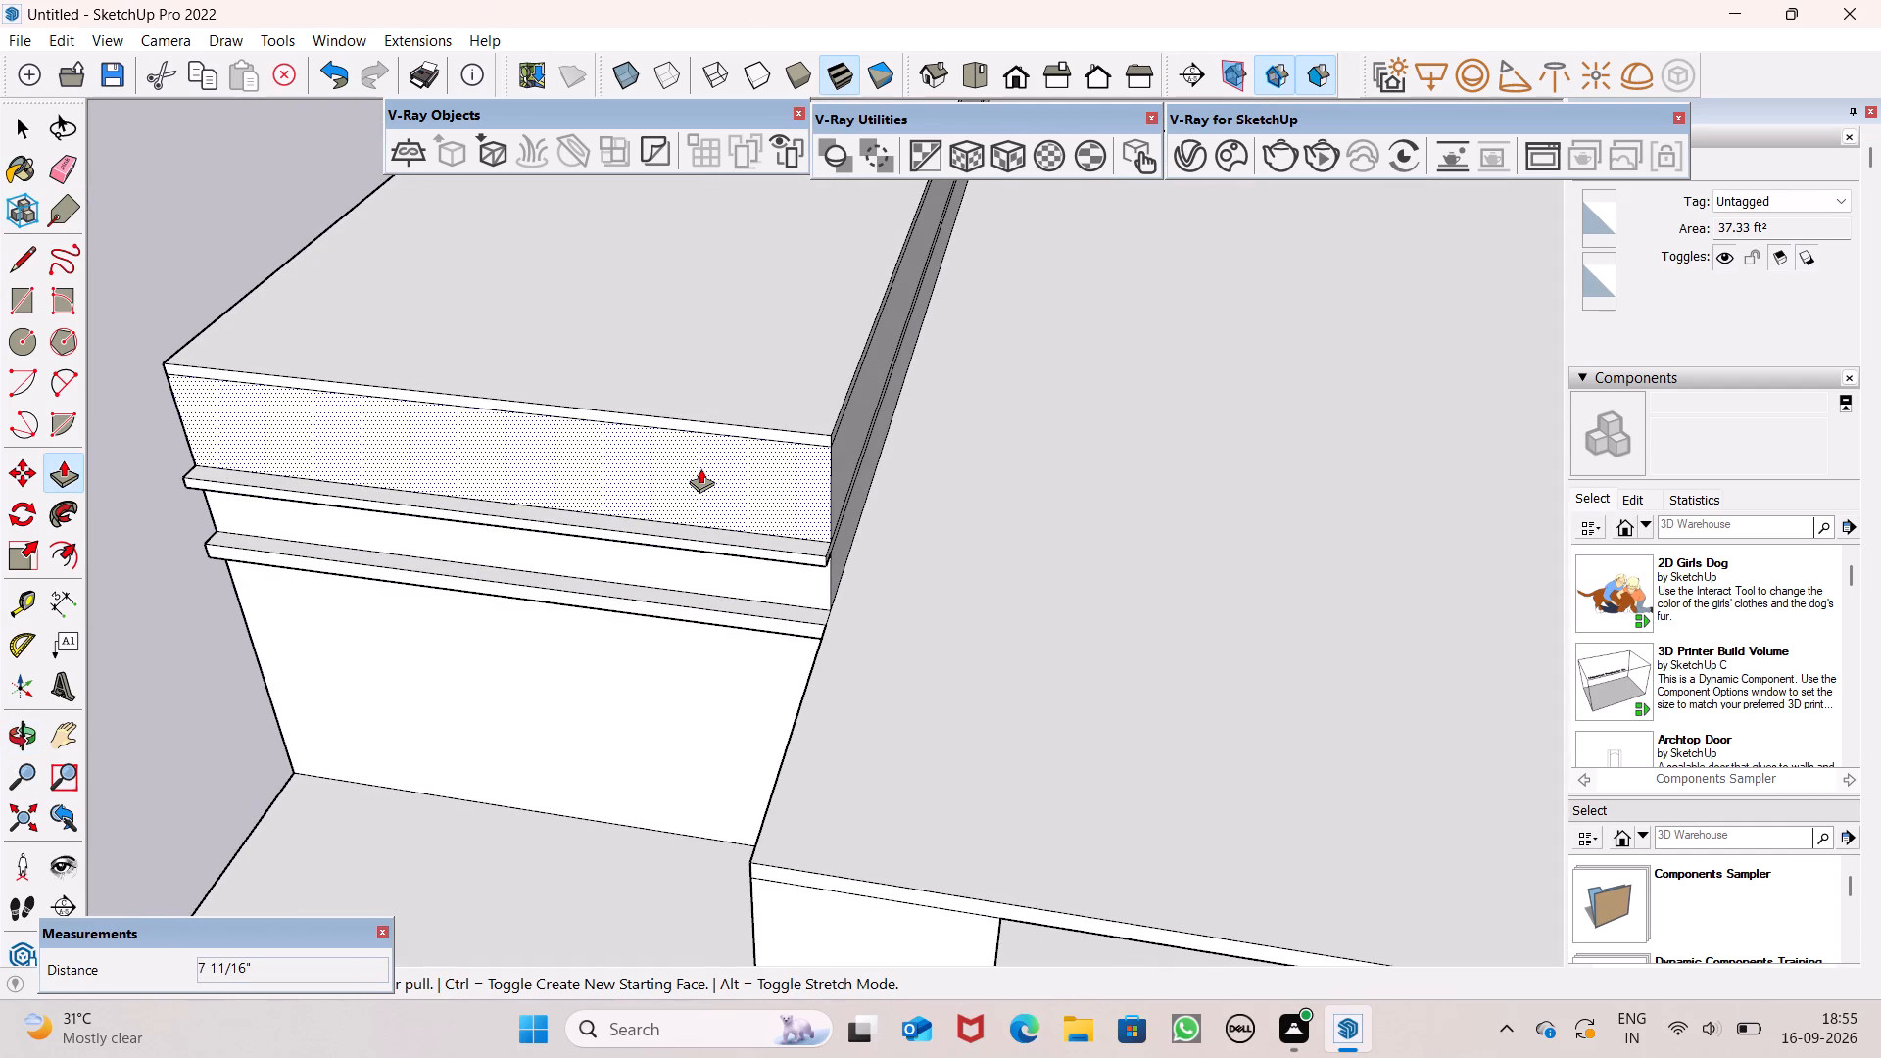
pyautogui.press('space')
# Examine the building from several sides, including the projecting bands, the wall openings and the front columns.
pyautogui.scroll(-6, 689, 411)
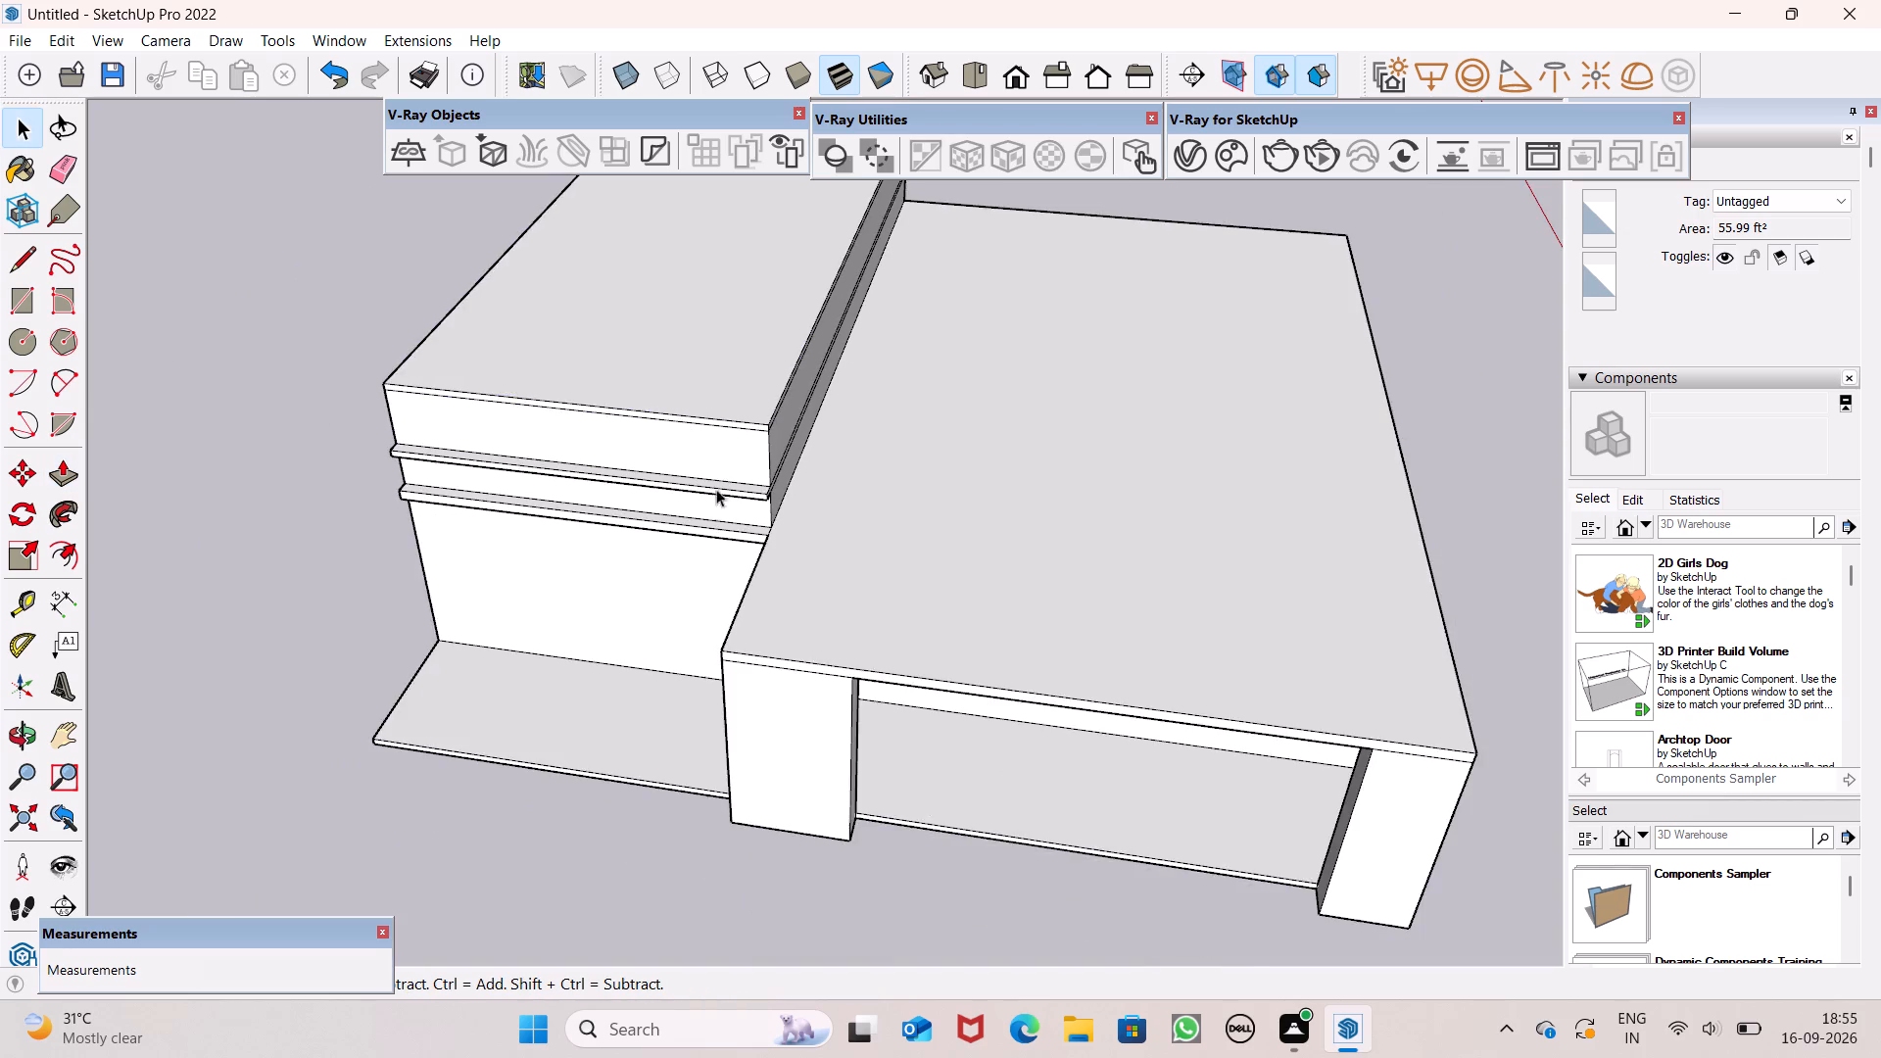
pyautogui.moveTo(745, 555); pyautogui.dragTo(440, 423, button='middle')
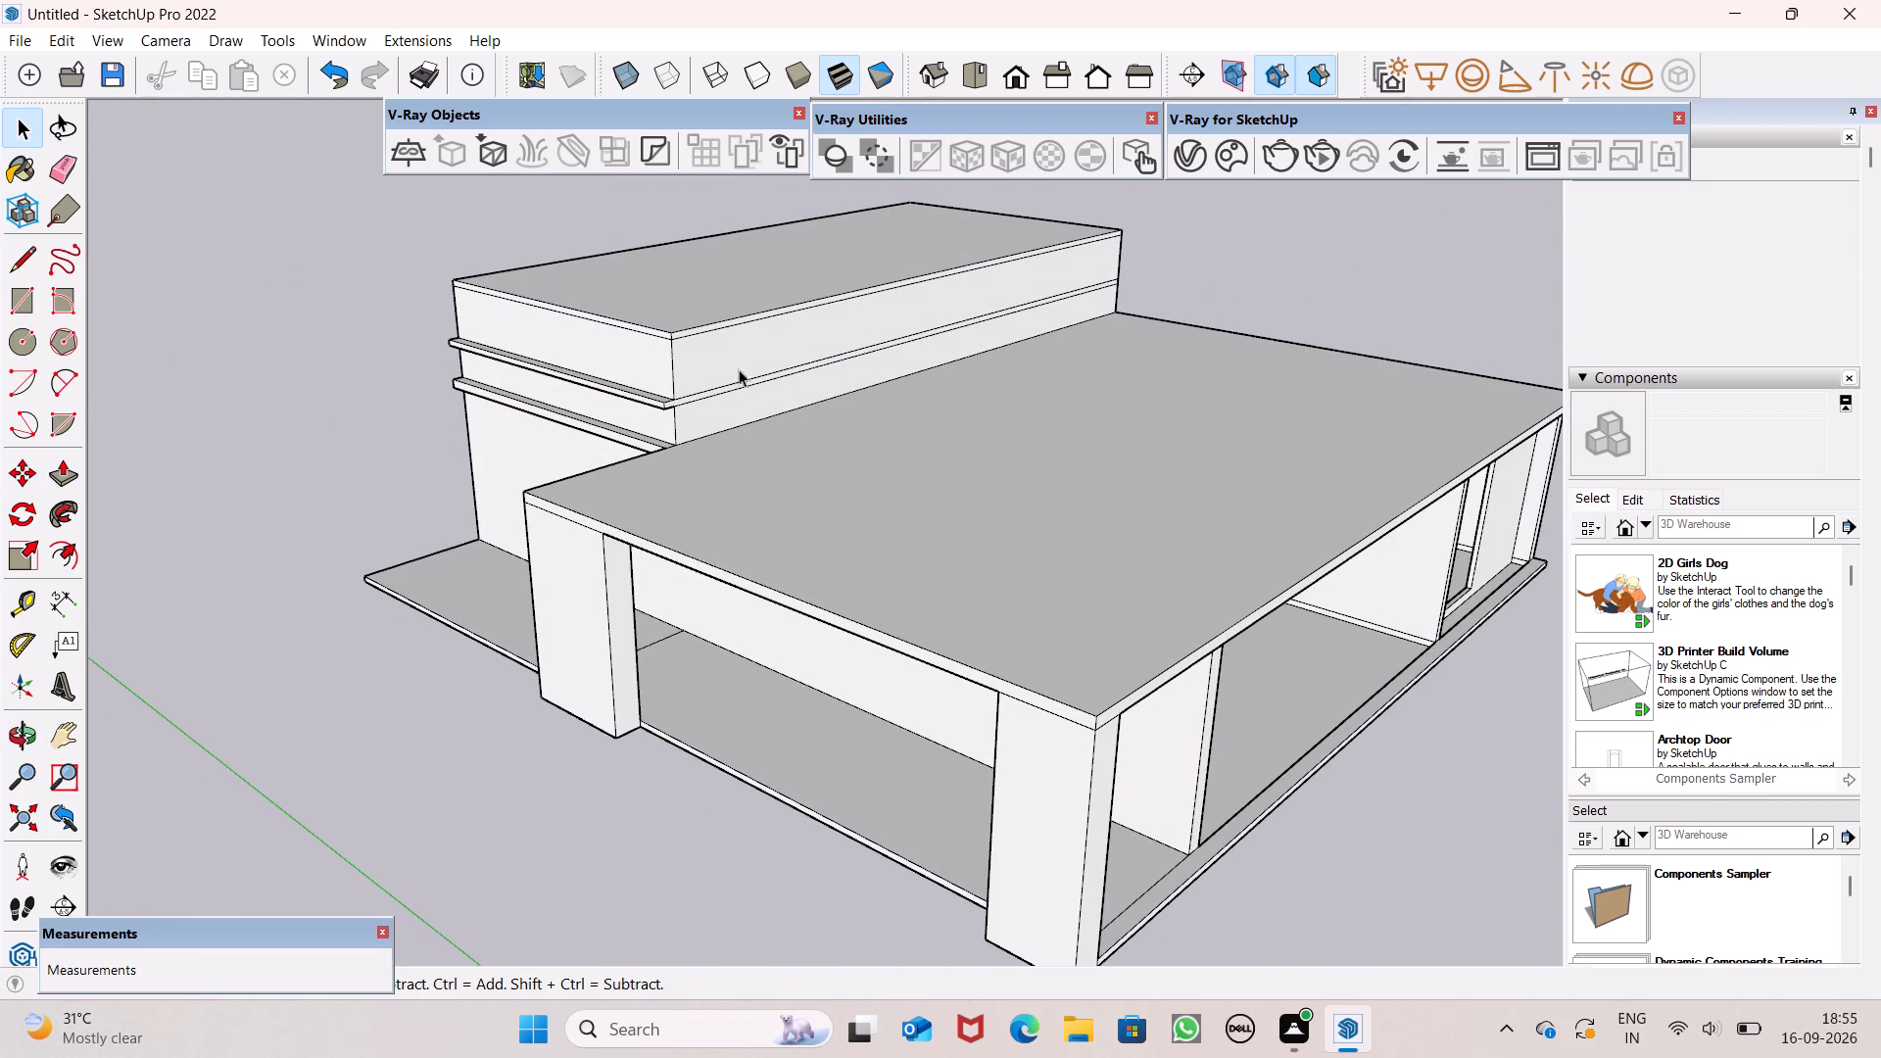
pyautogui.scroll(-2, 873, 450)
pyautogui.moveTo(899, 522); pyautogui.dragTo(579, 546, button='middle')
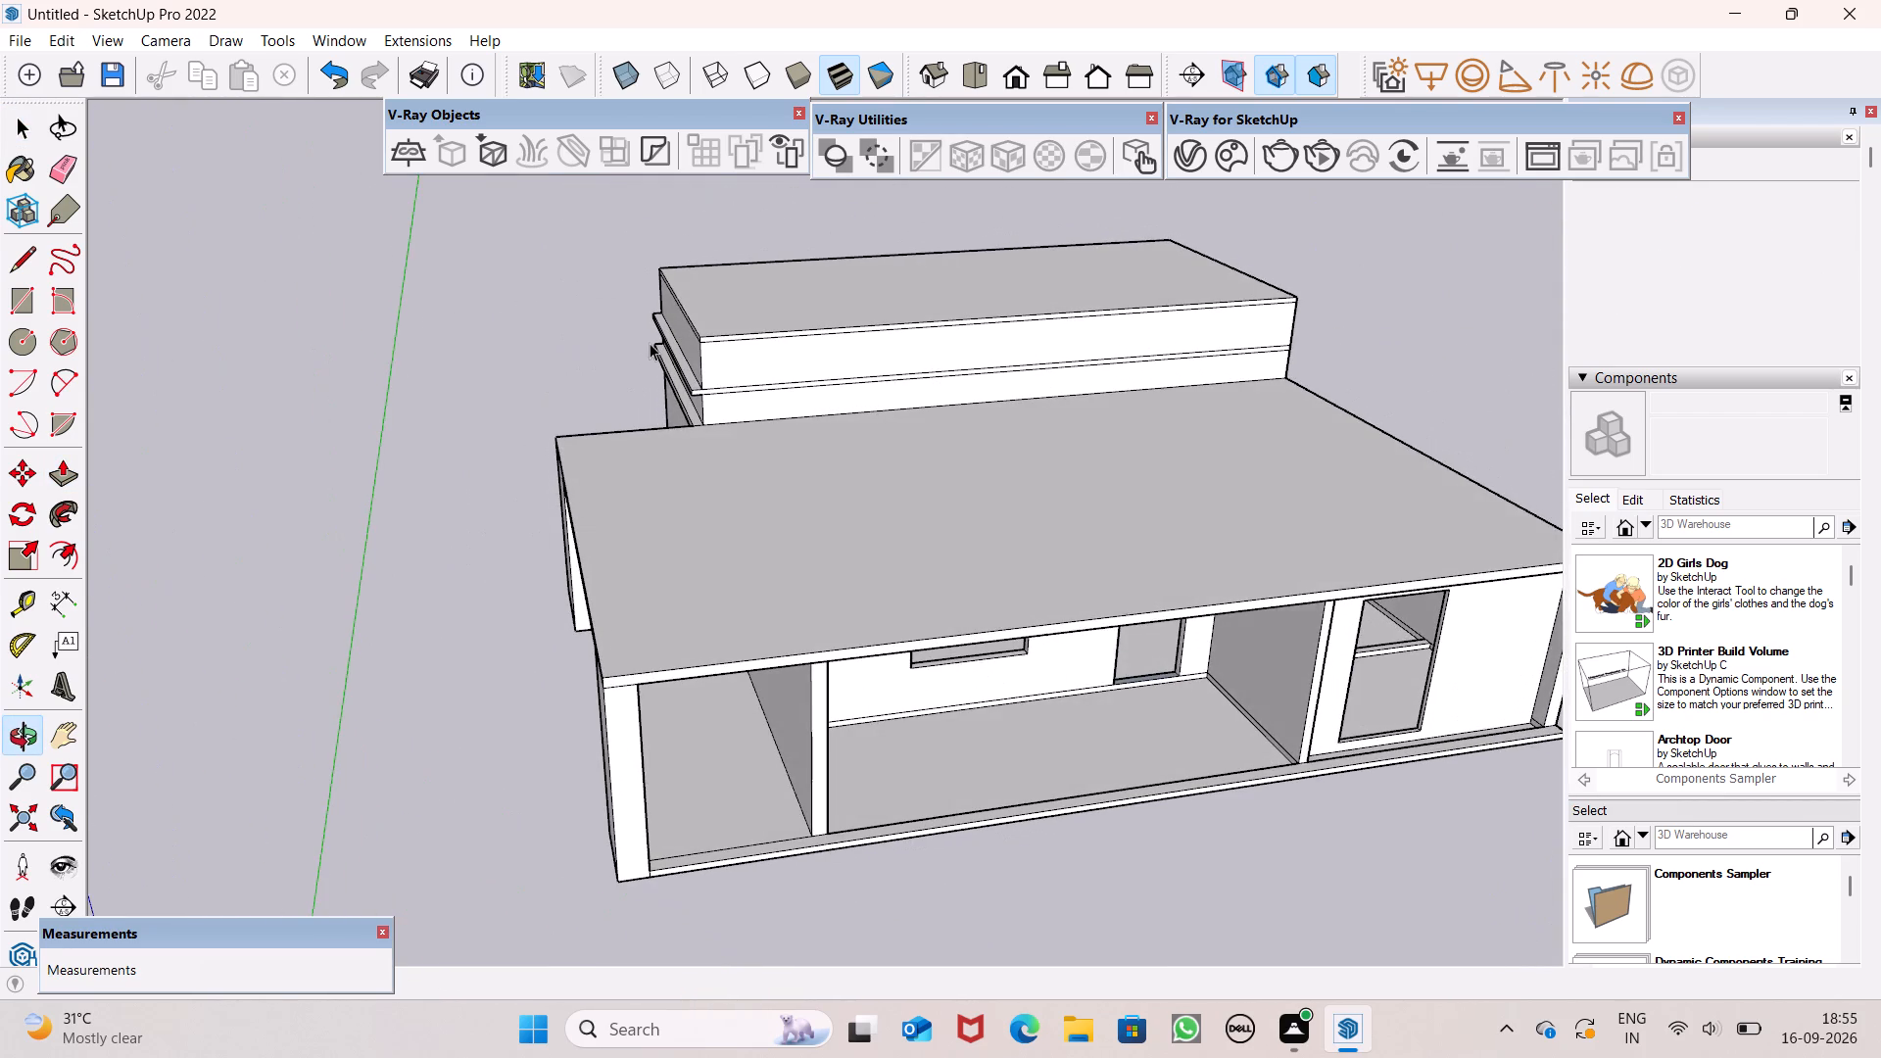
pyautogui.scroll(-1, 650, 343)
pyautogui.scroll(-1, 856, 432)
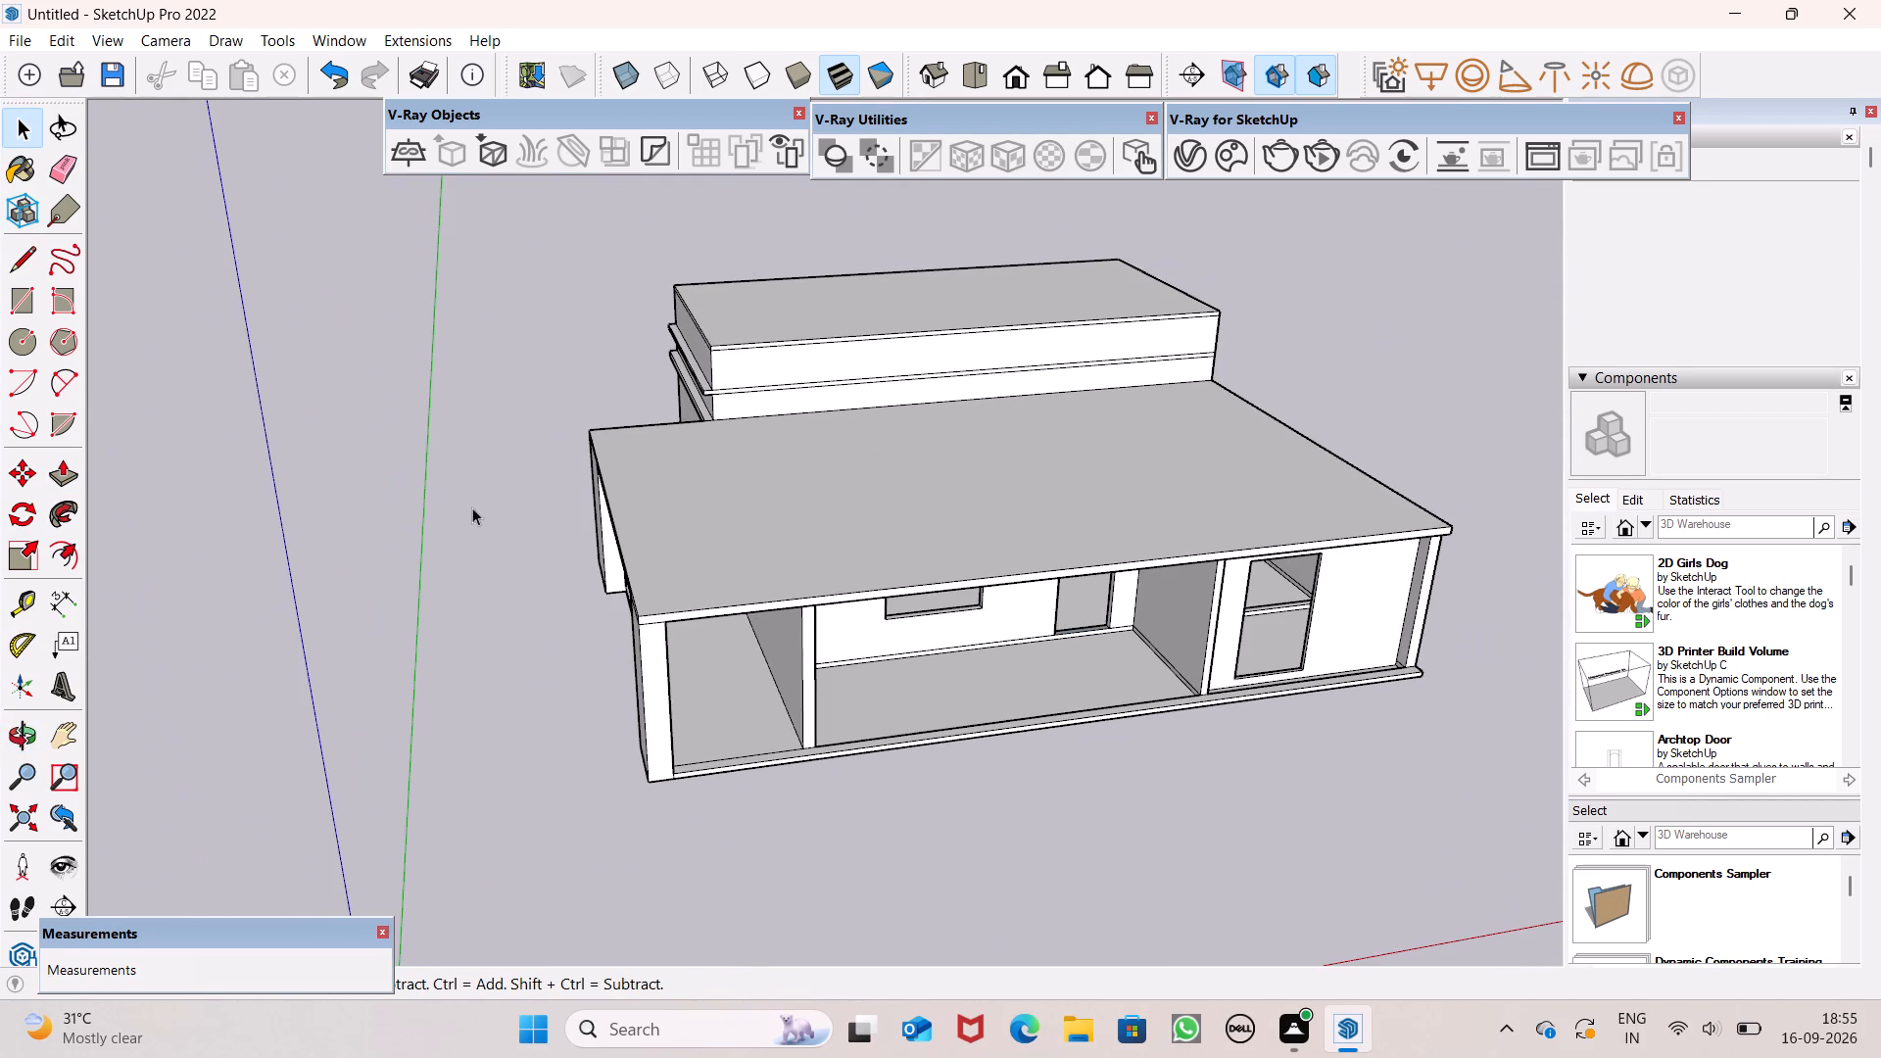
pyautogui.moveTo(827, 667); pyautogui.dragTo(651, 618, button='middle')
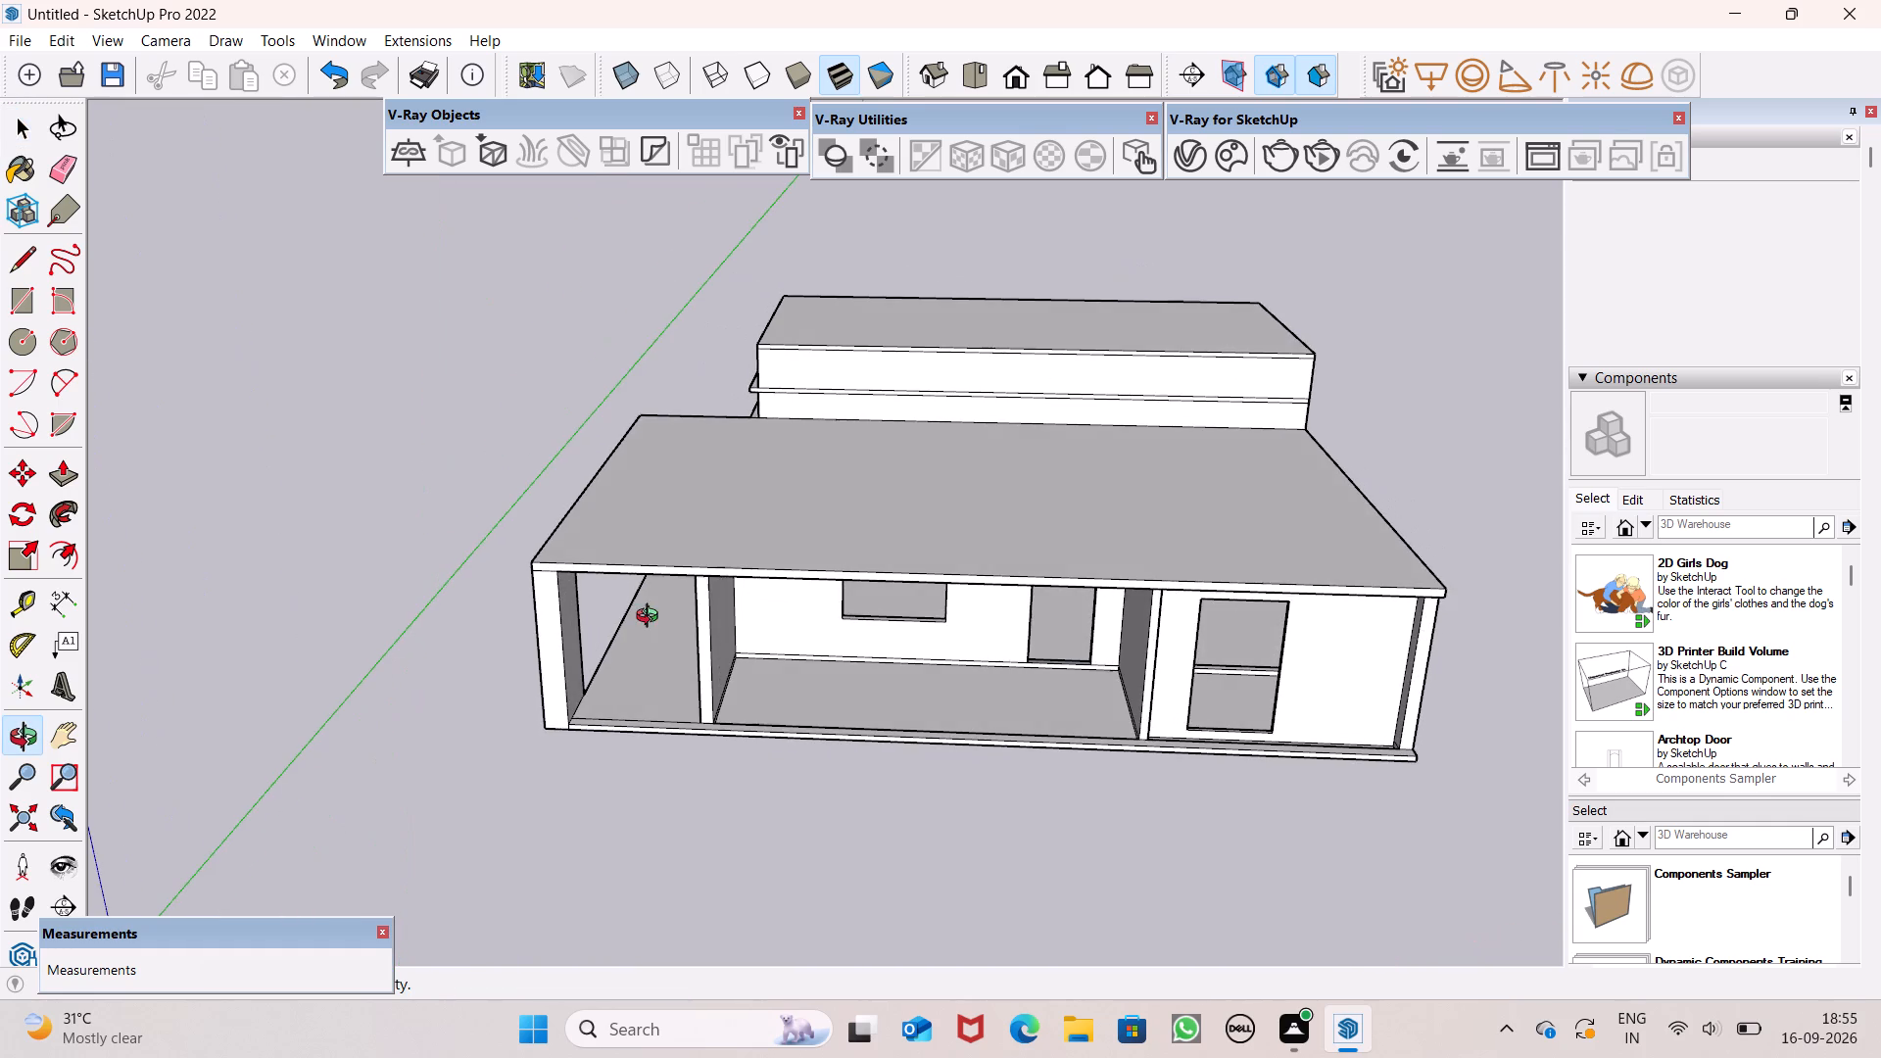
pyautogui.moveTo(651, 618); pyautogui.dragTo(659, 581, button='middle')
pyautogui.moveTo(642, 646); pyautogui.dragTo(1423, 711, button='middle')
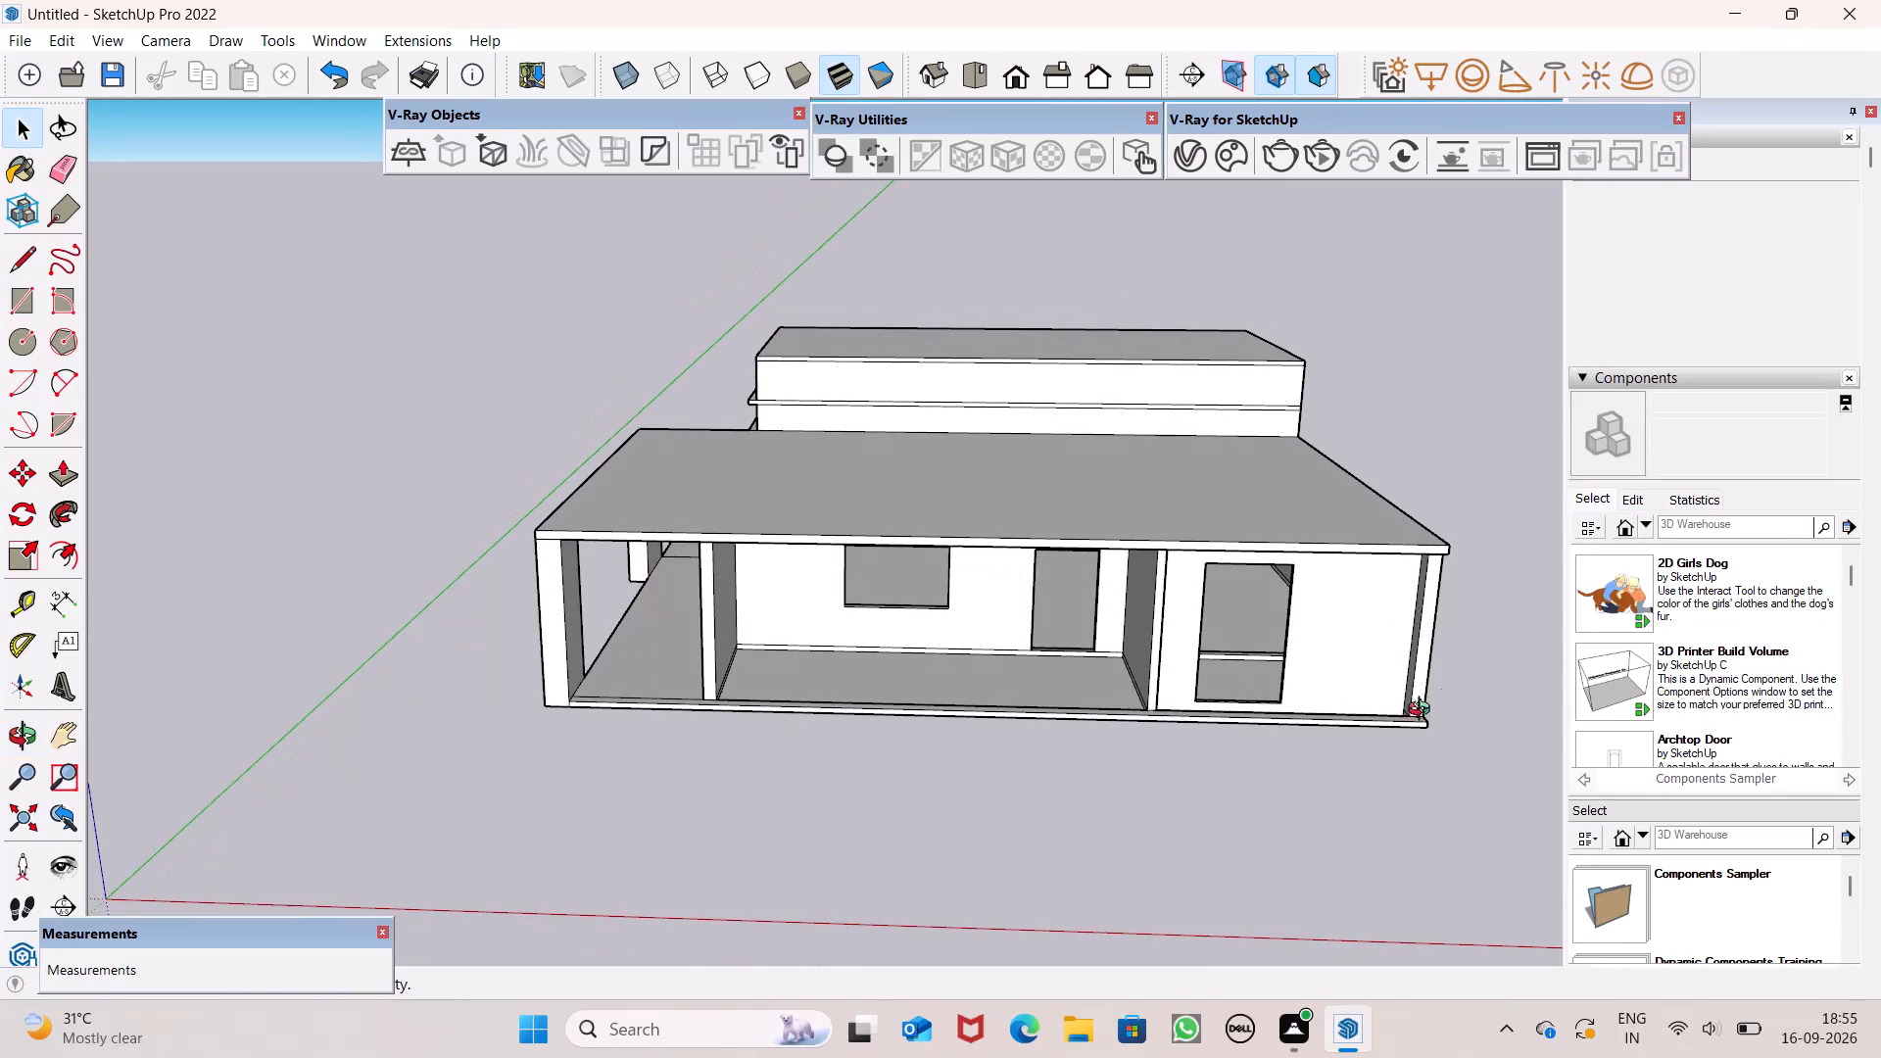
pyautogui.moveTo(1423, 711); pyautogui.dragTo(1453, 699, button='middle')
pyautogui.scroll(5, 1006, 724)
pyautogui.moveTo(1007, 706); pyautogui.dragTo(1182, 796, button='middle')
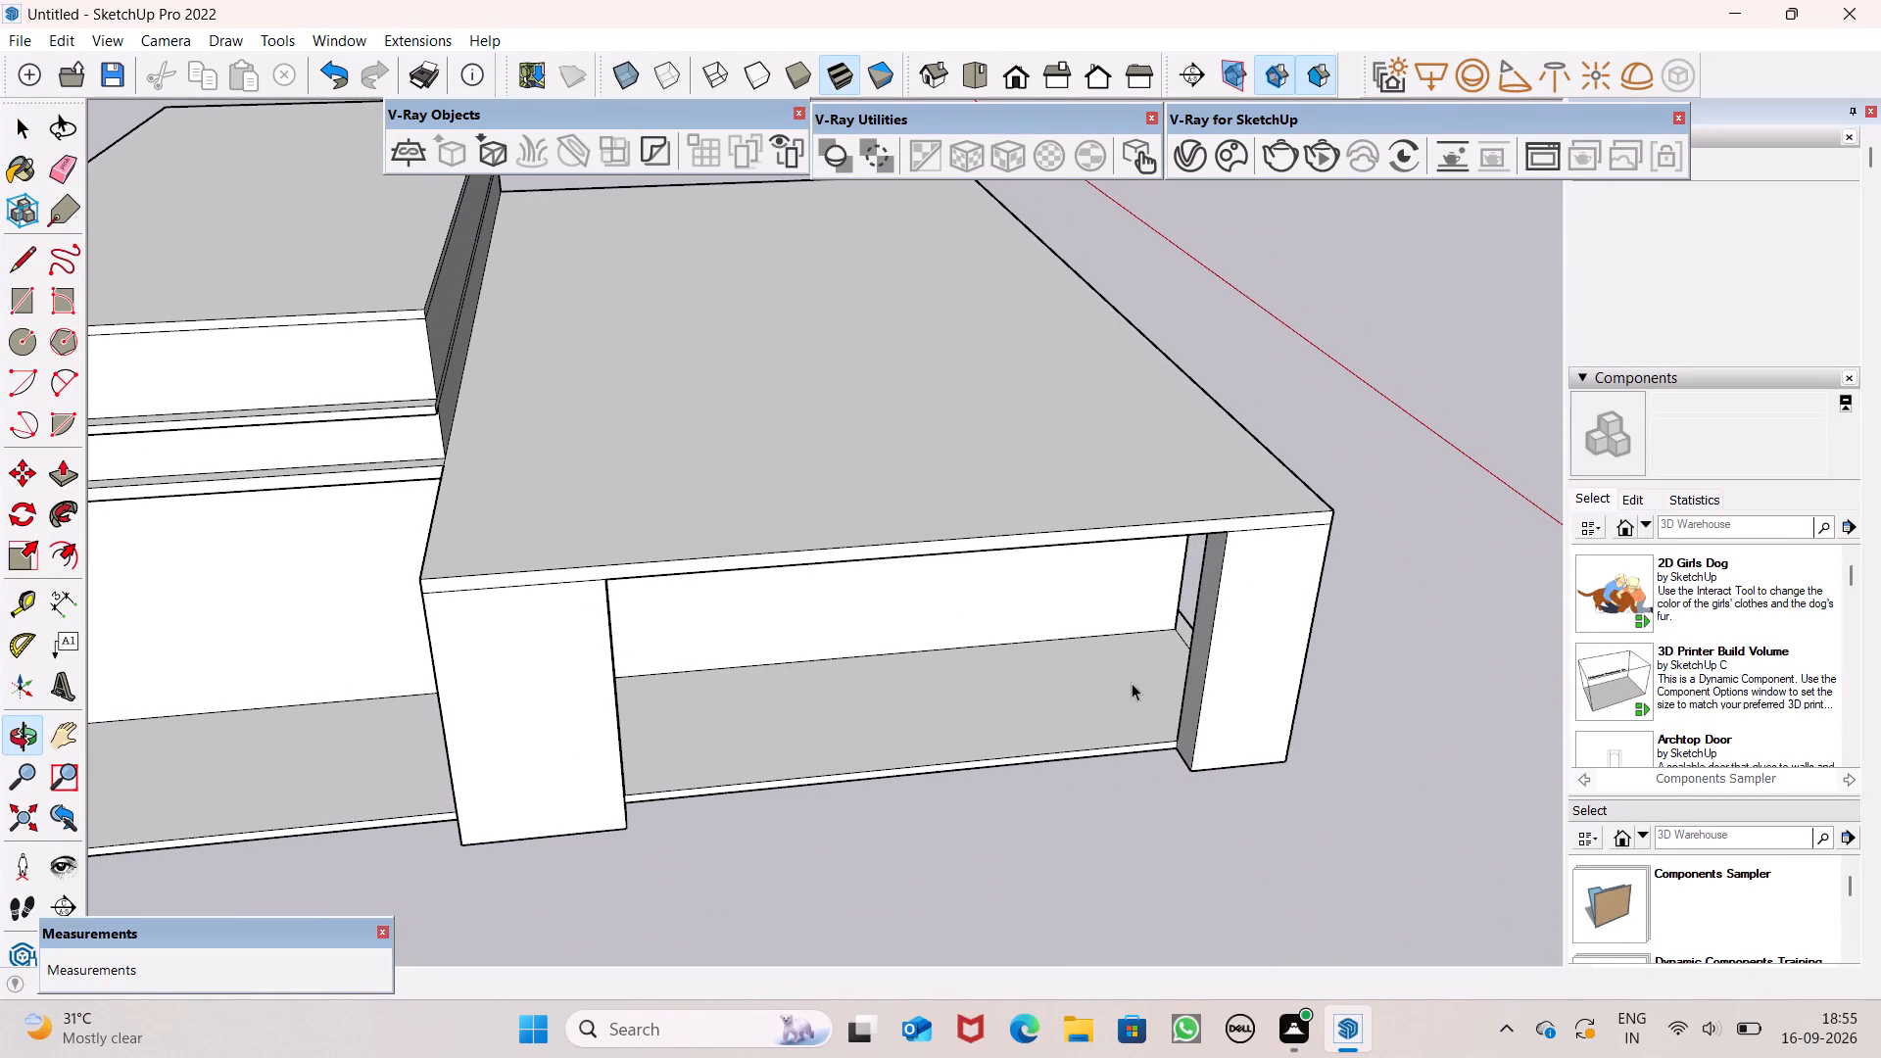
pyautogui.scroll(1, 1138, 613)
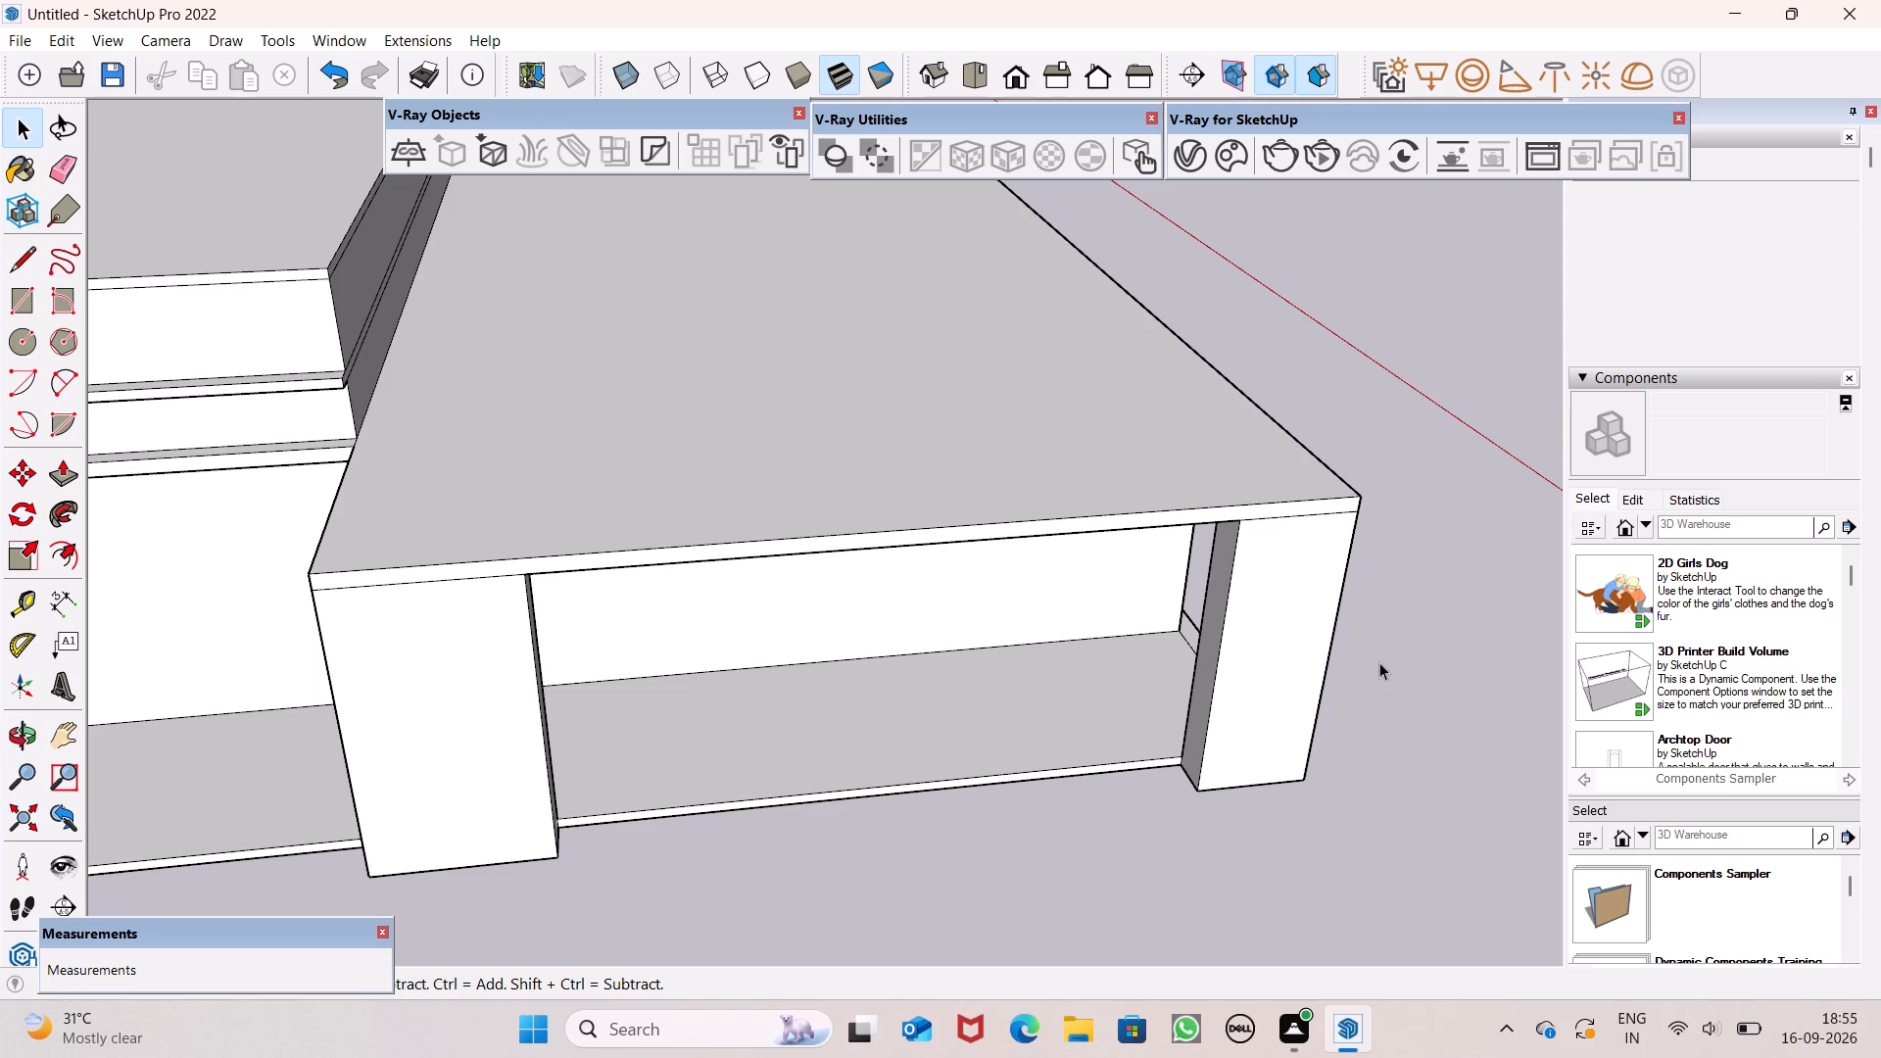
pyautogui.scroll(1, 1394, 666)
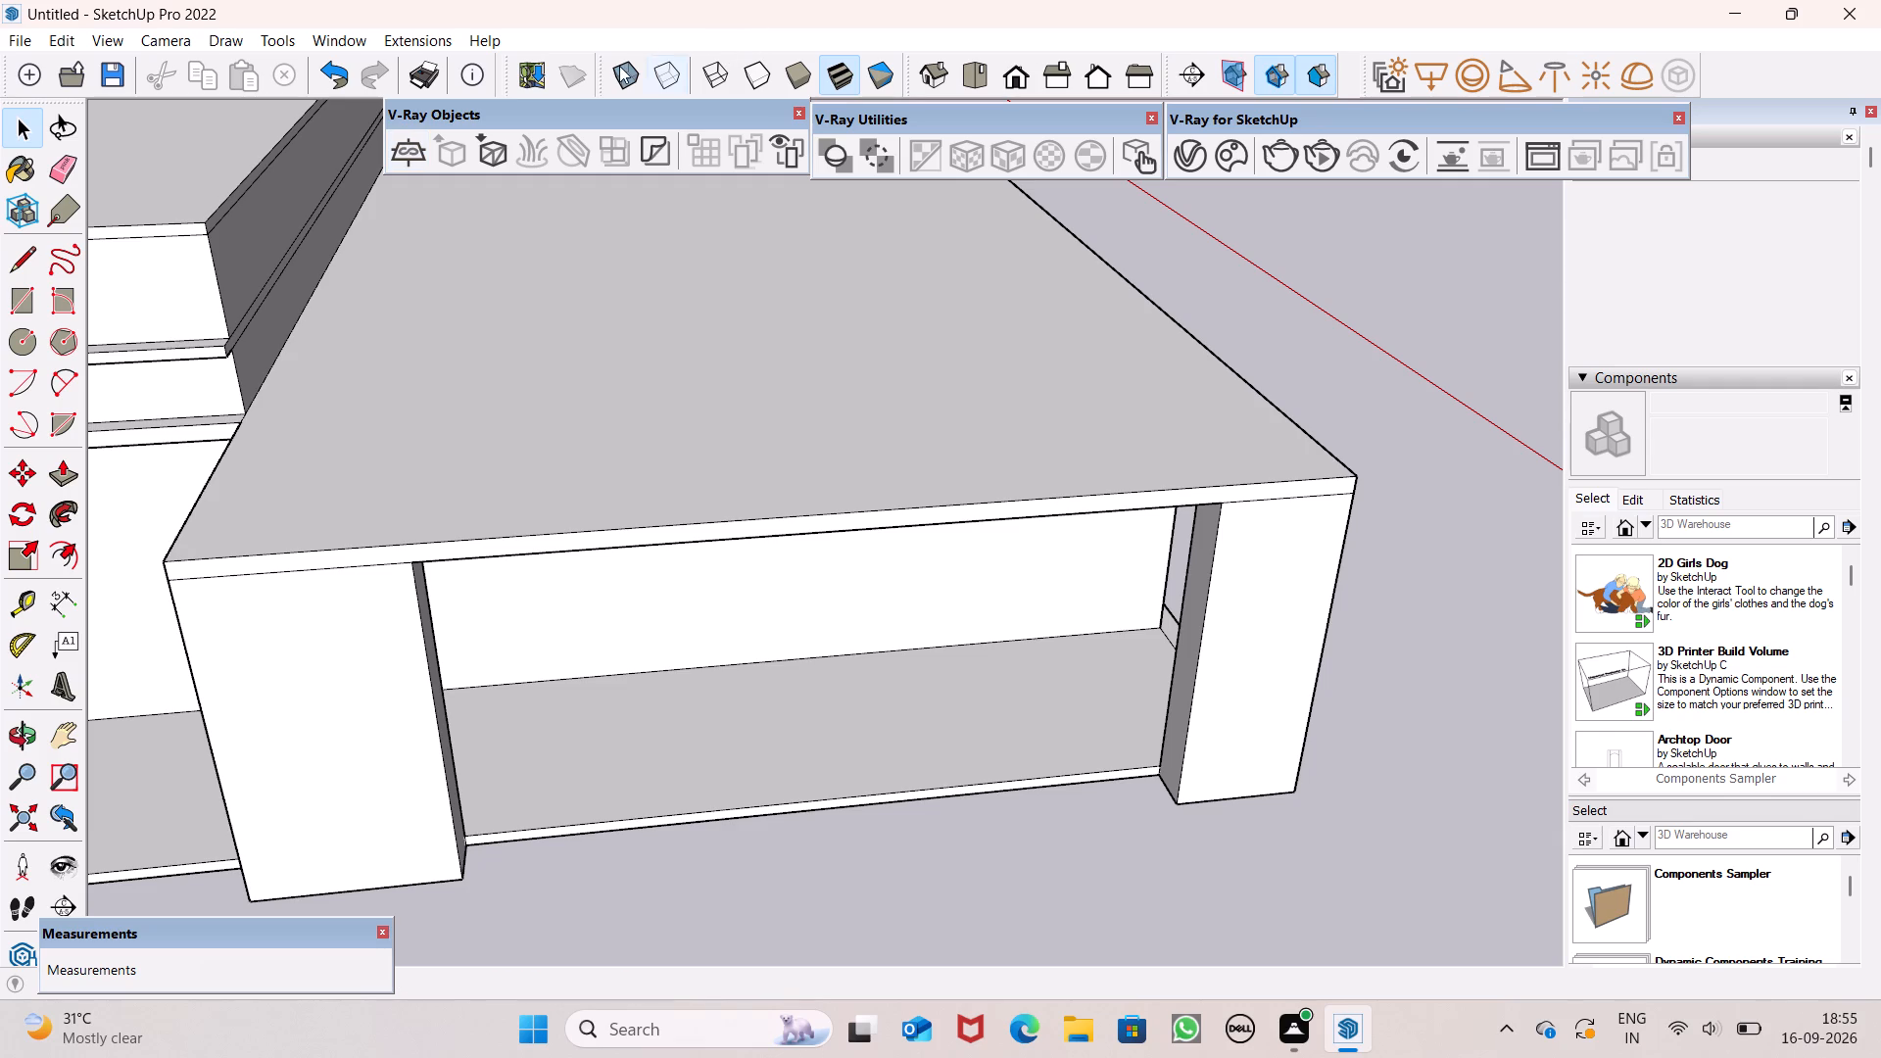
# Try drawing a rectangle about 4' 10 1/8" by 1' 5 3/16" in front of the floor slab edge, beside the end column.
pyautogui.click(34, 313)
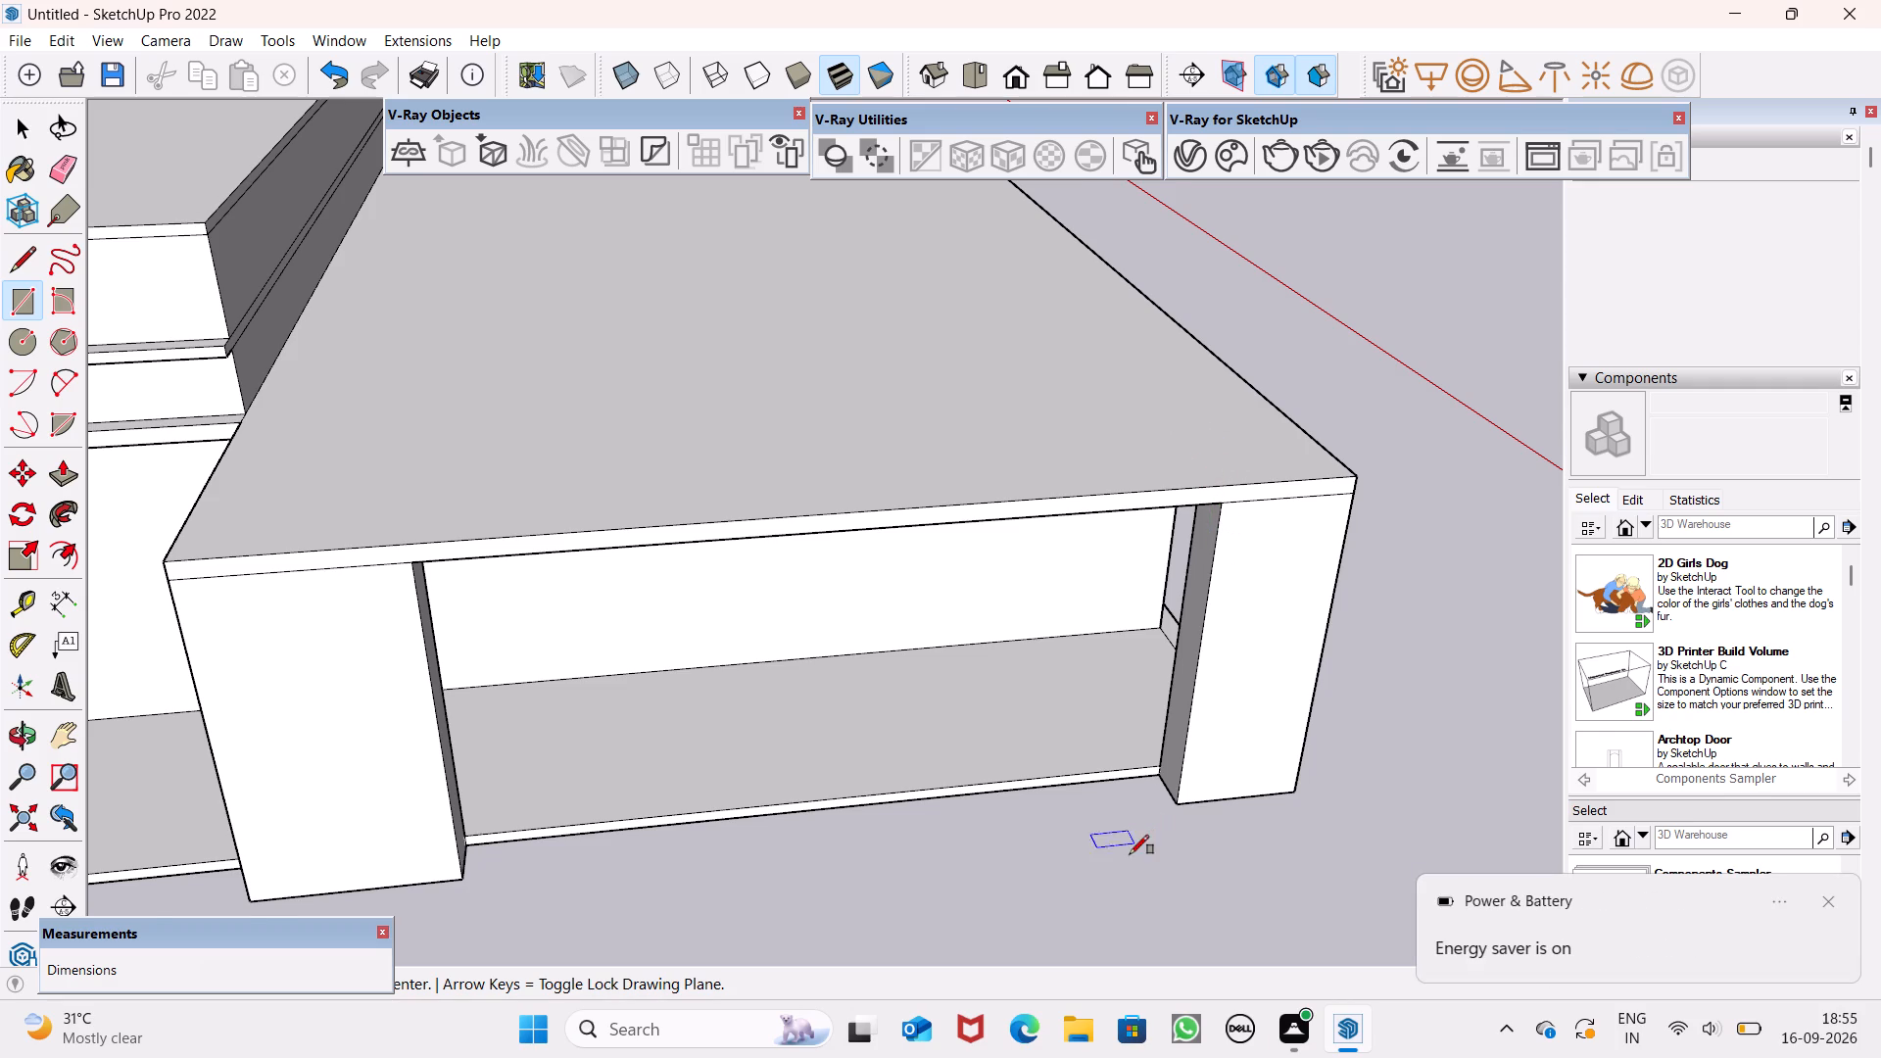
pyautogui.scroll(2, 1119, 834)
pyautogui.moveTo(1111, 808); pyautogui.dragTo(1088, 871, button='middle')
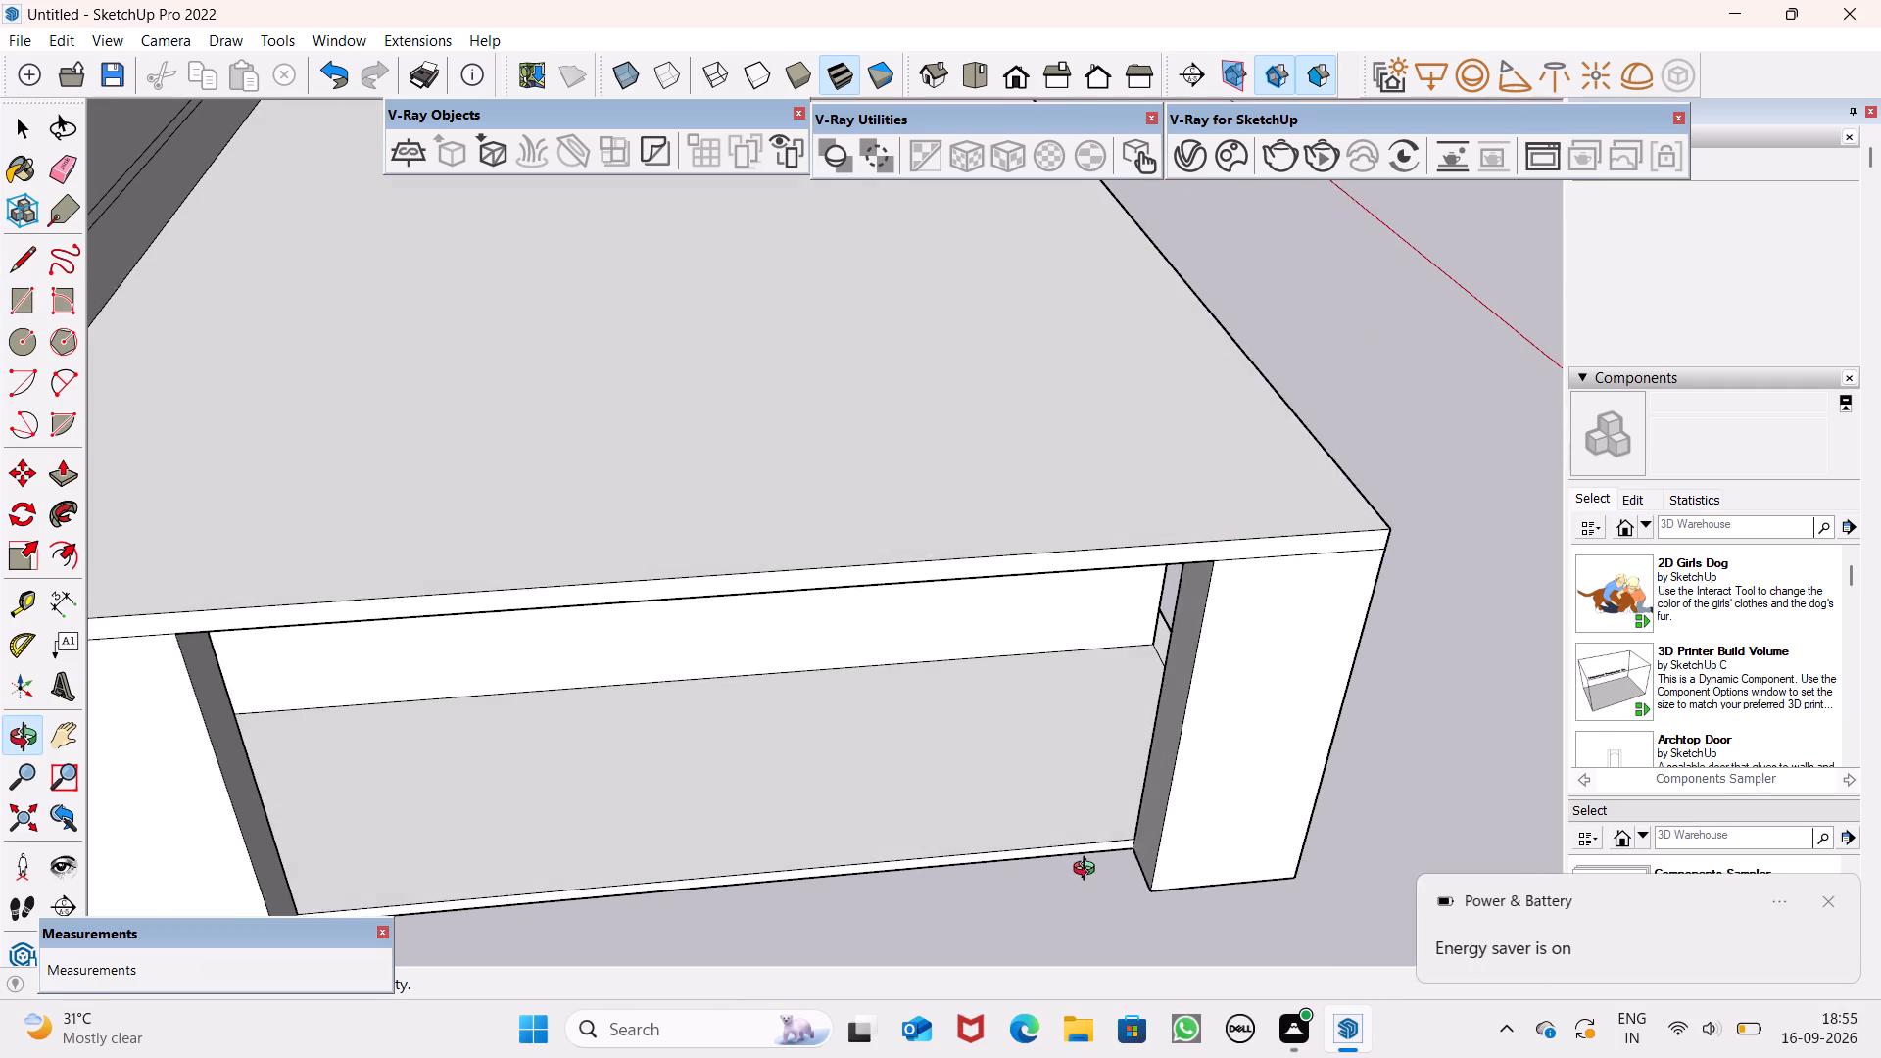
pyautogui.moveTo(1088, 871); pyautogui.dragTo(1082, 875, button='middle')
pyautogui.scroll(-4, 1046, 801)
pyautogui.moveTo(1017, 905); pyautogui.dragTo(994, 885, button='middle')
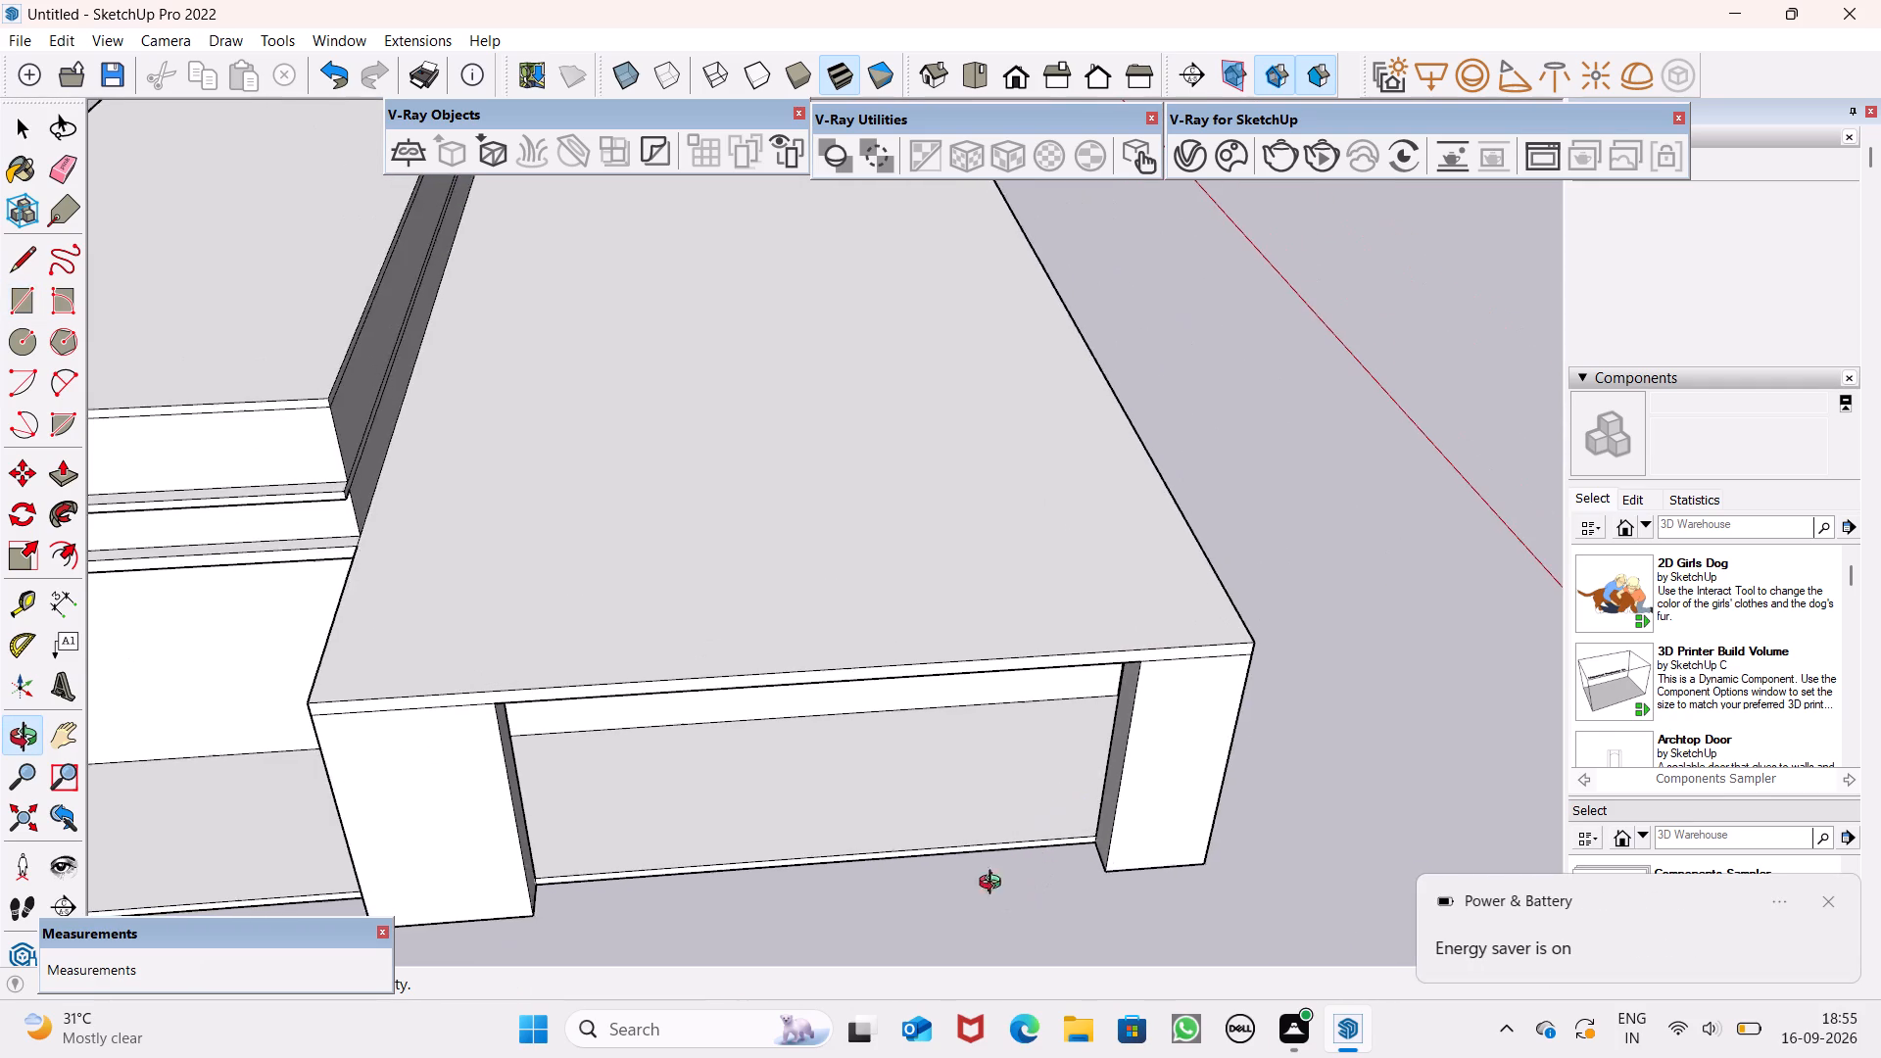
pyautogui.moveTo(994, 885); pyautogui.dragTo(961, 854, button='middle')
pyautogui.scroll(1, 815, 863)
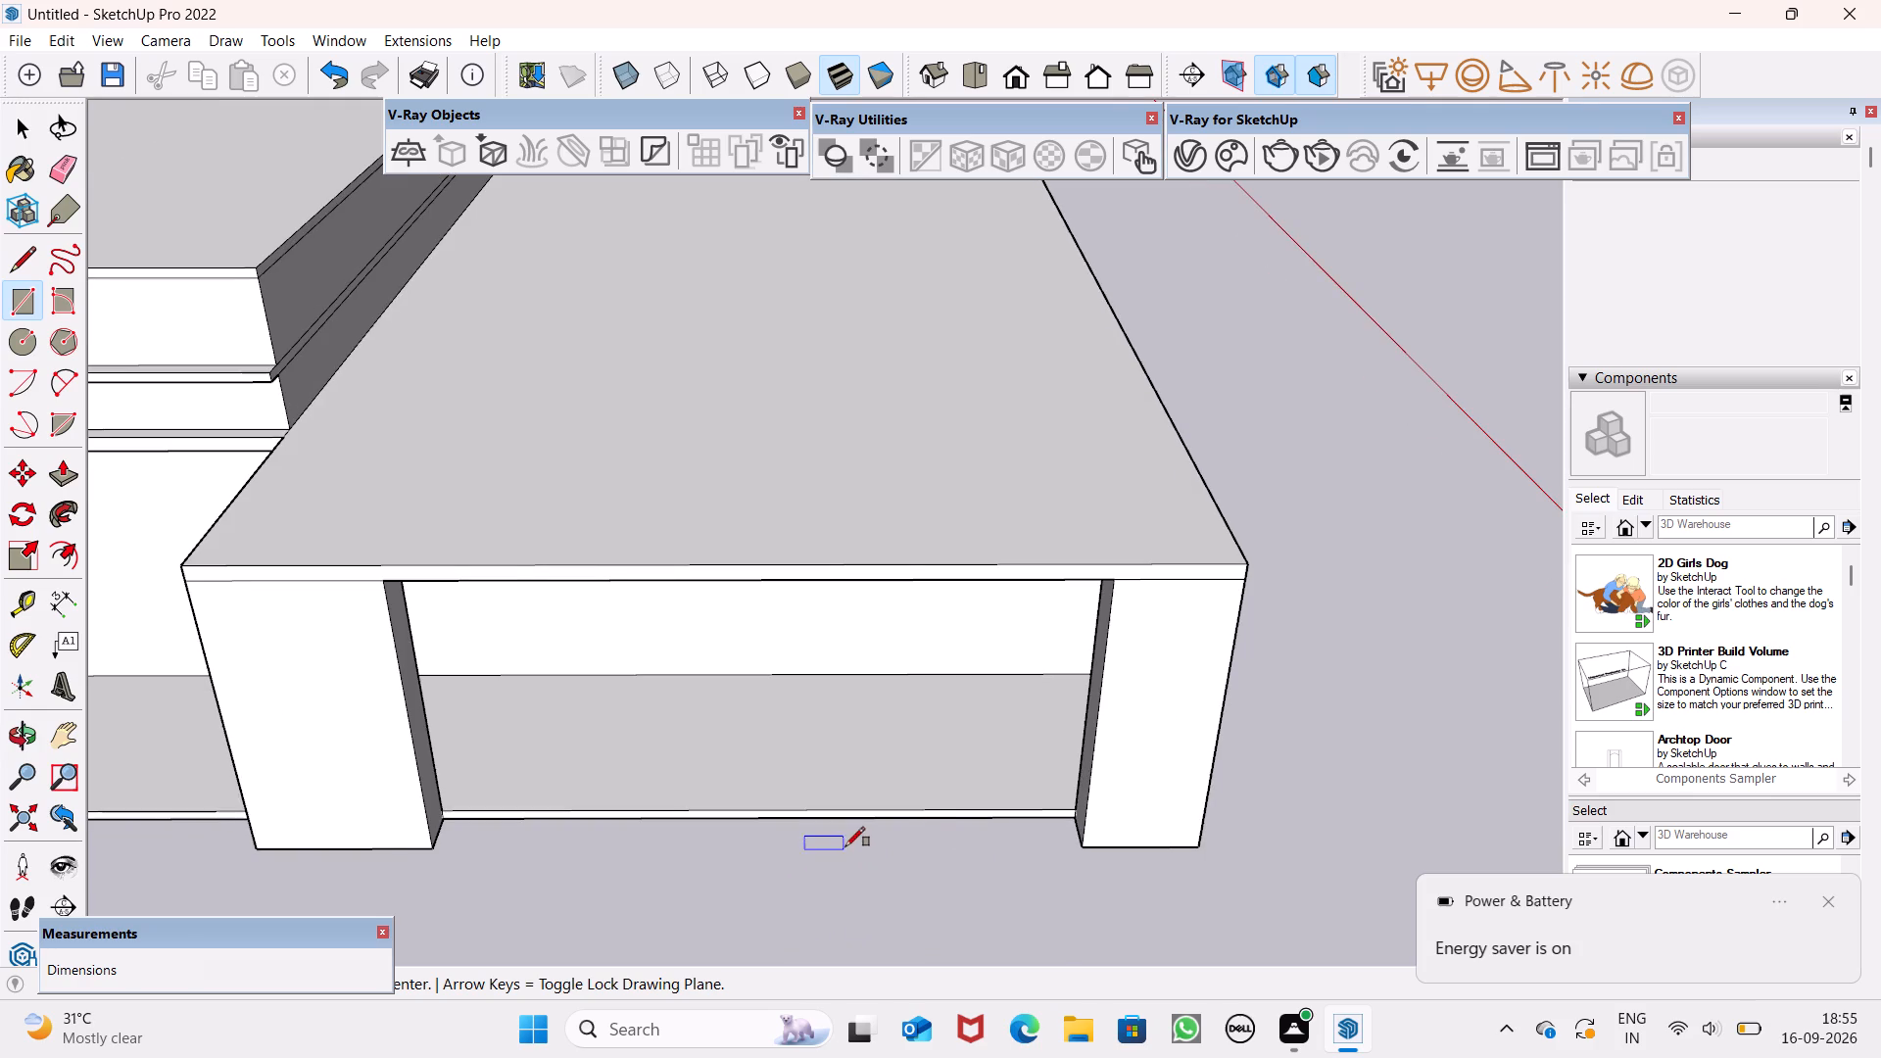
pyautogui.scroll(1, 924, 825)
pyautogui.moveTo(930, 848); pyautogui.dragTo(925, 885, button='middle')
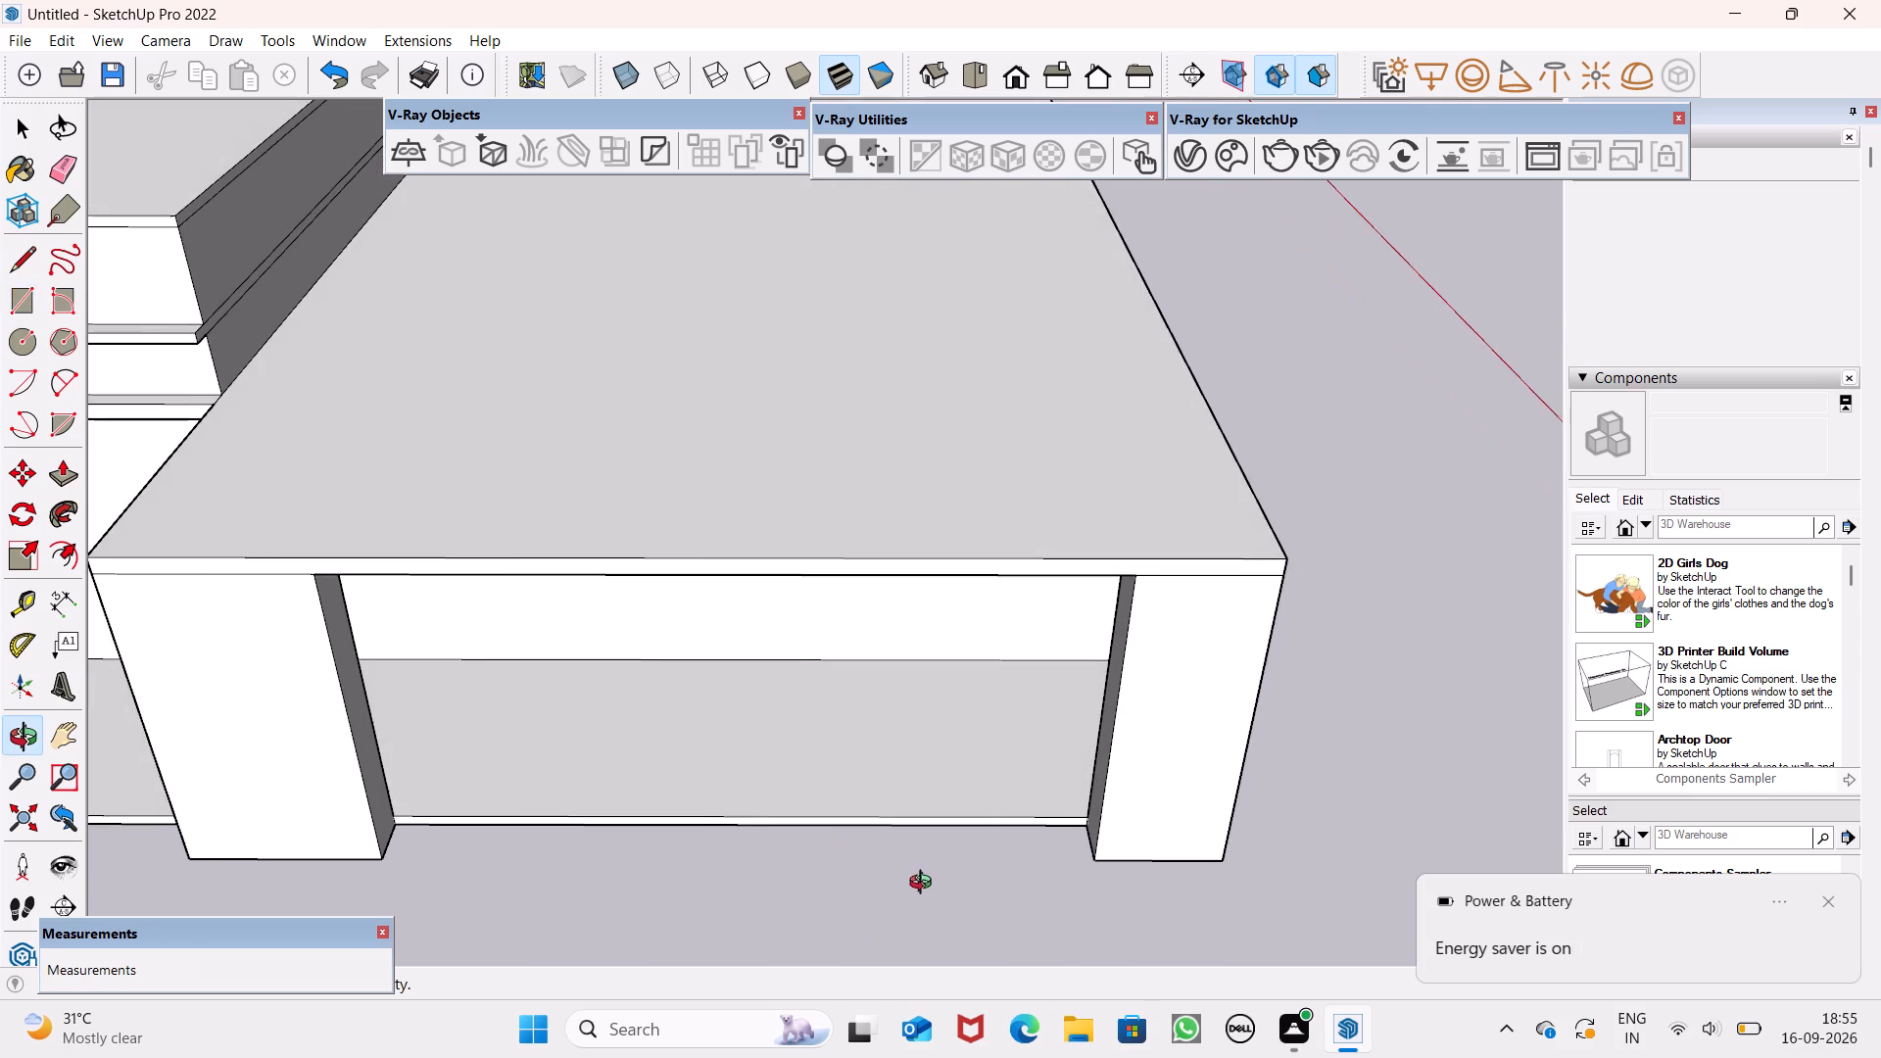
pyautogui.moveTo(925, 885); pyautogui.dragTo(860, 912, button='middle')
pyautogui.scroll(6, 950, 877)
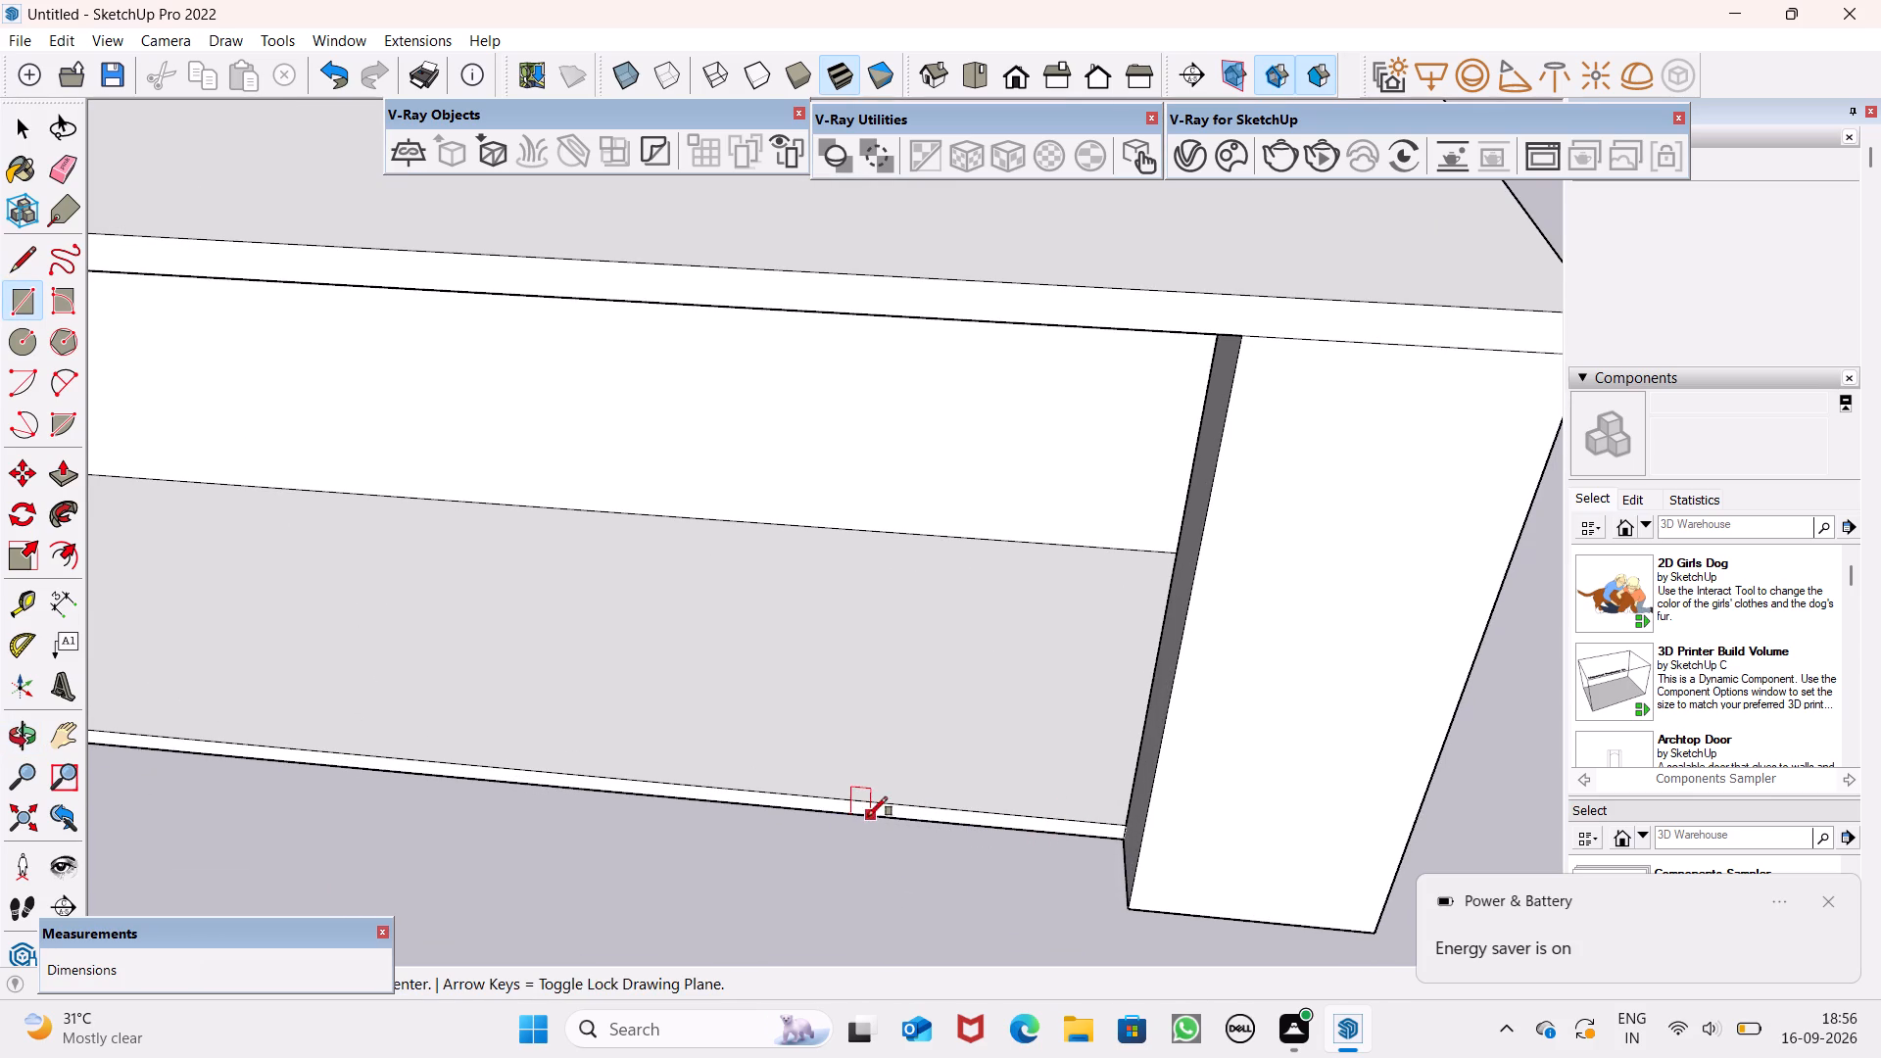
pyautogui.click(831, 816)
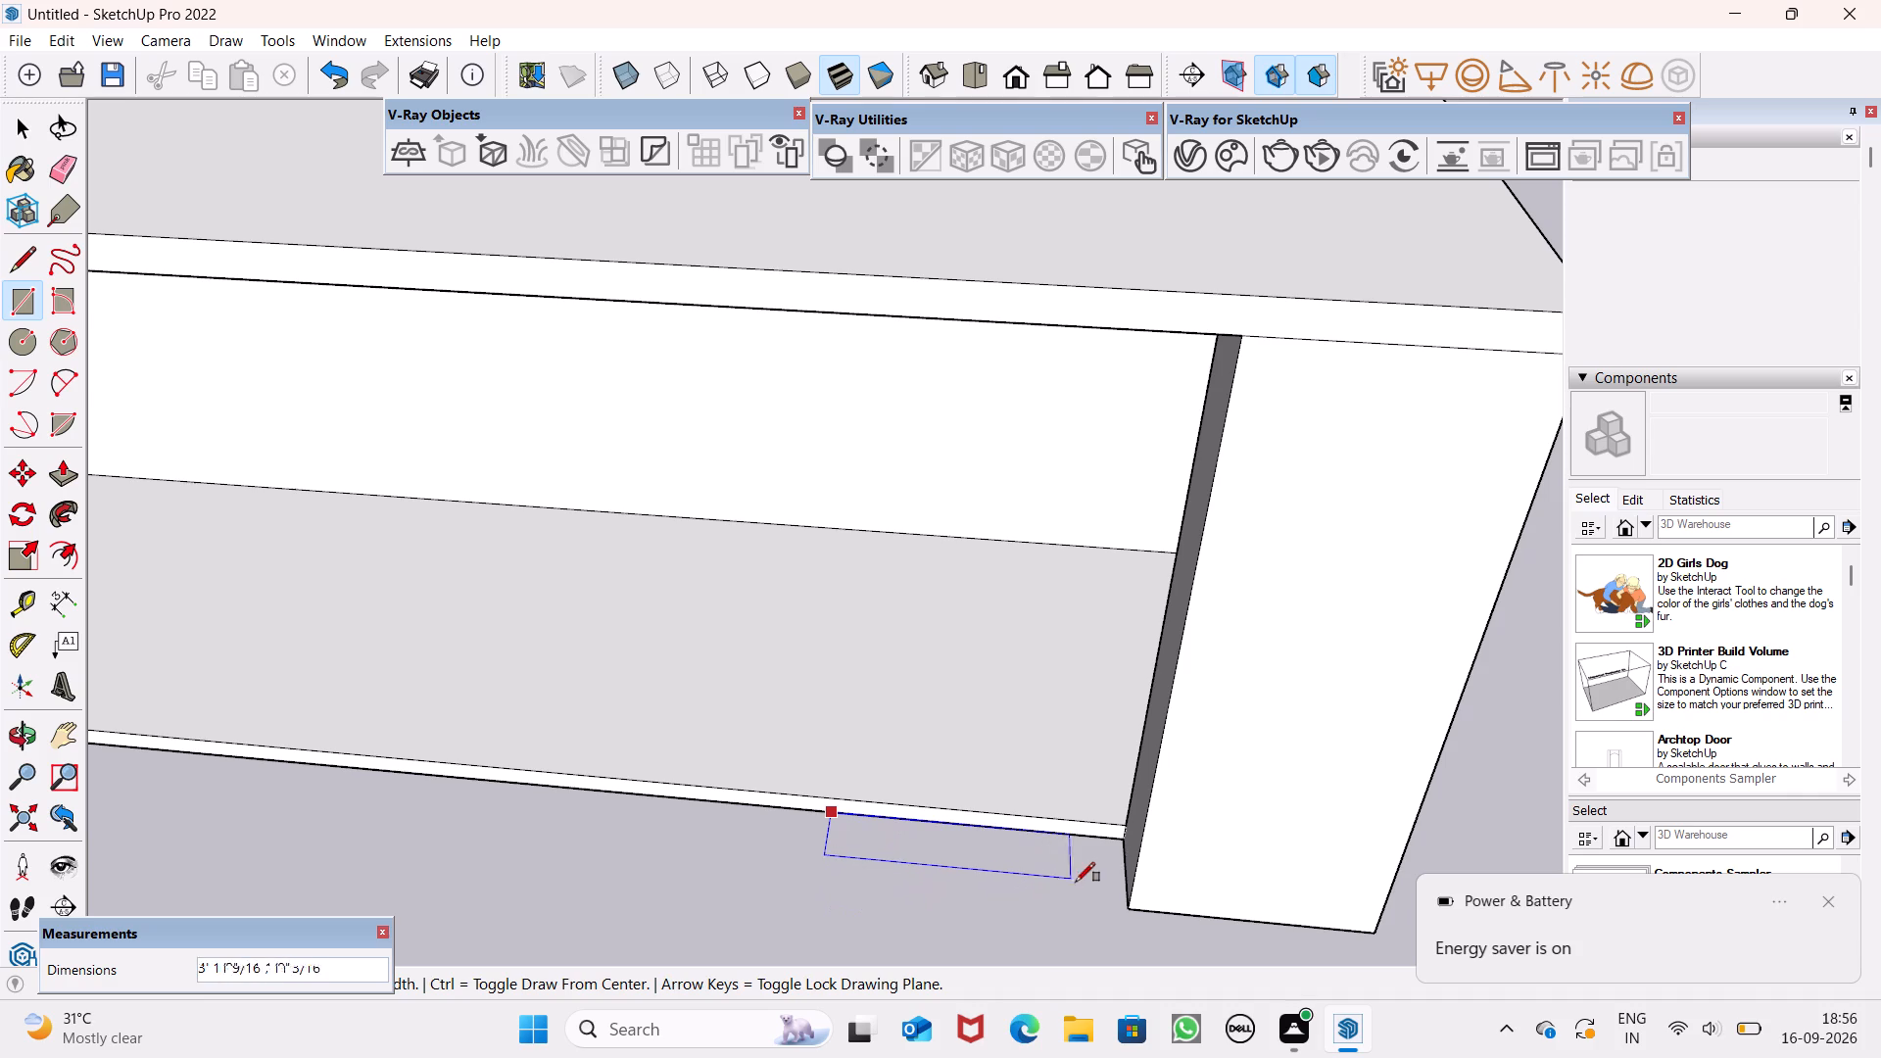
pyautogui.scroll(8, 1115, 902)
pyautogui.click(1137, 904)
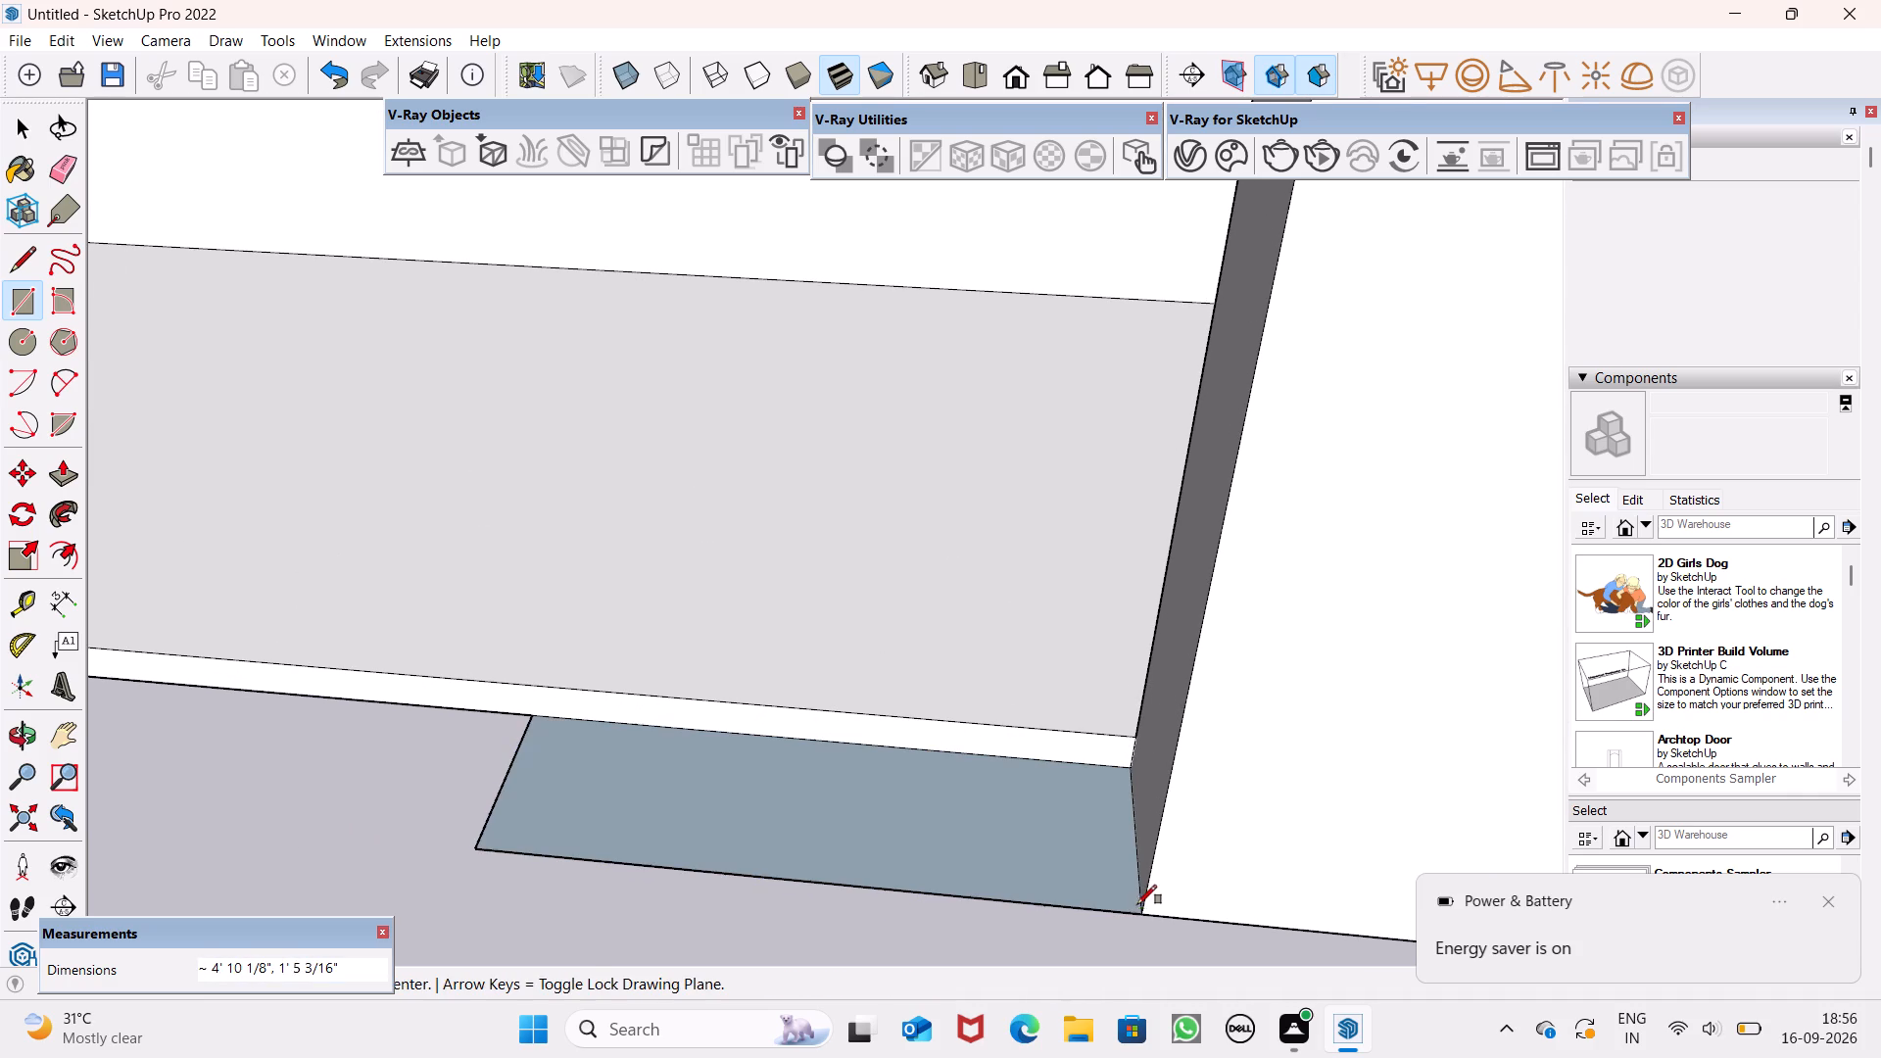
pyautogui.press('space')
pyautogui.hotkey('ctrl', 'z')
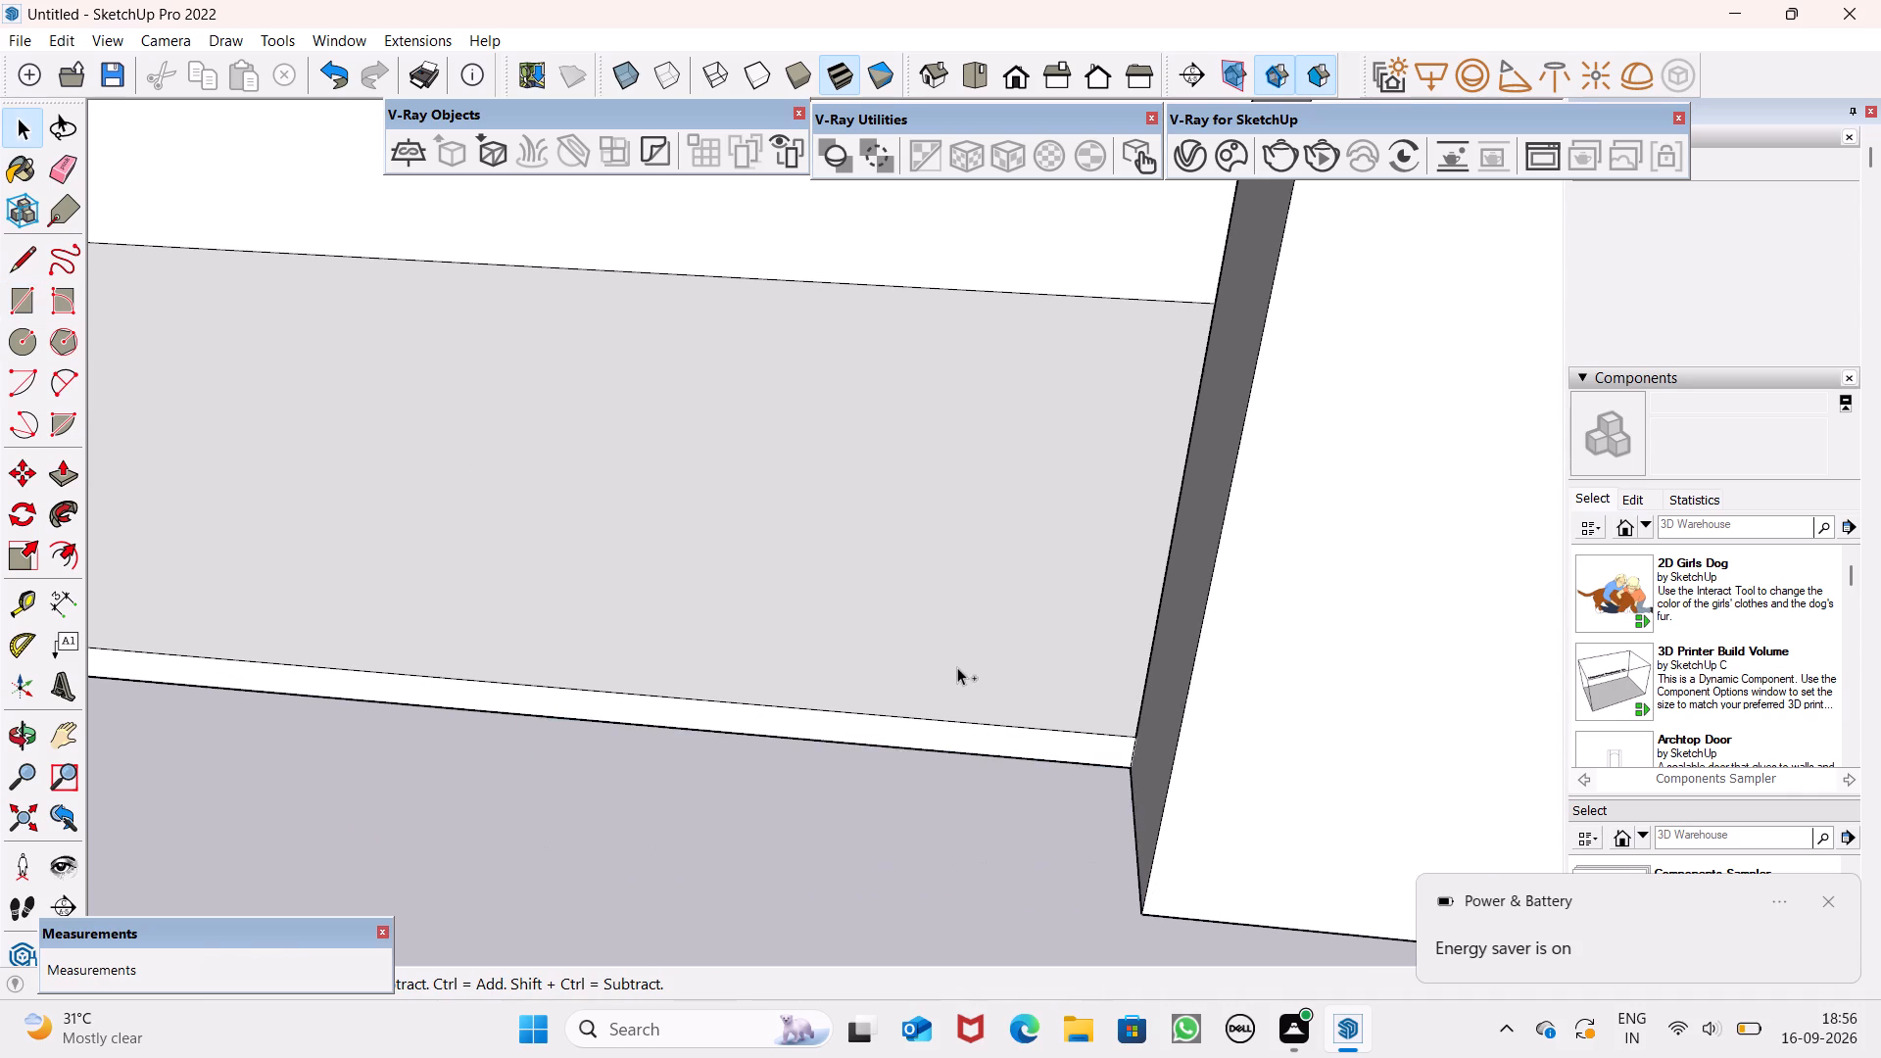
# Pull the floor slab's edge face between the two wide columns outward, flush with the column fronts.
pyautogui.scroll(-20, 957, 667)
pyautogui.moveTo(931, 721); pyautogui.dragTo(916, 605, button='middle')
pyautogui.scroll(6, 457, 599)
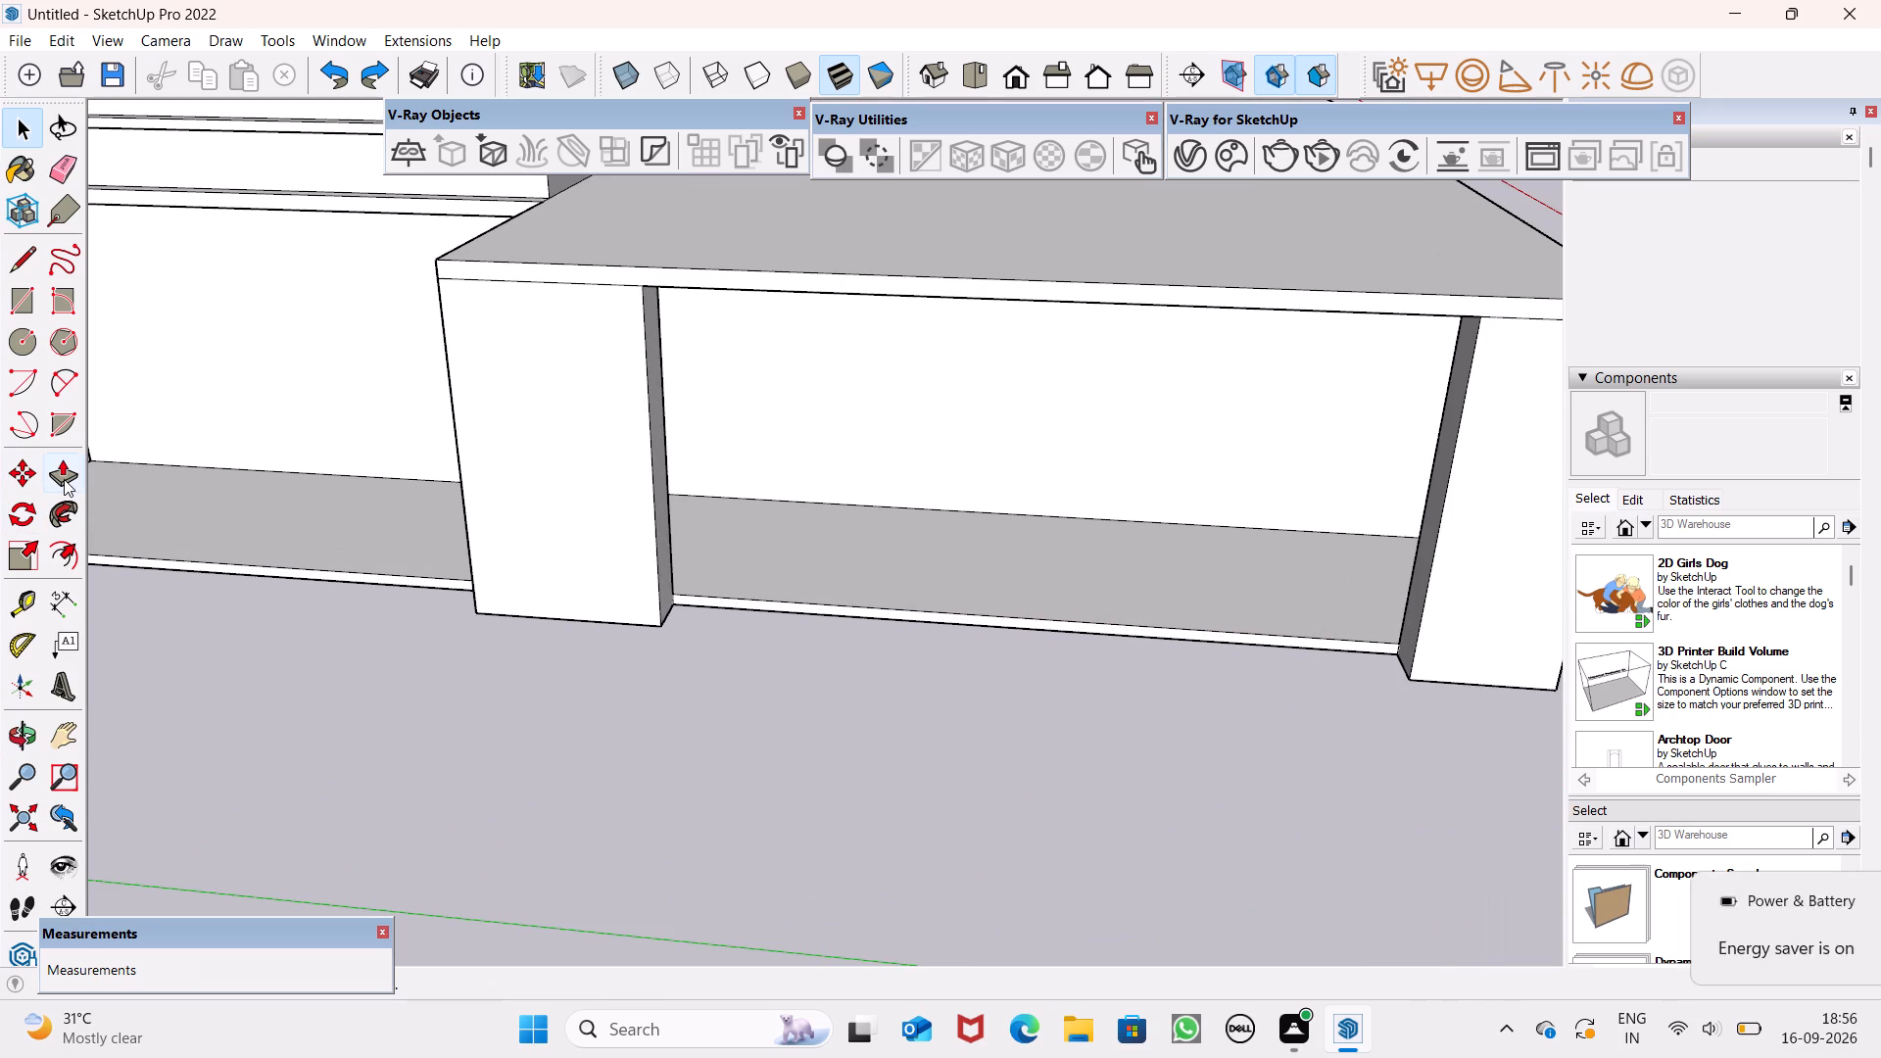
pyautogui.click(64, 479)
pyautogui.moveTo(816, 608); pyautogui.dragTo(818, 624)
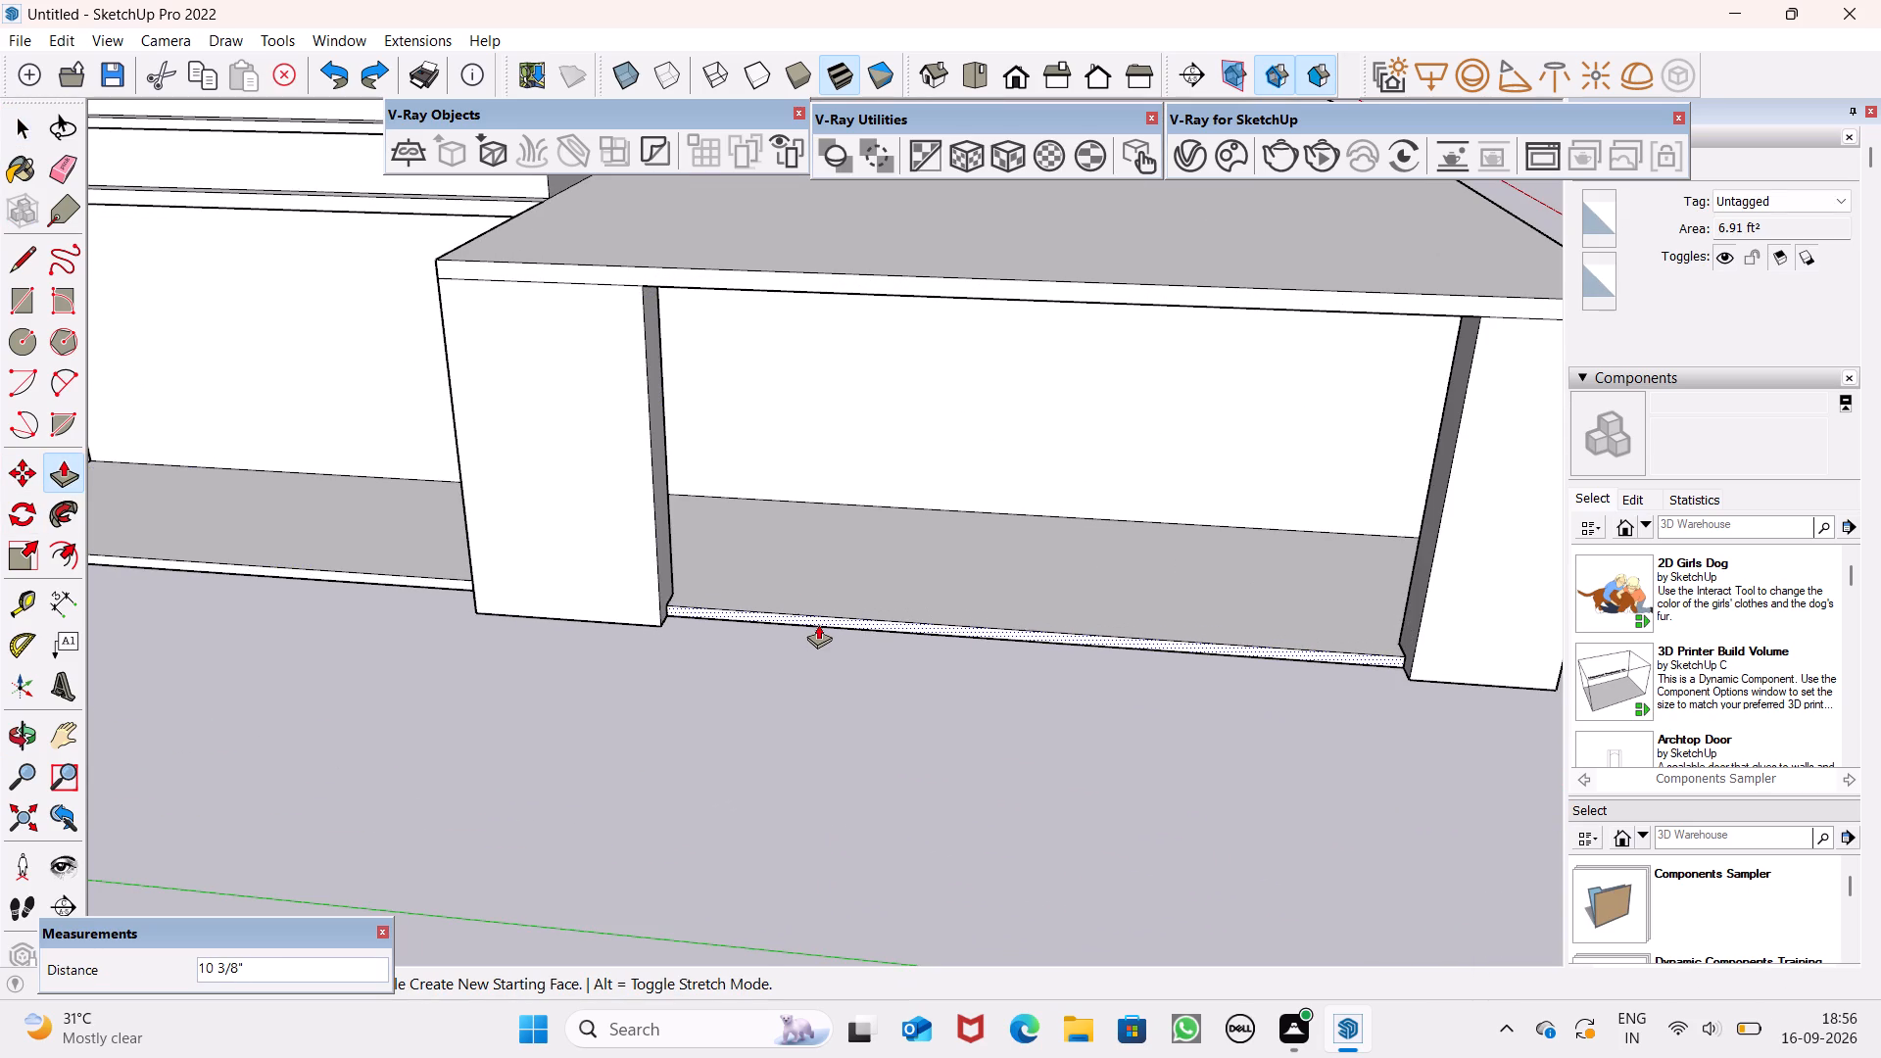
pyautogui.moveTo(818, 624); pyautogui.dragTo(658, 590)
pyautogui.scroll(-5, 701, 639)
pyautogui.moveTo(971, 730); pyautogui.dragTo(943, 964, button='middle')
pyautogui.press('space')
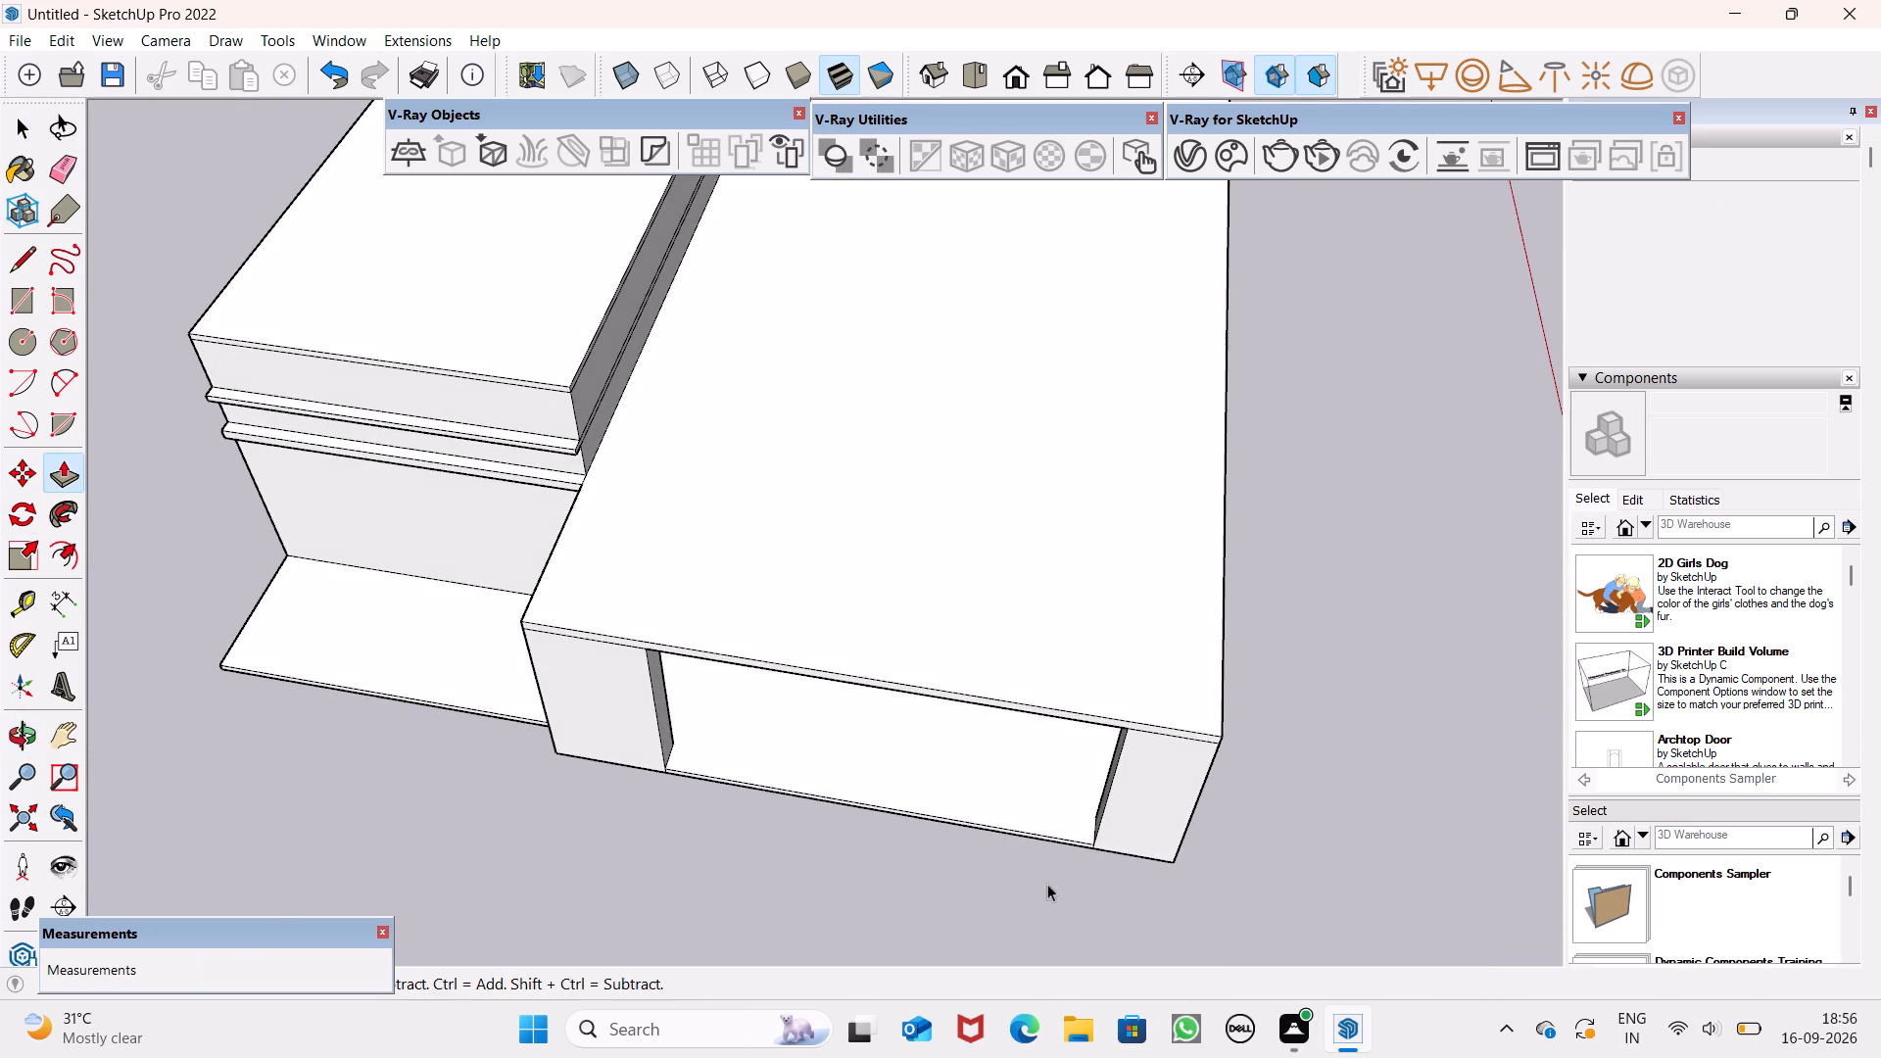
pyautogui.moveTo(1067, 892); pyautogui.dragTo(1143, 798, button='middle')
pyautogui.scroll(4, 1138, 714)
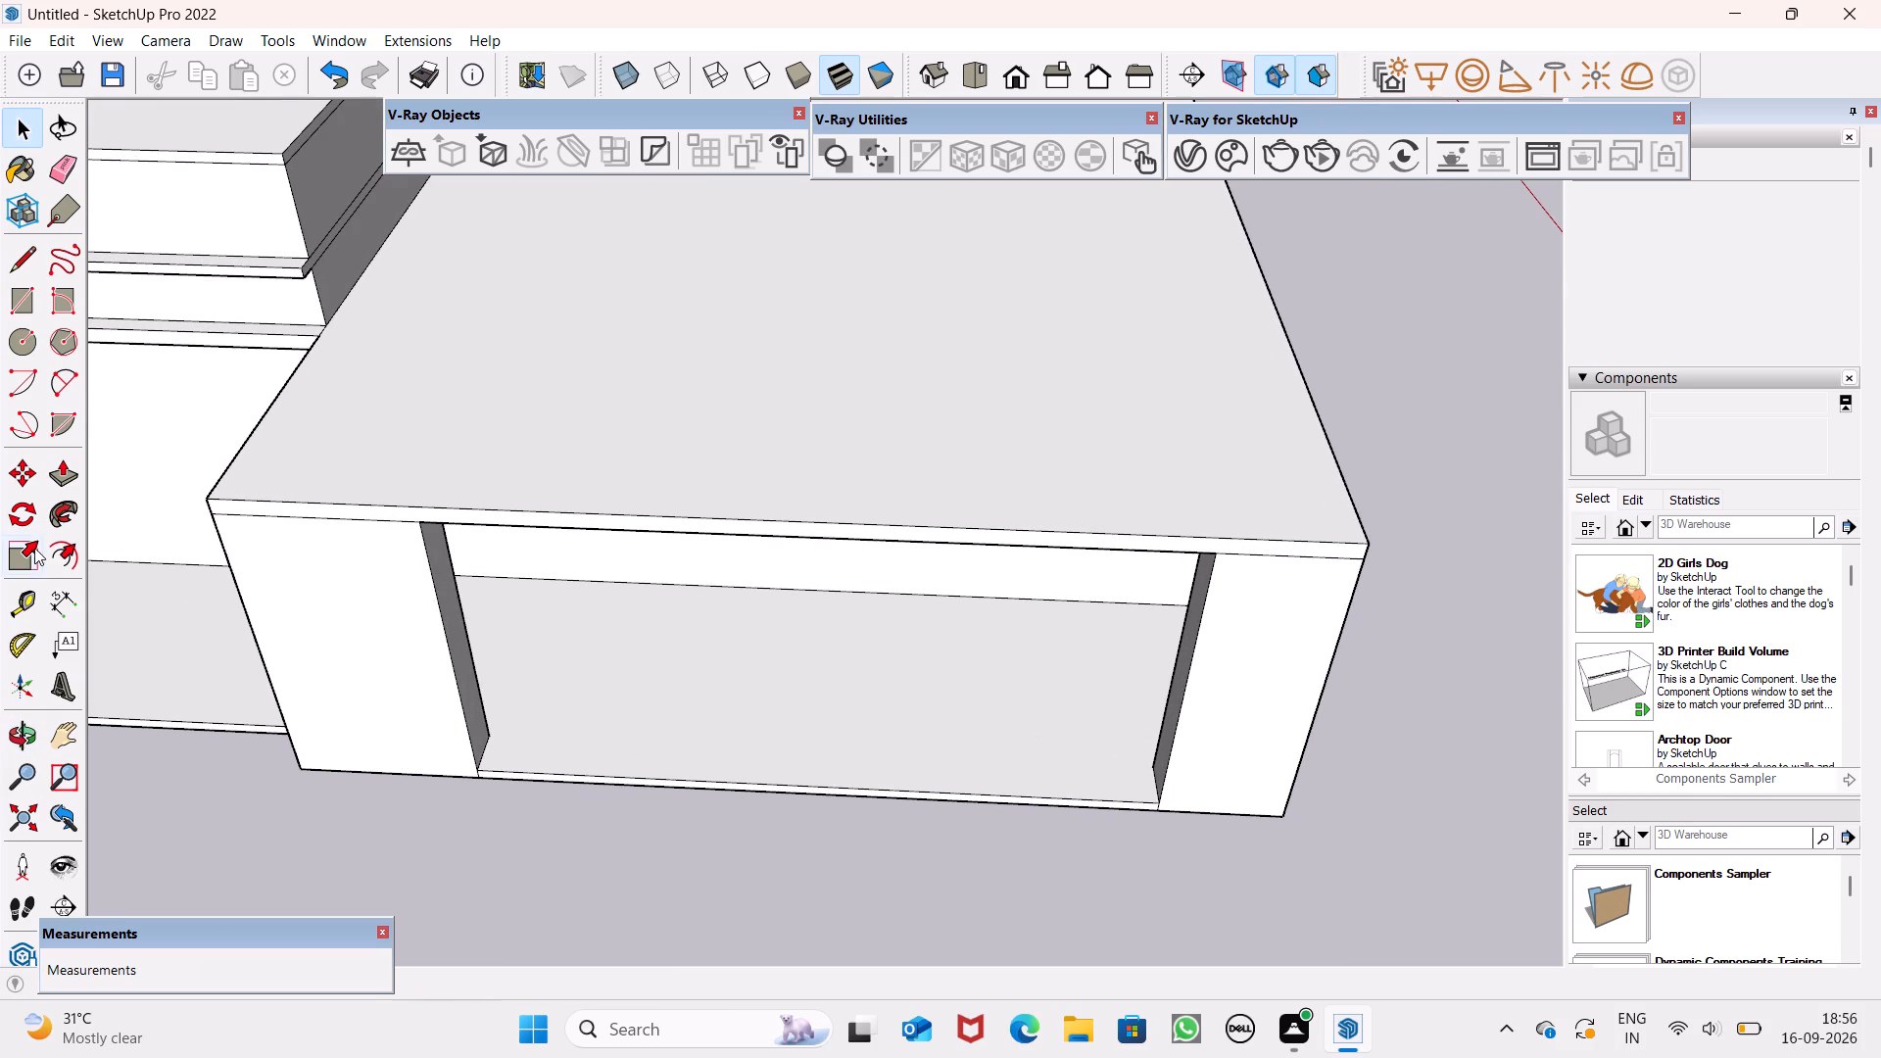
# Draw a rectangle about 5' 8 1/8" by 1' 4 5/8" on the floor slab against the end column's inner side.
pyautogui.click(20, 307)
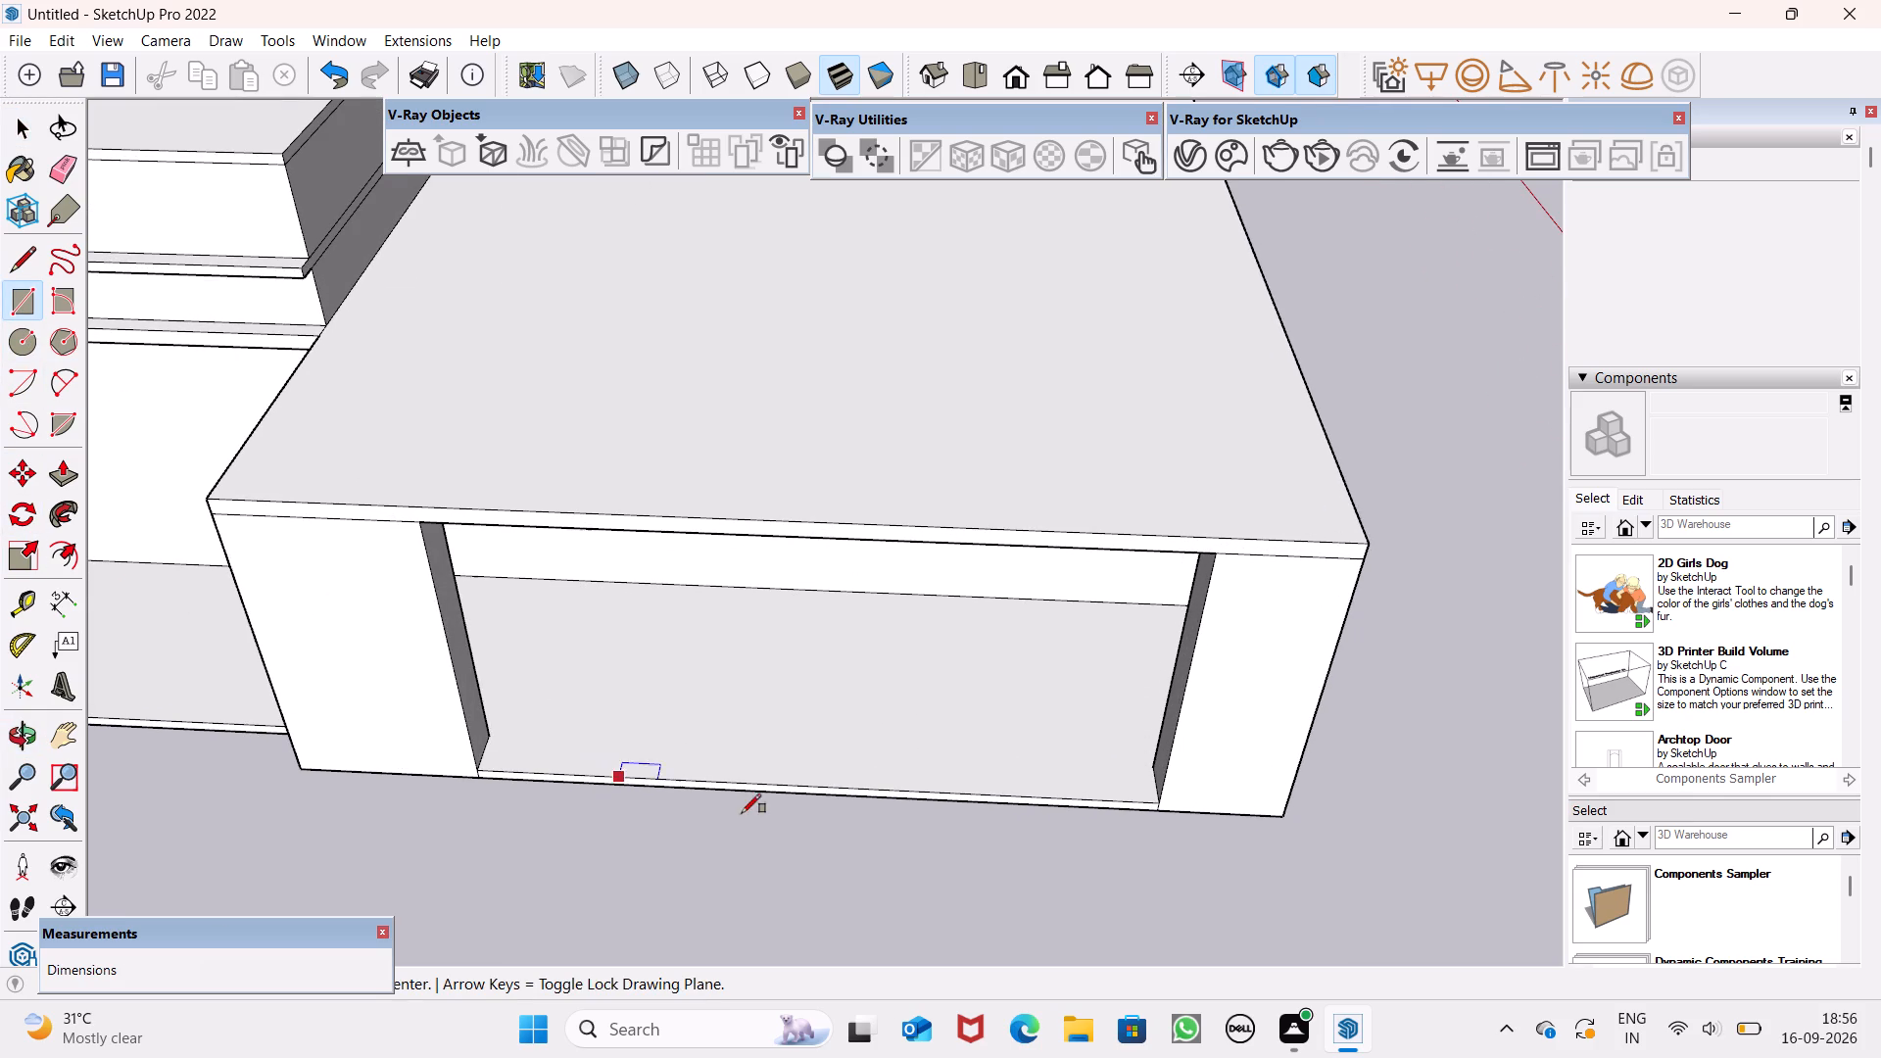
pyautogui.scroll(7, 986, 875)
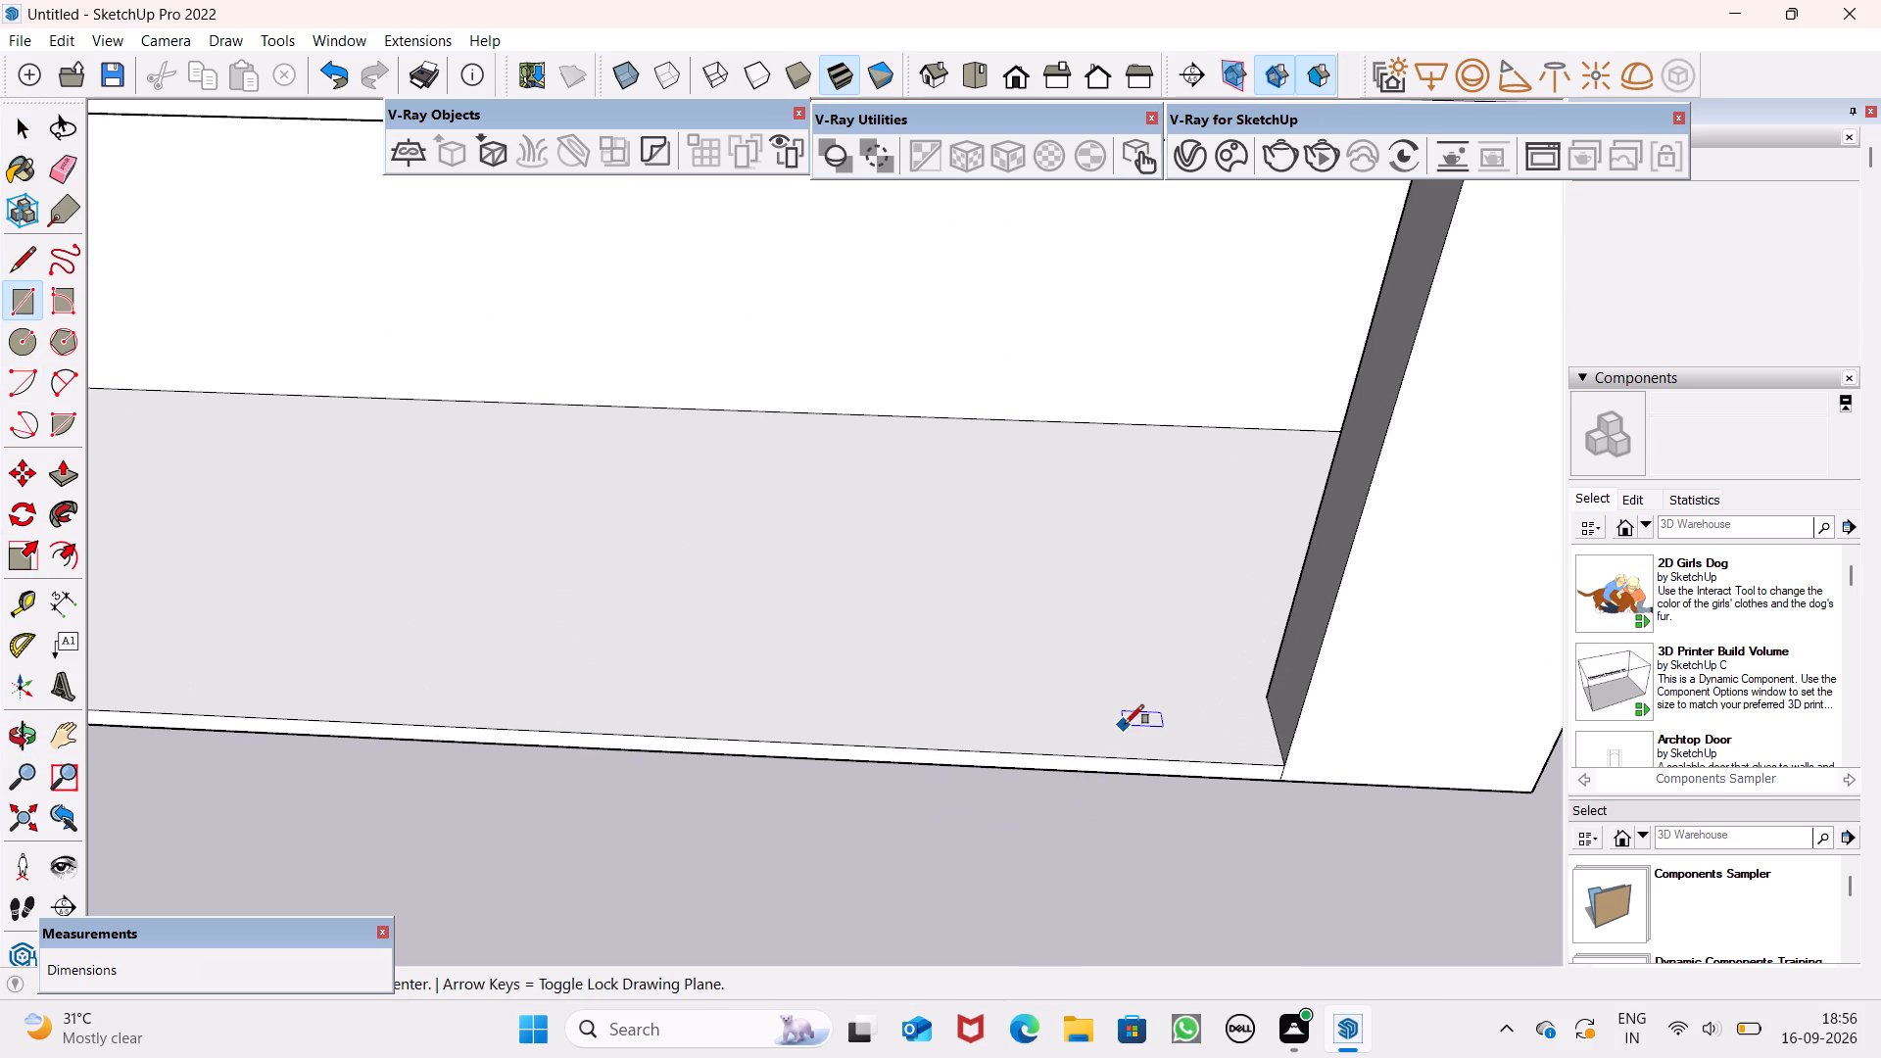
pyautogui.scroll(1, 1081, 721)
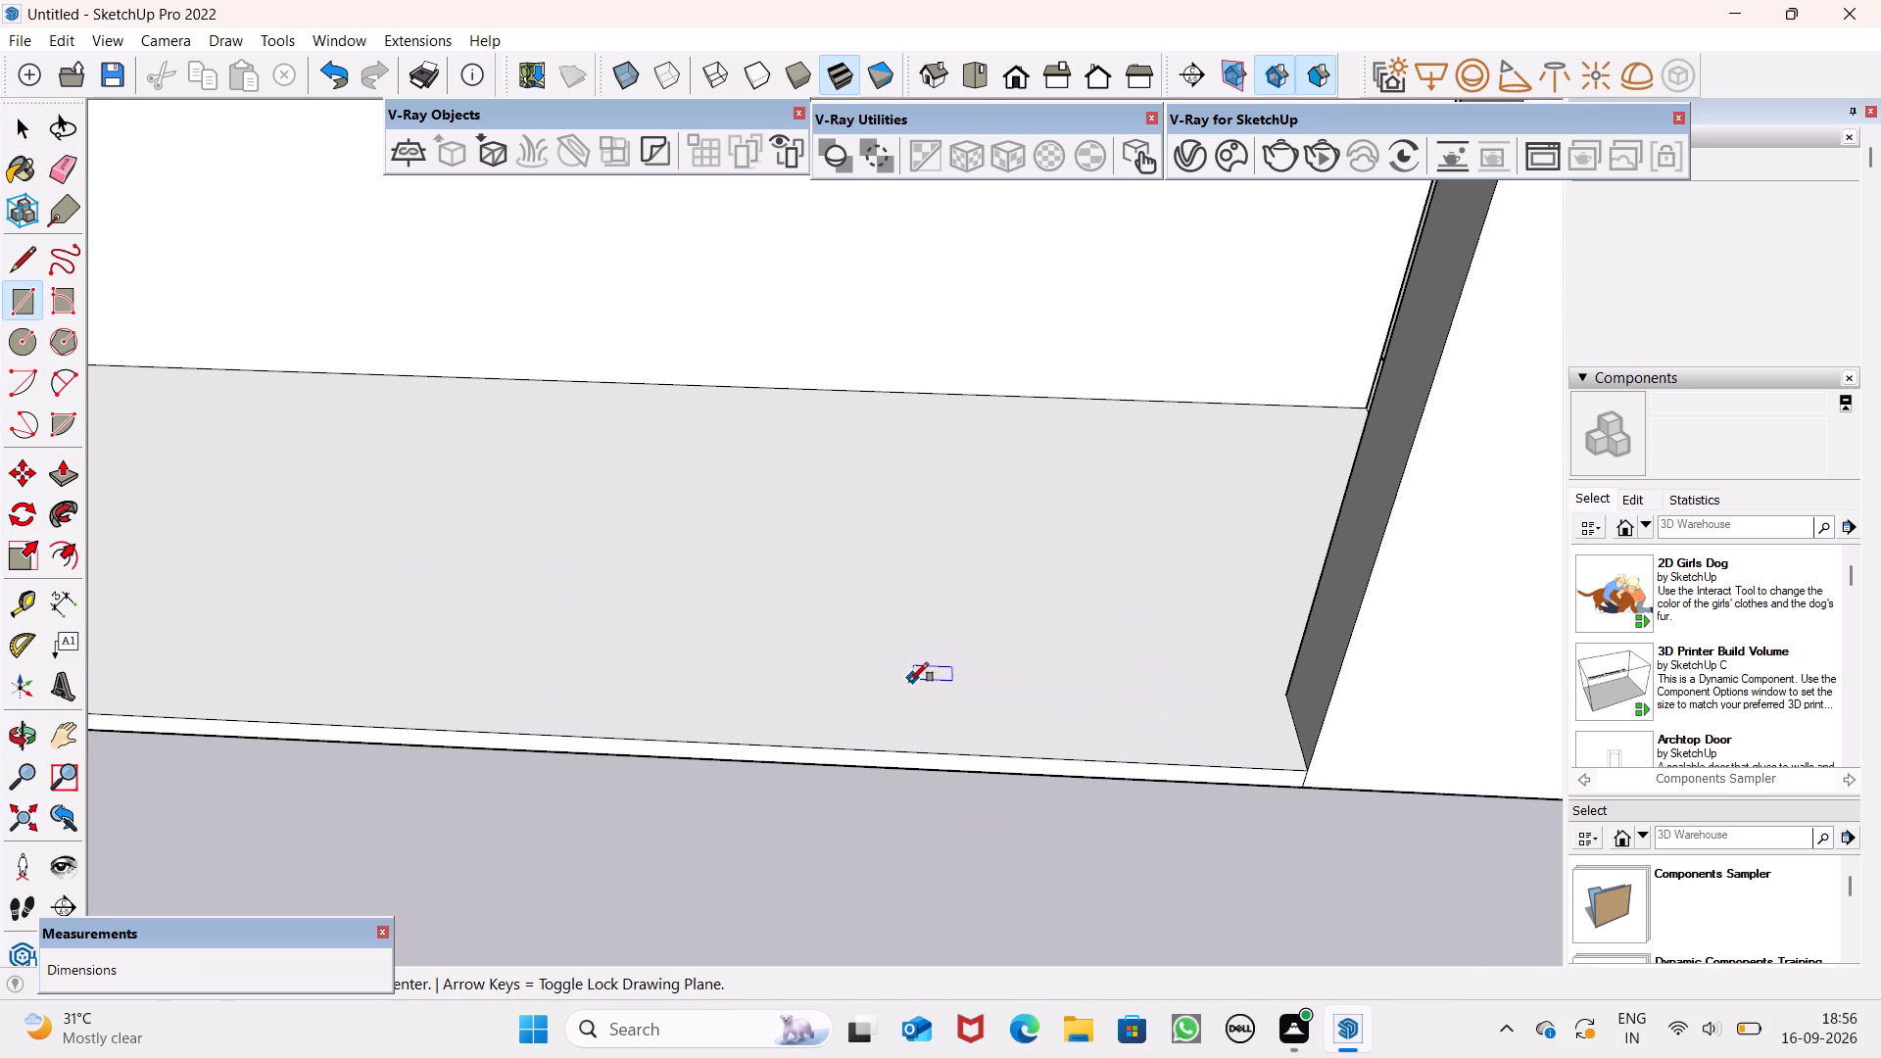
pyautogui.click(889, 680)
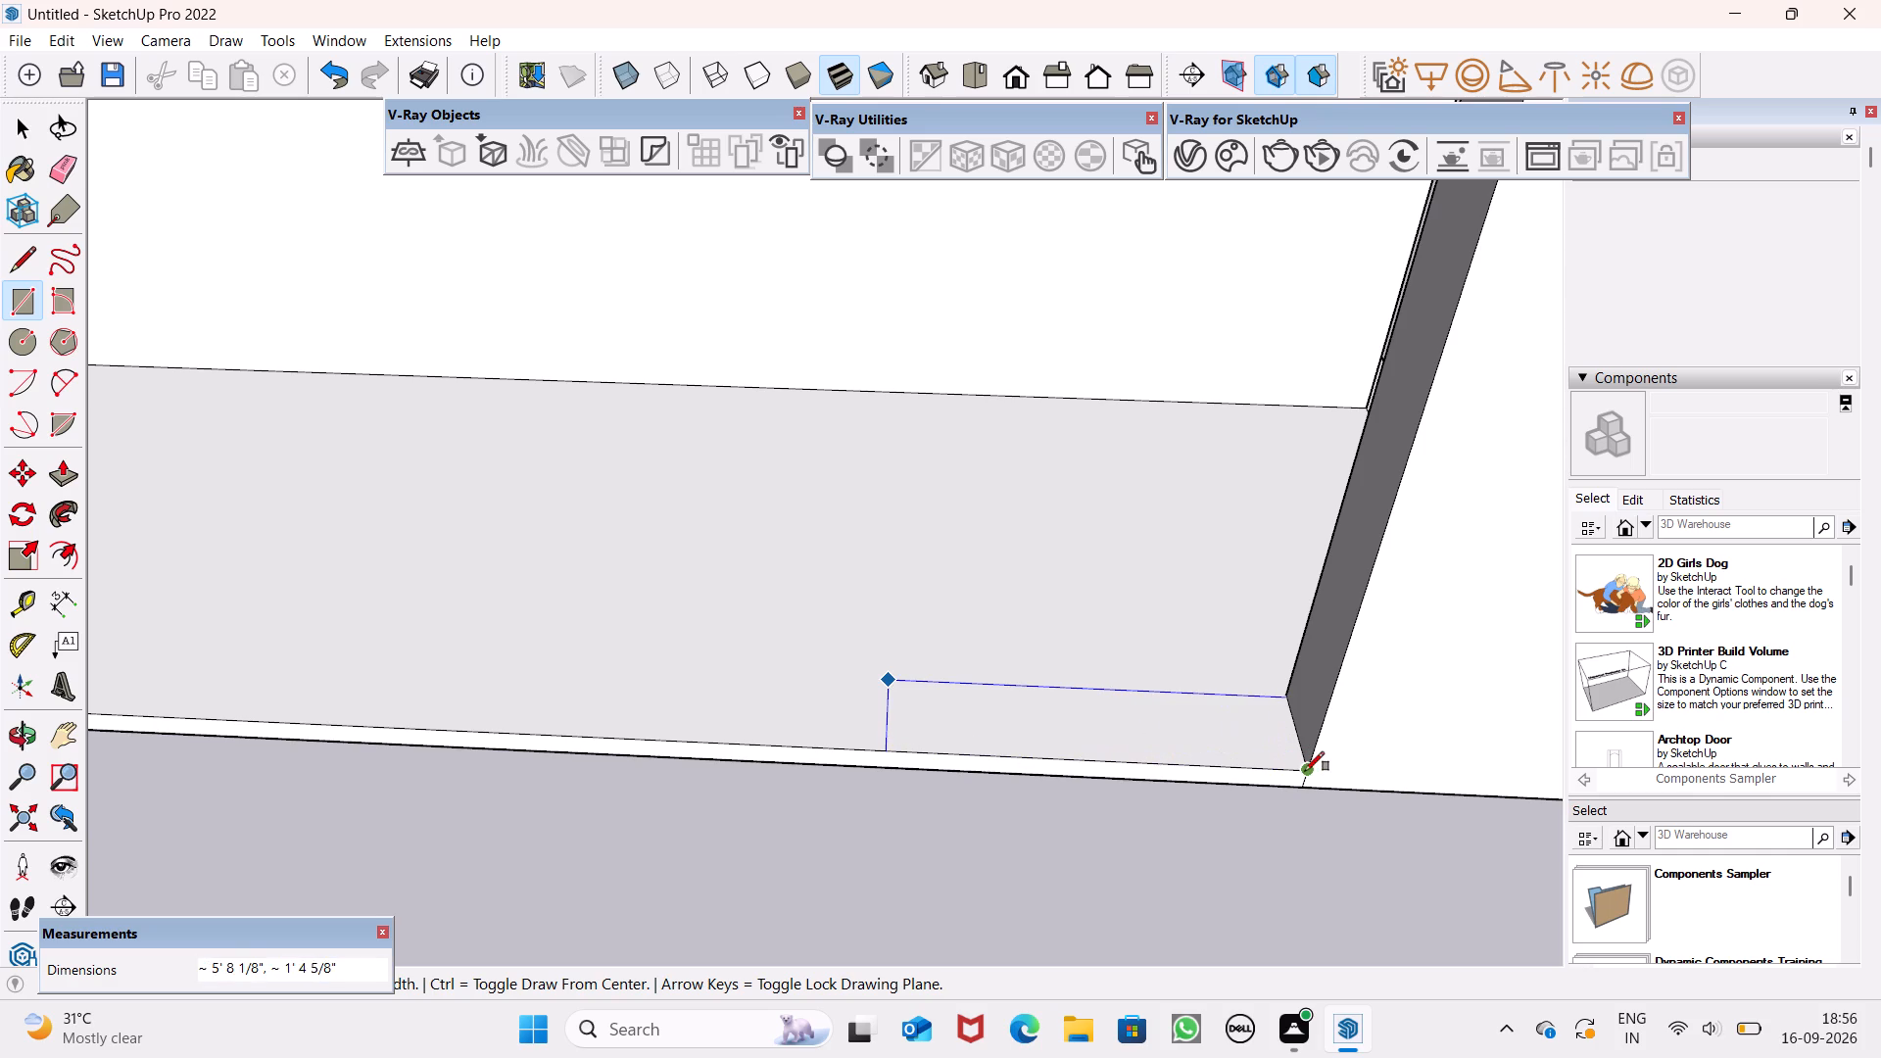
pyautogui.click(1306, 769)
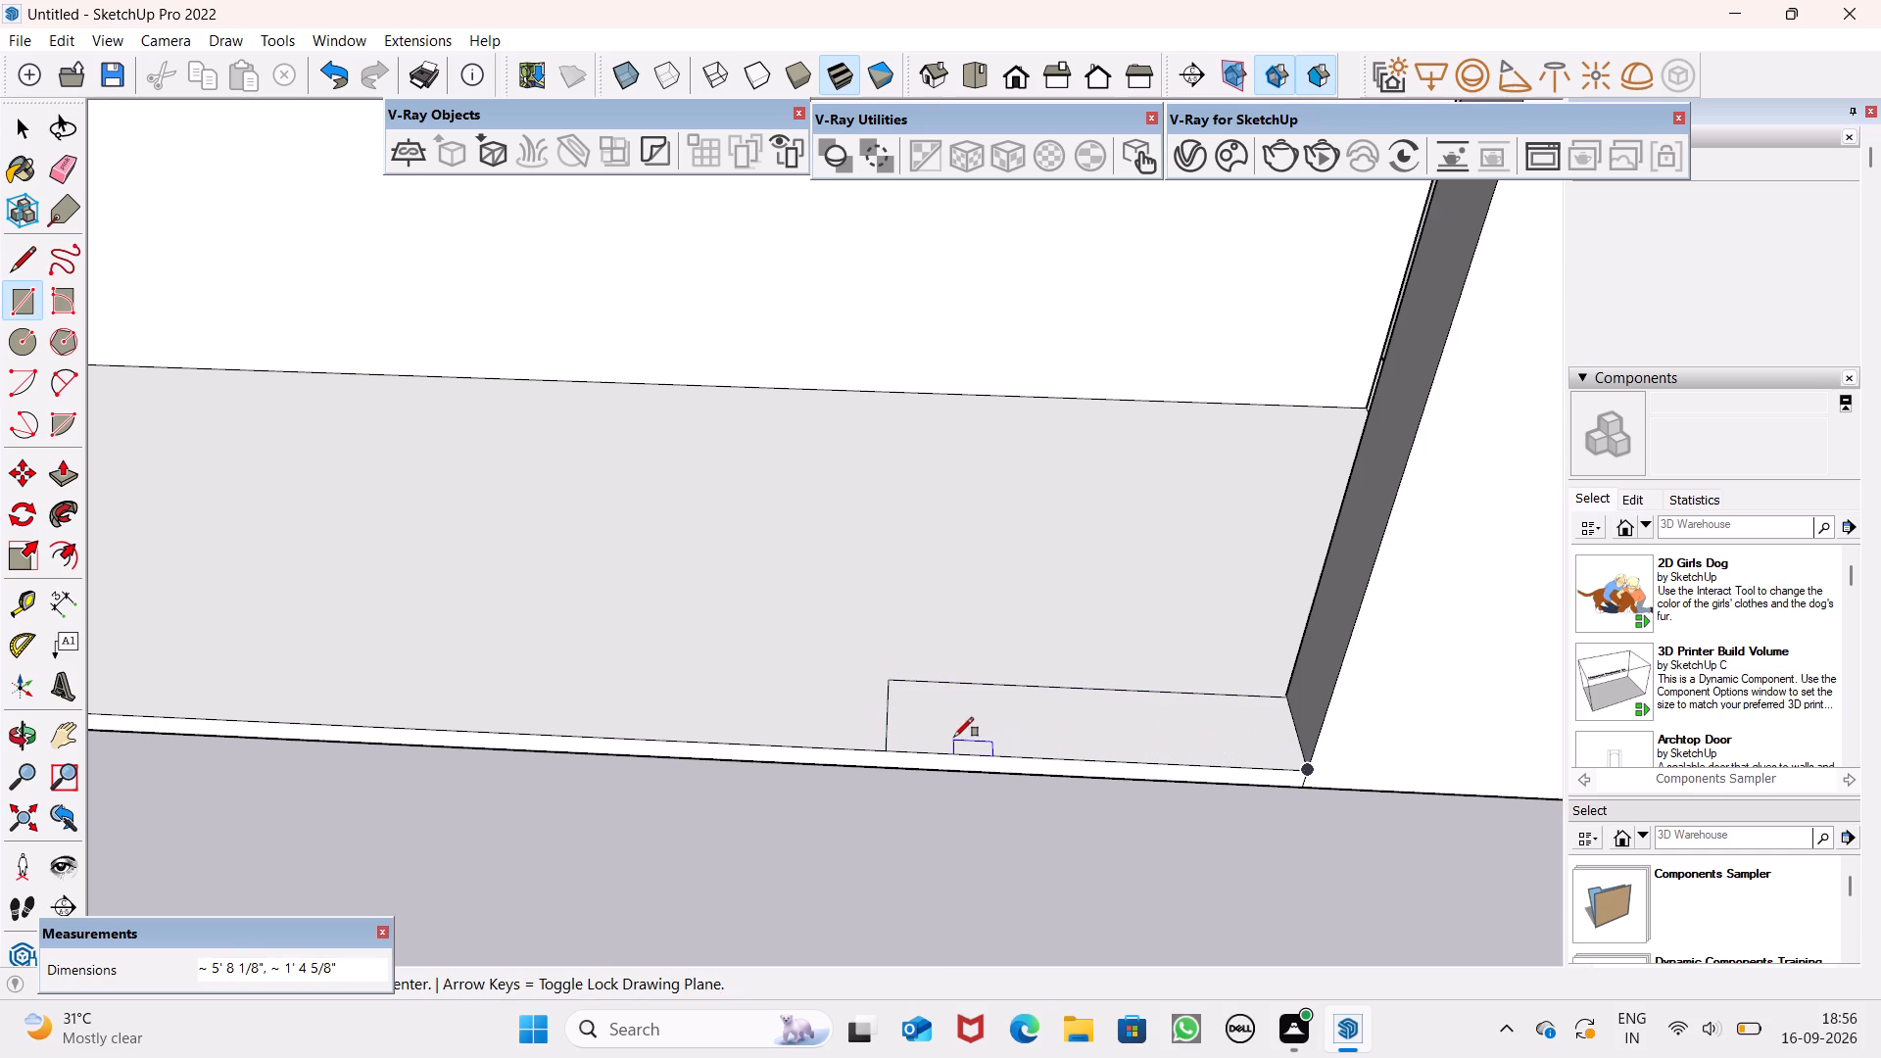
pyautogui.press('space')
# Extrude the rectangle beside the end column 4' upward into a low wall.
pyautogui.scroll(-7, 1046, 727)
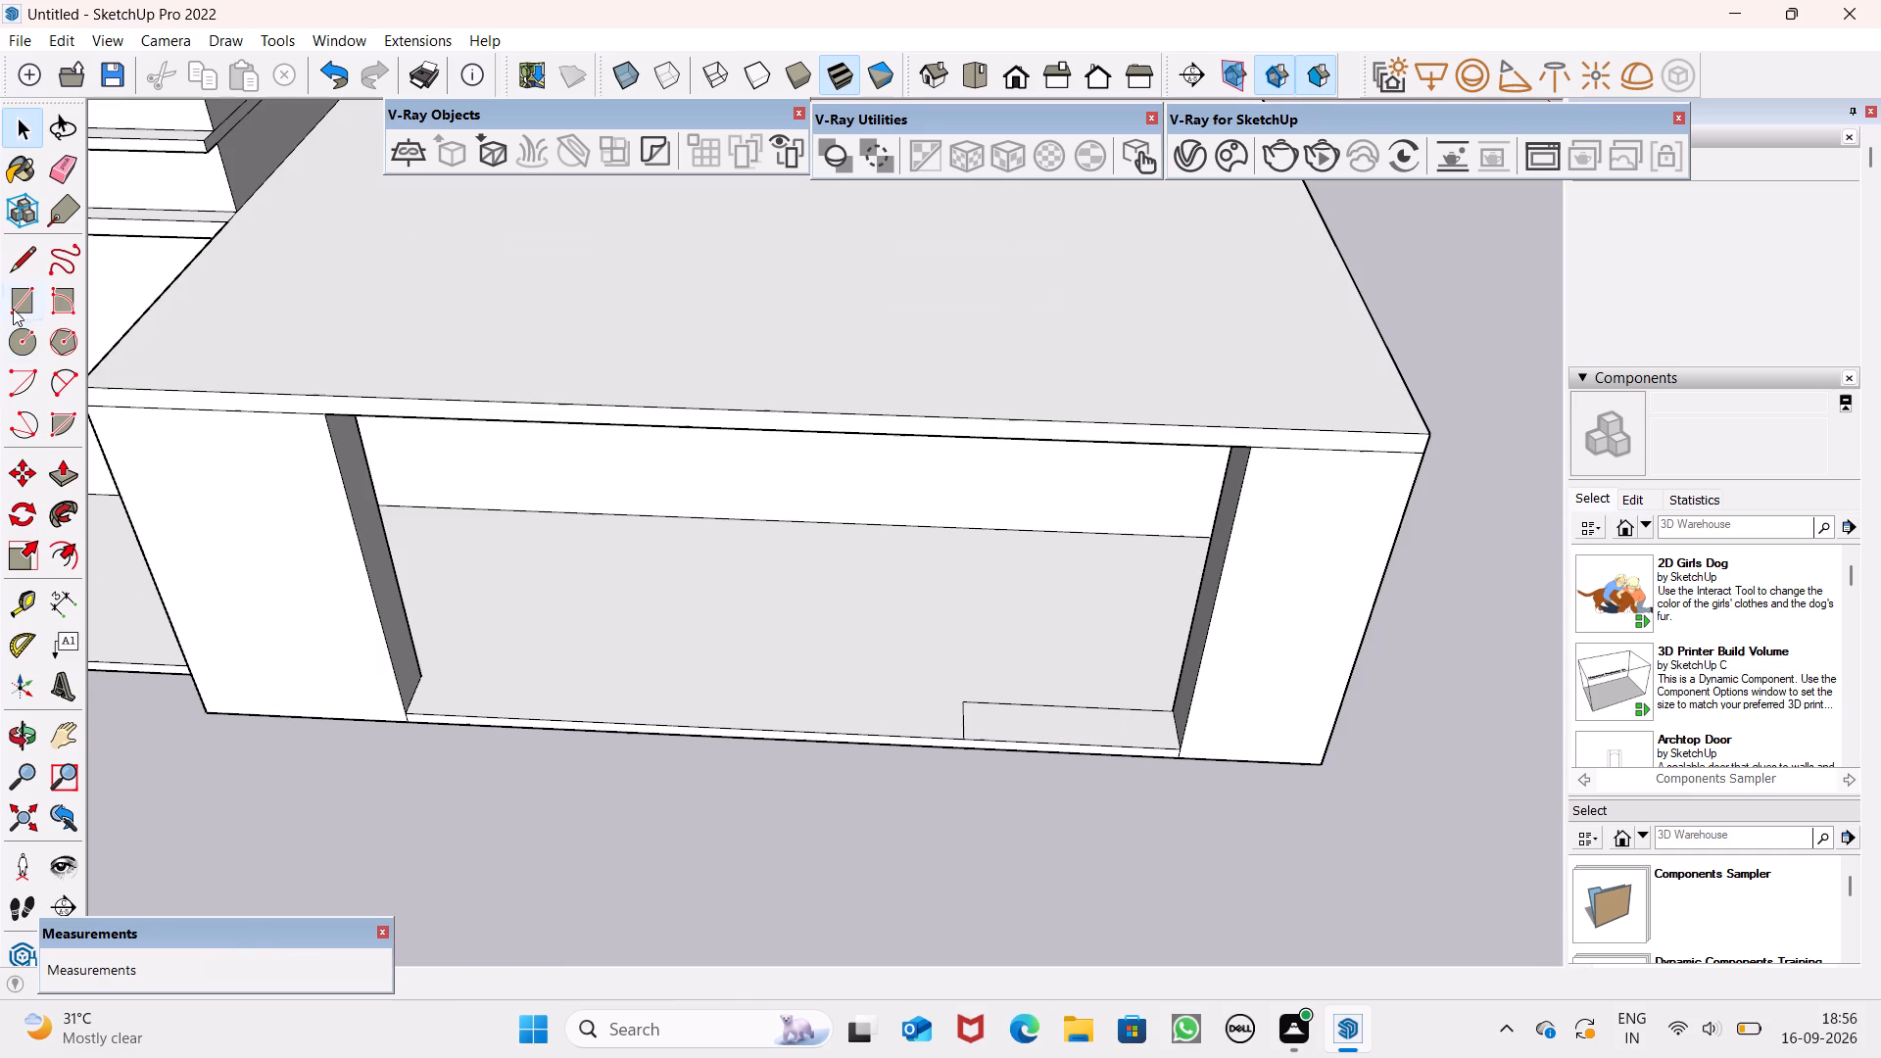
pyautogui.click(65, 475)
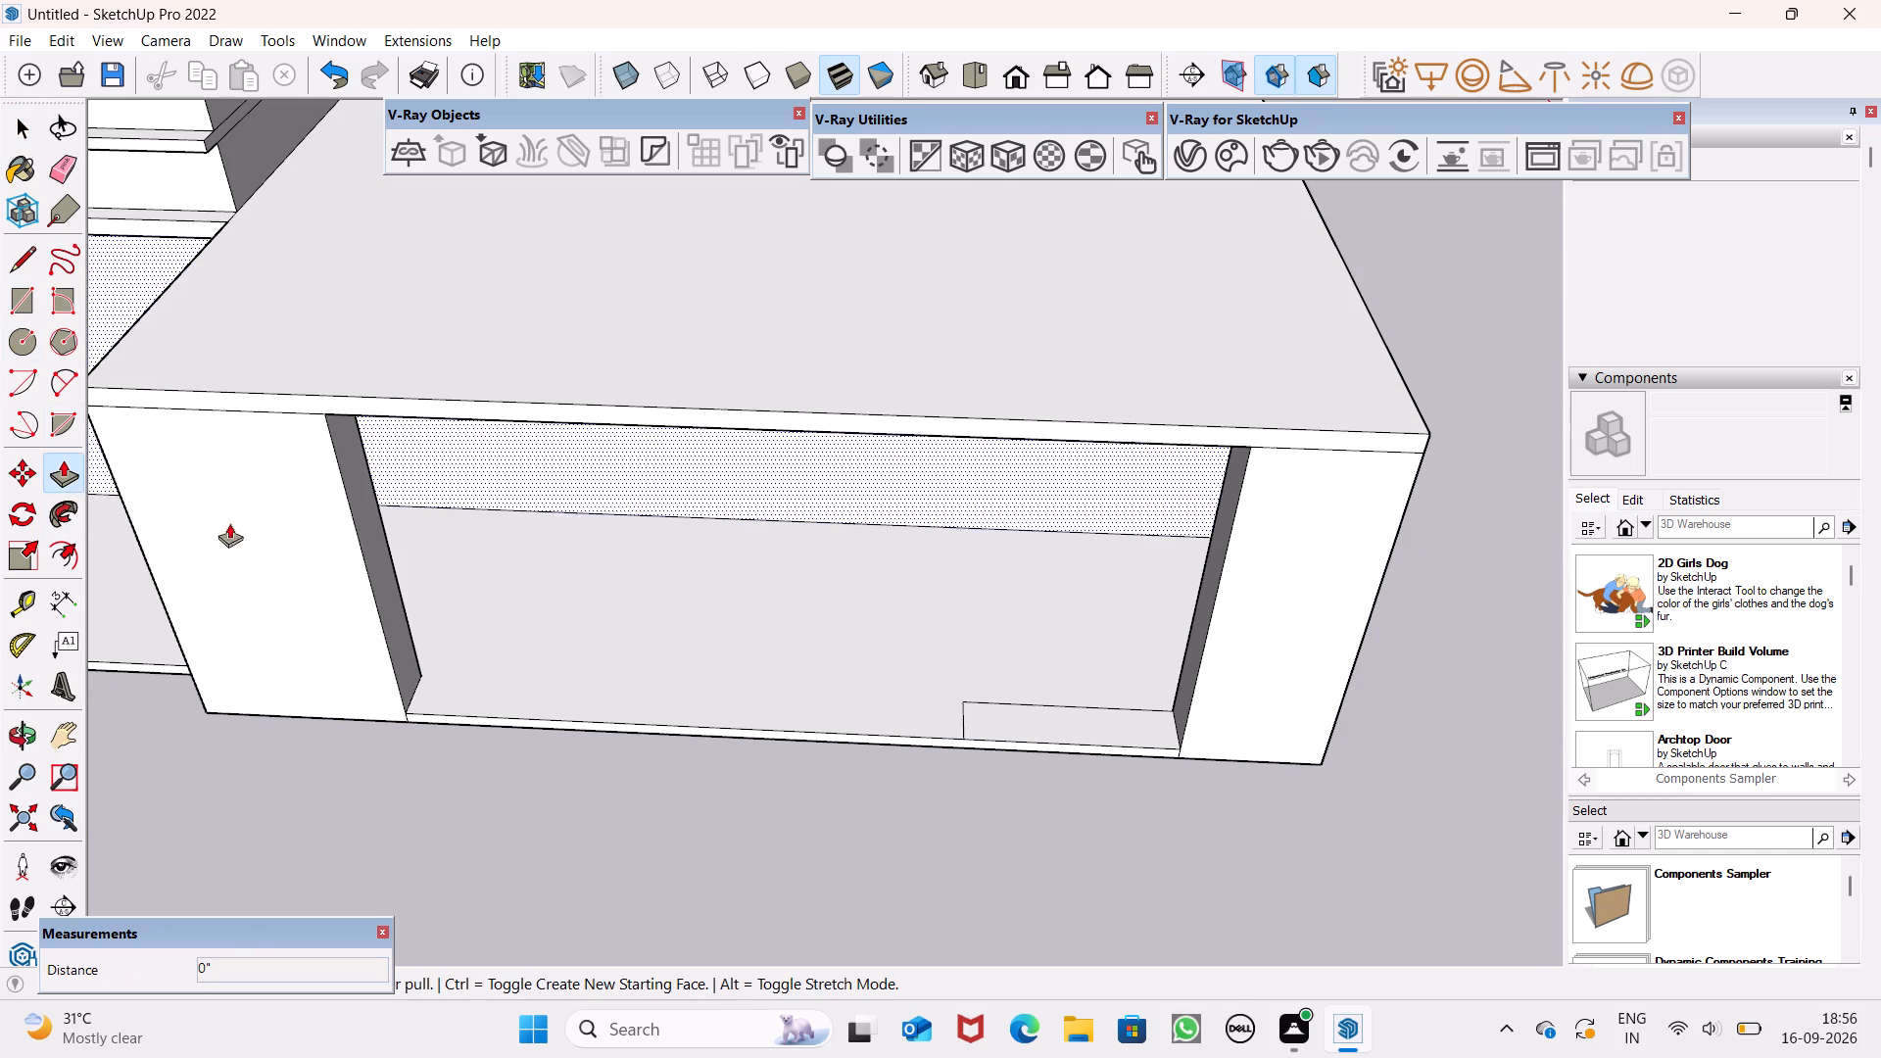
pyautogui.moveTo(1146, 727); pyautogui.dragTo(1130, 640, button='middle')
pyautogui.scroll(6, 1044, 673)
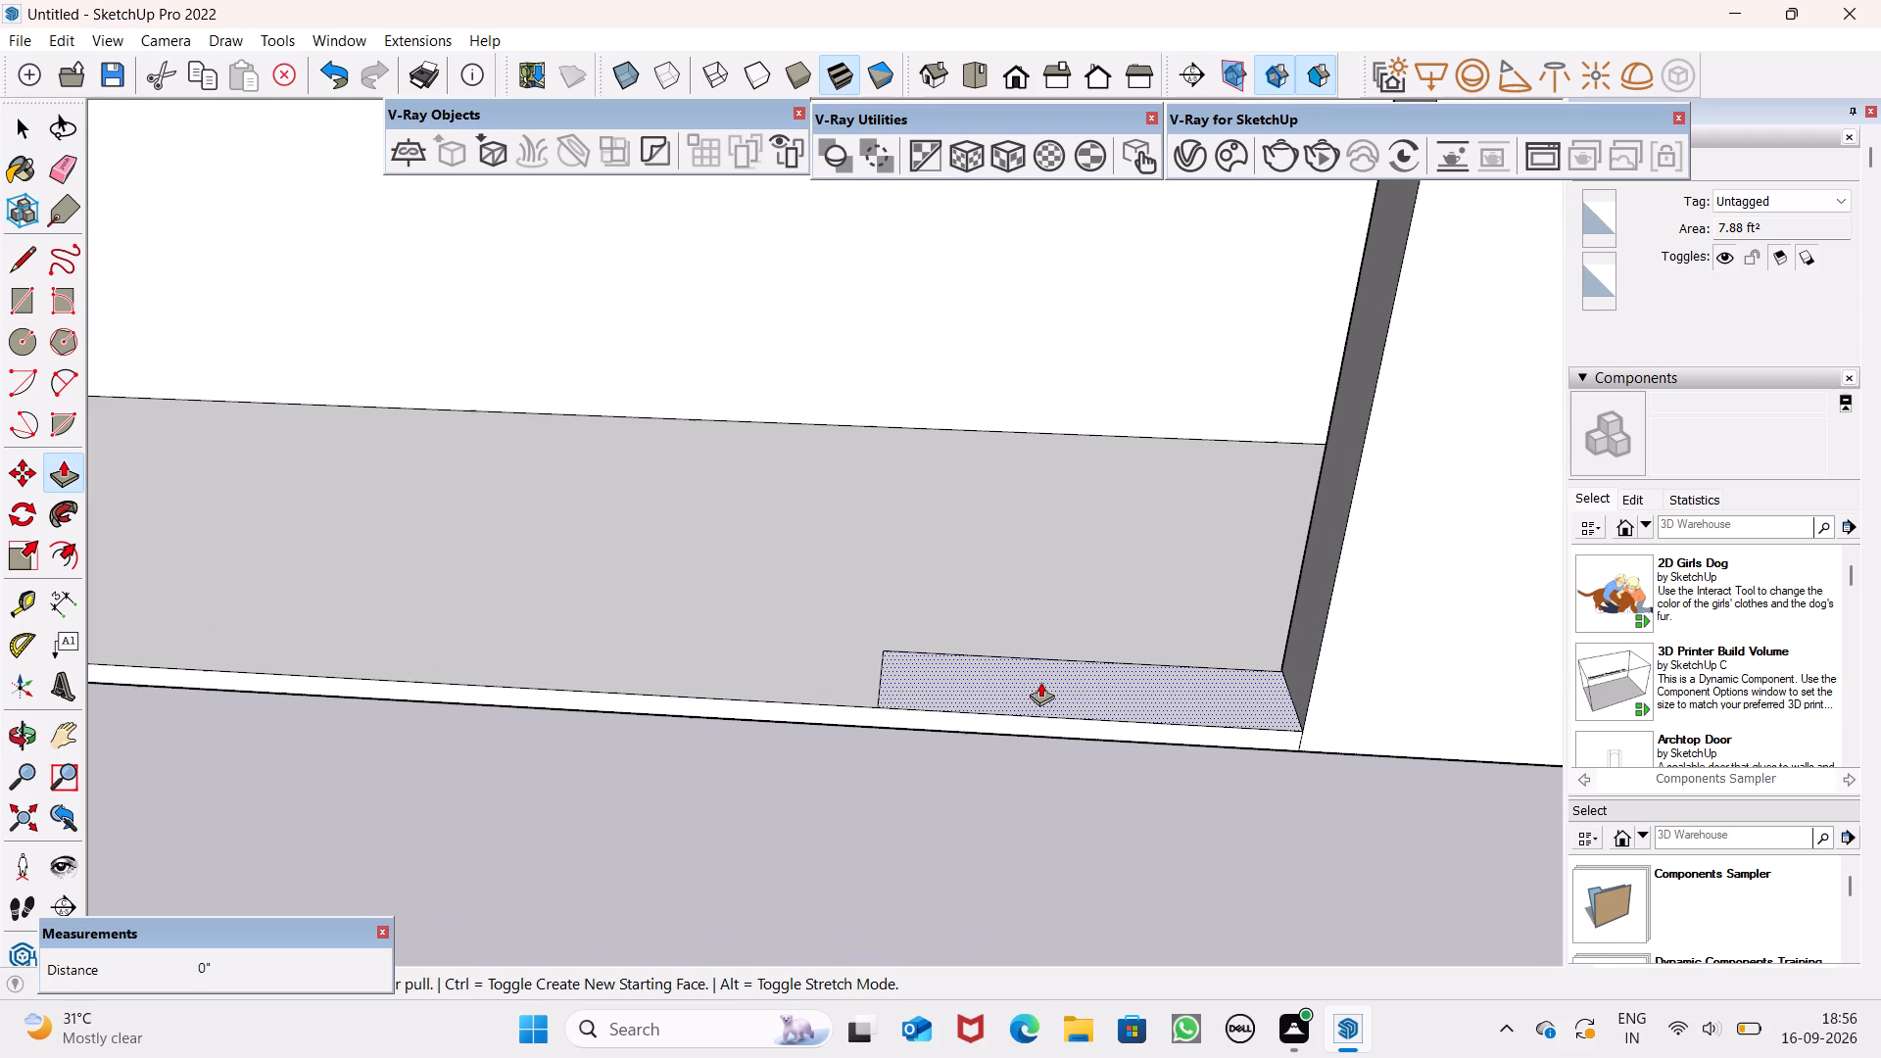
pyautogui.moveTo(1038, 690); pyautogui.dragTo(1028, 605)
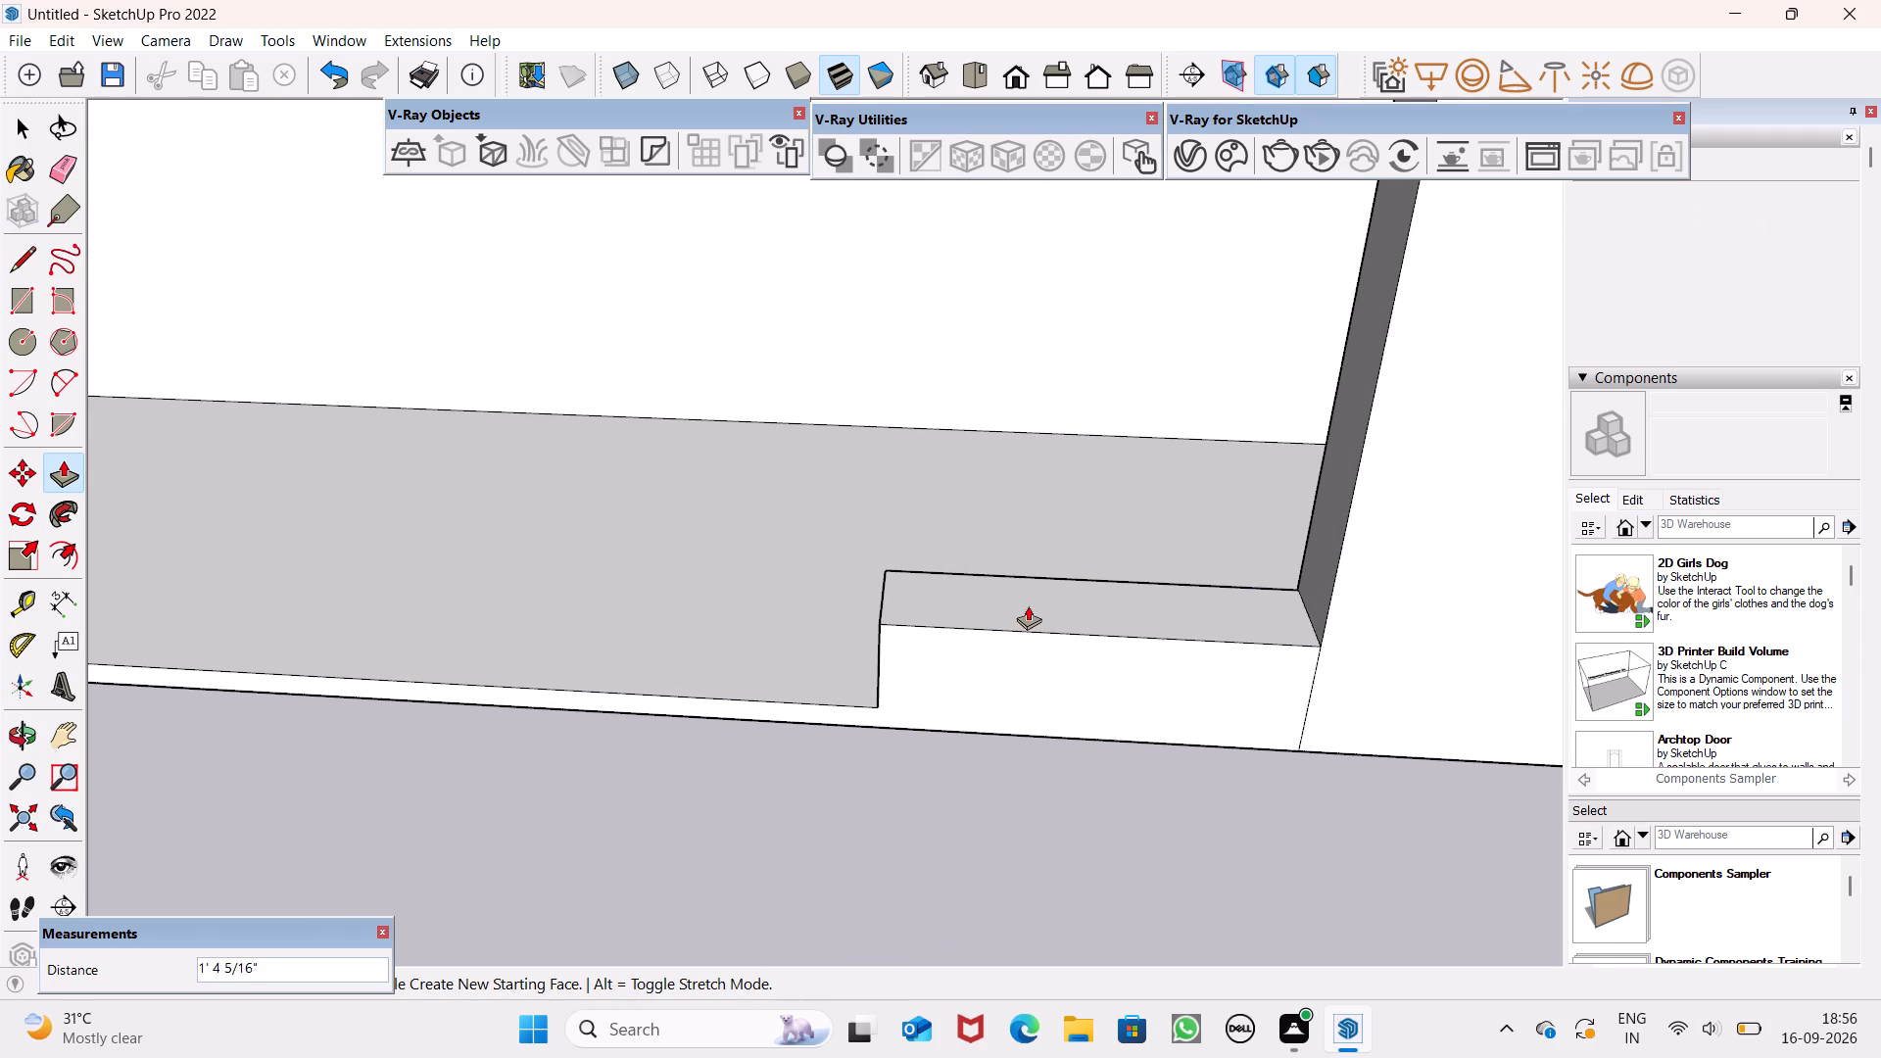
pyautogui.moveTo(1028, 605); pyautogui.dragTo(990, 448)
pyautogui.write("4'")
pyautogui.press('Return')
pyautogui.scroll(-3, 990, 448)
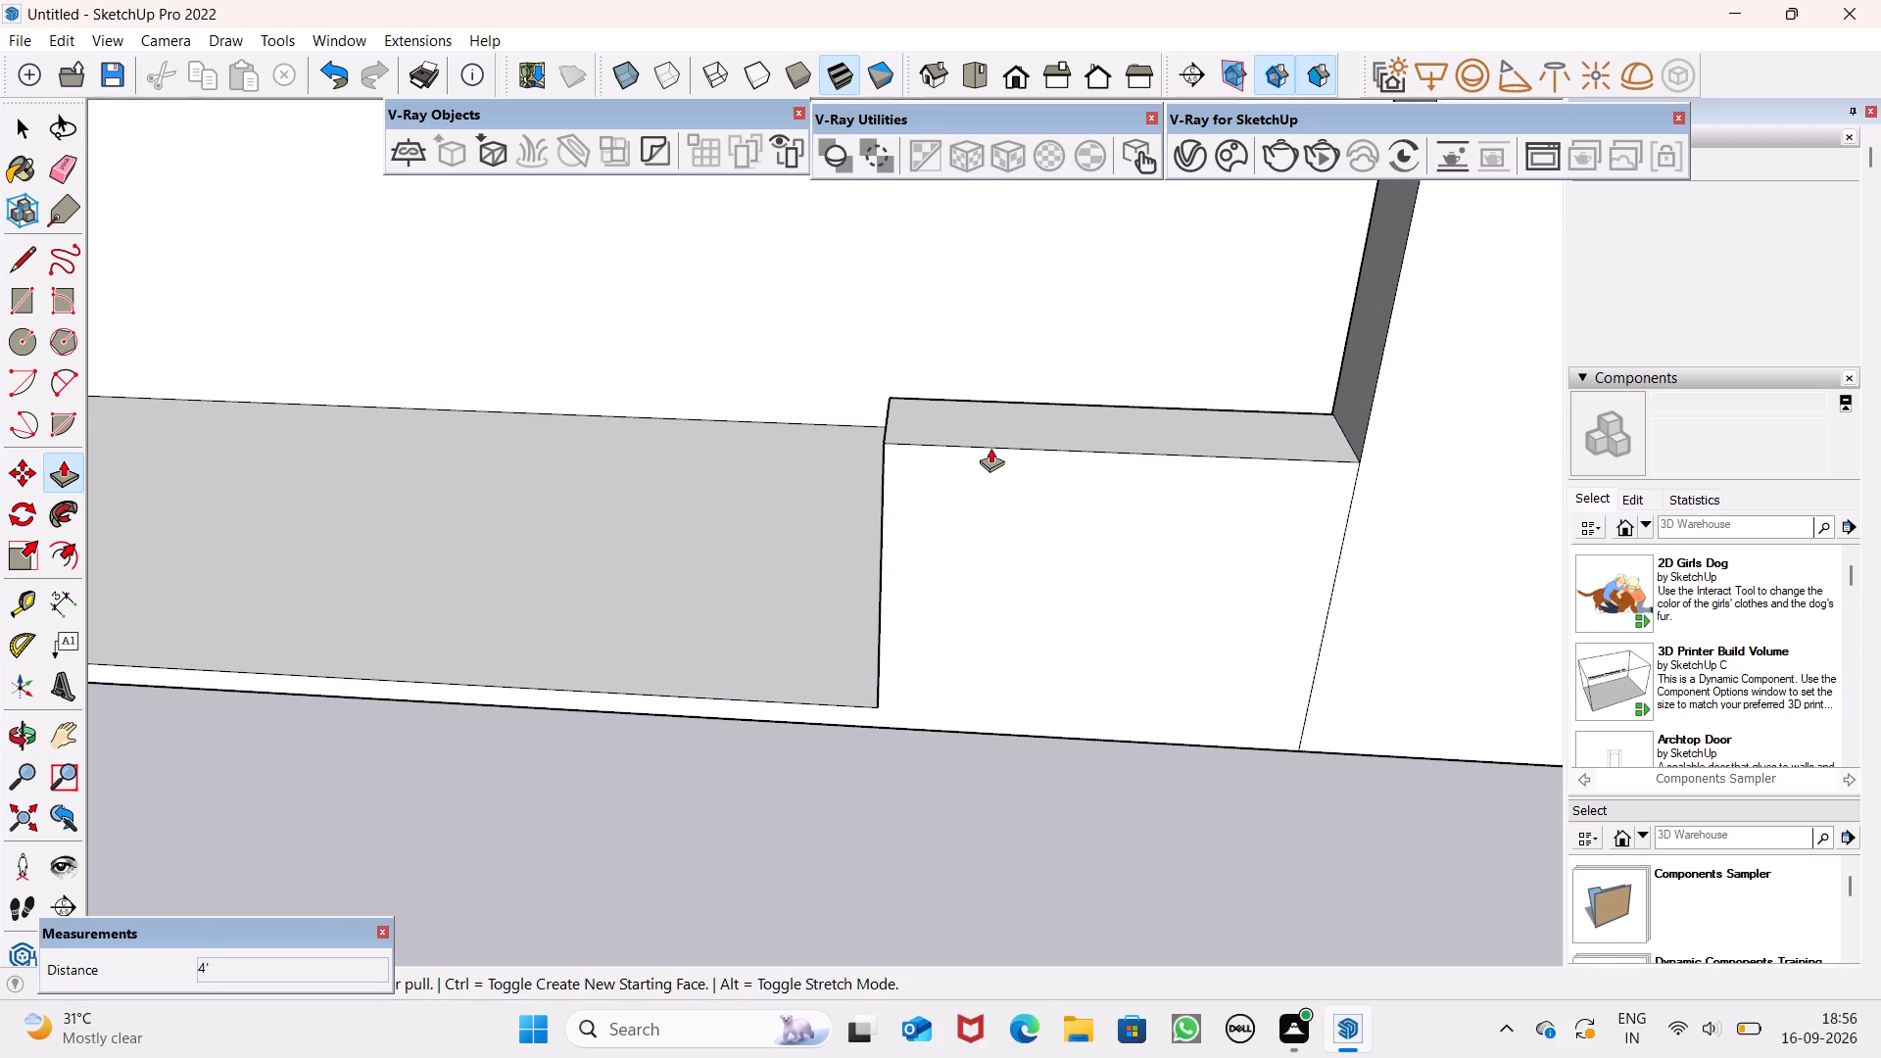
pyautogui.scroll(-4, 990, 448)
pyautogui.moveTo(1037, 510); pyautogui.dragTo(977, 391, button='middle')
pyautogui.press('space')
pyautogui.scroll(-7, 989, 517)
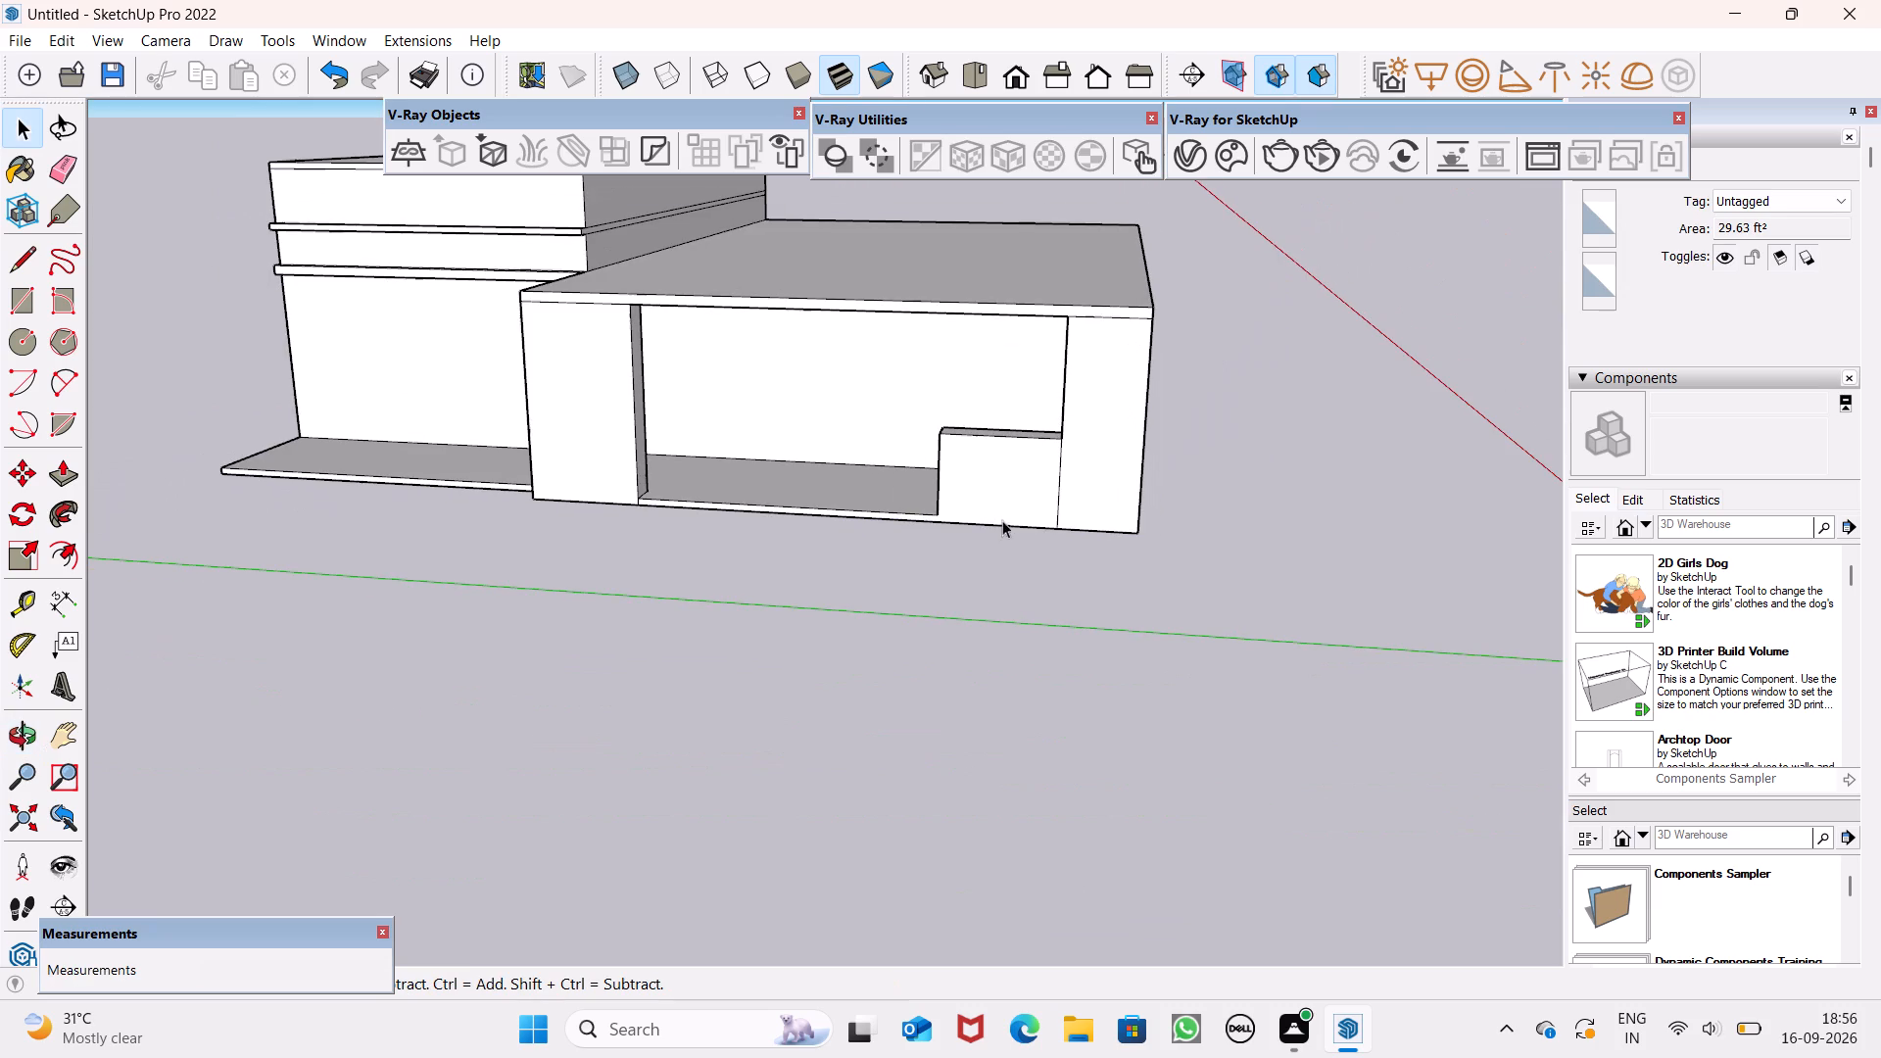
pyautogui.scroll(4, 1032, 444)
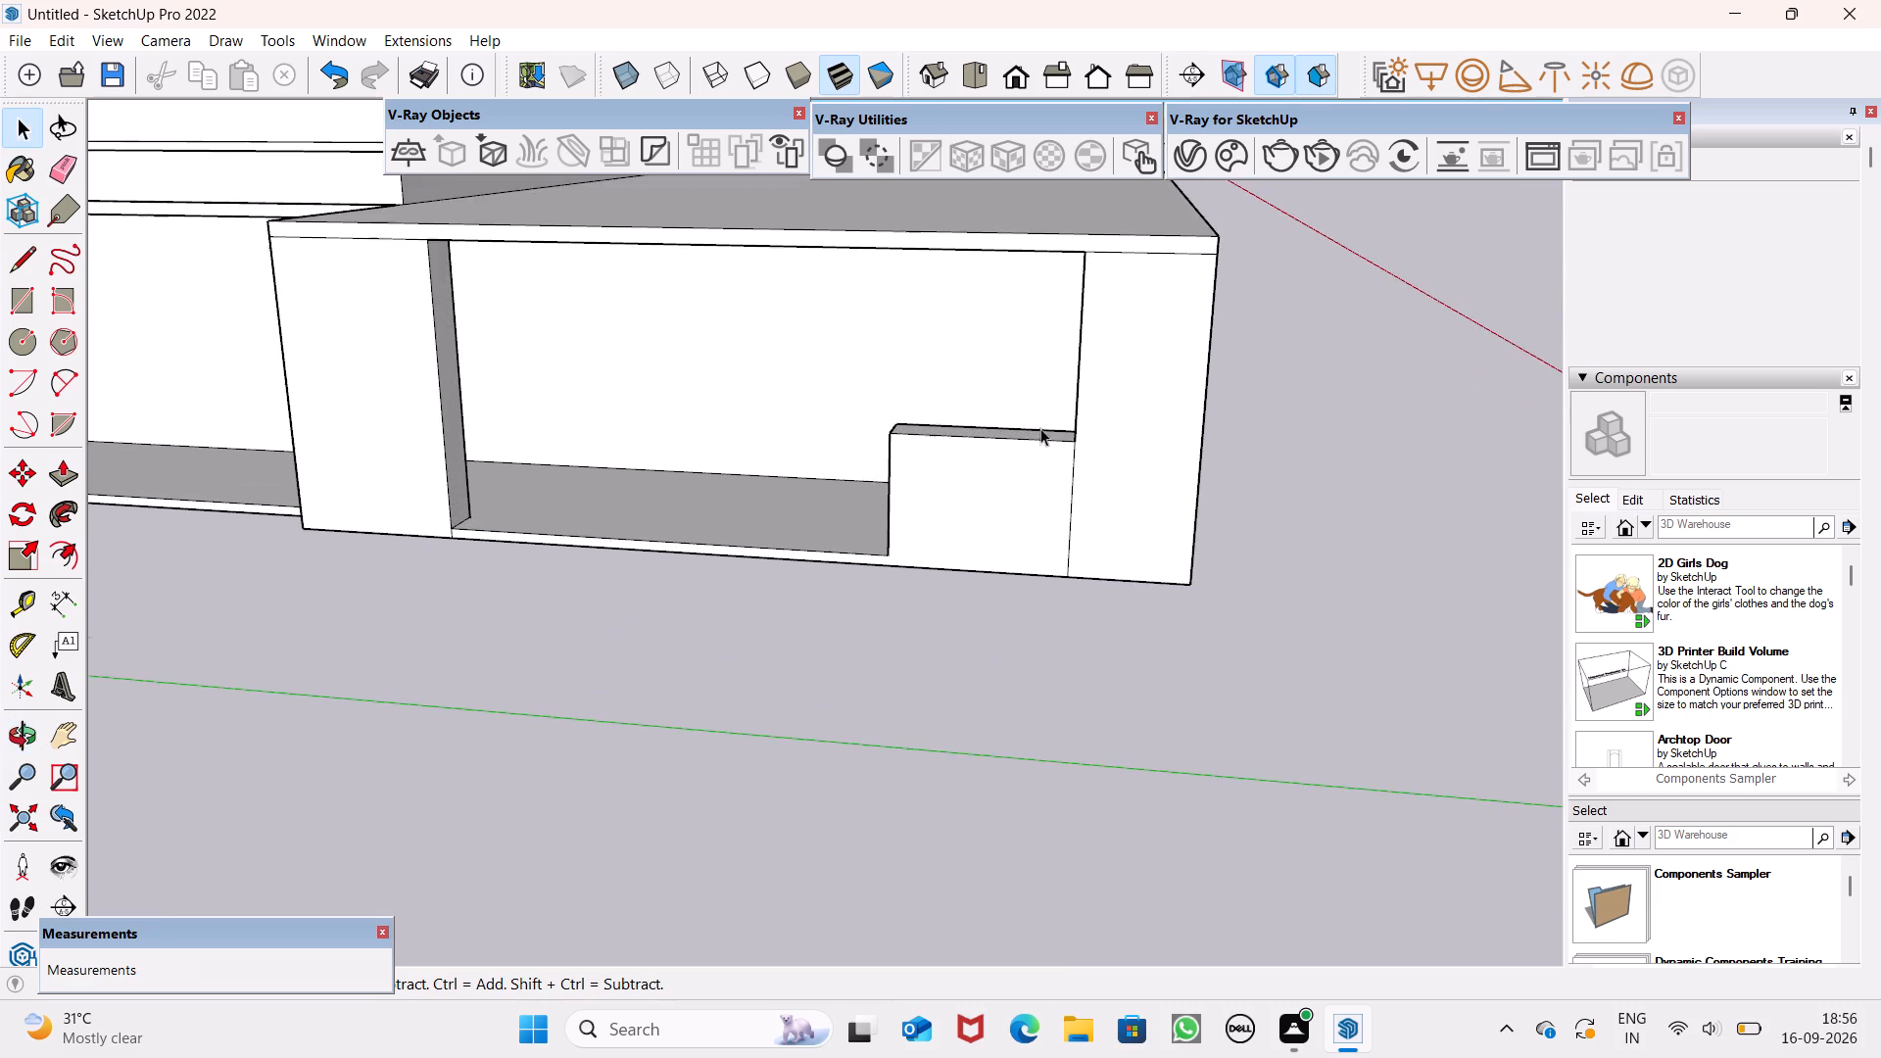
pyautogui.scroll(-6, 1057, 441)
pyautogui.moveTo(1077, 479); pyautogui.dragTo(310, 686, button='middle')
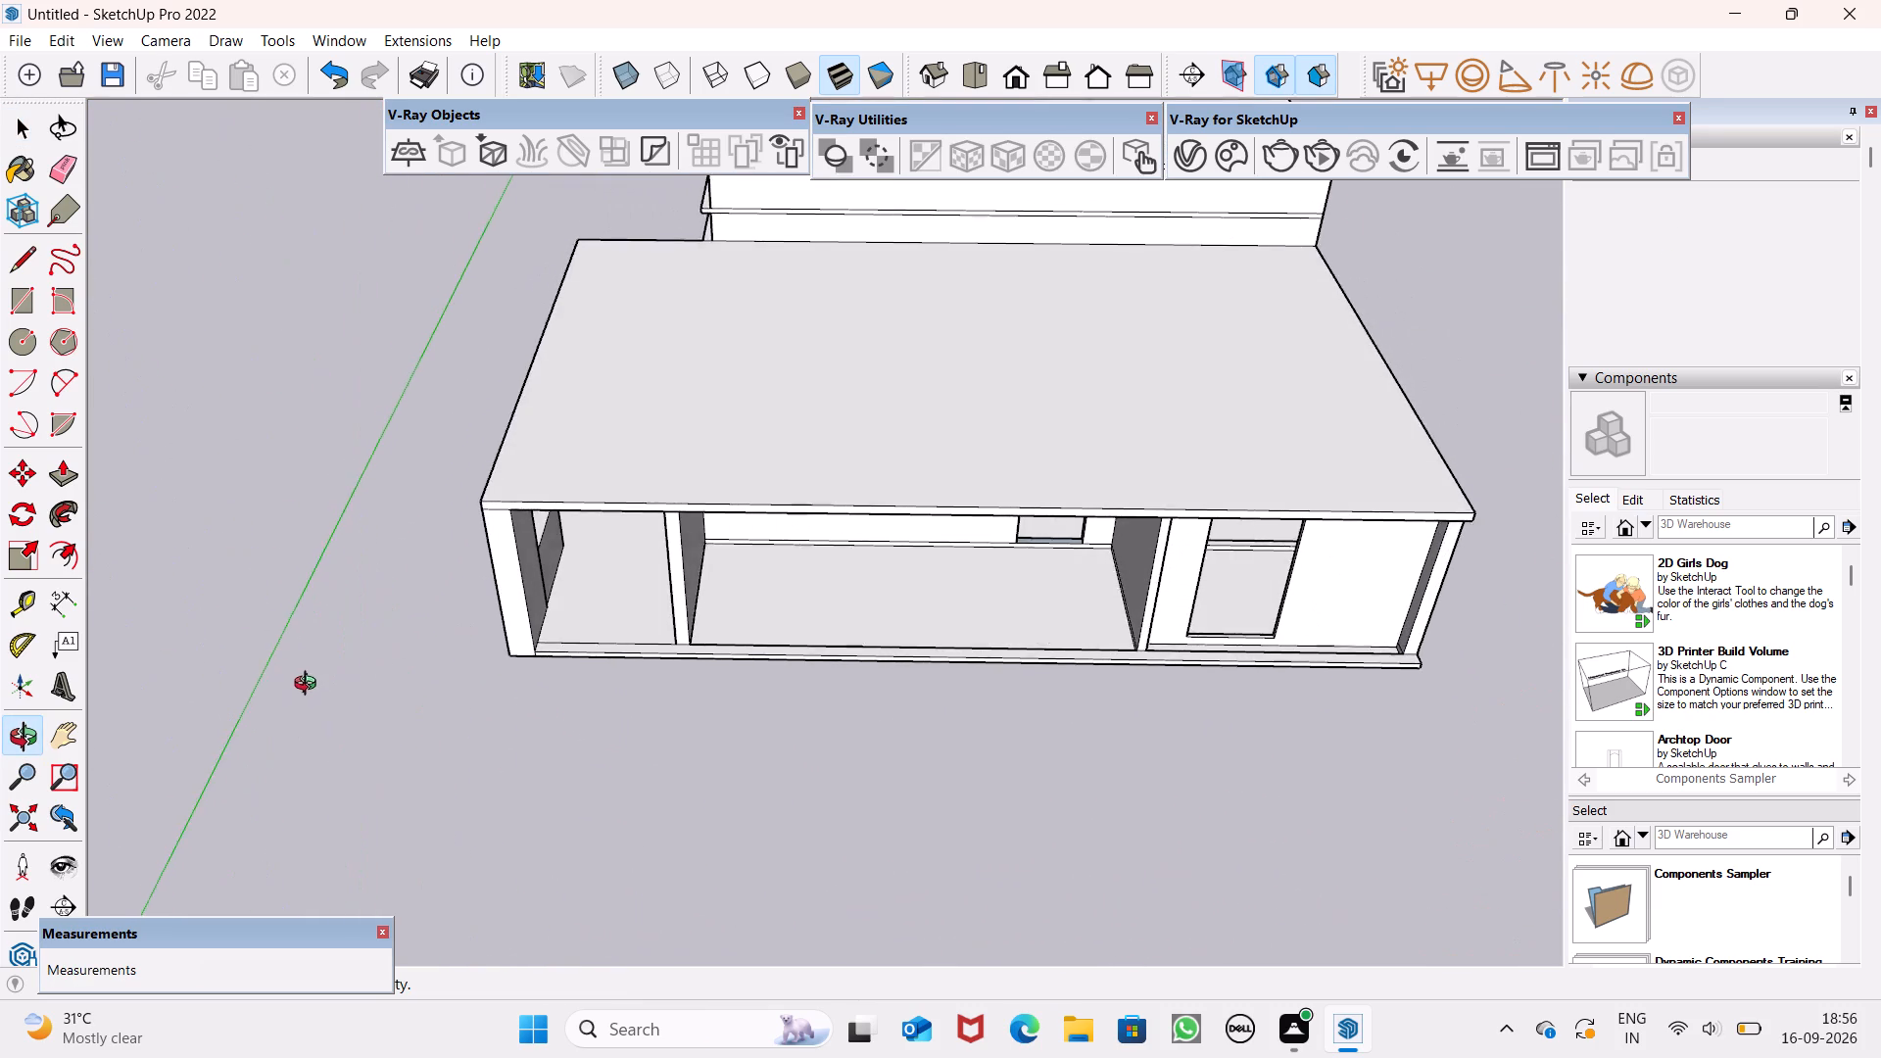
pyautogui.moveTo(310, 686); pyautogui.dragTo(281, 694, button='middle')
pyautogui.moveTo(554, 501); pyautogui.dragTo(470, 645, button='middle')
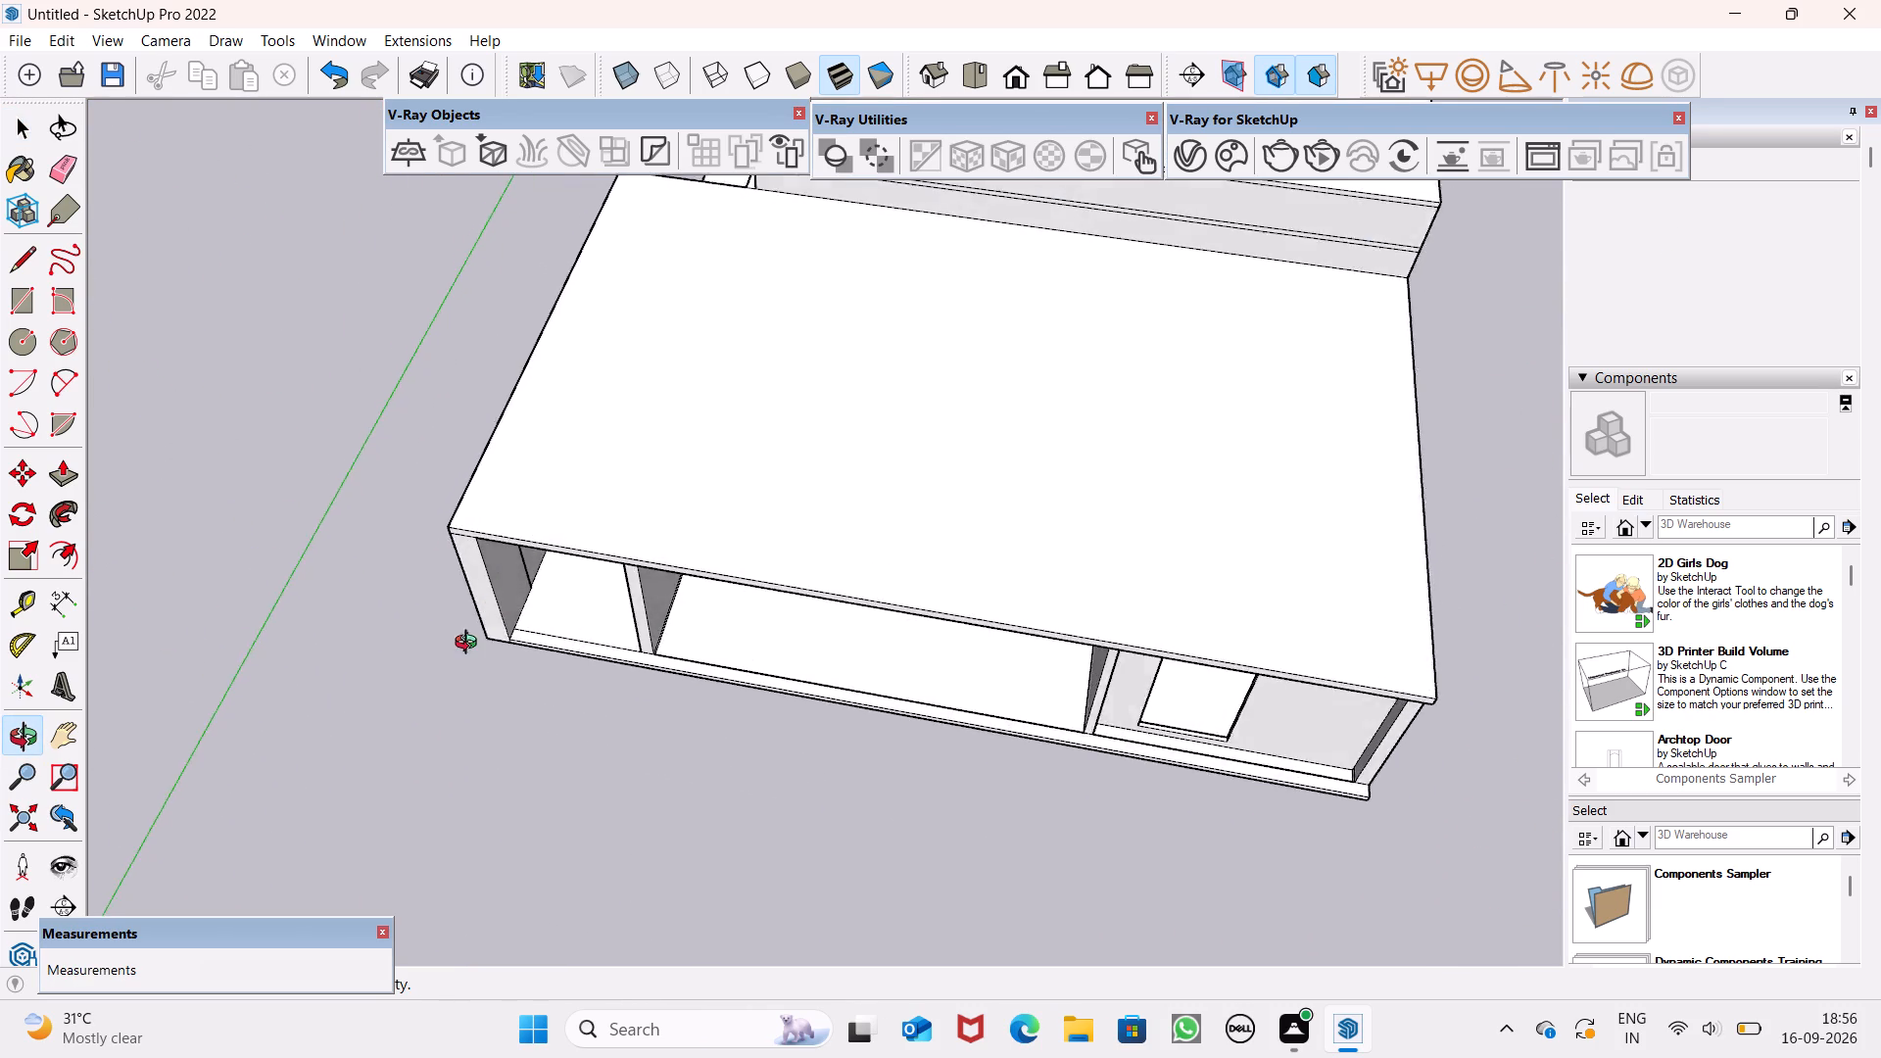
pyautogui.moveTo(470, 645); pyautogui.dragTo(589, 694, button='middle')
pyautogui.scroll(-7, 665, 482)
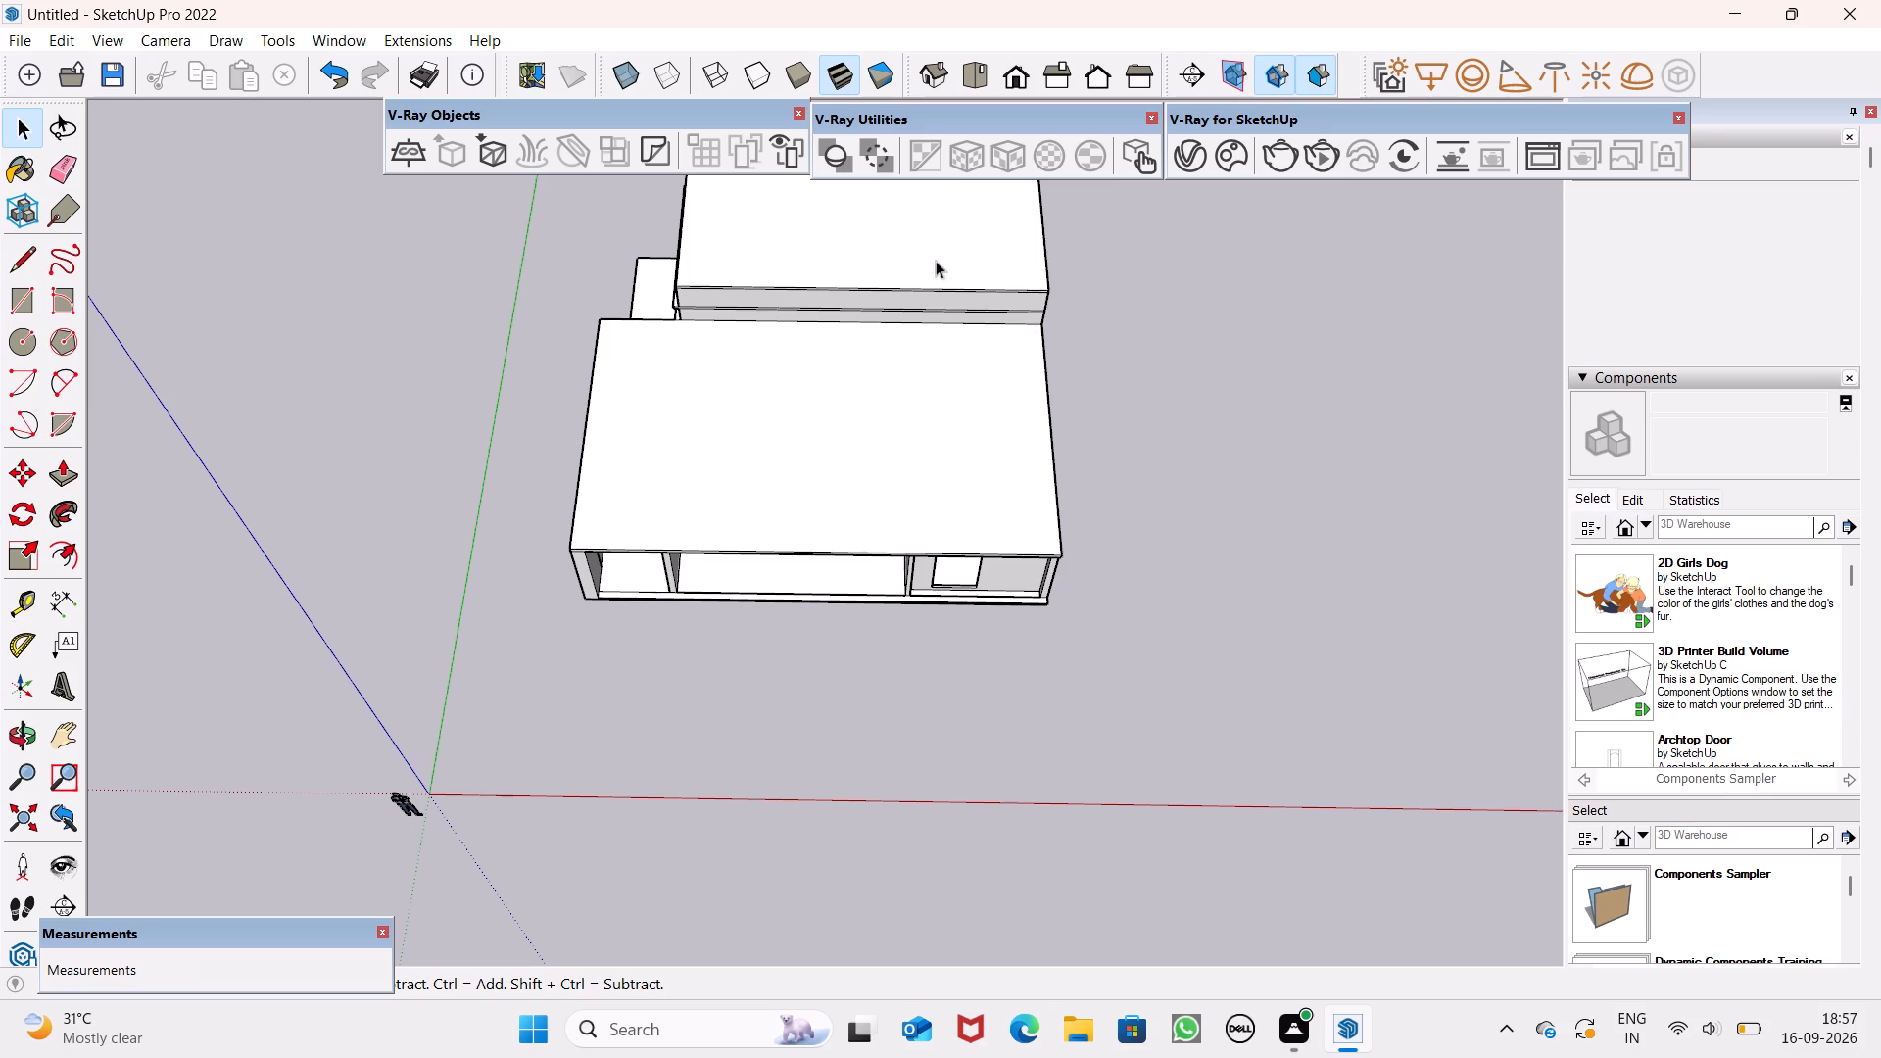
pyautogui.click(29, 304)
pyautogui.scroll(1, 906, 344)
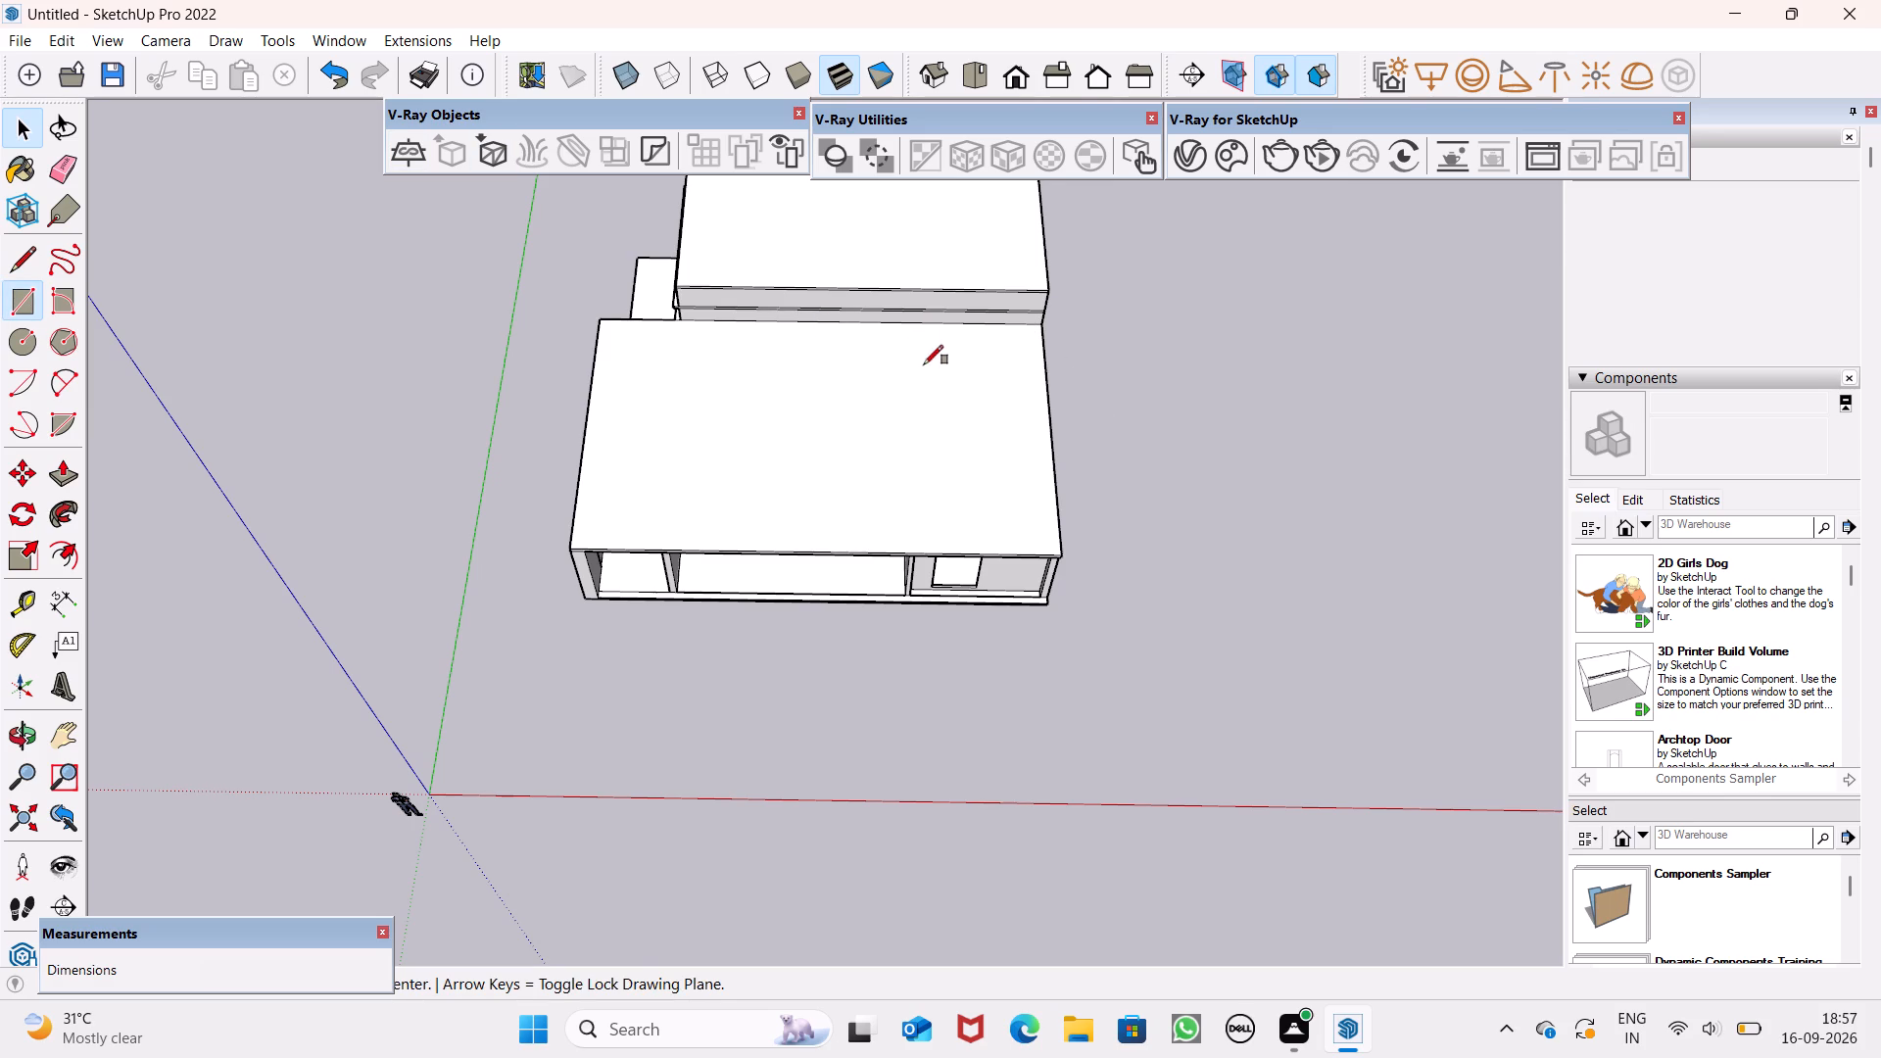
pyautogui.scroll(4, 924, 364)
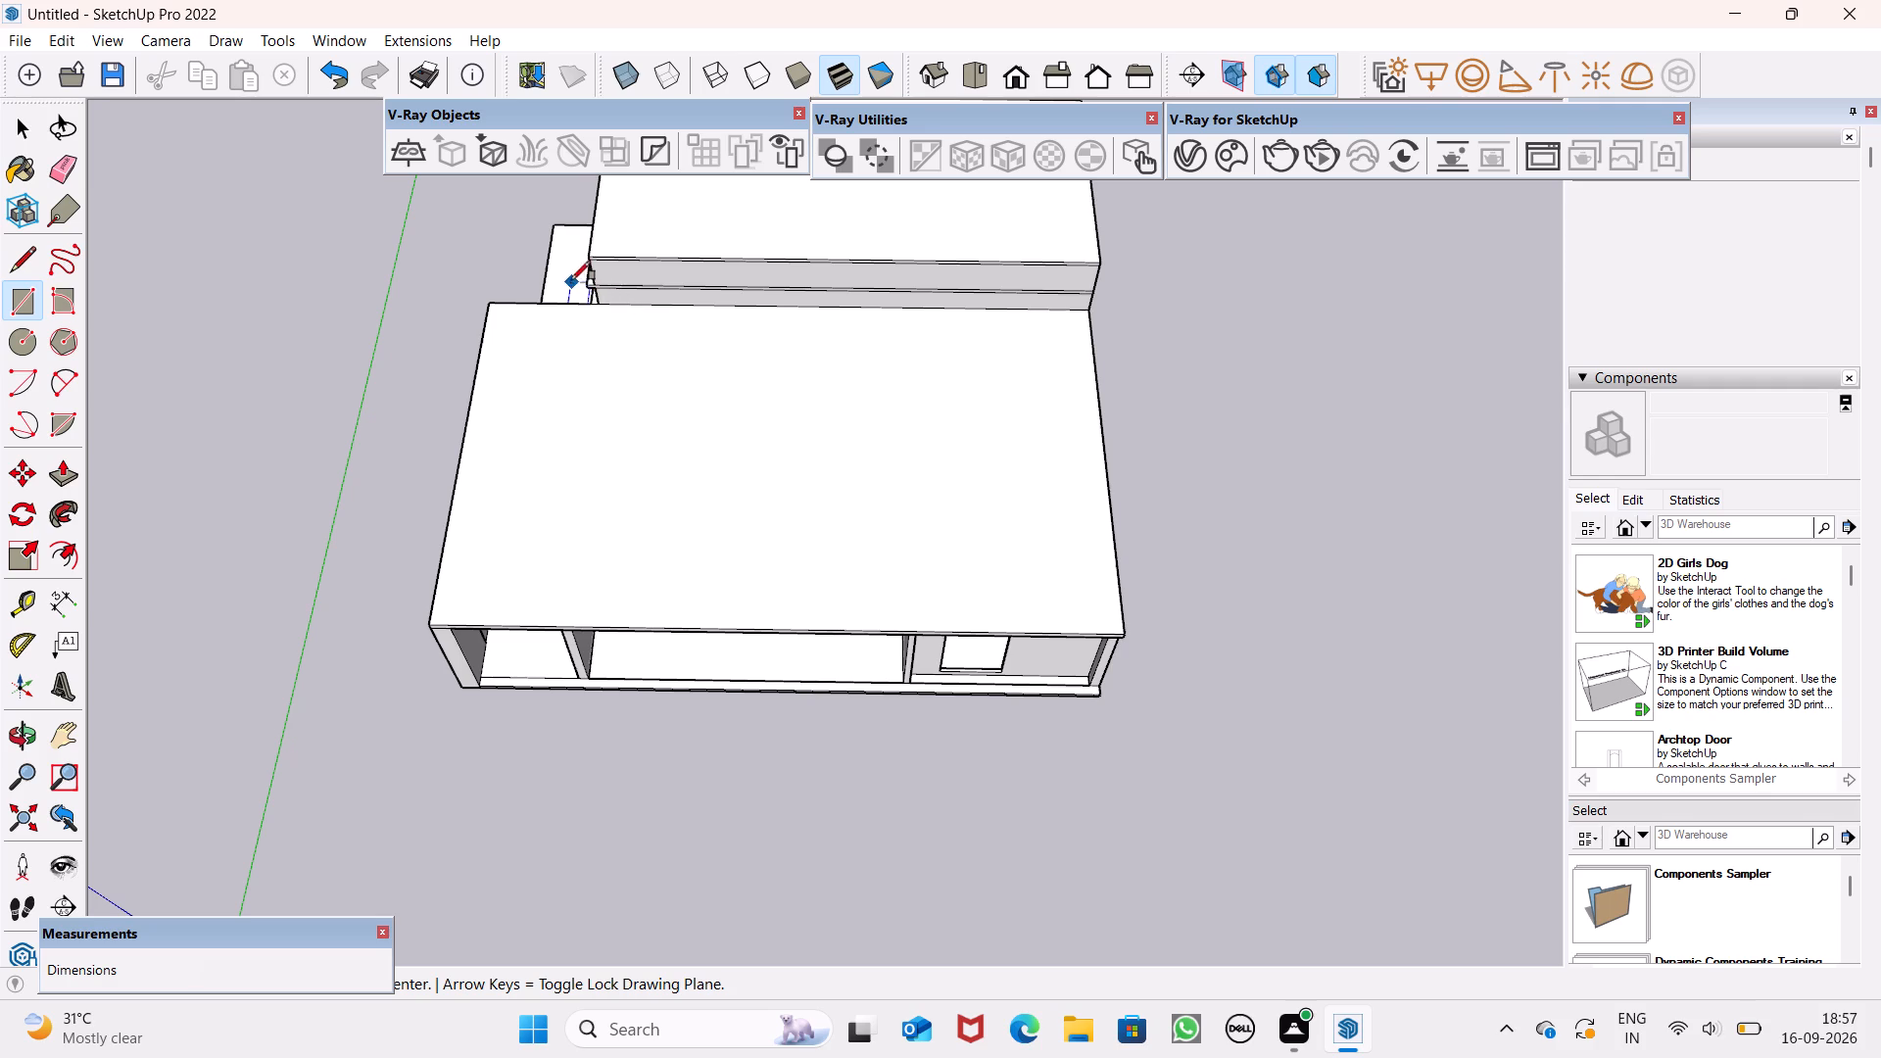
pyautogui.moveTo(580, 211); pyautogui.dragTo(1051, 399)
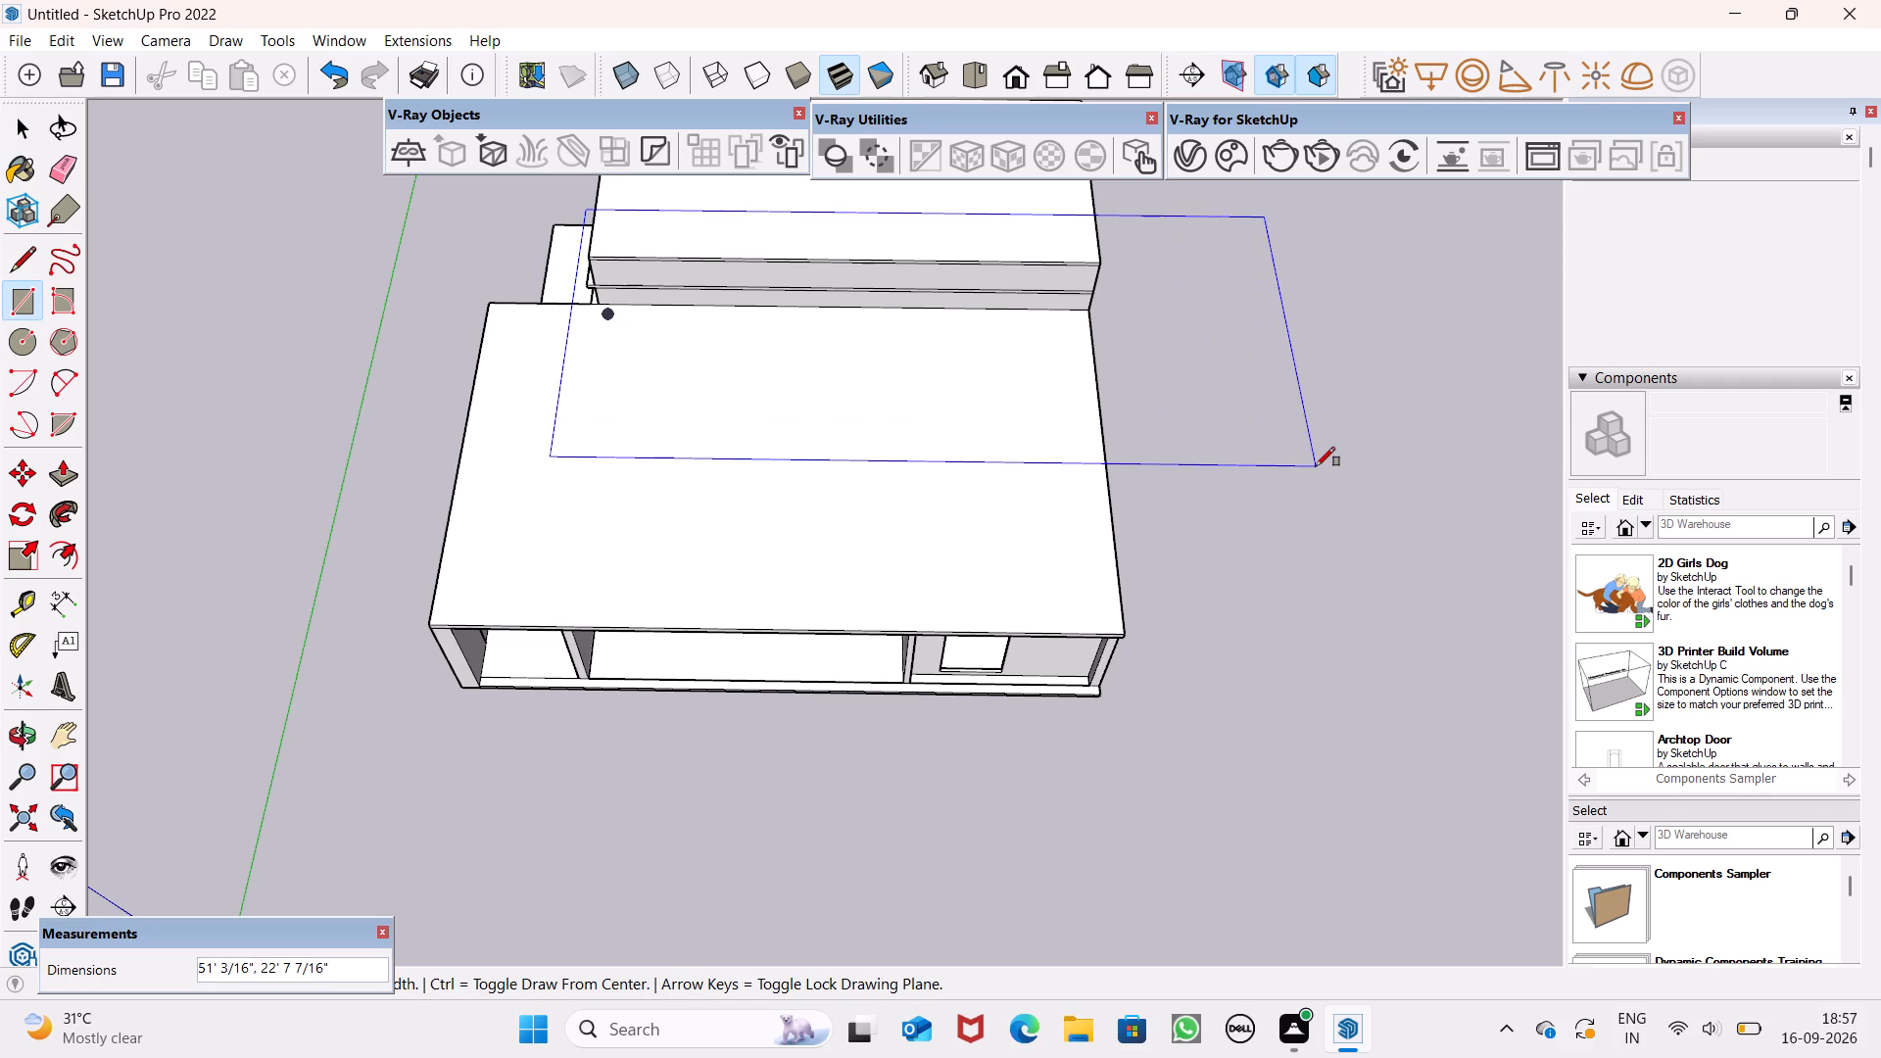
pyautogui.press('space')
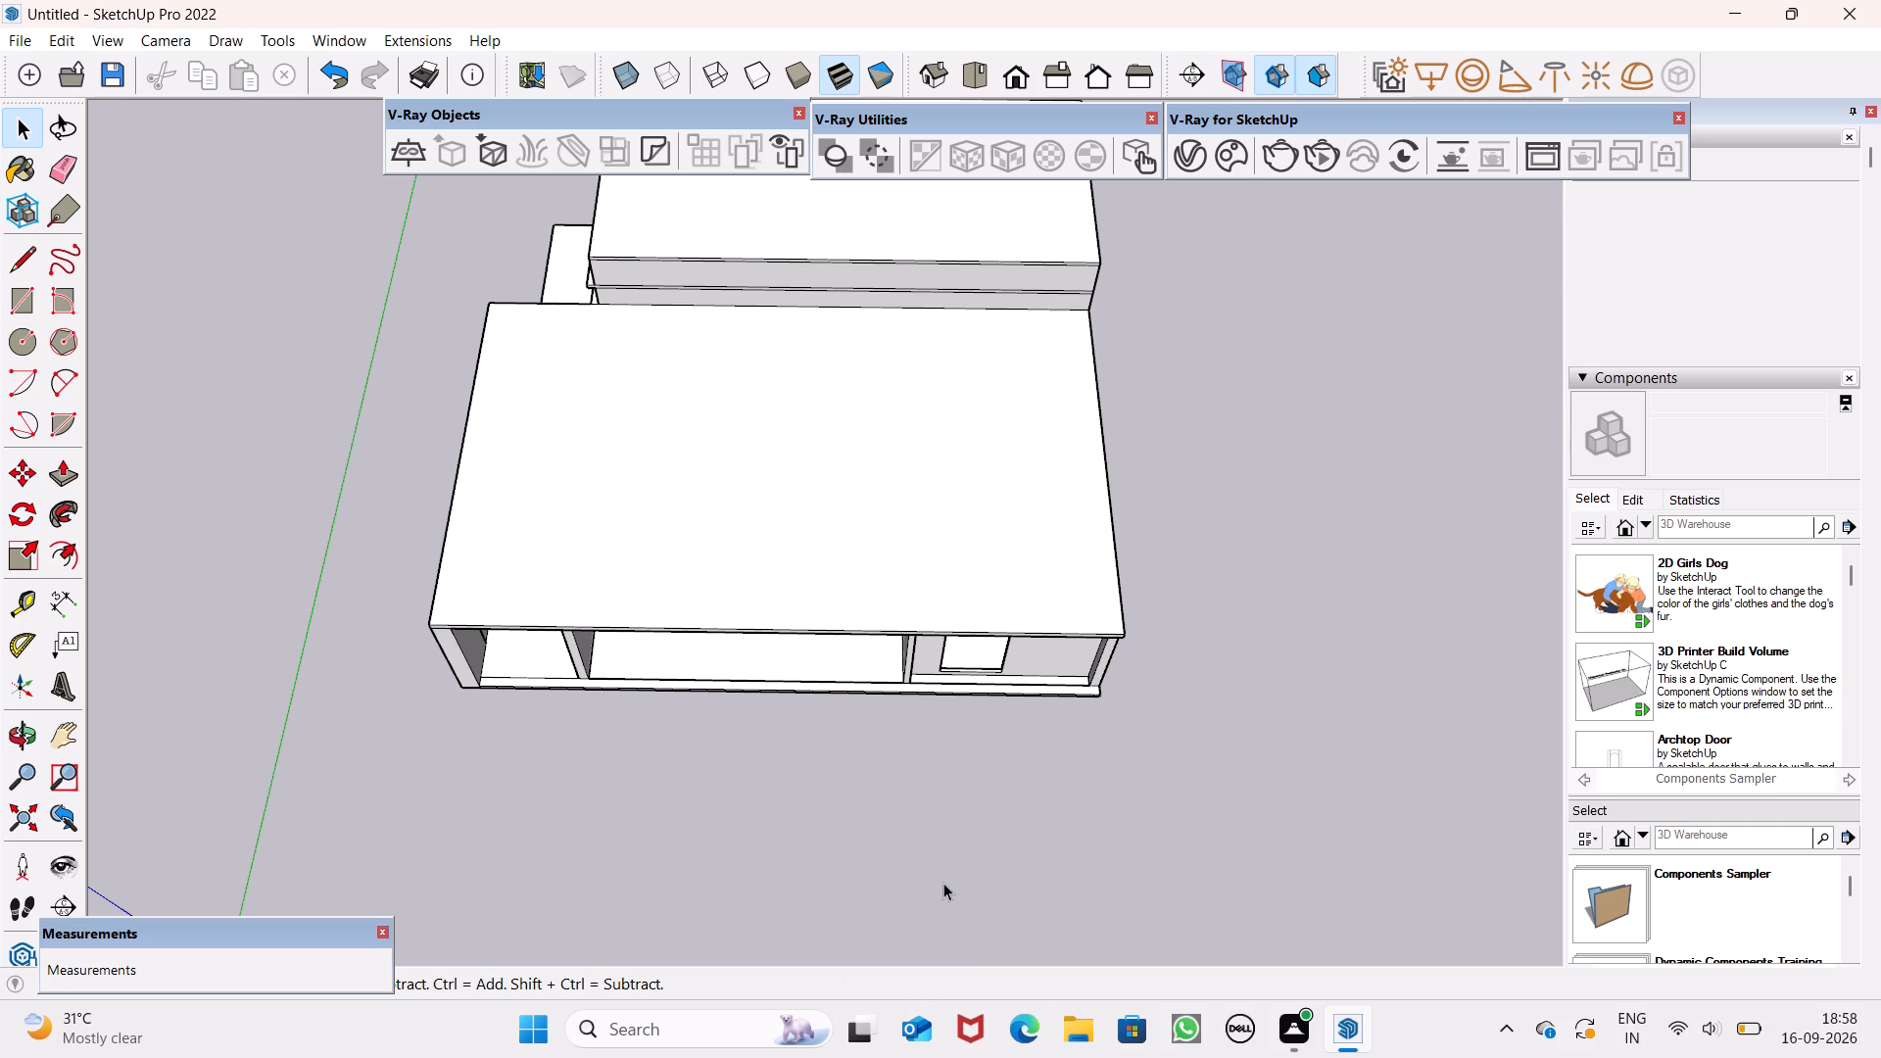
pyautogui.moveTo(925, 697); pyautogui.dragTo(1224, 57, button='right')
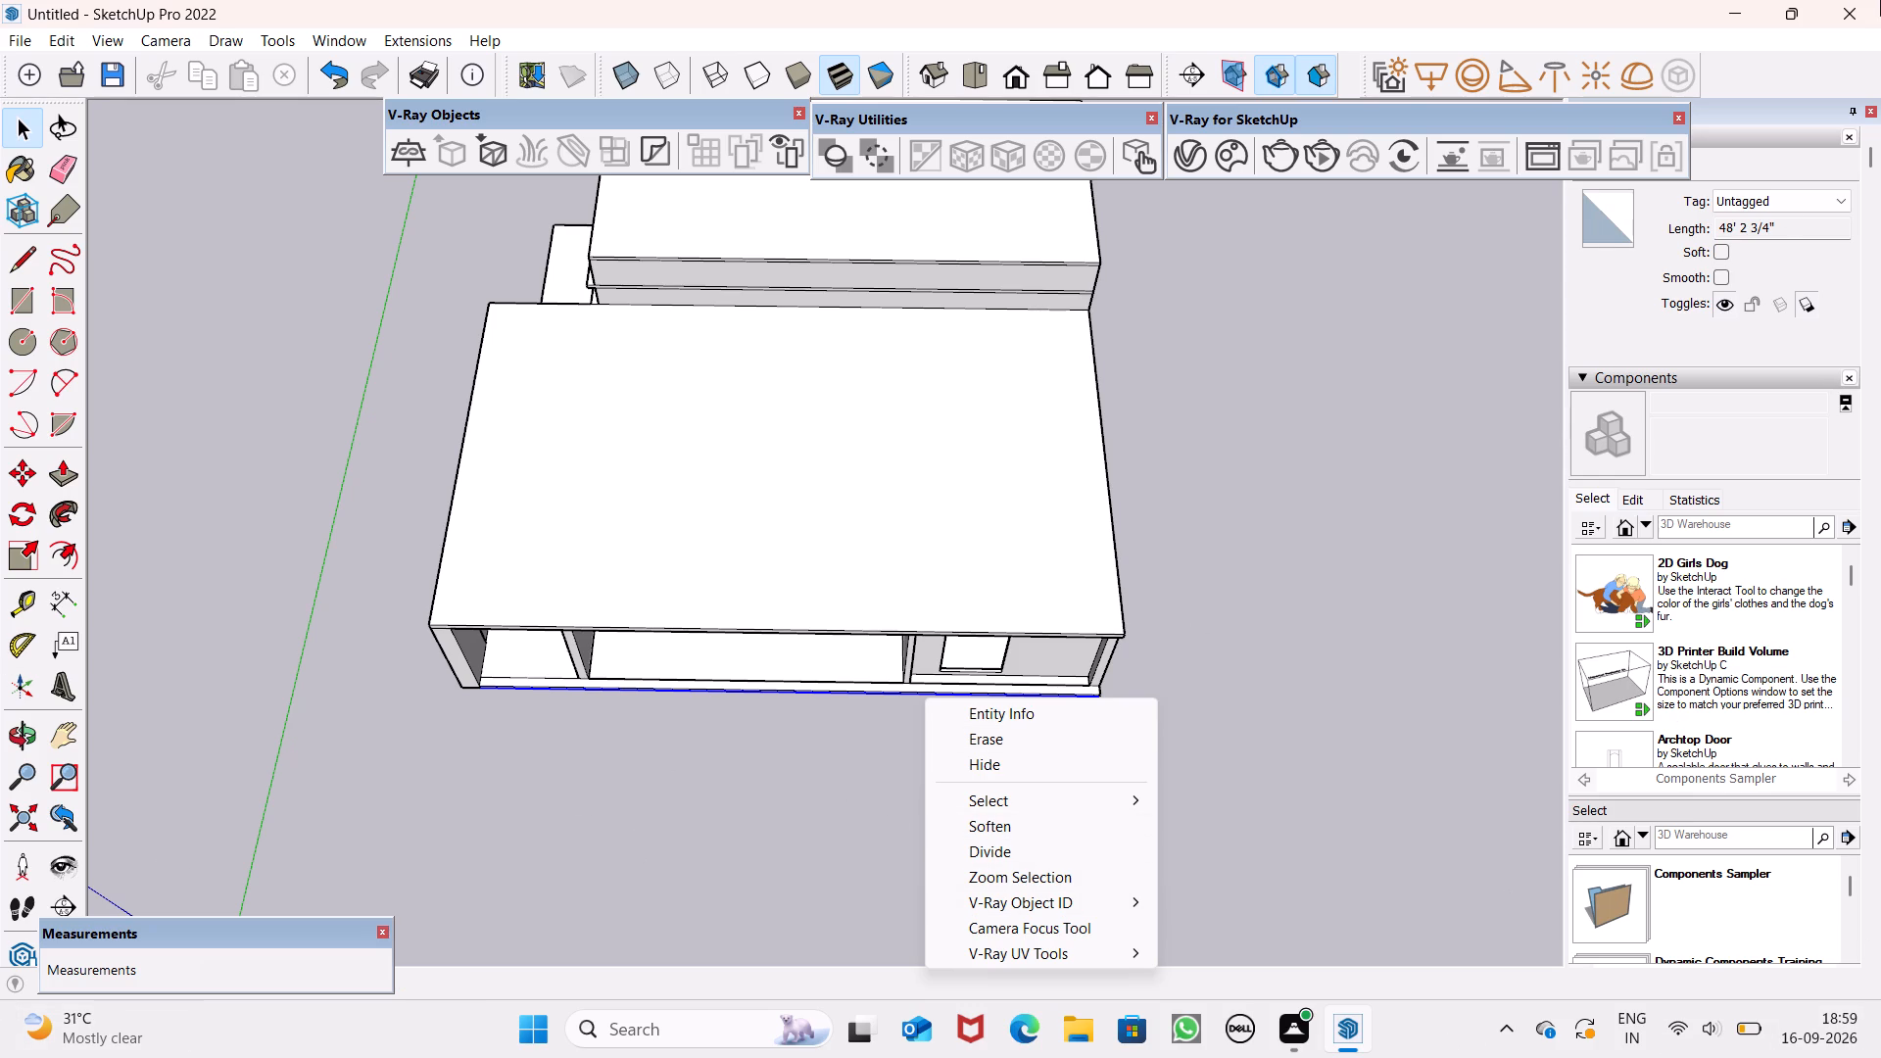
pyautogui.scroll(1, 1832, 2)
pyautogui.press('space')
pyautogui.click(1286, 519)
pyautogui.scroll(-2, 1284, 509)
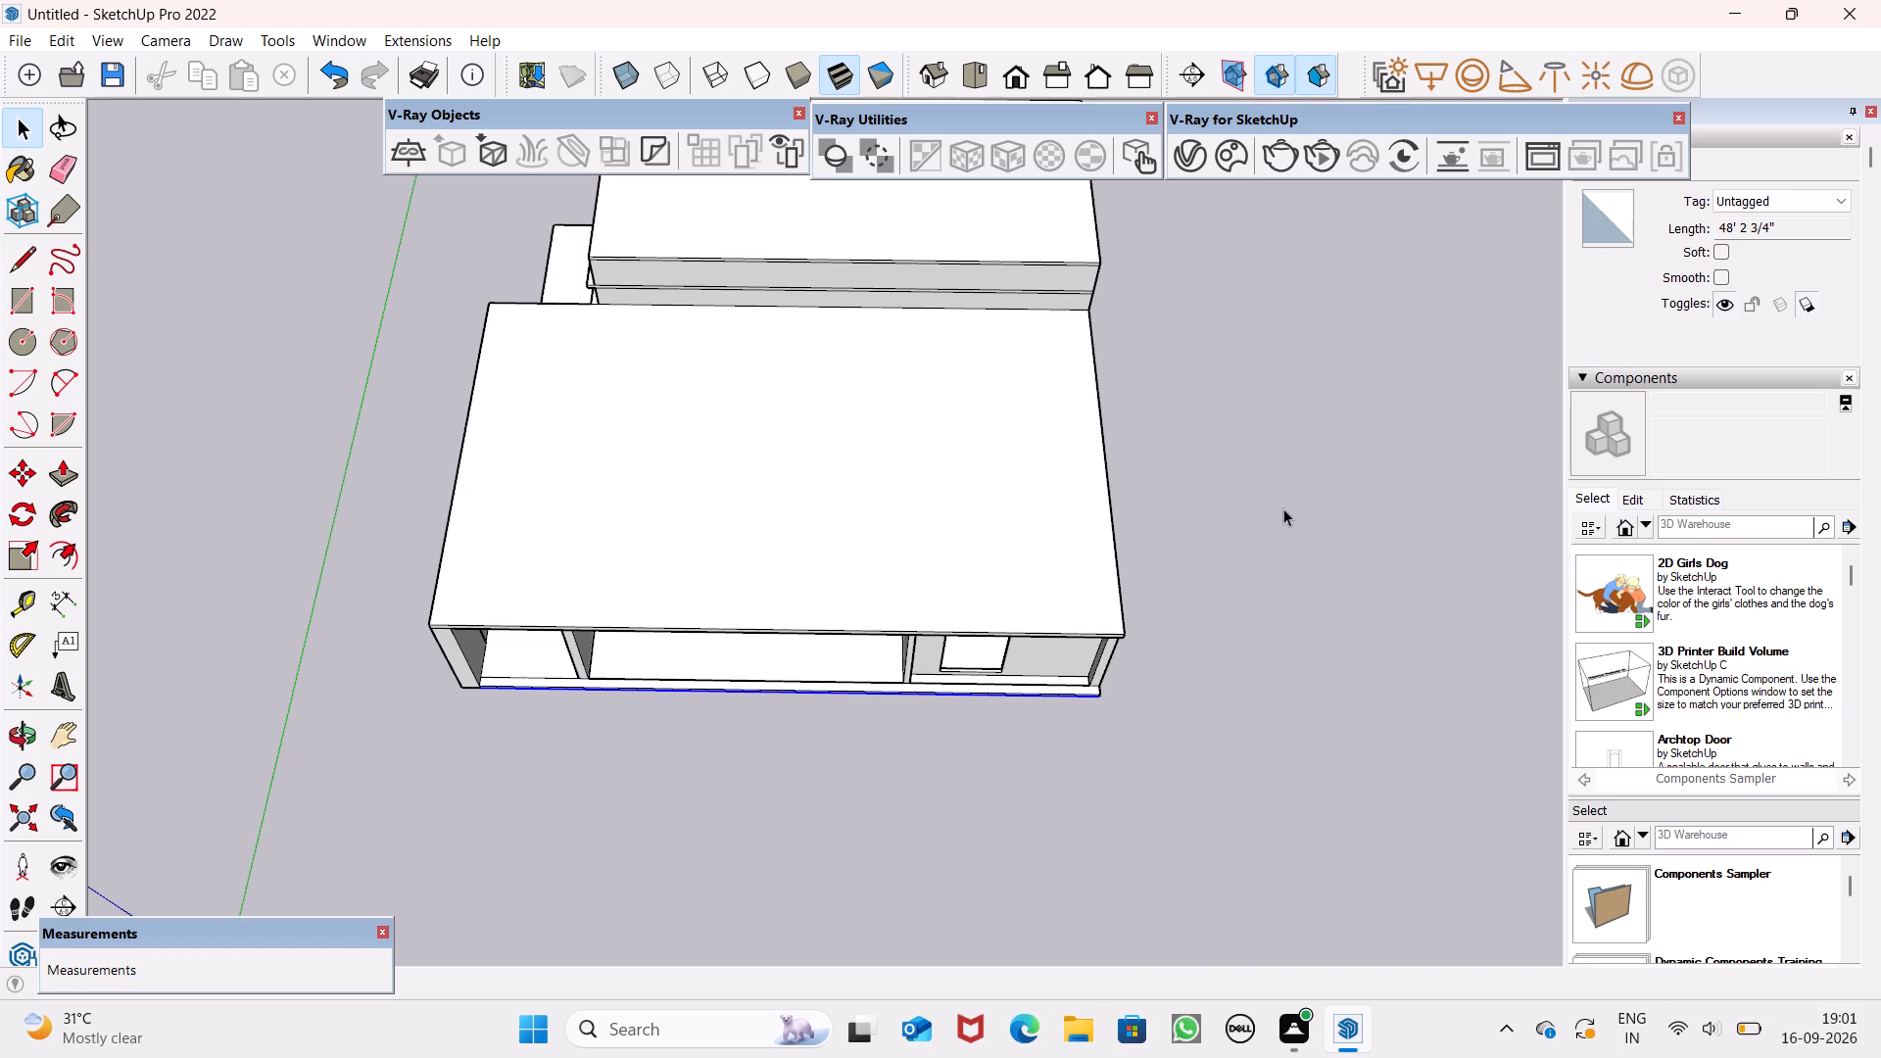
# Examine the building's front openings, columns and roofs from low and overhead viewpoints.
pyautogui.scroll(-6, 1283, 508)
pyautogui.click(1245, 692)
pyautogui.moveTo(1228, 726); pyautogui.dragTo(1217, 271, button='middle')
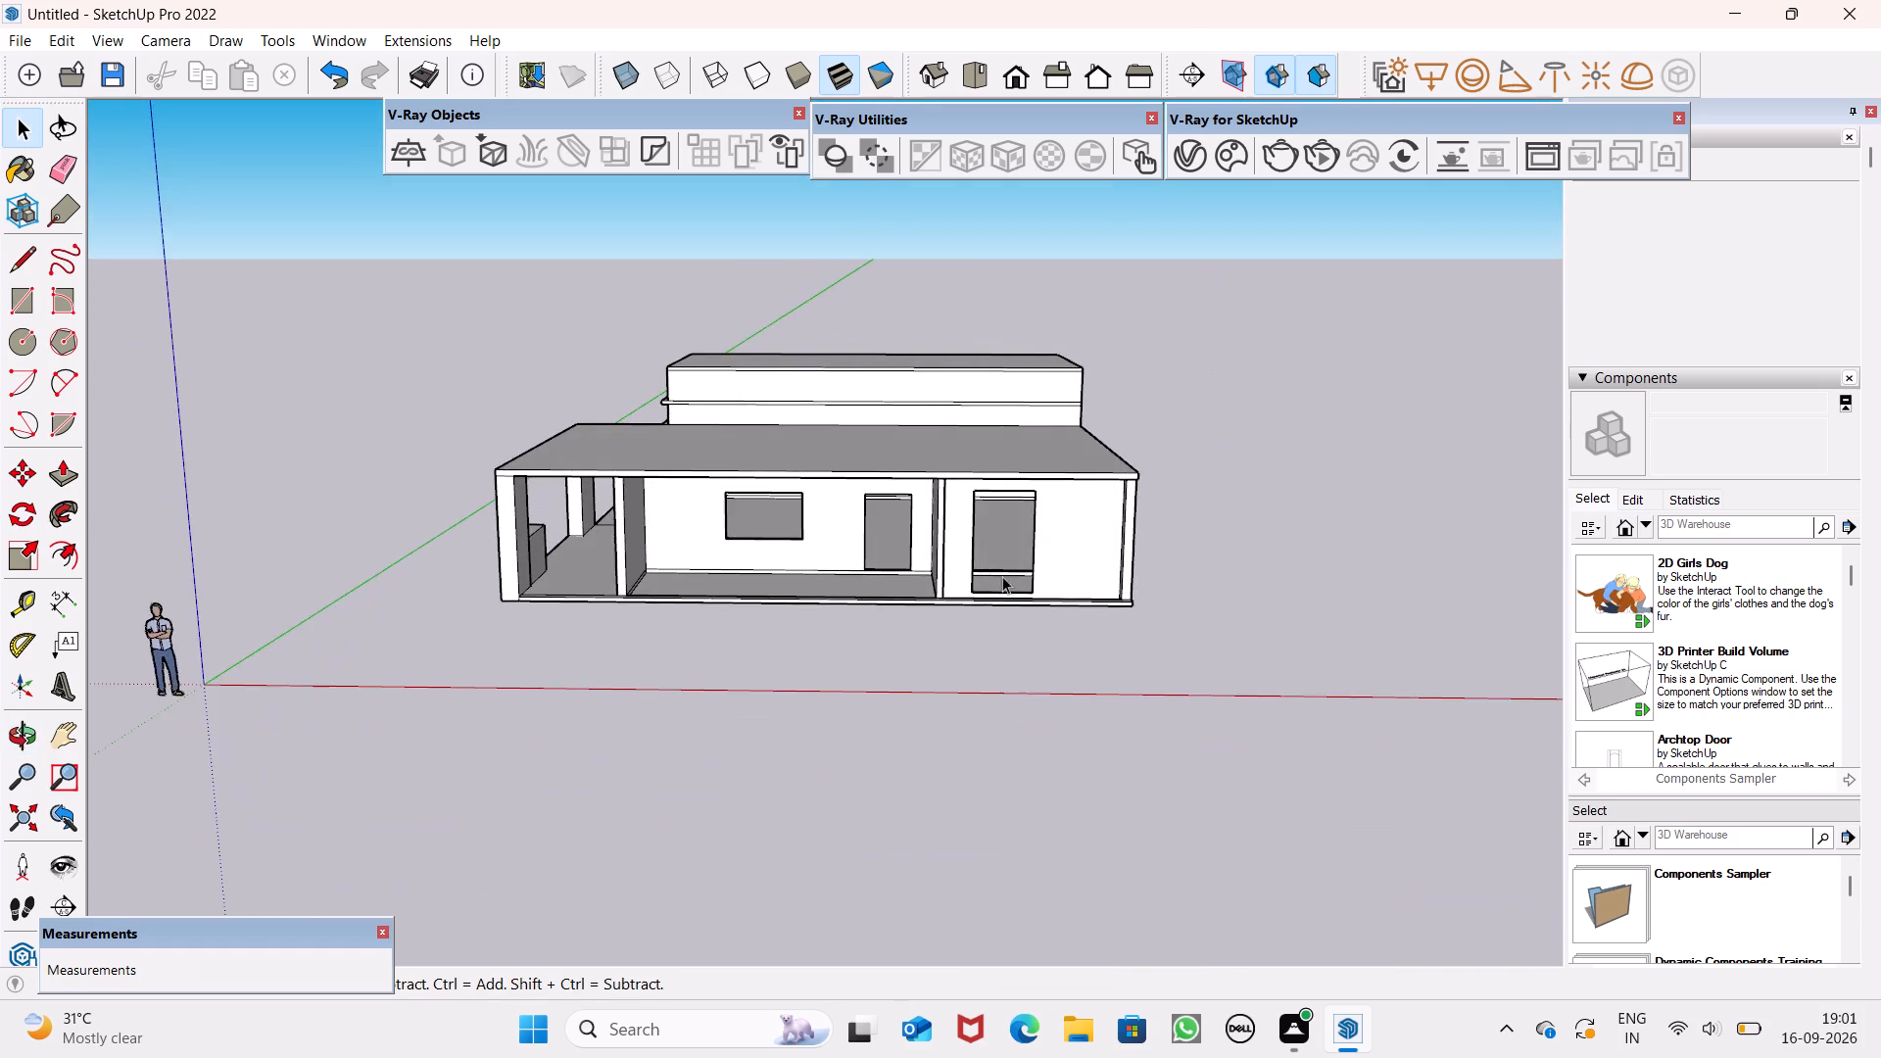
pyautogui.scroll(3, 1001, 570)
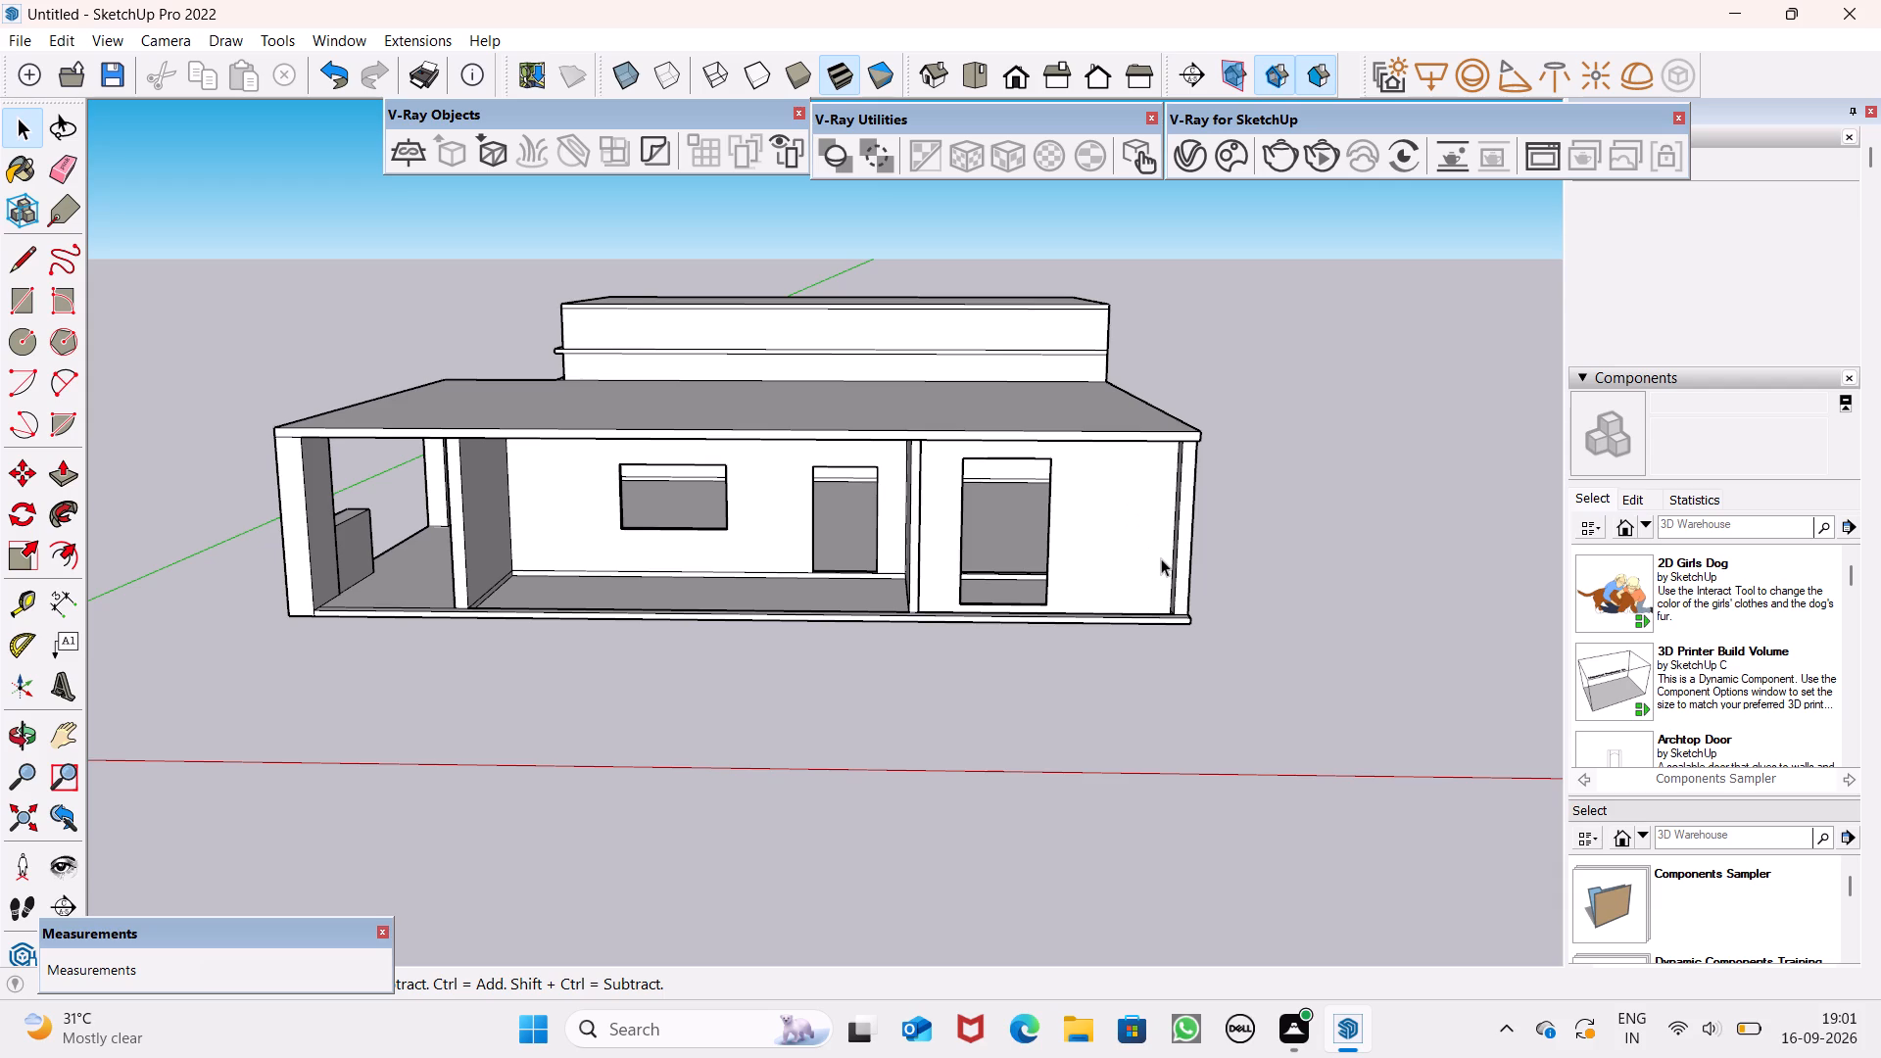
pyautogui.scroll(-4, 1178, 572)
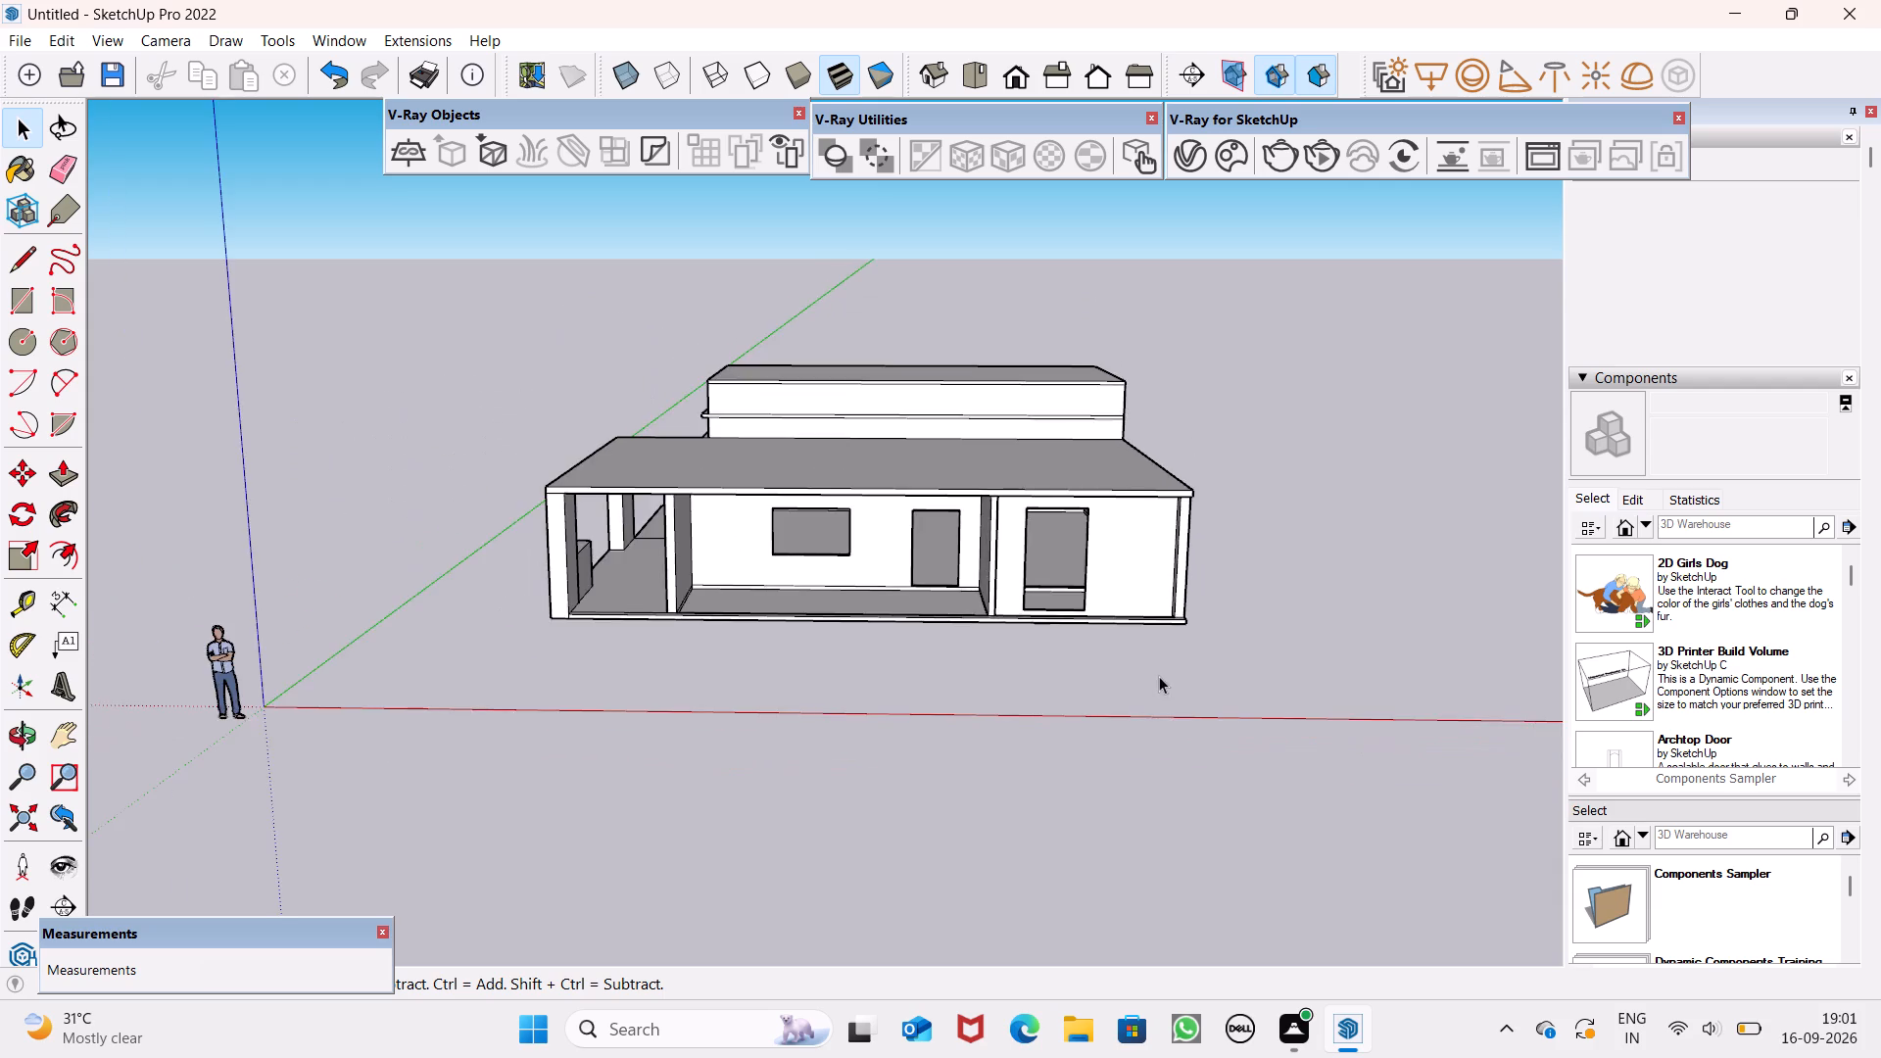
pyautogui.moveTo(1159, 676); pyautogui.dragTo(1165, 1055, button='middle')
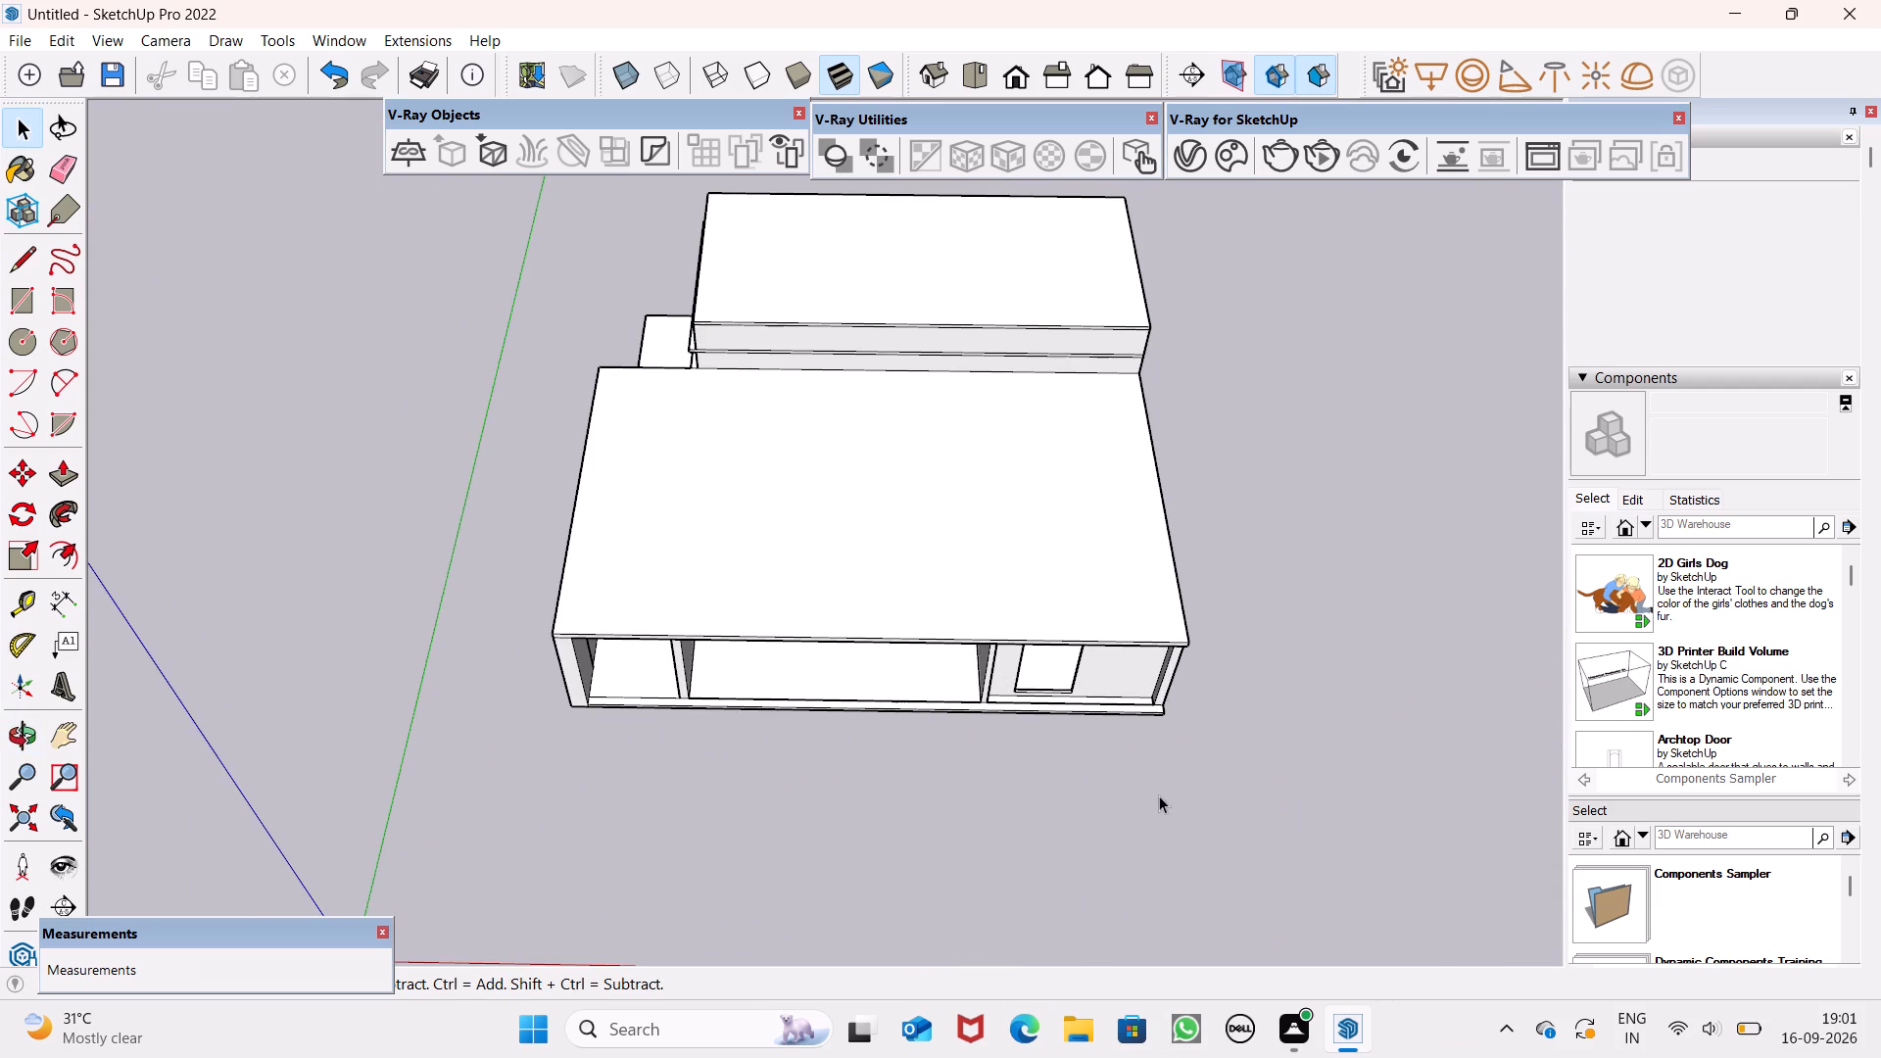
pyautogui.moveTo(914, 699); pyautogui.dragTo(939, 1054, button='middle')
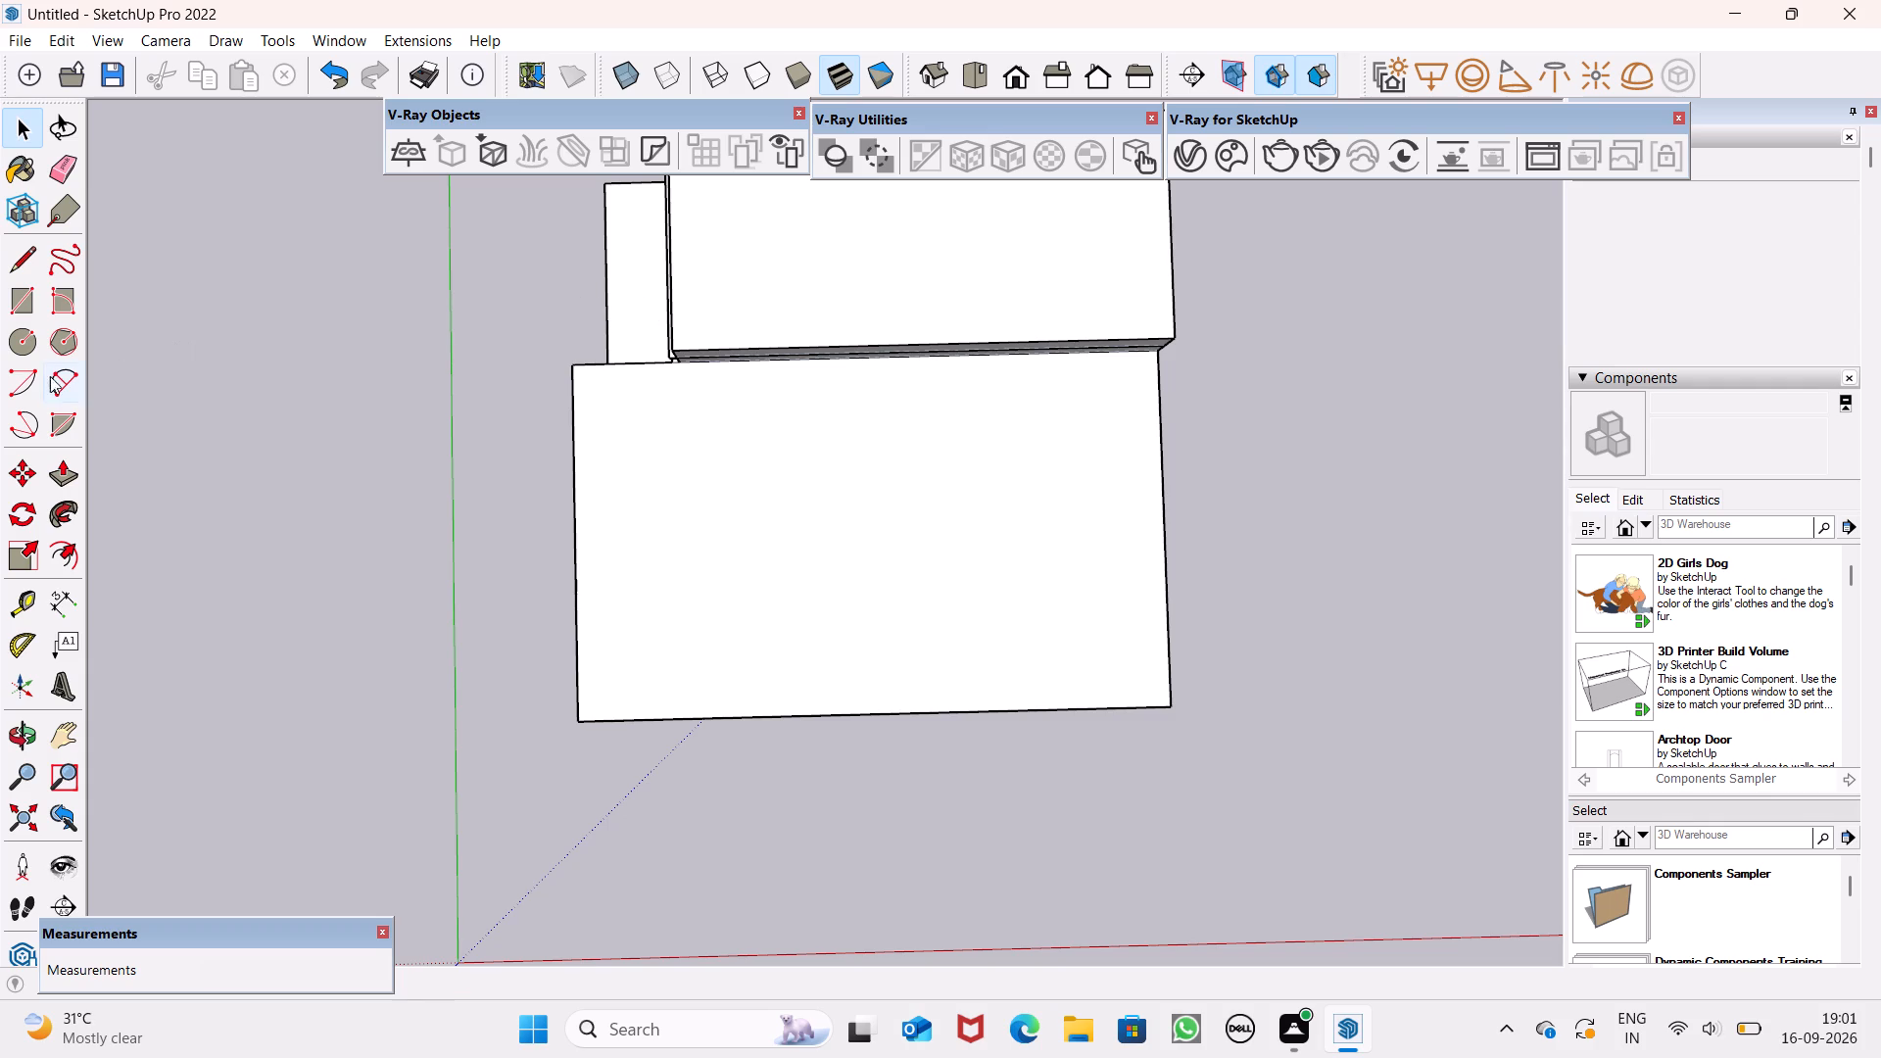
# Place a guide line on the lower roof about 8' 5" in from its side edge, in line with the upper block's side.
pyautogui.click(26, 598)
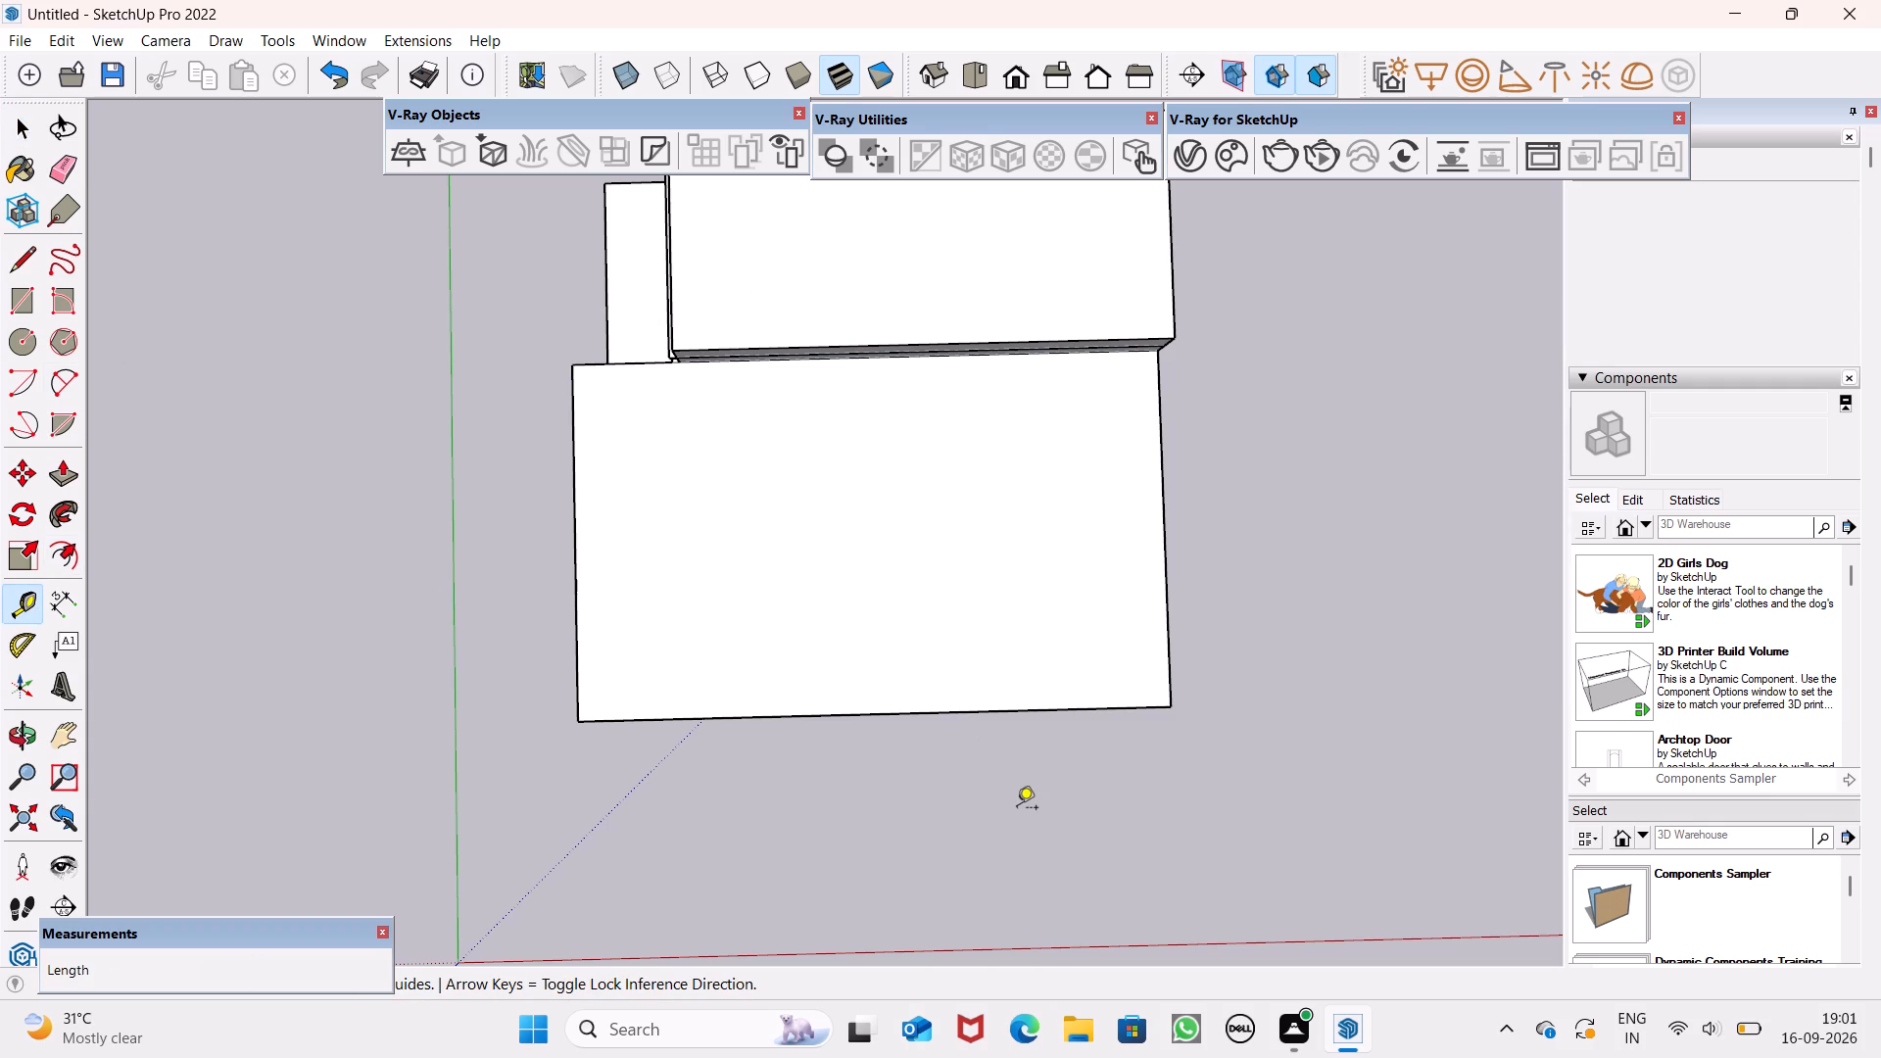
pyautogui.moveTo(1018, 945); pyautogui.dragTo(1052, 1057, button='middle')
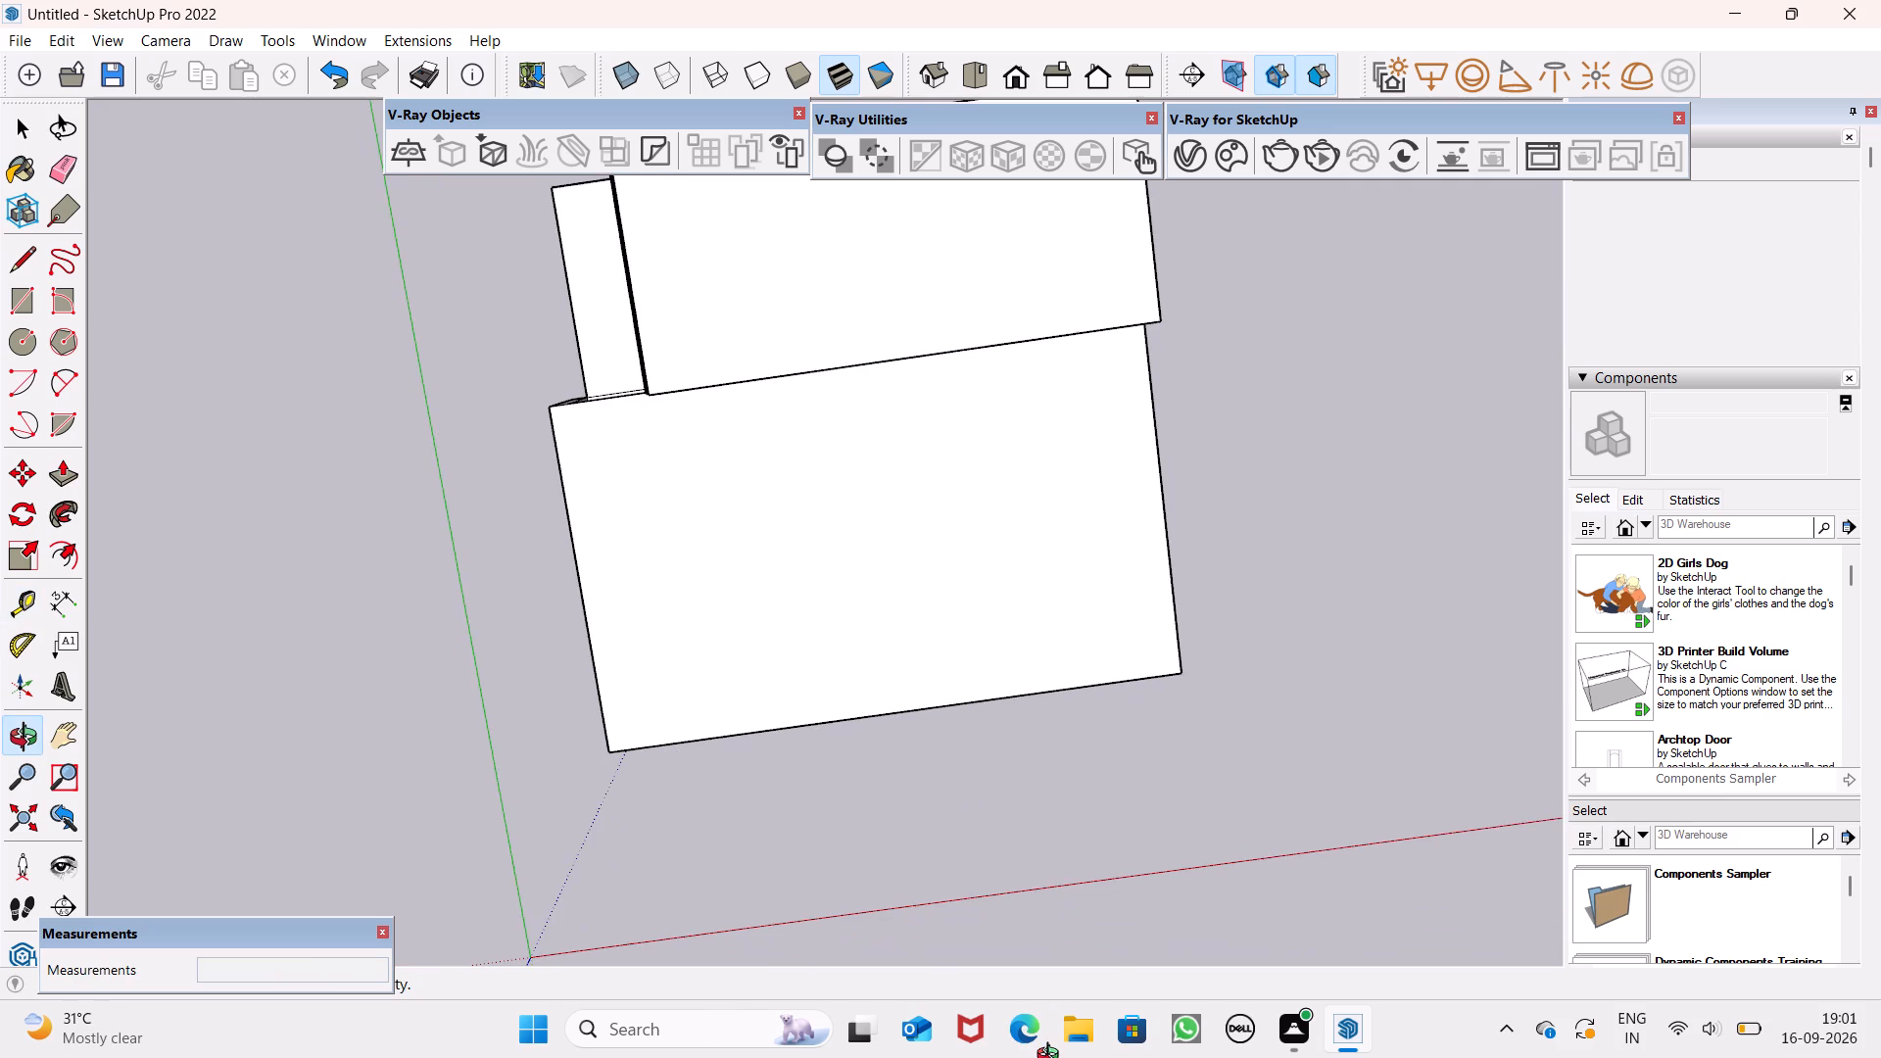
pyautogui.moveTo(1052, 1057); pyautogui.dragTo(1024, 1057, button='middle')
pyautogui.scroll(1, 999, 1034)
pyautogui.scroll(-1, 971, 938)
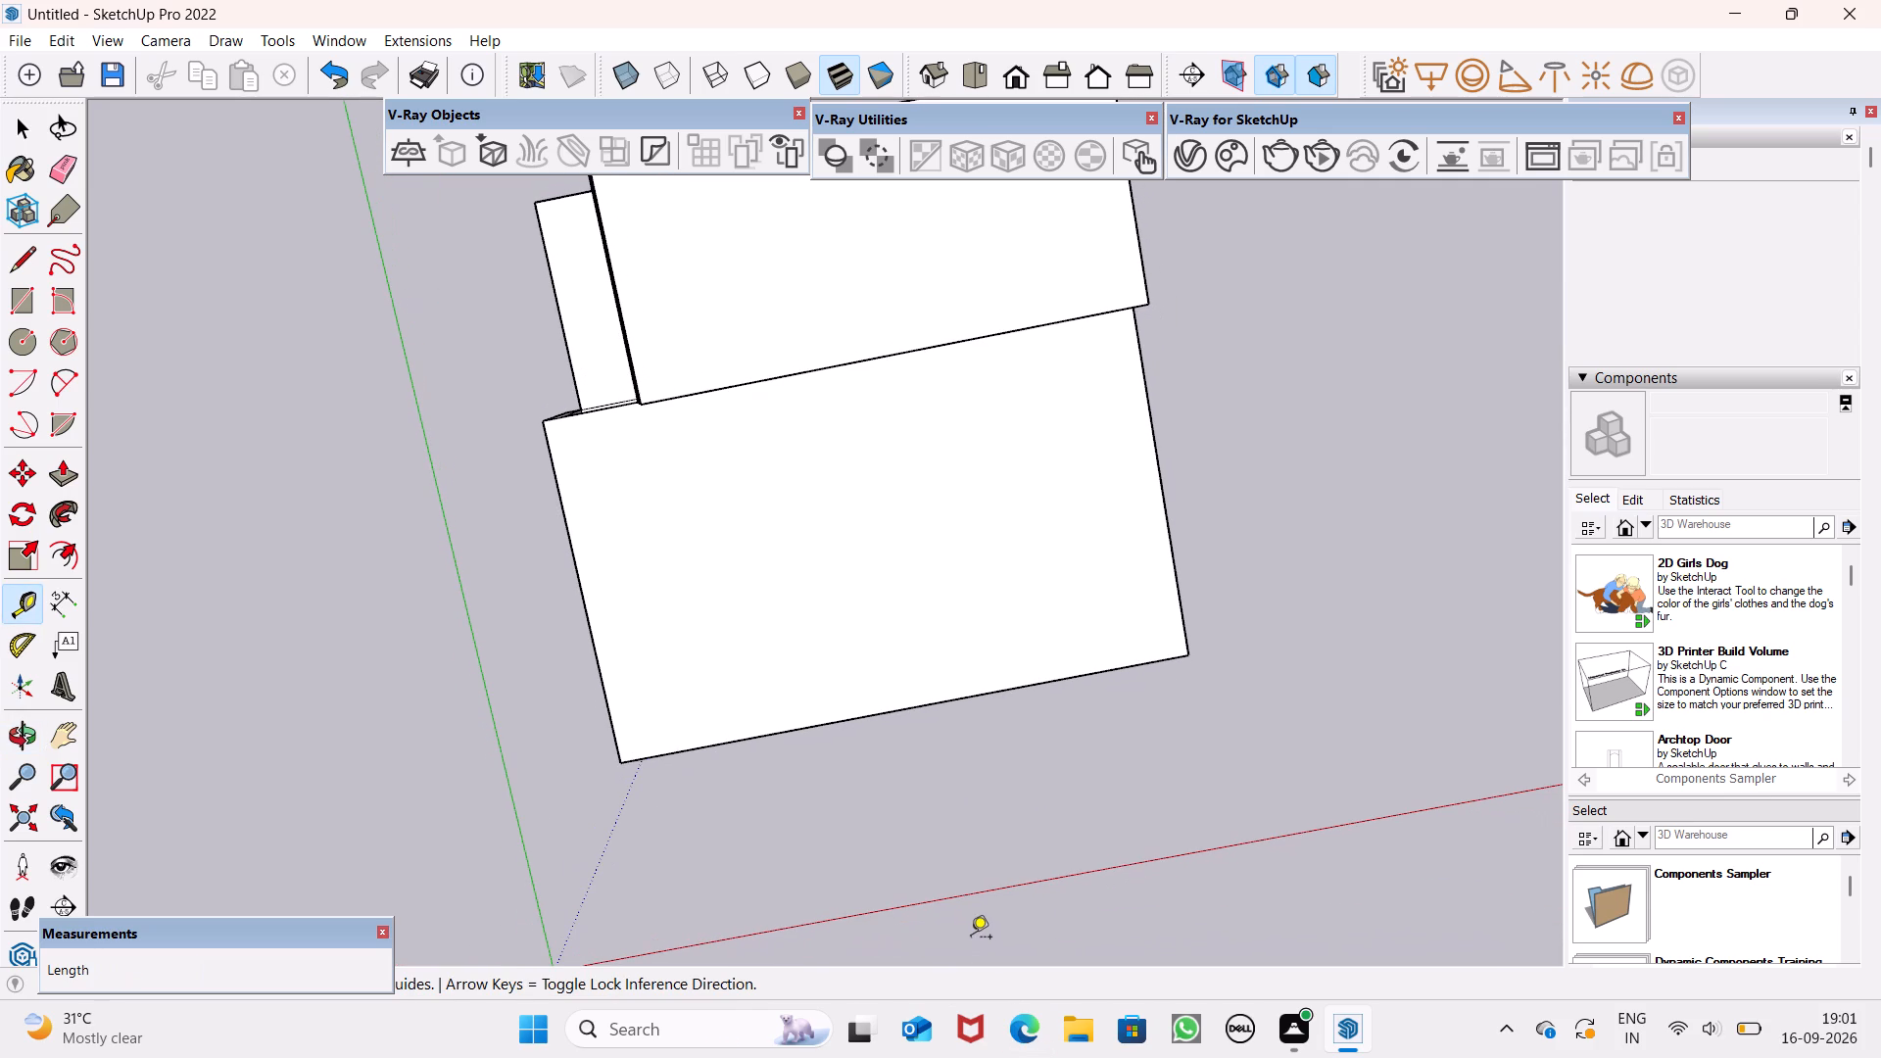
pyautogui.scroll(-1, 1070, 1057)
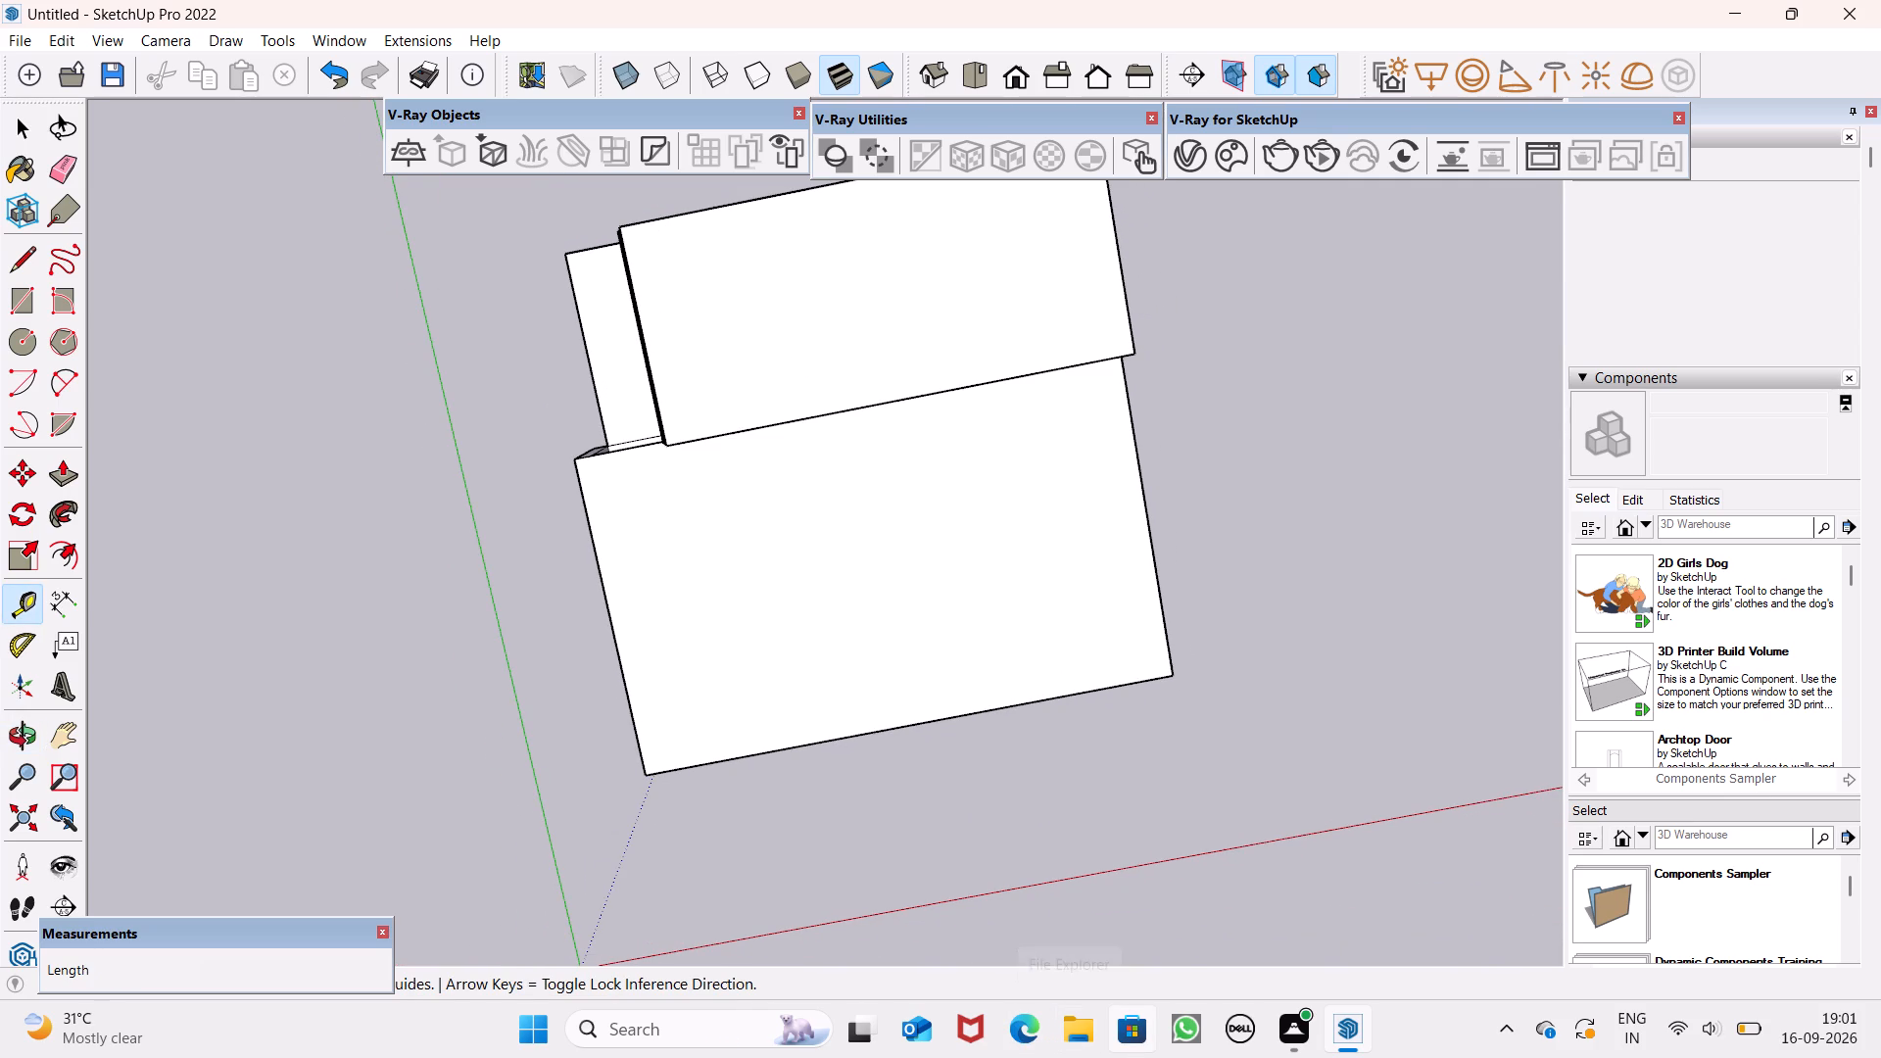
pyautogui.scroll(1, 1130, 1039)
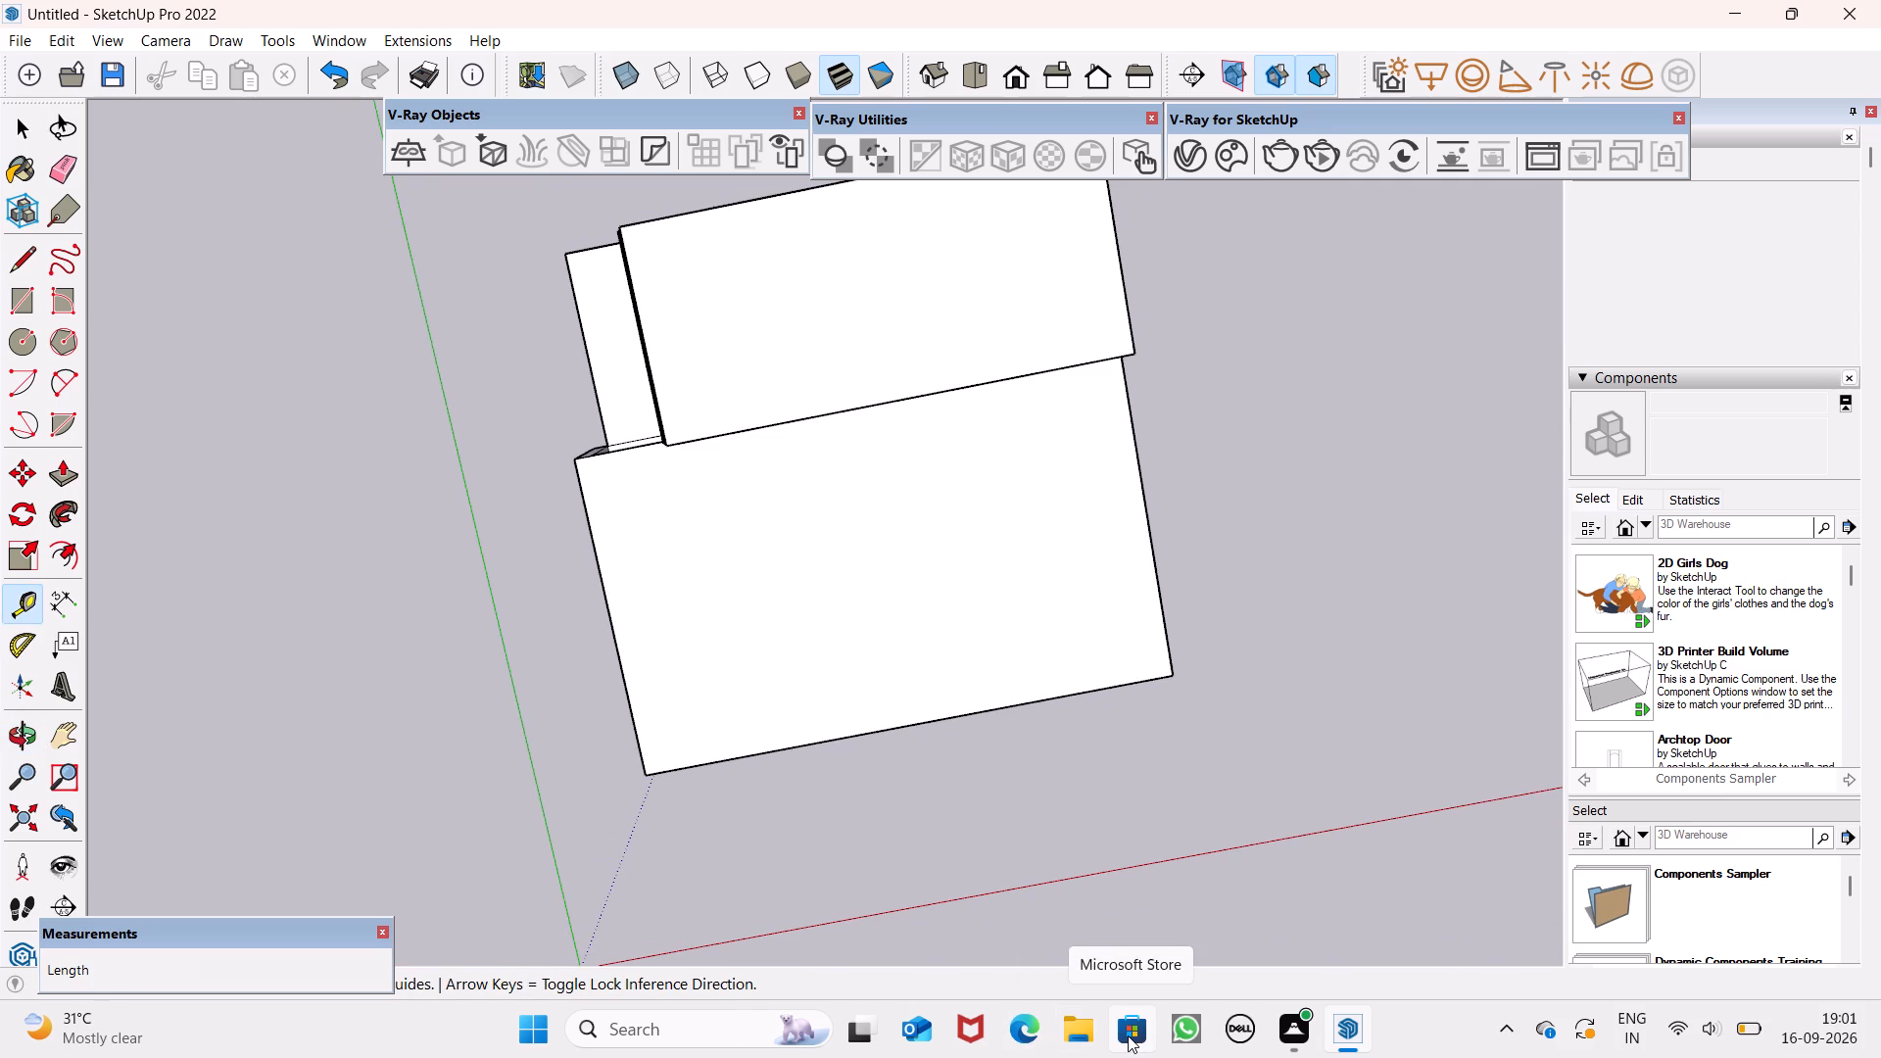
pyautogui.scroll(1, 1127, 1035)
pyautogui.scroll(-2, 956, 903)
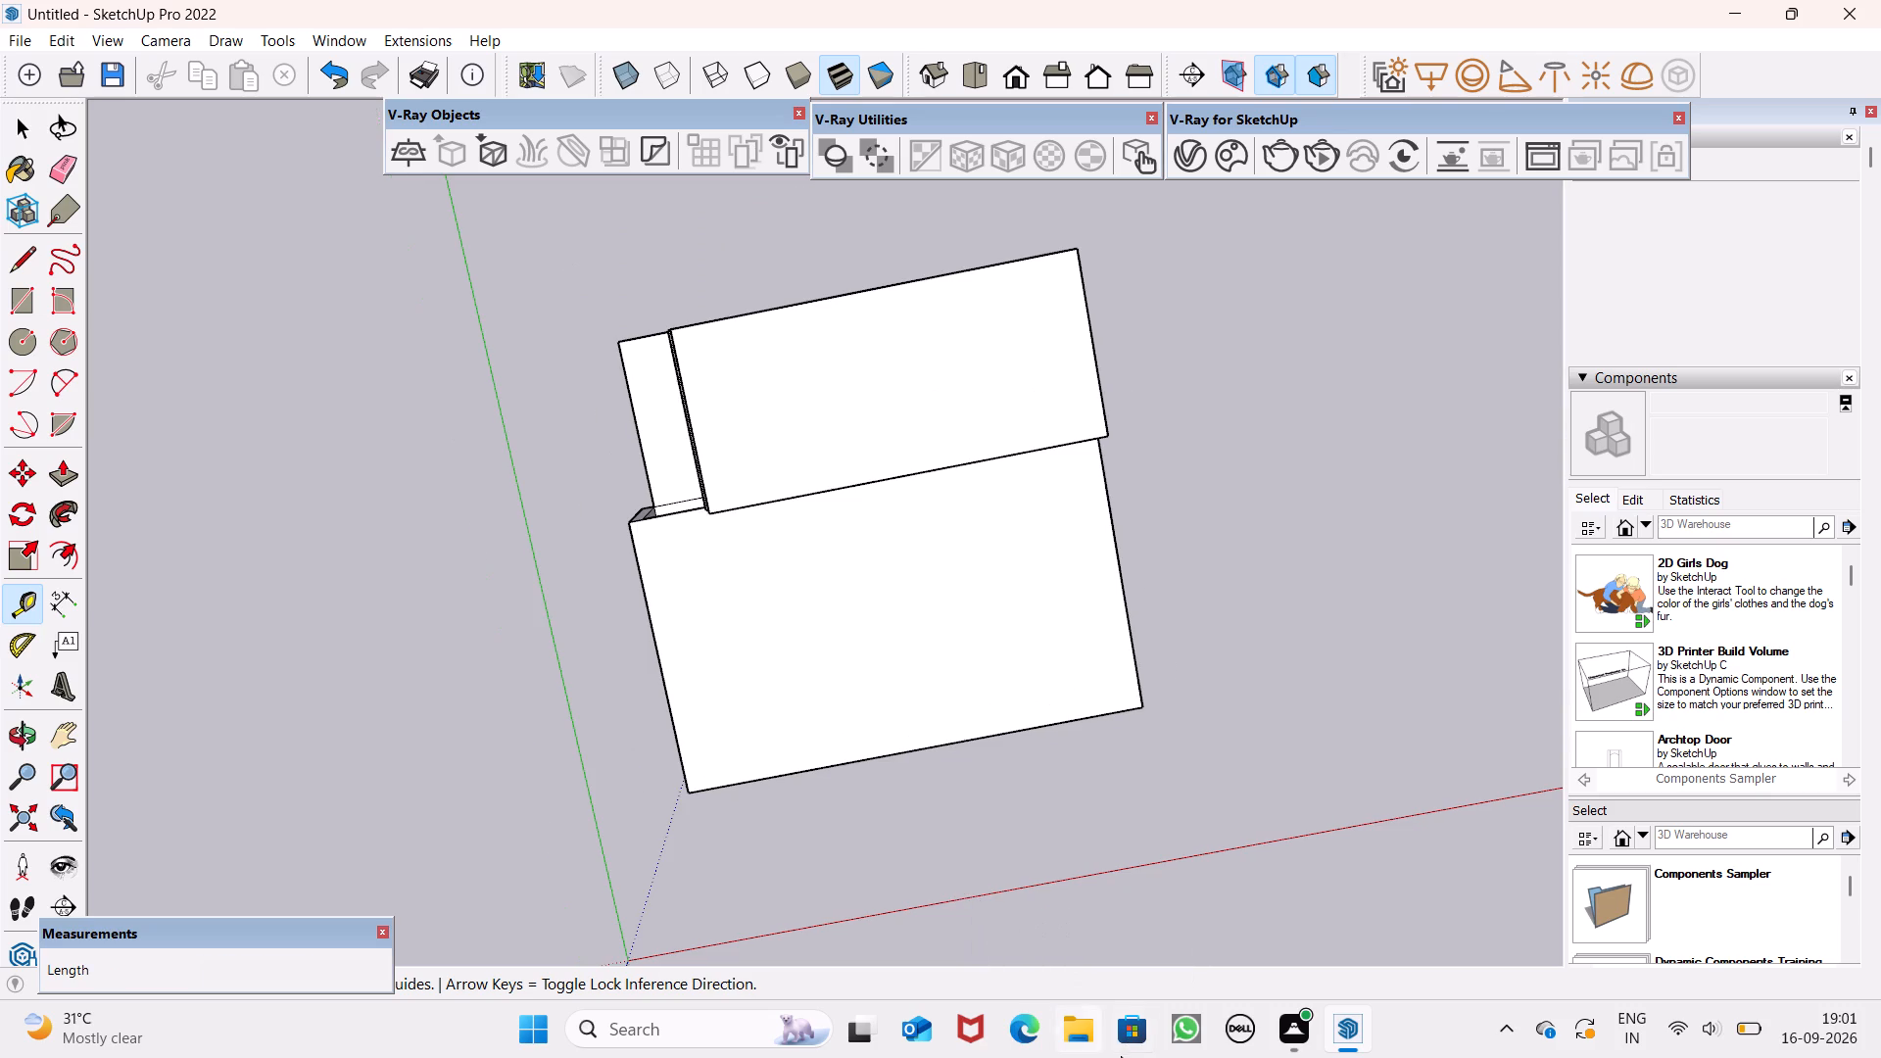
pyautogui.moveTo(1121, 1054); pyautogui.dragTo(1002, 920, button='middle')
pyautogui.scroll(-4, 1021, 944)
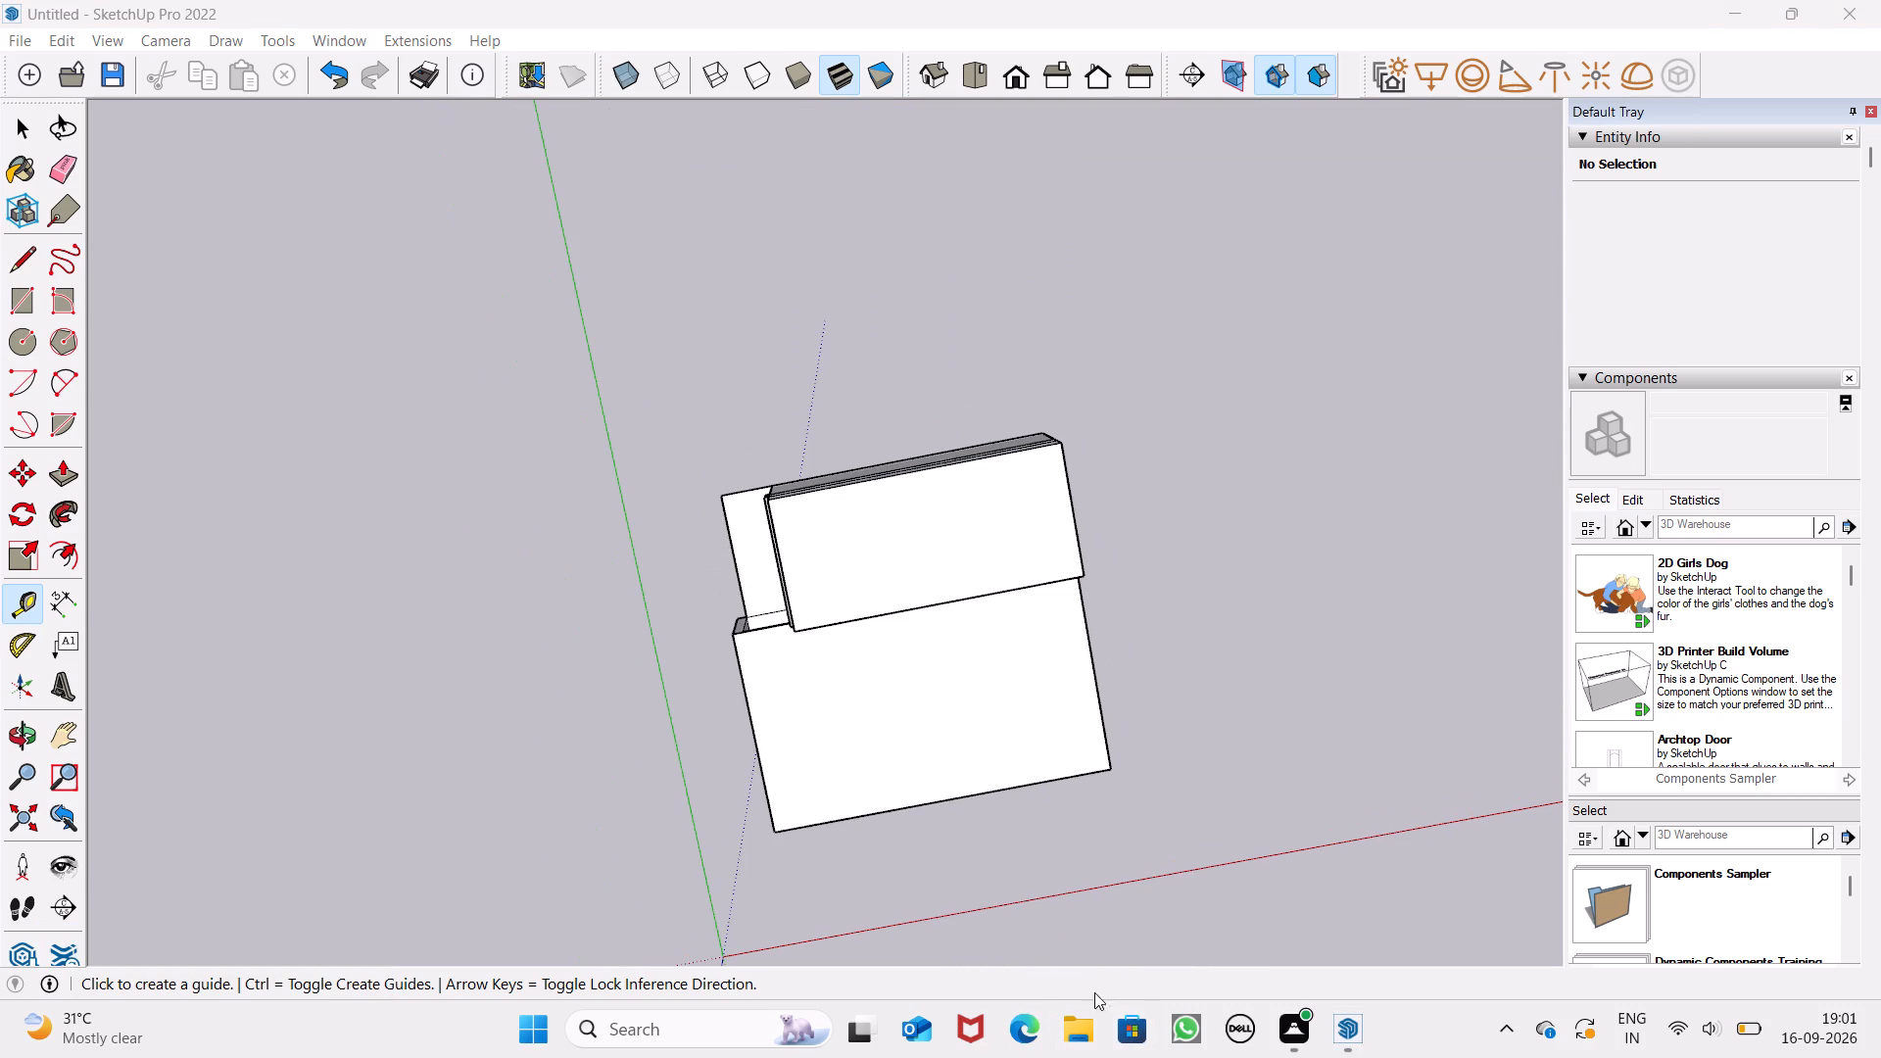
pyautogui.moveTo(1194, 1039); pyautogui.dragTo(1116, 779, button='middle')
pyautogui.scroll(-7, 1044, 739)
pyautogui.moveTo(1049, 804); pyautogui.dragTo(1014, 755, button='middle')
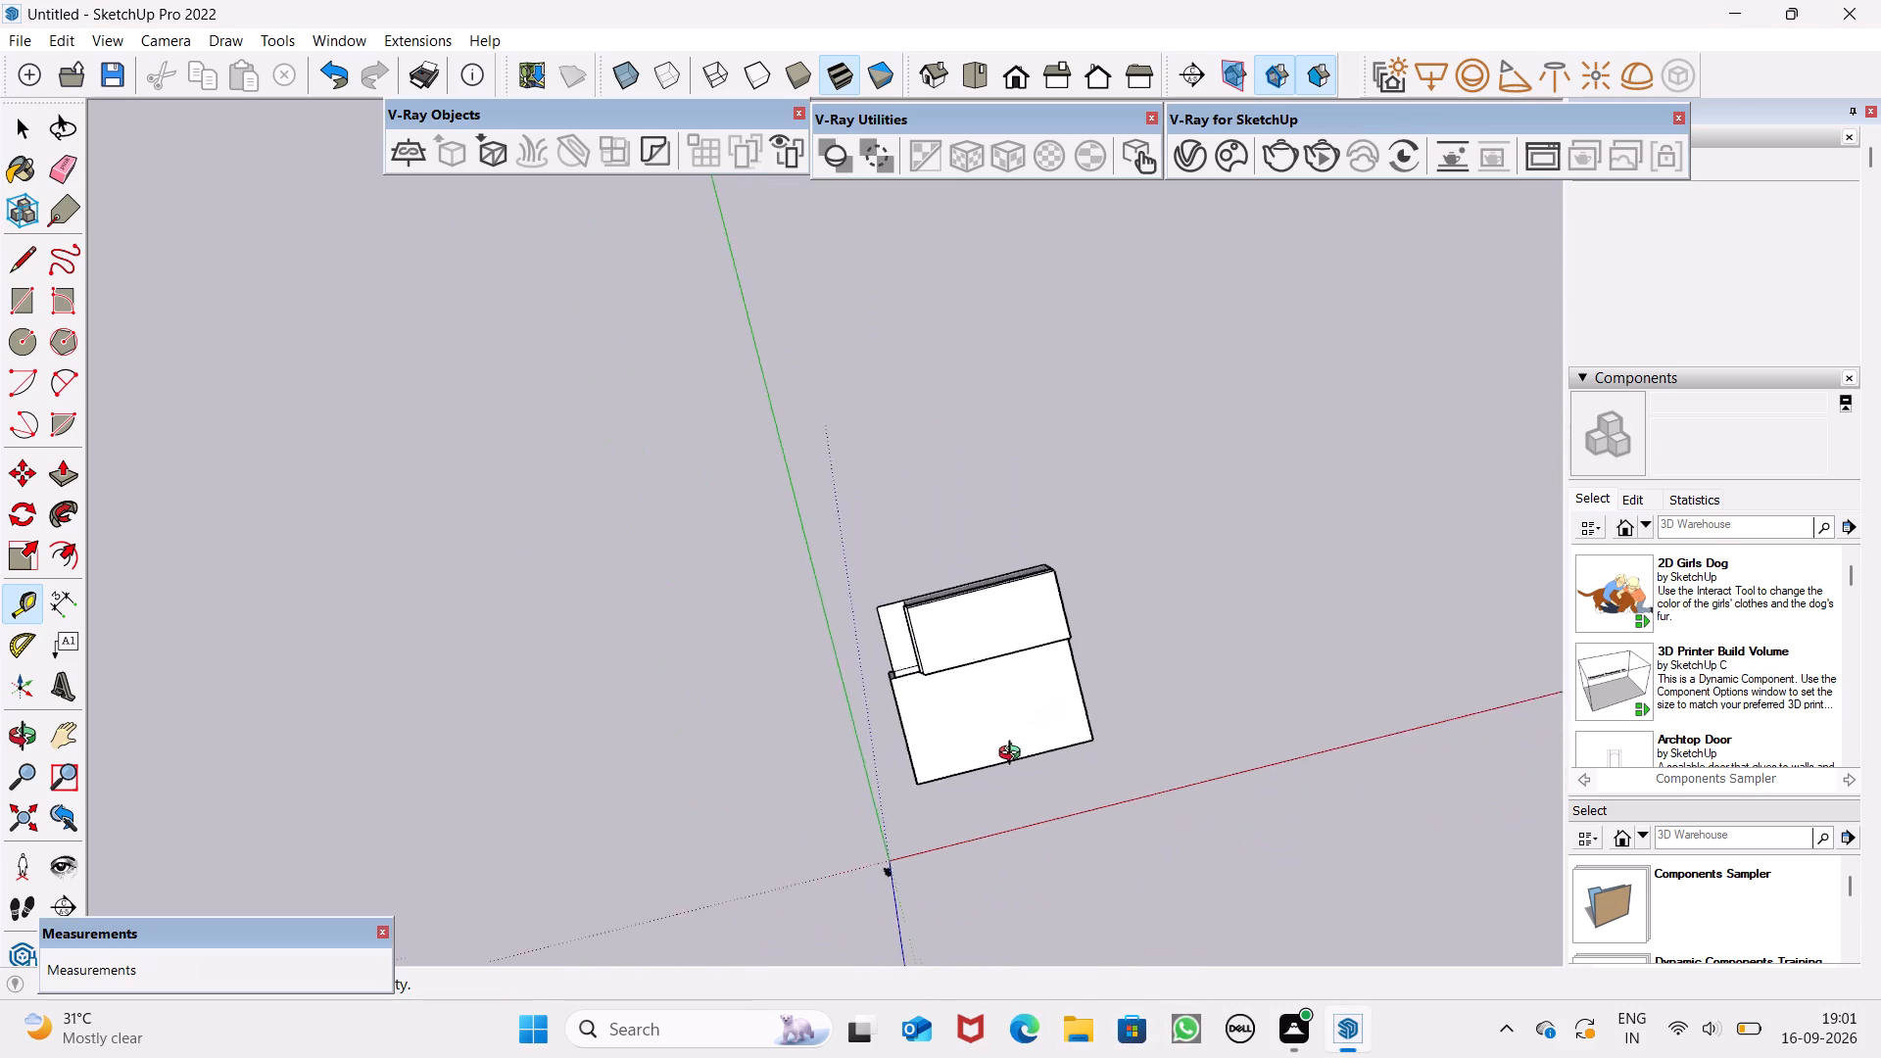
pyautogui.moveTo(1014, 755); pyautogui.dragTo(1000, 719, button='middle')
pyautogui.scroll(8, 964, 795)
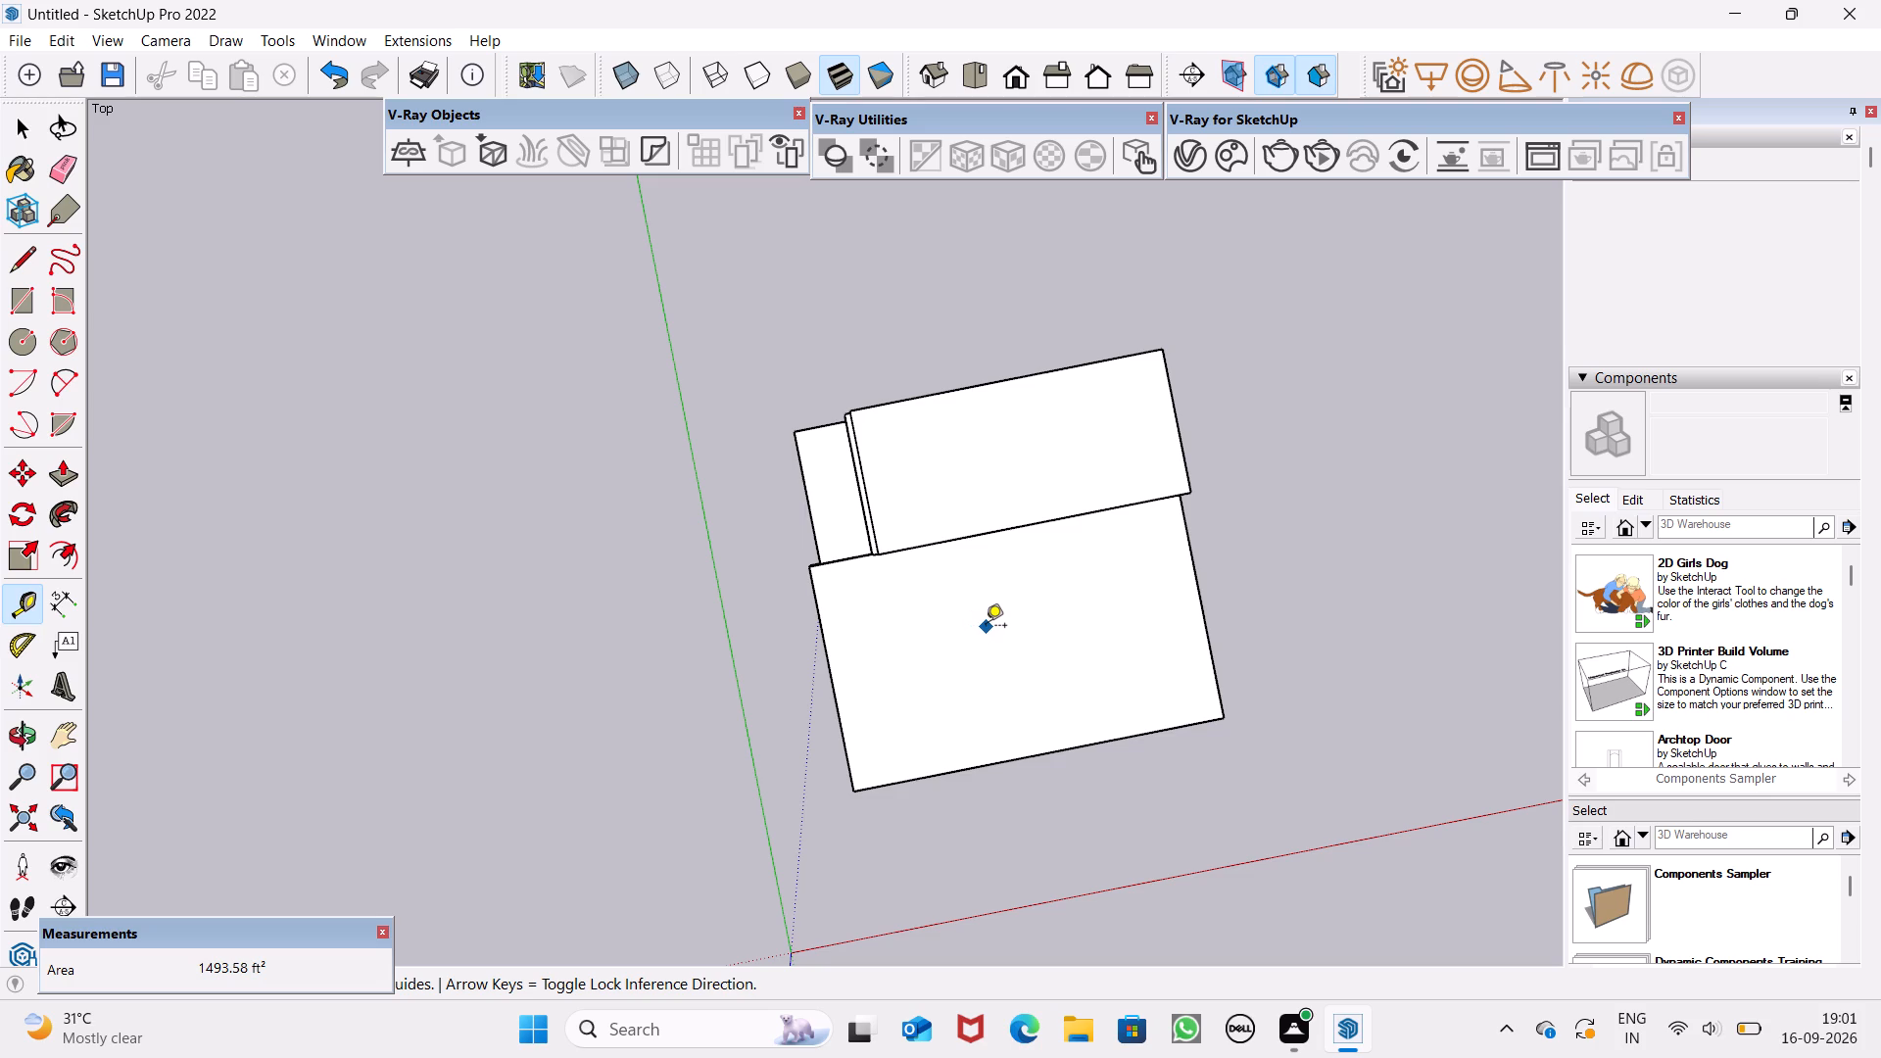
pyautogui.scroll(4, 935, 657)
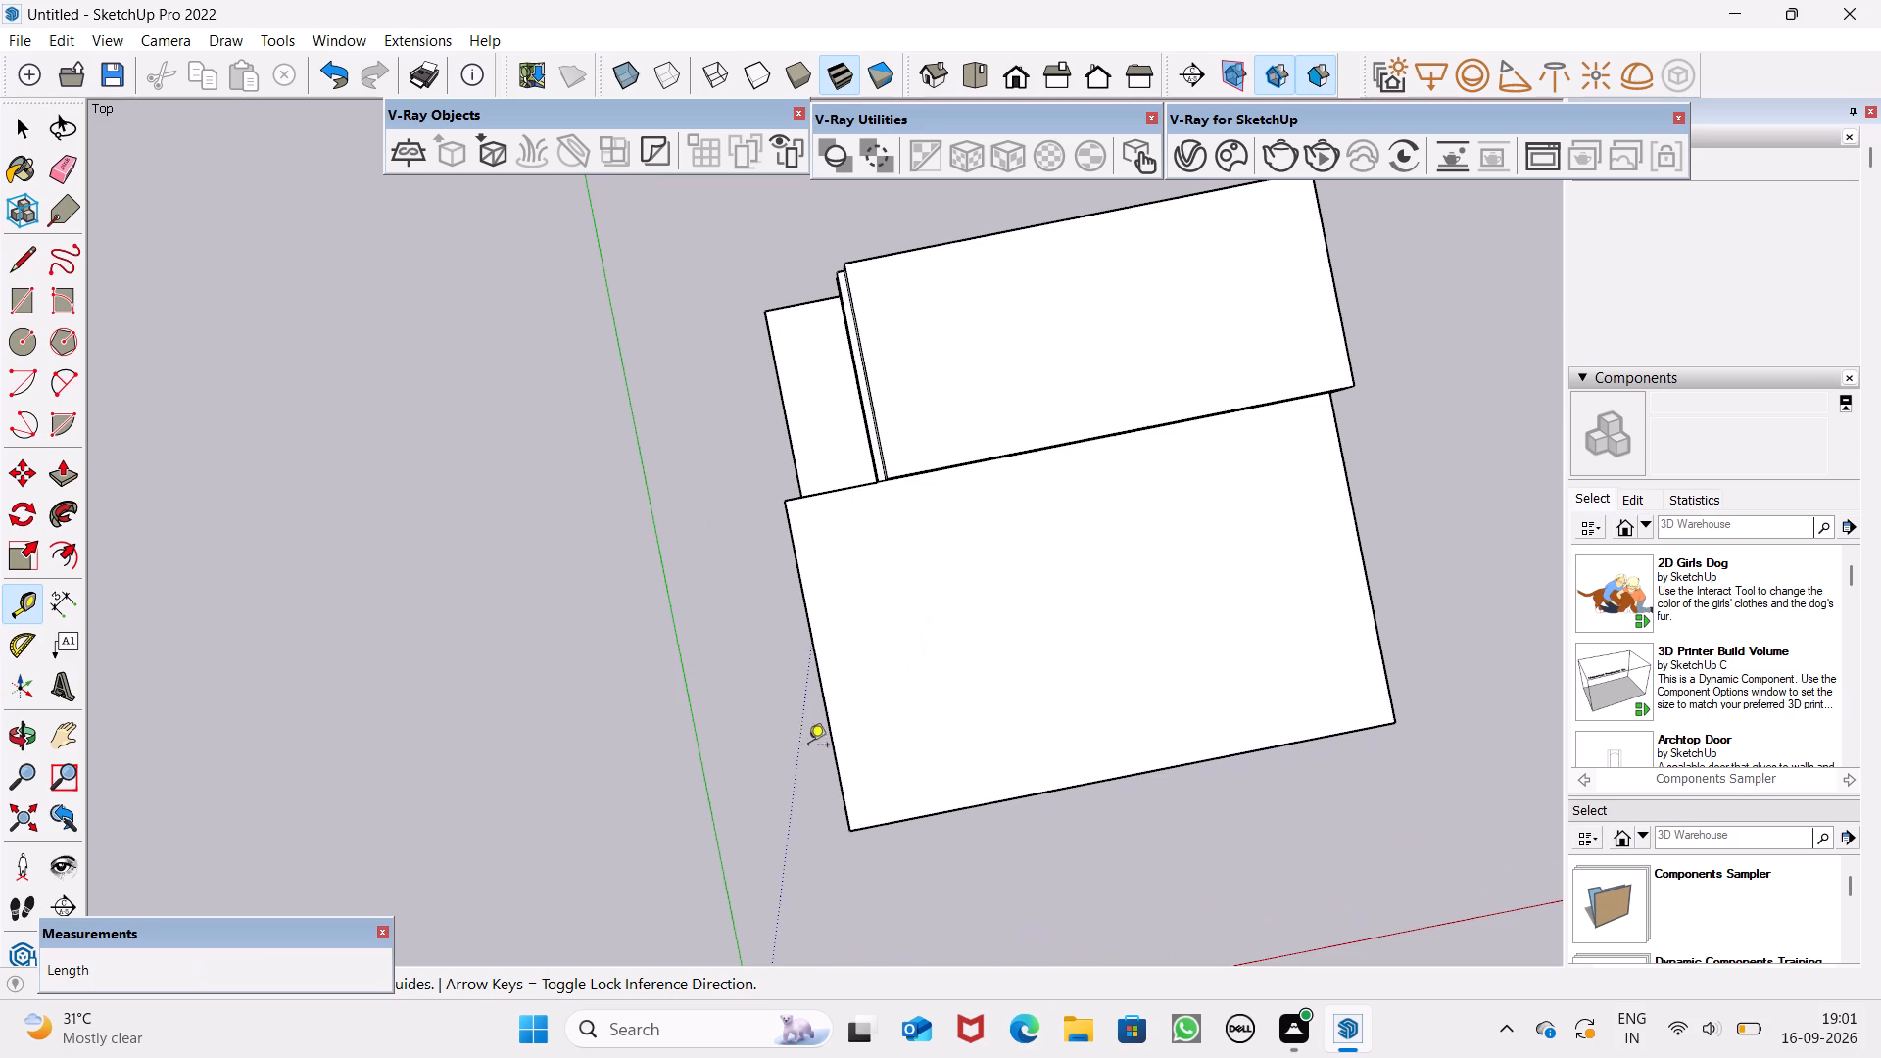
pyautogui.click(826, 728)
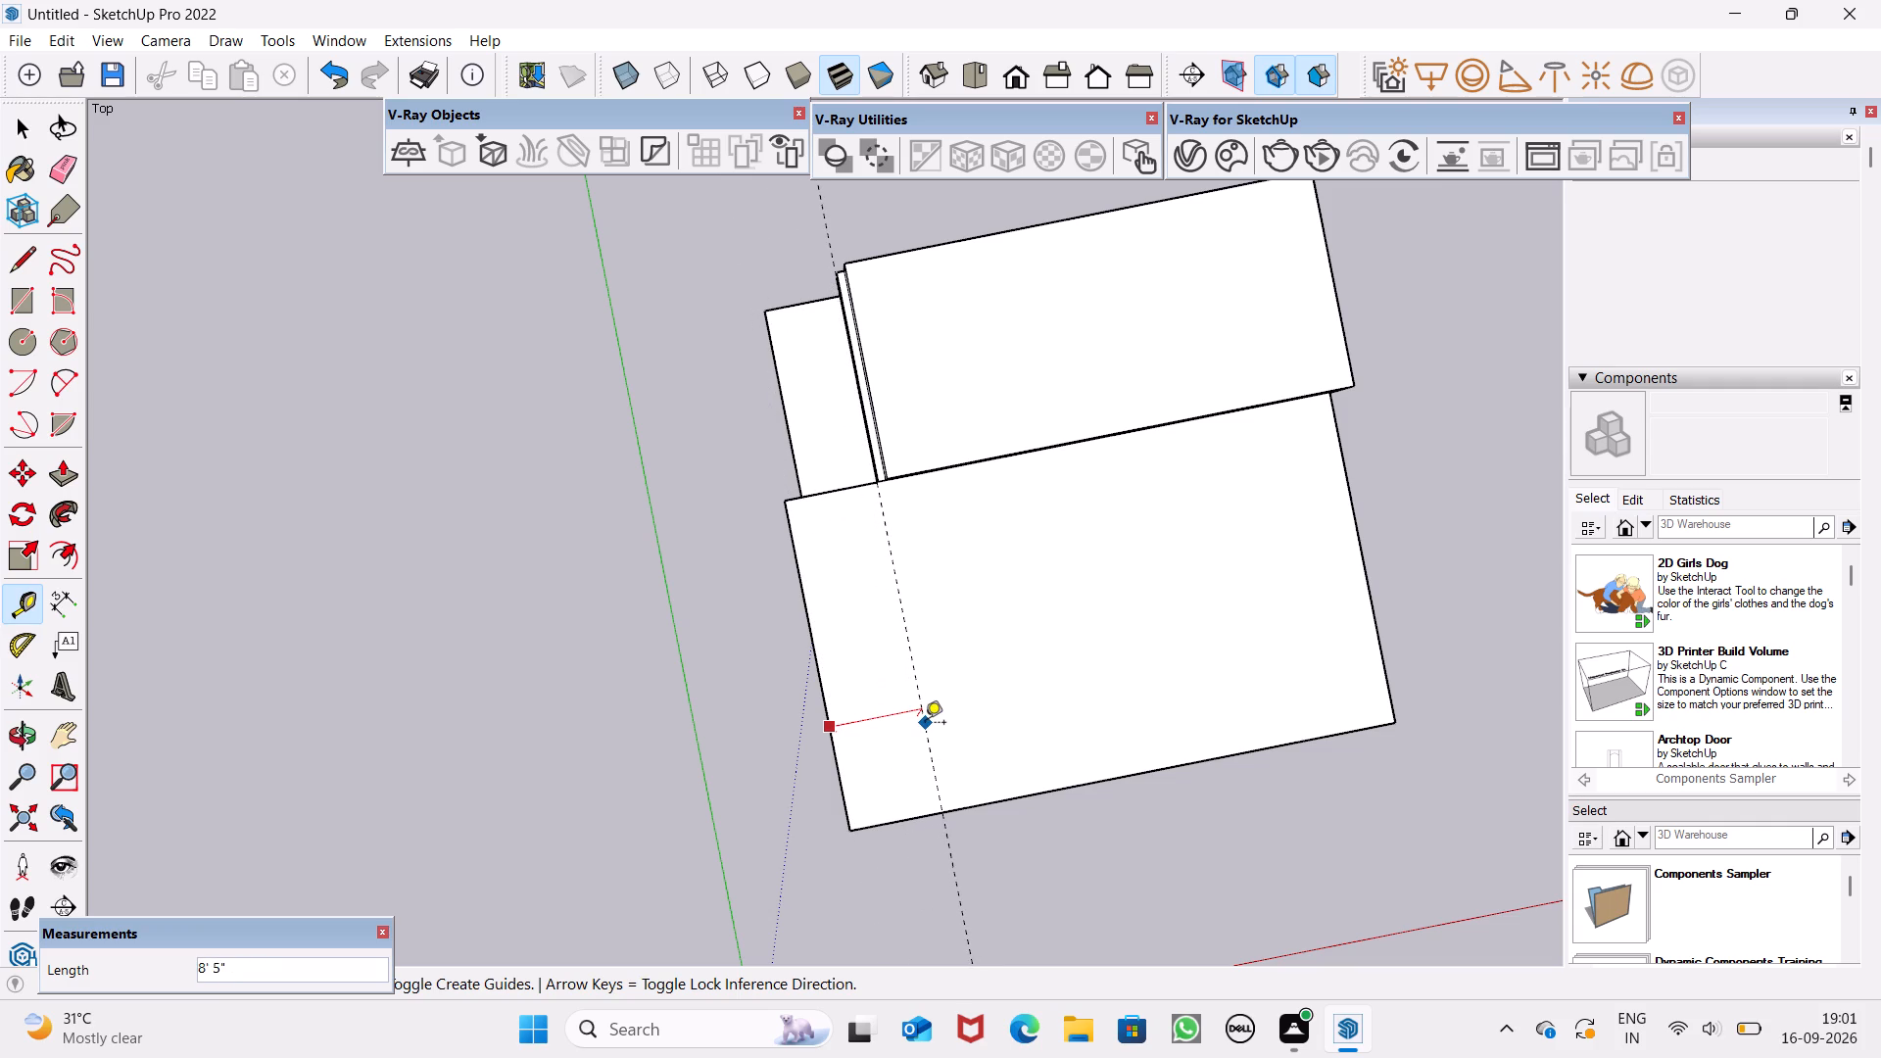
pyautogui.click(925, 724)
# Examine the guide line on the lower roof against the upper block and the columns from several angles.
pyautogui.moveTo(1118, 894); pyautogui.dragTo(1016, 699, button='middle')
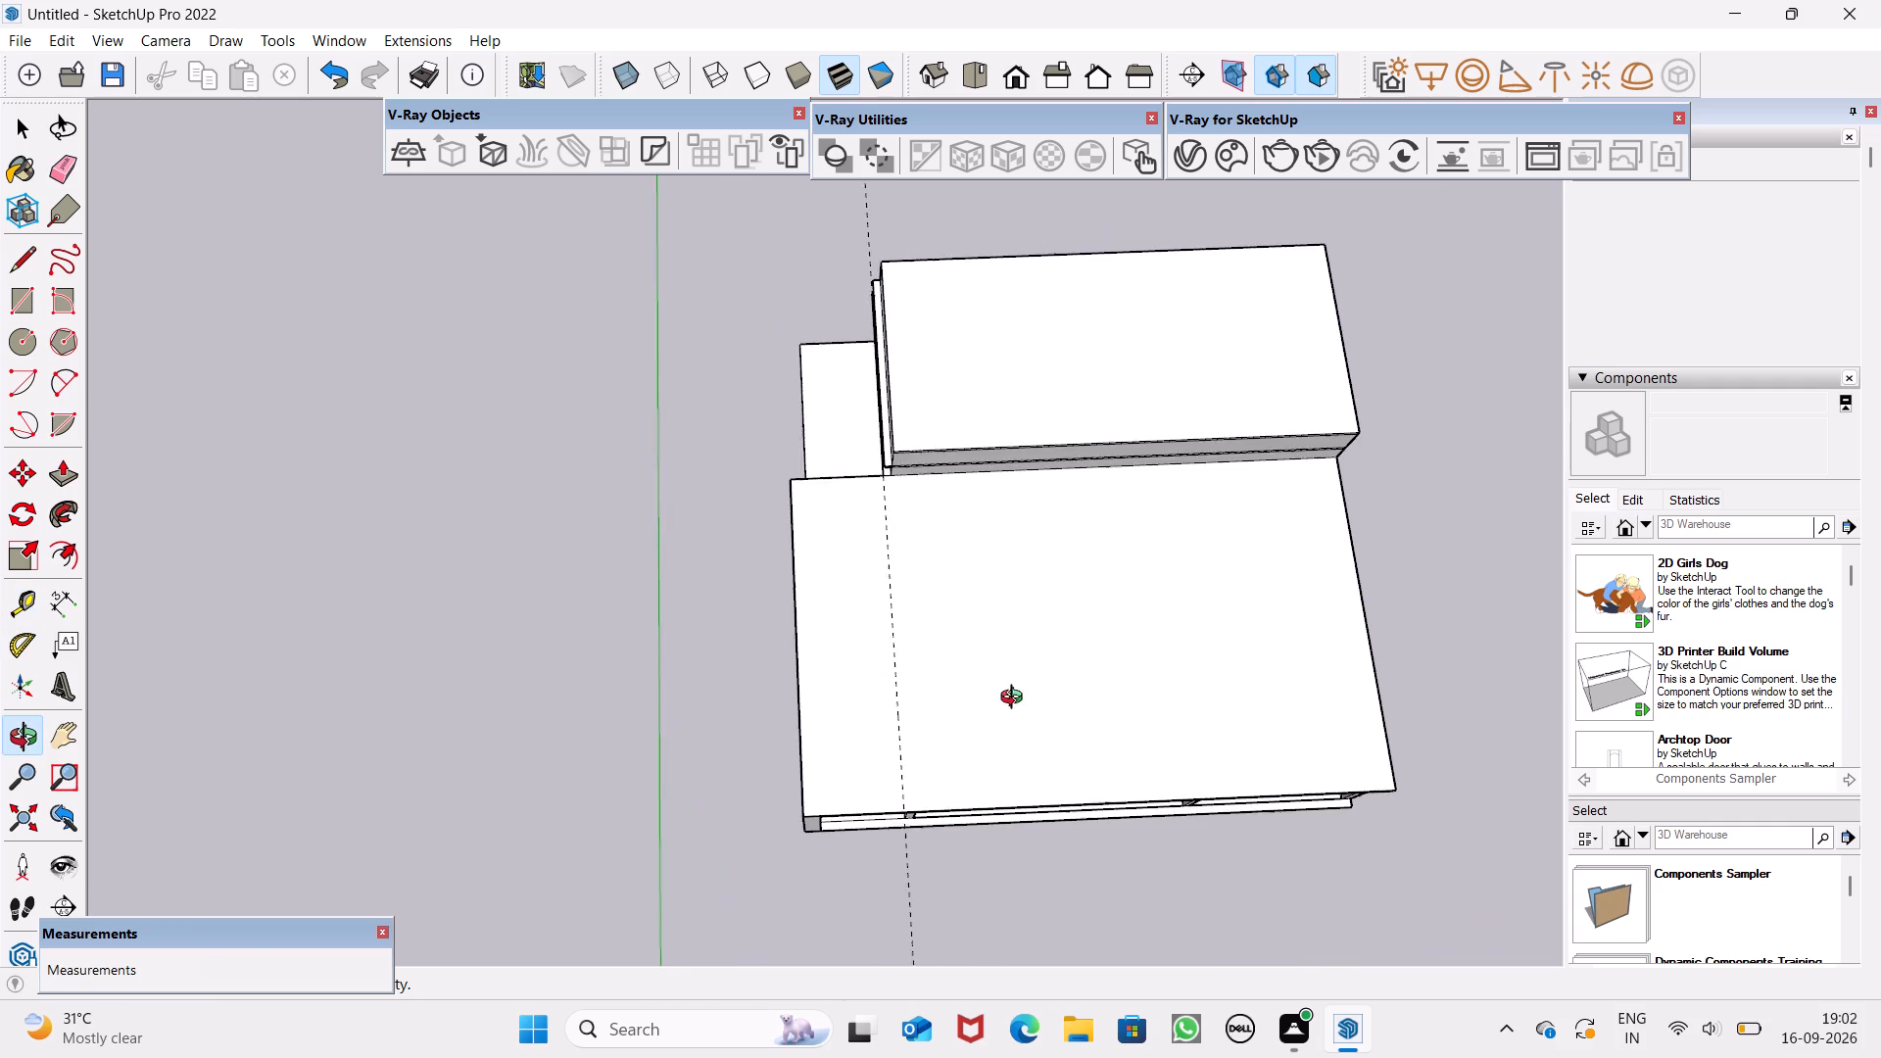
pyautogui.moveTo(1016, 699); pyautogui.dragTo(1013, 675, button='middle')
pyautogui.scroll(6, 992, 532)
pyautogui.moveTo(992, 532); pyautogui.dragTo(948, 319, button='middle')
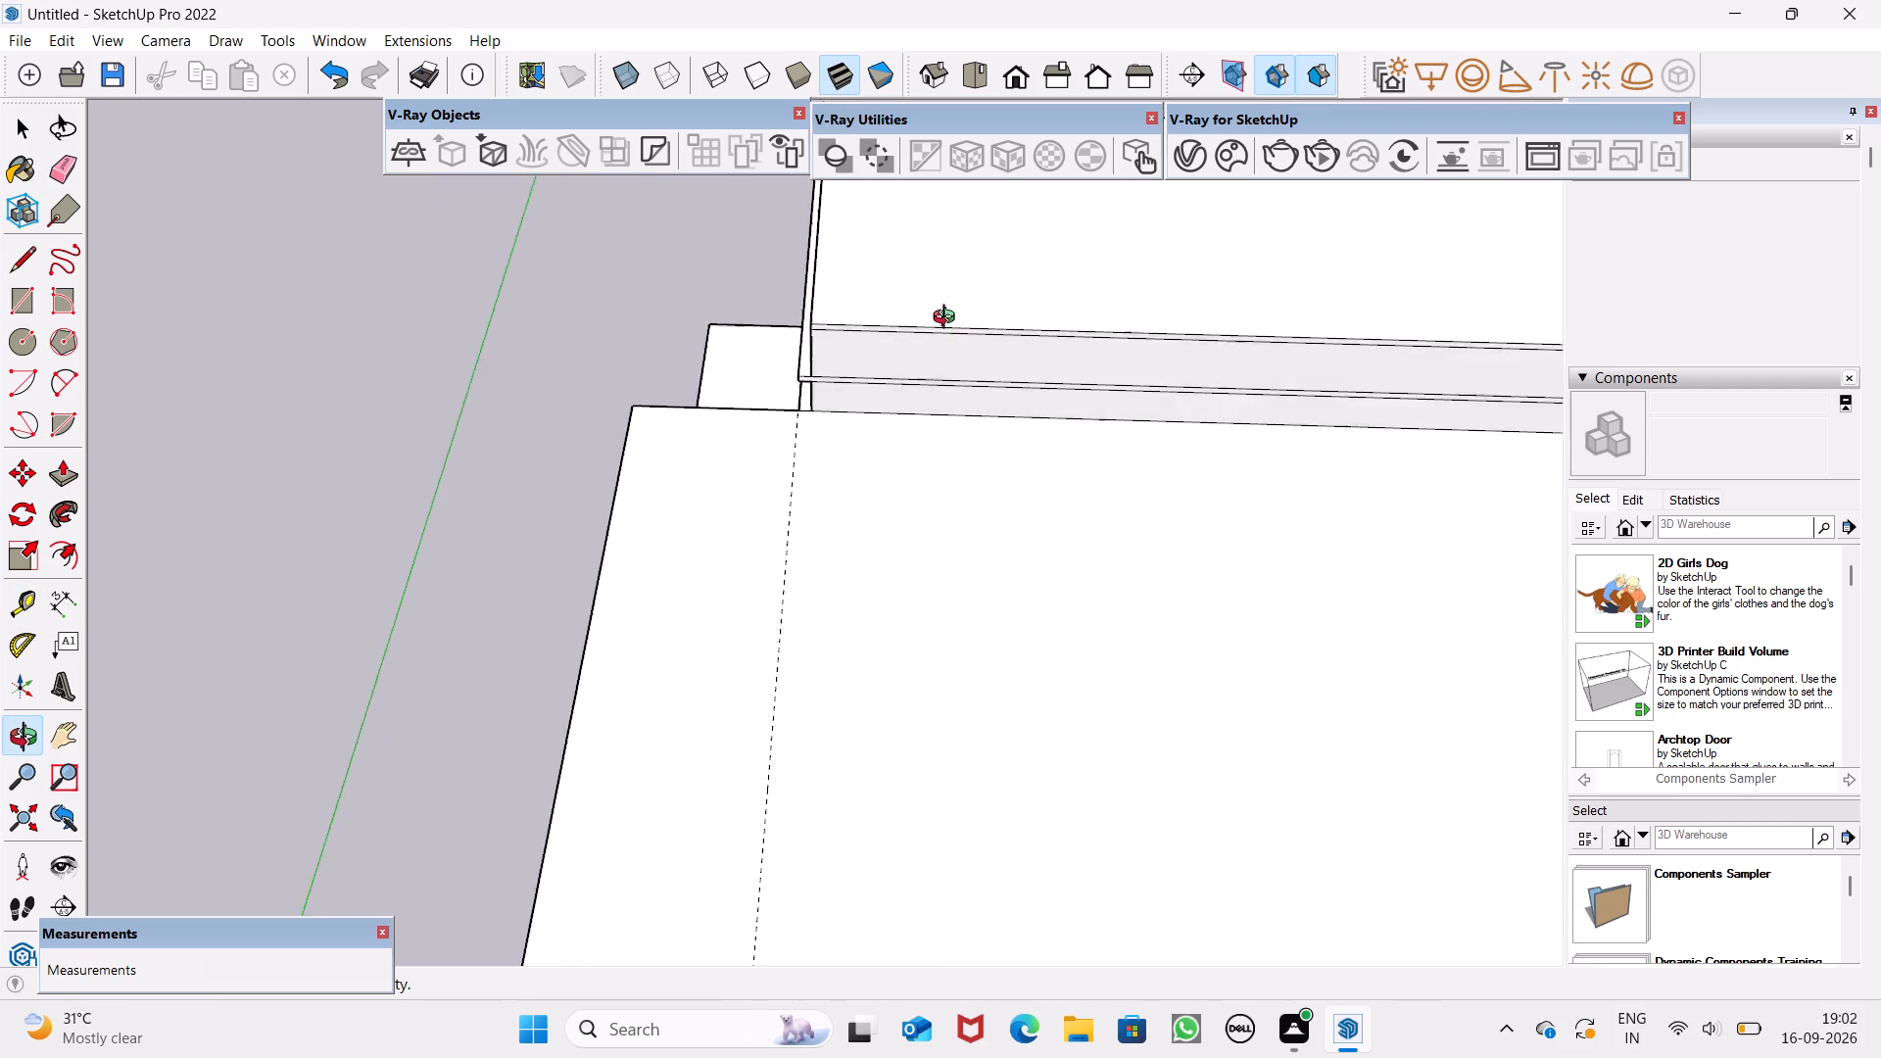
pyautogui.moveTo(948, 319); pyautogui.dragTo(1056, 166, button='middle')
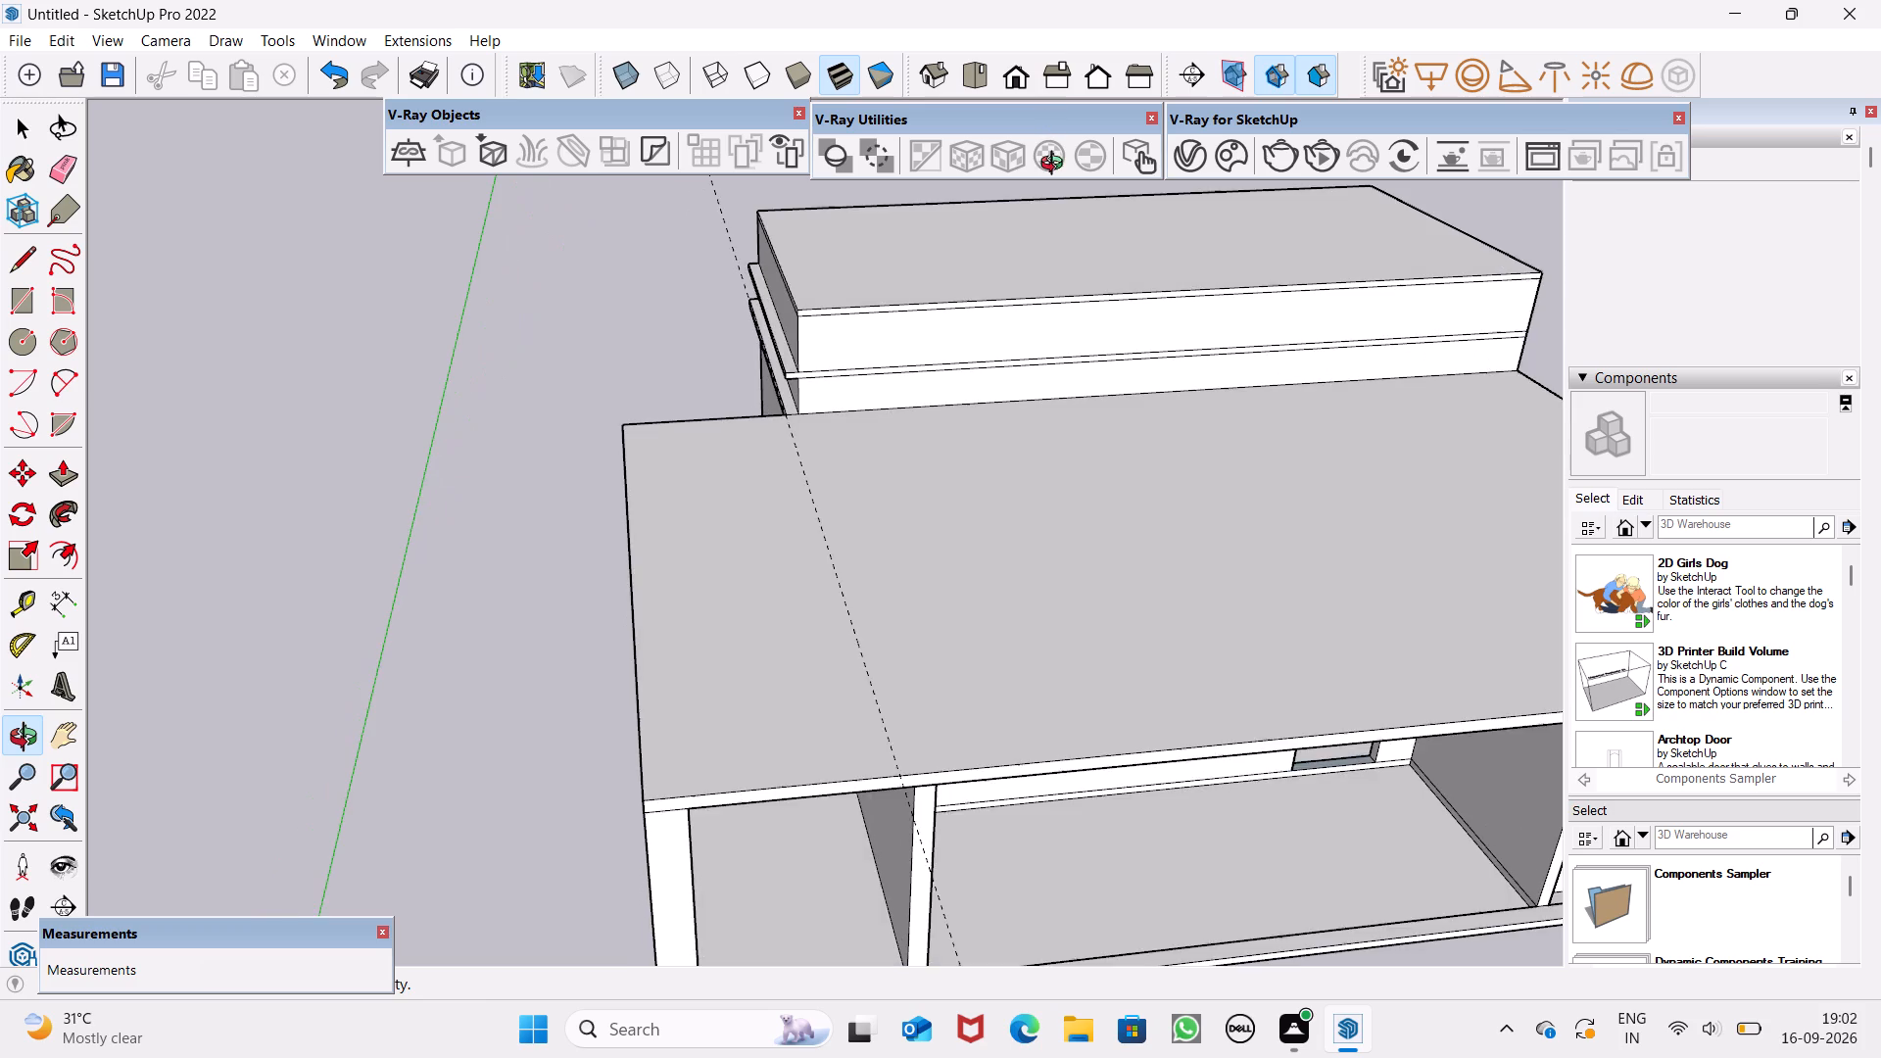
pyautogui.moveTo(1056, 166); pyautogui.dragTo(1044, 181, button='middle')
pyautogui.press('space')
pyautogui.press('space')
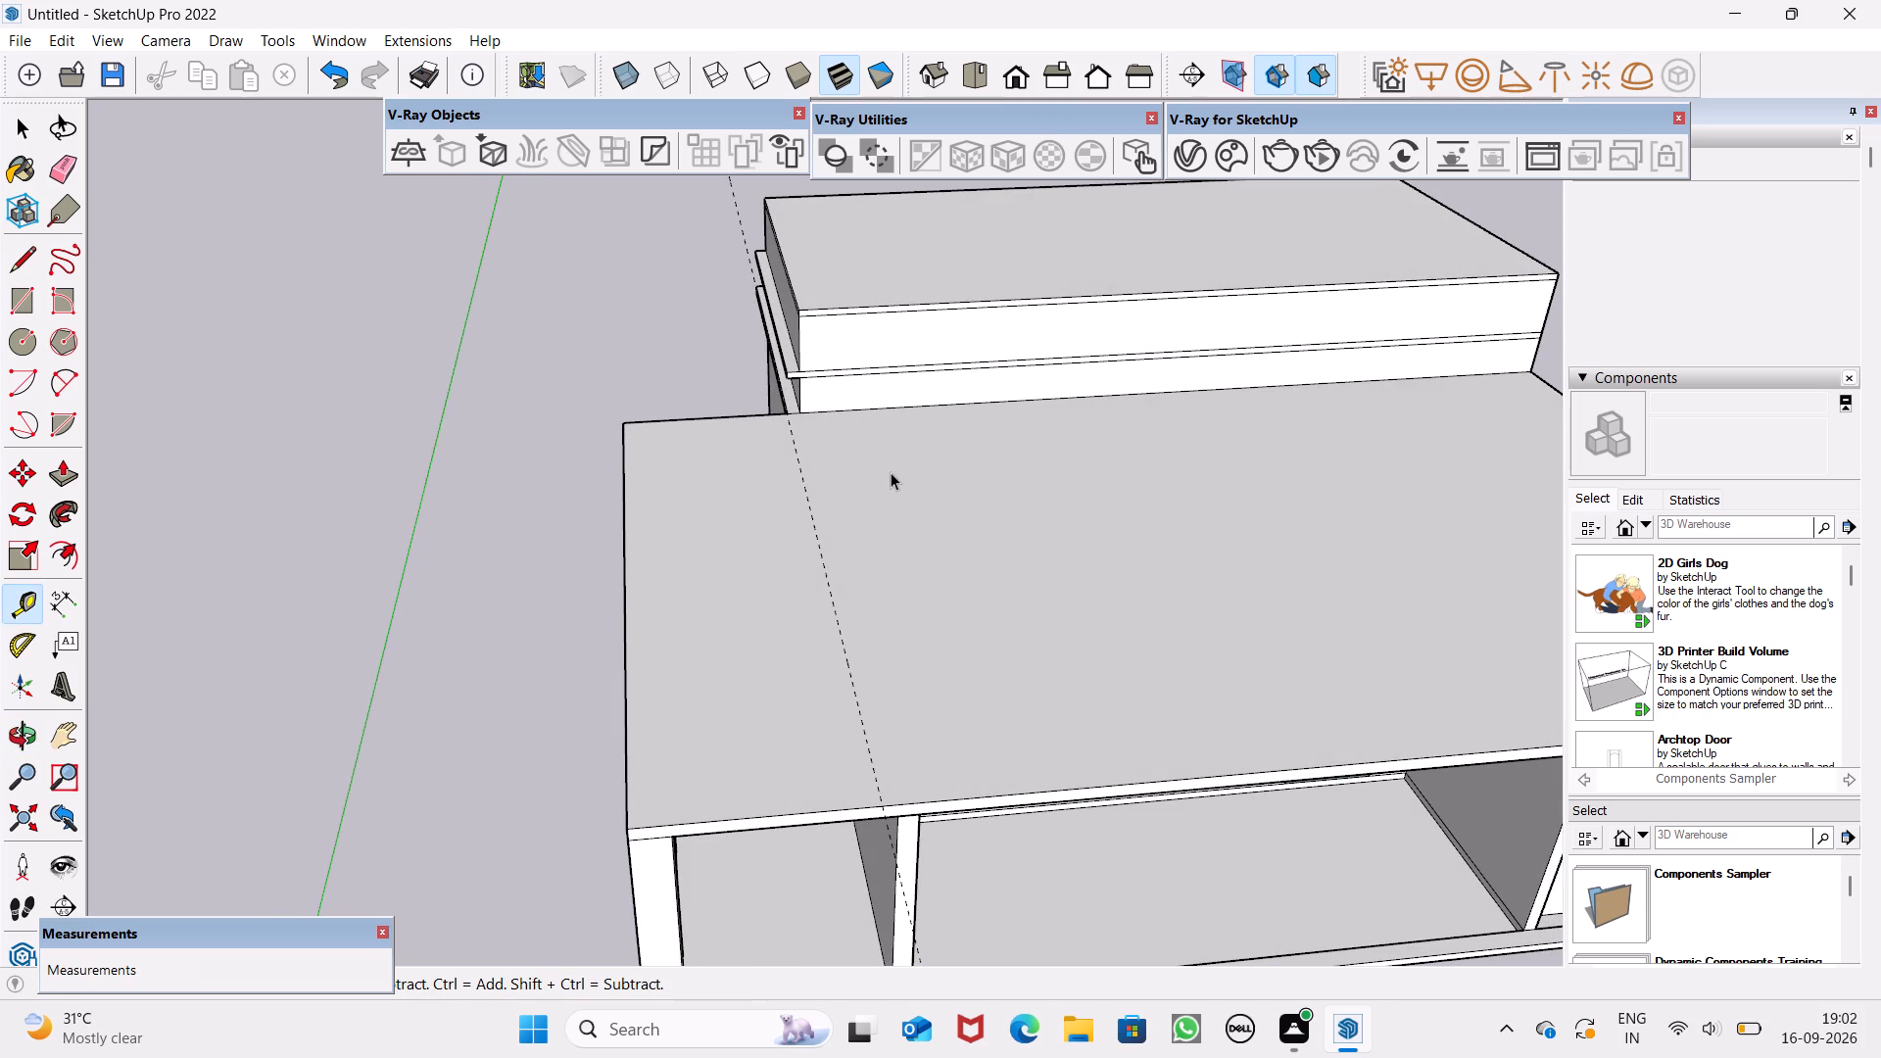
pyautogui.moveTo(898, 506); pyautogui.dragTo(1006, 548, button='middle')
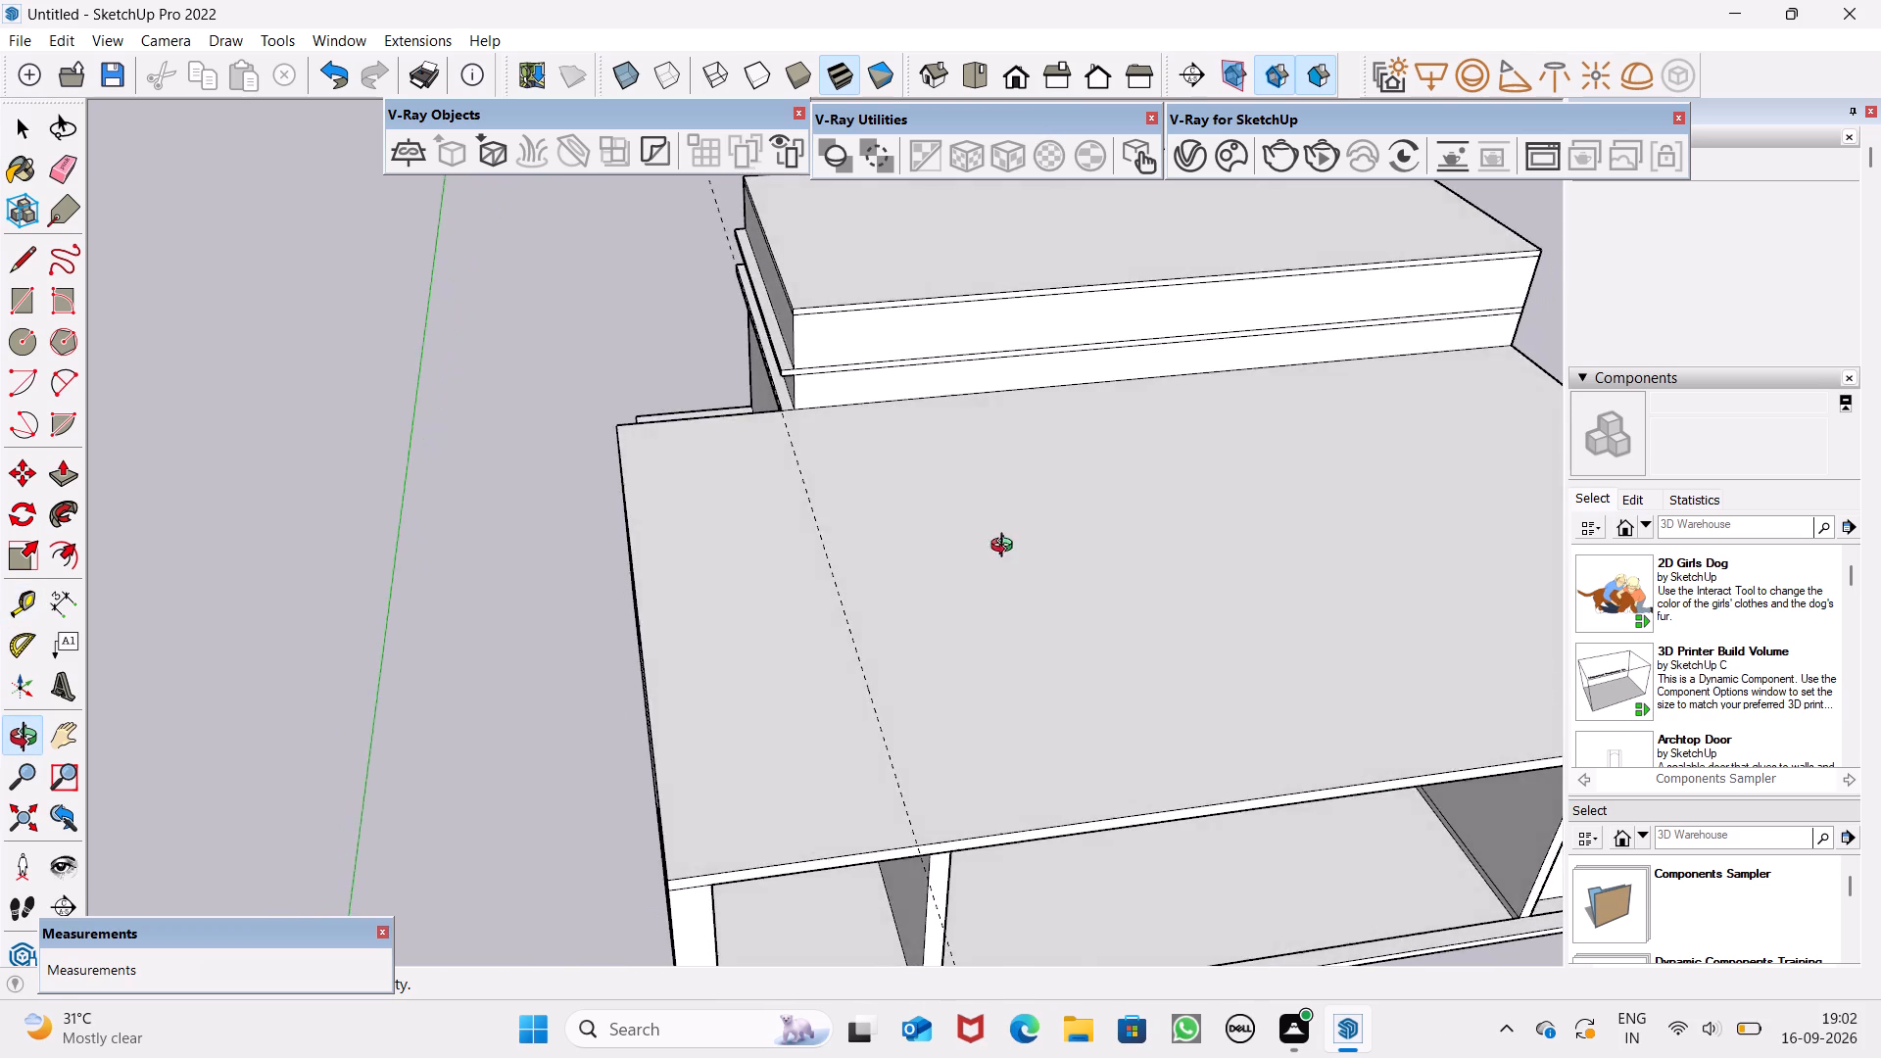
pyautogui.moveTo(1006, 548); pyautogui.dragTo(1880, 385, button='middle')
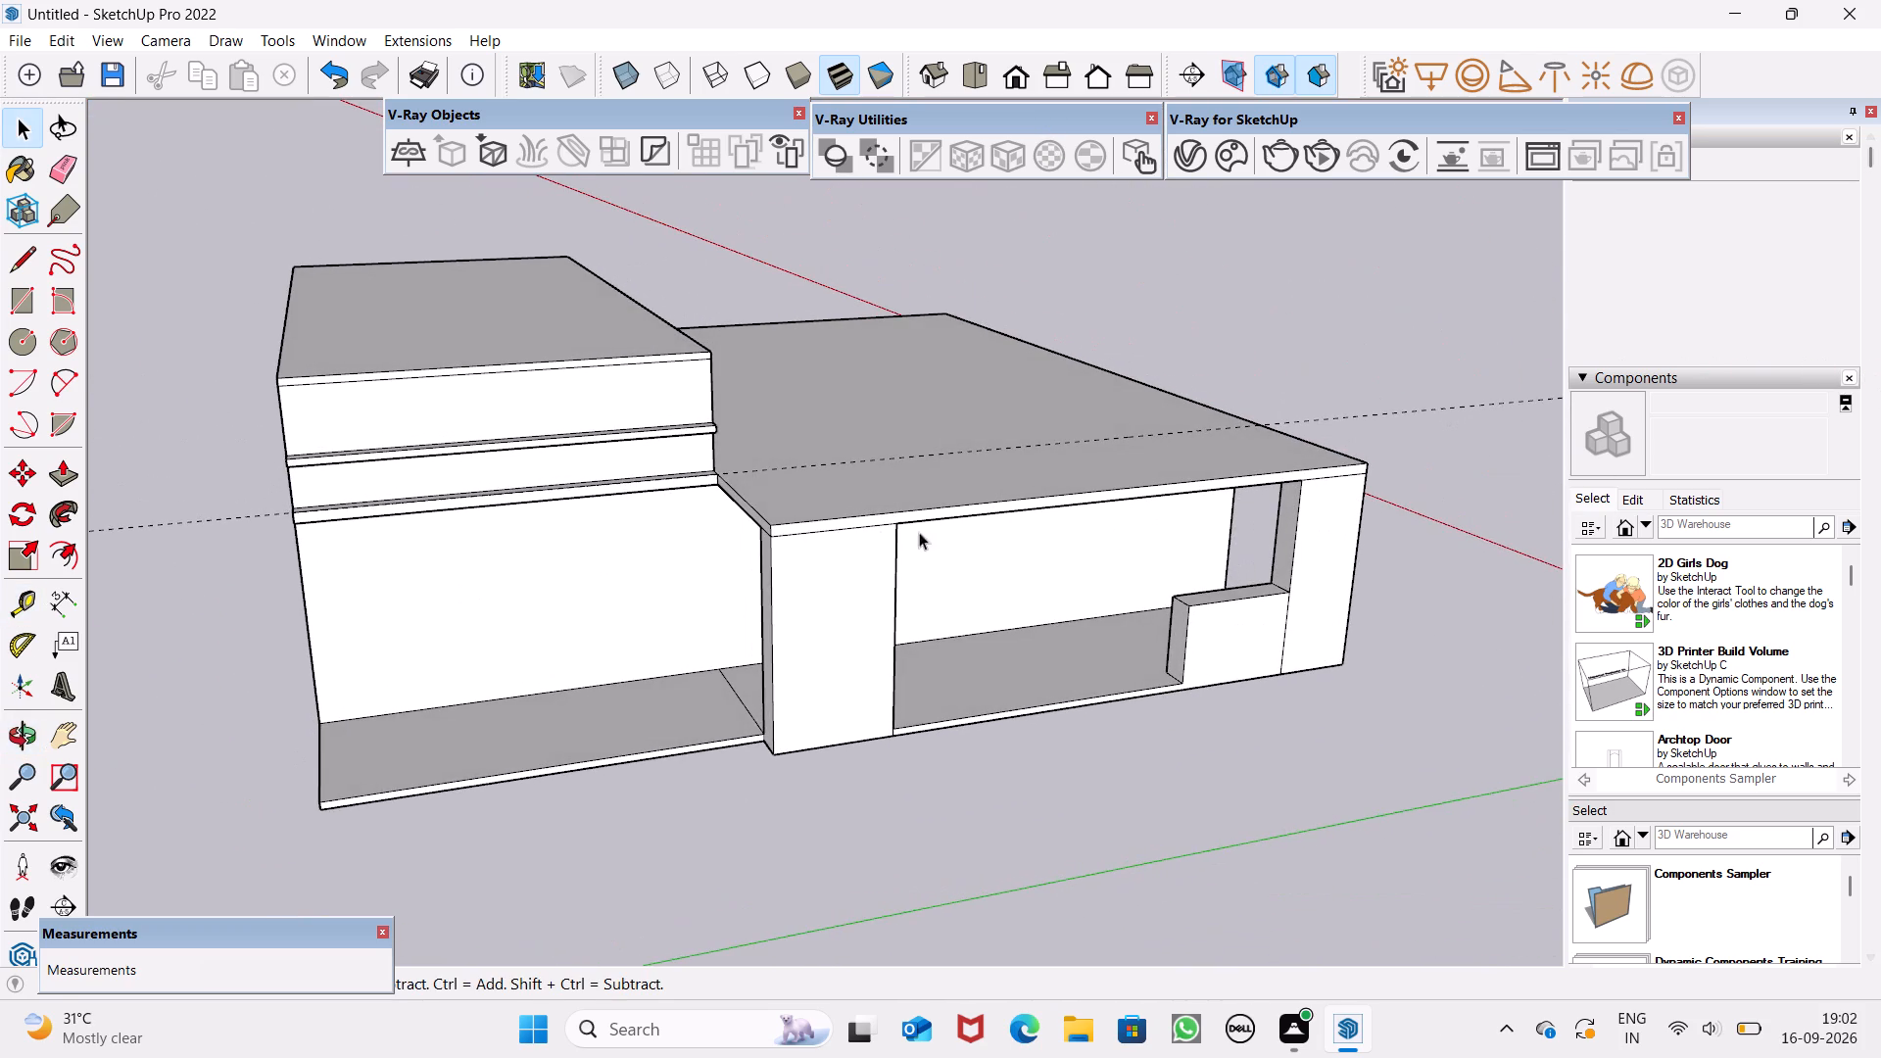
pyautogui.scroll(1, 861, 535)
pyautogui.scroll(1, 628, 561)
pyautogui.moveTo(929, 637); pyautogui.dragTo(192, 767, button='middle')
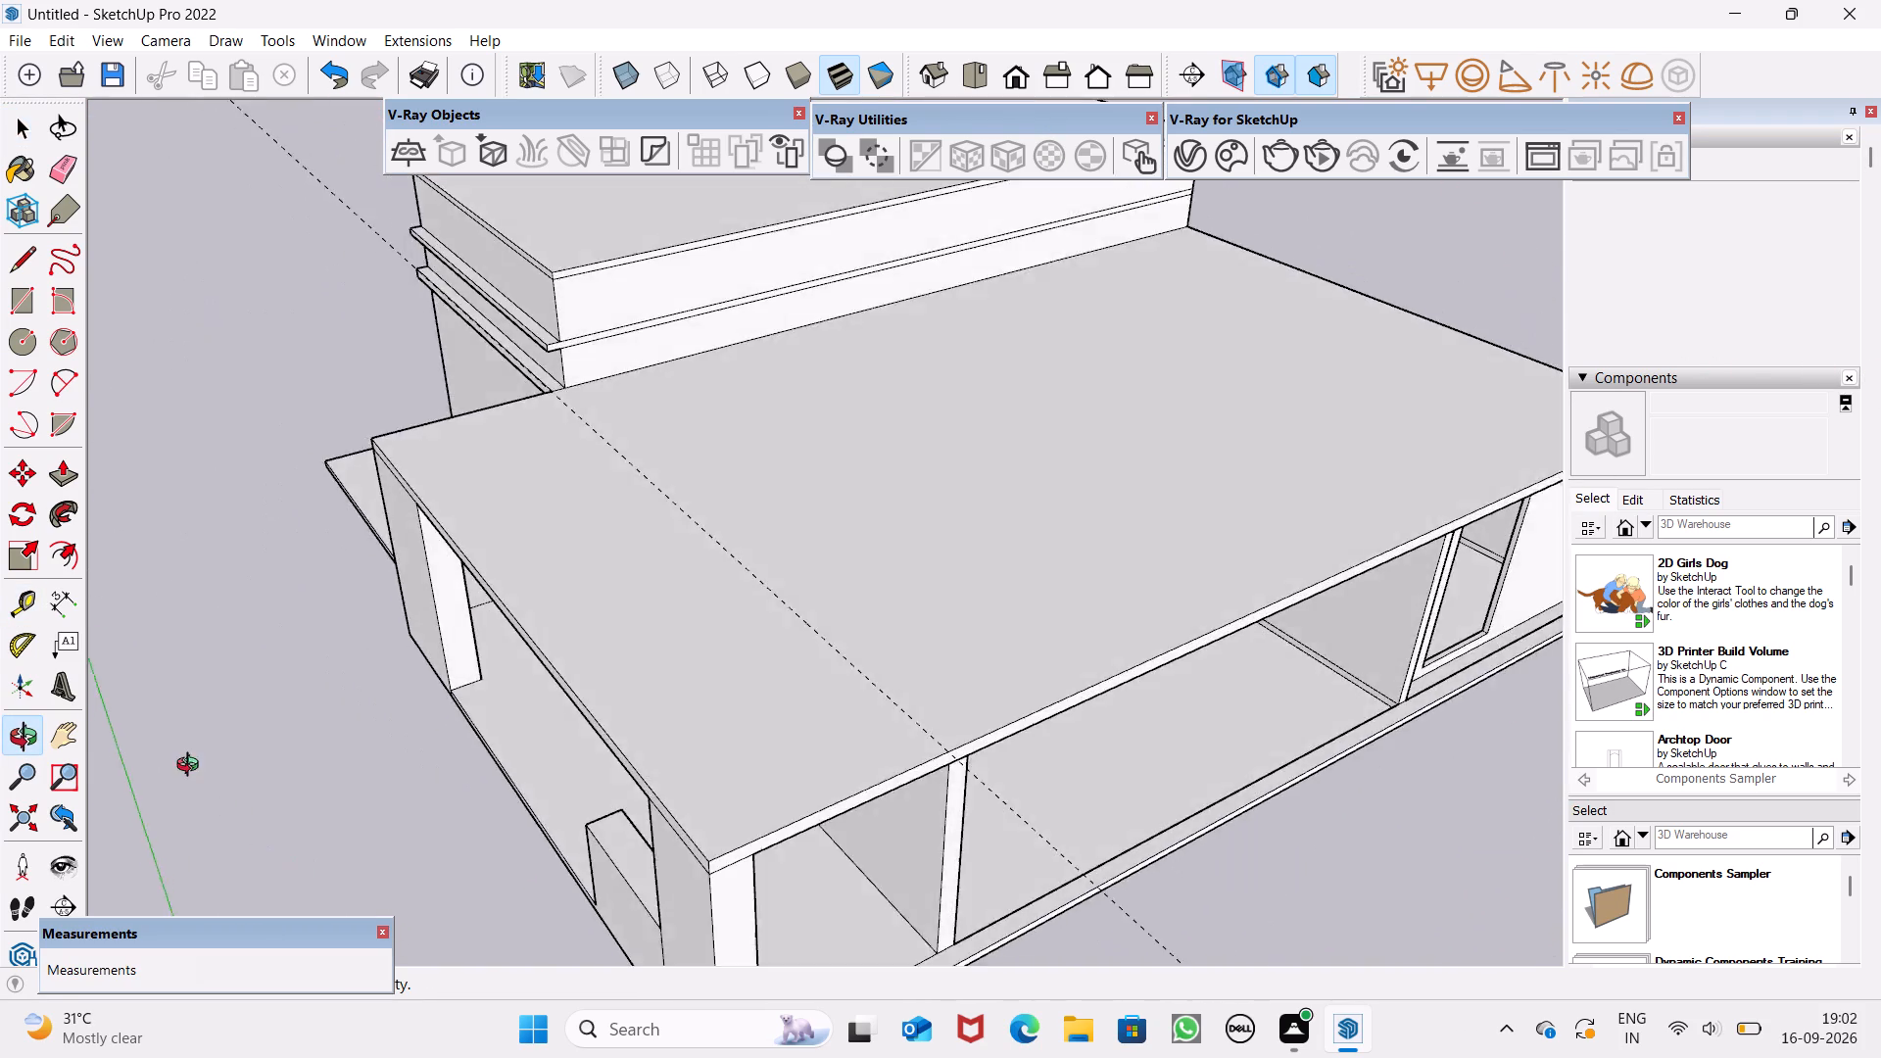
pyautogui.moveTo(192, 767); pyautogui.dragTo(78, 745, button='middle')
pyautogui.scroll(1, 1049, 434)
pyautogui.moveTo(1091, 459); pyautogui.dragTo(970, 568, button='middle')
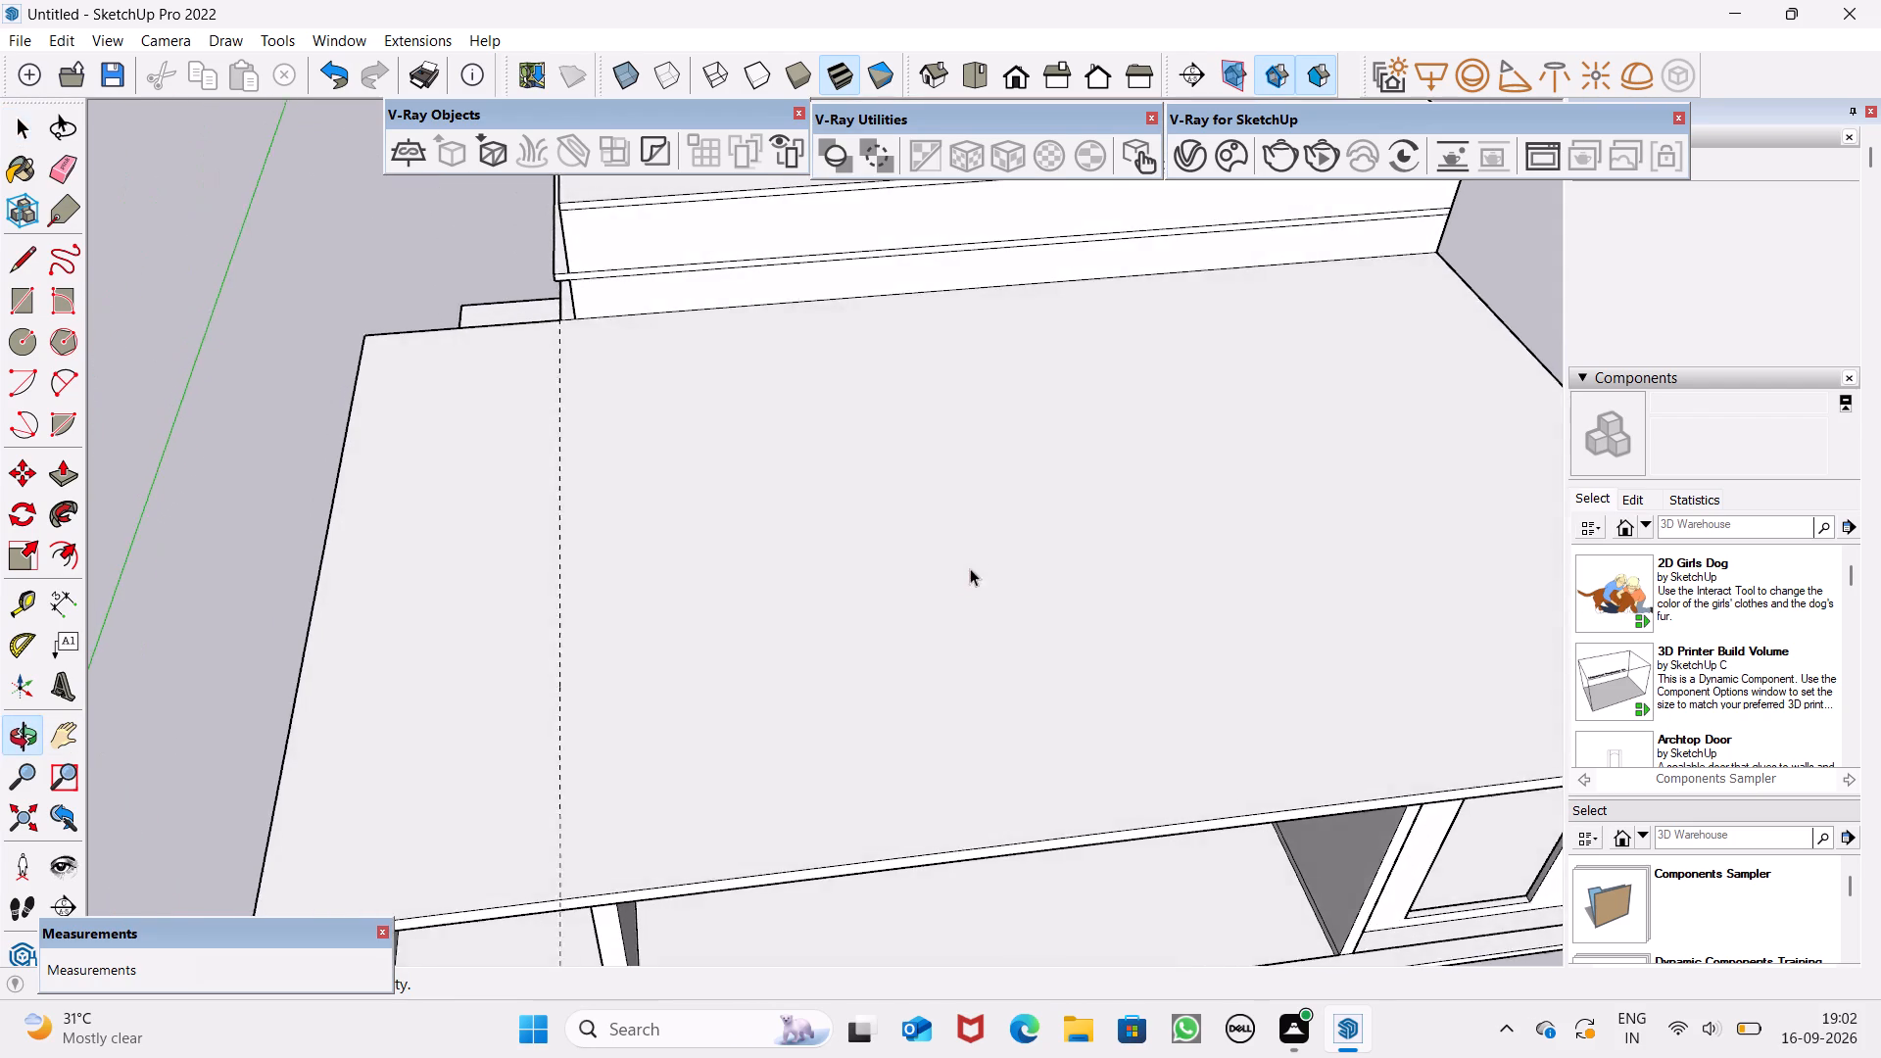
pyautogui.moveTo(970, 568); pyautogui.dragTo(971, 576, button='middle')
pyautogui.scroll(-4, 941, 484)
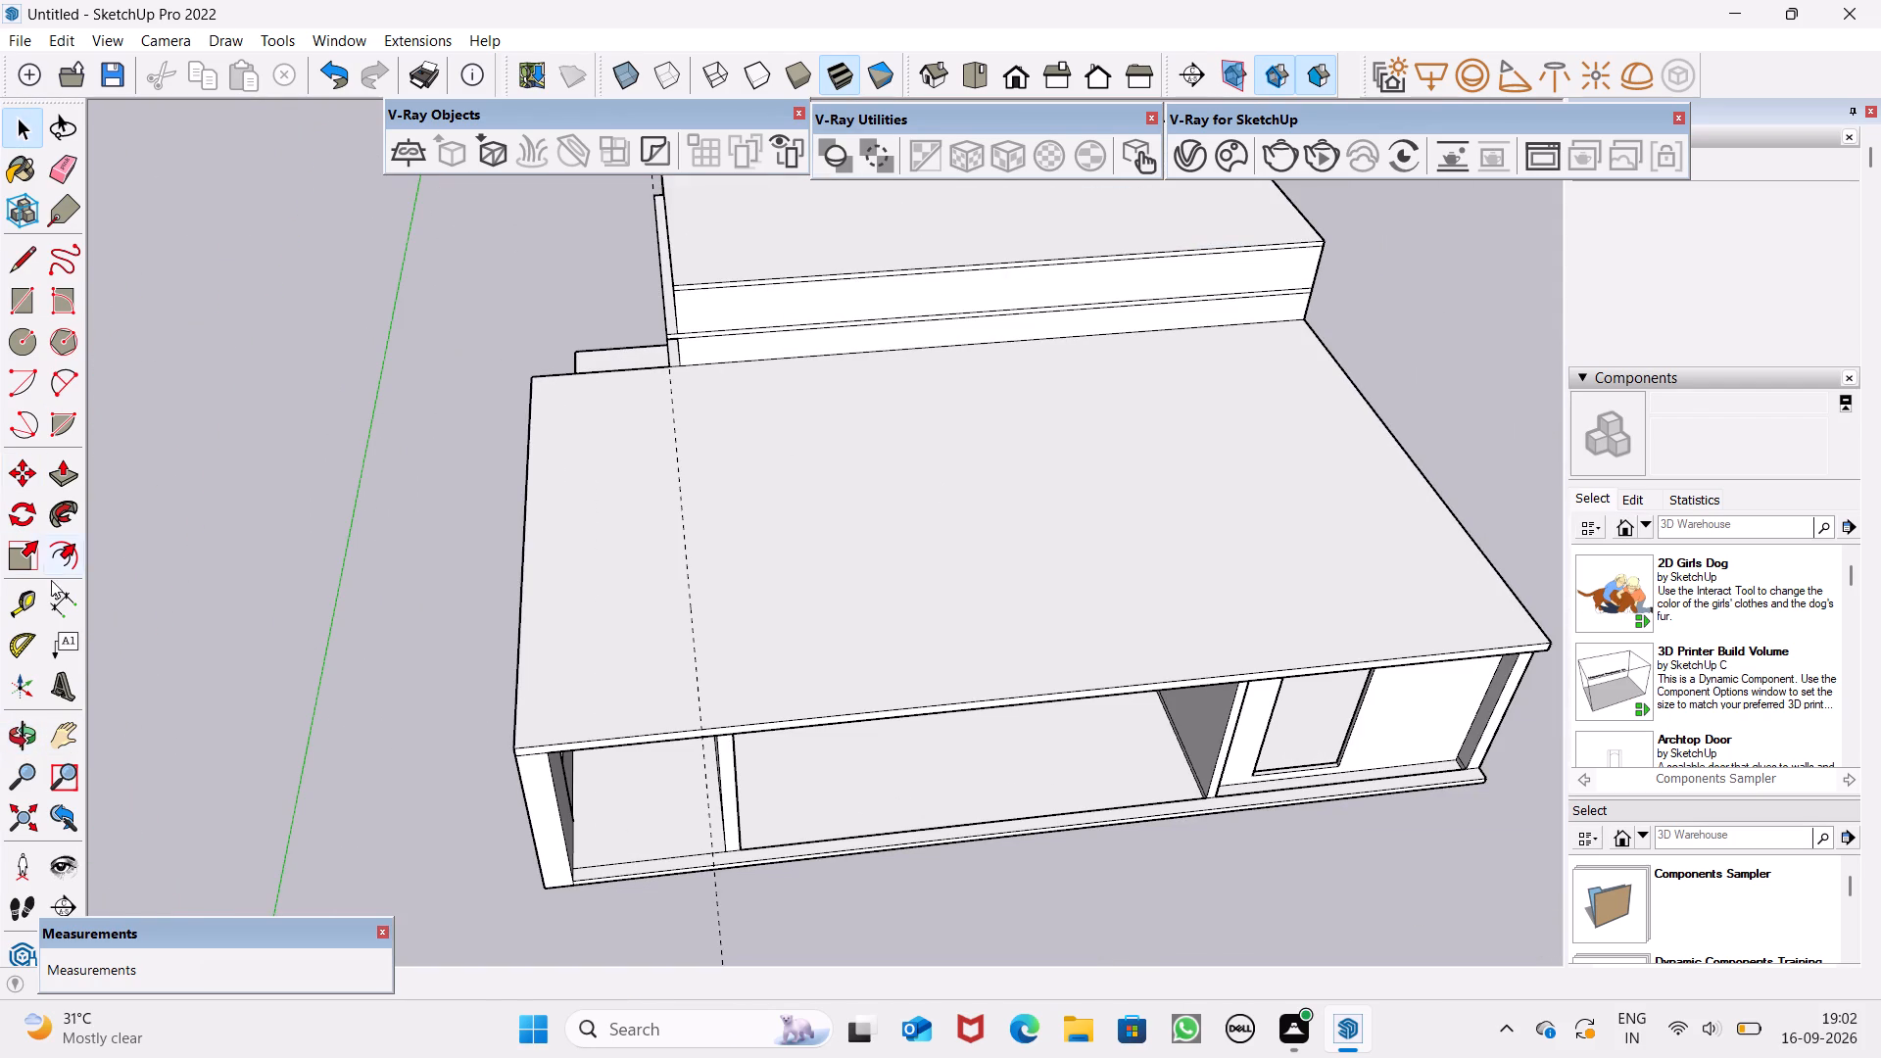
# Draw a line along the guide on the lower roof, from the upper block's corner to a point short of the front edge.
pyautogui.click(29, 253)
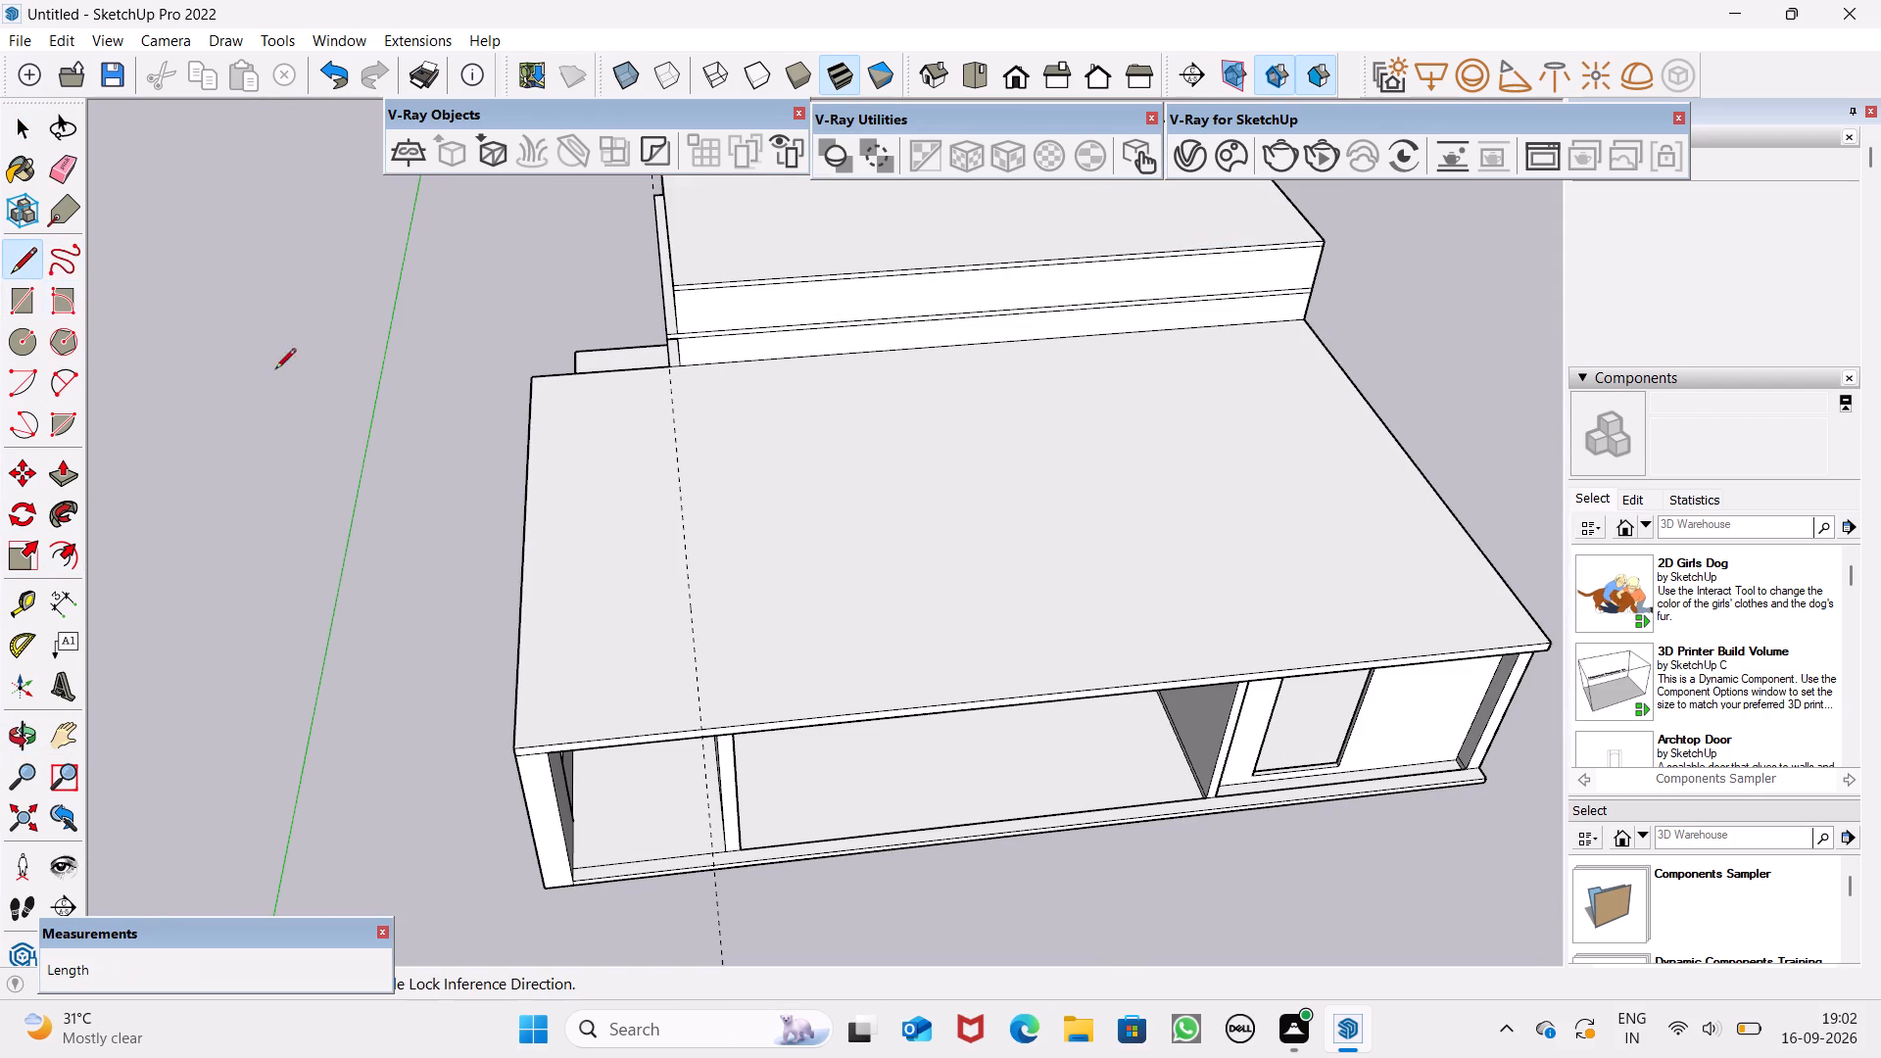
pyautogui.scroll(7, 603, 399)
pyautogui.click(741, 333)
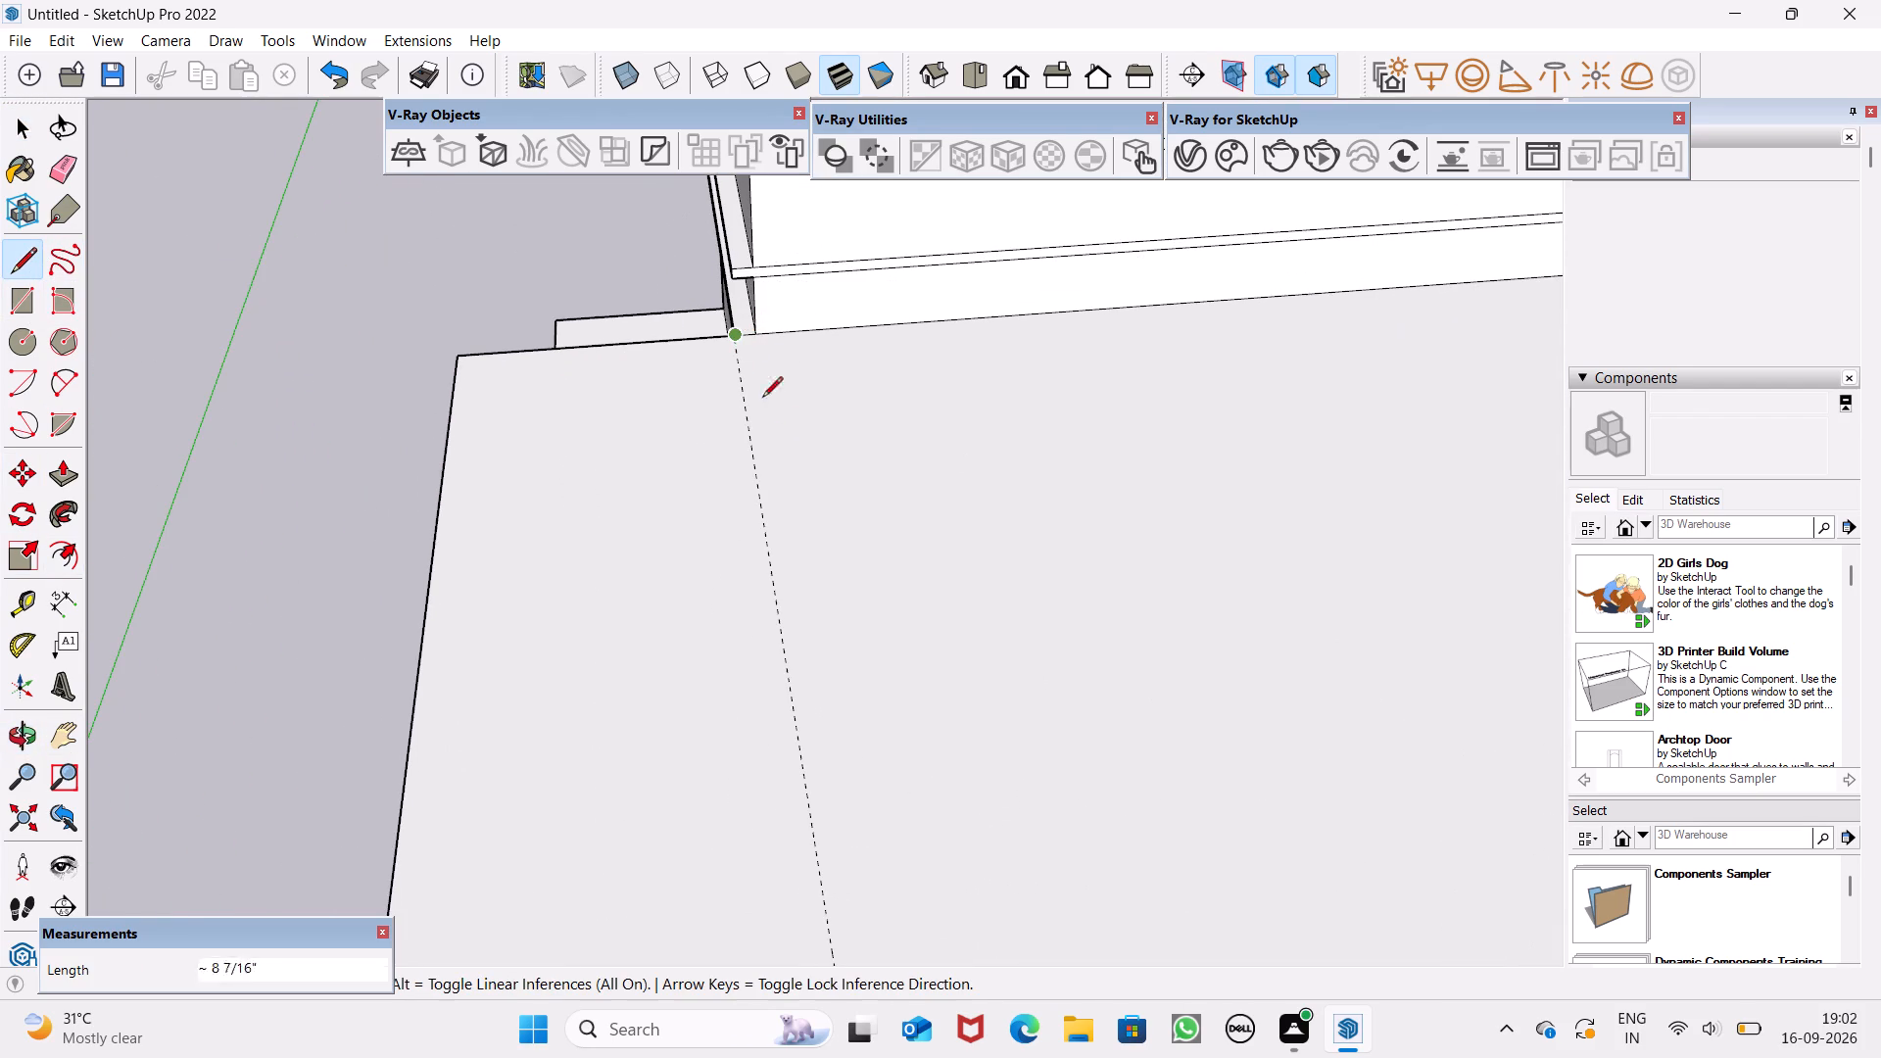
pyautogui.scroll(-8, 811, 521)
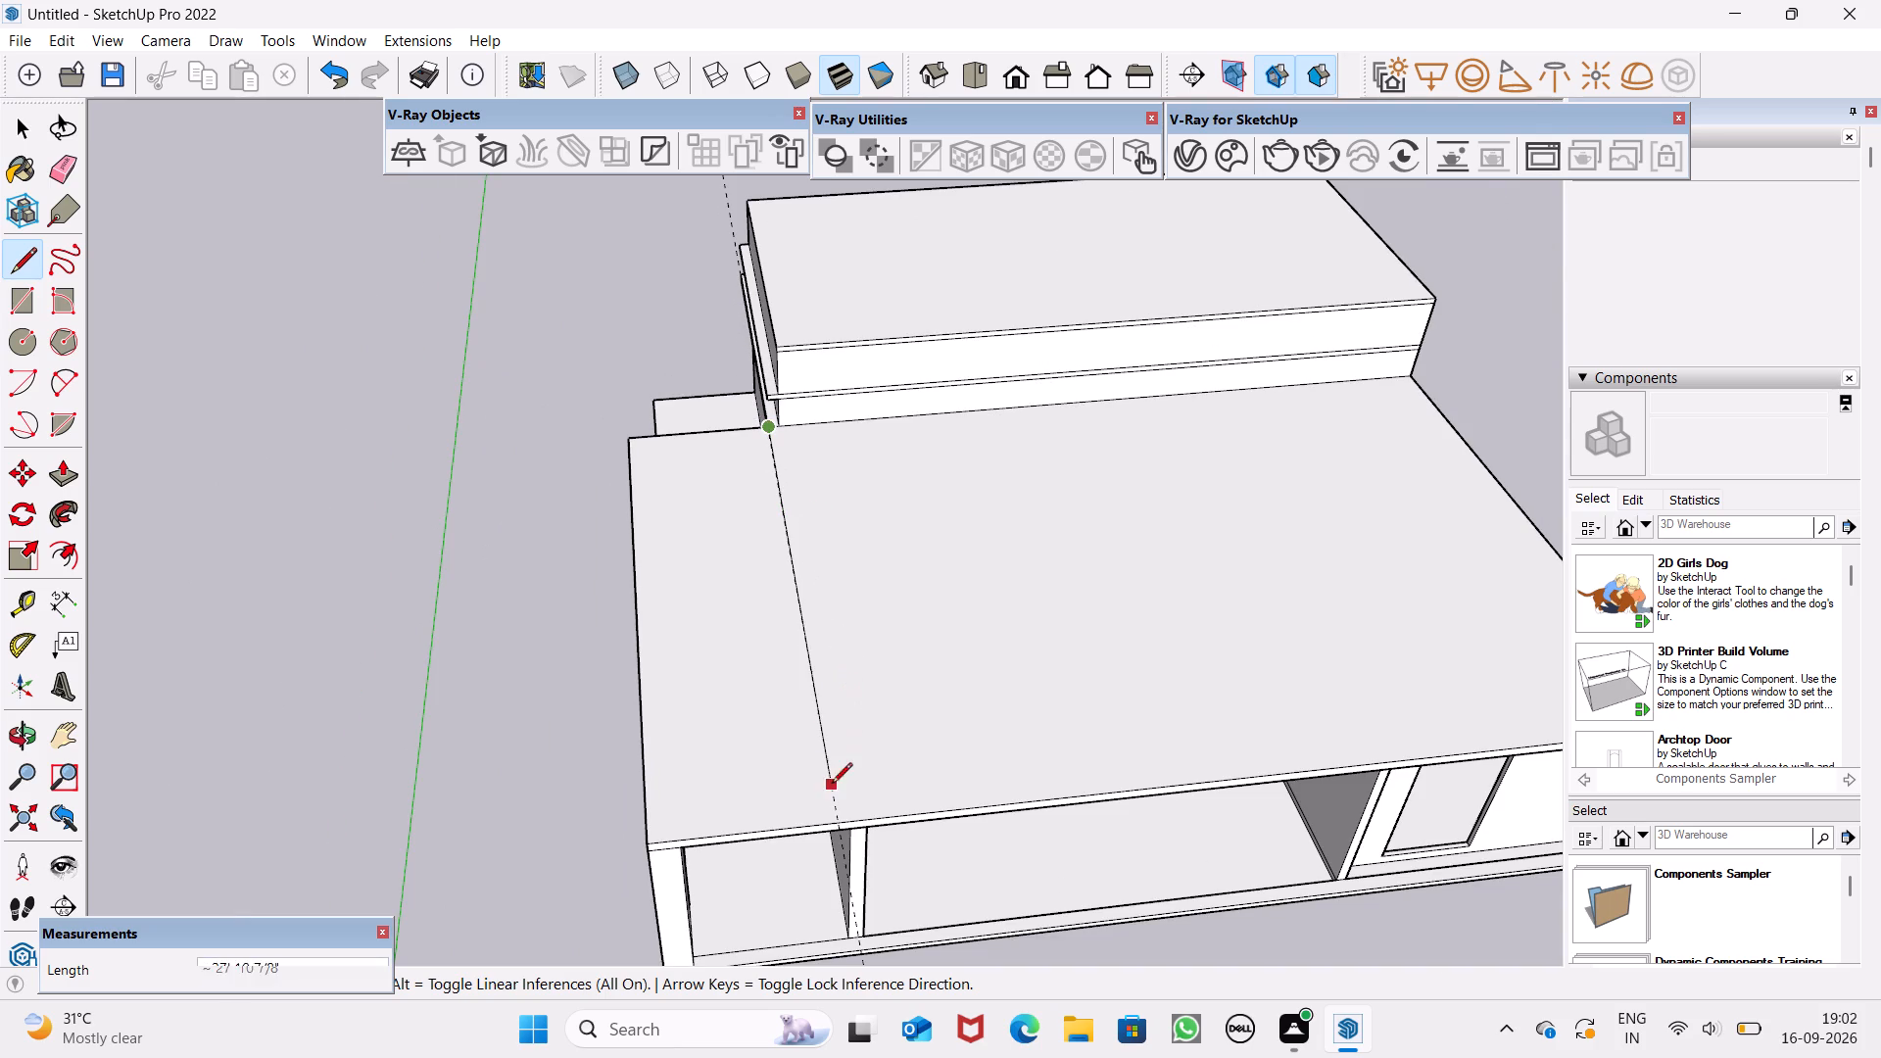
pyautogui.click(820, 717)
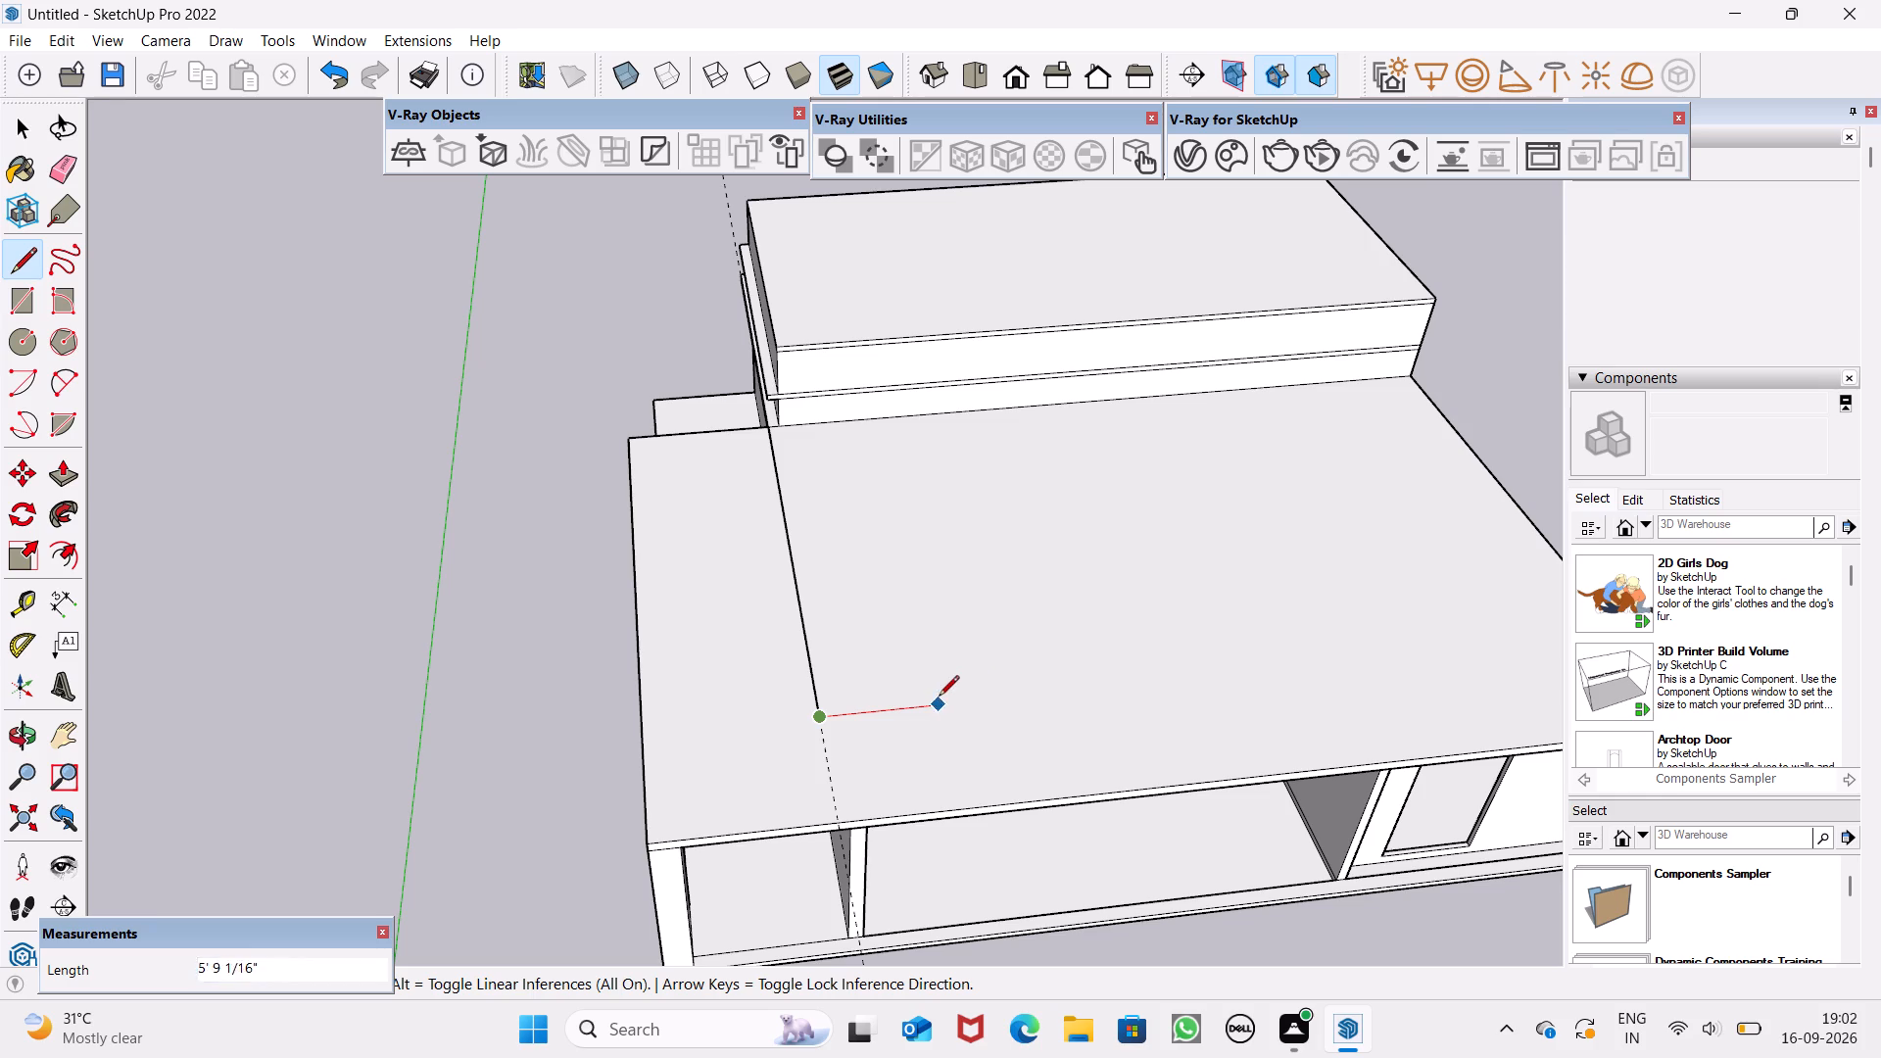
# Finish the lower roof outline with a line parallel to the front edge and a return line about 23' 9" long to the upper block.
pyautogui.scroll(-2, 1002, 720)
pyautogui.moveTo(1023, 742); pyautogui.dragTo(855, 956, button='middle')
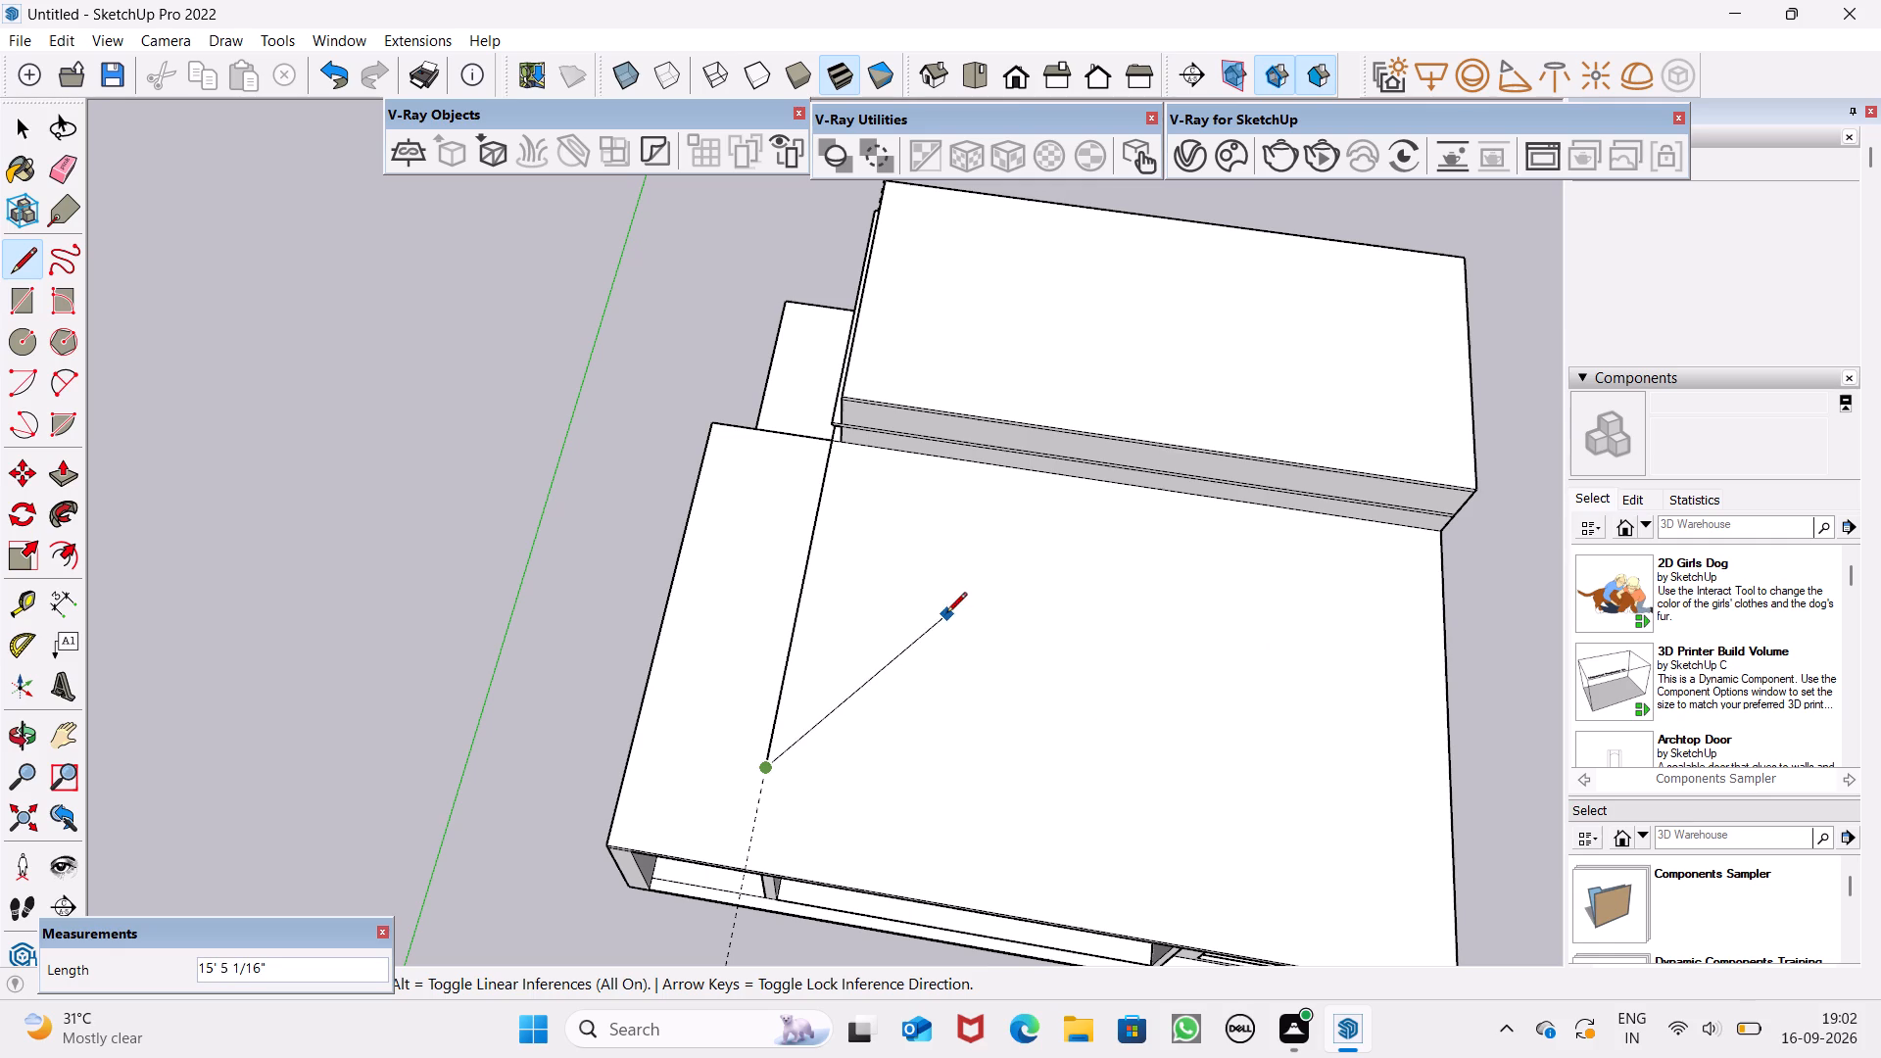
pyautogui.scroll(-4, 806, 581)
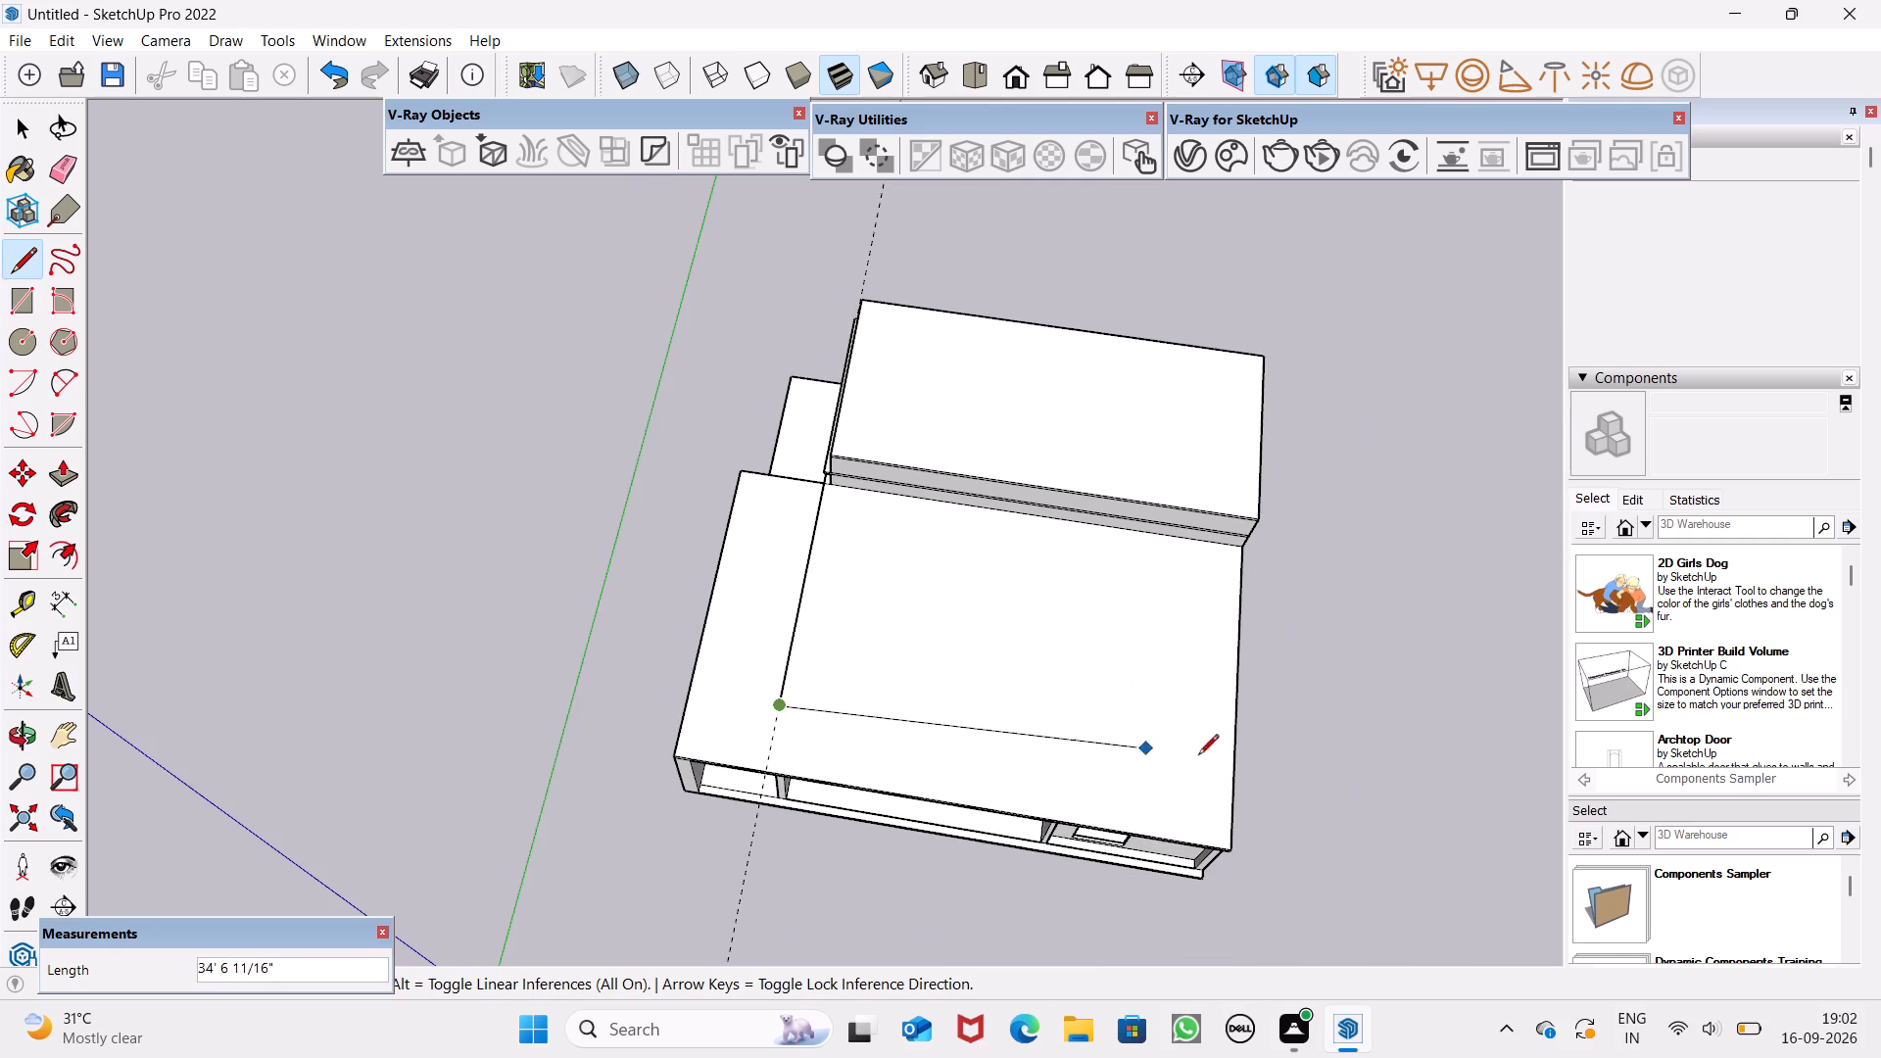
pyautogui.scroll(2, 1211, 781)
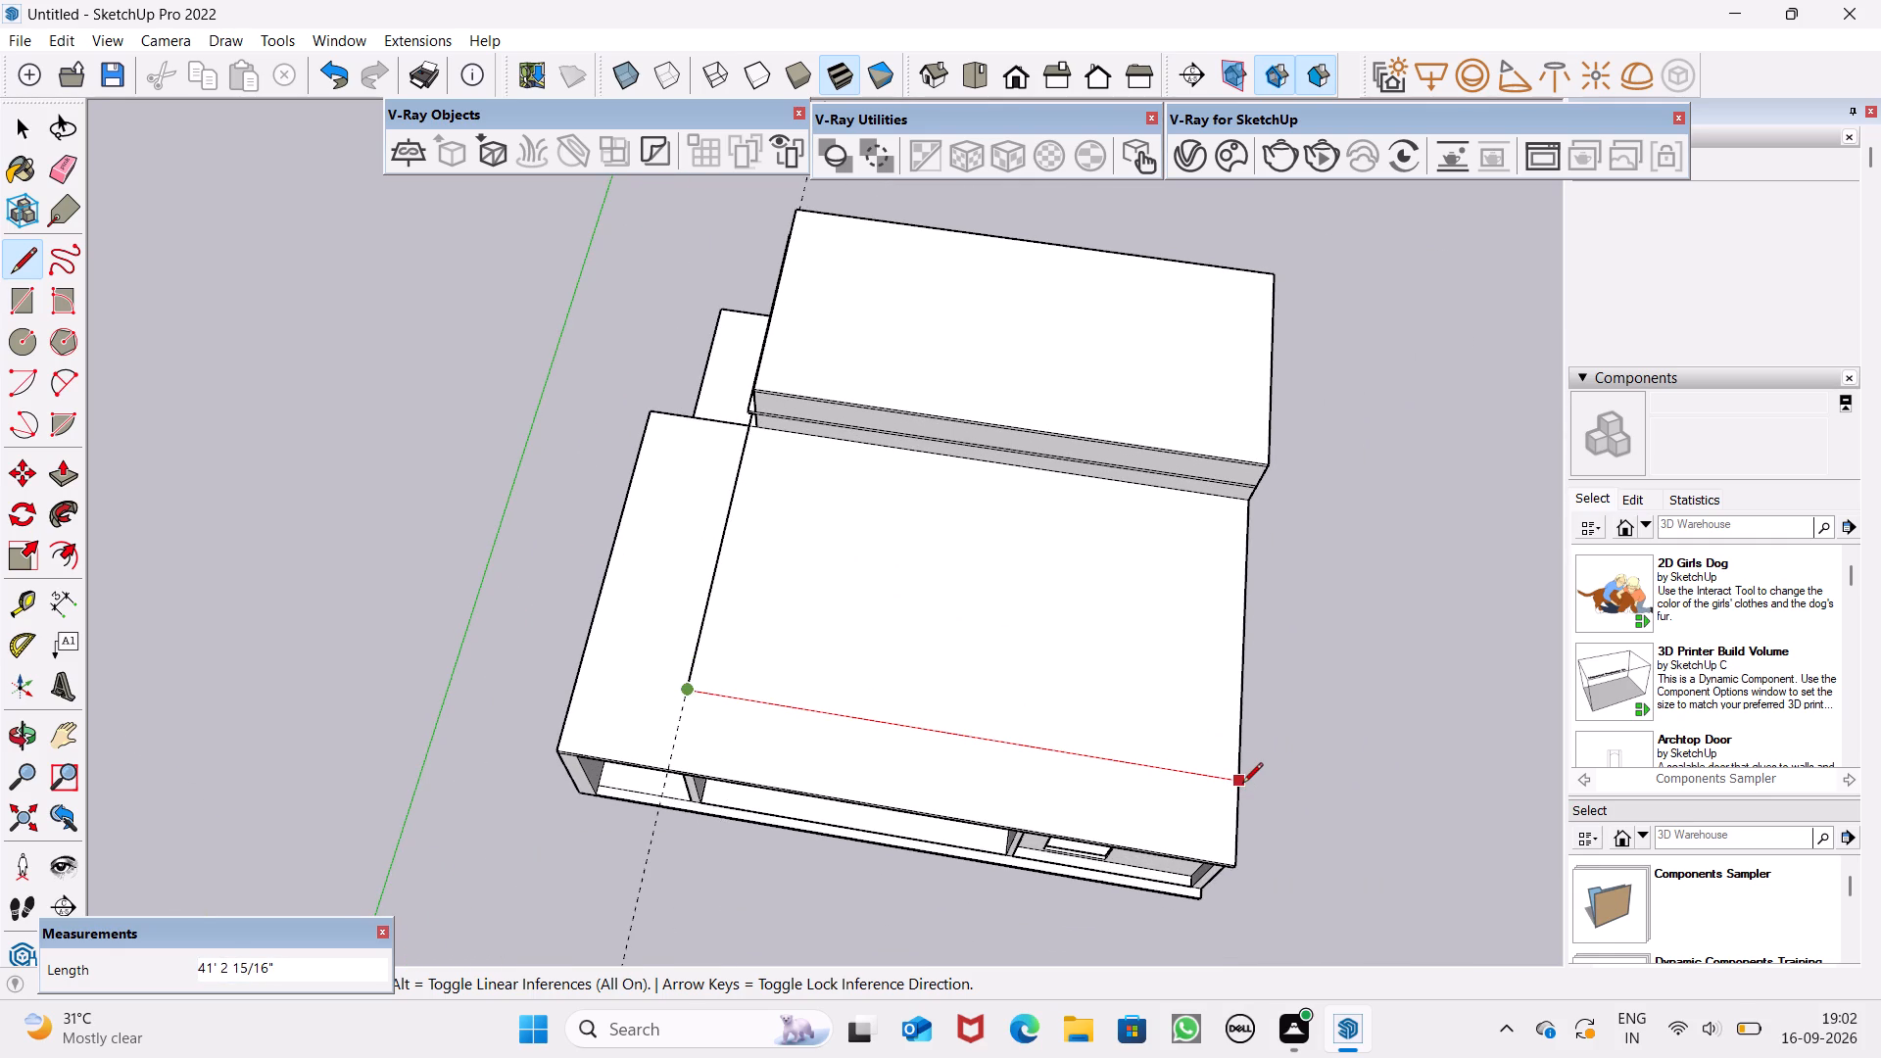
pyautogui.scroll(-1, 1230, 772)
pyautogui.moveTo(1226, 778); pyautogui.dragTo(1059, 788, button='middle')
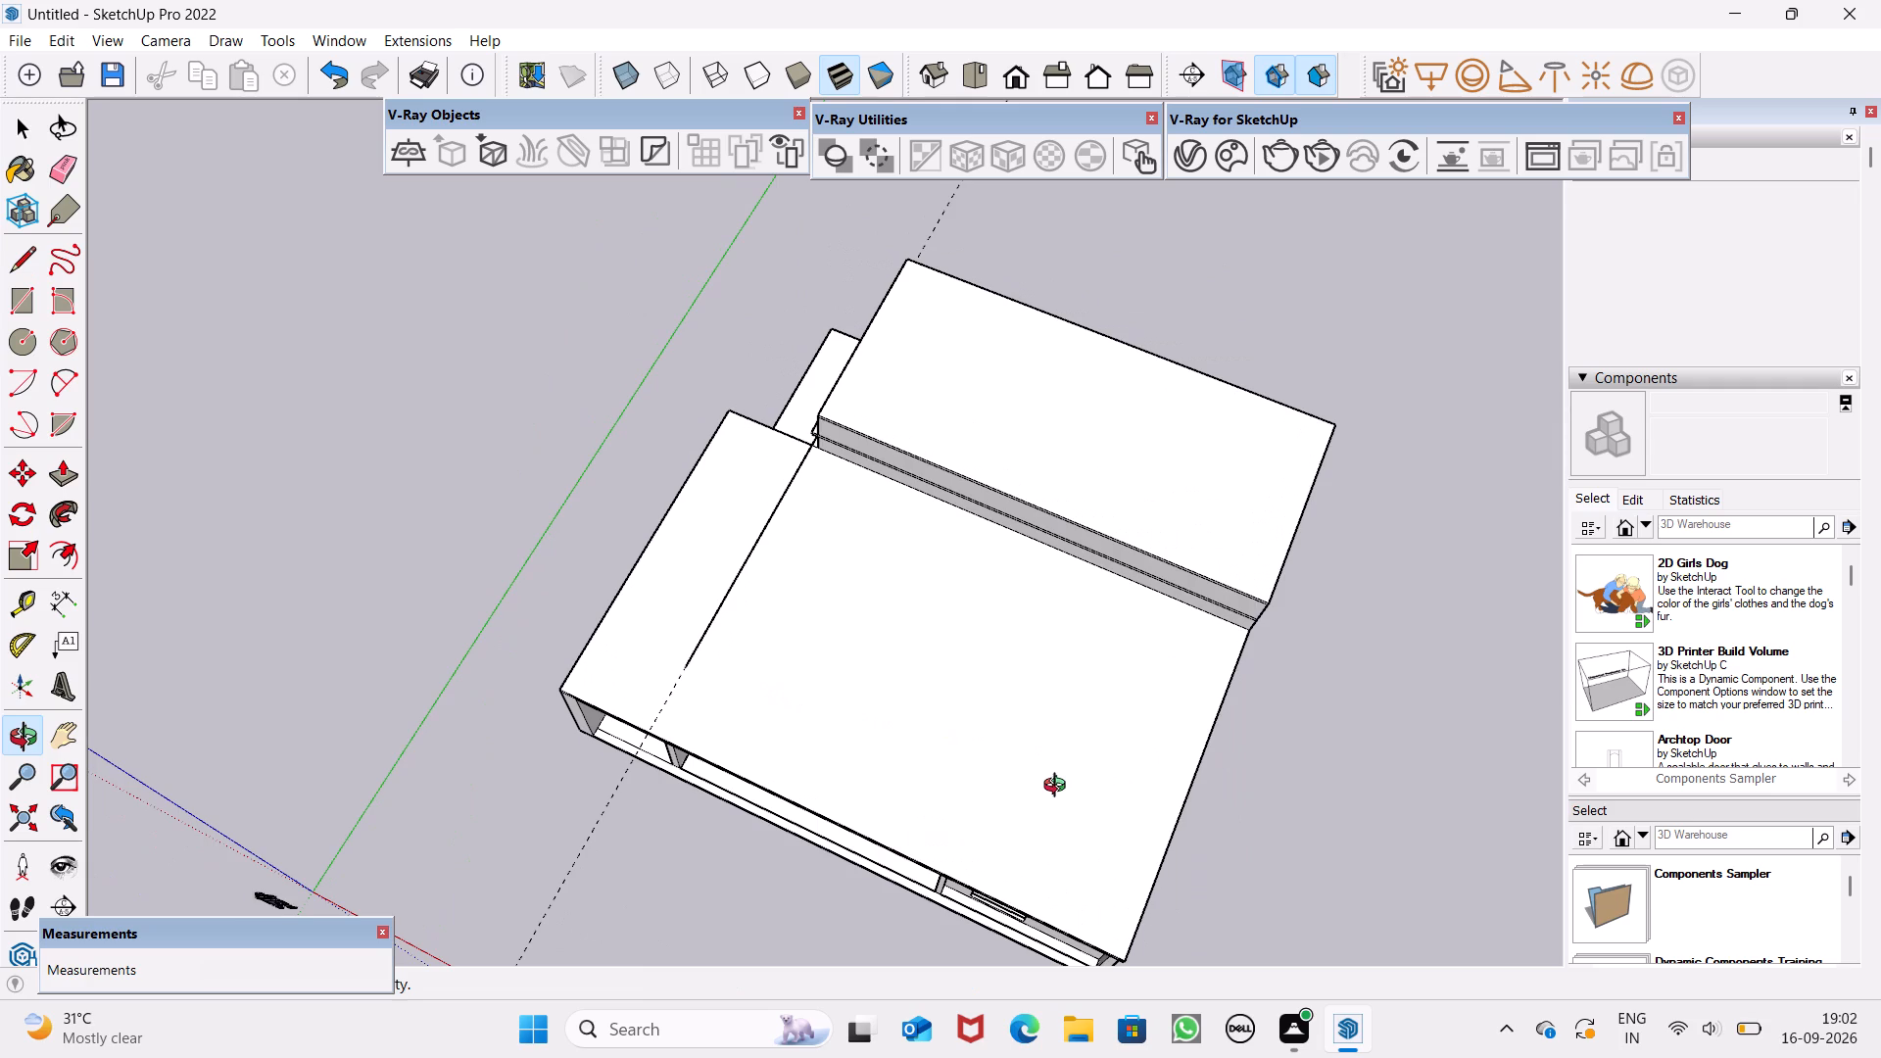
pyautogui.moveTo(1059, 788); pyautogui.dragTo(1056, 788, button='middle')
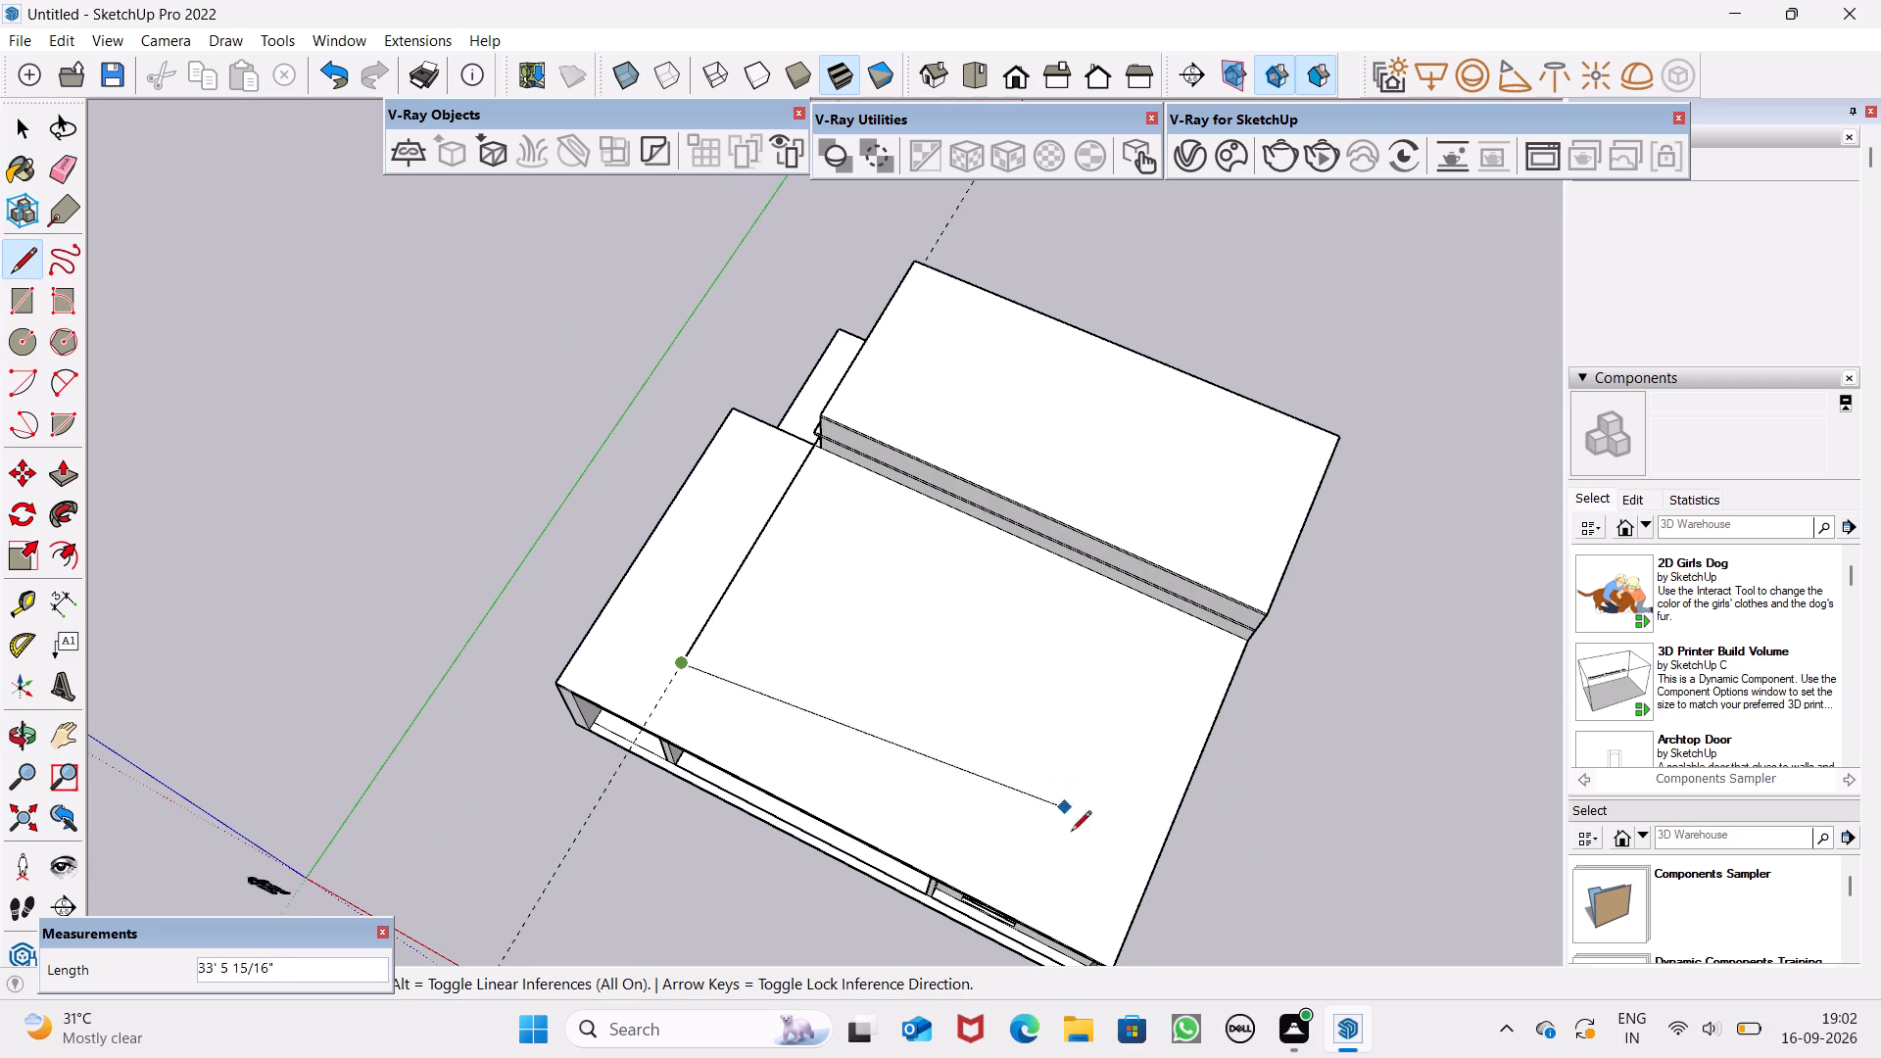
pyautogui.scroll(-1, 1090, 853)
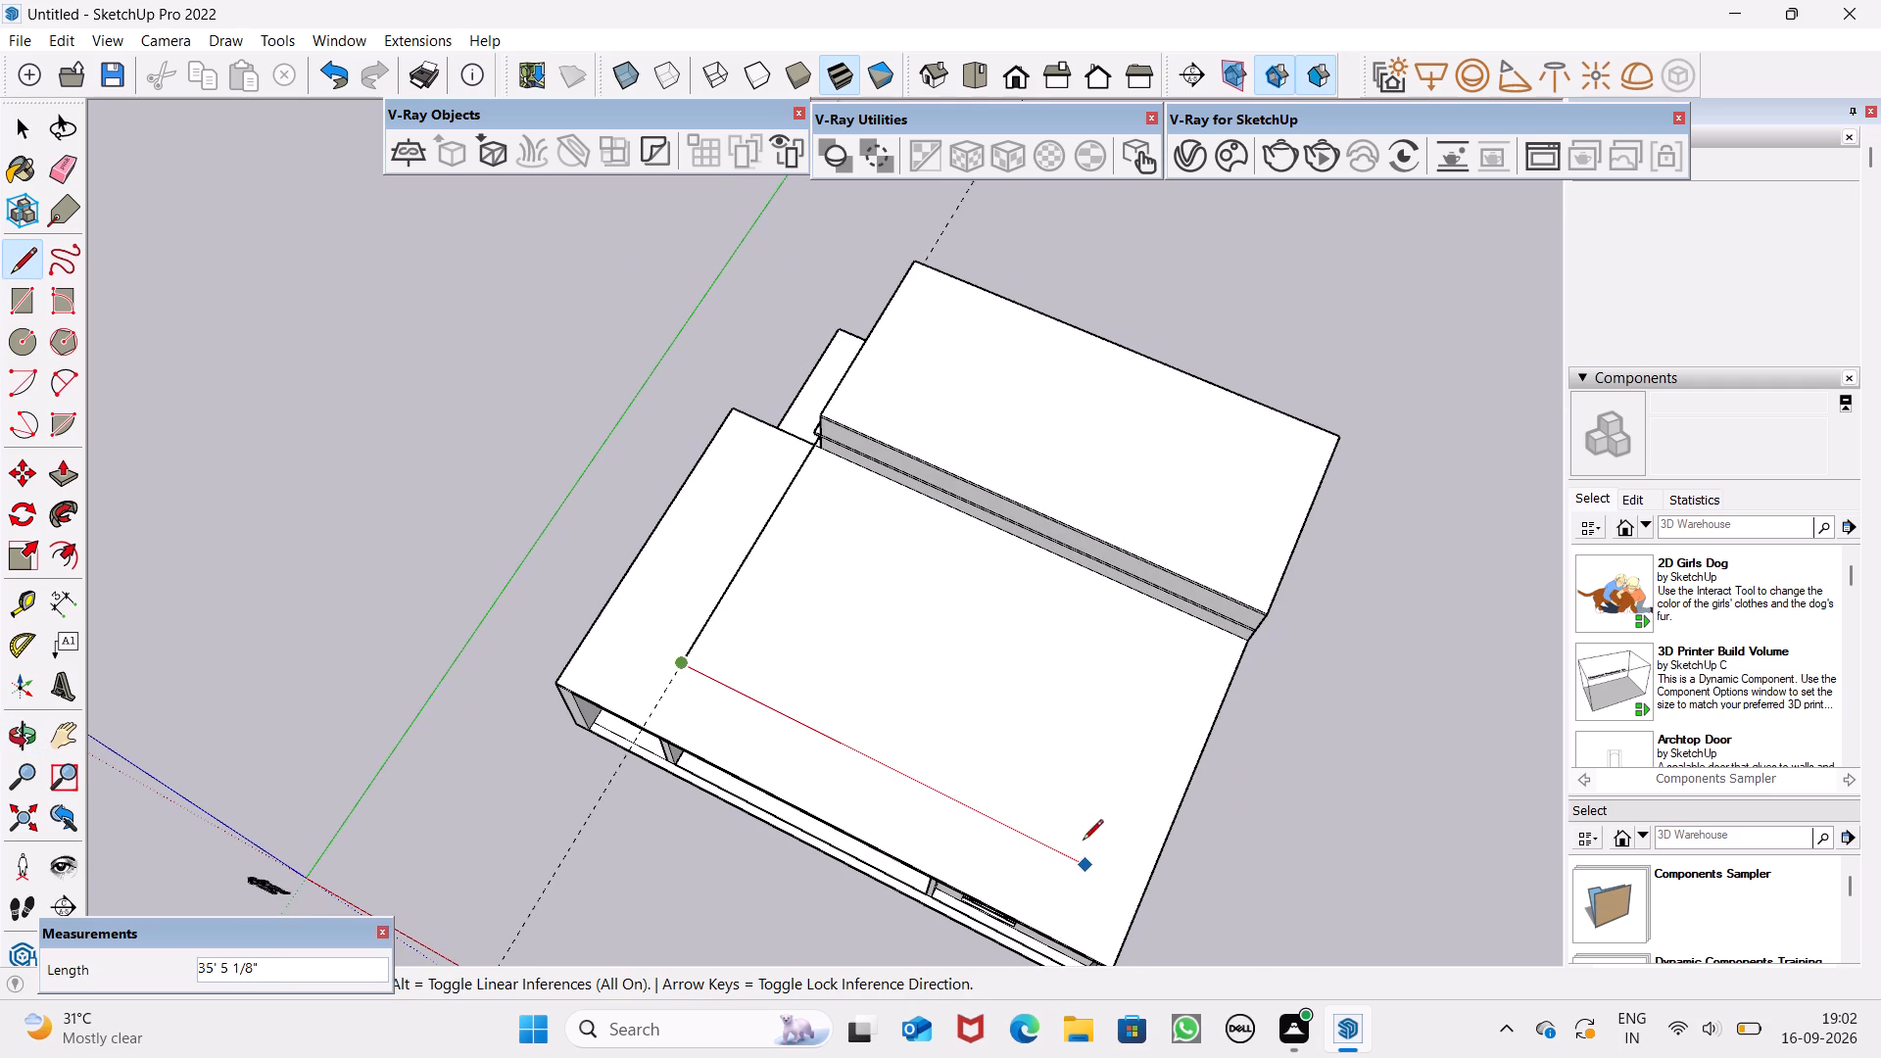
pyautogui.moveTo(1082, 842); pyautogui.dragTo(1162, 746, button='middle')
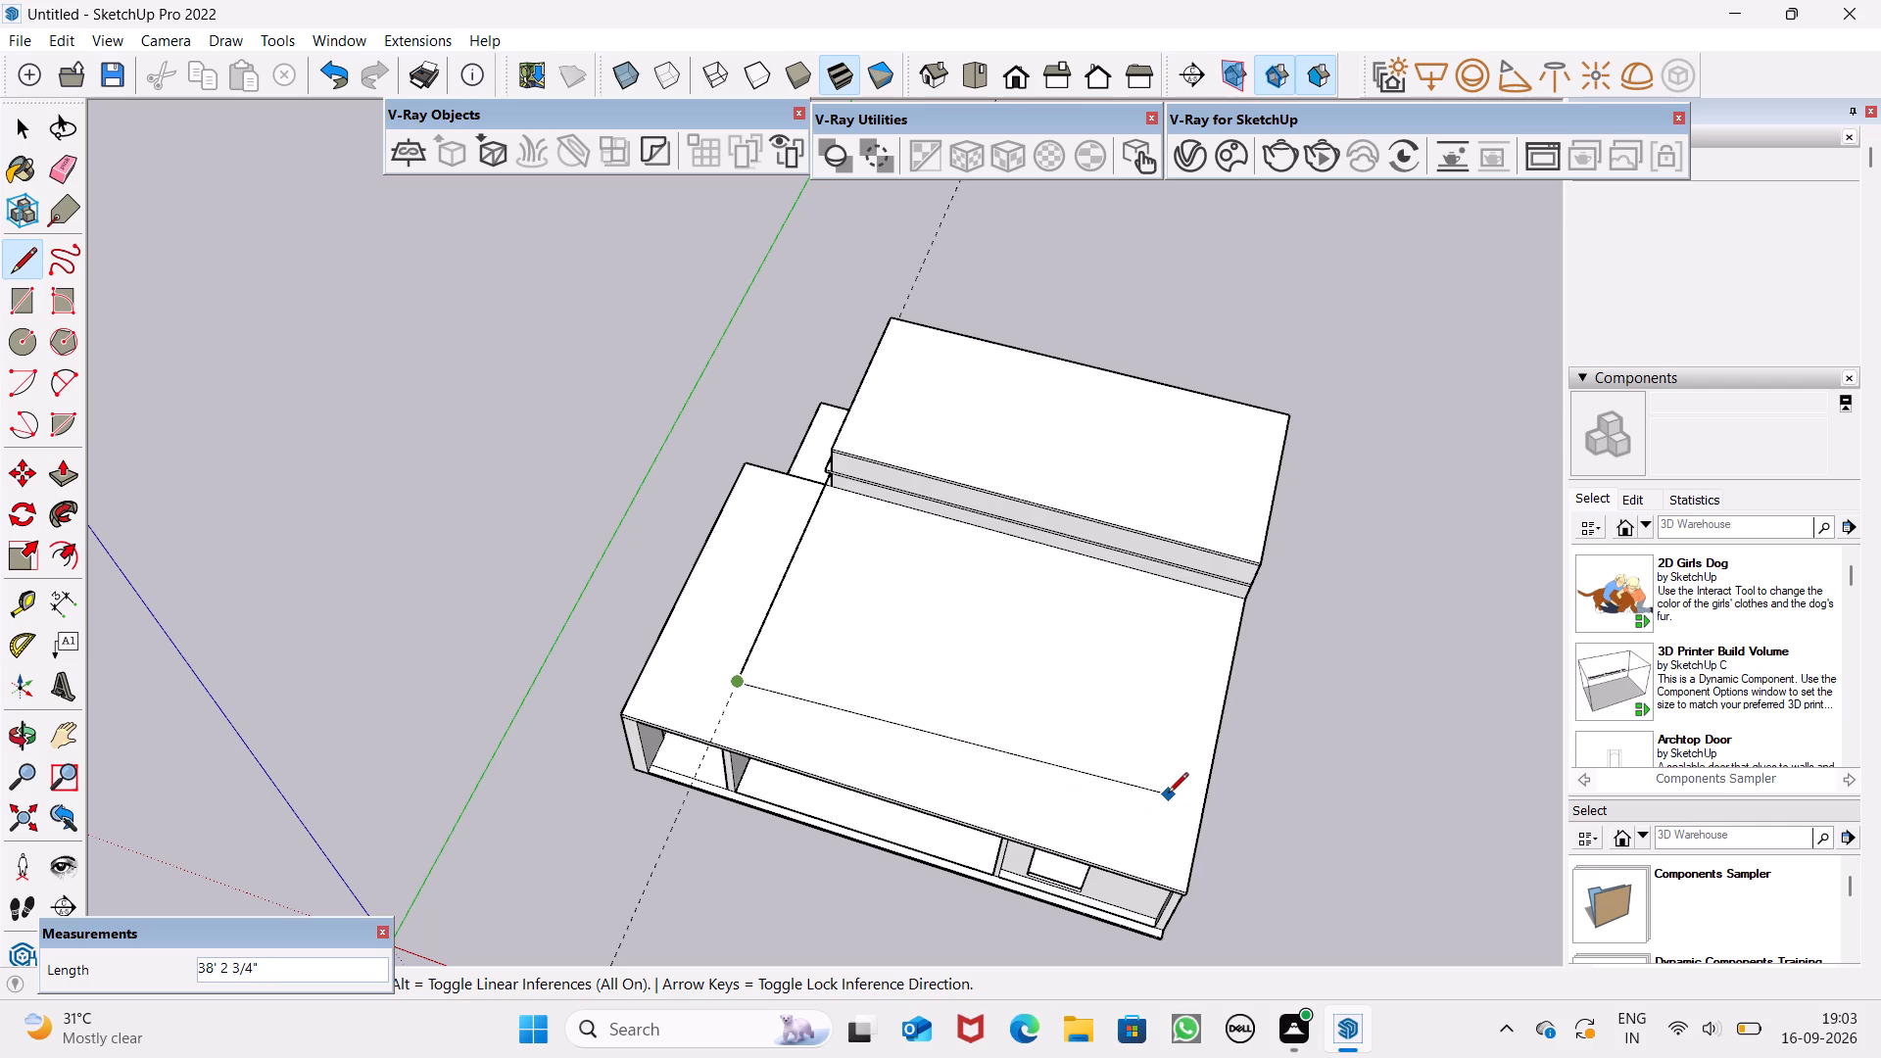
pyautogui.moveTo(1139, 814); pyautogui.dragTo(1230, 785, button='middle')
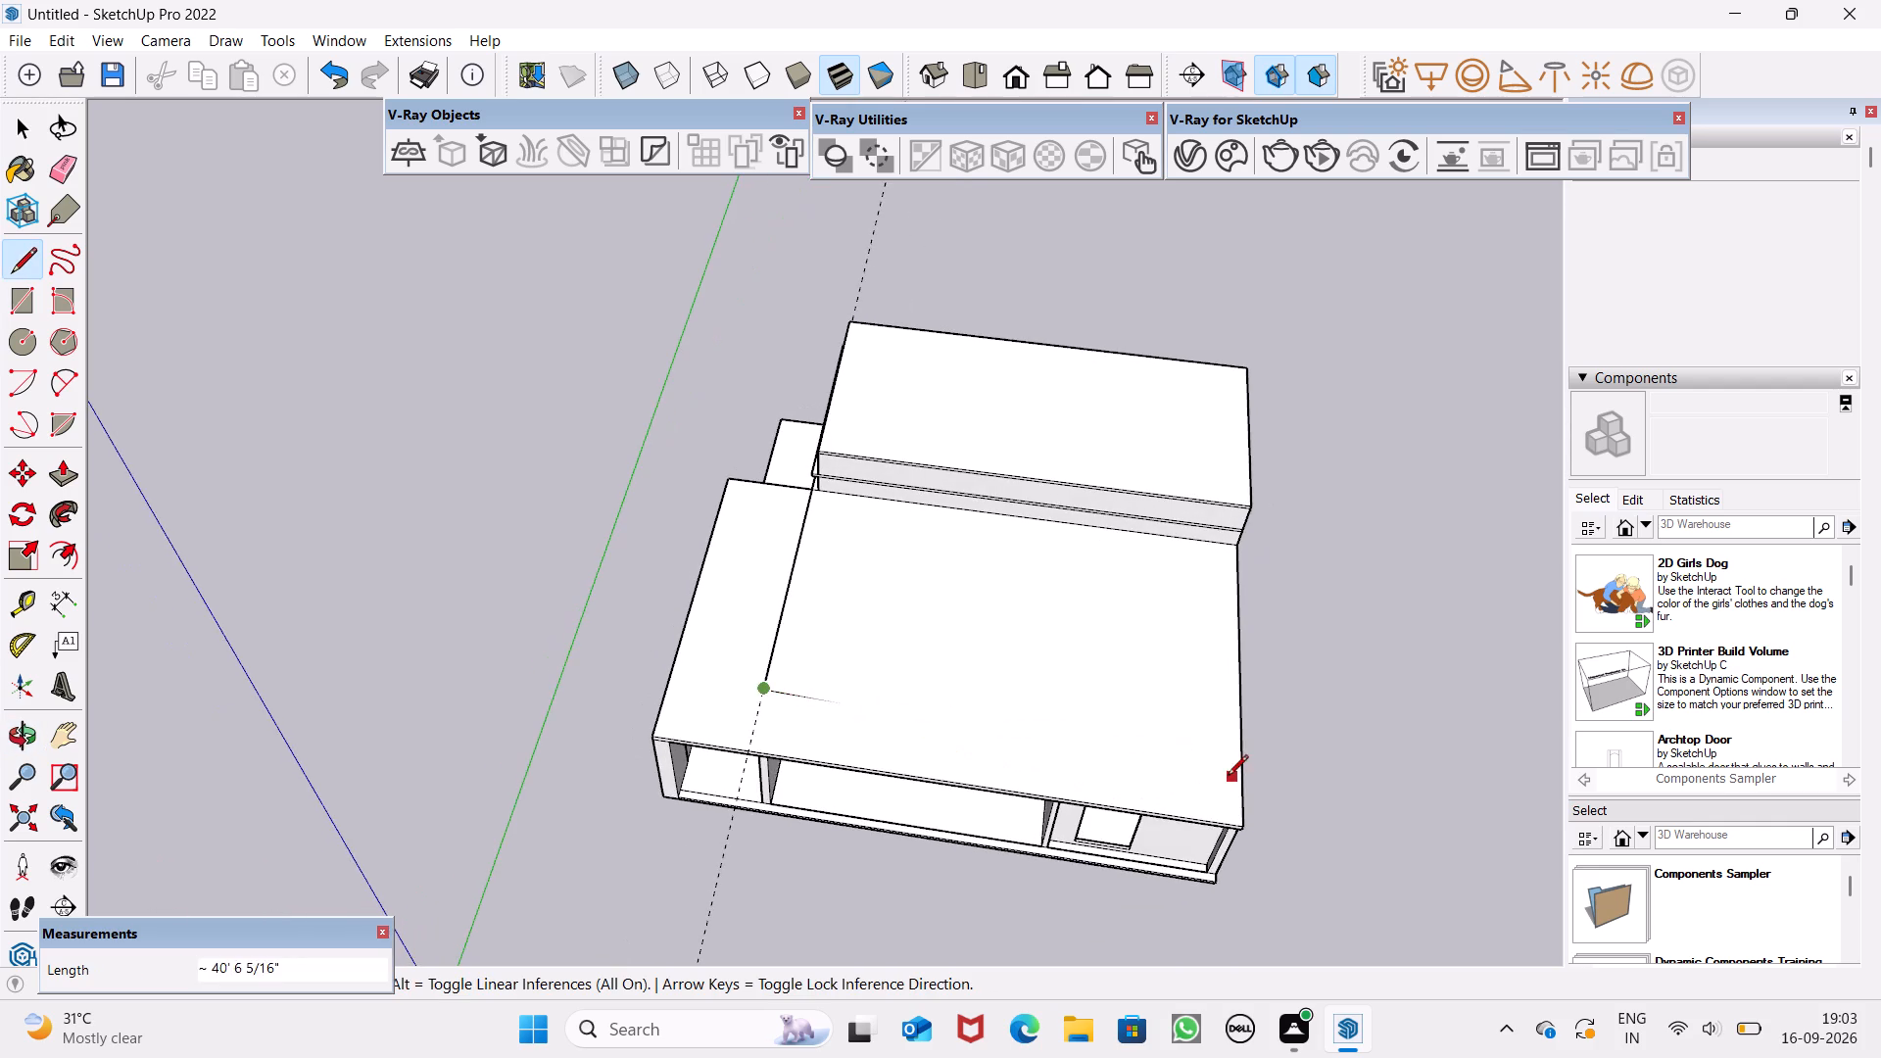
pyautogui.scroll(4, 1224, 775)
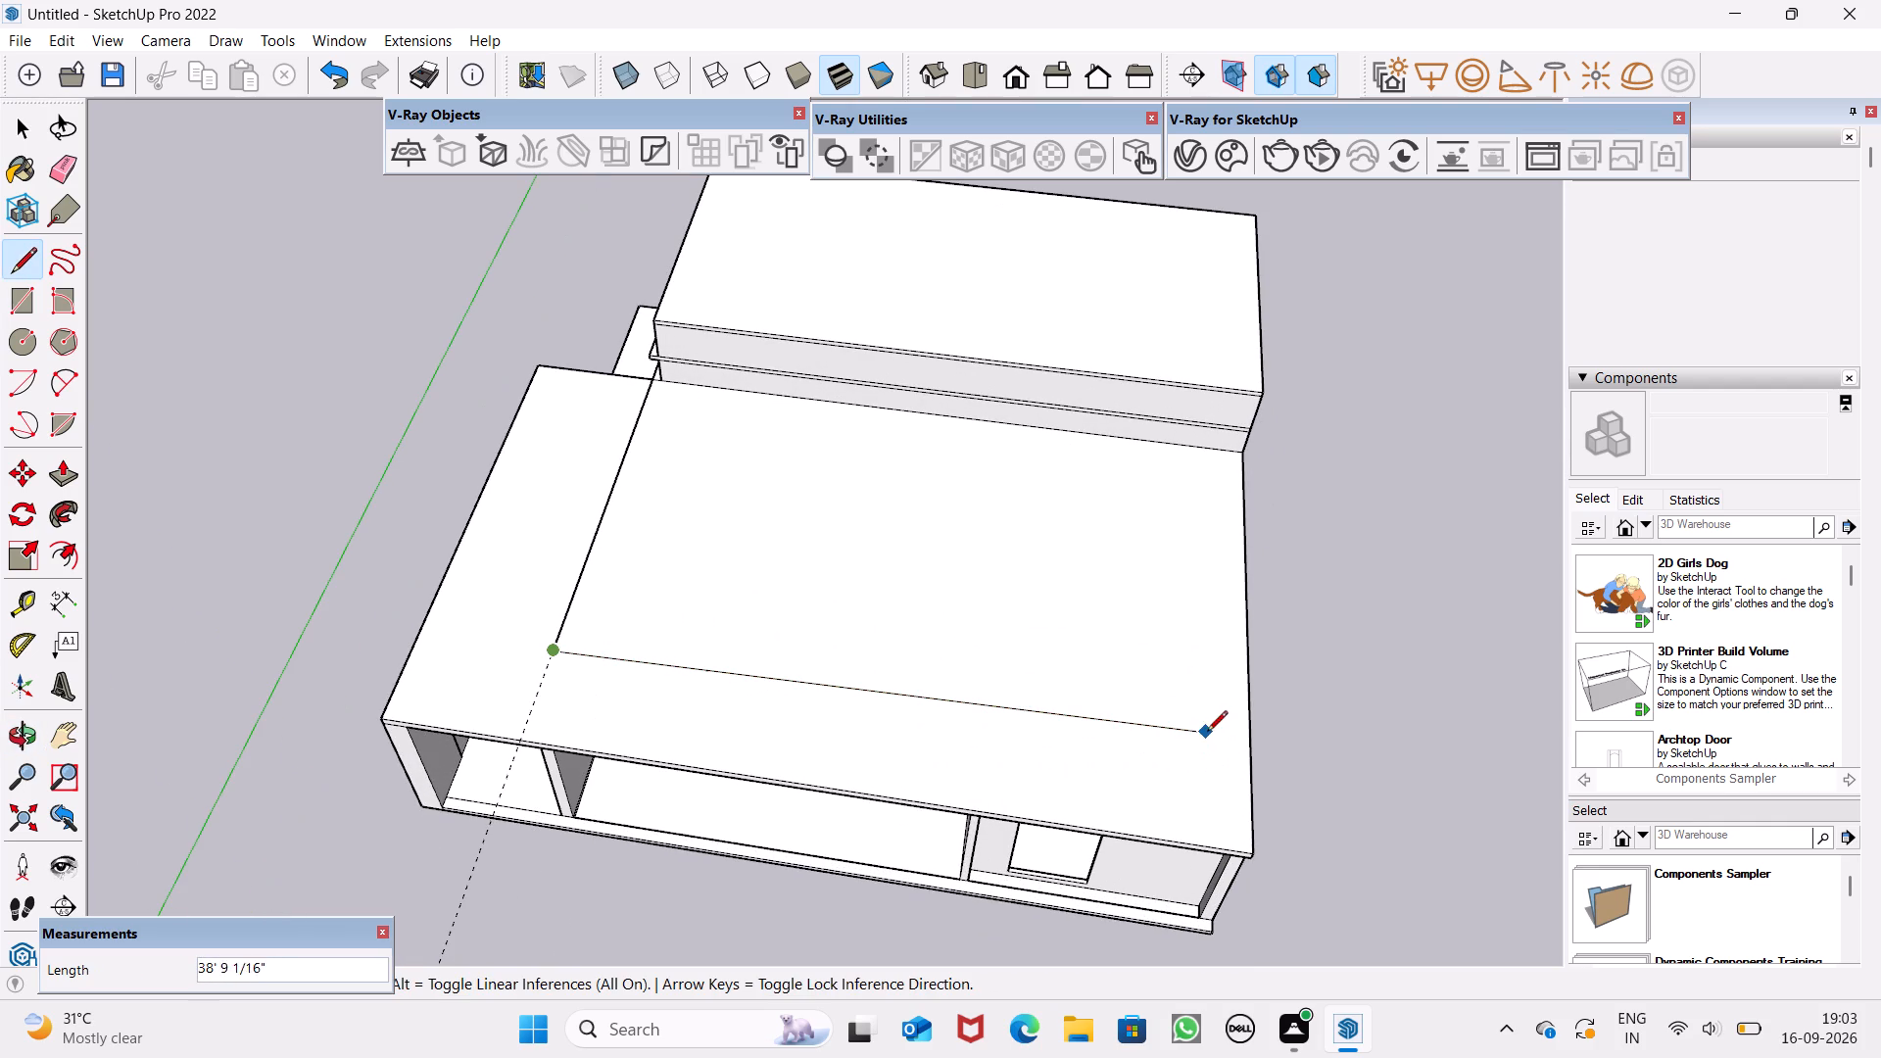
pyautogui.click(1211, 752)
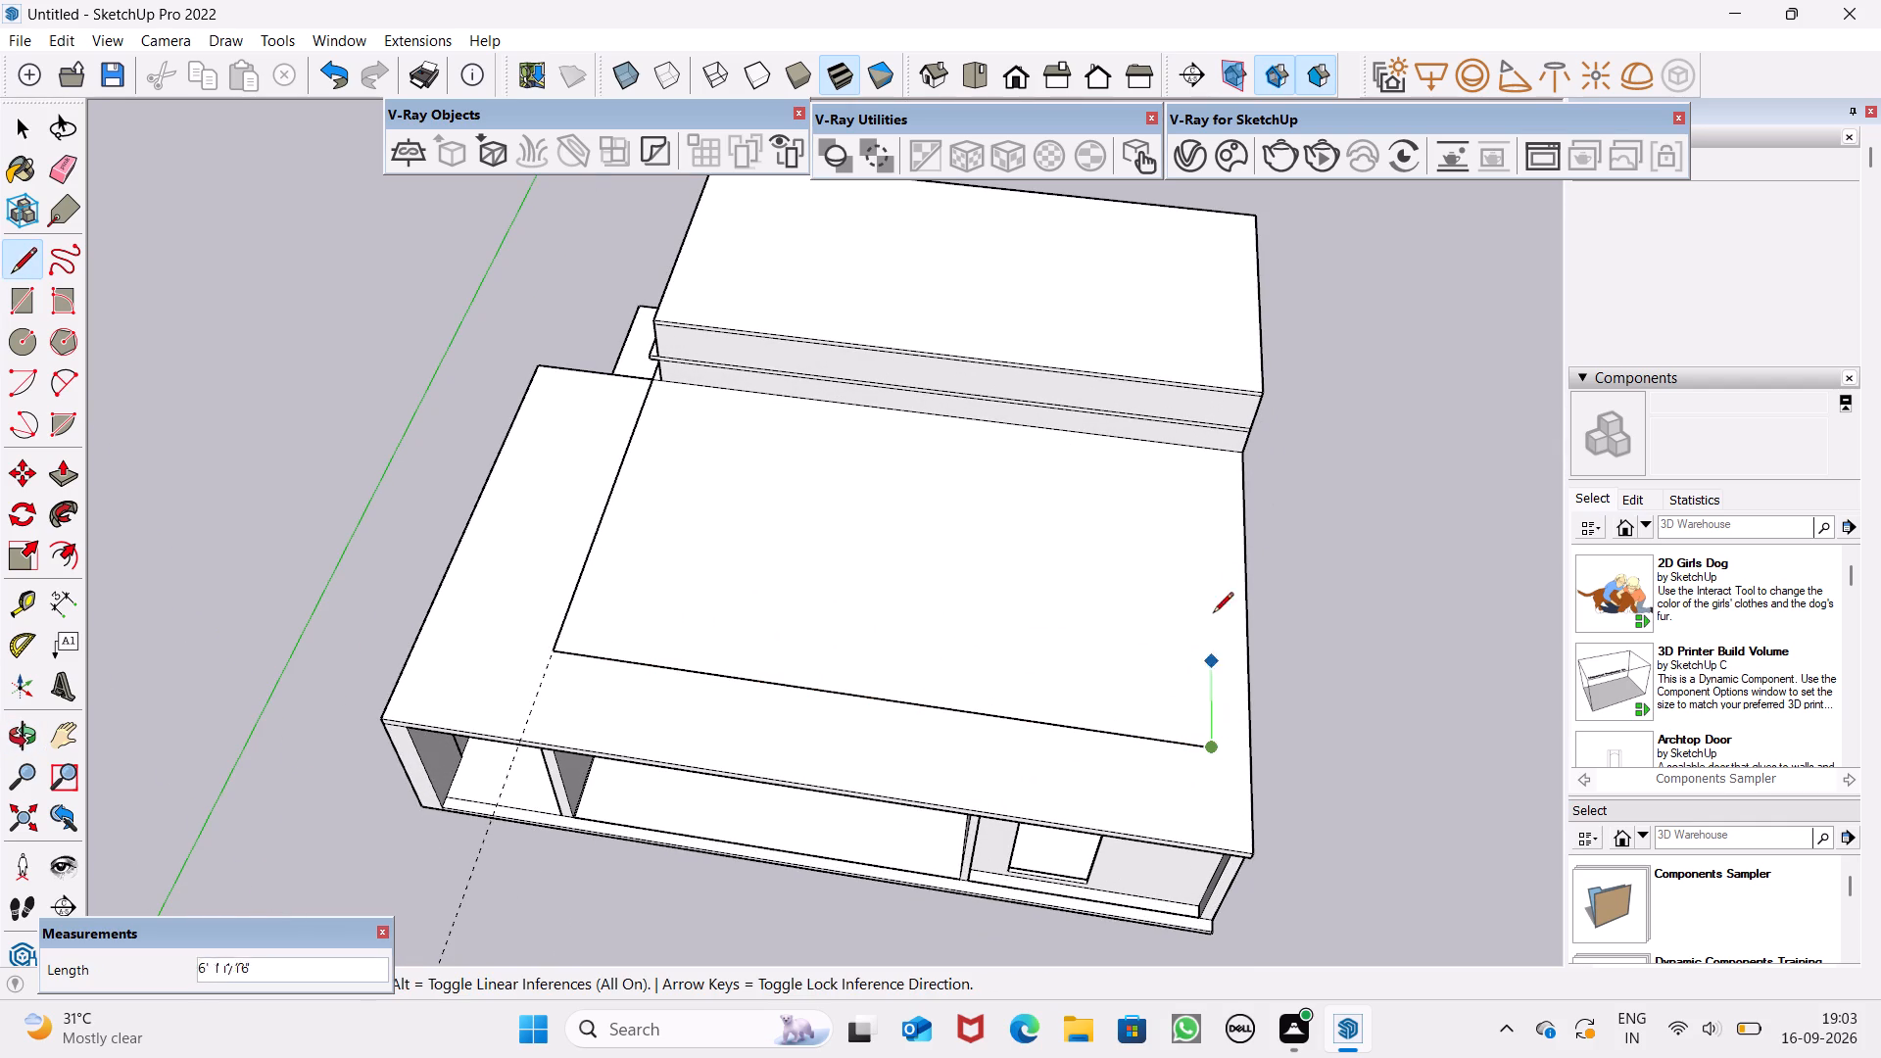
pyautogui.click(1211, 457)
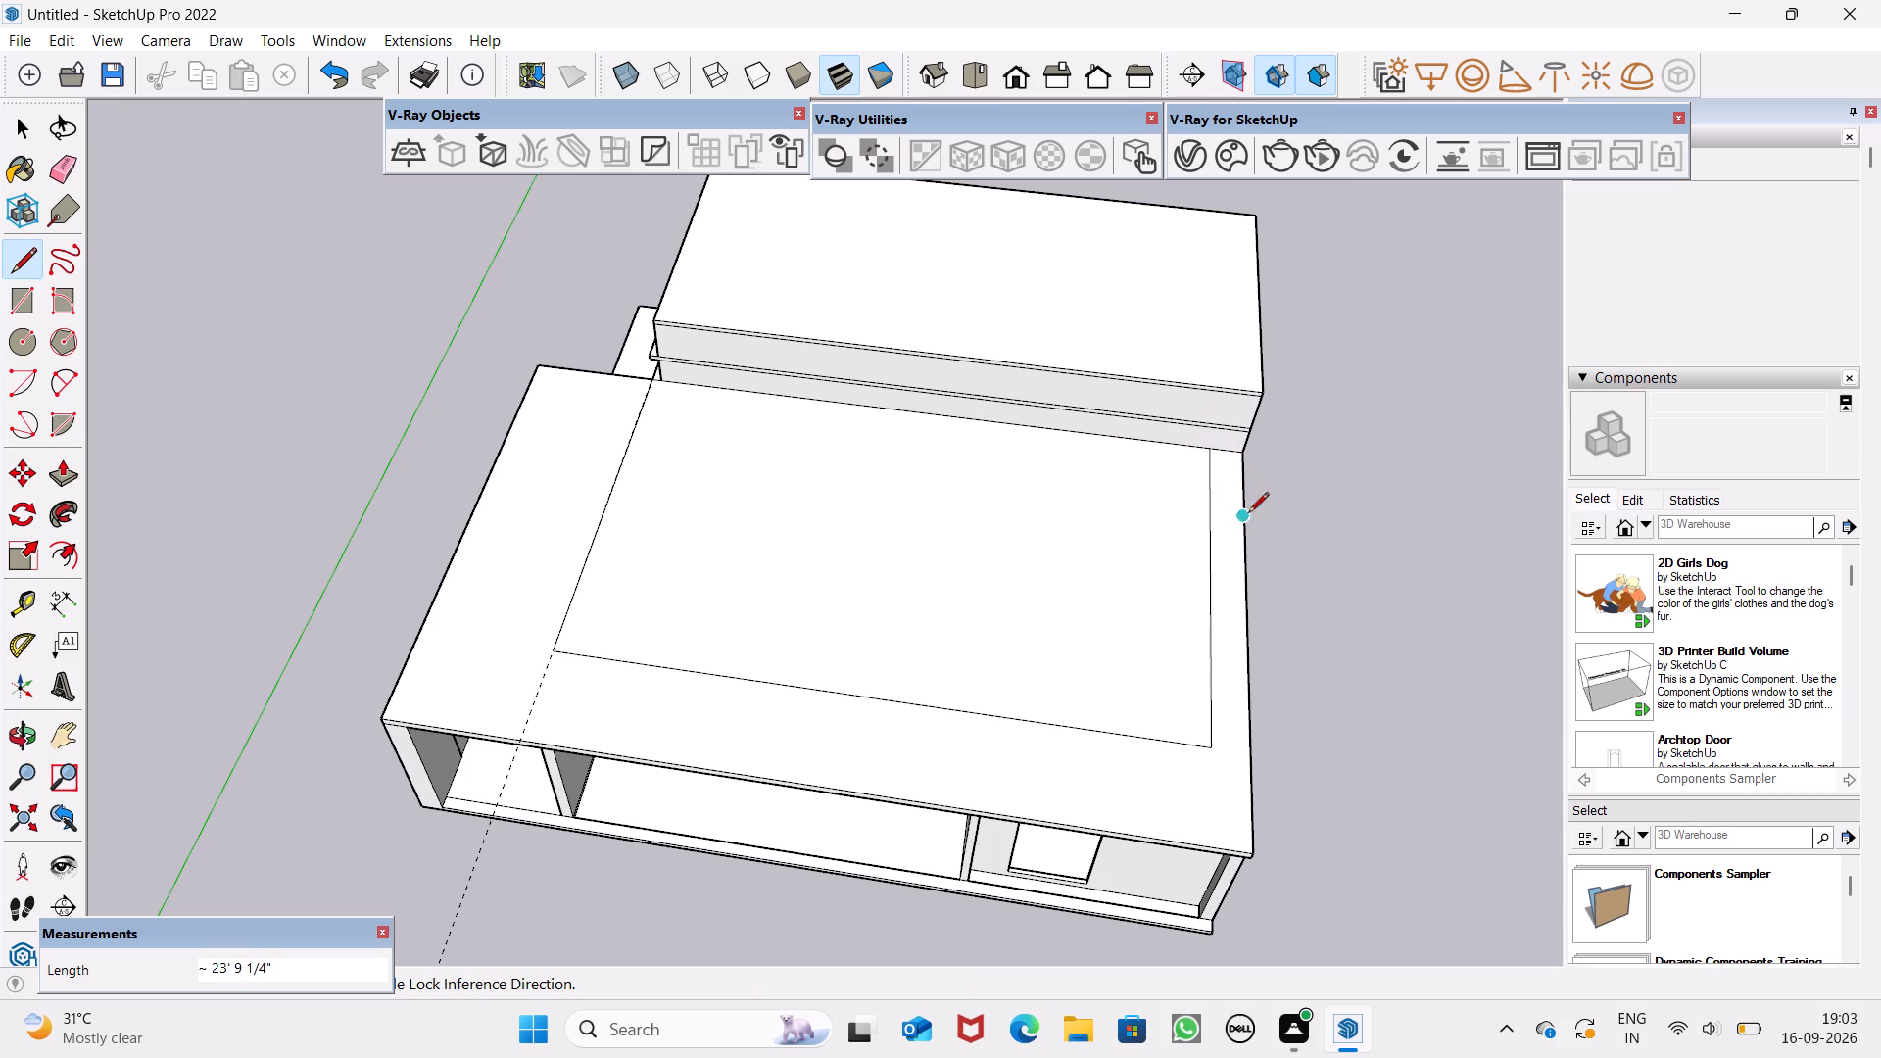
pyautogui.press('space')
pyautogui.press('space')
# Examine the outlined roof area and the building's side wall from the front, the side and a low viewpoint.
pyautogui.scroll(-5, 1274, 521)
pyautogui.moveTo(1320, 589); pyautogui.dragTo(1412, 408, button='middle')
pyautogui.scroll(1, 1310, 493)
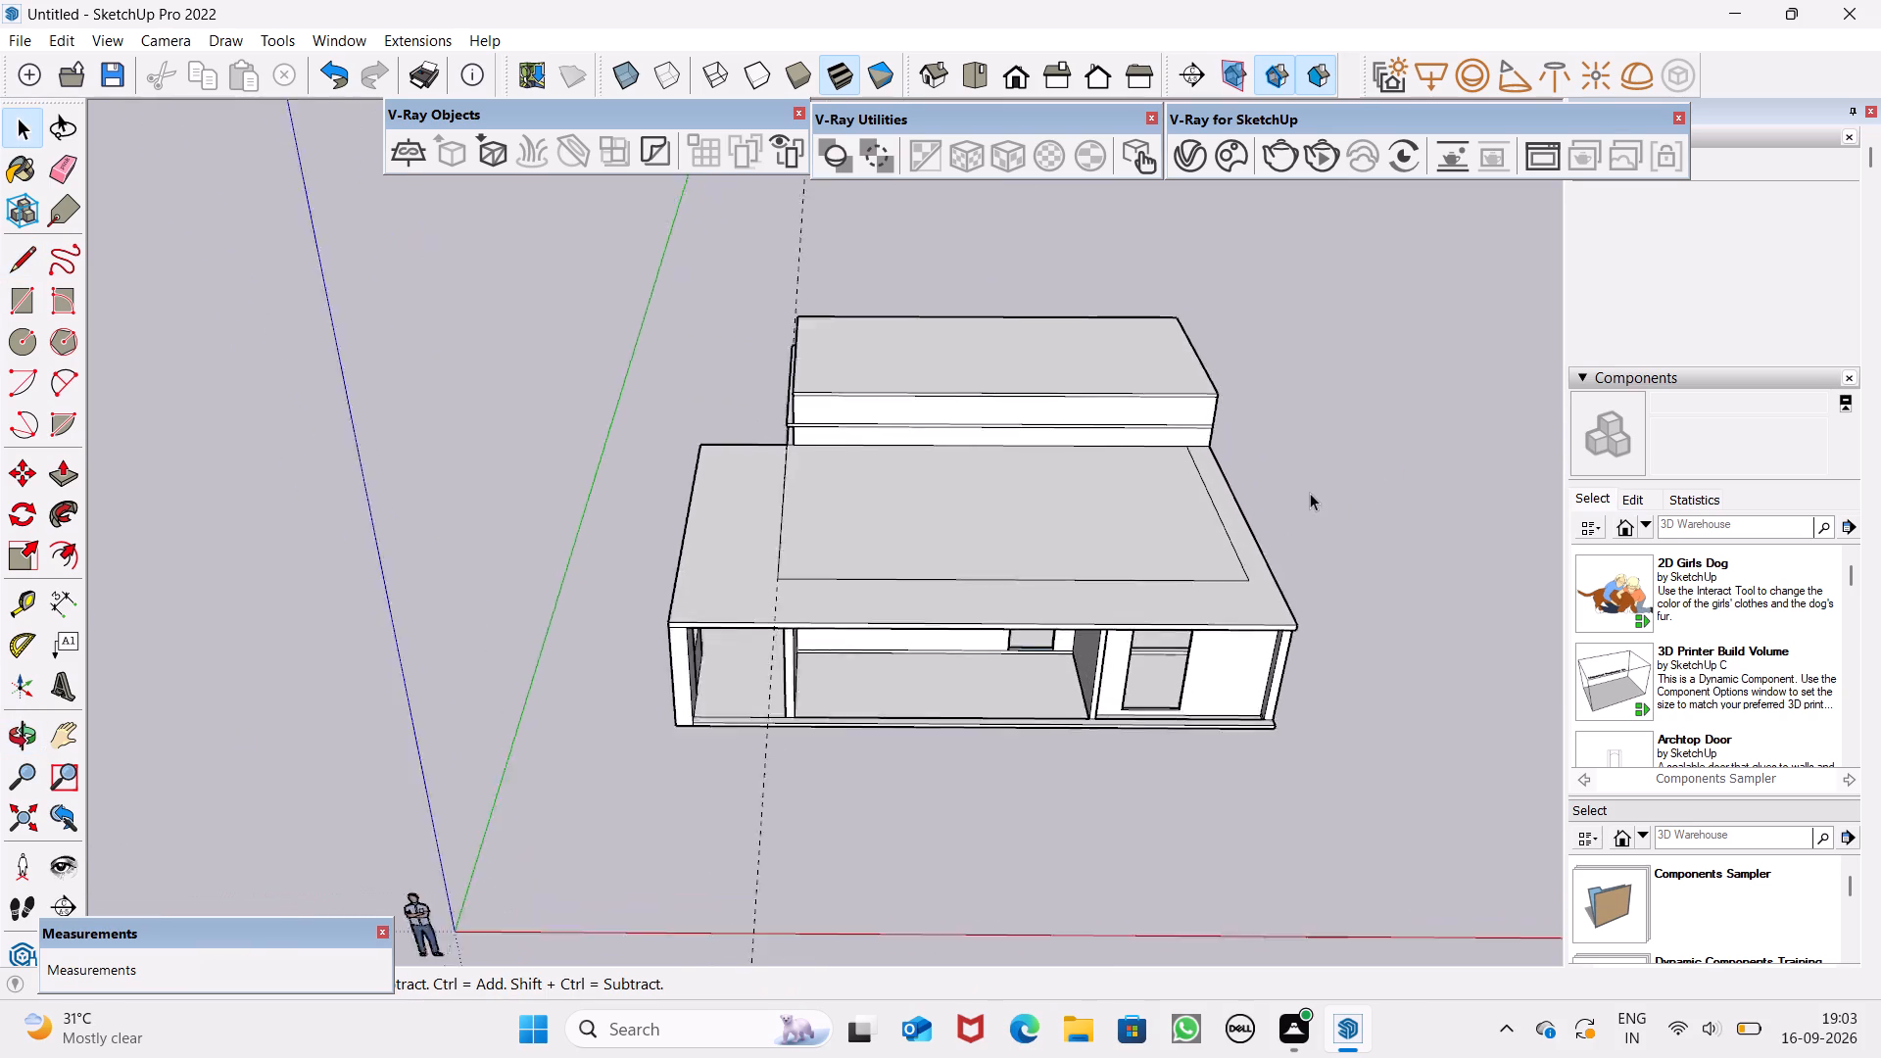
pyautogui.scroll(4, 1310, 493)
pyautogui.moveTo(1257, 550); pyautogui.dragTo(970, 408, button='middle')
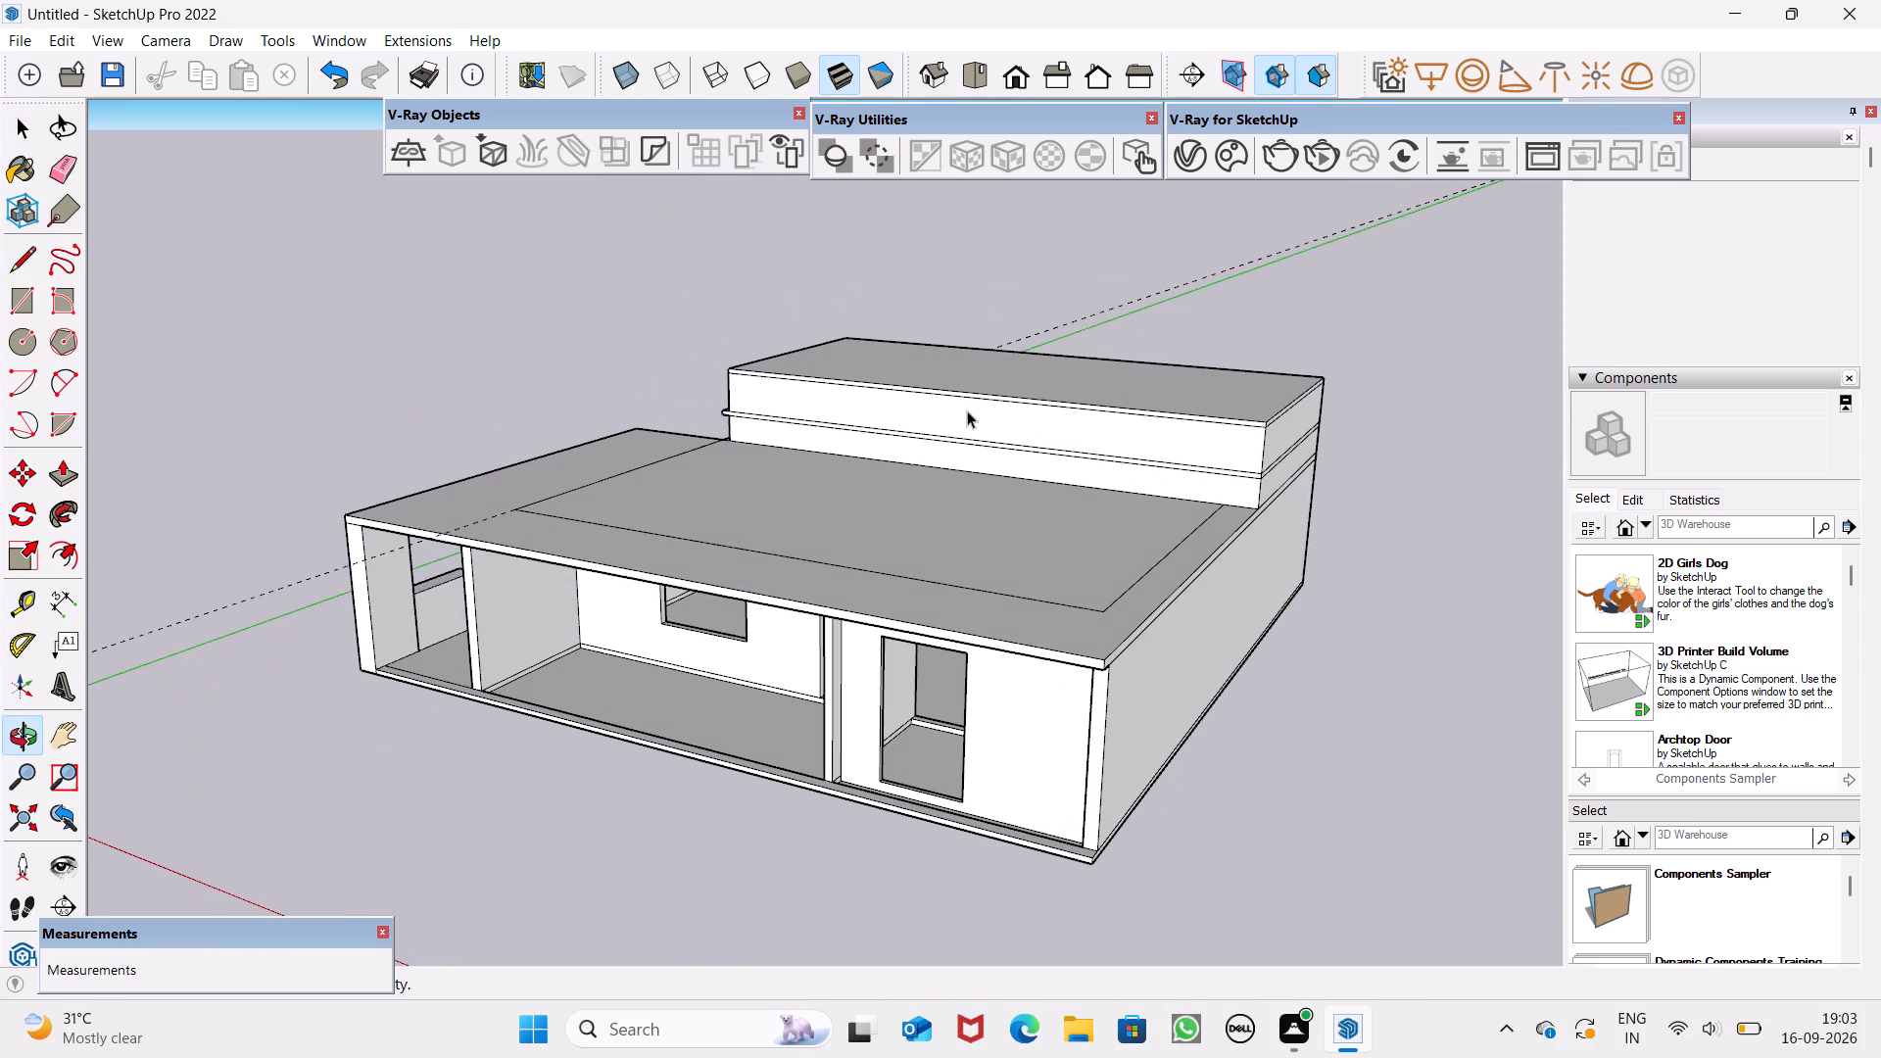
pyautogui.moveTo(1028, 505); pyautogui.dragTo(899, 439, button='middle')
pyautogui.scroll(2, 1187, 657)
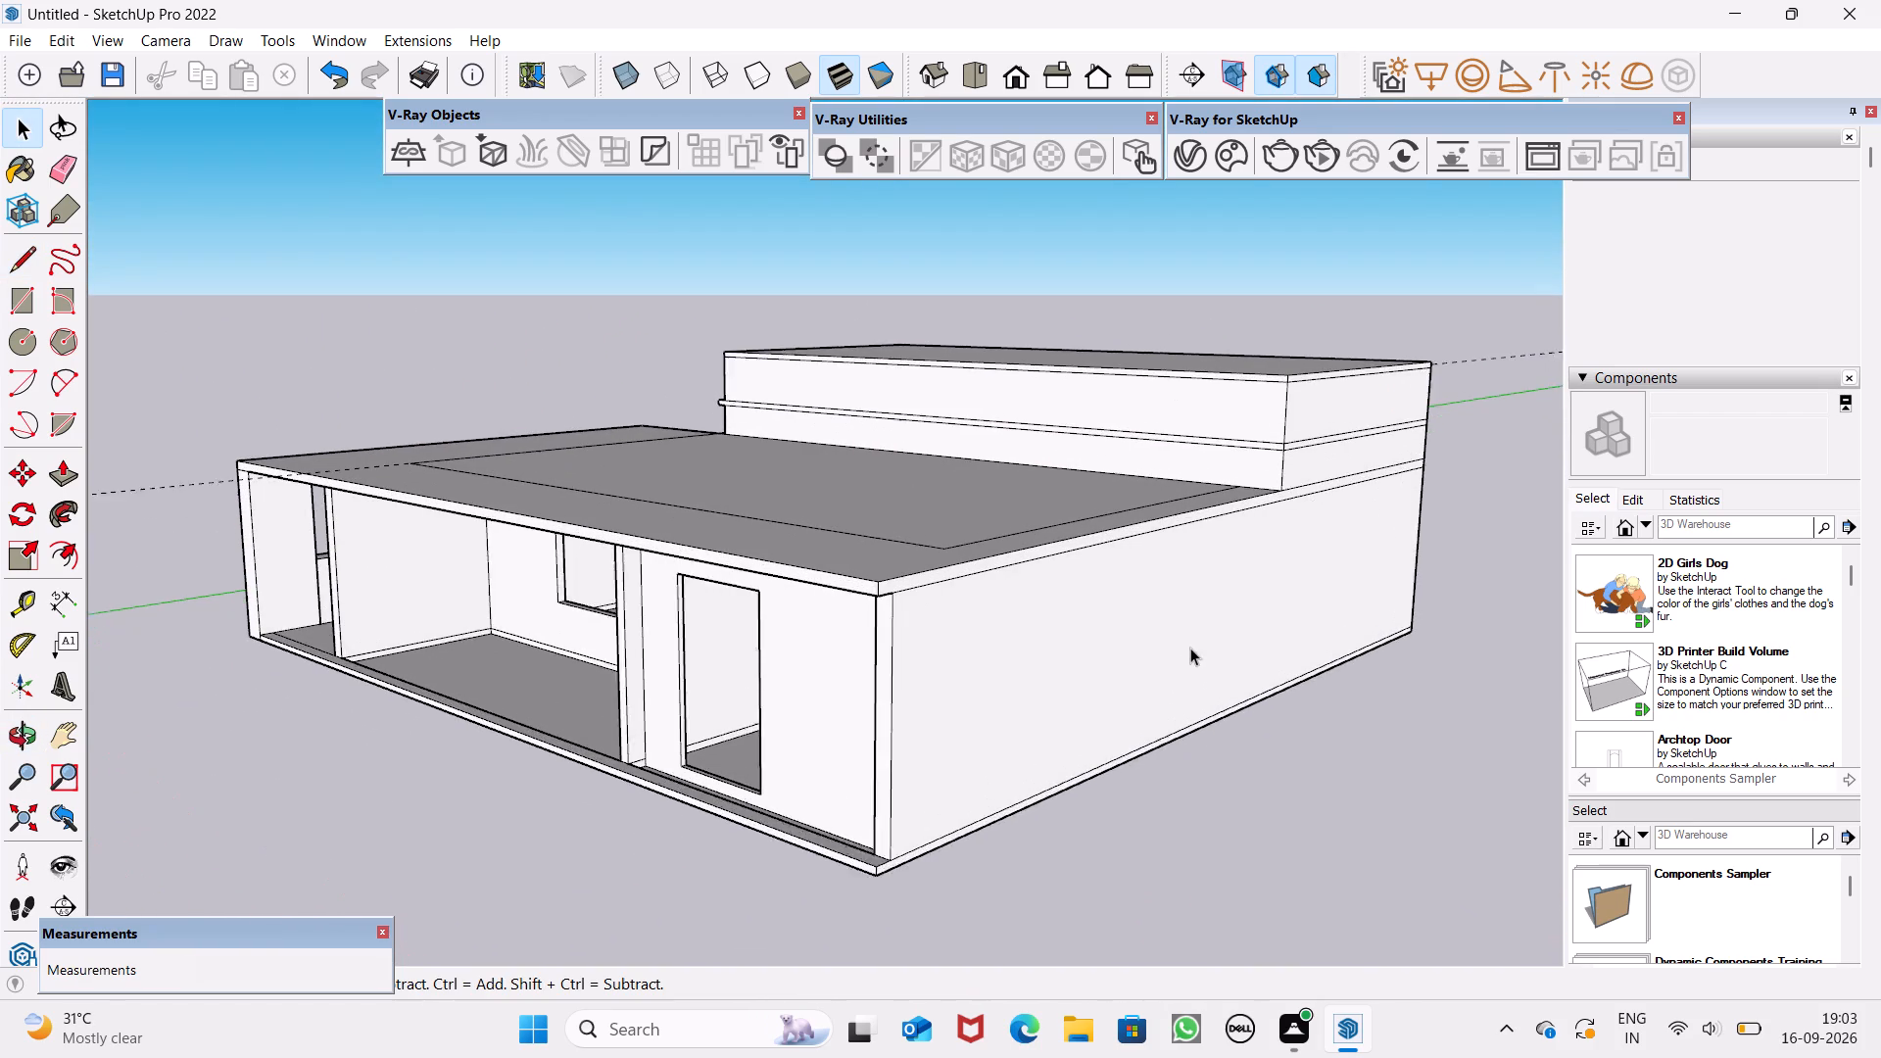
pyautogui.scroll(1, 1190, 648)
pyautogui.scroll(-1, 1193, 602)
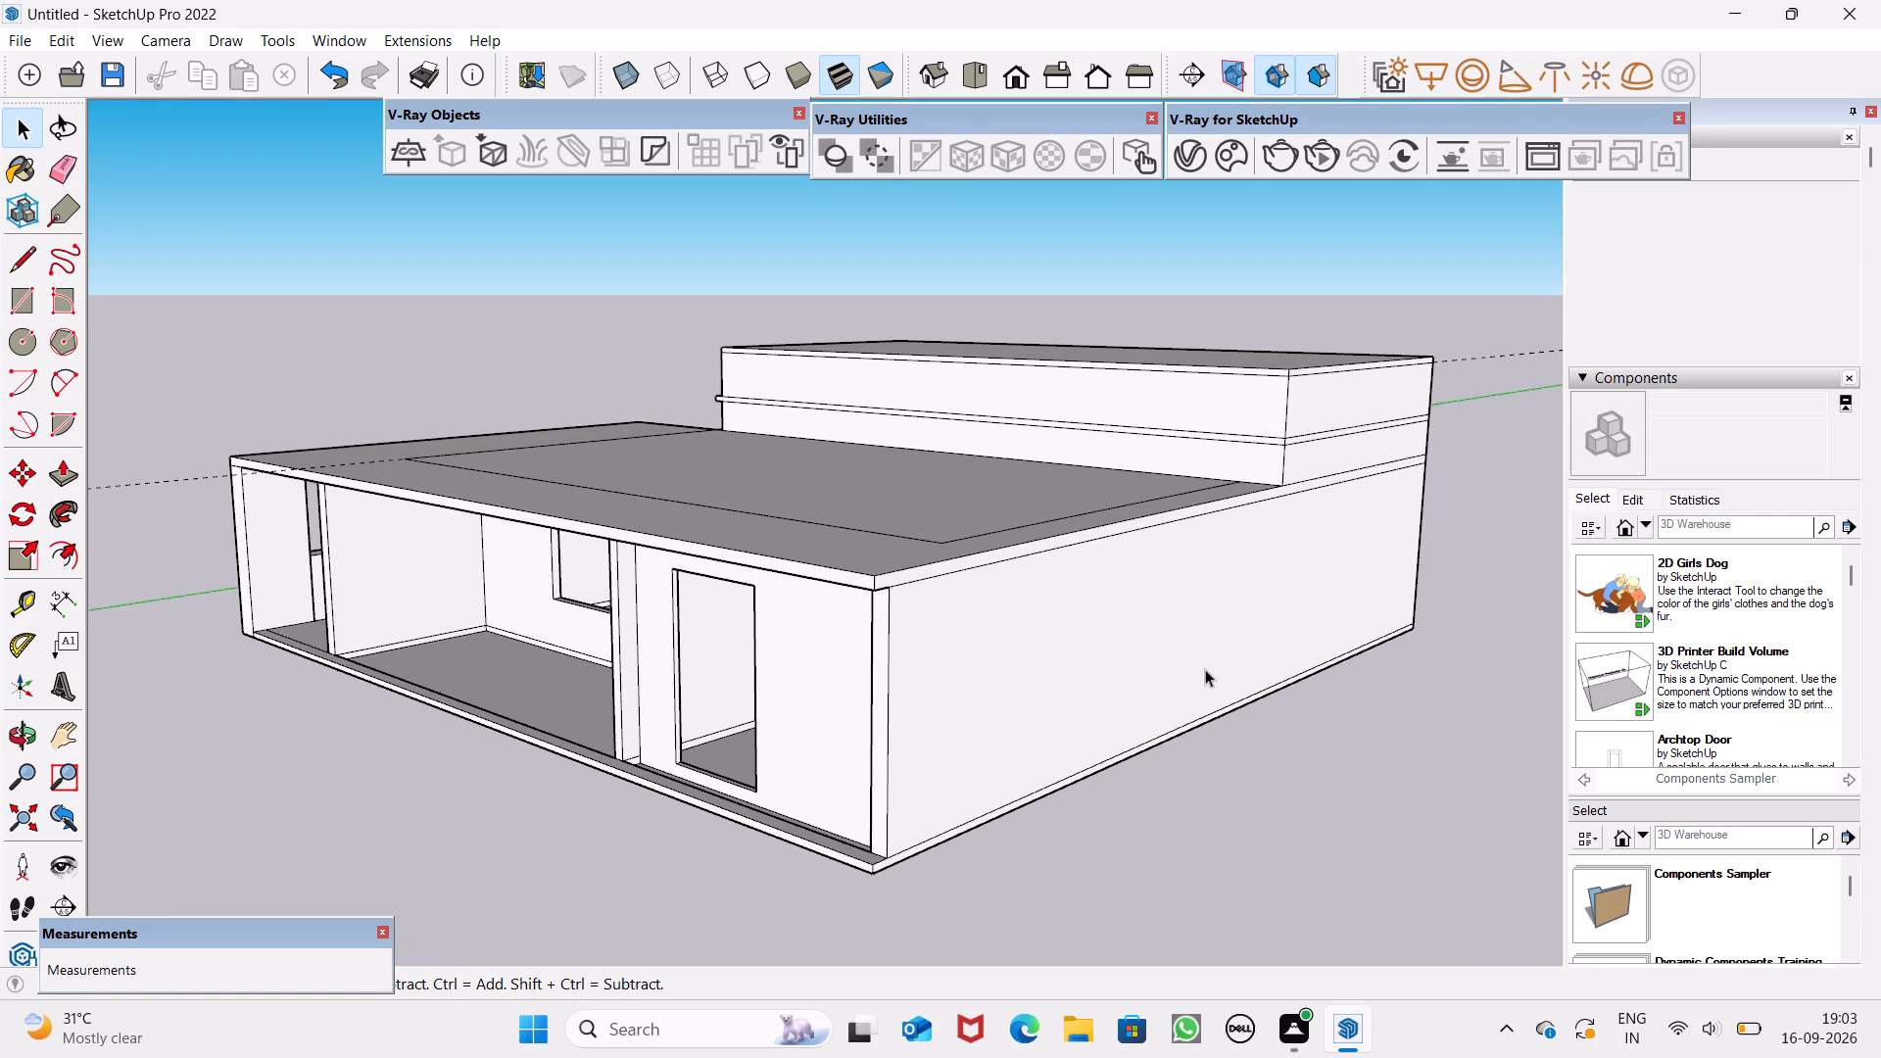
pyautogui.moveTo(1205, 654); pyautogui.dragTo(1197, 594, button='middle')
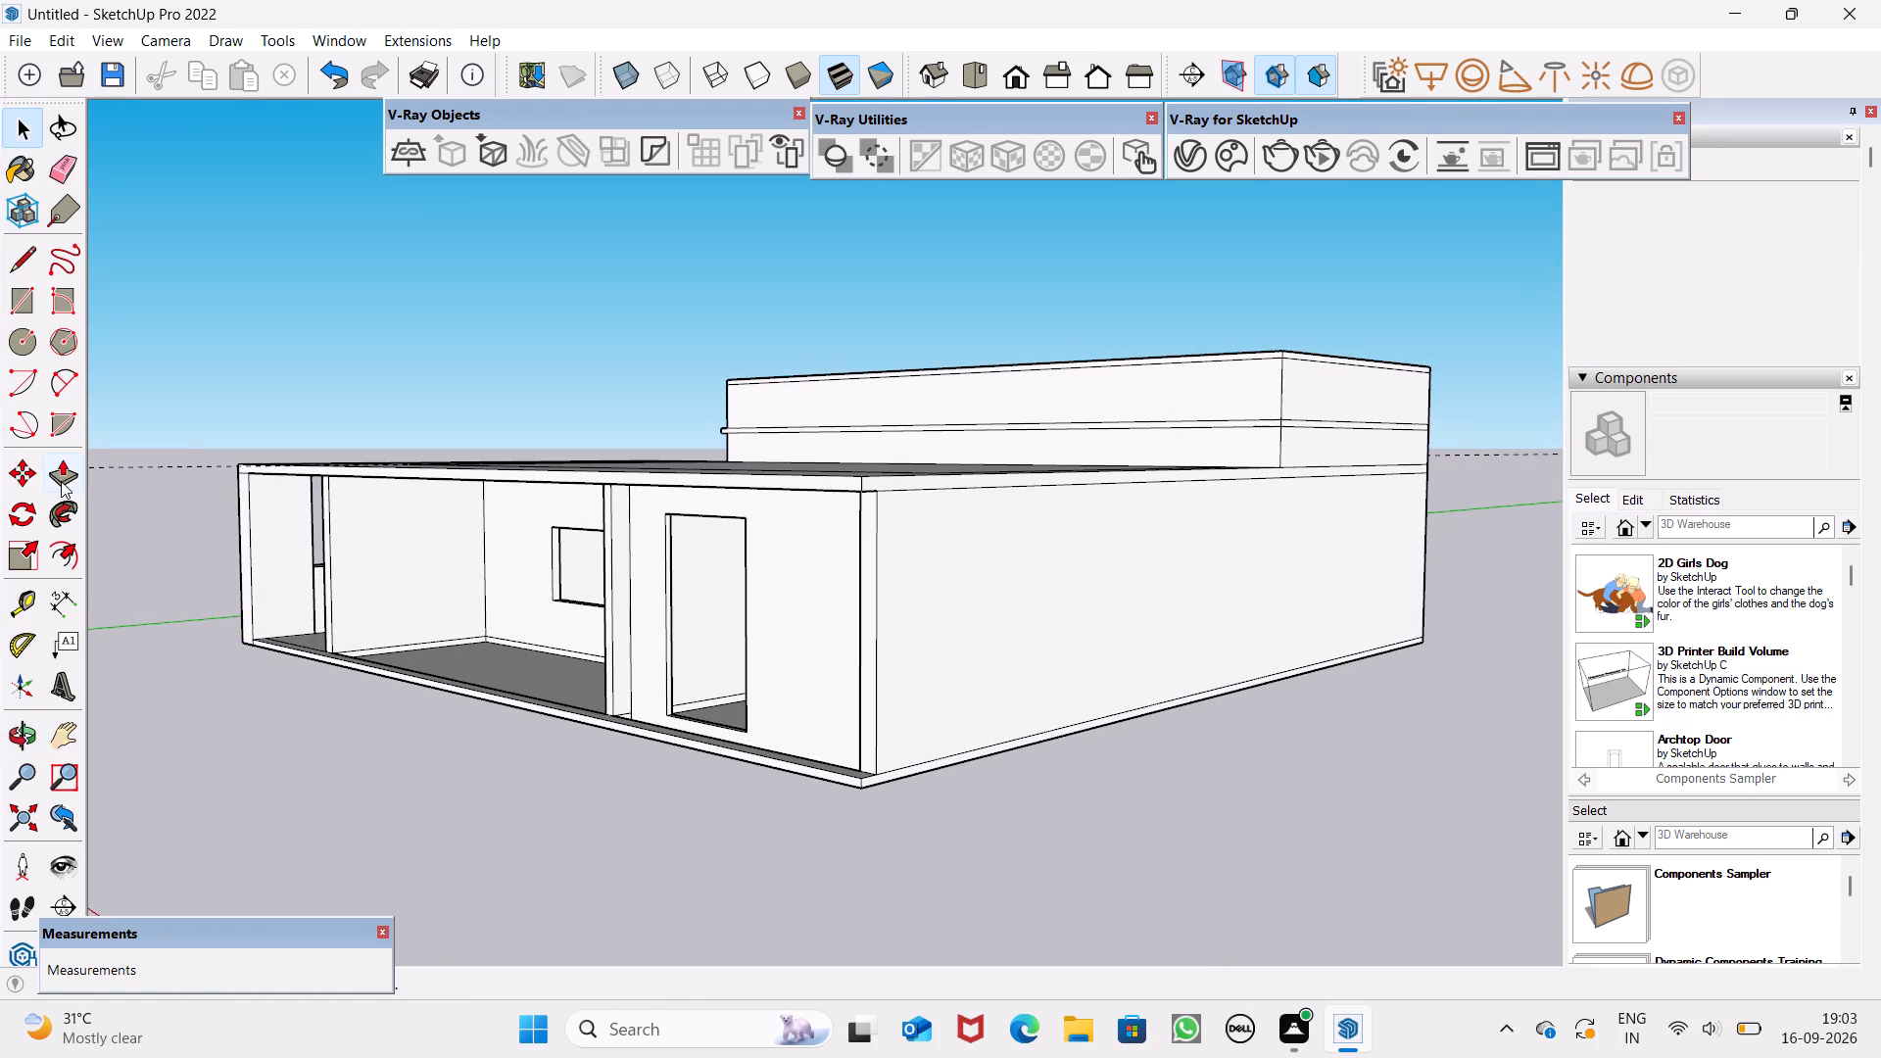
# Push/Pull the lower roof slab's side edge face outward about 3' 1", making an overhang beyond the side wall.
pyautogui.click(57, 479)
pyautogui.scroll(1, 1243, 772)
pyautogui.moveTo(1250, 792); pyautogui.dragTo(1236, 962, button='middle')
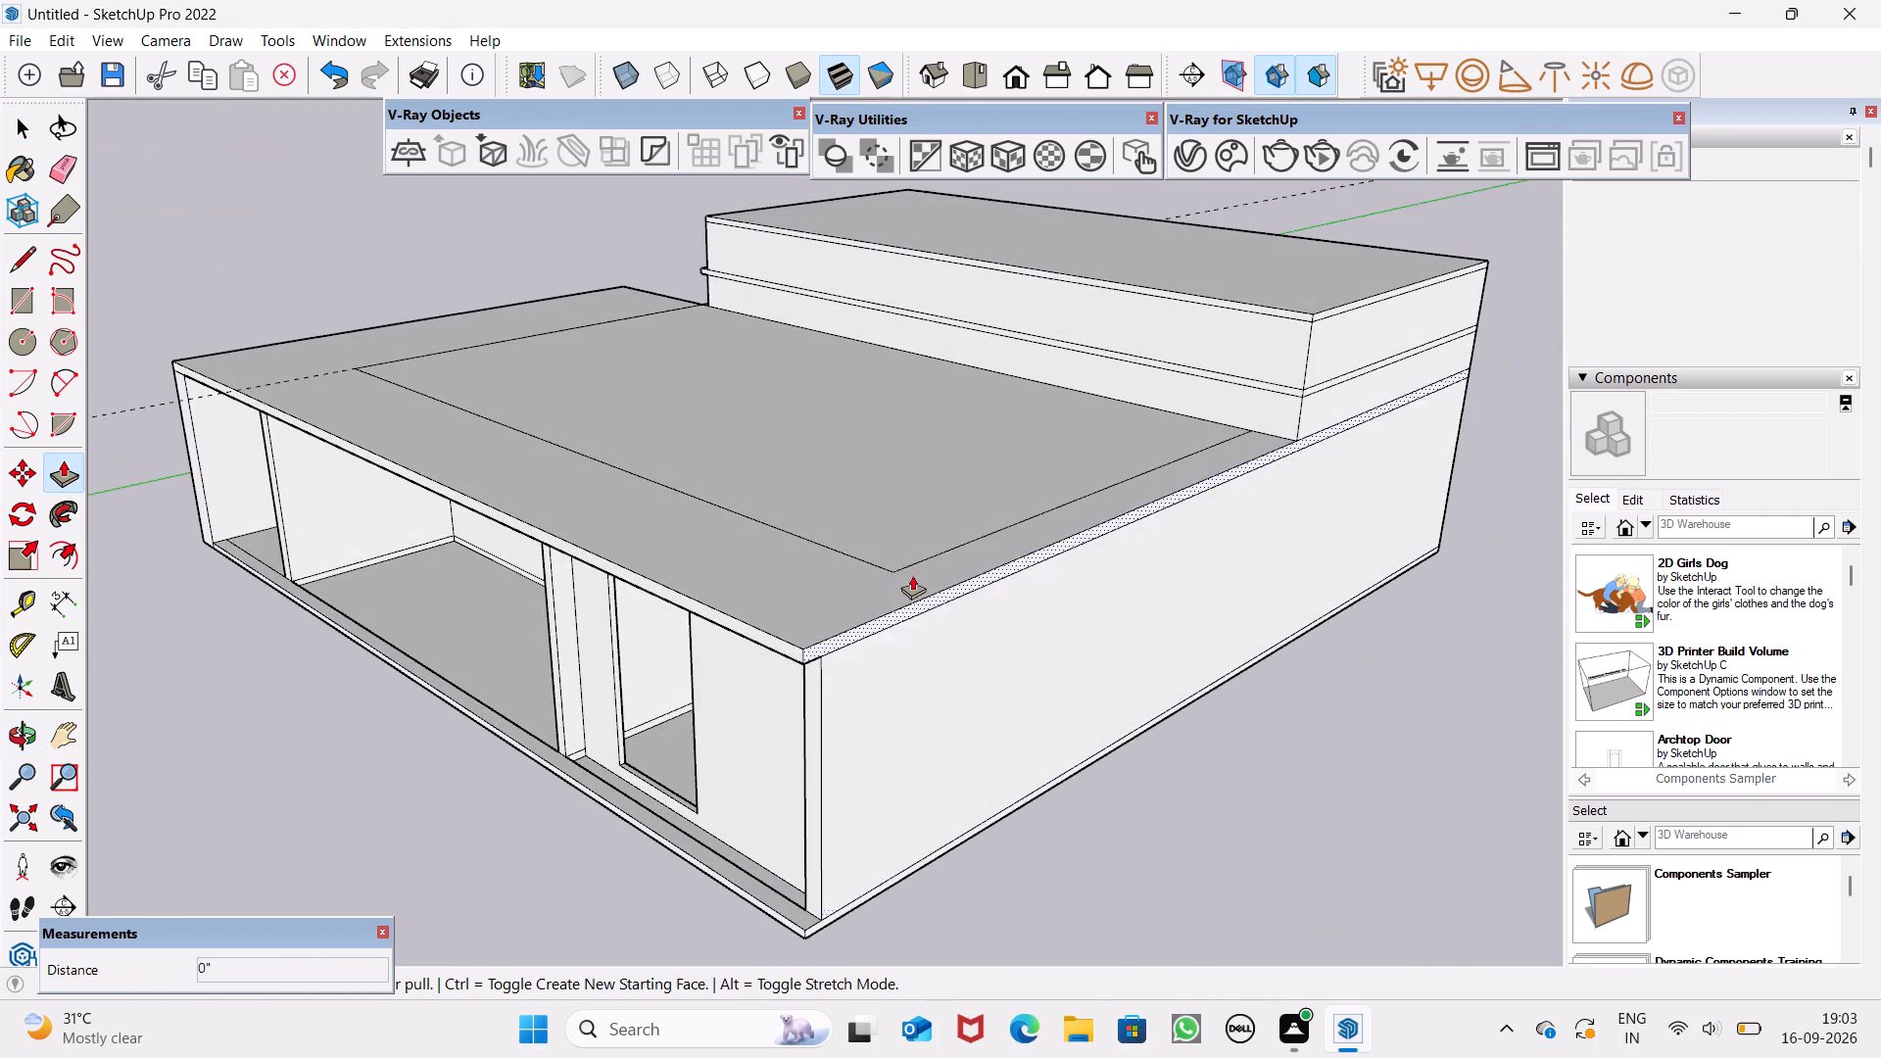
pyautogui.scroll(1, 911, 574)
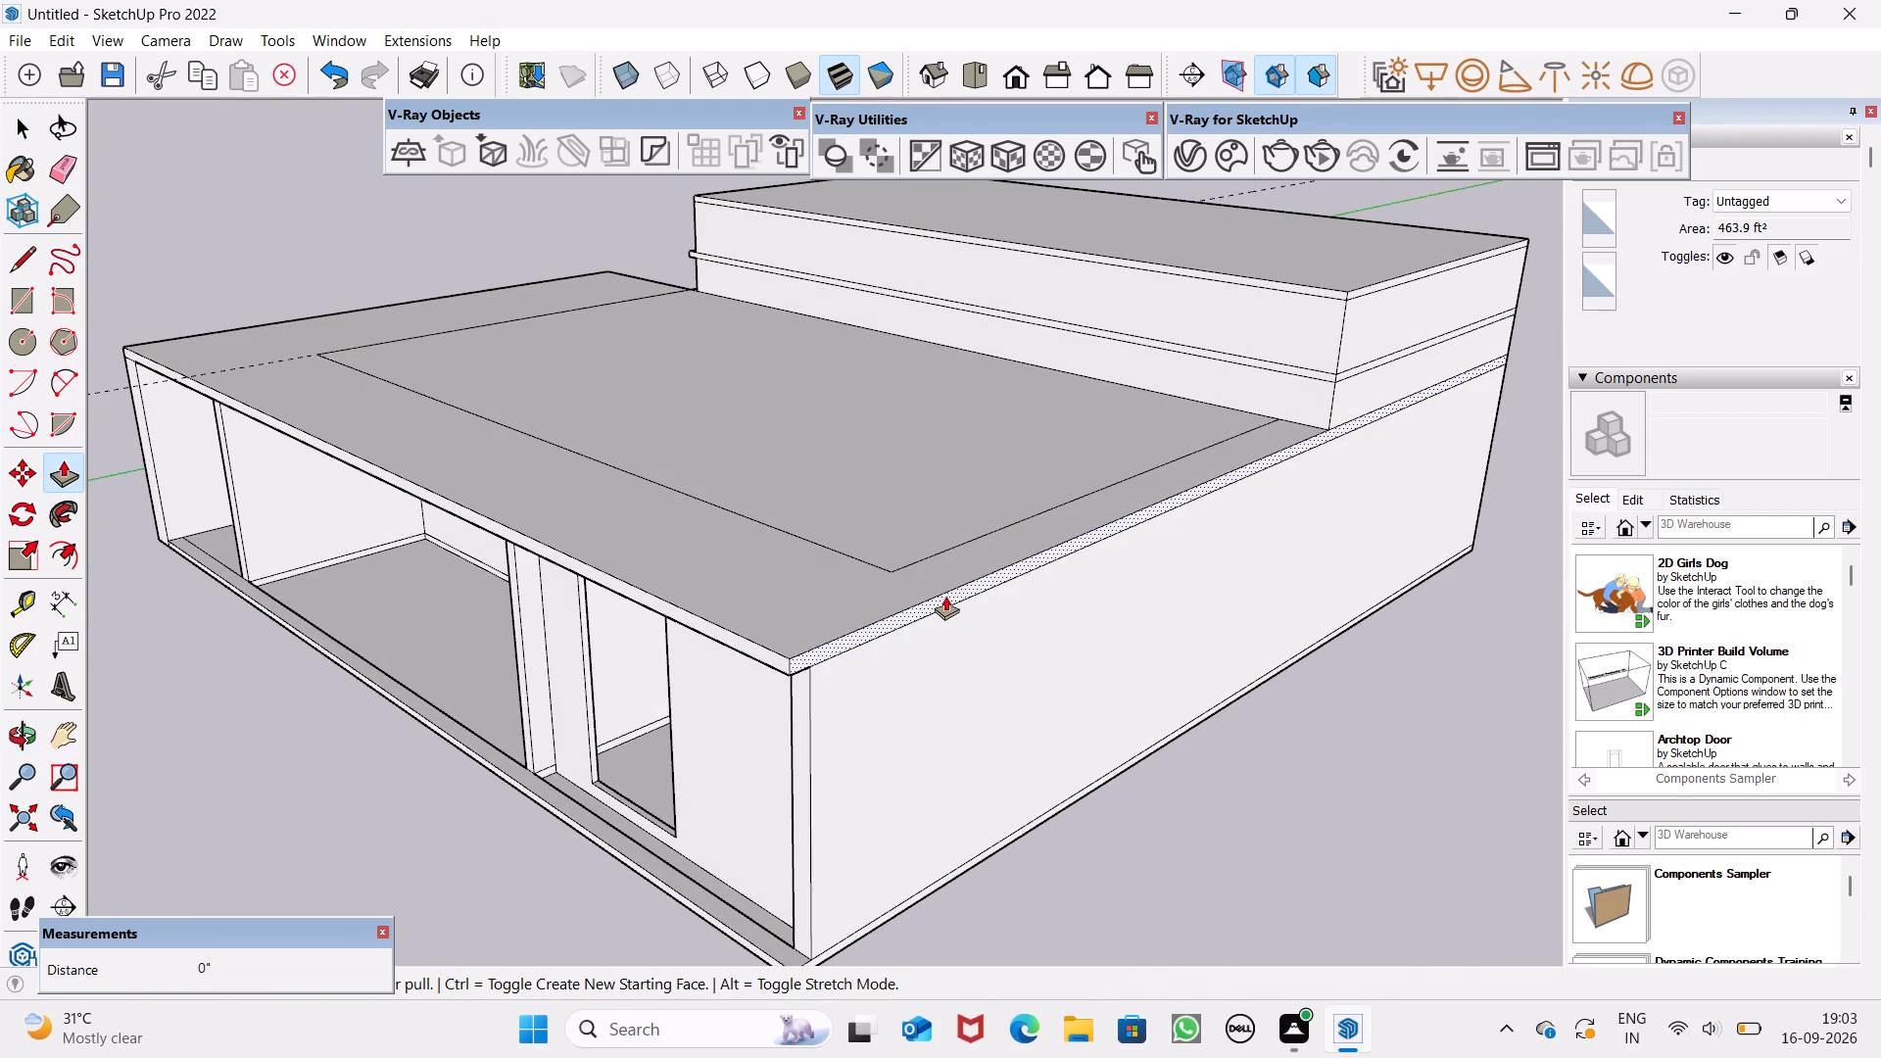
pyautogui.moveTo(945, 597); pyautogui.dragTo(1003, 644)
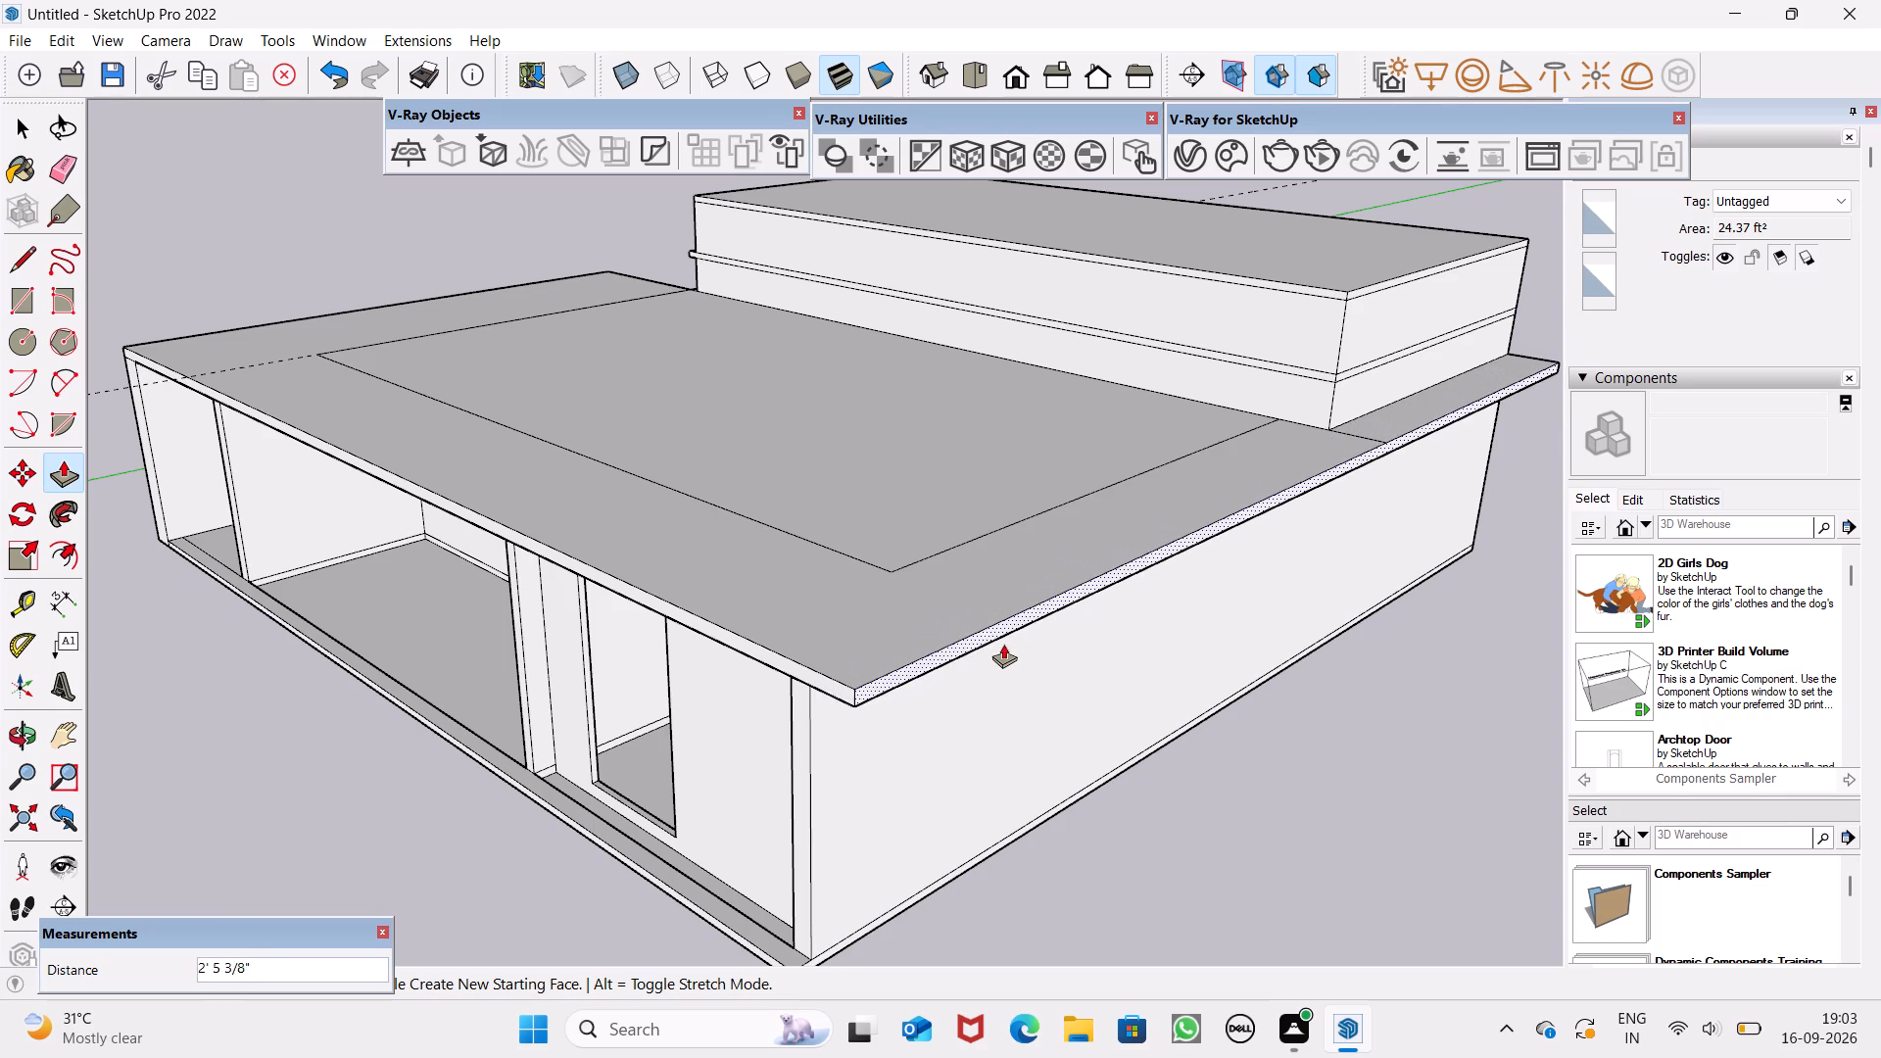
pyautogui.moveTo(1003, 644); pyautogui.dragTo(1016, 657)
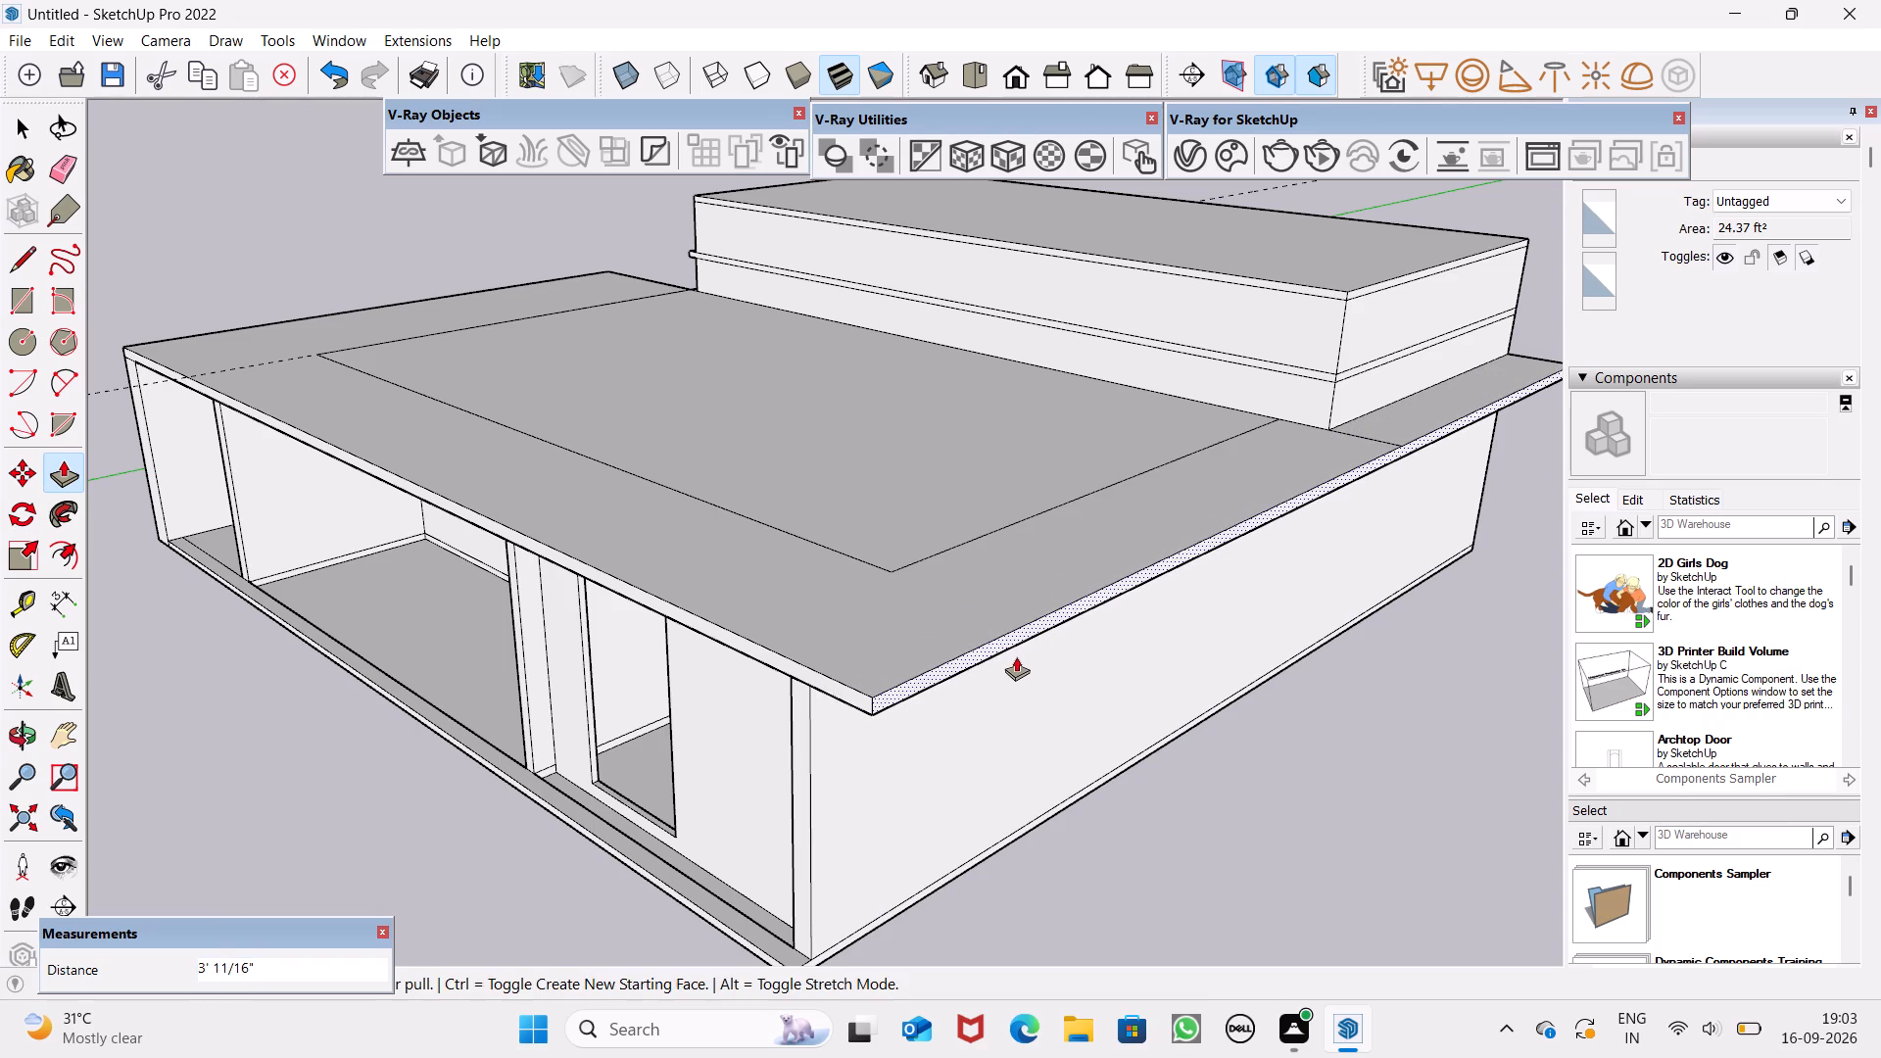
# Pull the underside of the side overhang down 10' to the bottom of the floor slab.
pyautogui.moveTo(1205, 803); pyautogui.dragTo(1313, 580, button='middle')
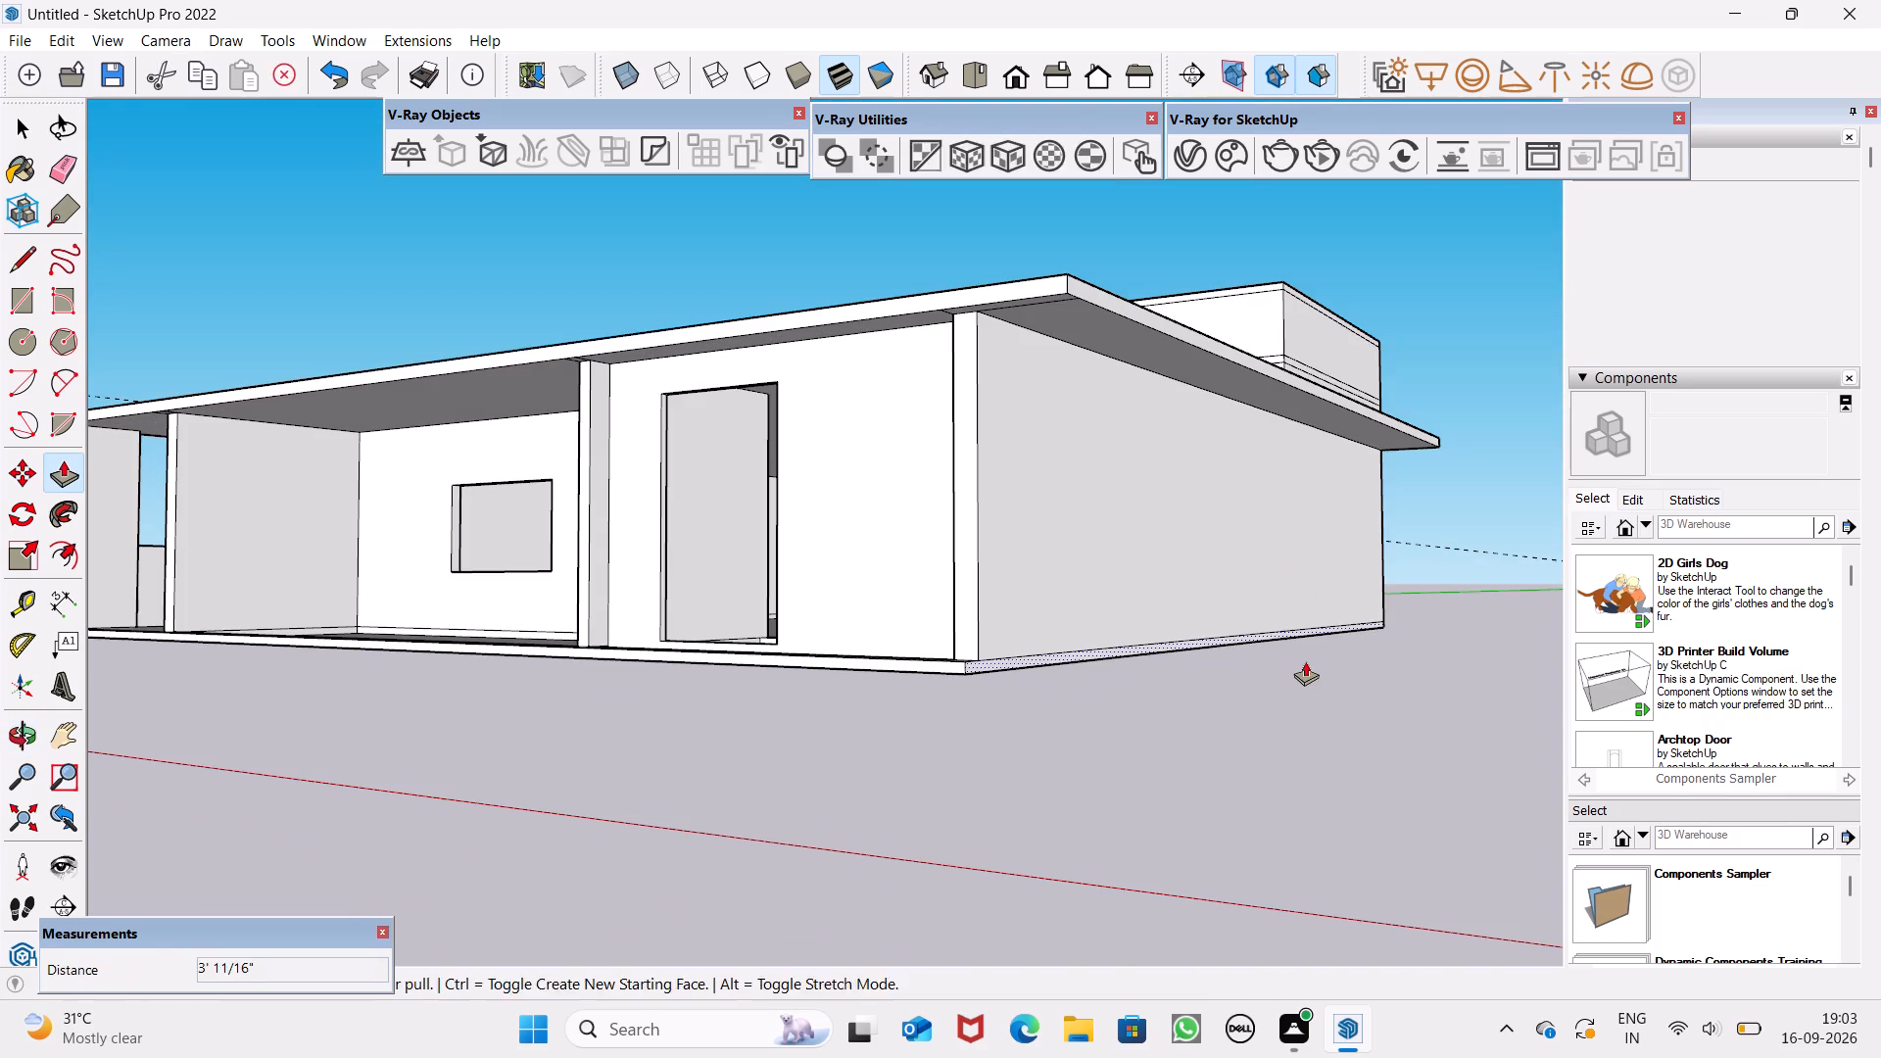
pyautogui.moveTo(1305, 661); pyautogui.dragTo(1455, 534, button='middle')
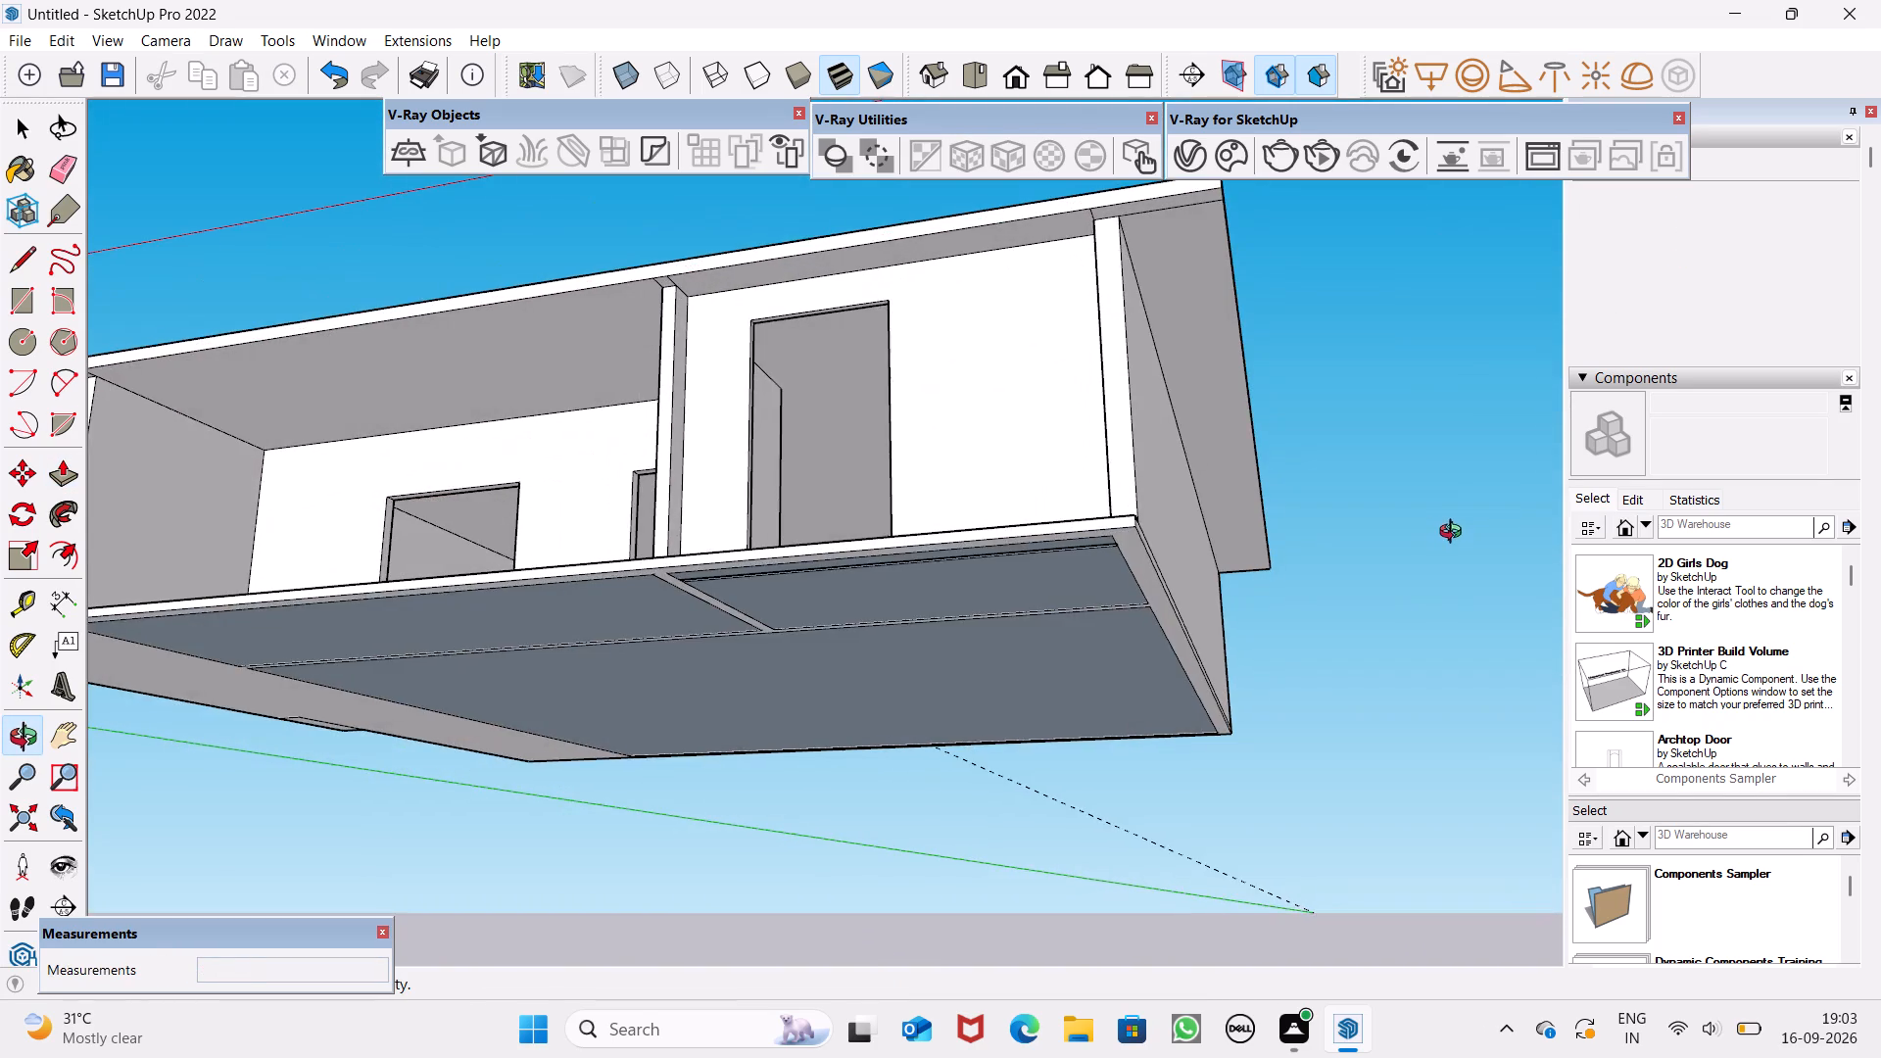
pyautogui.moveTo(1455, 534); pyautogui.dragTo(1516, 673, button='middle')
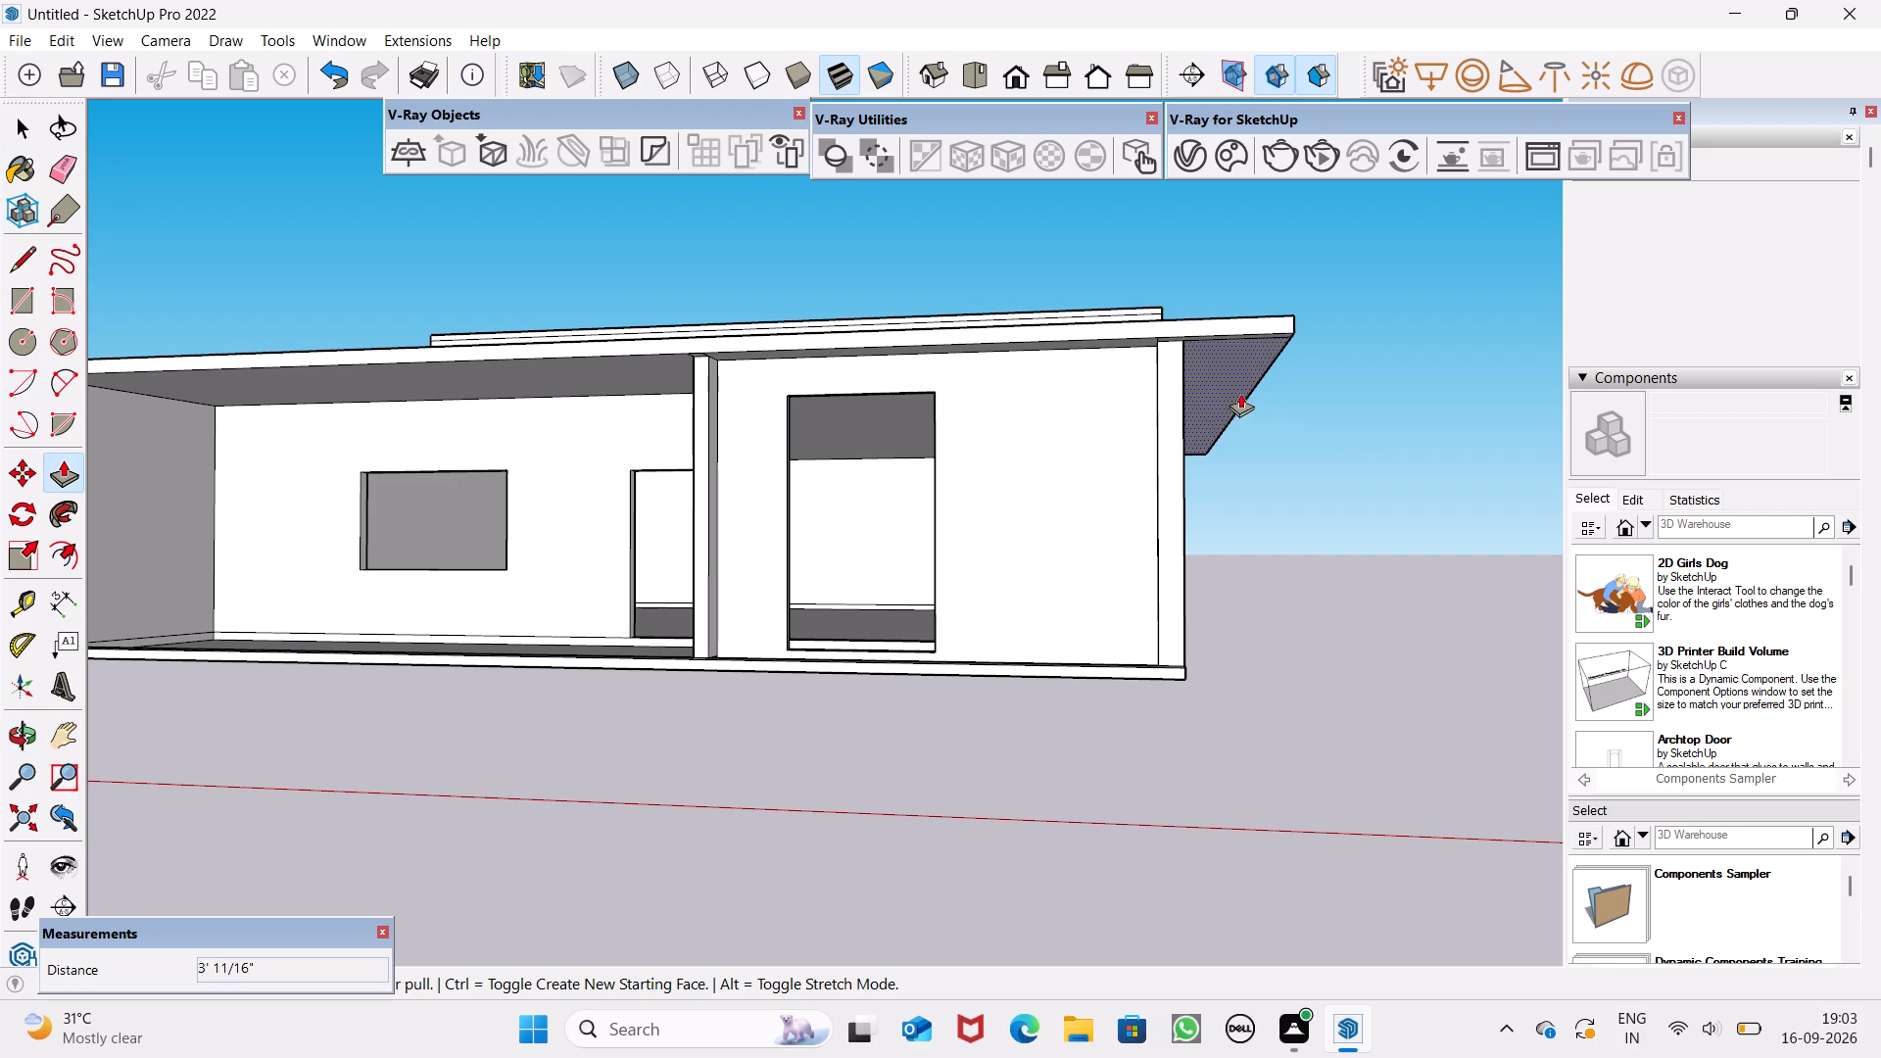
pyautogui.moveTo(1226, 391); pyautogui.dragTo(1262, 647)
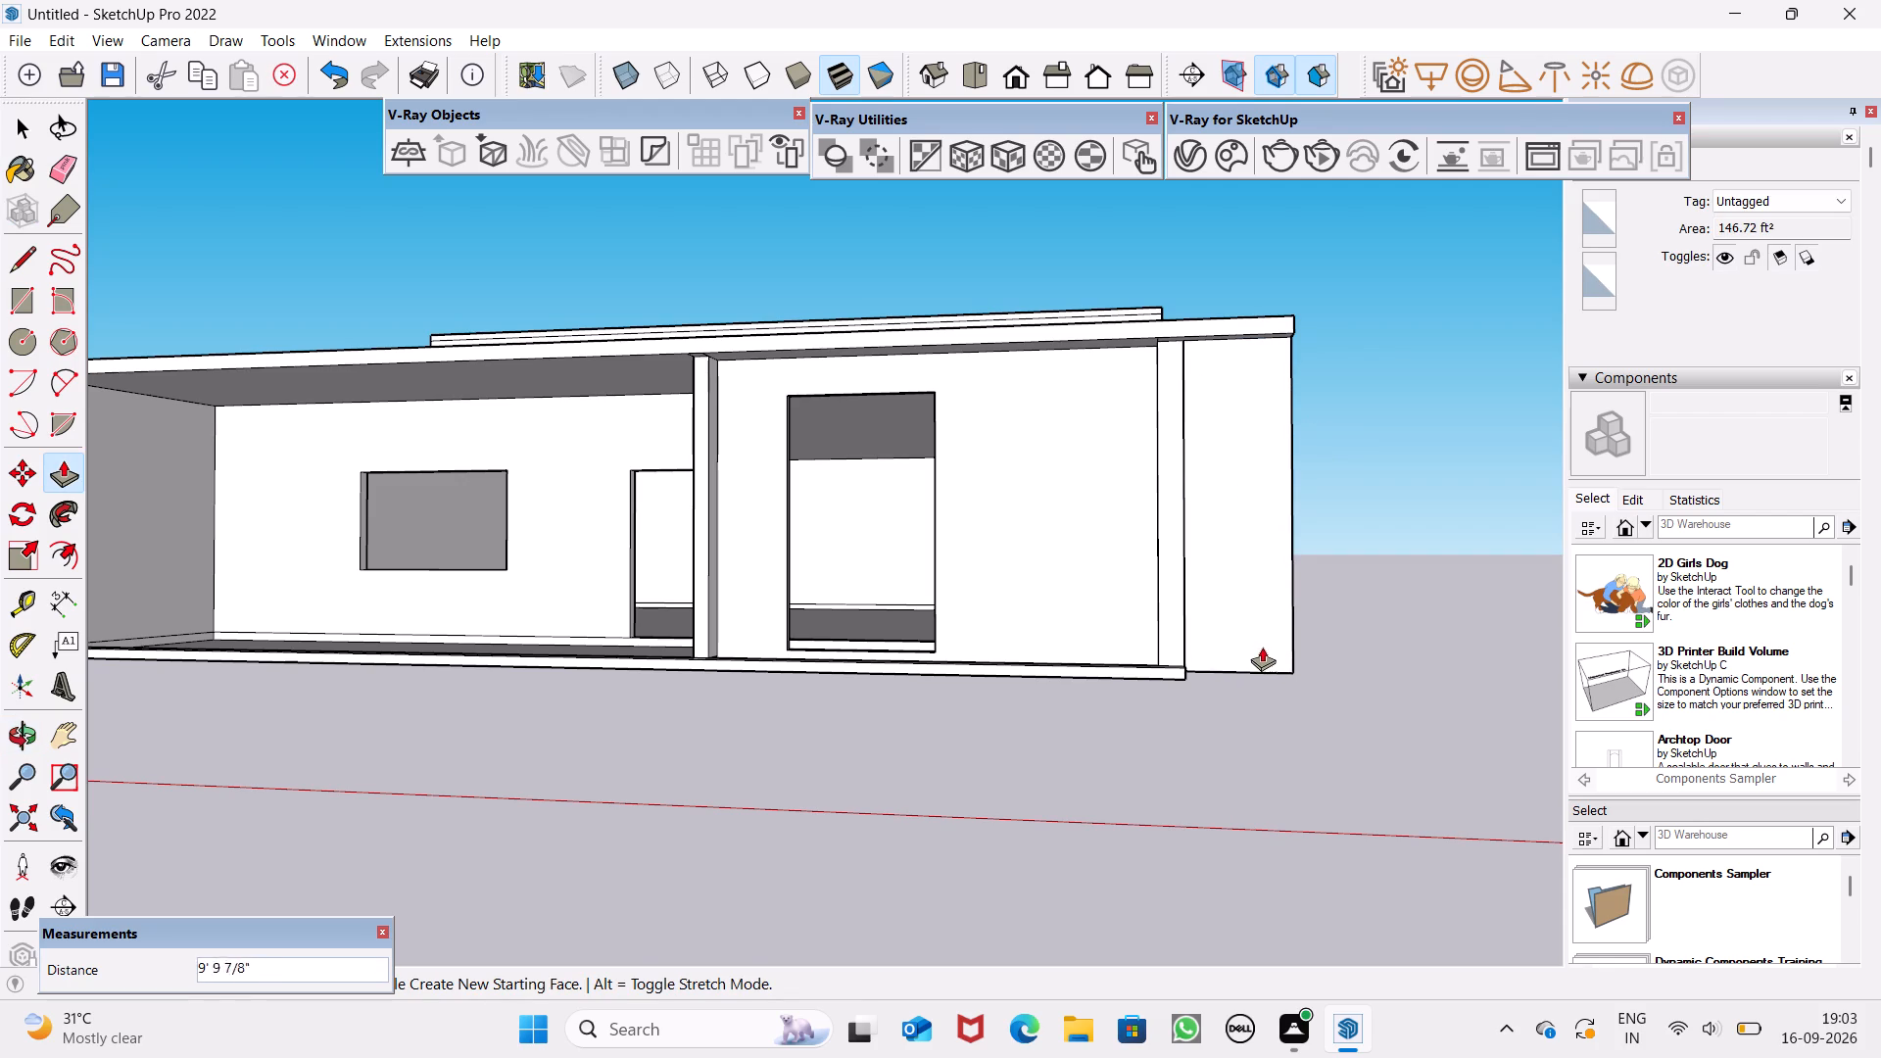
pyautogui.moveTo(1262, 647); pyautogui.dragTo(1242, 649)
pyautogui.moveTo(1242, 649); pyautogui.dragTo(1162, 672)
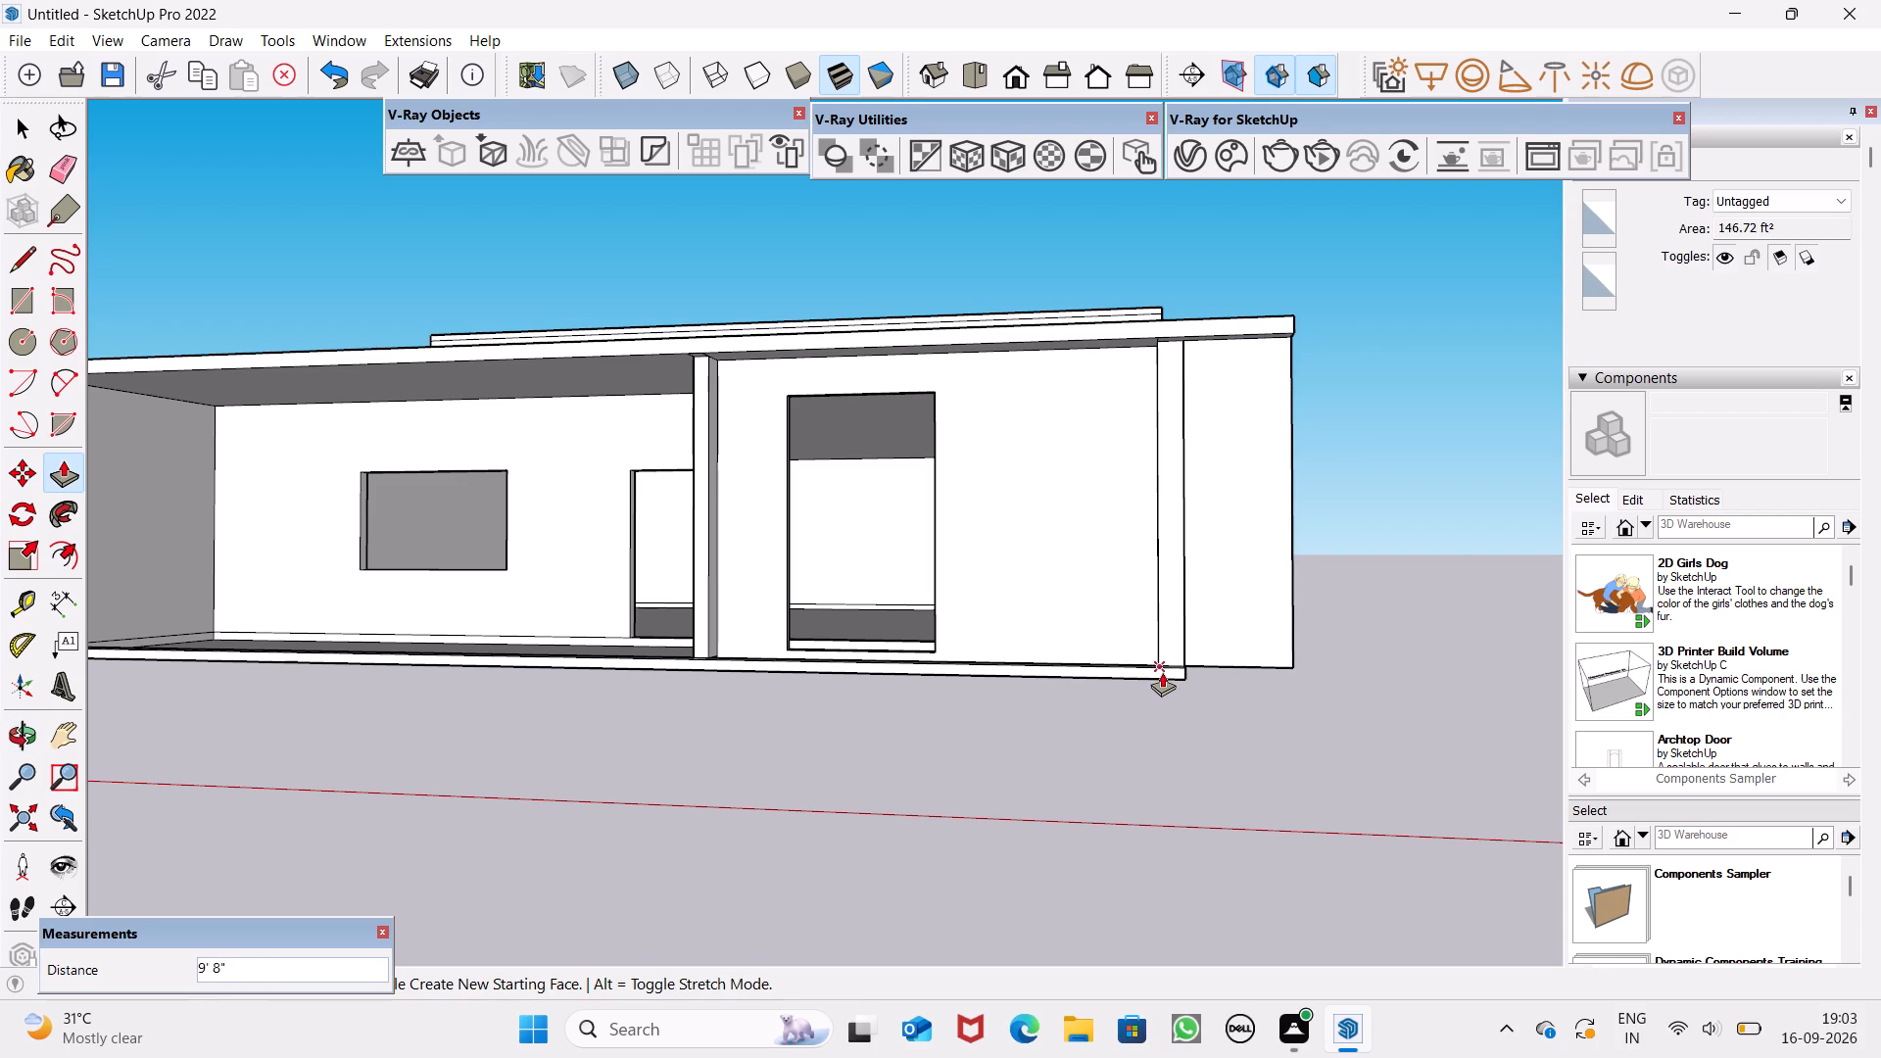
pyautogui.moveTo(1162, 672); pyautogui.dragTo(1176, 680)
# Examine the extended side block against the front openings, roof outline and upper block from several angles.
pyautogui.scroll(-5, 1074, 577)
pyautogui.moveTo(1302, 726); pyautogui.dragTo(1113, 849, button='middle')
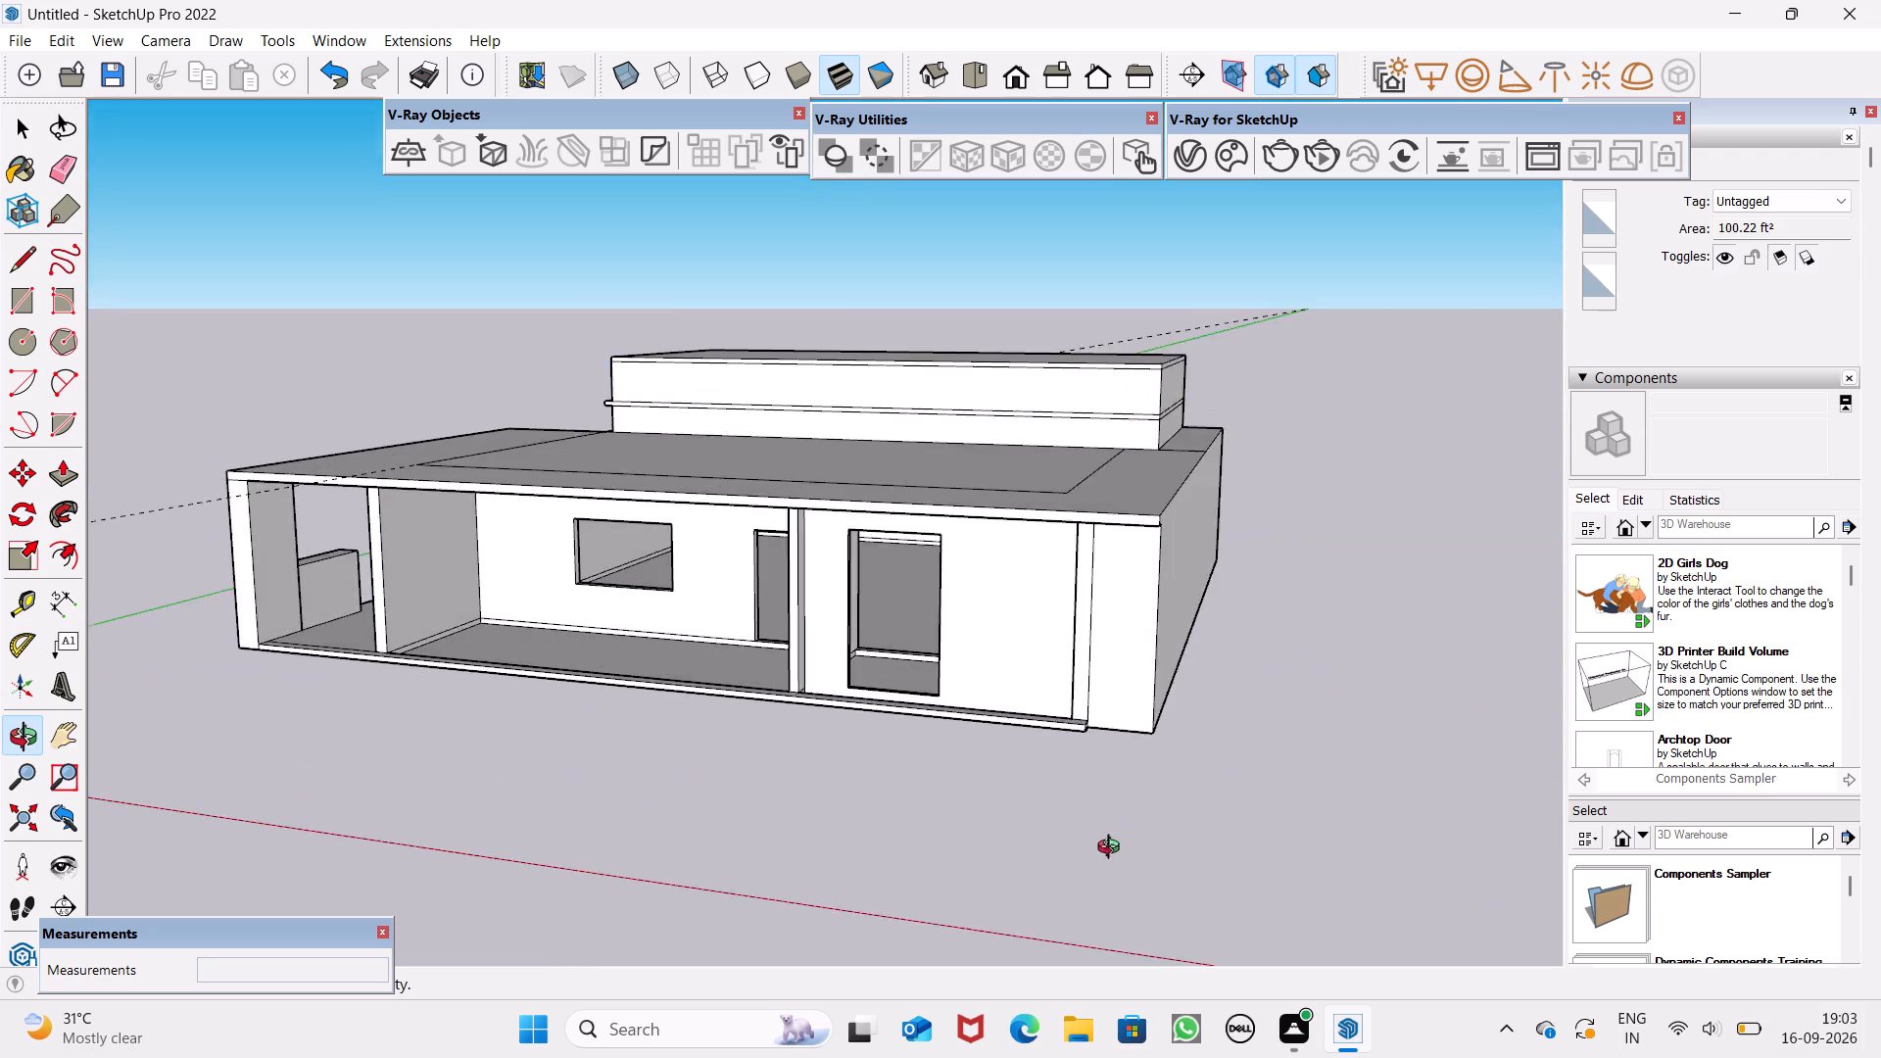
pyautogui.moveTo(1113, 849); pyautogui.dragTo(1149, 841, button='middle')
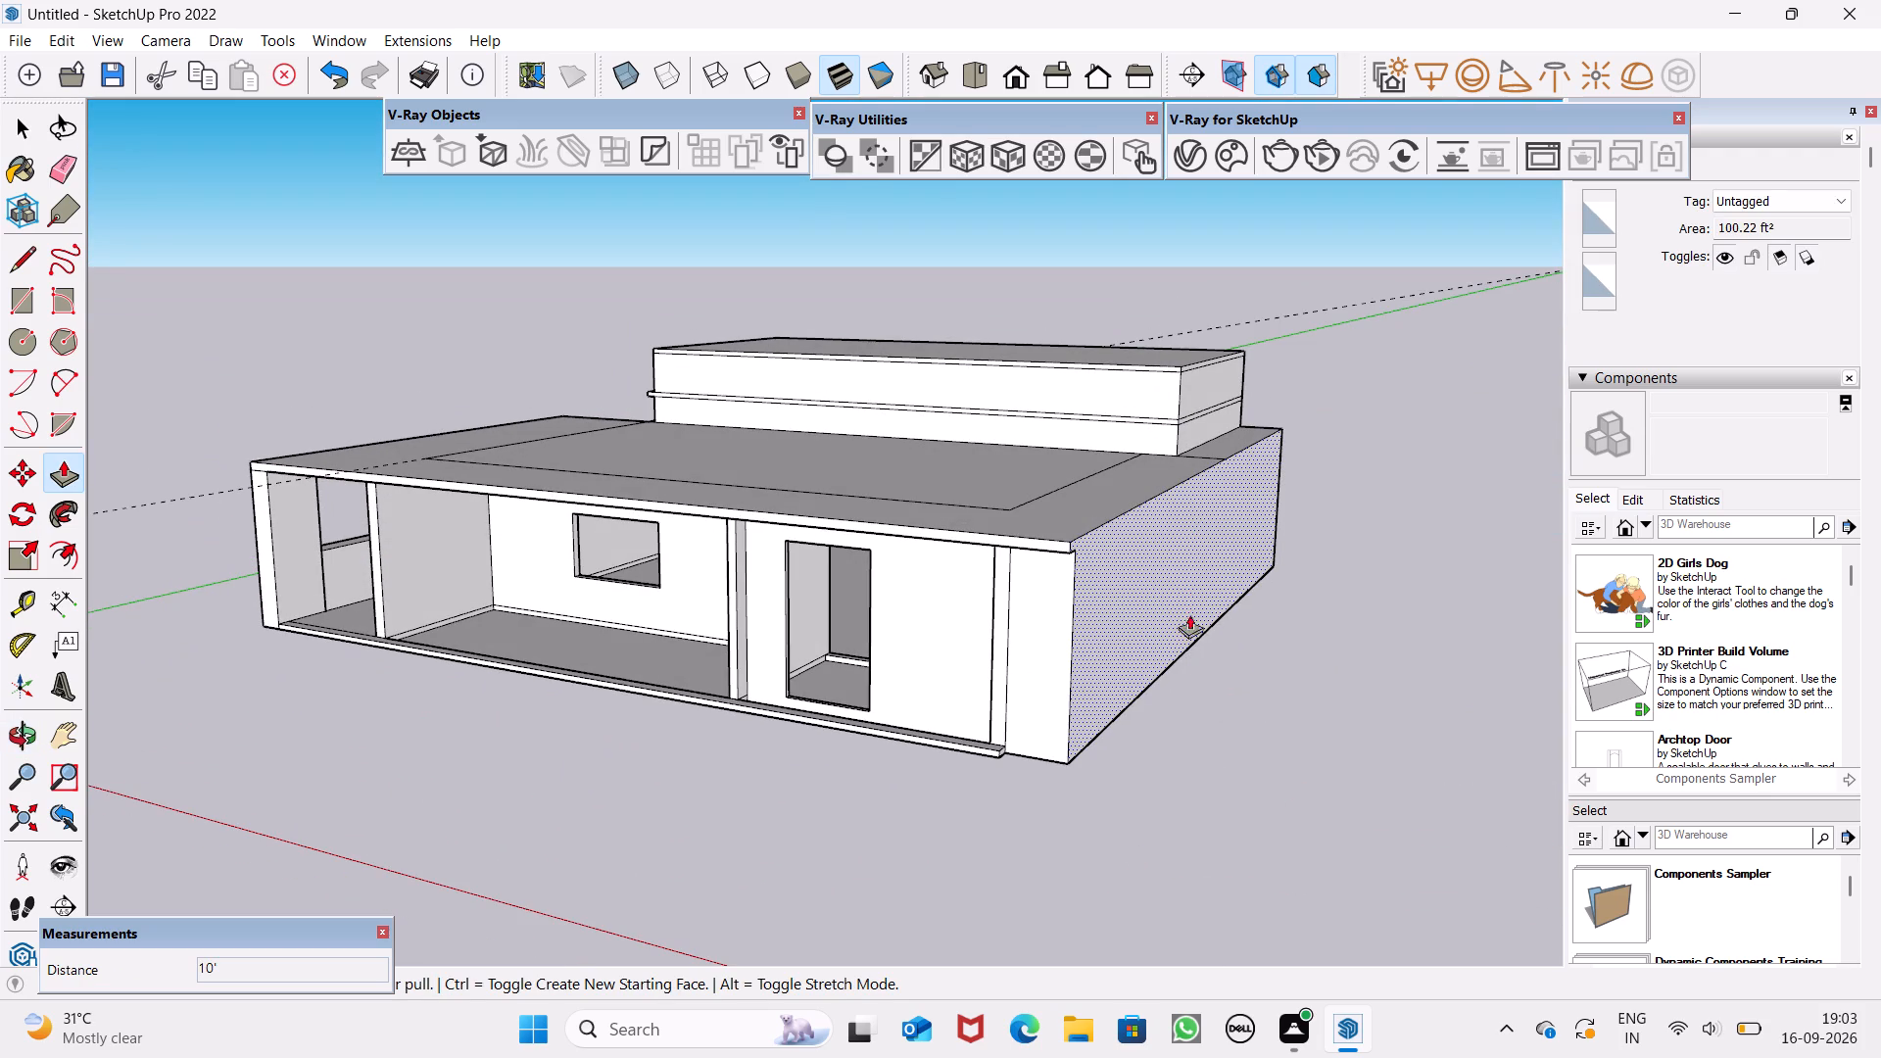
pyautogui.moveTo(1194, 651); pyautogui.dragTo(896, 792, button='middle')
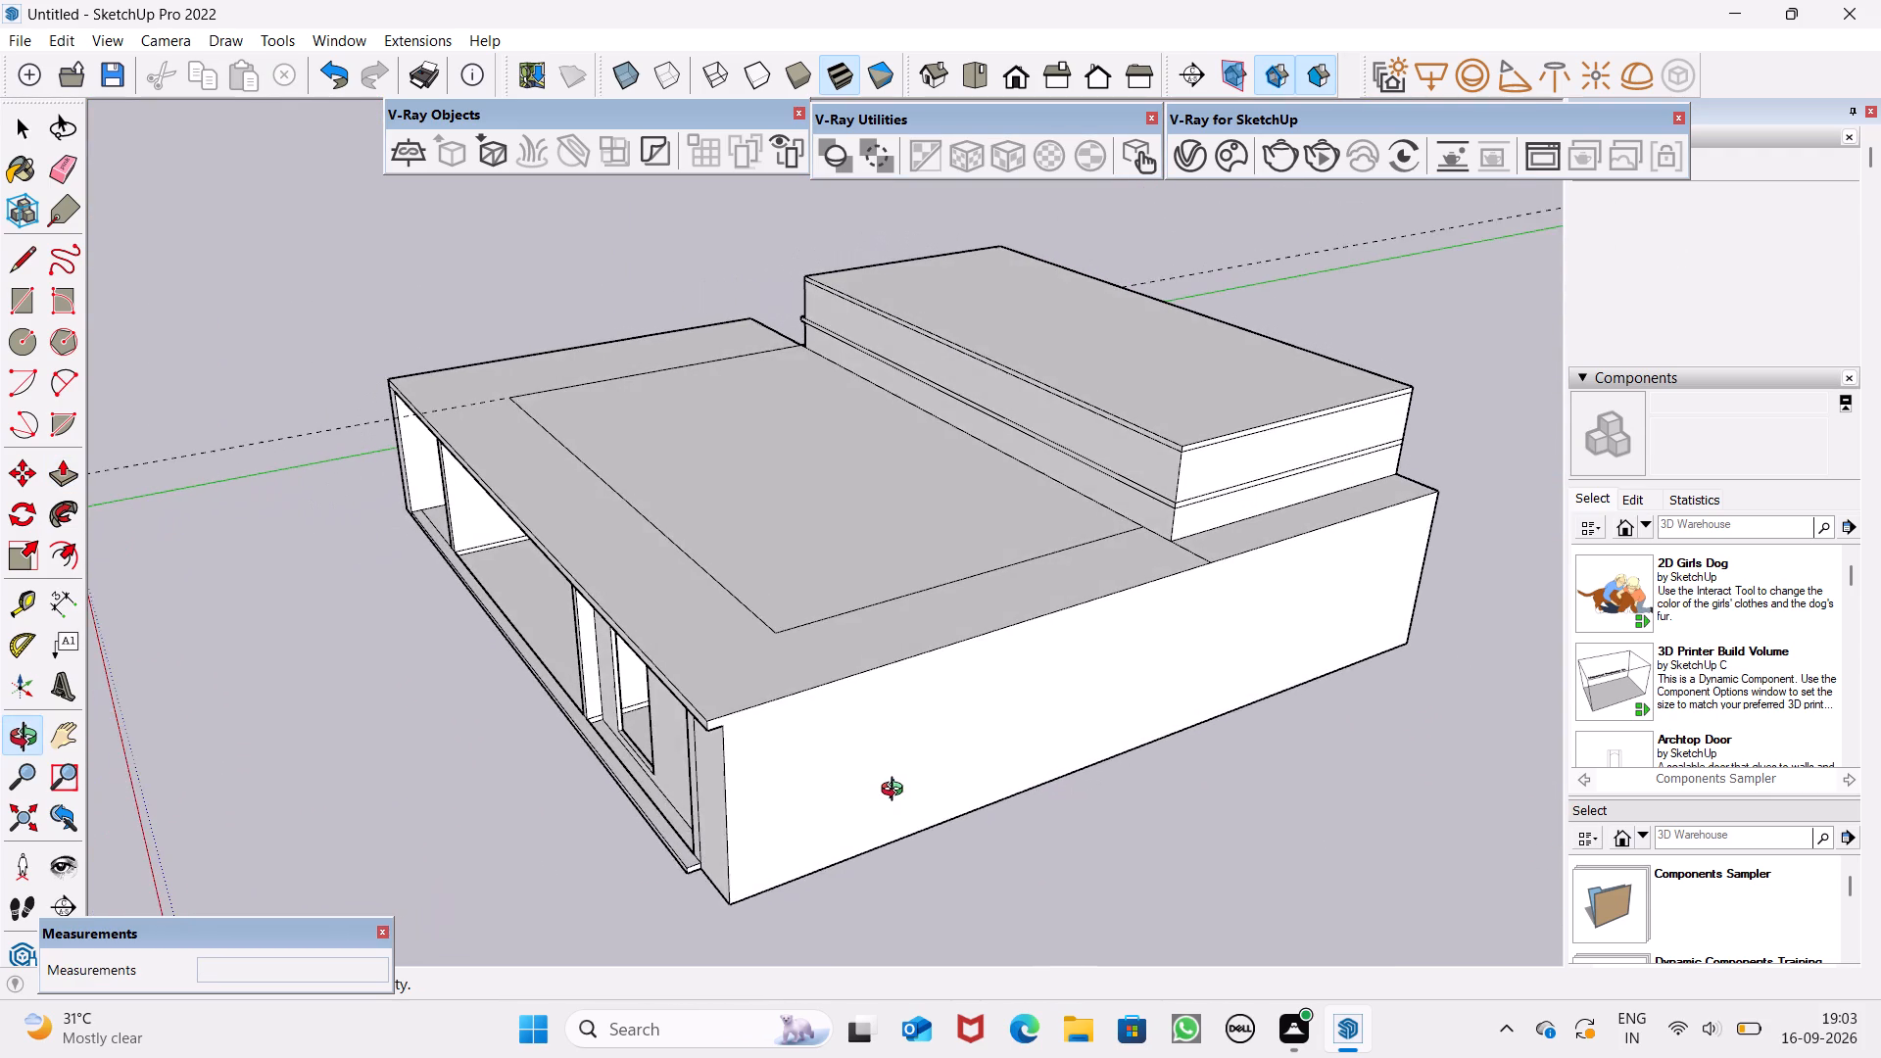
pyautogui.moveTo(896, 792); pyautogui.dragTo(1158, 707, button='middle')
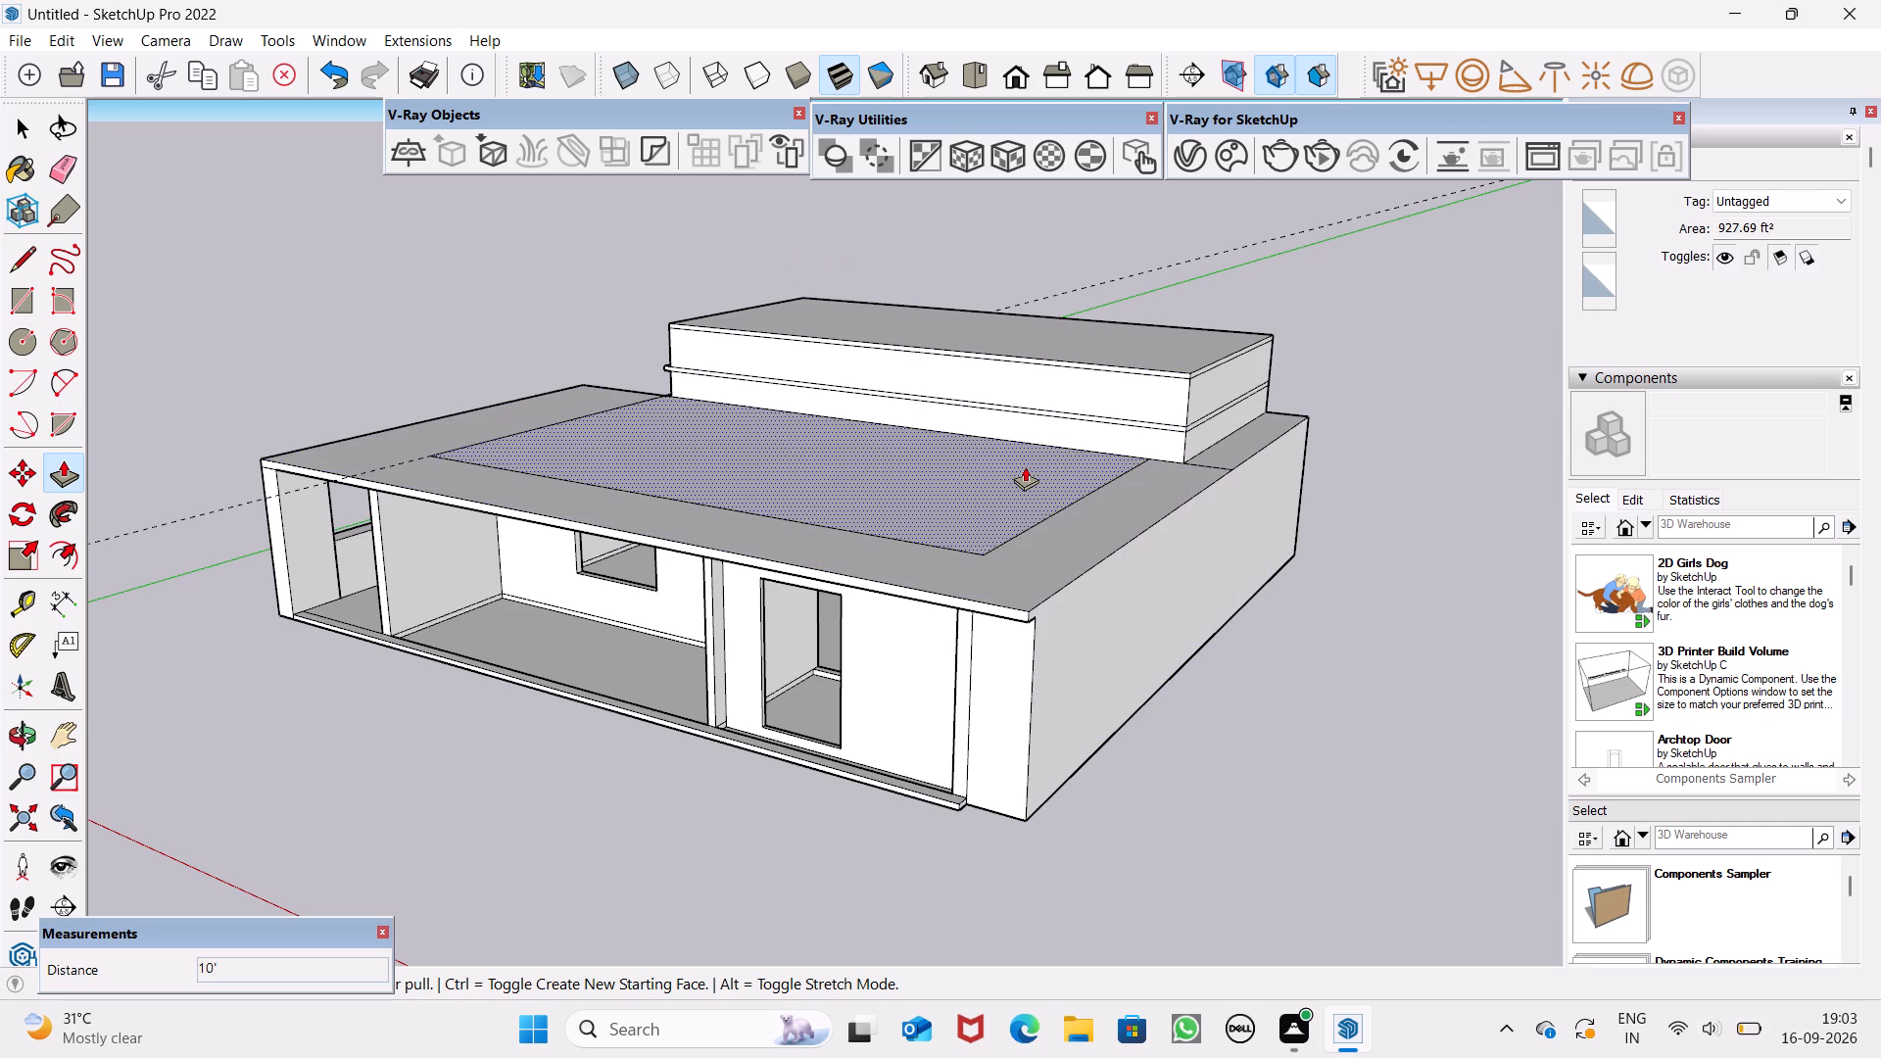
pyautogui.scroll(-6, 1023, 464)
pyautogui.moveTo(1165, 688); pyautogui.dragTo(1230, 716, button='middle')
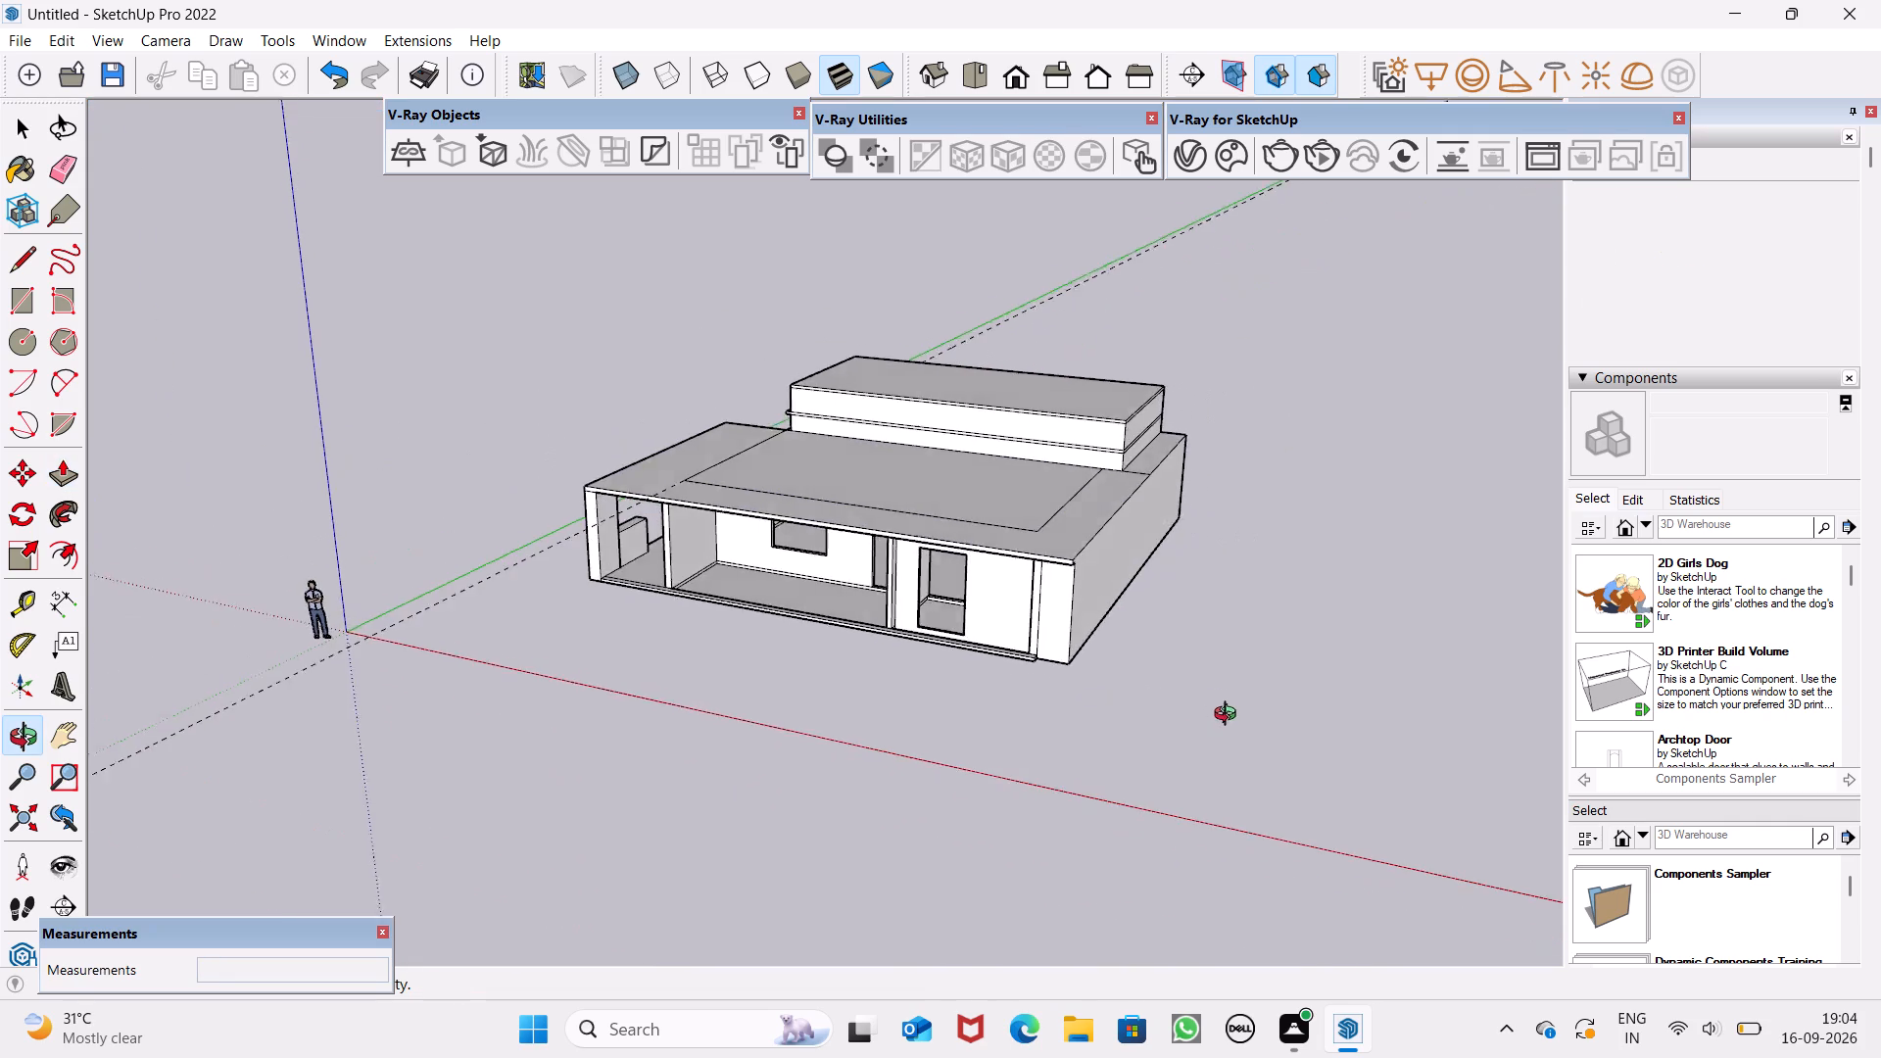
pyautogui.moveTo(1230, 716); pyautogui.dragTo(915, 687, button='middle')
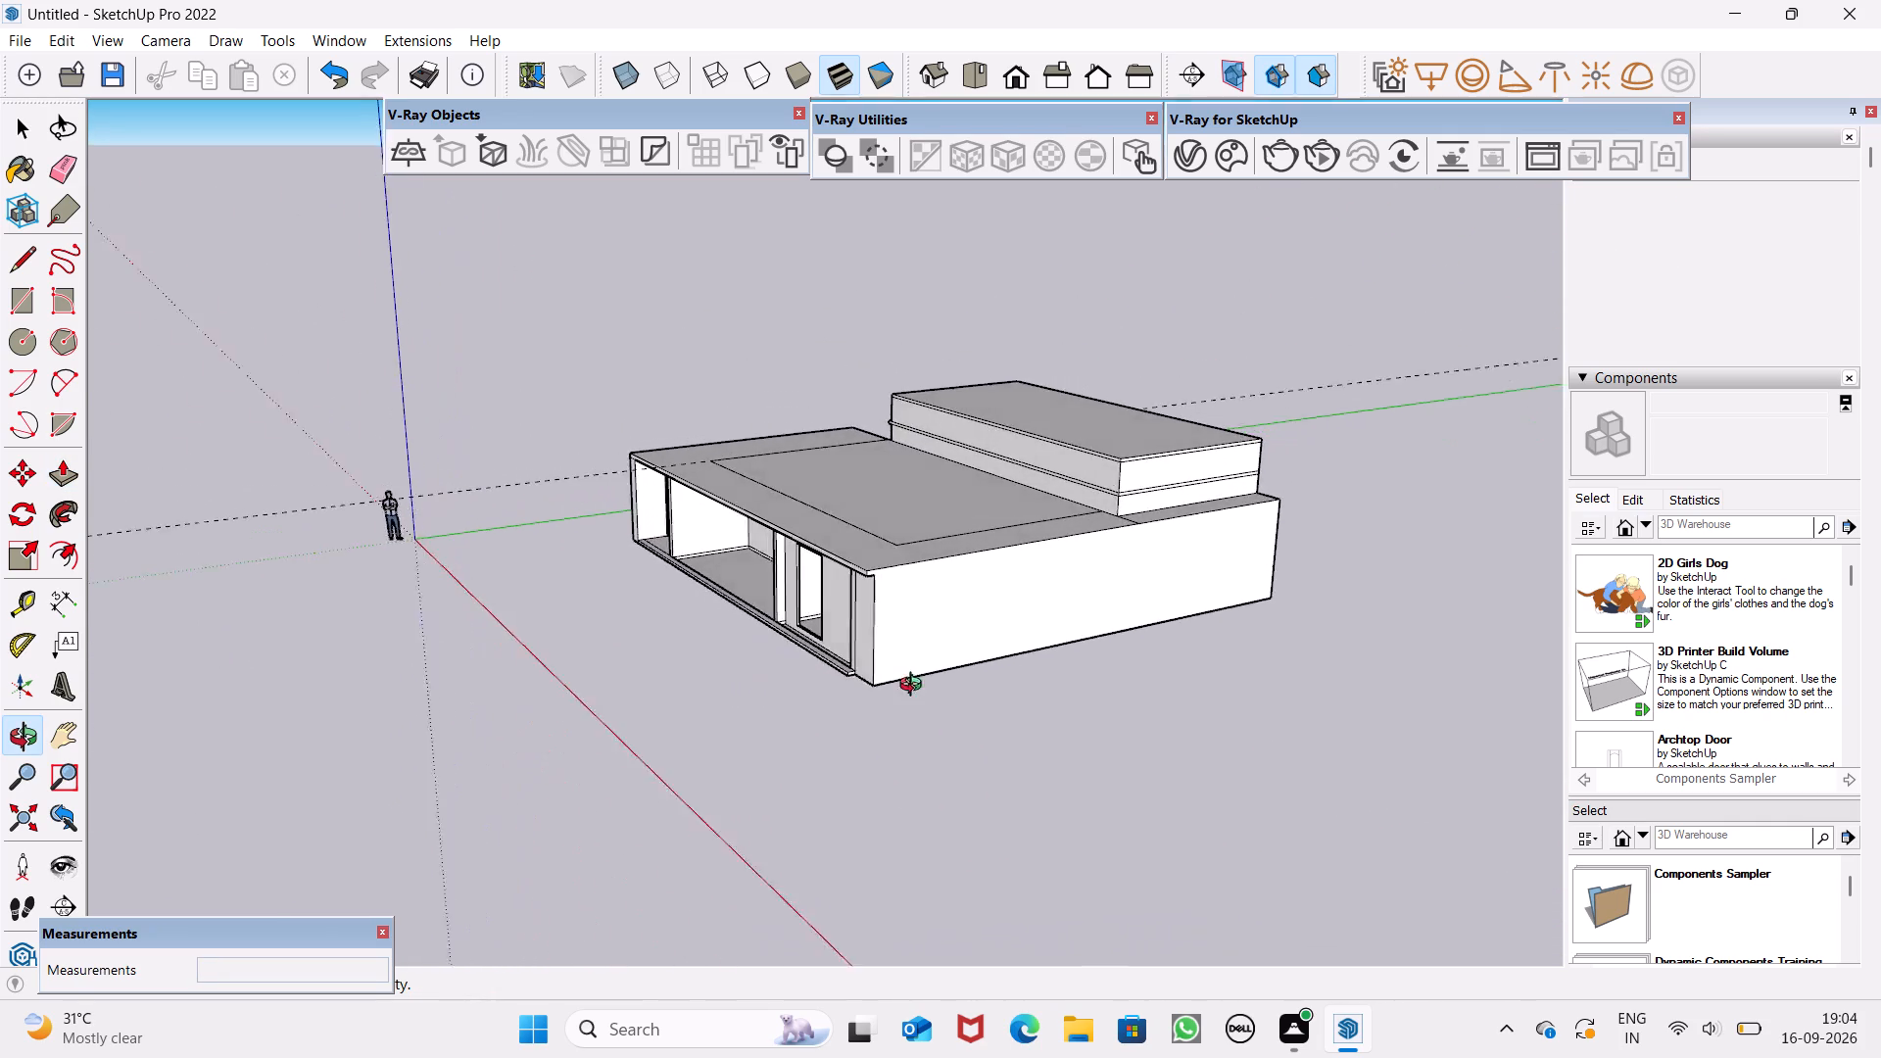
pyautogui.moveTo(915, 687); pyautogui.dragTo(930, 675, button='middle')
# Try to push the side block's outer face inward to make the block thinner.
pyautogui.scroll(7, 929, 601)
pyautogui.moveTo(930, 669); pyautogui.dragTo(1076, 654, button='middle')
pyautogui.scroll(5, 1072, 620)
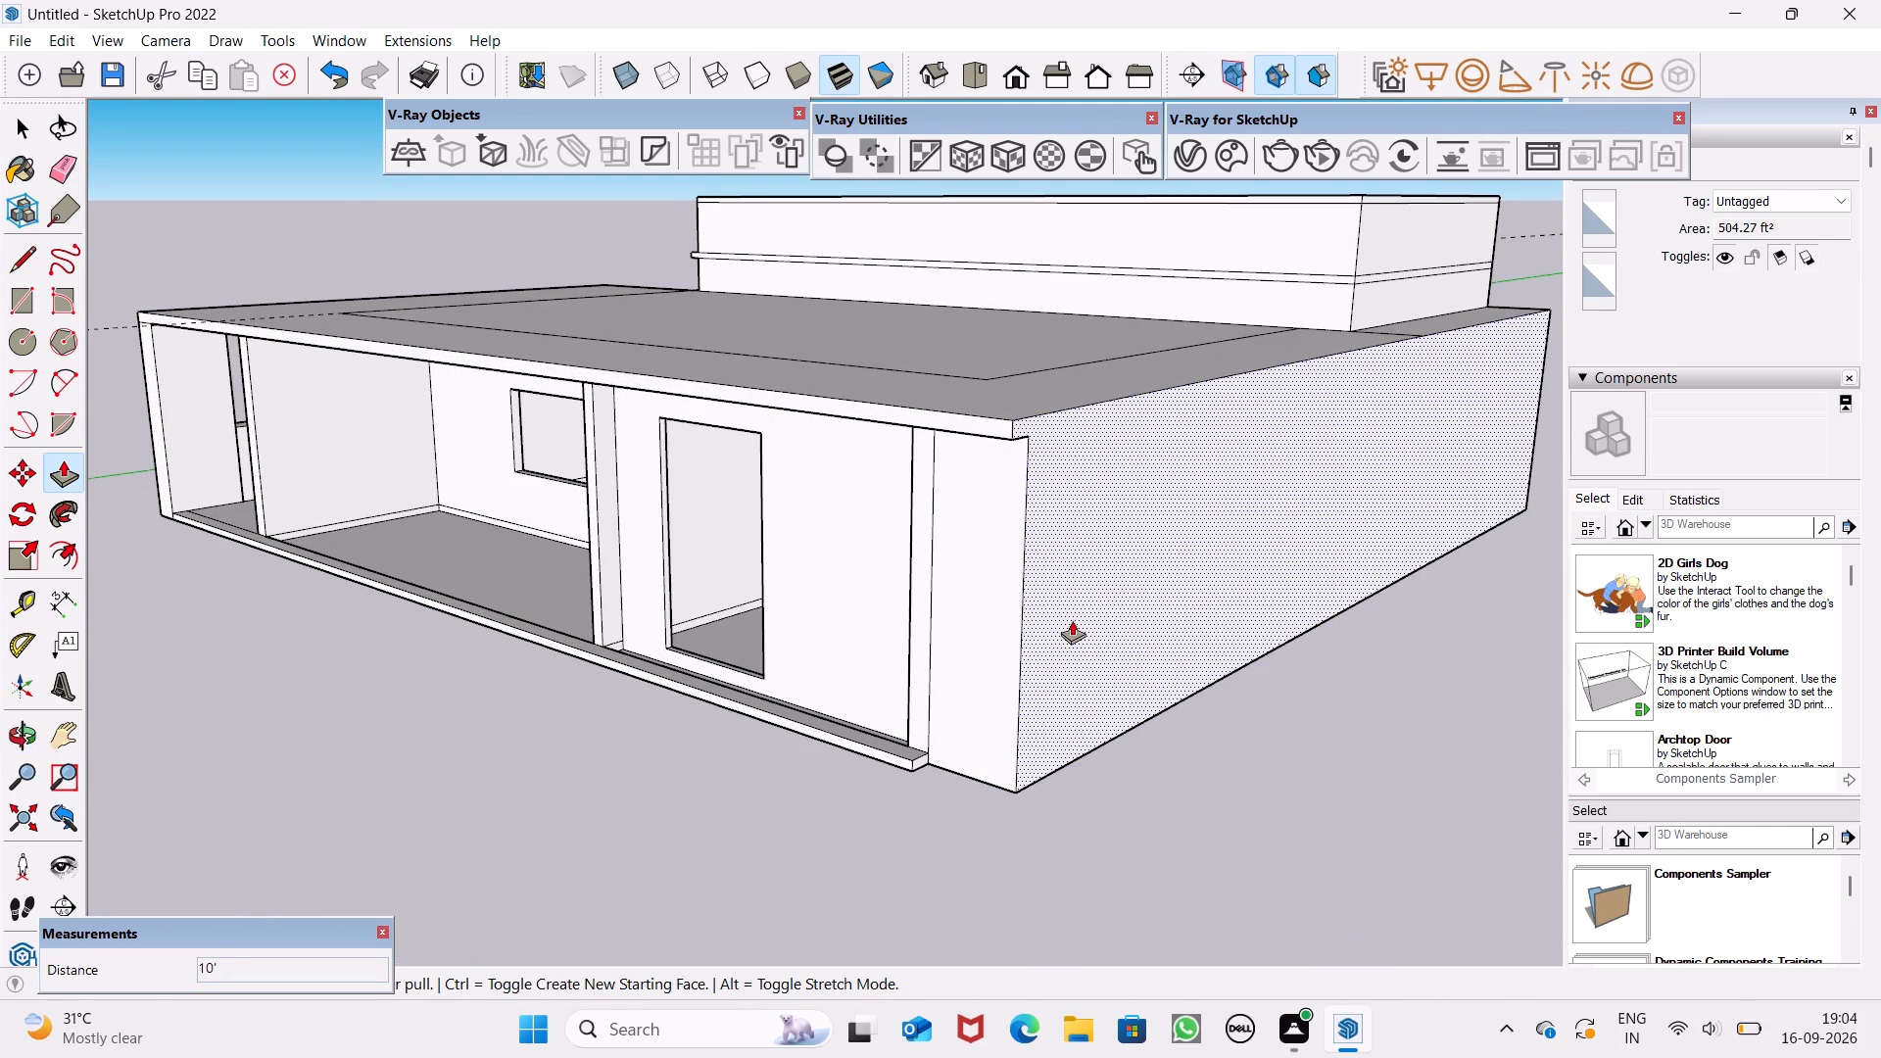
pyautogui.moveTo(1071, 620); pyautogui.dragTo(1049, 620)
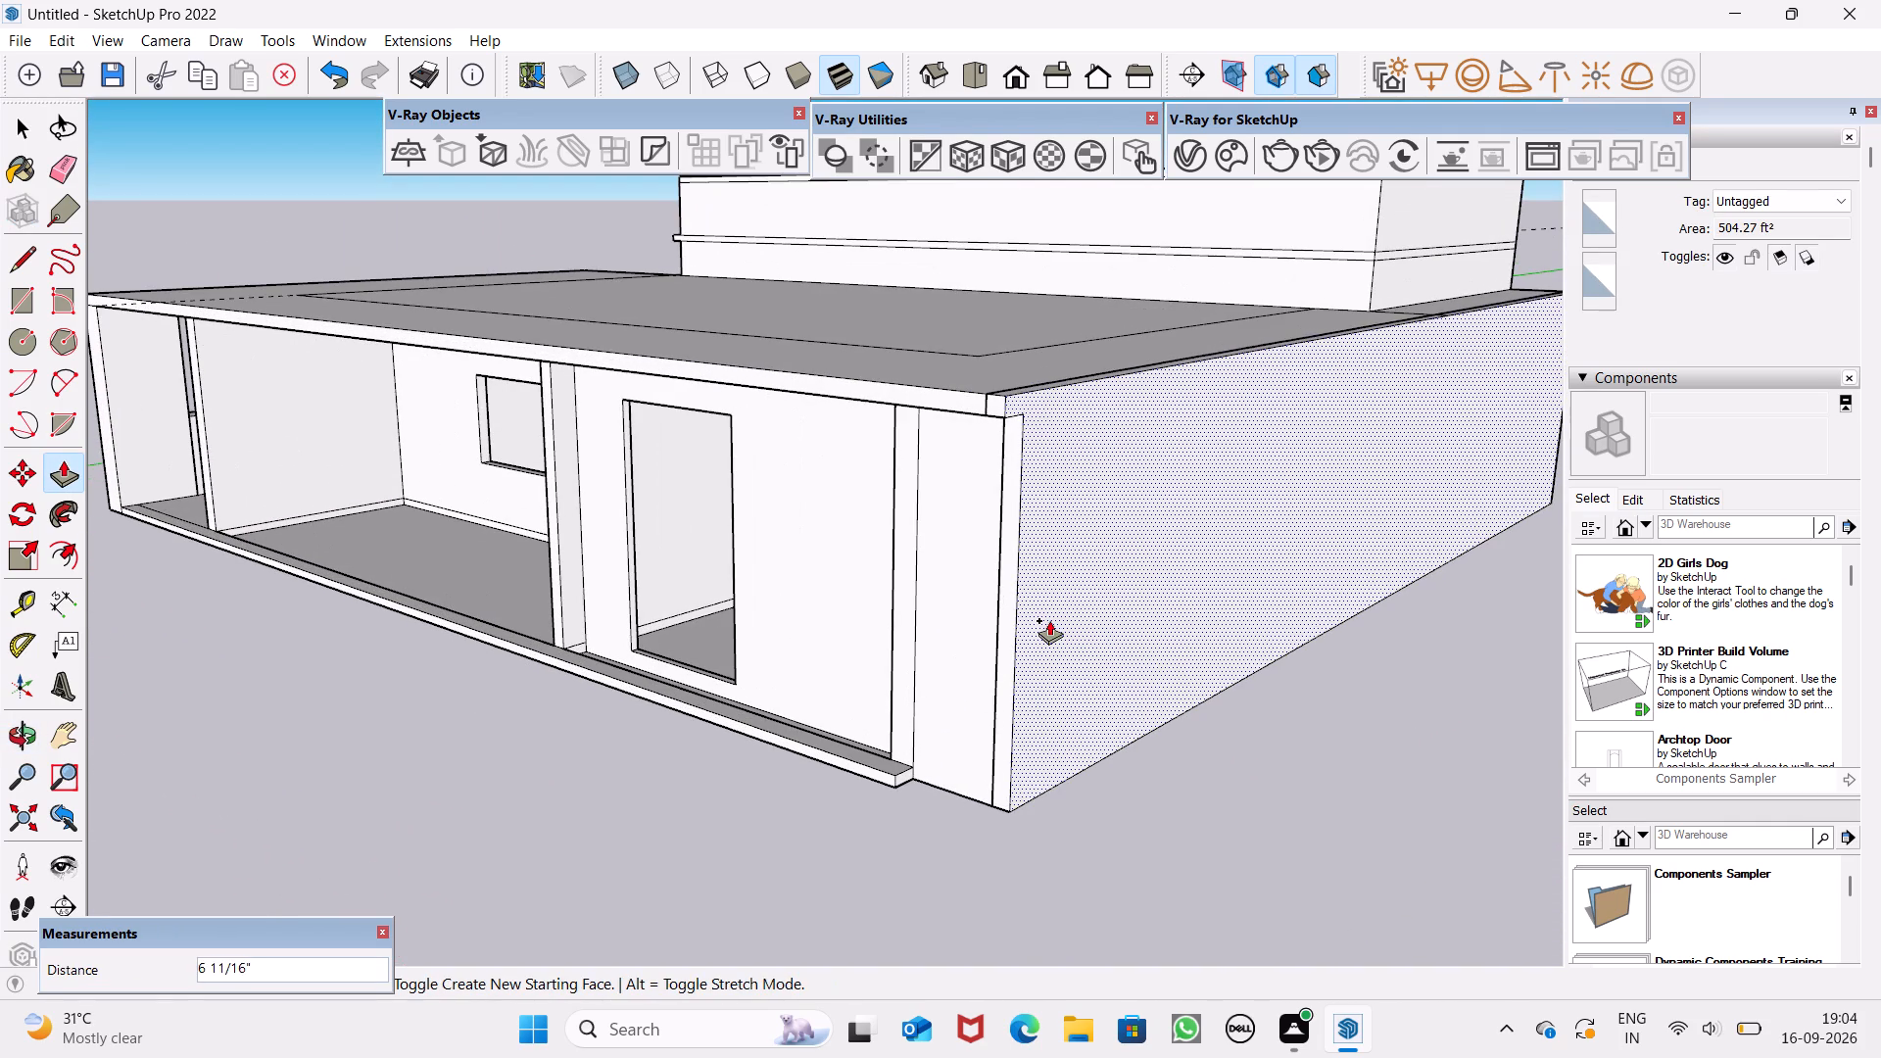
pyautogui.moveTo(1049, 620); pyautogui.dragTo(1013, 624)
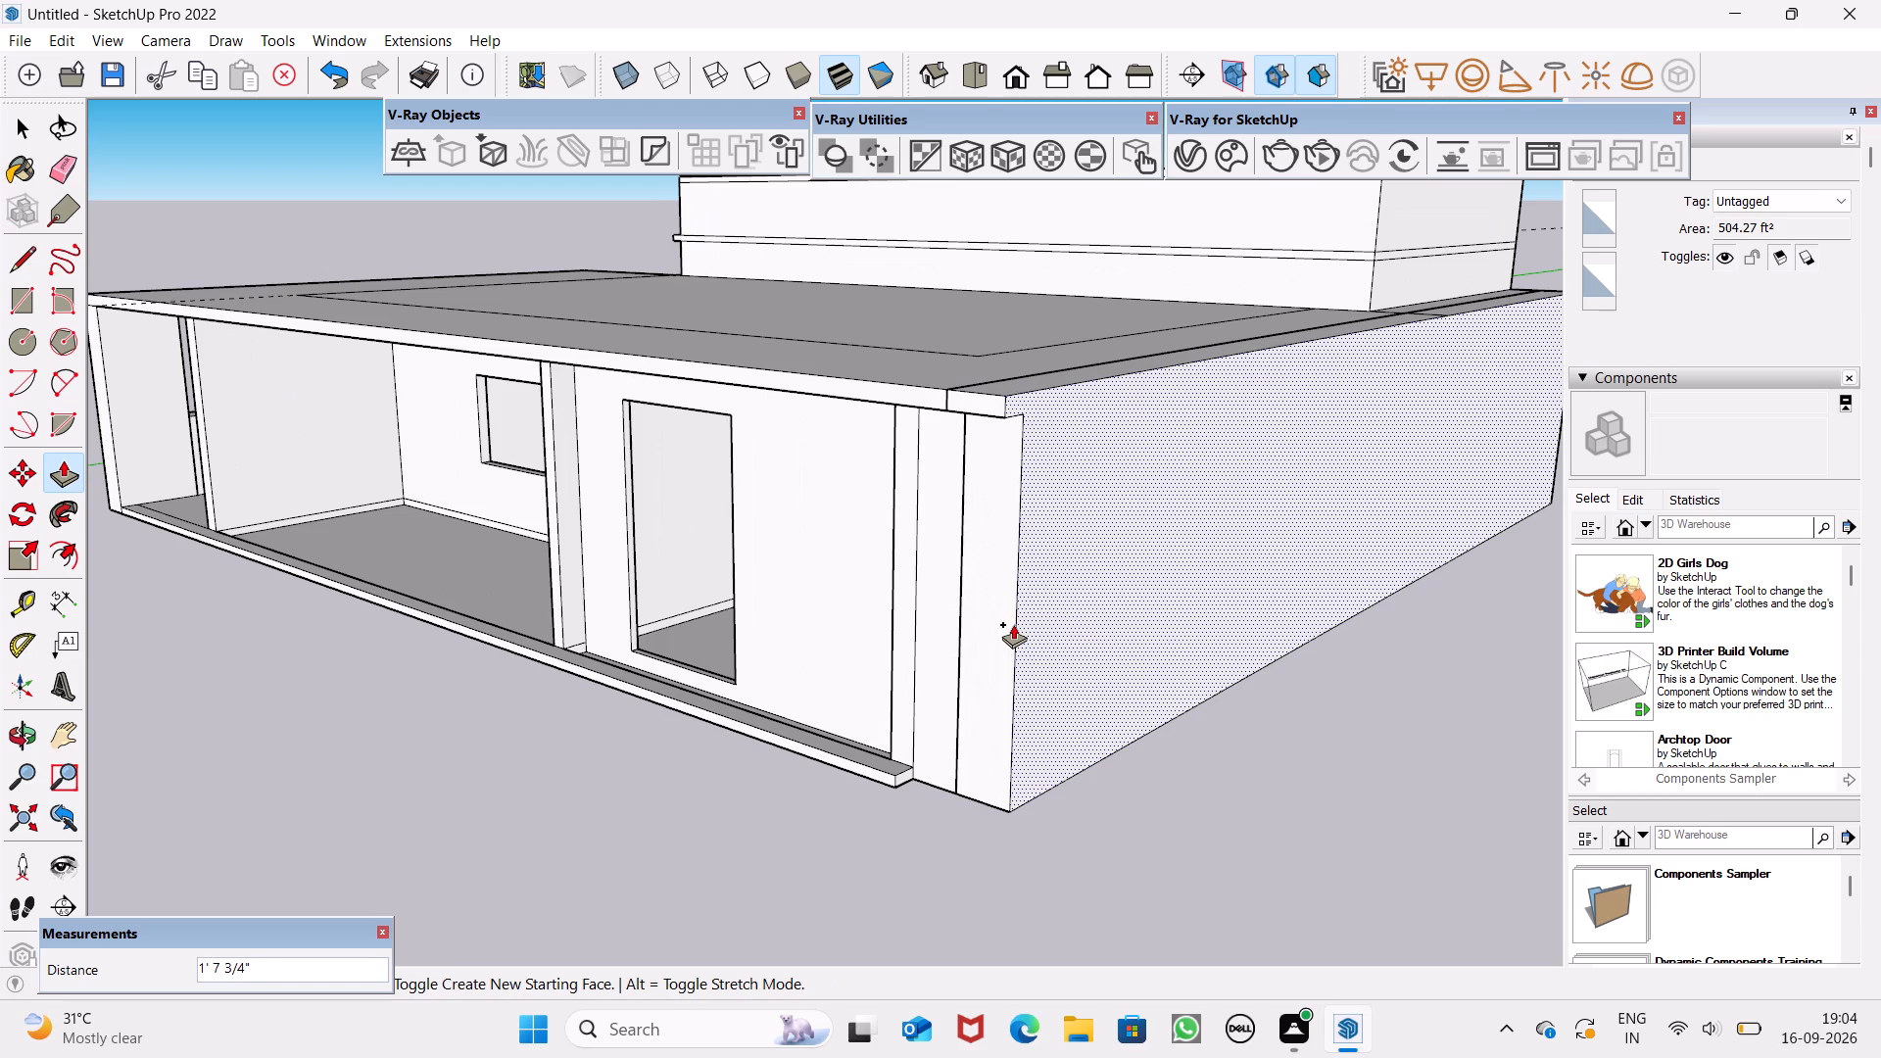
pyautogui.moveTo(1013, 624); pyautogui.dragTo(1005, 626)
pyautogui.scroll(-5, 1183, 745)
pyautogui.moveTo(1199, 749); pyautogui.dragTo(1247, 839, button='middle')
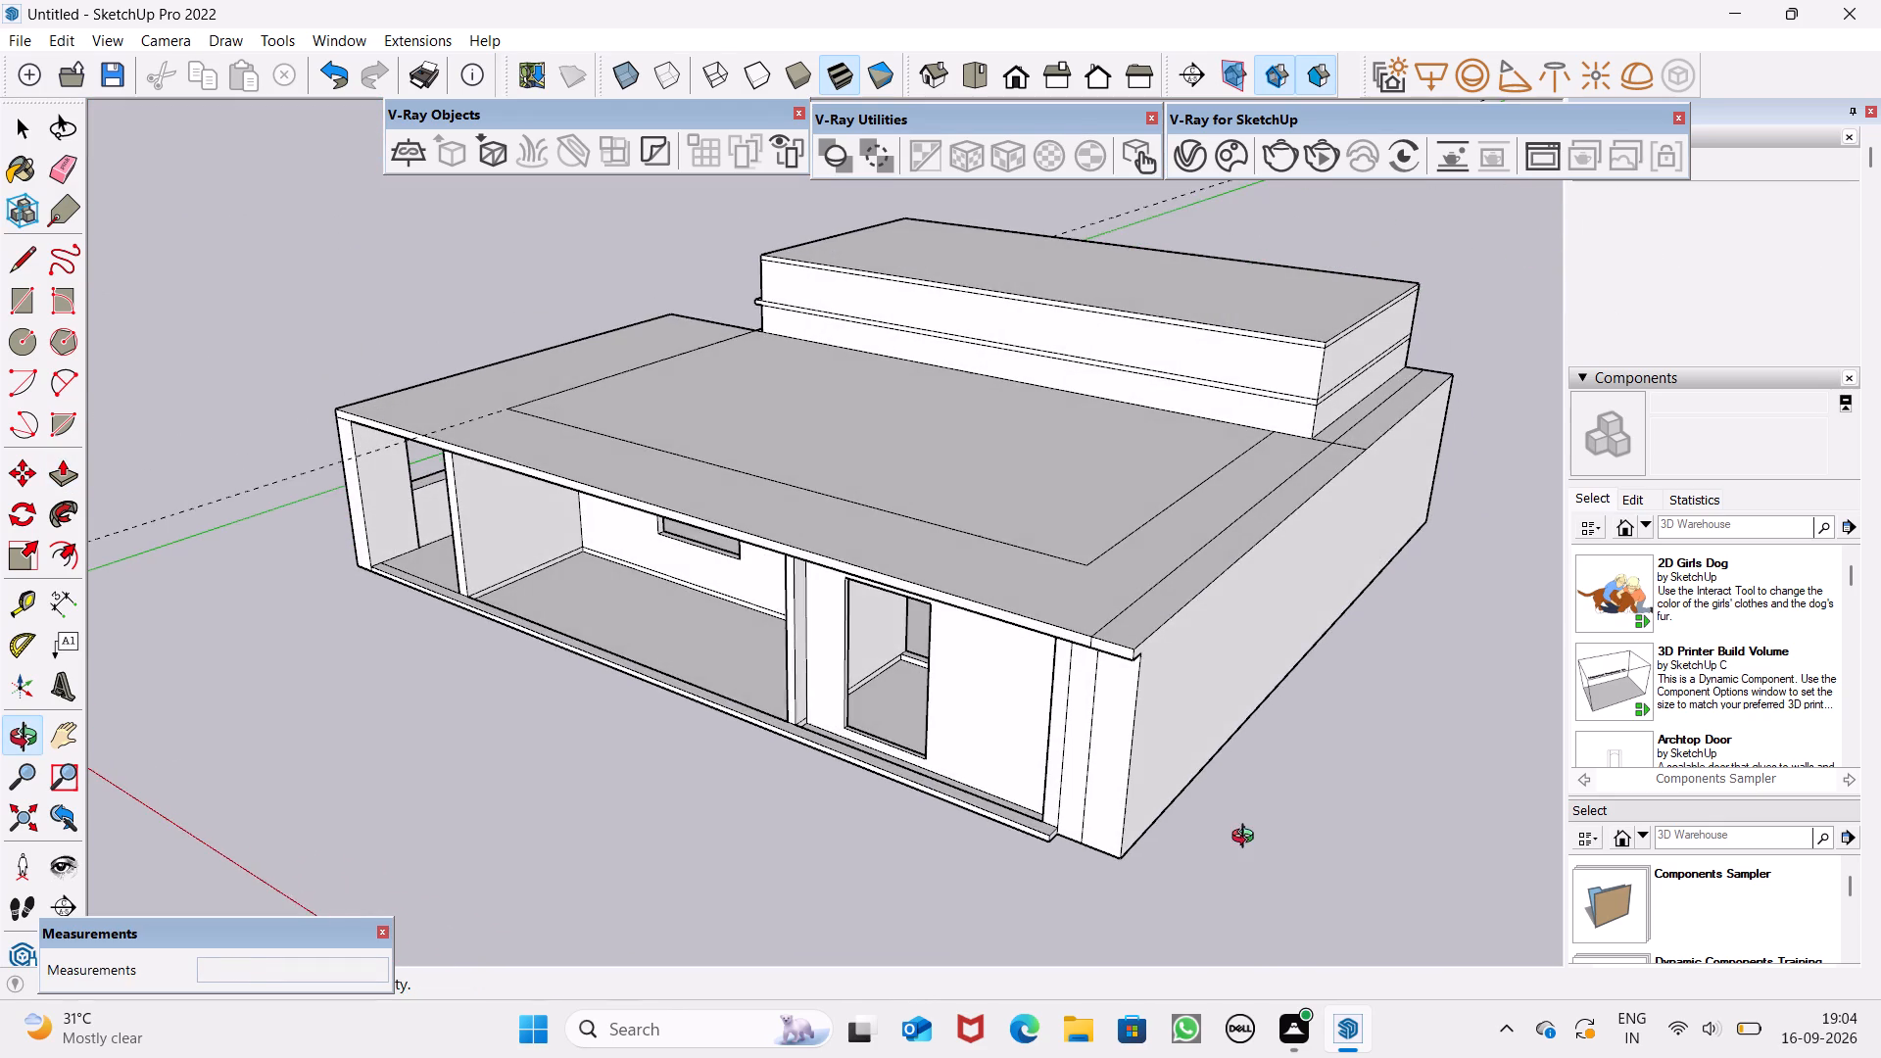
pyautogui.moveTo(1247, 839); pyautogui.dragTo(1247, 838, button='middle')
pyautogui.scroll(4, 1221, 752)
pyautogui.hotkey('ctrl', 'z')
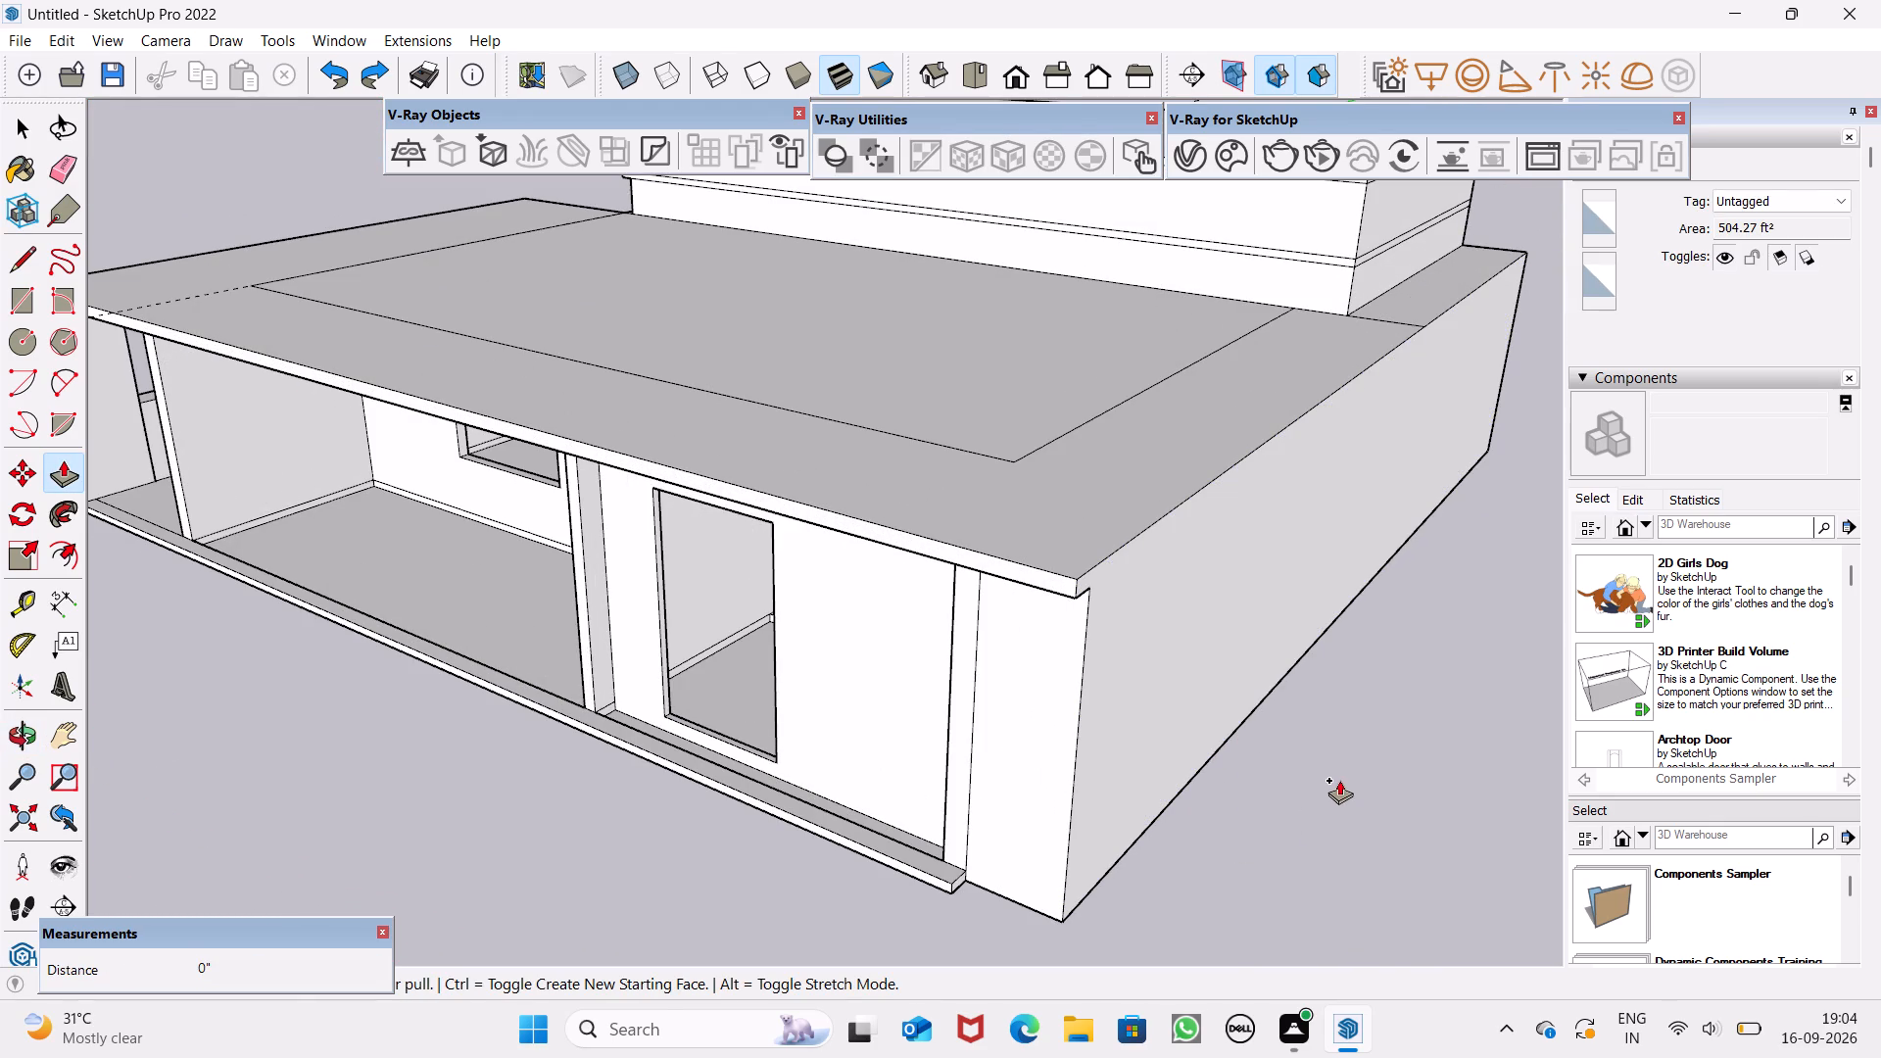
# Push/Pull the side block's outer face inward about 2' 4", thinning the block beside the front openings.
pyautogui.moveTo(1340, 748); pyautogui.dragTo(1440, 704, button='middle')
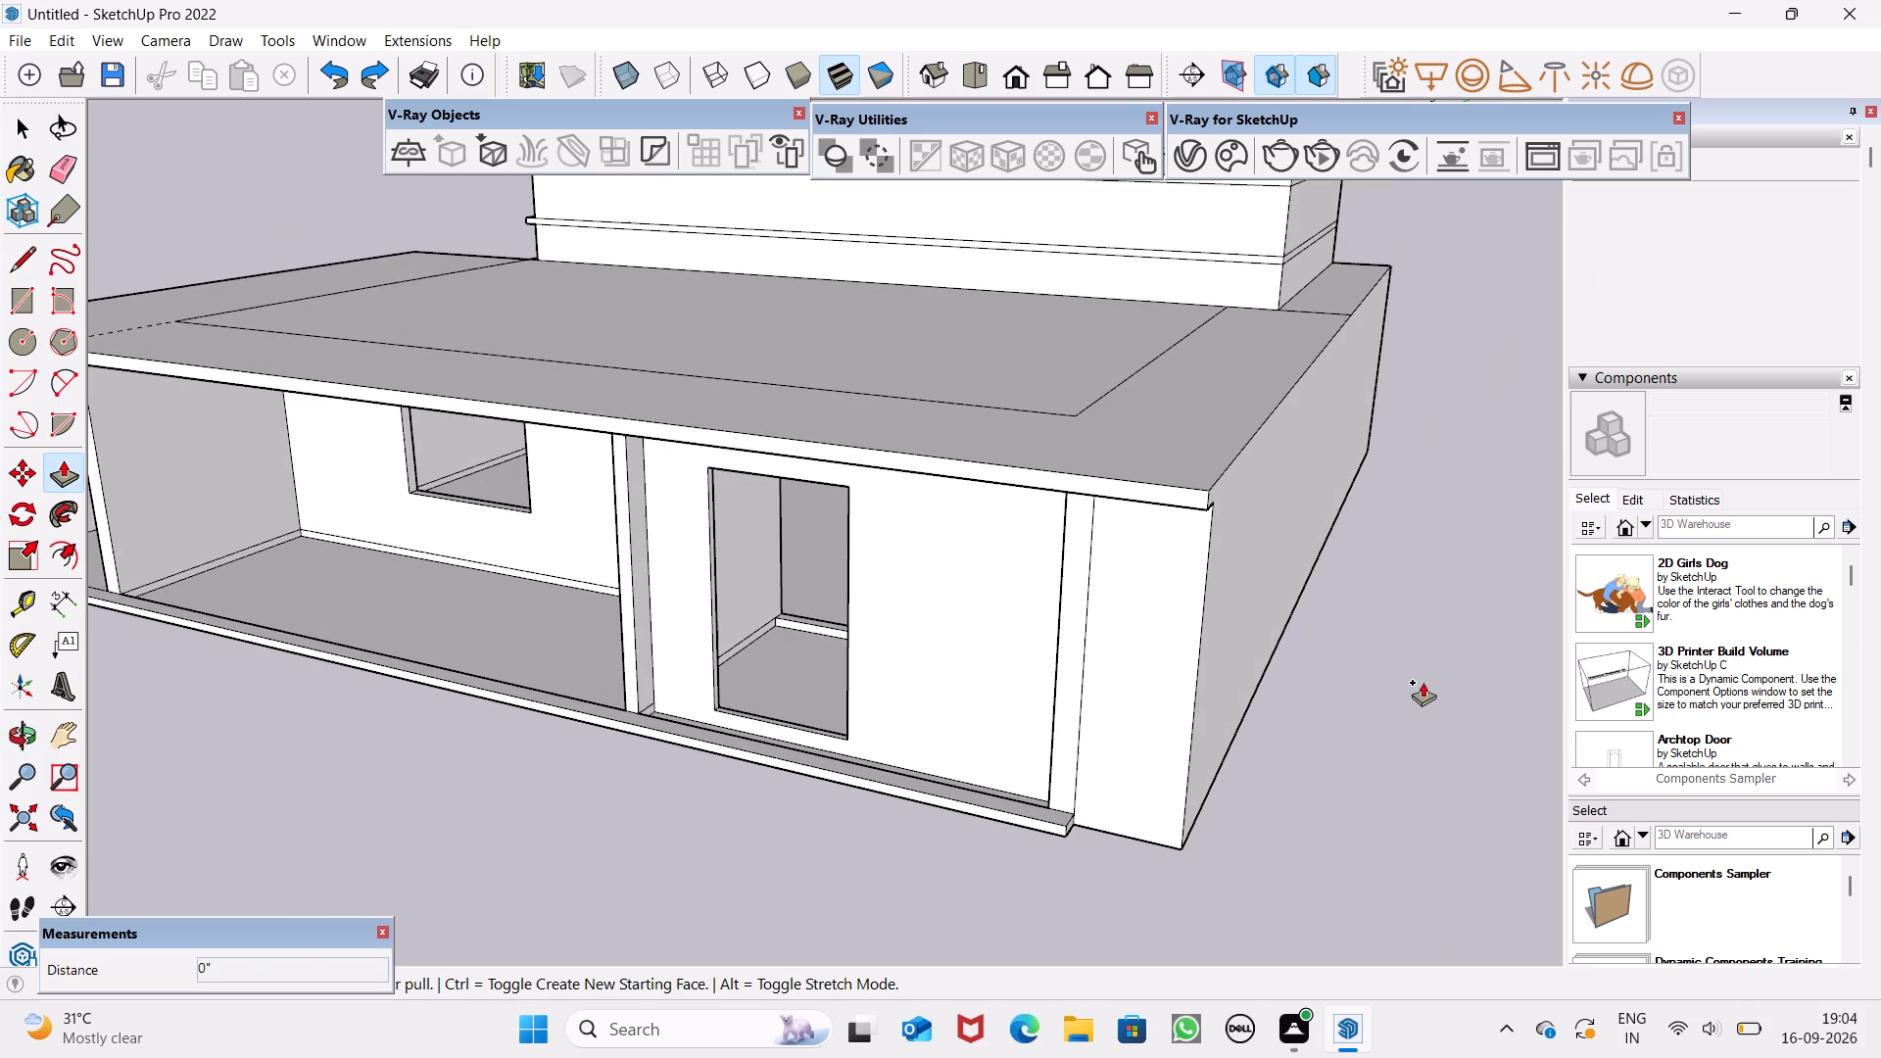
pyautogui.press('space')
pyautogui.moveTo(1379, 614); pyautogui.dragTo(1130, 668, button='middle')
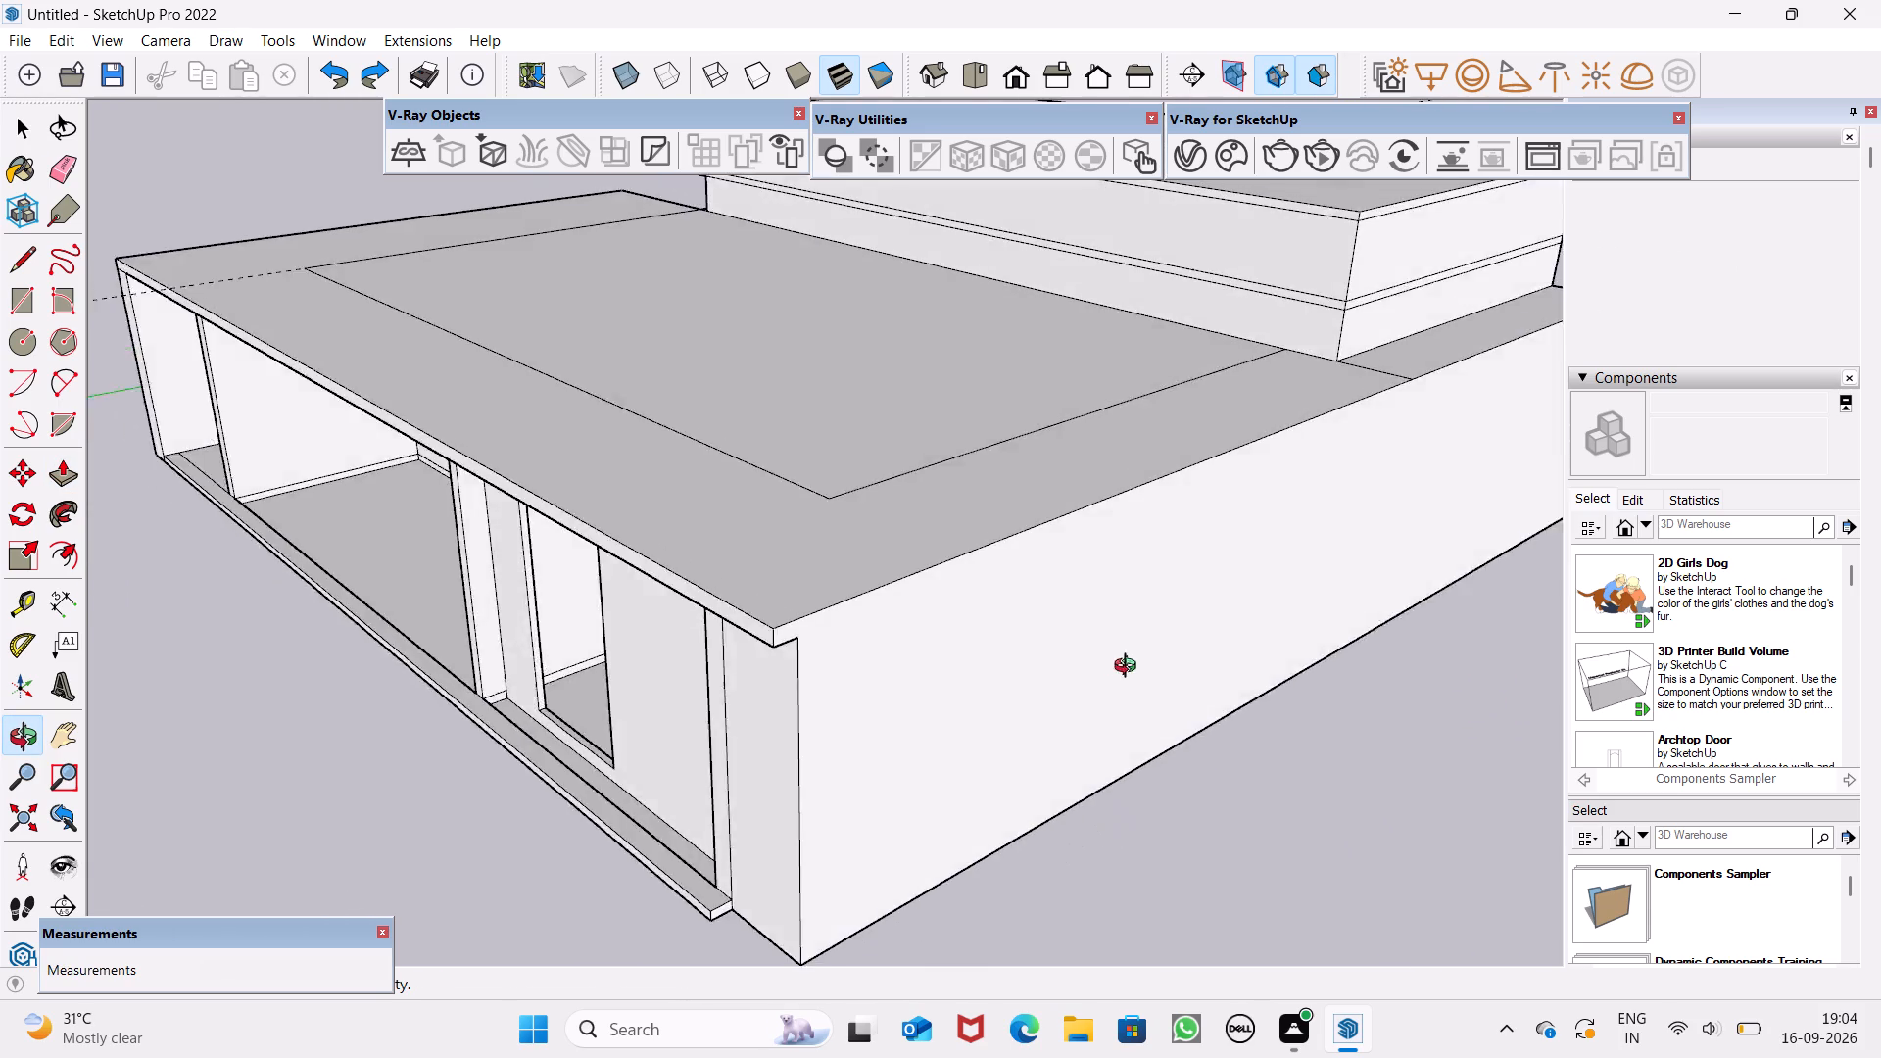
pyautogui.moveTo(1130, 668); pyautogui.dragTo(1378, 549, button='middle')
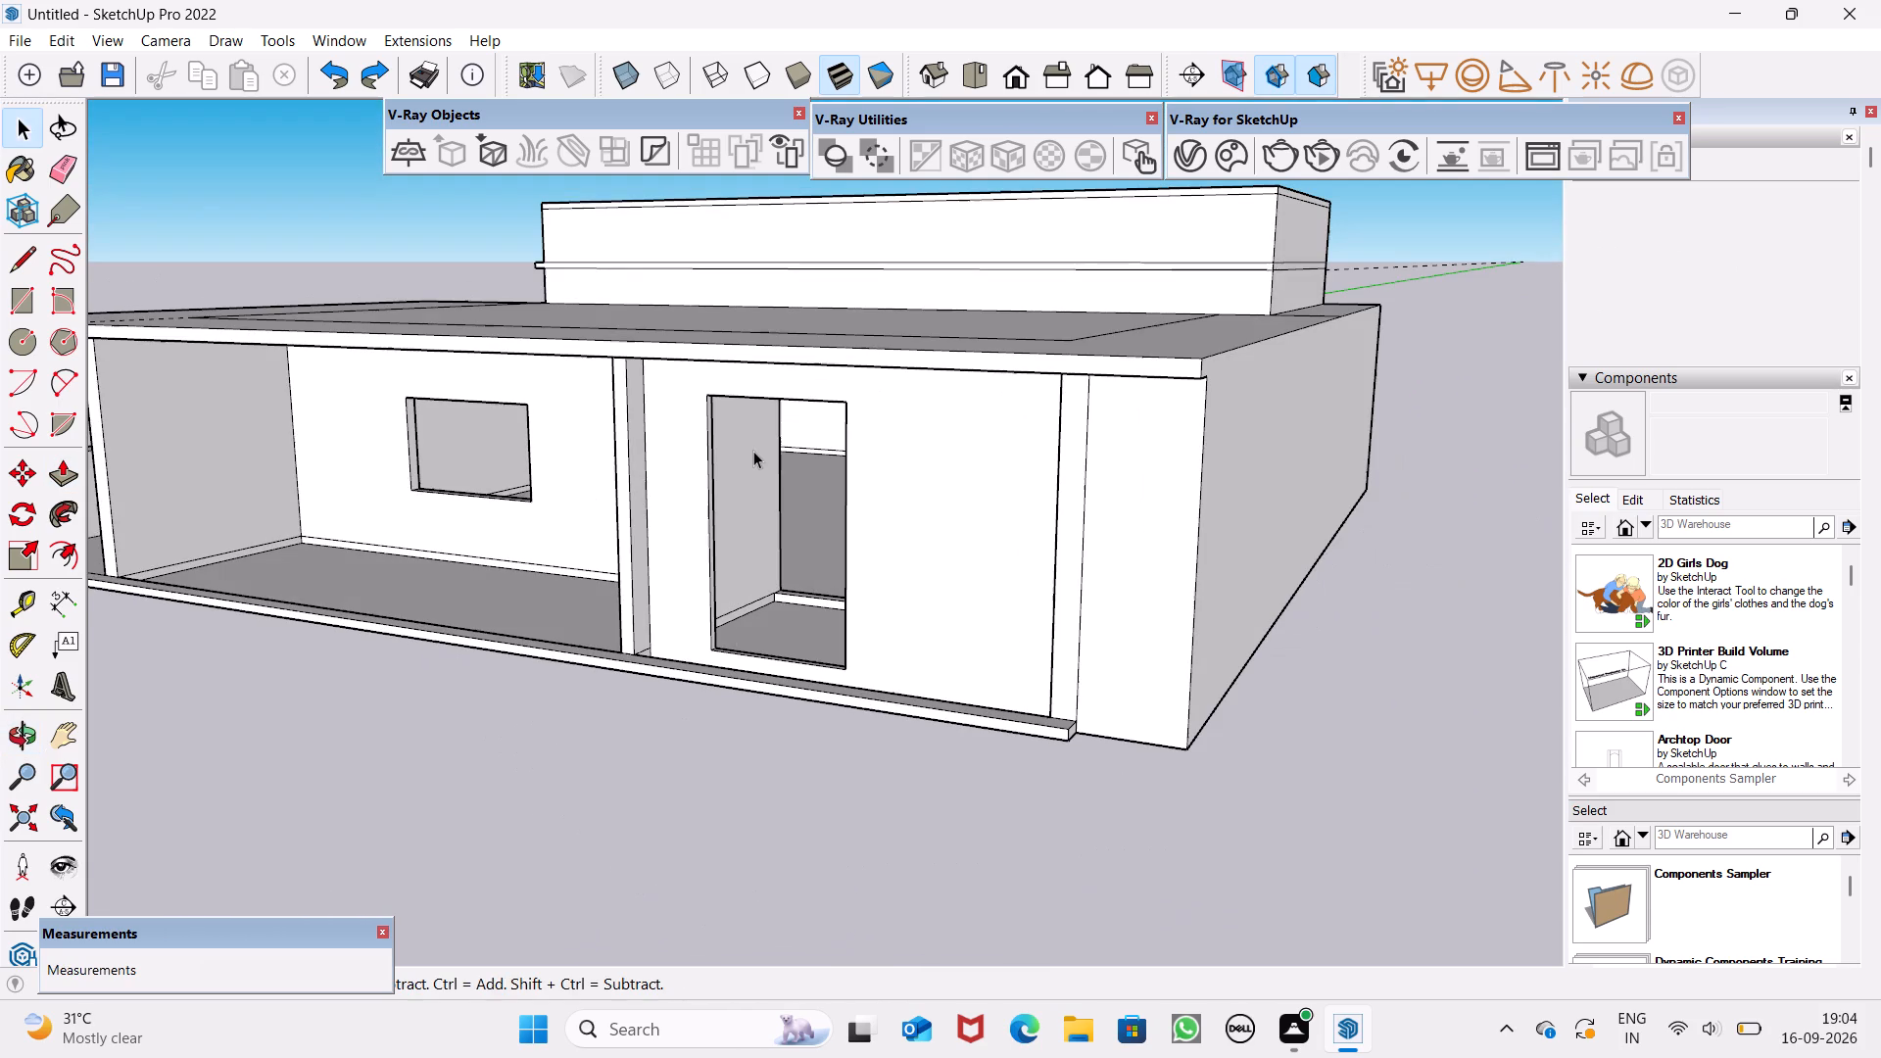
pyautogui.click(72, 472)
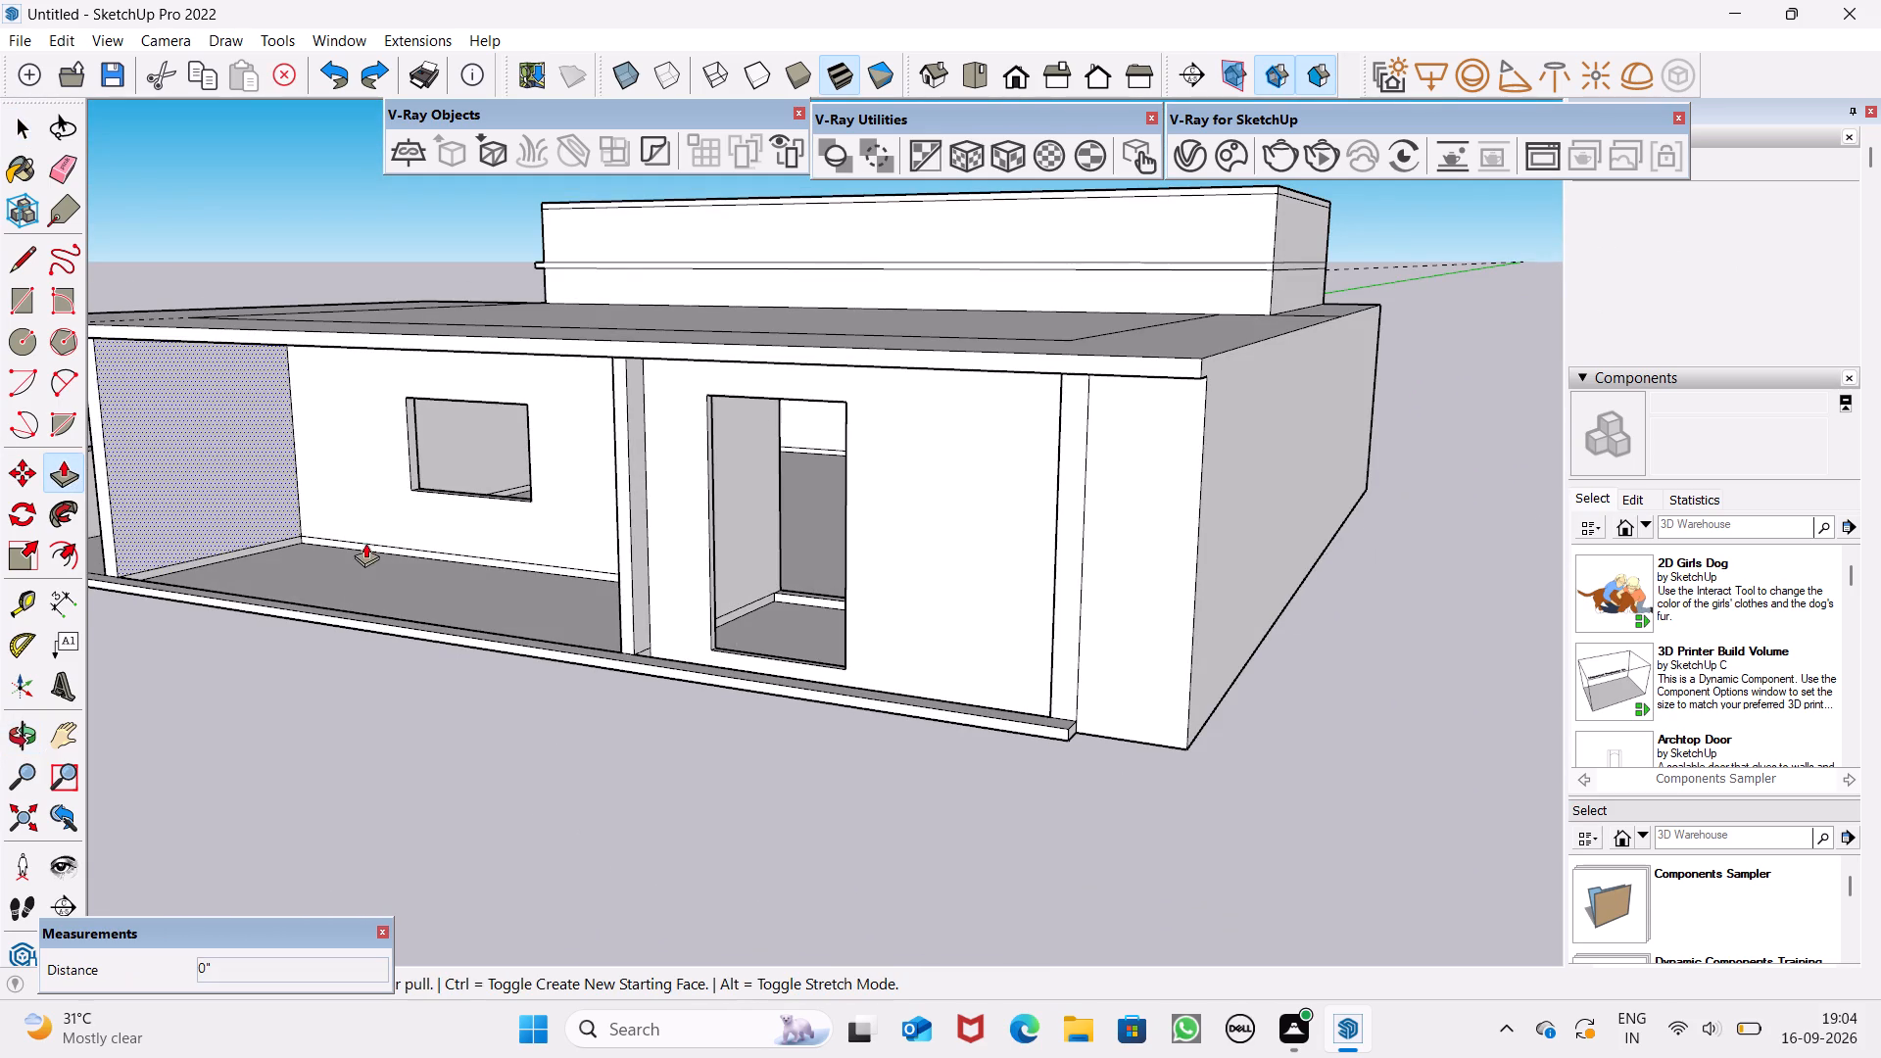
pyautogui.moveTo(1229, 622); pyautogui.dragTo(1169, 623)
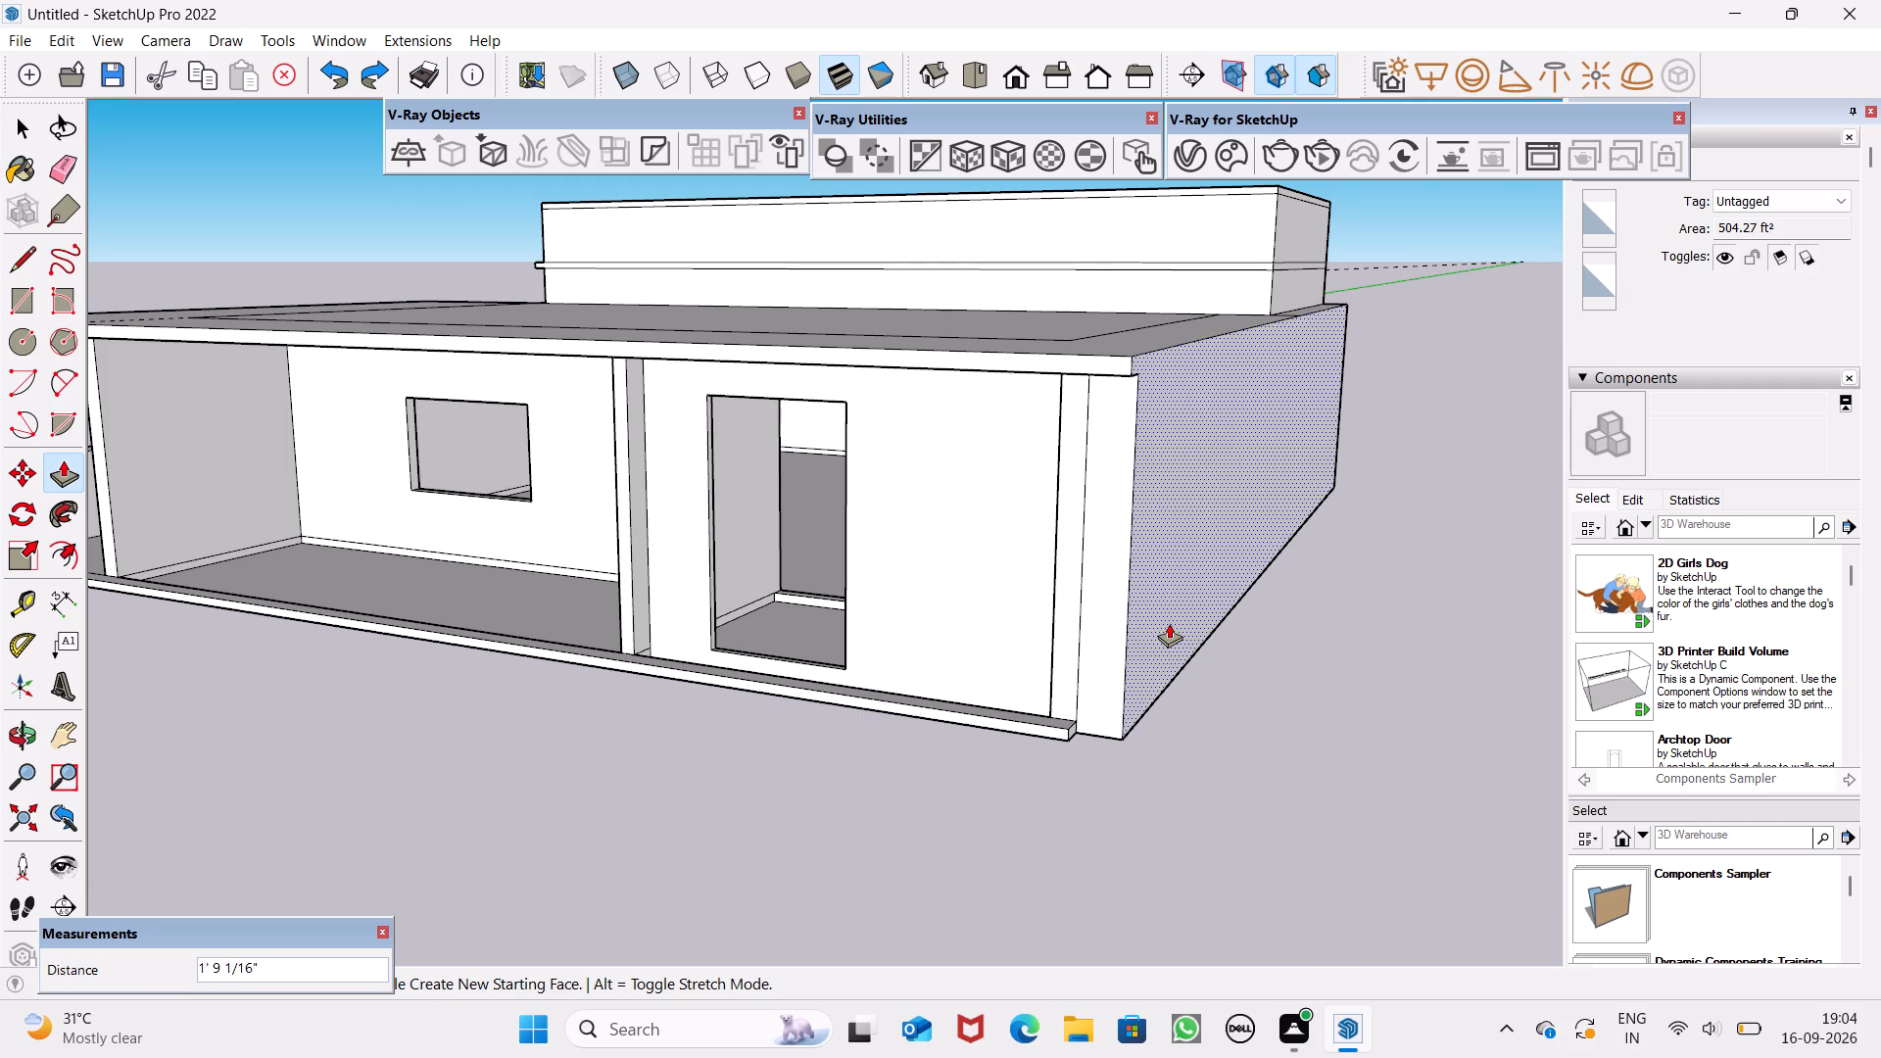
pyautogui.moveTo(1169, 623); pyautogui.dragTo(1165, 627)
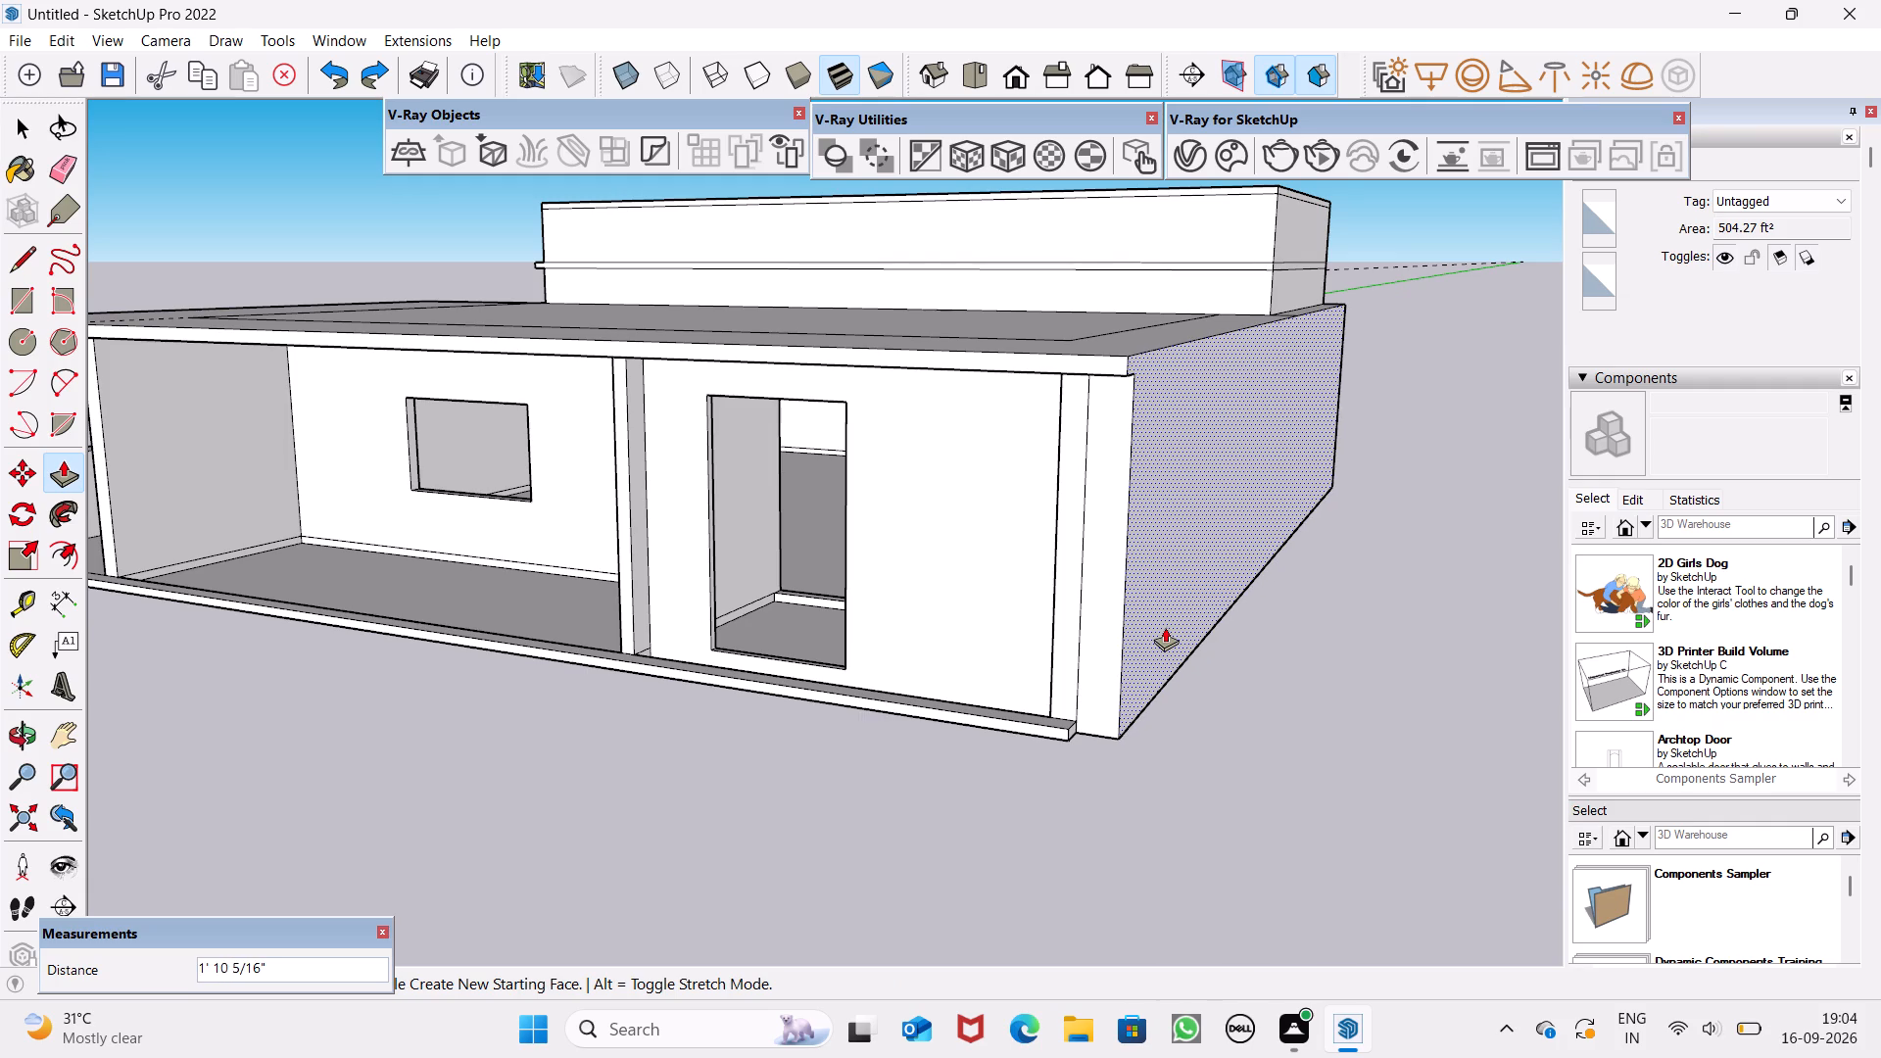
pyautogui.moveTo(1165, 627); pyautogui.dragTo(1148, 639)
# Pull the side block's narrow front face forward 9" until it is flush with the roof slab's front edge.
pyautogui.moveTo(1173, 739); pyautogui.dragTo(1368, 890, button='middle')
pyautogui.scroll(2, 1335, 709)
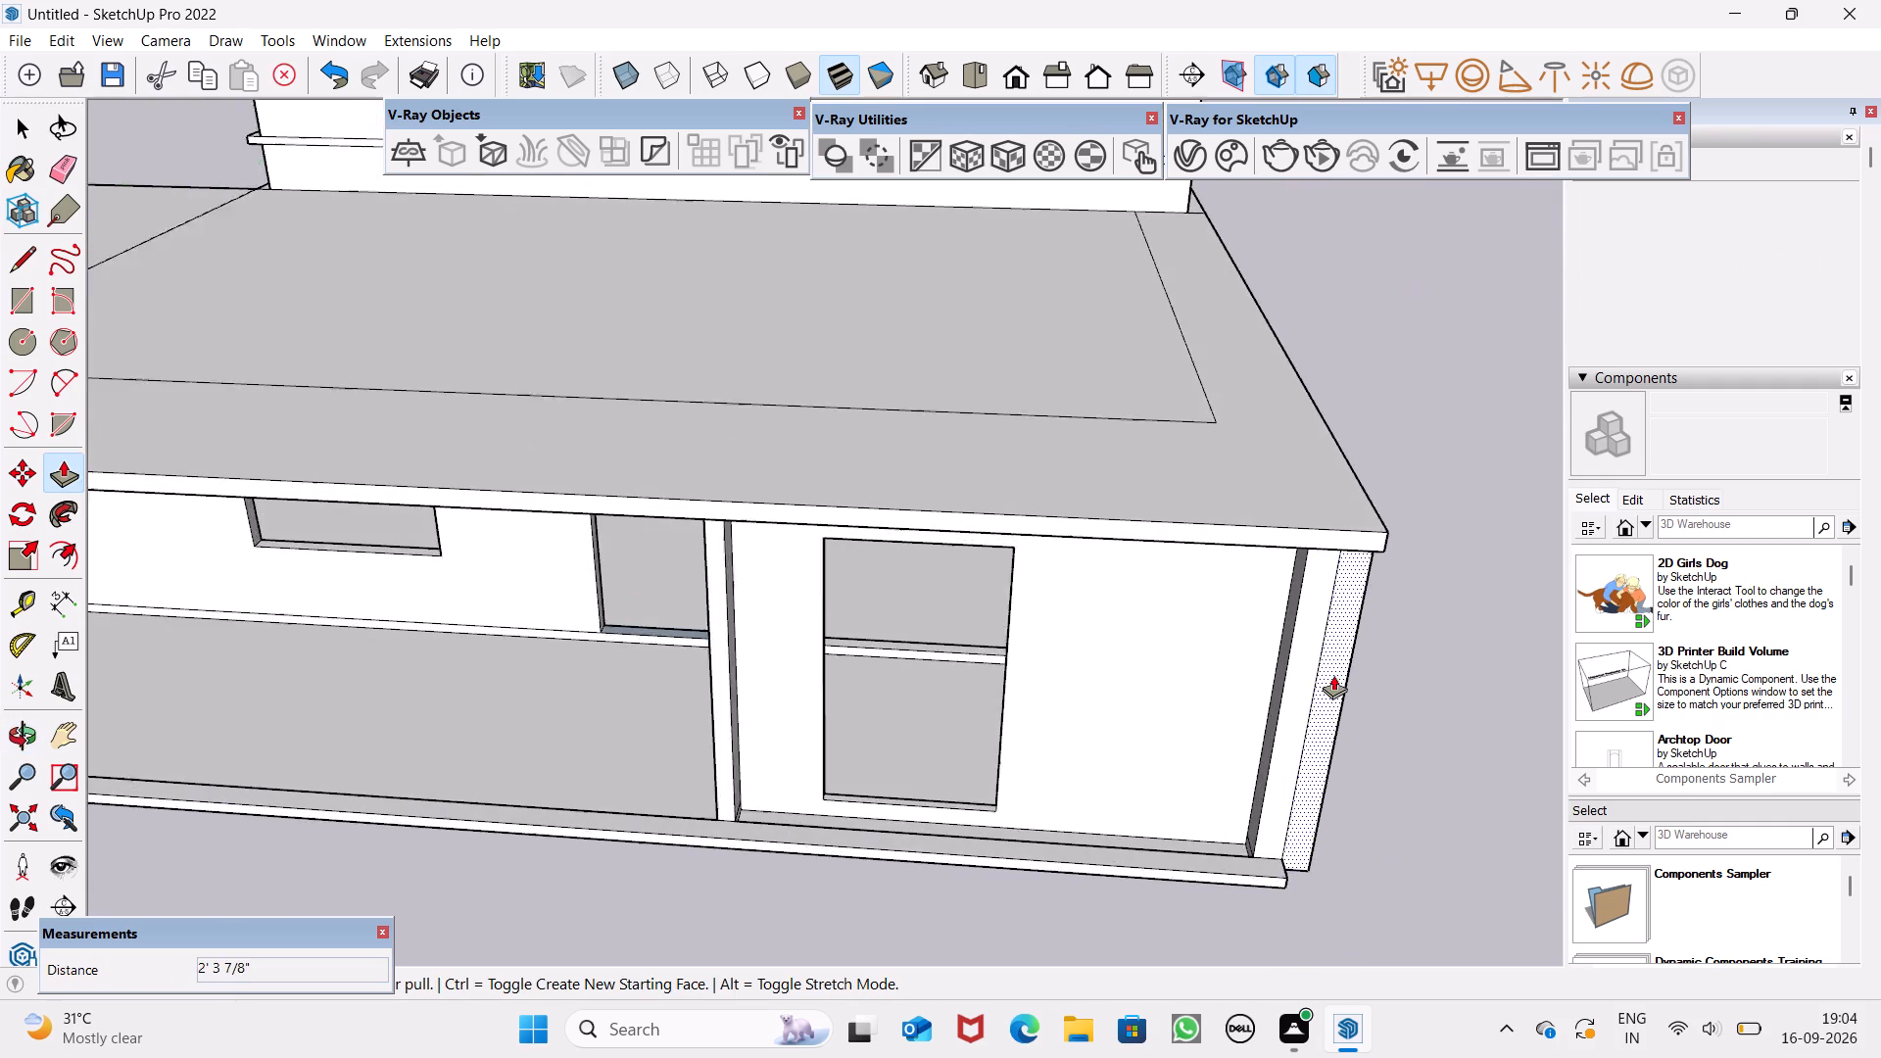
pyautogui.scroll(3, 1333, 675)
pyautogui.moveTo(1369, 608); pyautogui.dragTo(1376, 391, button='middle')
pyautogui.moveTo(1353, 504); pyautogui.dragTo(1421, 757, button='middle')
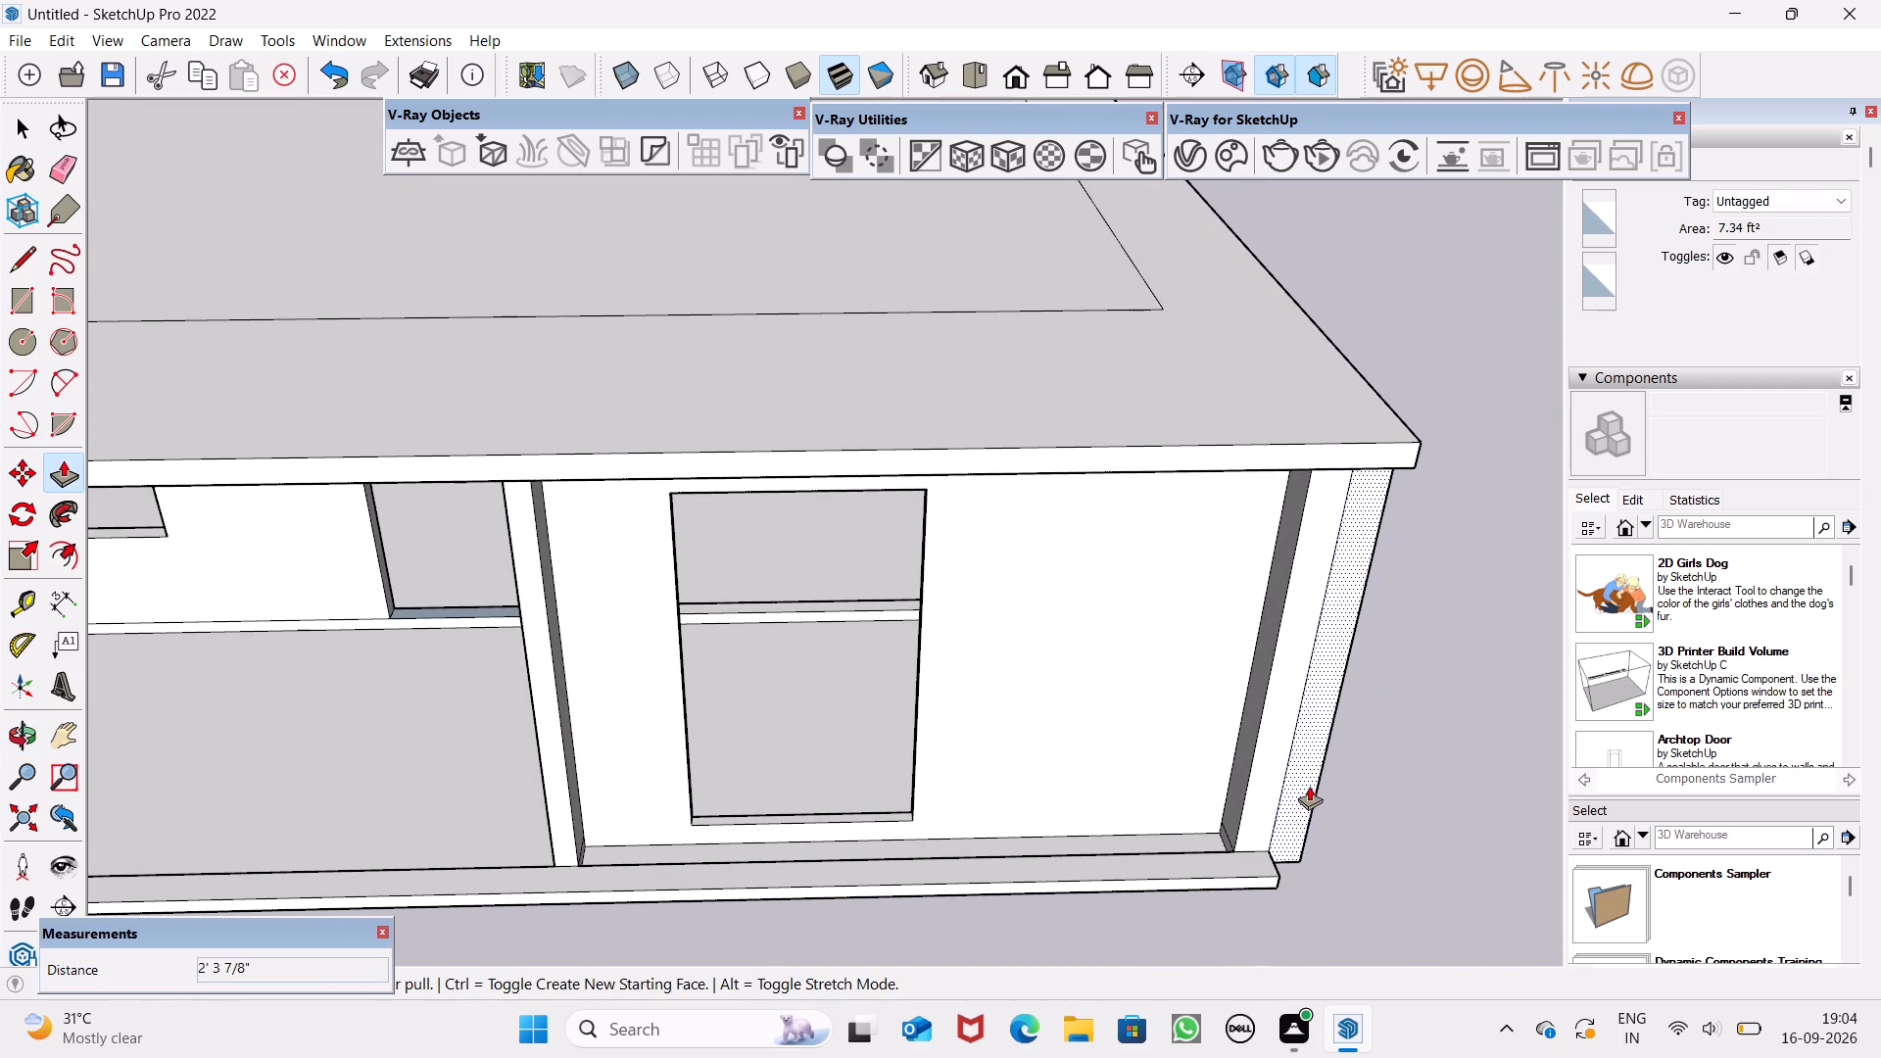
pyautogui.moveTo(1309, 786); pyautogui.dragTo(1273, 878)
# Erase the seam between the roof slab's front edge and the top of the side block's front face.
pyautogui.scroll(-3, 1371, 800)
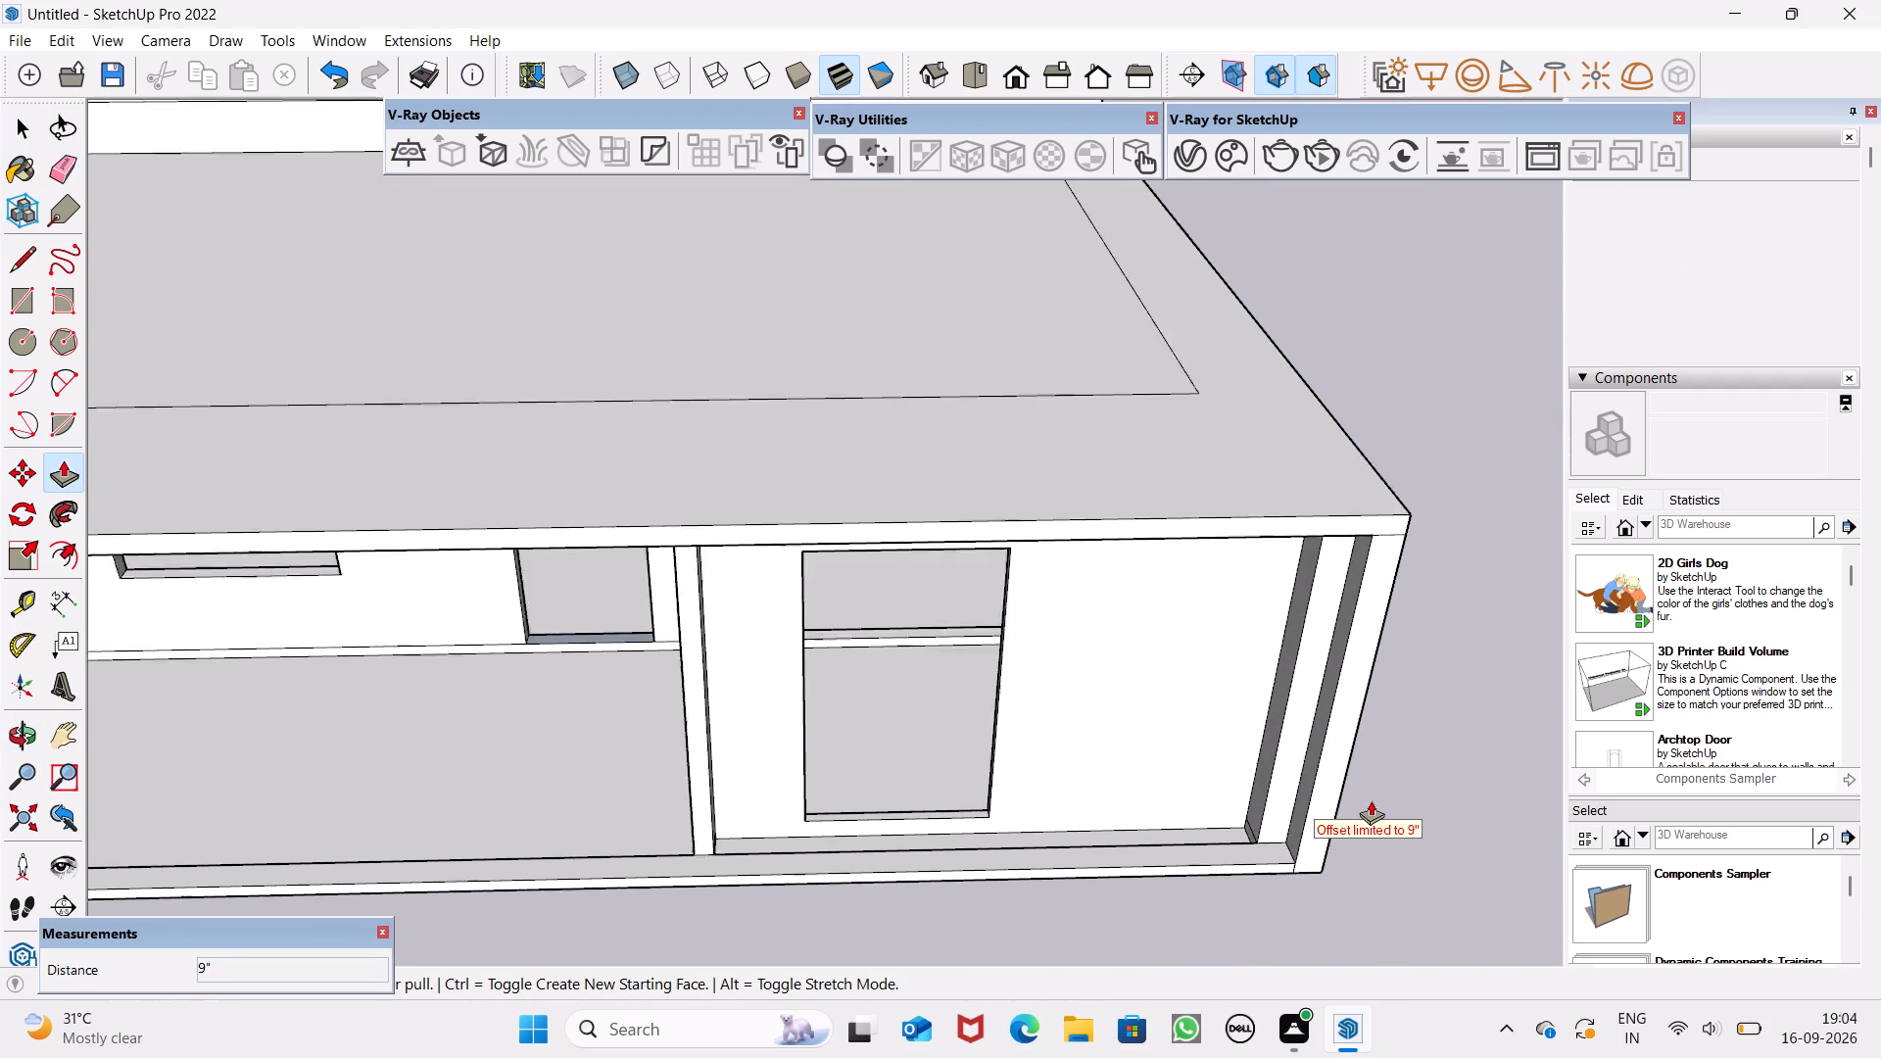
pyautogui.scroll(-2, 1371, 800)
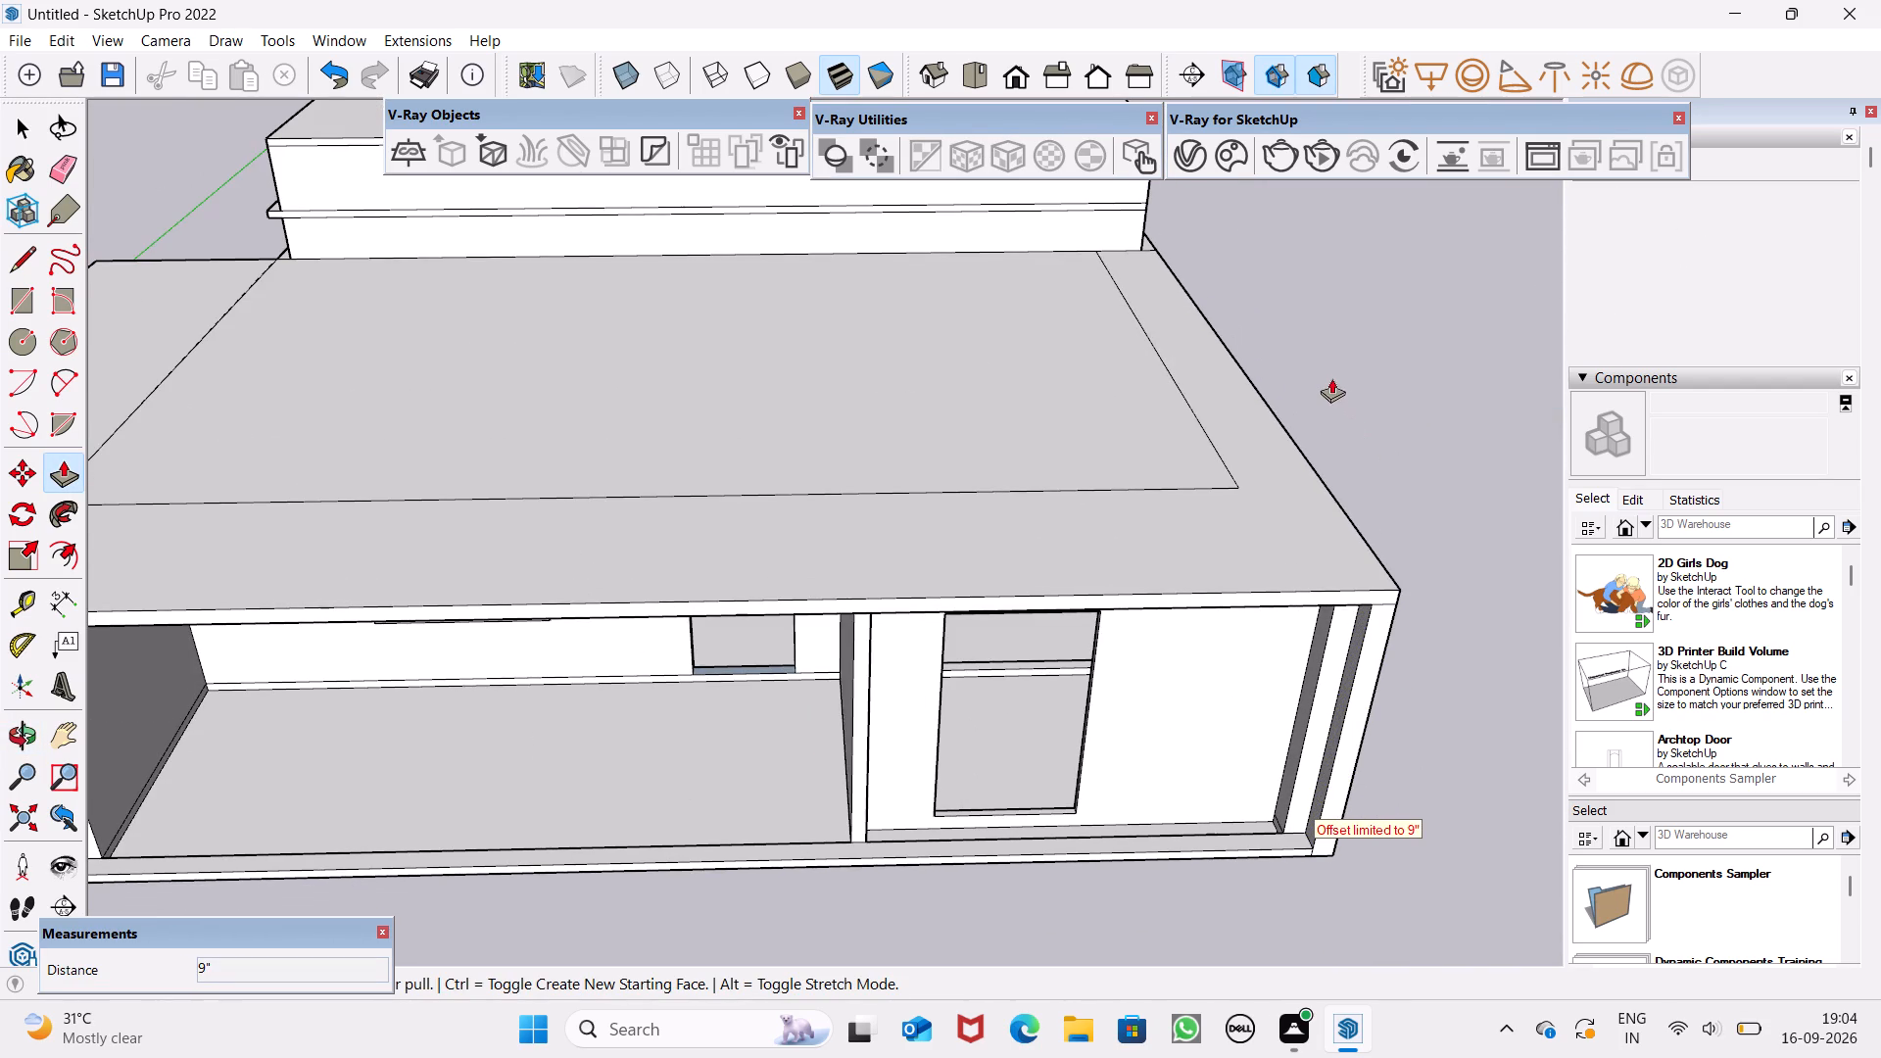
pyautogui.scroll(1, 1401, 627)
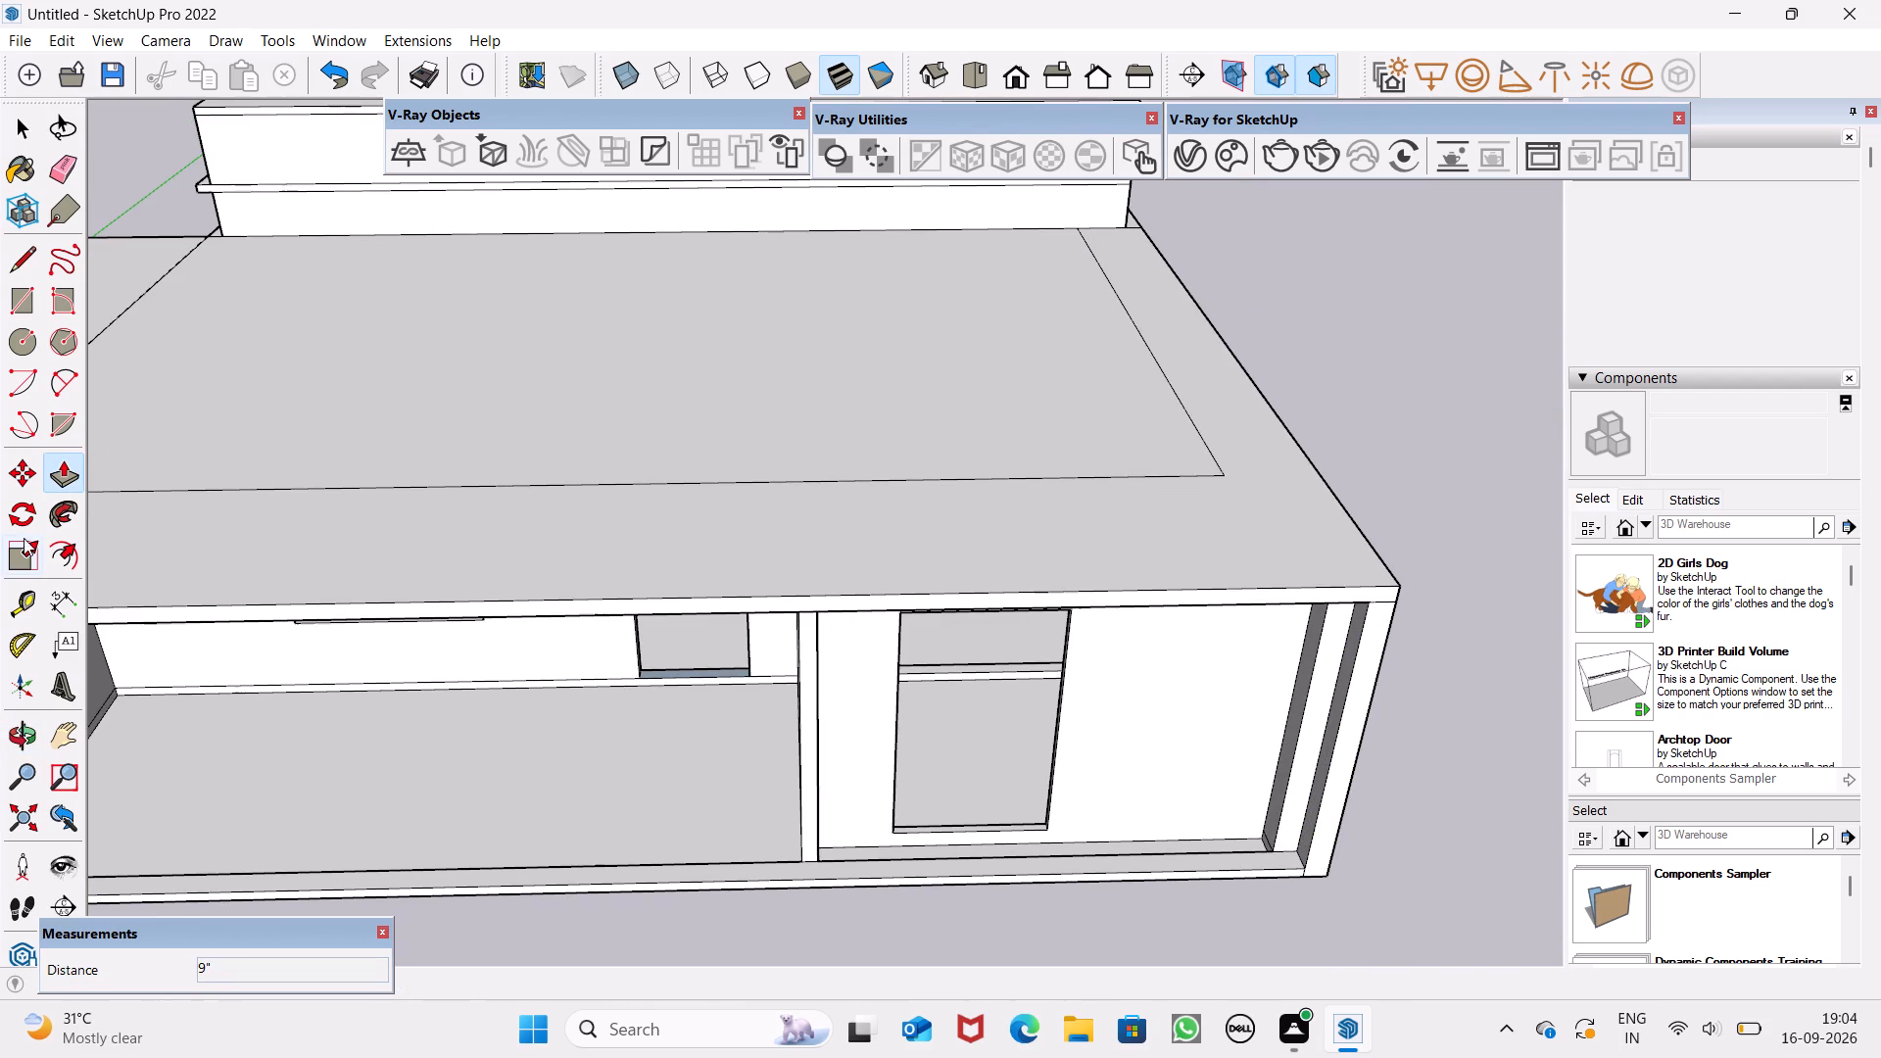
pyautogui.click(57, 185)
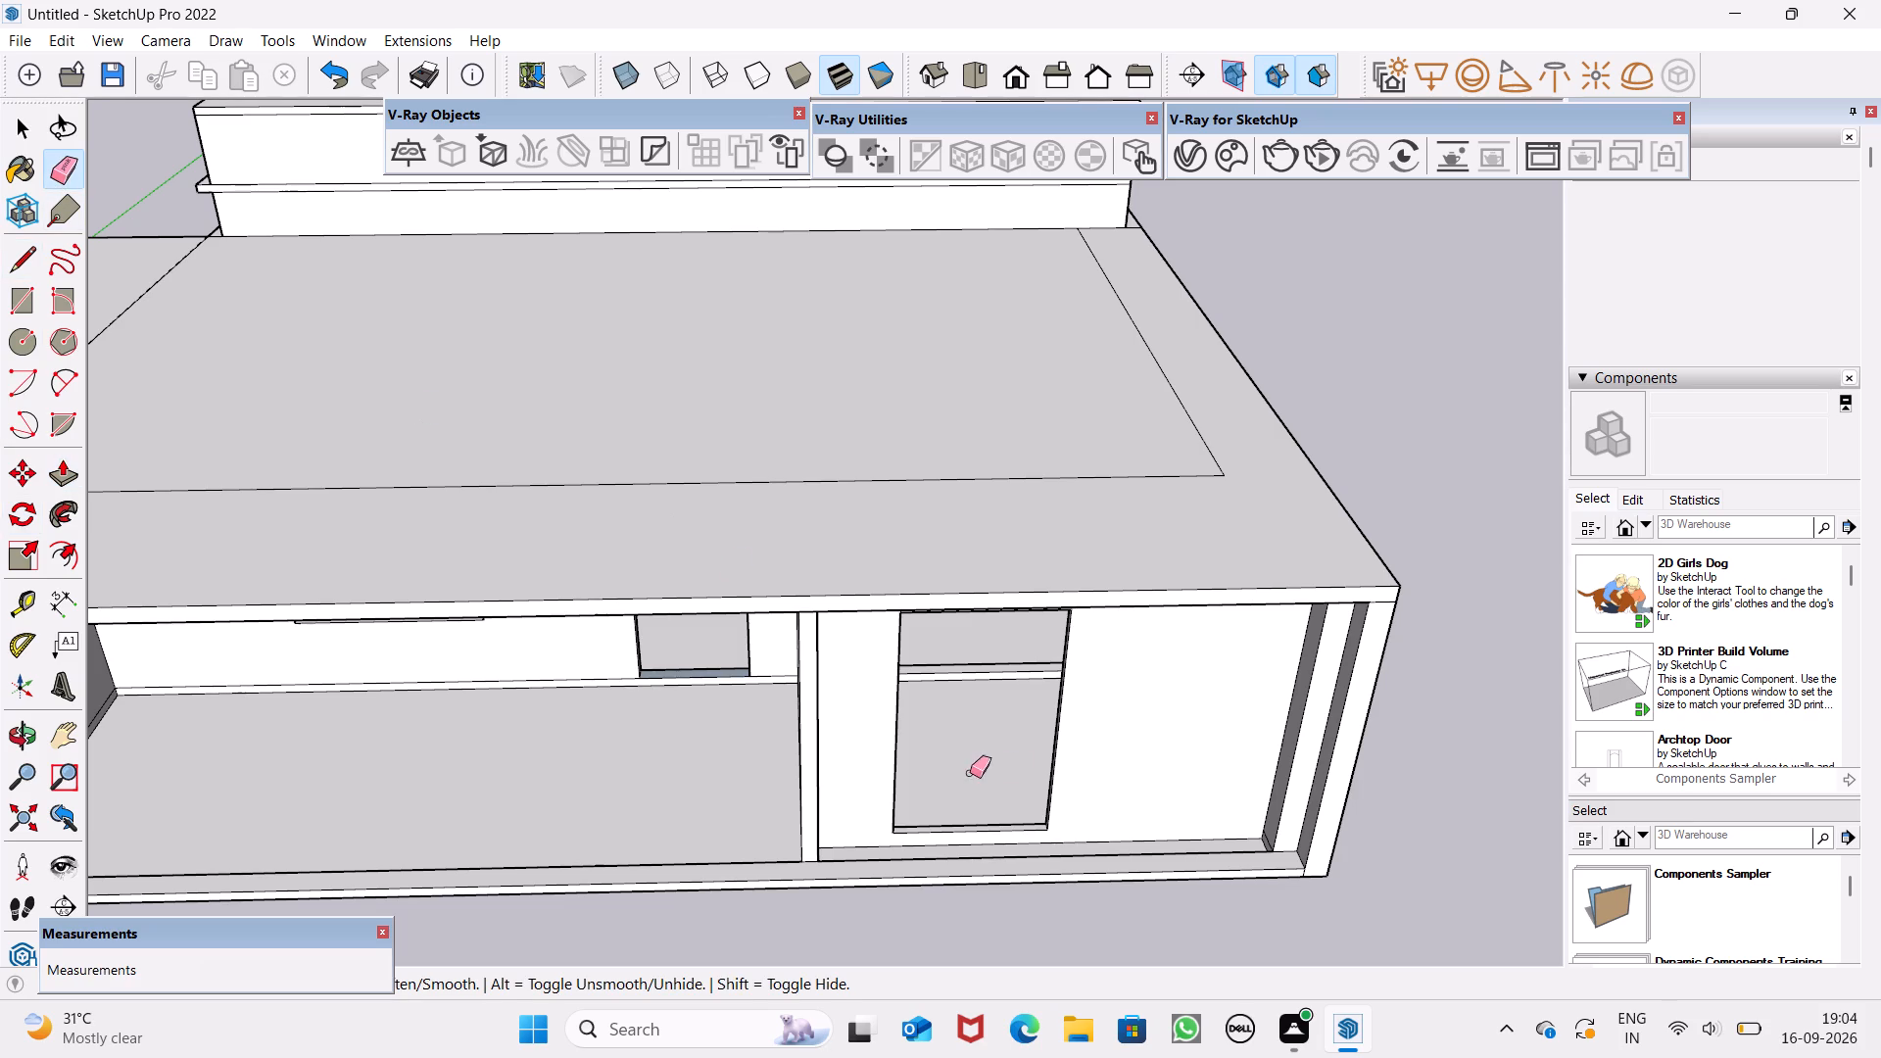
pyautogui.scroll(13, 1305, 697)
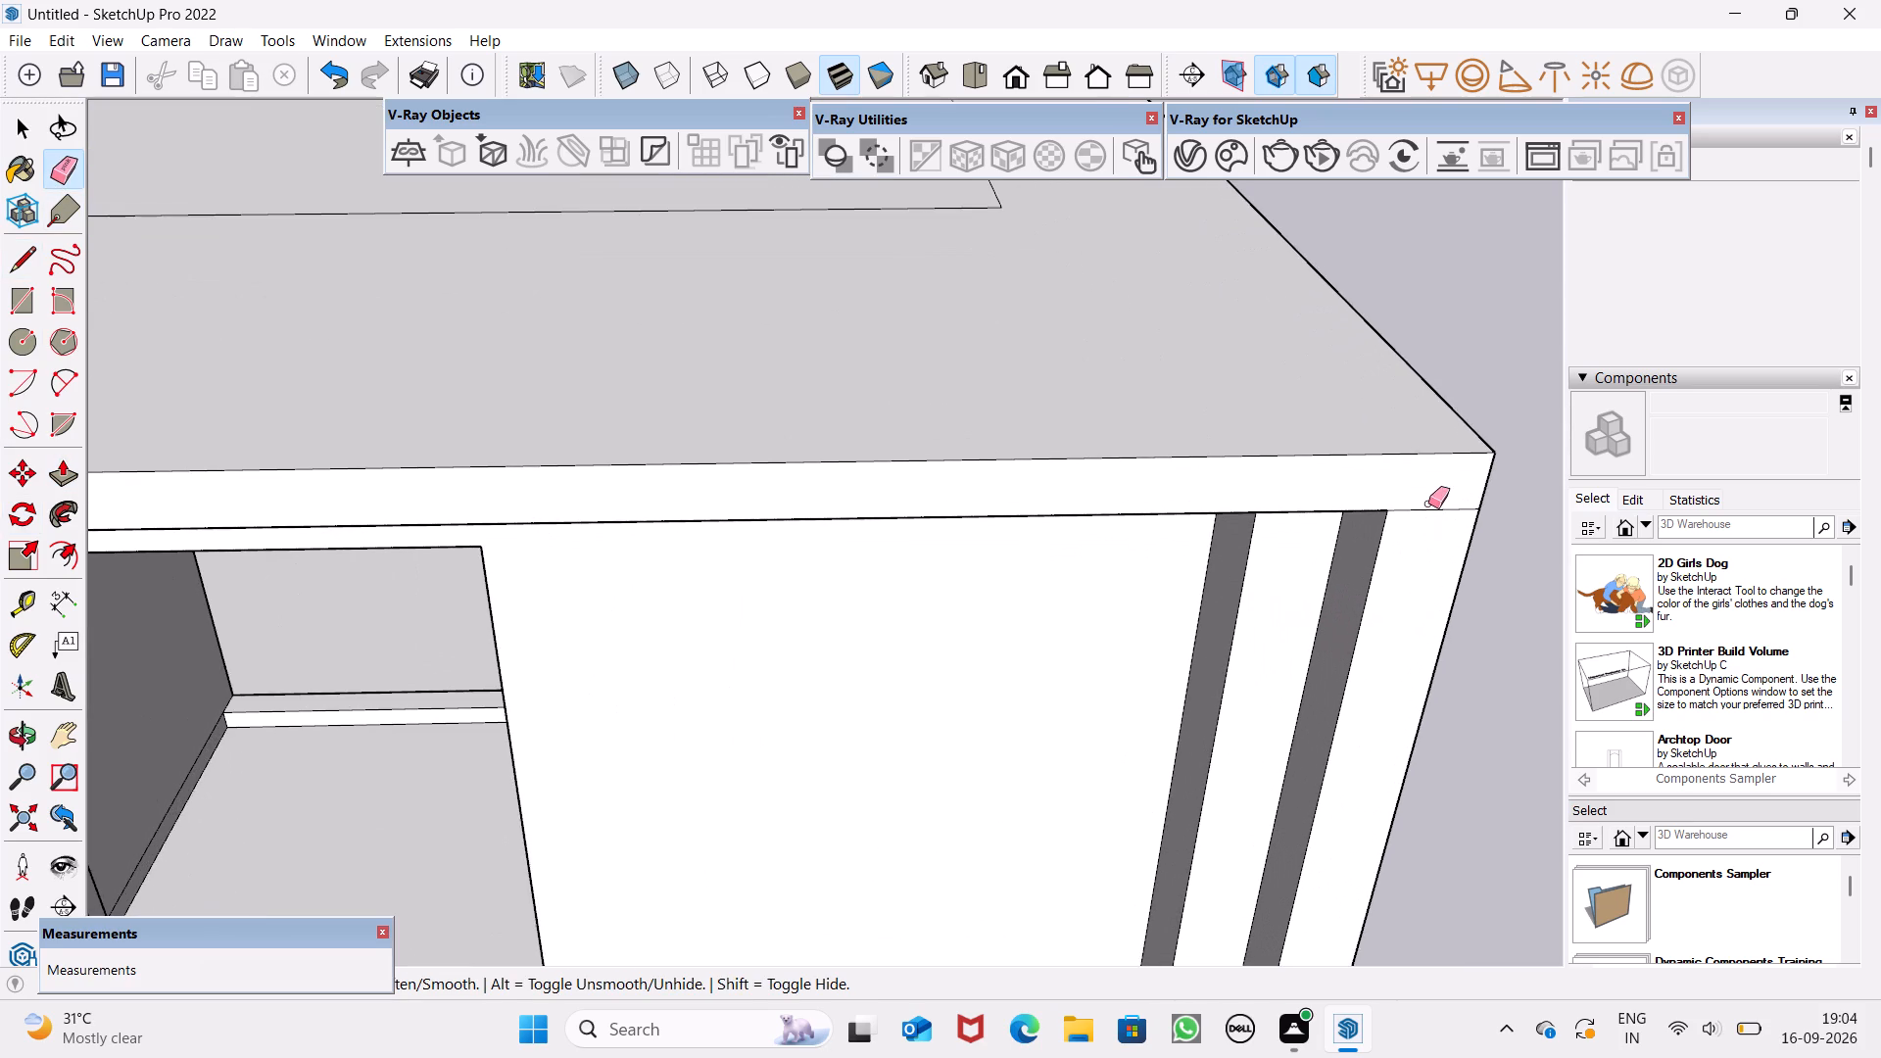
pyautogui.click(1428, 504)
pyautogui.rightClick(1432, 511)
pyautogui.press('space')
pyautogui.press('space')
pyautogui.scroll(-5, 888, 318)
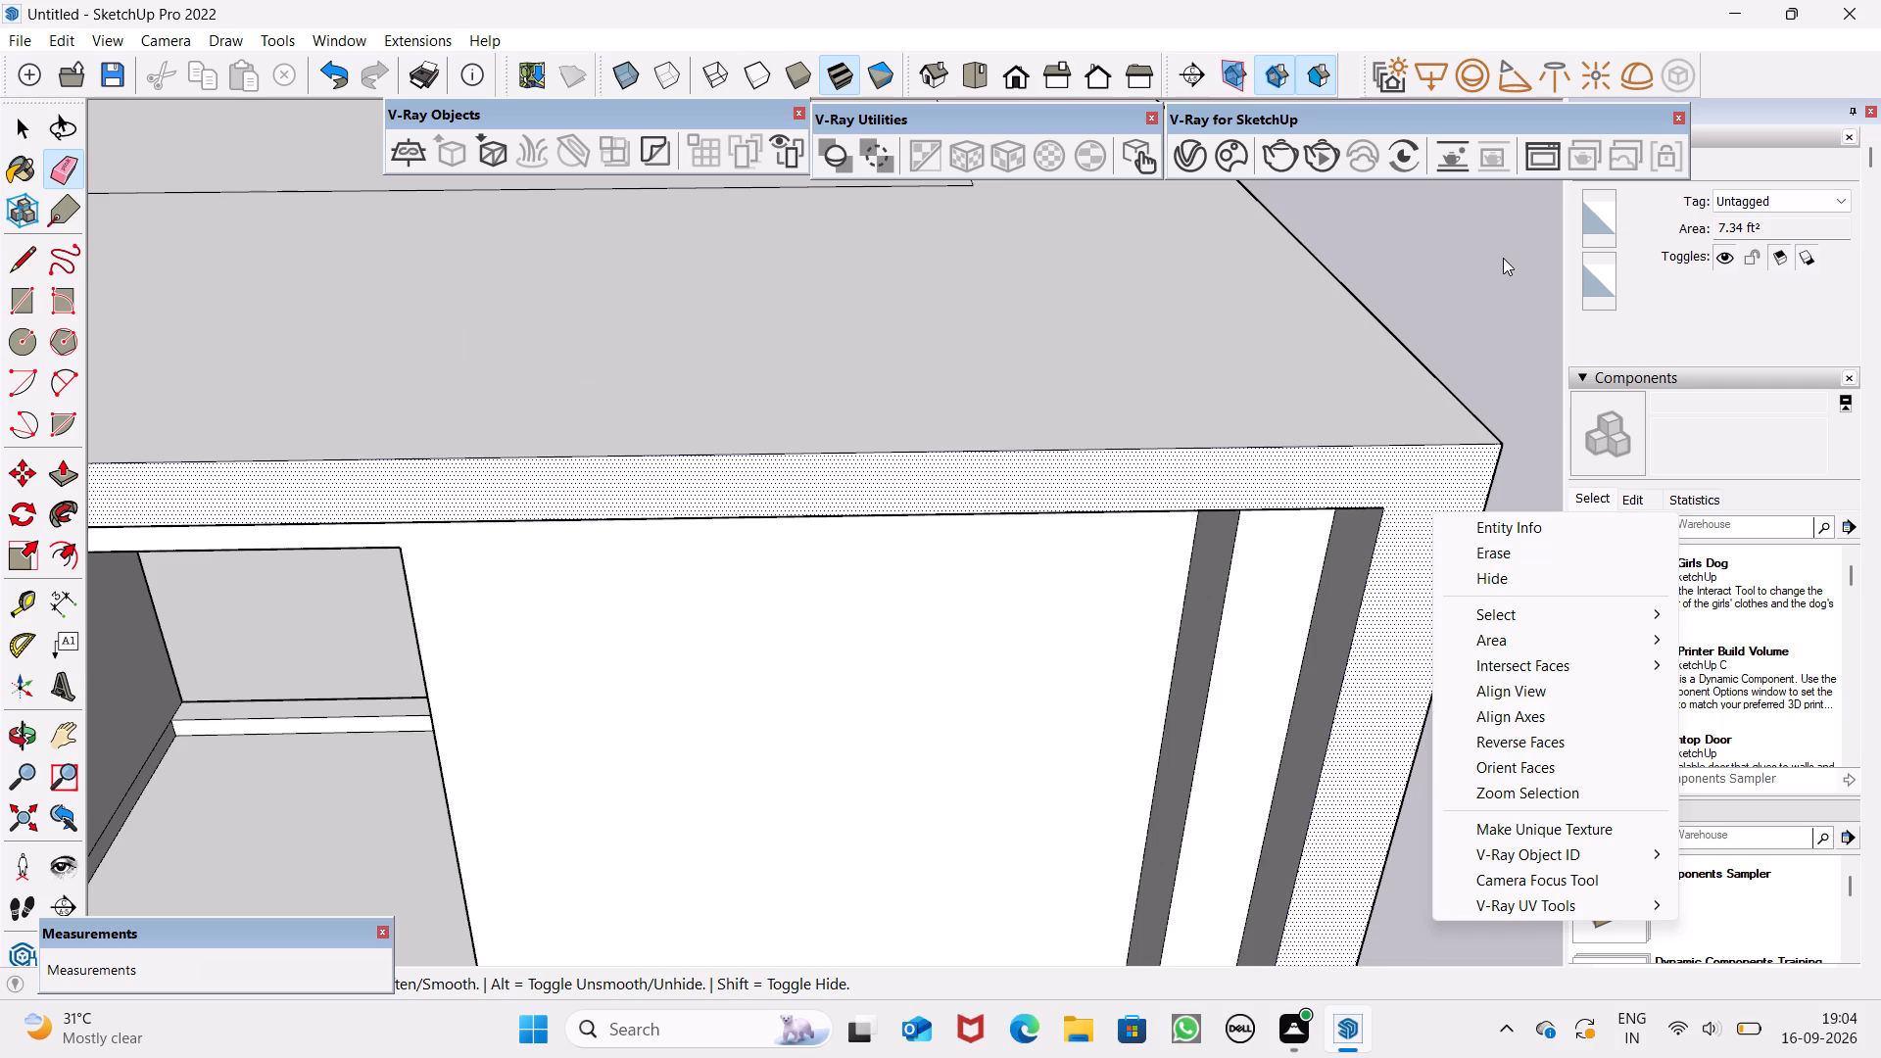
pyautogui.press('space')
pyautogui.click(1460, 291)
pyautogui.scroll(-11, 1458, 300)
pyautogui.press('space')
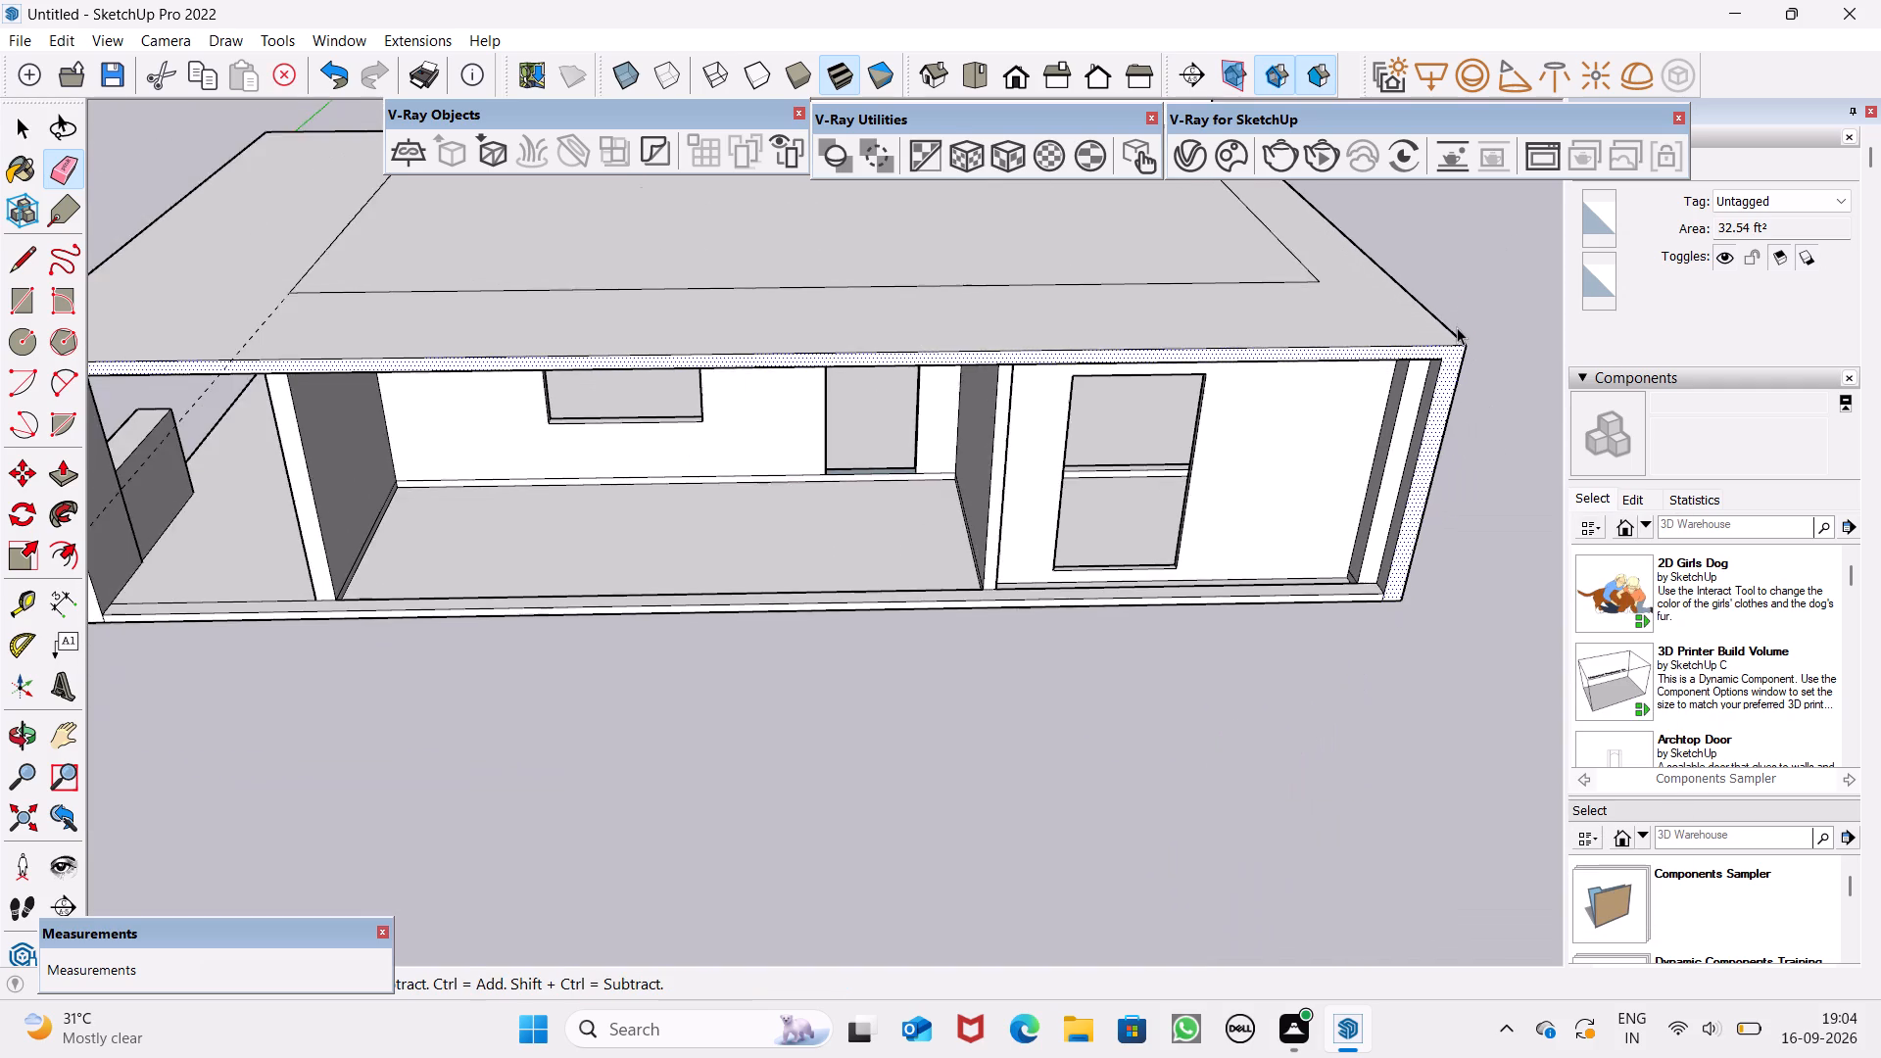
# Erase the seam between the roof slab's front edge and the top of the wall end at the opposite front corner.
pyautogui.scroll(-8, 1457, 334)
pyautogui.scroll(8, 739, 393)
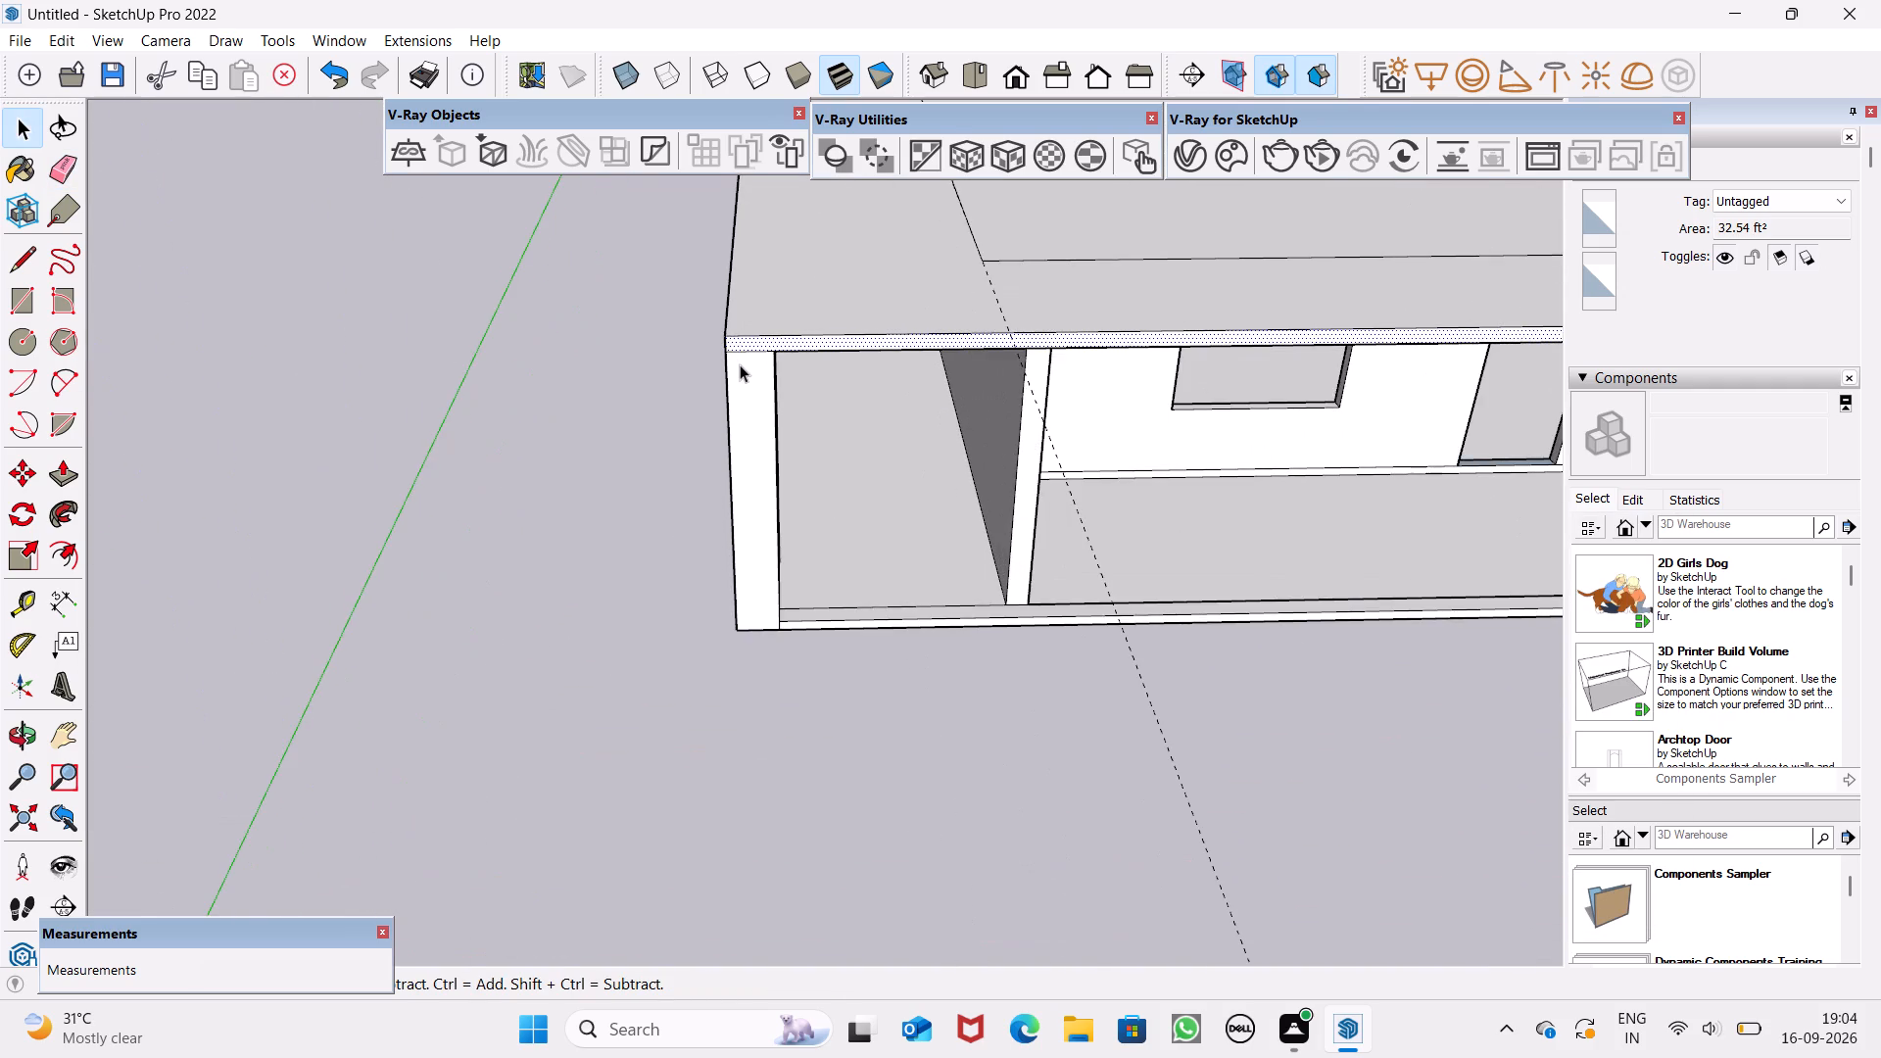
pyautogui.scroll(7, 813, 366)
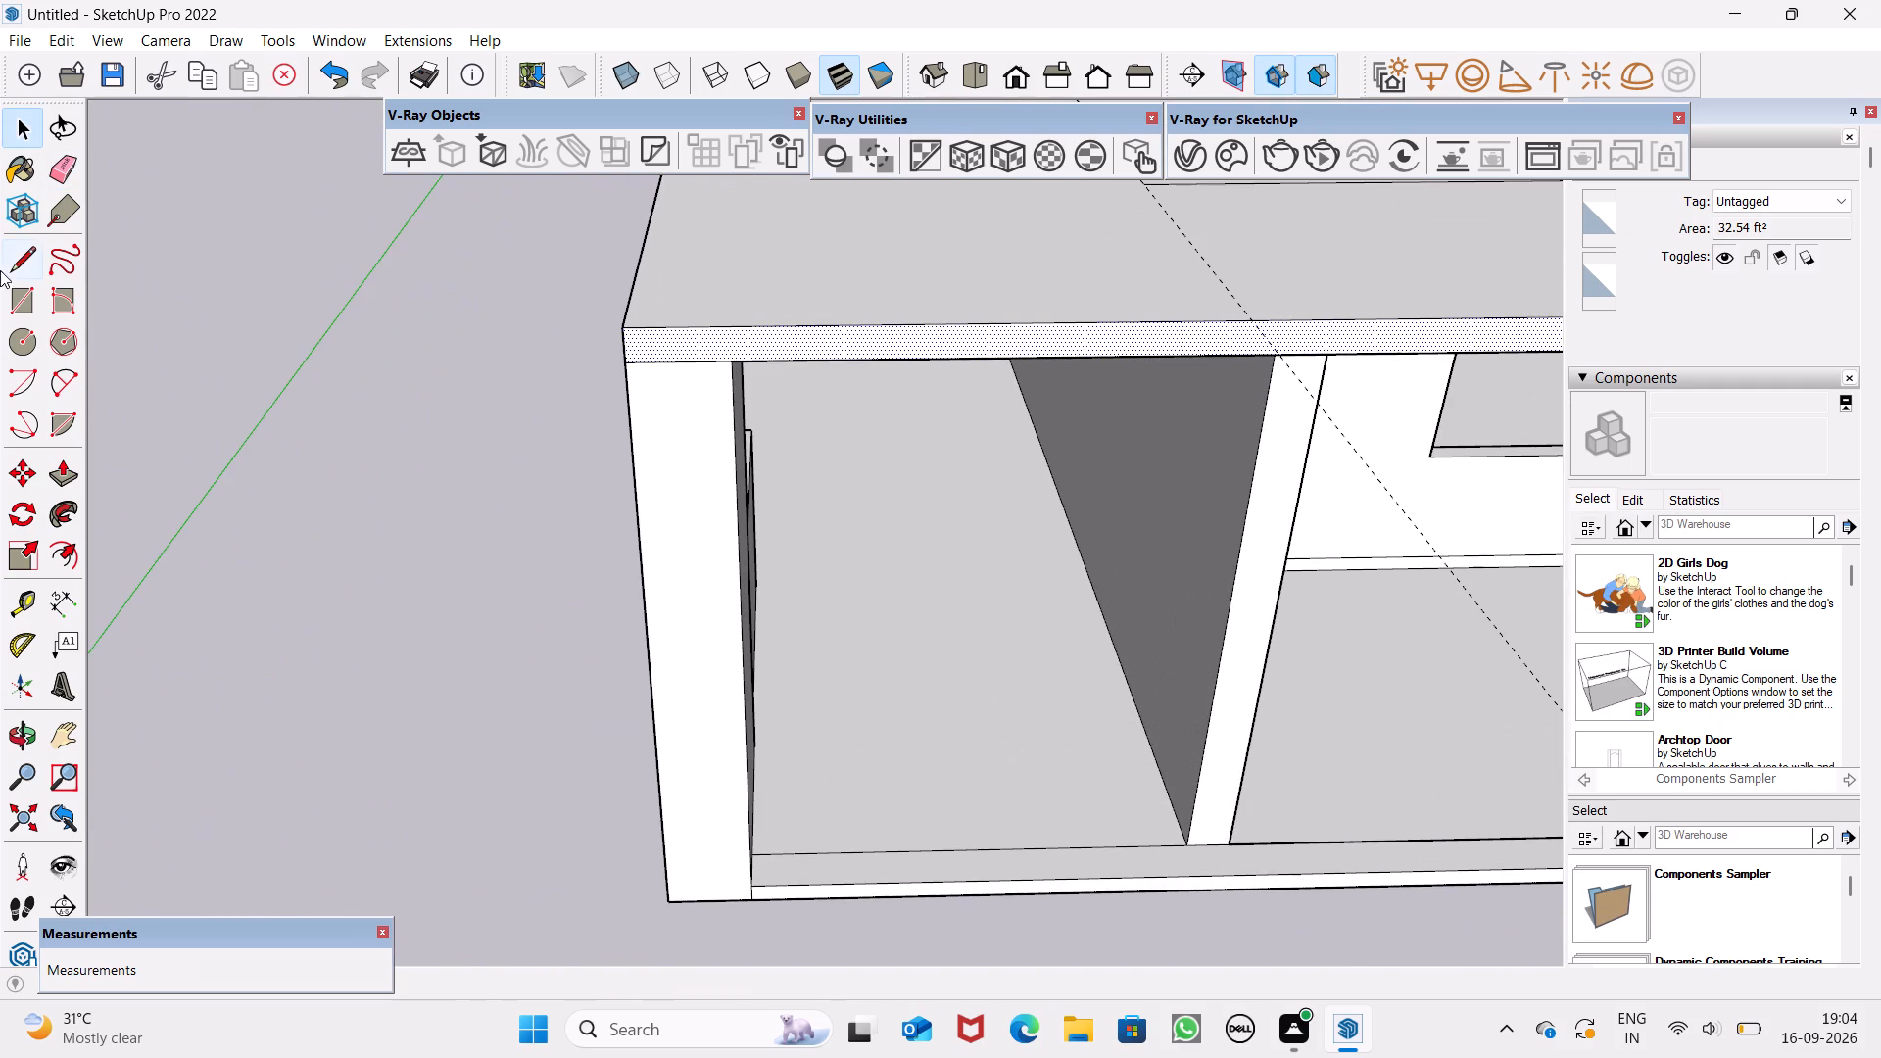
pyautogui.click(72, 170)
pyautogui.scroll(6, 558, 396)
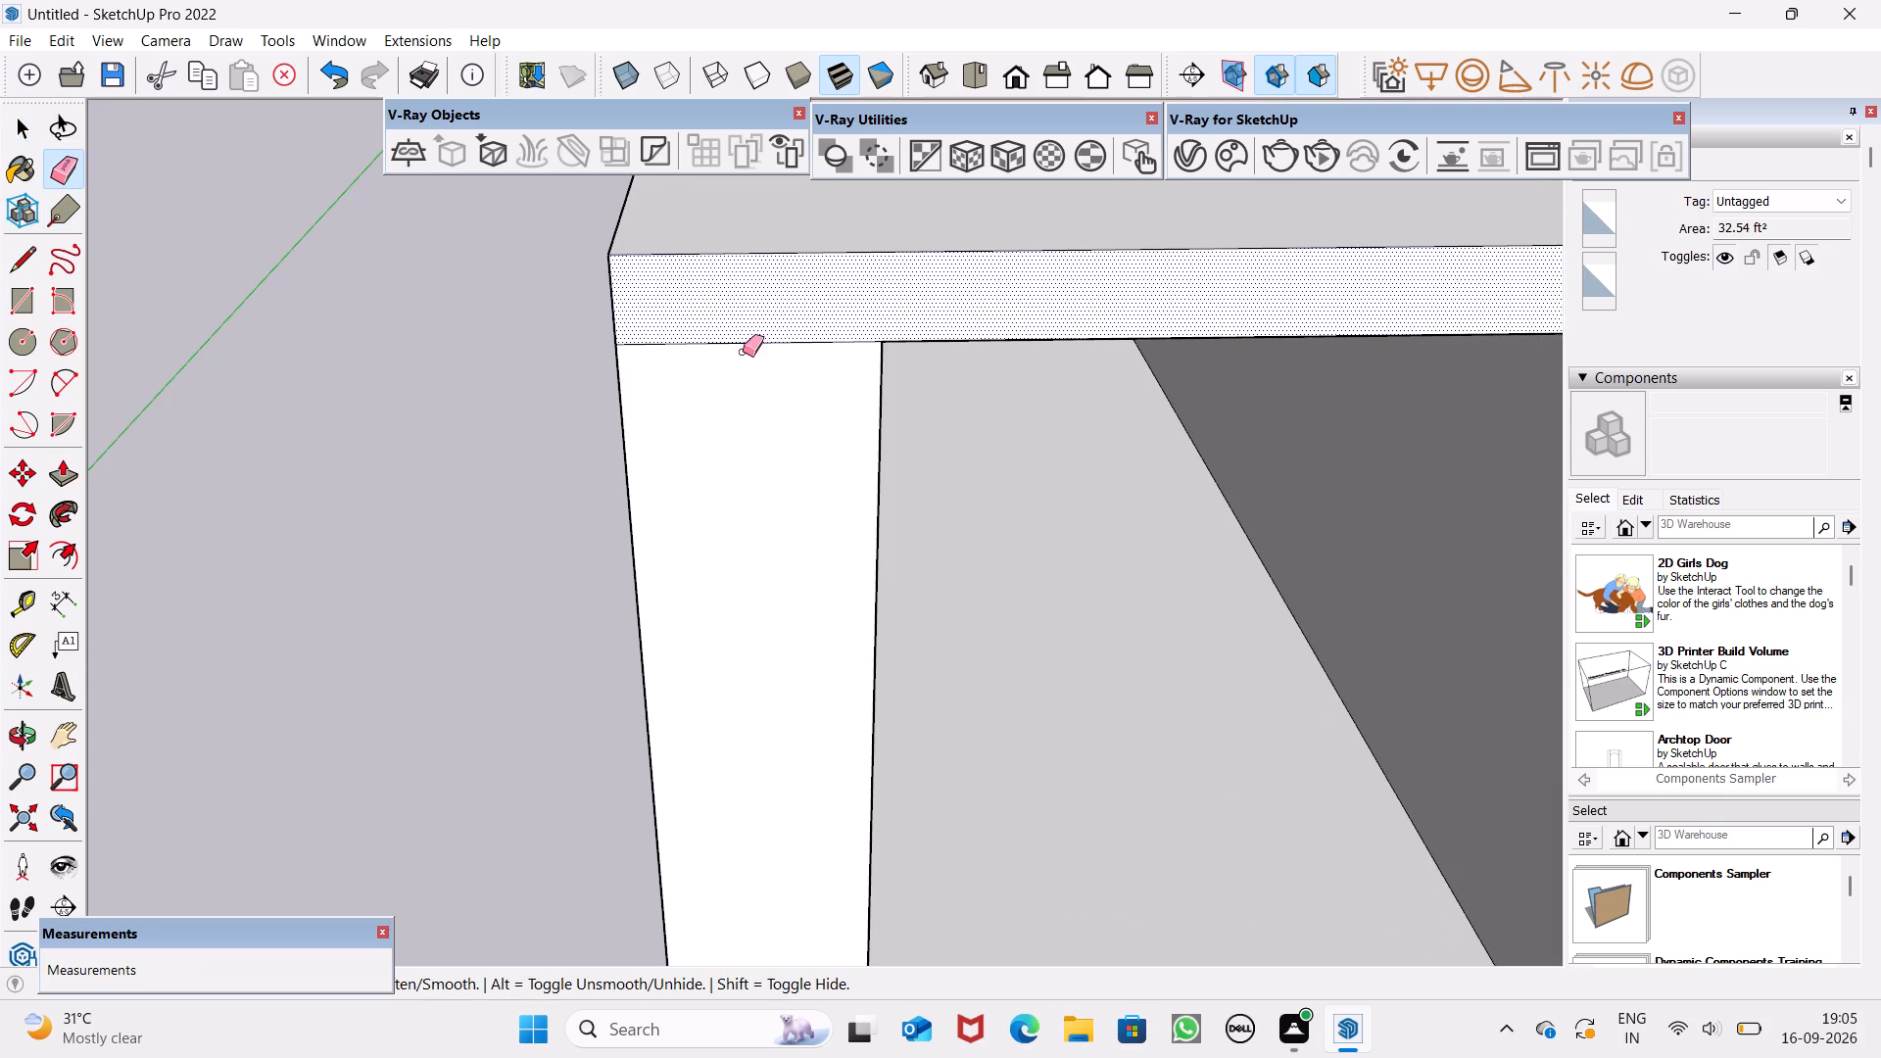
pyautogui.moveTo(749, 335); pyautogui.dragTo(758, 350)
pyautogui.press('space')
pyautogui.press('space')
# On the open side opposite the block, erase the seam between the roof edge and the pier nearest the upper block.
pyautogui.scroll(-4, 780, 428)
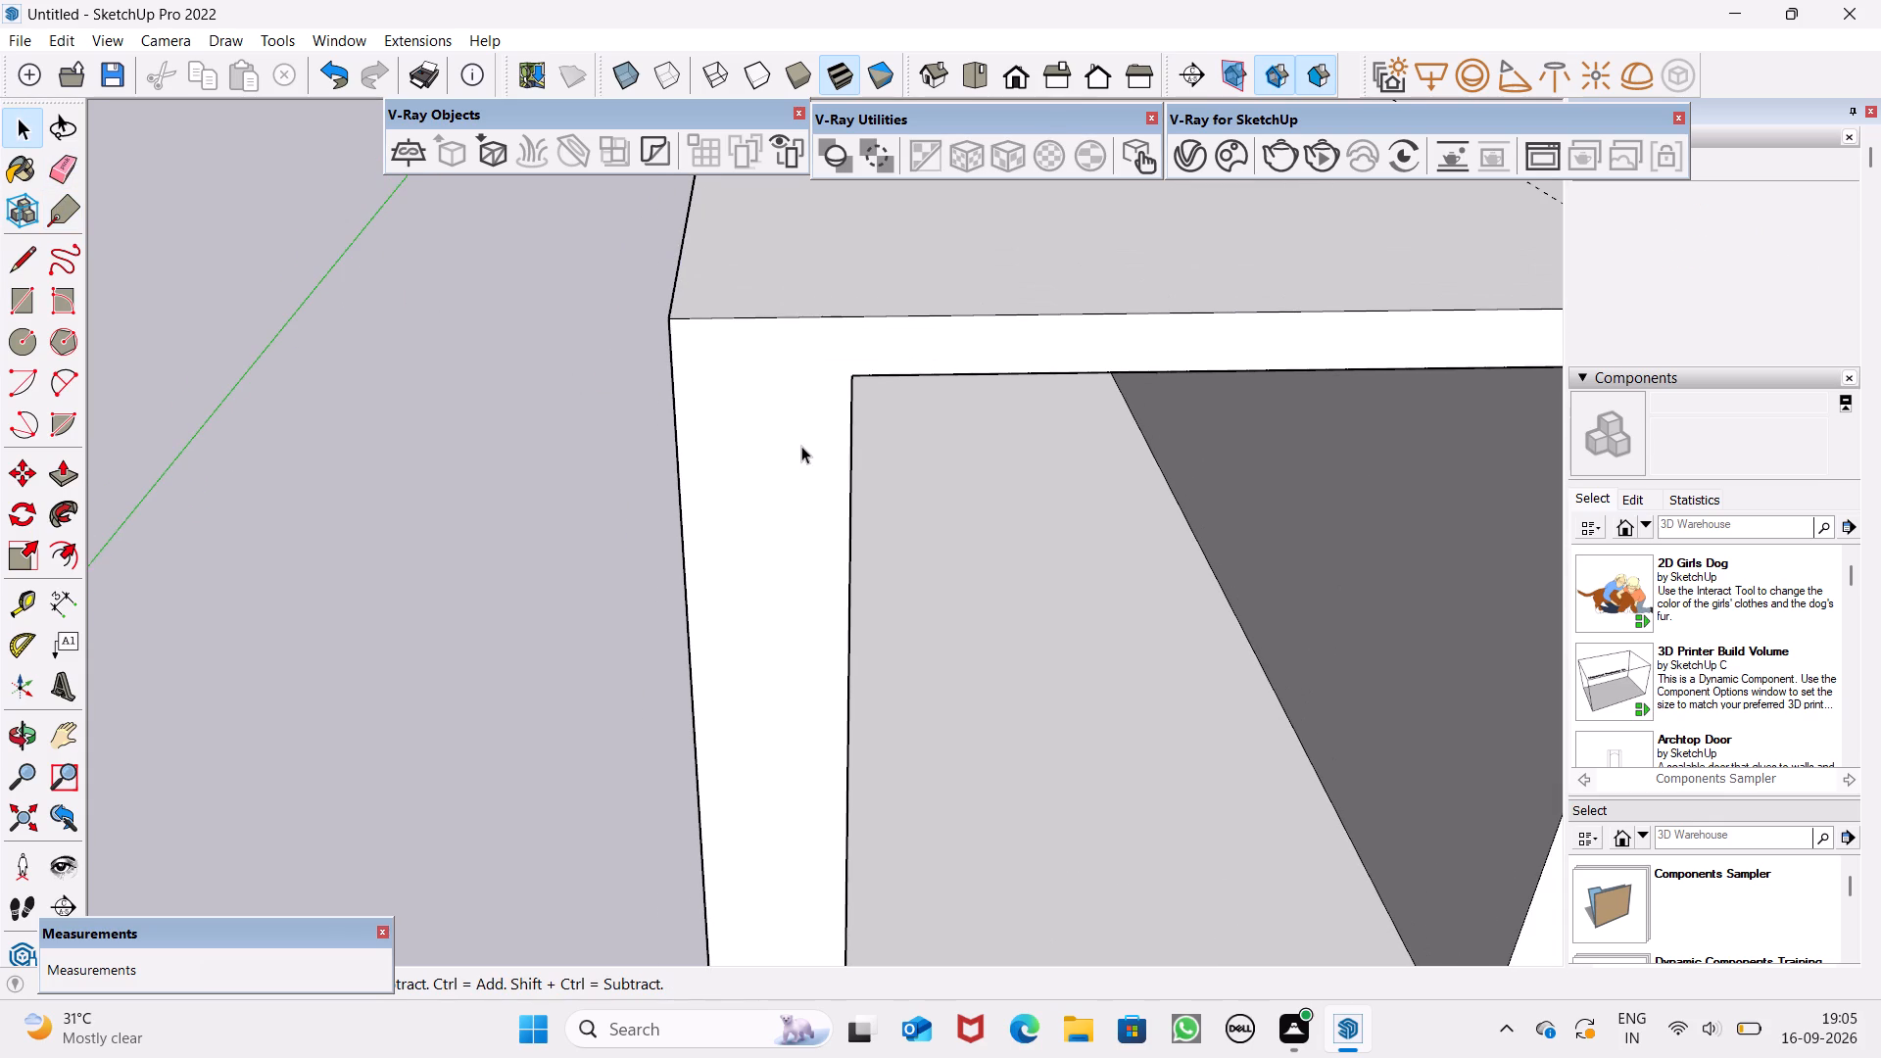
pyautogui.scroll(-1, 847, 539)
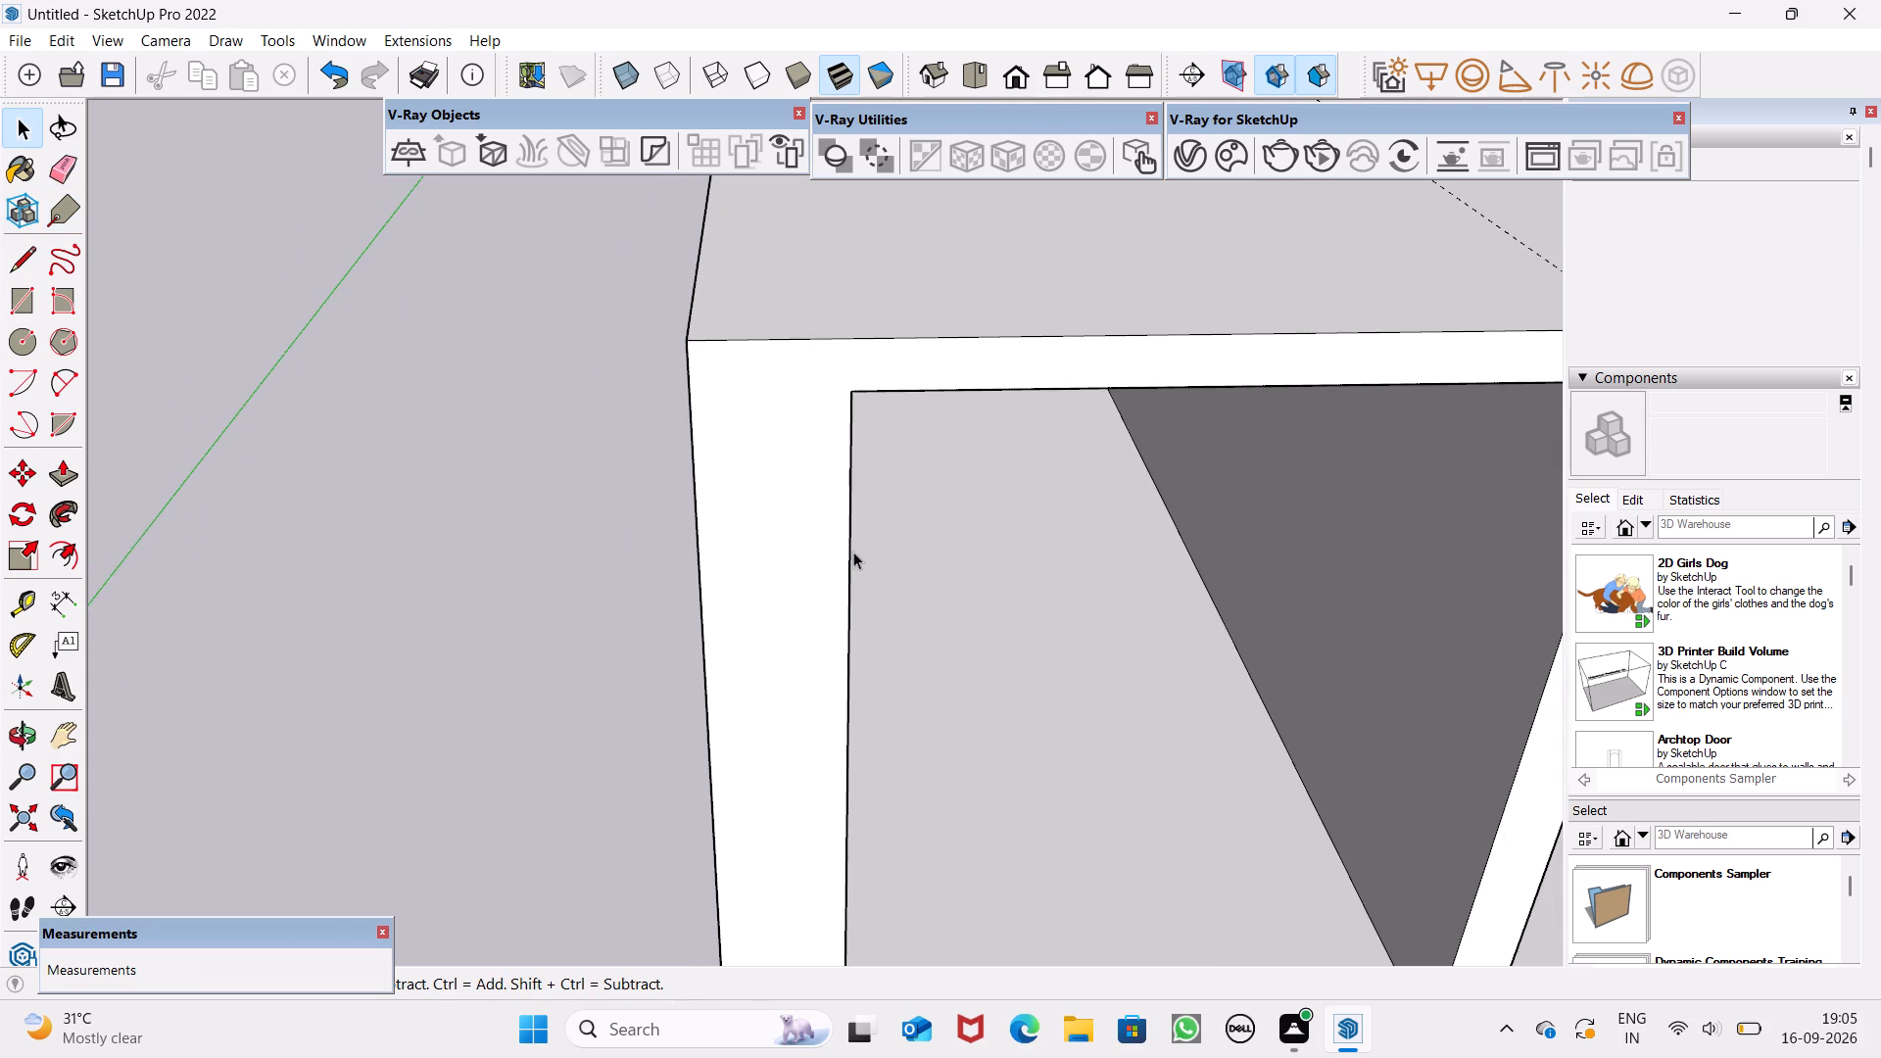
pyautogui.scroll(-15, 855, 553)
pyautogui.moveTo(897, 591); pyautogui.dragTo(1406, 445, button='middle')
pyautogui.moveTo(1025, 421); pyautogui.dragTo(1152, 478, button='middle')
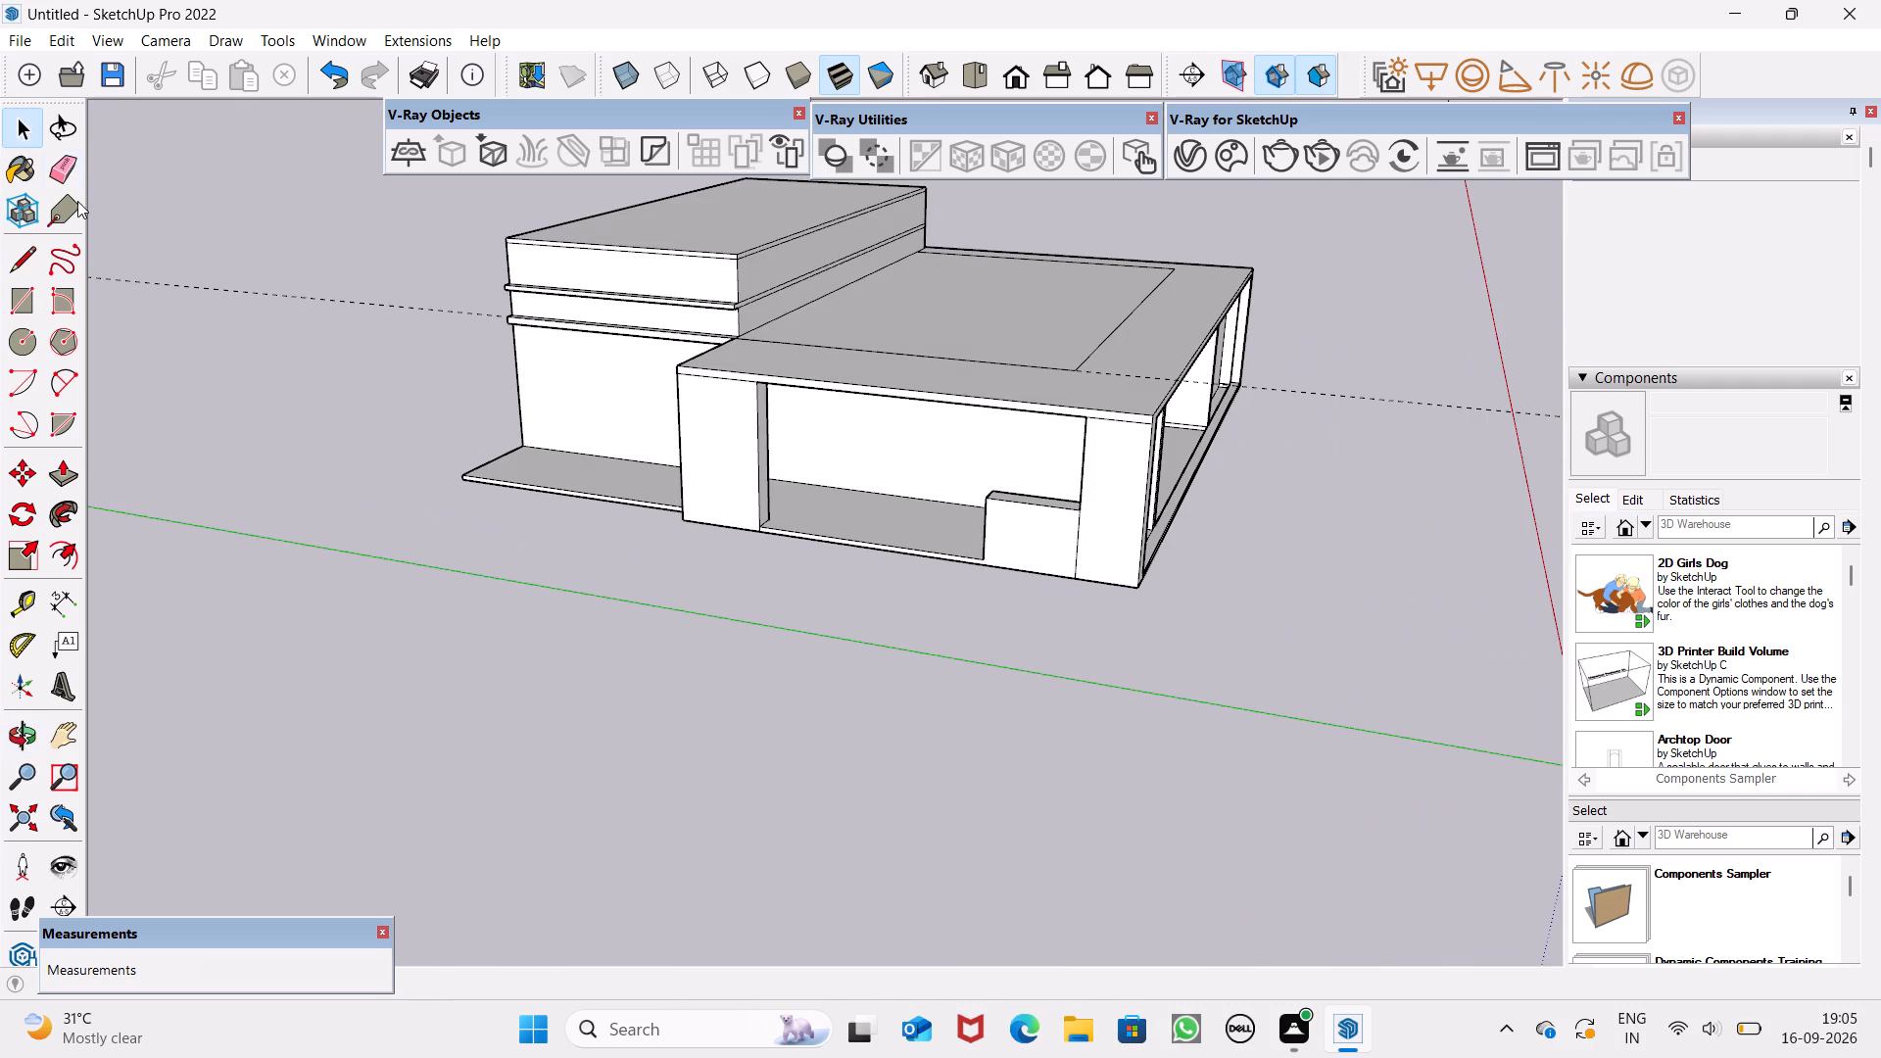
pyautogui.click(55, 162)
pyautogui.scroll(15, 592, 357)
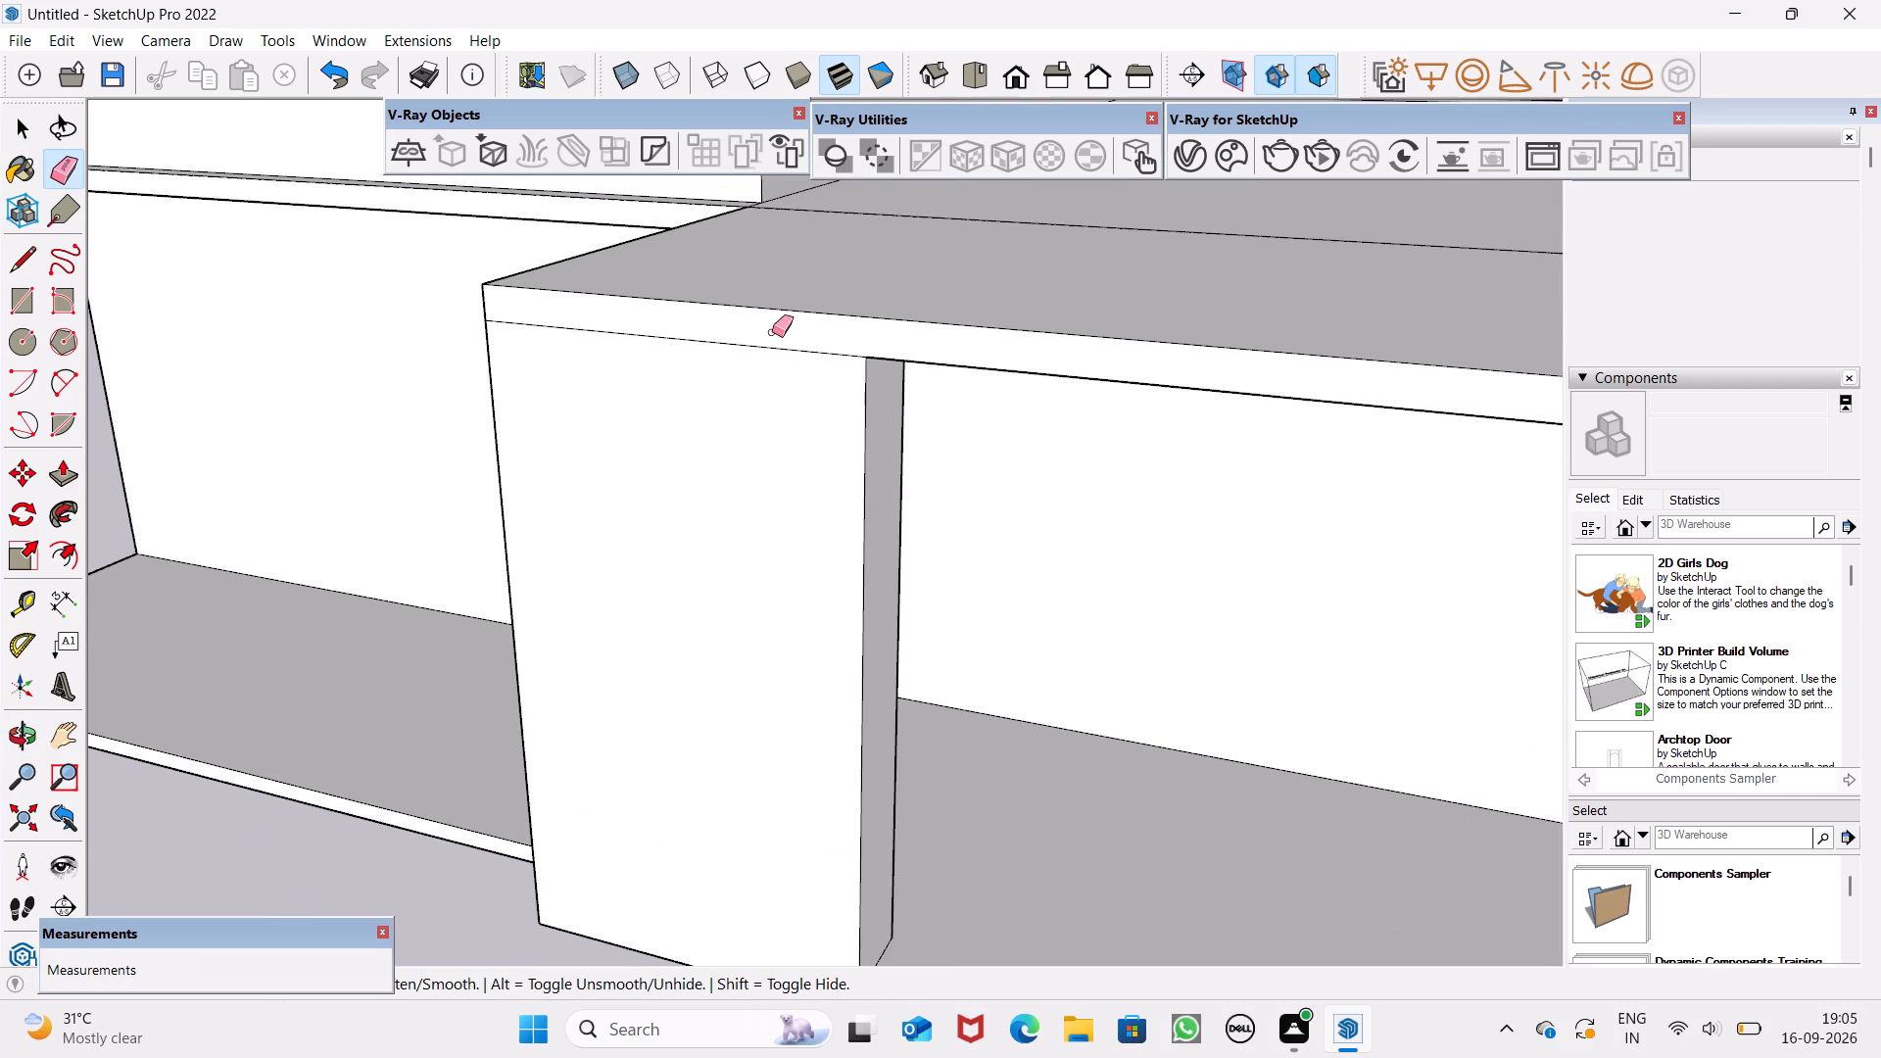
pyautogui.moveTo(772, 332); pyautogui.dragTo(777, 353)
# Erase the seam between the roof edge and the front corner pier on the same open side.
pyautogui.scroll(-7, 660, 383)
pyautogui.scroll(-1, 562, 387)
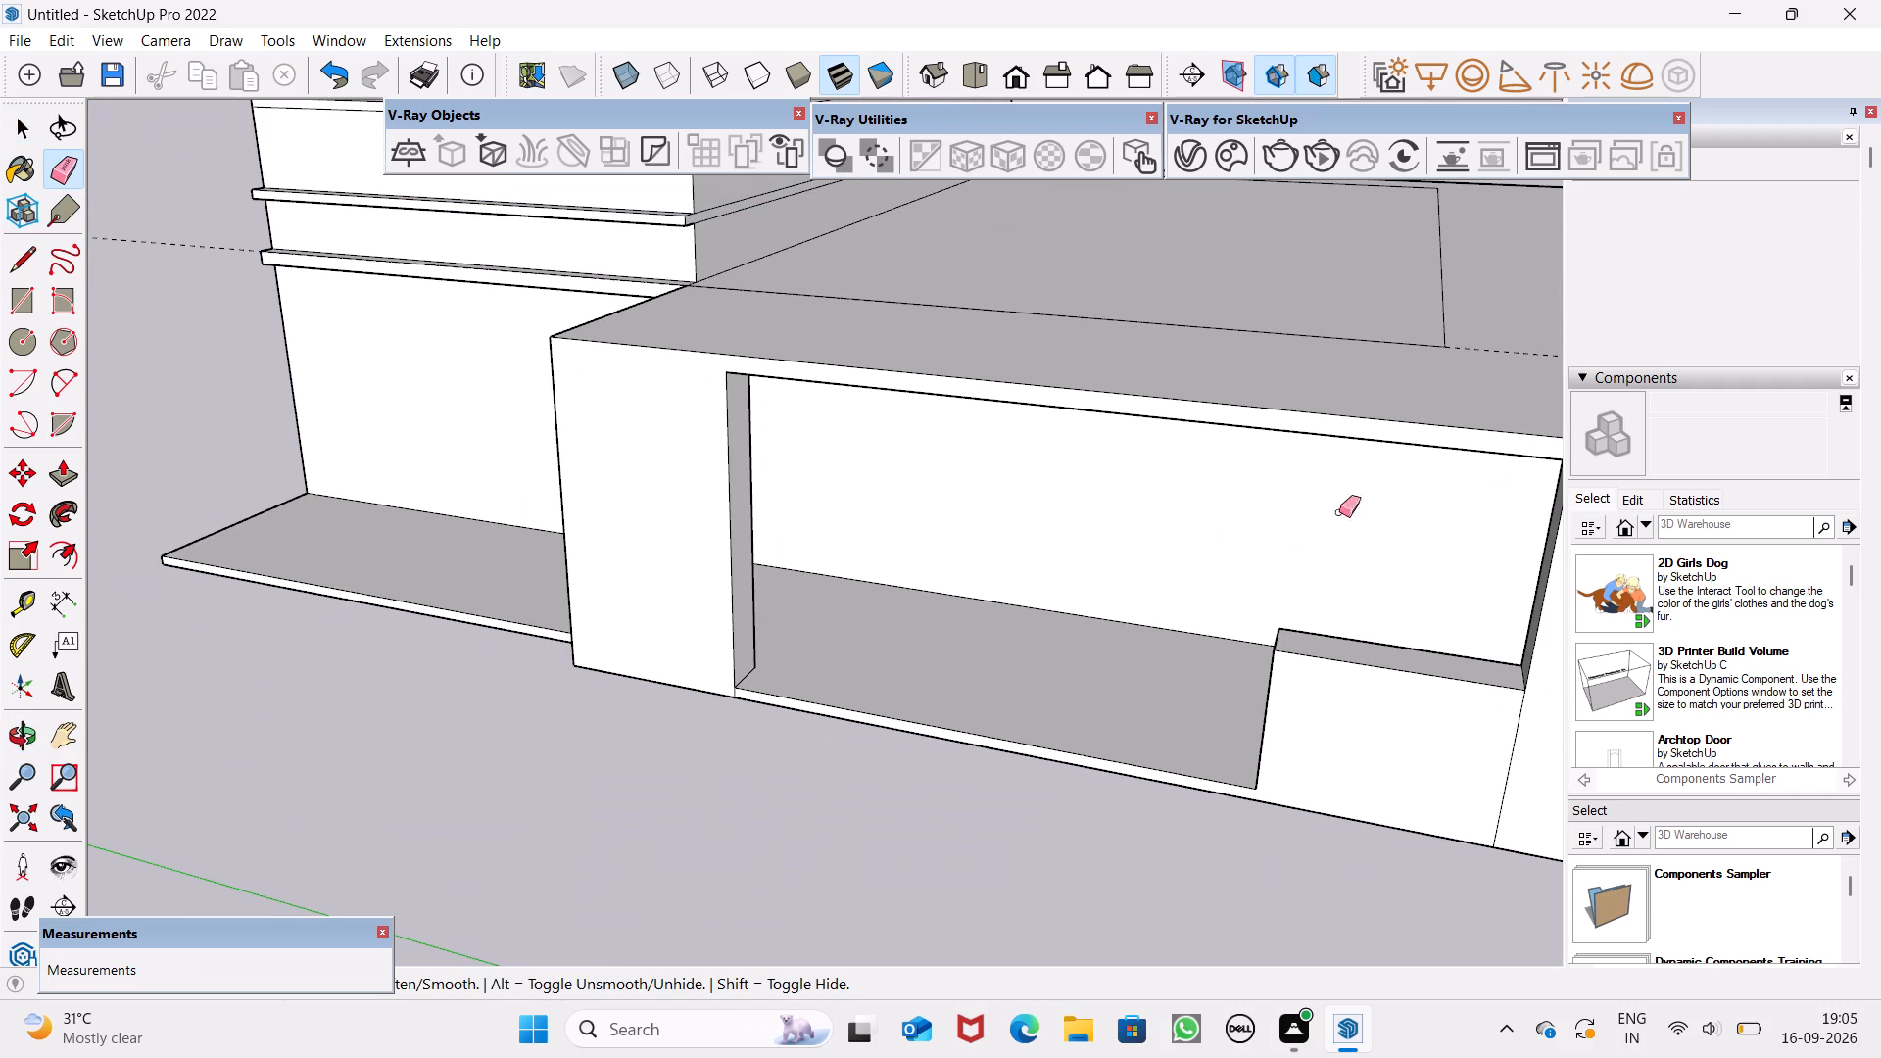
pyautogui.scroll(-8, 584, 519)
pyautogui.scroll(8, 890, 491)
pyautogui.scroll(7, 797, 586)
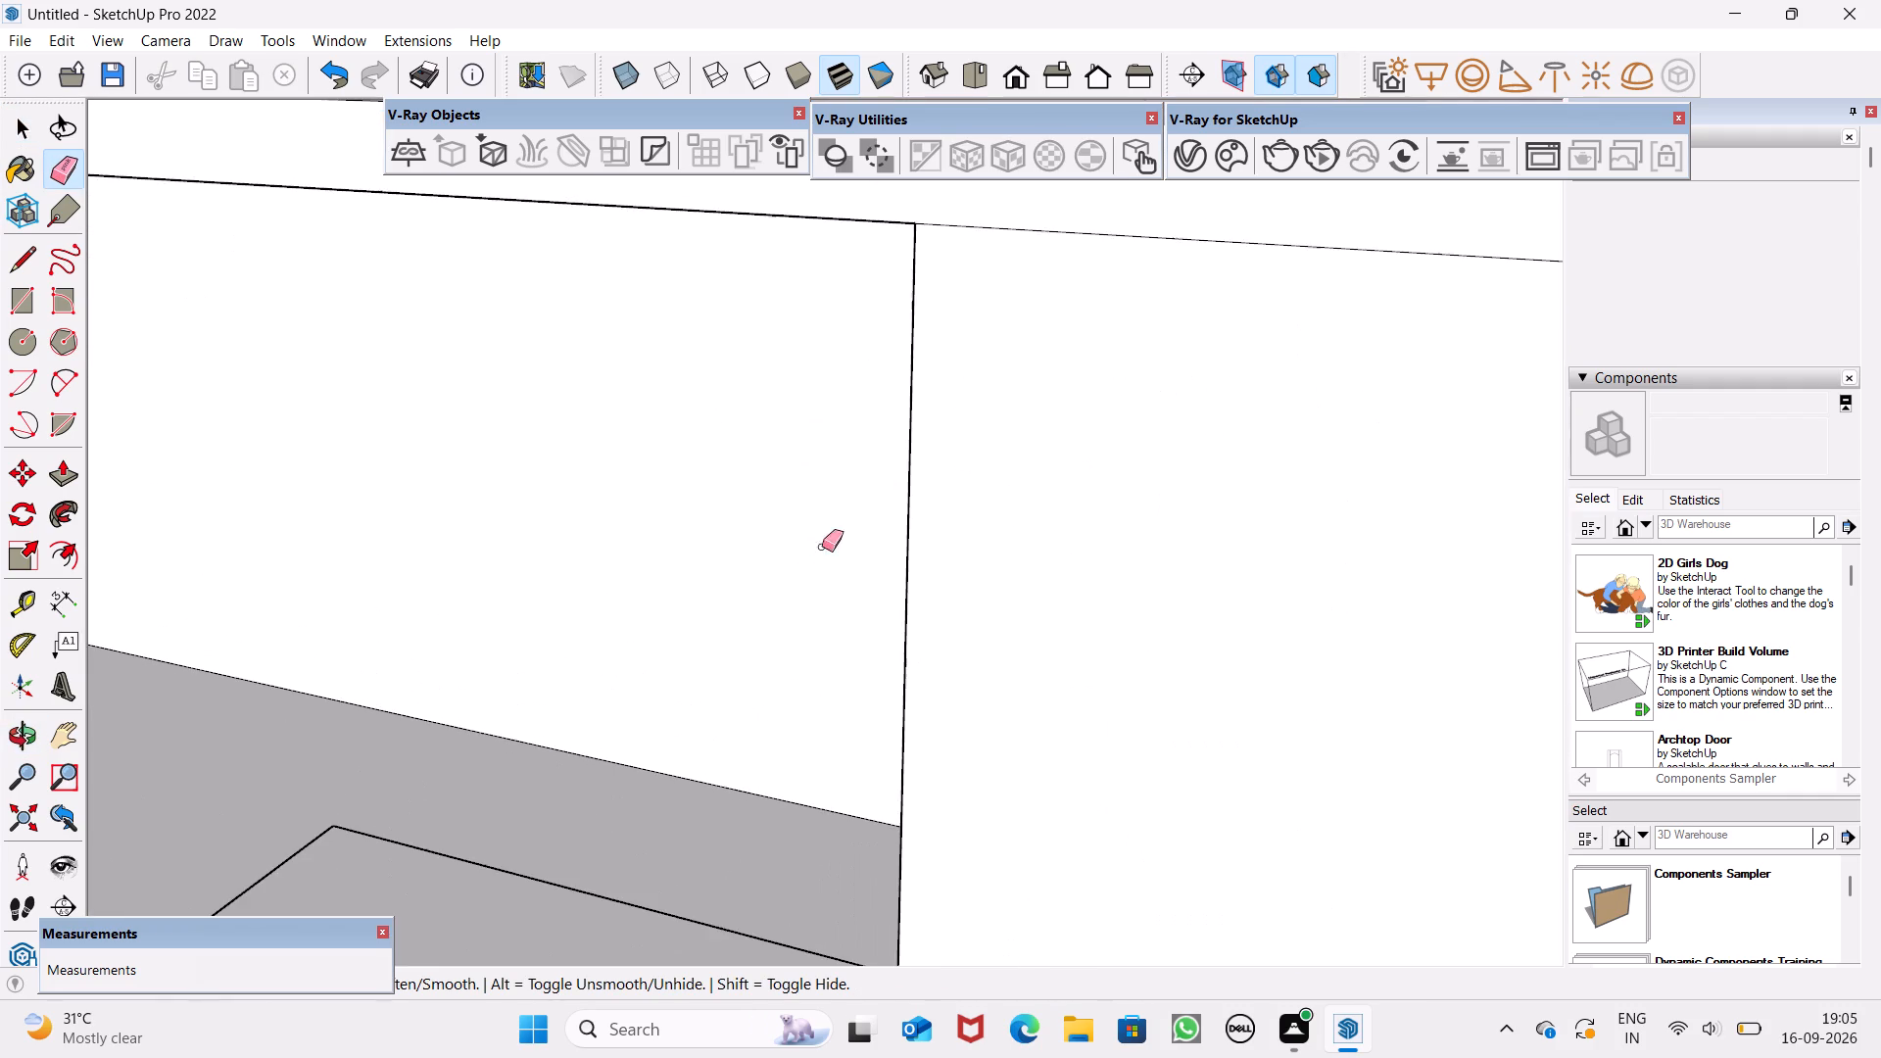
pyautogui.scroll(-3, 955, 445)
pyautogui.moveTo(1105, 270); pyautogui.dragTo(1096, 303)
pyautogui.press('space')
pyautogui.press('space')
# Erase the leftover dashed guide line running across the roof and past the building.
pyautogui.scroll(-8, 998, 421)
pyautogui.scroll(-8, 780, 383)
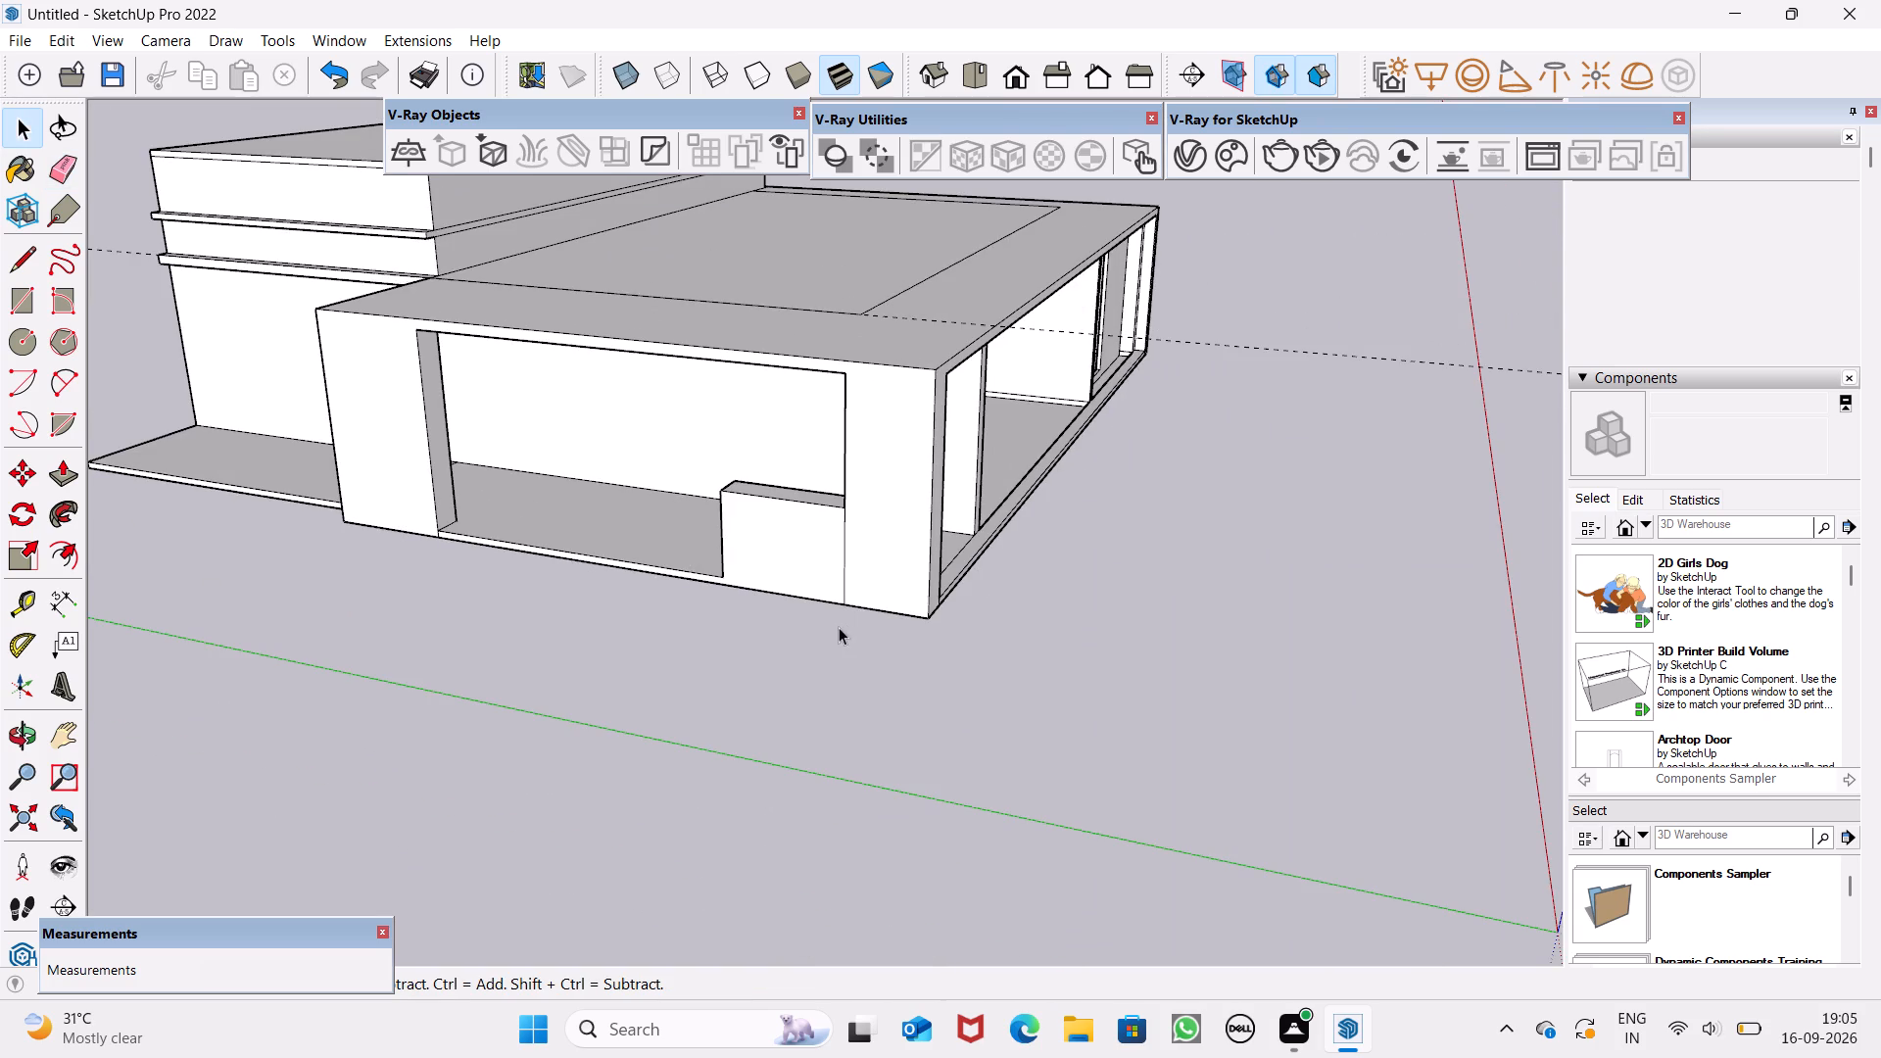
pyautogui.scroll(1, 830, 621)
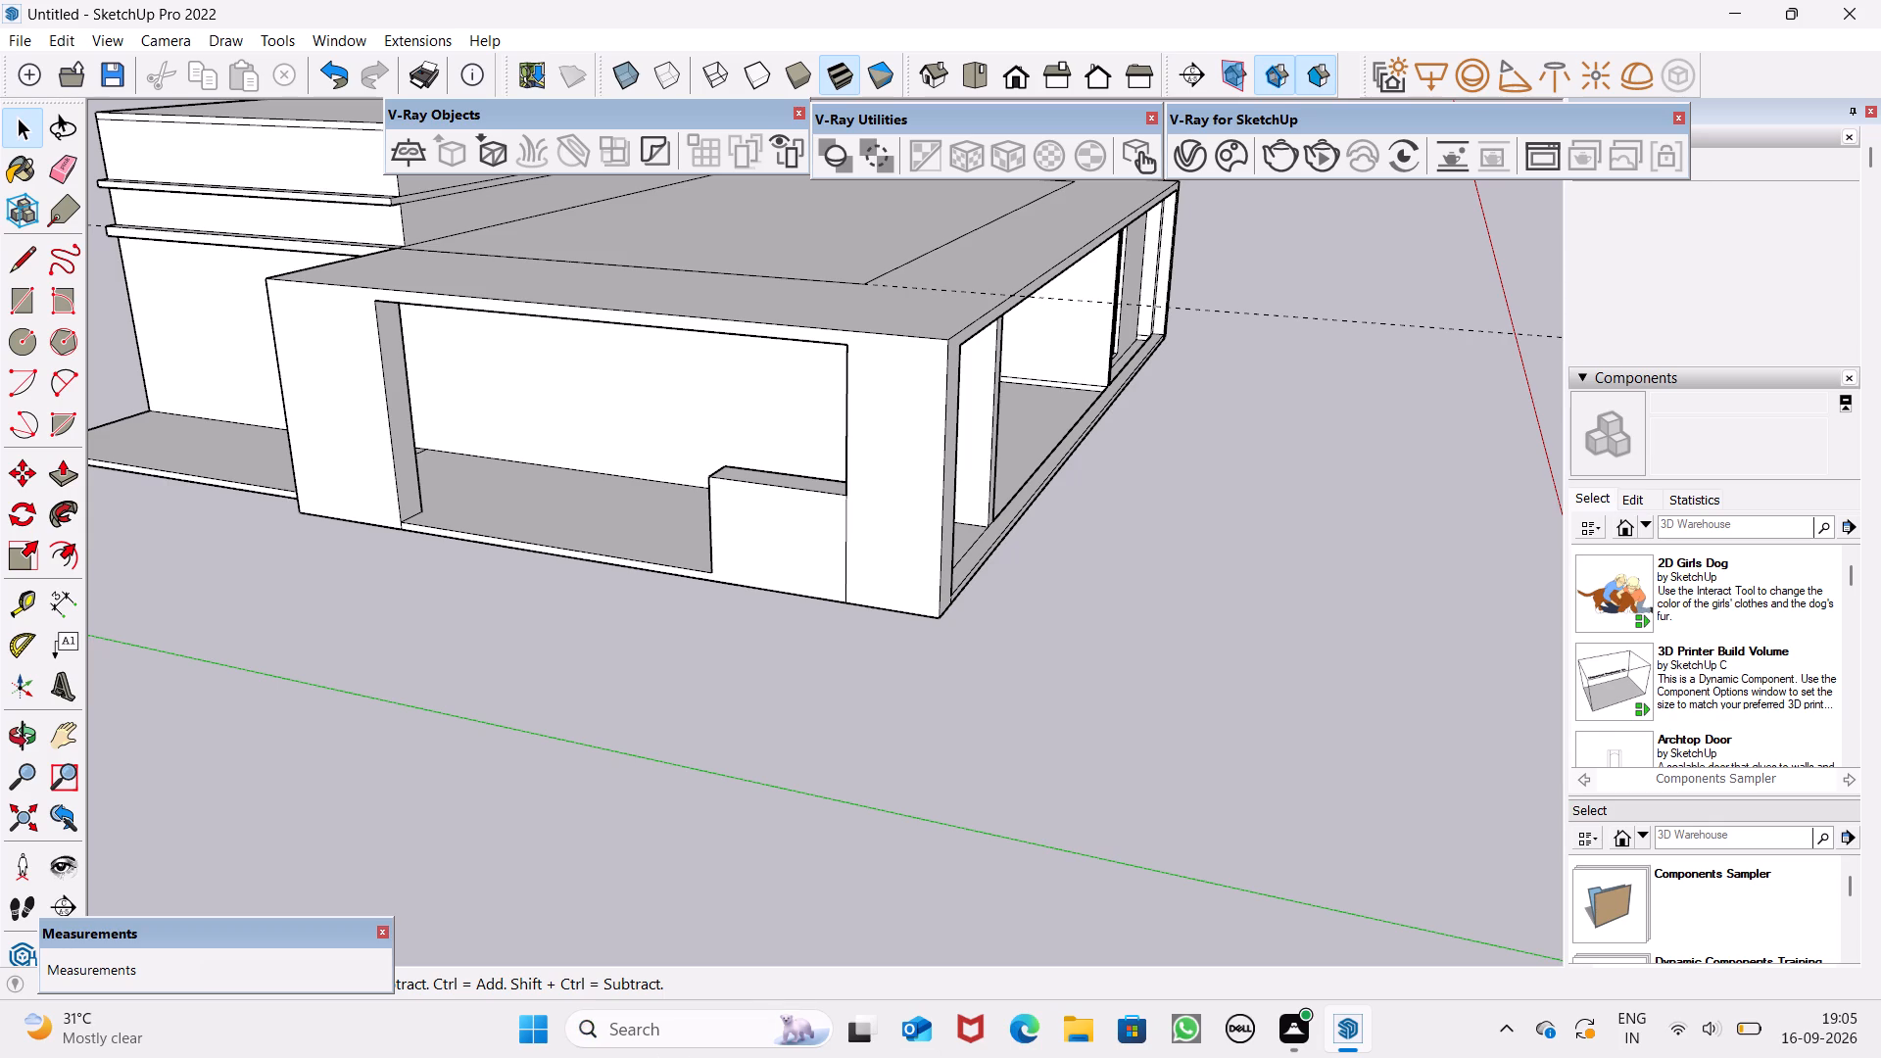
pyautogui.scroll(-4, 1342, 938)
pyautogui.moveTo(1344, 972); pyautogui.dragTo(952, 1034, button='middle')
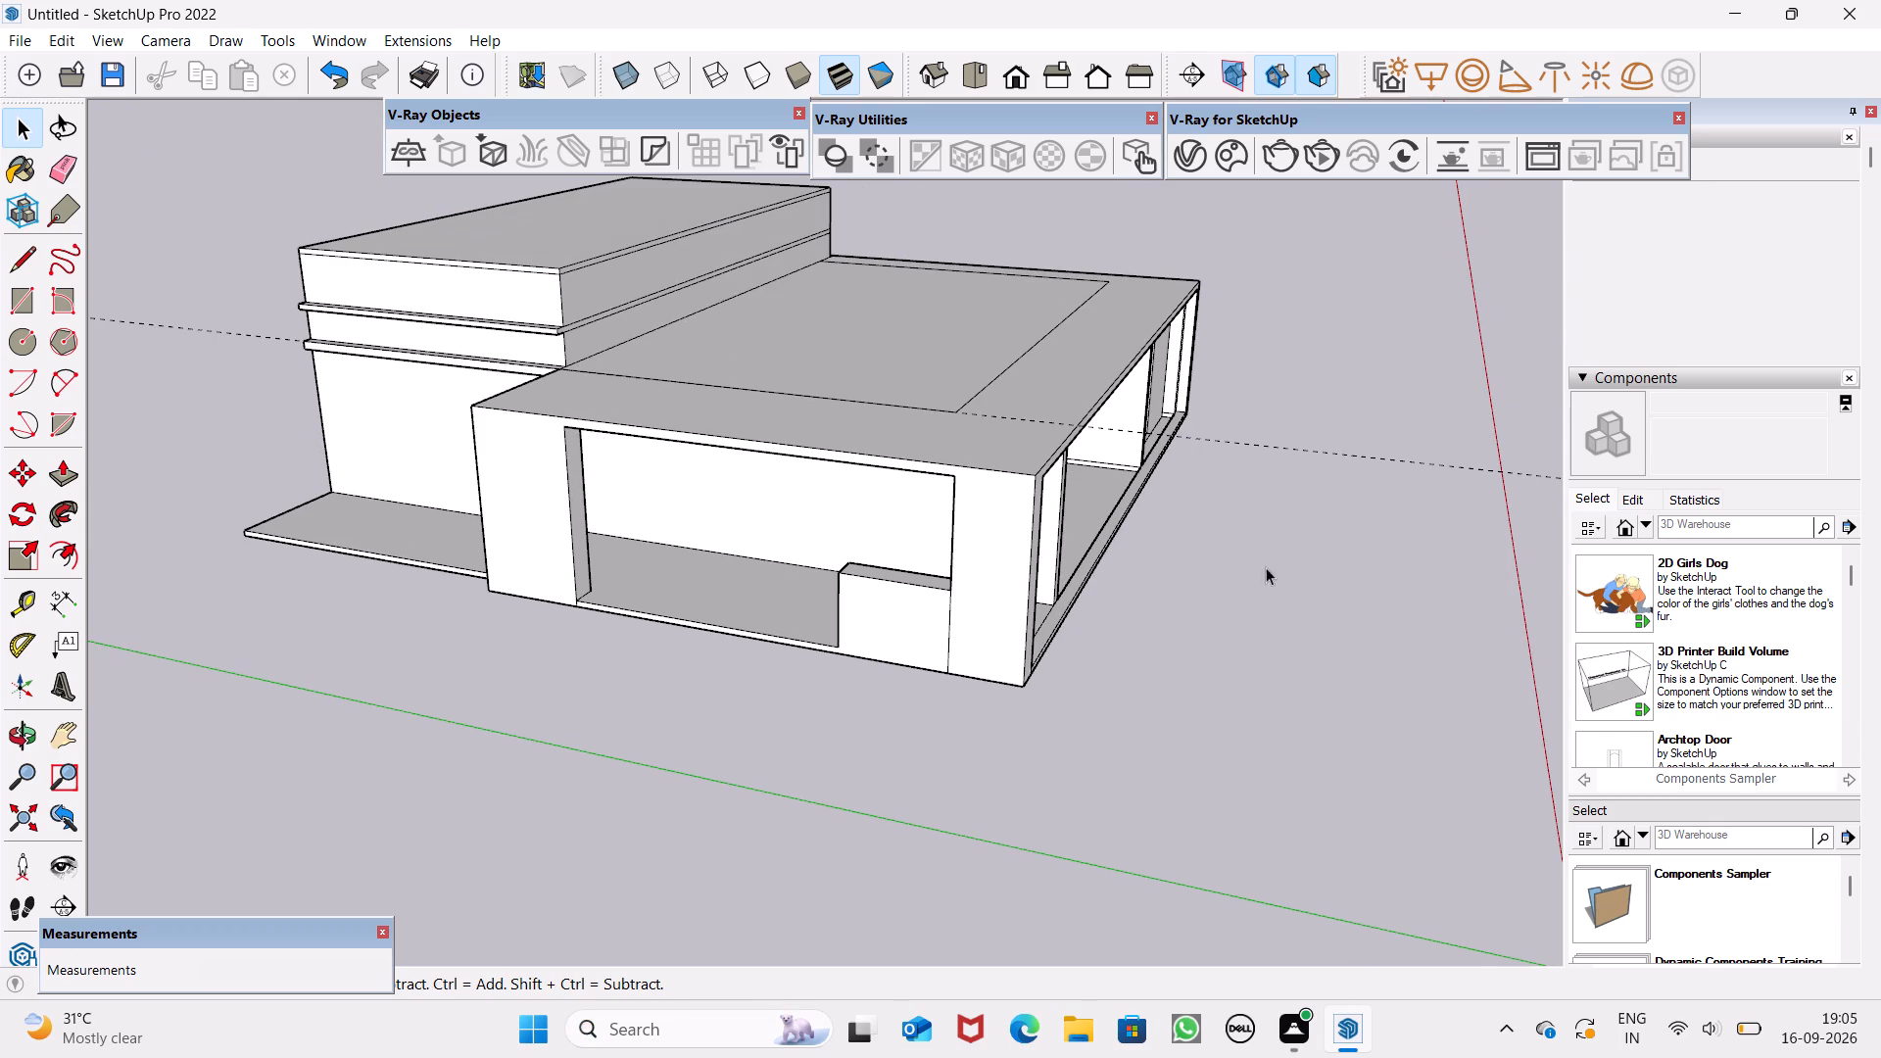
pyautogui.scroll(-6, 1266, 489)
pyautogui.moveTo(1270, 522); pyautogui.dragTo(568, 807, button='middle')
pyautogui.scroll(1, 935, 817)
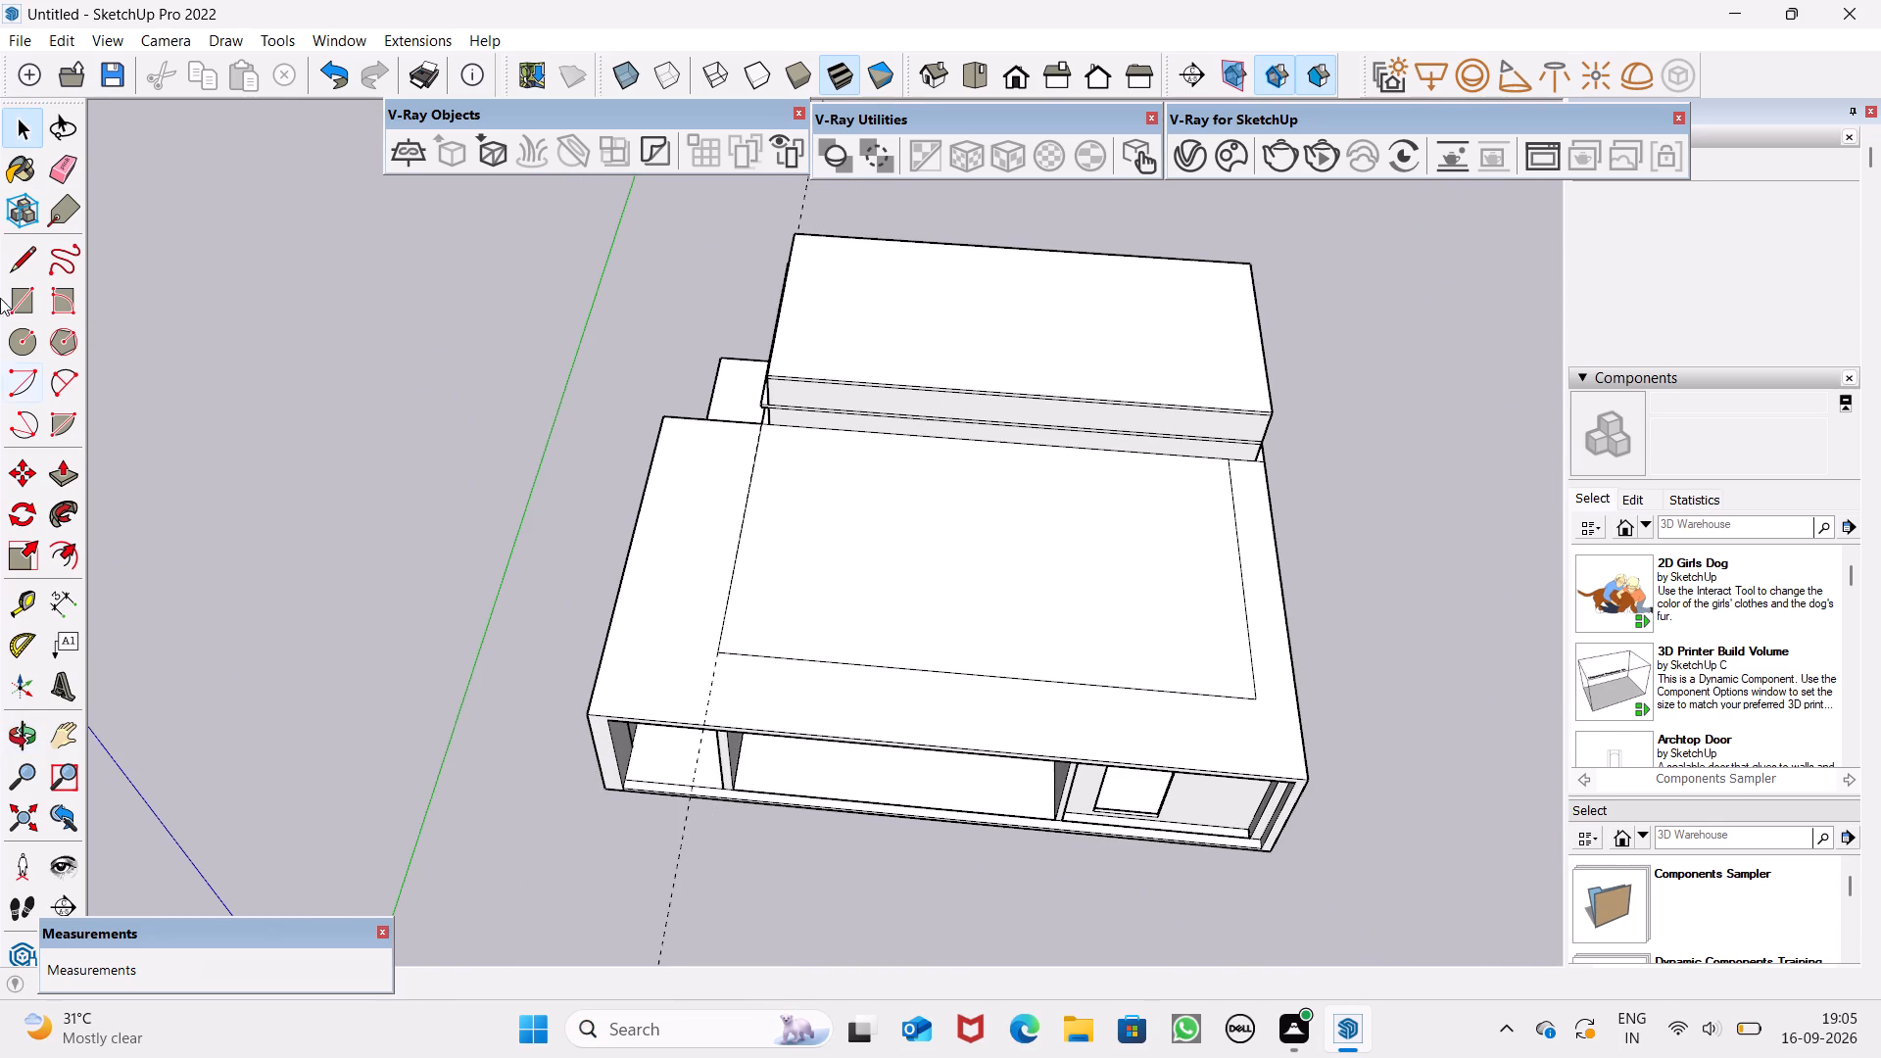
pyautogui.click(44, 170)
pyautogui.moveTo(641, 886); pyautogui.dragTo(644, 888)
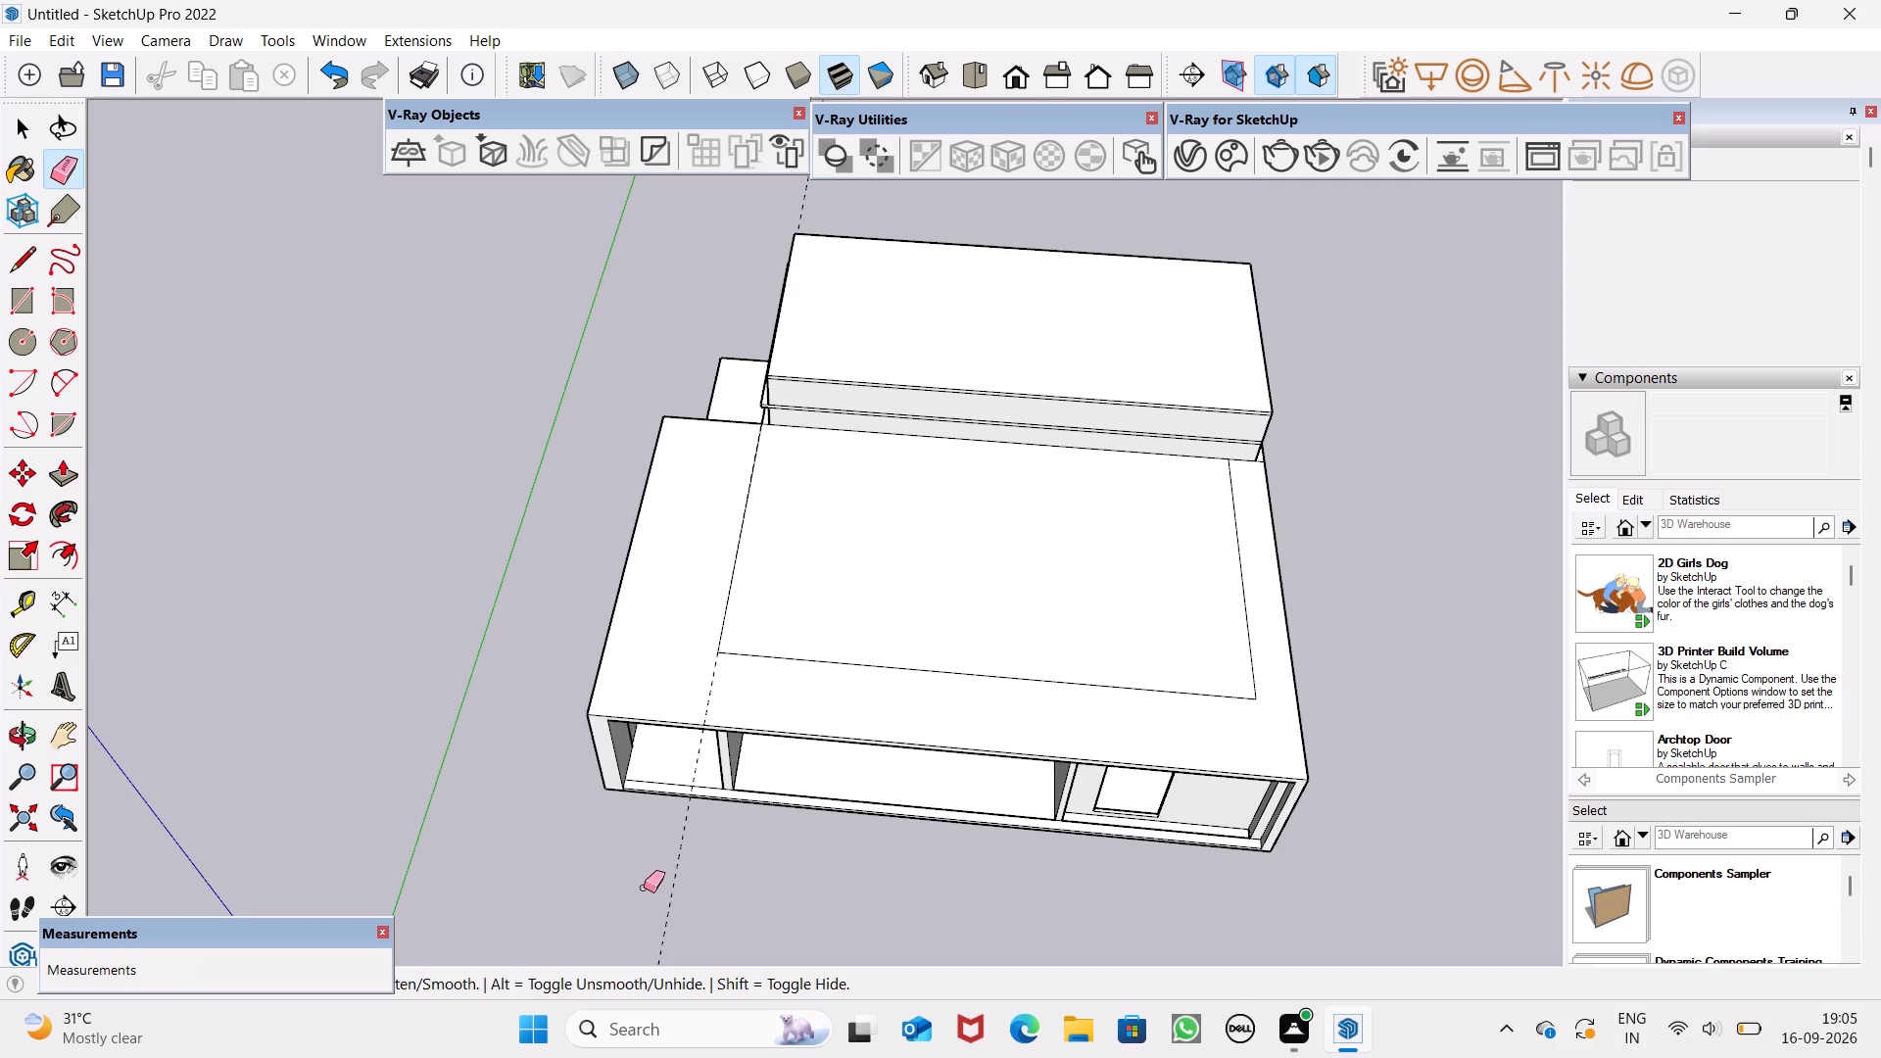
pyautogui.moveTo(644, 888); pyautogui.dragTo(642, 902)
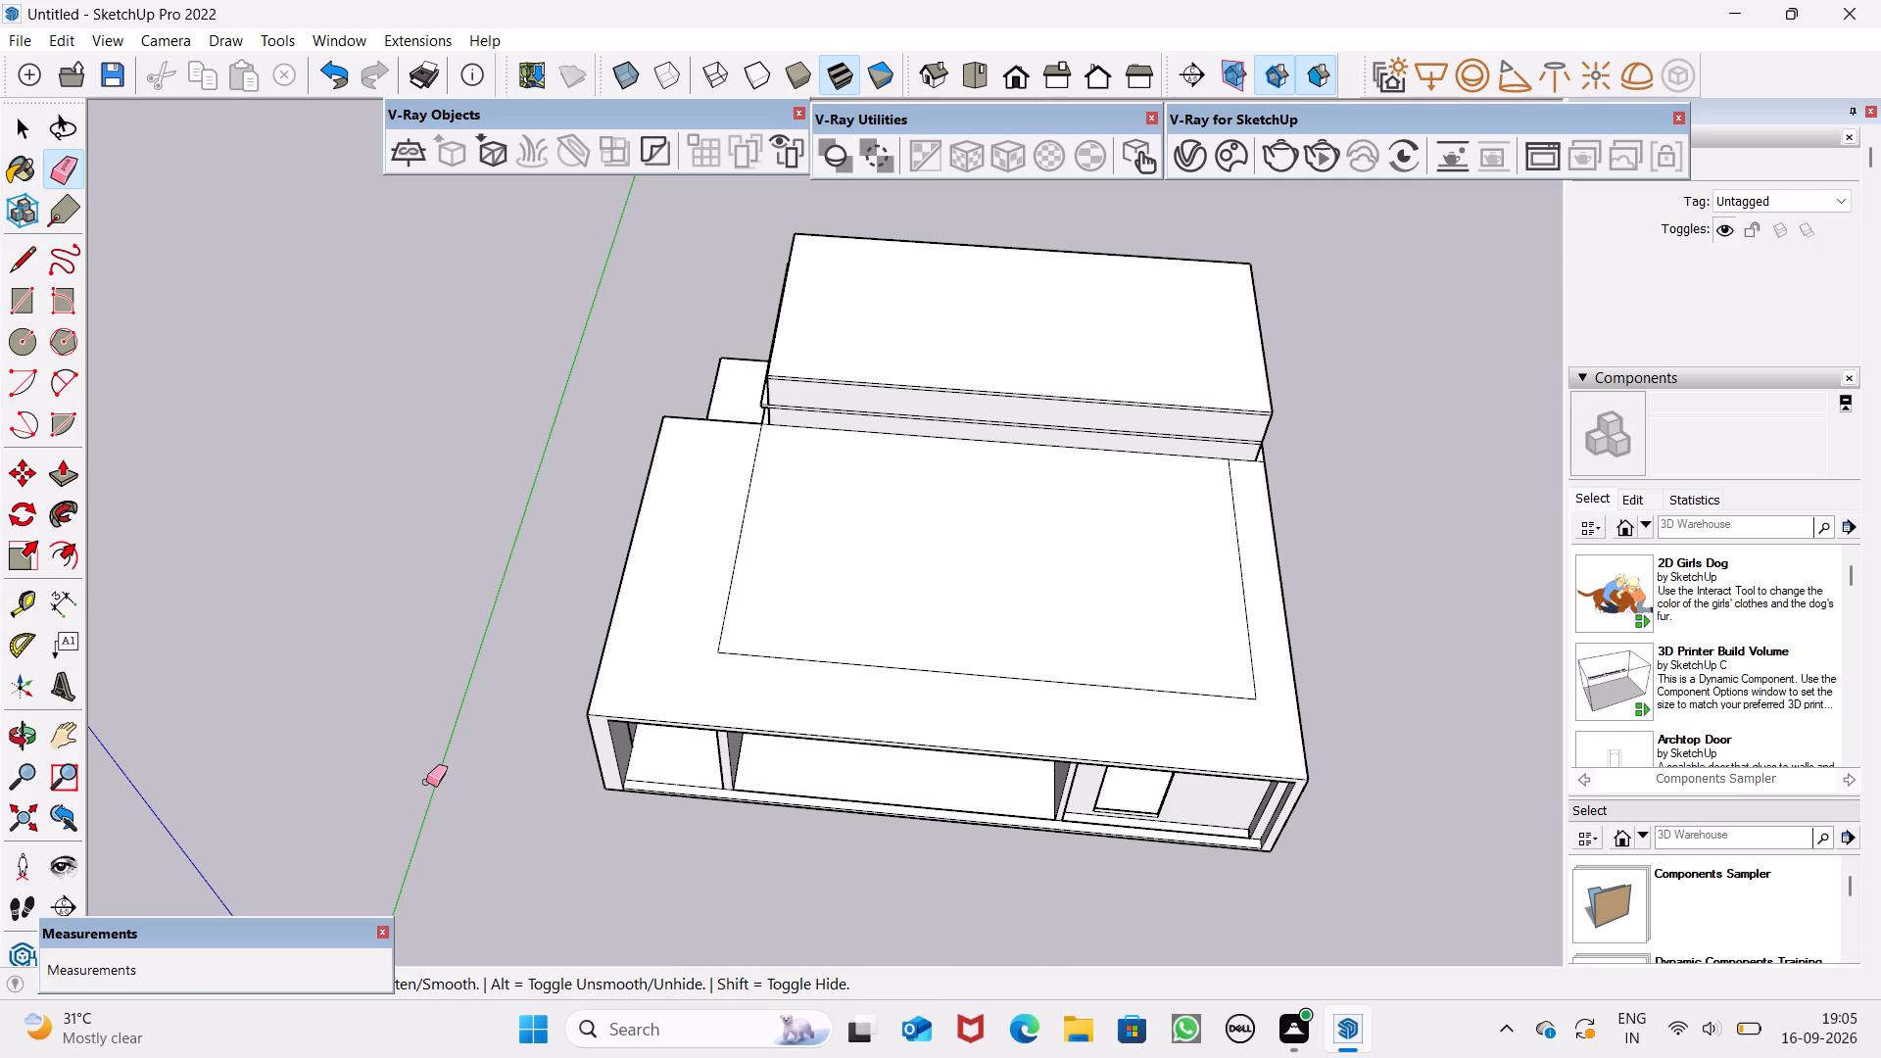
pyautogui.press('space')
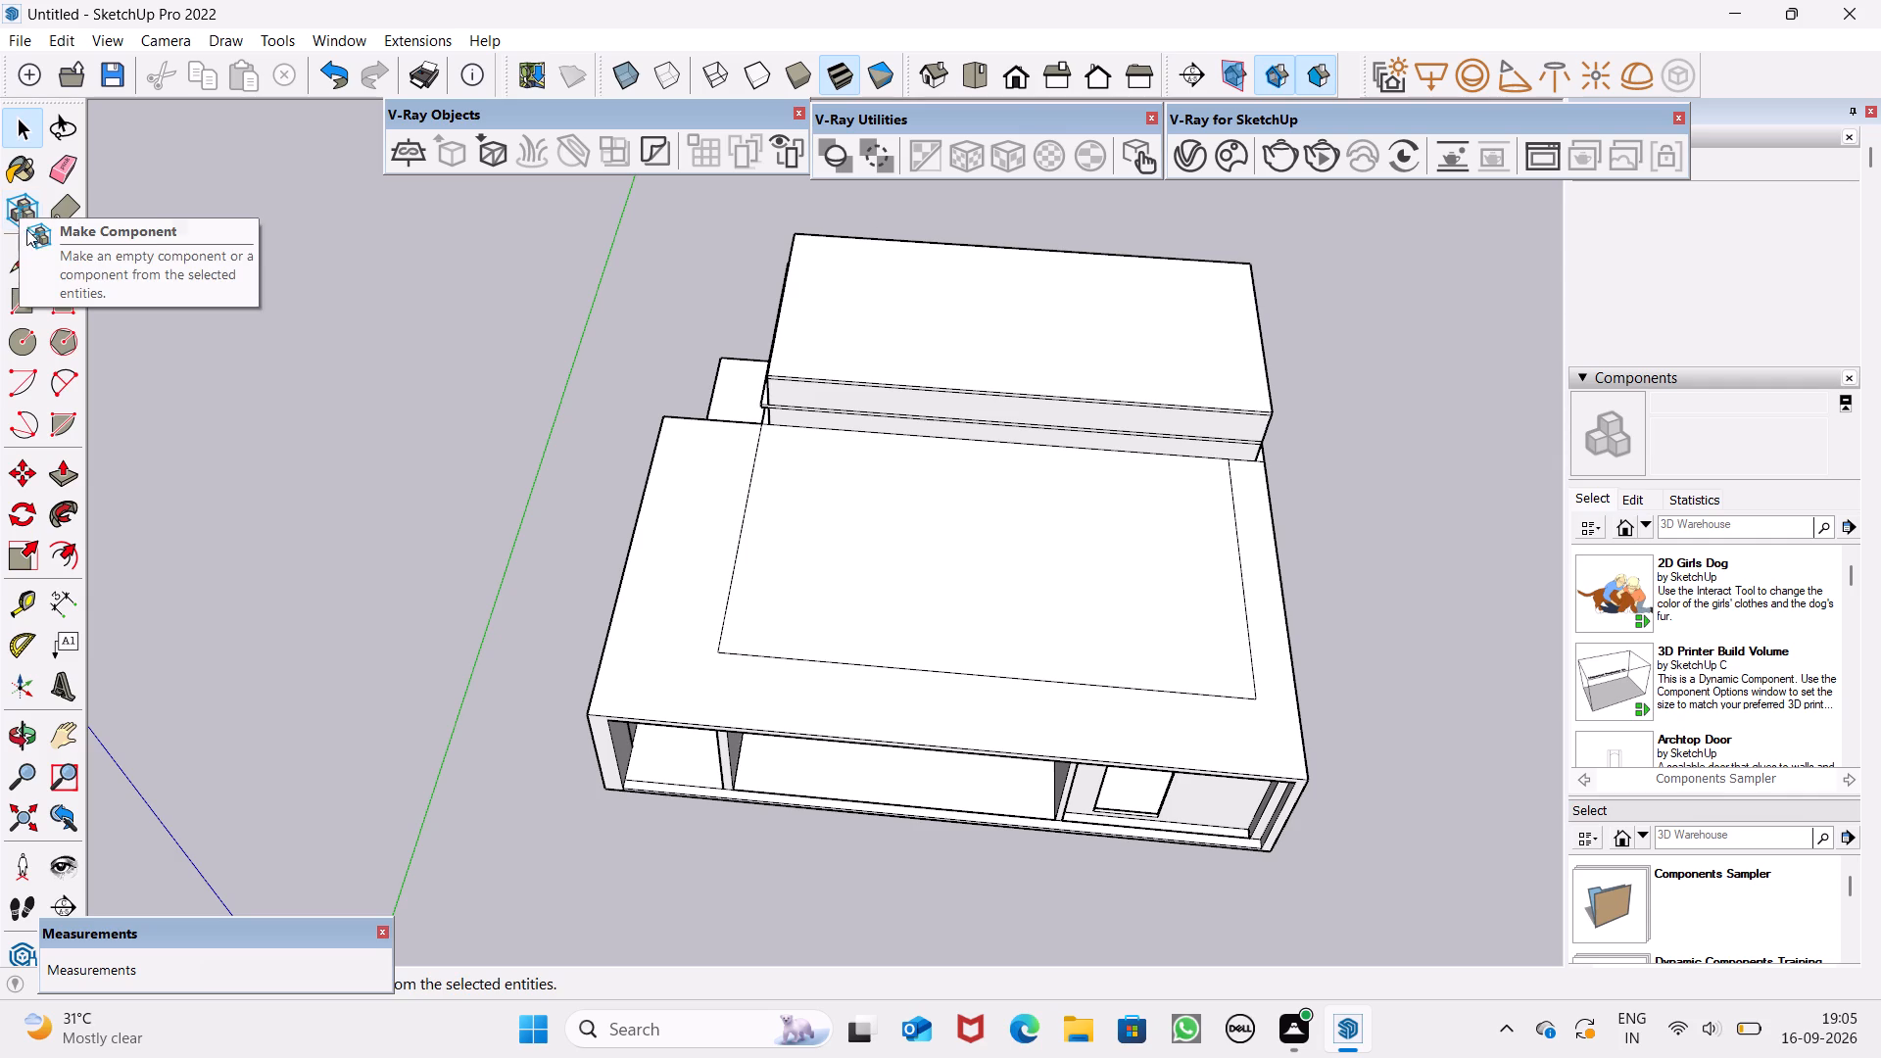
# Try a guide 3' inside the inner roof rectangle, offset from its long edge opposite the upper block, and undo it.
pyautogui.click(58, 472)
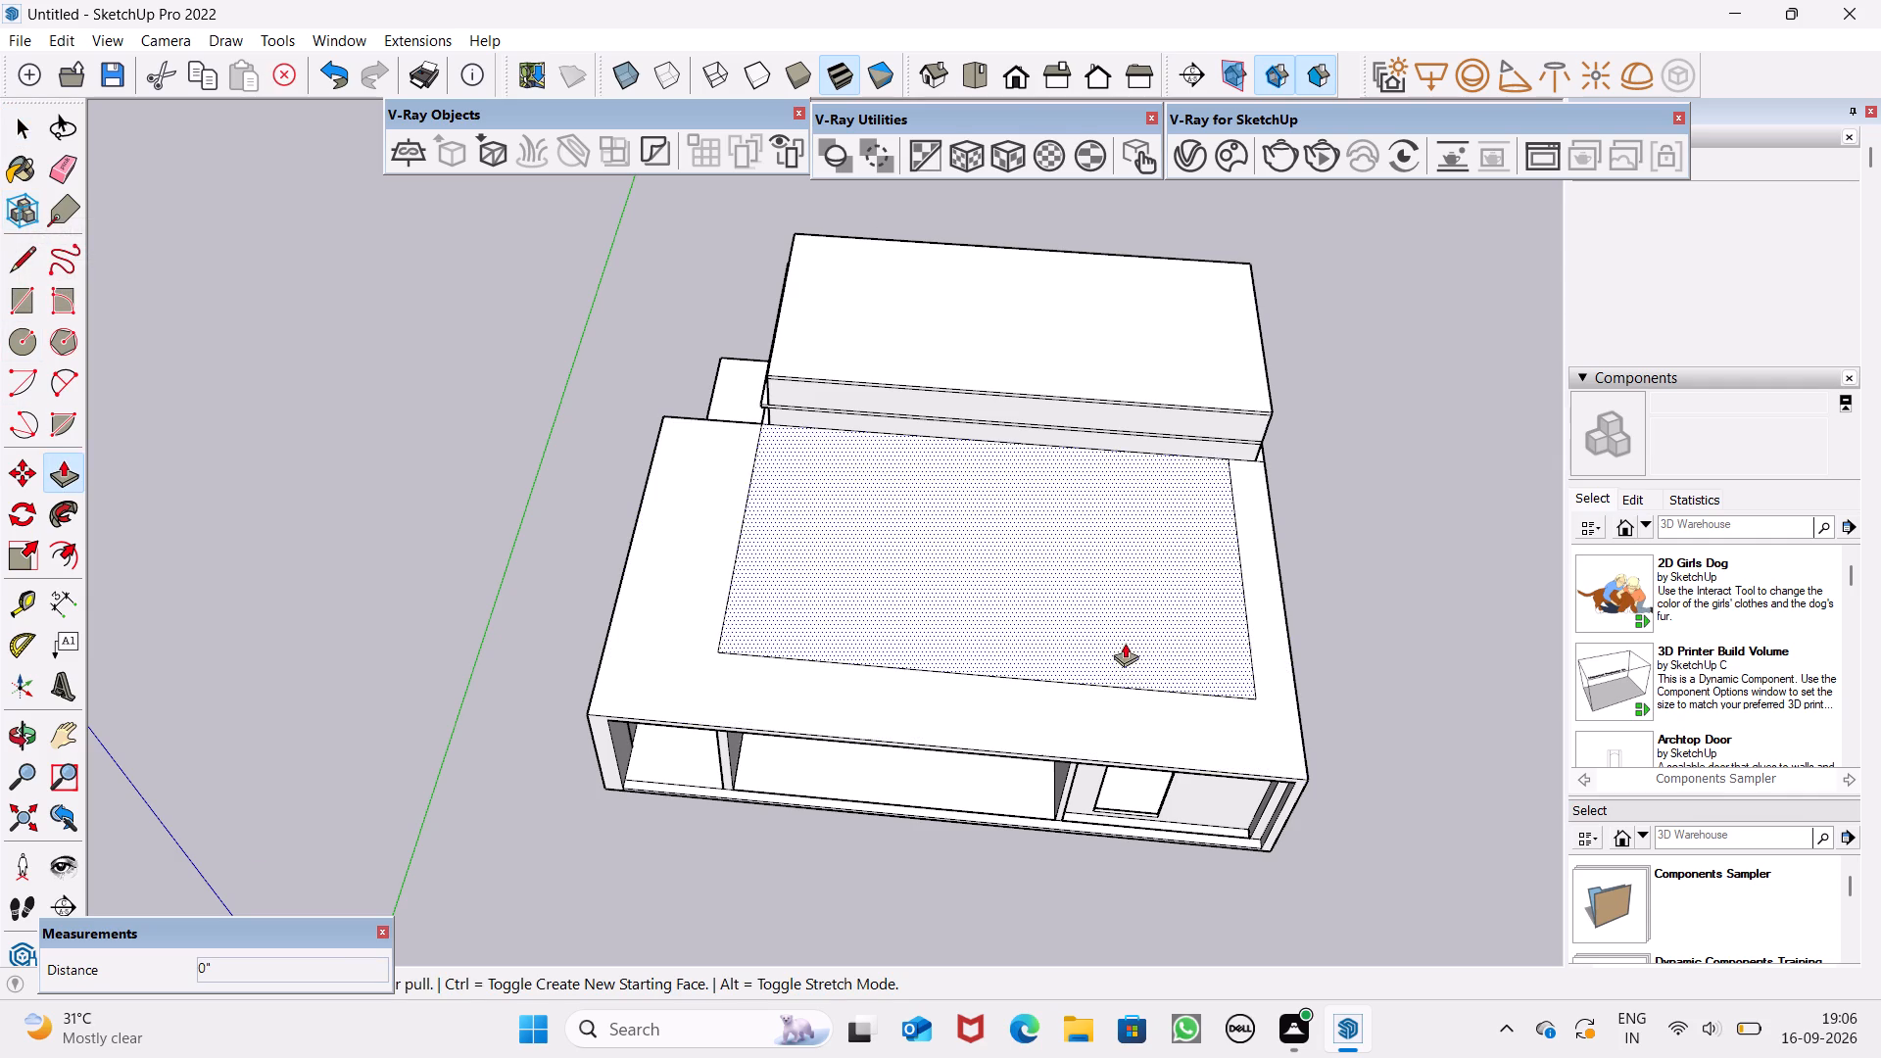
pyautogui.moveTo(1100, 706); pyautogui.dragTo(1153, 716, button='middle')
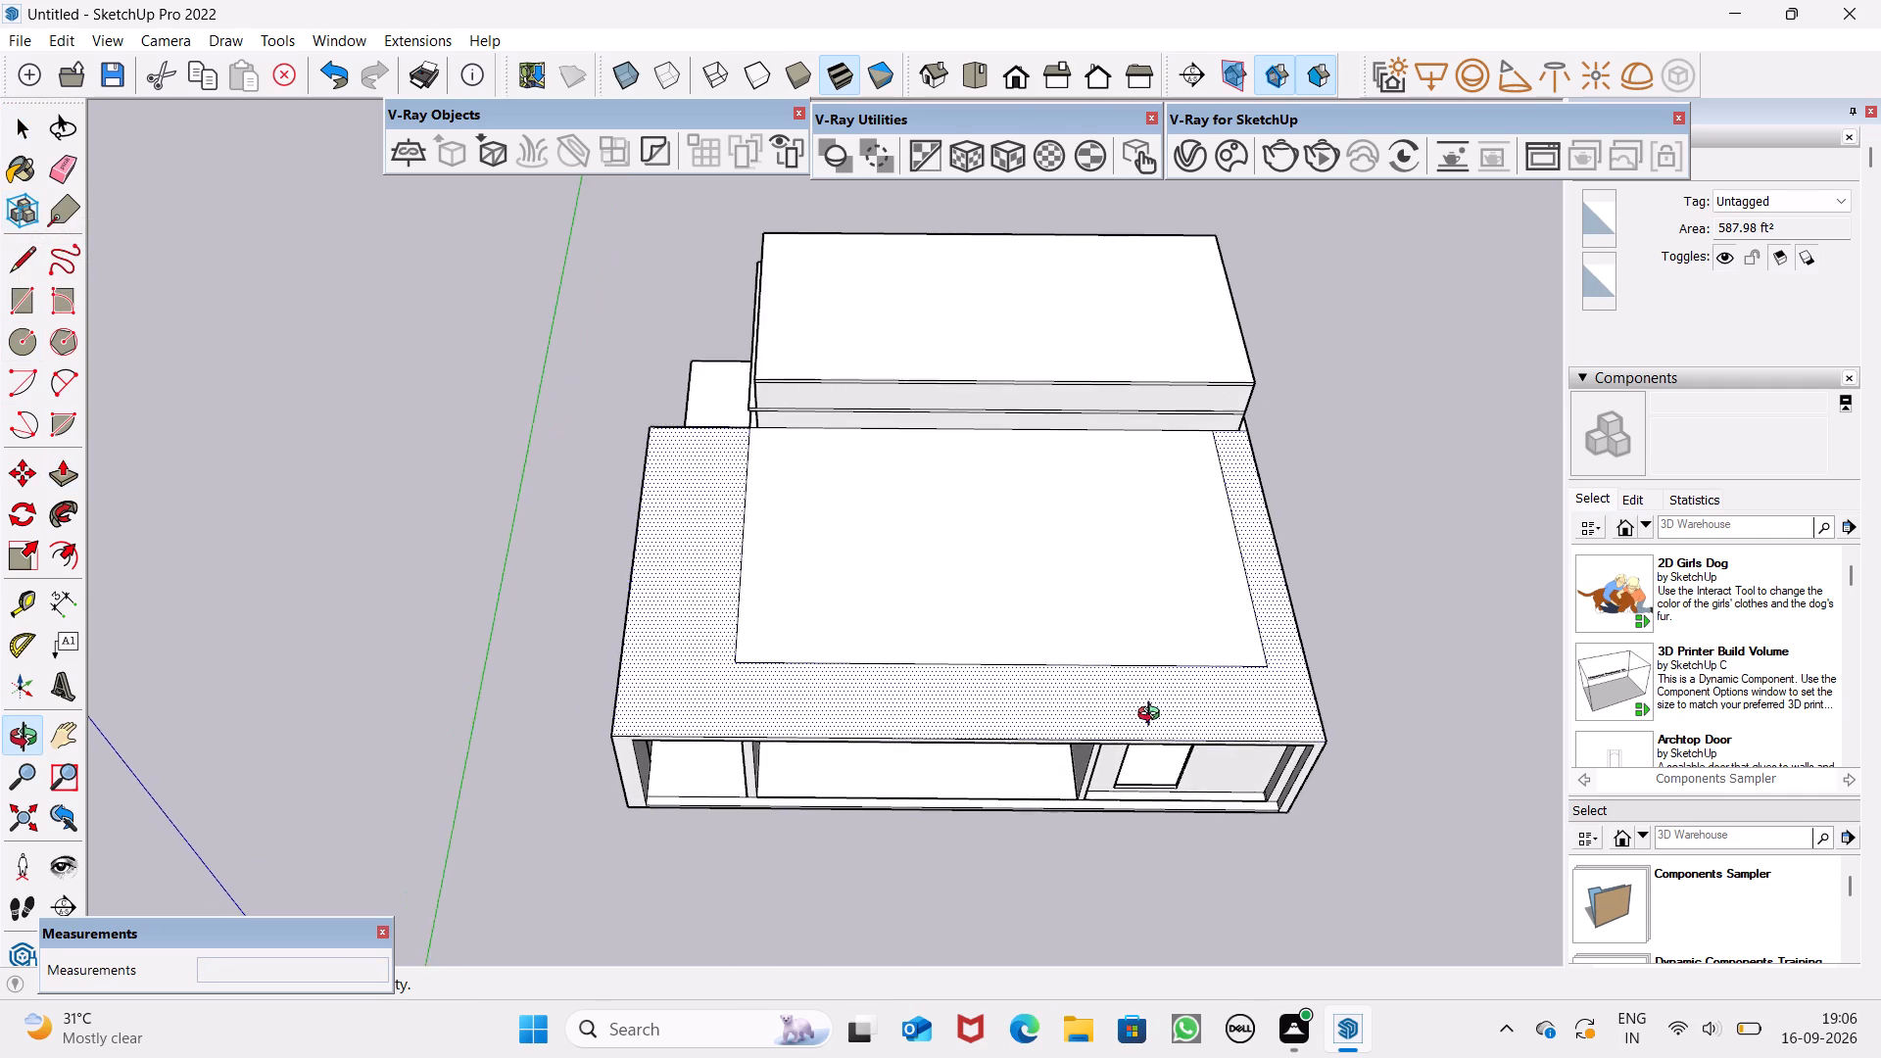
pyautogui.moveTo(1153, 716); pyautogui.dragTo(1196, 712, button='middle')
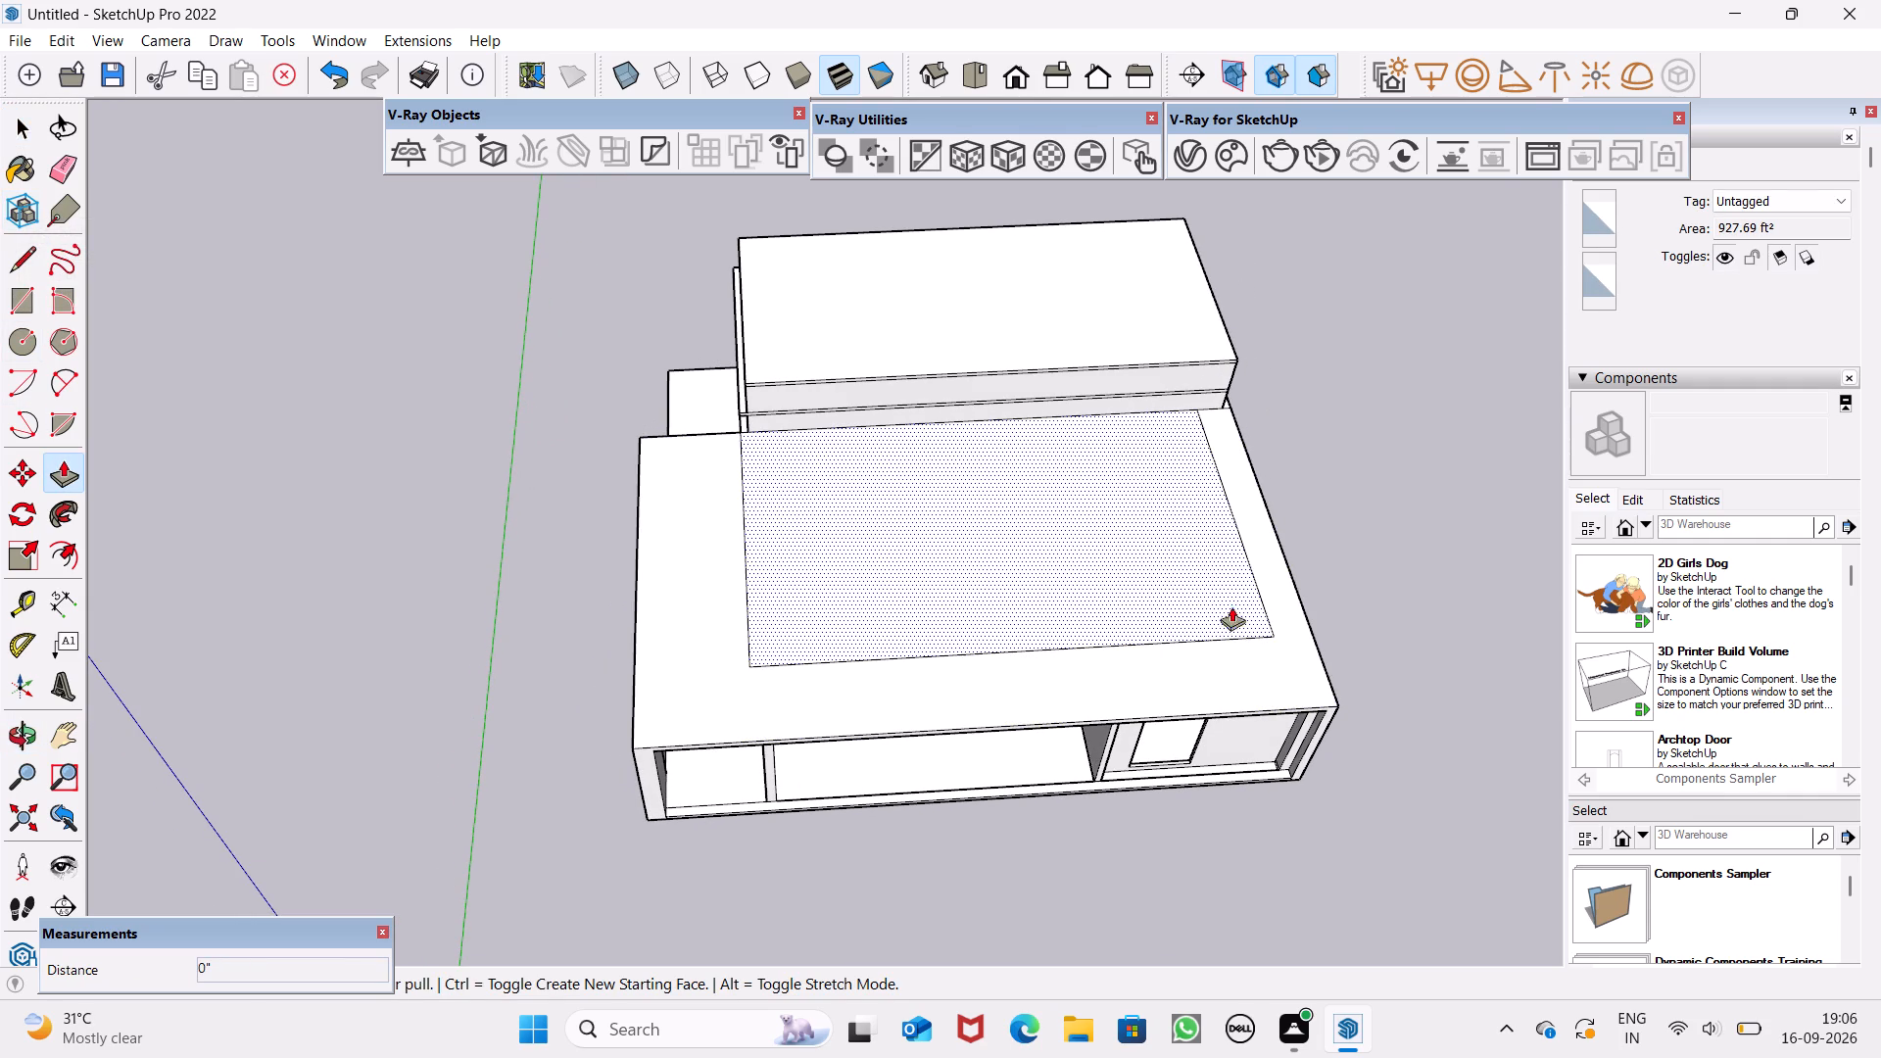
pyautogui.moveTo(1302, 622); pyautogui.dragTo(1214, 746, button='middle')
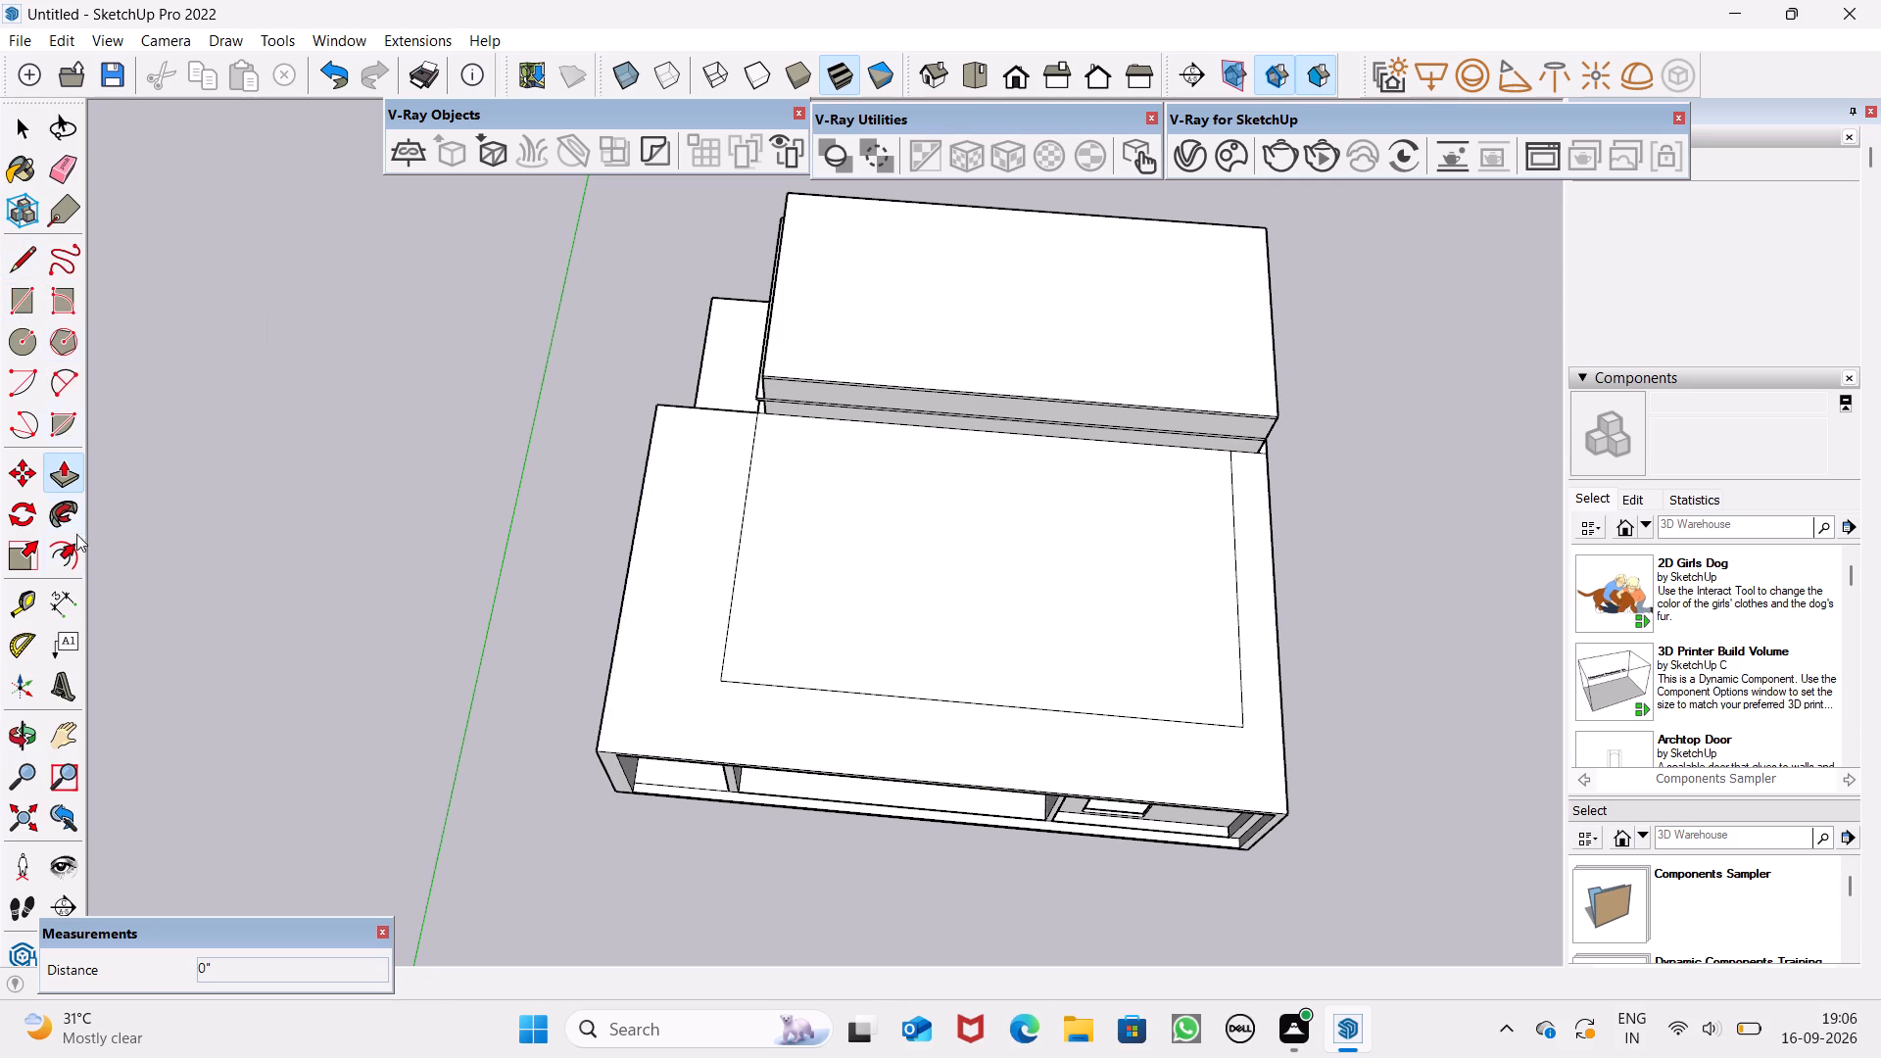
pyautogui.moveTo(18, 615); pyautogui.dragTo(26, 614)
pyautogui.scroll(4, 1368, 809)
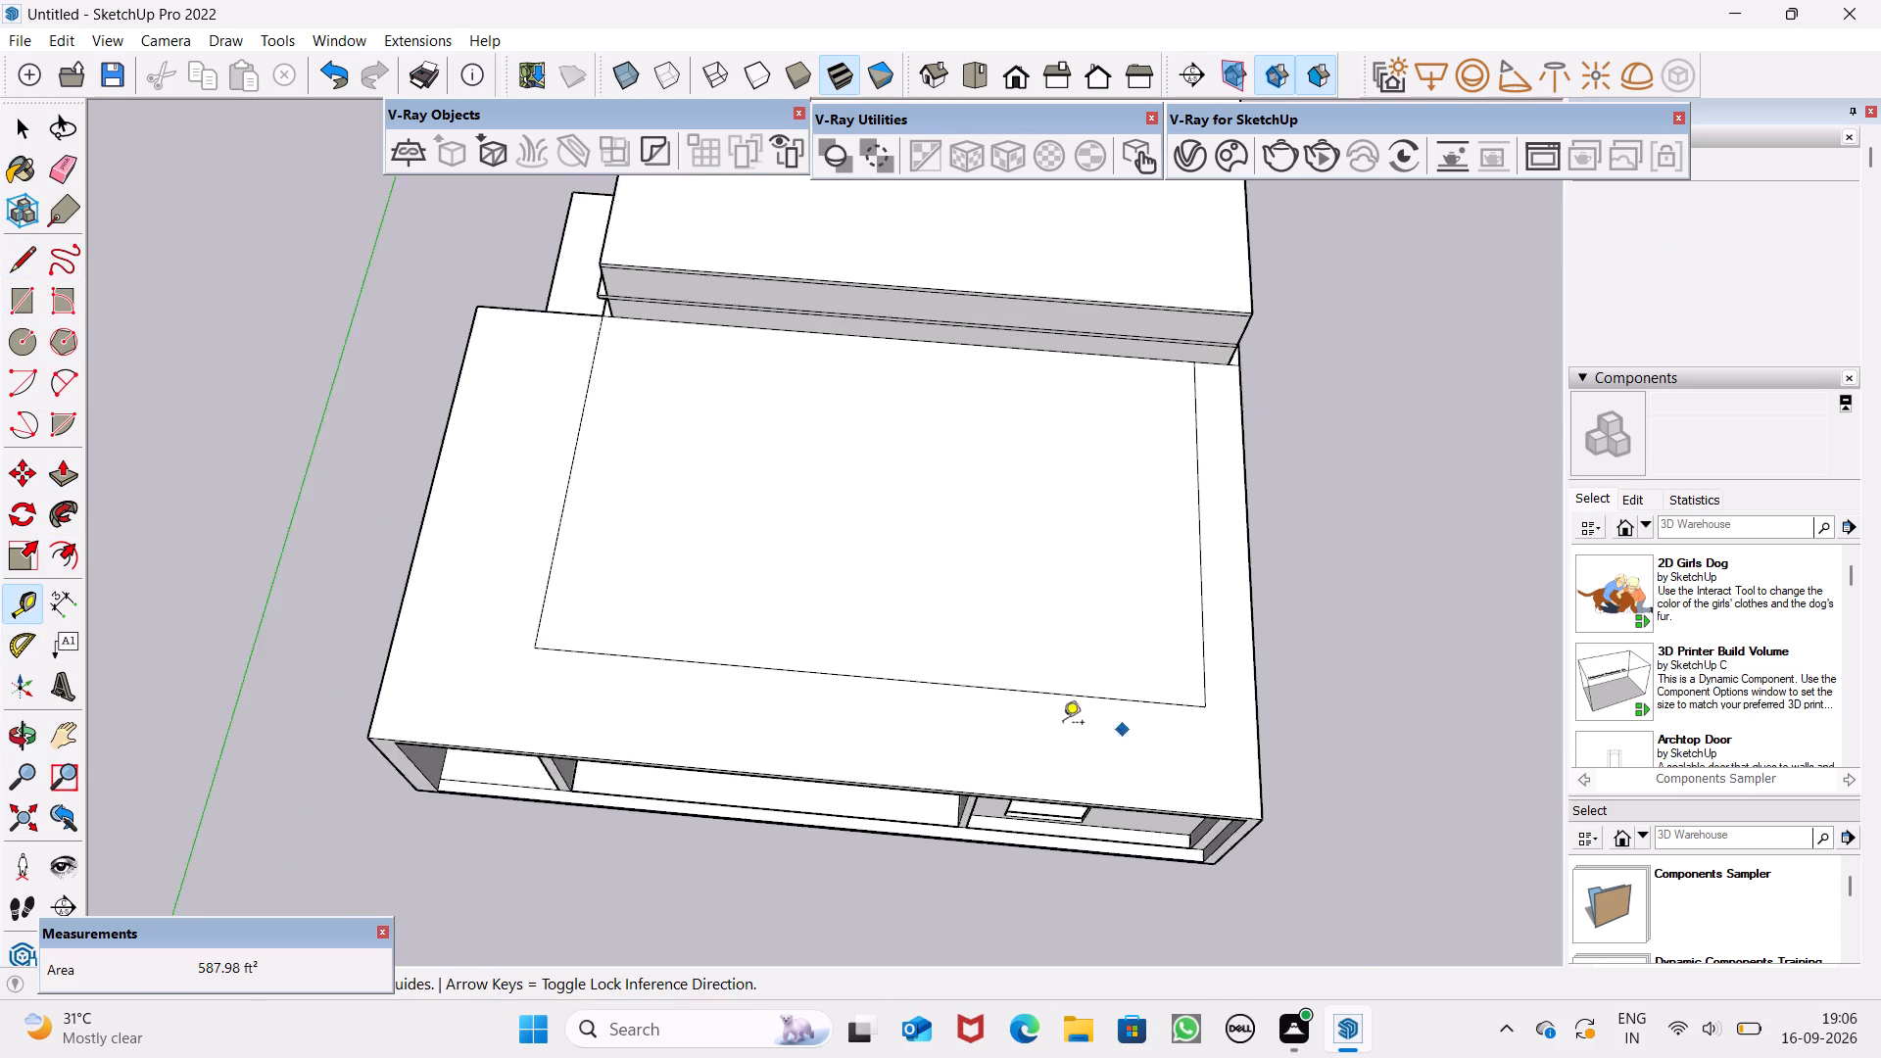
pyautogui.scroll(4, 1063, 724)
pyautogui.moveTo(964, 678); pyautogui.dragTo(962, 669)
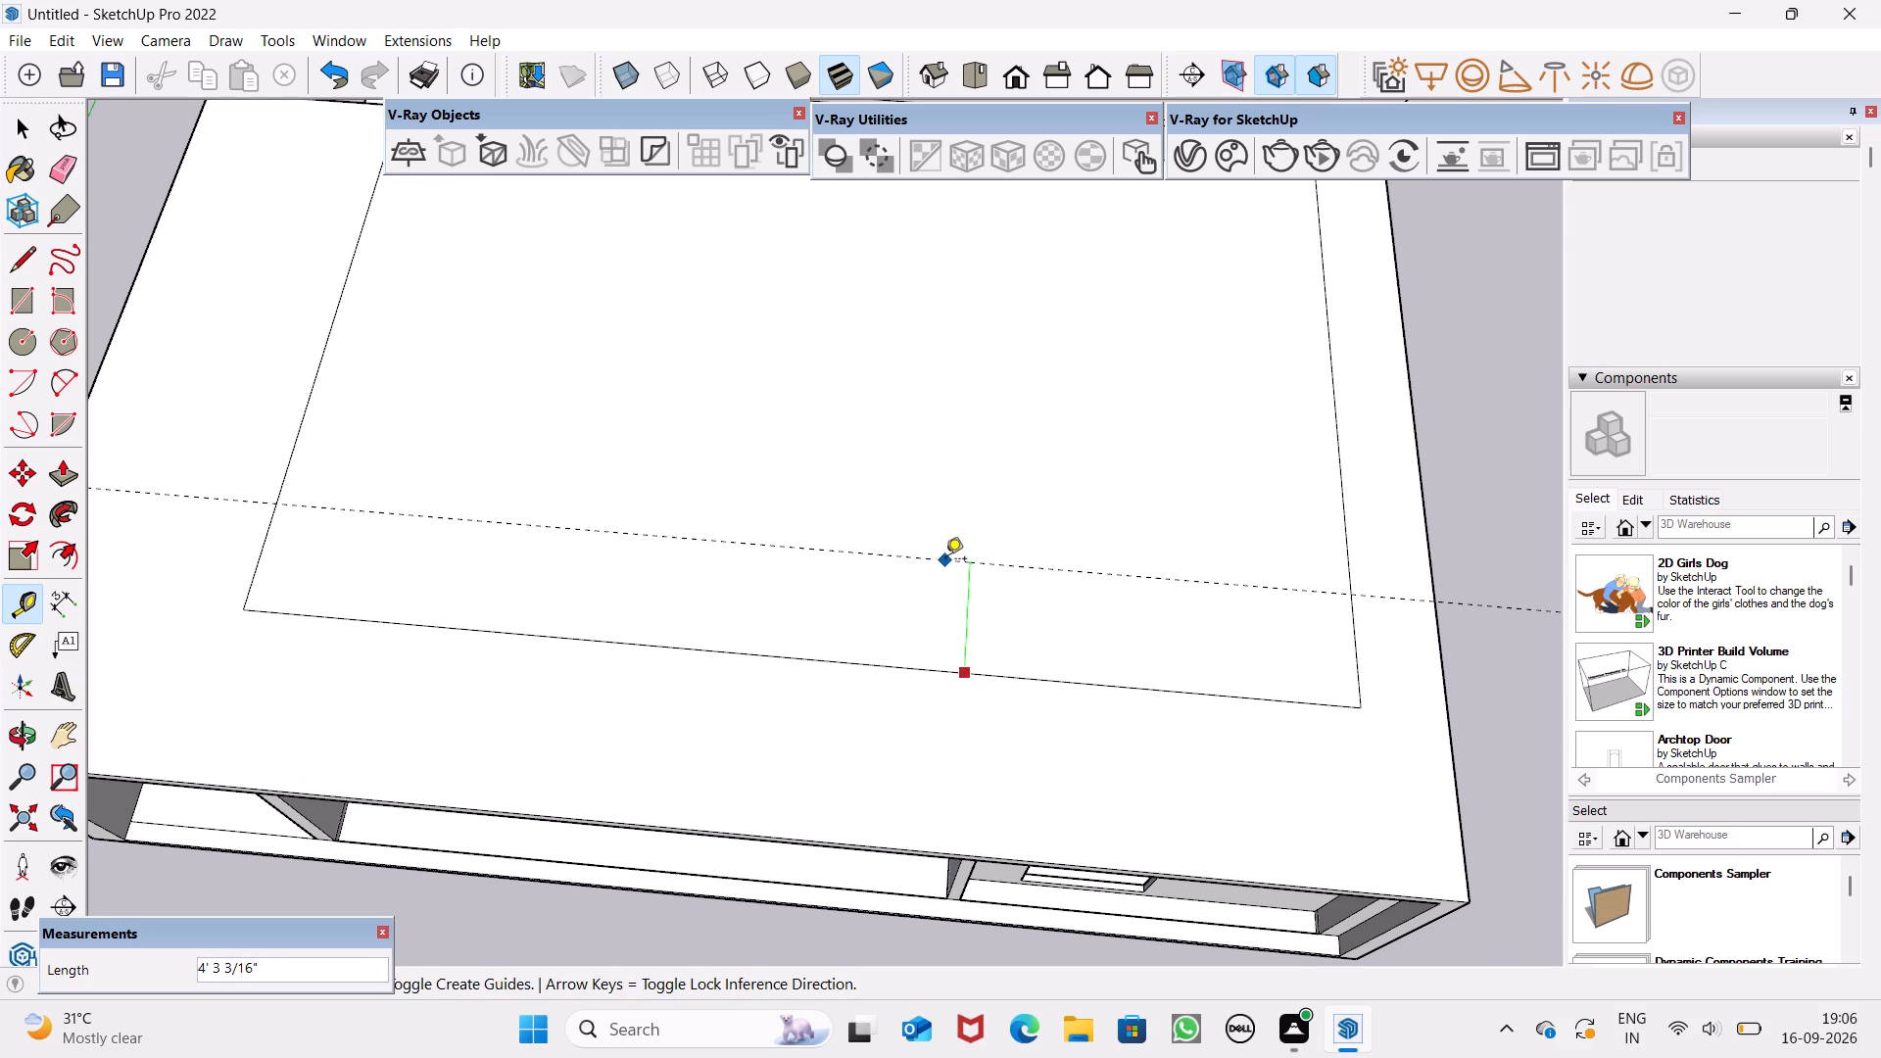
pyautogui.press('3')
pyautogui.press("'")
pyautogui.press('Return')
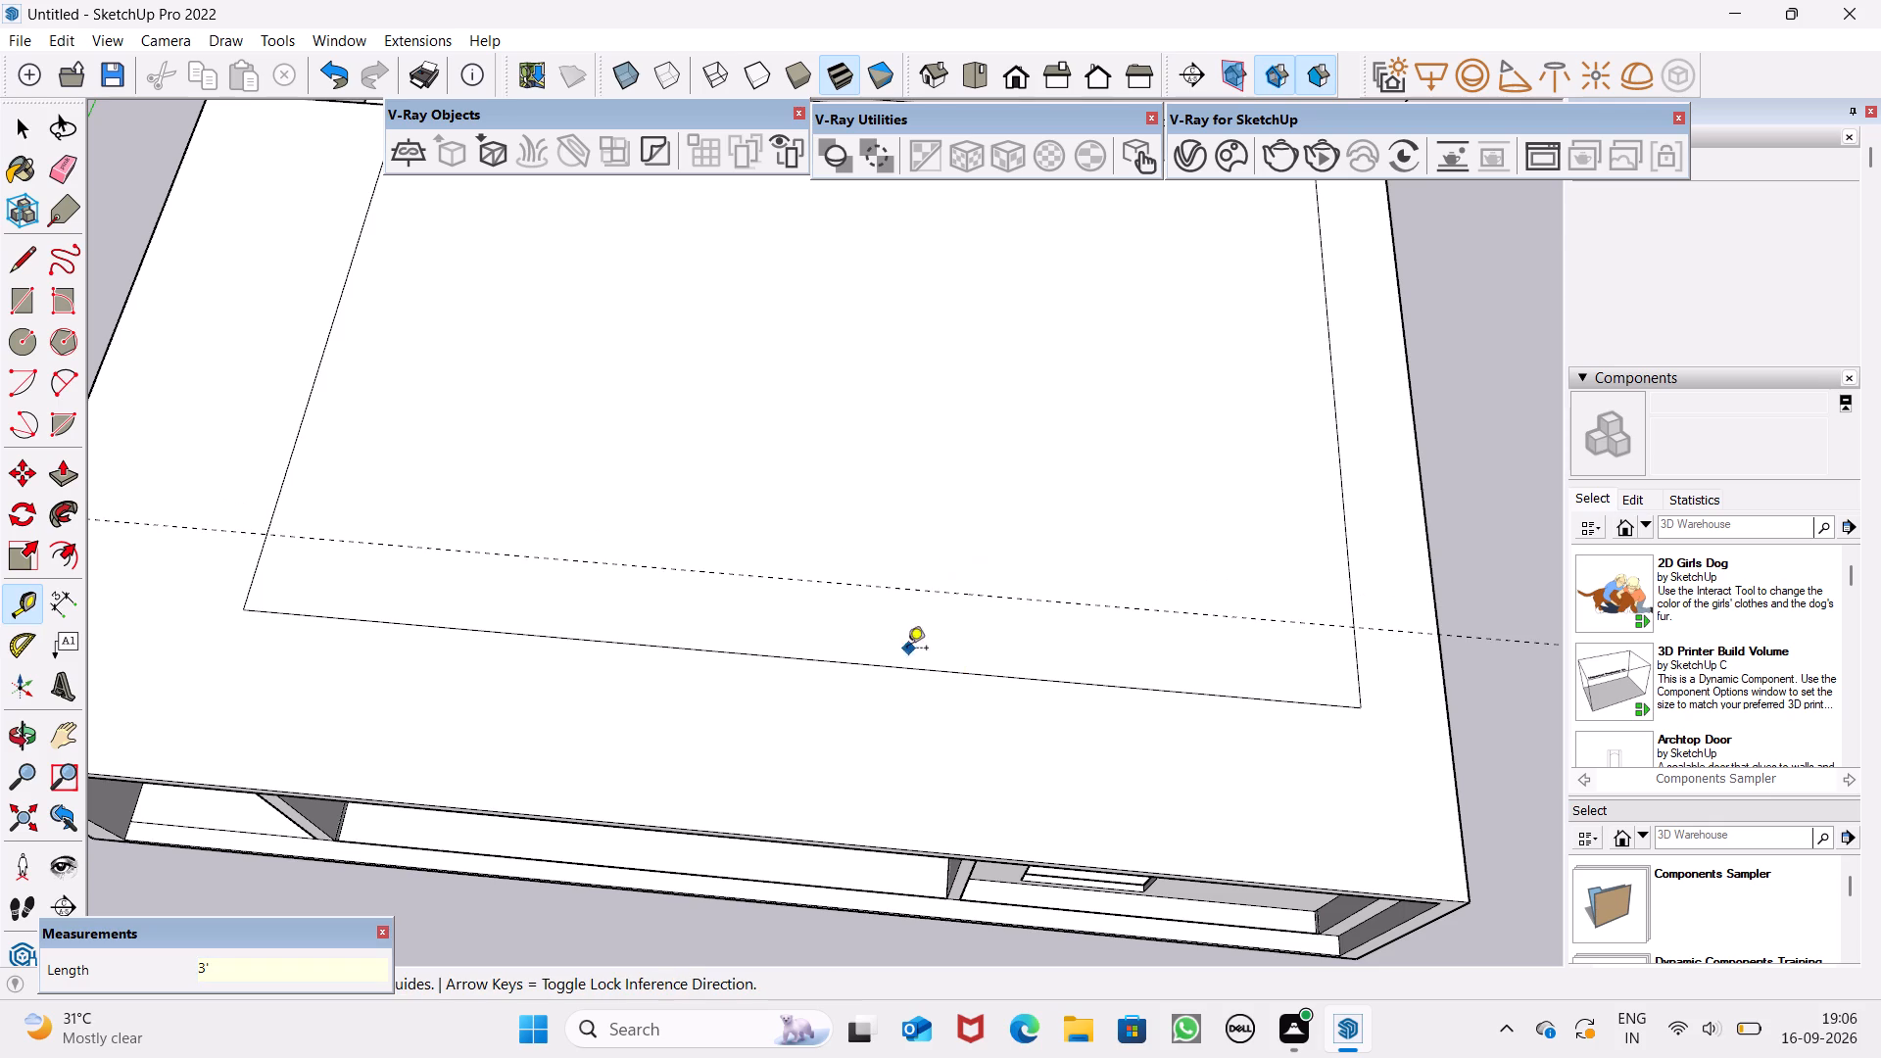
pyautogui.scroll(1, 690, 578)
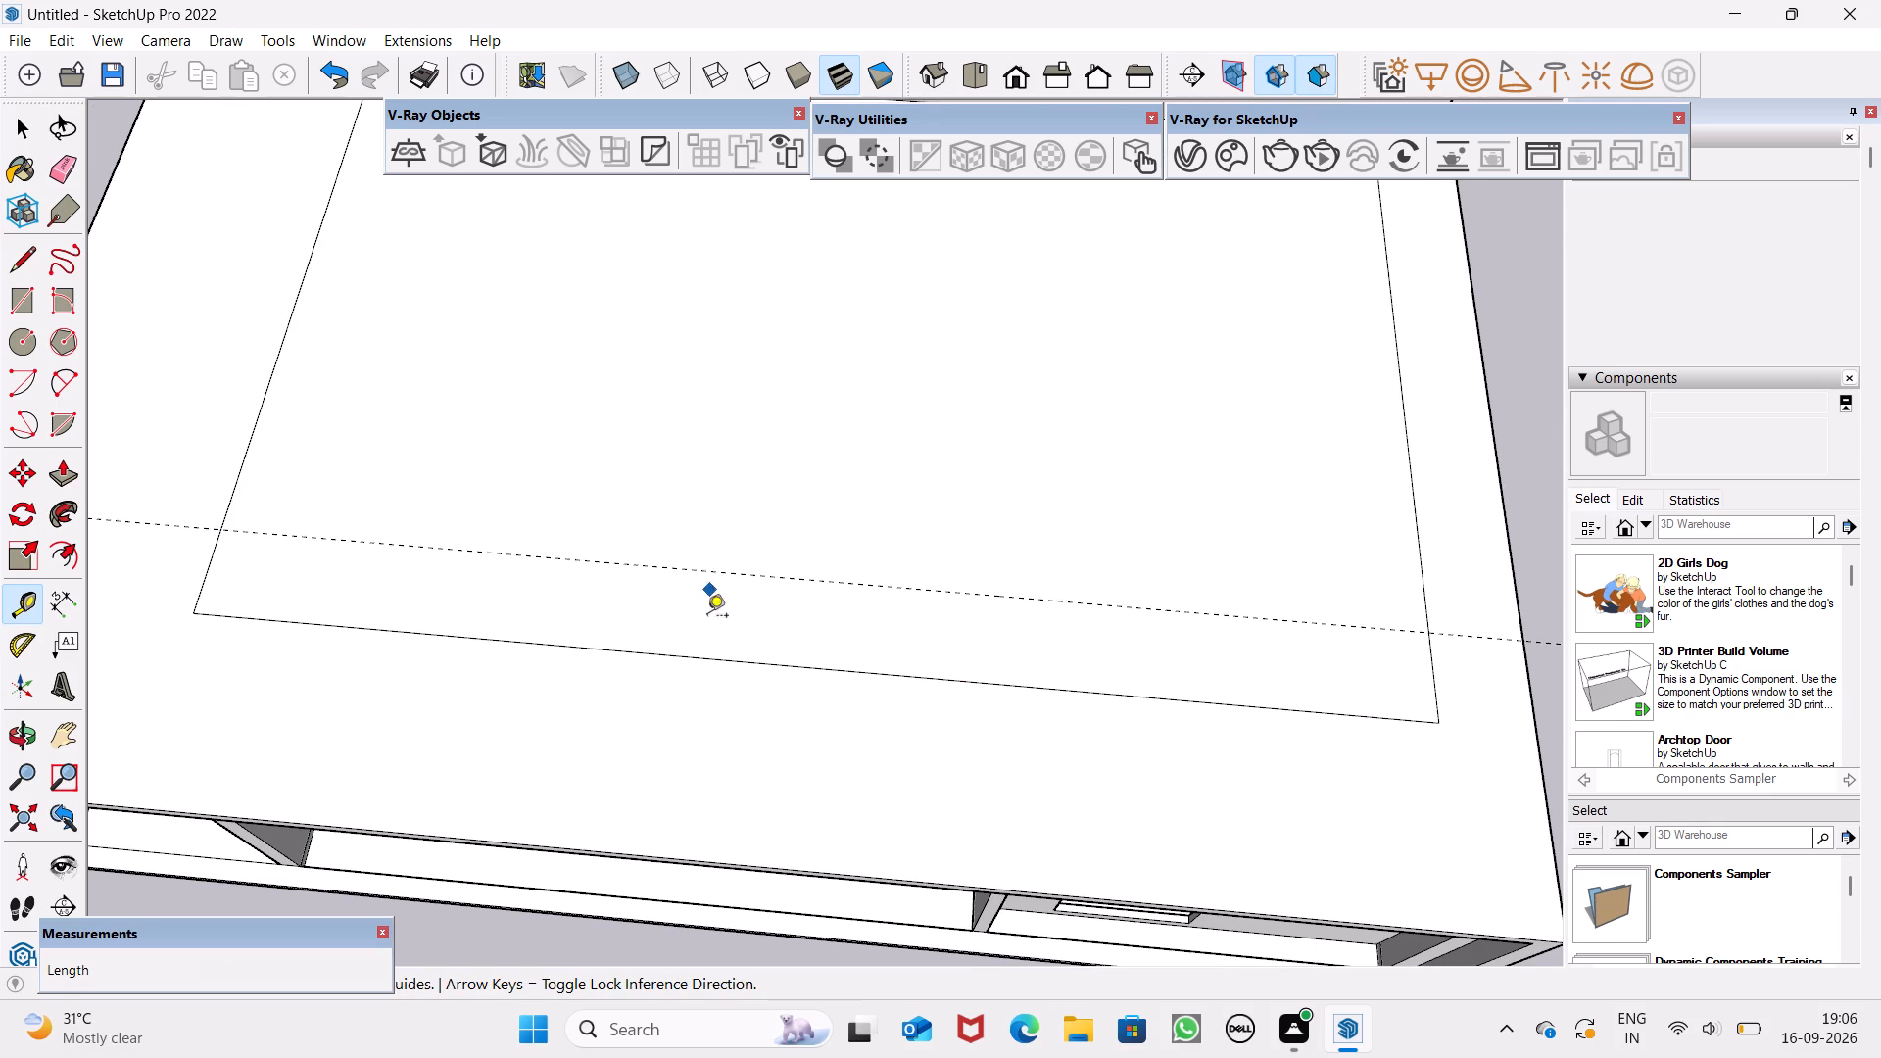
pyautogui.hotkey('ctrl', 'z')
# Place a guide 4' inside the inner roof rectangle, parallel to its long edge opposite the upper block.
pyautogui.click(700, 661)
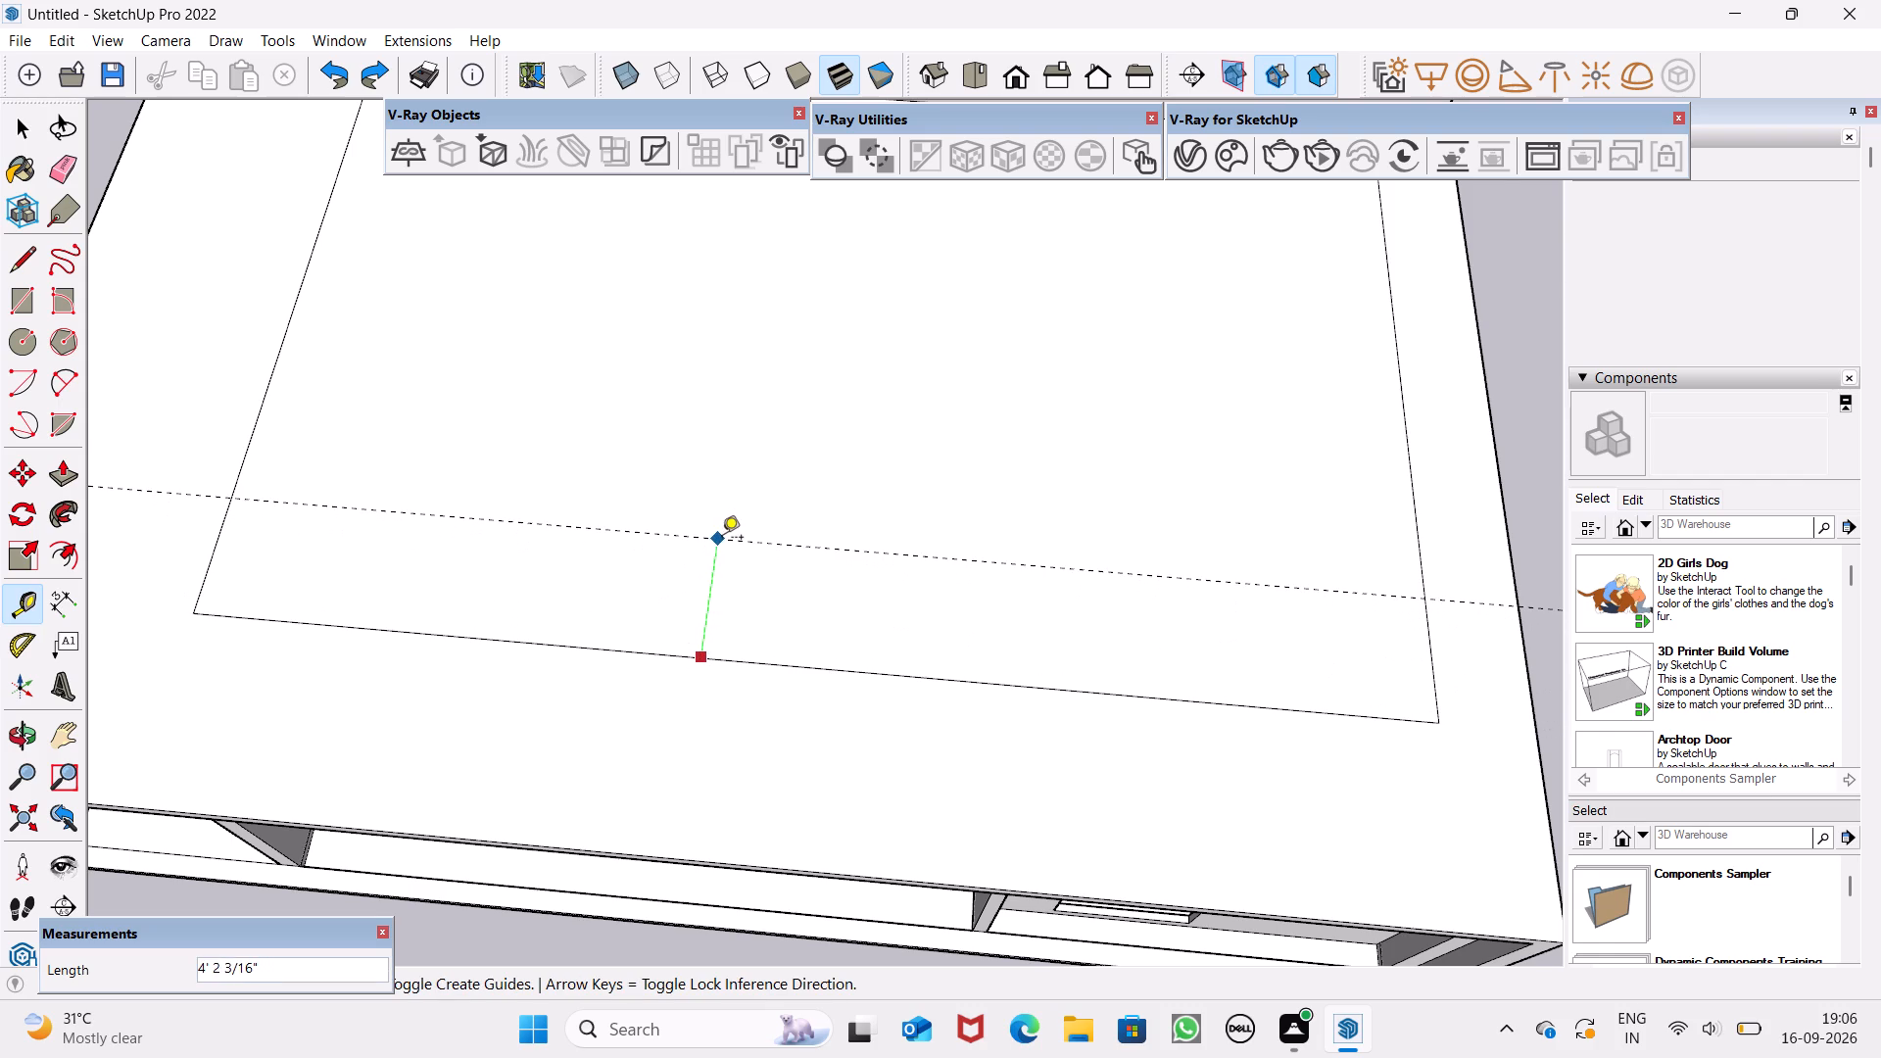
pyautogui.press('3')
pyautogui.press('BackSpace')
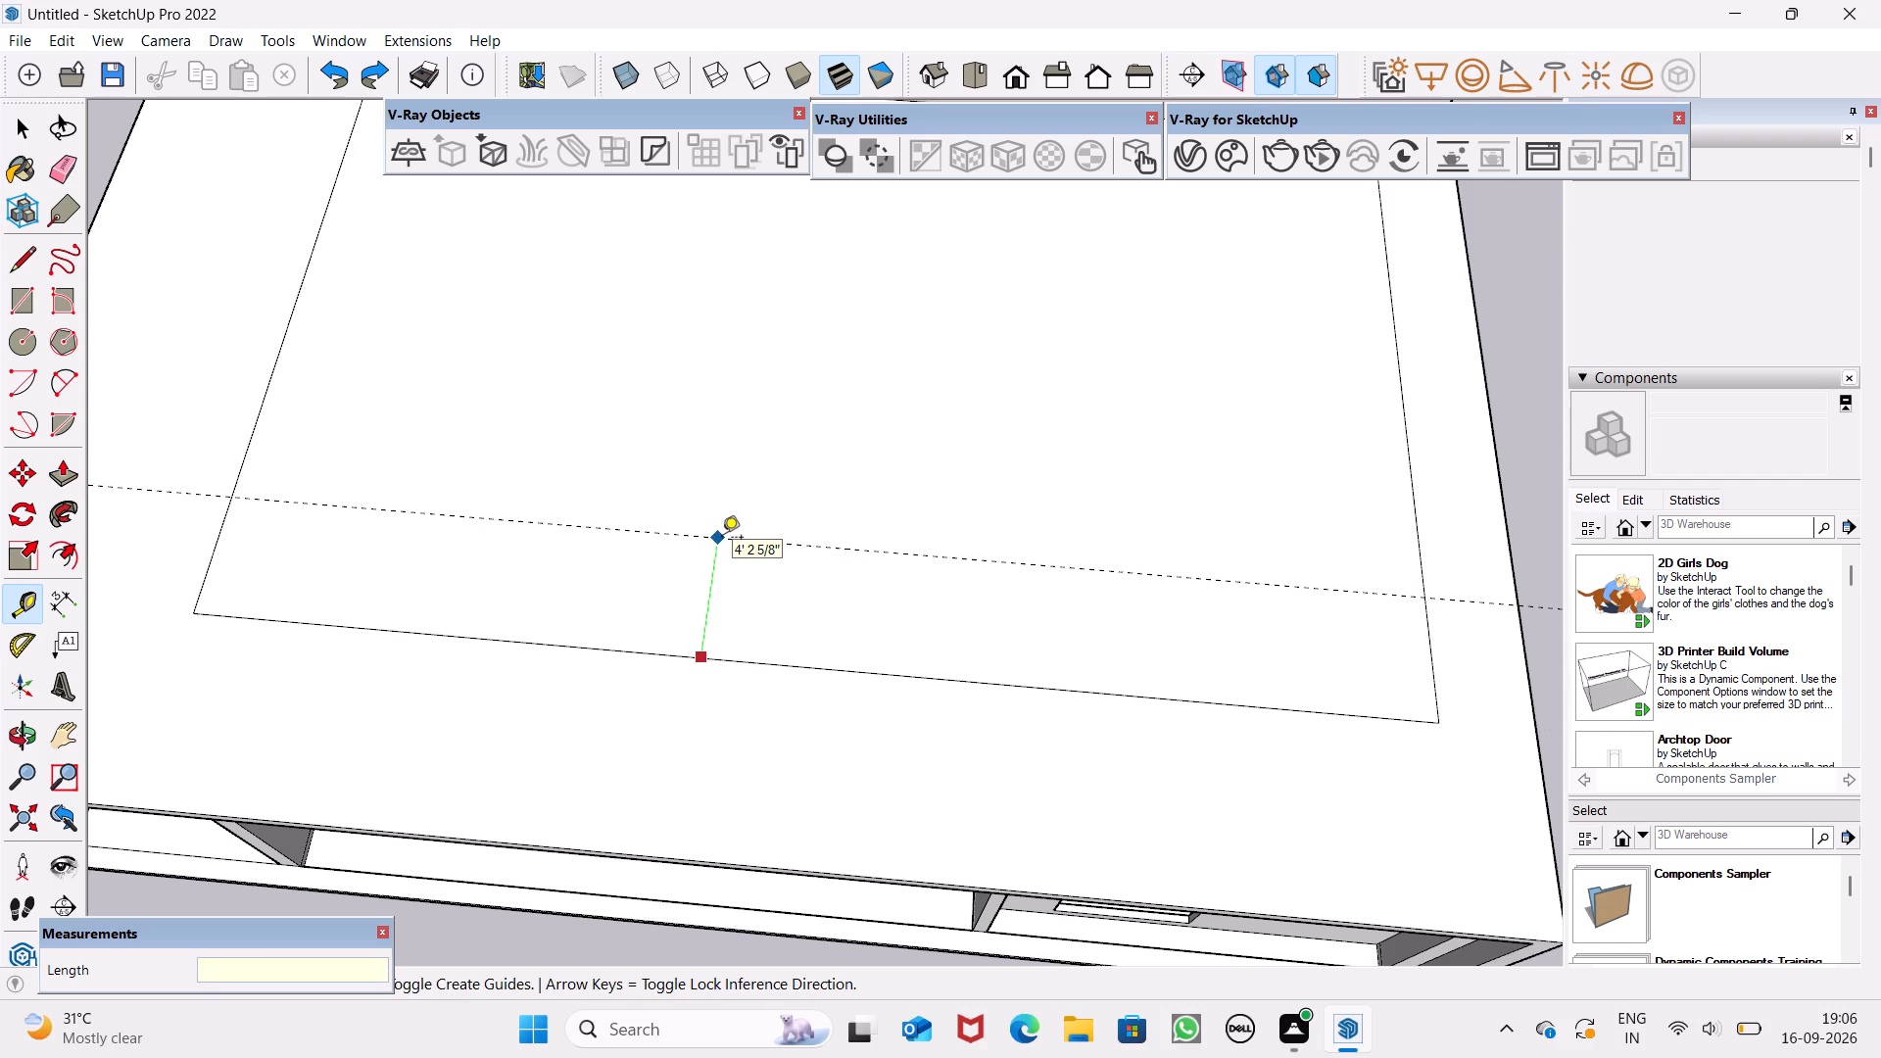
pyautogui.write("4'")
pyautogui.press('Return')
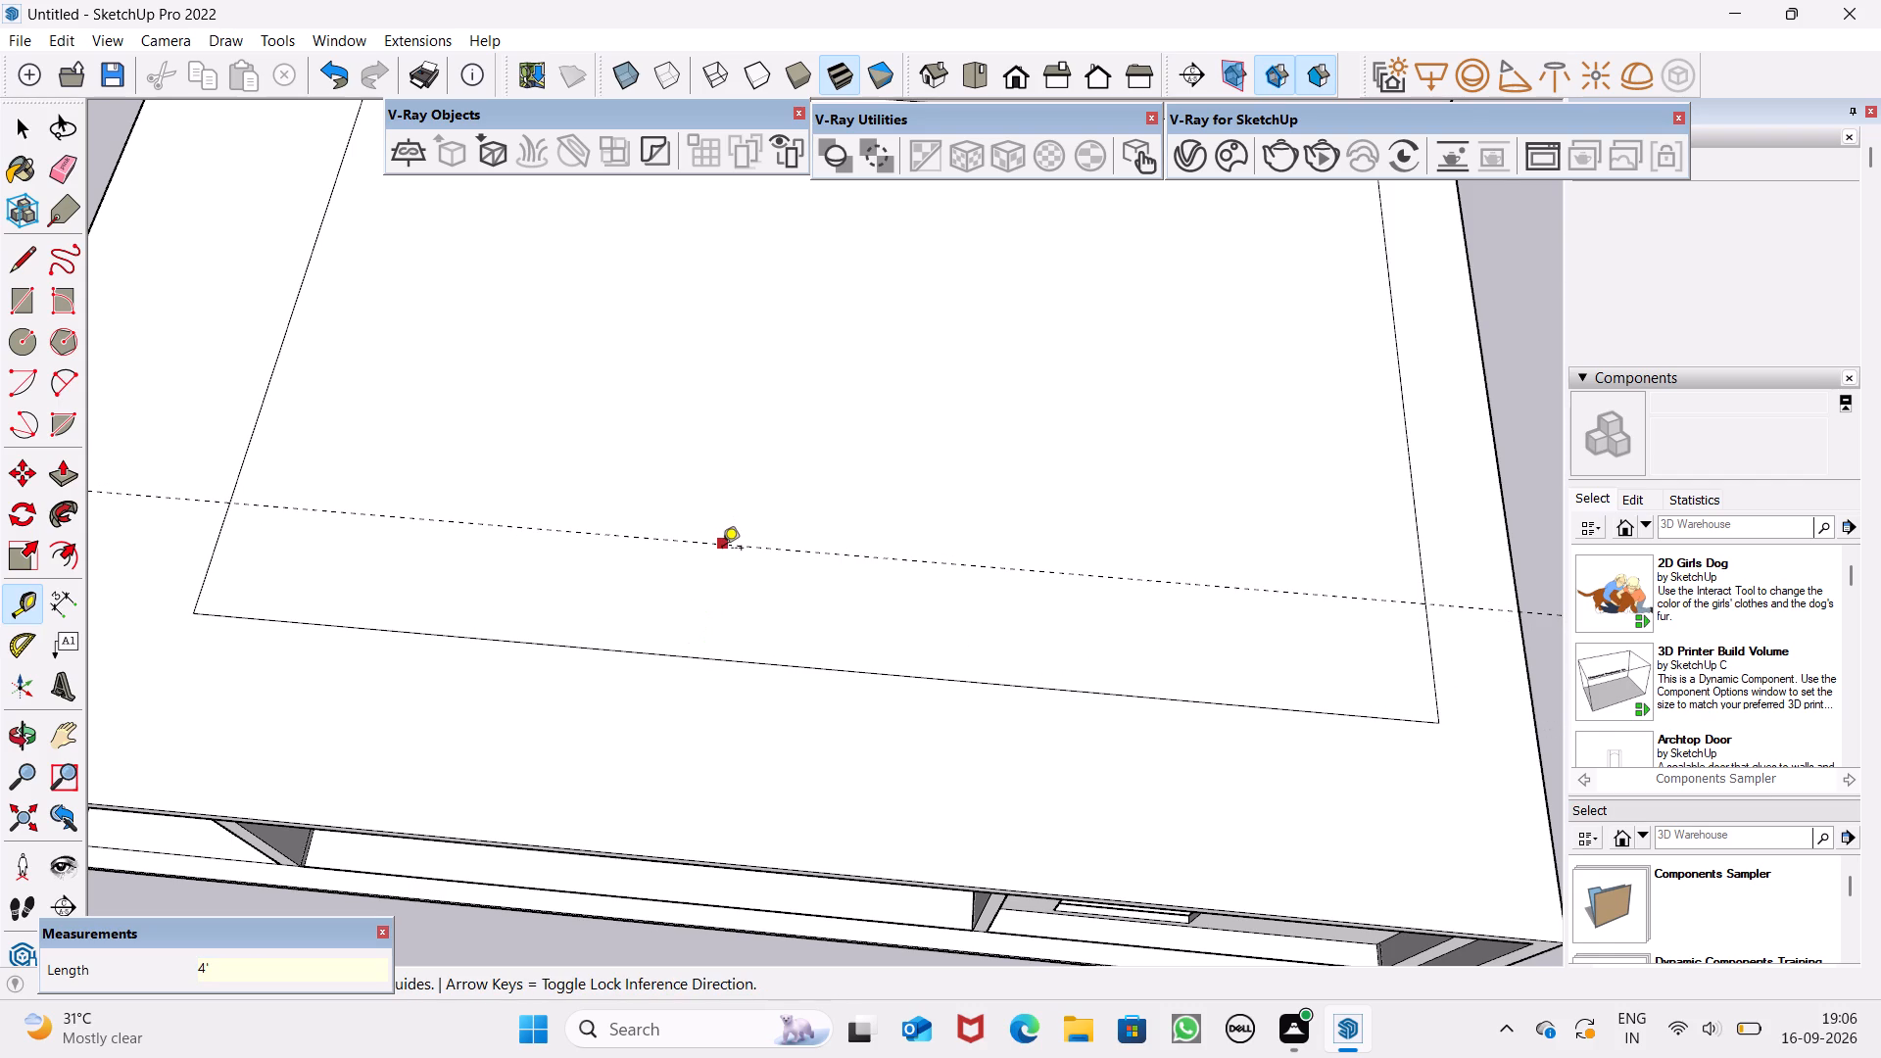
# Place a second parallel guide 6" from the first one, on the side toward the upper block.
pyautogui.click(722, 550)
pyautogui.write('6"')
pyautogui.press('Return')
pyautogui.press('space')
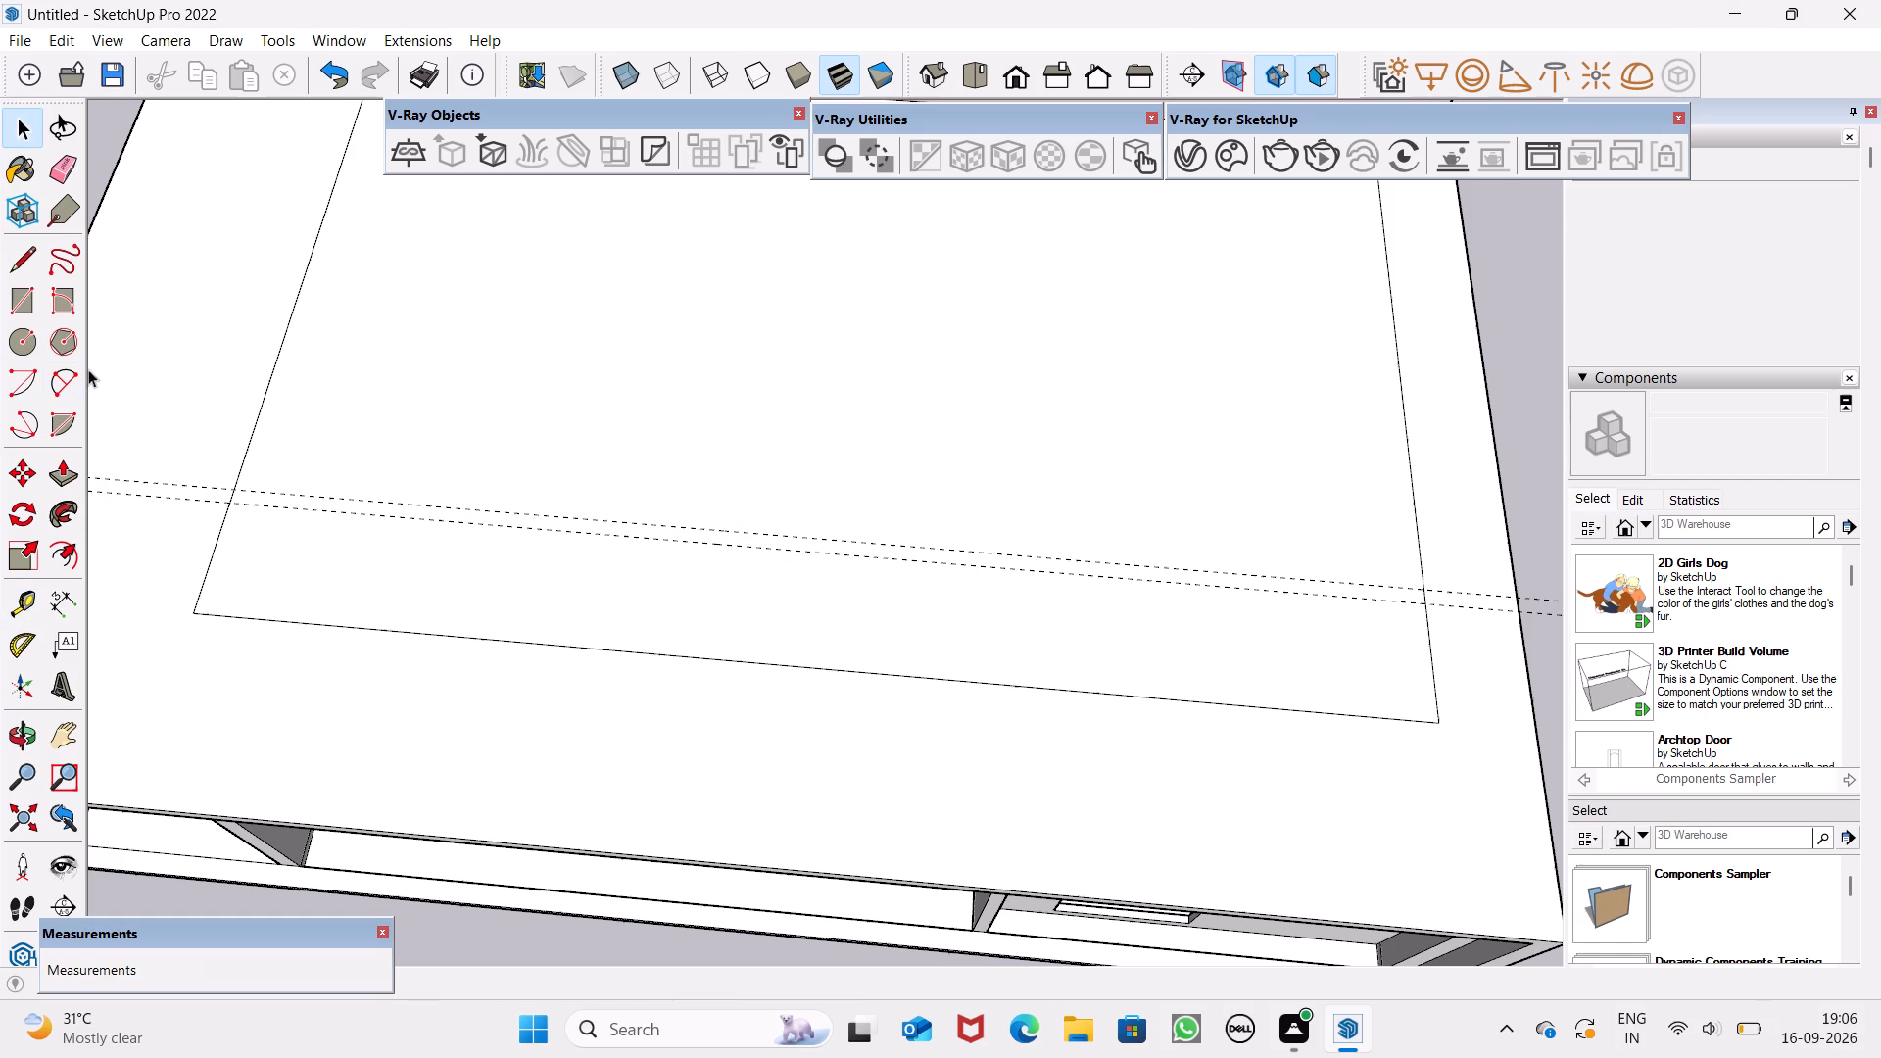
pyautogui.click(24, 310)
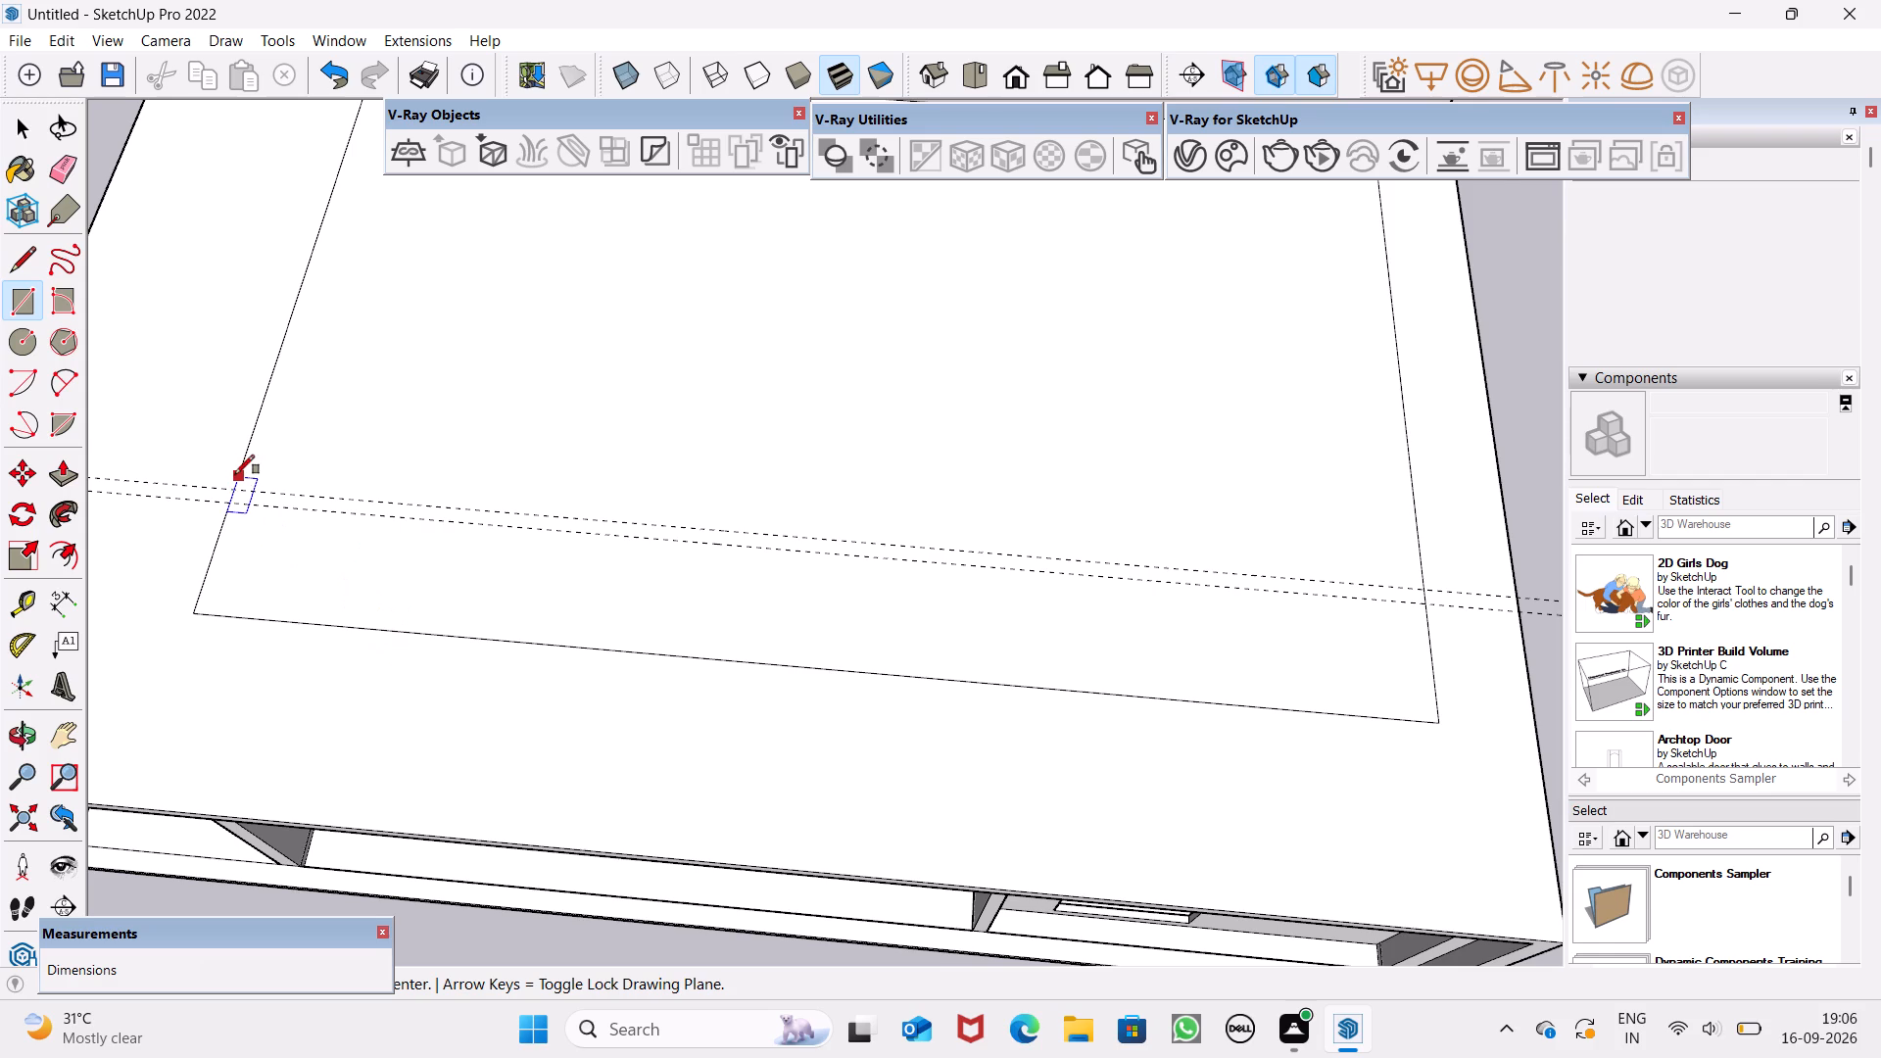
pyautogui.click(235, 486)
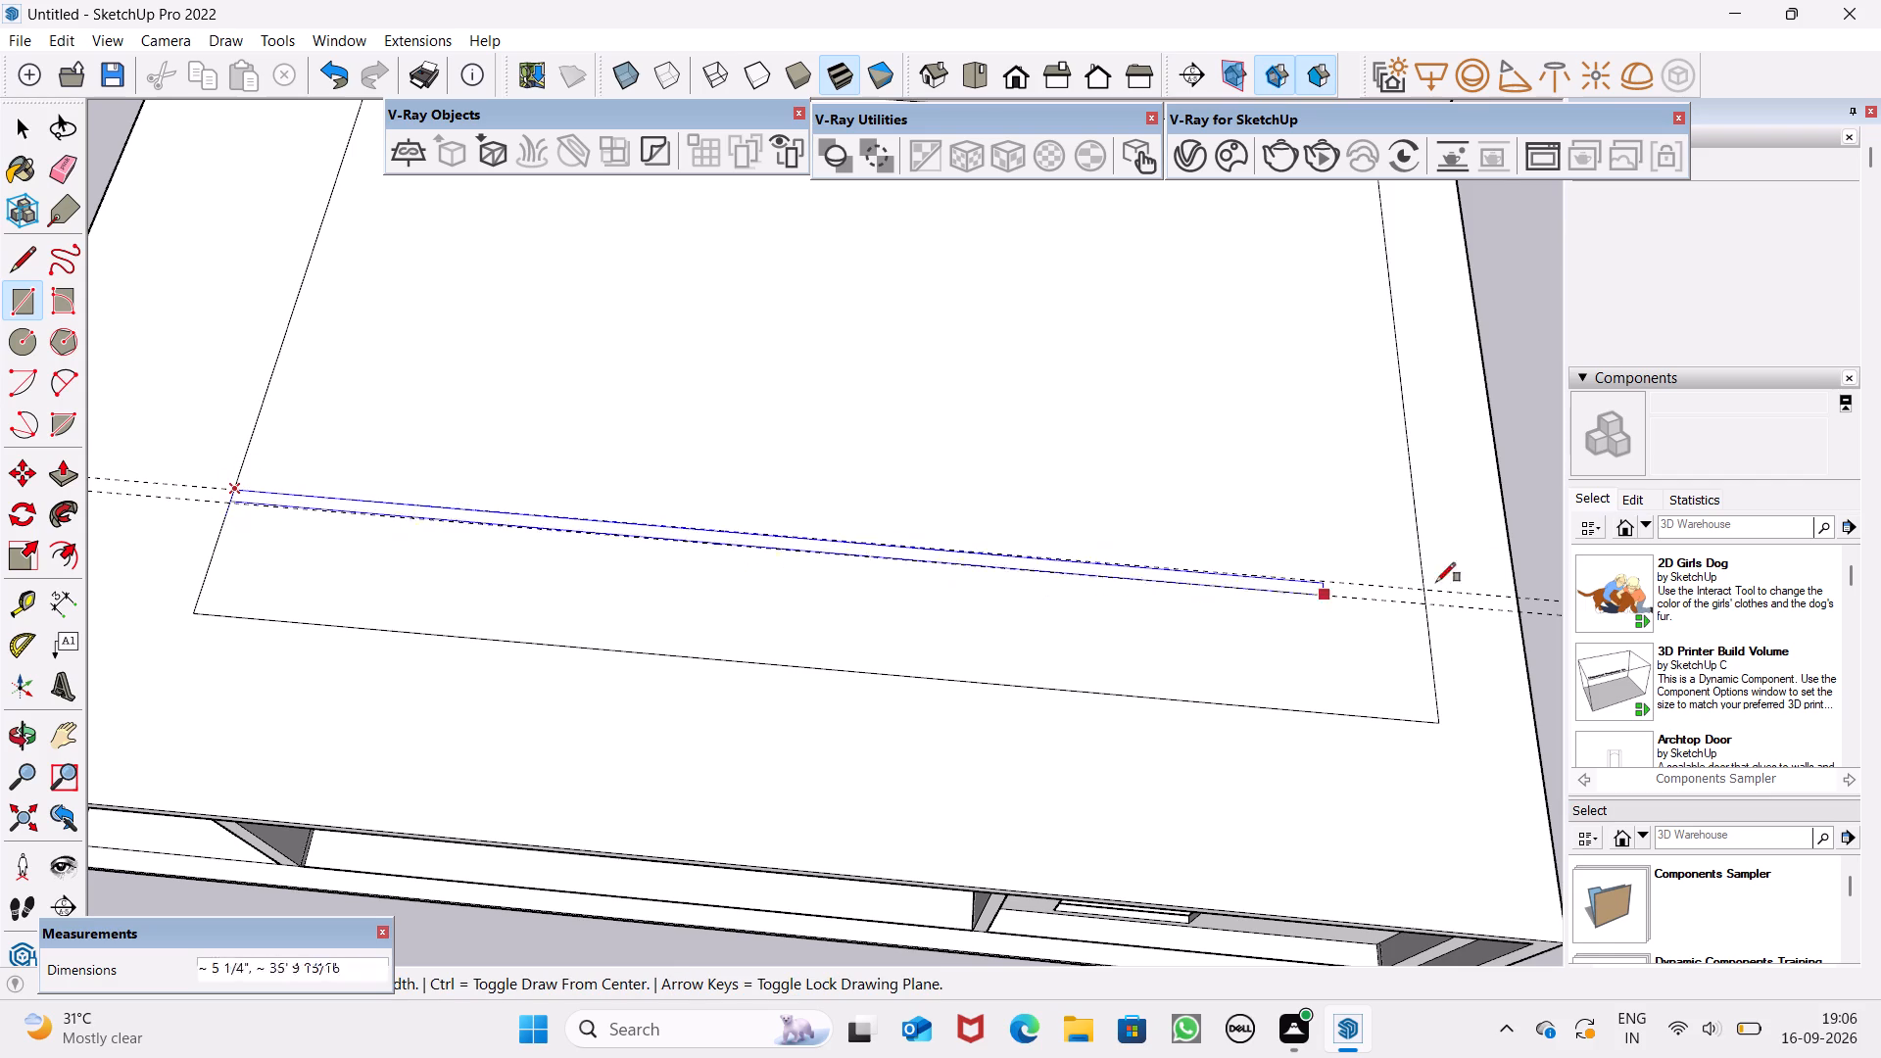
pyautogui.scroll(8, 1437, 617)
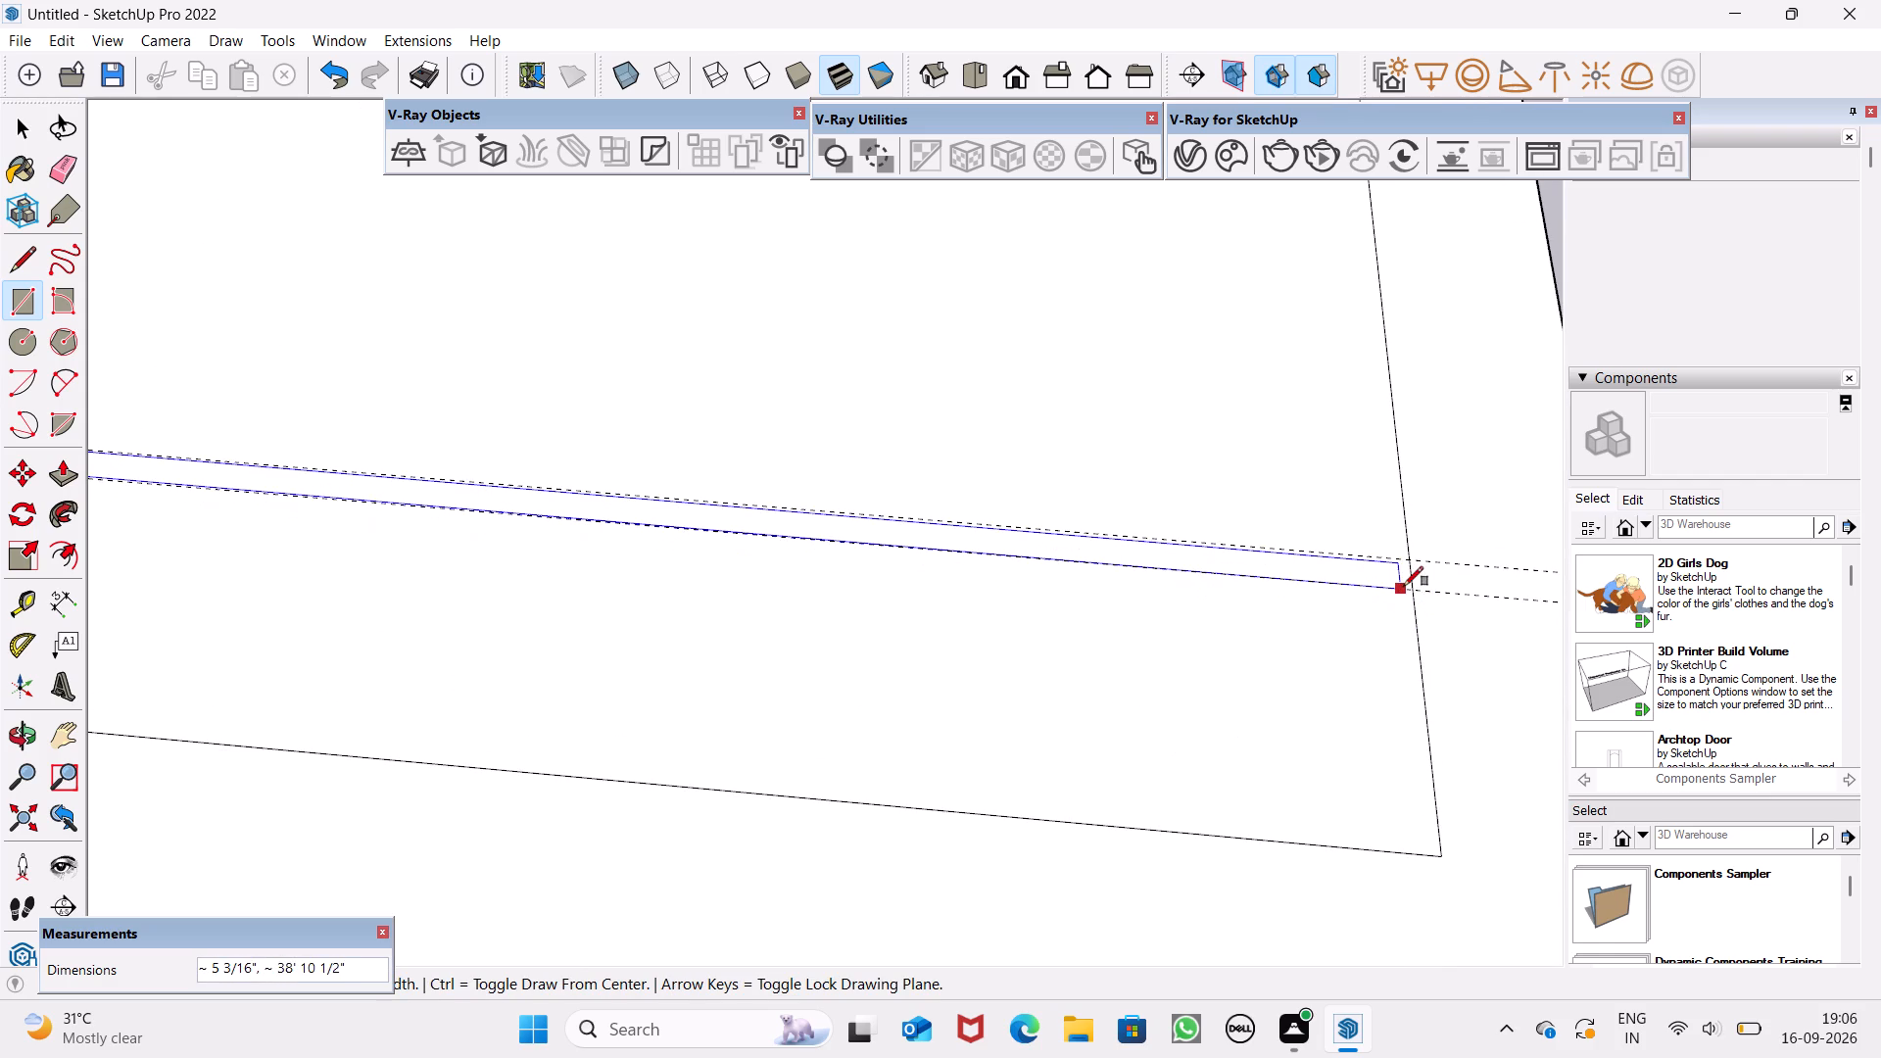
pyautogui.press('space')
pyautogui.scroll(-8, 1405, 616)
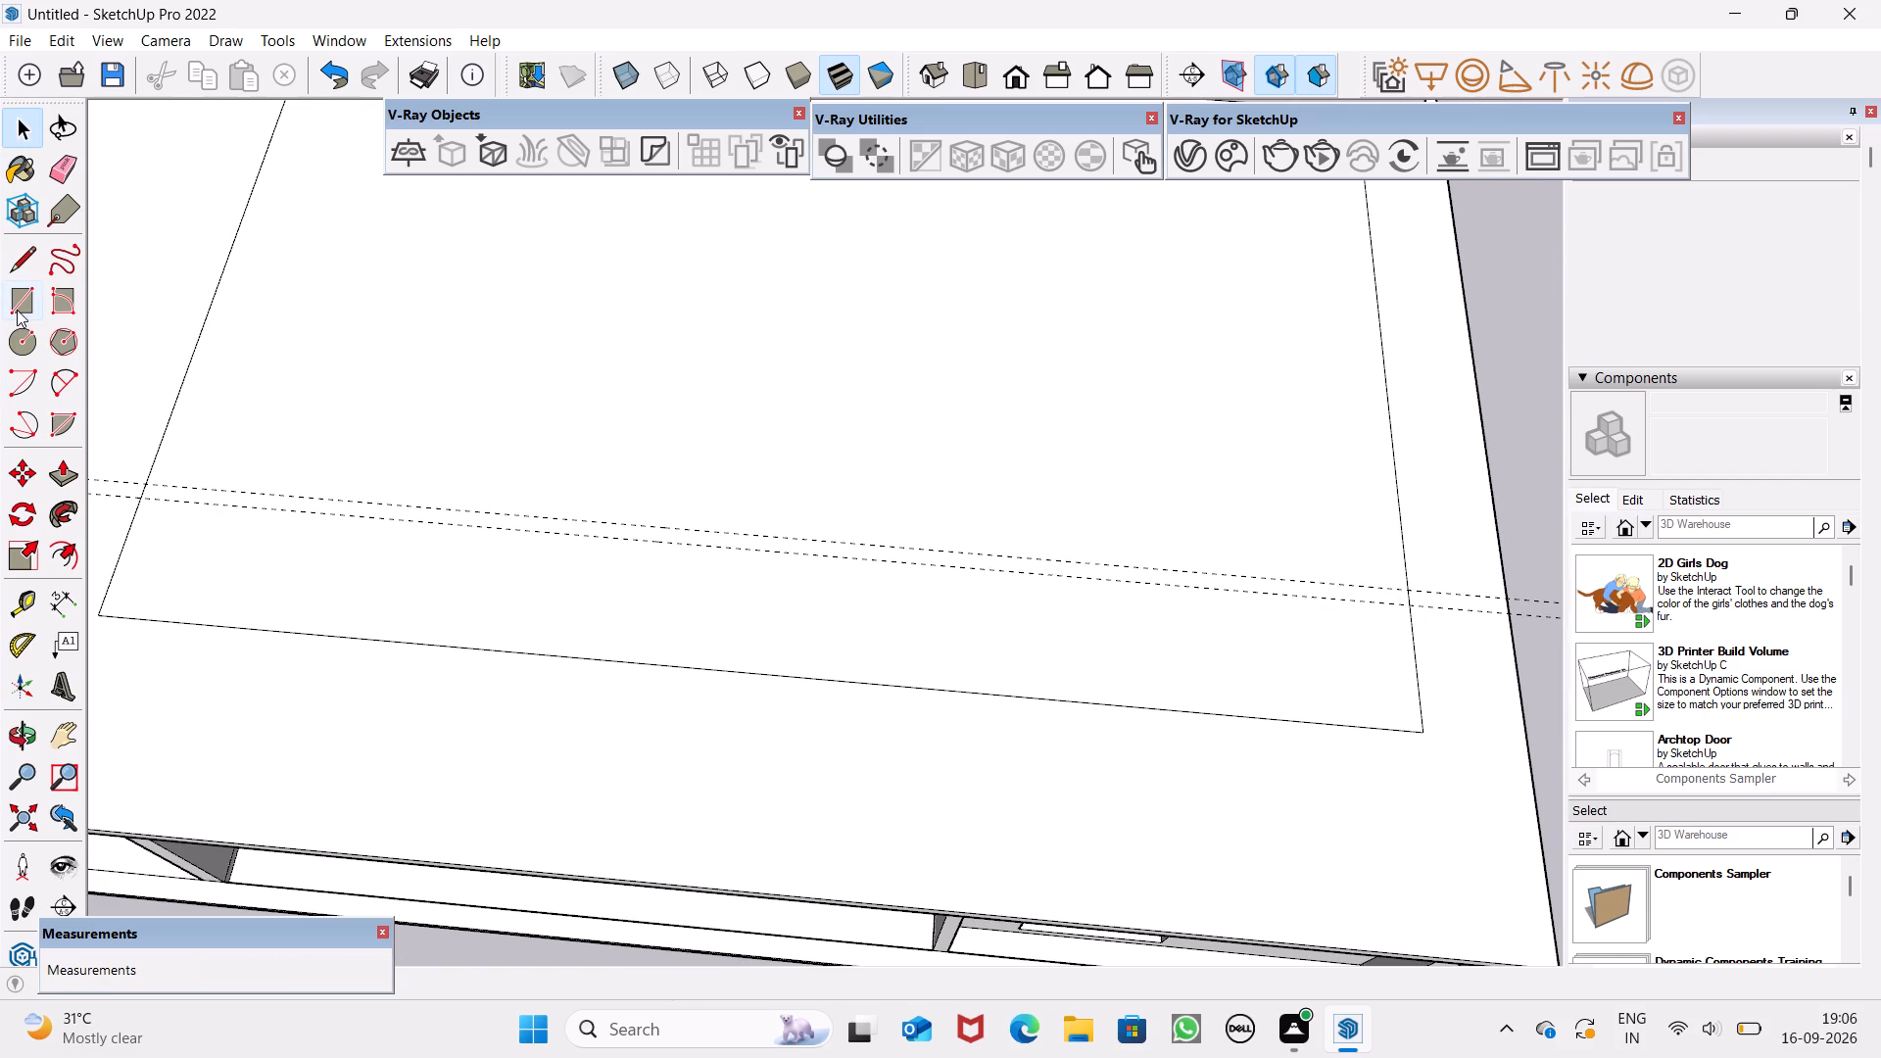
# Draw a narrow rectangle between the two guides, spanning the inner roof rectangle from one side edge to the other.
pyautogui.click(18, 309)
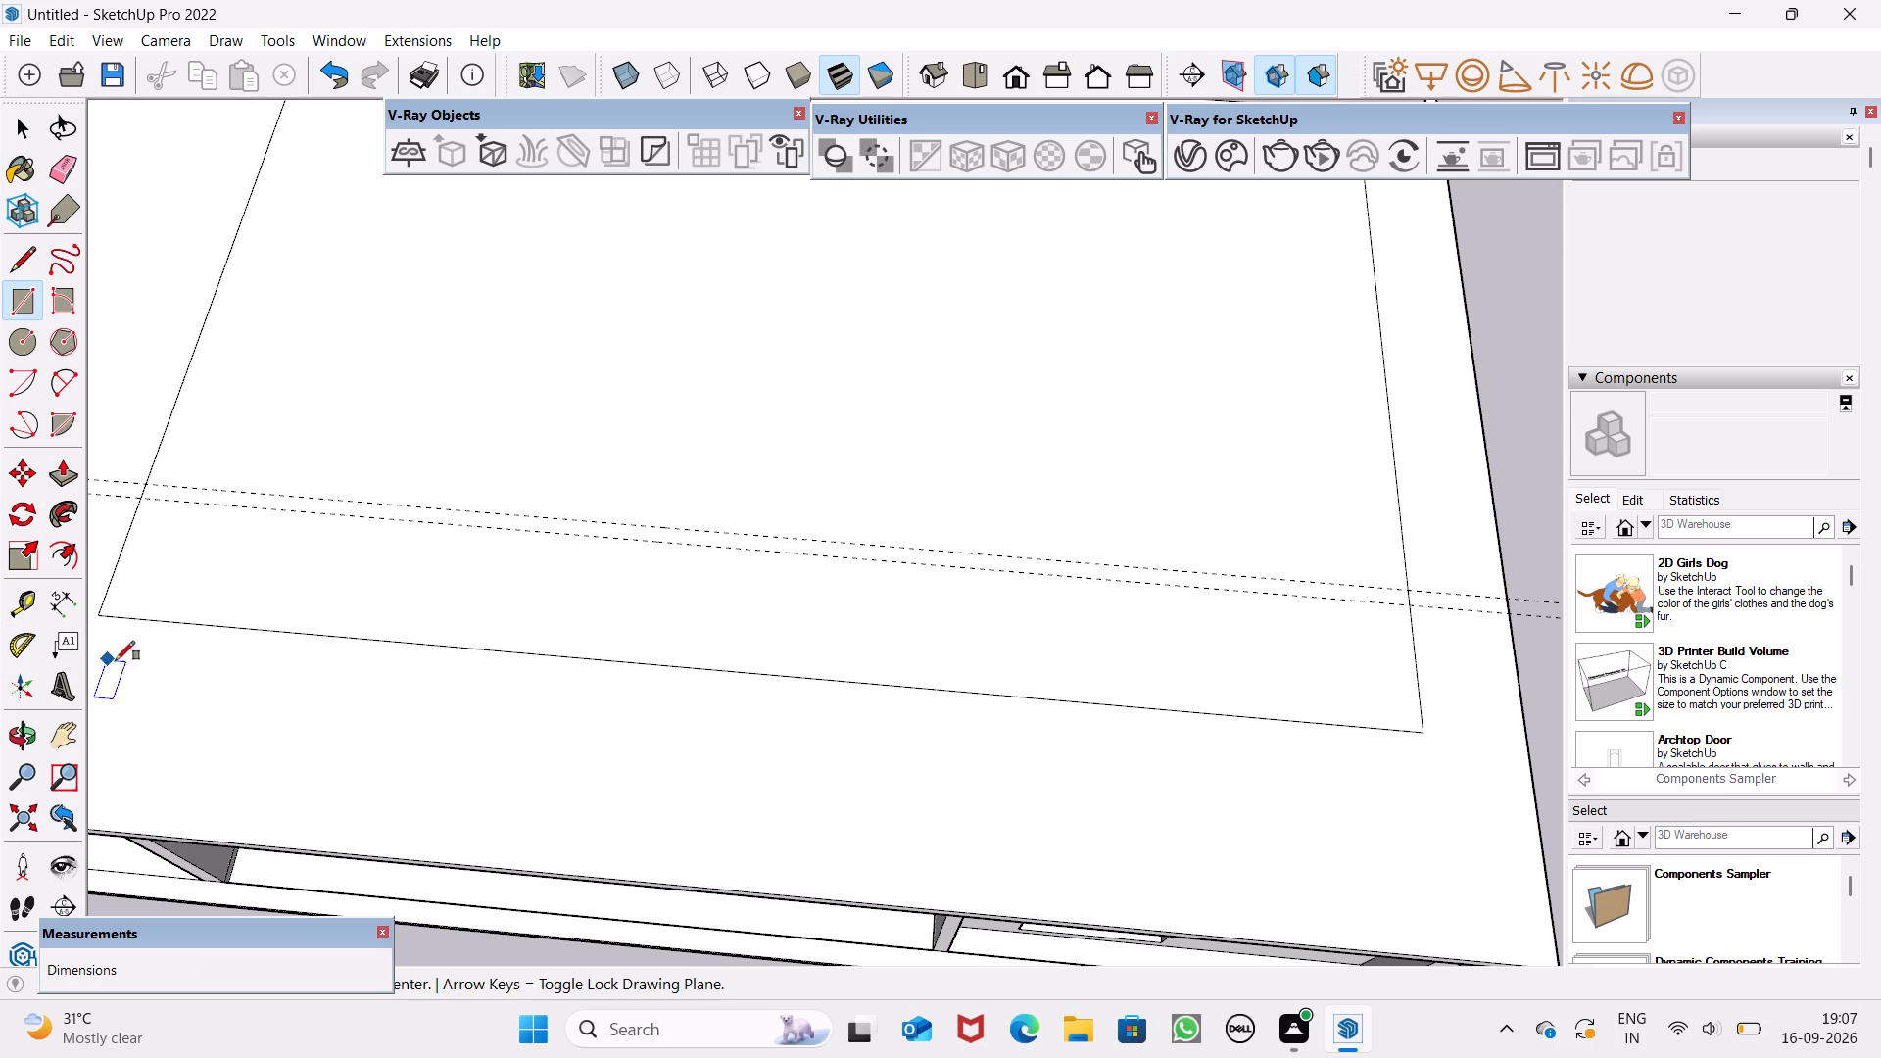
pyautogui.scroll(6, 179, 491)
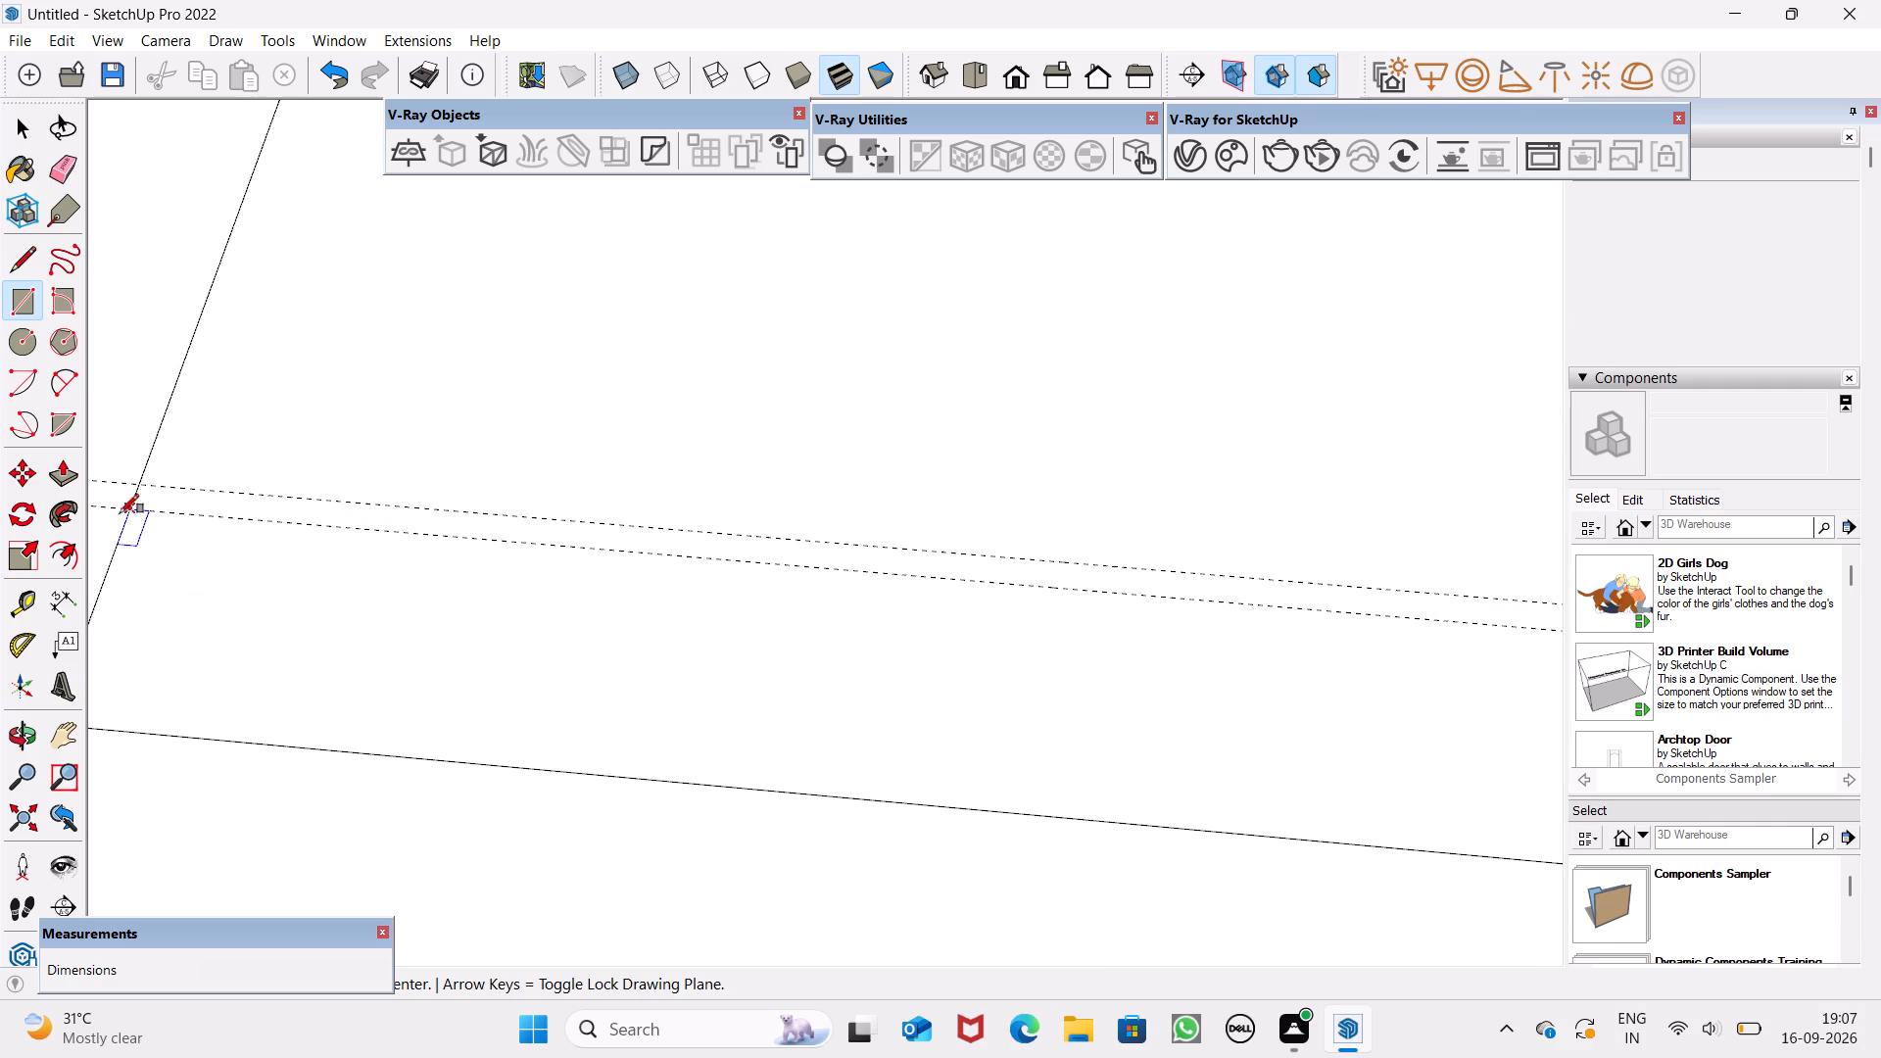
pyautogui.click(134, 484)
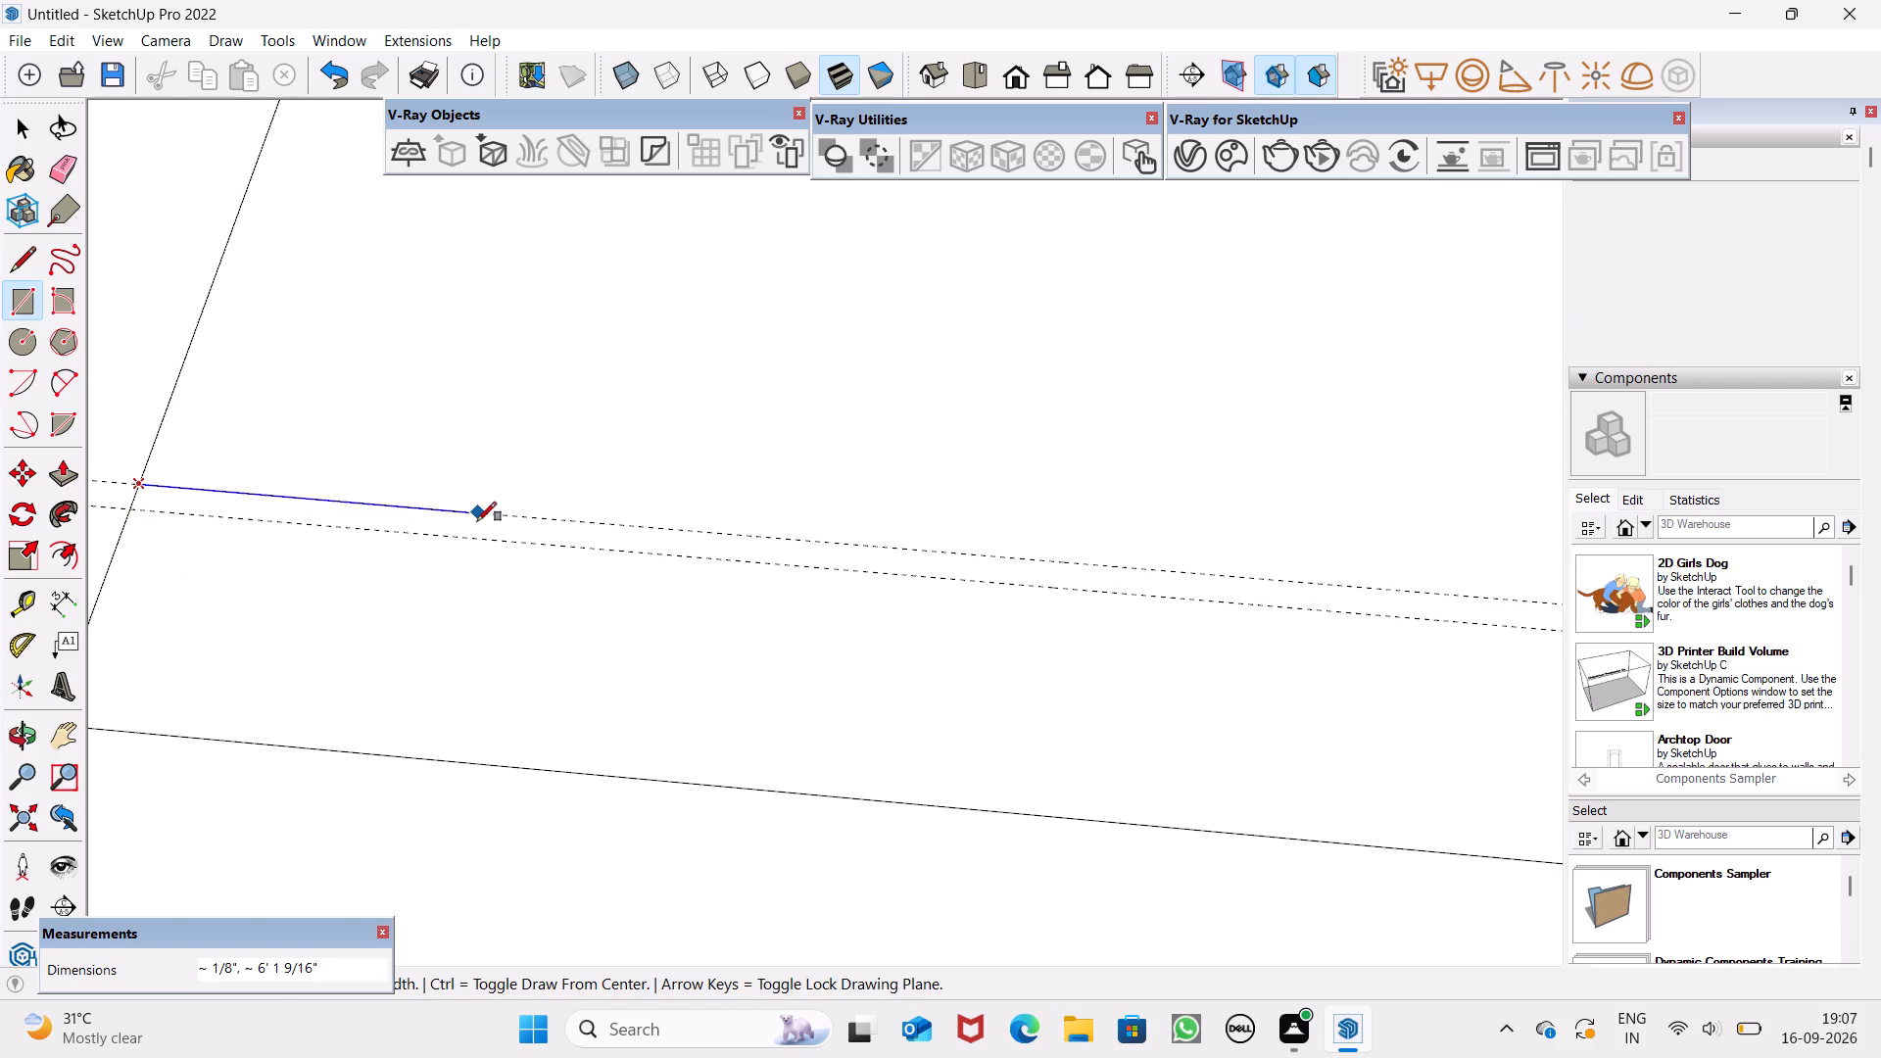
pyautogui.scroll(-7, 477, 521)
pyautogui.scroll(6, 1520, 624)
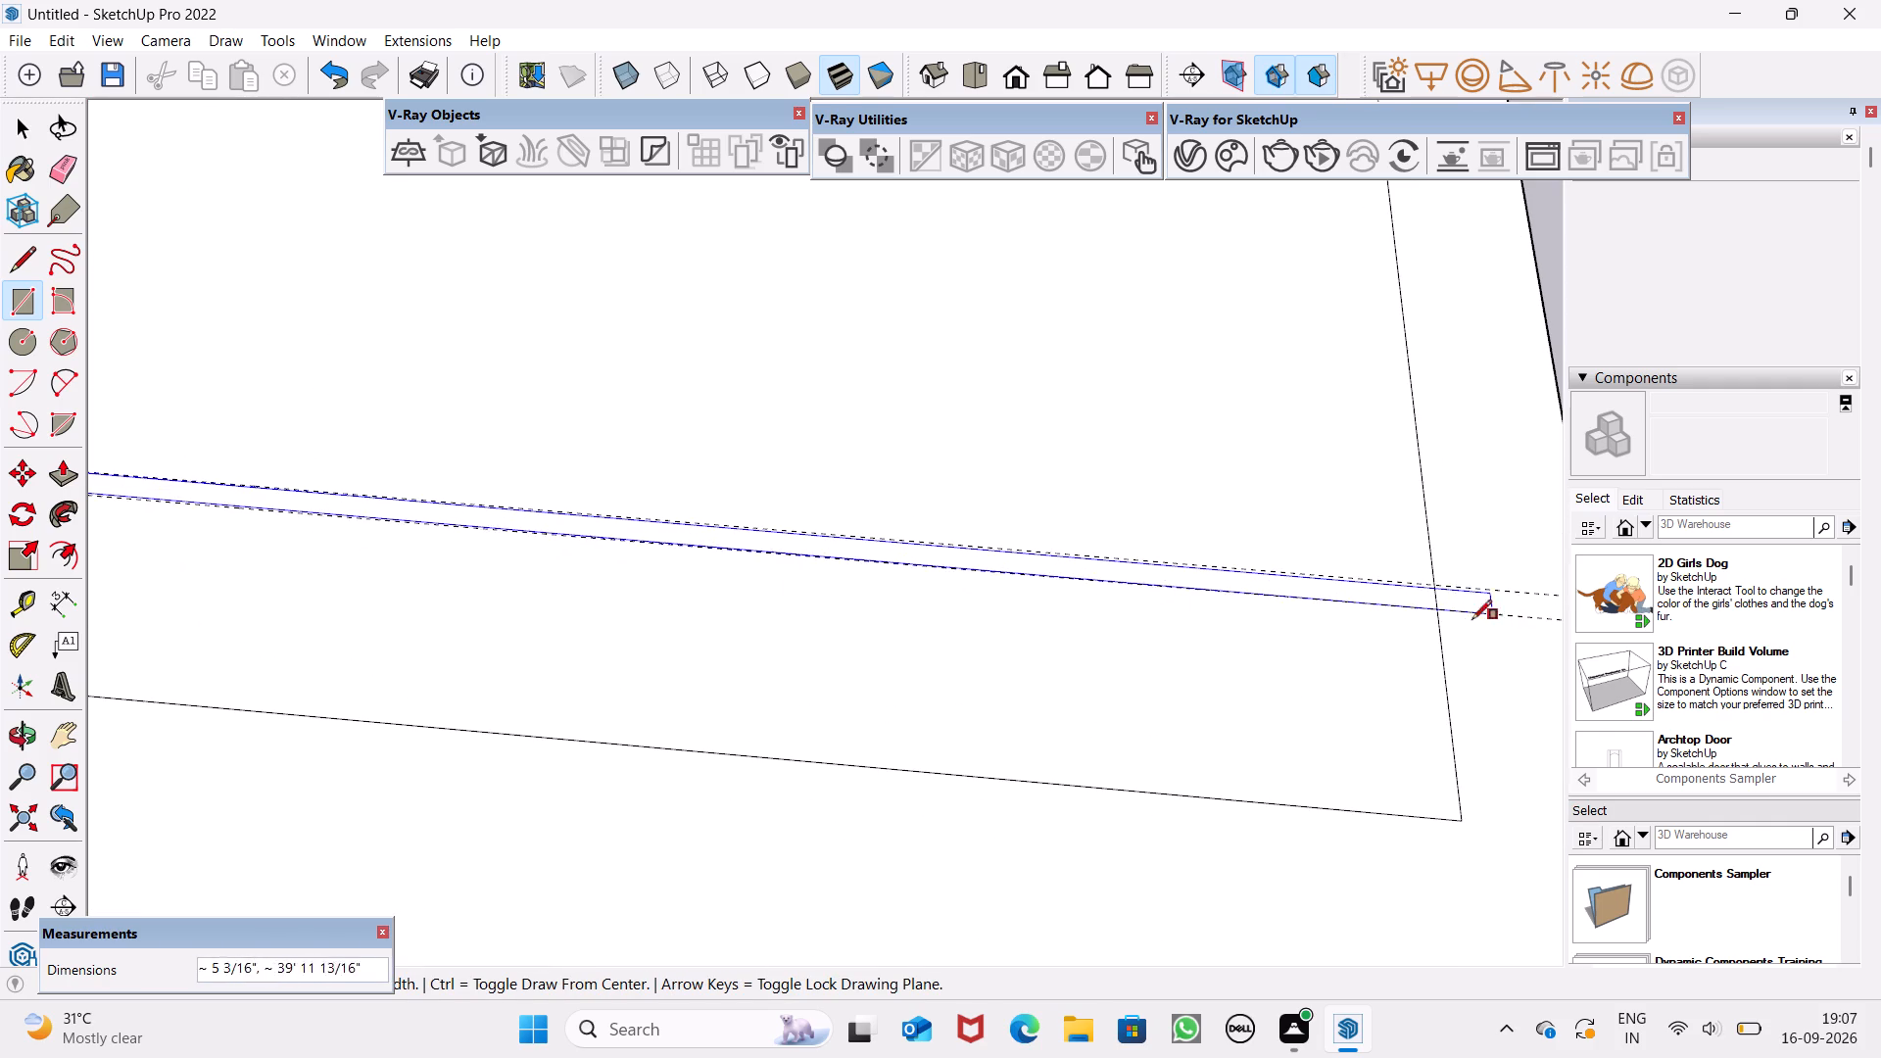
pyautogui.scroll(7, 1399, 627)
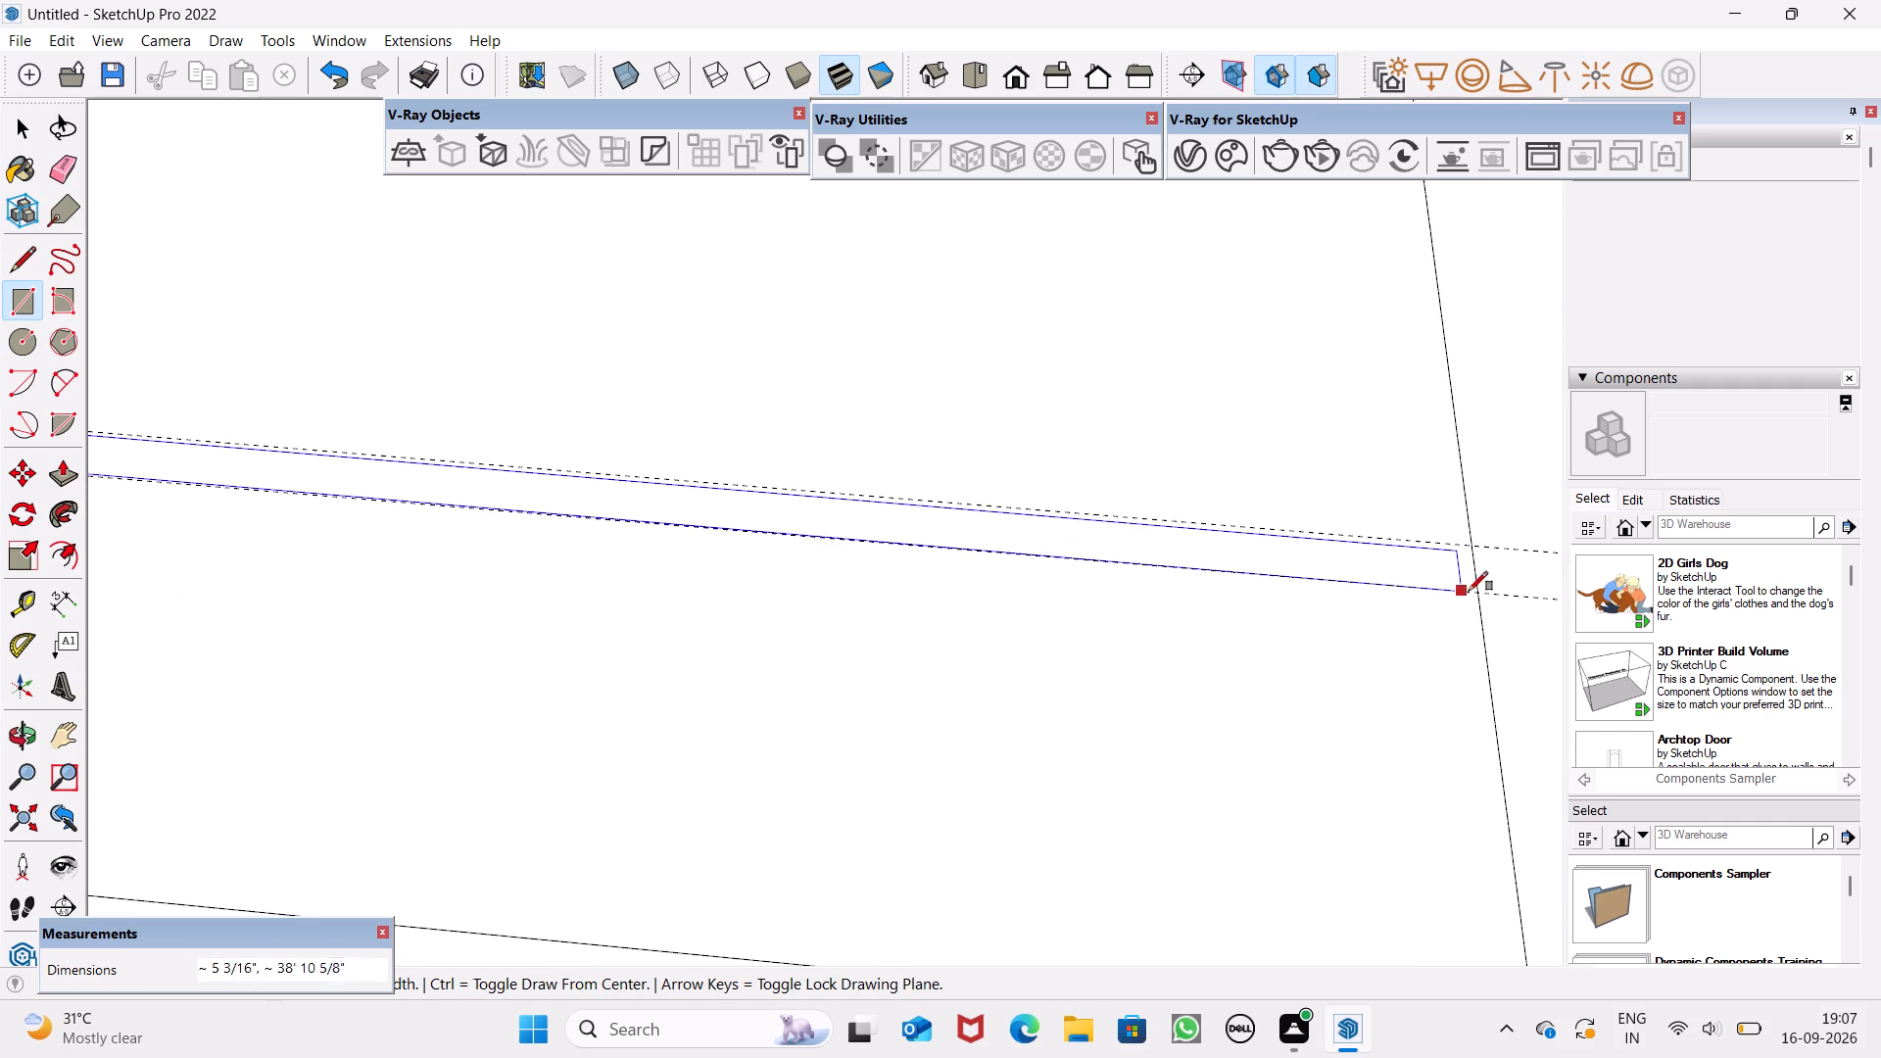
pyautogui.click(1483, 596)
pyautogui.press('space')
pyautogui.press('space')
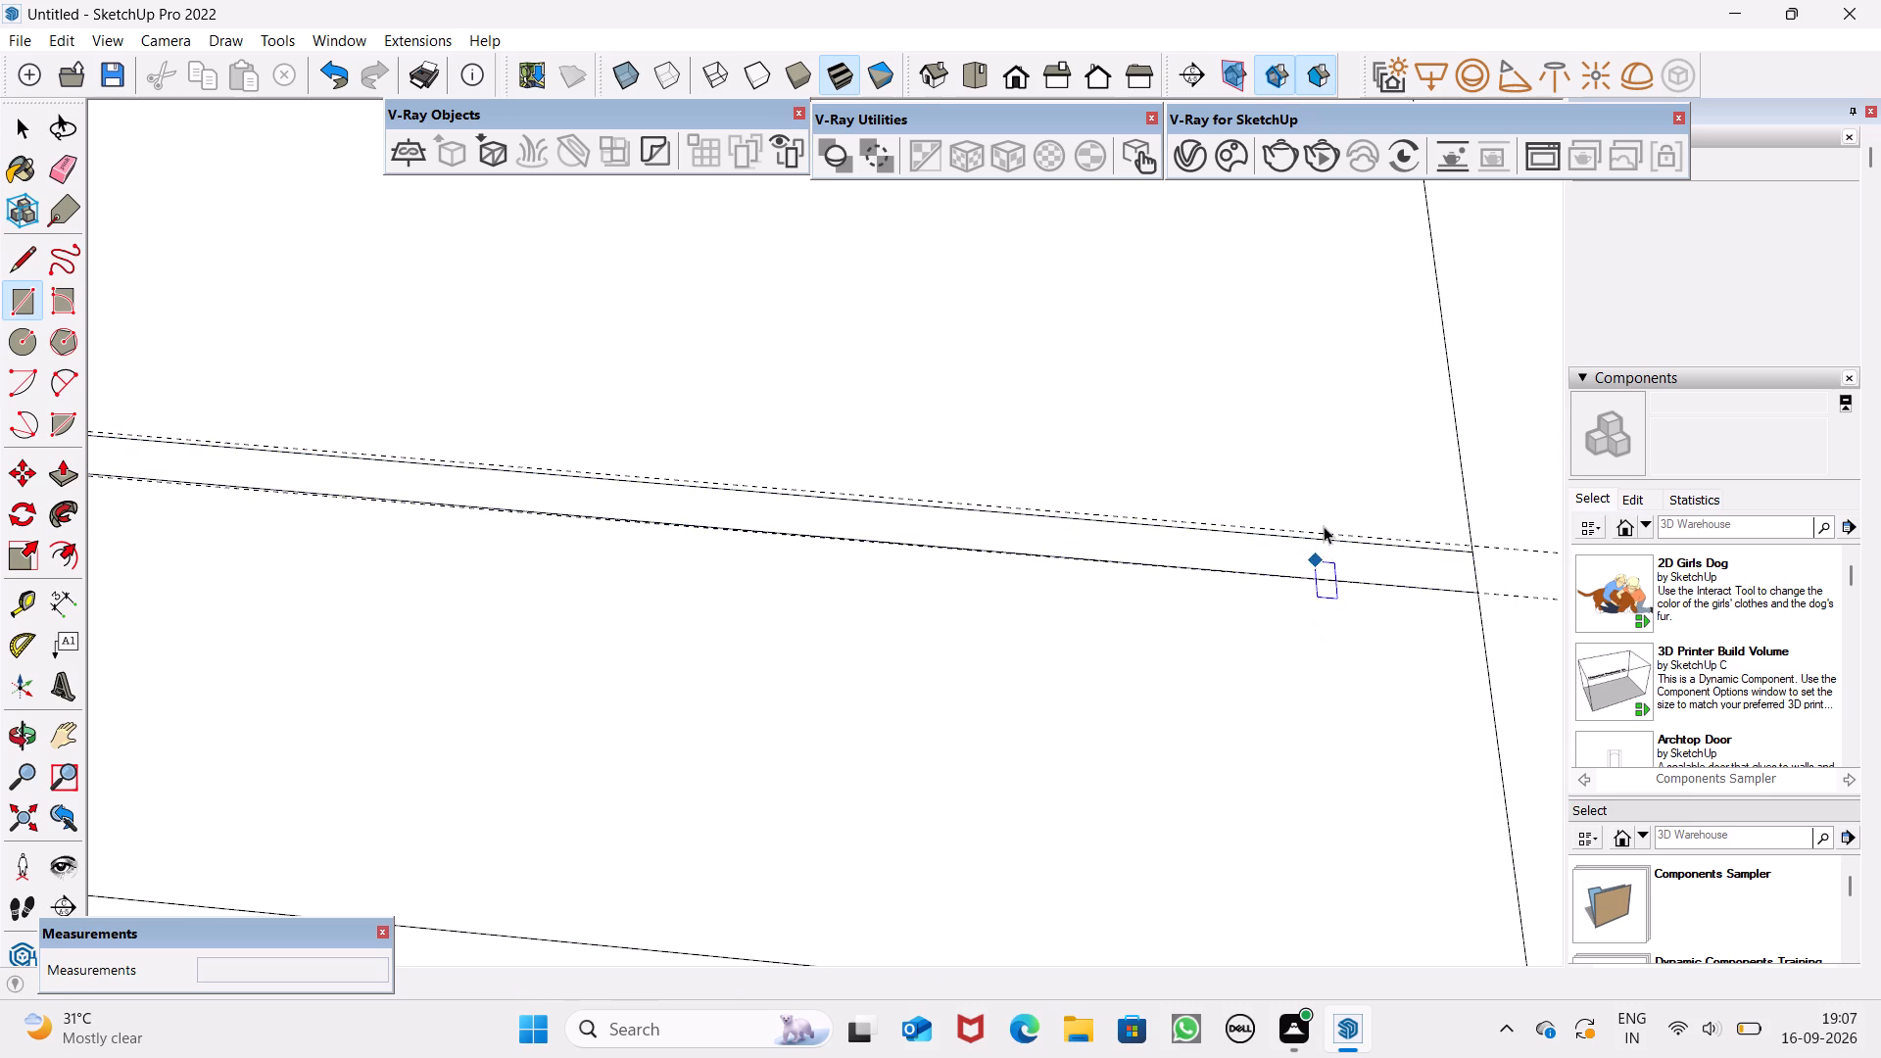
# Erase both guide lines along the new roof strip.
pyautogui.scroll(-17, 1324, 522)
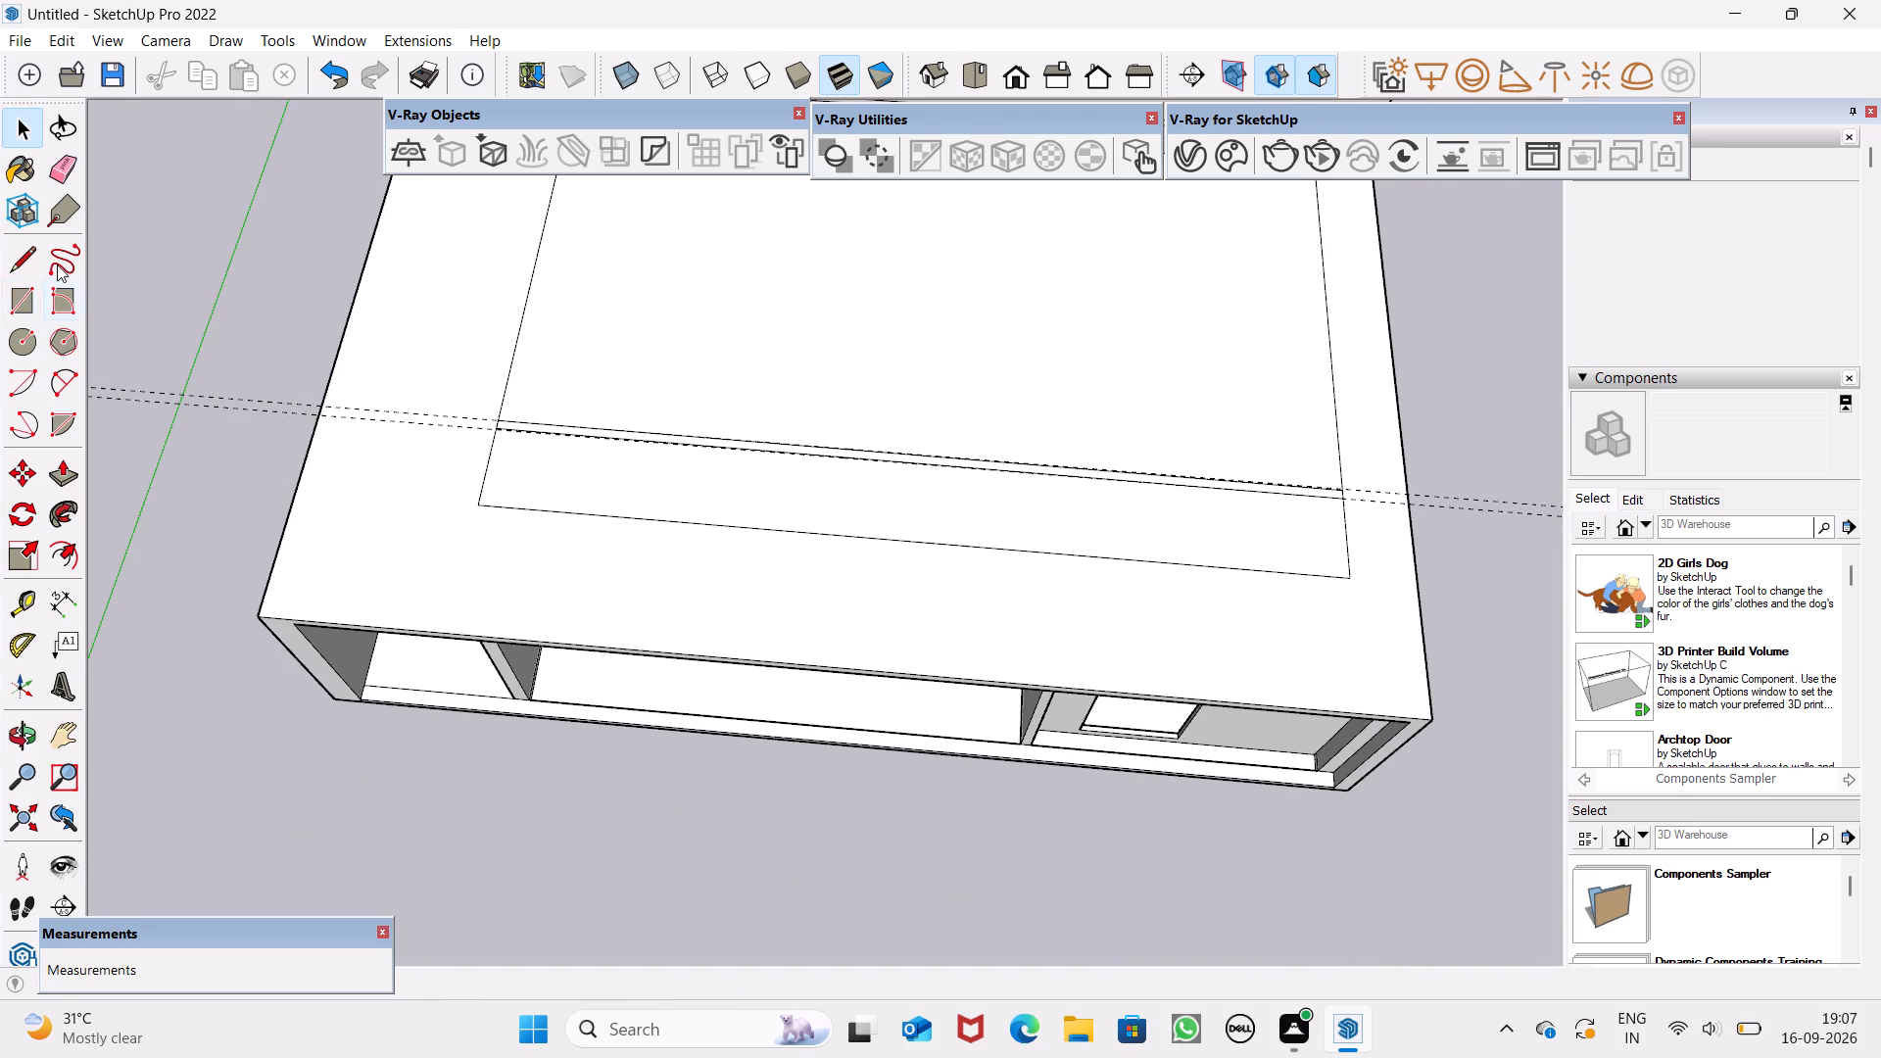
pyautogui.click(60, 152)
pyautogui.moveTo(176, 395); pyautogui.dragTo(205, 474)
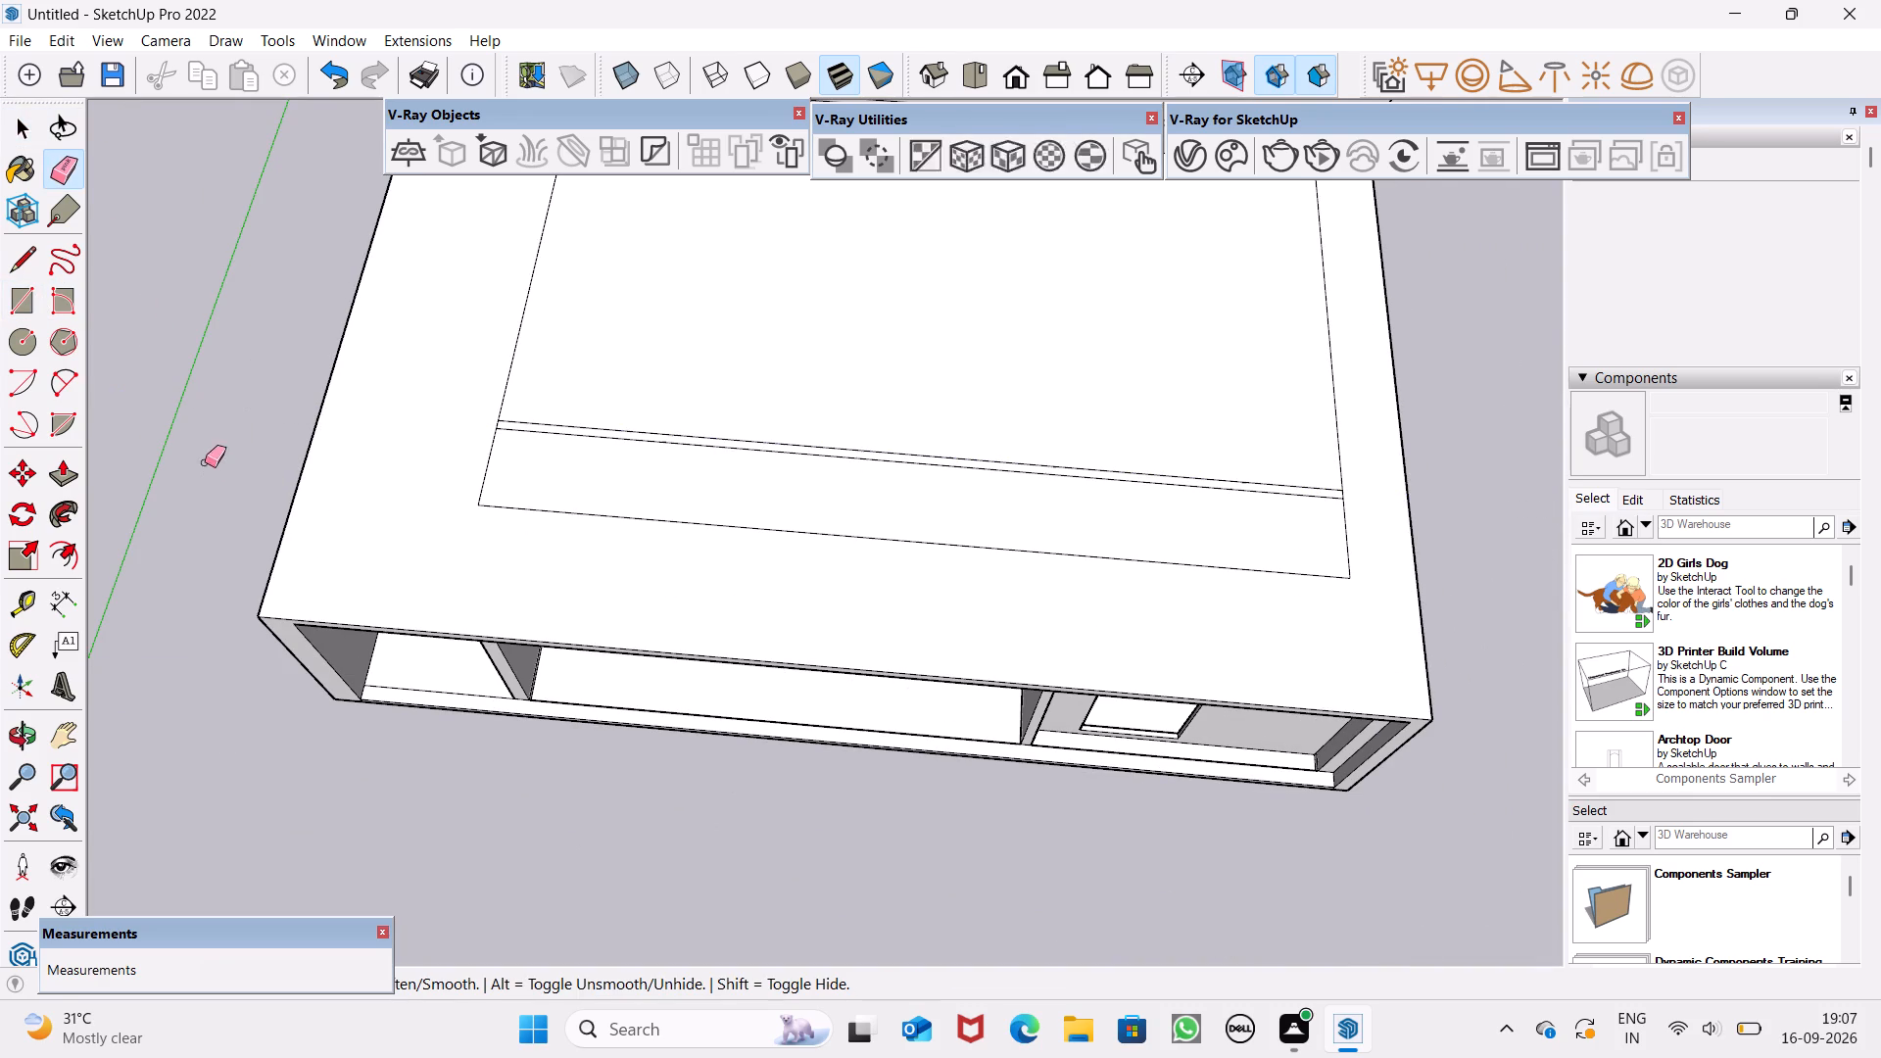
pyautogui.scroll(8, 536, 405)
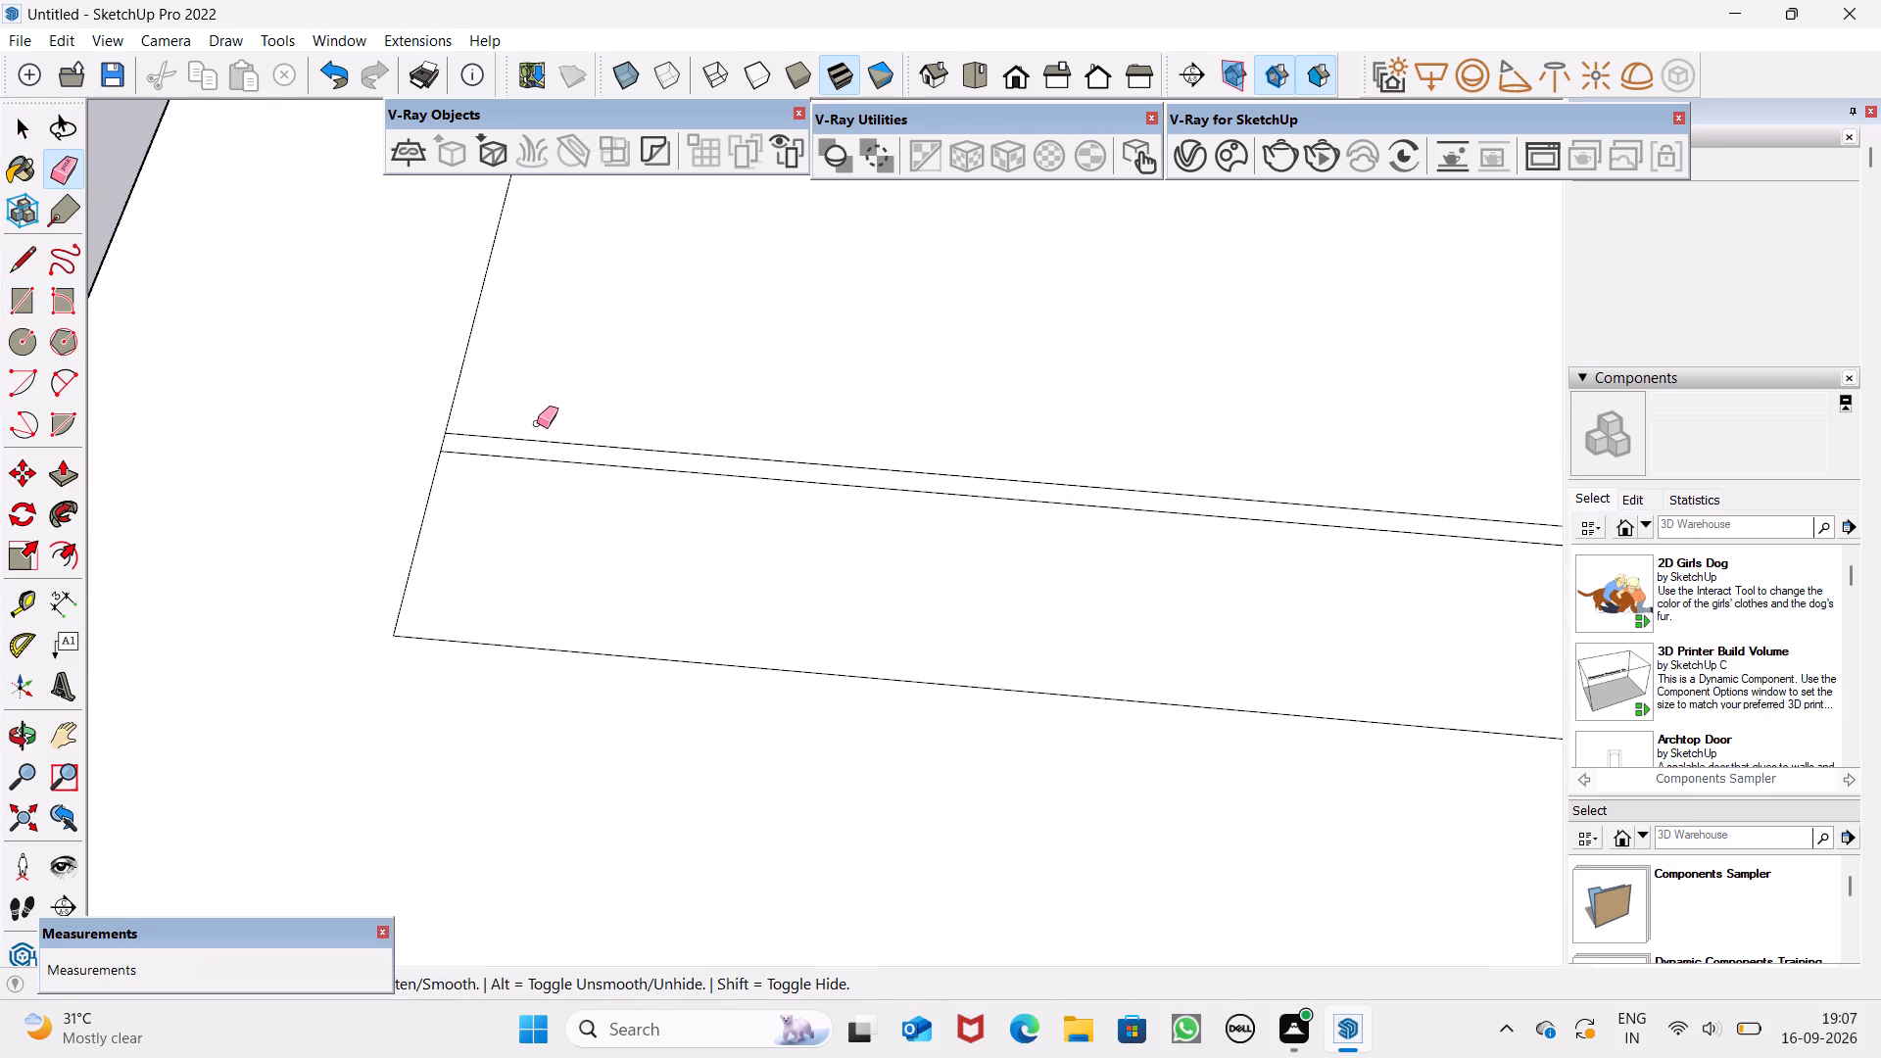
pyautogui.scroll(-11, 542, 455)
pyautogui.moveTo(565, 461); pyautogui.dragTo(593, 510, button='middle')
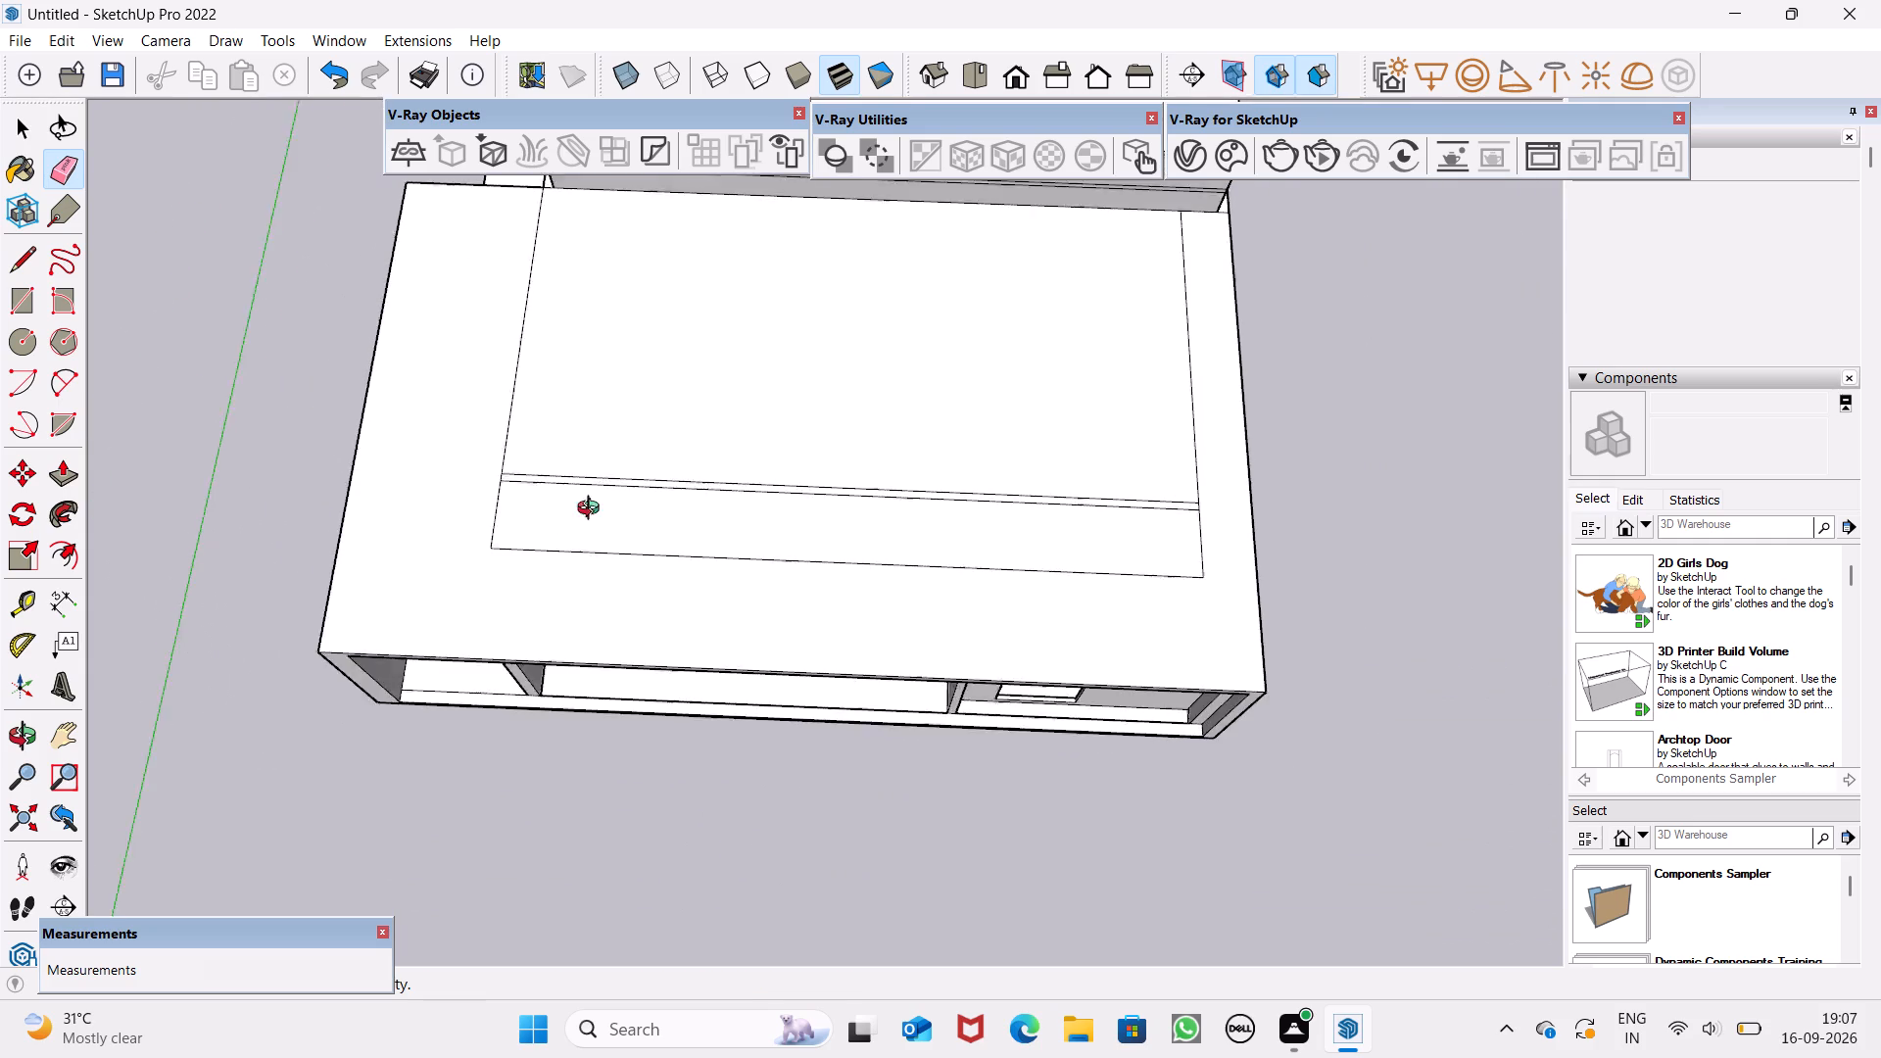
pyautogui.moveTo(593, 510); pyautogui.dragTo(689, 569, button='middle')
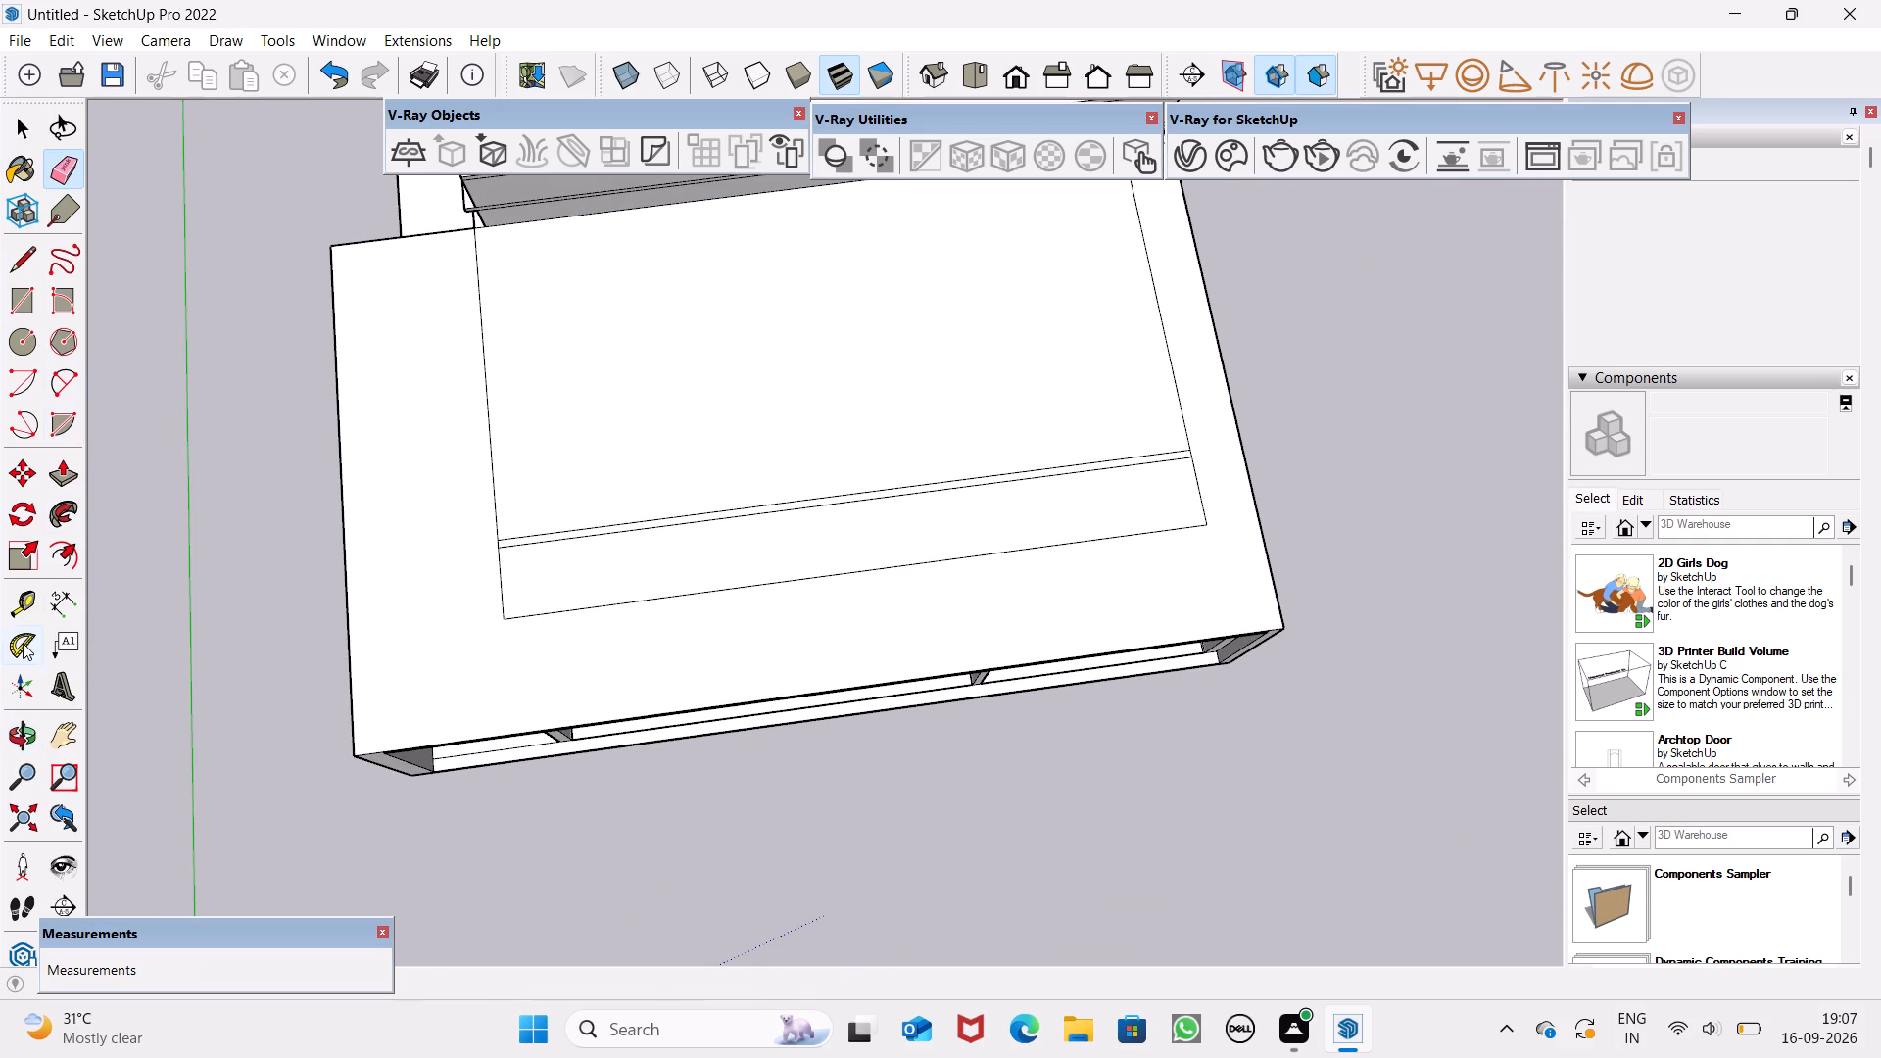
# Place a guide 6" outside the inner roof rectangle, parallel to its side edge facing the wider roof margin.
pyautogui.click(19, 608)
pyautogui.scroll(6, 490, 400)
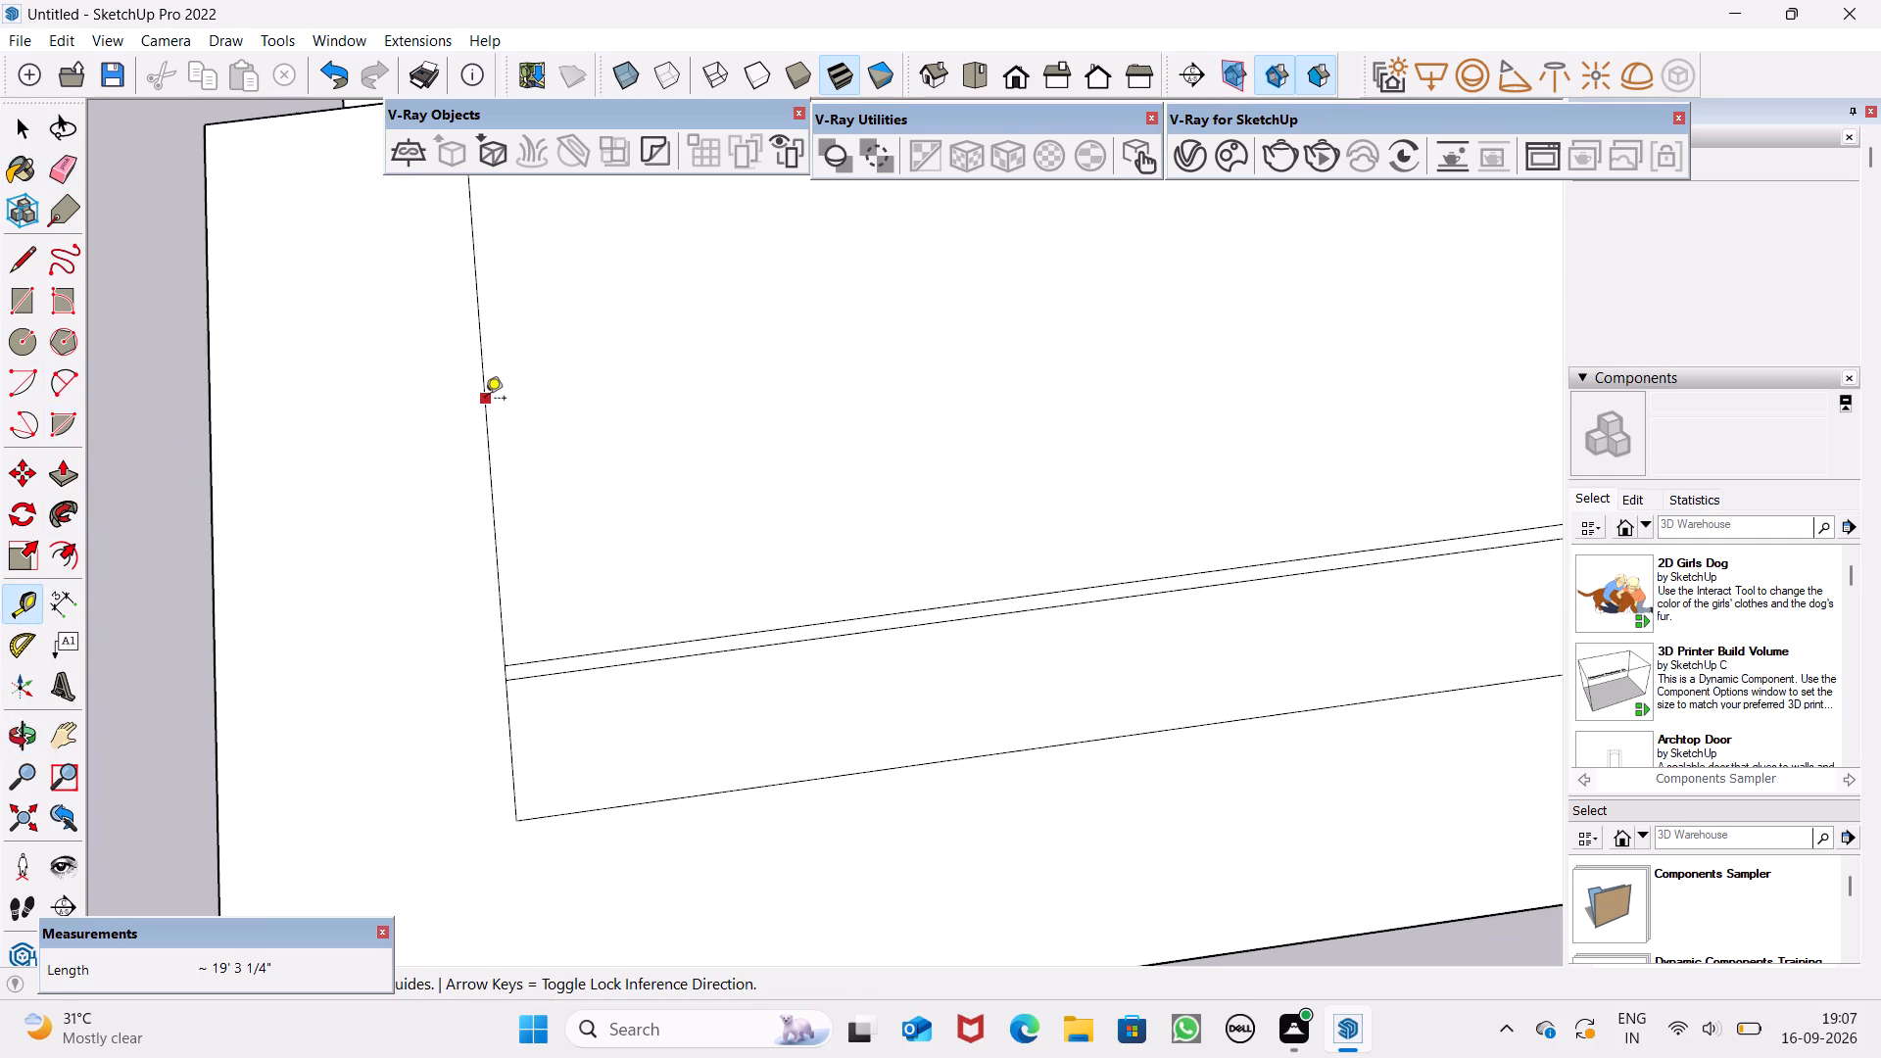
pyautogui.click(485, 400)
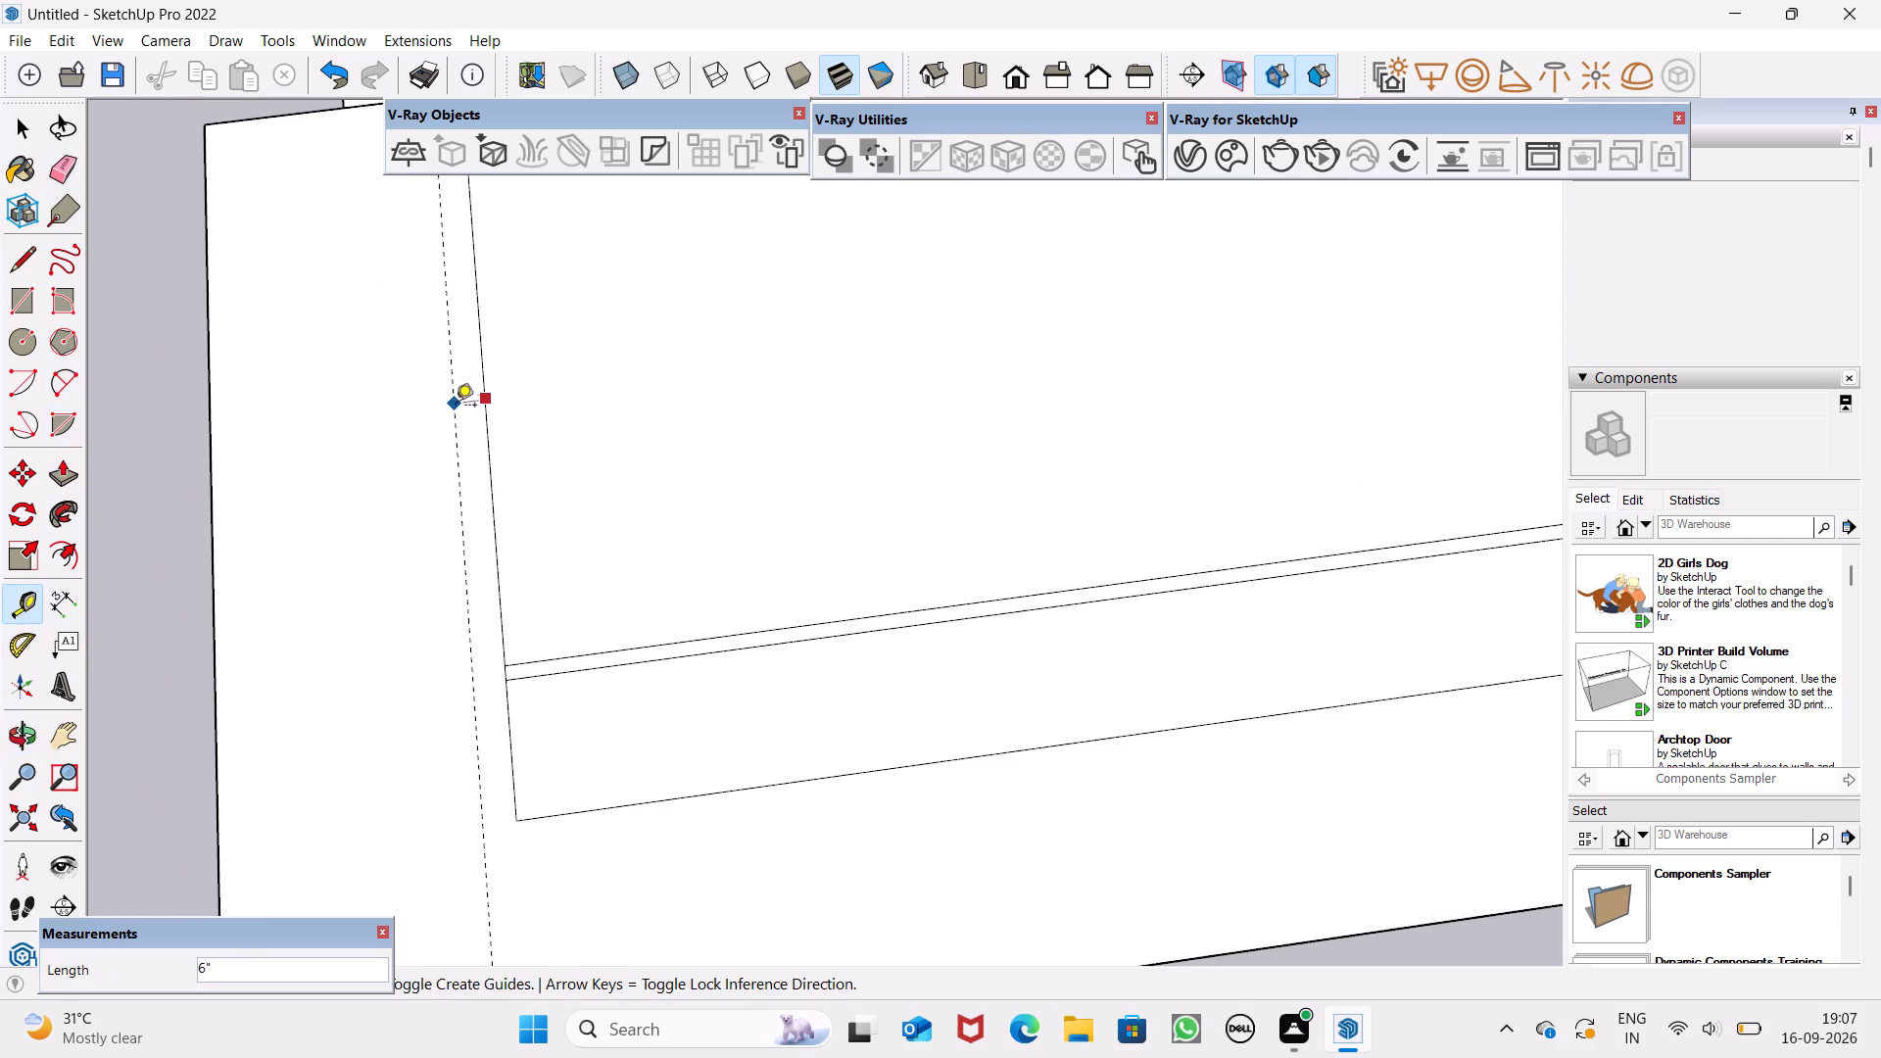
pyautogui.press('6')
pyautogui.hotkey('shift', '"')
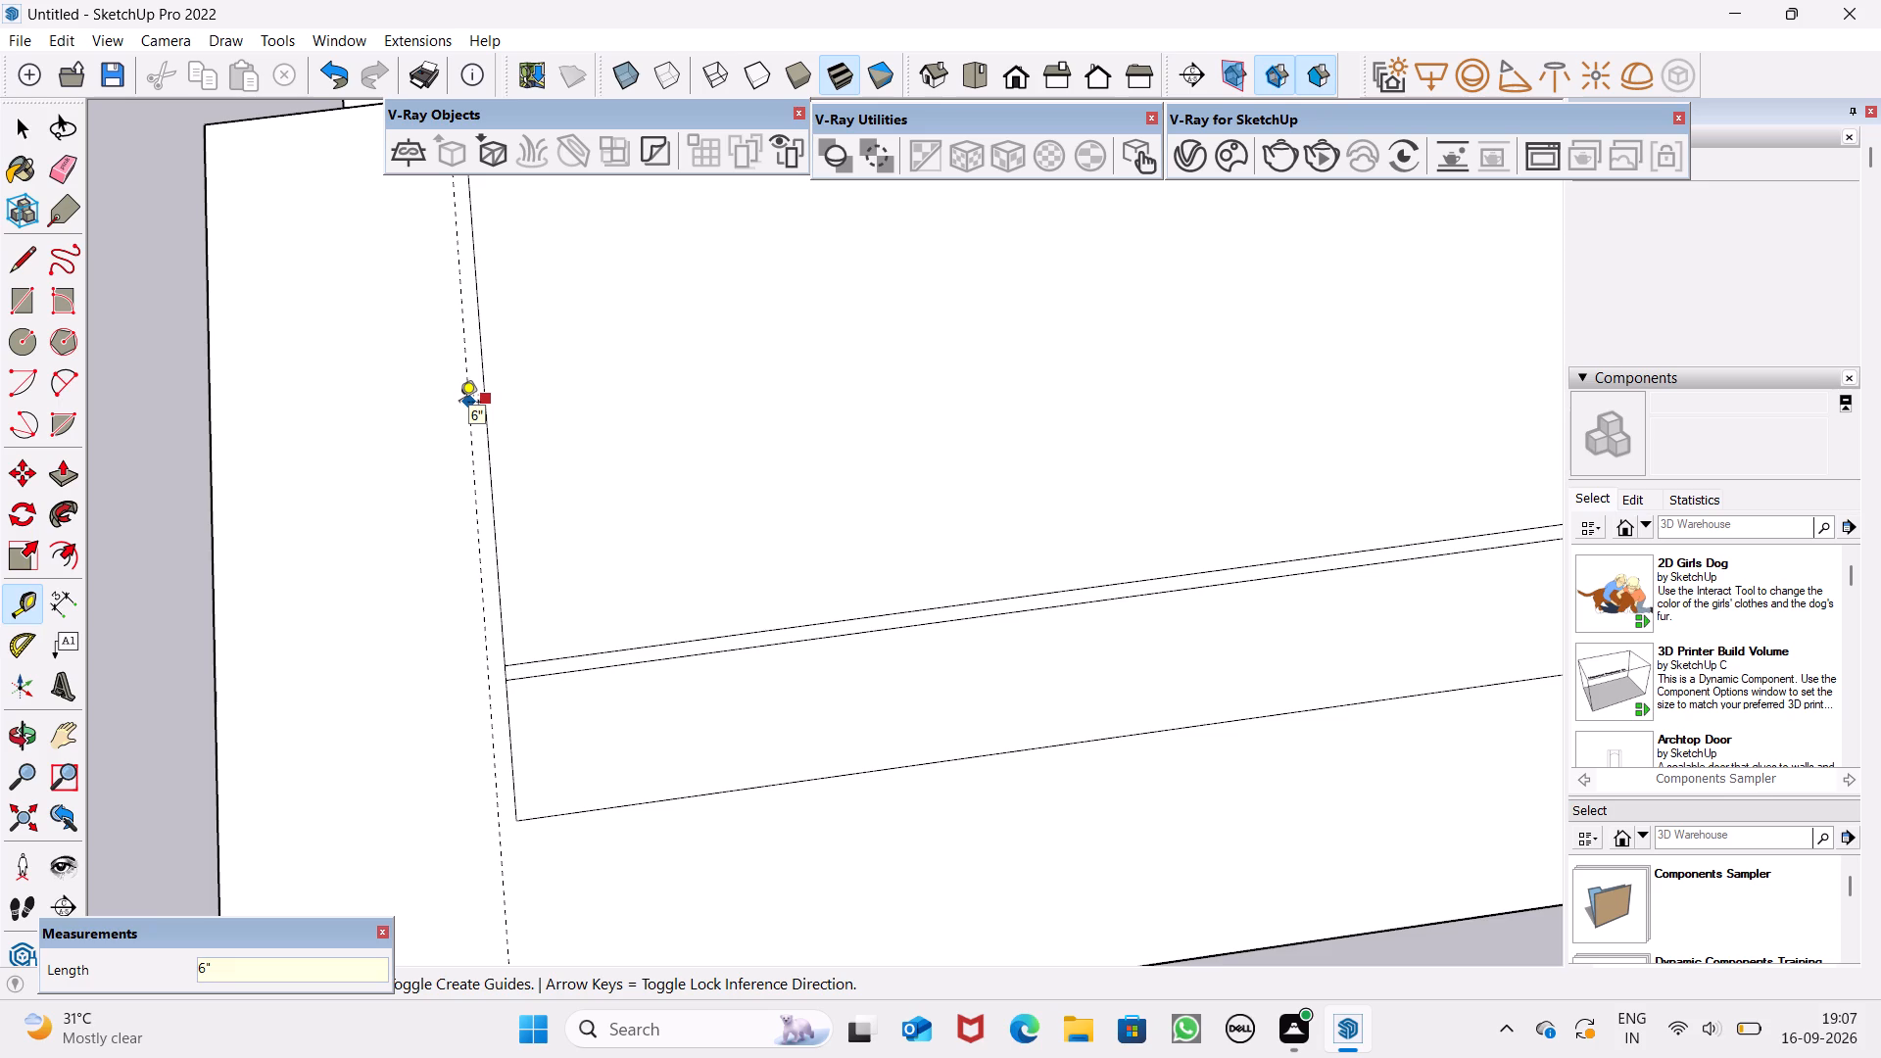
pyautogui.press('Return')
# Place a guide 6" outside the inner roof rectangle's opposite side edge, beside the narrower roof margin.
pyautogui.scroll(-7, 458, 394)
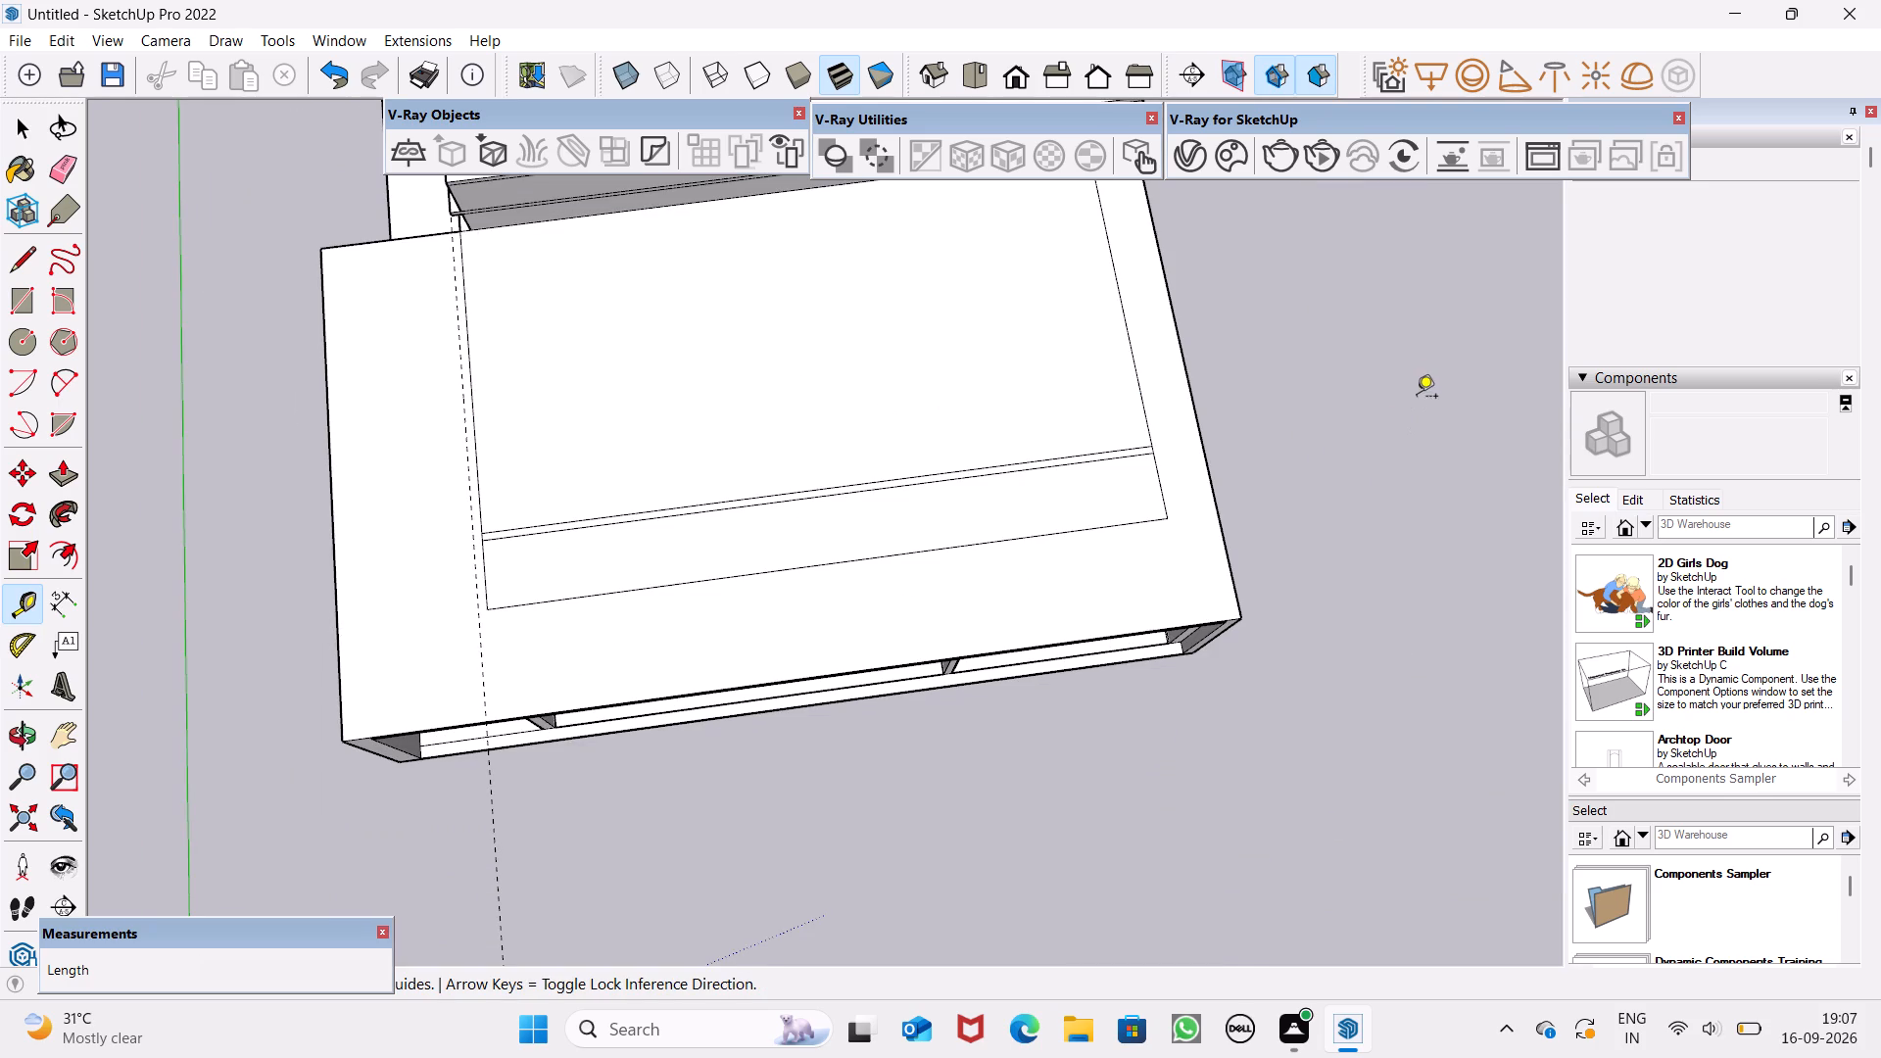
pyautogui.scroll(5, 1319, 358)
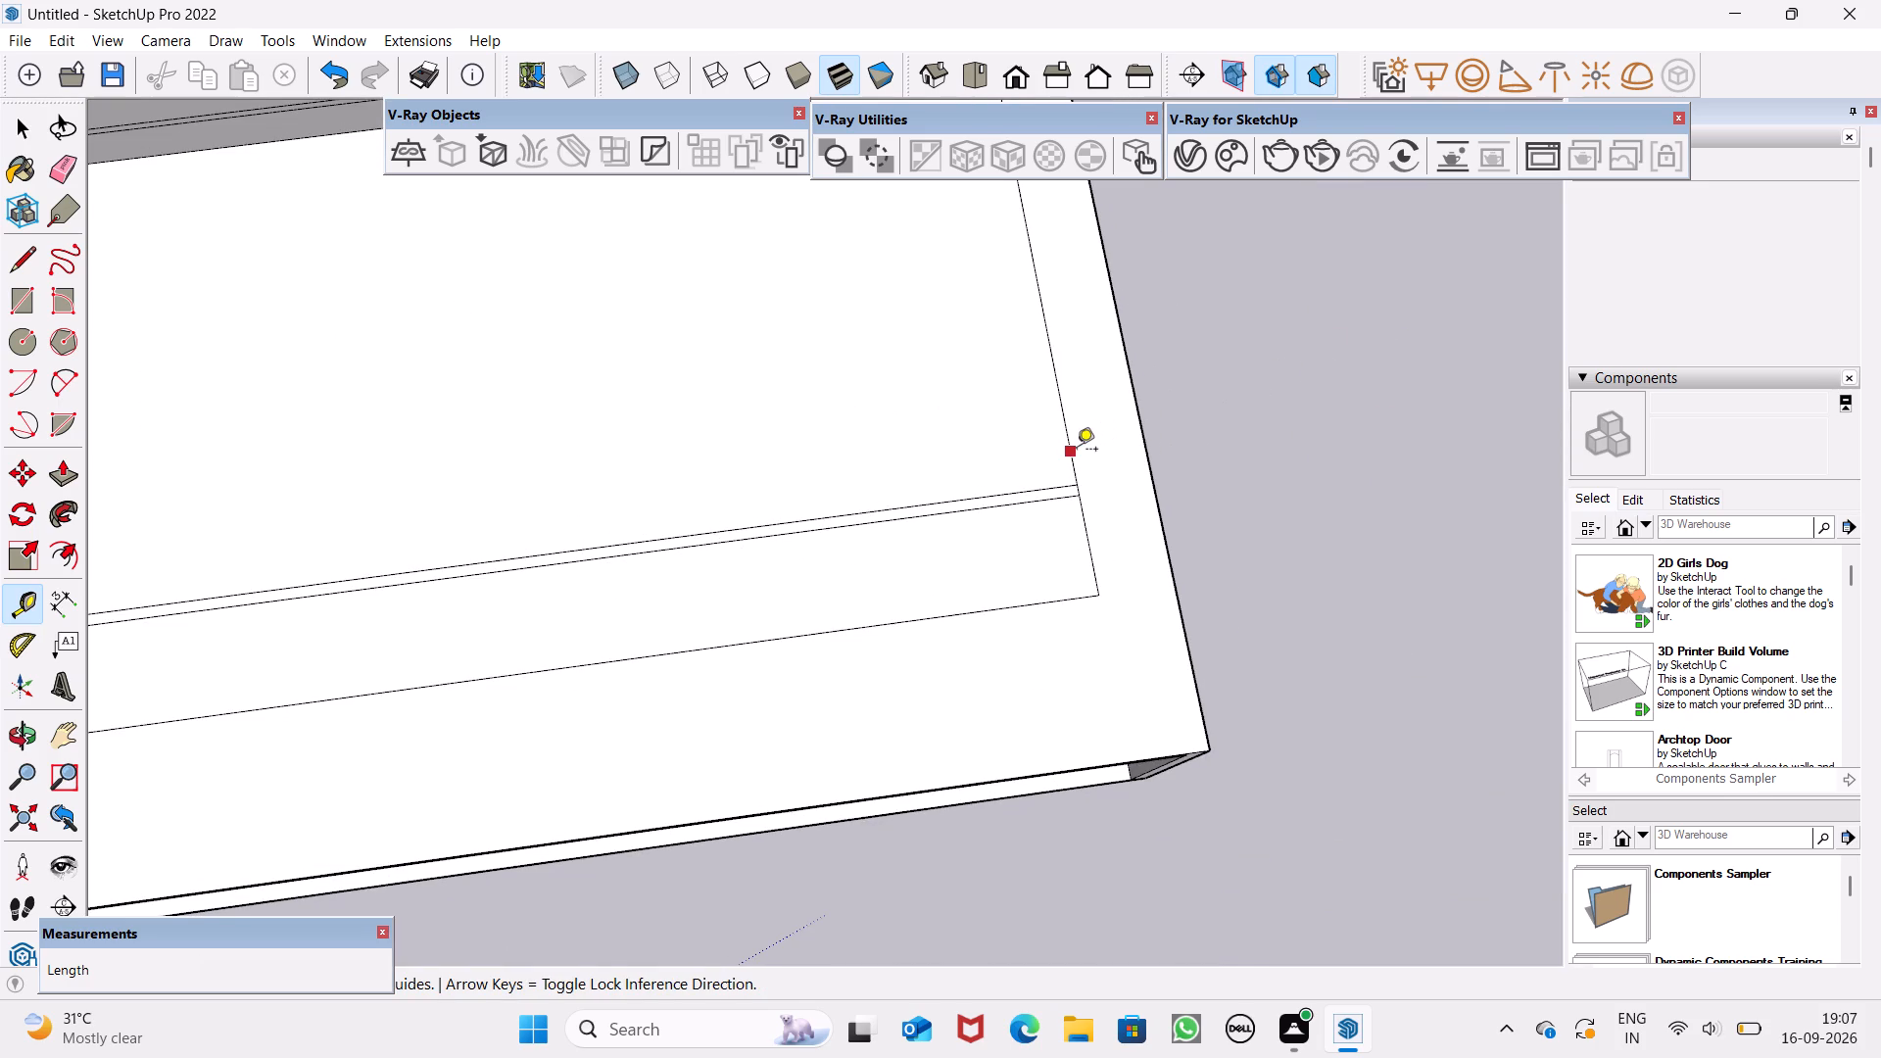
pyautogui.click(1077, 451)
pyautogui.write('6"')
pyautogui.press('Return')
# Place a guide 6" outside the inner roof rectangle's long edge, the one opposite the upper block.
pyautogui.scroll(-4, 1069, 519)
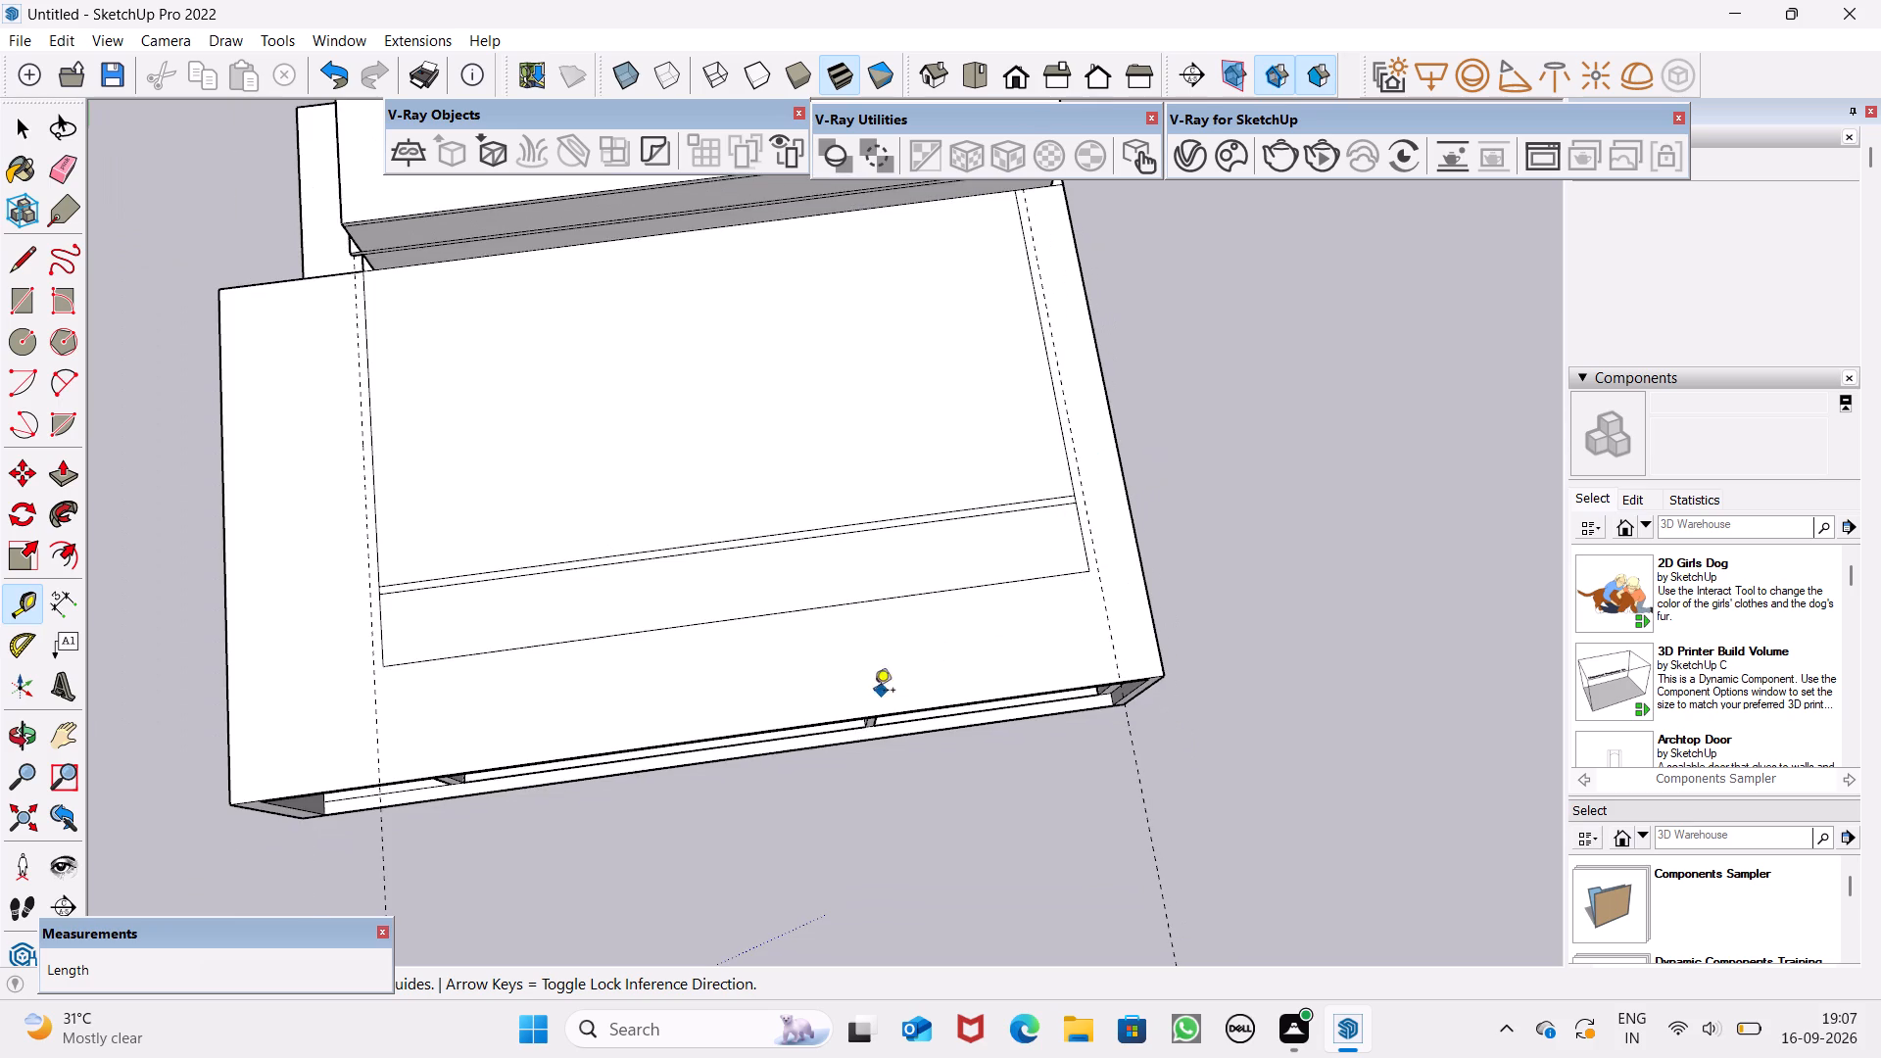
pyautogui.scroll(6, 579, 689)
pyautogui.click(573, 610)
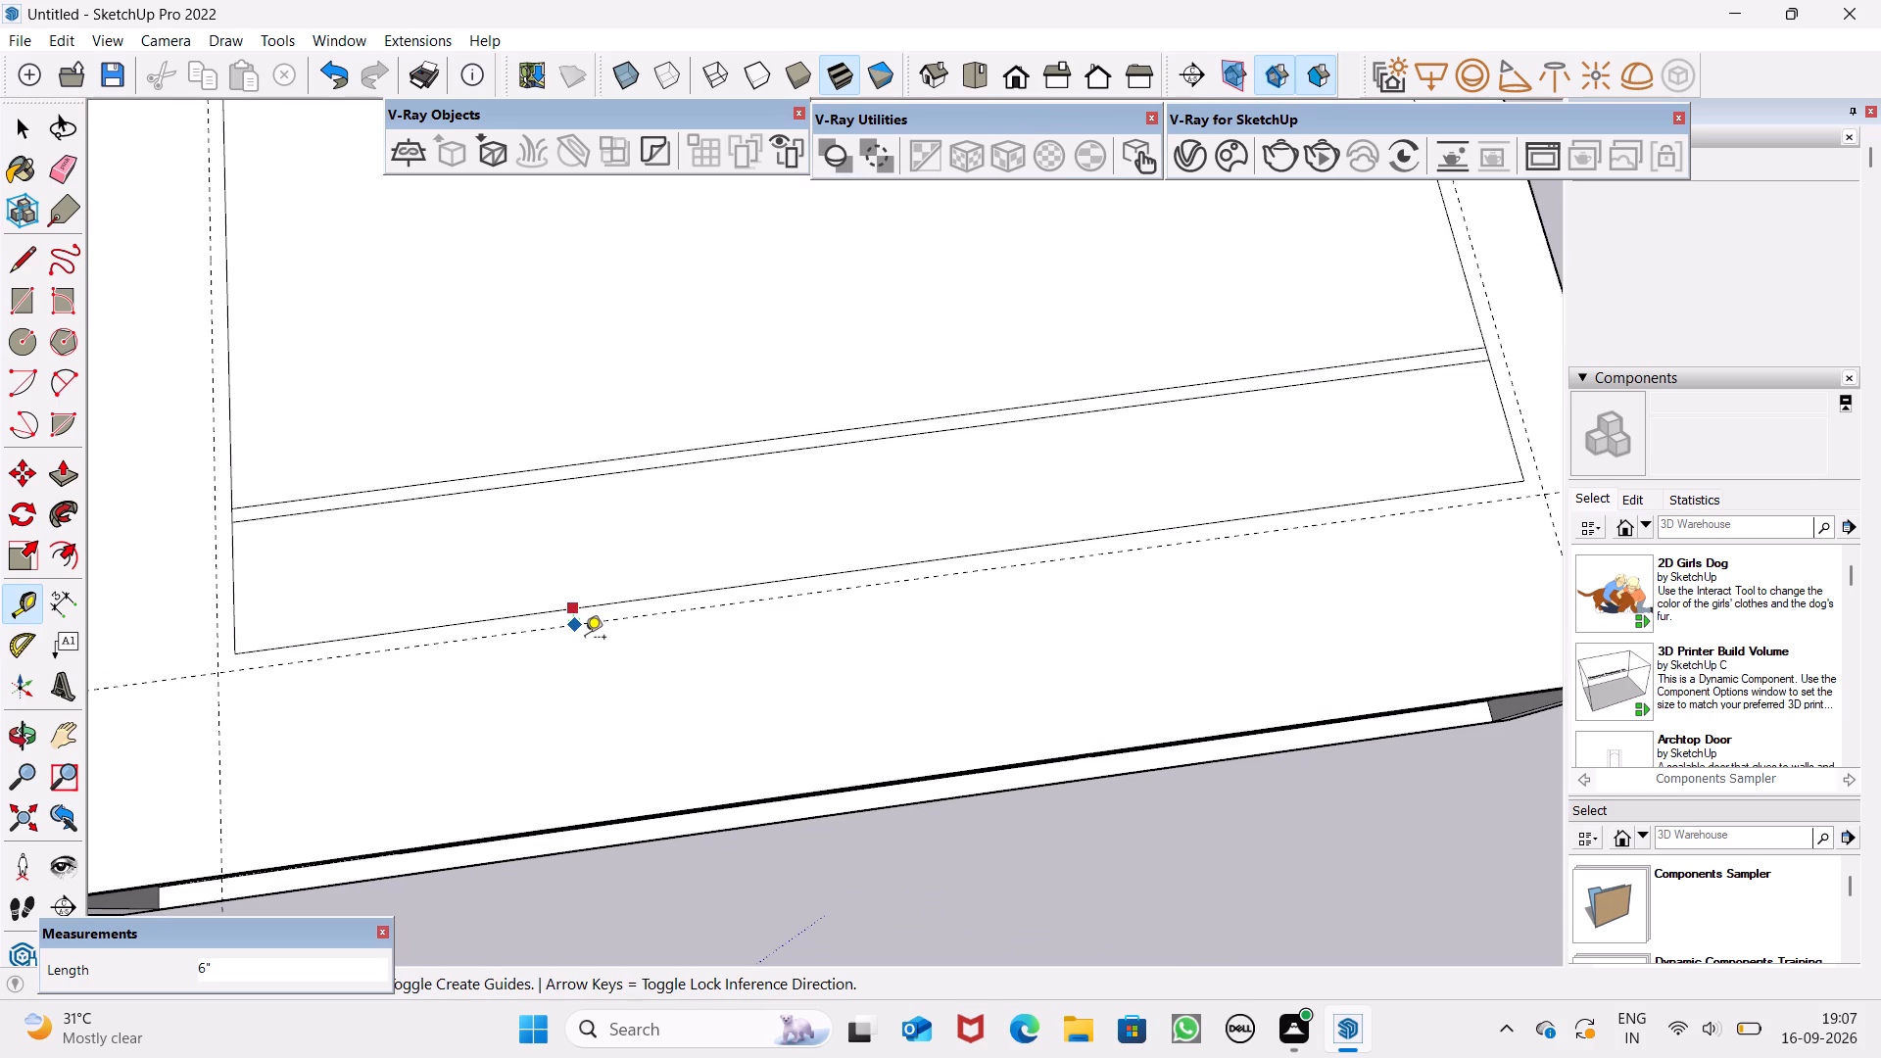
pyautogui.press('6')
pyautogui.hotkey('shift', '"')
pyautogui.press('Return')
pyautogui.press('space')
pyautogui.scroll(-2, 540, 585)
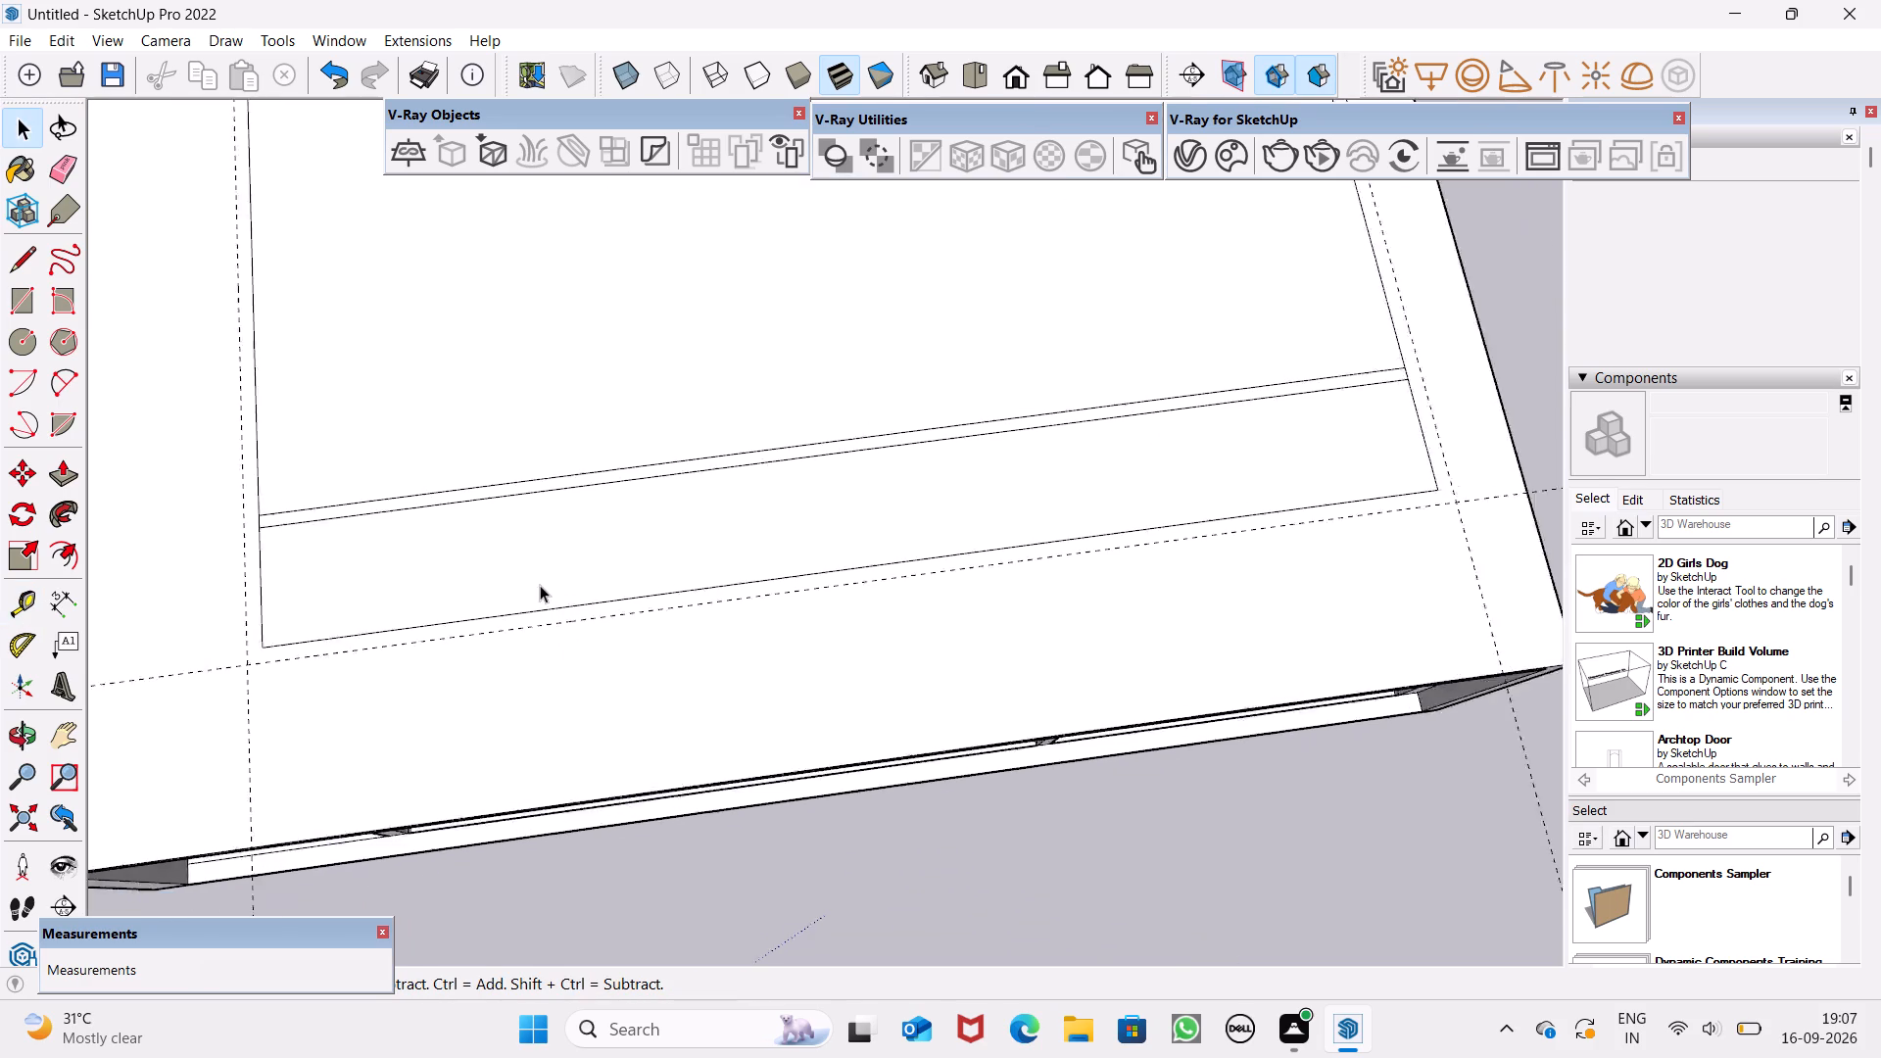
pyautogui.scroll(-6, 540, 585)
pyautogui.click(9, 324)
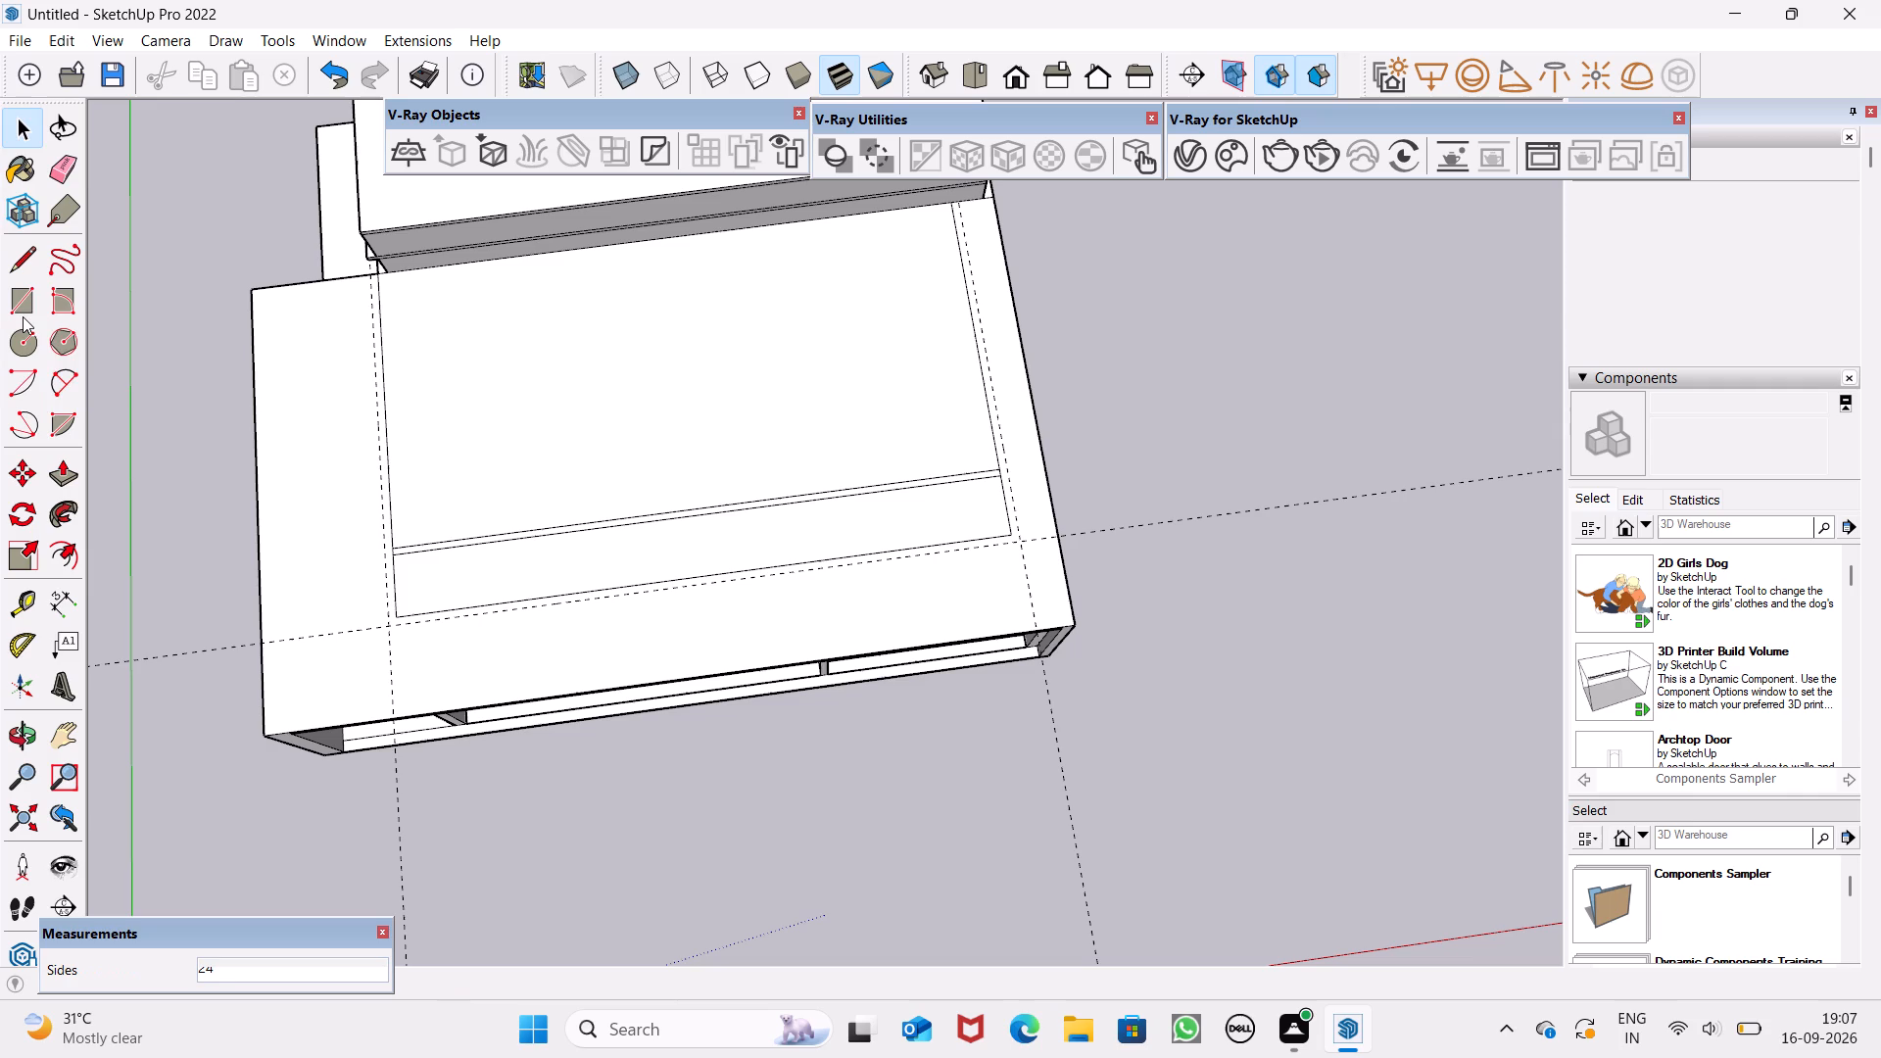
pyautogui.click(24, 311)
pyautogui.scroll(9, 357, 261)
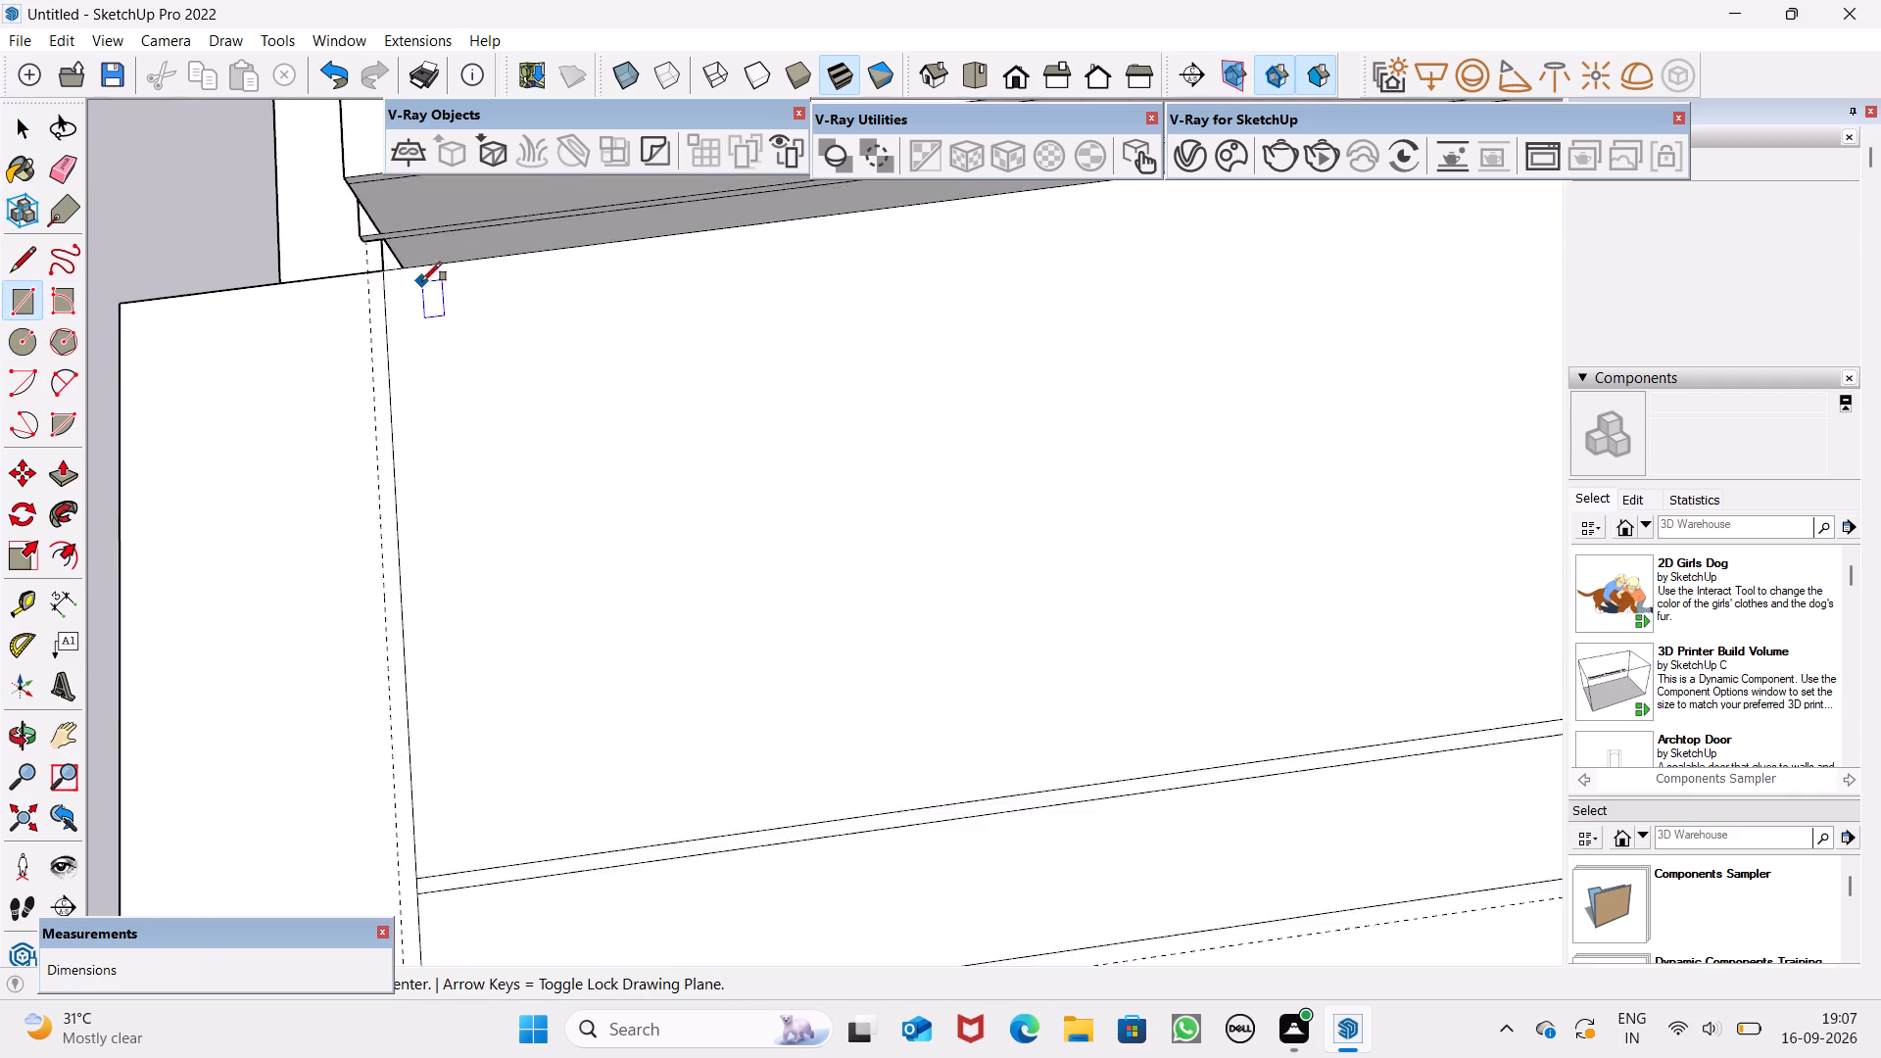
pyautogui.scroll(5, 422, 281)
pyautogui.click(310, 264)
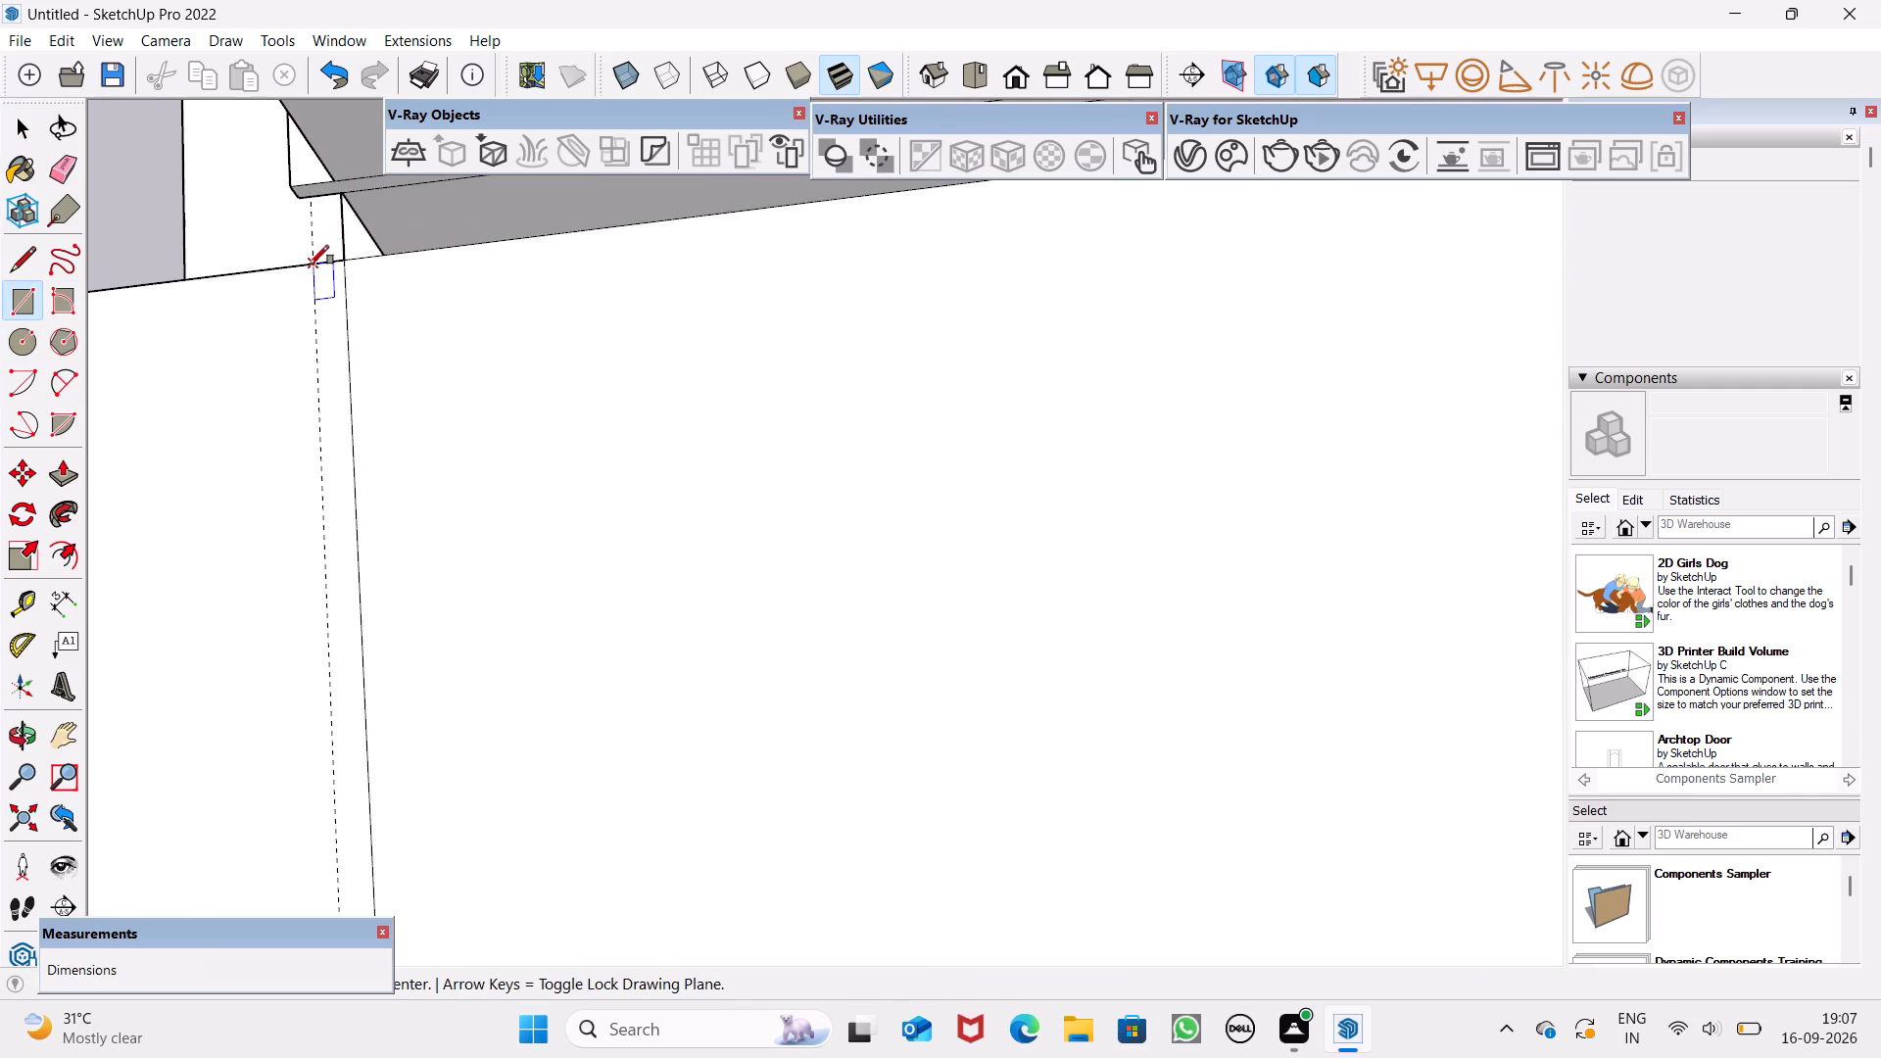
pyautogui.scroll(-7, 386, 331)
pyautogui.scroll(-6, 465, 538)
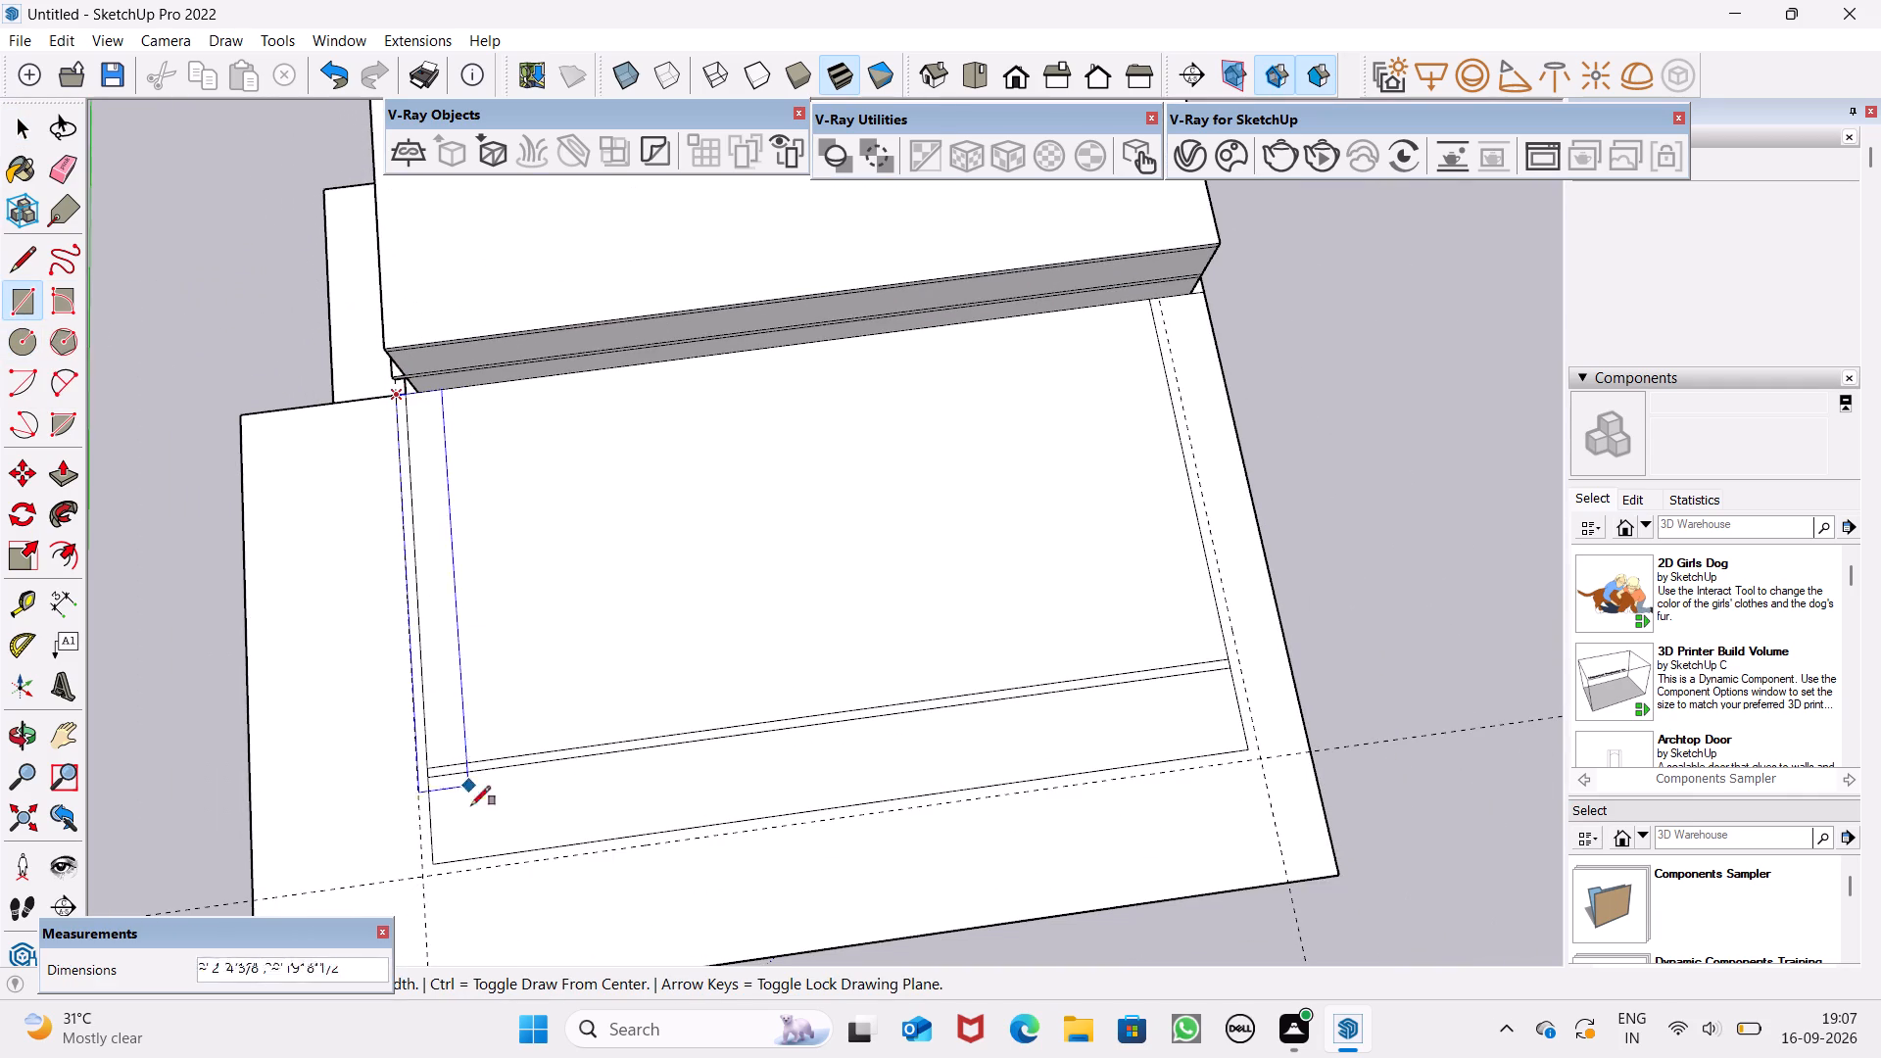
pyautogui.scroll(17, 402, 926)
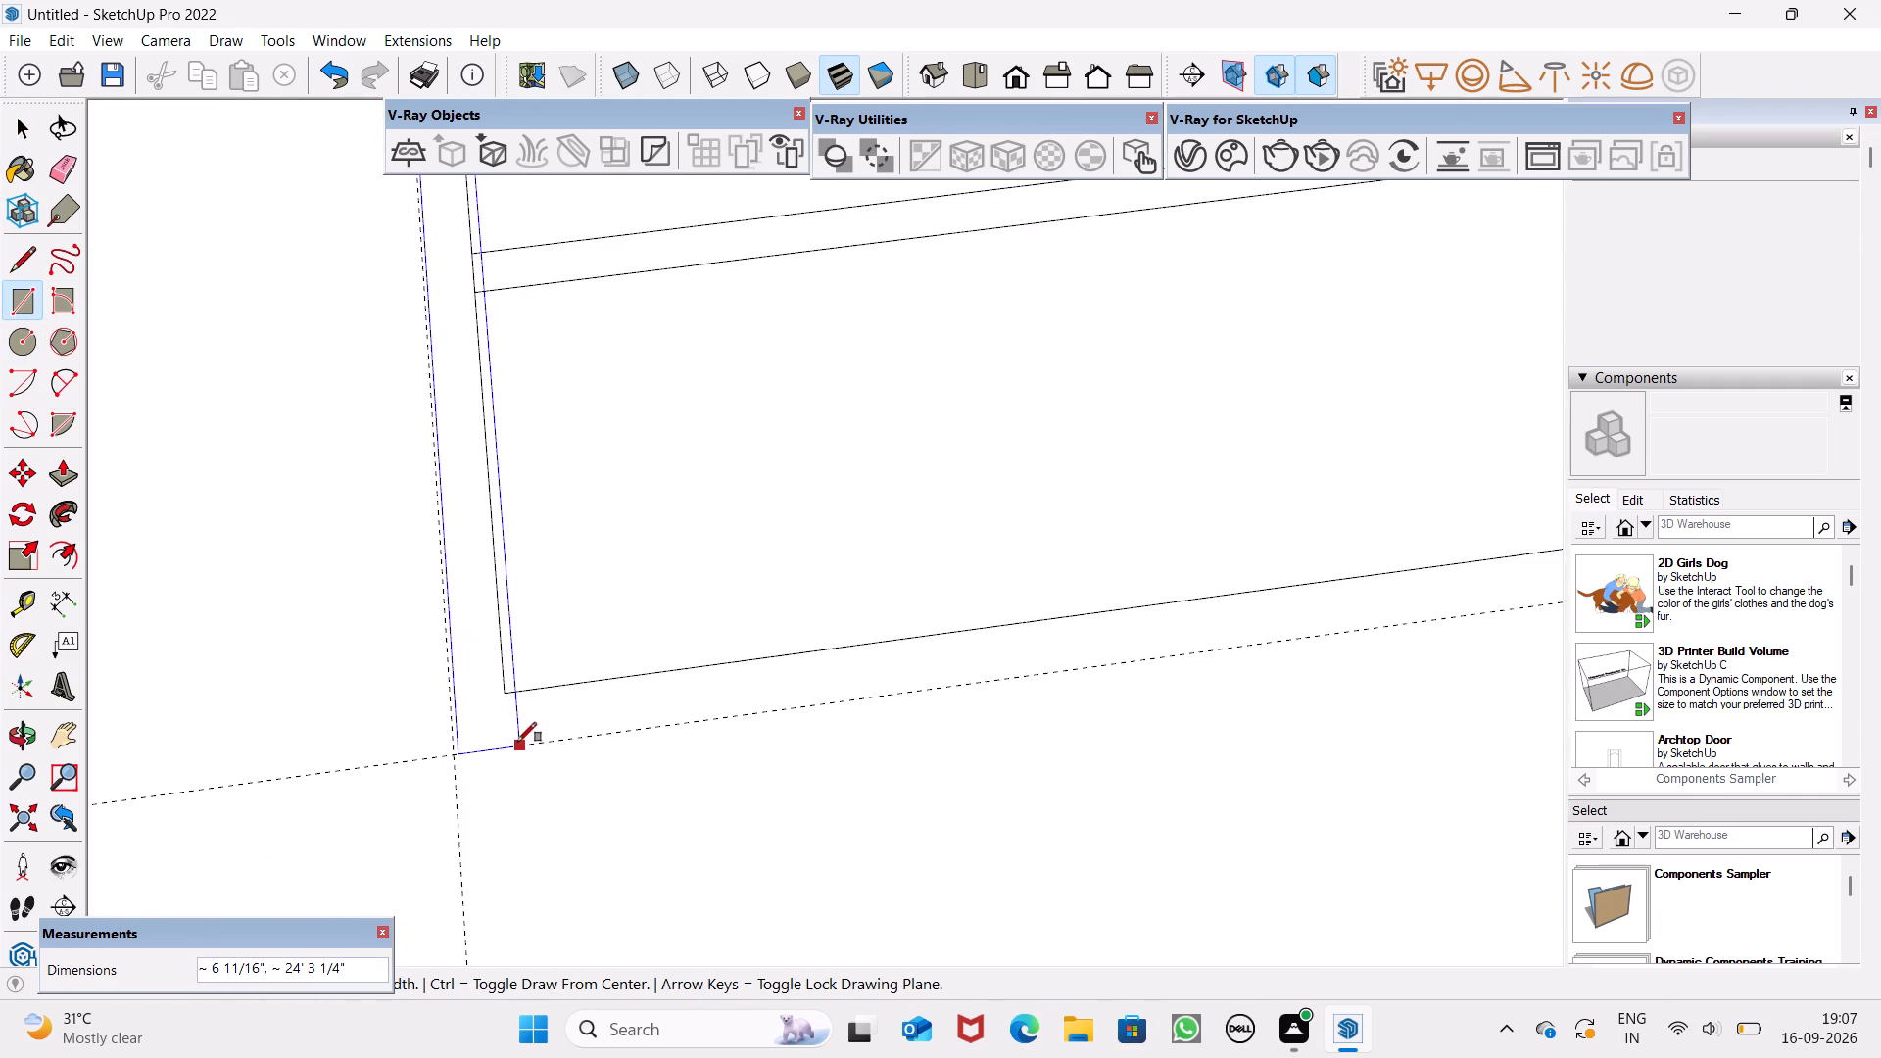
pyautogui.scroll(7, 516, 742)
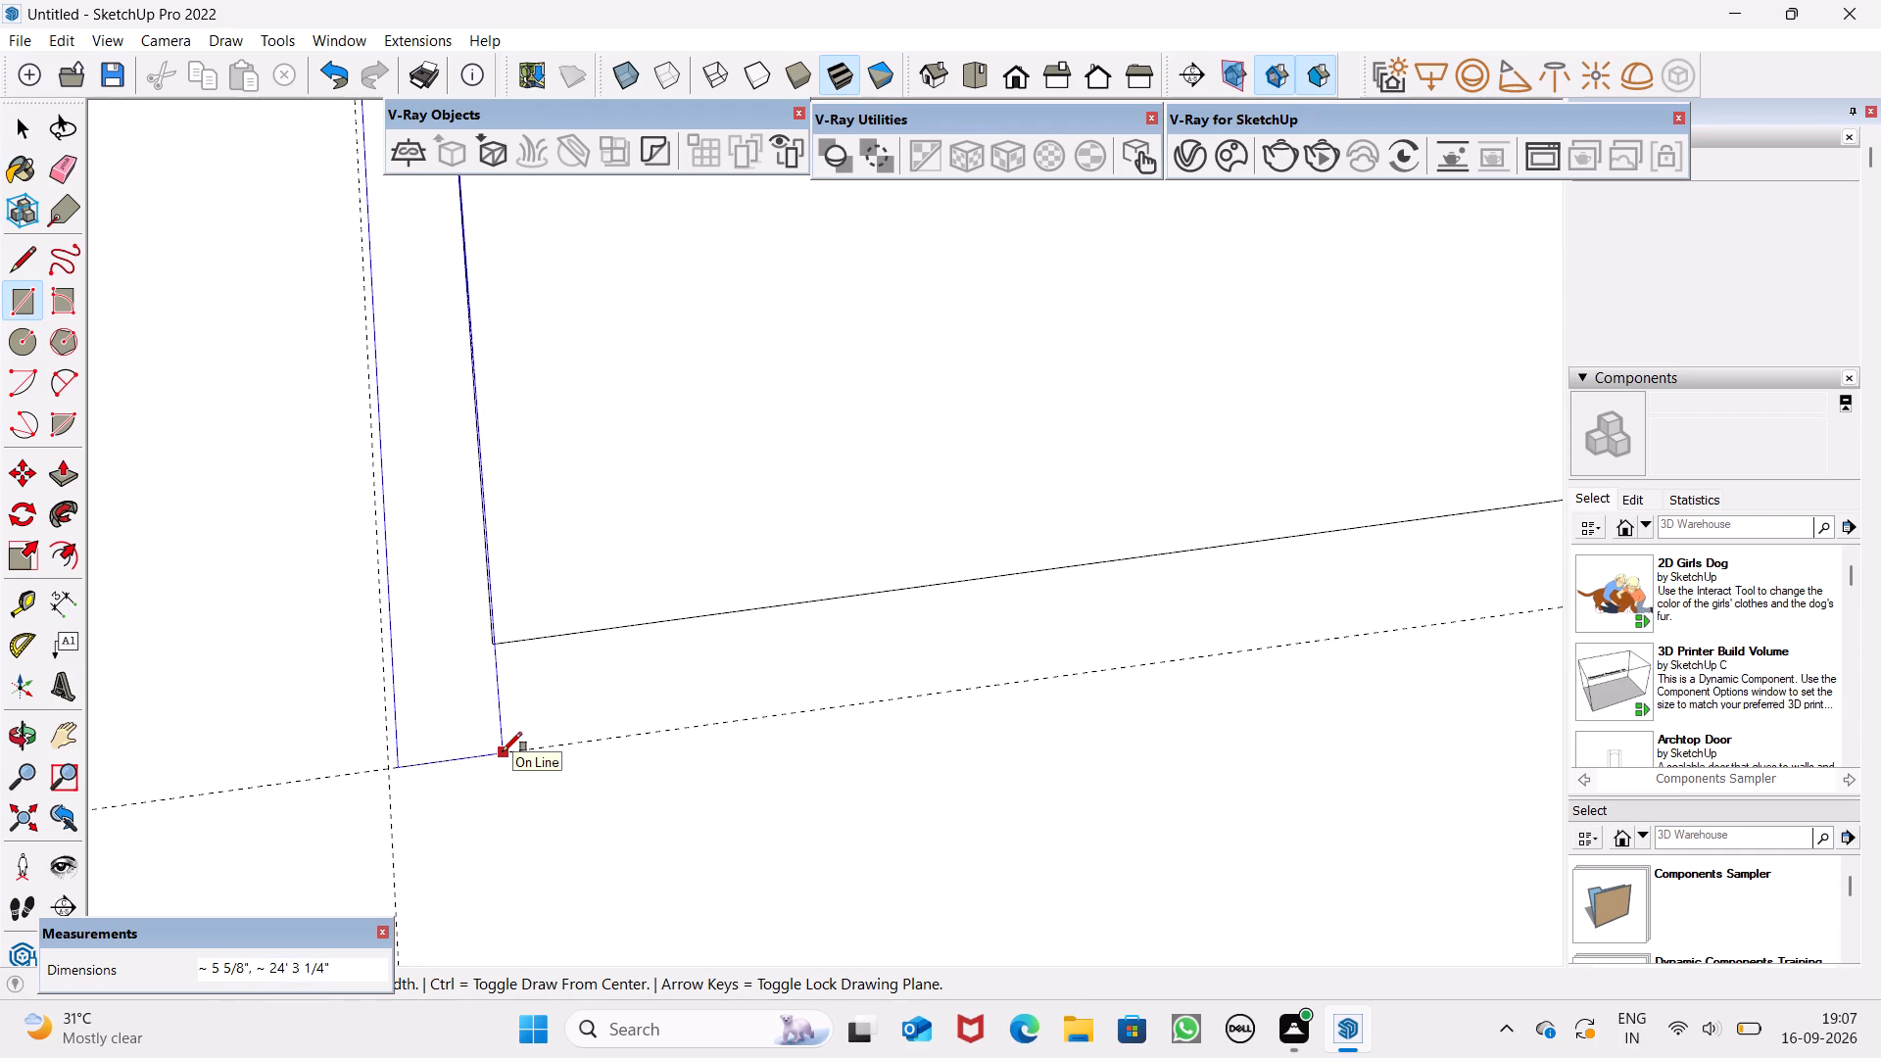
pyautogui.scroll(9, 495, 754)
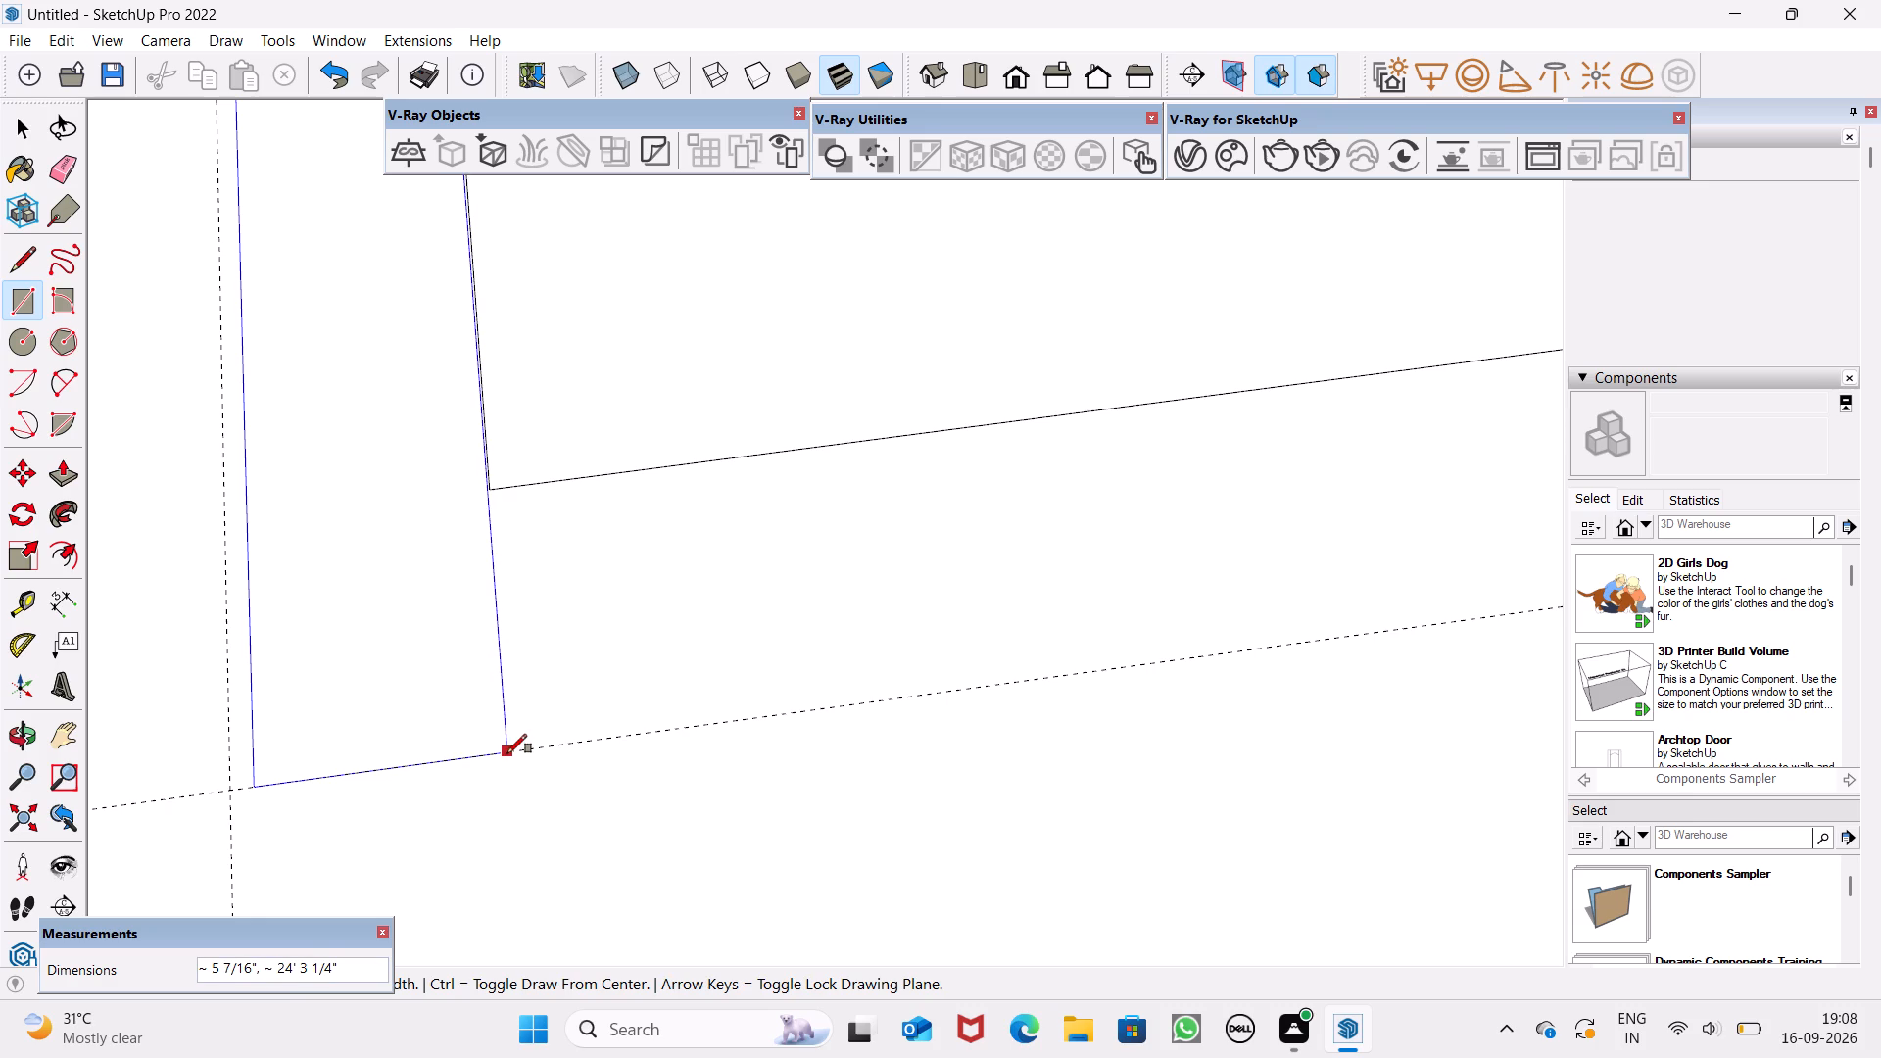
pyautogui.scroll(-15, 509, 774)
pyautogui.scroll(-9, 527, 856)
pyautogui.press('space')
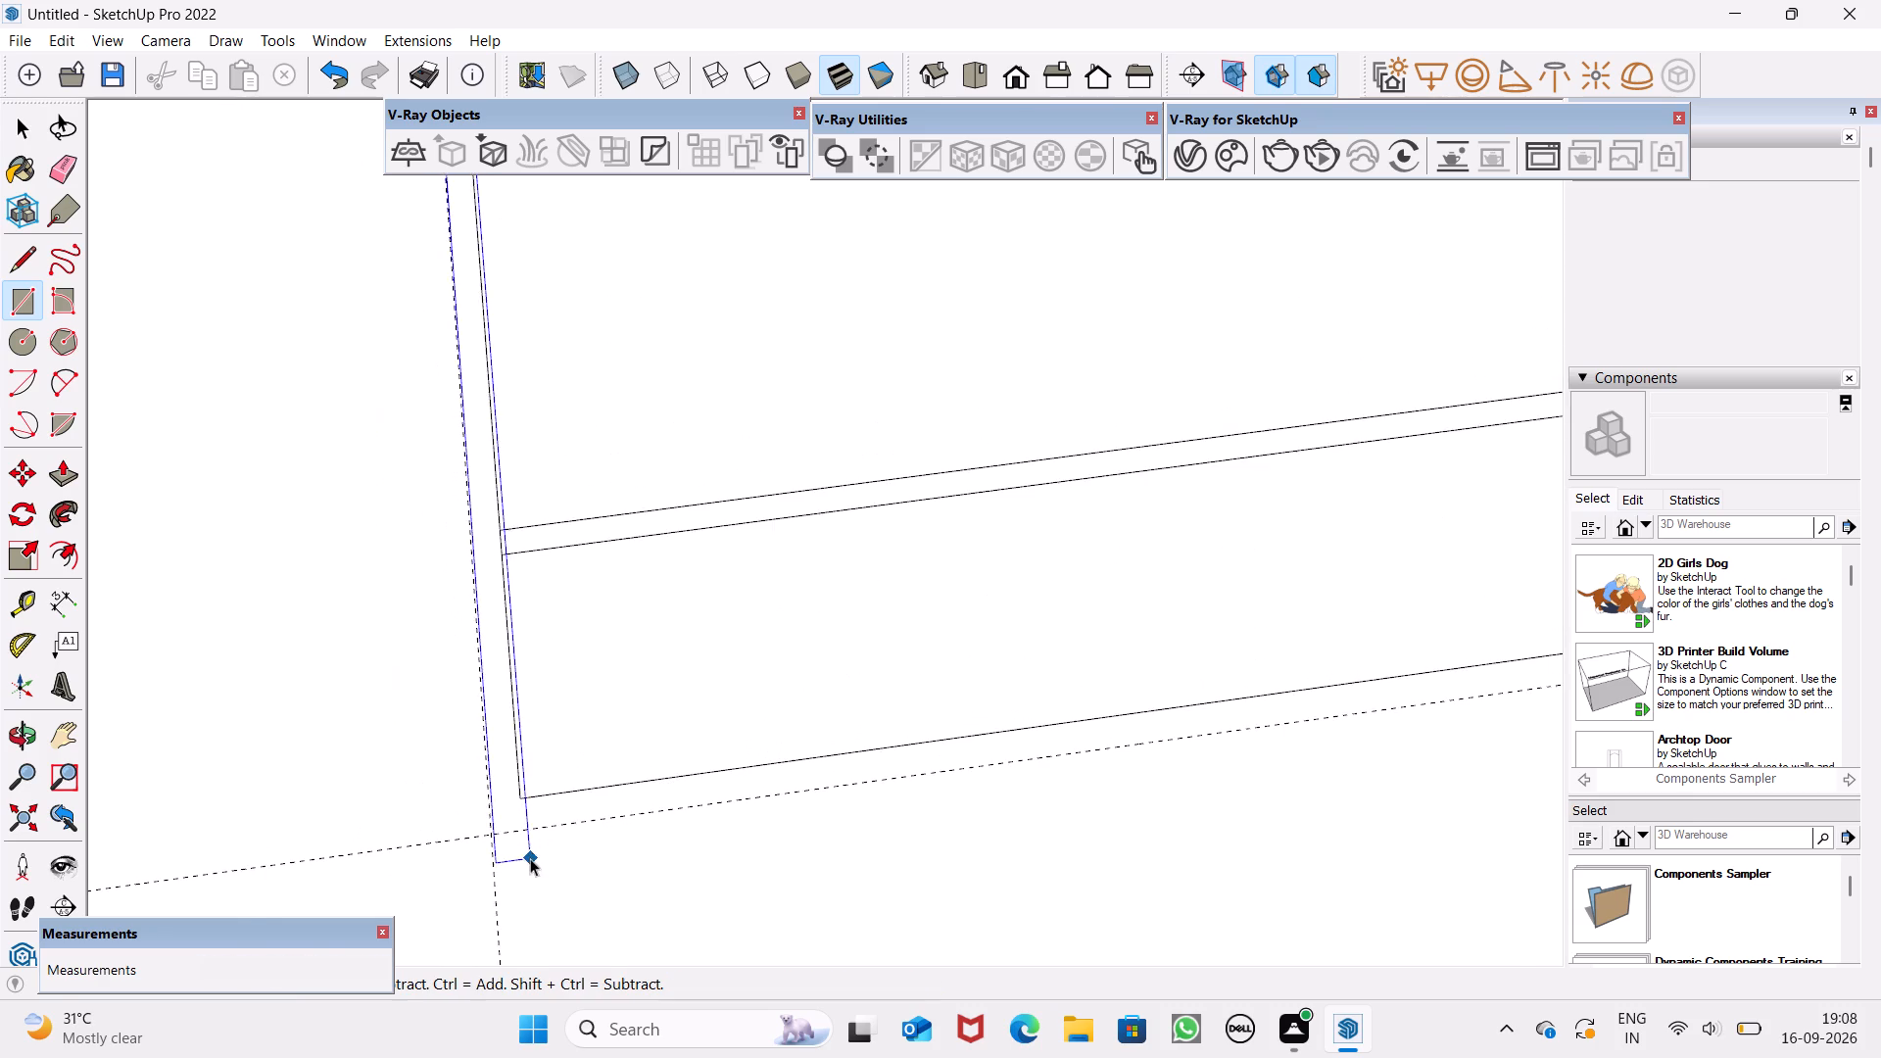
# Draw a rectangle about 5 1/2" by 24' 3 1/4" along the side edge at the wider margin, from the upper block to the long-edge guide.
pyautogui.scroll(-9, 536, 833)
pyautogui.scroll(2, 419, 81)
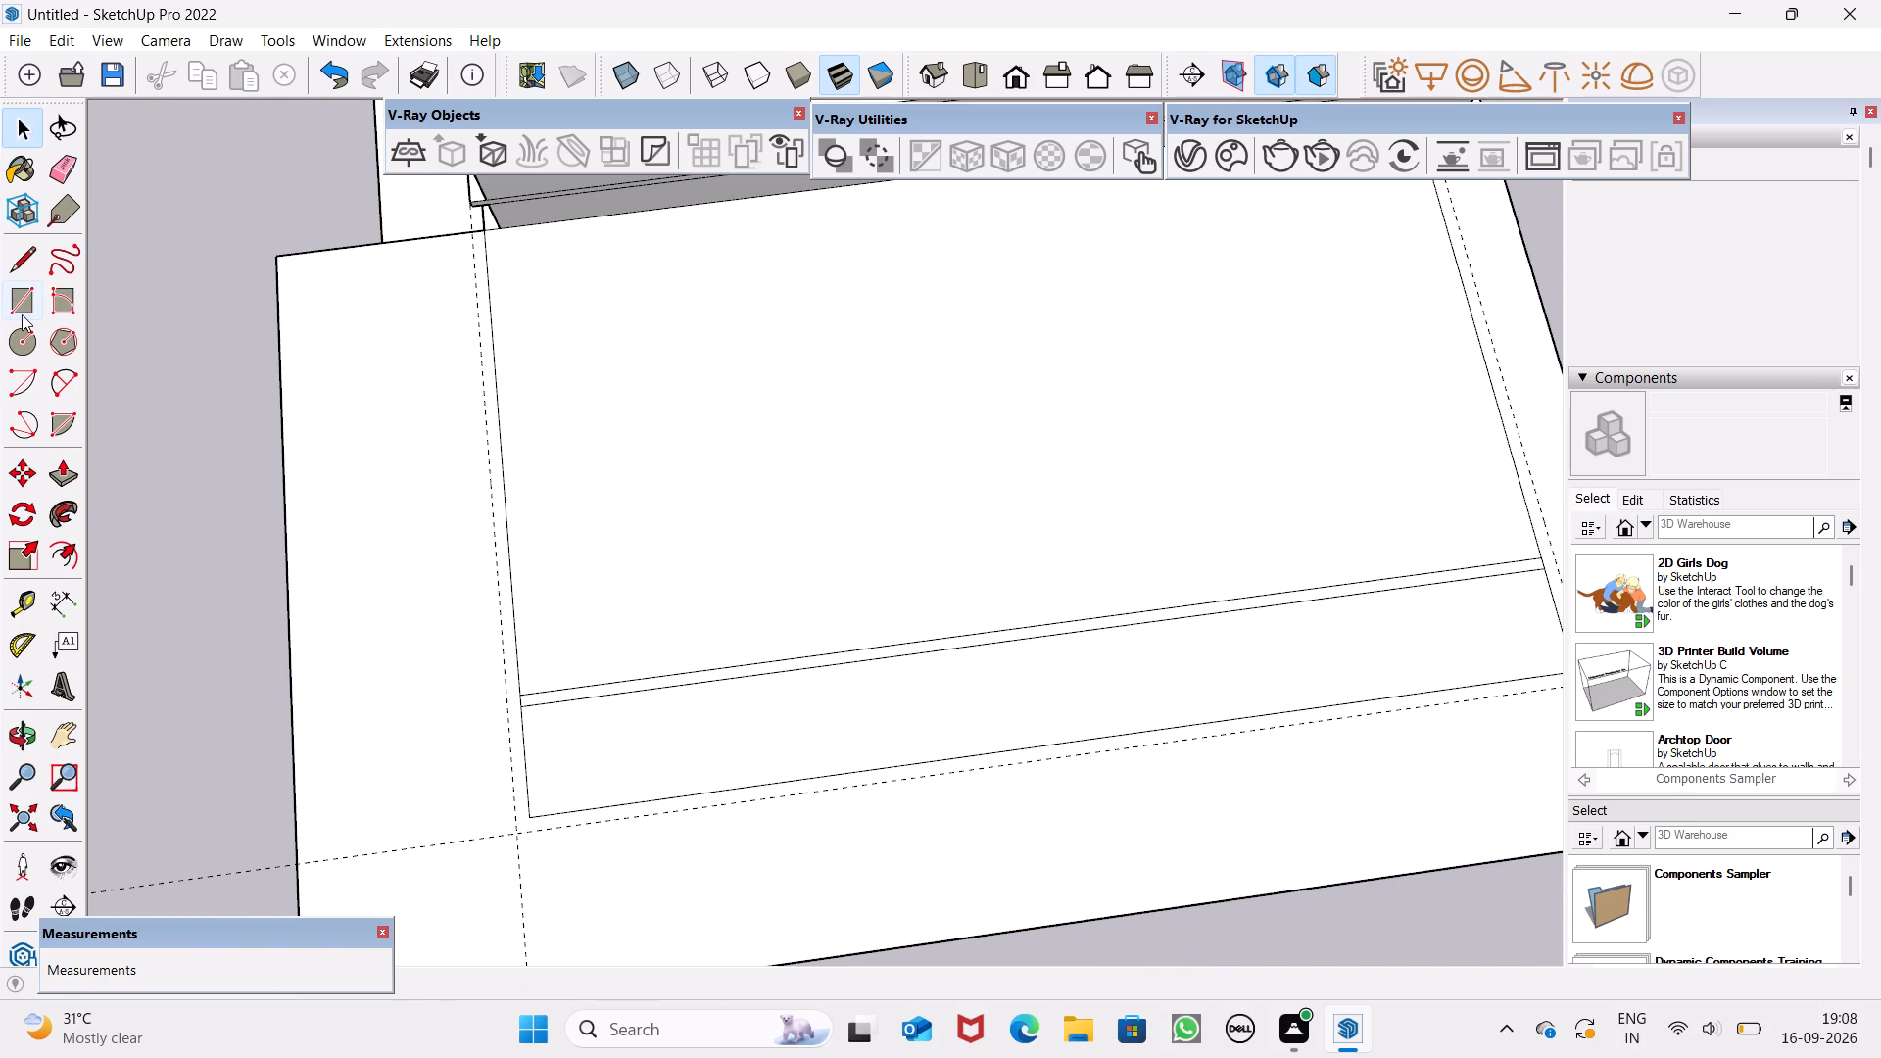
pyautogui.click(22, 314)
pyautogui.scroll(8, 435, 218)
pyautogui.scroll(8, 521, 239)
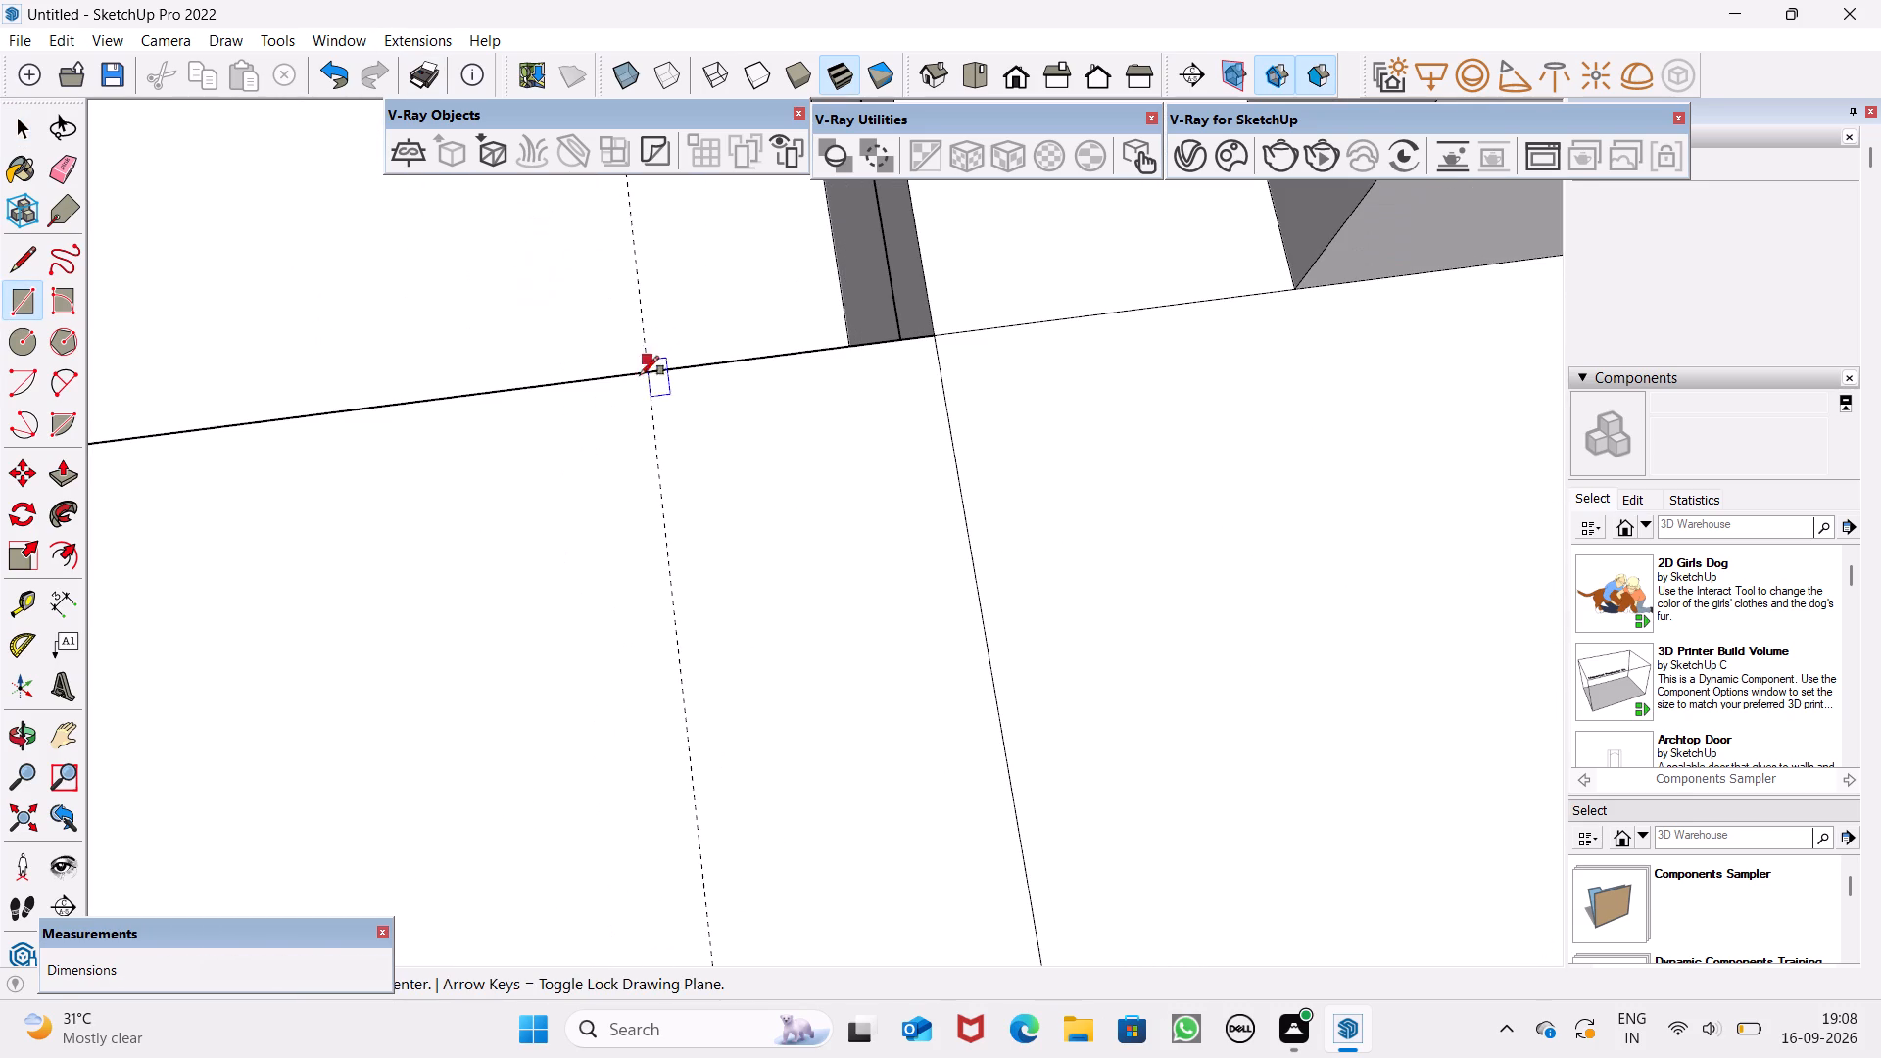
pyautogui.click(643, 371)
pyautogui.scroll(-8, 857, 495)
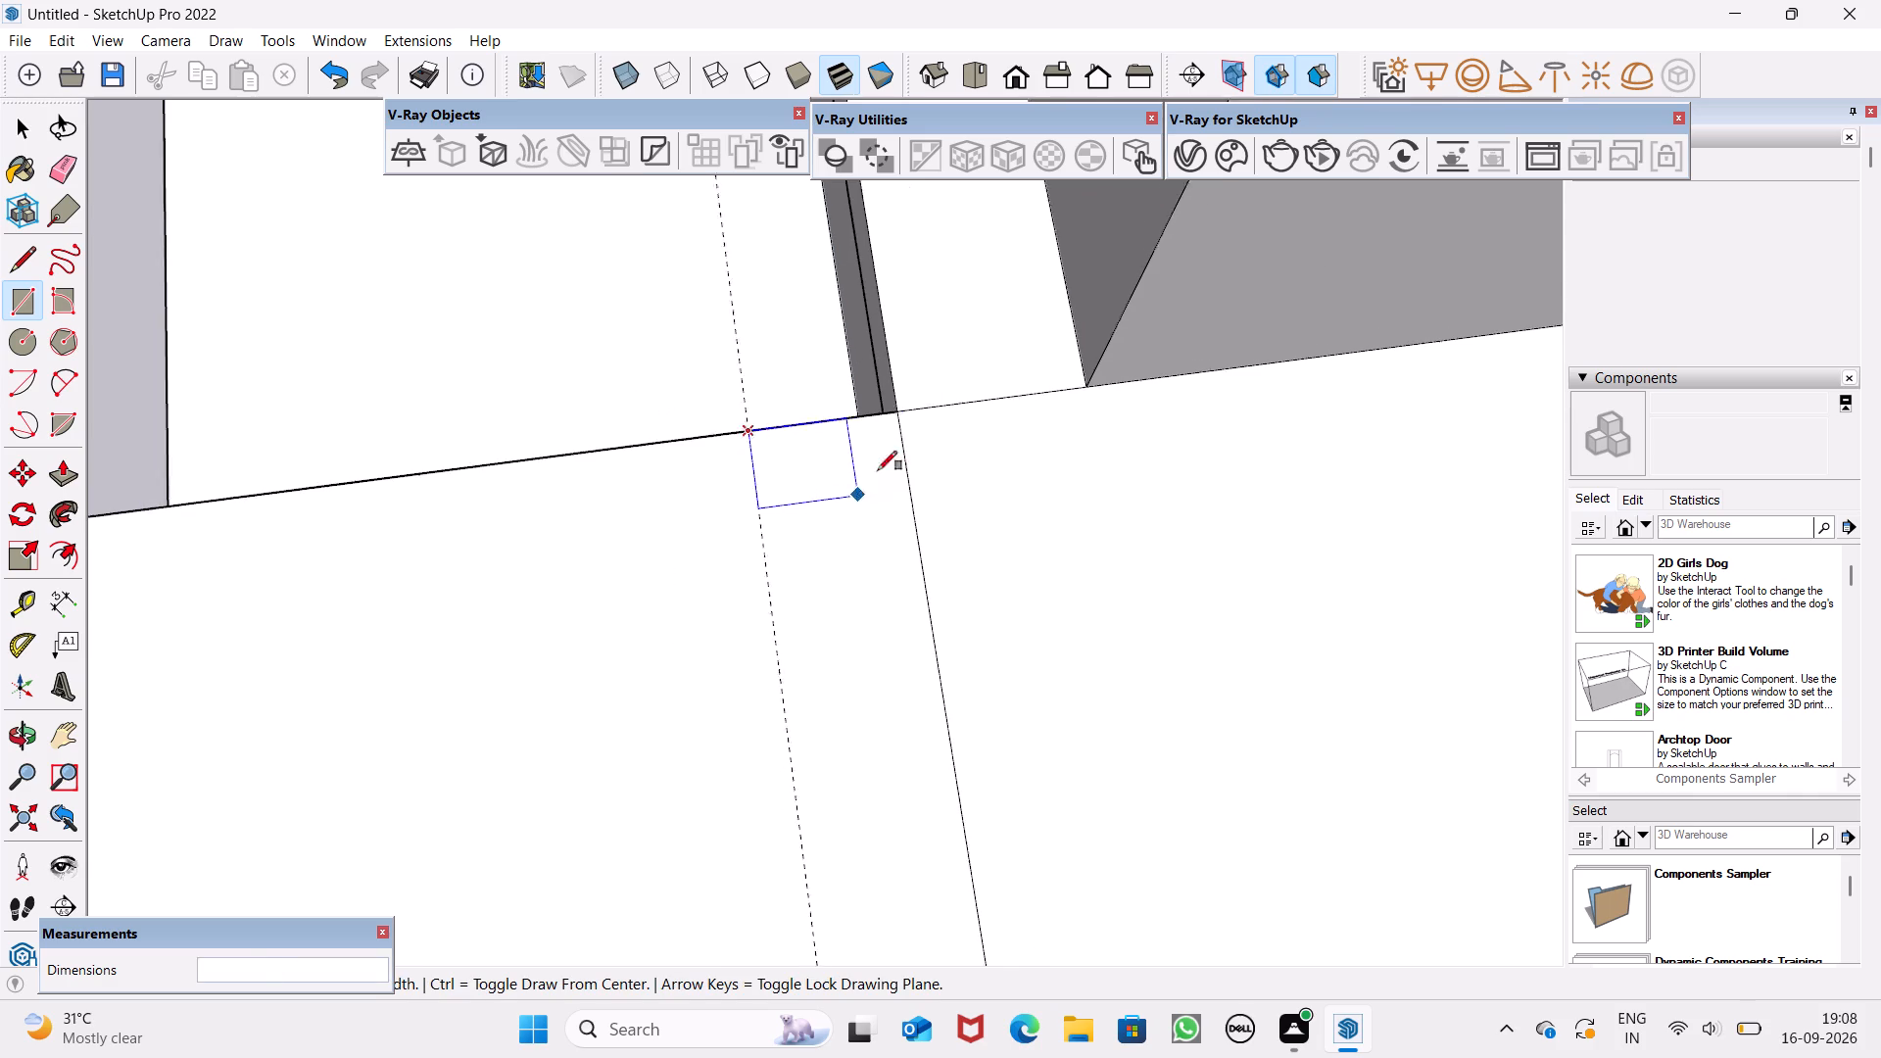
pyautogui.scroll(-17, 926, 383)
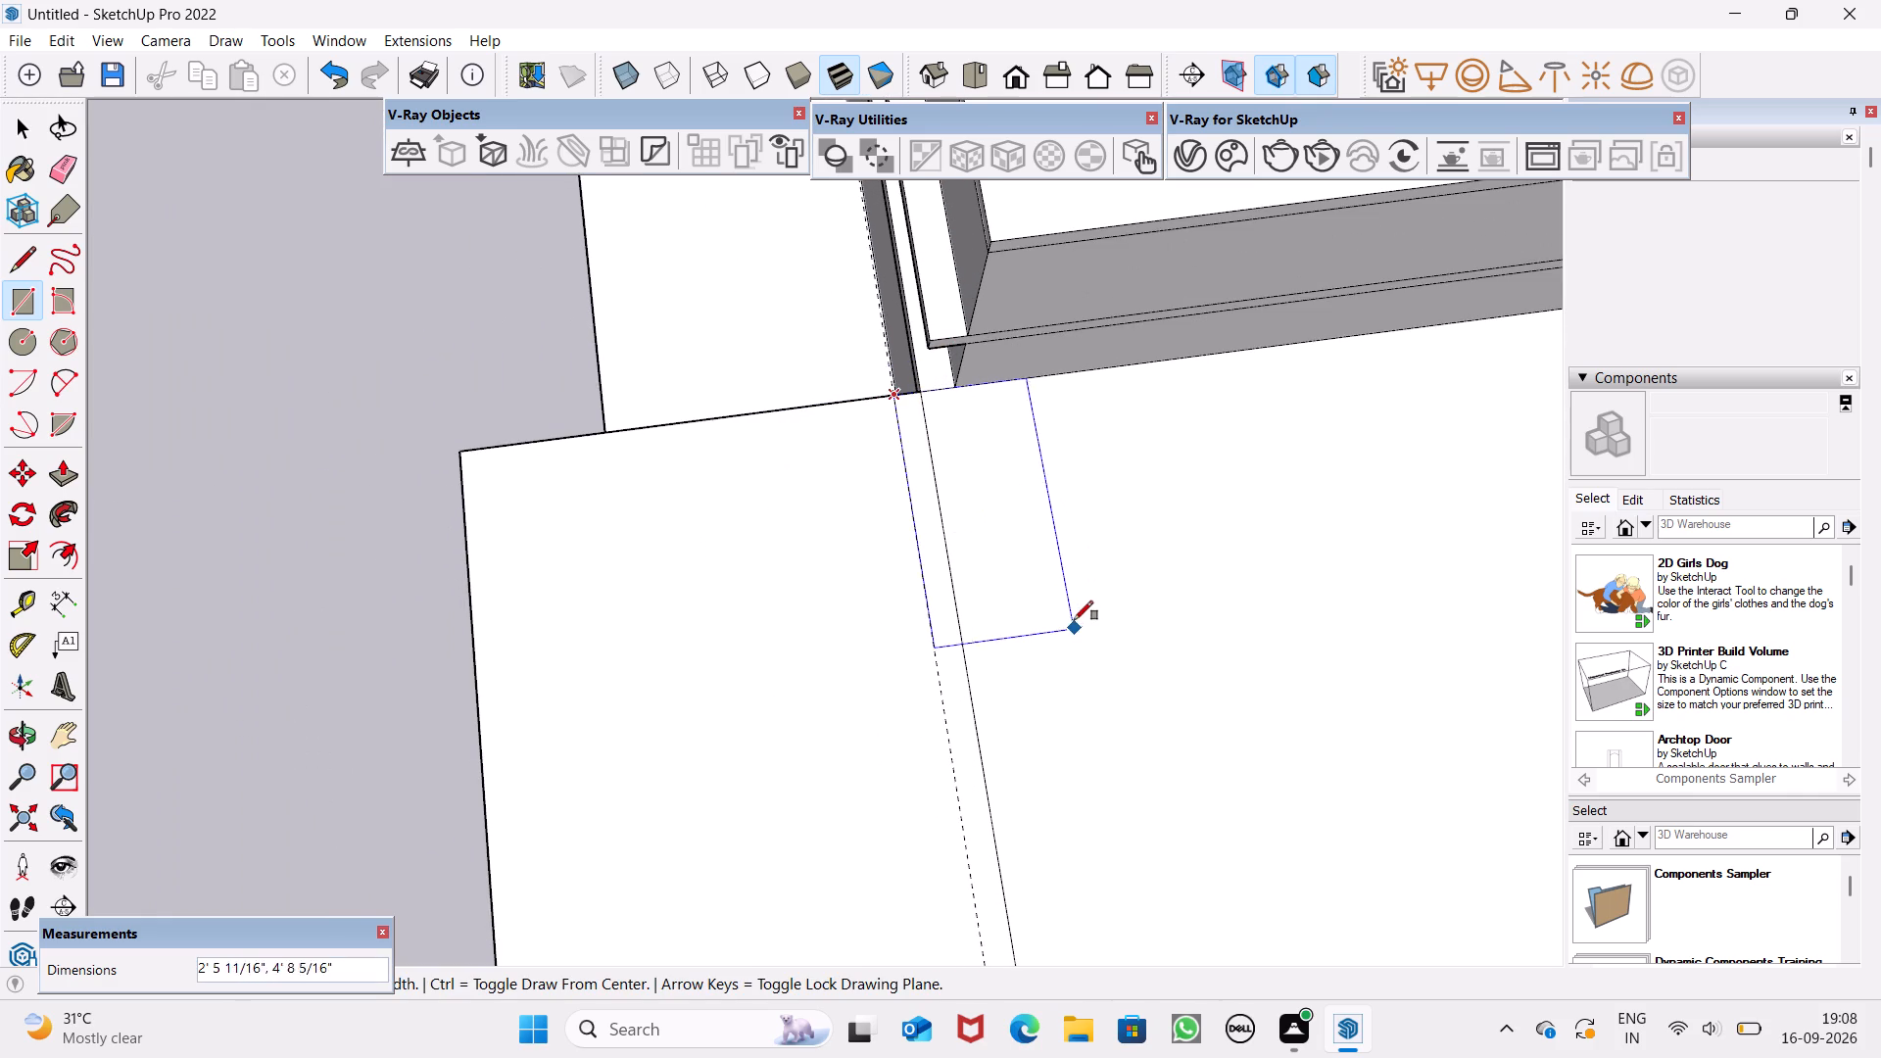
pyautogui.scroll(-16, 1072, 615)
pyautogui.scroll(-8, 1047, 567)
pyautogui.scroll(8, 1121, 746)
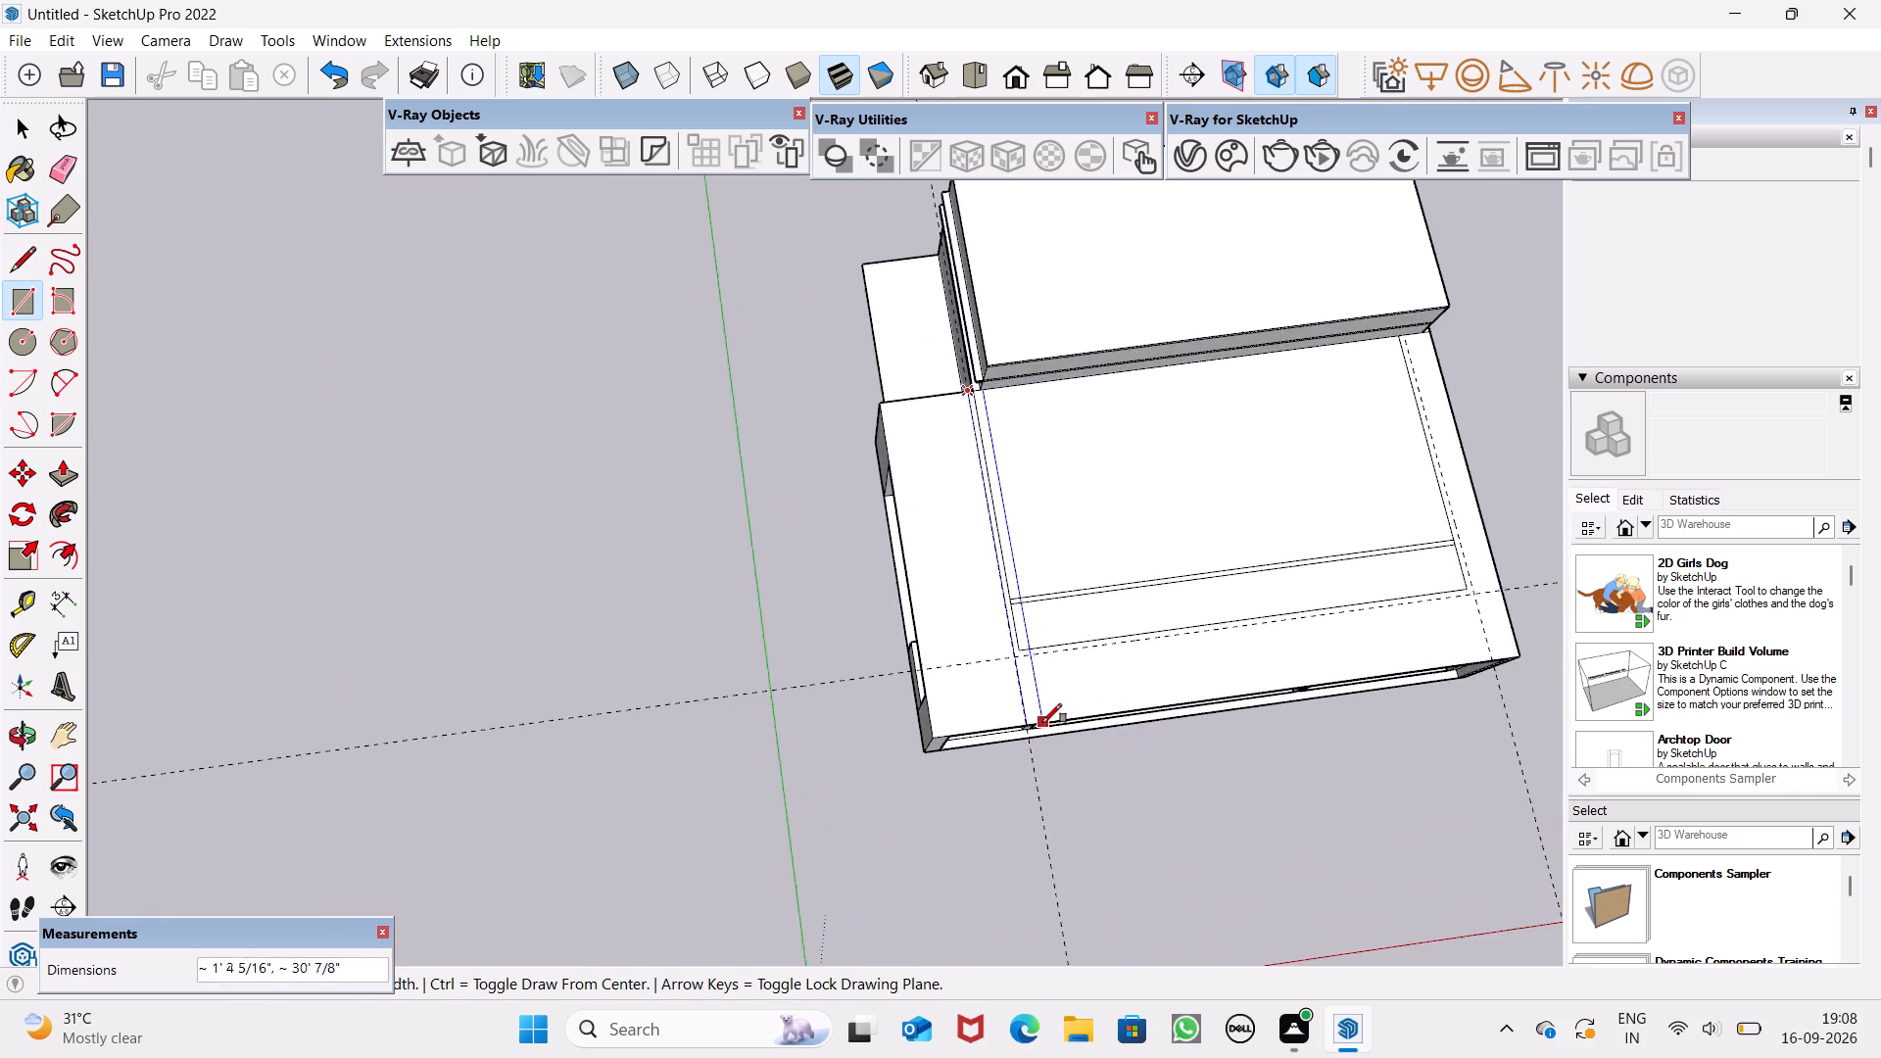
pyautogui.scroll(9, 1042, 723)
pyautogui.scroll(10, 972, 640)
pyautogui.scroll(10, 968, 522)
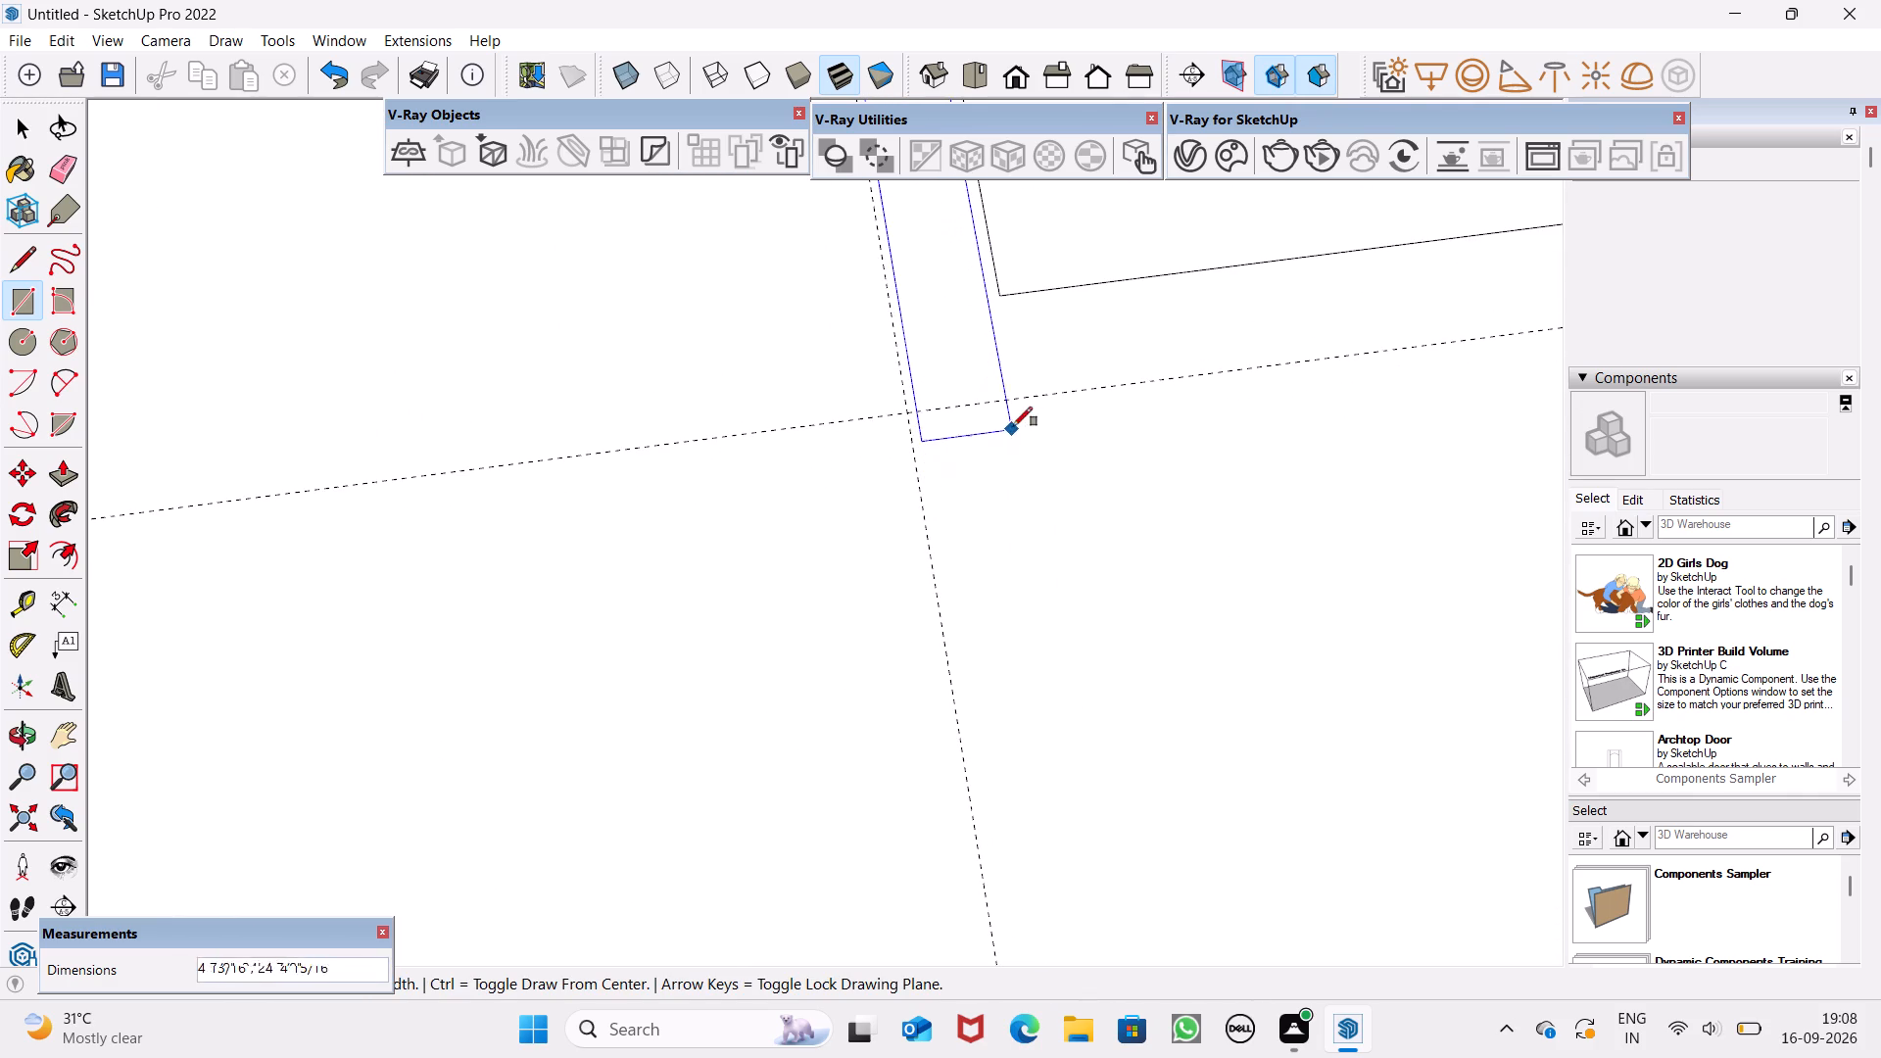
pyautogui.scroll(9, 1018, 399)
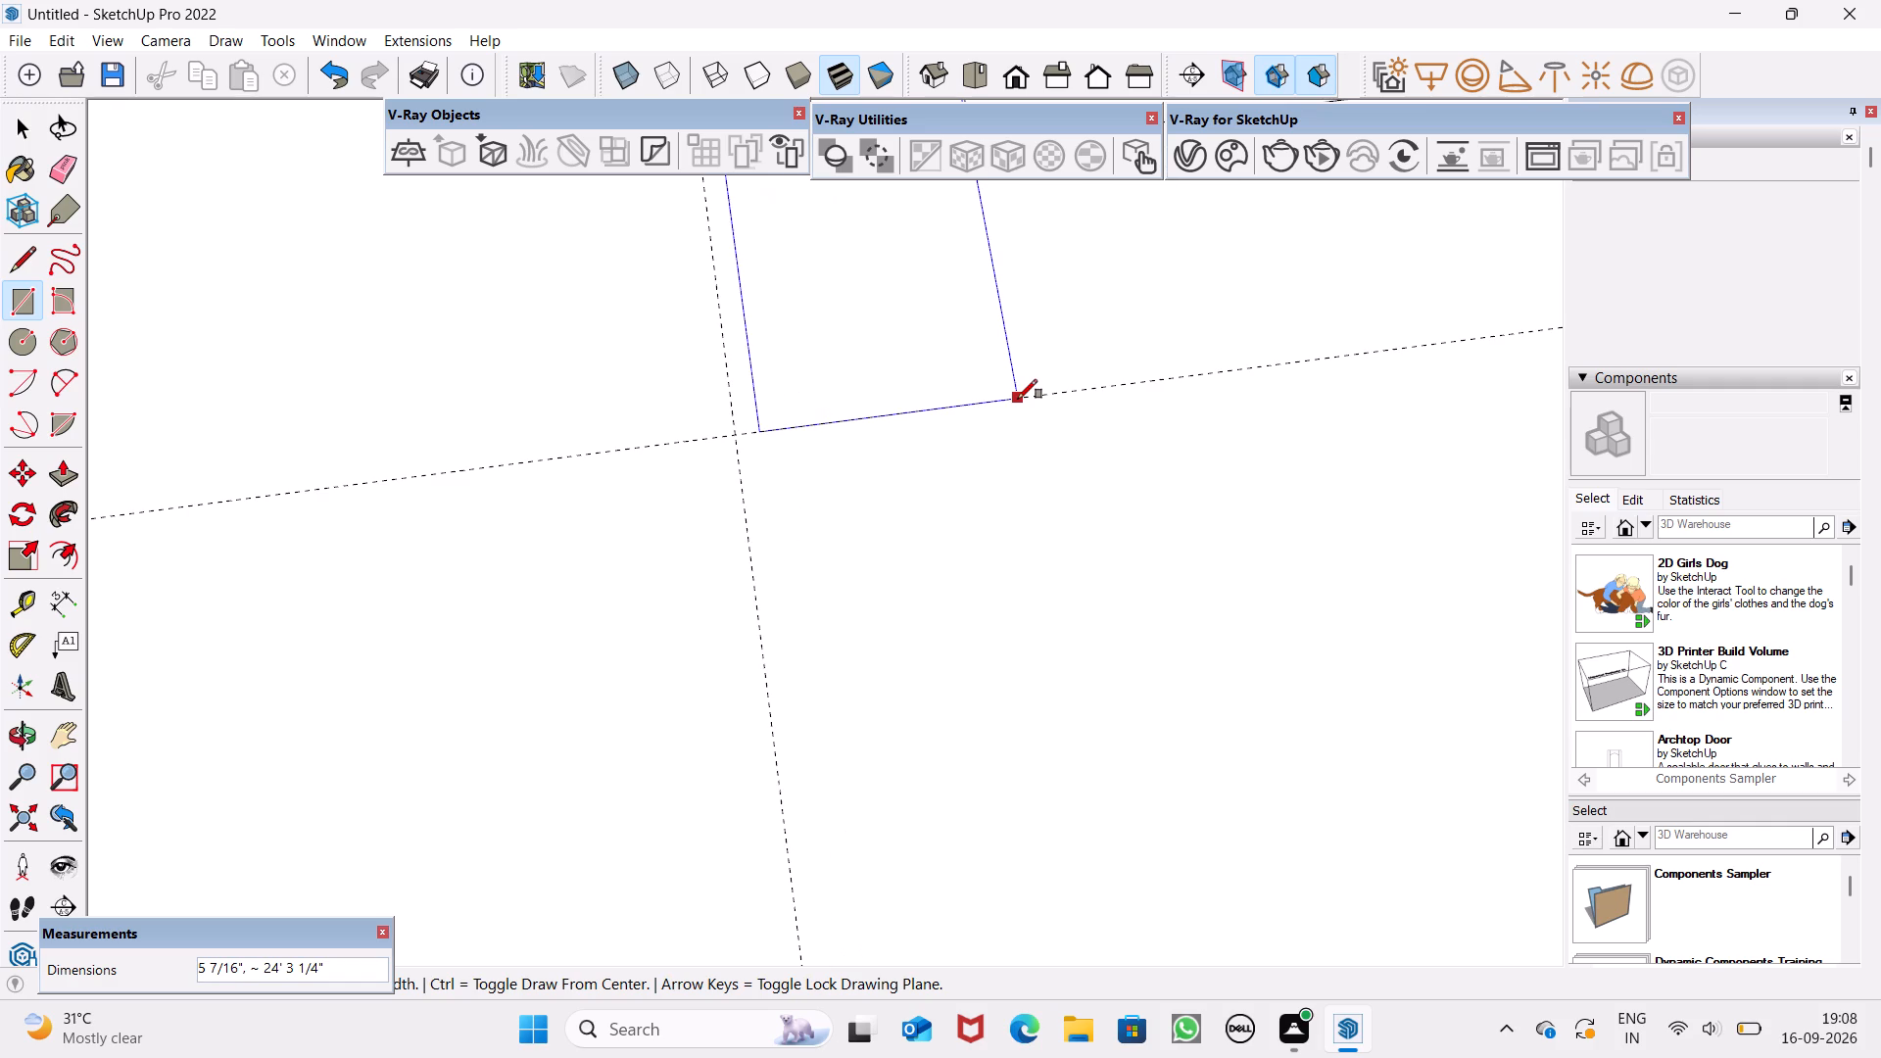
pyautogui.scroll(-6, 1013, 409)
pyautogui.moveTo(1010, 419); pyautogui.dragTo(1063, 590, button='middle')
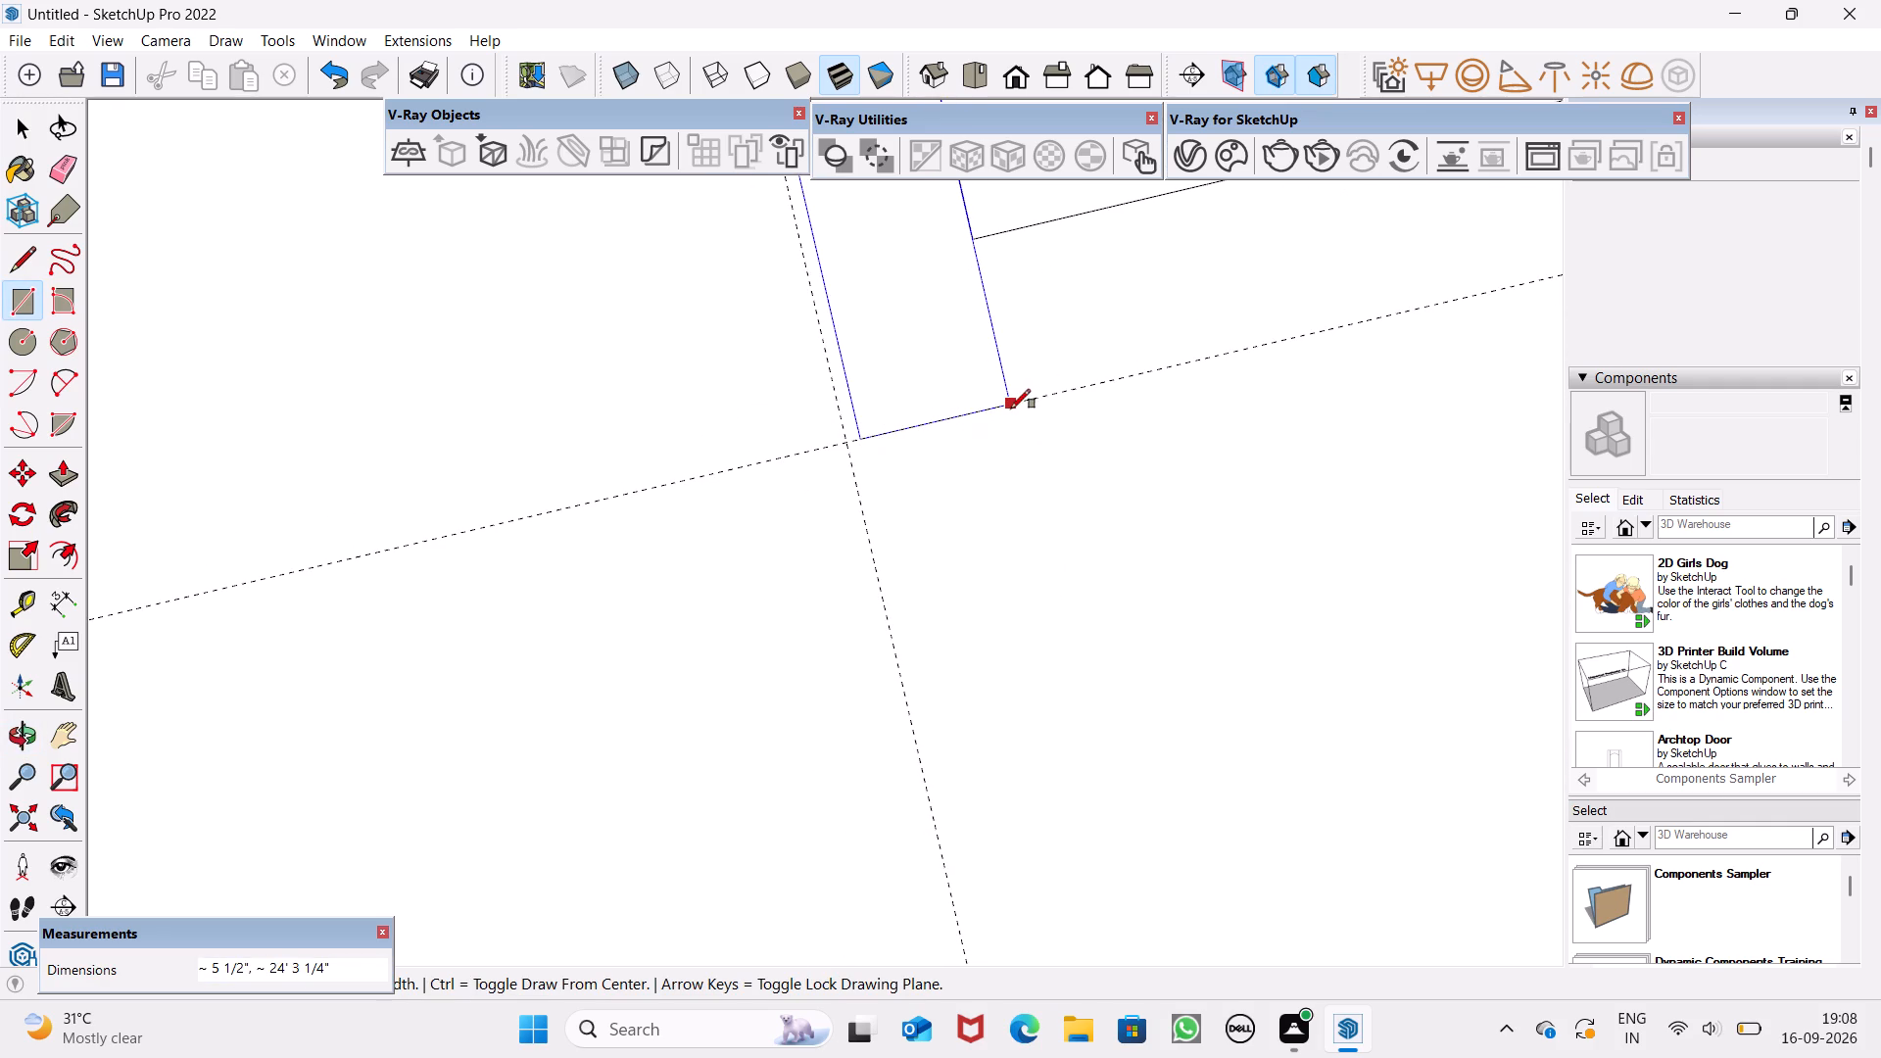
pyautogui.click(1011, 409)
# Draw a 6" by about 24' 3 1/4" rectangle between the opposite side edge and its guide, ending at the long-edge guide.
pyautogui.scroll(-20, 637, 440)
pyautogui.scroll(-1, 637, 440)
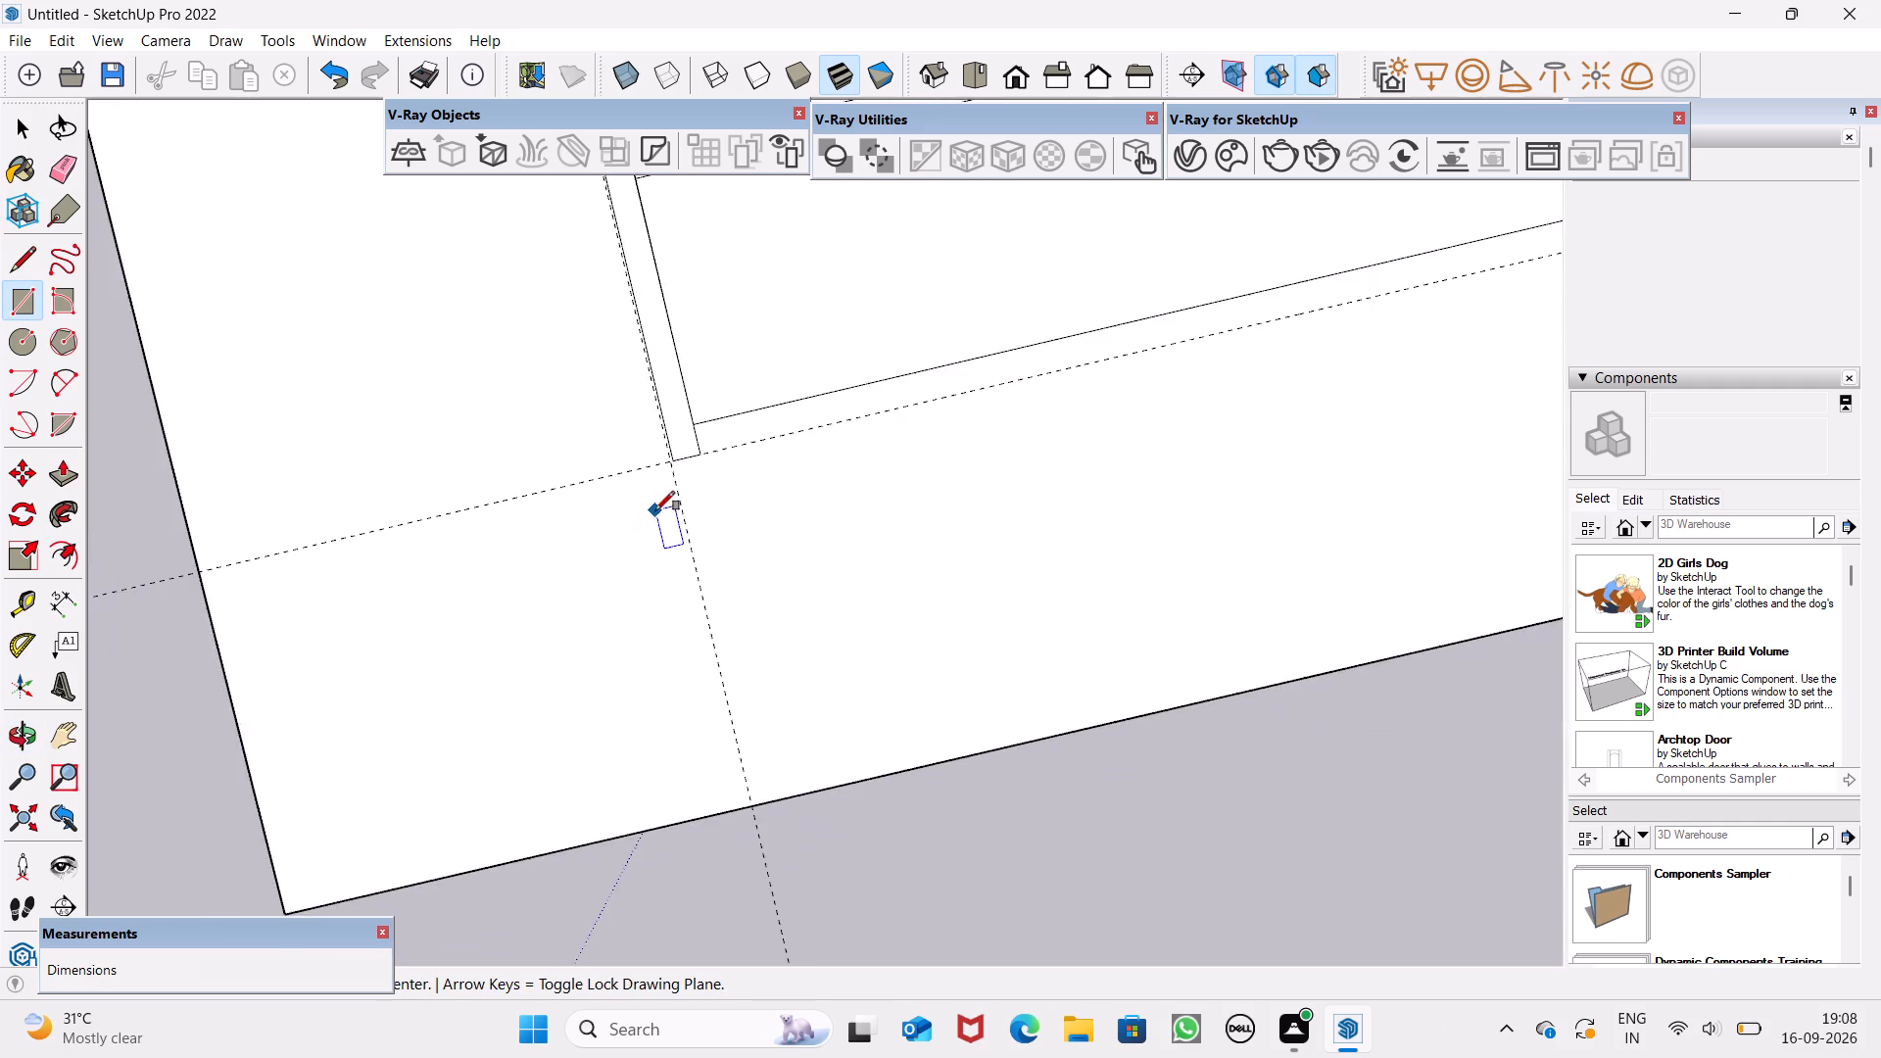
pyautogui.scroll(-15, 655, 510)
pyautogui.scroll(-8, 1137, 357)
pyautogui.moveTo(1140, 380); pyautogui.dragTo(1095, 483, button='middle')
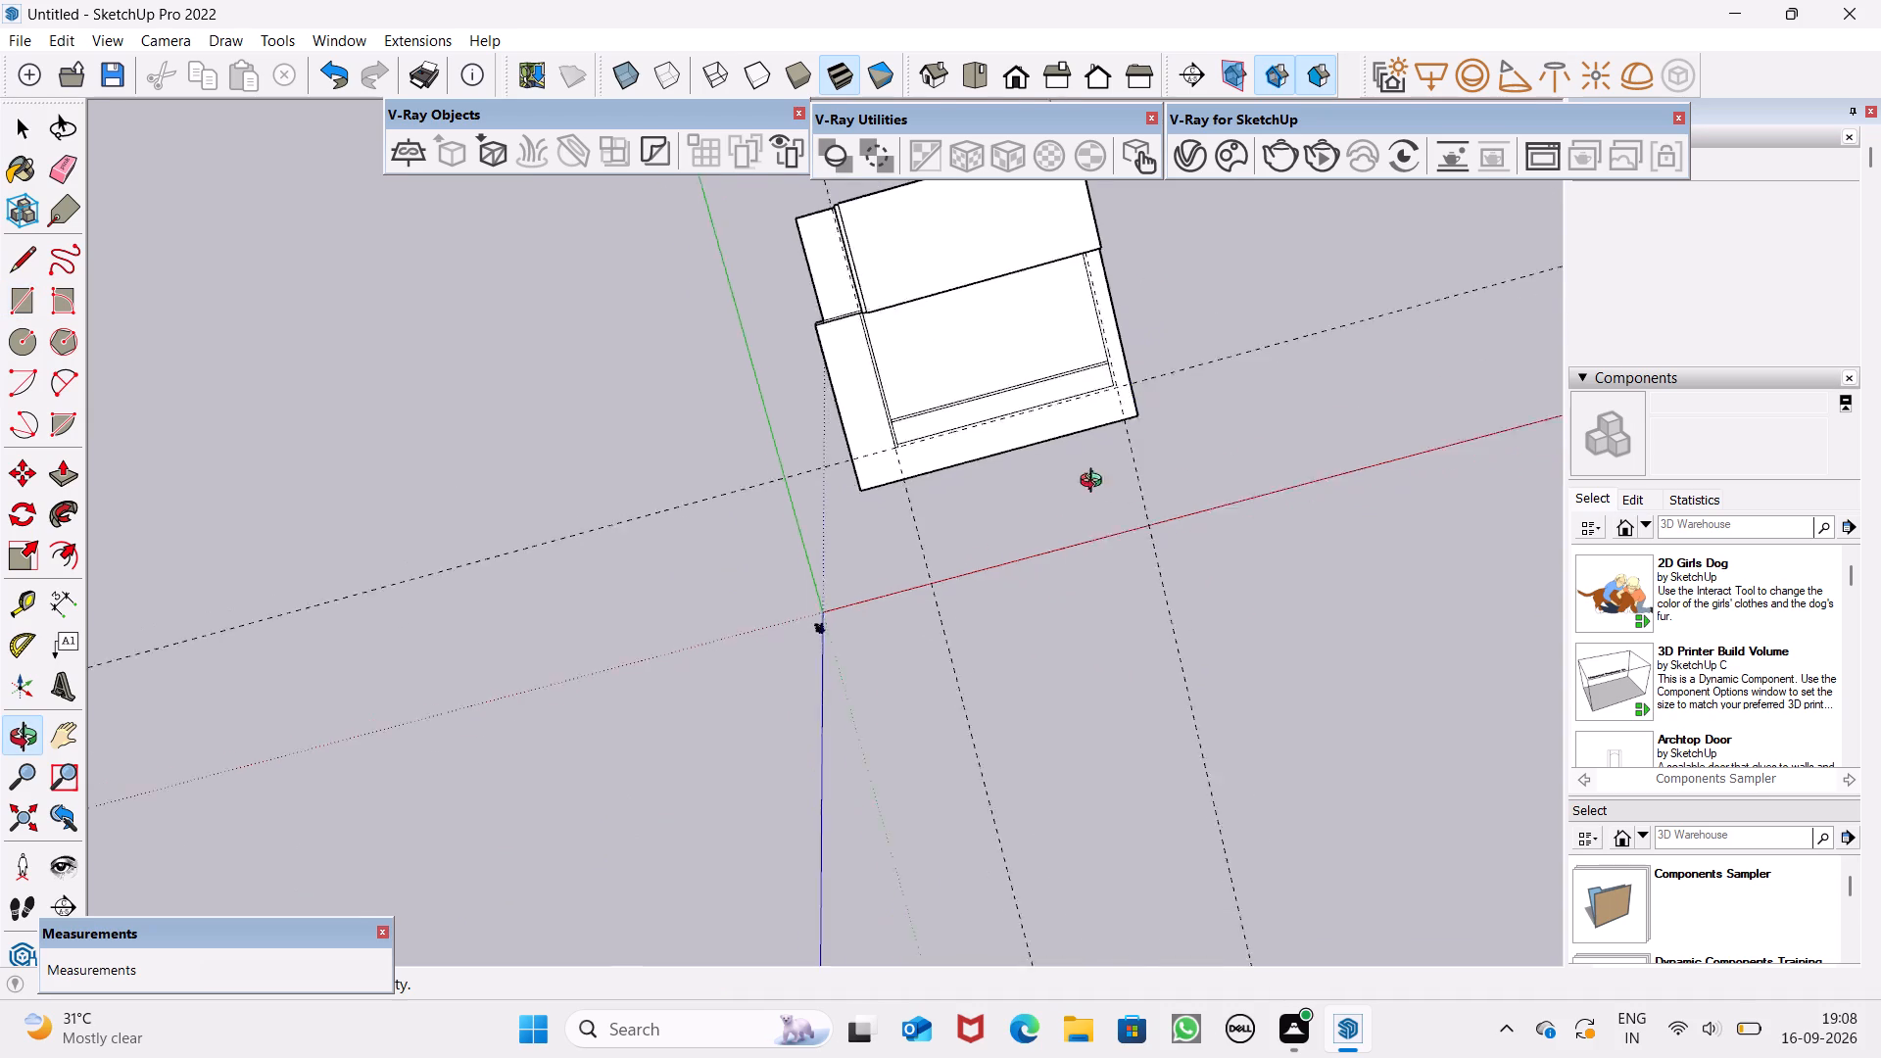
pyautogui.moveTo(1095, 483); pyautogui.dragTo(1139, 221, button='middle')
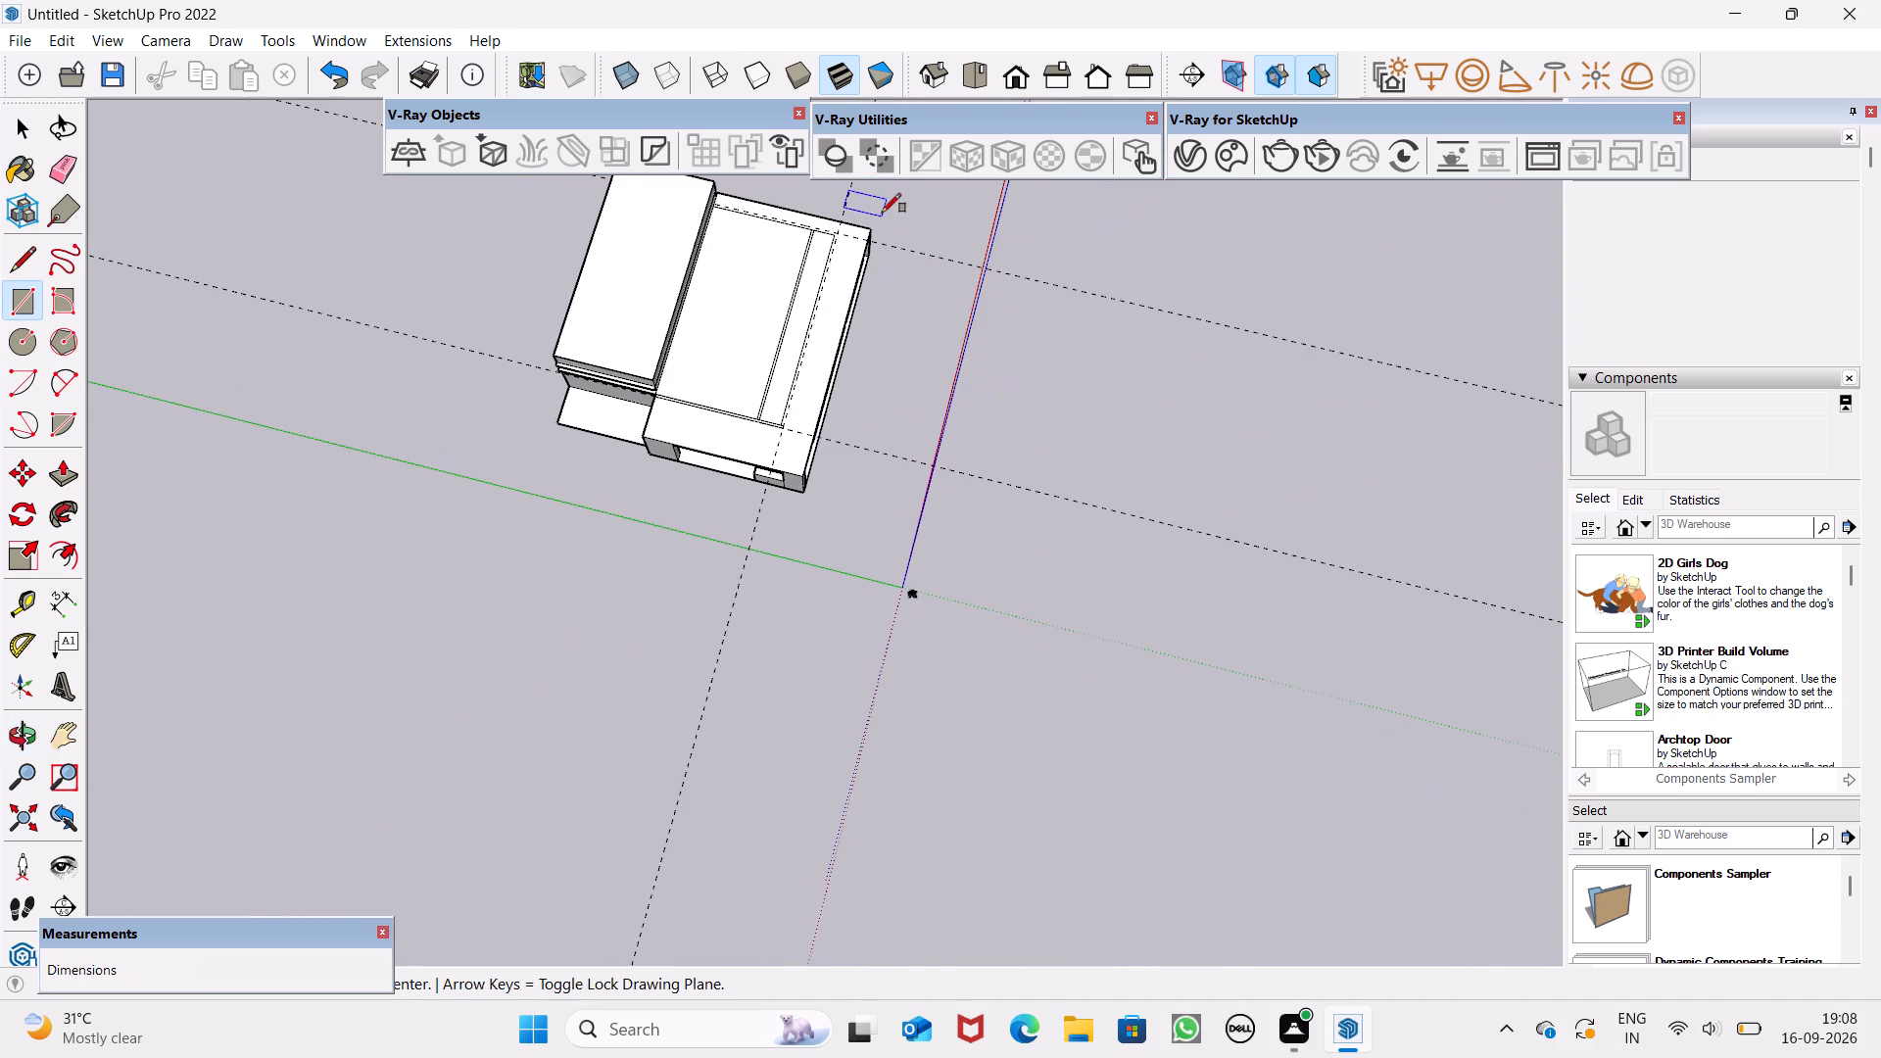
pyautogui.click(982, 84)
pyautogui.scroll(8, 1014, 582)
pyautogui.scroll(7, 977, 361)
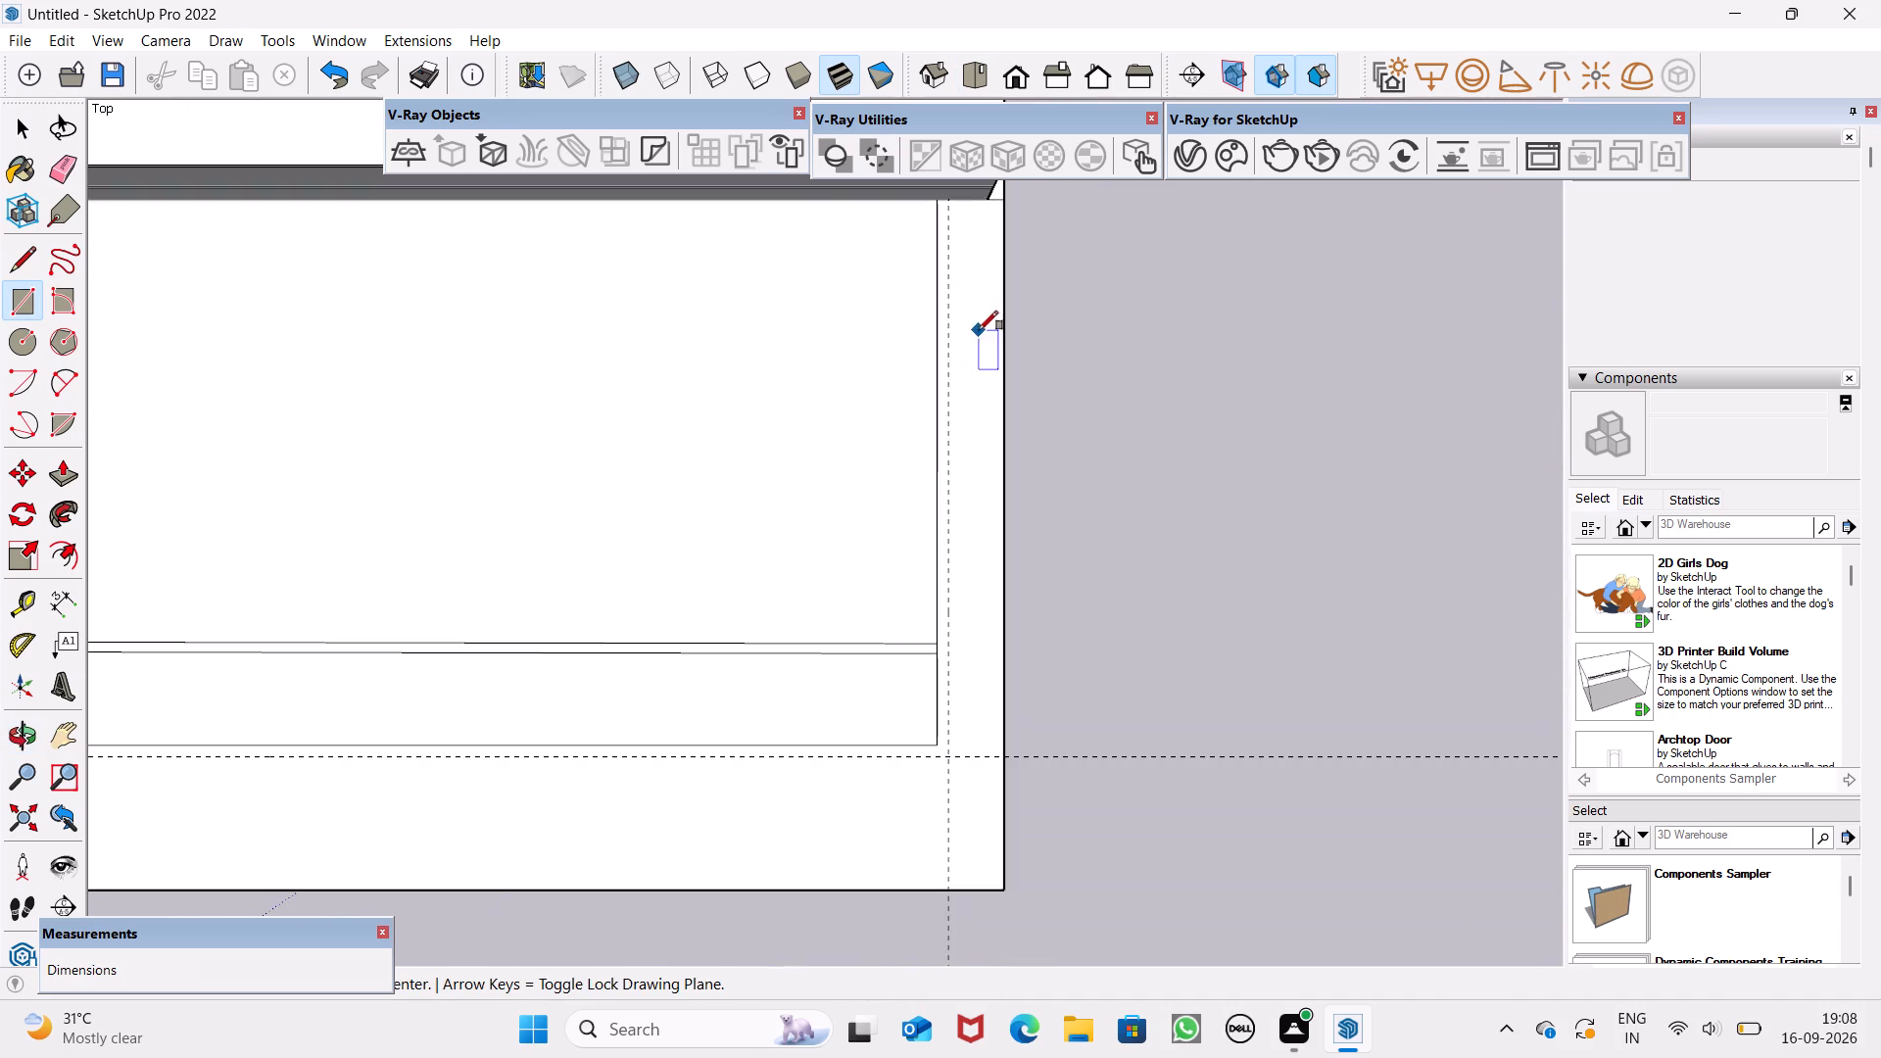
pyautogui.scroll(3, 944, 221)
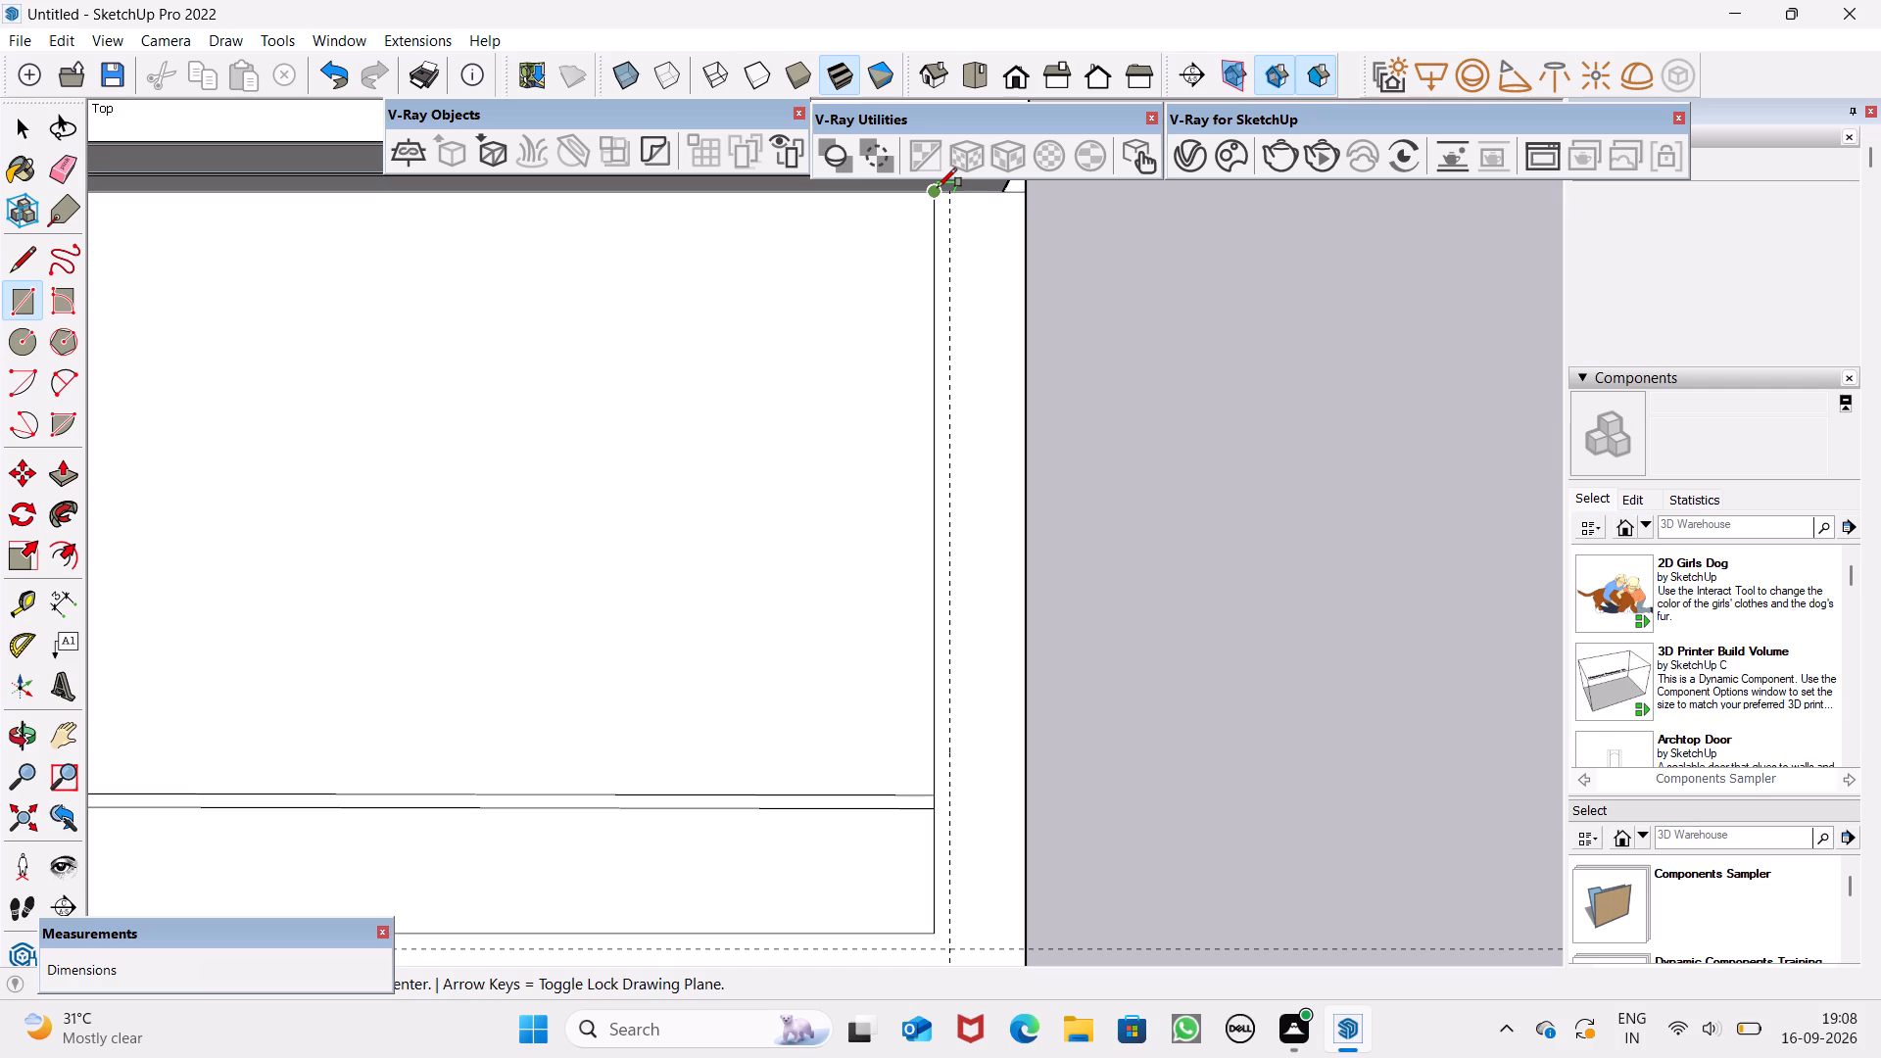
pyautogui.click(938, 193)
pyautogui.scroll(-7, 956, 313)
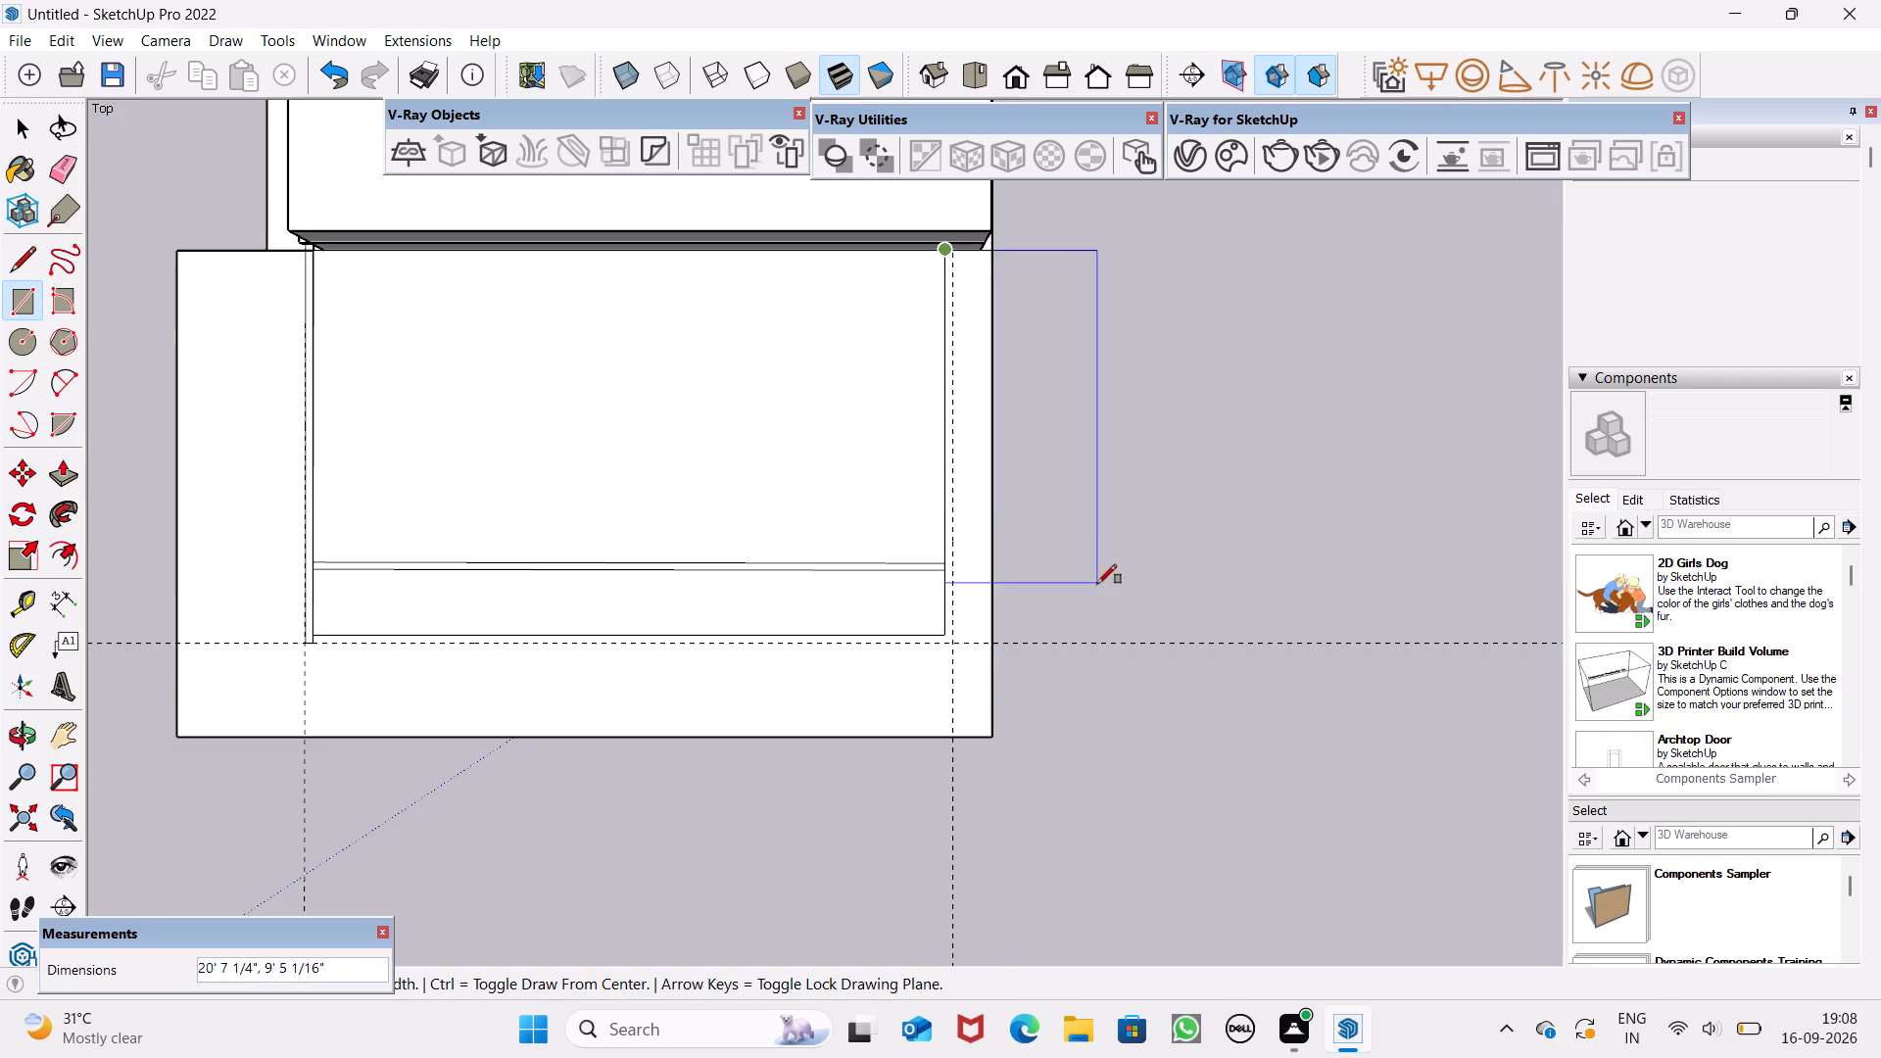
pyautogui.scroll(7, 924, 649)
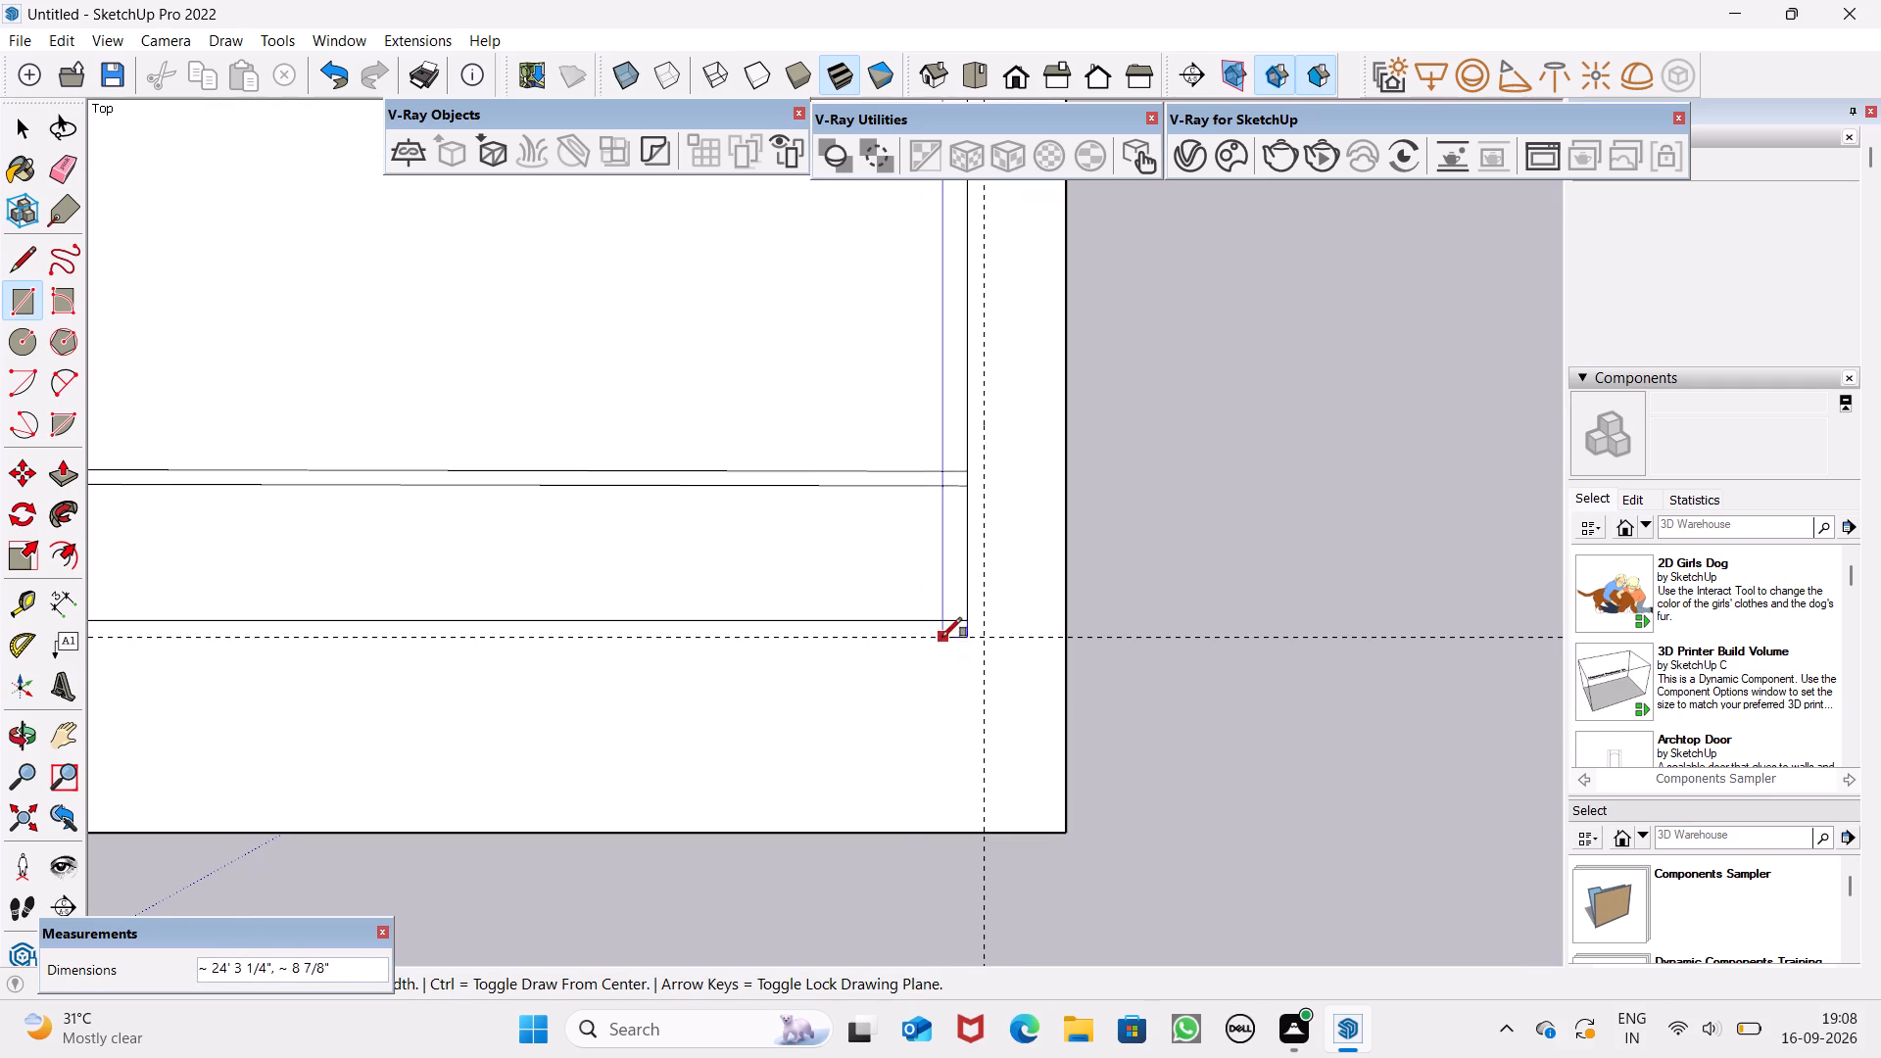
pyautogui.click(989, 641)
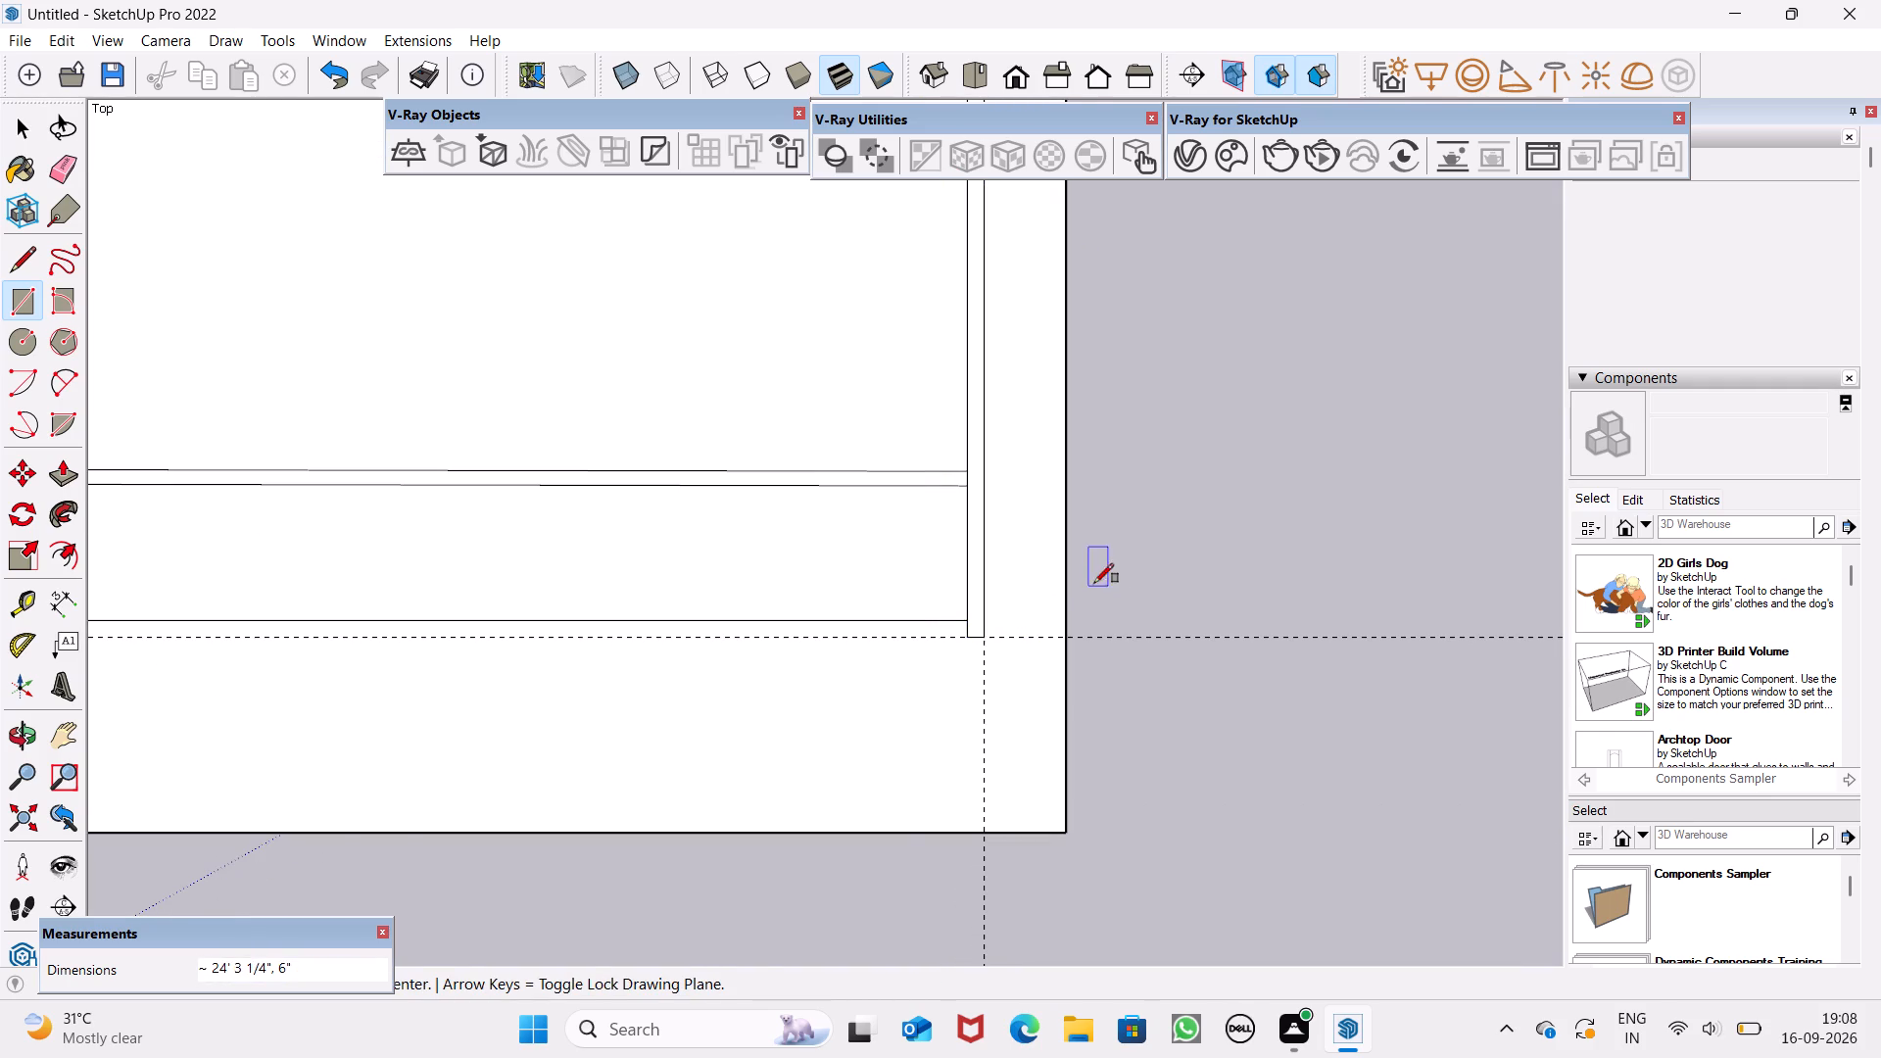
# Draw a rectangle about 39' 9/16" by 6" between the inner roof rectangle's outer long edge and its guide, joining the side strips.
pyautogui.scroll(-8, 1099, 584)
pyautogui.scroll(8, 379, 612)
pyautogui.click(374, 602)
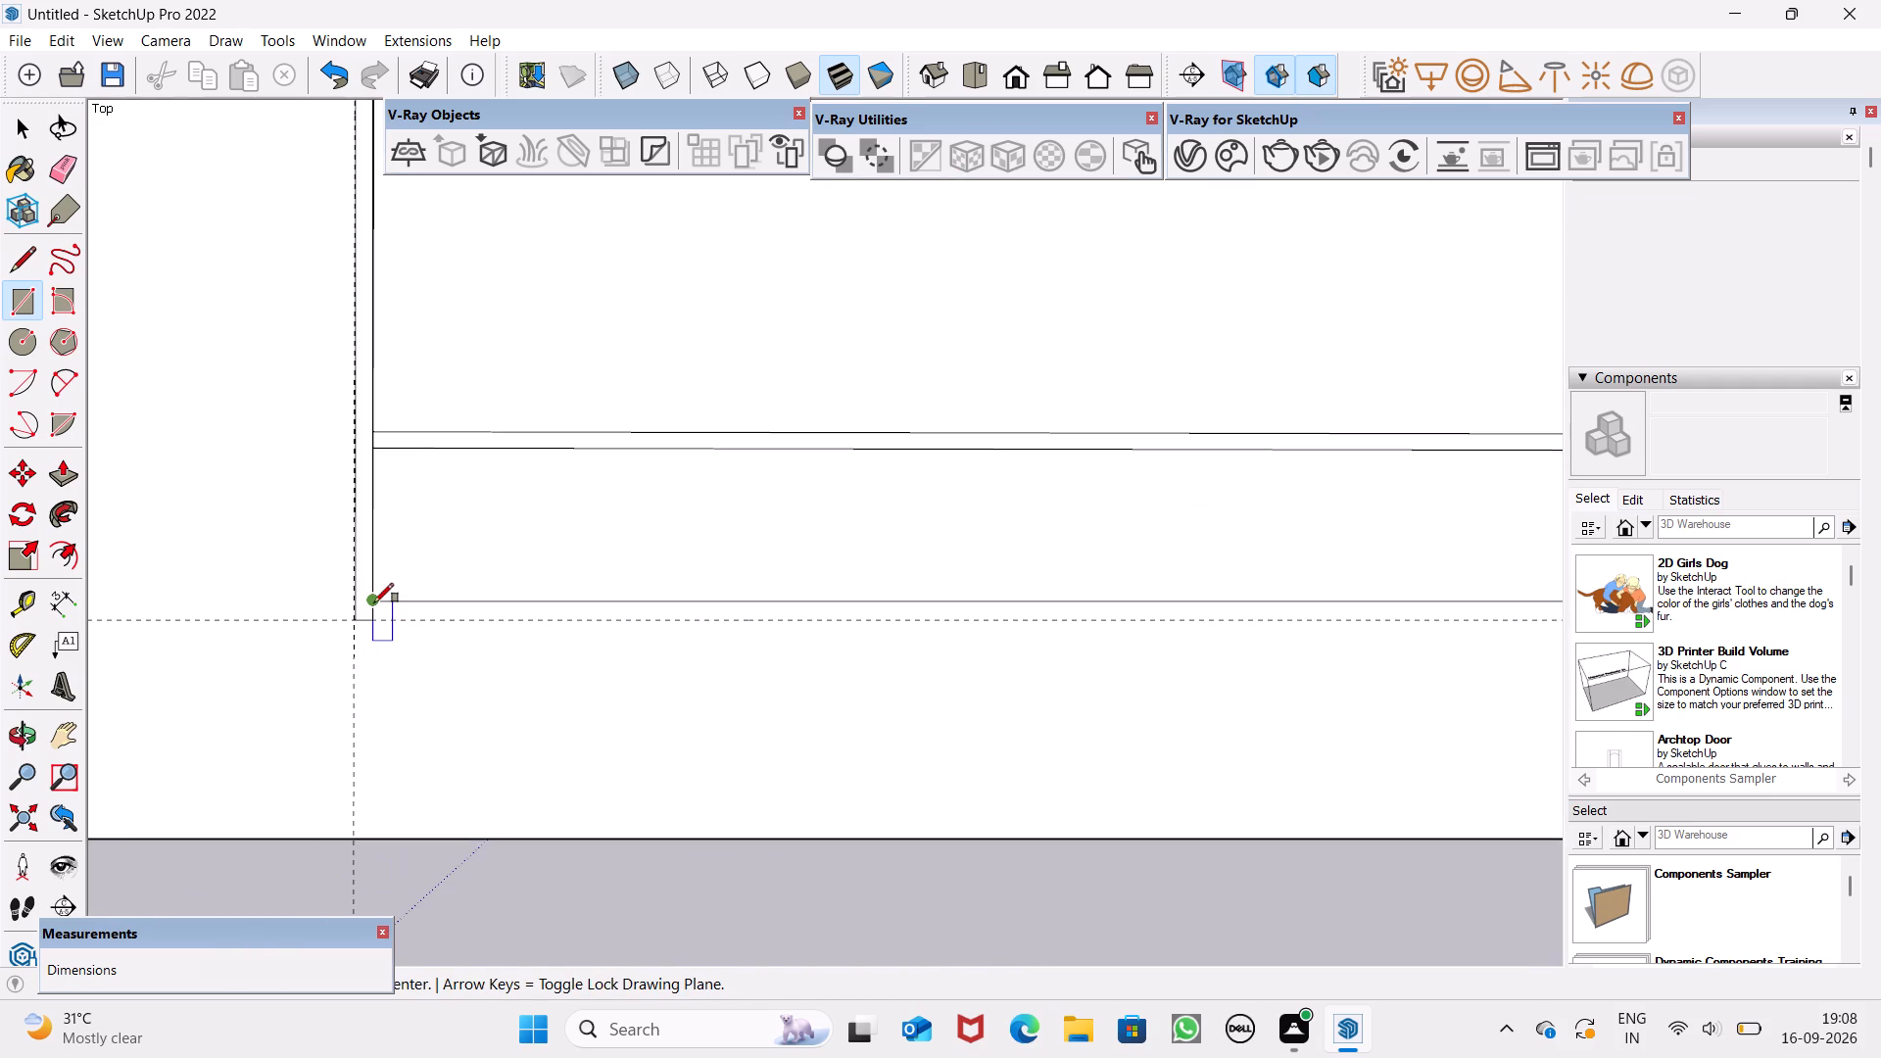
pyautogui.scroll(-6, 700, 634)
pyautogui.scroll(6, 1357, 625)
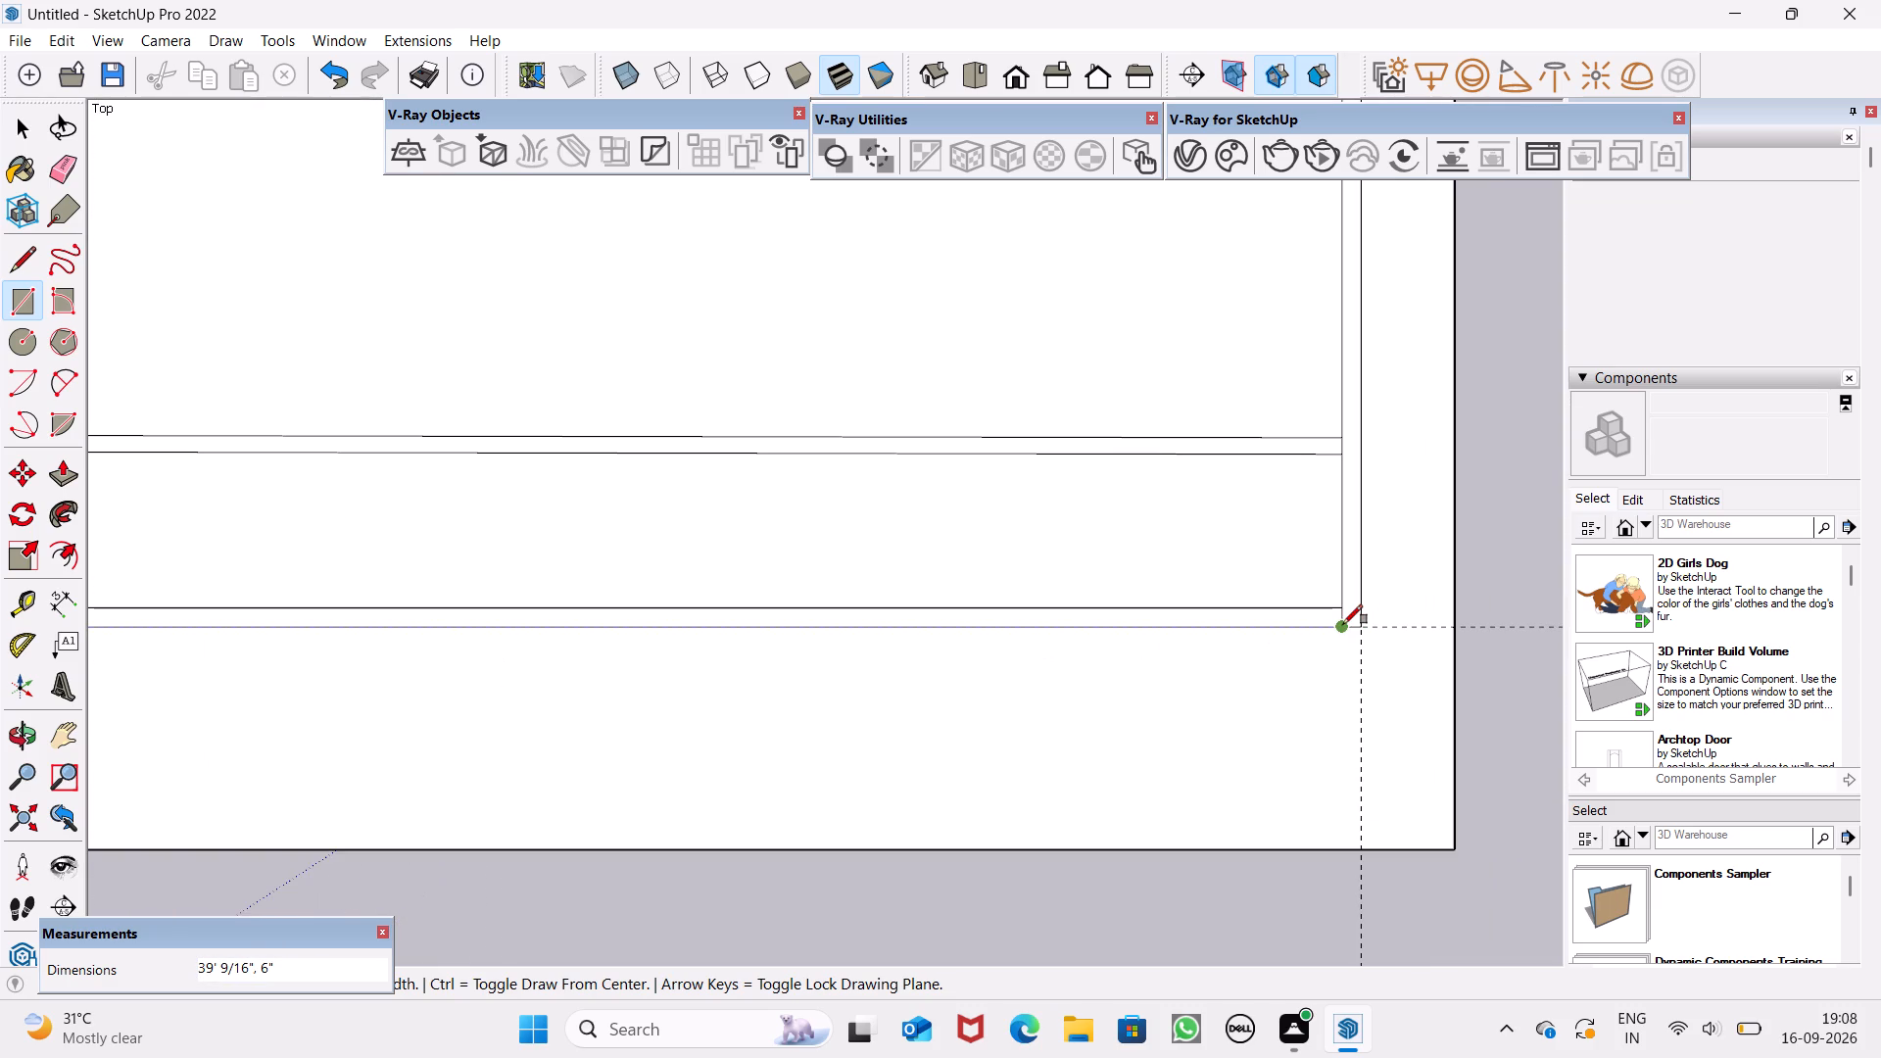
pyautogui.click(1342, 624)
pyautogui.press('space')
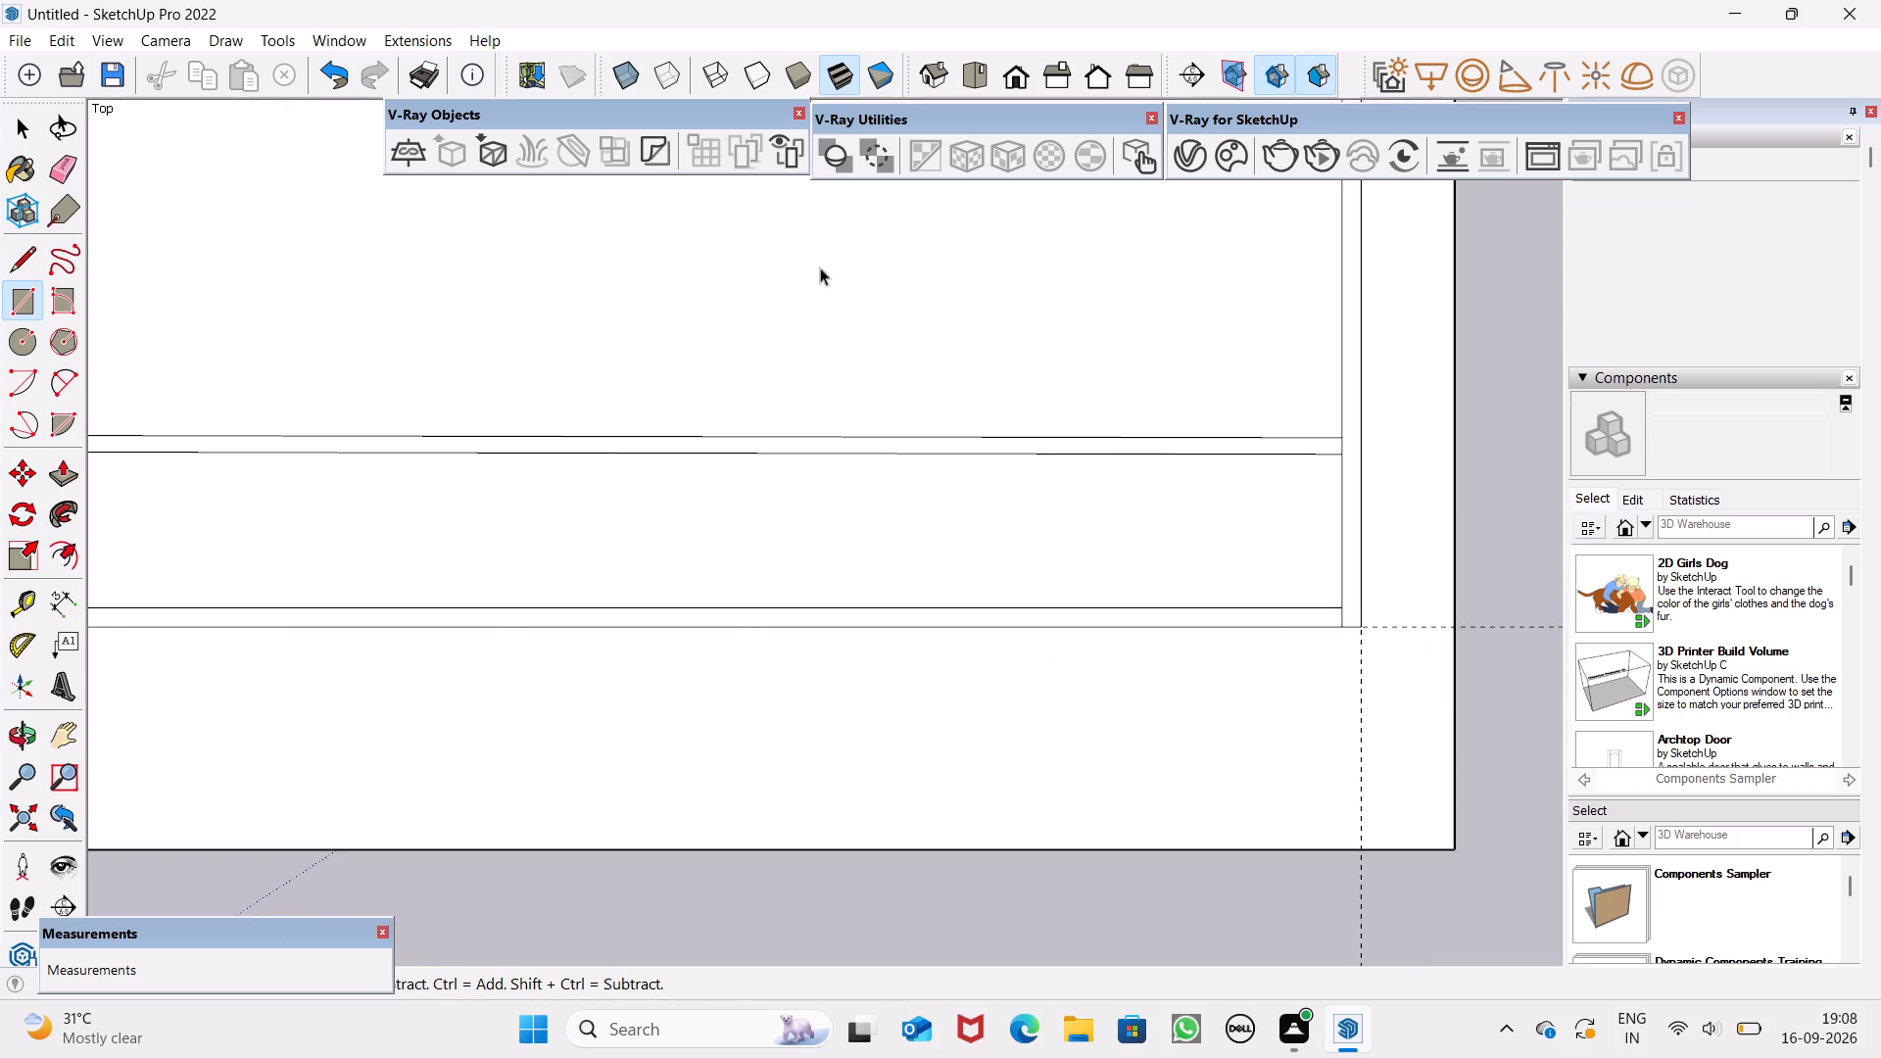
# Erase the long-edge guide and the side guide at the narrower margin, around the strips' outer corner.
pyautogui.click(61, 156)
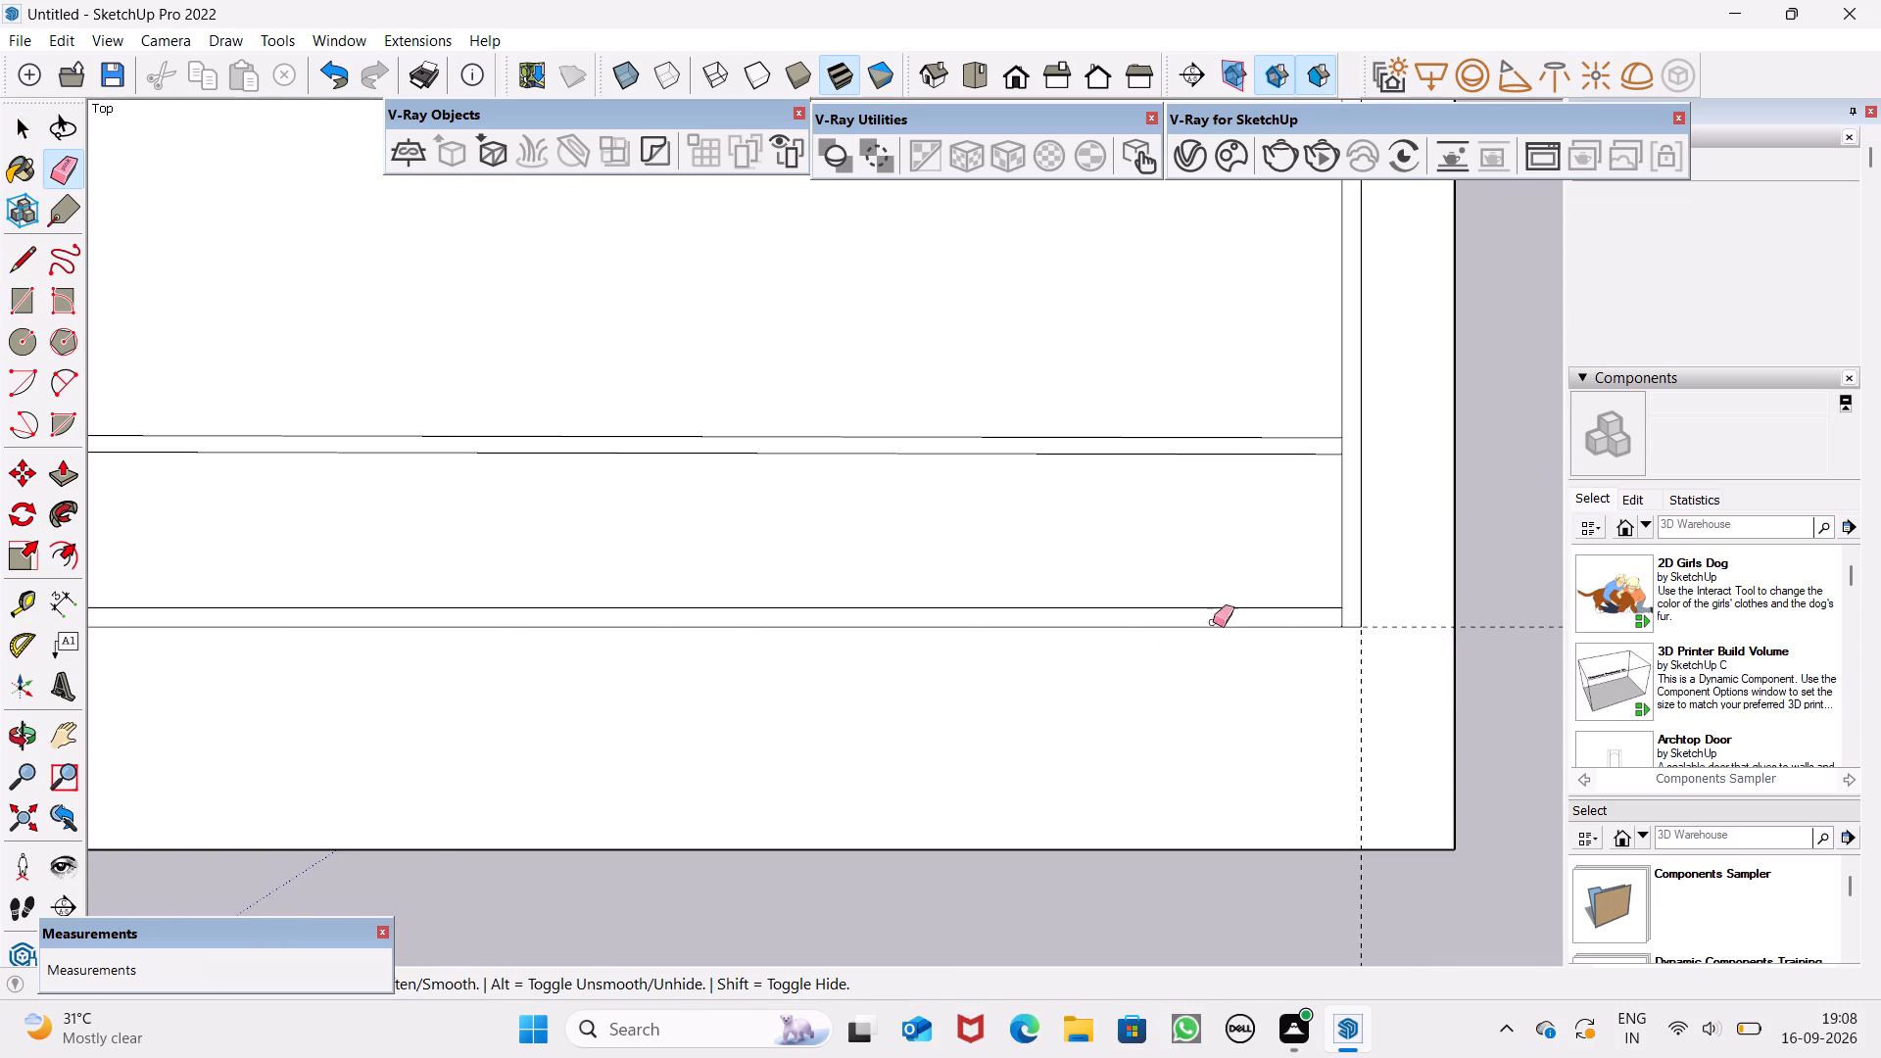
pyautogui.moveTo(1455, 958); pyautogui.dragTo(1352, 932)
pyautogui.moveTo(1456, 578); pyautogui.dragTo(1483, 657)
pyautogui.hotkey('ctrl', 'z')
pyautogui.moveTo(1522, 559); pyautogui.dragTo(1533, 654)
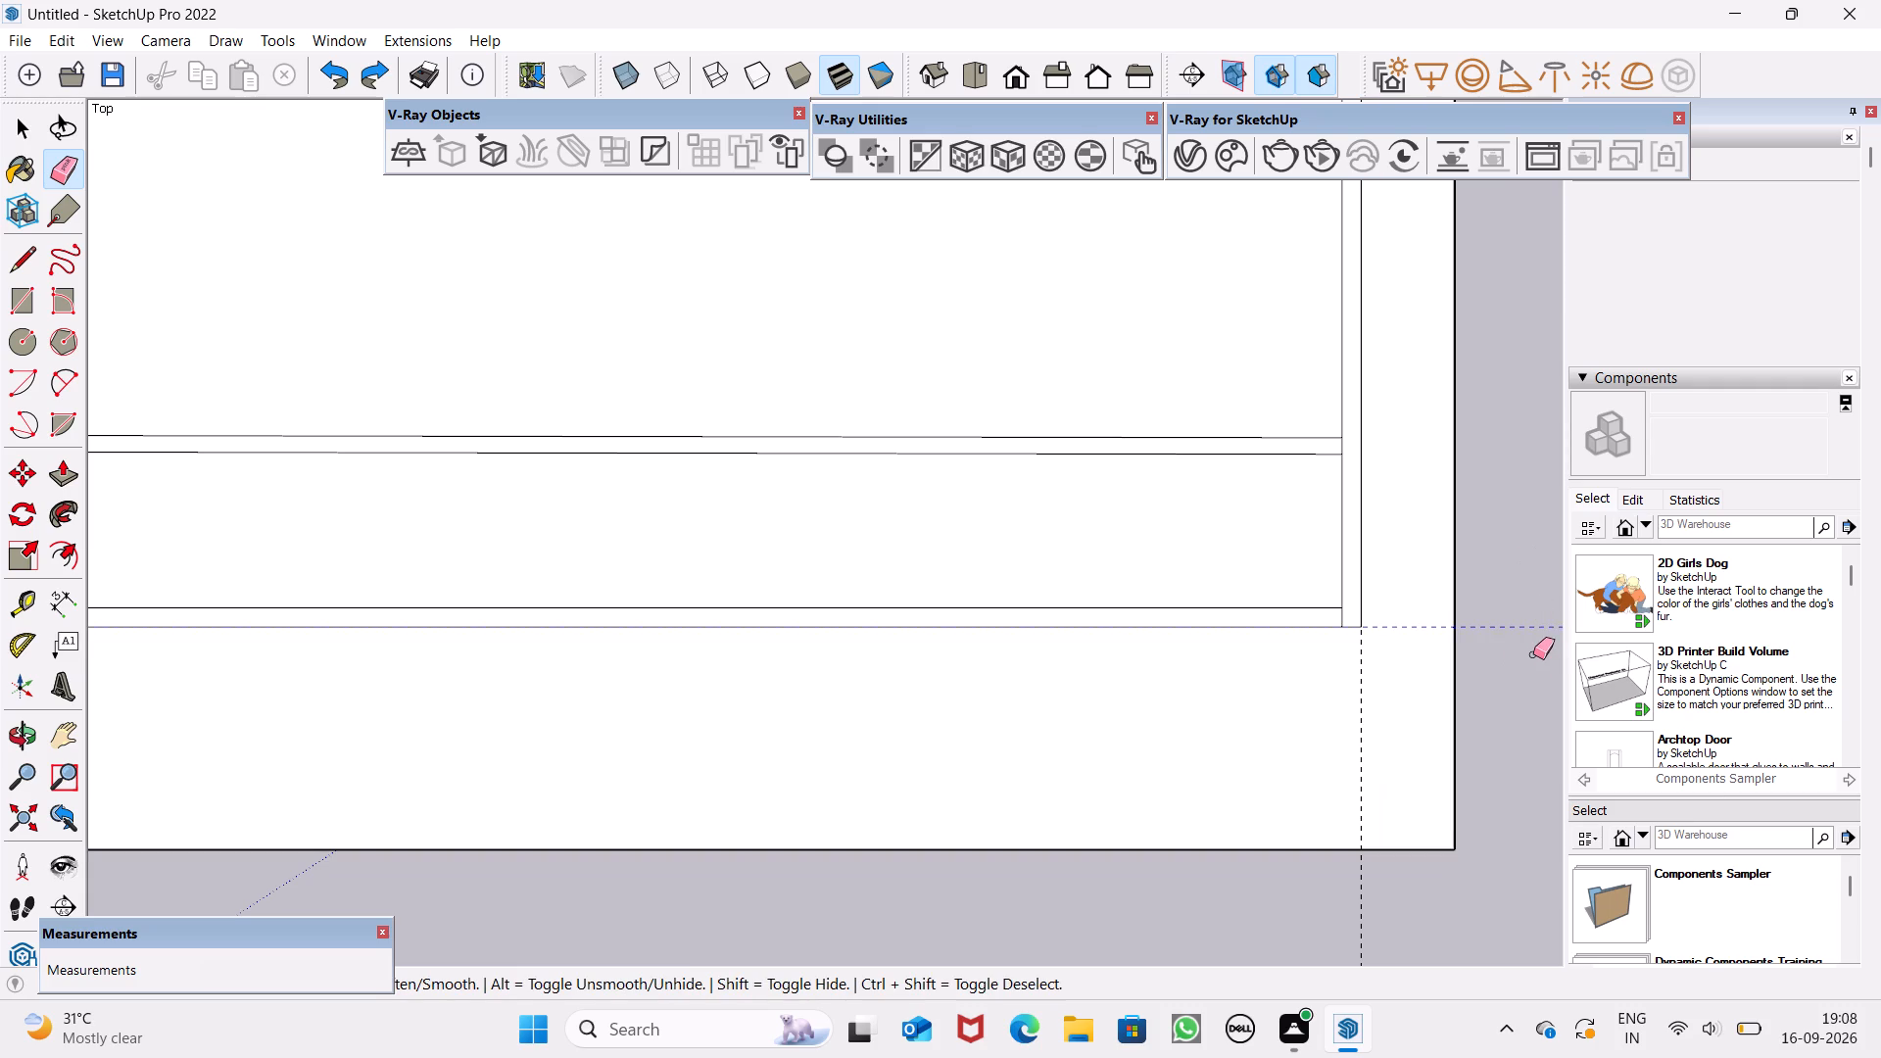
pyautogui.moveTo(1533, 654); pyautogui.dragTo(1535, 675)
pyautogui.moveTo(1370, 922); pyautogui.dragTo(1335, 942)
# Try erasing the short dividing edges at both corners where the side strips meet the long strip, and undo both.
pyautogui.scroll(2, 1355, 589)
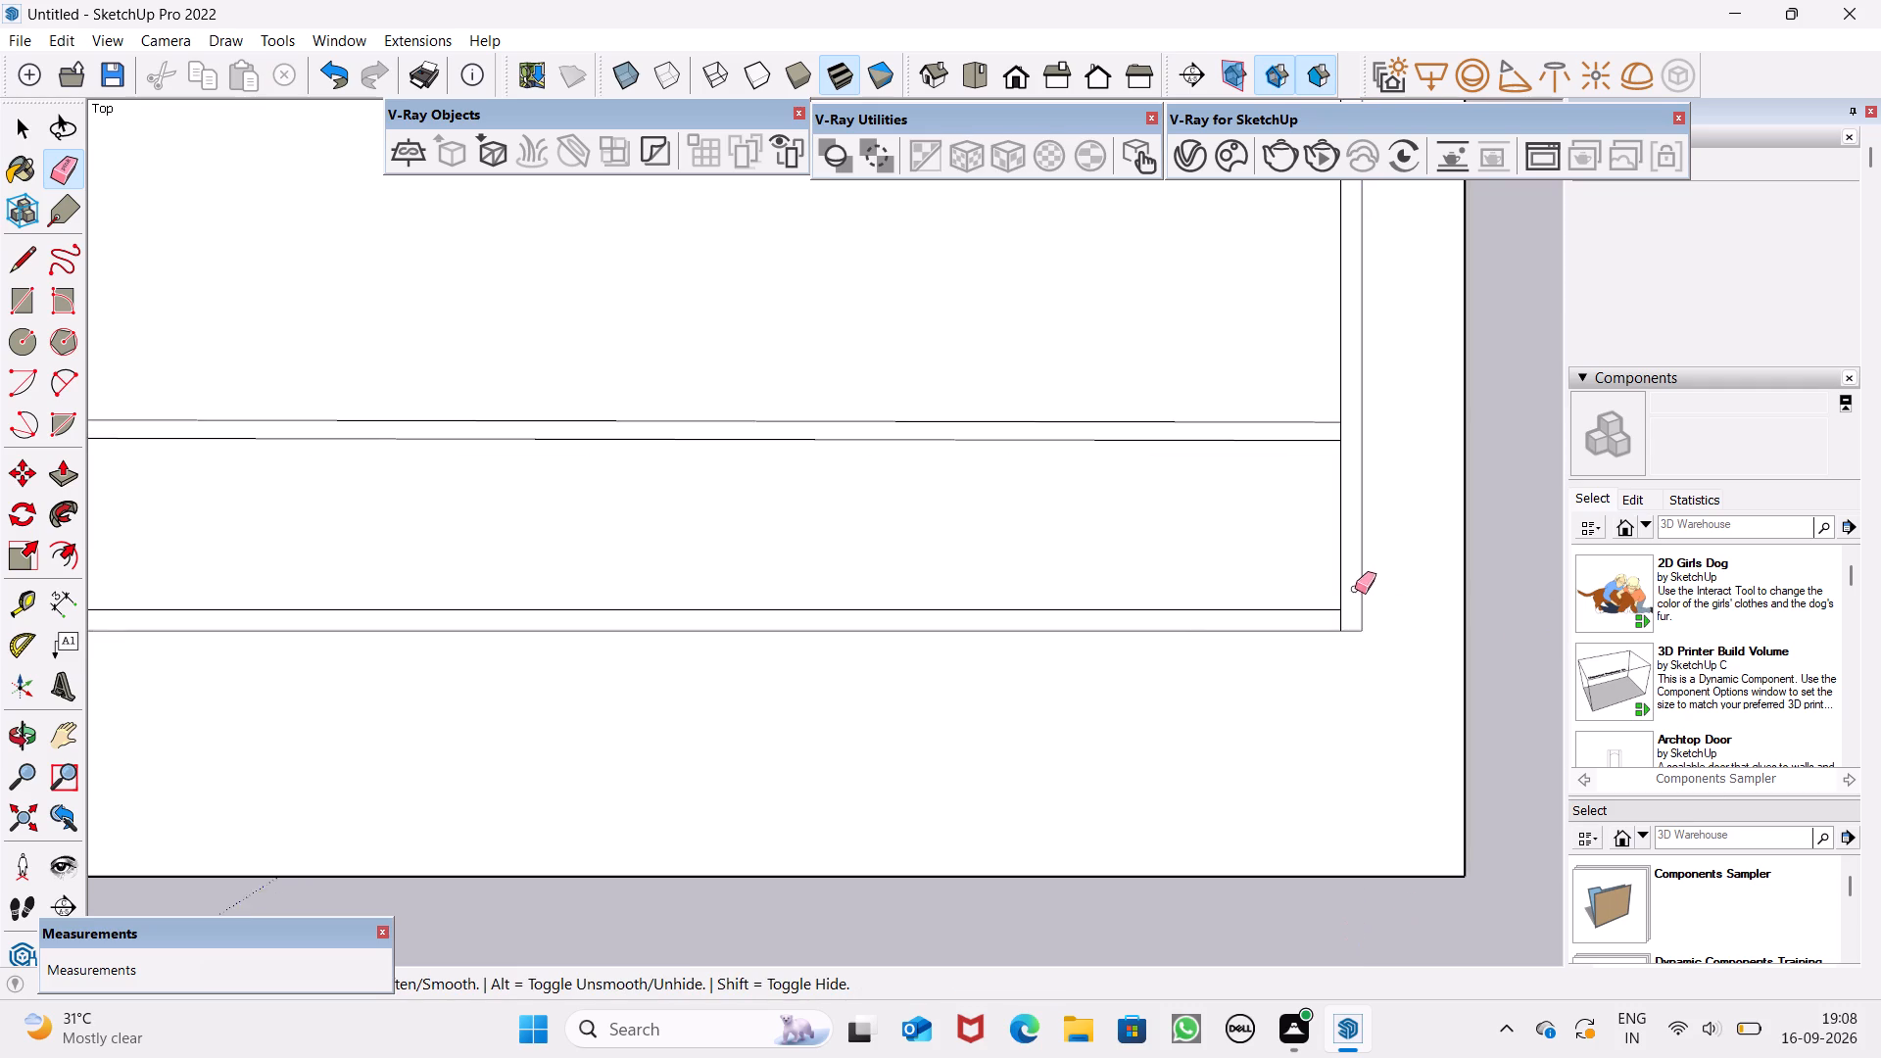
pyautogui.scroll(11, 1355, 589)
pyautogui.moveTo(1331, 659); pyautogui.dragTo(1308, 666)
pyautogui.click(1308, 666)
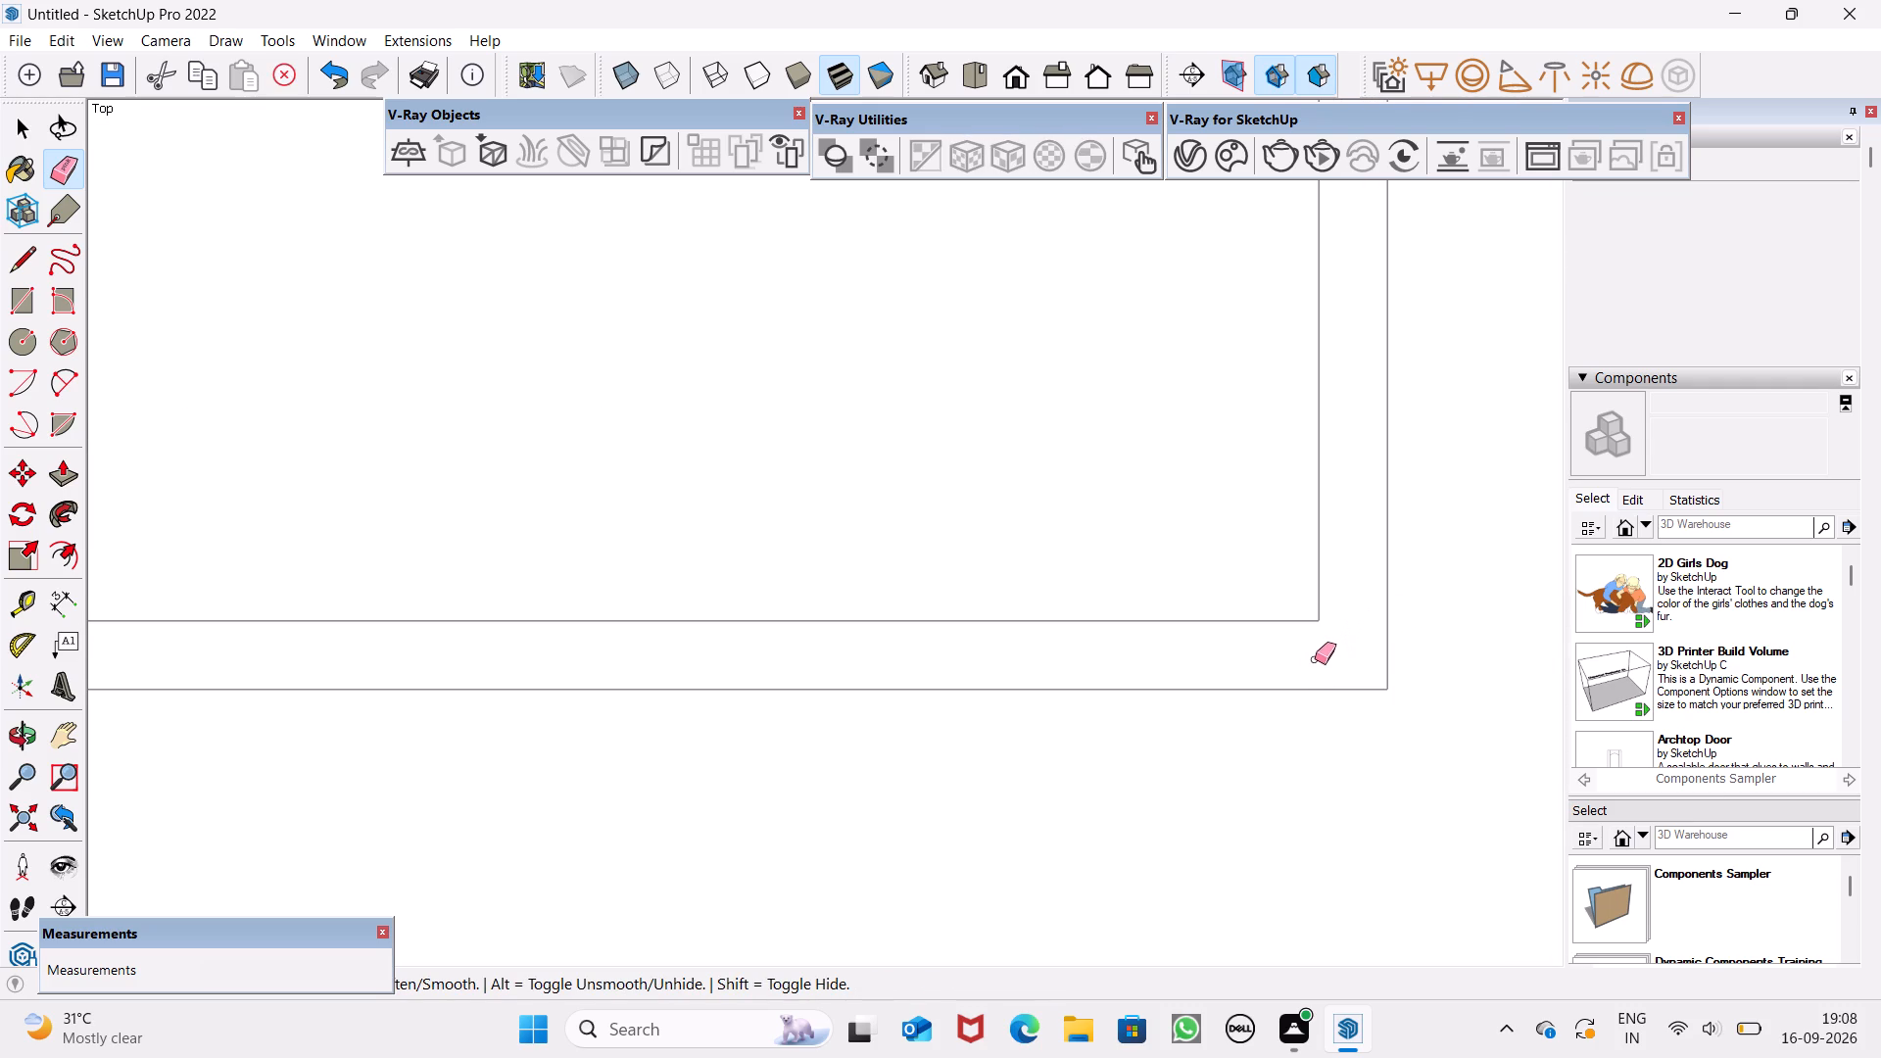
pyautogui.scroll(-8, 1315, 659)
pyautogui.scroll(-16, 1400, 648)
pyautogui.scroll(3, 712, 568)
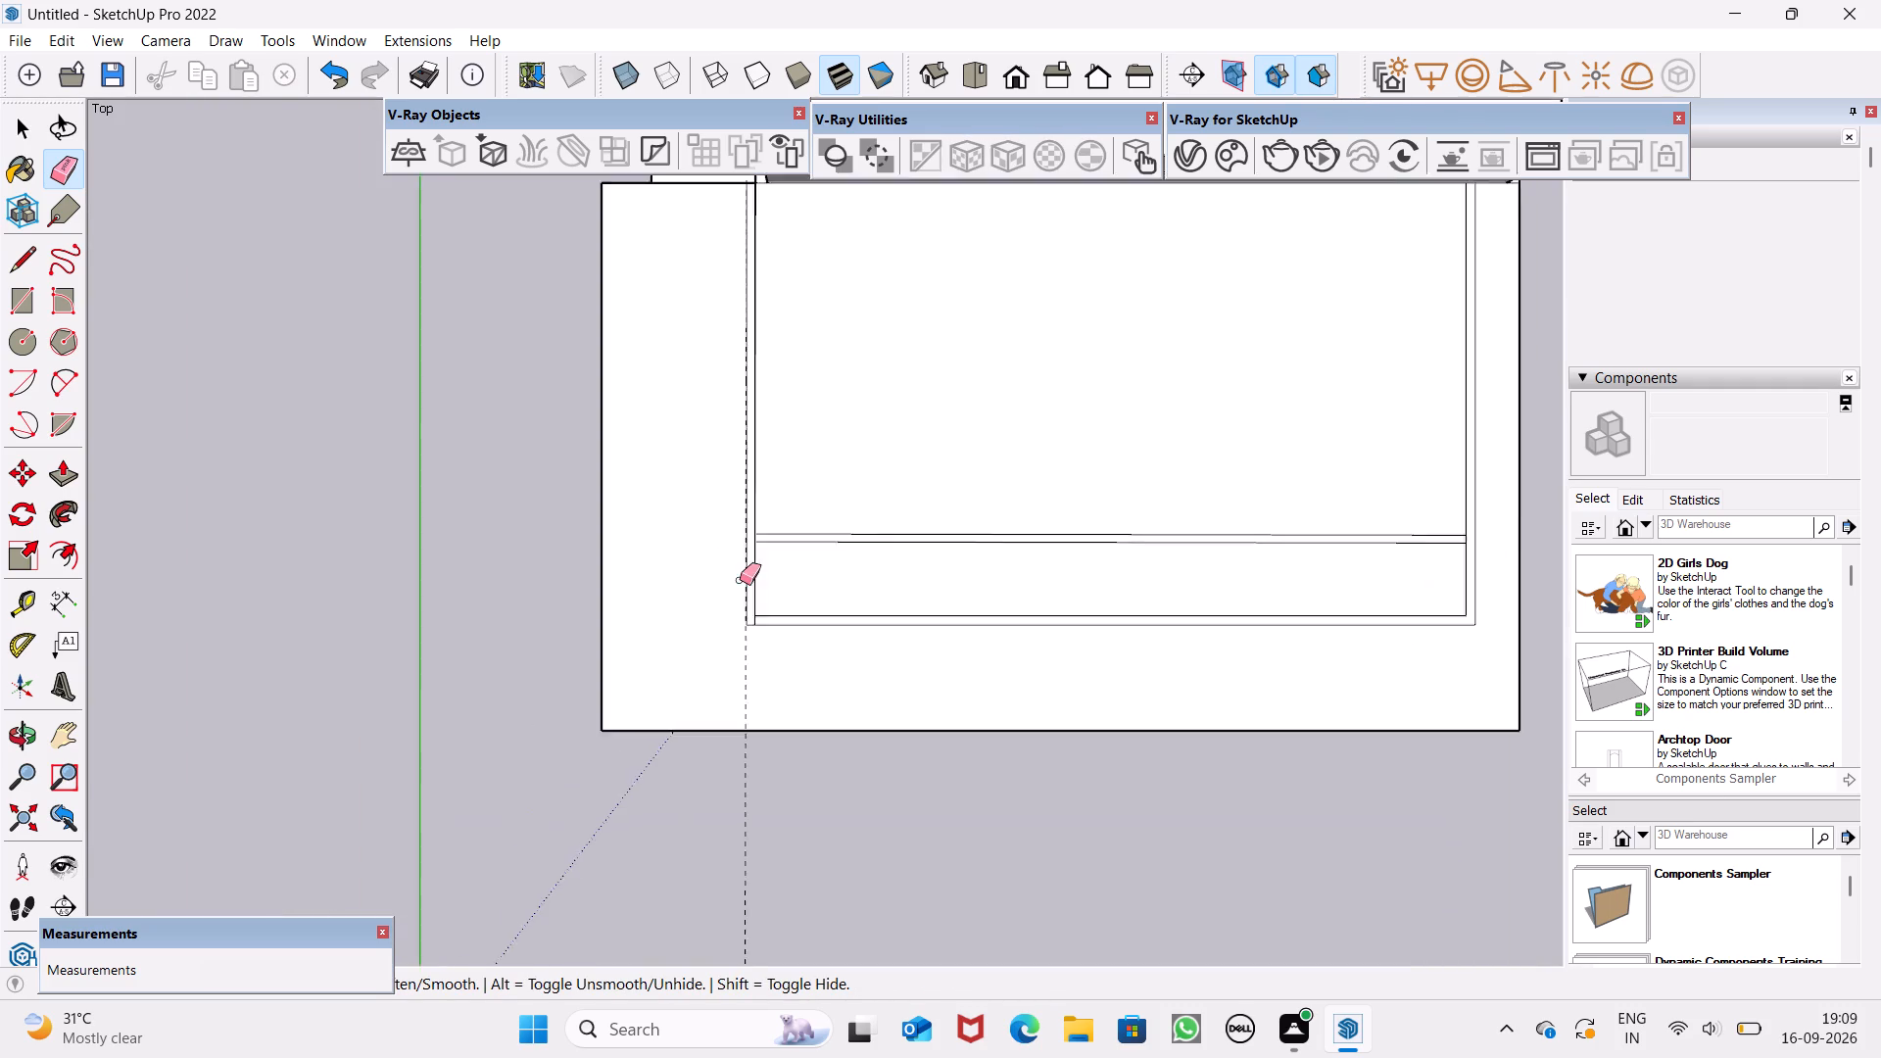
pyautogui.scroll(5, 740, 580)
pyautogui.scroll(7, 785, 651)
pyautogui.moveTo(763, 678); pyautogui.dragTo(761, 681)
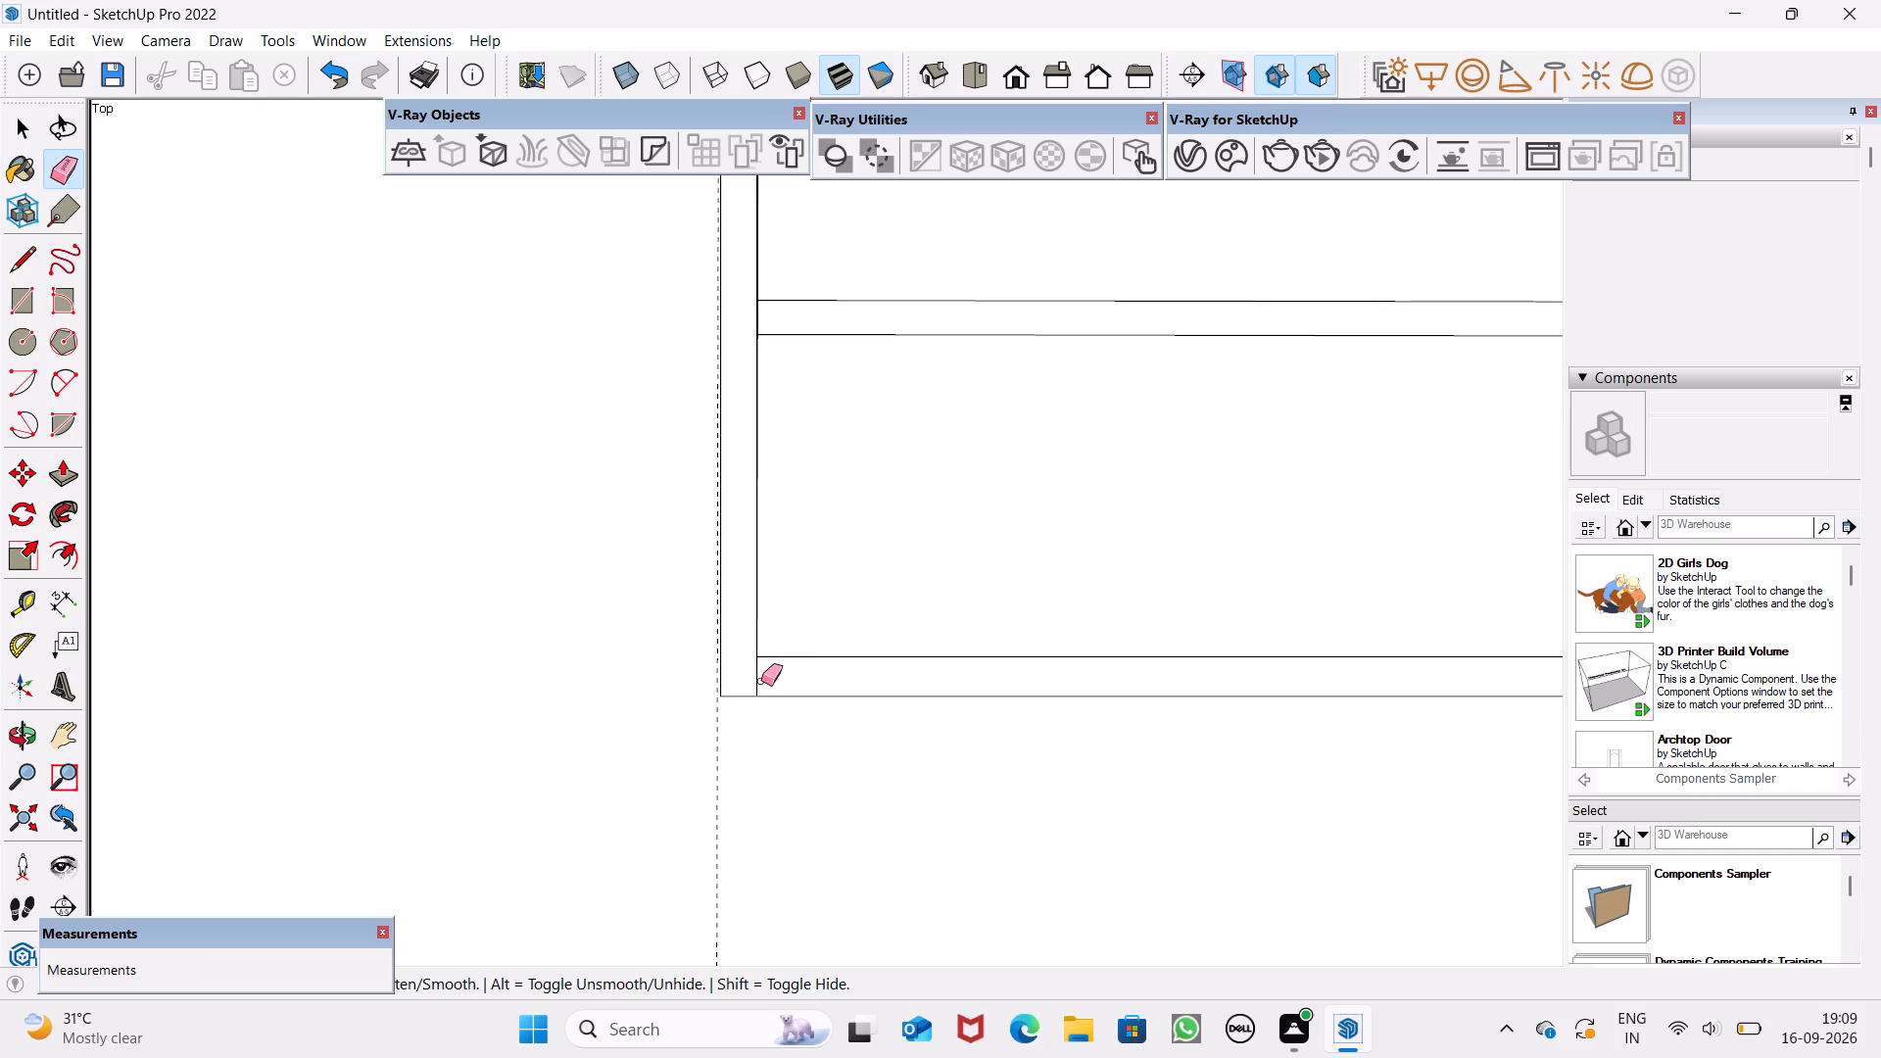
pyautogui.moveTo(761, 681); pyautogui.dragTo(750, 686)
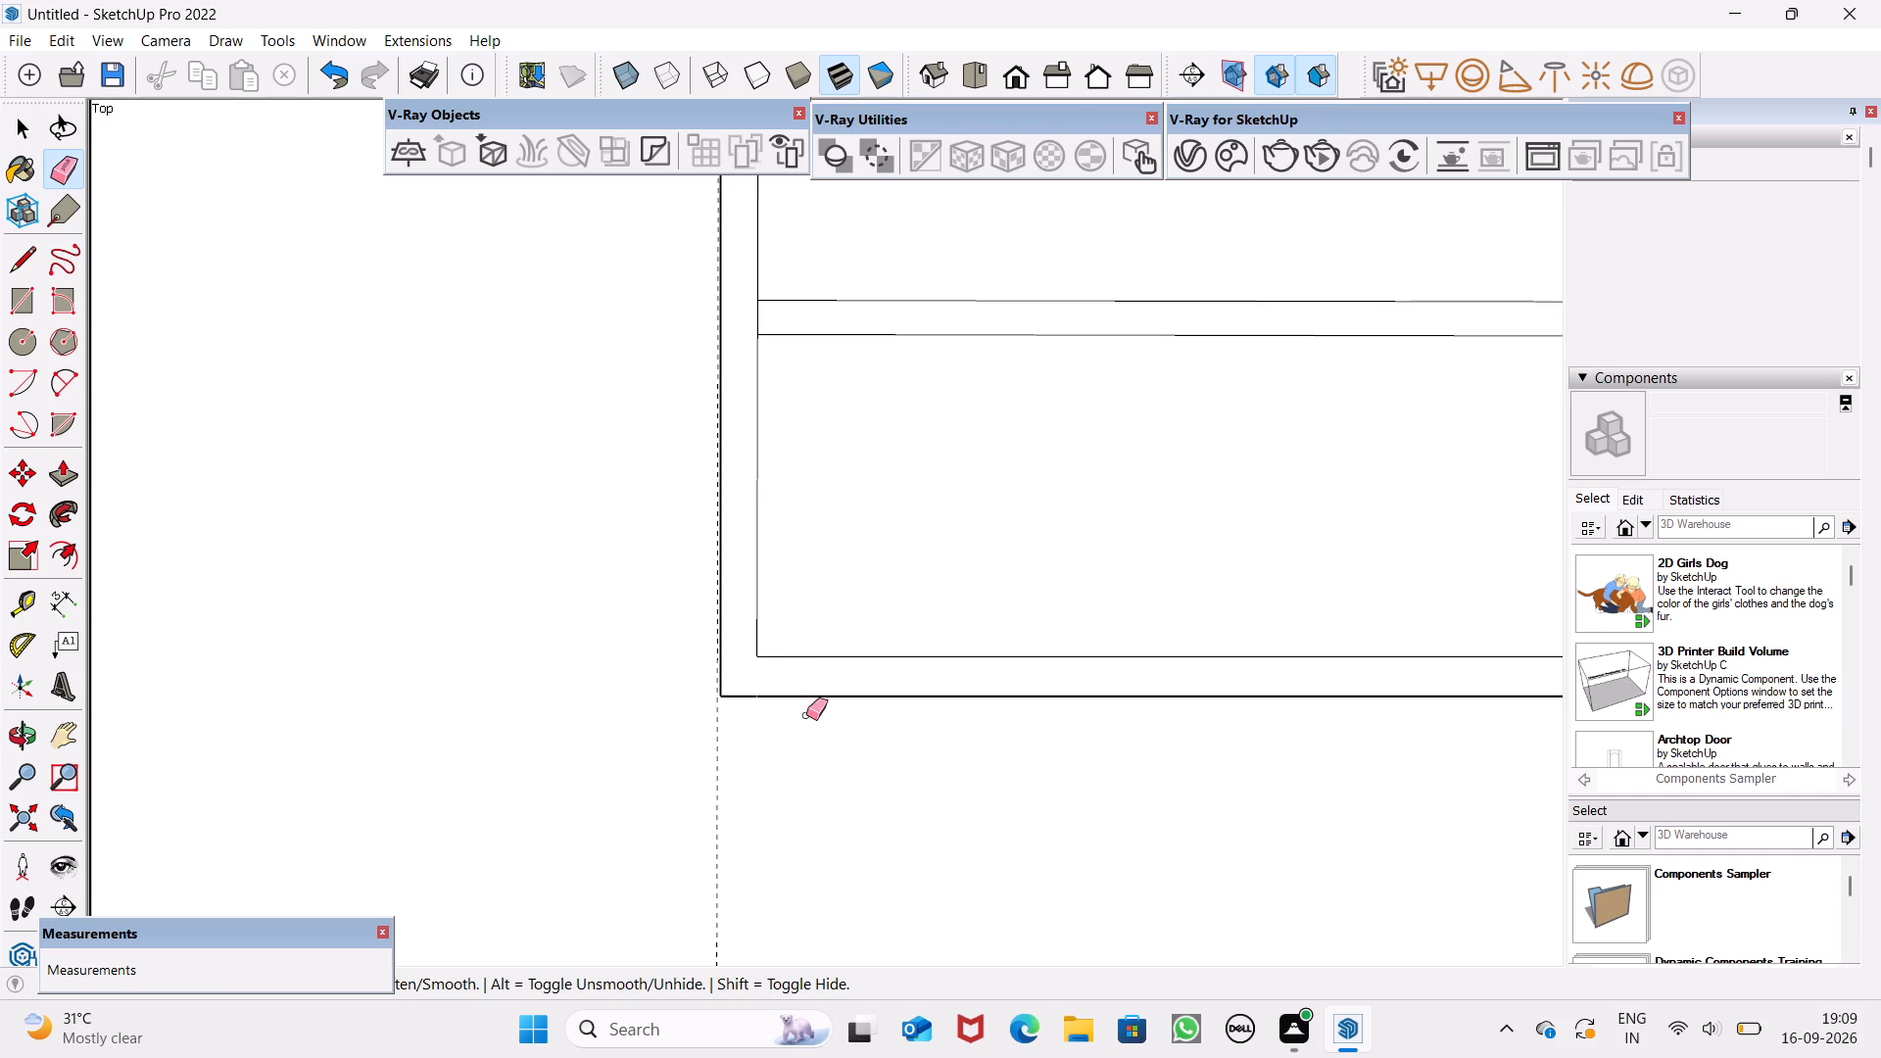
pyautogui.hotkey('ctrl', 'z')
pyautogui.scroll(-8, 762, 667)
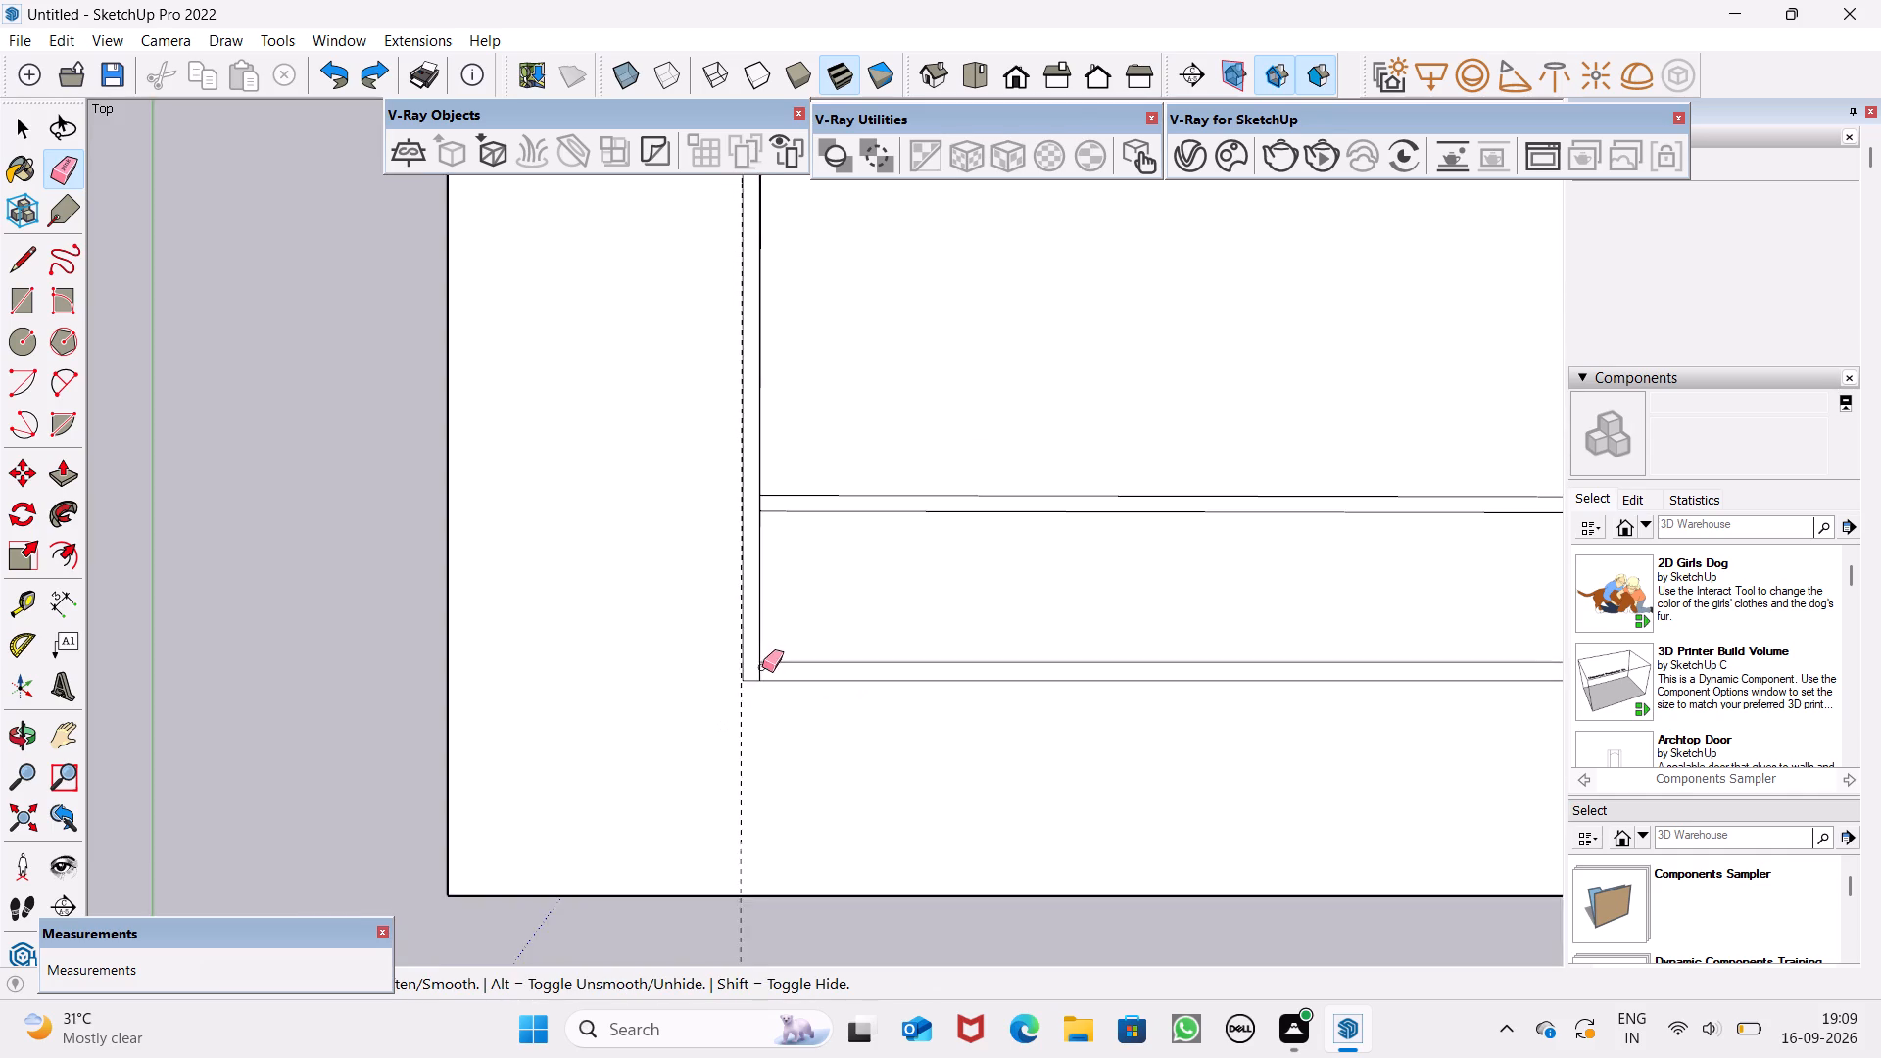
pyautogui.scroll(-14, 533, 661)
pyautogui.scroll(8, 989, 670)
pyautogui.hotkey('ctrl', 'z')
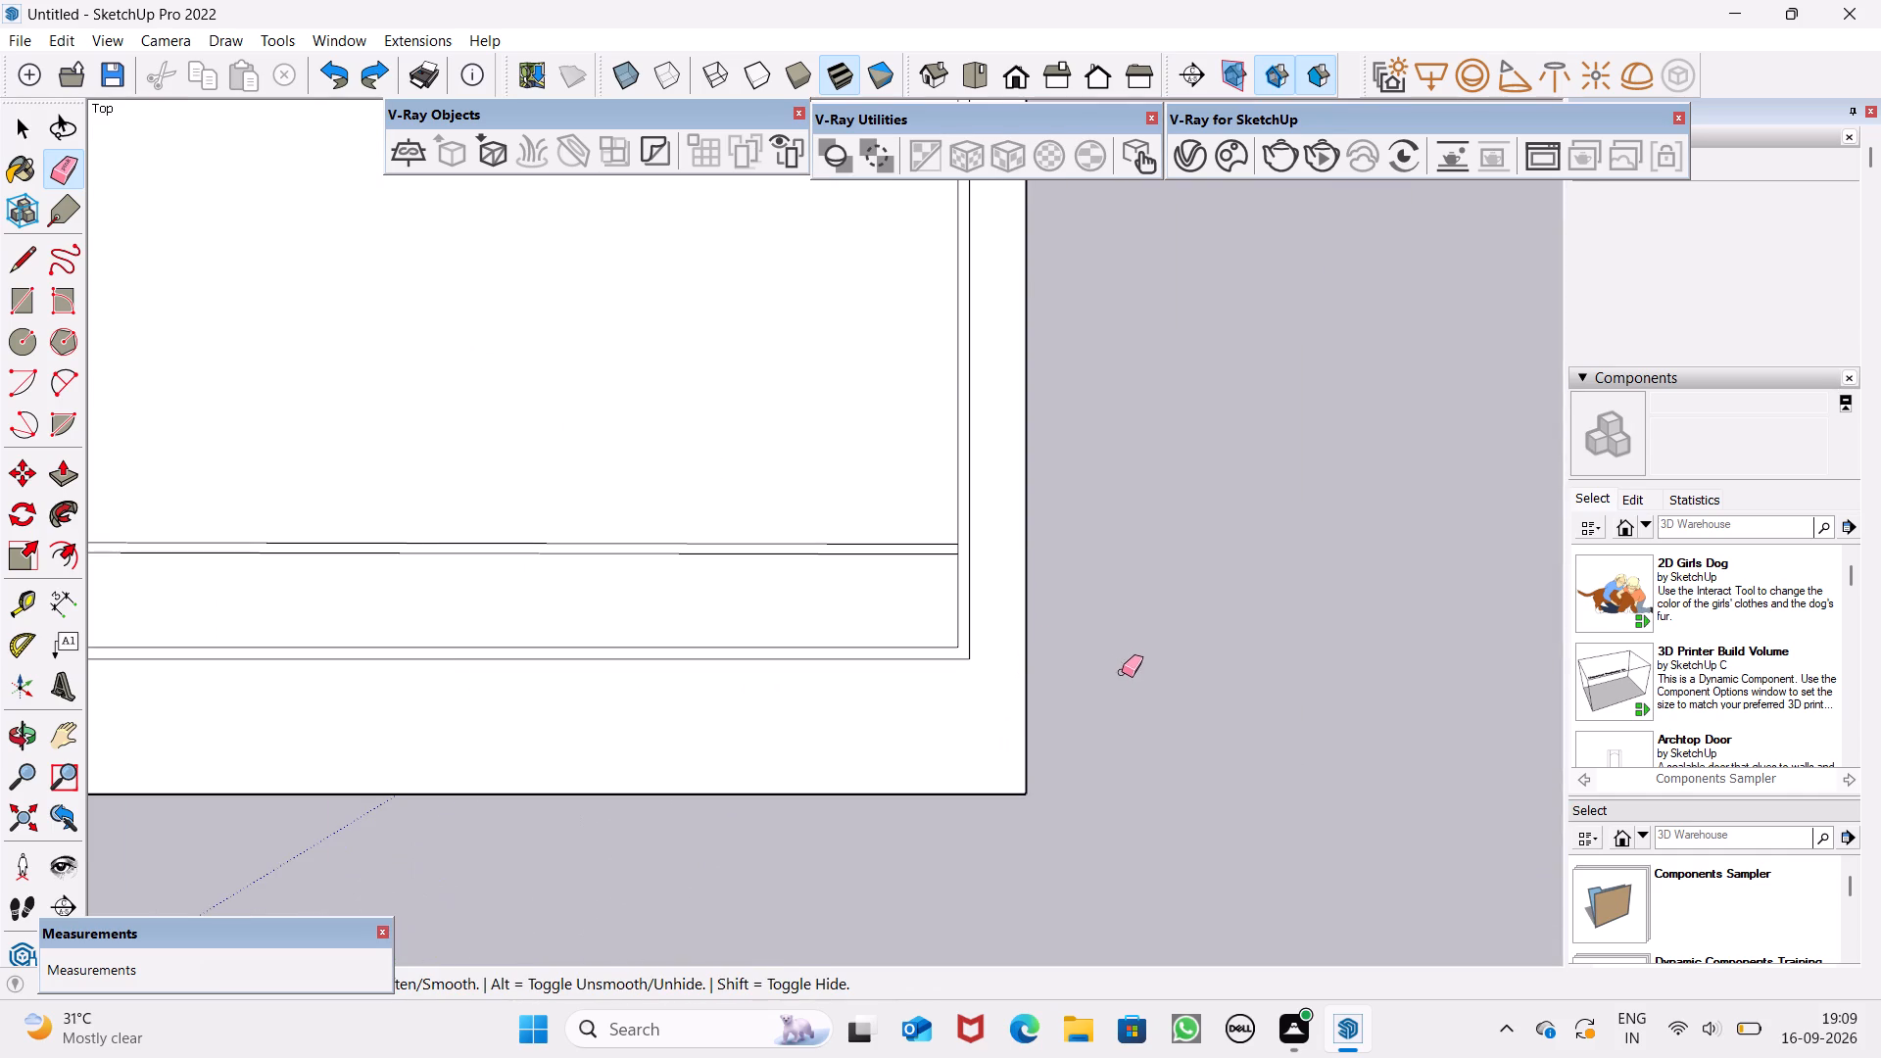
# Erase the short side-edge segments between the cross band's two lines at both ends, opening the band into the side strips.
pyautogui.scroll(8, 885, 470)
pyautogui.scroll(6, 992, 606)
pyautogui.moveTo(1072, 673); pyautogui.dragTo(1076, 665)
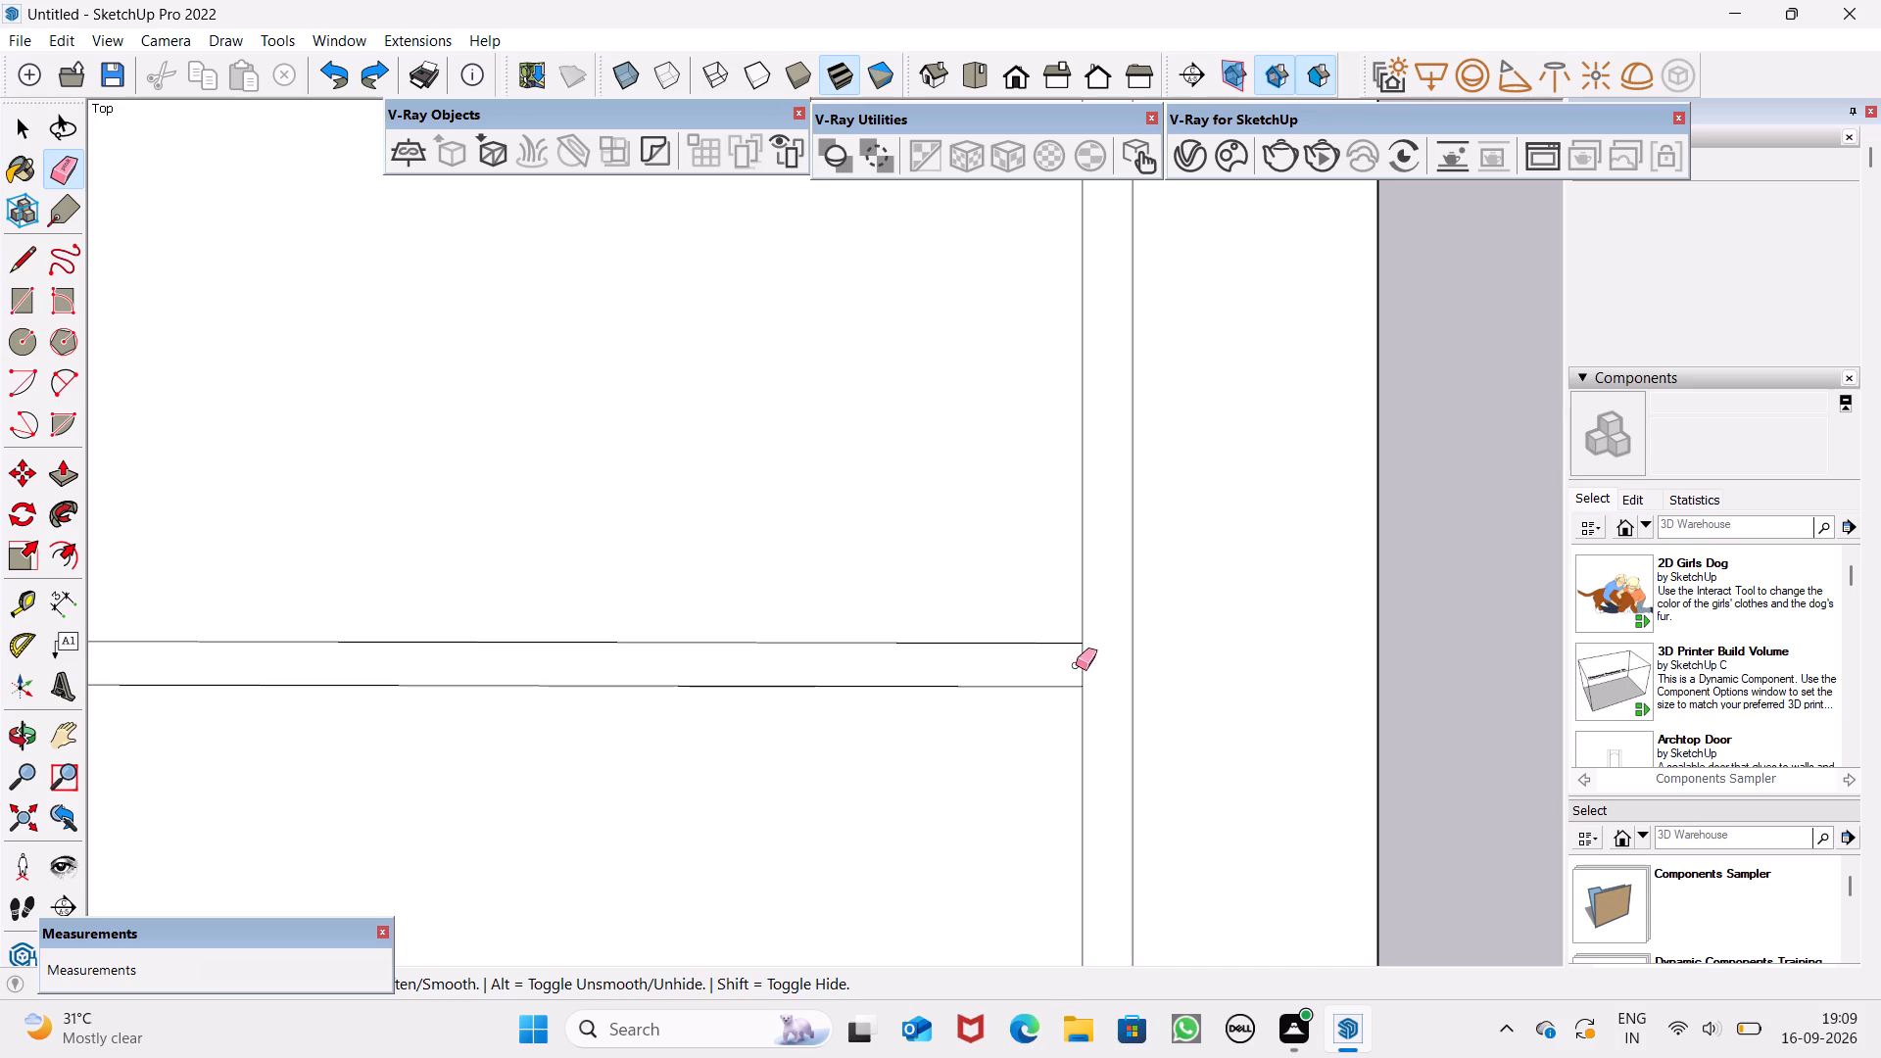
pyautogui.moveTo(1076, 665); pyautogui.dragTo(1095, 660)
pyautogui.scroll(-9, 952, 598)
pyautogui.scroll(-7, 1043, 519)
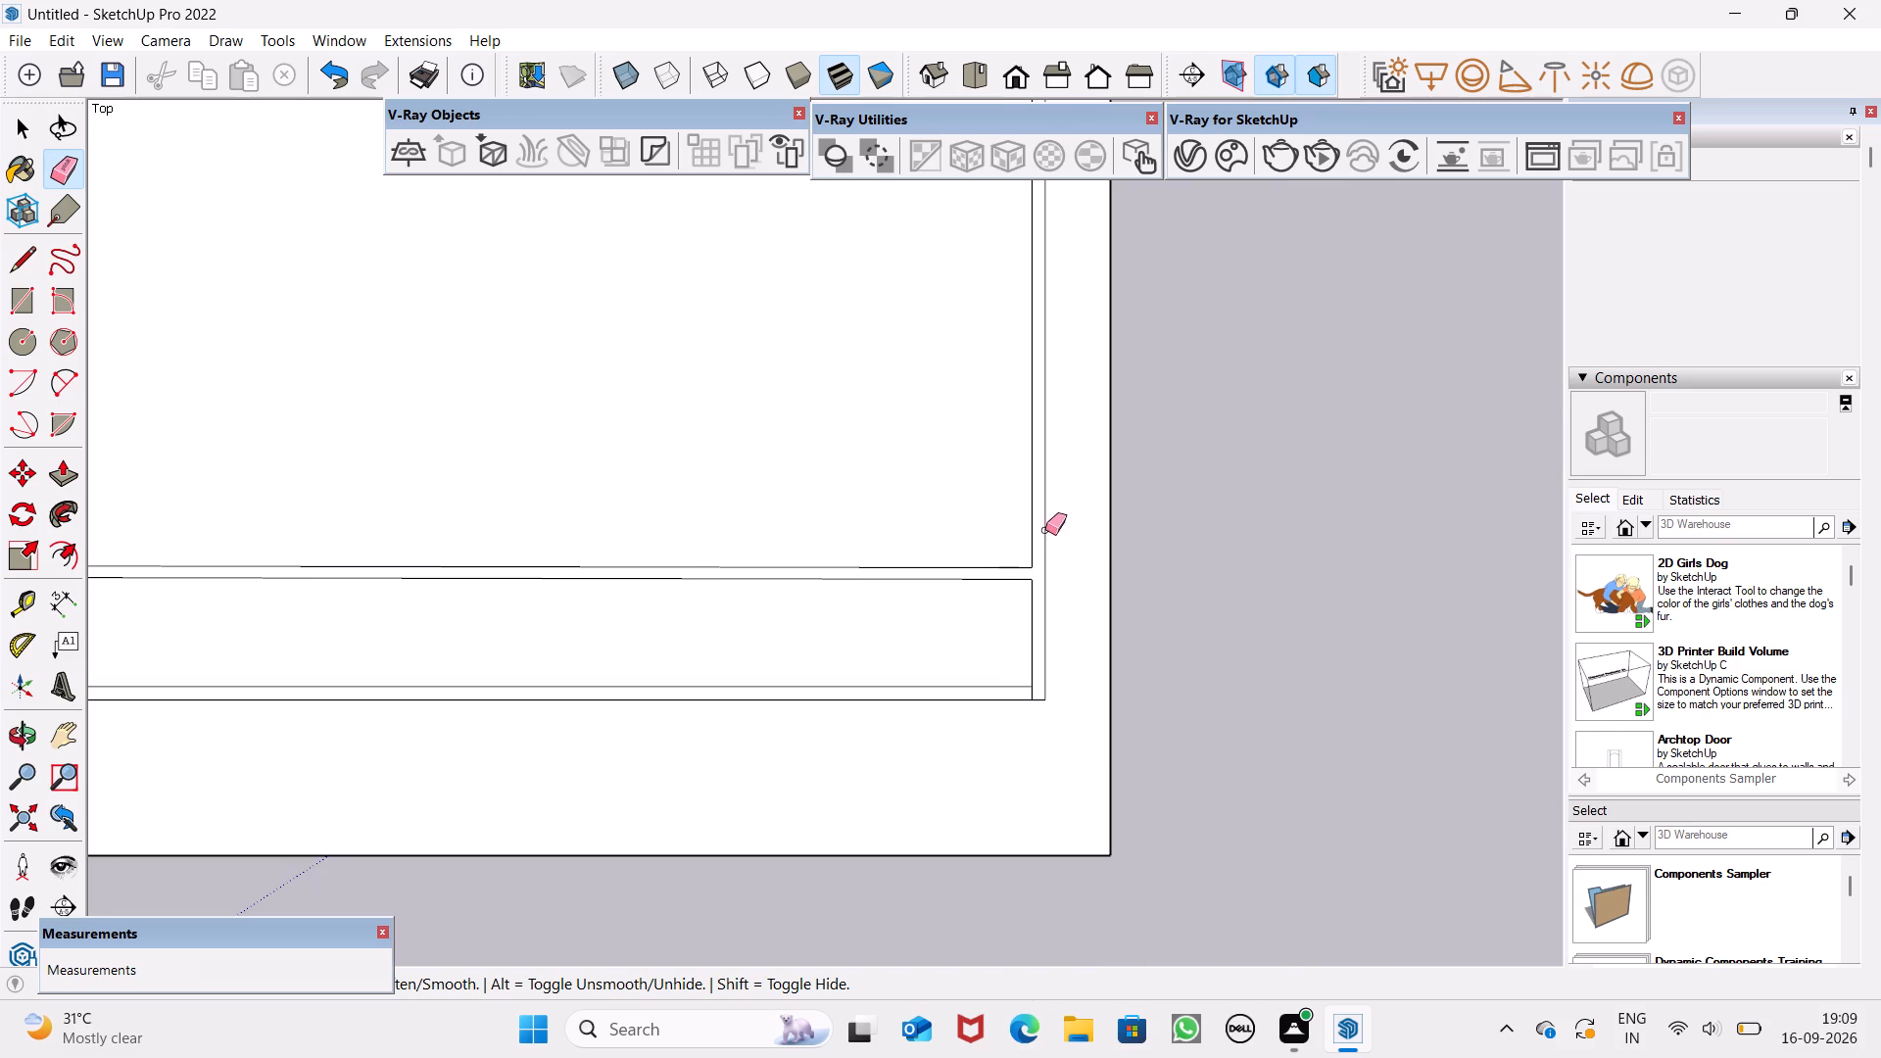
pyautogui.scroll(-1, 482, 554)
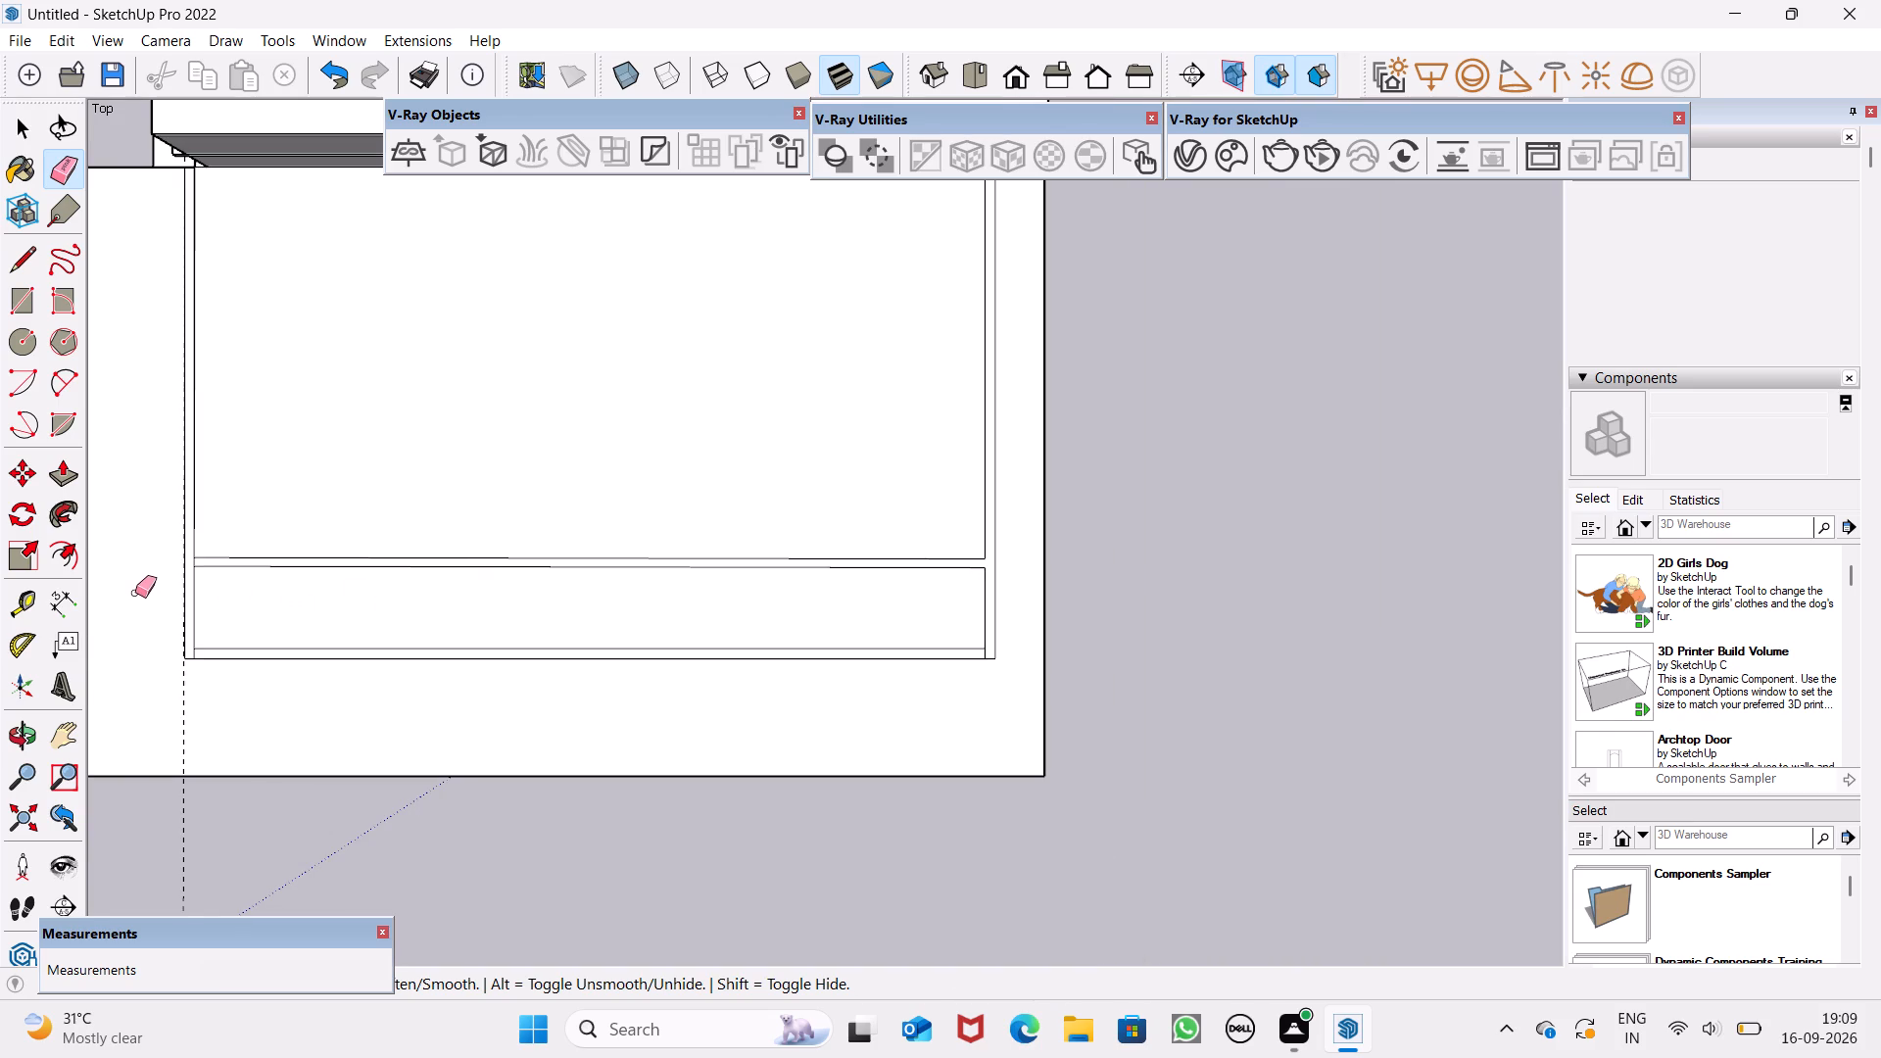
pyautogui.scroll(7, 143, 595)
pyautogui.scroll(9, 219, 537)
pyautogui.moveTo(219, 525); pyautogui.dragTo(194, 540)
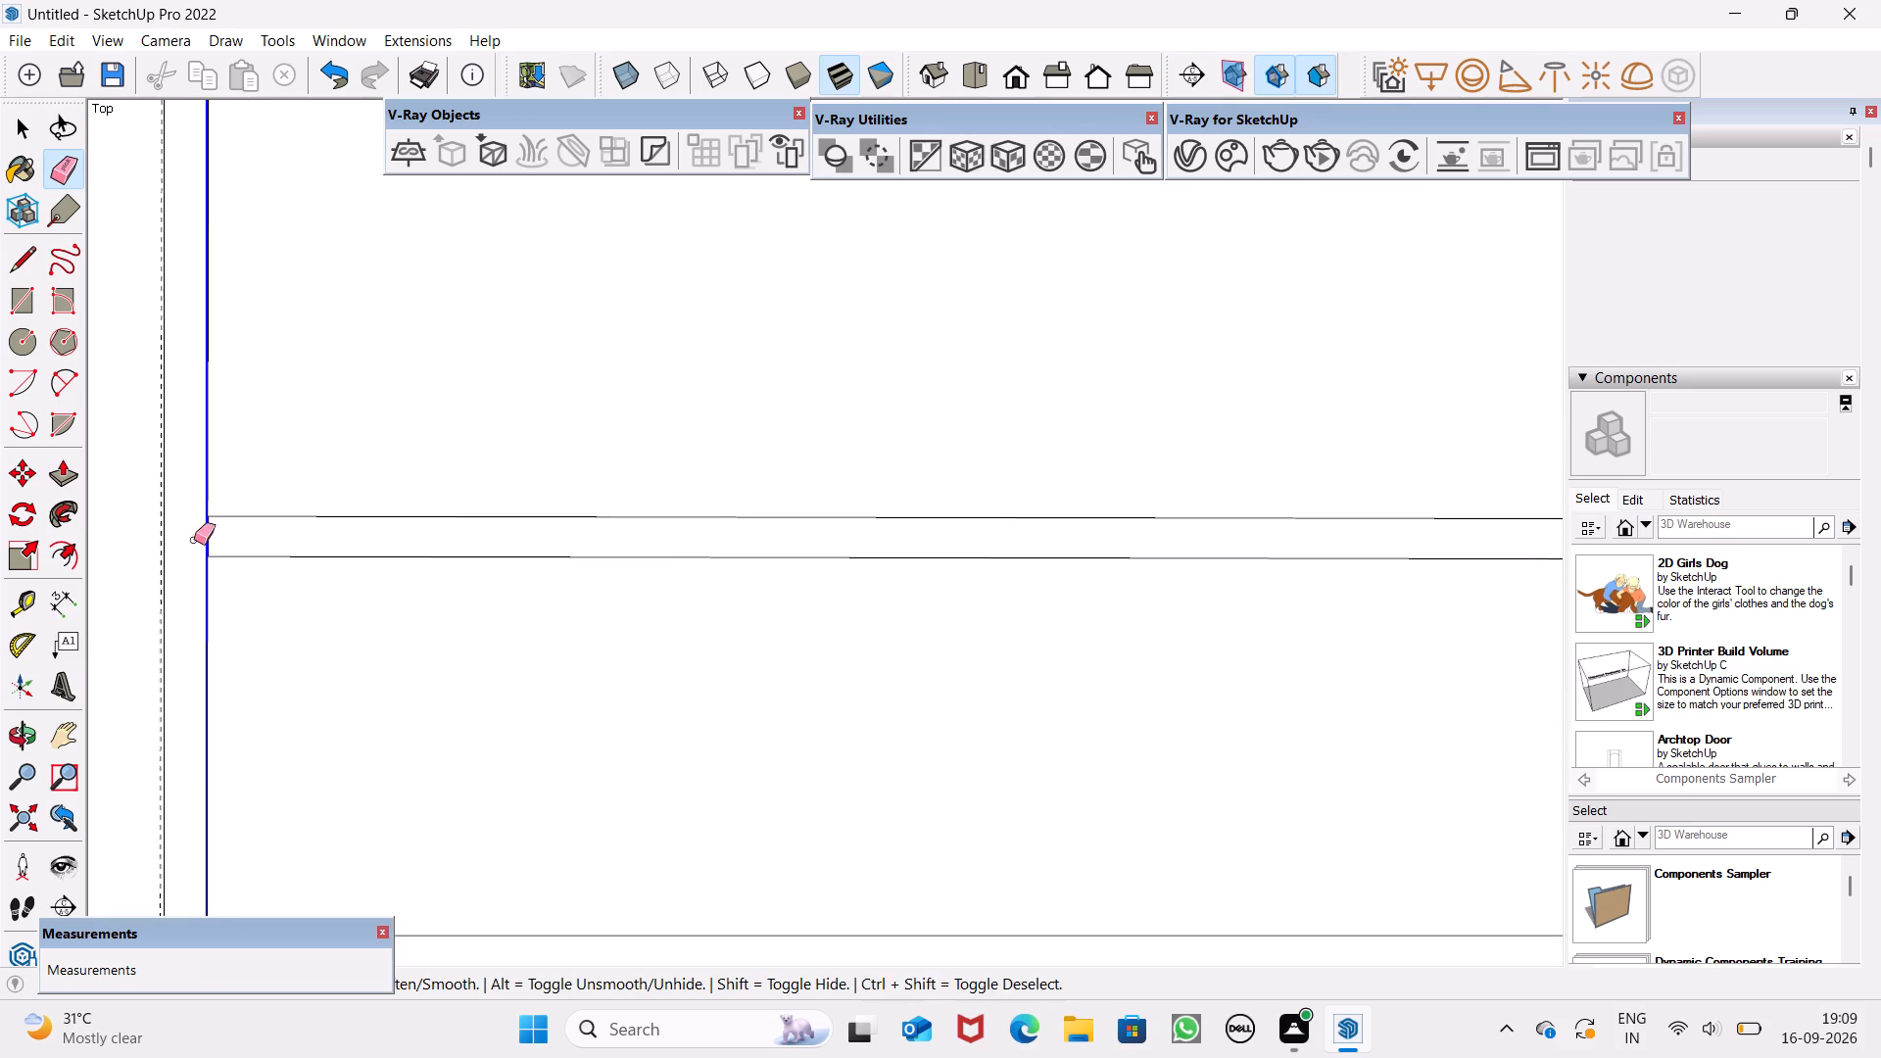
pyautogui.moveTo(194, 540); pyautogui.dragTo(193, 540)
# Erase the remaining guide along the side strip at the wider margin.
pyautogui.scroll(-16, 384, 491)
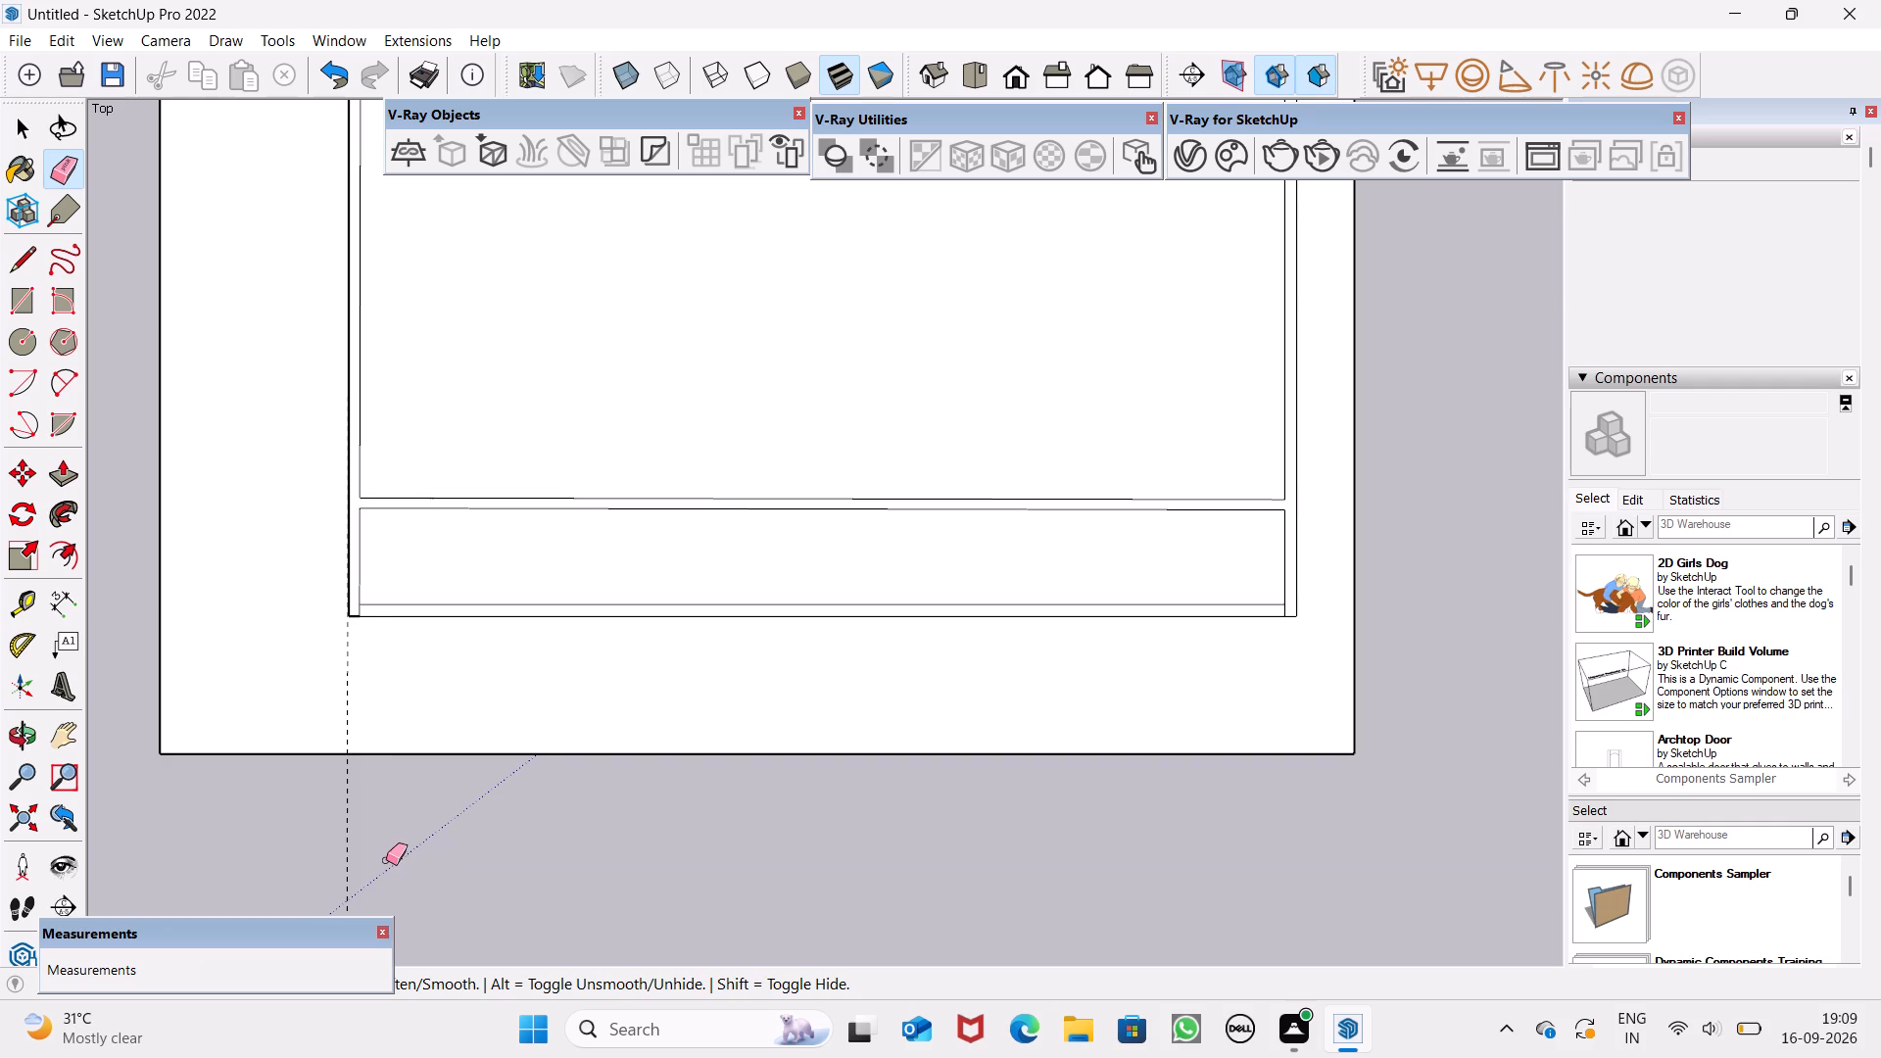
pyautogui.moveTo(371, 863); pyautogui.dragTo(303, 866)
pyautogui.click(303, 866)
# Erase the short dividing edges at both corners where the side strips meet the long outer strip.
pyautogui.scroll(7, 353, 522)
pyautogui.scroll(7, 394, 693)
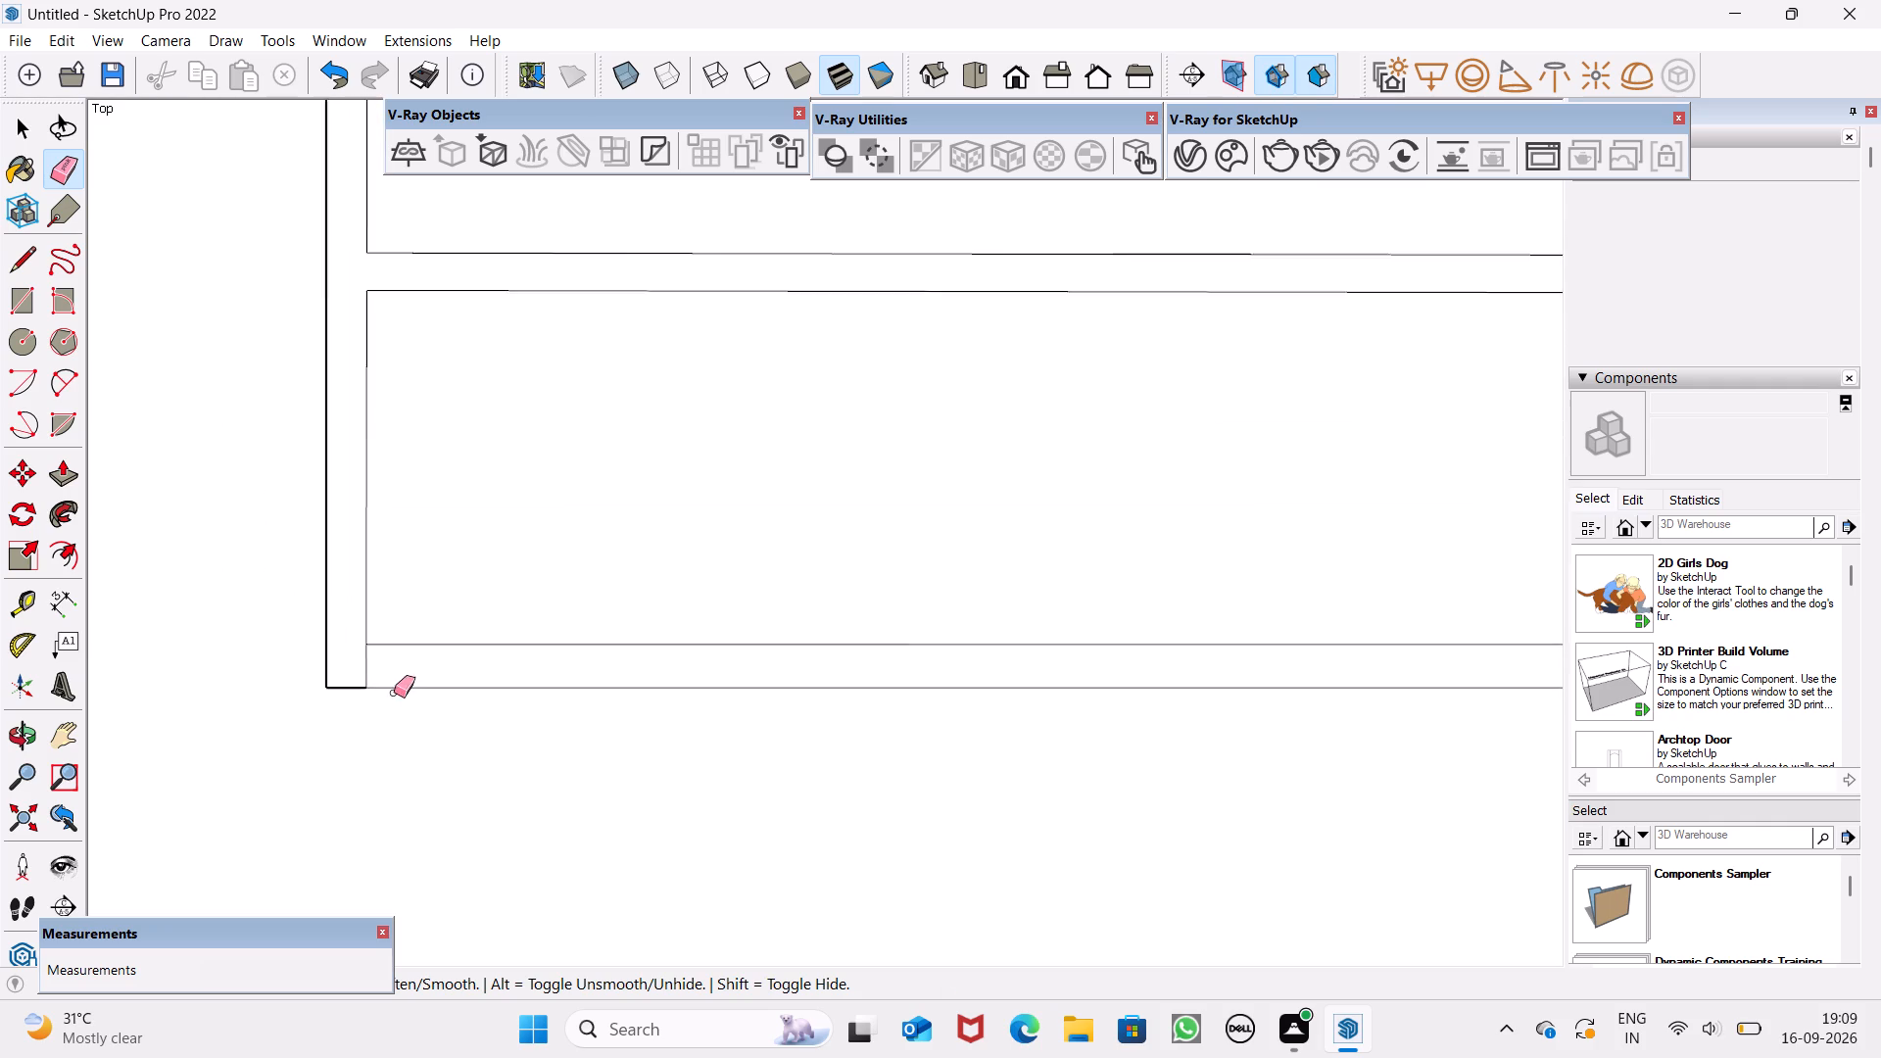
pyautogui.scroll(11, 394, 693)
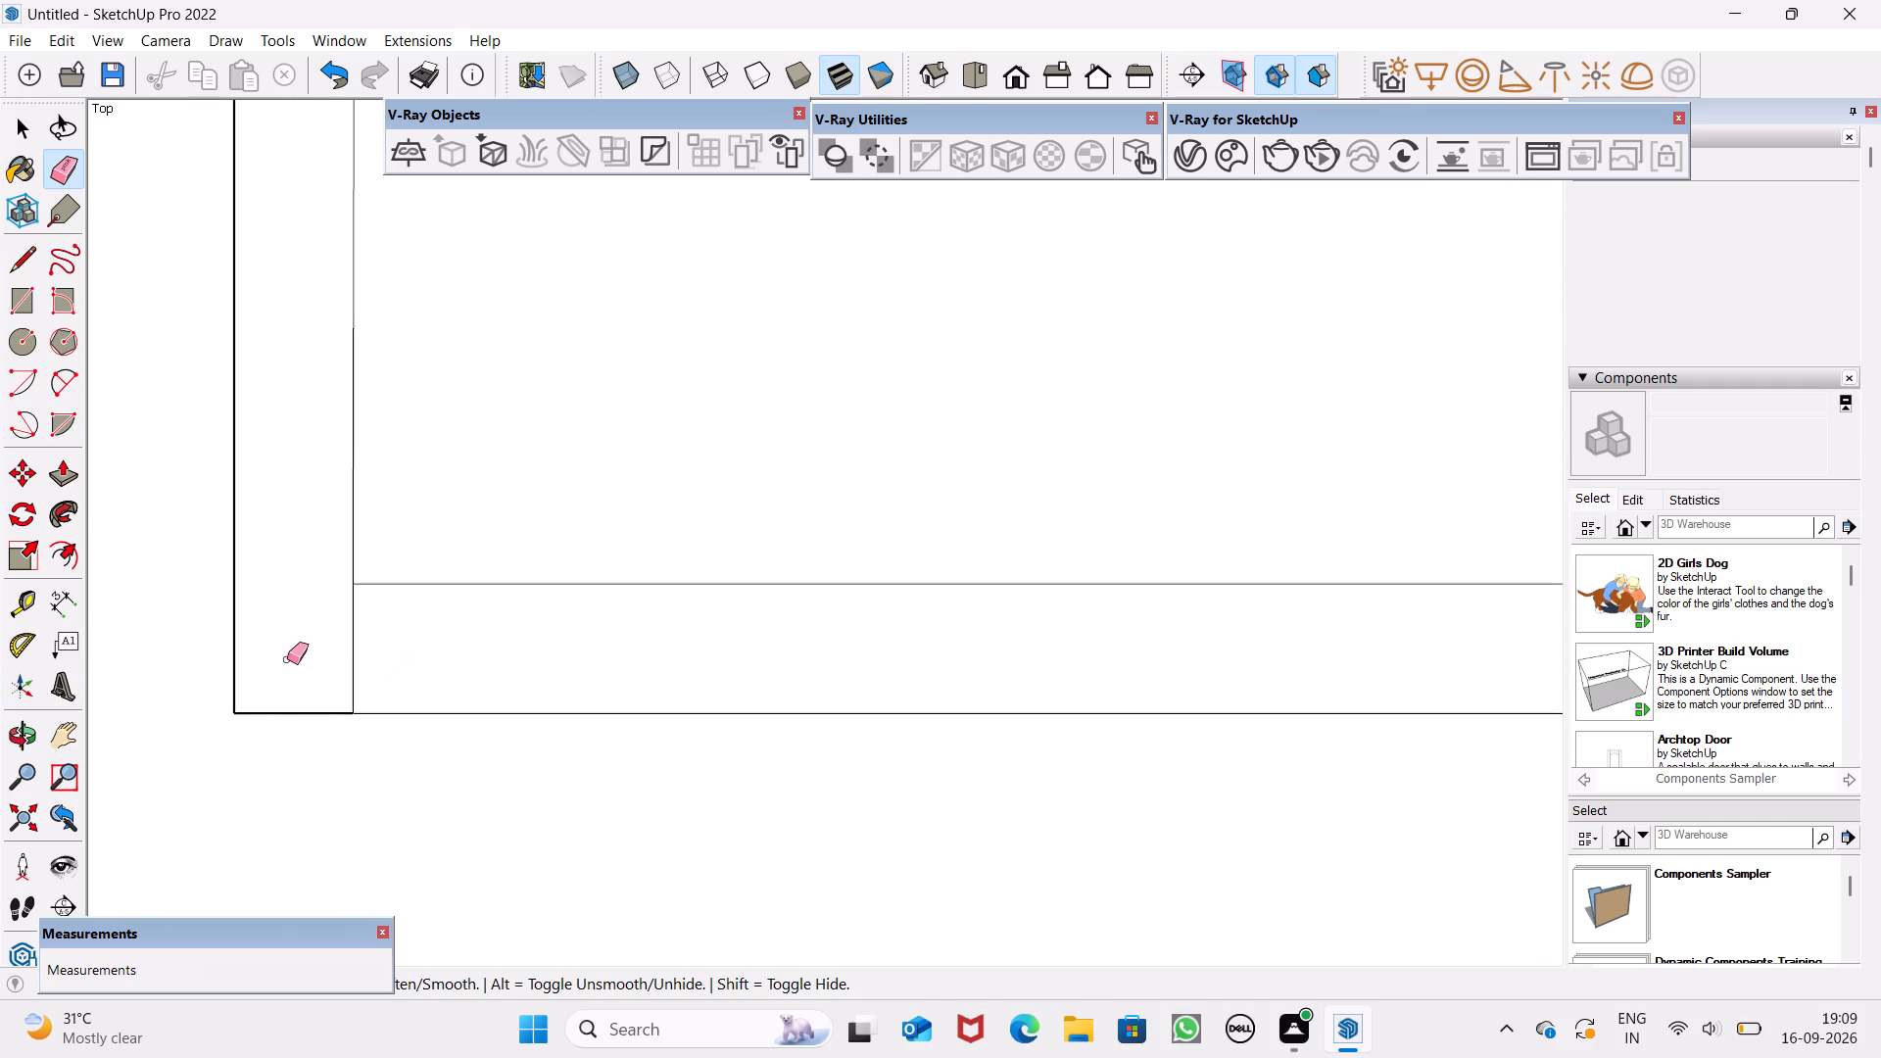
pyautogui.moveTo(369, 677); pyautogui.dragTo(330, 684)
pyautogui.scroll(-1, 323, 647)
pyautogui.scroll(-9, 233, 651)
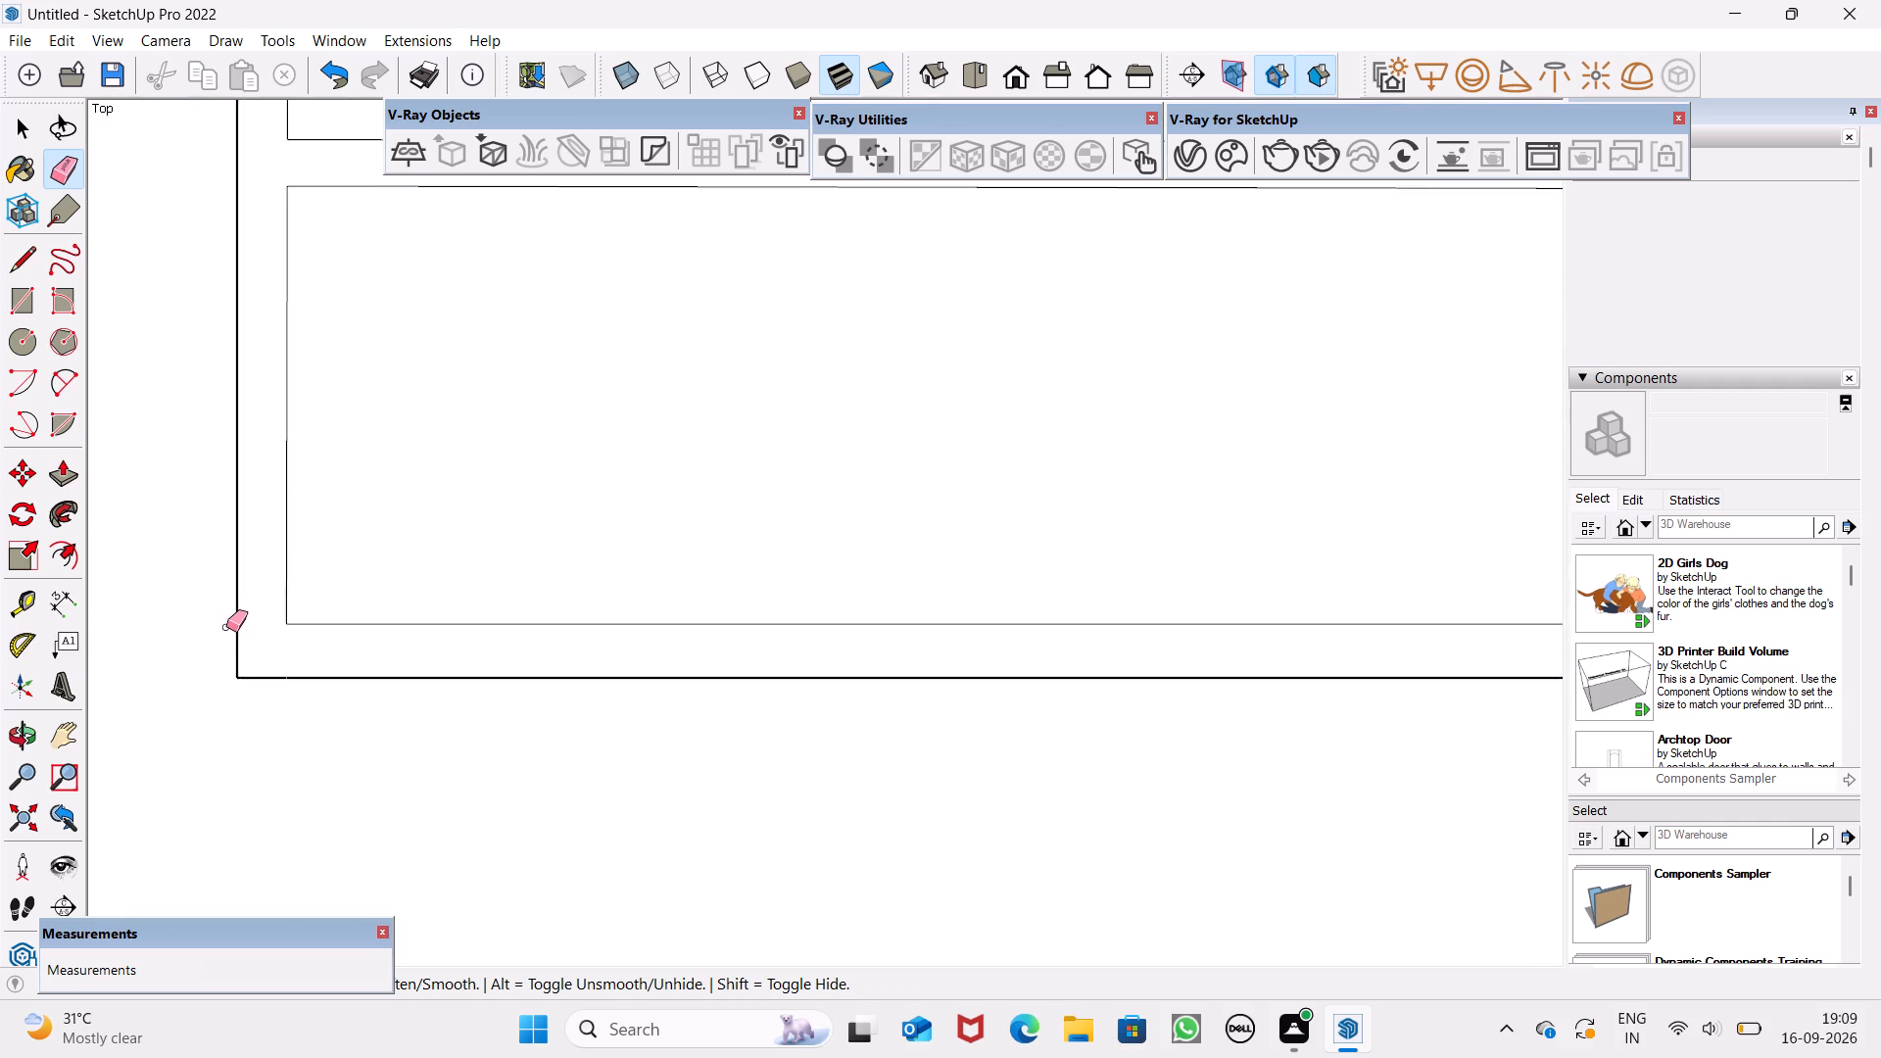
pyautogui.scroll(-18, 226, 627)
pyautogui.scroll(-16, 353, 625)
pyautogui.scroll(20, 815, 644)
pyautogui.scroll(5, 815, 644)
pyautogui.moveTo(853, 664); pyautogui.dragTo(835, 672)
pyautogui.press('space')
pyautogui.press('space')
# Draw a short line across the side strip at the narrower margin, from the inner rectangle's corner to the outer edge.
pyautogui.scroll(-18, 1025, 684)
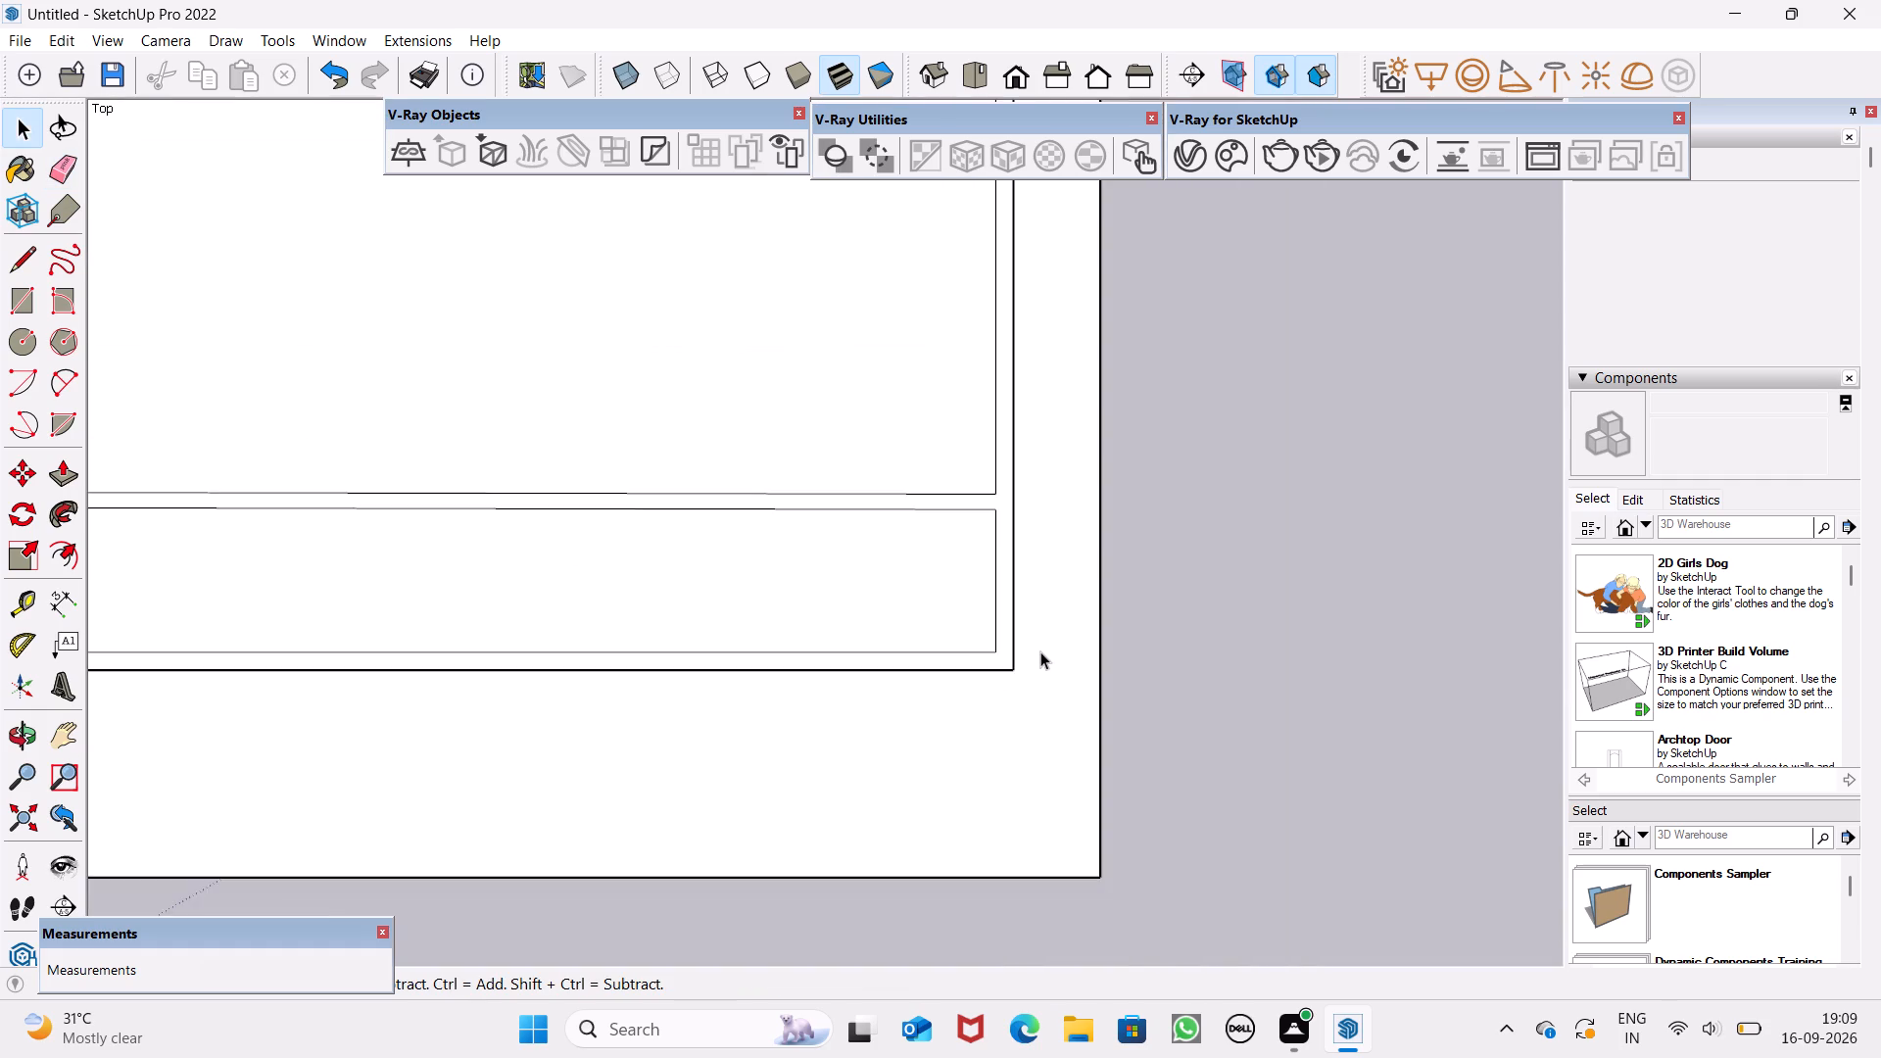
pyautogui.scroll(-9, 1040, 651)
pyautogui.moveTo(1030, 706); pyautogui.dragTo(1017, 530, button='middle')
pyautogui.scroll(1, 1017, 530)
pyautogui.scroll(5, 707, 680)
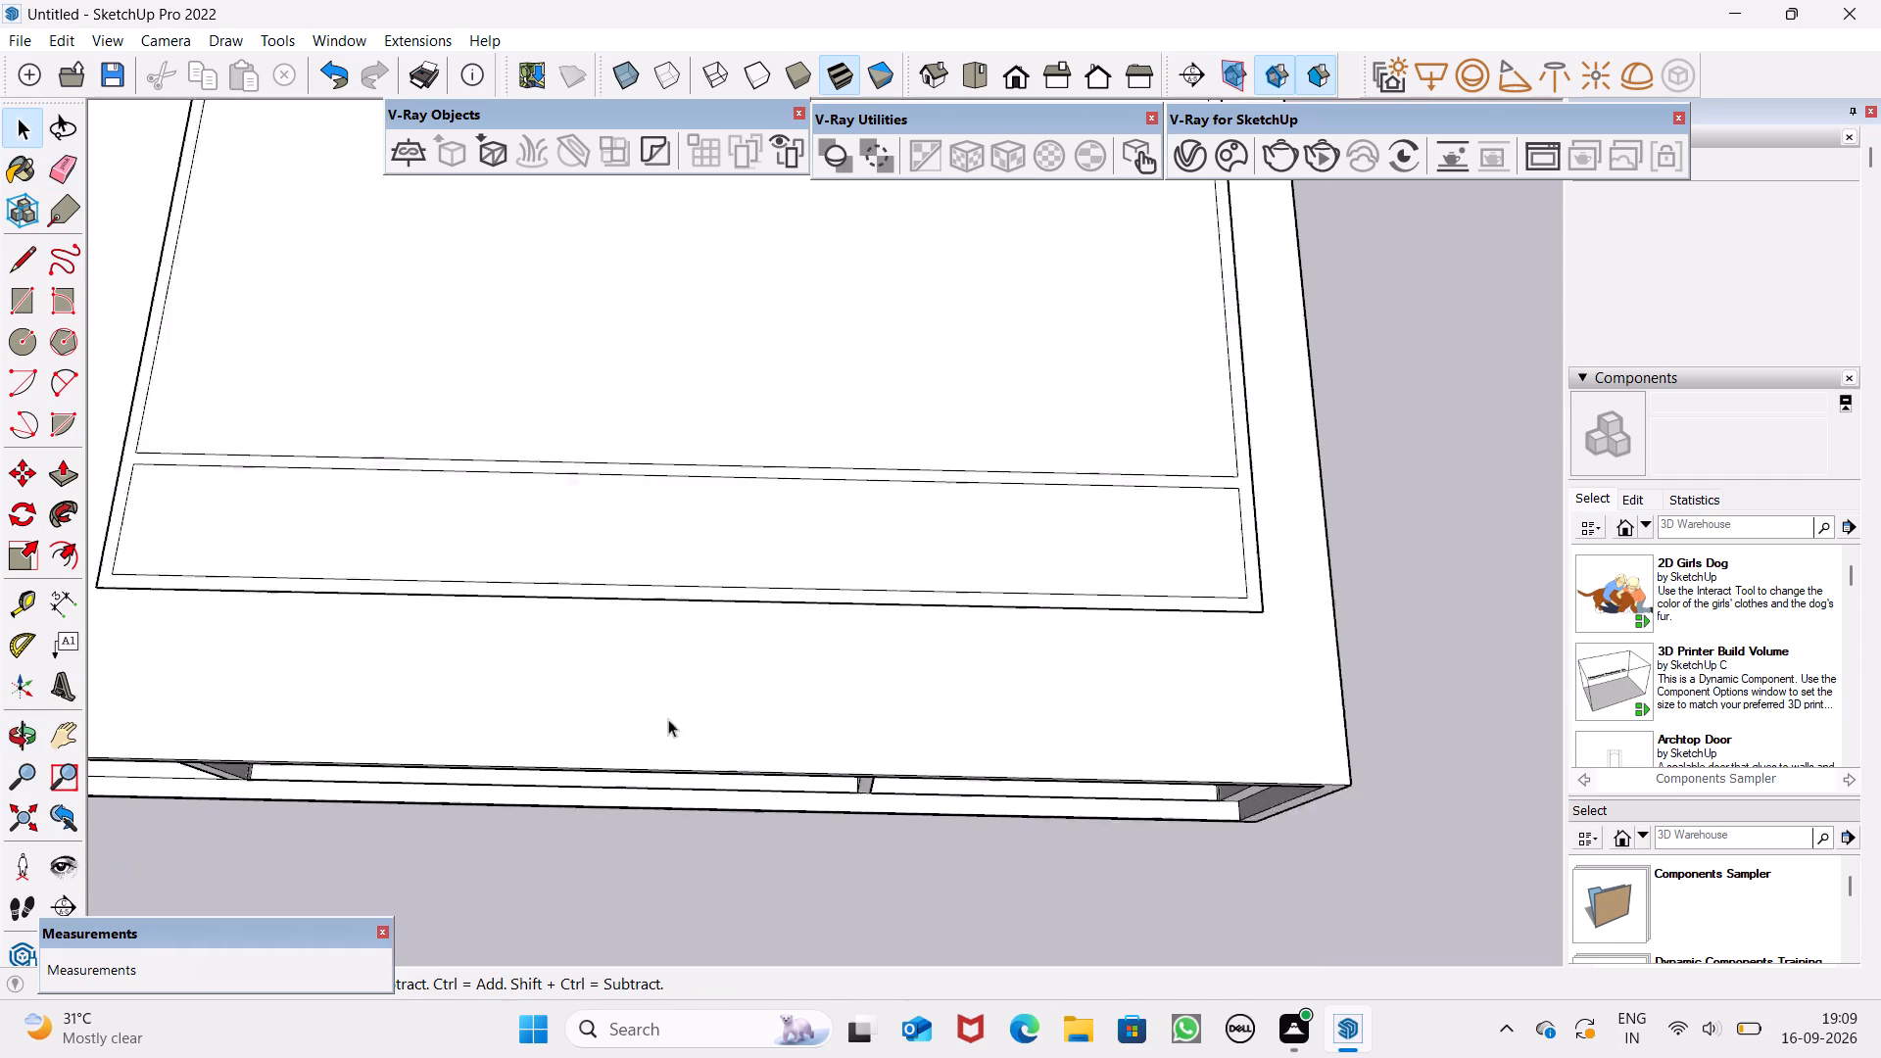
pyautogui.scroll(1, 668, 719)
pyautogui.click(17, 260)
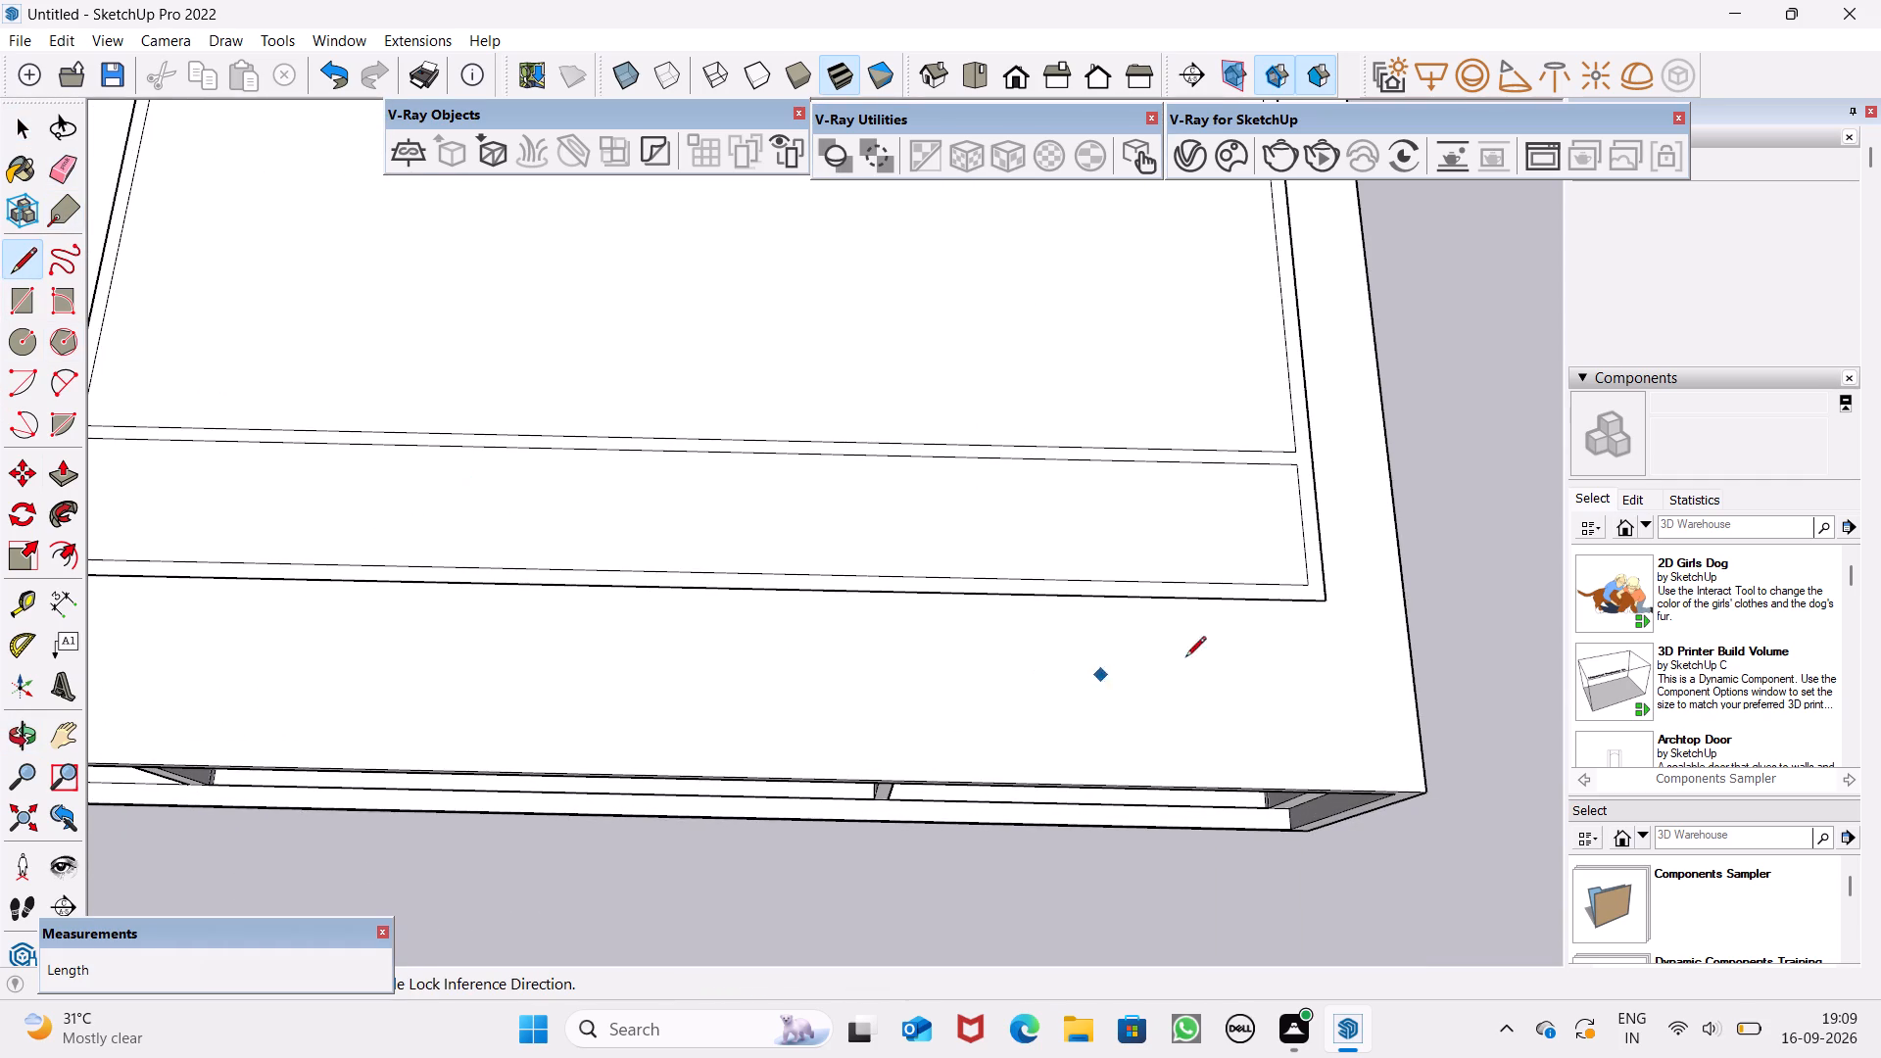
pyautogui.scroll(6, 1264, 586)
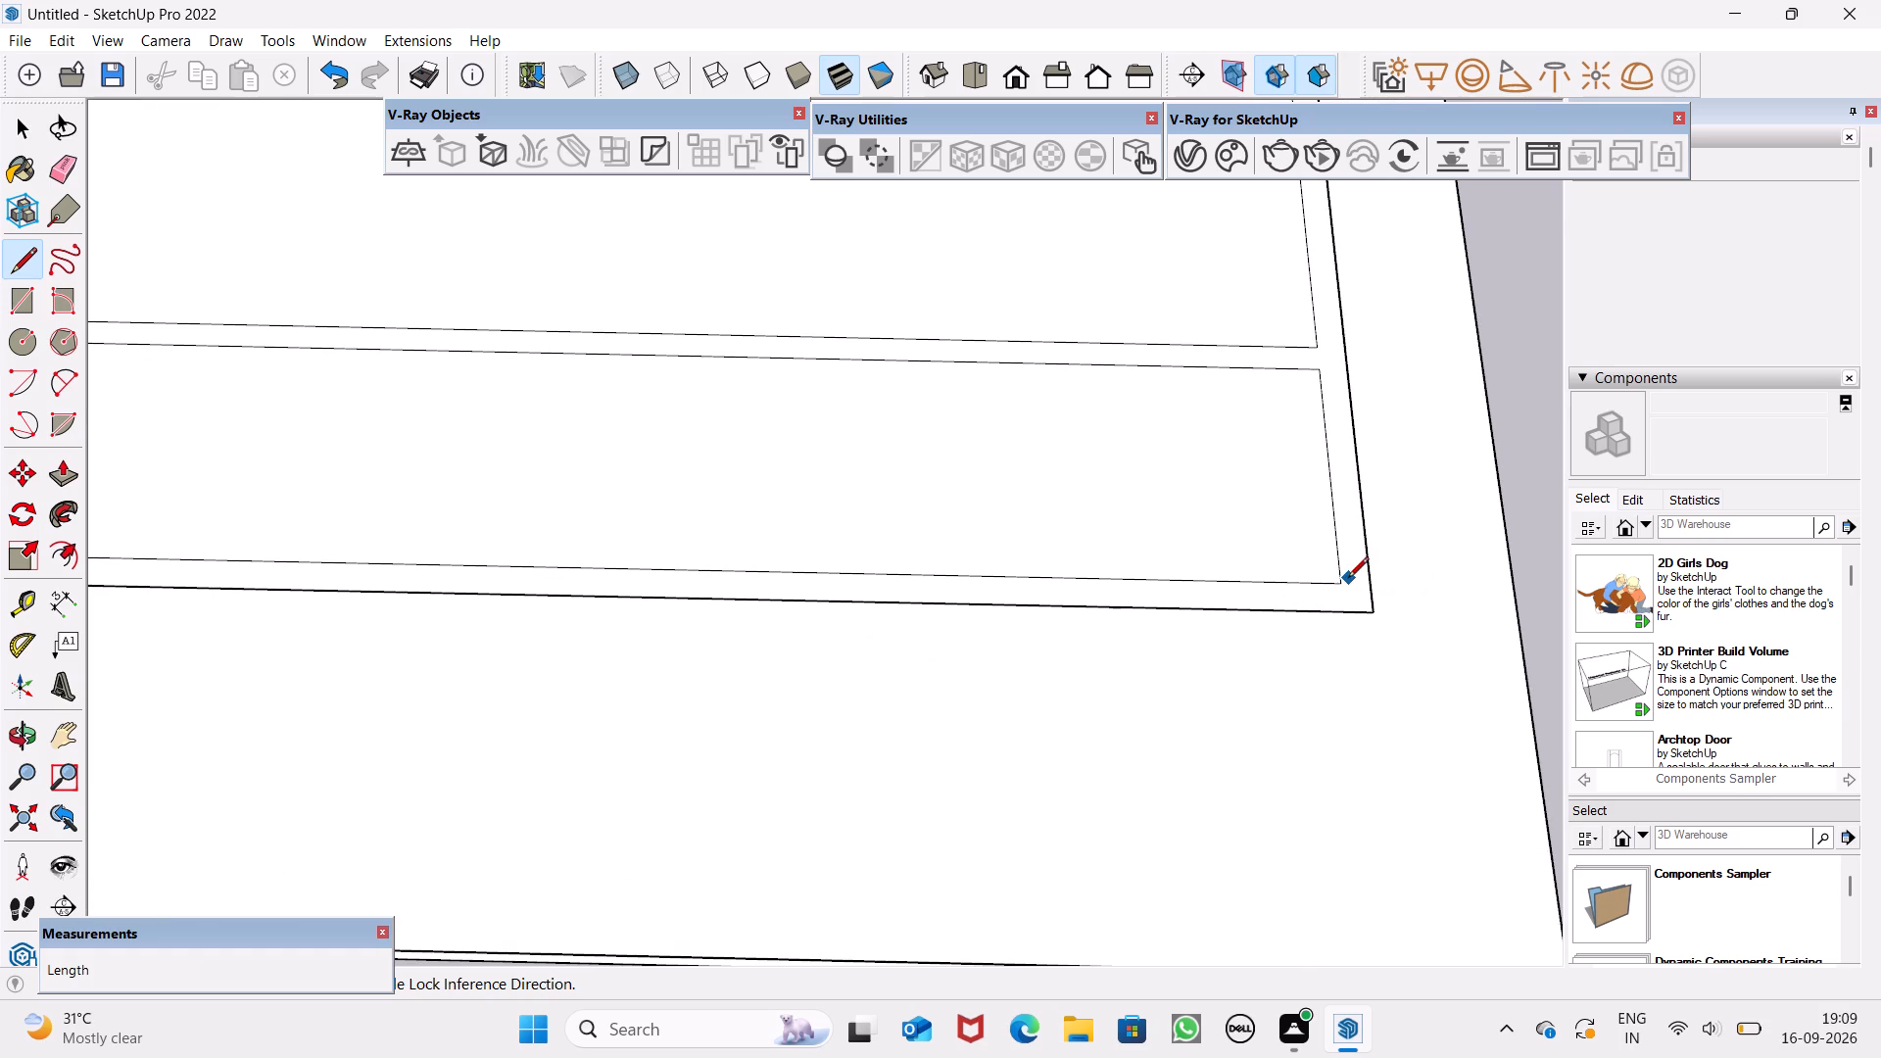
pyautogui.click(1345, 585)
pyautogui.click(1368, 588)
pyautogui.scroll(-8, 1380, 537)
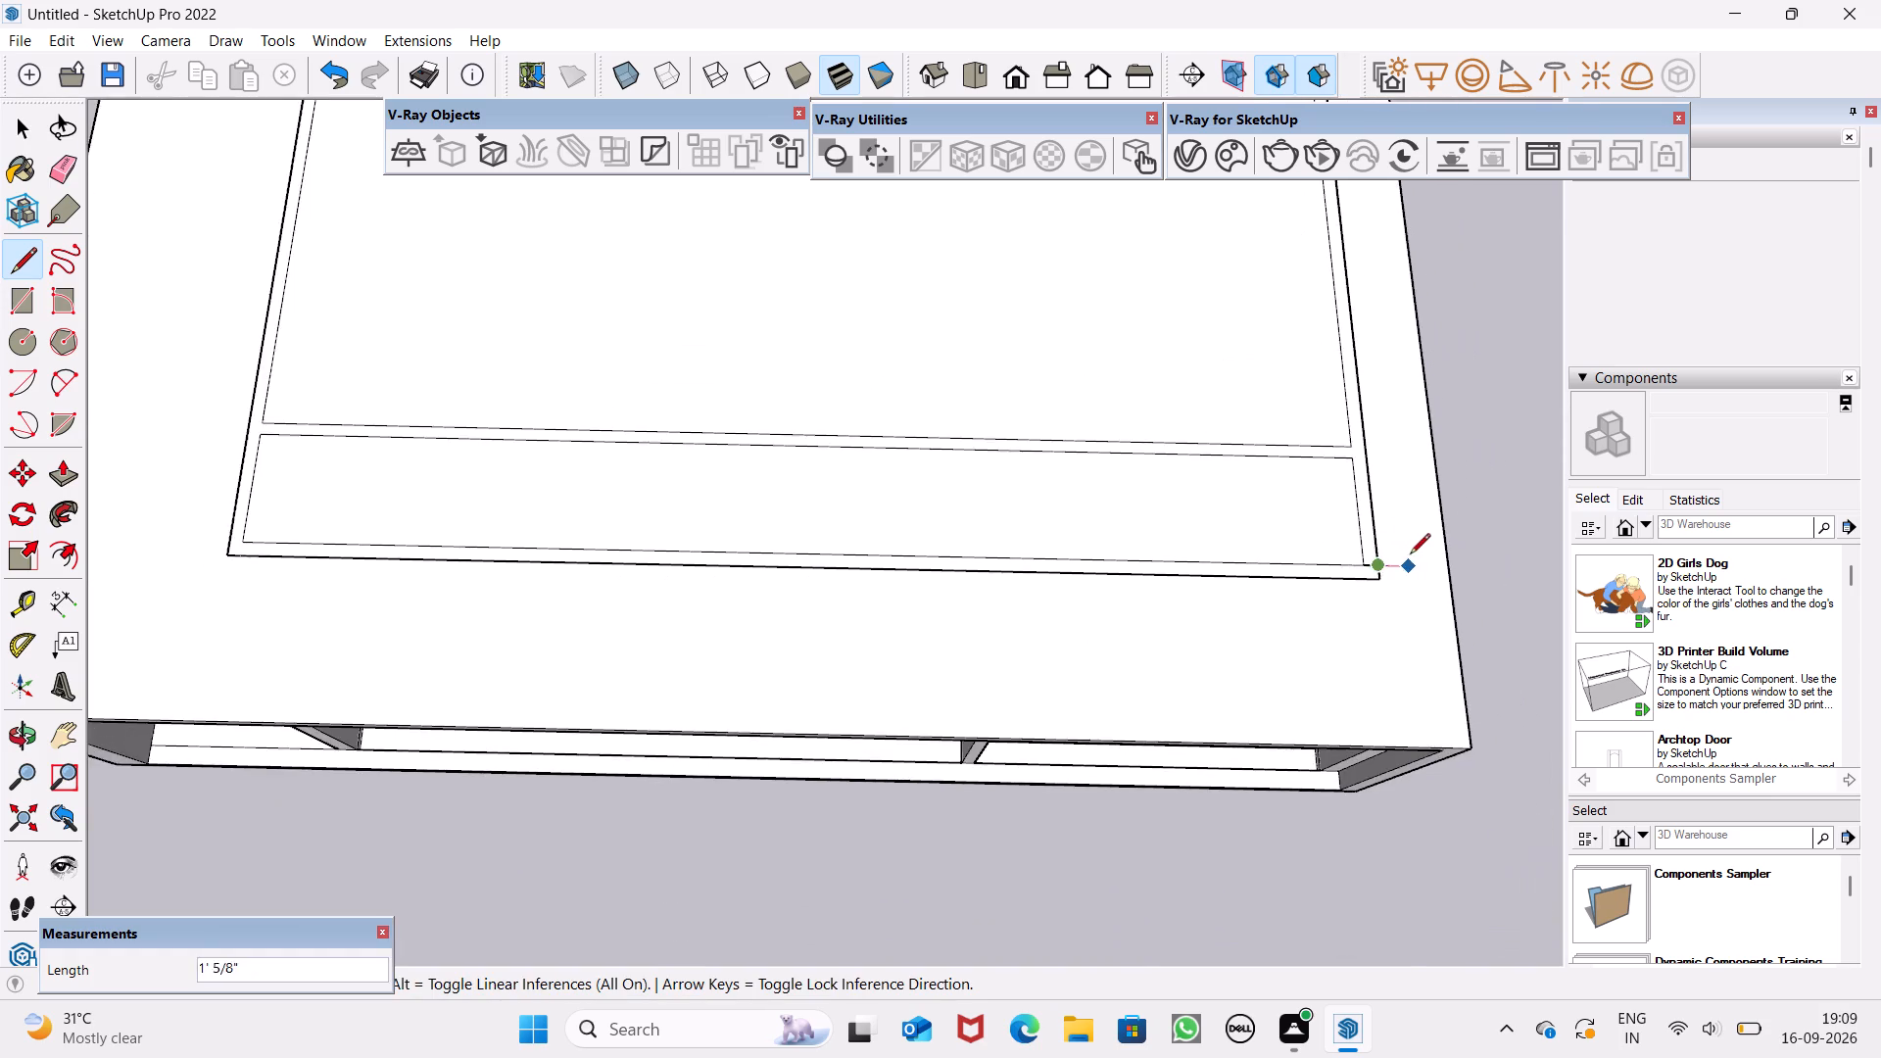
pyautogui.scroll(-9, 1412, 555)
pyautogui.scroll(6, 844, 492)
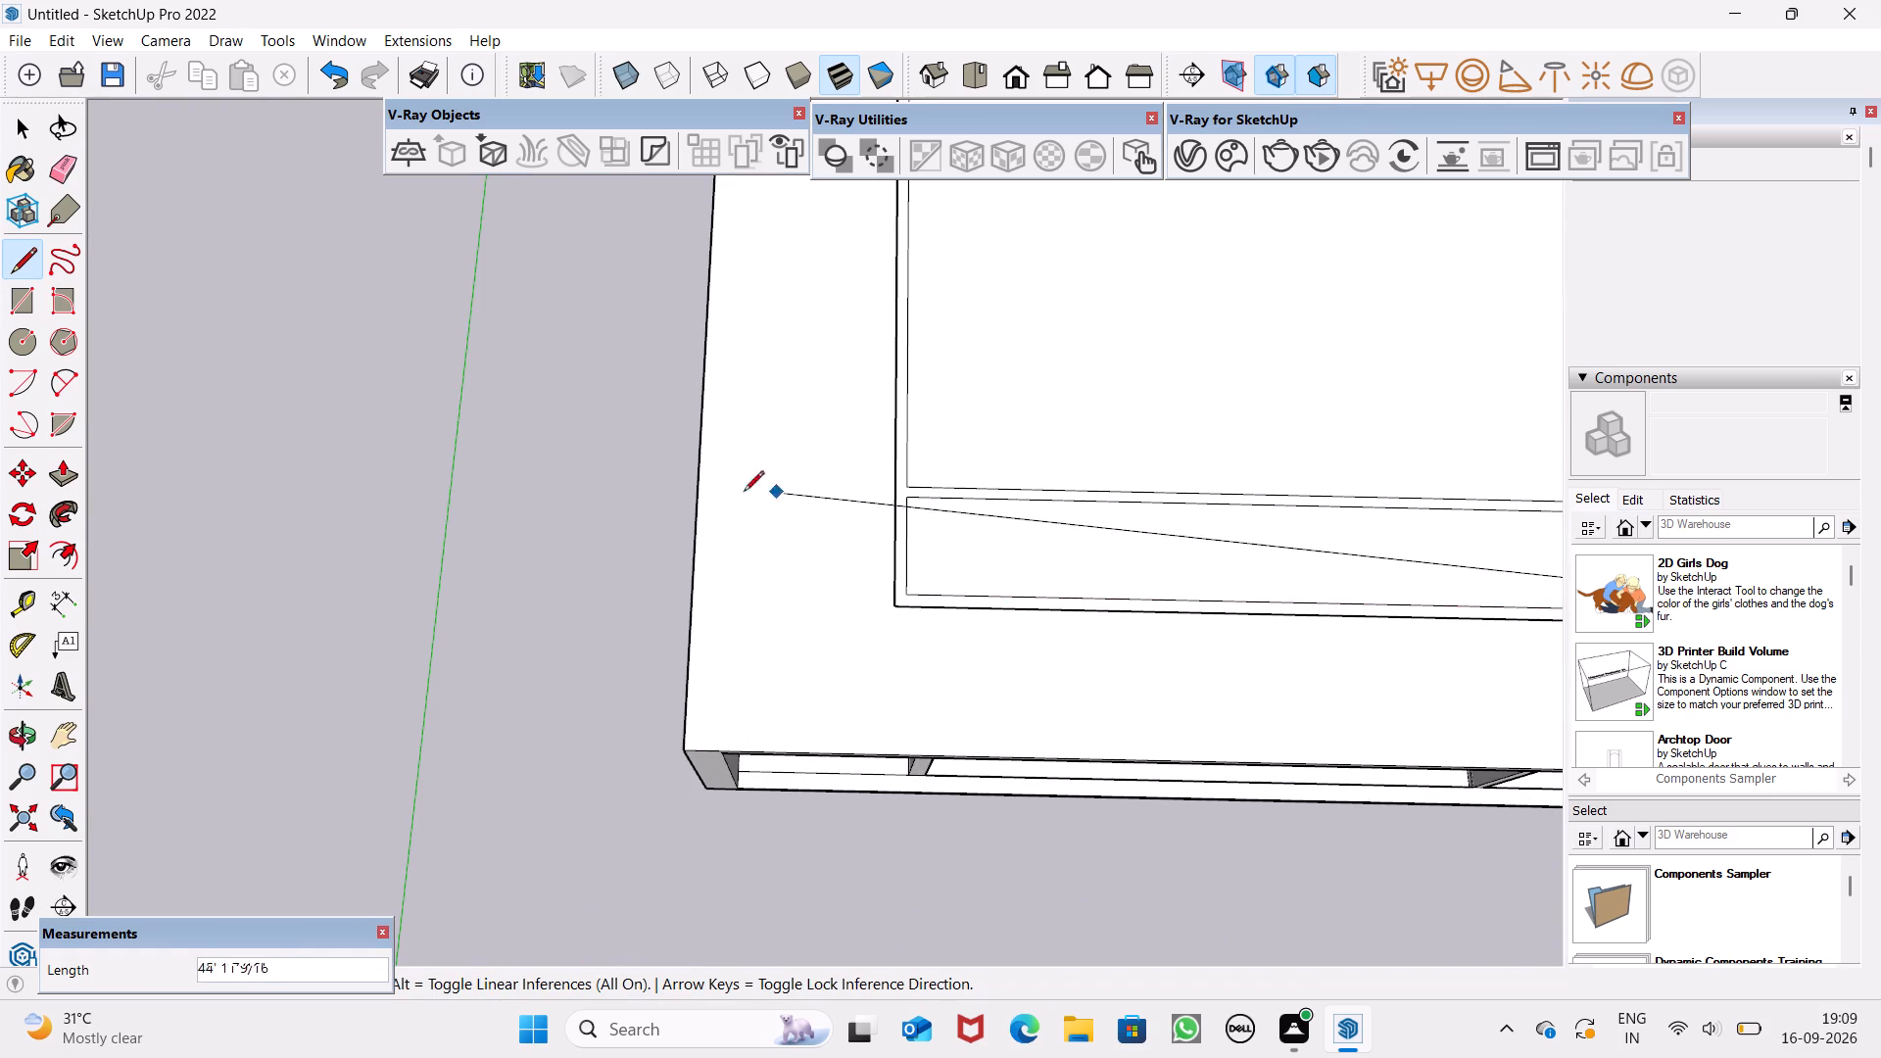
pyautogui.press('space')
# Draw a short line across the side strip at the wider margin, from the inner rectangle's corner to the outer edge.
pyautogui.click(0, 254)
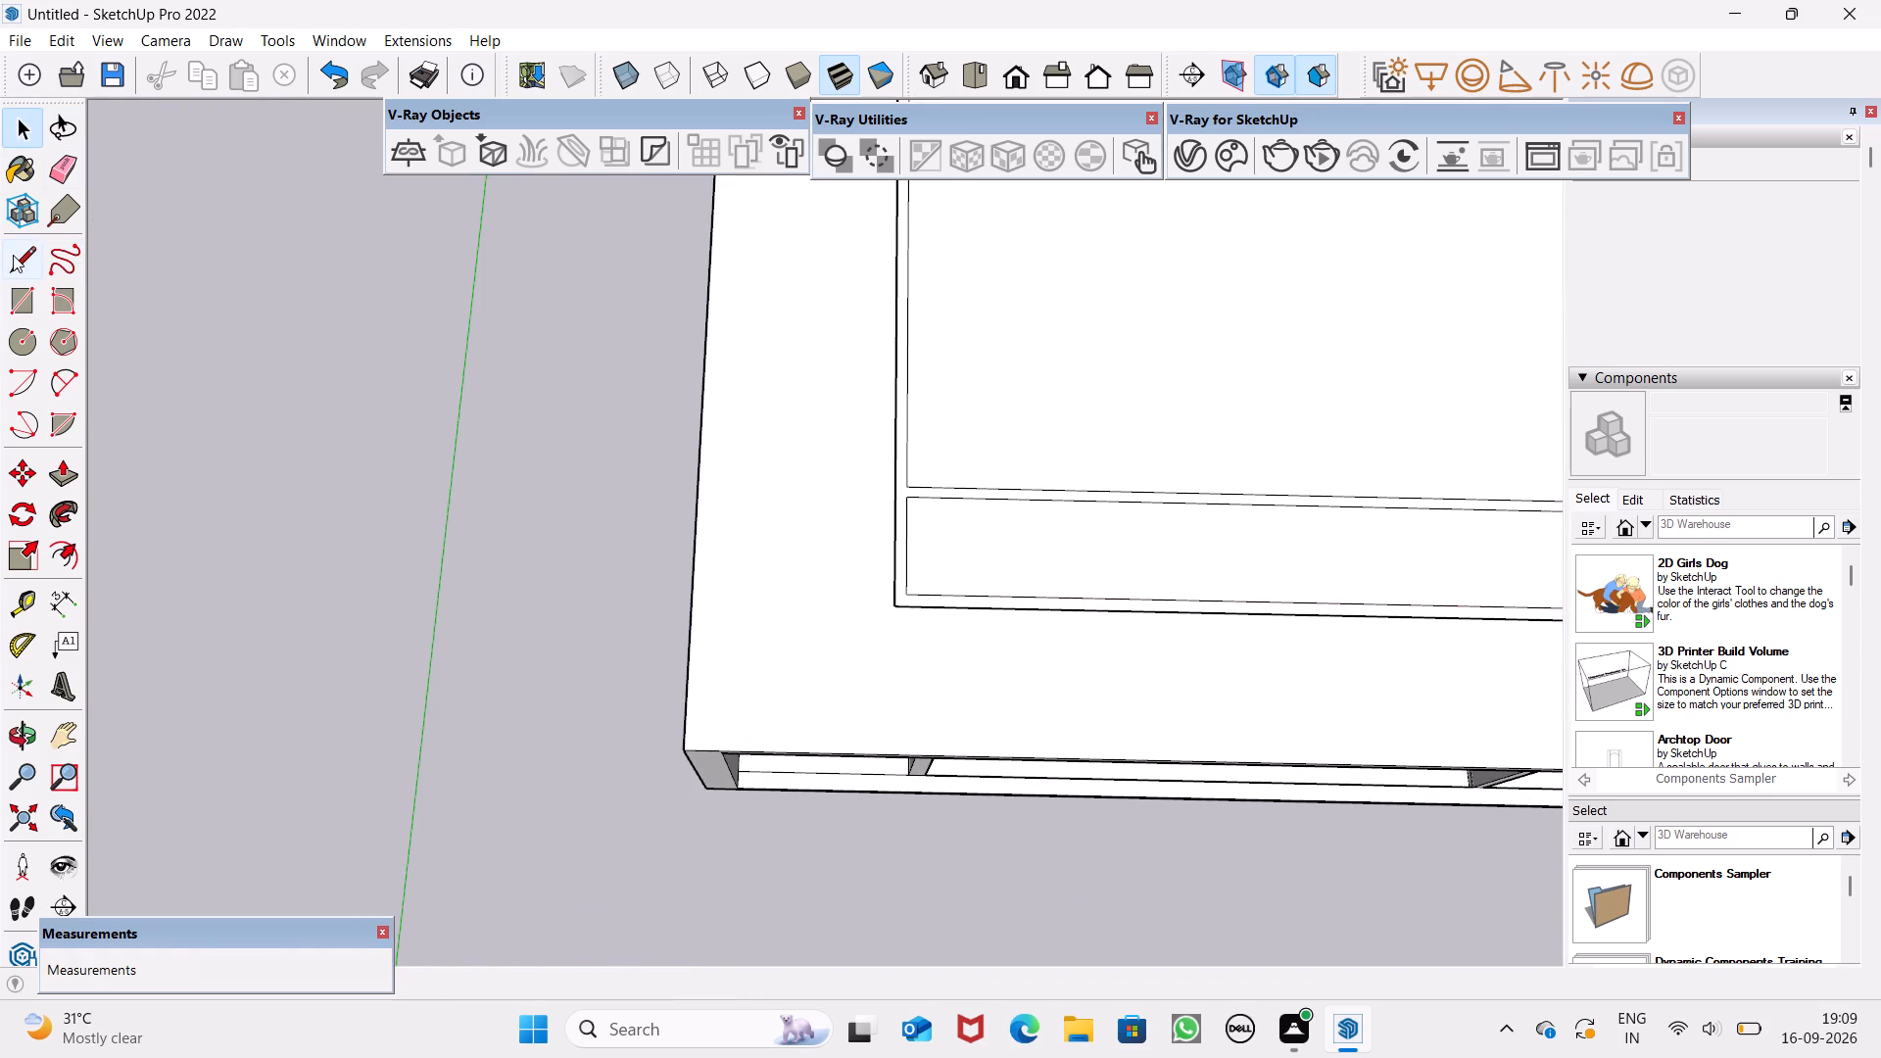
pyautogui.click(15, 255)
pyautogui.scroll(8, 574, 455)
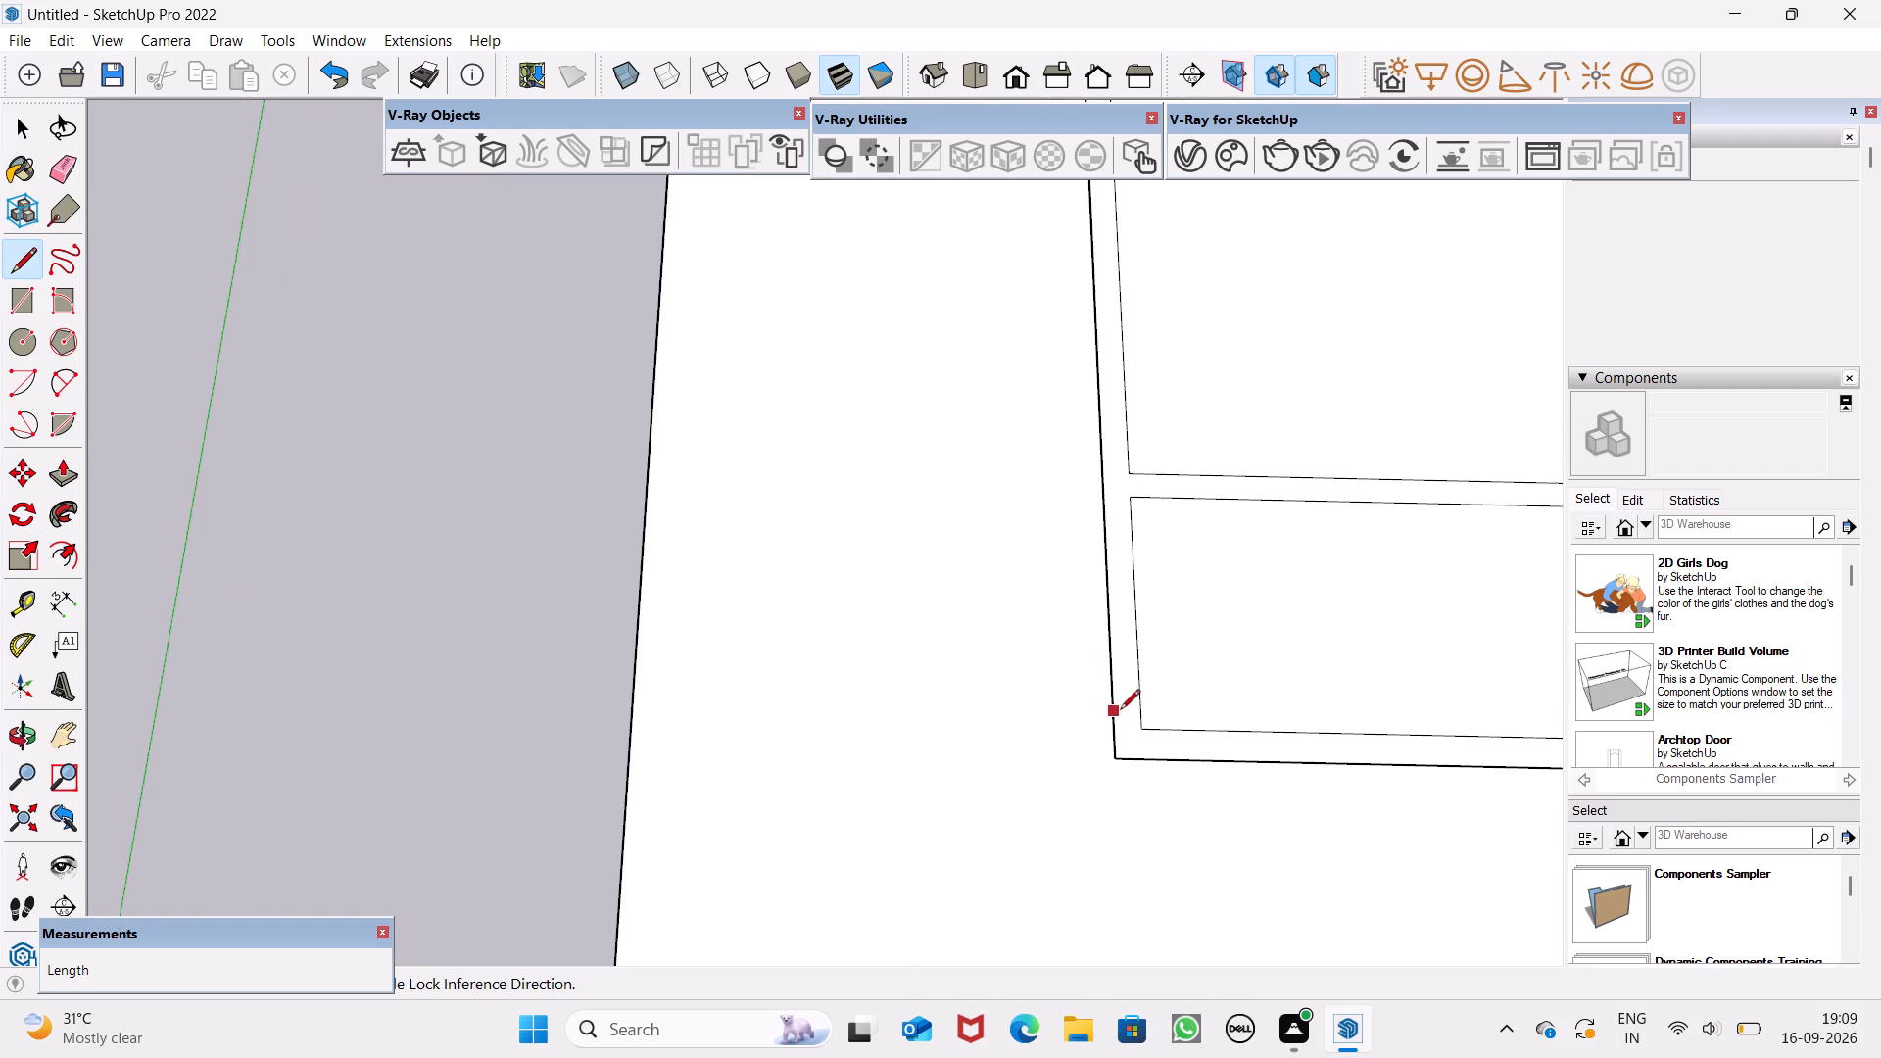
pyautogui.moveTo(1142, 724); pyautogui.dragTo(1116, 721)
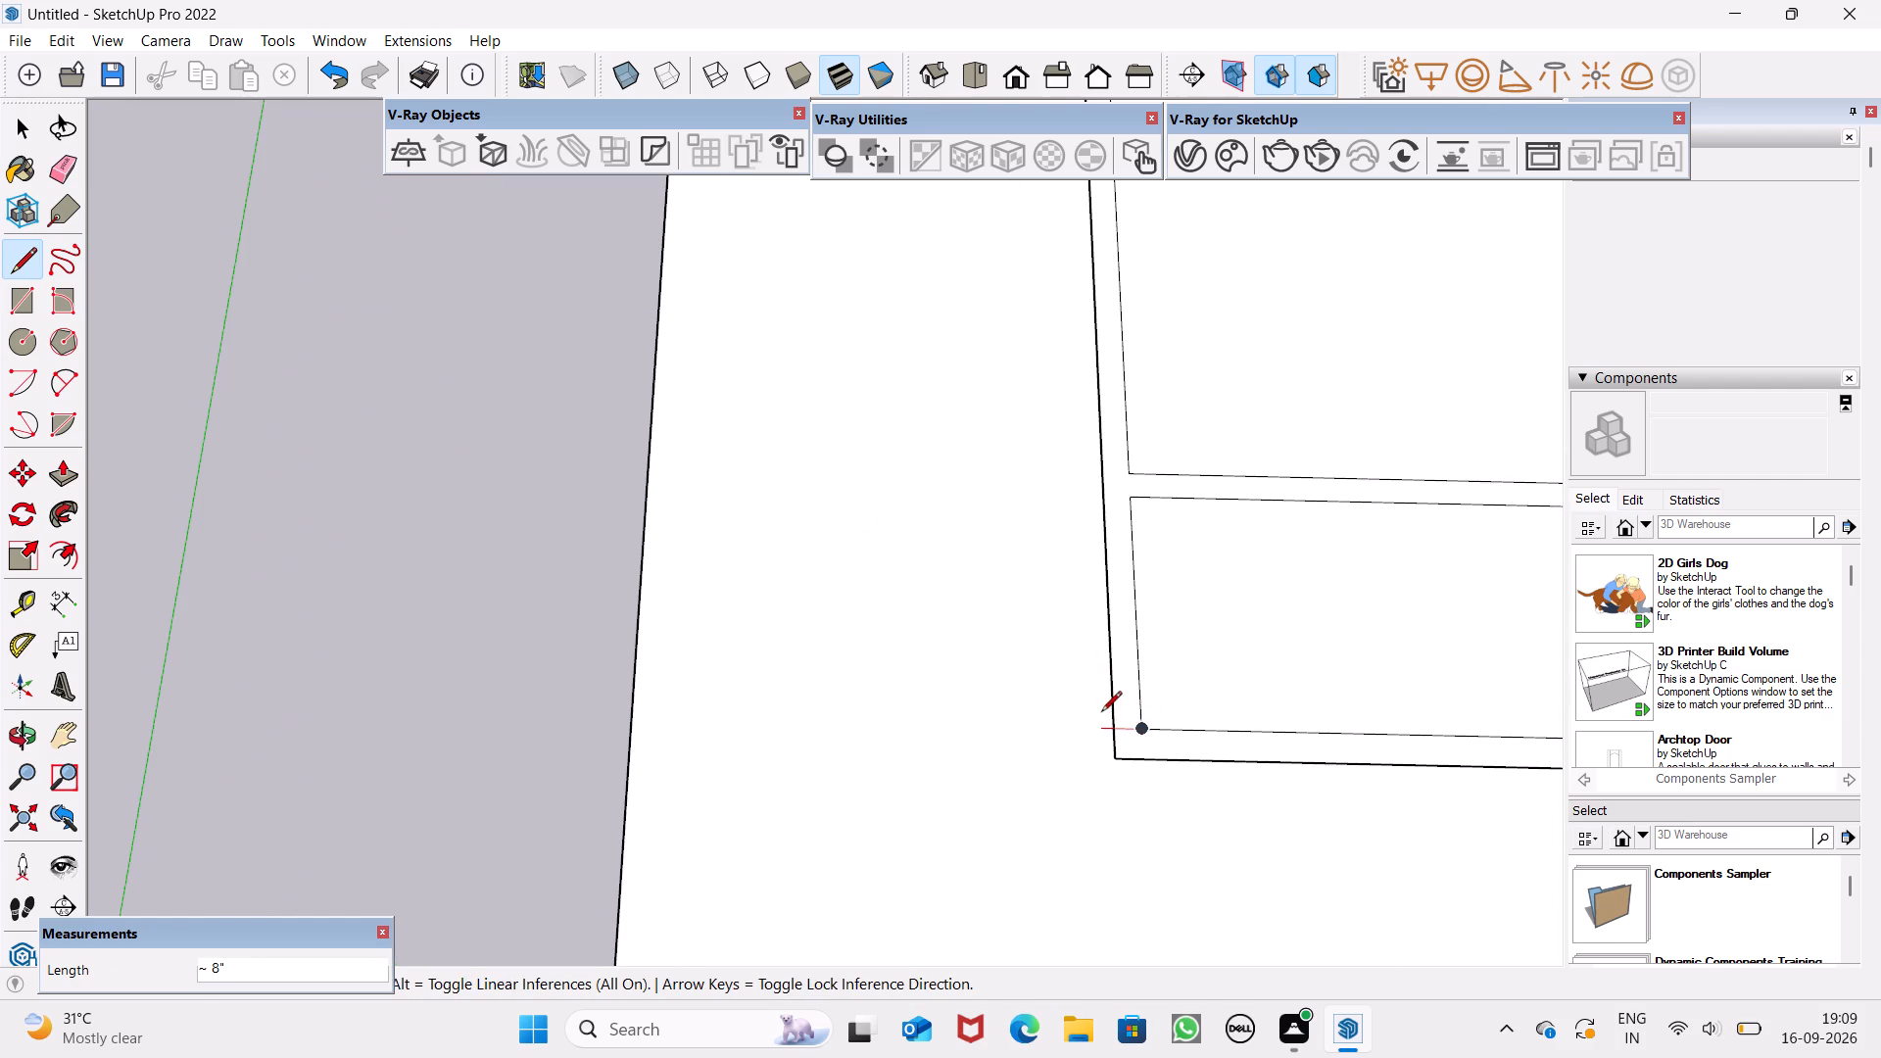
pyautogui.click(1114, 723)
pyautogui.press('space')
pyautogui.press('space')
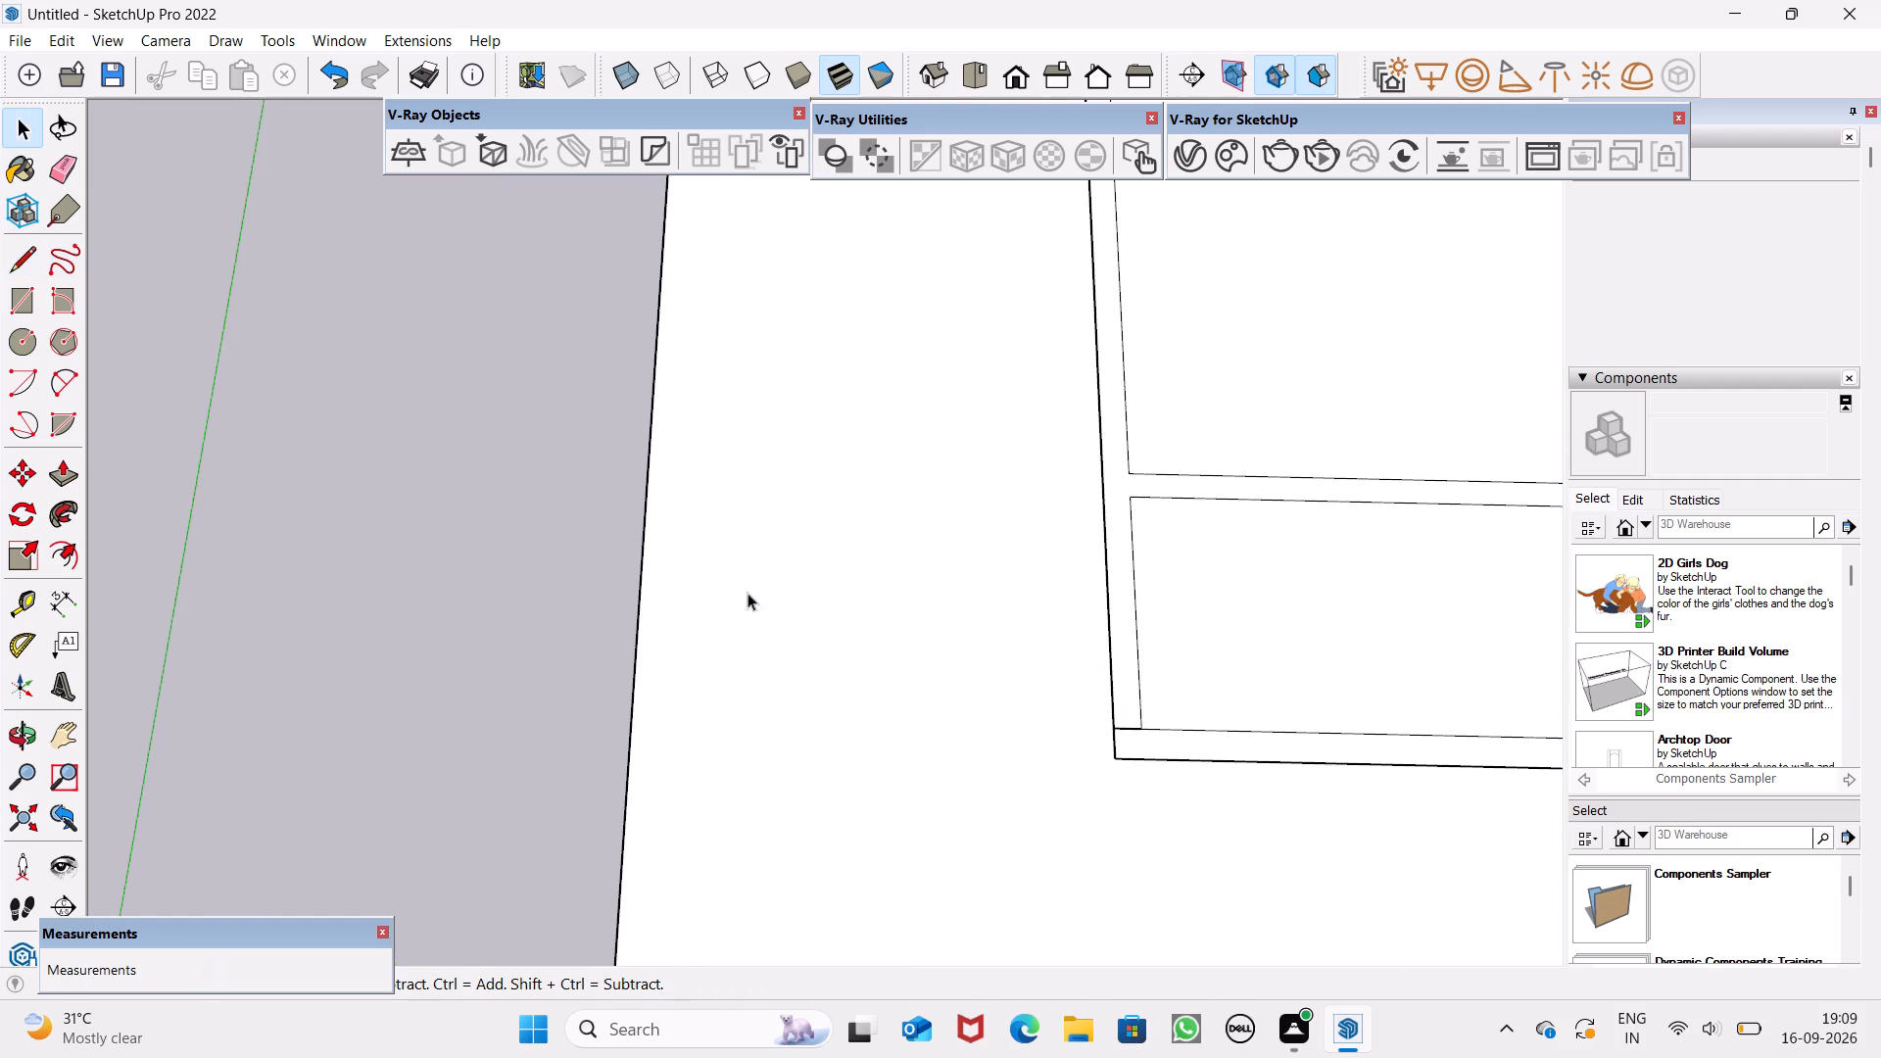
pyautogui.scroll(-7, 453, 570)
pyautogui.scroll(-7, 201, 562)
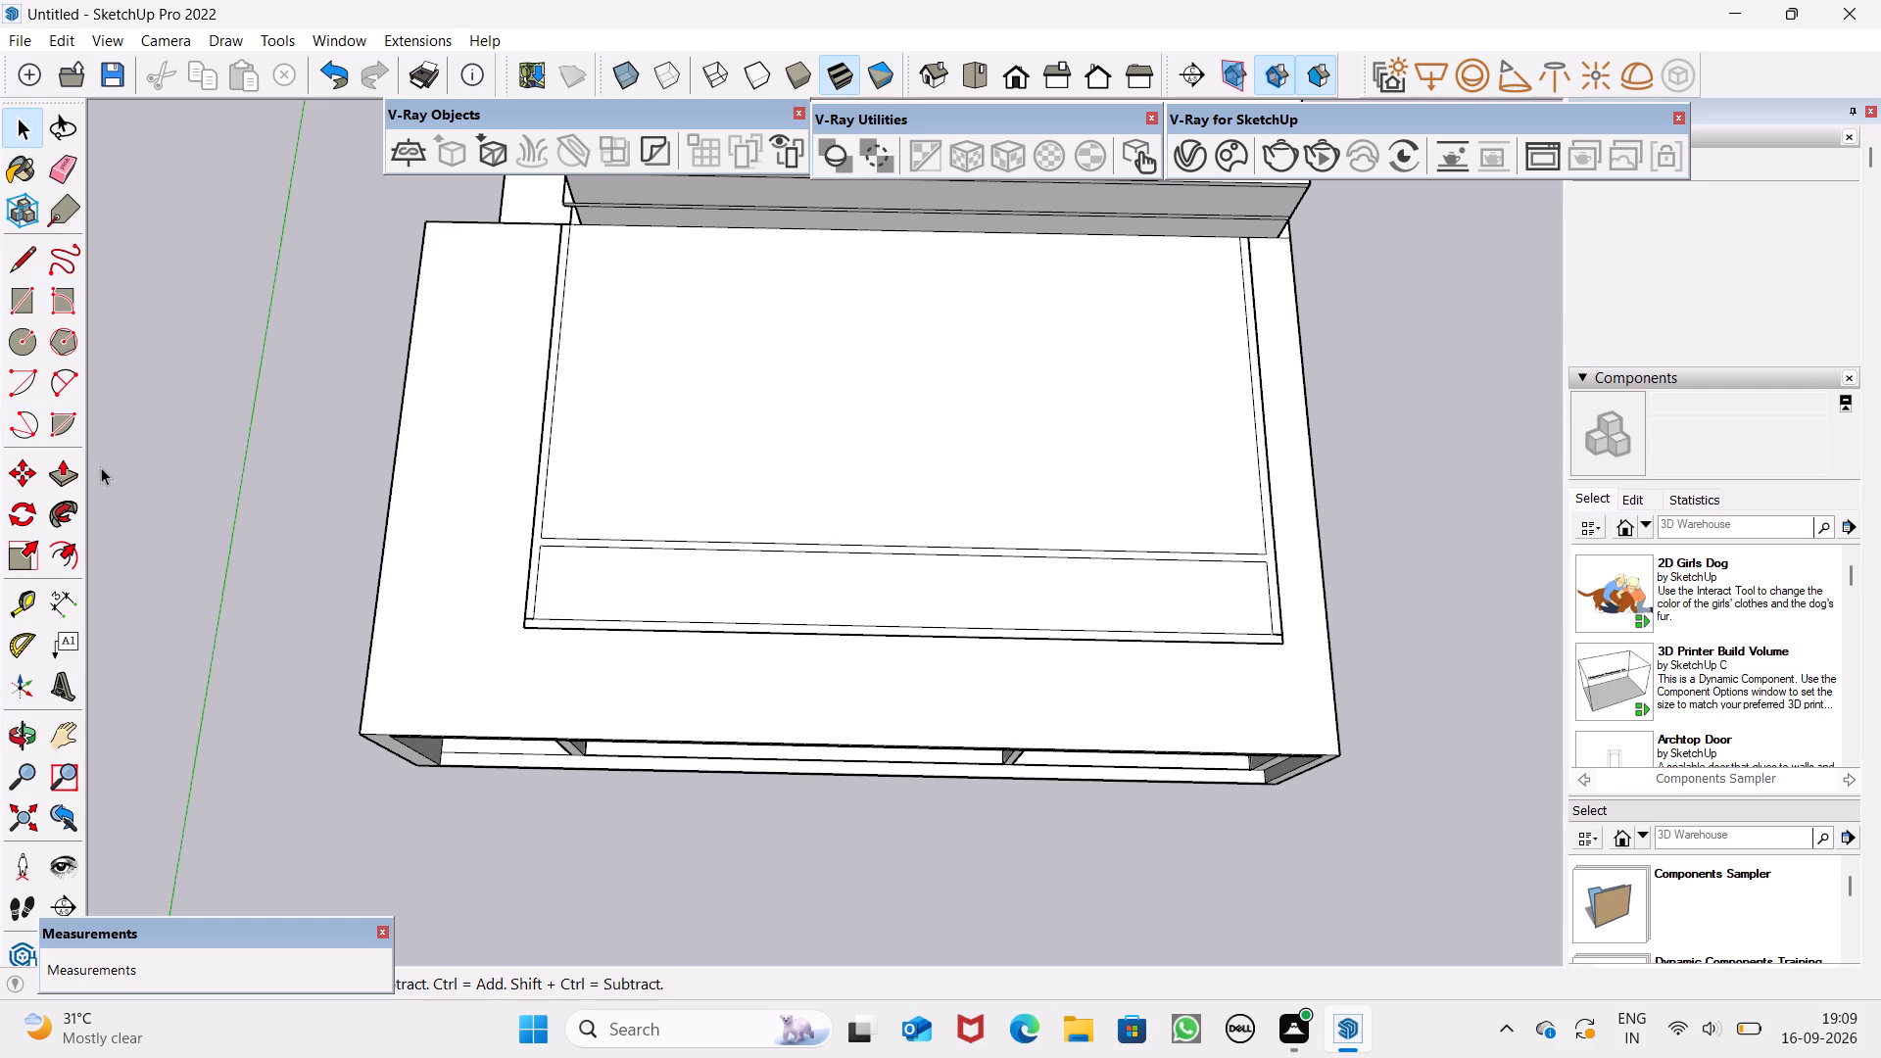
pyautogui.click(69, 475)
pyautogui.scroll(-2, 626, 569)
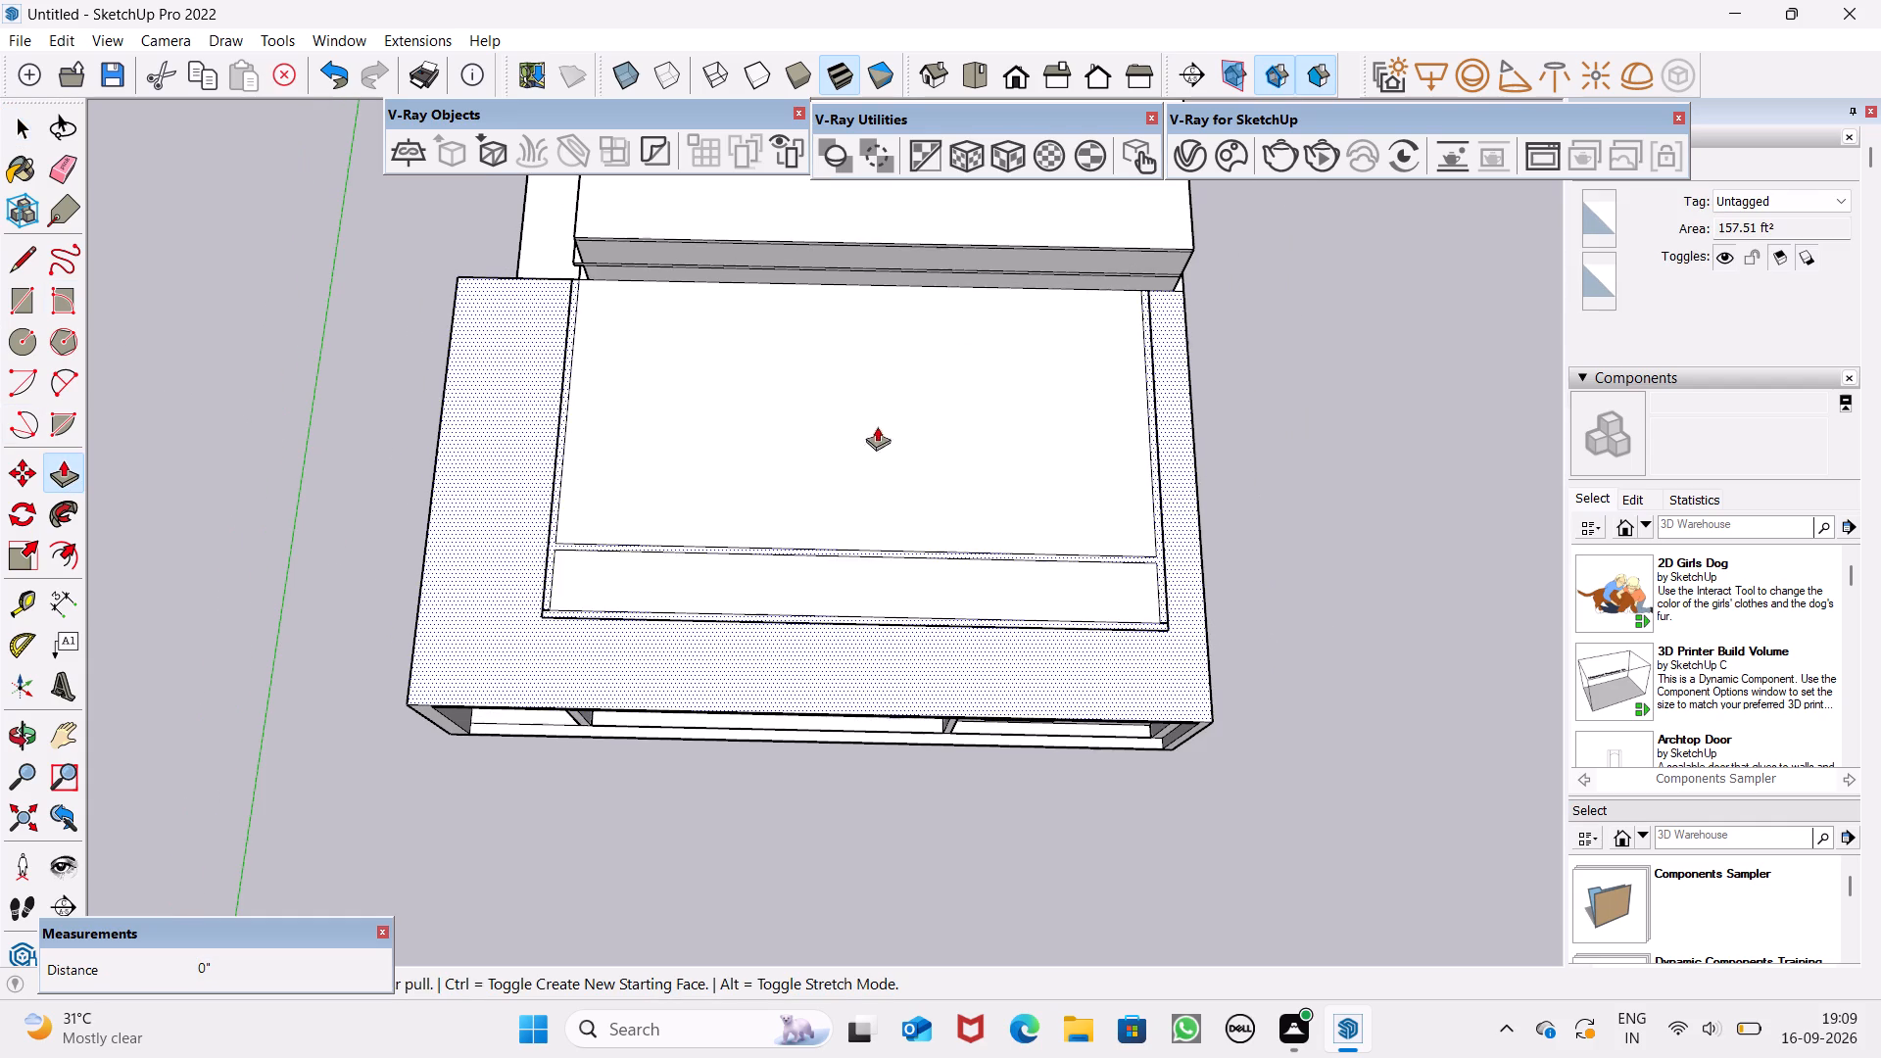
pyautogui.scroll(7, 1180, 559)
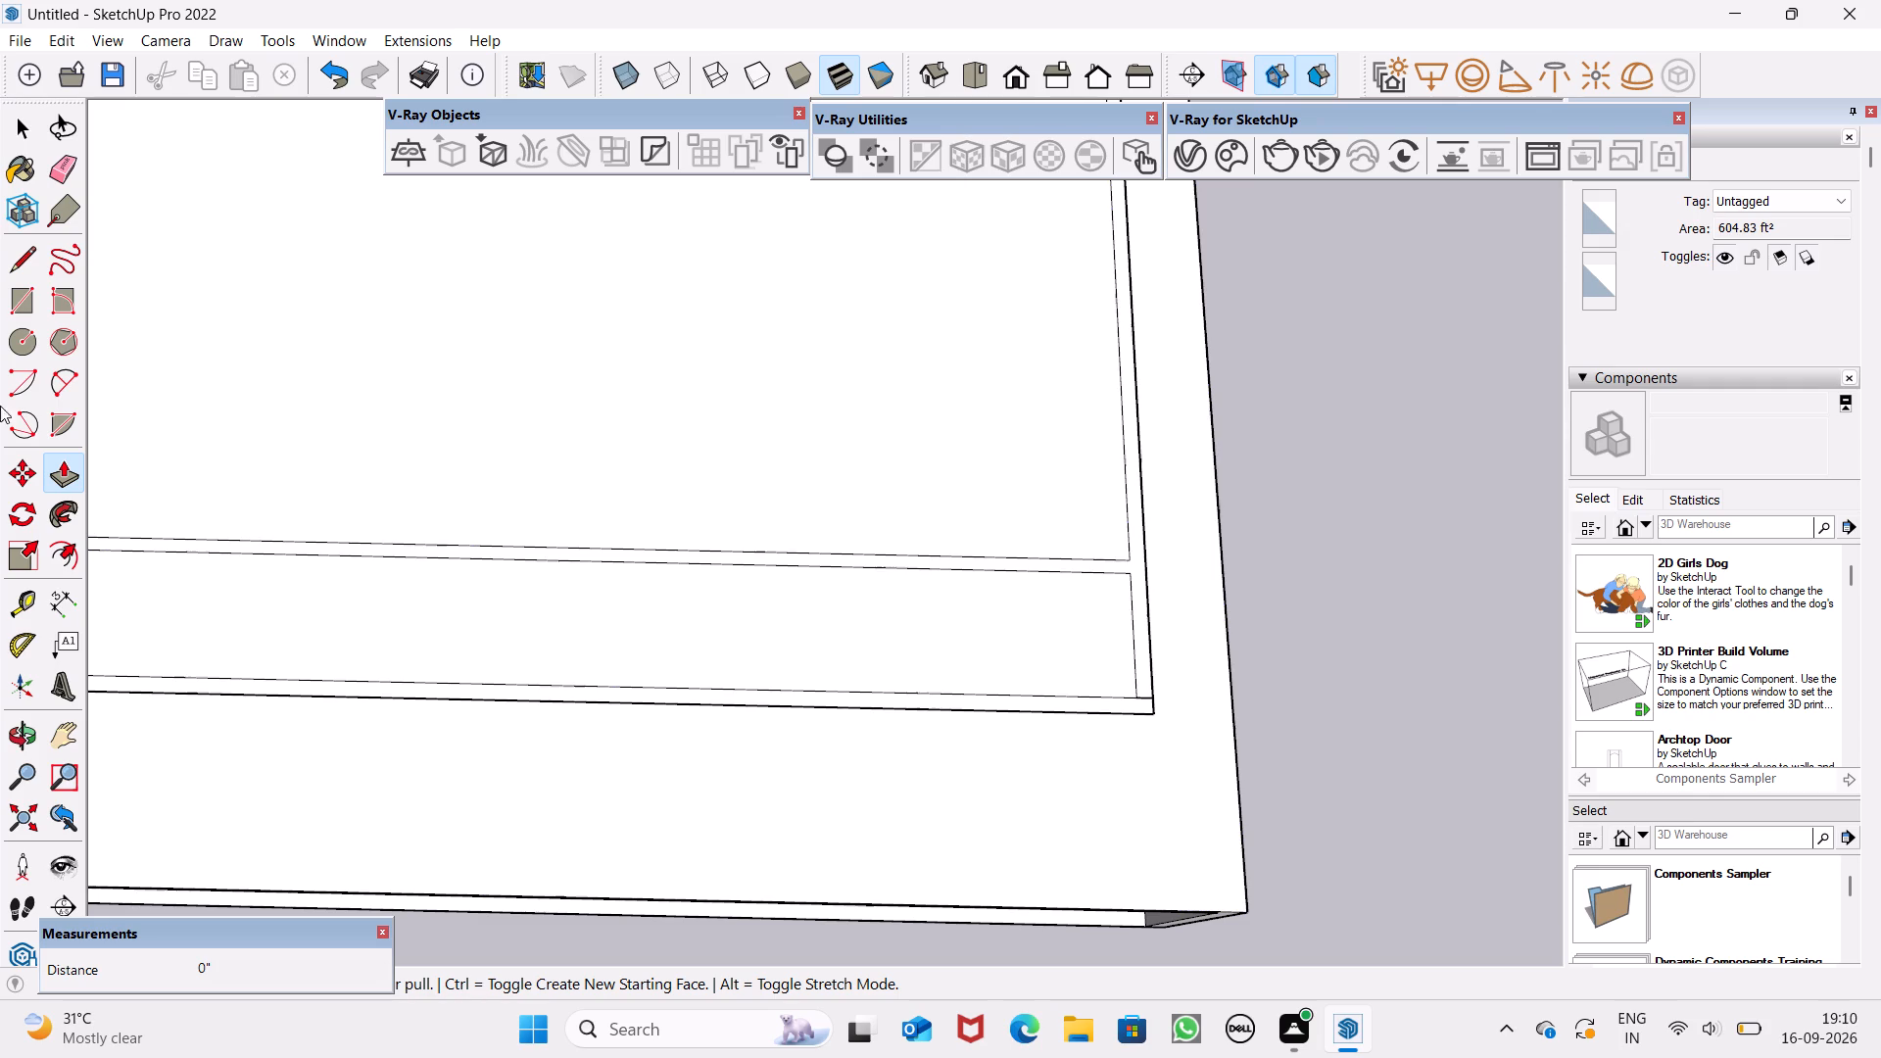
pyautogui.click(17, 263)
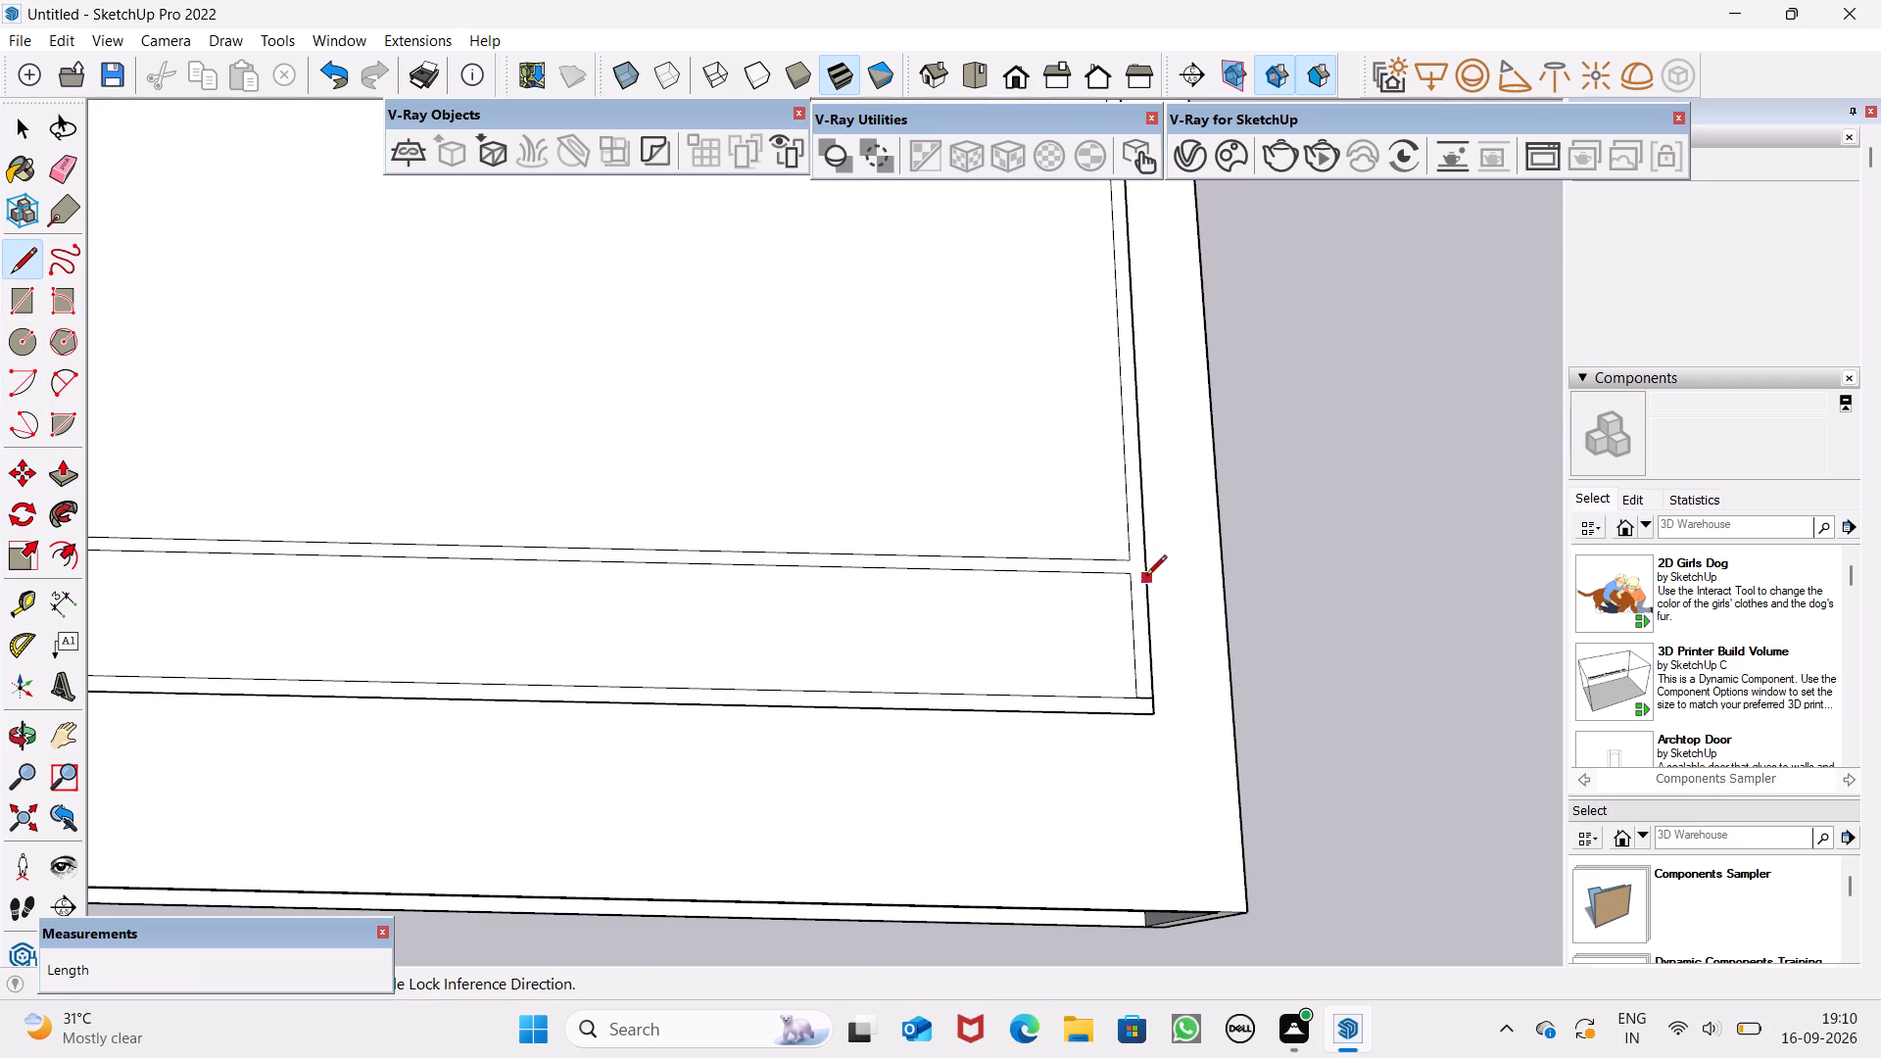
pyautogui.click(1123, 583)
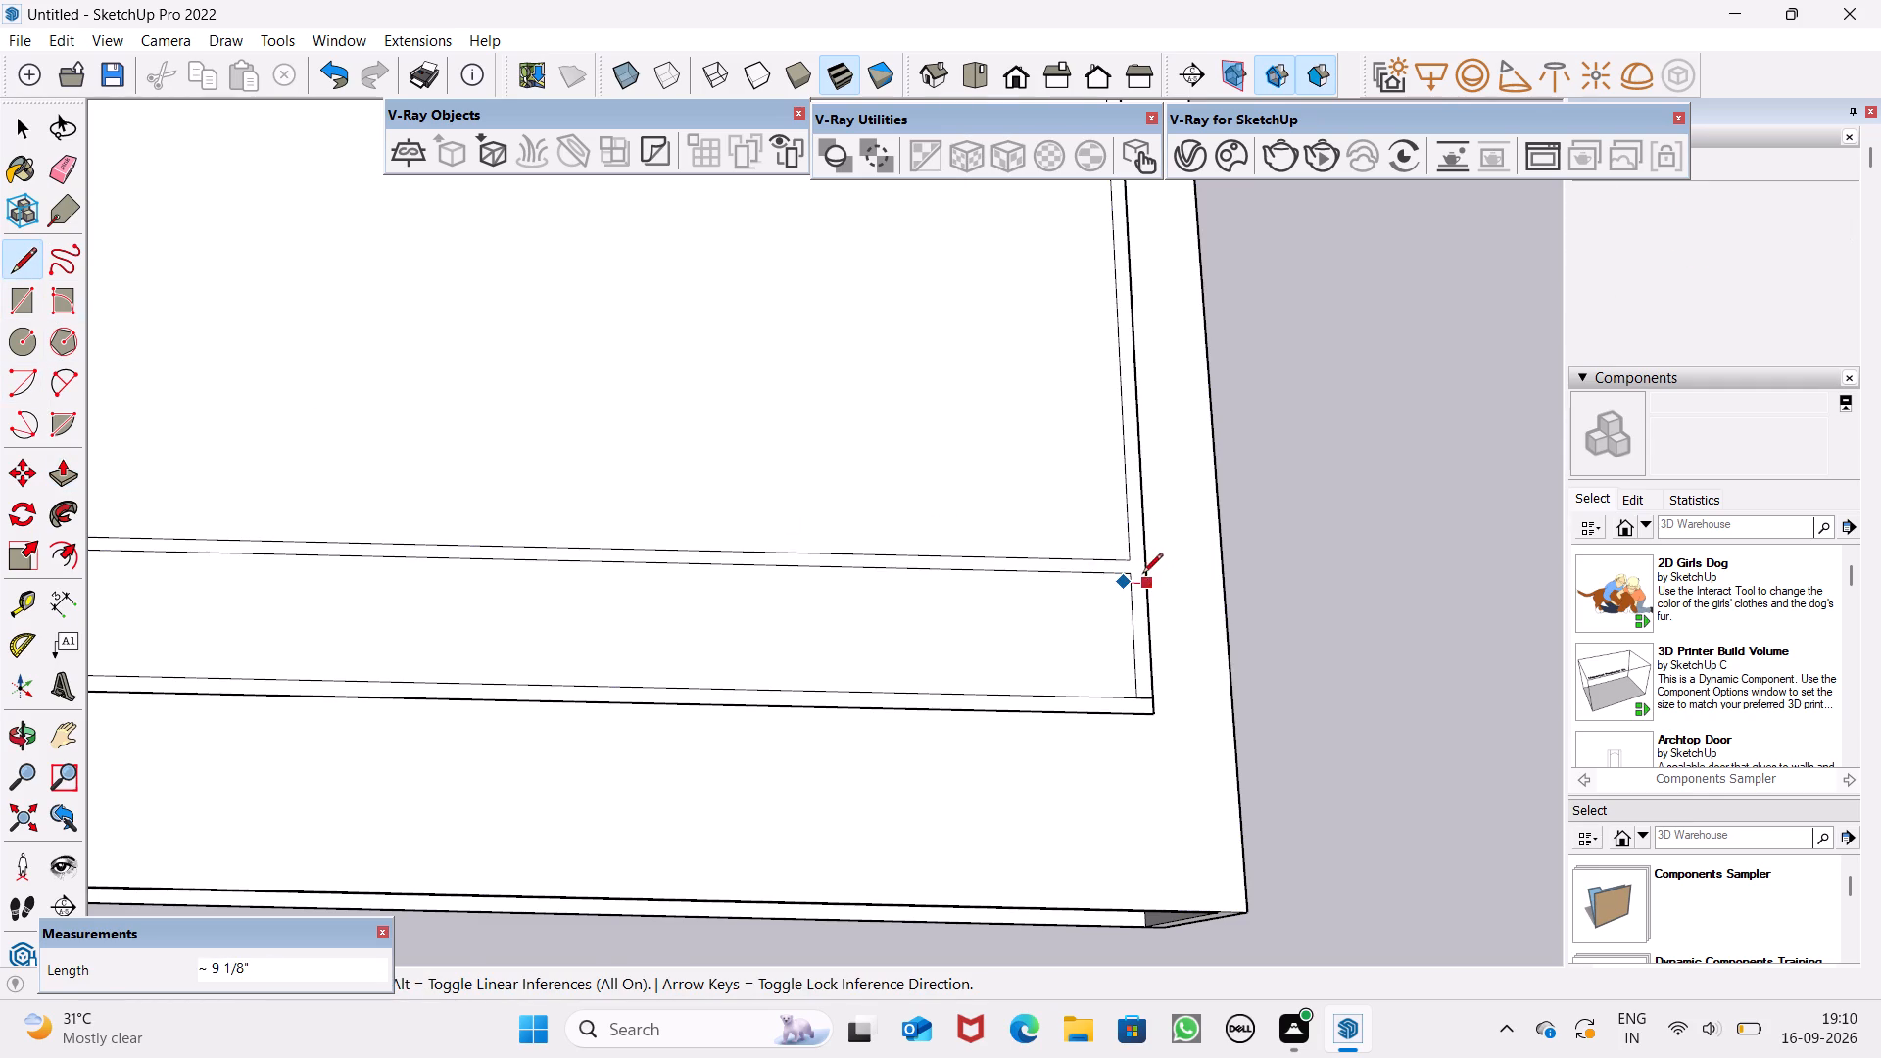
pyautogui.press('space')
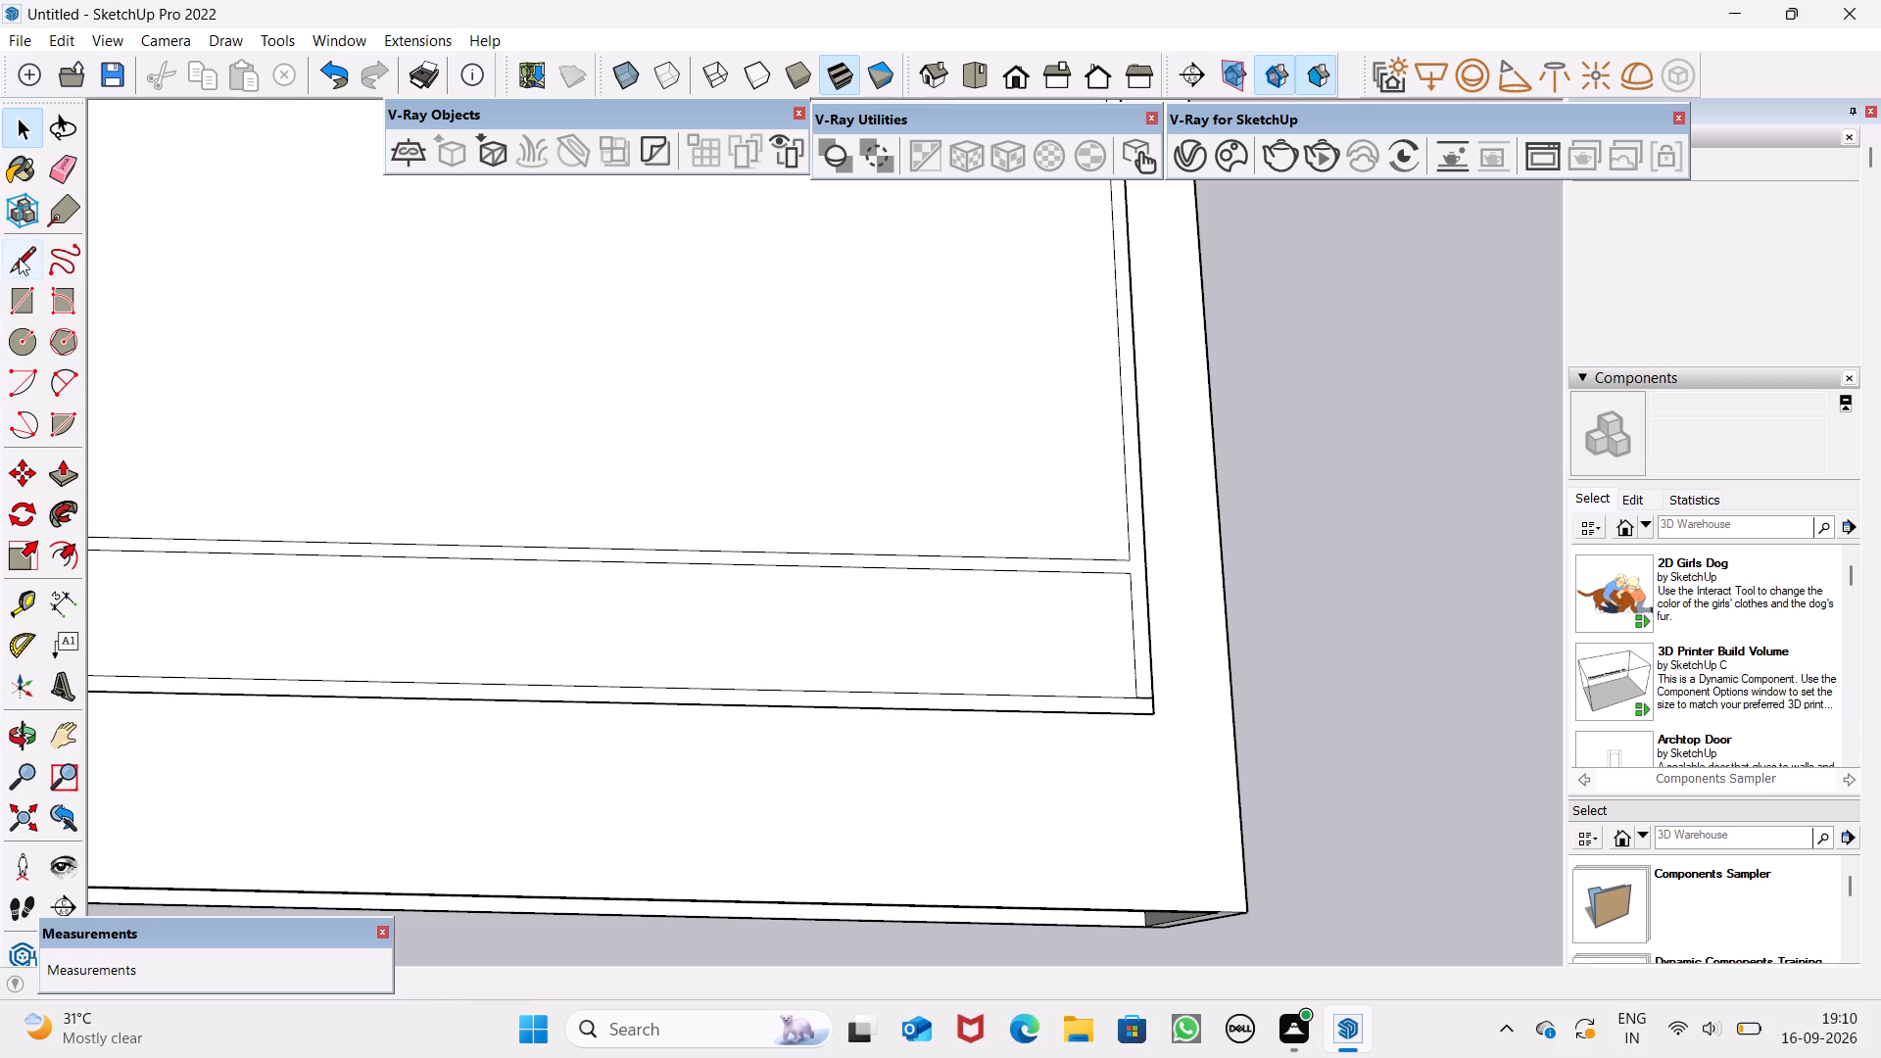
# Draw a short line across the narrower-margin side strip, from the cross band's outer line end to the strip's outer edge.
pyautogui.click(19, 258)
pyautogui.scroll(2, 1467, 734)
pyautogui.scroll(8, 992, 511)
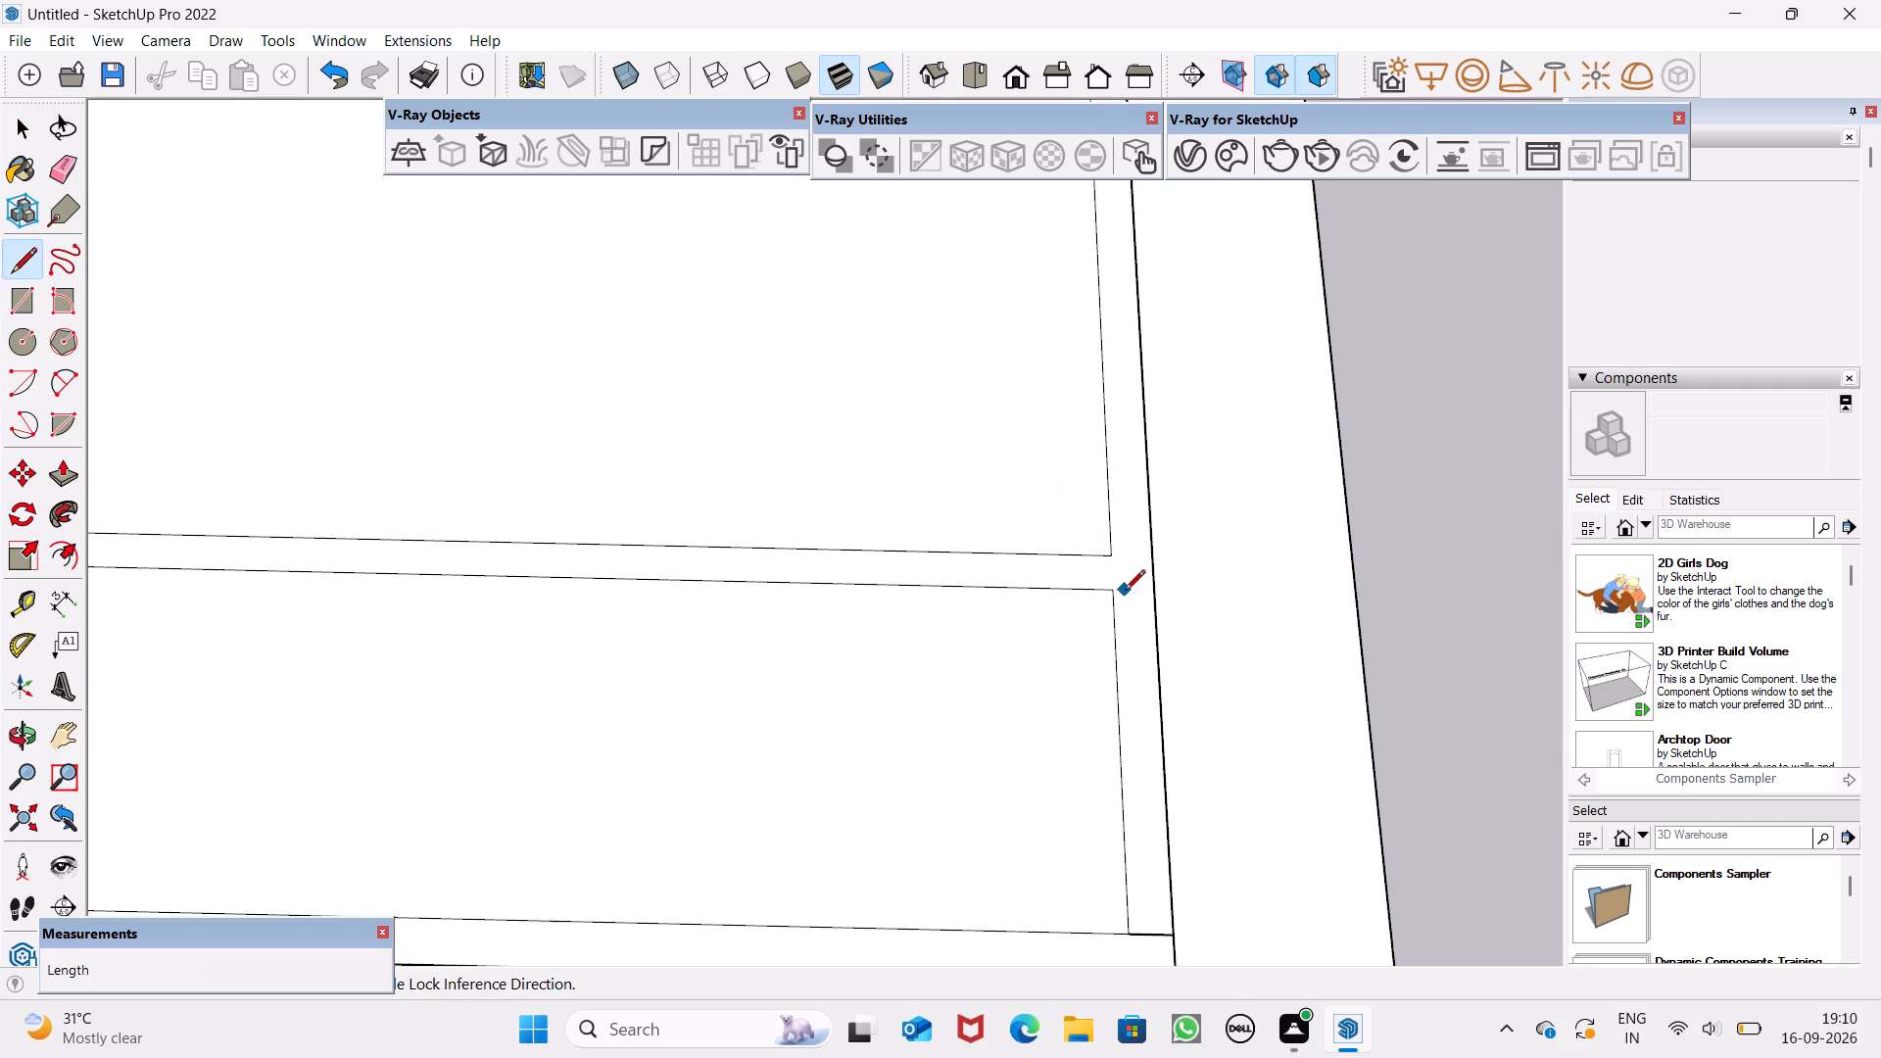
pyautogui.click(1113, 590)
pyautogui.click(1148, 589)
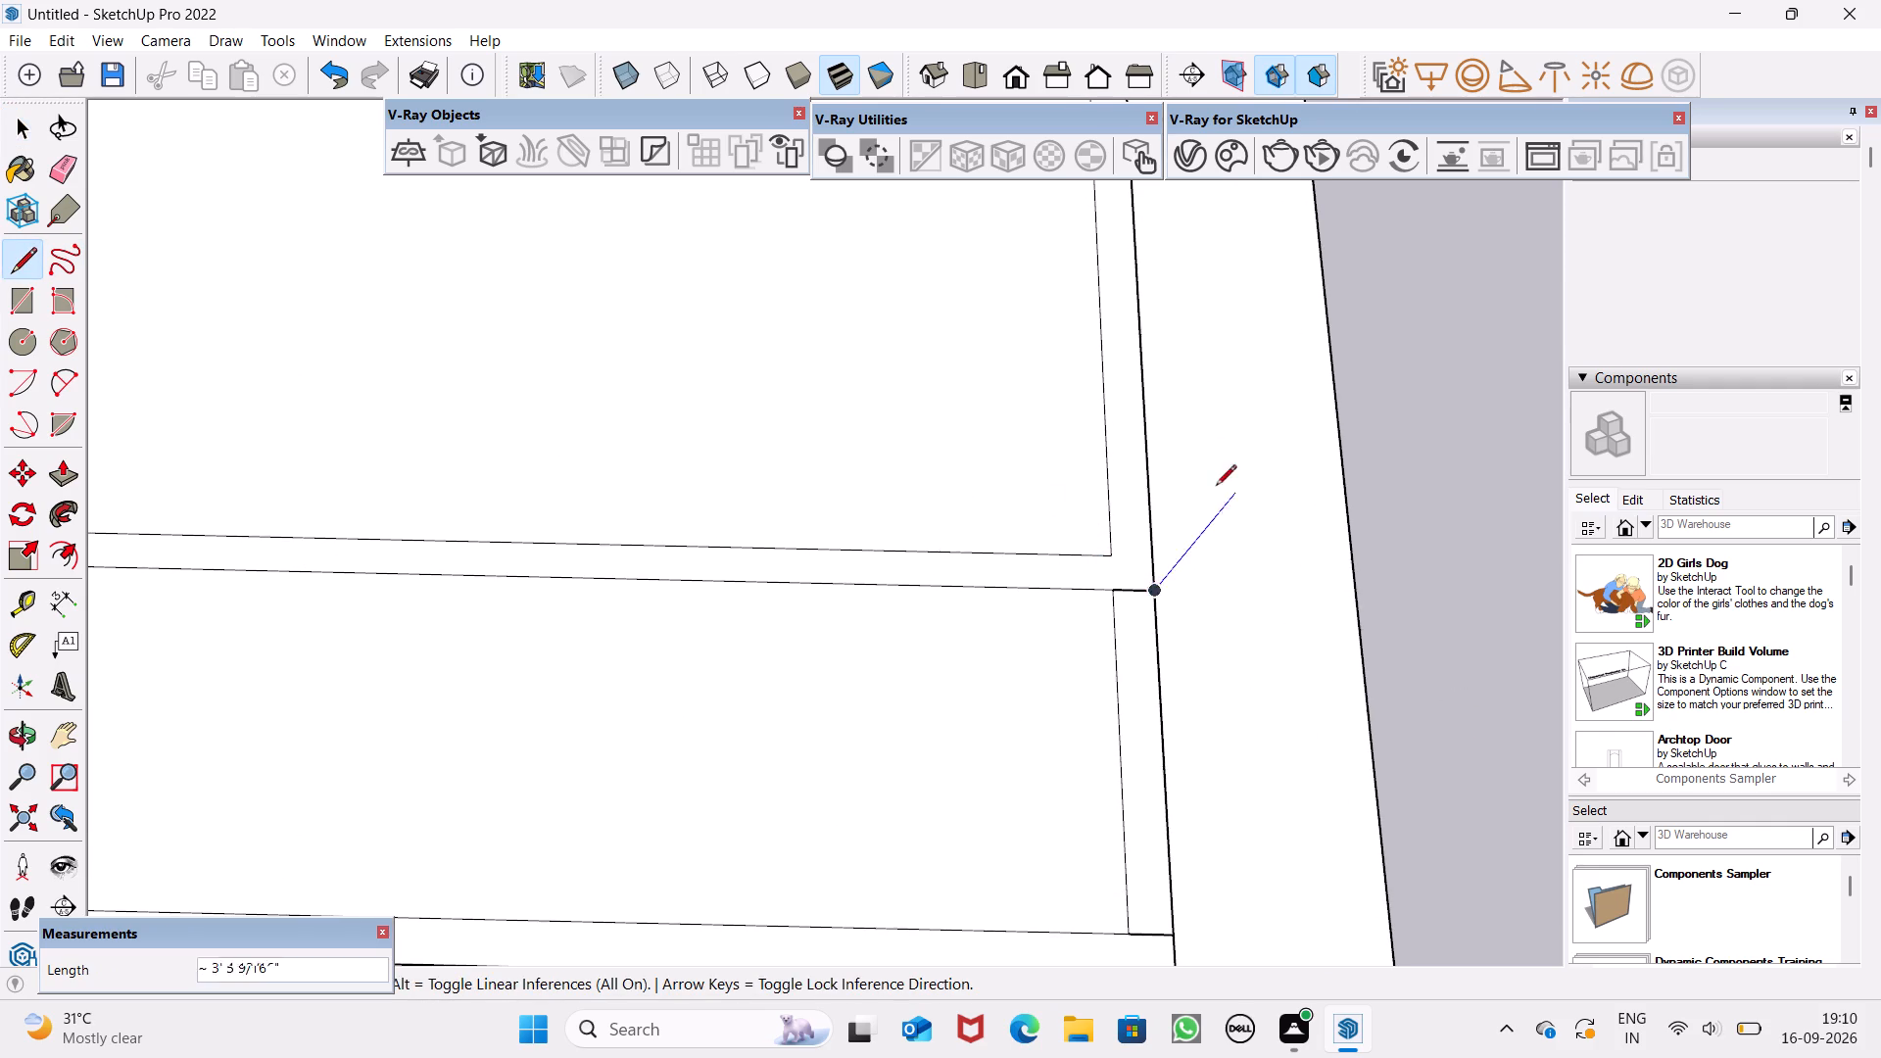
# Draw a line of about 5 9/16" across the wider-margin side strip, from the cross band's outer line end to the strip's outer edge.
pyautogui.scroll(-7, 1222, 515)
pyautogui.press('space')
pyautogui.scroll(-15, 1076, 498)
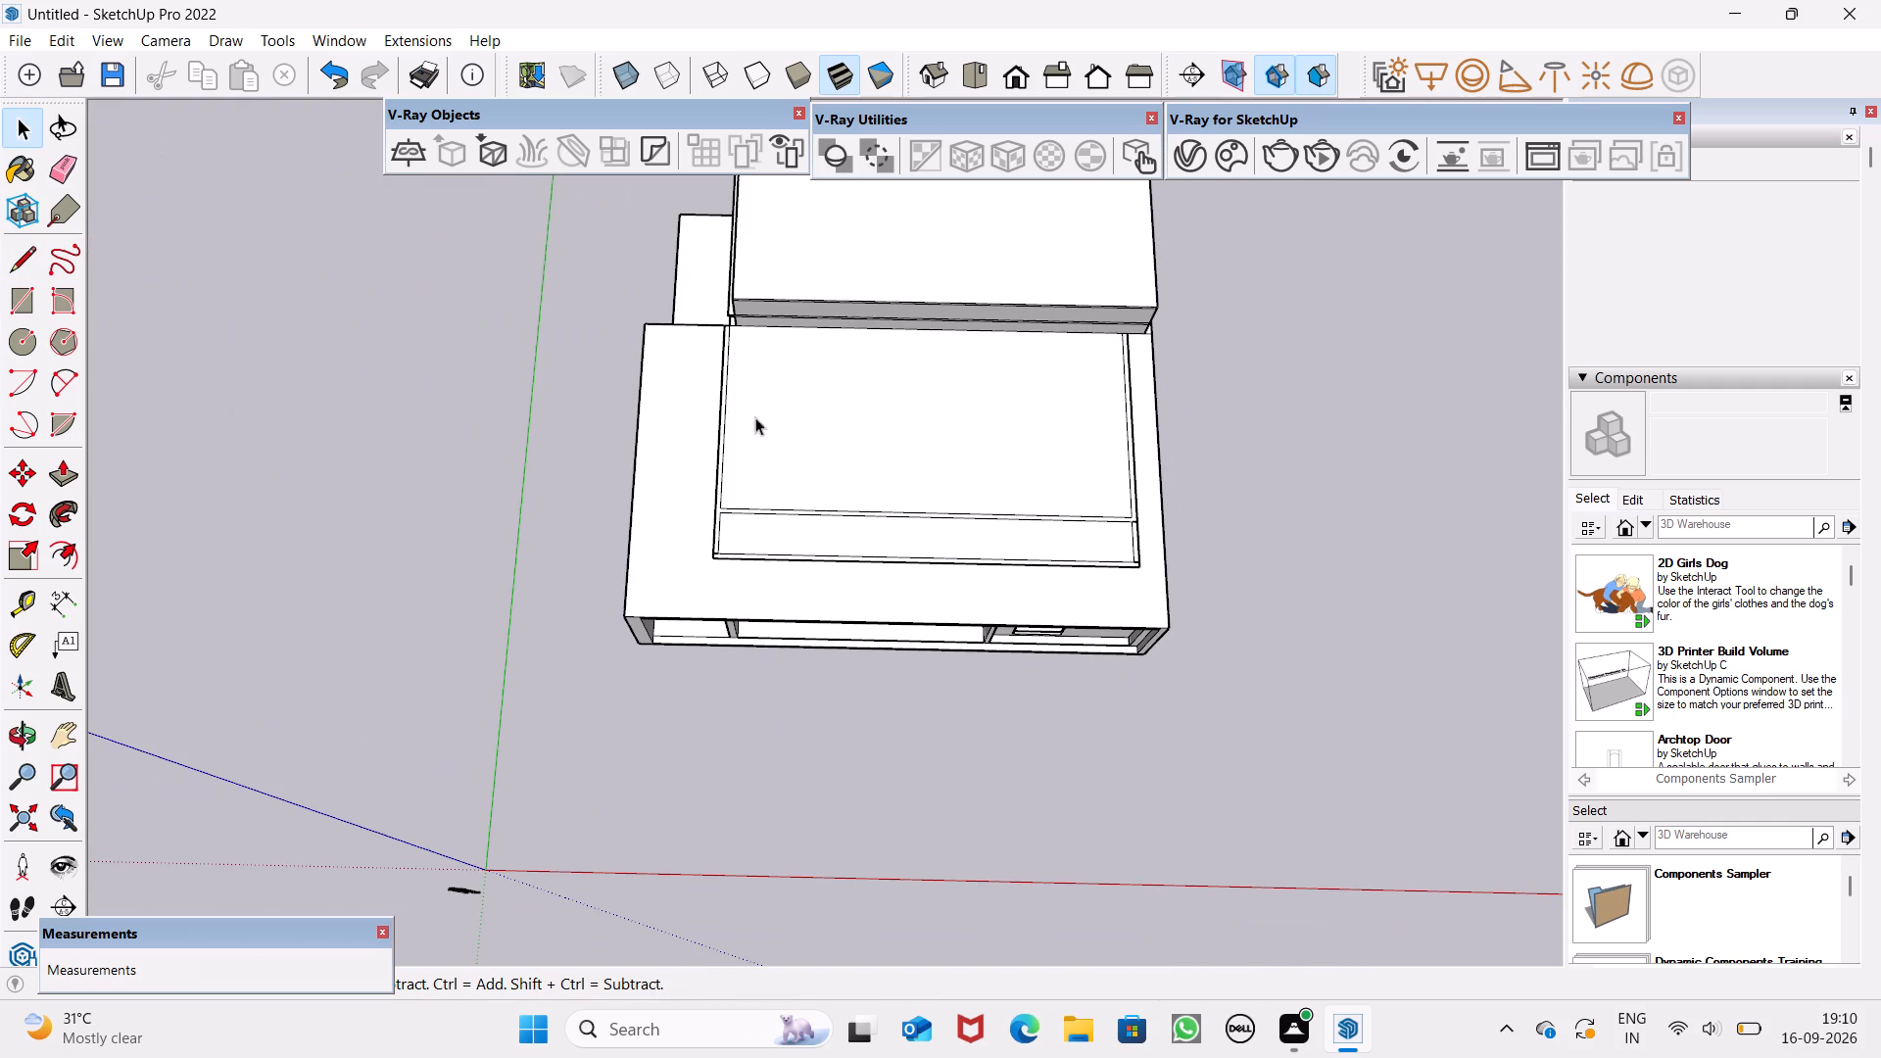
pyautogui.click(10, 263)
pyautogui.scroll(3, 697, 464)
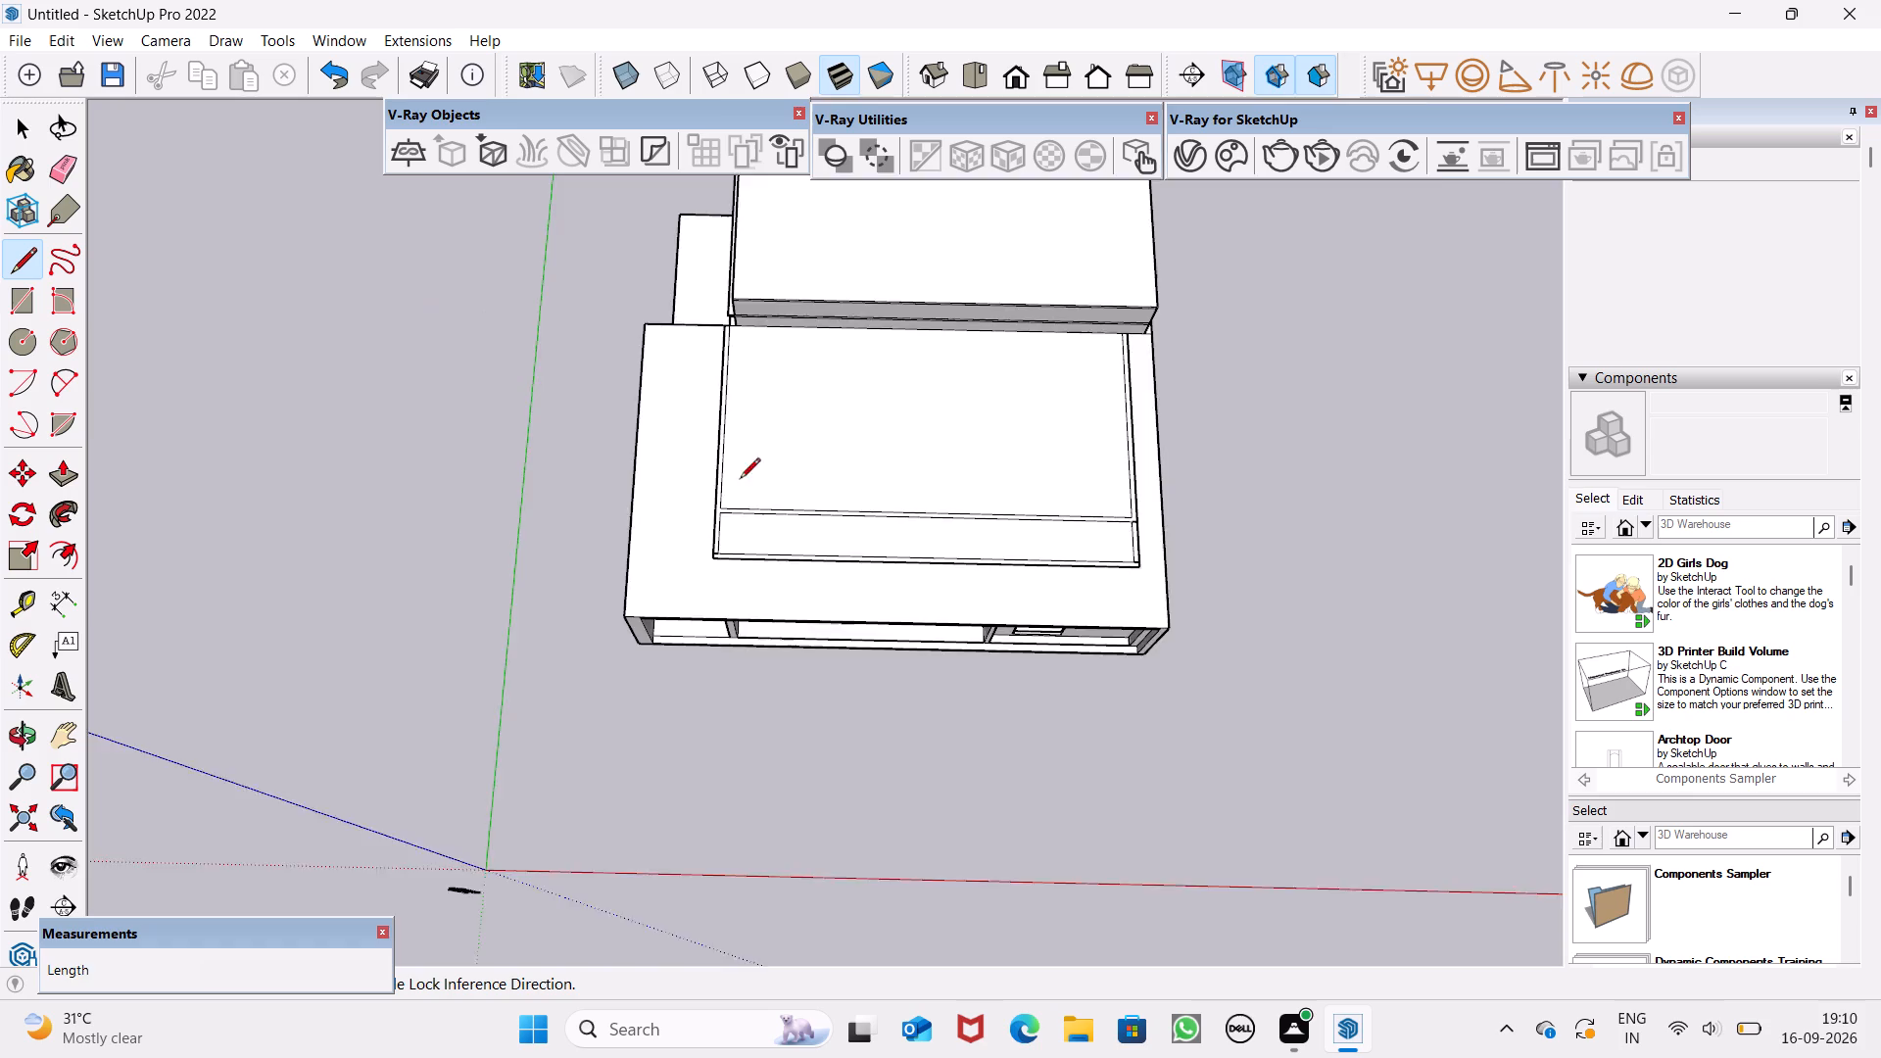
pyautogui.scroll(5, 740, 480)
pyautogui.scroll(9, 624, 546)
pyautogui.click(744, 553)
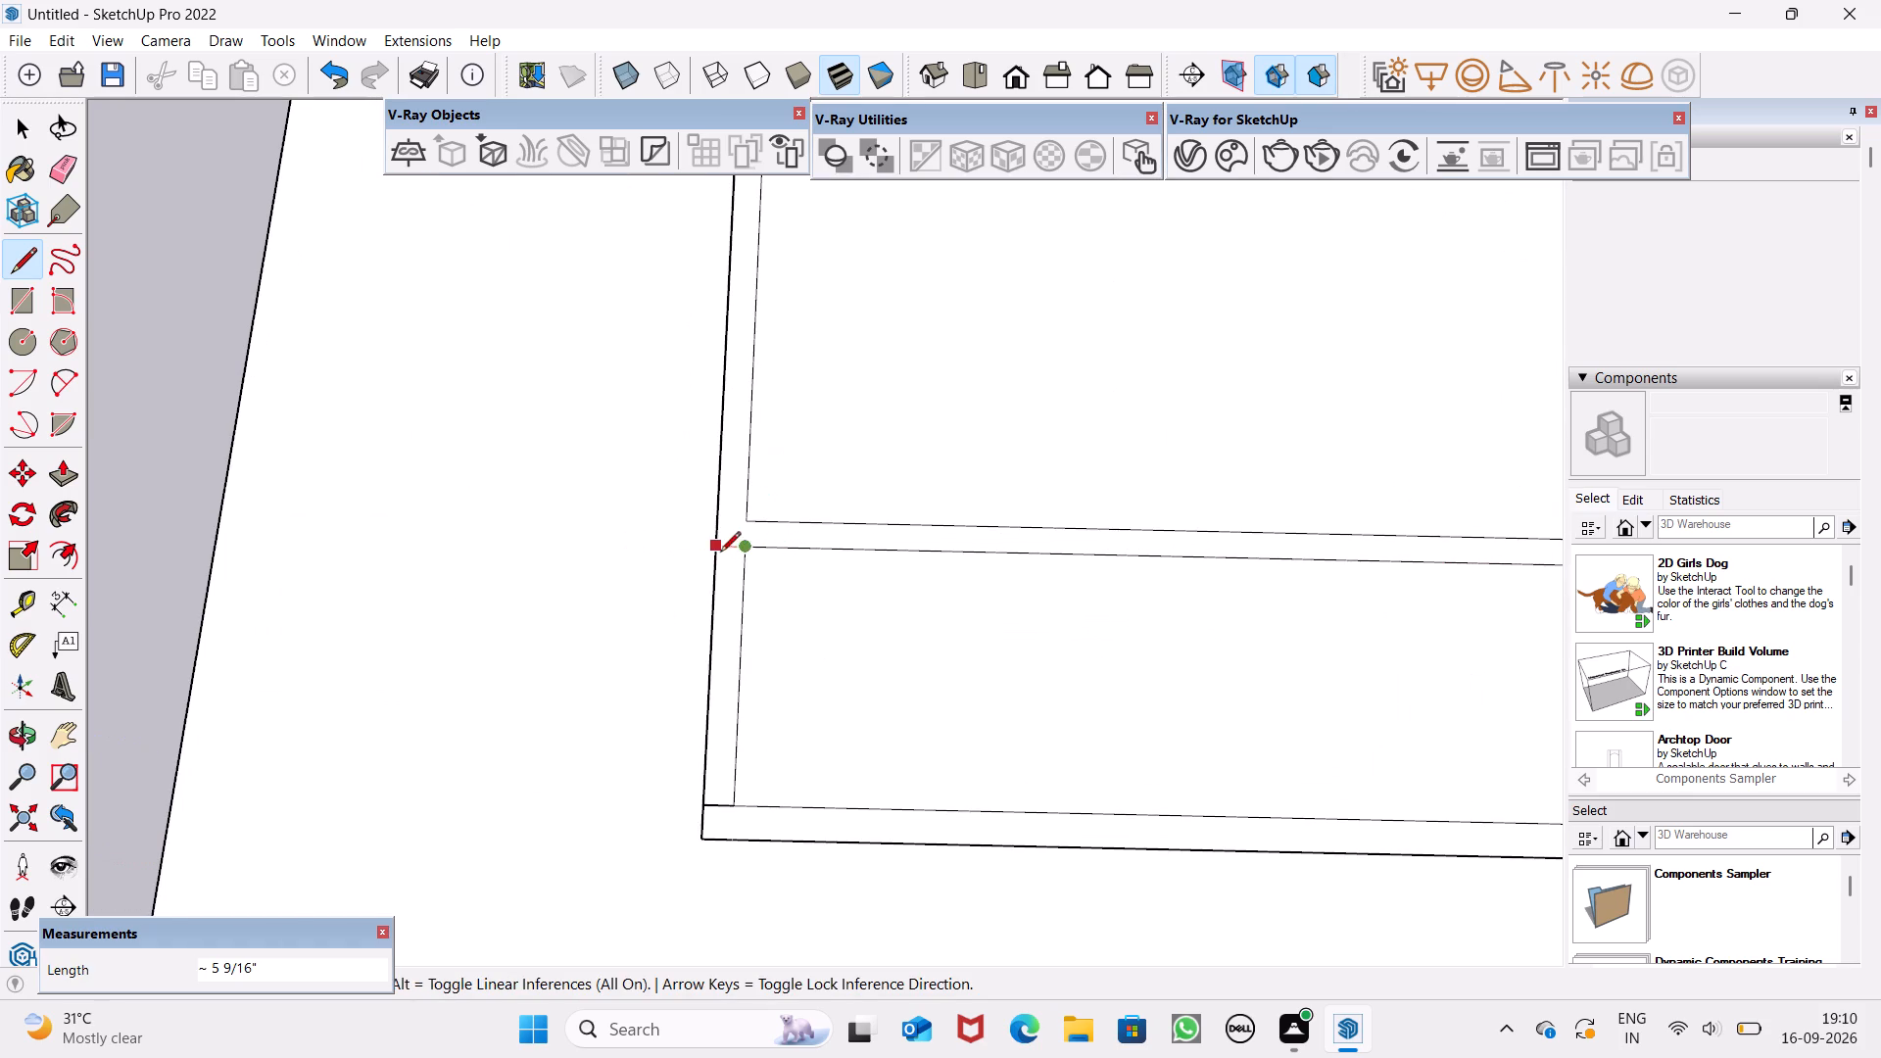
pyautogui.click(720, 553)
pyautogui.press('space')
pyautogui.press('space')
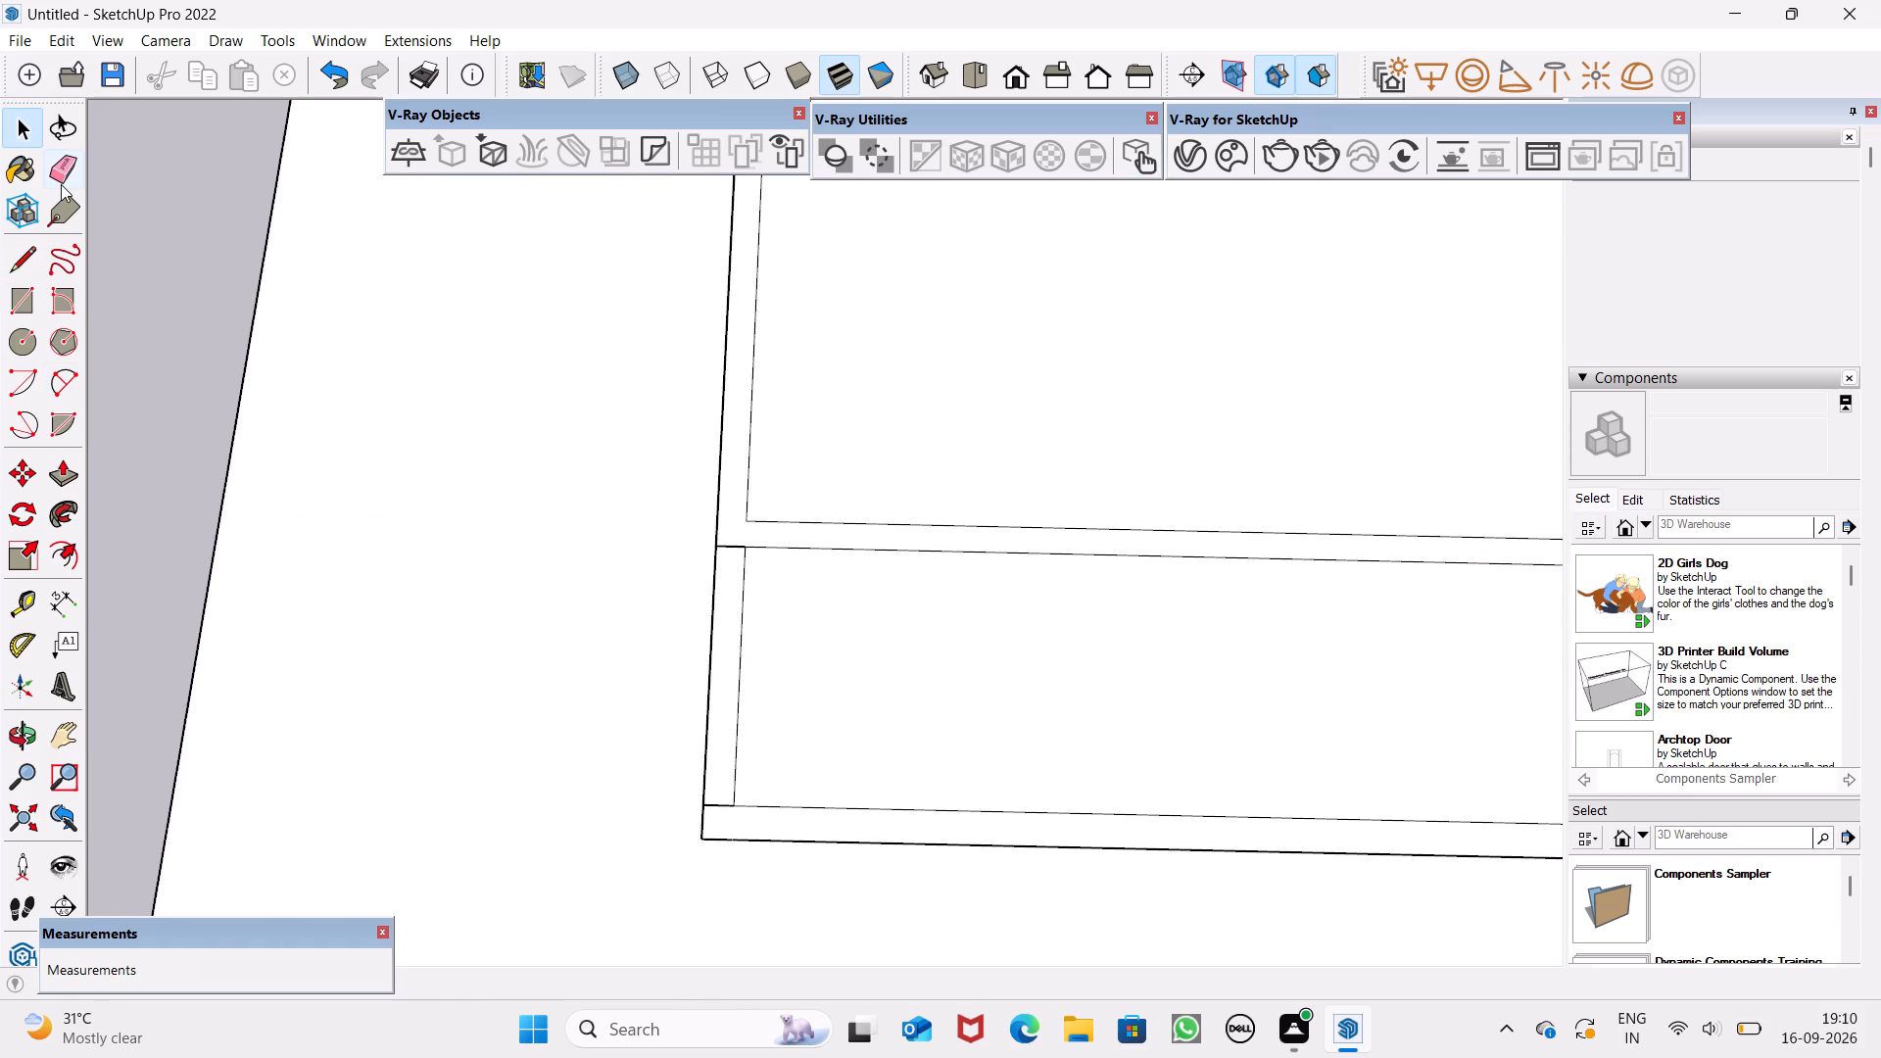
# Erase the short dividing edges at both corners where the side strips meet the long outer strip.
pyautogui.click(61, 184)
pyautogui.scroll(8, 767, 843)
pyautogui.moveTo(657, 748); pyautogui.dragTo(665, 761)
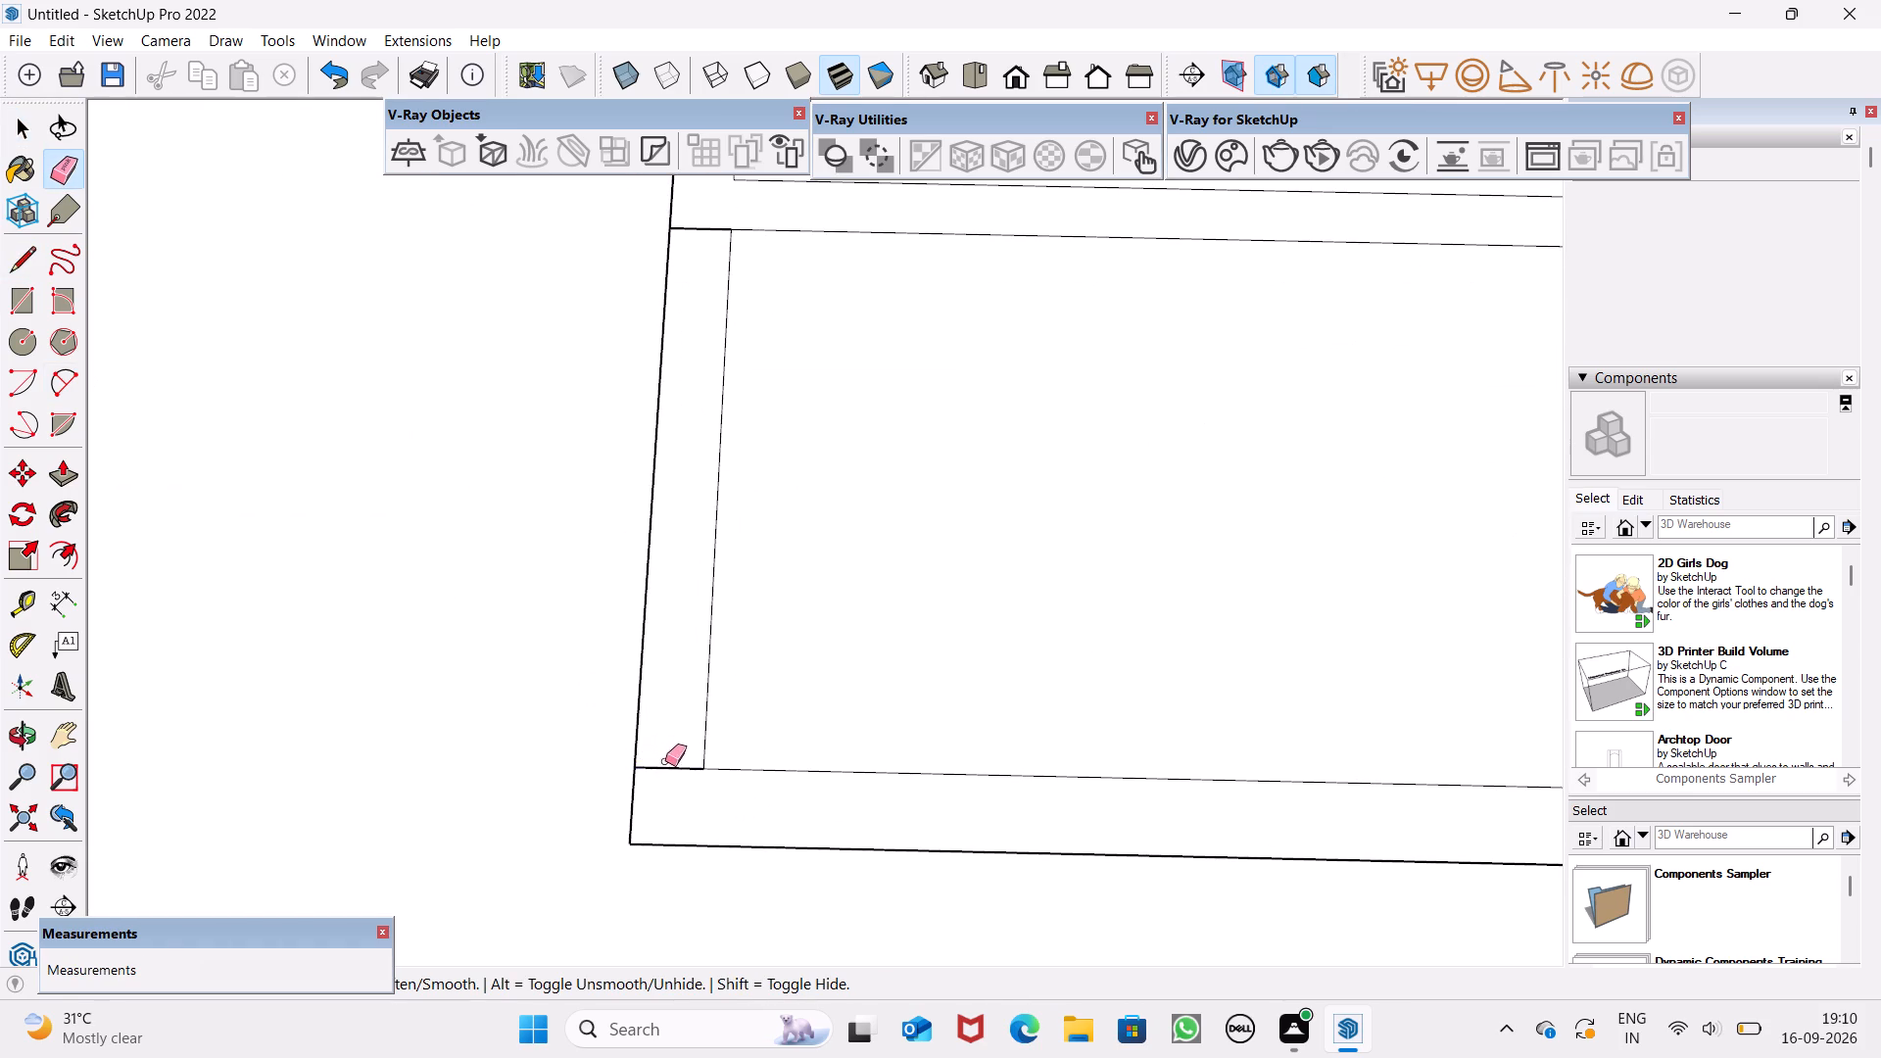
pyautogui.moveTo(665, 761); pyautogui.dragTo(666, 790)
pyautogui.scroll(-20, 497, 694)
pyautogui.scroll(-4, 497, 694)
pyautogui.scroll(3, 1395, 735)
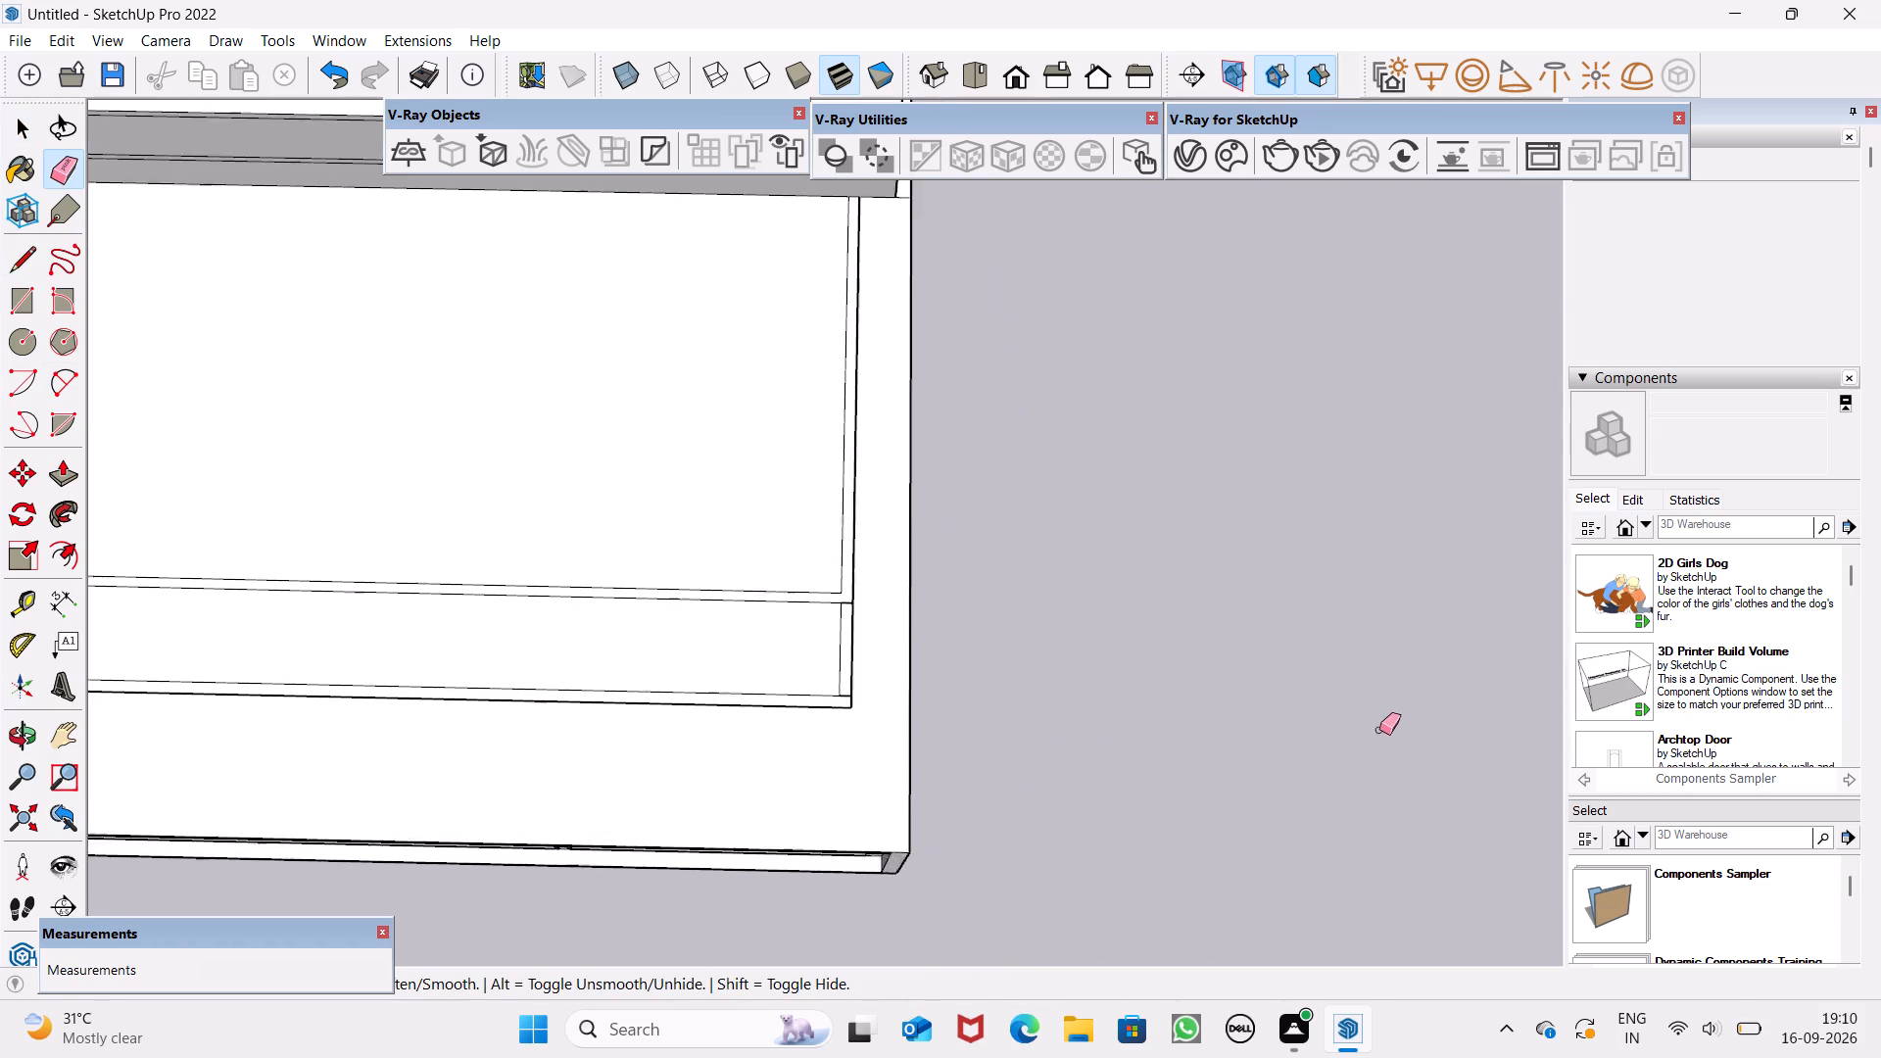
pyautogui.scroll(2, 1379, 730)
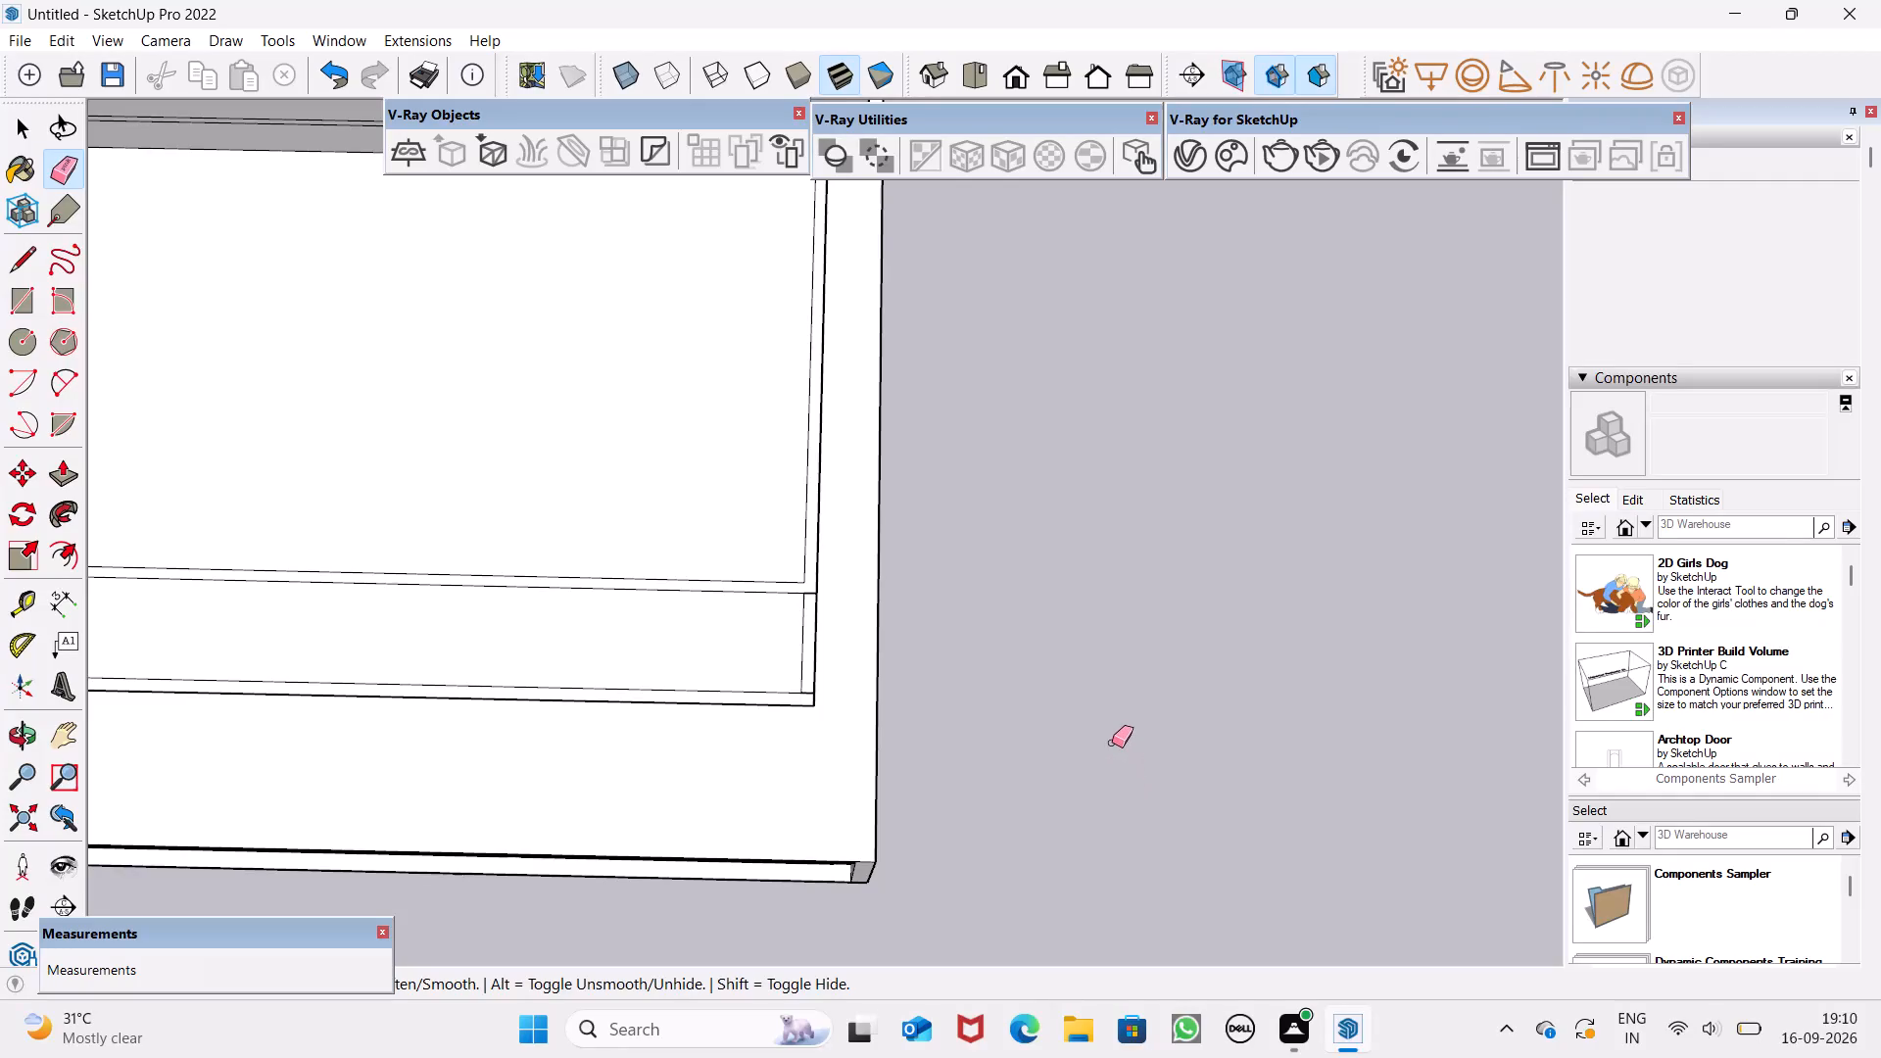
pyautogui.scroll(8, 815, 669)
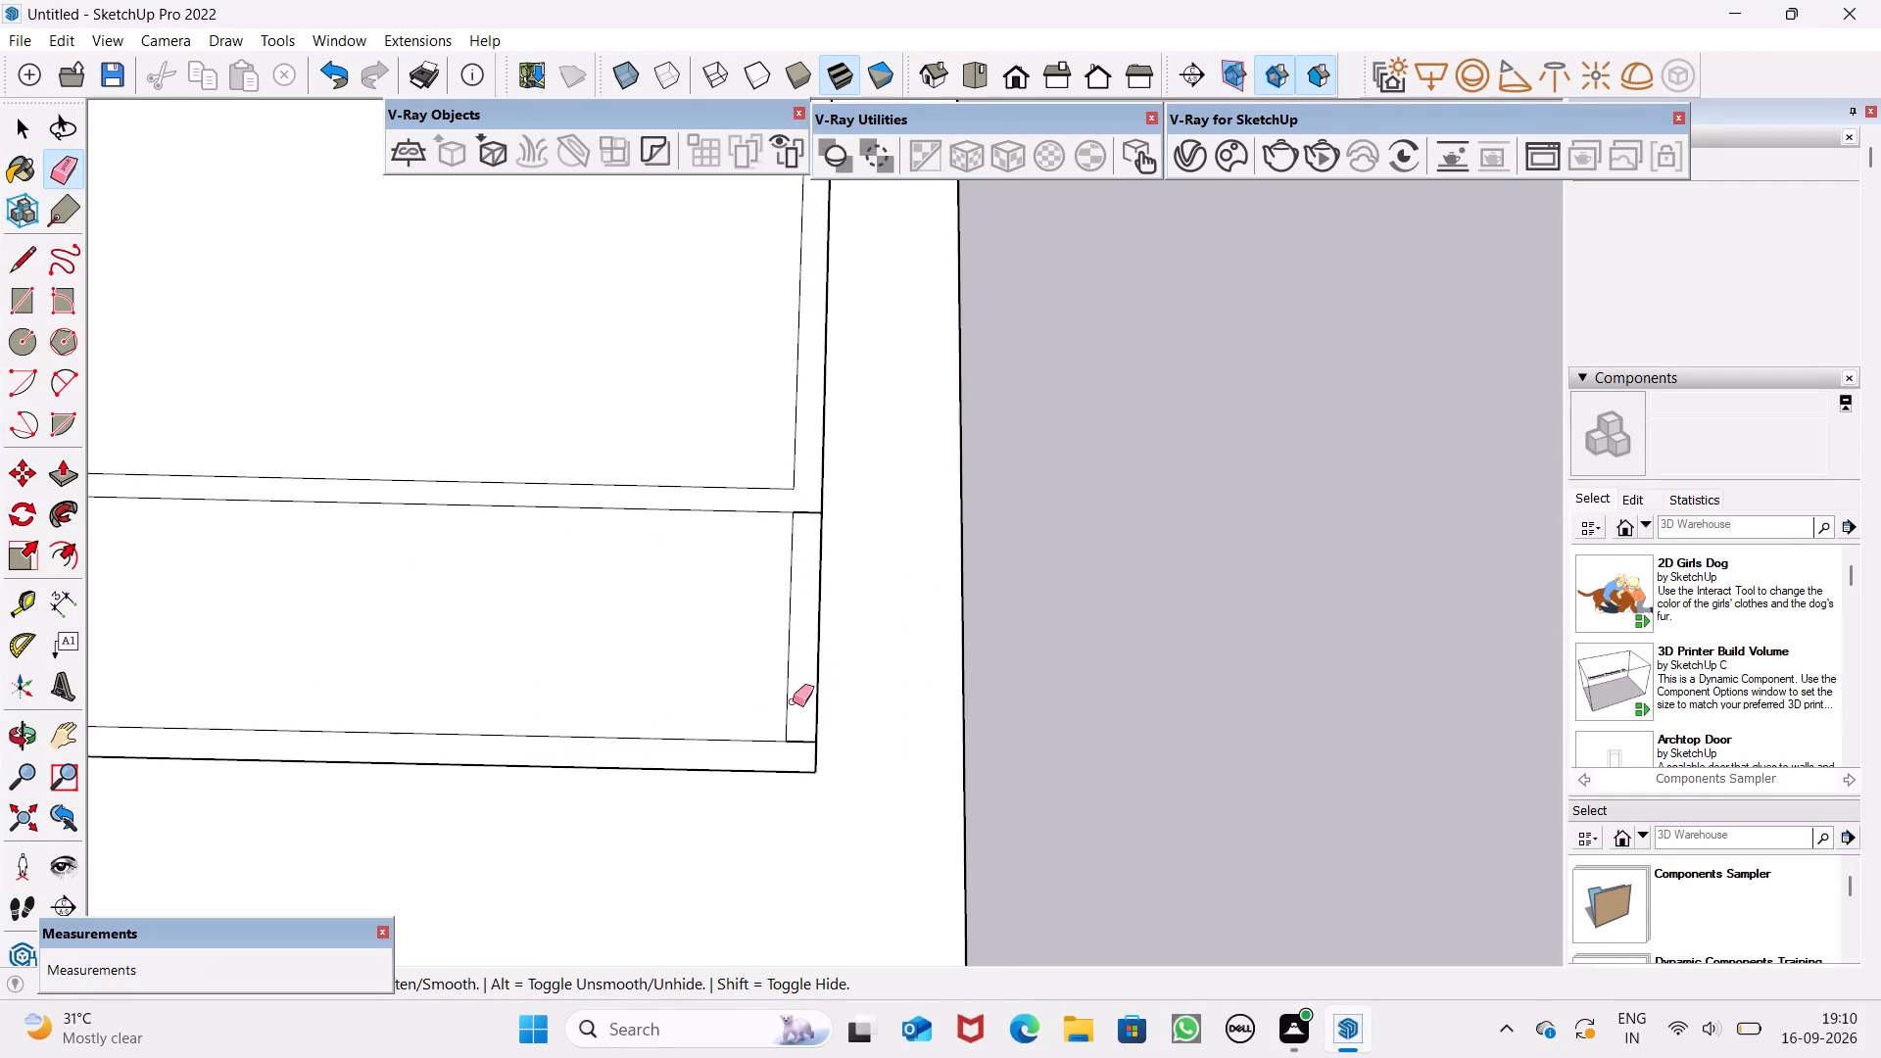
pyautogui.scroll(3, 793, 701)
pyautogui.moveTo(805, 749); pyautogui.dragTo(809, 765)
pyautogui.press('space')
pyautogui.press('space')
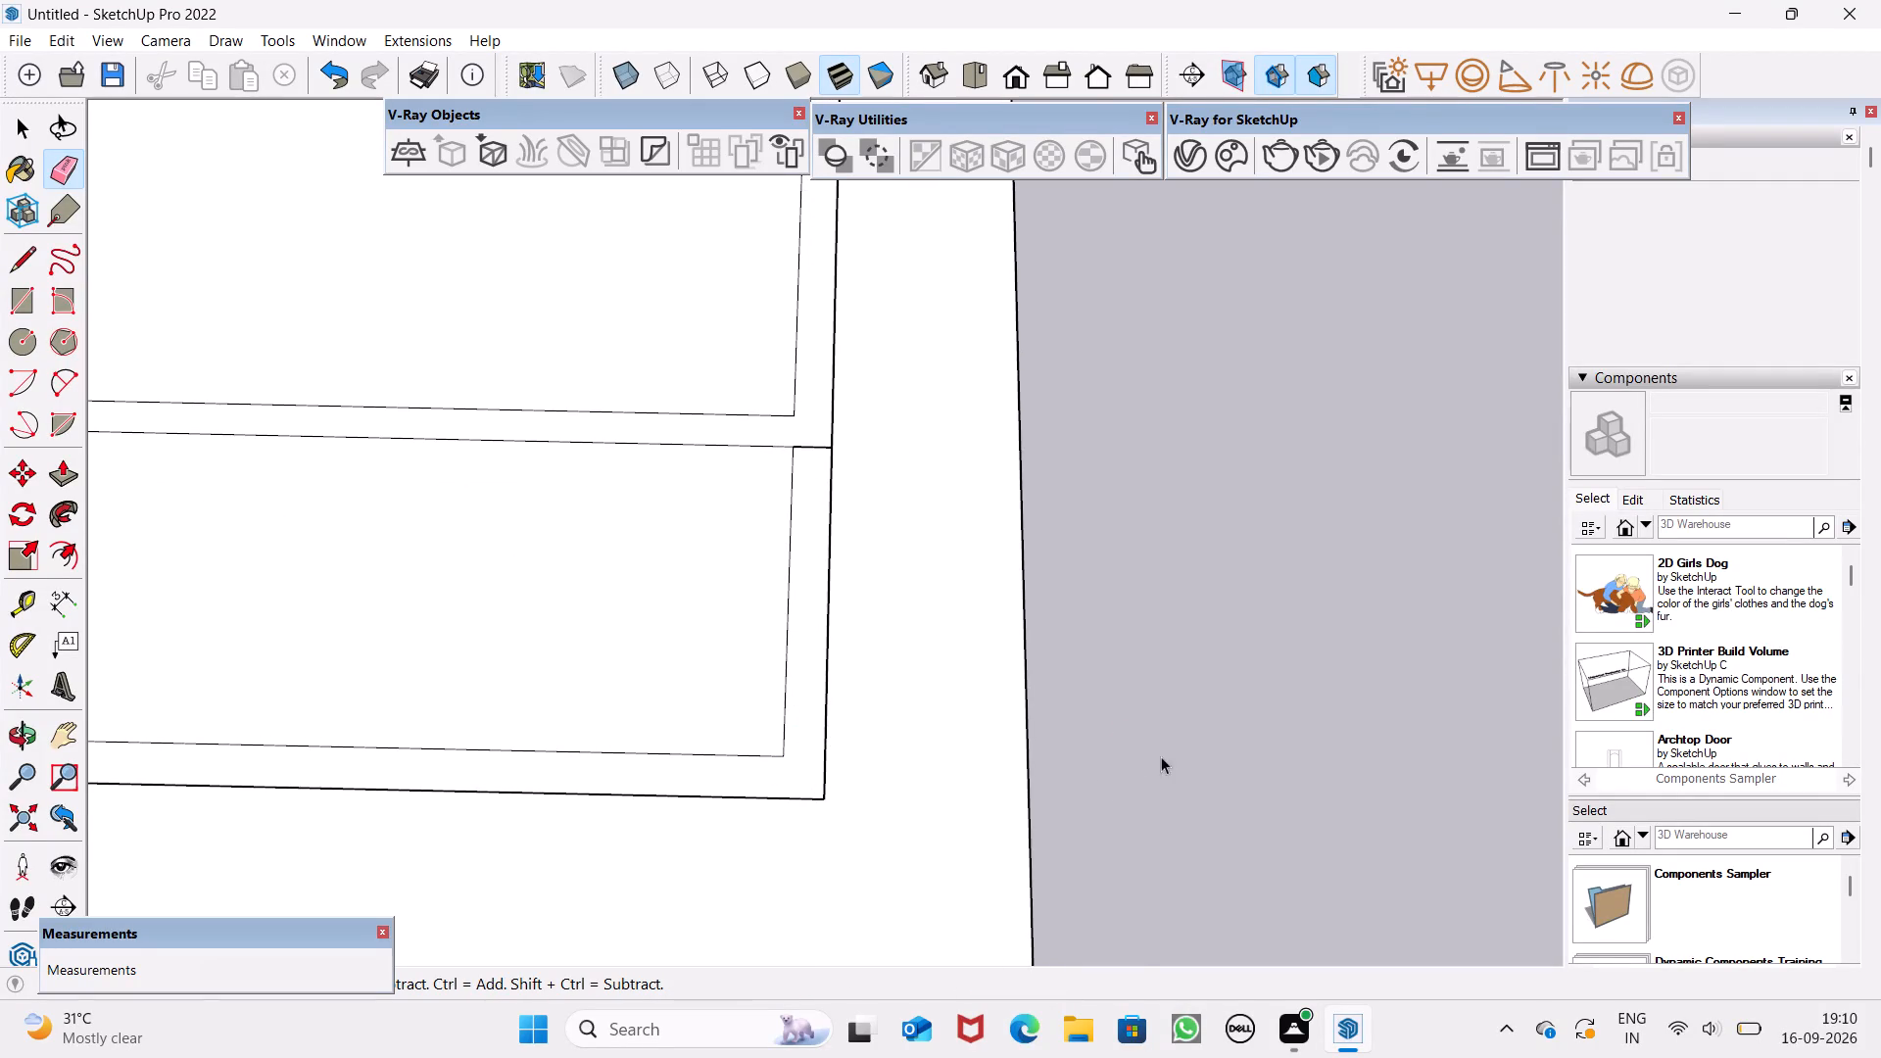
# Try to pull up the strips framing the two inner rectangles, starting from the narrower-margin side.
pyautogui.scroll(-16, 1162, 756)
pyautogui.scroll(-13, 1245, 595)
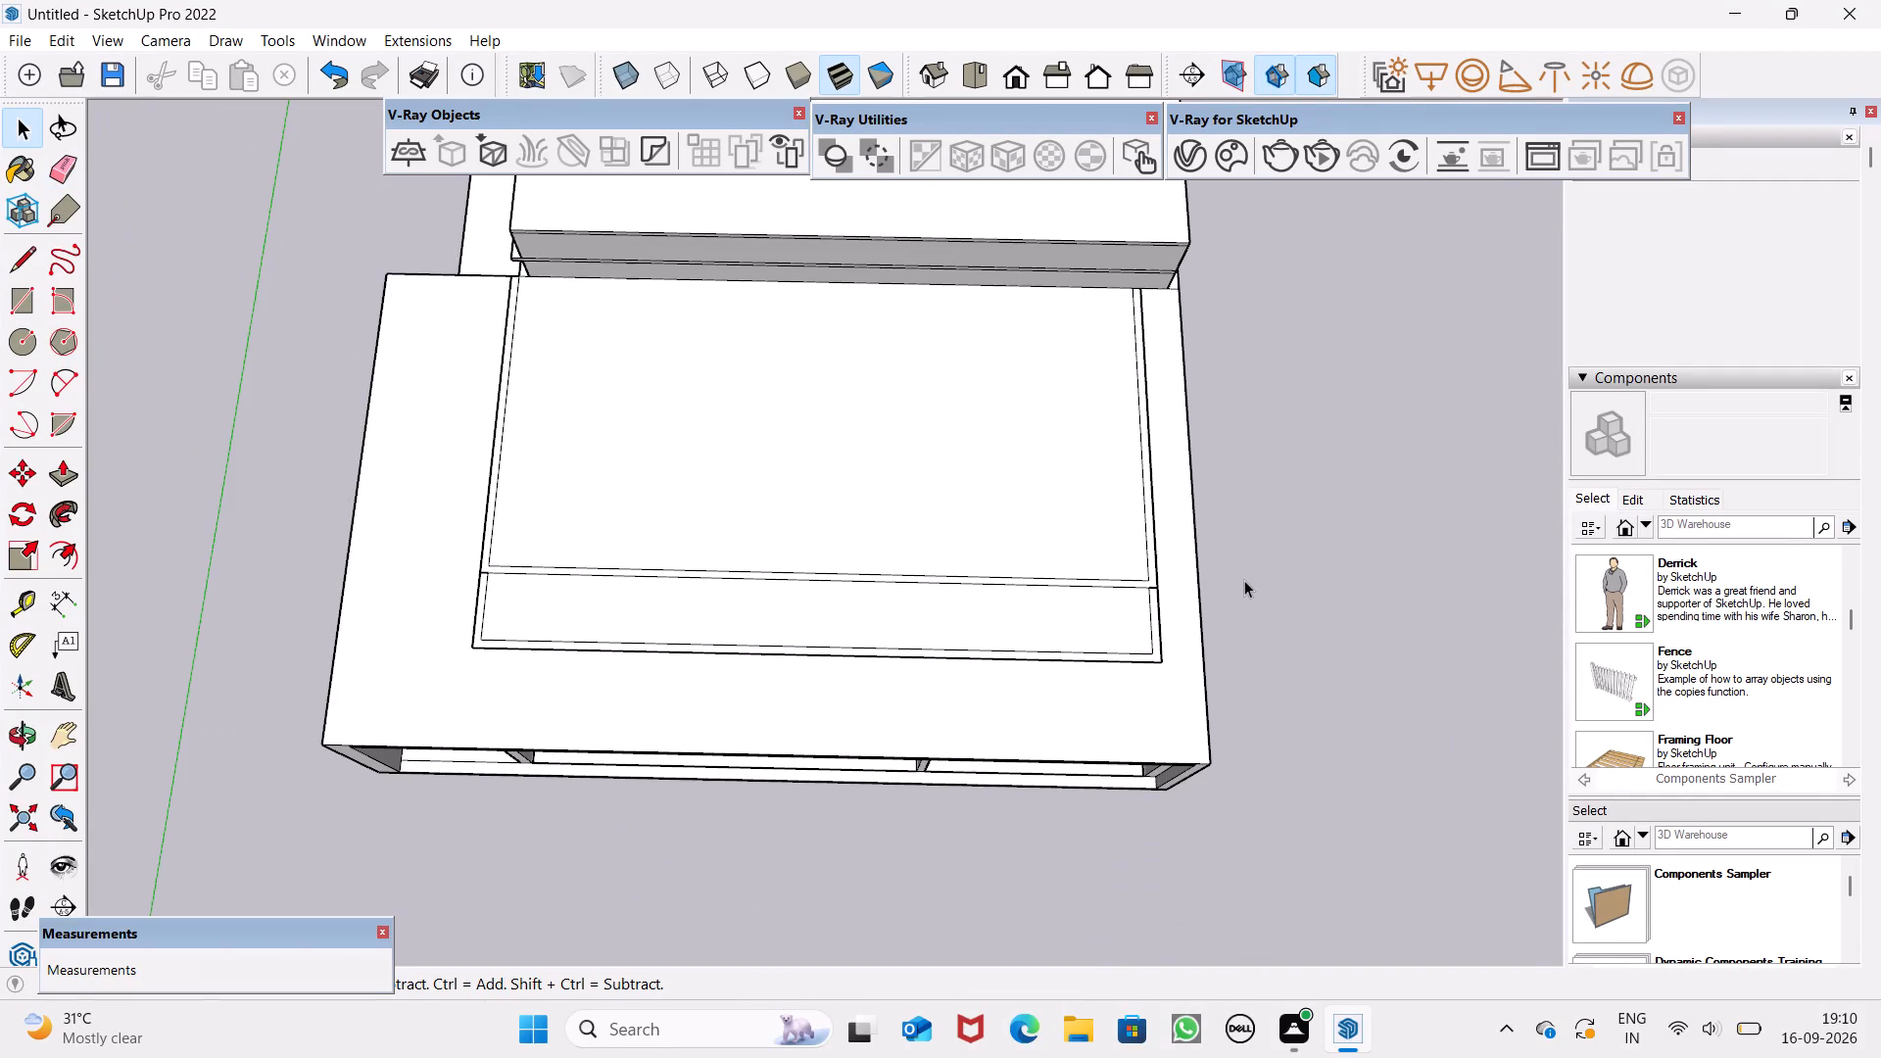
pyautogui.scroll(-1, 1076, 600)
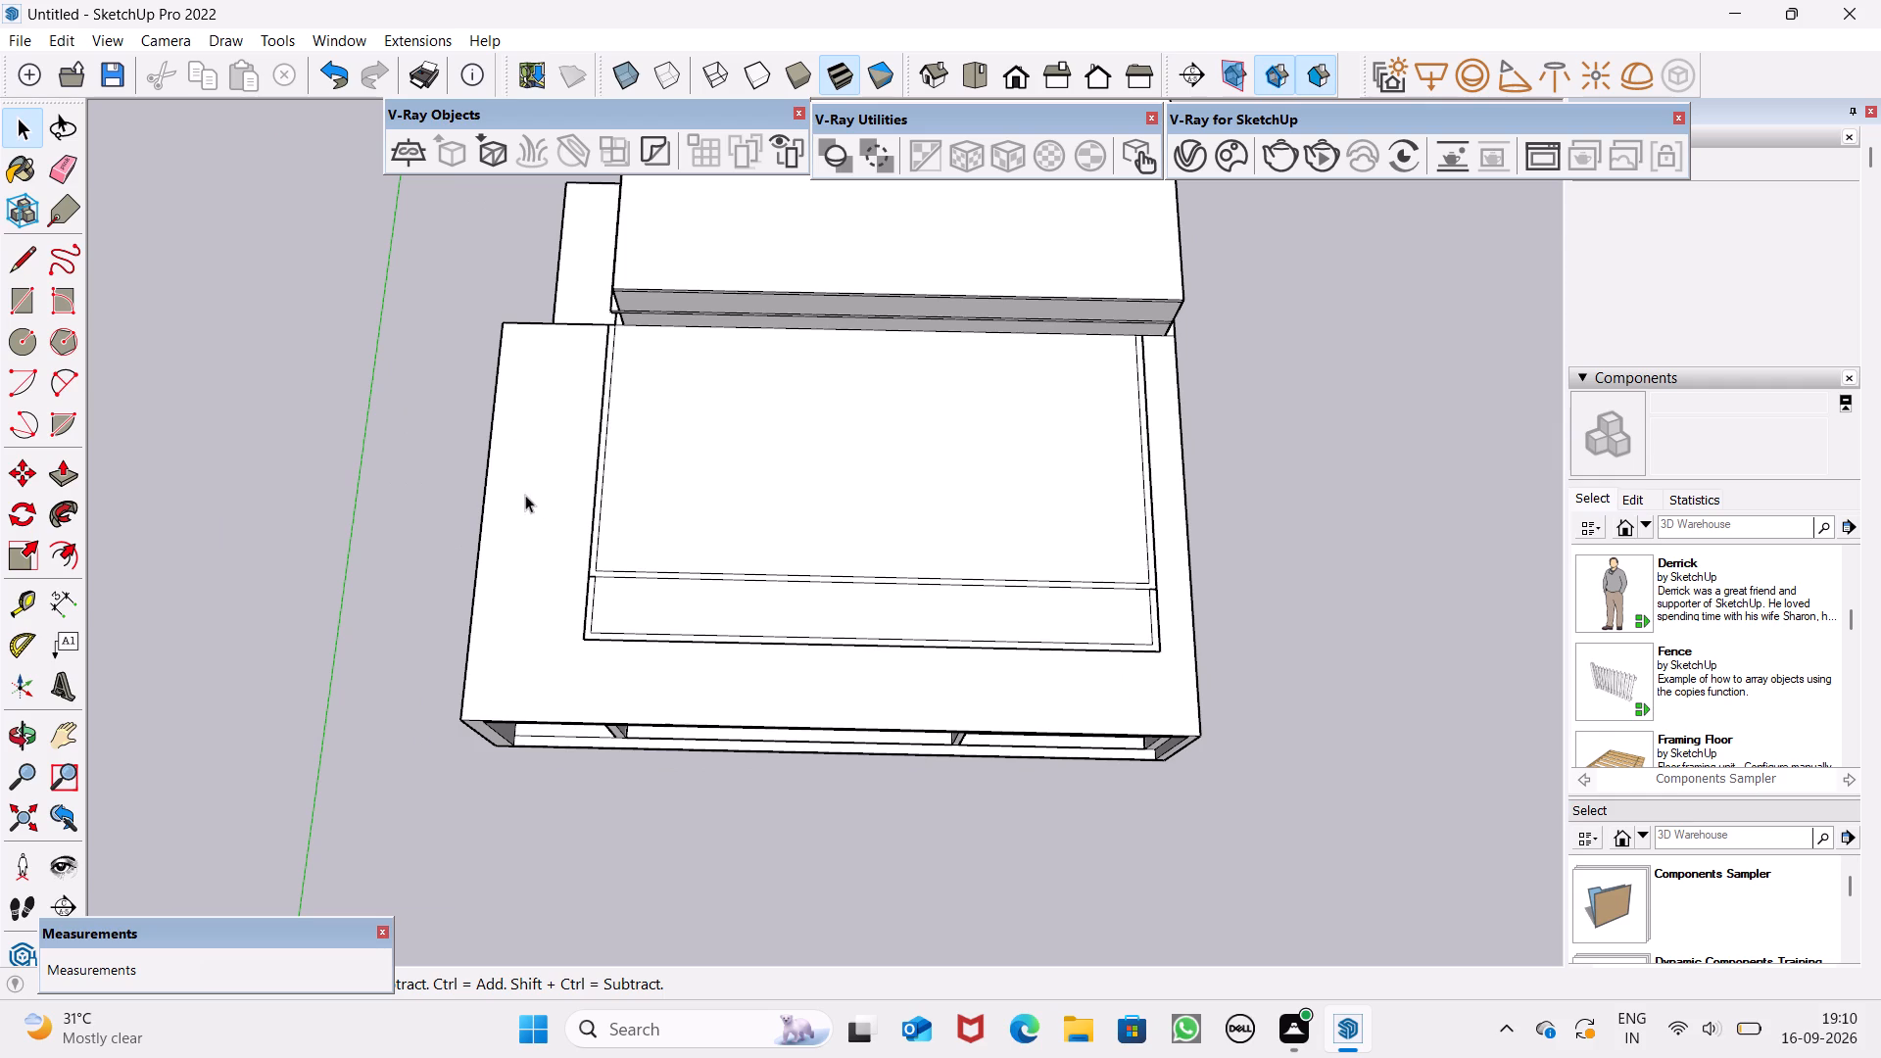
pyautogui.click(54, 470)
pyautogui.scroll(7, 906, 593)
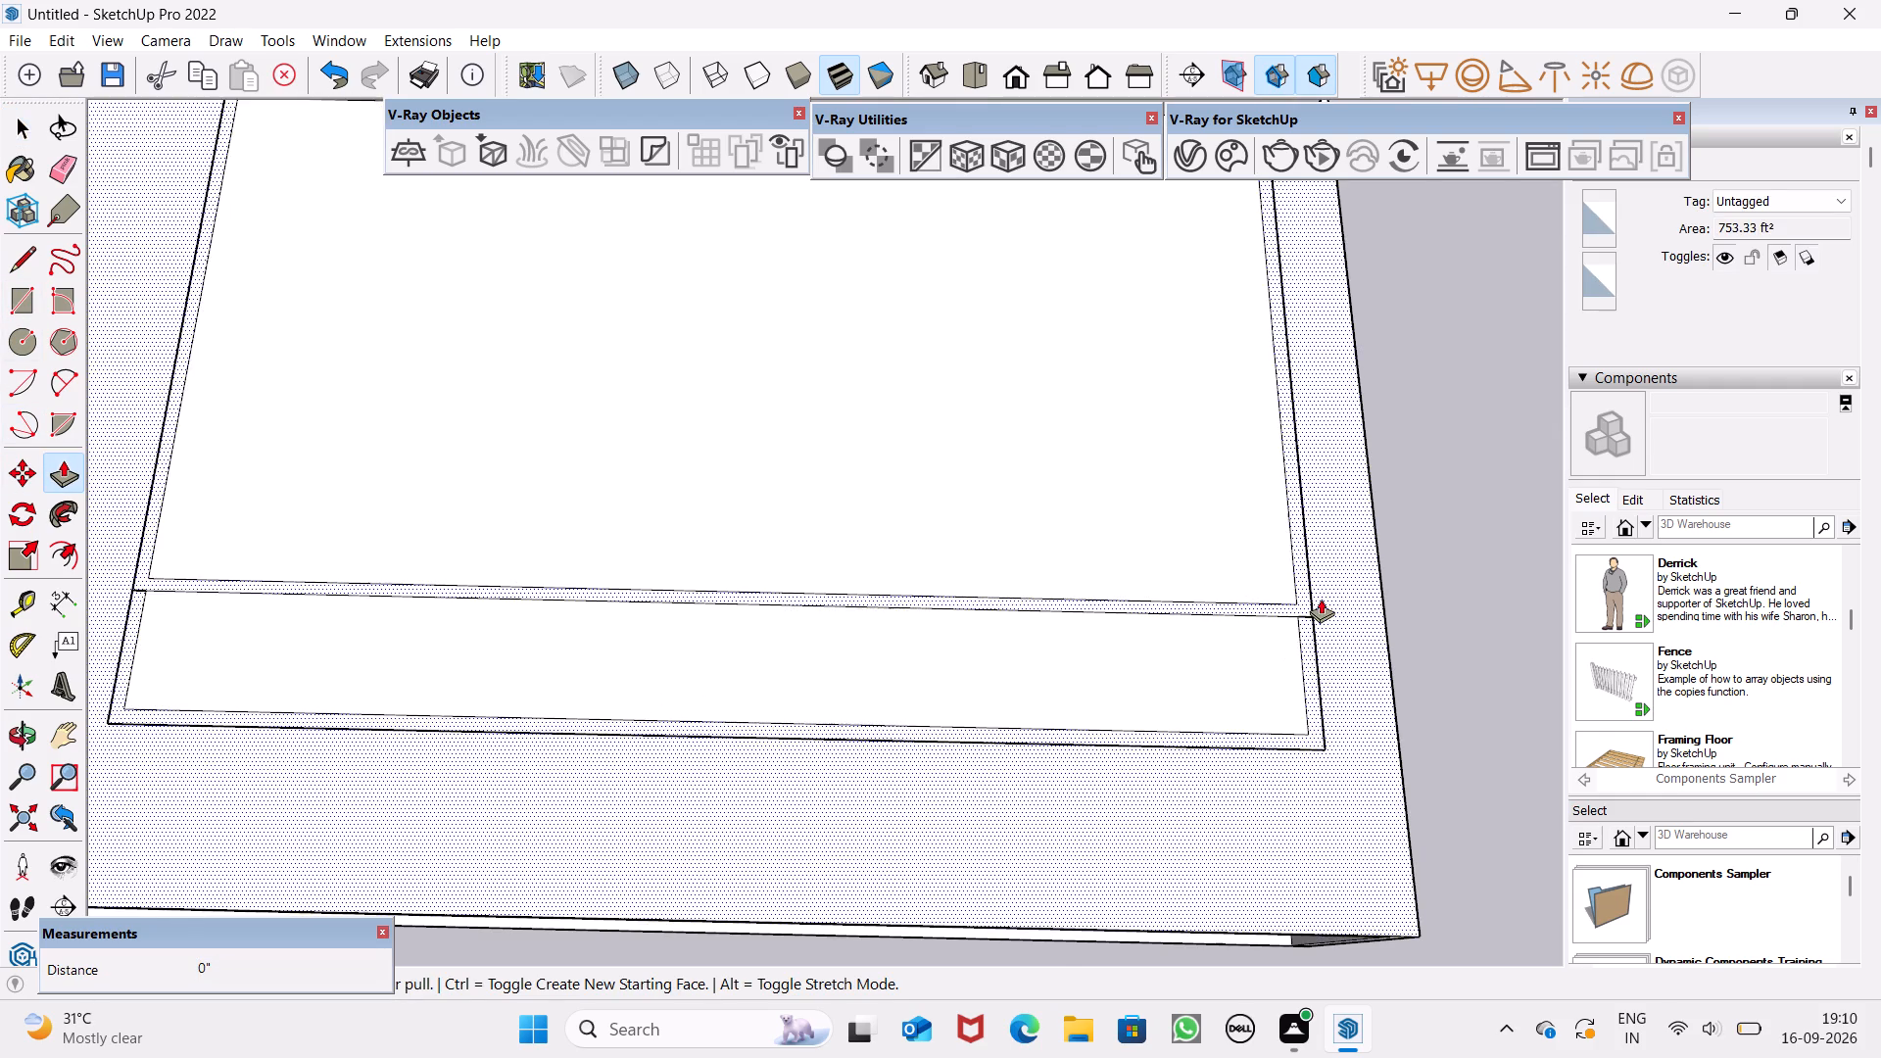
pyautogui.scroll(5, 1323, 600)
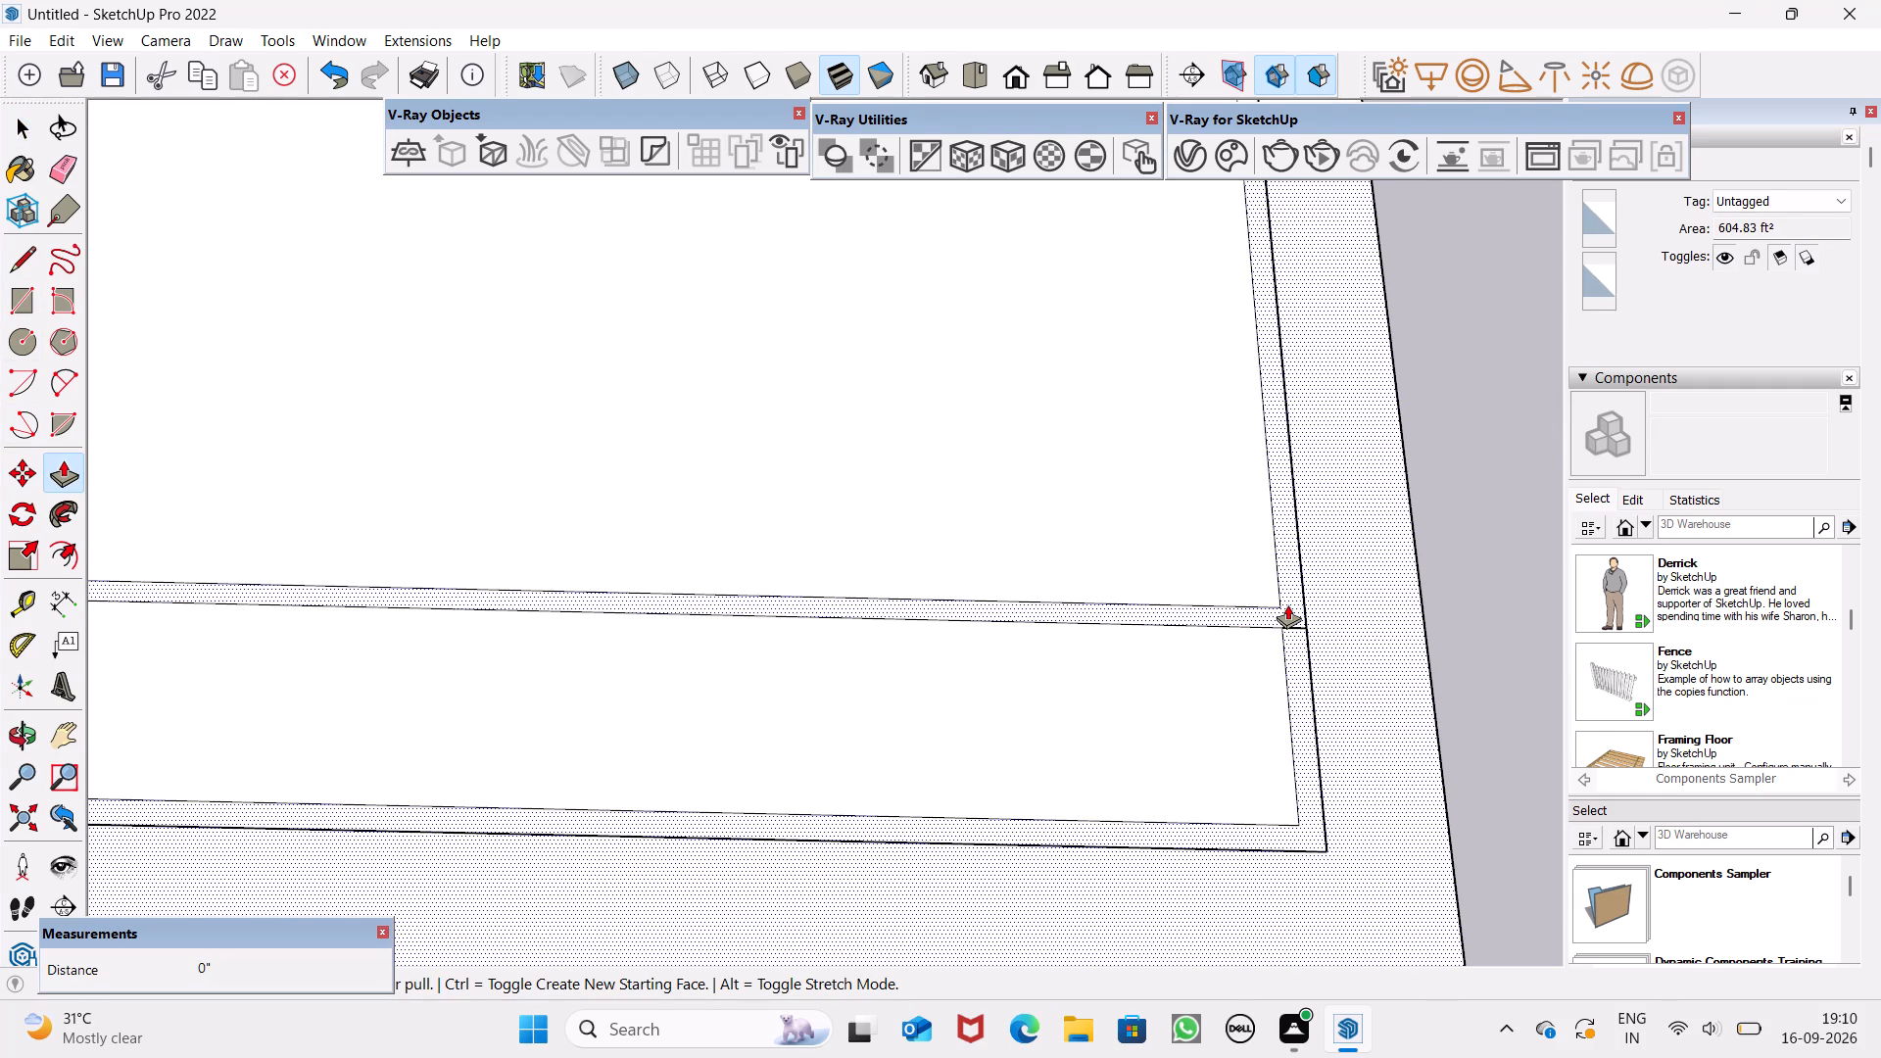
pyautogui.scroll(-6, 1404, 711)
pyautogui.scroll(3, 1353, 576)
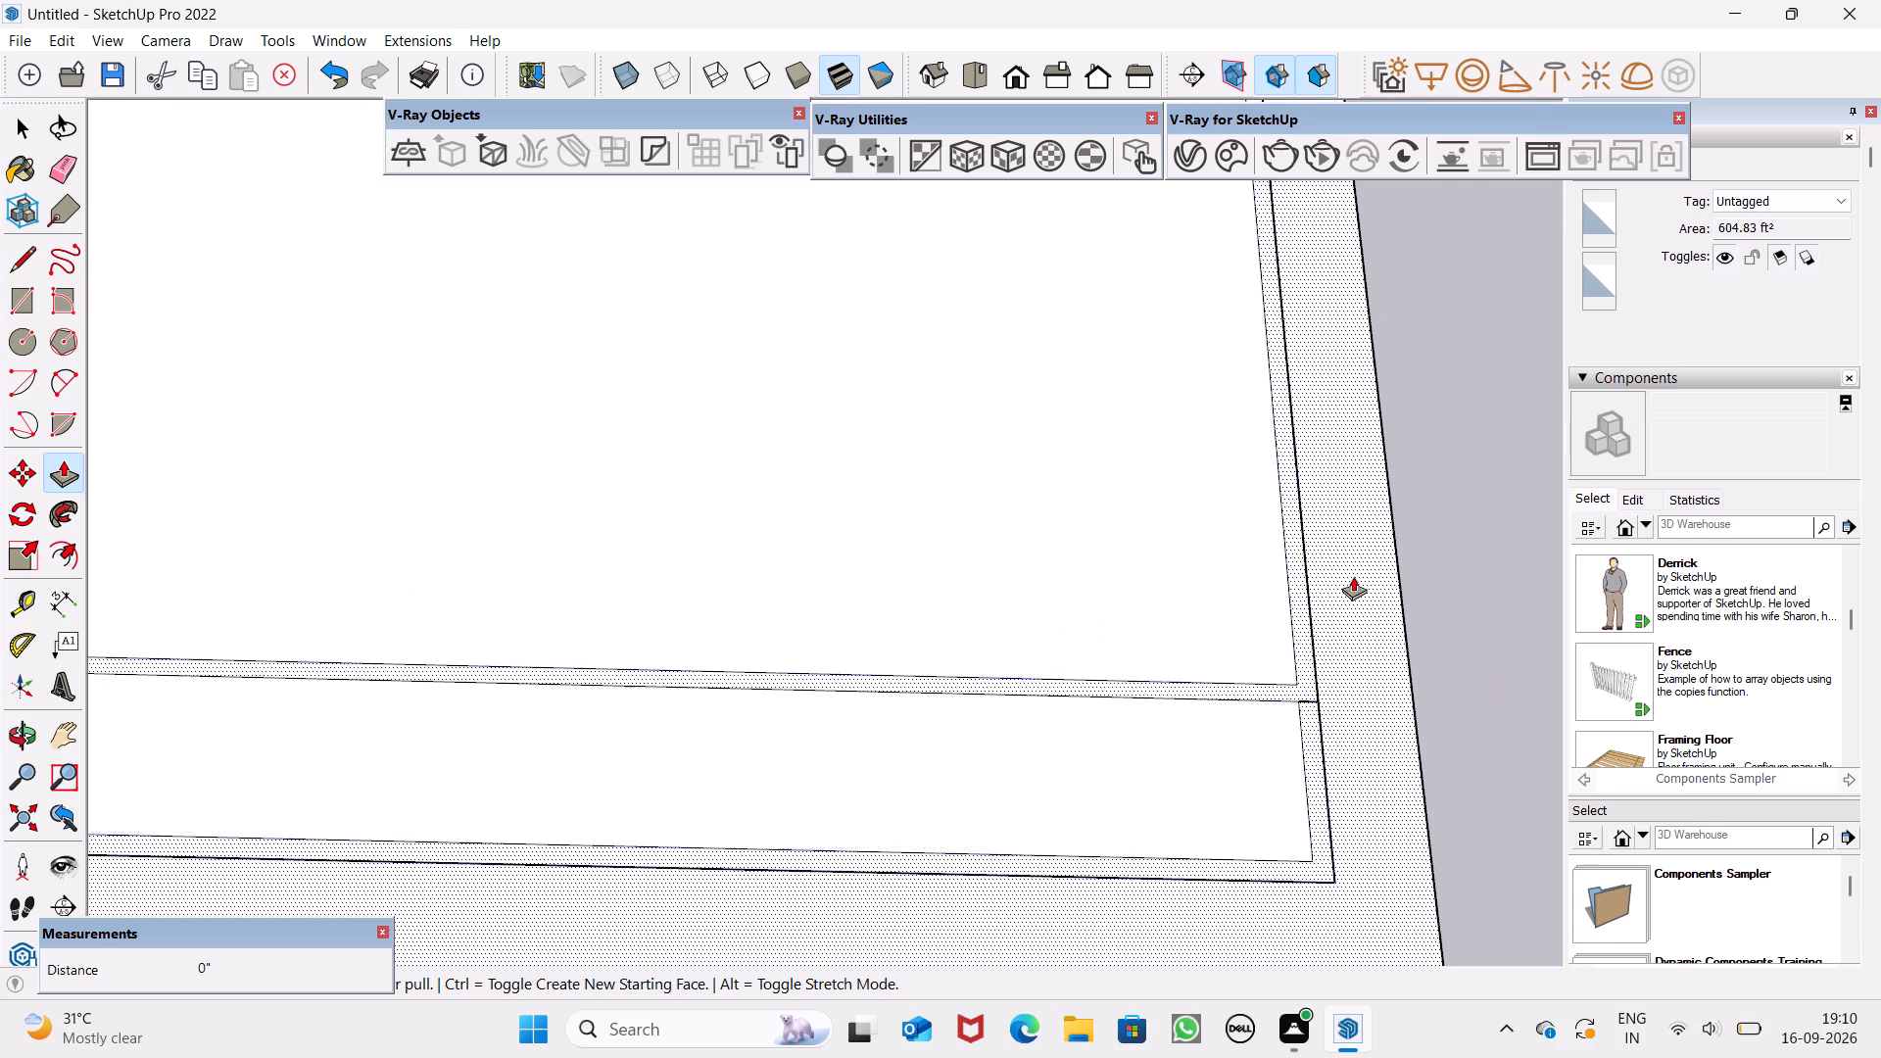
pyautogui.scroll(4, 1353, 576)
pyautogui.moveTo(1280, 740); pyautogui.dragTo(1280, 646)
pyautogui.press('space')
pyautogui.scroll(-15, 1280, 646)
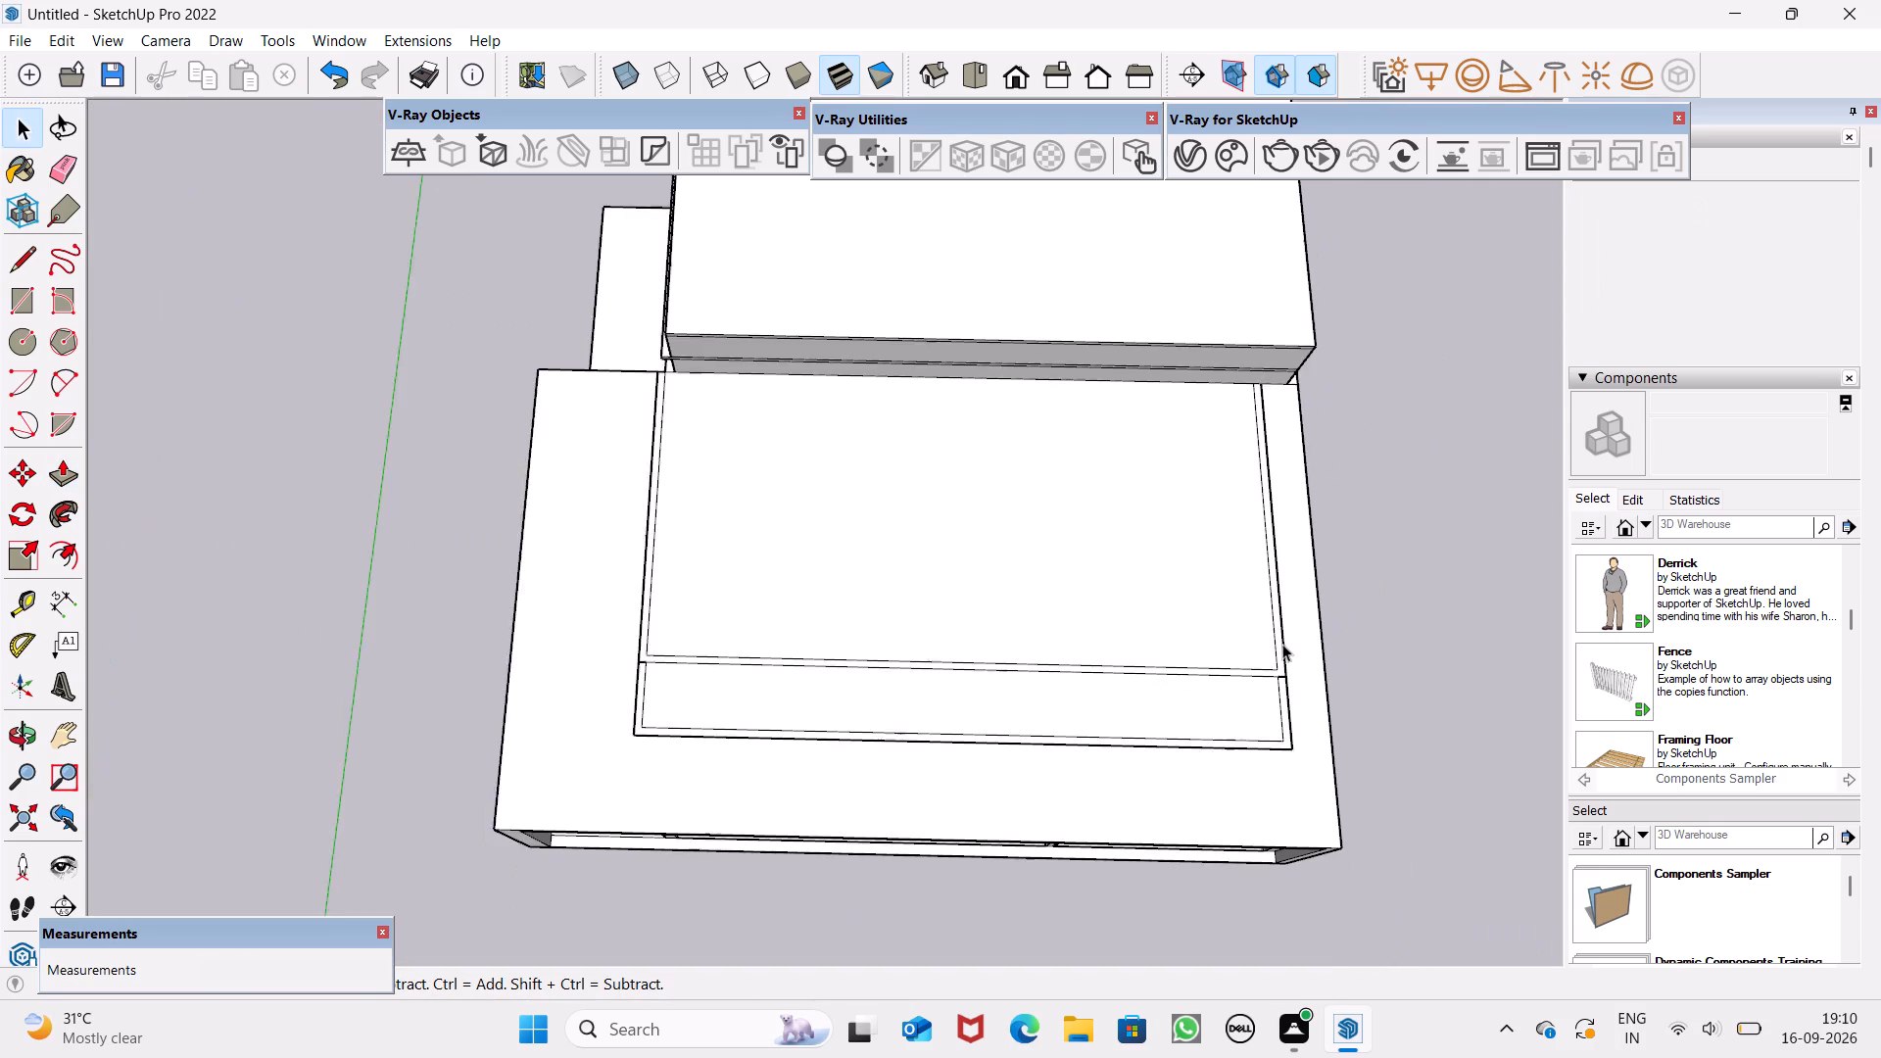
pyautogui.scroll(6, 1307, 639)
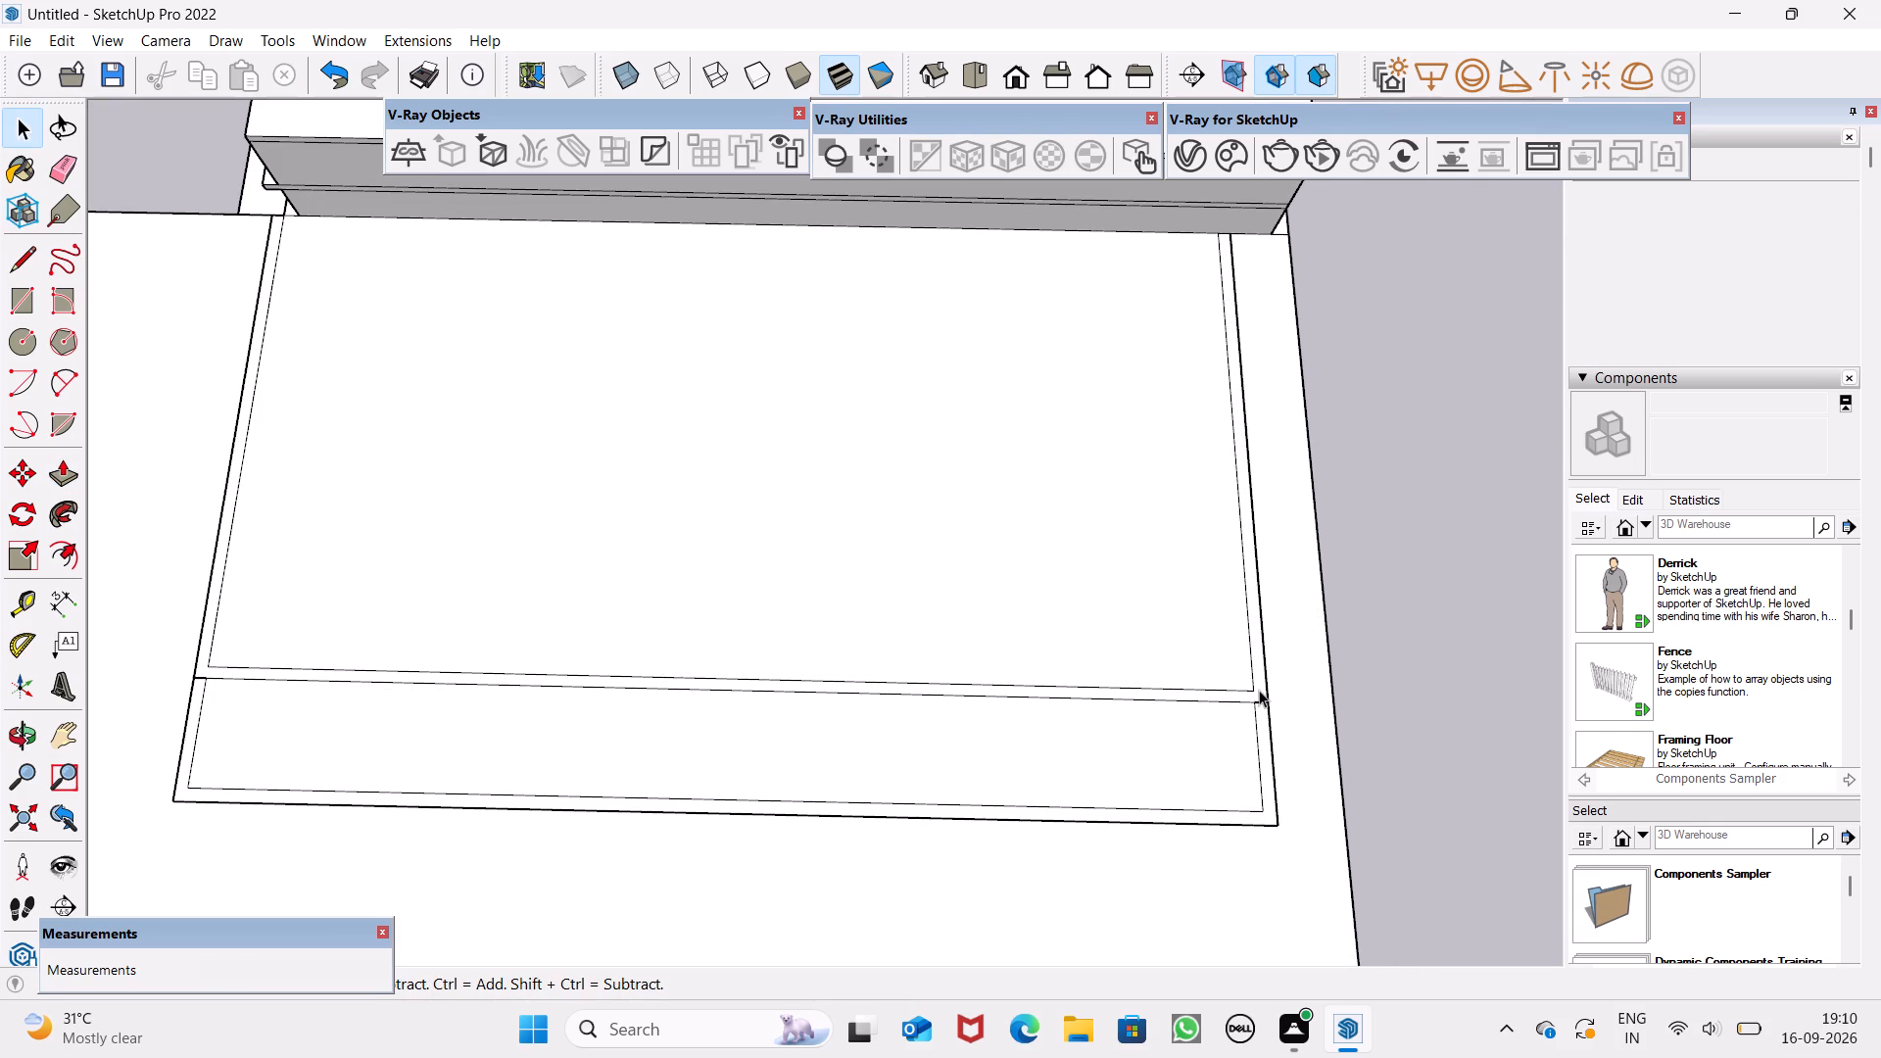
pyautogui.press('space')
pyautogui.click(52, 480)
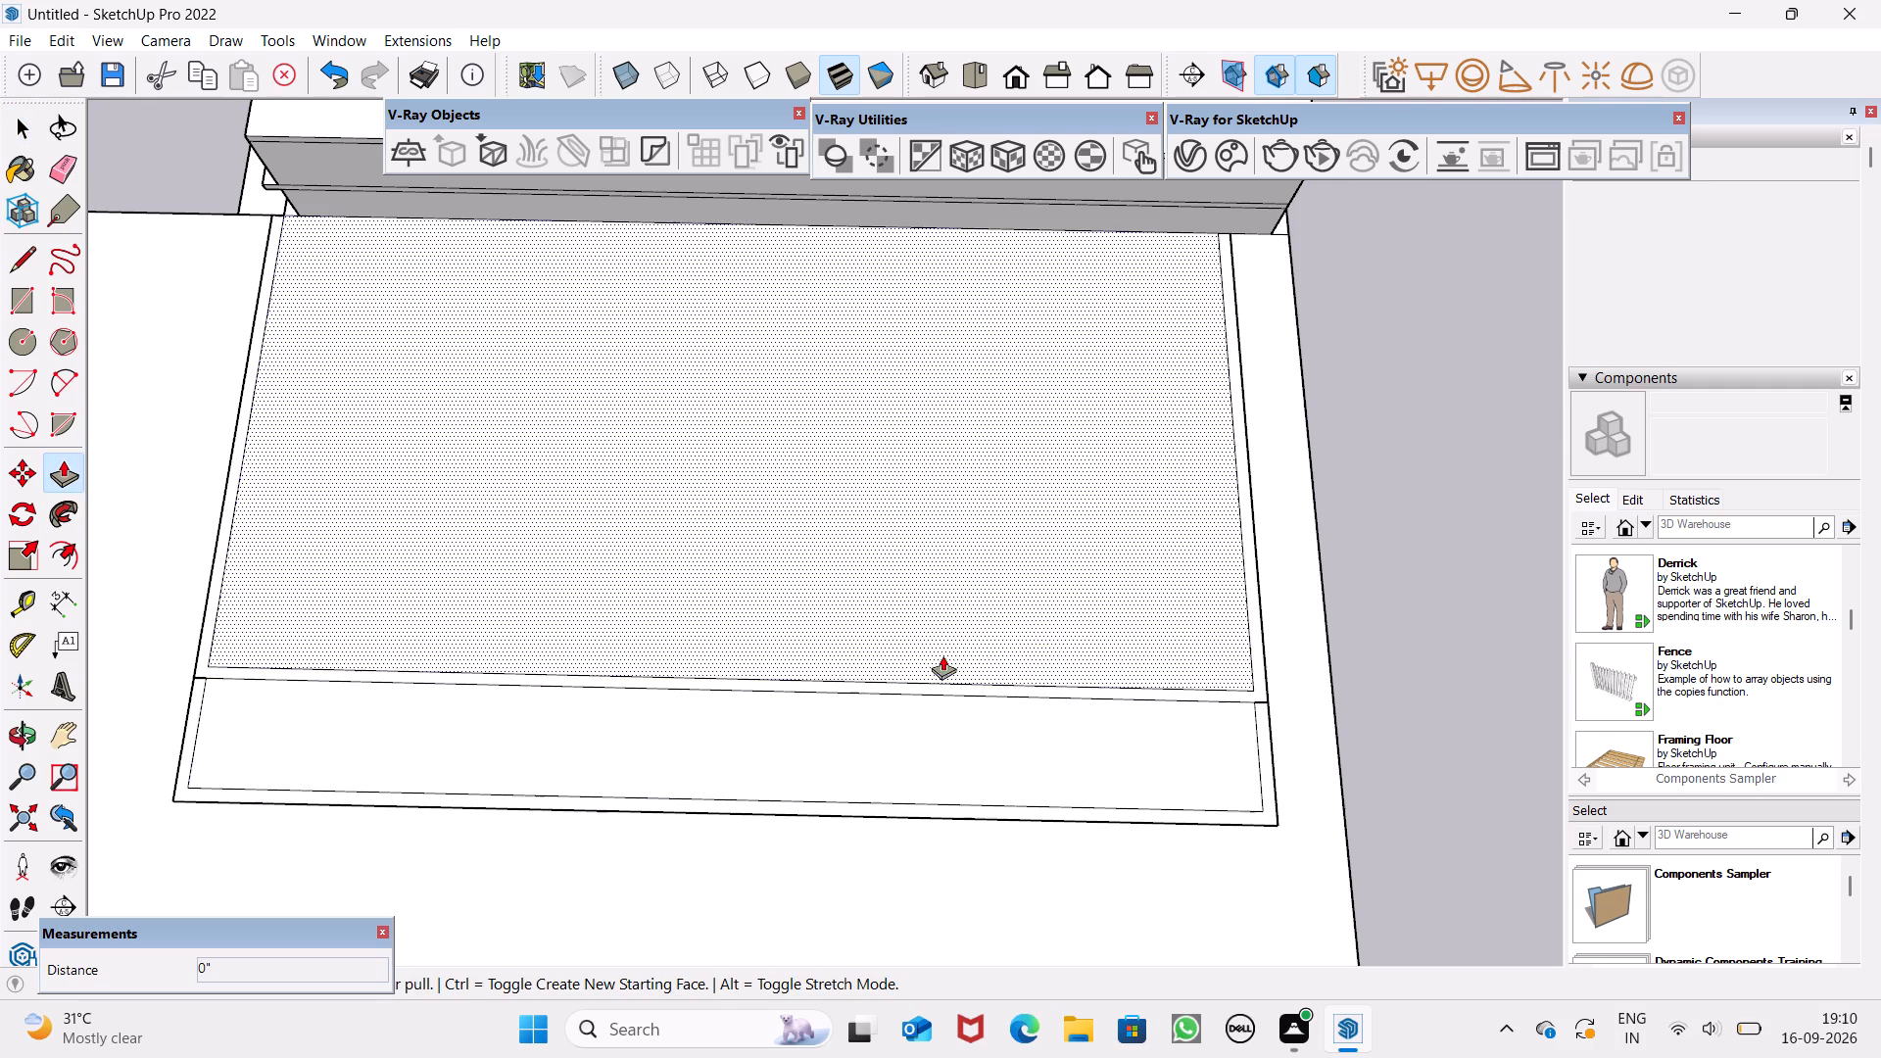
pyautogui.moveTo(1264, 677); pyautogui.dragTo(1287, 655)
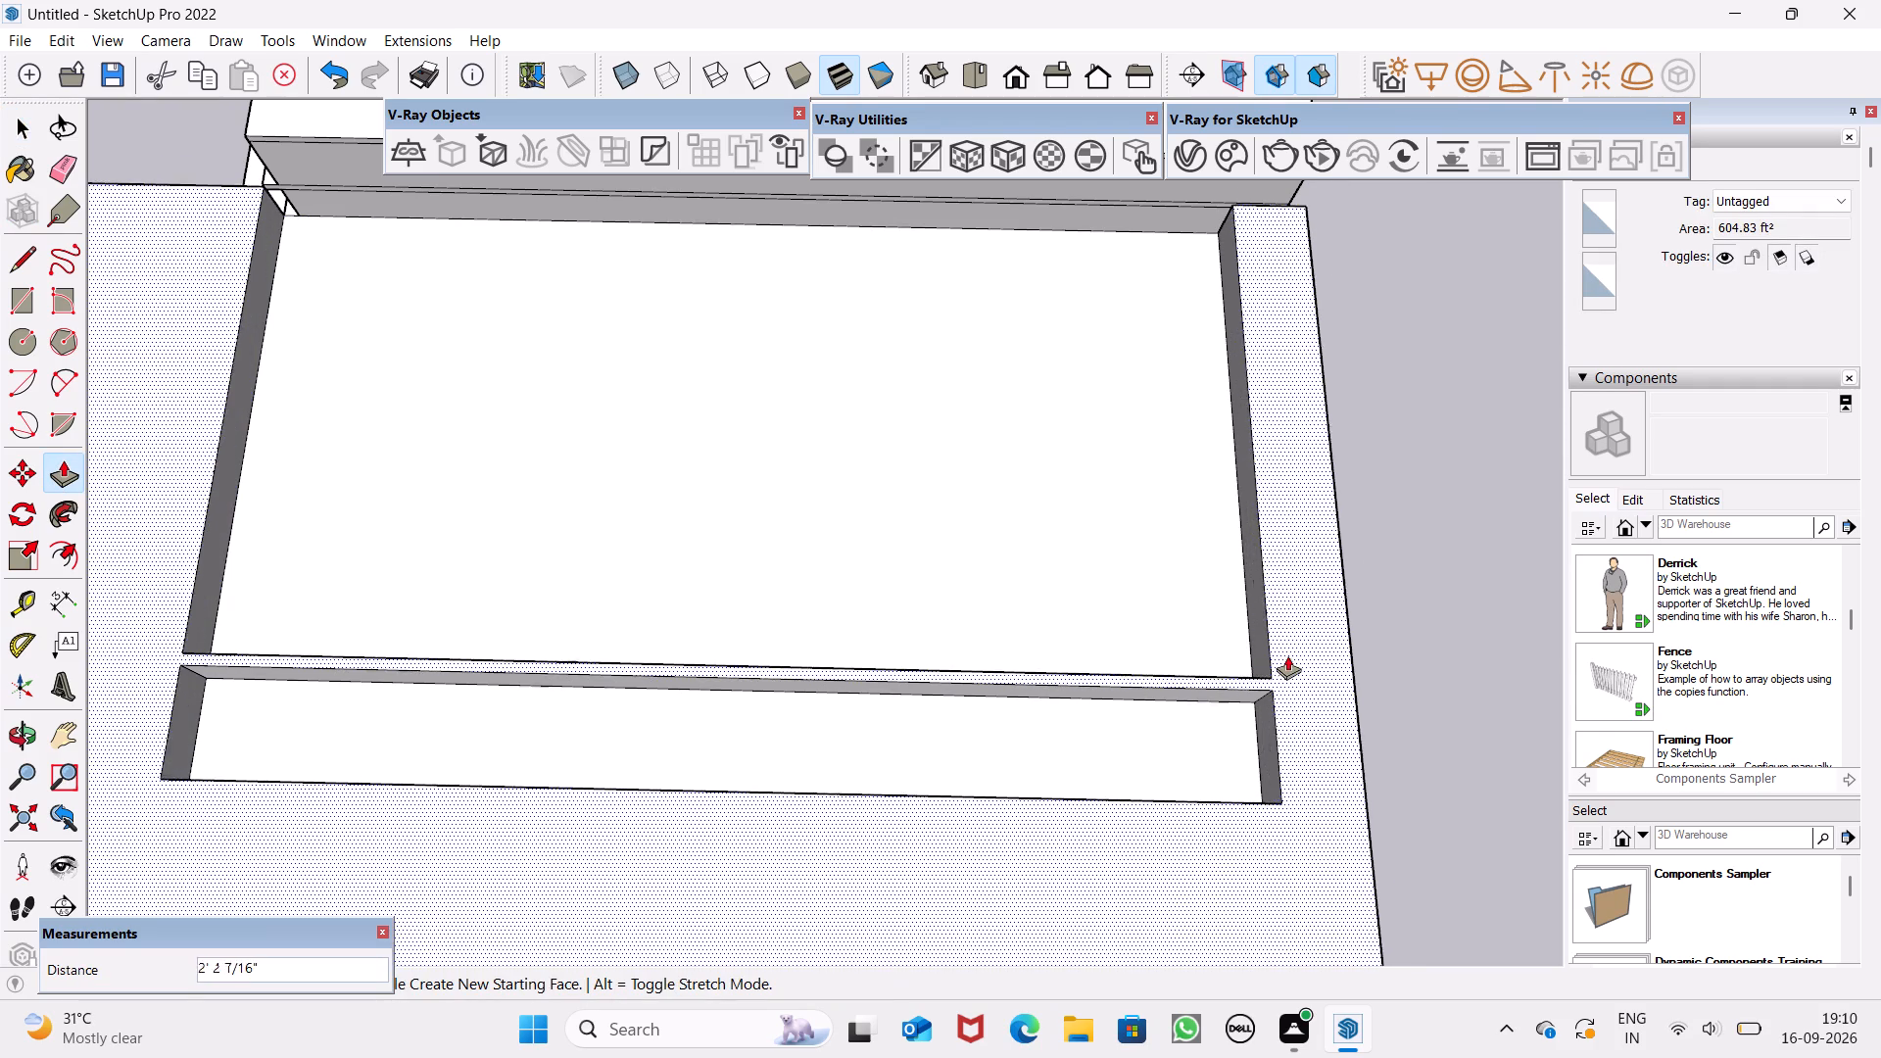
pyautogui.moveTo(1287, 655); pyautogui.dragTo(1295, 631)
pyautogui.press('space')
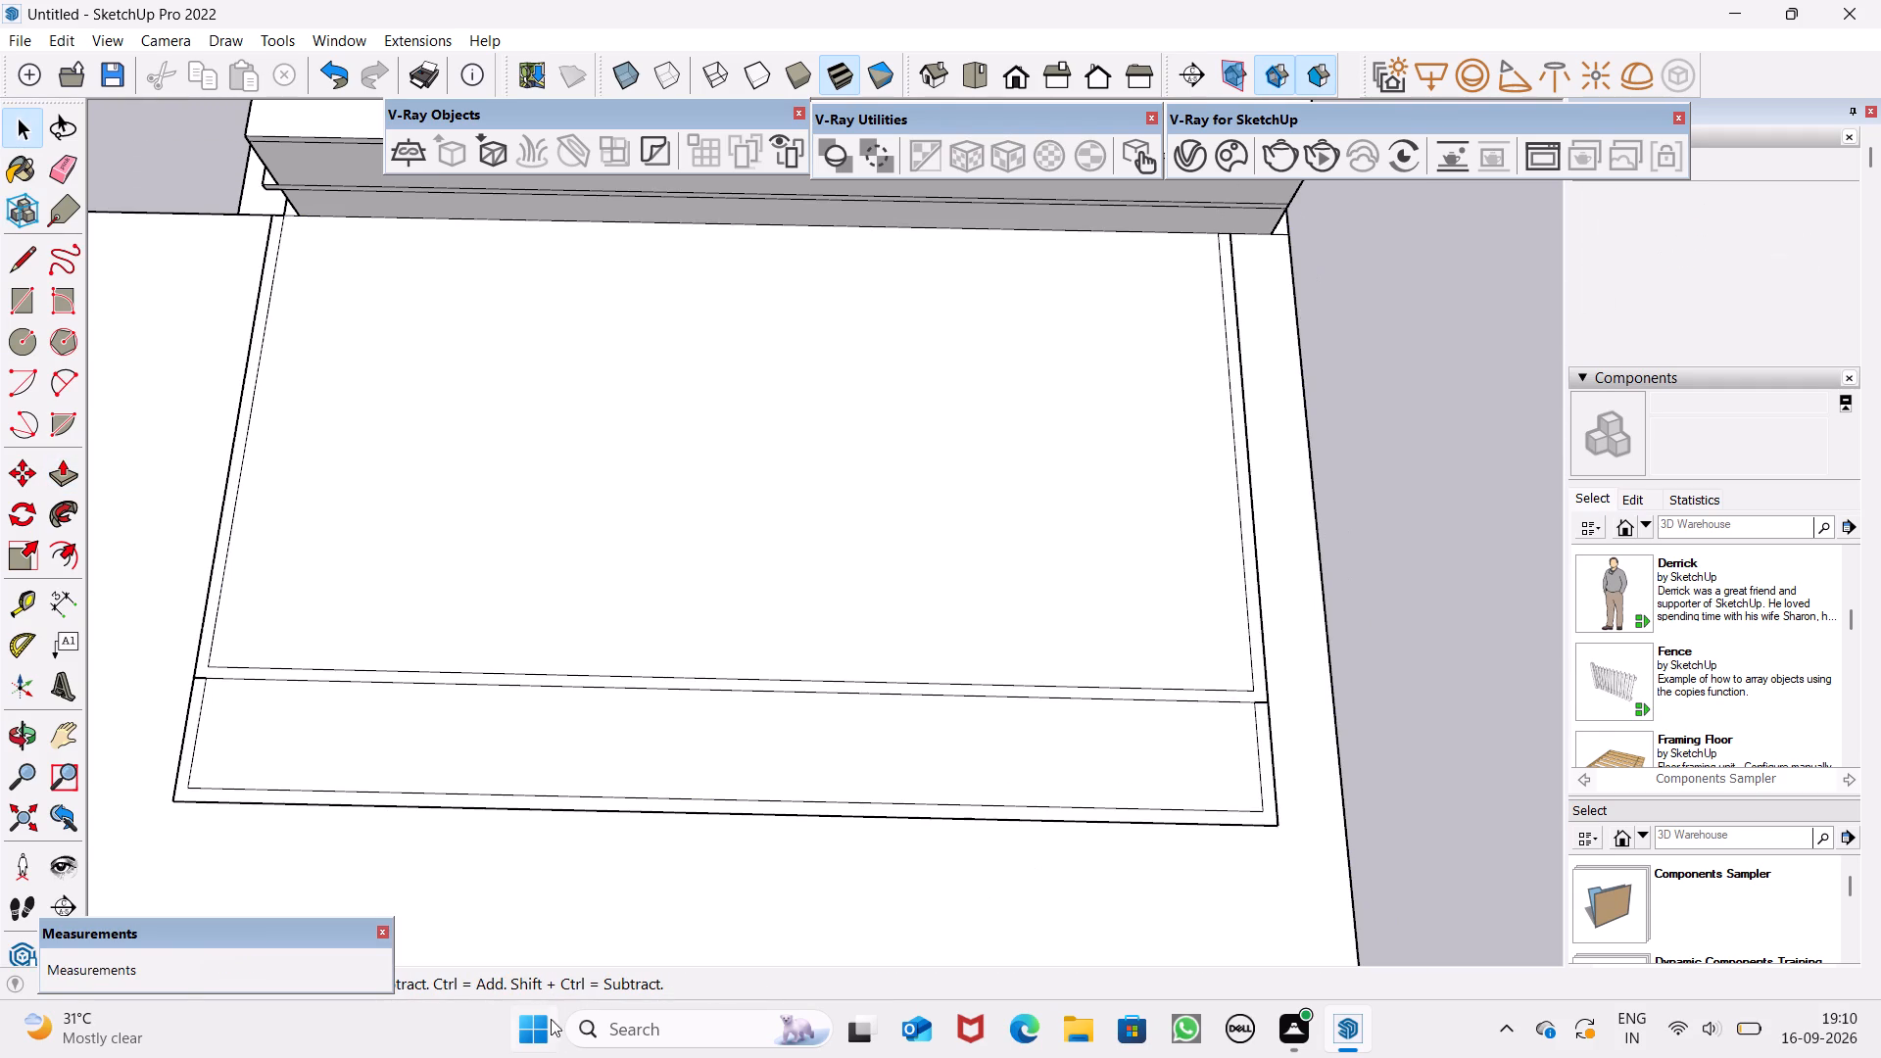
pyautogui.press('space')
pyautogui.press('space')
# Erase the outer boundary lines of the strips along the wider-margin side and along the long outer side.
pyautogui.scroll(-6, 222, 702)
pyautogui.scroll(3, 0, 936)
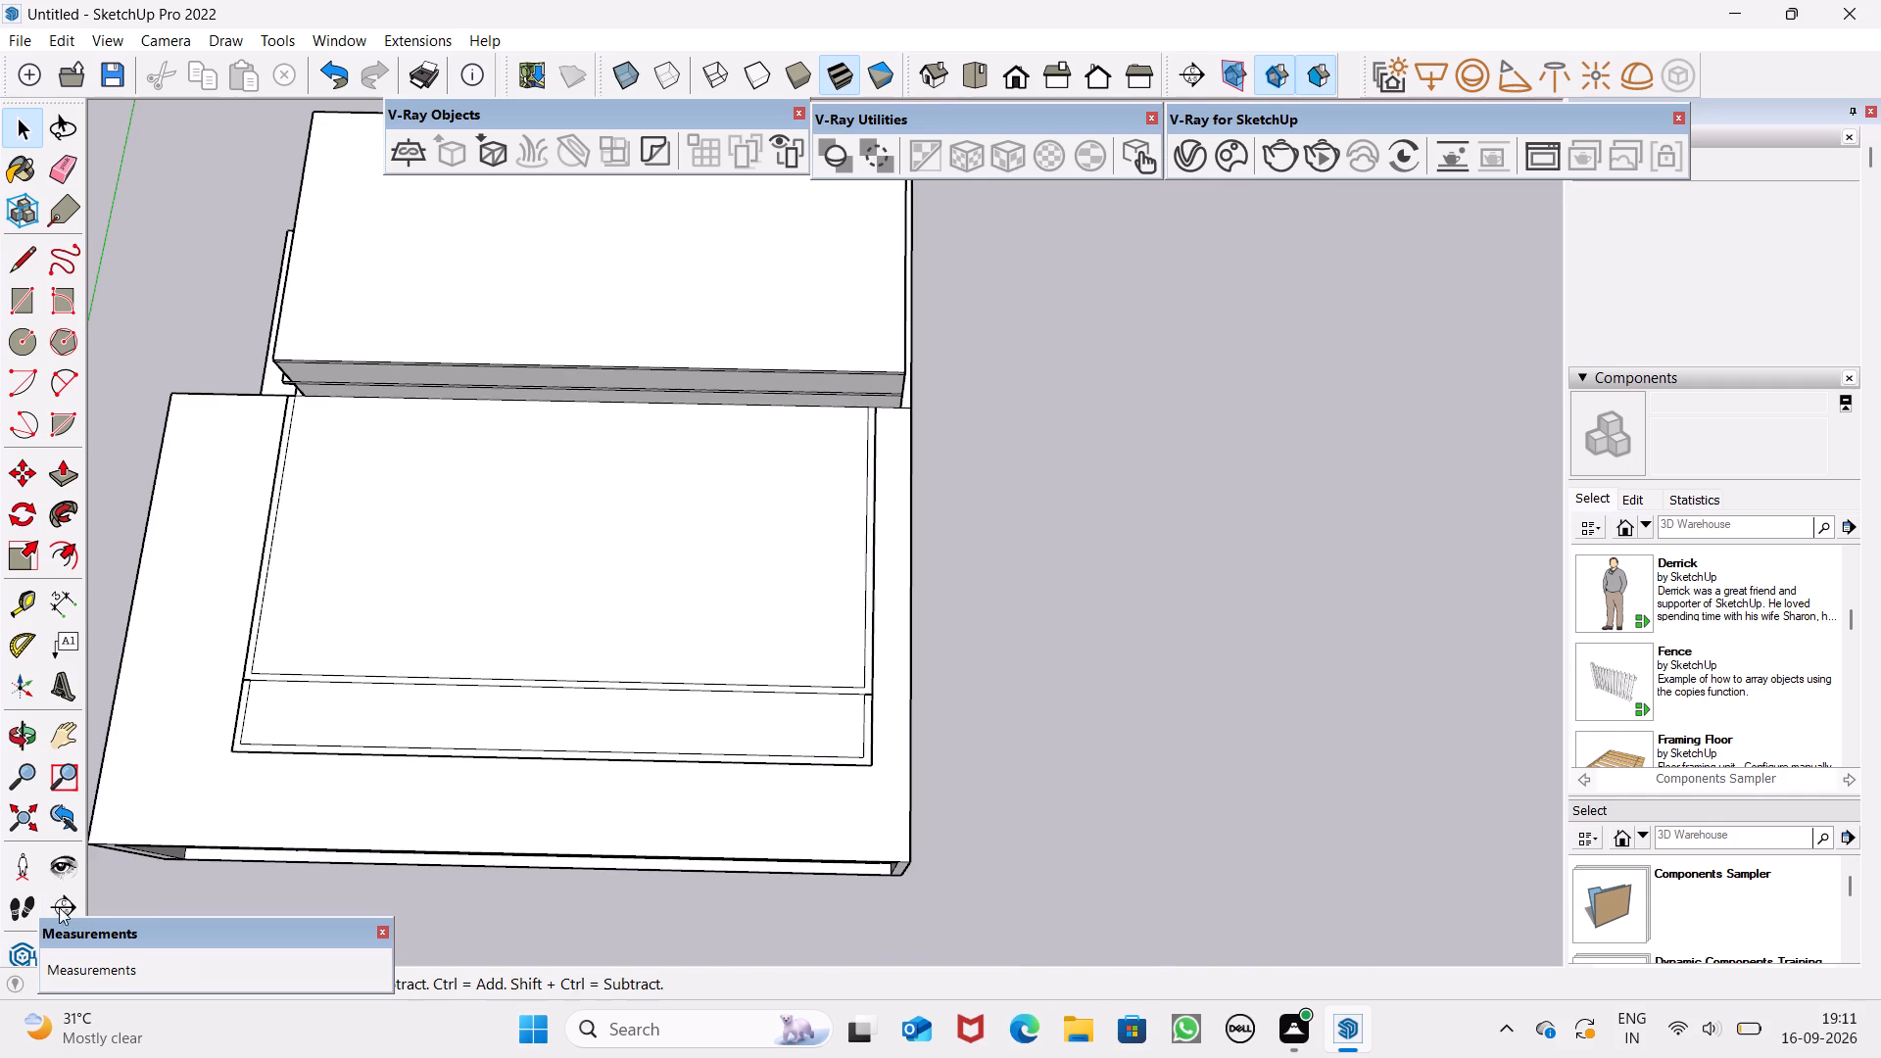
pyautogui.scroll(4, 59, 907)
pyautogui.scroll(7, 288, 747)
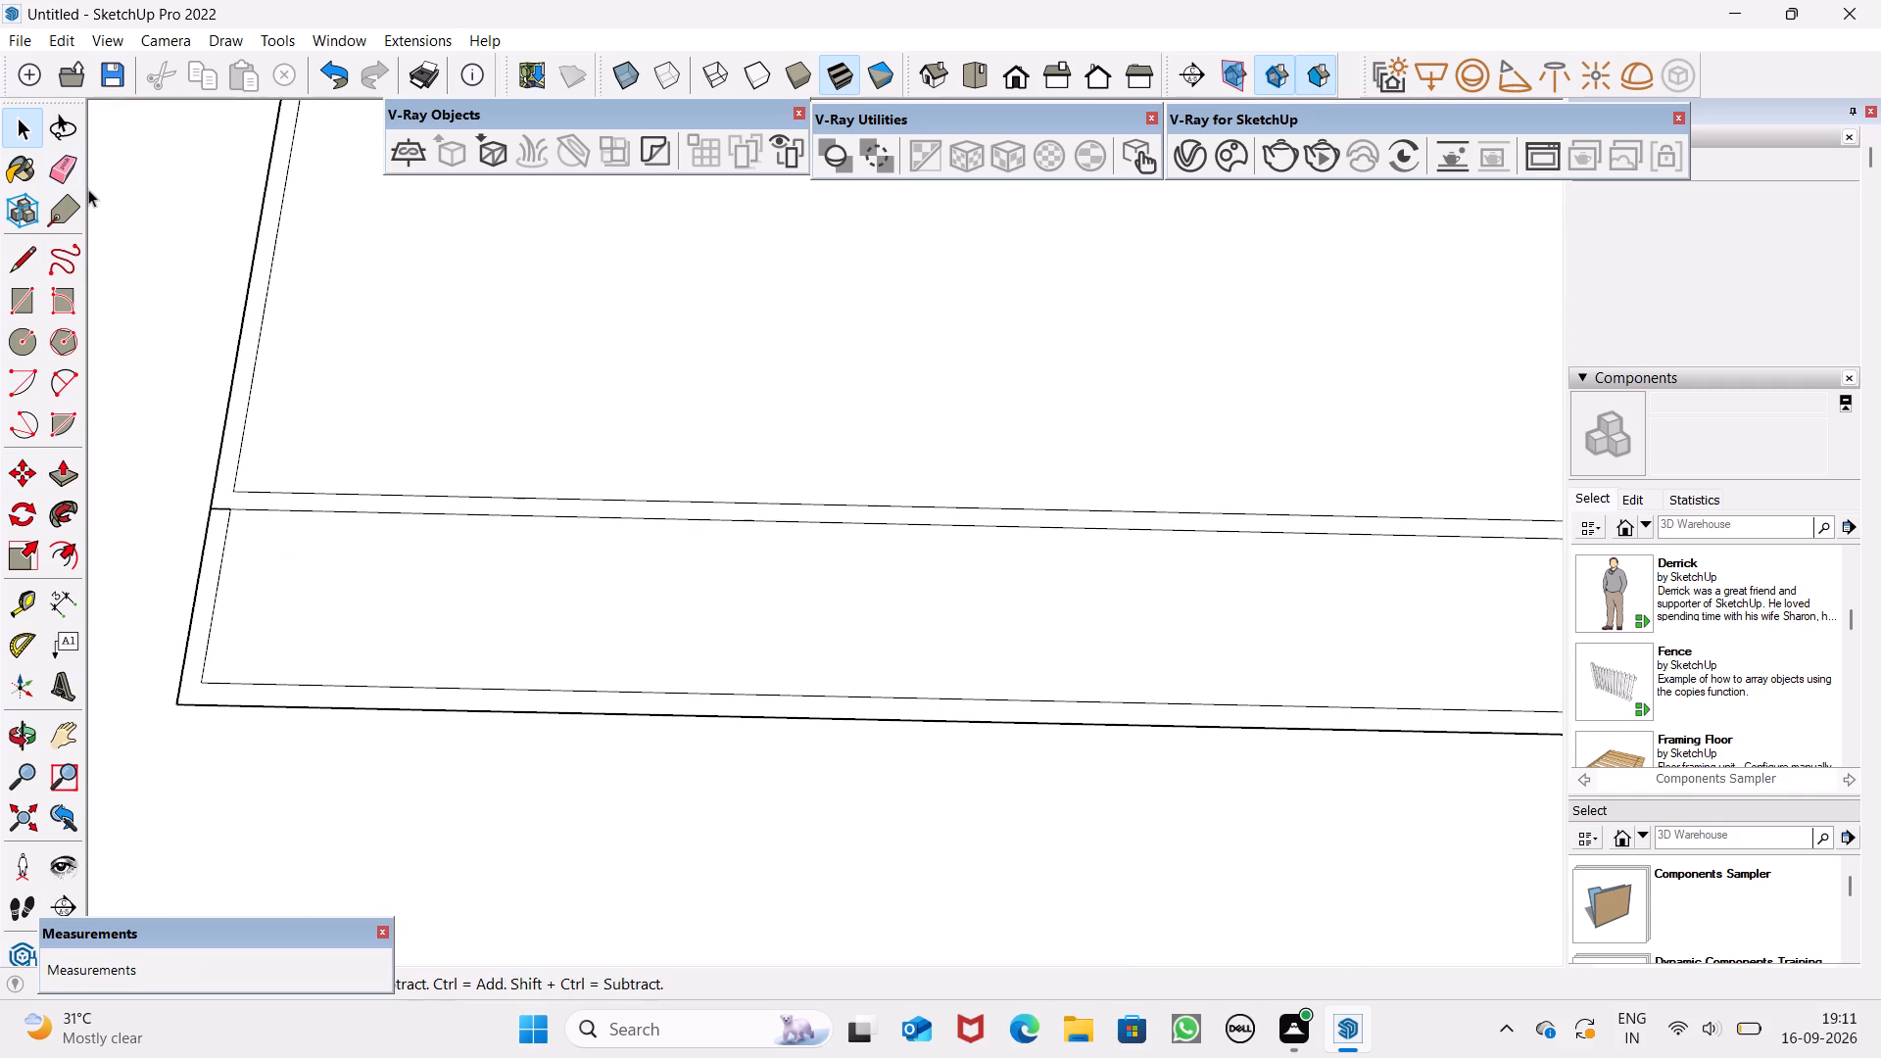
pyautogui.click(70, 176)
pyautogui.click(232, 363)
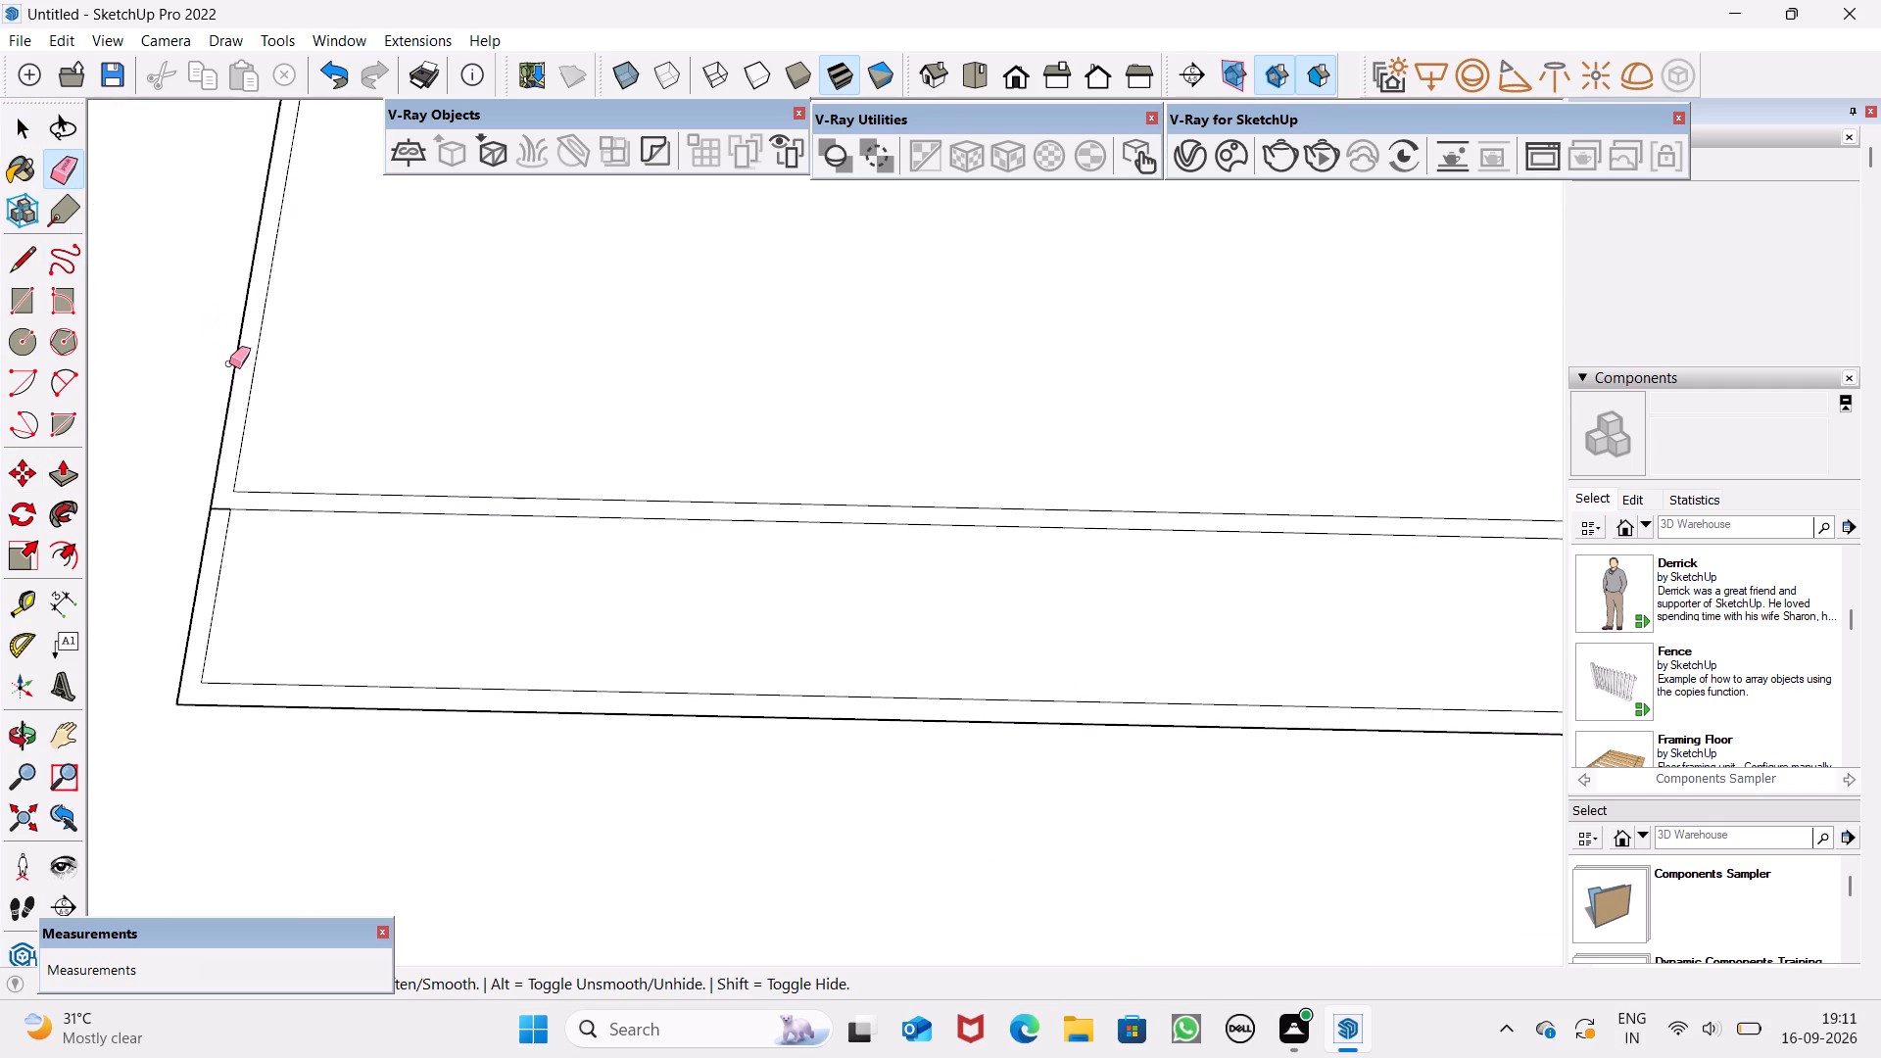
pyautogui.click(237, 363)
pyautogui.scroll(-5, 226, 531)
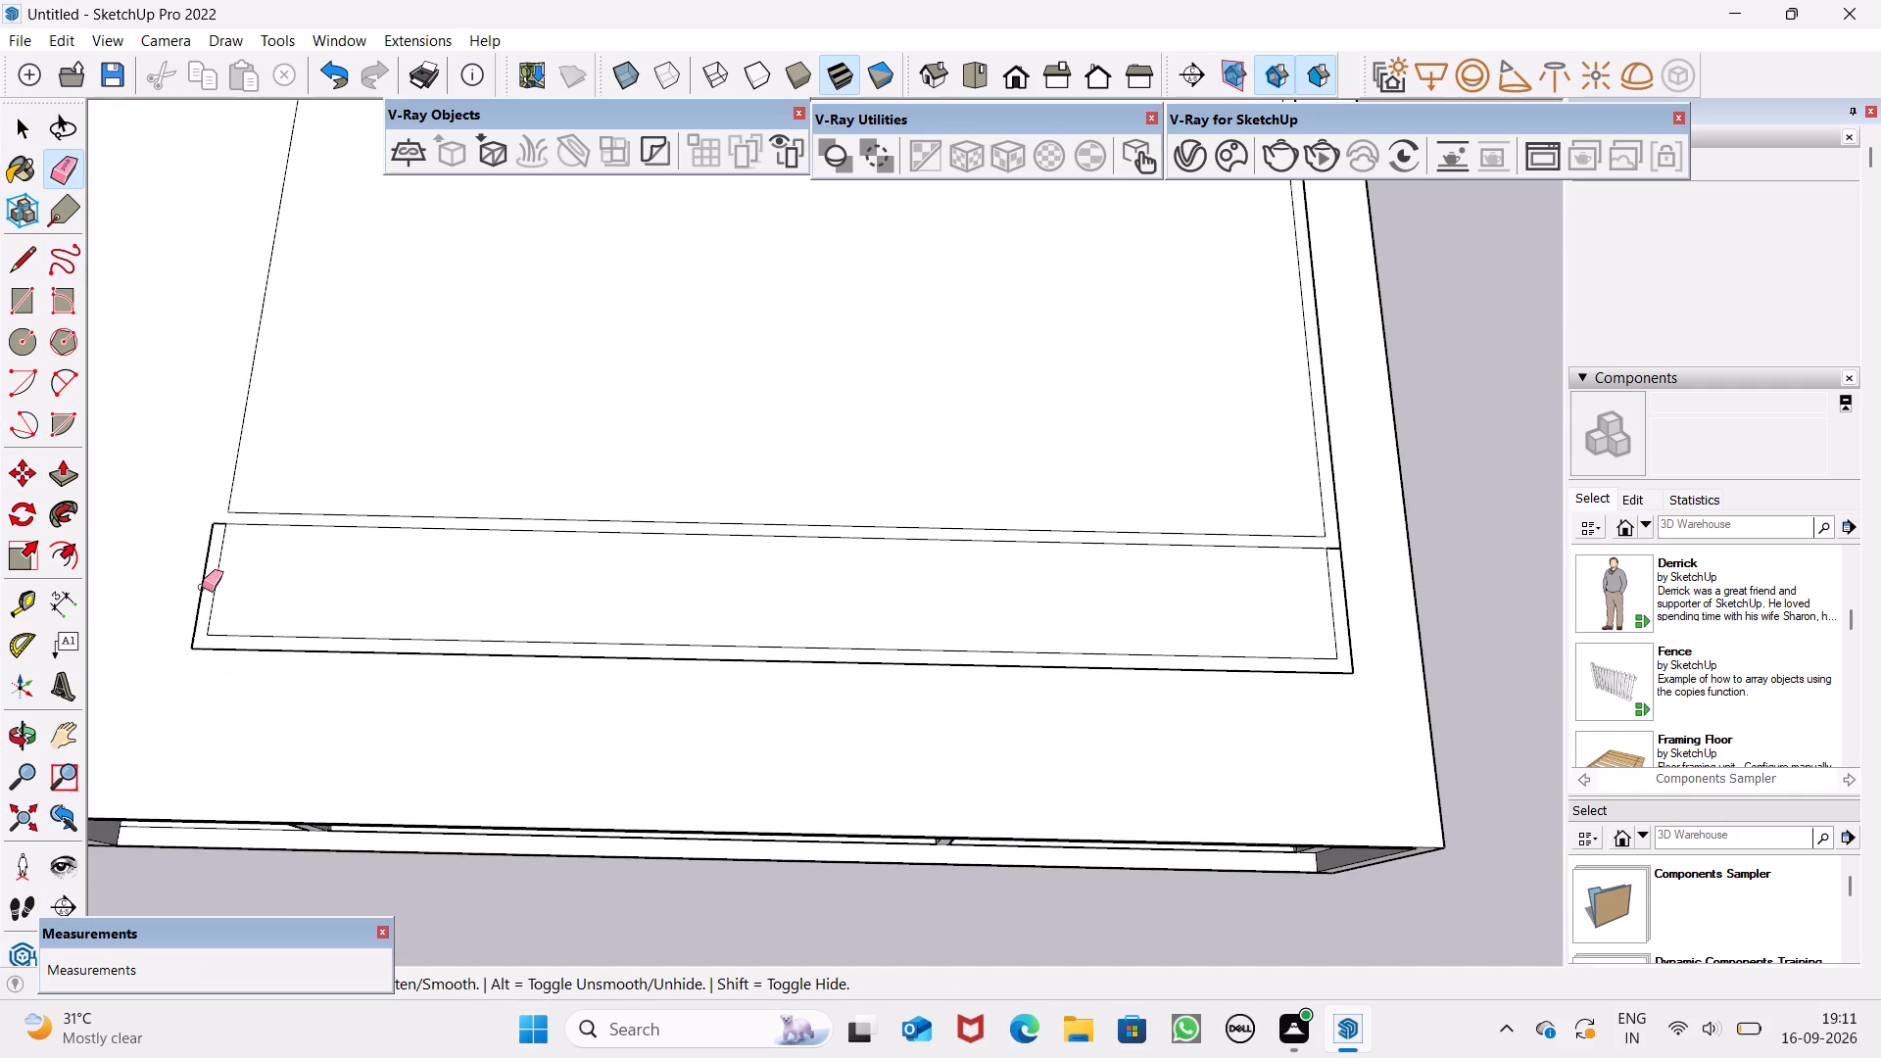
pyautogui.click(201, 577)
pyautogui.scroll(5, 272, 669)
pyautogui.moveTo(285, 639); pyautogui.dragTo(288, 661)
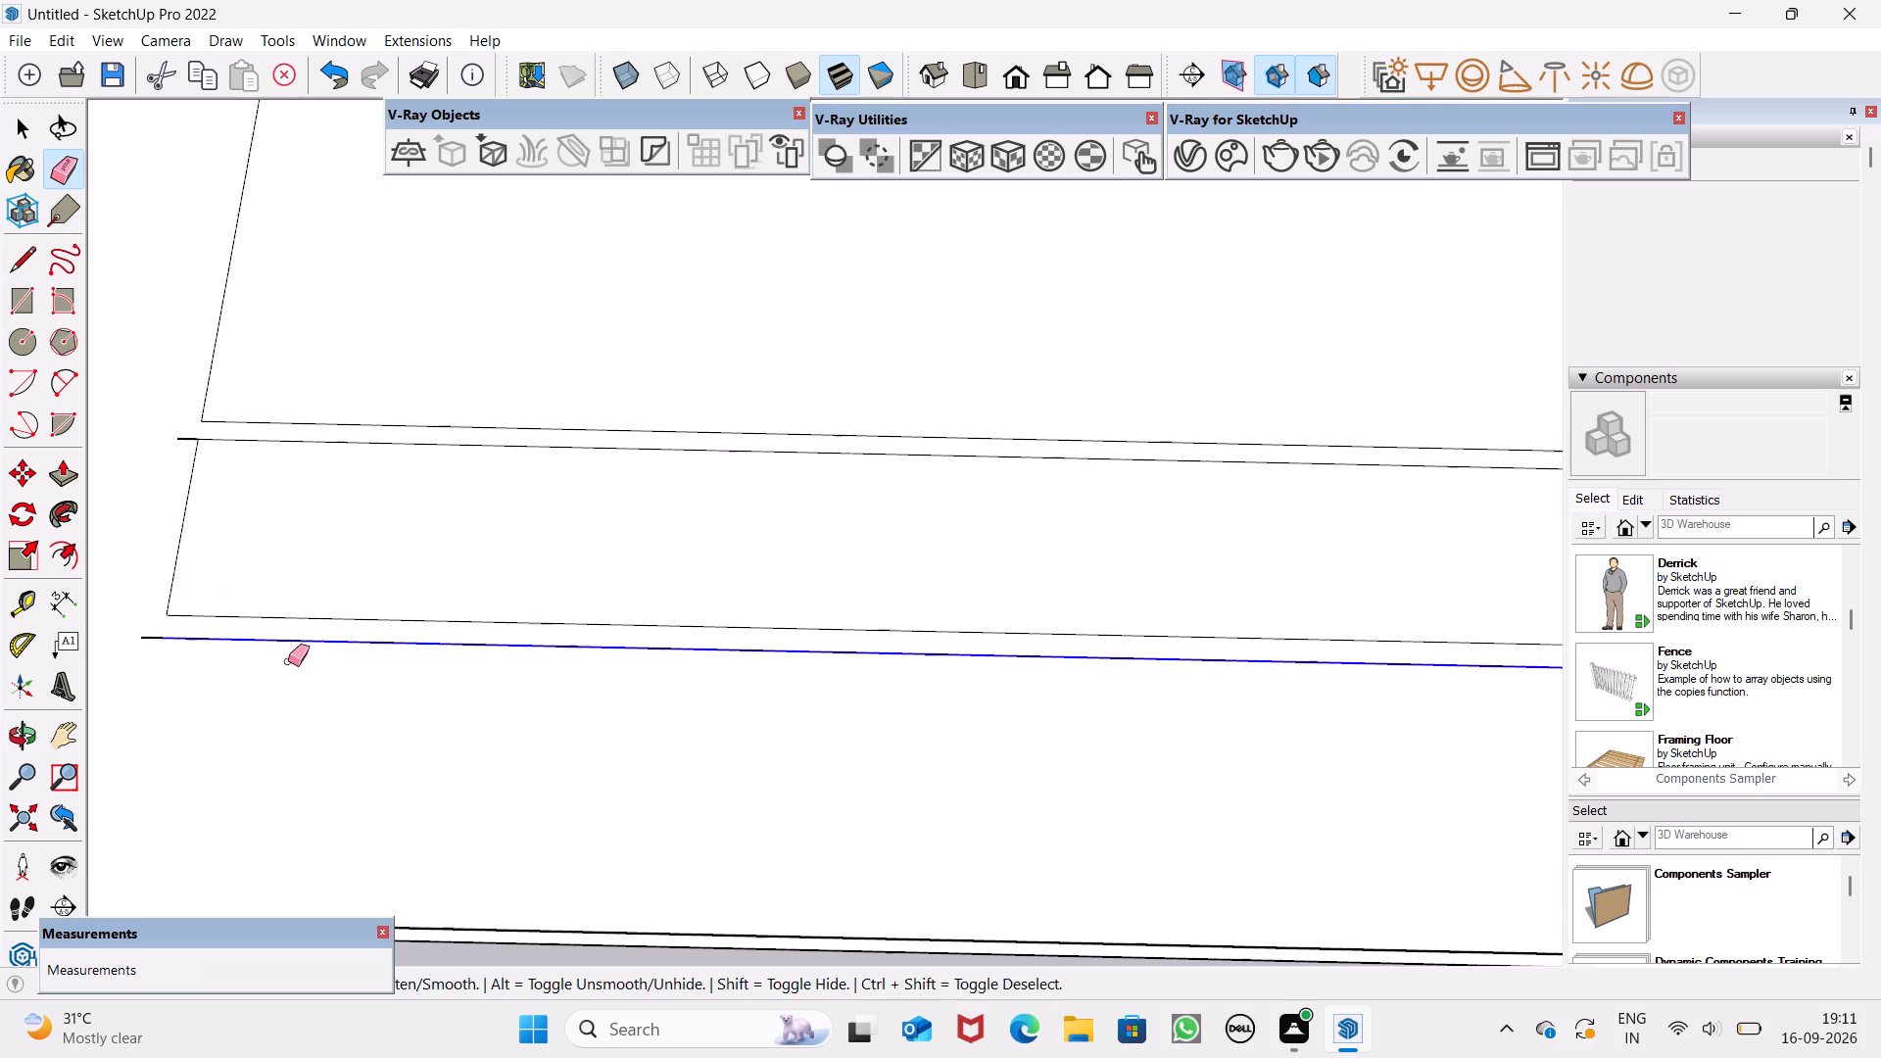
pyautogui.moveTo(288, 661); pyautogui.dragTo(284, 667)
pyautogui.scroll(-3, 221, 652)
pyautogui.moveTo(160, 632); pyautogui.dragTo(169, 653)
# Erase both outer boundary segments and the short cross line at the narrower-margin side.
pyautogui.scroll(-6, 91, 639)
pyautogui.scroll(7, 893, 639)
pyautogui.moveTo(1085, 631); pyautogui.dragTo(1065, 654)
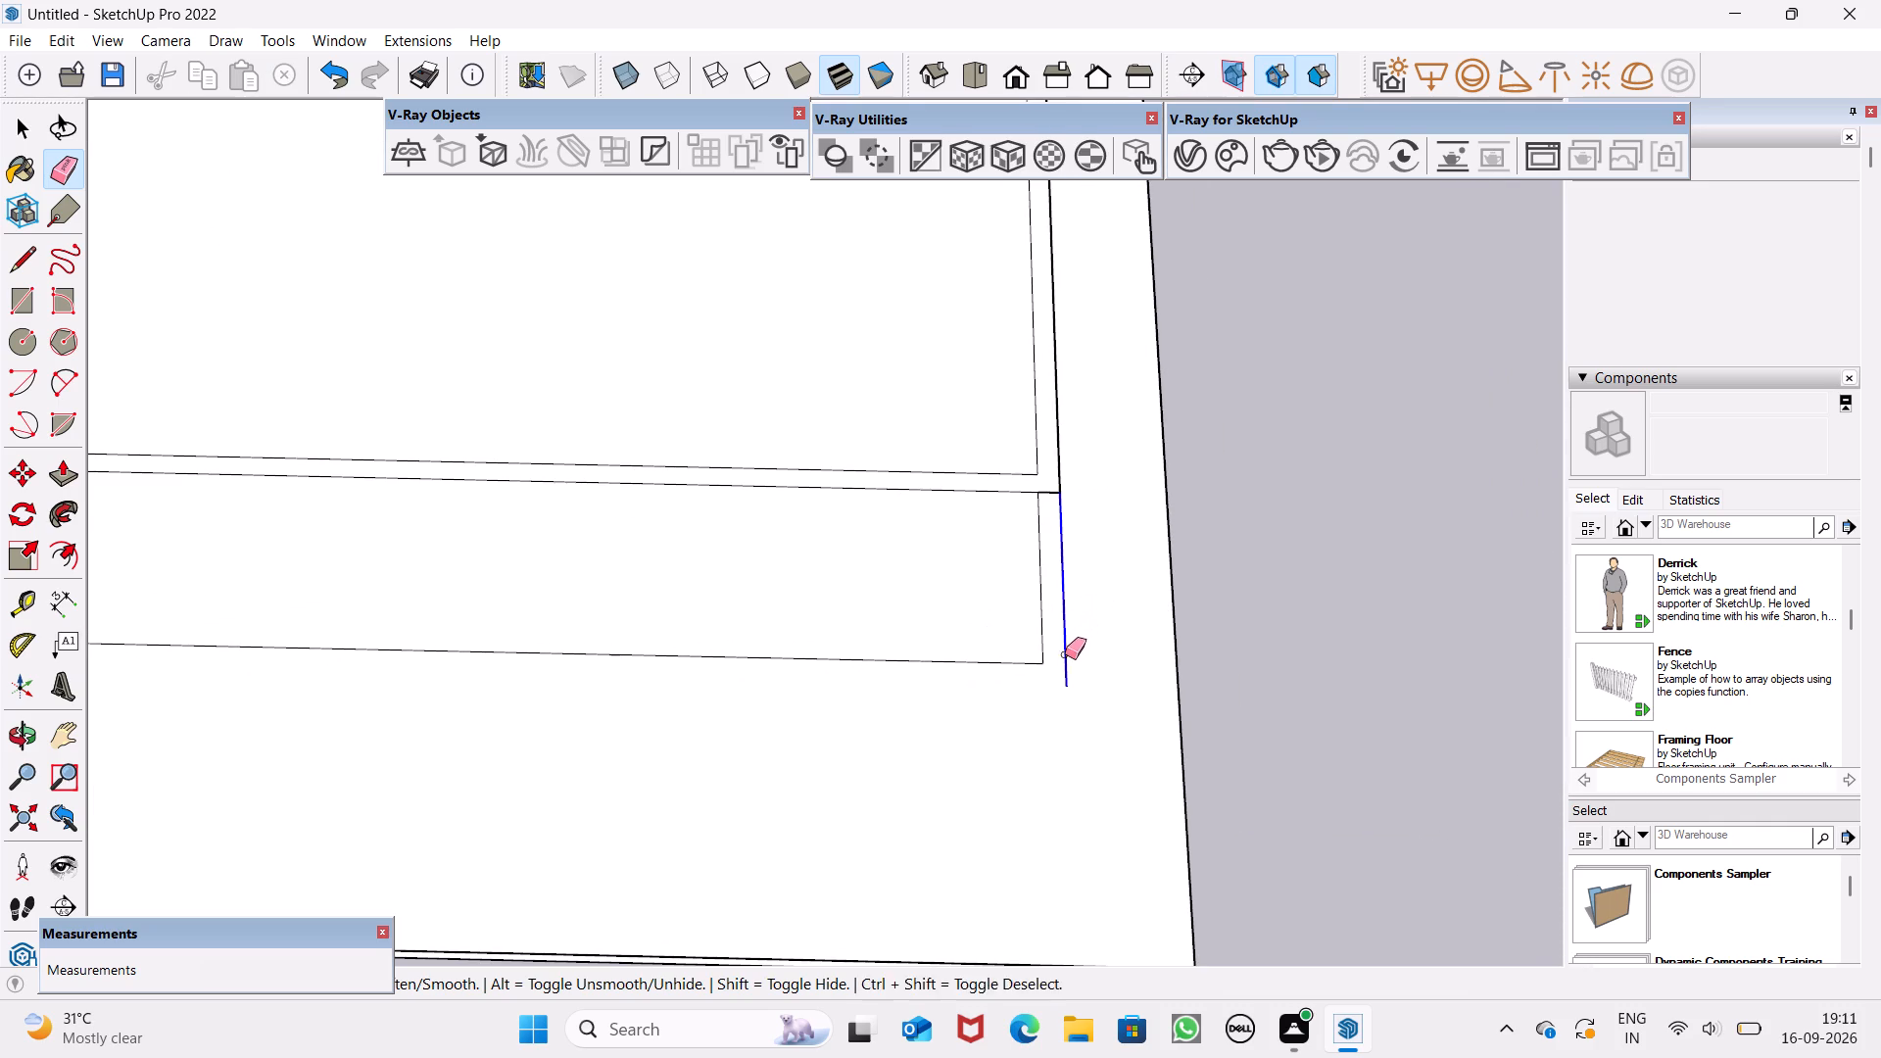
pyautogui.moveTo(1065, 654); pyautogui.dragTo(1063, 657)
pyautogui.moveTo(1047, 462); pyautogui.dragTo(1055, 483)
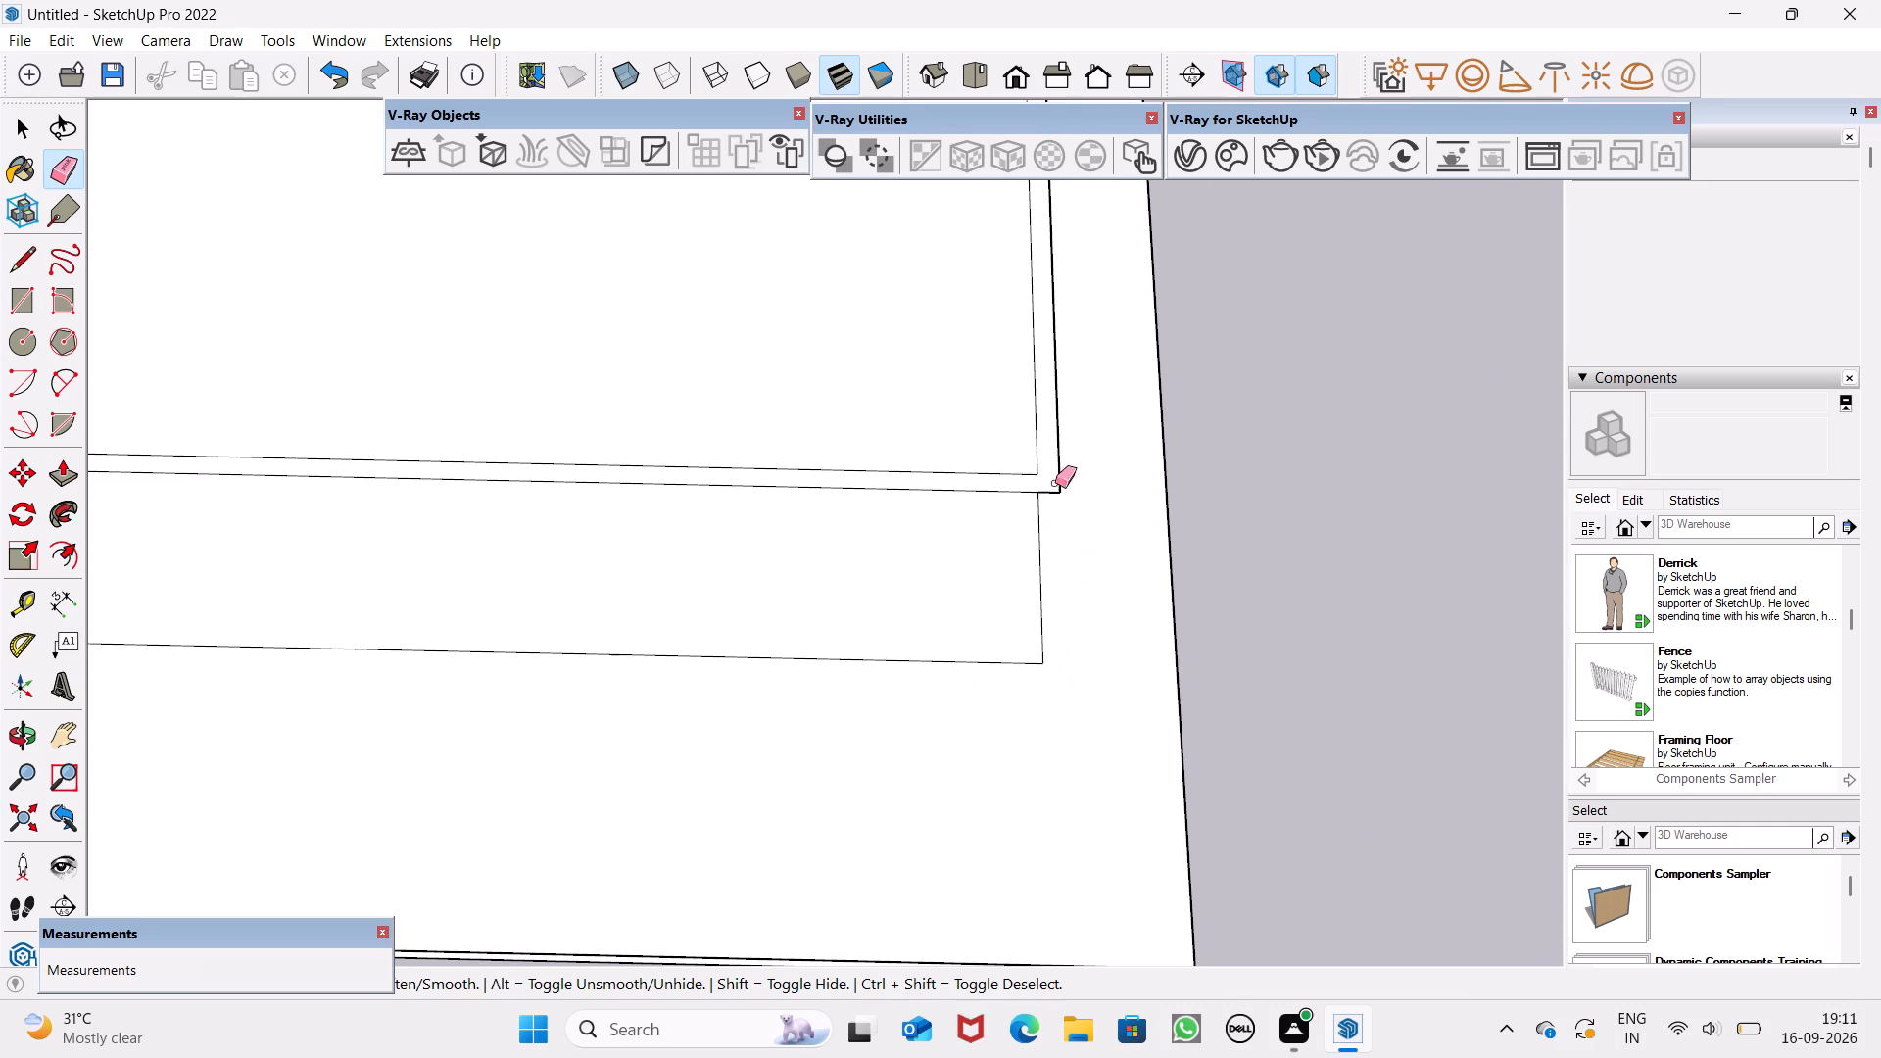
pyautogui.moveTo(1055, 483); pyautogui.dragTo(1056, 515)
pyautogui.scroll(-13, 1094, 599)
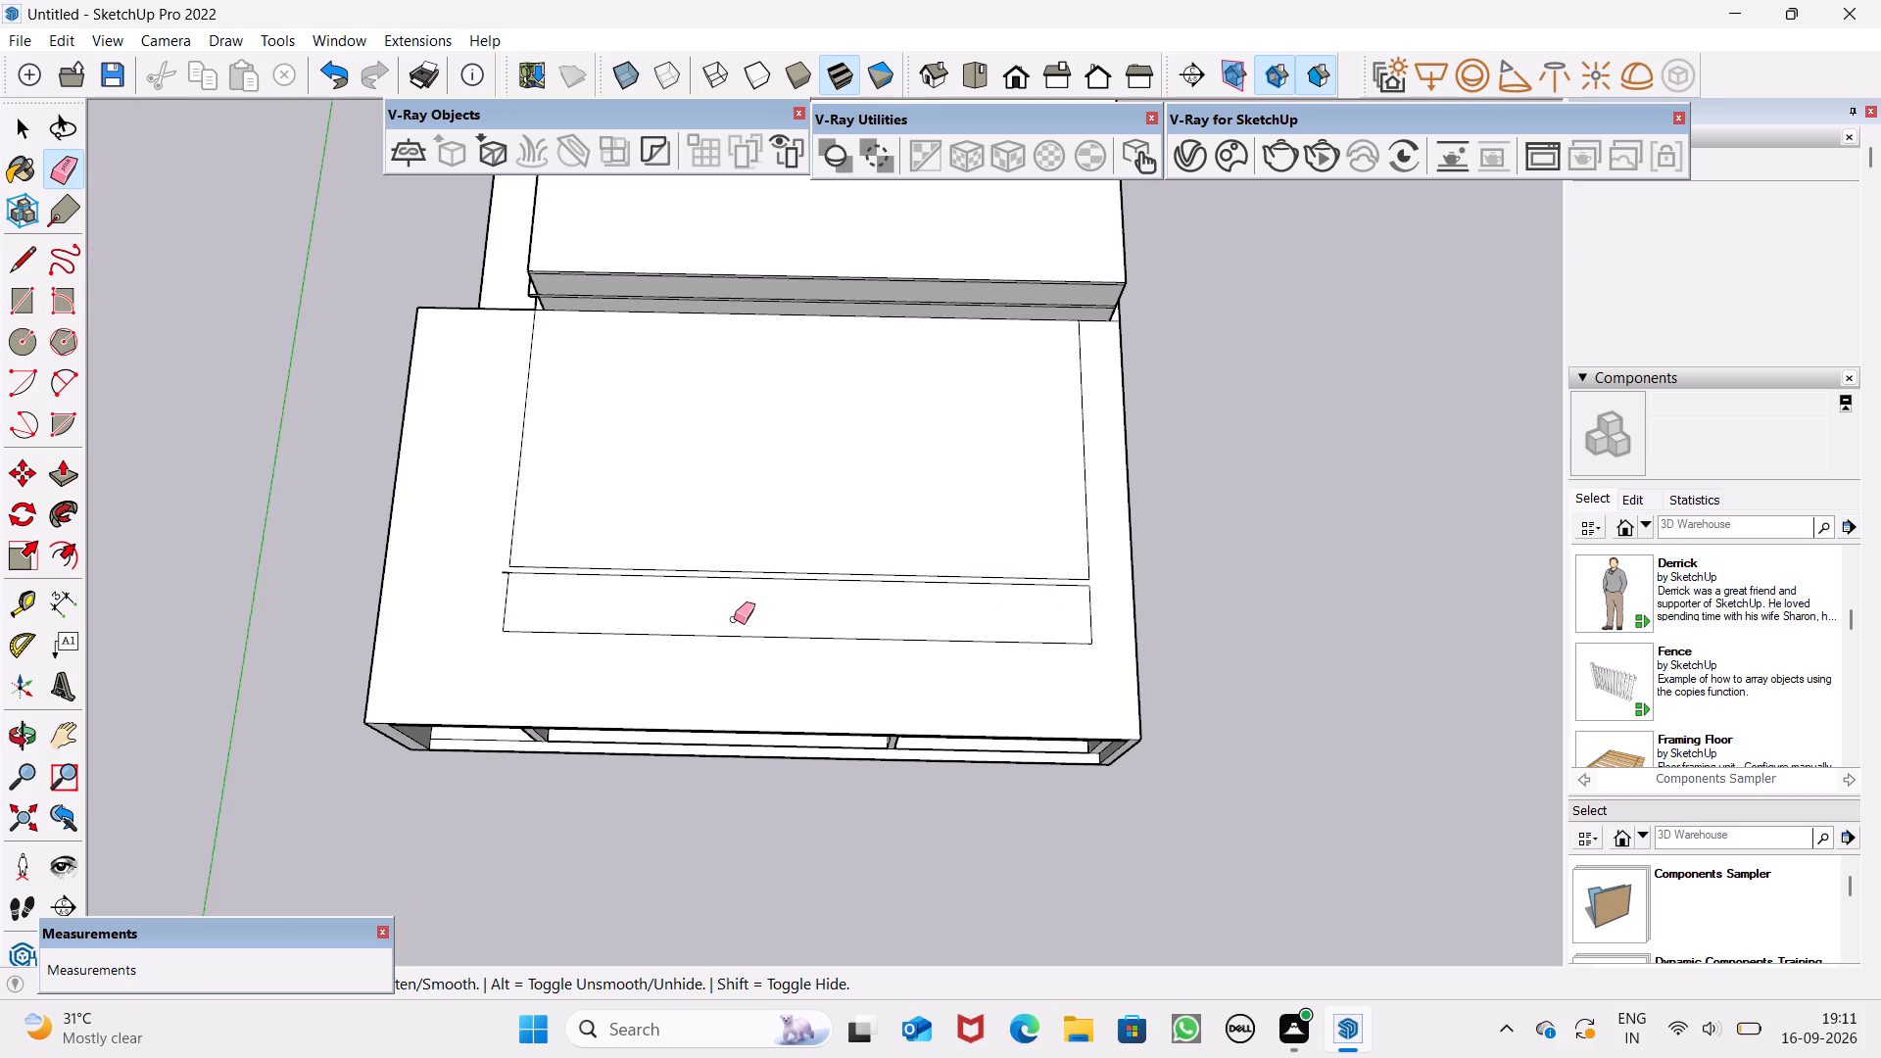
# Erase the leftover short stub at the wider-margin end of the cross band's outer line.
pyautogui.scroll(7, 549, 529)
pyautogui.scroll(6, 567, 625)
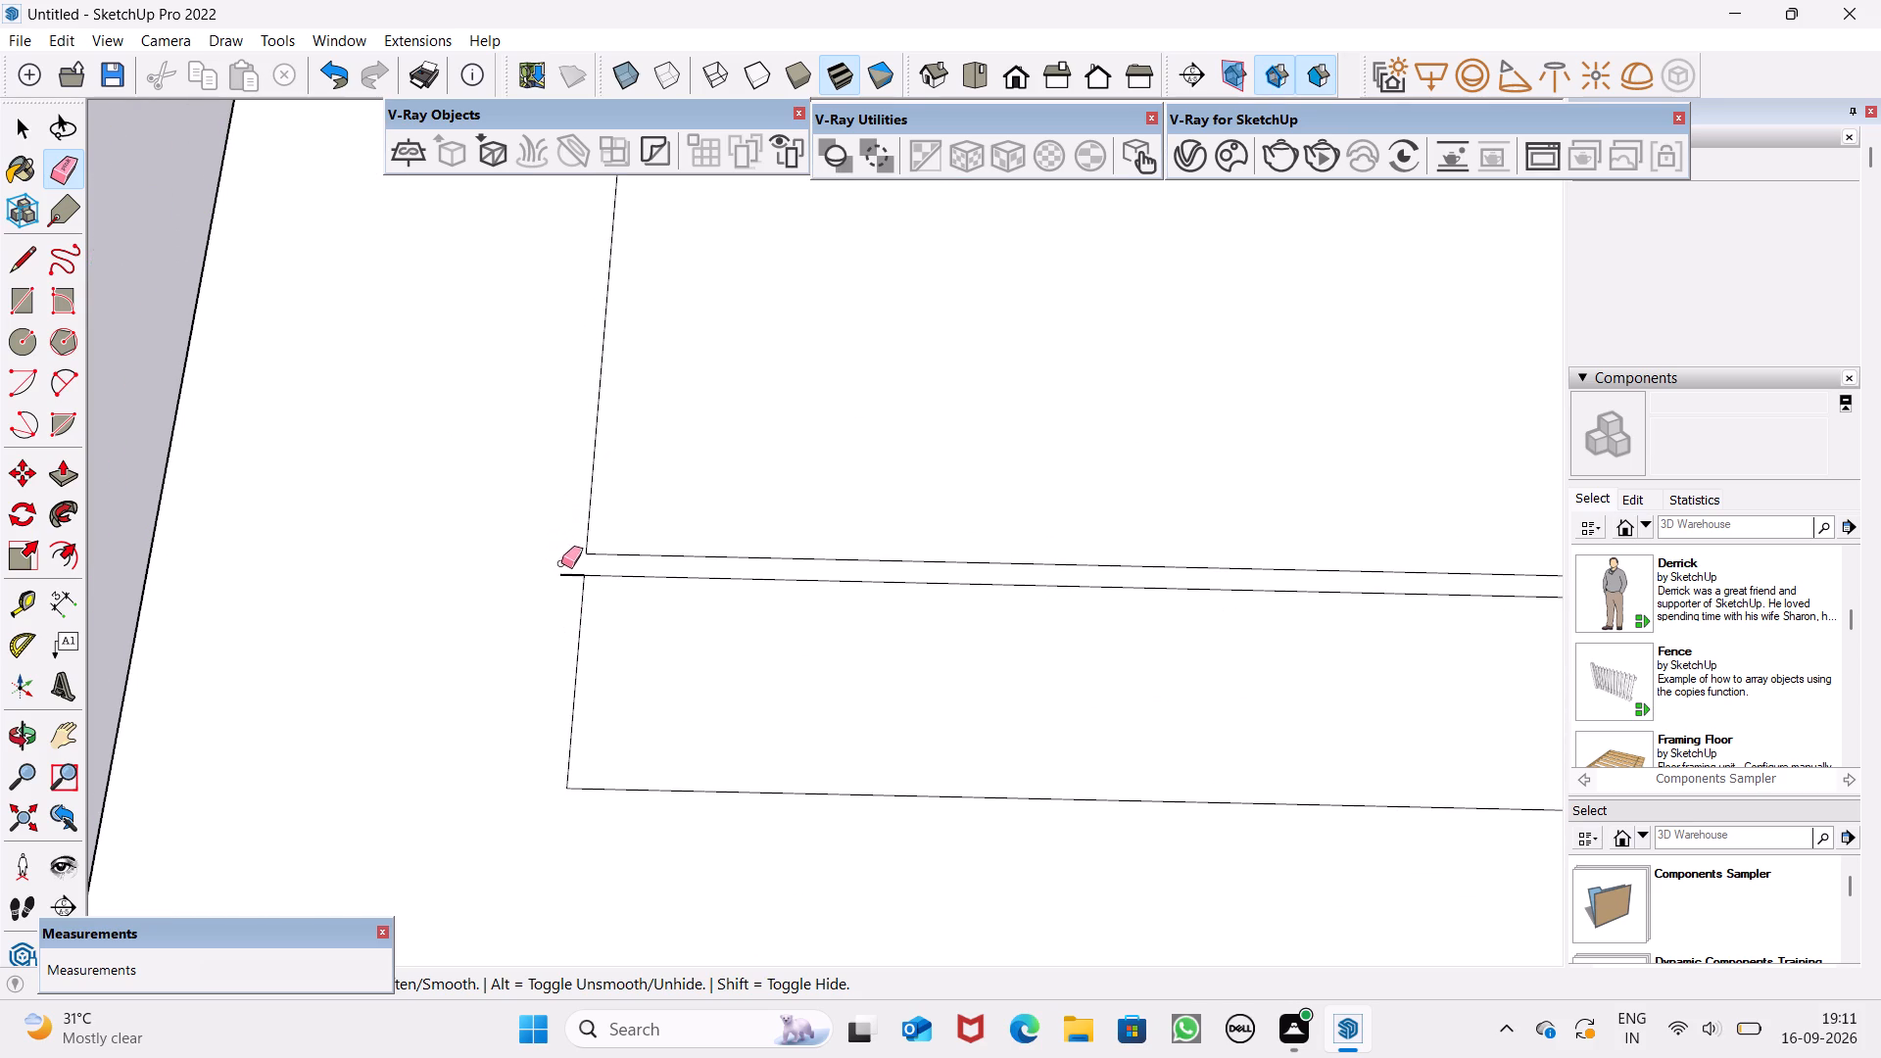
pyautogui.moveTo(561, 563); pyautogui.dragTo(568, 591)
pyautogui.press('n')
pyautogui.press('space')
pyautogui.scroll(-2, 502, 514)
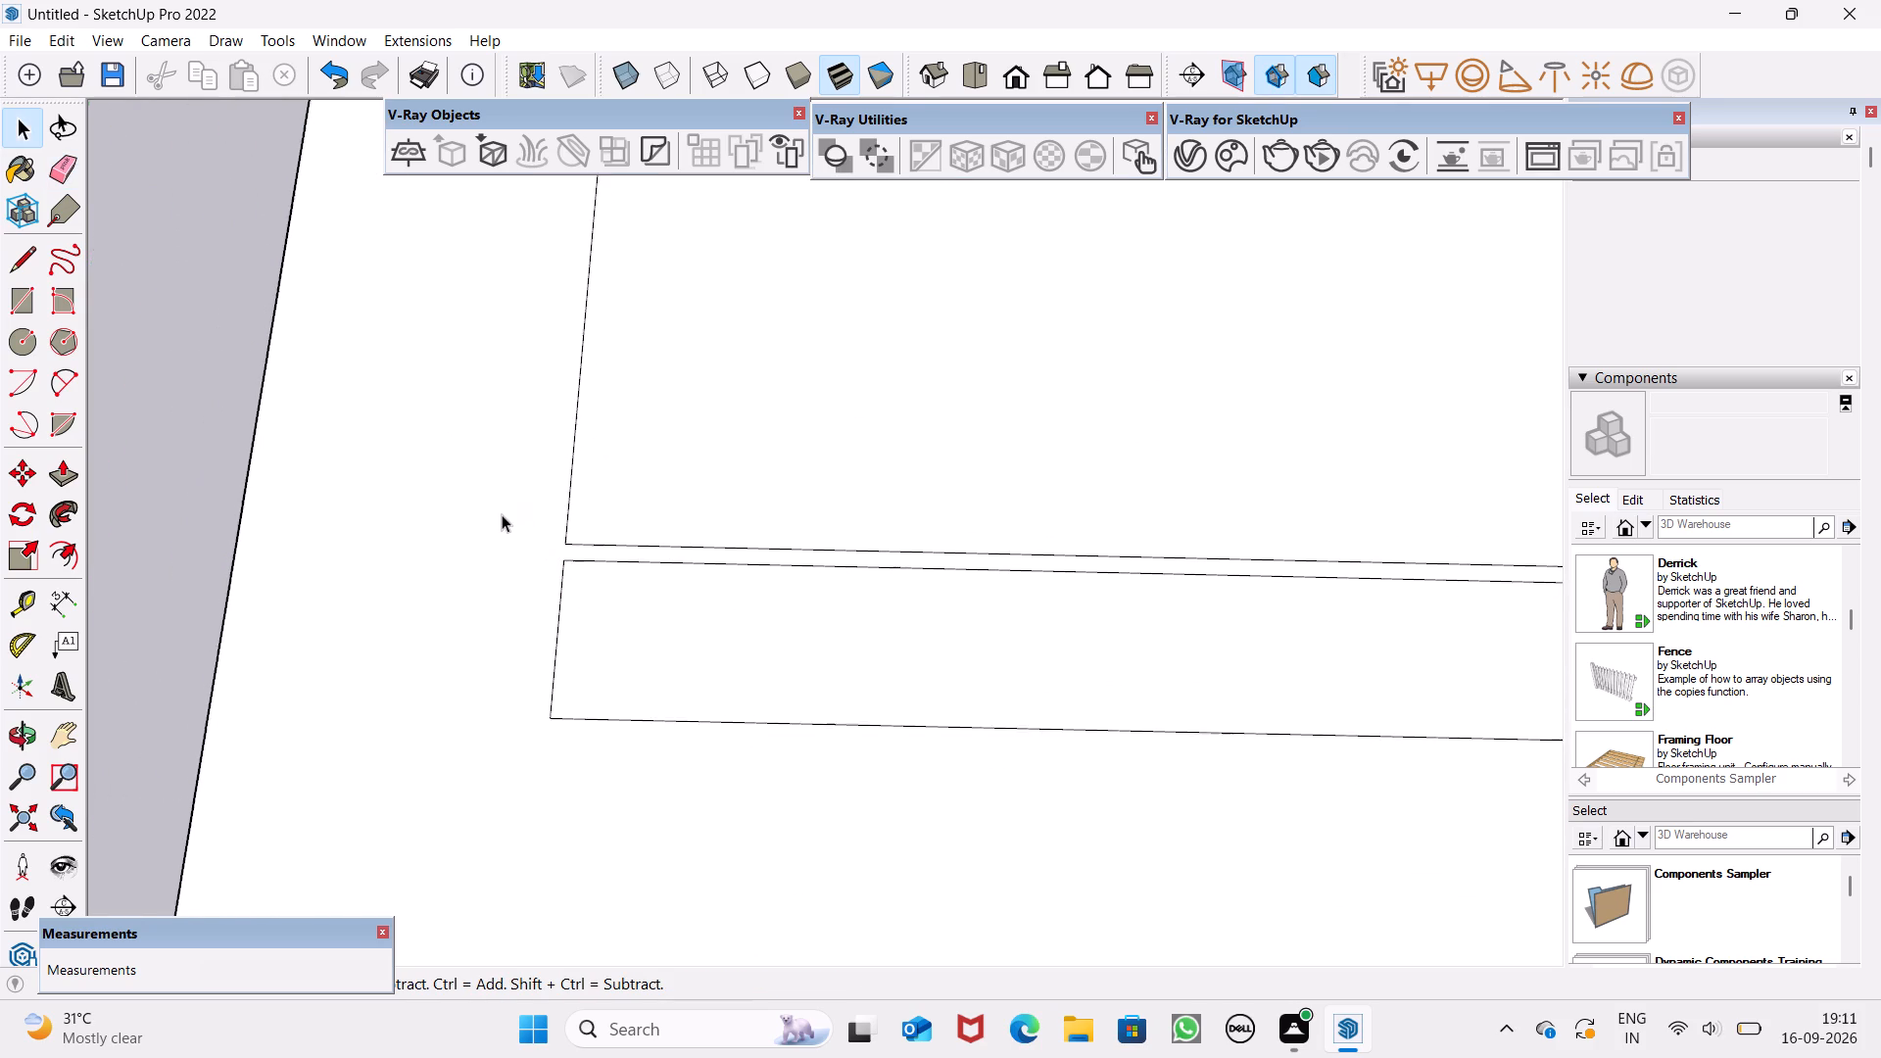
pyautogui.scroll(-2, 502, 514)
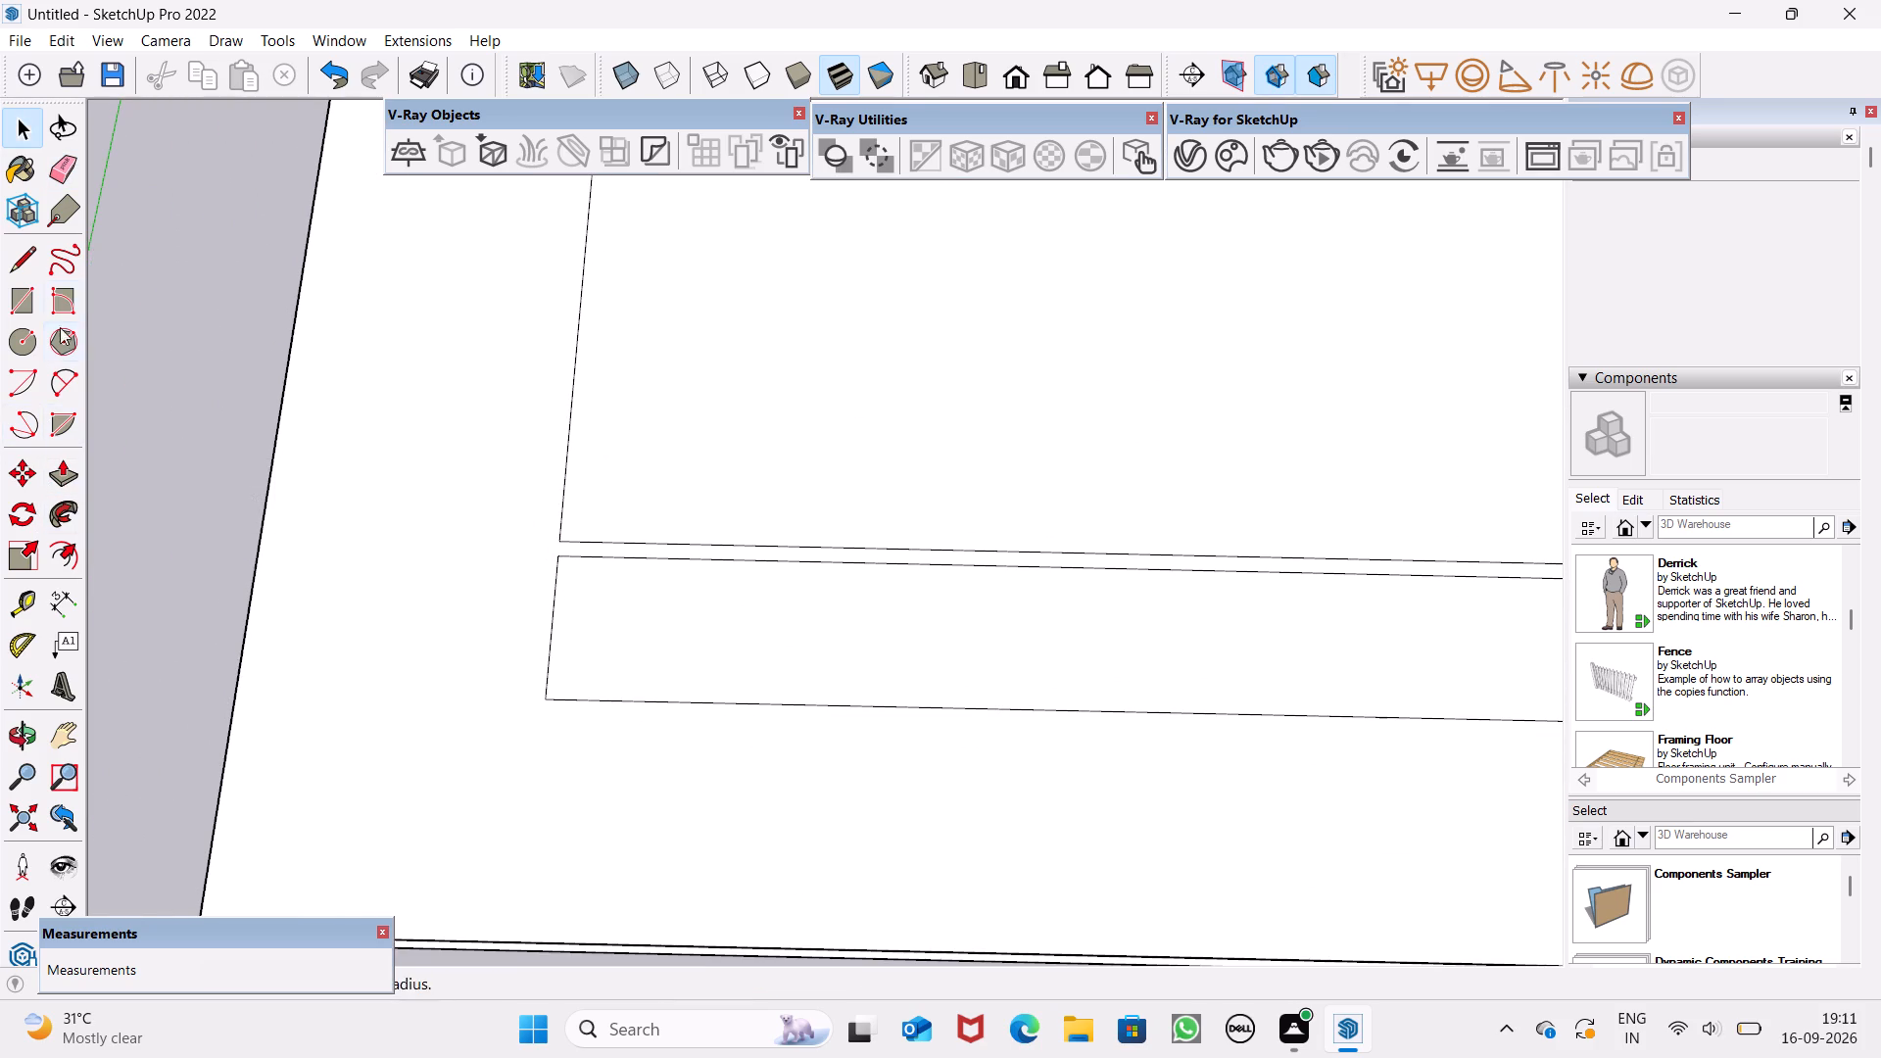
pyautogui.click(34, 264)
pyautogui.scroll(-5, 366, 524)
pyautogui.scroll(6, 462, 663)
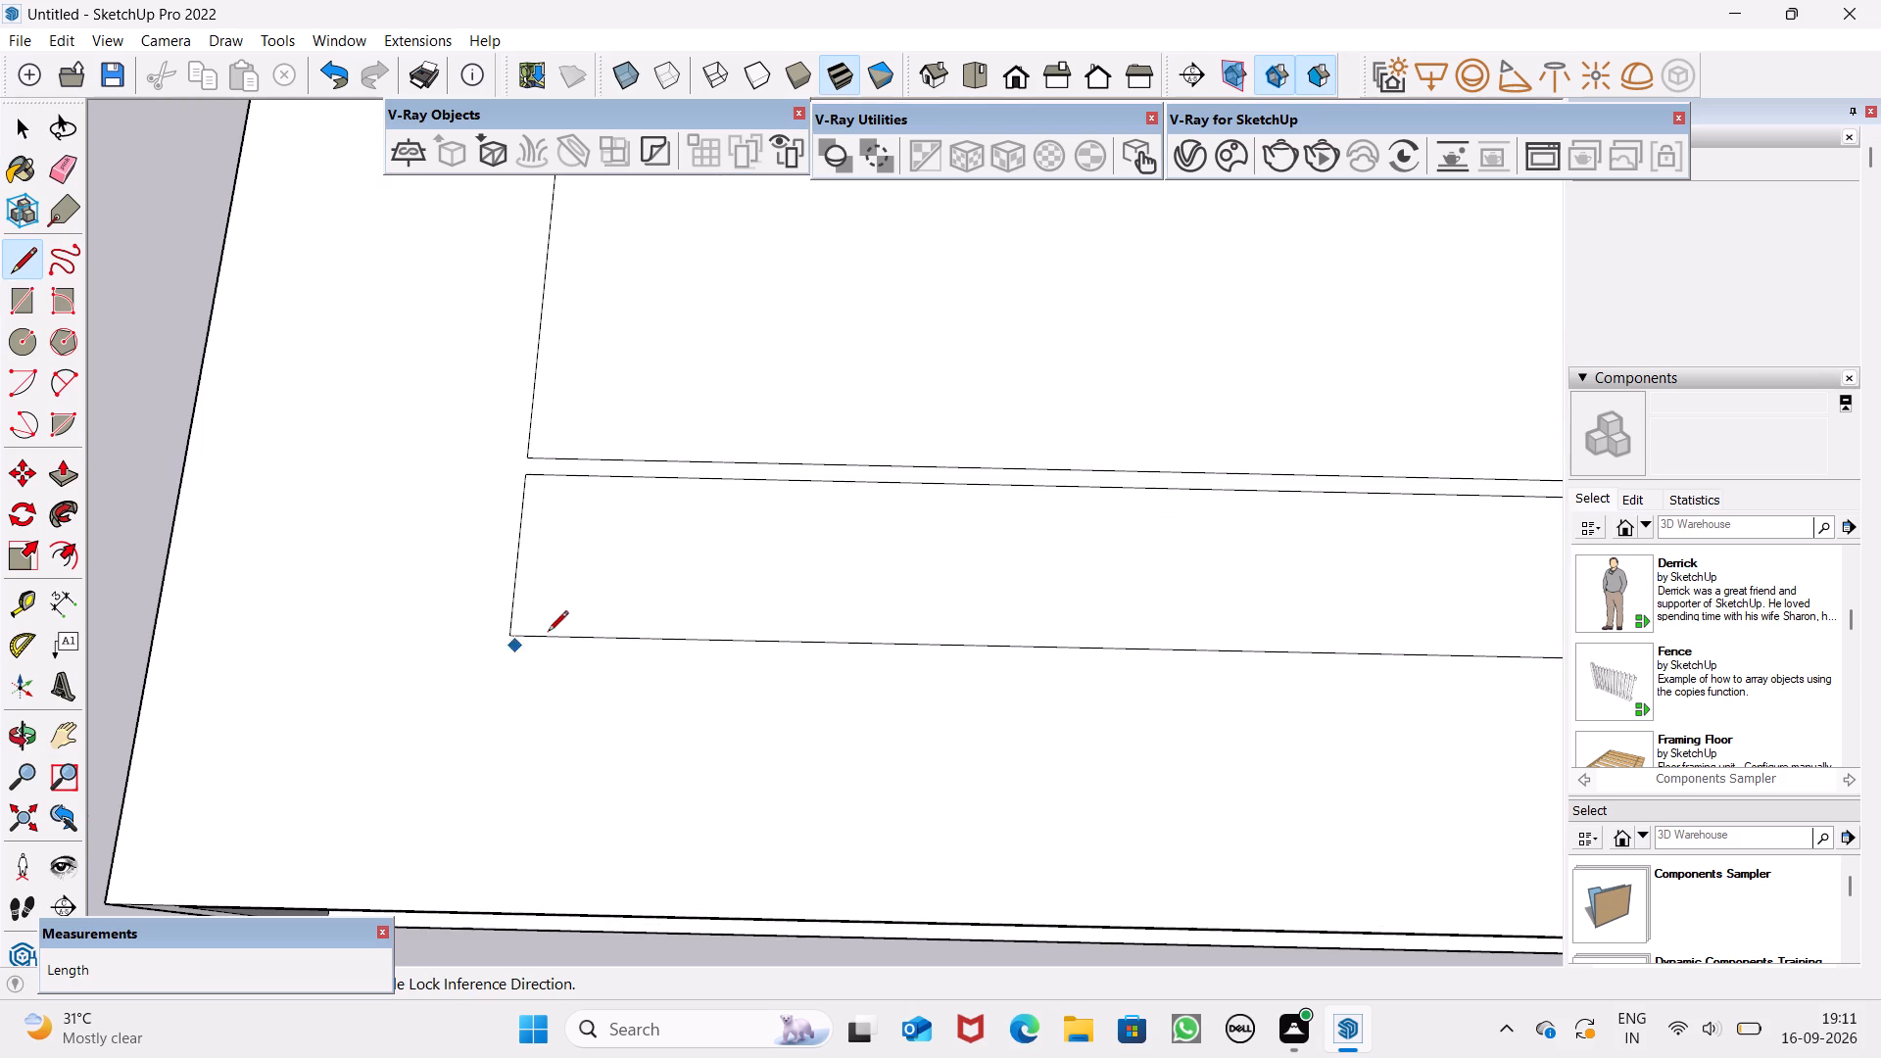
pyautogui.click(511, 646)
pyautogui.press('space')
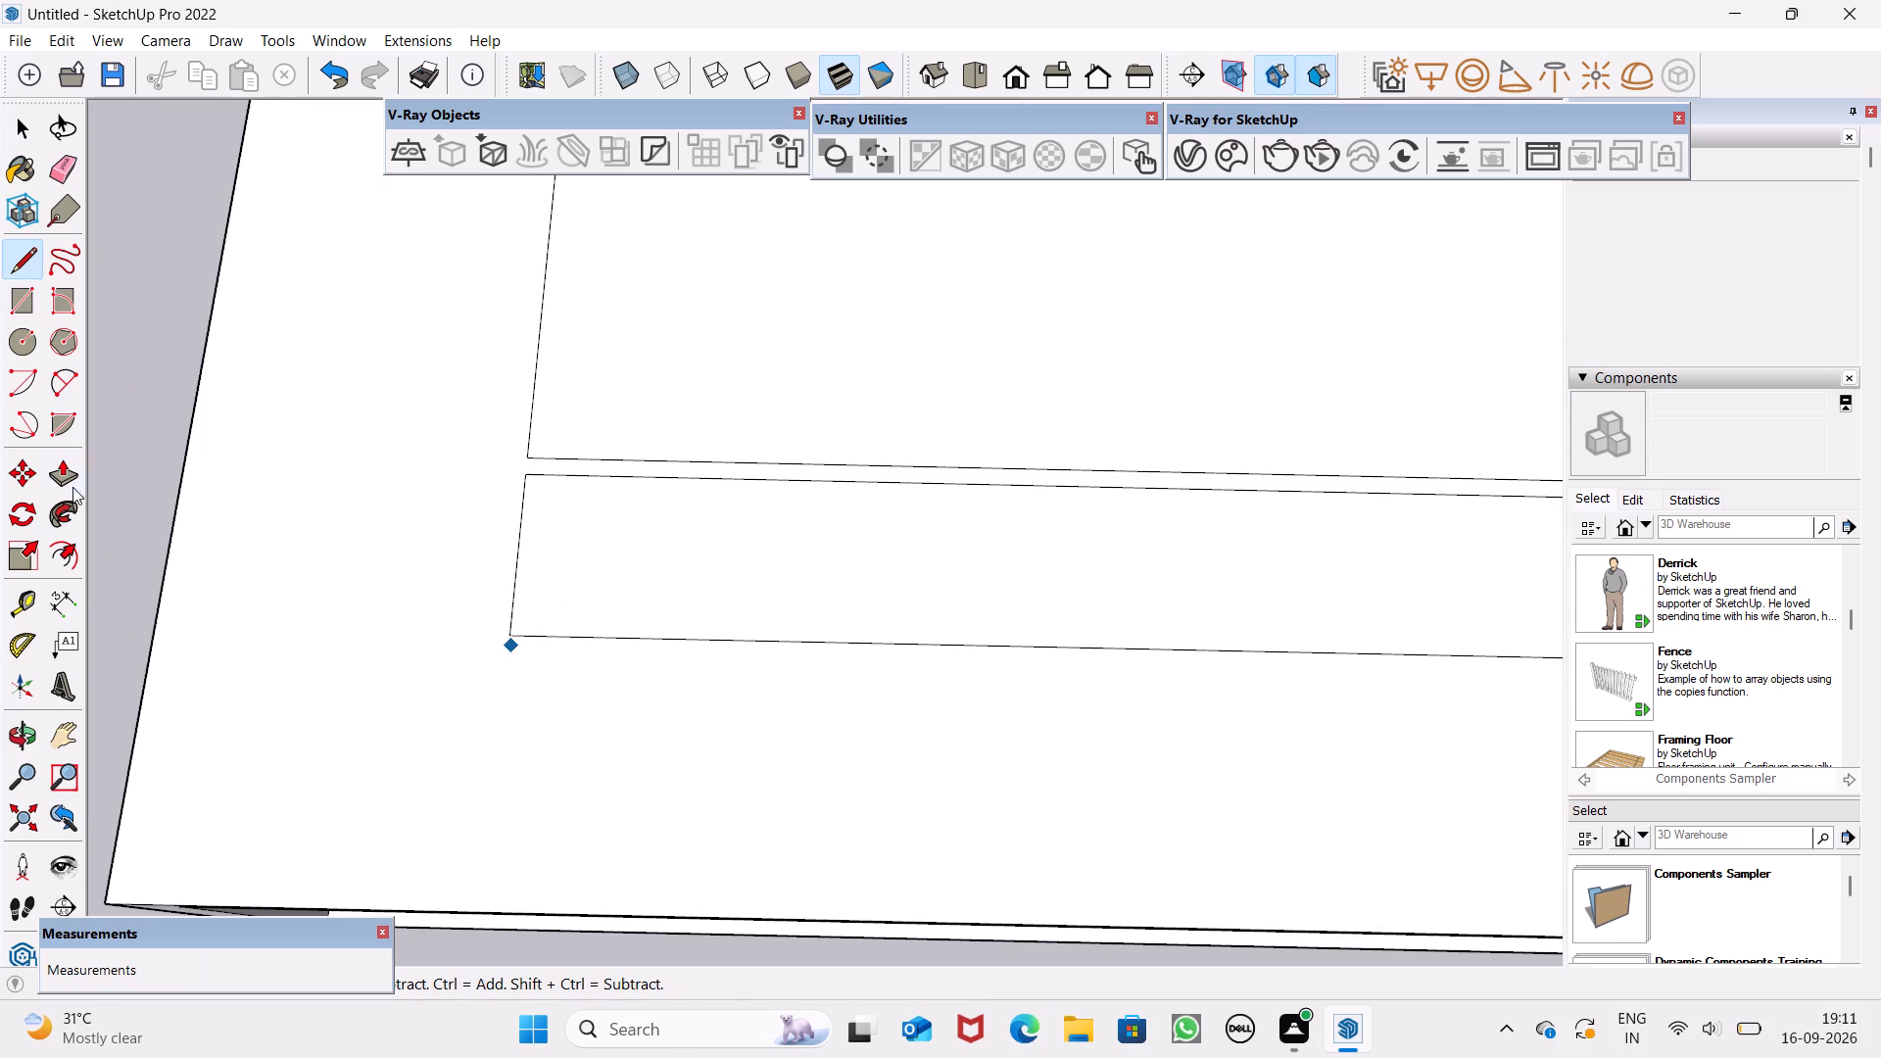
# Draw a 6" line outward from the smaller inner rectangle's outer corner, toward the roof edge on the wider-margin side.
pyautogui.click(21, 256)
pyautogui.scroll(5, 189, 473)
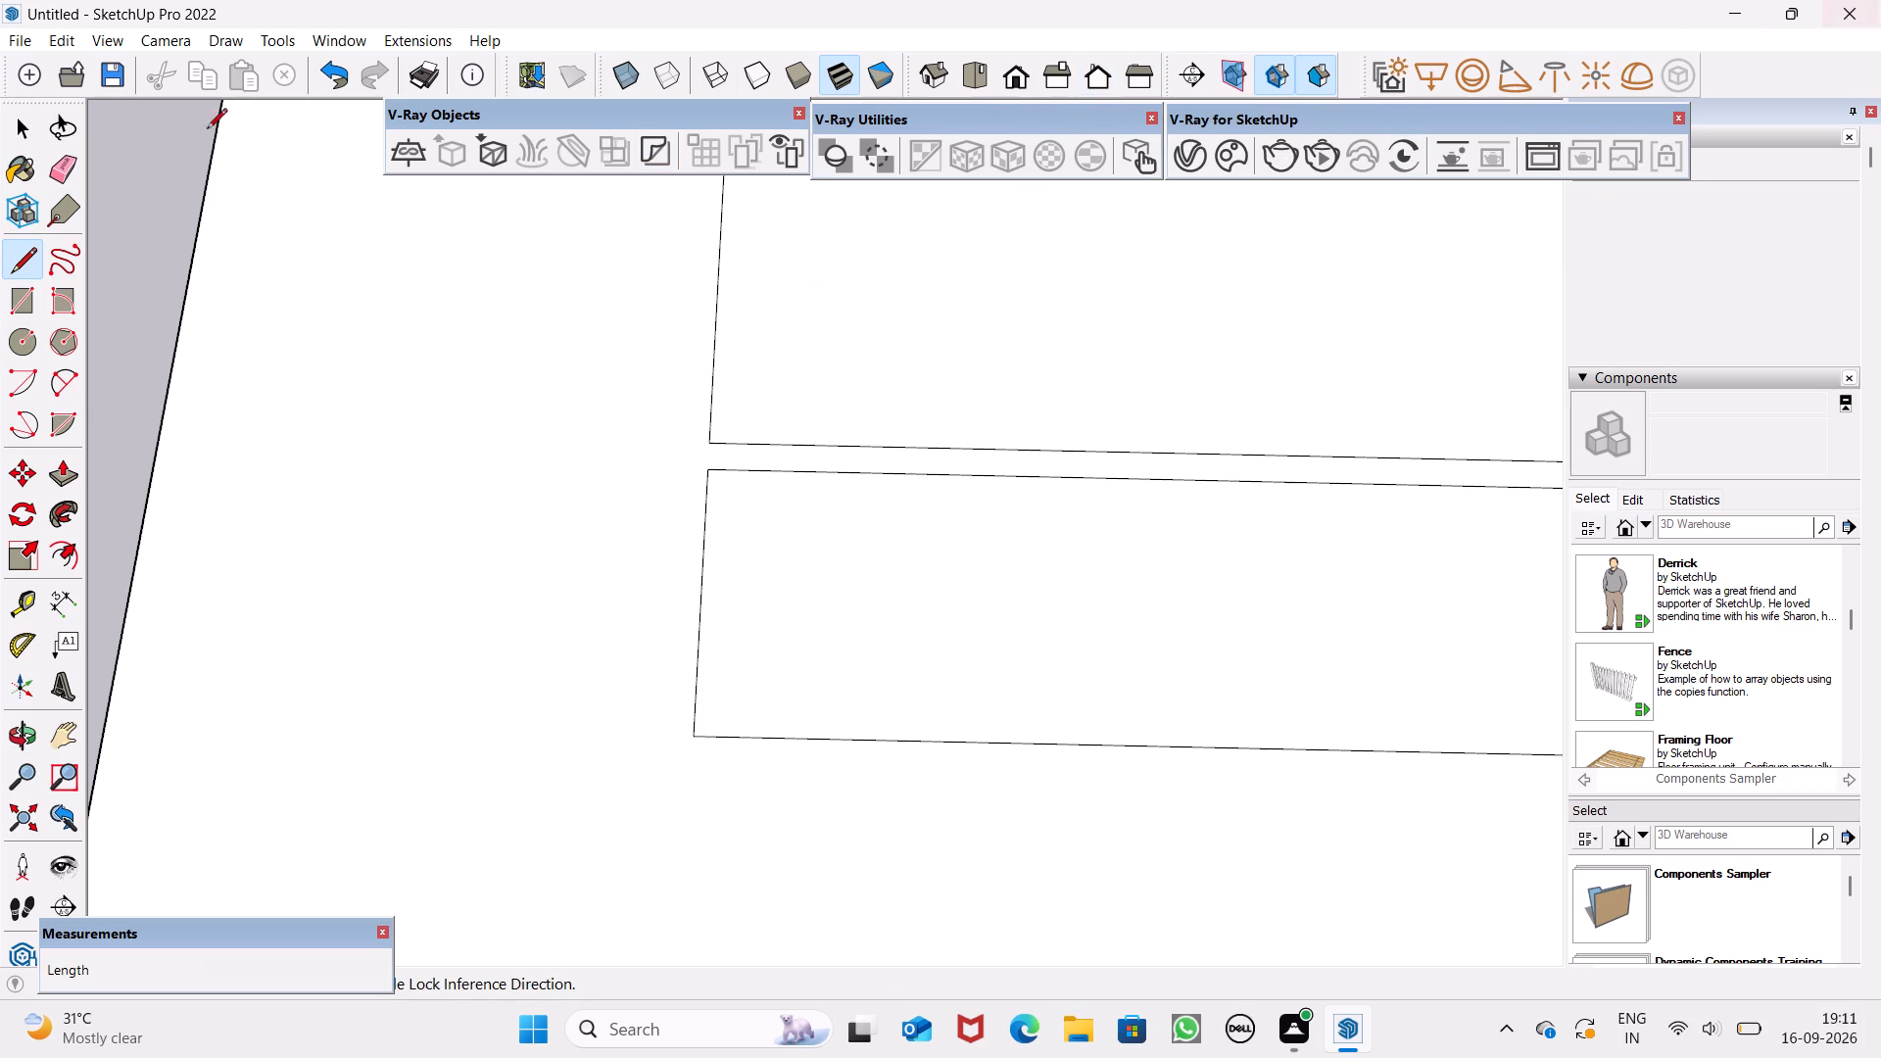
pyautogui.scroll(-7, 664, 511)
pyautogui.scroll(-8, 772, 640)
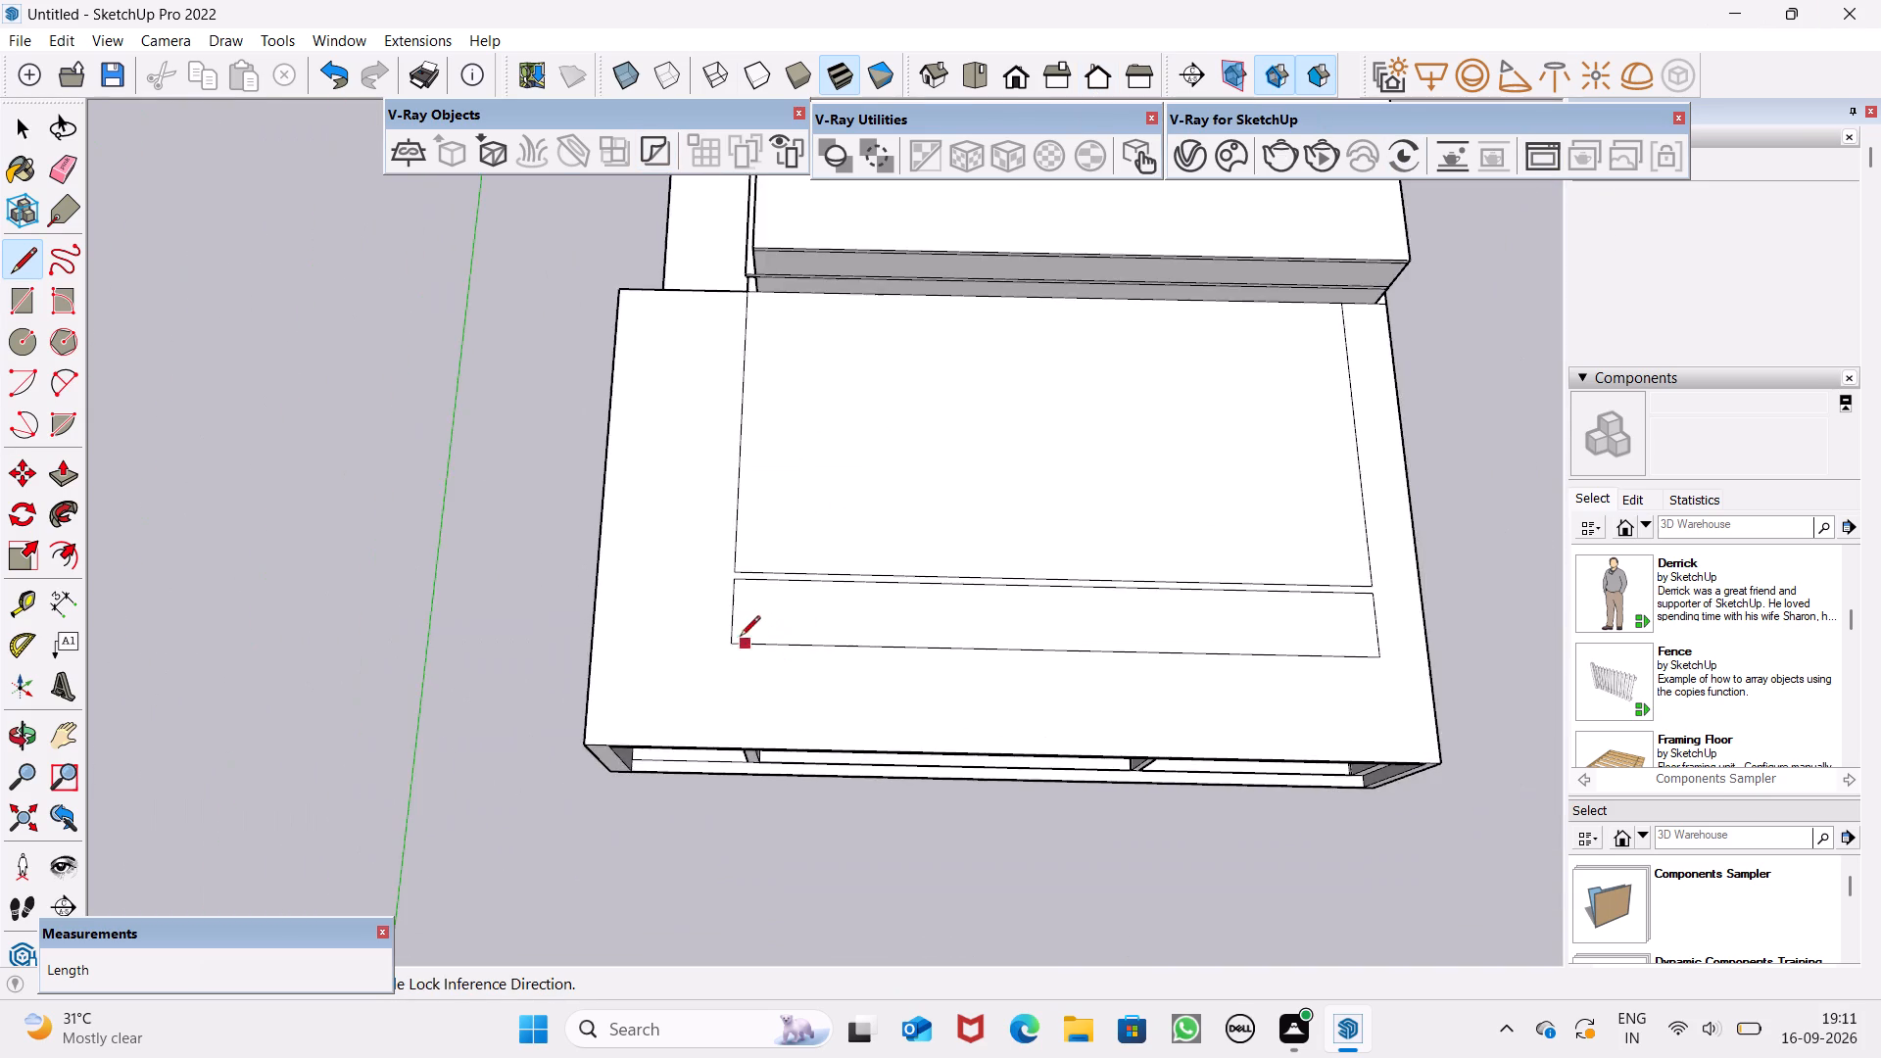
pyautogui.scroll(-4, 740, 638)
pyautogui.scroll(4, 838, 573)
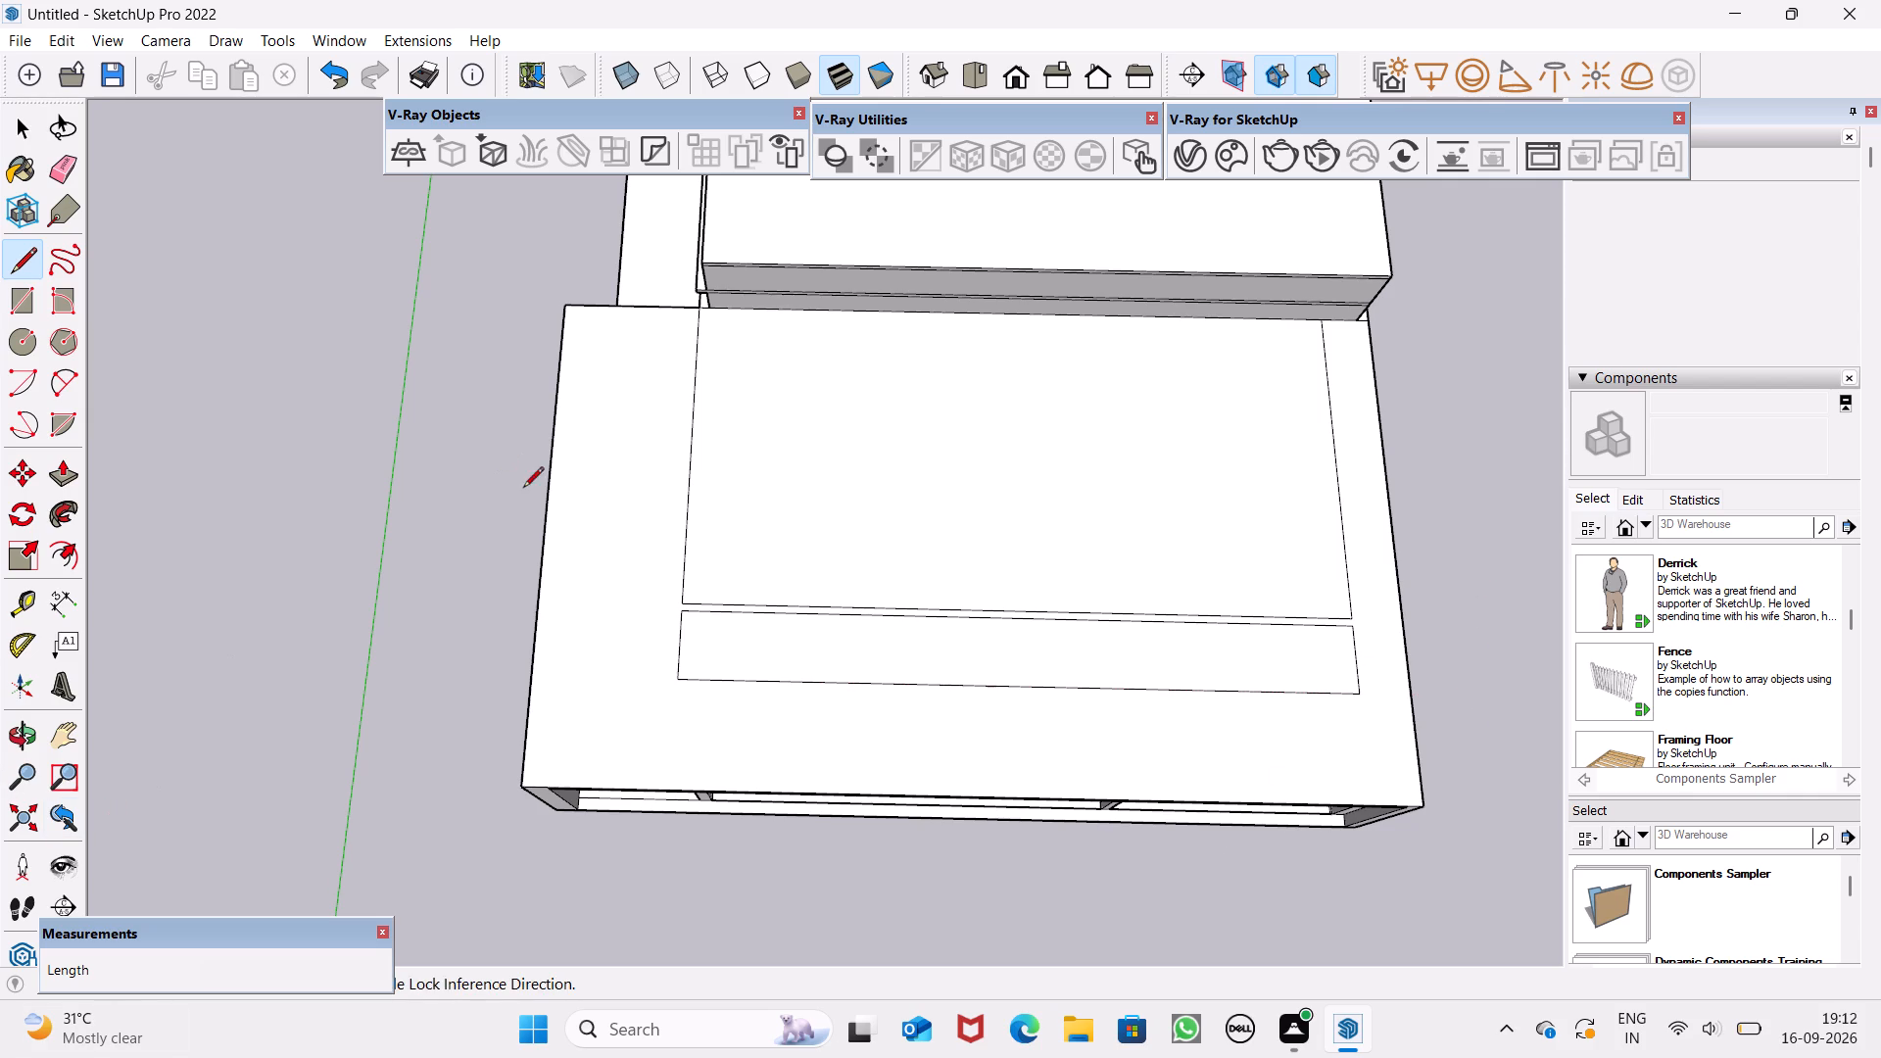
pyautogui.scroll(5, 679, 696)
pyautogui.click(677, 675)
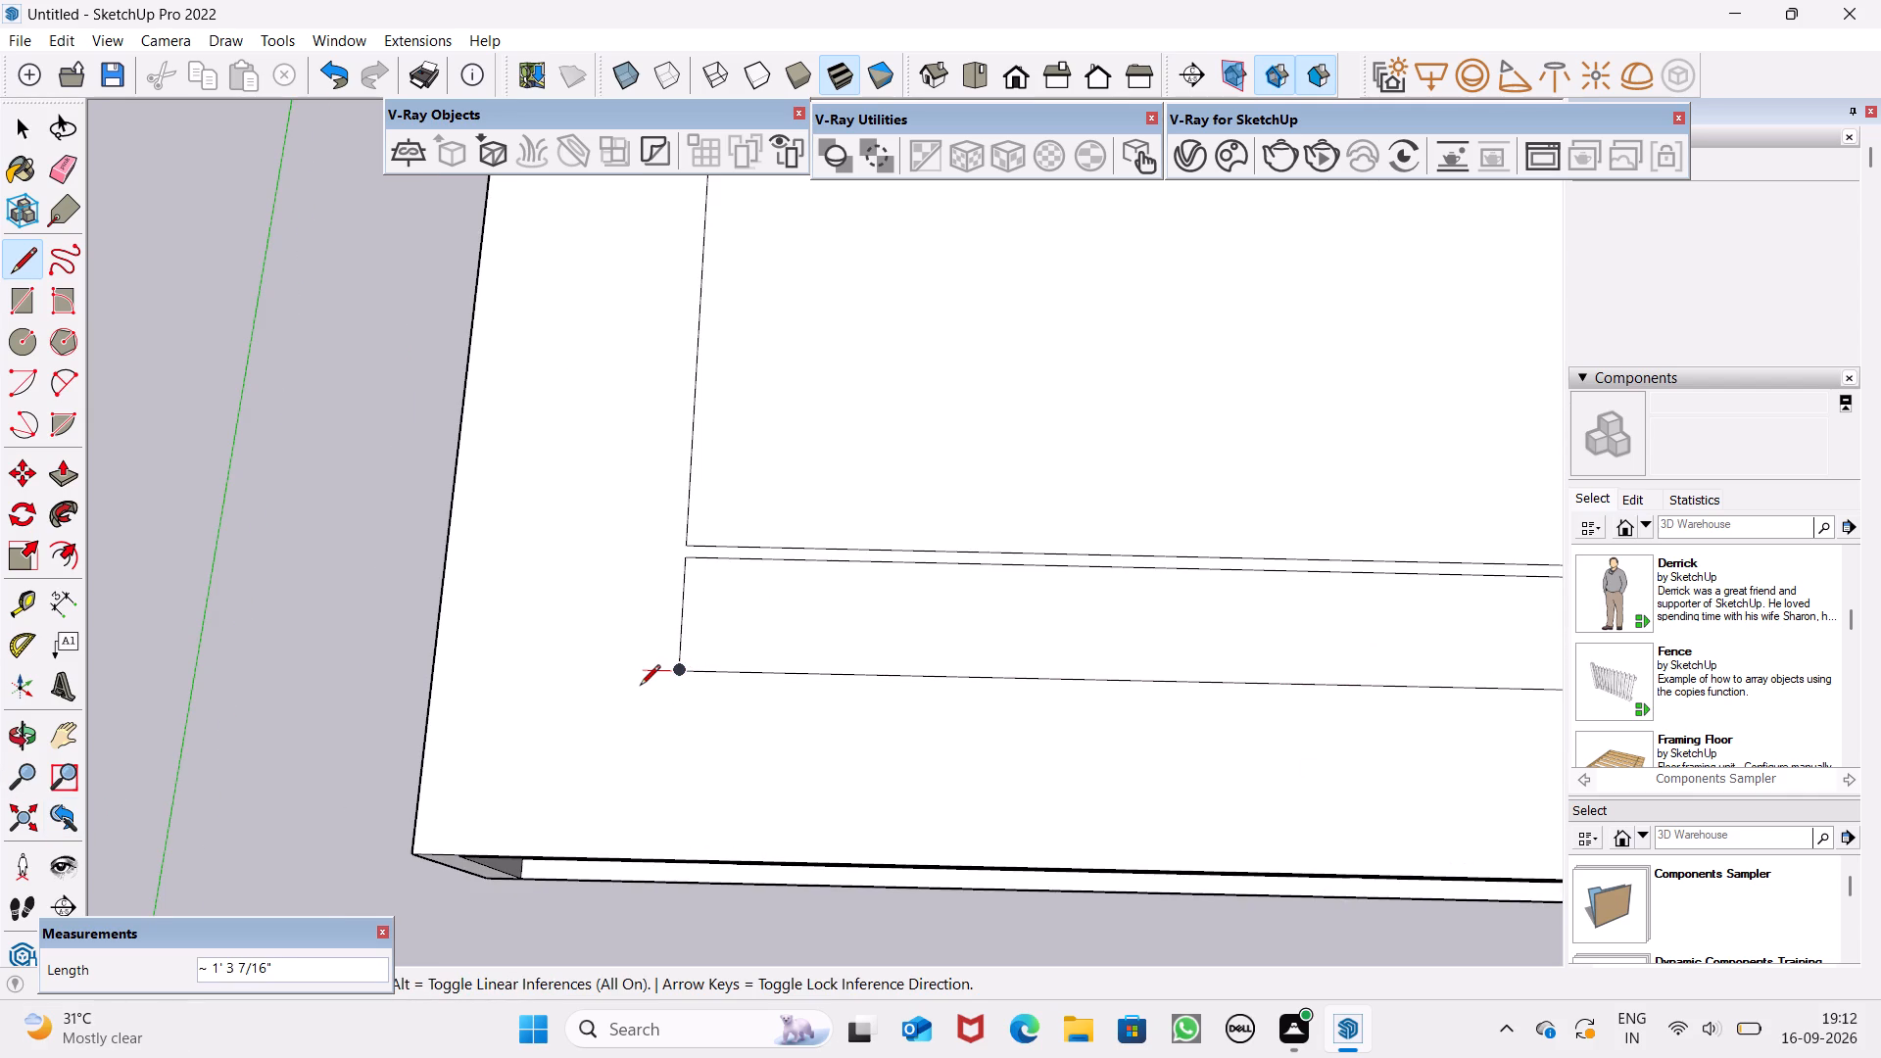
pyautogui.press('6')
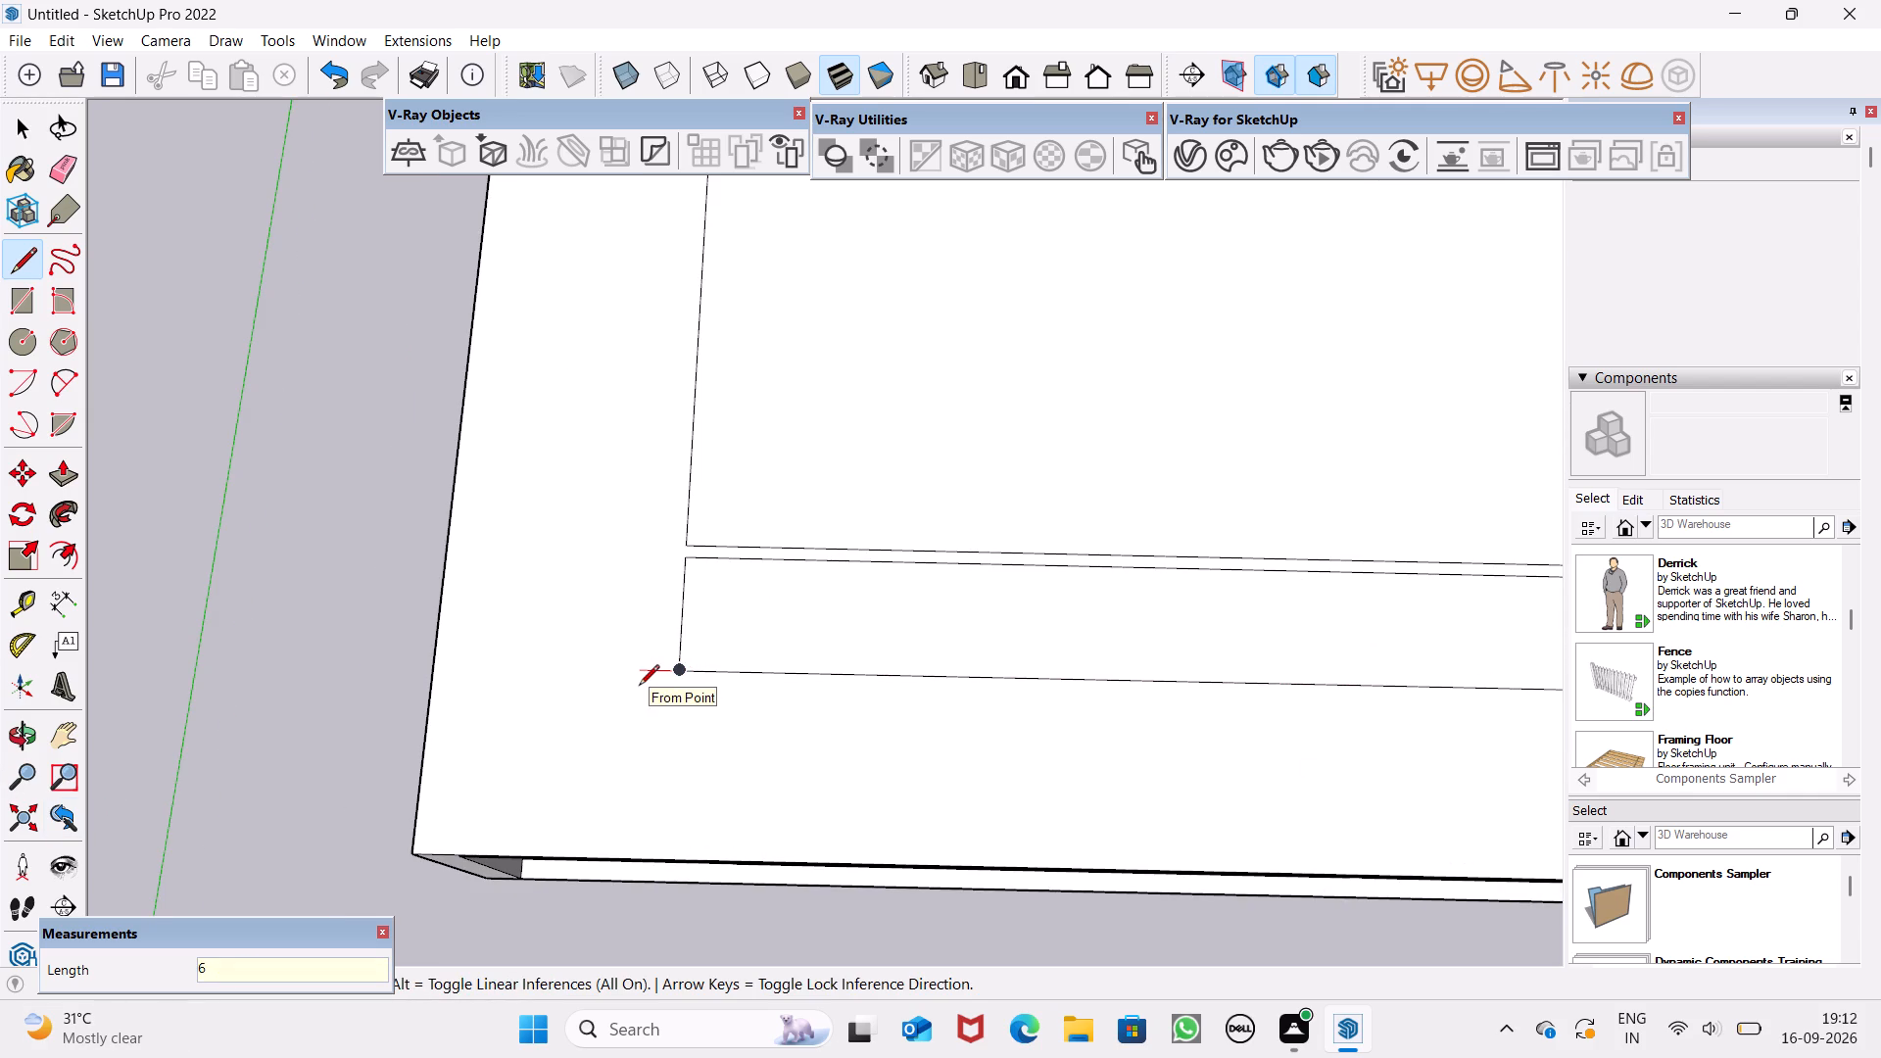
pyautogui.hotkey('shift', '"')
pyautogui.press('Return')
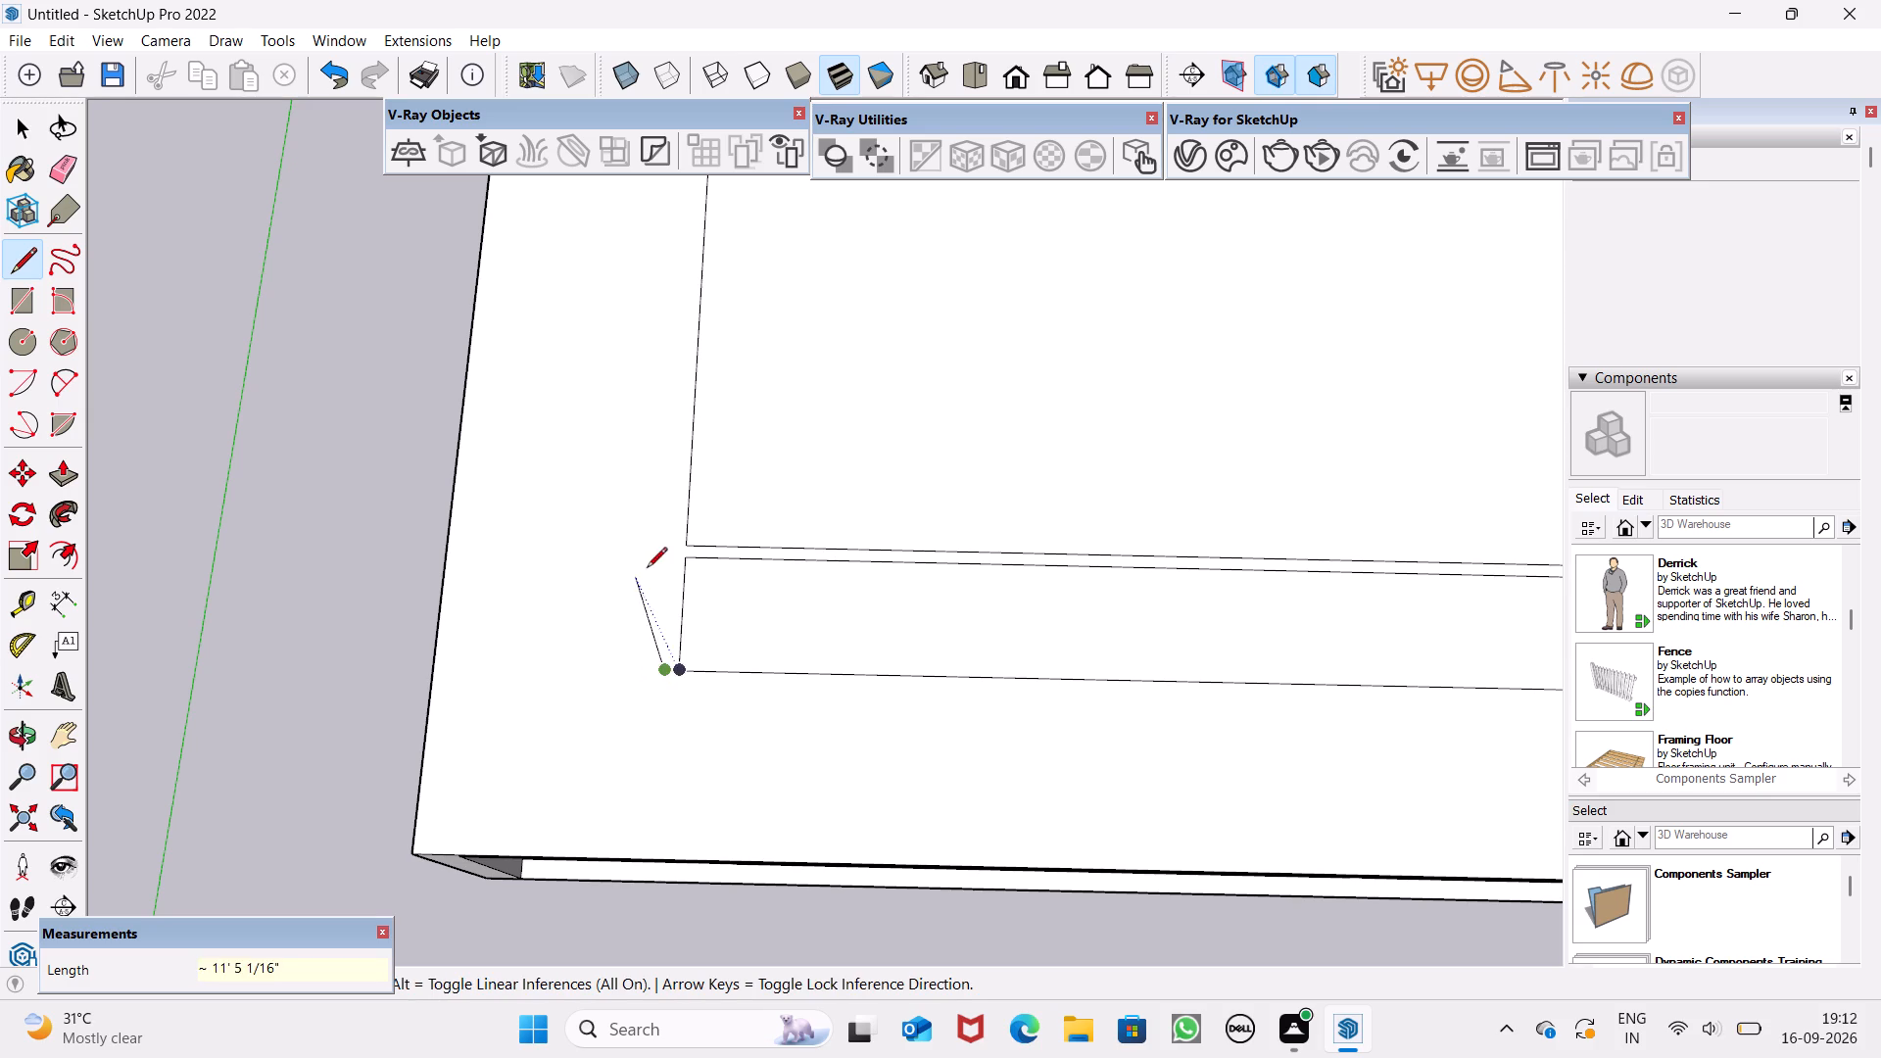
# Continue the line from the 6" stub's end along the wider-margin side, parallel to the inner rectangles, up to the taller block.
pyautogui.scroll(-7, 662, 512)
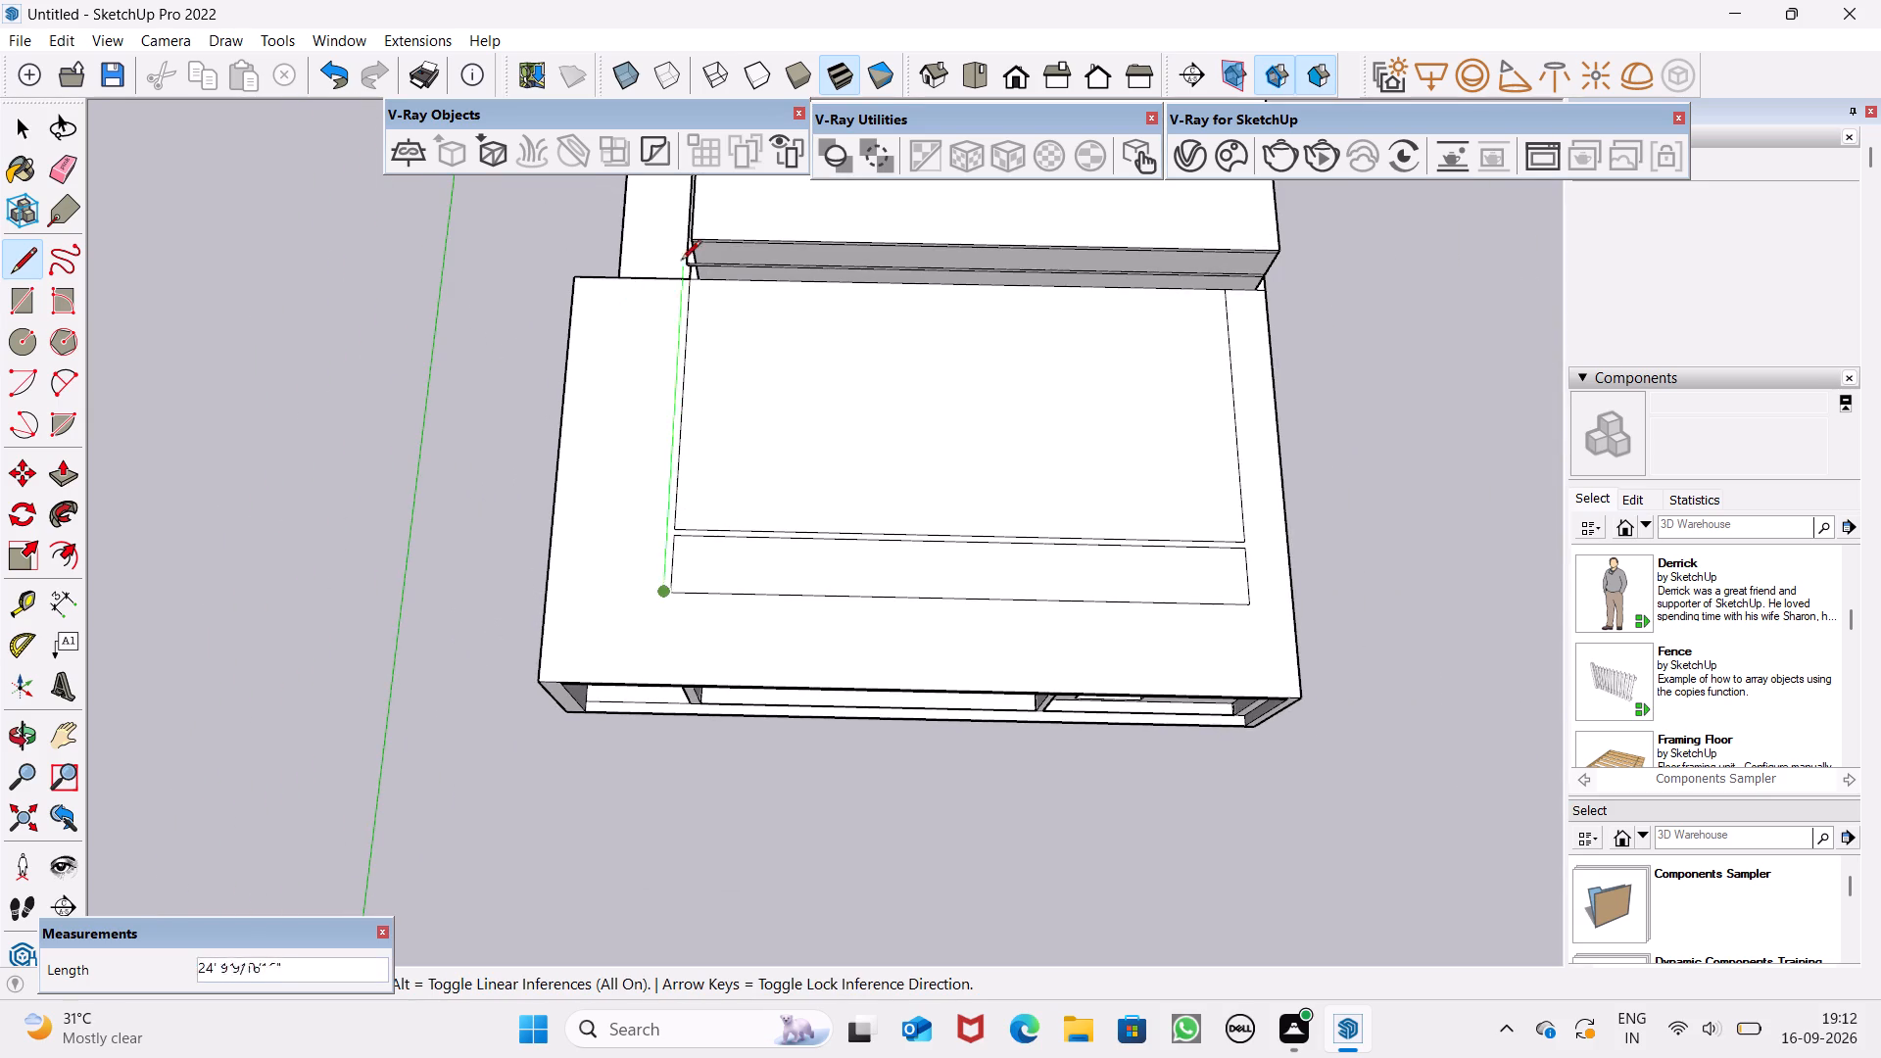
pyautogui.scroll(6, 685, 258)
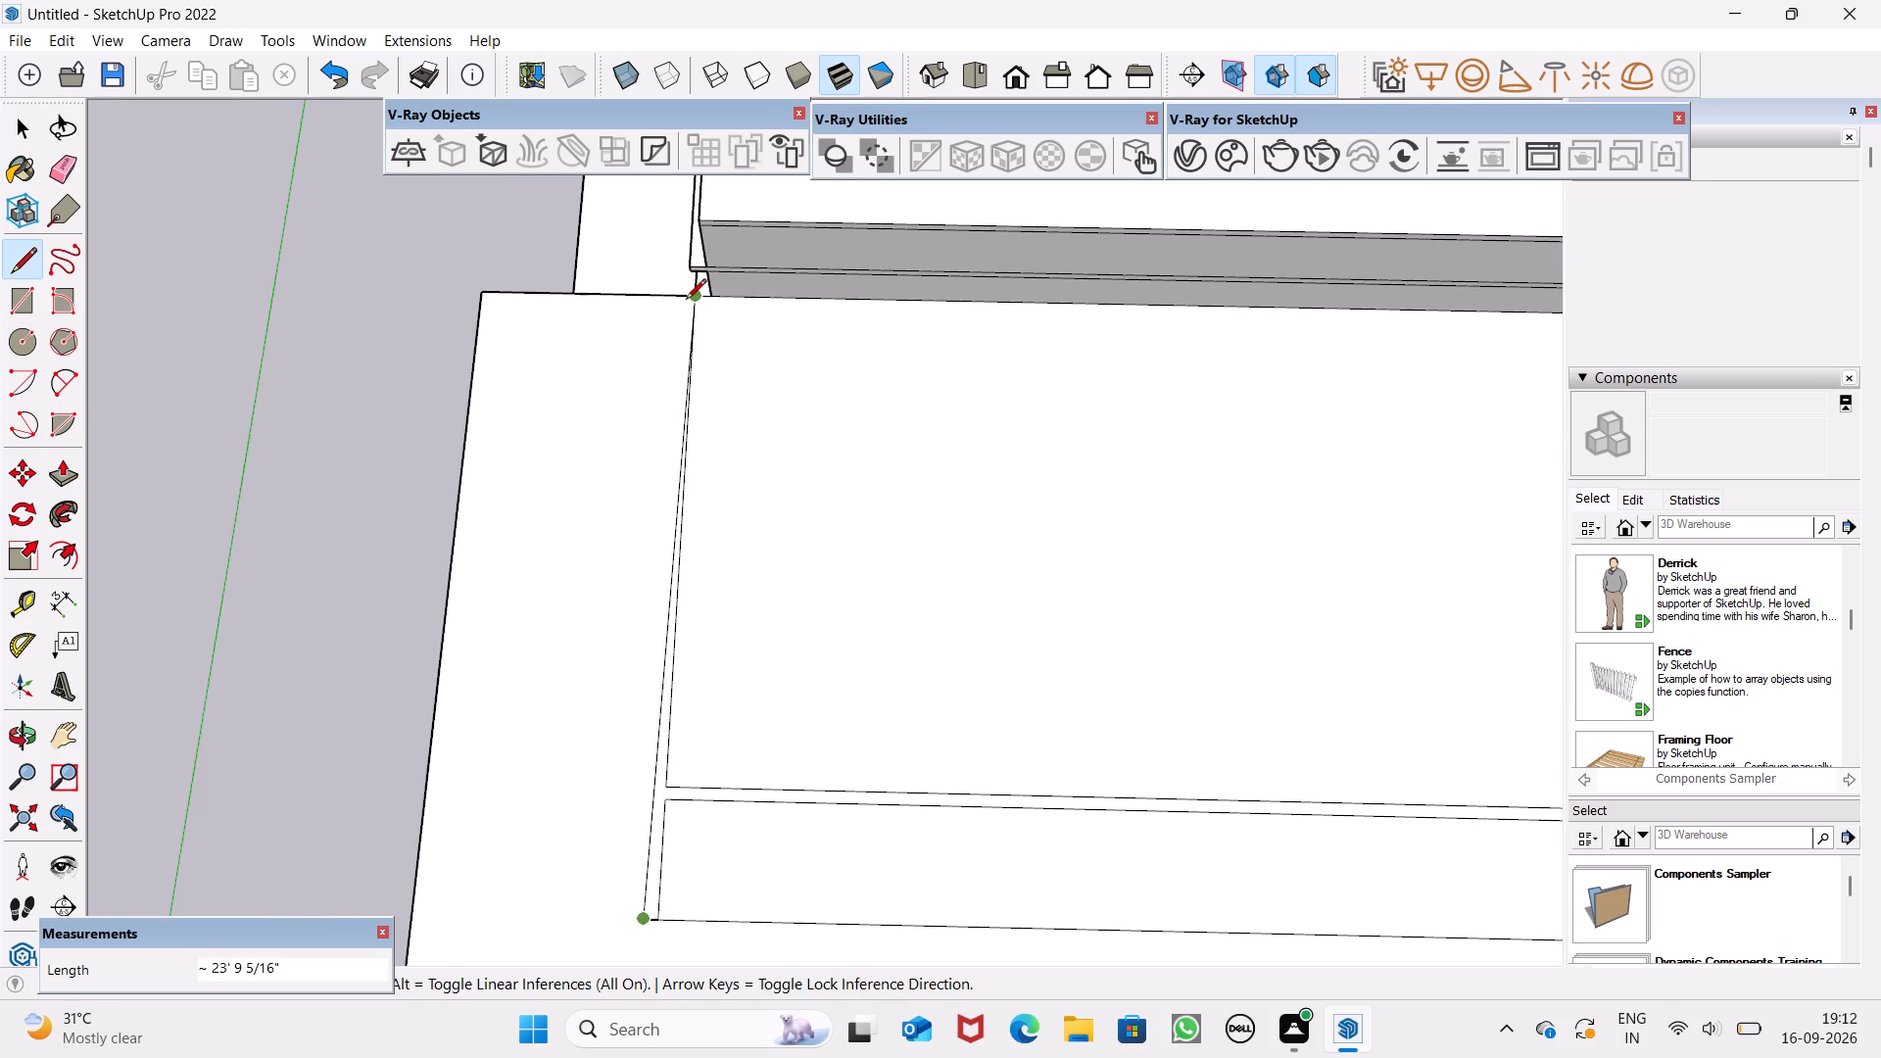
pyautogui.click(671, 303)
pyautogui.scroll(-7, 671, 821)
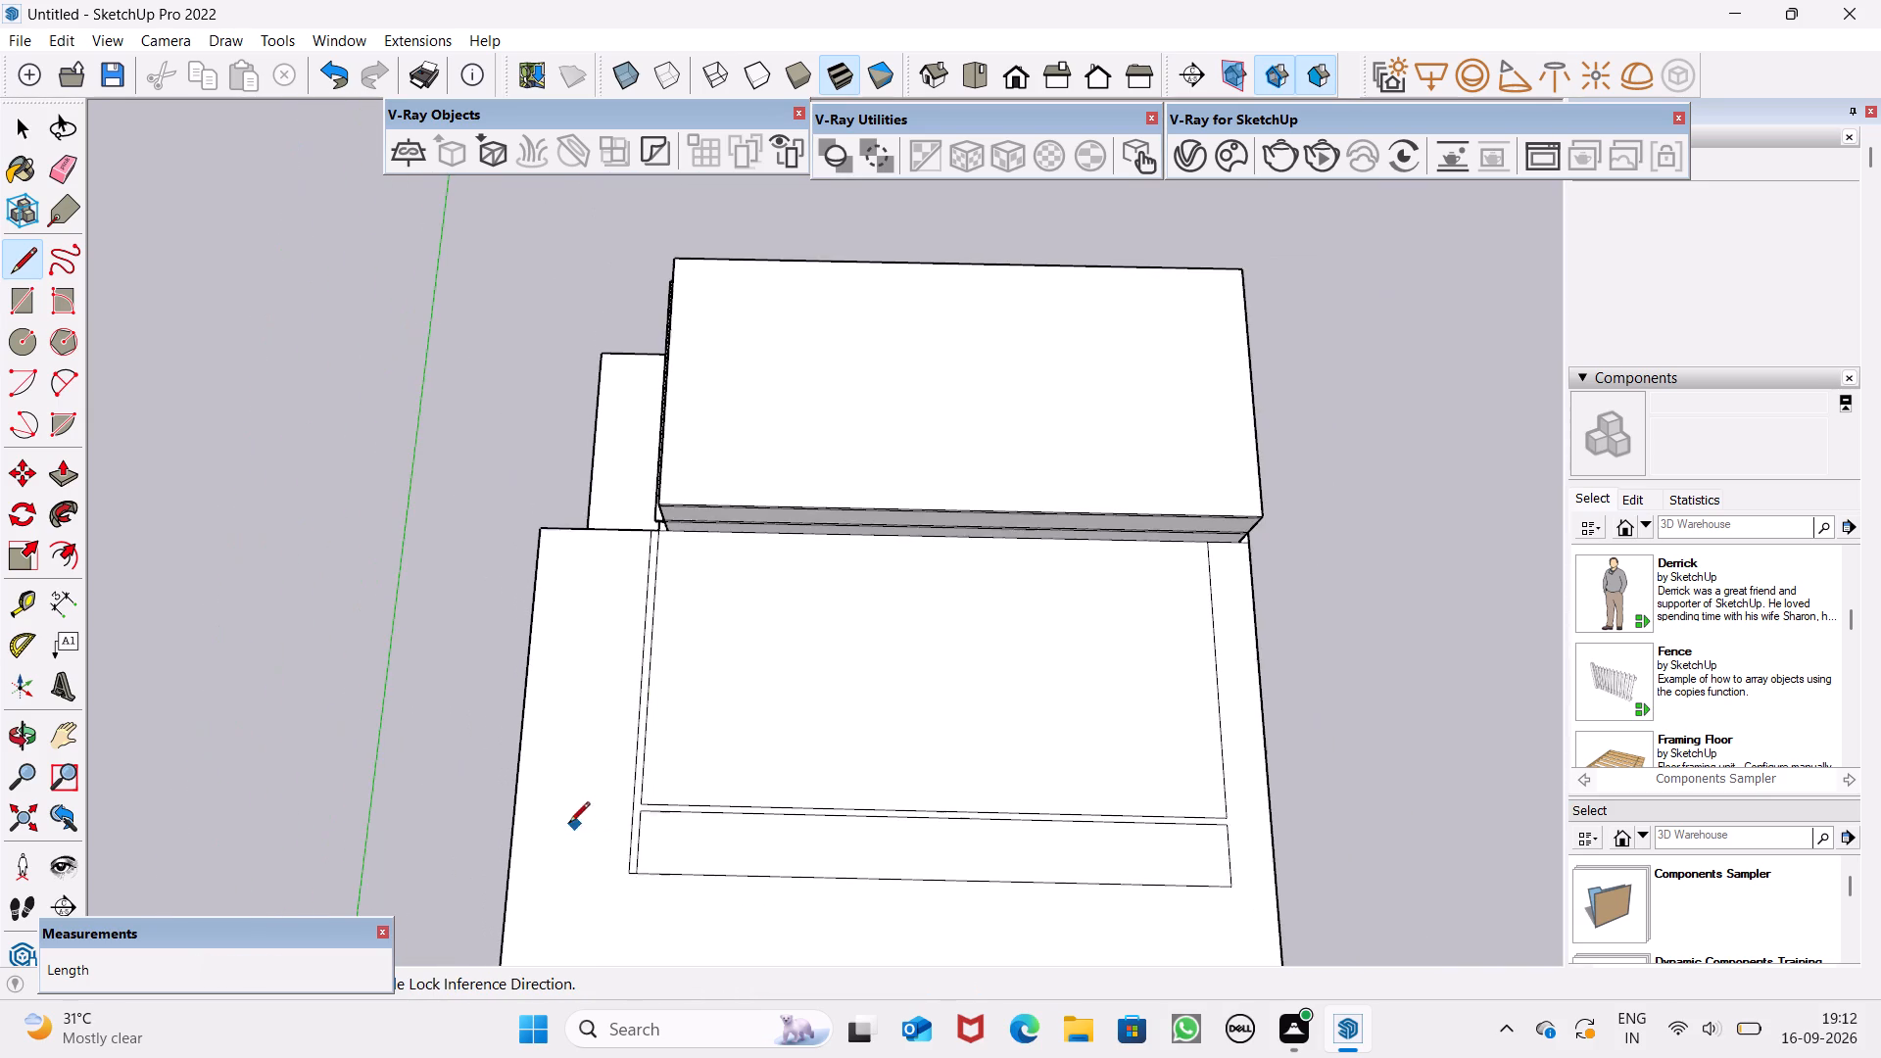
pyautogui.scroll(-2, 704, 842)
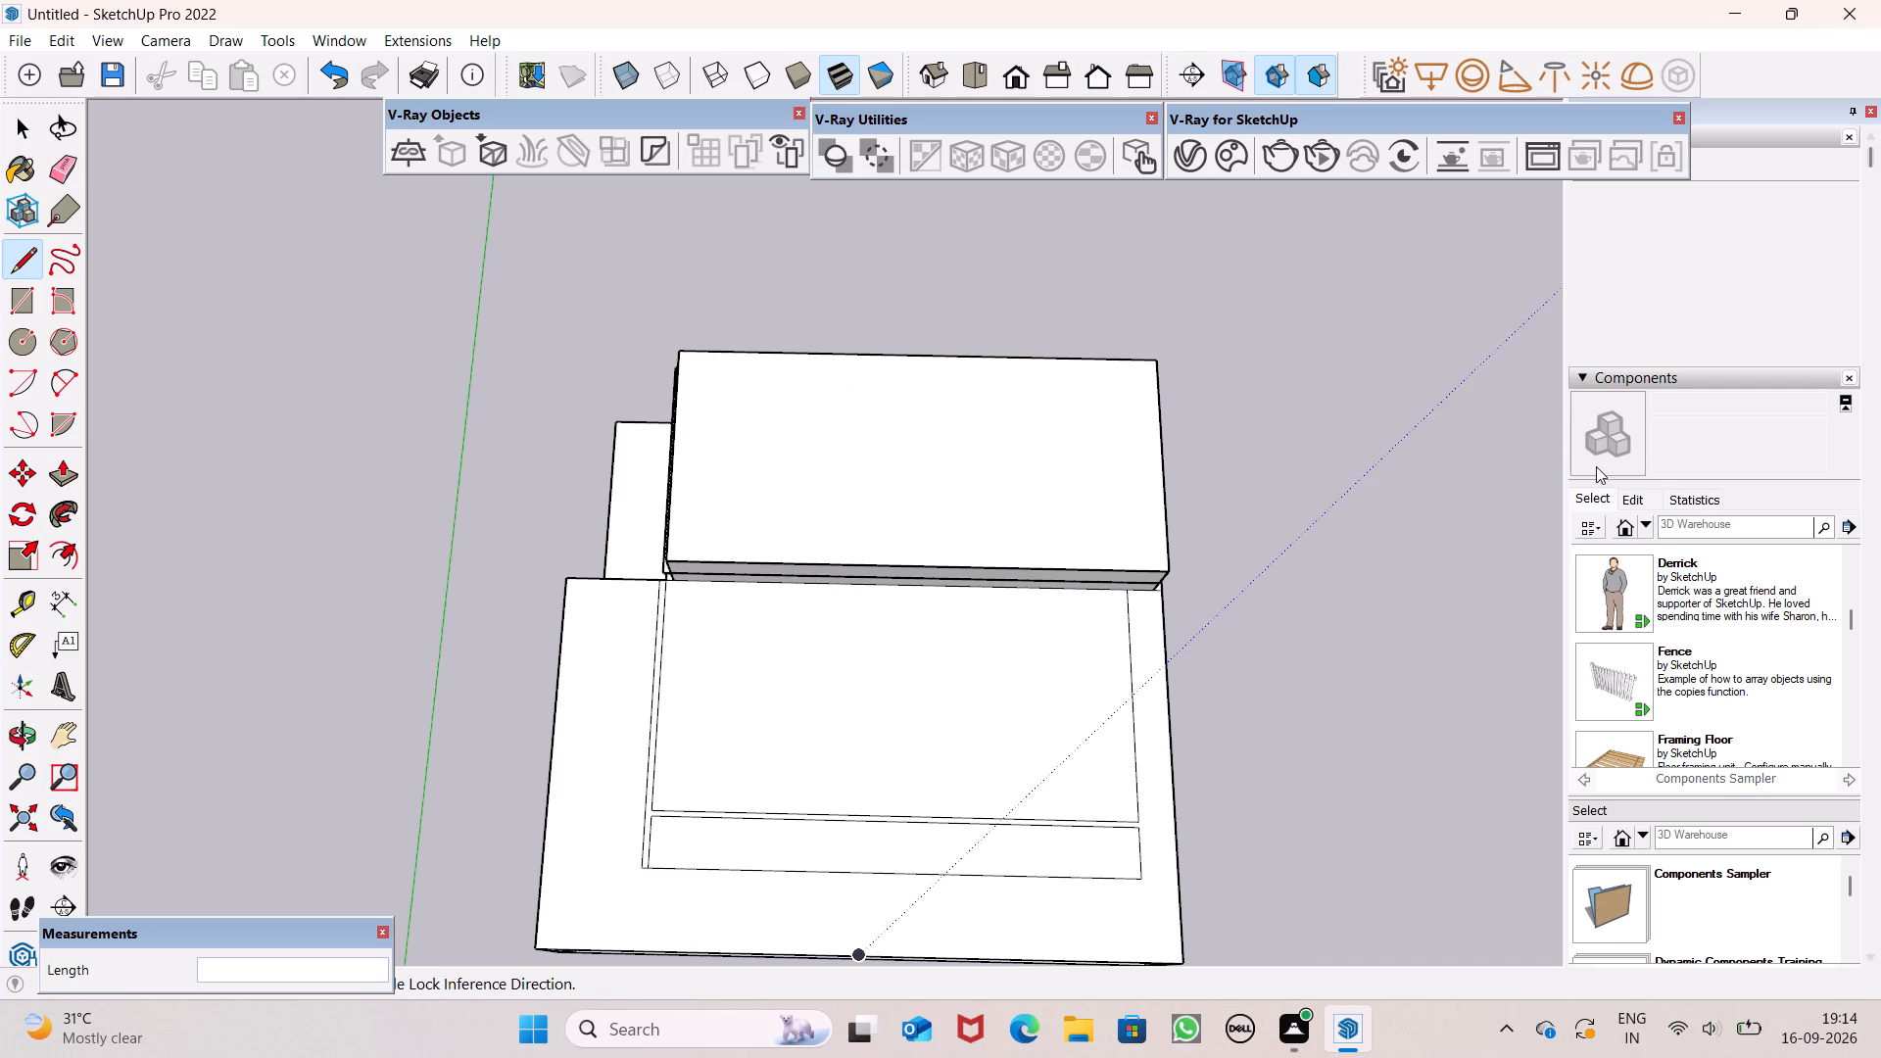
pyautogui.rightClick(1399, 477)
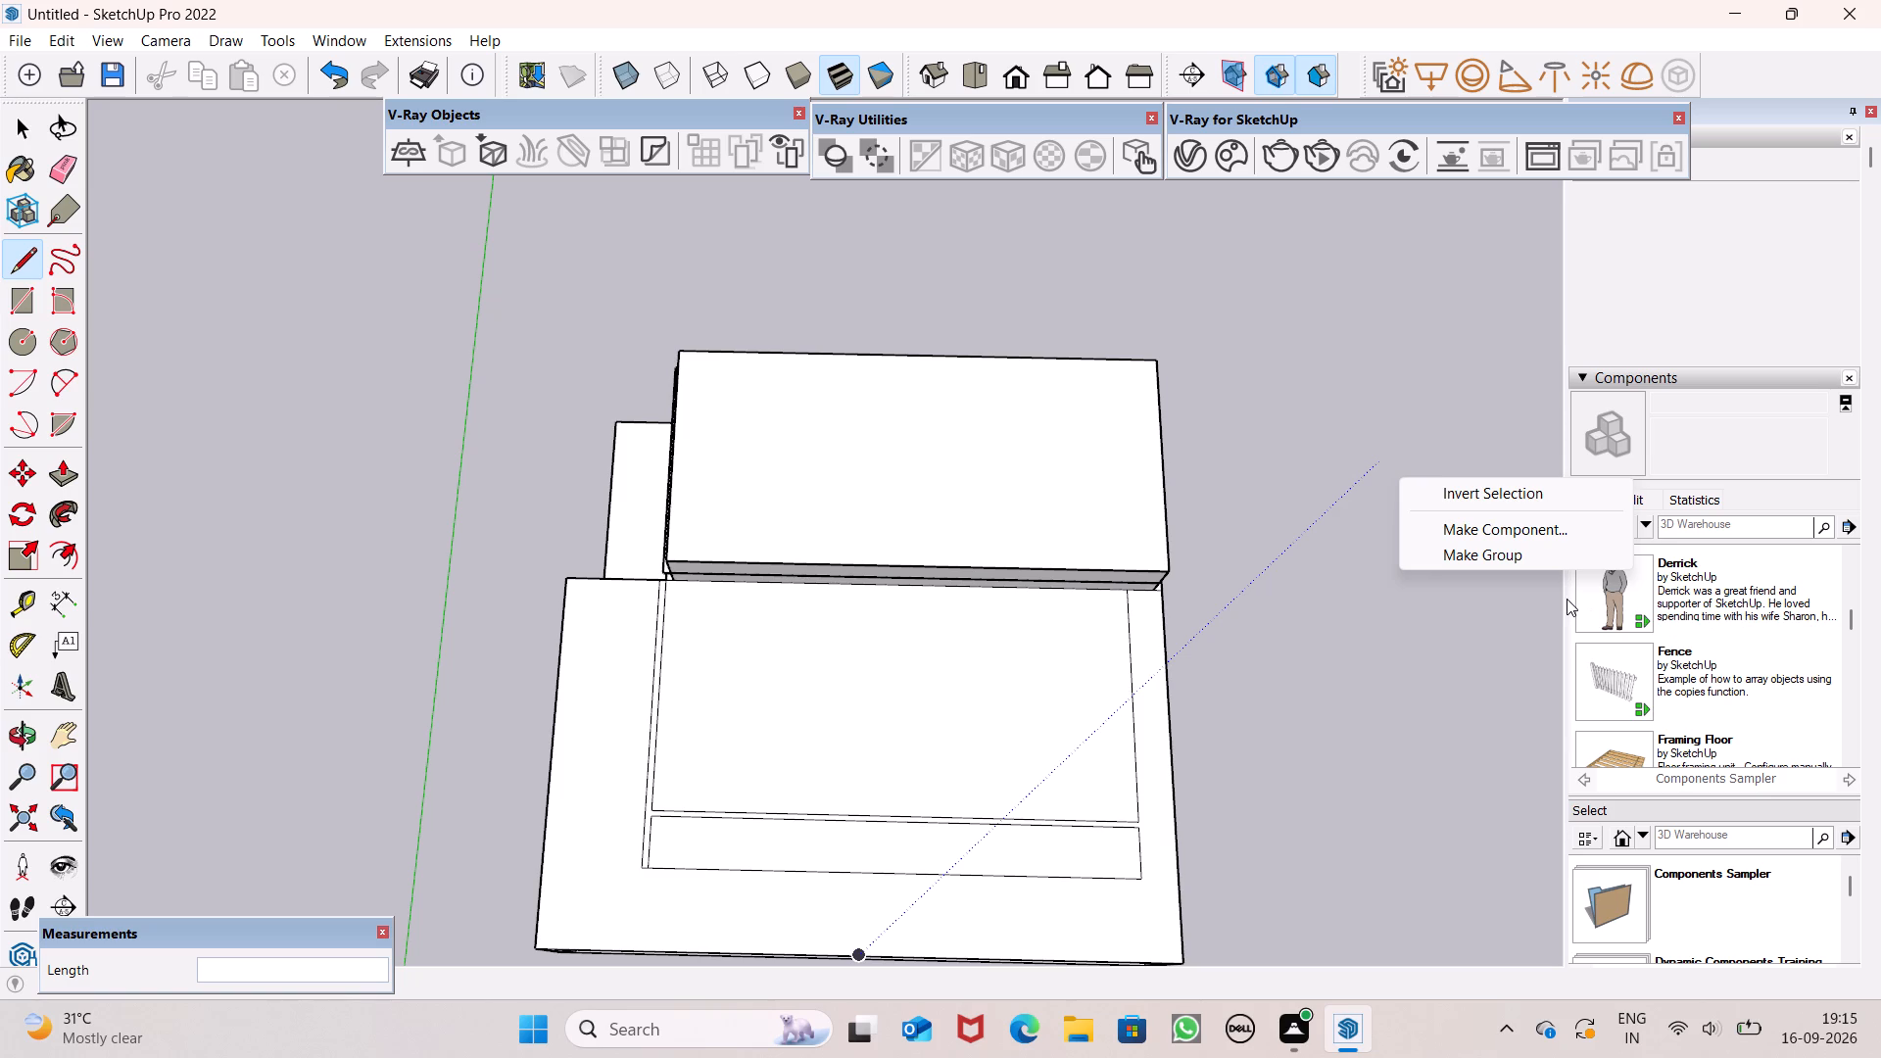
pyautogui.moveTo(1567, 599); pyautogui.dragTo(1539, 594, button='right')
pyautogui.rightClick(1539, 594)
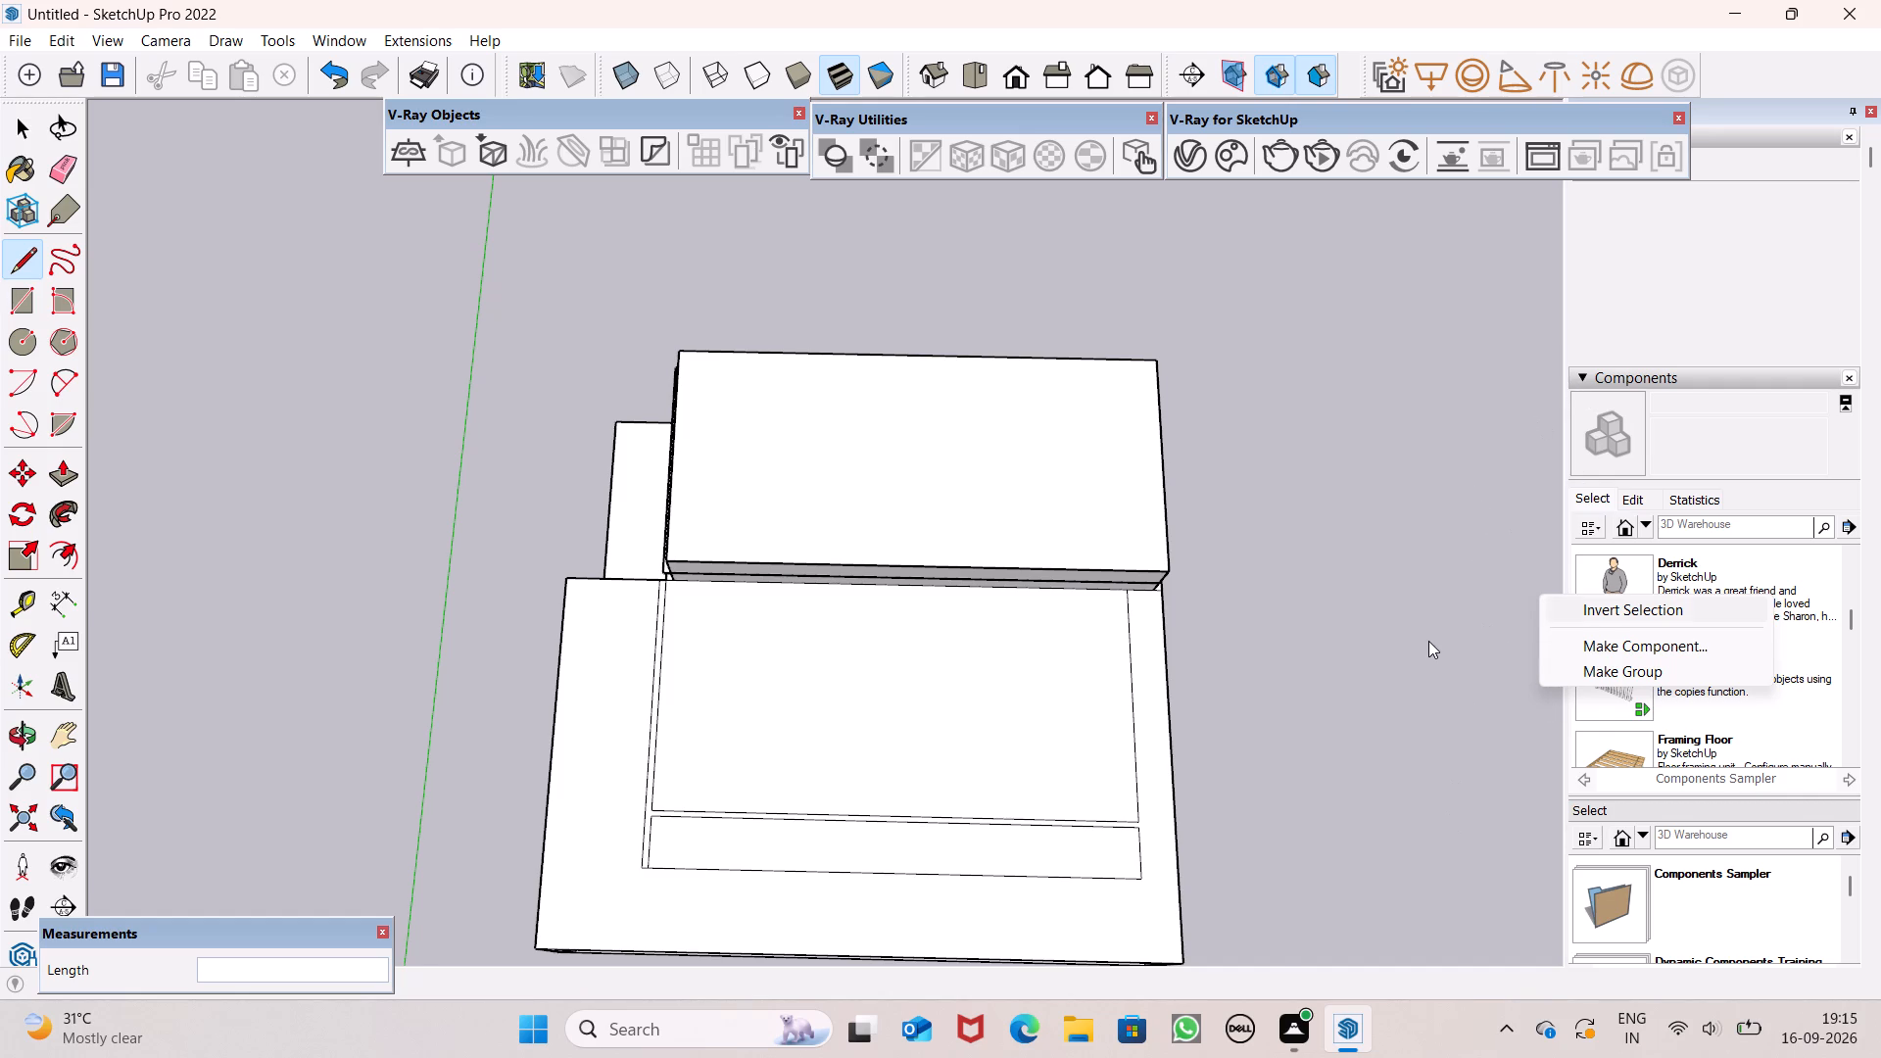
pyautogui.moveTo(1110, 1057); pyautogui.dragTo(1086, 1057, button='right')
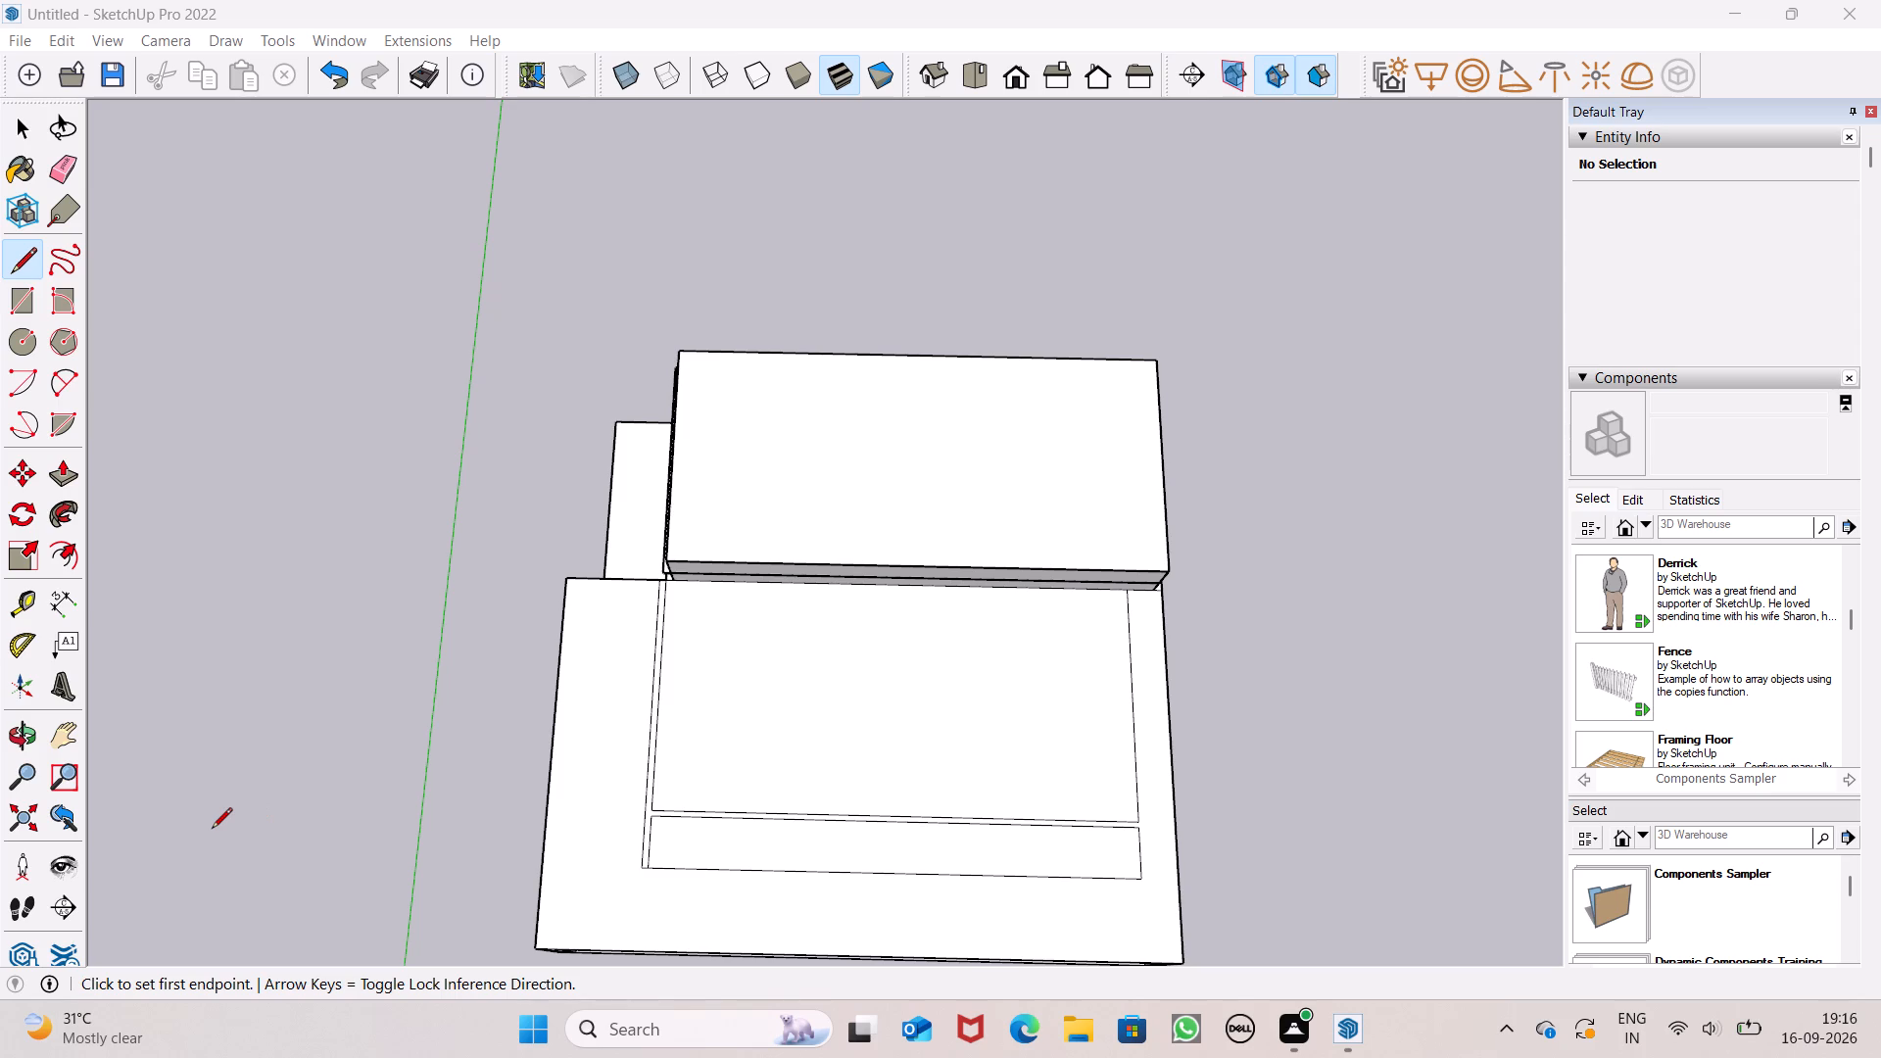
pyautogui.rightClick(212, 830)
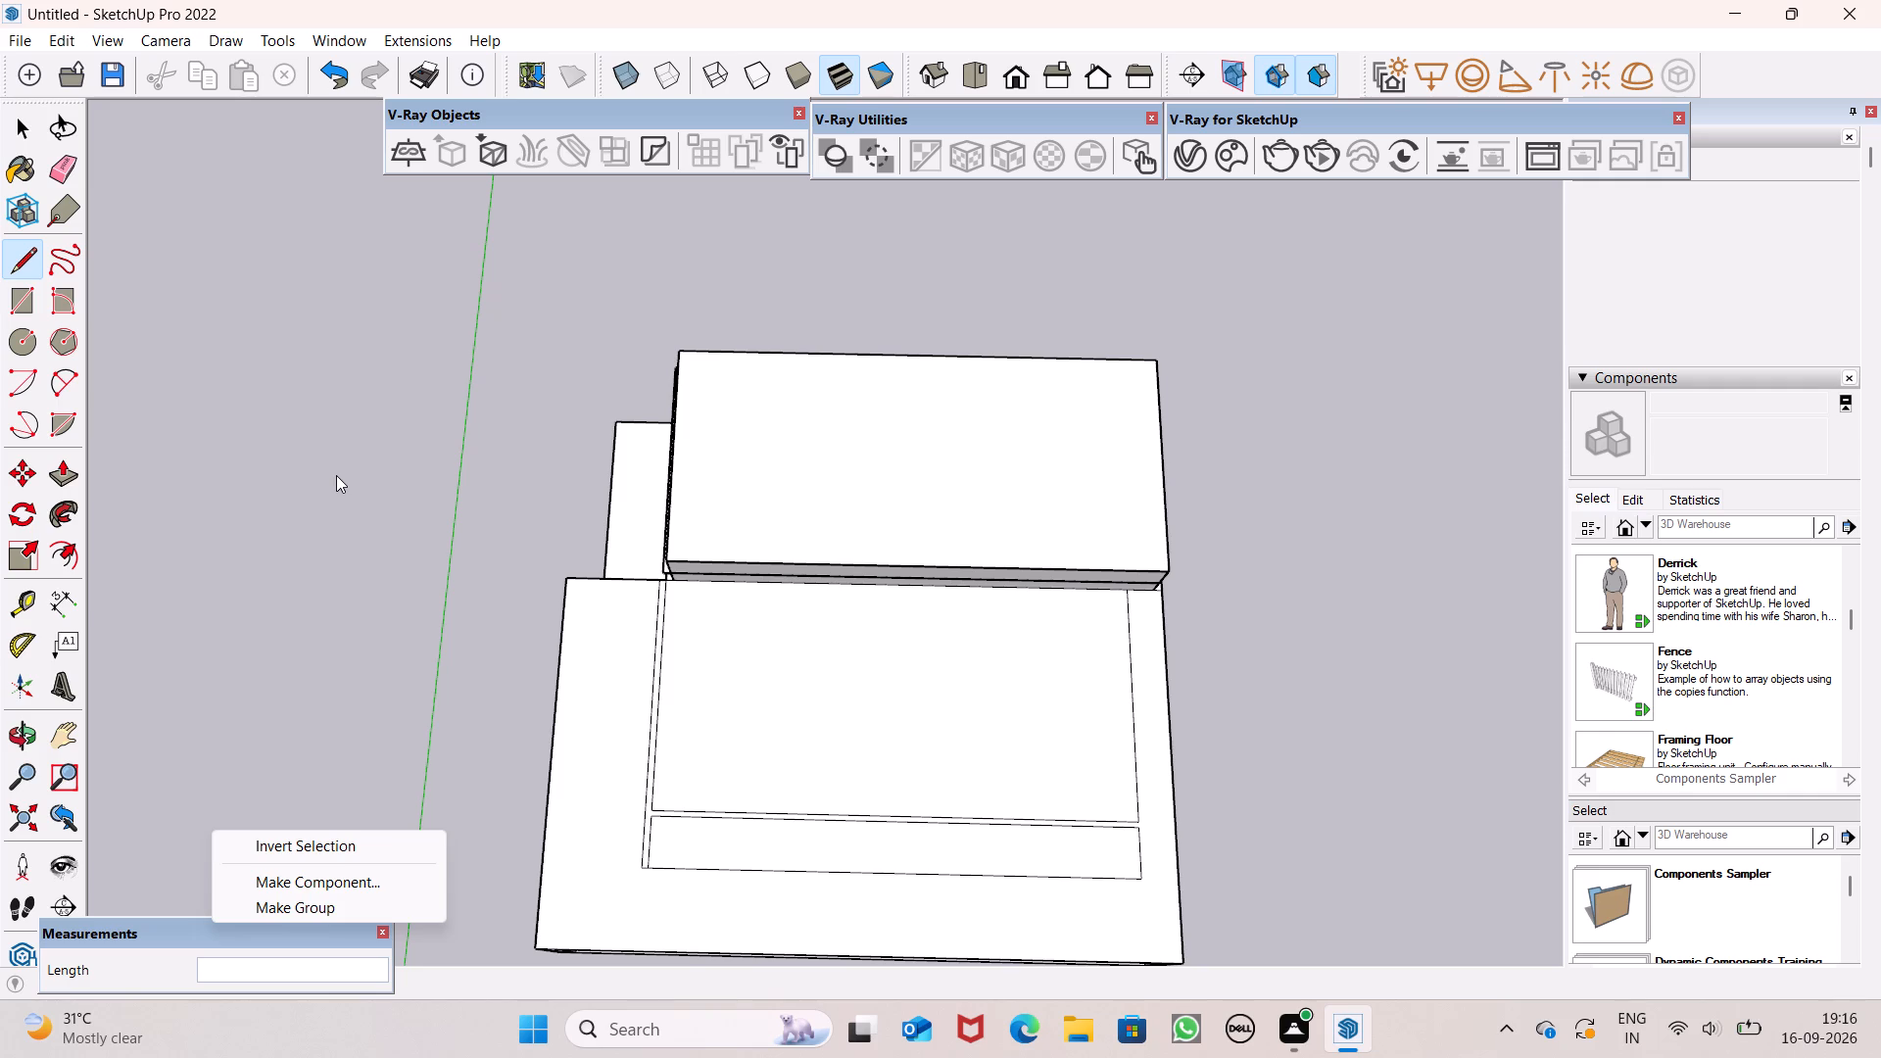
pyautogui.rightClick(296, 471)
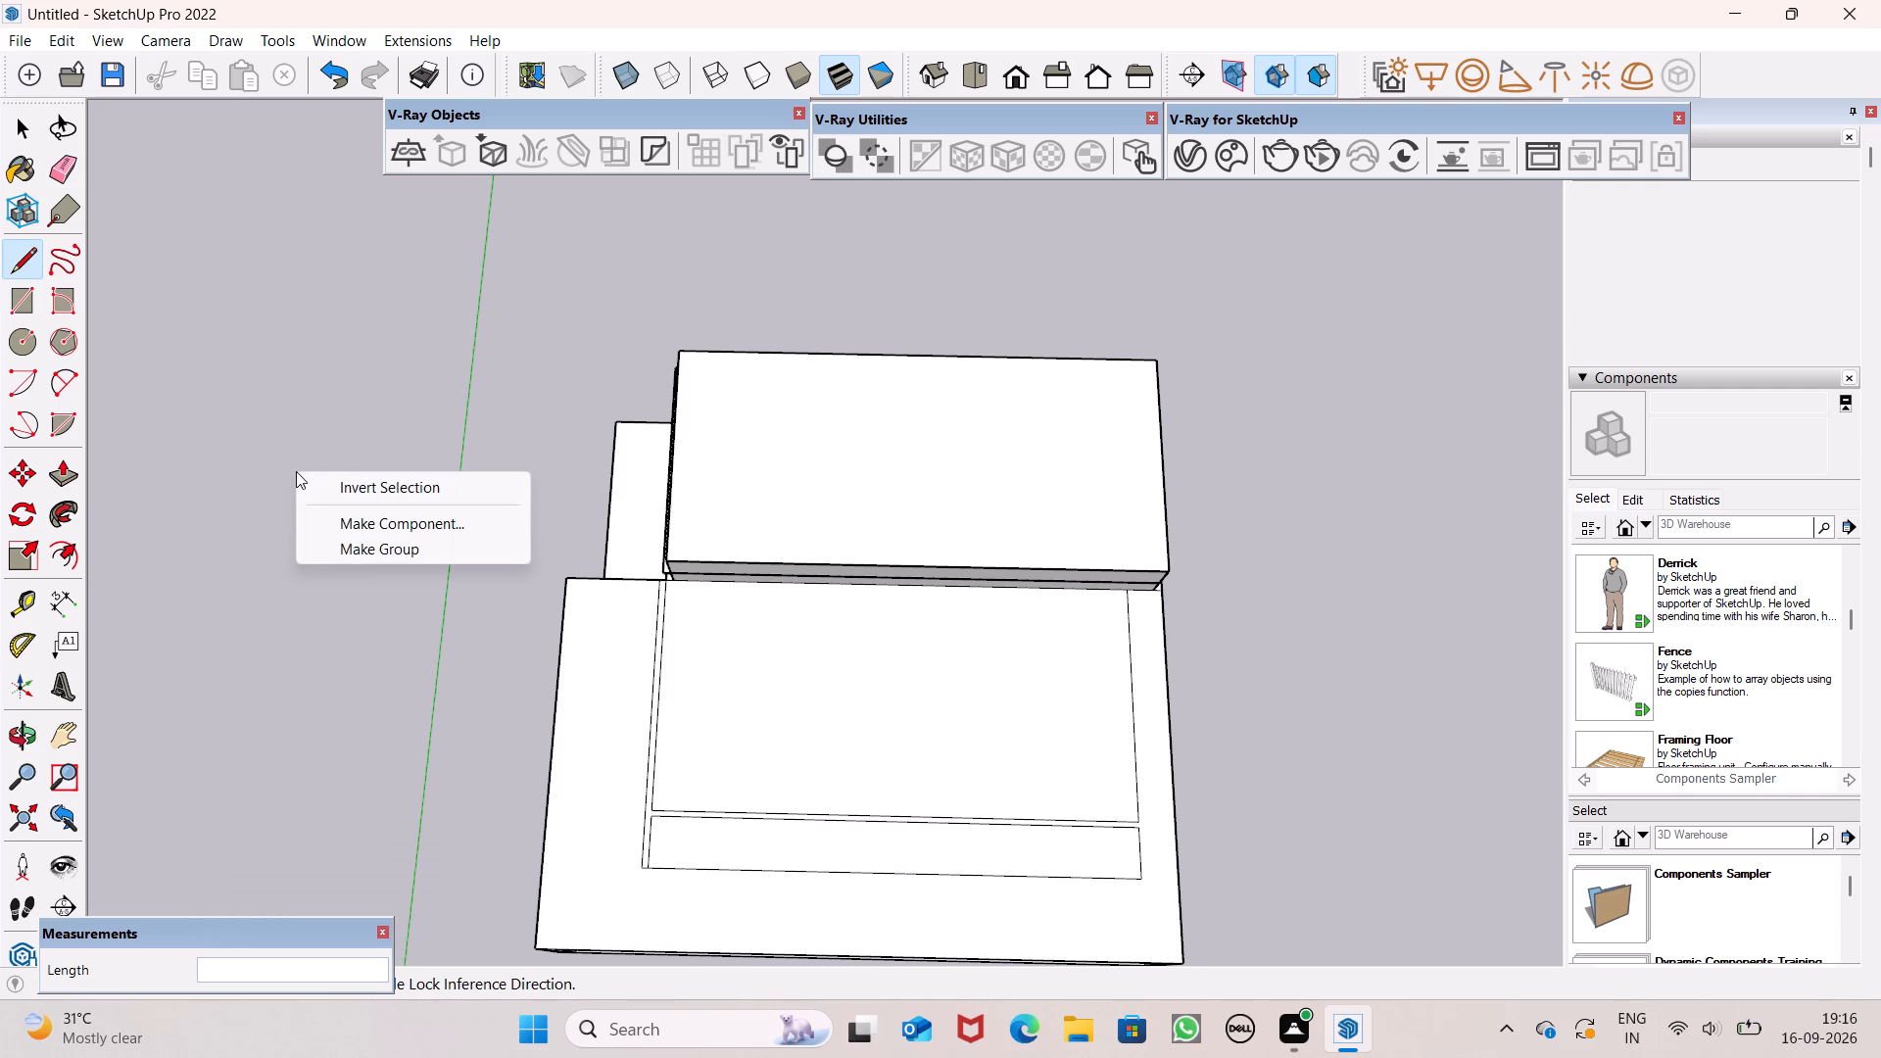
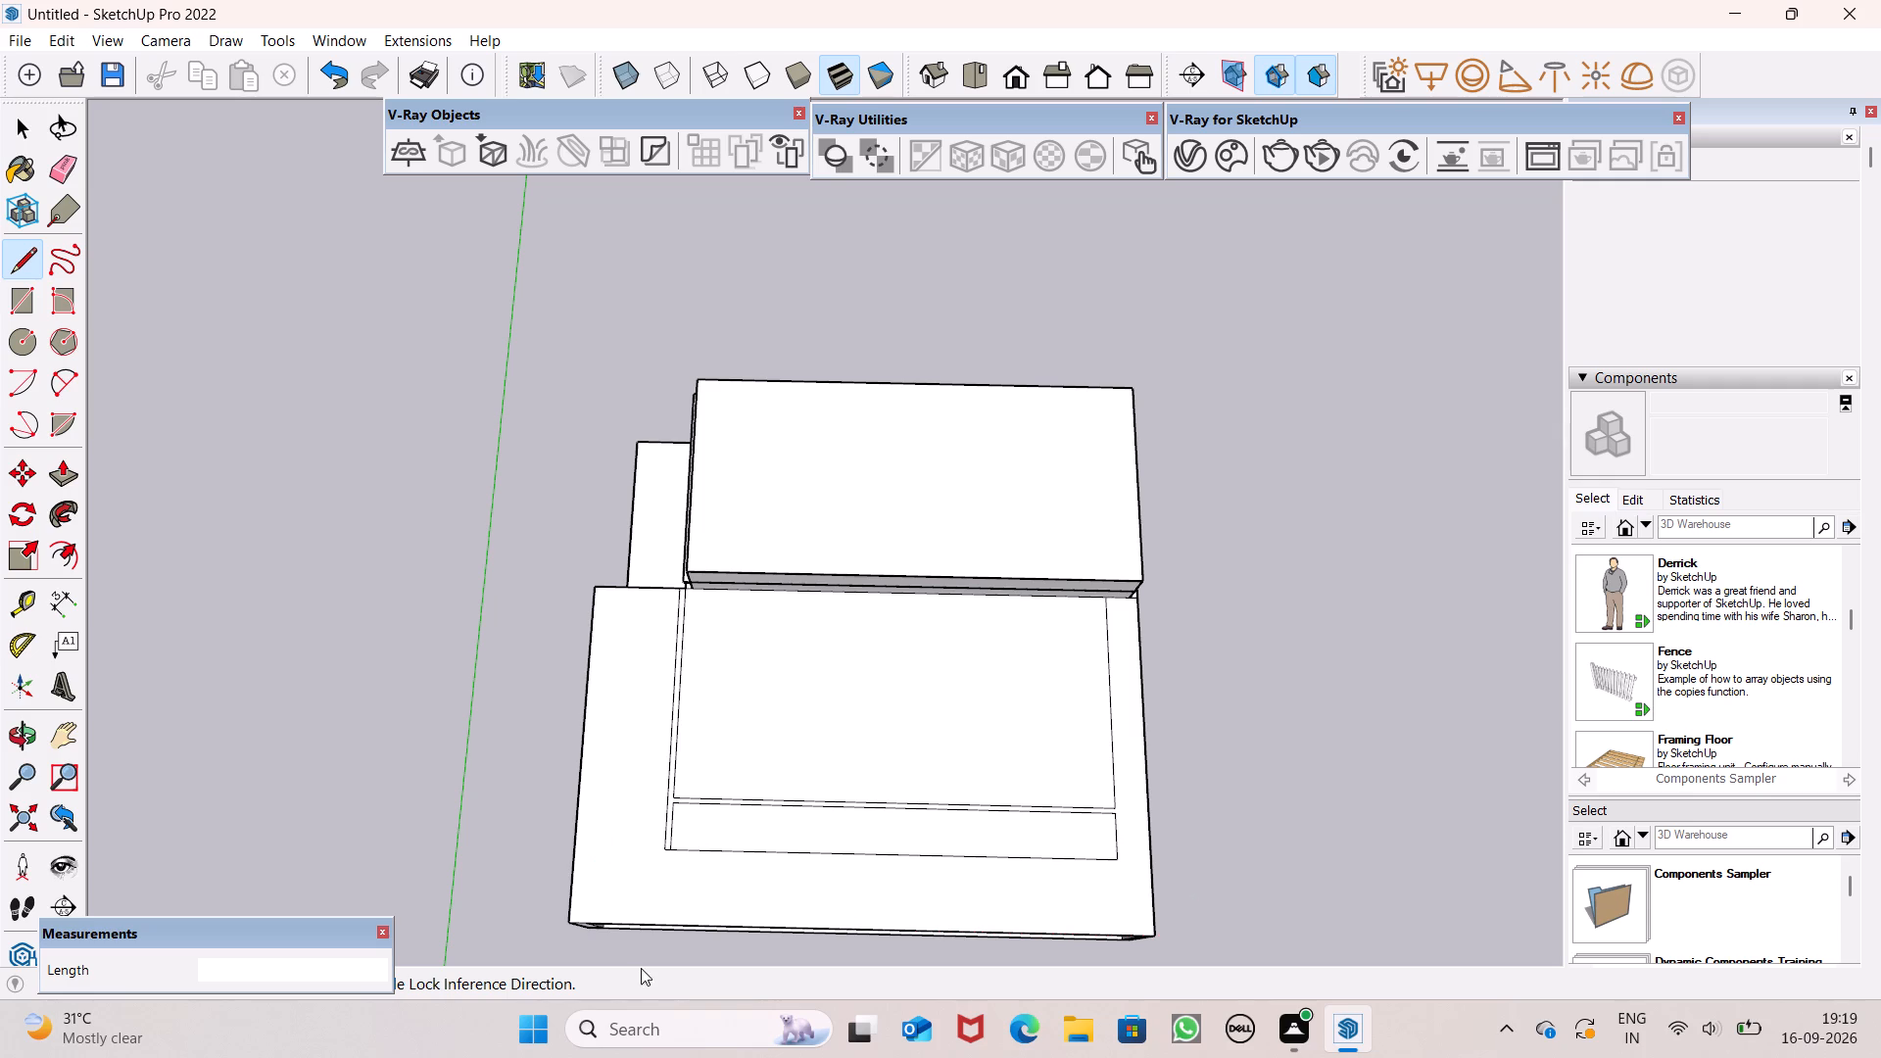
# Draw a 6" line extending forward from the front-left corner of the outline on the lower block's top face.
pyautogui.scroll(-2, 769, 875)
pyautogui.scroll(6, 835, 851)
pyautogui.scroll(2, 1139, 873)
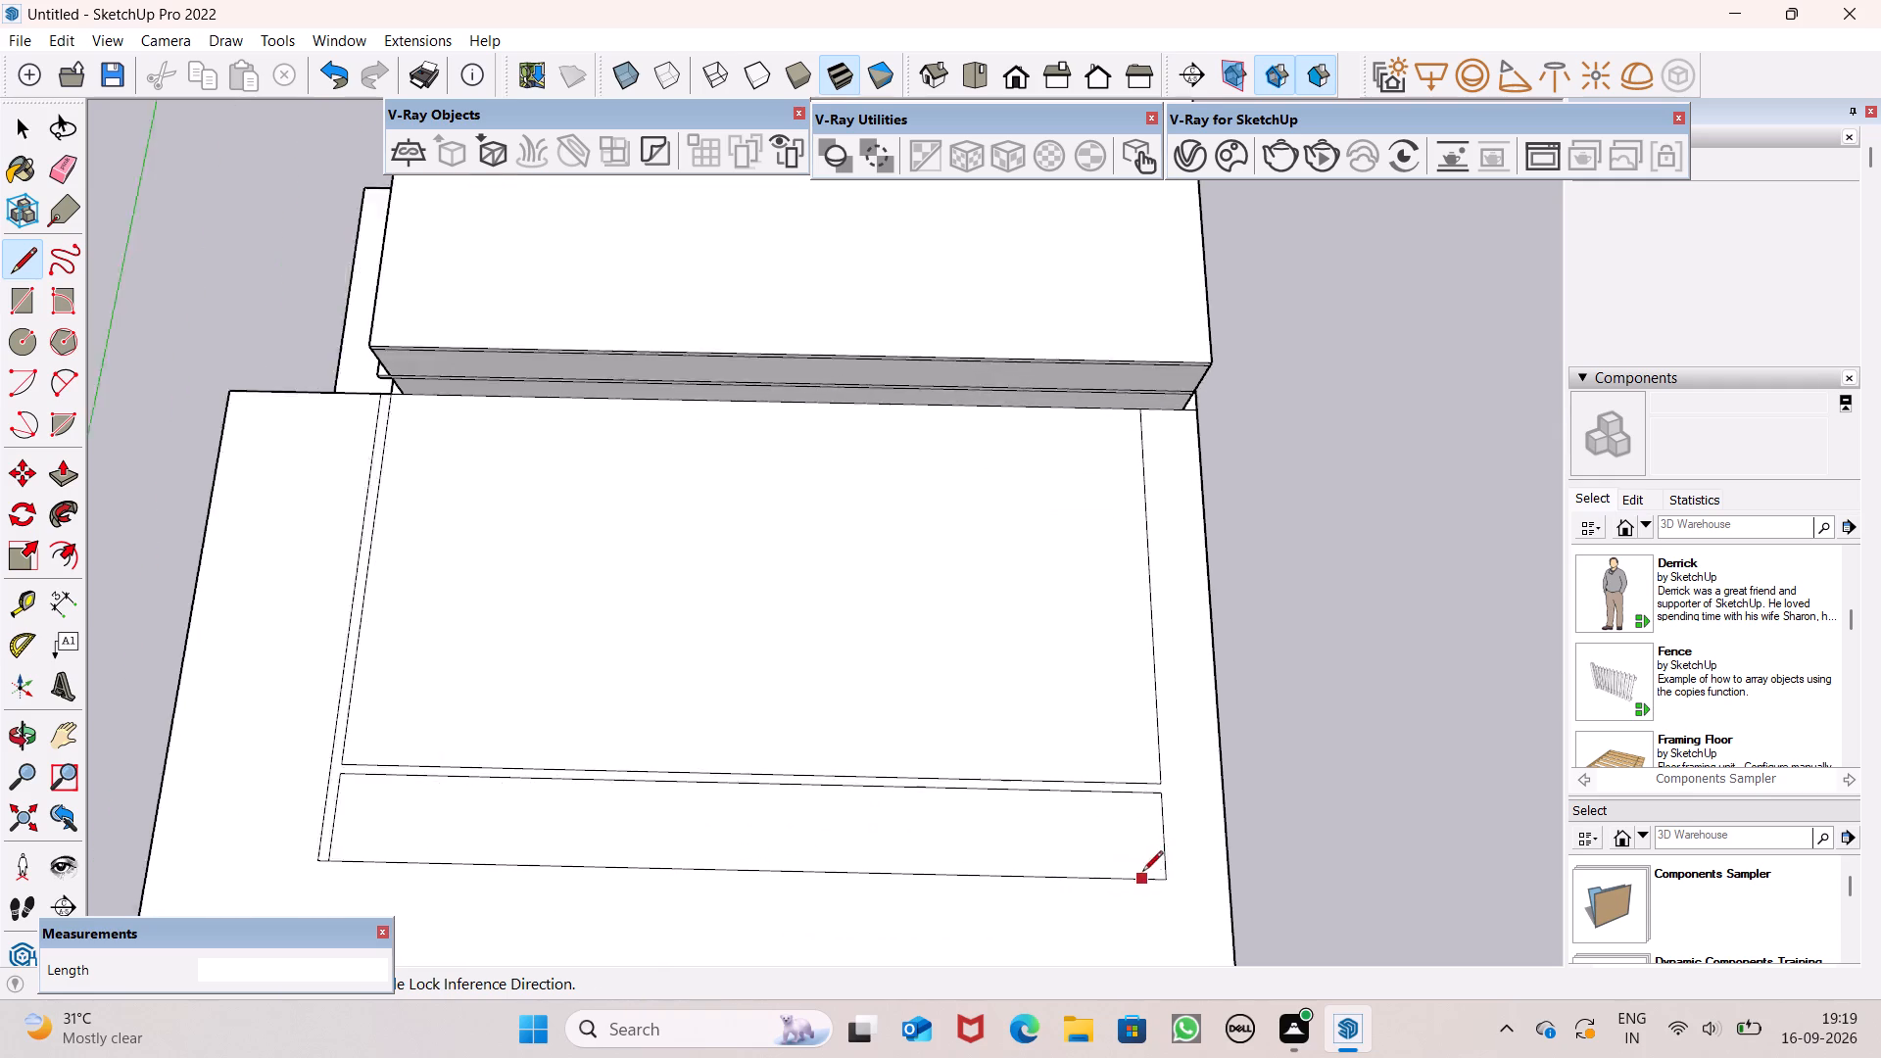
pyautogui.scroll(2, 1142, 873)
pyautogui.scroll(-8, 1129, 878)
pyautogui.scroll(7, 676, 849)
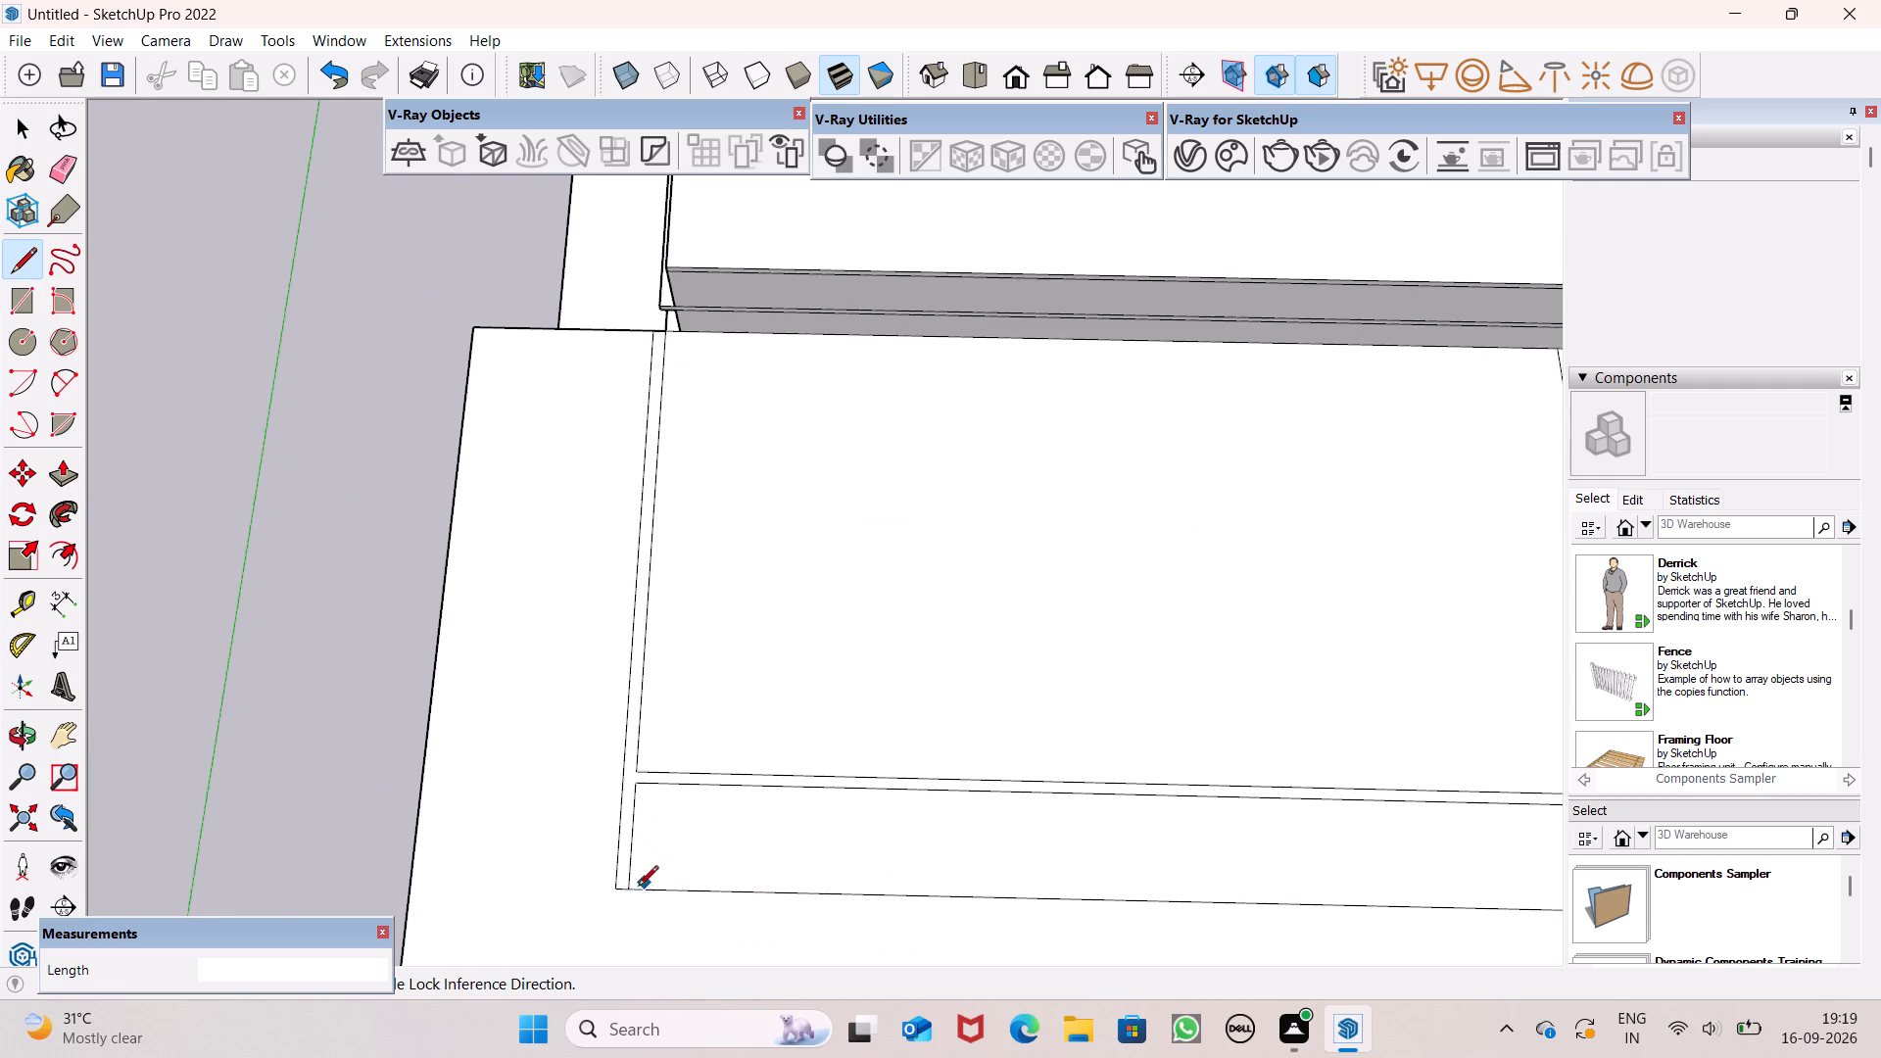
pyautogui.click(613, 891)
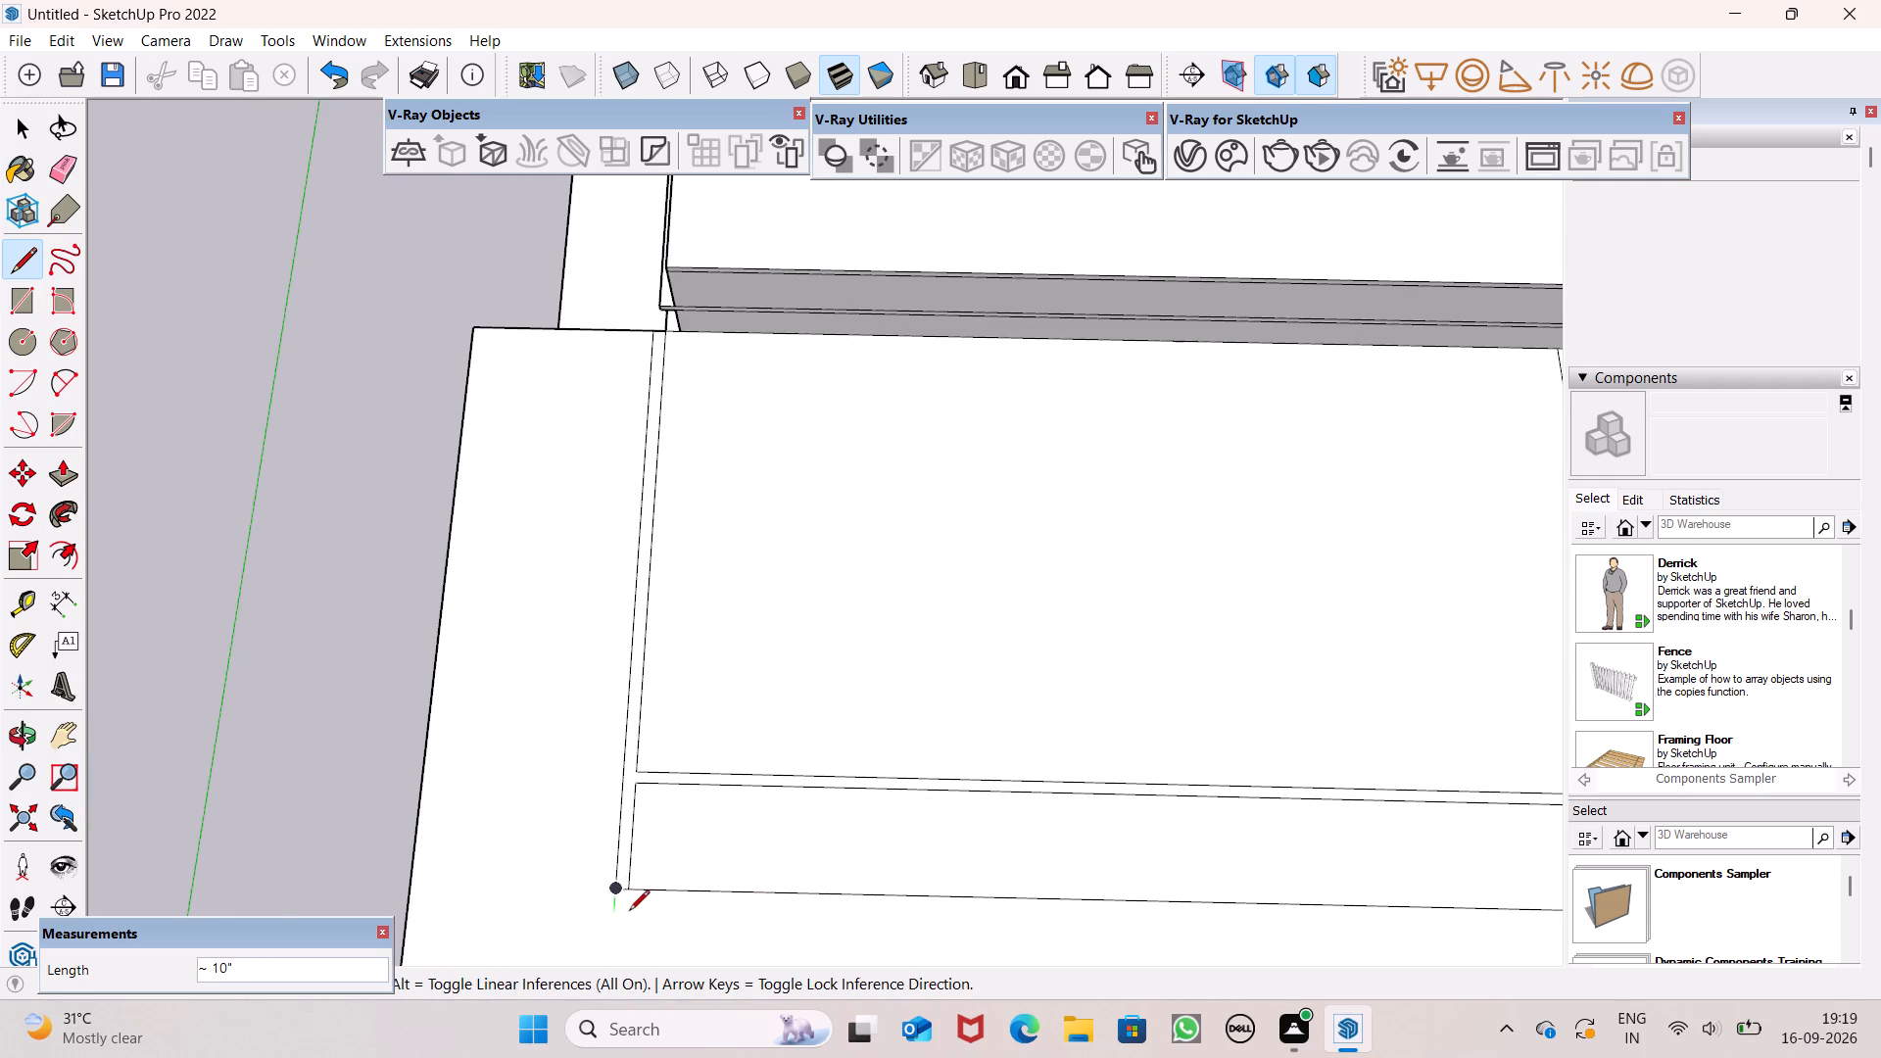
pyautogui.write('6"')
pyautogui.press('Return')
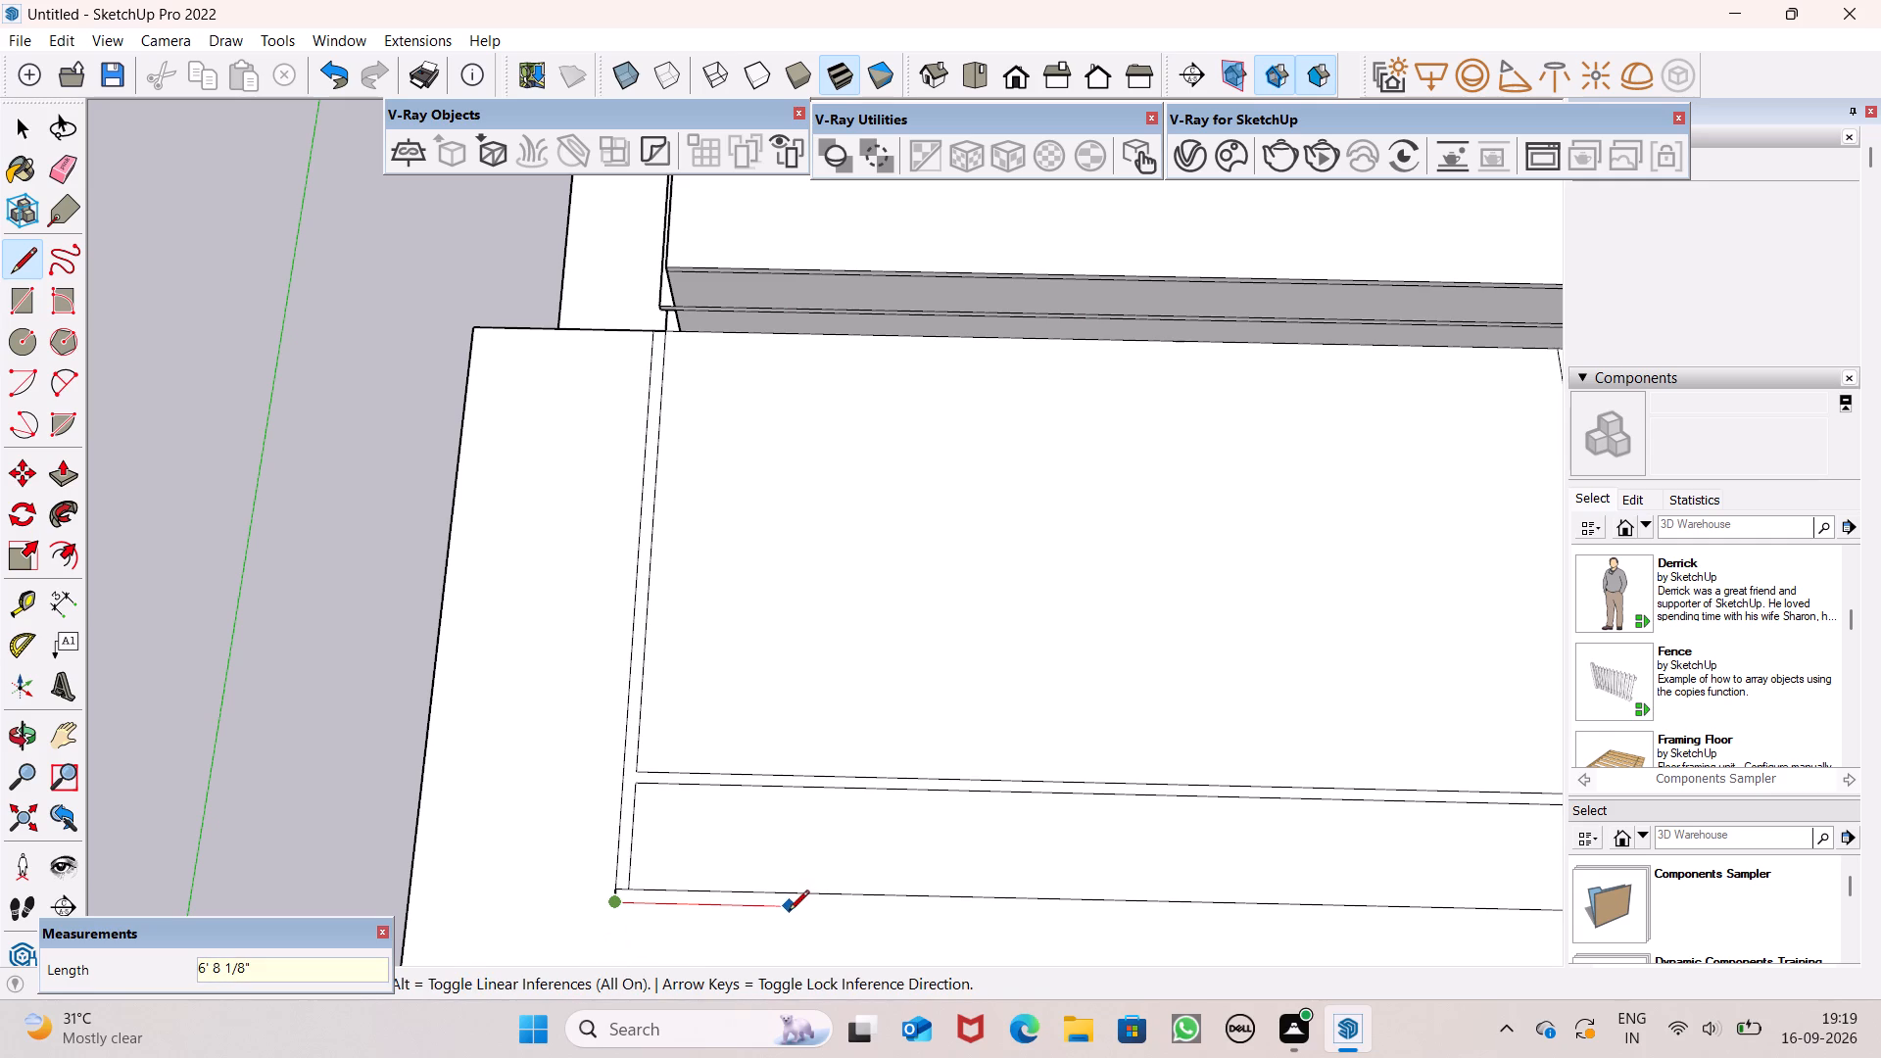
# Draw a line from the 6" extension's end, parallel to the outline's front edge, running slightly past its front-right corner.
pyautogui.scroll(-4, 729, 887)
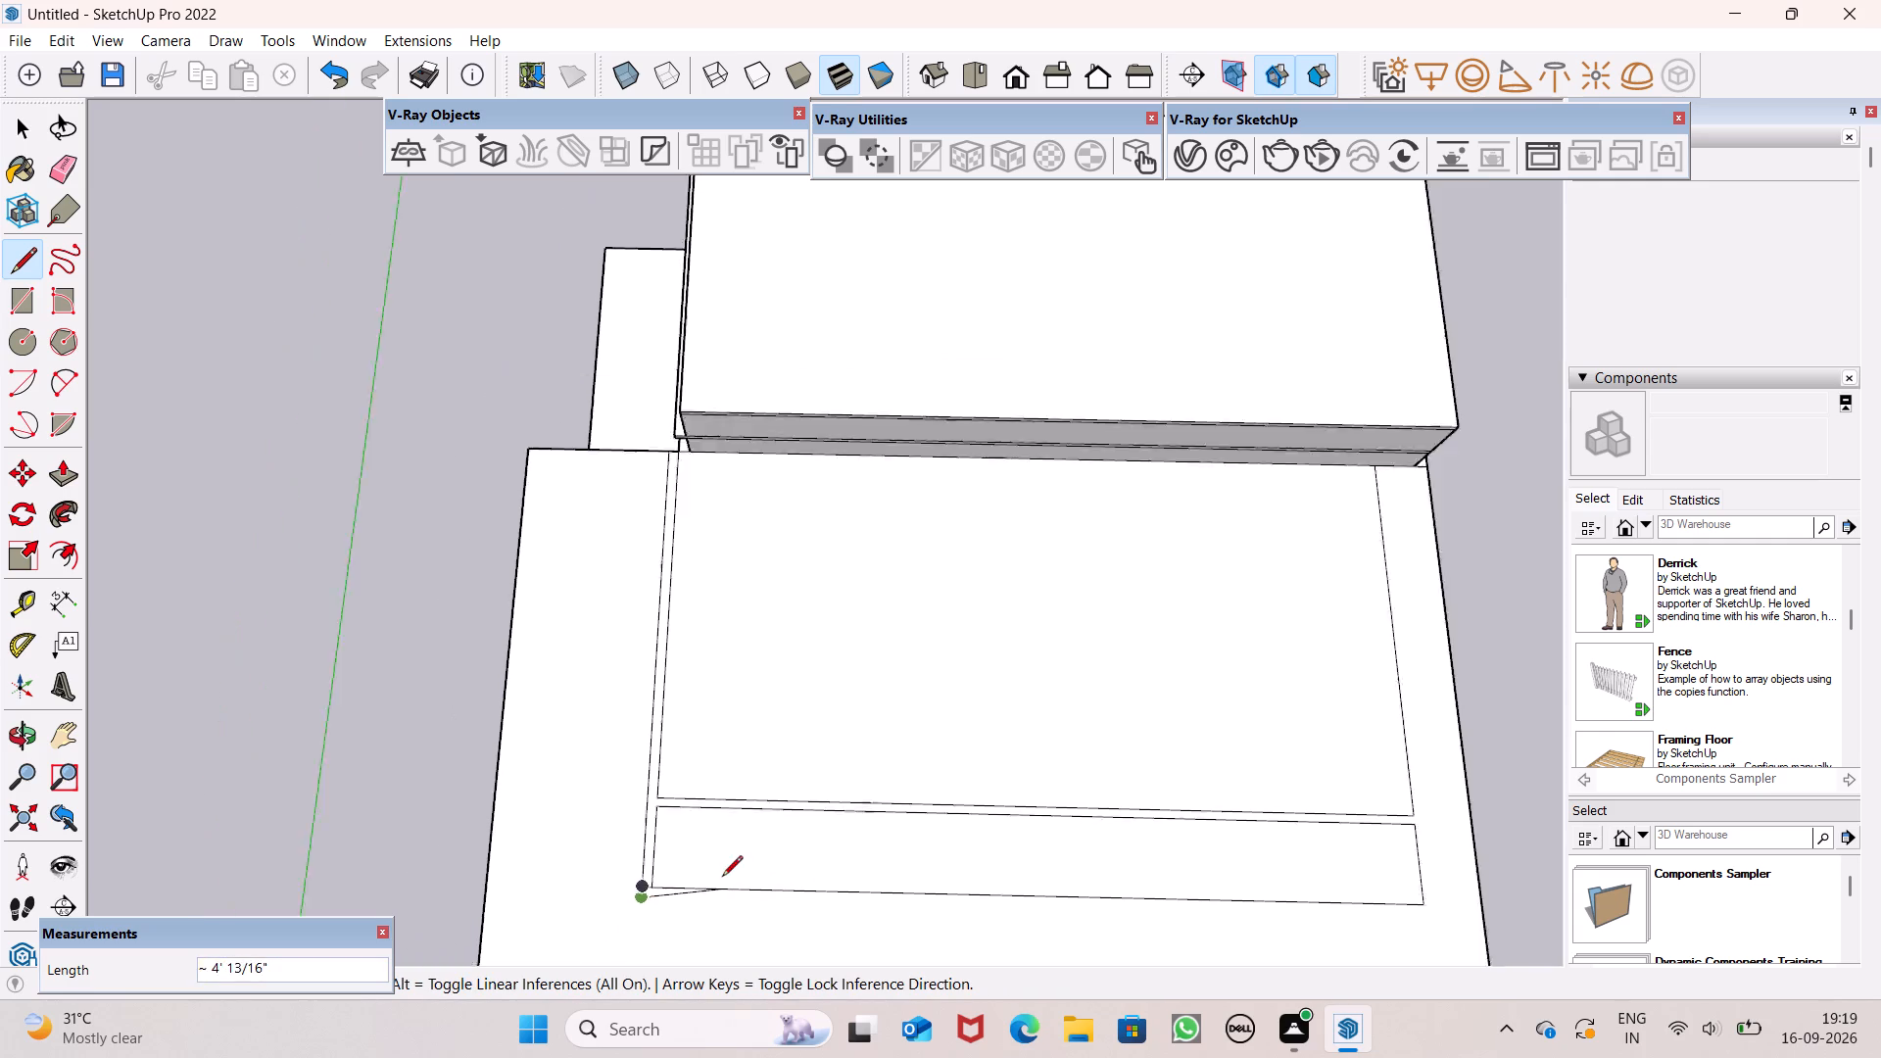
pyautogui.scroll(-2, 722, 878)
pyautogui.scroll(5, 1310, 931)
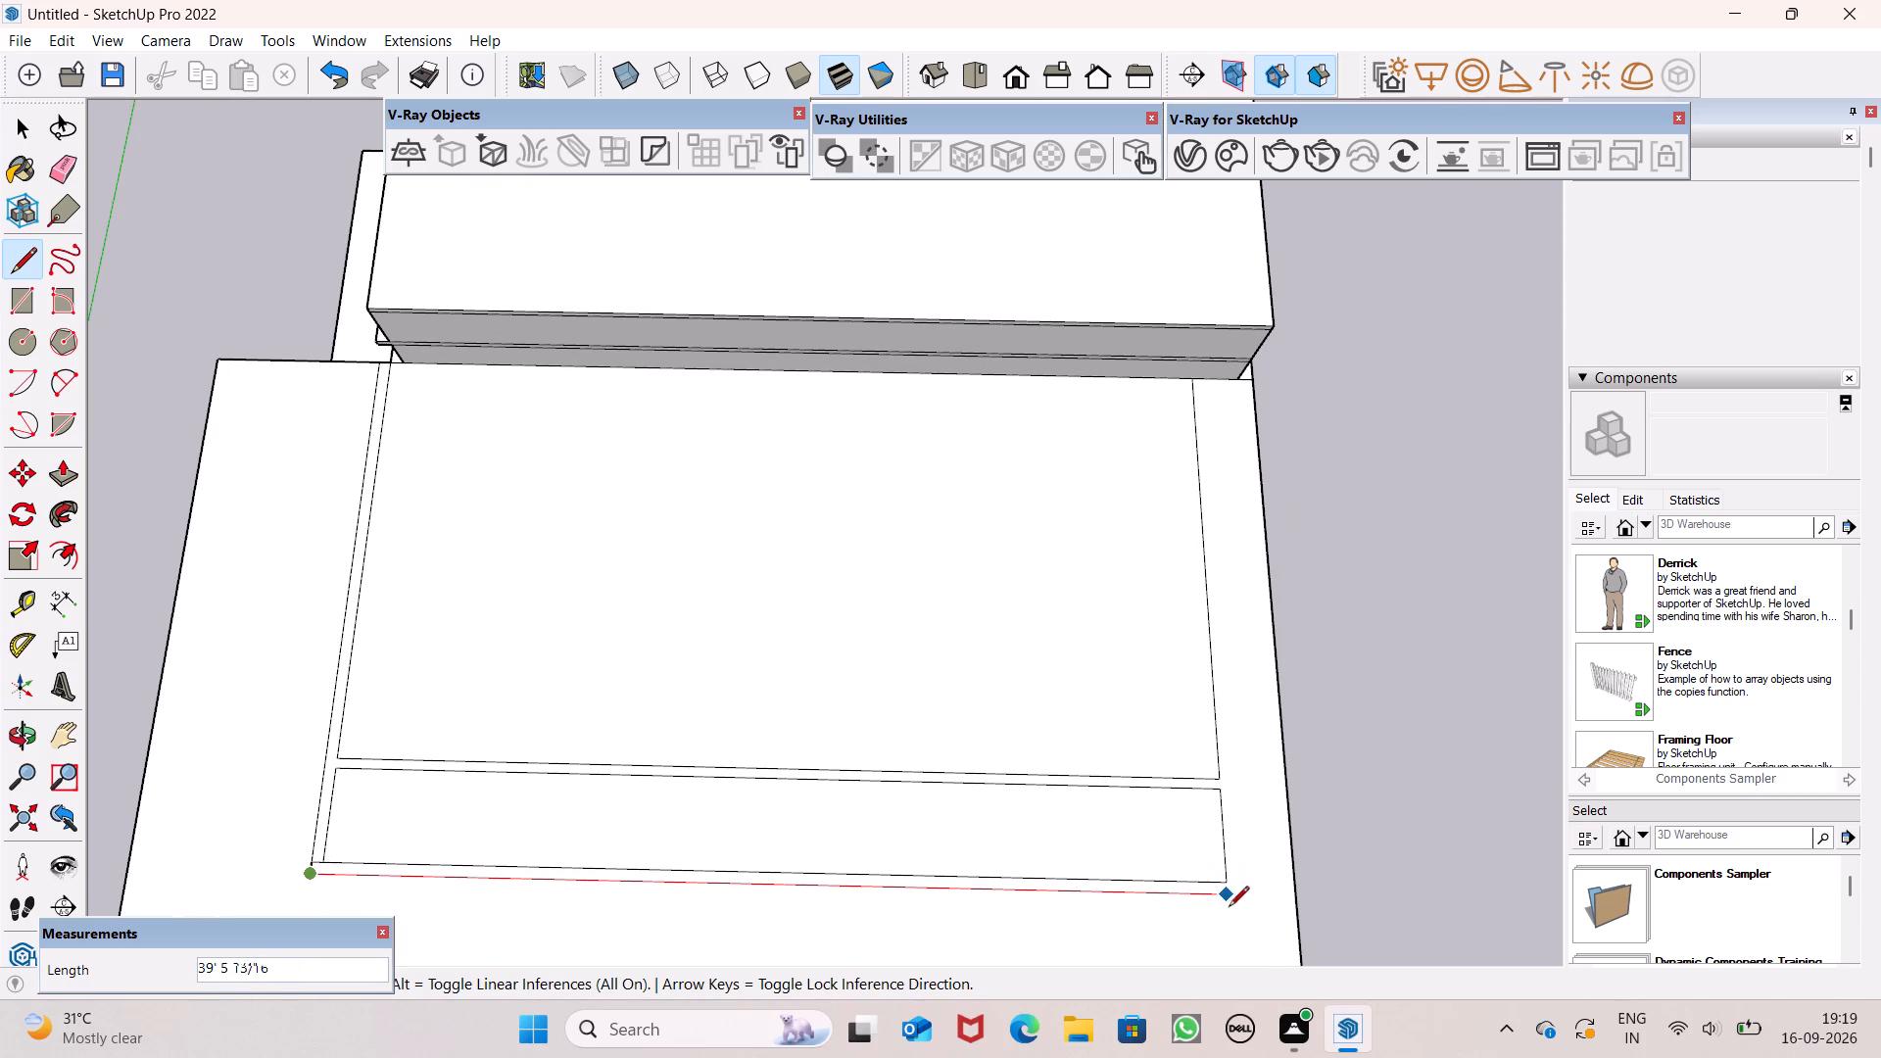
pyautogui.scroll(4, 1238, 908)
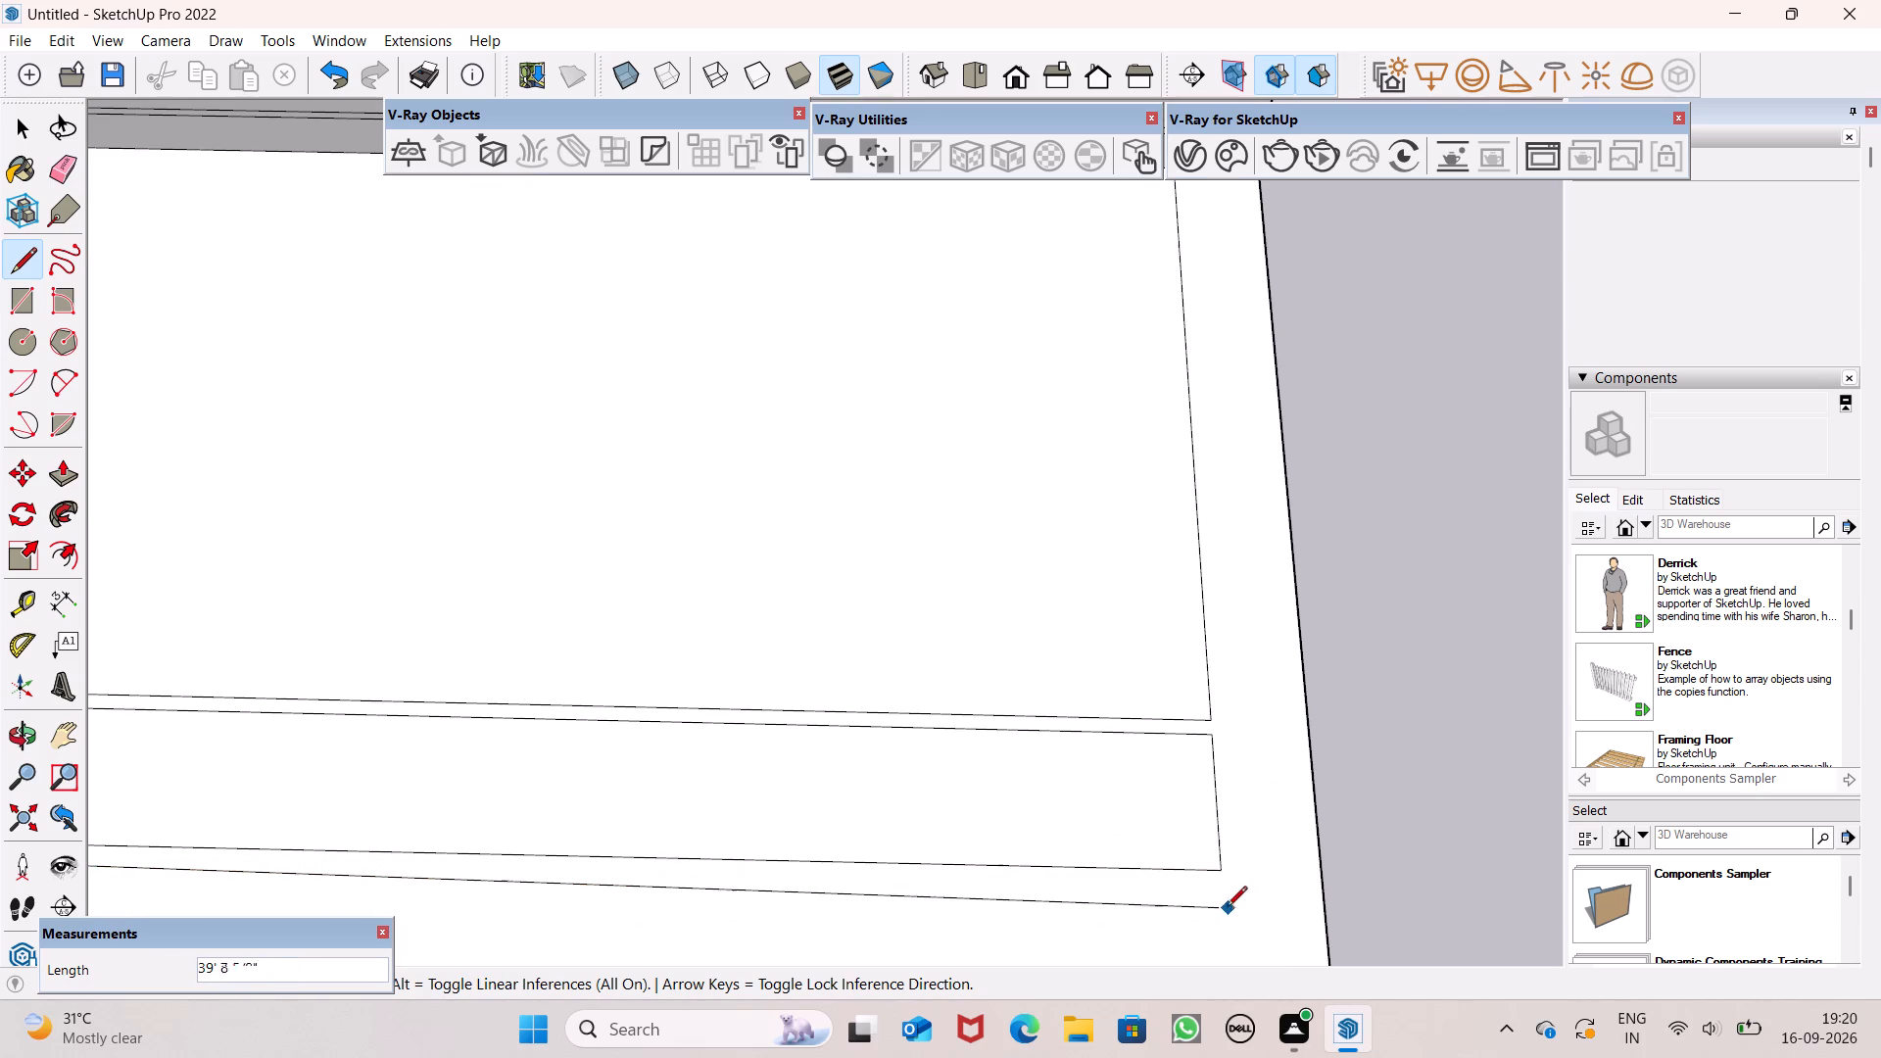
pyautogui.click(1260, 892)
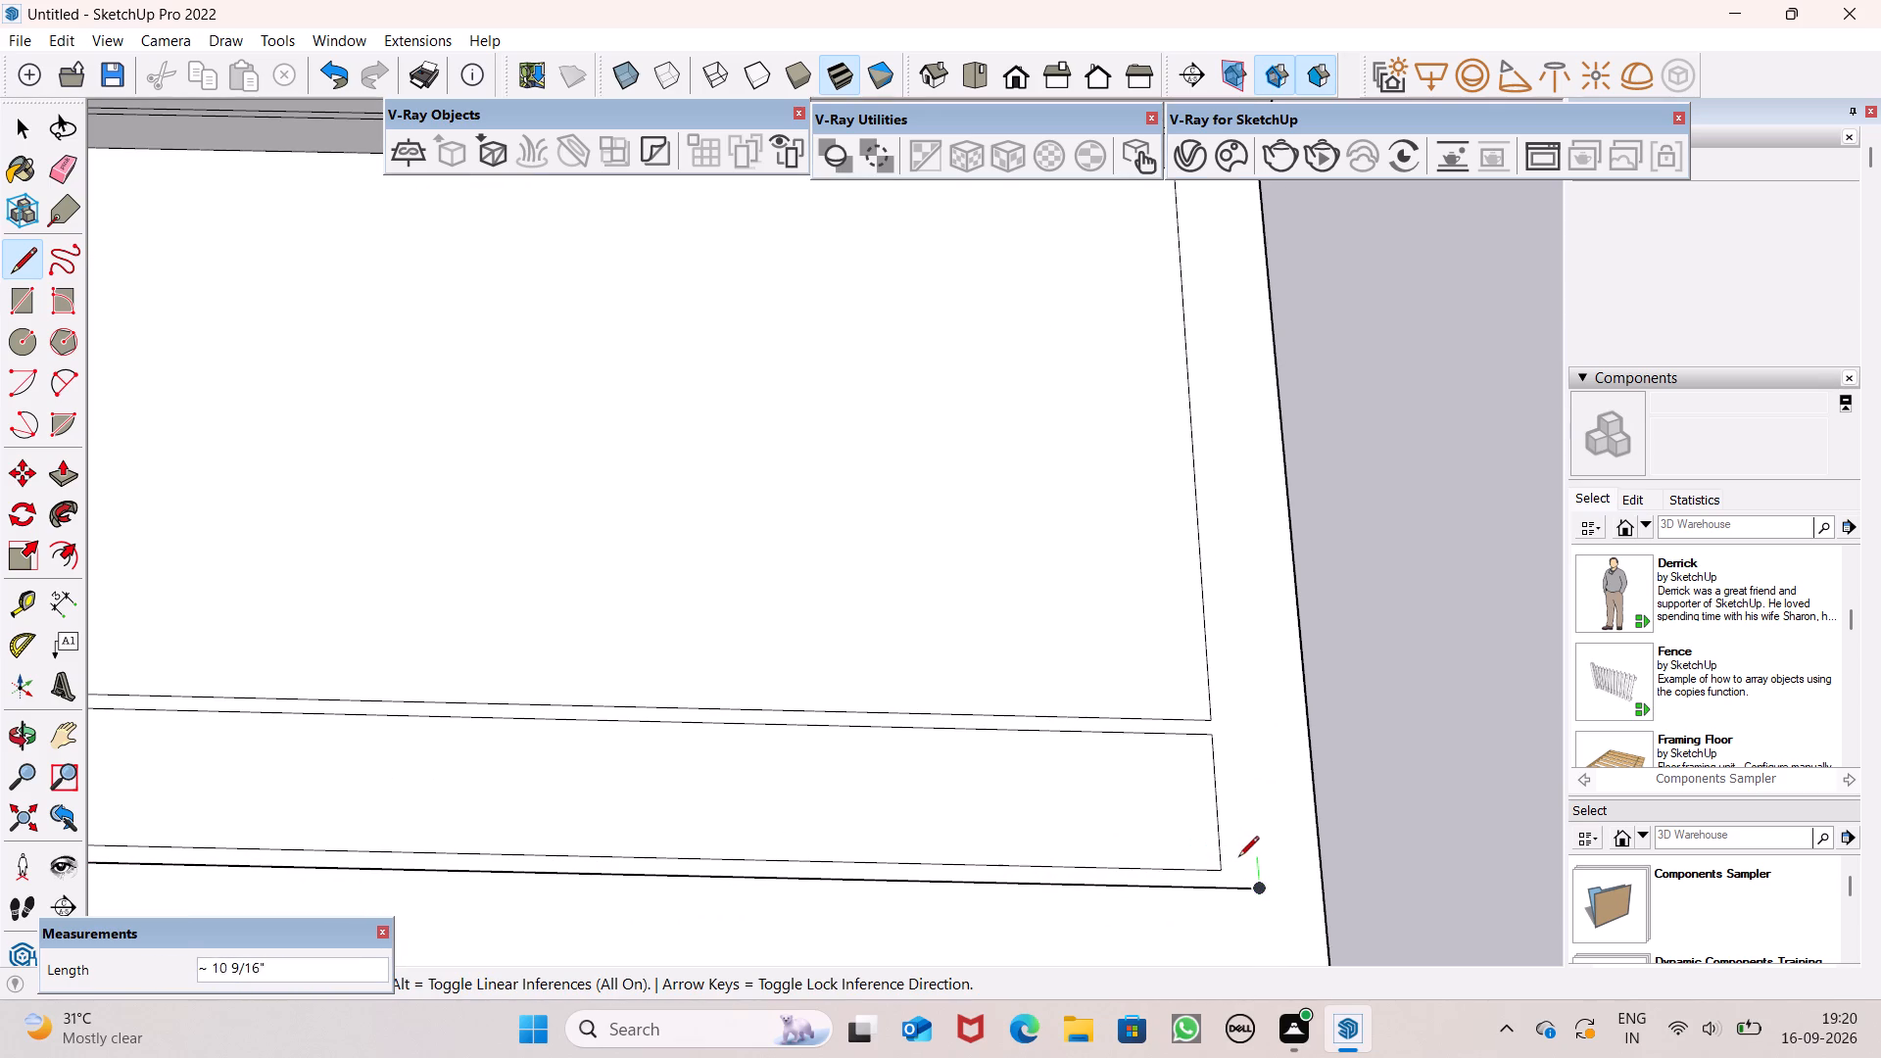
pyautogui.press('space')
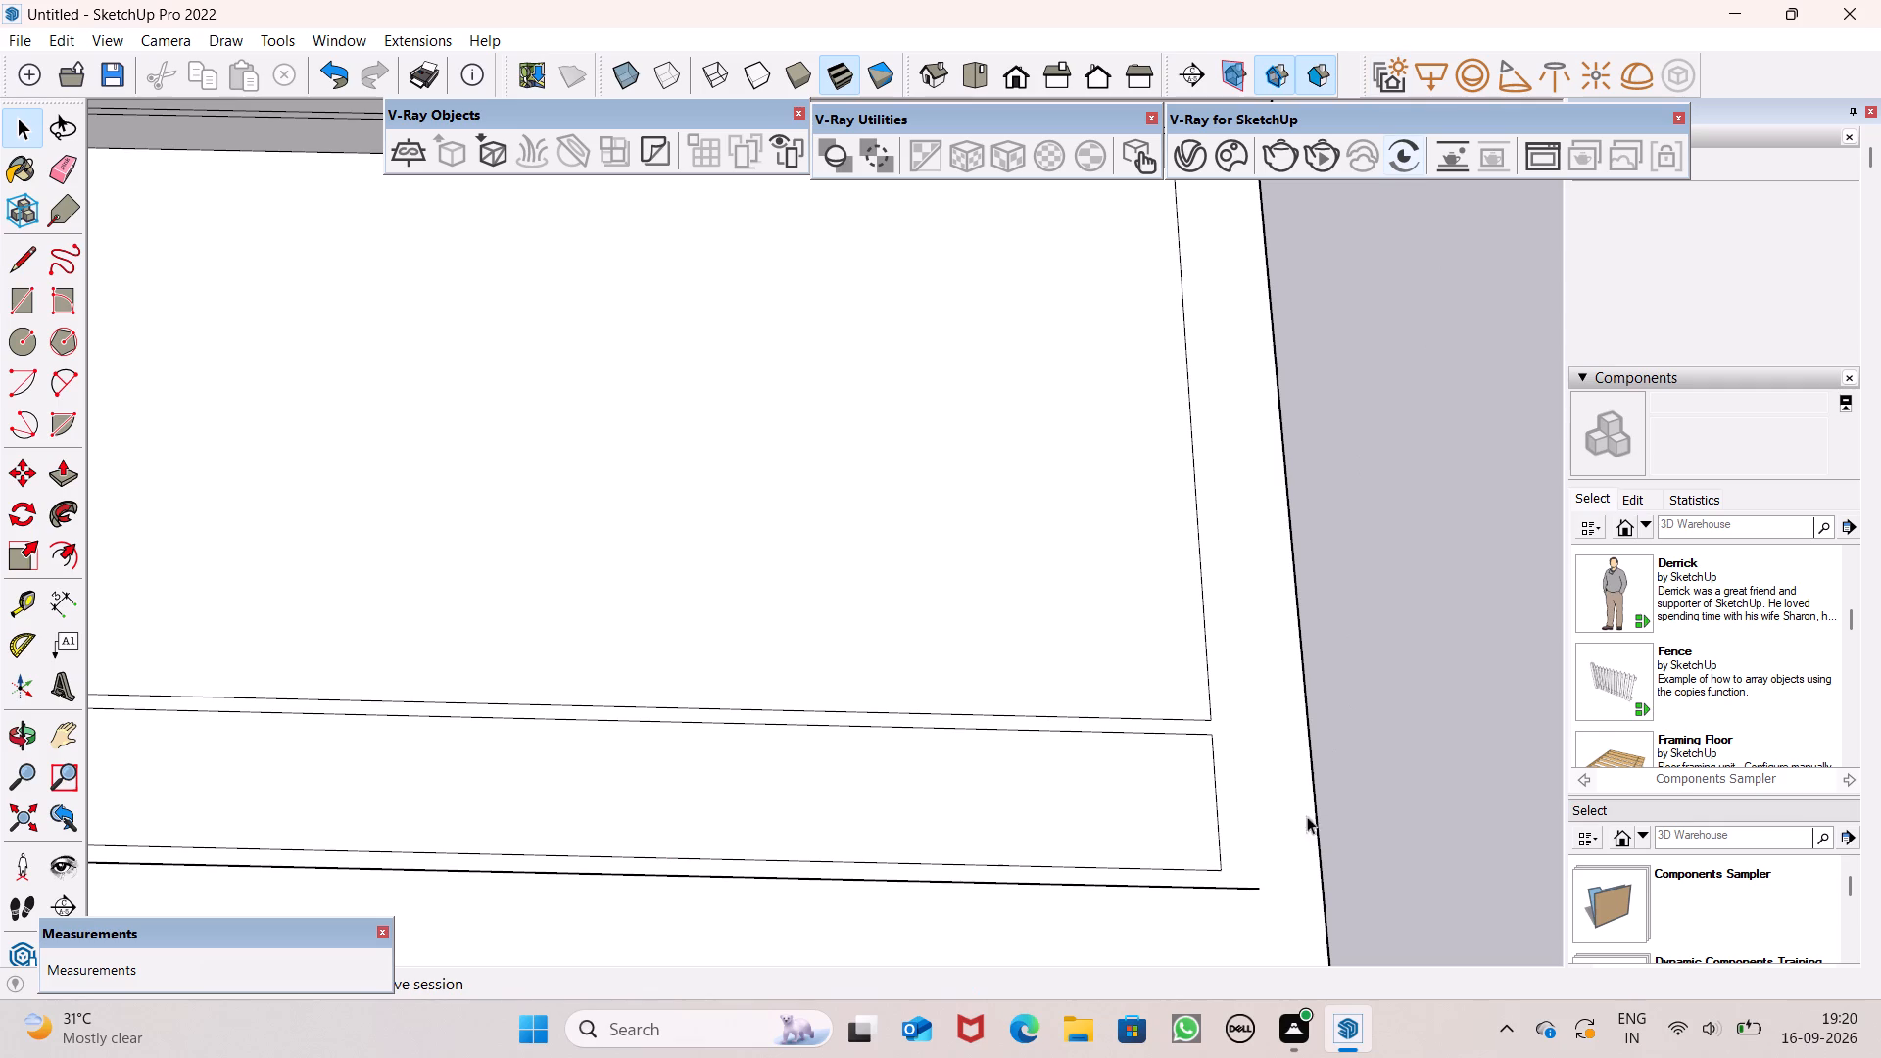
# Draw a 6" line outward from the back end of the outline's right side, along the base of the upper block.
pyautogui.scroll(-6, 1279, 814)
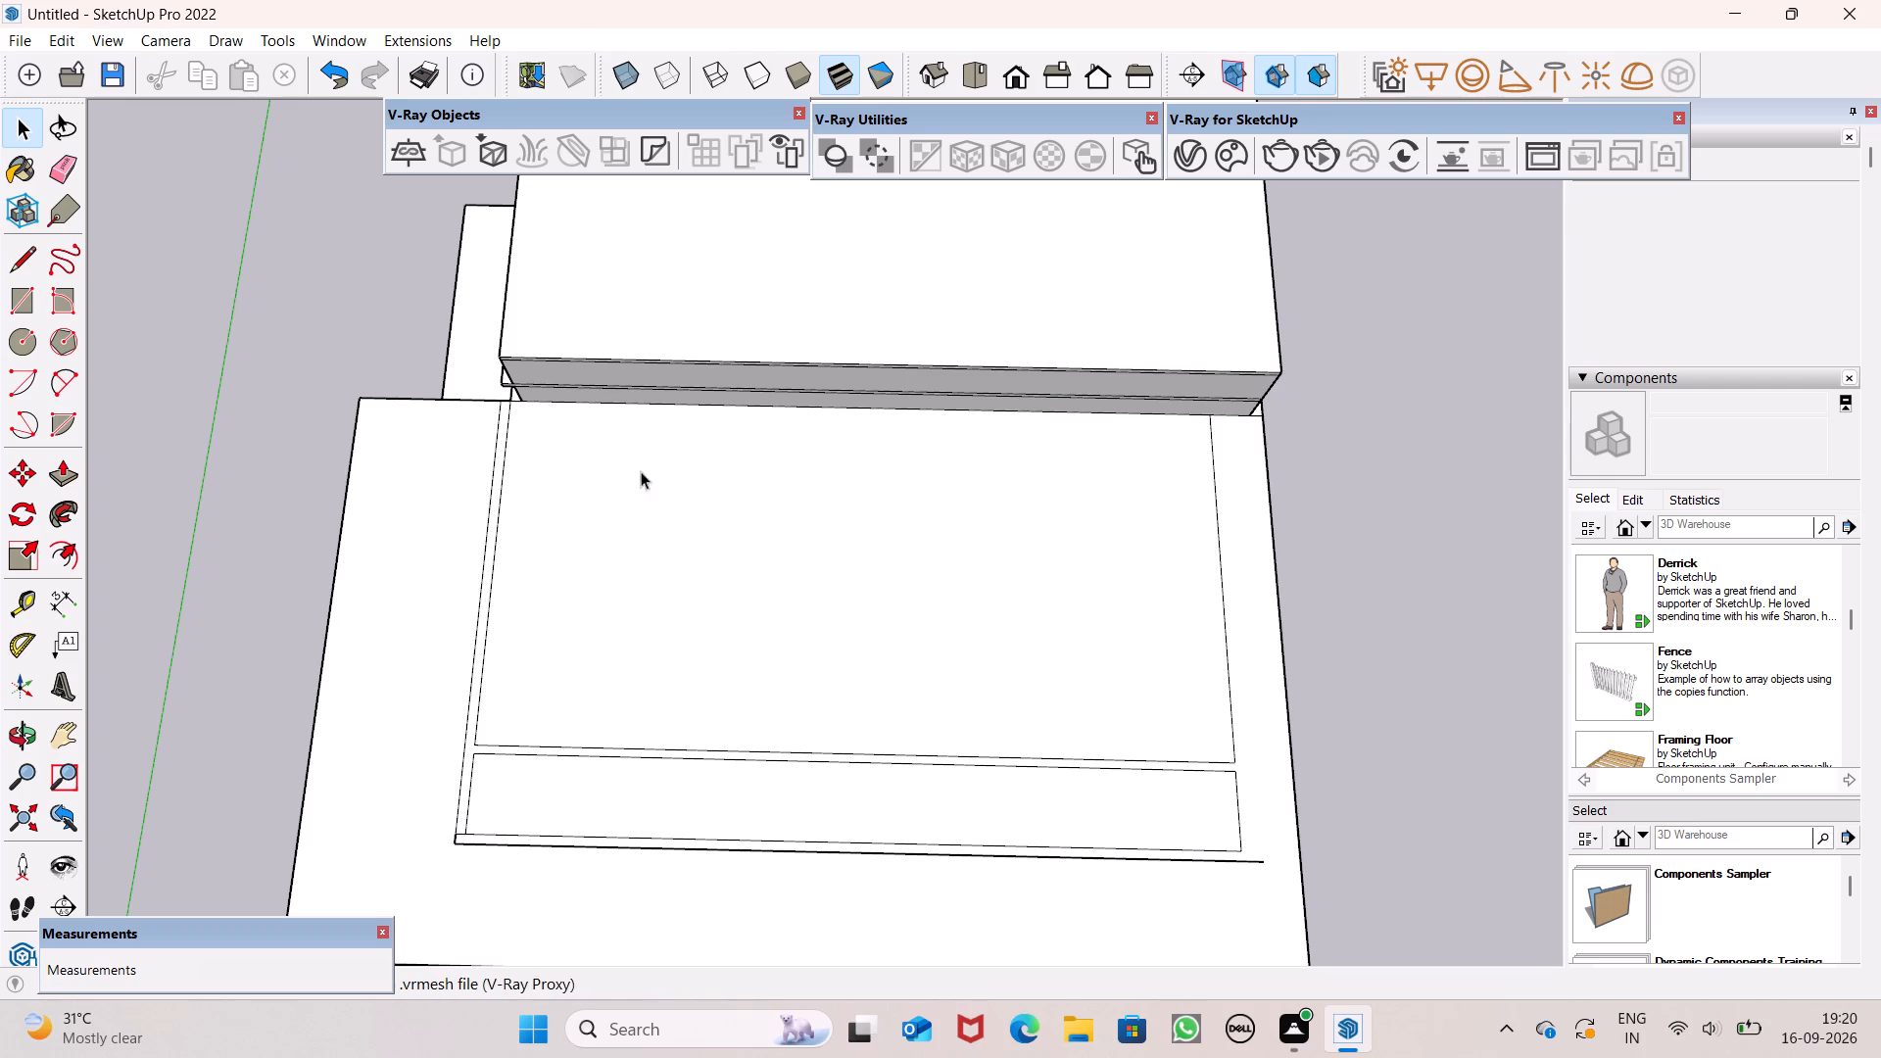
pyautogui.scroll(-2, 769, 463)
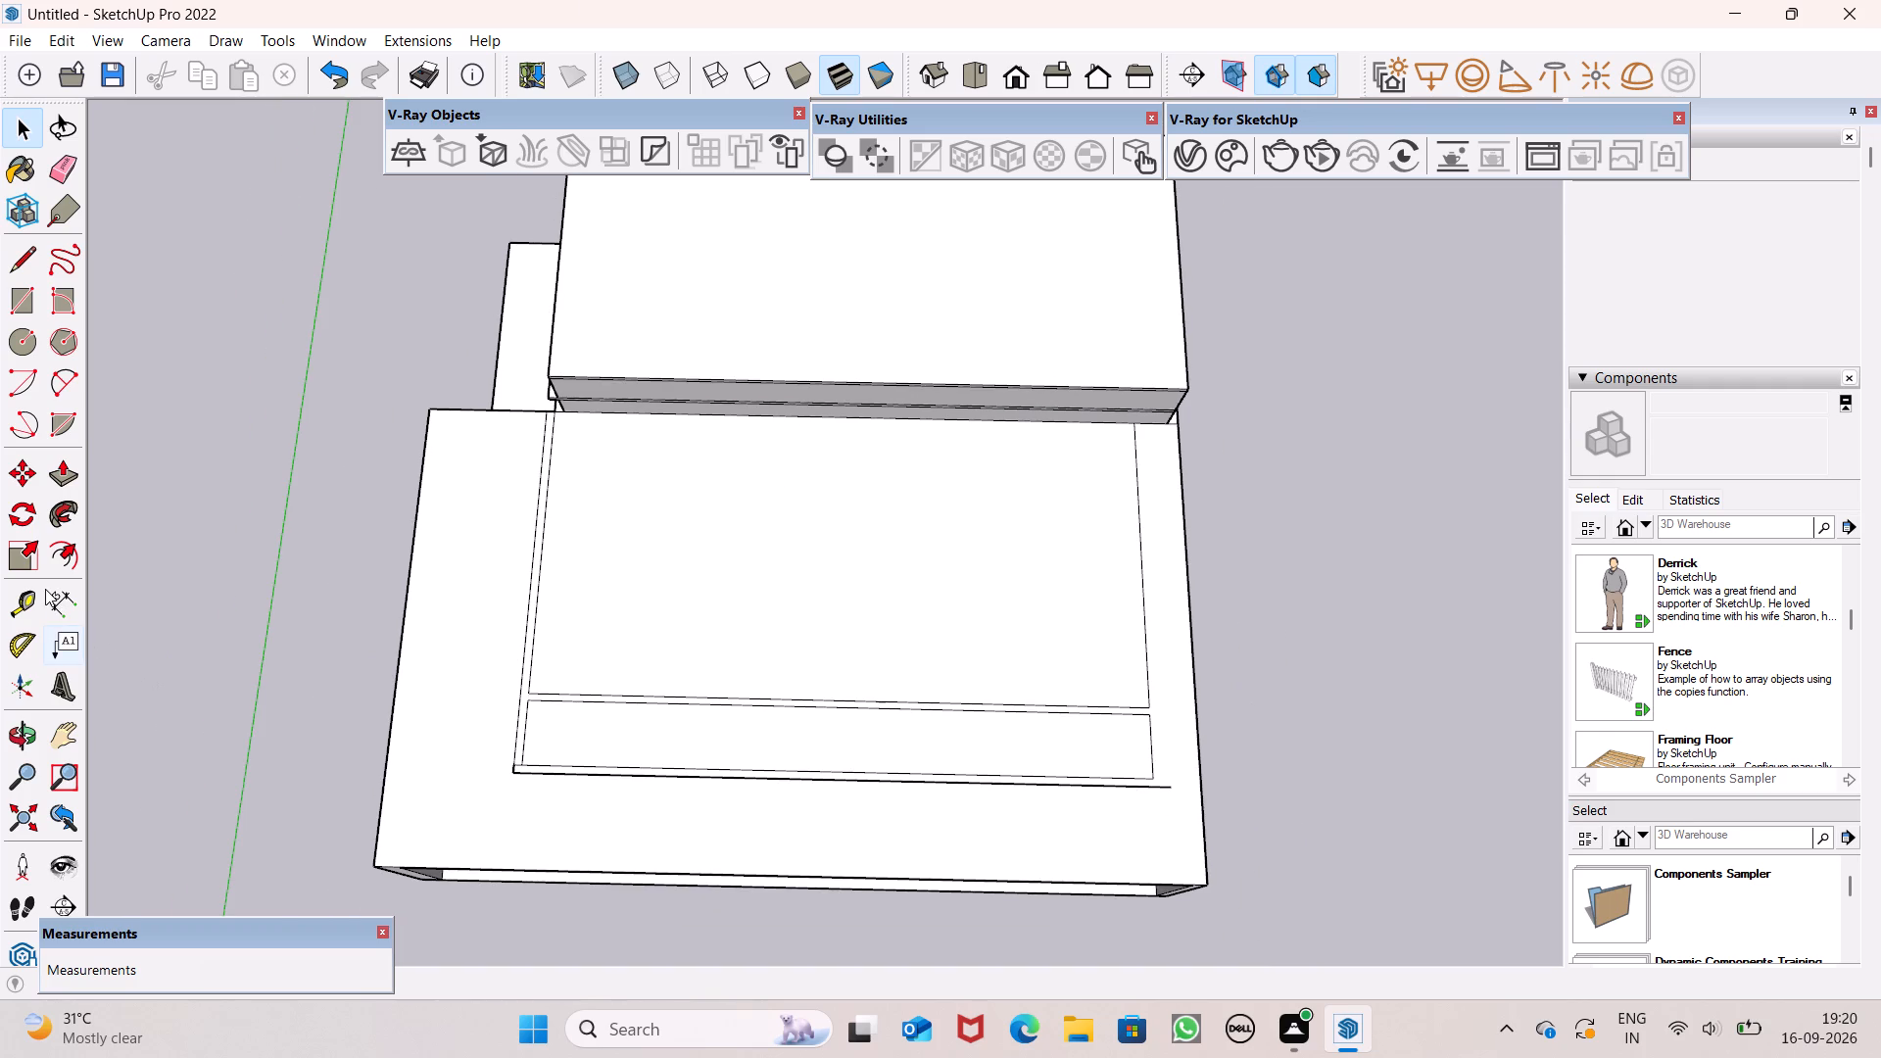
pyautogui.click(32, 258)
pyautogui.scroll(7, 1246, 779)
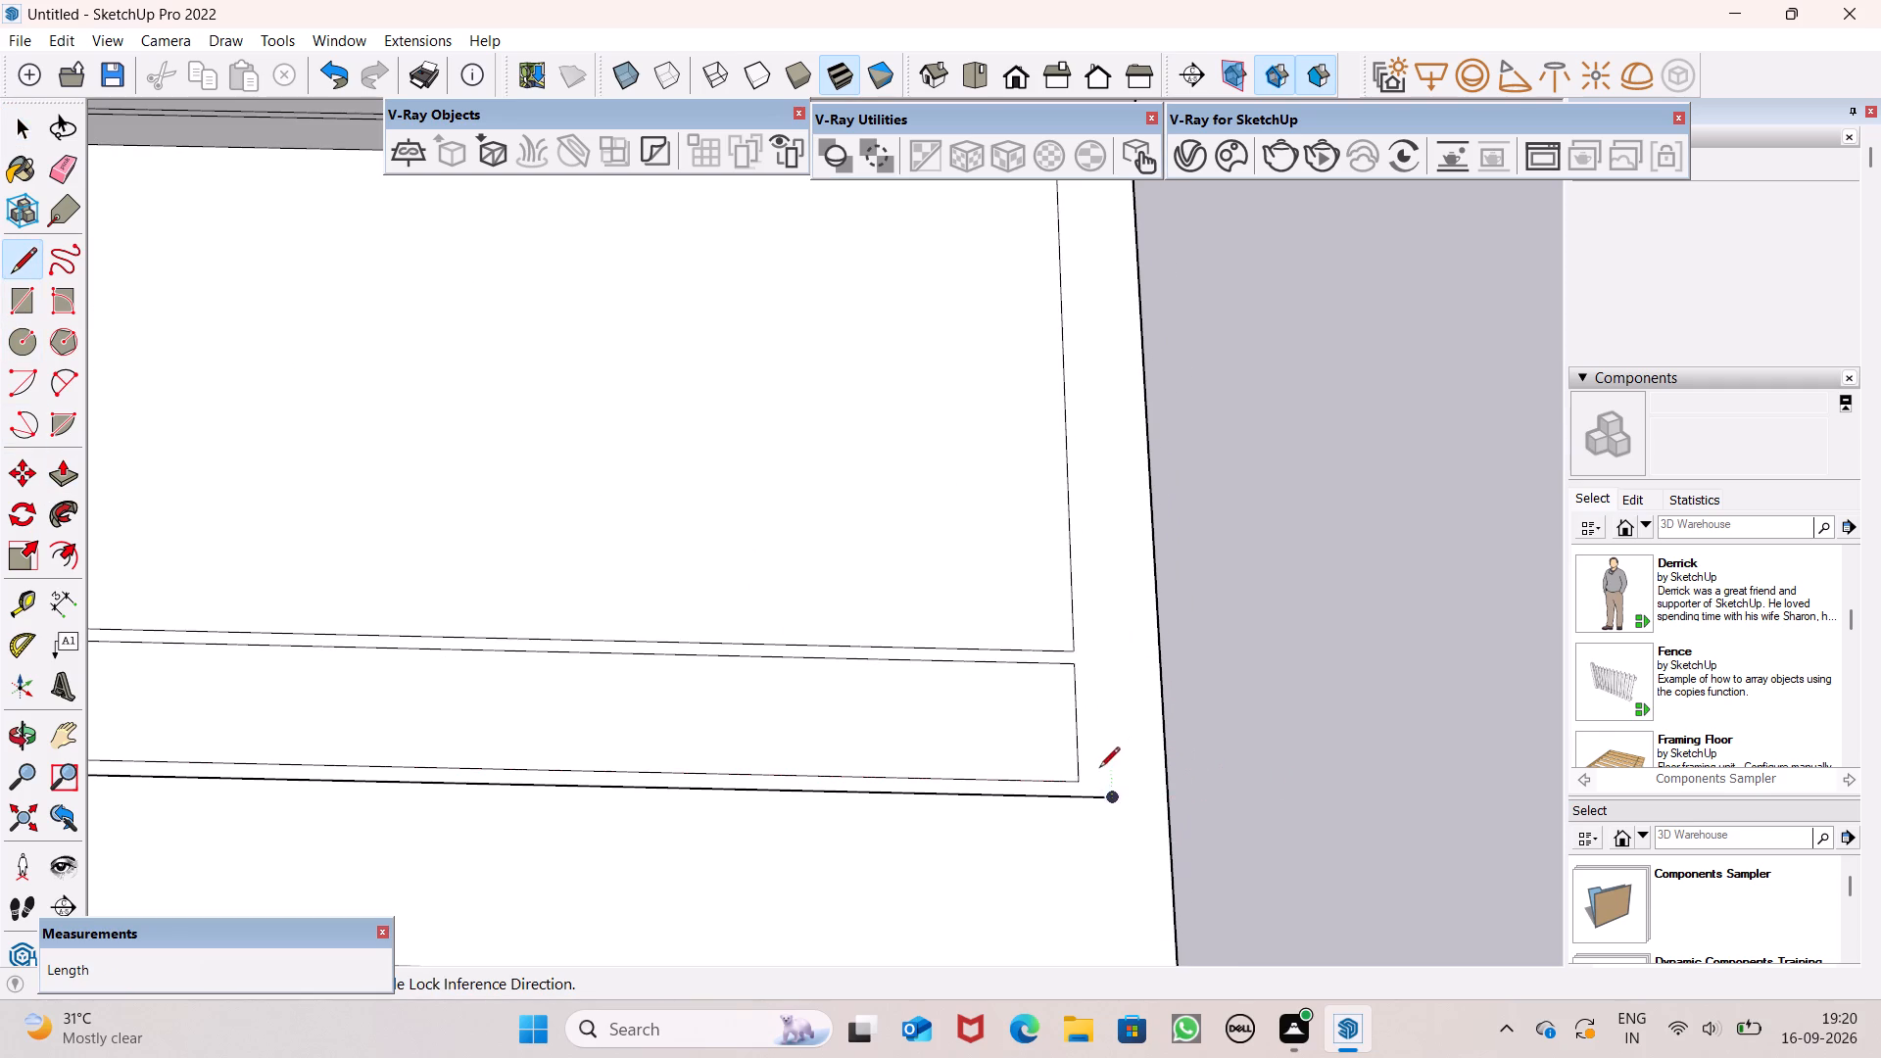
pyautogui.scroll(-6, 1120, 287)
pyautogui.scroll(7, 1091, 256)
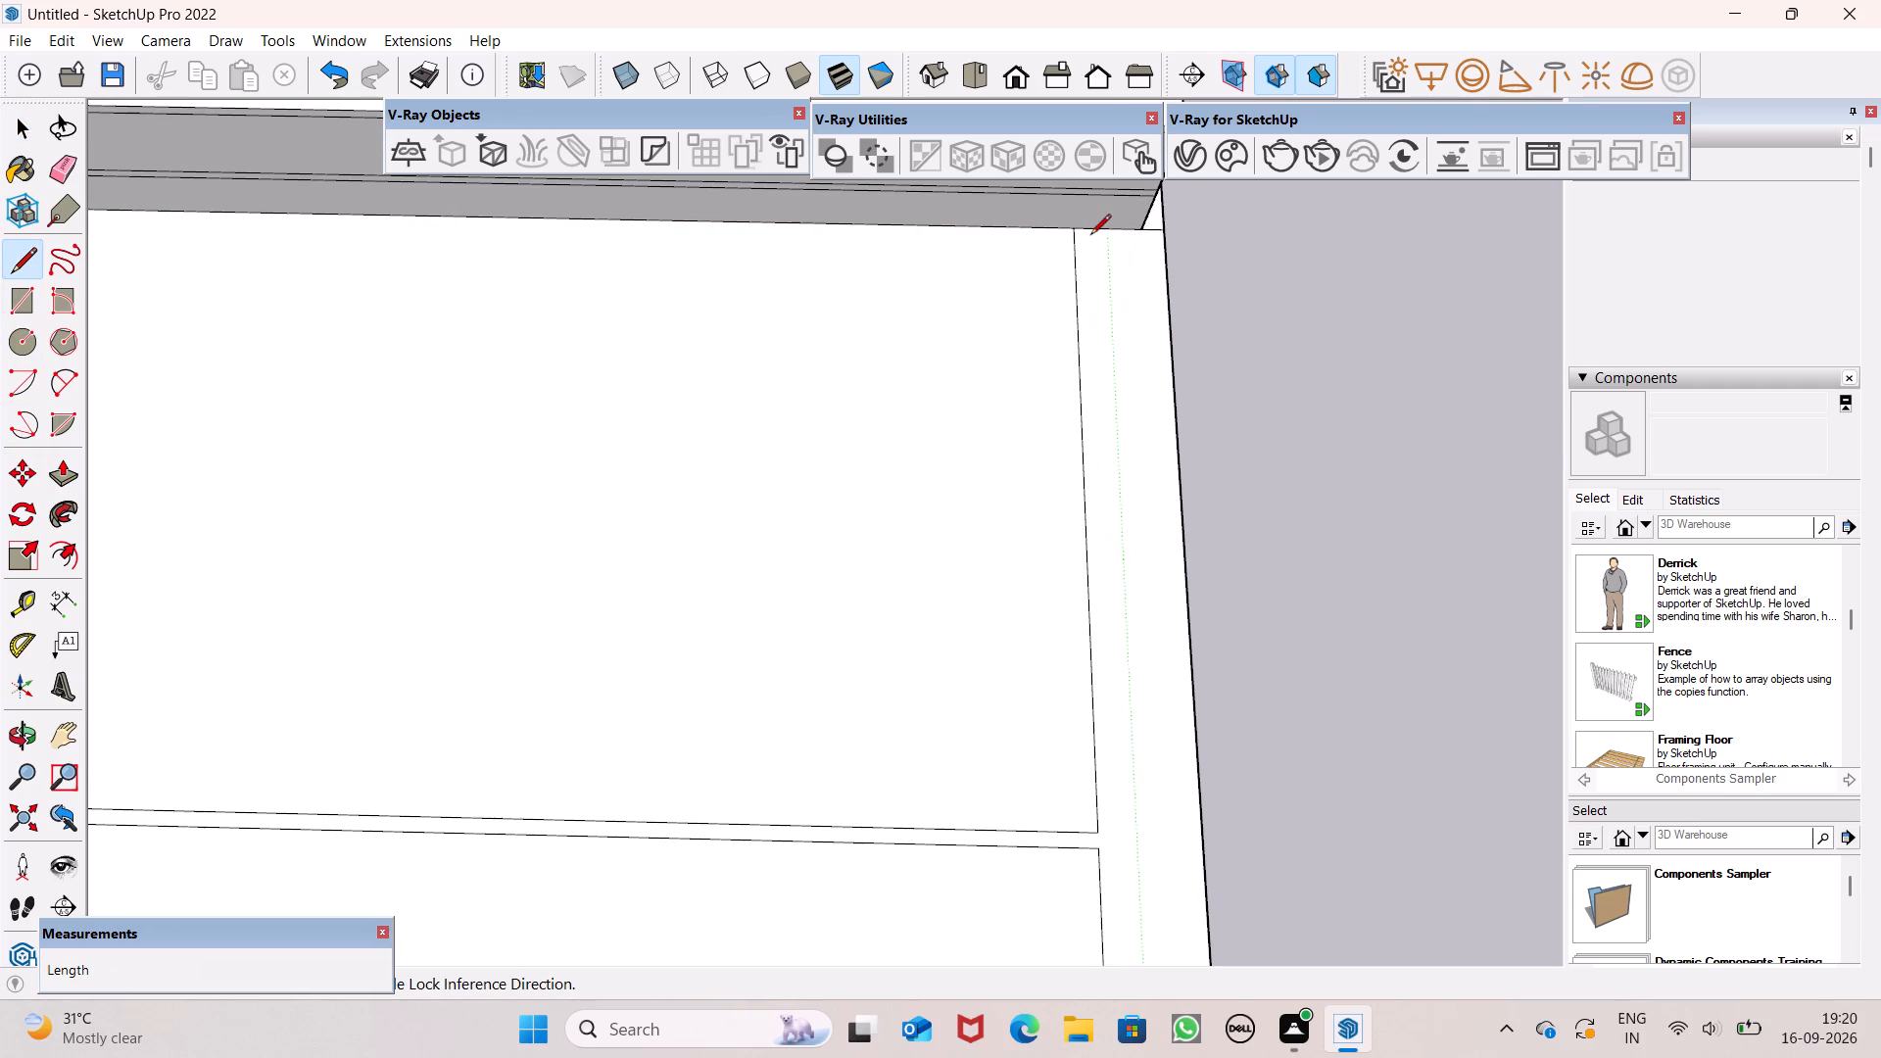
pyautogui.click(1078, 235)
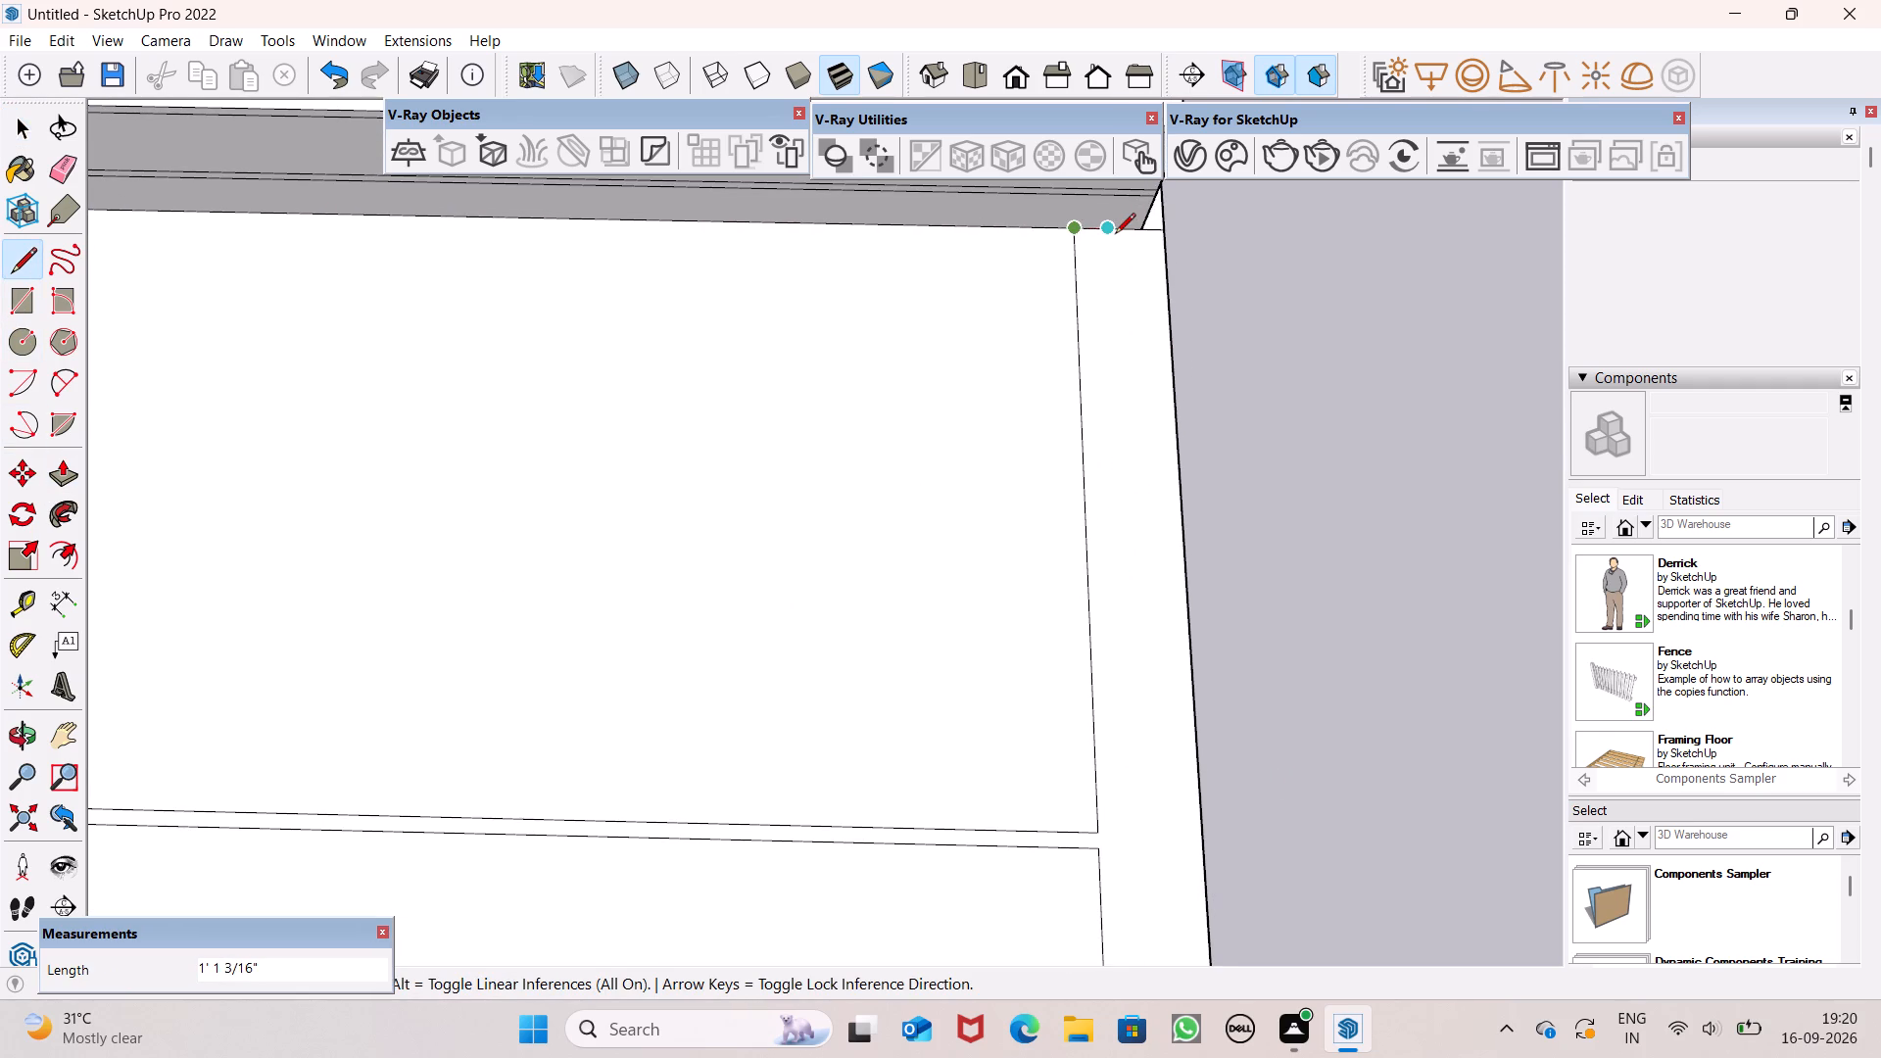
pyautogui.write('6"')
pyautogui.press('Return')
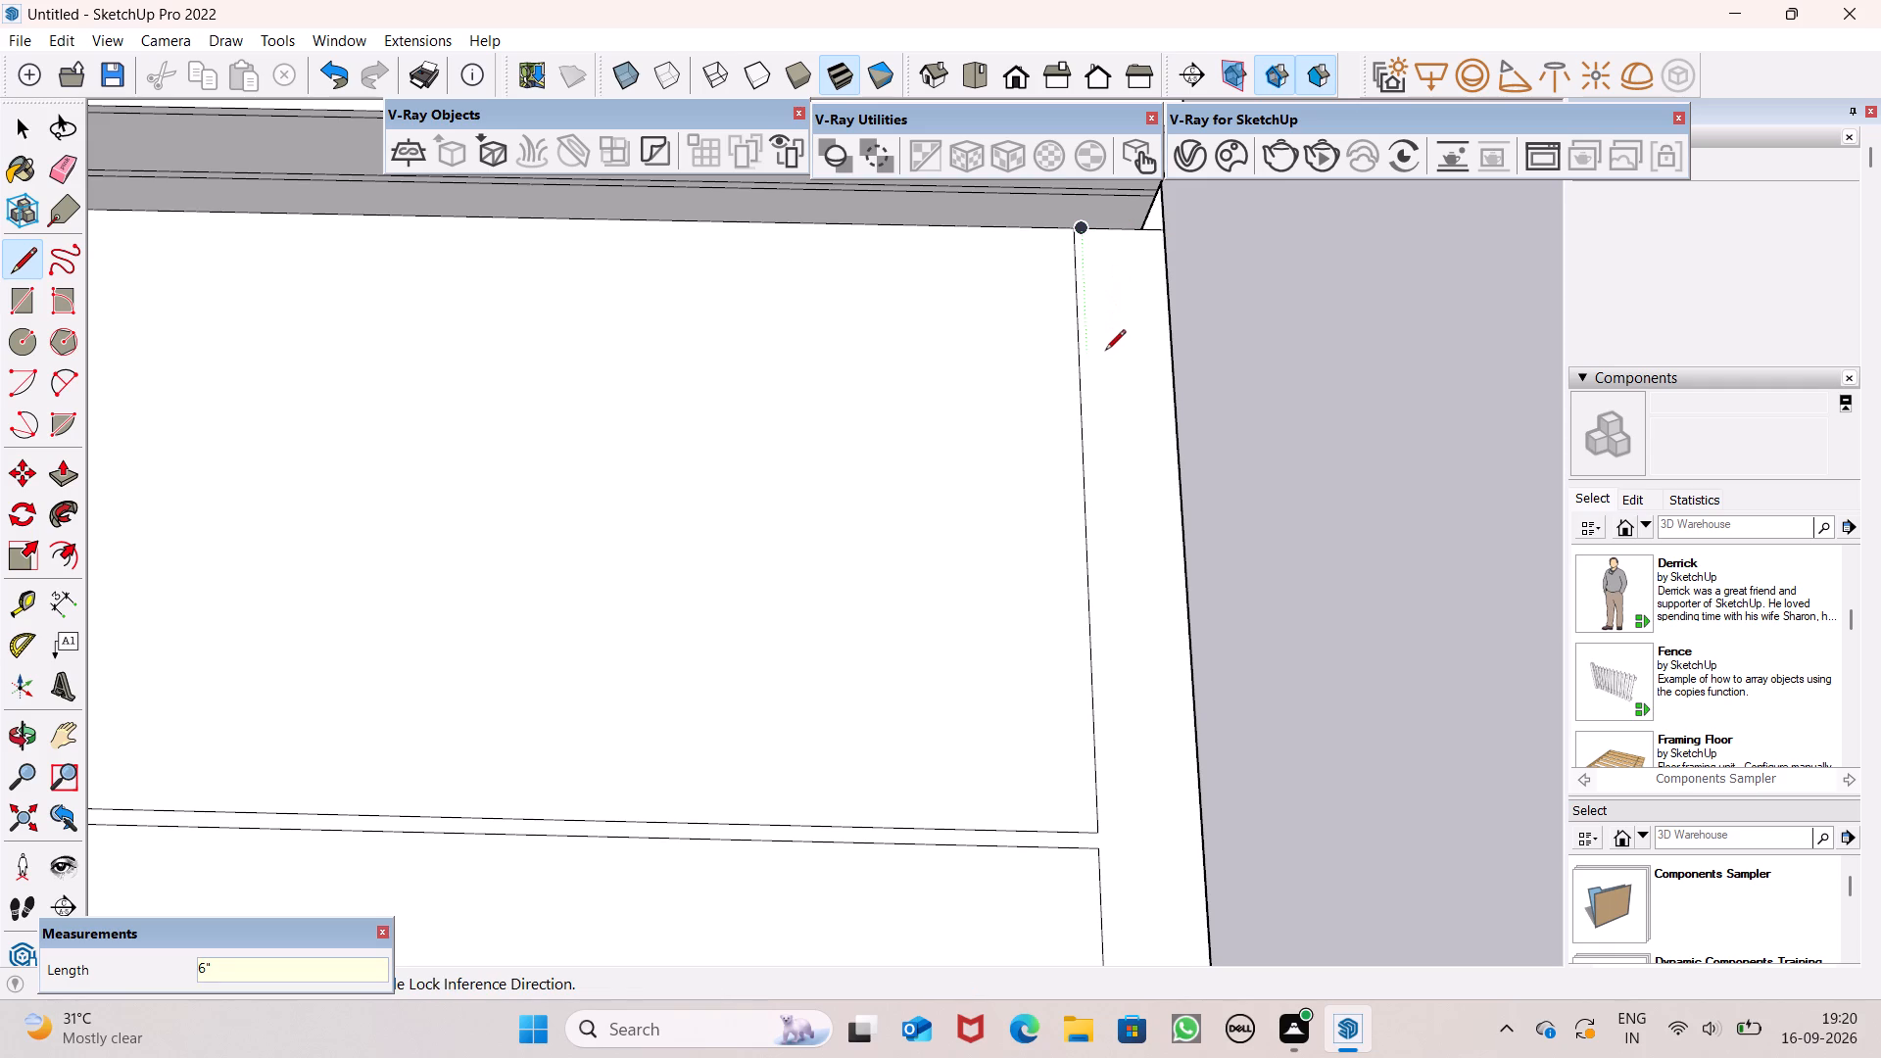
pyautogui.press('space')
# Mark 6" outward from the back end of the outline's right side with a line along the upper block's base.
pyautogui.scroll(-1, 1105, 344)
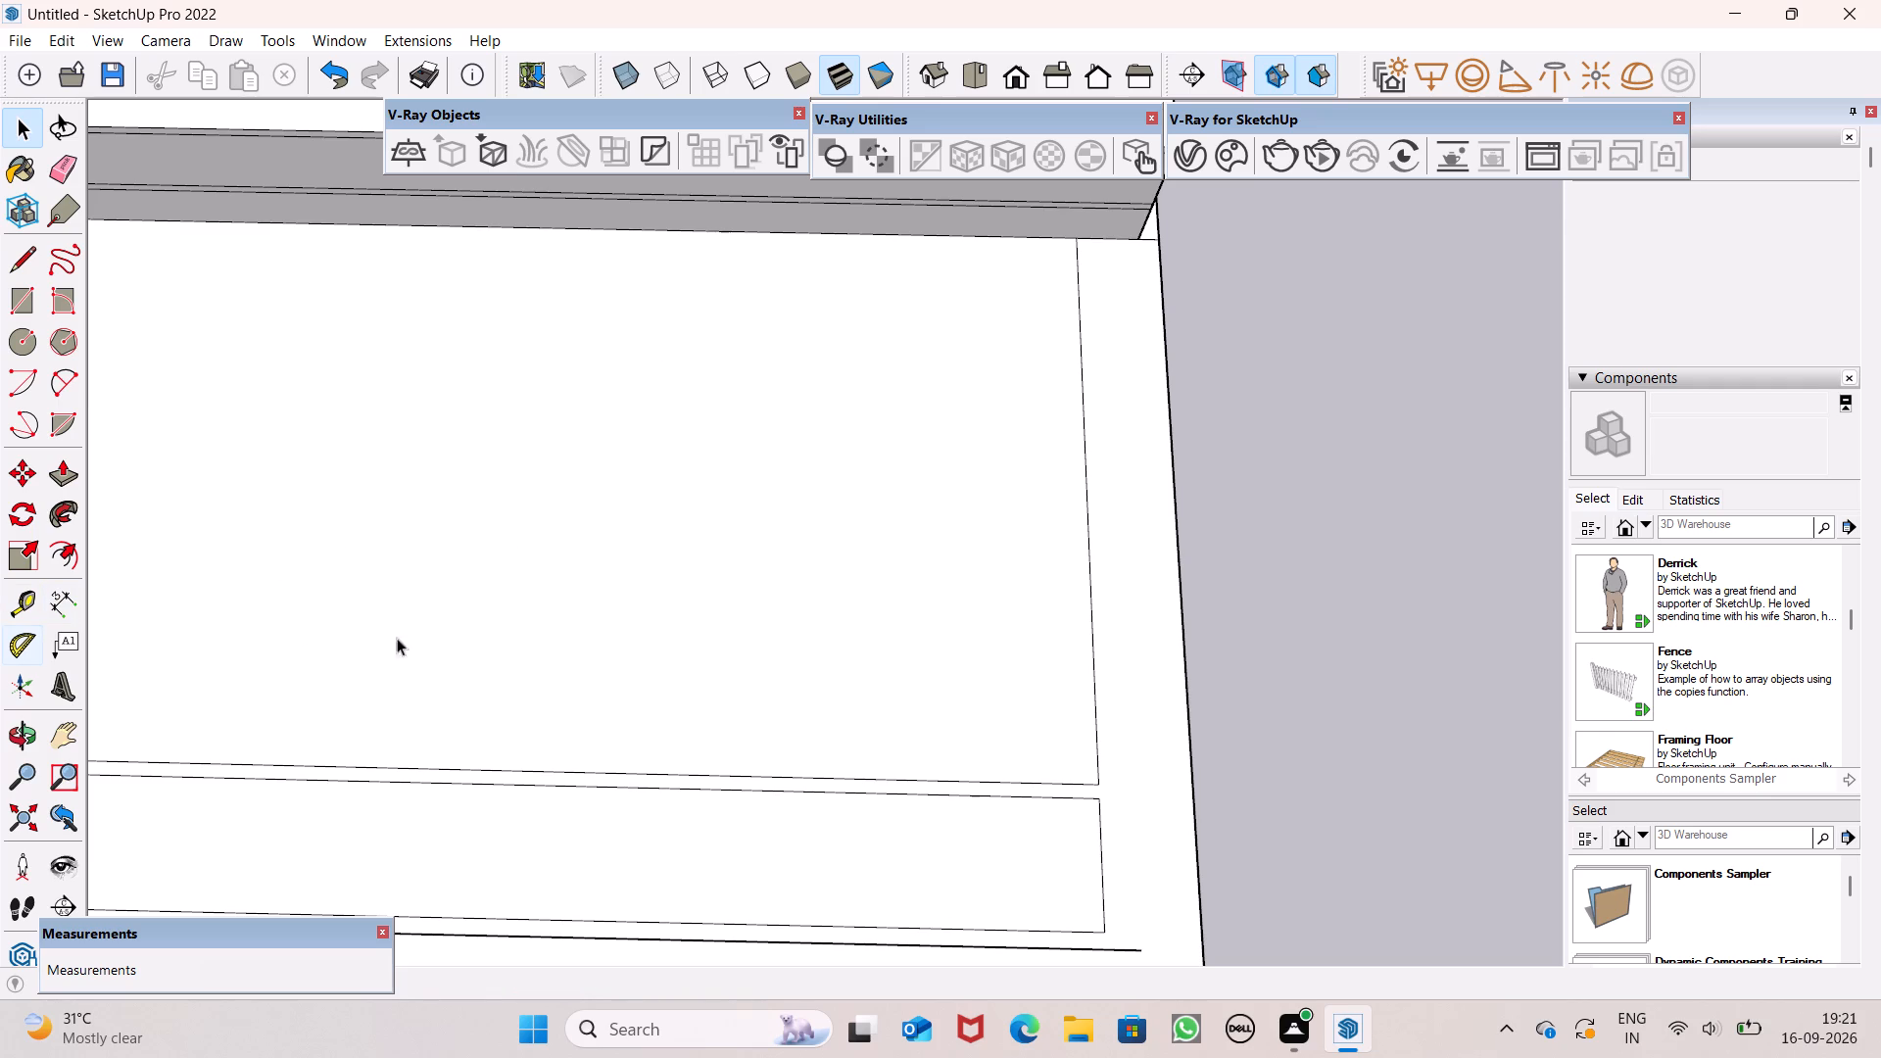
pyautogui.scroll(-6, 957, 545)
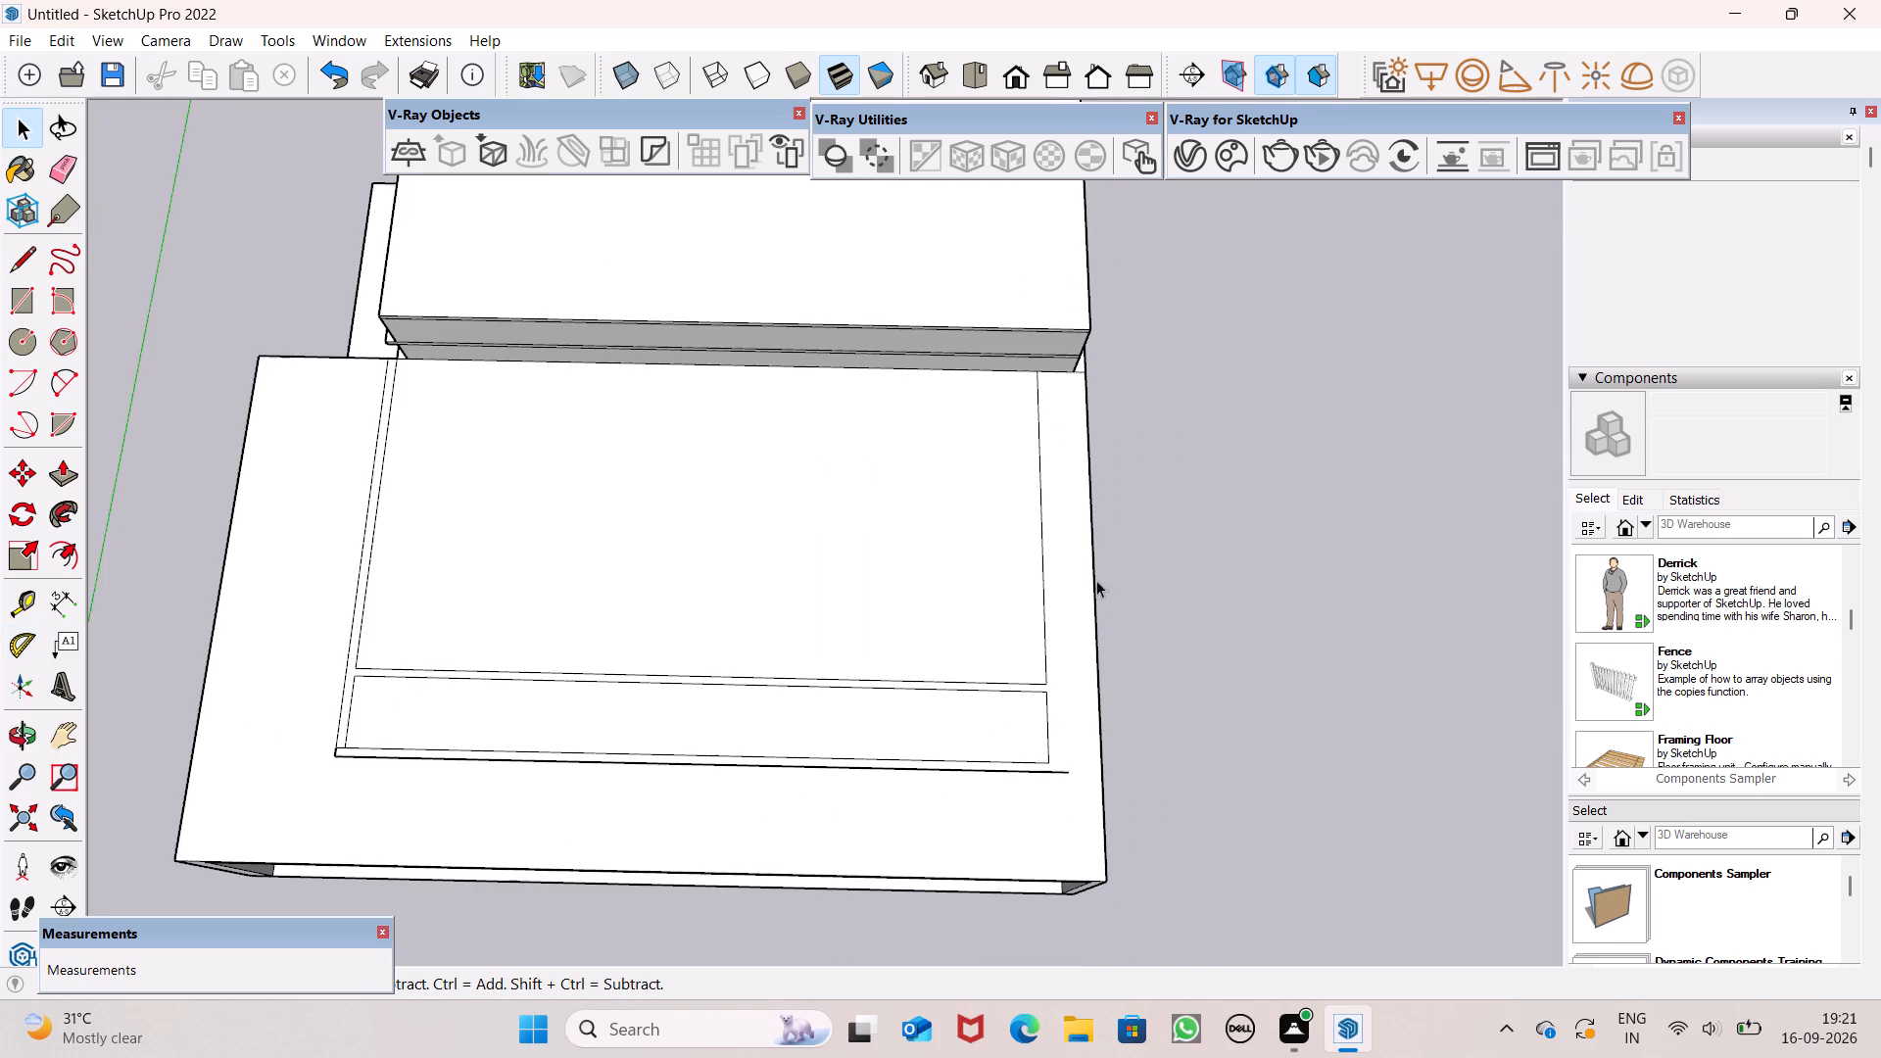
pyautogui.scroll(6, 1084, 799)
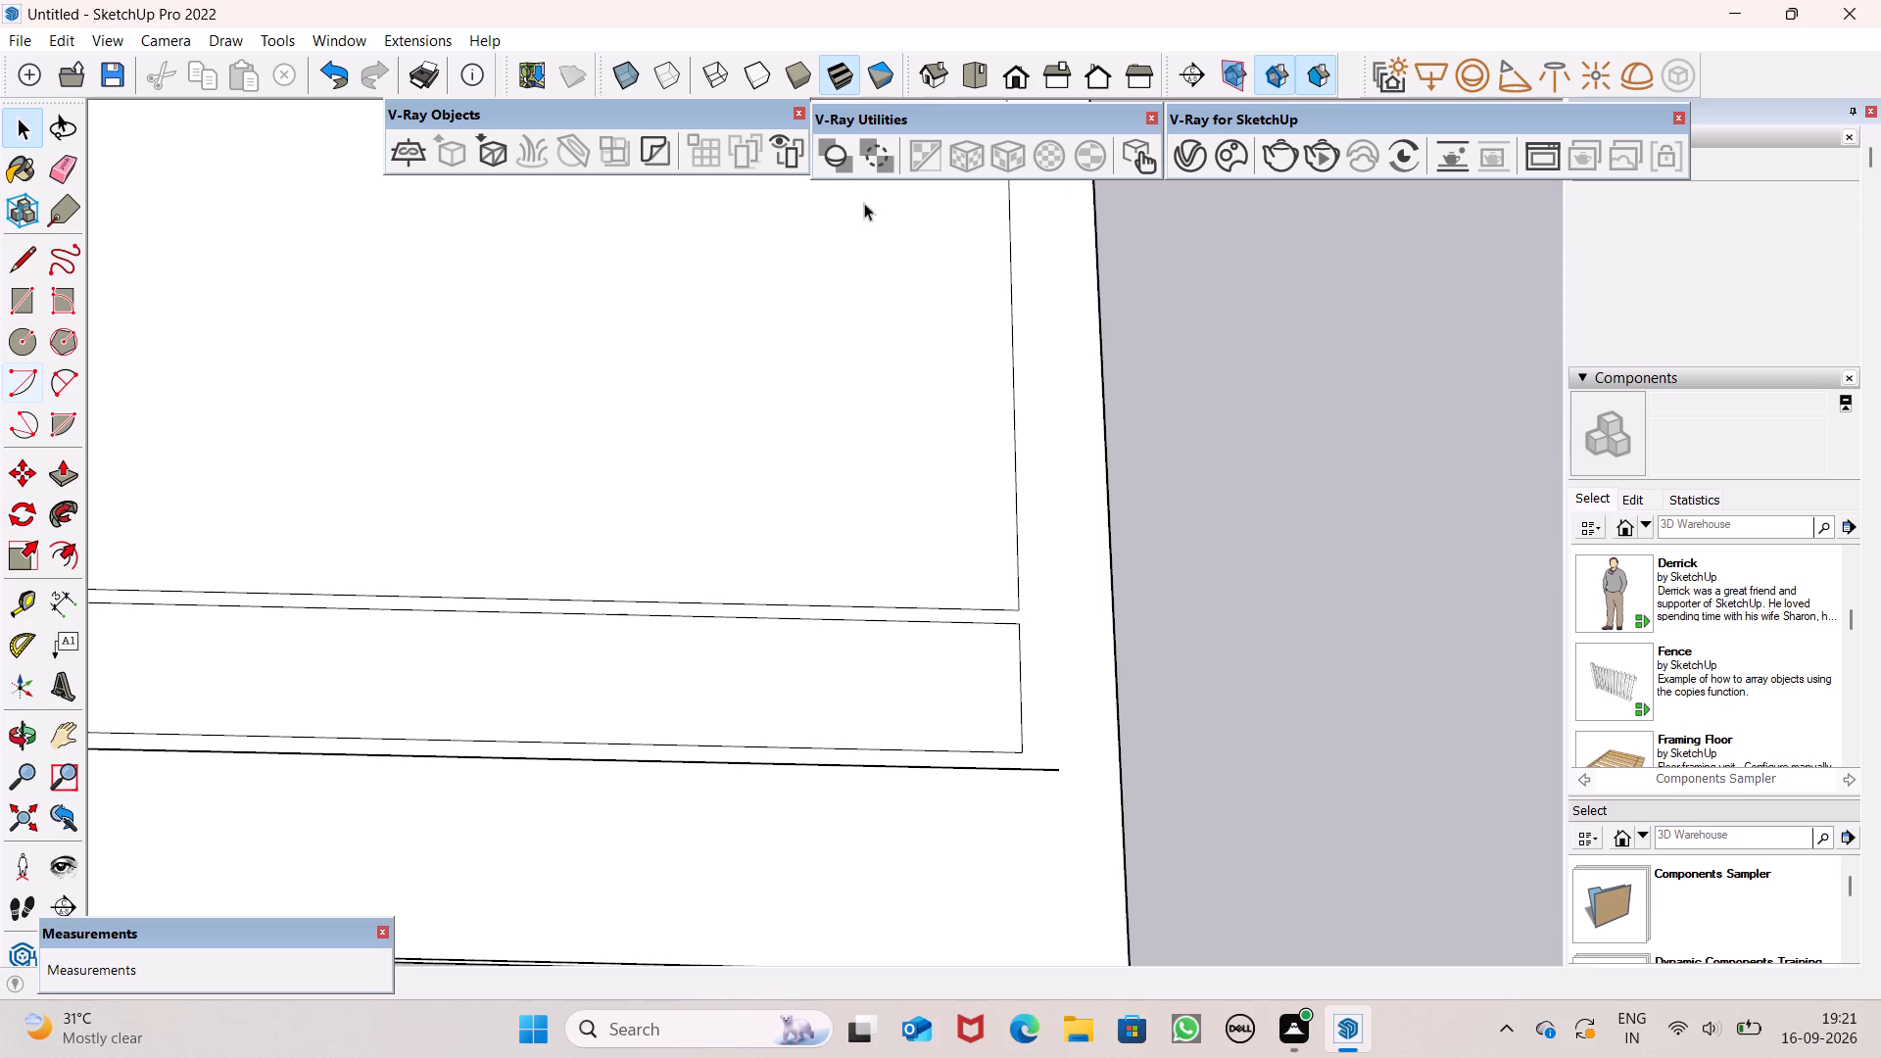
pyautogui.click(15, 269)
pyautogui.scroll(-6, 1031, 745)
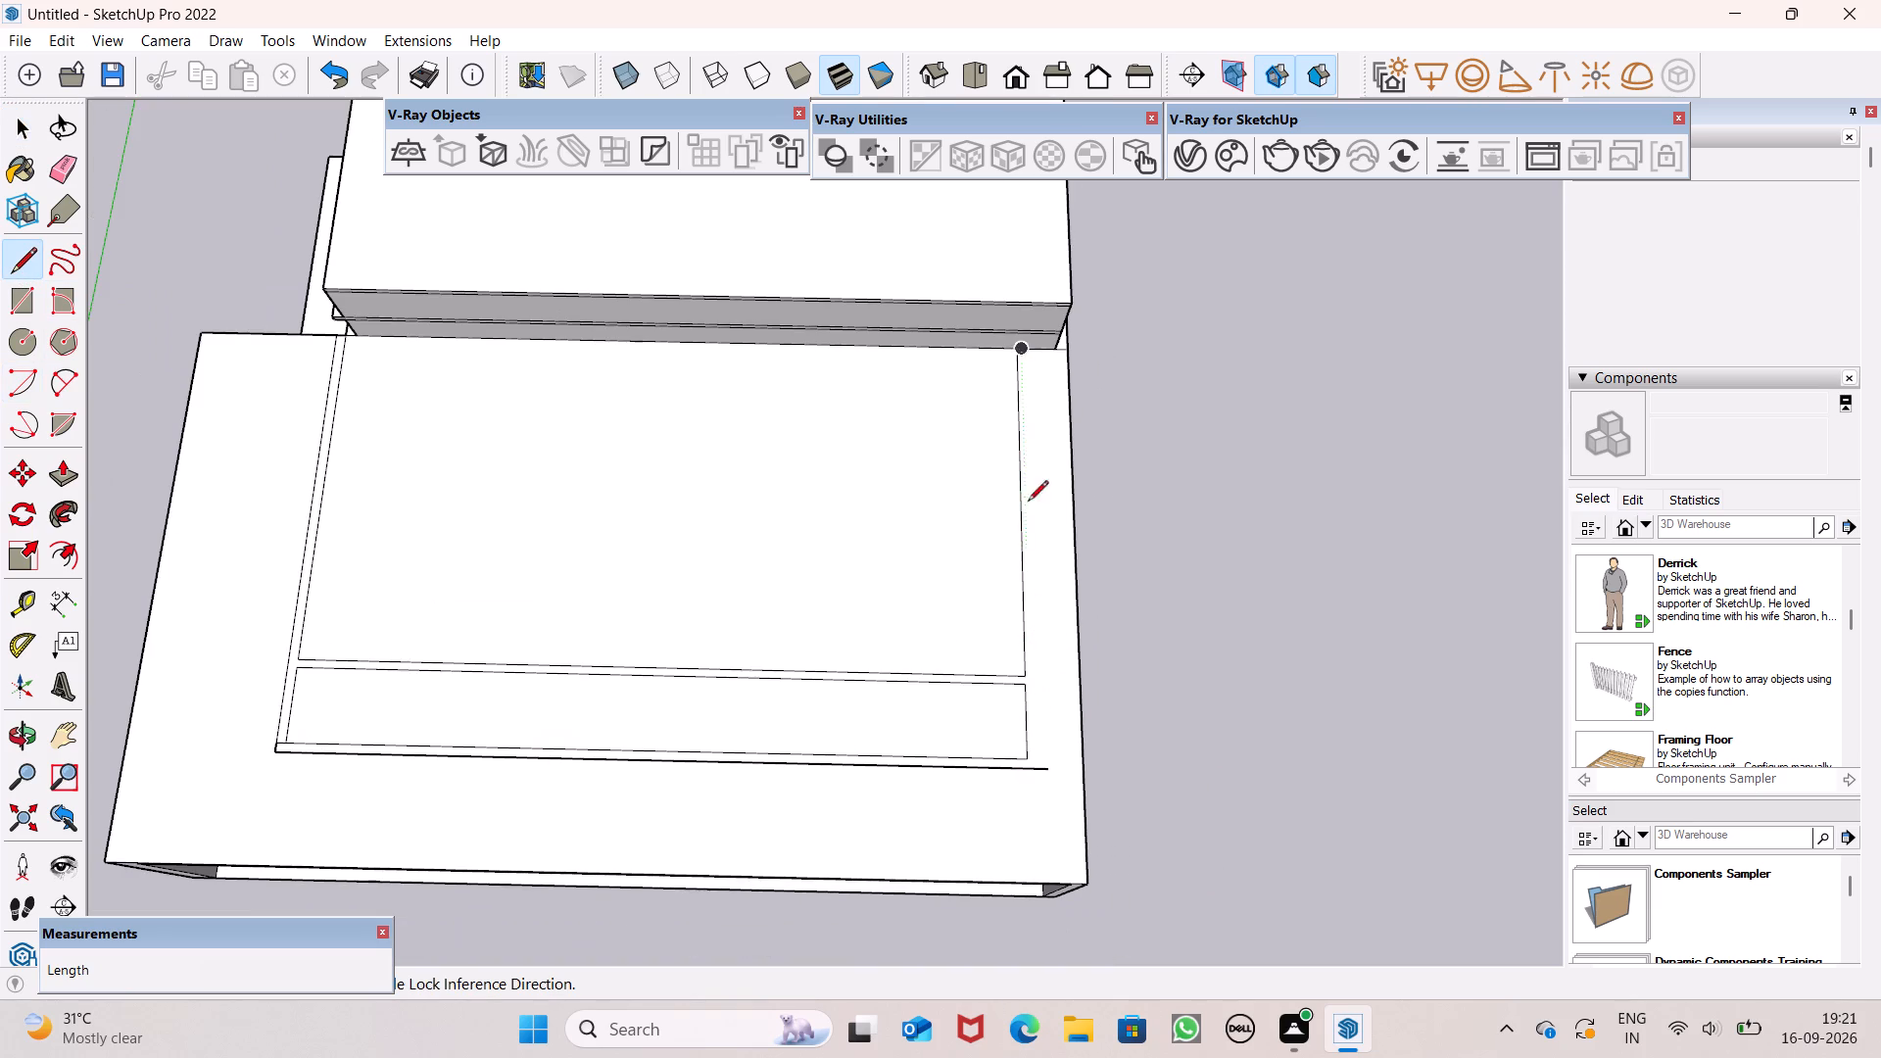
pyautogui.scroll(7, 1083, 336)
pyautogui.scroll(8, 982, 369)
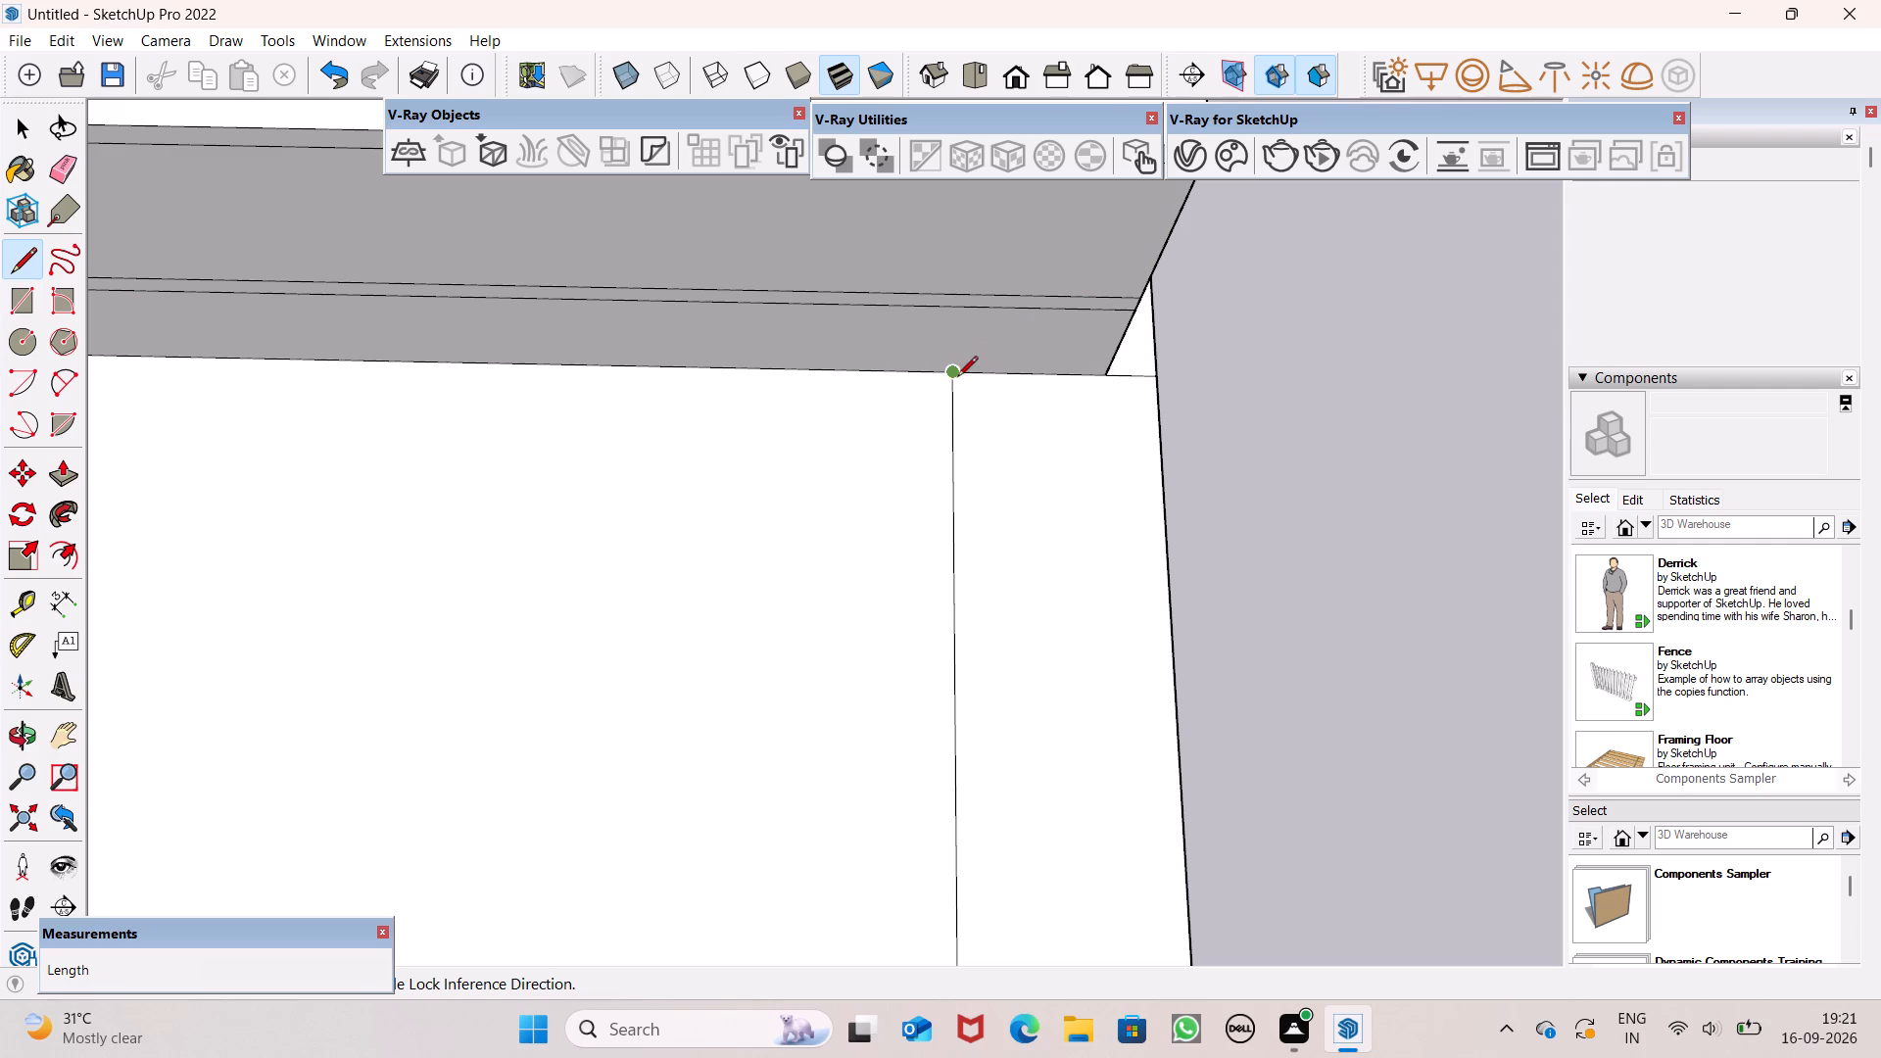
pyautogui.click(956, 377)
pyautogui.write('6"')
pyautogui.press('Return')
# Draw a line about 24' 6" long from the 6" mark, parallel to the outline's right side, across the outer front line.
pyautogui.click(989, 376)
pyautogui.scroll(-8, 1031, 507)
pyautogui.scroll(-14, 1031, 507)
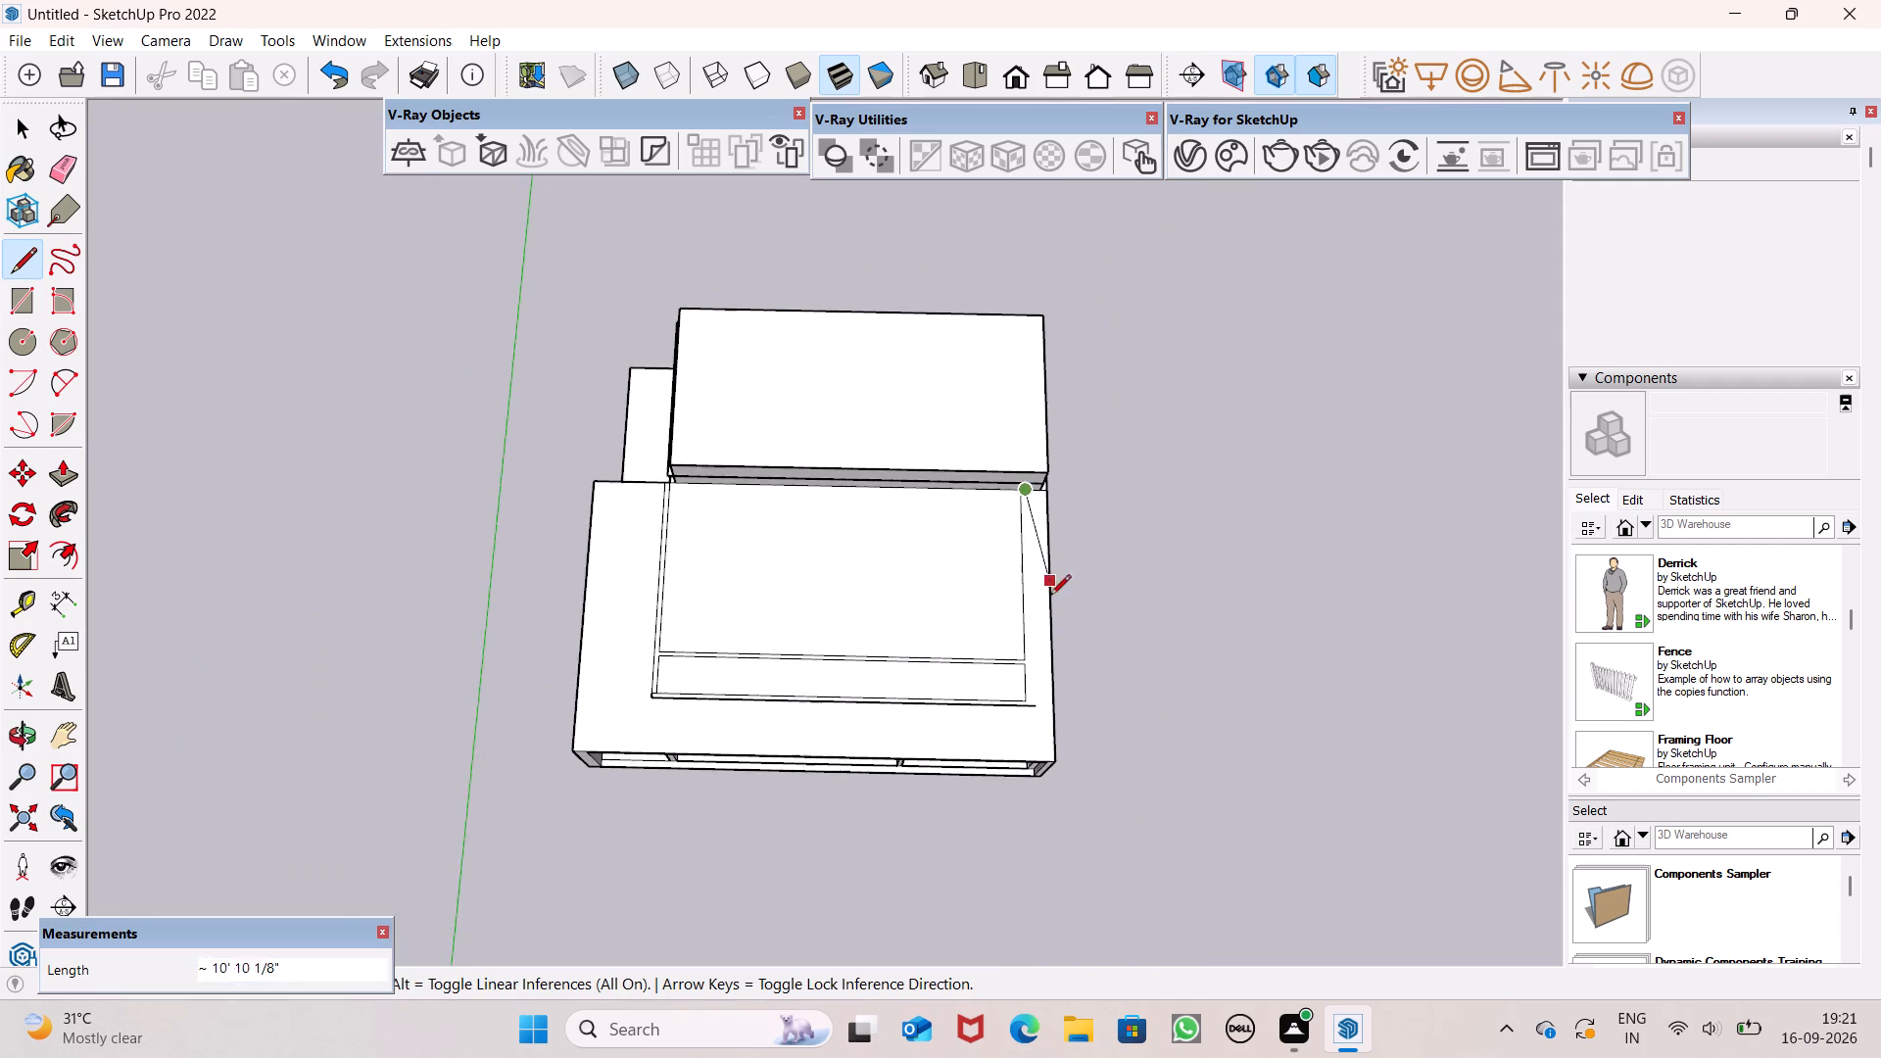
pyautogui.scroll(8, 1035, 632)
pyautogui.scroll(13, 1042, 755)
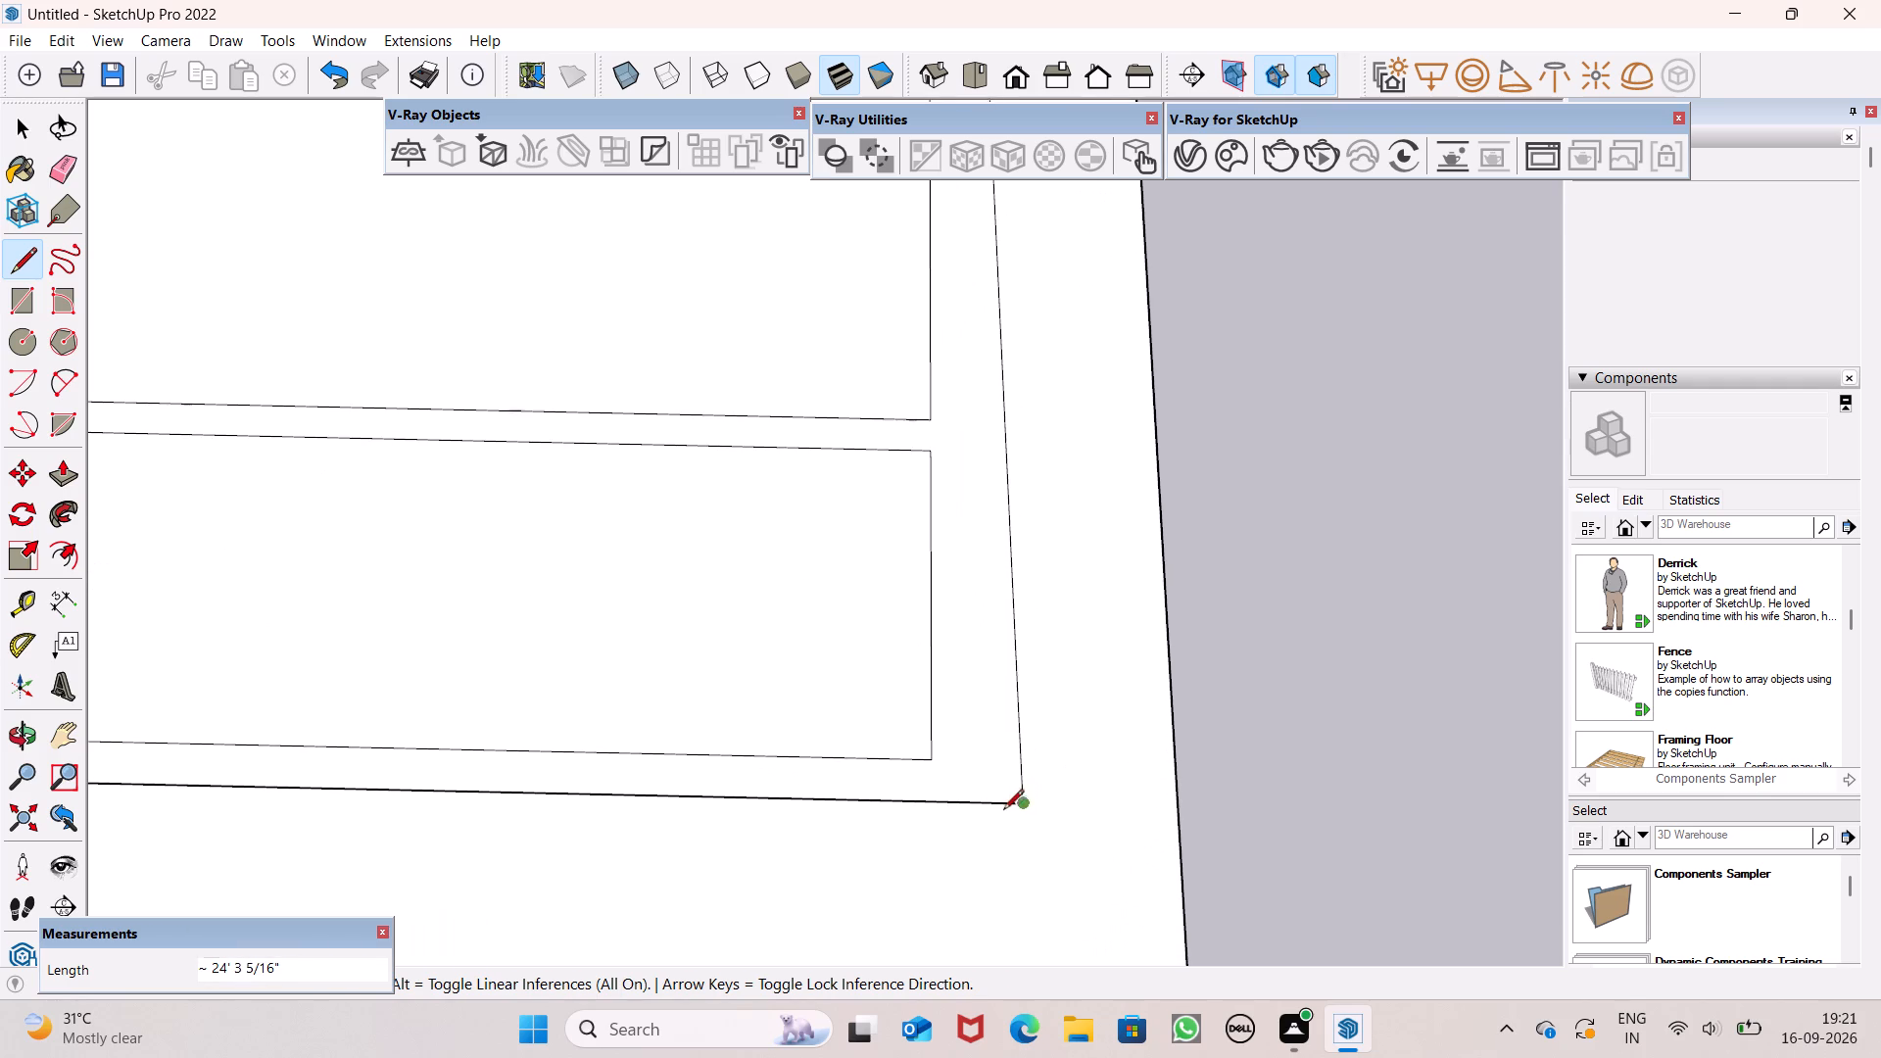
pyautogui.click(983, 821)
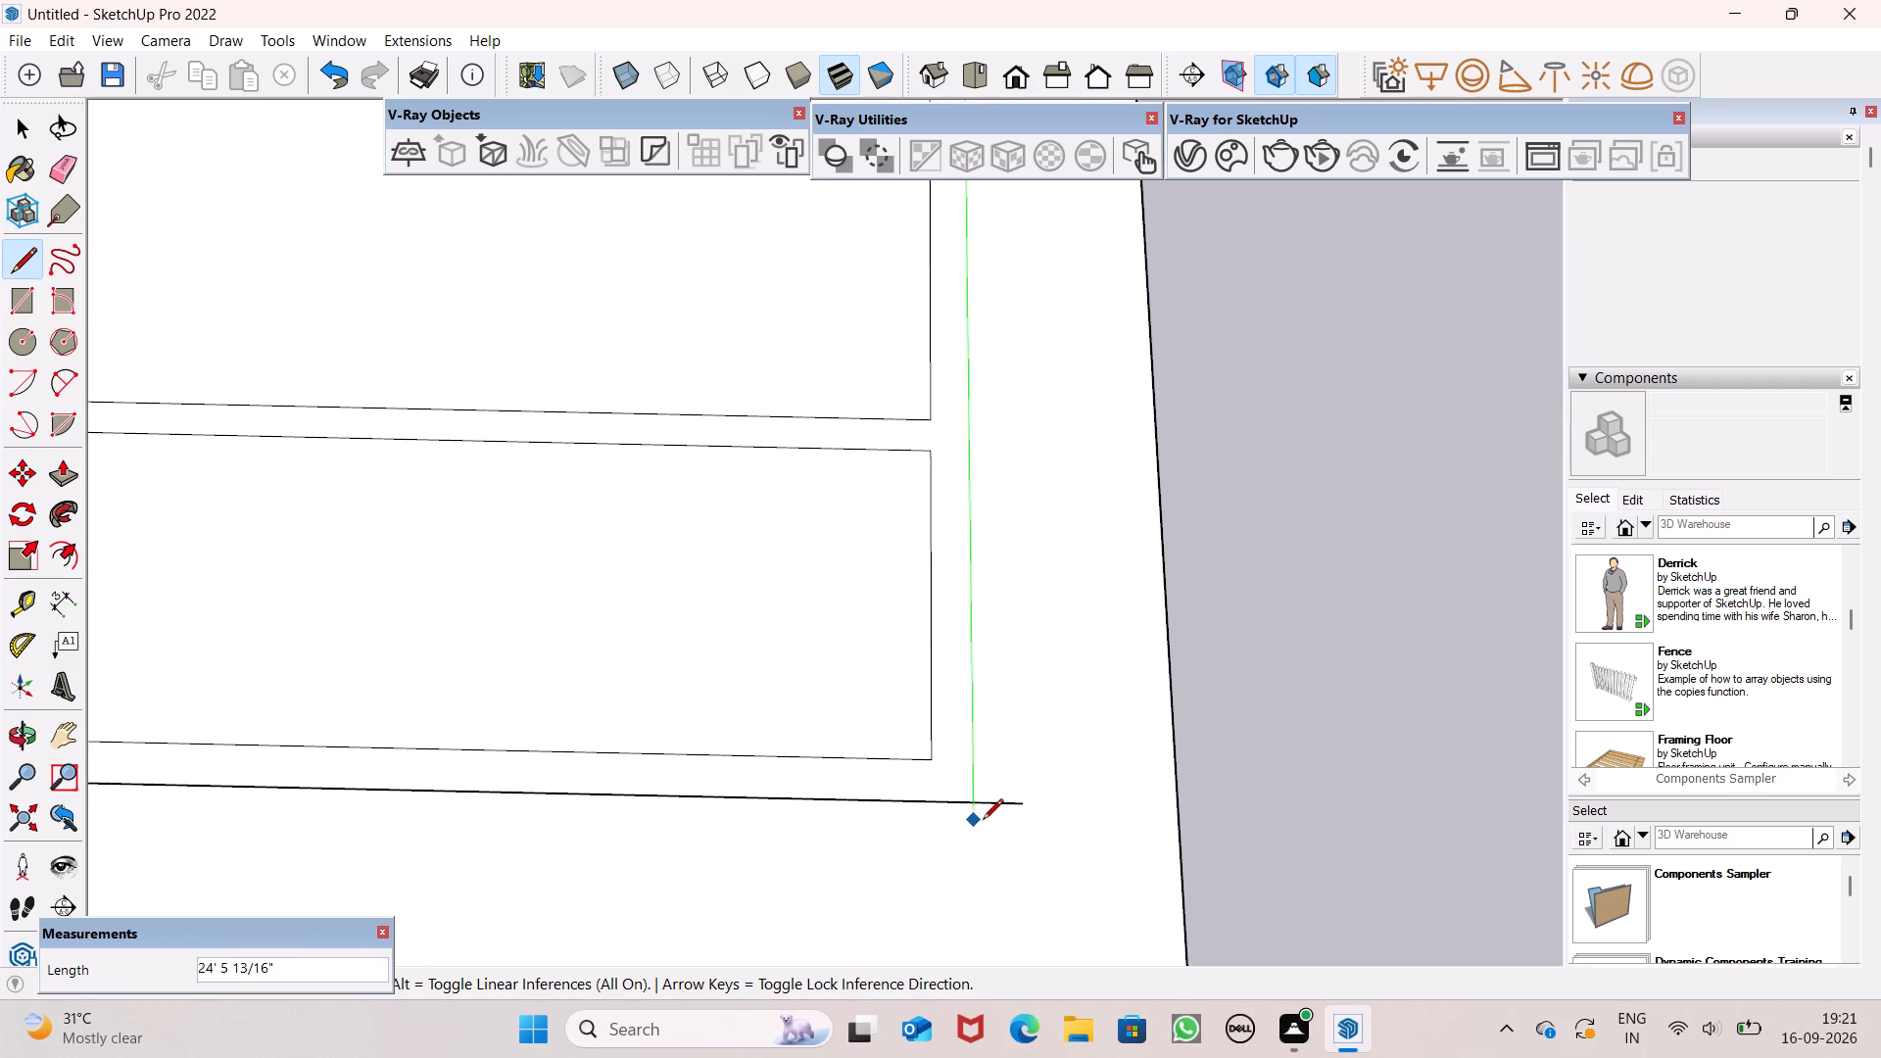
pyautogui.press('space')
pyautogui.press('space')
# Erase the overshooting line ends at the outer front-right corner and the leftover segment crossing the border at the front-left corner.
pyautogui.scroll(-6, 1053, 844)
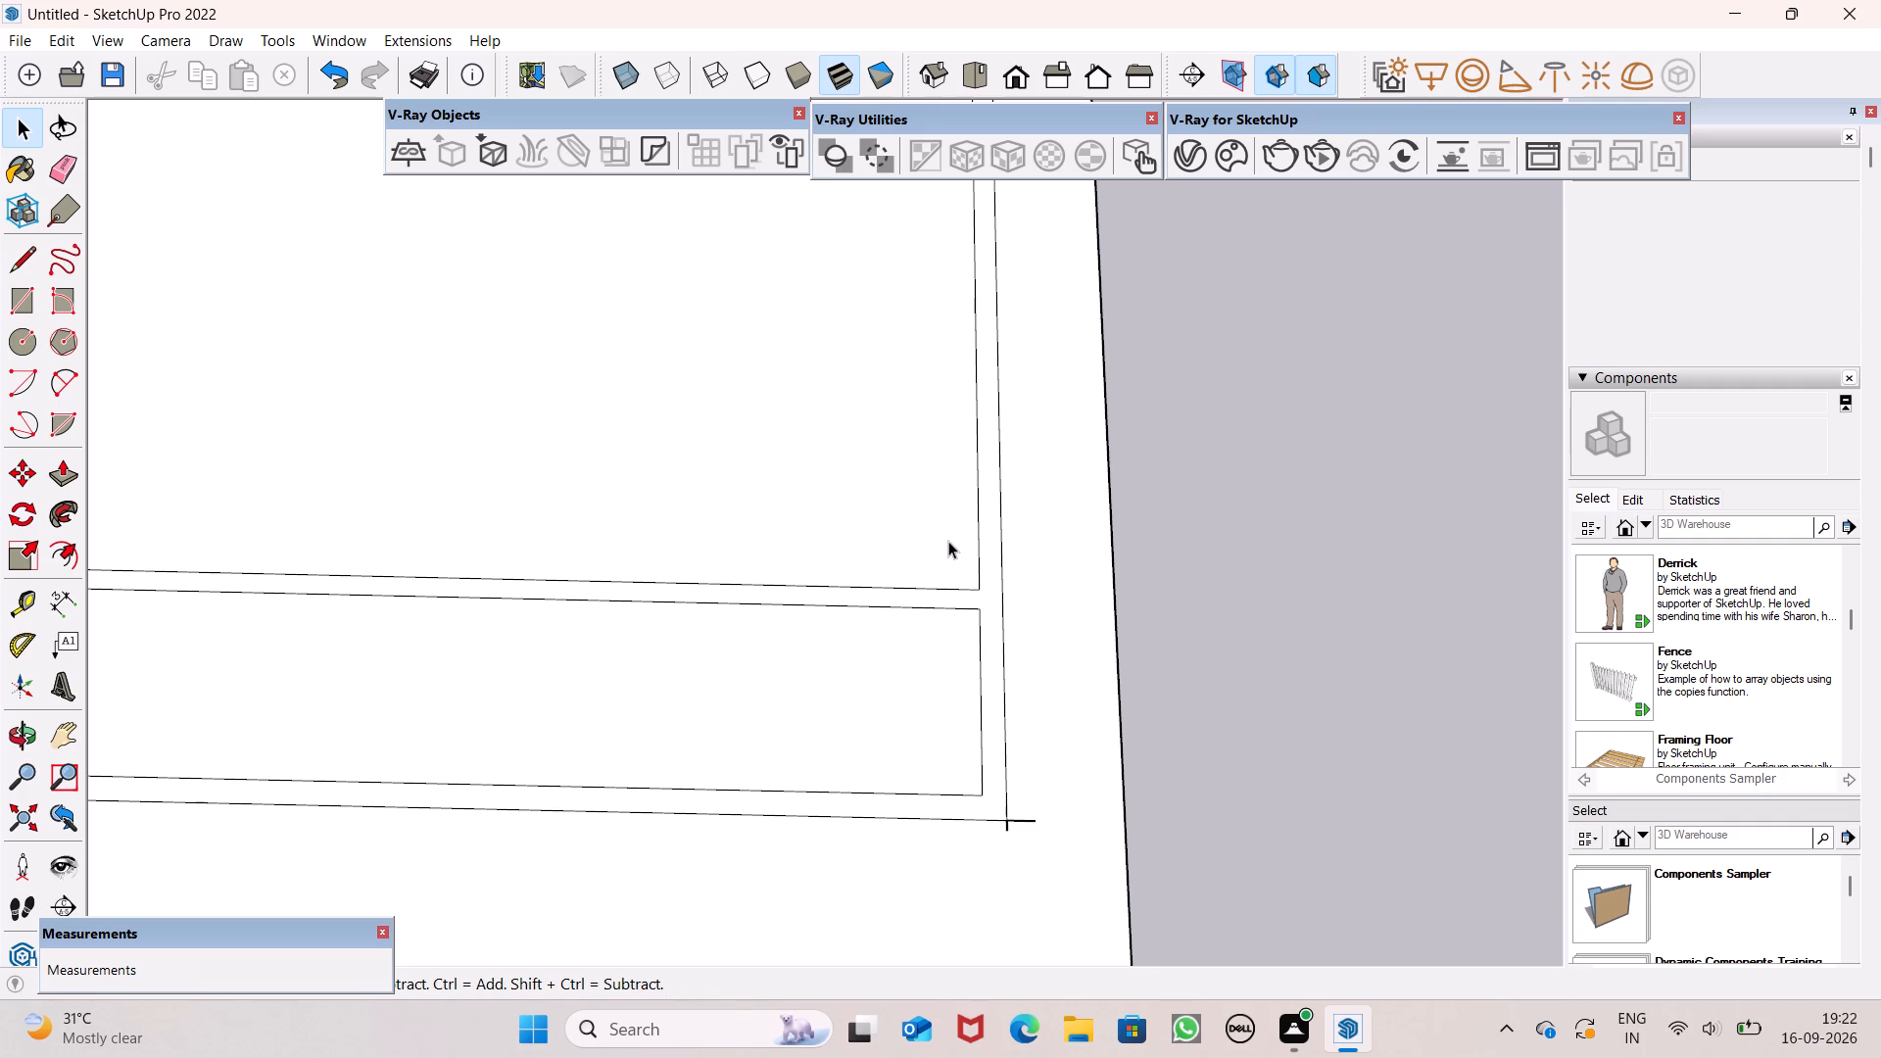
pyautogui.click(50, 175)
pyautogui.scroll(17, 1056, 842)
pyautogui.moveTo(1001, 731); pyautogui.dragTo(1005, 748)
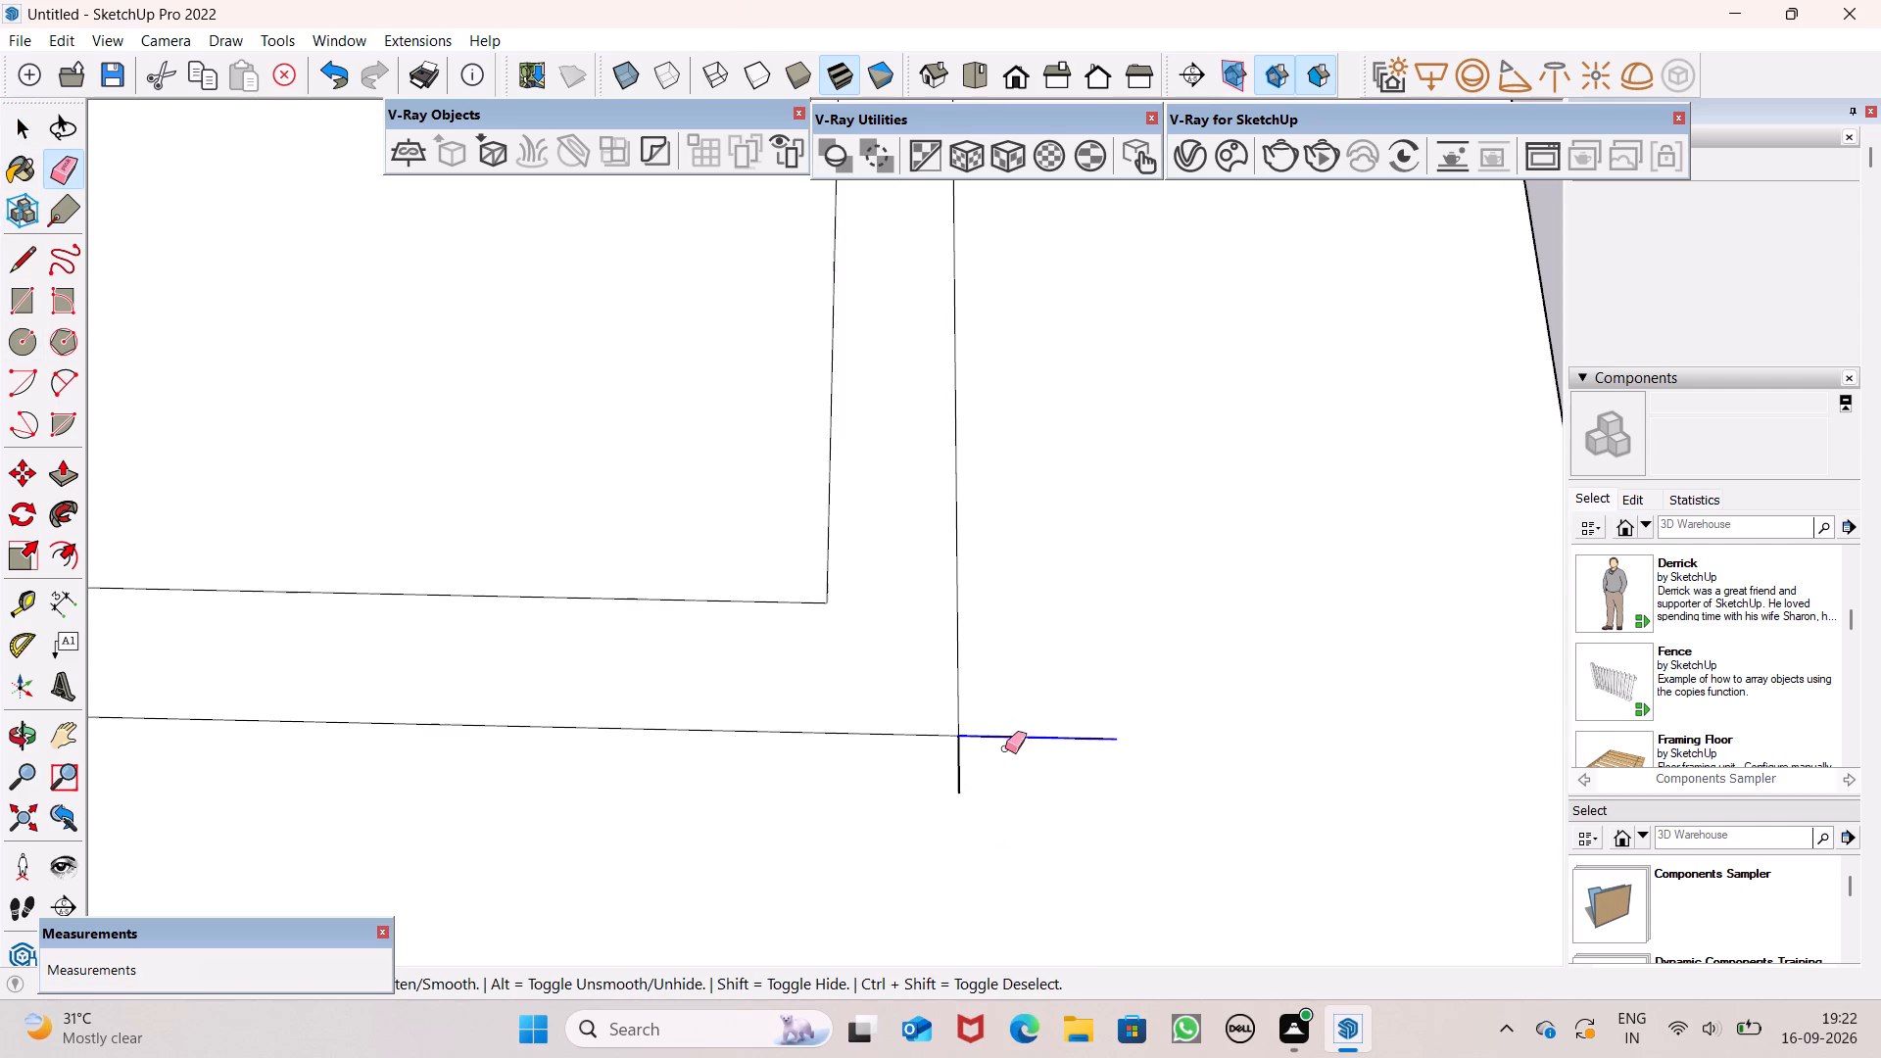
pyautogui.moveTo(1005, 748); pyautogui.dragTo(941, 781)
pyautogui.scroll(-20, 1177, 909)
pyautogui.scroll(-4, 1177, 909)
pyautogui.scroll(-8, 1210, 824)
pyautogui.scroll(8, 461, 838)
pyautogui.scroll(8, 616, 785)
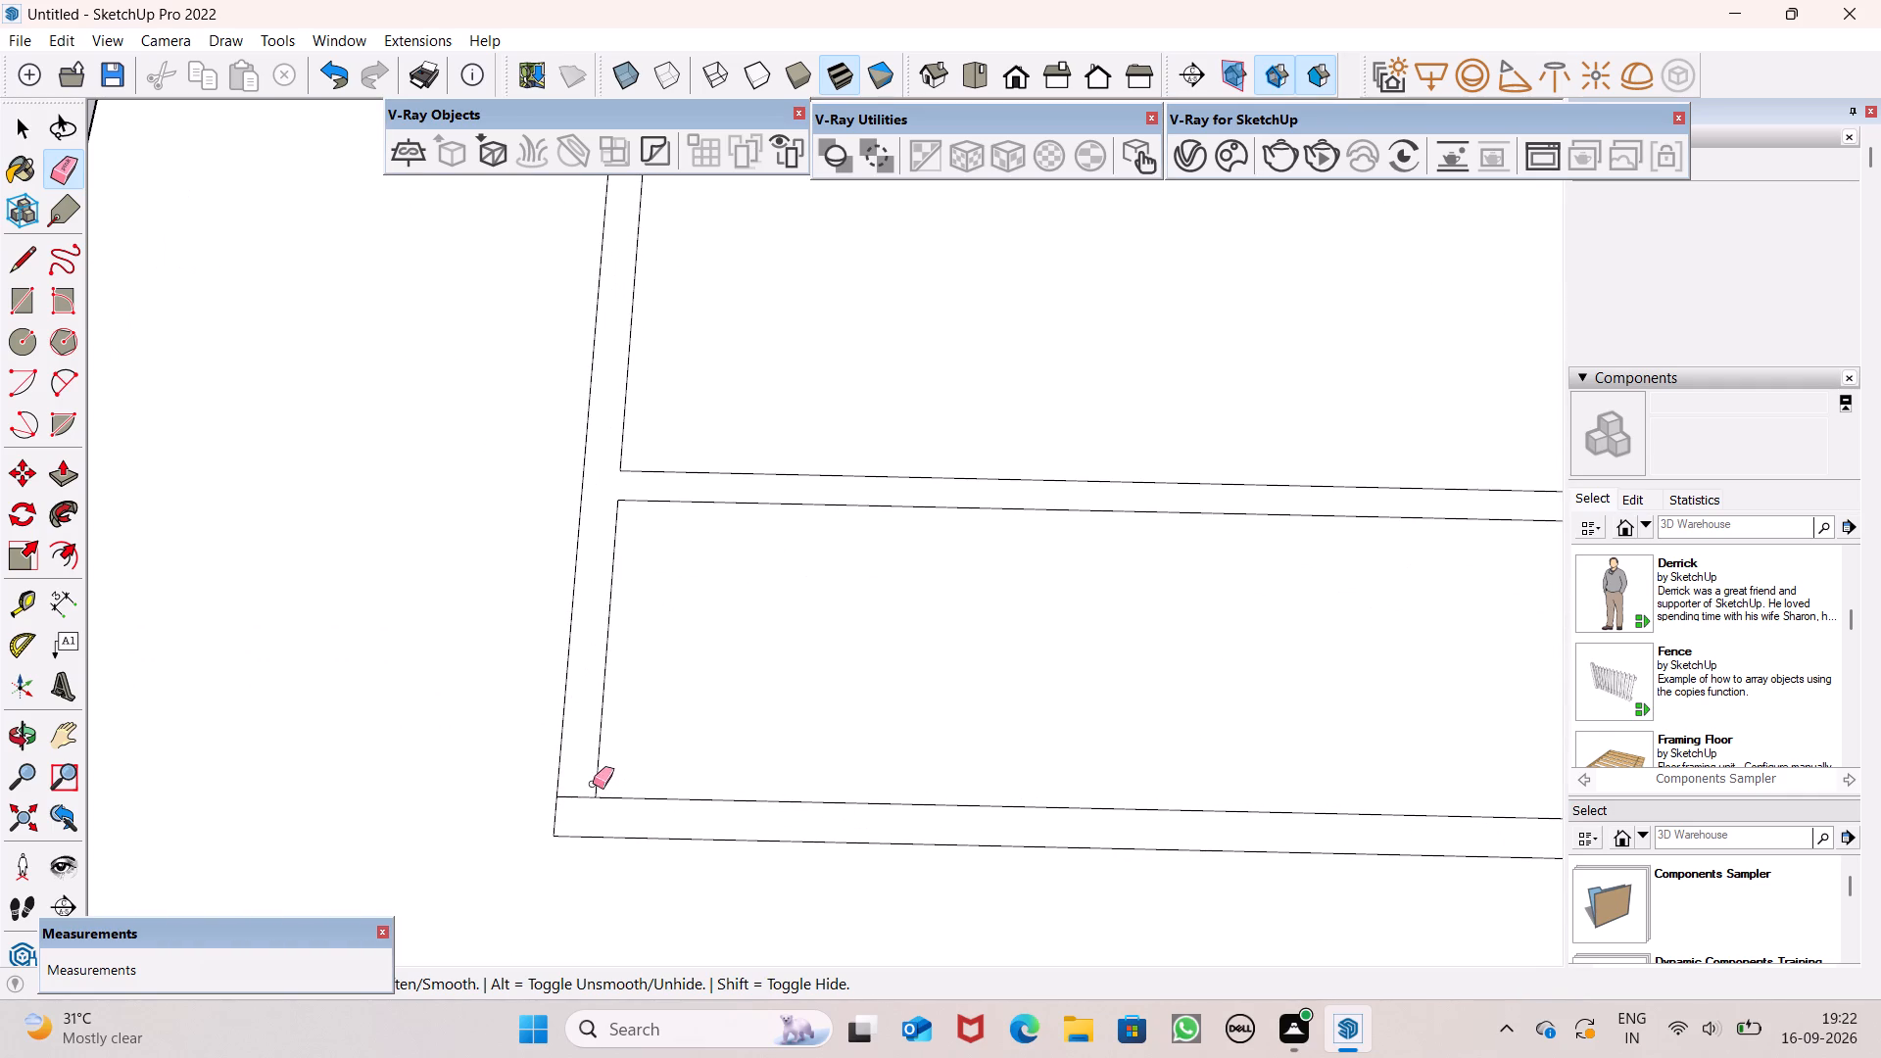
pyautogui.click(575, 798)
pyautogui.press('space')
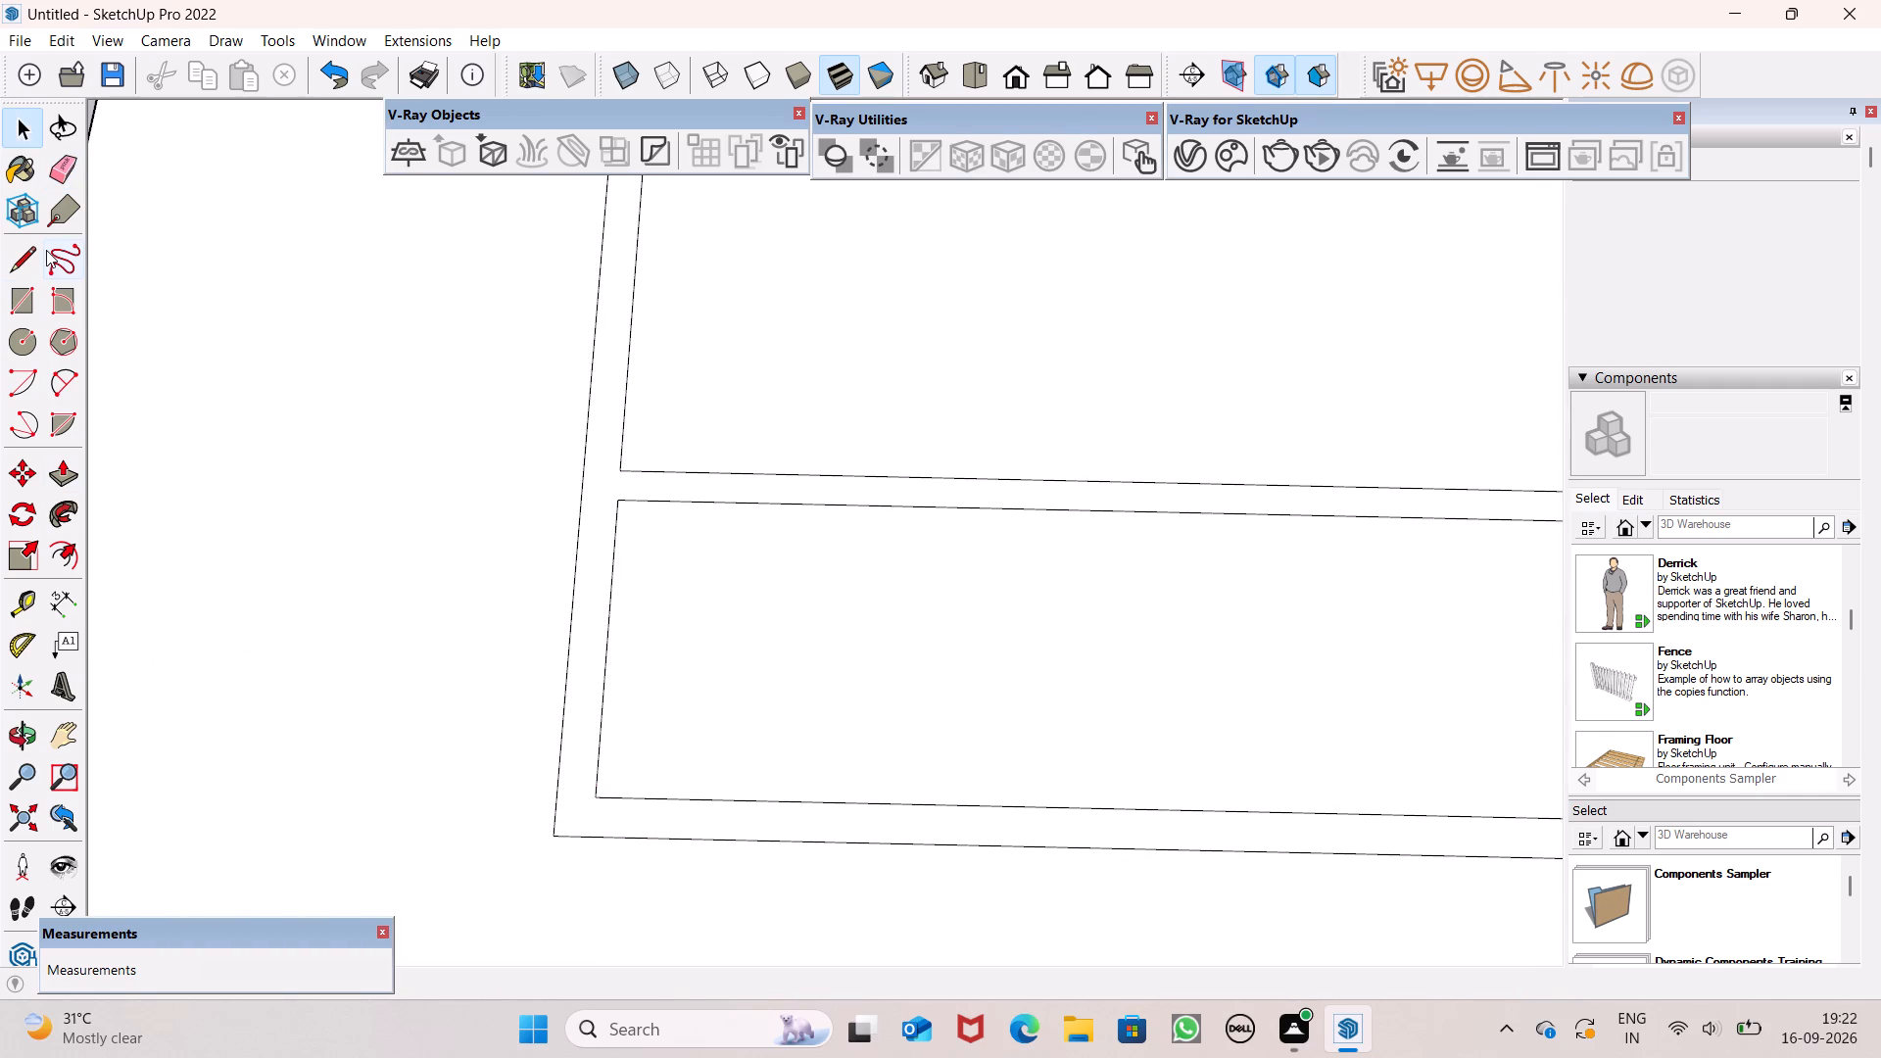
# Draw a line about 6" long from the front strip's back-left corner across the border to the outer left line.
pyautogui.click(24, 256)
pyautogui.scroll(1, 483, 353)
pyautogui.scroll(3, 724, 511)
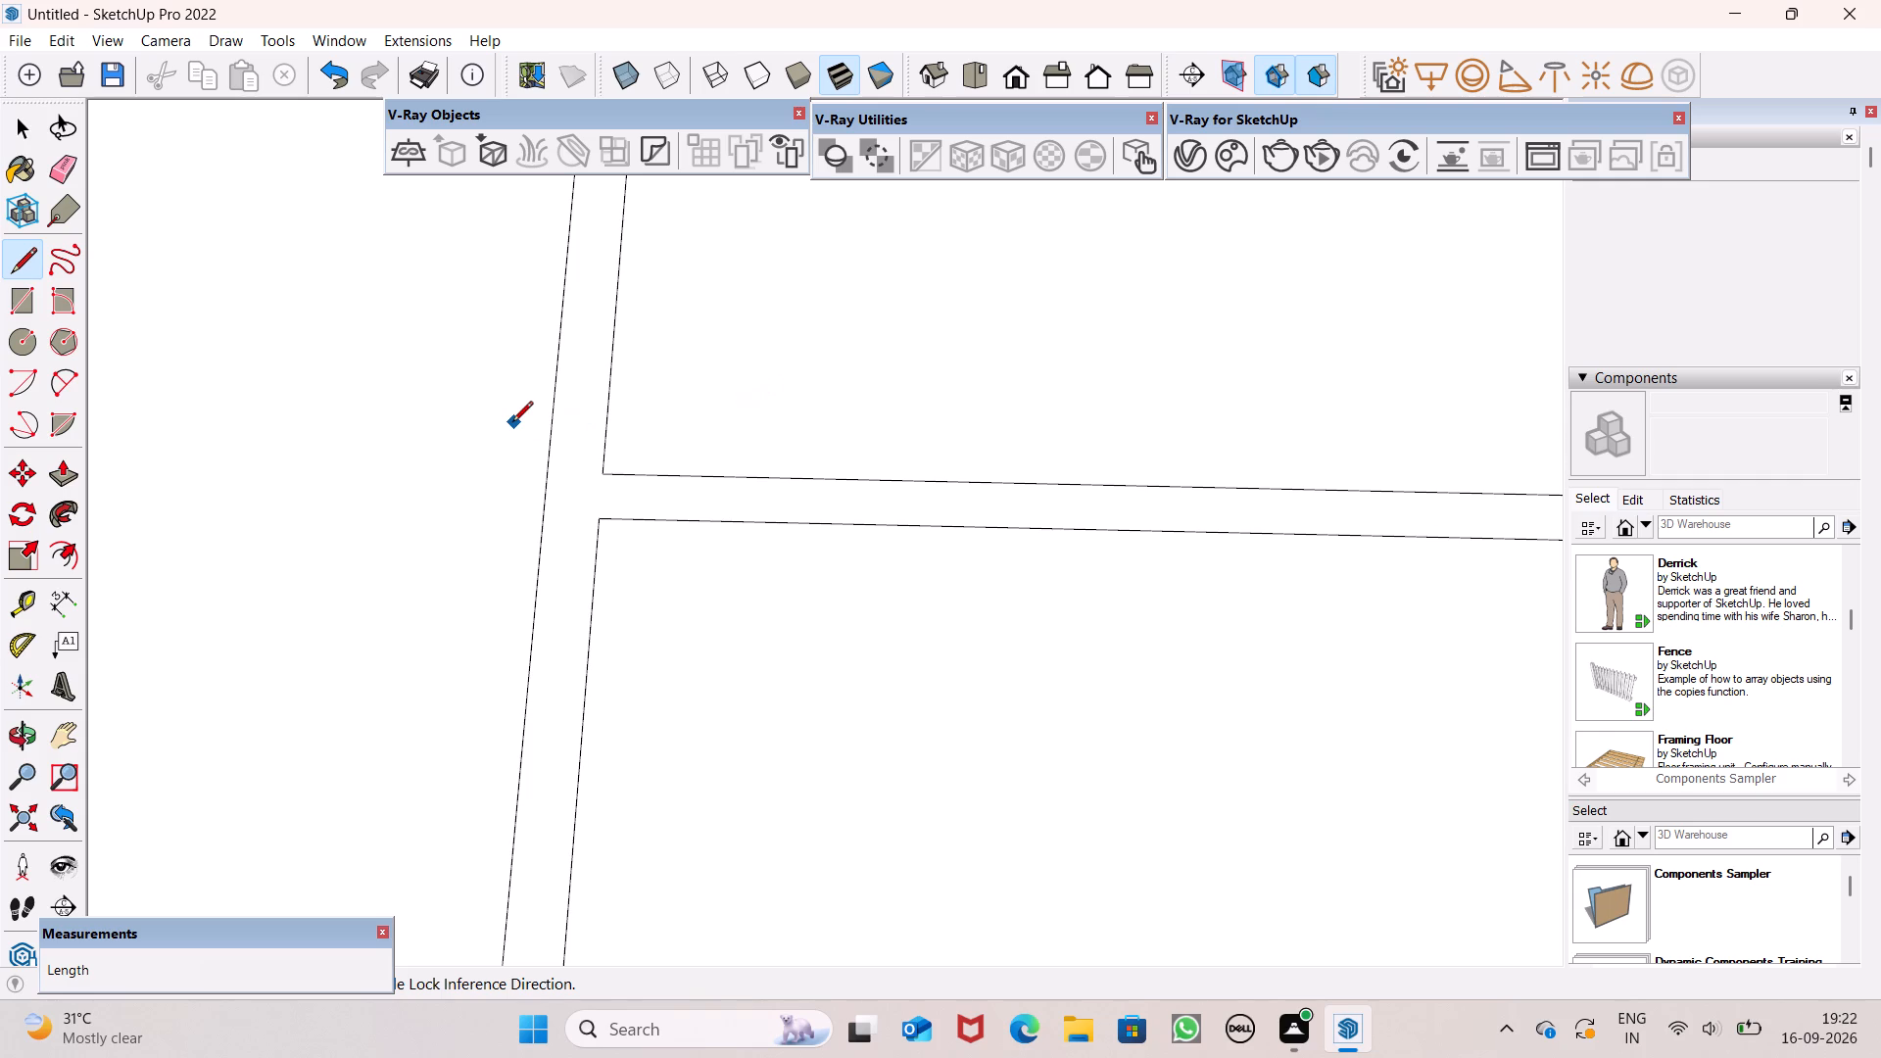
pyautogui.scroll(-19, 511, 423)
pyautogui.scroll(-3, 534, 470)
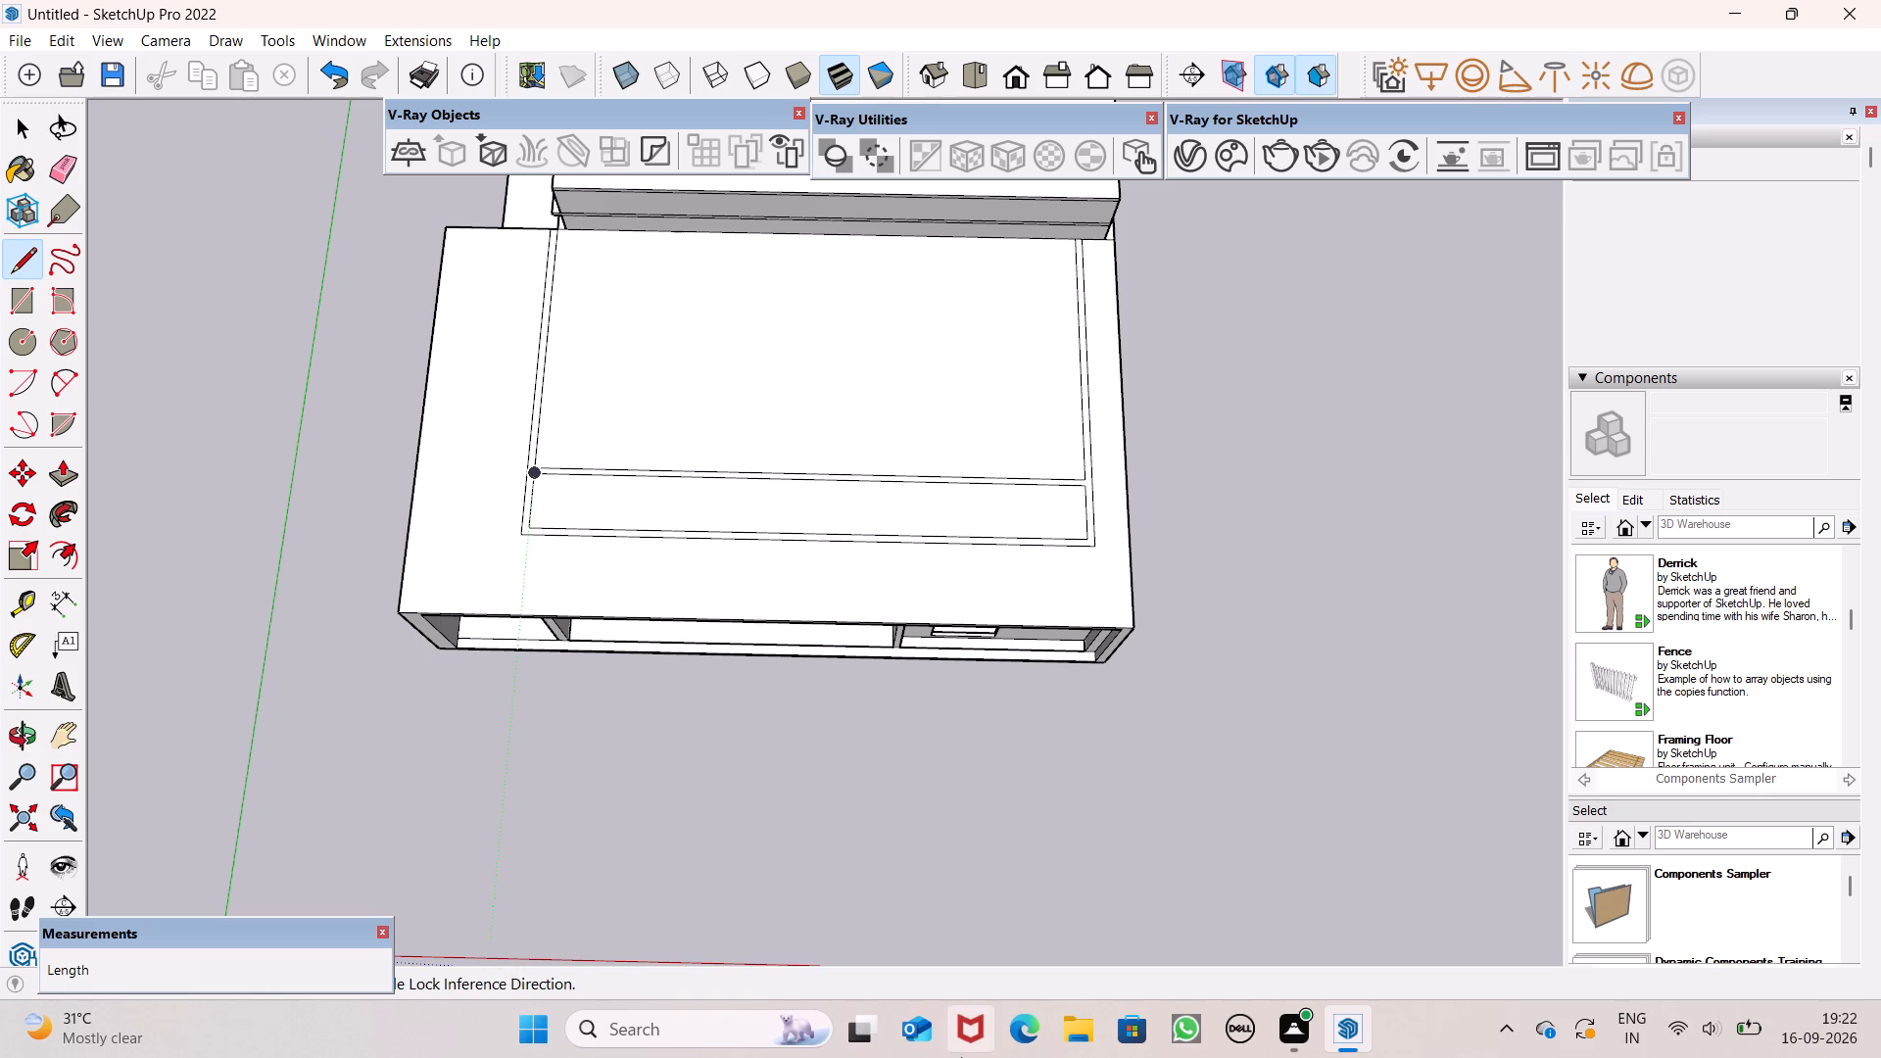
pyautogui.scroll(6, 1184, 485)
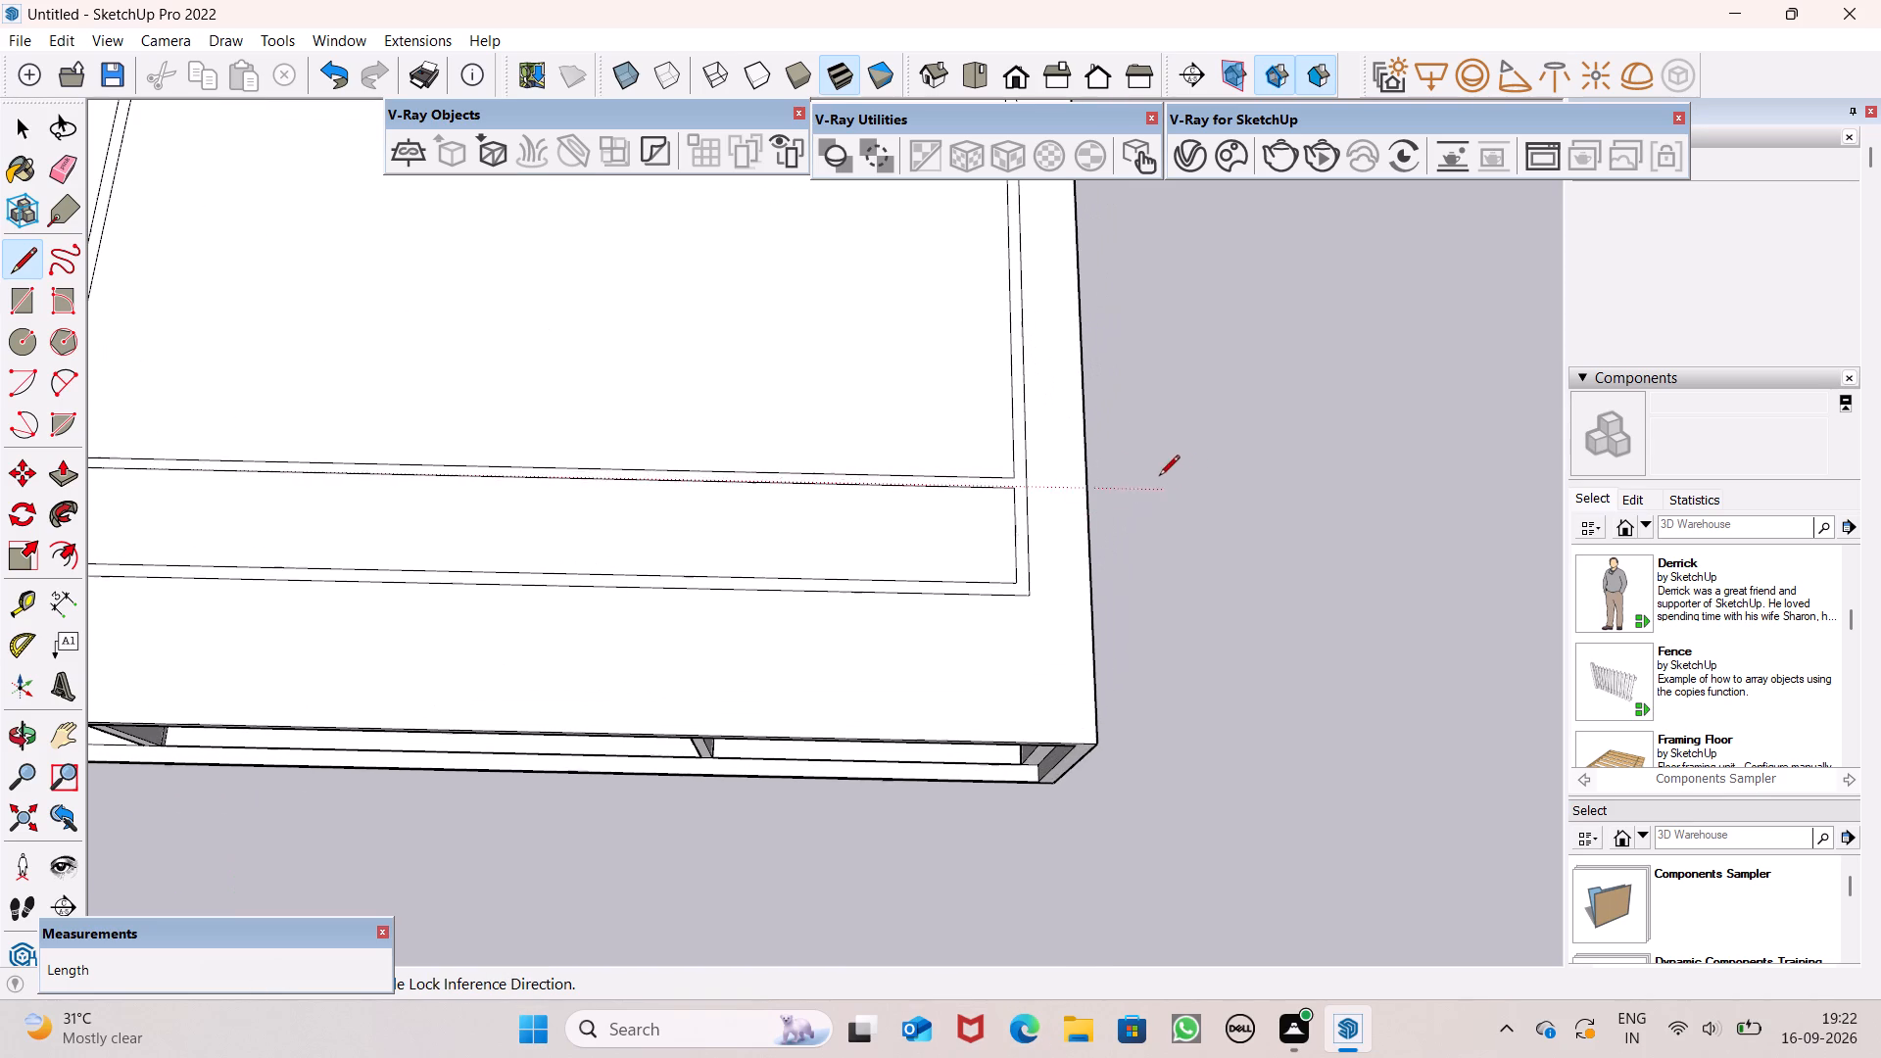
pyautogui.scroll(-6, 642, 531)
pyautogui.scroll(6, 234, 472)
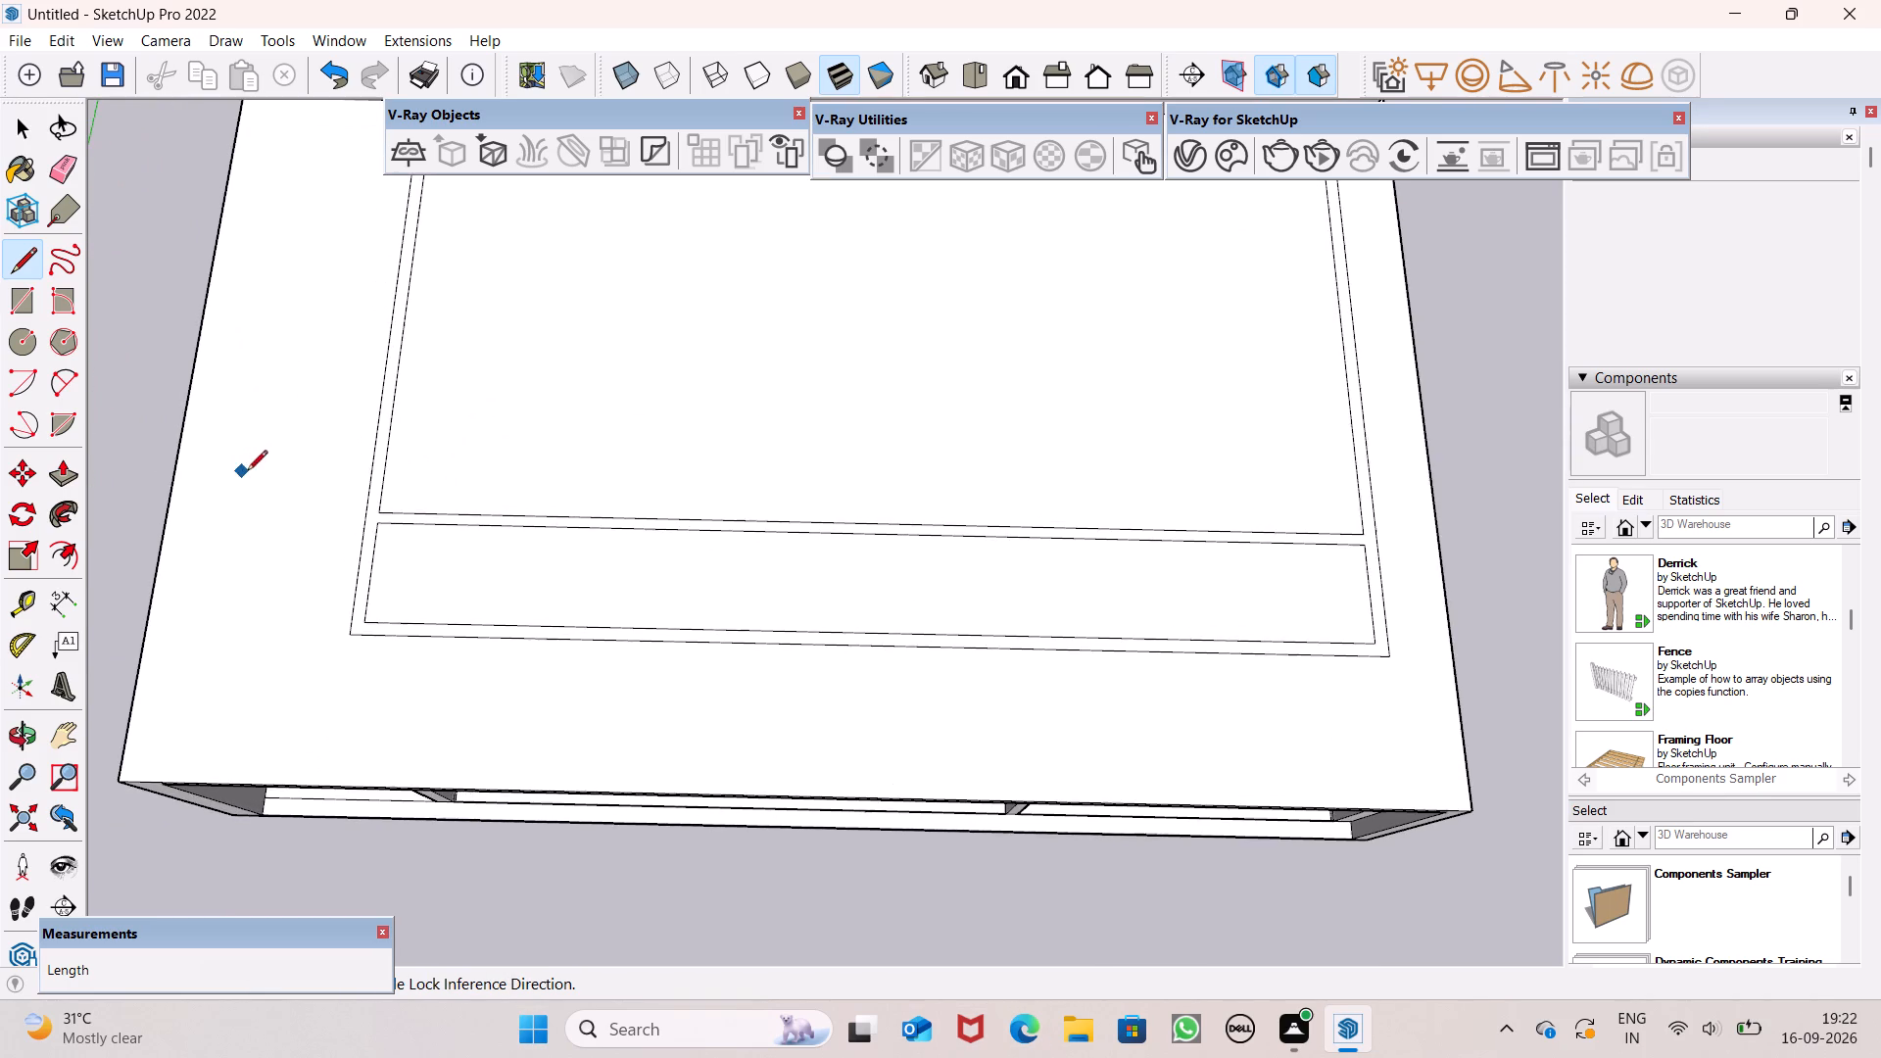
pyautogui.scroll(8, 376, 520)
pyautogui.click(378, 522)
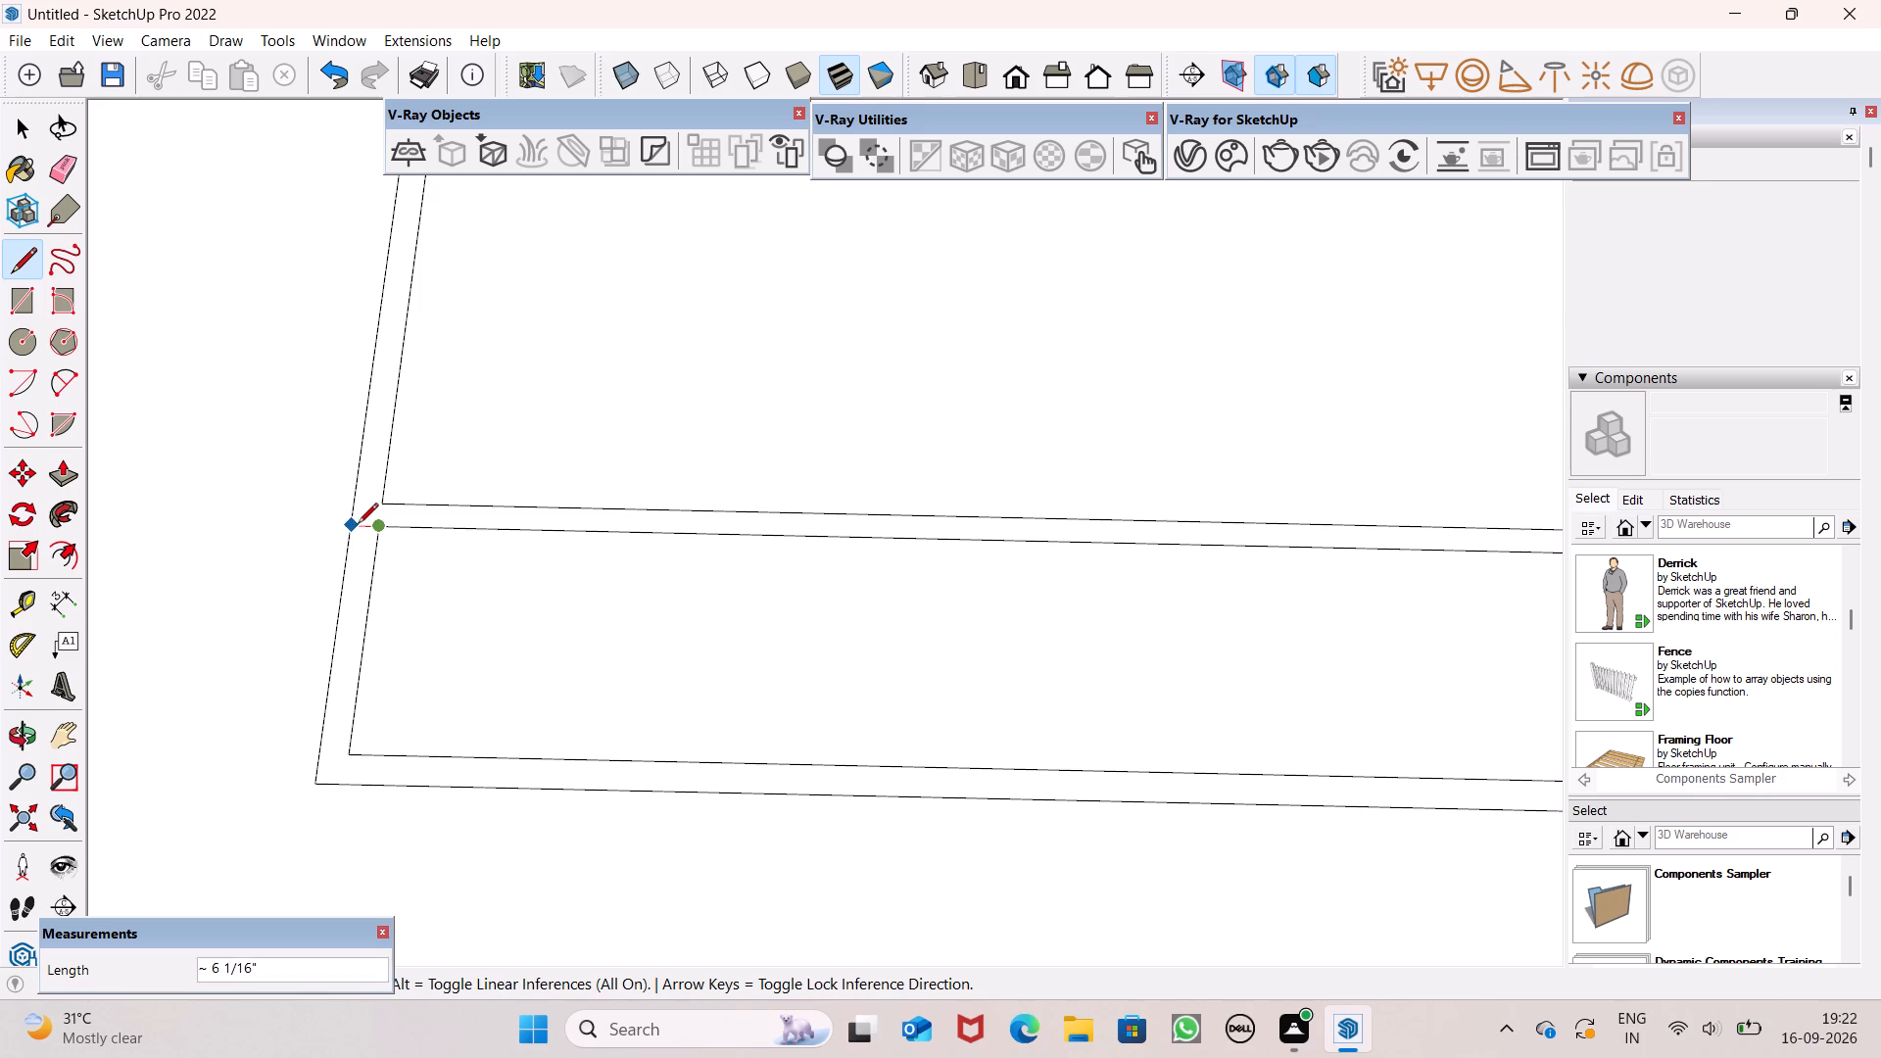
pyautogui.click(356, 525)
pyautogui.scroll(-3, 260, 468)
pyautogui.press('space')
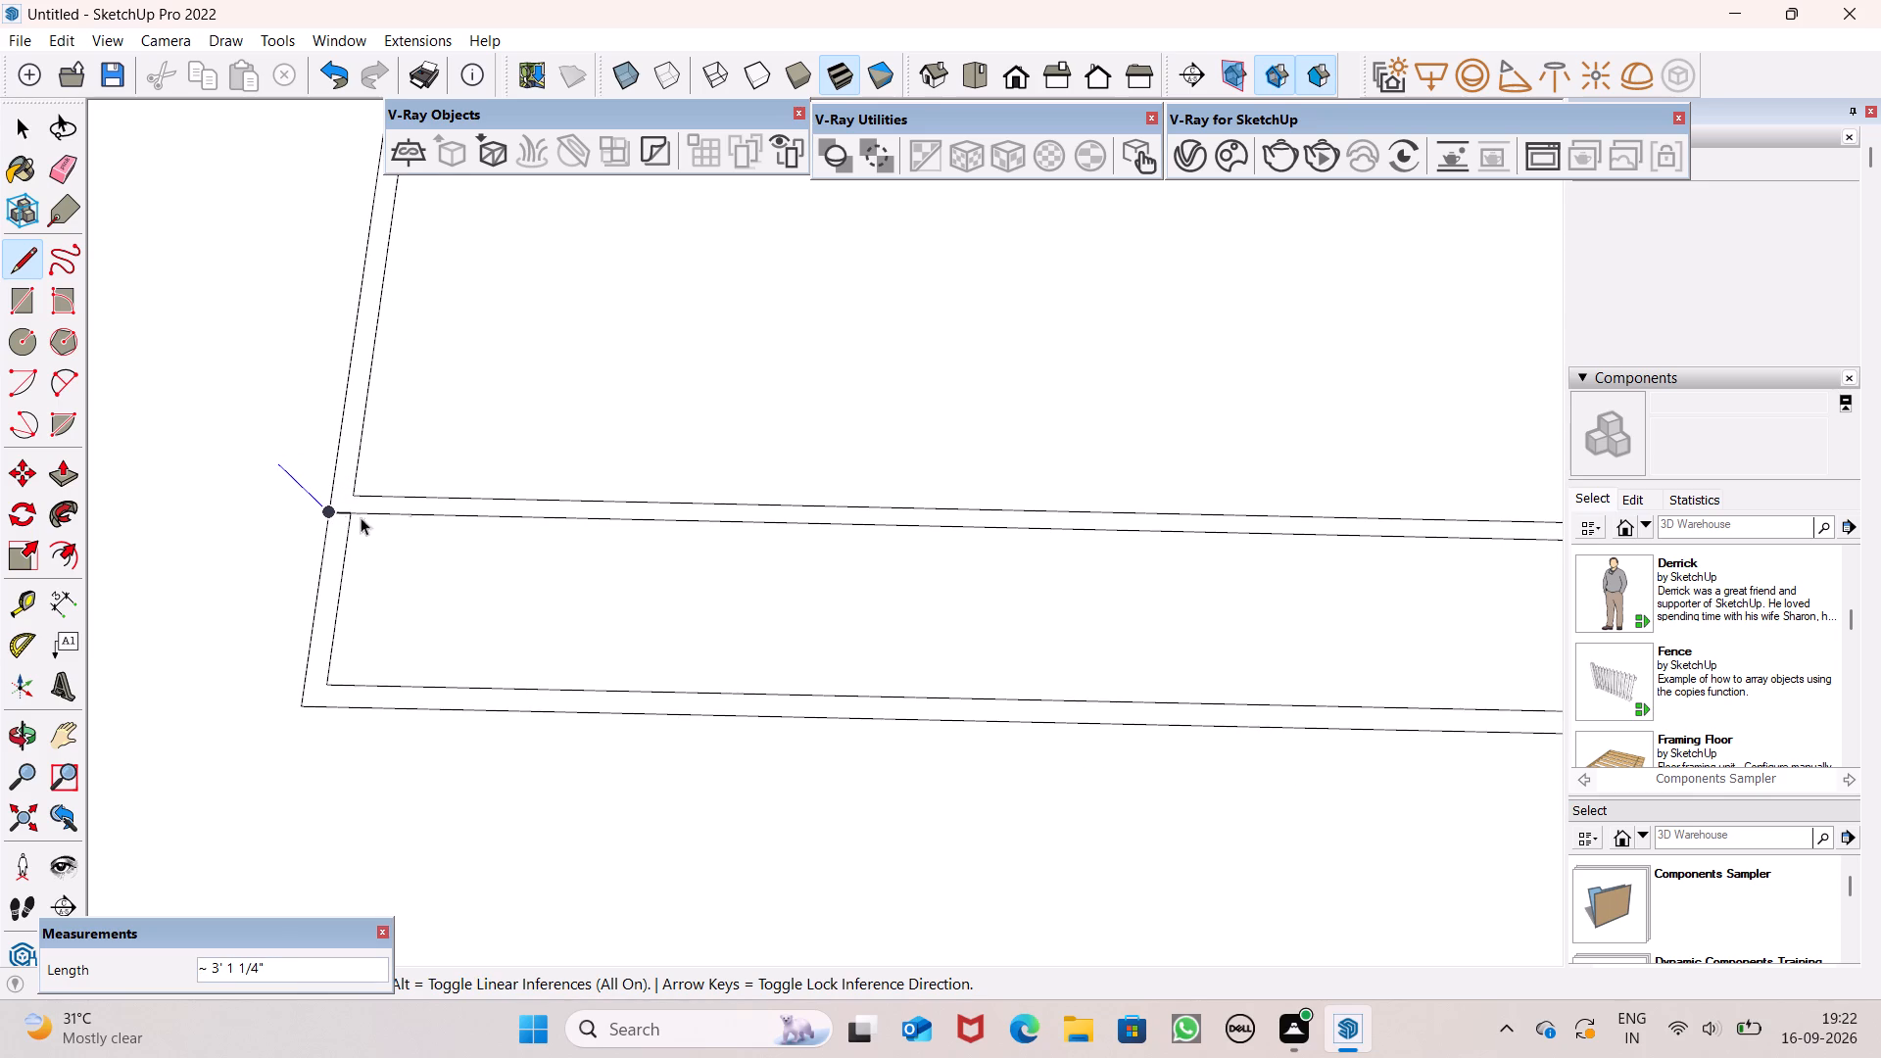
pyautogui.scroll(5, 416, 484)
pyautogui.scroll(8, 313, 526)
pyautogui.scroll(-7, 332, 513)
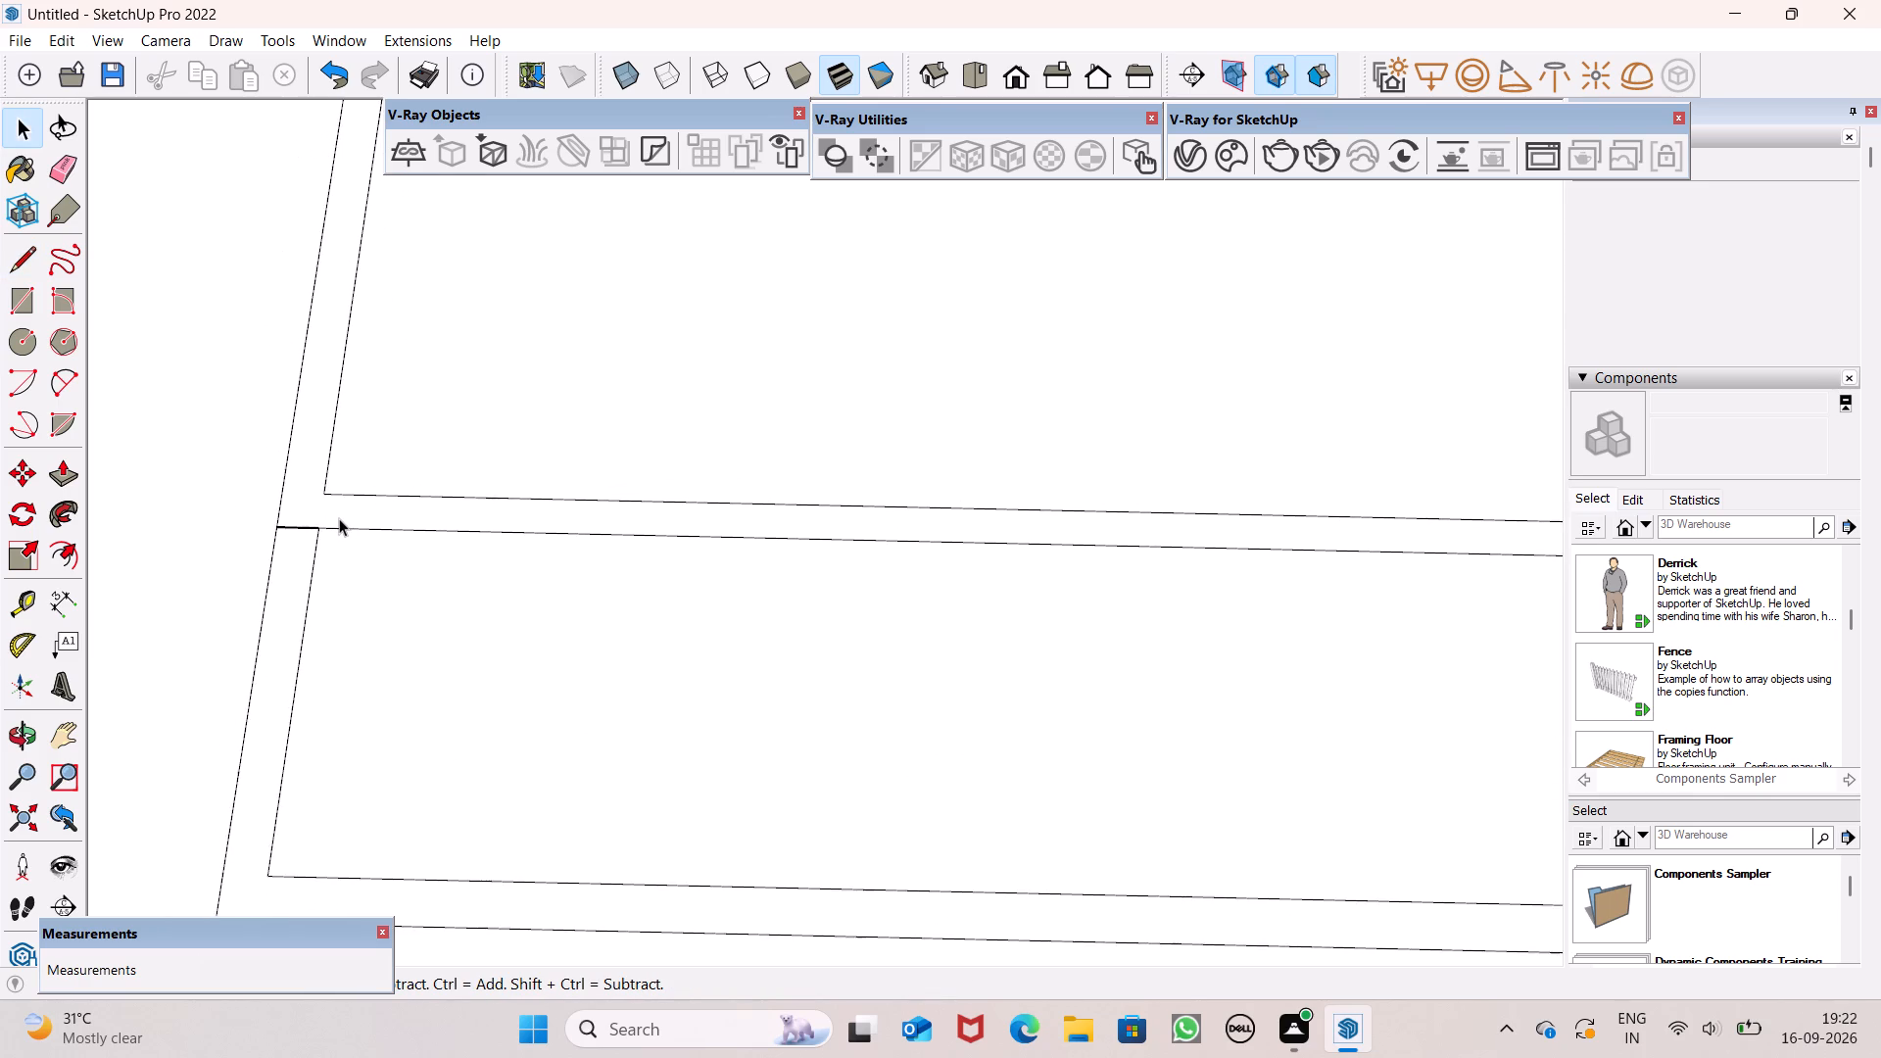
# Undo the last short line drawn across the border at the front strip's back-left corner.
pyautogui.scroll(-4, 340, 518)
pyautogui.hotkey('ctrl', 'z')
# Push/Pull the U-shaped wall border, including the wide front strip, up about 4' 1 3/8" from the lower block's top face.
pyautogui.scroll(-15, 341, 510)
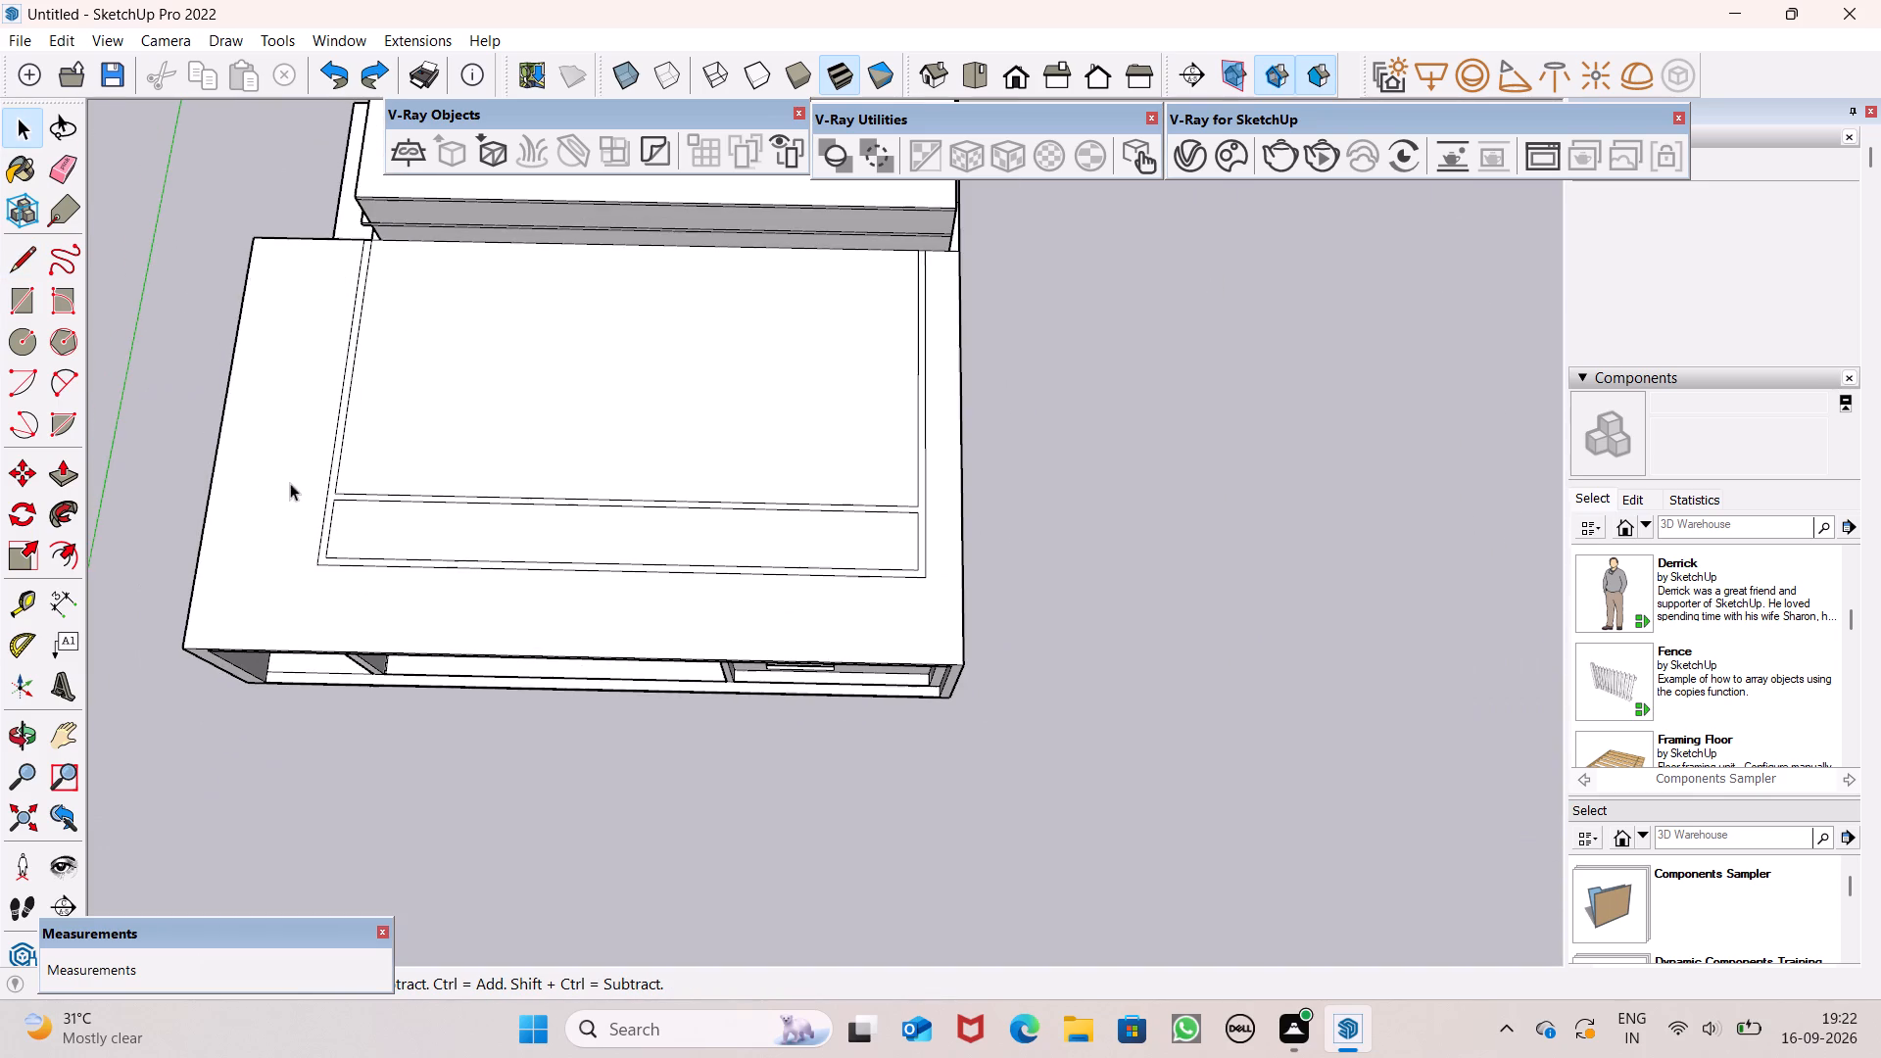
pyautogui.scroll(3, 28, 270)
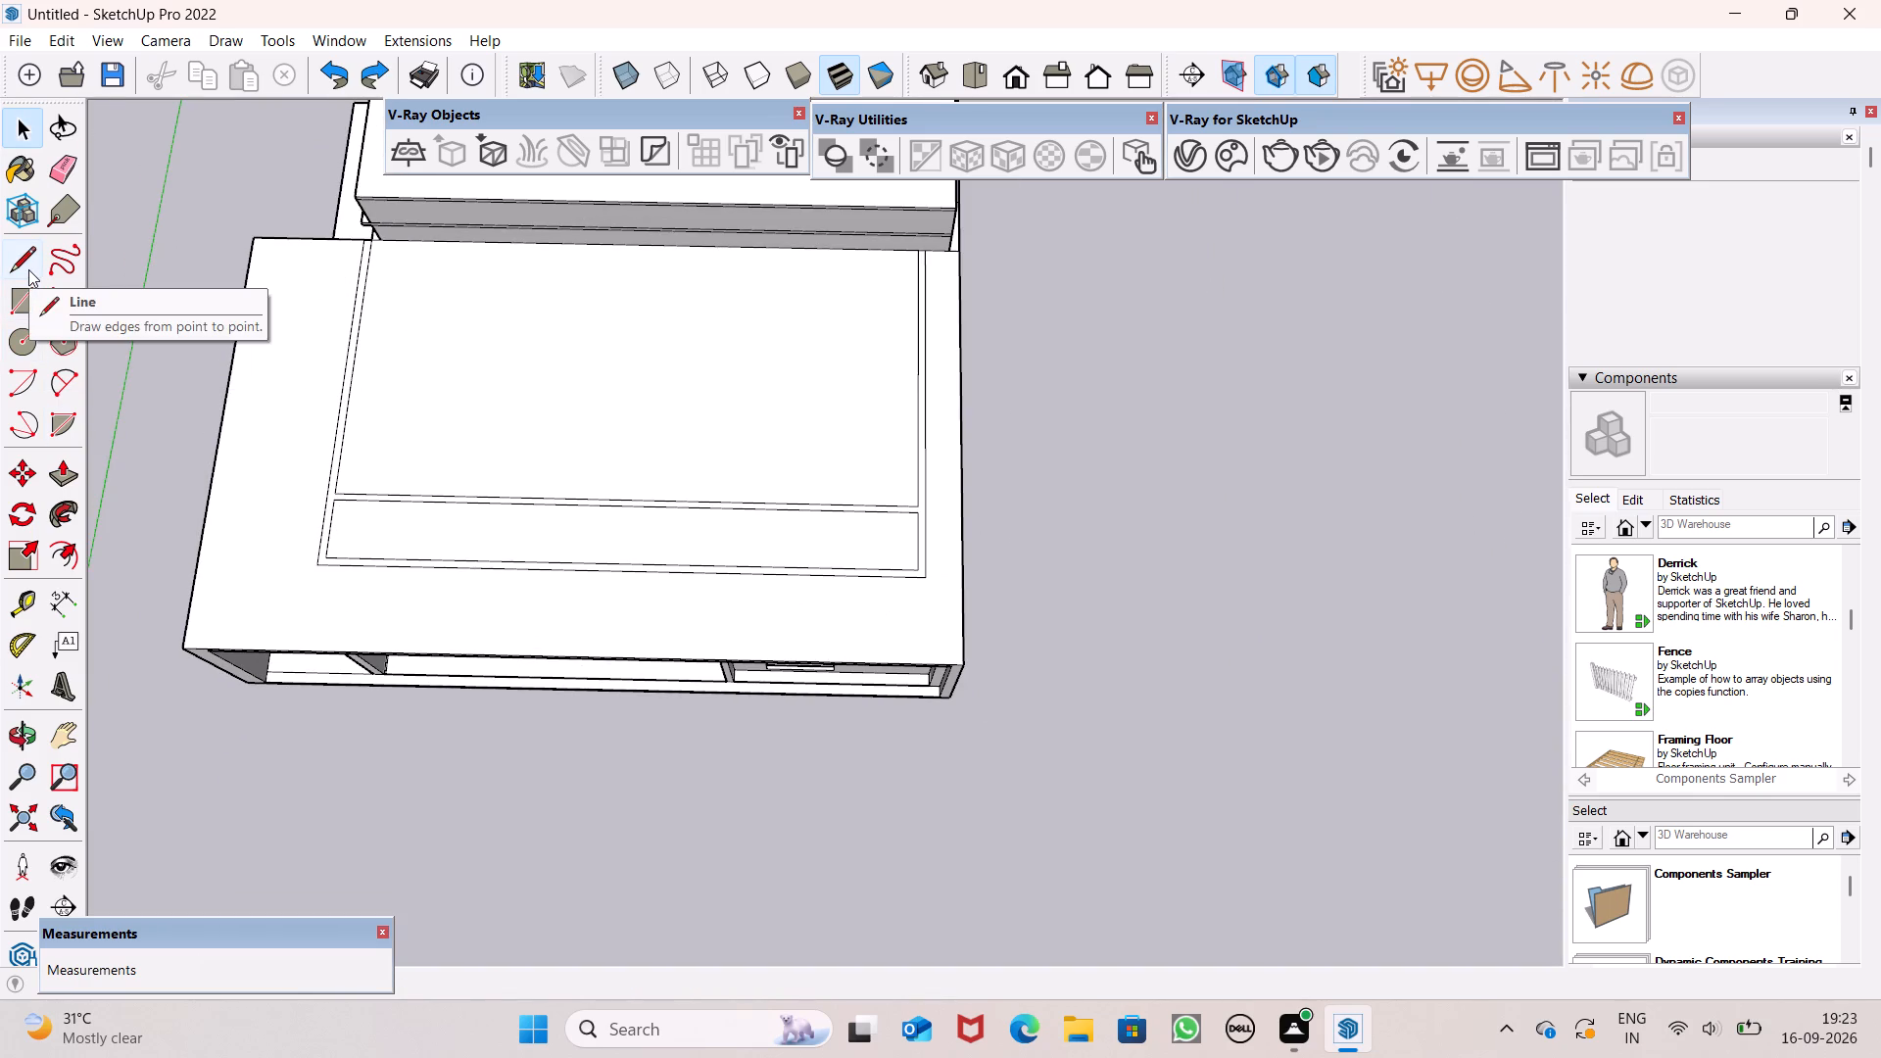
pyautogui.scroll(3, 56, 361)
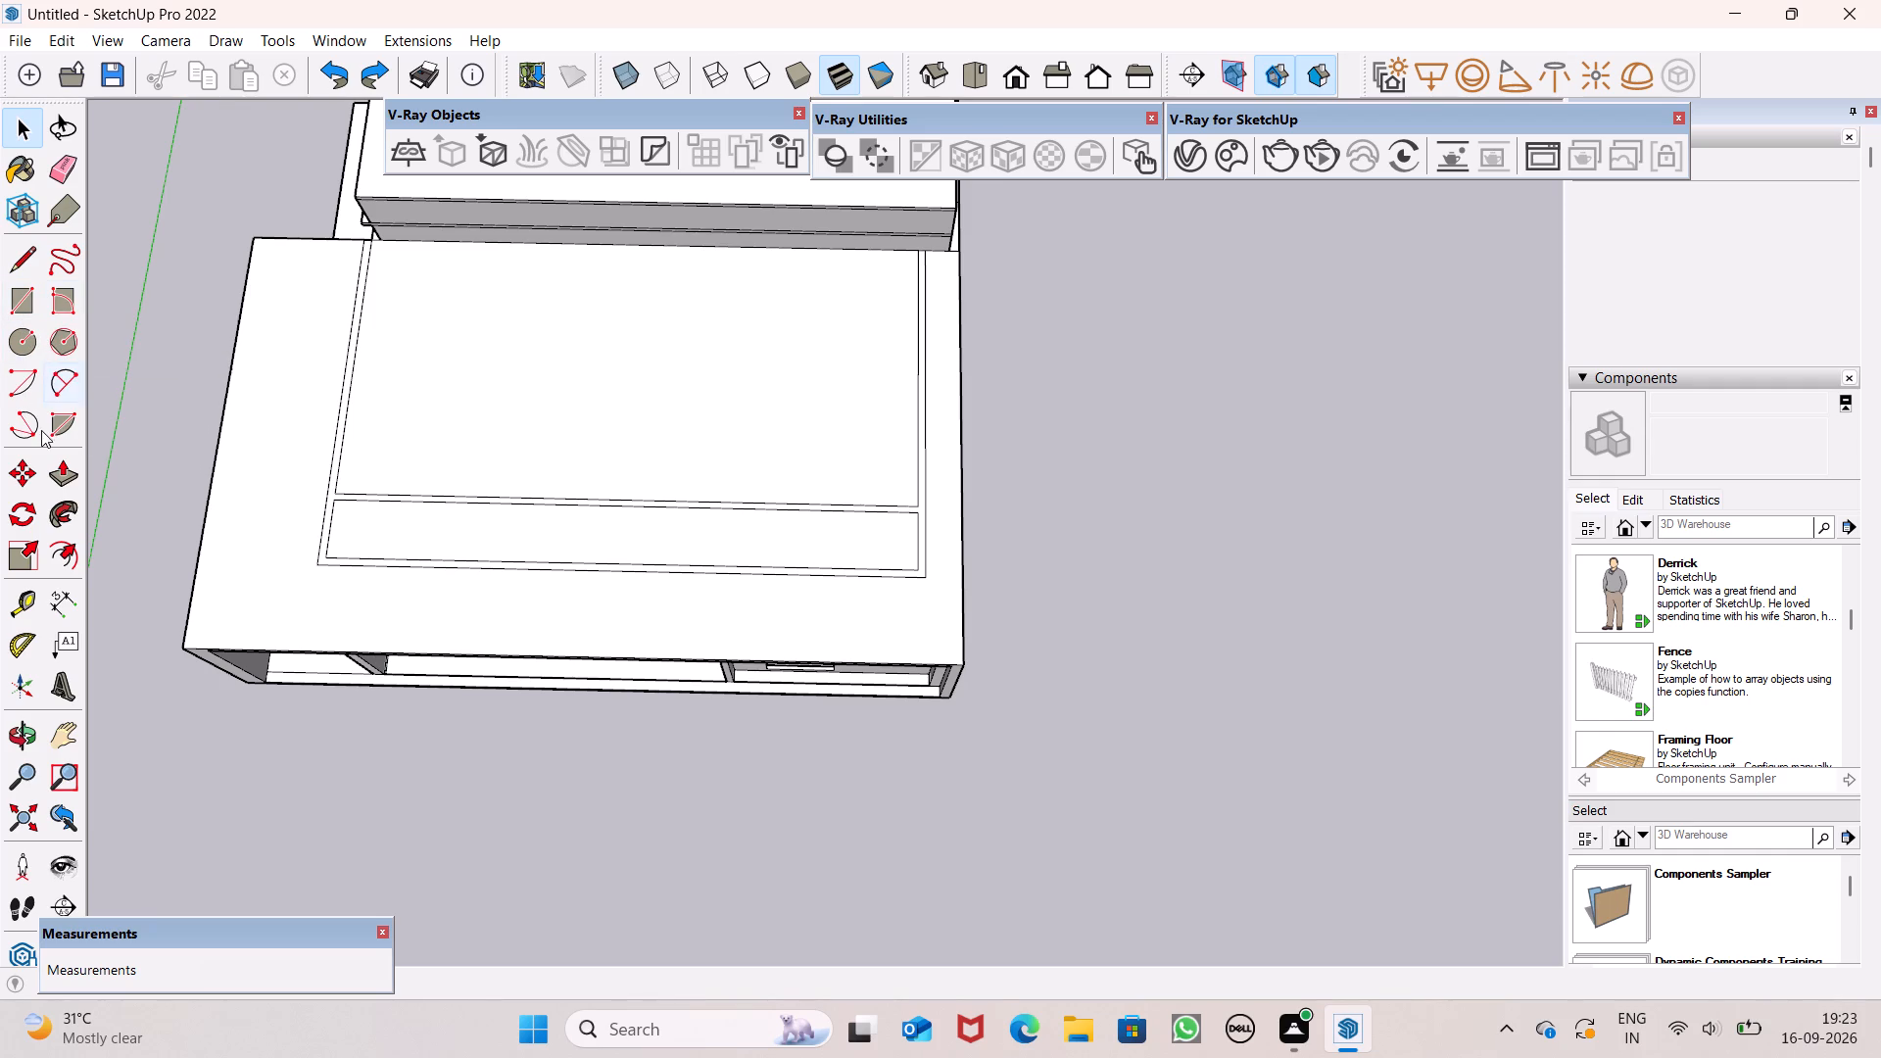
pyautogui.click(59, 473)
pyautogui.scroll(4, 722, 536)
pyautogui.scroll(4, 1033, 588)
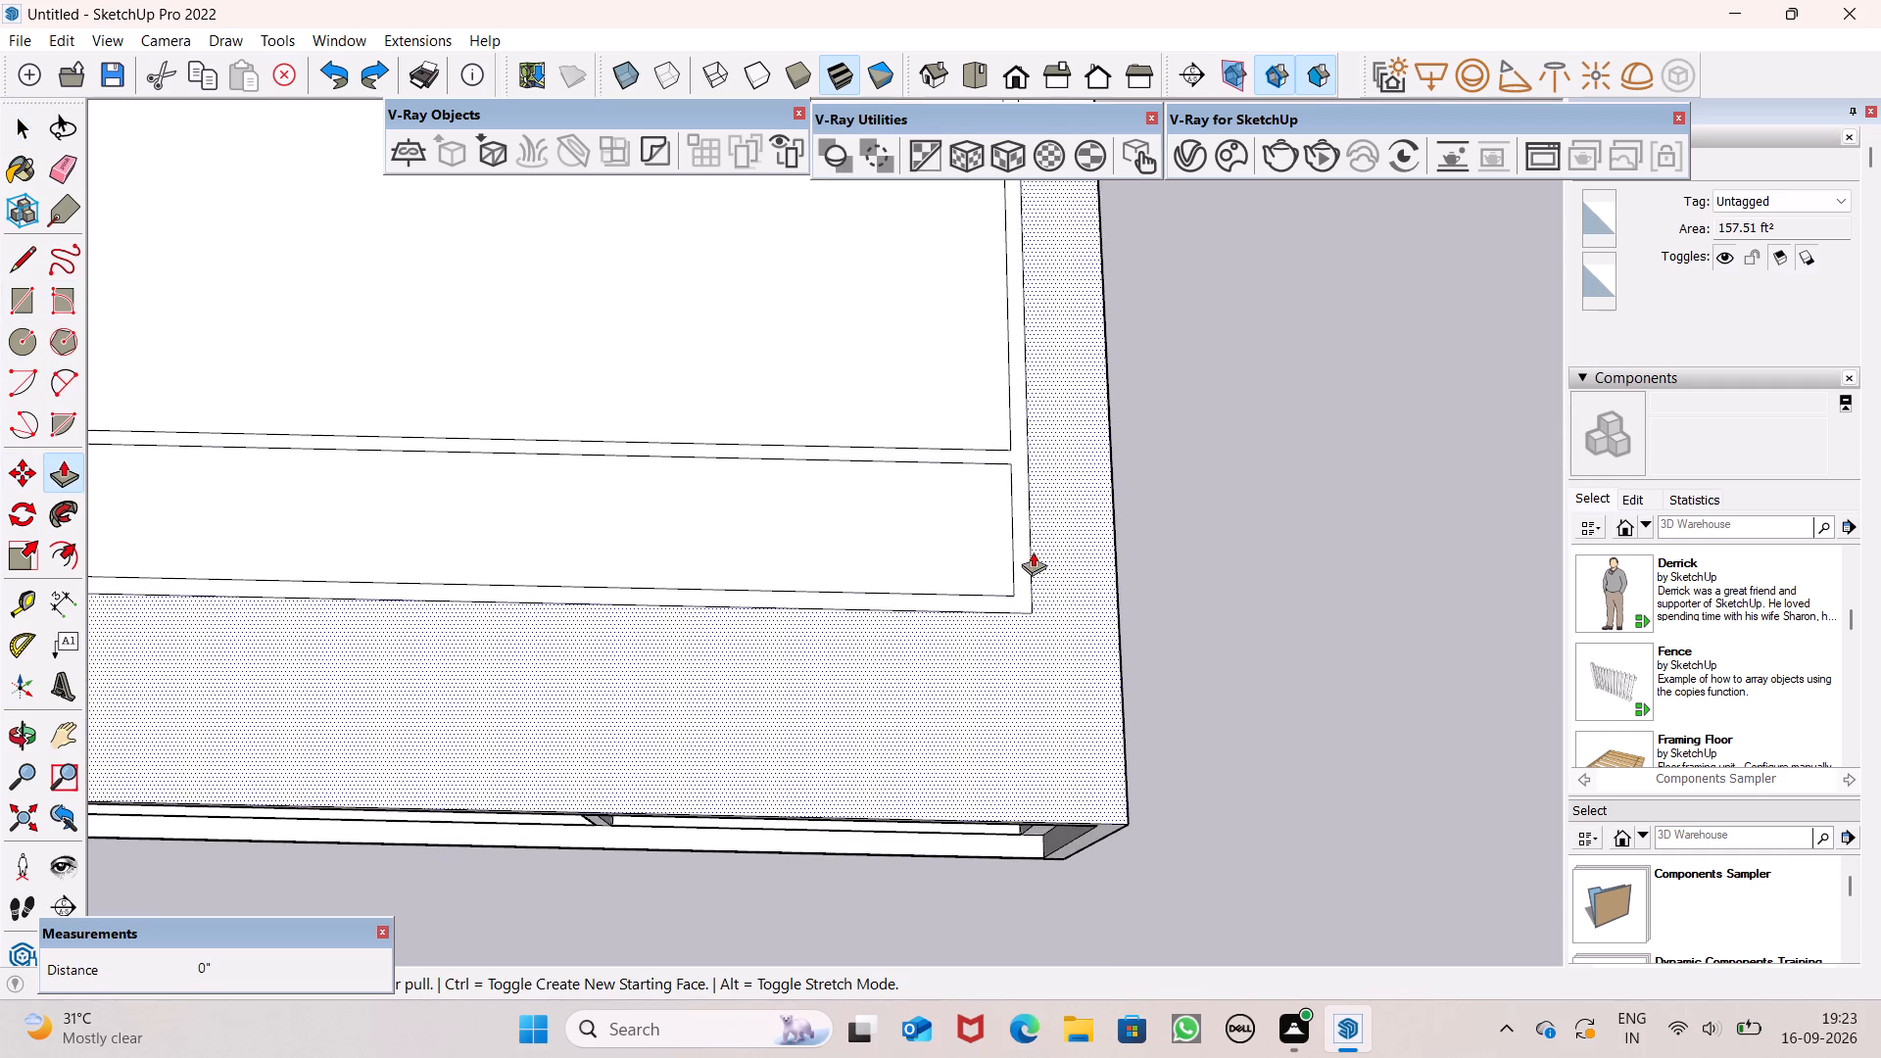
pyautogui.moveTo(1025, 569); pyautogui.dragTo(991, 531)
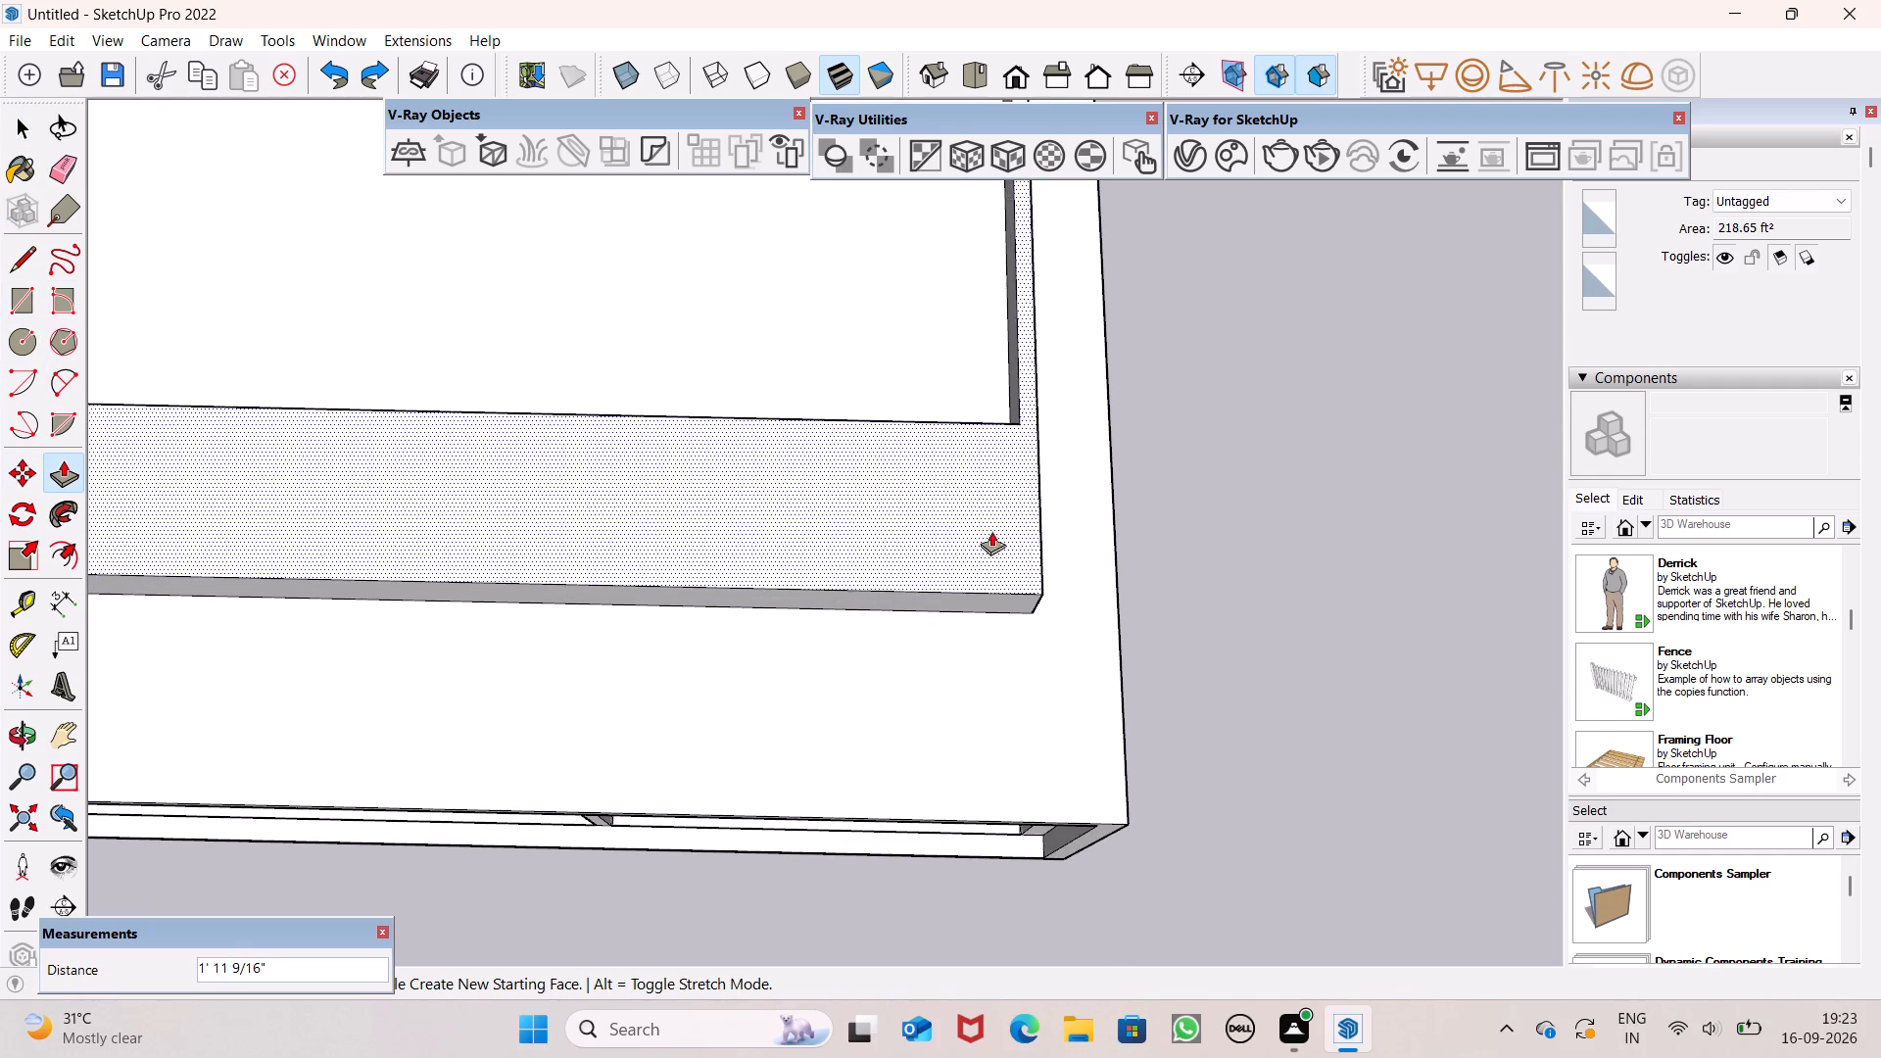
pyautogui.moveTo(991, 531); pyautogui.dragTo(984, 503)
# Push/Pull the inner face of the raised left wall about 10 9/16" into the enclosure to thicken the wall.
pyautogui.scroll(-14, 1054, 538)
pyautogui.moveTo(1097, 589); pyautogui.dragTo(988, 304, button='middle')
pyautogui.scroll(1, 989, 307)
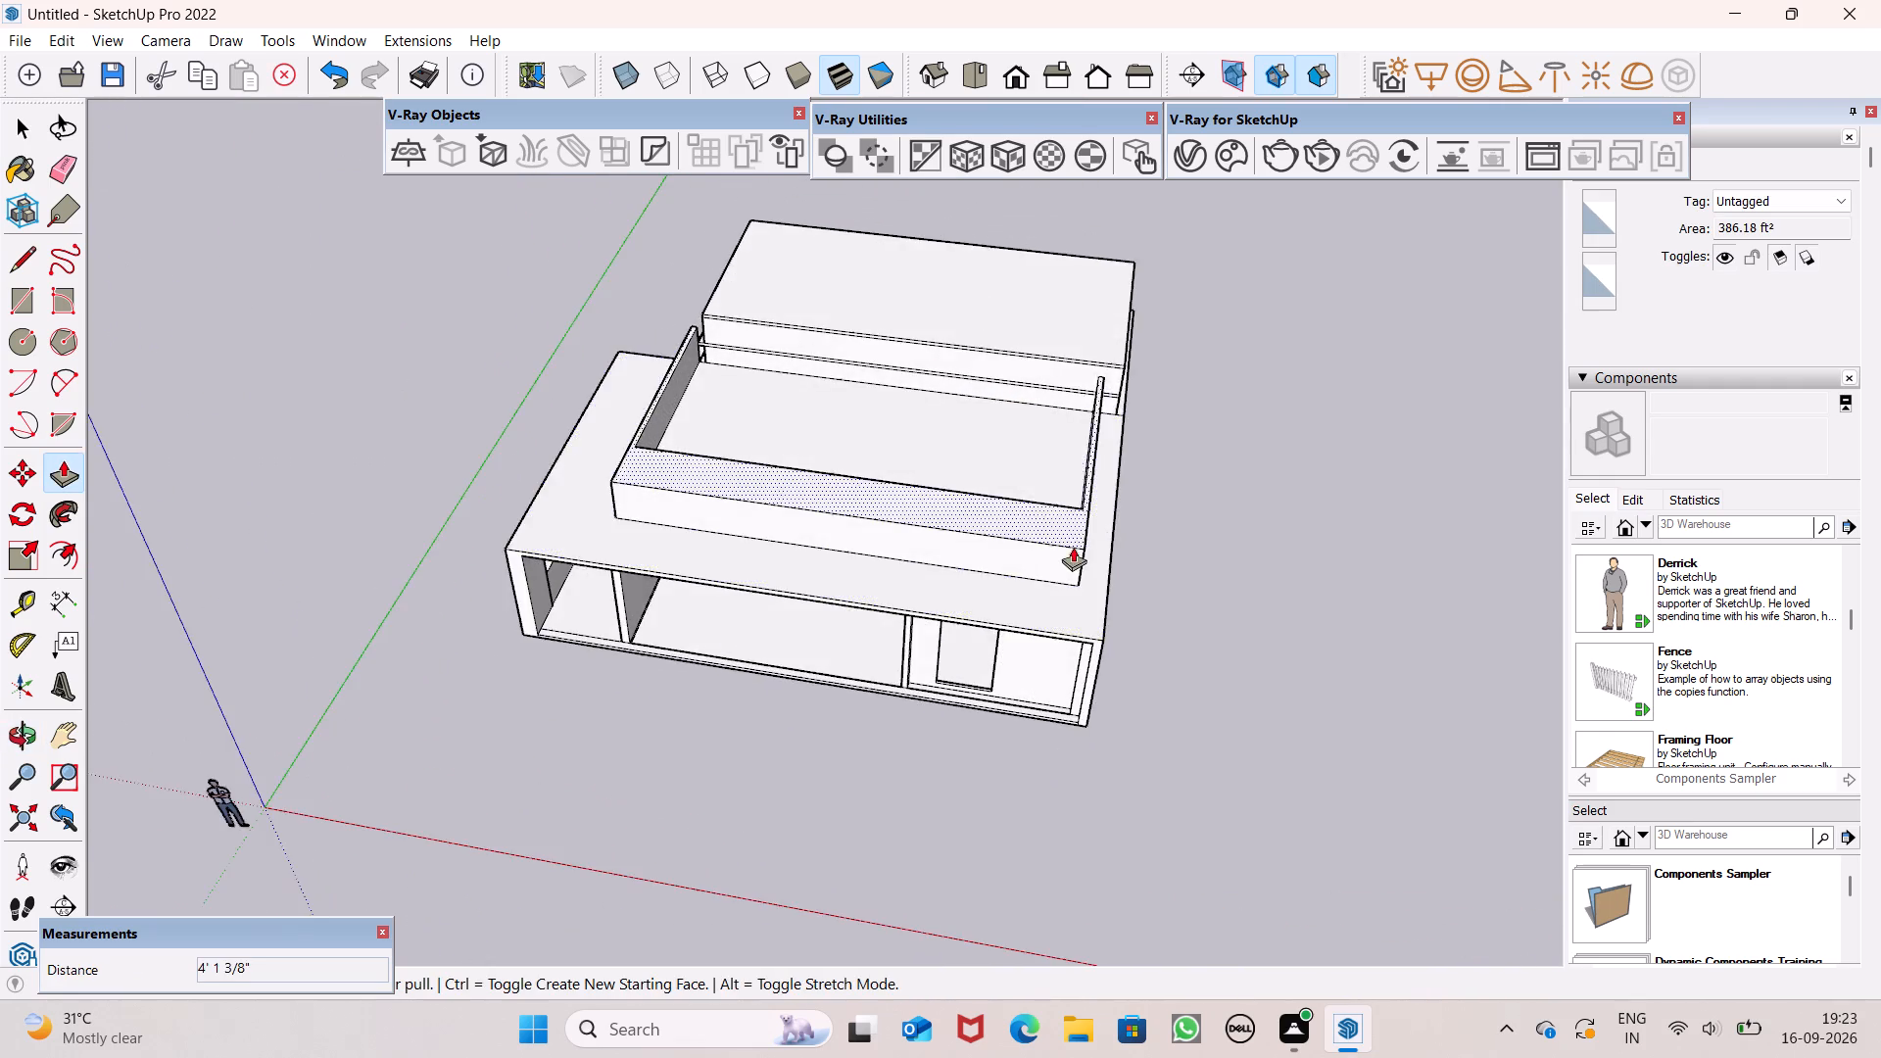
pyautogui.scroll(5, 1073, 548)
pyautogui.moveTo(1086, 544); pyautogui.dragTo(1069, 434, button='middle')
pyautogui.scroll(5, 1069, 434)
pyautogui.scroll(-1, 1148, 470)
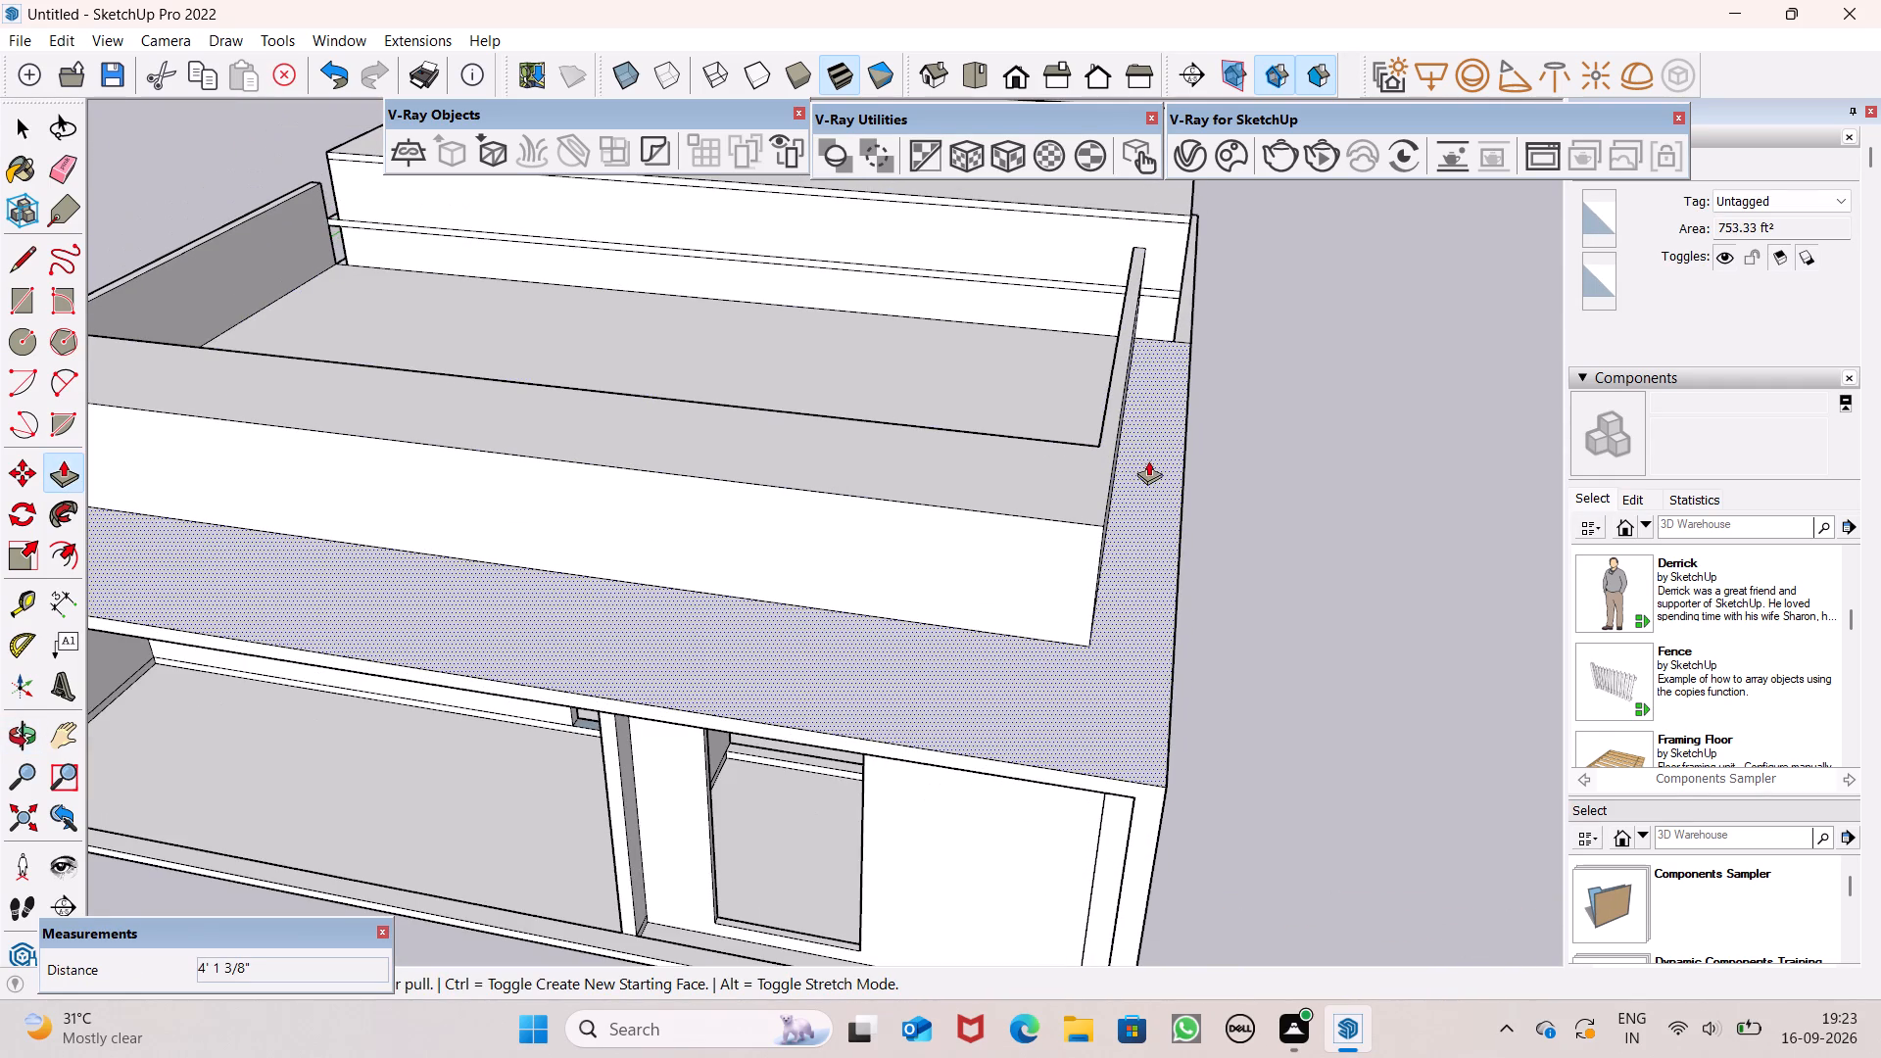
pyautogui.moveTo(863, 387); pyautogui.dragTo(1303, 410, button='middle')
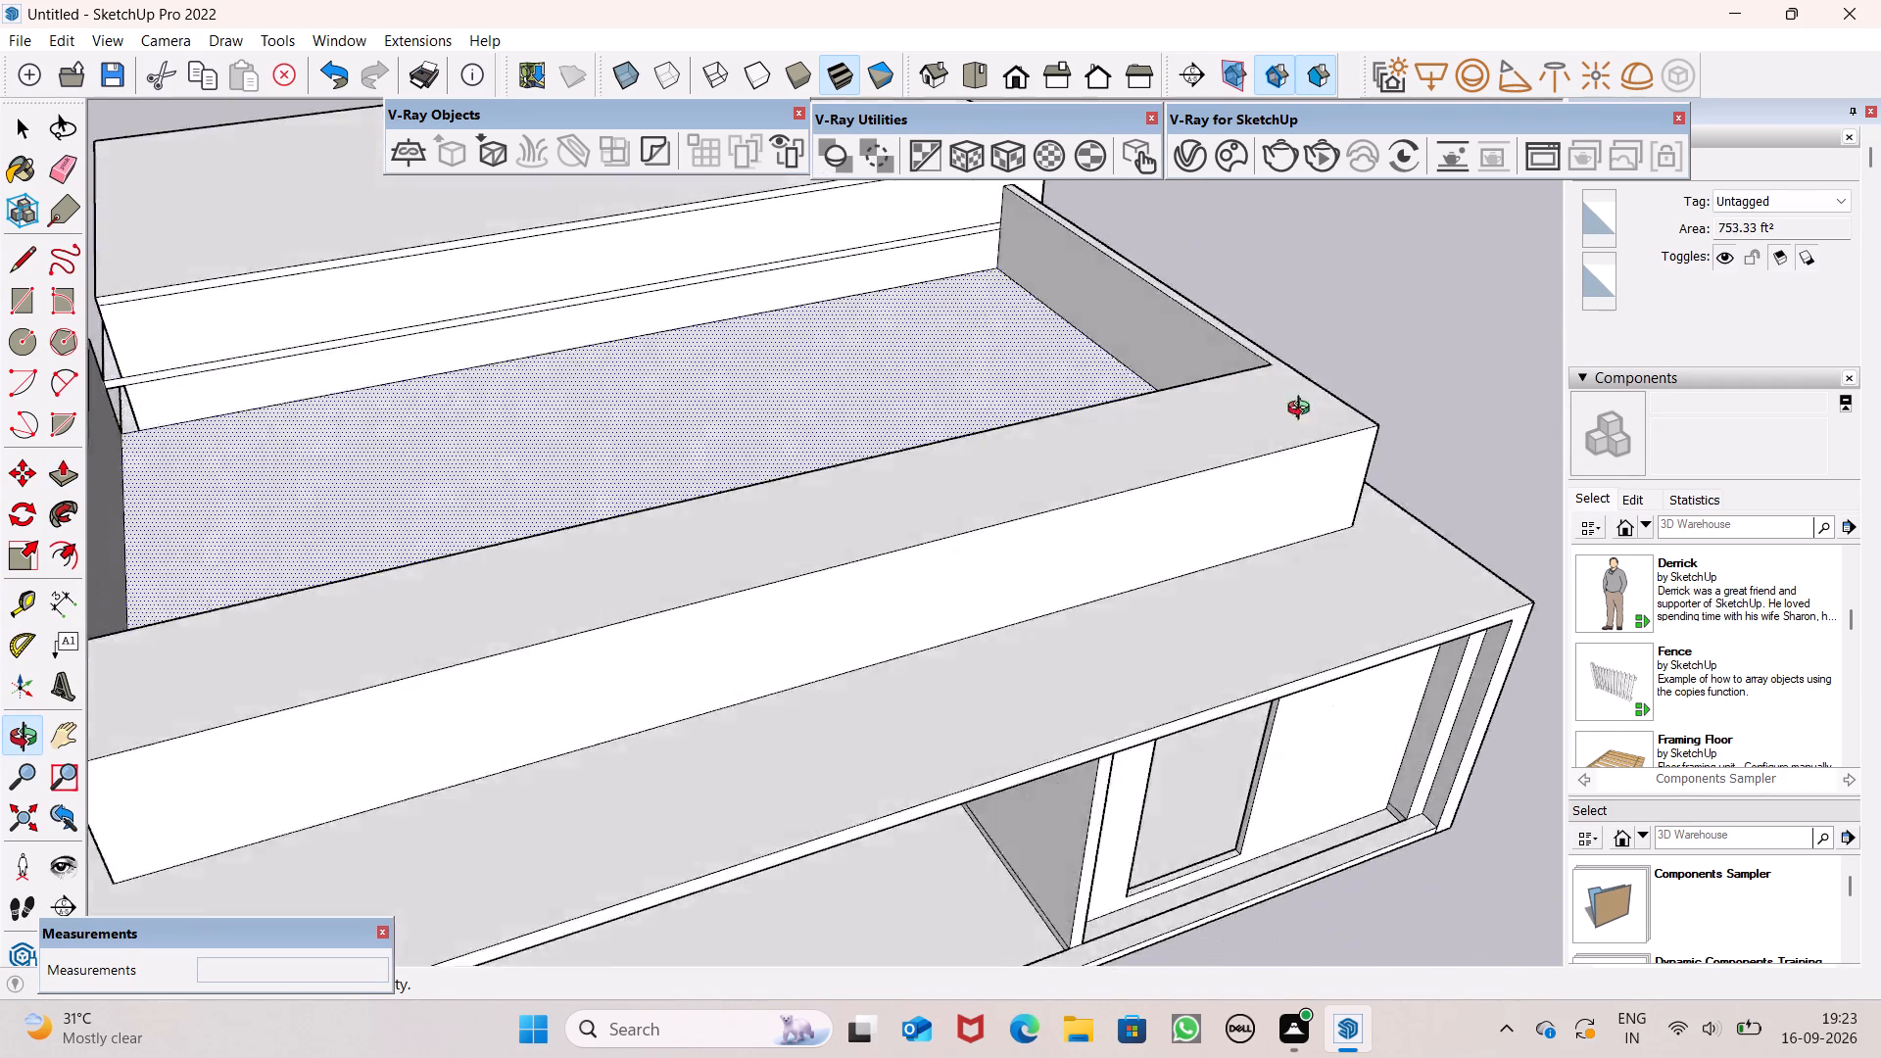
pyautogui.moveTo(1303, 410); pyautogui.dragTo(1587, 367, button='middle')
pyautogui.scroll(-2, 910, 457)
pyautogui.moveTo(830, 513); pyautogui.dragTo(1264, 543, button='middle')
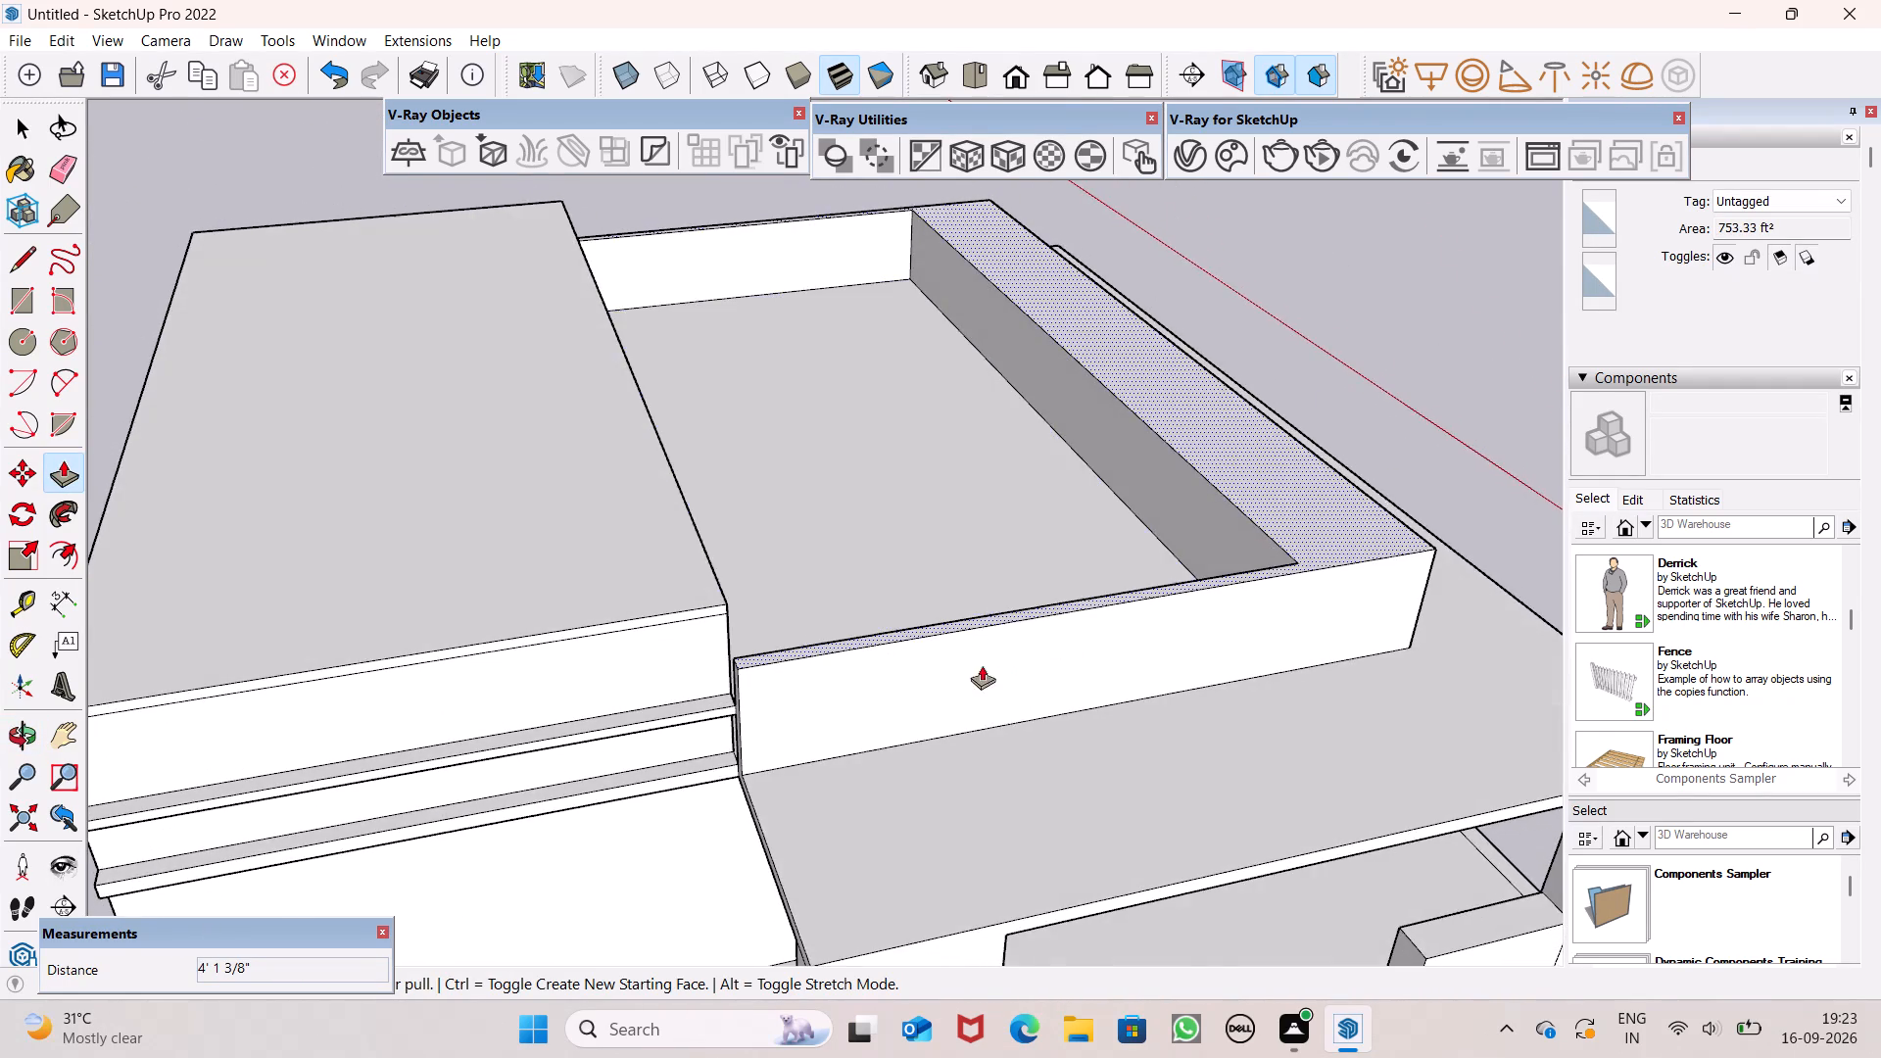
pyautogui.scroll(5, 980, 665)
pyautogui.moveTo(1015, 677); pyautogui.dragTo(131, 985, button='middle')
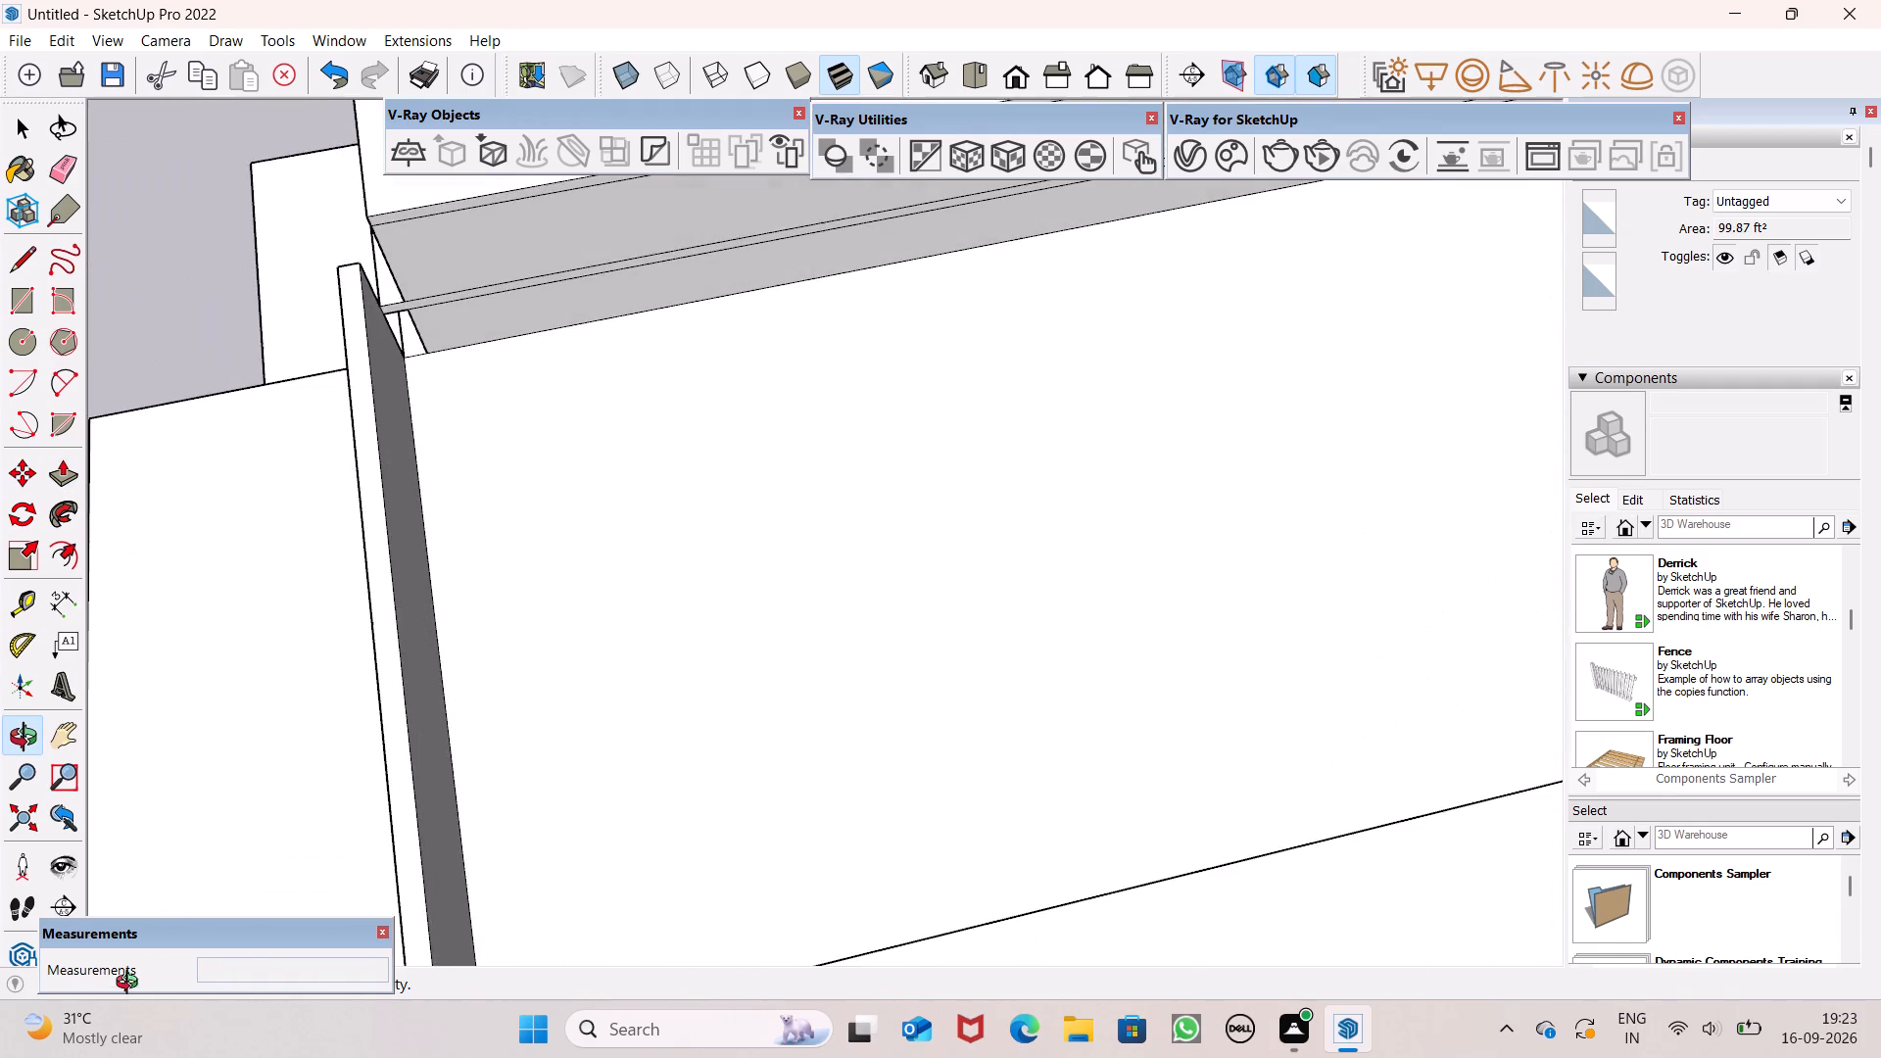
pyautogui.moveTo(131, 985); pyautogui.dragTo(131, 973, button='middle')
pyautogui.scroll(3, 344, 827)
pyautogui.scroll(-6, 461, 729)
pyautogui.moveTo(573, 763); pyautogui.dragTo(430, 799, button='middle')
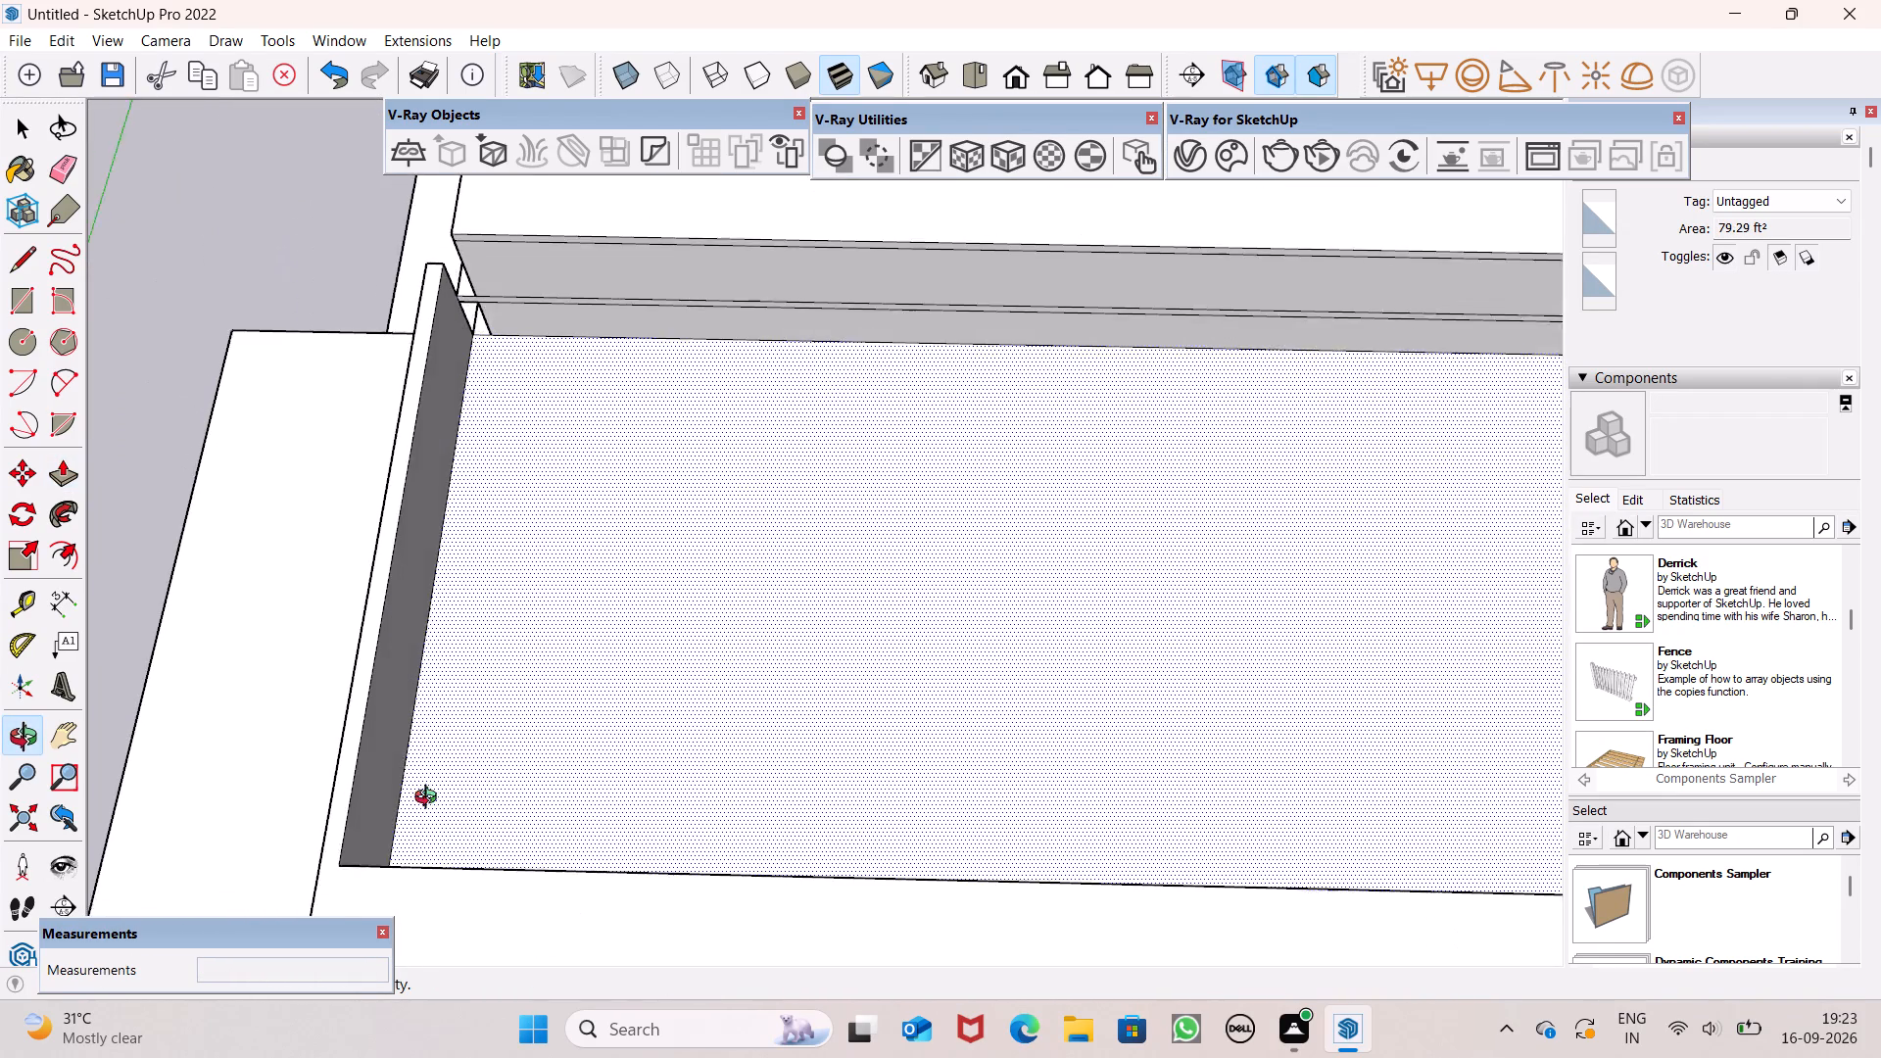
pyautogui.moveTo(430, 799); pyautogui.dragTo(418, 790, button='middle')
pyautogui.scroll(2, 429, 638)
pyautogui.moveTo(398, 611); pyautogui.dragTo(424, 616)
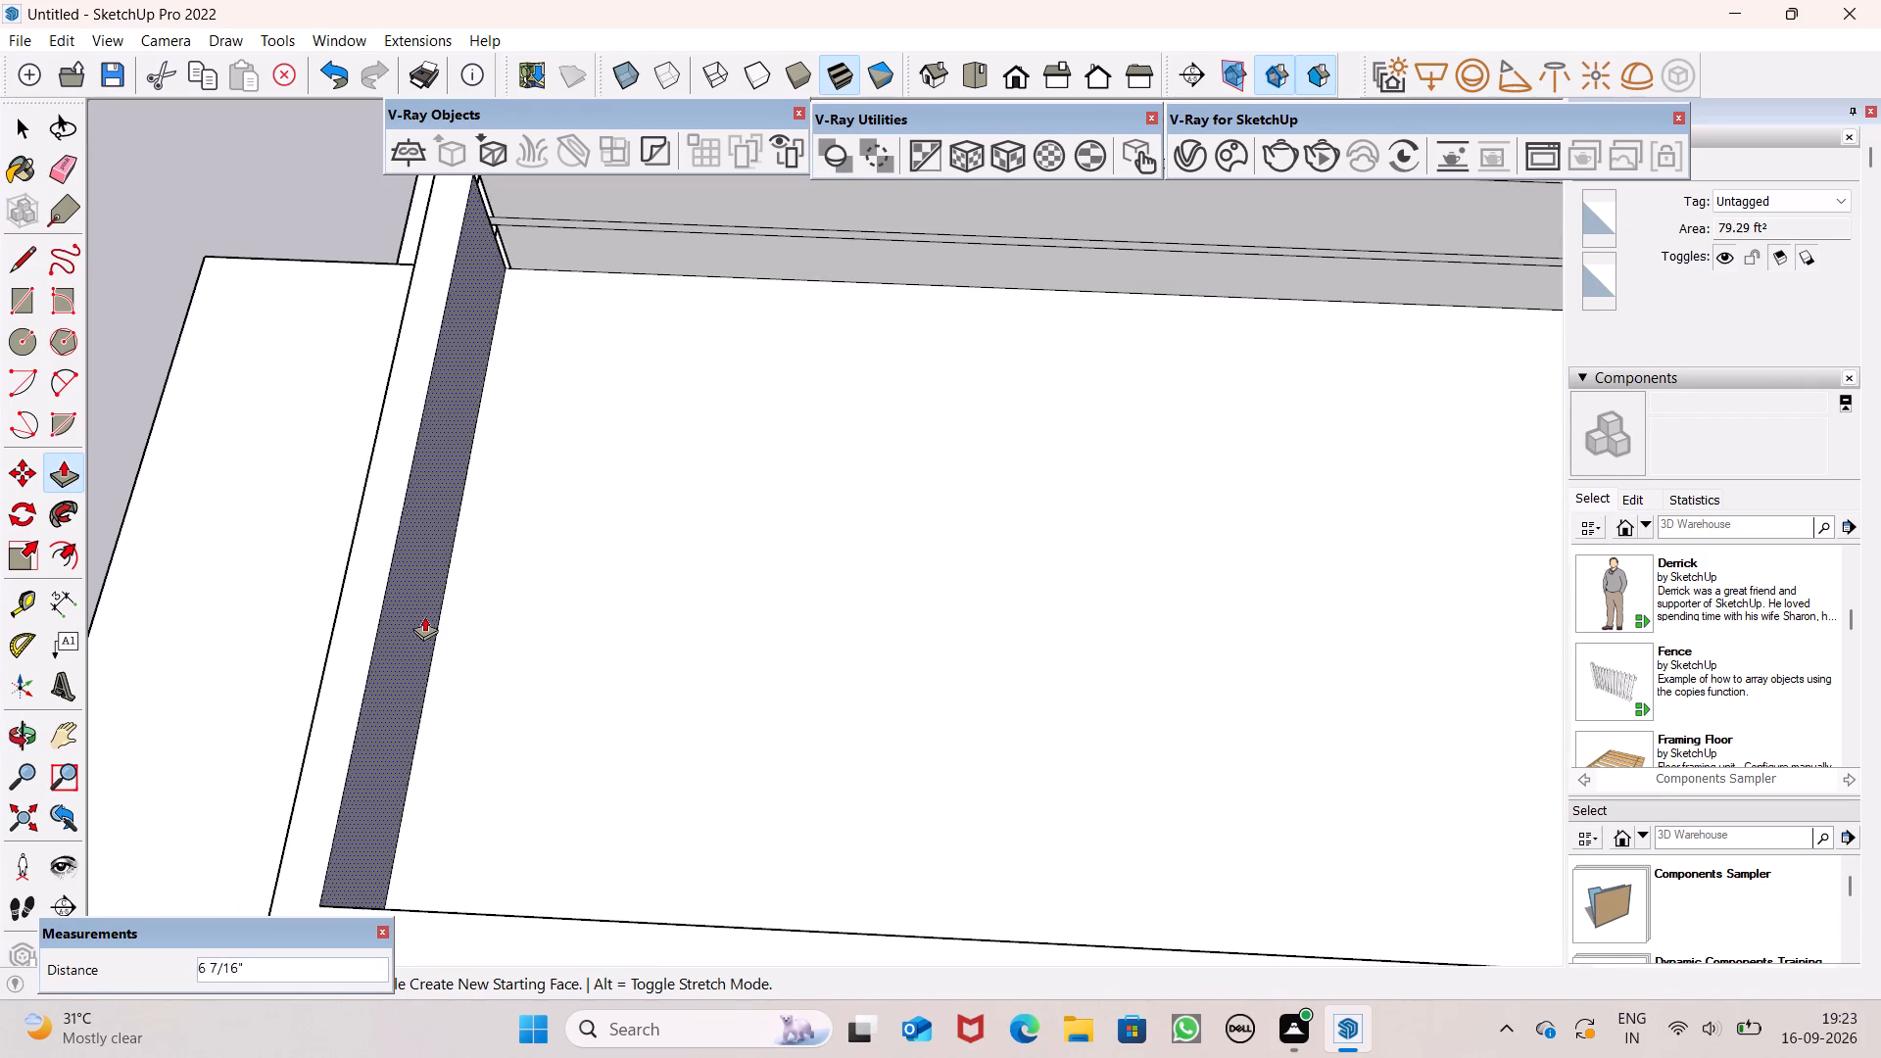
pyautogui.moveTo(424, 616); pyautogui.dragTo(433, 618)
# Push/Pull the left wall's outer face about 6" inward, toward the end of the upper block's ledge.
pyautogui.scroll(-8, 612, 684)
pyautogui.moveTo(677, 768); pyautogui.dragTo(1421, 685, button='middle')
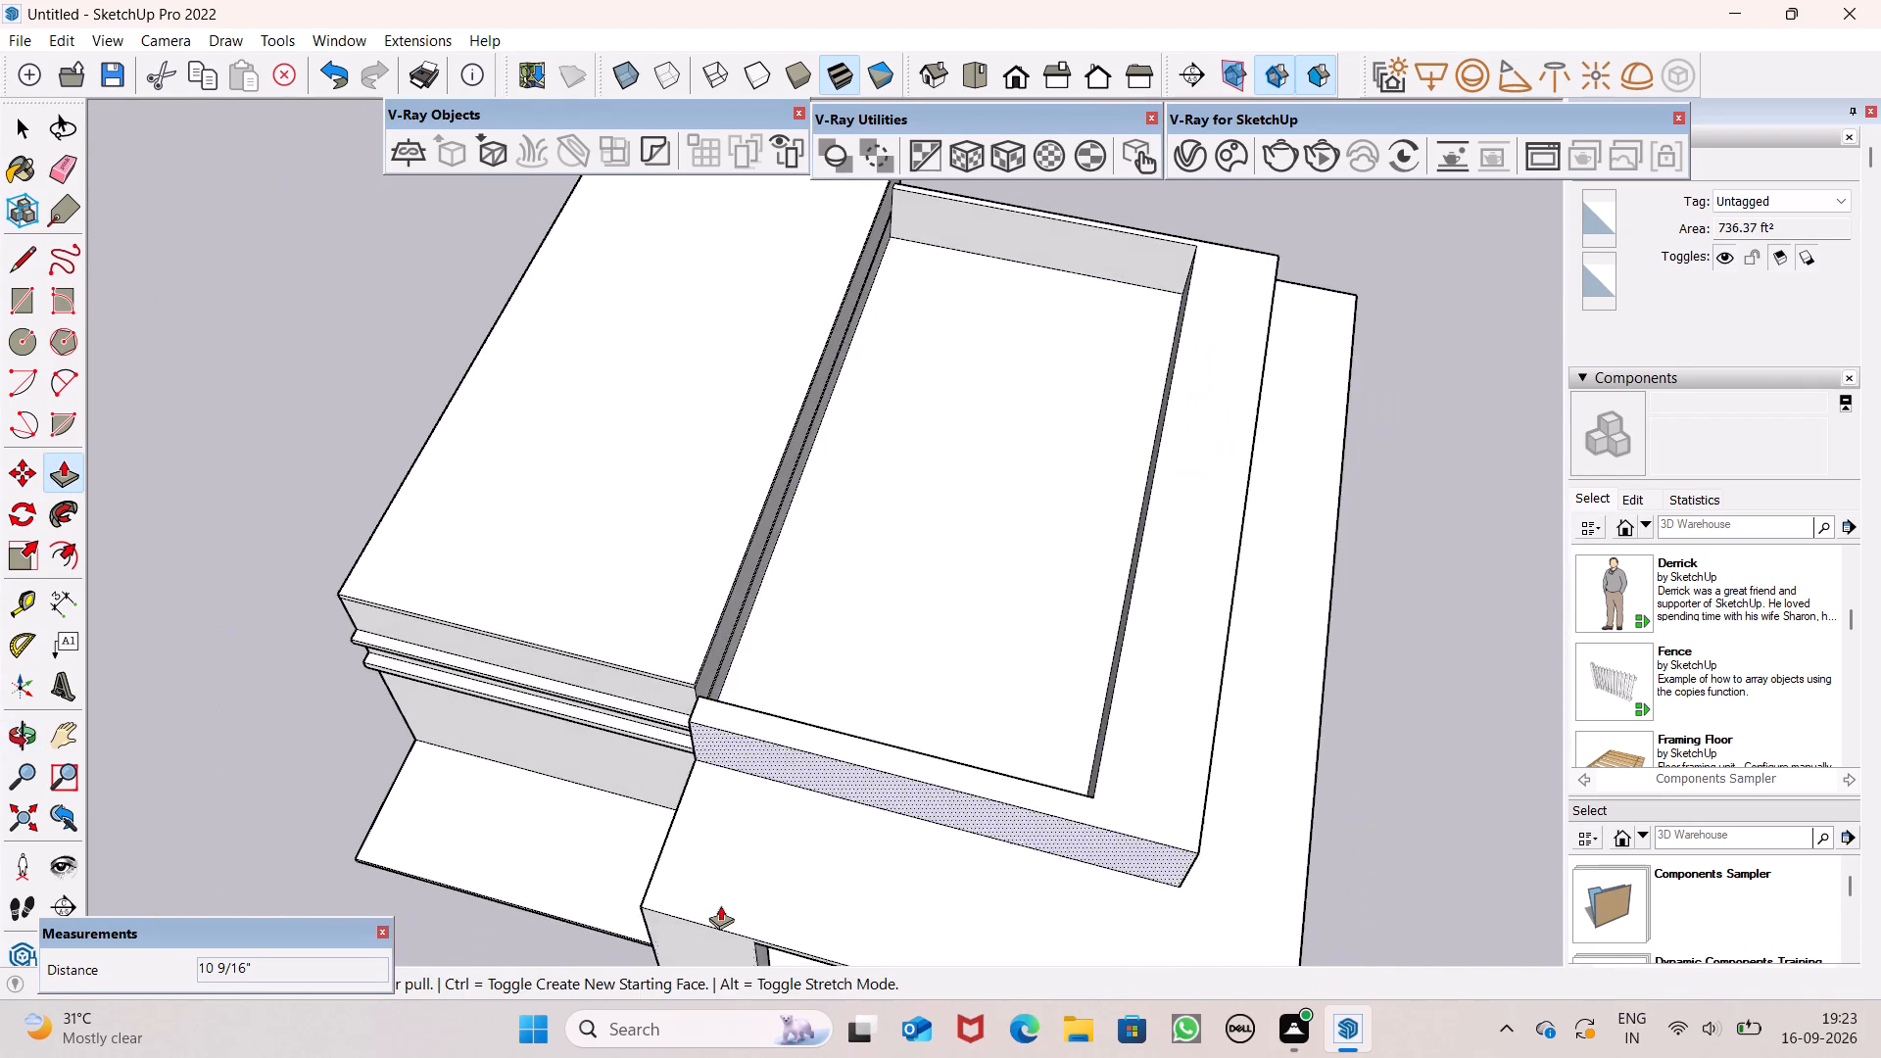
pyautogui.moveTo(584, 955); pyautogui.dragTo(887, 904, button='middle')
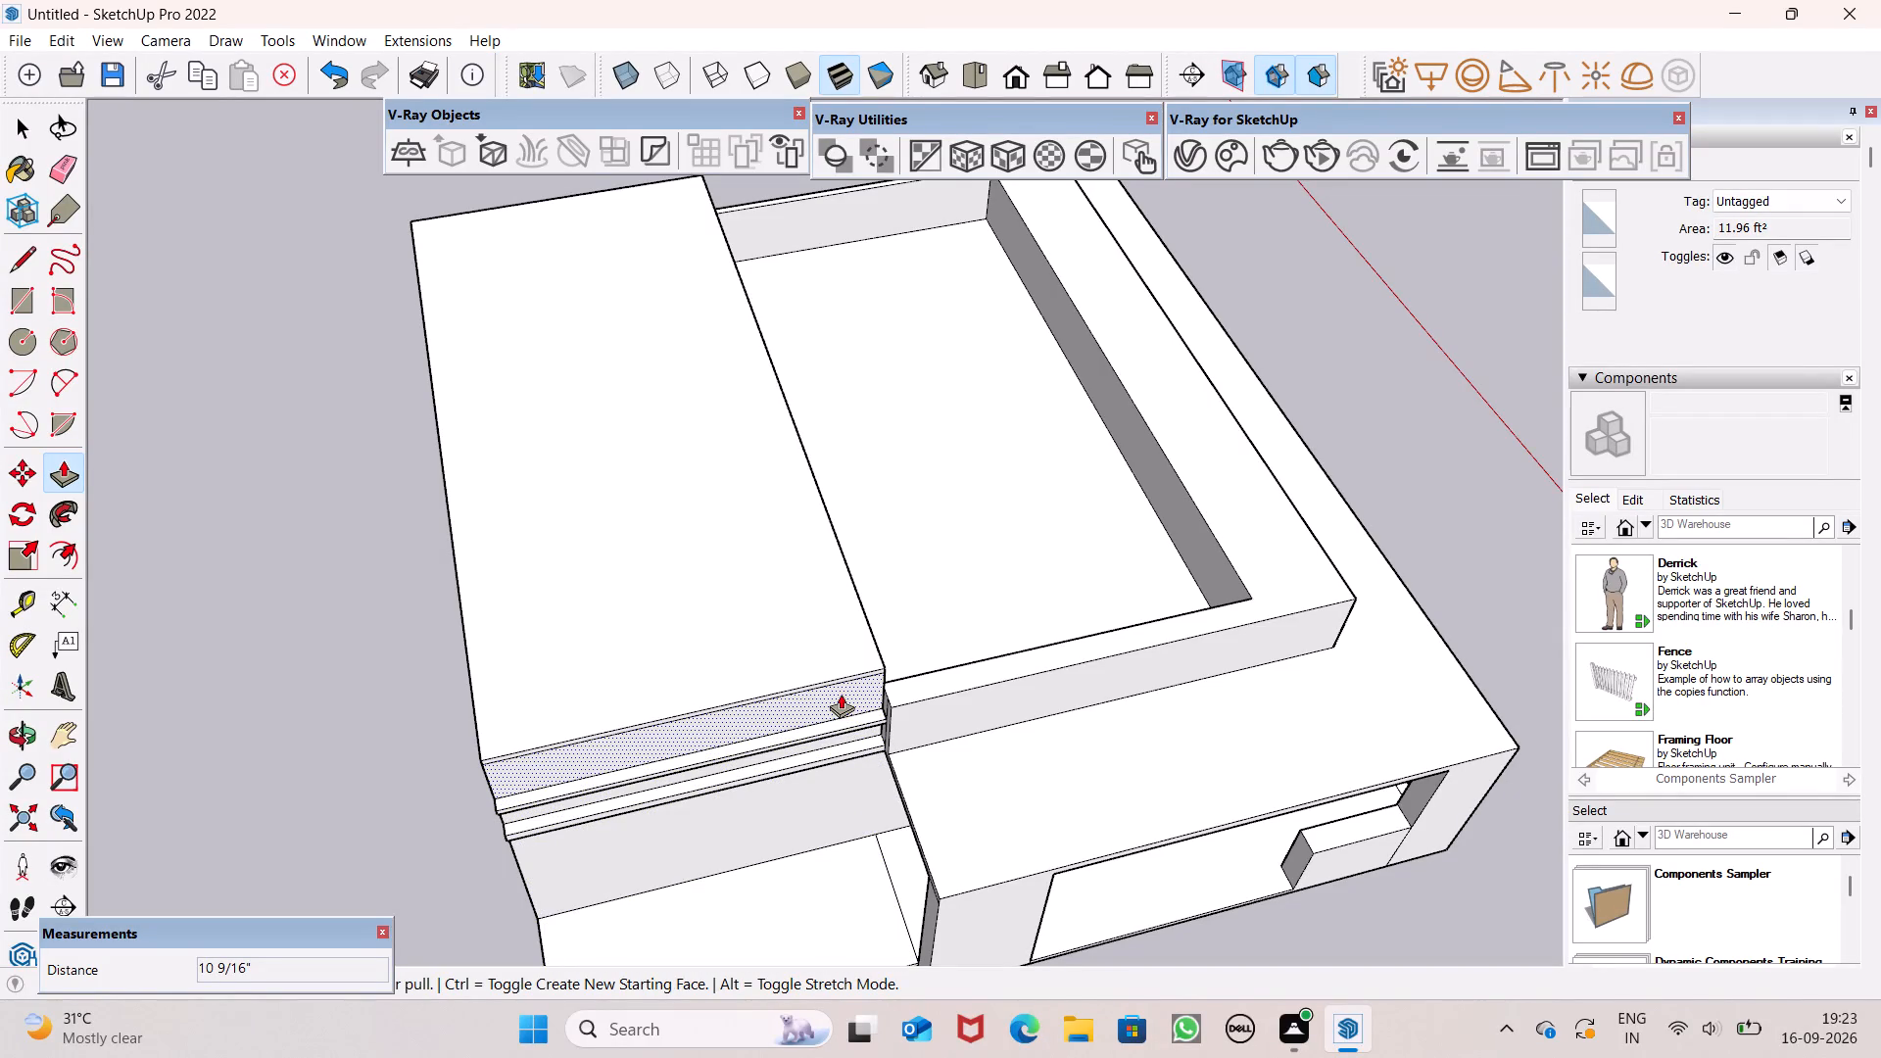
pyautogui.scroll(5, 1148, 646)
pyautogui.moveTo(1013, 713); pyautogui.dragTo(1020, 714, button='middle')
pyautogui.scroll(1, 1013, 714)
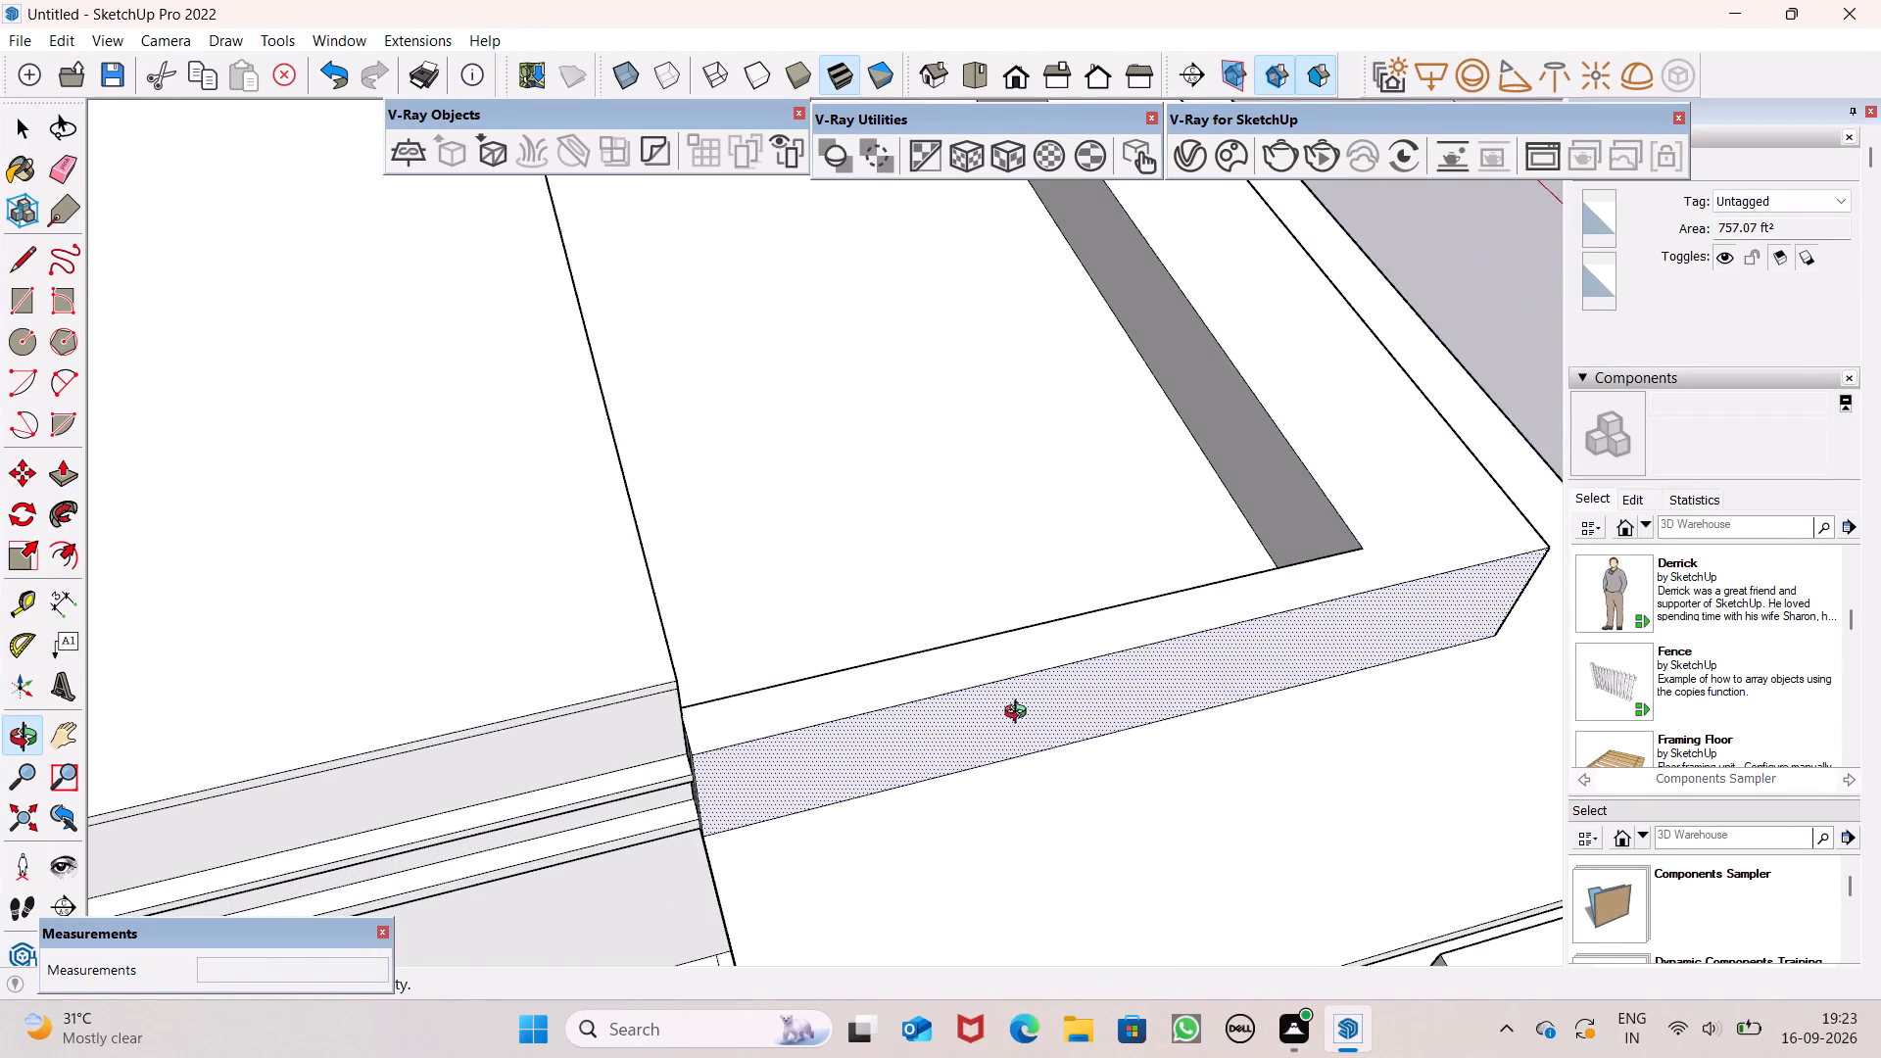
pyautogui.moveTo(1020, 714); pyautogui.dragTo(1029, 669, button='middle')
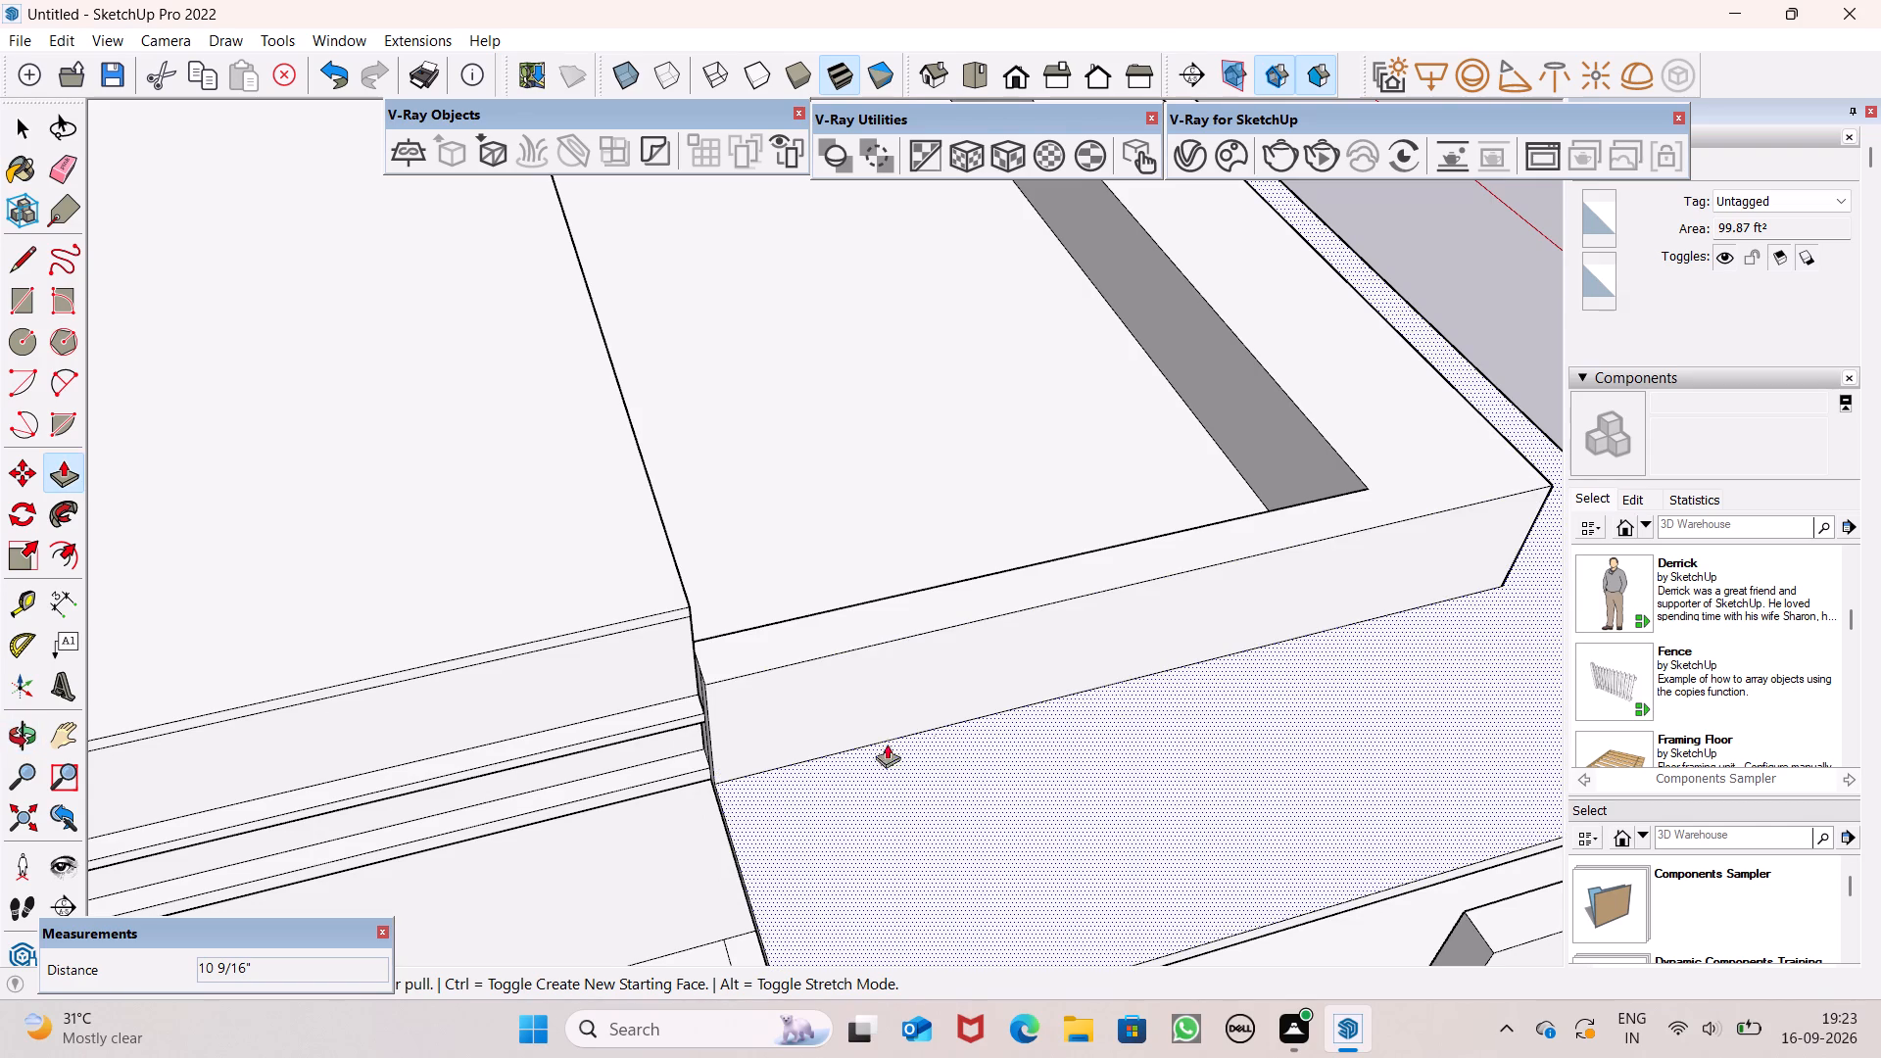
pyautogui.moveTo(786, 703); pyautogui.dragTo(956, 675, button='middle')
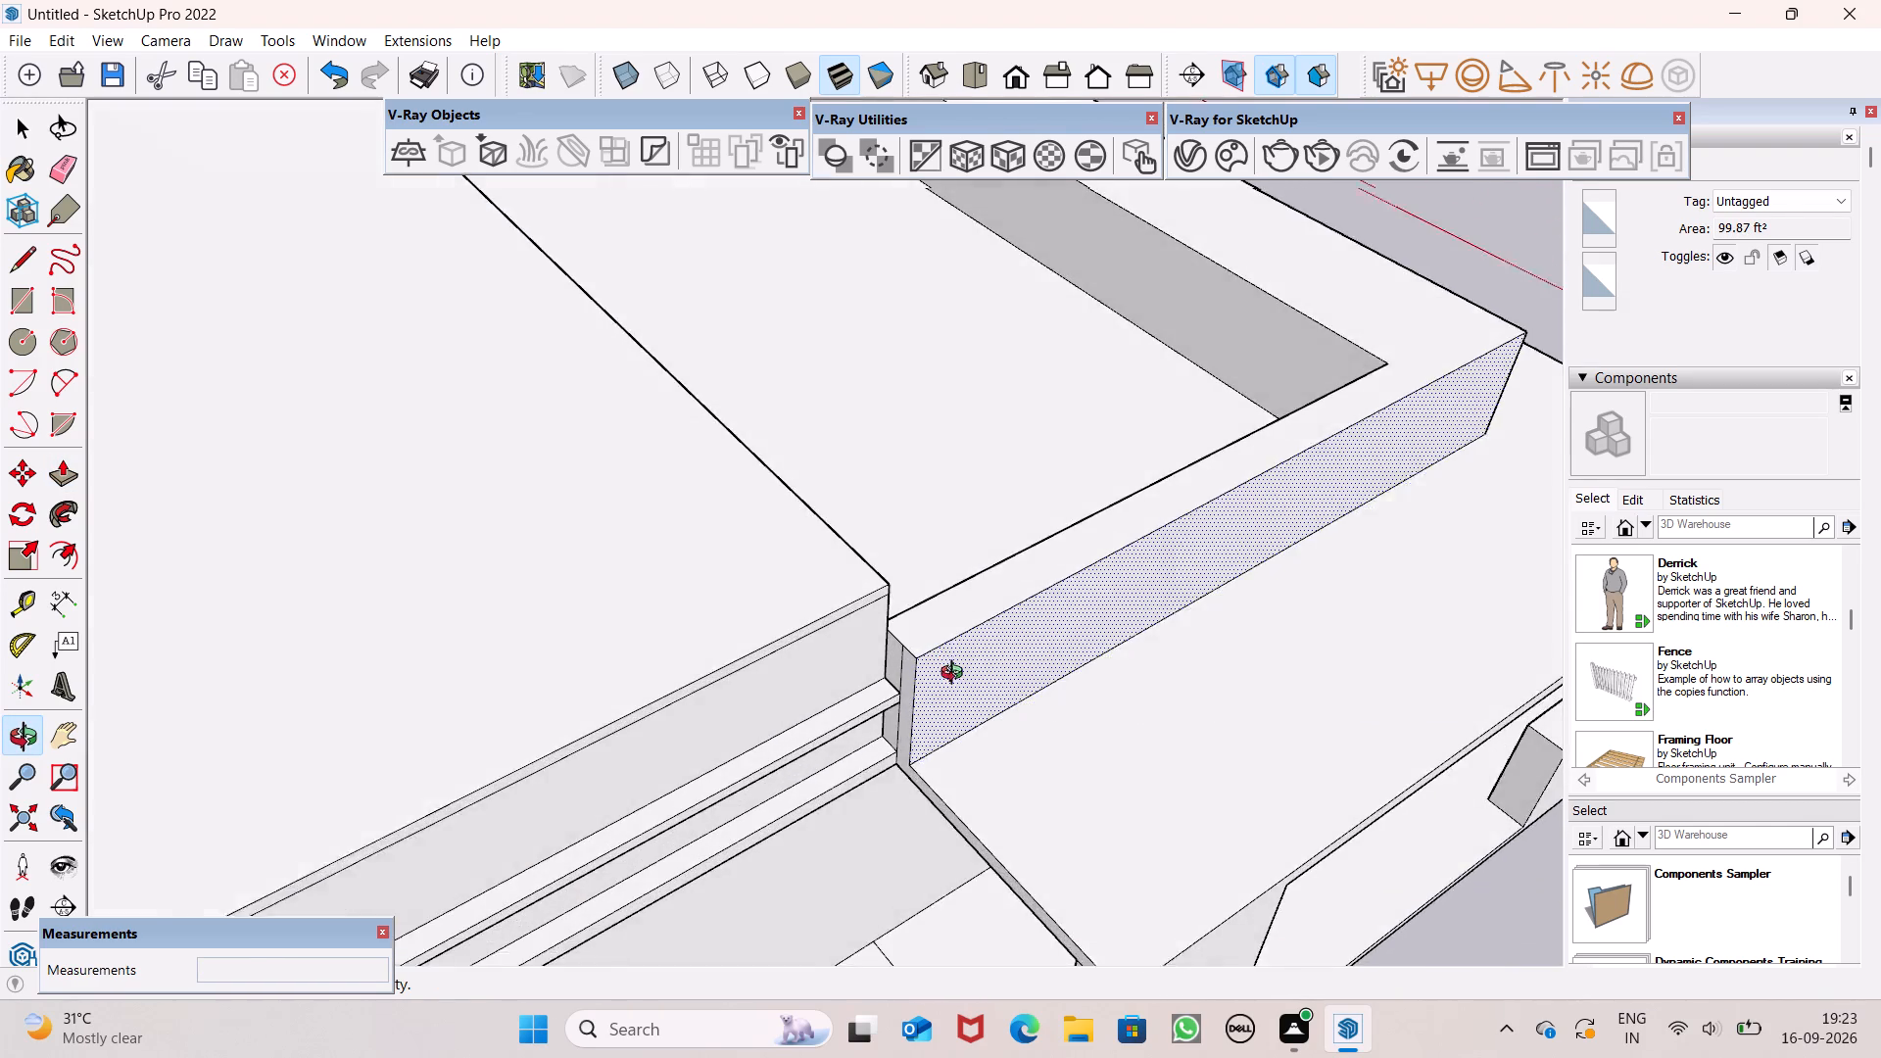
pyautogui.moveTo(956, 675); pyautogui.dragTo(956, 655, button='middle')
pyautogui.scroll(5, 945, 643)
pyautogui.moveTo(950, 641); pyautogui.dragTo(745, 627, button='middle')
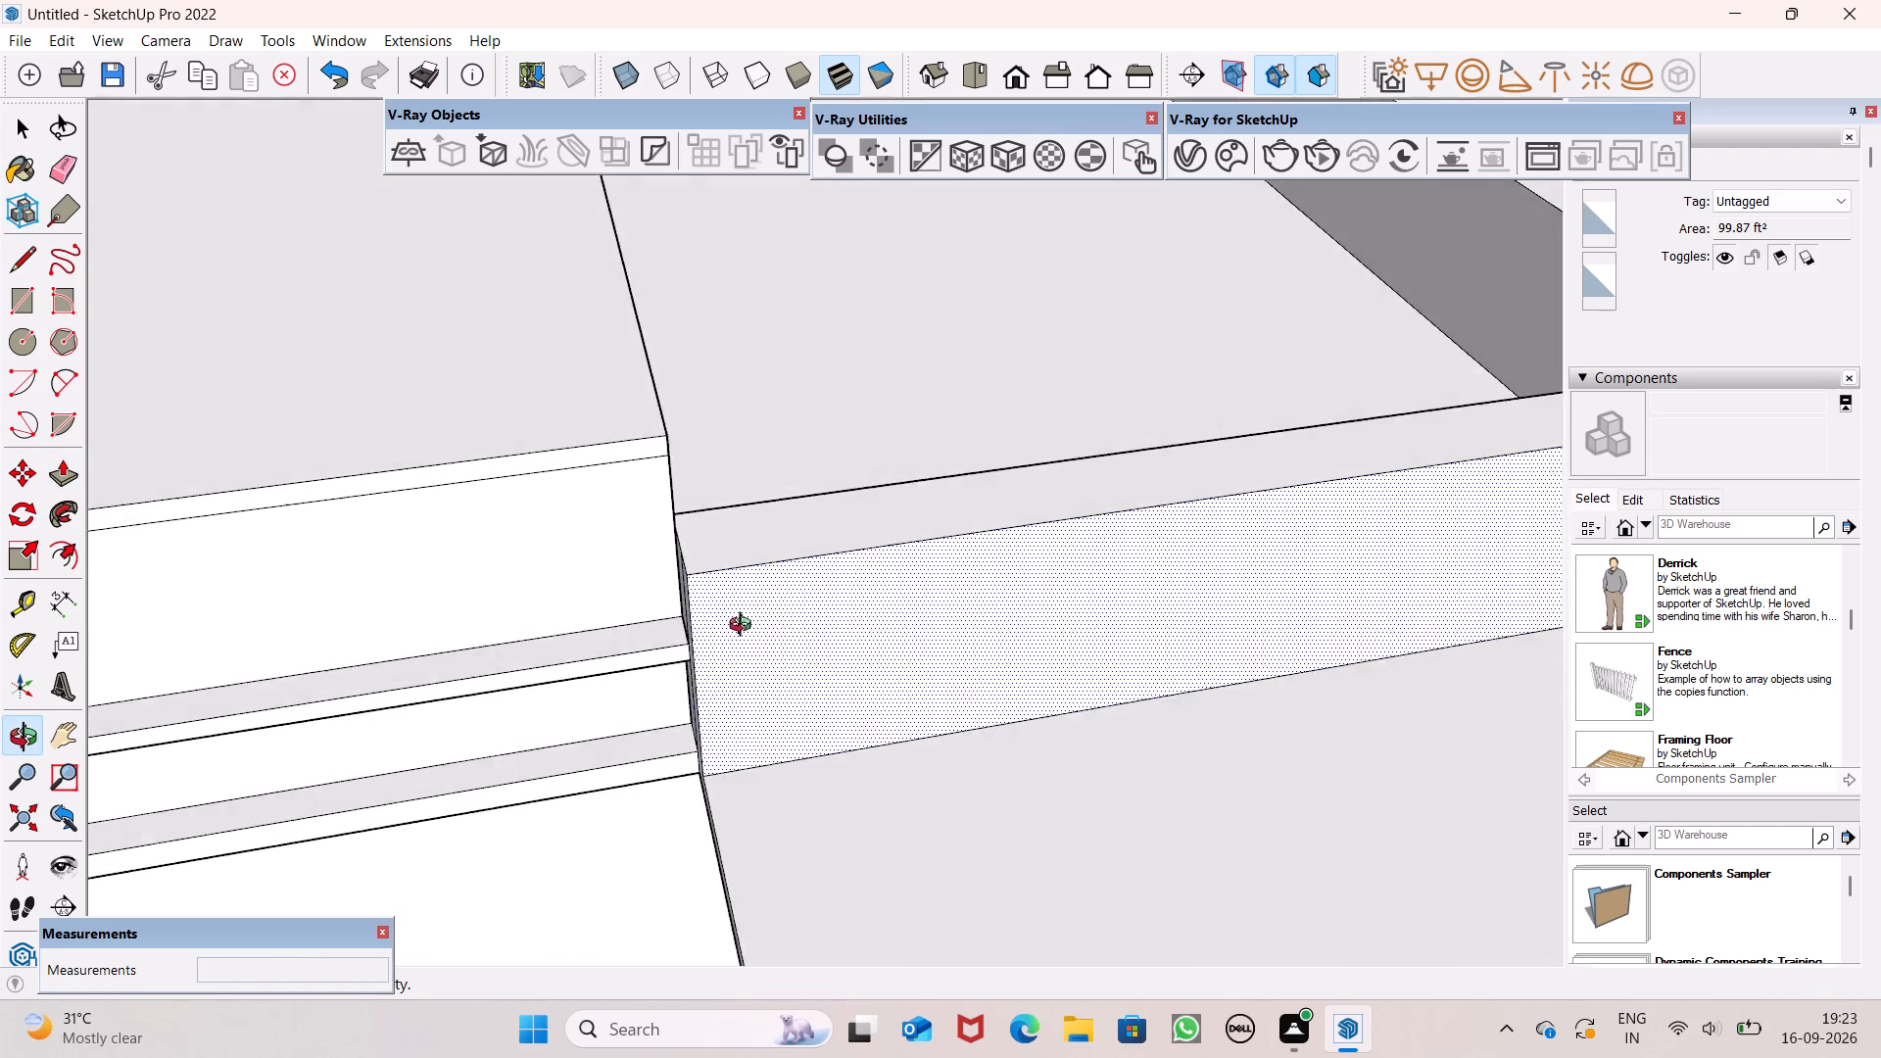
pyautogui.moveTo(745, 627); pyautogui.dragTo(783, 582, button='middle')
pyautogui.scroll(5, 786, 605)
pyautogui.moveTo(802, 651); pyautogui.dragTo(1161, 650, button='middle')
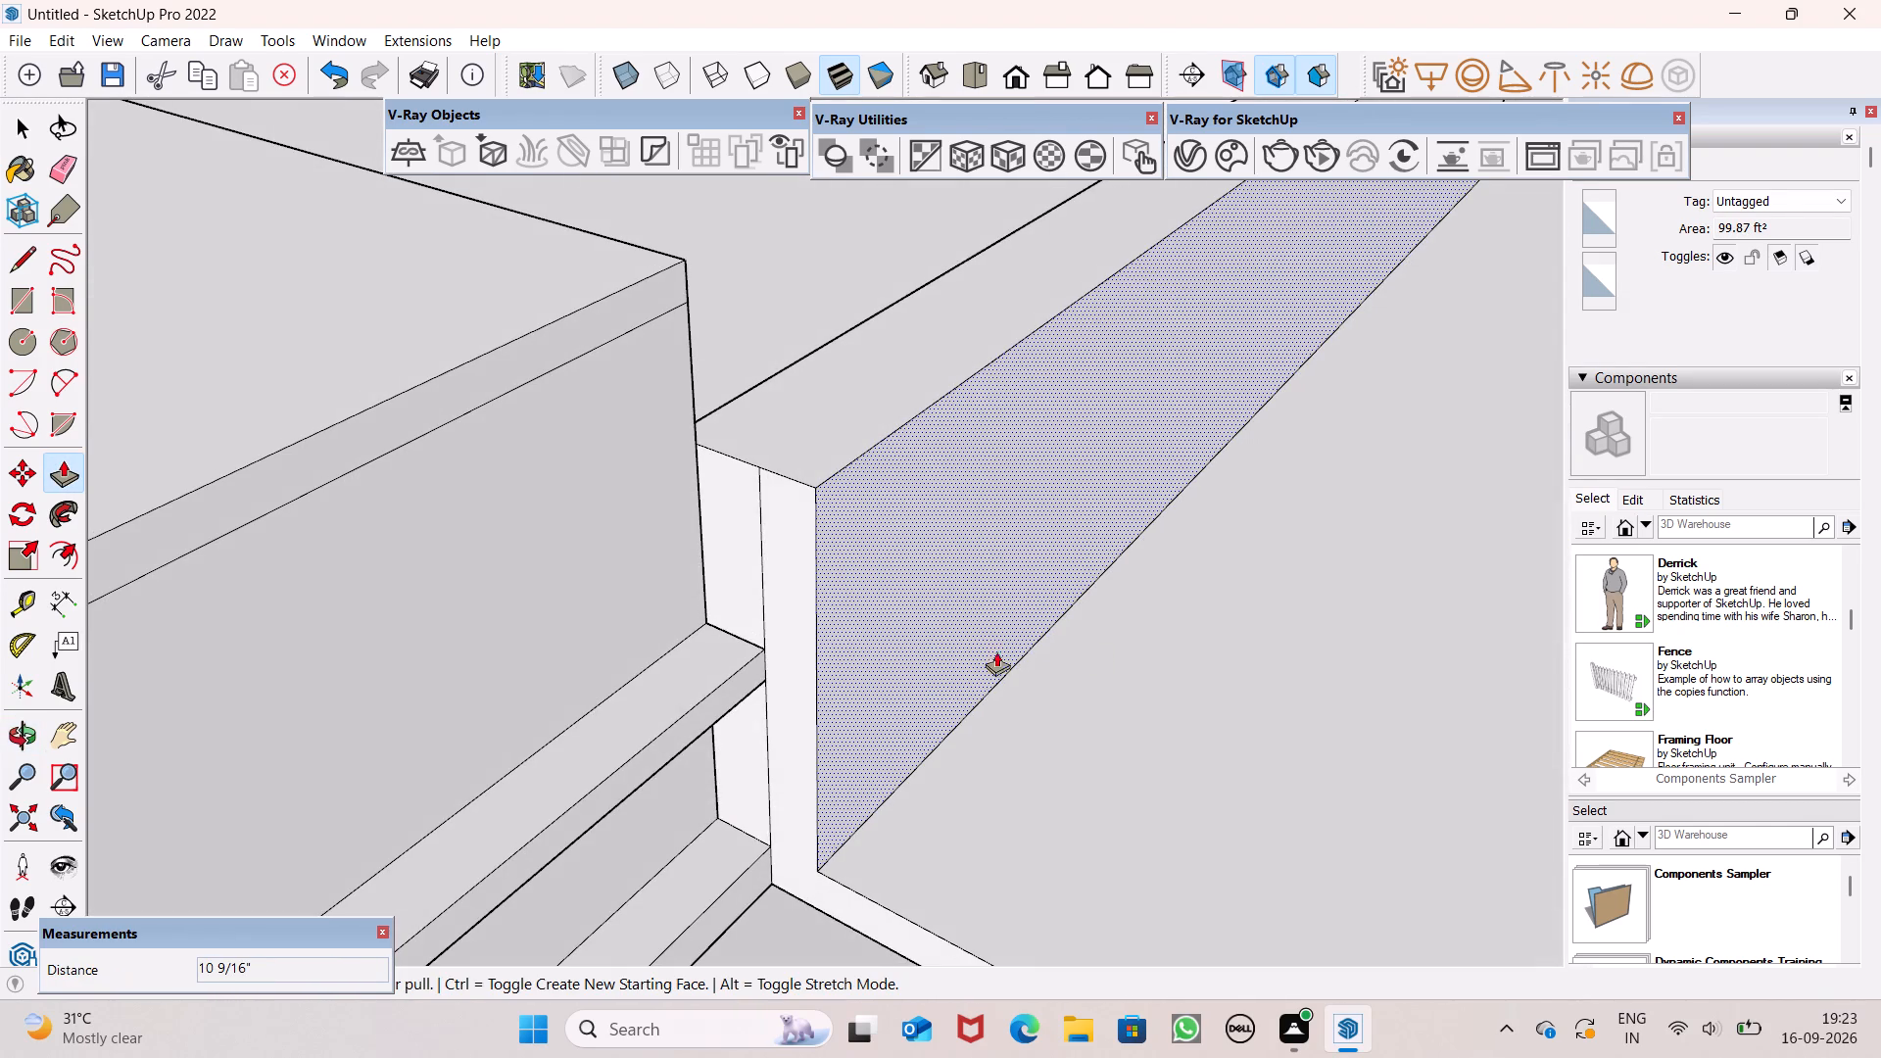
pyautogui.moveTo(863, 624); pyautogui.dragTo(810, 612)
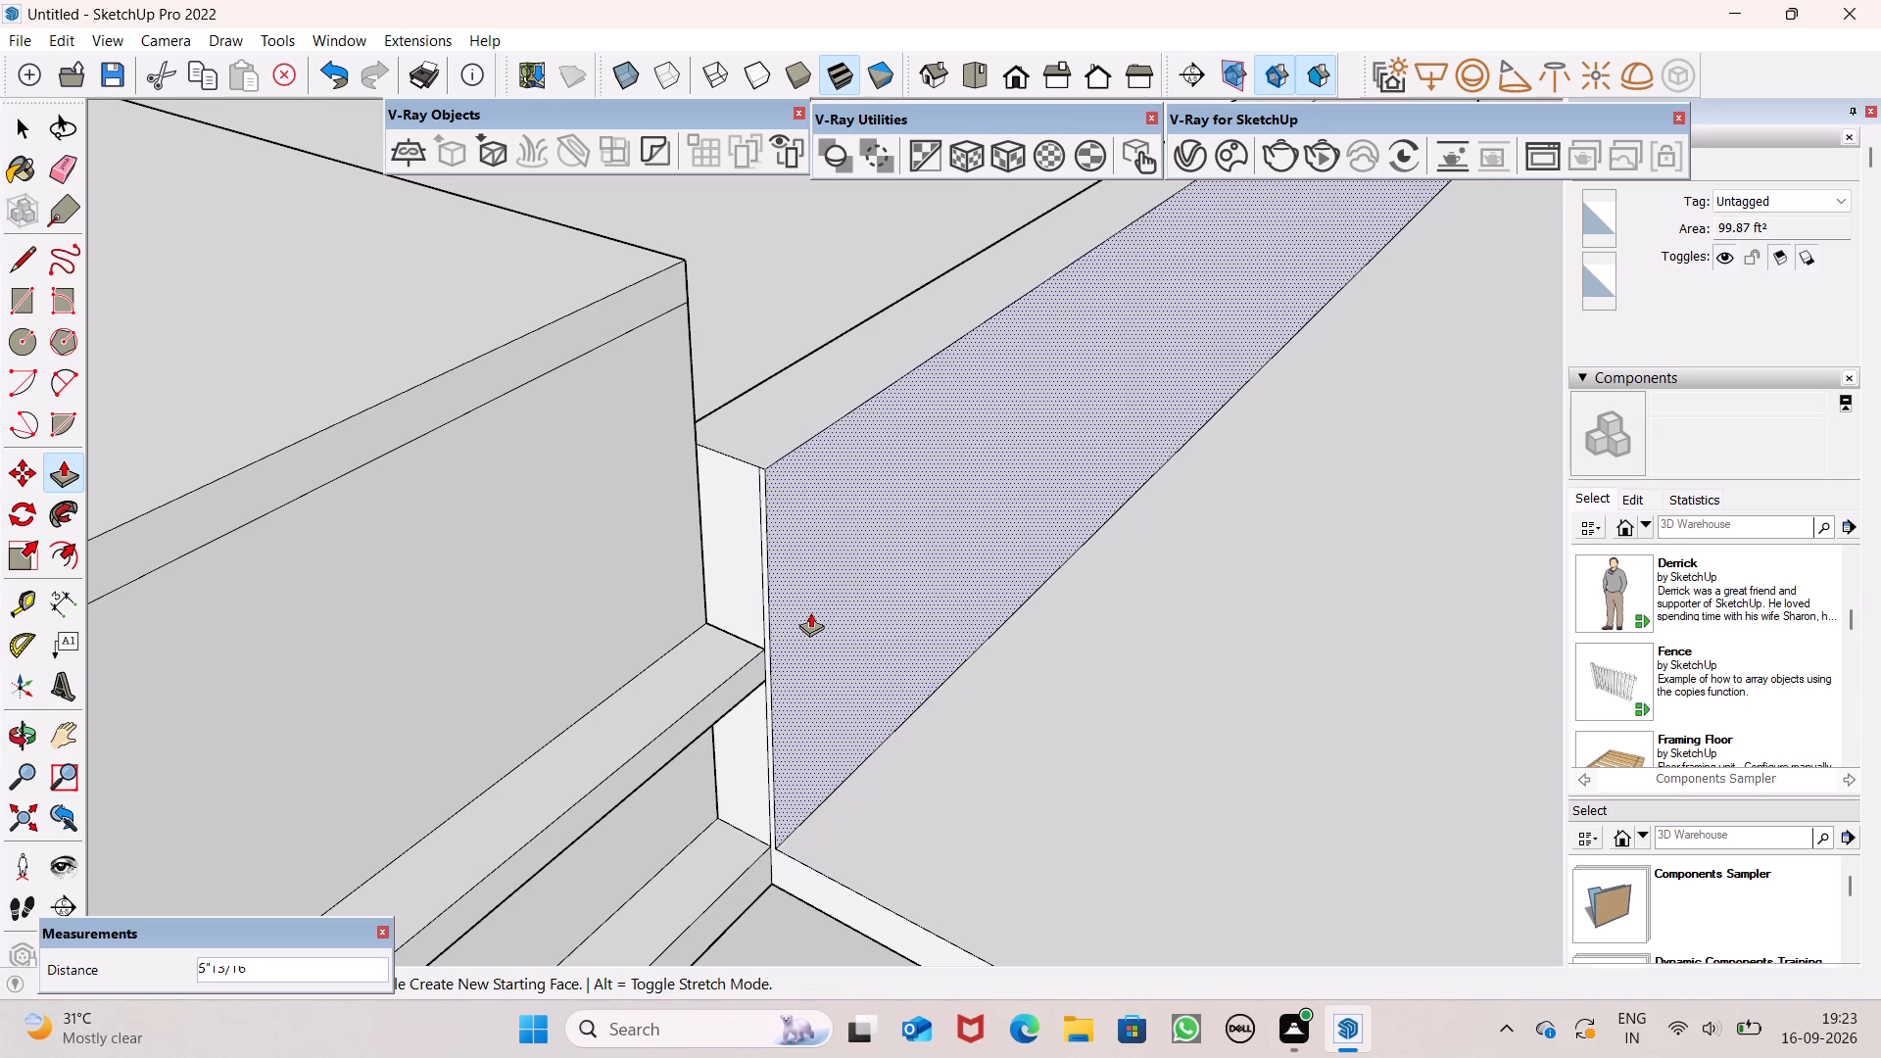
pyautogui.moveTo(810, 612); pyautogui.dragTo(742, 572)
# Push/Pull the left wall's outer face a further 1/2" inward so it lines up with the block's side edge.
pyautogui.moveTo(881, 633); pyautogui.dragTo(964, 726, button='middle')
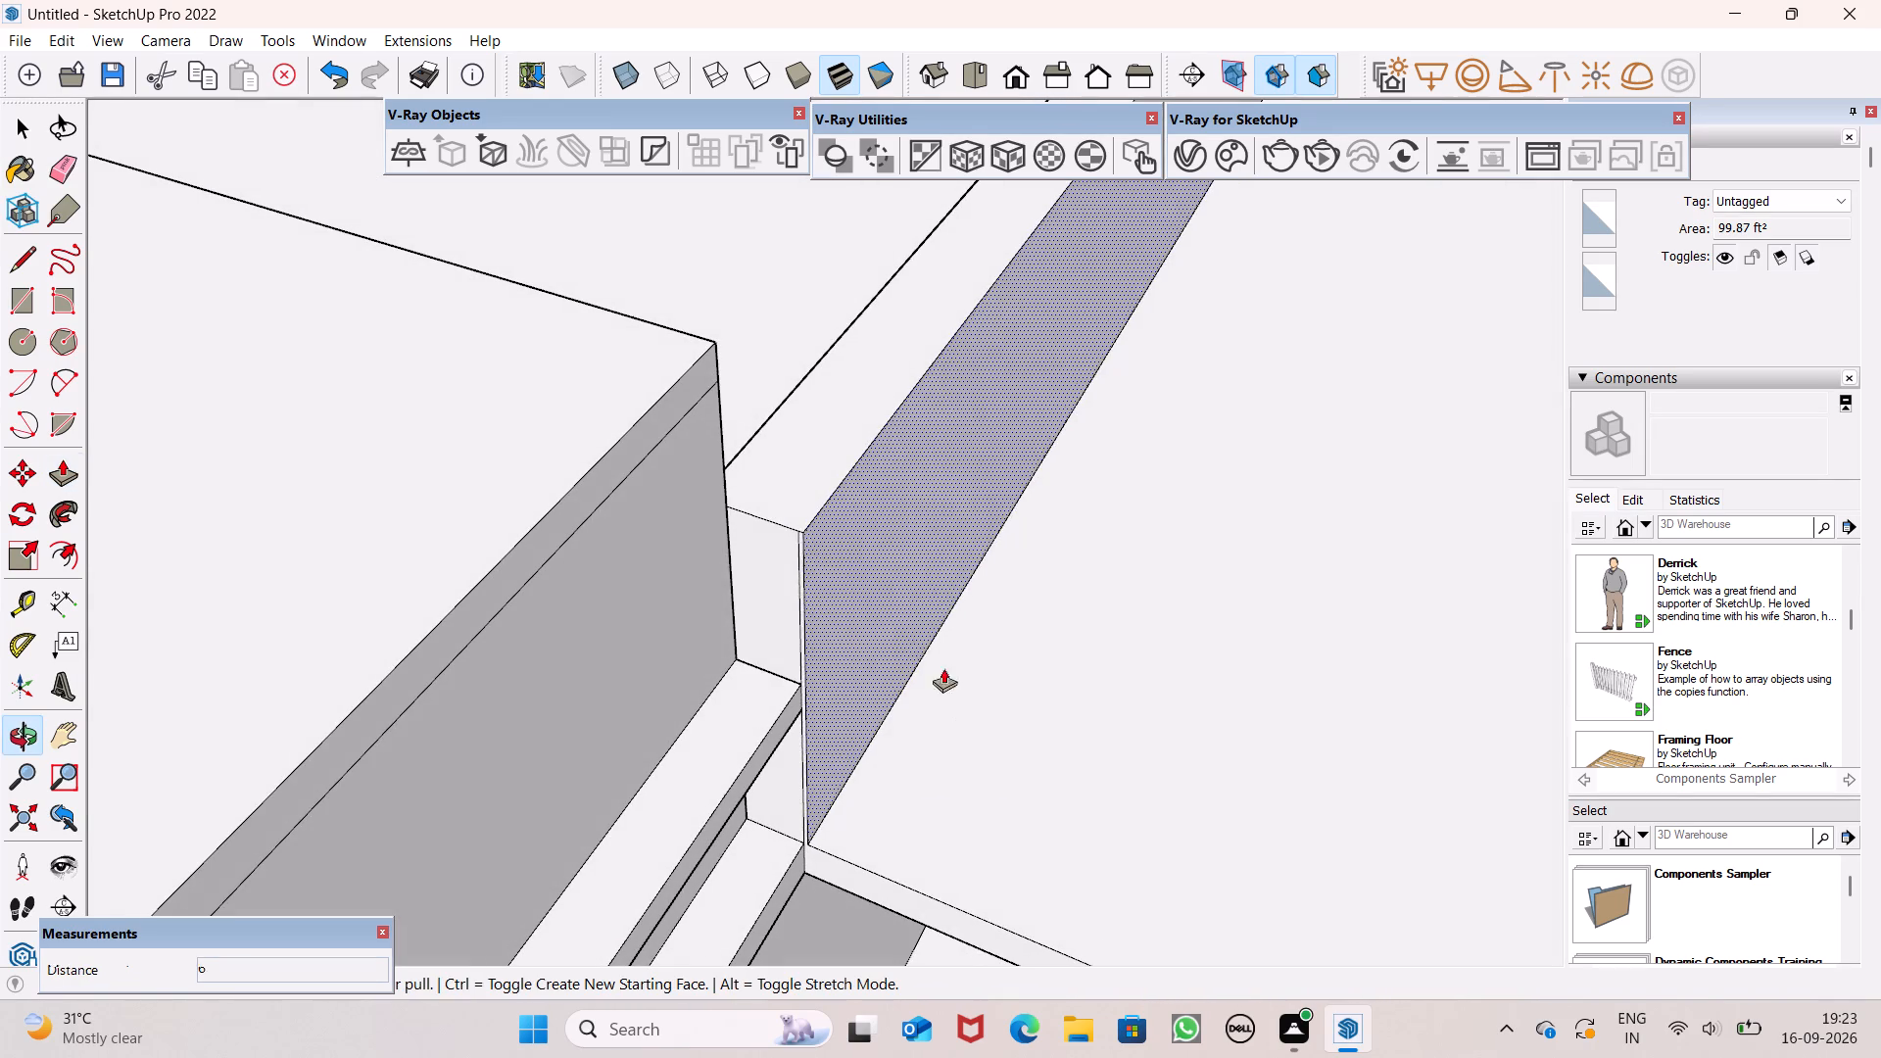
pyautogui.moveTo(846, 597); pyautogui.dragTo(769, 595)
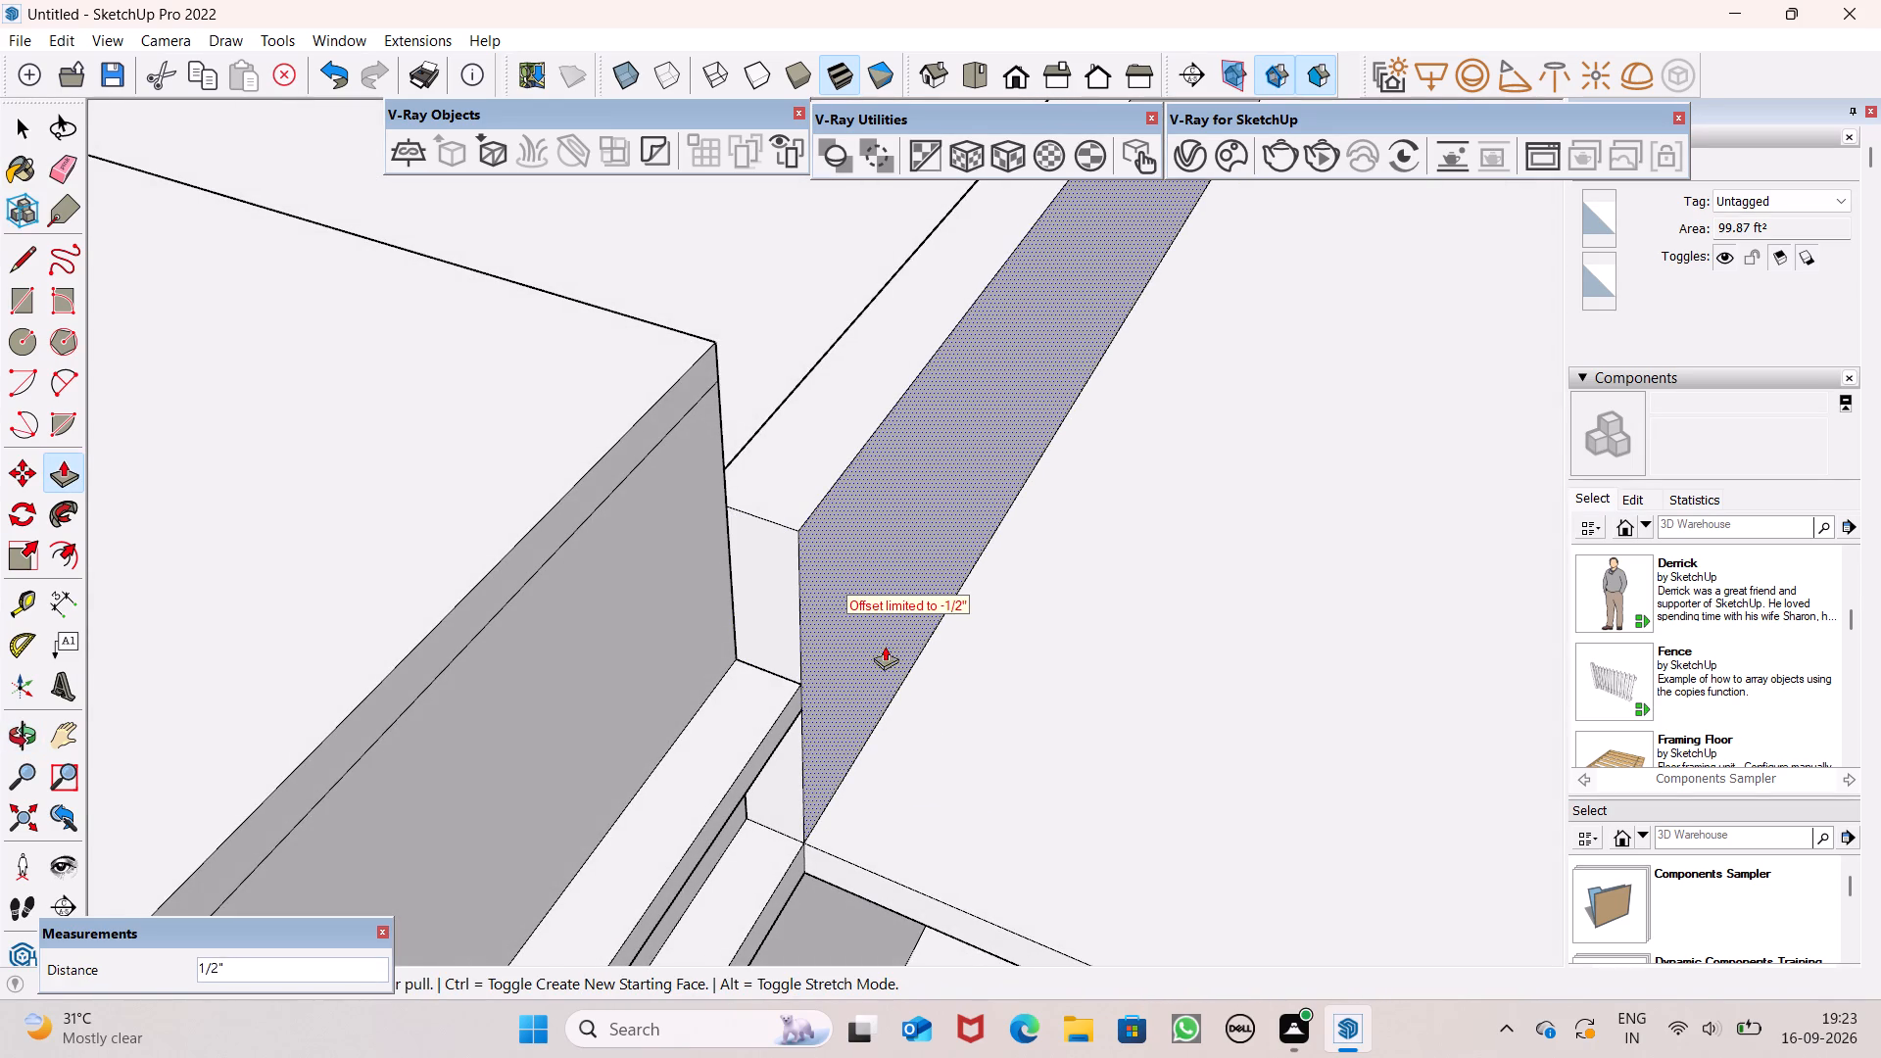
pyautogui.moveTo(826, 611); pyautogui.dragTo(740, 598)
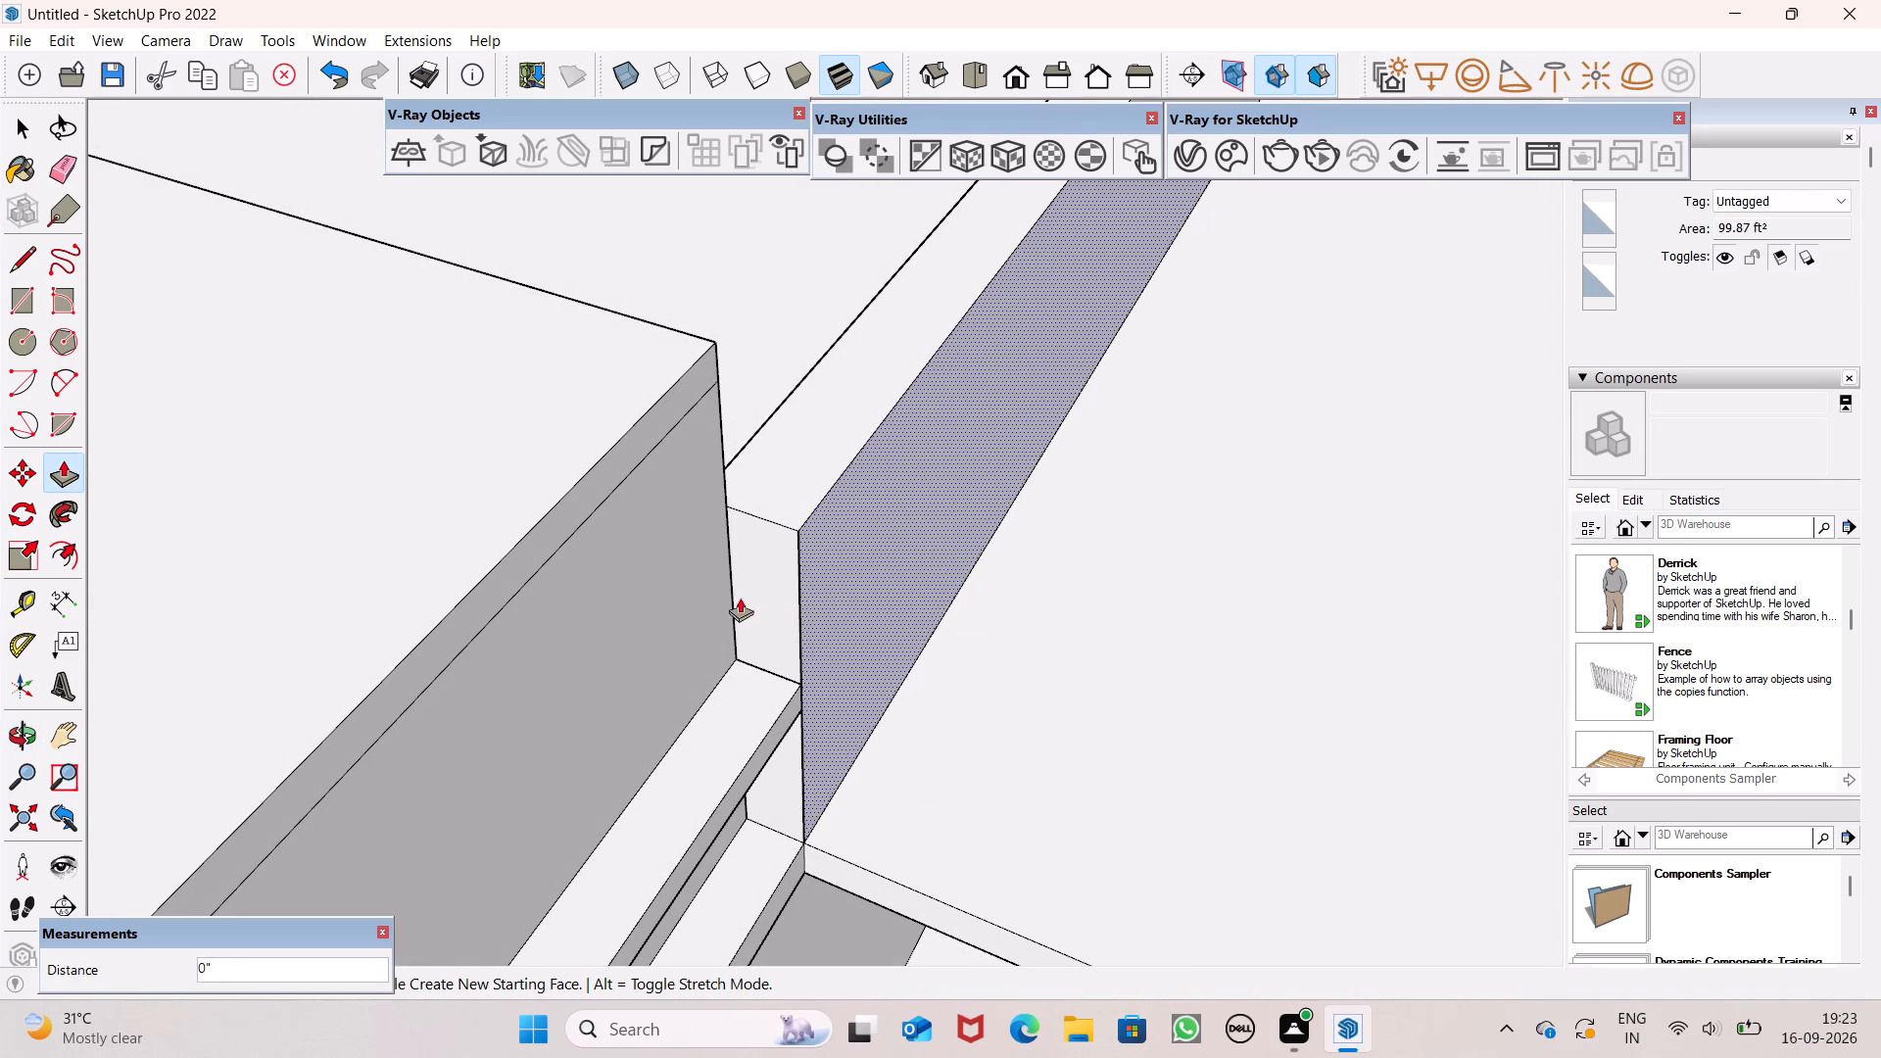
pyautogui.moveTo(740, 598); pyautogui.dragTo(743, 598)
# Examine the raised walls and their junctions with the upper block from several sides.
pyautogui.moveTo(896, 706); pyautogui.dragTo(103, 721, button='middle')
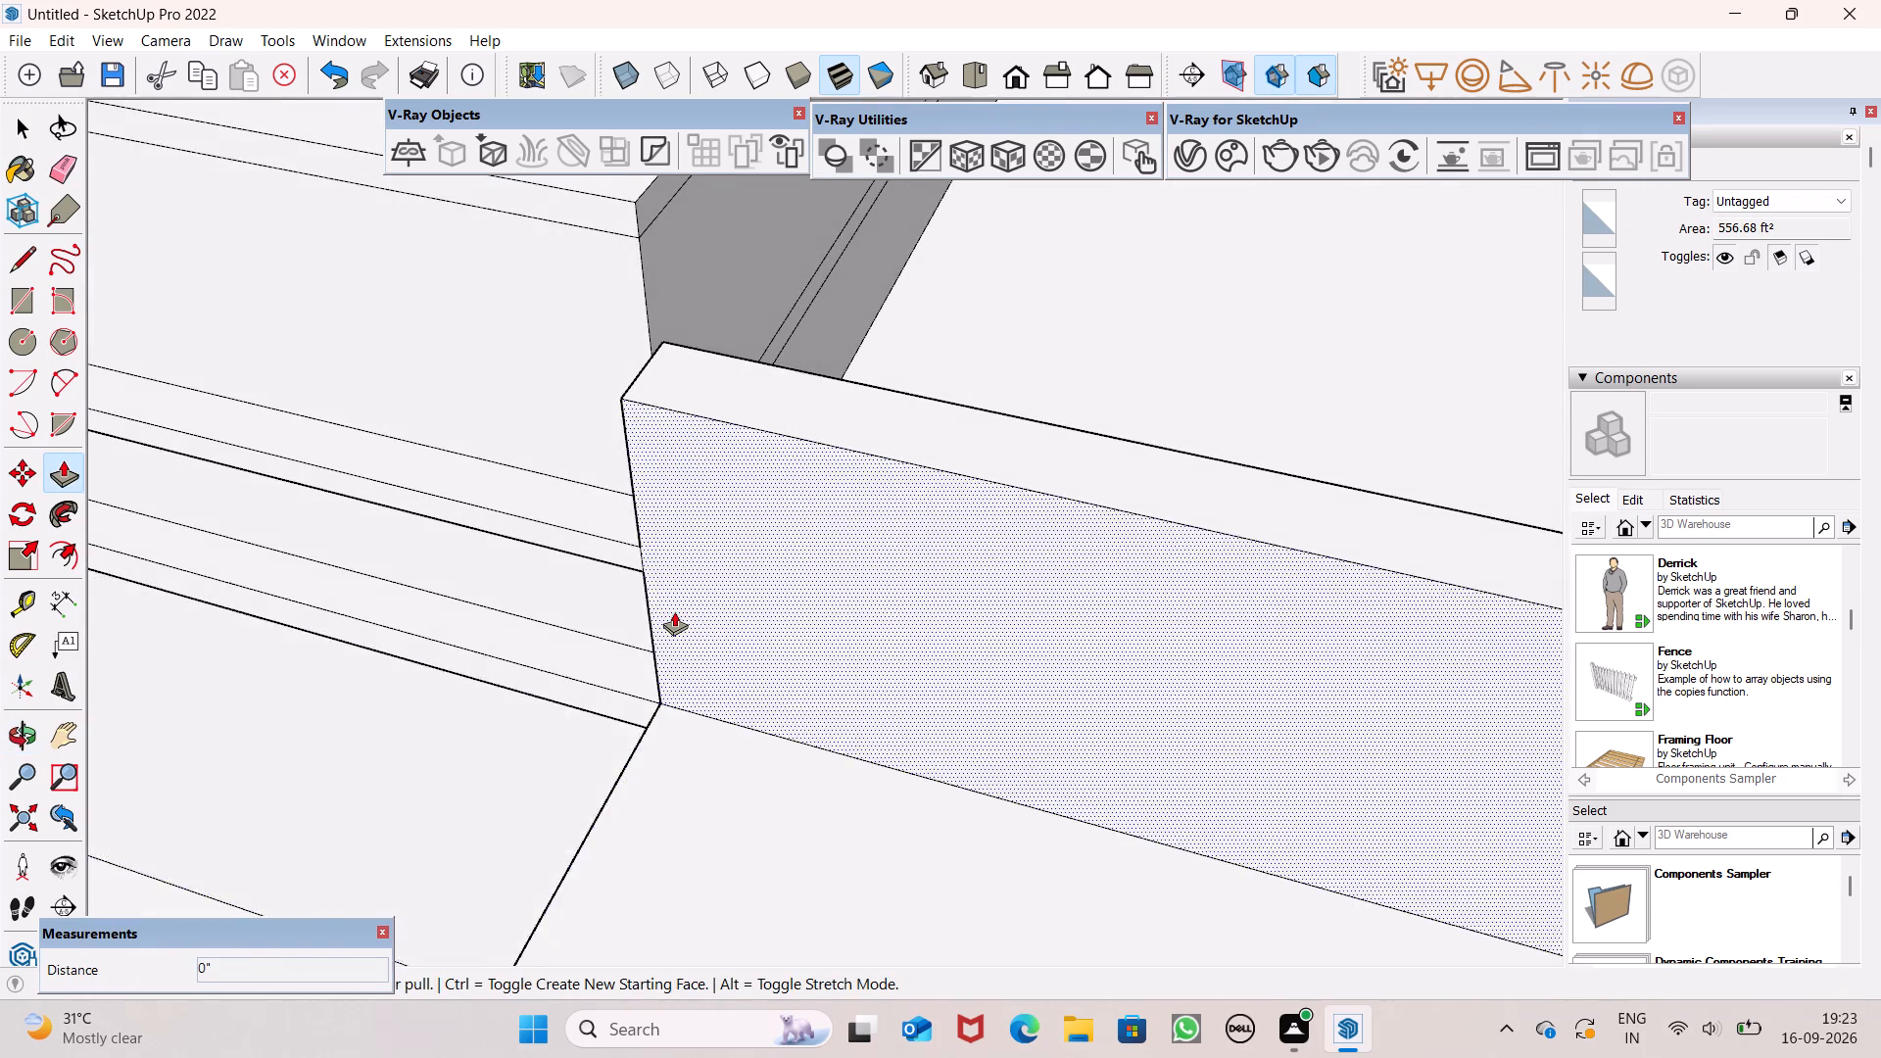
pyautogui.scroll(-5, 674, 611)
pyautogui.moveTo(625, 723); pyautogui.dragTo(181, 755, button='middle')
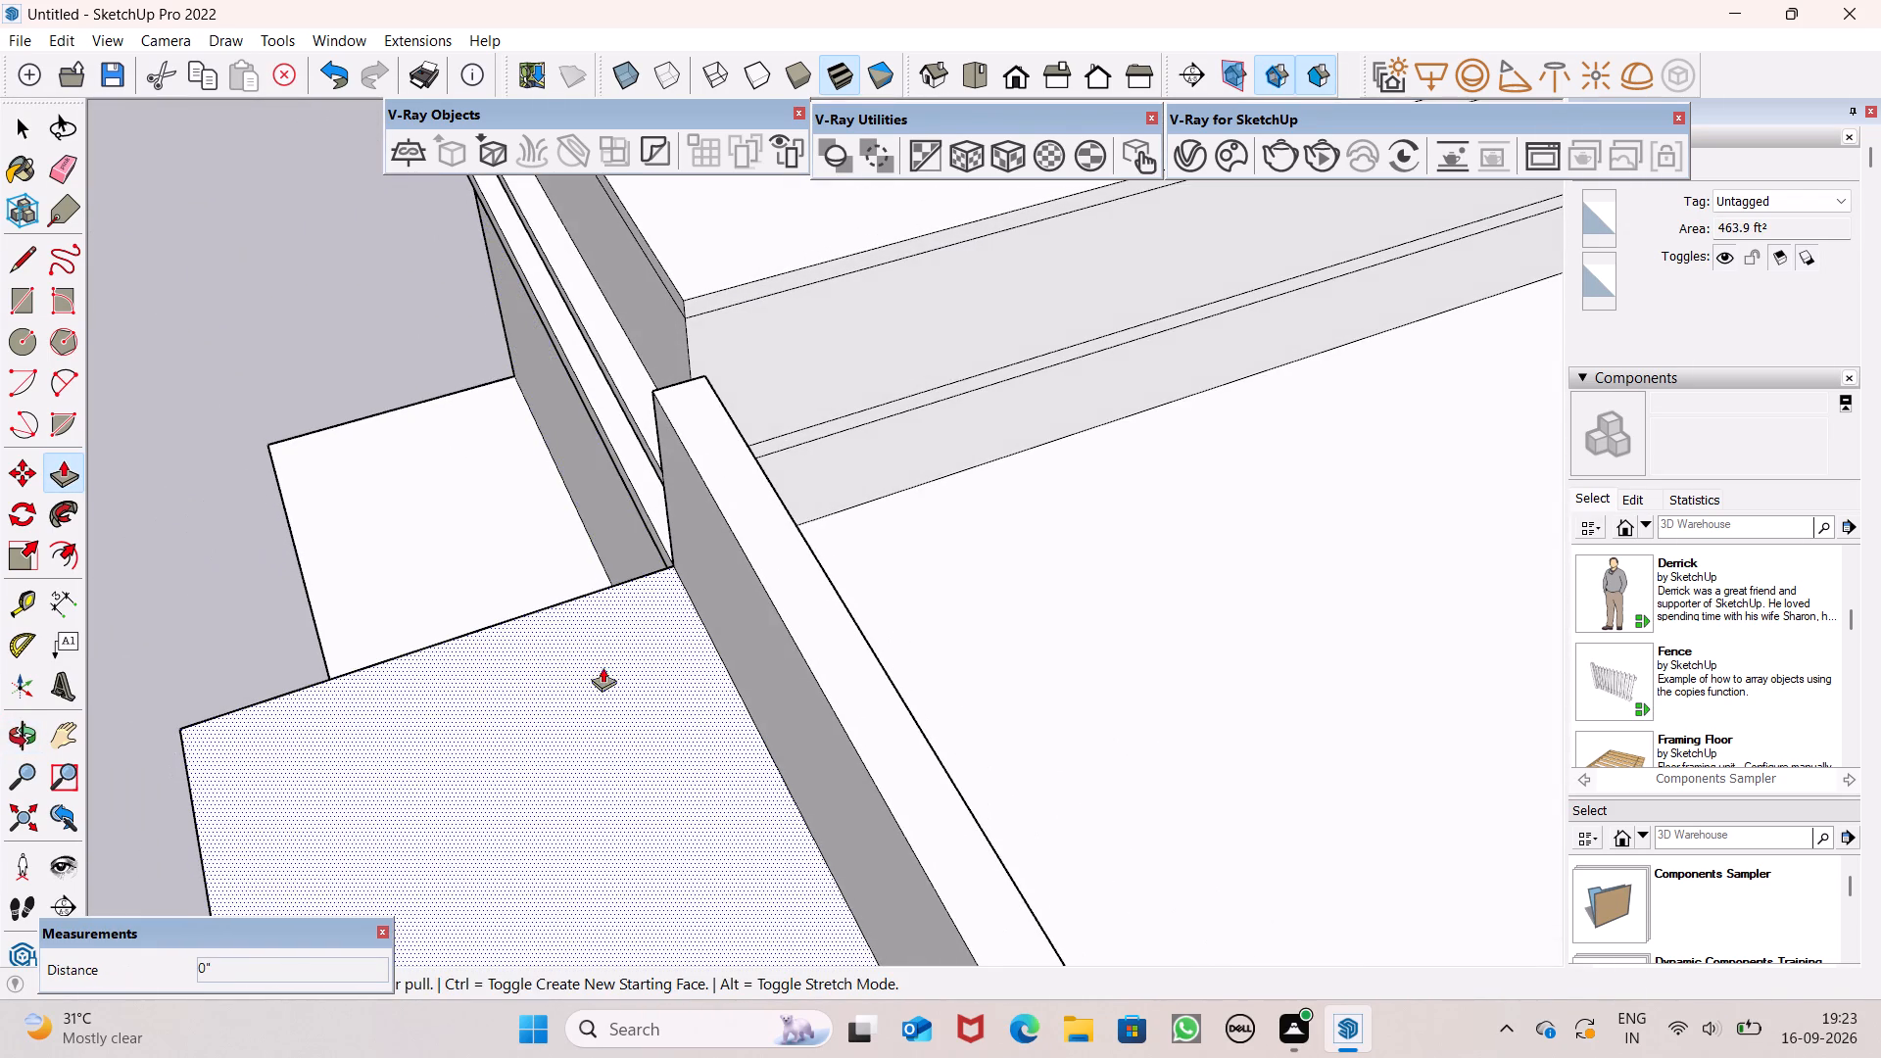
pyautogui.scroll(-4, 623, 658)
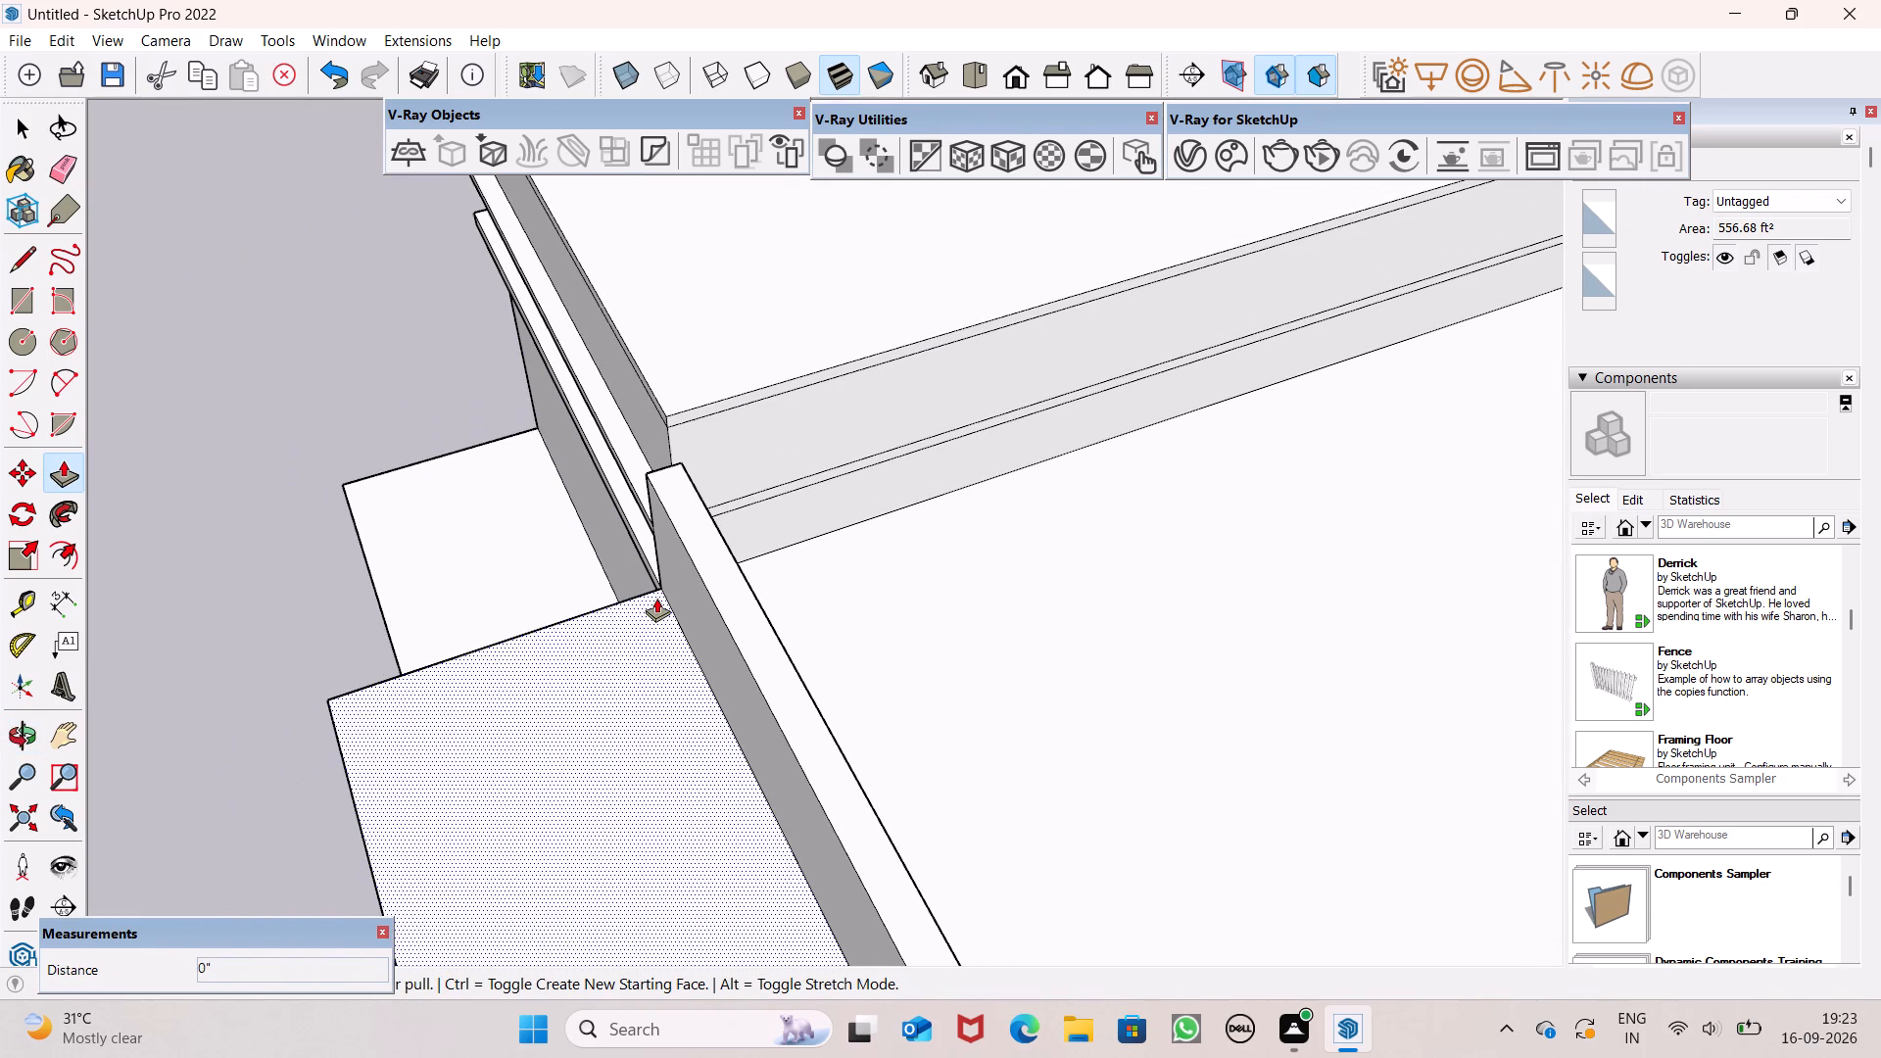
pyautogui.scroll(-1, 656, 598)
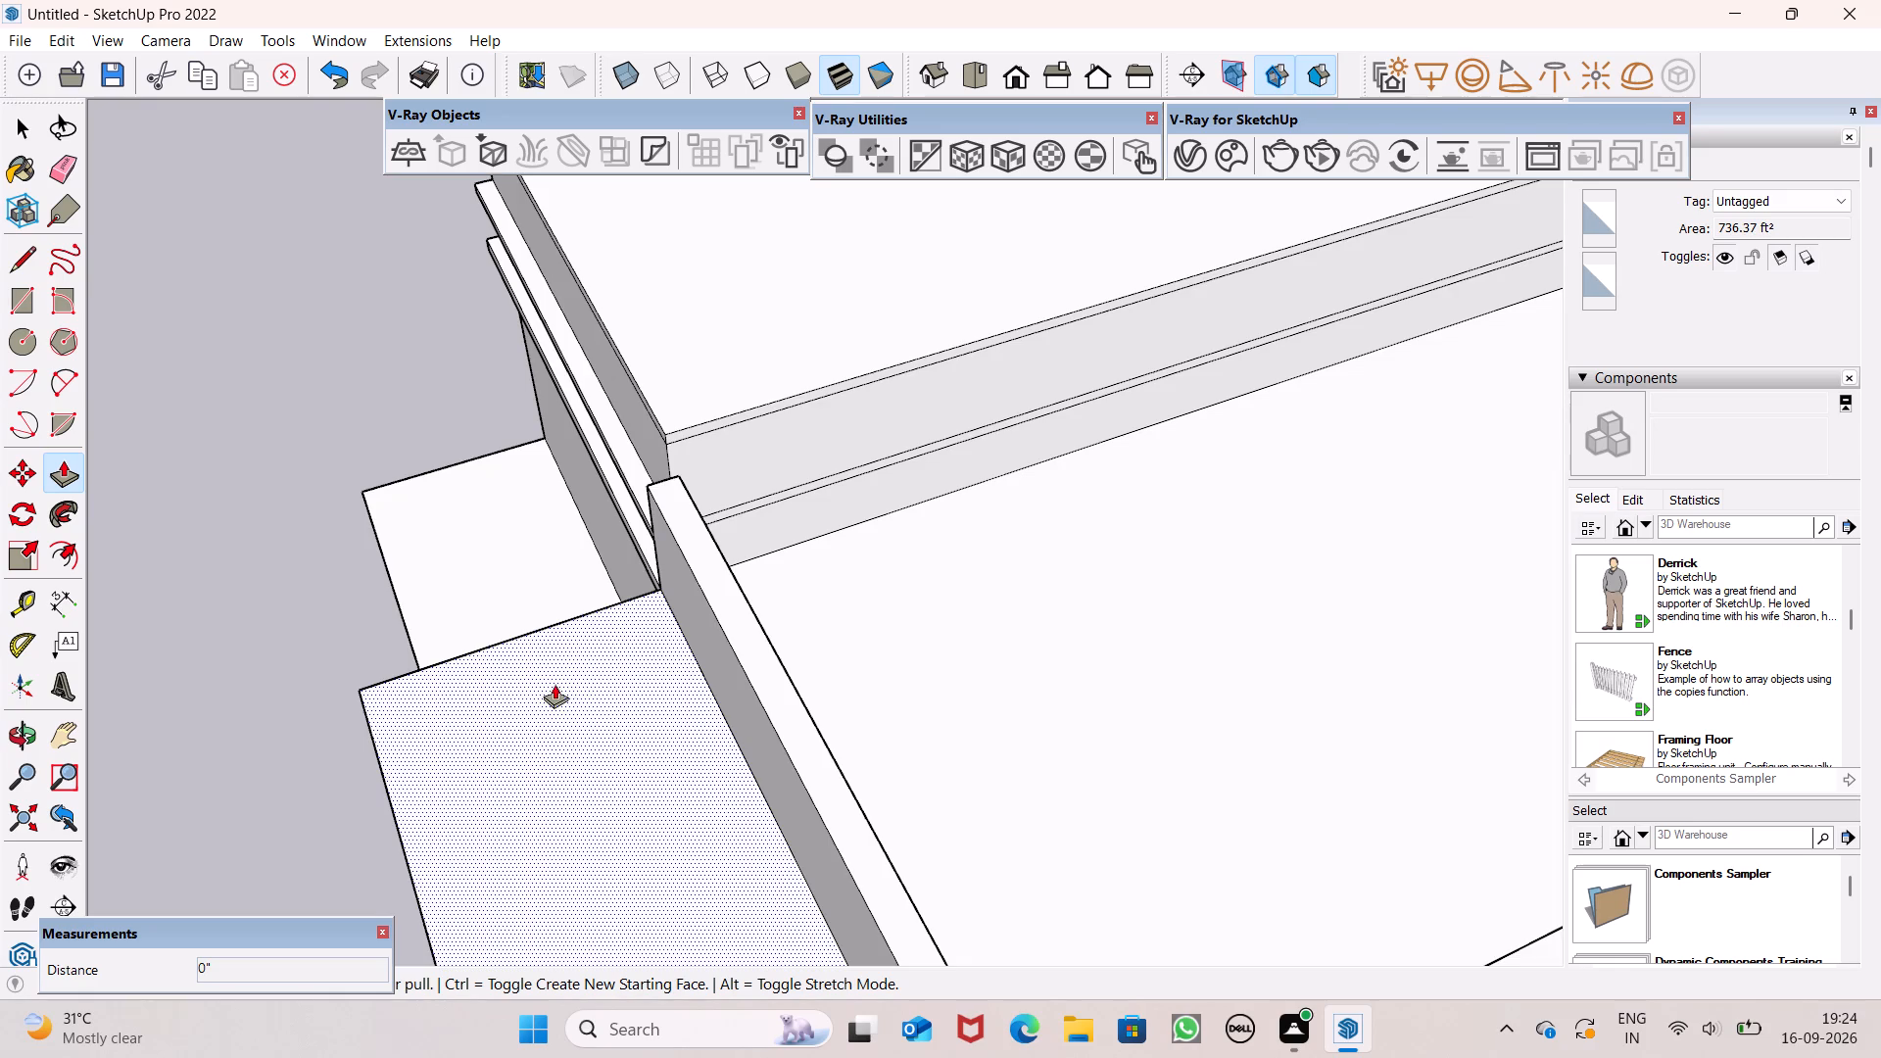
pyautogui.scroll(-14, 579, 684)
pyautogui.moveTo(881, 795); pyautogui.dragTo(277, 830, button='middle')
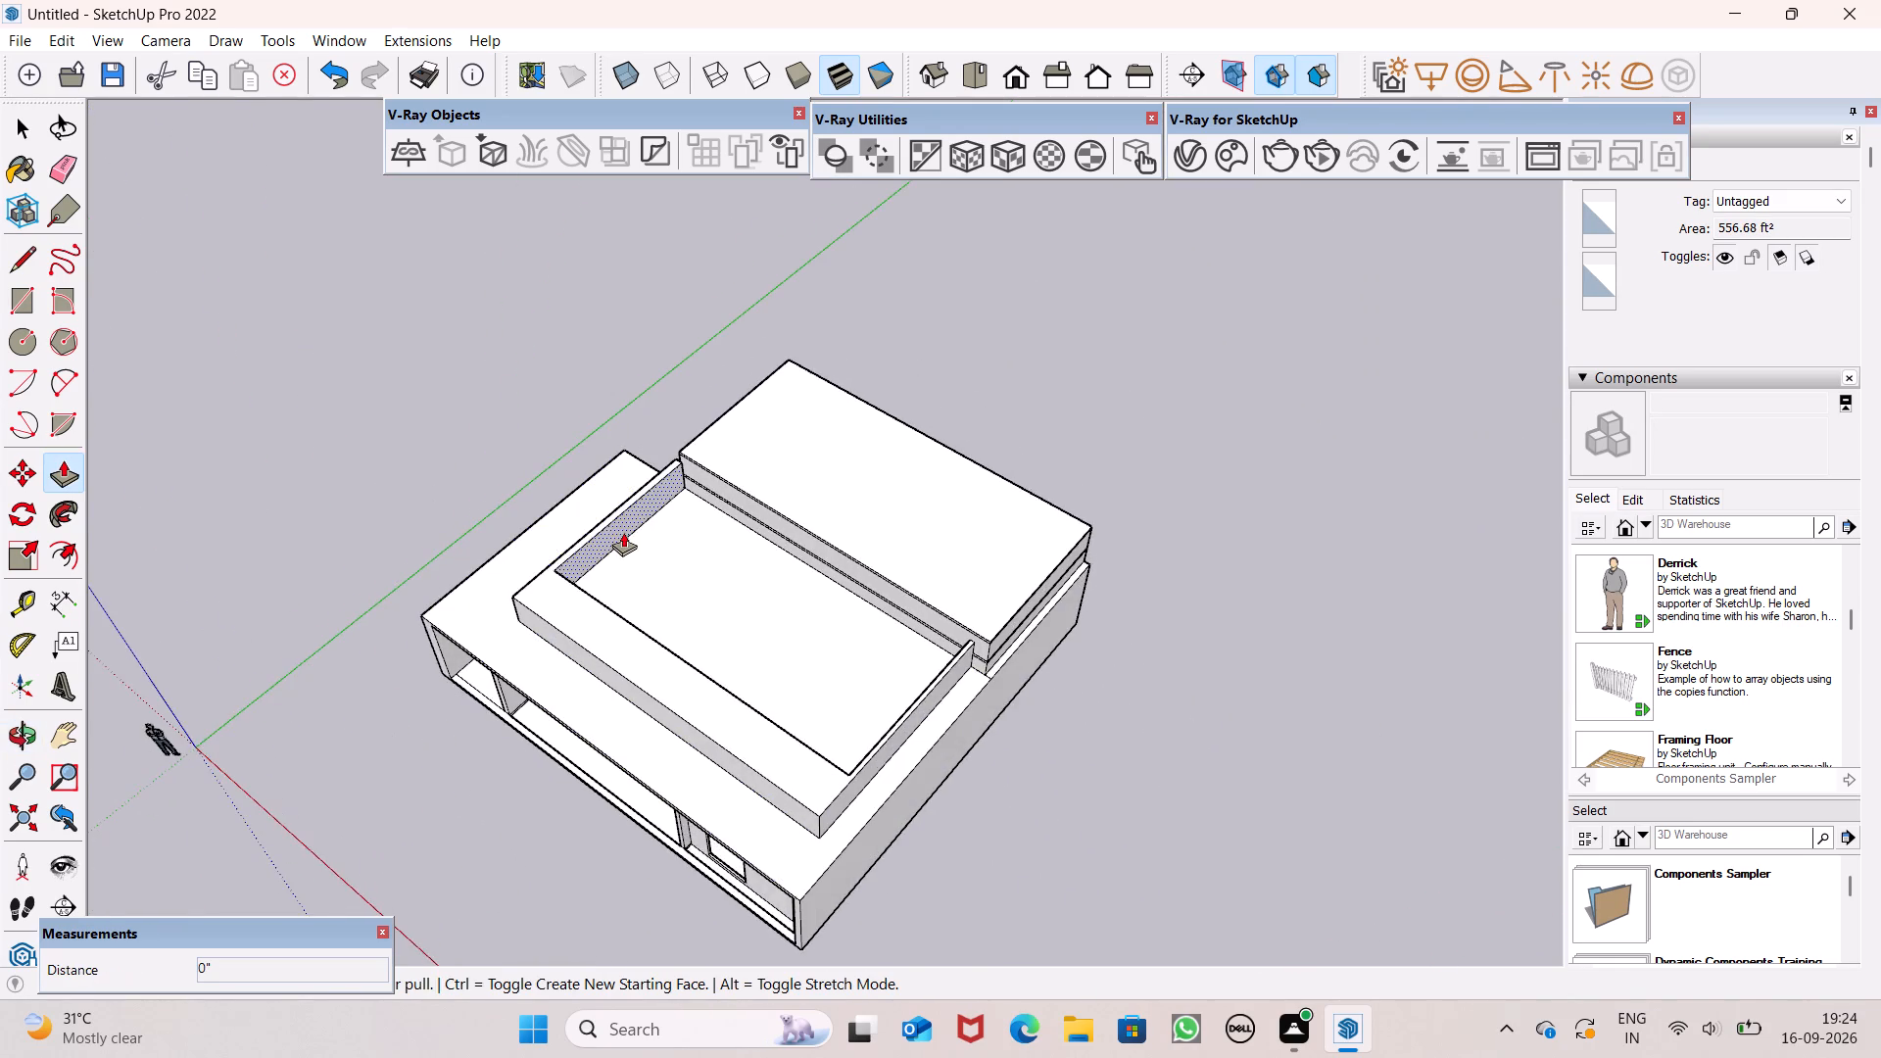
pyautogui.scroll(10, 623, 532)
pyautogui.moveTo(846, 525); pyautogui.dragTo(980, 269, button='middle')
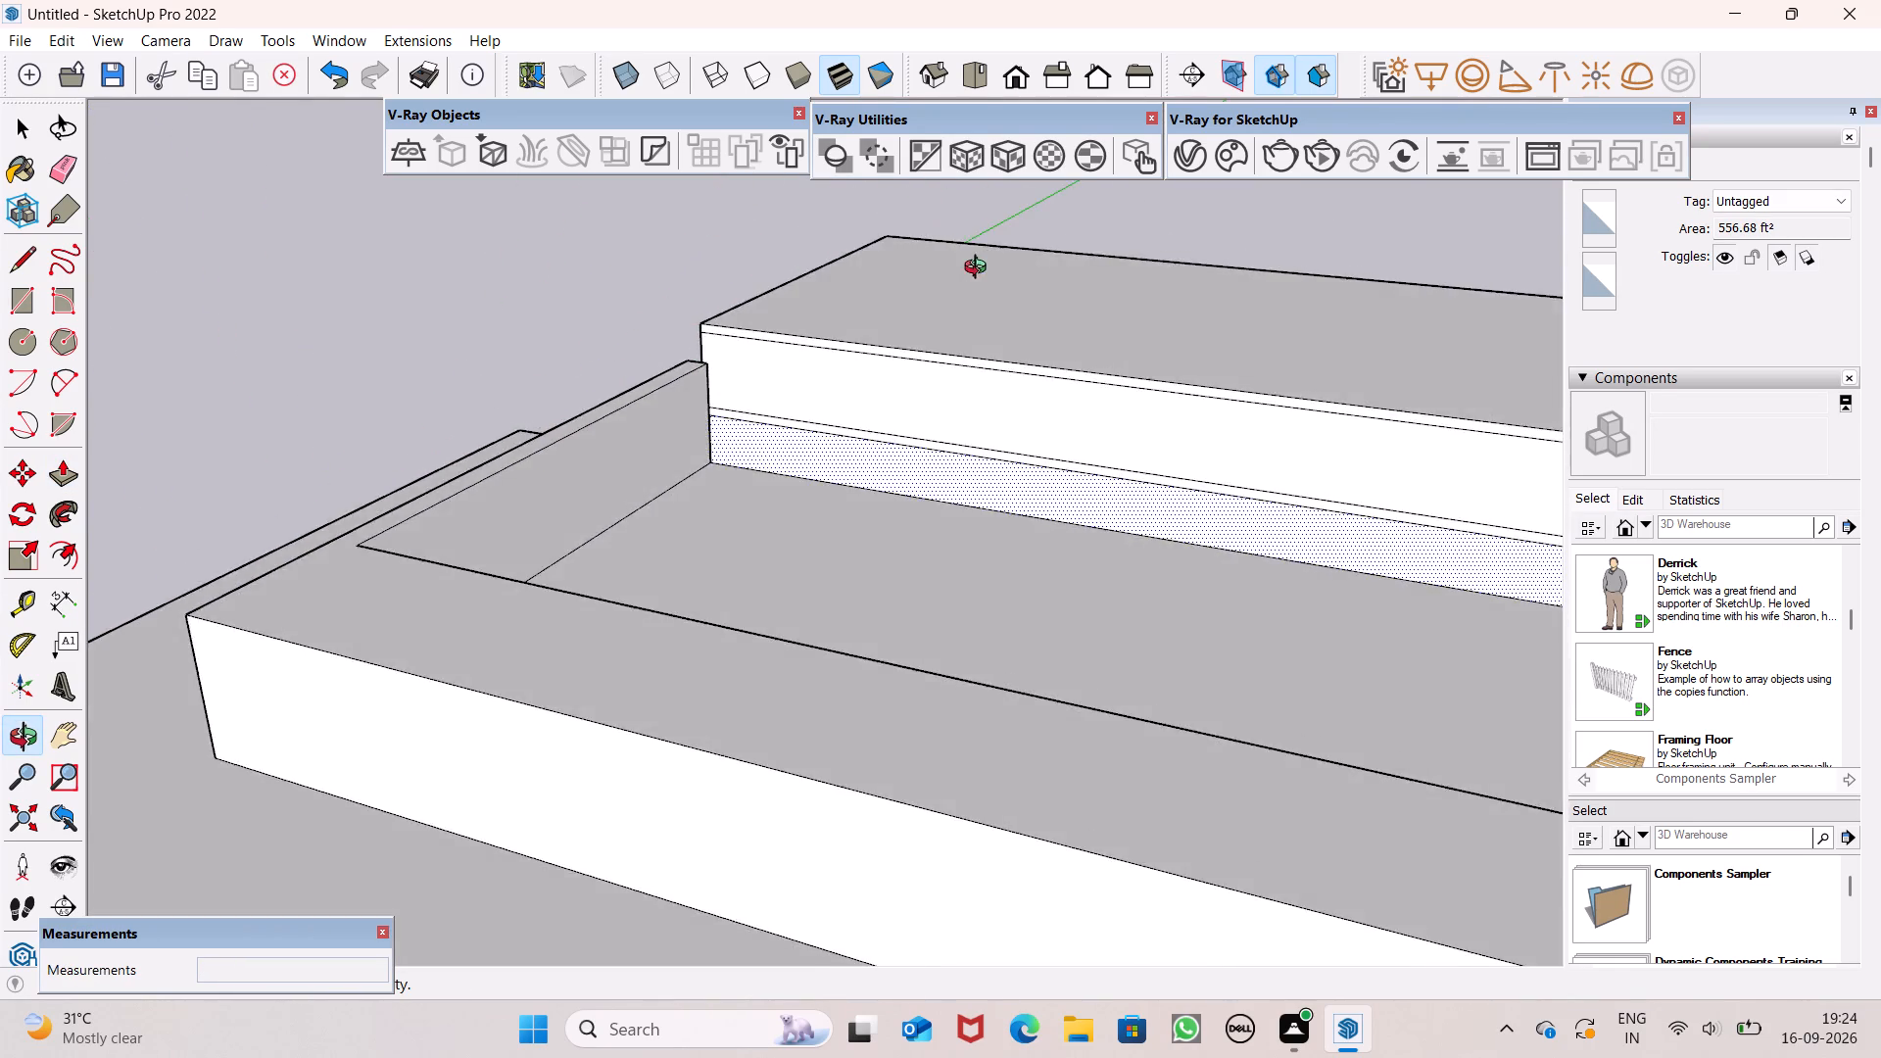
pyautogui.moveTo(980, 269); pyautogui.dragTo(1332, 289, button='middle')
pyautogui.scroll(1, 1338, 286)
pyautogui.scroll(-6, 1080, 384)
pyautogui.scroll(-4, 919, 571)
pyautogui.moveTo(1088, 607); pyautogui.dragTo(991, 736, button='middle')
pyautogui.press('space')
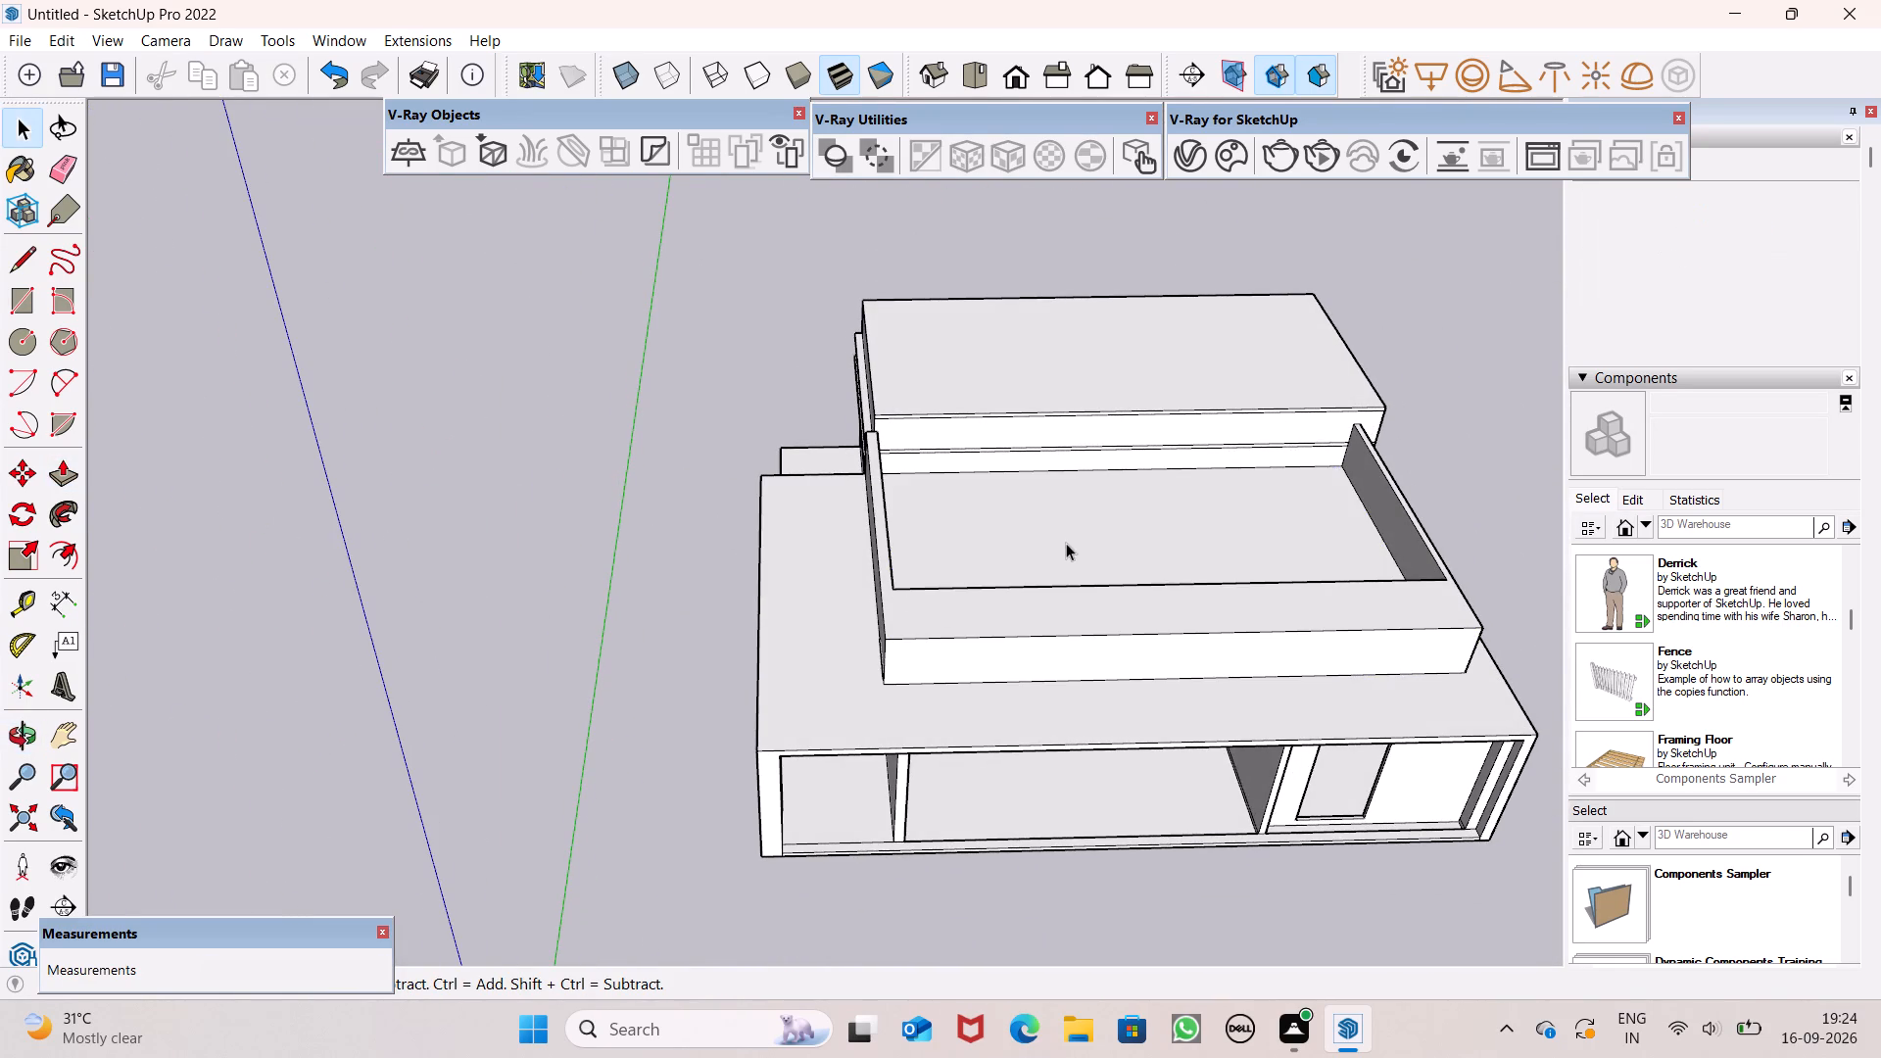
# Draw a line across the left wall's top from the inner front-left corner to the wall's outer edge.
pyautogui.moveTo(1003, 548); pyautogui.dragTo(892, 724, button='middle')
pyautogui.scroll(2, 907, 500)
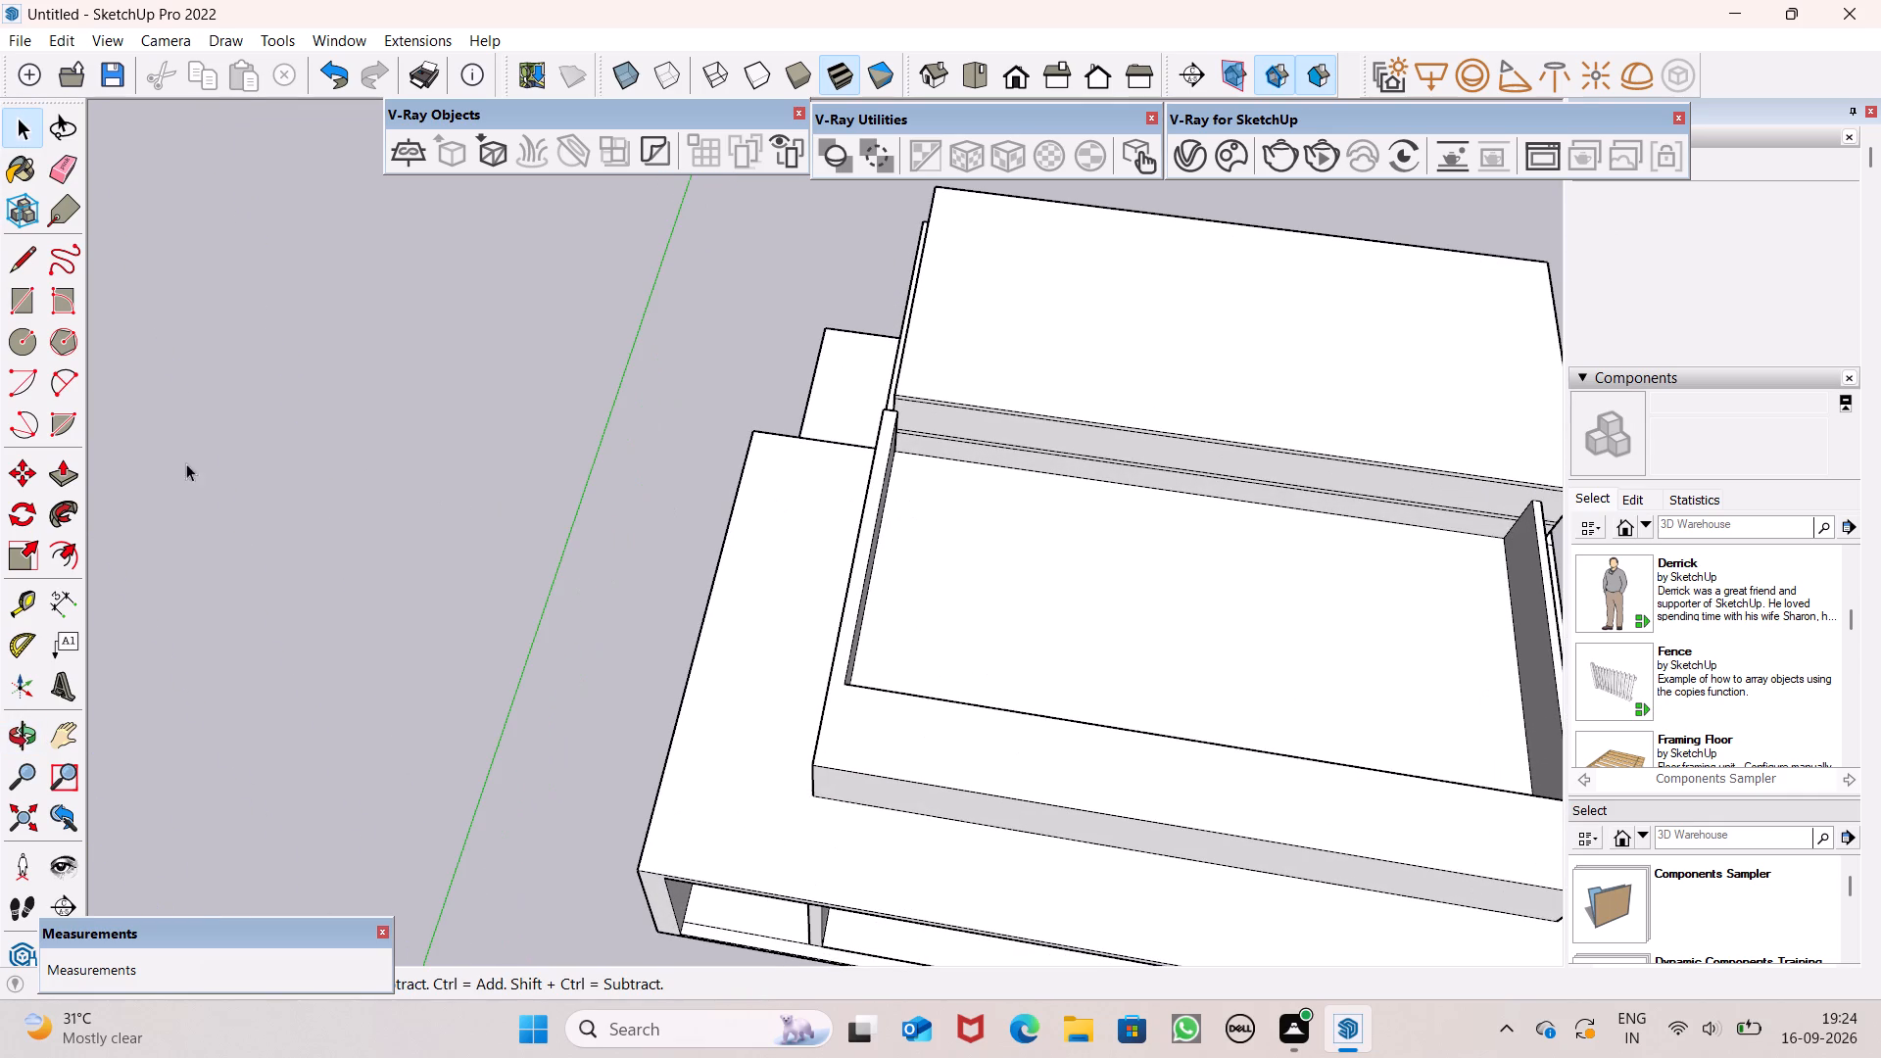
pyautogui.click(16, 264)
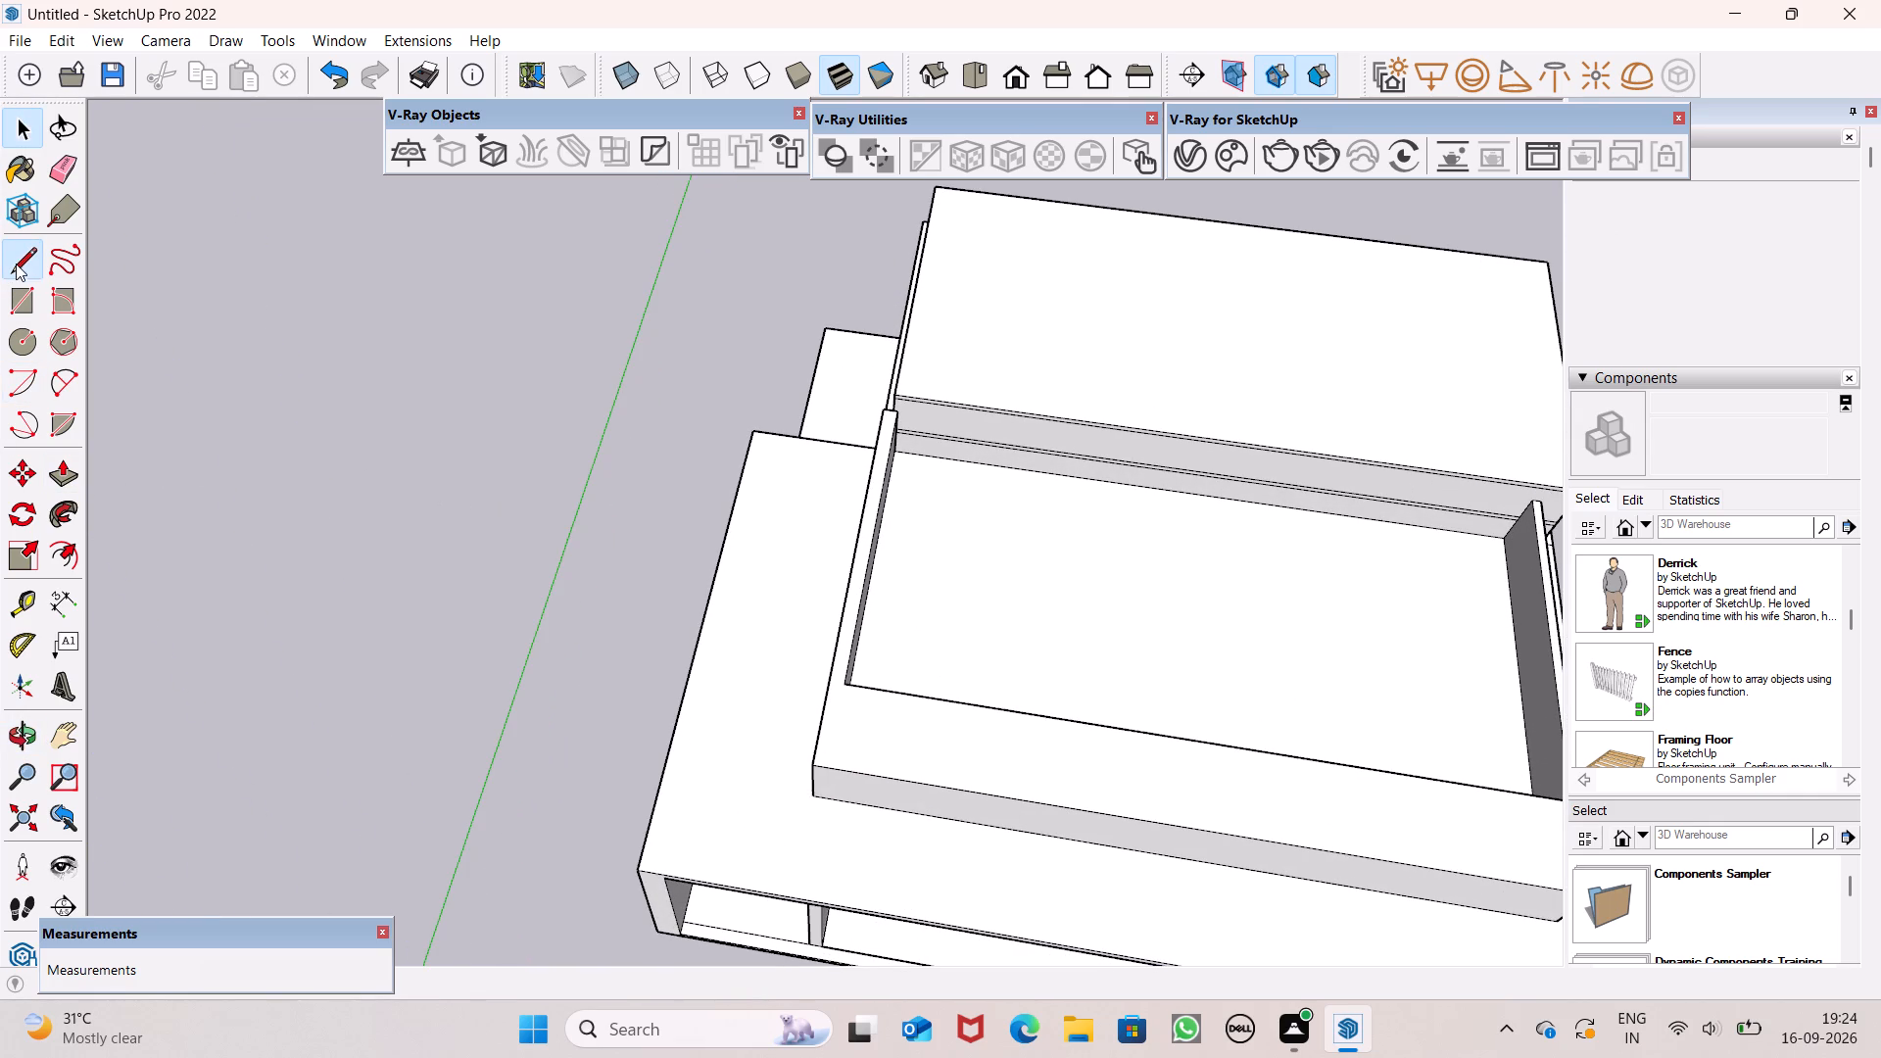
pyautogui.scroll(7, 865, 761)
pyautogui.scroll(6, 785, 617)
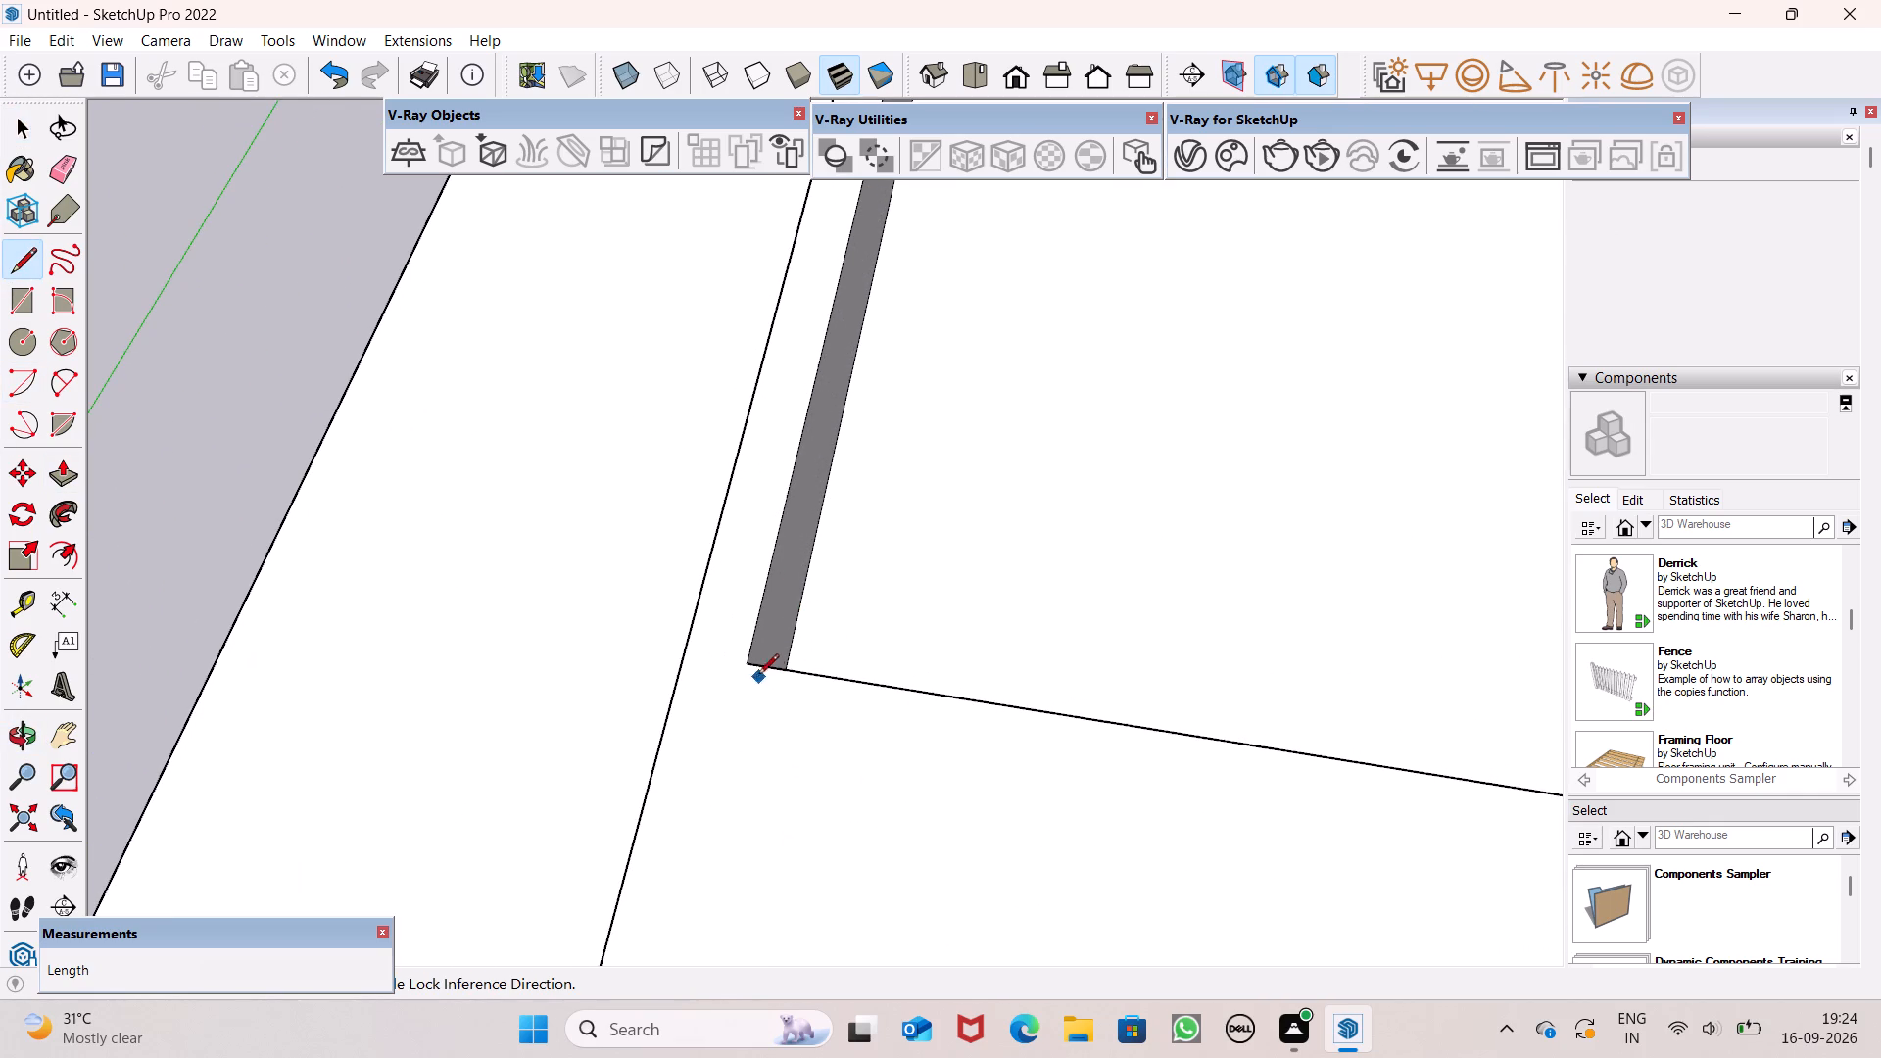
pyautogui.click(754, 666)
pyautogui.click(688, 665)
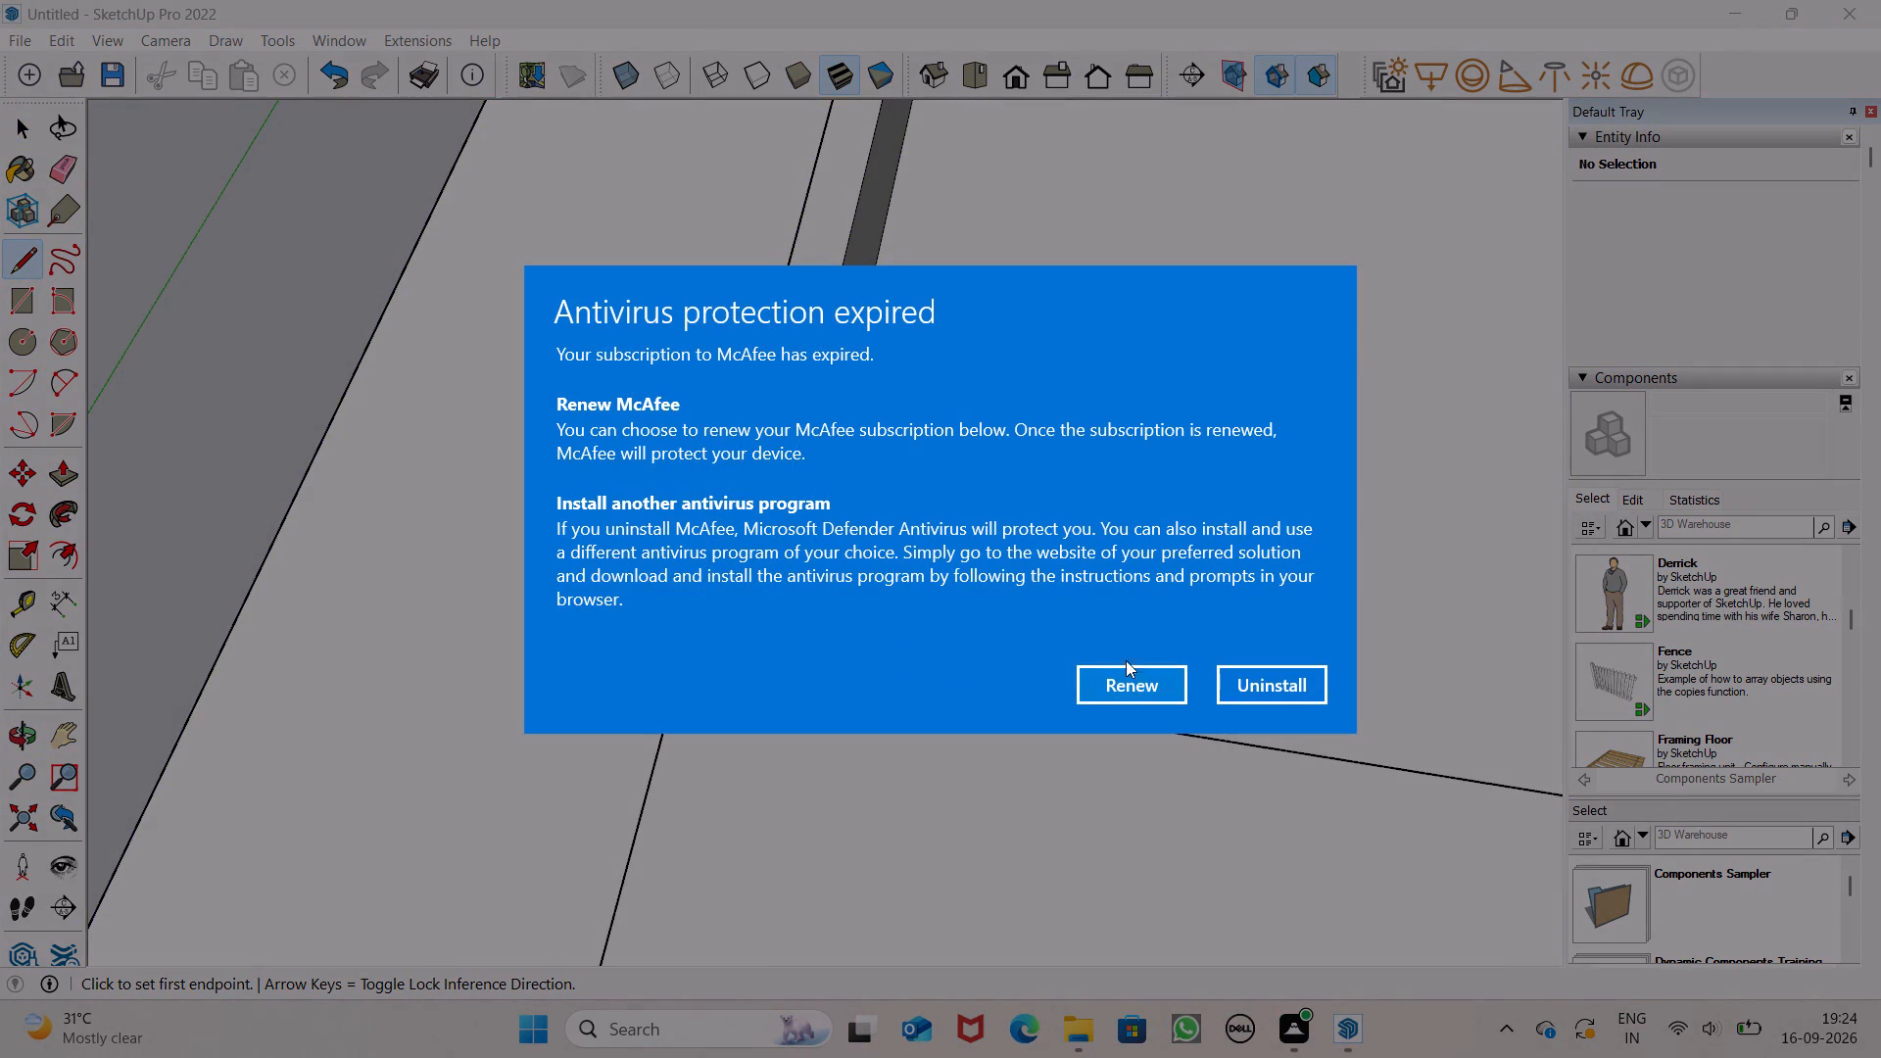
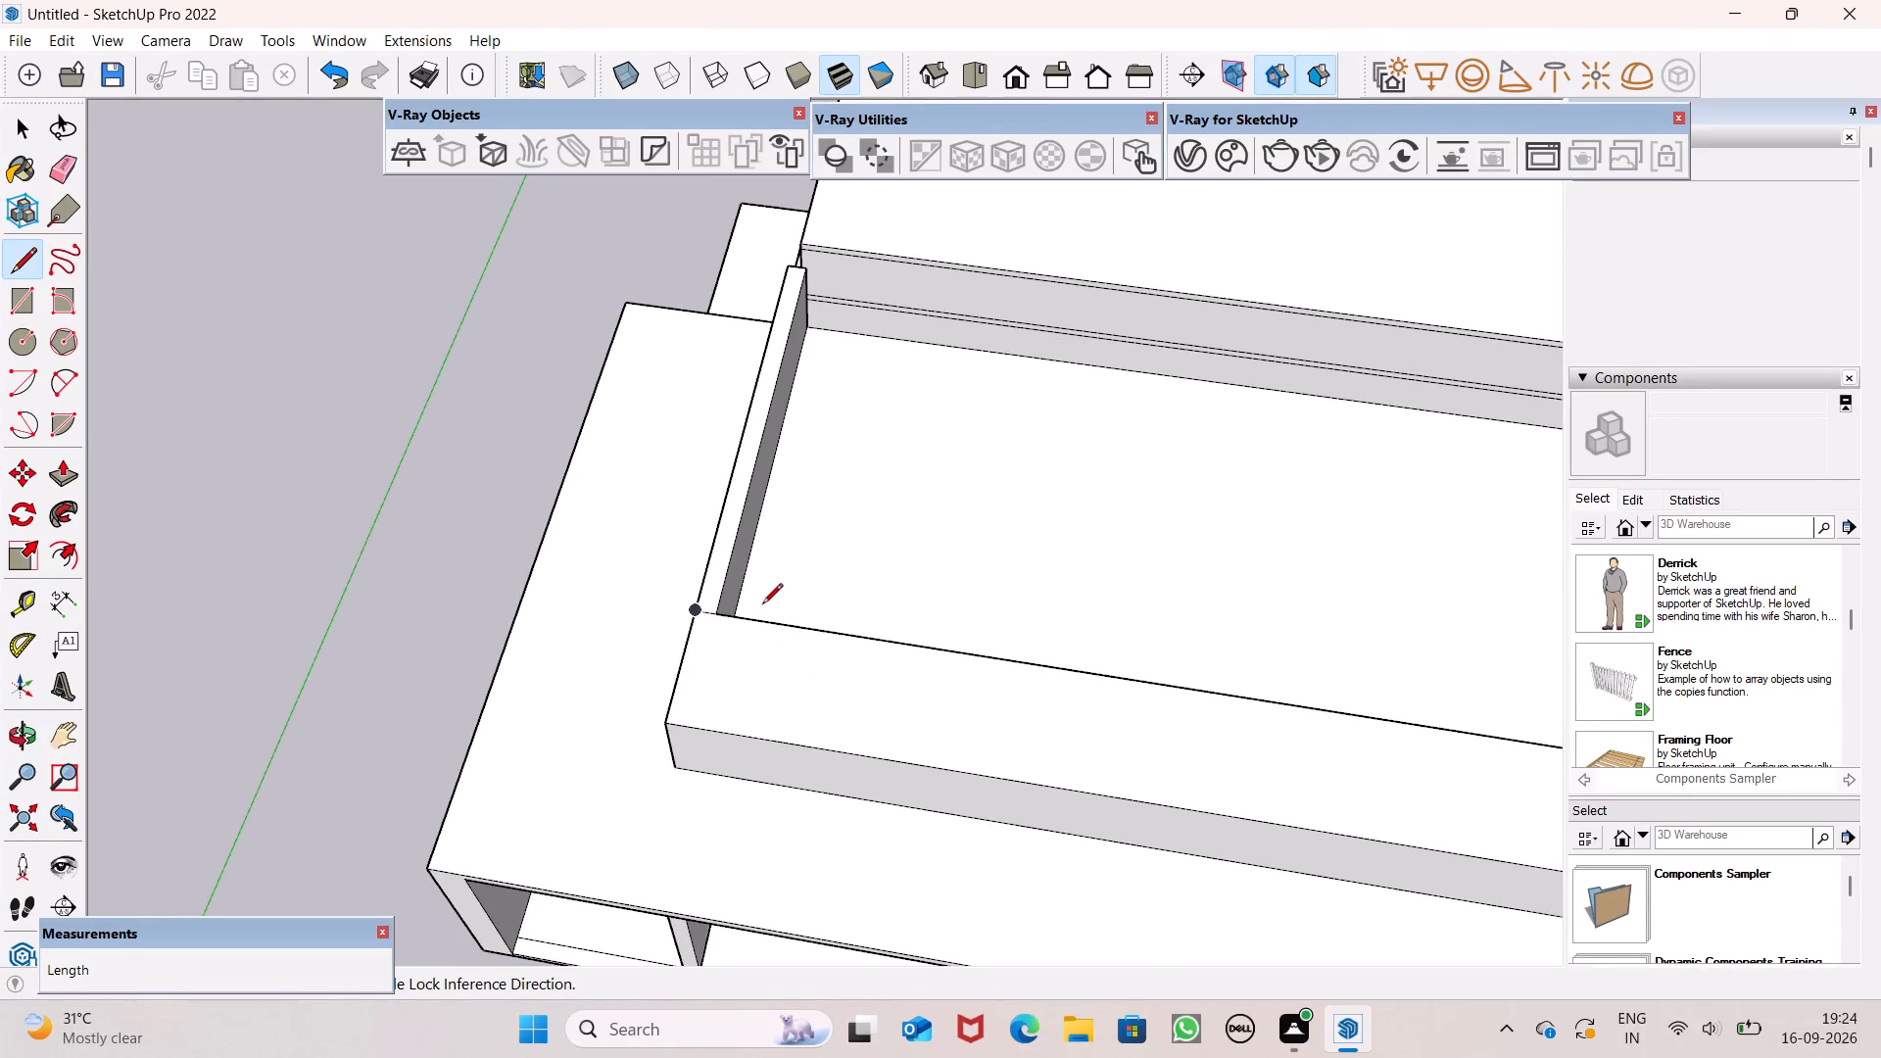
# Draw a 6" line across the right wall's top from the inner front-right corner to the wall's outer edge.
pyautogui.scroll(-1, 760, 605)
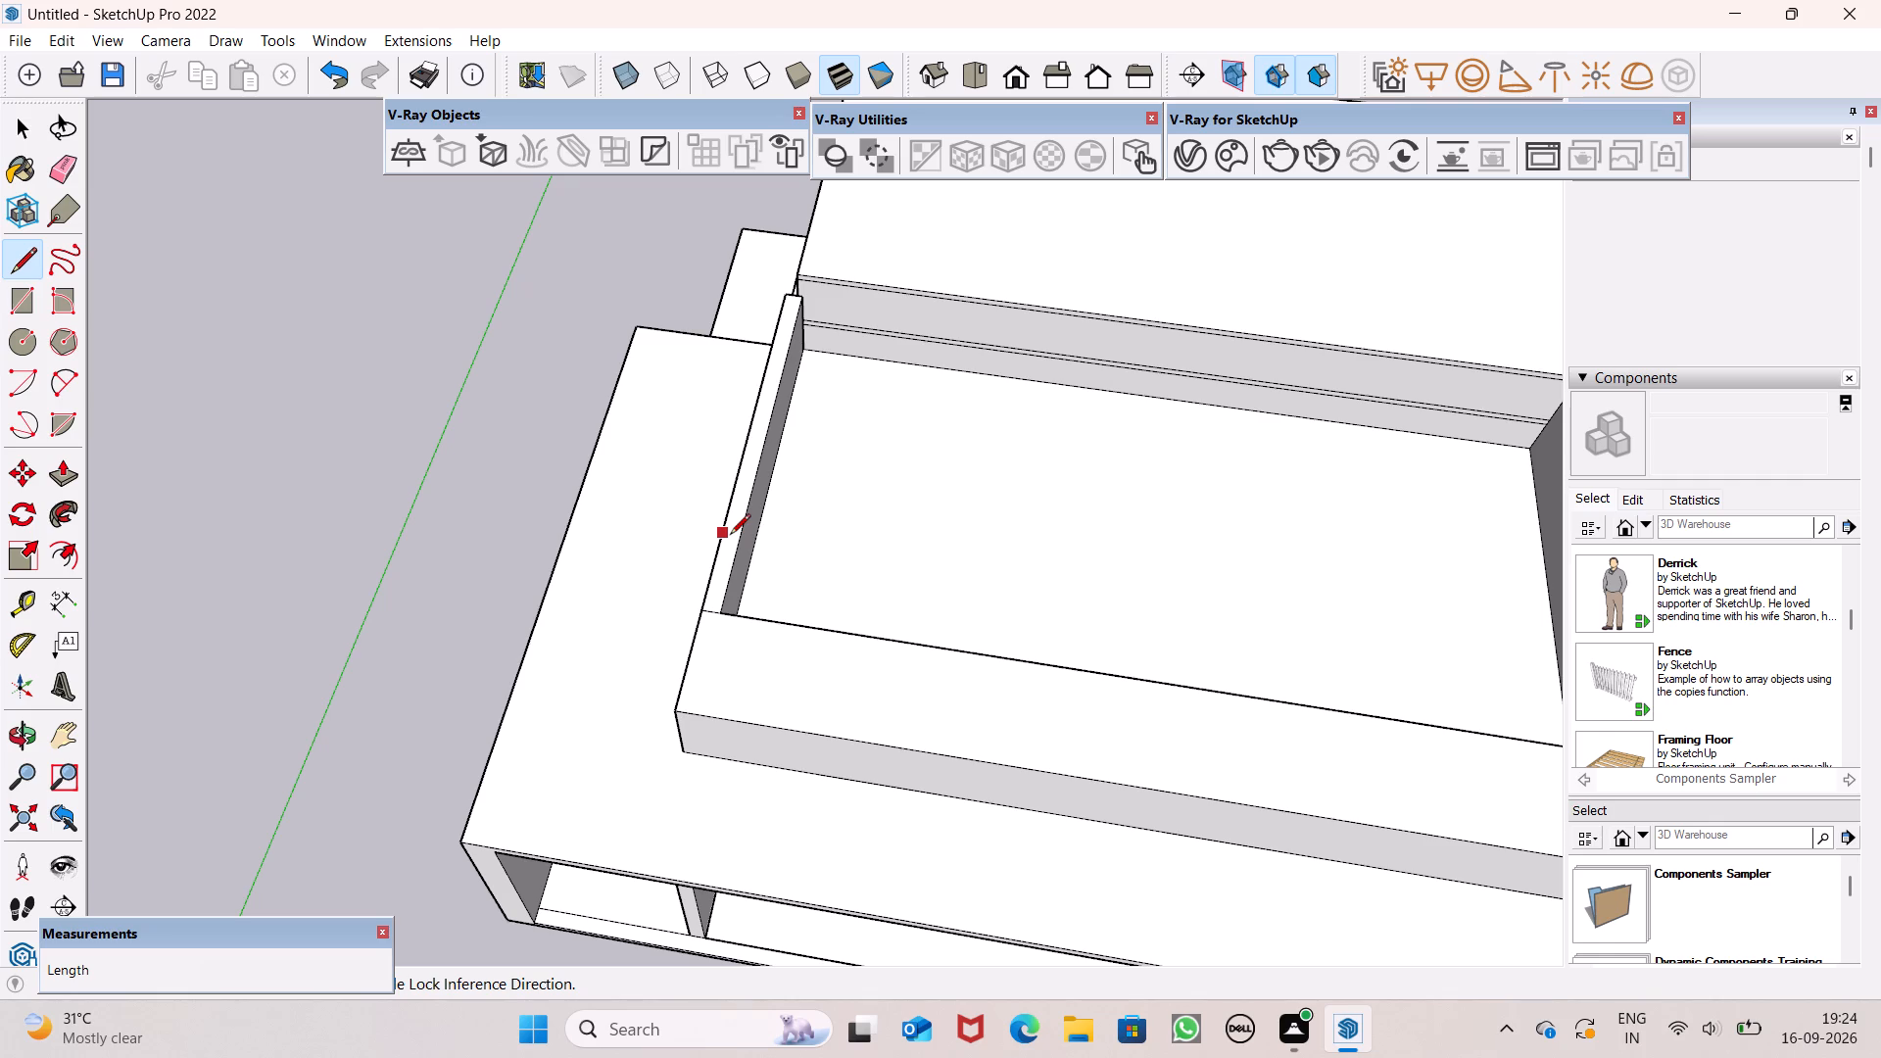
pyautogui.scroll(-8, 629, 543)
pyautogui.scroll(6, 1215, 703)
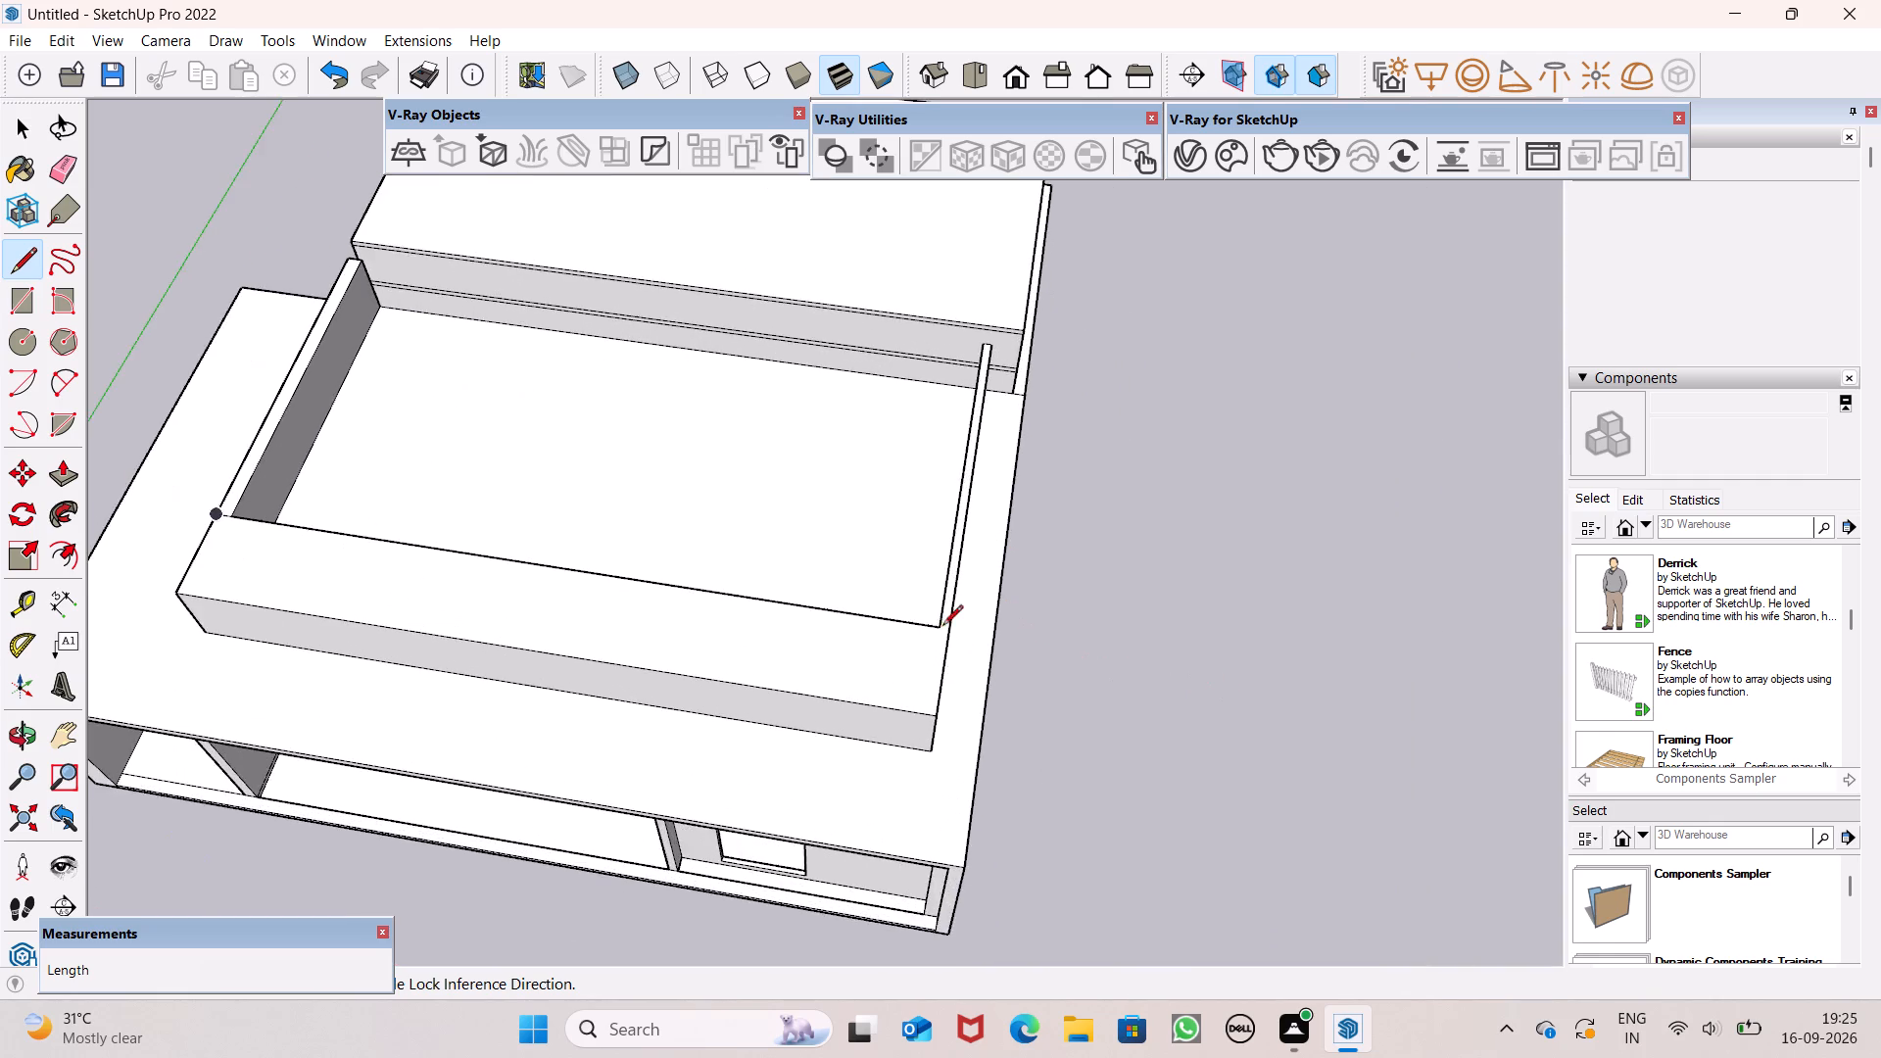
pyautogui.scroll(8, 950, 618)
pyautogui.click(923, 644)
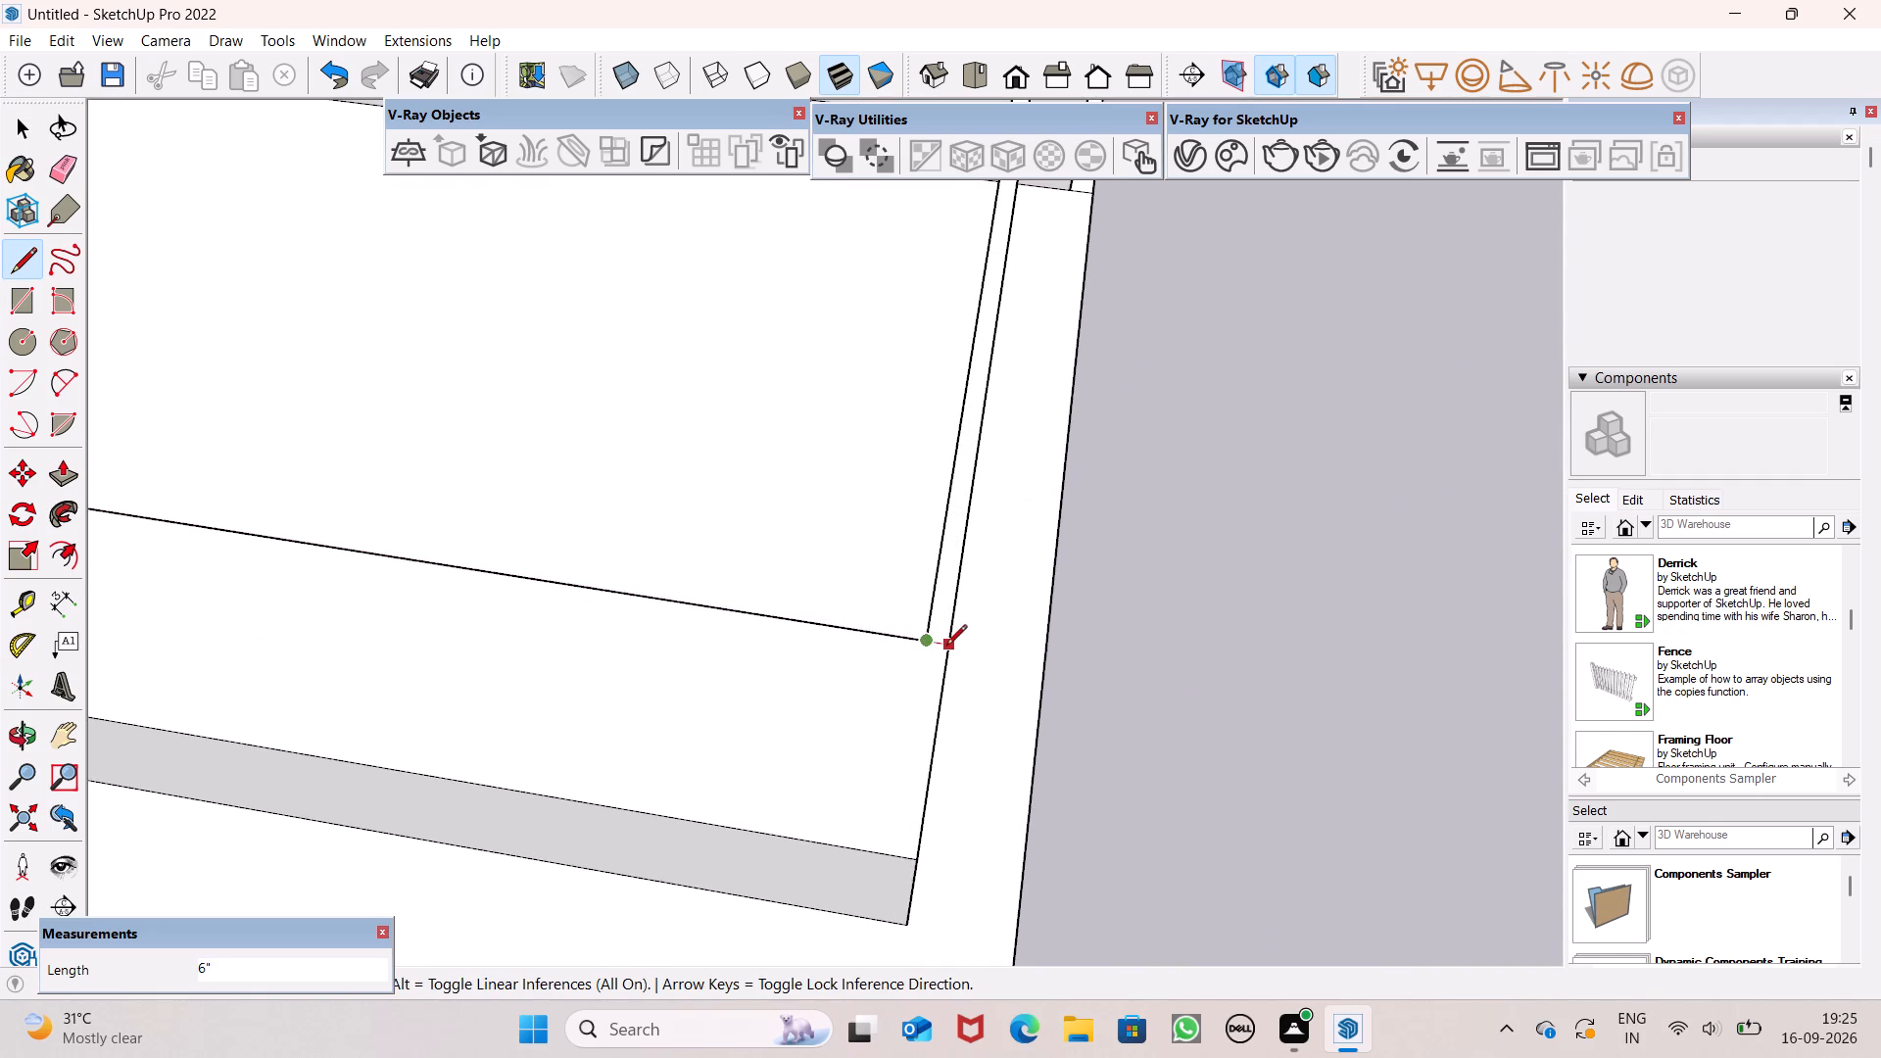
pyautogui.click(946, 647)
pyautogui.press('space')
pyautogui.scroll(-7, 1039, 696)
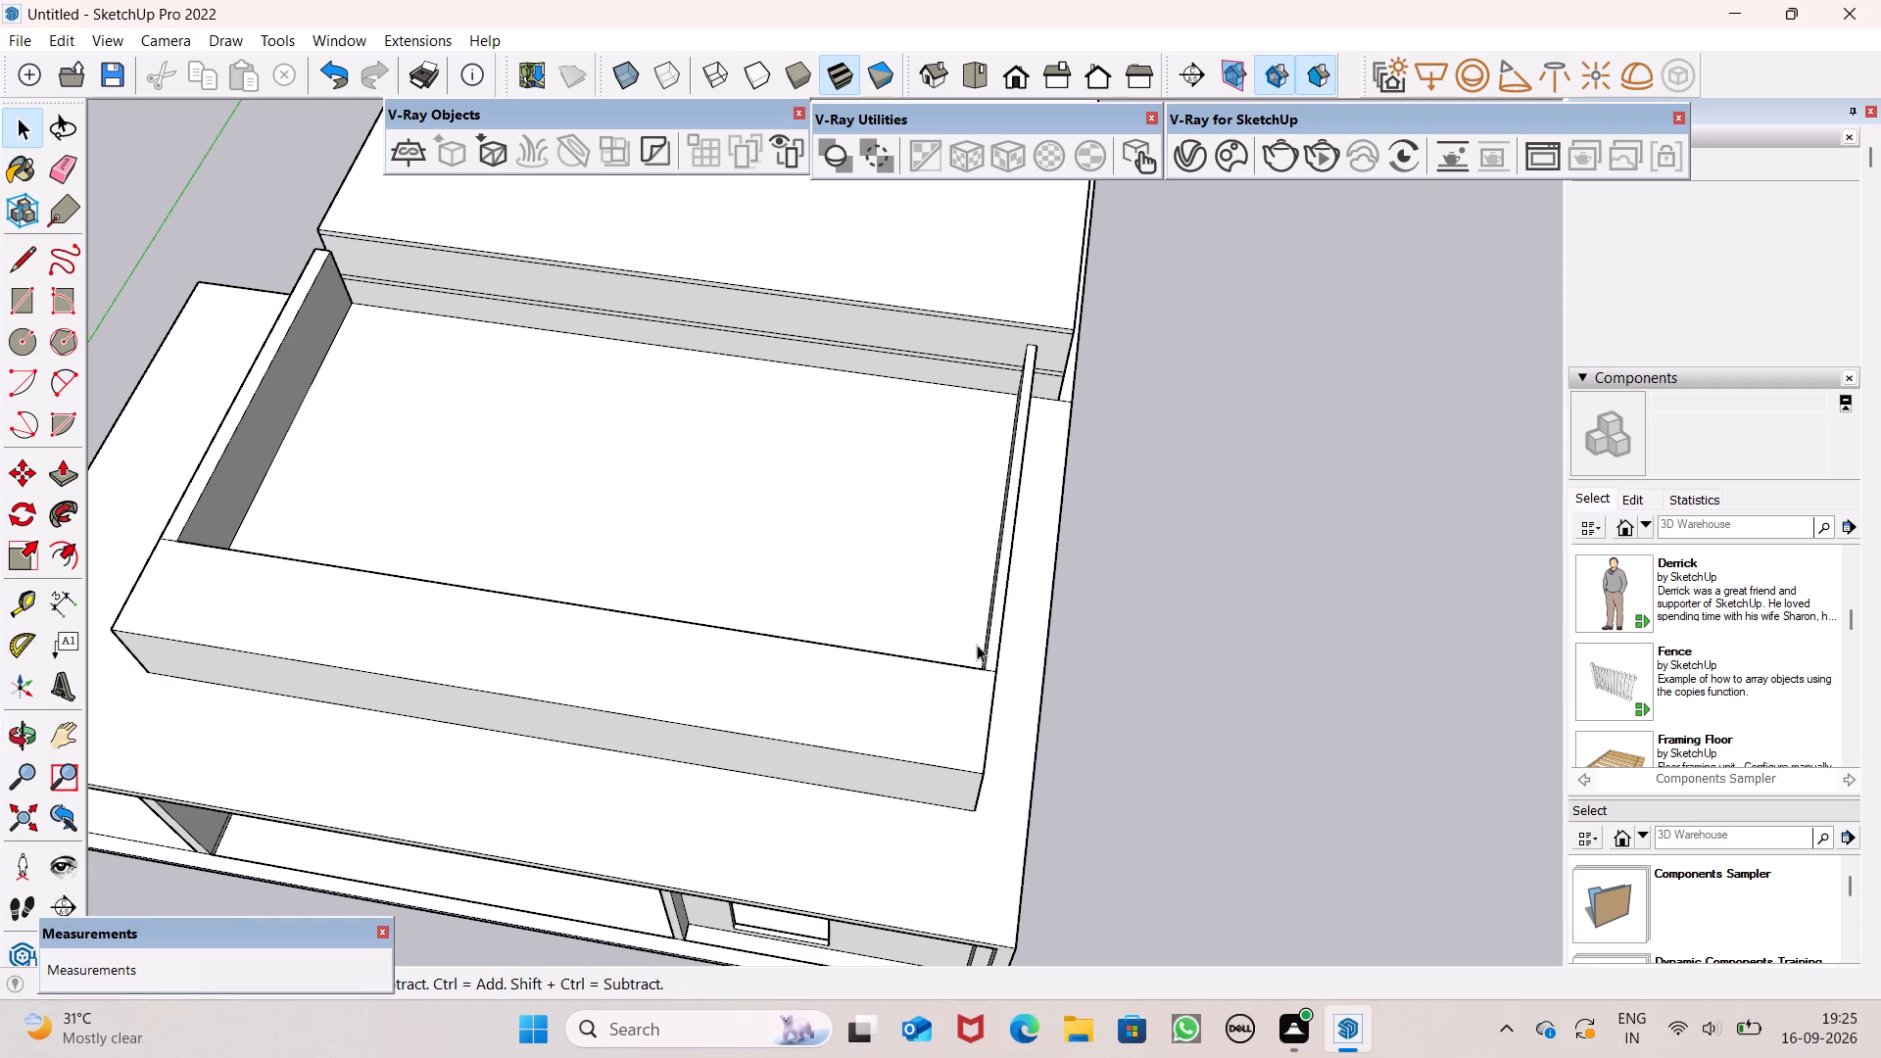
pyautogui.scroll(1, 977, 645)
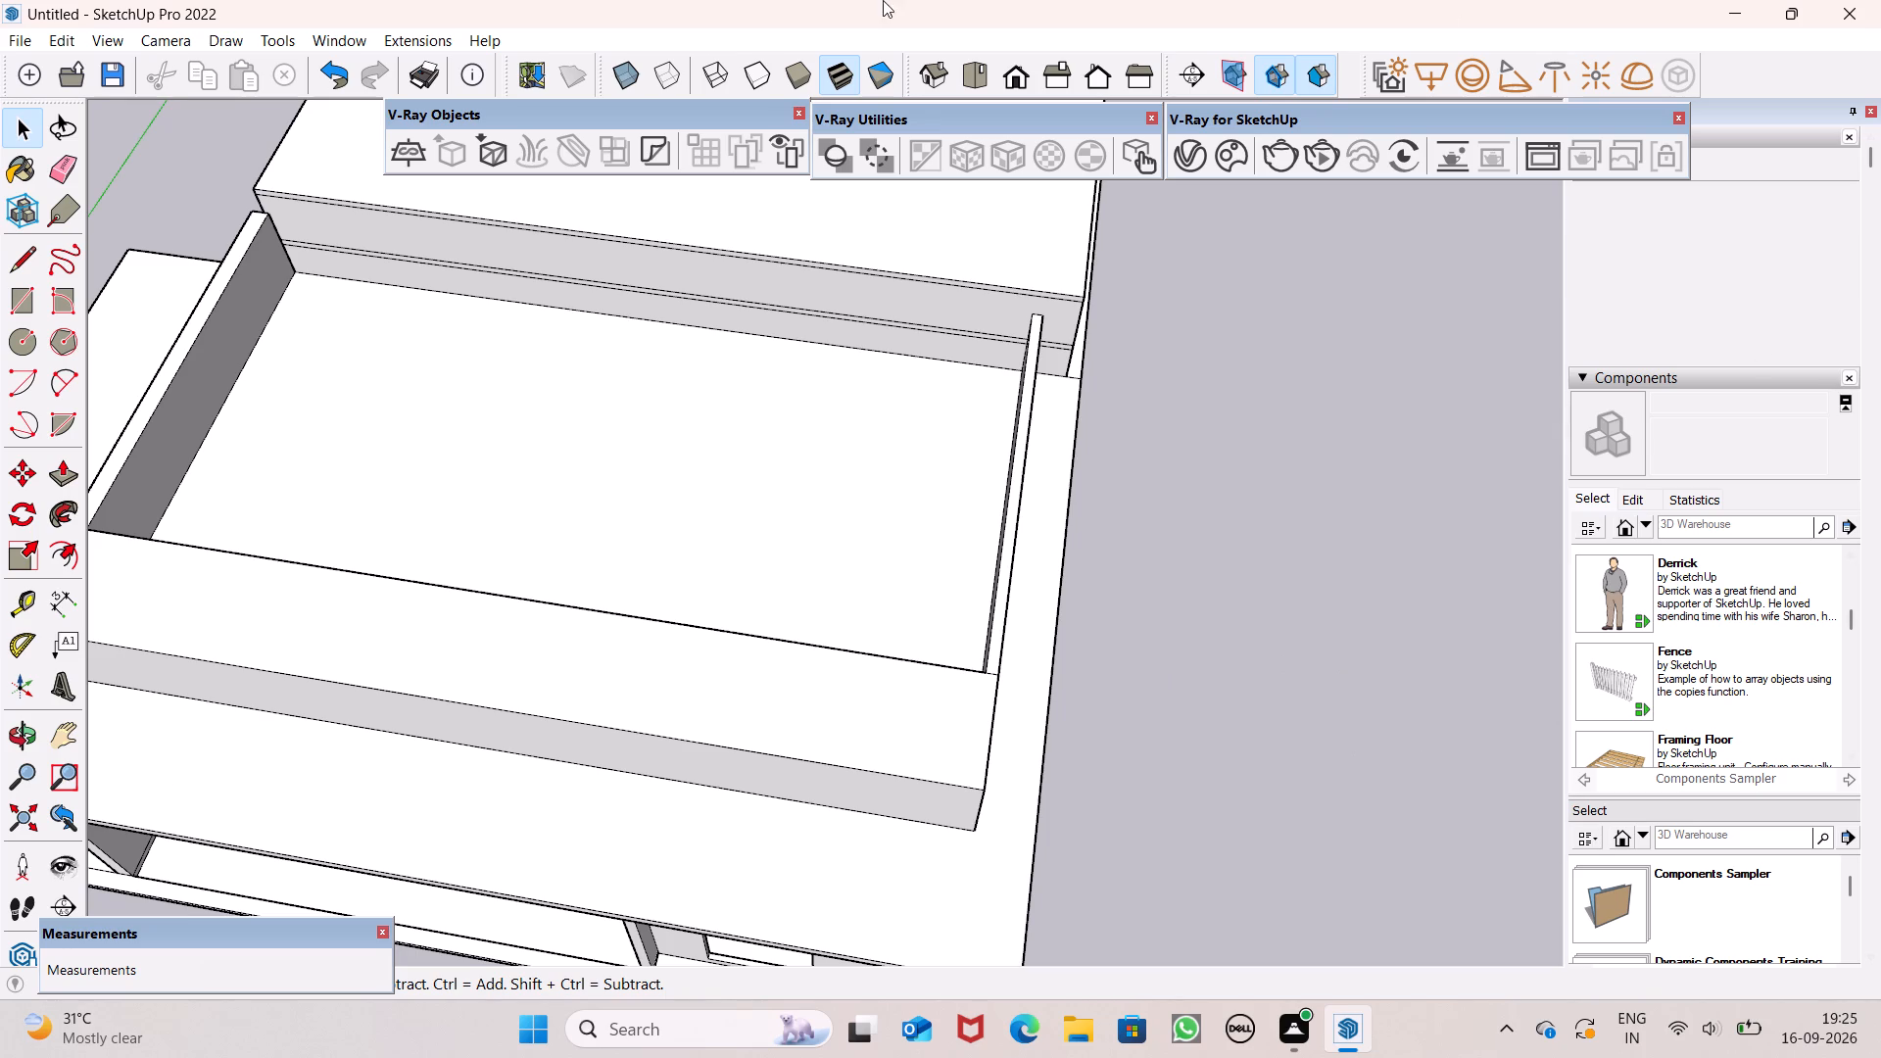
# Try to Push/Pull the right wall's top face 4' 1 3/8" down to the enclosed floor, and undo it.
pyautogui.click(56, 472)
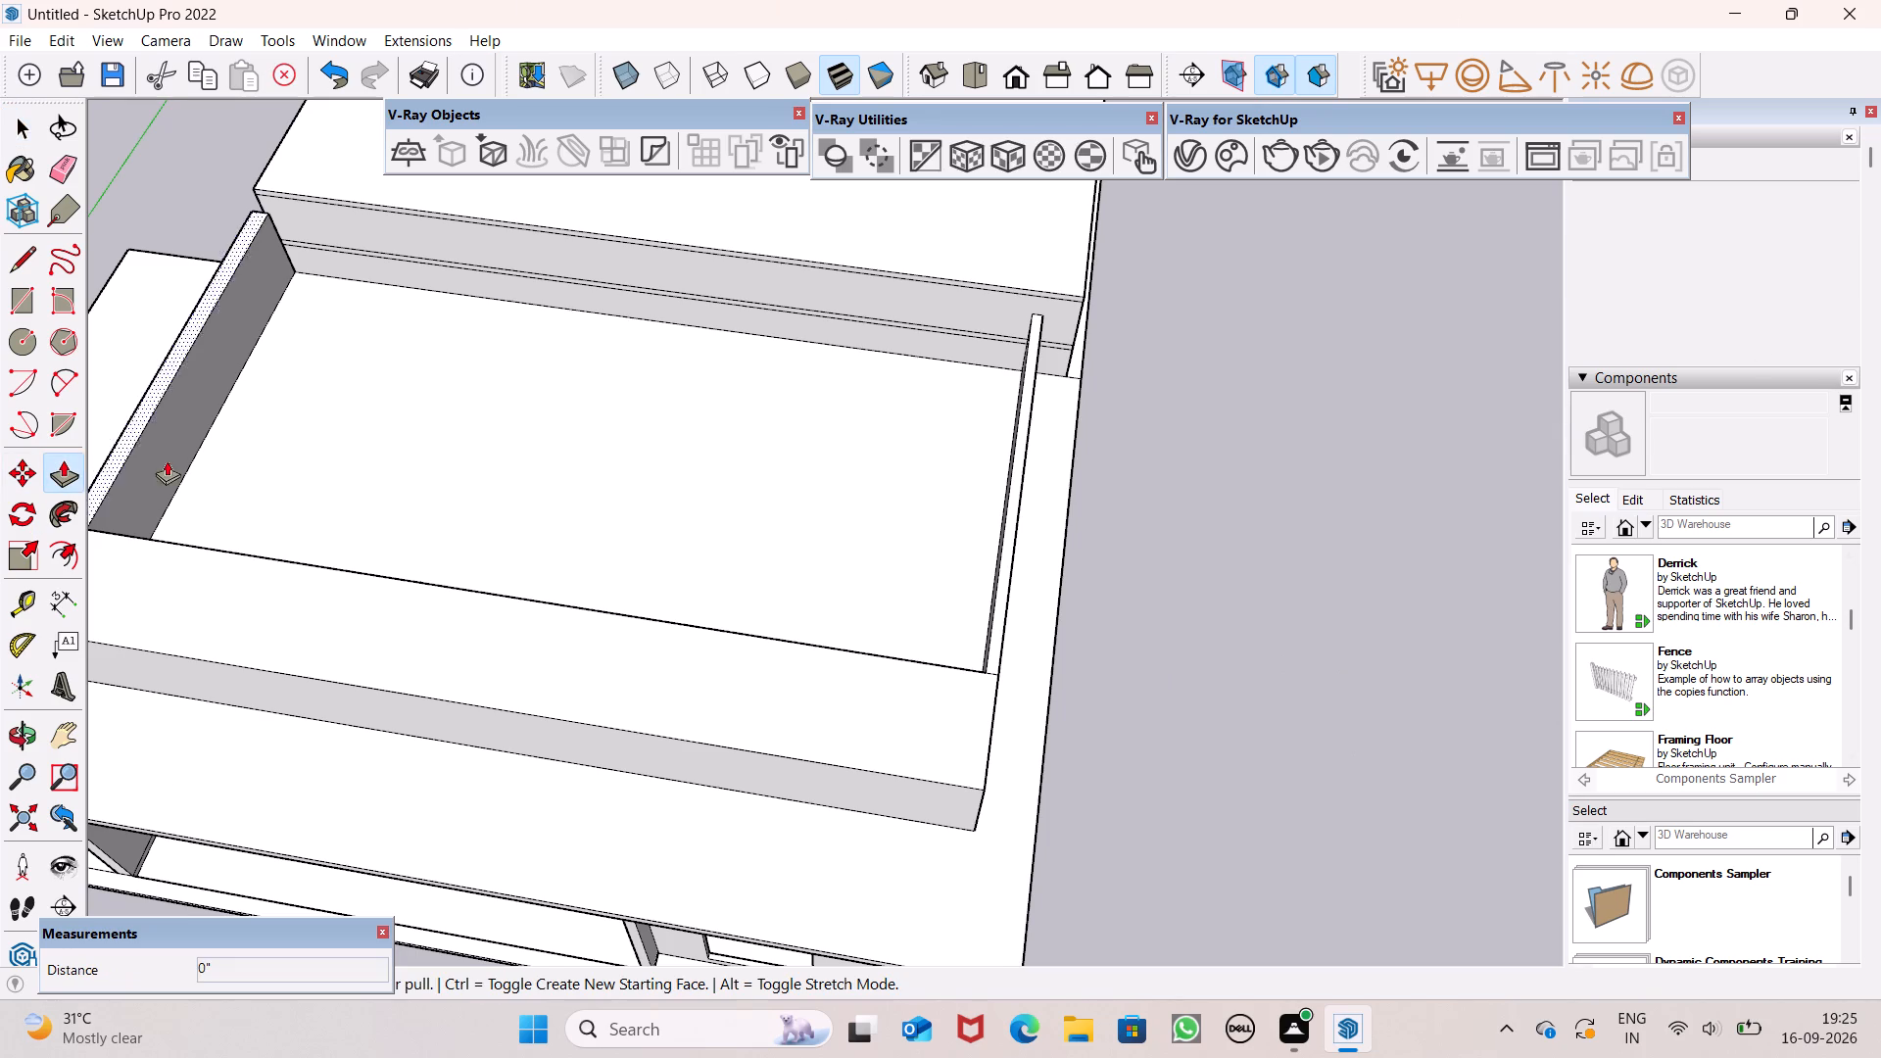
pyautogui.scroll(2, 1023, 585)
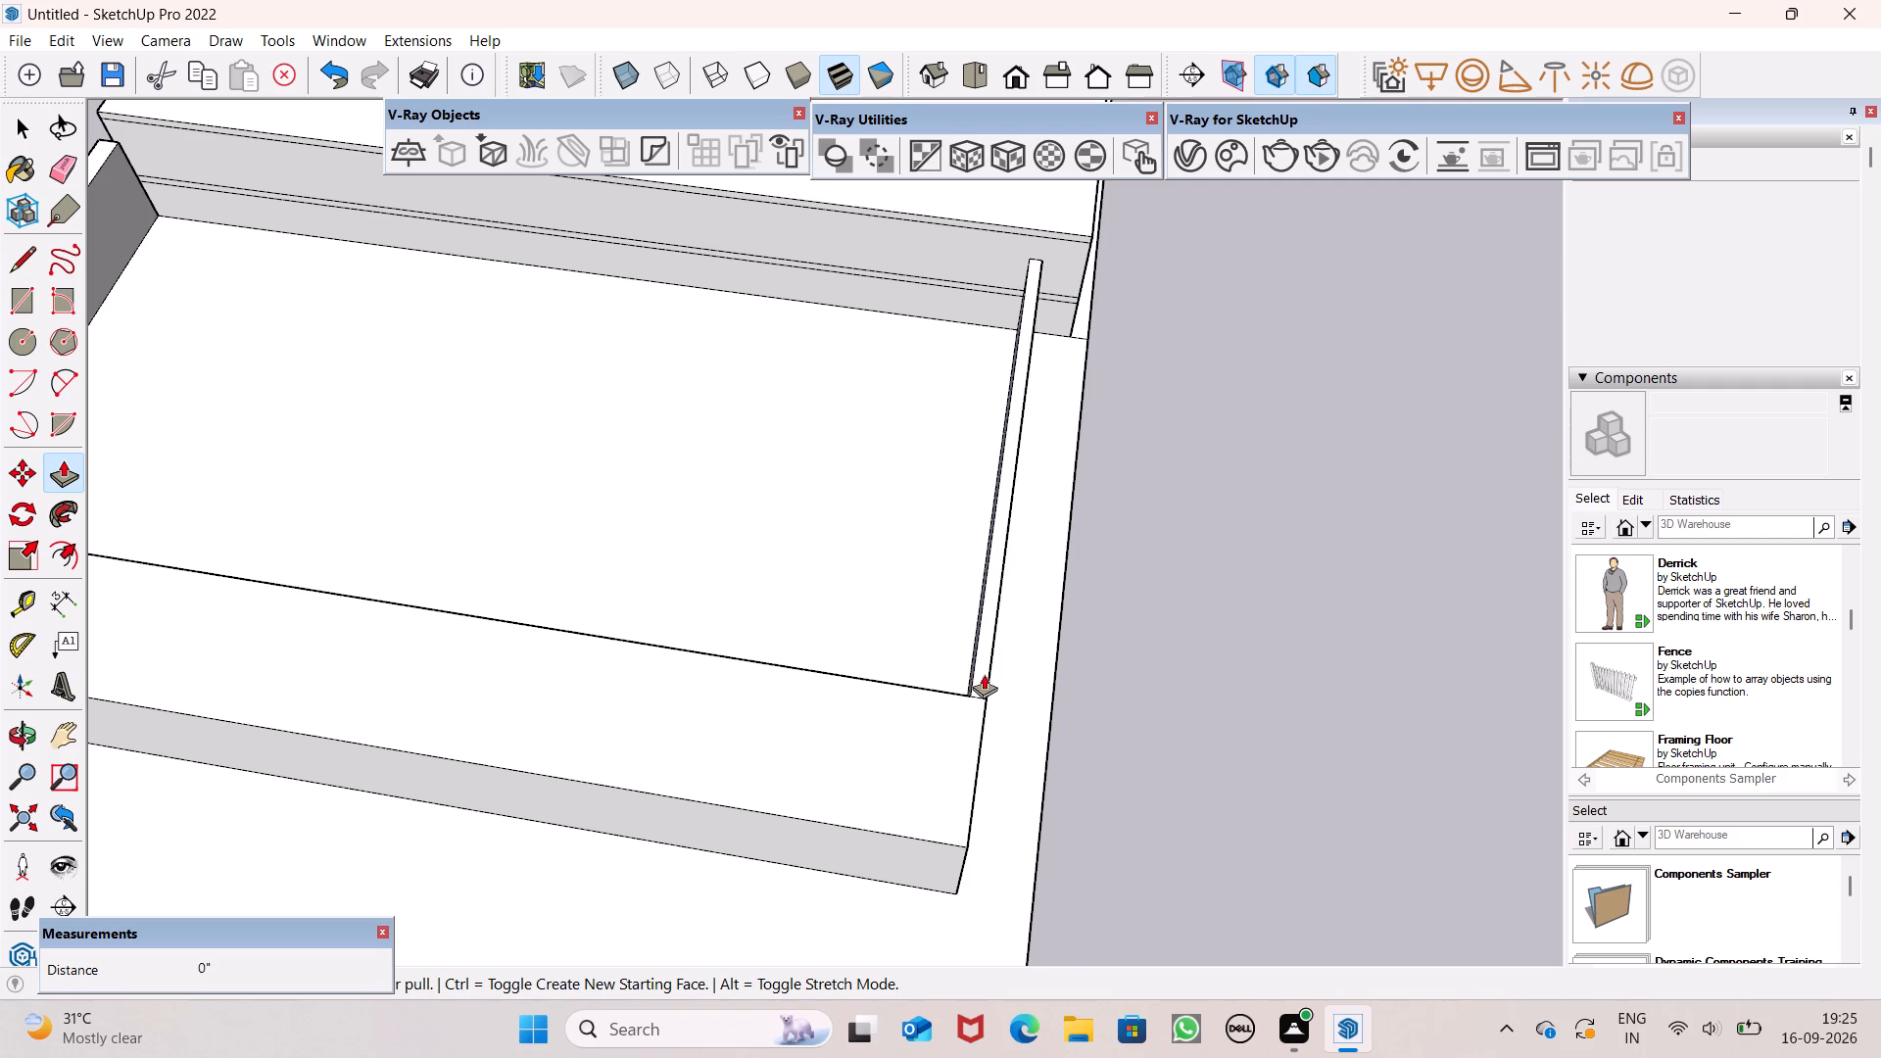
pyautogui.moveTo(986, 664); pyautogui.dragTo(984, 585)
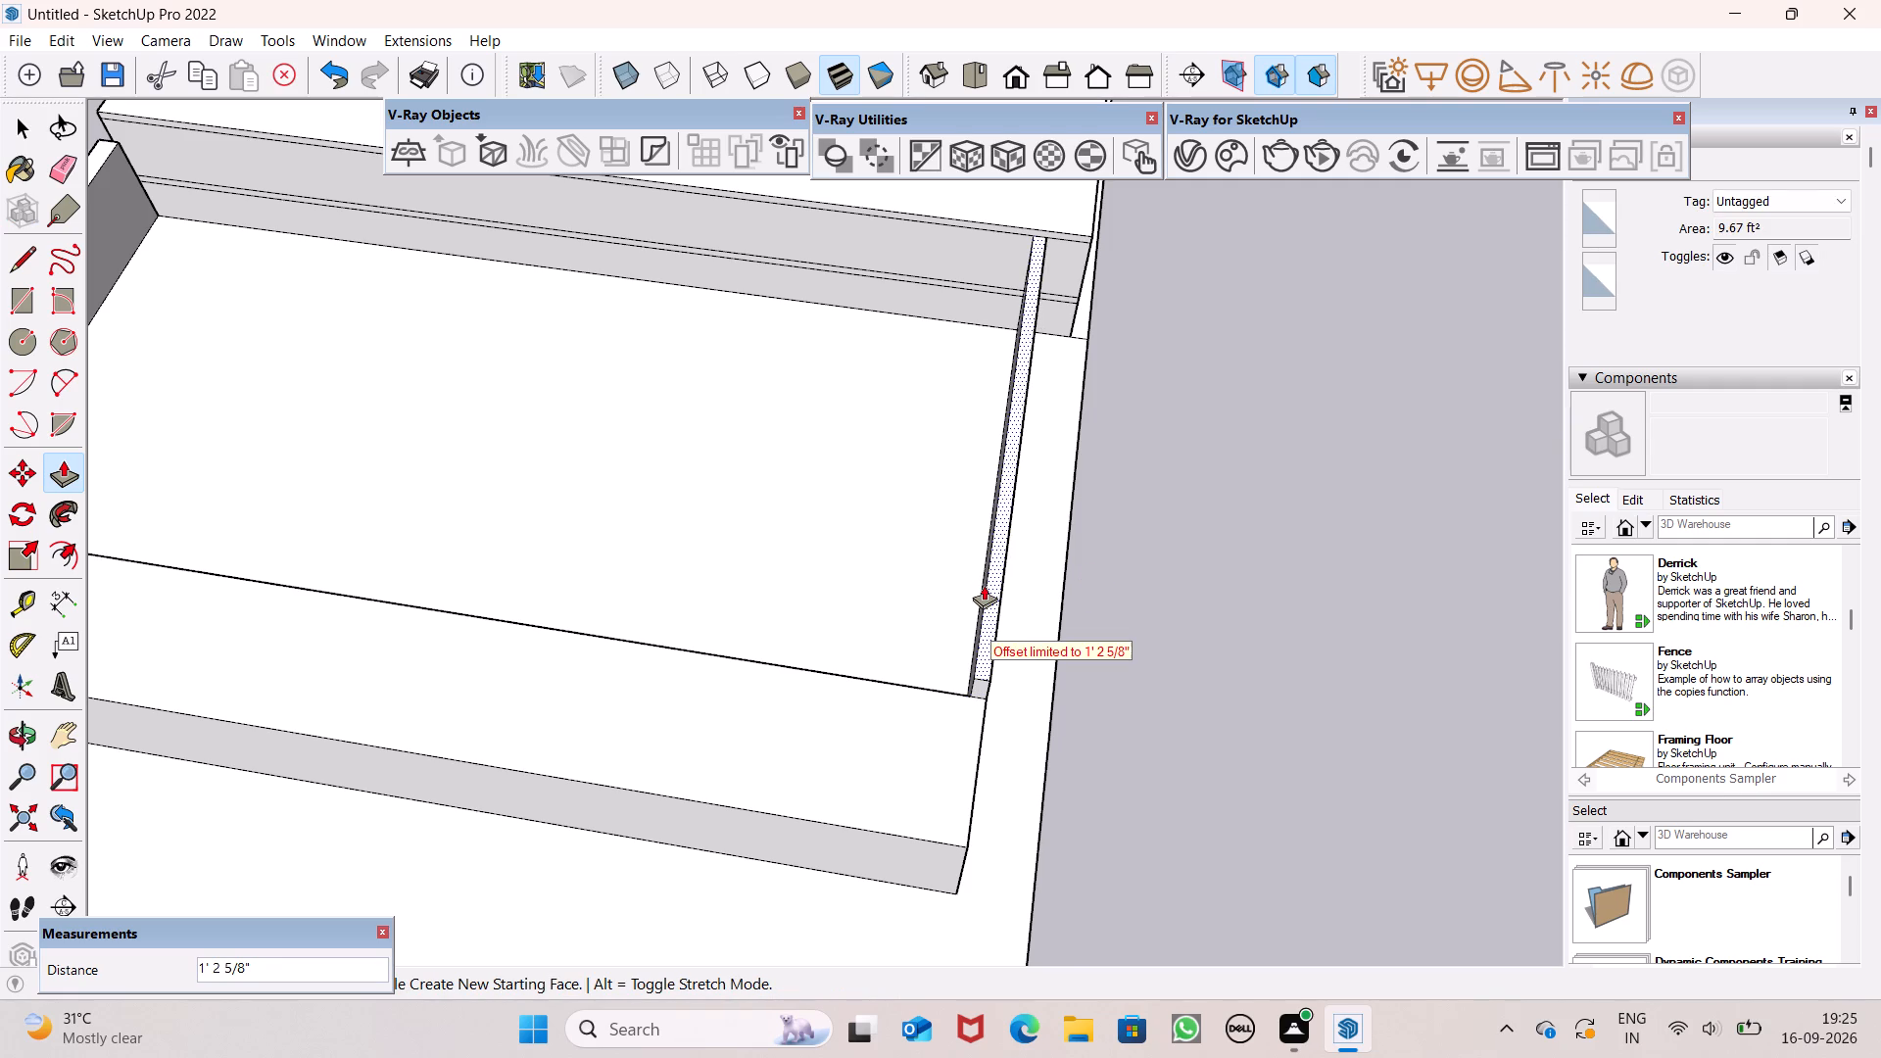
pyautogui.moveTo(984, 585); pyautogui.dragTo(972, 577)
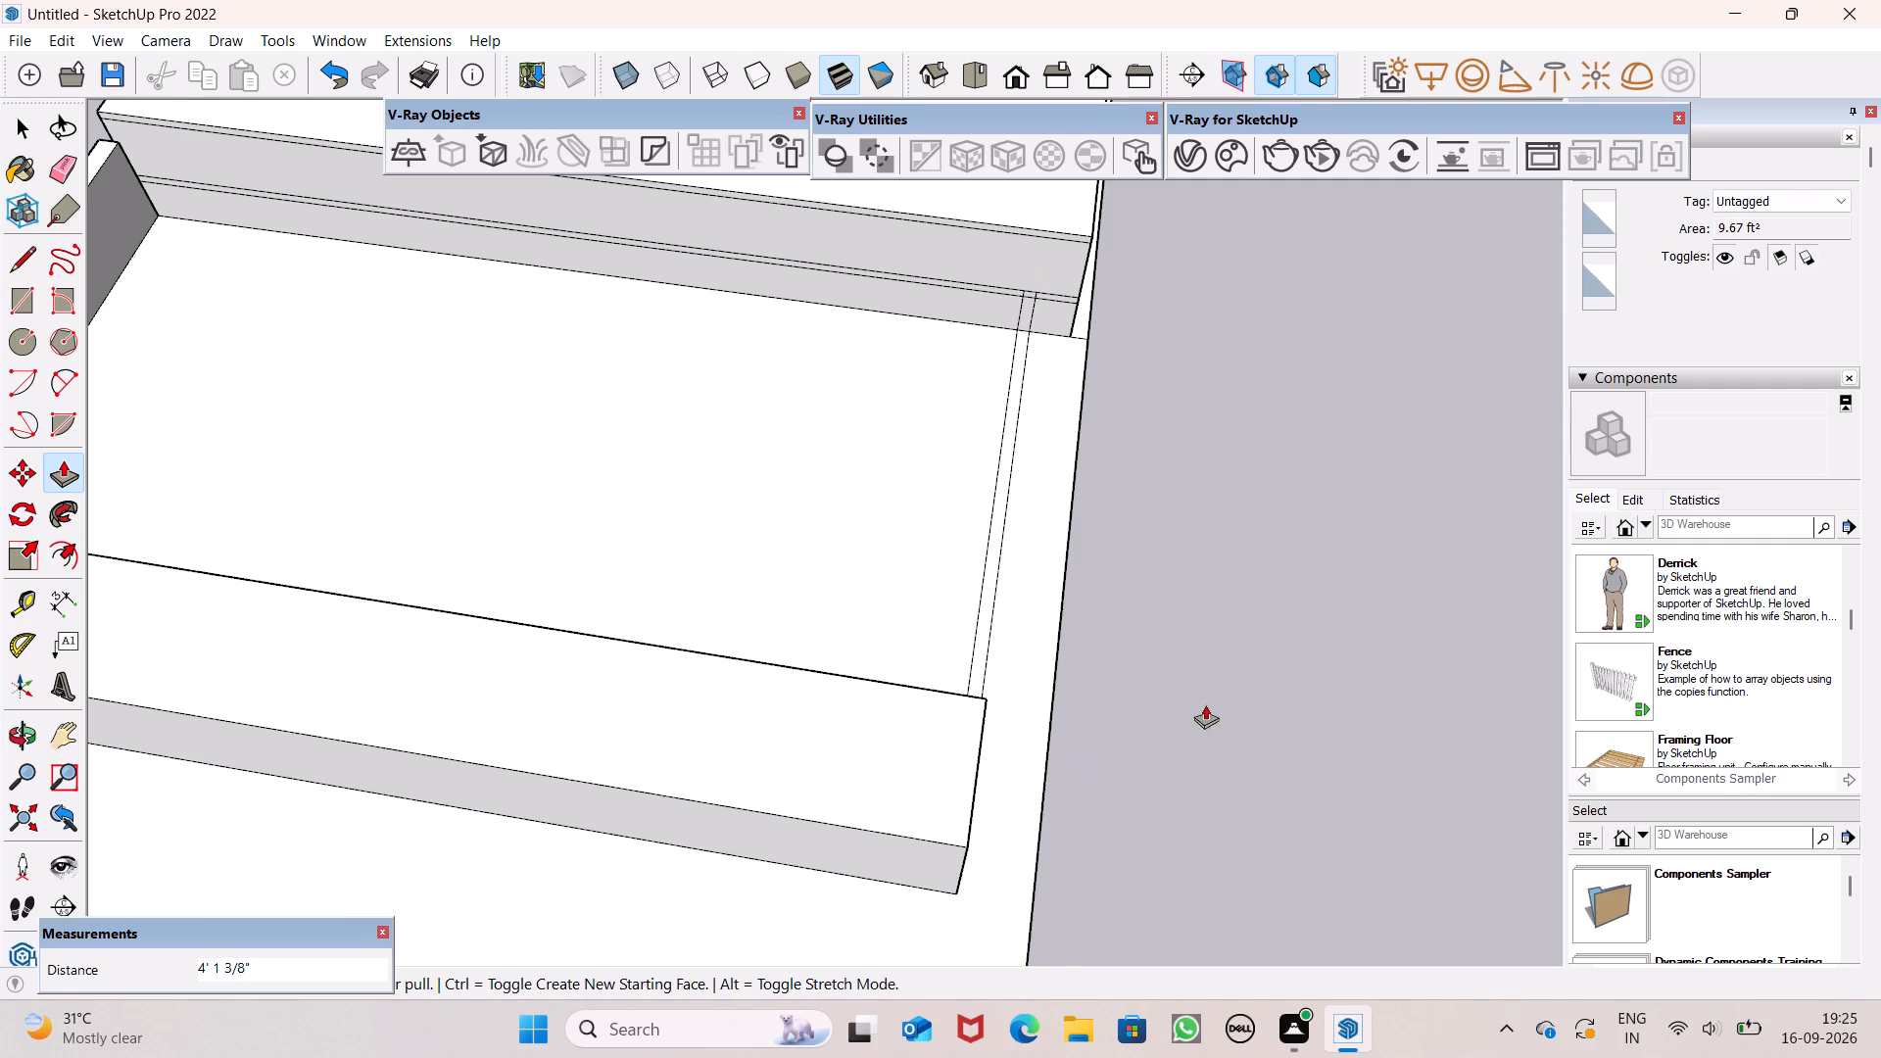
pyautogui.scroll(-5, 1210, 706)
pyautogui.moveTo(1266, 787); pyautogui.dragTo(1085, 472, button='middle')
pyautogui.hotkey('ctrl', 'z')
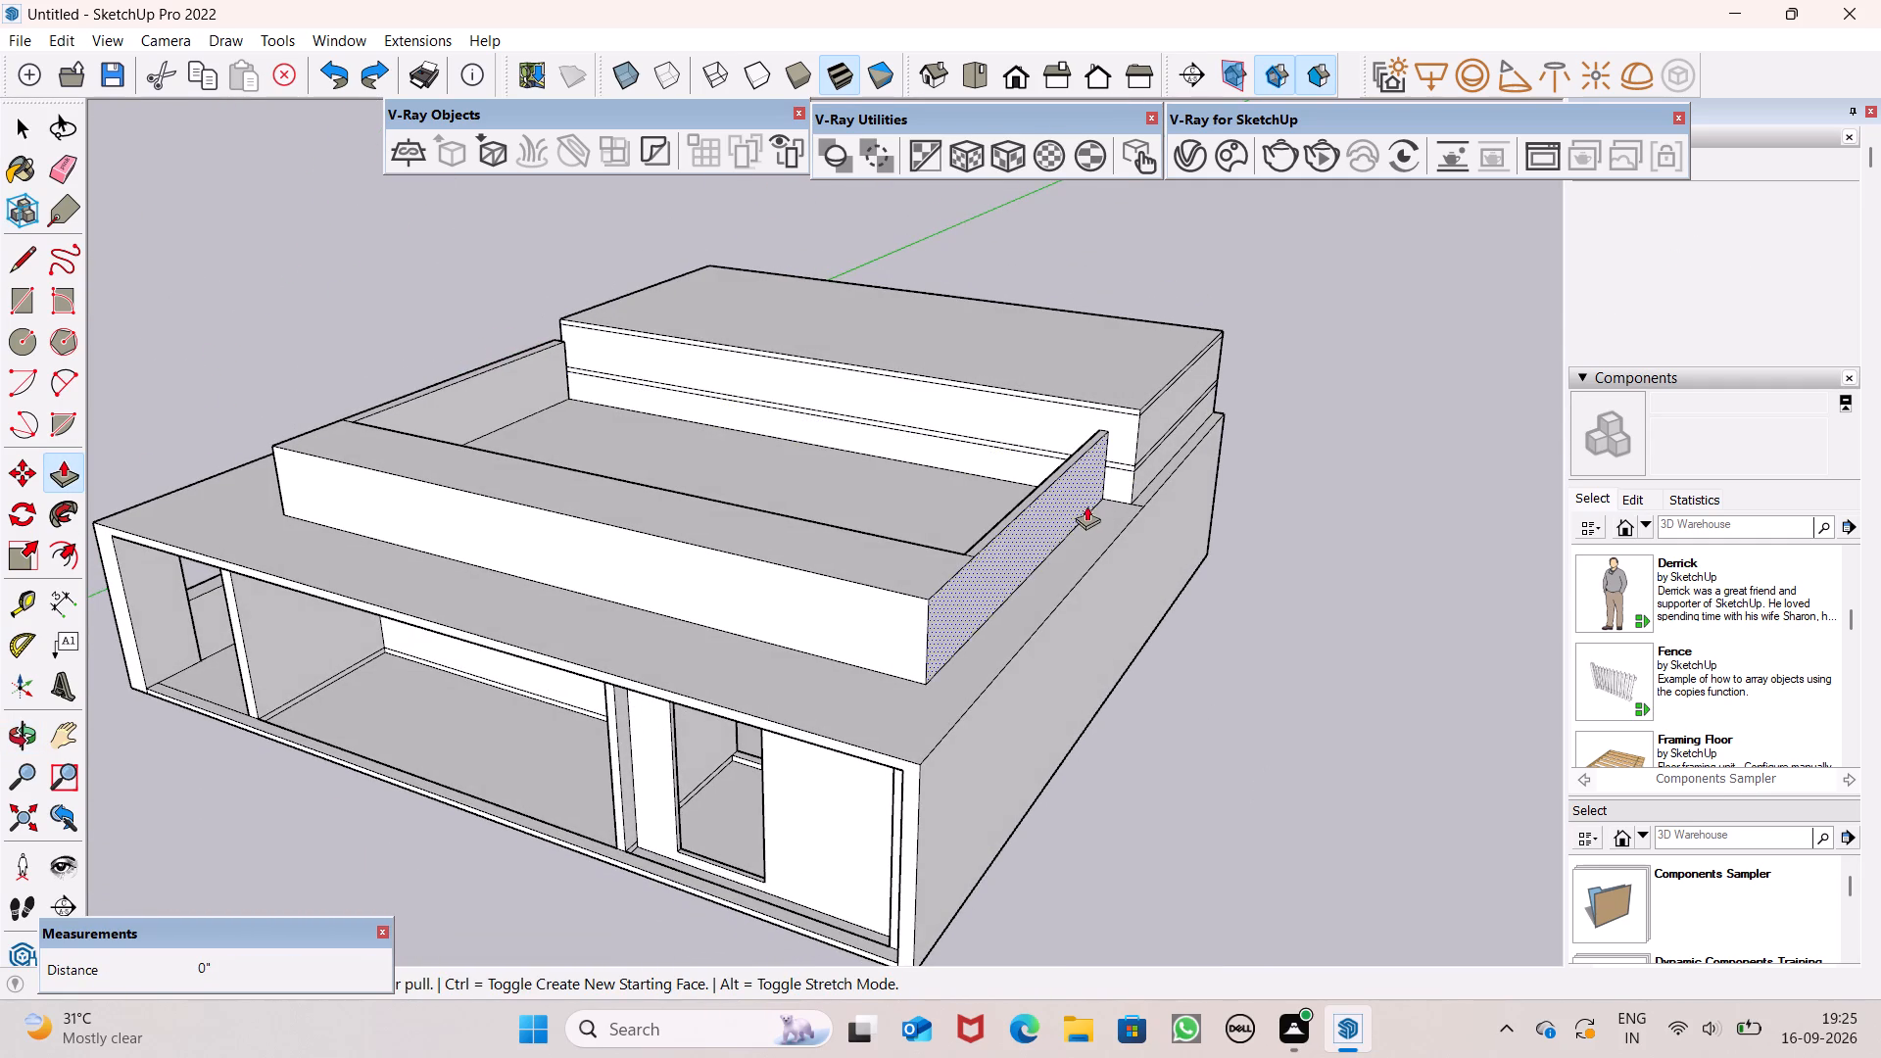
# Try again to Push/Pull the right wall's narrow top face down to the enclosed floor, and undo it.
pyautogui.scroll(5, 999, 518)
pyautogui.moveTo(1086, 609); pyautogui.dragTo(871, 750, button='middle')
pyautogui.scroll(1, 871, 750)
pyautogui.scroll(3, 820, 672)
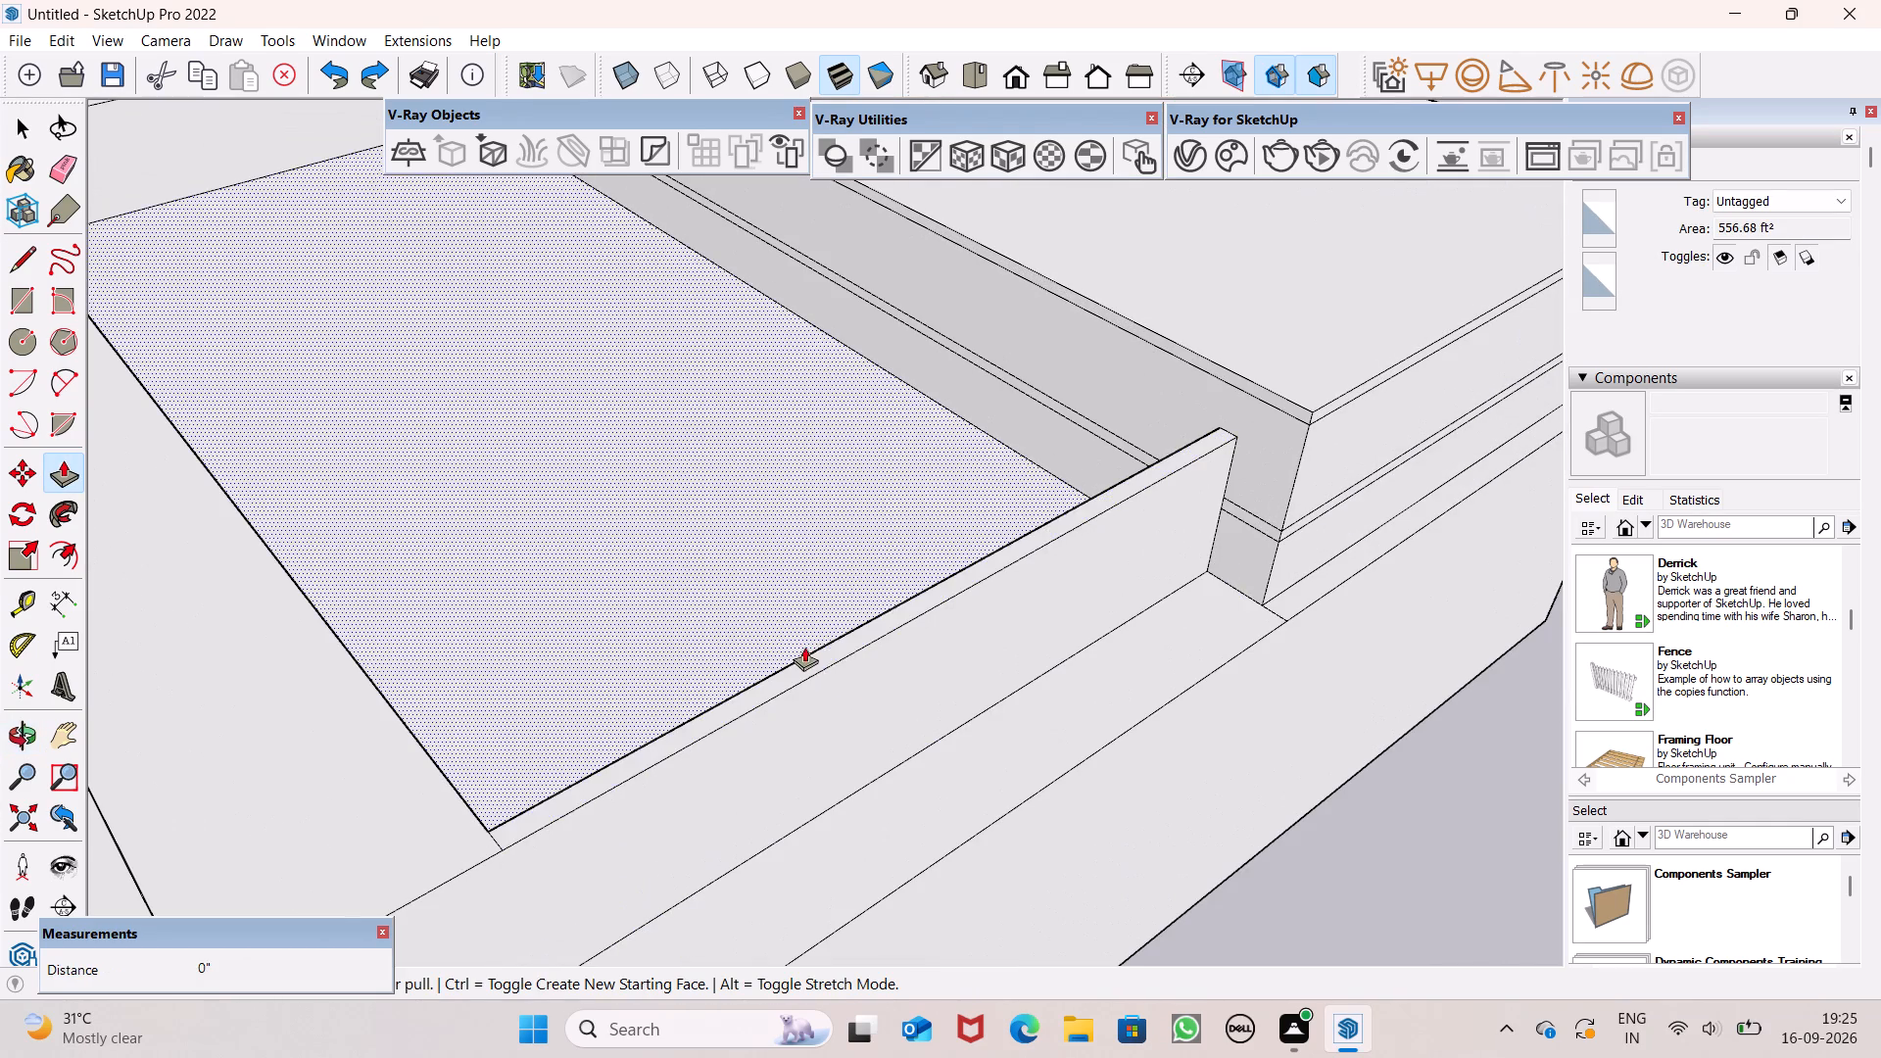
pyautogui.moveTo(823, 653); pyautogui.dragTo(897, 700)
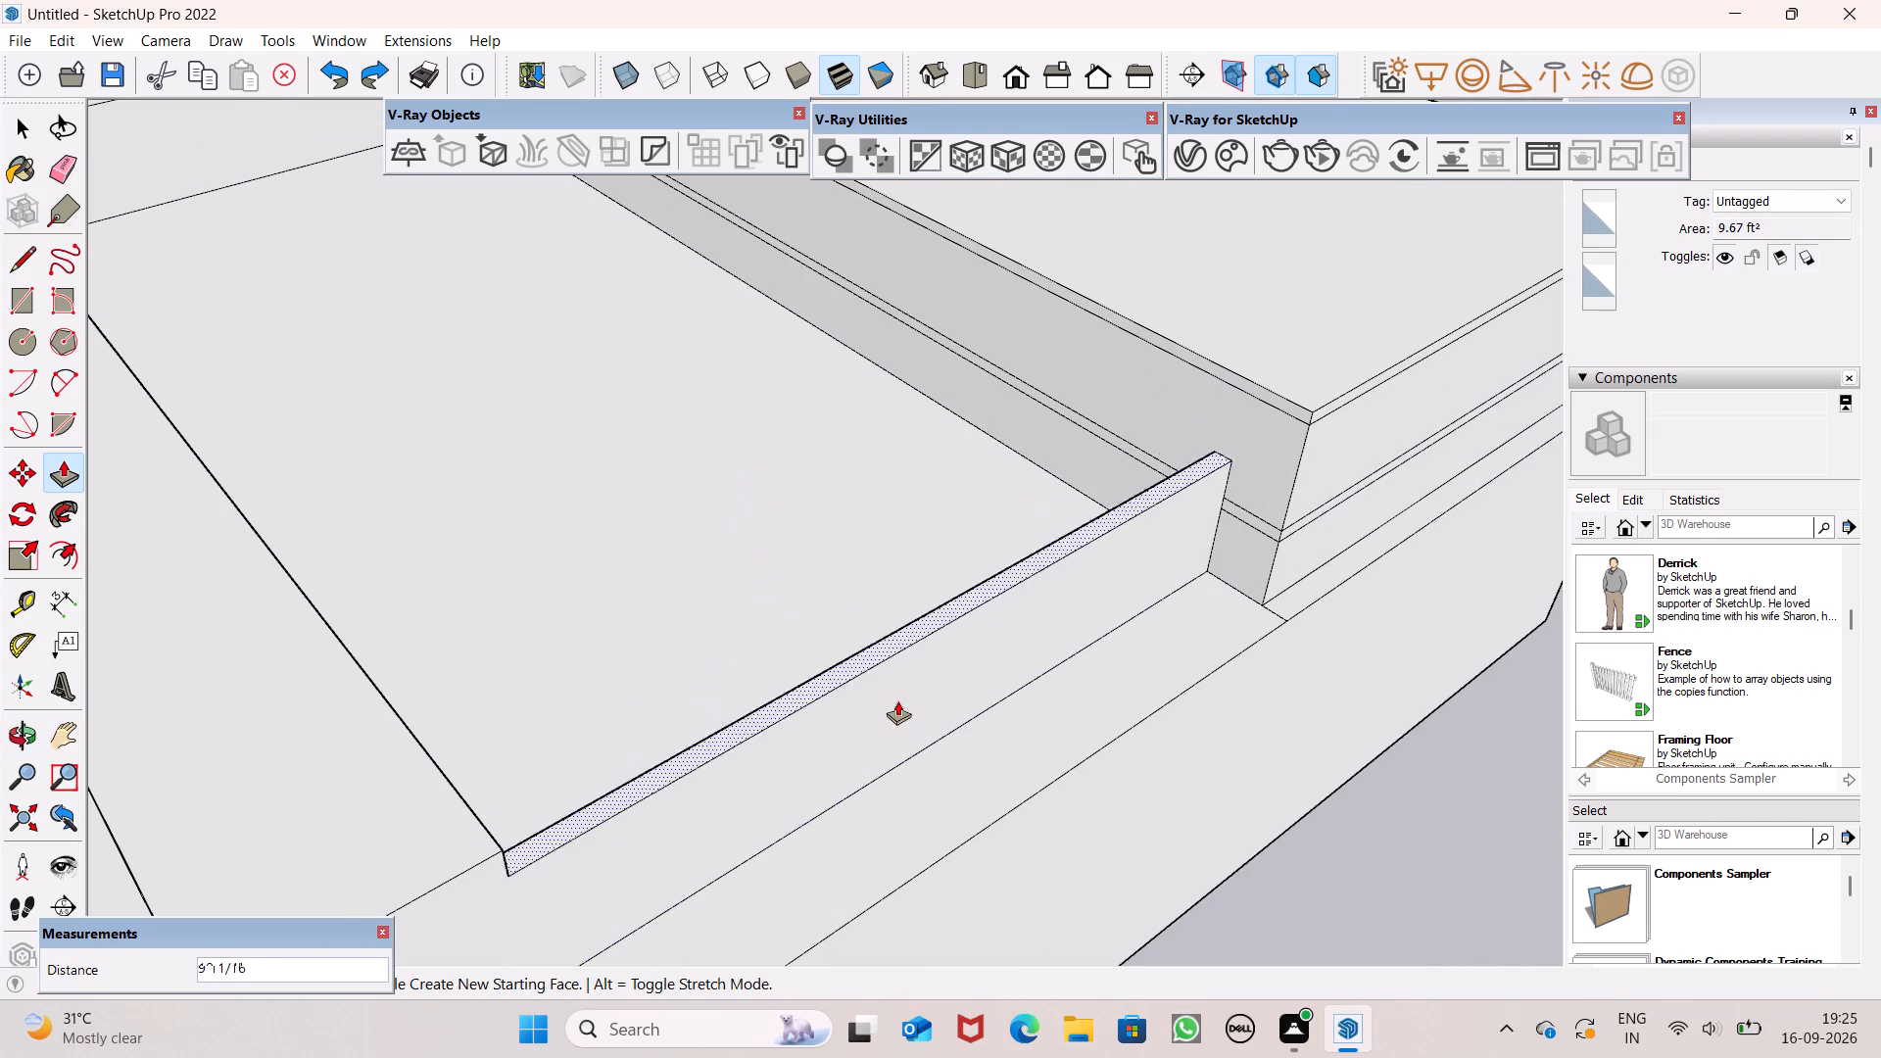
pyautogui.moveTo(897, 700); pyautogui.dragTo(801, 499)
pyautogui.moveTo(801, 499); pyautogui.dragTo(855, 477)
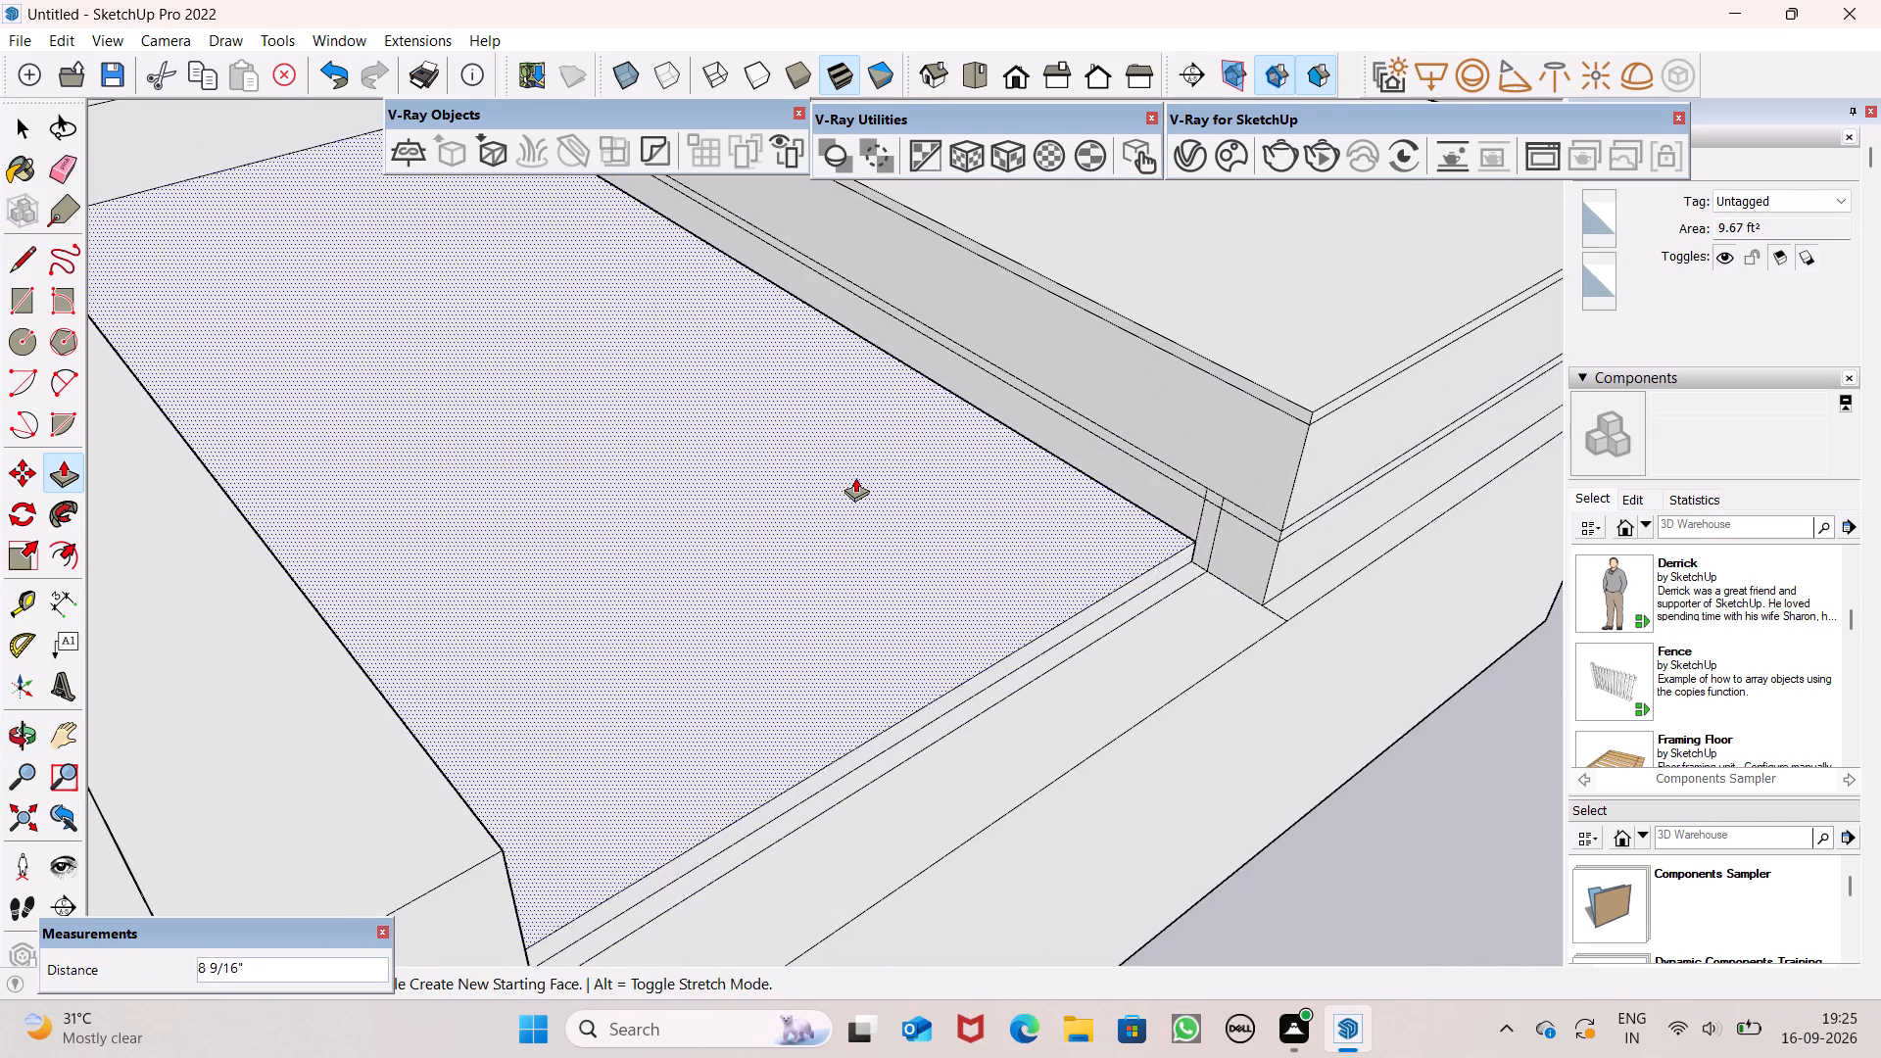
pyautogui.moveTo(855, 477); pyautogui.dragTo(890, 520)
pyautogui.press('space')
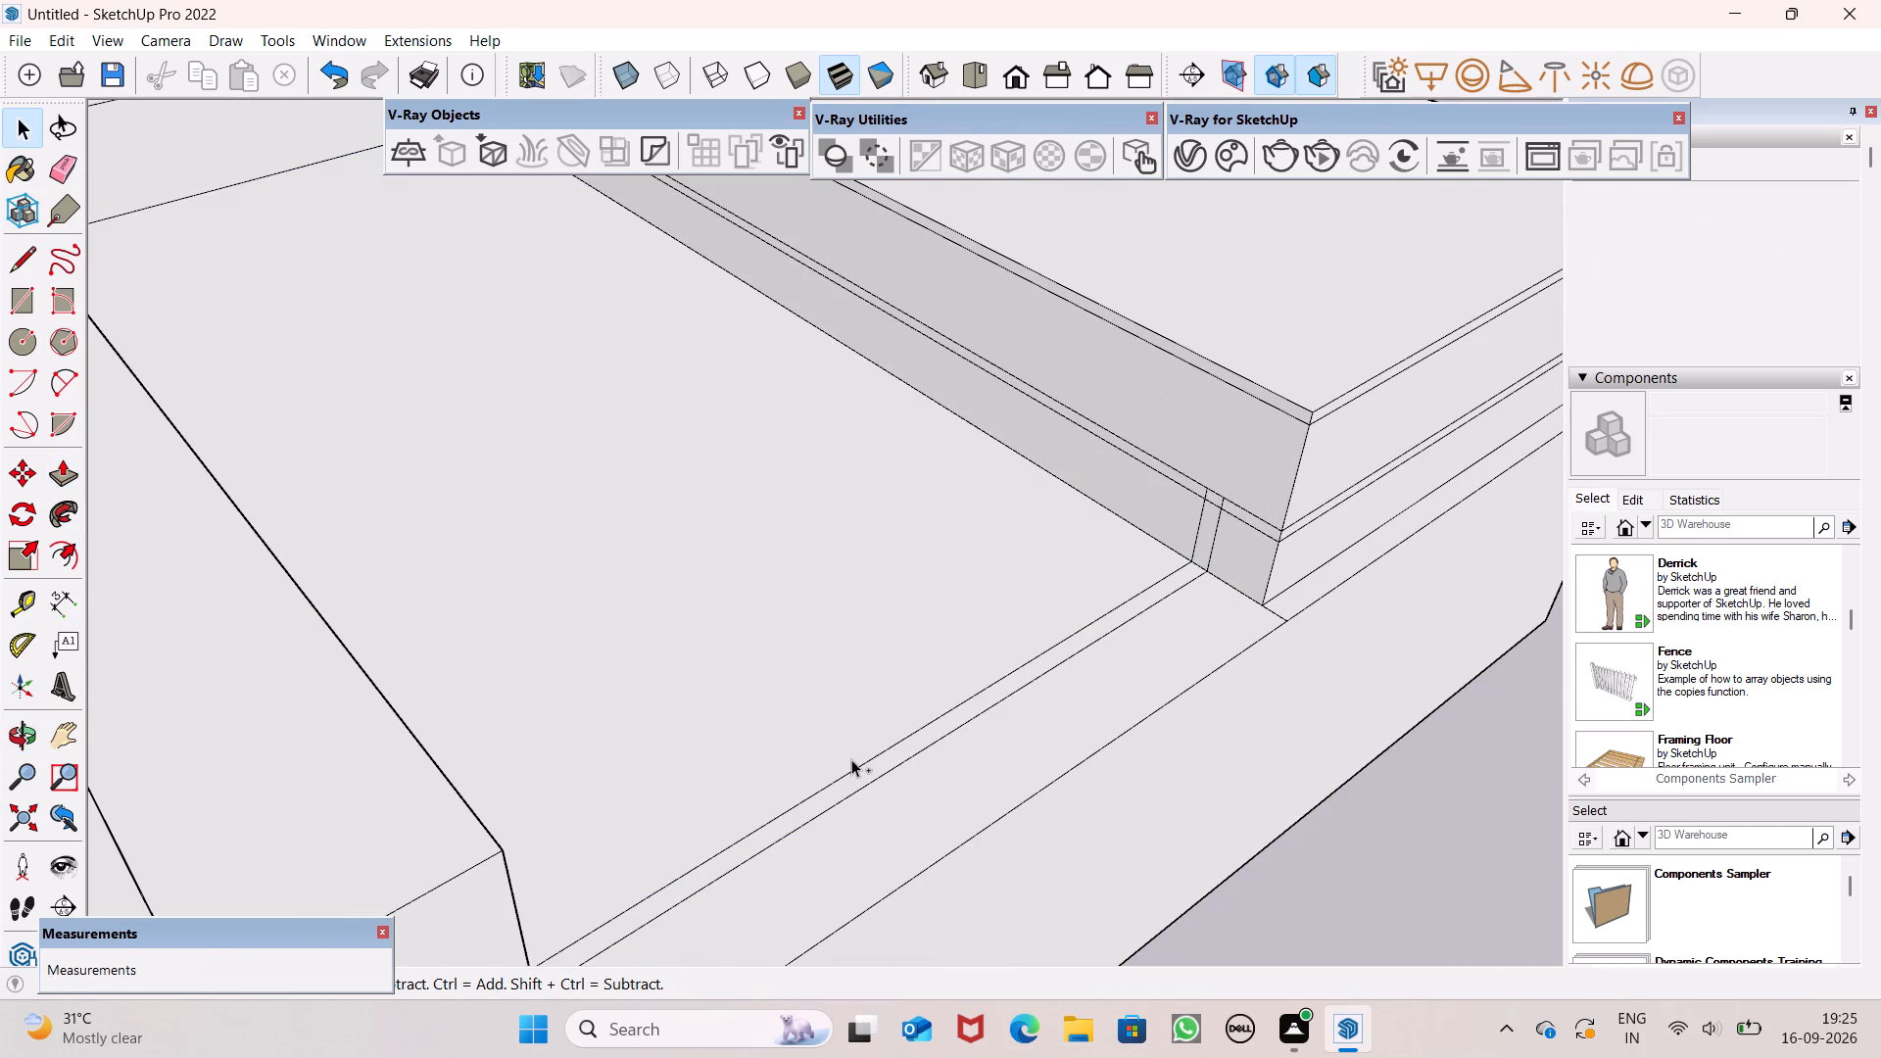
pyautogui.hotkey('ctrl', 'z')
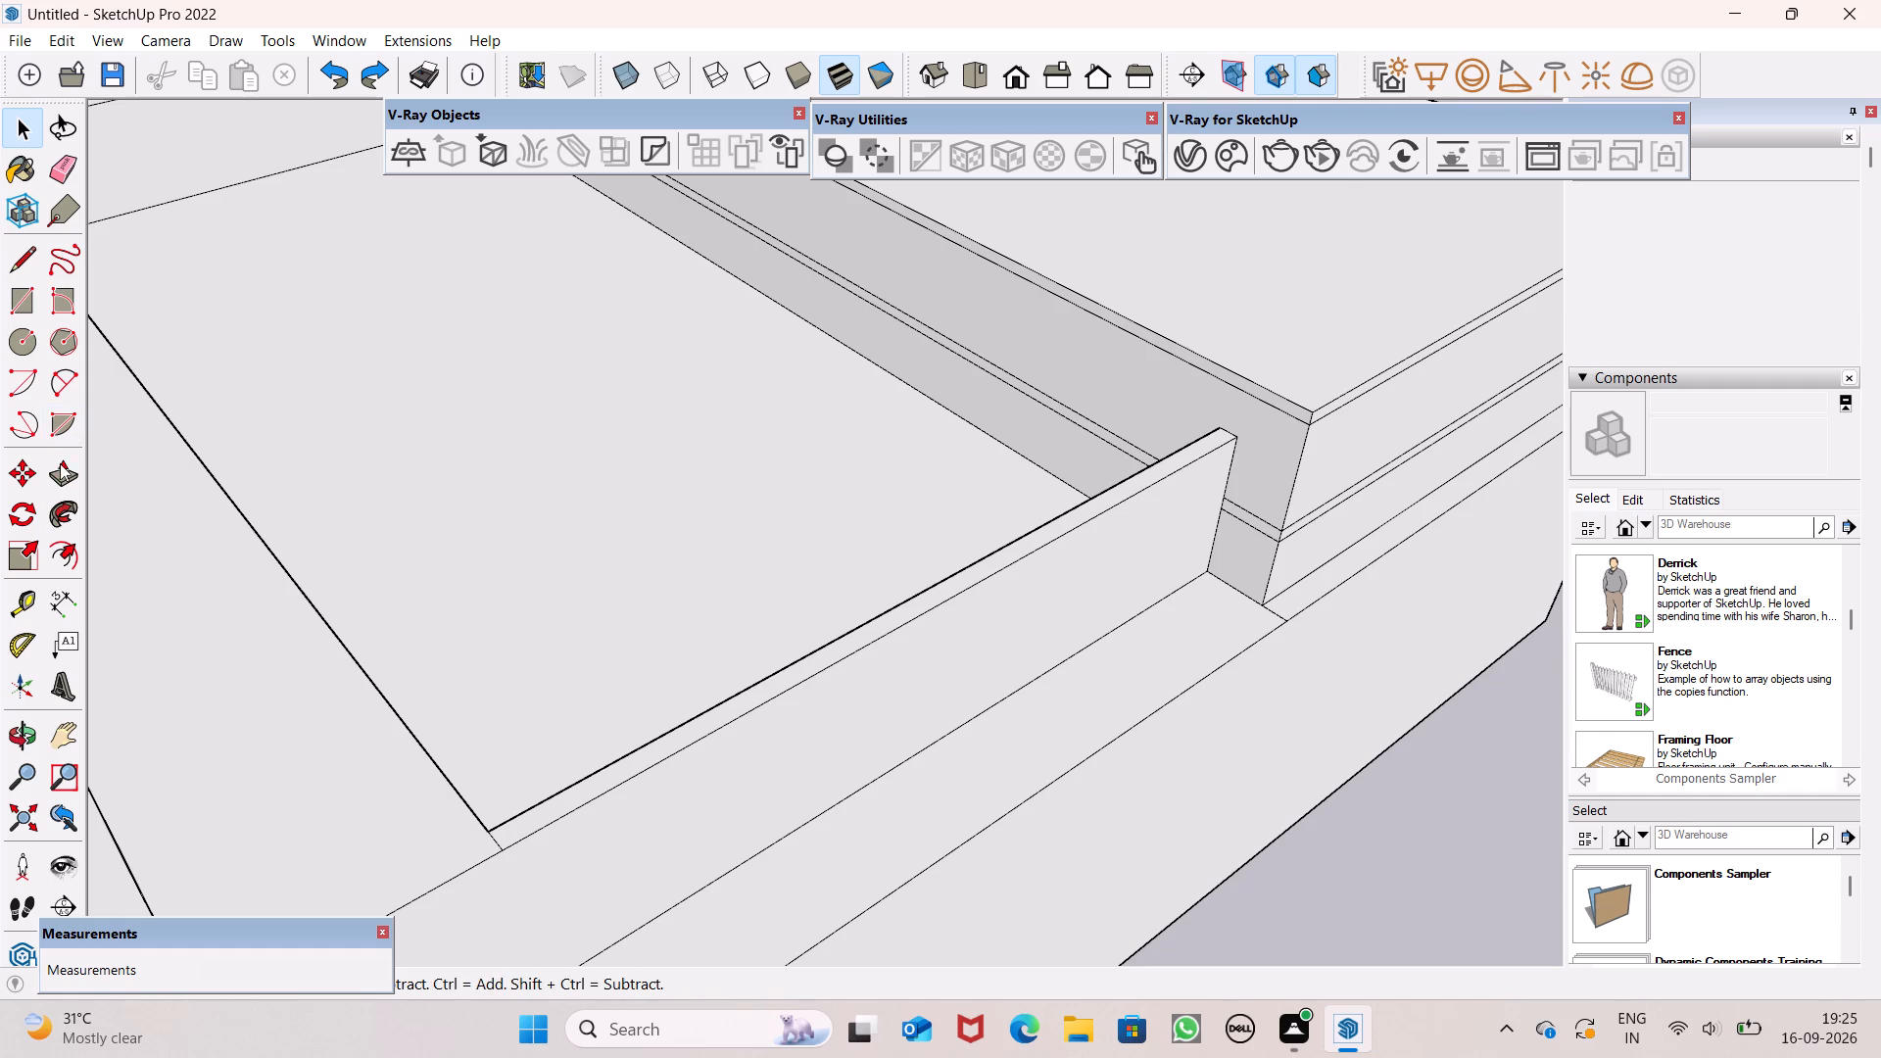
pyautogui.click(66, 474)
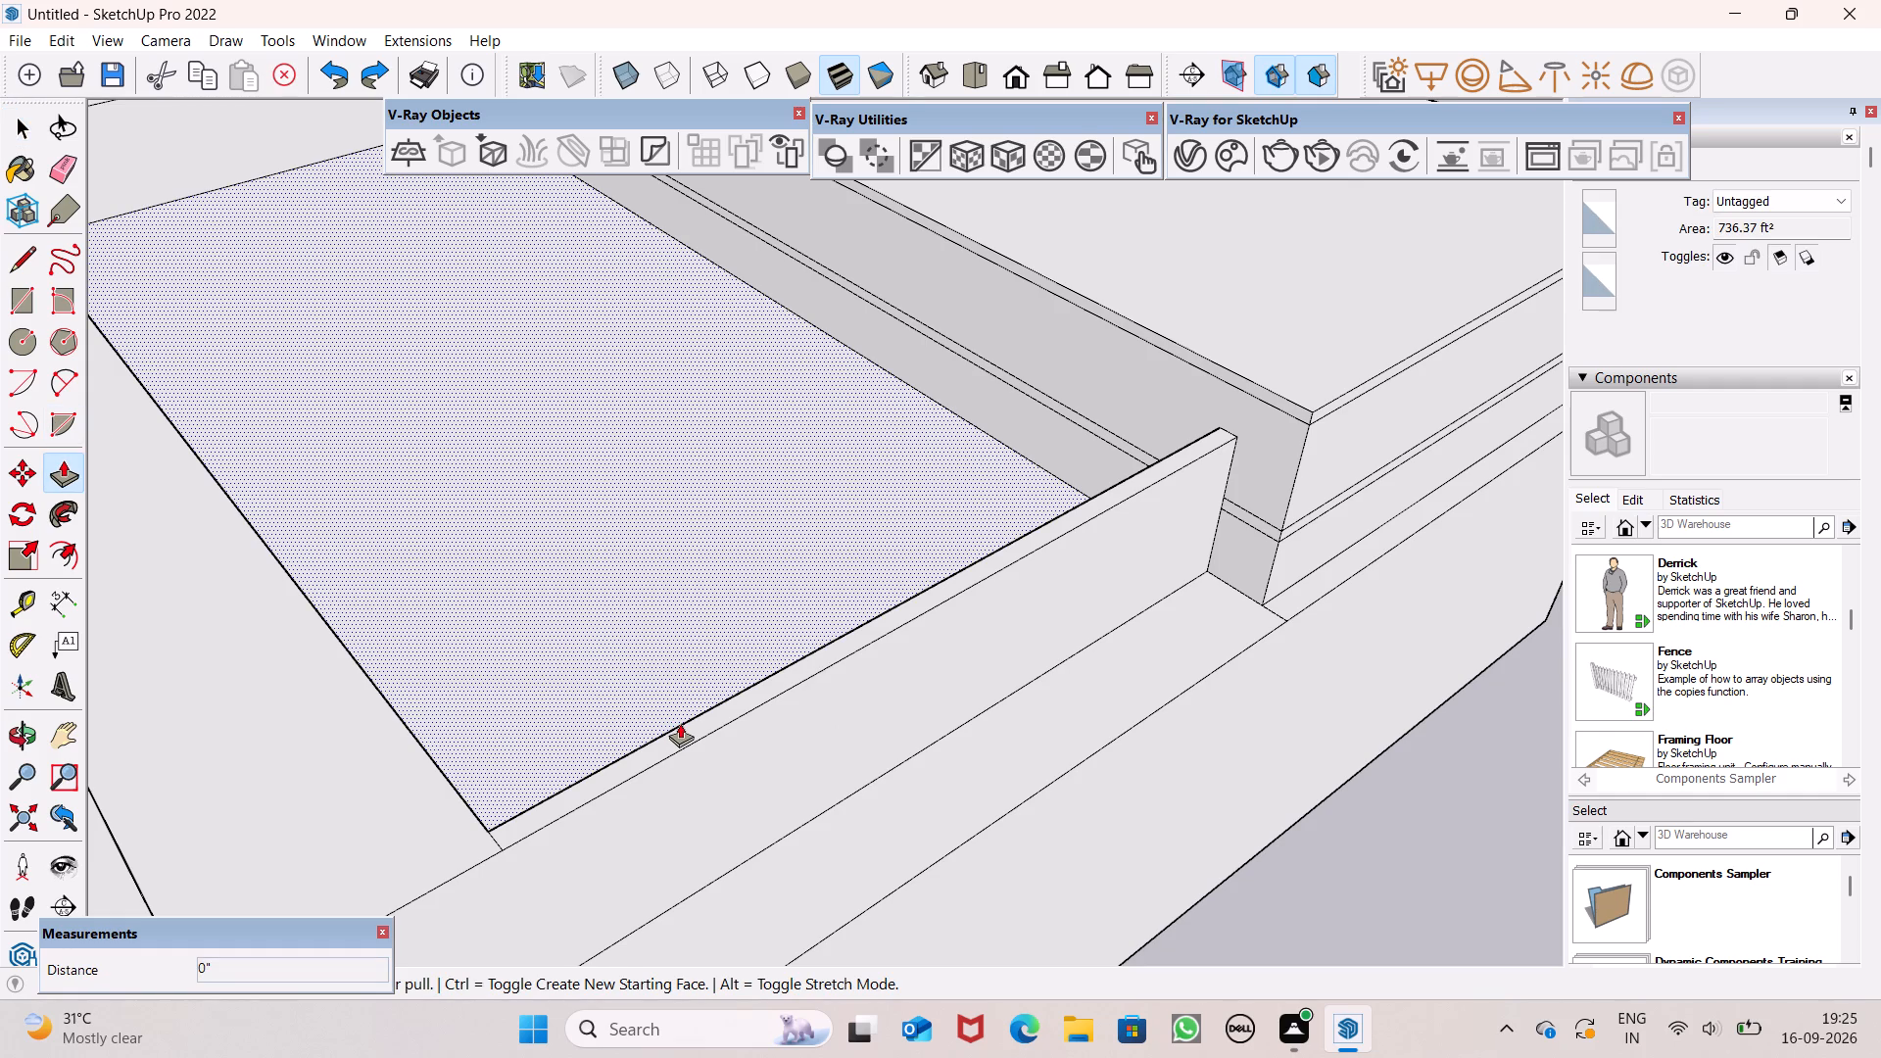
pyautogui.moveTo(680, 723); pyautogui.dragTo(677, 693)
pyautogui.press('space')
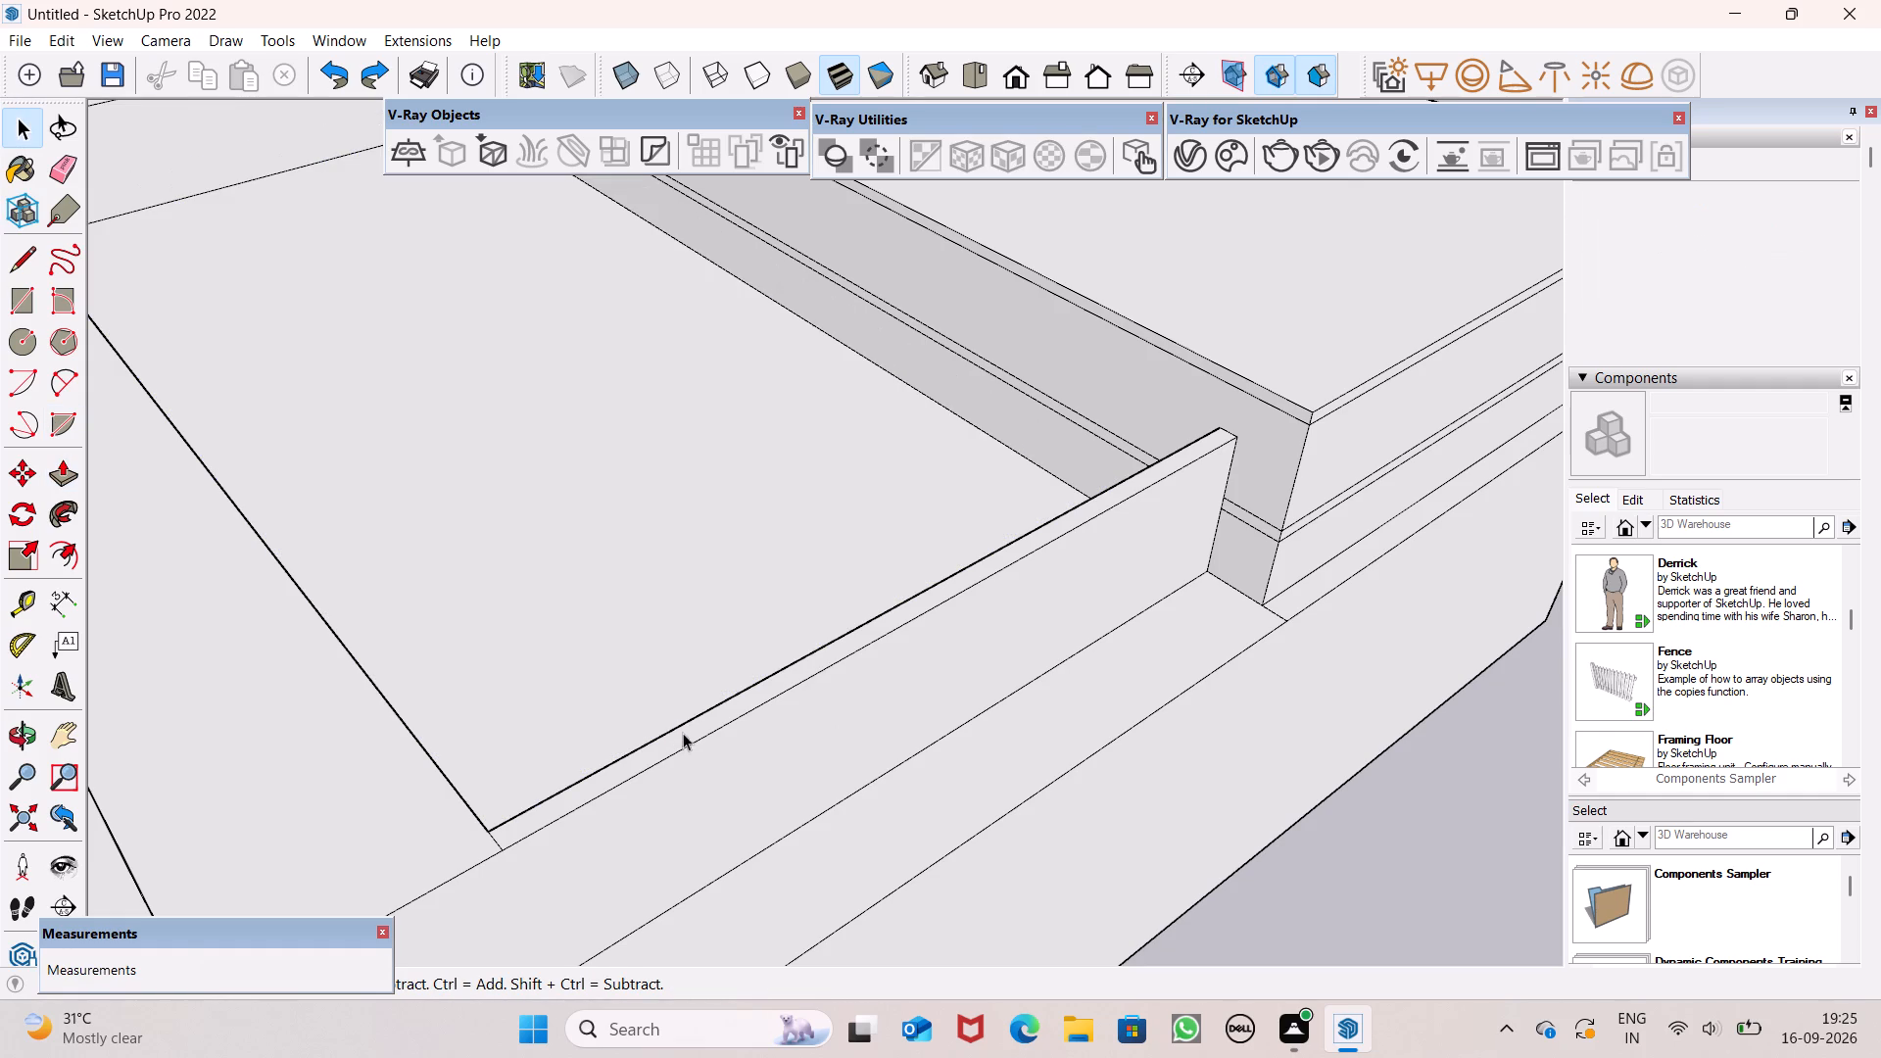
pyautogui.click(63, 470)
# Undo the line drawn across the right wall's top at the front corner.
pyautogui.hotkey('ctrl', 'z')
# Redraw the 6" line across the right wall's top from the inner front-right corner to its outer edge.
pyautogui.scroll(-7, 507, 644)
pyautogui.scroll(-4, 689, 656)
pyautogui.moveTo(700, 720); pyautogui.dragTo(688, 692, button='middle')
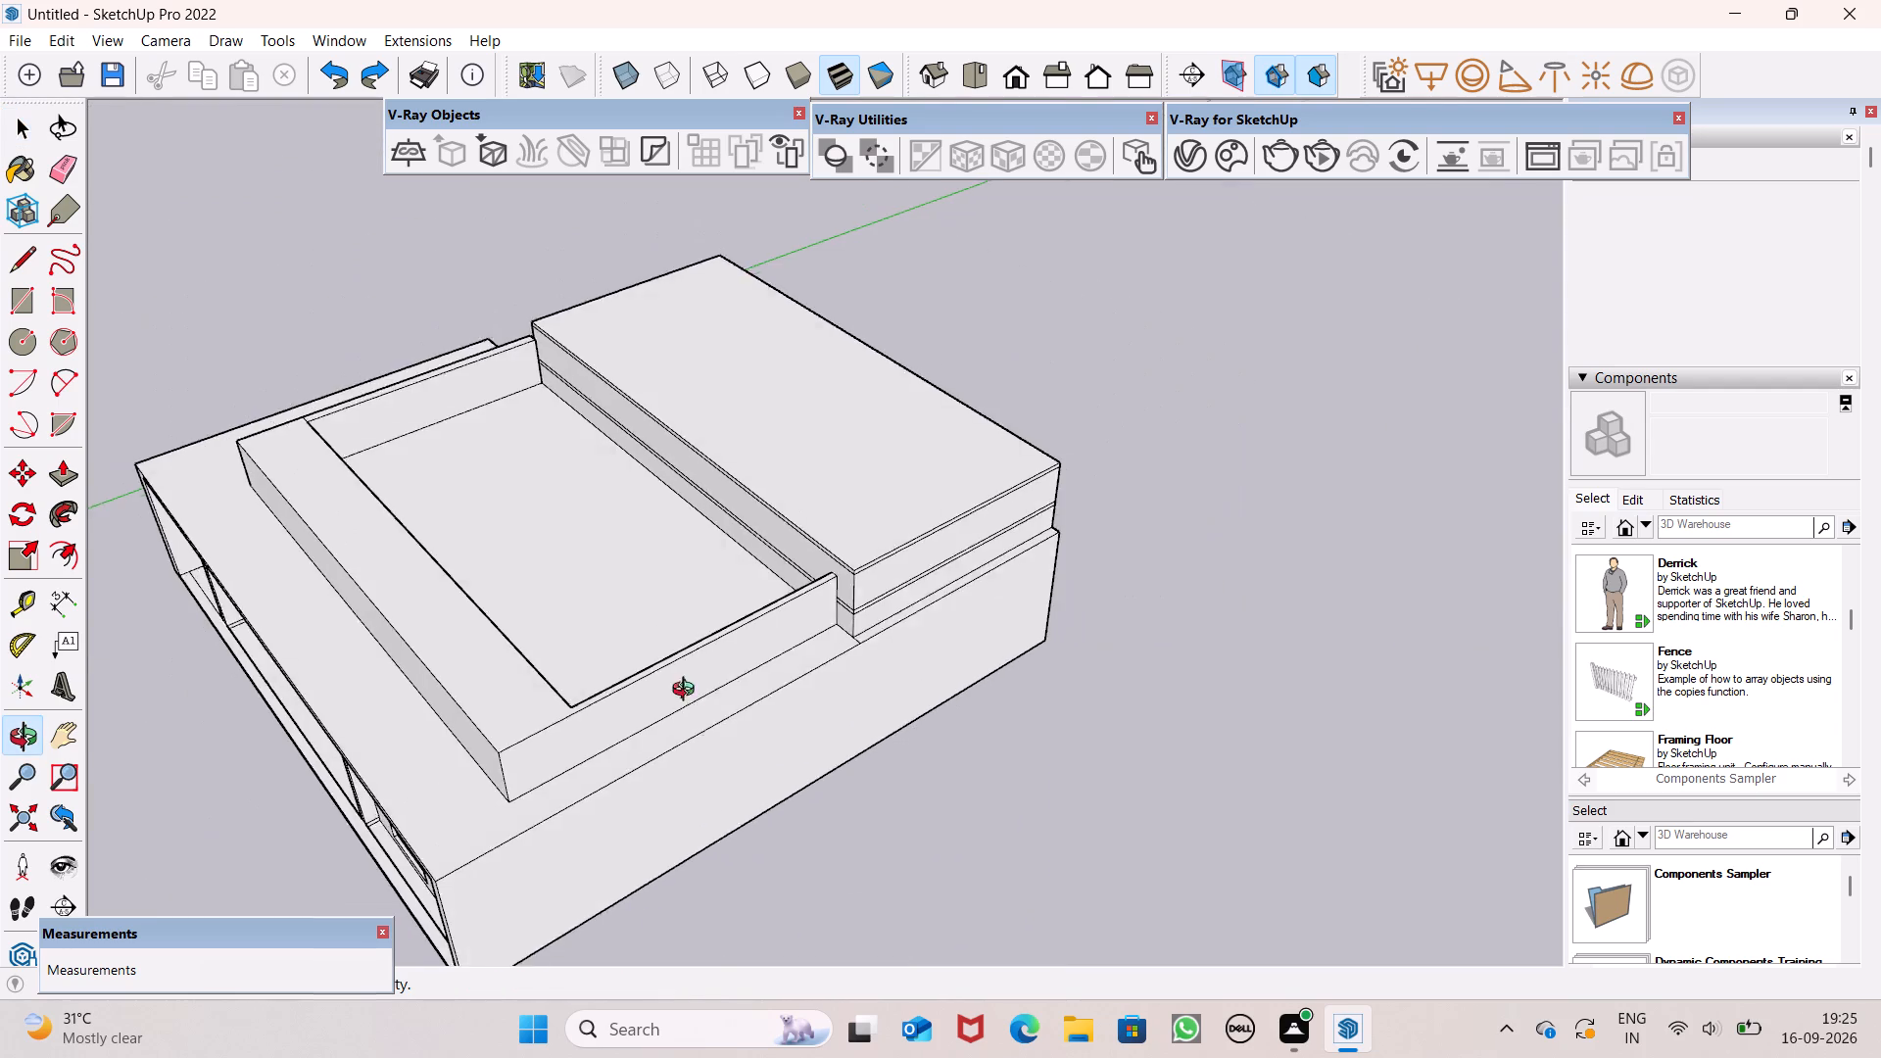
pyautogui.moveTo(688, 692); pyautogui.dragTo(651, 569, button='middle')
pyautogui.scroll(4, 566, 574)
pyautogui.moveTo(530, 595); pyautogui.dragTo(581, 821, button='middle')
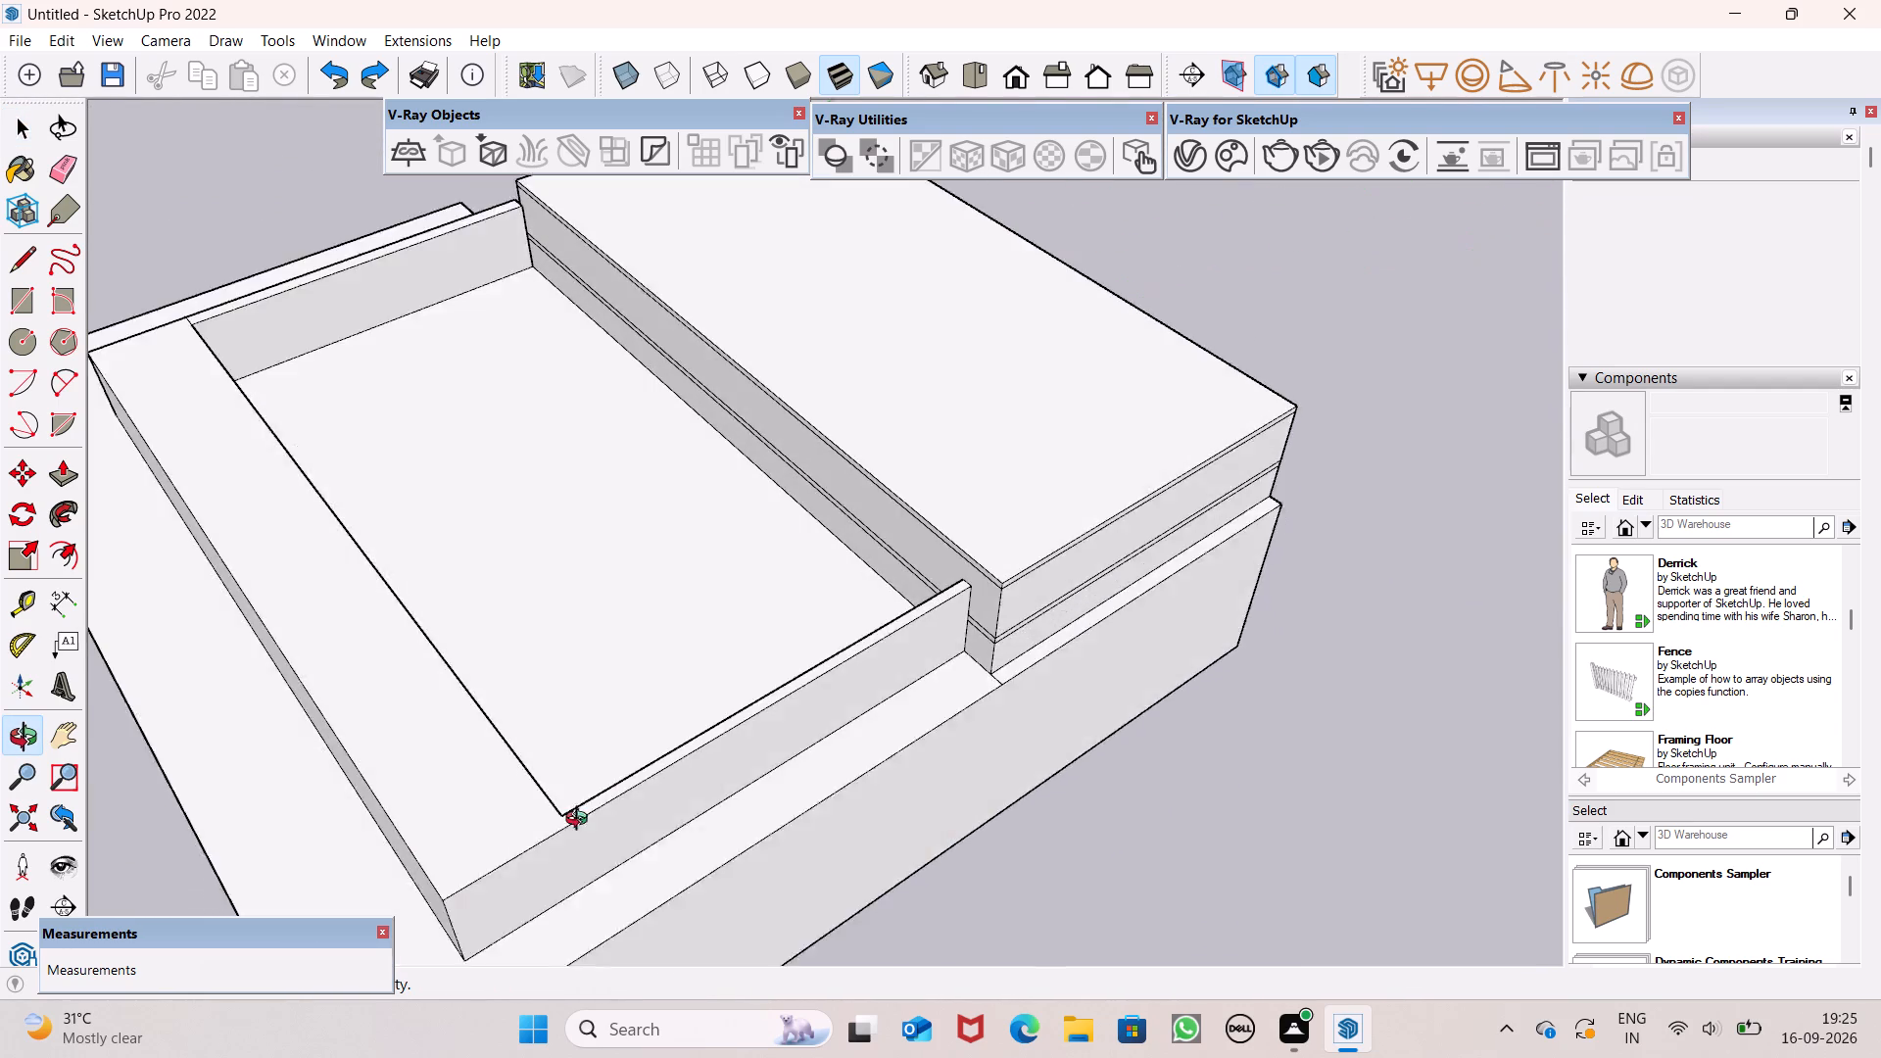
pyautogui.moveTo(581, 821); pyautogui.dragTo(626, 859, button='middle')
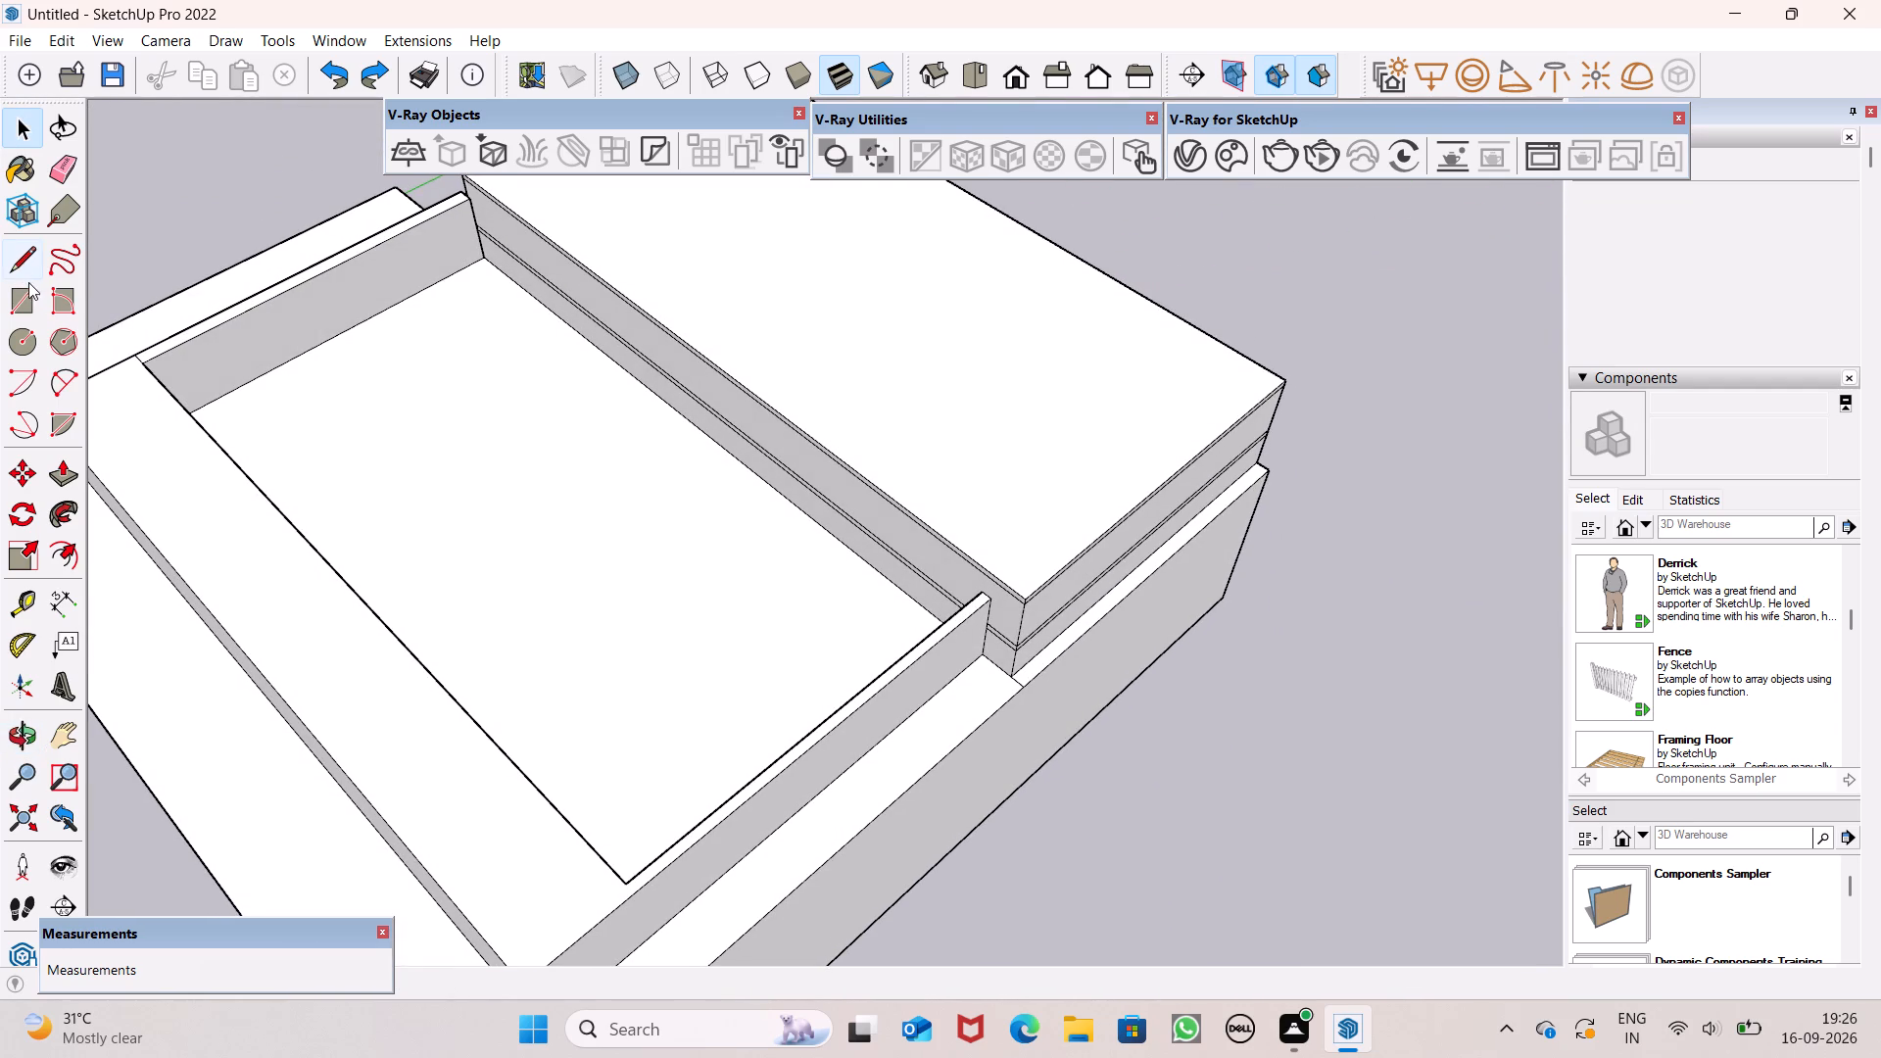
pyautogui.click(20, 268)
pyautogui.scroll(1, 535, 793)
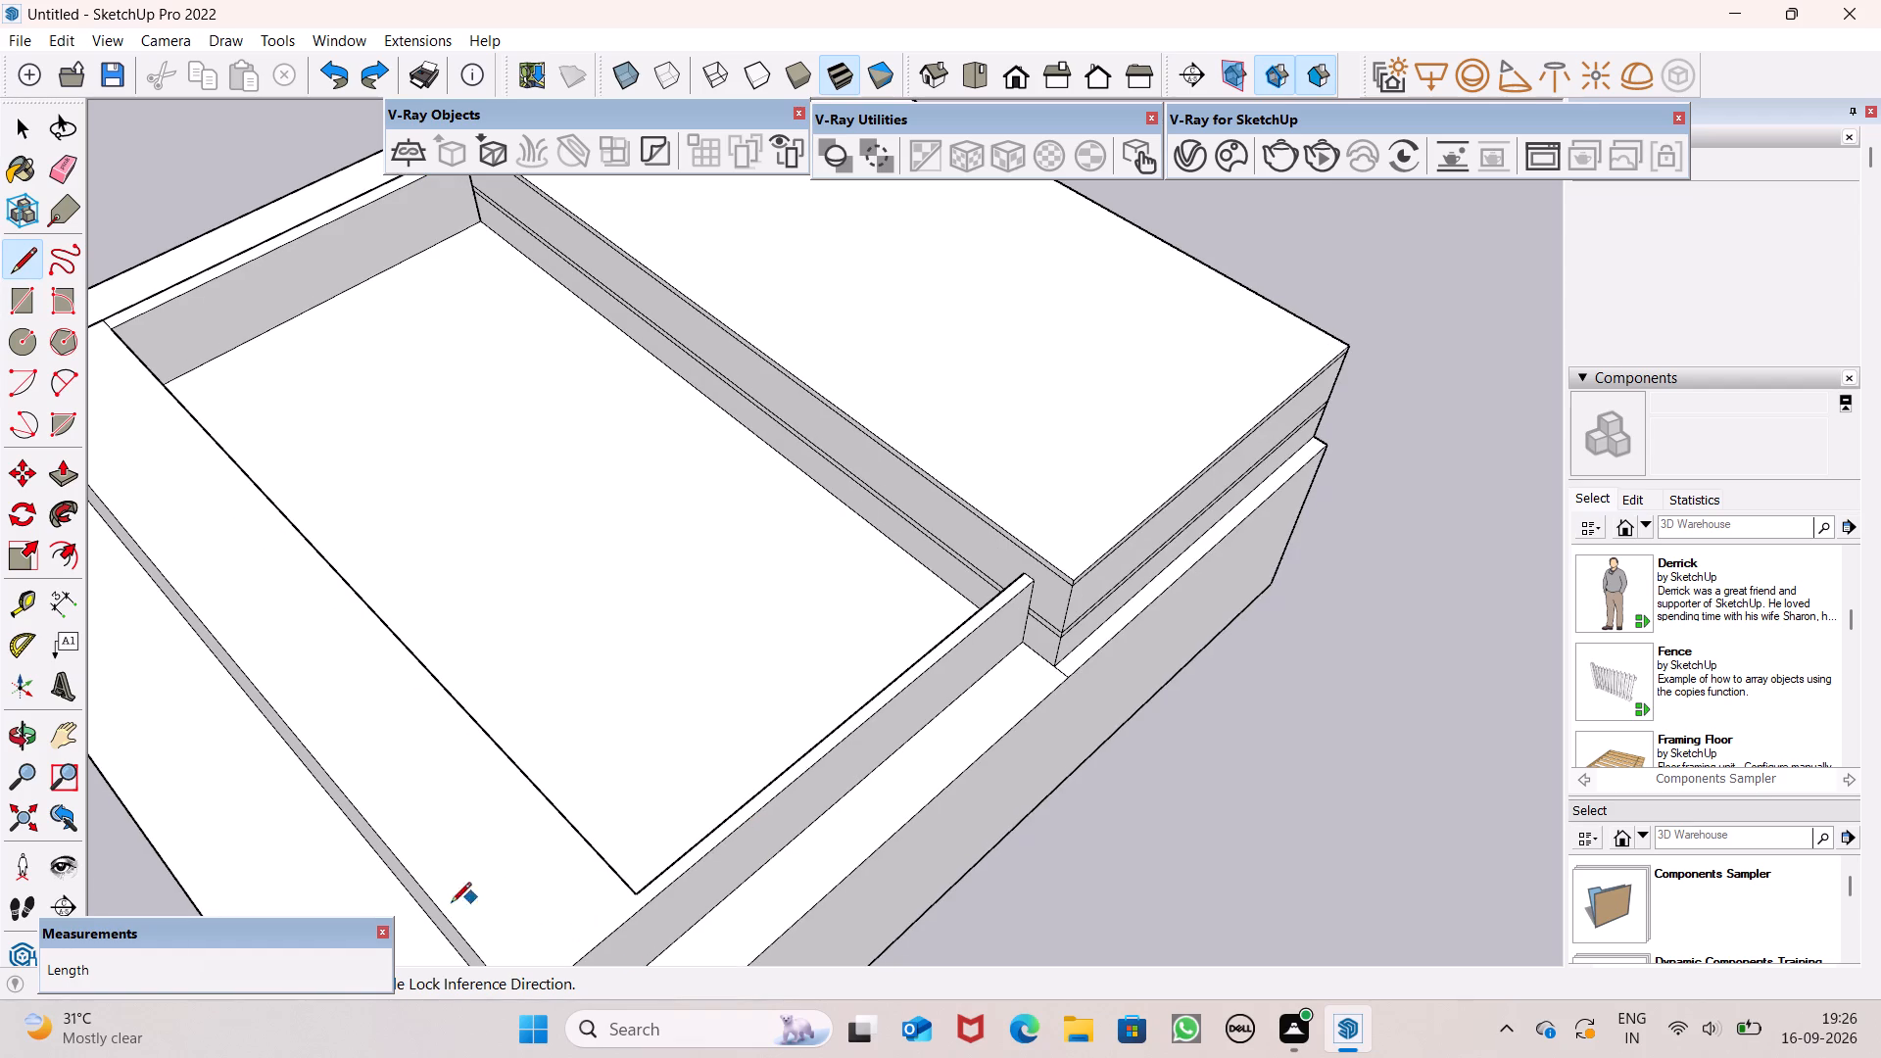
pyautogui.scroll(6, 627, 938)
pyautogui.click(650, 863)
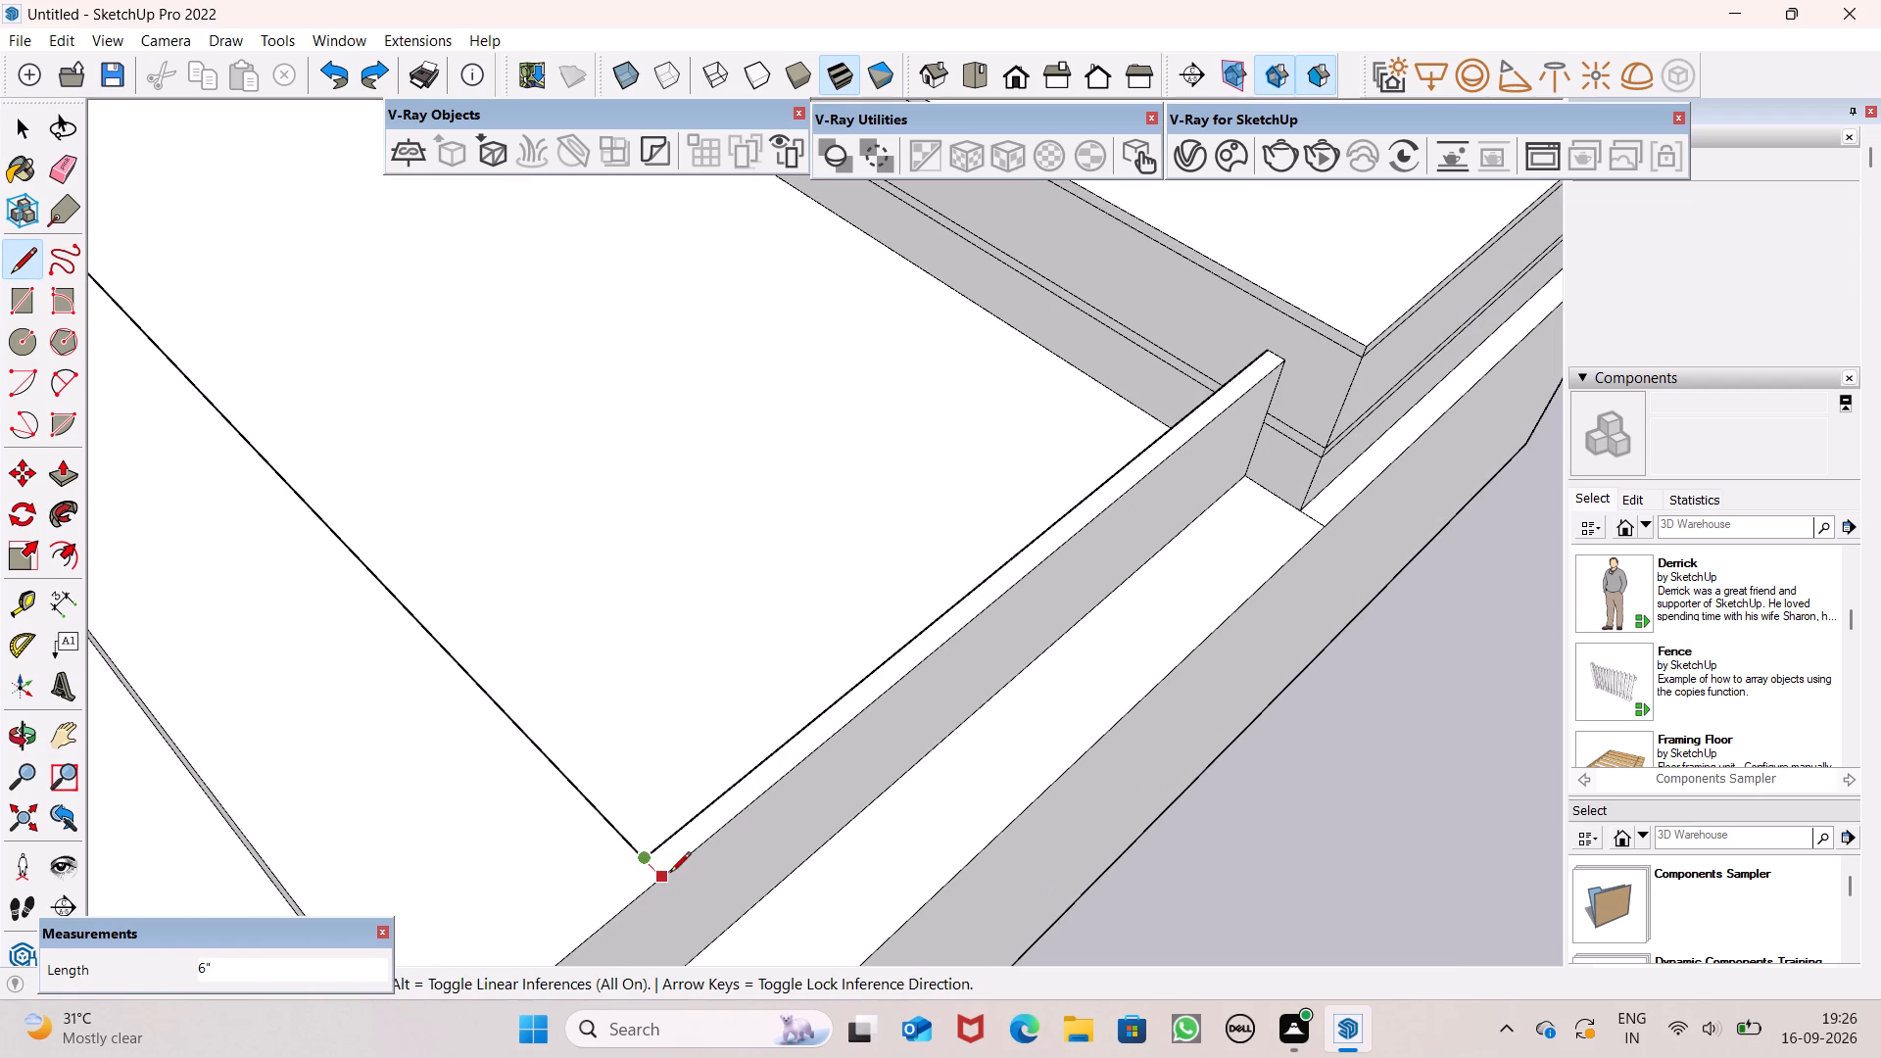
pyautogui.click(670, 874)
pyautogui.press('space')
pyautogui.press('space')
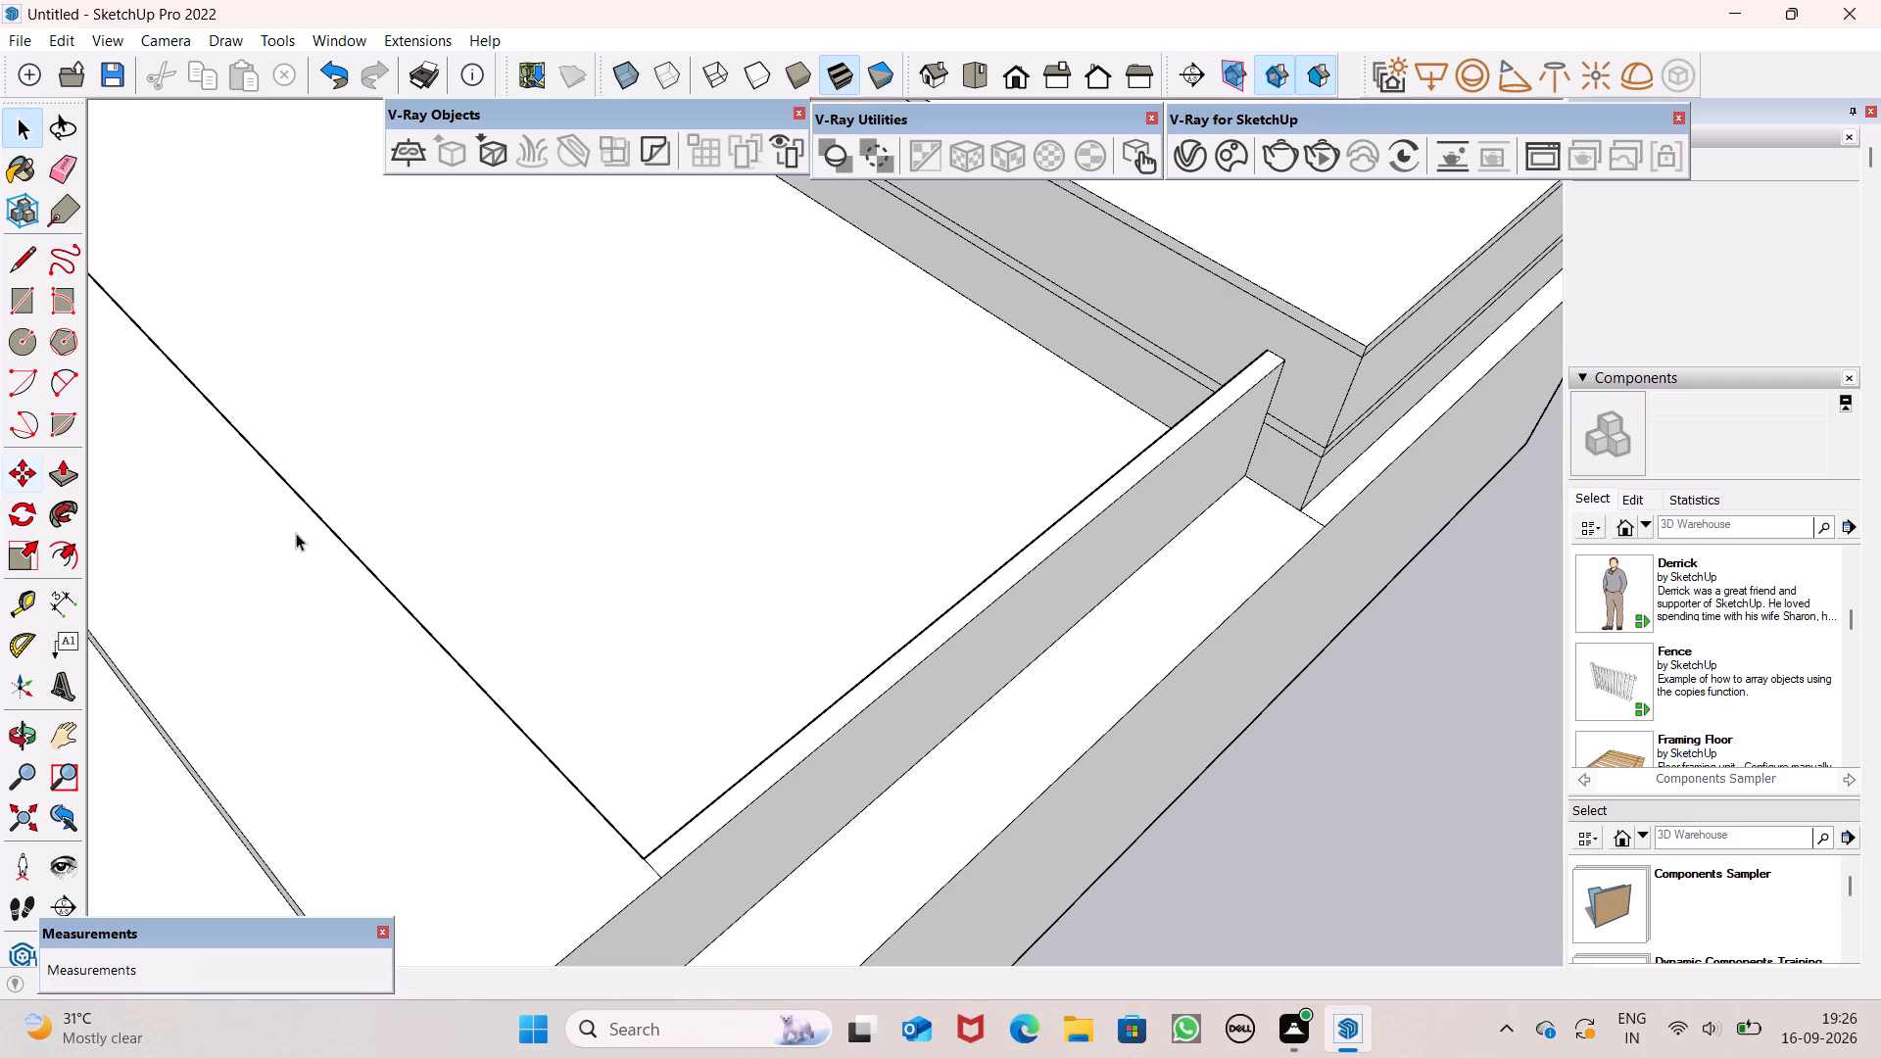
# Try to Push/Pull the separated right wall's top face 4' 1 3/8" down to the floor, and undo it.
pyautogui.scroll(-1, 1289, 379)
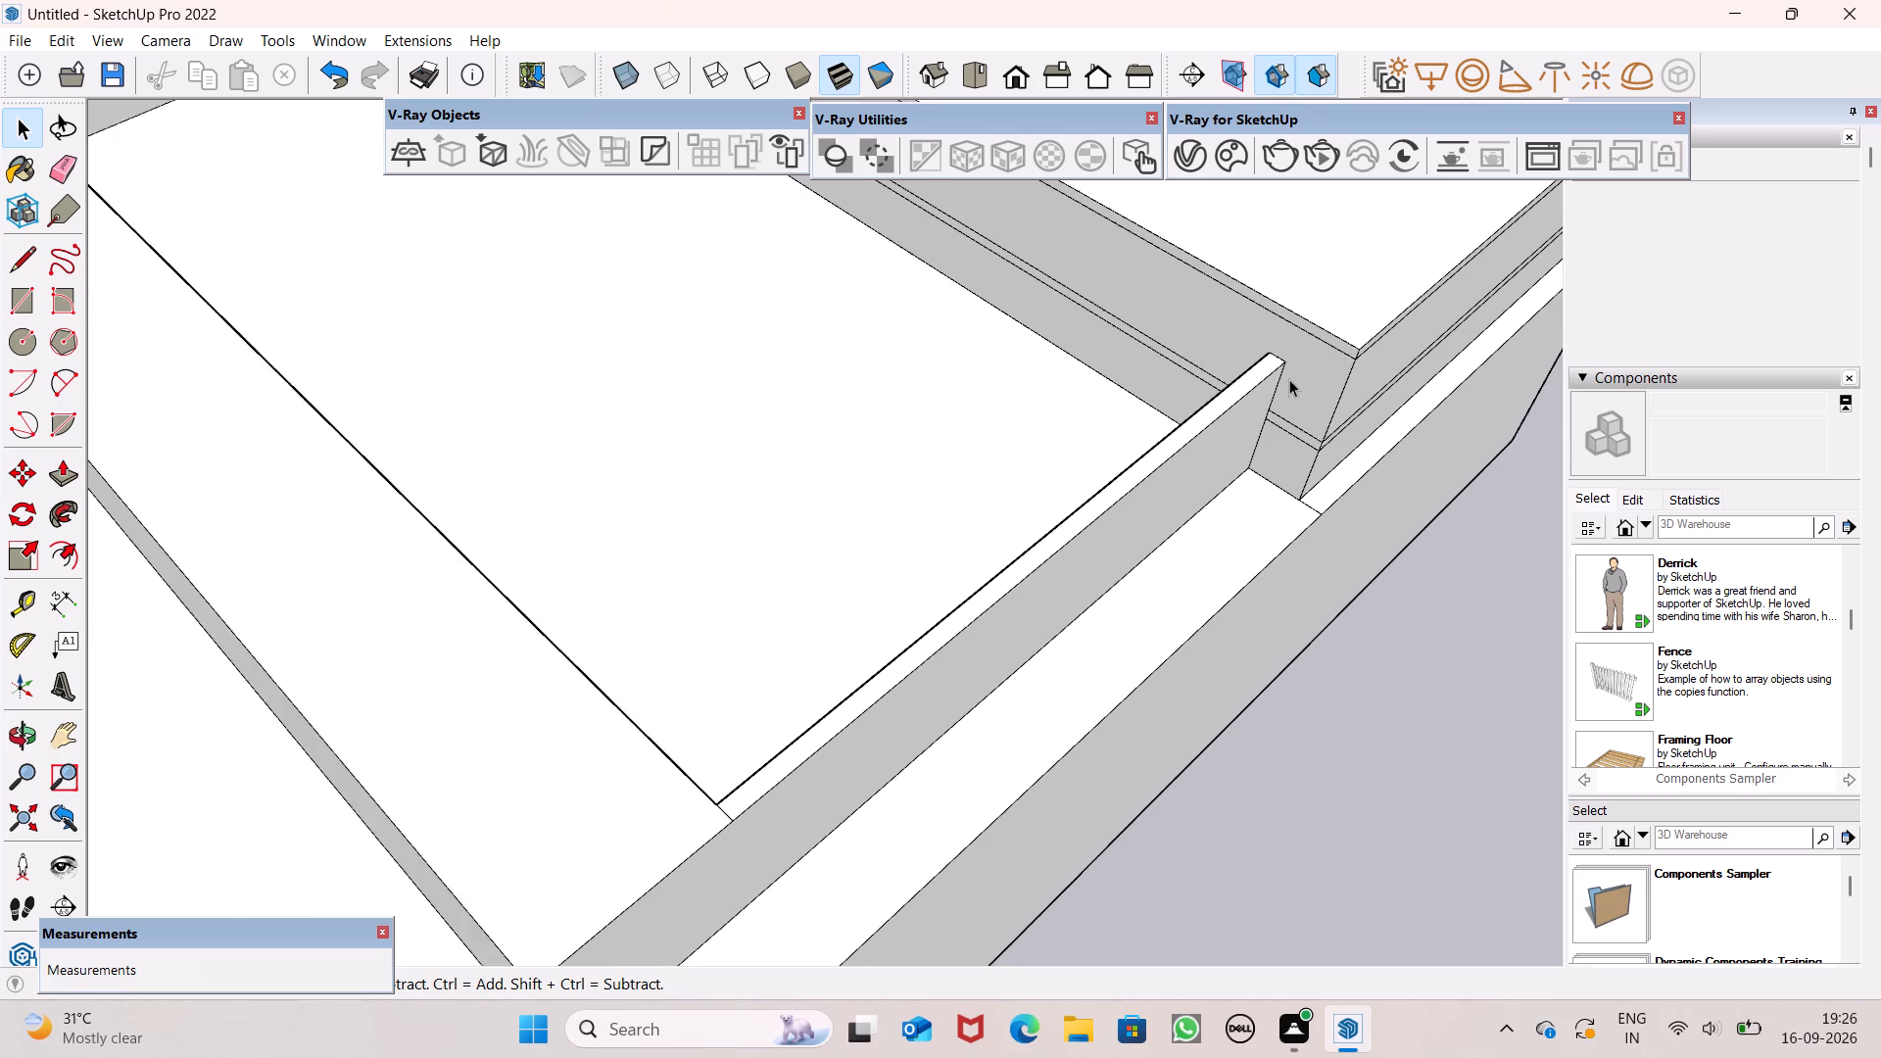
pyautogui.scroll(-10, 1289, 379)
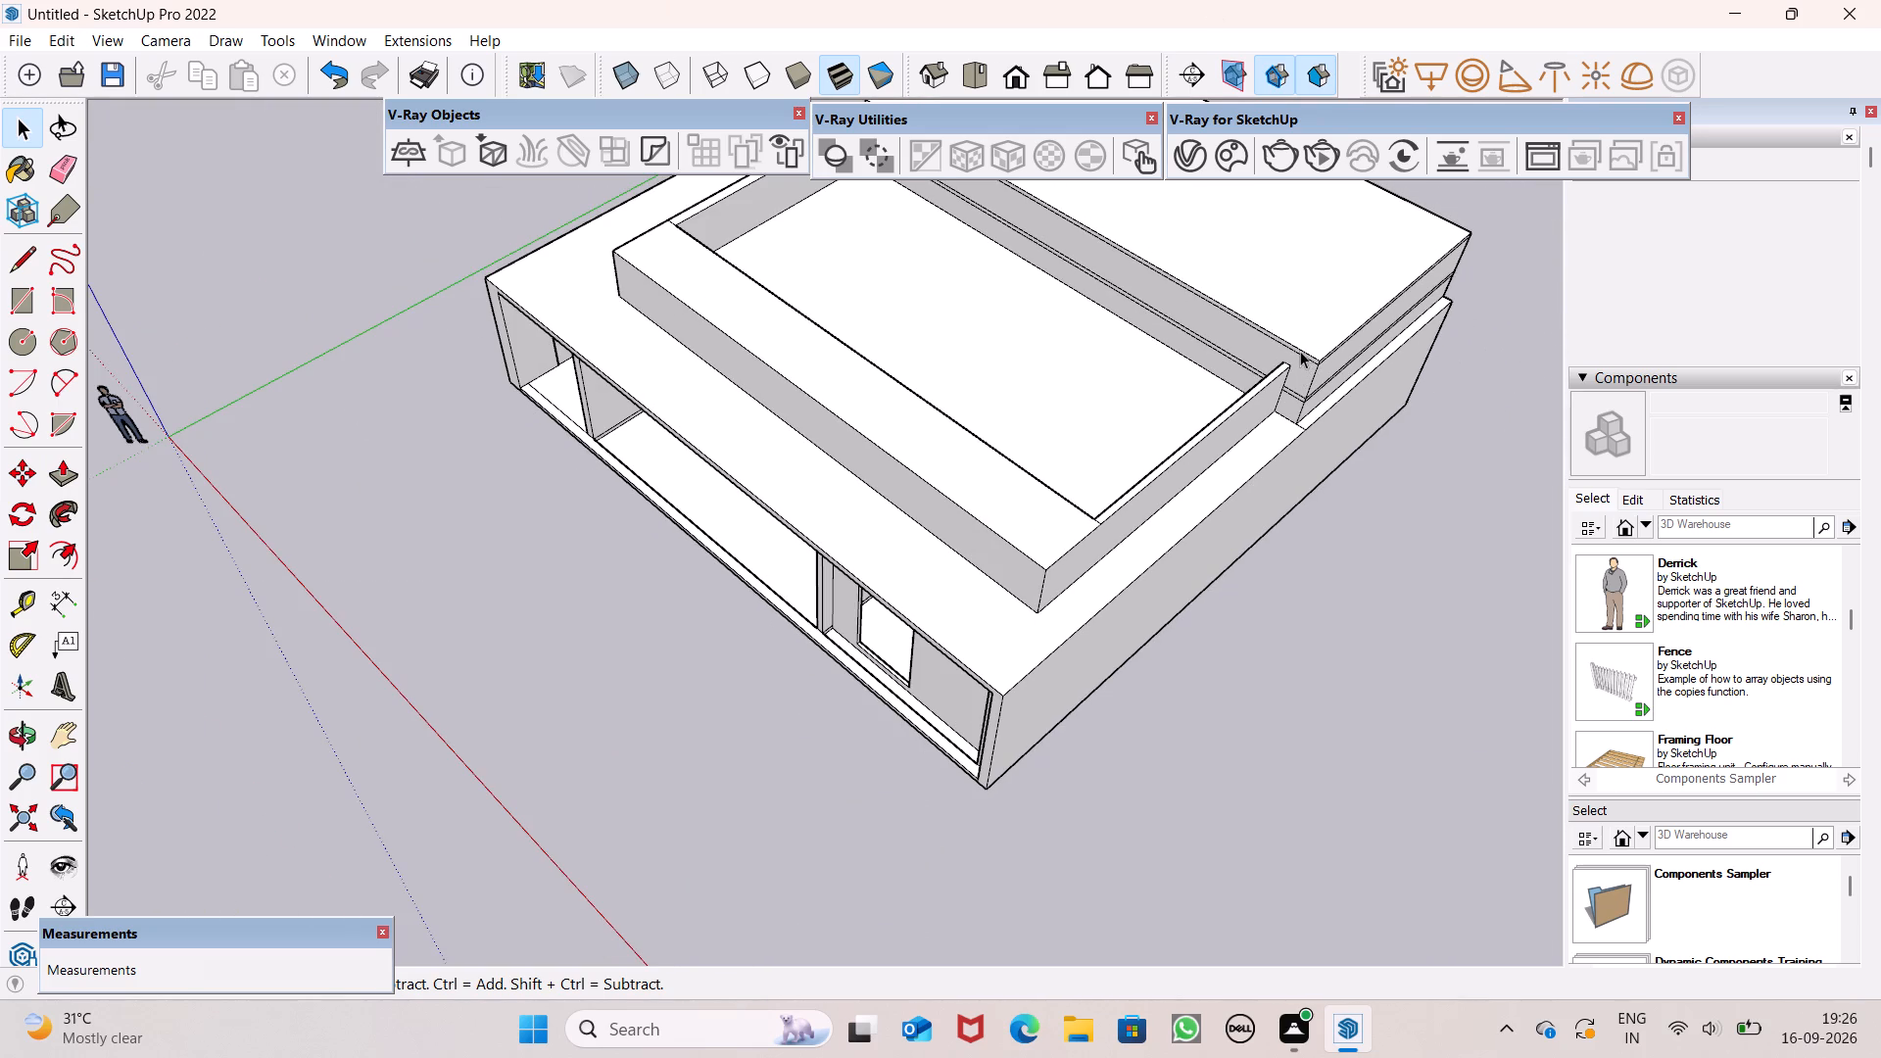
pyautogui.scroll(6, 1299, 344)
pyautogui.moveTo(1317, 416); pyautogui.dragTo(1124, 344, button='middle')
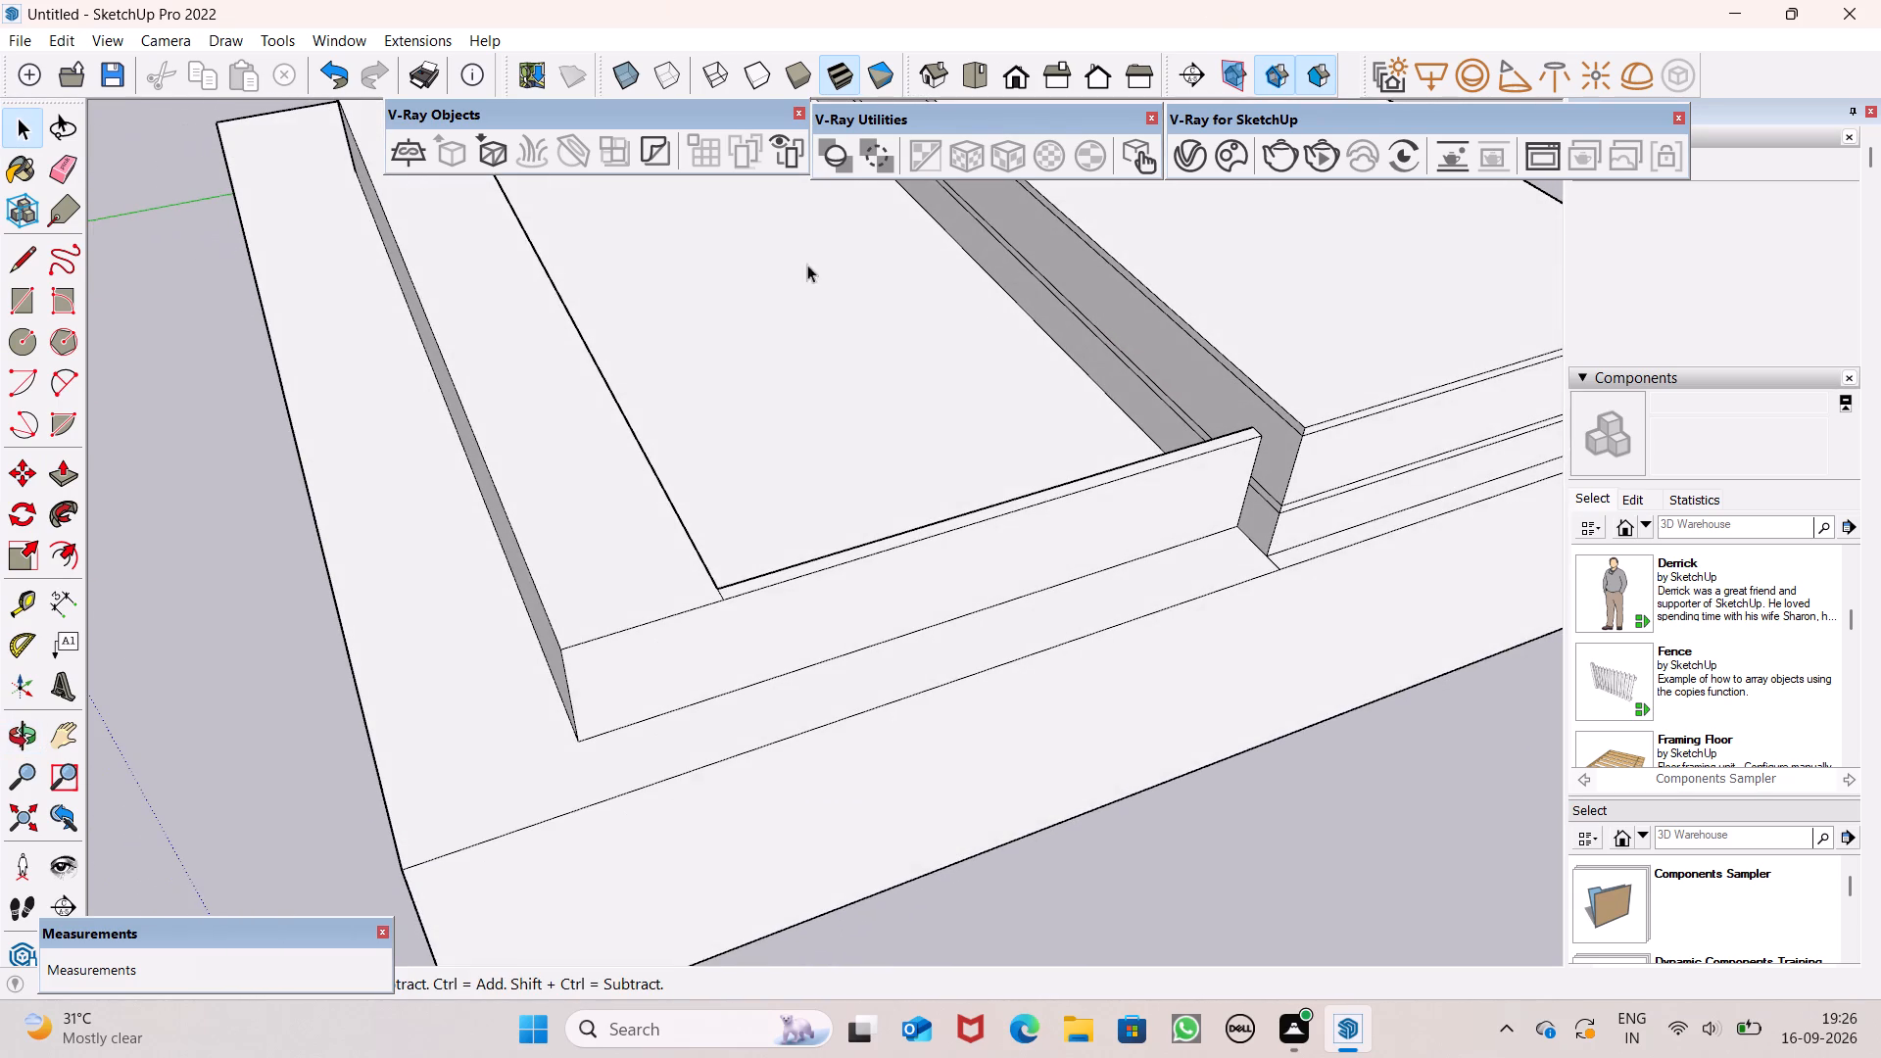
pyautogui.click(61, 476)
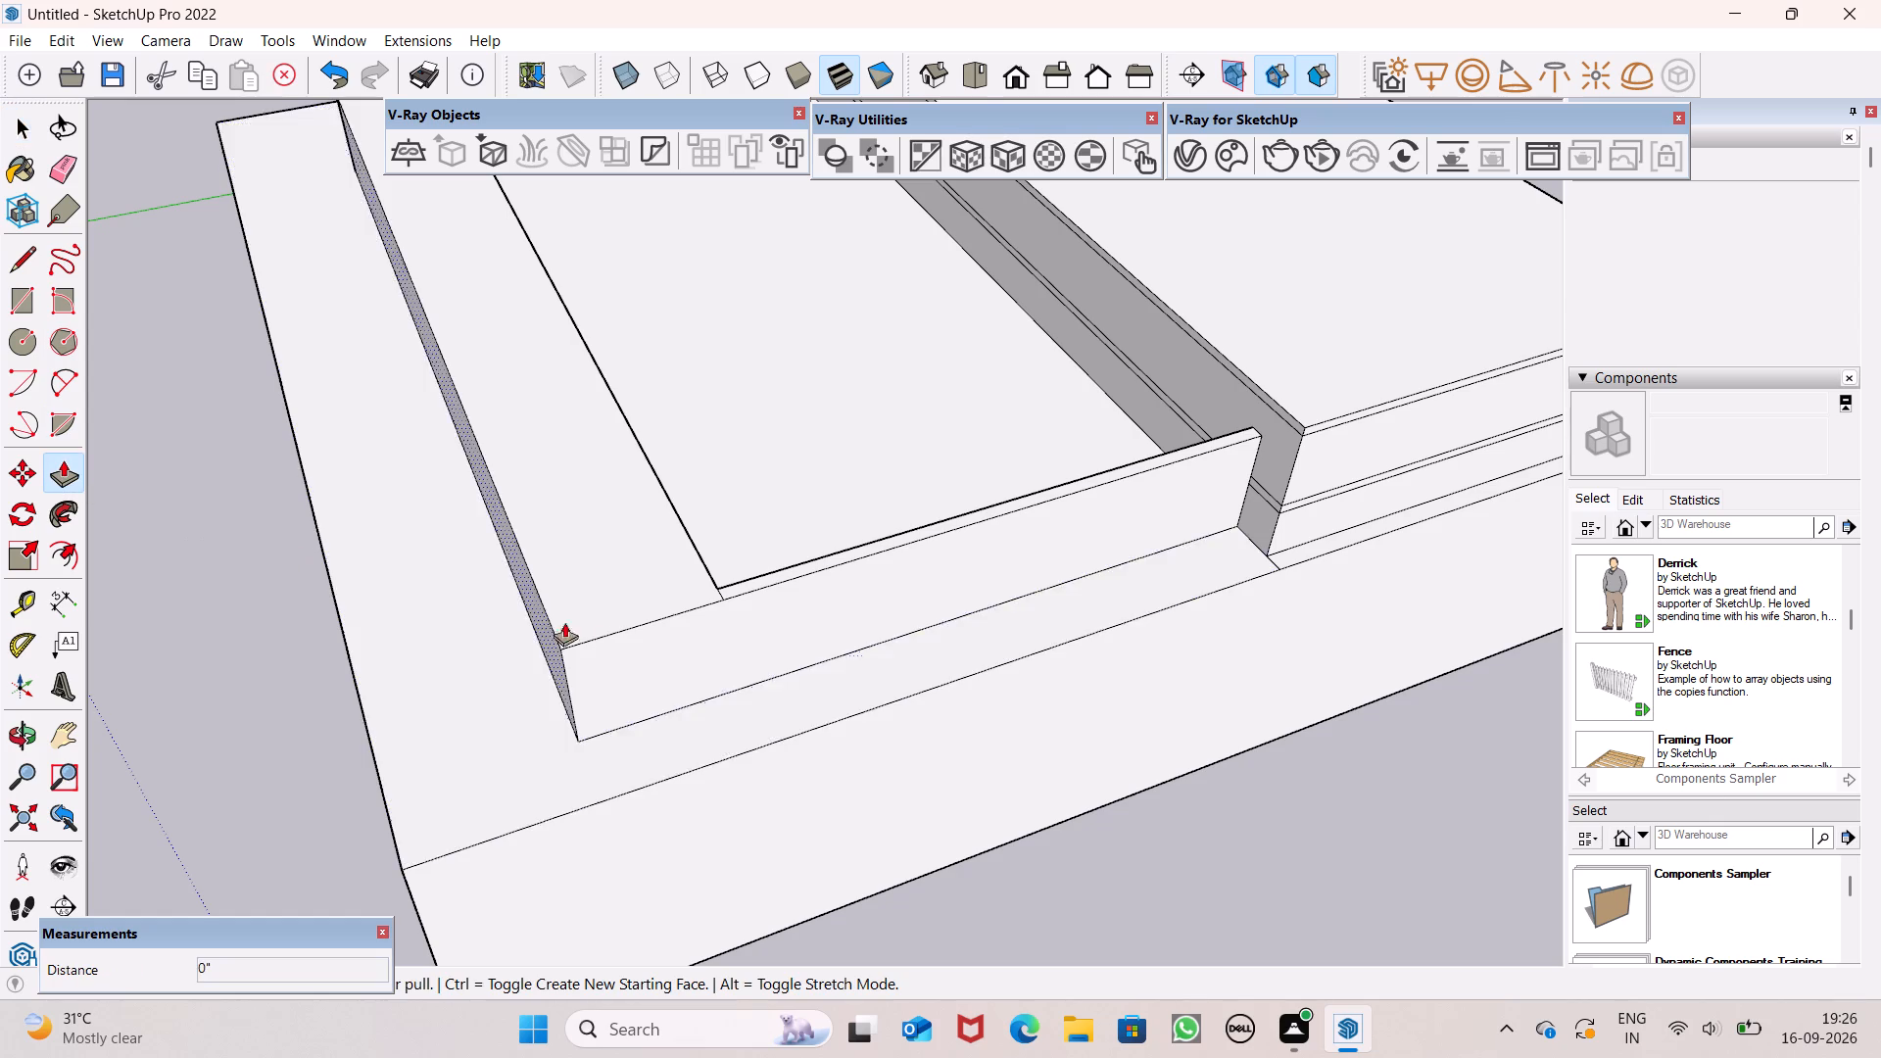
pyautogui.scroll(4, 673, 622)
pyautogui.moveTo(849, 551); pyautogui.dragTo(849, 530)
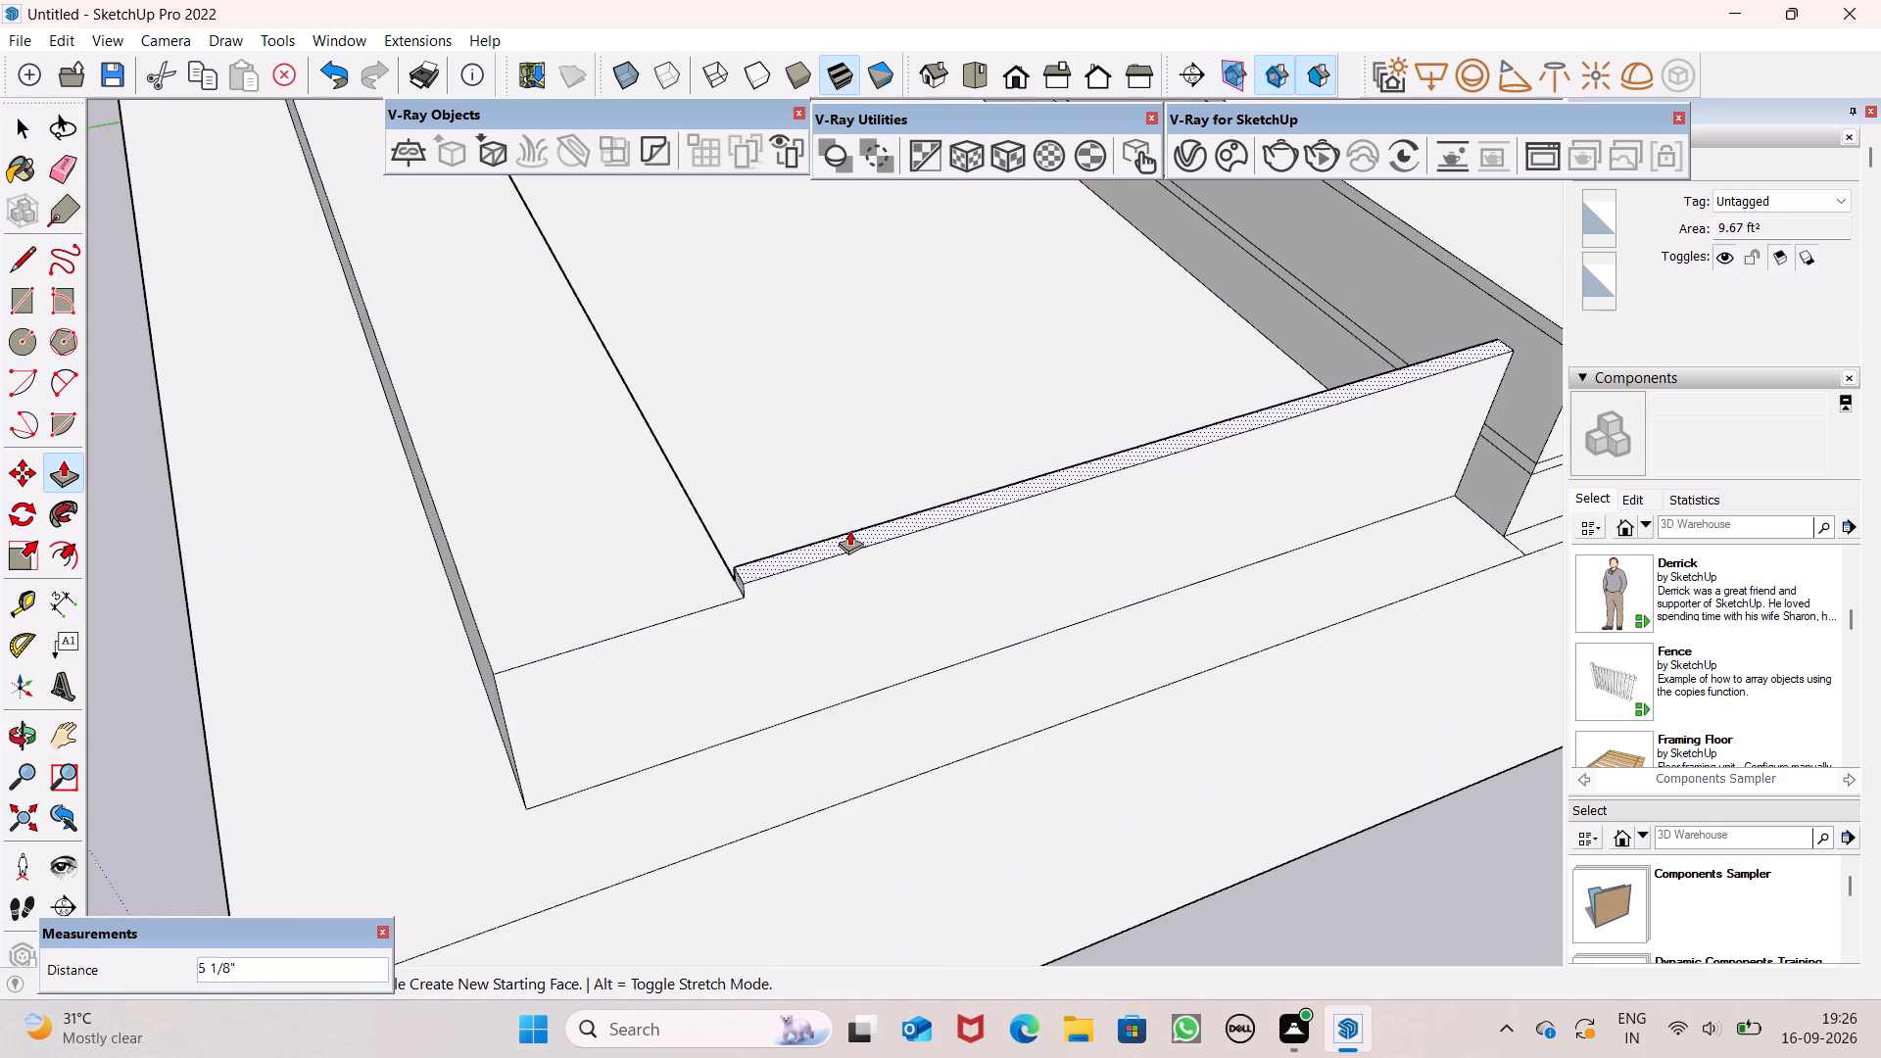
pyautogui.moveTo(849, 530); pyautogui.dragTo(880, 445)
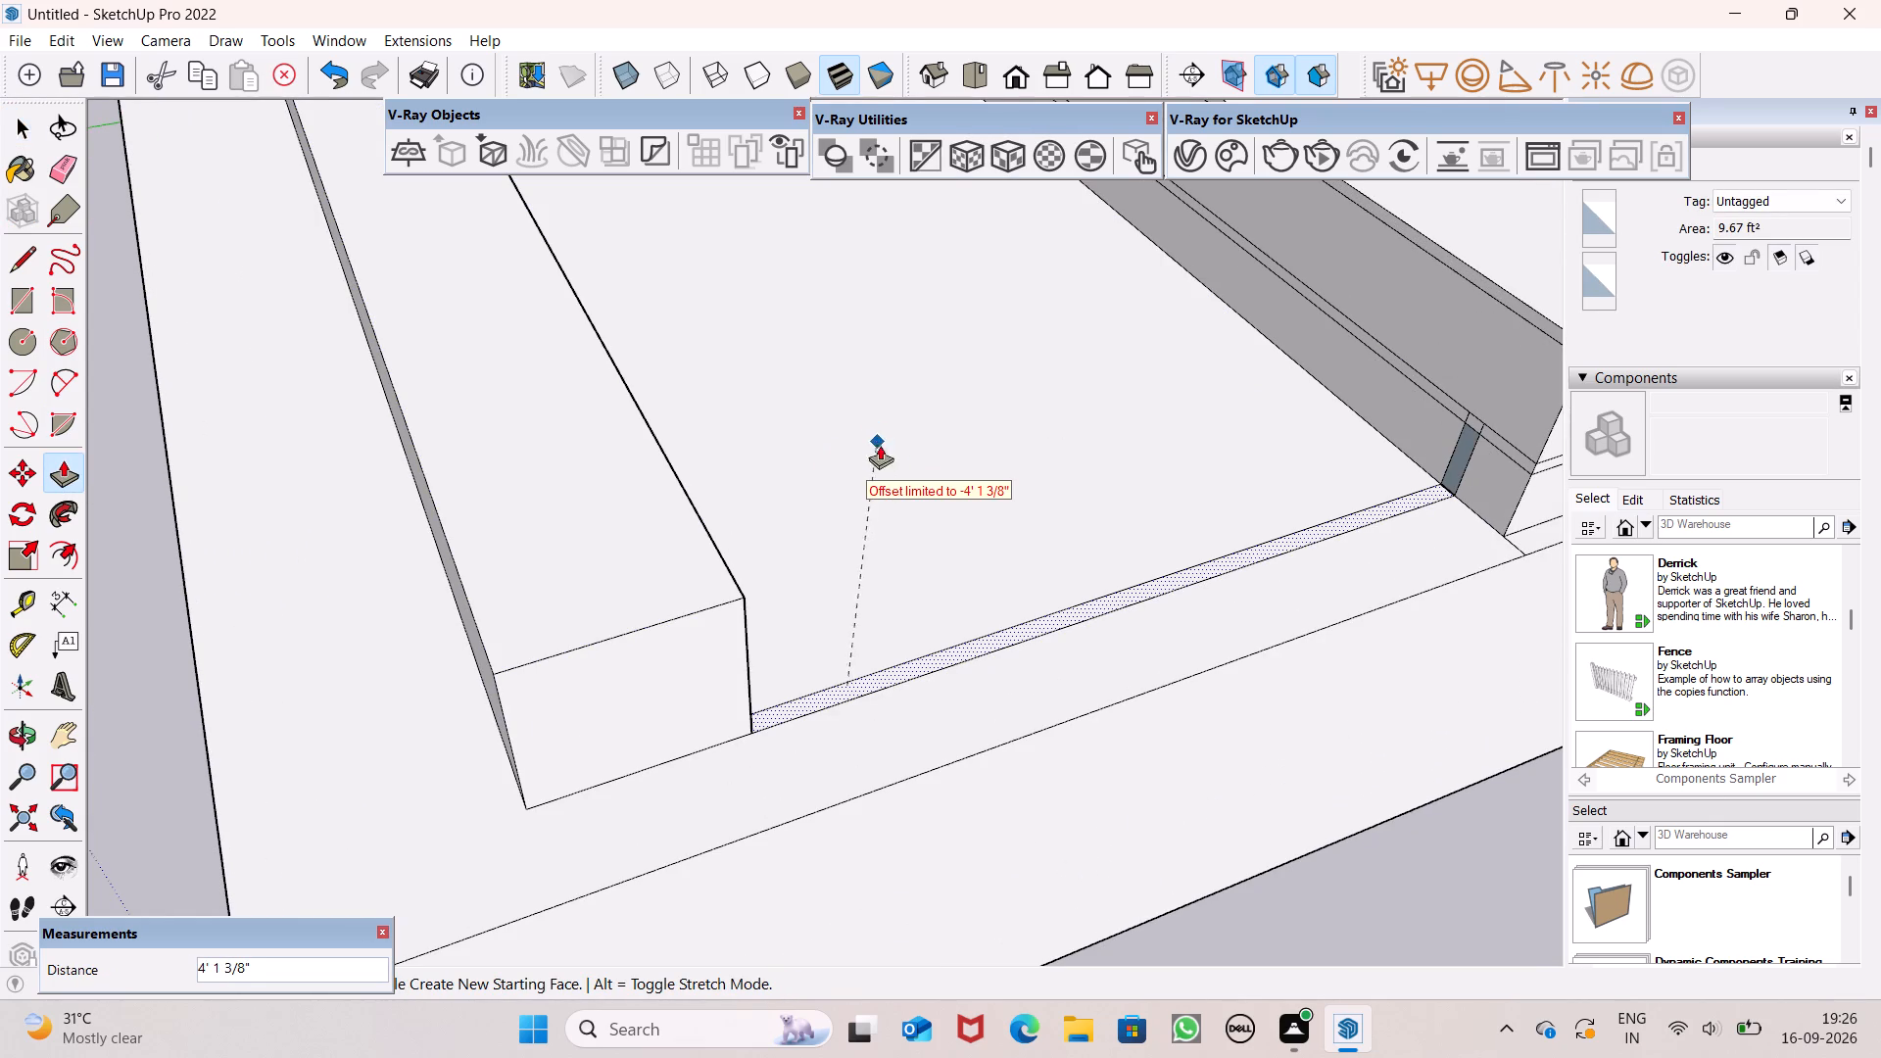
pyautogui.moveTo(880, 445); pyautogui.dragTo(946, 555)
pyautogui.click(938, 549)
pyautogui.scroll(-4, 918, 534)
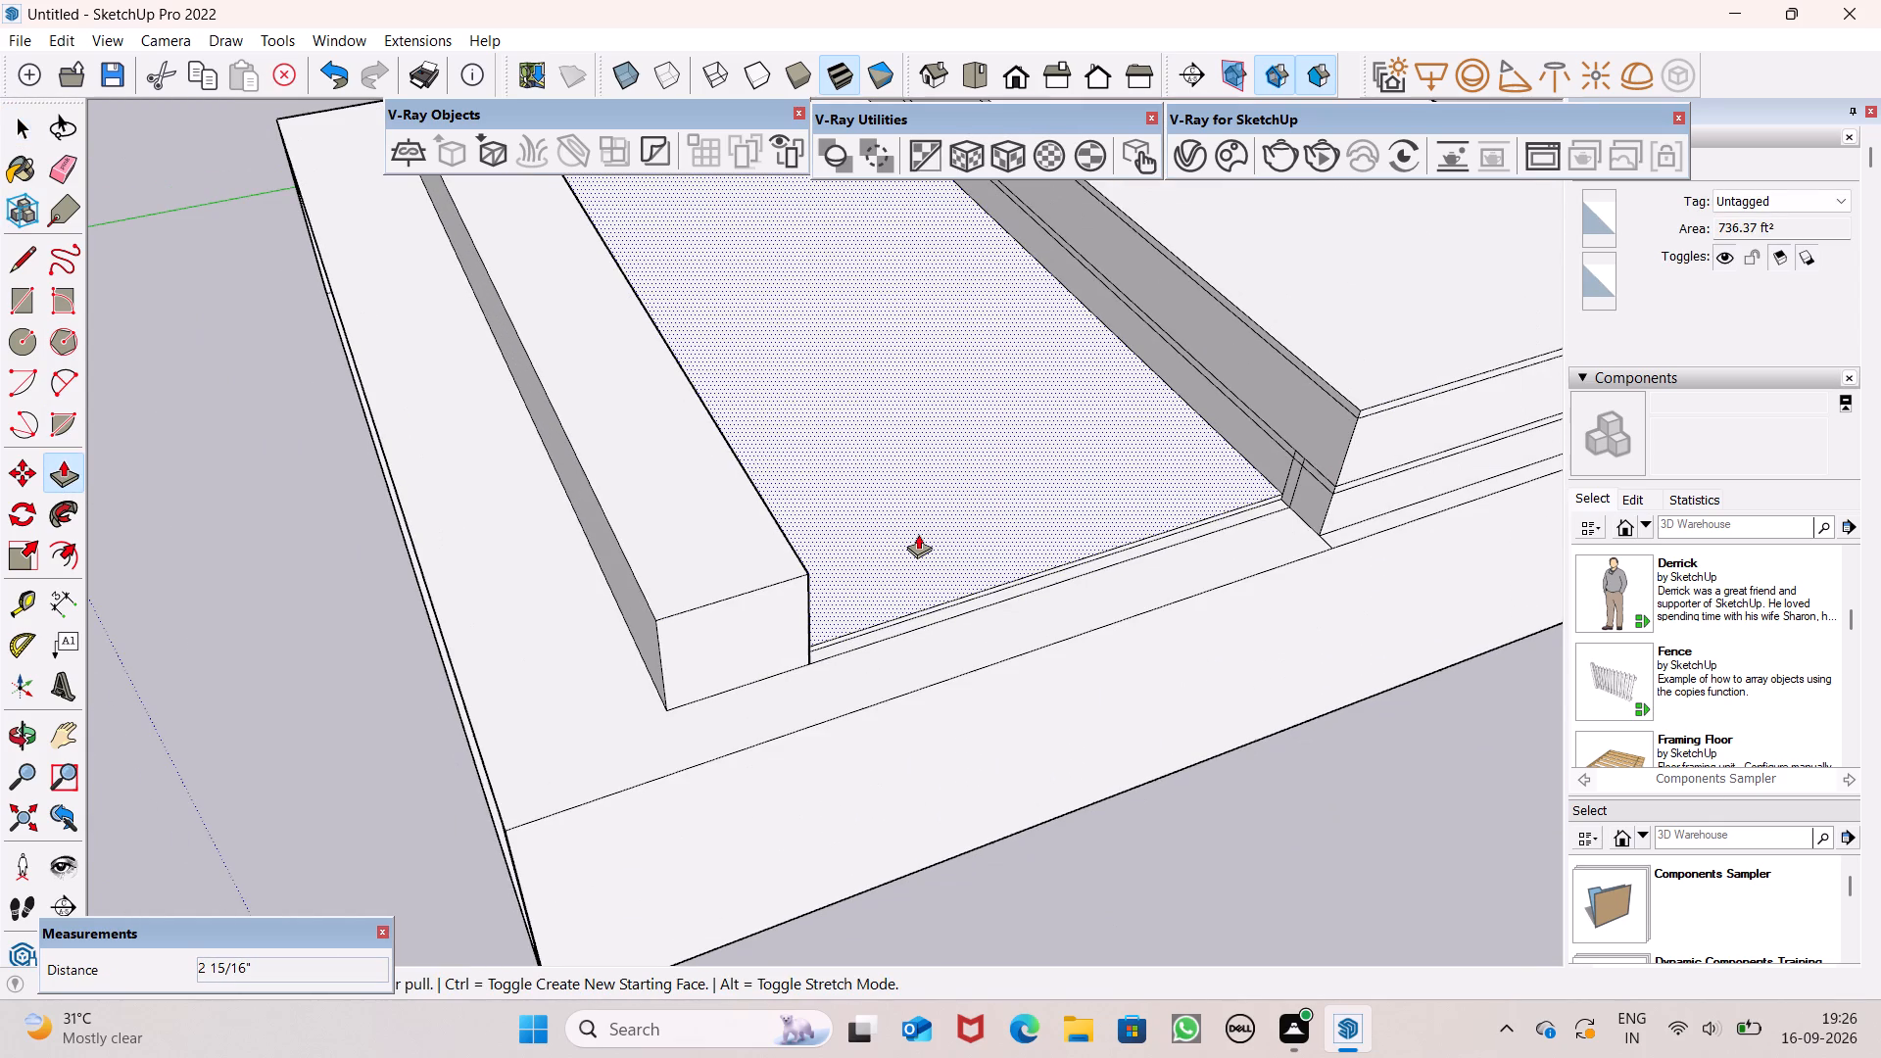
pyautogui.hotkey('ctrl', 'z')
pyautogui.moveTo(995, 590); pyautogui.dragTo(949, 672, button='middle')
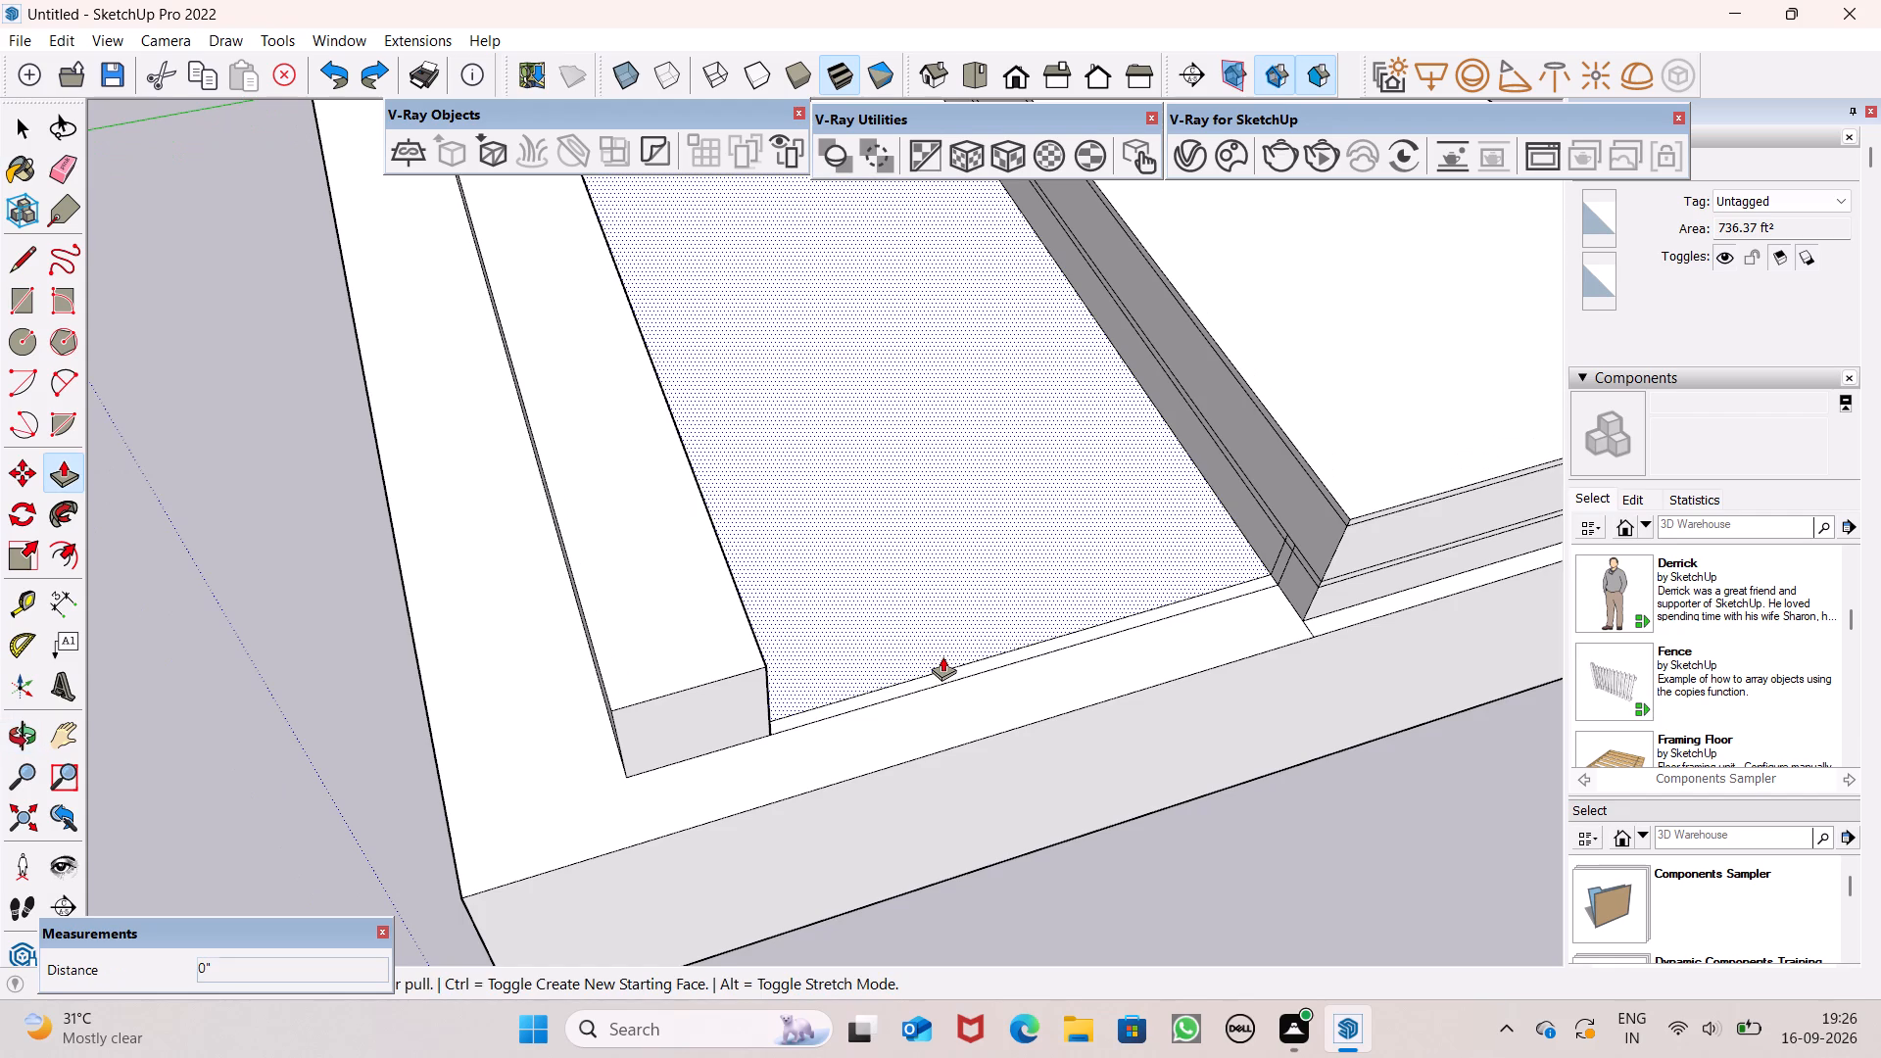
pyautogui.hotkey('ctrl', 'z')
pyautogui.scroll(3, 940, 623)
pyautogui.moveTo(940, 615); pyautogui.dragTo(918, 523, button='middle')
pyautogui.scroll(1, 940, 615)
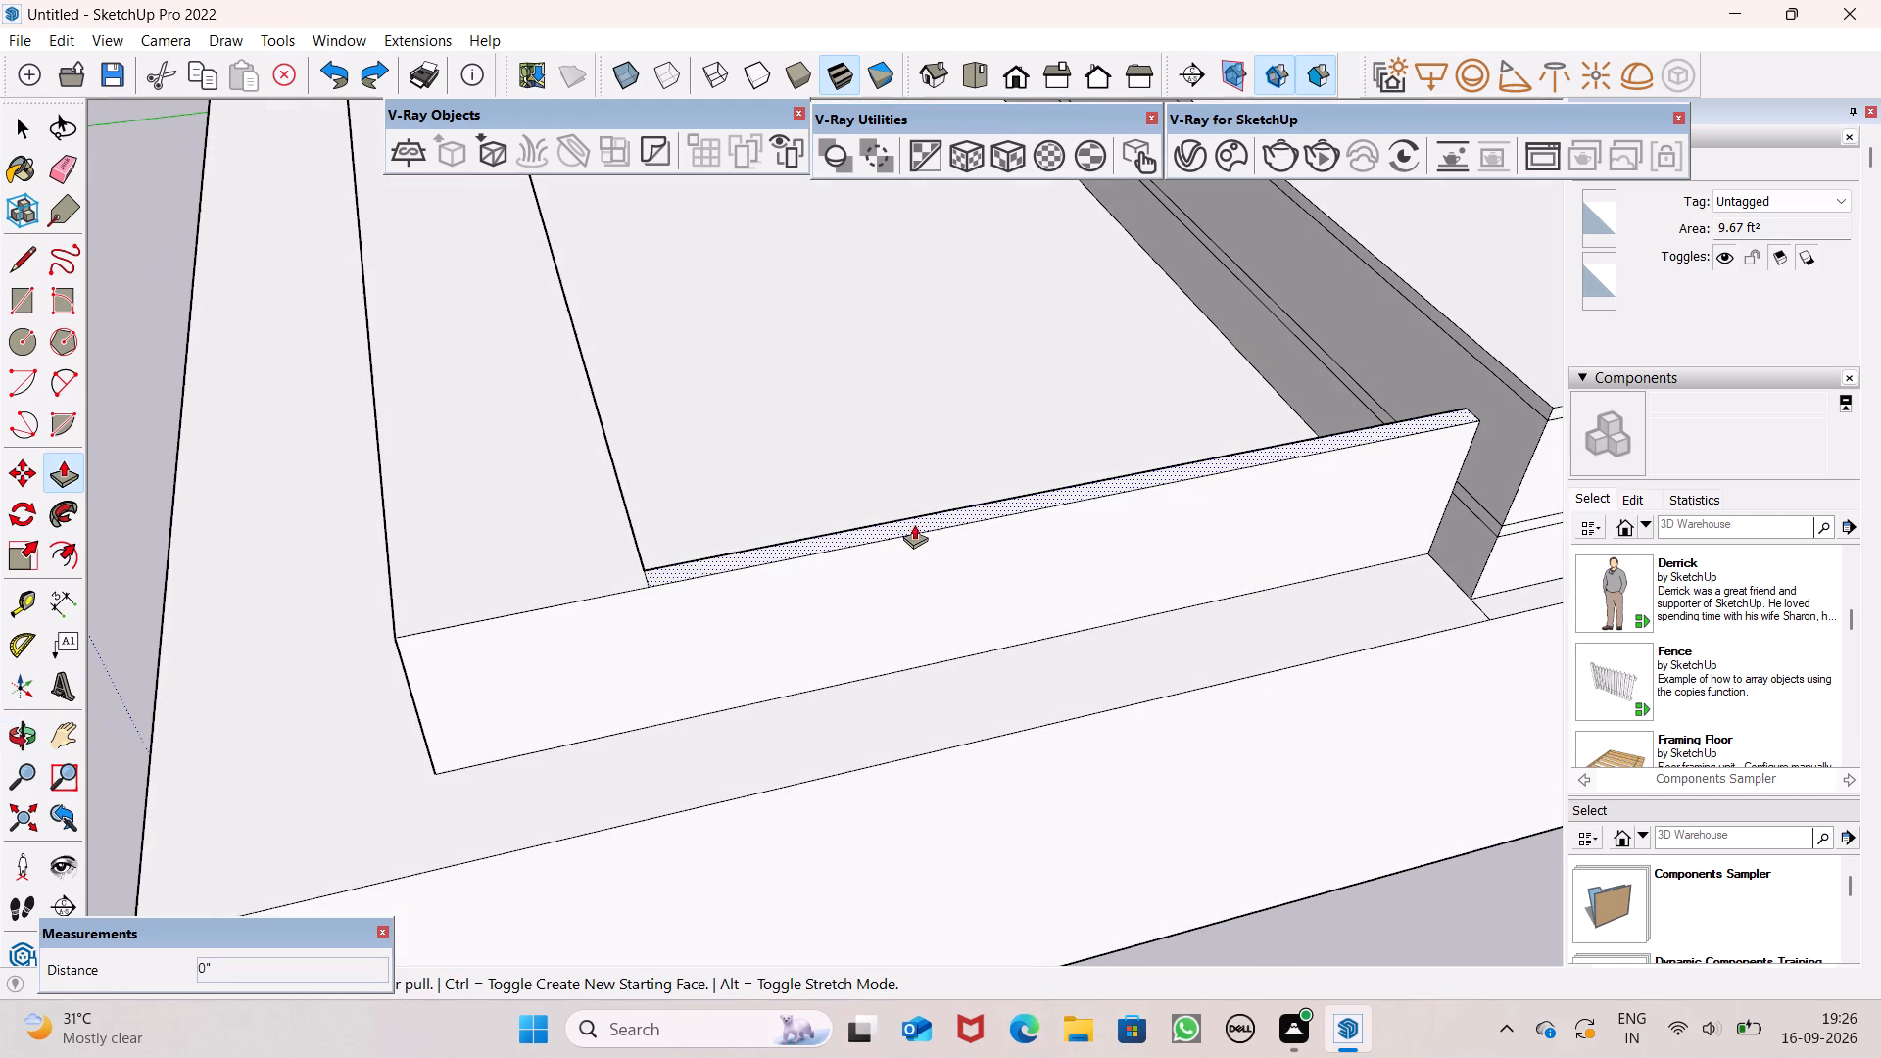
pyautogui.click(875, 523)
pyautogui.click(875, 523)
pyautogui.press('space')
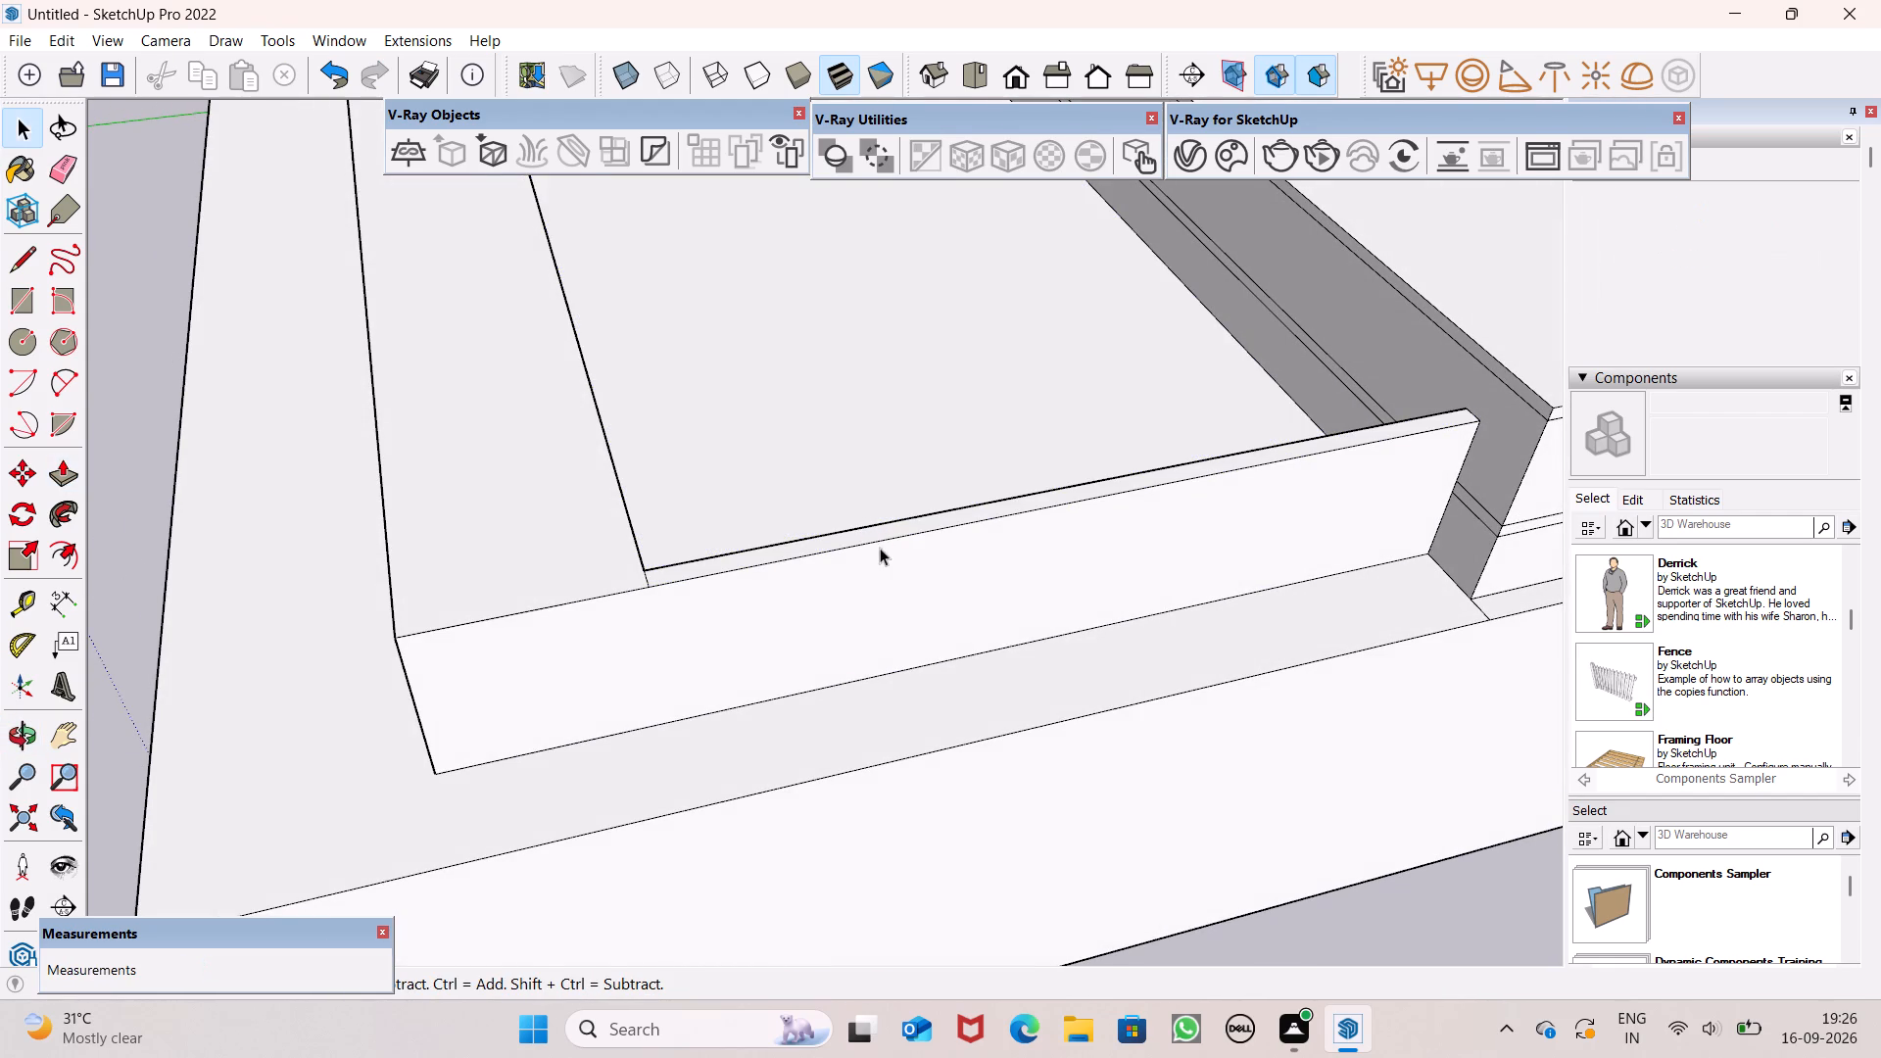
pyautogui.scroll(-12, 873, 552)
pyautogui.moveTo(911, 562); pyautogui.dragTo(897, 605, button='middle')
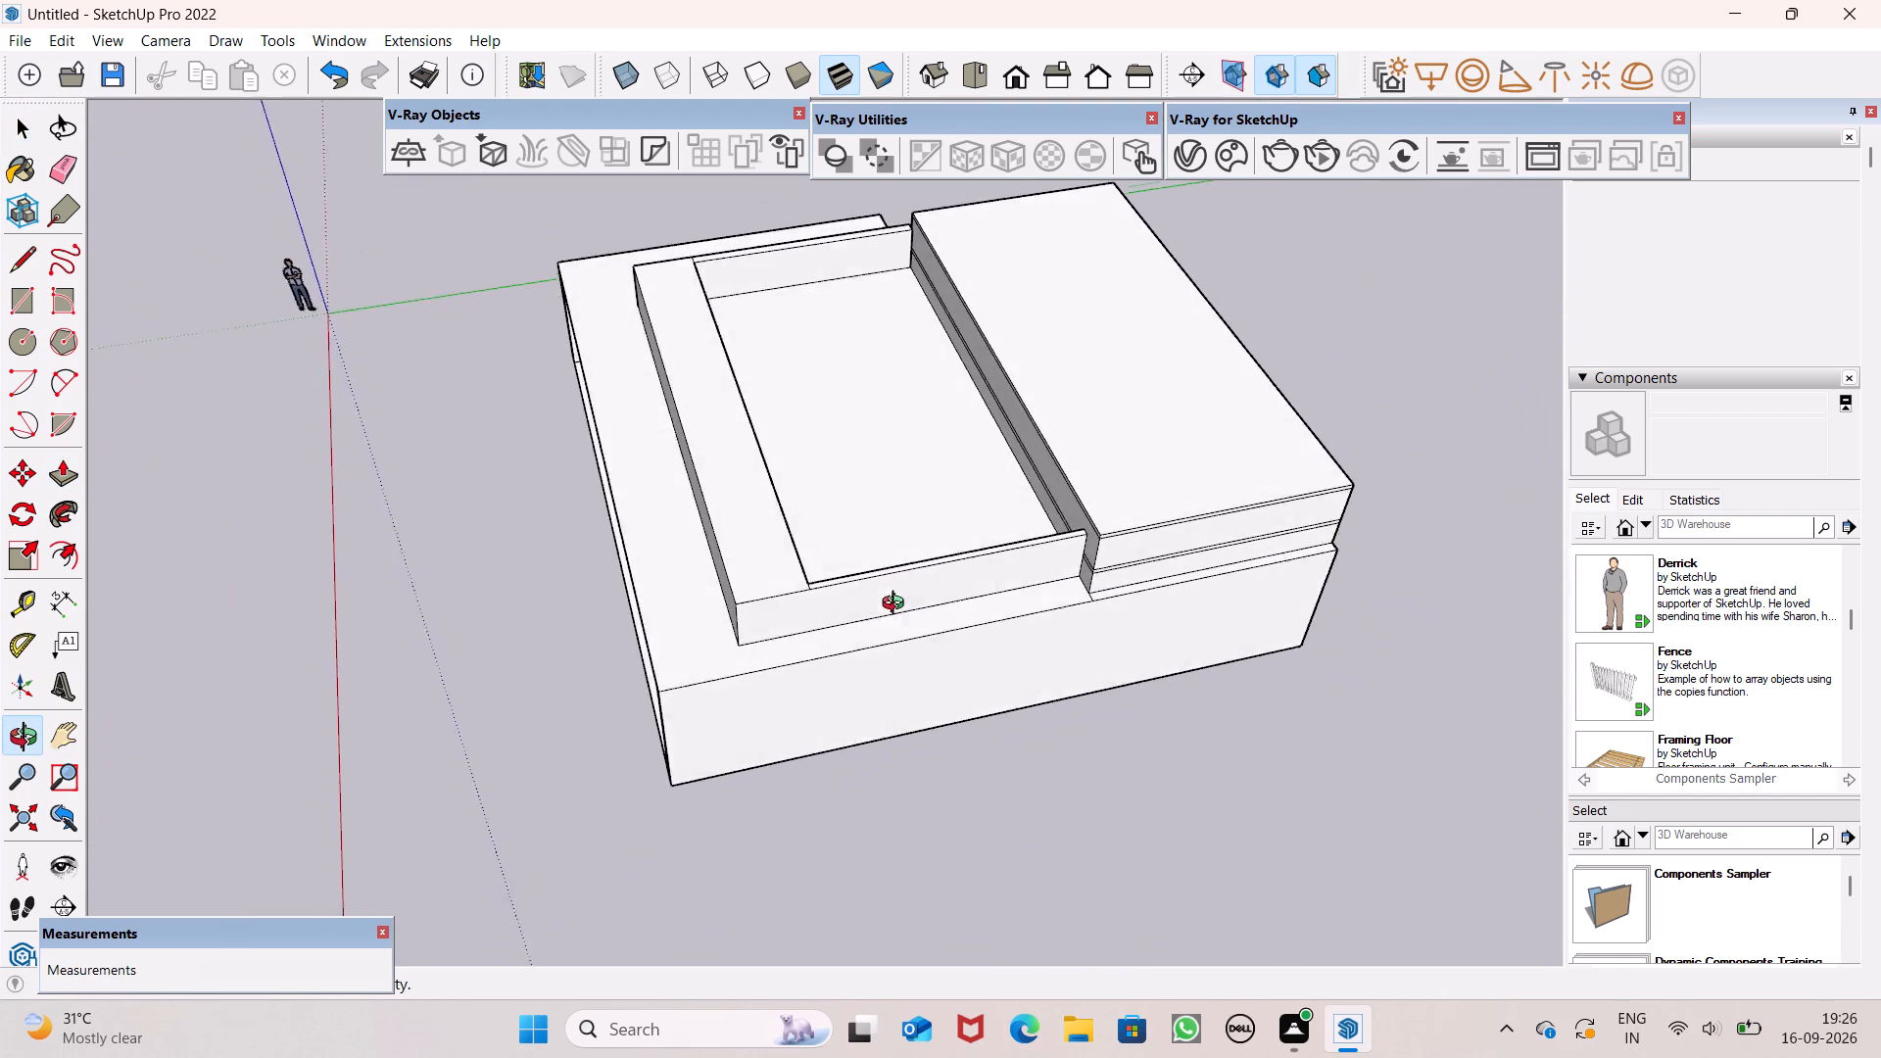
# Push/Pull the right wall's separated narrow top face upward to its 1' 2 5/8" limit, entering a distance of 10'.
pyautogui.moveTo(897, 605); pyautogui.dragTo(970, 590, button='middle')
pyautogui.scroll(5, 985, 513)
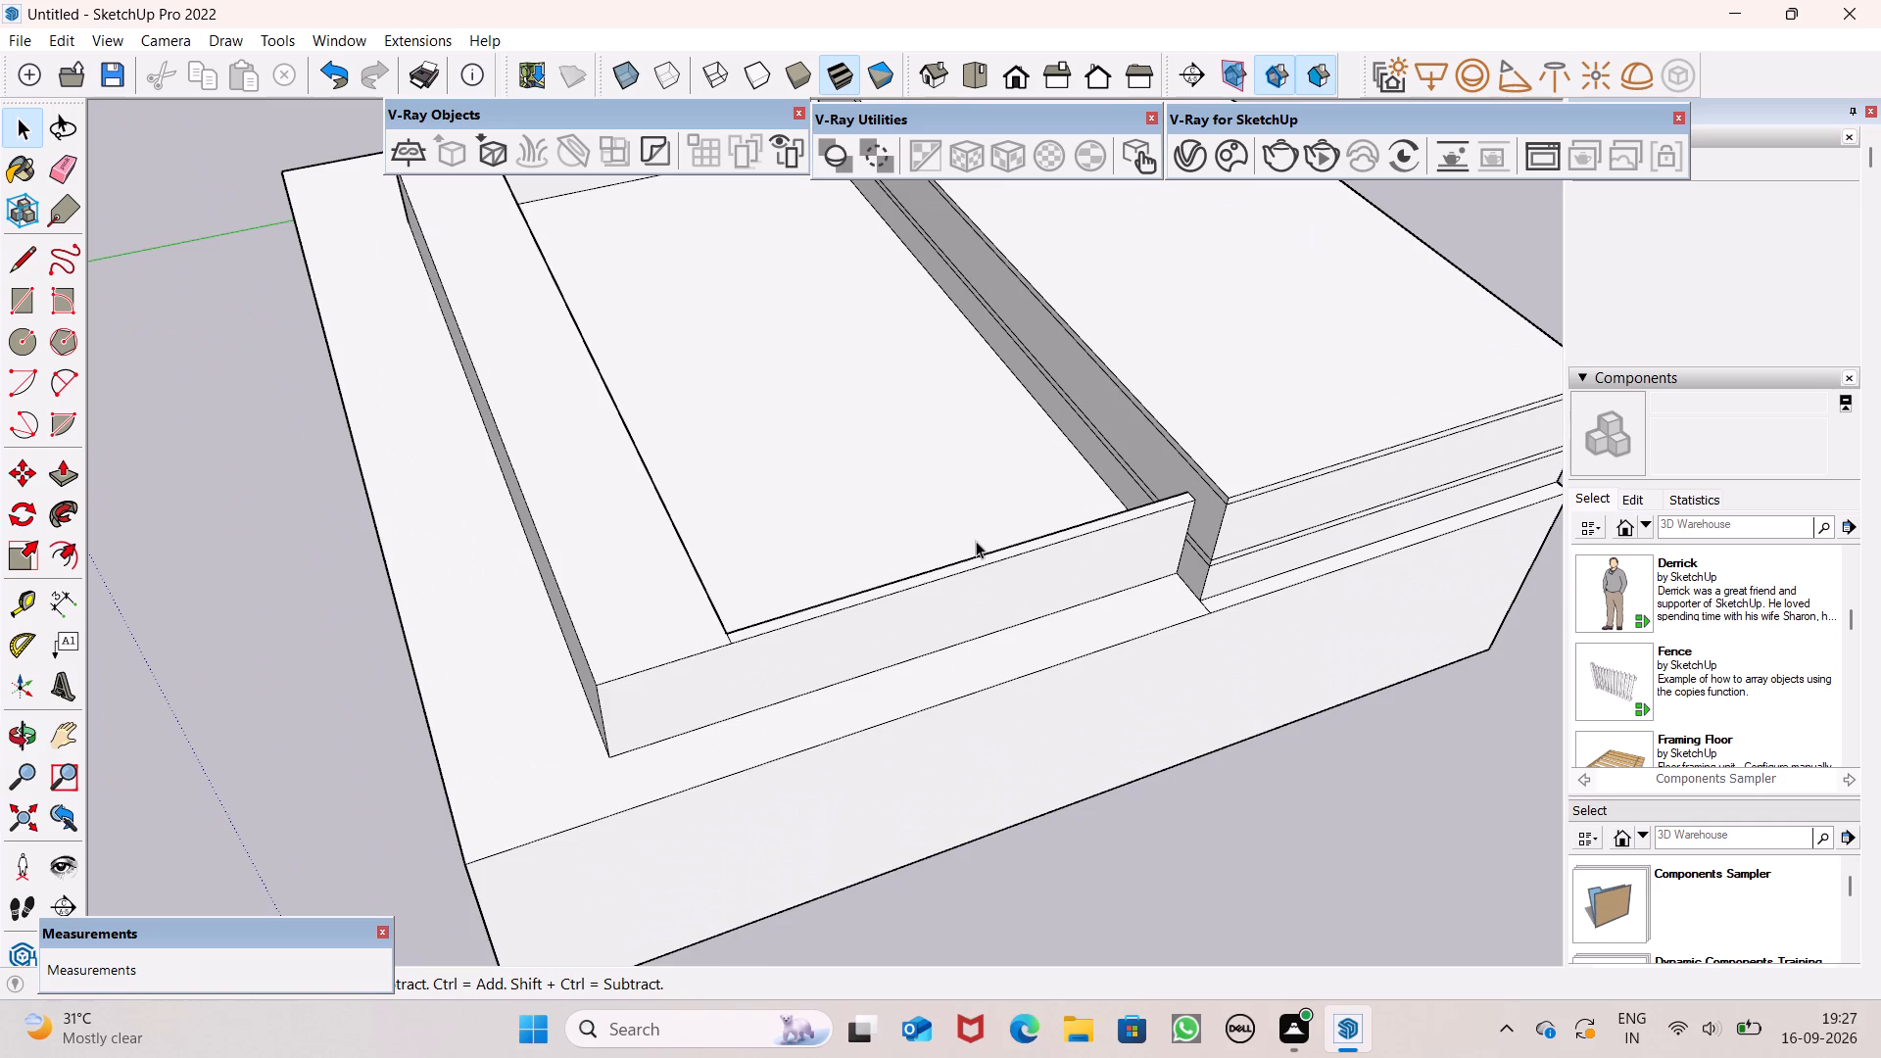
pyautogui.scroll(1, 976, 541)
pyautogui.moveTo(976, 542); pyautogui.dragTo(982, 508, button='middle')
pyautogui.scroll(1, 977, 516)
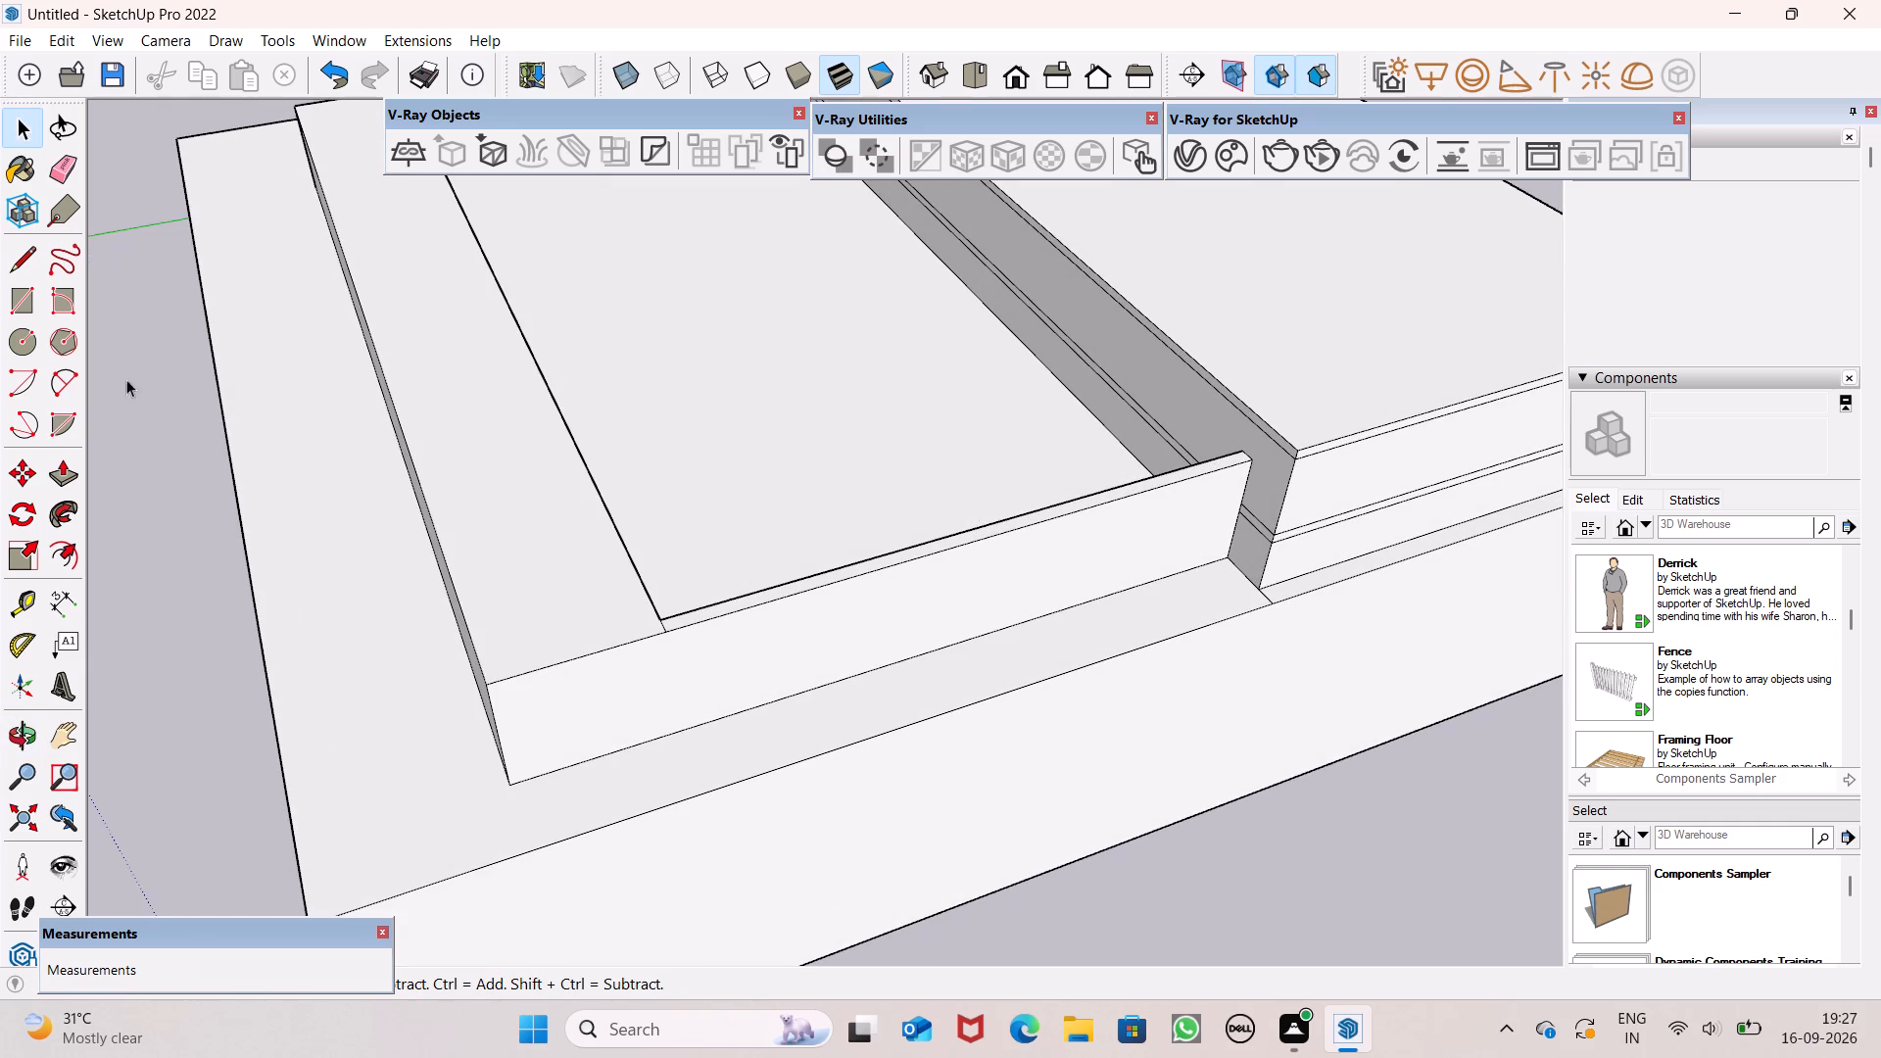
pyautogui.click(68, 481)
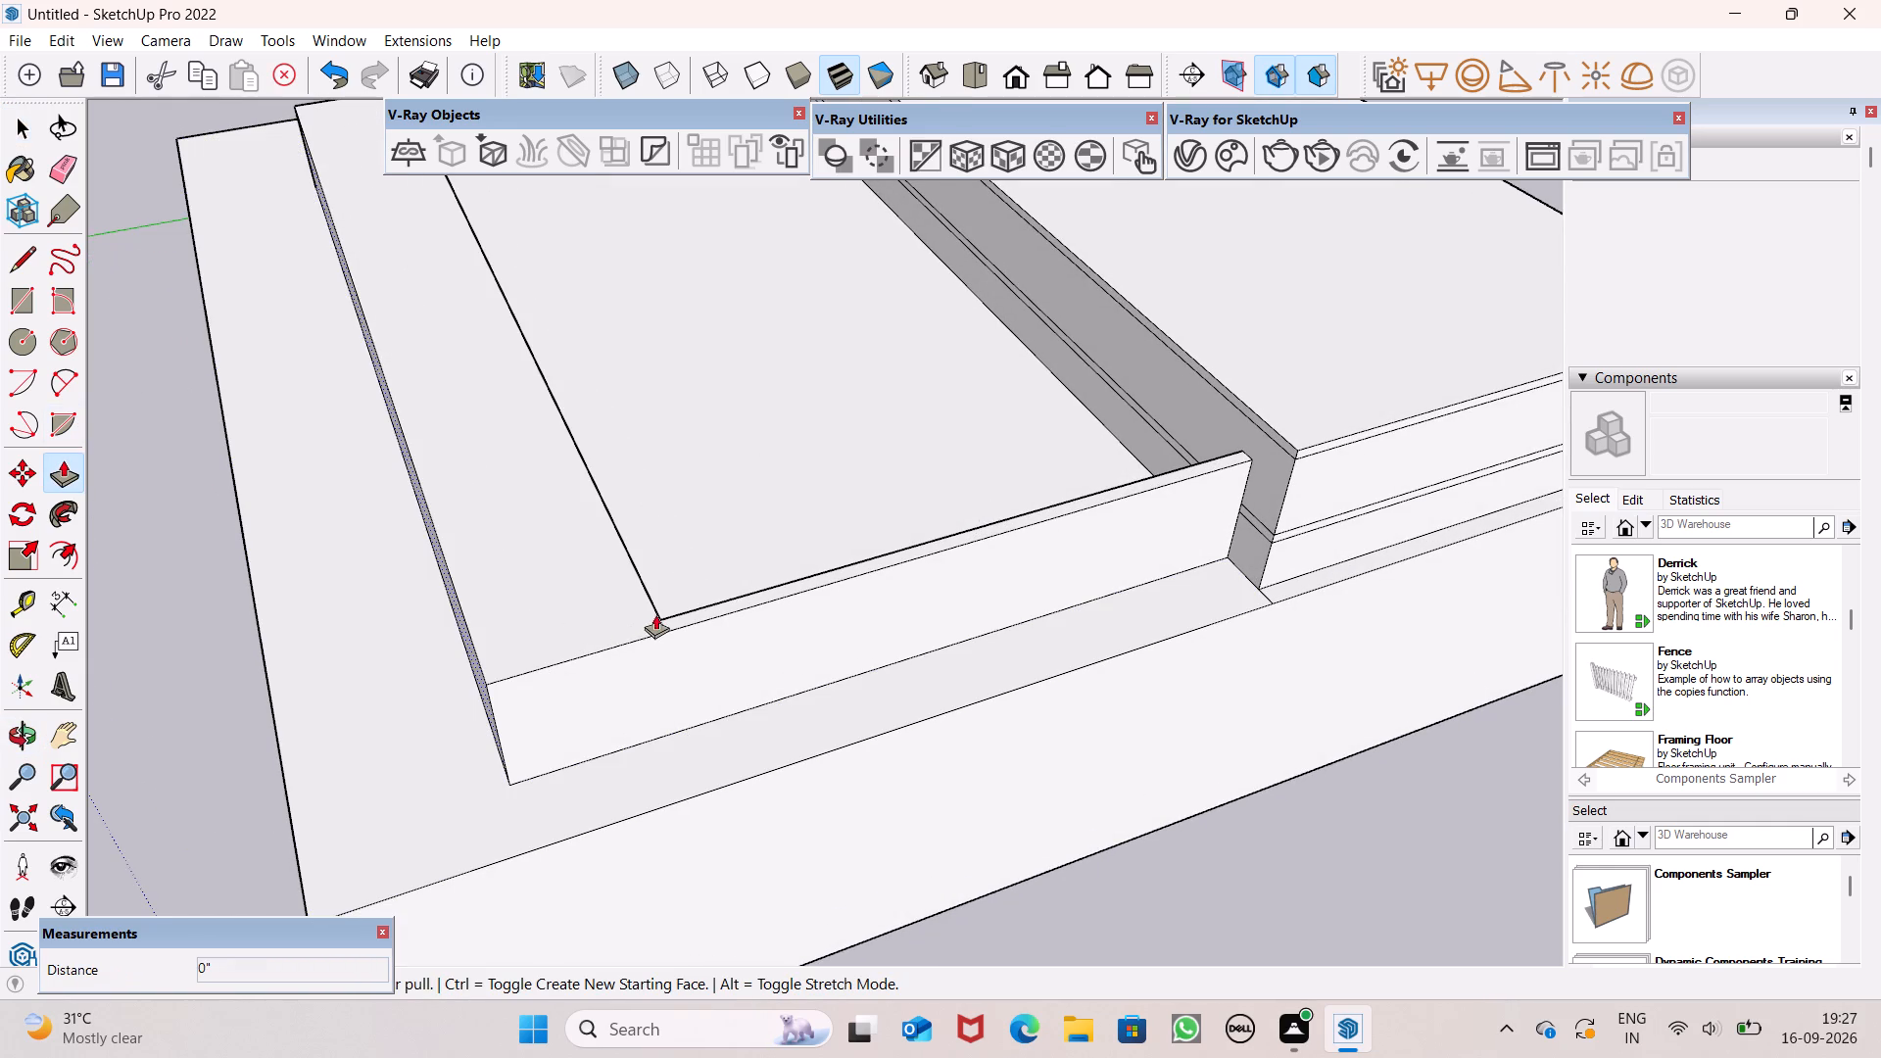
pyautogui.moveTo(694, 610); pyautogui.dragTo(676, 553)
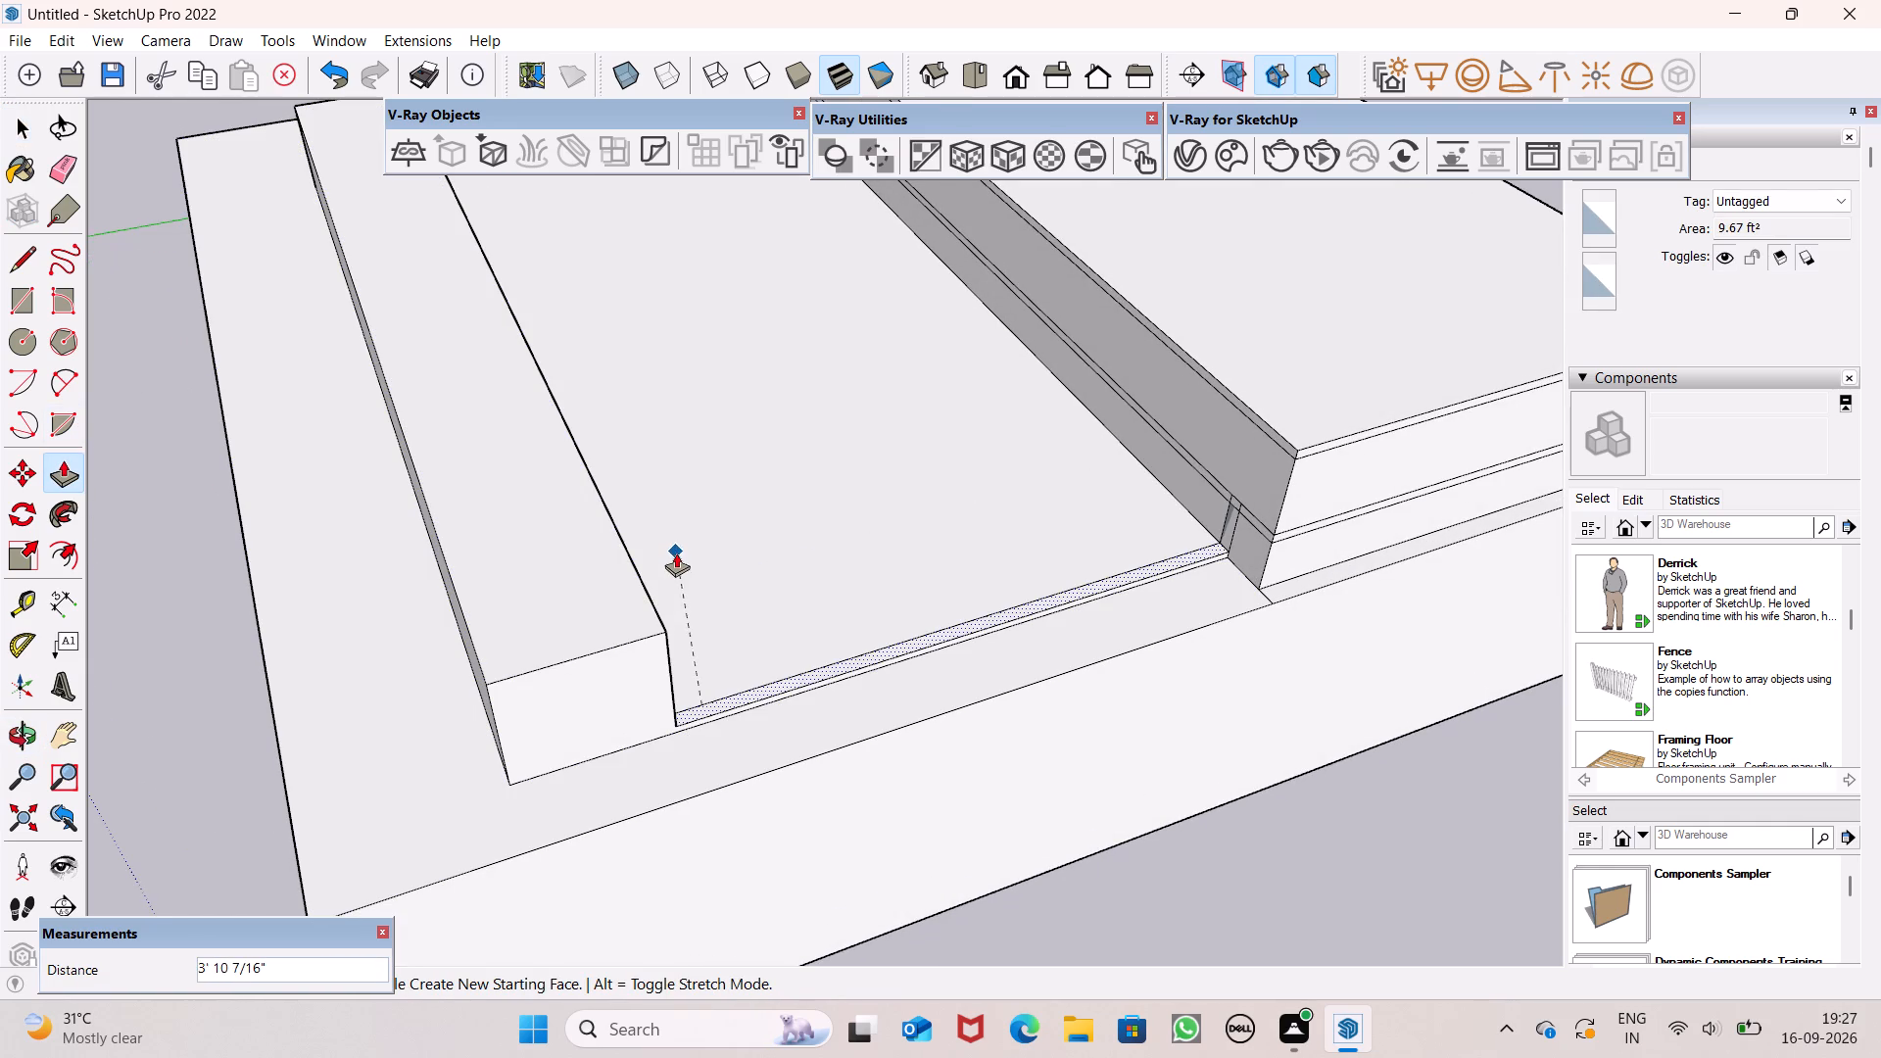
pyautogui.moveTo(676, 553); pyautogui.dragTo(703, 576)
pyautogui.press('1')
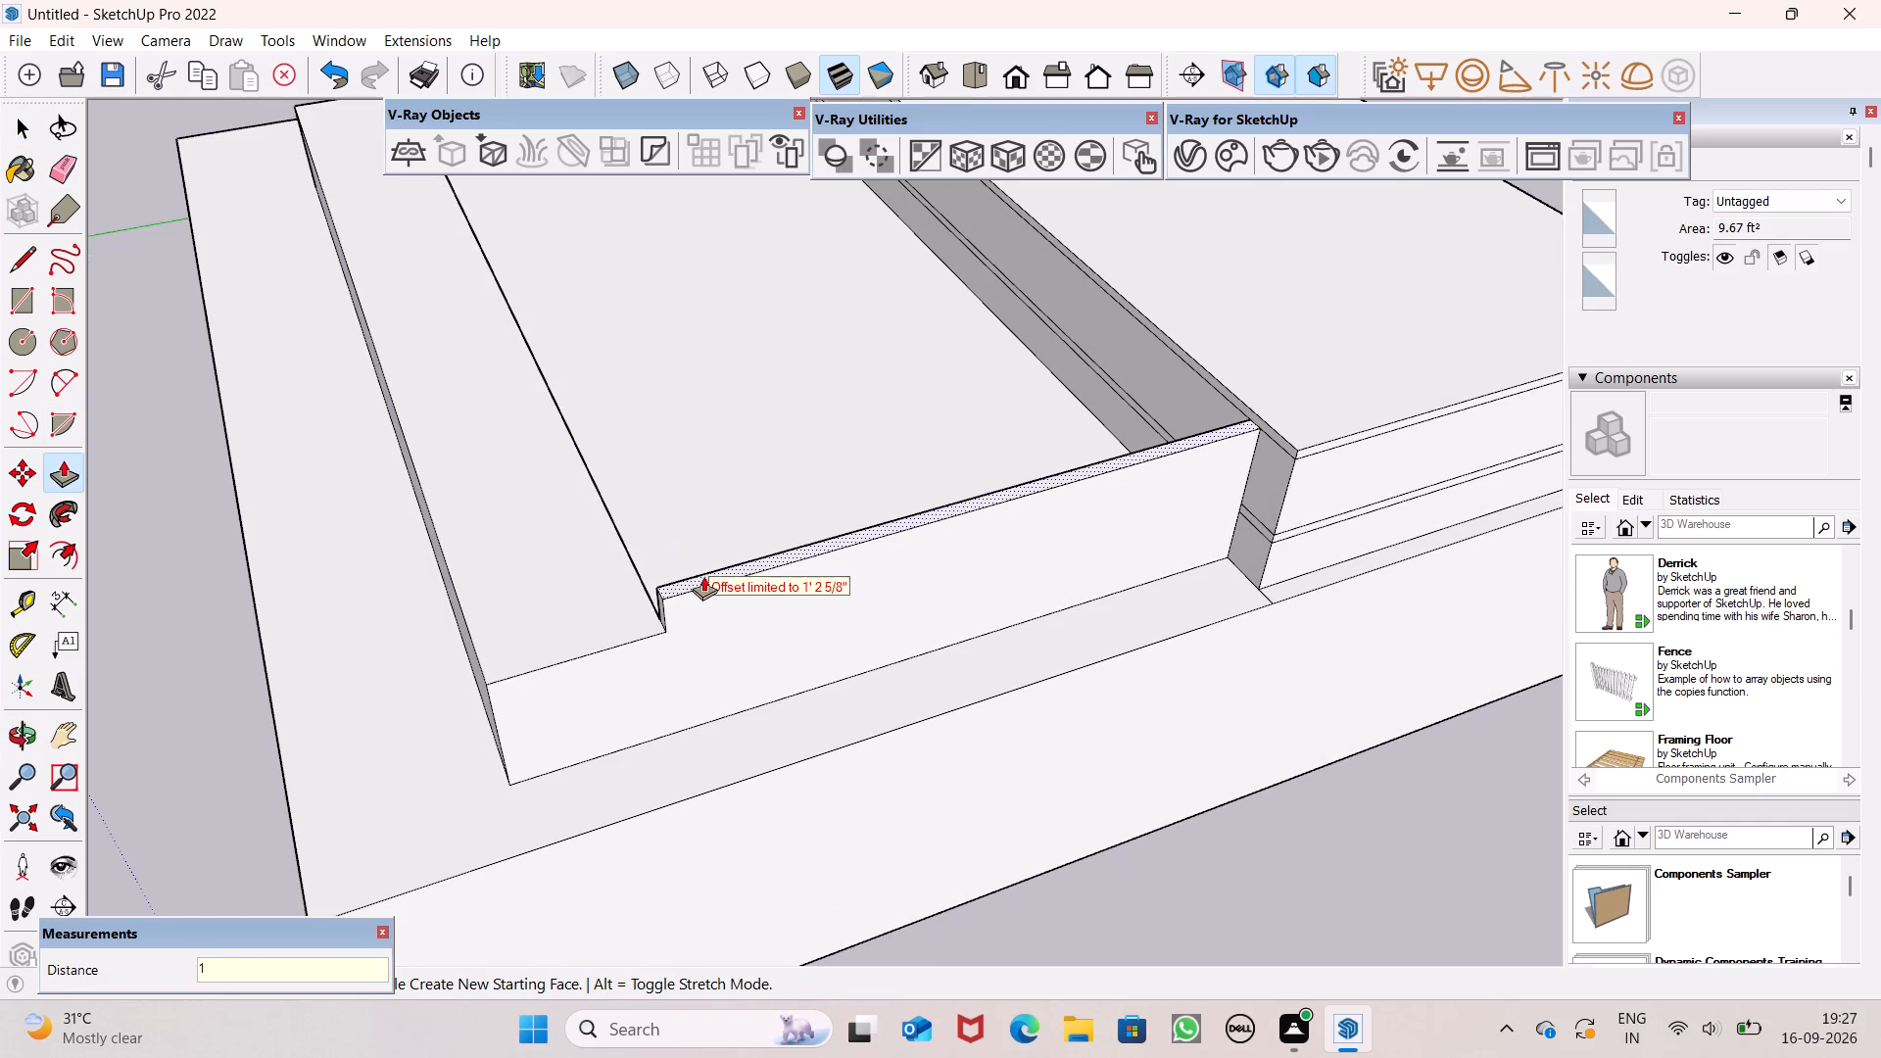
pyautogui.moveTo(703, 576); pyautogui.dragTo(714, 579)
pyautogui.write("0'")
pyautogui.press('Return')
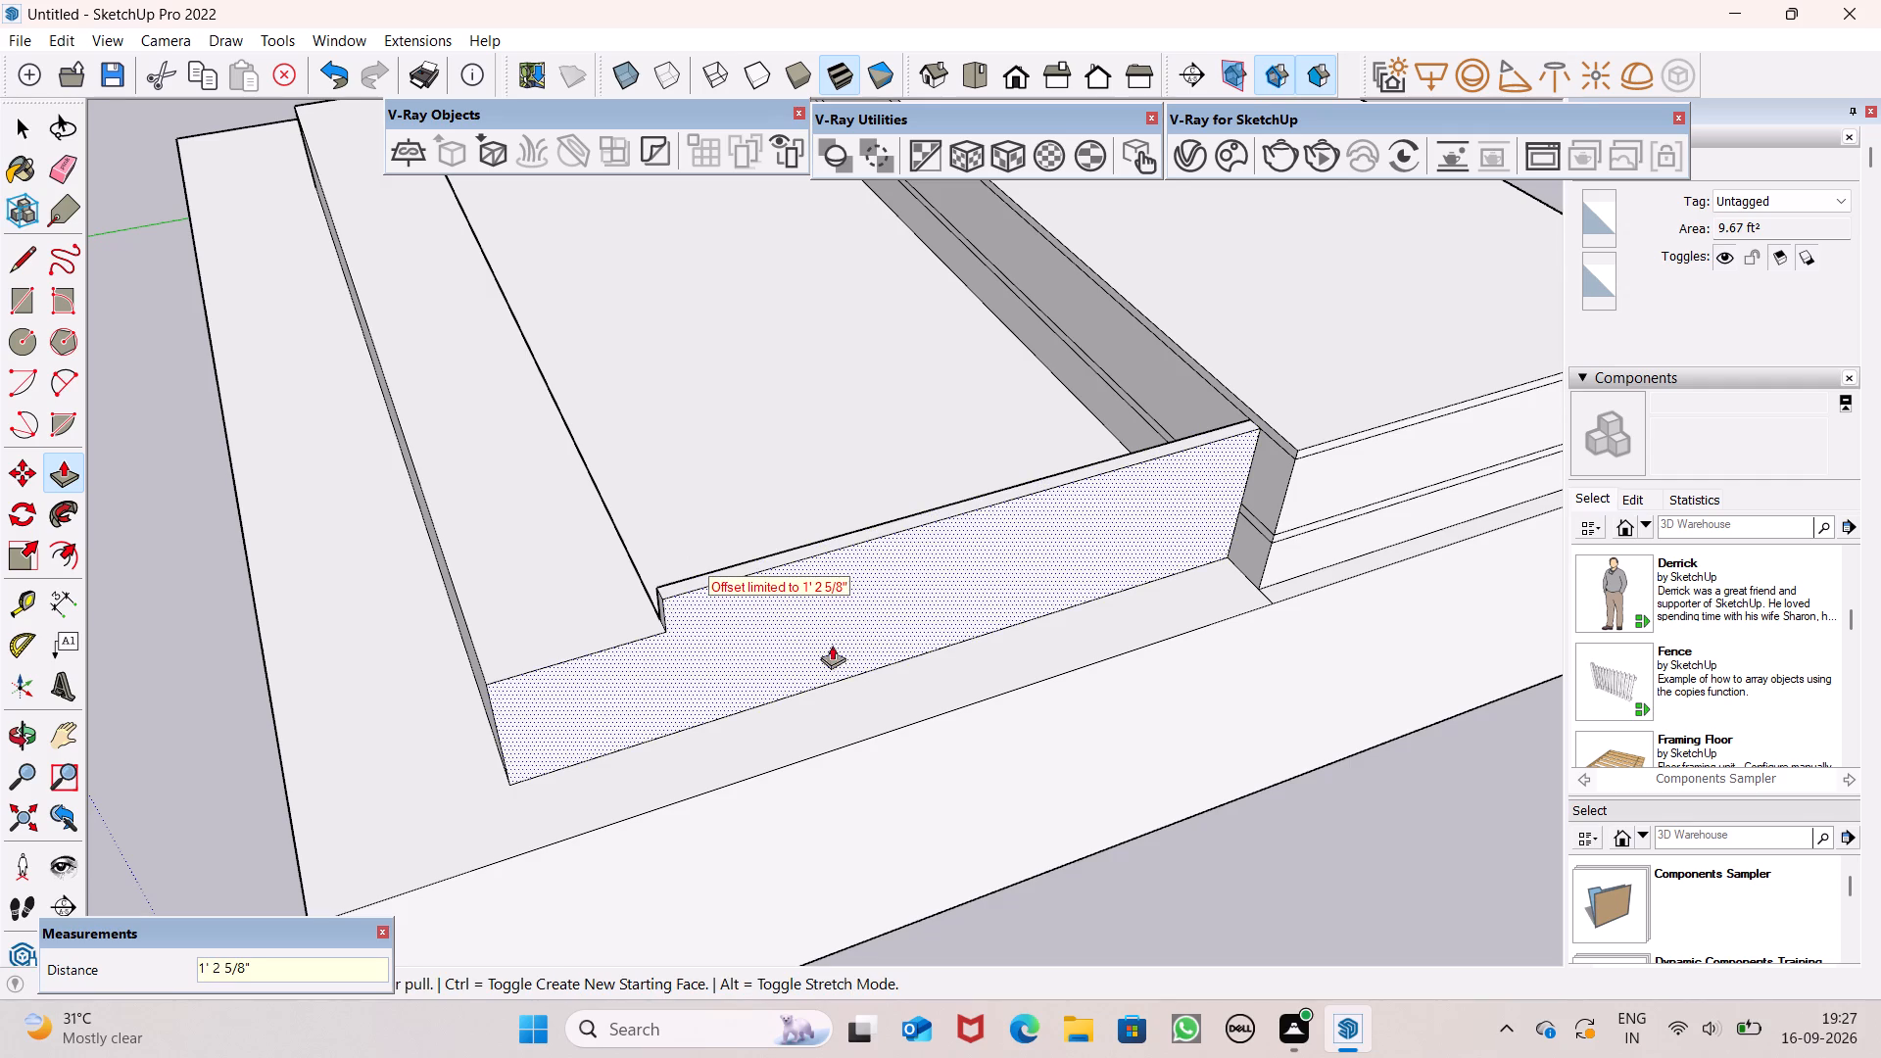
pyautogui.press('space')
# Draw two short 4" vertical lines from the raised wall's two top corners up to the adjoining upper block's top edge.
pyautogui.scroll(7, 1276, 386)
pyautogui.scroll(7, 1281, 467)
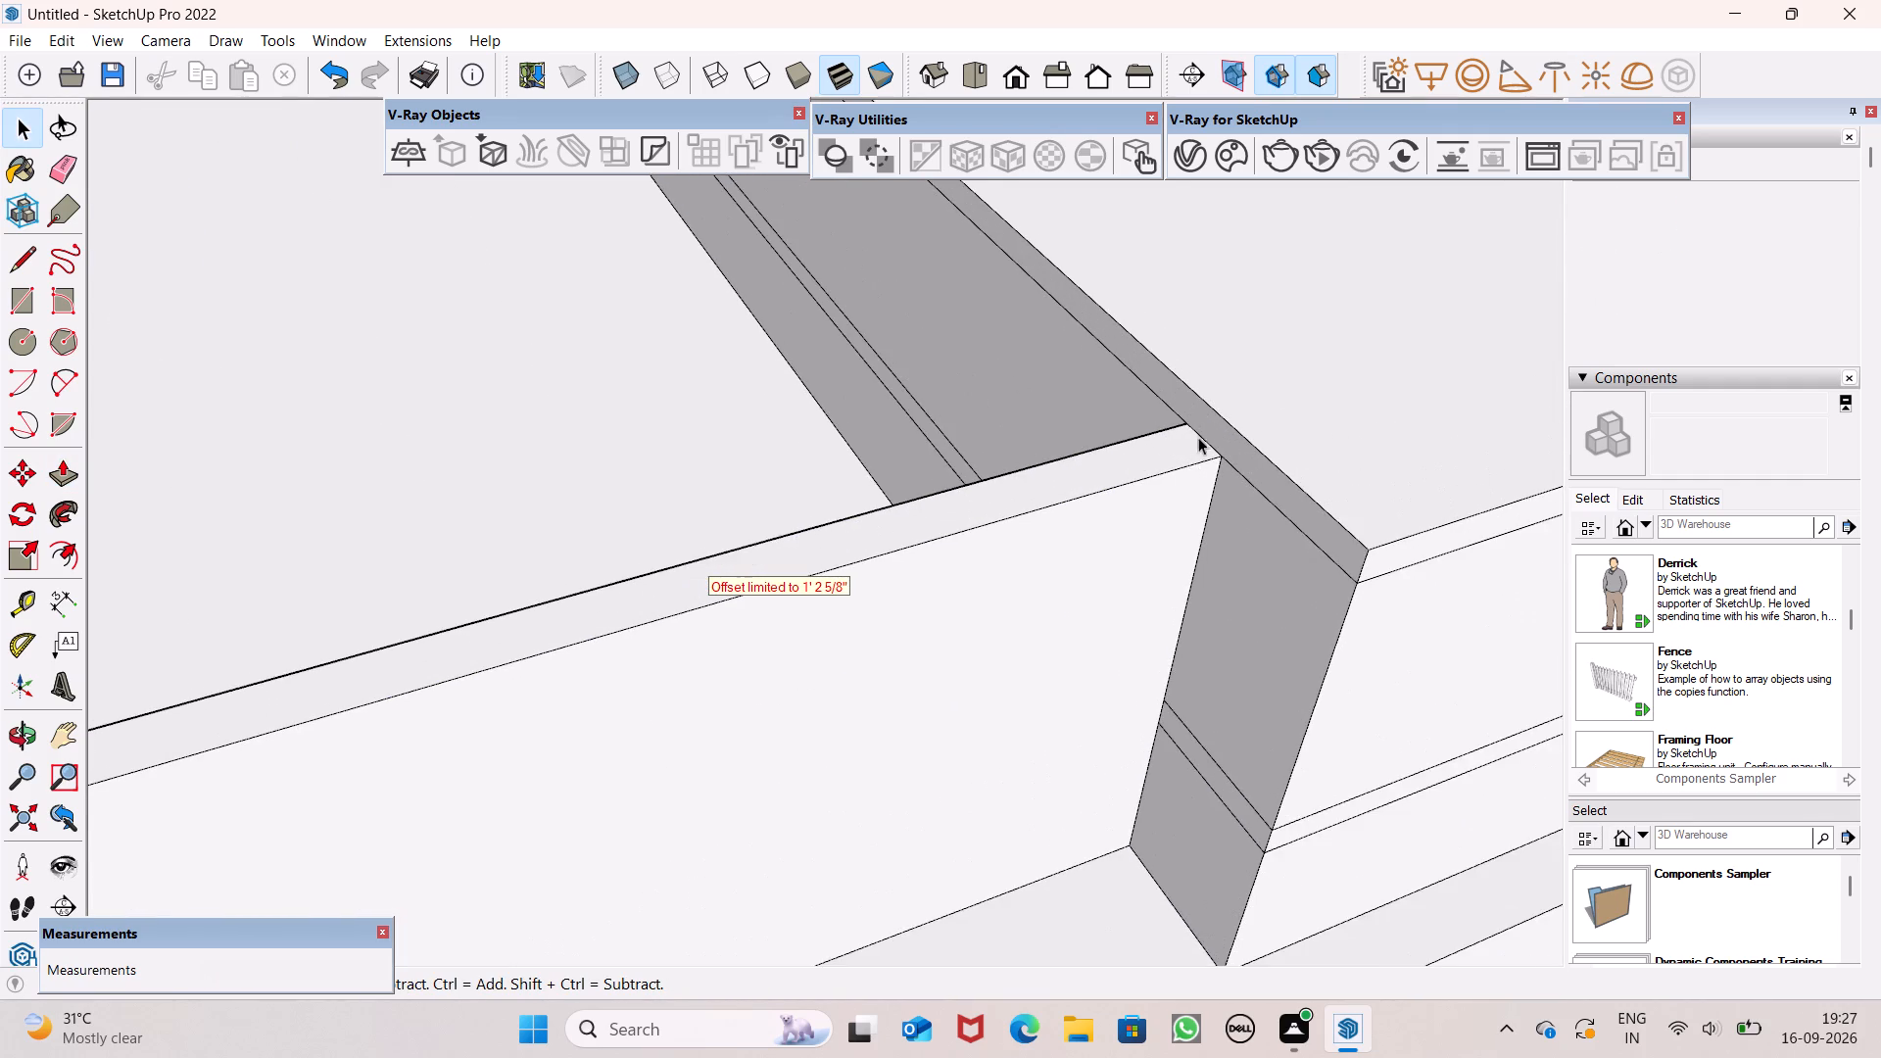
pyautogui.scroll(1, 1202, 427)
pyautogui.moveTo(1203, 425); pyautogui.dragTo(1386, 405, button='middle')
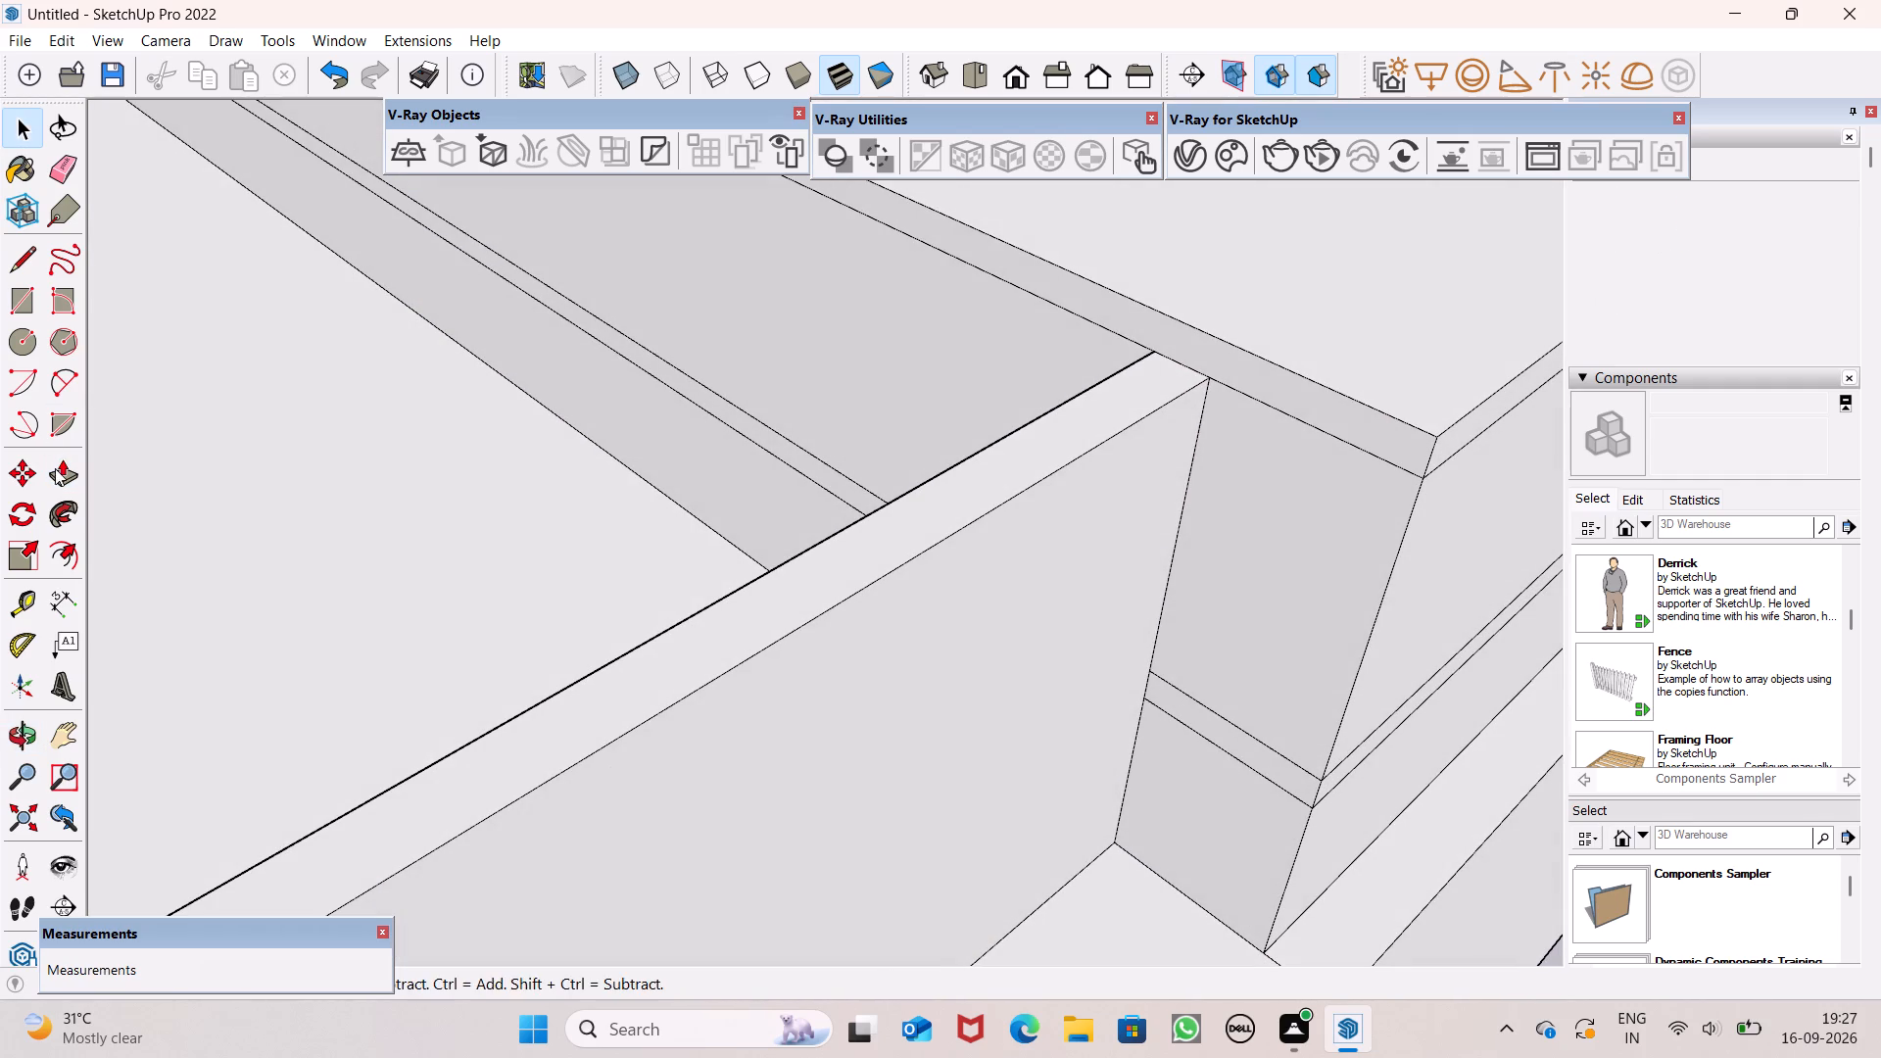
pyautogui.click(35, 258)
pyautogui.scroll(5, 1288, 291)
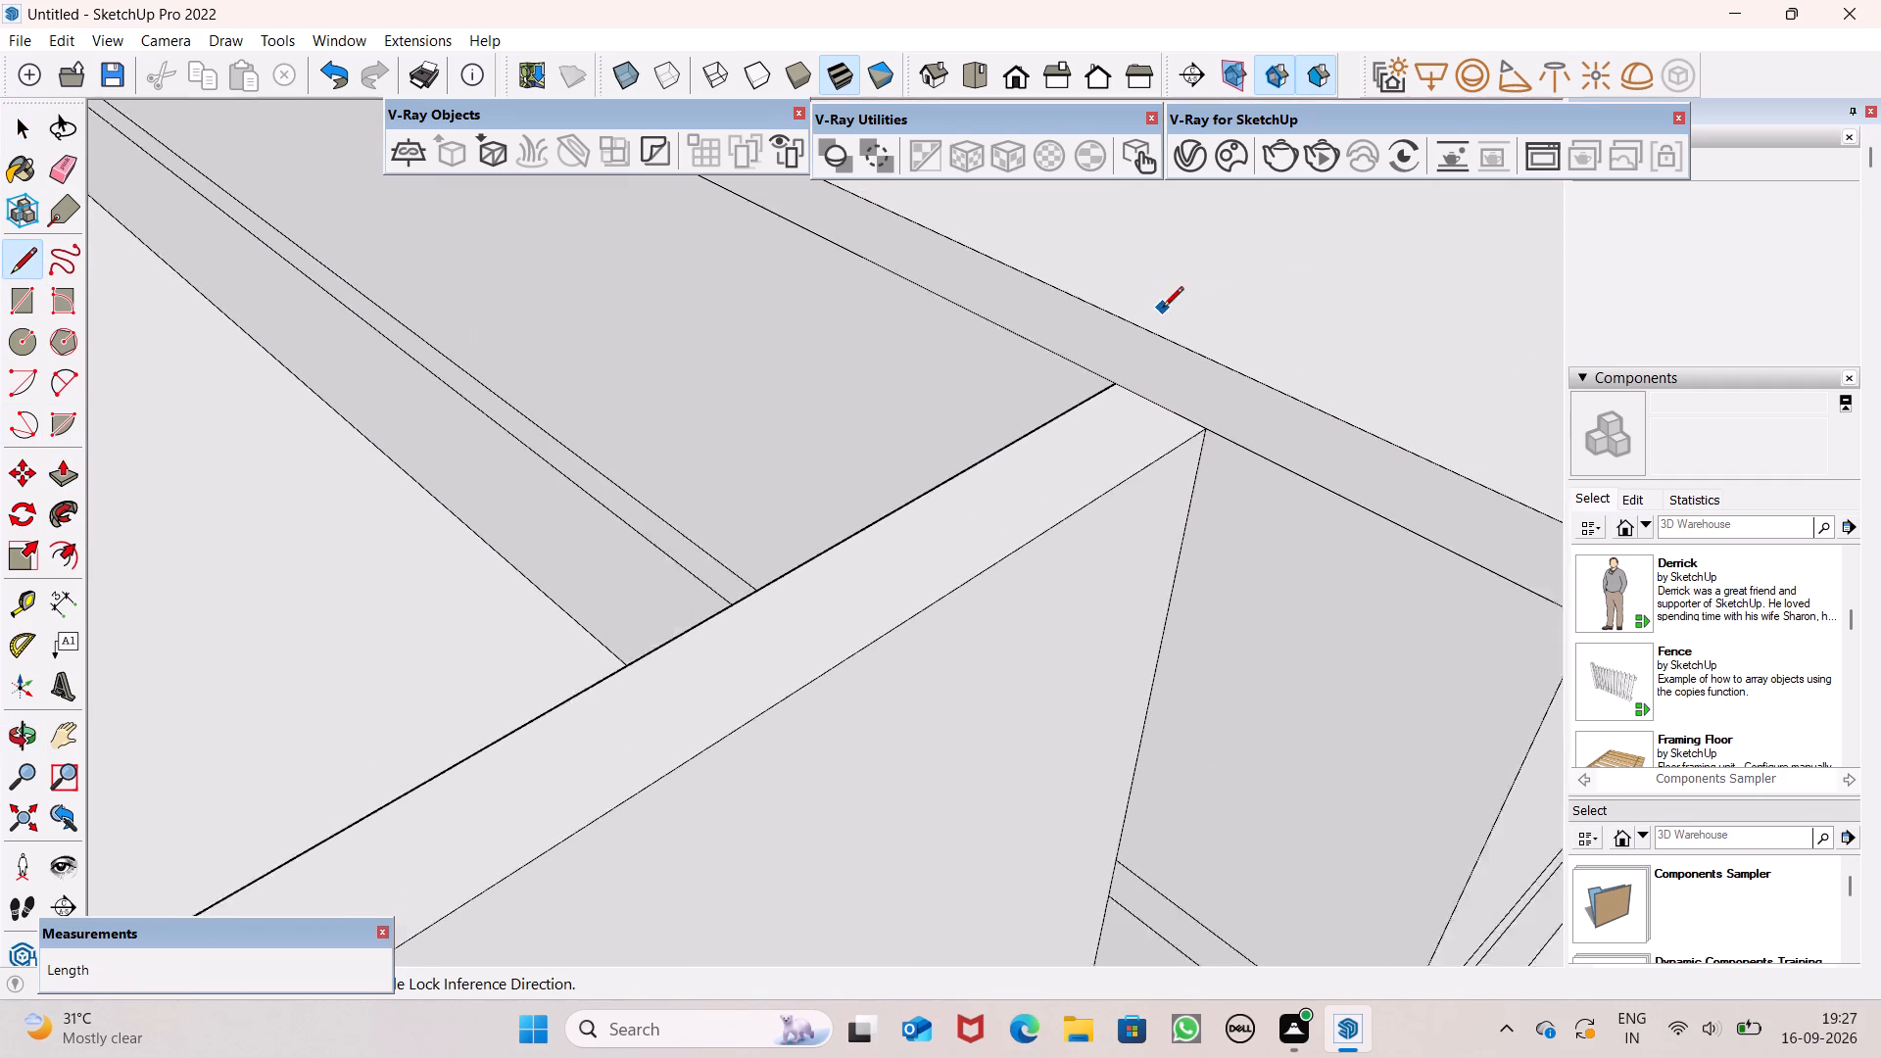
pyautogui.scroll(2, 1163, 309)
pyautogui.scroll(6, 1128, 395)
pyautogui.moveTo(1085, 403); pyautogui.dragTo(1085, 391)
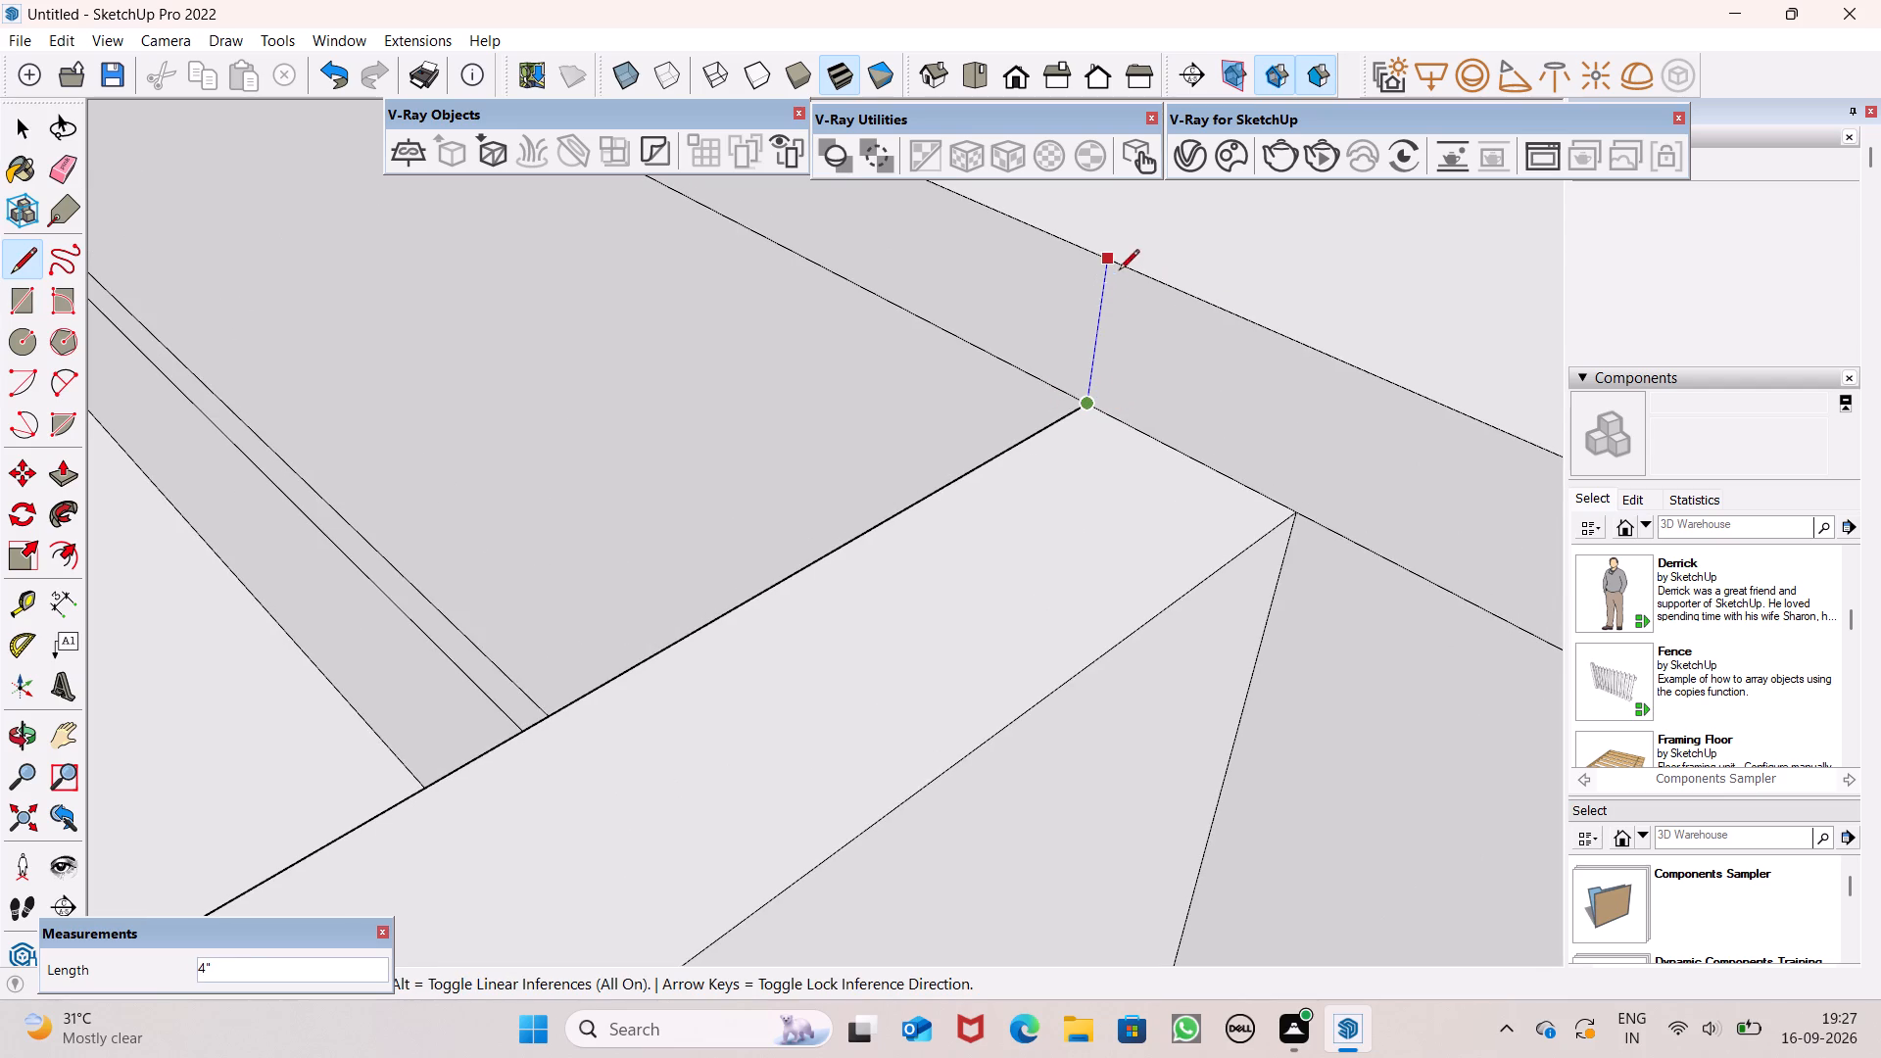
pyautogui.click(1119, 267)
pyautogui.moveTo(1301, 513); pyautogui.dragTo(1310, 472)
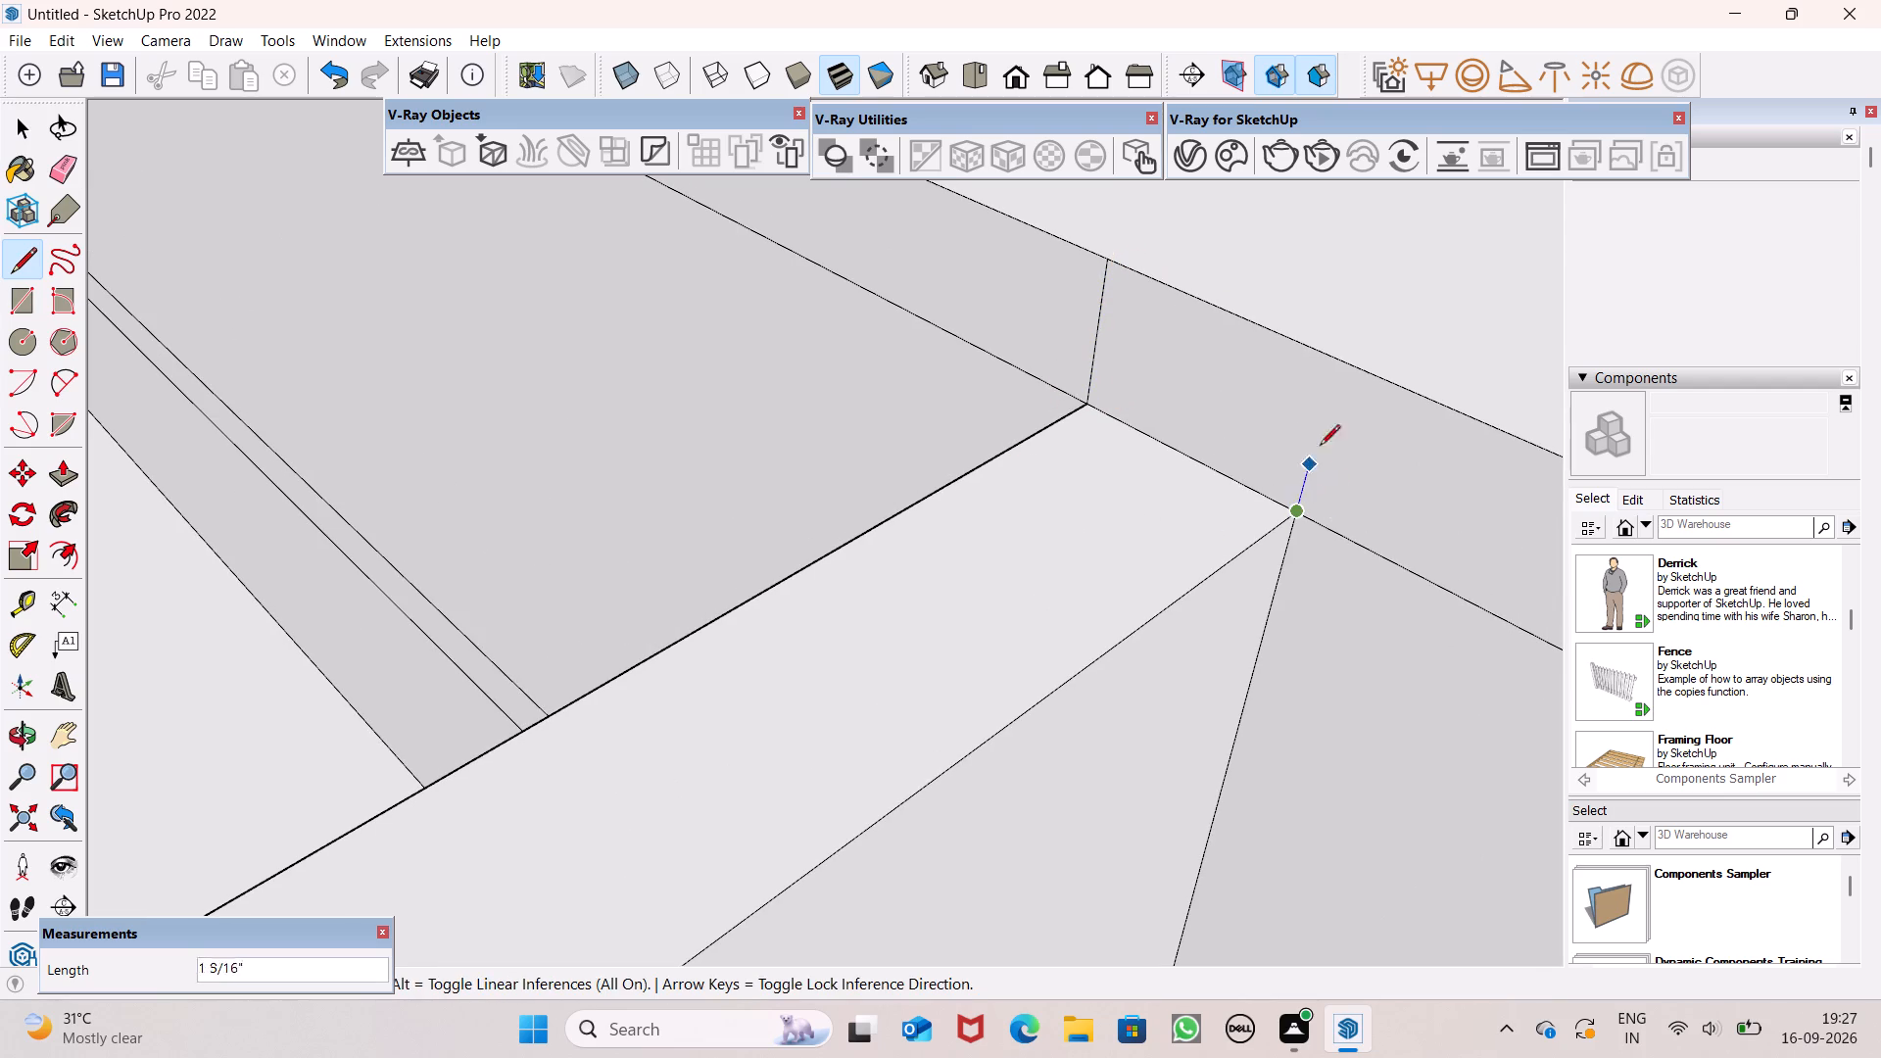
pyautogui.click(1350, 368)
pyautogui.press('space')
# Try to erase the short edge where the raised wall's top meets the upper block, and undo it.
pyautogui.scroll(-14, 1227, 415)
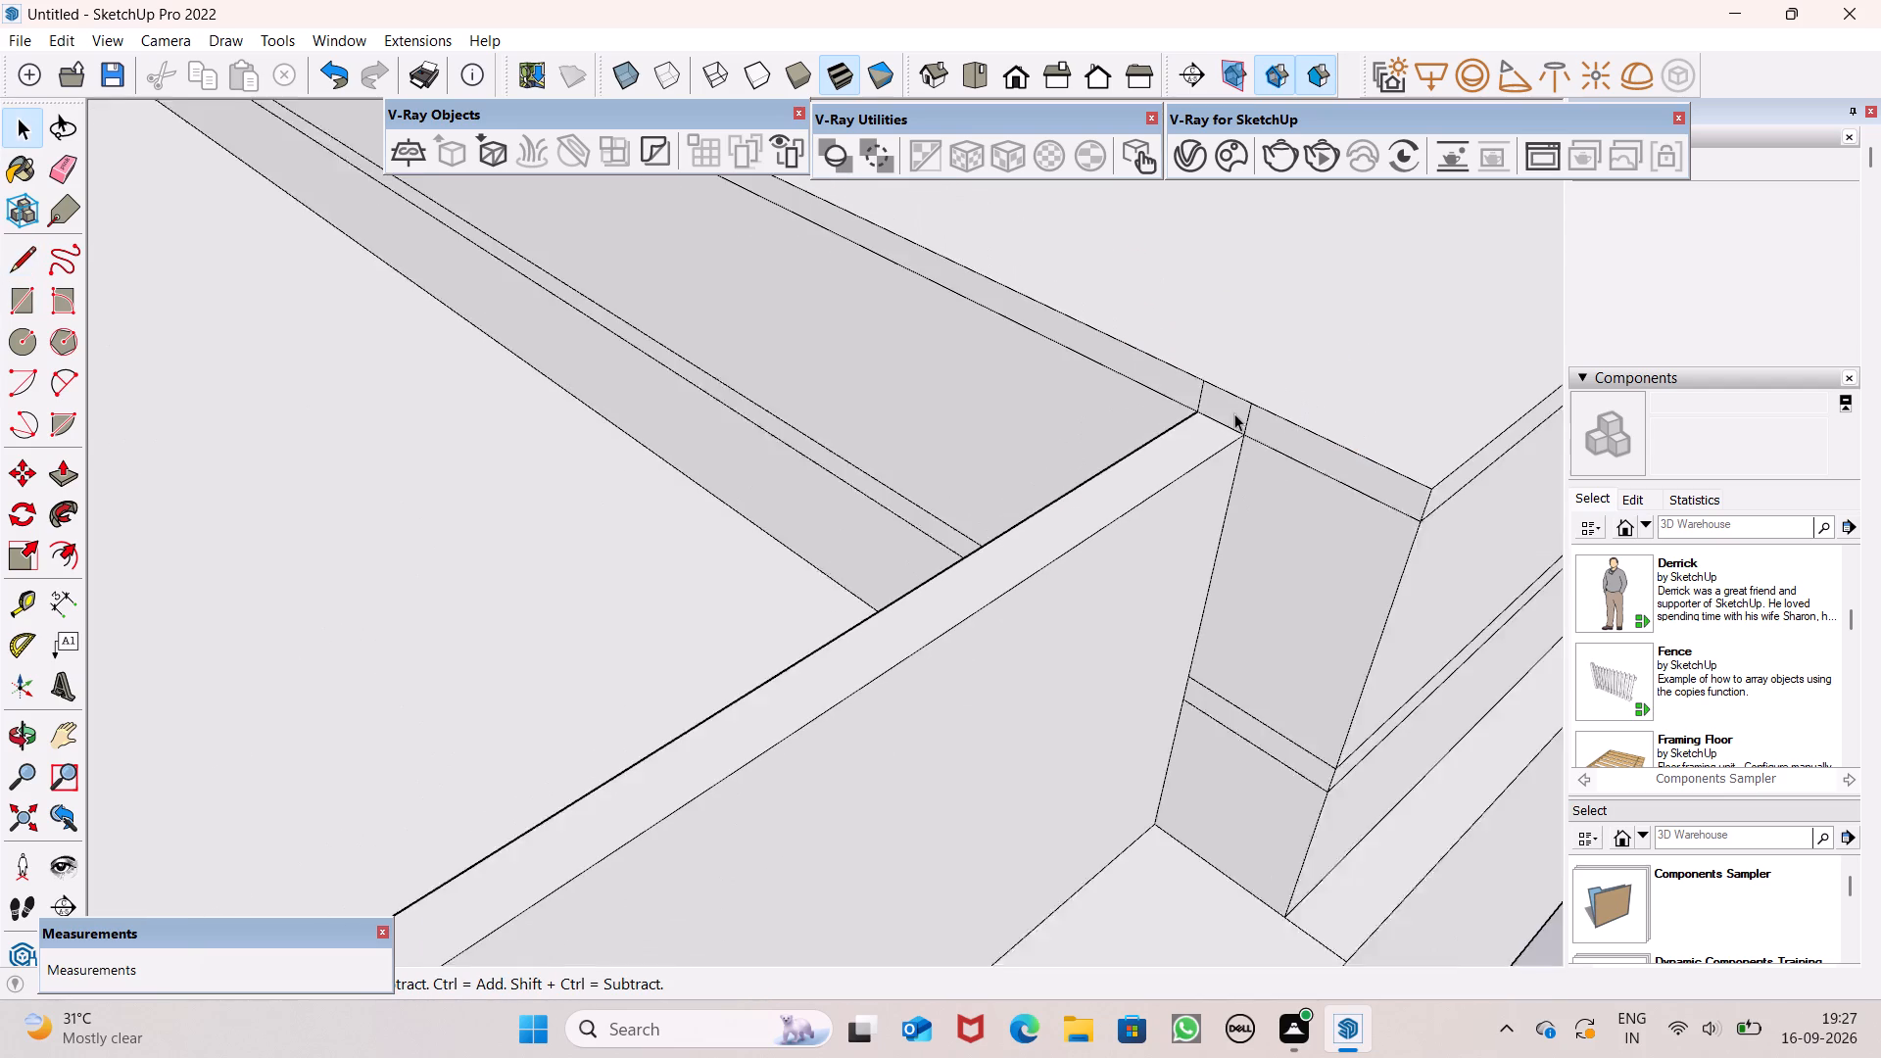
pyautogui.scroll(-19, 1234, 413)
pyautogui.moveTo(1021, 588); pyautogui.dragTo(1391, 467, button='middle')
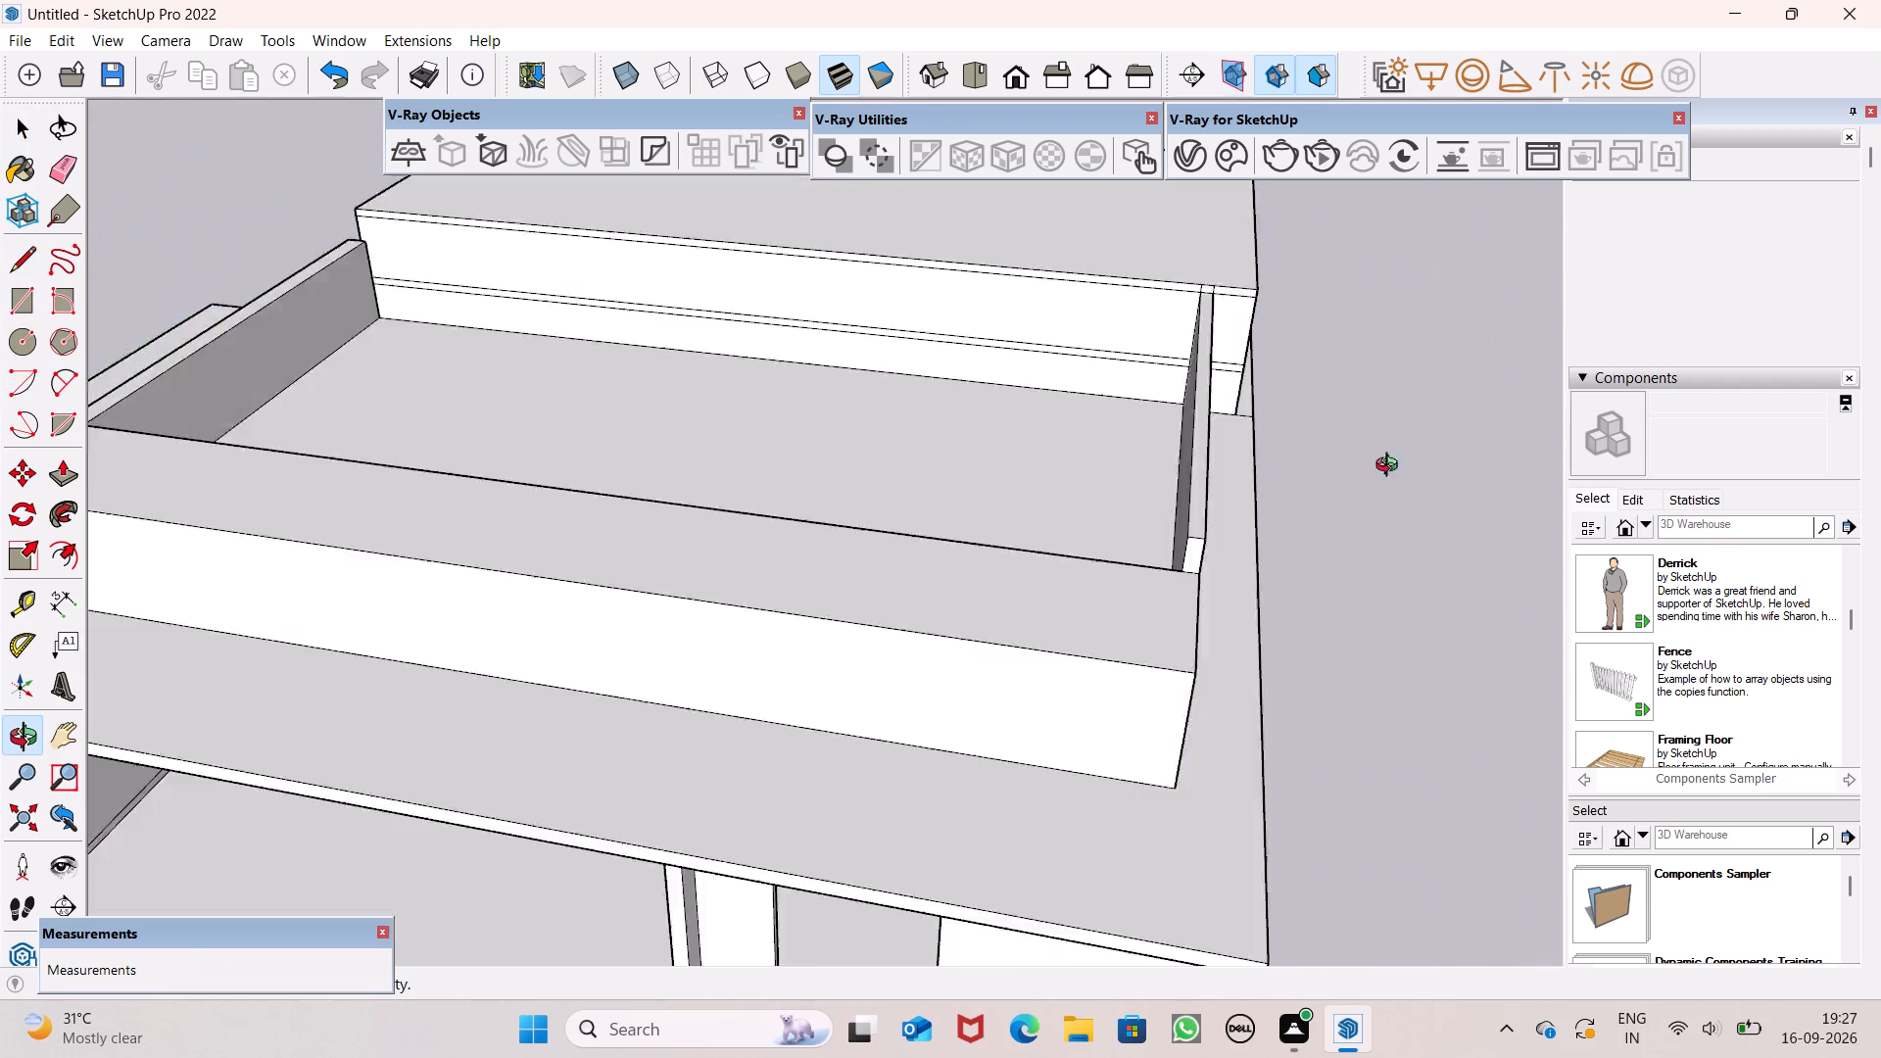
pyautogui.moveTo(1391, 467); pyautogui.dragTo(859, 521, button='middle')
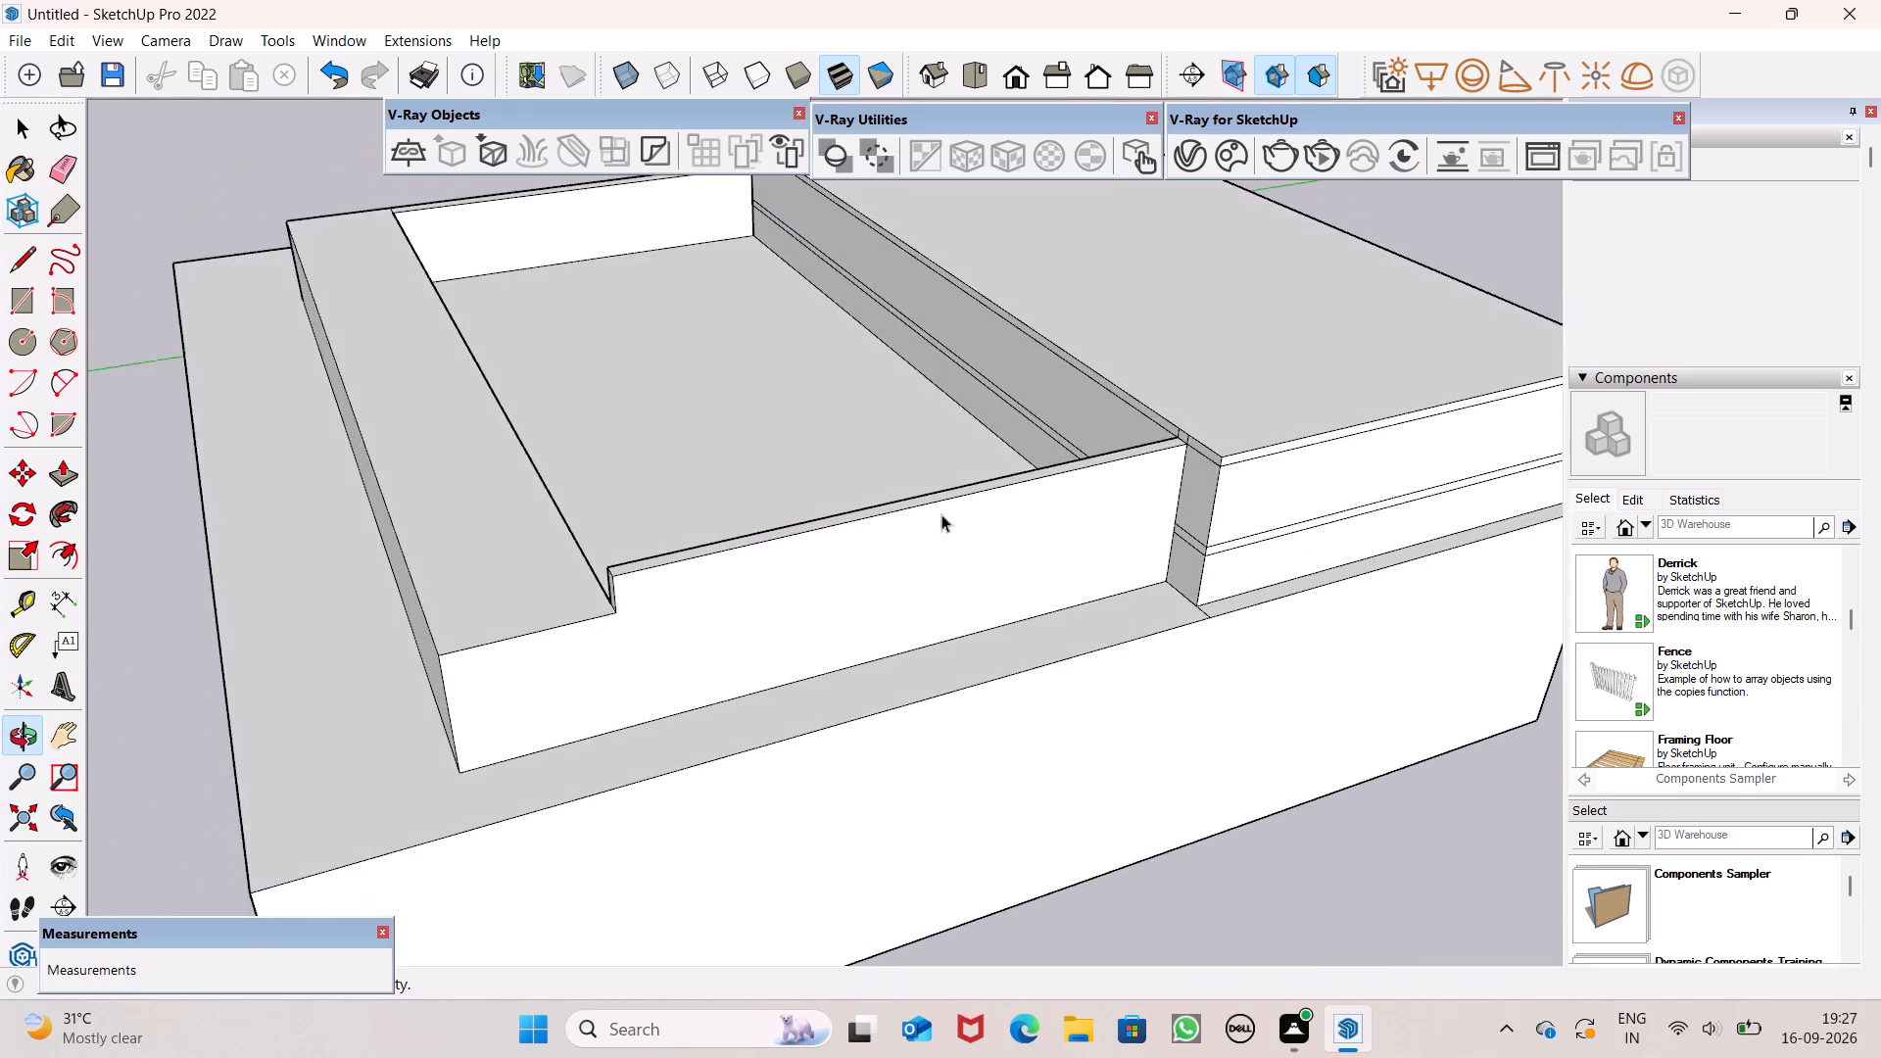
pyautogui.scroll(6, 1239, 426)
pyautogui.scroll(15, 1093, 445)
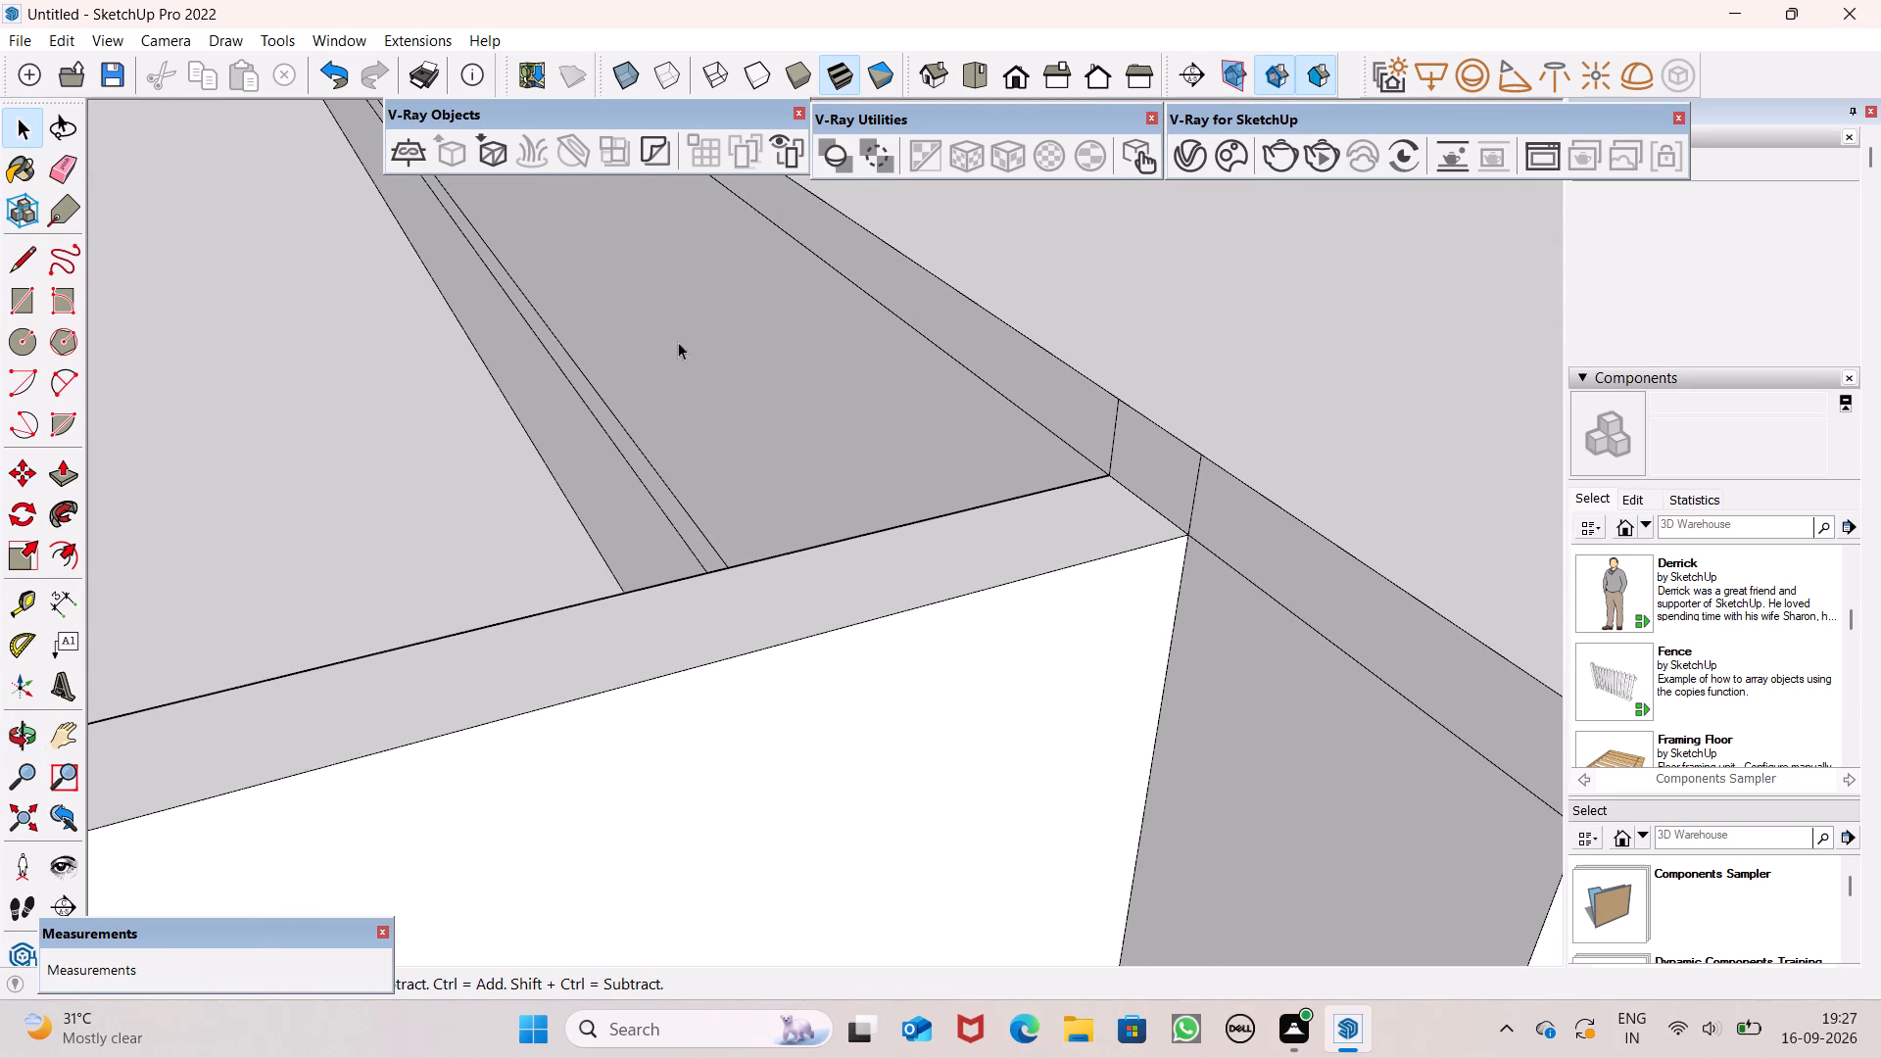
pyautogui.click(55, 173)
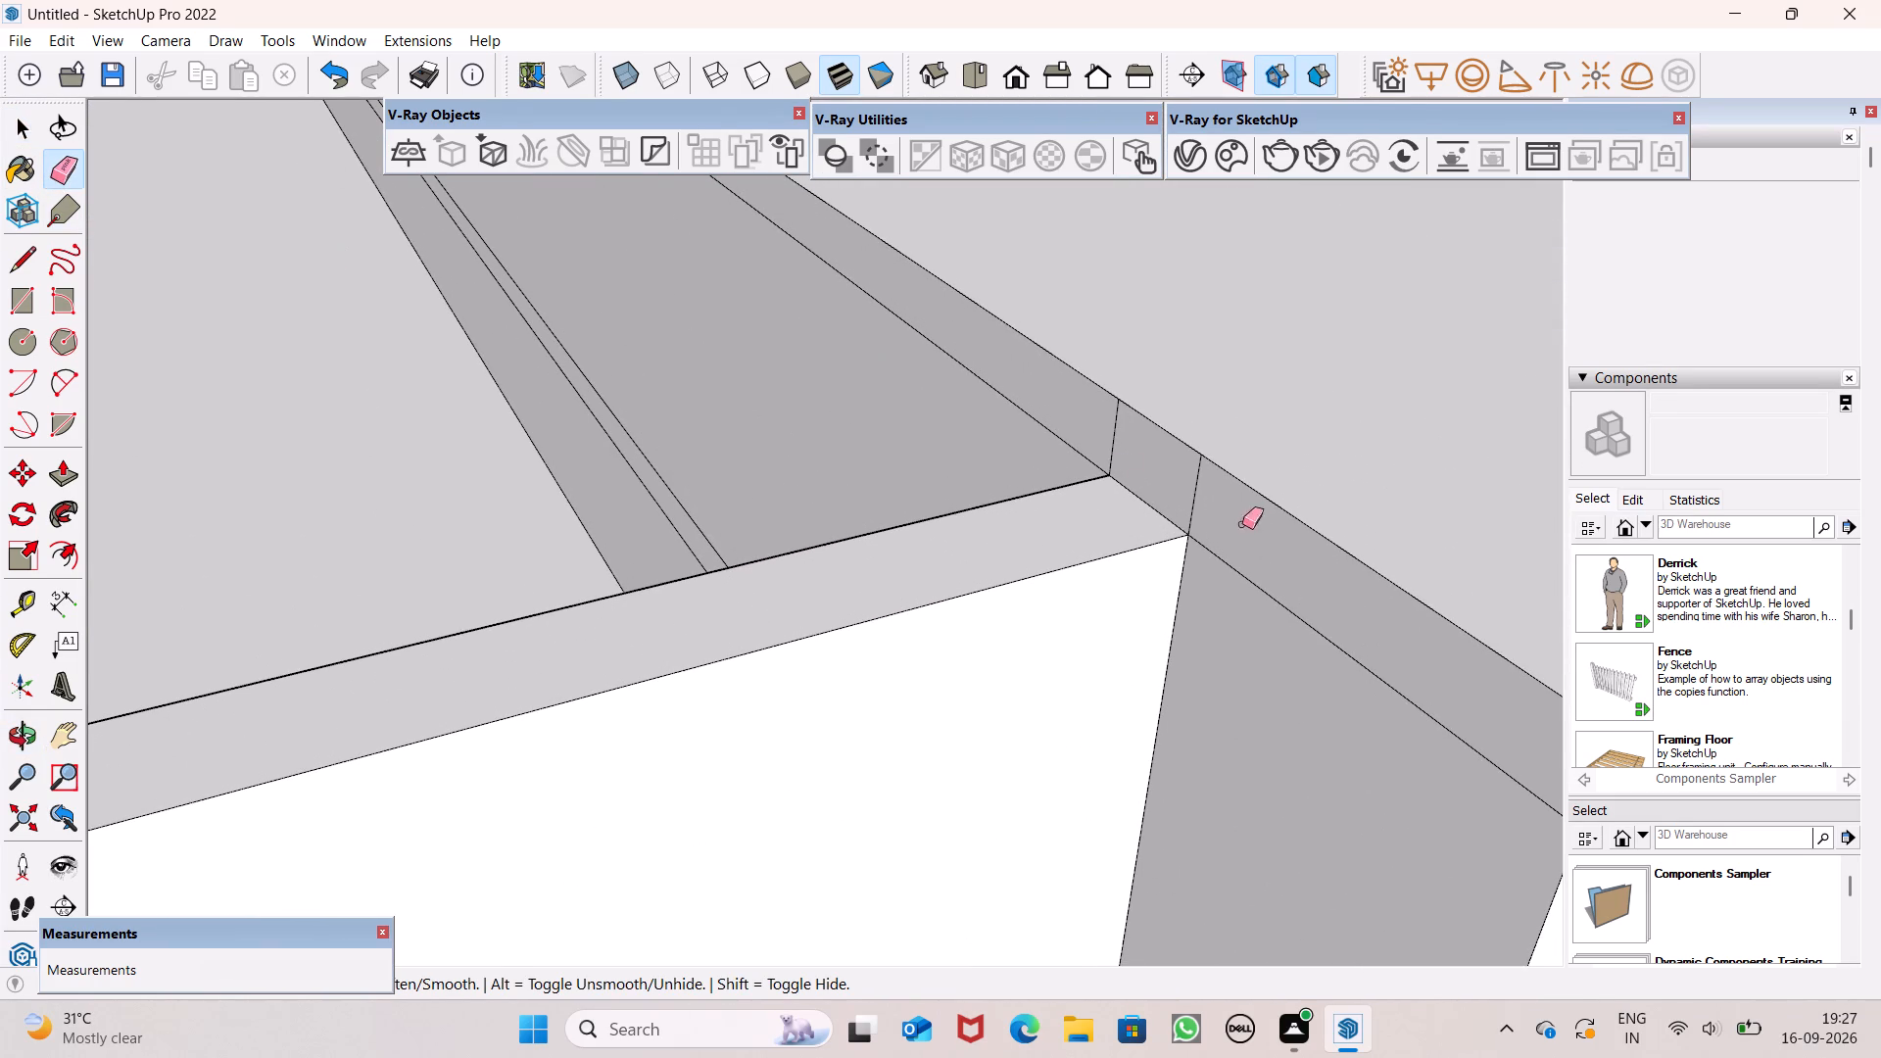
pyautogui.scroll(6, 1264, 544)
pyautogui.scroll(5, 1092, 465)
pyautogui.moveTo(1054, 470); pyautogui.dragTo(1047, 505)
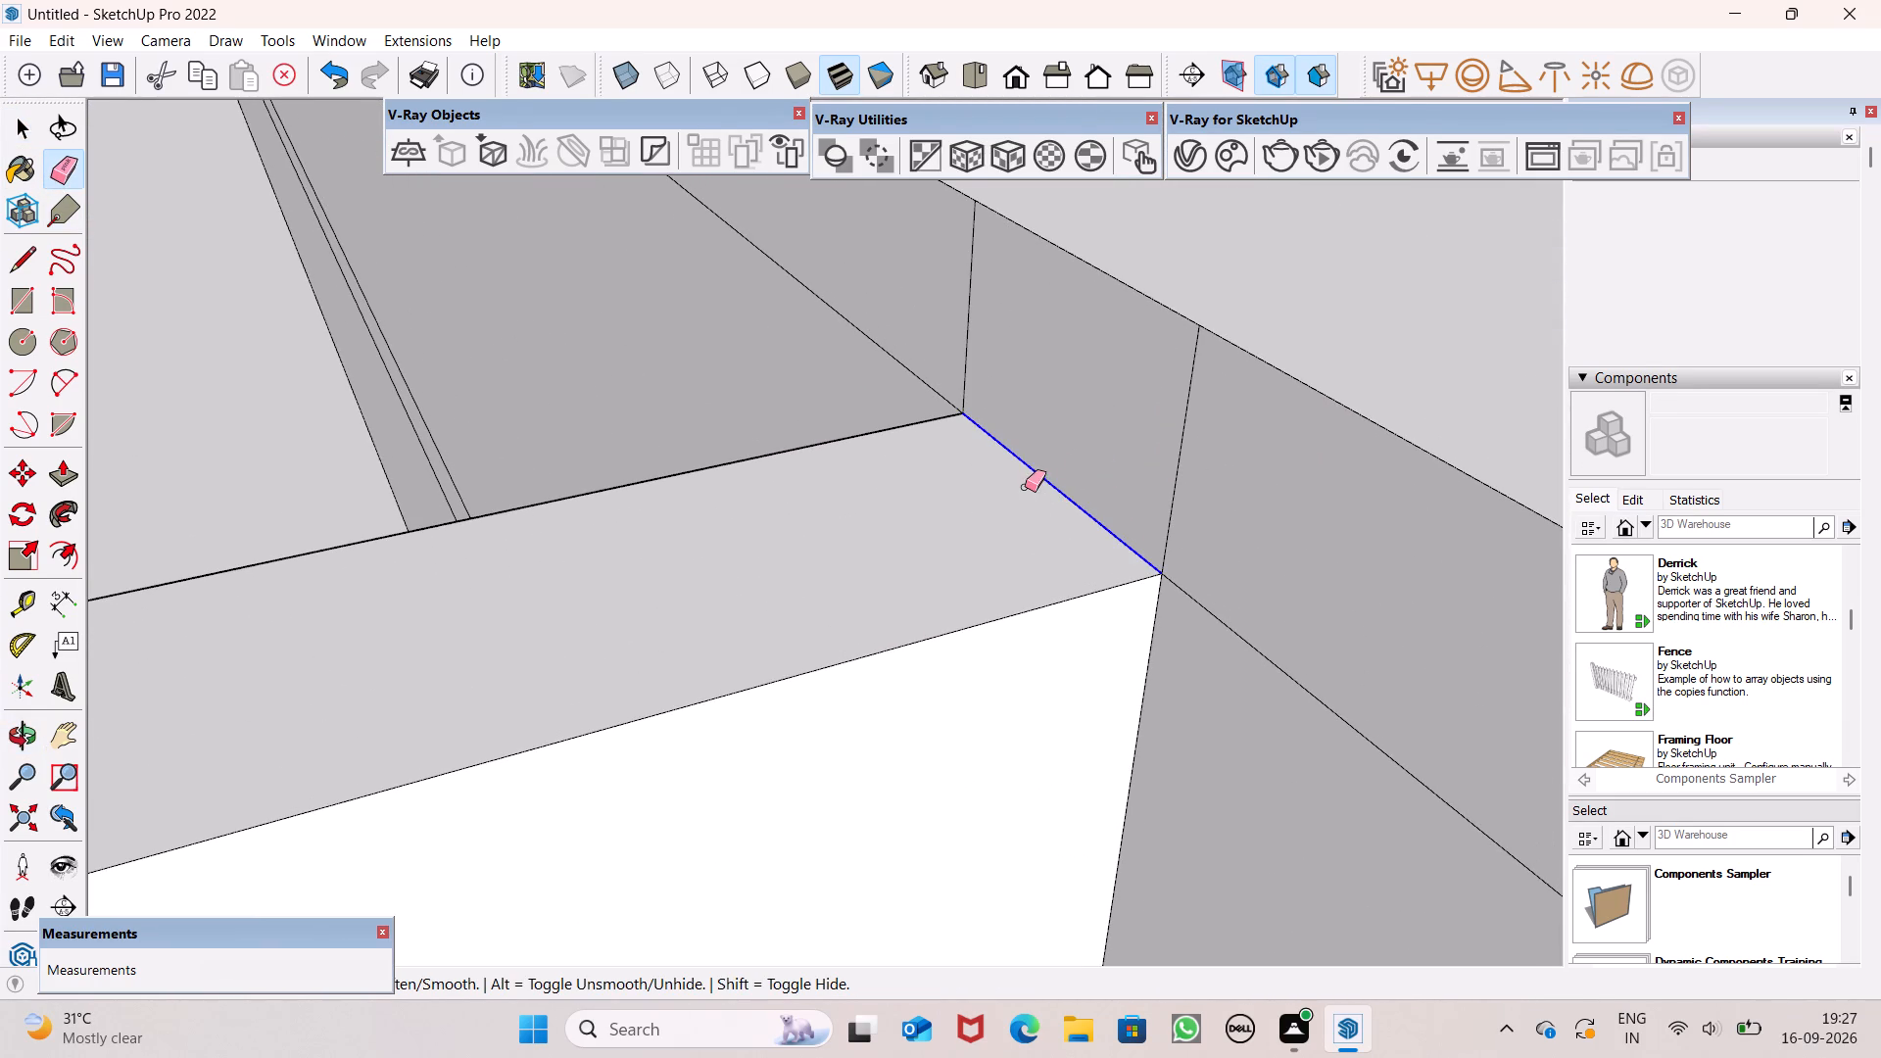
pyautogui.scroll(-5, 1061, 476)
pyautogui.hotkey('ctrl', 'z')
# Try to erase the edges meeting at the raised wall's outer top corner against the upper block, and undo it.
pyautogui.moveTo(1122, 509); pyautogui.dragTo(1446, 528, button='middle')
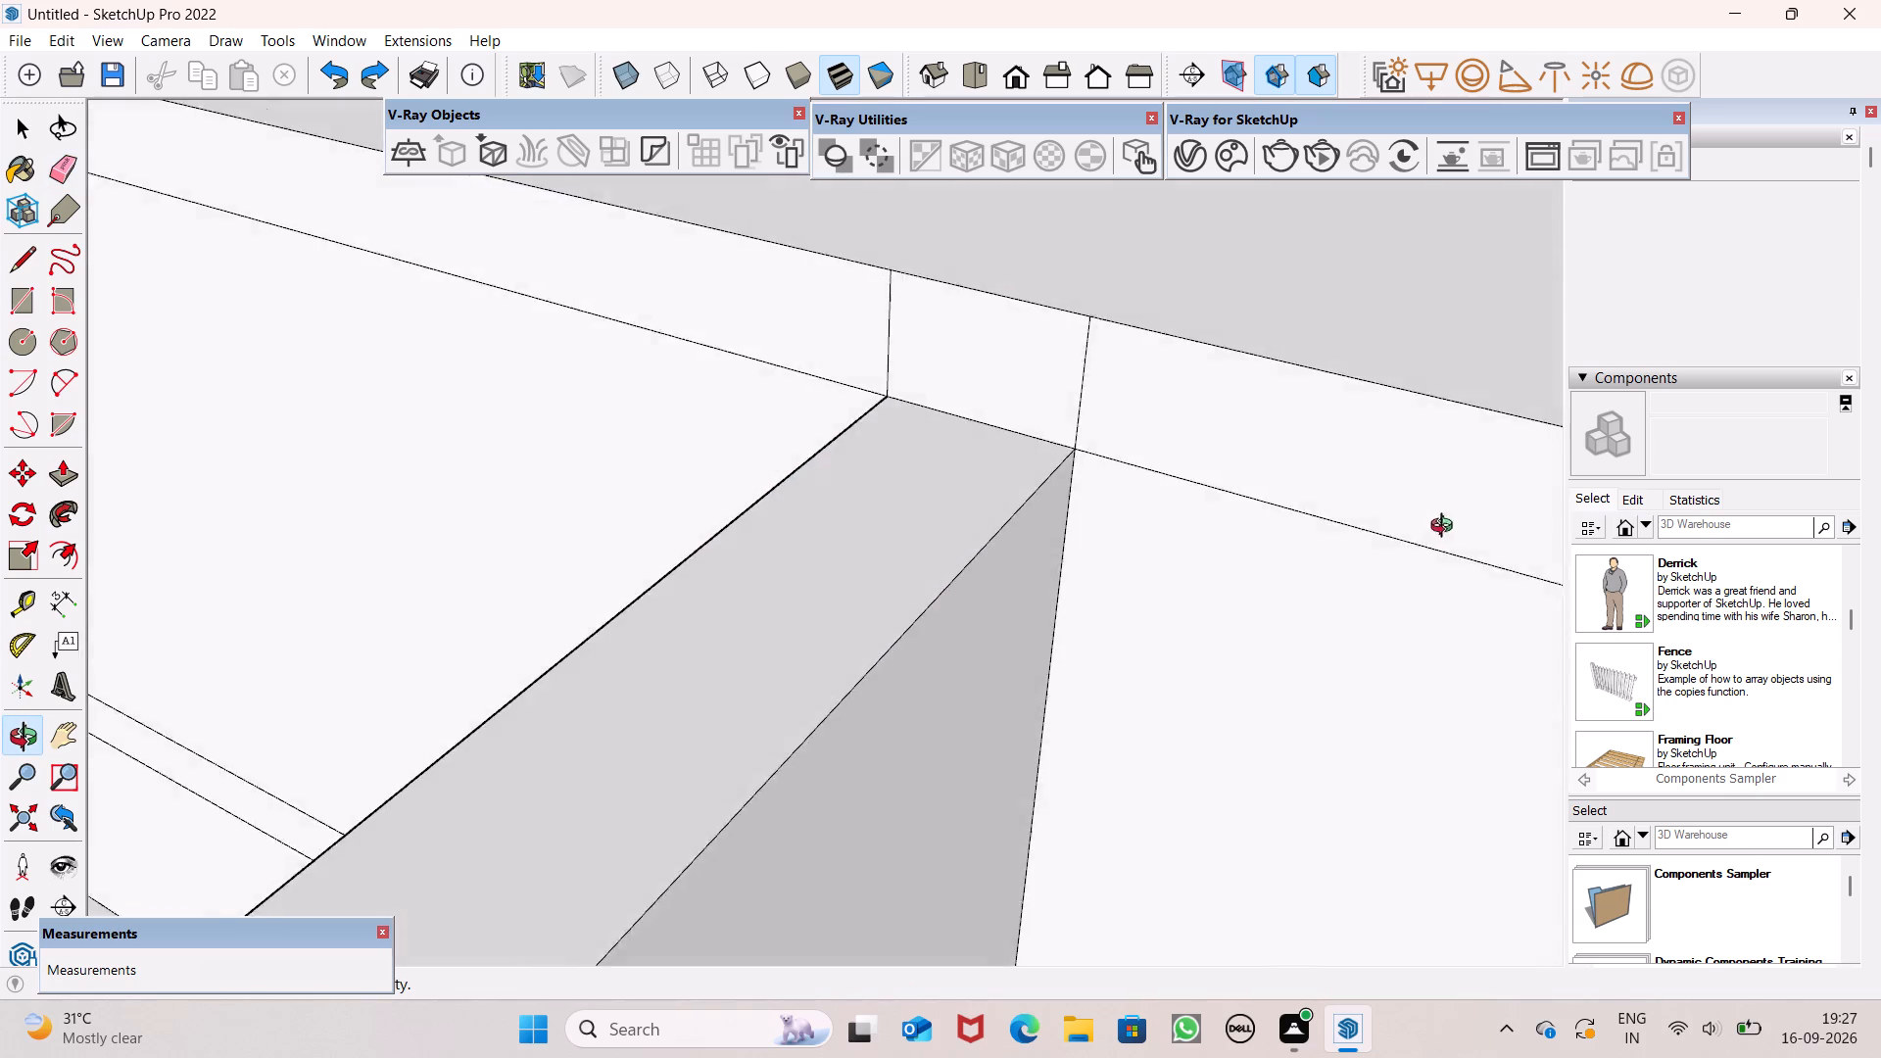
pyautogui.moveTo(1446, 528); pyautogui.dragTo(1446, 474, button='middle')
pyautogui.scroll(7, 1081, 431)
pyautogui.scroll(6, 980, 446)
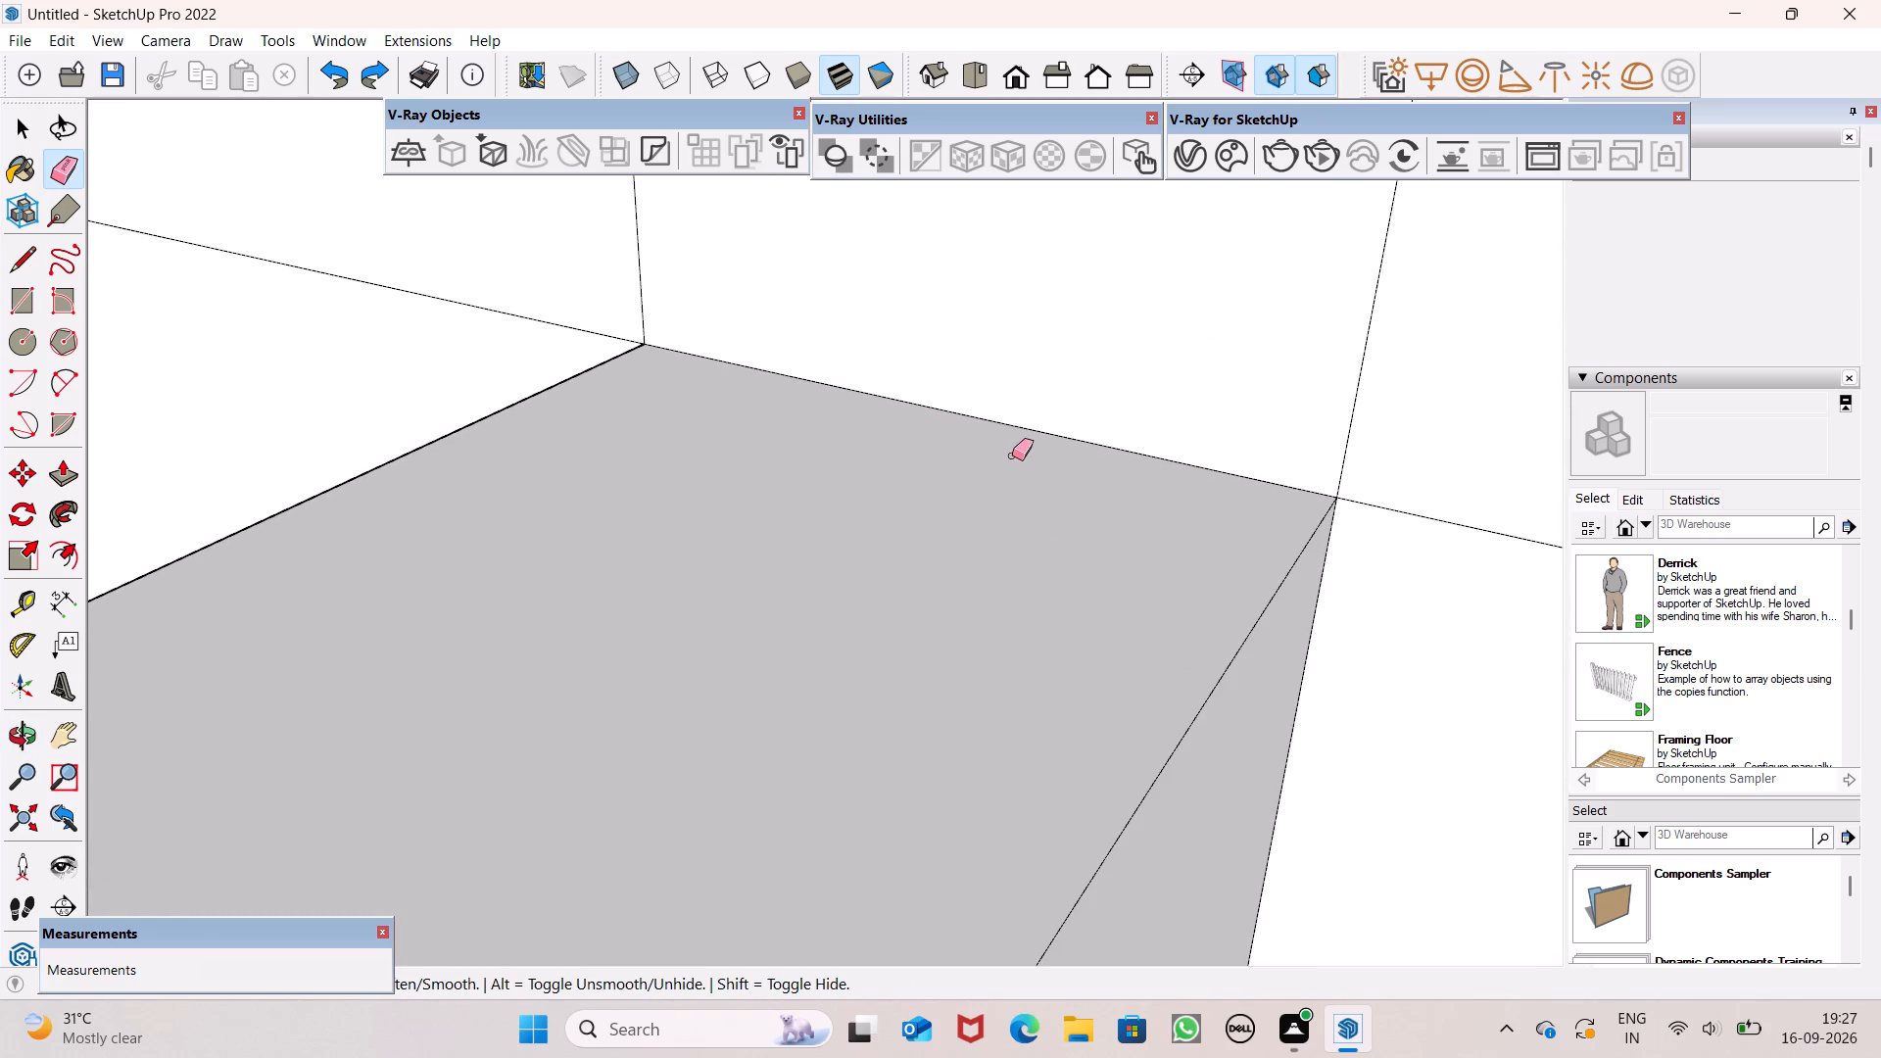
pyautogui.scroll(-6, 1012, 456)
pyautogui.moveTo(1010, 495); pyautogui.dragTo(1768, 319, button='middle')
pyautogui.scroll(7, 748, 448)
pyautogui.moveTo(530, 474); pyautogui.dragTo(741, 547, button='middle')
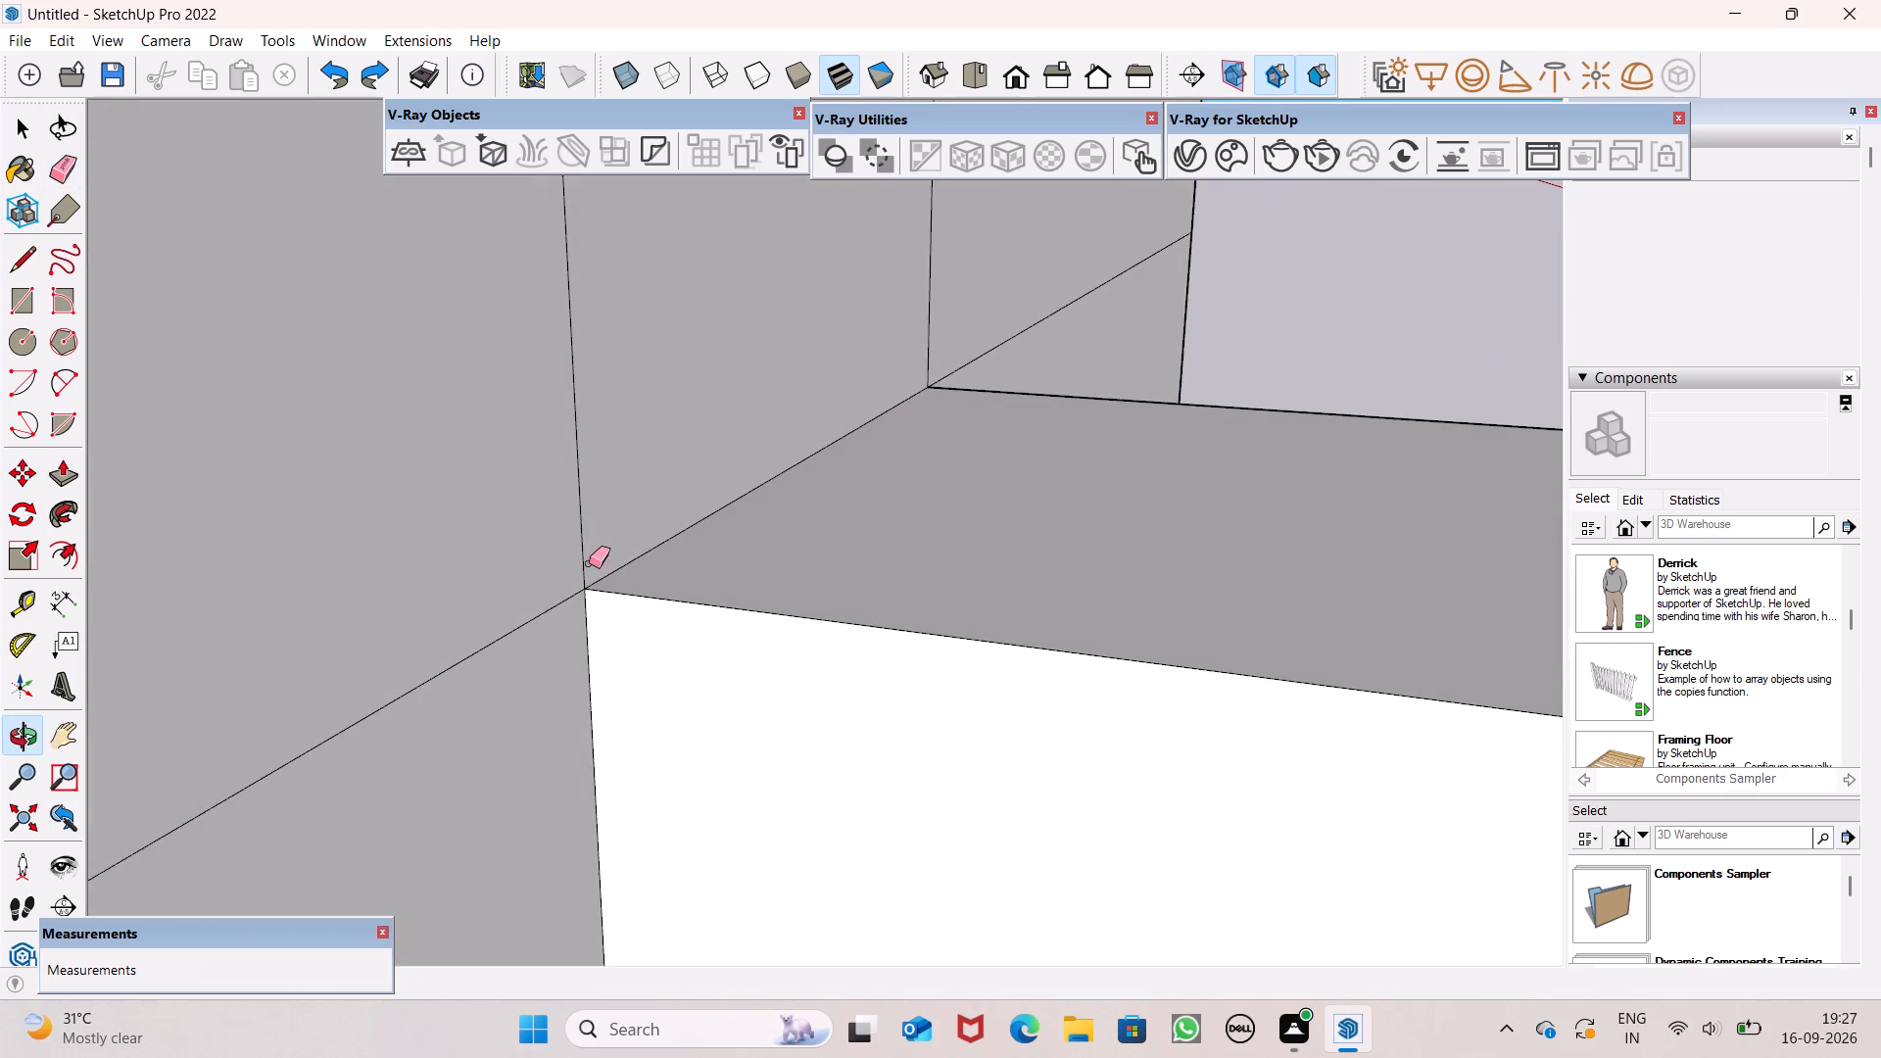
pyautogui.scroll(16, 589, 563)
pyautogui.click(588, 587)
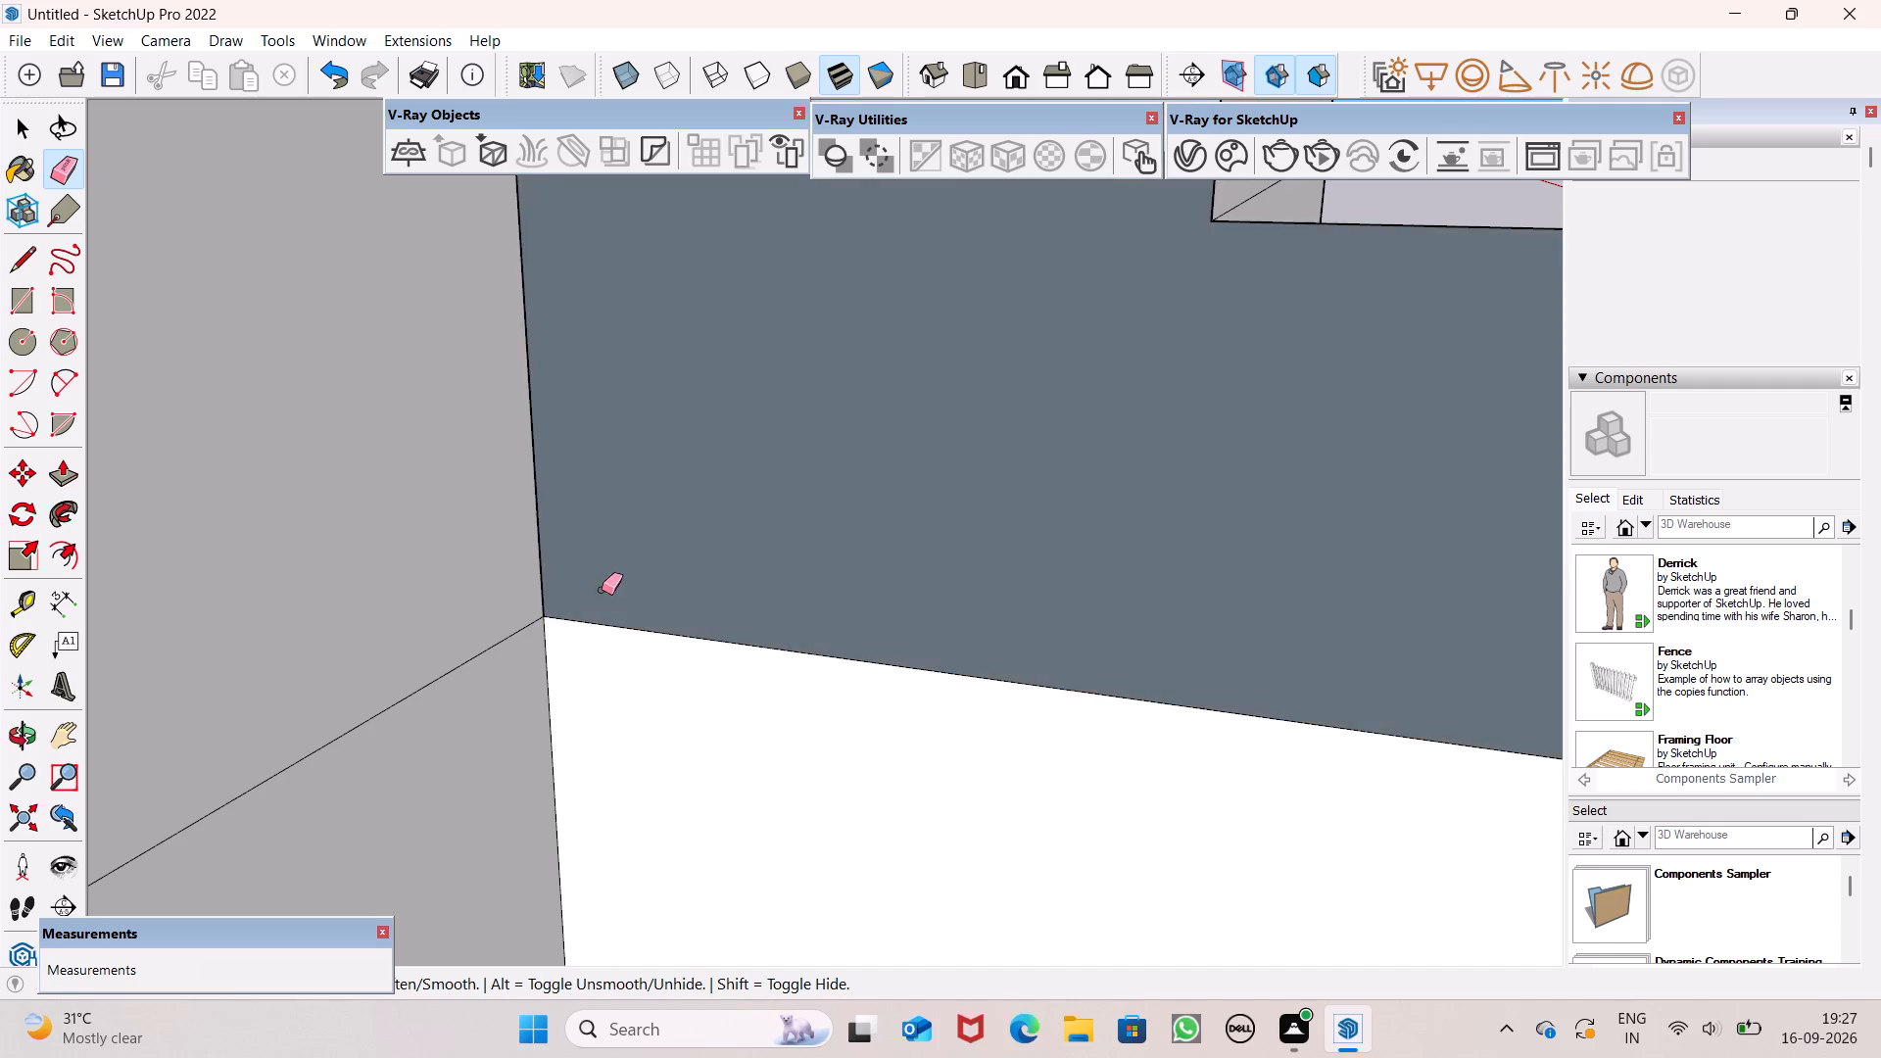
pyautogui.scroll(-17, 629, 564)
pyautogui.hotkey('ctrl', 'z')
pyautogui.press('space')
# Erase the long horizontal line just below the top edge on the upper block's face between the two side walls.
pyautogui.scroll(-3, 676, 513)
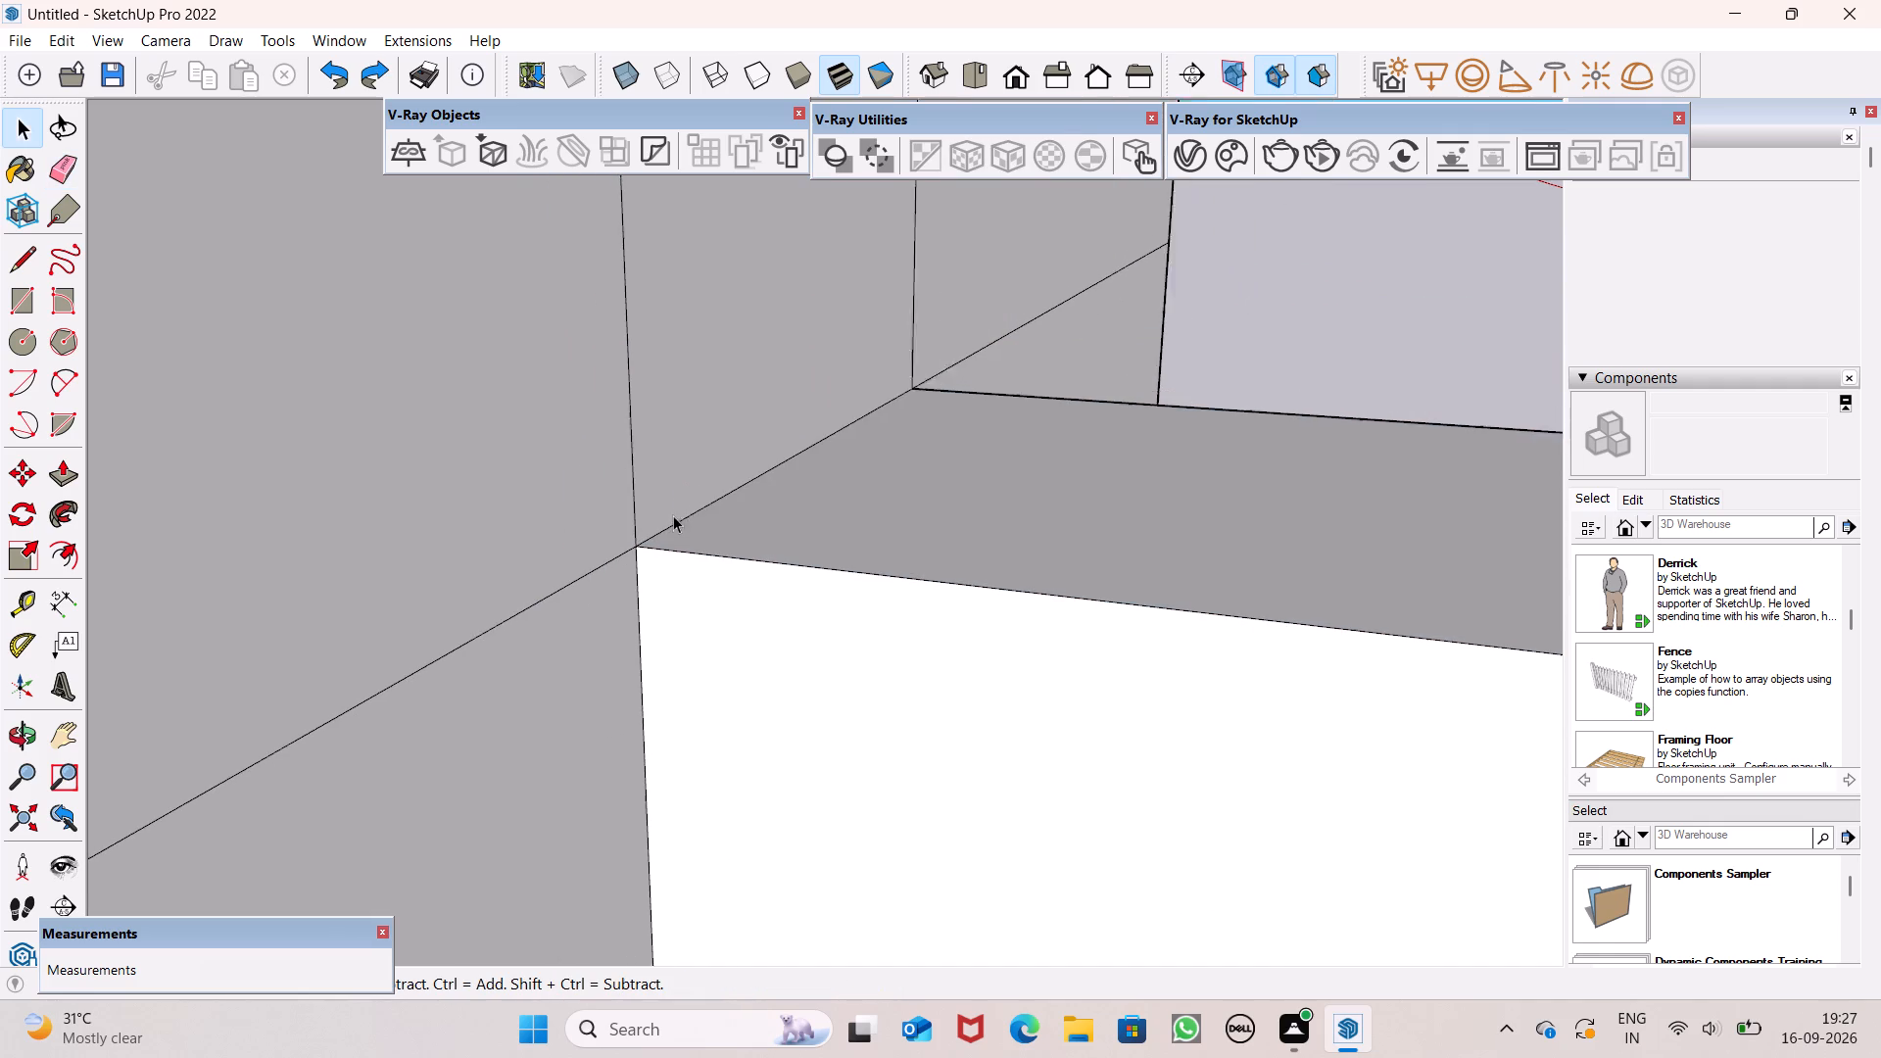
pyautogui.scroll(-20, 673, 515)
pyautogui.scroll(-9, 673, 515)
pyautogui.press('space')
pyautogui.scroll(1, 830, 542)
pyautogui.middleClick(830, 542)
pyautogui.scroll(-1, 839, 545)
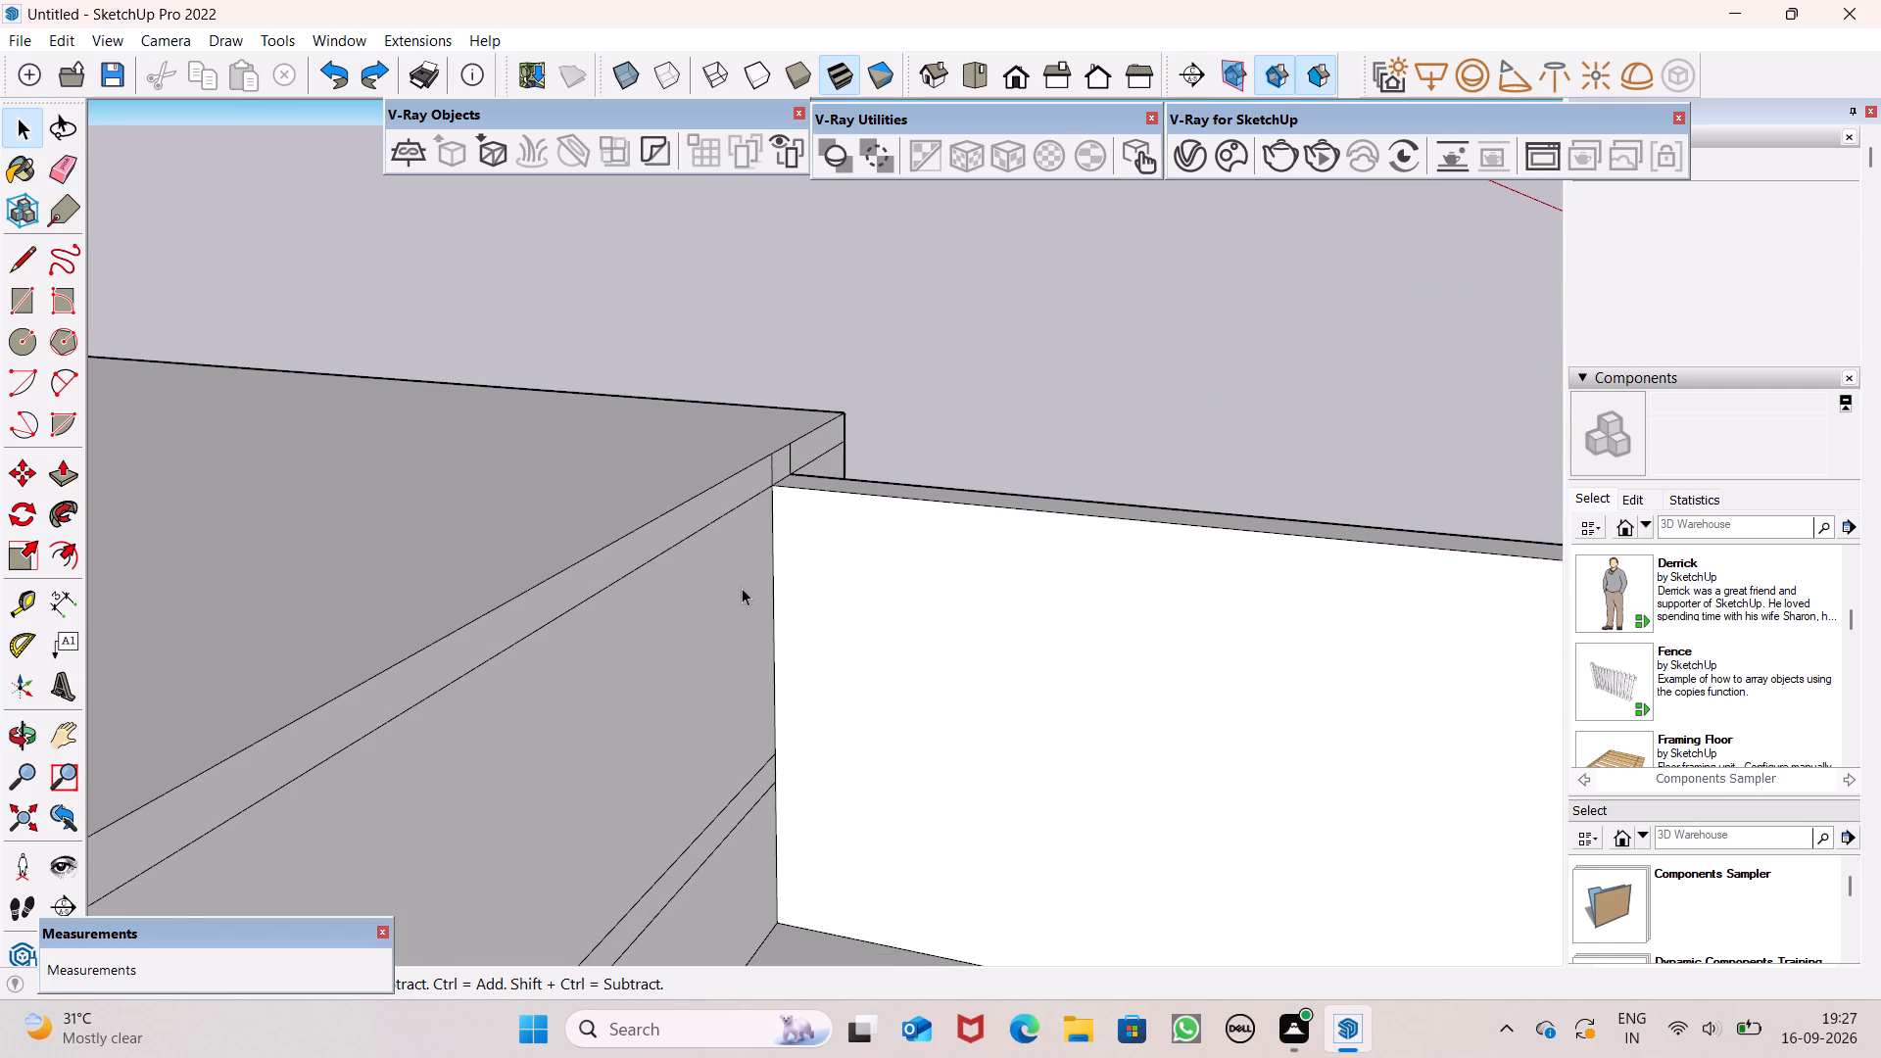
pyautogui.scroll(-20, 737, 570)
pyautogui.scroll(-4, 737, 570)
pyautogui.moveTo(886, 590); pyautogui.dragTo(373, 616, button='middle')
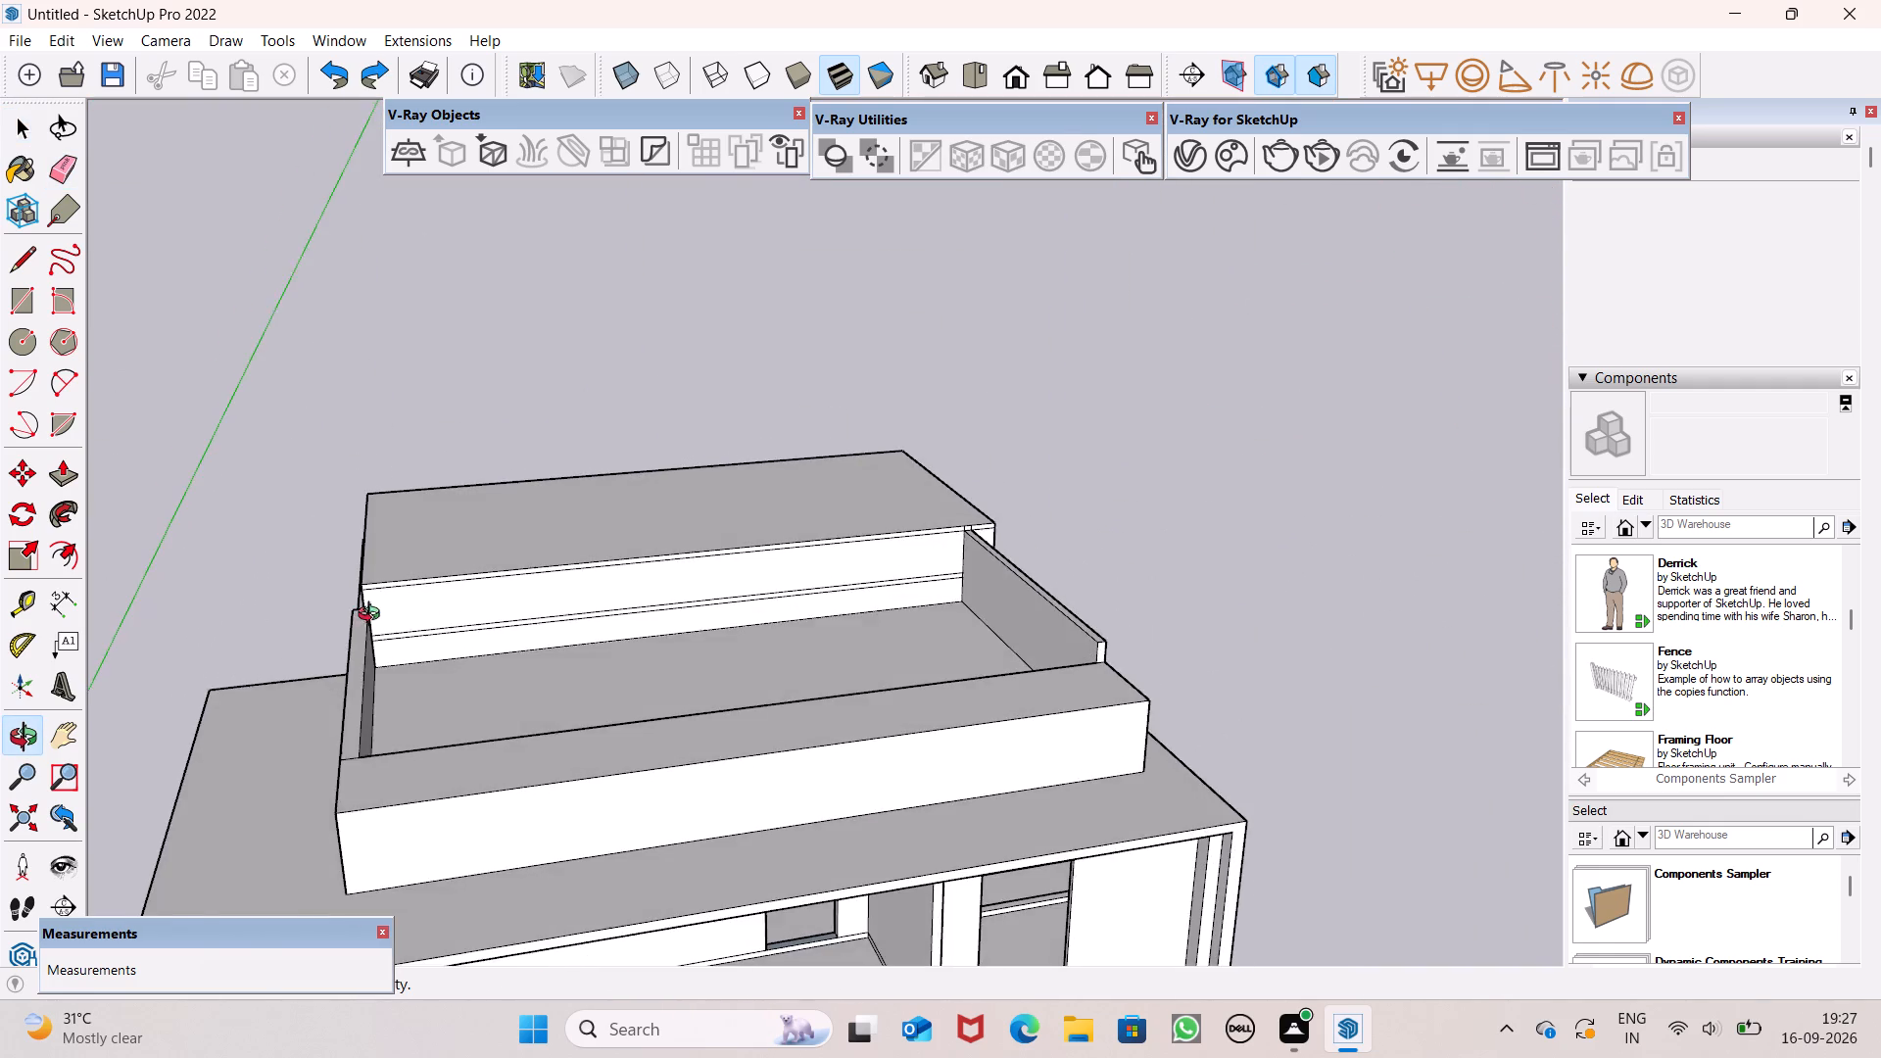
pyautogui.moveTo(373, 616); pyautogui.dragTo(372, 616, button='middle')
pyautogui.scroll(7, 691, 574)
pyautogui.scroll(-5, 513, 570)
pyautogui.moveTo(500, 581); pyautogui.dragTo(492, 532, button='middle')
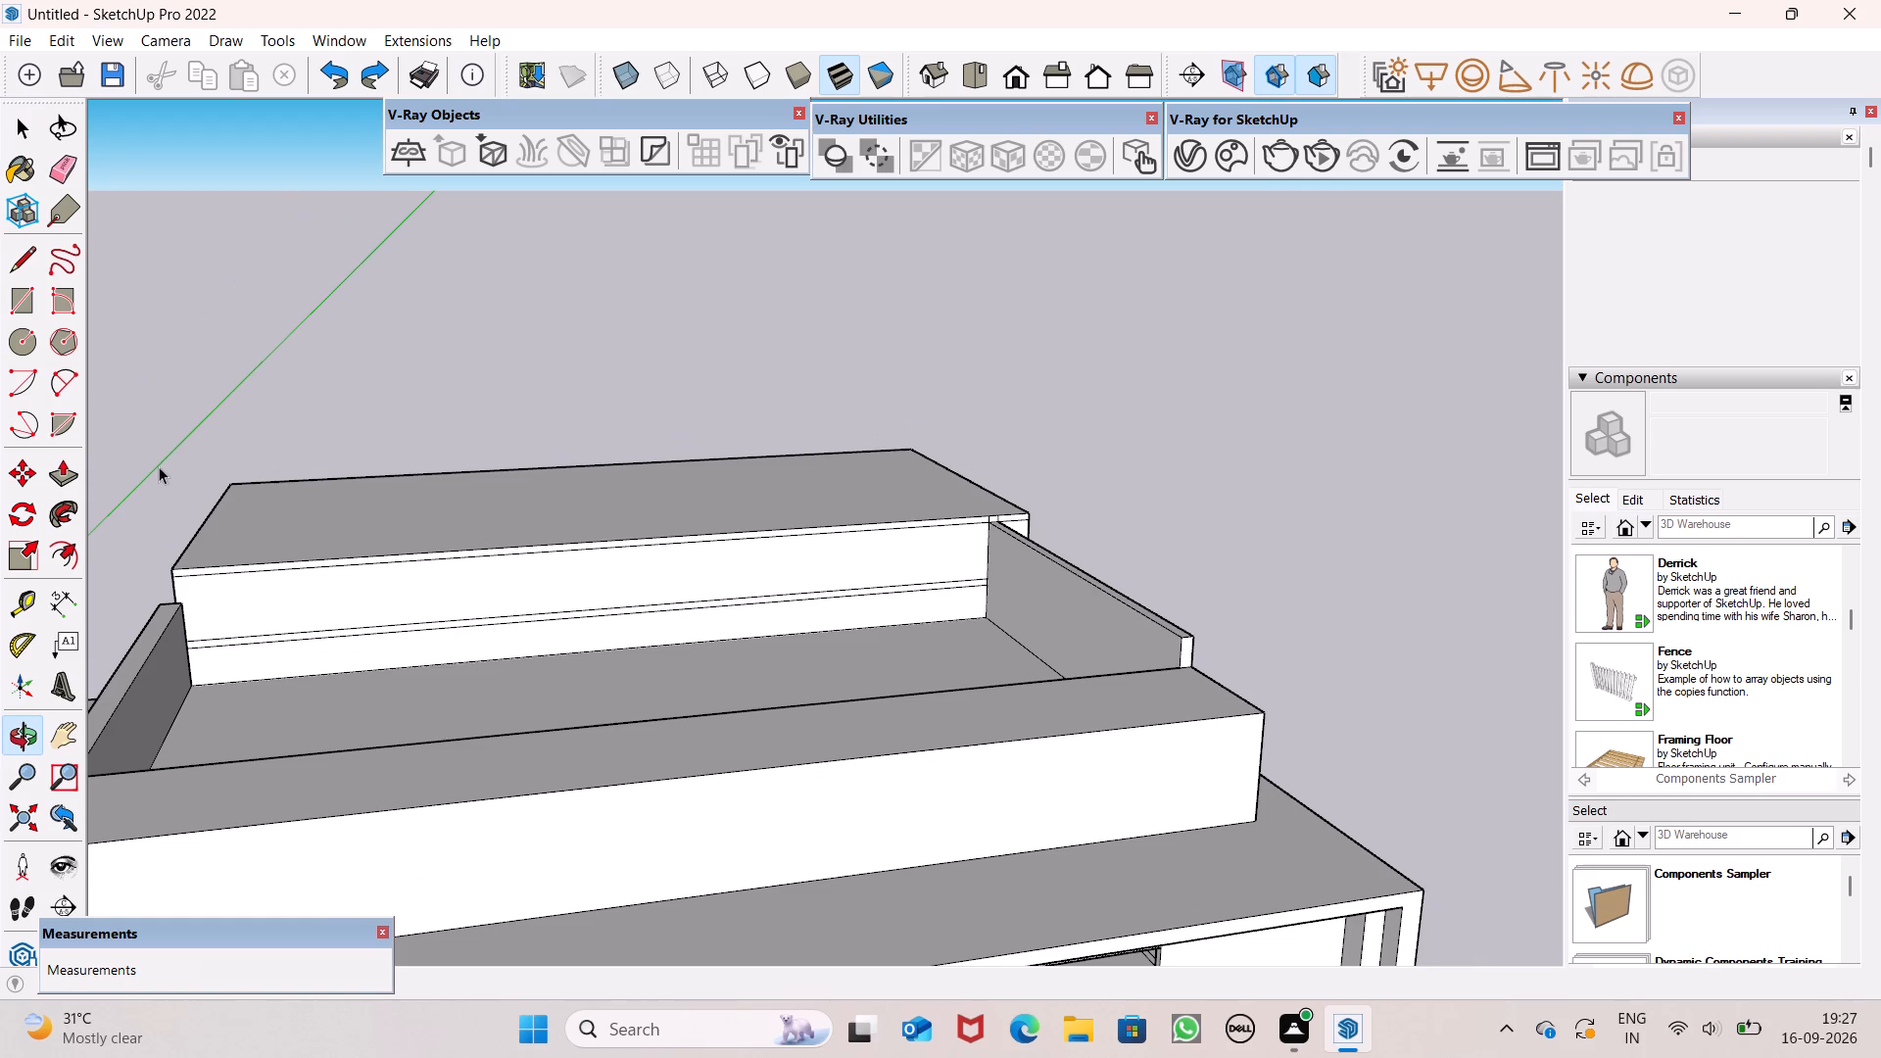
pyautogui.click(67, 171)
pyautogui.scroll(3, 430, 596)
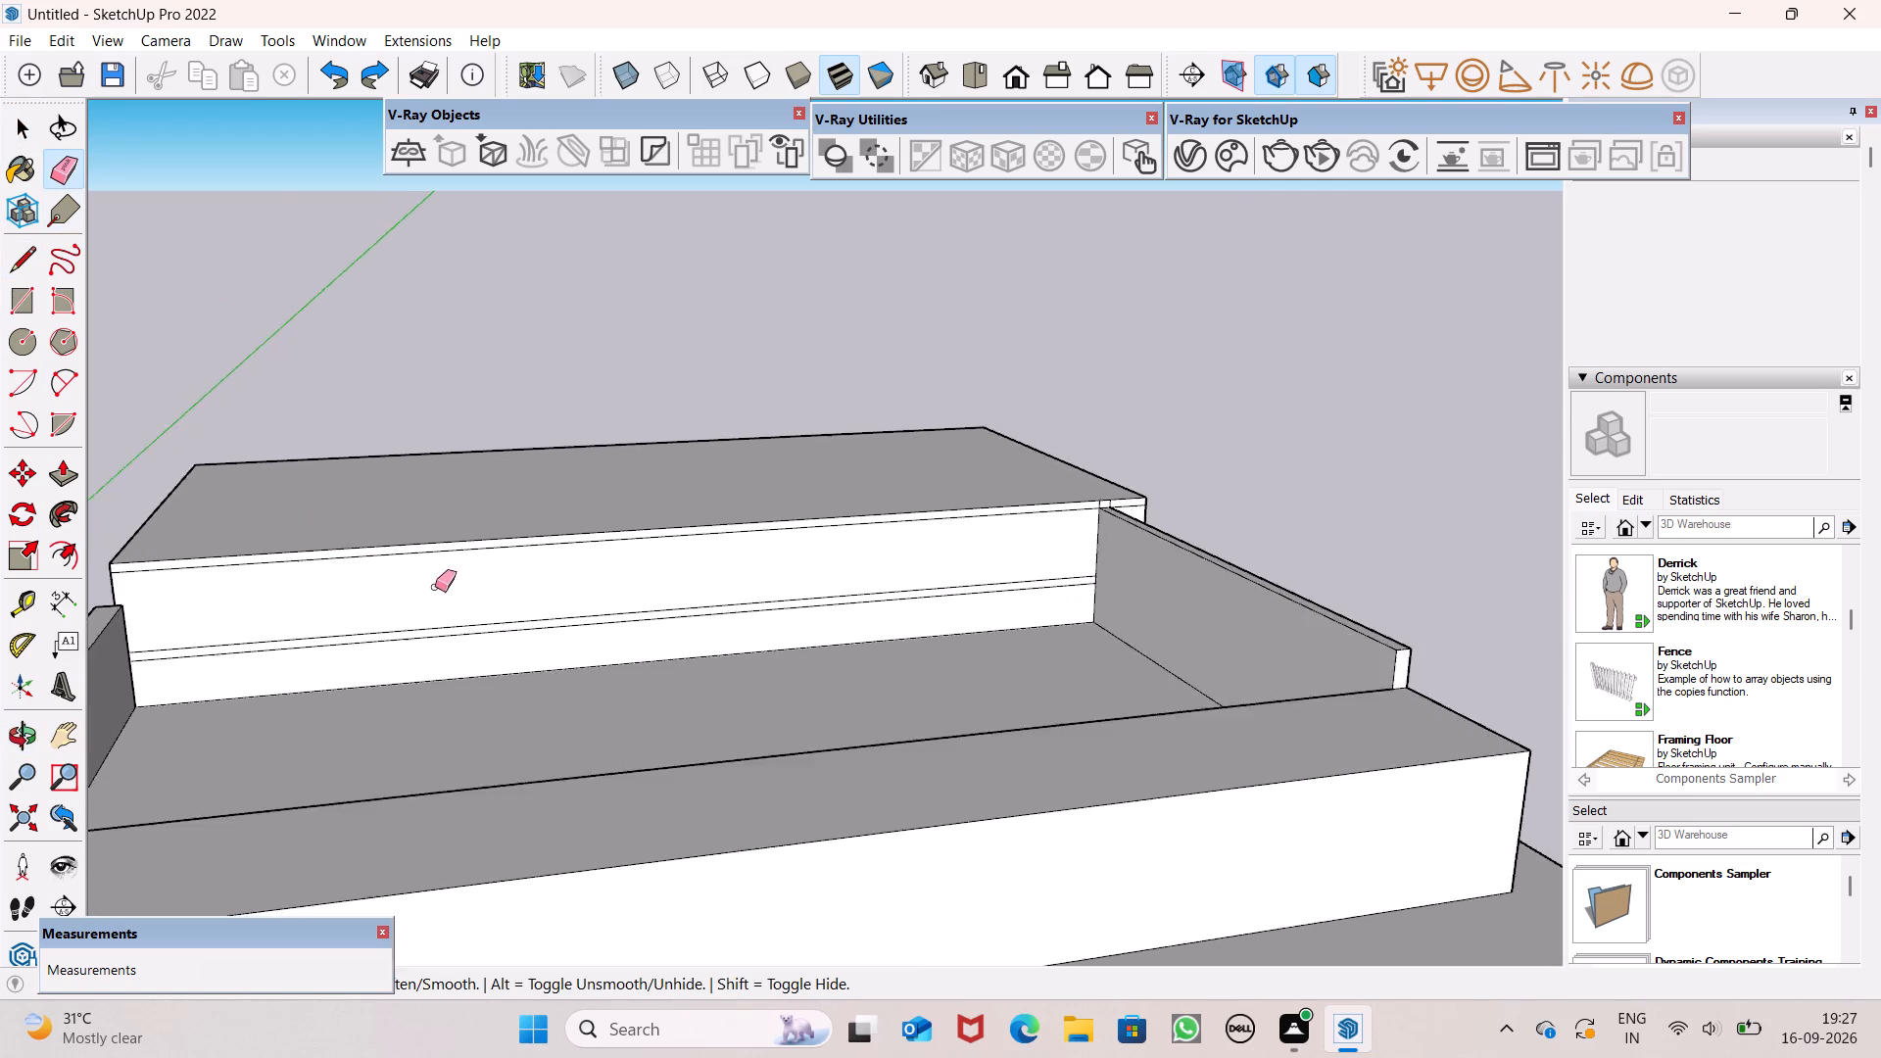
pyautogui.scroll(4, 435, 587)
pyautogui.scroll(6, 1041, 519)
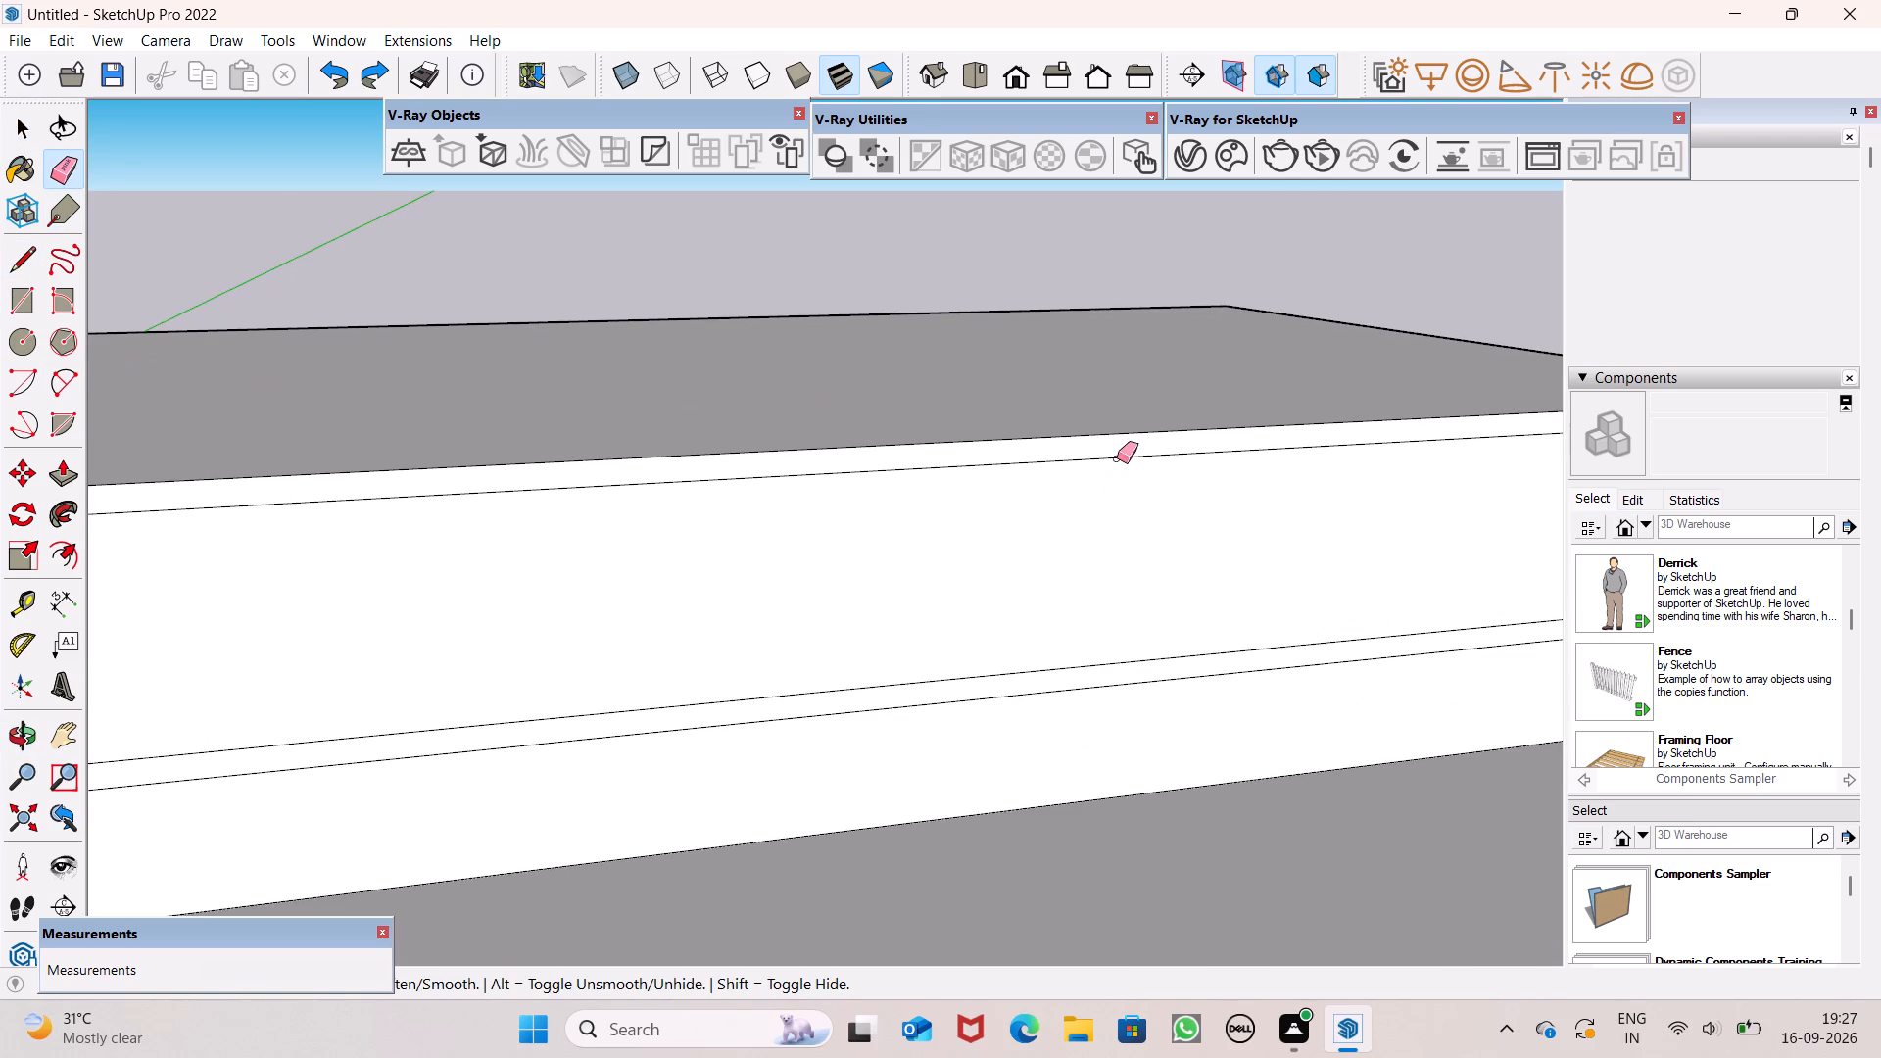
pyautogui.moveTo(1118, 459); pyautogui.dragTo(1119, 483)
# Erase the remaining short piece of that horizontal line on the upper block's face, outside the raised right wall.
pyautogui.scroll(-8, 956, 543)
pyautogui.scroll(-8, 1228, 541)
pyautogui.moveTo(1466, 531); pyautogui.dragTo(1376, 623, button='middle')
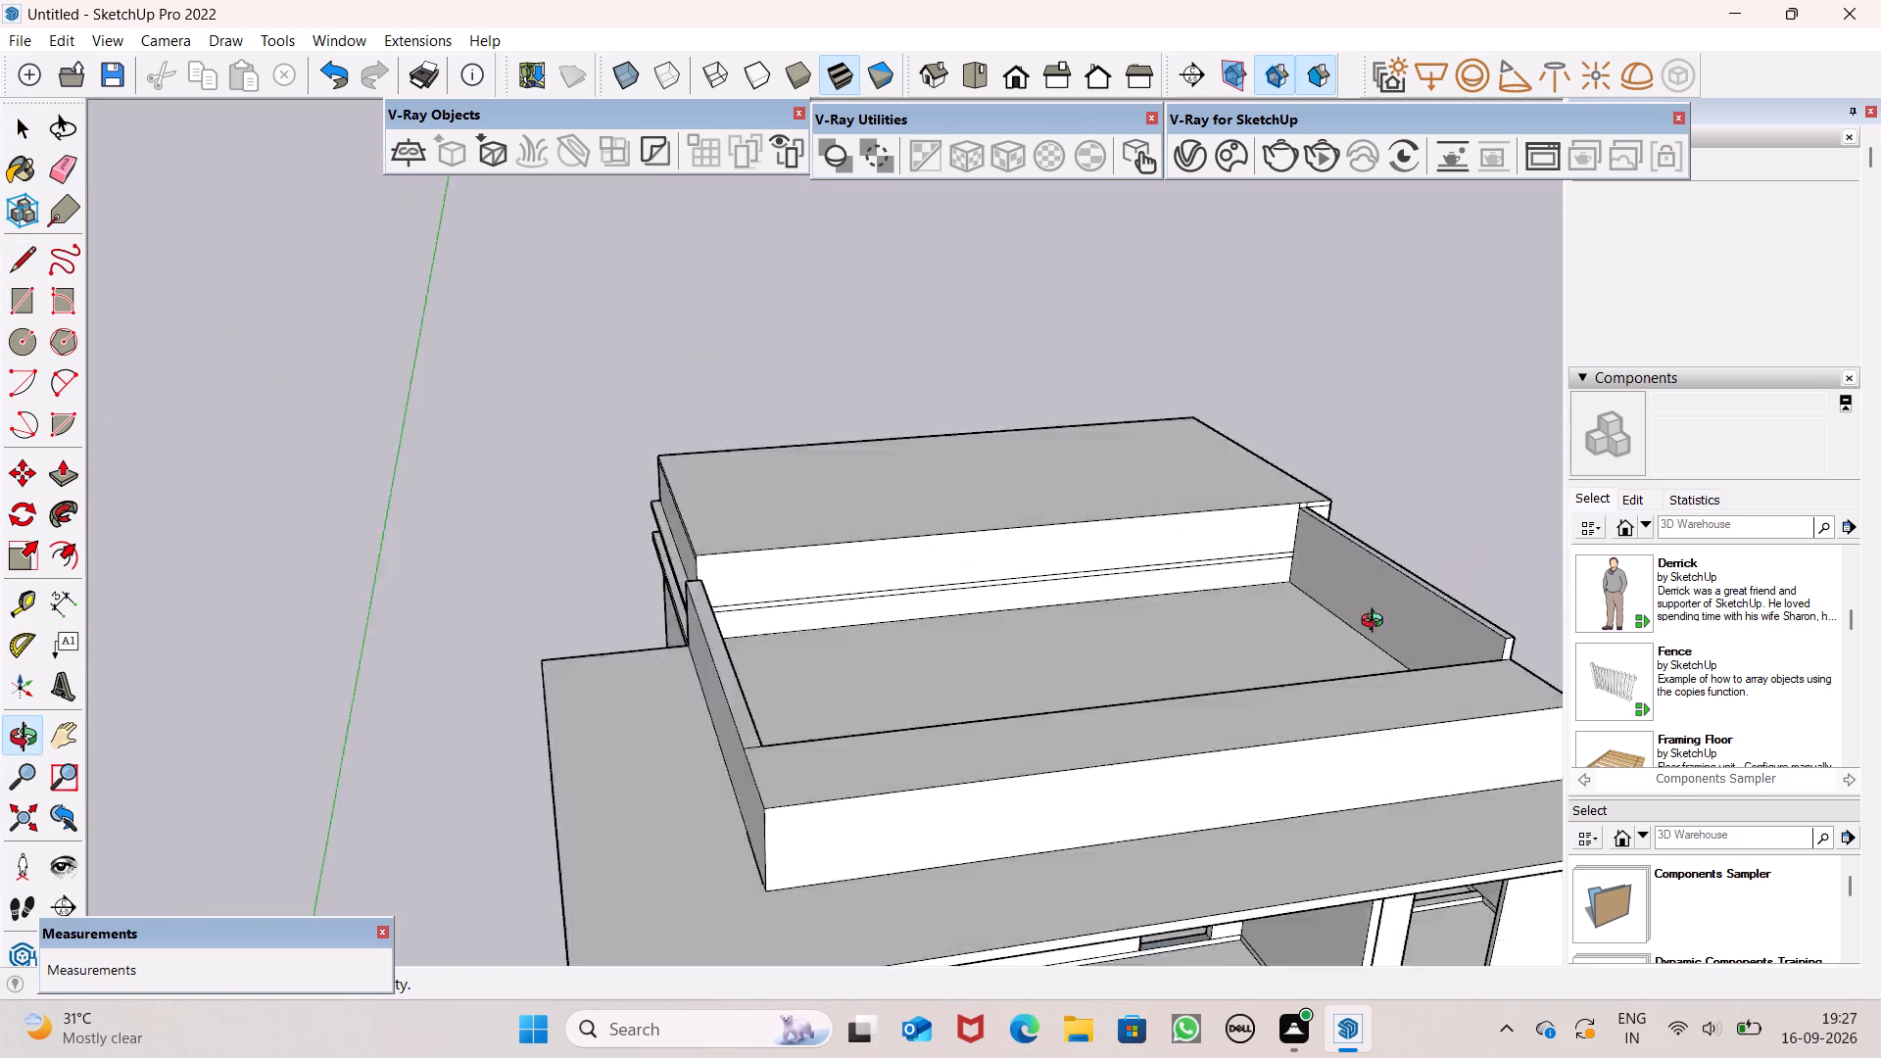
pyautogui.moveTo(1376, 623); pyautogui.dragTo(898, 624, button='middle')
pyautogui.scroll(15, 1284, 790)
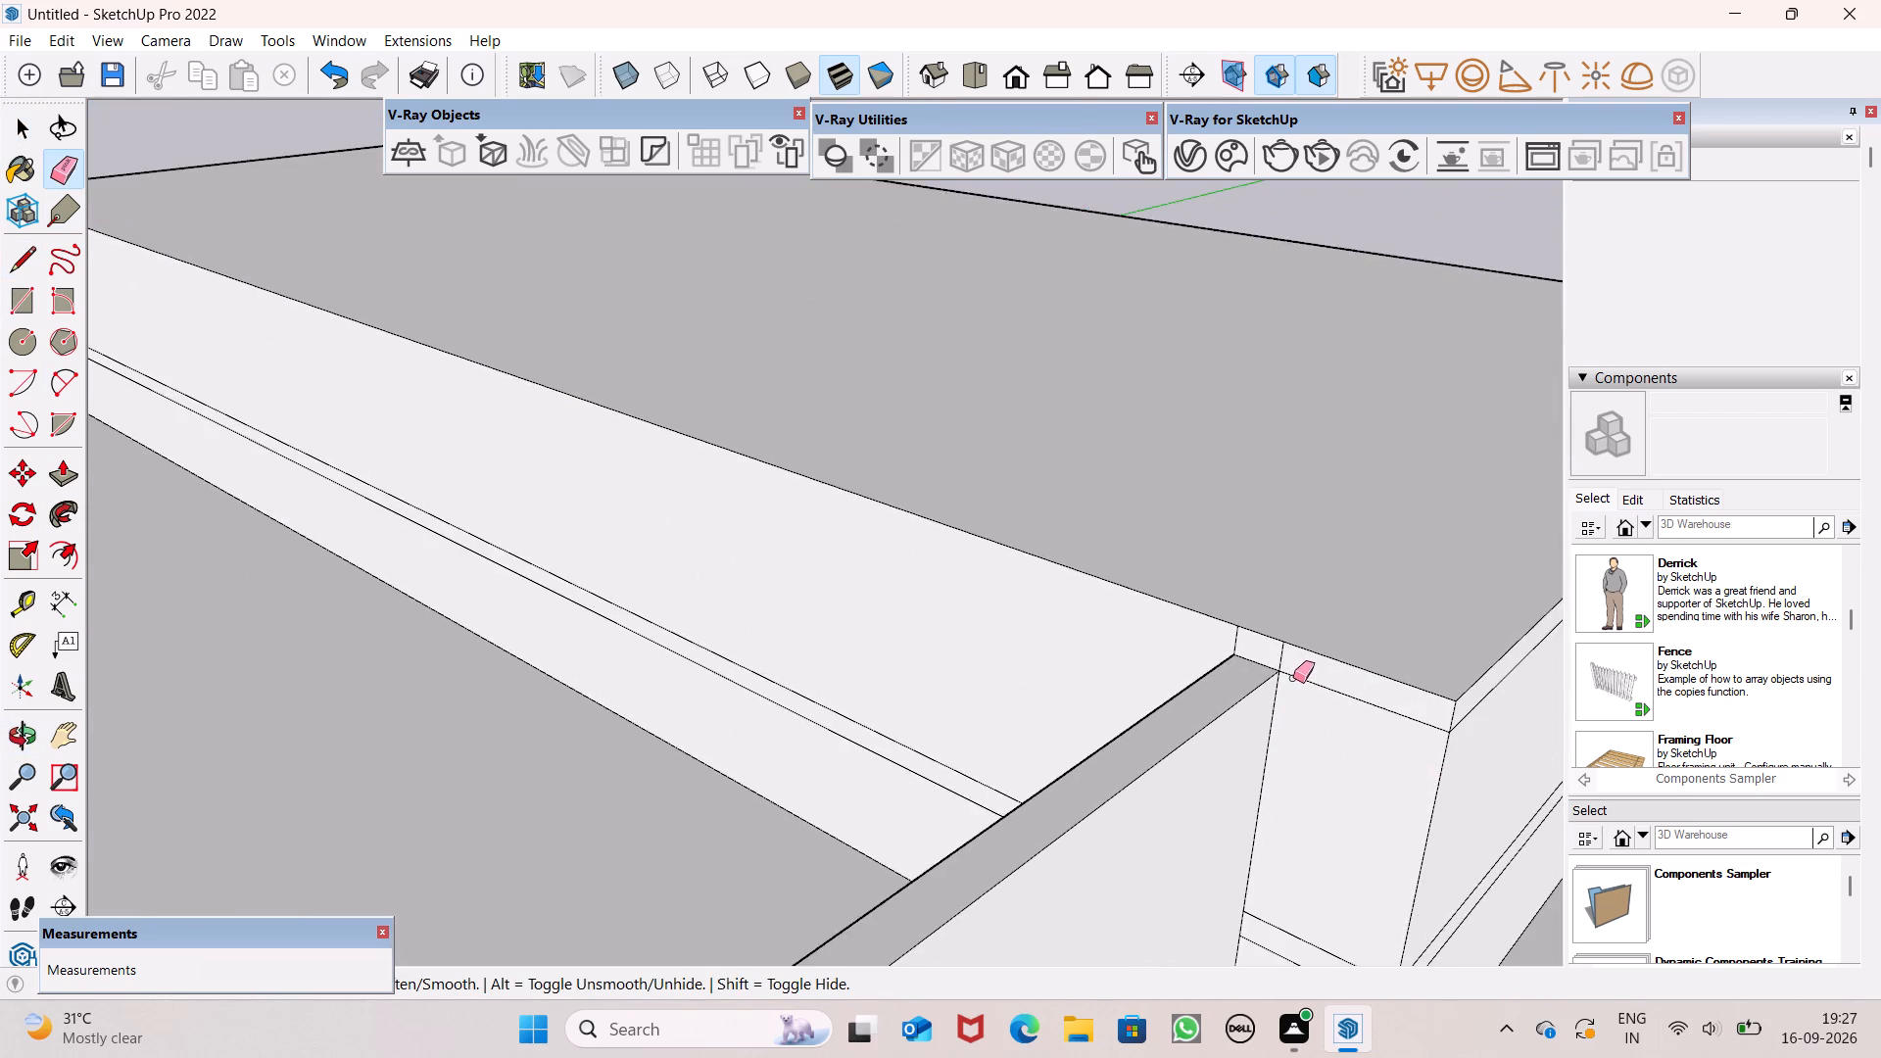
pyautogui.scroll(7, 1293, 677)
pyautogui.moveTo(1302, 673); pyautogui.dragTo(1305, 690)
pyautogui.scroll(-15, 1280, 684)
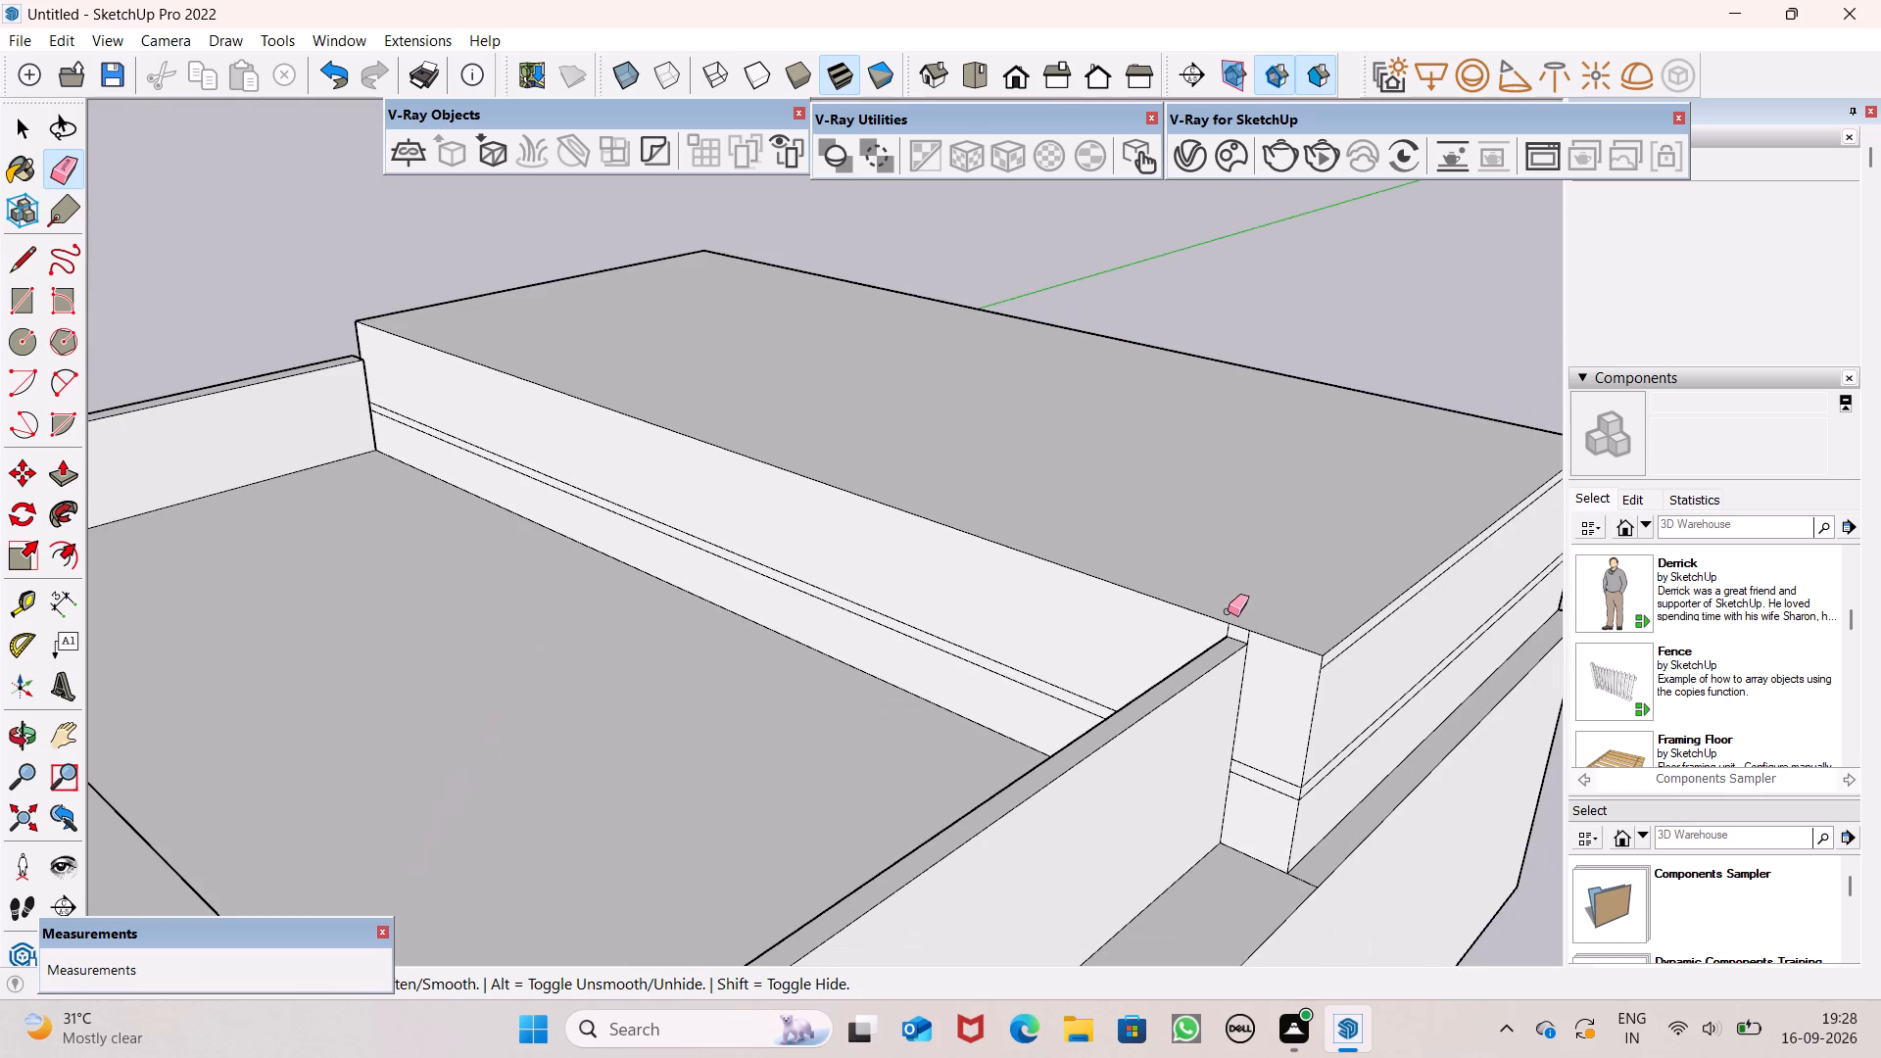
pyautogui.scroll(-1, 1228, 611)
pyautogui.press('space')
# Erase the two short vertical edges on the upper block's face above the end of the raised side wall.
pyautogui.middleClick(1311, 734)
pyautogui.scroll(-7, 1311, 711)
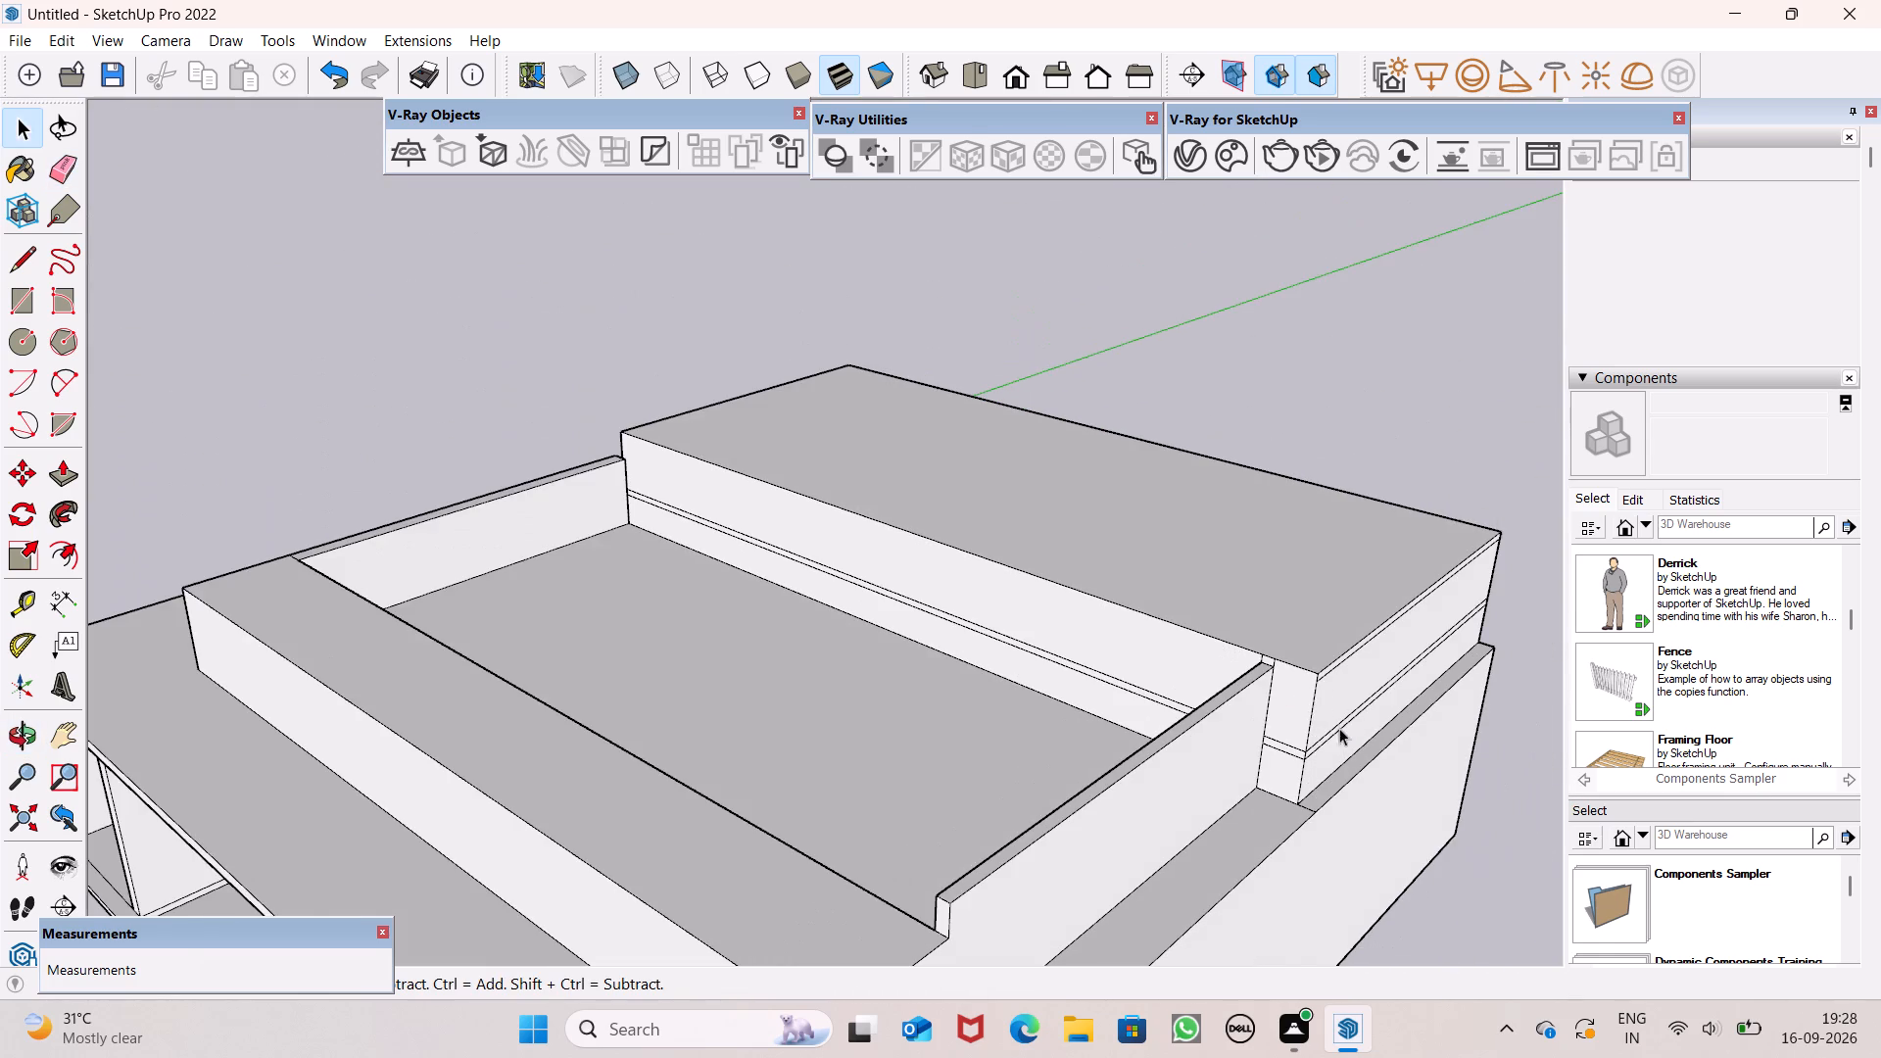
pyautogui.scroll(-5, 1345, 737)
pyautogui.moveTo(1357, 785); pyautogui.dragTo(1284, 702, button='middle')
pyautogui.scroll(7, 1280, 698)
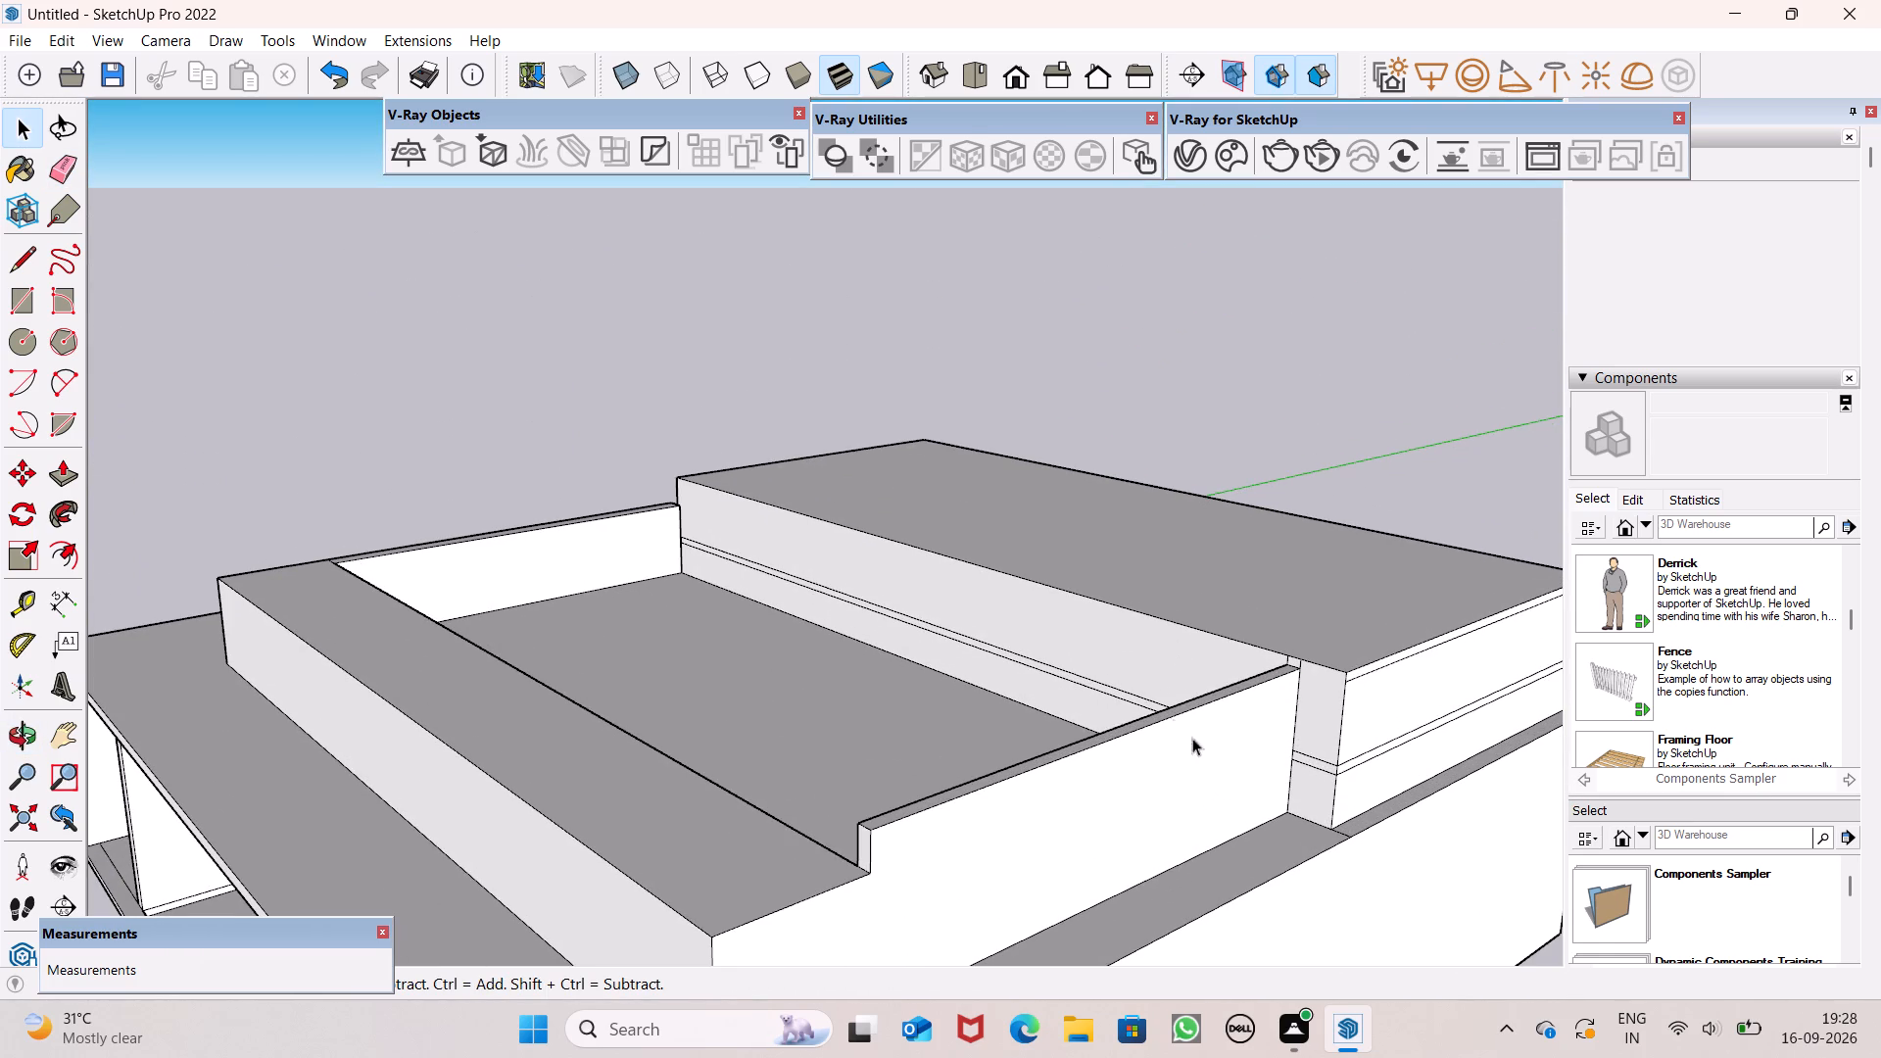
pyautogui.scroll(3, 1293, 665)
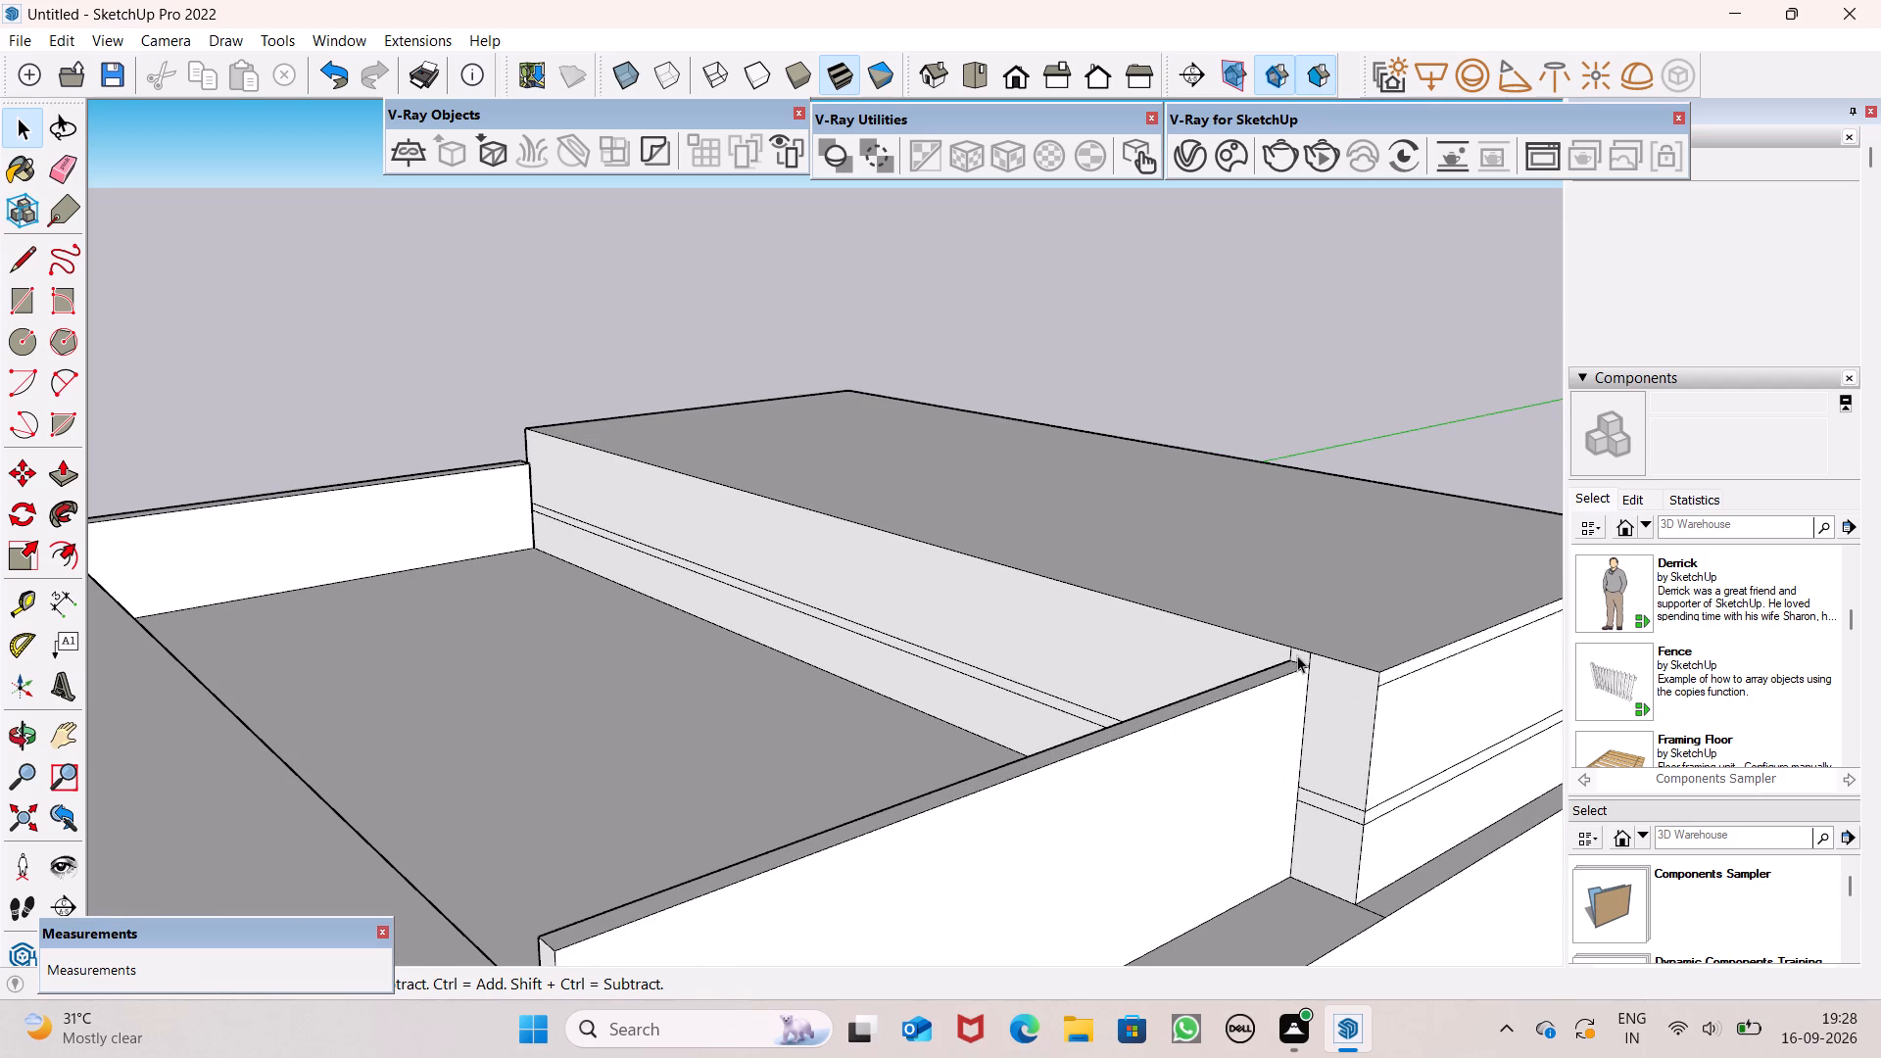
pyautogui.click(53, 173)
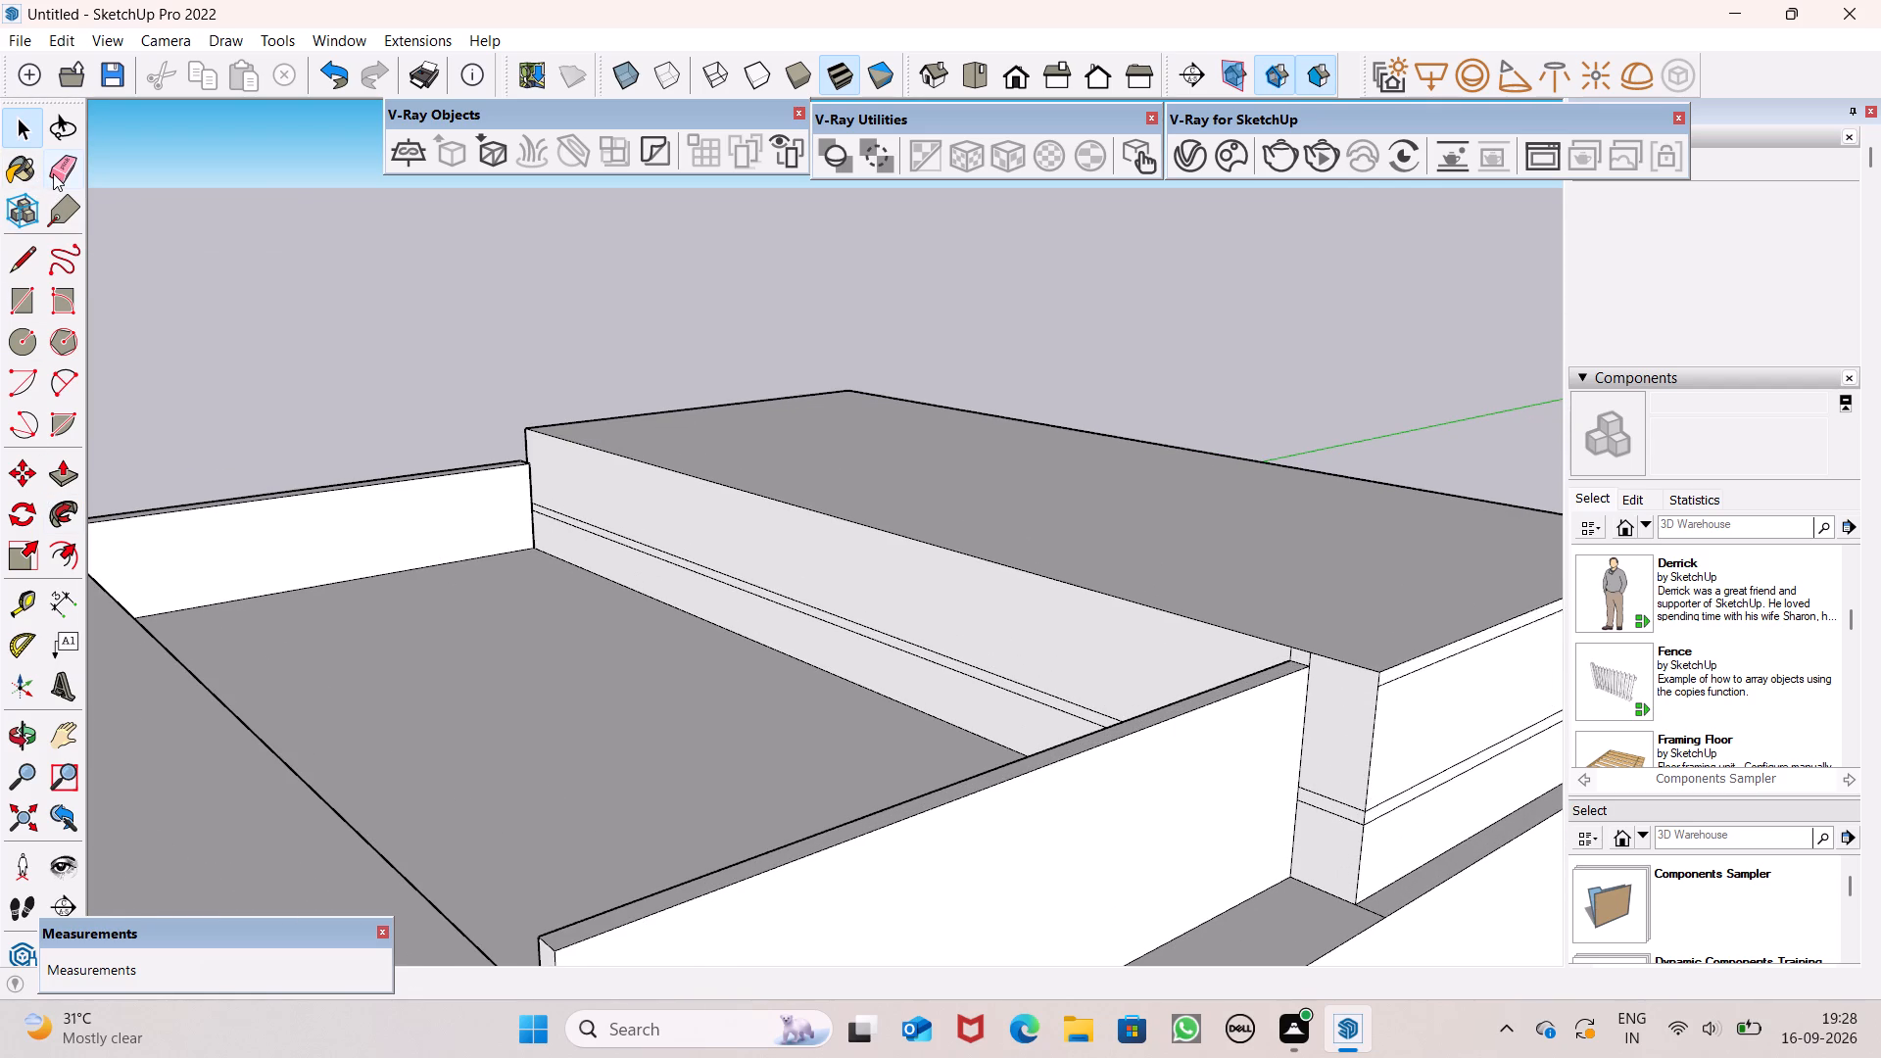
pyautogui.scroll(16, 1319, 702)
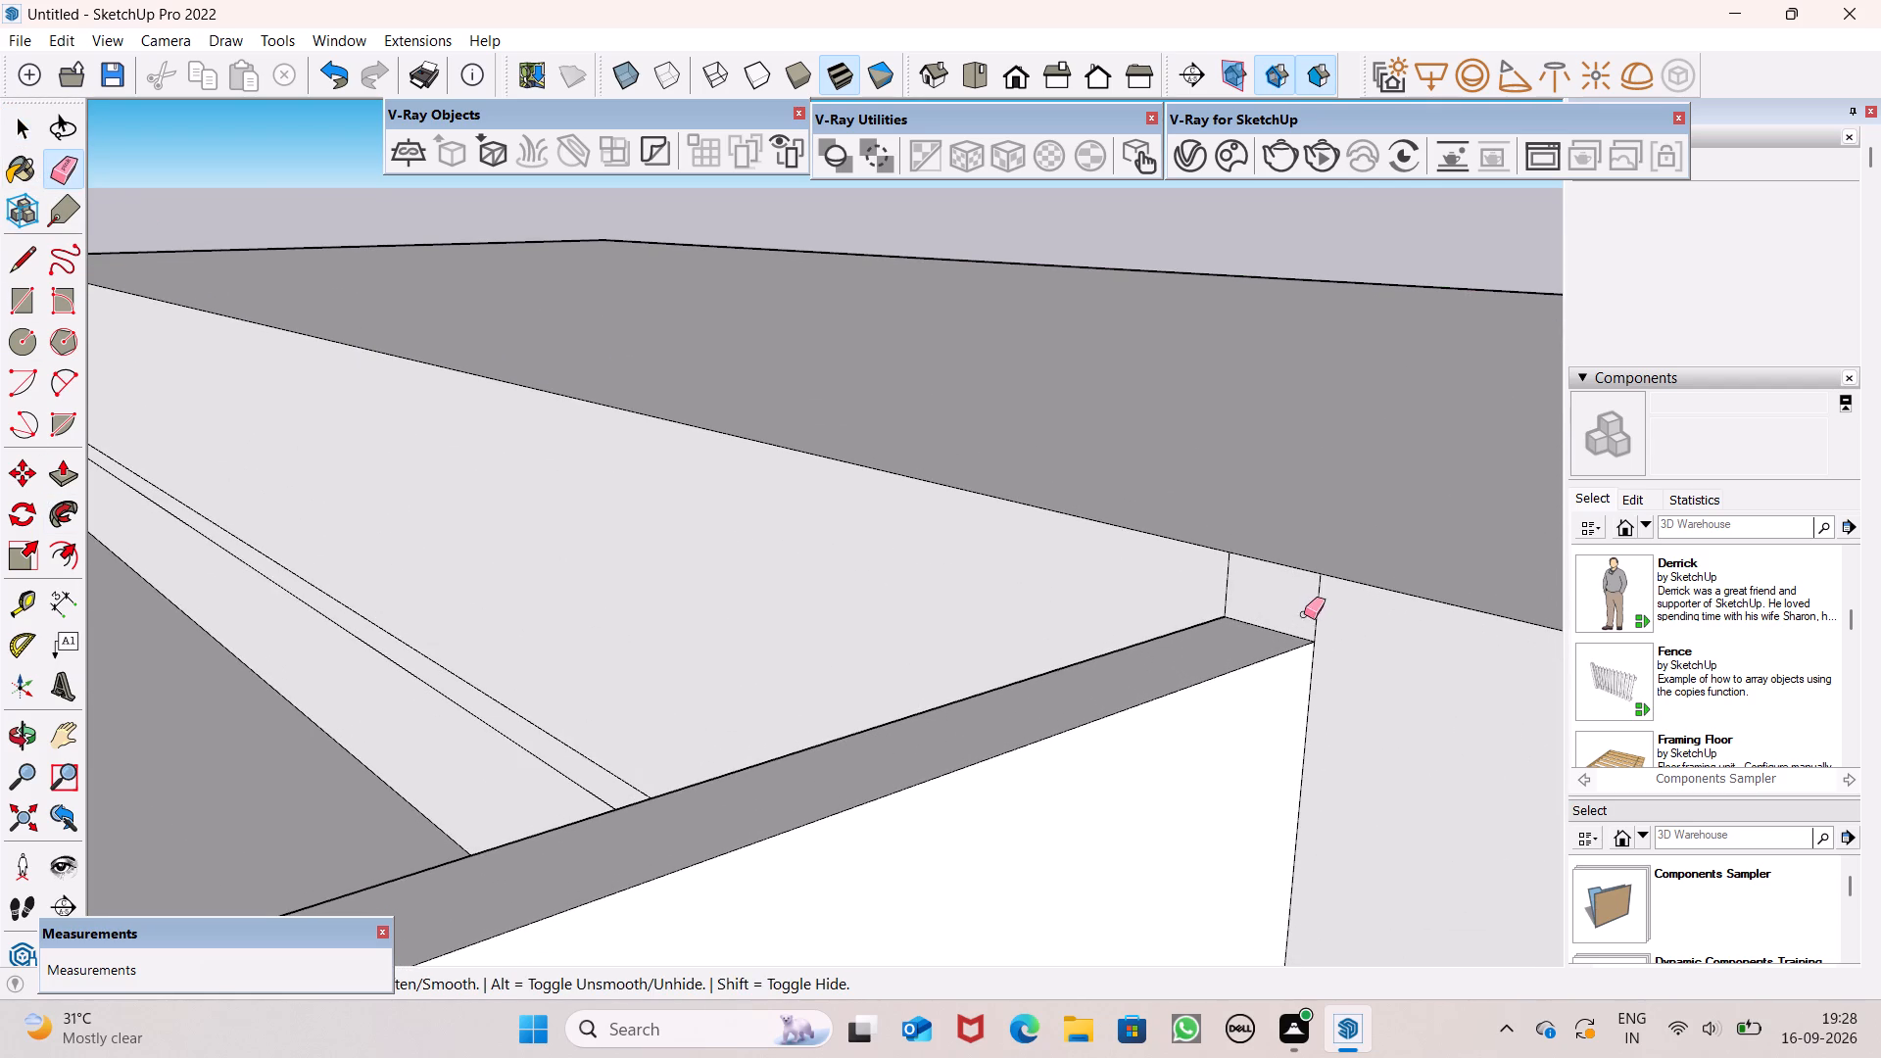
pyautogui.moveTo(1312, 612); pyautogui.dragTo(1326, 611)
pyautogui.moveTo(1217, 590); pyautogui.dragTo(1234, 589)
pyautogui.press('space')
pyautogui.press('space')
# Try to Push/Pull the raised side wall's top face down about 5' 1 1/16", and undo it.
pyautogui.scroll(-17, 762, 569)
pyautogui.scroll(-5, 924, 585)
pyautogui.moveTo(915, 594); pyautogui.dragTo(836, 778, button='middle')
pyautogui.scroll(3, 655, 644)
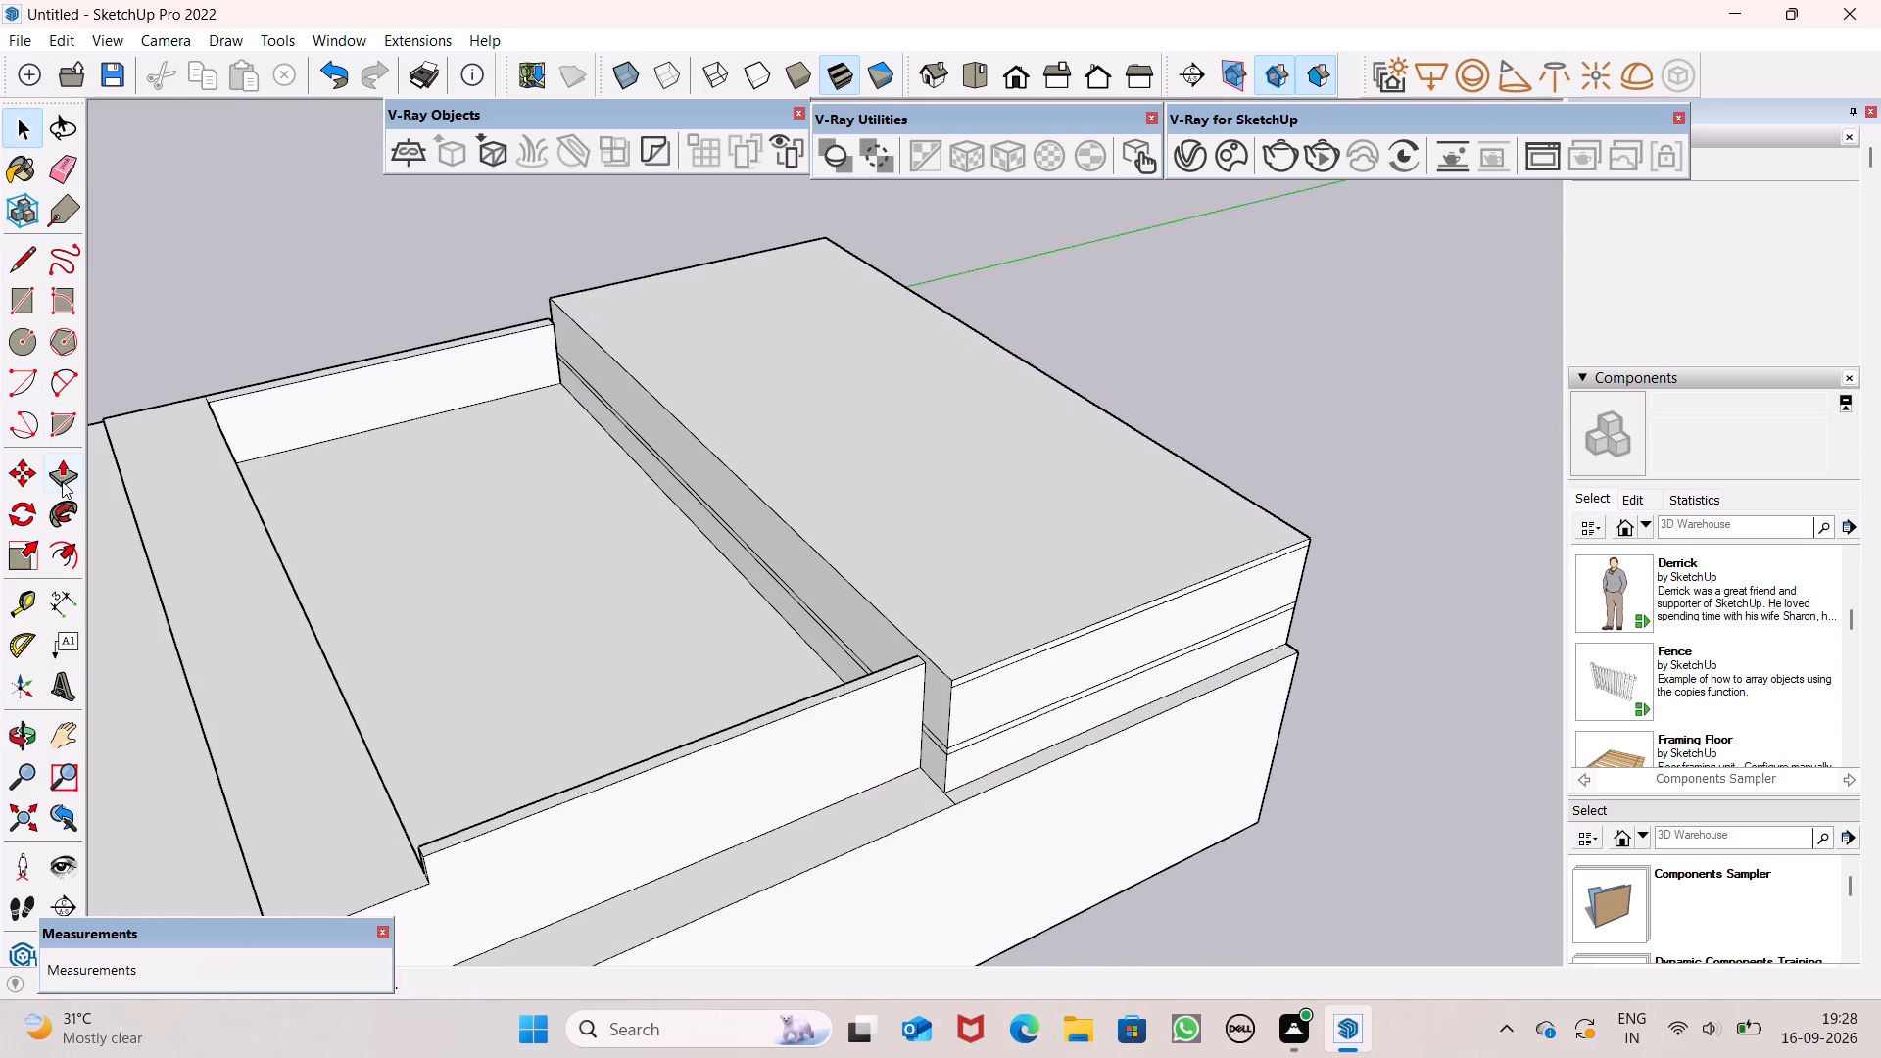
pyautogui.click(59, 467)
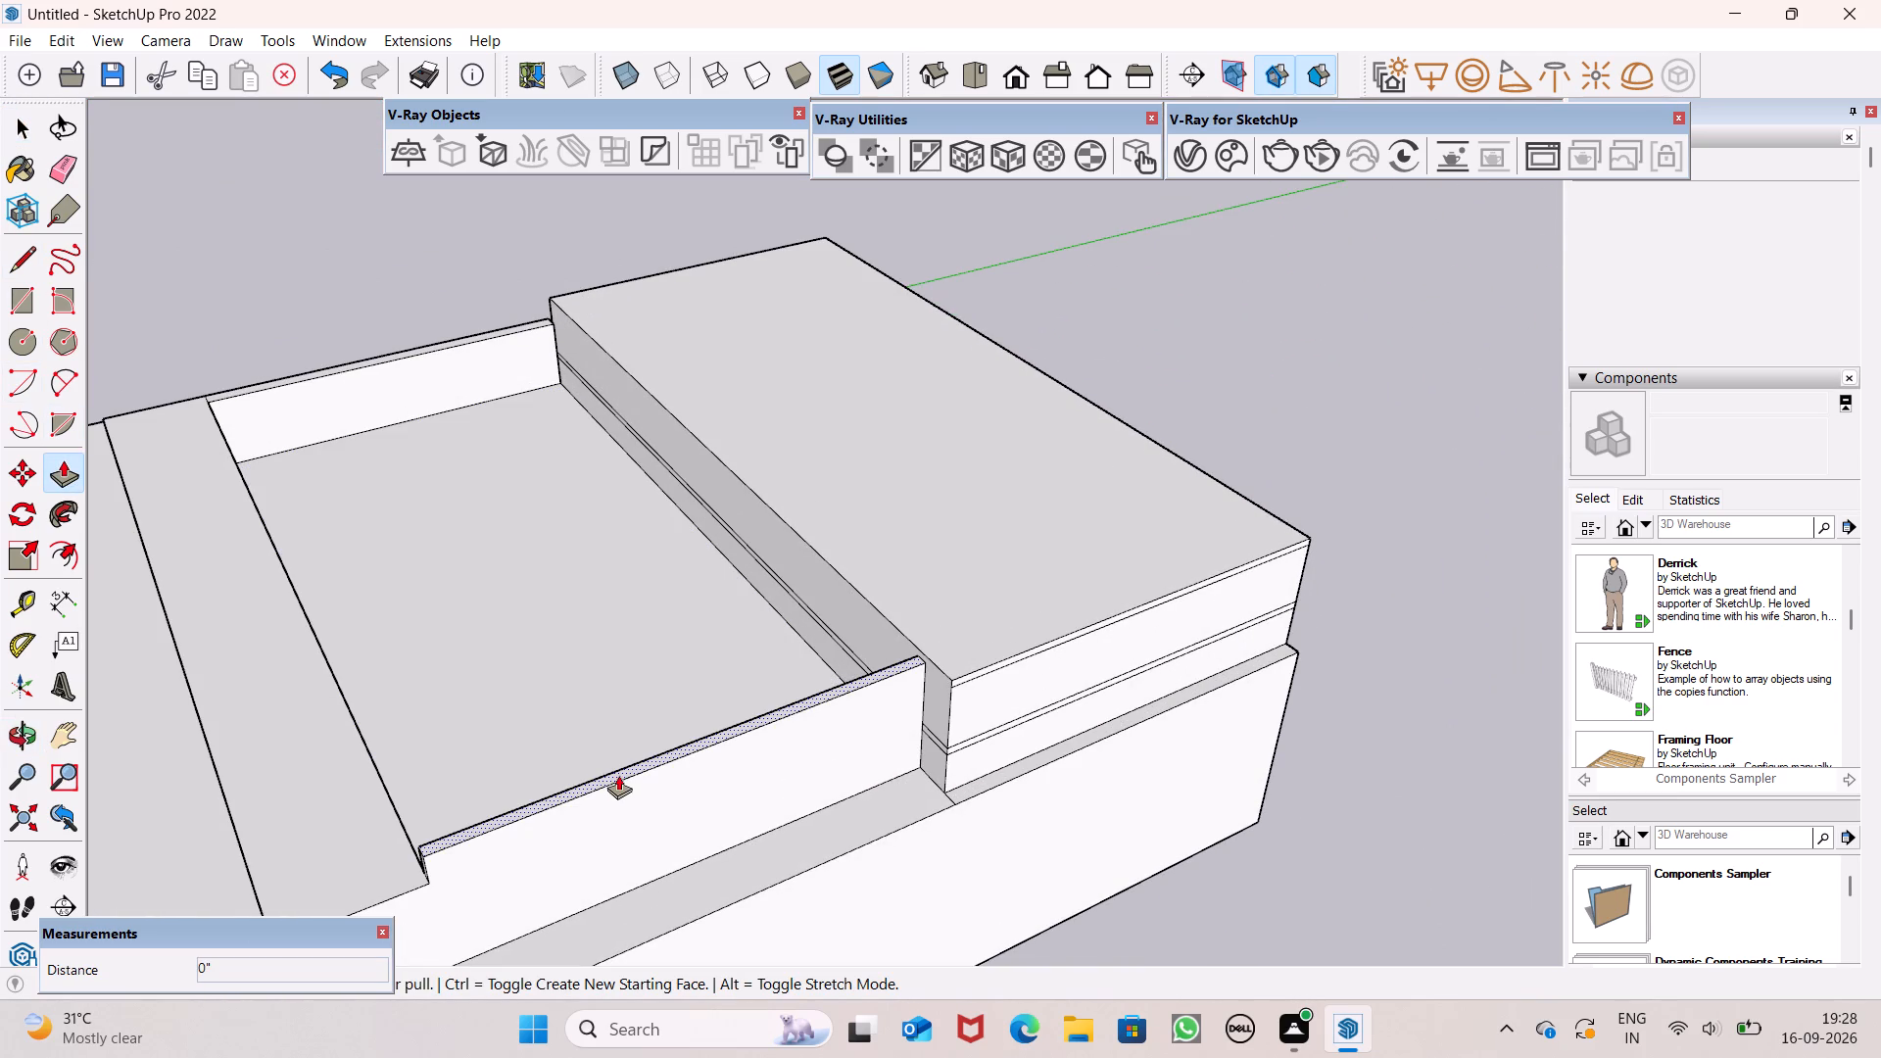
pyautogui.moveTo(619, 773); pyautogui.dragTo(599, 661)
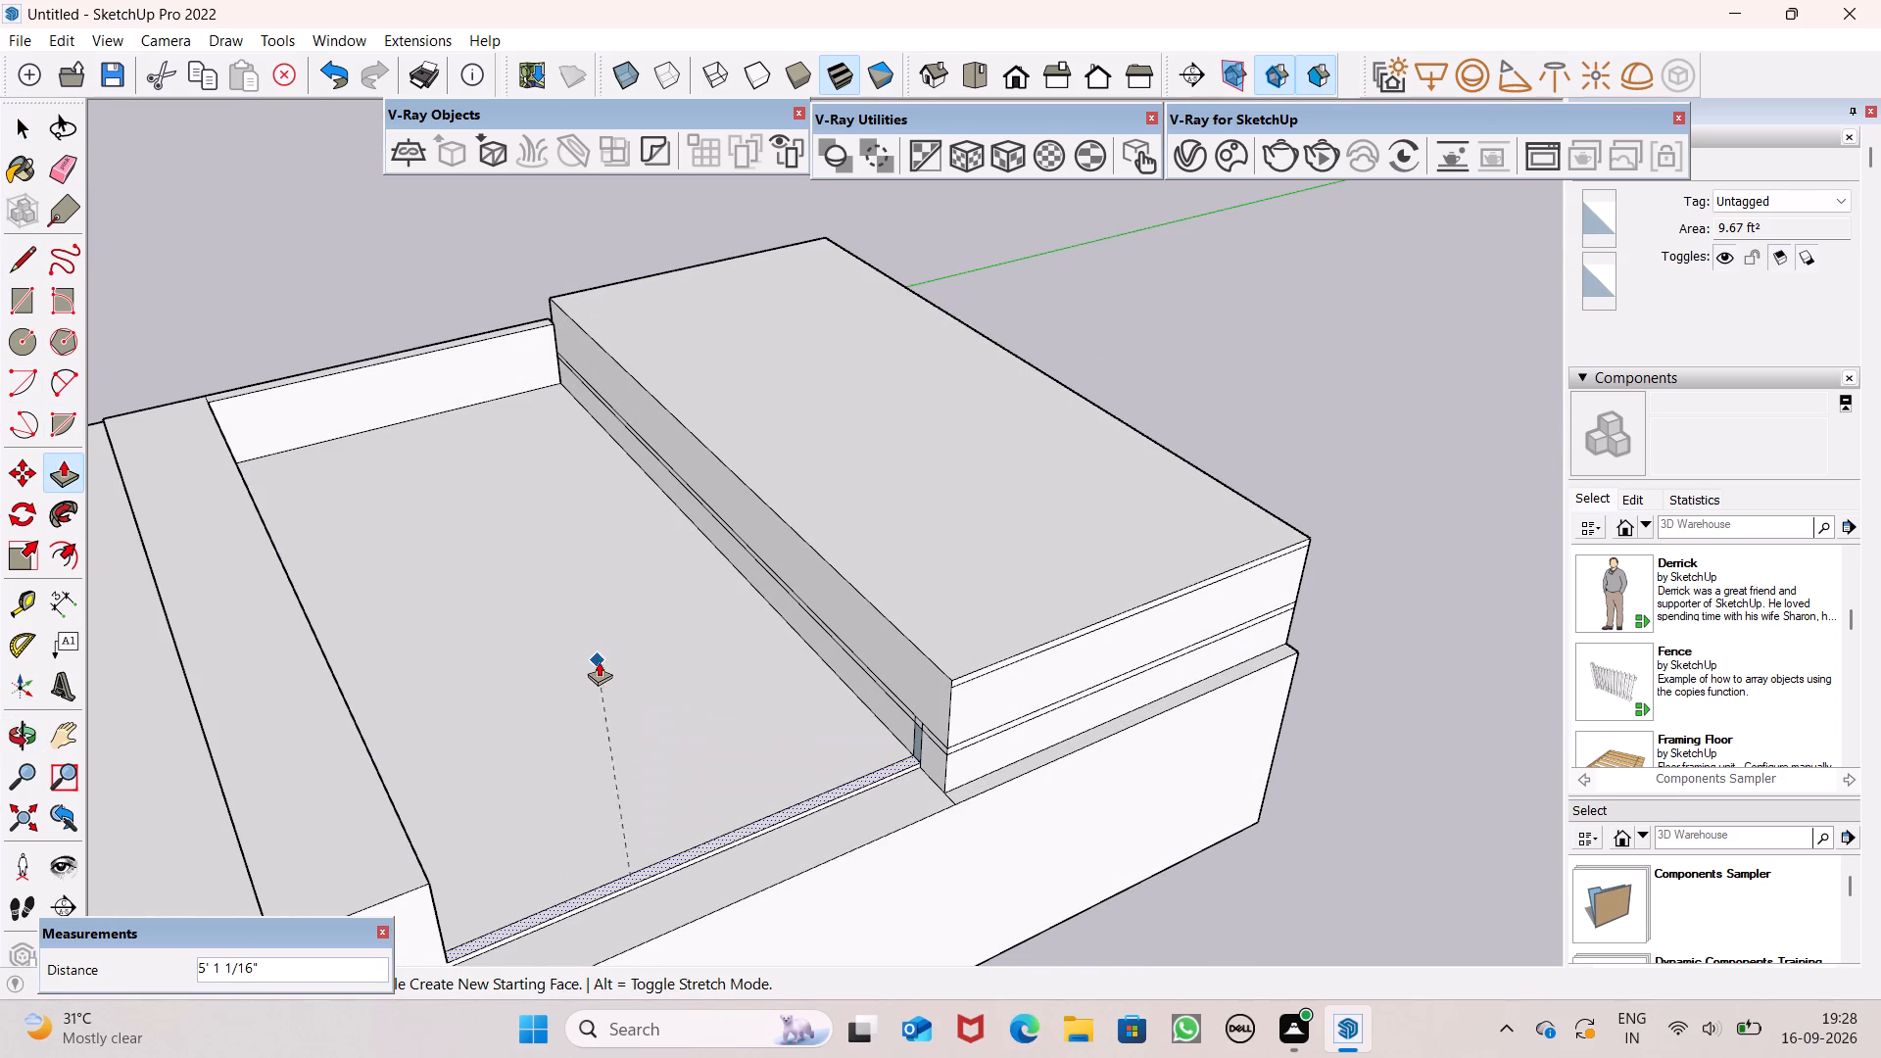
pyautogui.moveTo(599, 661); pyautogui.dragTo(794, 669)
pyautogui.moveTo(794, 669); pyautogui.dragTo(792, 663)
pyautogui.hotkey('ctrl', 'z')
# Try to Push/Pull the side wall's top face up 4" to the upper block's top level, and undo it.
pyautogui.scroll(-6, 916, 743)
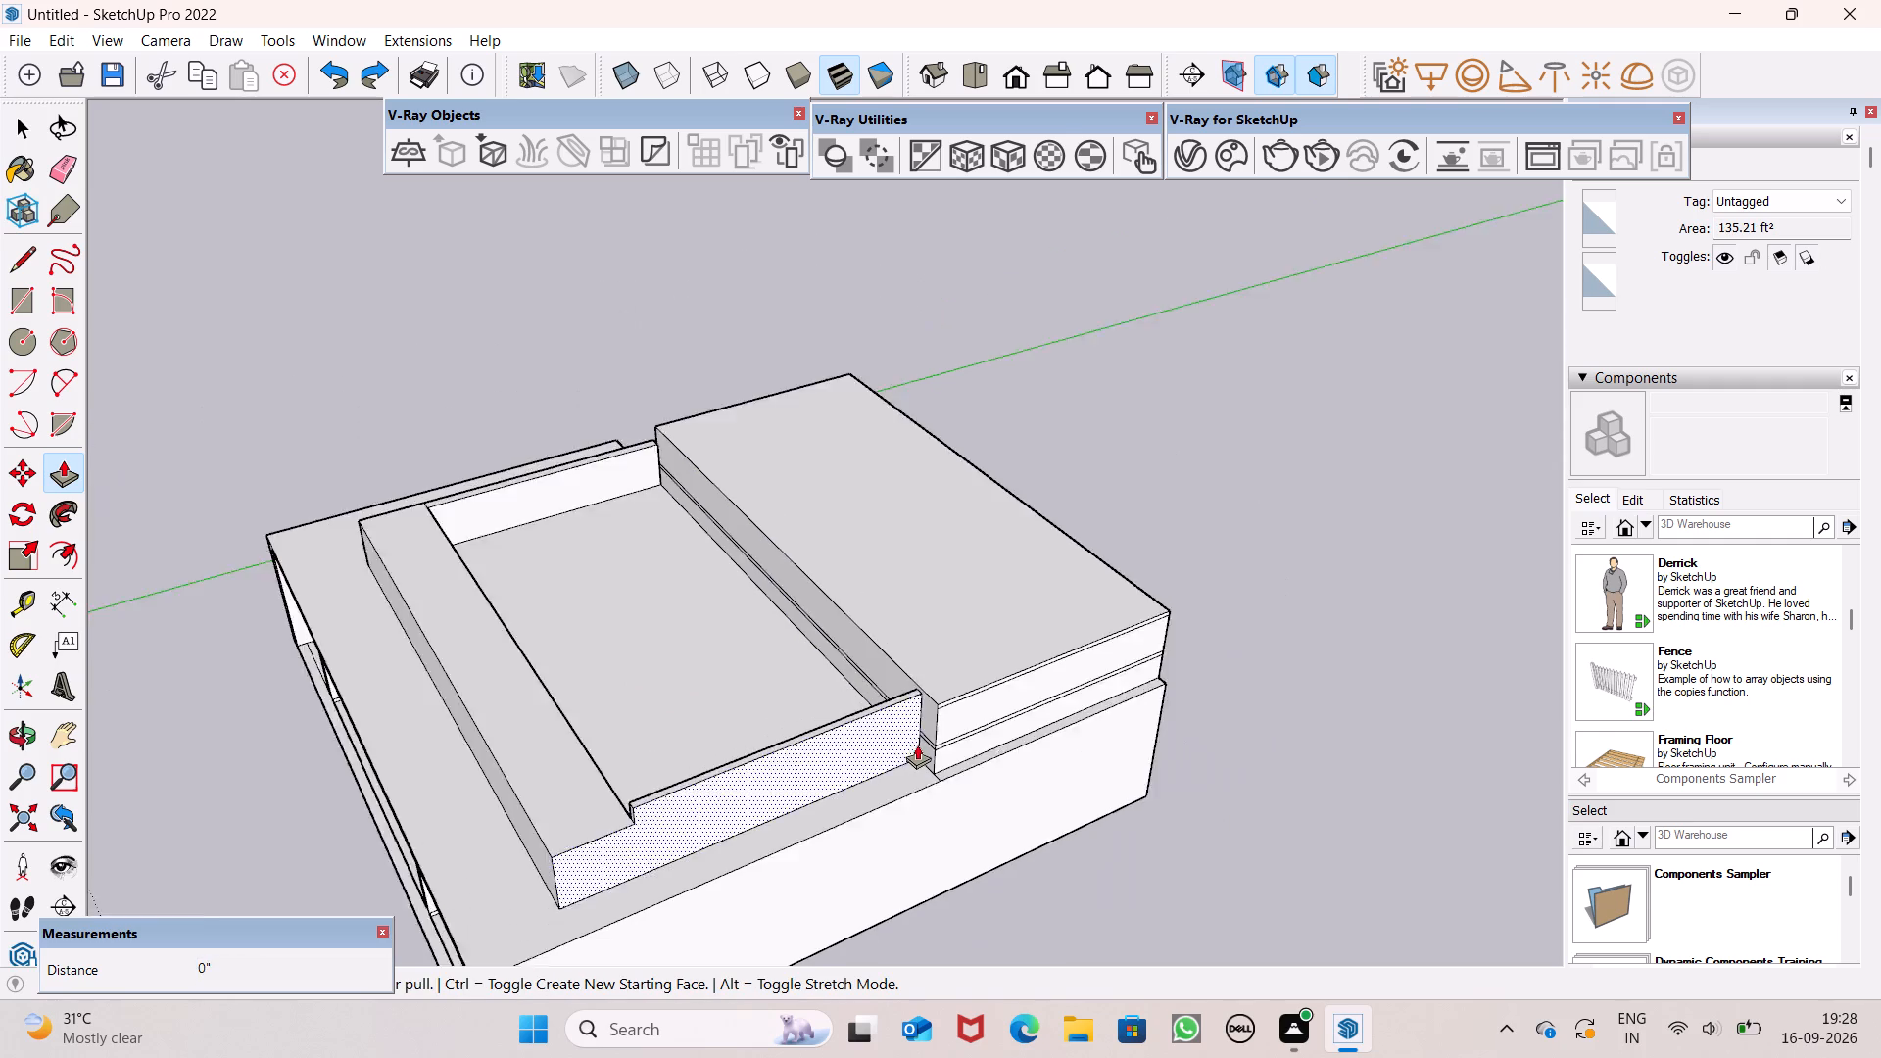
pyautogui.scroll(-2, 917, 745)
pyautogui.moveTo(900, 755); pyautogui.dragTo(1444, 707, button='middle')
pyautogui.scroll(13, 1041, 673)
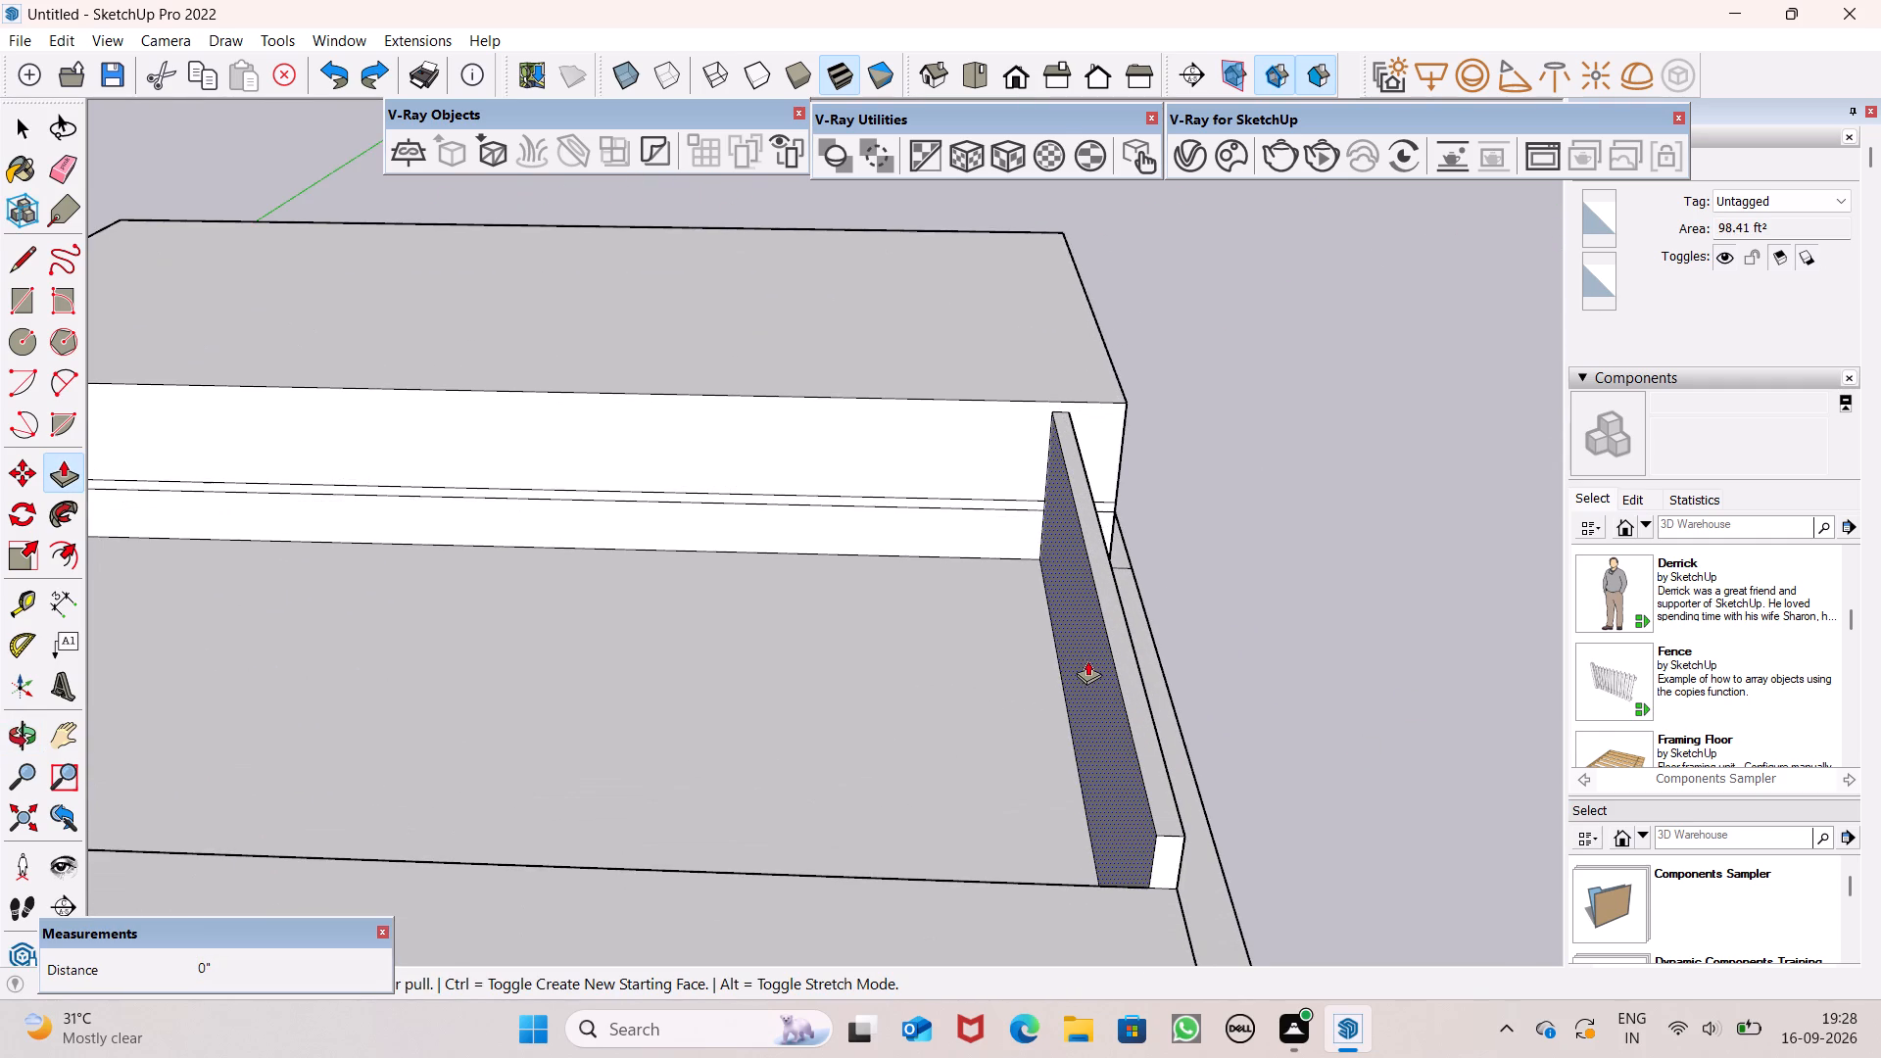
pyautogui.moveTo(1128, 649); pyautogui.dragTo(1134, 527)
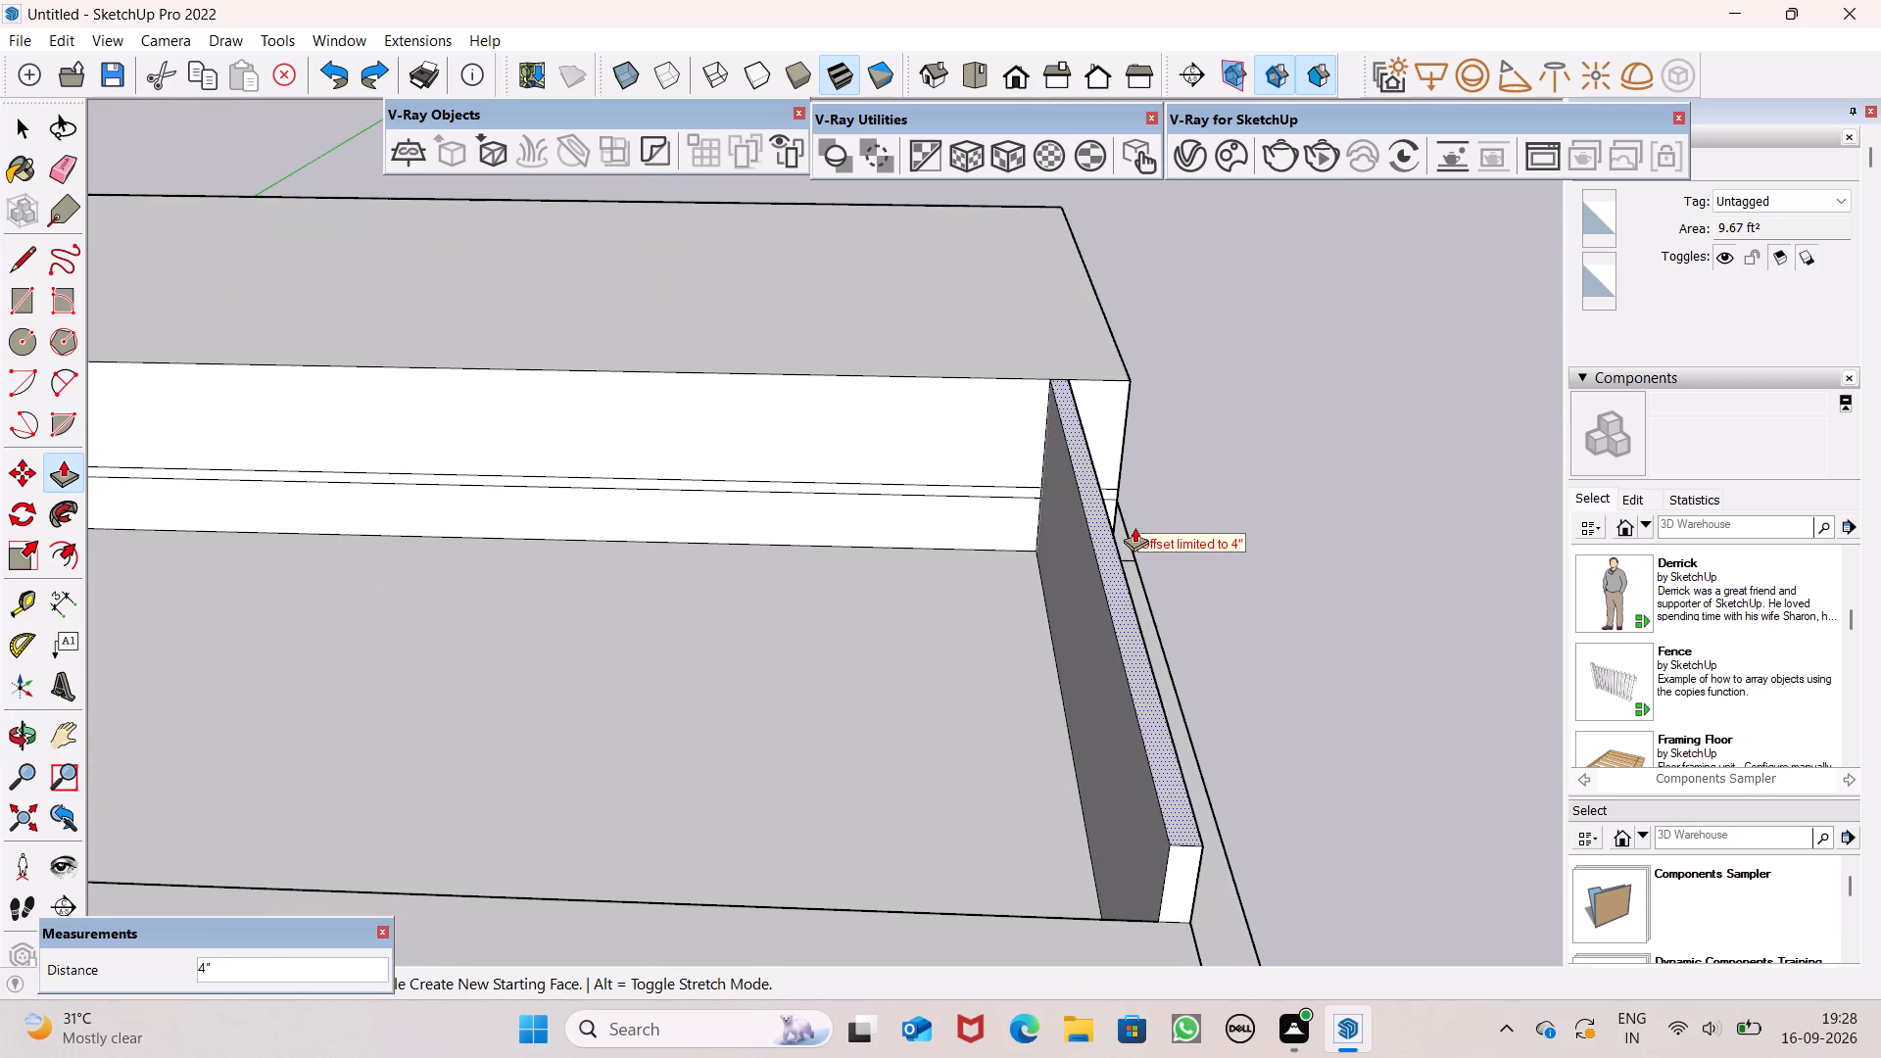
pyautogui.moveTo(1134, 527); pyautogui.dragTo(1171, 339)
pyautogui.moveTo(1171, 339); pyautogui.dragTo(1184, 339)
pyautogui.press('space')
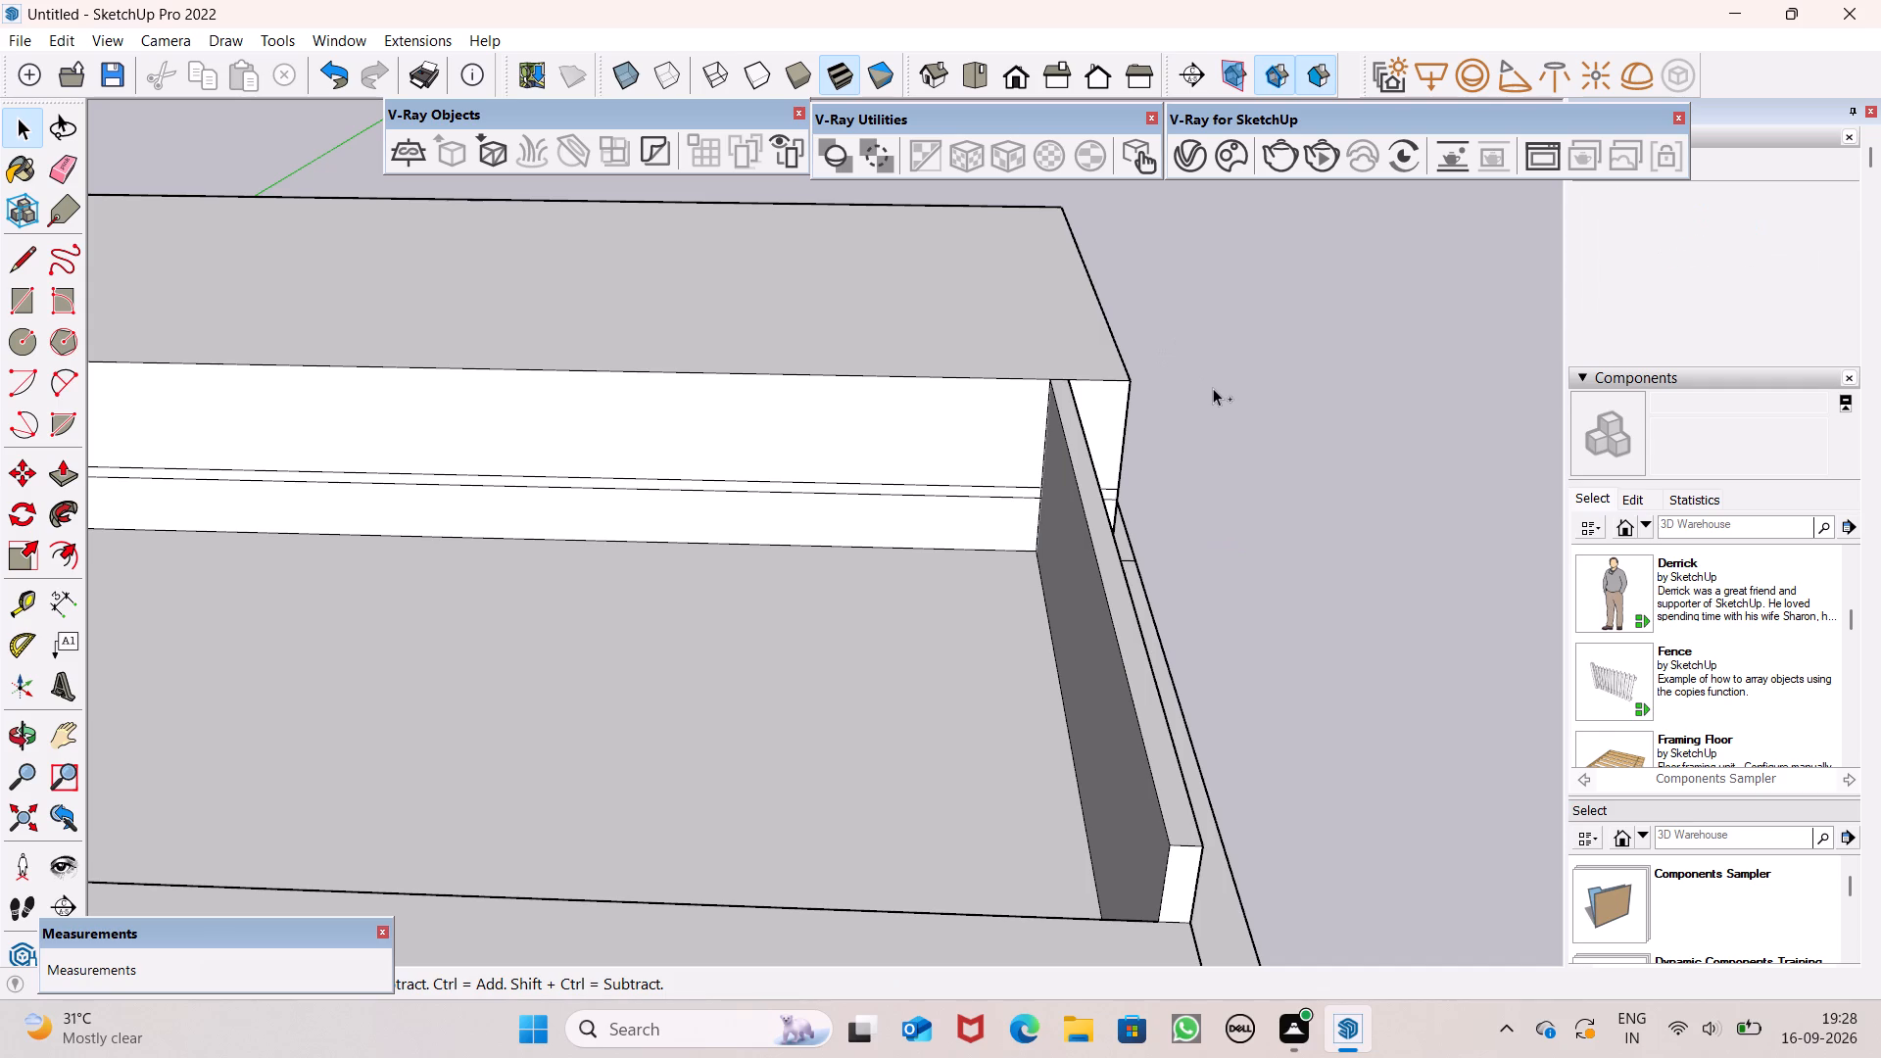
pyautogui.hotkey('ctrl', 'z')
# Examine from both sides how the side walls on the lower block meet the upper block.
pyautogui.scroll(-5, 1252, 440)
pyautogui.moveTo(1284, 555); pyautogui.dragTo(816, 515, button='middle')
pyautogui.press('space')
pyautogui.scroll(6, 1049, 449)
pyautogui.moveTo(975, 445); pyautogui.dragTo(755, 556, button='middle')
pyautogui.scroll(-7, 741, 491)
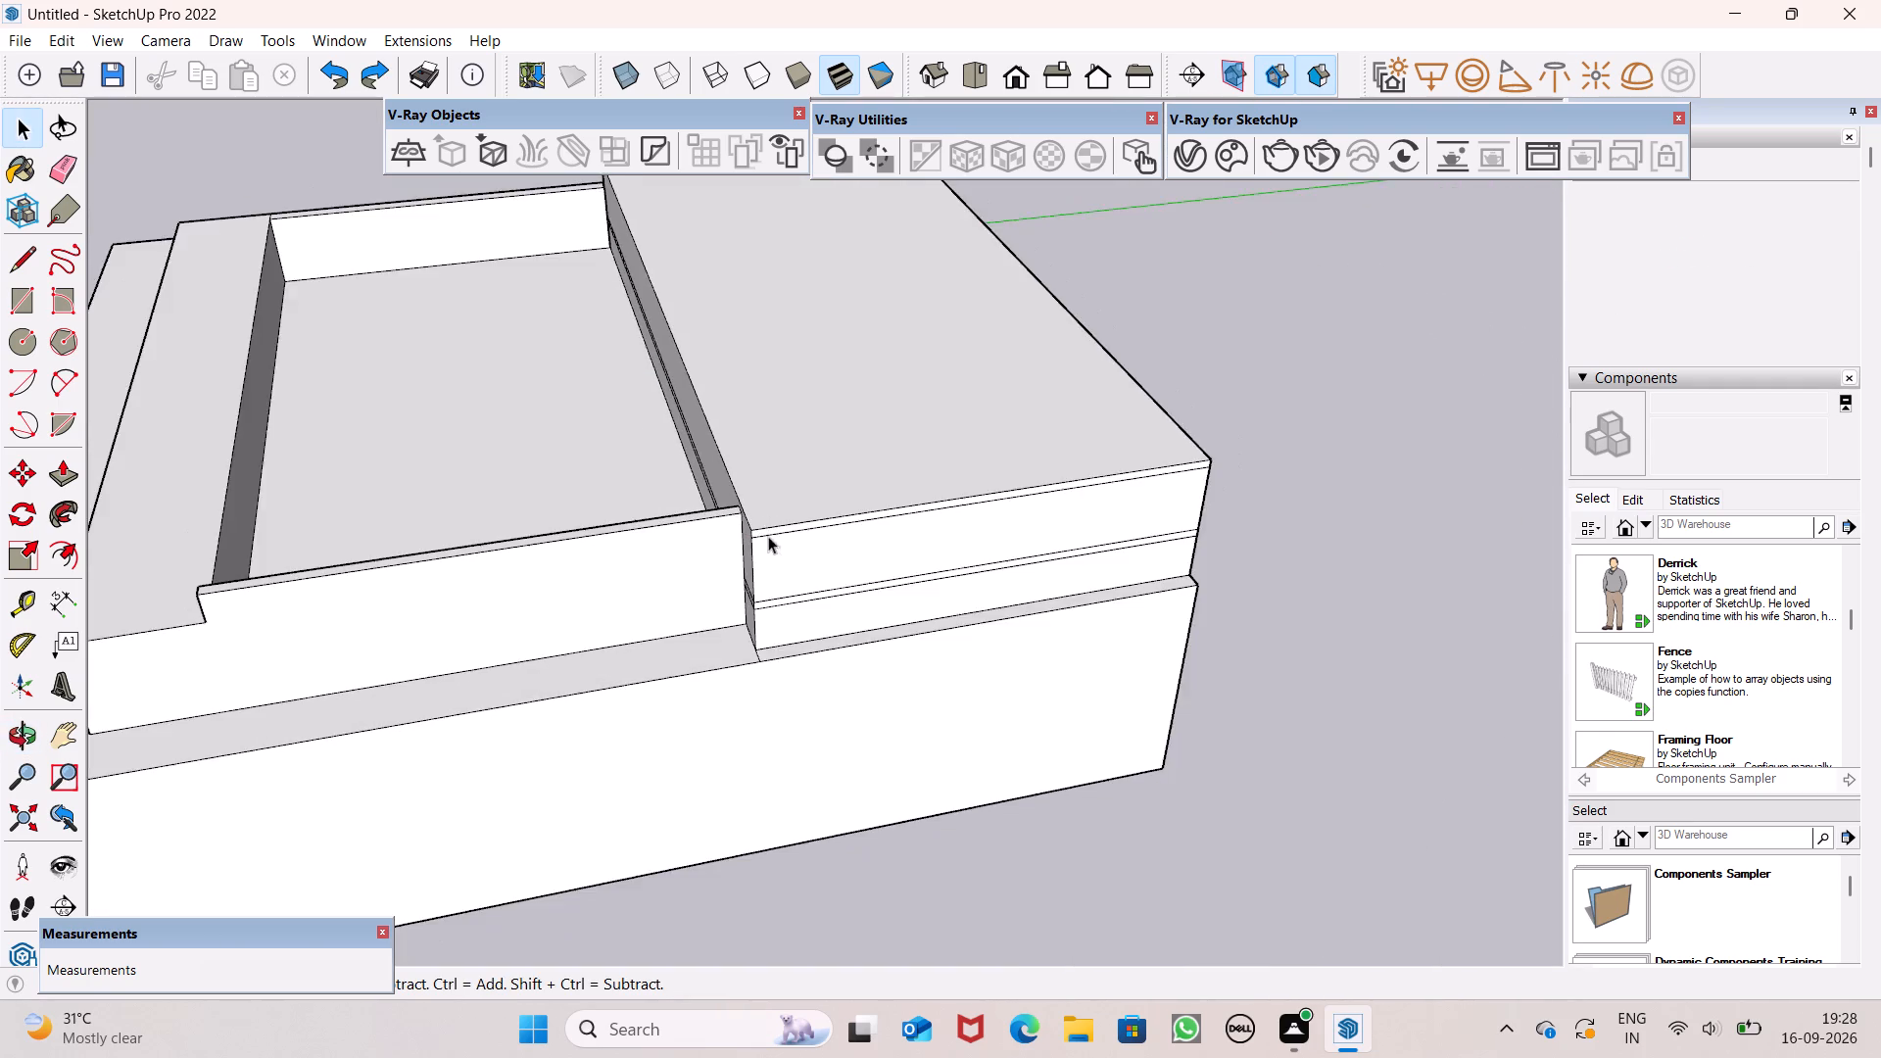
pyautogui.moveTo(792, 573); pyautogui.dragTo(1329, 604, button='middle')
pyautogui.scroll(-3, 242, 393)
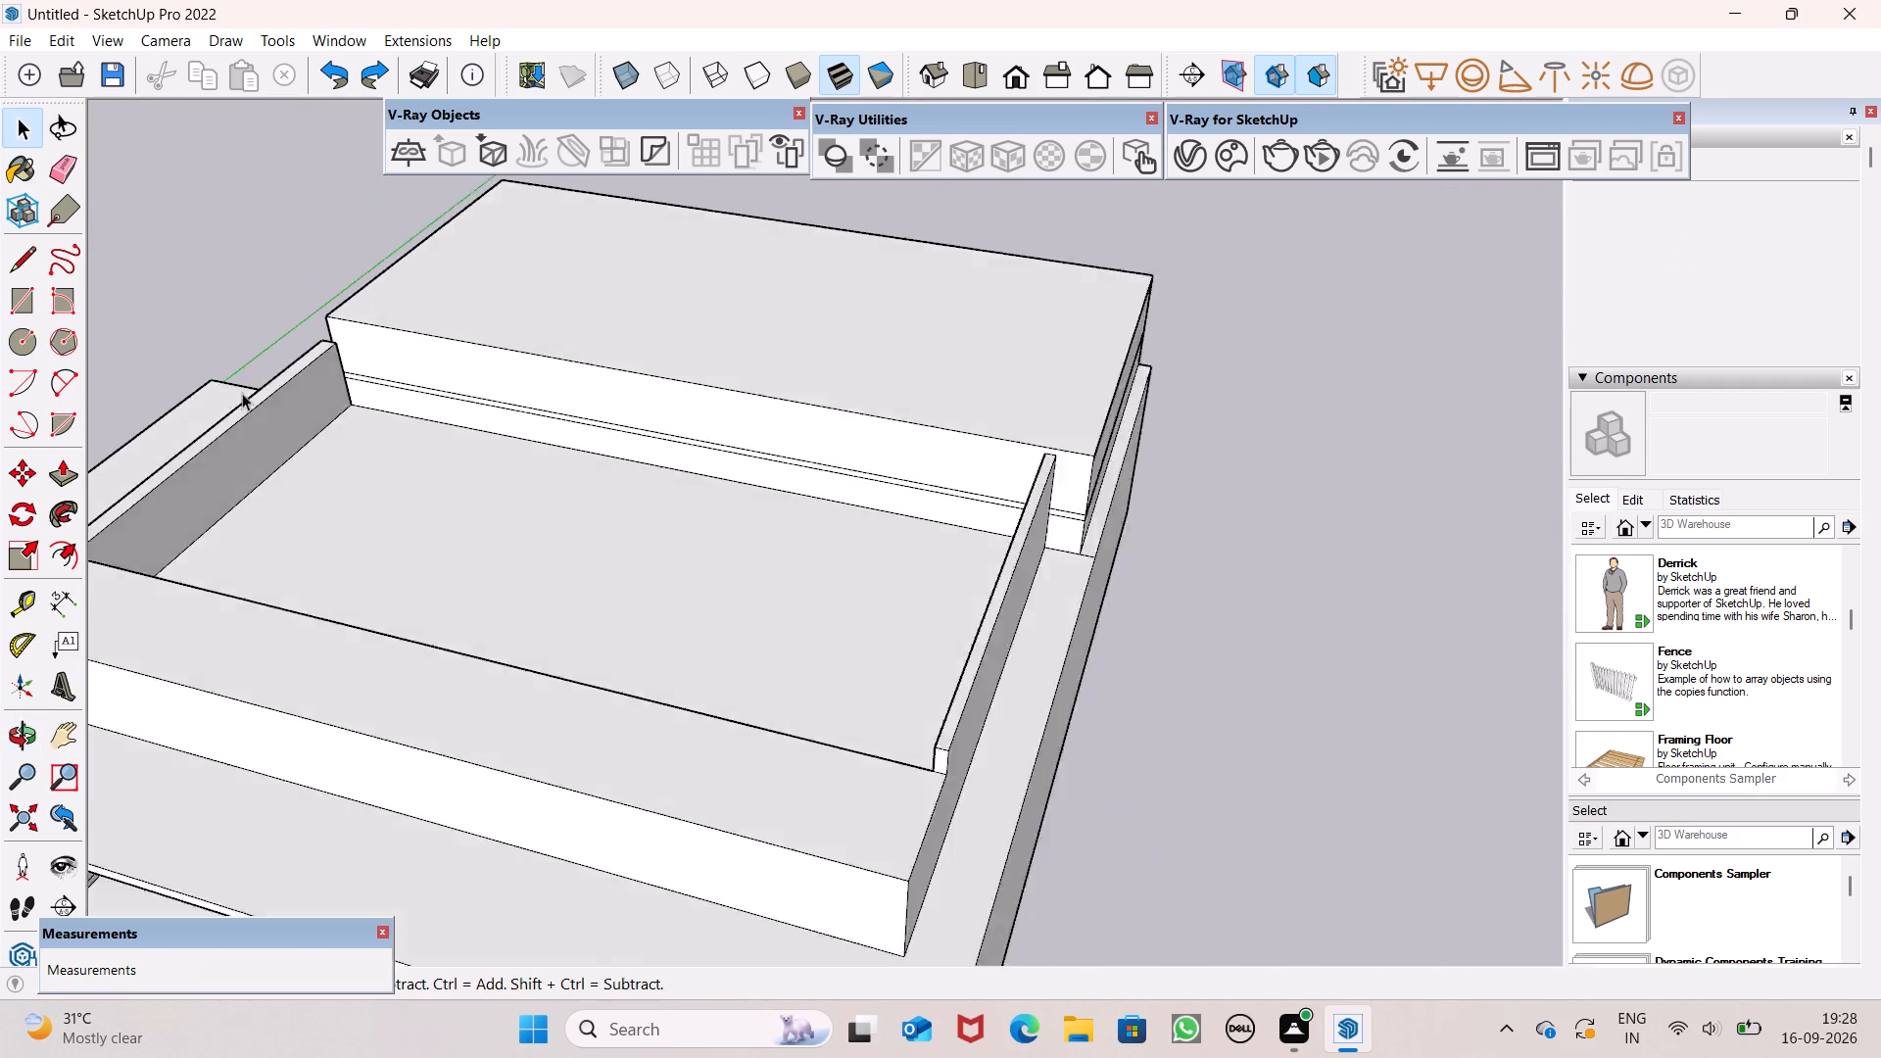
pyautogui.scroll(-2, 242, 393)
pyautogui.moveTo(309, 405); pyautogui.dragTo(1070, 444, button='middle')
pyautogui.scroll(-7, 633, 508)
pyautogui.scroll(7, 610, 689)
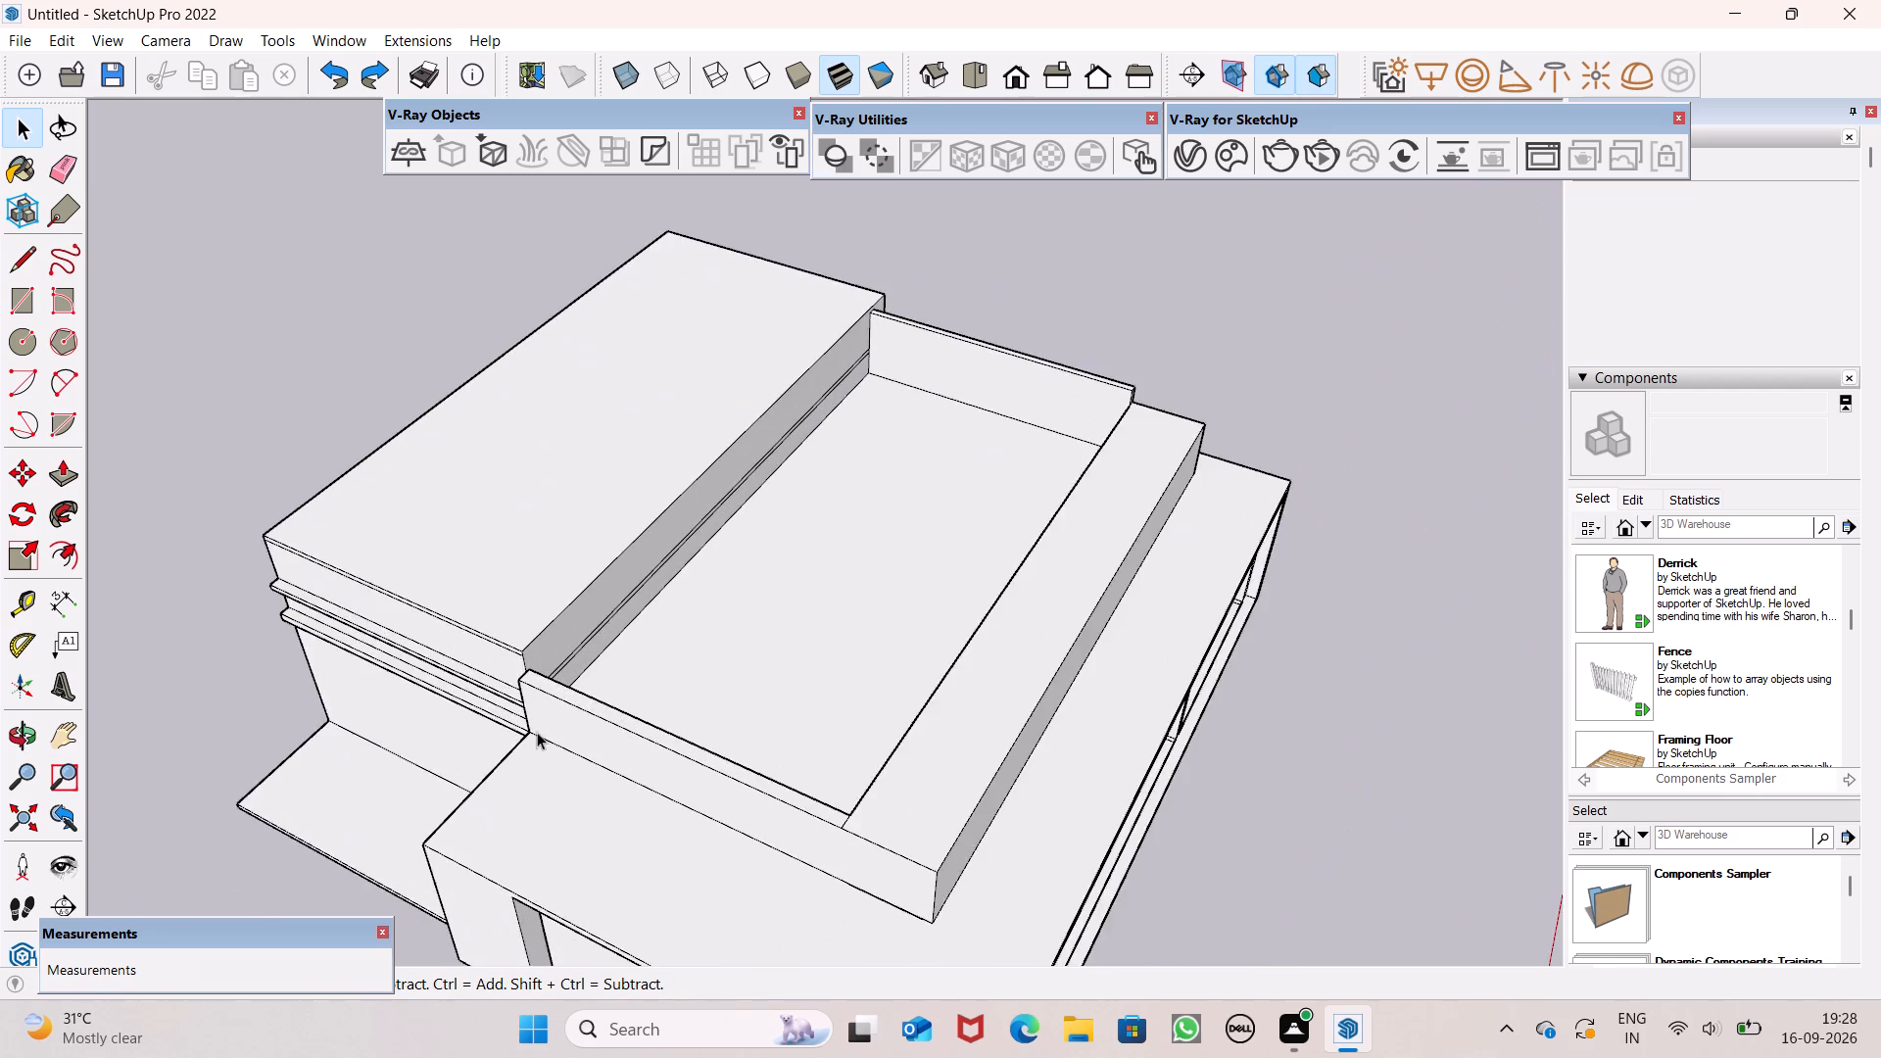
pyautogui.scroll(14, 537, 732)
pyautogui.scroll(-1, 521, 684)
pyautogui.scroll(8, 521, 682)
pyautogui.middleClick(552, 620)
pyautogui.scroll(-5, 560, 601)
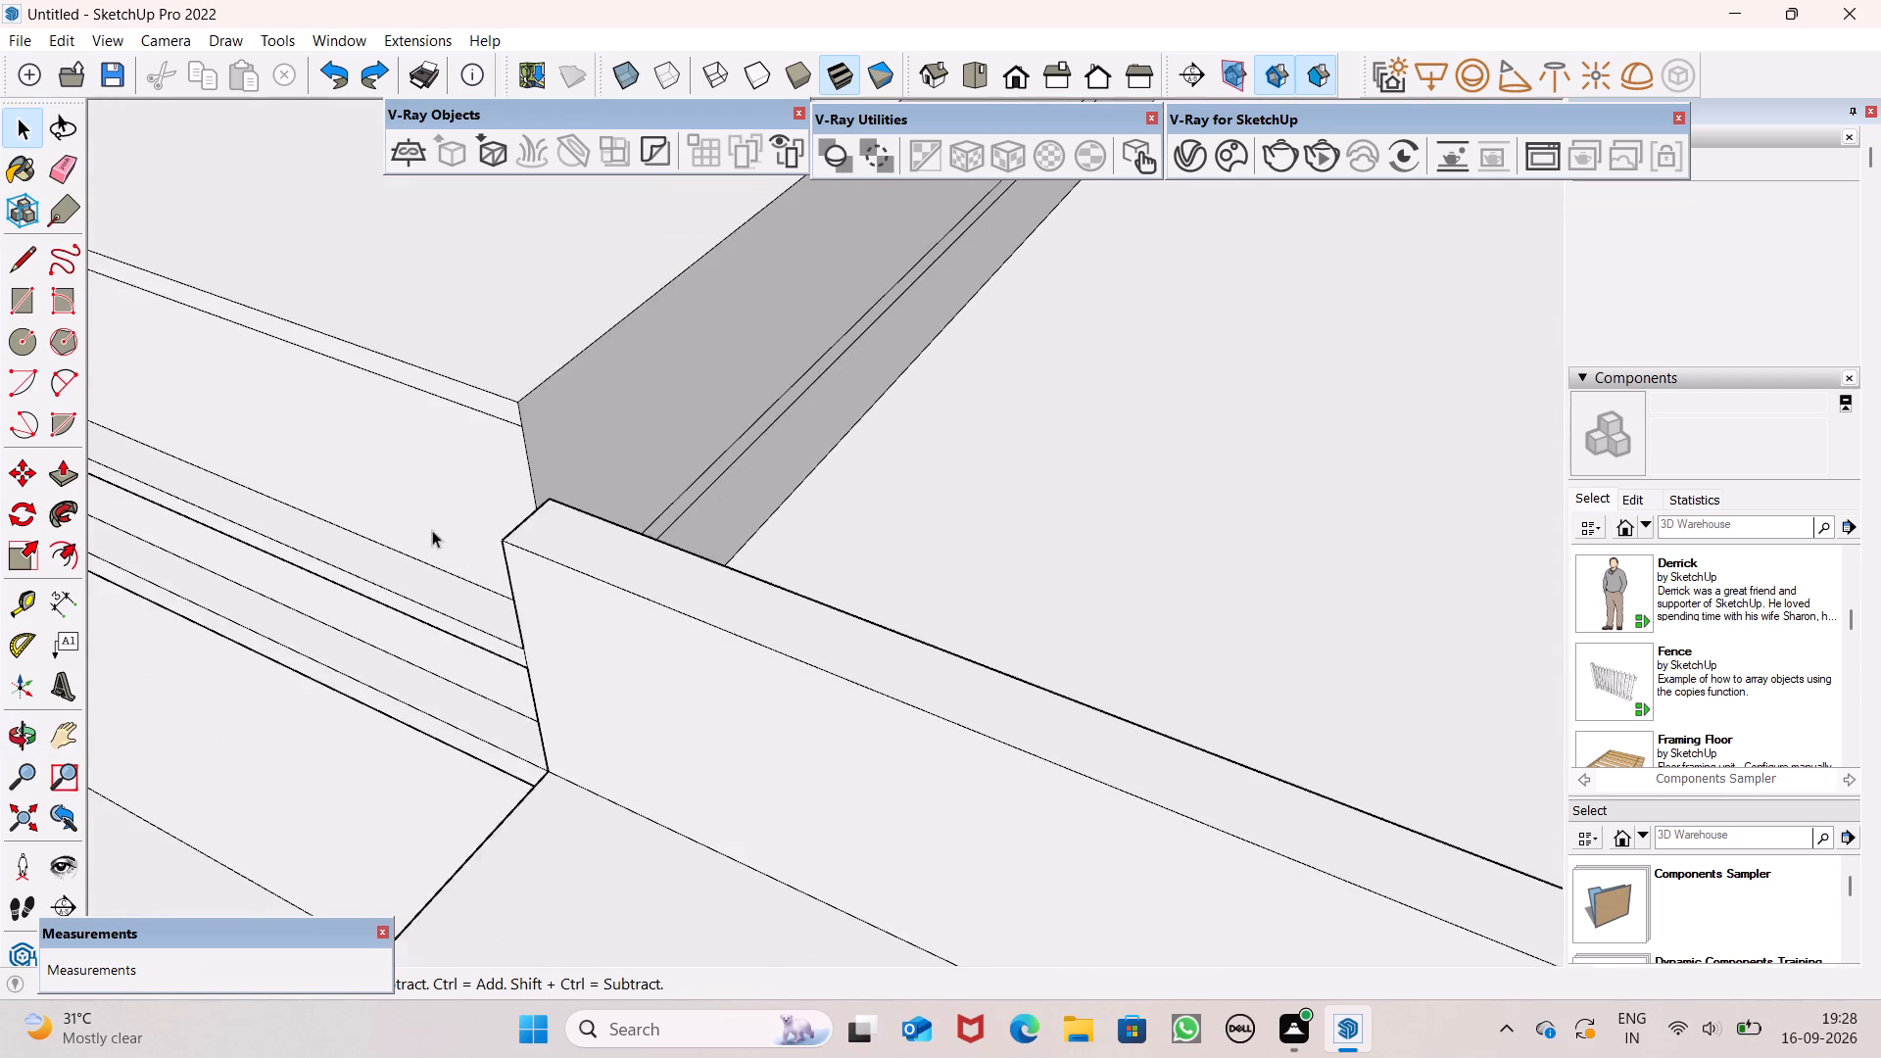
pyautogui.scroll(-20, 432, 530)
pyautogui.scroll(-8, 432, 530)
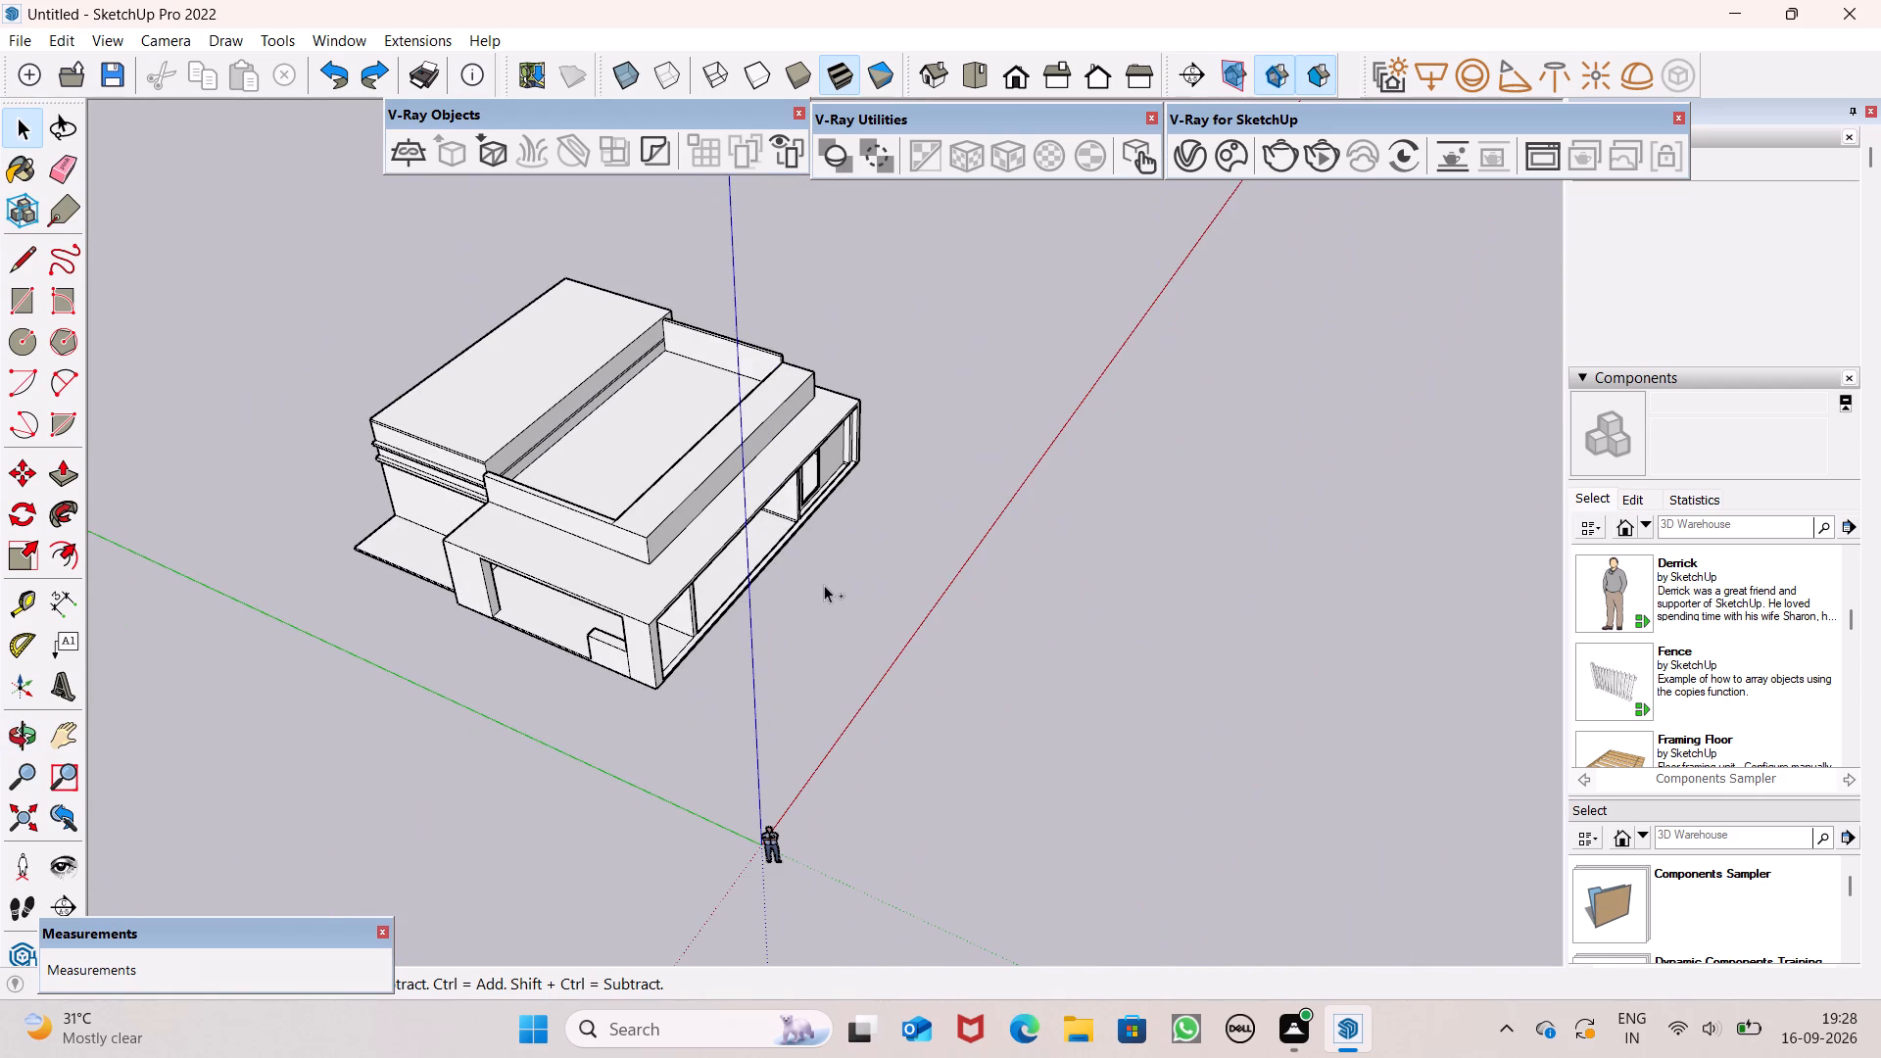
# Undo the edge cleanup and wall extrusions, back to the flat outlines on the lower block's top face.
pyautogui.hotkey('ctrl', 'z')
pyautogui.hotkey('ctrl', 'z')
pyautogui.hotkey('ctrl', 'z')
pyautogui.hotkey('ctrl', 'z')
pyautogui.hotkey('ctrl', 'z')
pyautogui.hotkey('ctrl', 'z')
pyautogui.hotkey('ctrl', 'z')
pyautogui.hotkey('ctrl', 'z')
pyautogui.hotkey('ctrl', 'z')
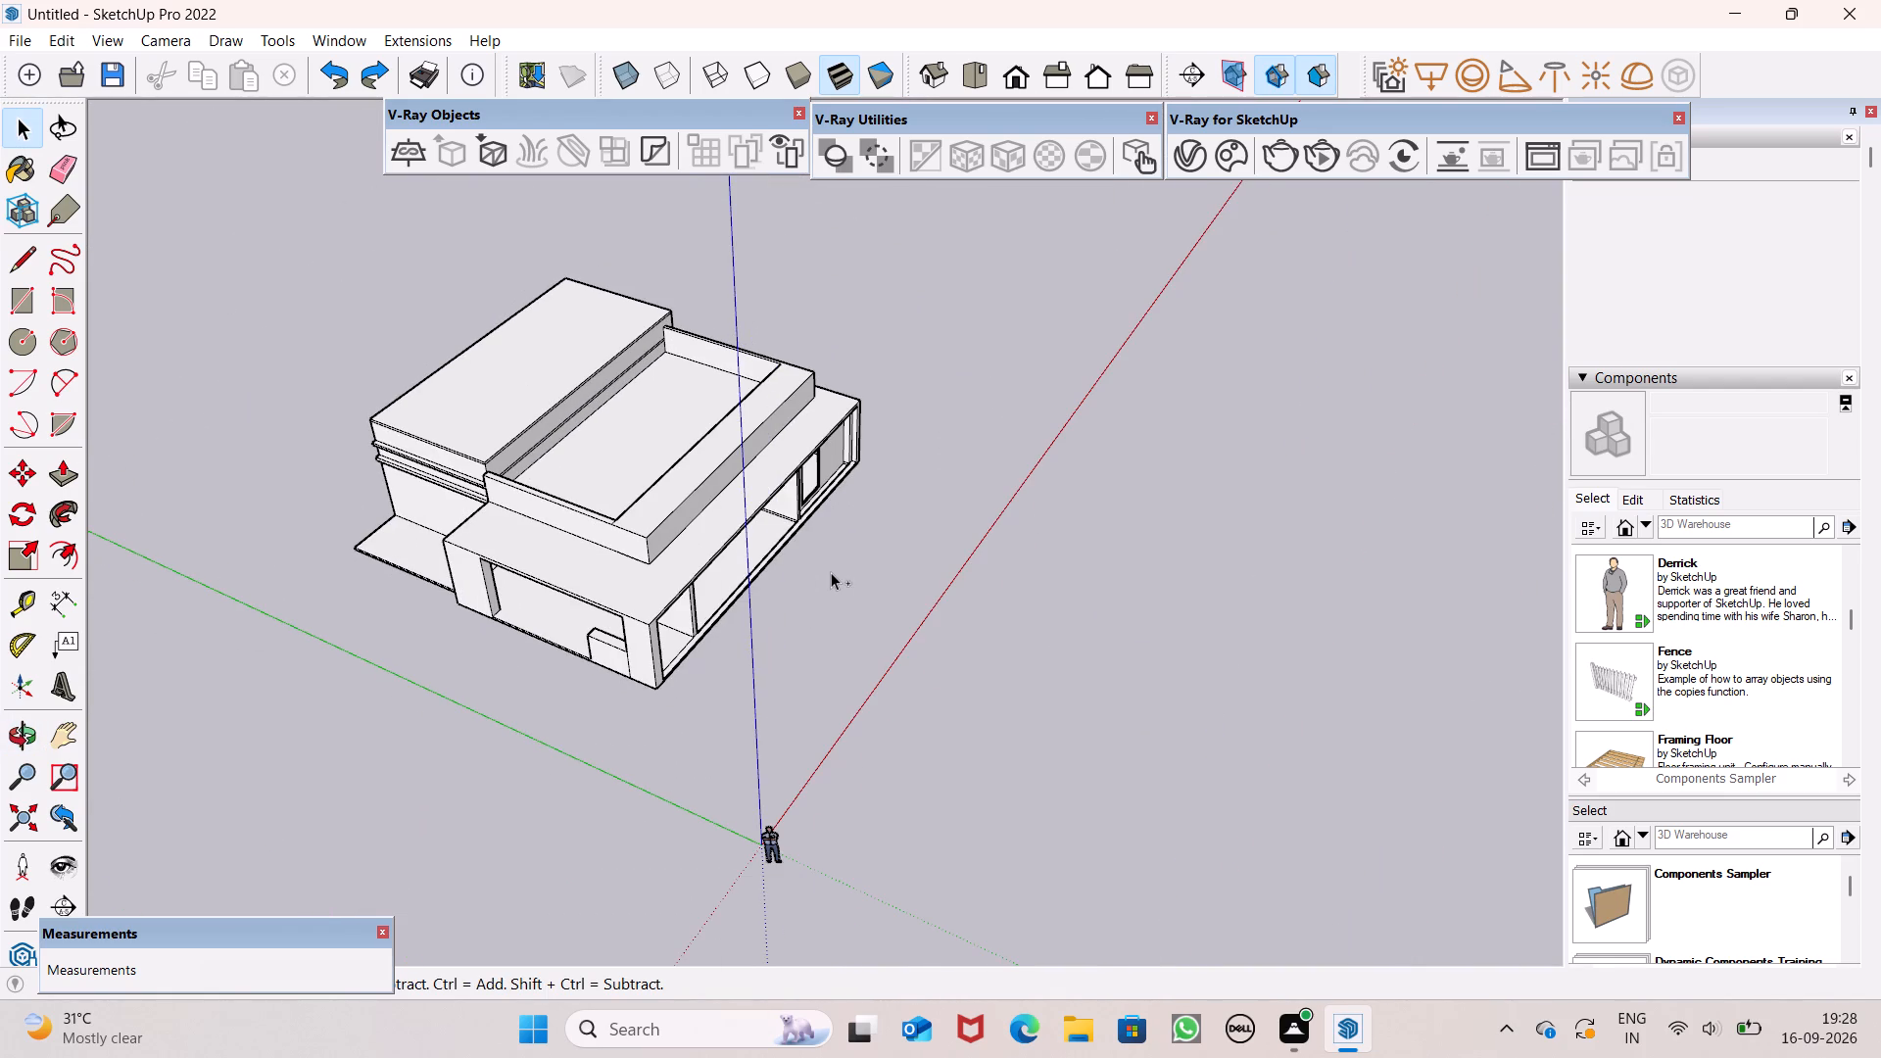
pyautogui.hotkey('ctrl', 'z')
pyautogui.hotkey('ctrl', 'z')
pyautogui.moveTo(823, 528); pyautogui.dragTo(268, 564, button='middle')
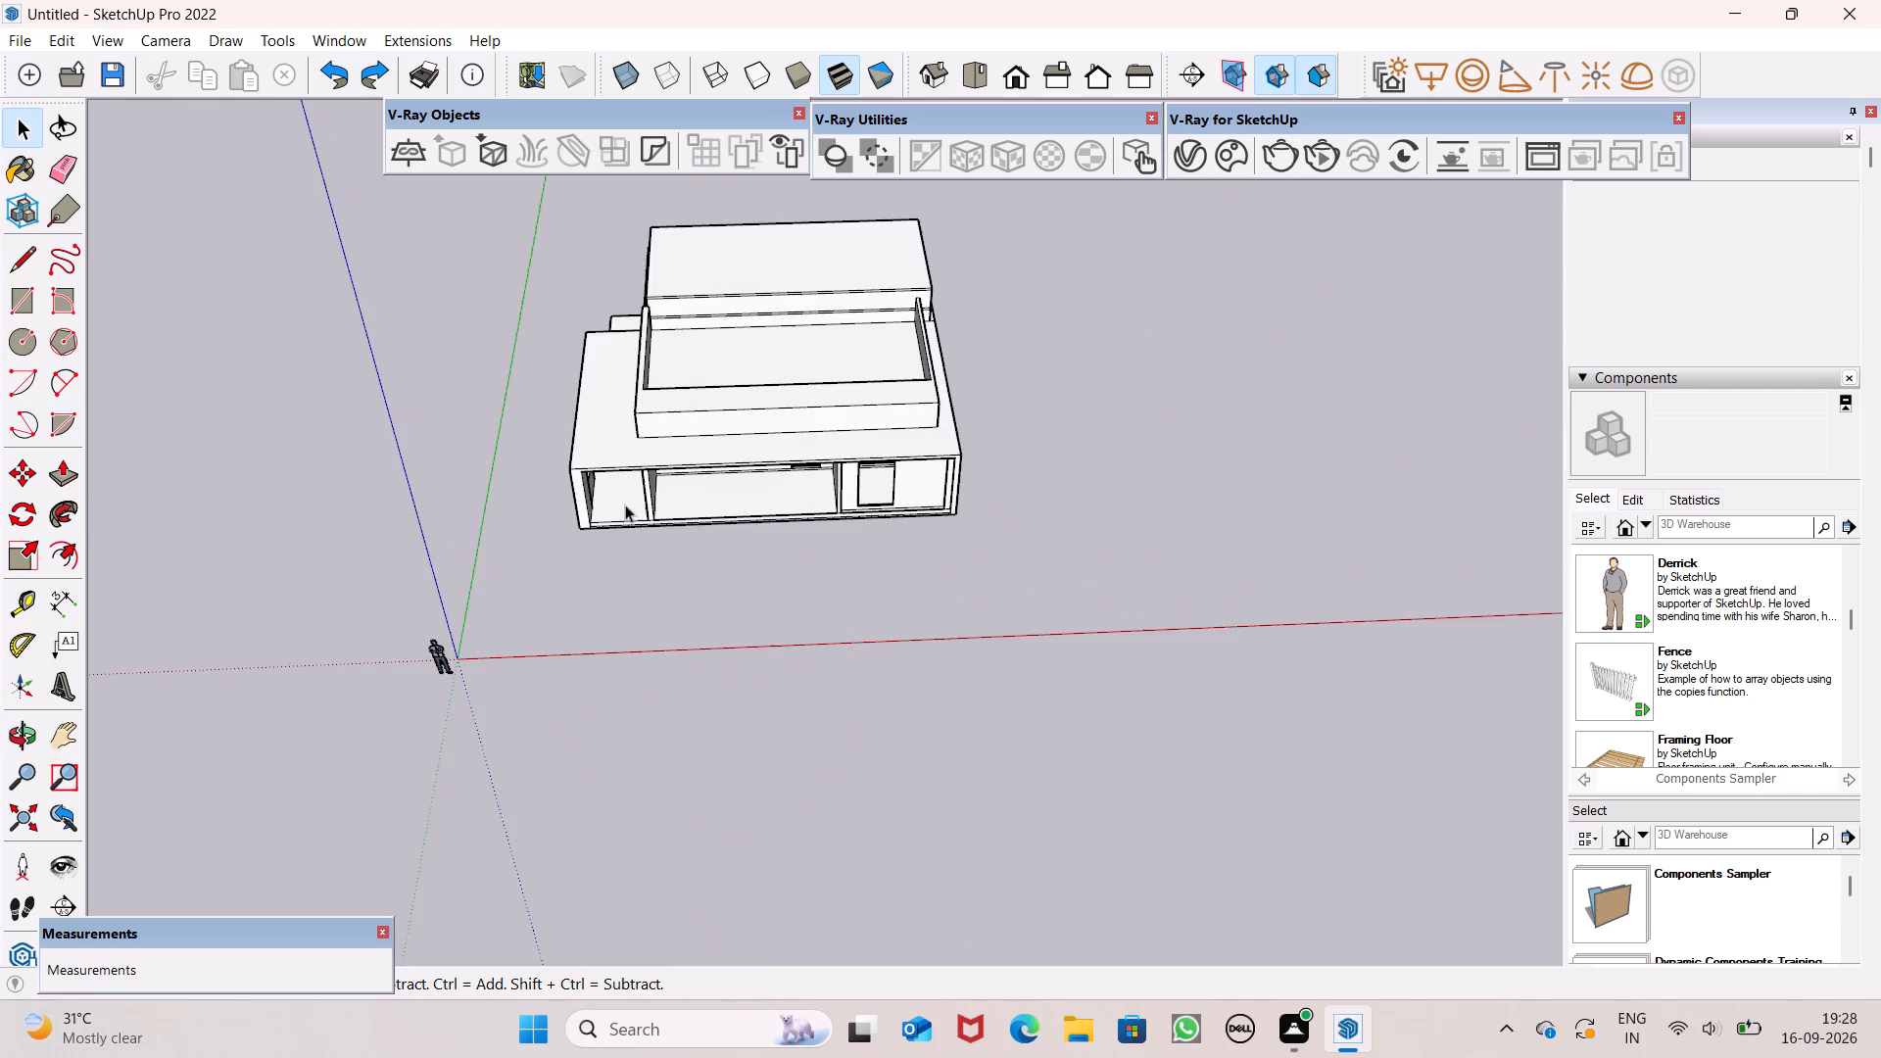
pyautogui.scroll(8, 862, 418)
pyautogui.hotkey('ctrl', 'z')
pyautogui.hotkey('ctrl', 'z')
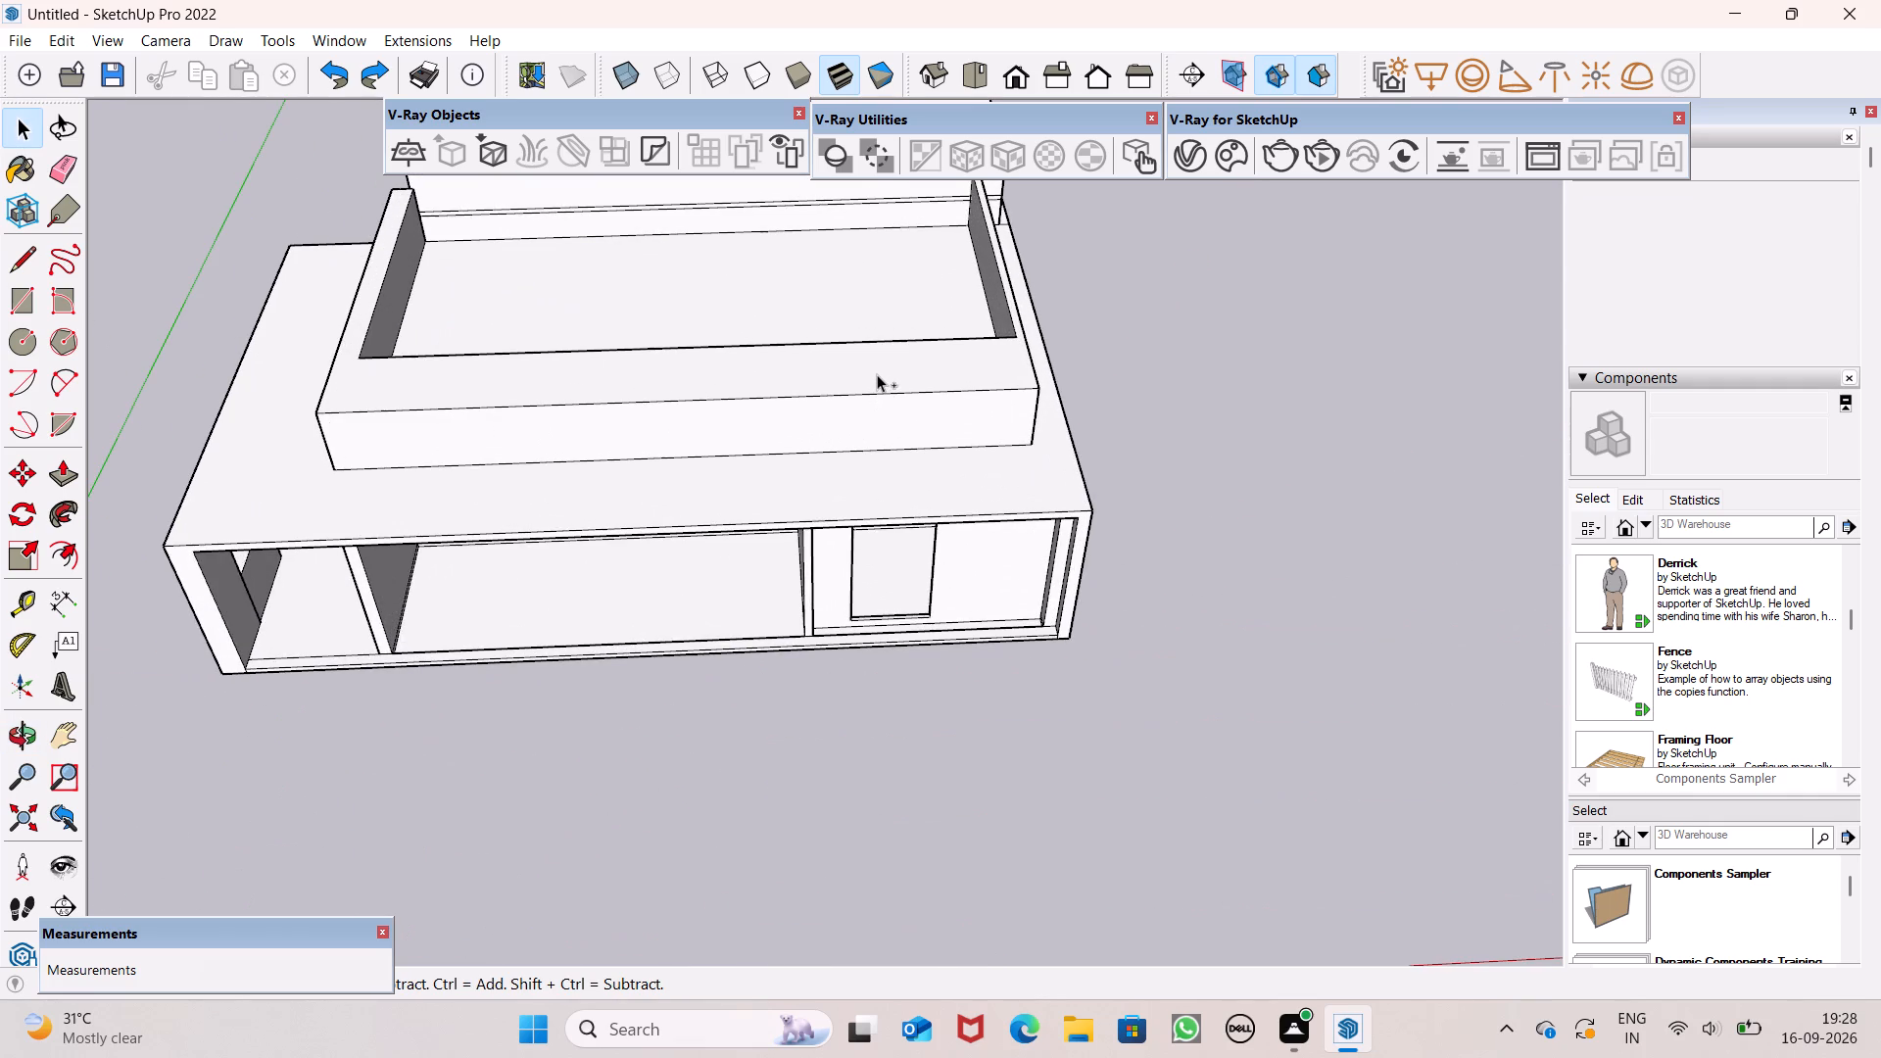
pyautogui.hotkey('ctrl', 'z')
pyautogui.hotkey('ctrl', 'z')
# Erase all the inner and outer wall outline edges on the lower block's top face, leaving it plain.
pyautogui.scroll(1, 984, 360)
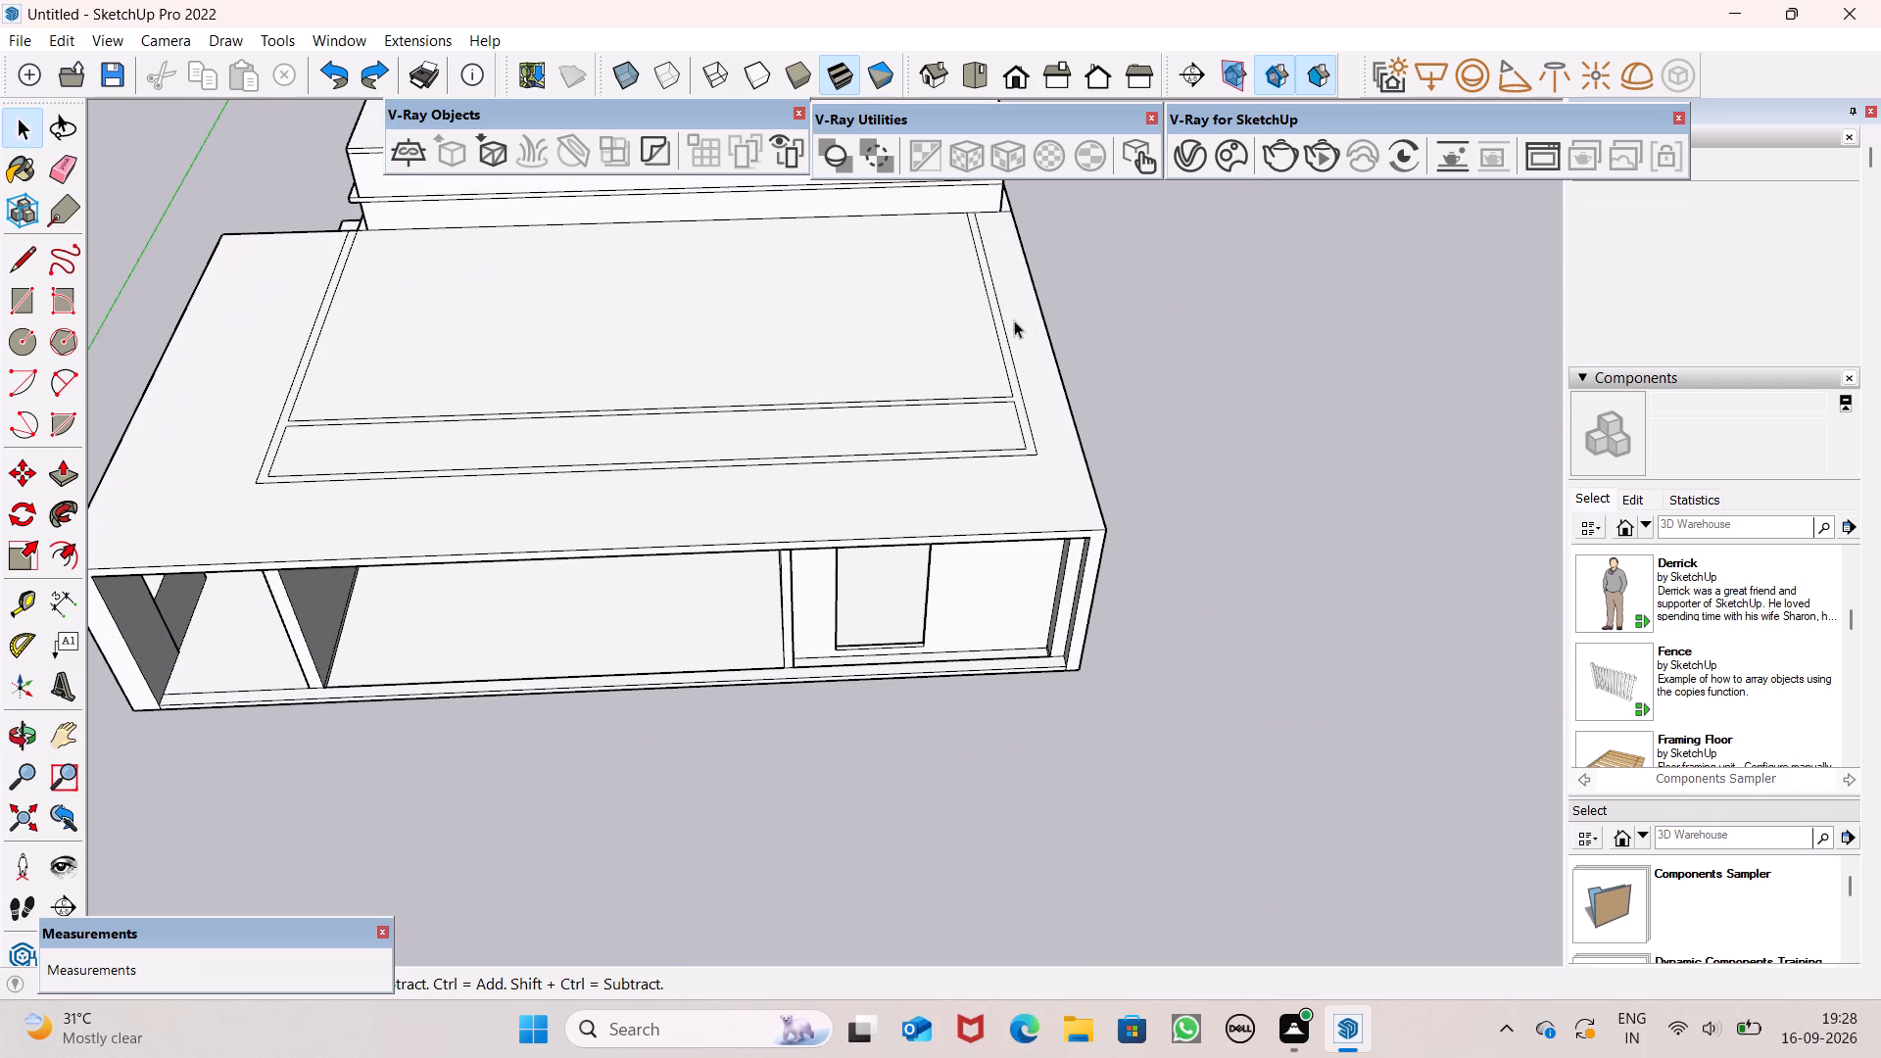
pyautogui.scroll(-5, 1034, 315)
pyautogui.moveTo(1039, 313); pyautogui.dragTo(1047, 462, button='middle')
pyautogui.scroll(4, 1053, 326)
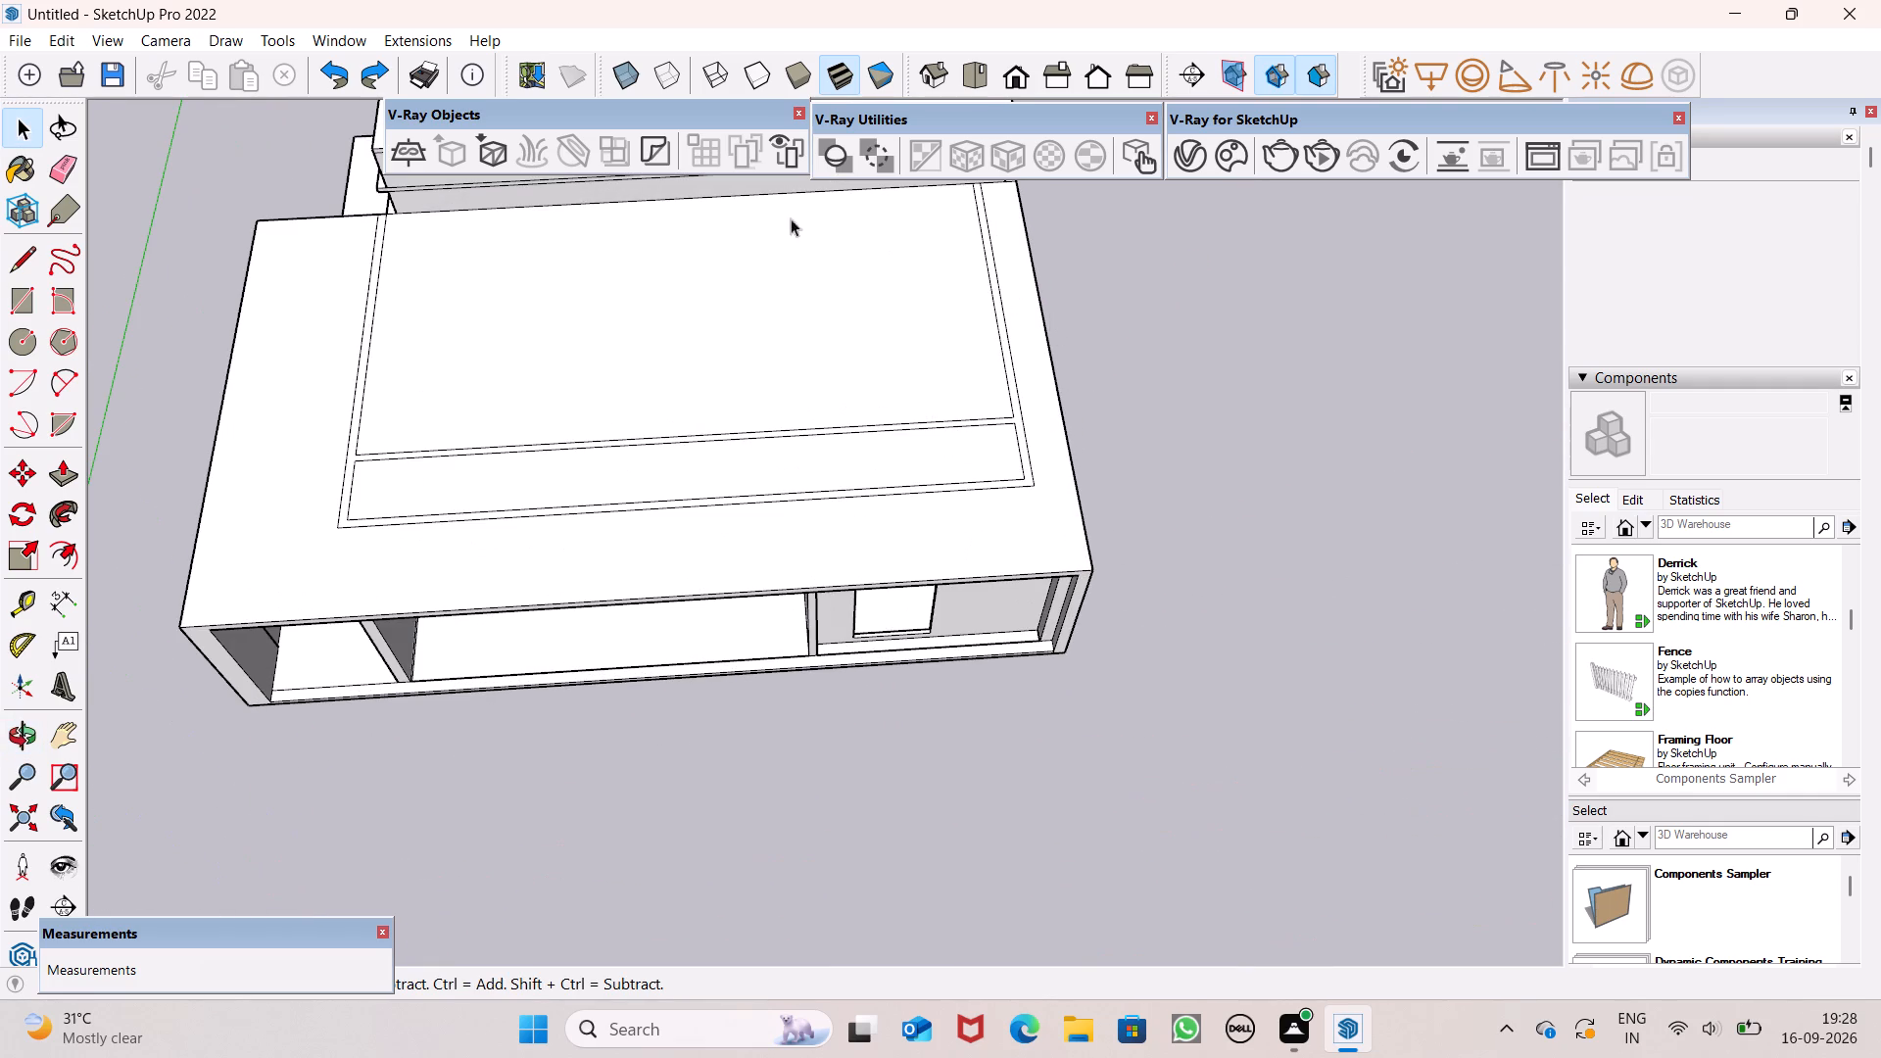
pyautogui.click(72, 172)
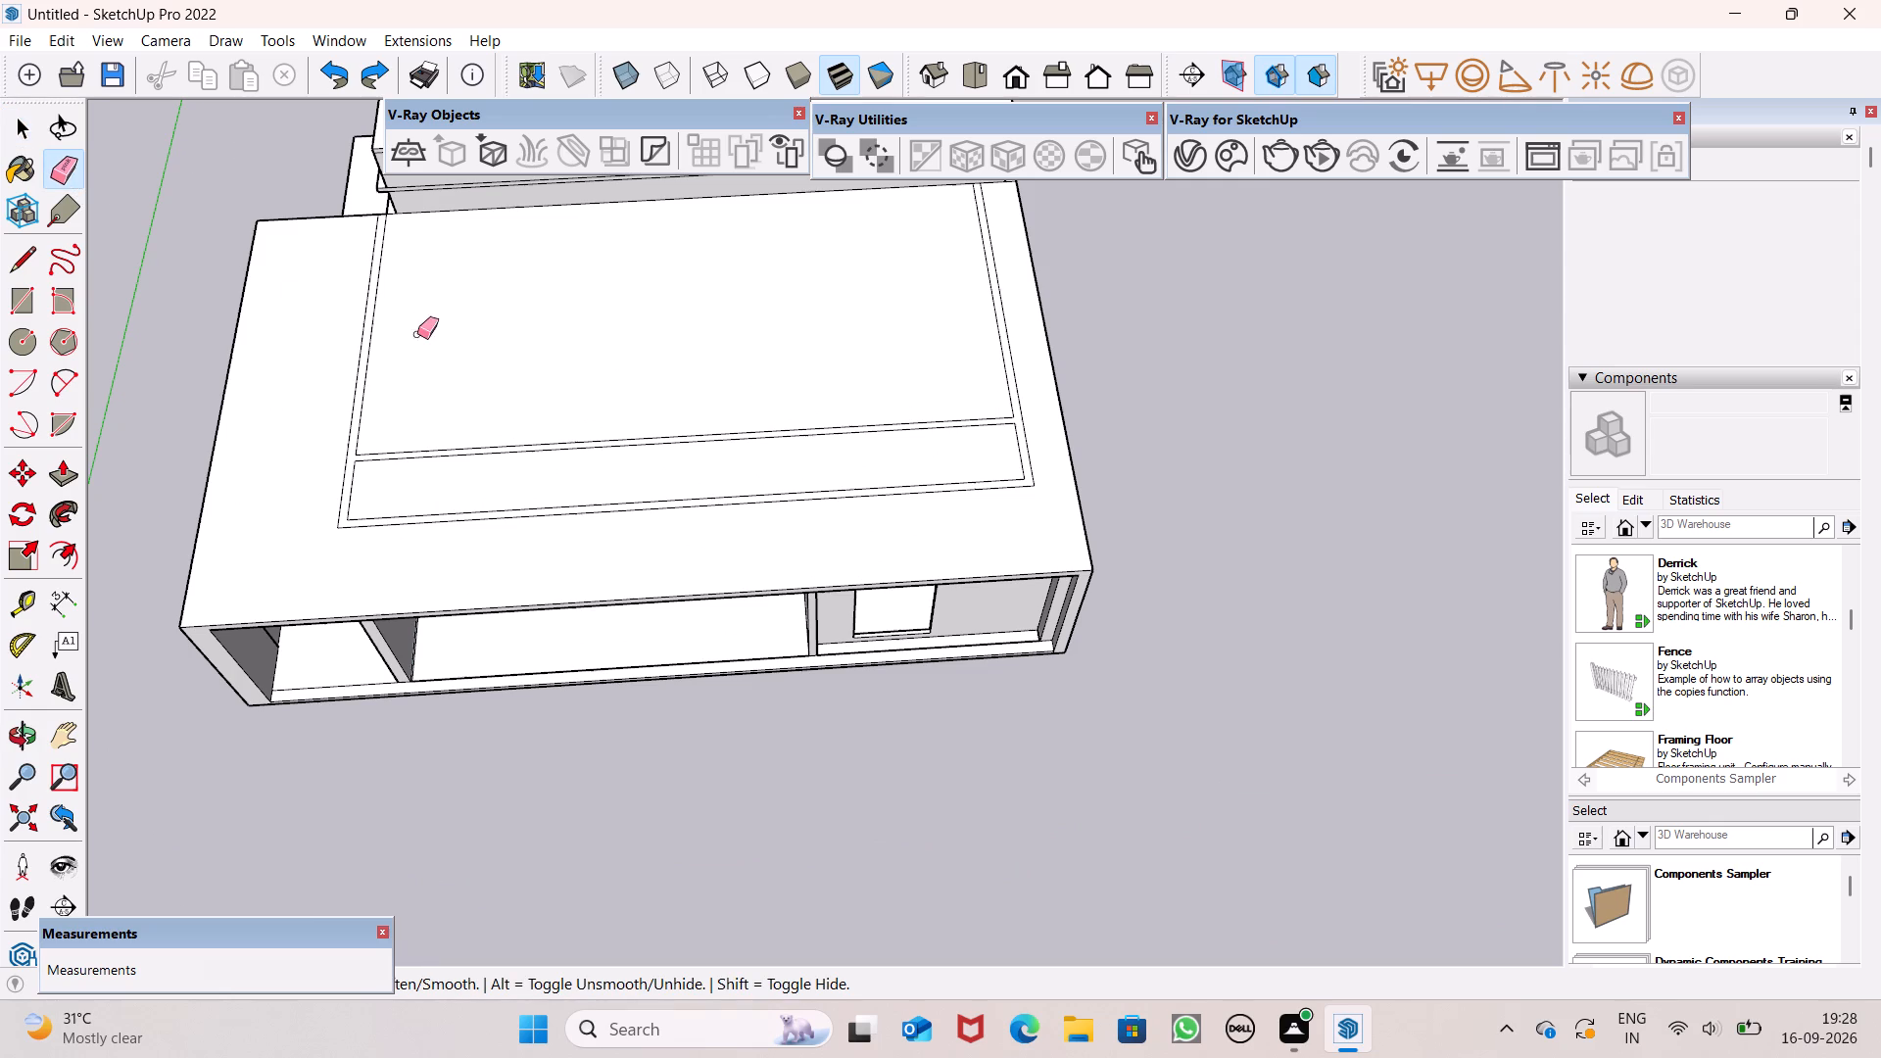
pyautogui.moveTo(392, 341); pyautogui.dragTo(355, 496)
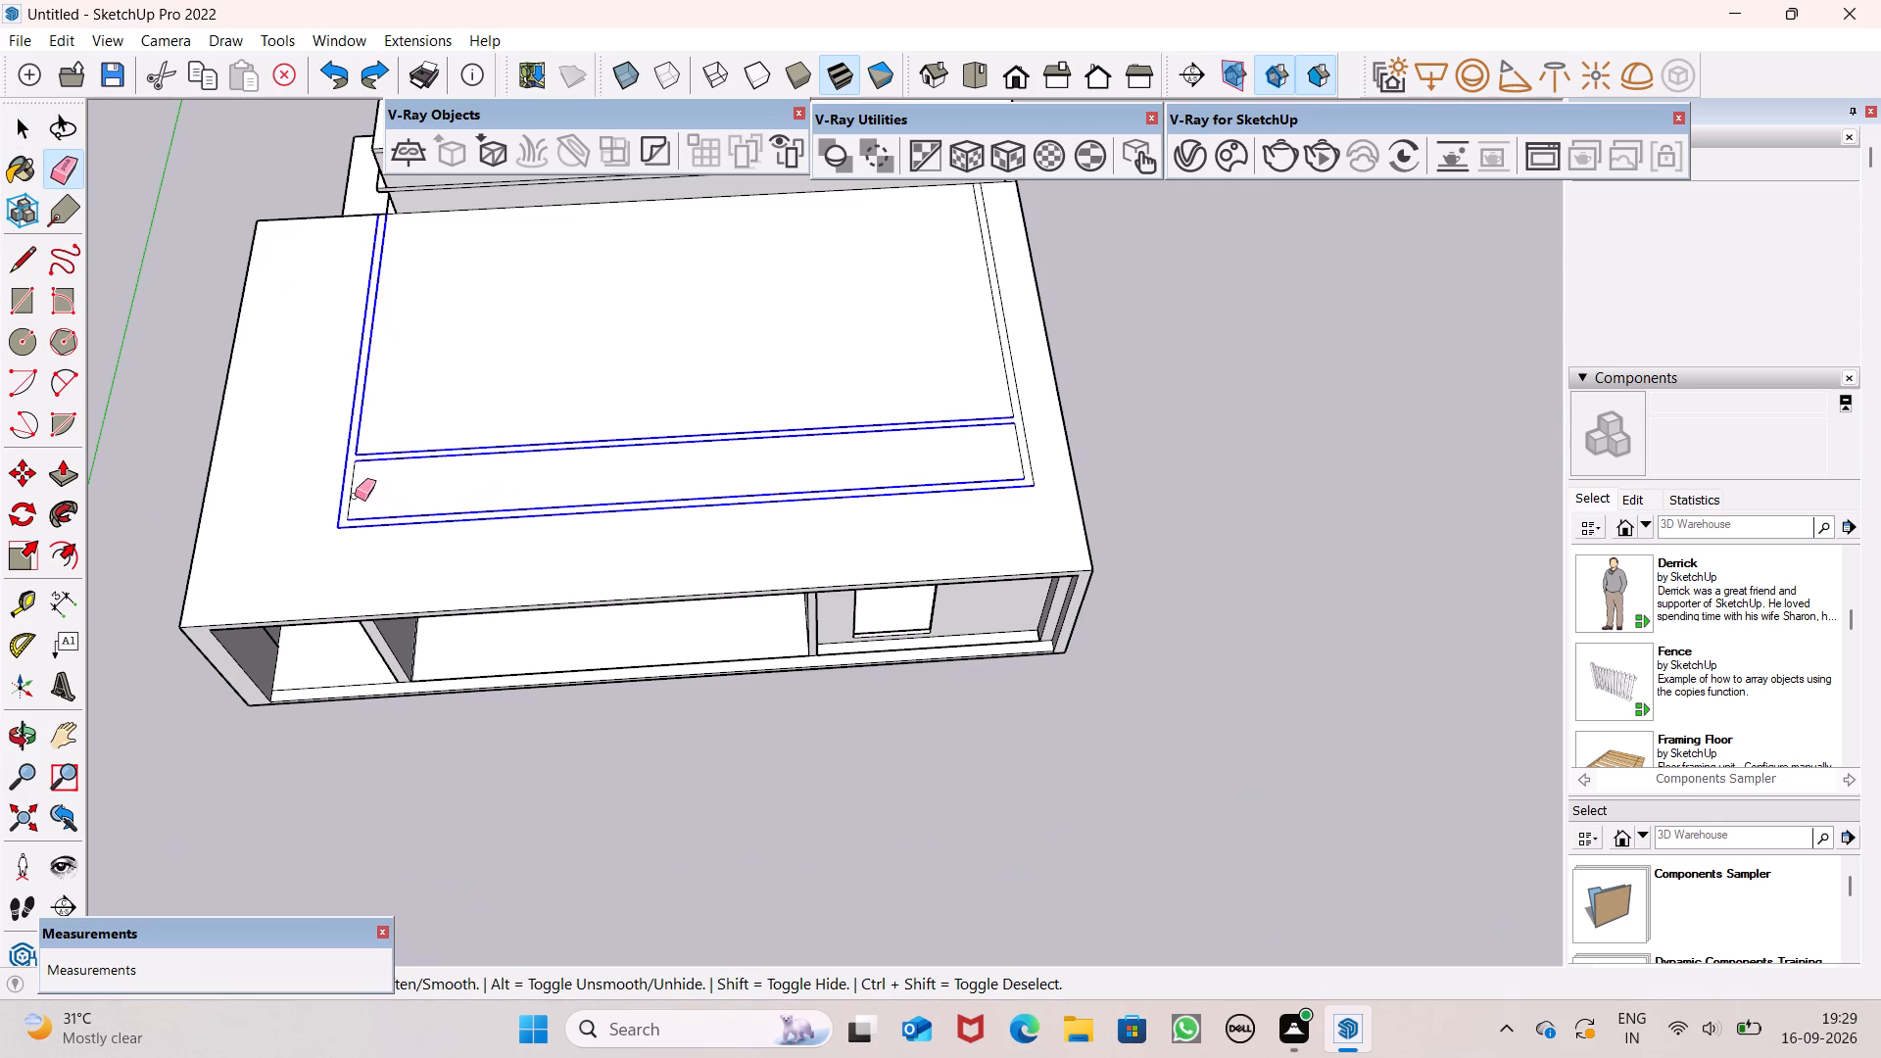
pyautogui.moveTo(355, 496); pyautogui.dragTo(1007, 487)
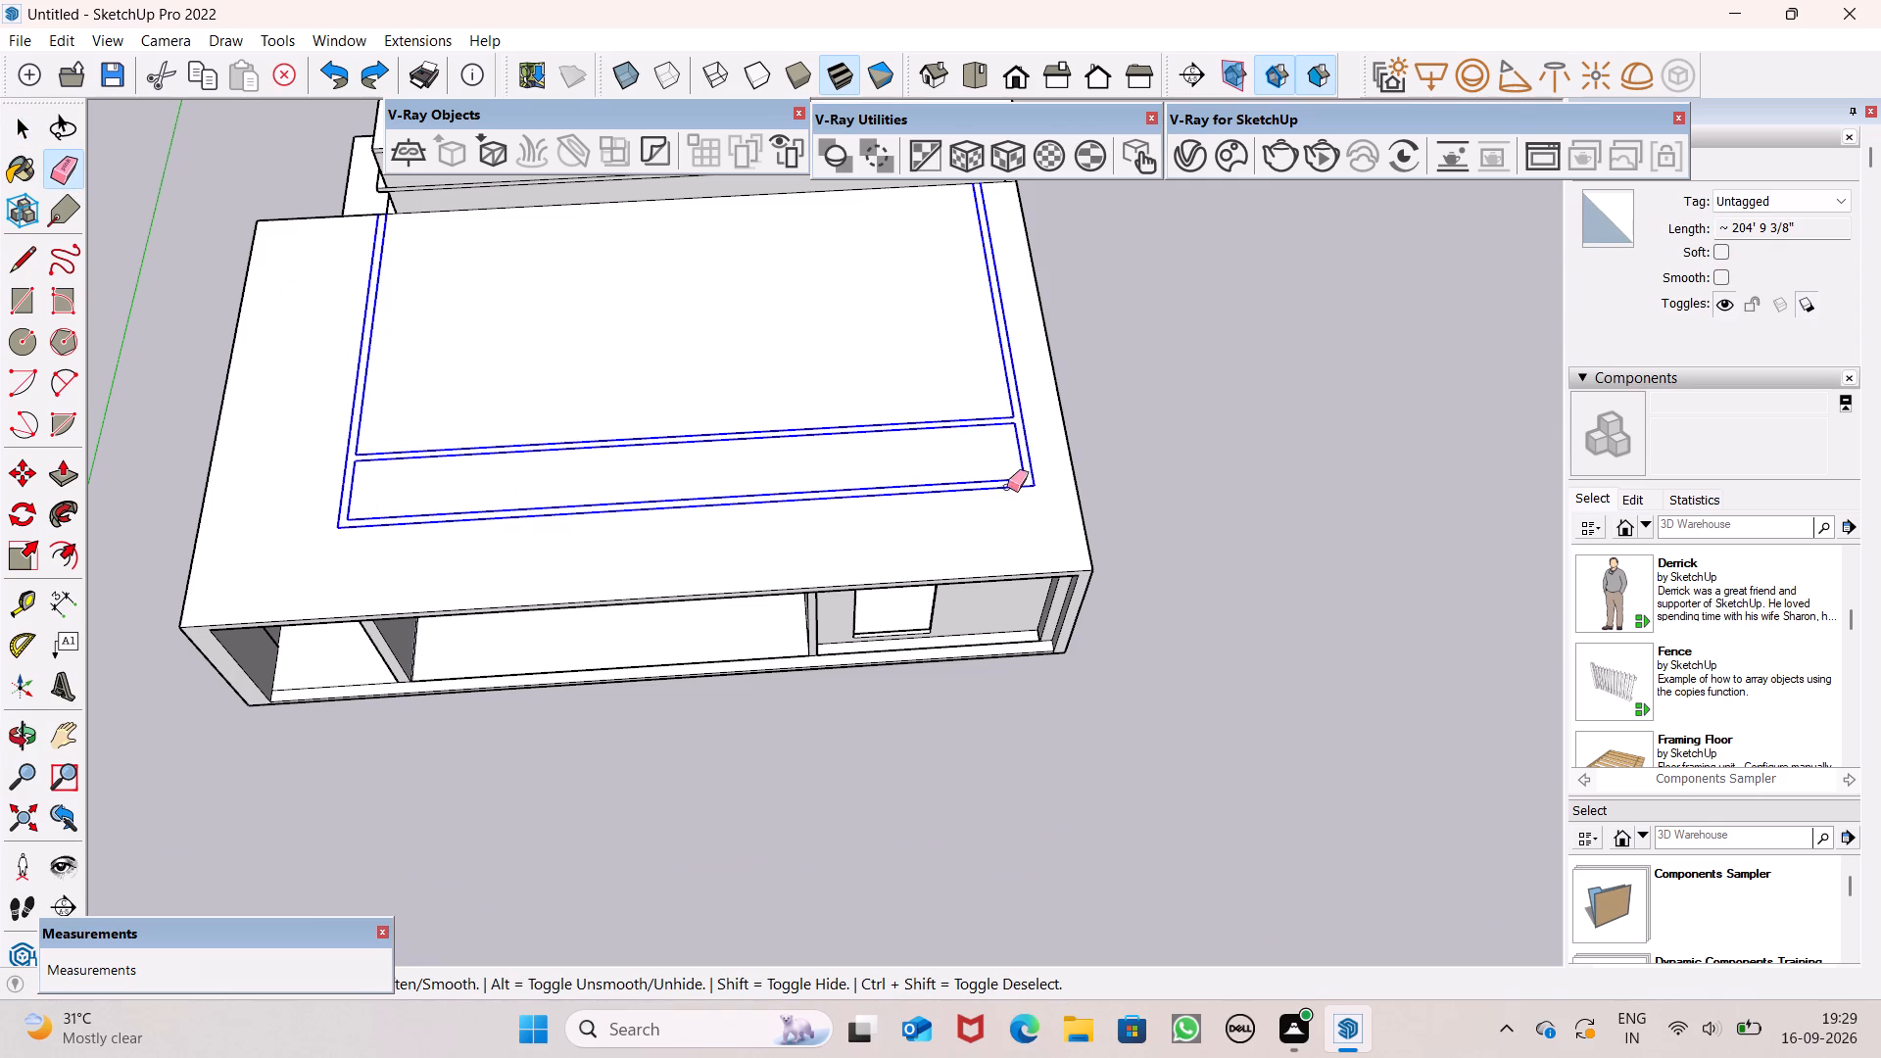
pyautogui.moveTo(1007, 487); pyautogui.dragTo(1001, 487)
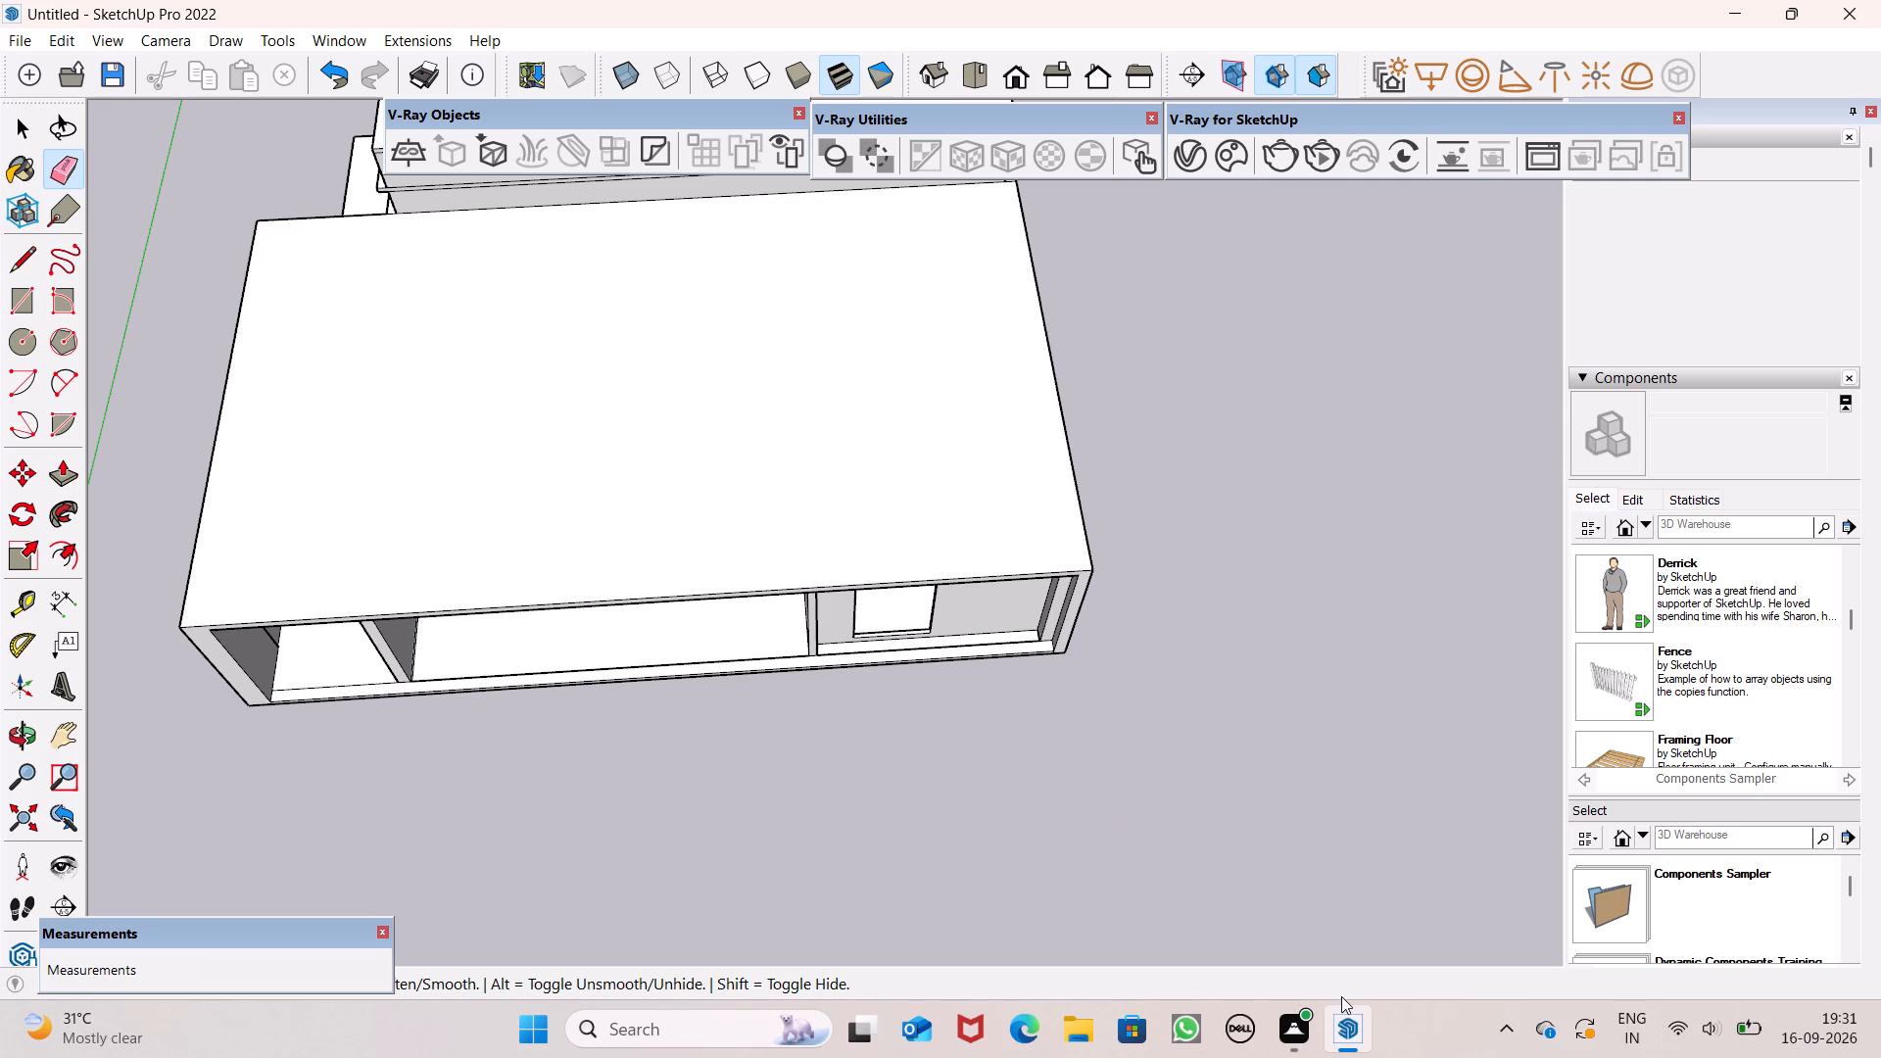
pyautogui.press('space')
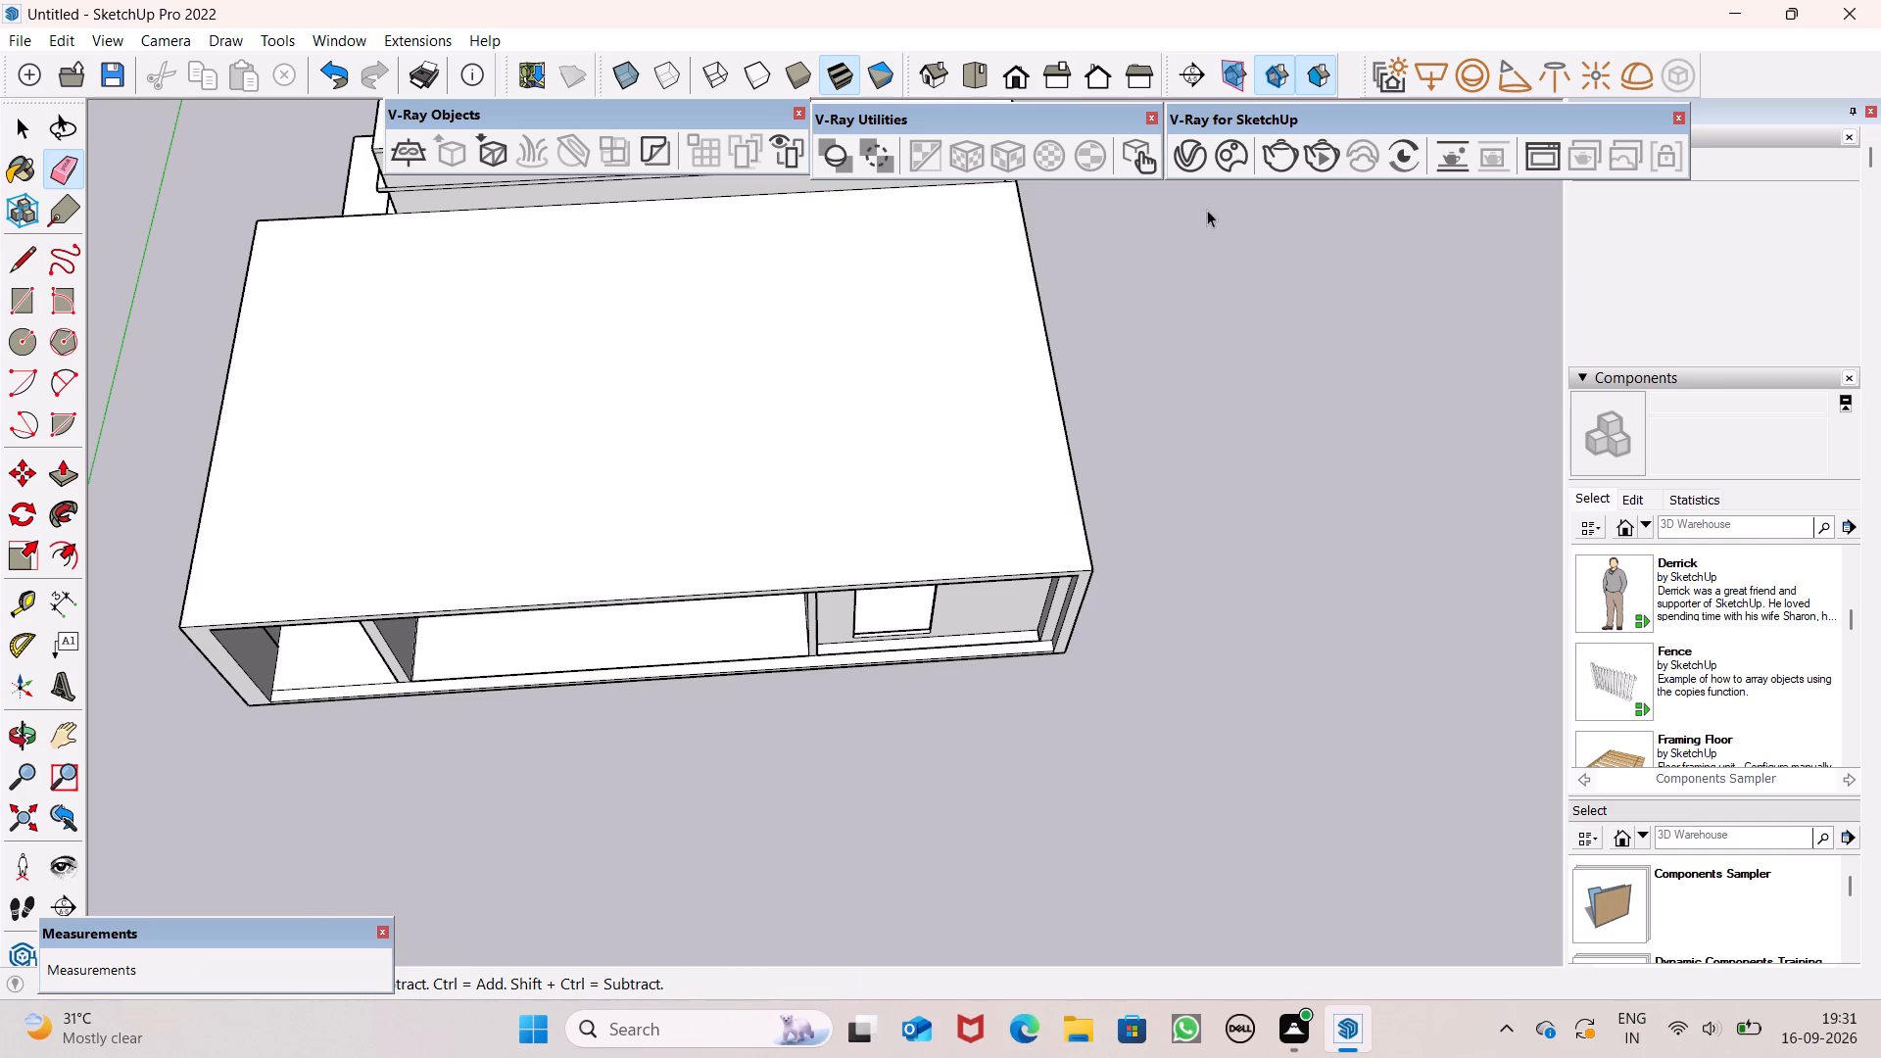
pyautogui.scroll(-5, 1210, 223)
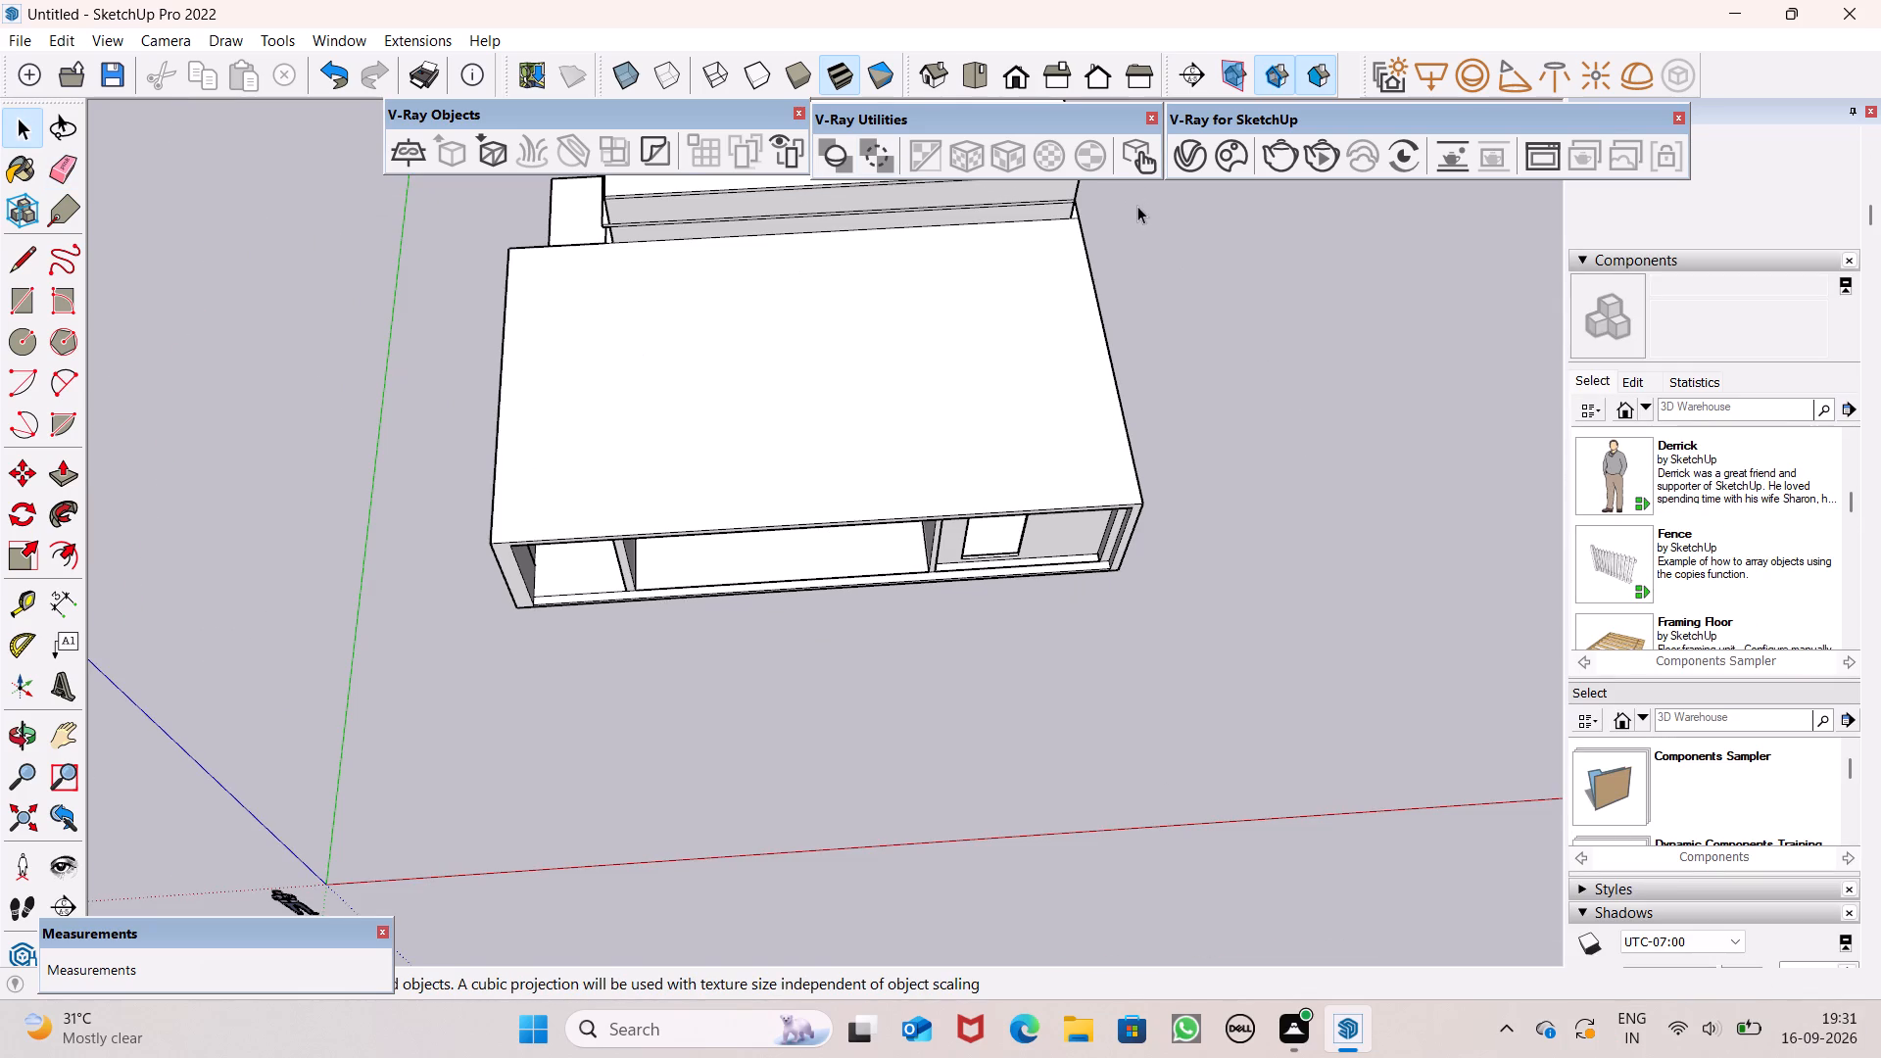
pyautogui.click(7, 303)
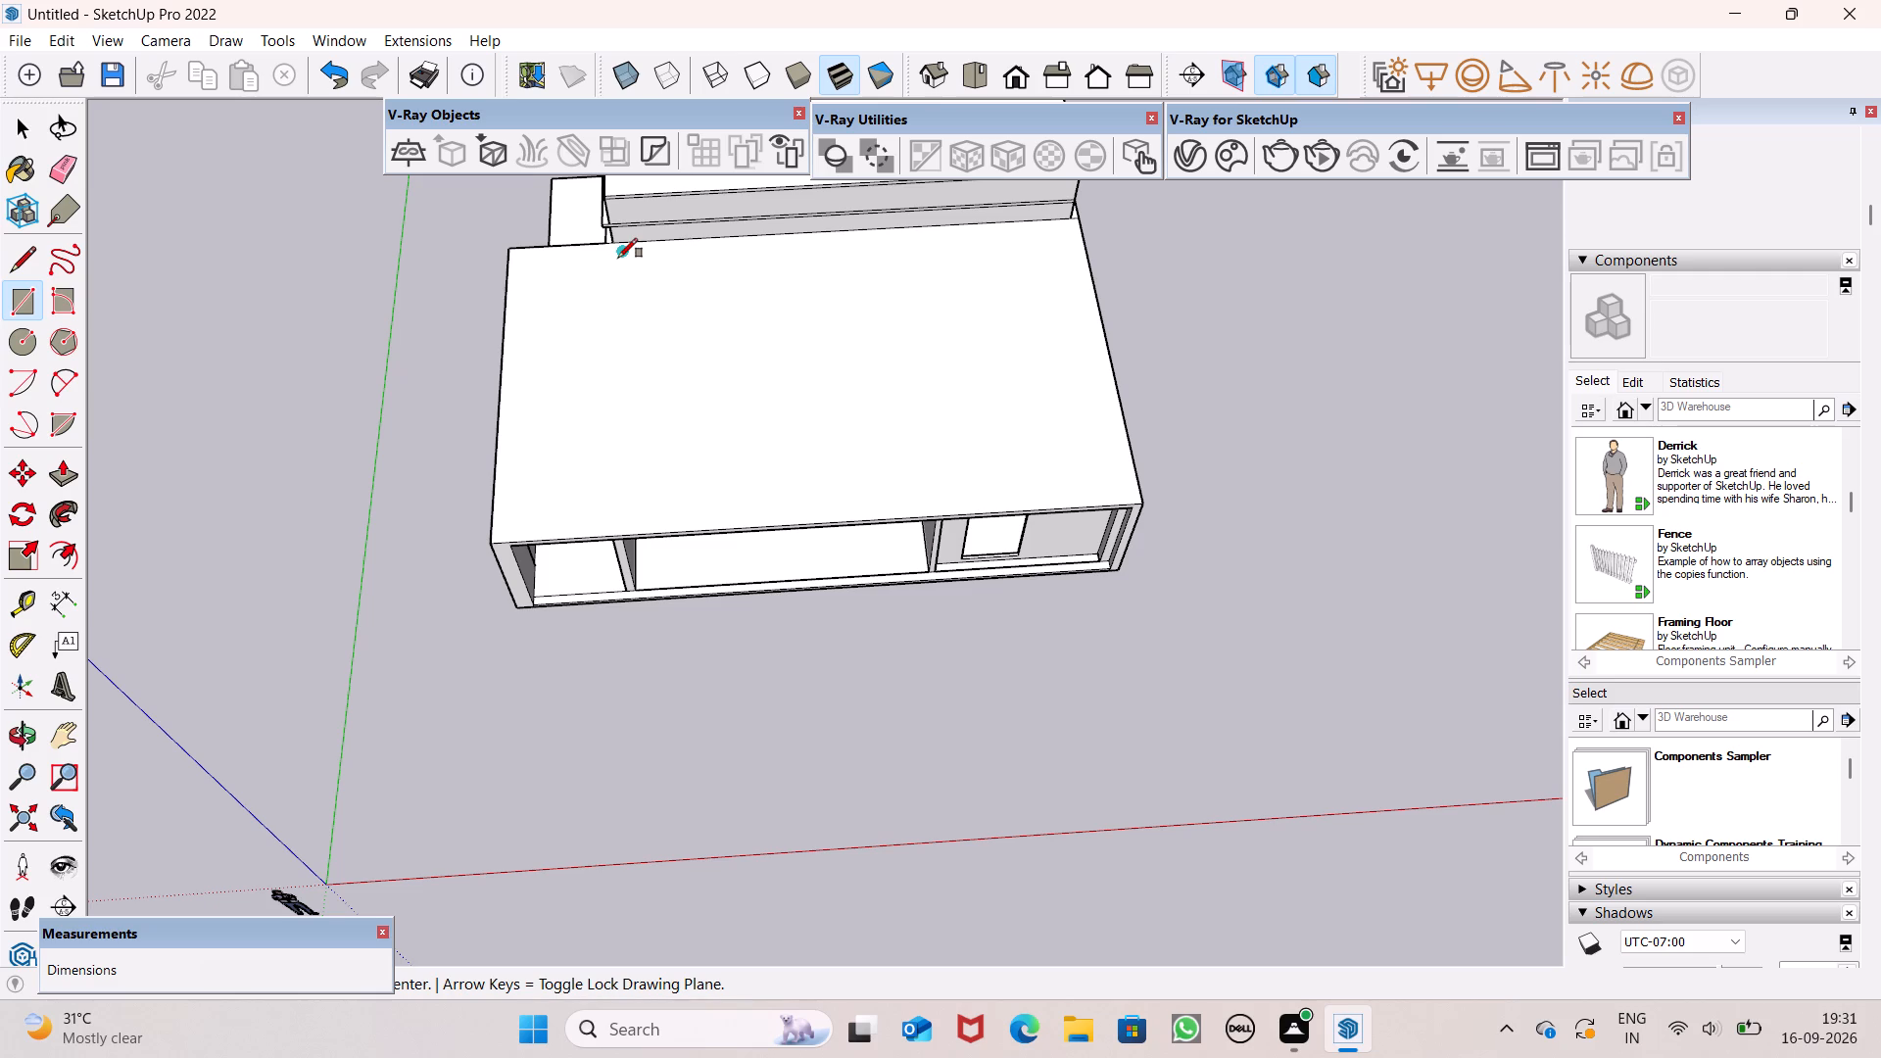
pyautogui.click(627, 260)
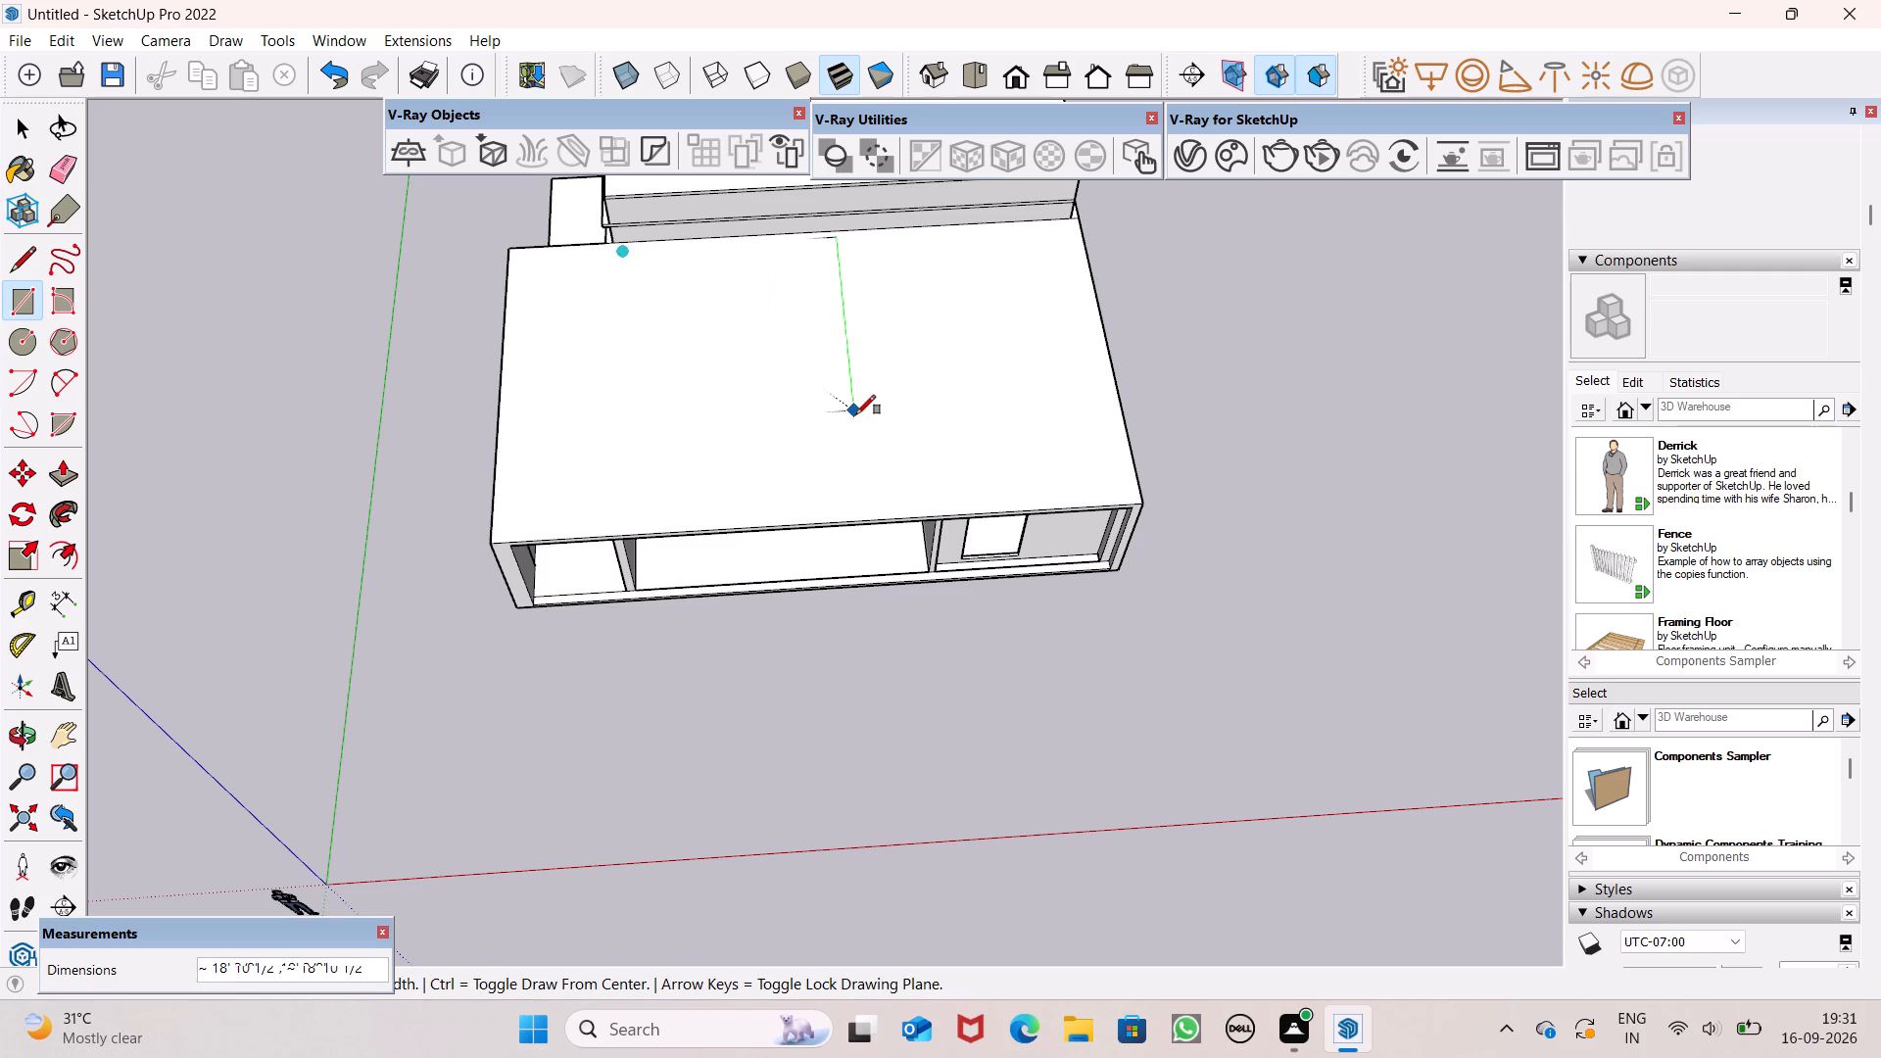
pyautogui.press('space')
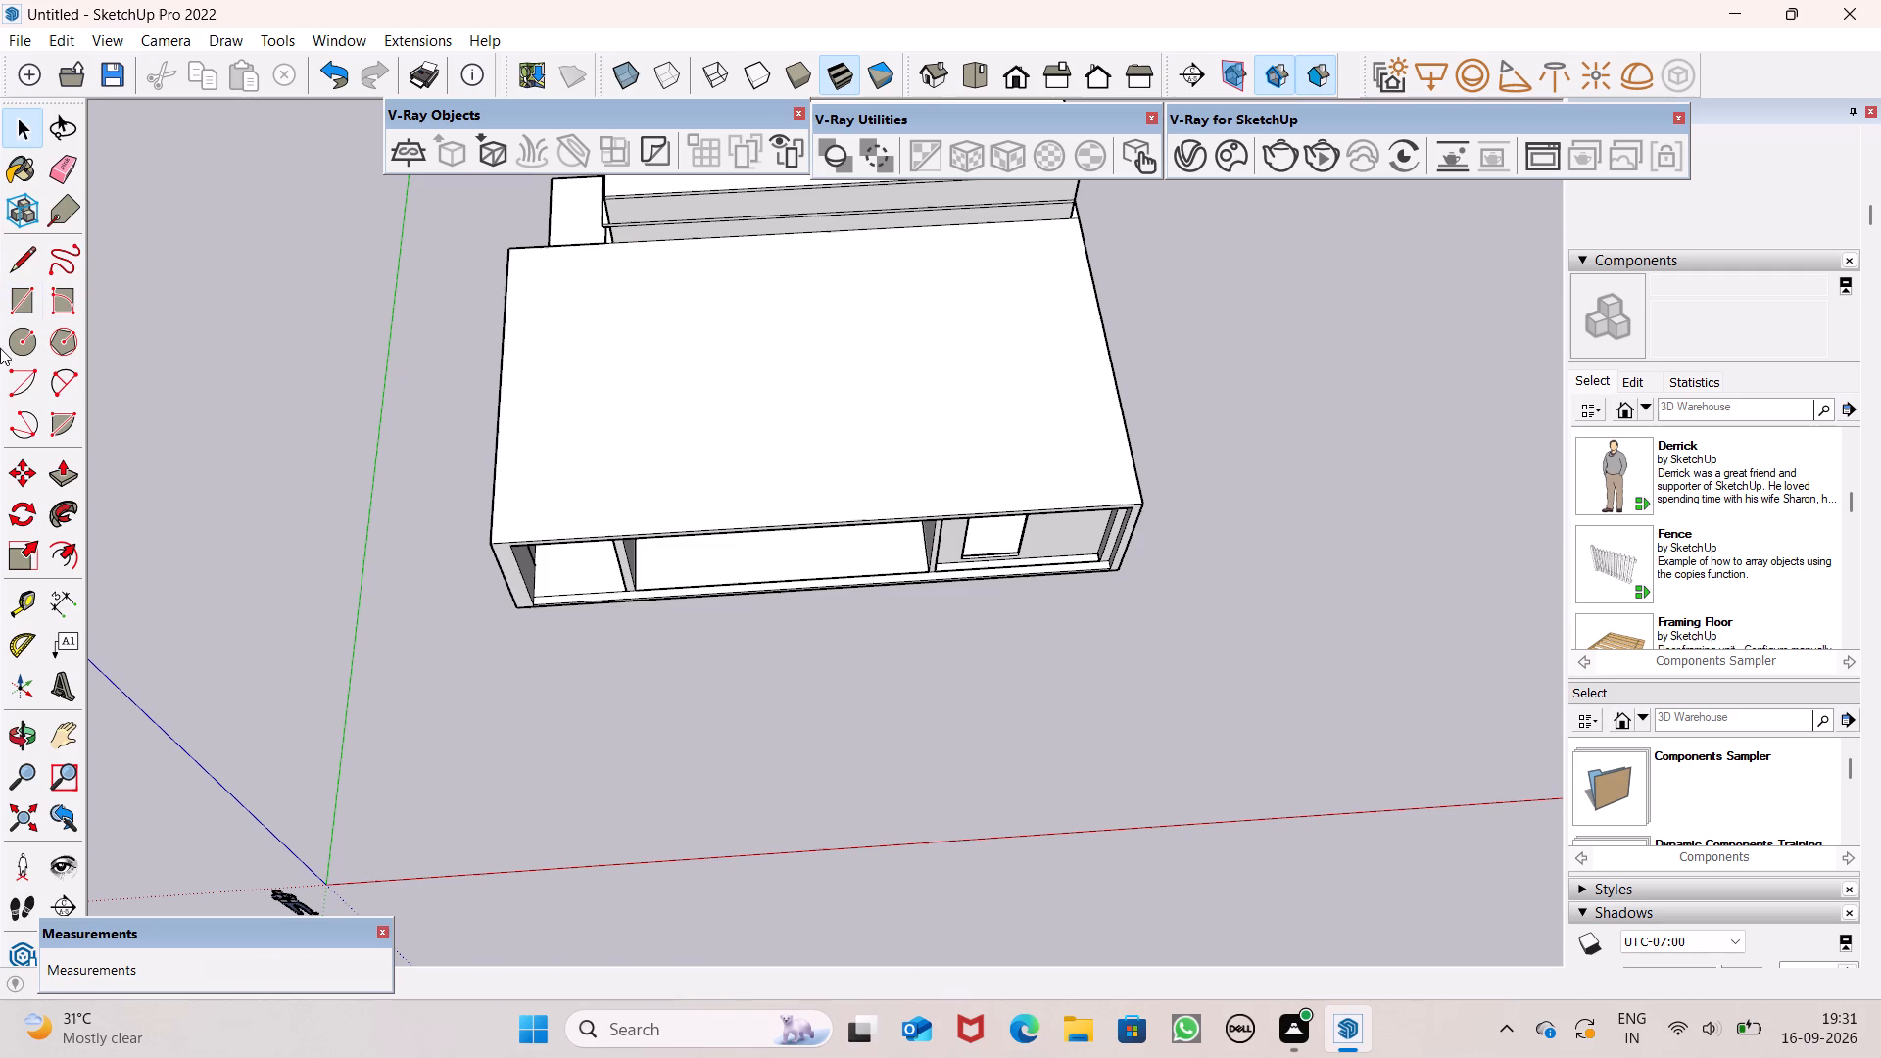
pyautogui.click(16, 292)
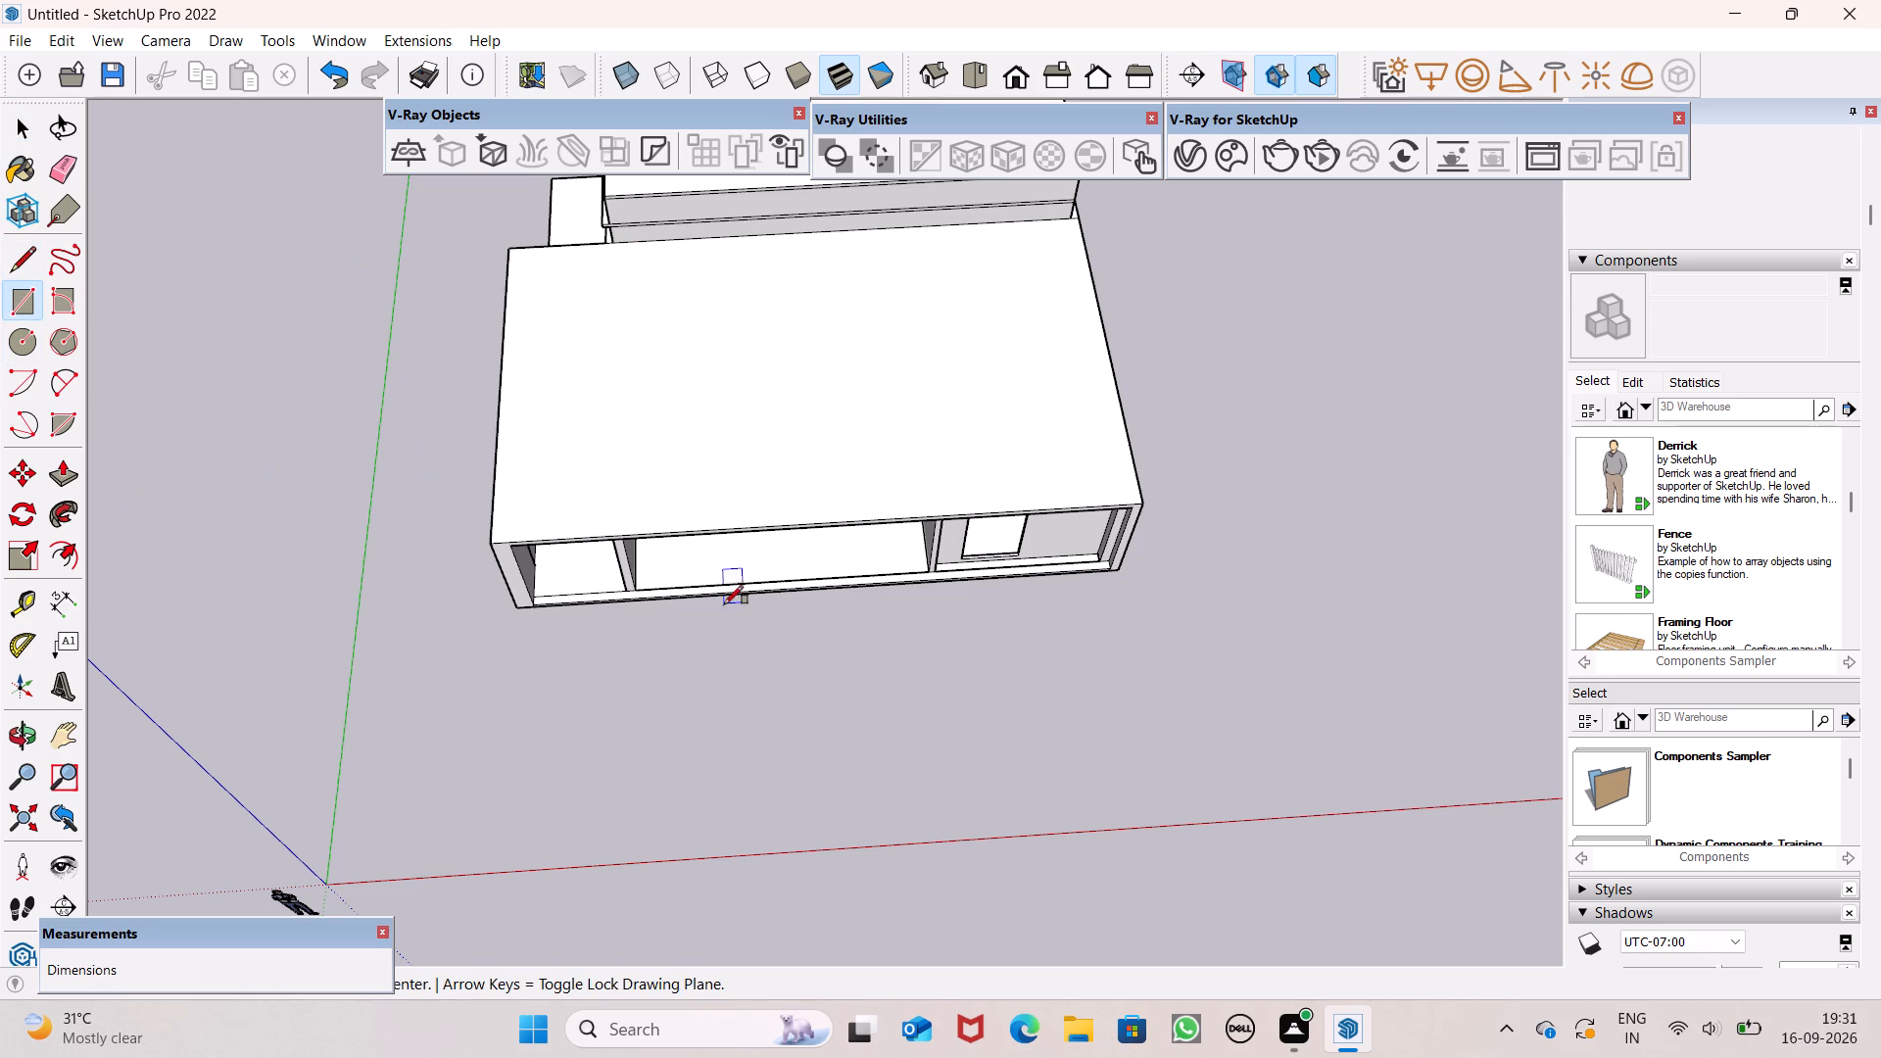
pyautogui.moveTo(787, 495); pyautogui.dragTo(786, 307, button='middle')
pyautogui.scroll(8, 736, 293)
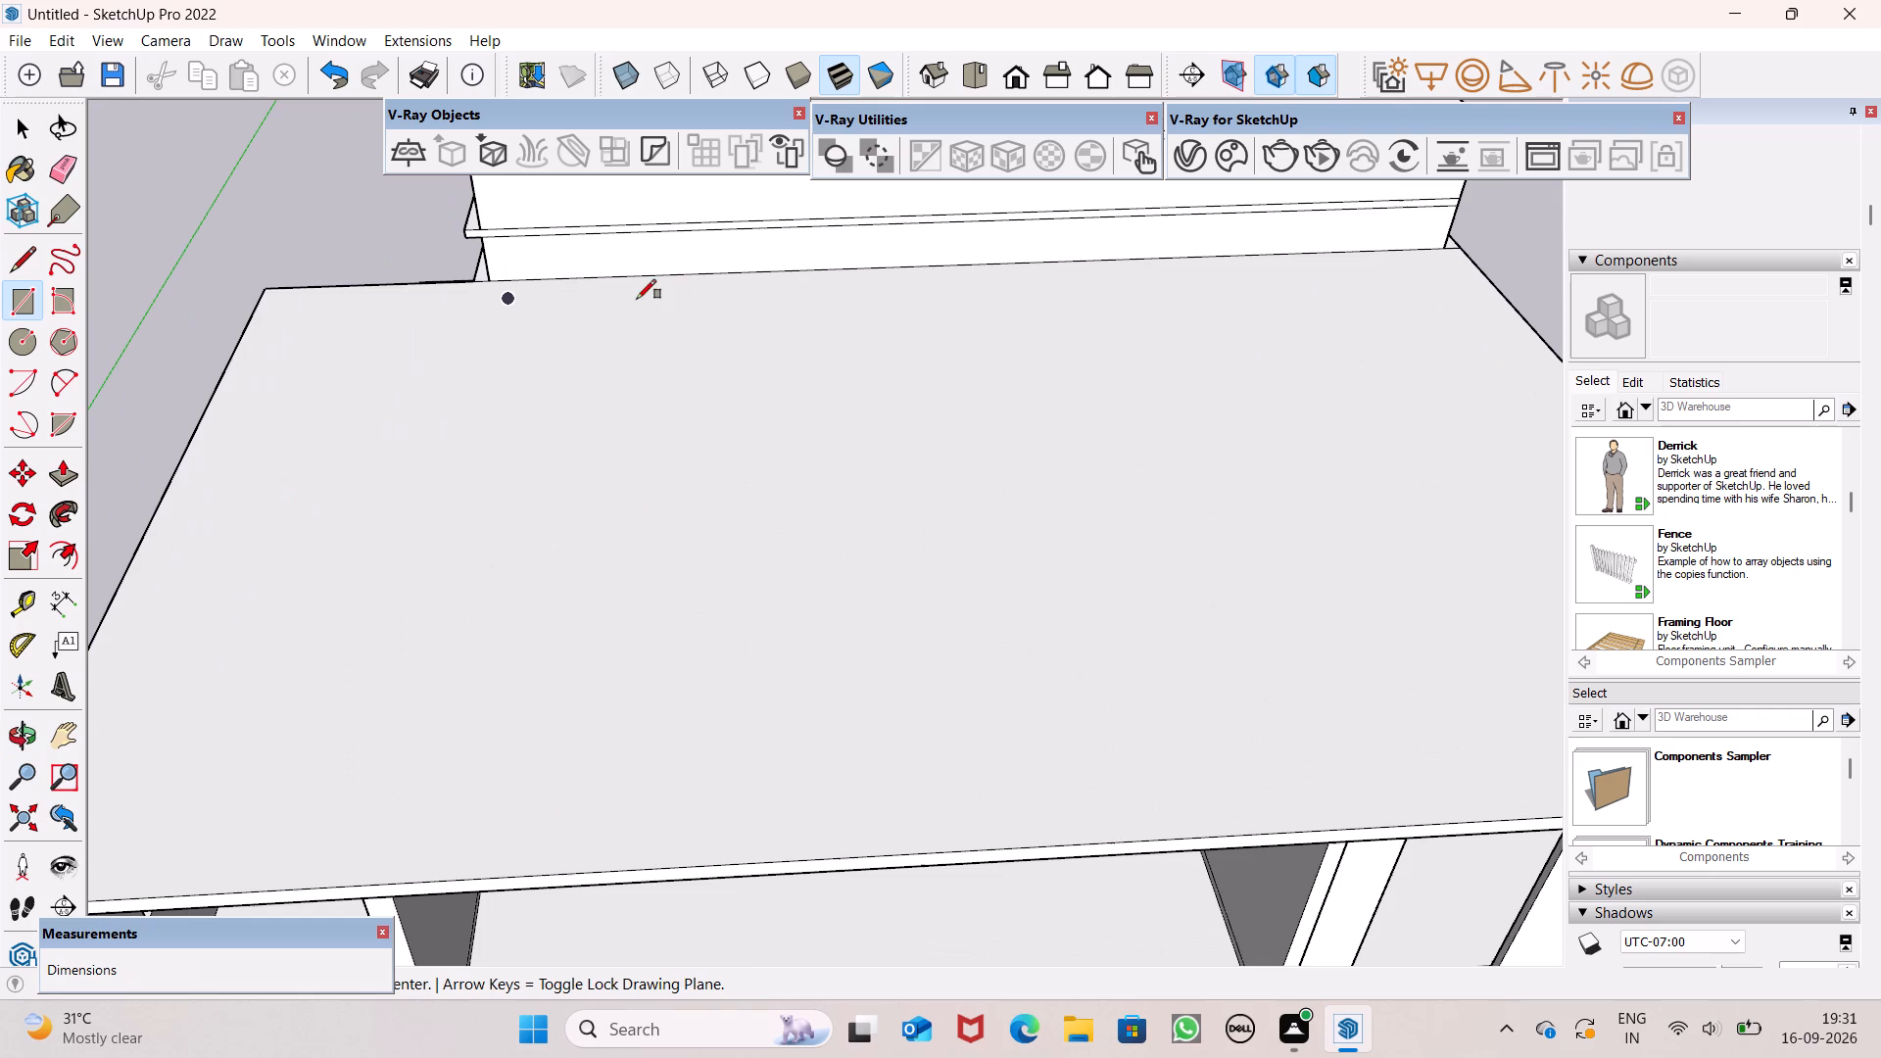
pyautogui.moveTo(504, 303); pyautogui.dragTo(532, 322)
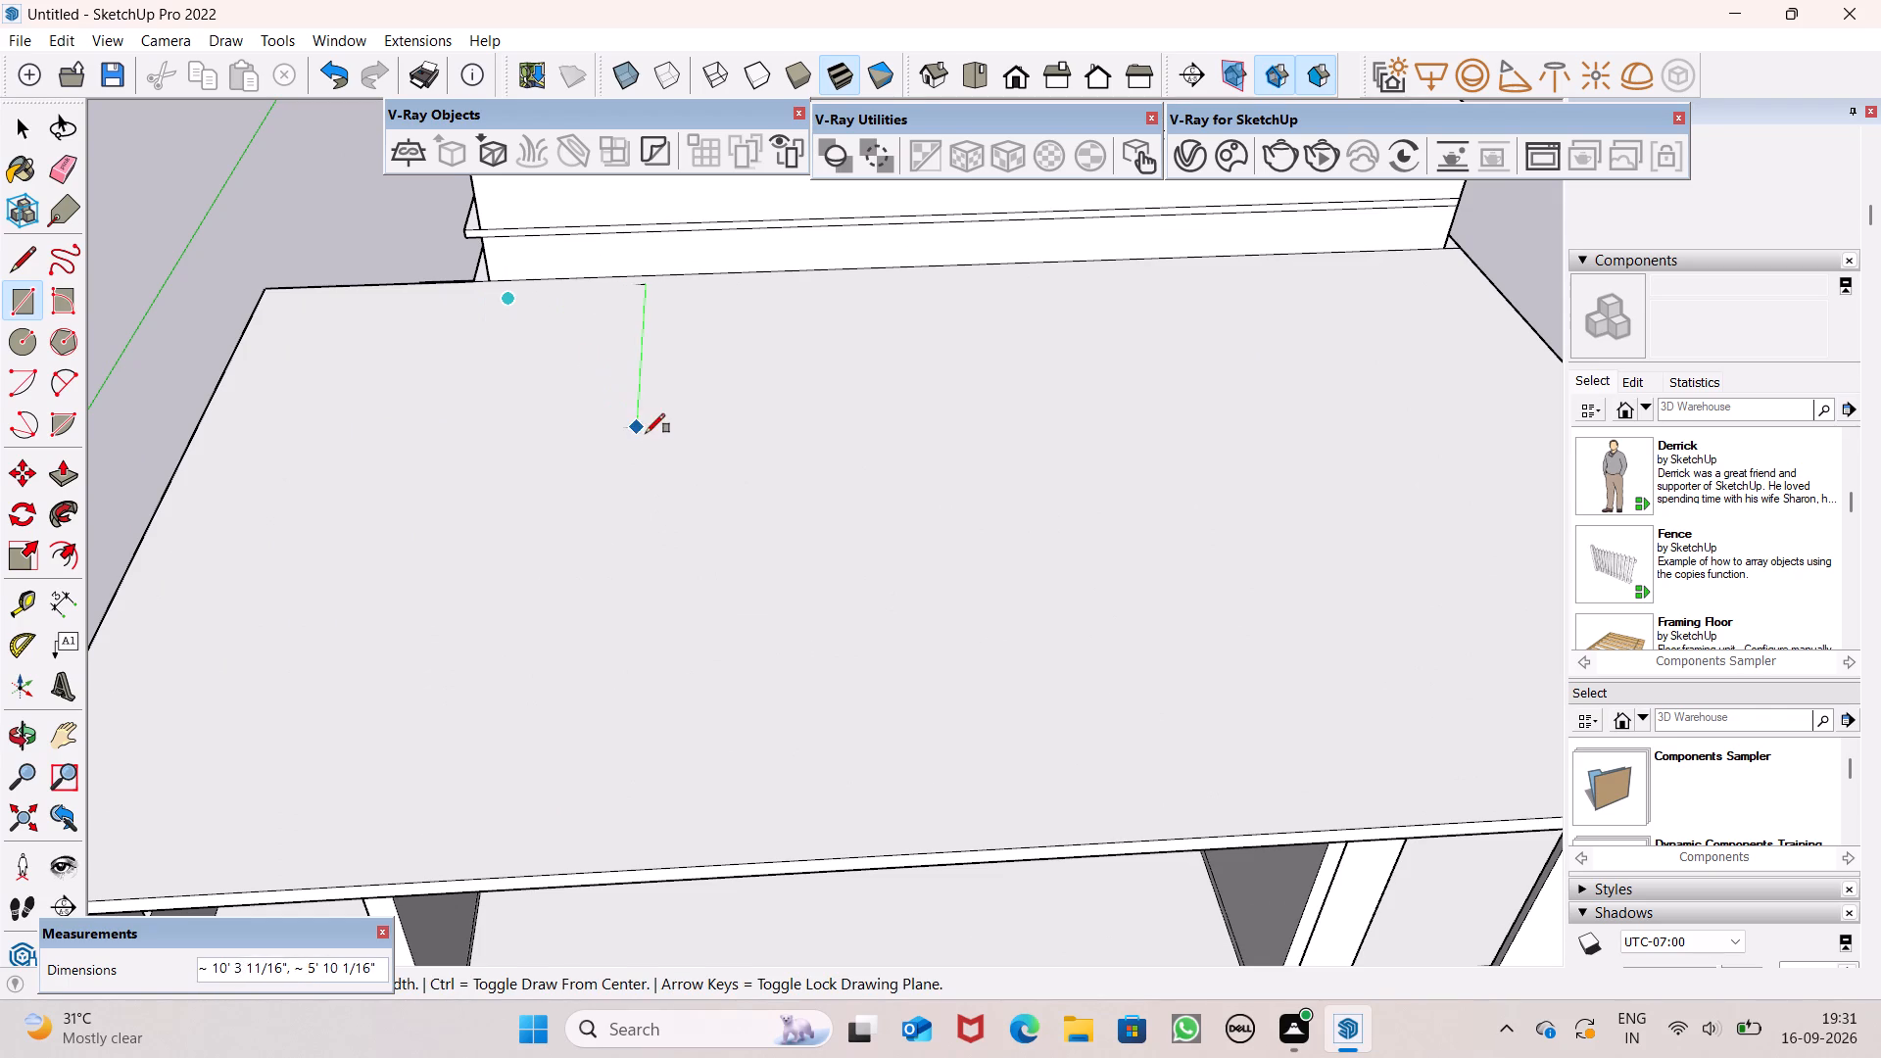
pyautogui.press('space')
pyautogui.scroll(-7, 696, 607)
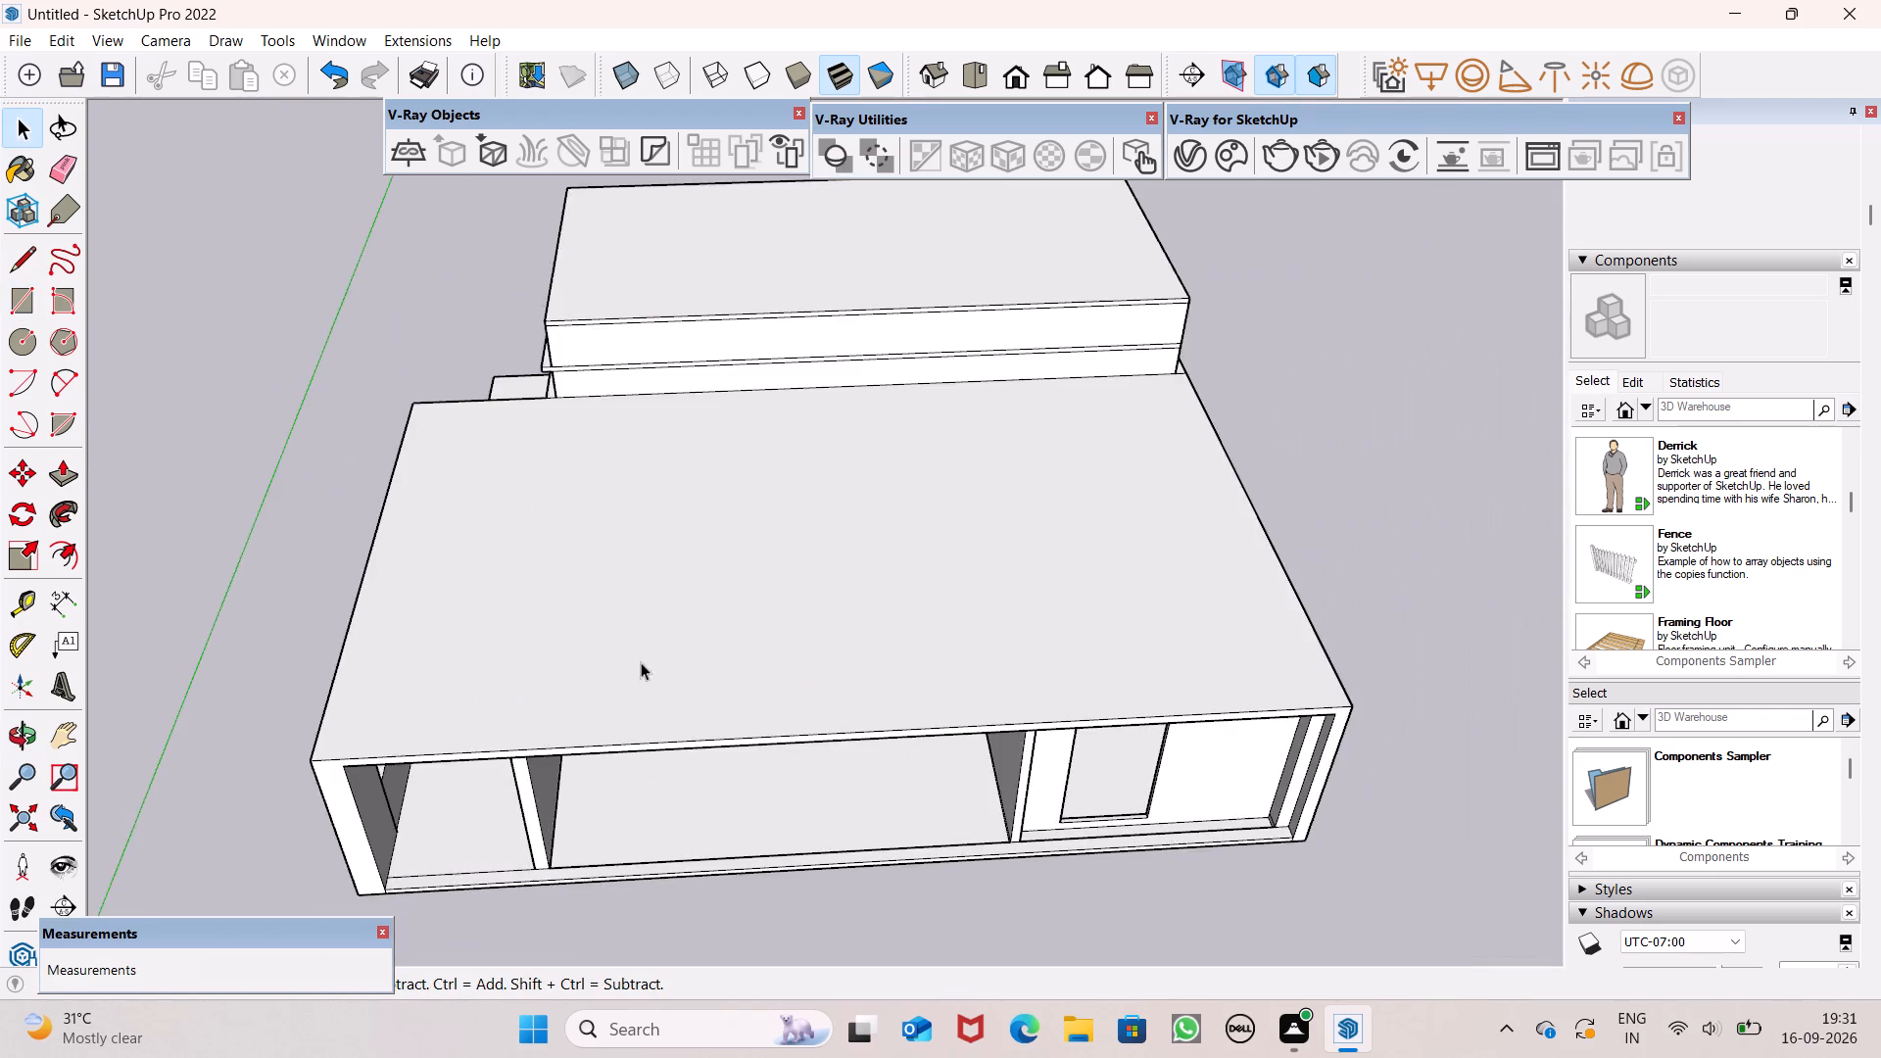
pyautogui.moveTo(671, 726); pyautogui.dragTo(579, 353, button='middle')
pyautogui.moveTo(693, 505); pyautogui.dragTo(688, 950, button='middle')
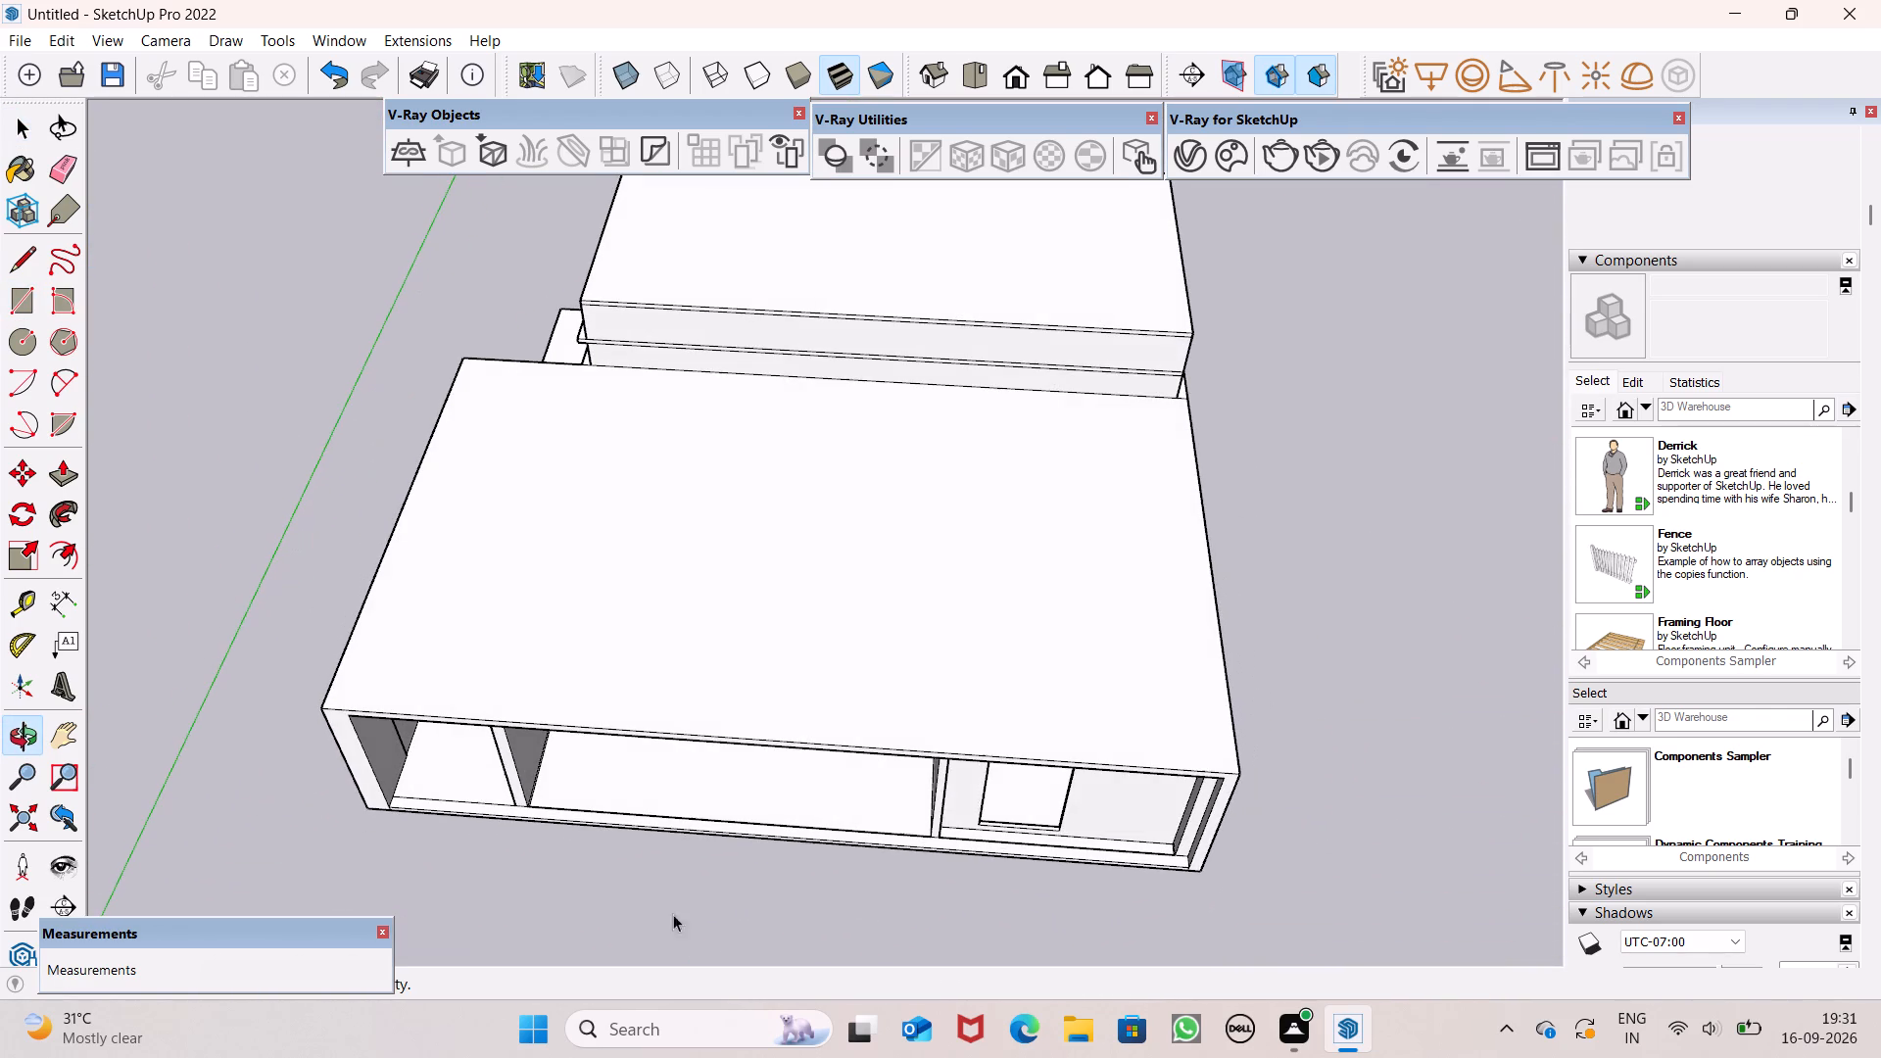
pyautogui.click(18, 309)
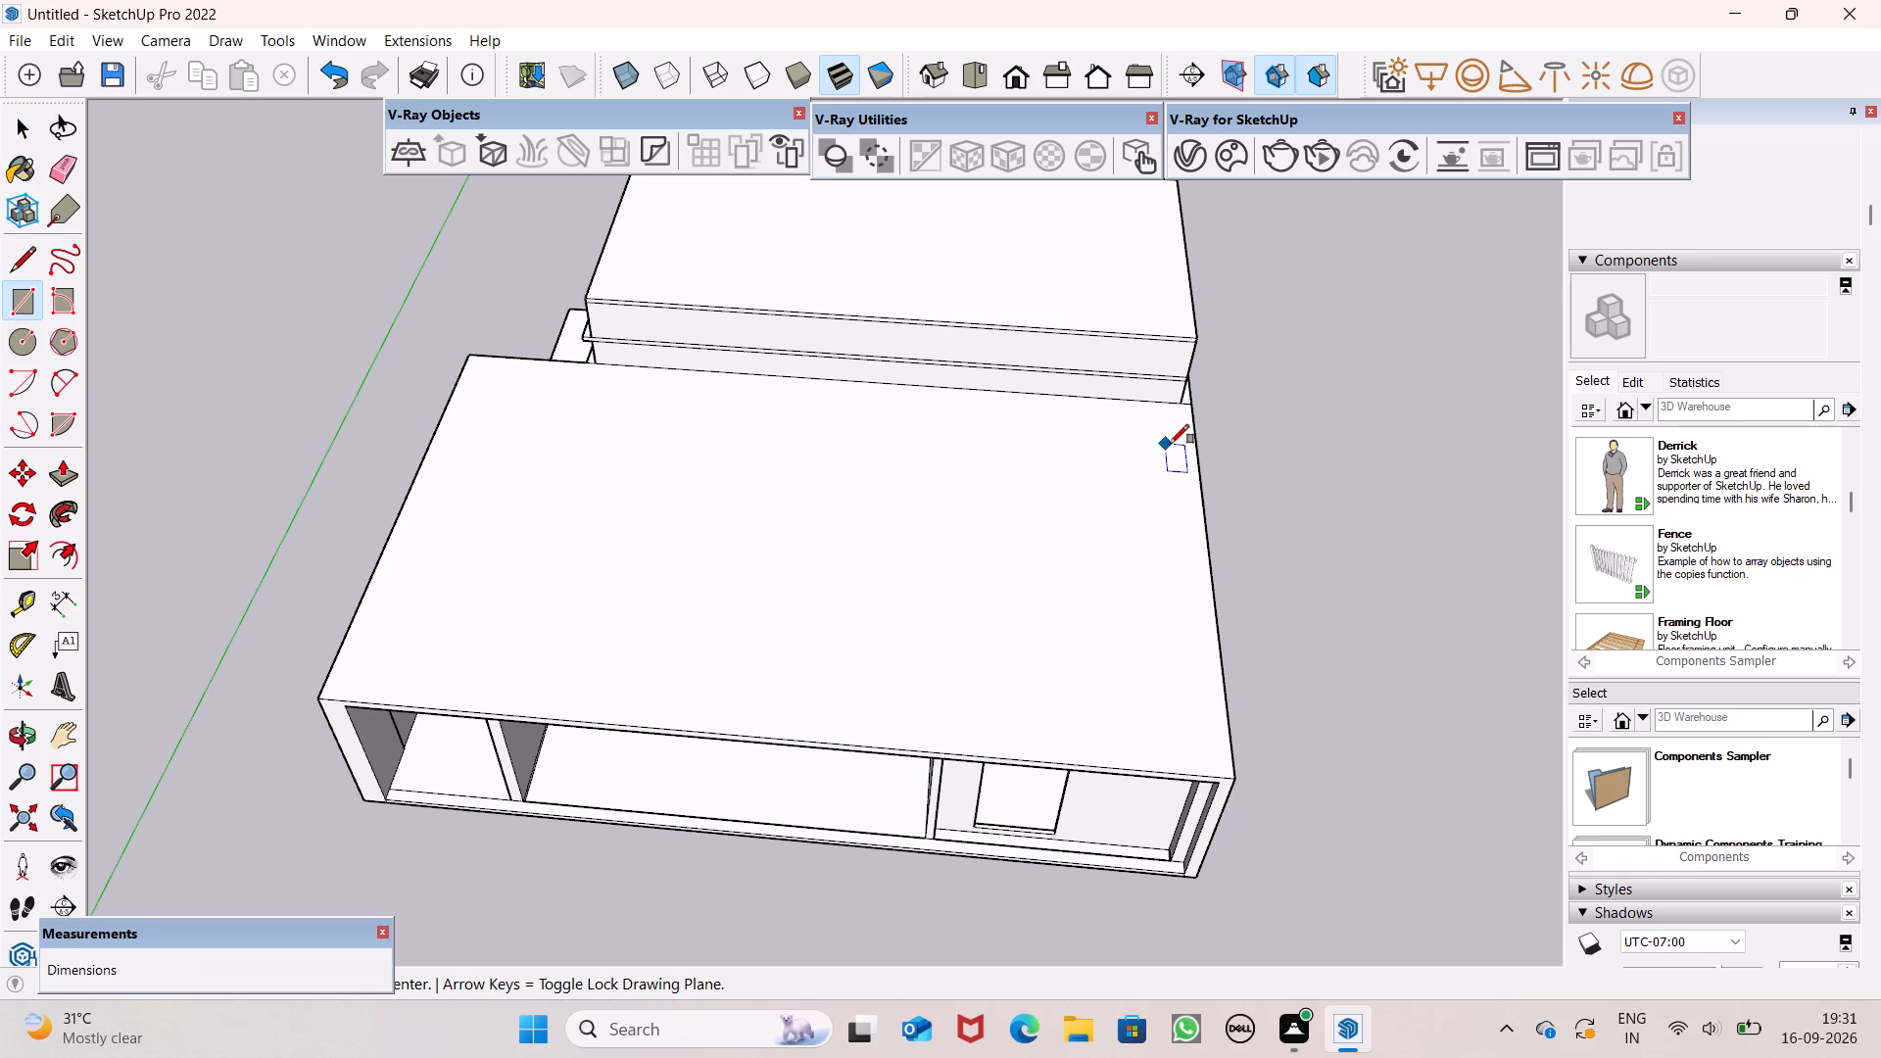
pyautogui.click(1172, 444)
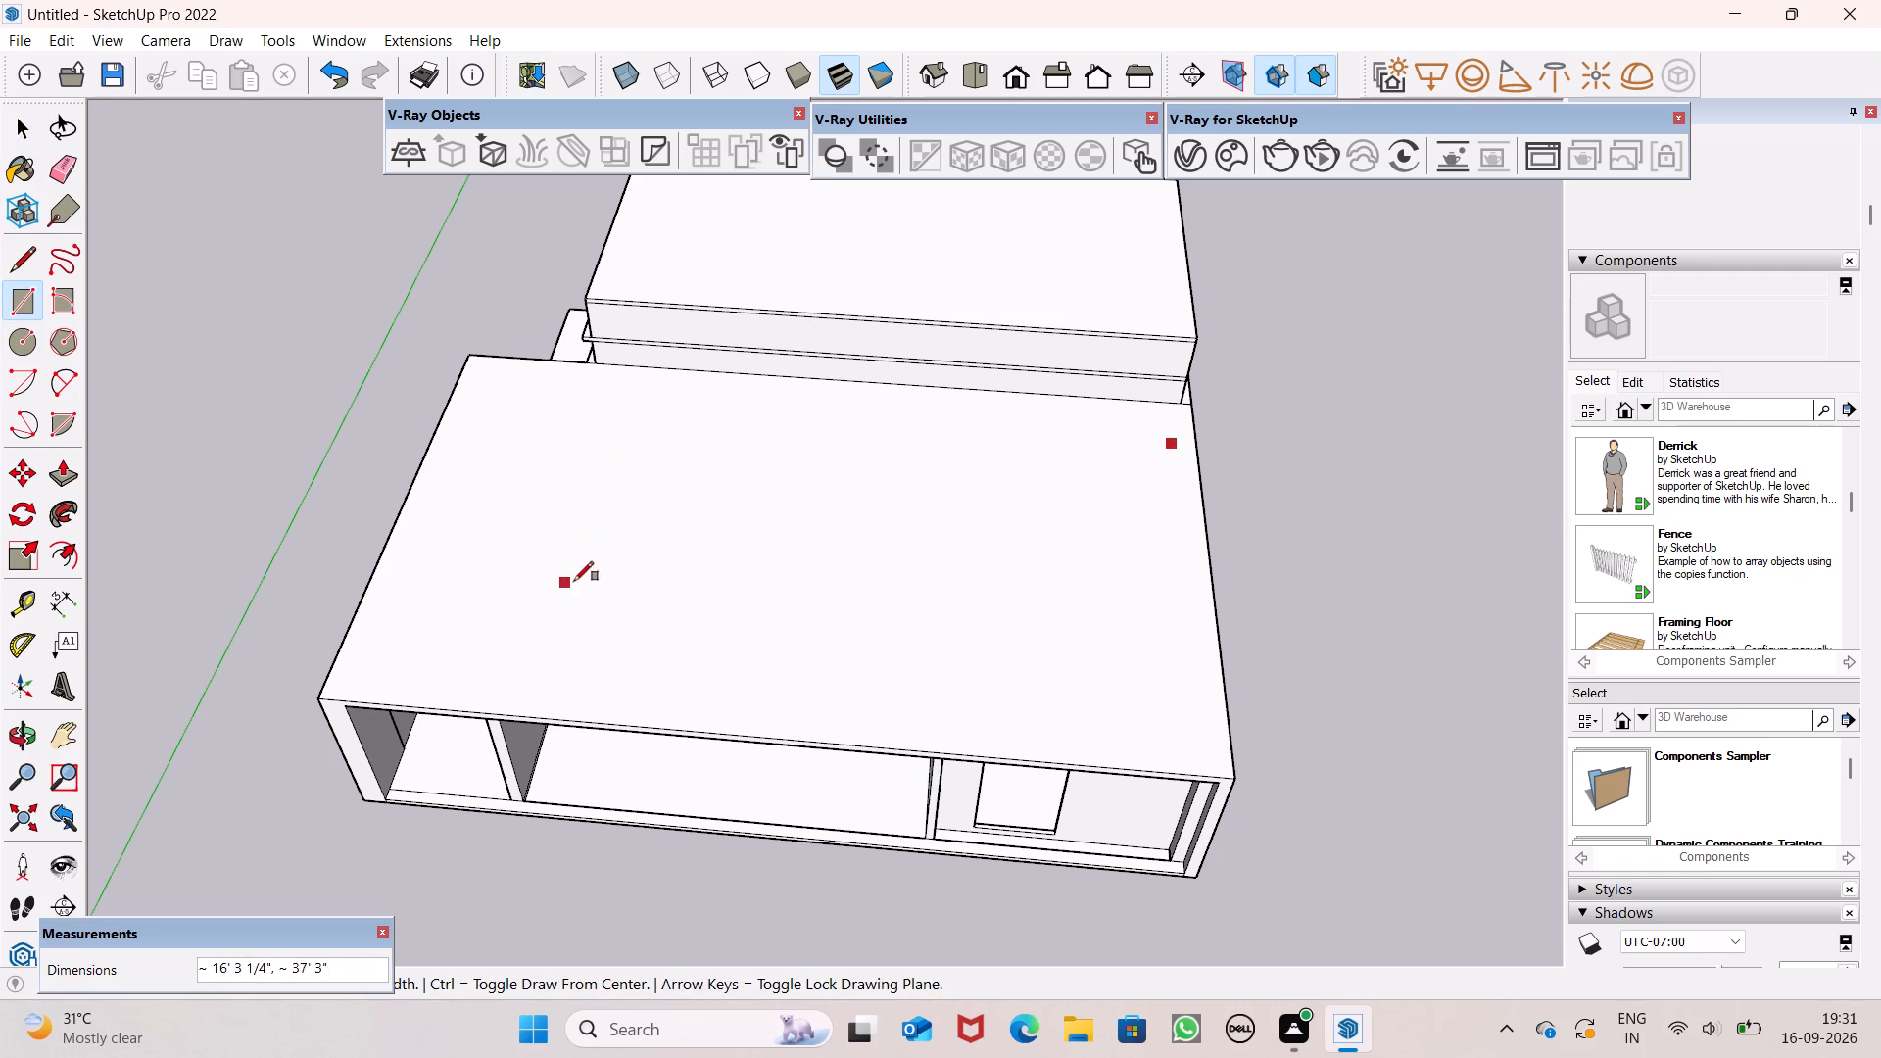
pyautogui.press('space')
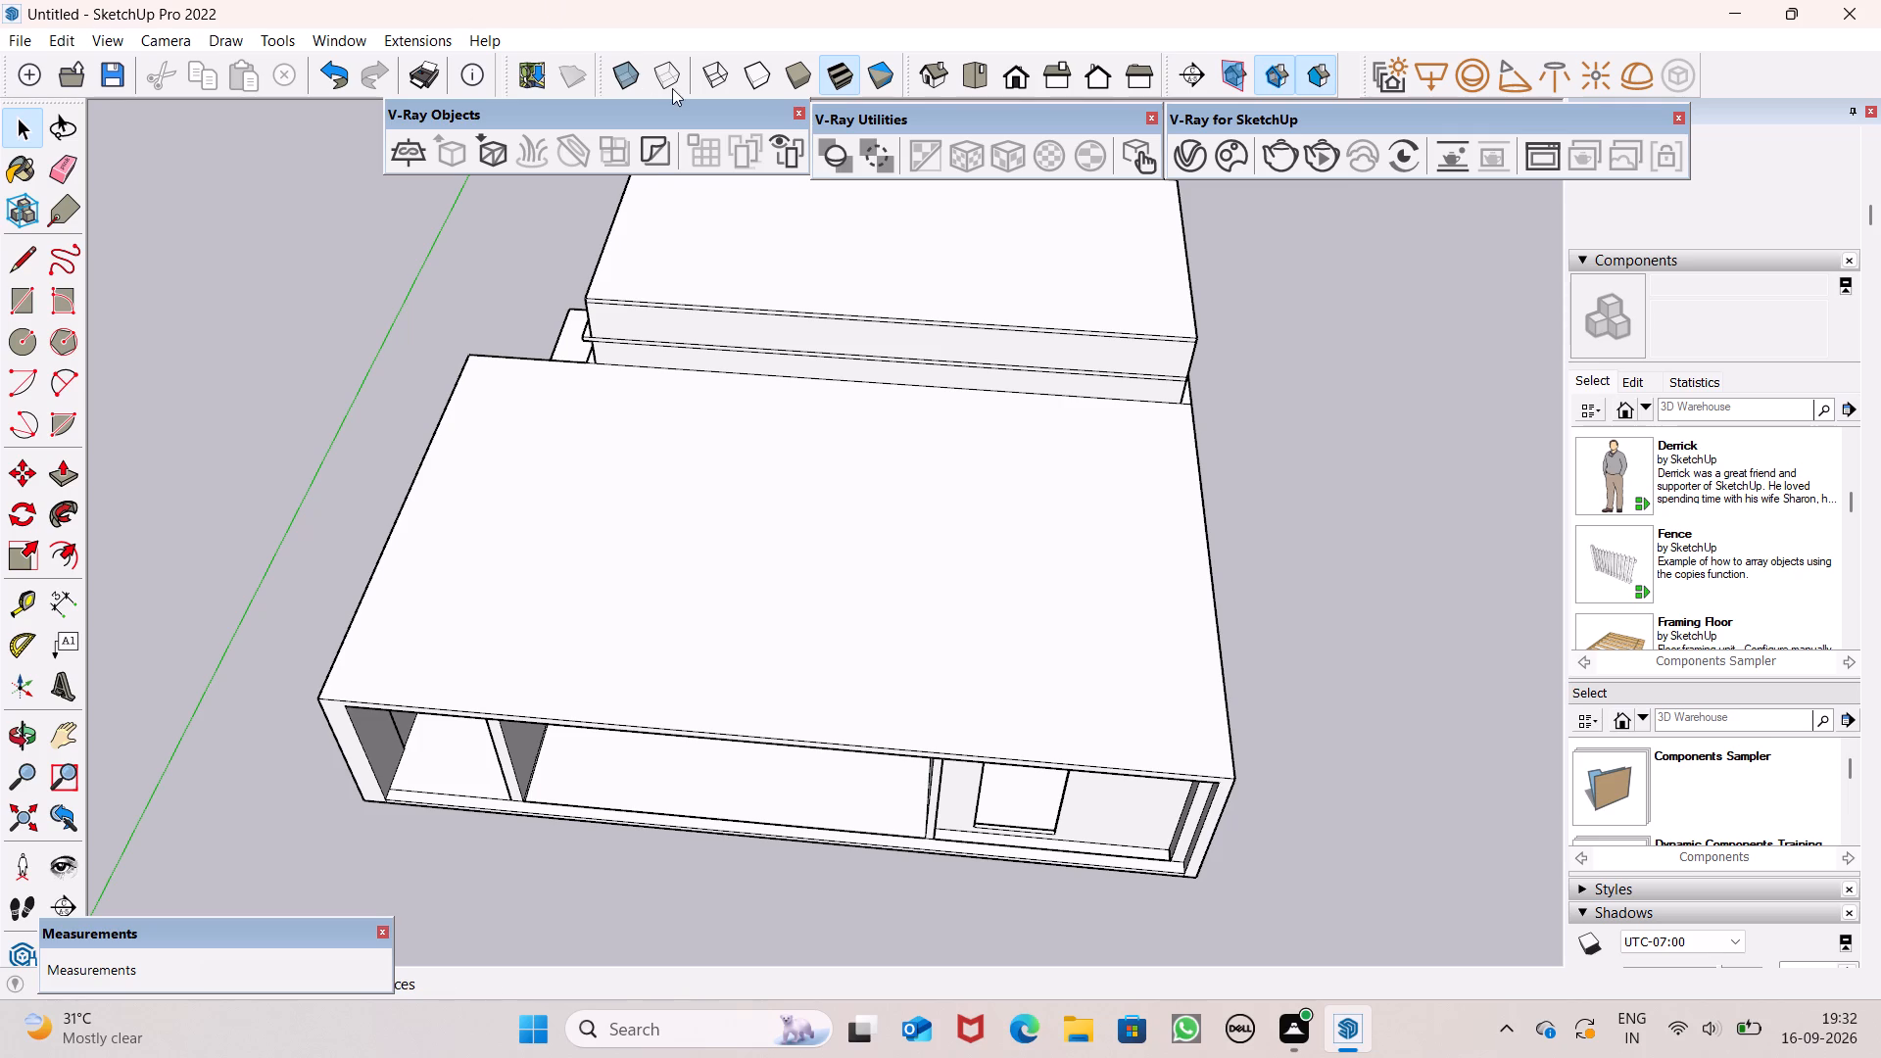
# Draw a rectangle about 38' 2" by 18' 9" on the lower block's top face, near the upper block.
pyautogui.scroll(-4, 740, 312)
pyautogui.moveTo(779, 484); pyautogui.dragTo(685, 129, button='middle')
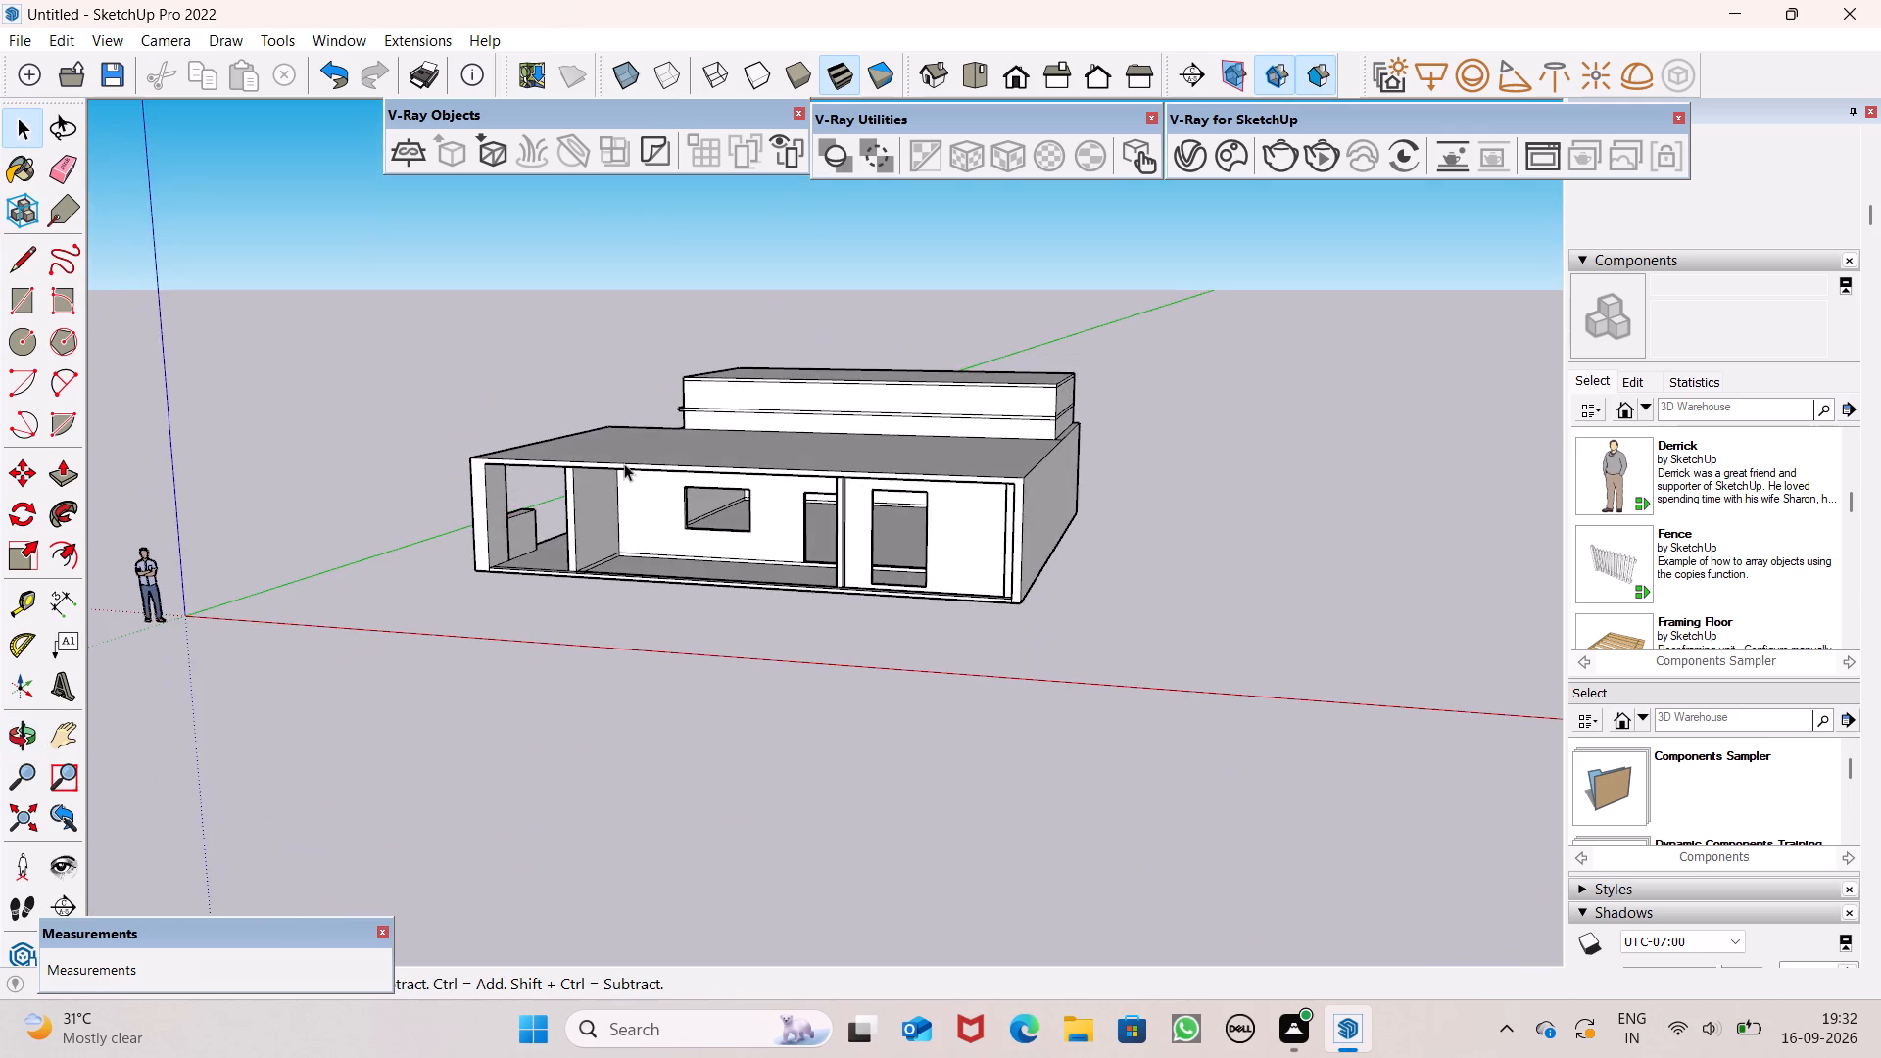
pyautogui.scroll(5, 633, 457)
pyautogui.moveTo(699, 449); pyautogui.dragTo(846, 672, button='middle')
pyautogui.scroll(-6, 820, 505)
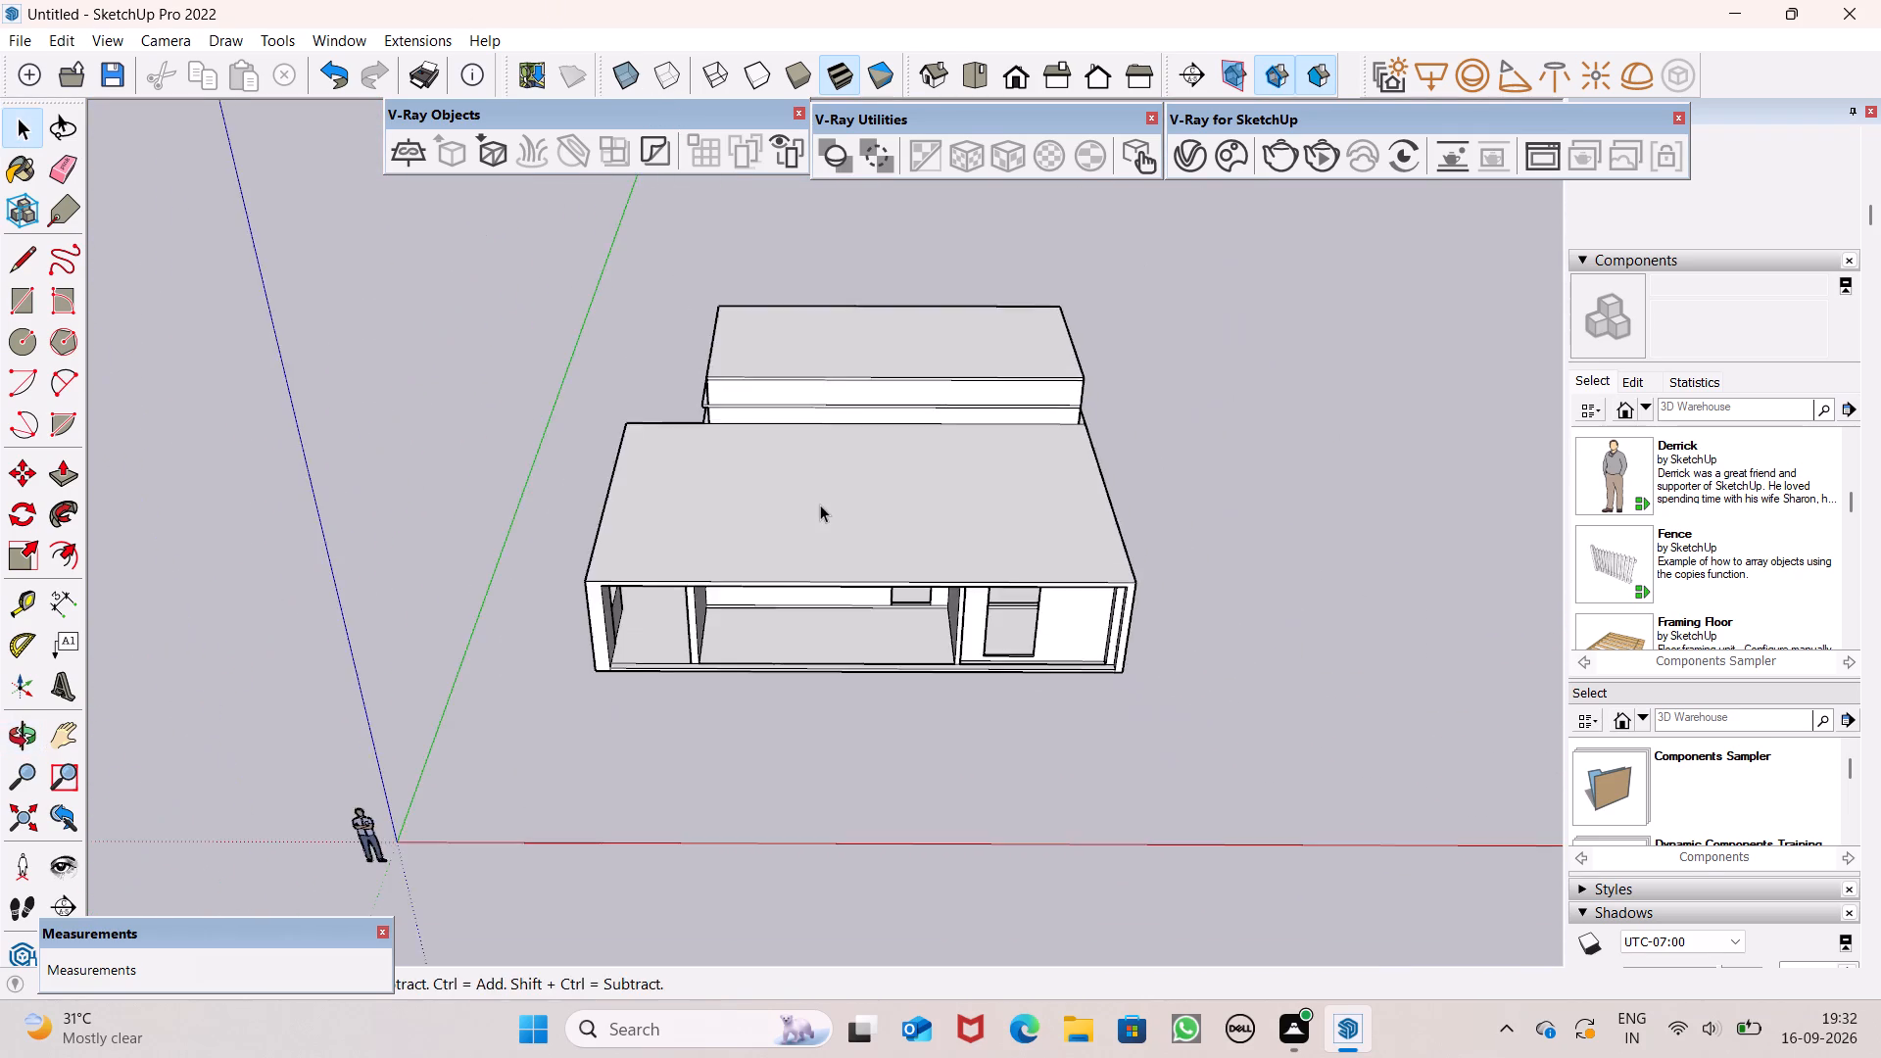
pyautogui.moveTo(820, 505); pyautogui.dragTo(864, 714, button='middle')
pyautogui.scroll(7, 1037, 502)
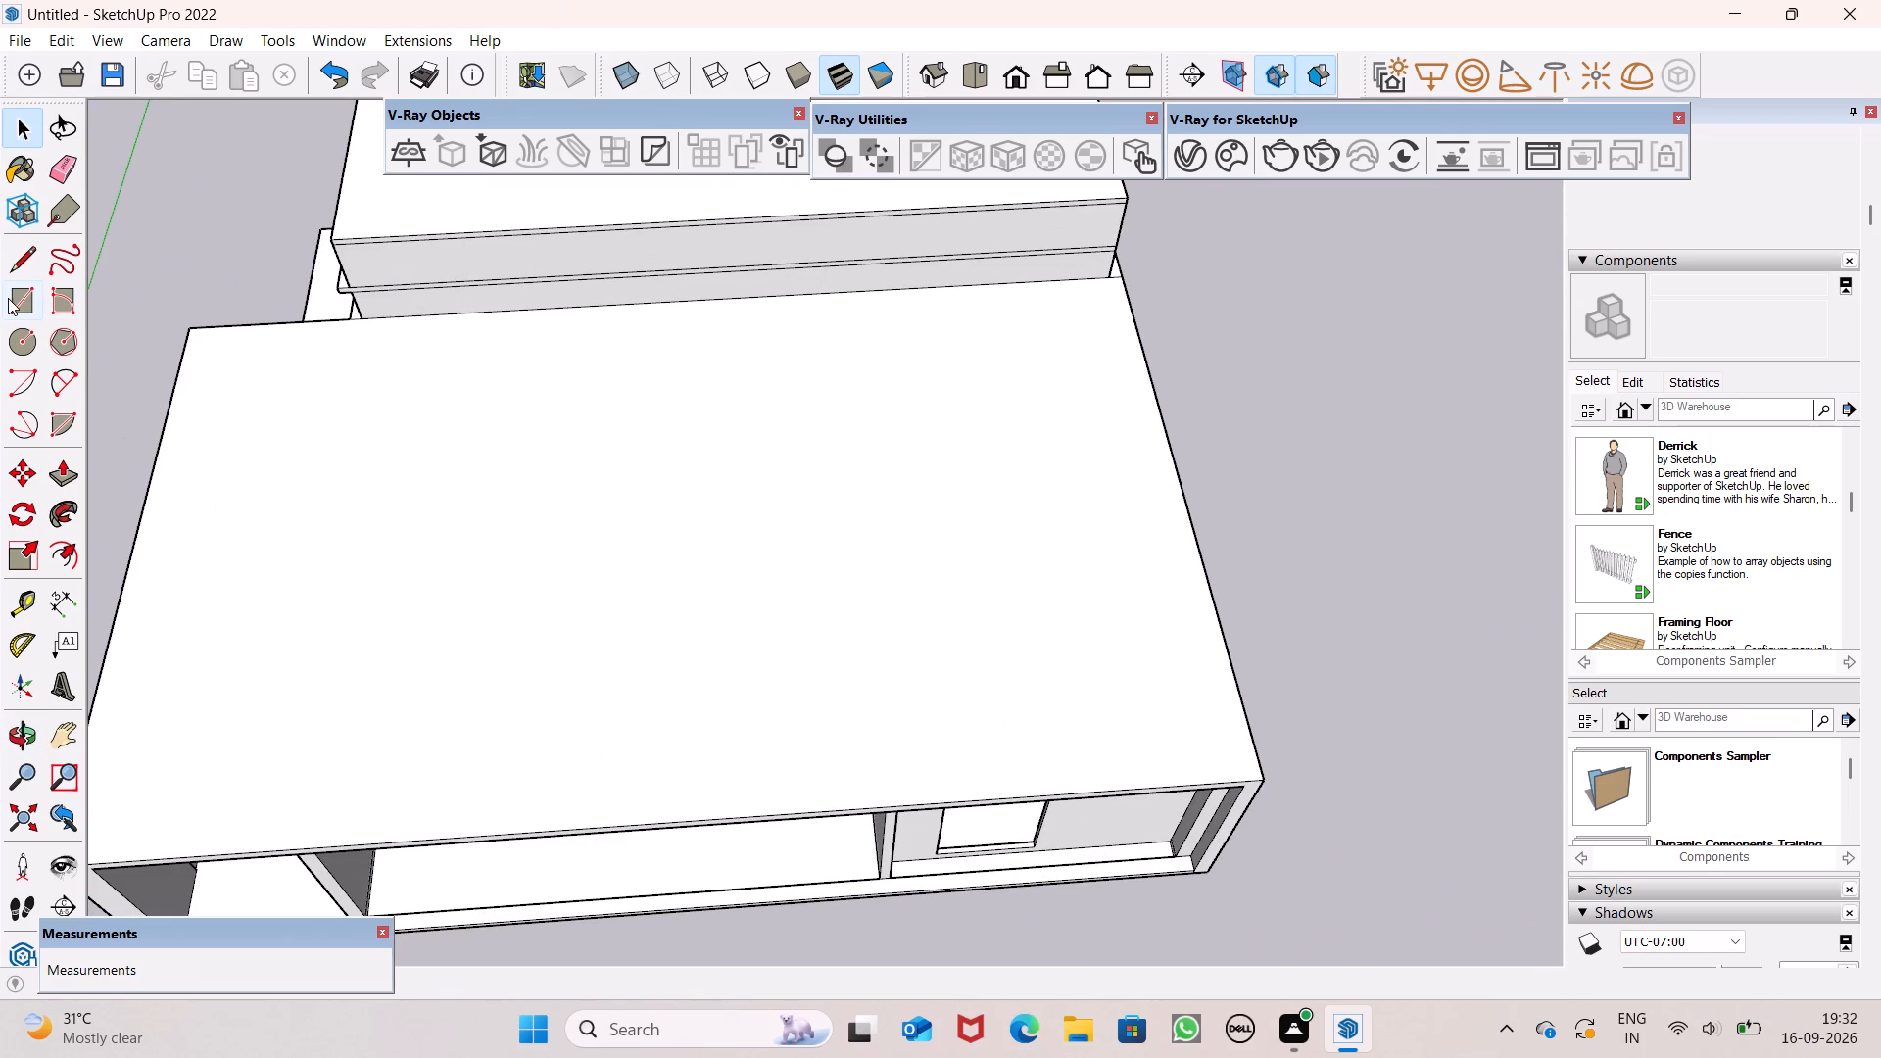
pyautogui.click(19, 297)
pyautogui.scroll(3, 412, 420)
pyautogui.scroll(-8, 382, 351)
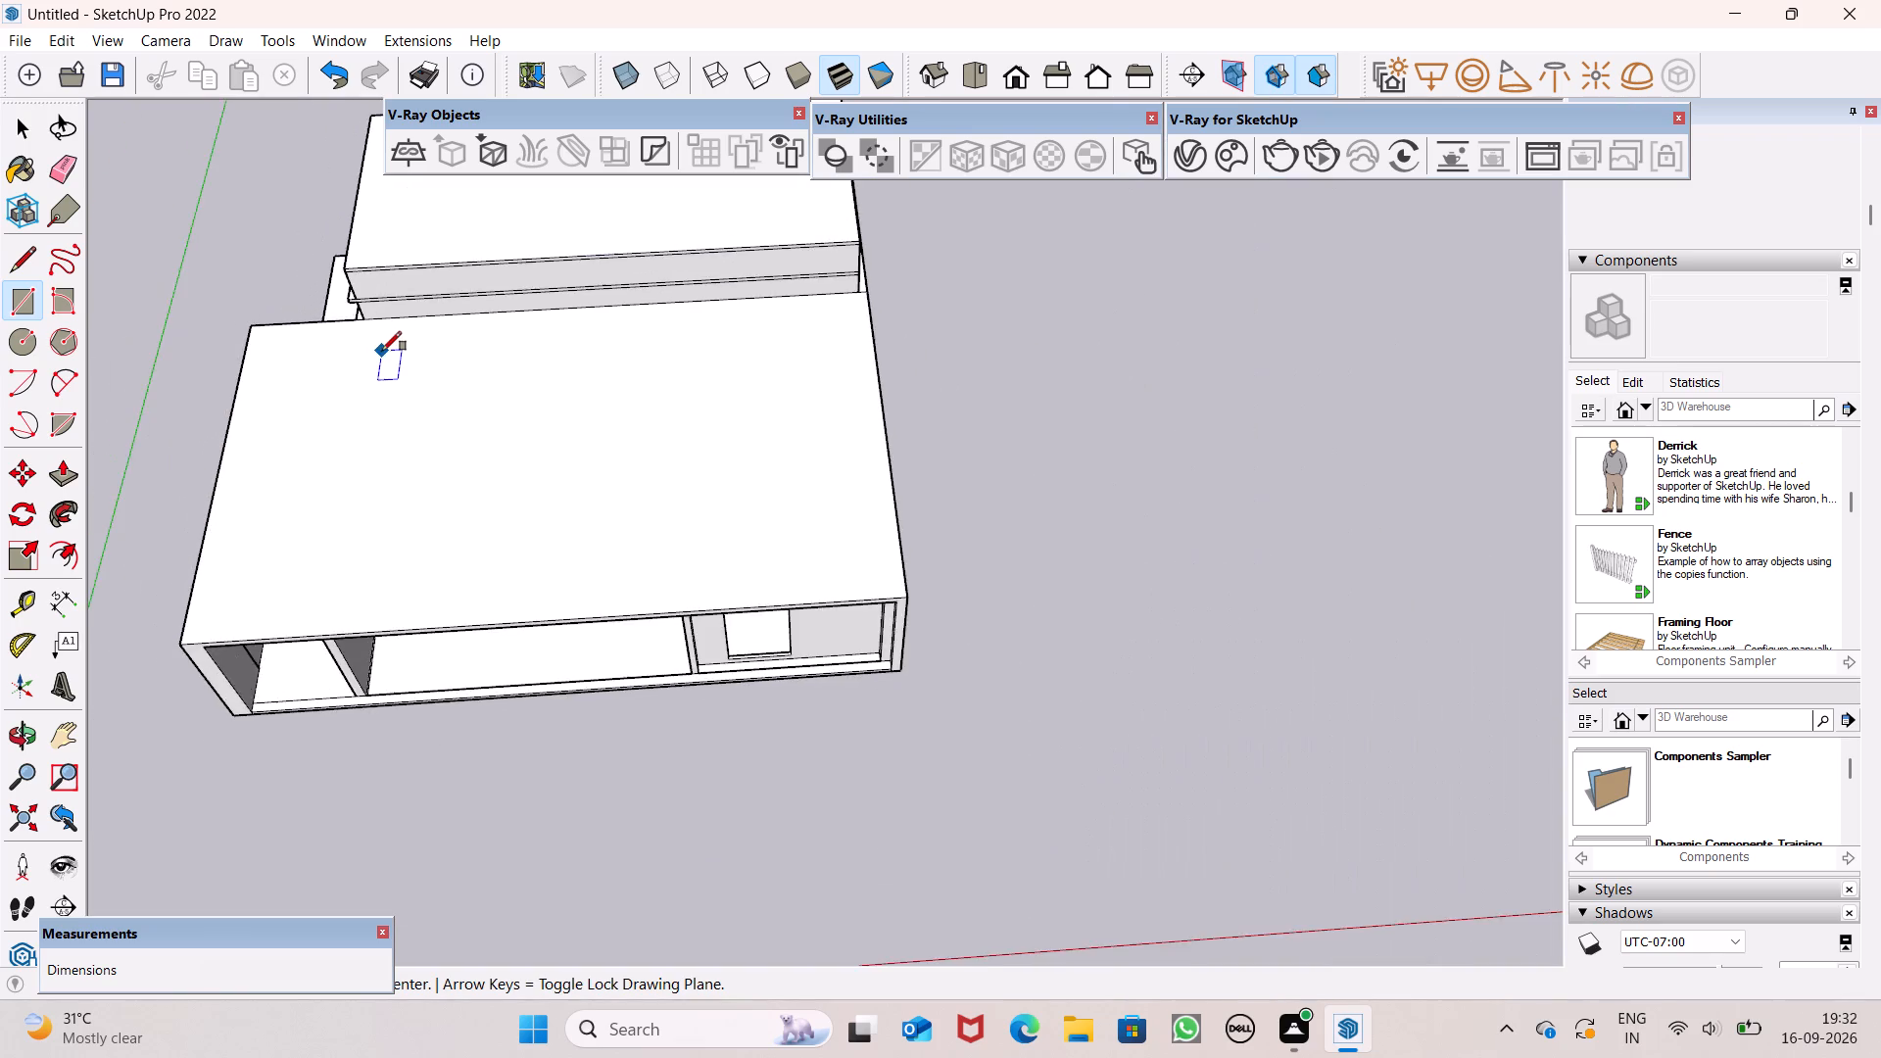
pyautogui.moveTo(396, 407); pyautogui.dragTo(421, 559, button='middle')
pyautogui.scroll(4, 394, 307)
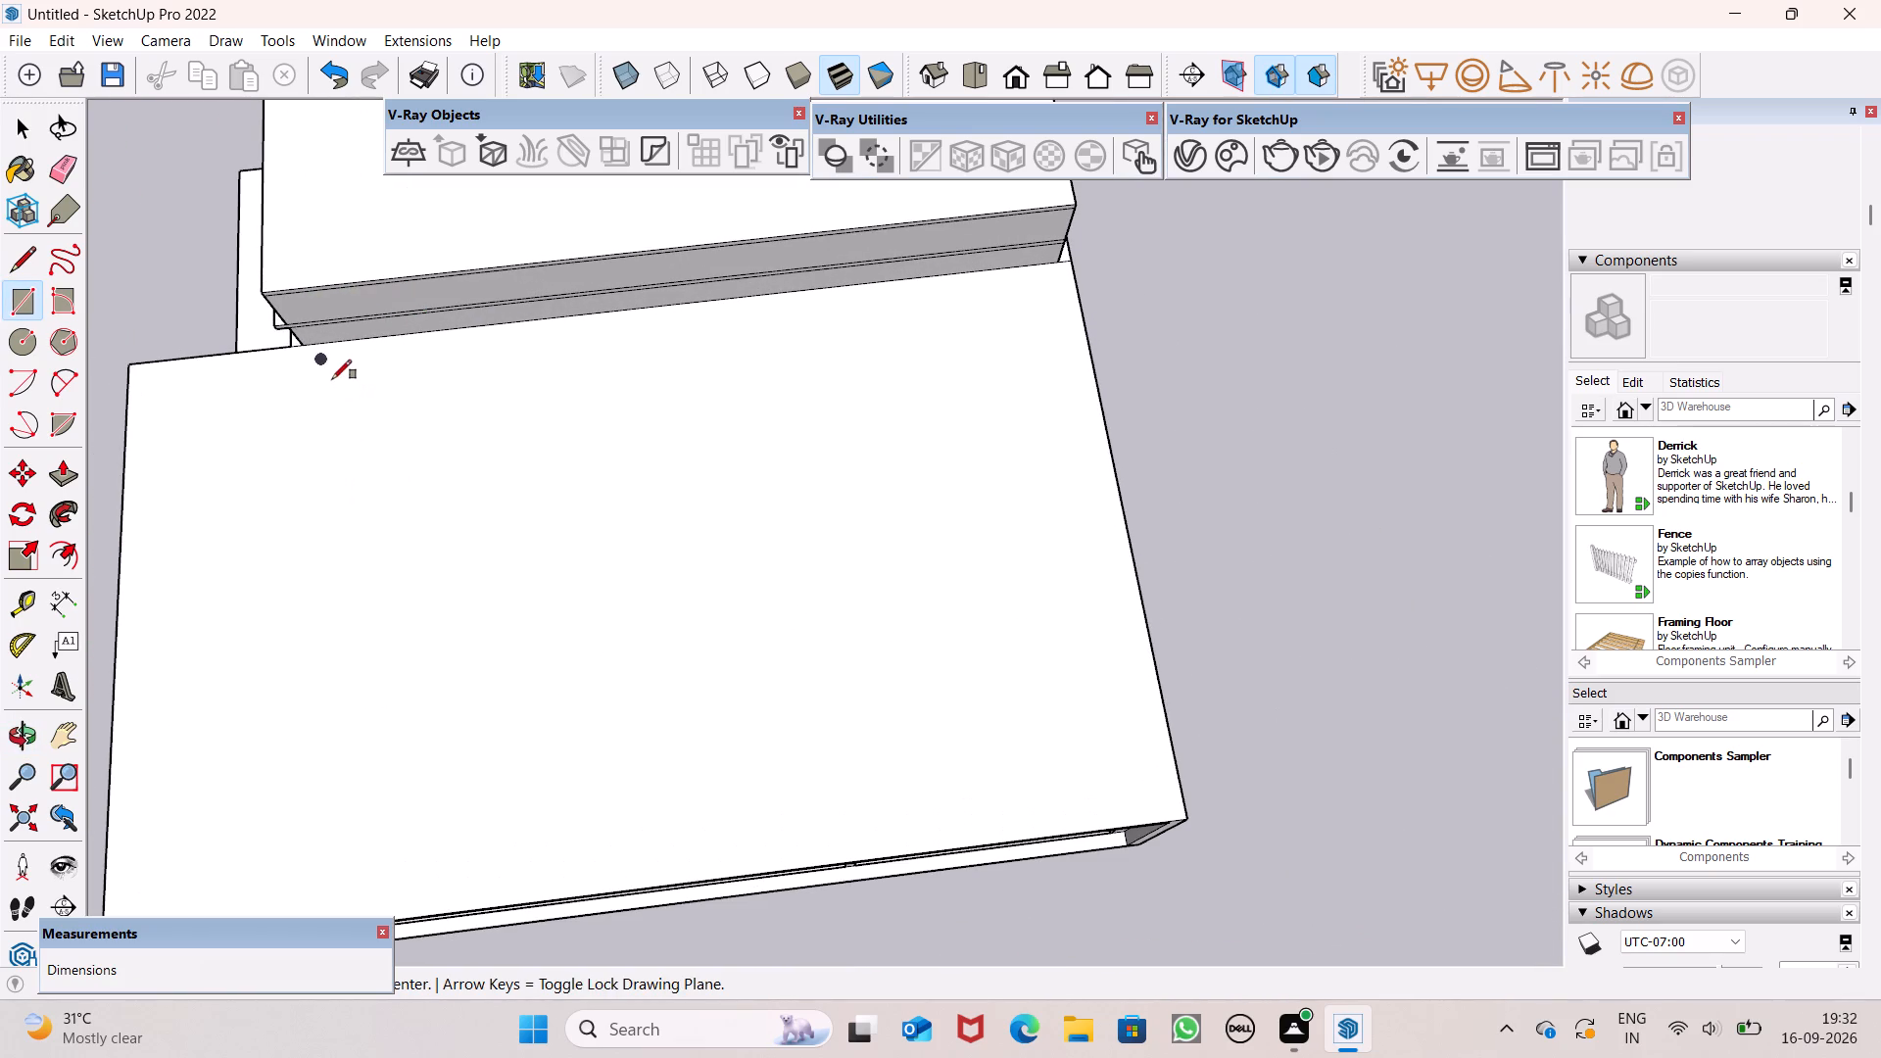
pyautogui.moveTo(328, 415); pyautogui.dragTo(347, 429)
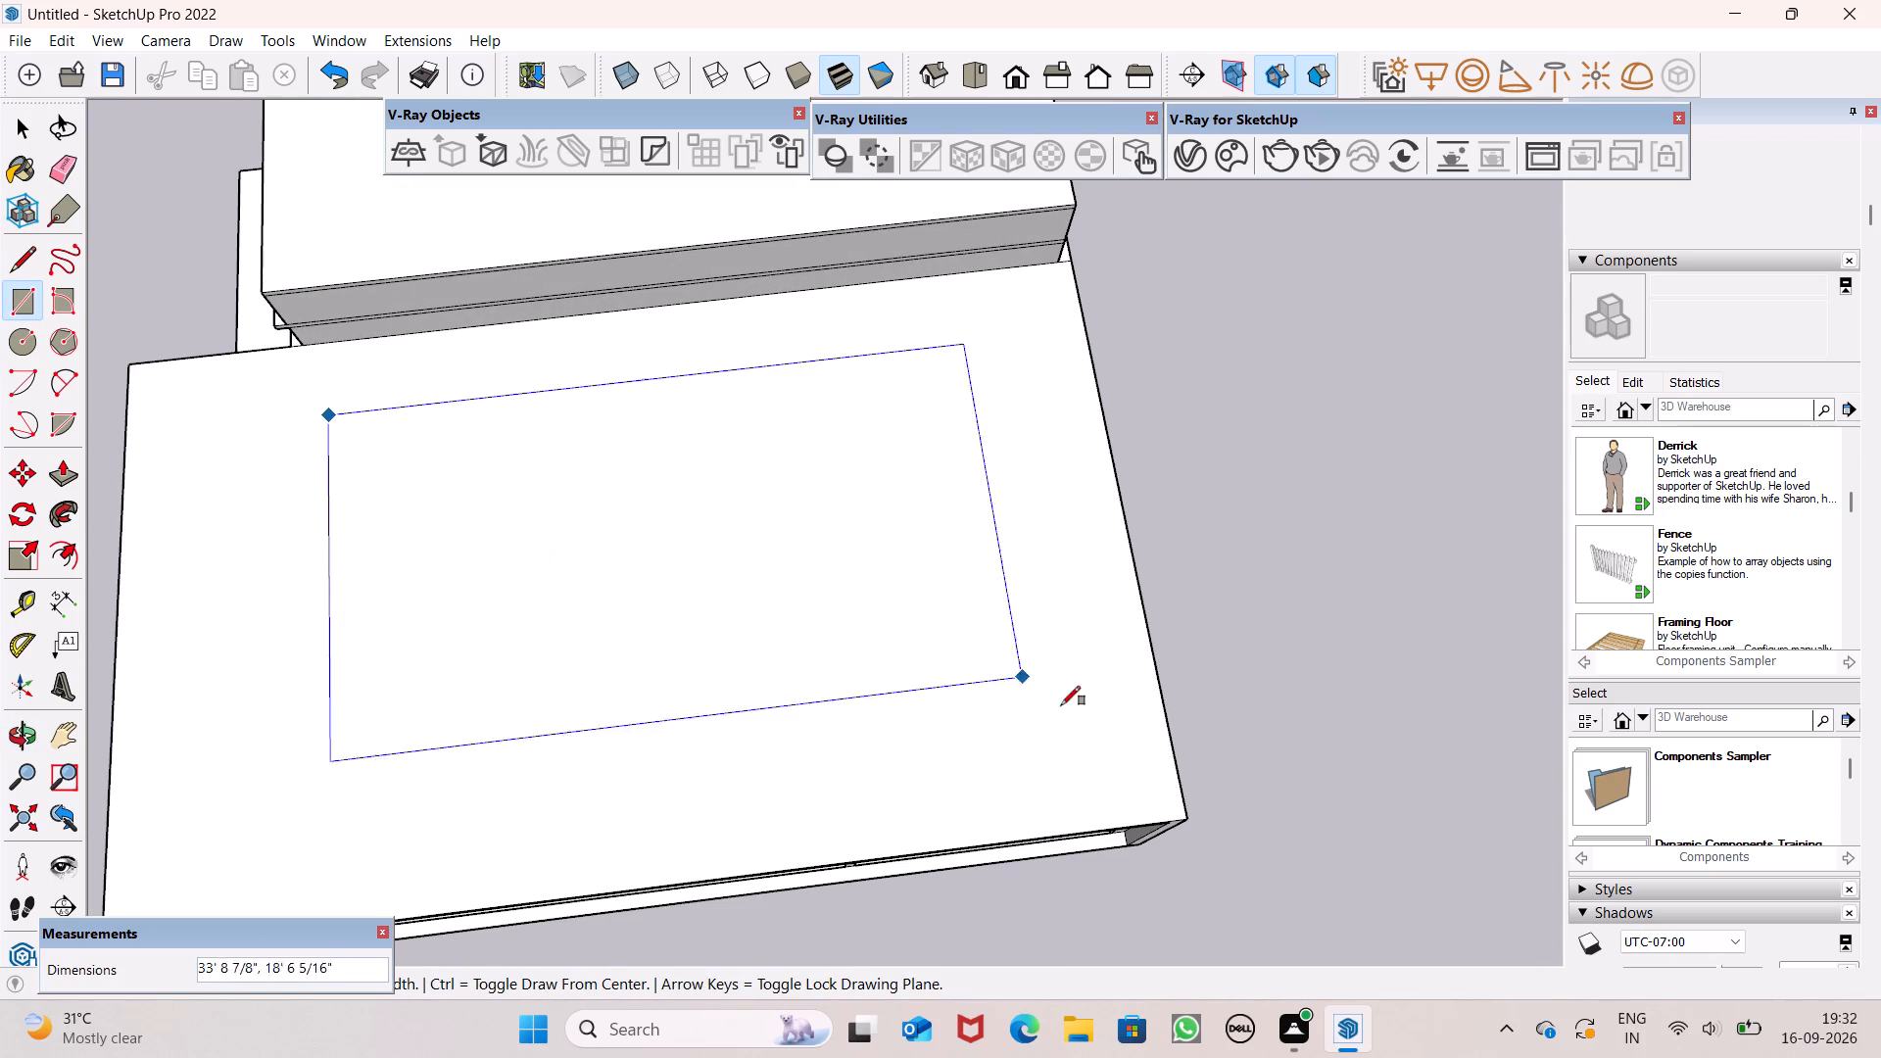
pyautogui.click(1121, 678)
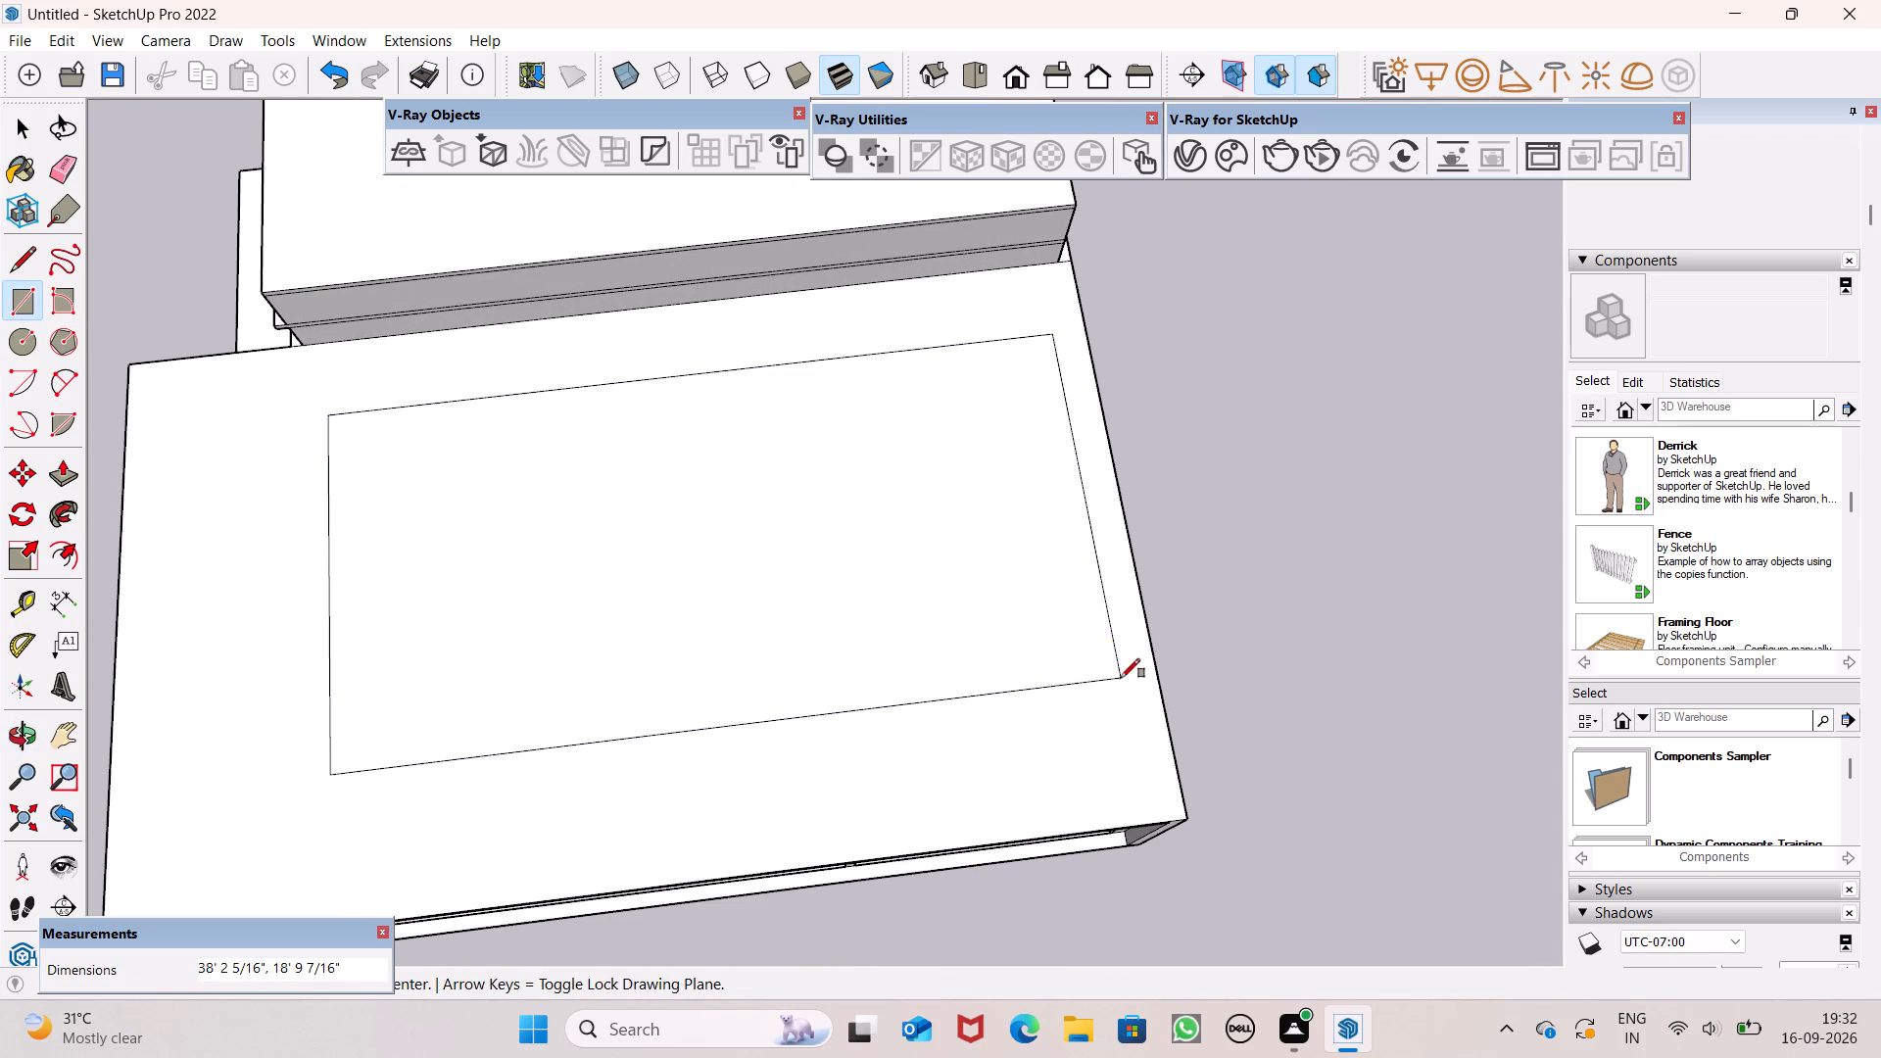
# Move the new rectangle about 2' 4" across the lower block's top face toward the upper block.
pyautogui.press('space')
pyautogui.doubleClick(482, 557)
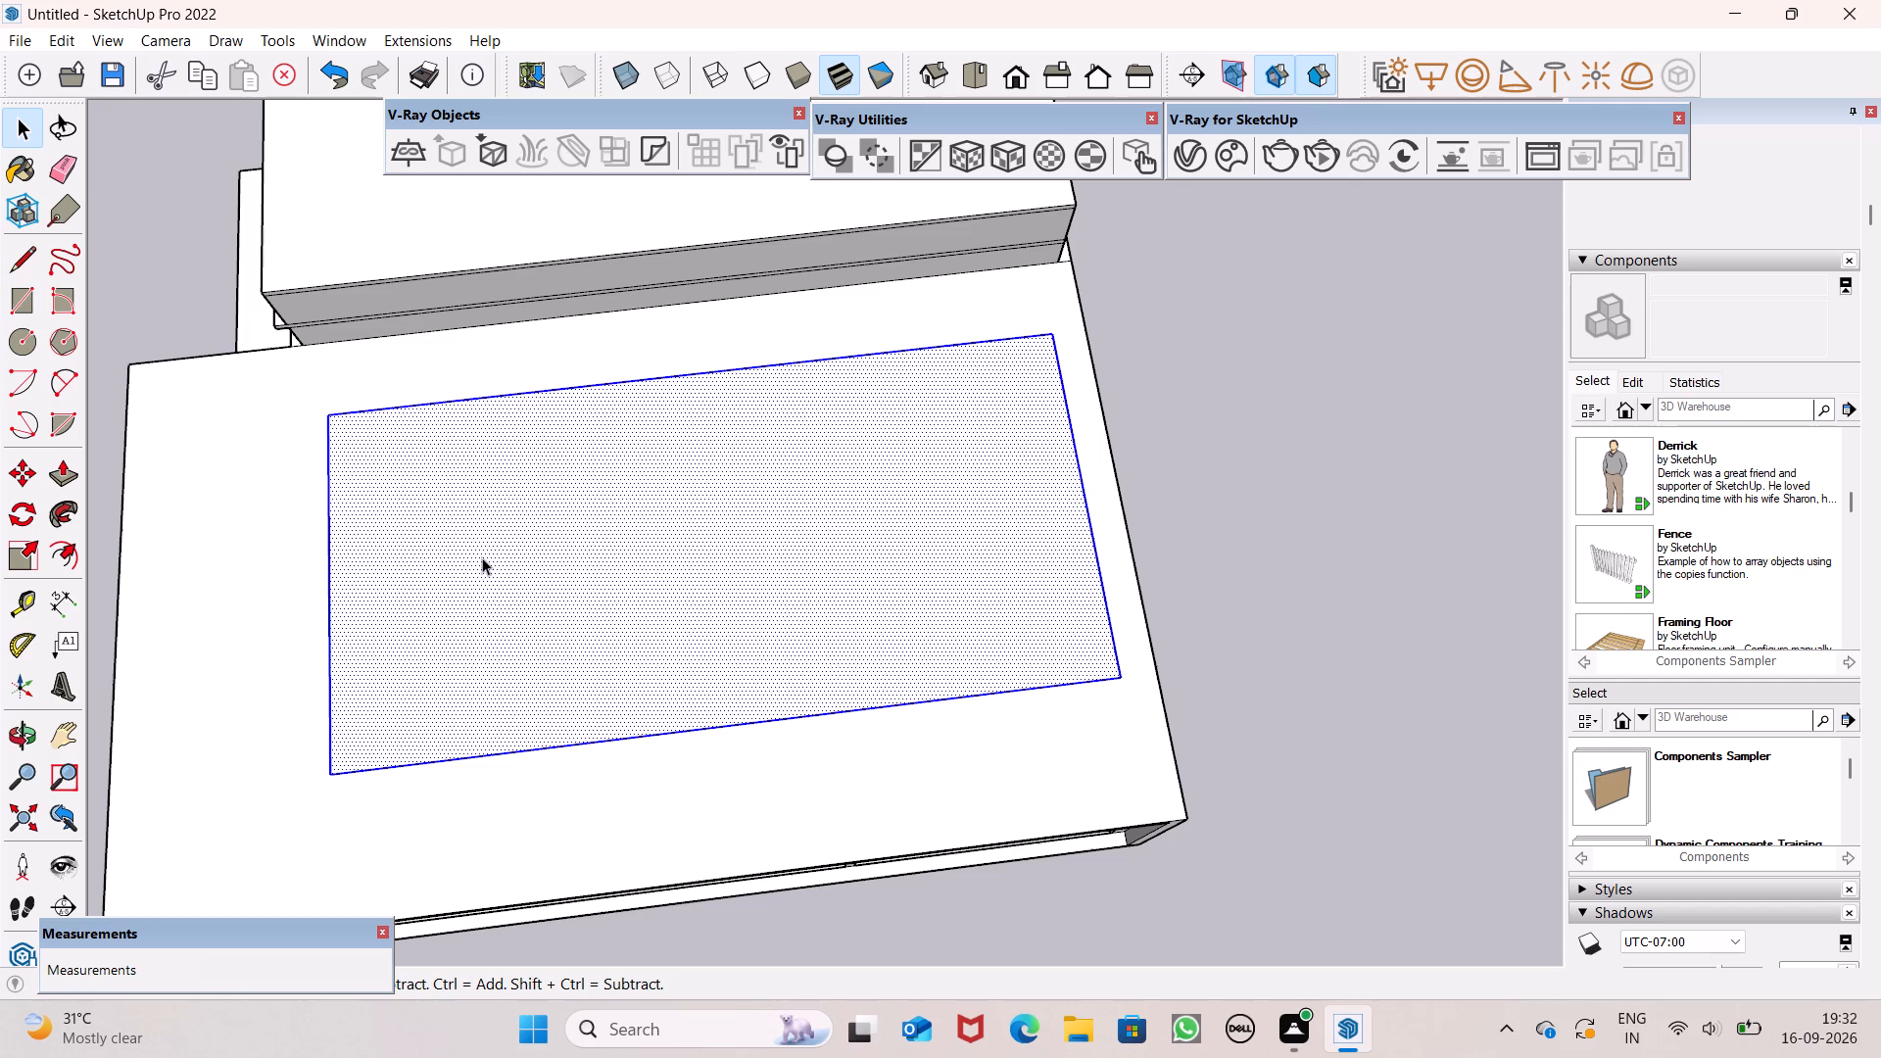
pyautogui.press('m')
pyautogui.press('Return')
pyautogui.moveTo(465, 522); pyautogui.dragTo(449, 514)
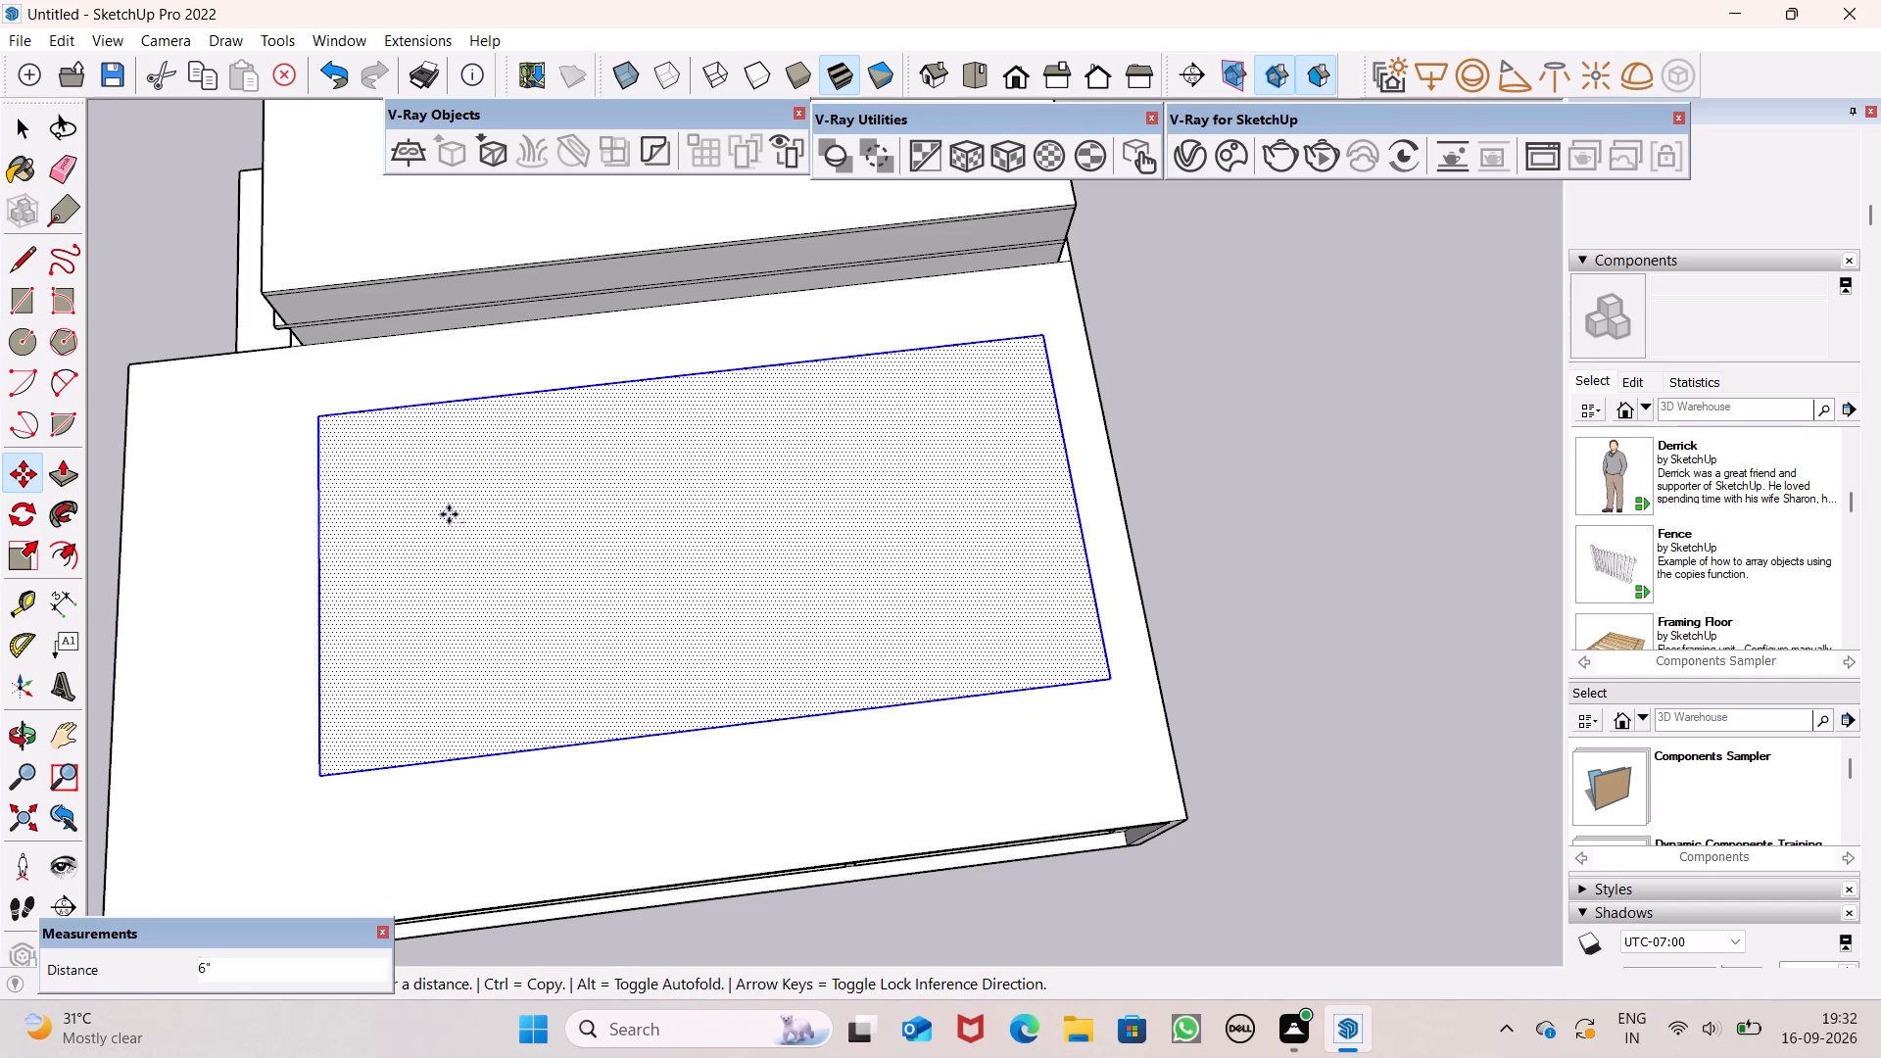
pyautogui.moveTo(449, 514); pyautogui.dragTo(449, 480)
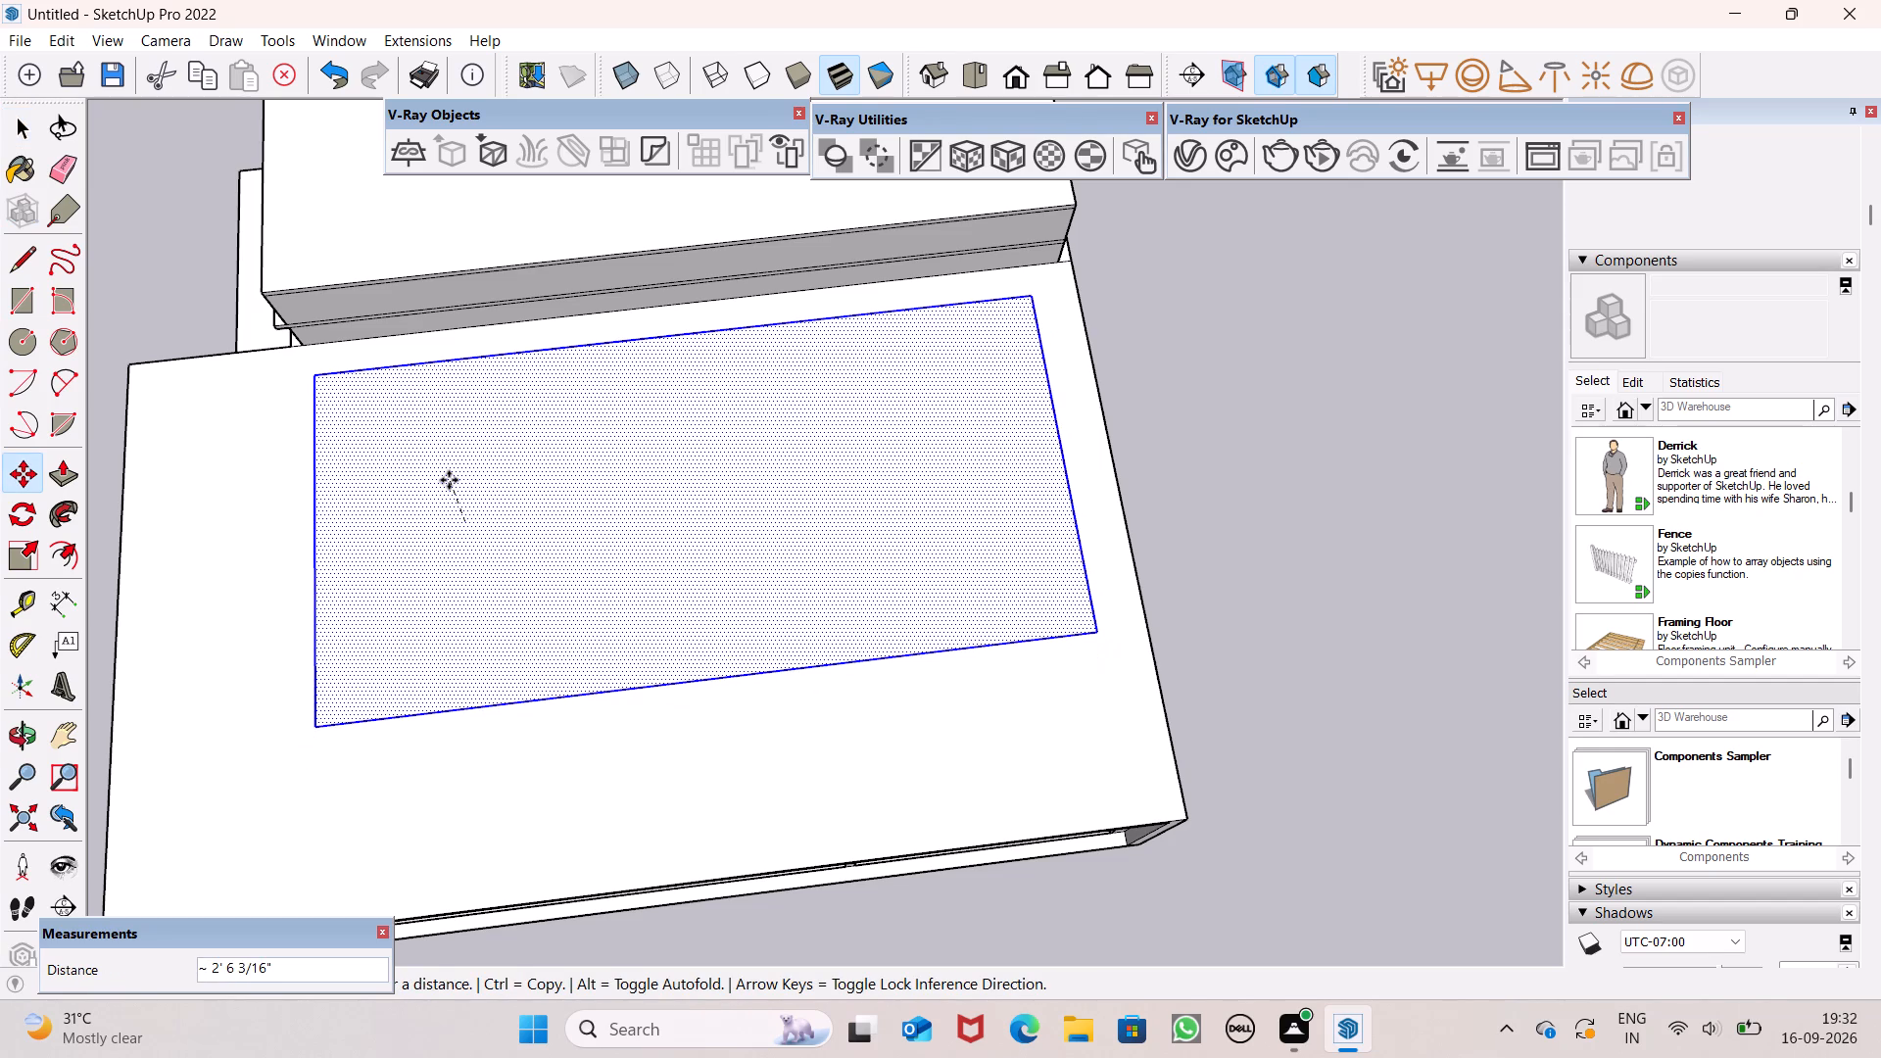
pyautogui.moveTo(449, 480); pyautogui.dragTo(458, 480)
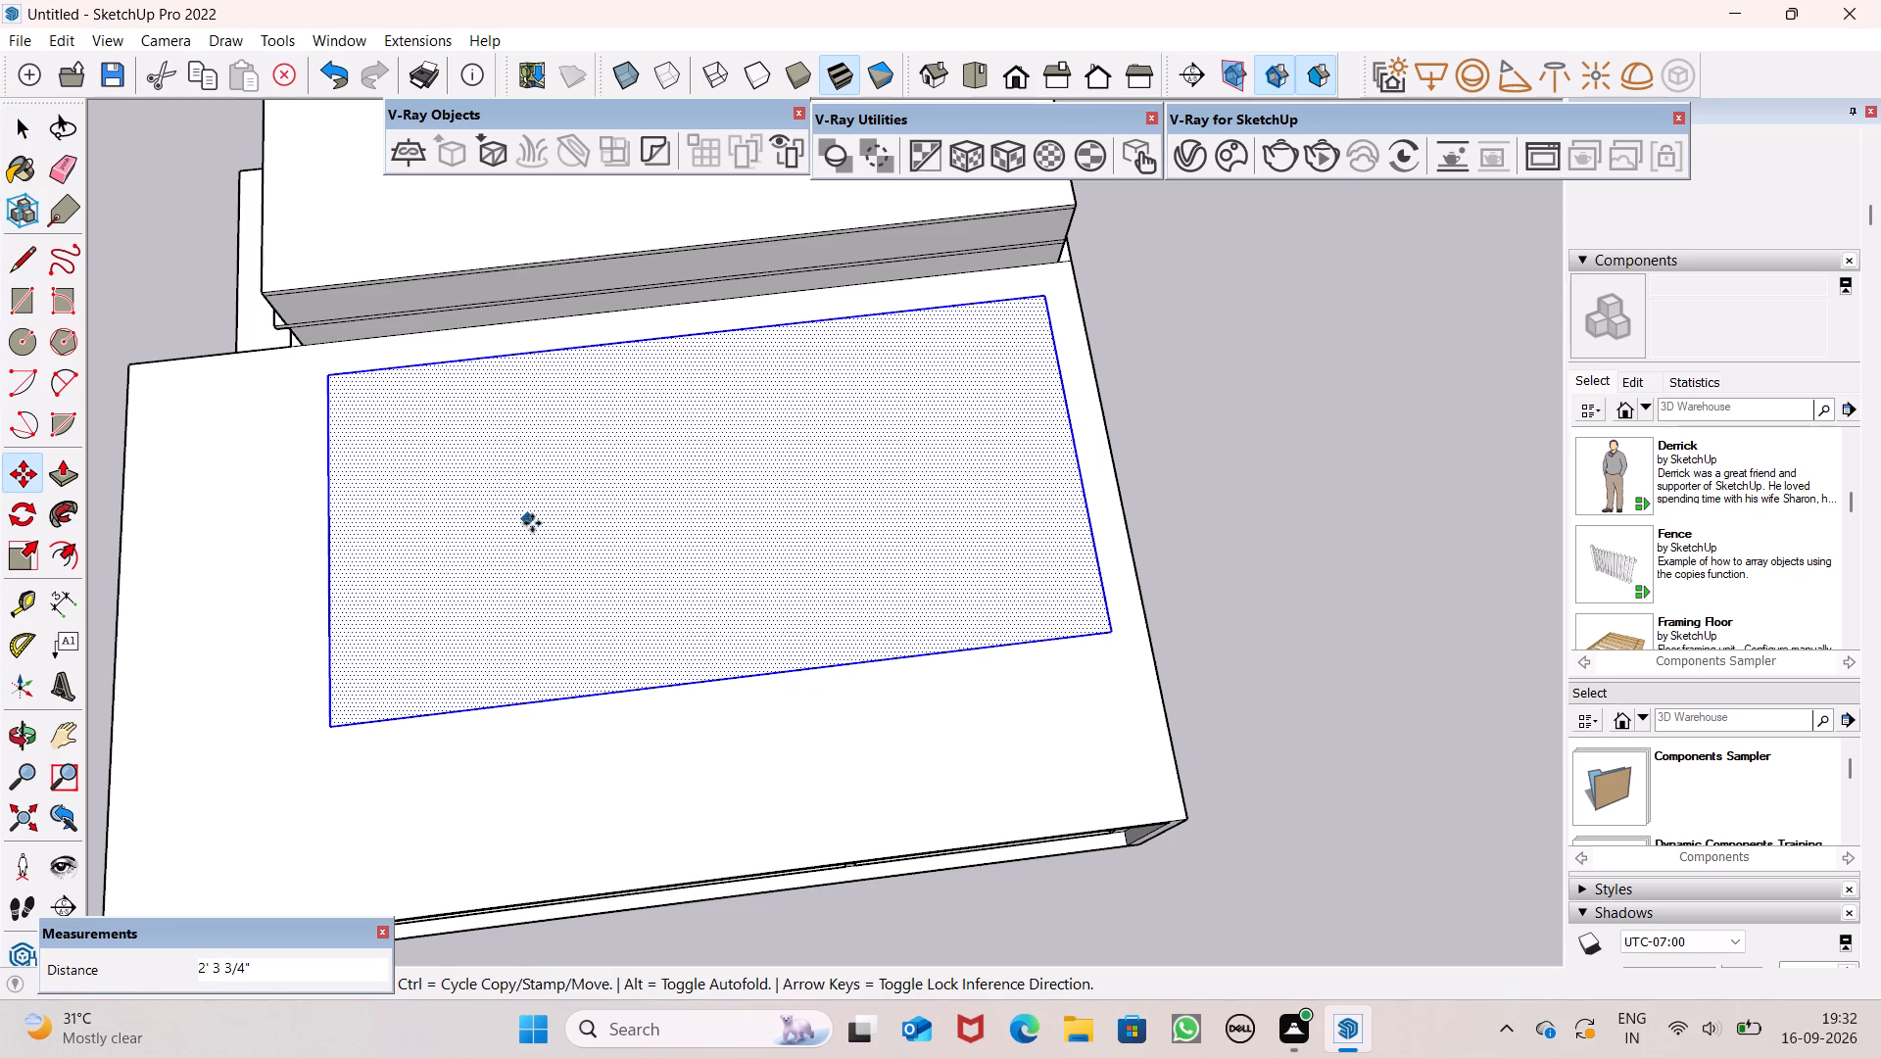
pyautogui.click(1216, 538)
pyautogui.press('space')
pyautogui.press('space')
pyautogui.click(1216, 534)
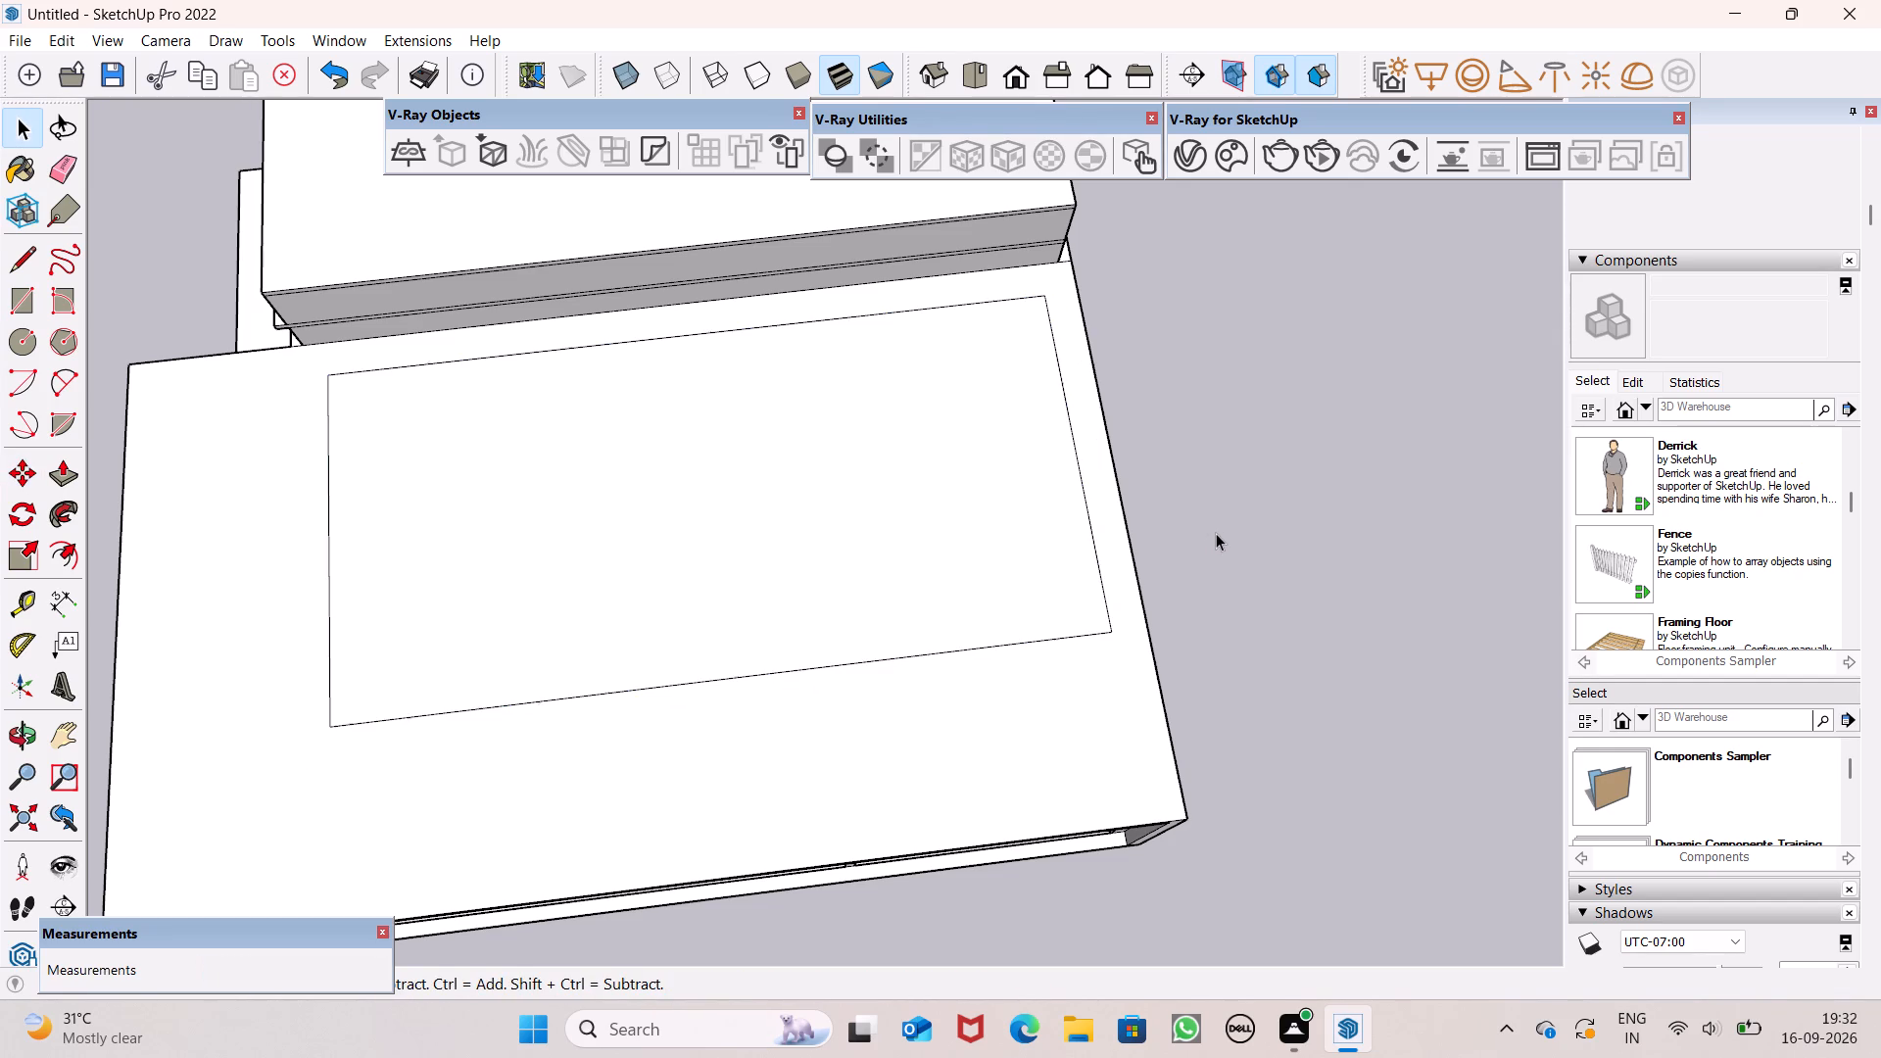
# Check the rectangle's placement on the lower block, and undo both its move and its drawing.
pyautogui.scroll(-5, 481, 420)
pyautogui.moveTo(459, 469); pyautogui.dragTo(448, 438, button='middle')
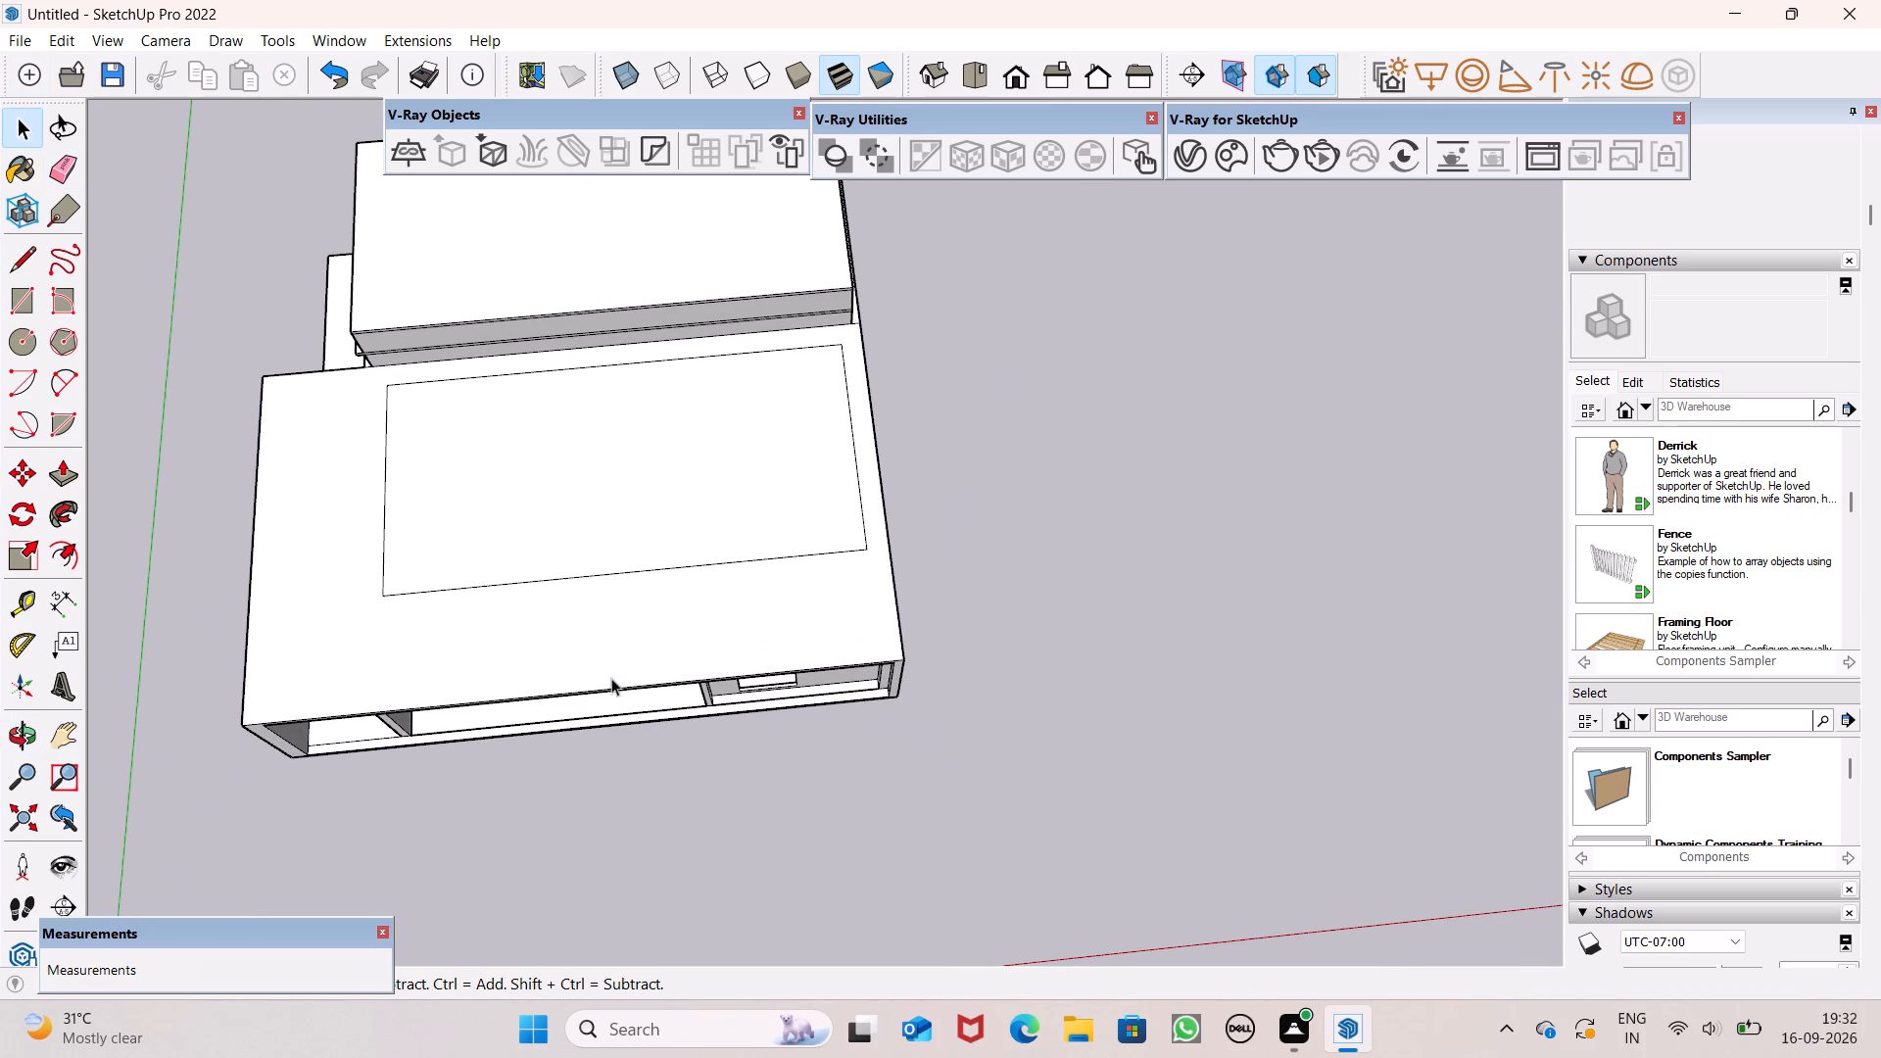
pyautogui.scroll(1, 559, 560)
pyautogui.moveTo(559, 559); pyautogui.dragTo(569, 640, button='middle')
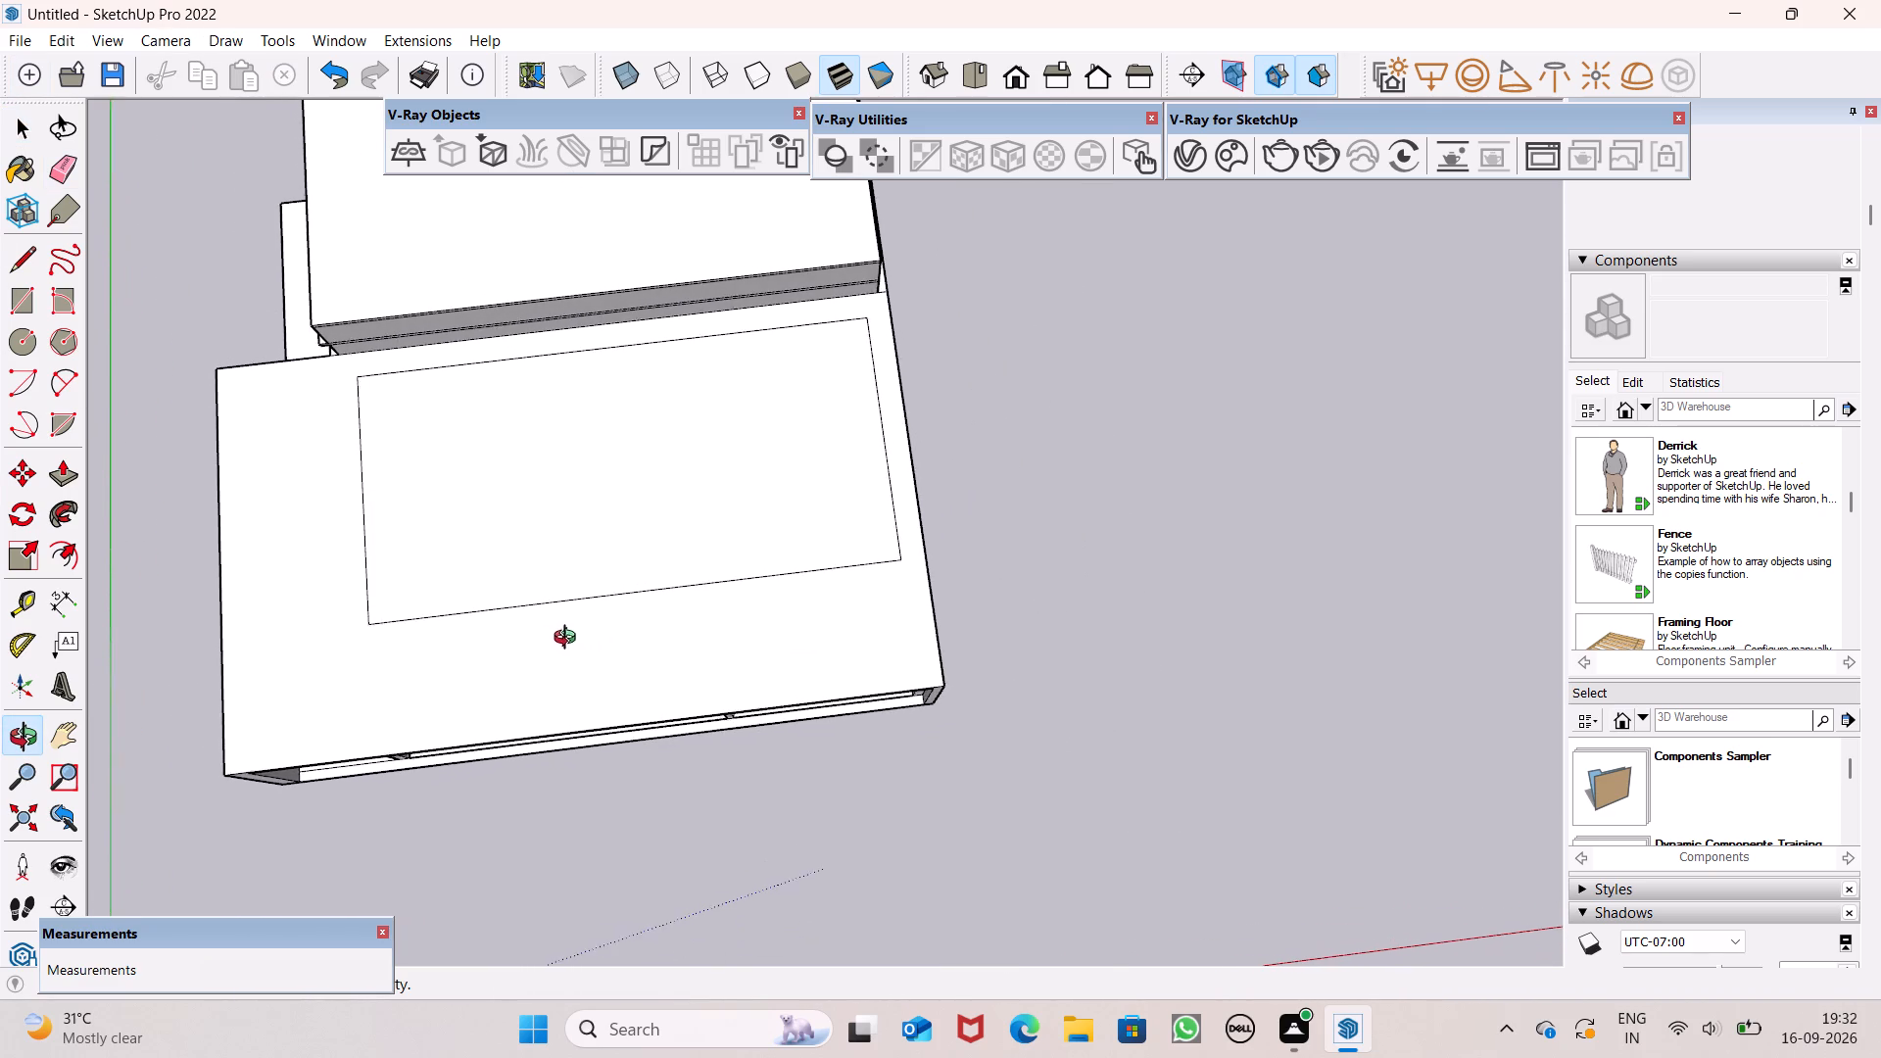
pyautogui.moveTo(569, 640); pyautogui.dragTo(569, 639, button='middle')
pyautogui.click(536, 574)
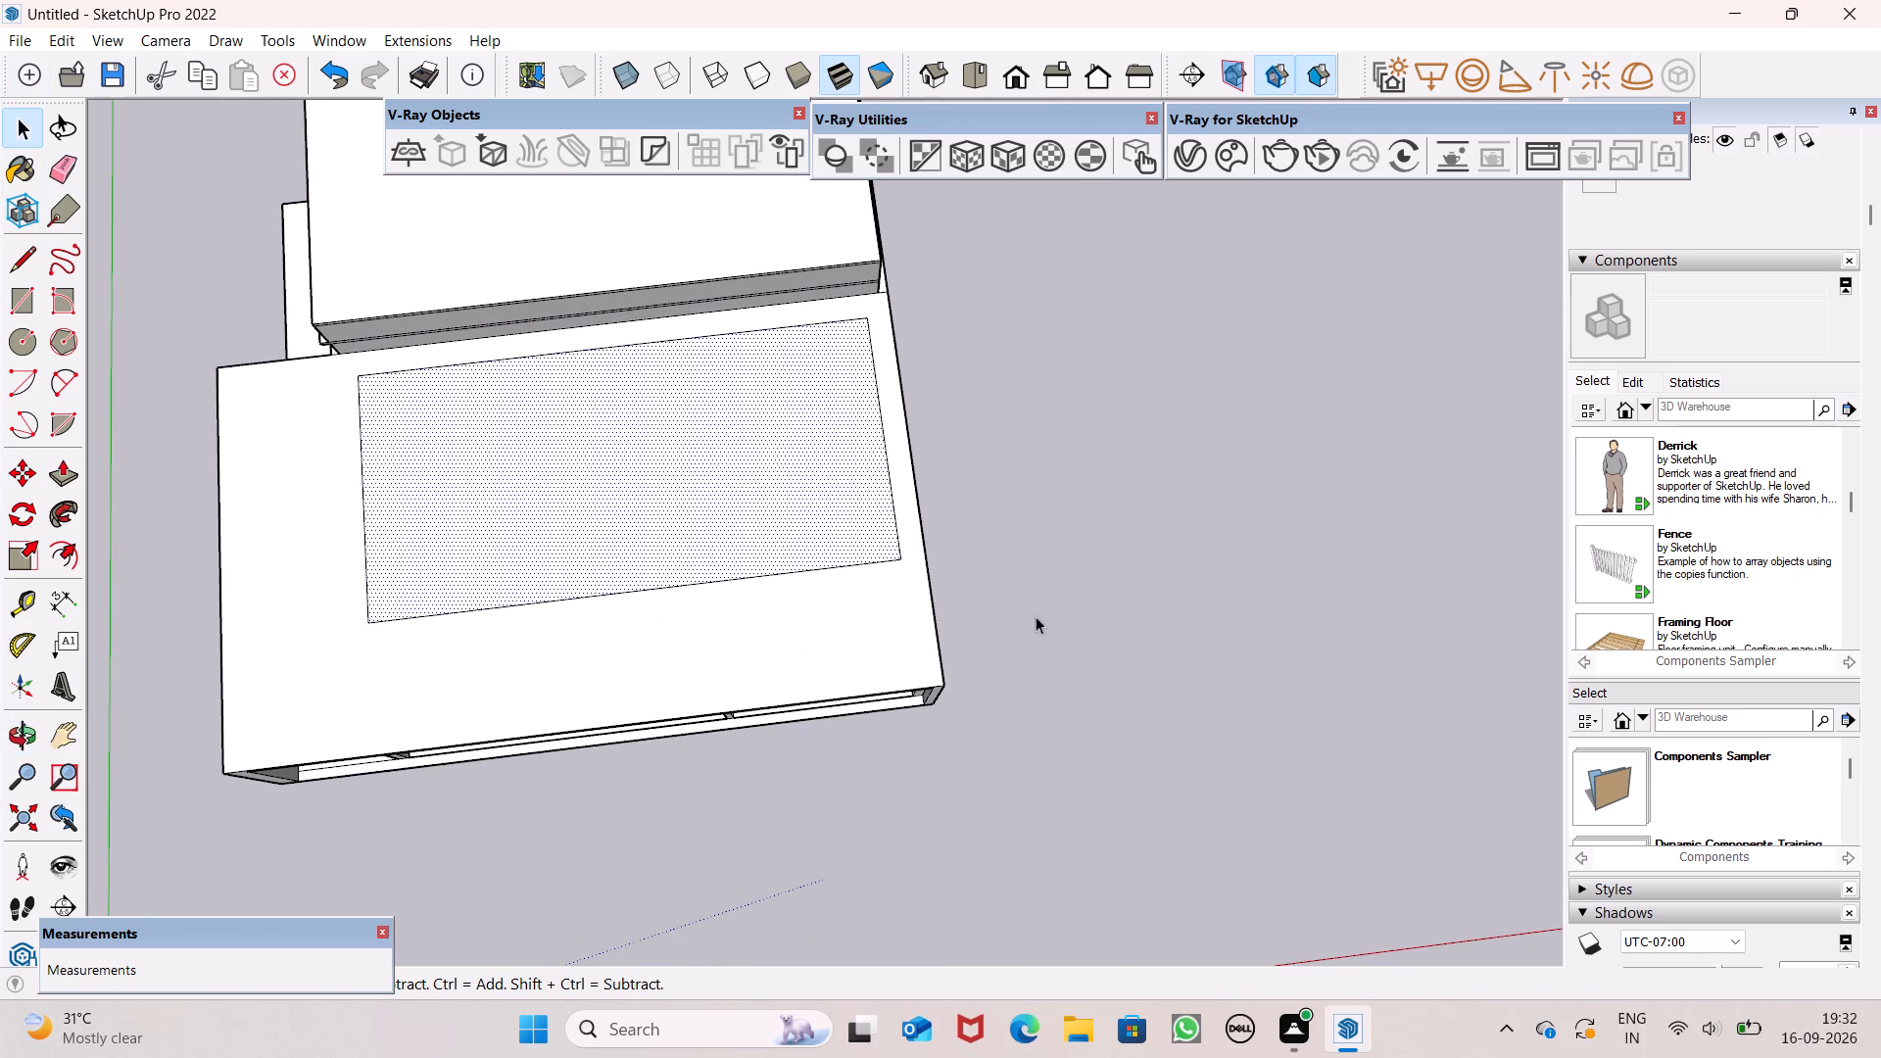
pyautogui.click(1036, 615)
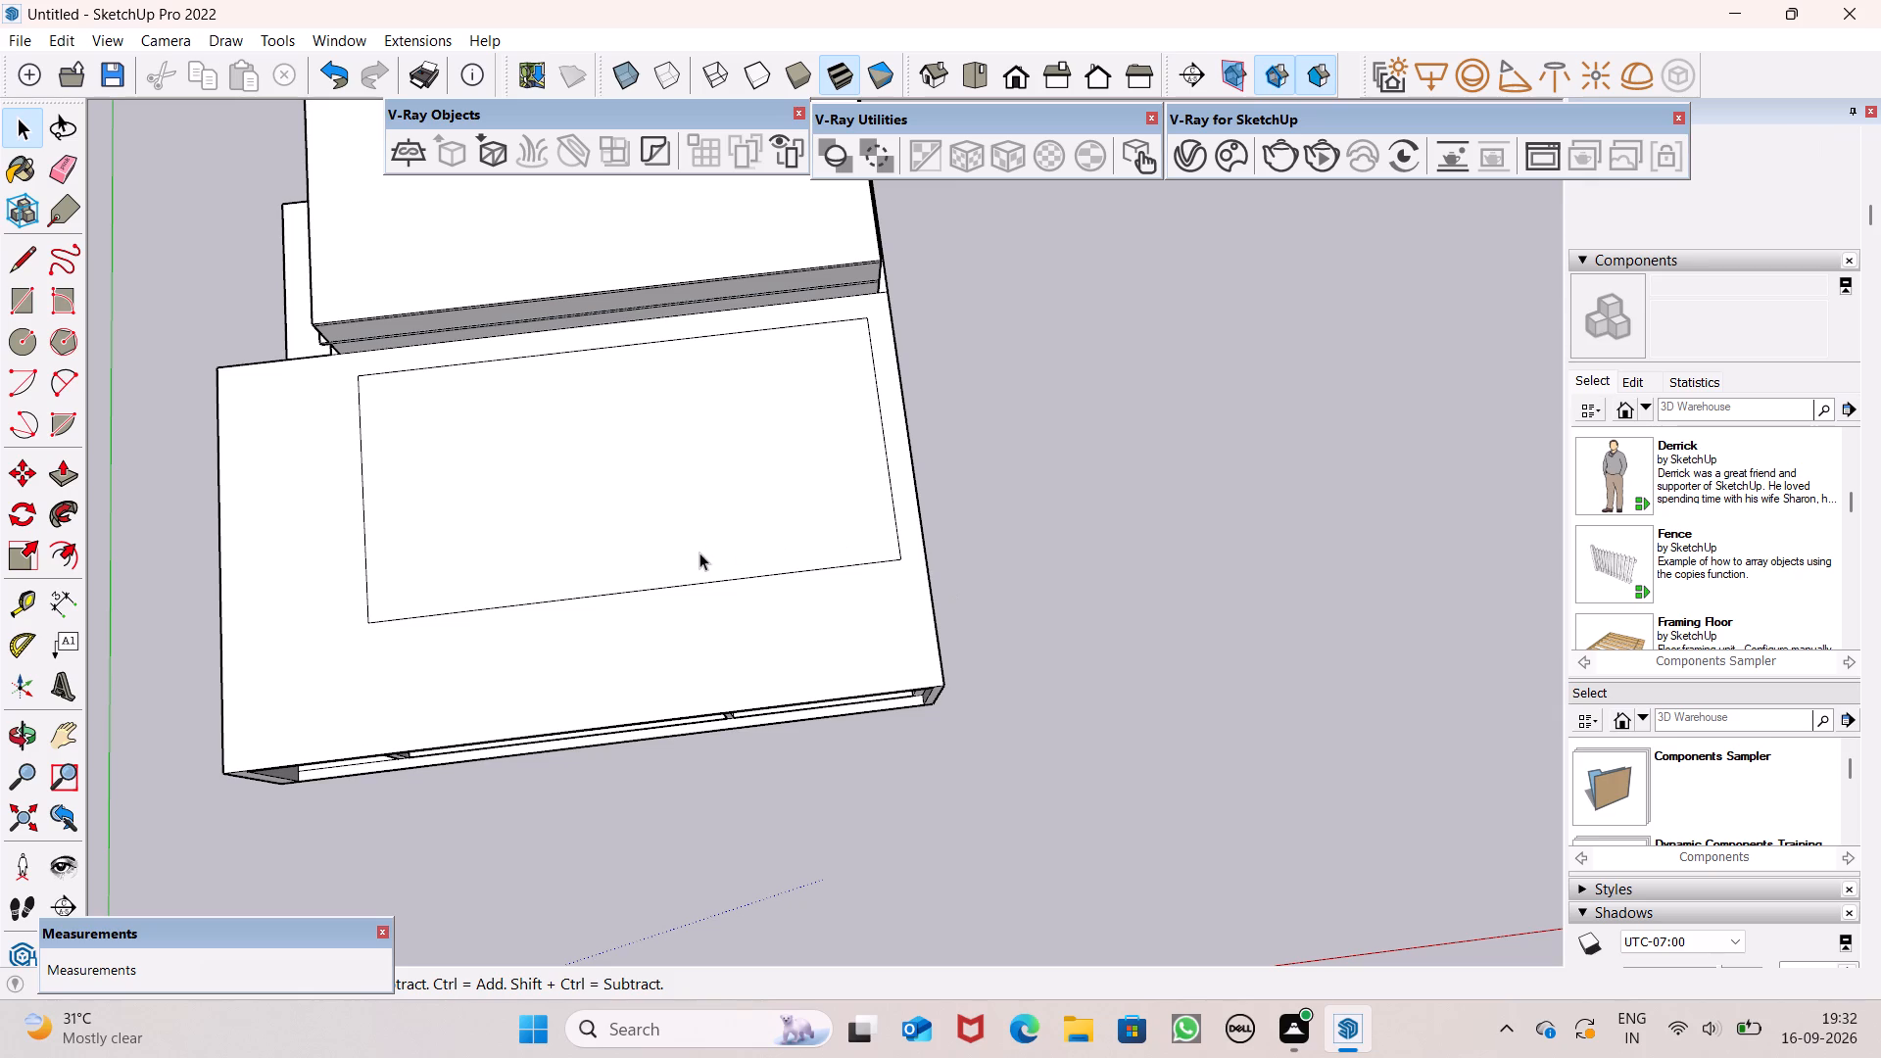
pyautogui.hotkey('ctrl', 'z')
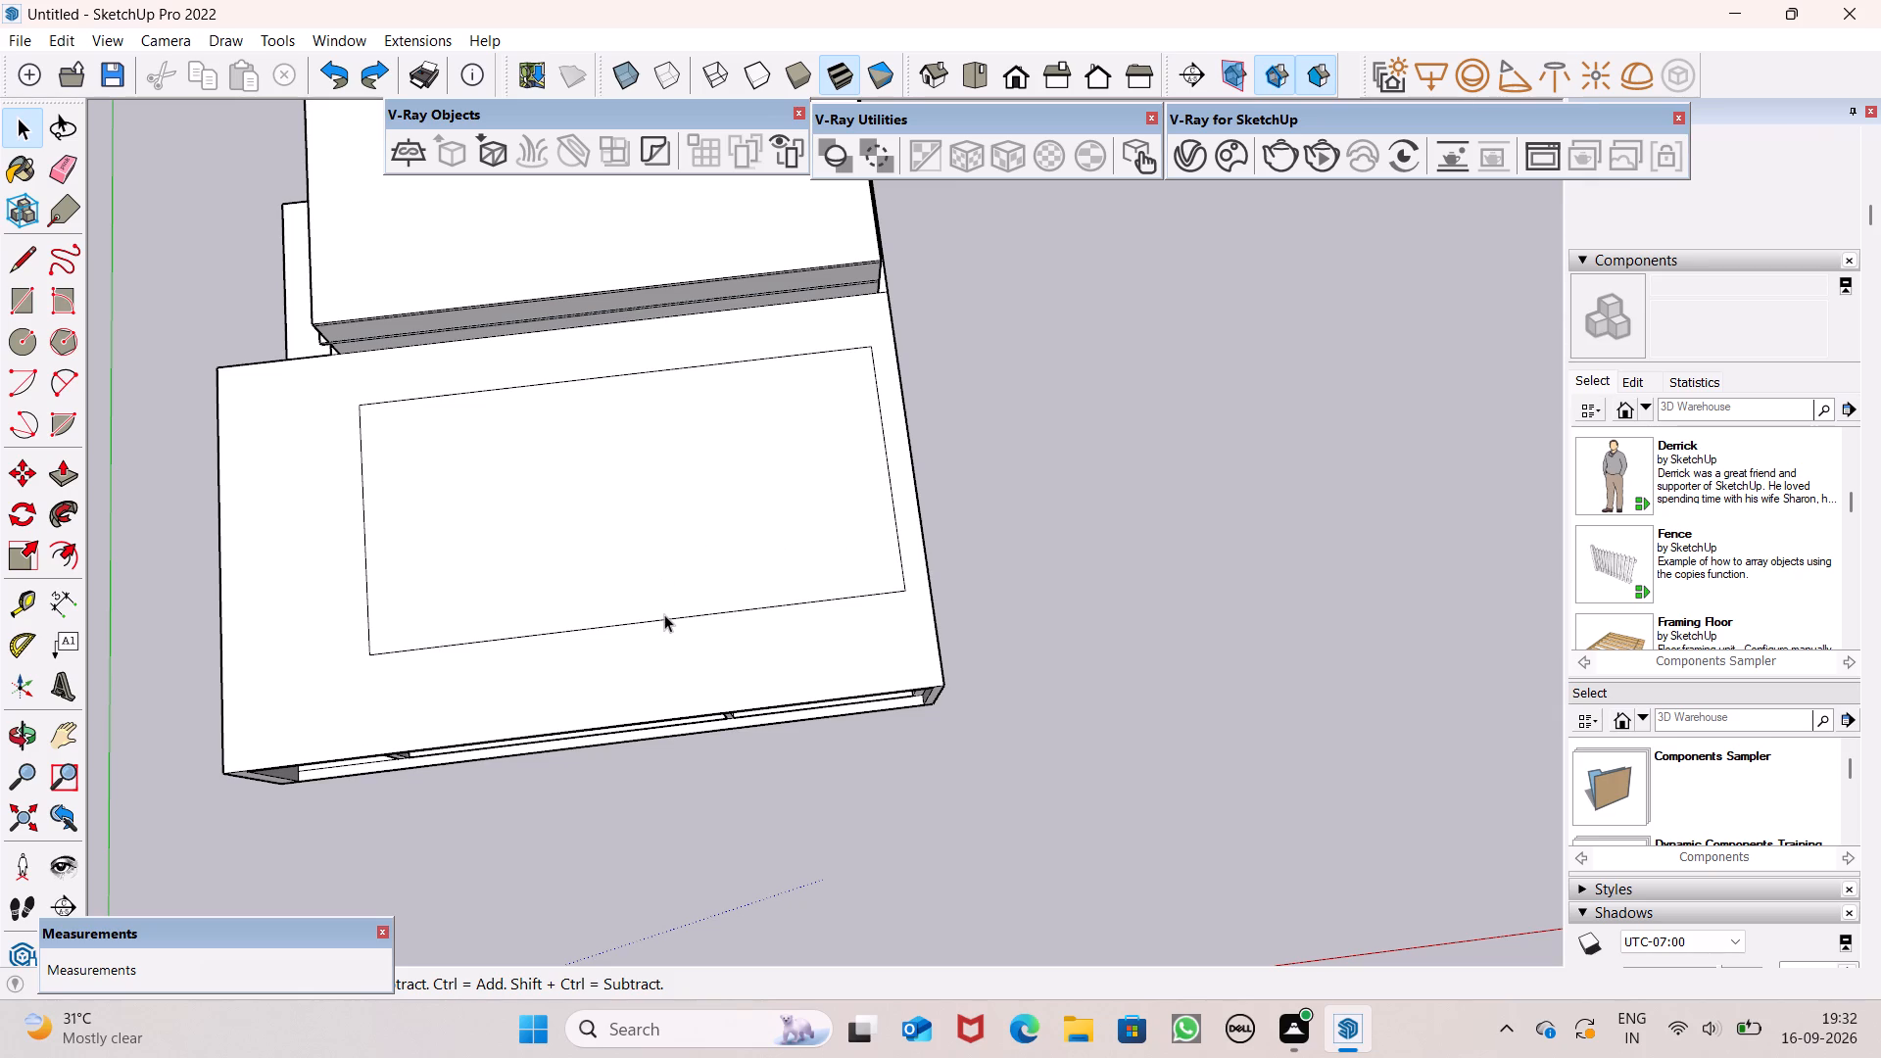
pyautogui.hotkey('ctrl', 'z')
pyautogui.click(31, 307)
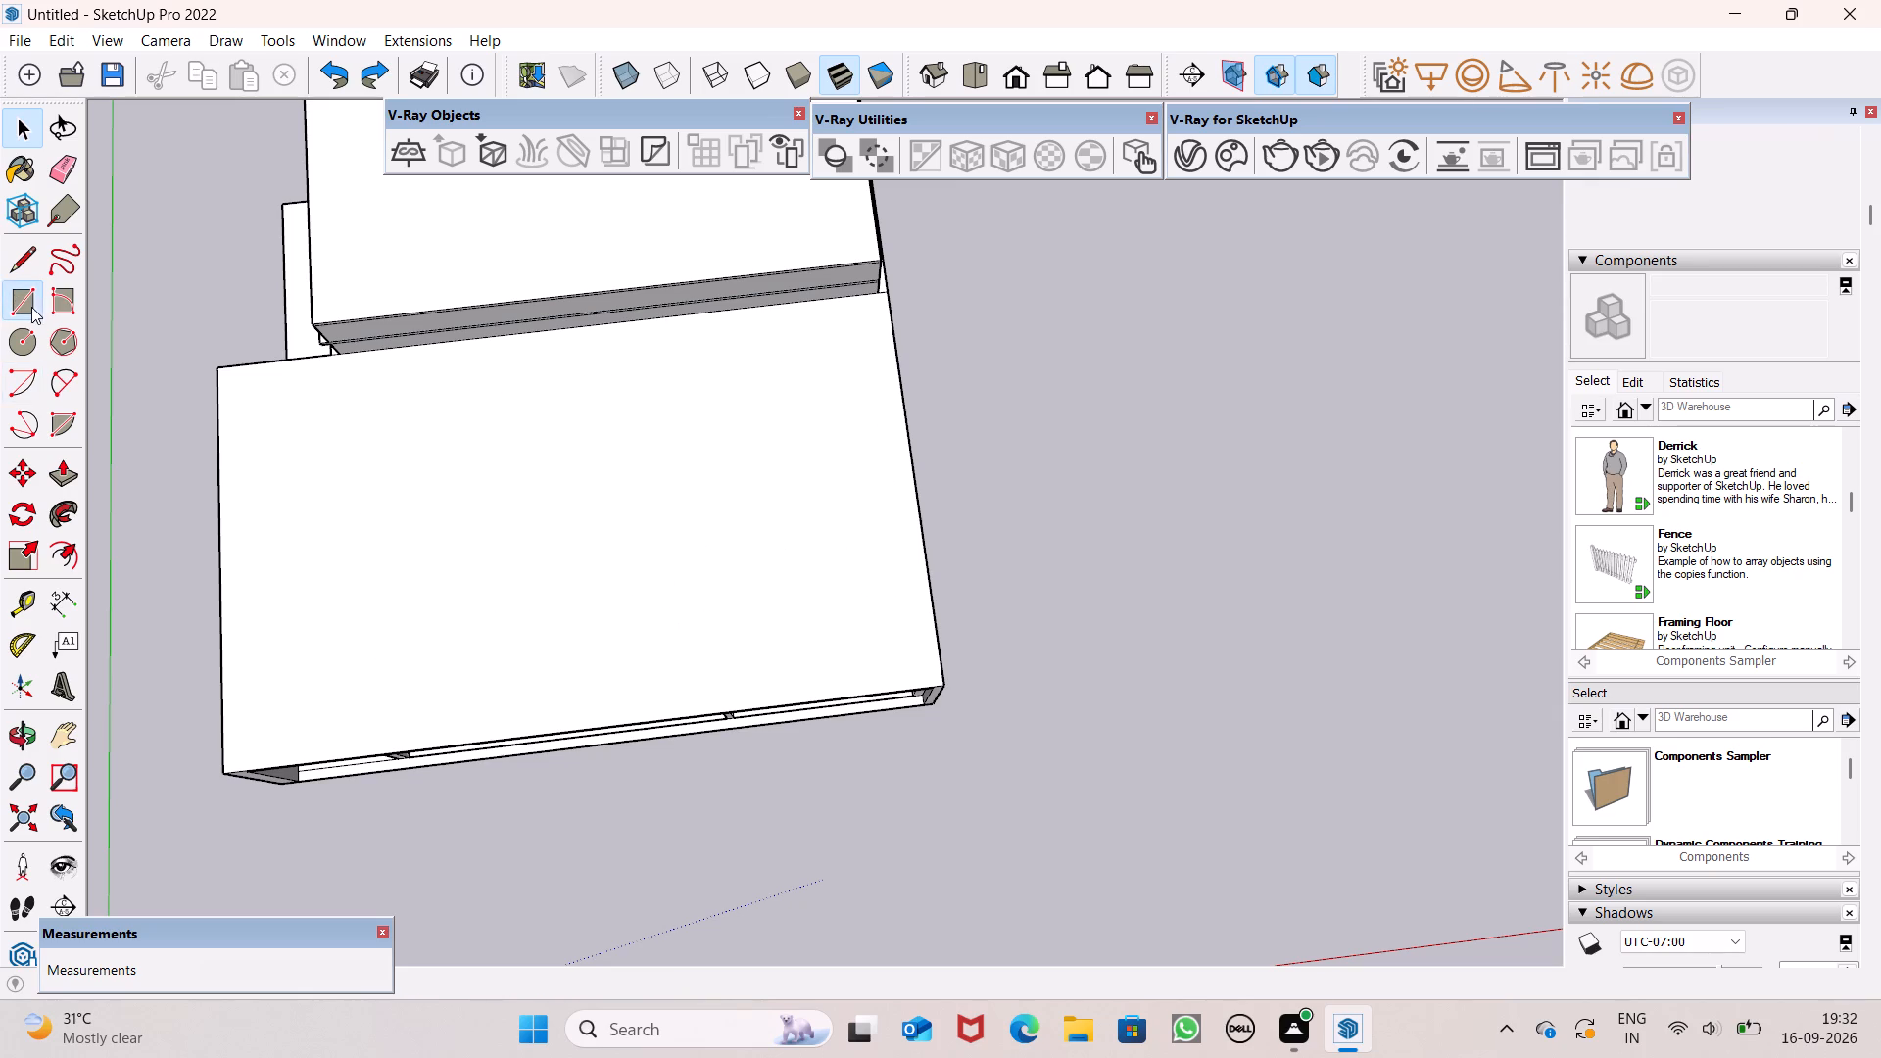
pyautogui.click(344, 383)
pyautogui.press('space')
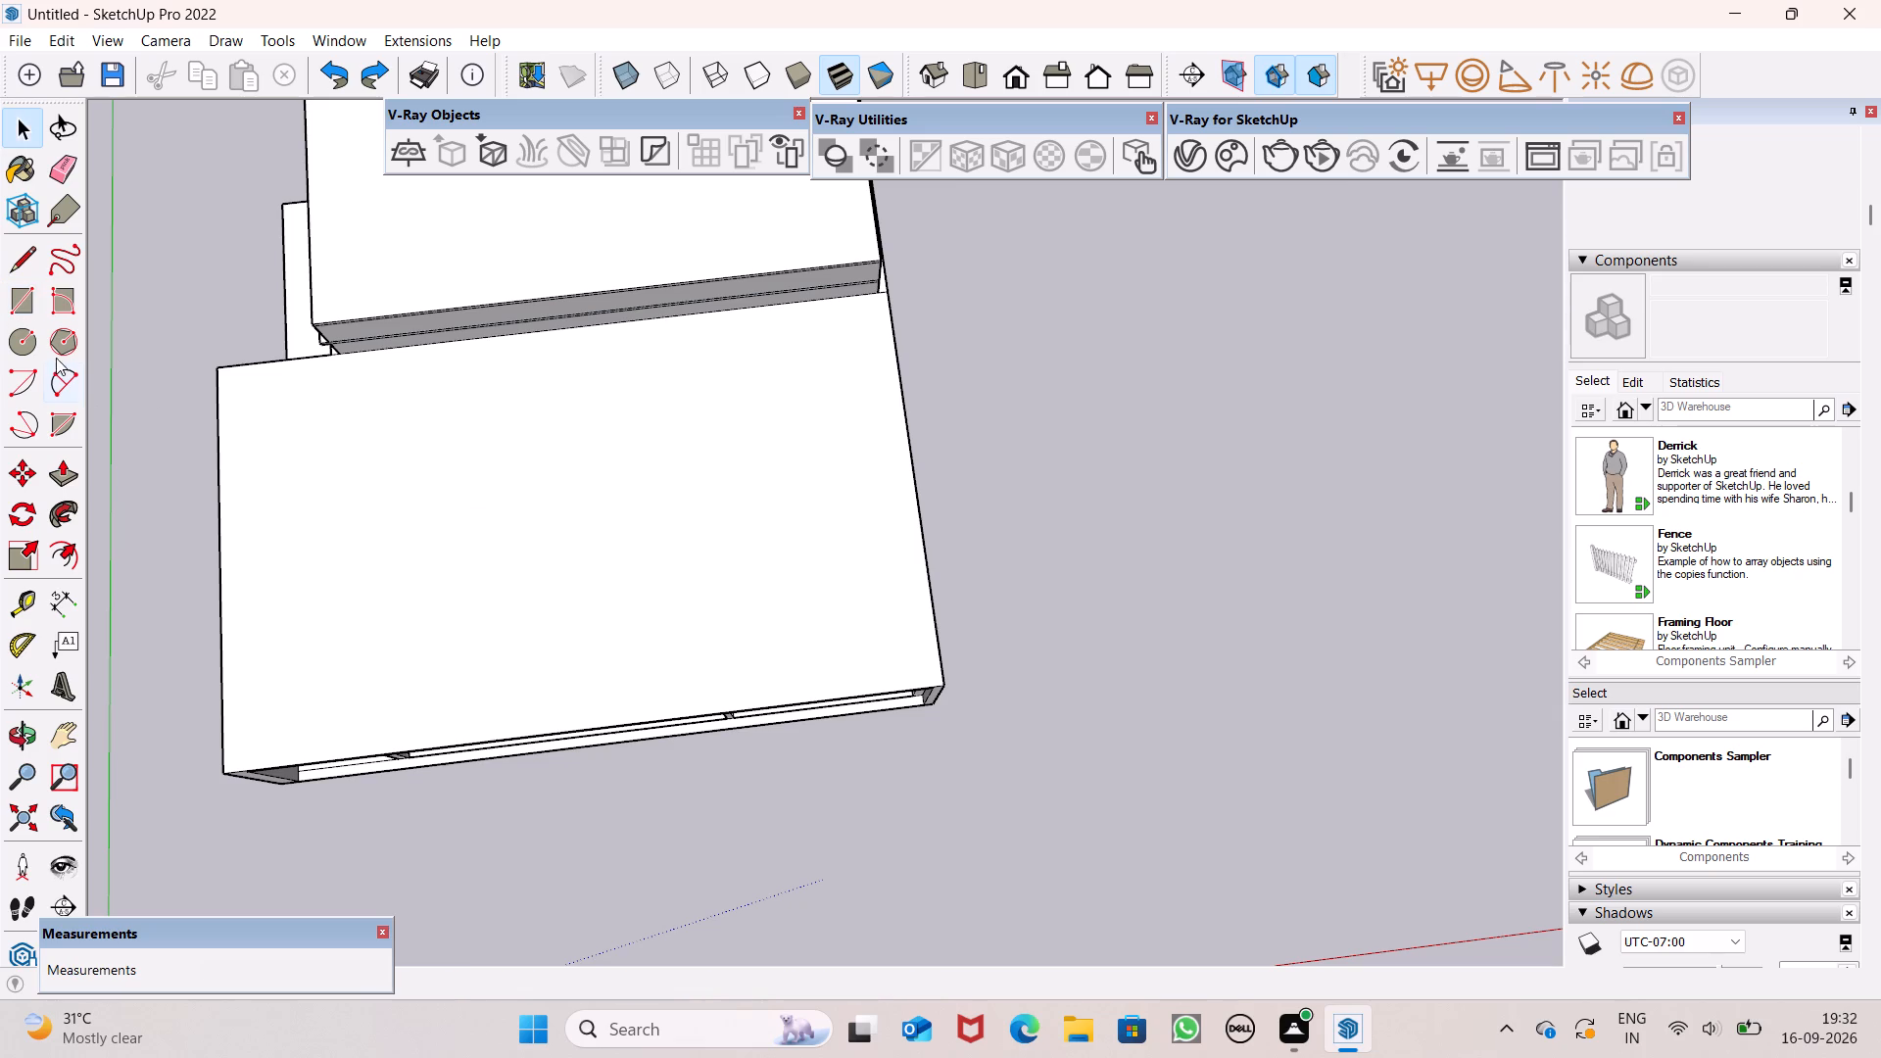
# Draw a rectangle about 37' 6" by 19' 1" on the lower block's top face, set in from its edges.
pyautogui.click(24, 314)
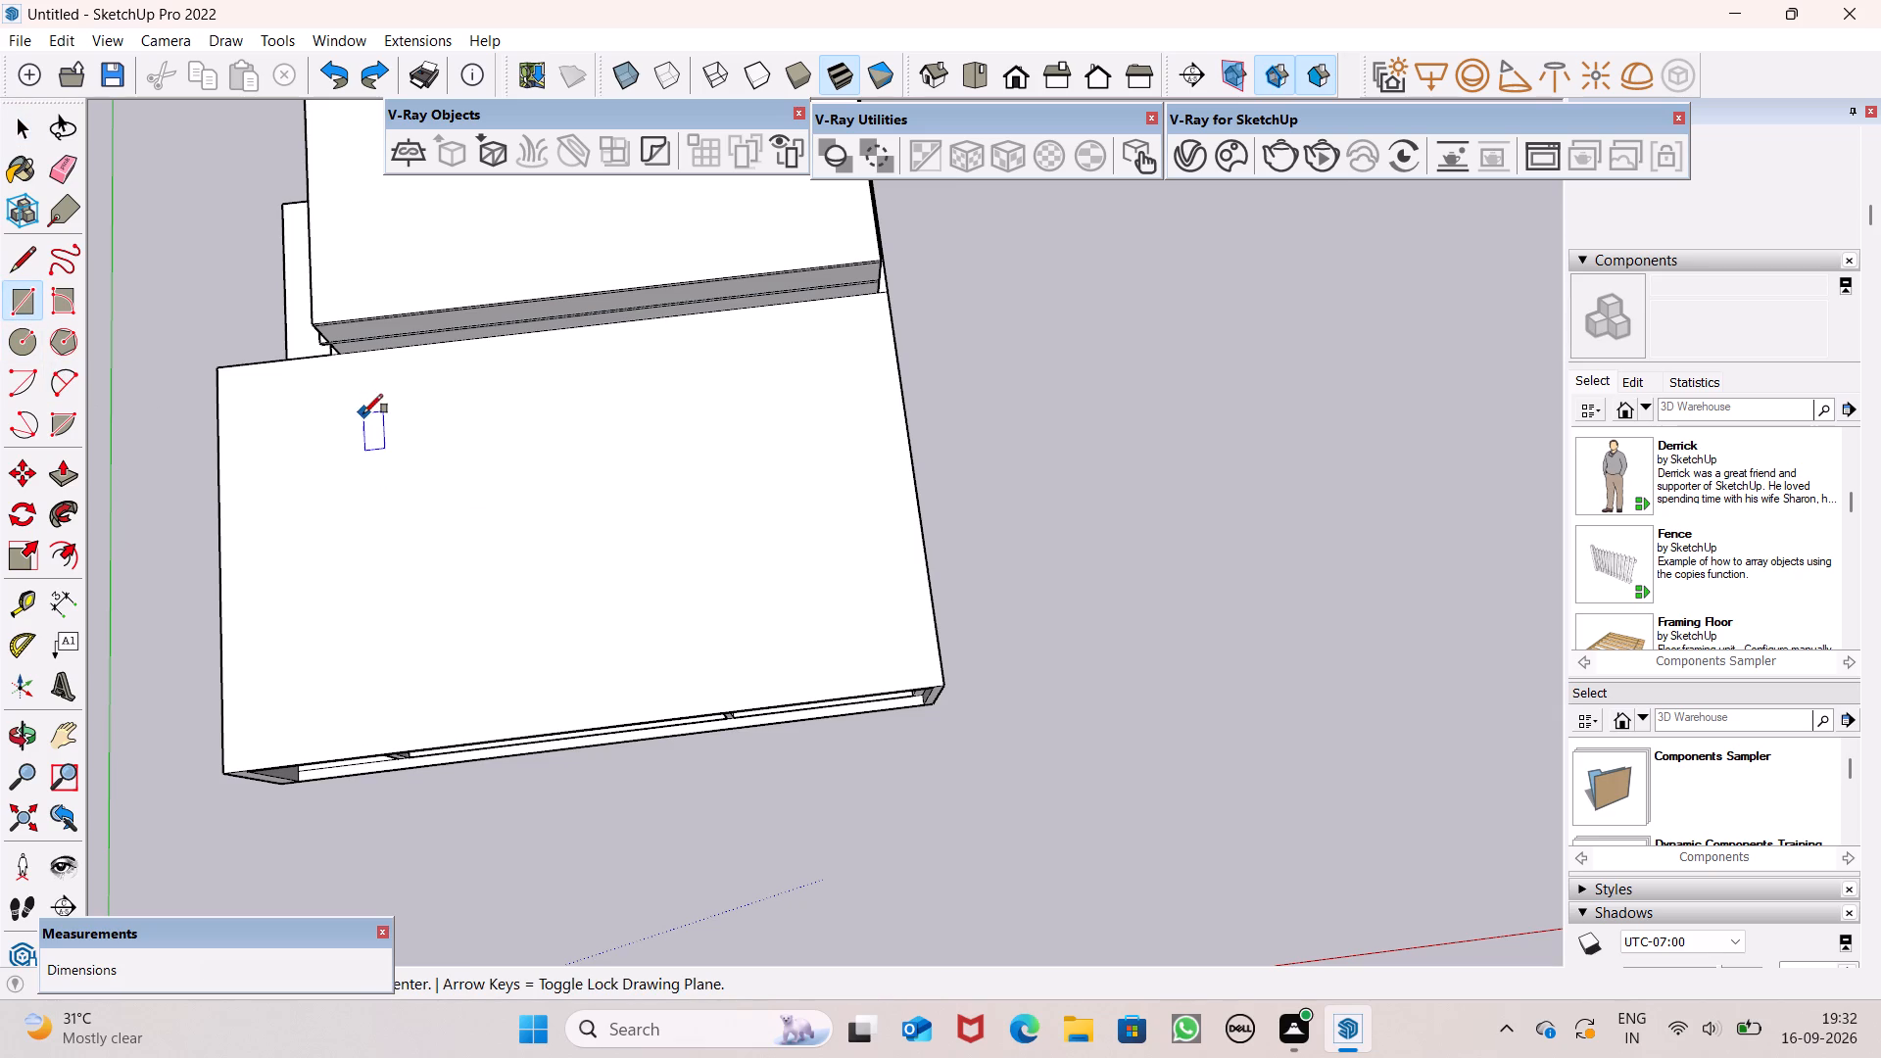
pyautogui.click(358, 418)
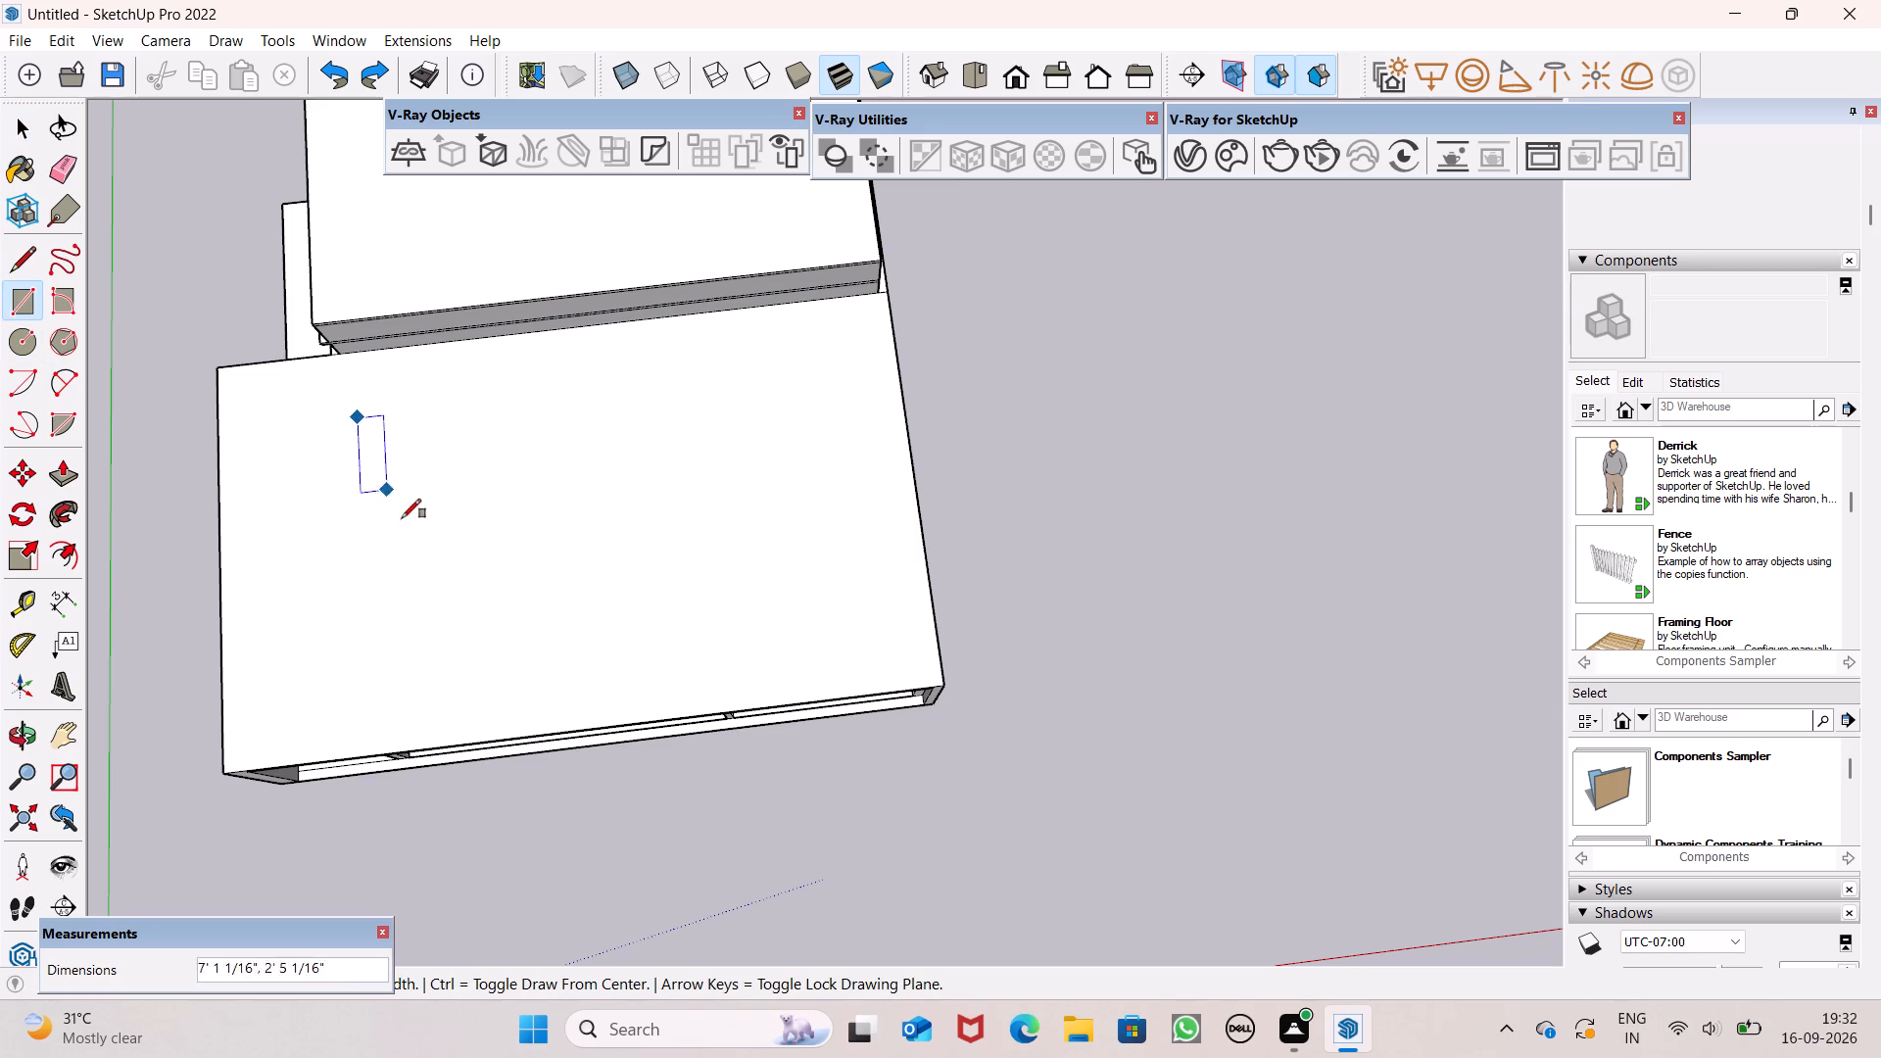
pyautogui.click(895, 610)
pyautogui.press('space')
pyautogui.press('space')
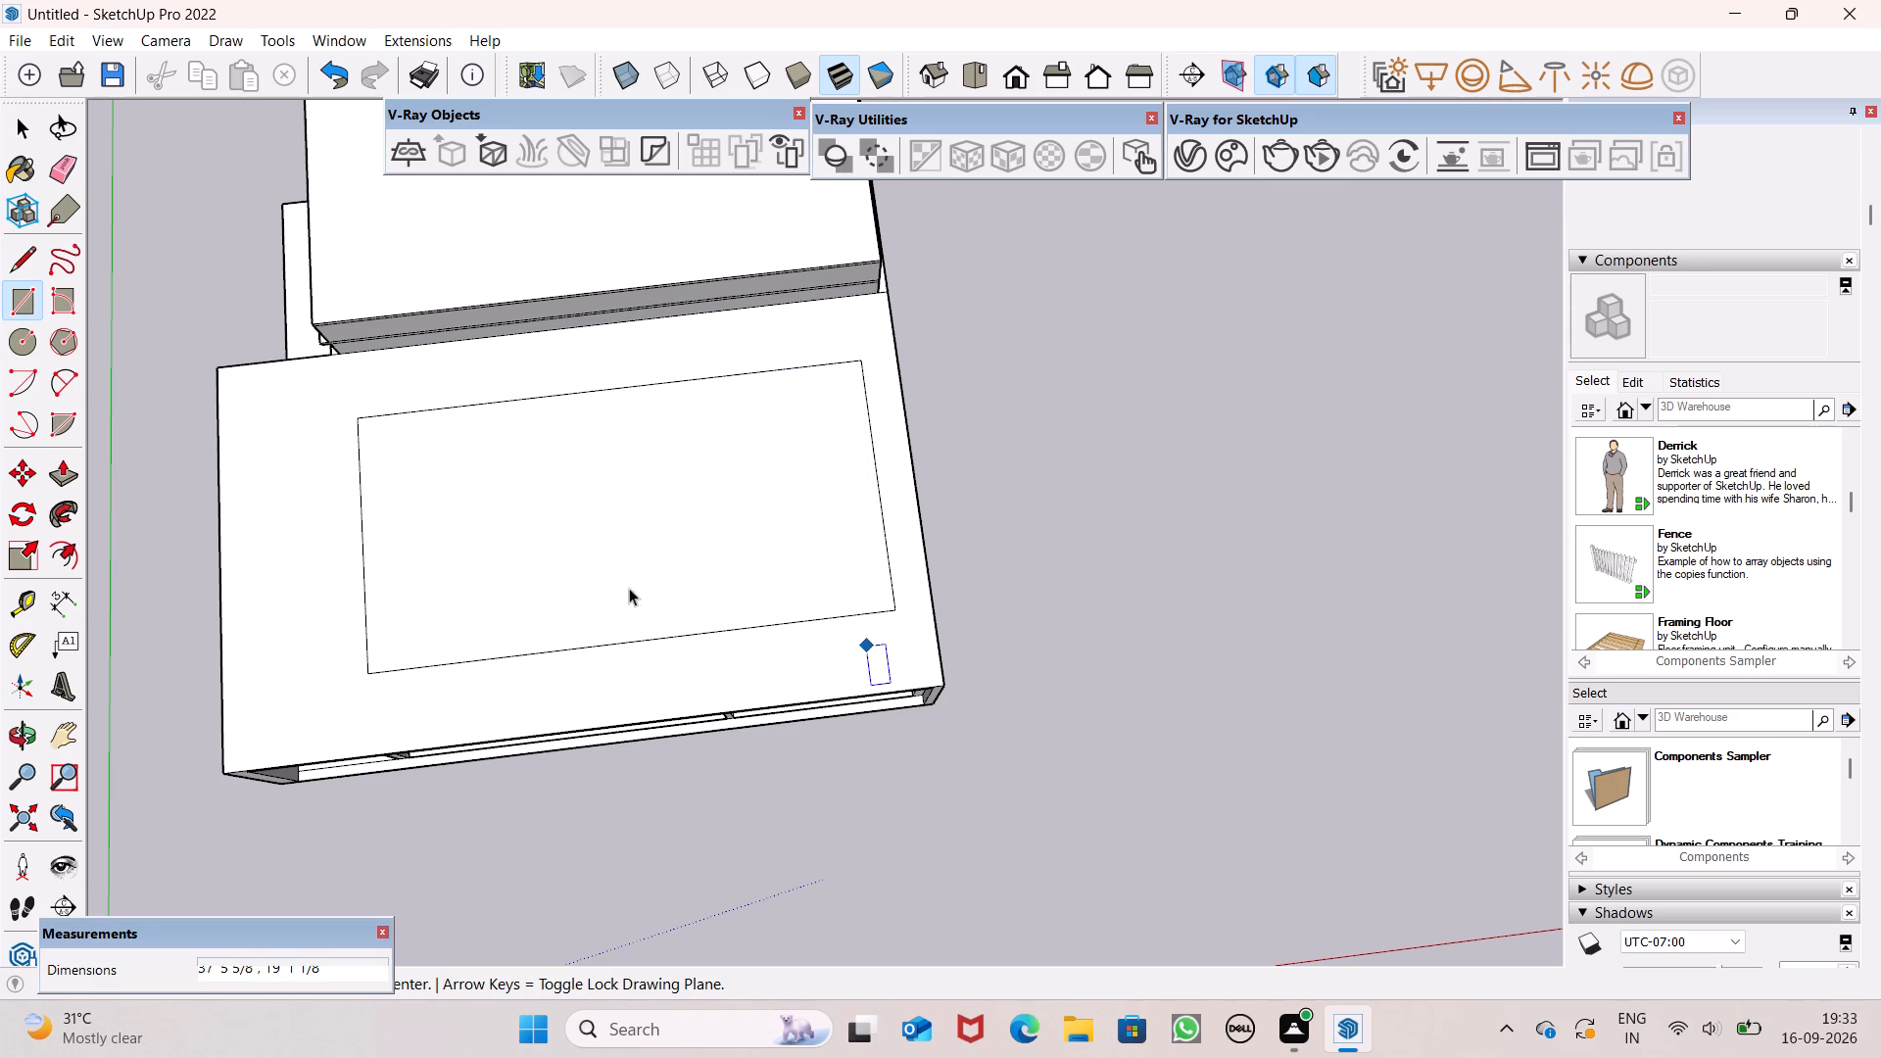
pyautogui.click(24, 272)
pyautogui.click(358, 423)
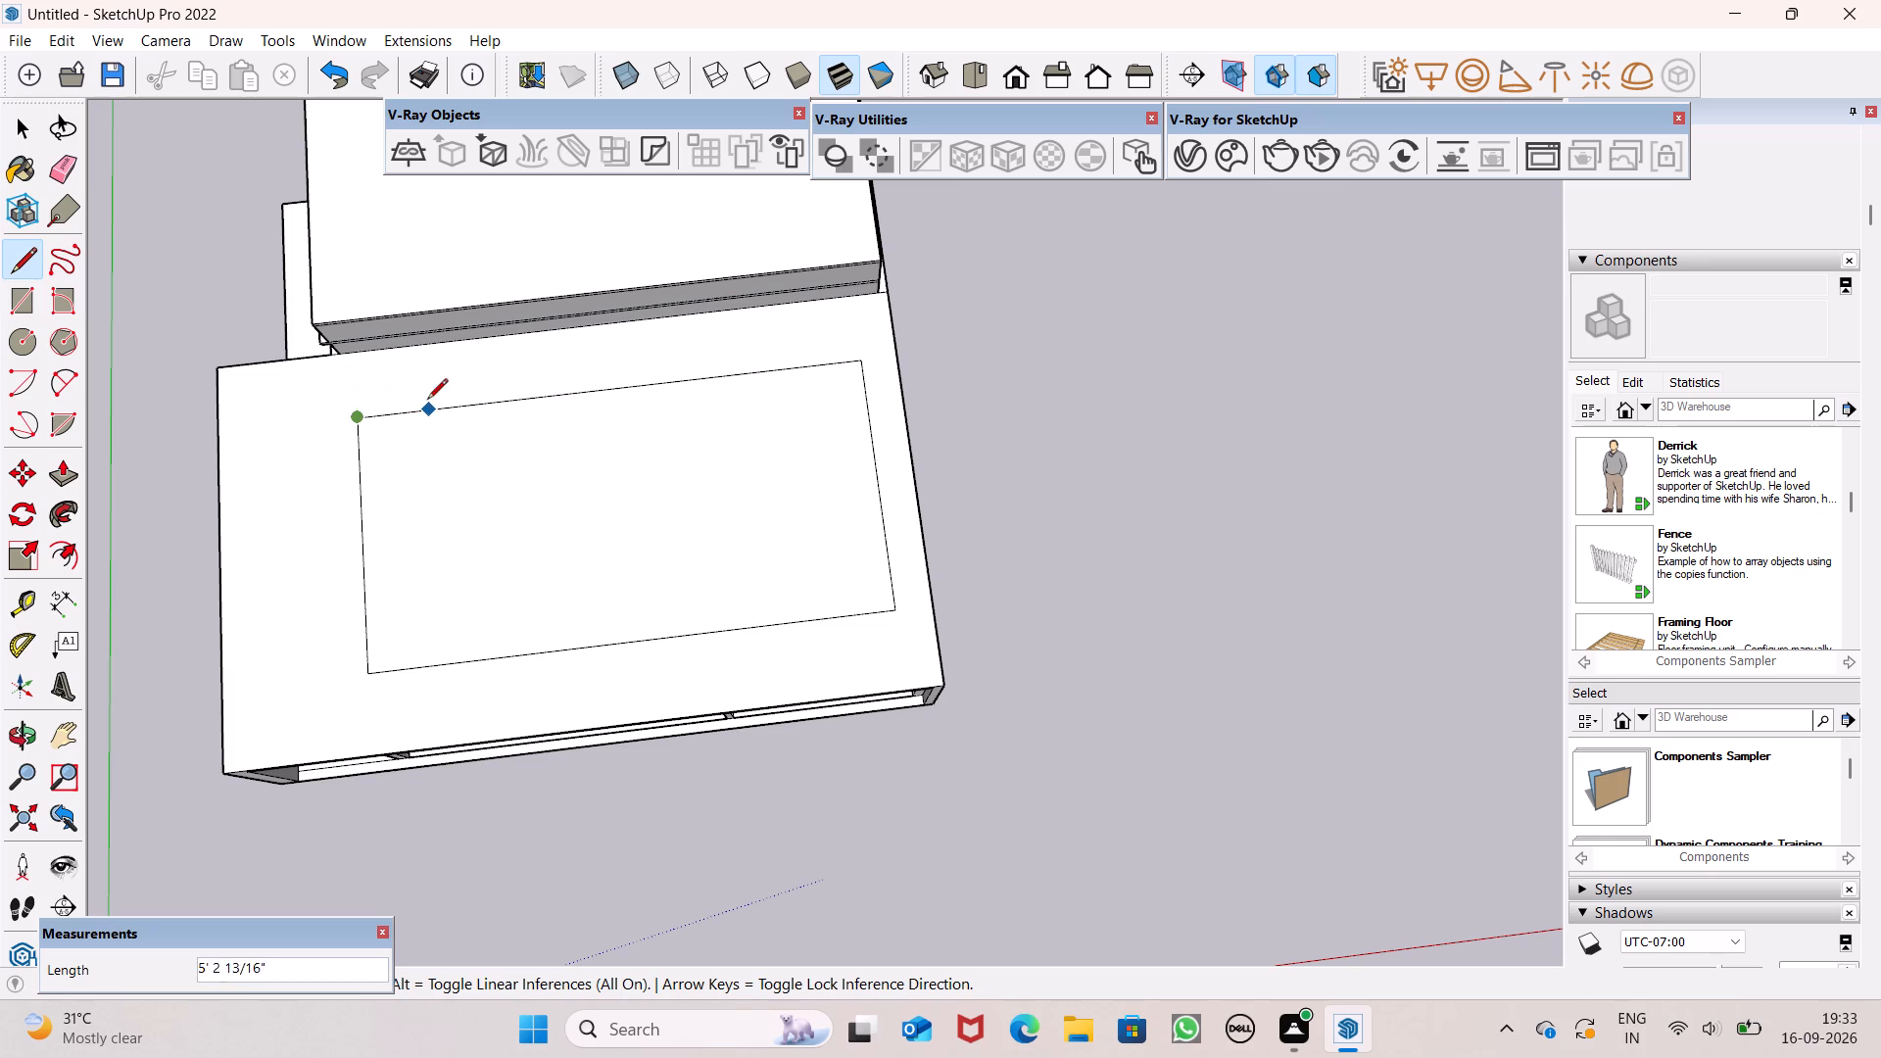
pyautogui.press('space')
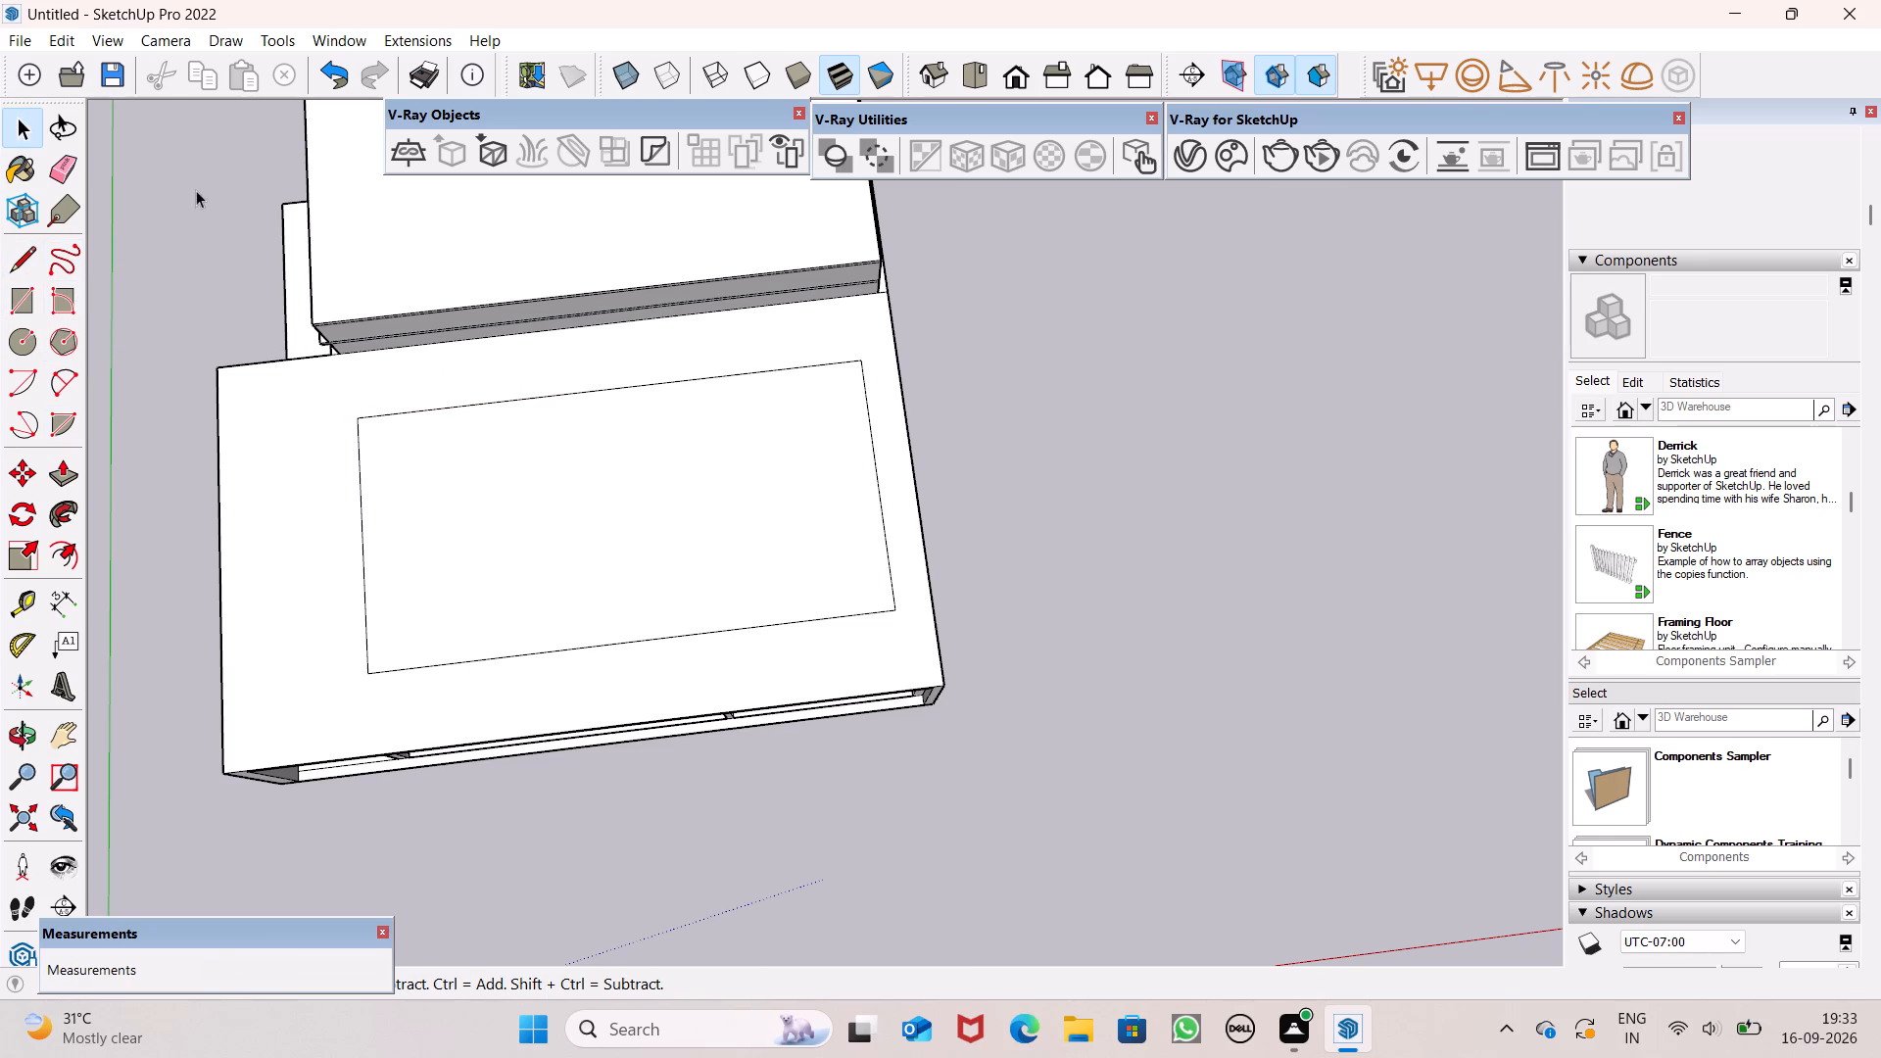
# Place a parallel guide about 2' 4" from the rectangle's edge nearest the upper block, offset toward that block.
pyautogui.click(20, 616)
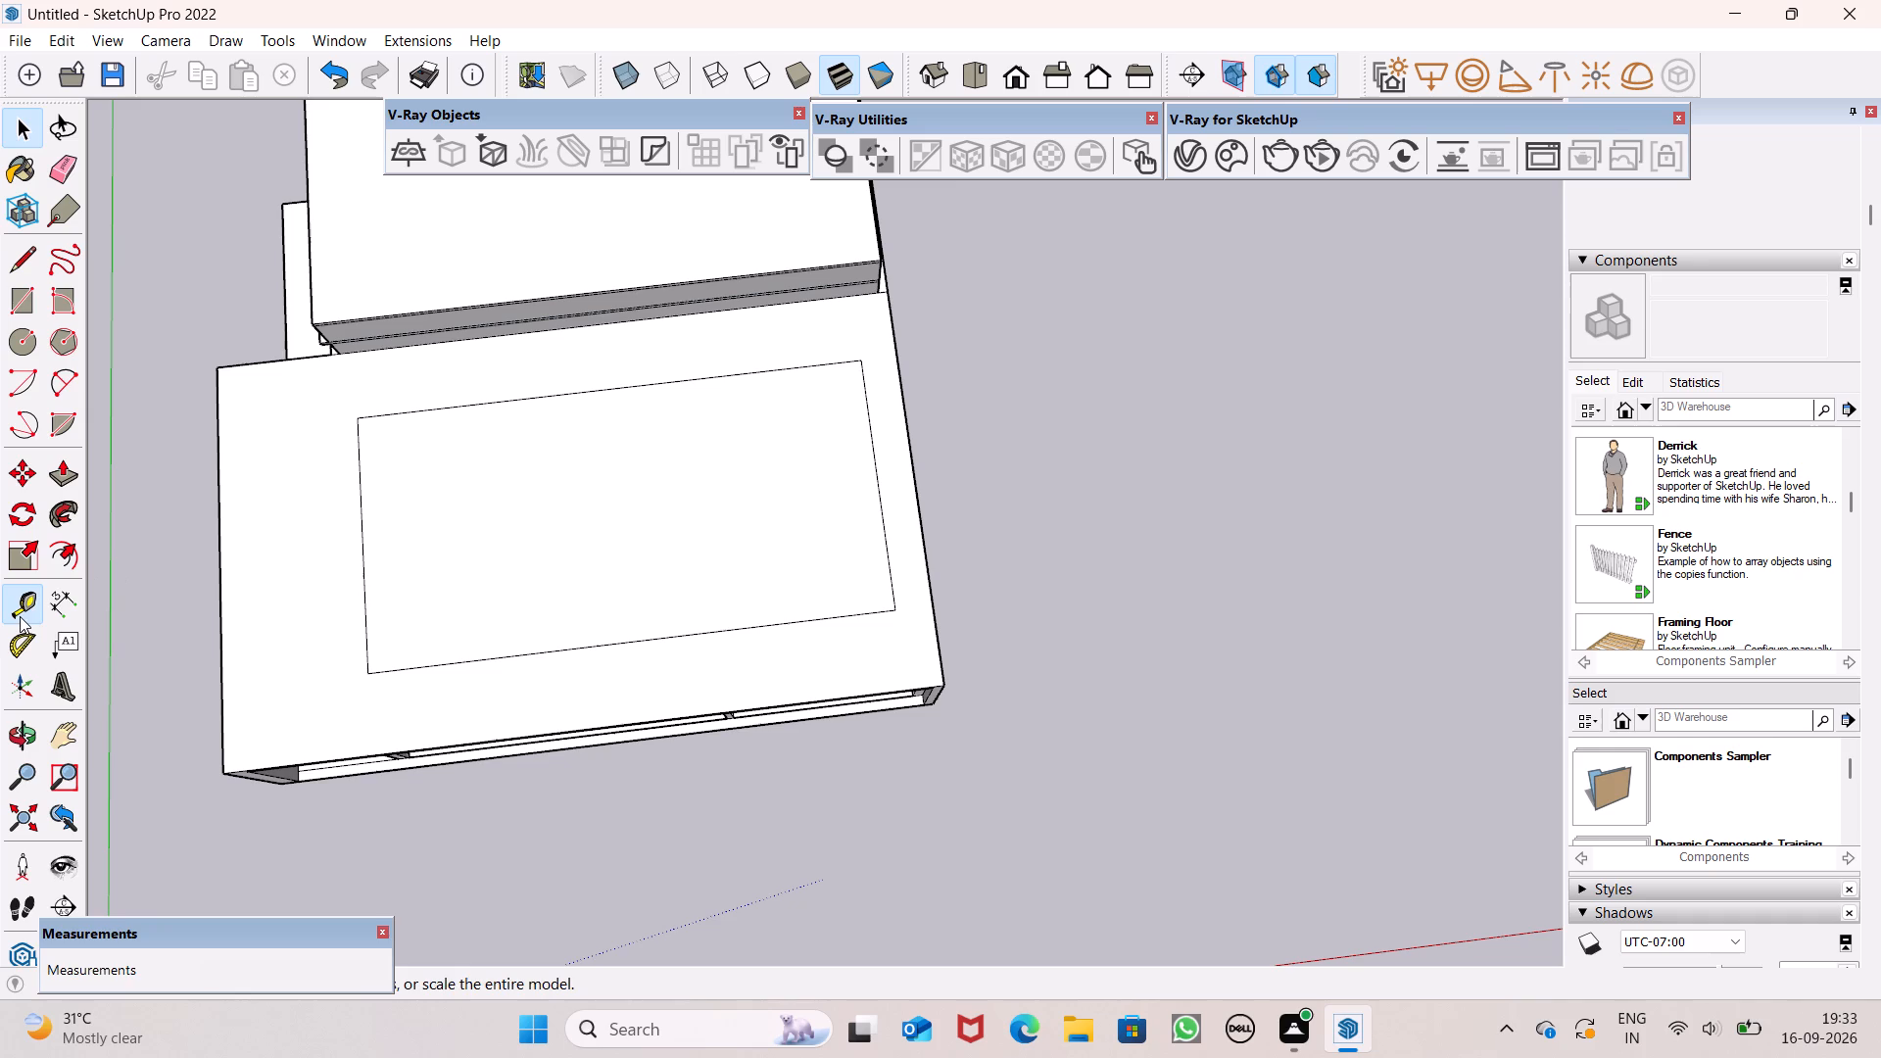
pyautogui.click(578, 398)
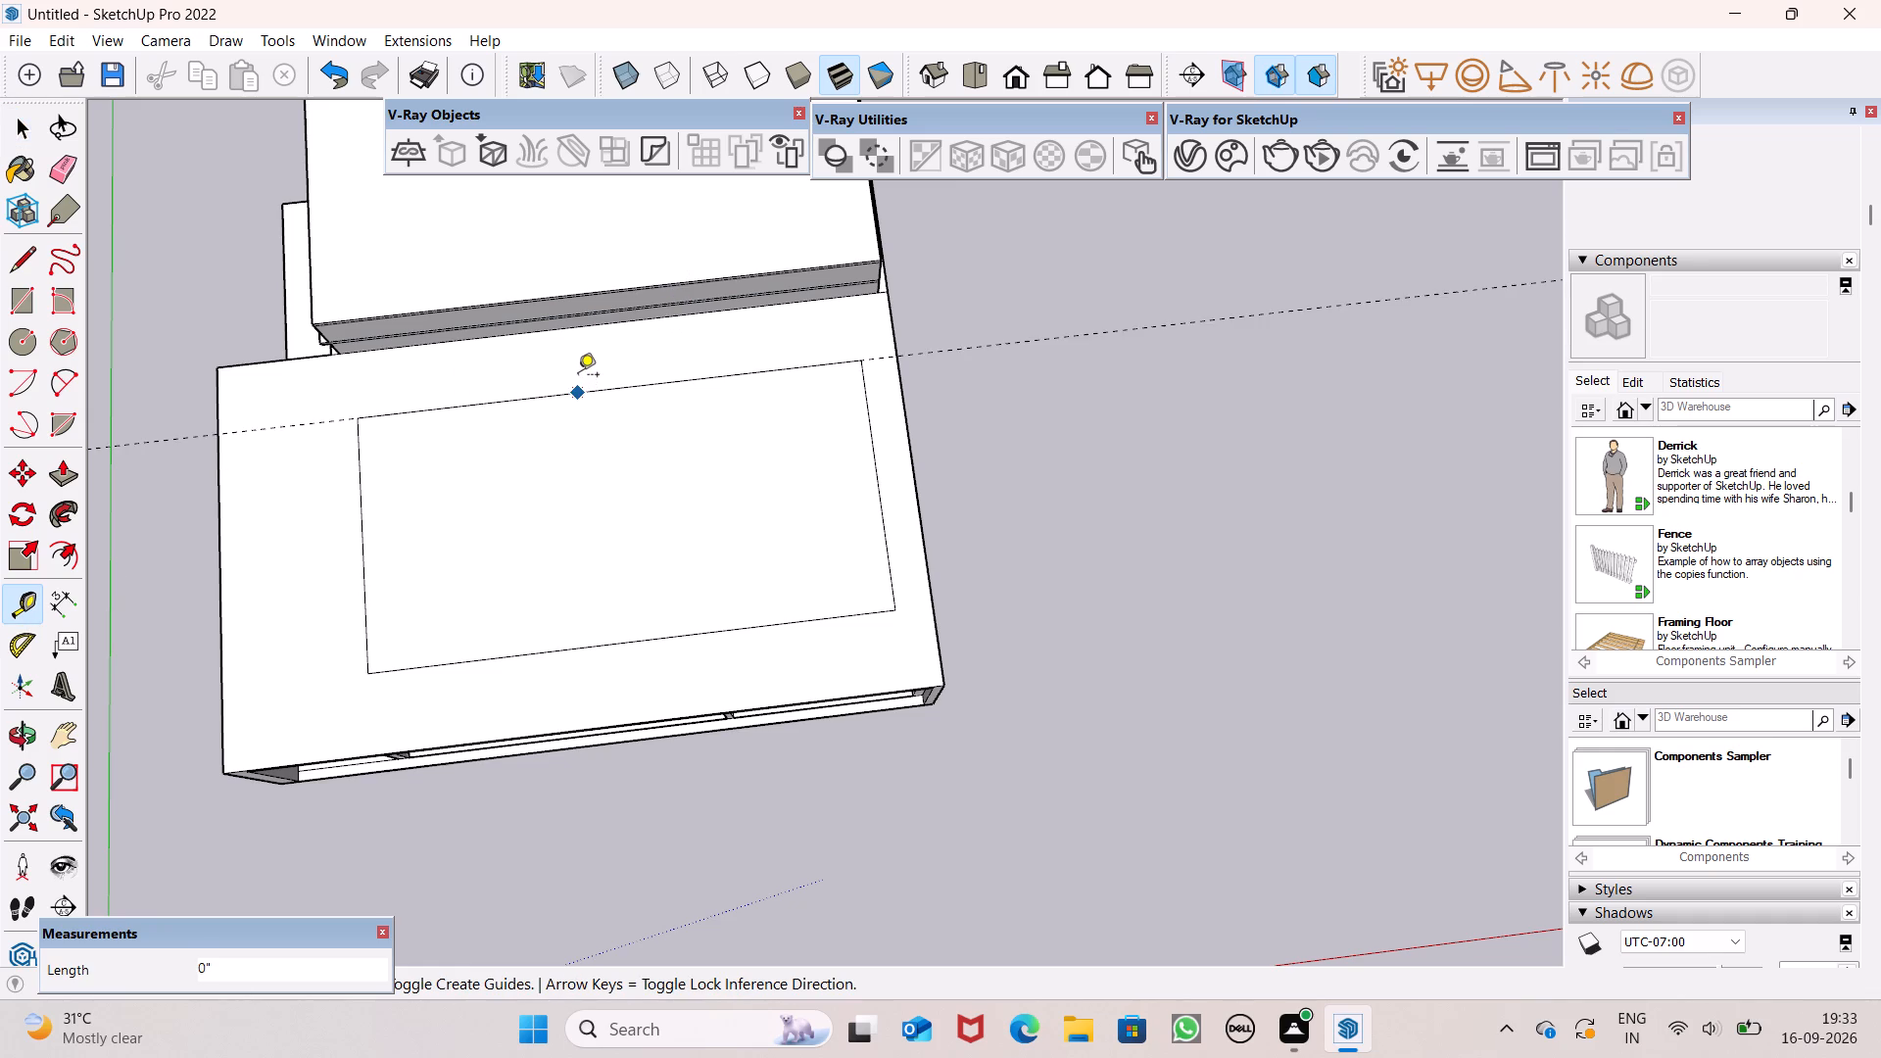
pyautogui.click(578, 363)
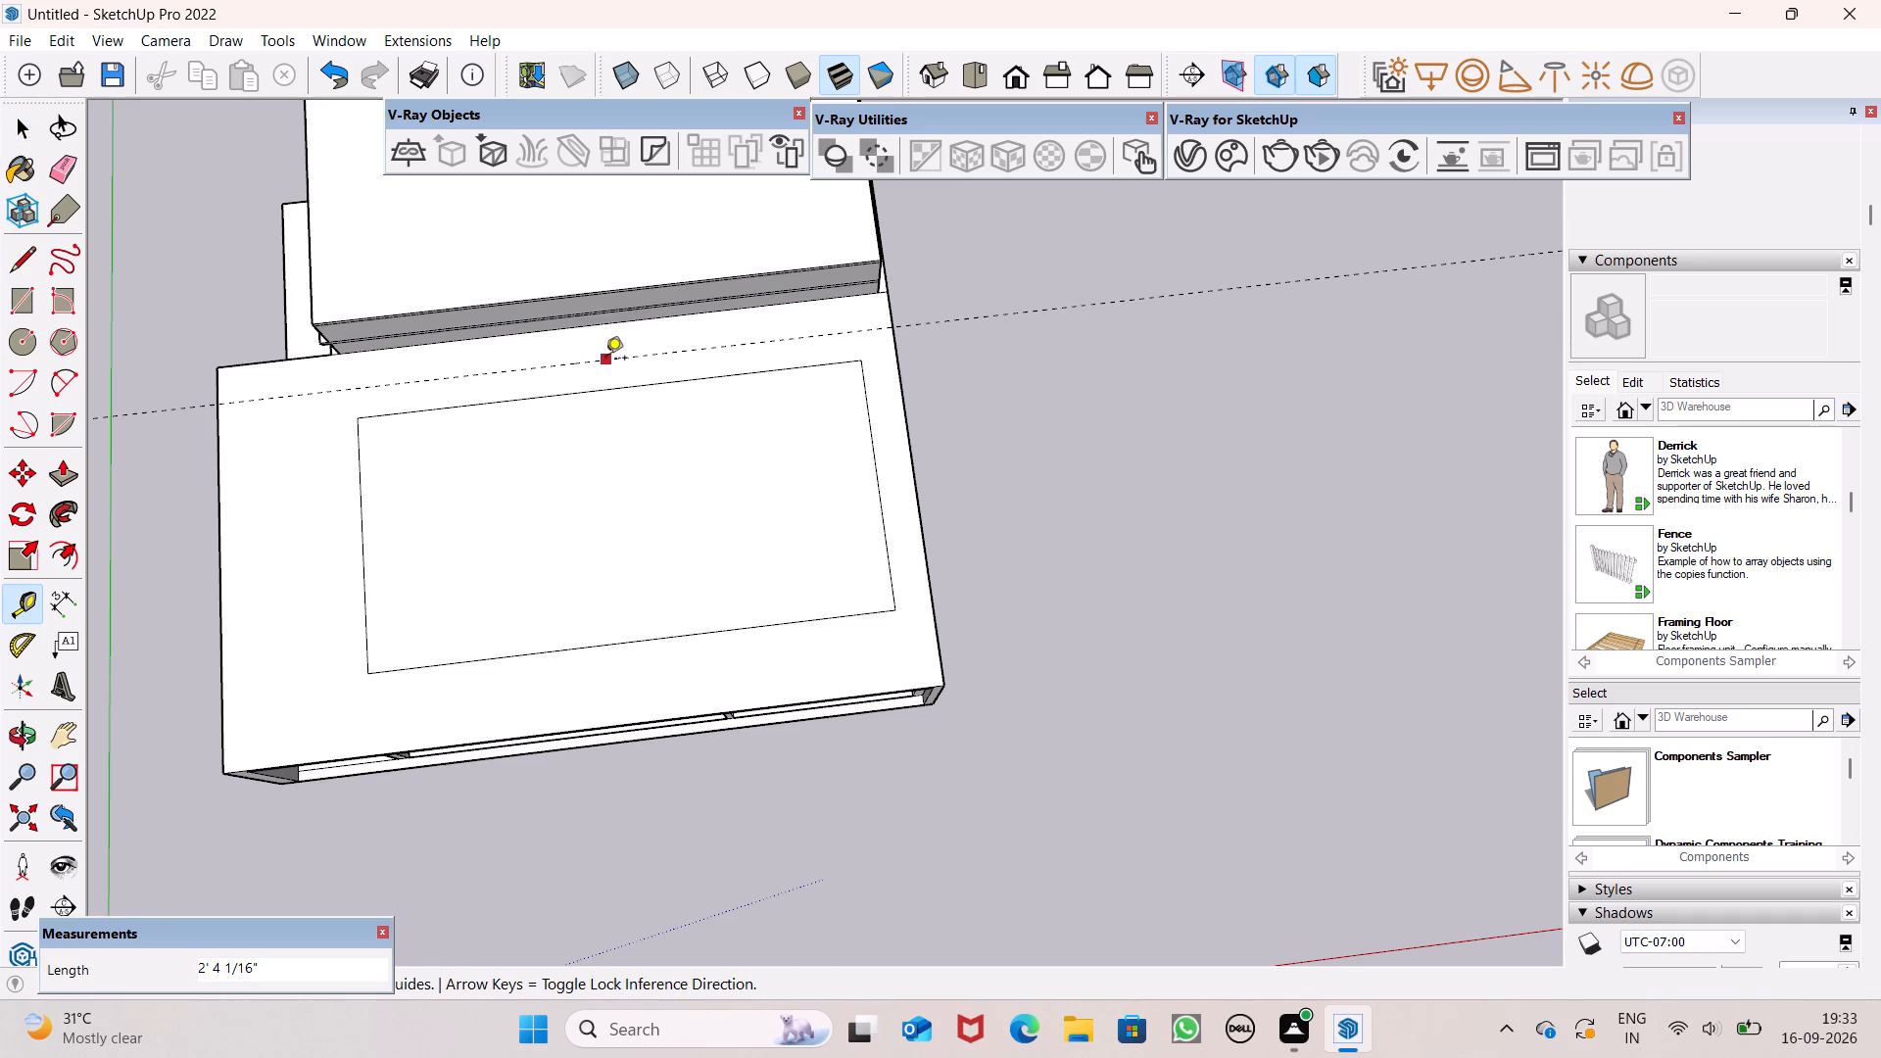
# Draw three lines extending the rectangle from its corners nearest the upper block out to the parallel guide.
pyautogui.press('space')
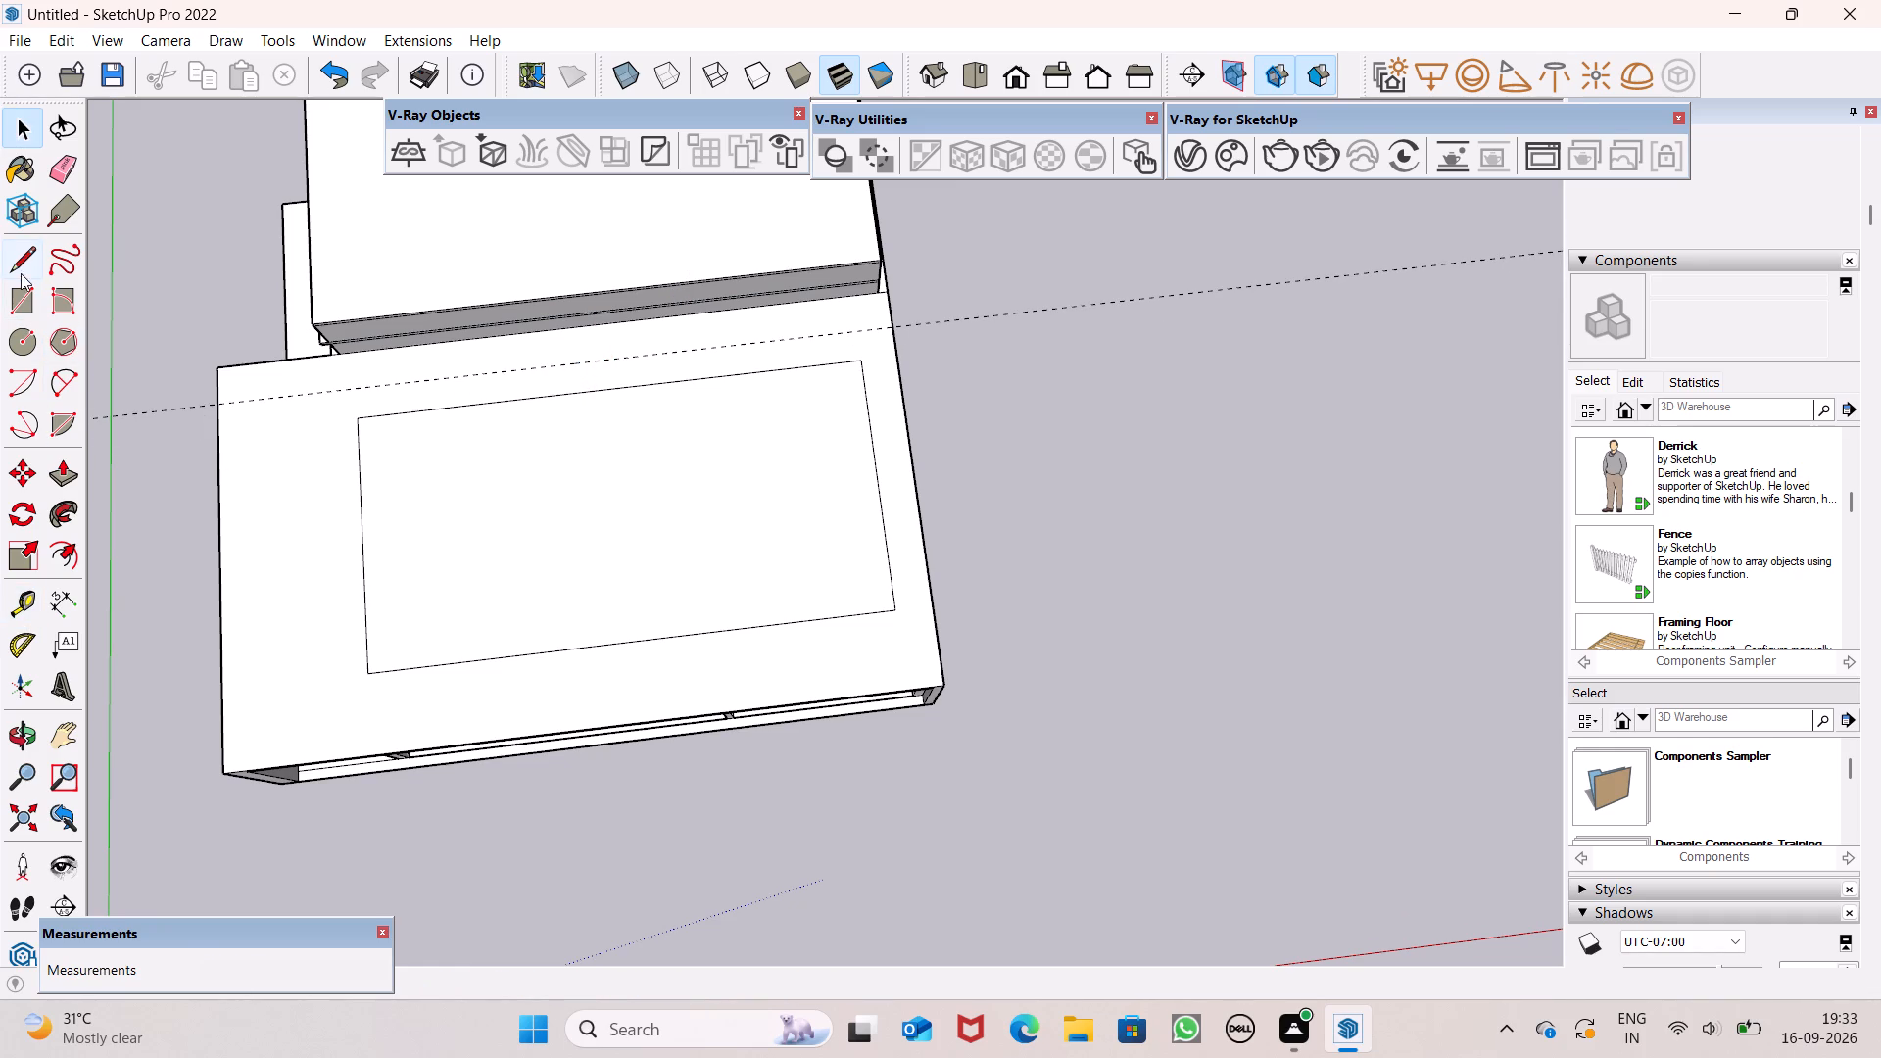
pyautogui.click(21, 257)
pyautogui.click(361, 421)
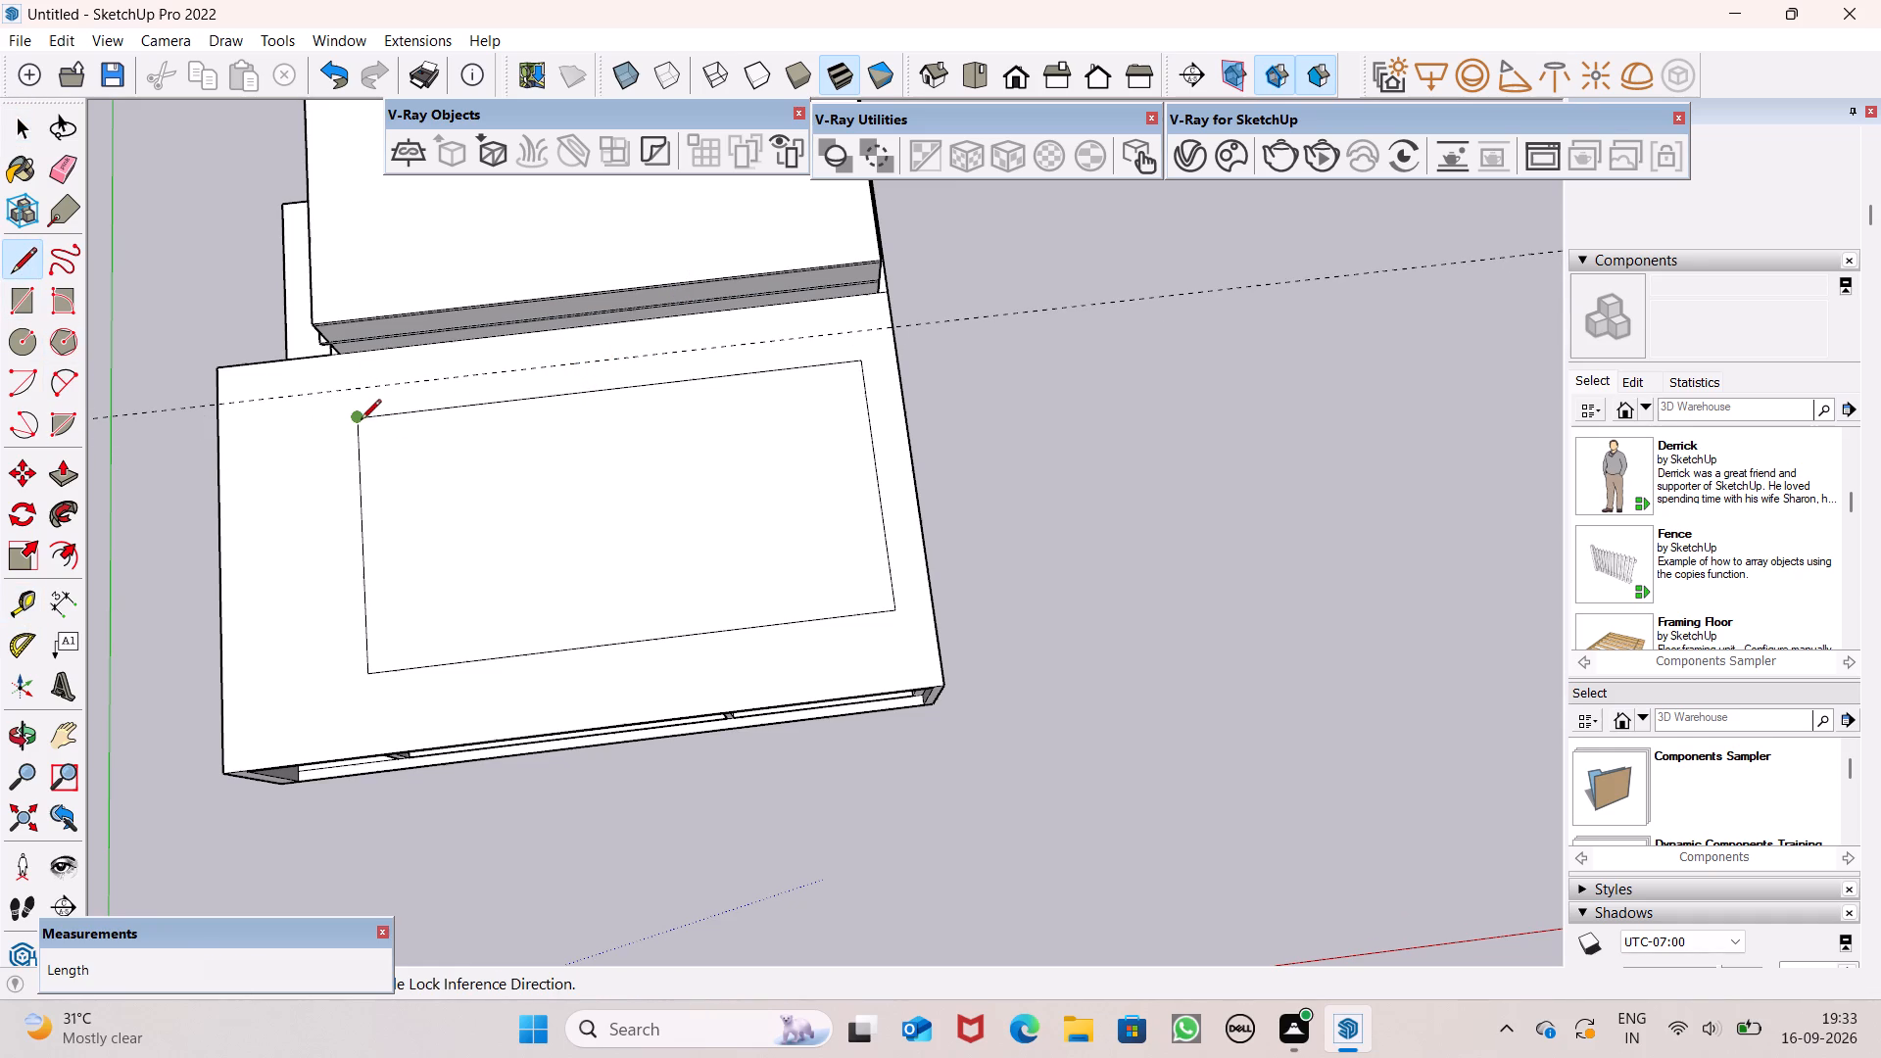
pyautogui.click(348, 392)
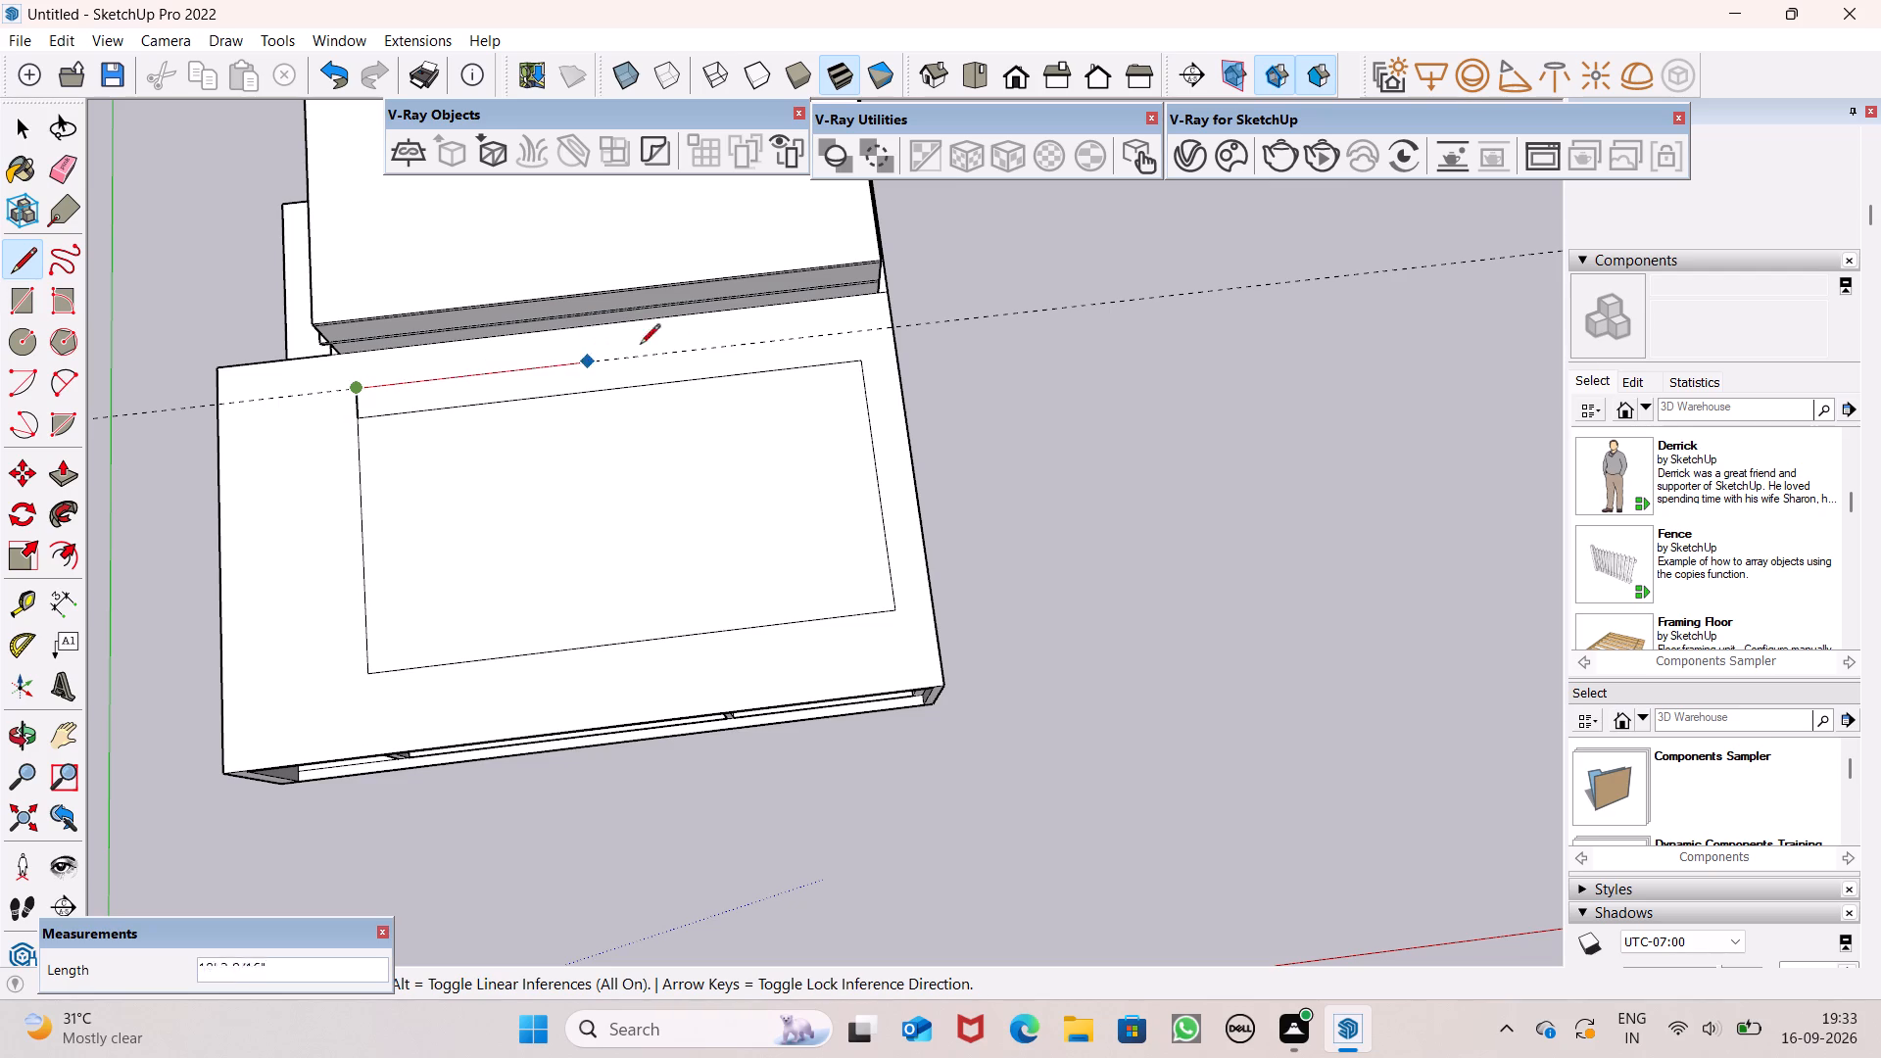
pyautogui.click(858, 338)
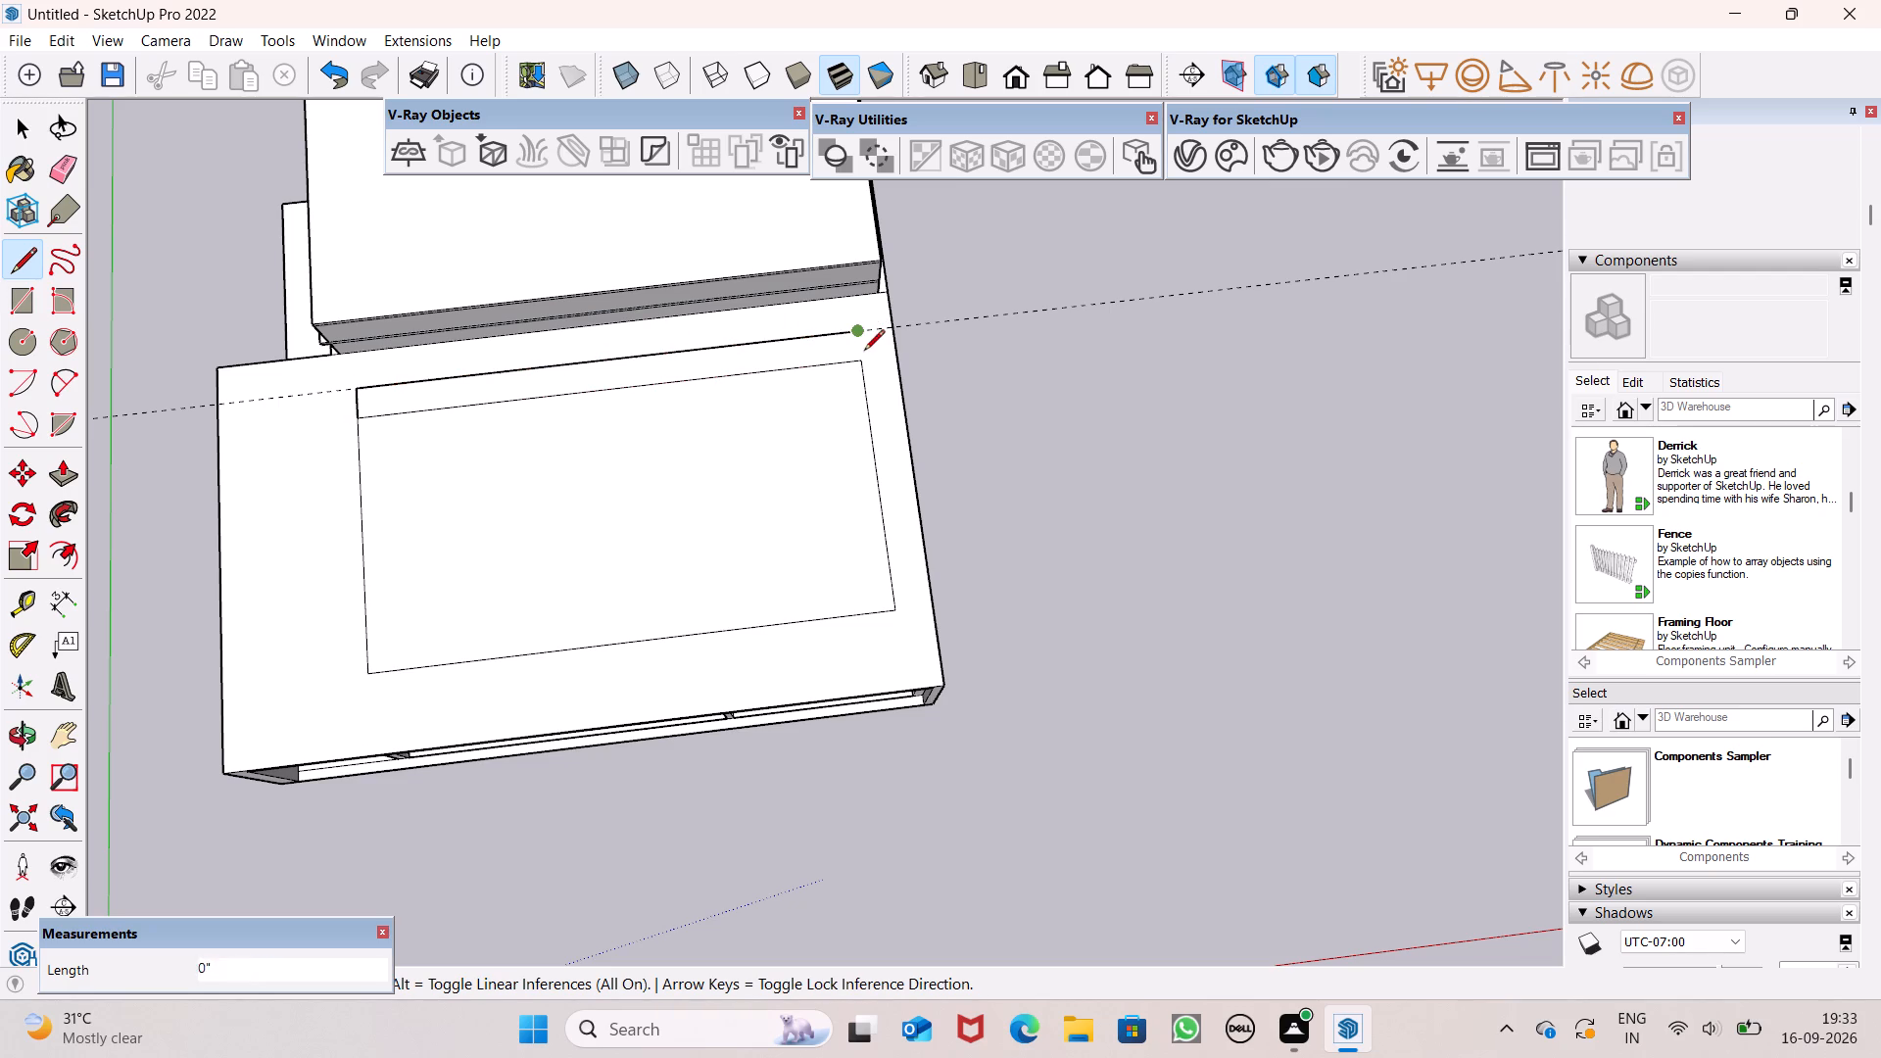
pyautogui.click(866, 362)
pyautogui.press('v')
pyautogui.press('space')
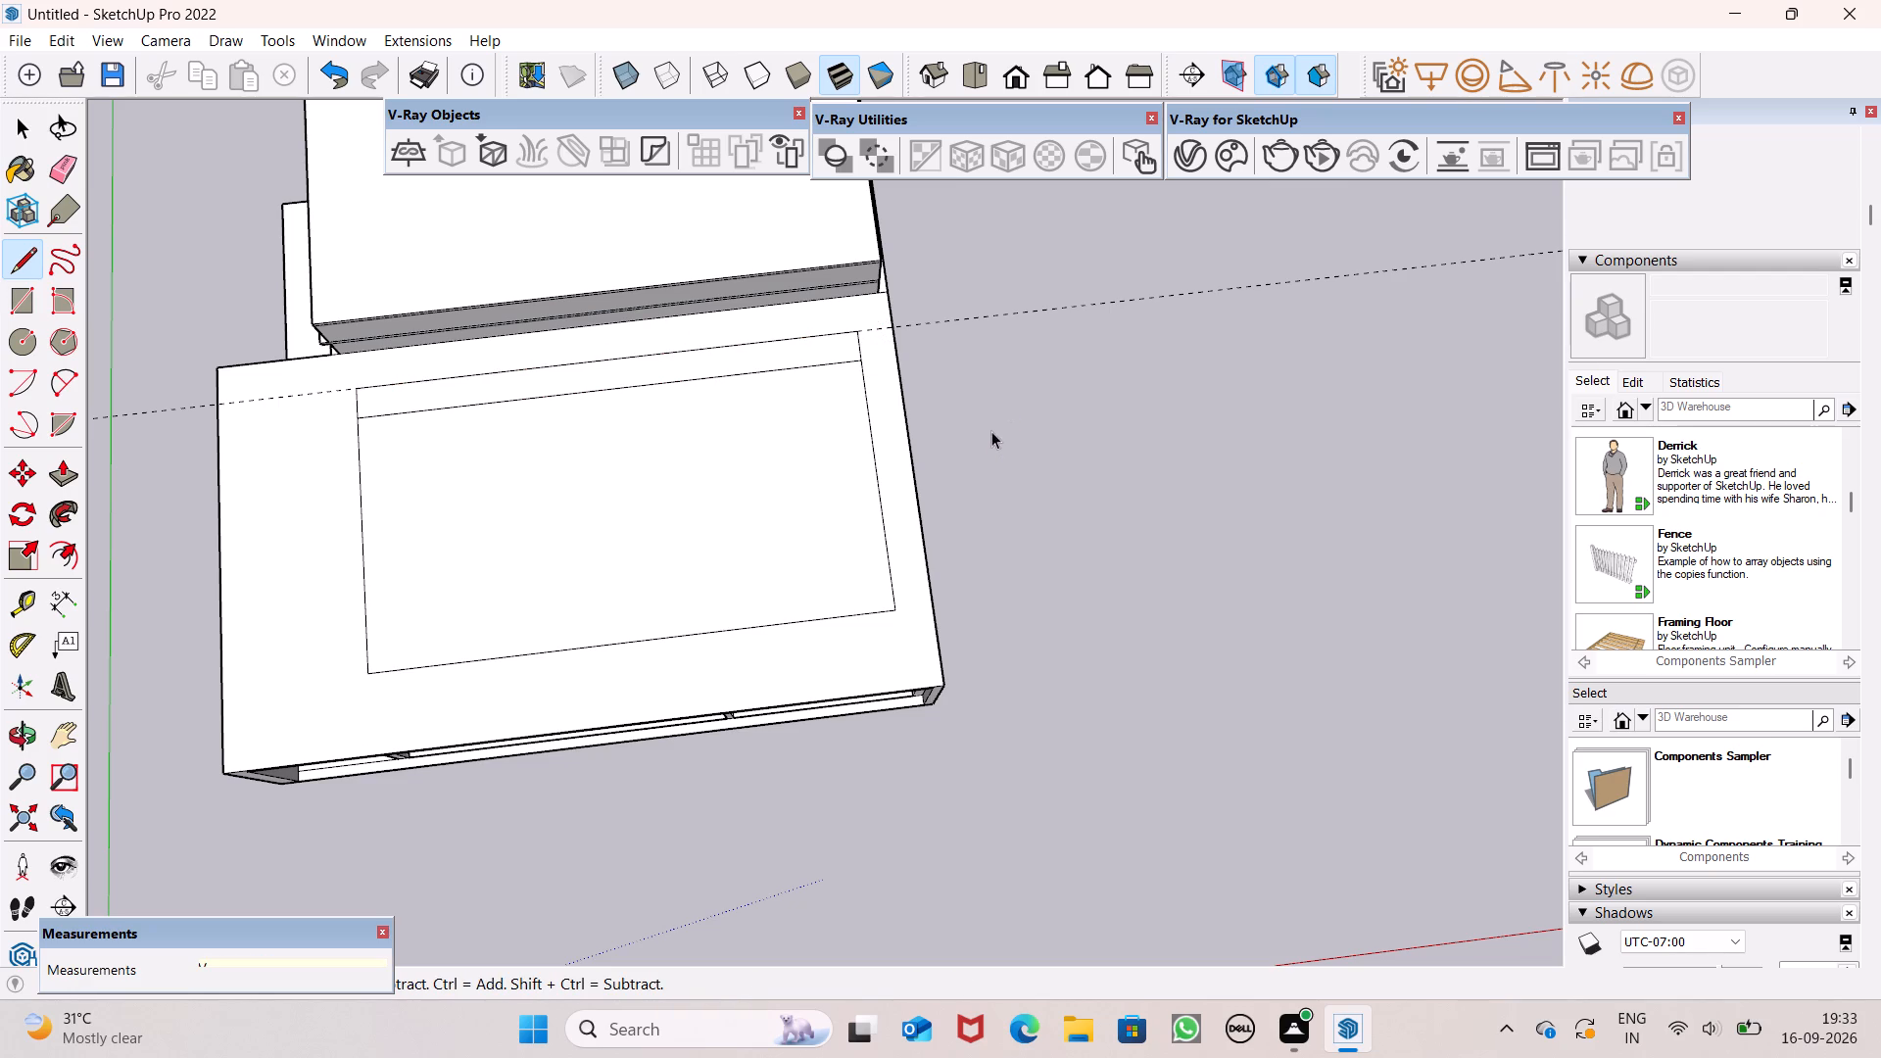
pyautogui.press('space')
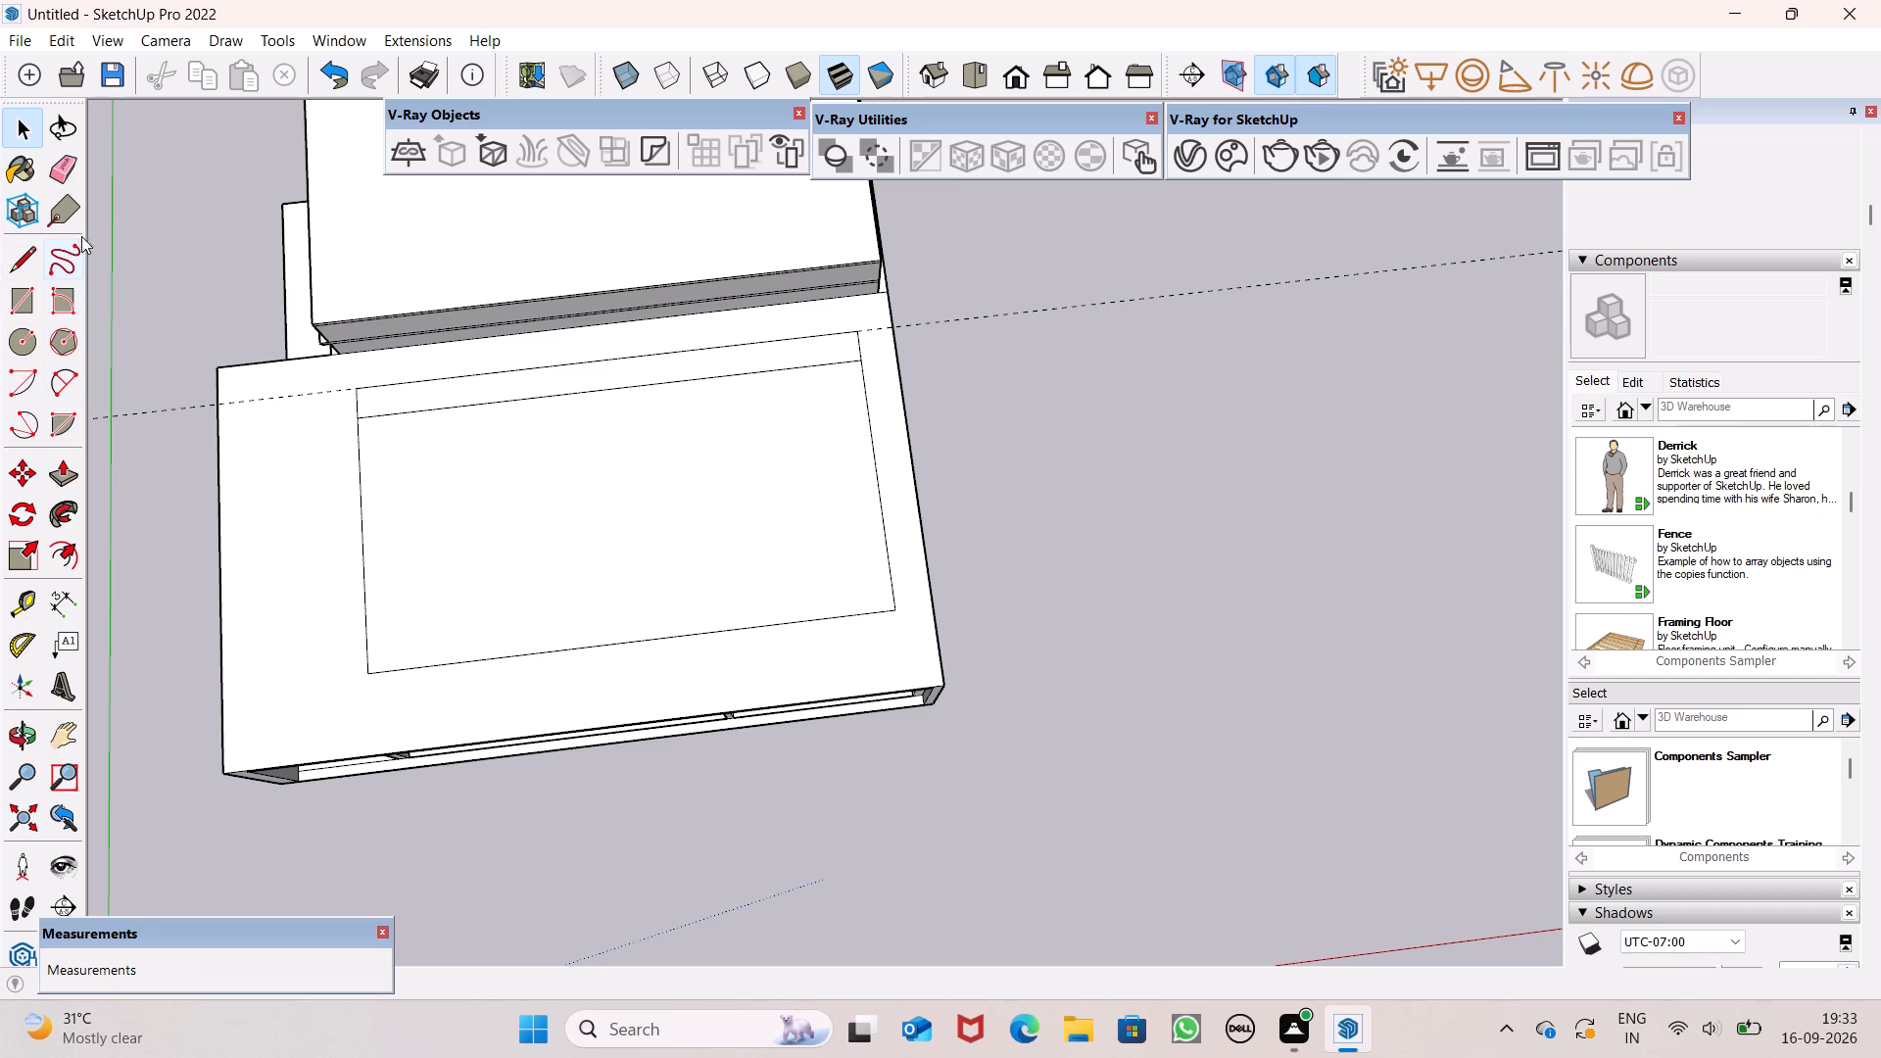
# Erase the guide and the rectangle's former edge so the added strip merges into one larger rectangle.
pyautogui.click(66, 164)
pyautogui.moveTo(147, 383); pyautogui.dragTo(157, 431)
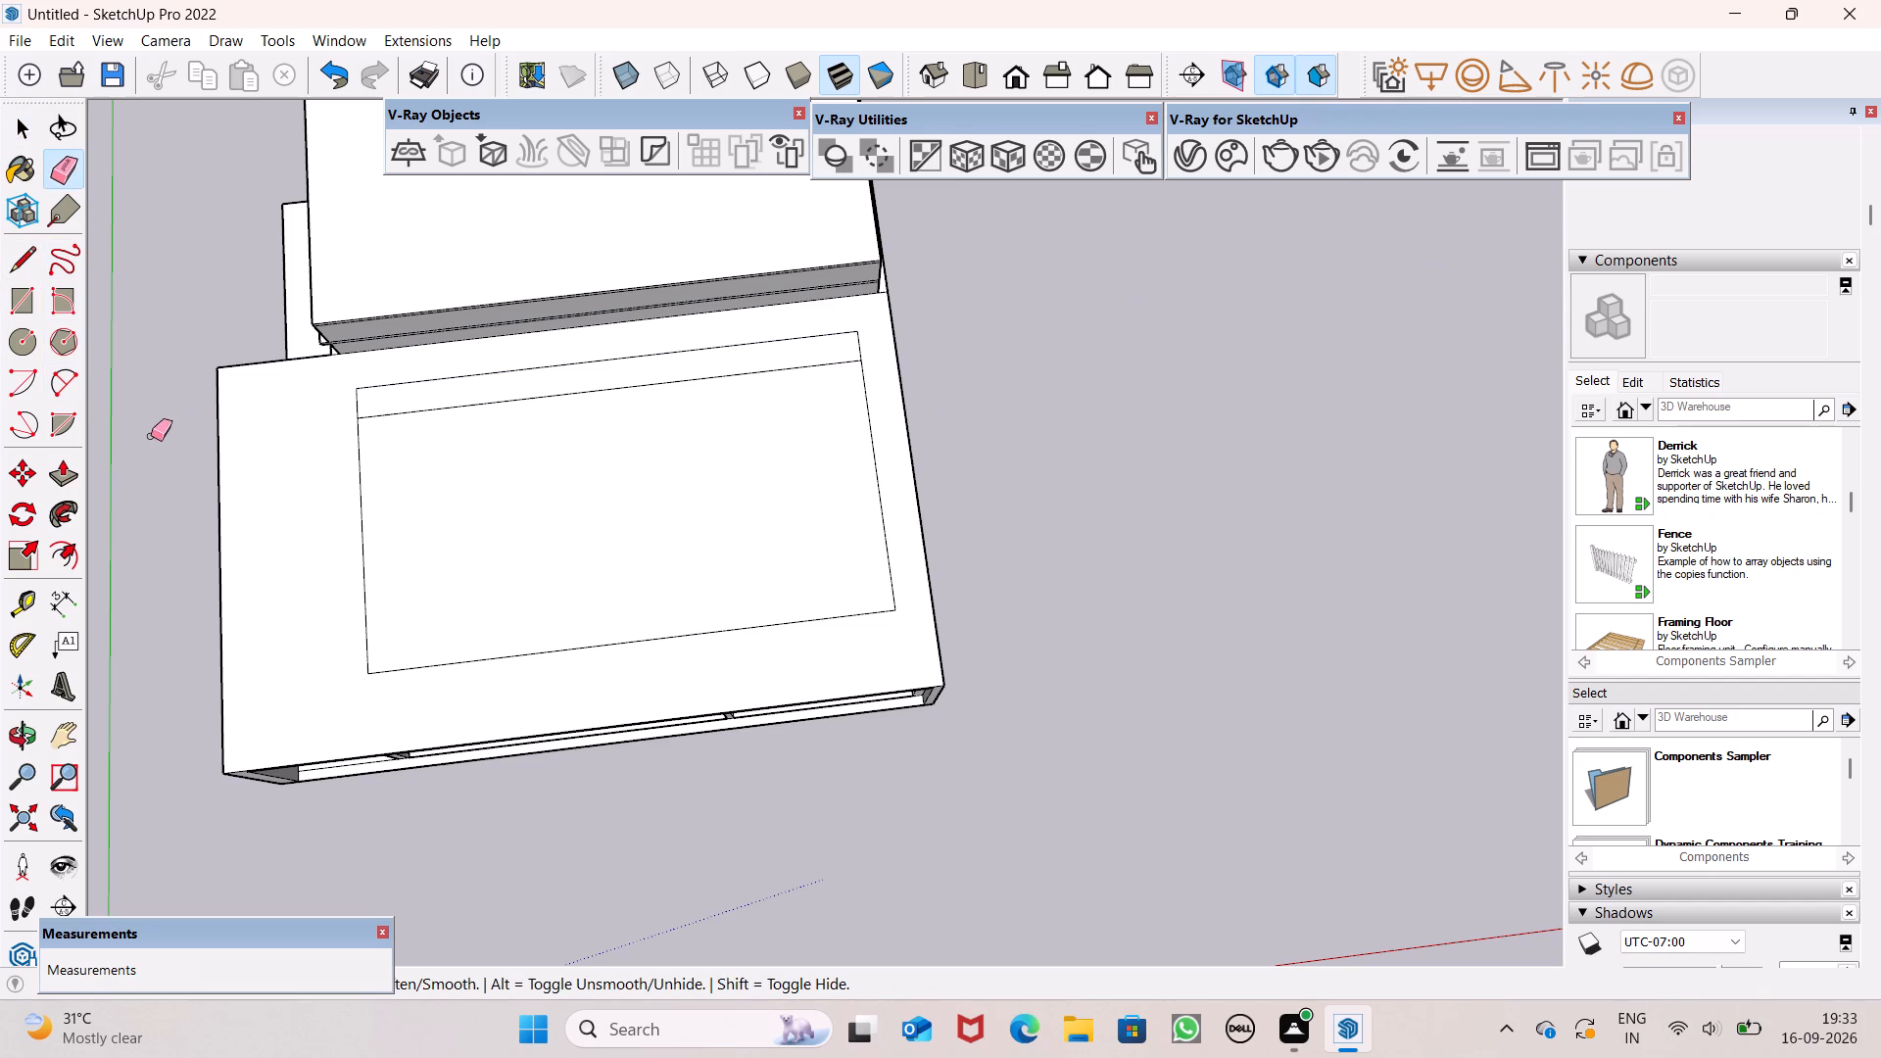
pyautogui.press('space')
pyautogui.click(72, 159)
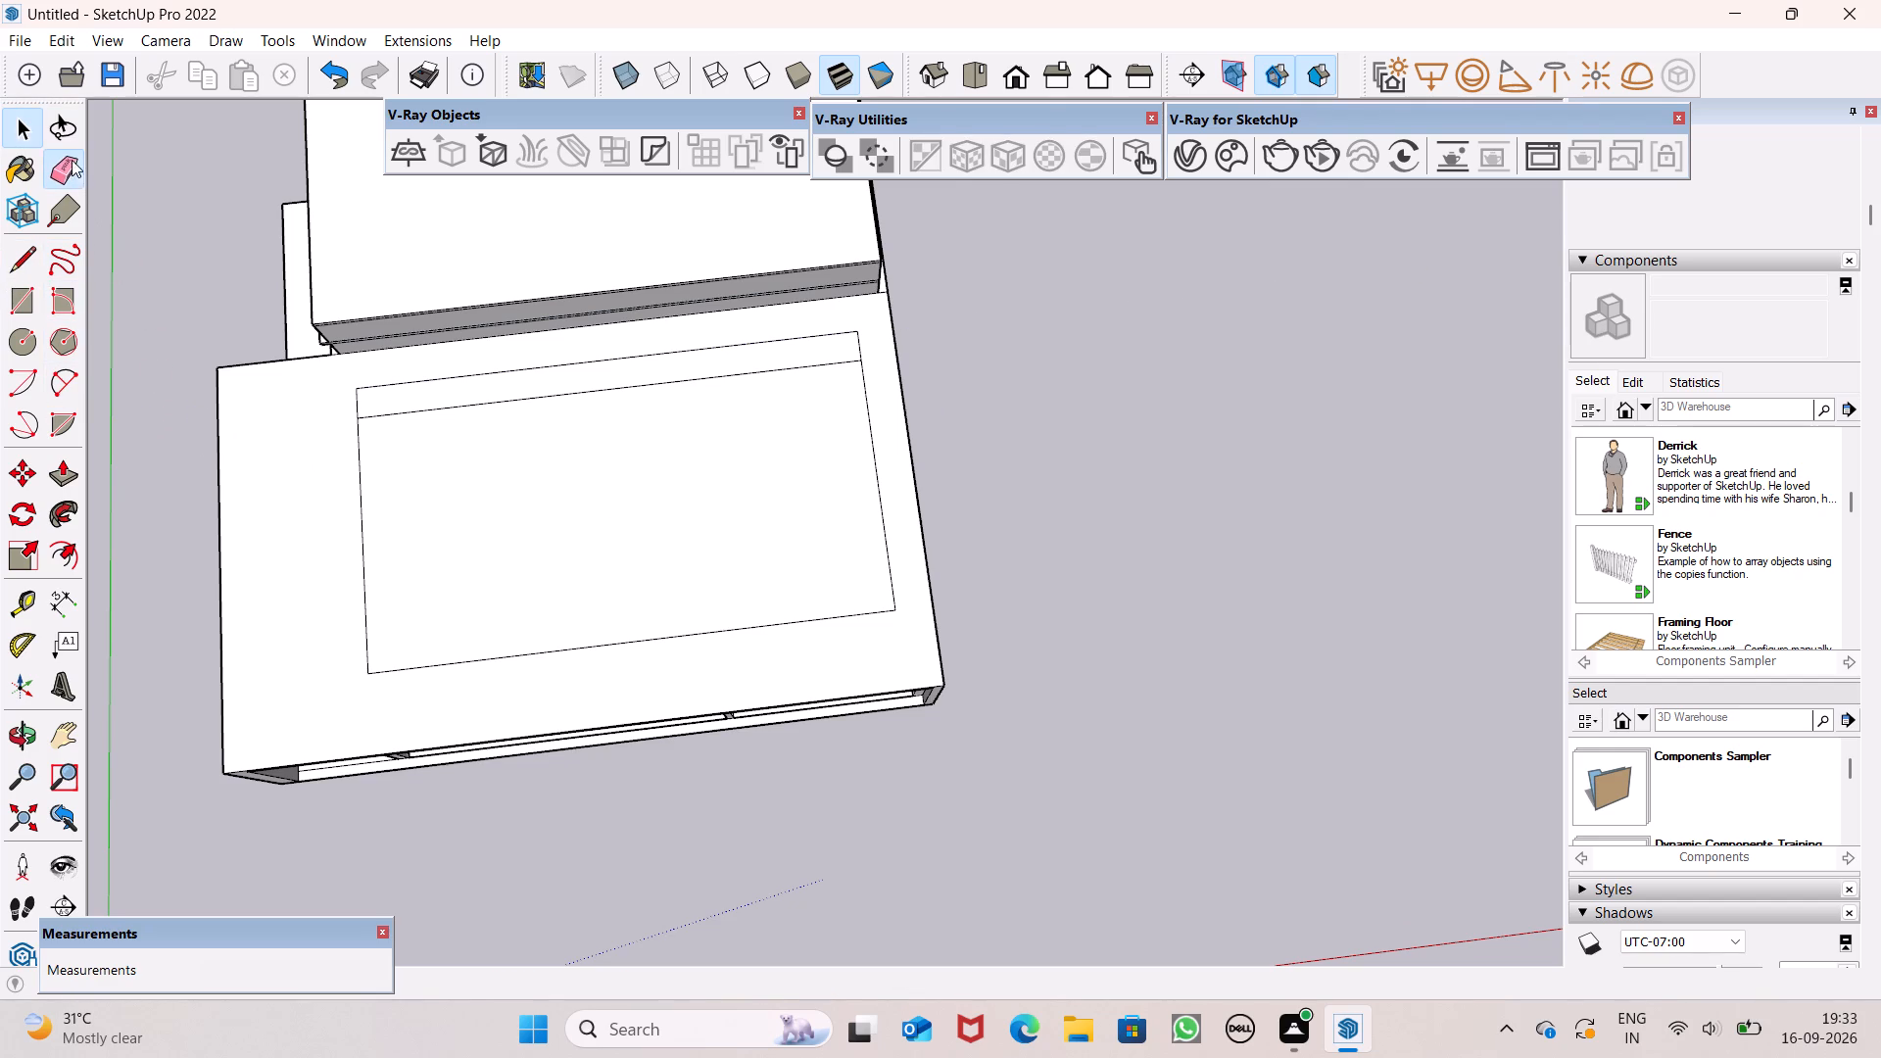
pyautogui.scroll(5, 538, 376)
pyautogui.moveTo(532, 388); pyautogui.dragTo(541, 412)
pyautogui.scroll(-6, 636, 473)
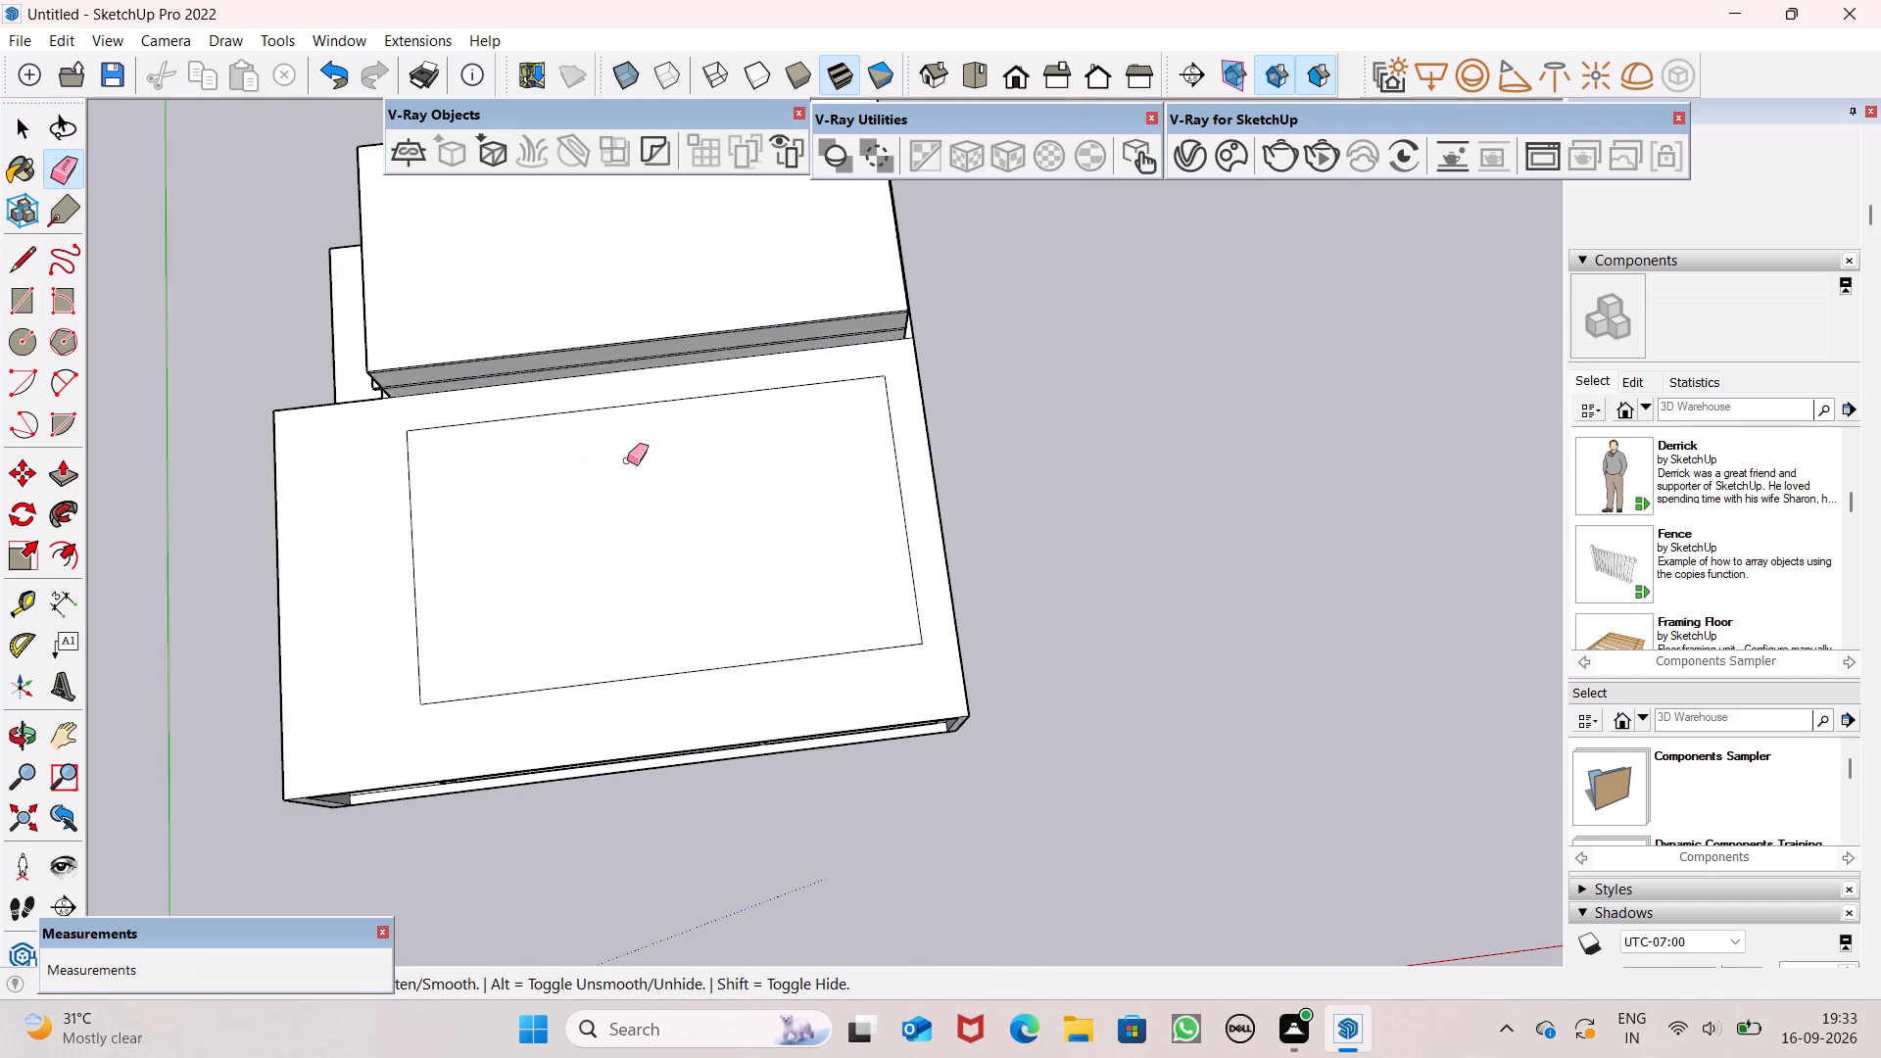
pyautogui.scroll(-3, 638, 427)
pyautogui.press('space')
pyautogui.scroll(3, 725, 551)
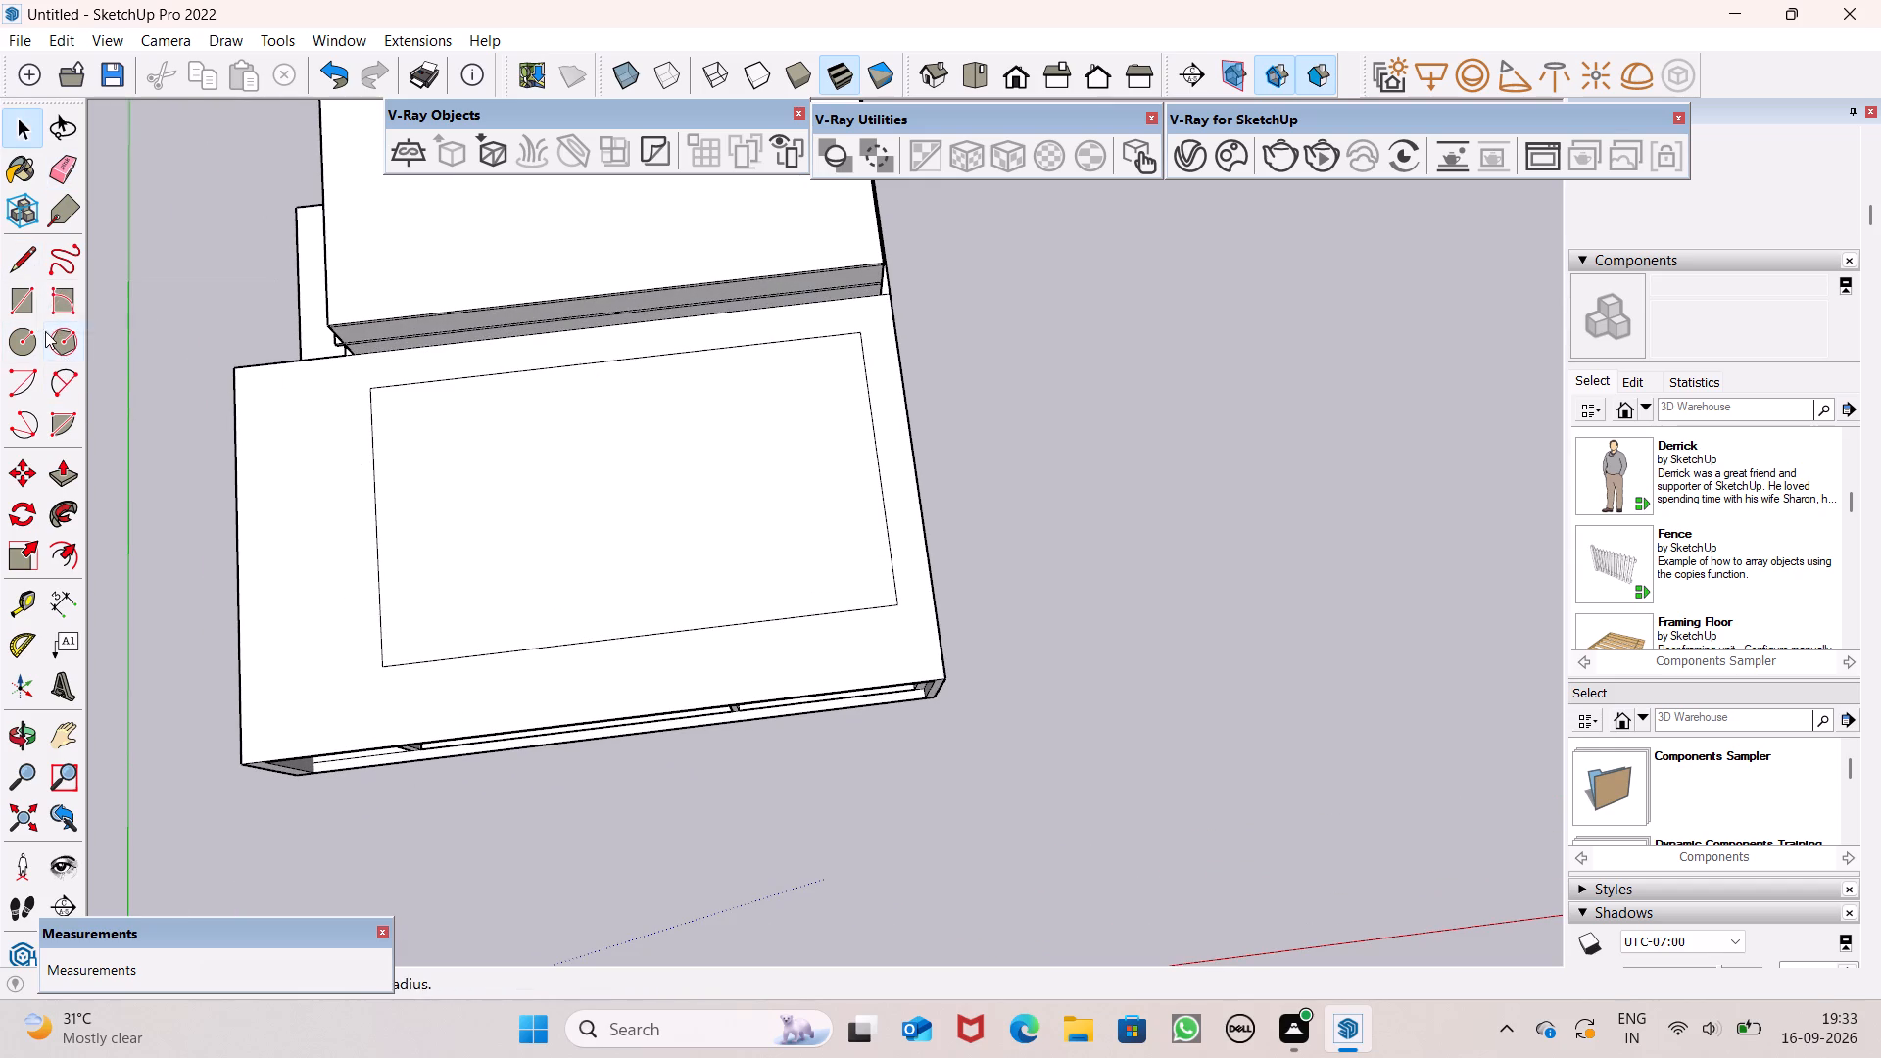
# Offset the enlarged rectangle's outline outward by 6" on the lower block's top face.
pyautogui.click(71, 569)
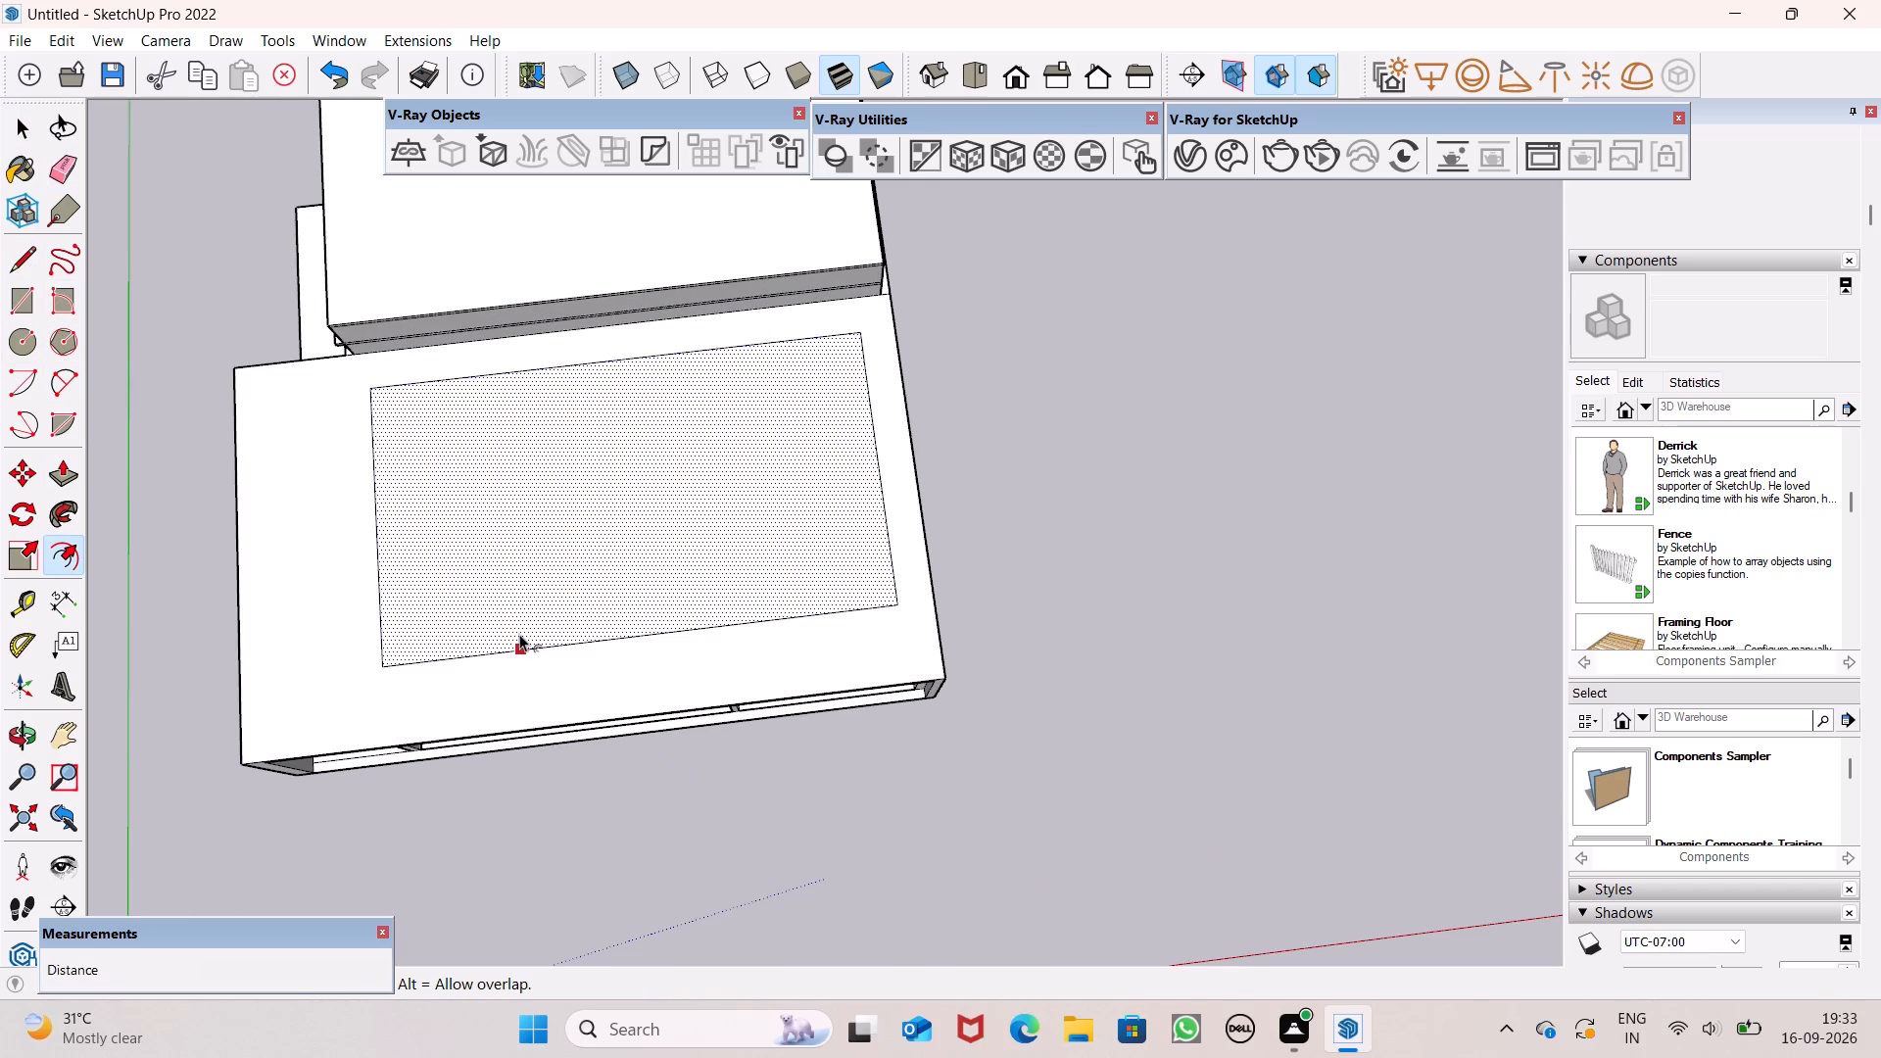
pyautogui.moveTo(519, 634); pyautogui.dragTo(531, 661)
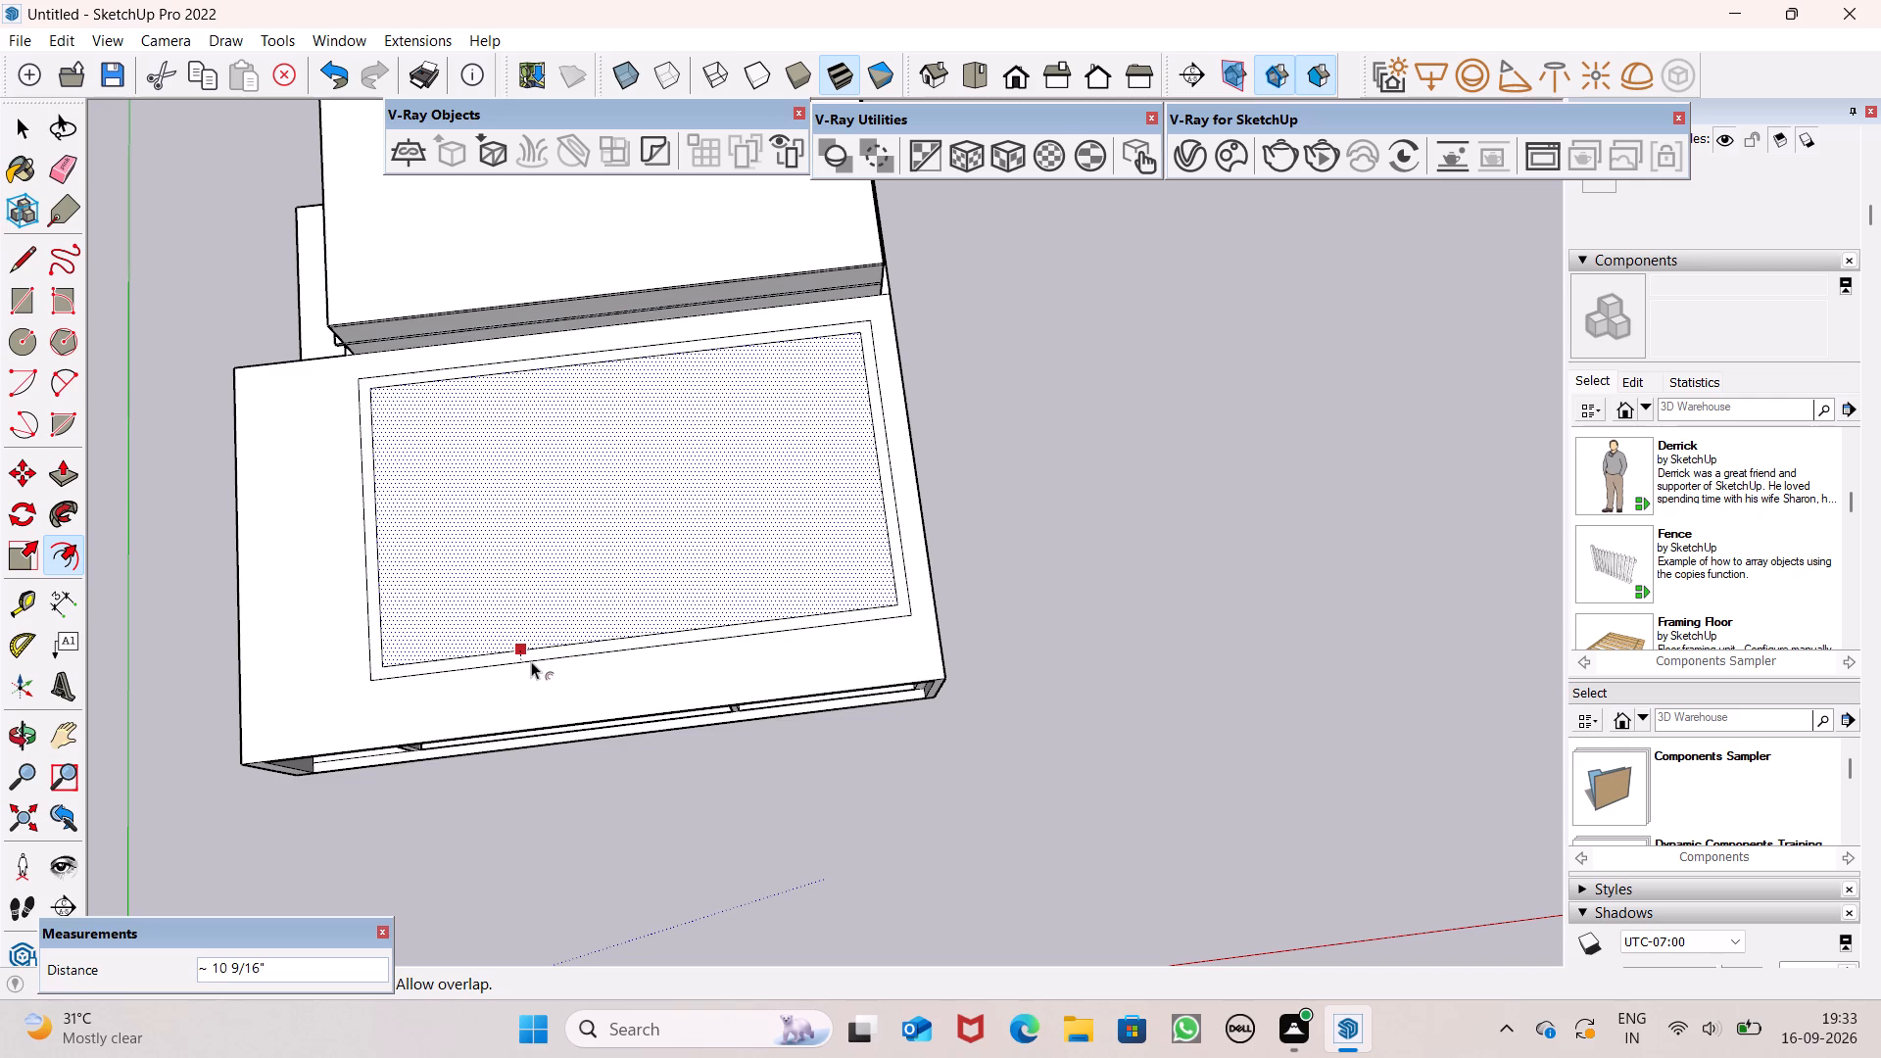
pyautogui.moveTo(531, 661); pyautogui.dragTo(537, 660)
pyautogui.press('6')
pyautogui.hotkey('shift', '"')
pyautogui.press('Return')
pyautogui.press('space')
pyautogui.press('space')
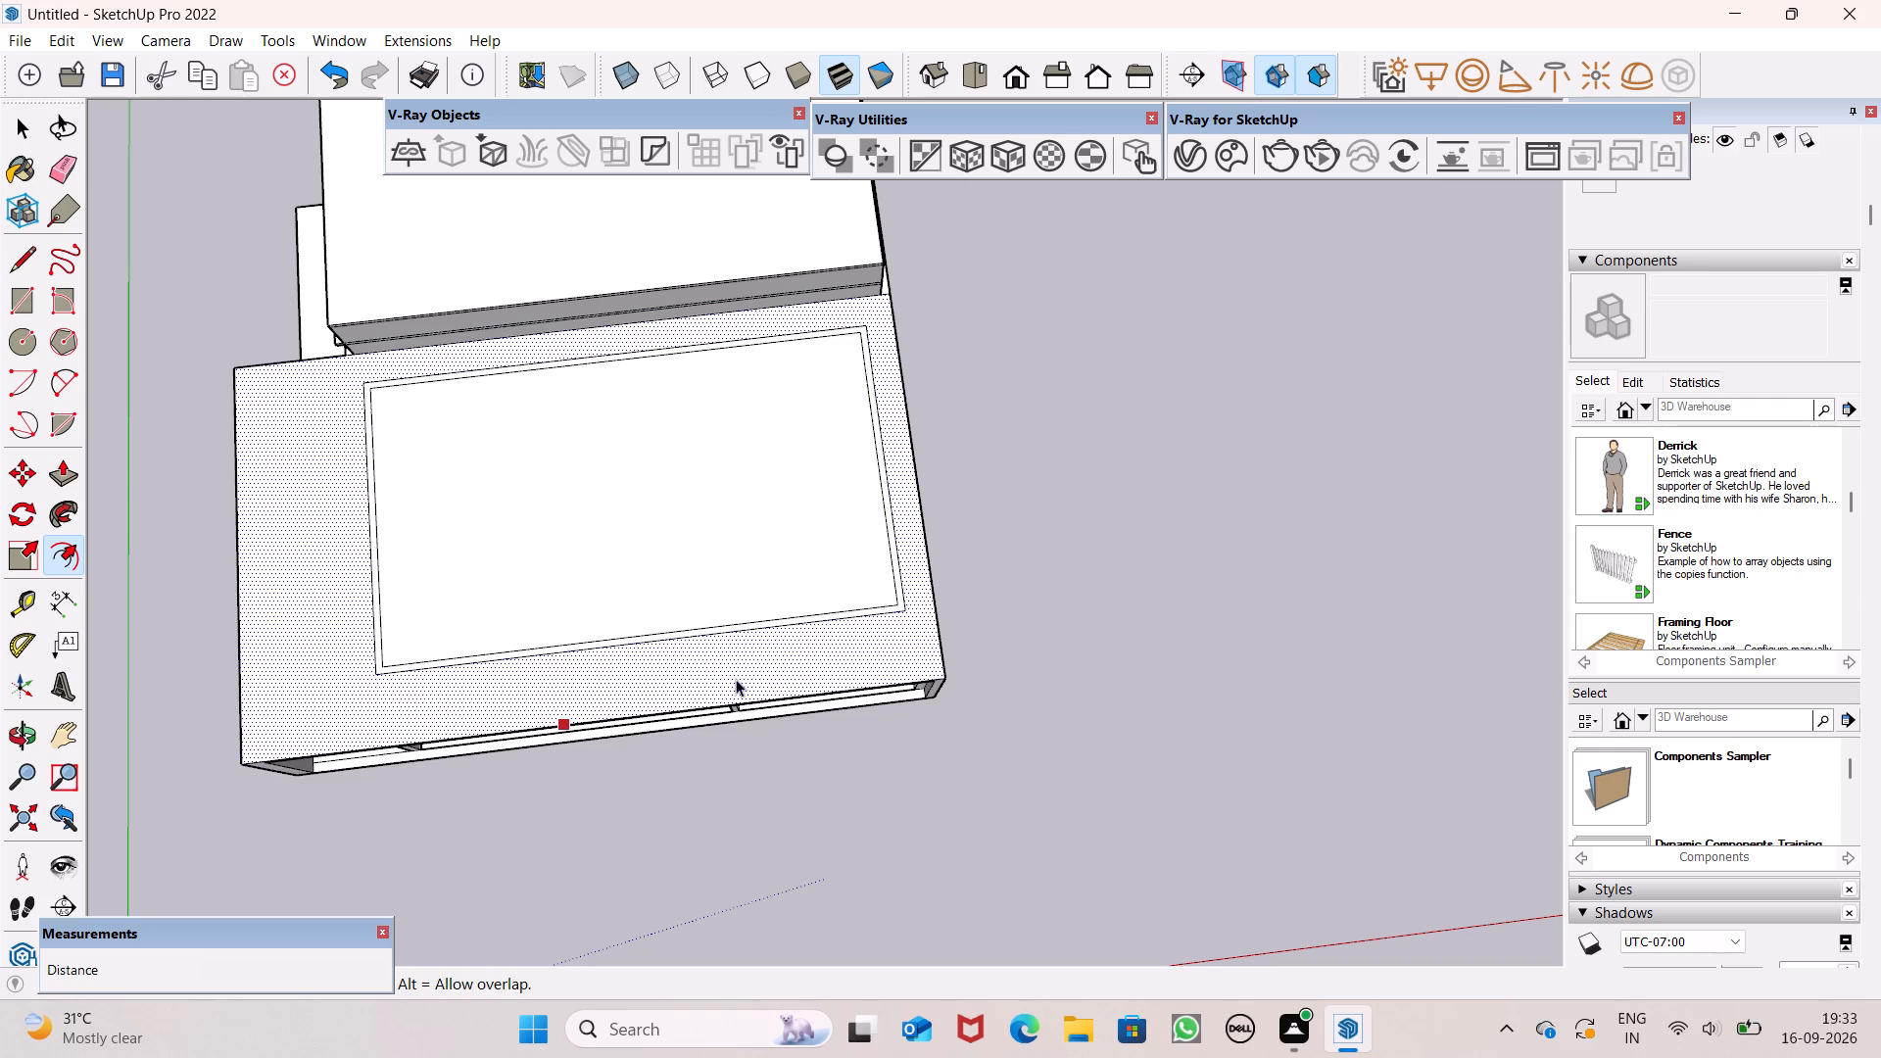
pyautogui.press('space')
pyautogui.click(1129, 616)
pyautogui.press('space')
# Place a guide 4' inside the outer outline's edge farthest from the upper block, and another 6" further toward that block.
pyautogui.scroll(1, 928, 597)
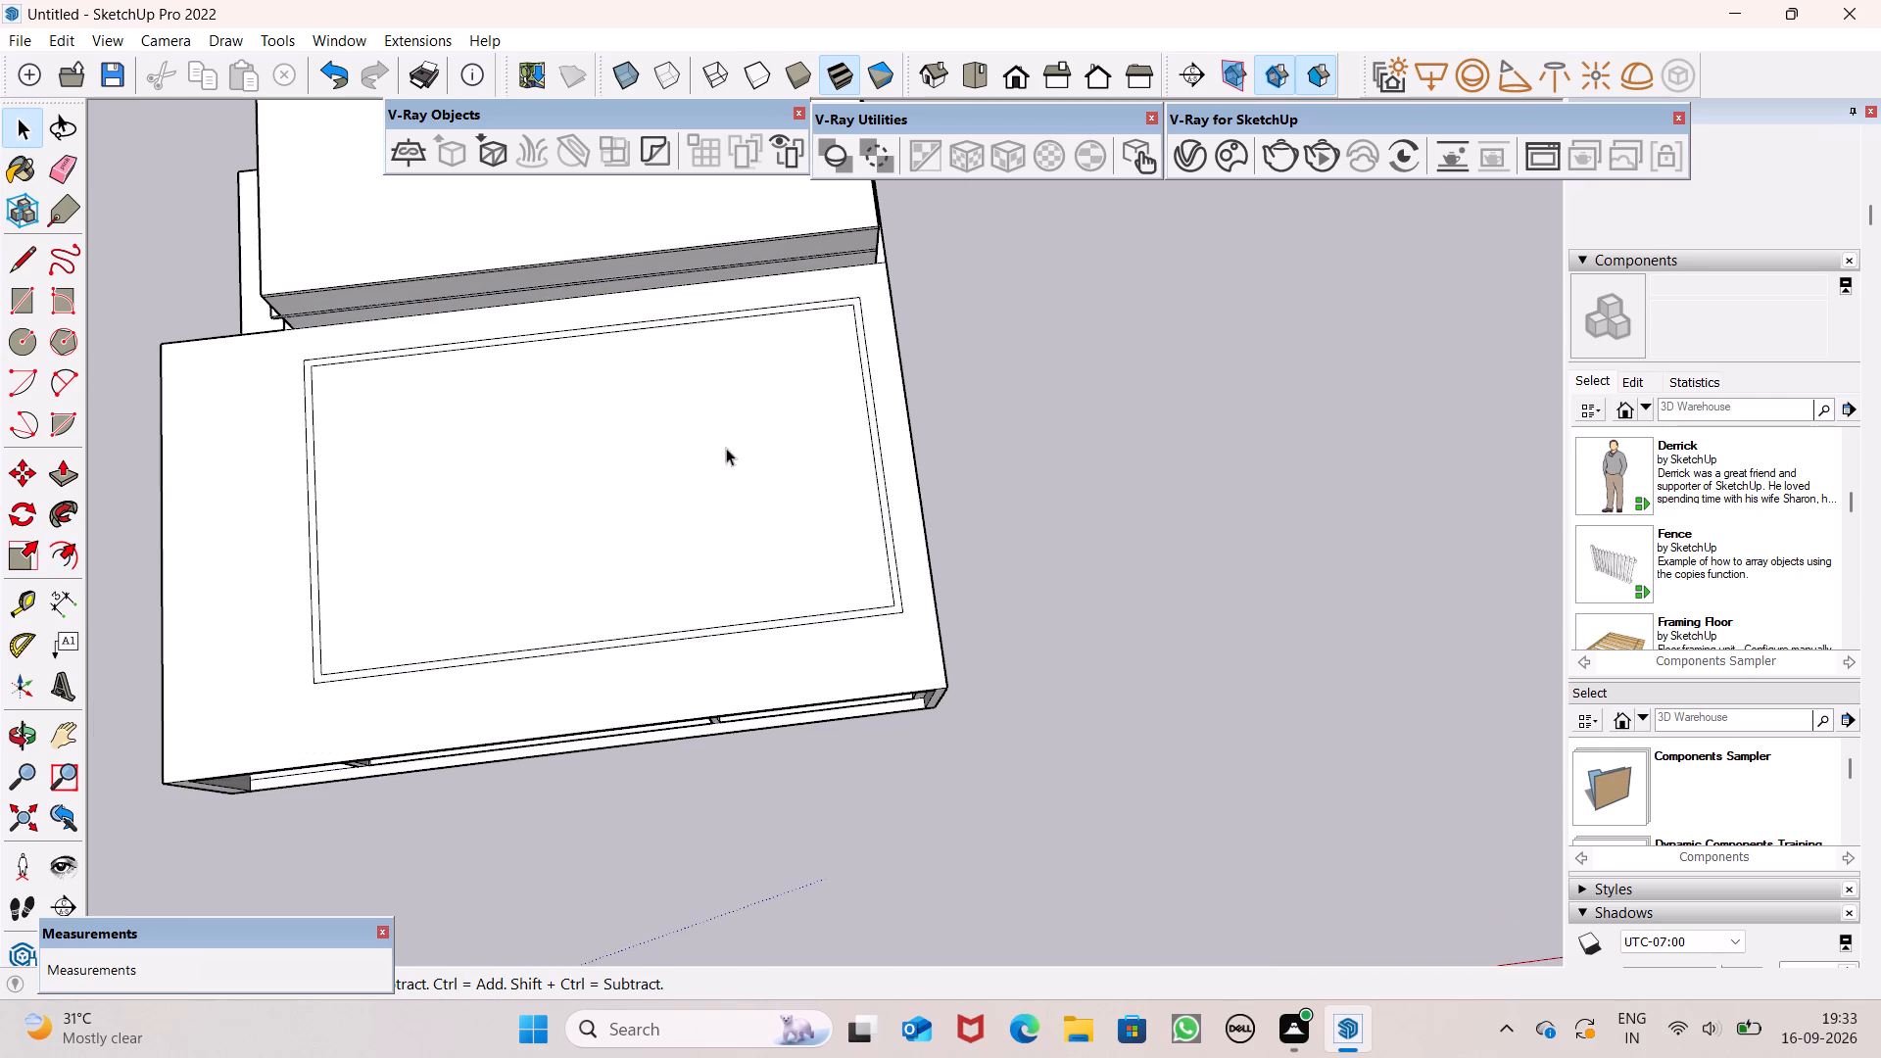
pyautogui.scroll(2, 742, 443)
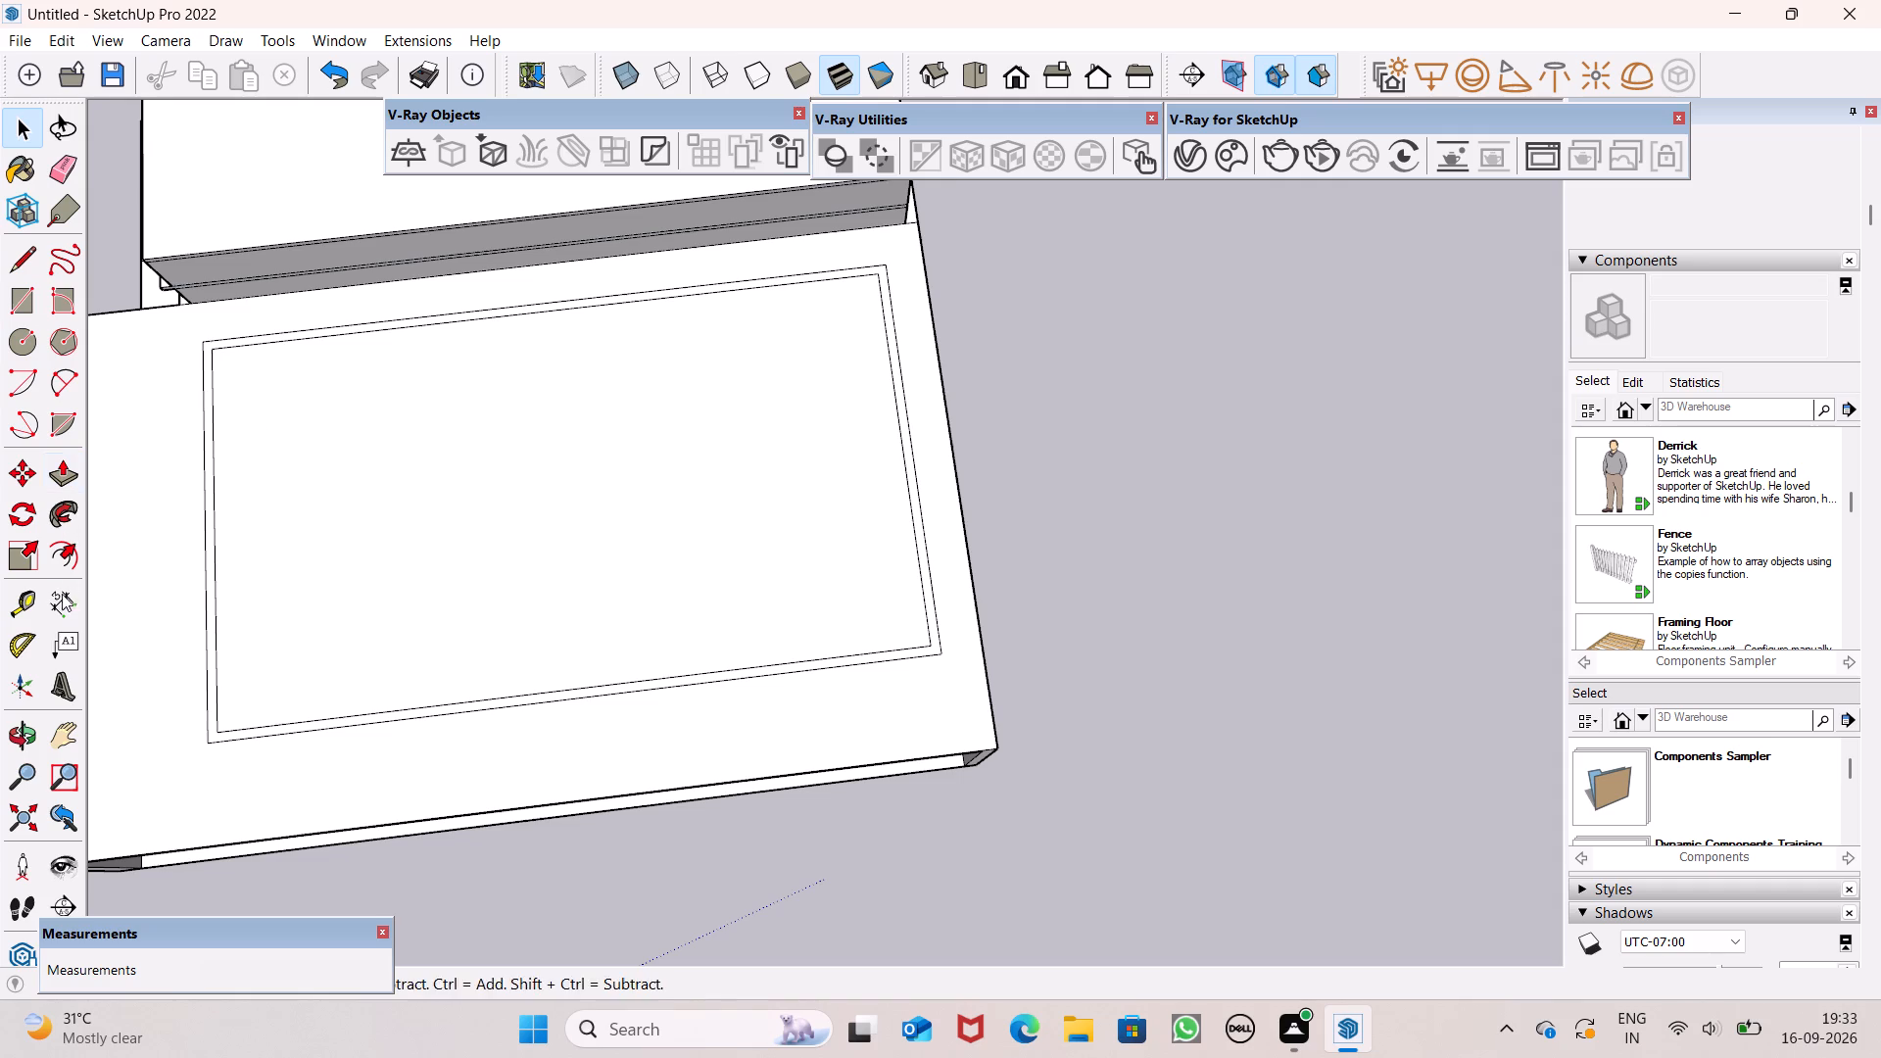
pyautogui.click(24, 618)
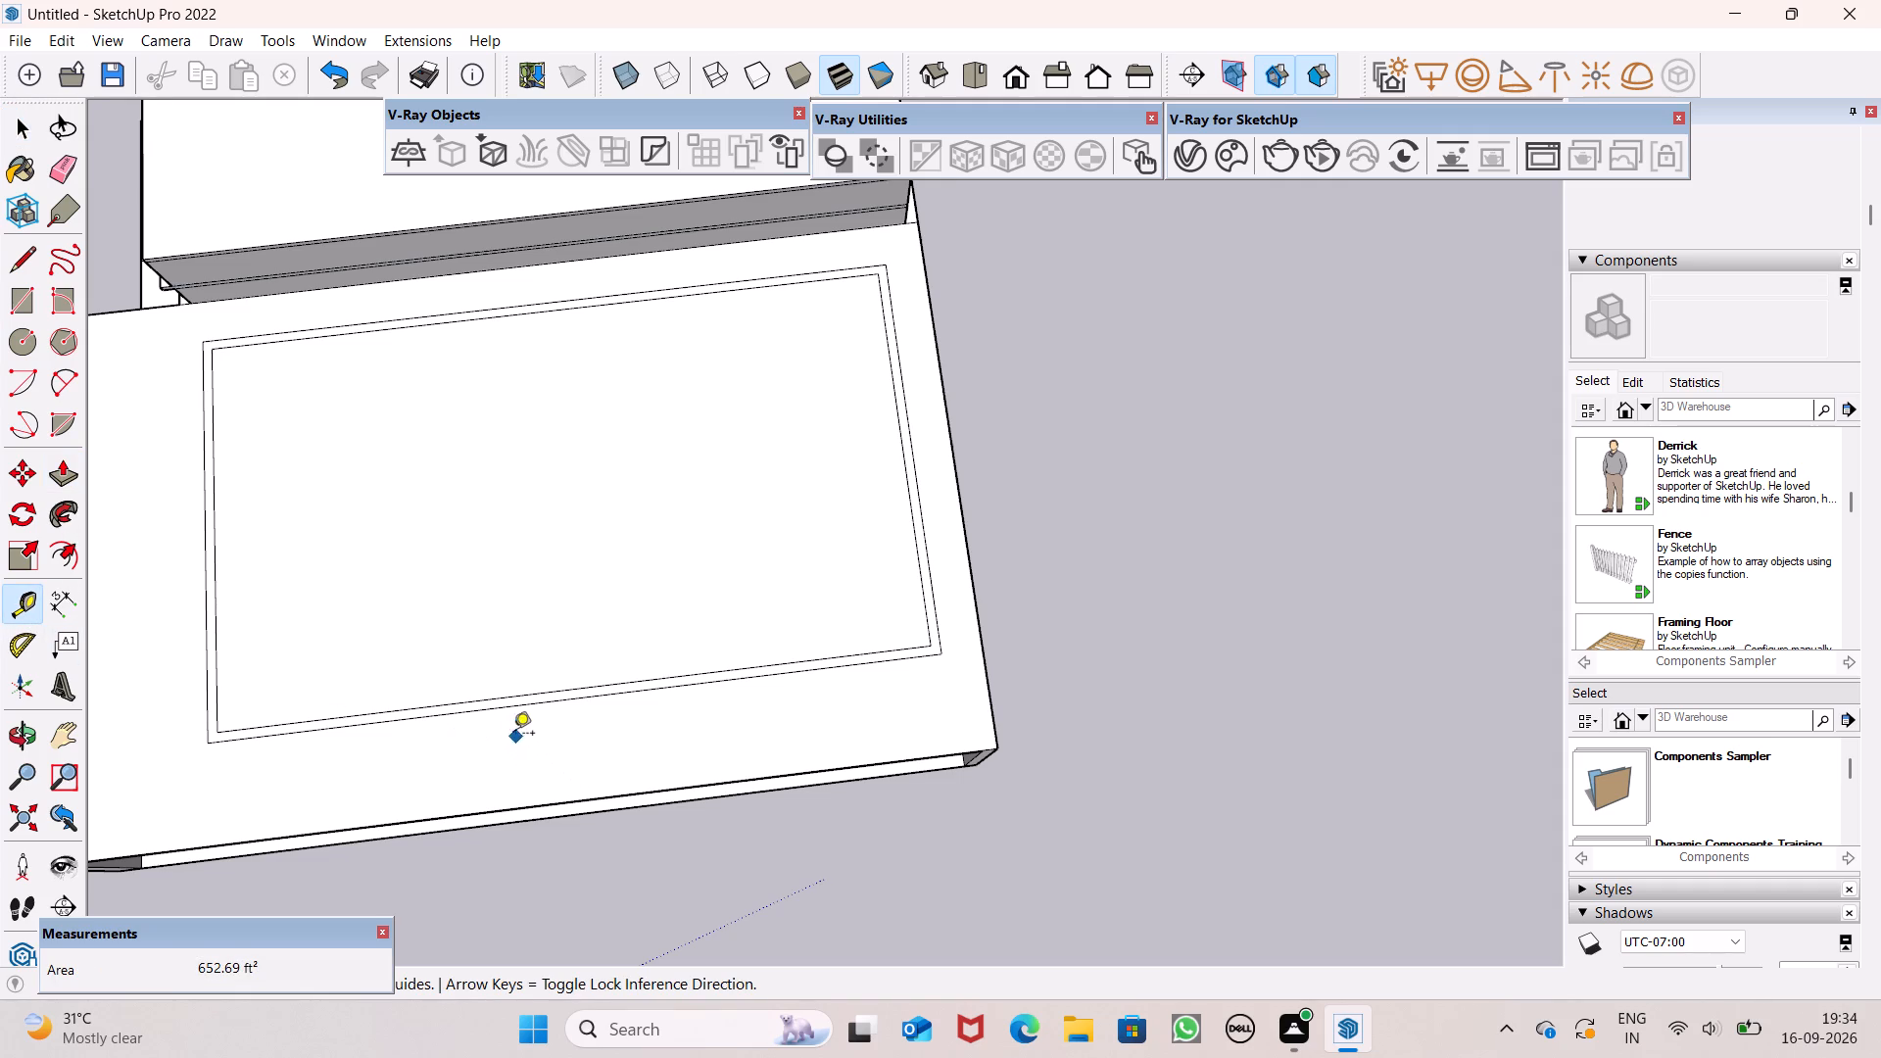
pyautogui.click(503, 713)
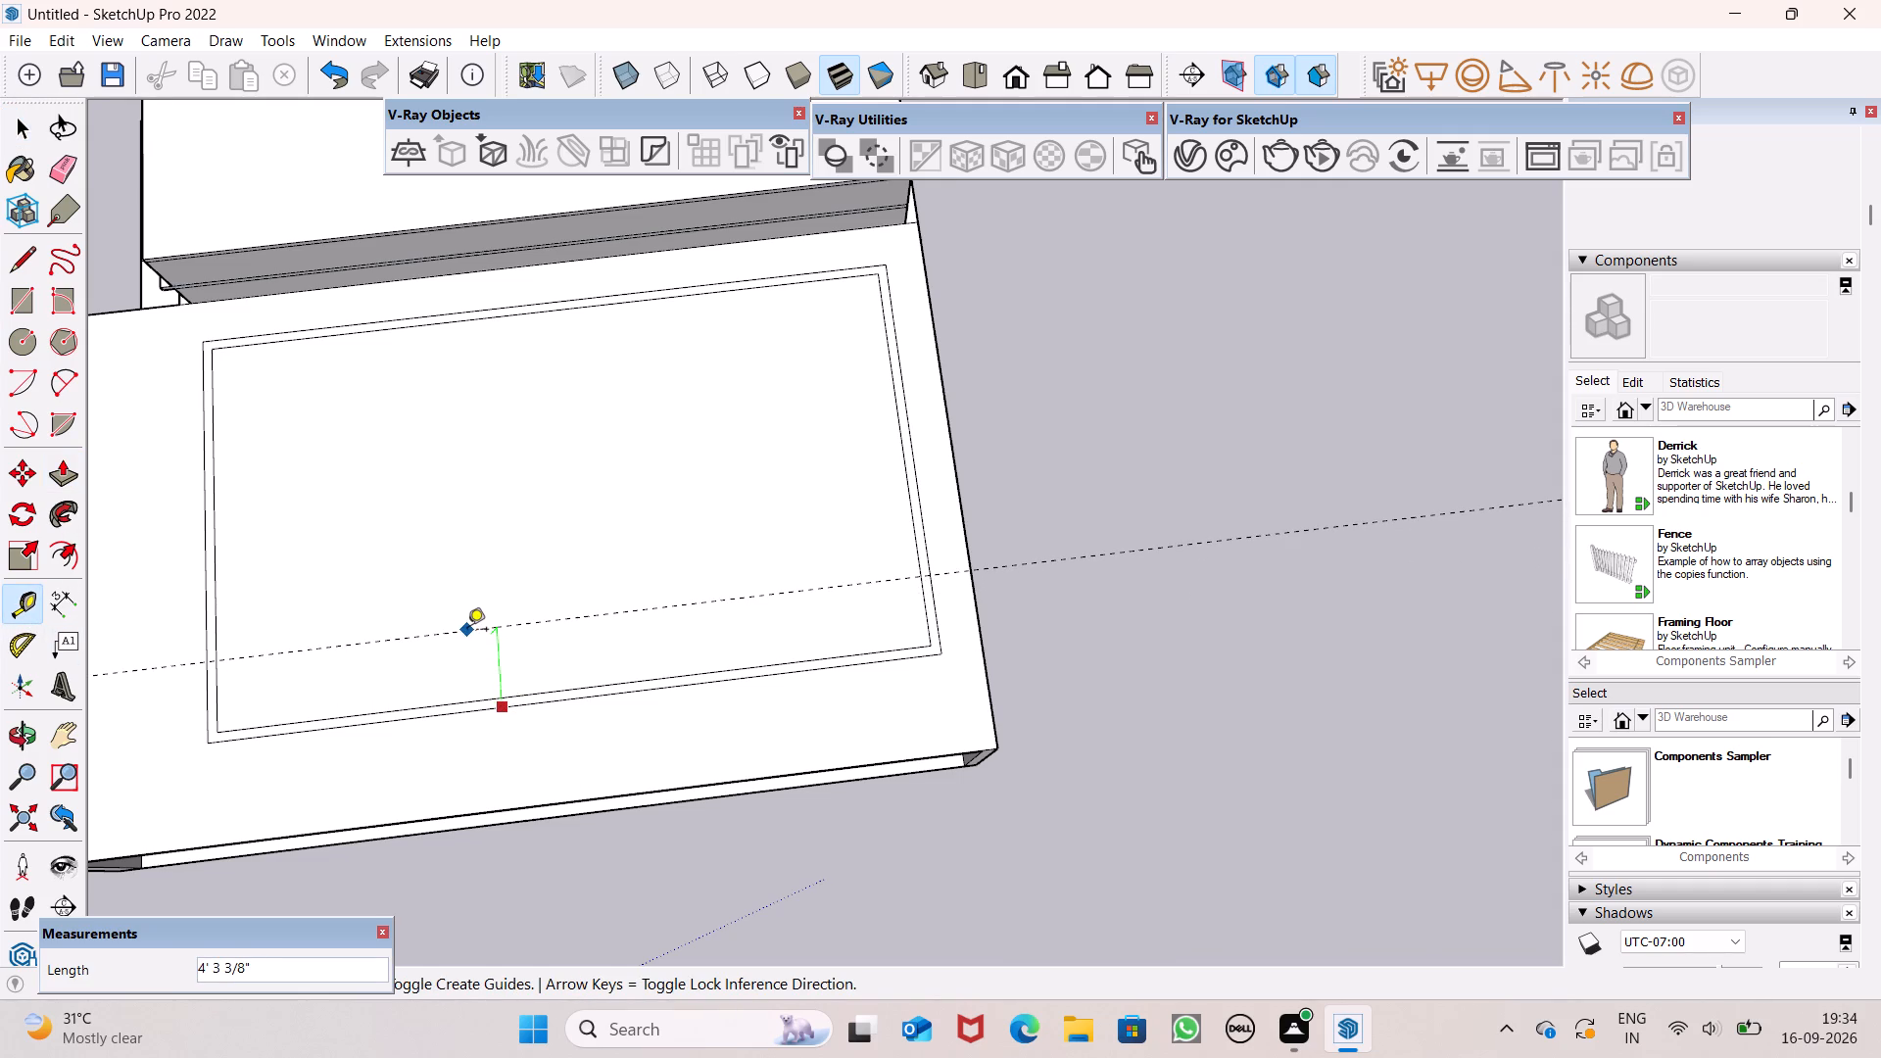
pyautogui.press('4')
pyautogui.press("'")
pyautogui.press('Return')
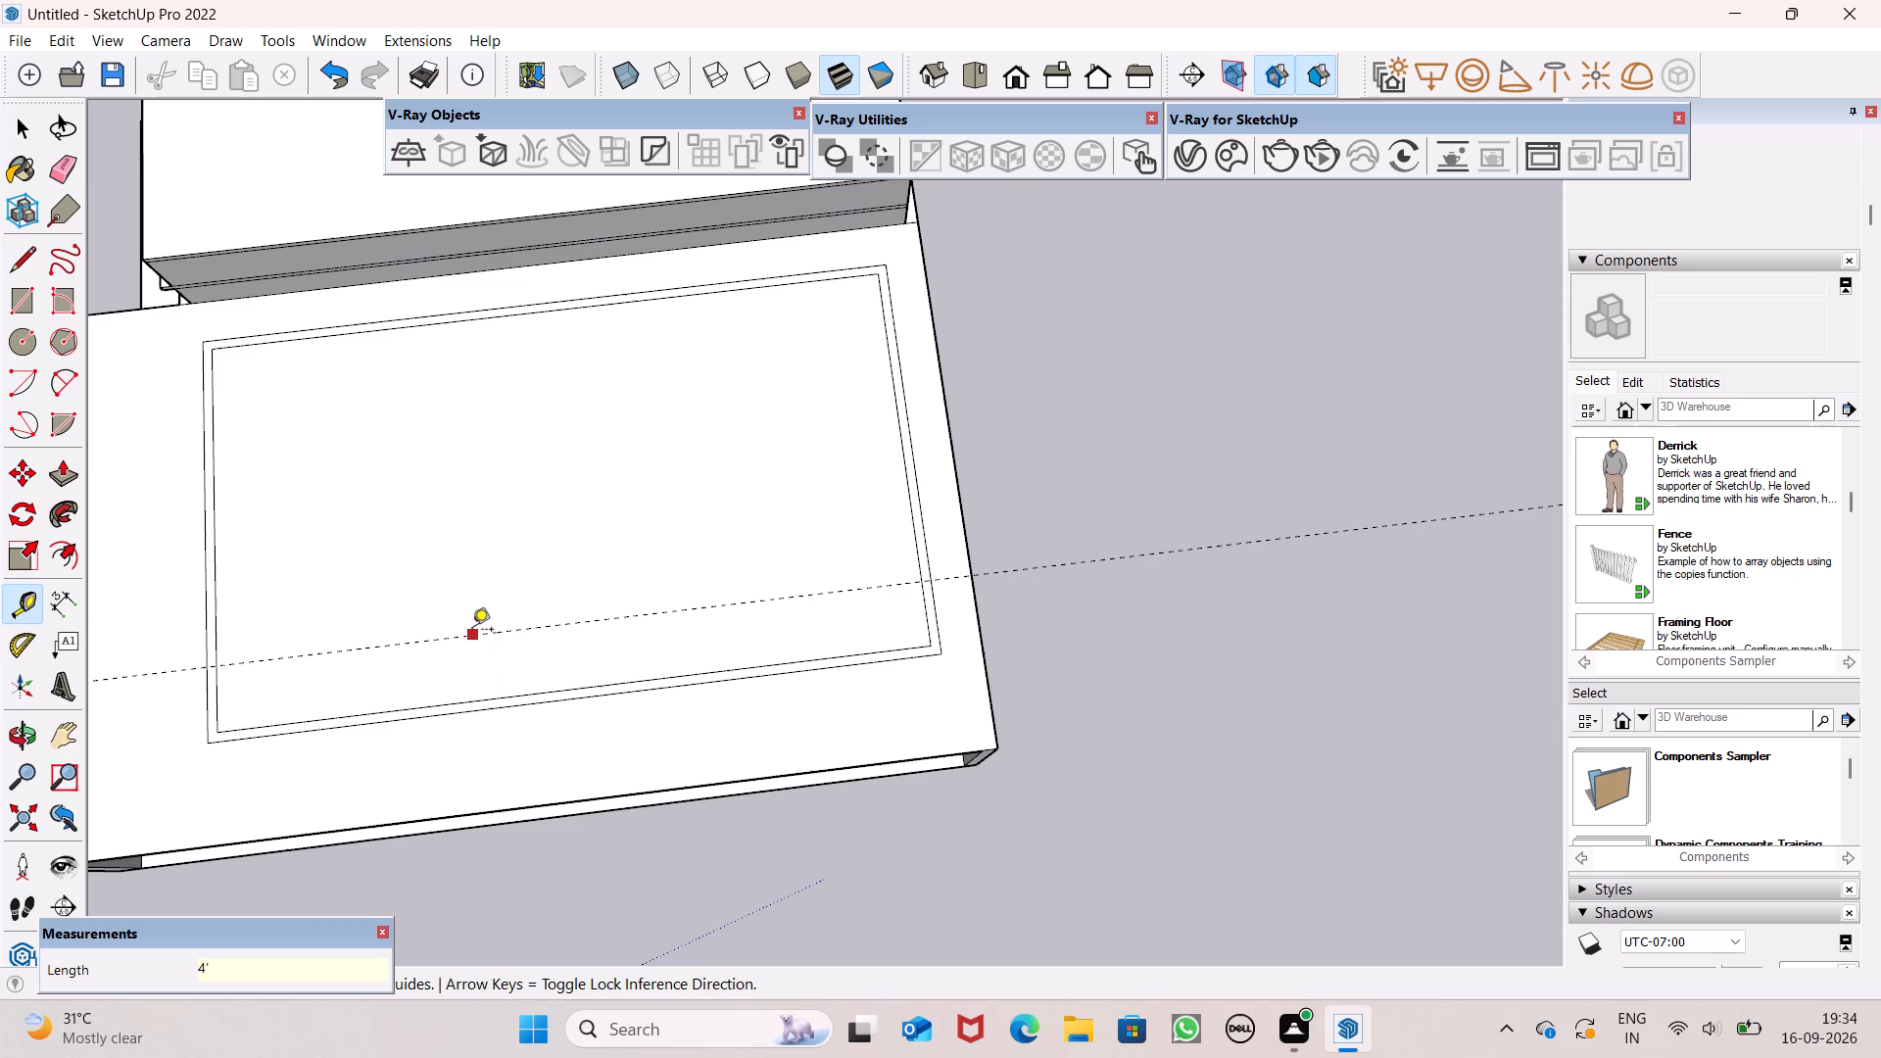
pyautogui.click(481, 634)
pyautogui.write('6"')
pyautogui.press('Return')
pyautogui.press('space')
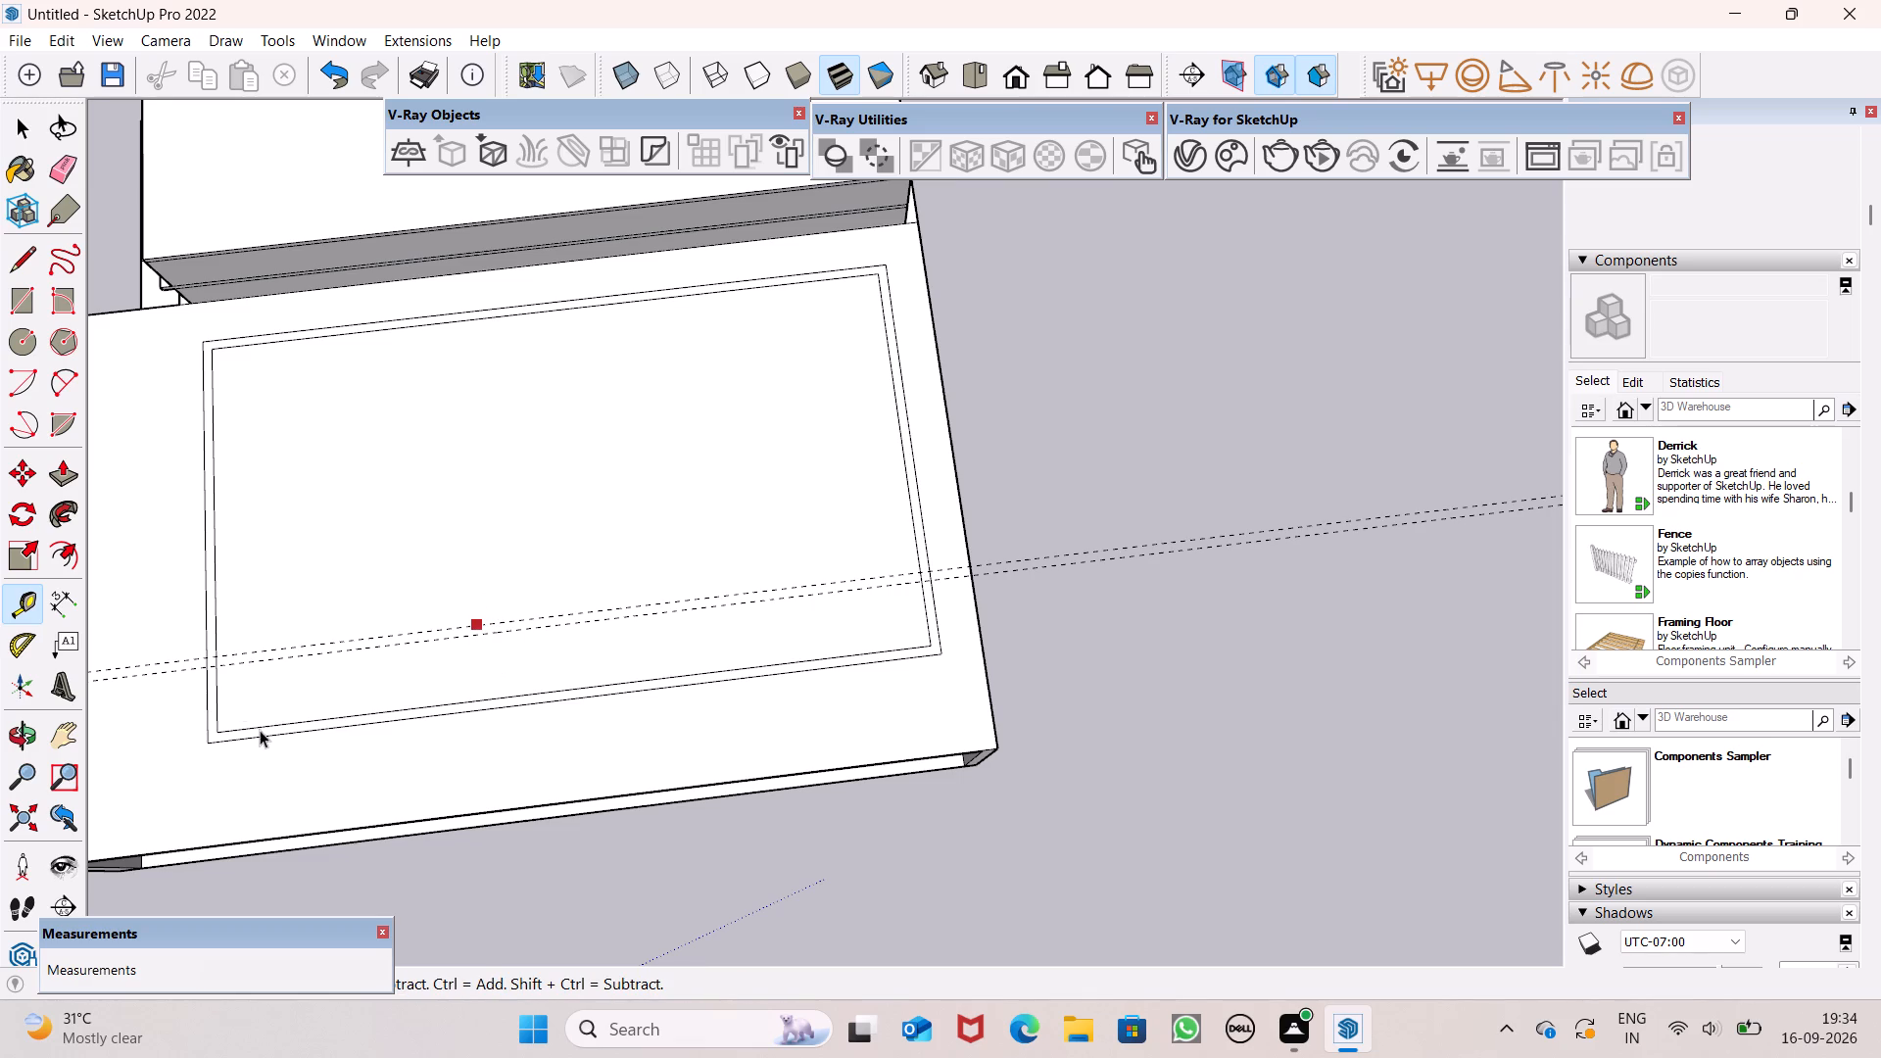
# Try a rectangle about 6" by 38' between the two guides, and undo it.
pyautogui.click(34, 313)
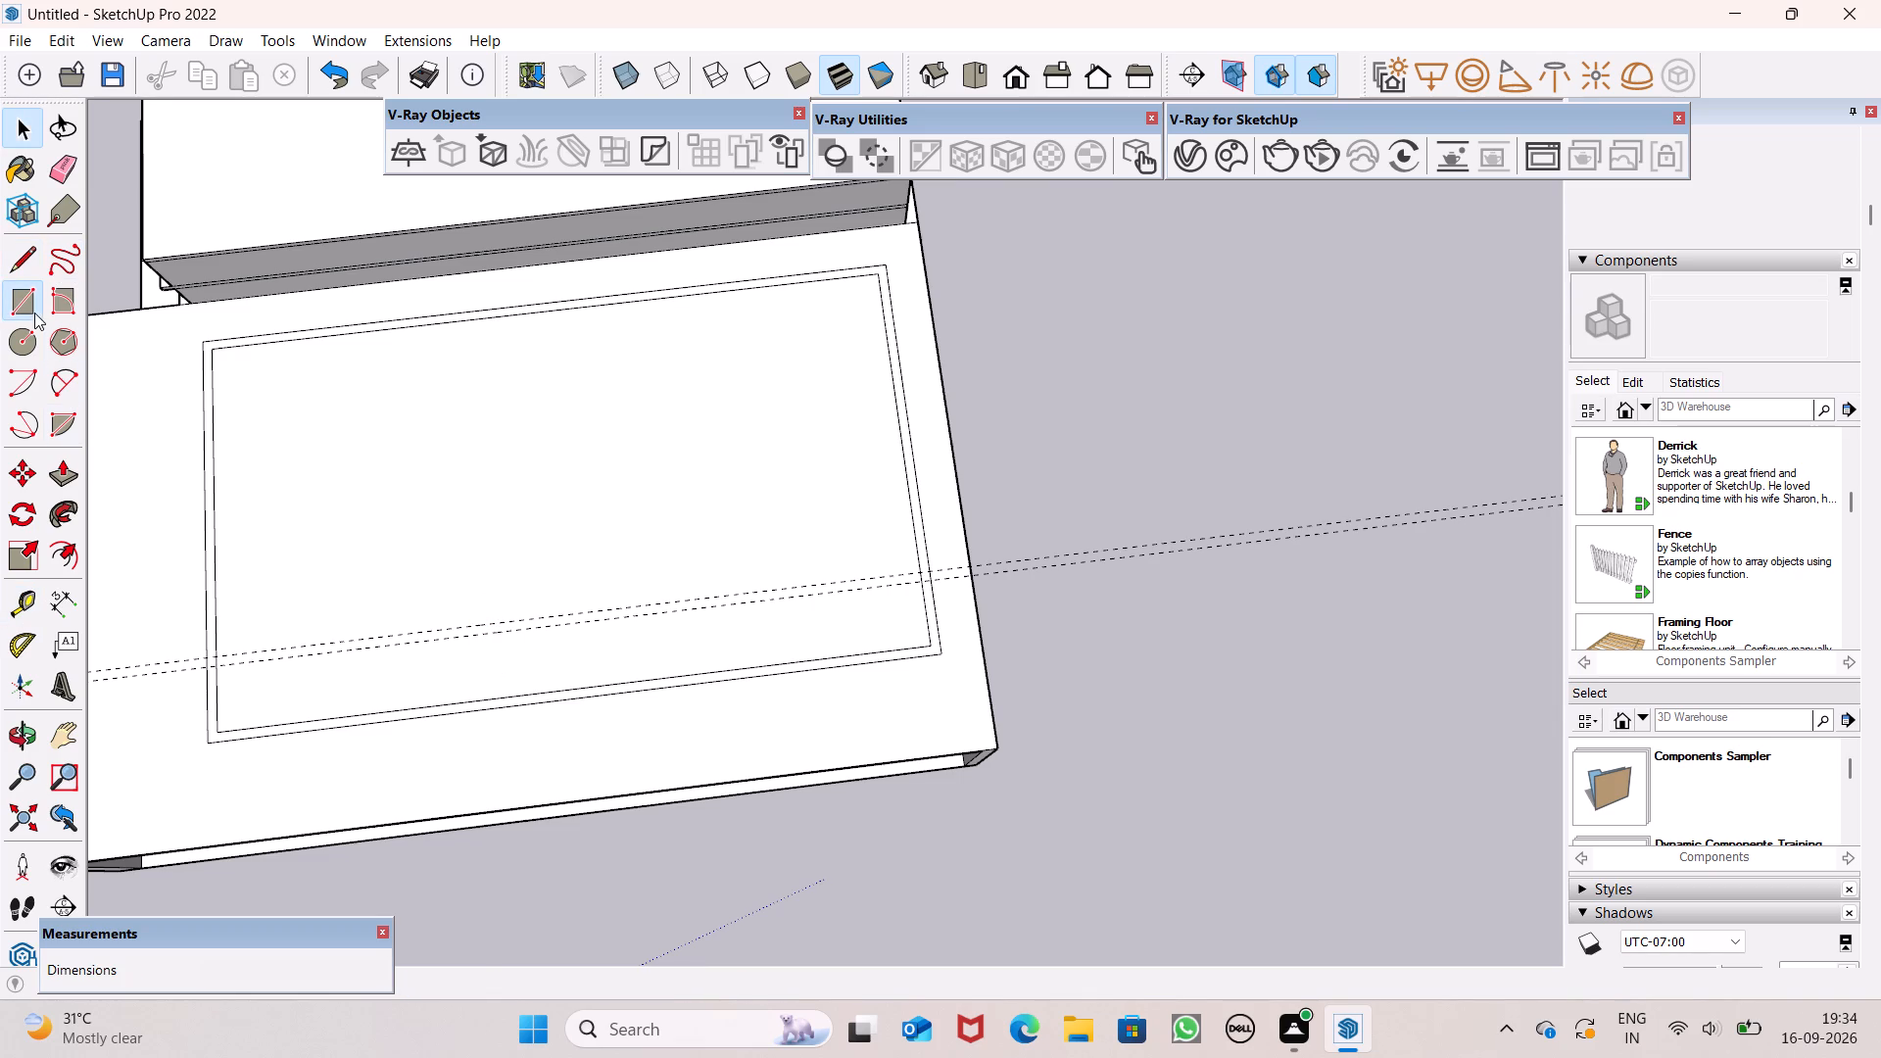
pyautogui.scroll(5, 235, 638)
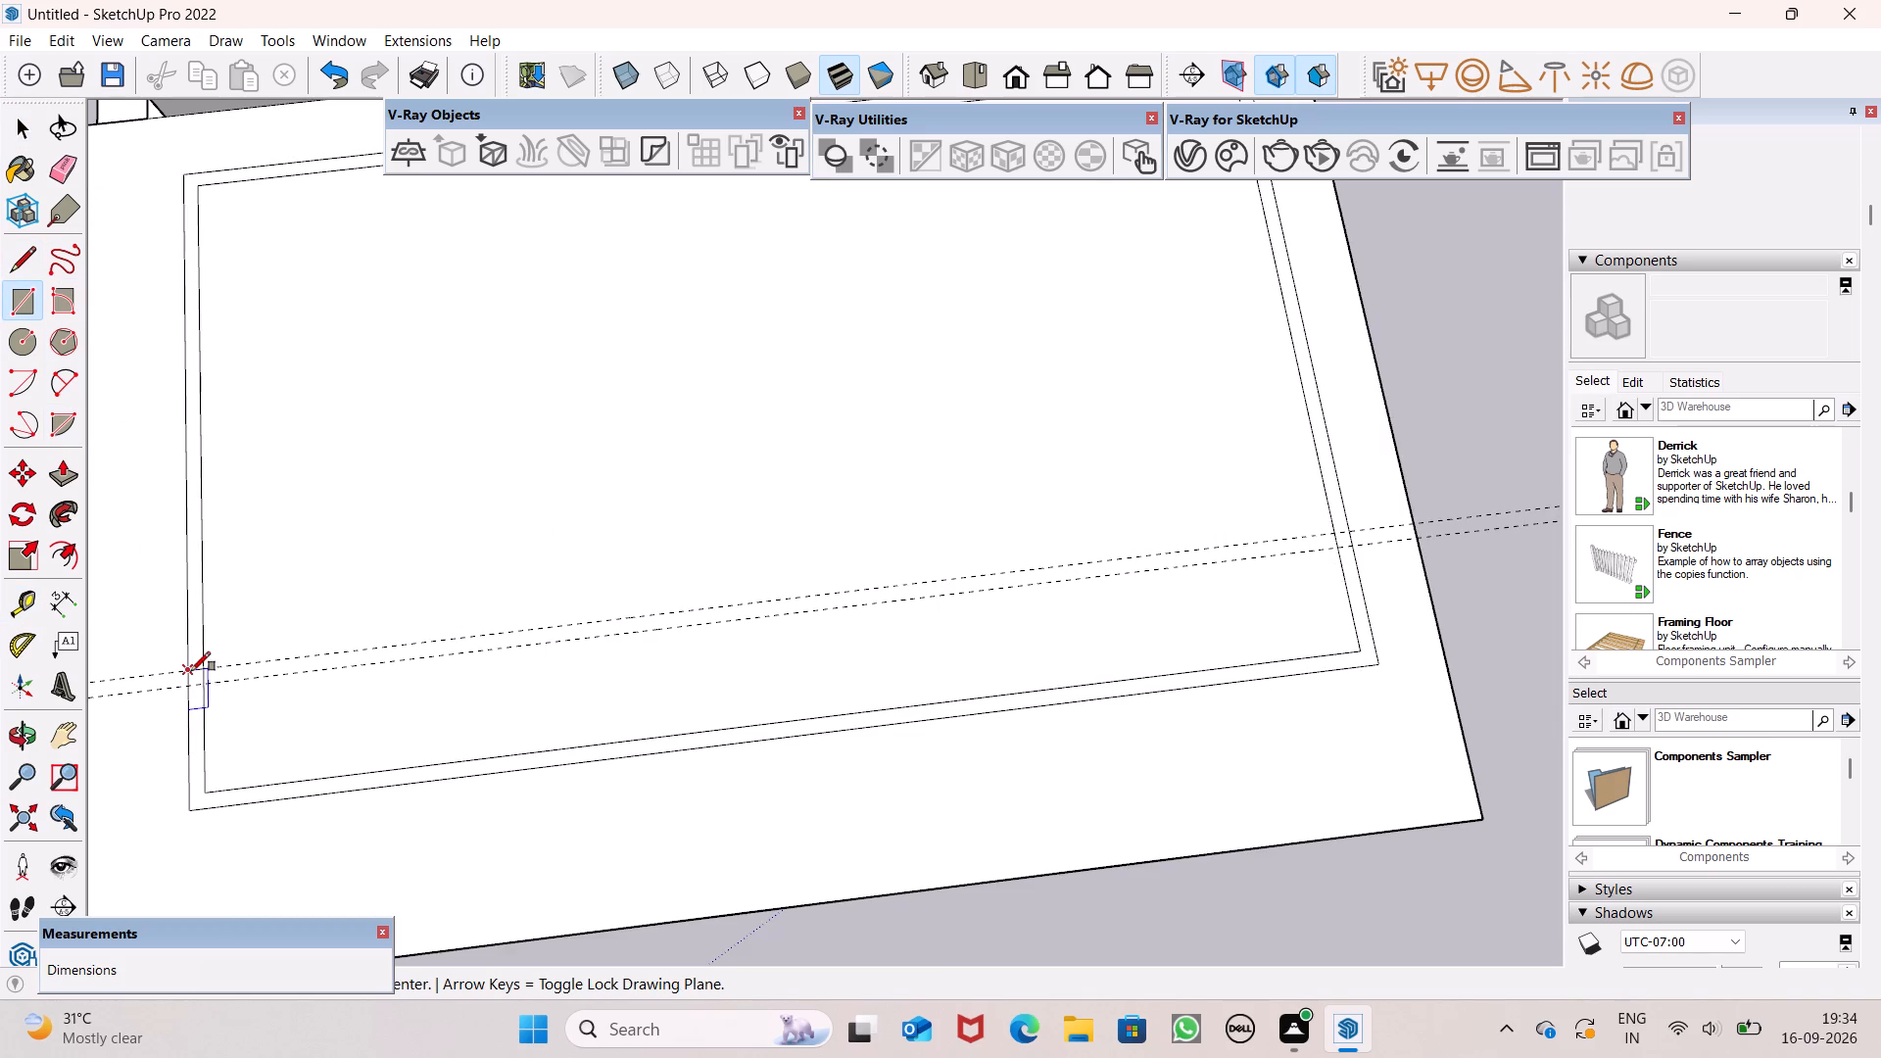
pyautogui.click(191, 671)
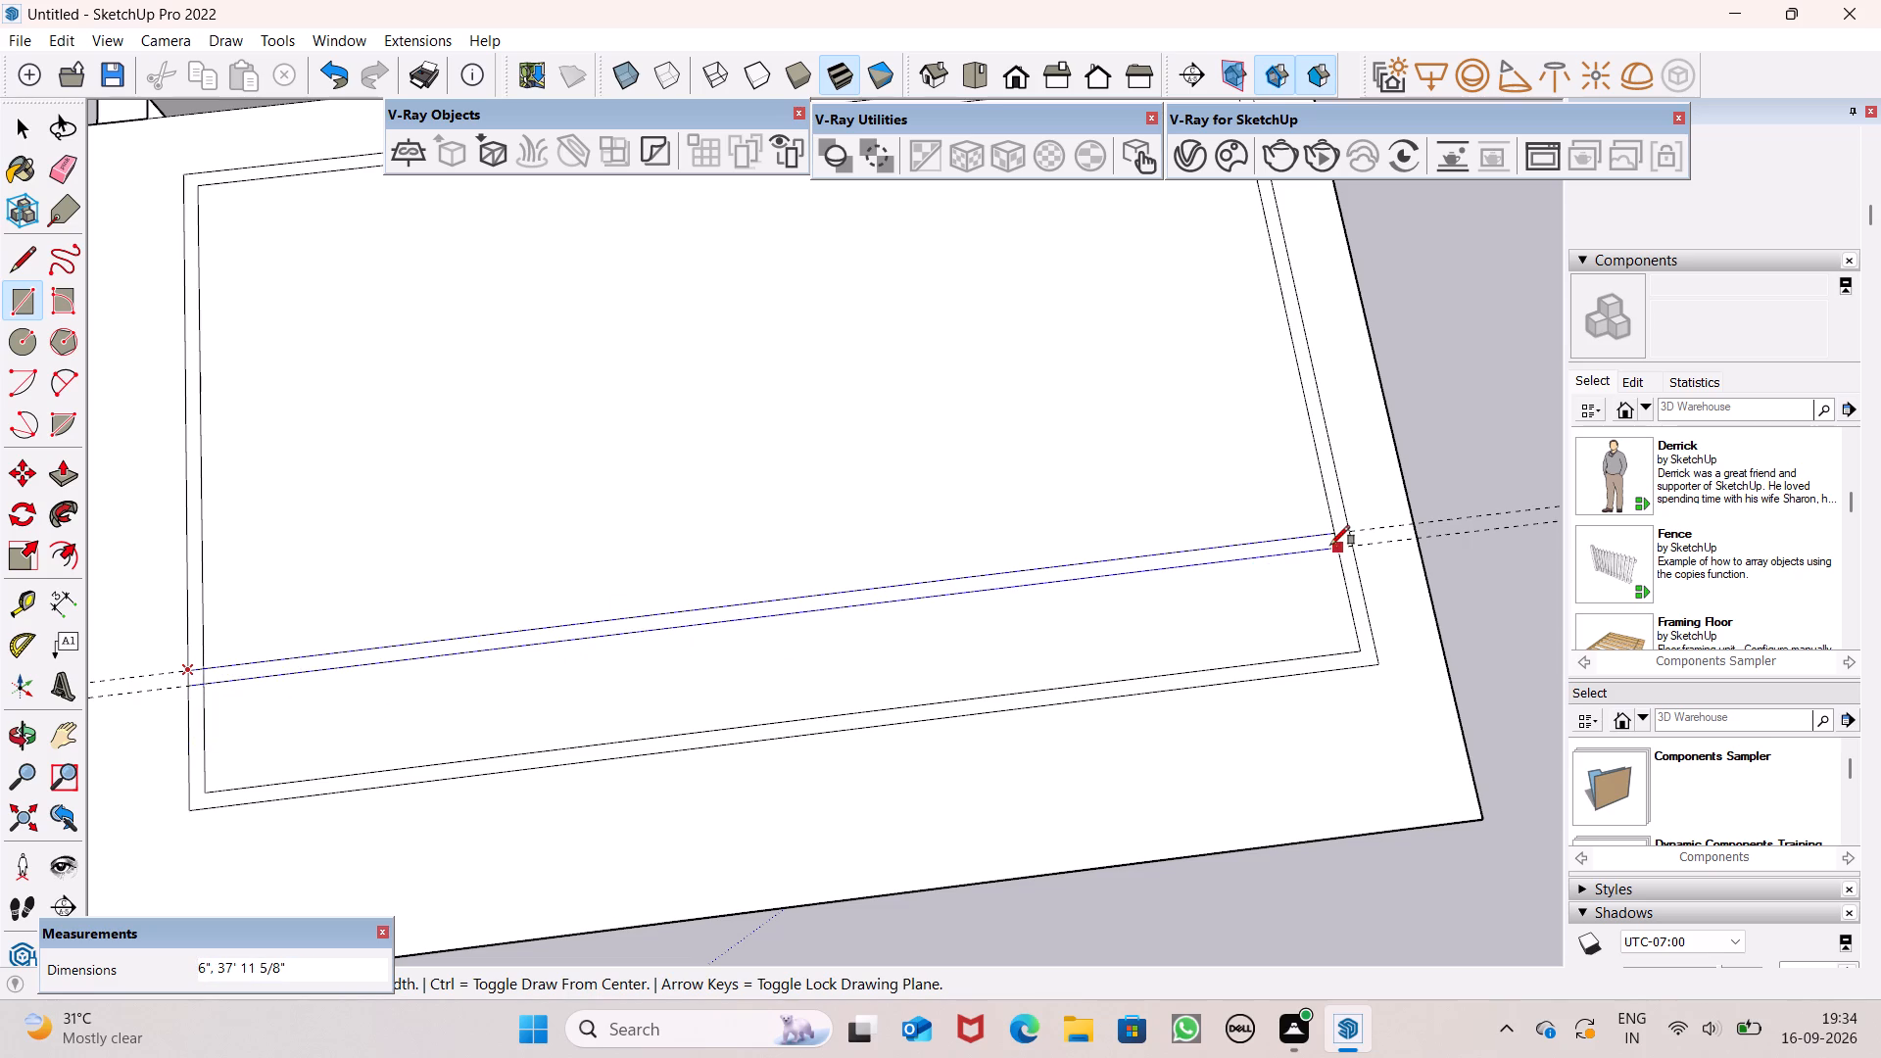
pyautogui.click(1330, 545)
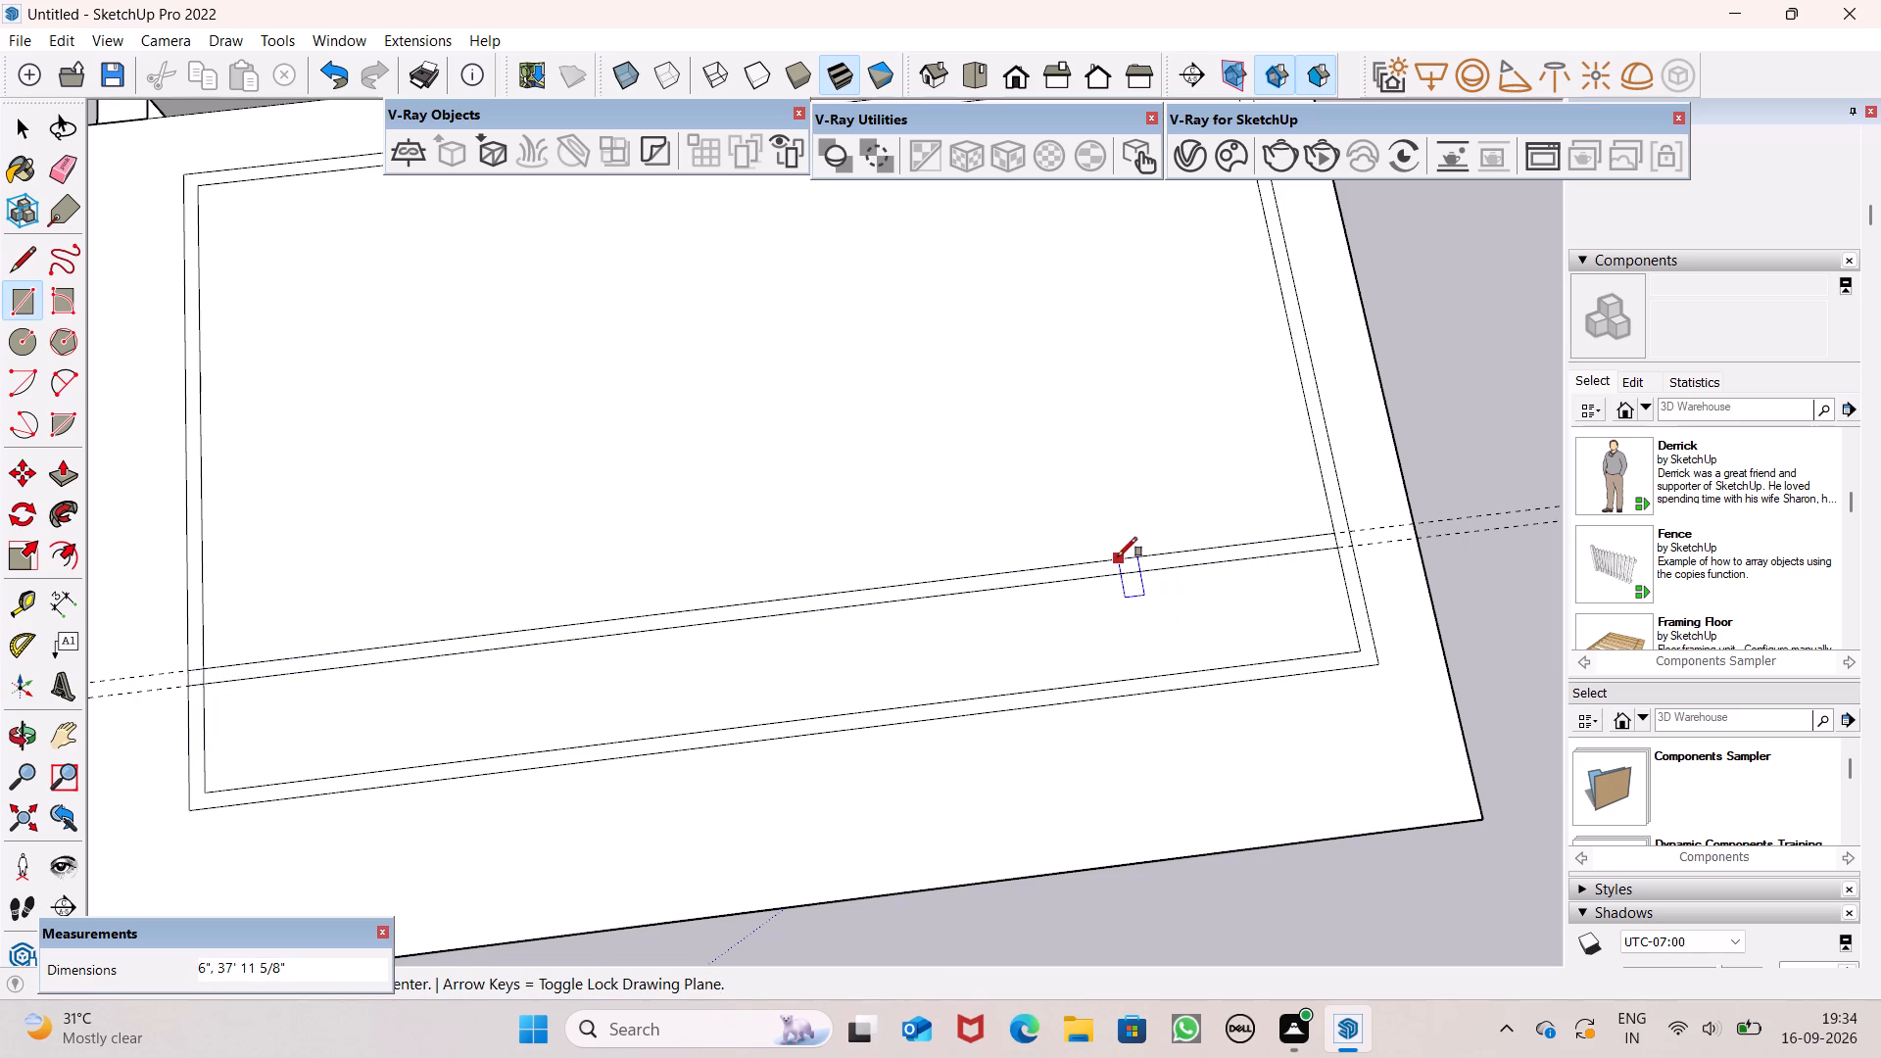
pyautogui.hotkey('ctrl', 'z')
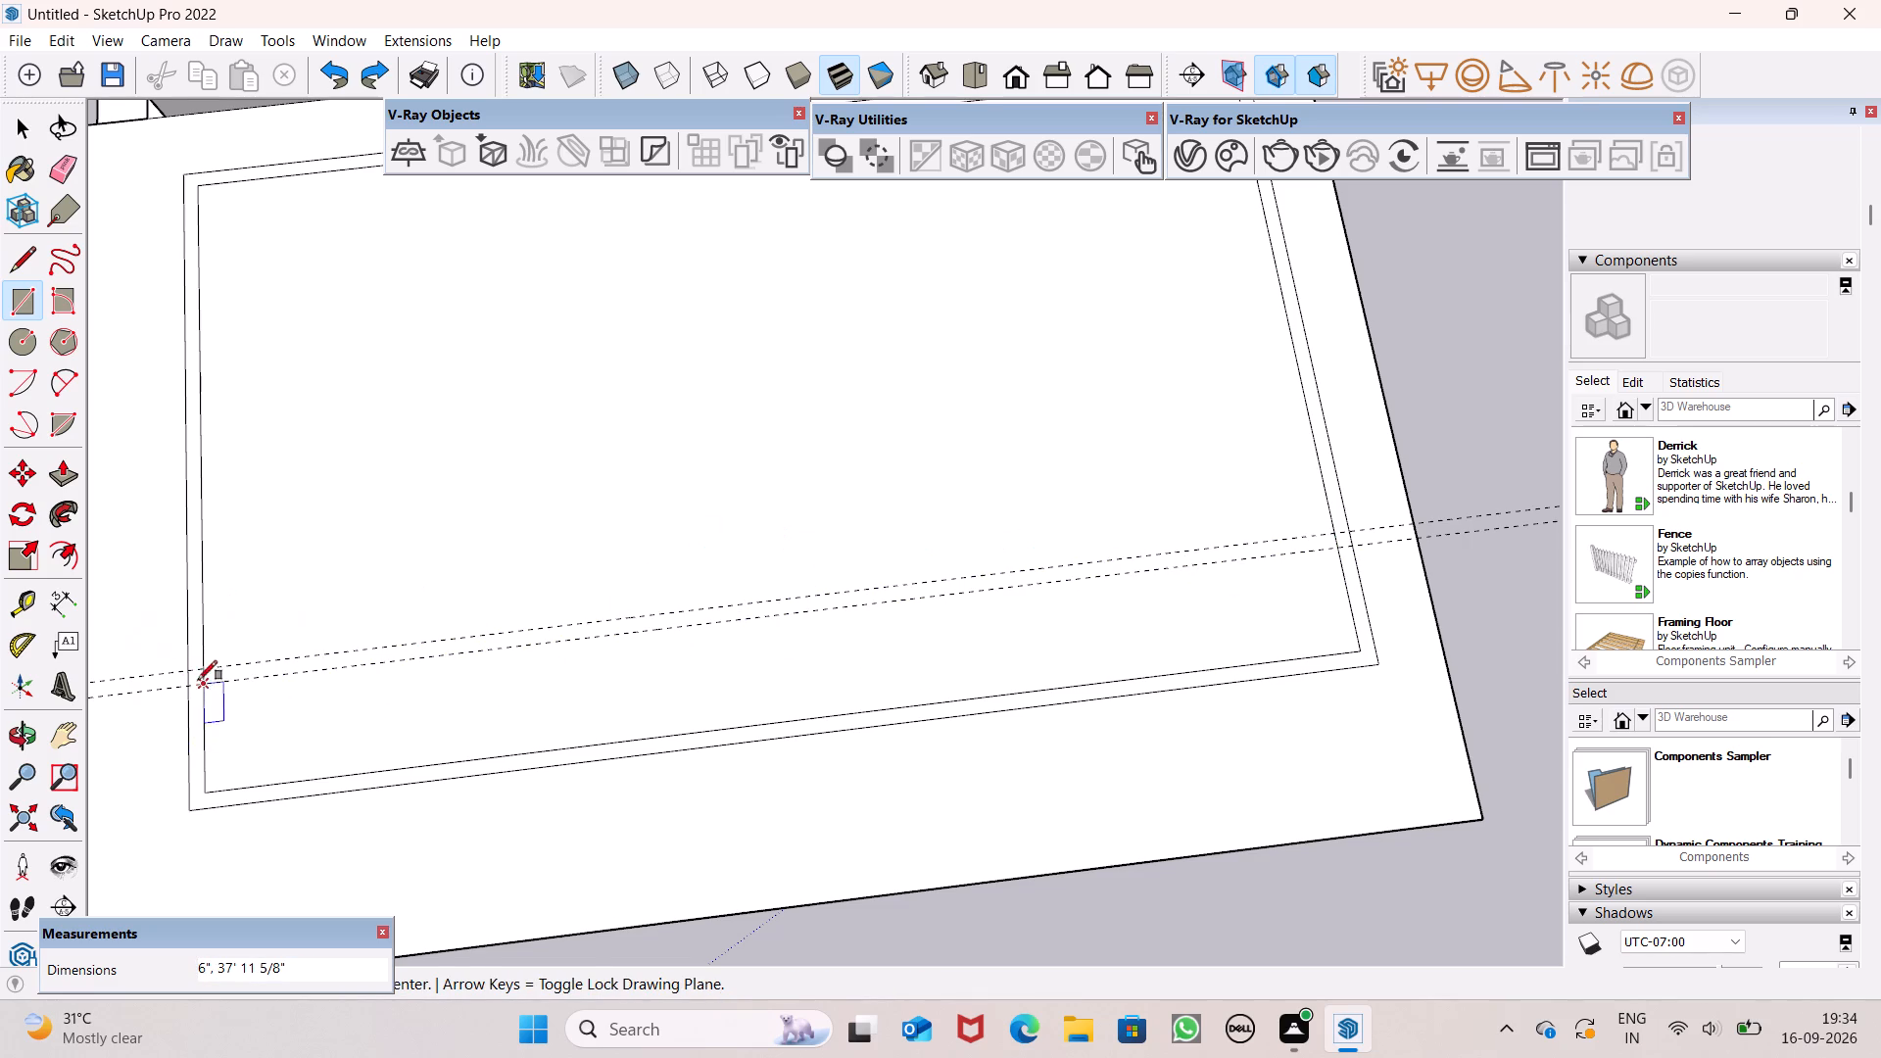
# Draw a rectangle about 6" by 38' 6" between the two guides, spanning the full width of the outer outline.
pyautogui.moveTo(194, 670); pyautogui.dragTo(203, 669)
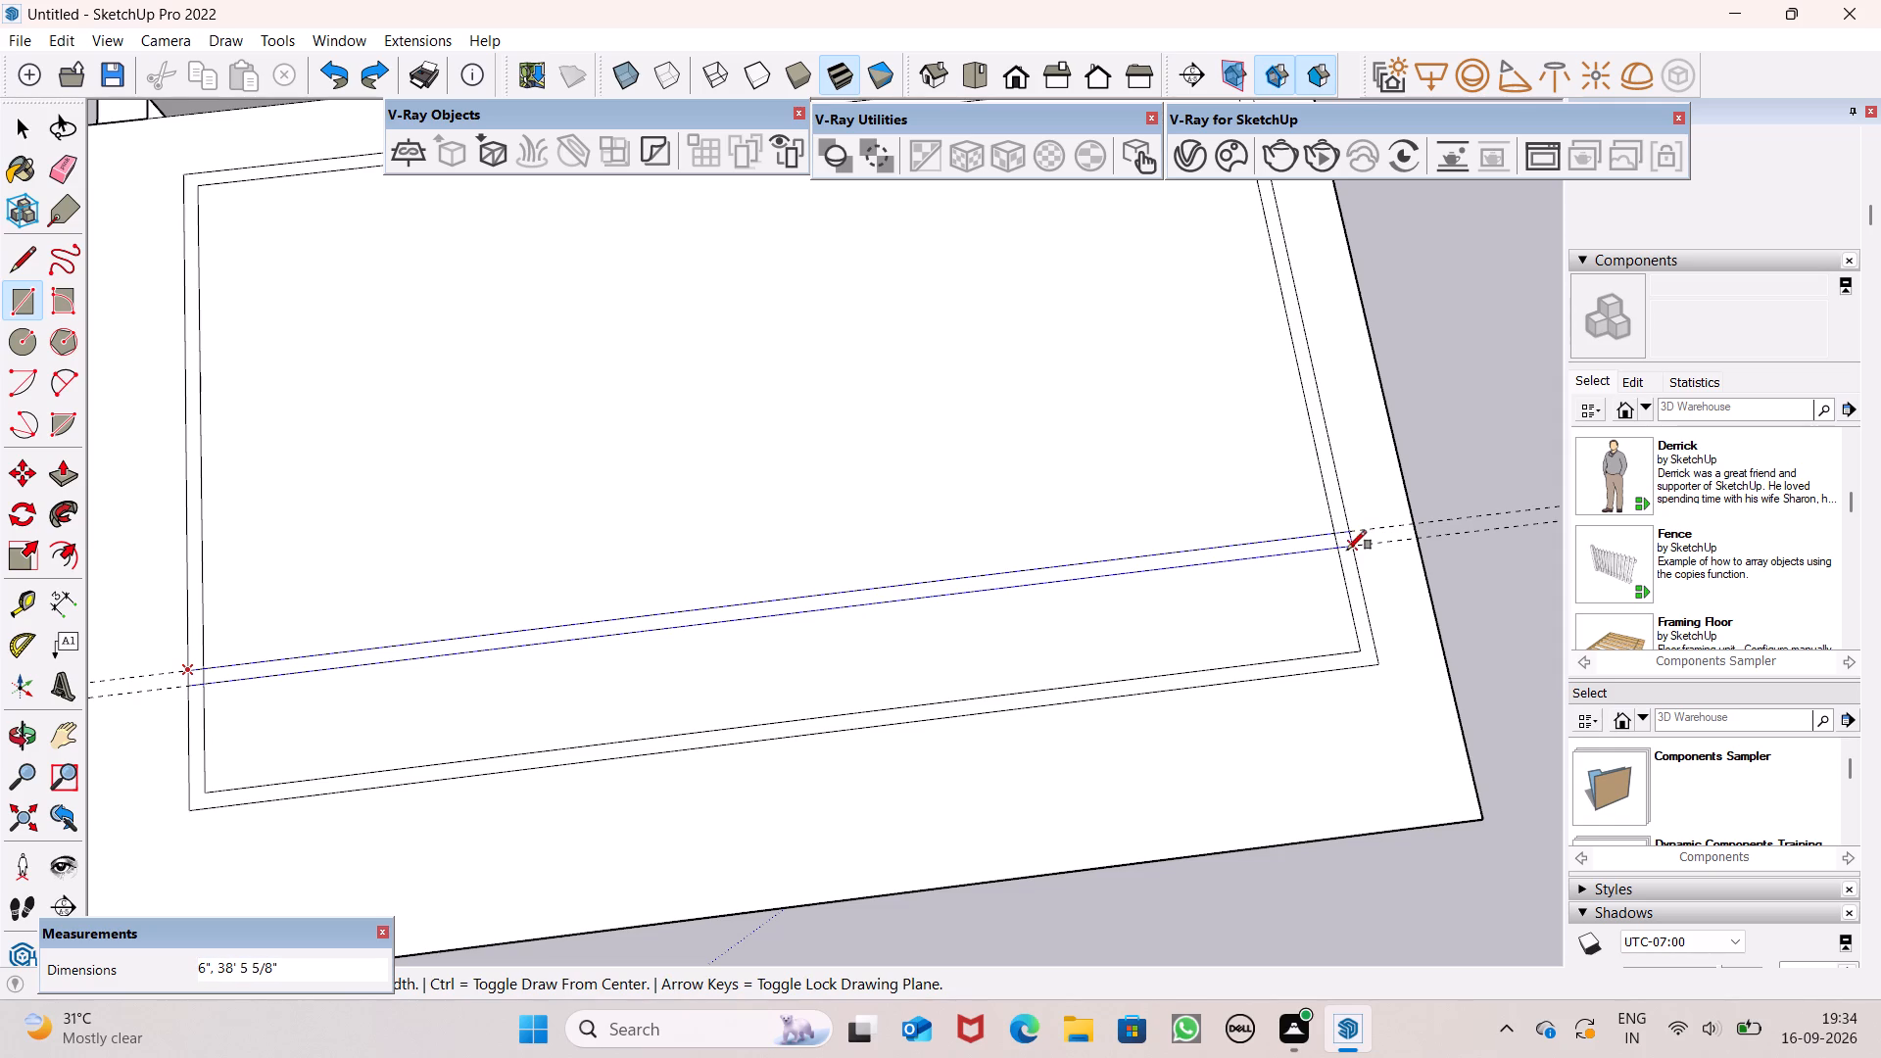
pyautogui.click(1348, 549)
pyautogui.press('space')
pyautogui.press('space')
# Erase both parallel guides crossing the lower block's top face.
pyautogui.scroll(-7, 1202, 591)
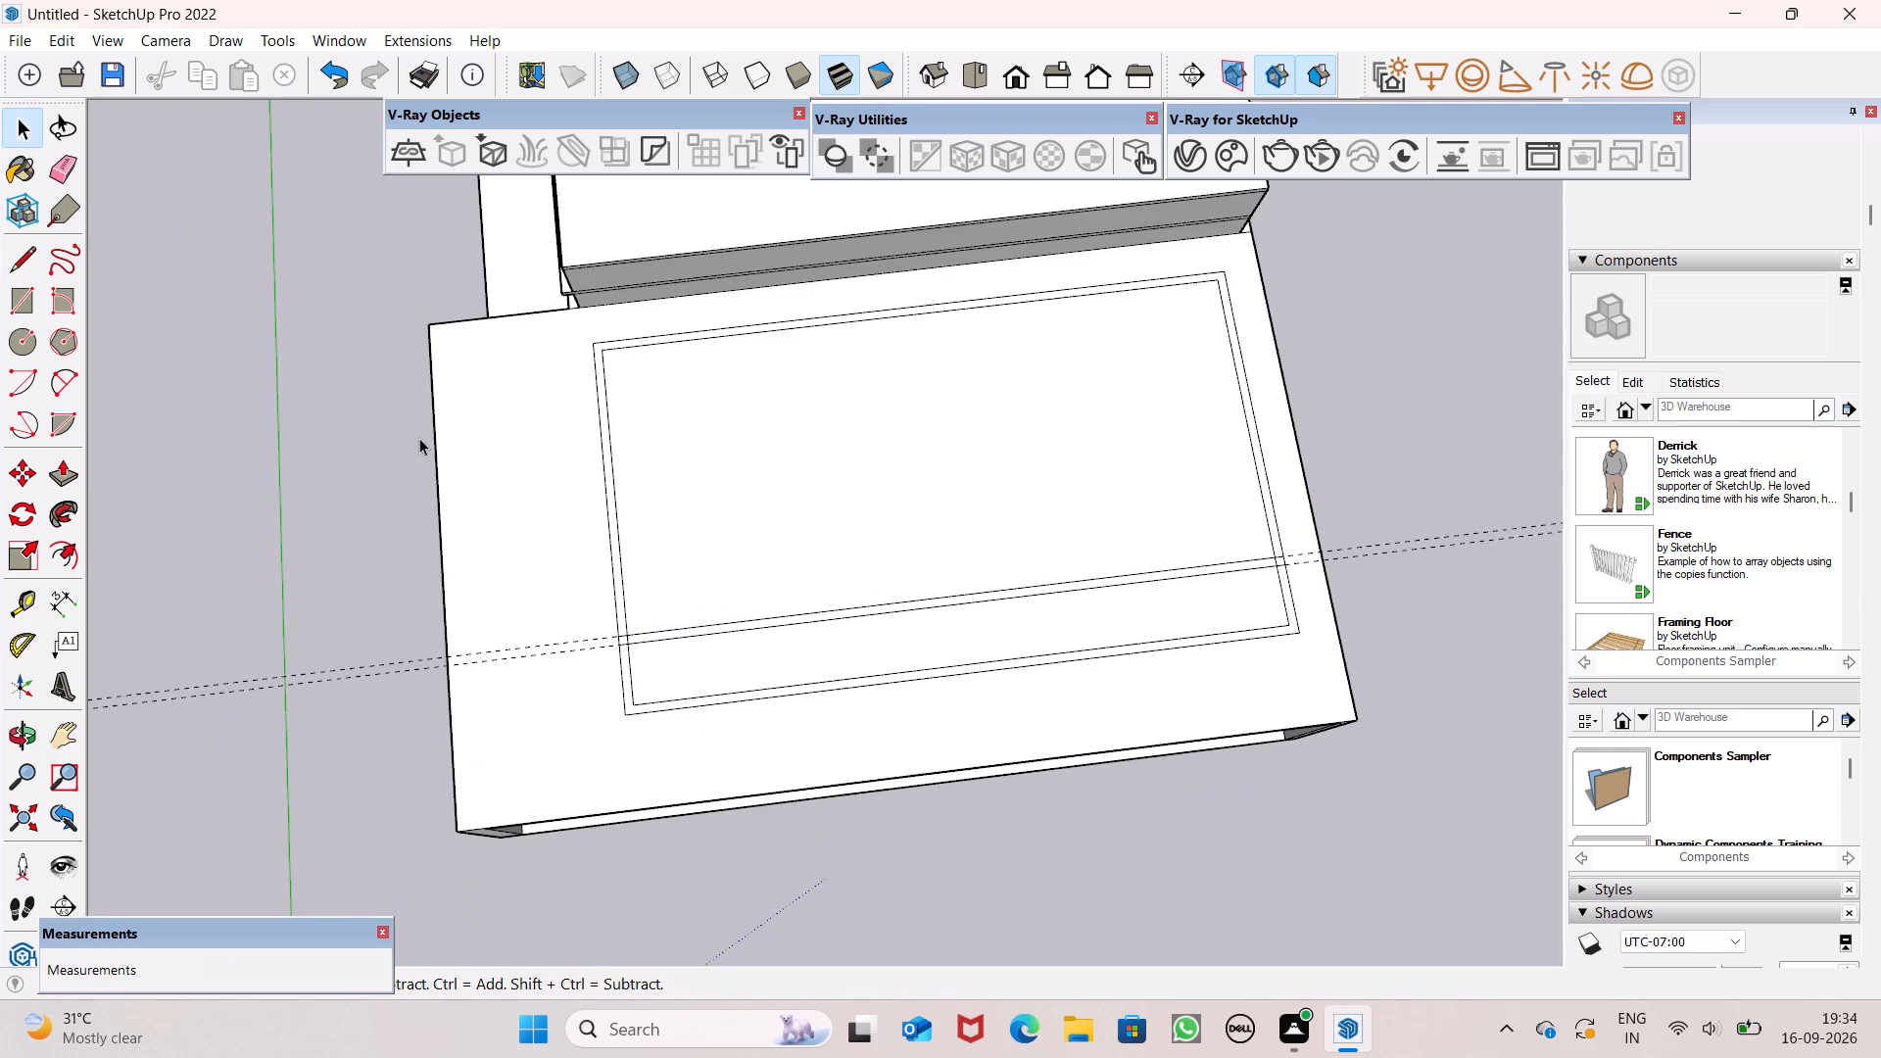
pyautogui.click(54, 177)
pyautogui.moveTo(431, 649); pyautogui.dragTo(427, 658)
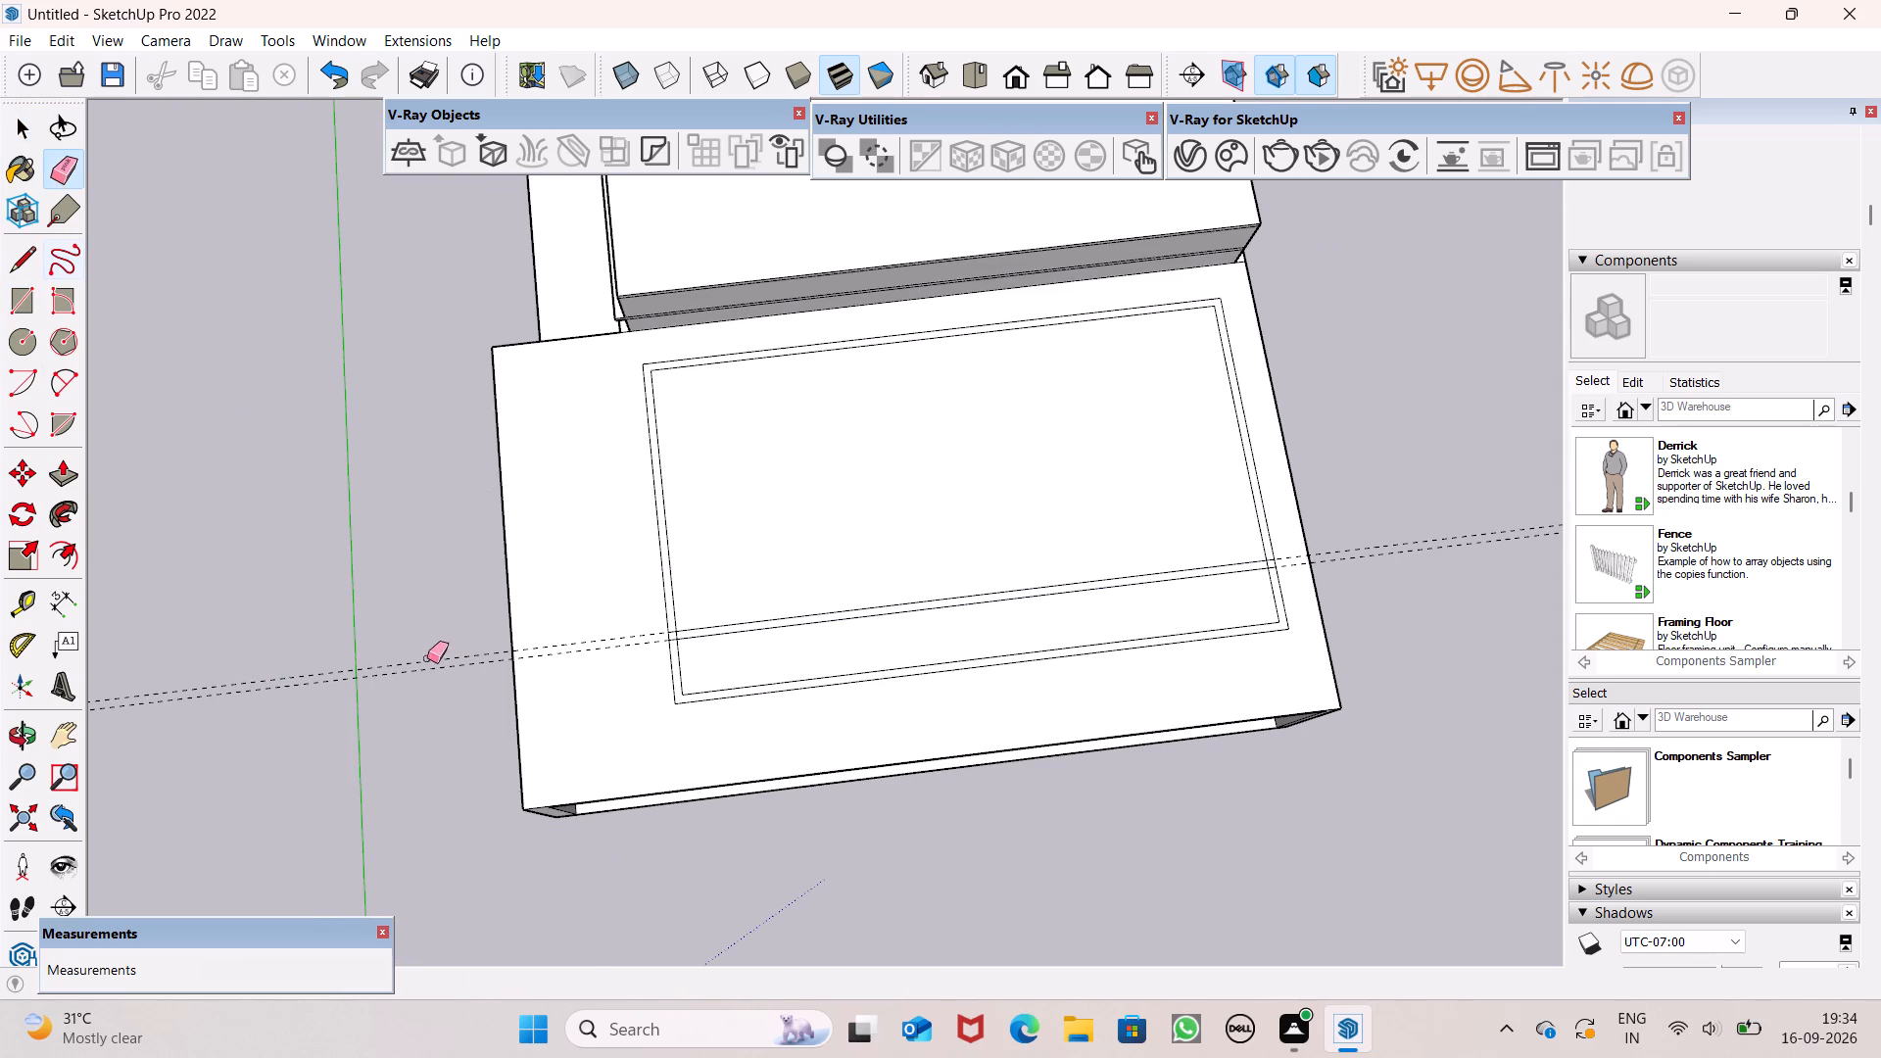
pyautogui.moveTo(427, 658); pyautogui.dragTo(418, 689)
# Erase the overlapping line segments where both ends of the 6" strip meet the border, joining it with the border on the upper block's side.
pyautogui.scroll(6, 1345, 591)
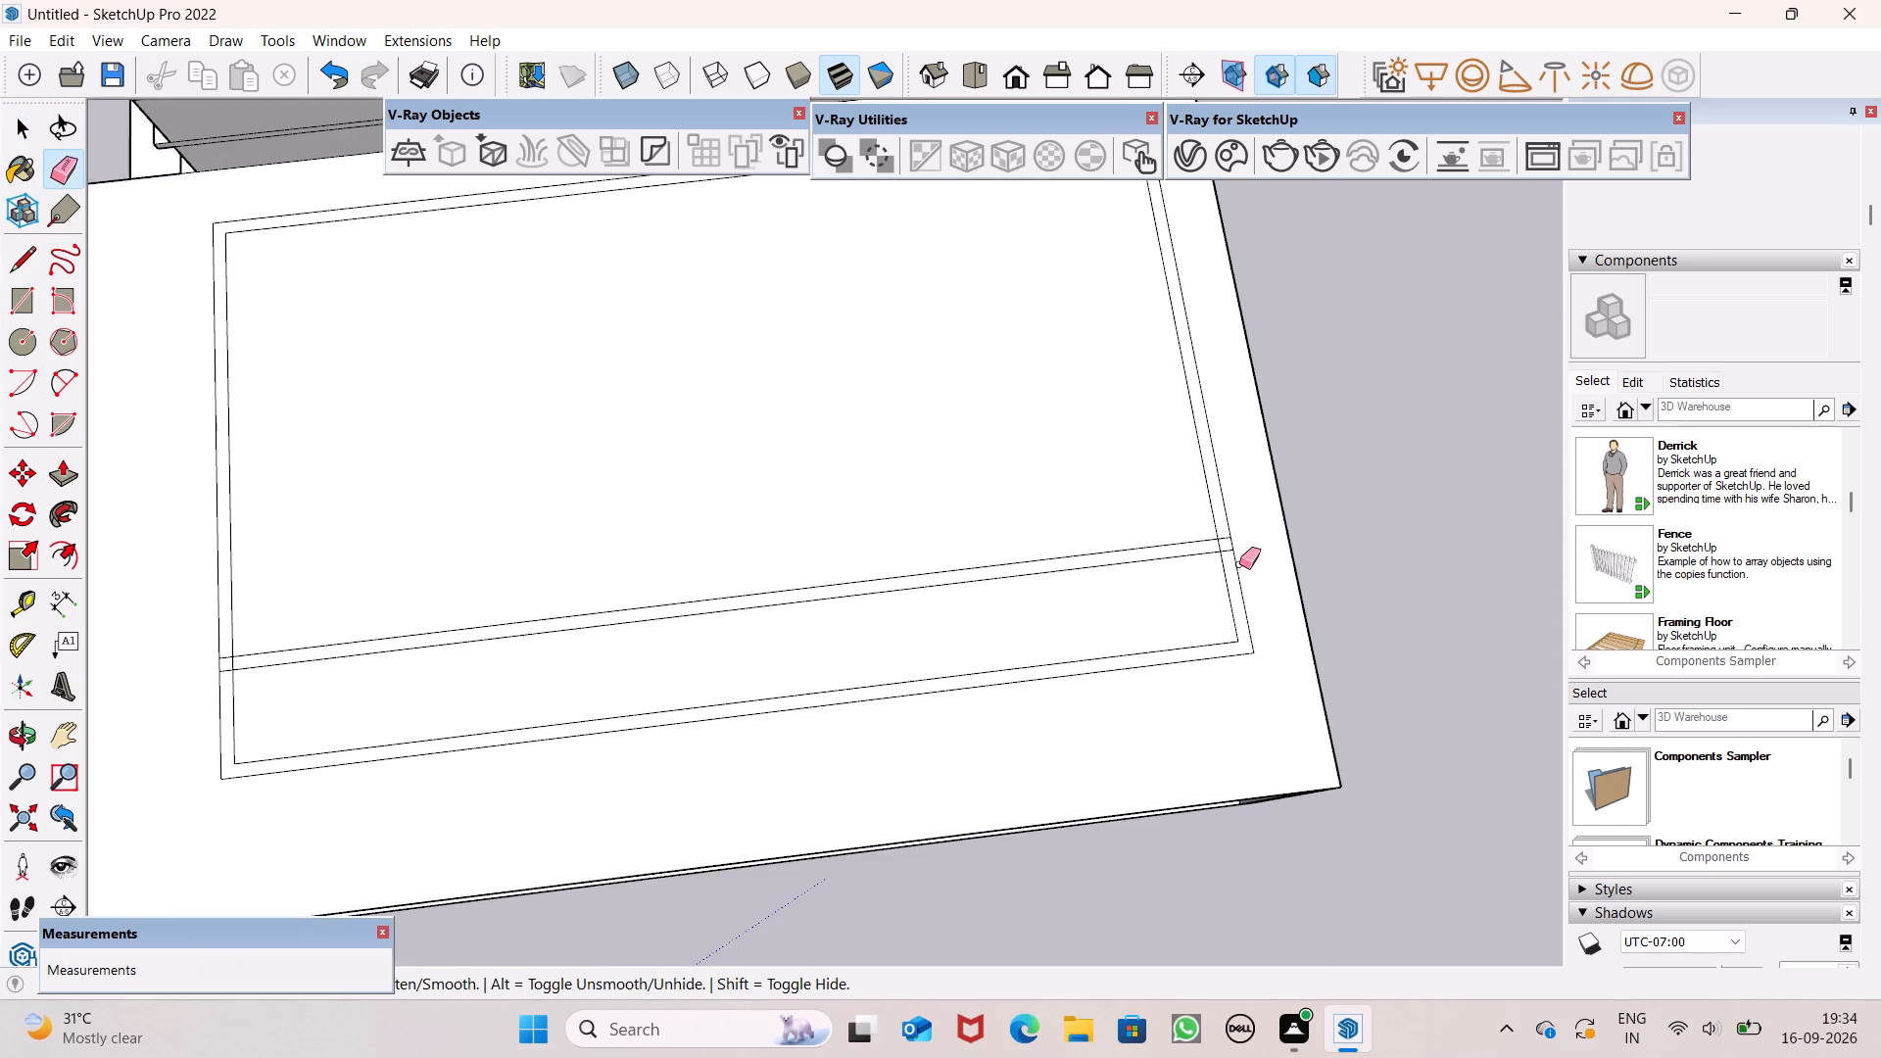
pyautogui.scroll(13, 1239, 560)
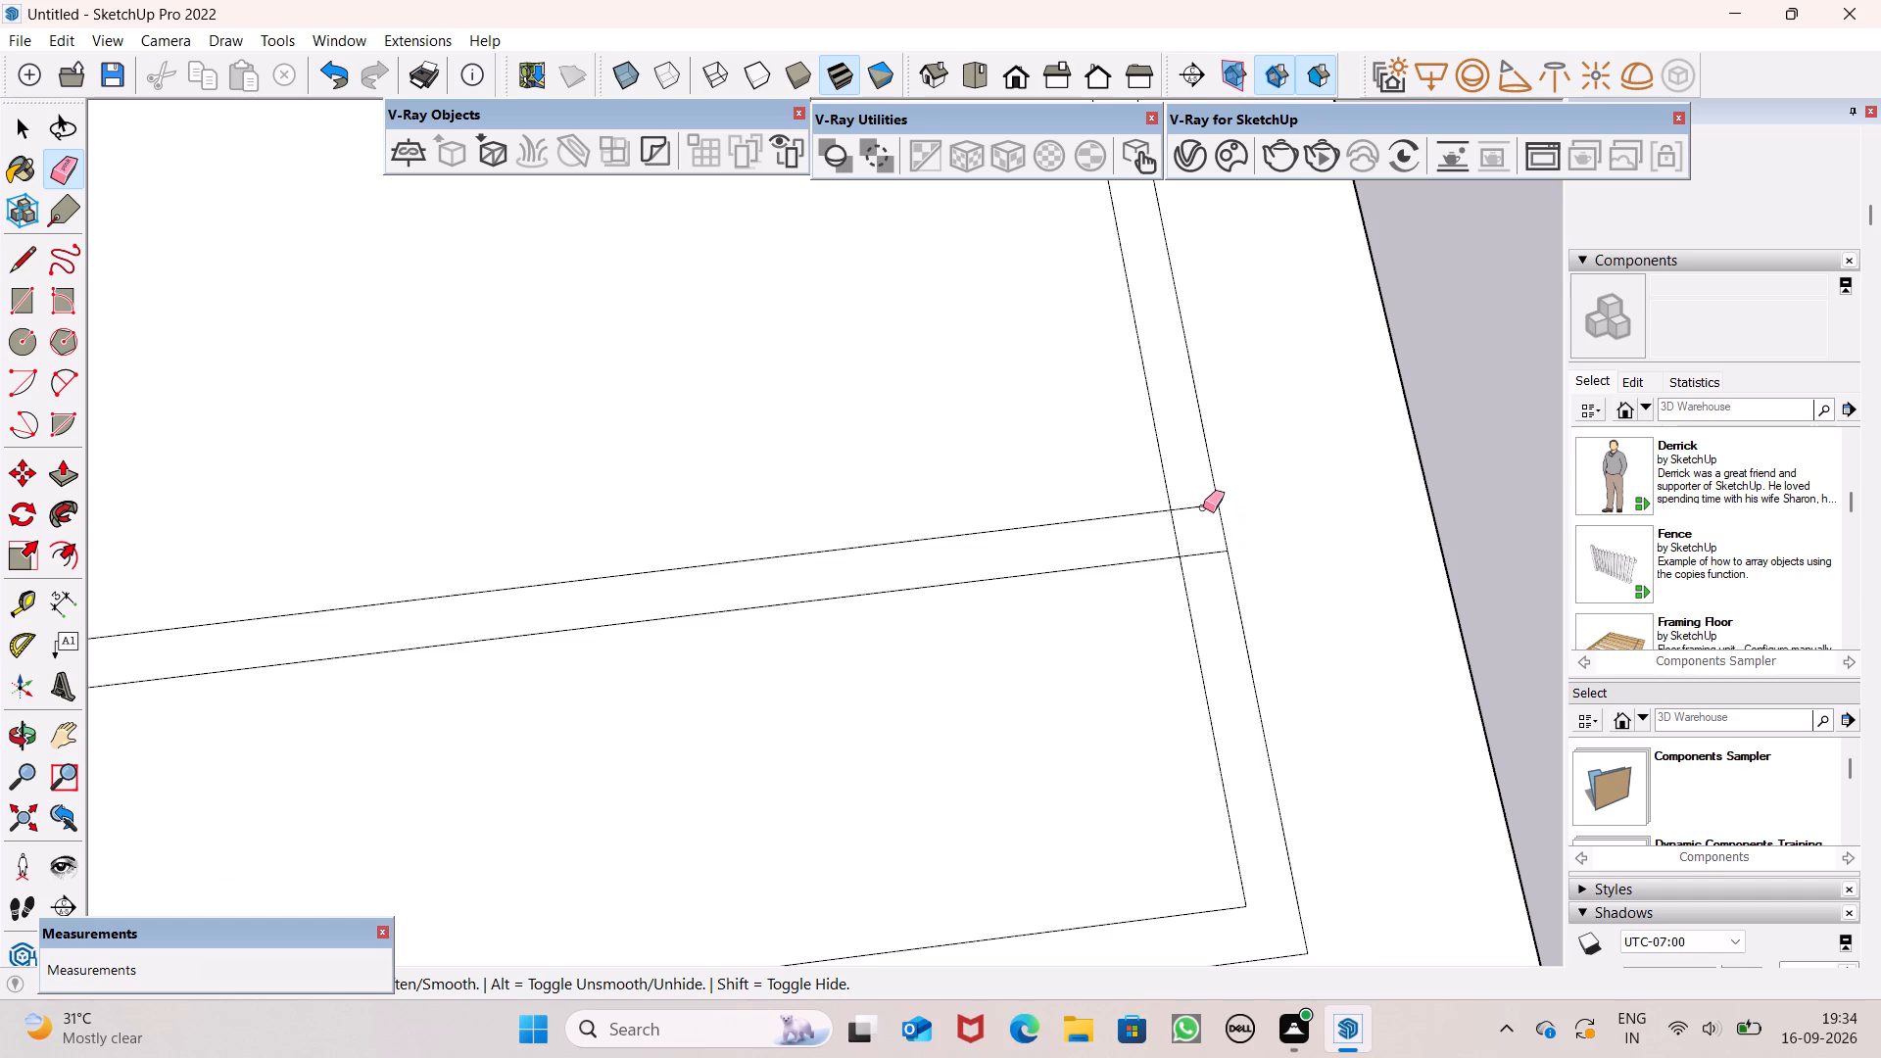
pyautogui.moveTo(1203, 507); pyautogui.dragTo(1193, 520)
pyautogui.click(1179, 534)
pyautogui.scroll(-14, 1237, 427)
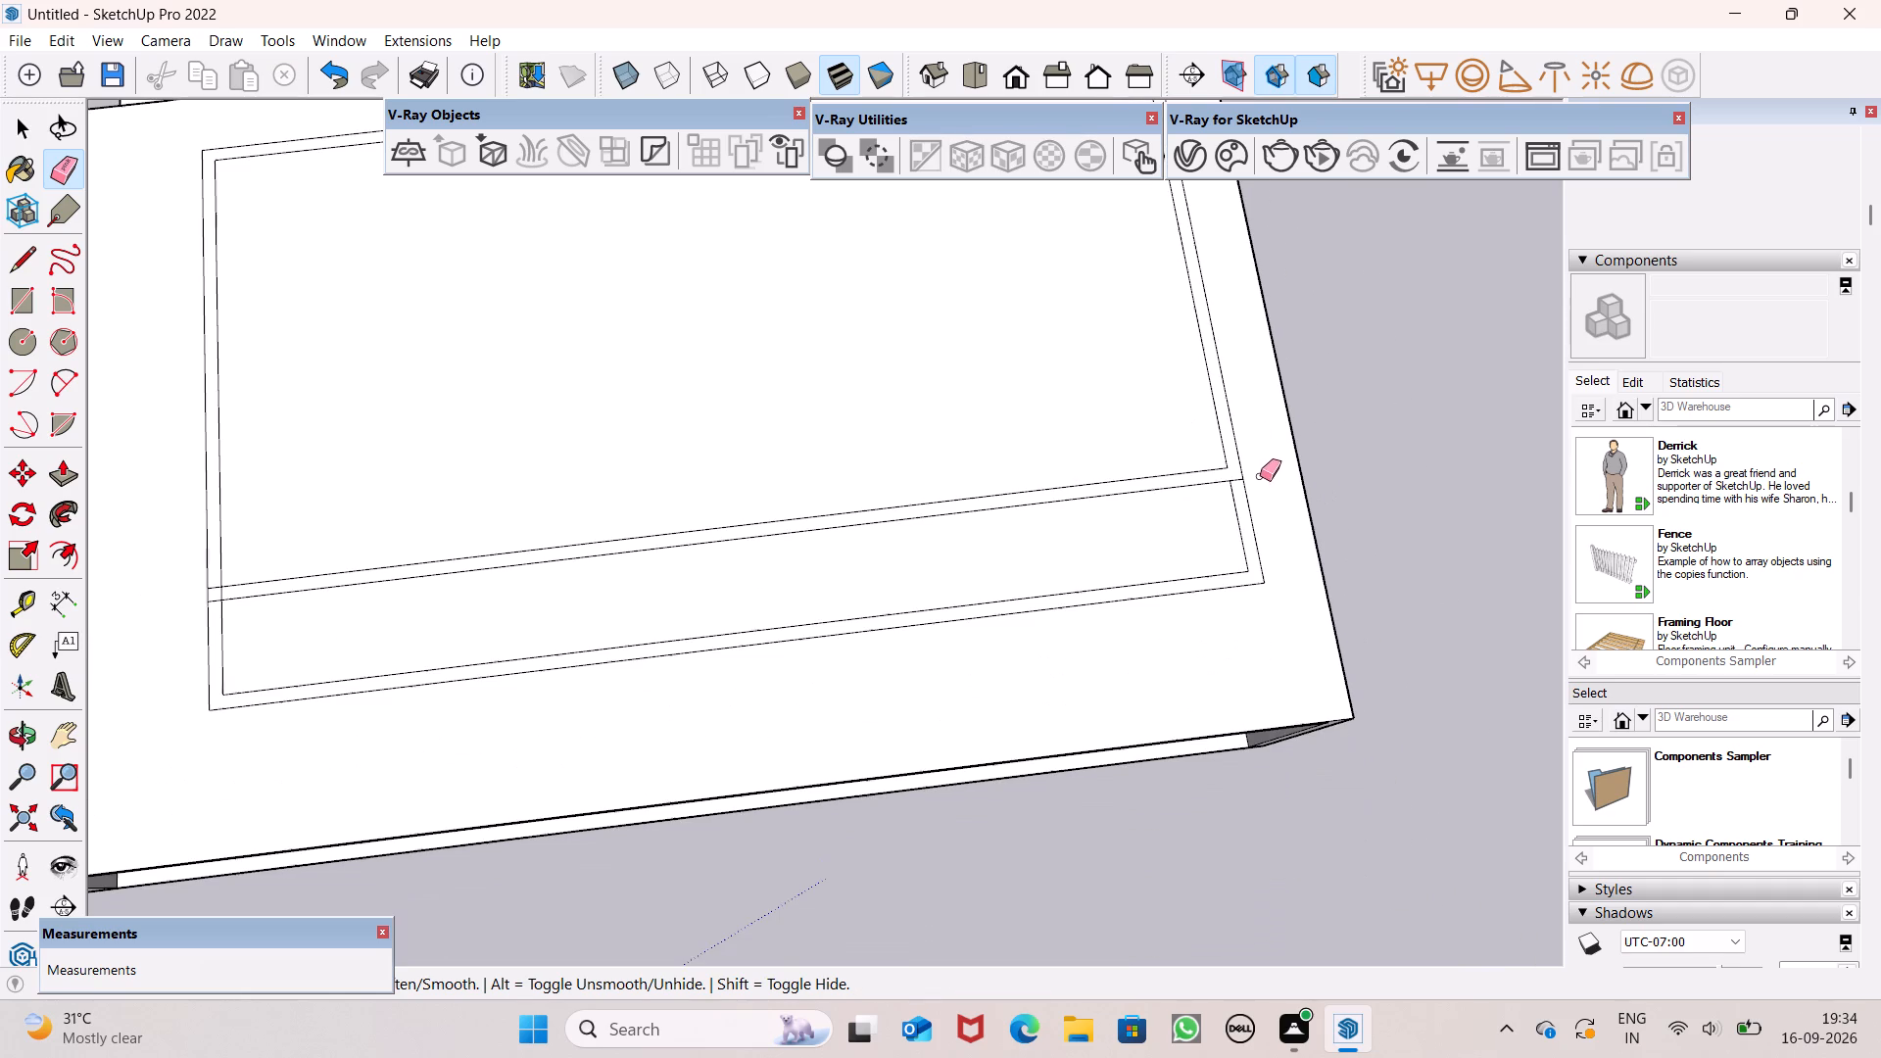
pyautogui.scroll(14, 126, 604)
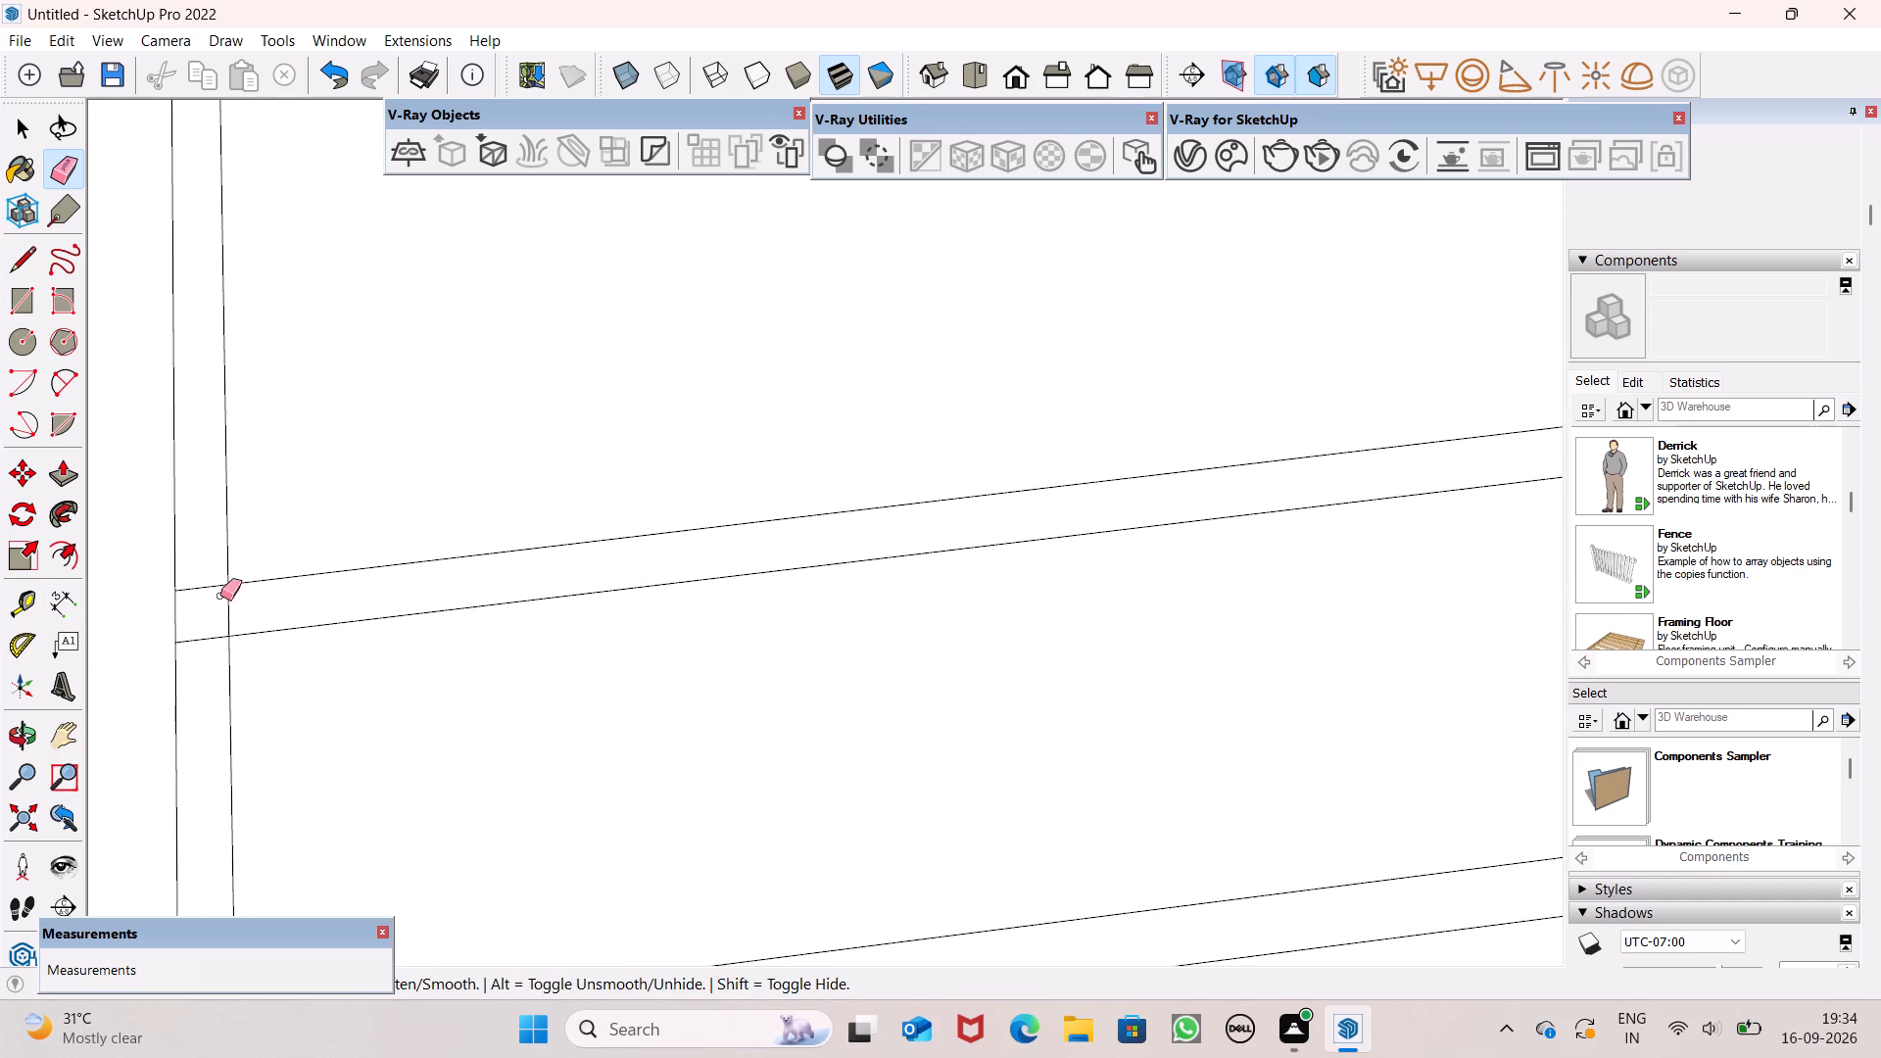
pyautogui.moveTo(207, 579); pyautogui.dragTo(232, 600)
pyautogui.scroll(-17, 355, 476)
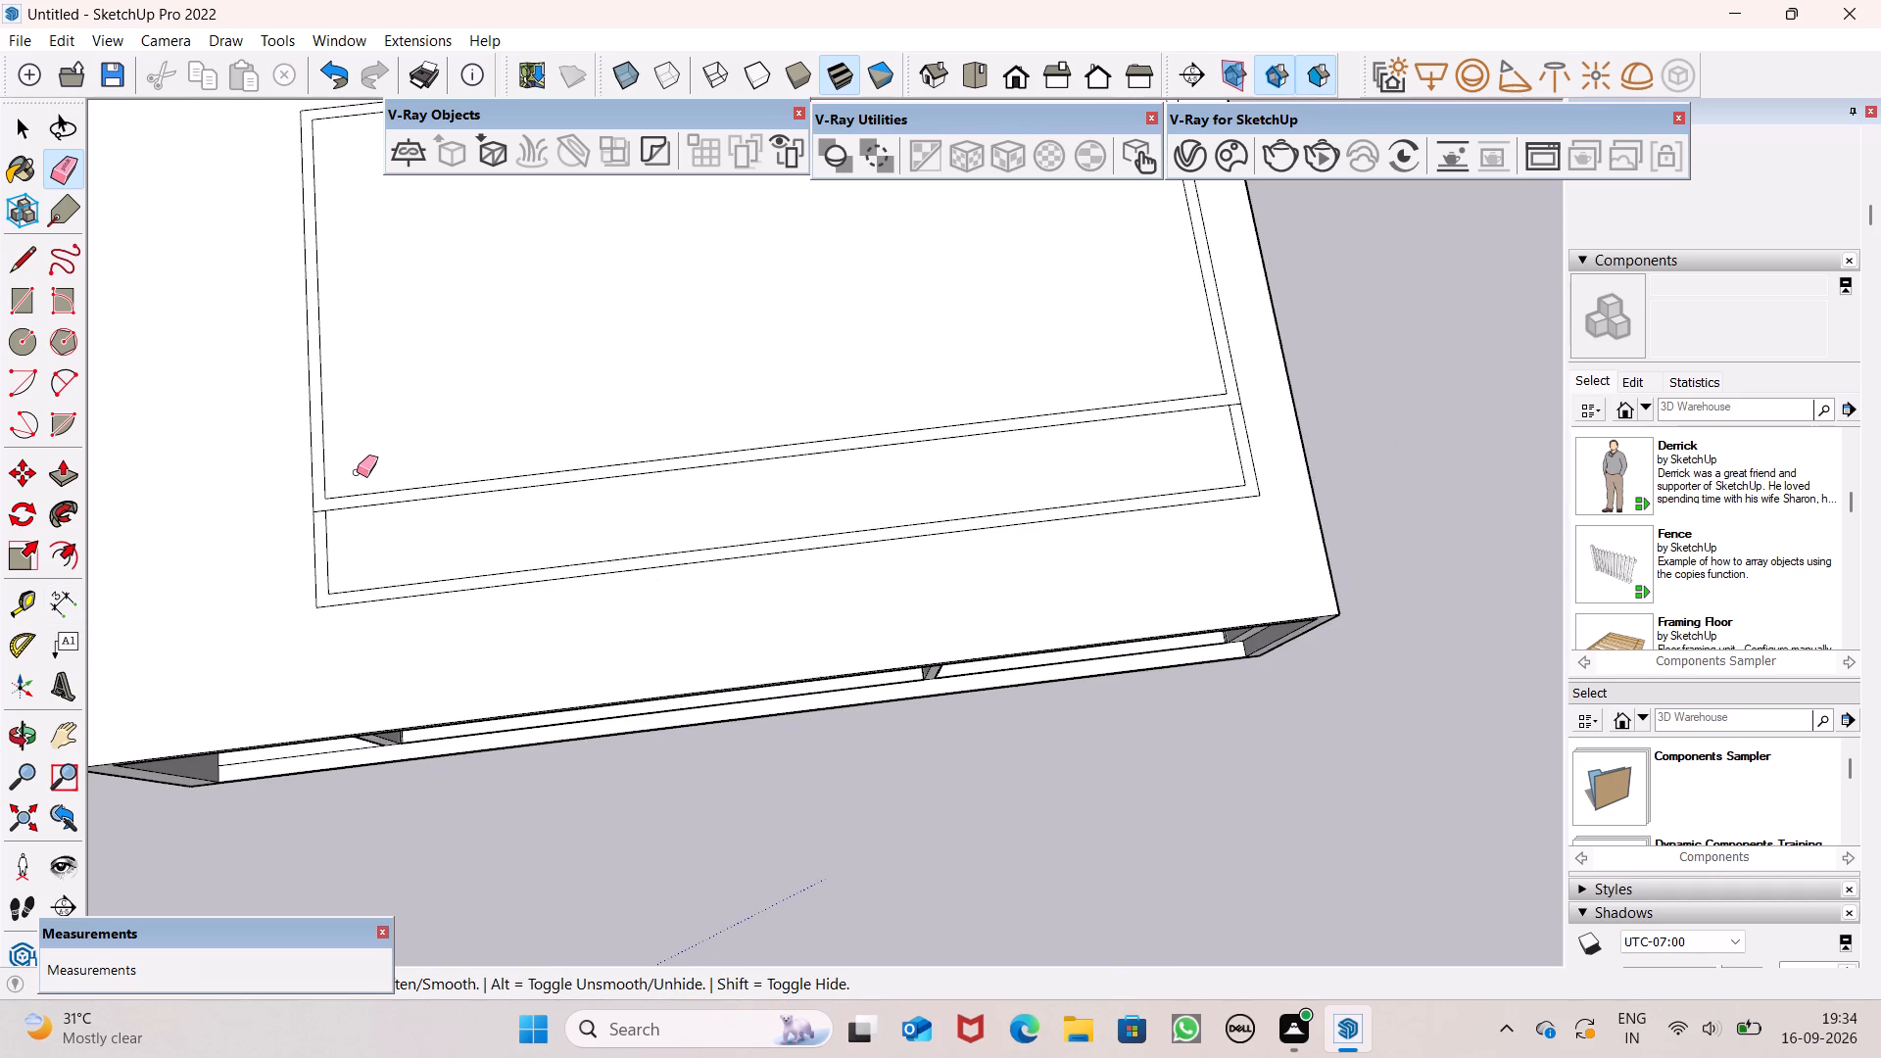
pyautogui.press('space')
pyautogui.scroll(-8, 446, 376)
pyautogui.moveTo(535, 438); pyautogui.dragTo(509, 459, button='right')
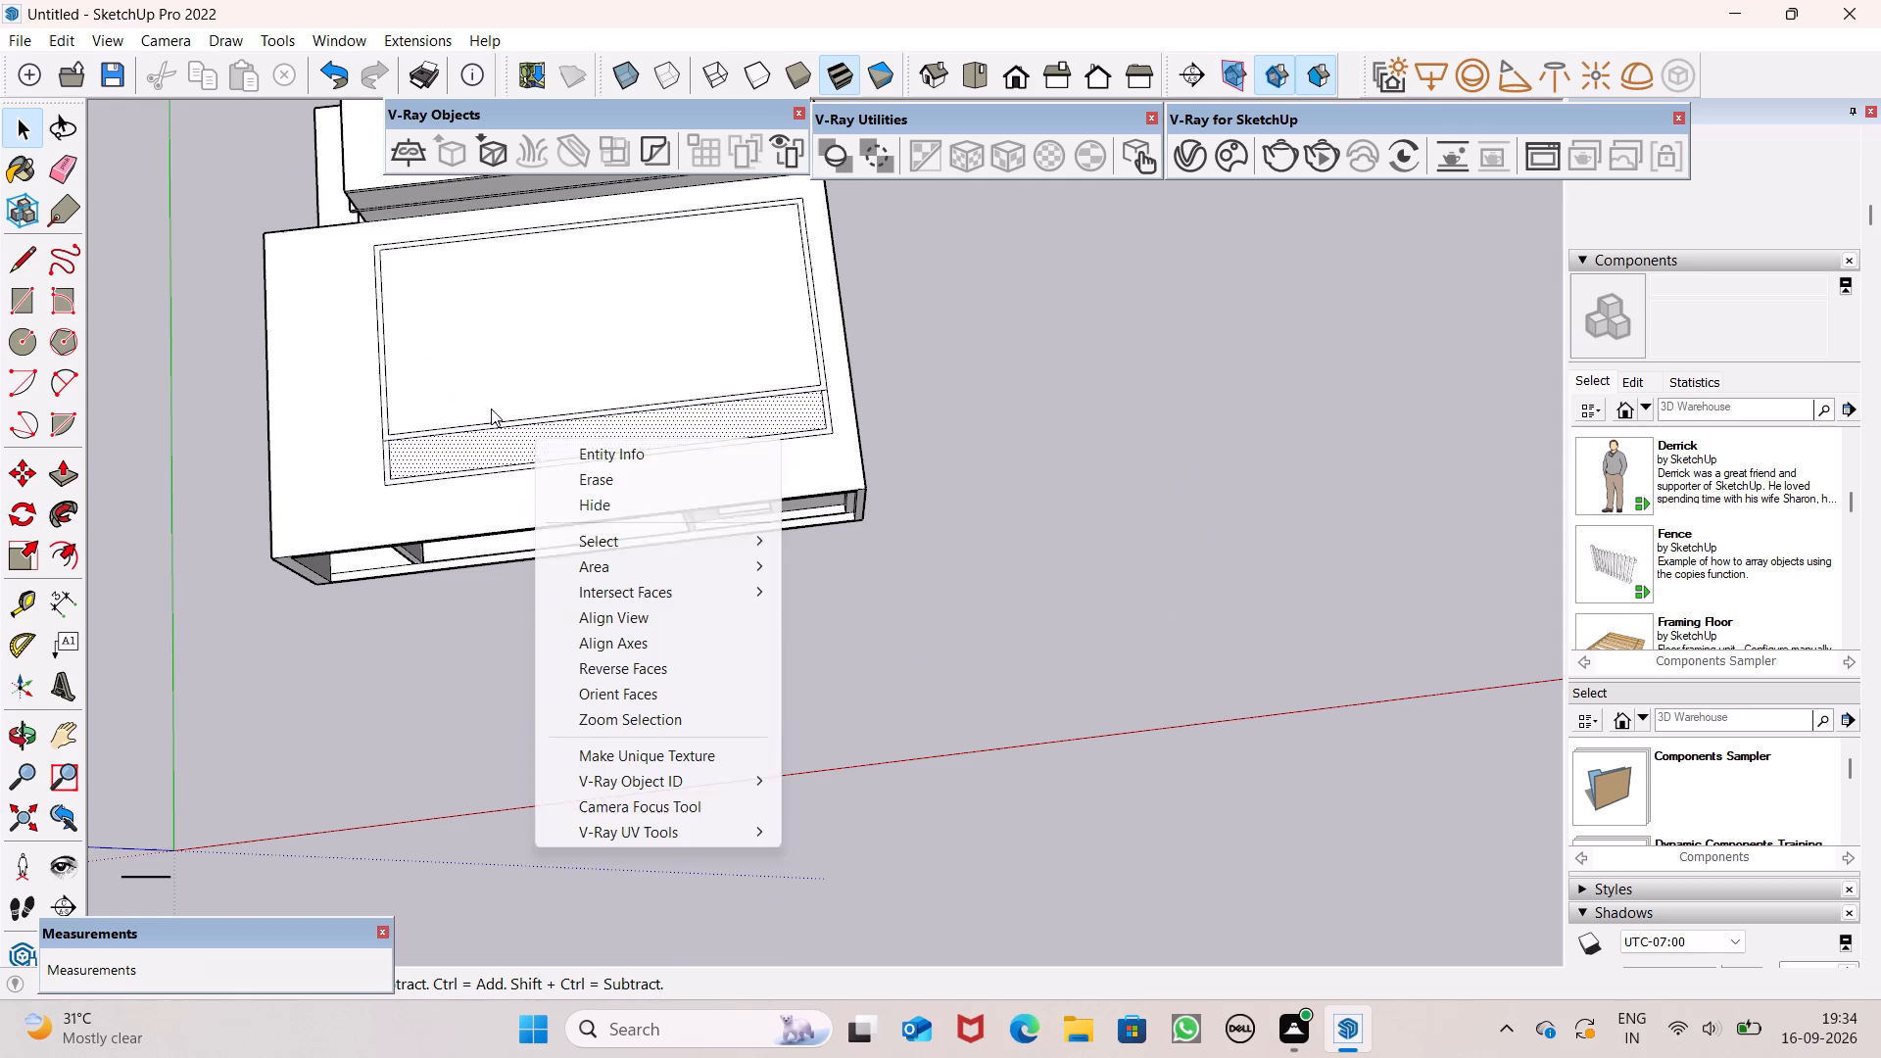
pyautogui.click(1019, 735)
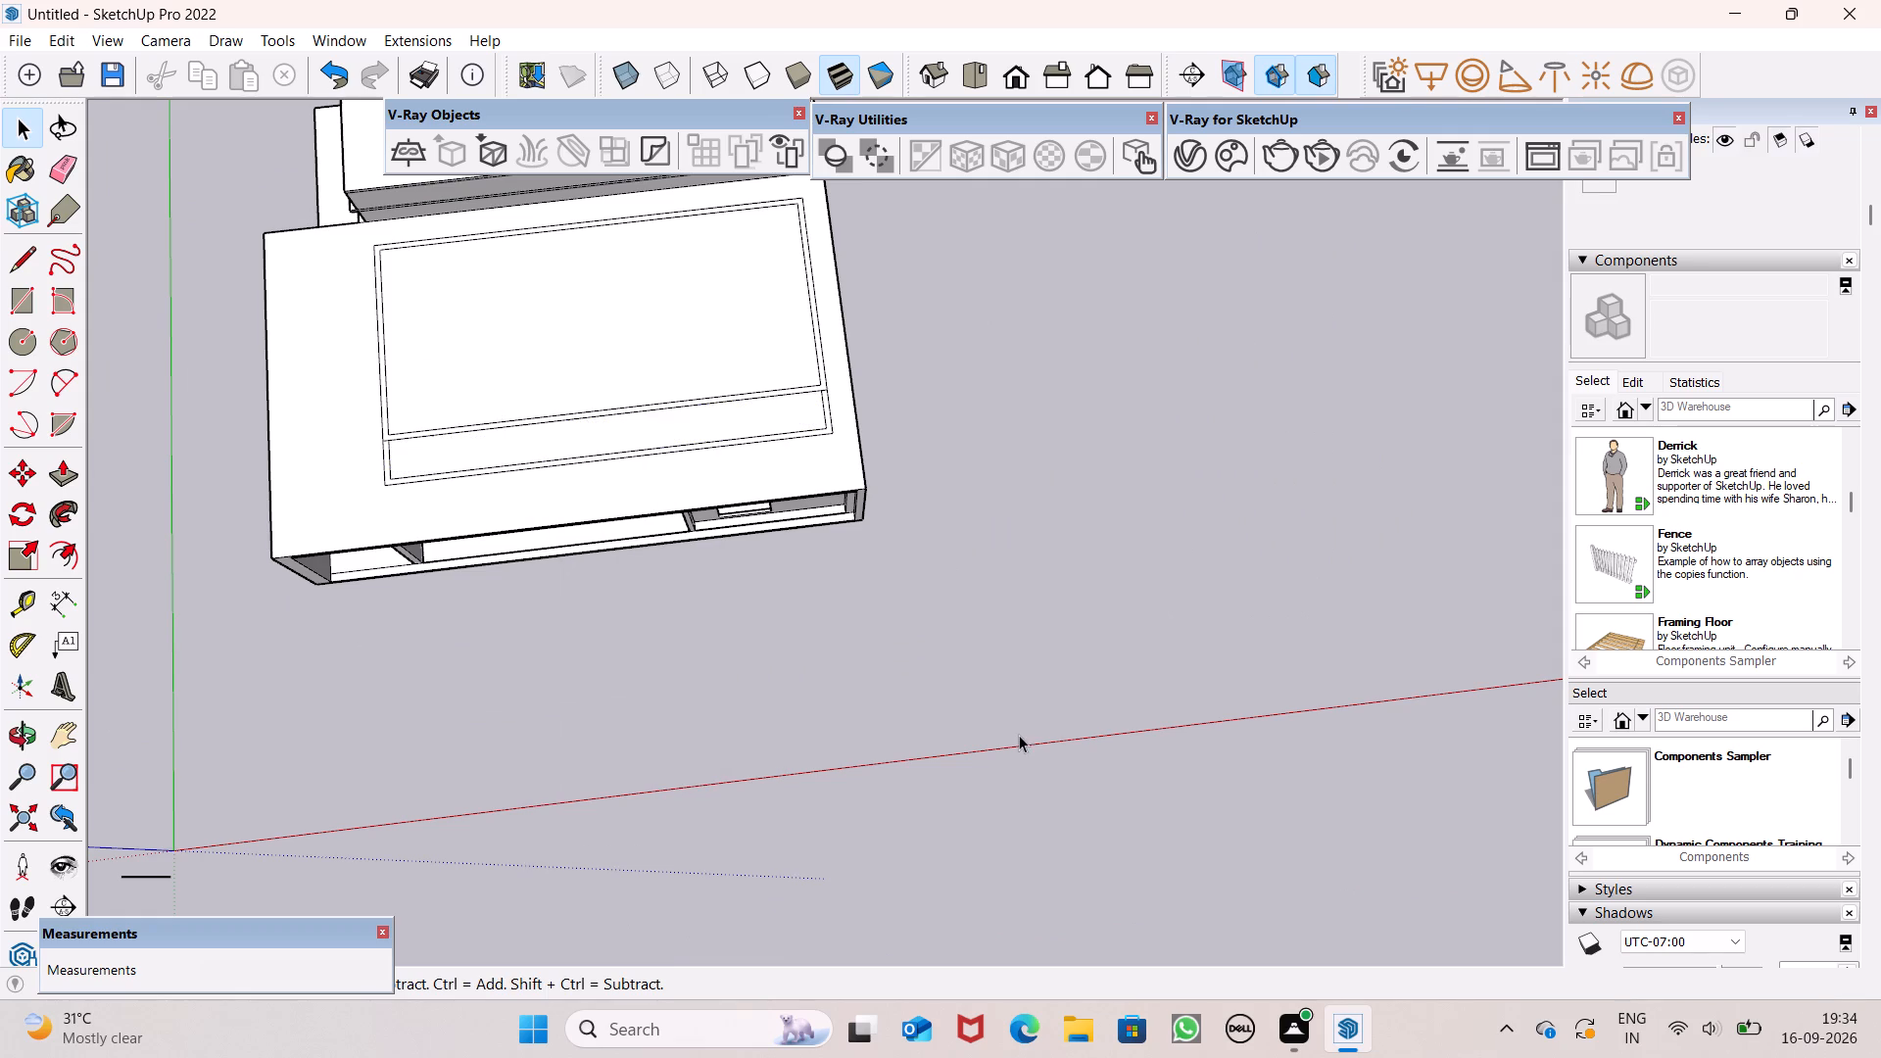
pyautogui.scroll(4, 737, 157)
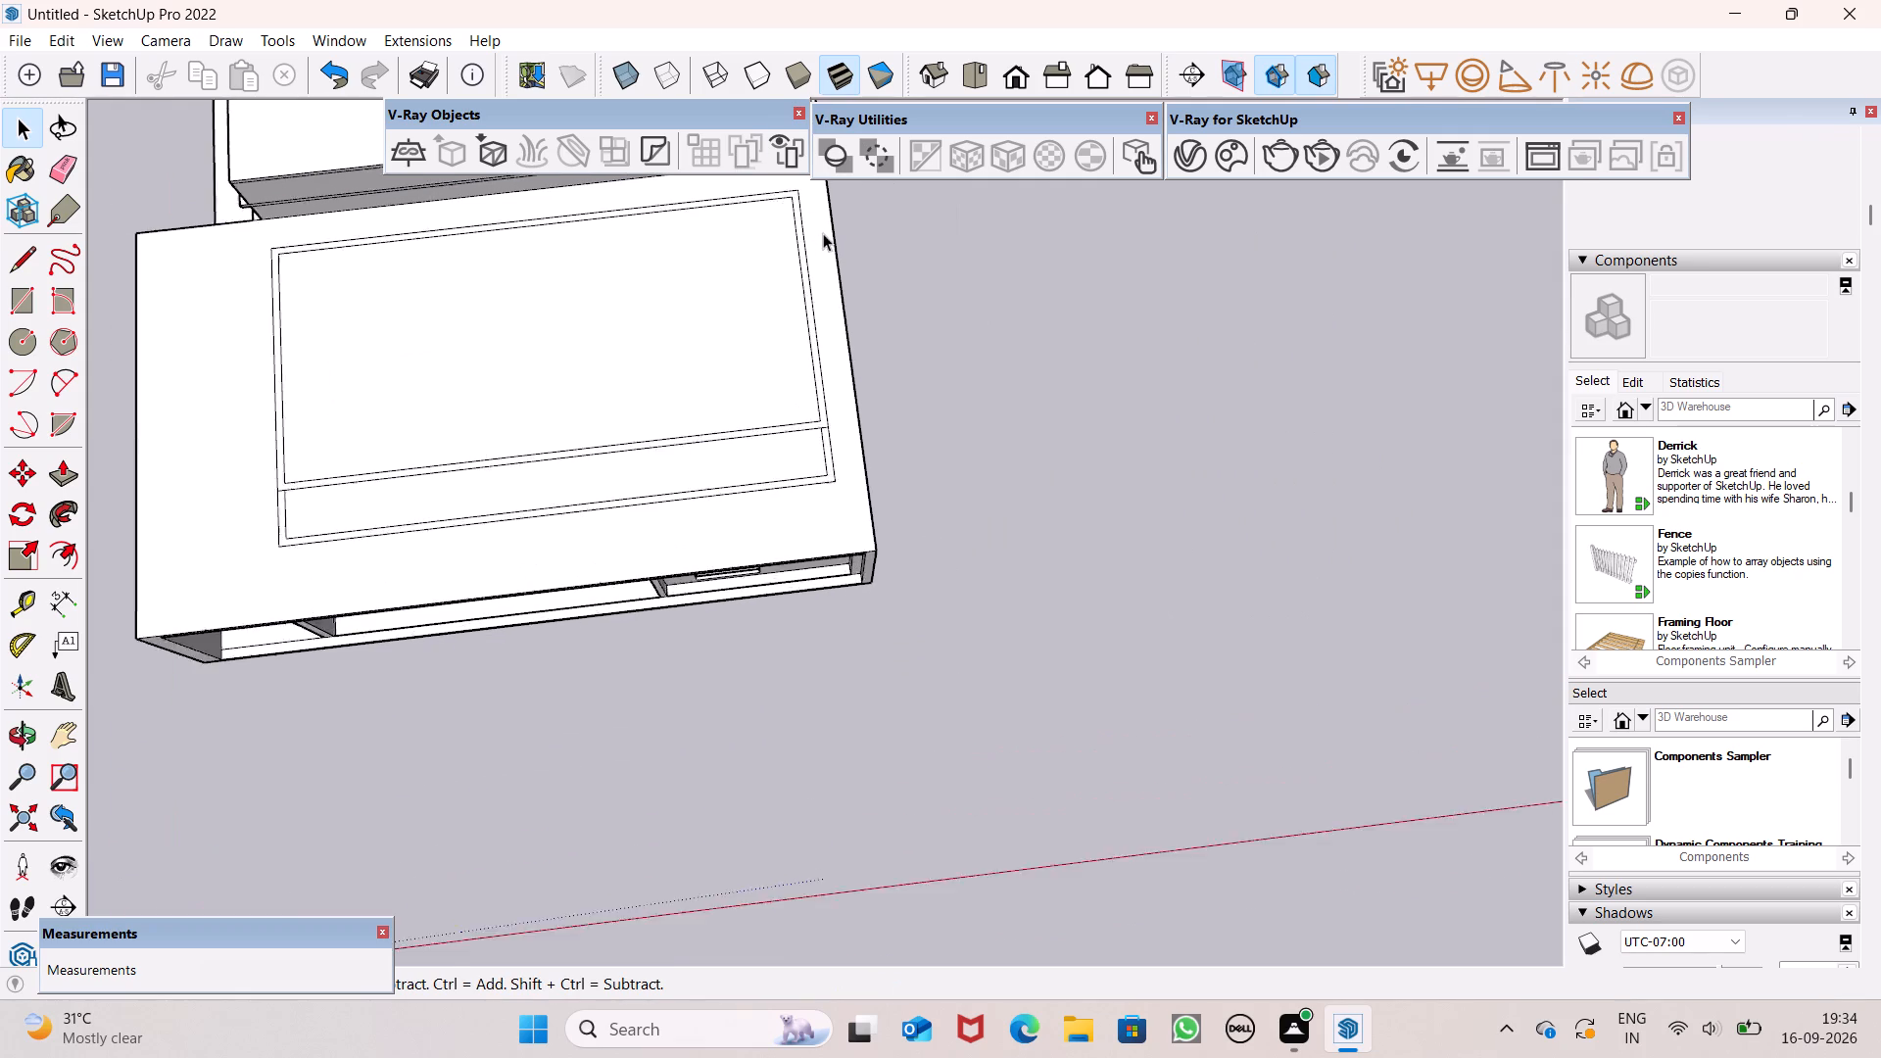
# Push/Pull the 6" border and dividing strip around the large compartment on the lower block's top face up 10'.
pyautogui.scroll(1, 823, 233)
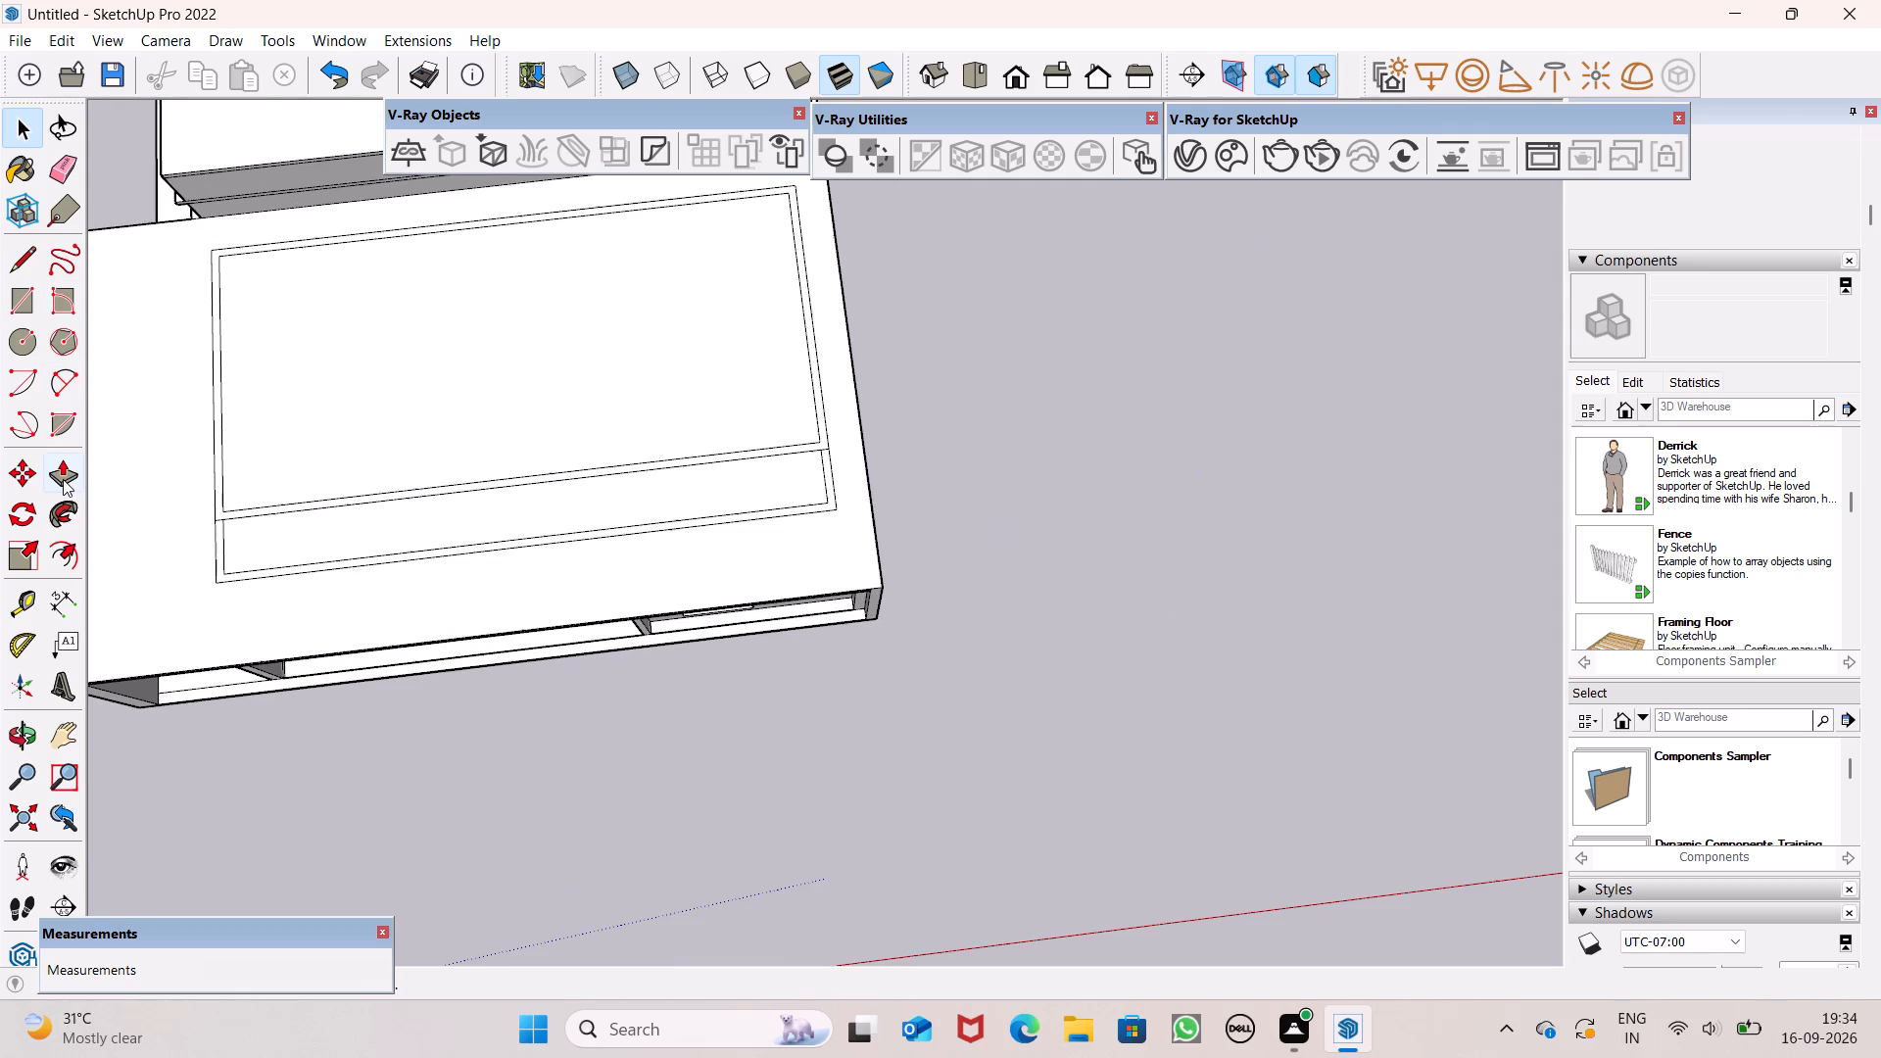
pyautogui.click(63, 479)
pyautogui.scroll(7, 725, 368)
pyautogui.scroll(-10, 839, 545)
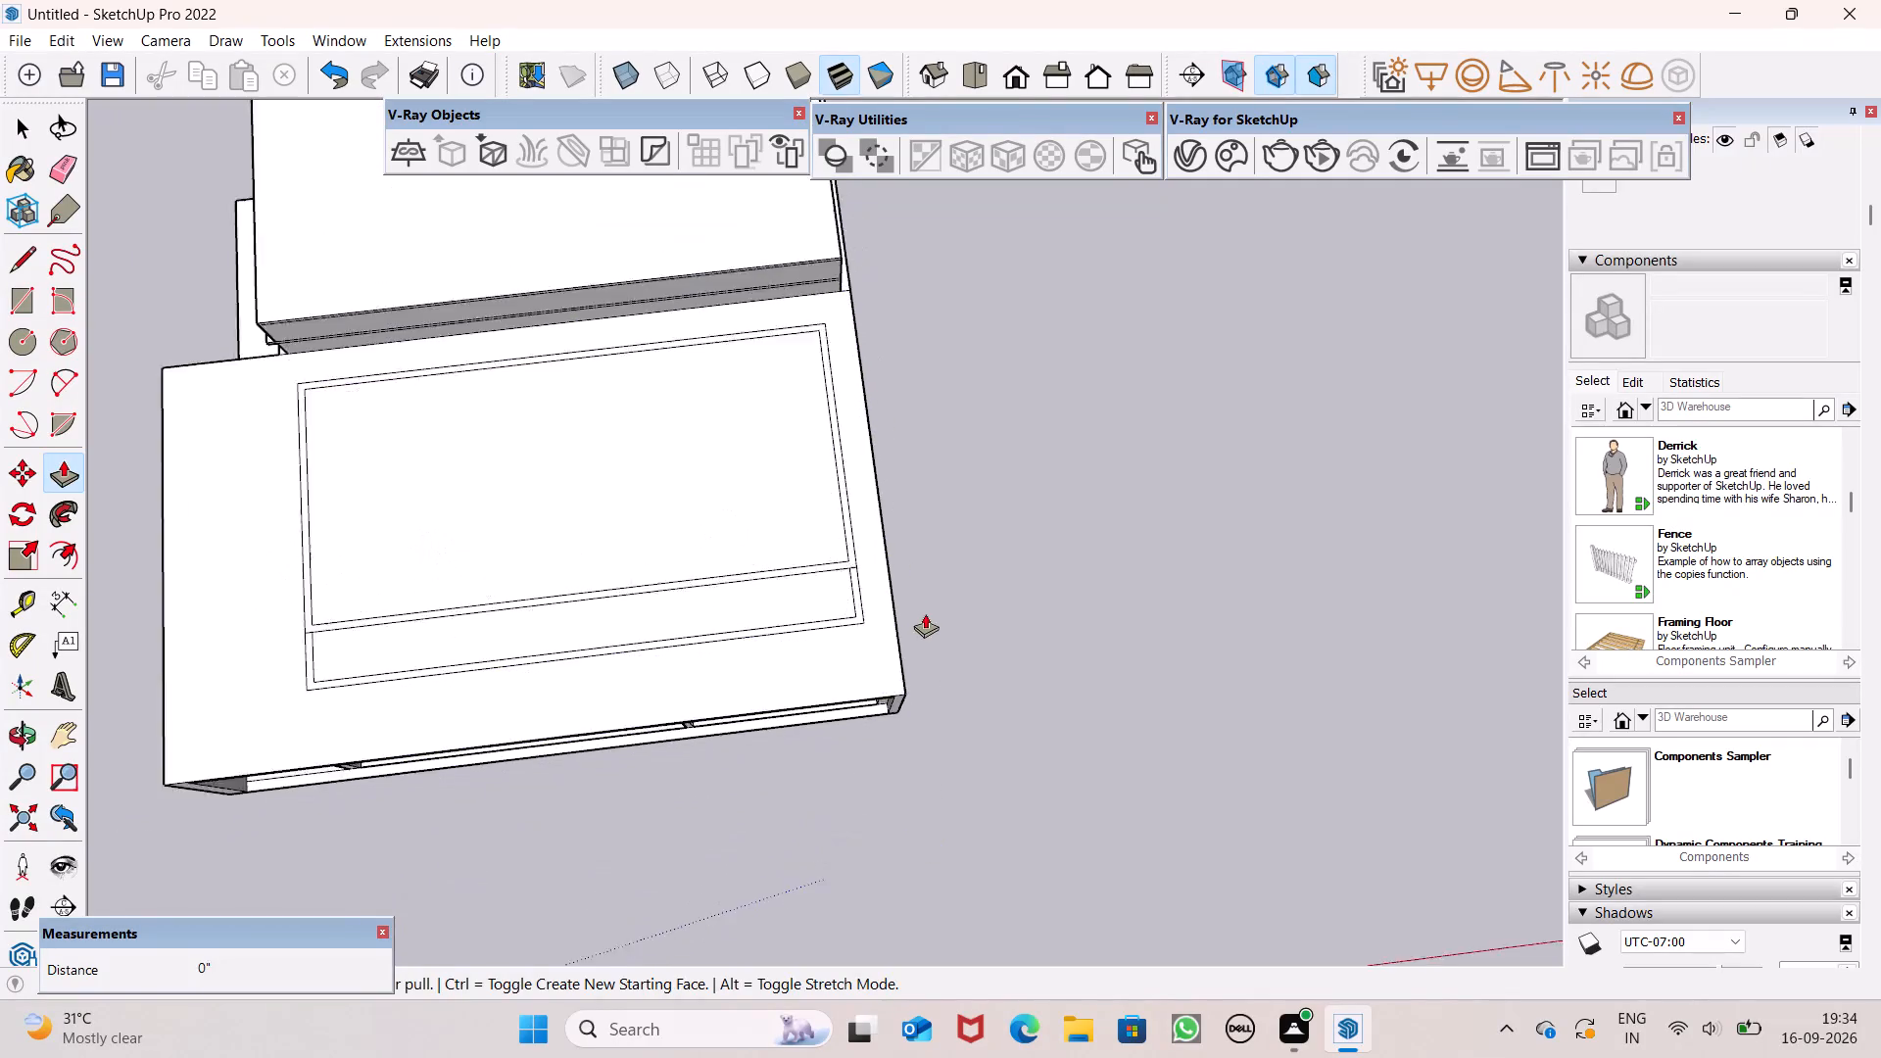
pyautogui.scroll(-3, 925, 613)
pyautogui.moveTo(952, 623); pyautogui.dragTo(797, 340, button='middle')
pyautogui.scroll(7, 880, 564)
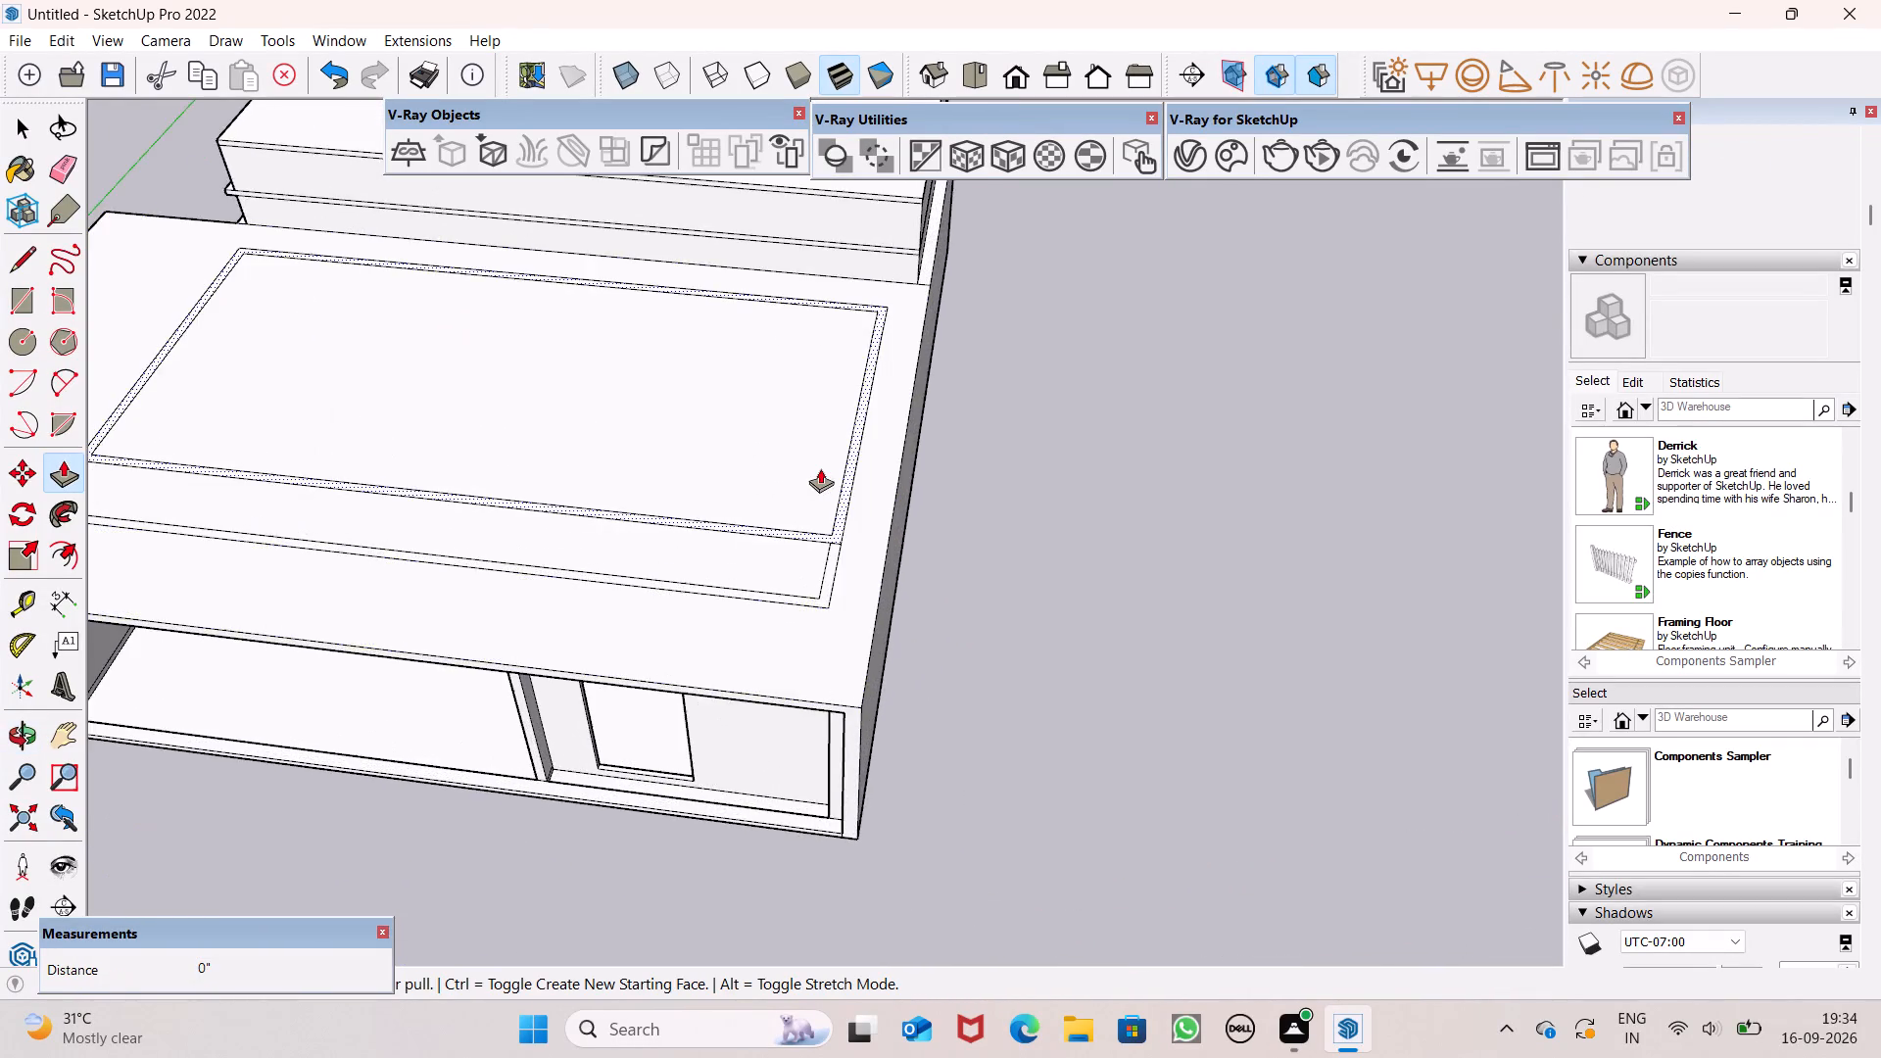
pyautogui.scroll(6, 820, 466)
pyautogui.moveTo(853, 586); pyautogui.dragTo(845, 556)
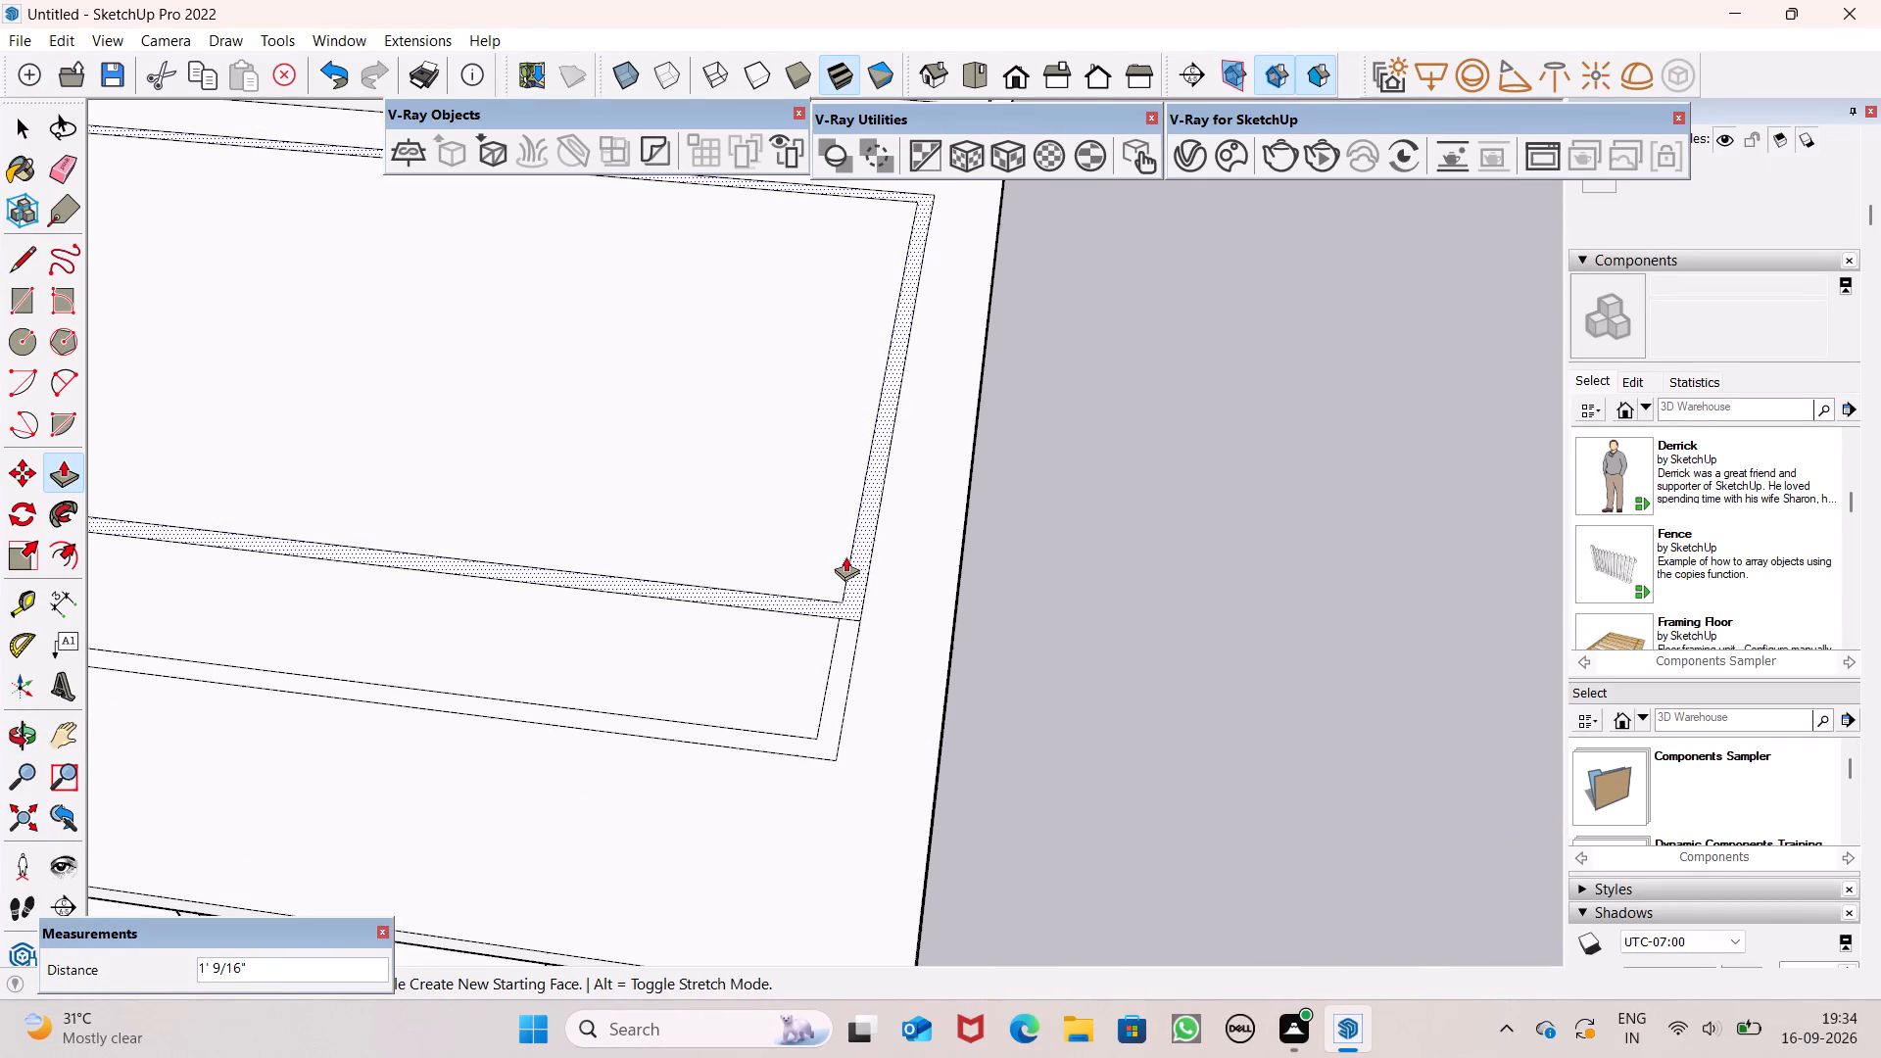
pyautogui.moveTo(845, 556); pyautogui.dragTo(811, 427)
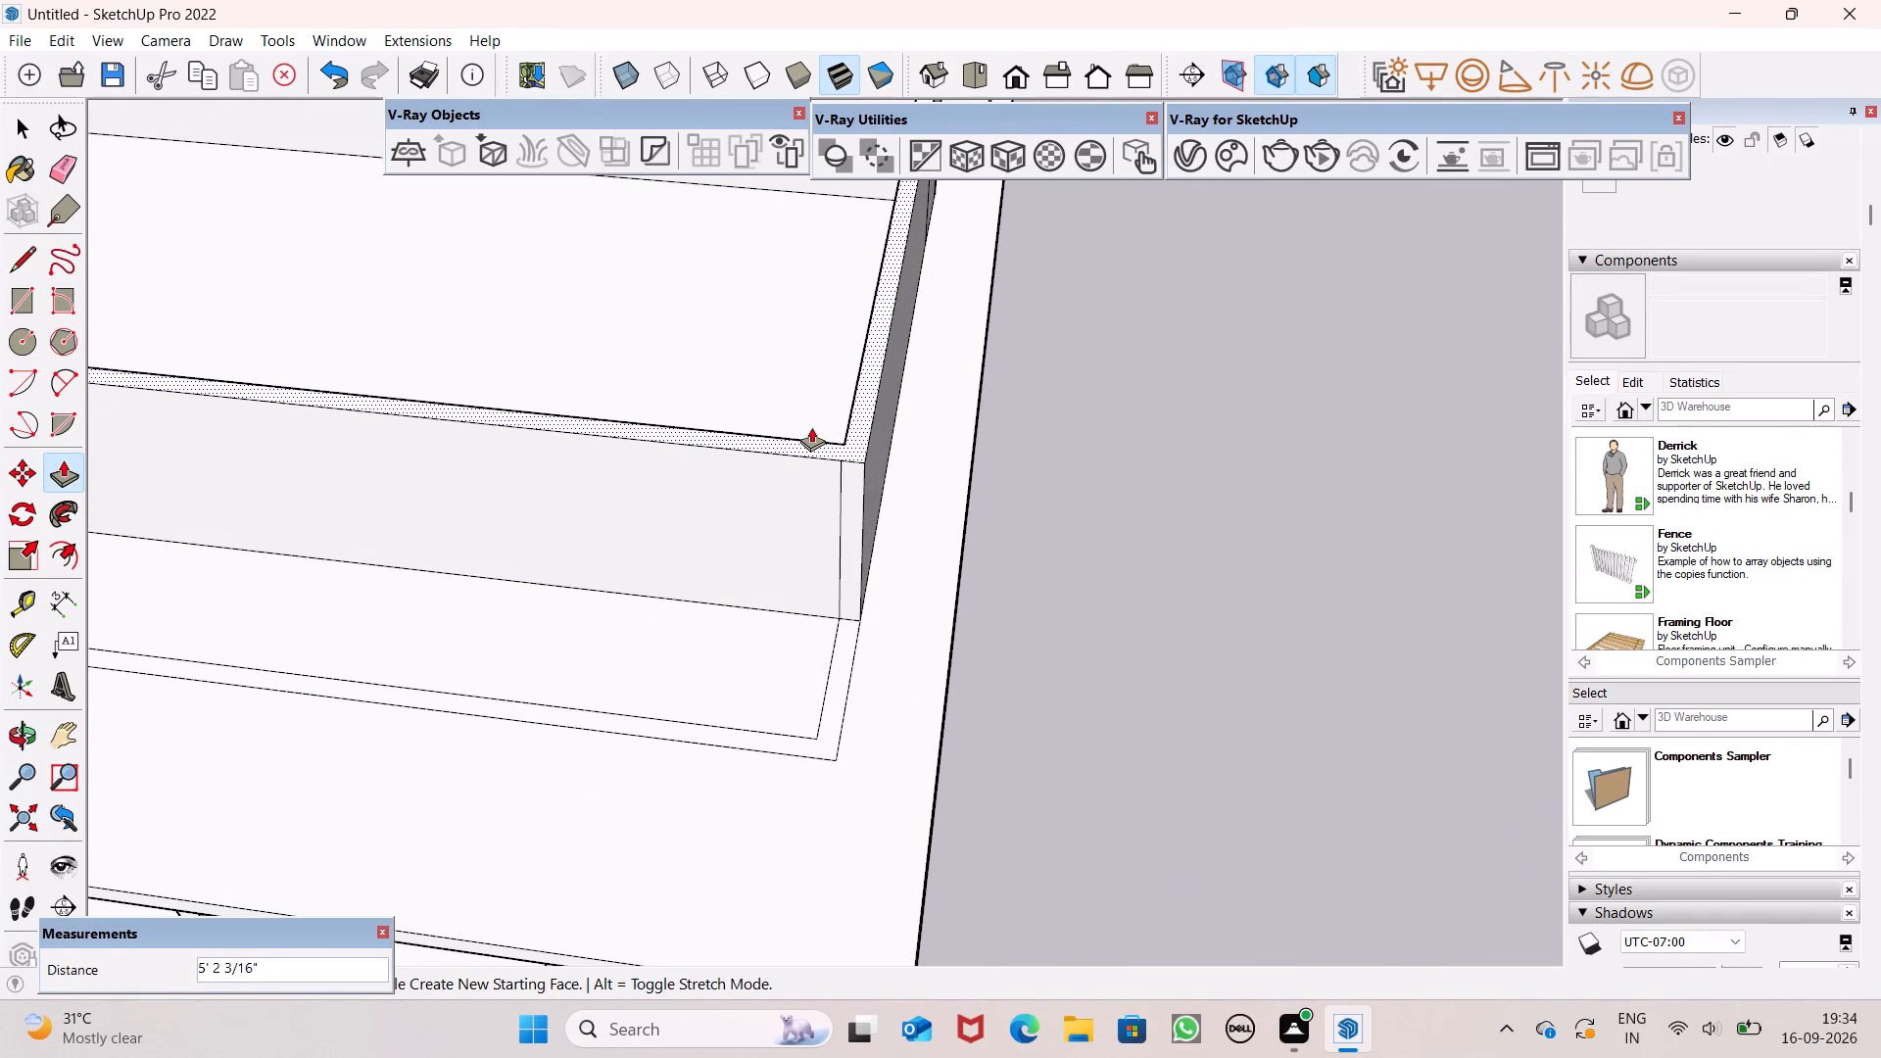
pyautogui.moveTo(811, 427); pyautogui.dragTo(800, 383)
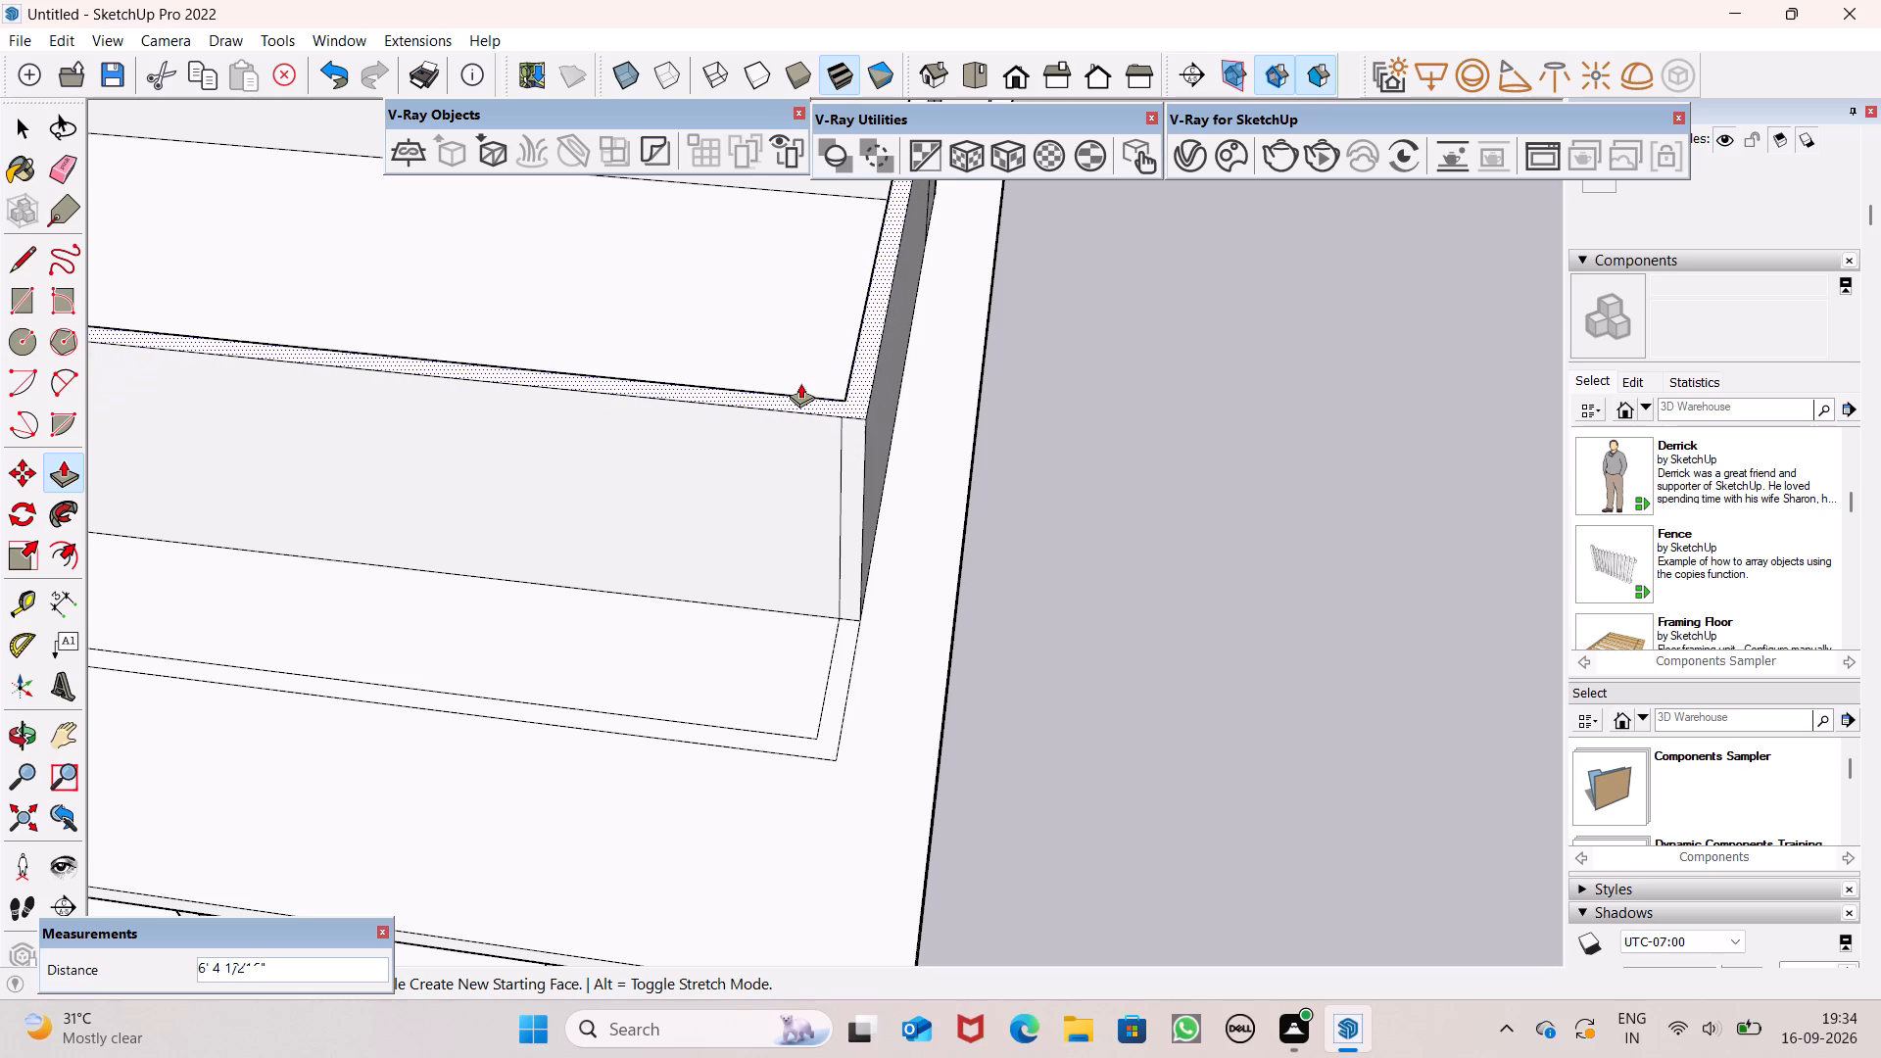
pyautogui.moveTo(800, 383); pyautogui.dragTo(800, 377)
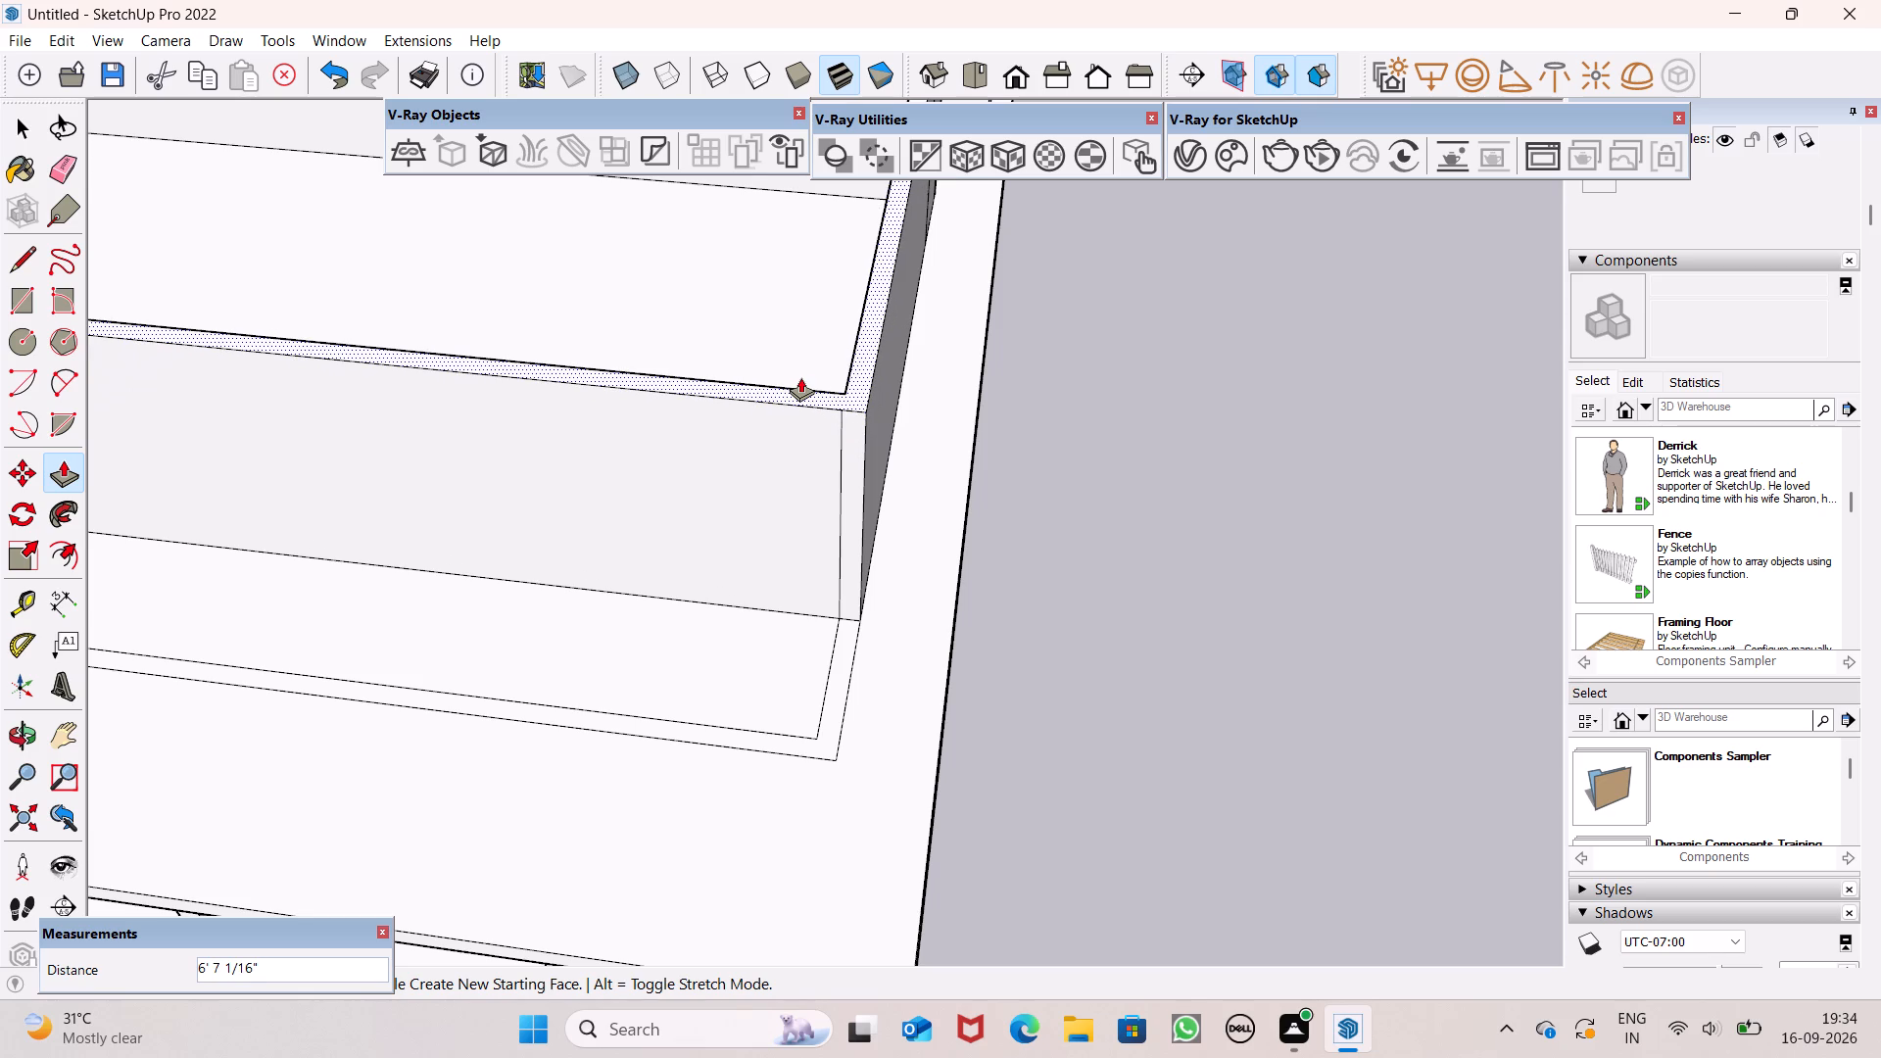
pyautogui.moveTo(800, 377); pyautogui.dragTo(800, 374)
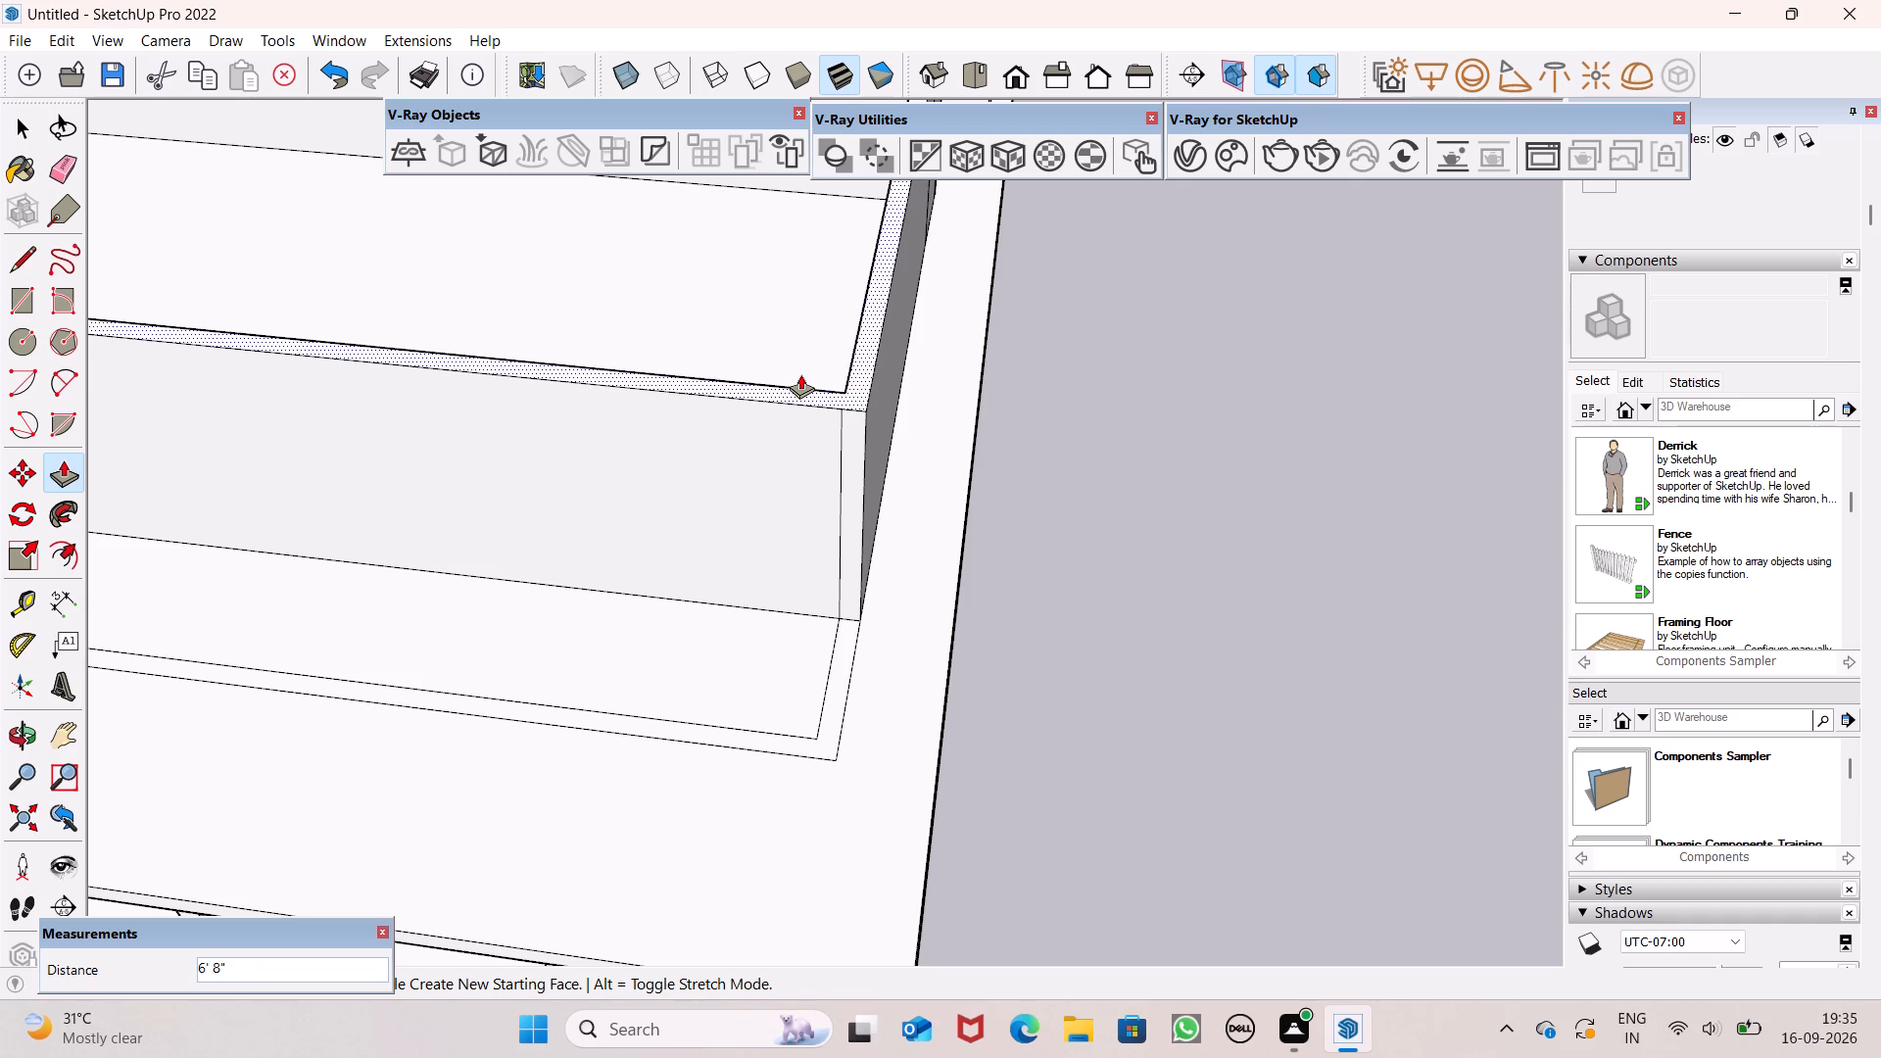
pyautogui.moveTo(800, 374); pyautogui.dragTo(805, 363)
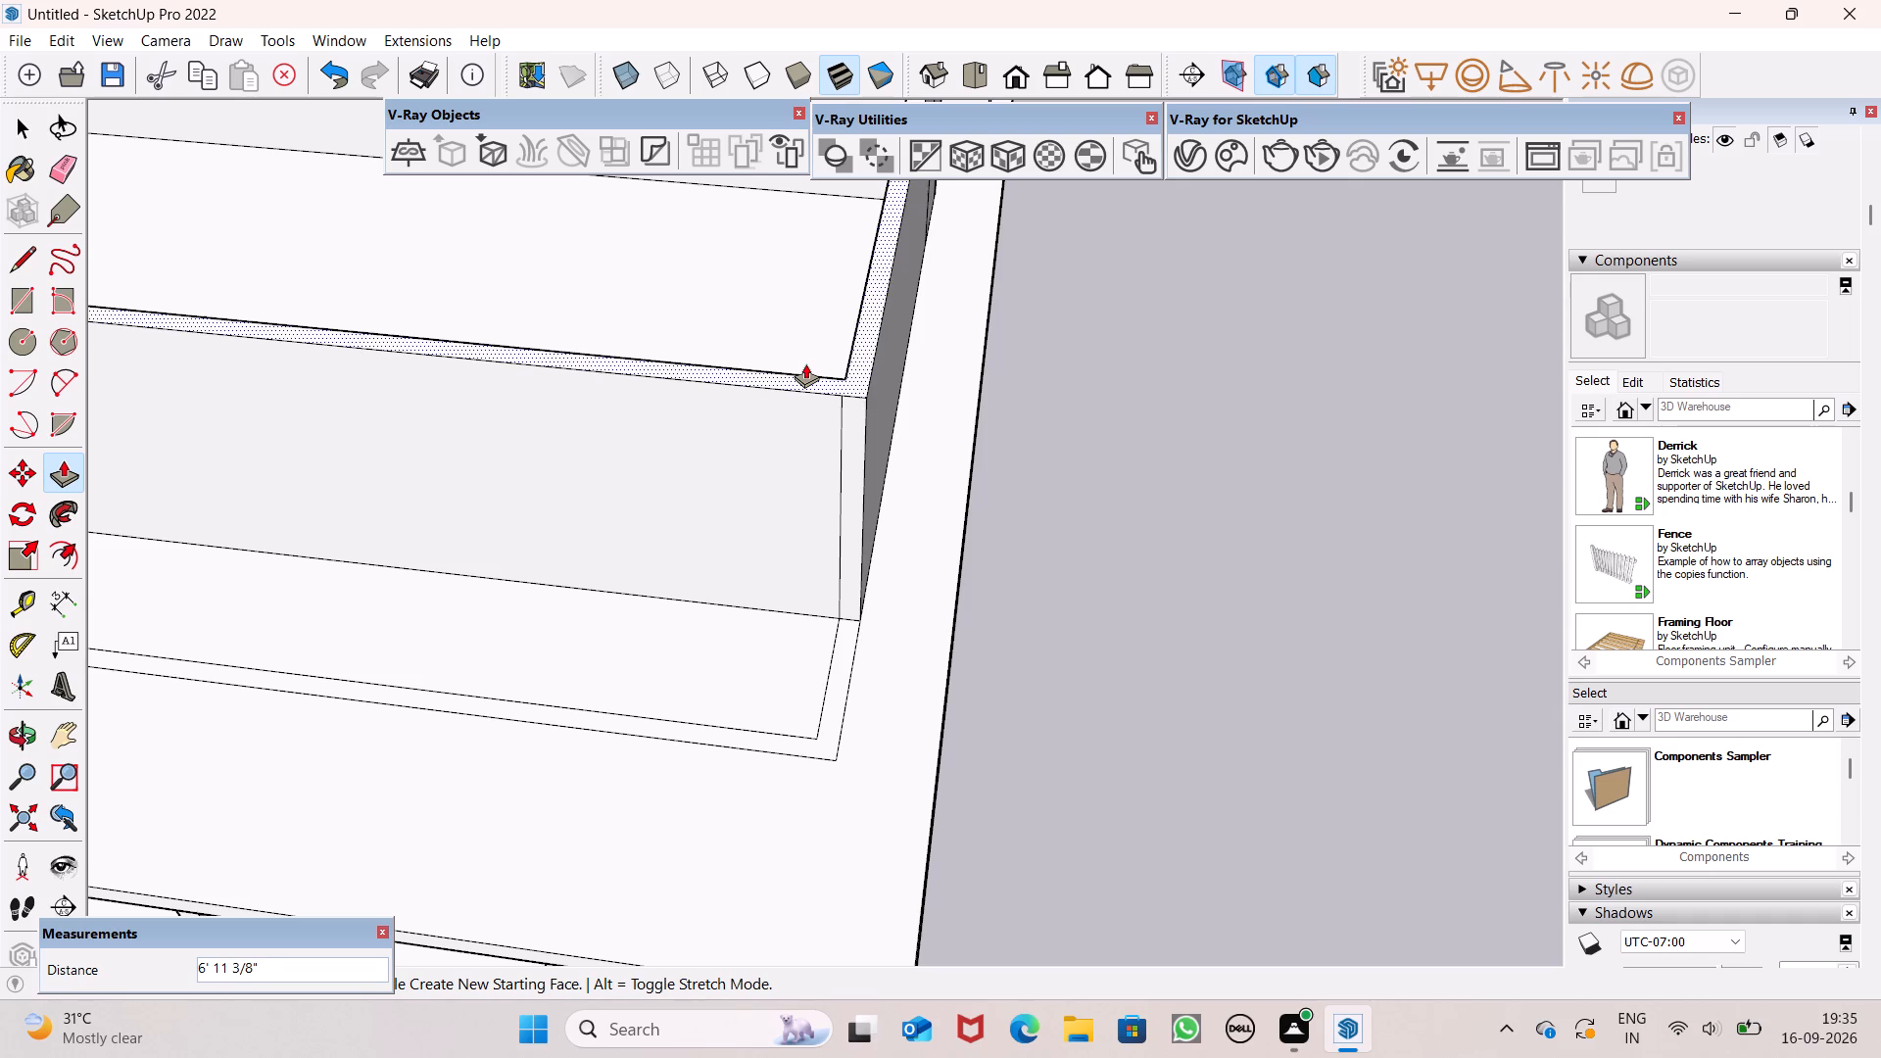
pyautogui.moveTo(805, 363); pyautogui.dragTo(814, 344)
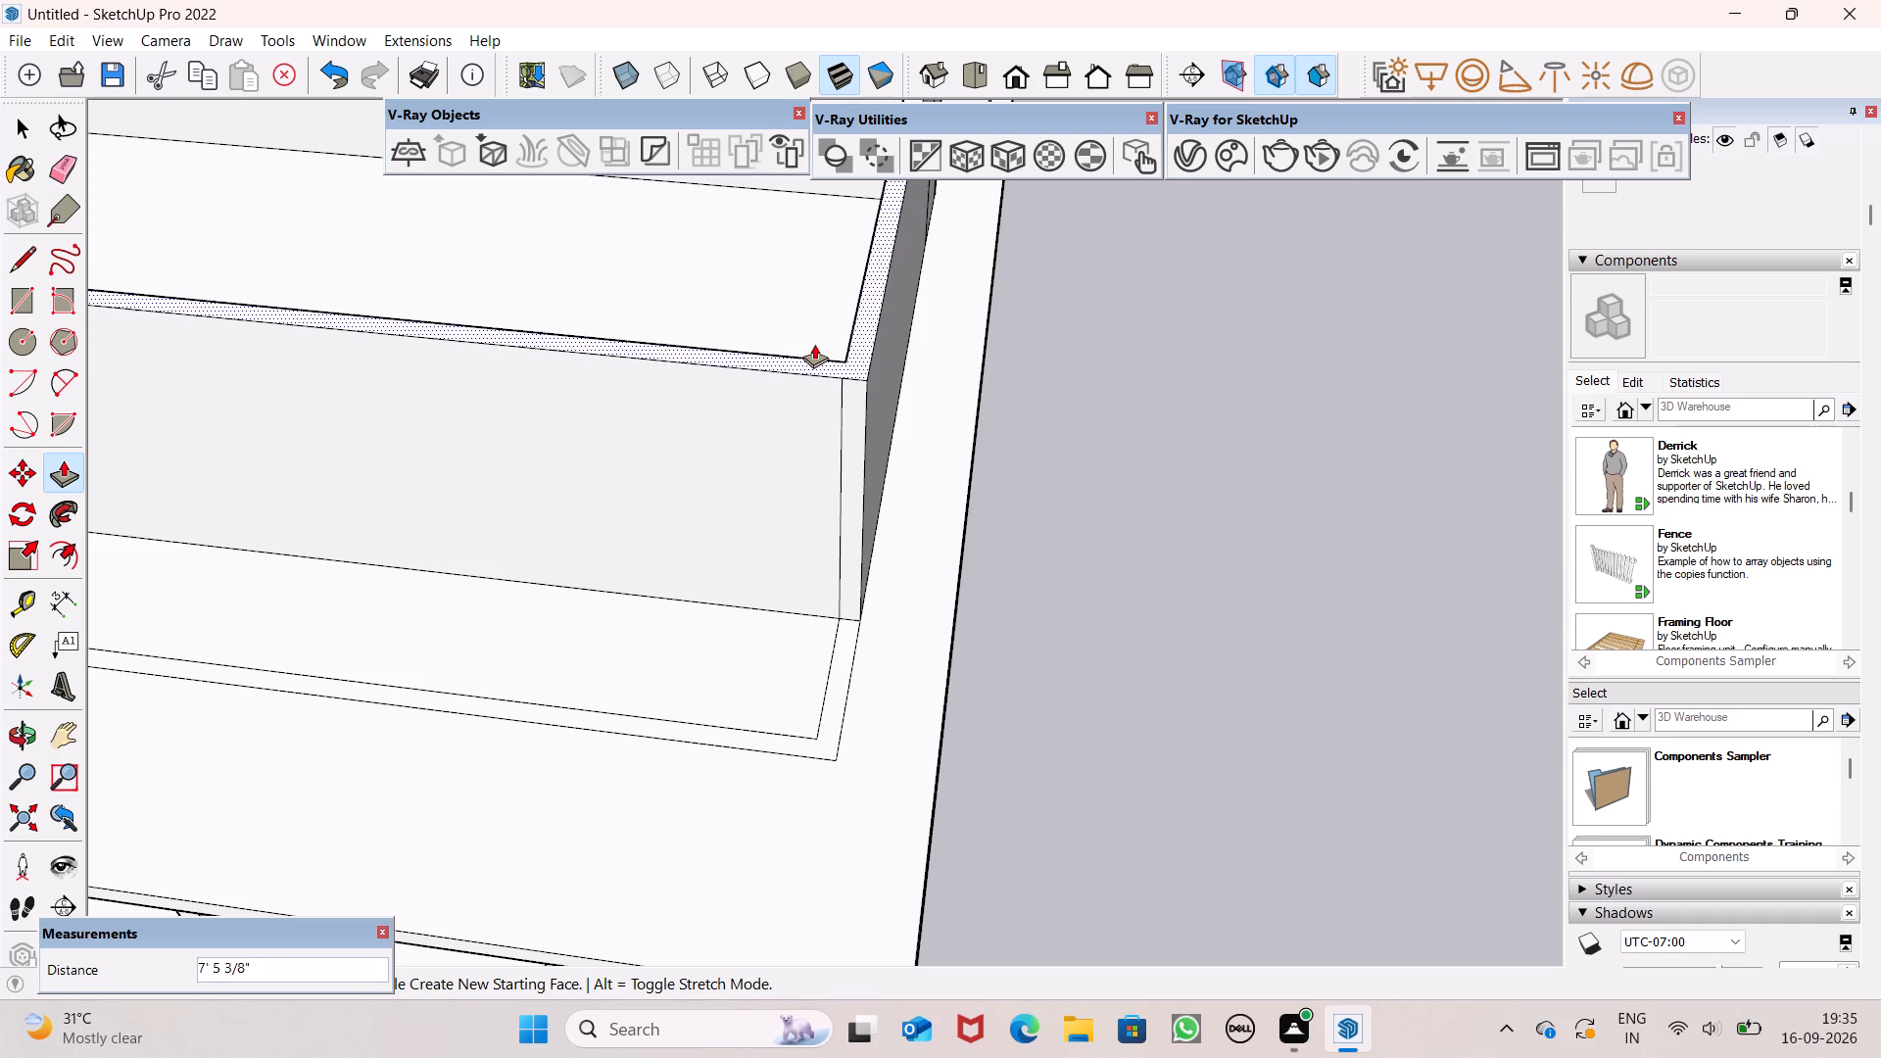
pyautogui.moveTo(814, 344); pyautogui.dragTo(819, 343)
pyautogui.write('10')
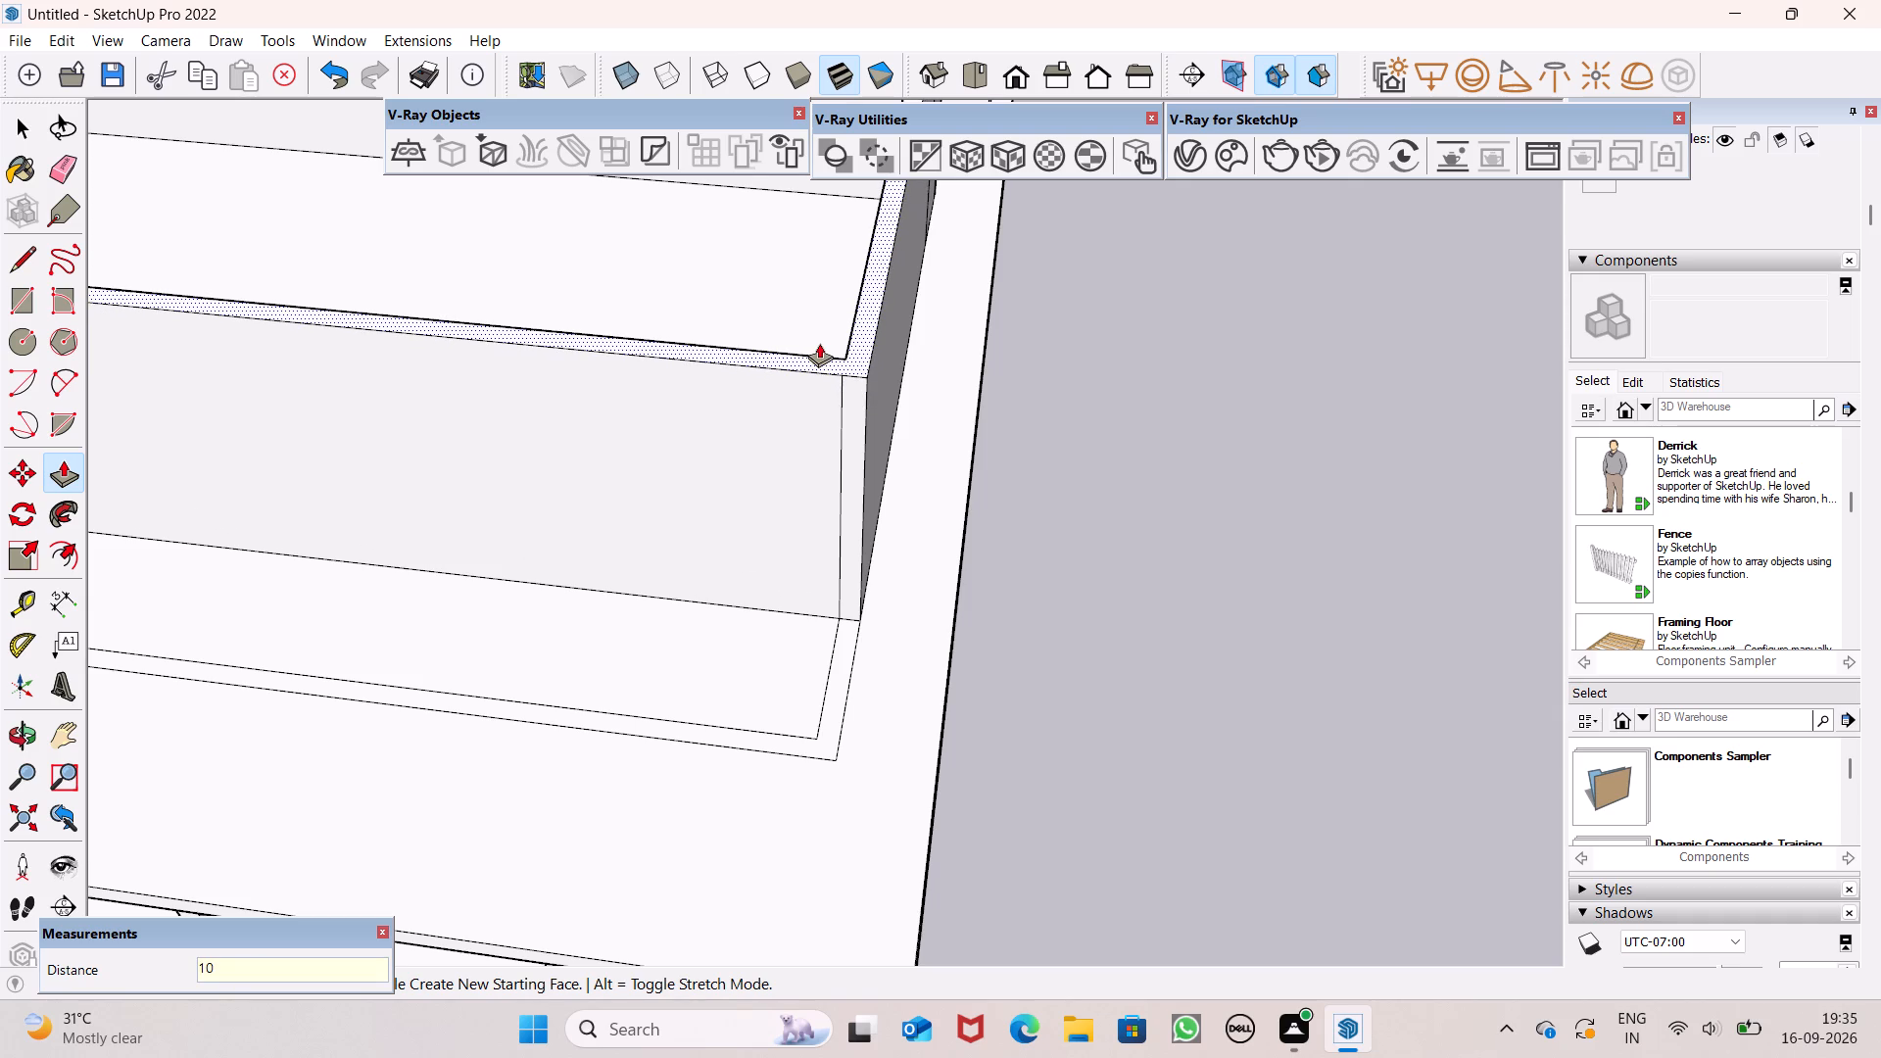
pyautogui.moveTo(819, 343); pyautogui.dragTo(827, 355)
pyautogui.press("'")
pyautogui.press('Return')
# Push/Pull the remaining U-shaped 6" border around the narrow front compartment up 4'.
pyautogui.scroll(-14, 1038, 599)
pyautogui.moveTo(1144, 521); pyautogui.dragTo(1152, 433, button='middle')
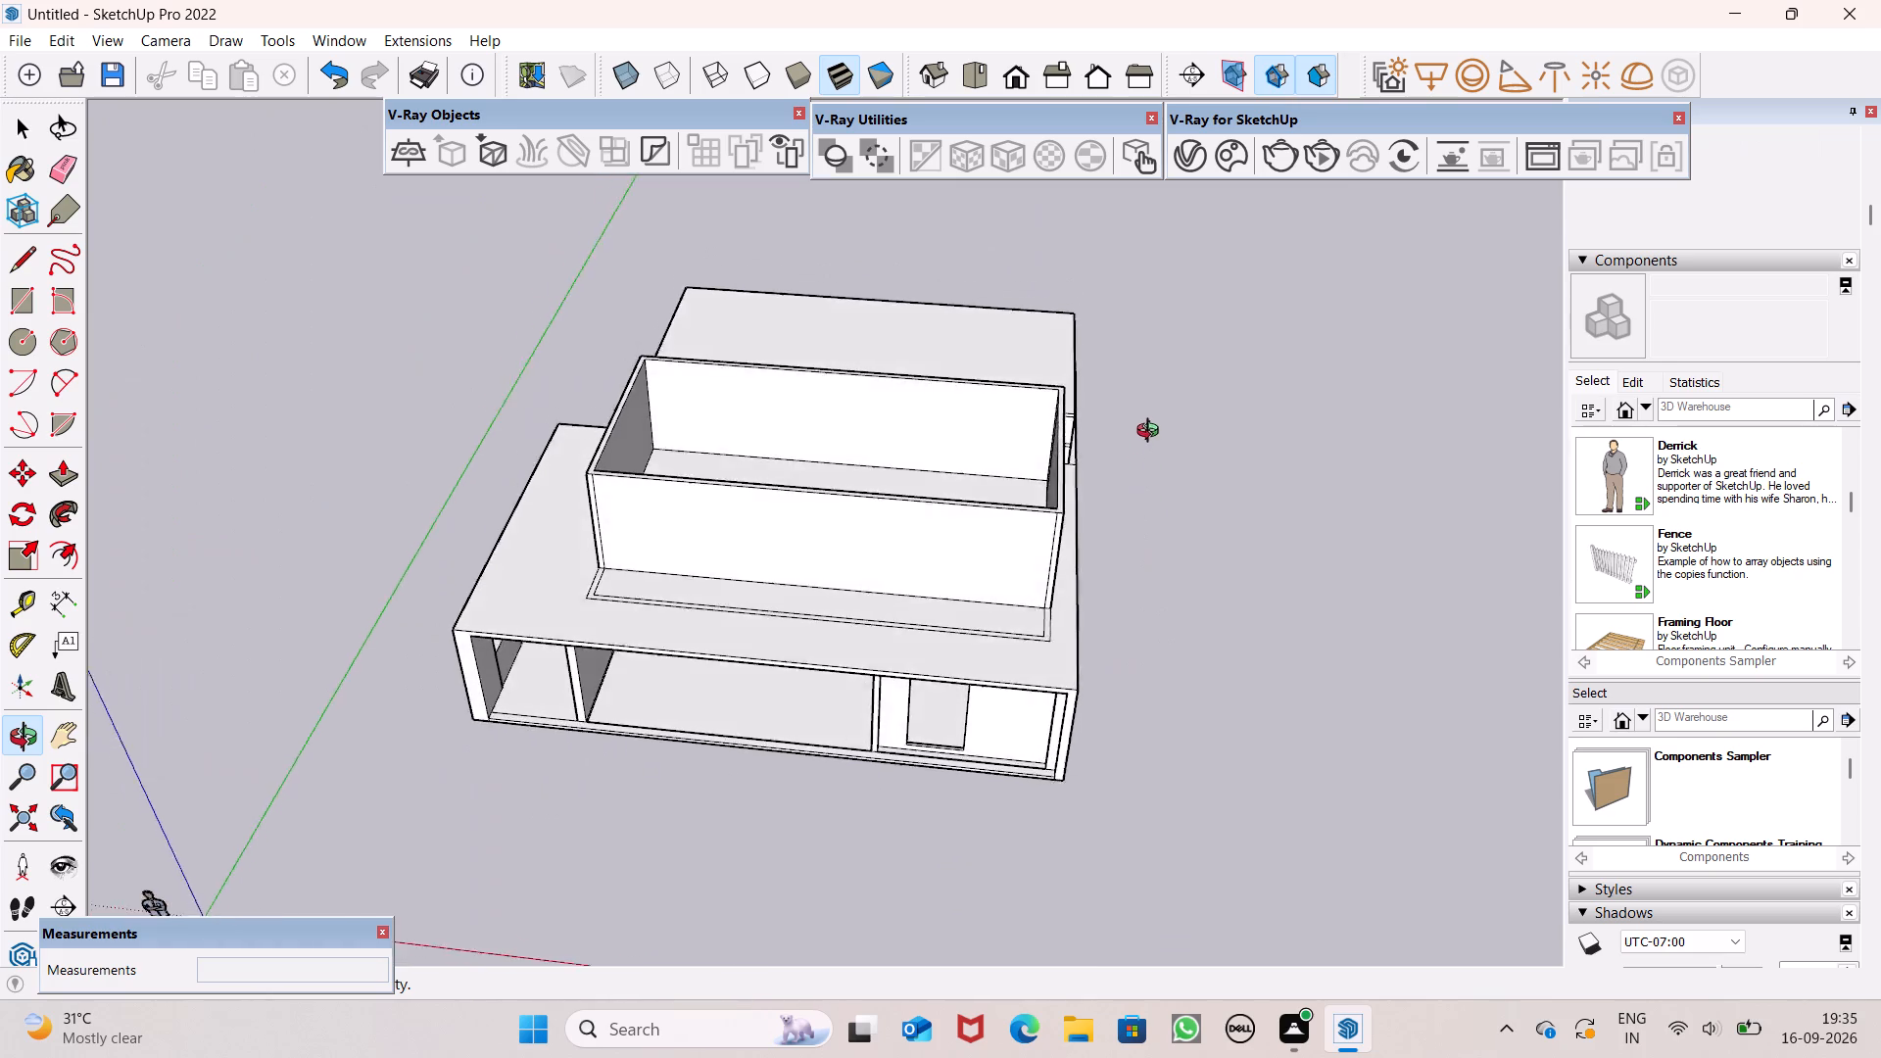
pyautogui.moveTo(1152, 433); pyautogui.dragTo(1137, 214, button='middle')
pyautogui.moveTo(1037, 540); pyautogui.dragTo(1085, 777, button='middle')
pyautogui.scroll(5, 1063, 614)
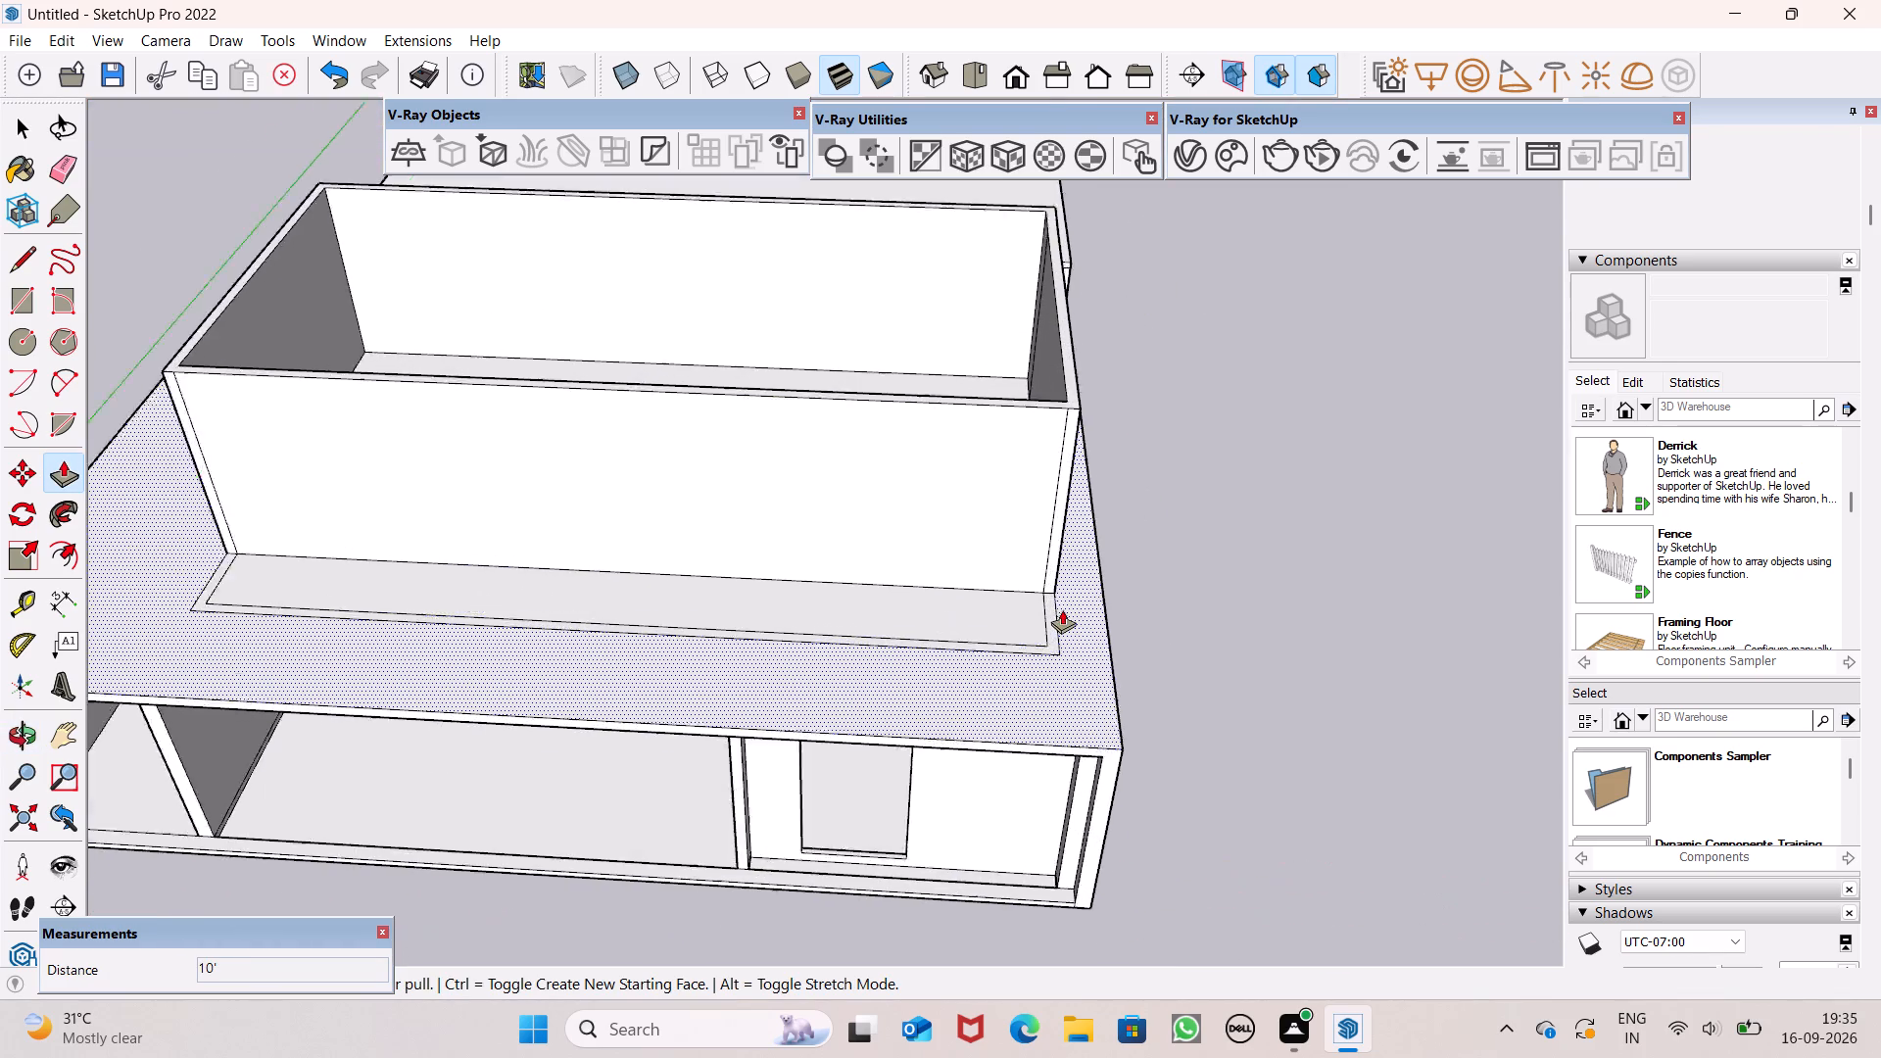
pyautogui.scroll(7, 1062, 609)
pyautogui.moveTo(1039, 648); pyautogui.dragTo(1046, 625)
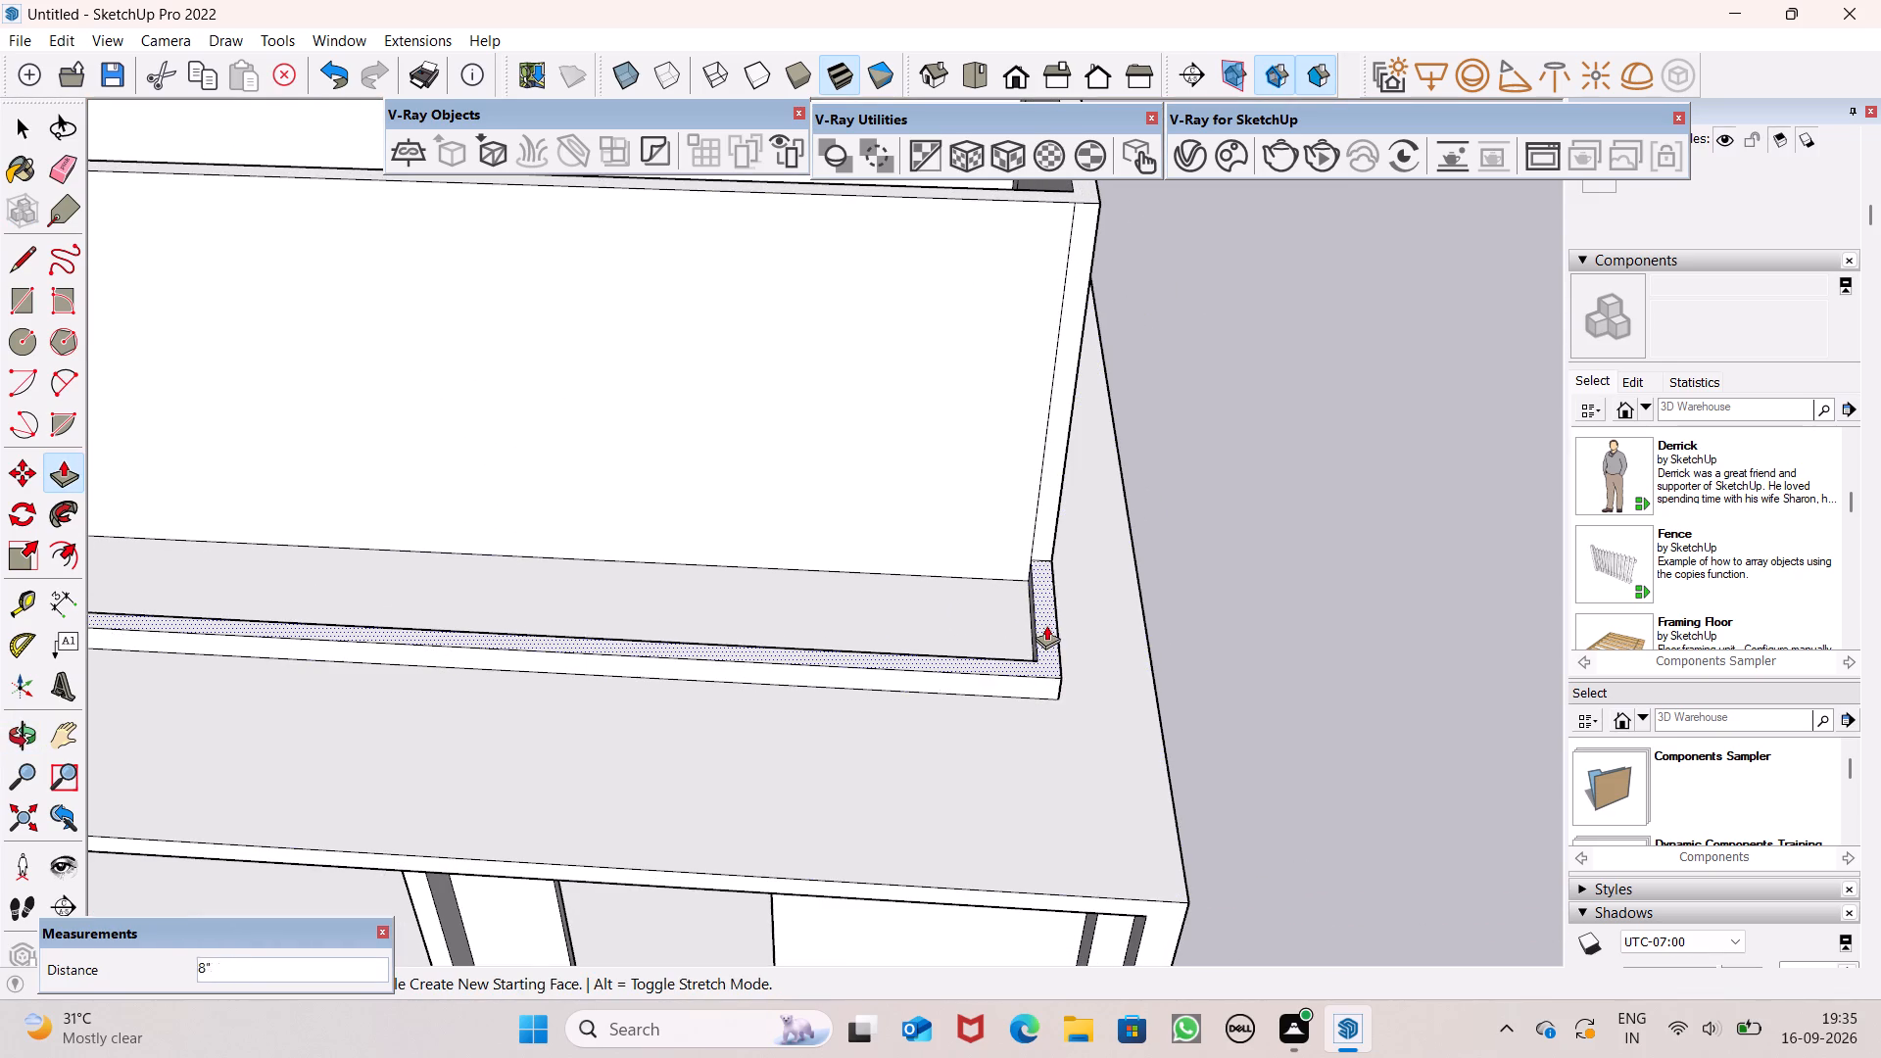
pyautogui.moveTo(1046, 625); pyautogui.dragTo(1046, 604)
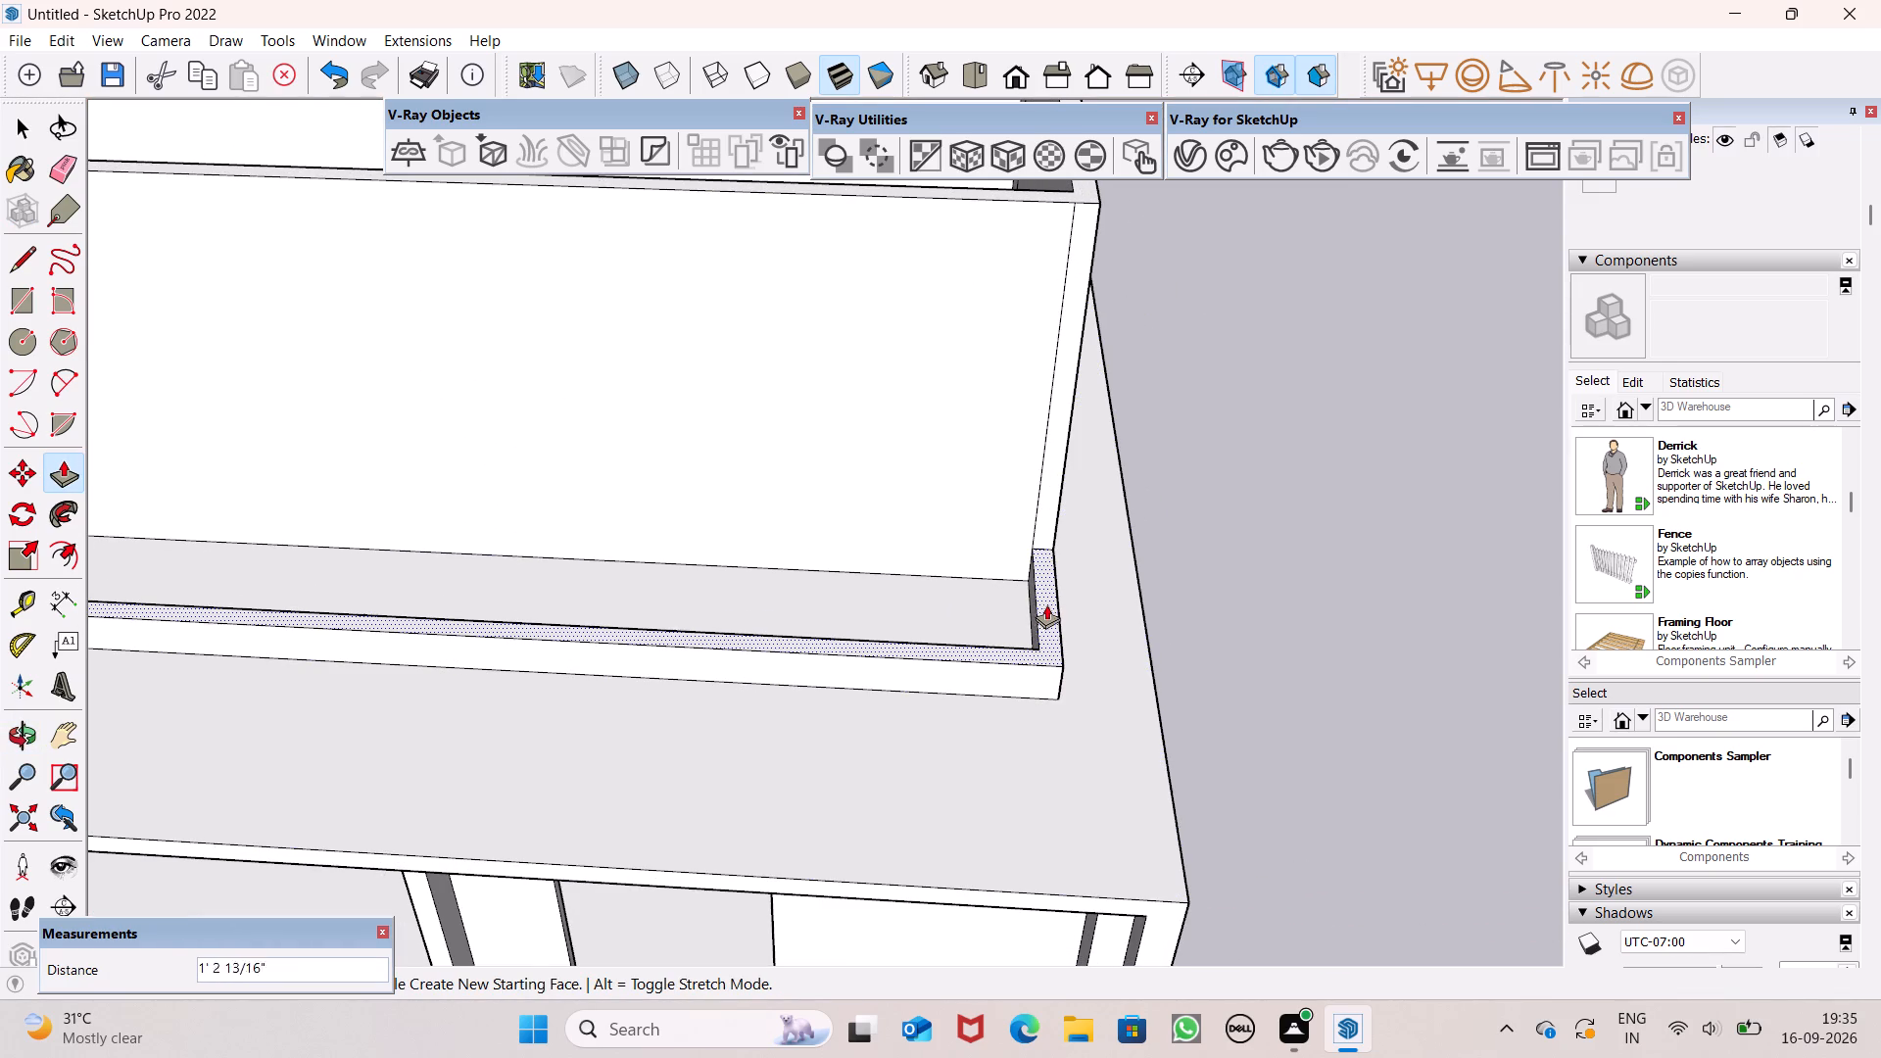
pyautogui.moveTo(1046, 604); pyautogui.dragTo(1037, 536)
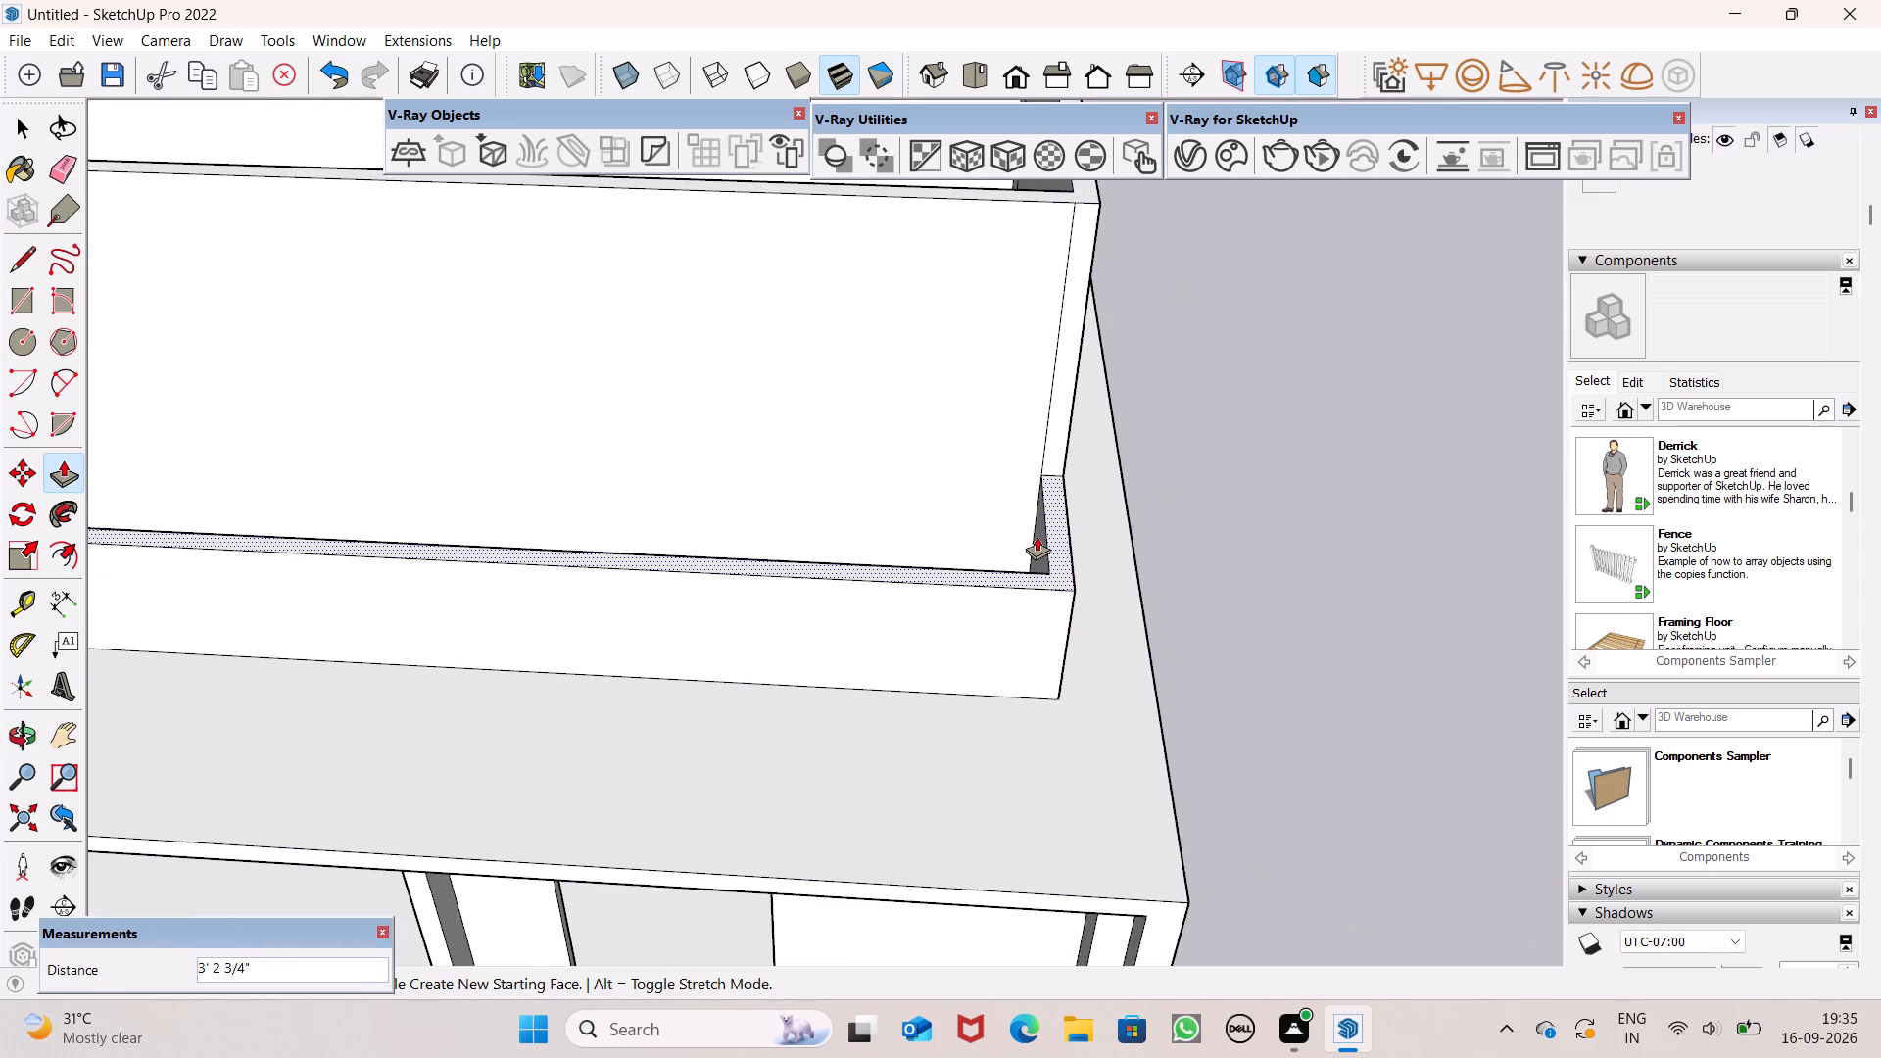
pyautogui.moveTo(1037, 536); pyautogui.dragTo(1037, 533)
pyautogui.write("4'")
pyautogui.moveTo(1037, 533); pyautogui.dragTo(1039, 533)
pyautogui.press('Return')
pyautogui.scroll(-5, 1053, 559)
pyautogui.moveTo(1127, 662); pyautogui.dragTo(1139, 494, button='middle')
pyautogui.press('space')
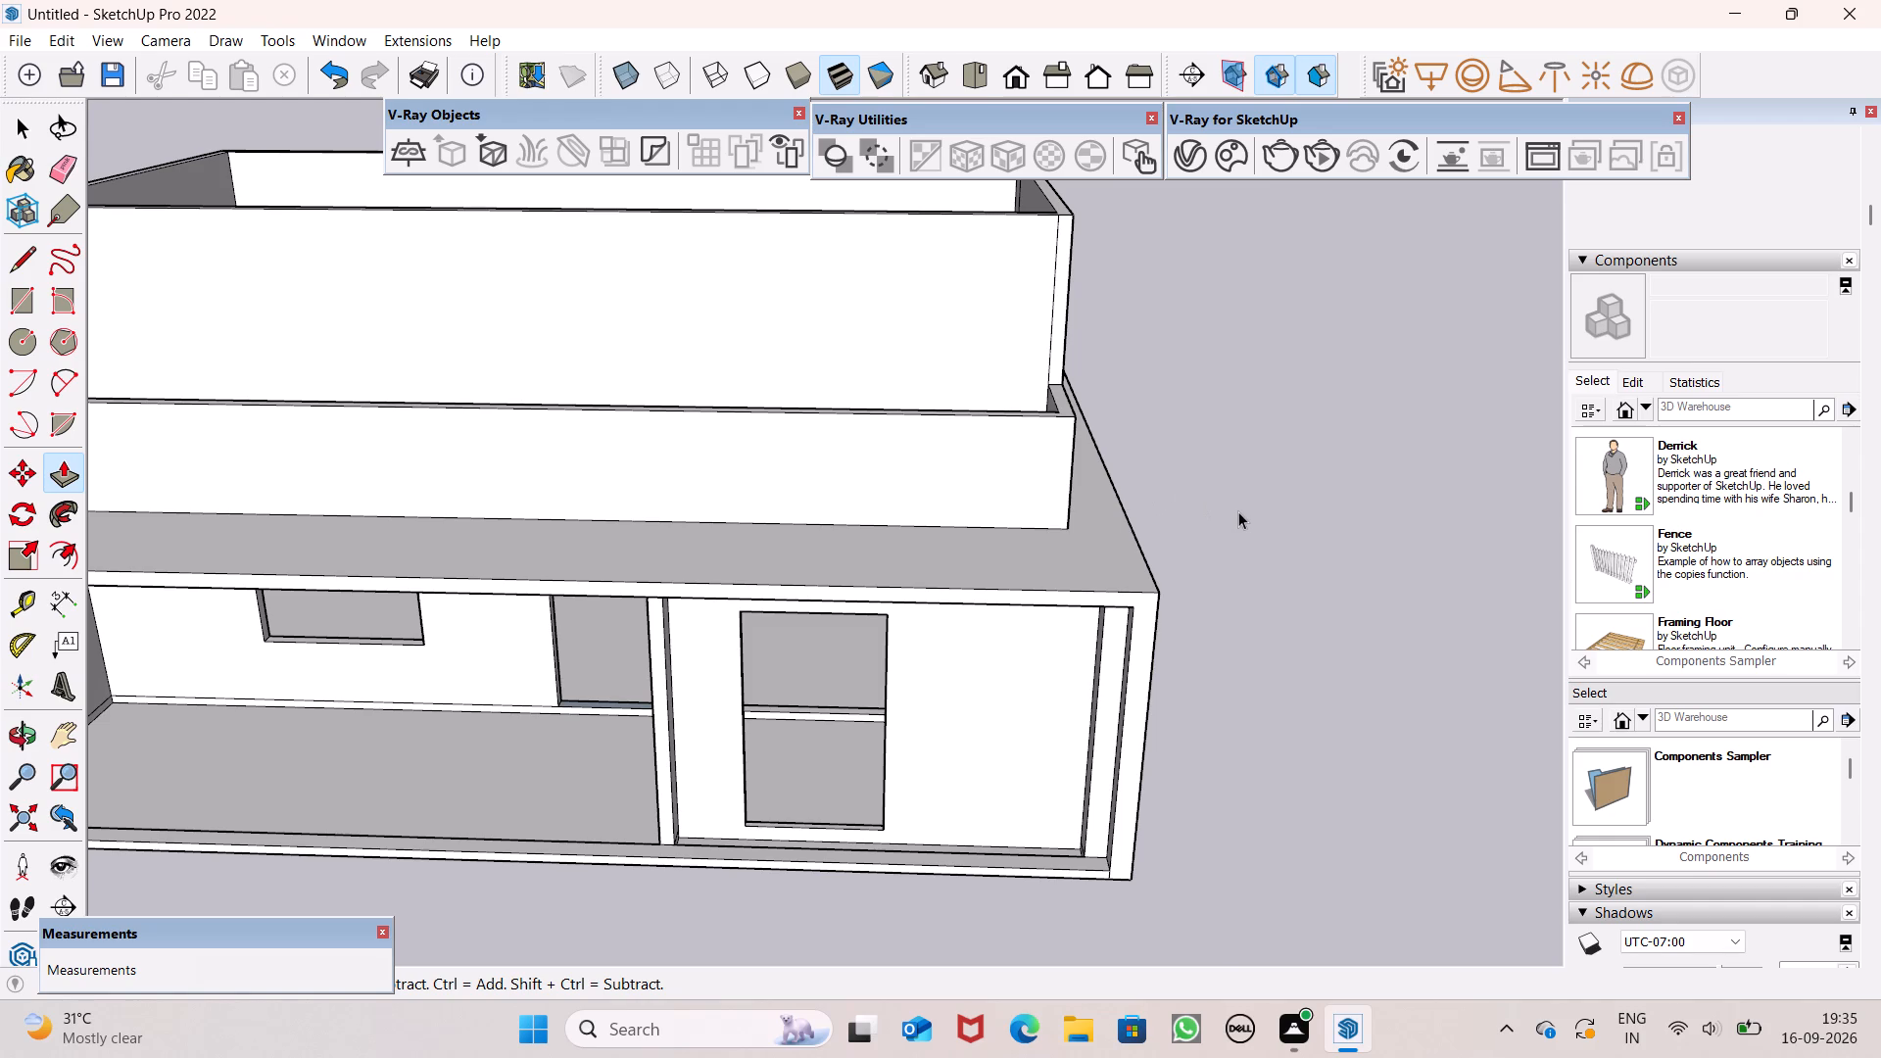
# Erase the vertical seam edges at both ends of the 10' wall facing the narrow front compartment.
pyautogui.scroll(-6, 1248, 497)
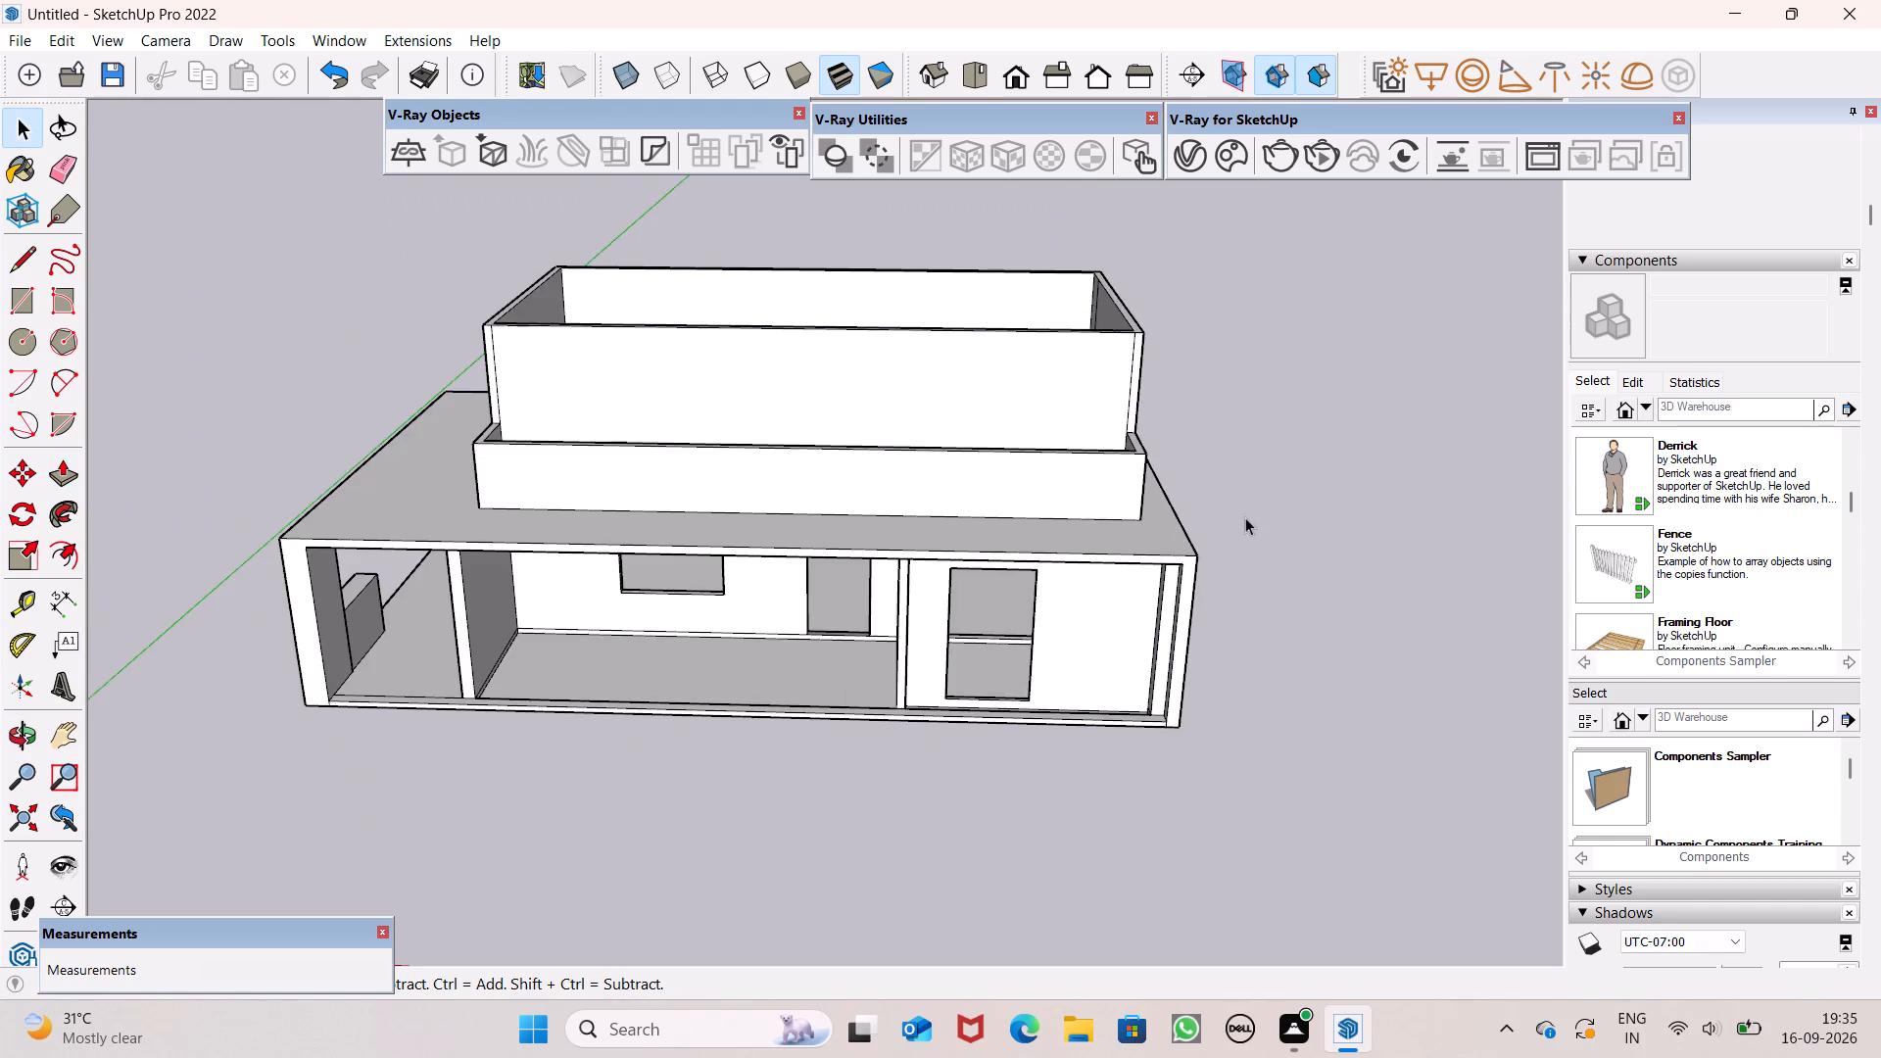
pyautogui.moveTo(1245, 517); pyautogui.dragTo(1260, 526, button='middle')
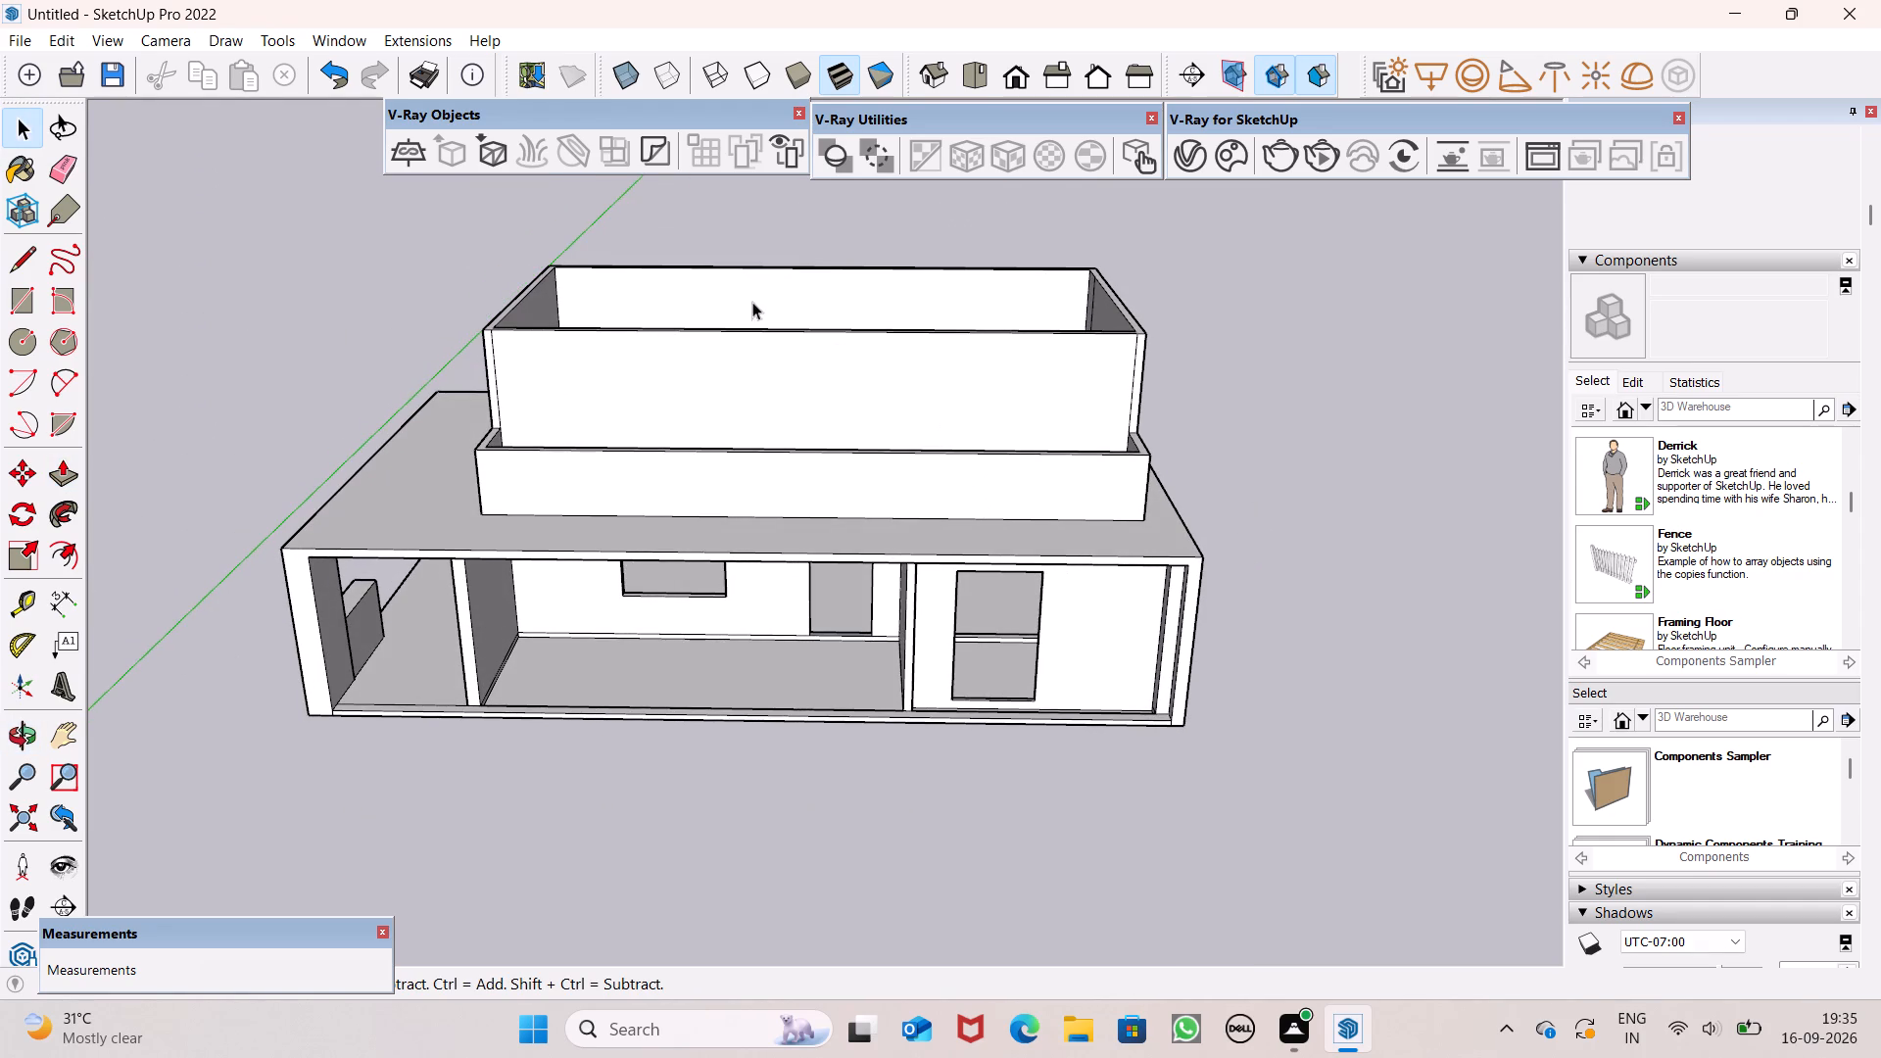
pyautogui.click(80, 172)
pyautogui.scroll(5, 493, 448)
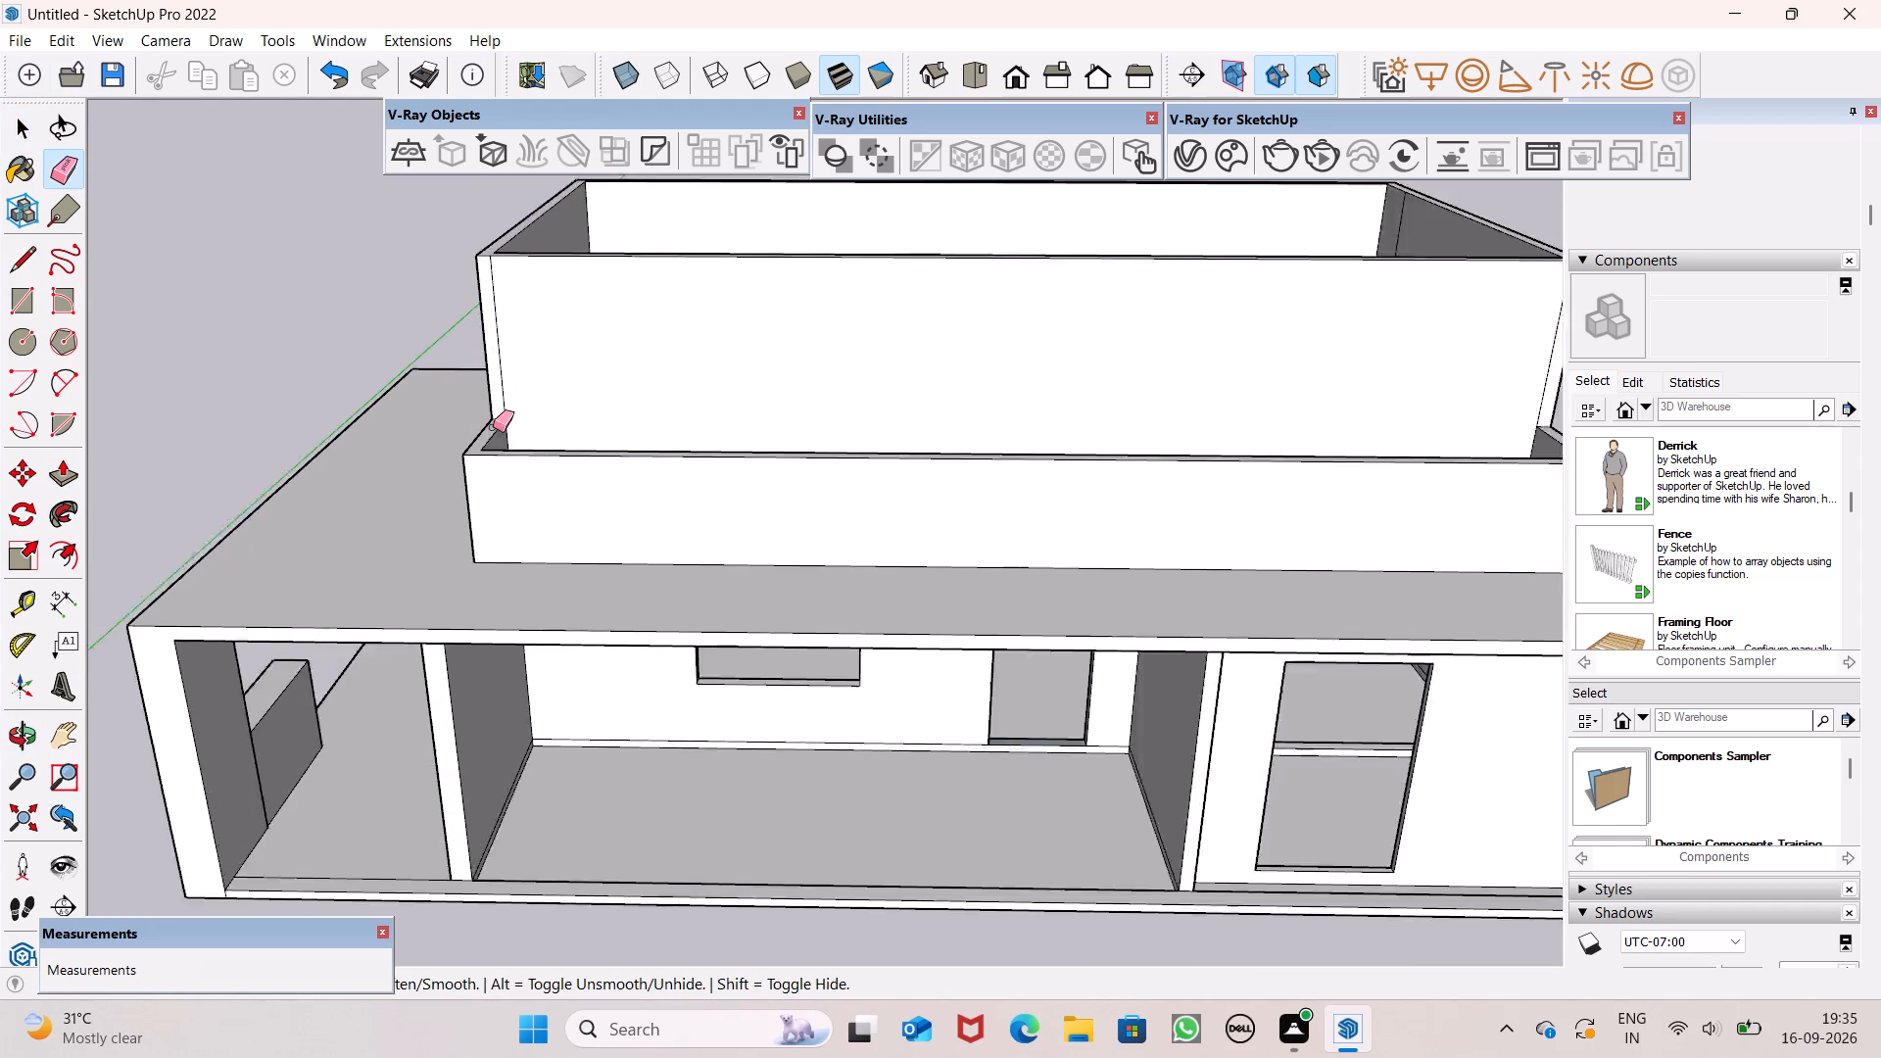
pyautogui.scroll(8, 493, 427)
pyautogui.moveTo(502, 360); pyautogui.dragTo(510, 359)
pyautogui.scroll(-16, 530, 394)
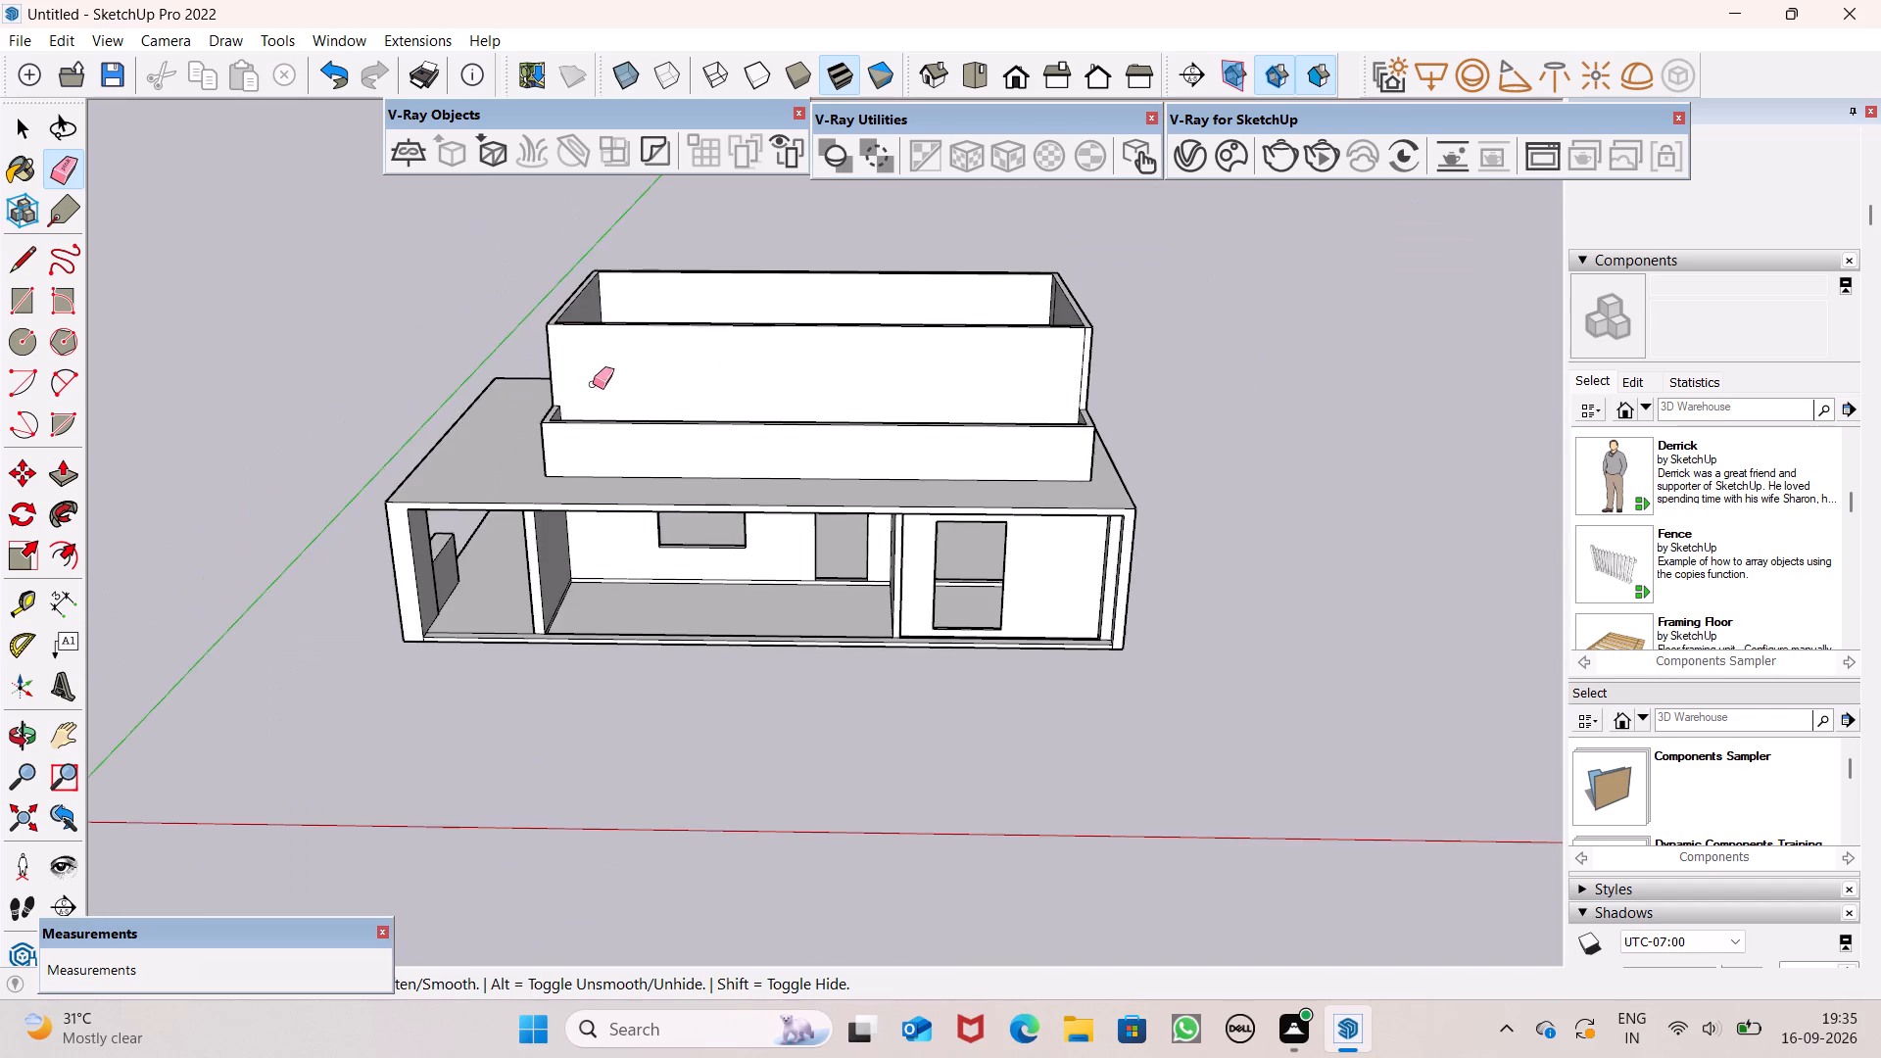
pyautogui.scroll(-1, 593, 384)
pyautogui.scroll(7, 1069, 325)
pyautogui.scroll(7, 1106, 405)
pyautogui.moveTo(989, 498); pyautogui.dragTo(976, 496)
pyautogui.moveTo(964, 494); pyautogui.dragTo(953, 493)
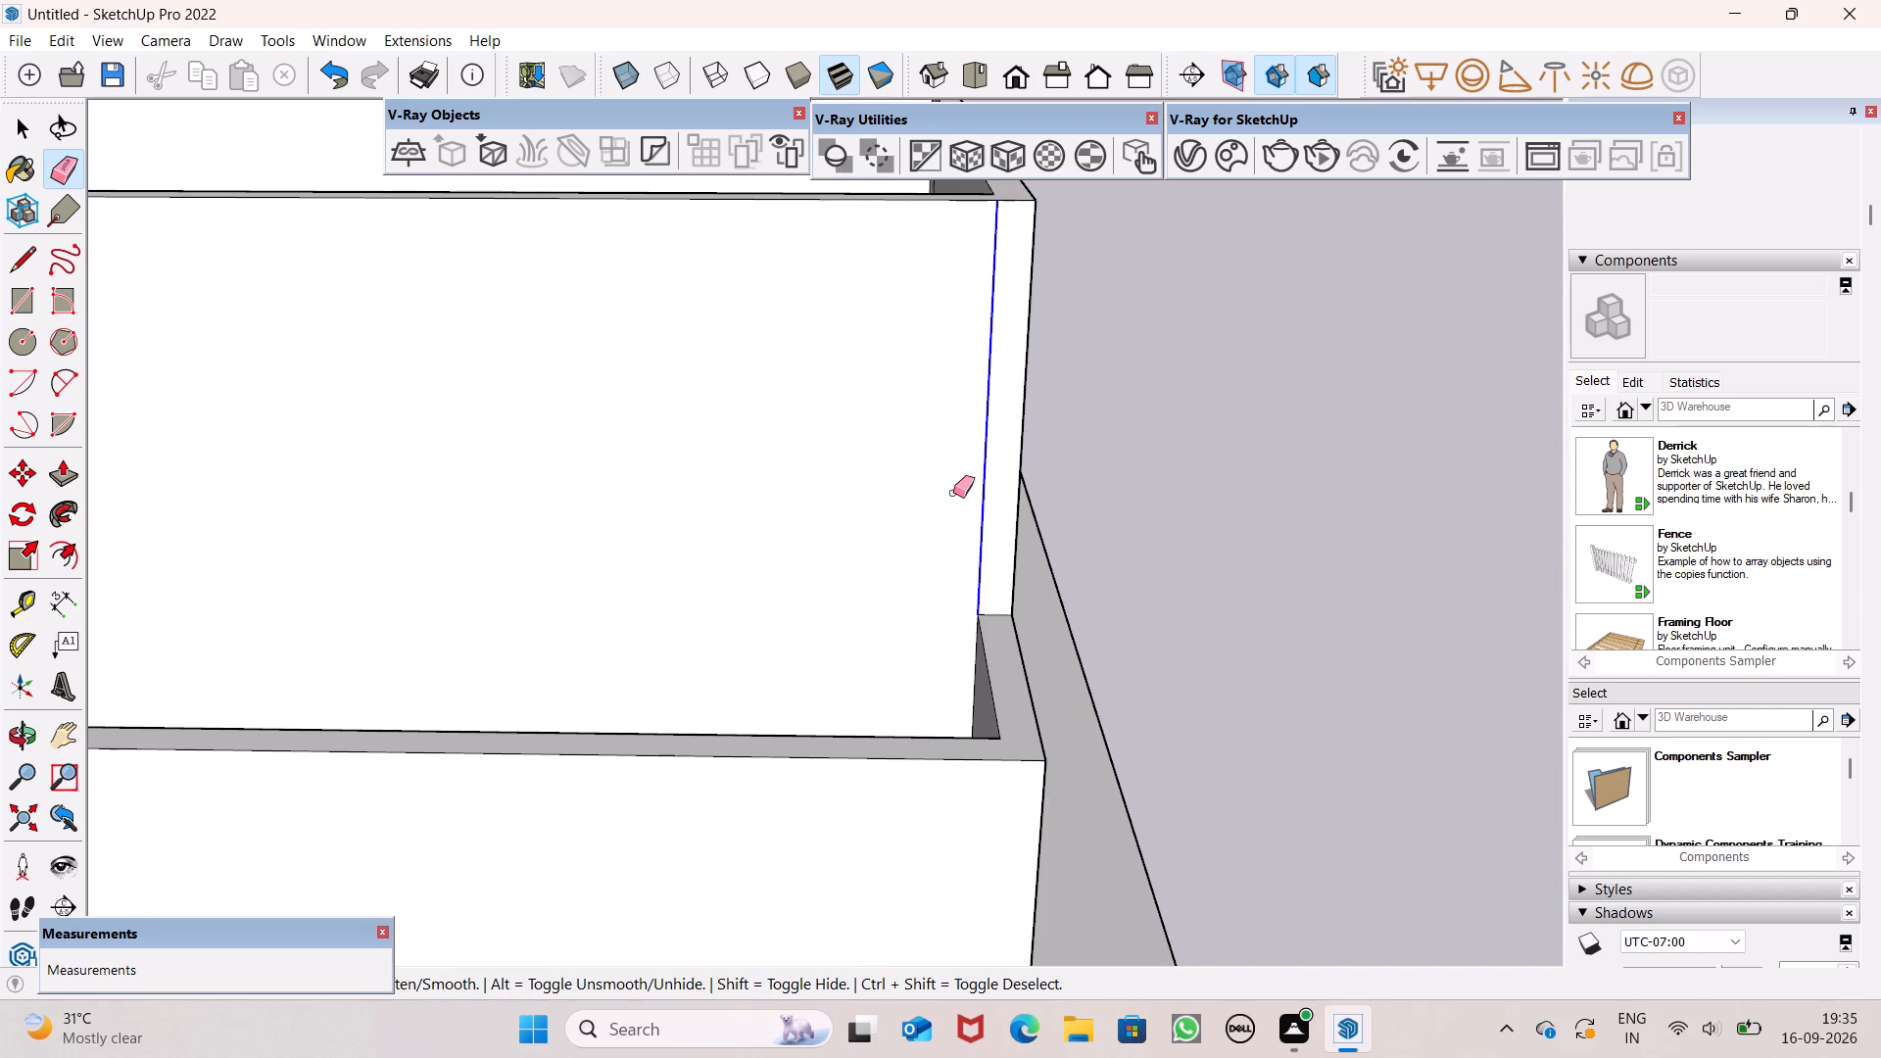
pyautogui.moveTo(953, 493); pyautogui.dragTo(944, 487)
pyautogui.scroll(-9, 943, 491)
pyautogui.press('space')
# Examine the raised walls on the lower block from above and from the front.
pyautogui.scroll(-7, 1030, 455)
pyautogui.scroll(-7, 1134, 415)
pyautogui.moveTo(1106, 471); pyautogui.dragTo(1133, 681, button='middle')
pyautogui.scroll(7, 1102, 519)
pyautogui.moveTo(1084, 530); pyautogui.dragTo(927, 505, button='middle')
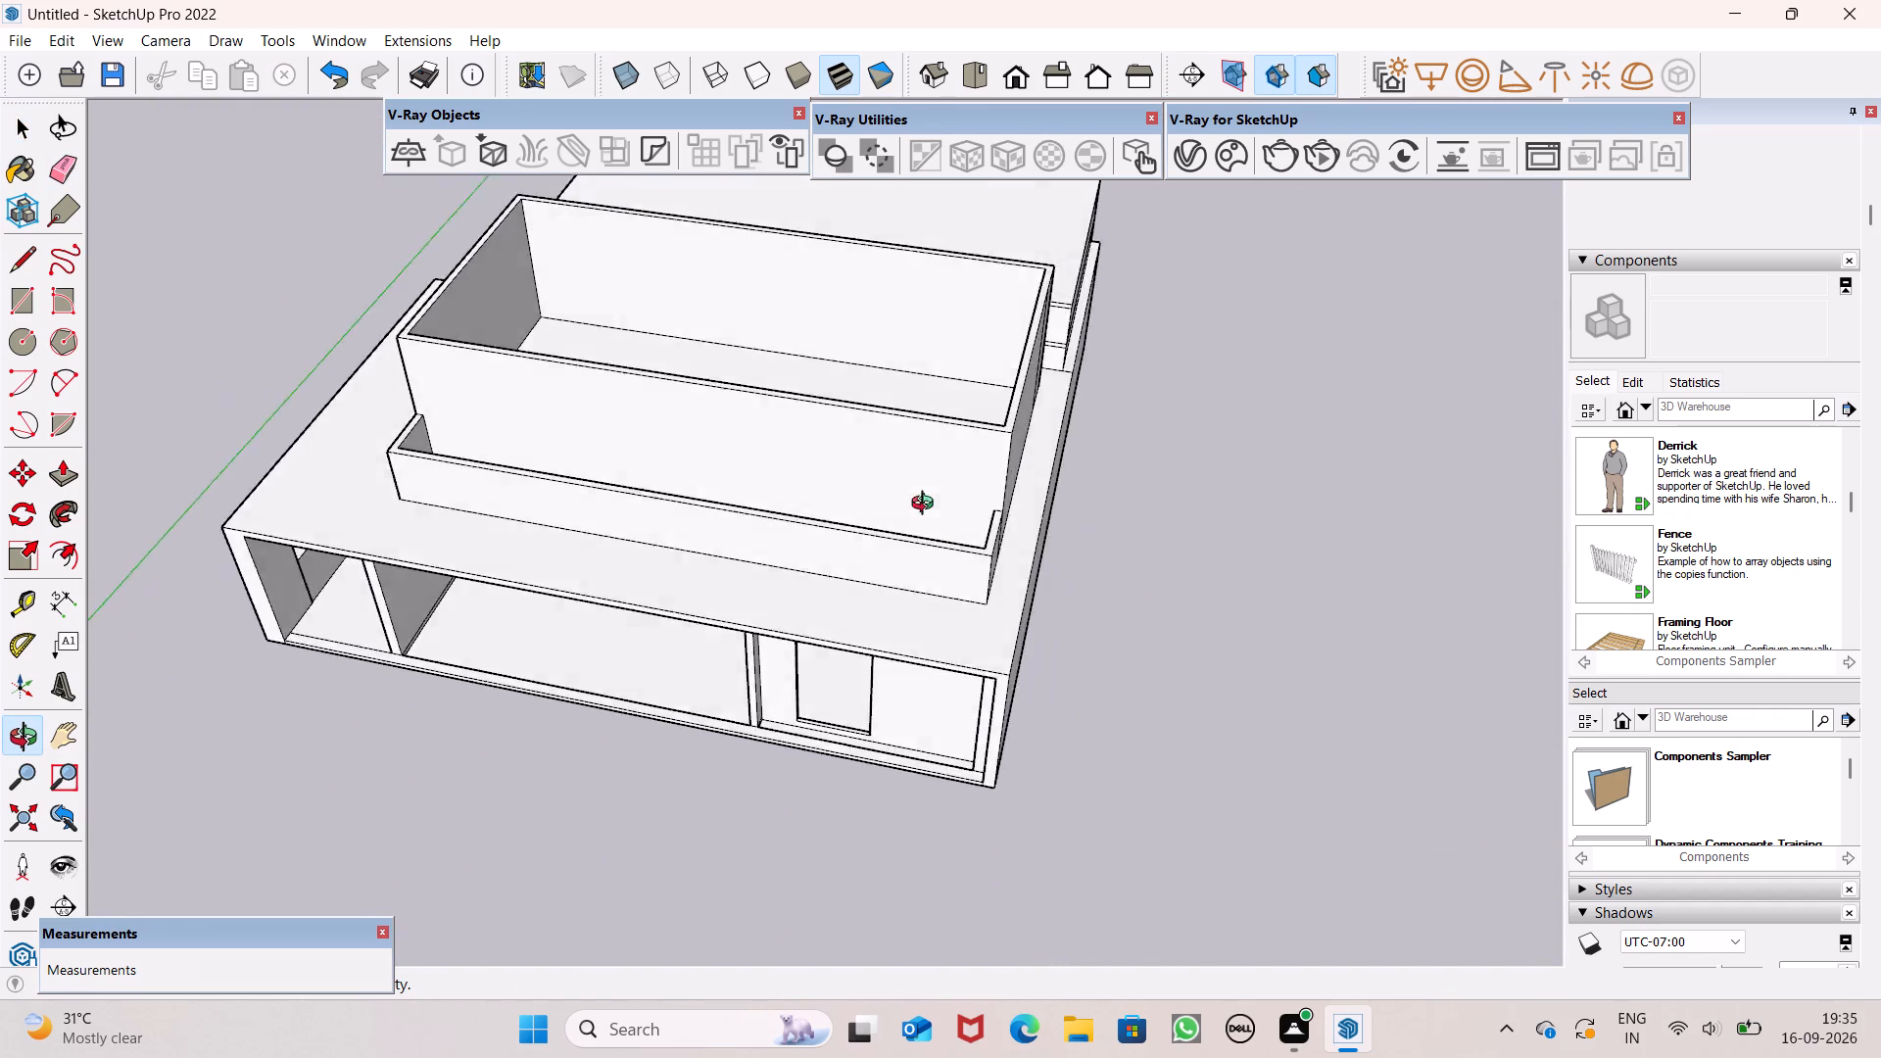
pyautogui.moveTo(927, 505); pyautogui.dragTo(1115, 258, button='middle')
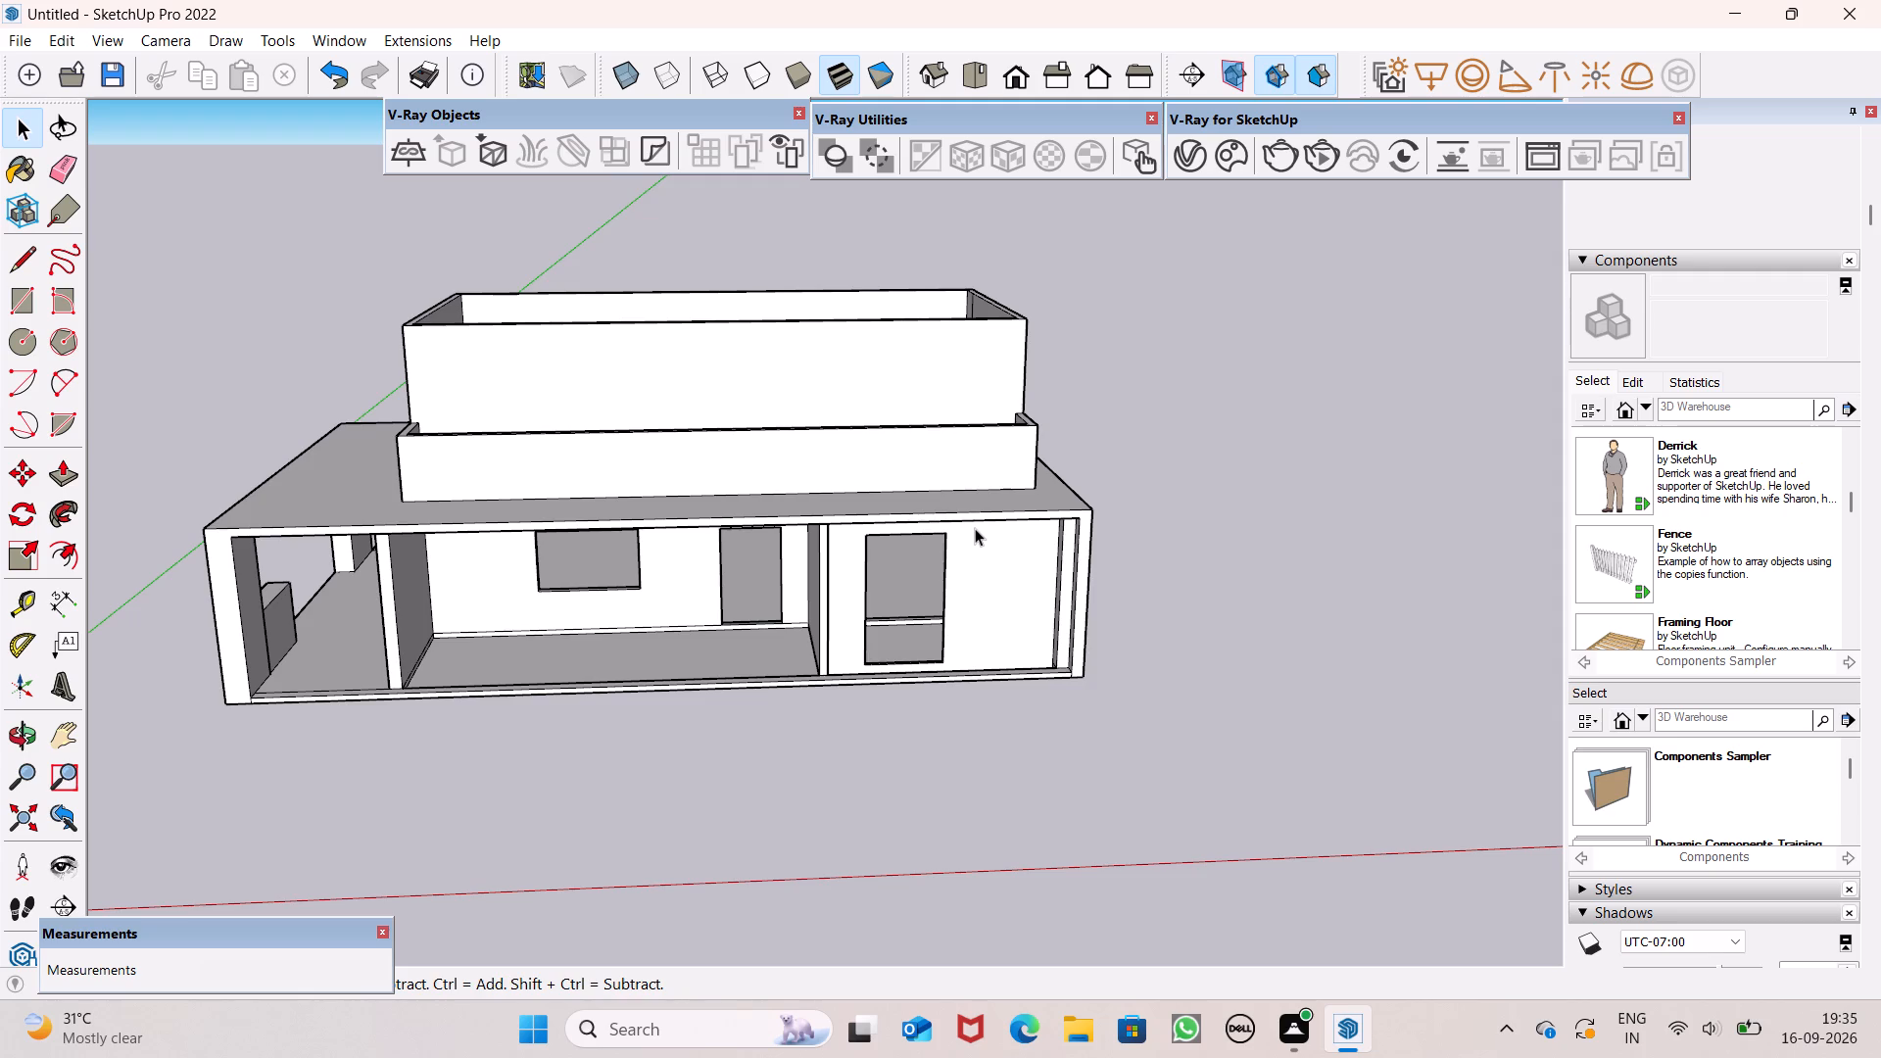
pyautogui.moveTo(978, 527); pyautogui.dragTo(1001, 751, button='middle')
pyautogui.scroll(1, 1030, 636)
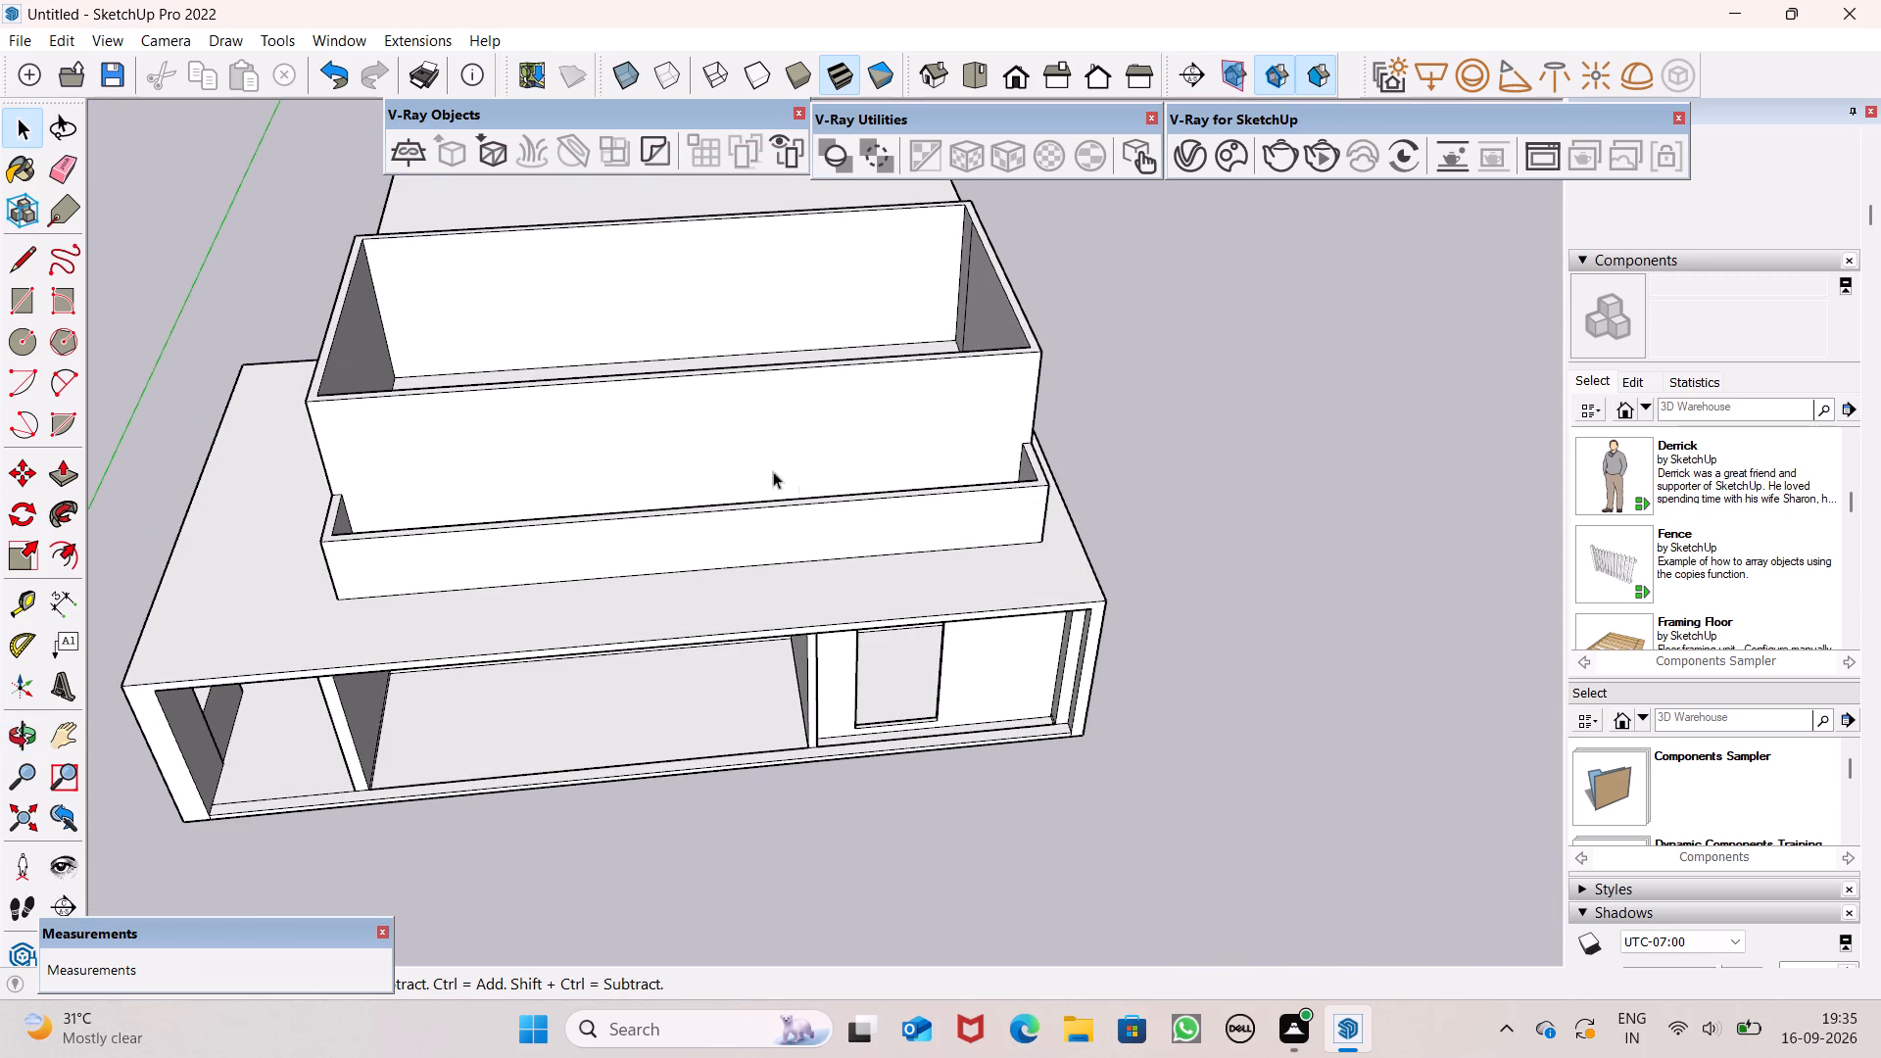
pyautogui.scroll(1, 740, 458)
pyautogui.moveTo(790, 463); pyautogui.dragTo(736, 734, button='middle')
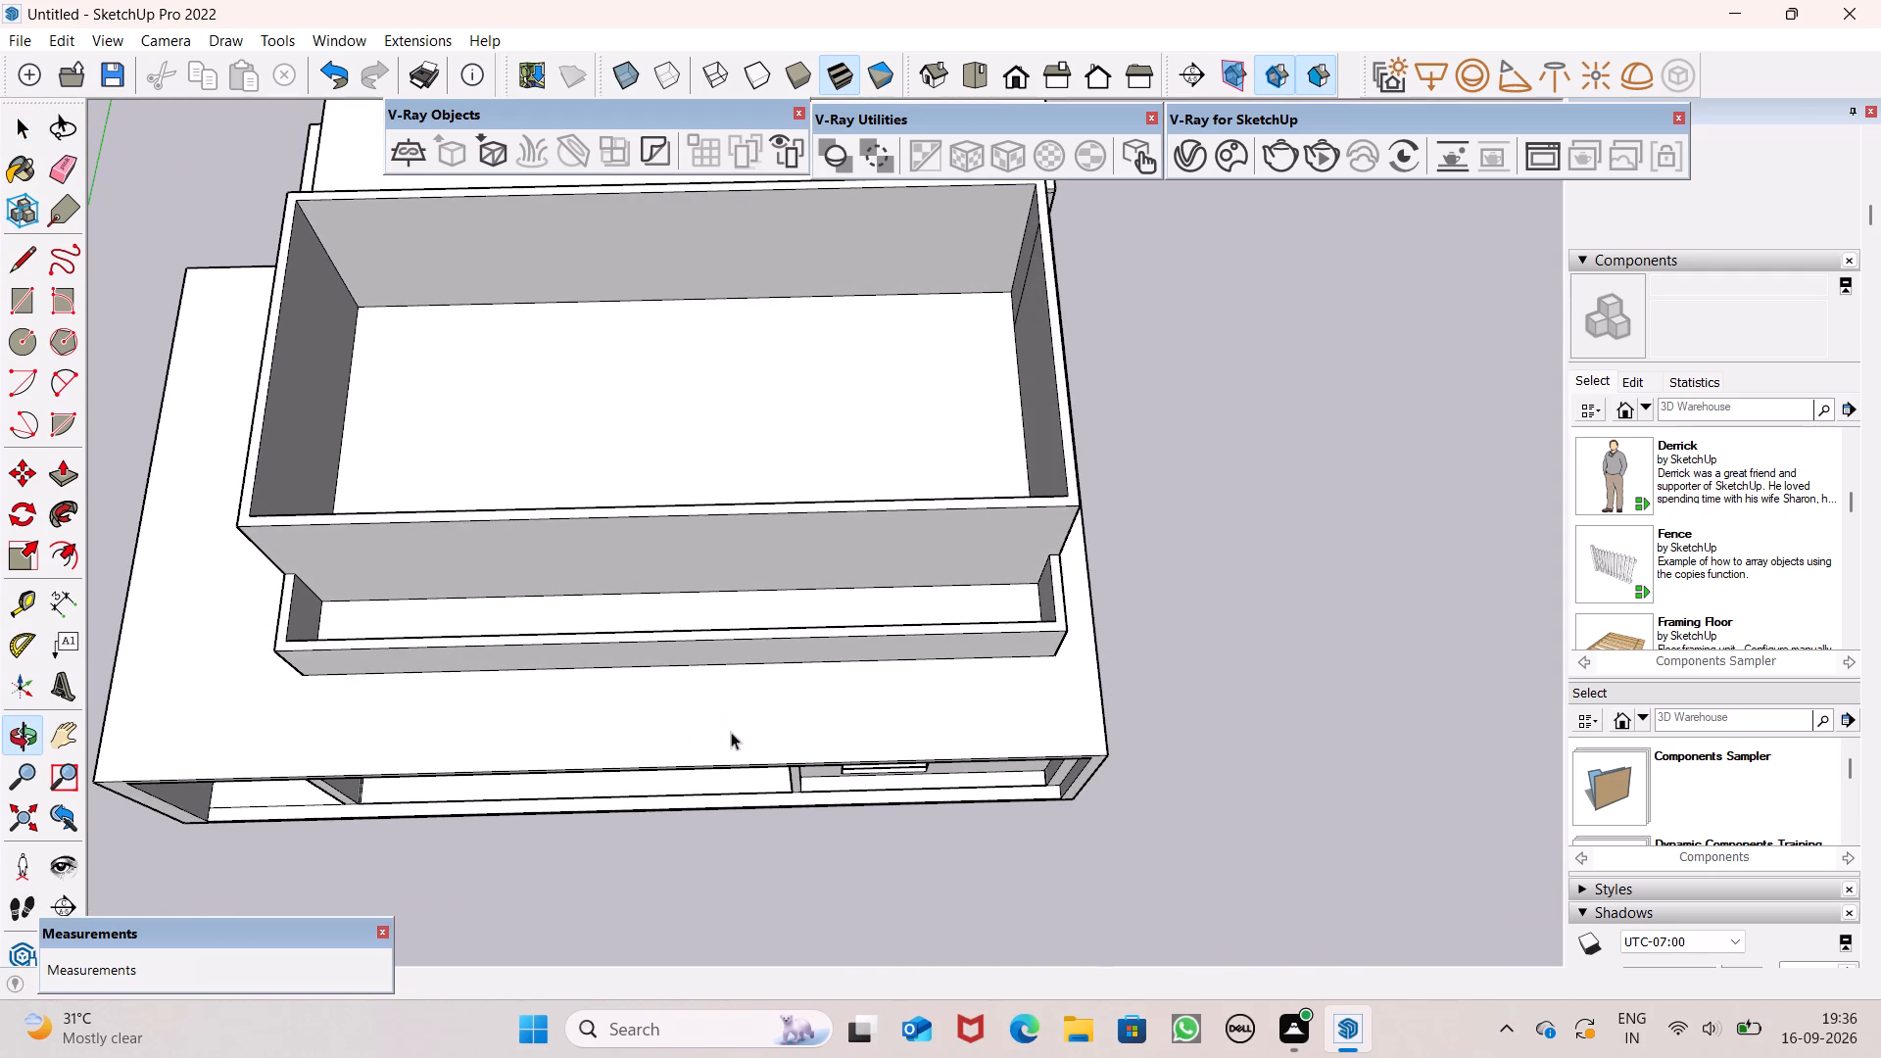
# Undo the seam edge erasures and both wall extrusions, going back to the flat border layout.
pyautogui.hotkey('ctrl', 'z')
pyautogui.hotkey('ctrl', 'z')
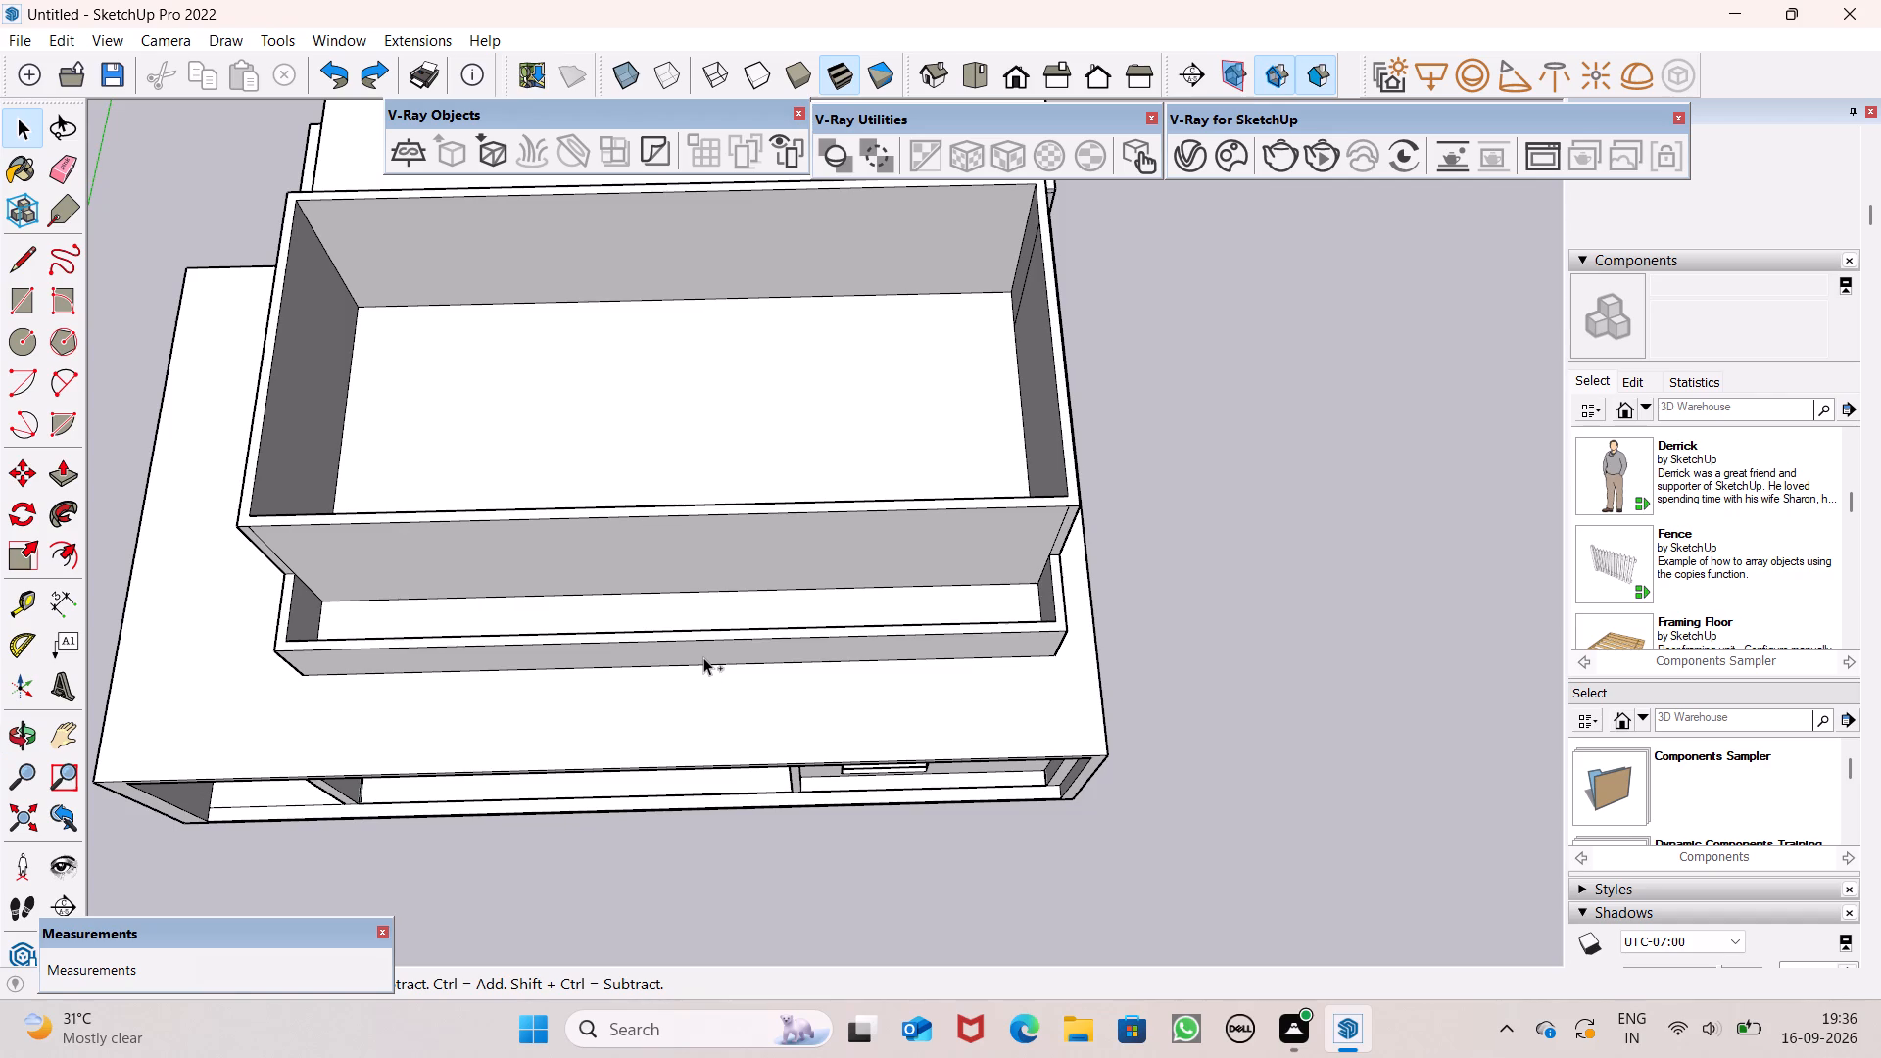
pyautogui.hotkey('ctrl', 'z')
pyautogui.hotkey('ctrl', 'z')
# Place a guide across the large compartment, parallel to its short side and about 12' 8" from the border's inner edge near the dividing wall below.
pyautogui.scroll(1, 764, 566)
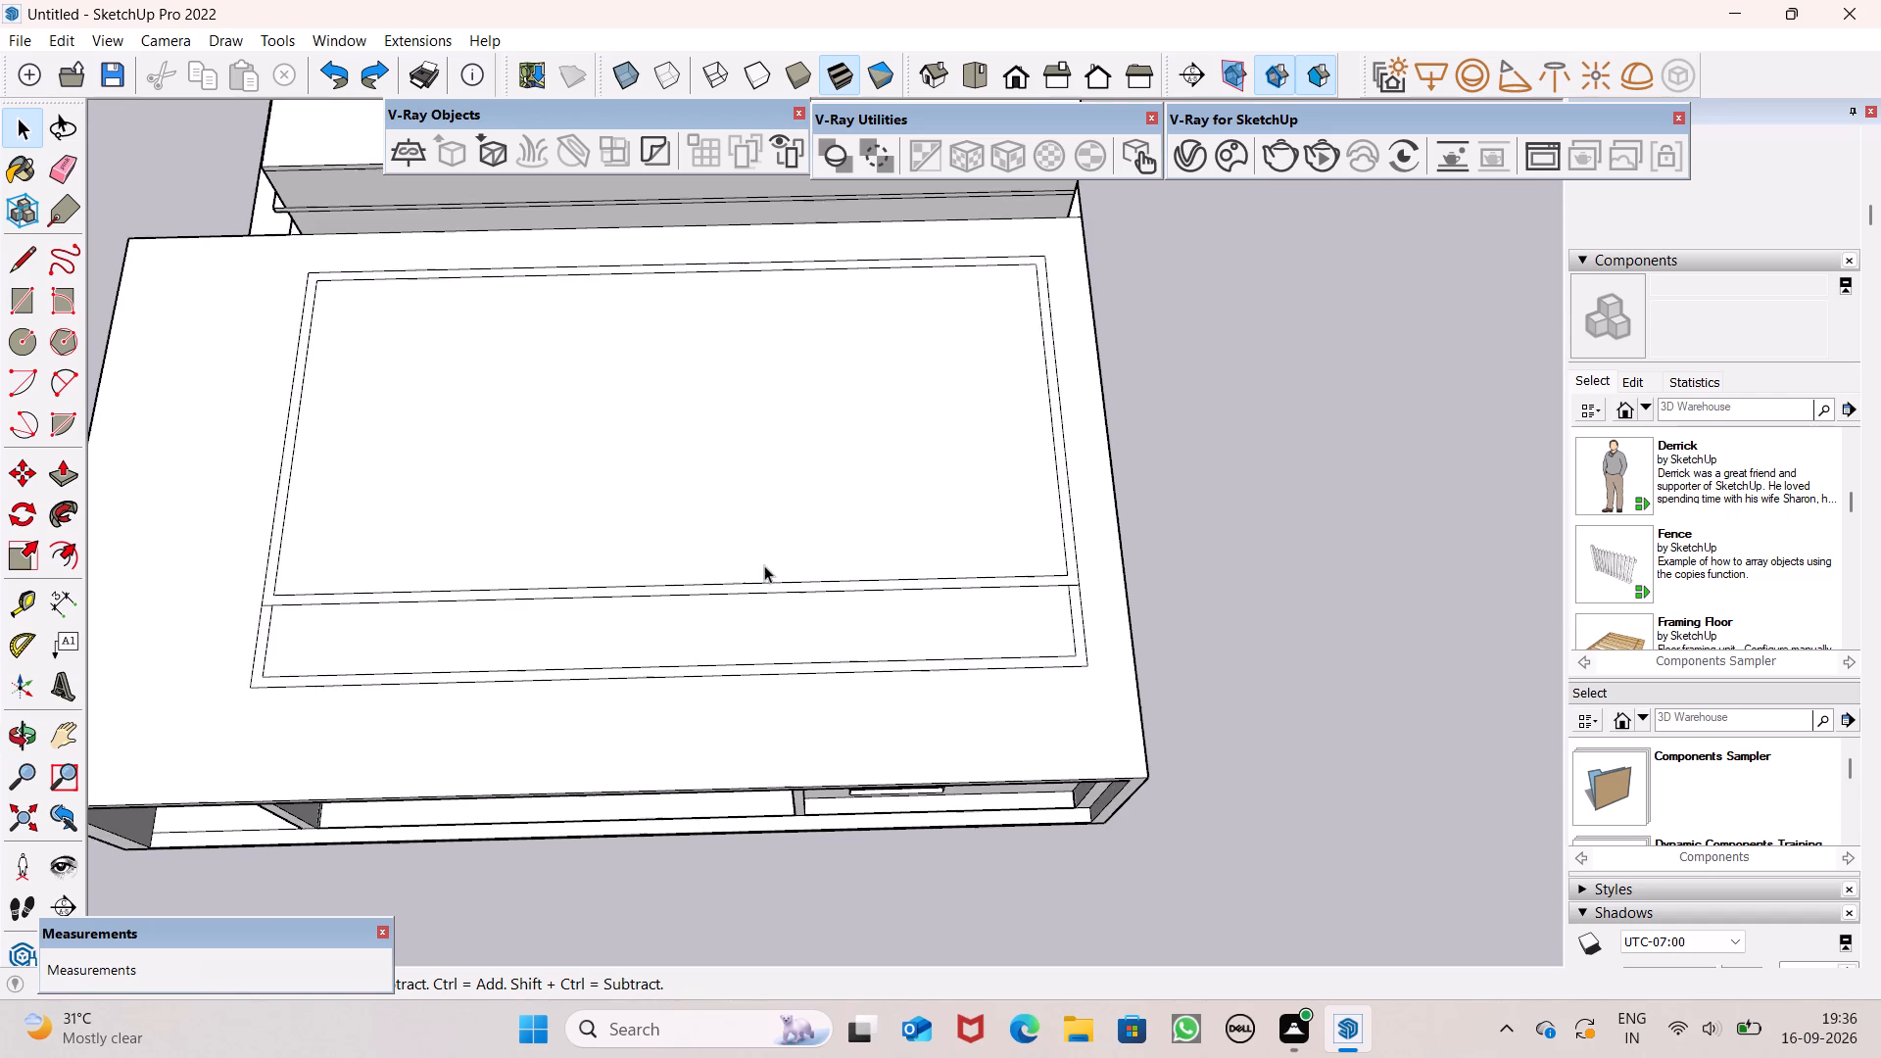
pyautogui.scroll(2, 764, 565)
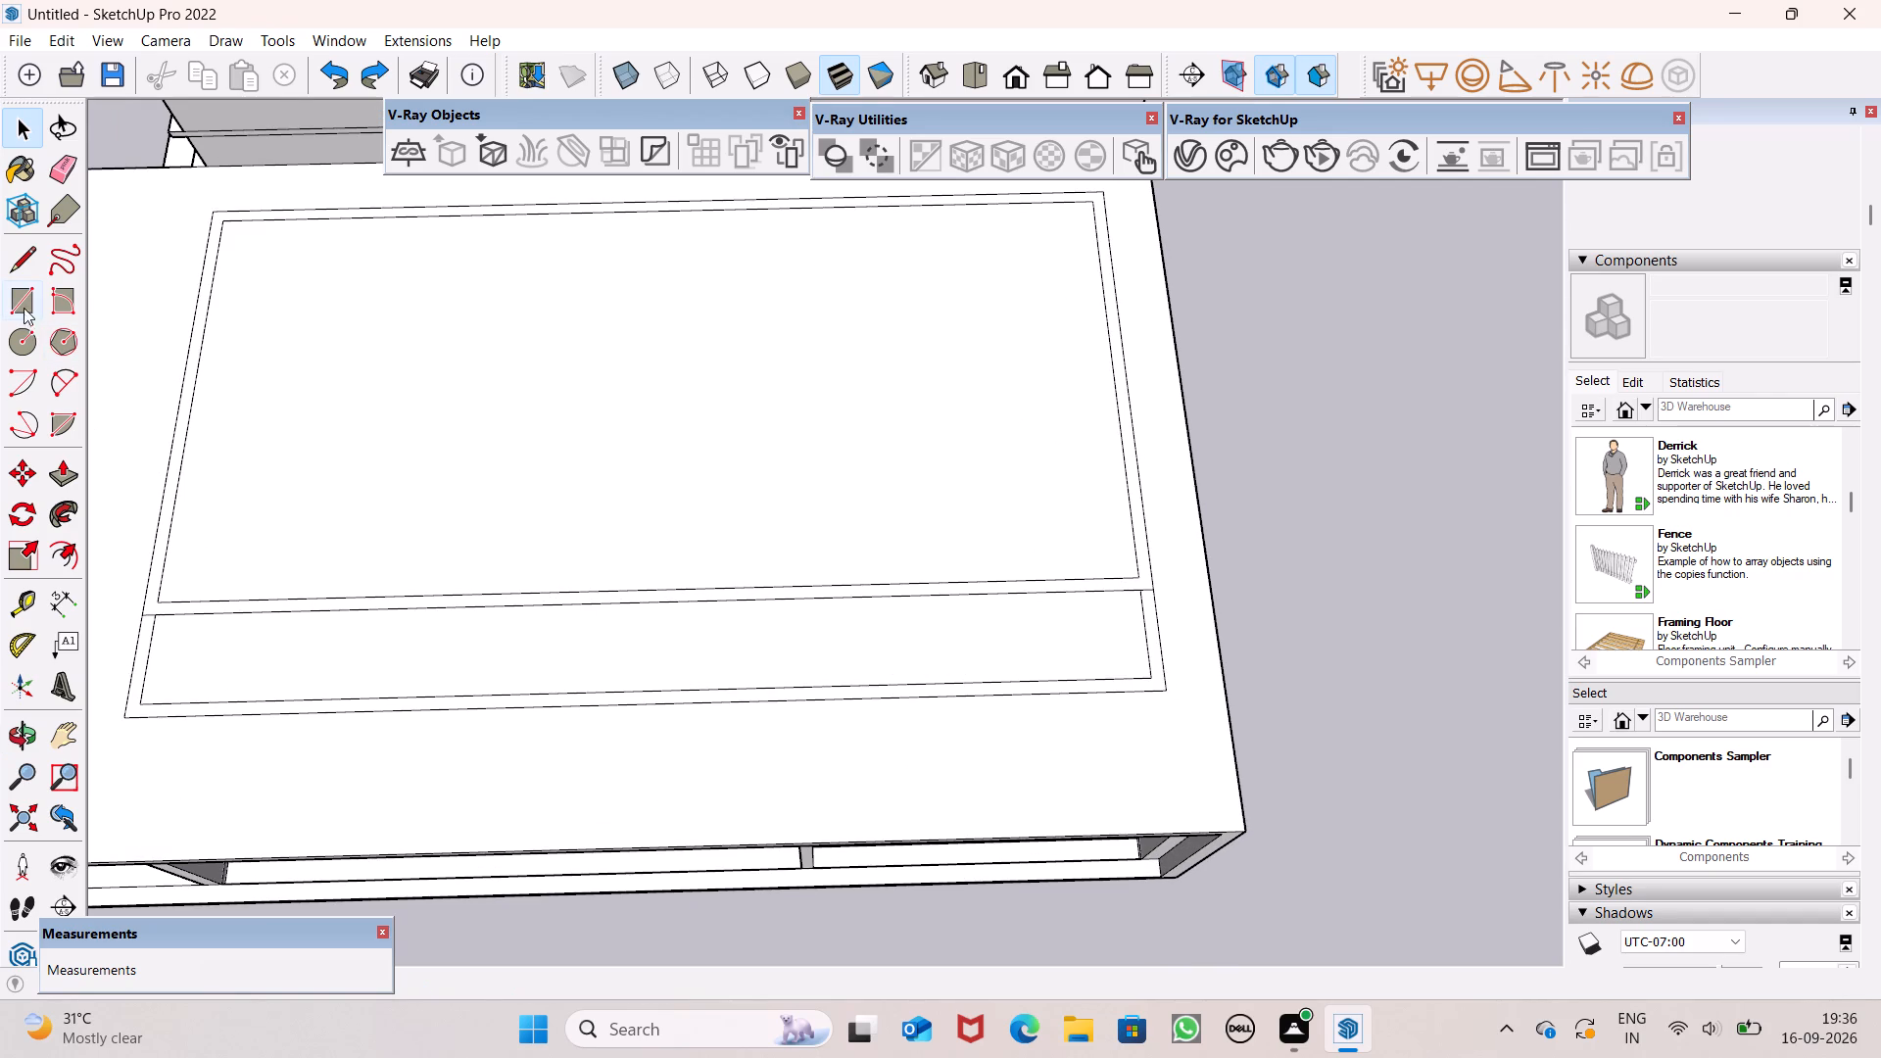
pyautogui.click(30, 251)
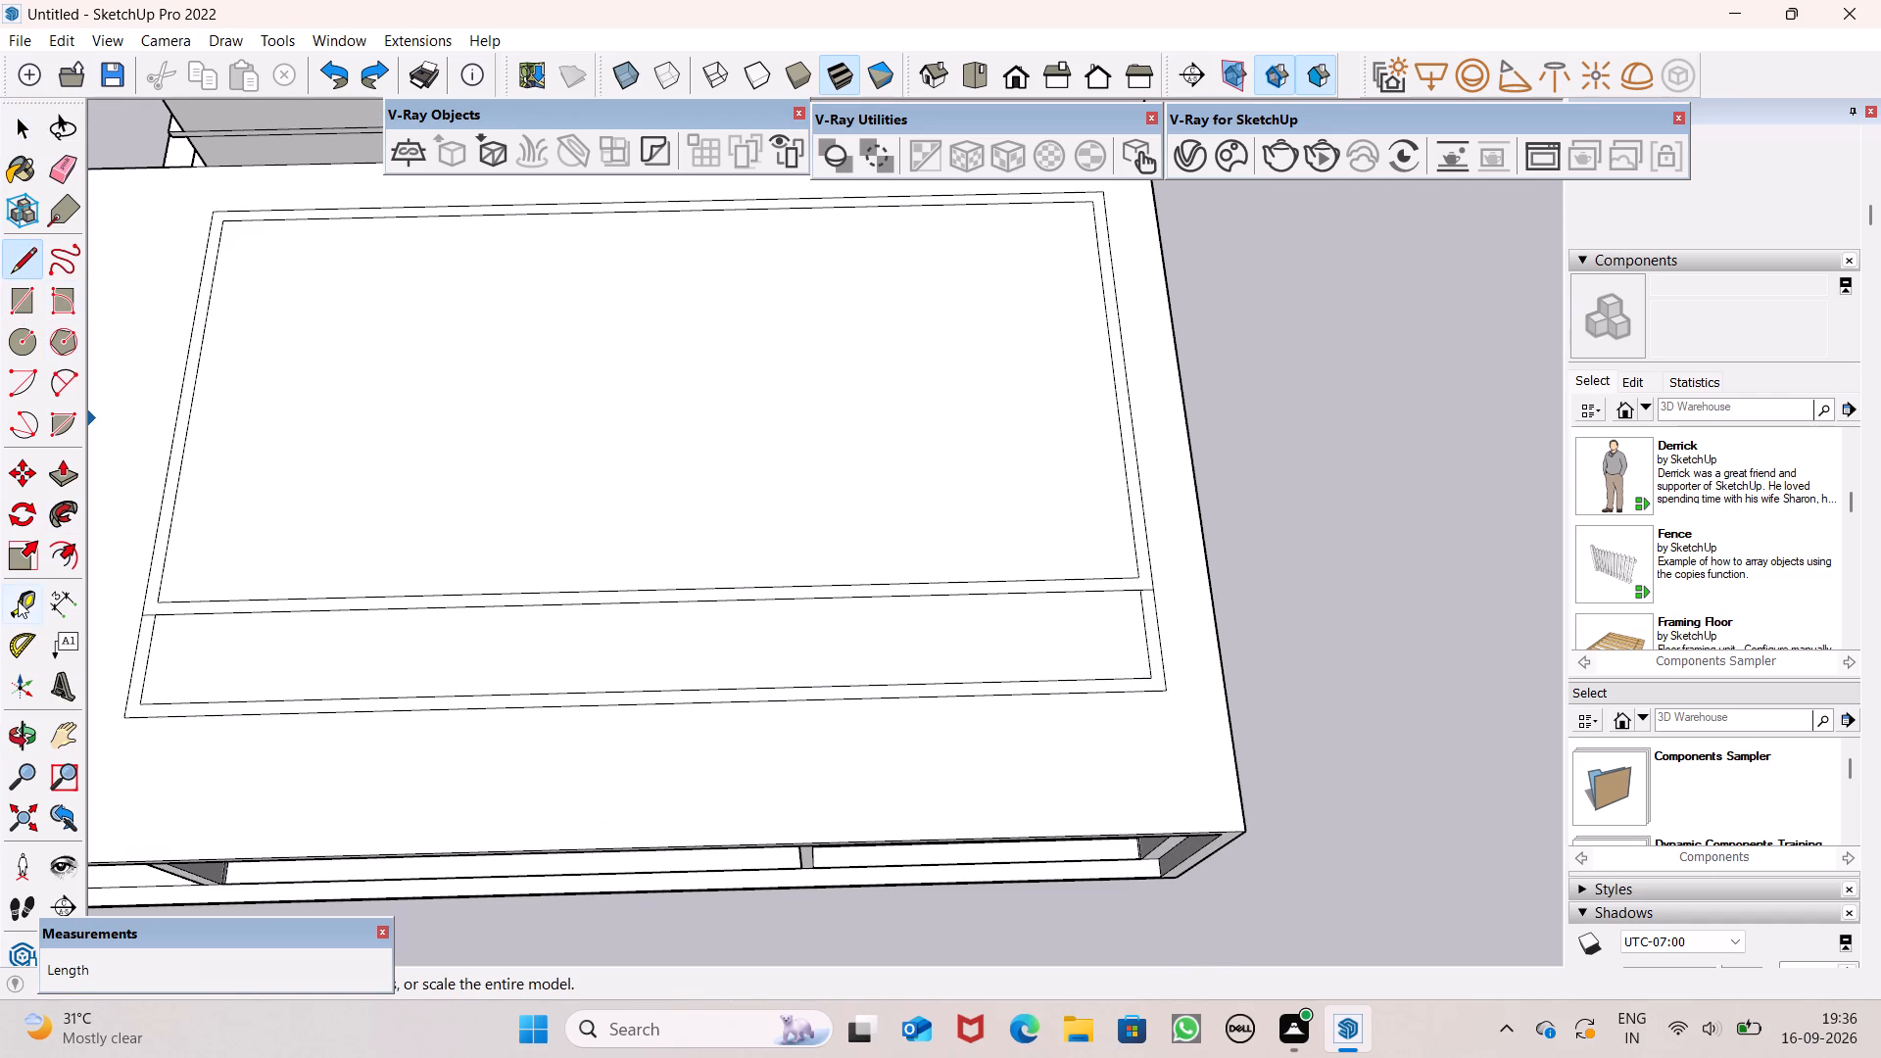
pyautogui.click(18, 601)
pyautogui.scroll(4, 1030, 515)
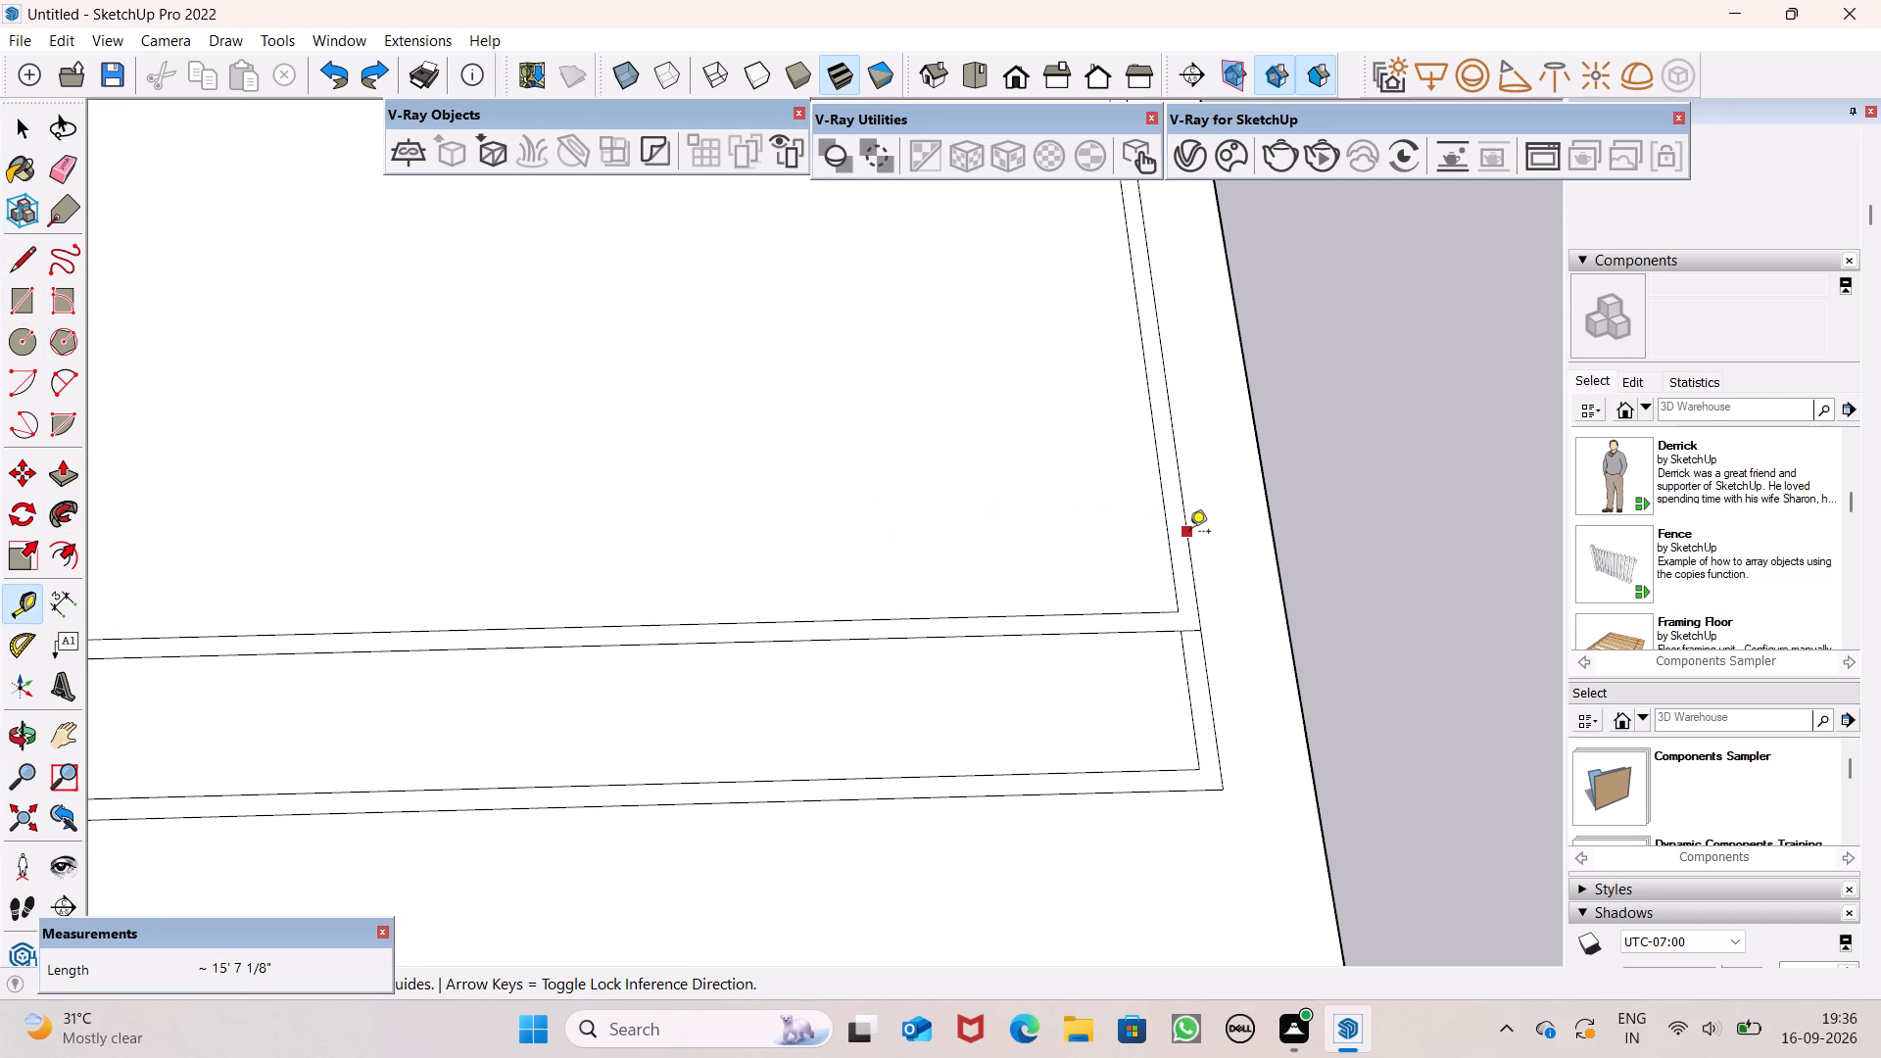
pyautogui.click(1164, 534)
pyautogui.scroll(-5, 882, 536)
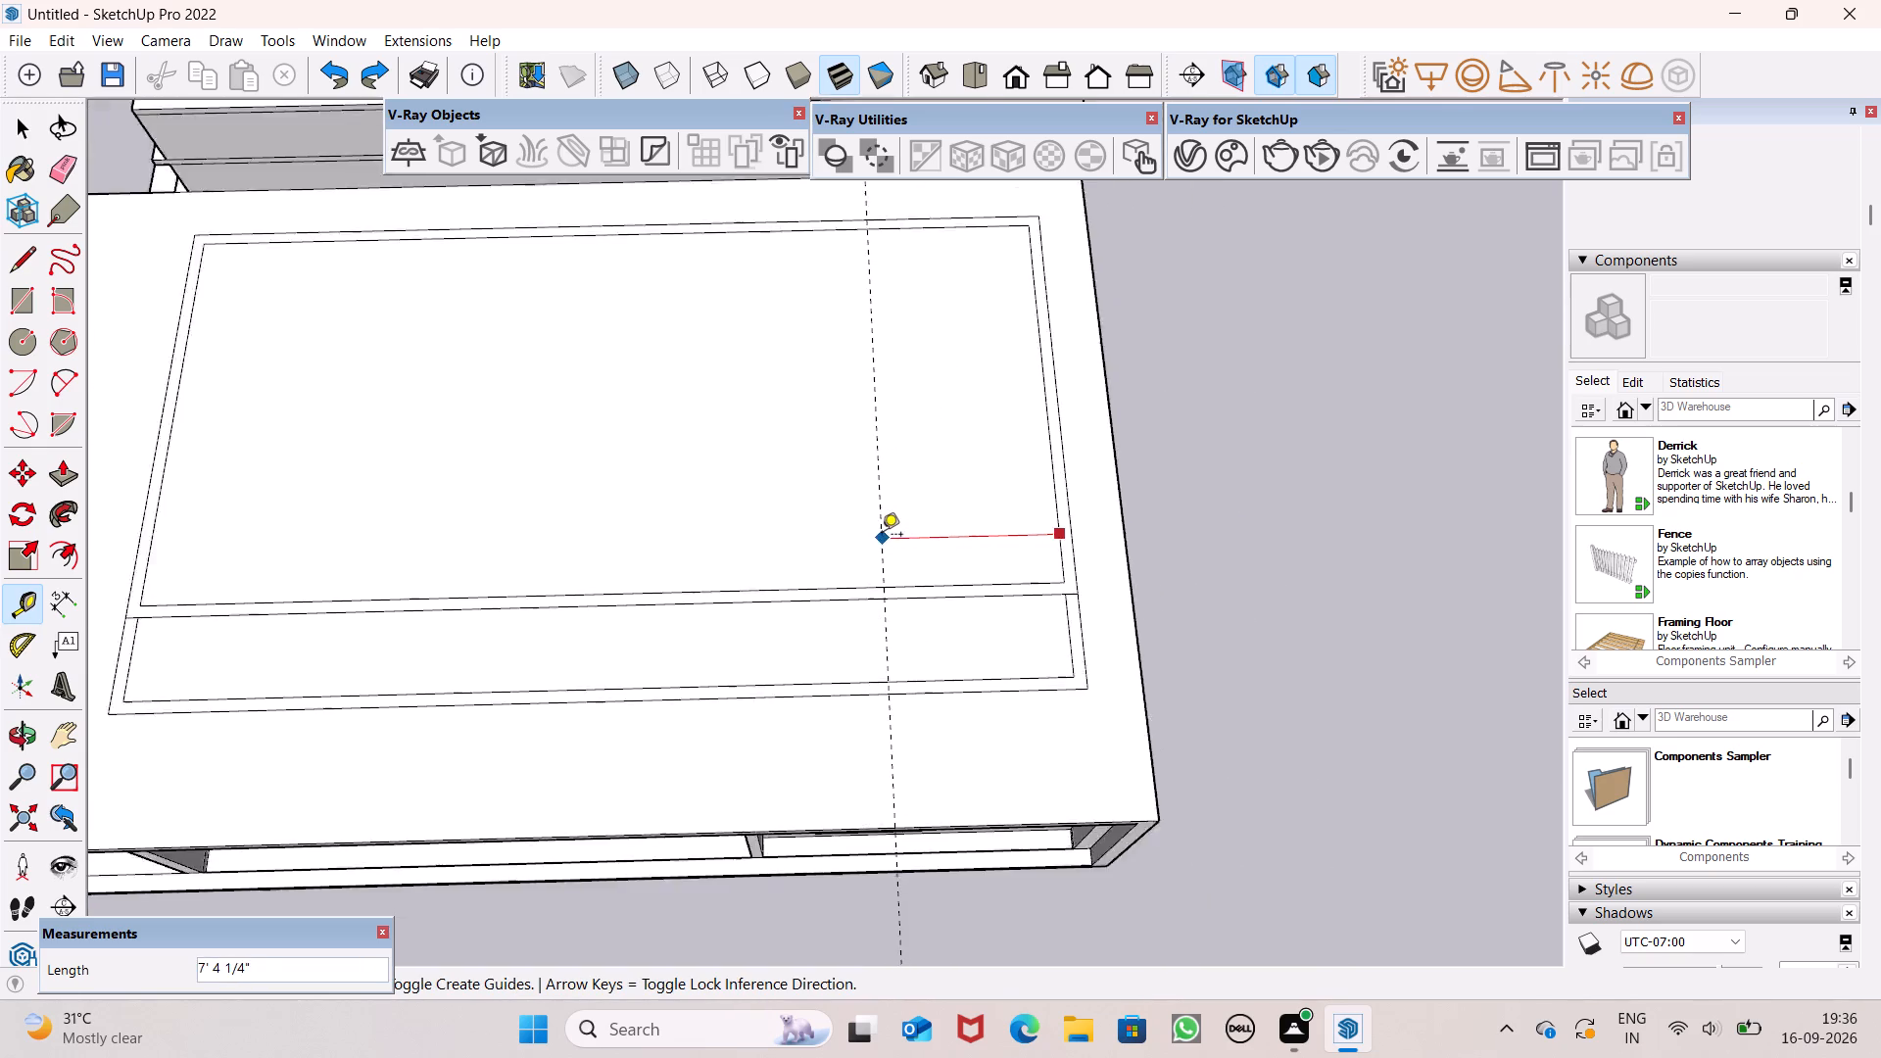
pyautogui.scroll(-2, 882, 536)
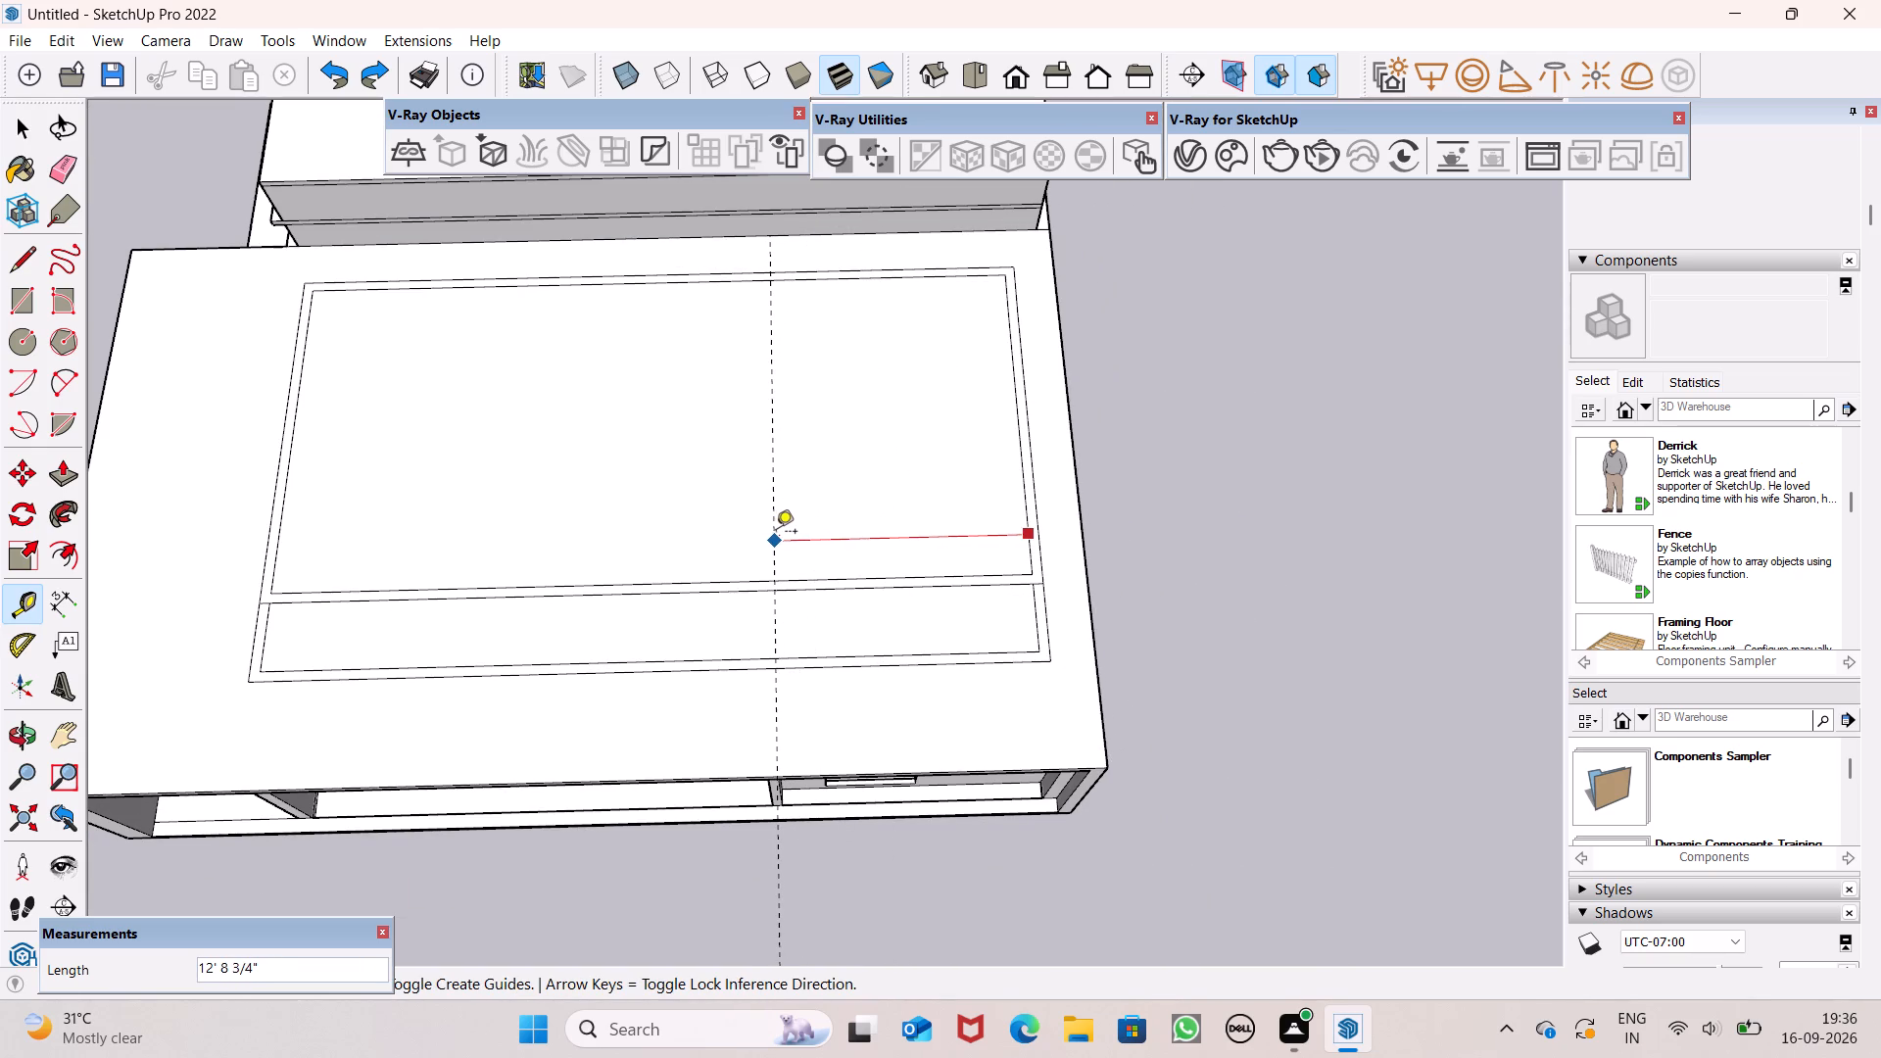
pyautogui.click(777, 533)
# Place a second parallel guide 6" from the first, on the side toward the larger part of the compartment.
pyautogui.click(780, 530)
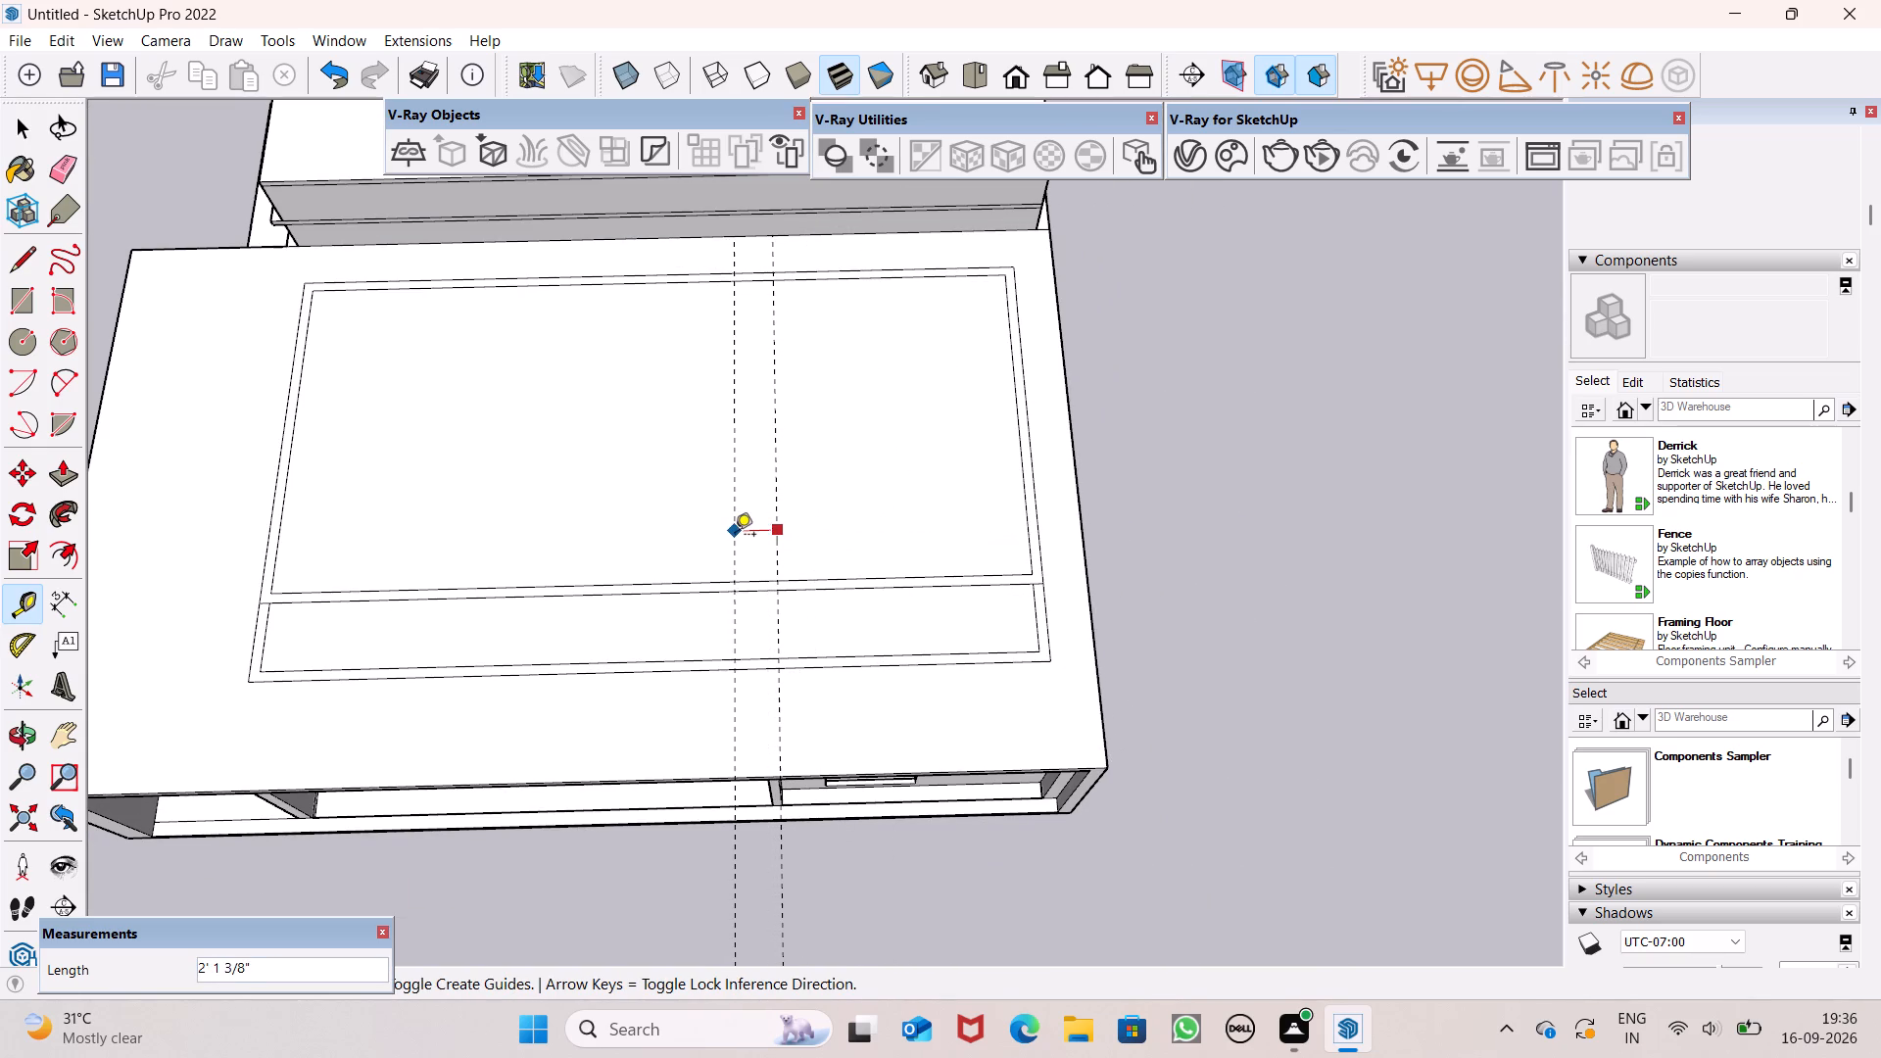
pyautogui.write('6"')
pyautogui.press('Return')
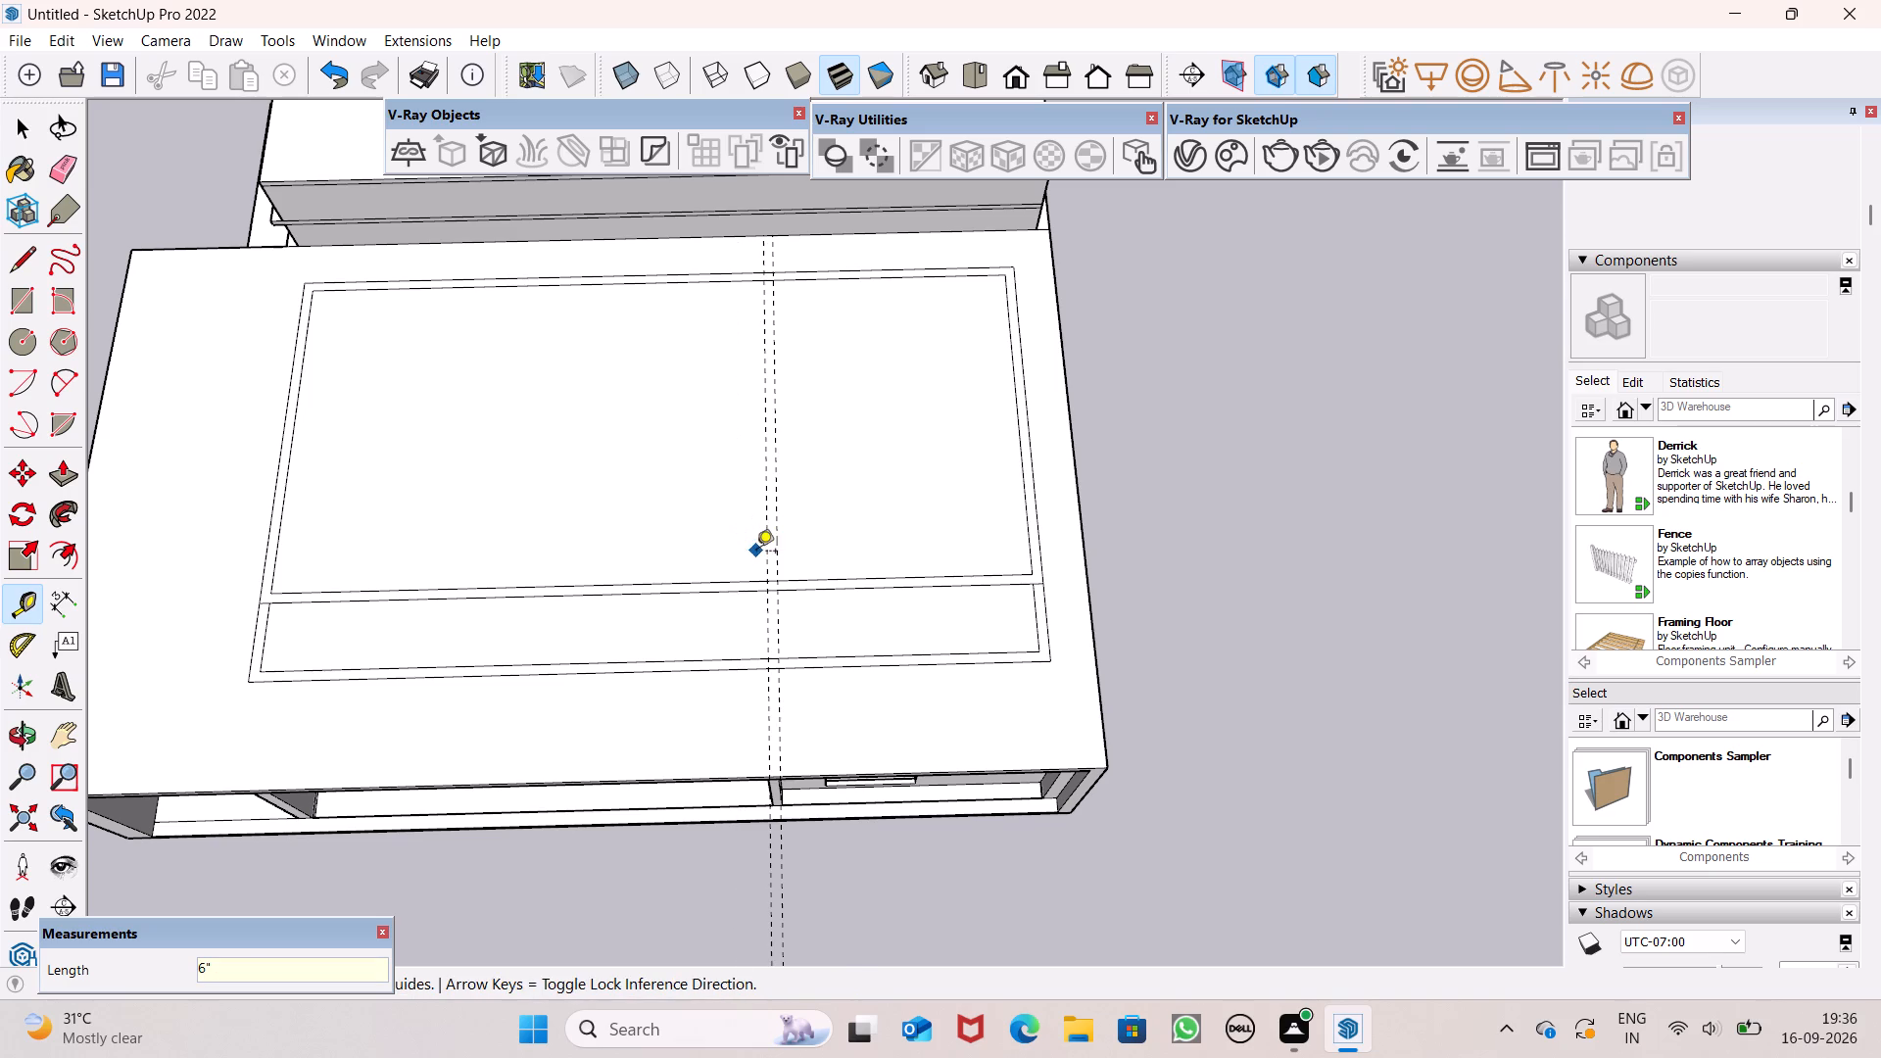
# Draw a 6" by about 22' 5" rectangle between the two guides, spanning the whole layout from outer border edge to outer border edge.
pyautogui.press('space')
pyautogui.click(20, 314)
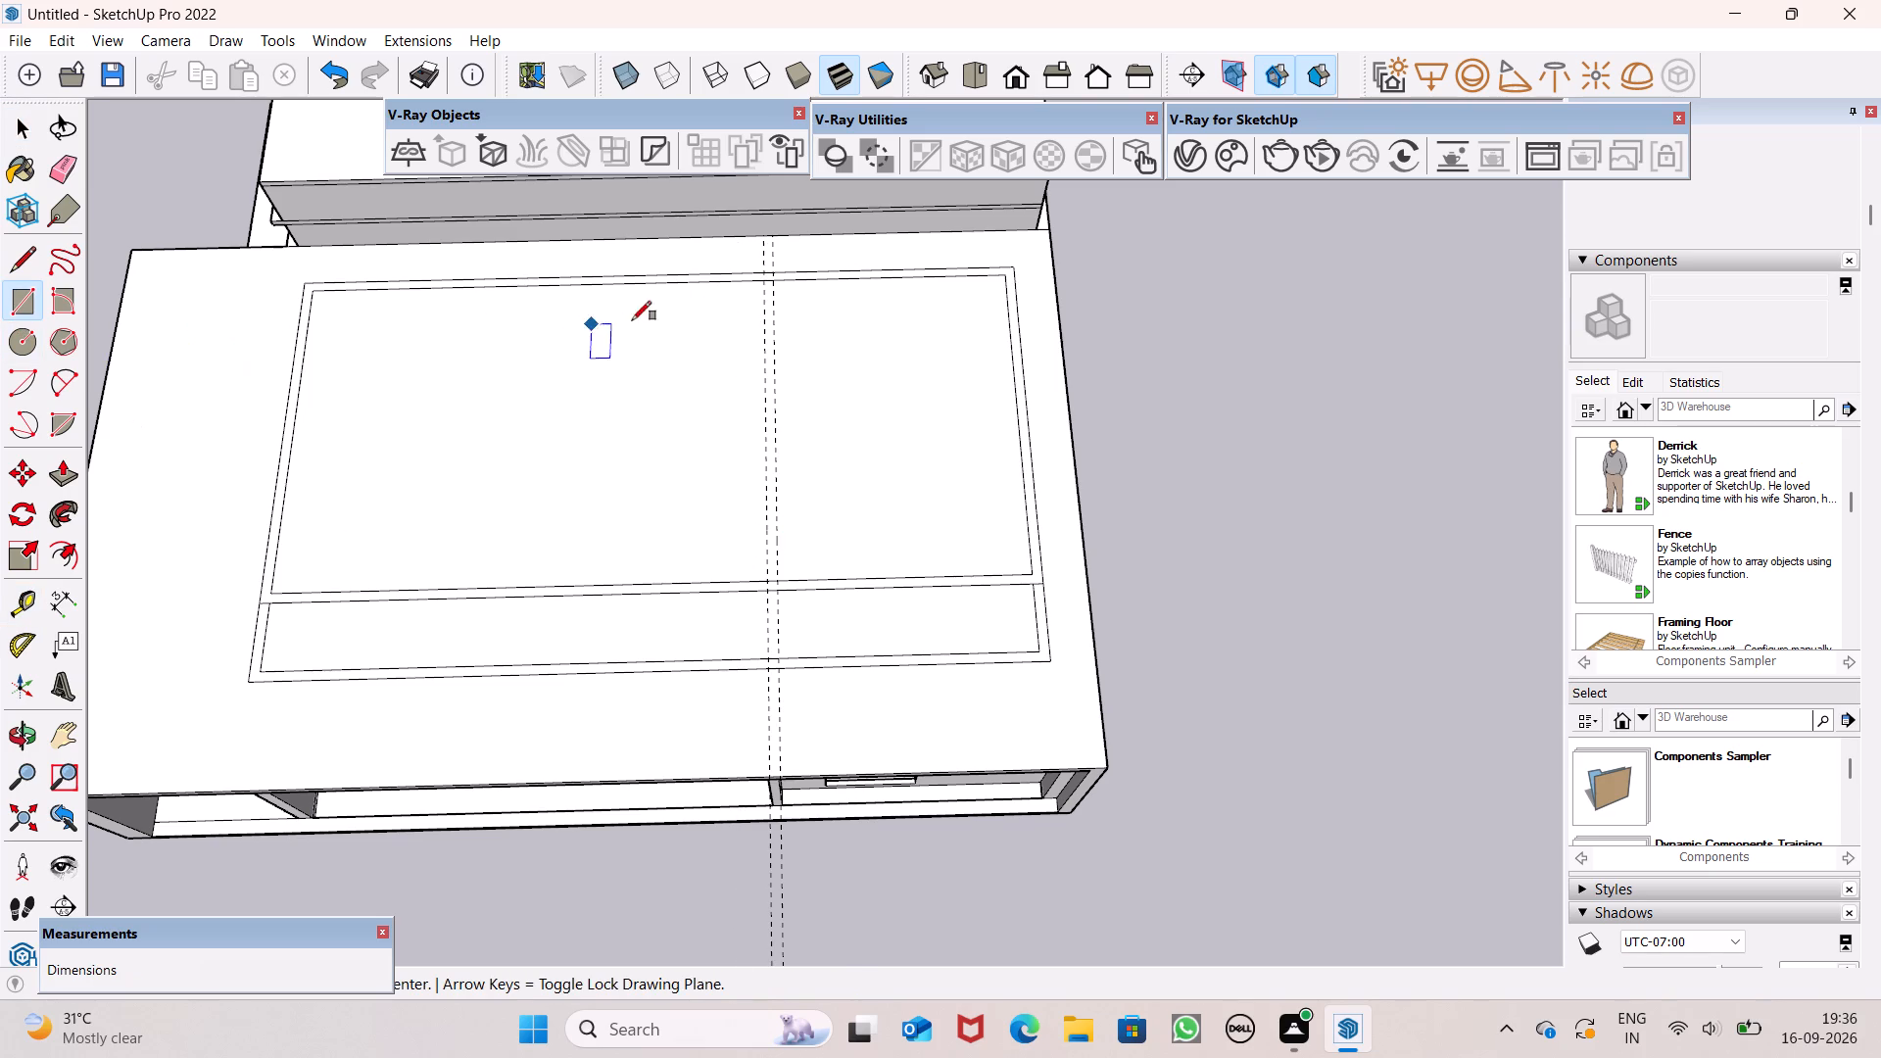
pyautogui.scroll(7, 698, 310)
pyautogui.click(833, 228)
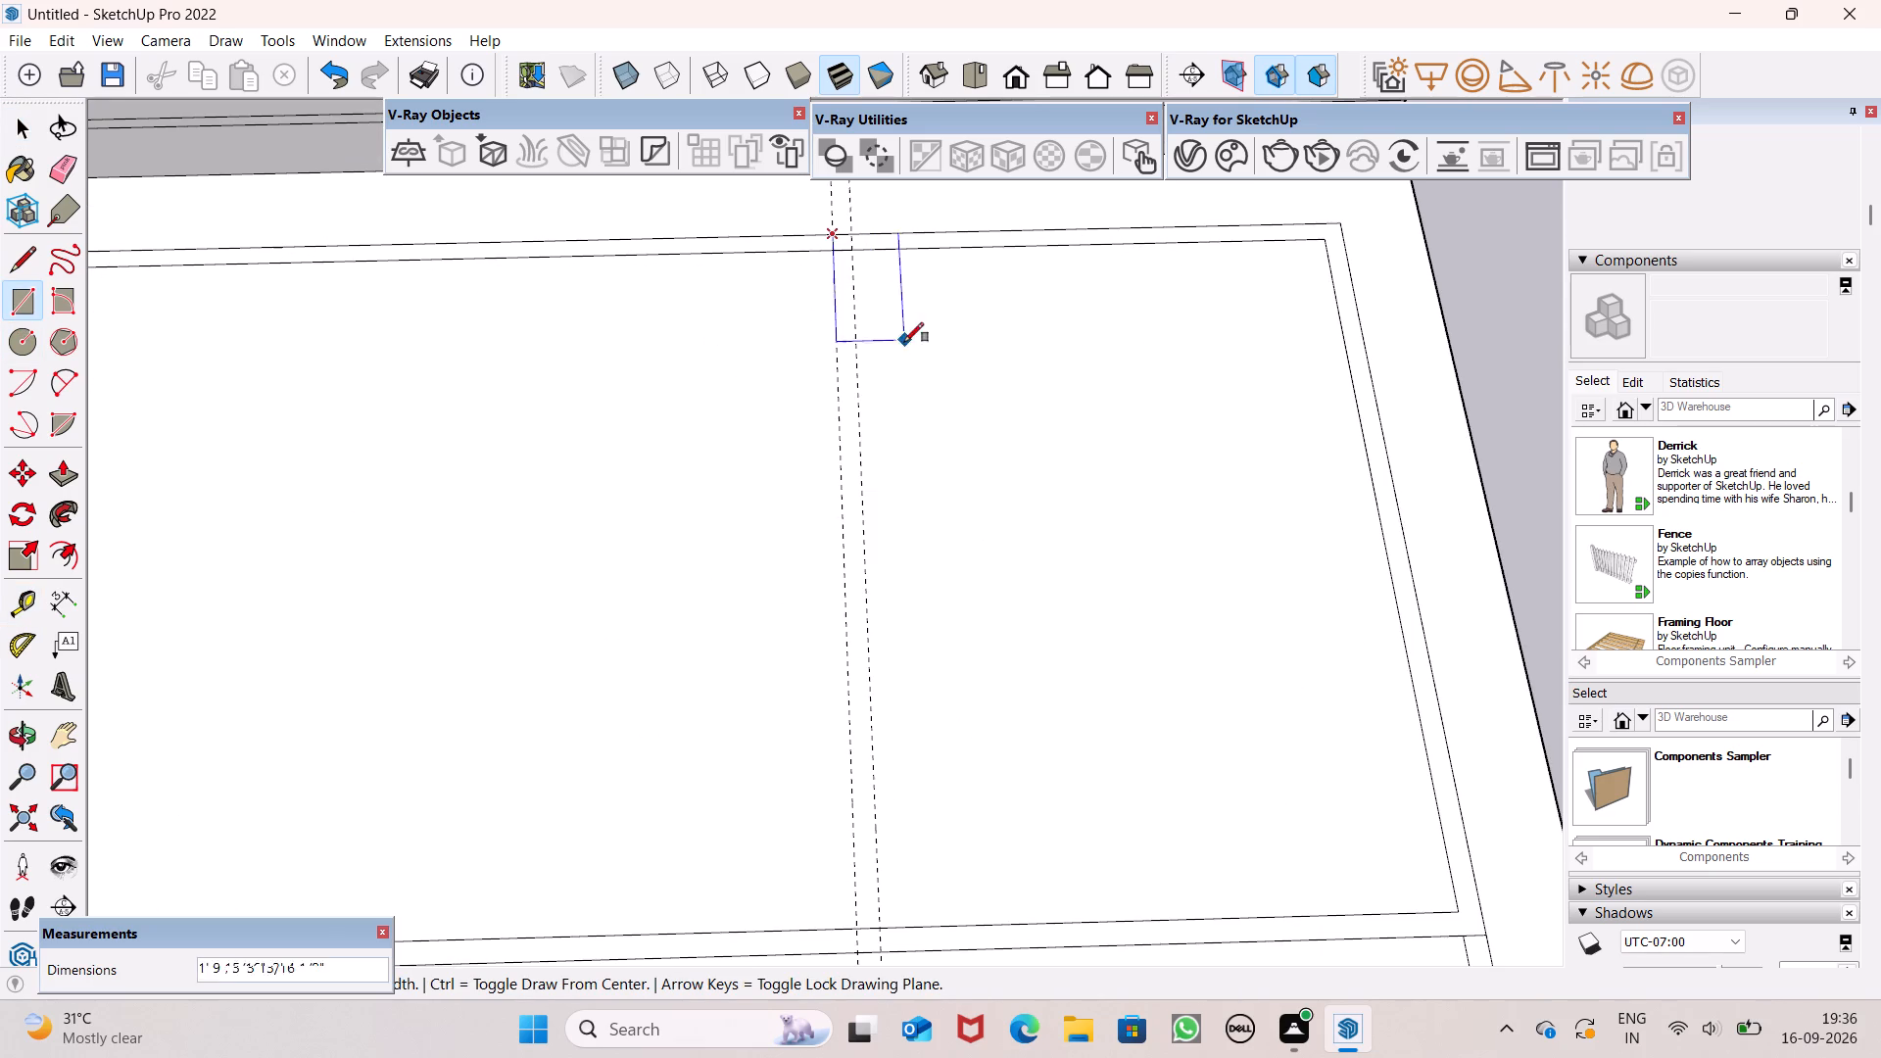
pyautogui.scroll(-7, 880, 396)
pyautogui.scroll(9, 866, 731)
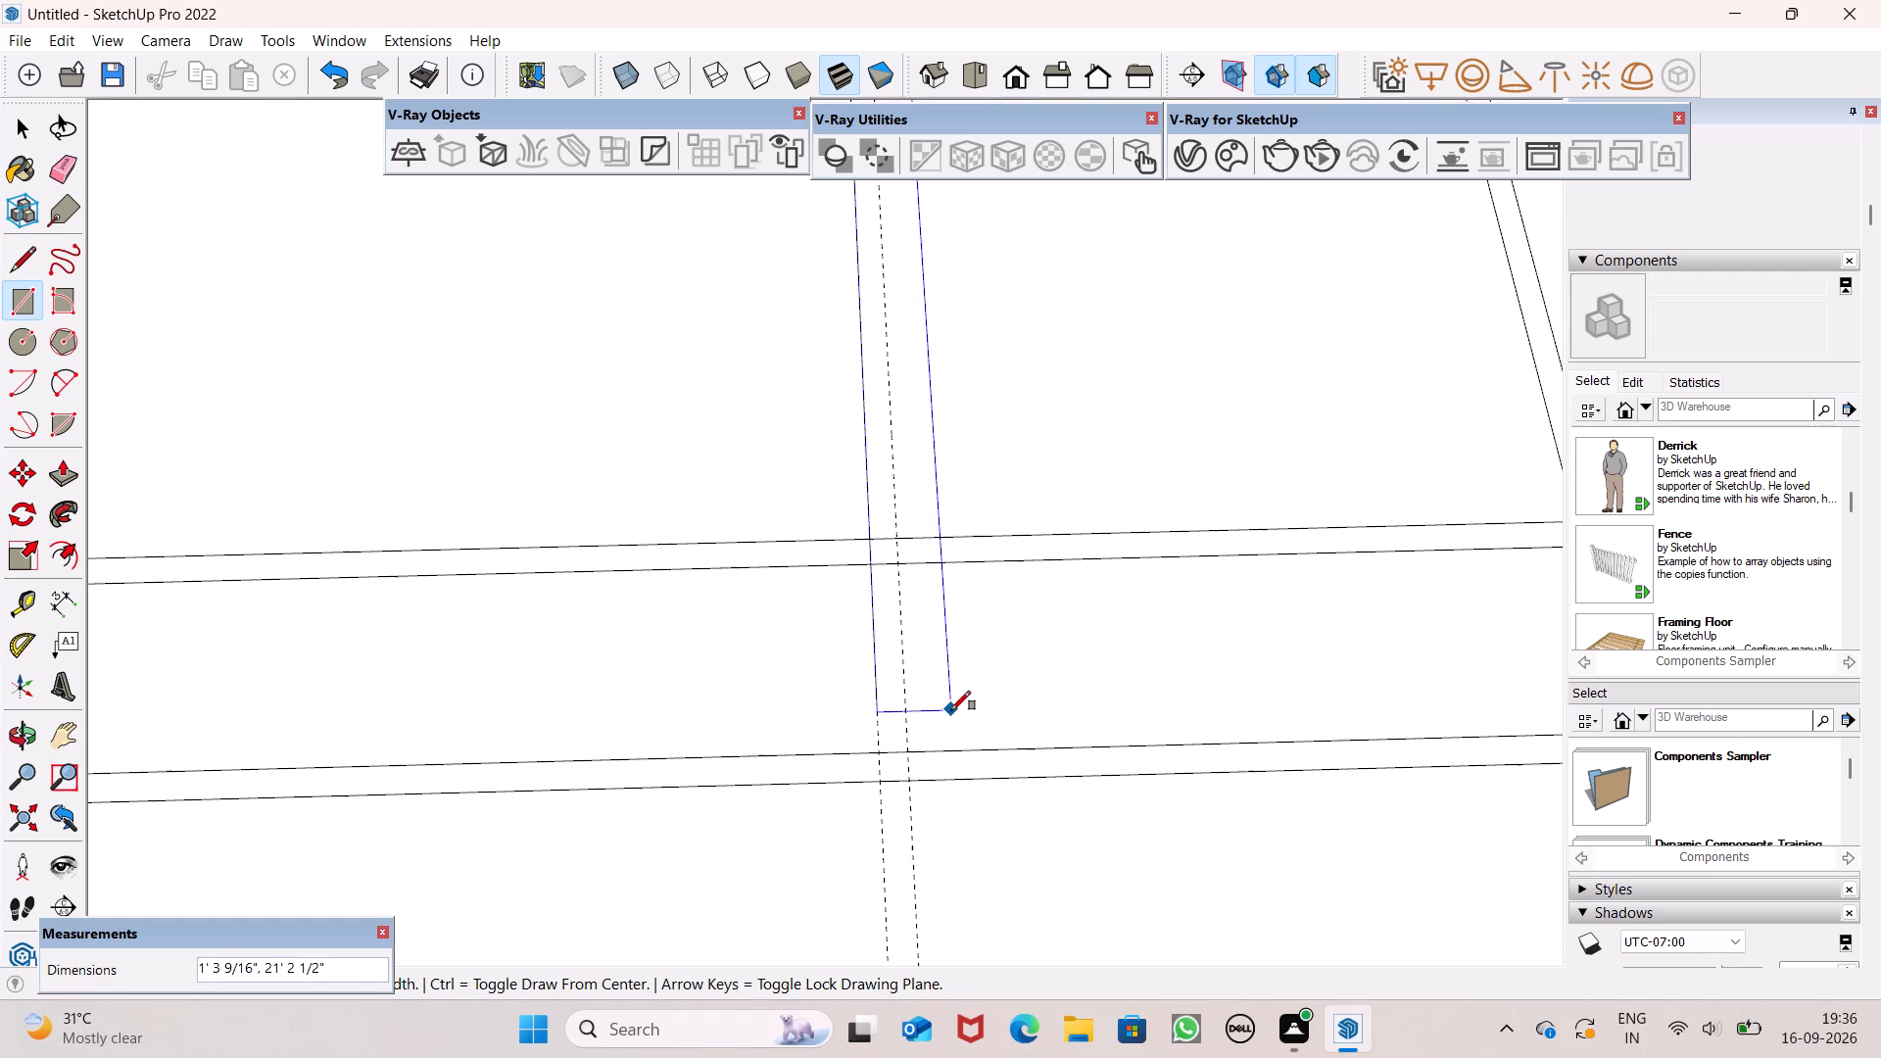
pyautogui.click(907, 784)
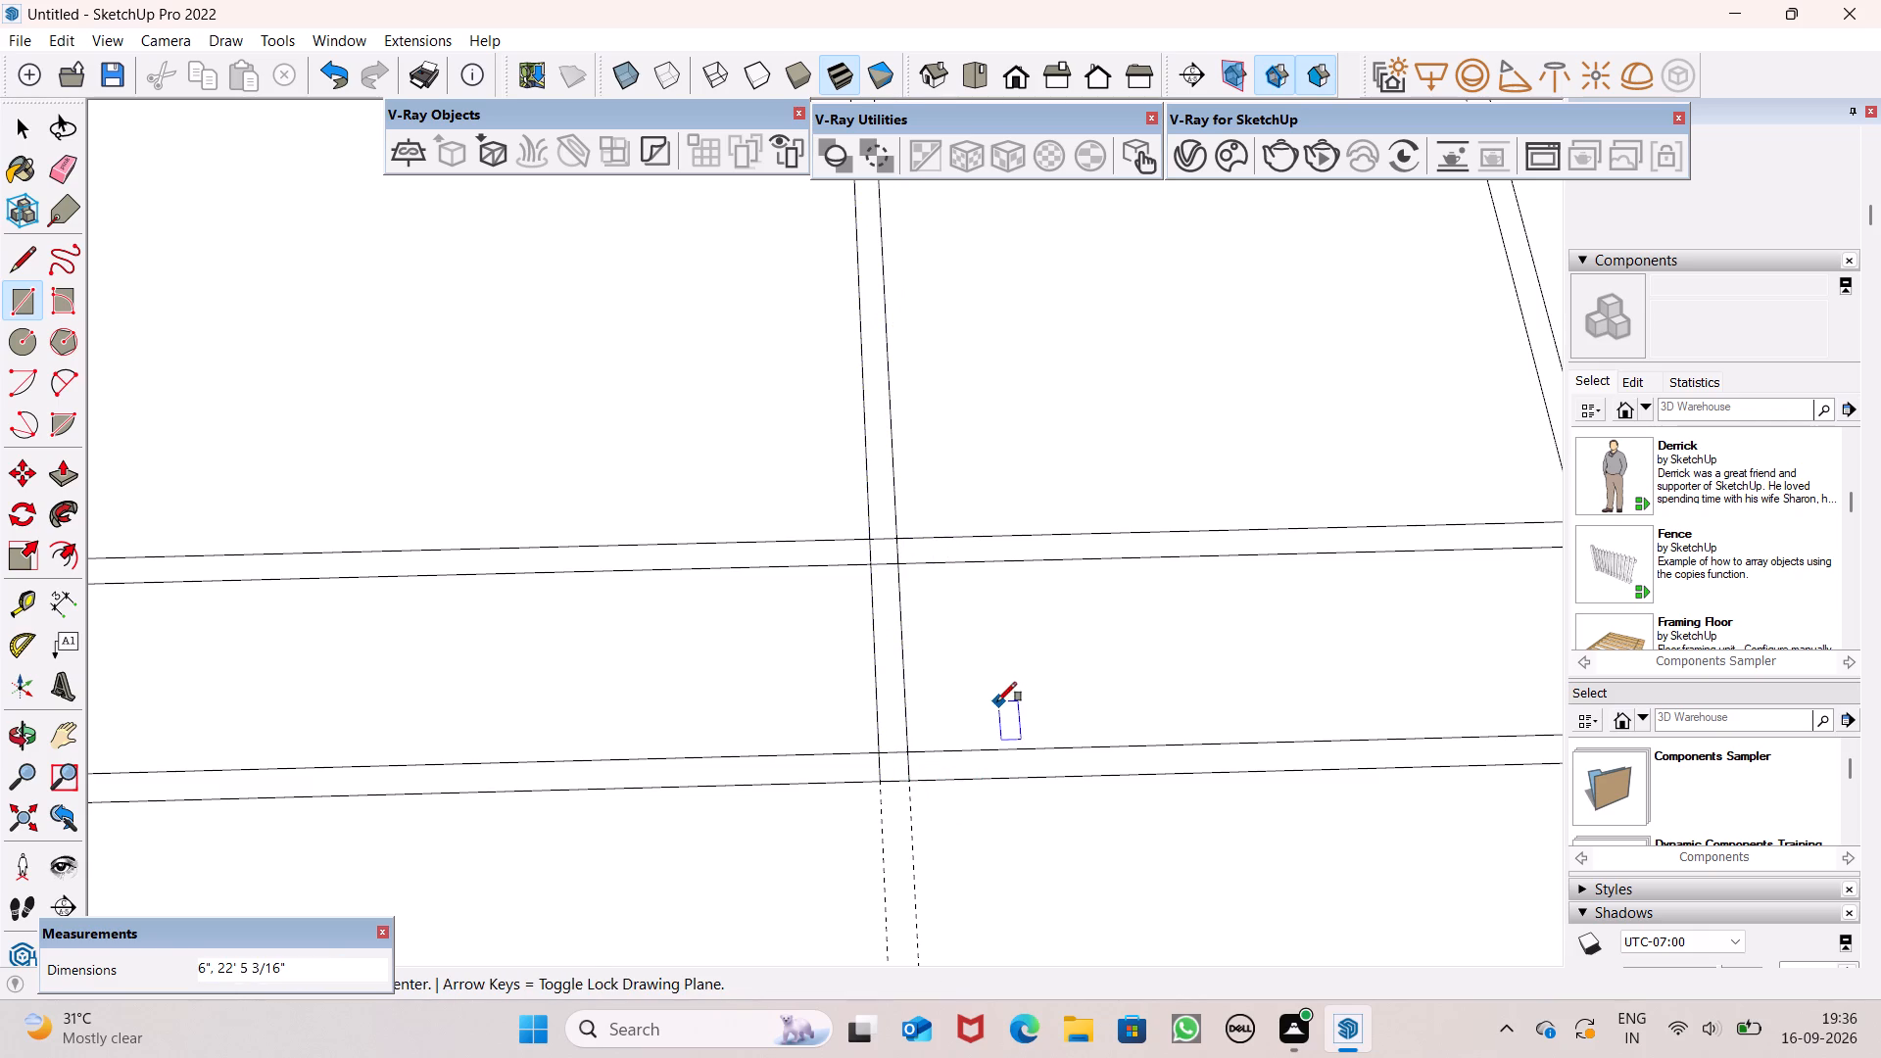
pyautogui.press('space')
# Erase the two parallel guides that run across the lower block.
pyautogui.scroll(-6, 1001, 712)
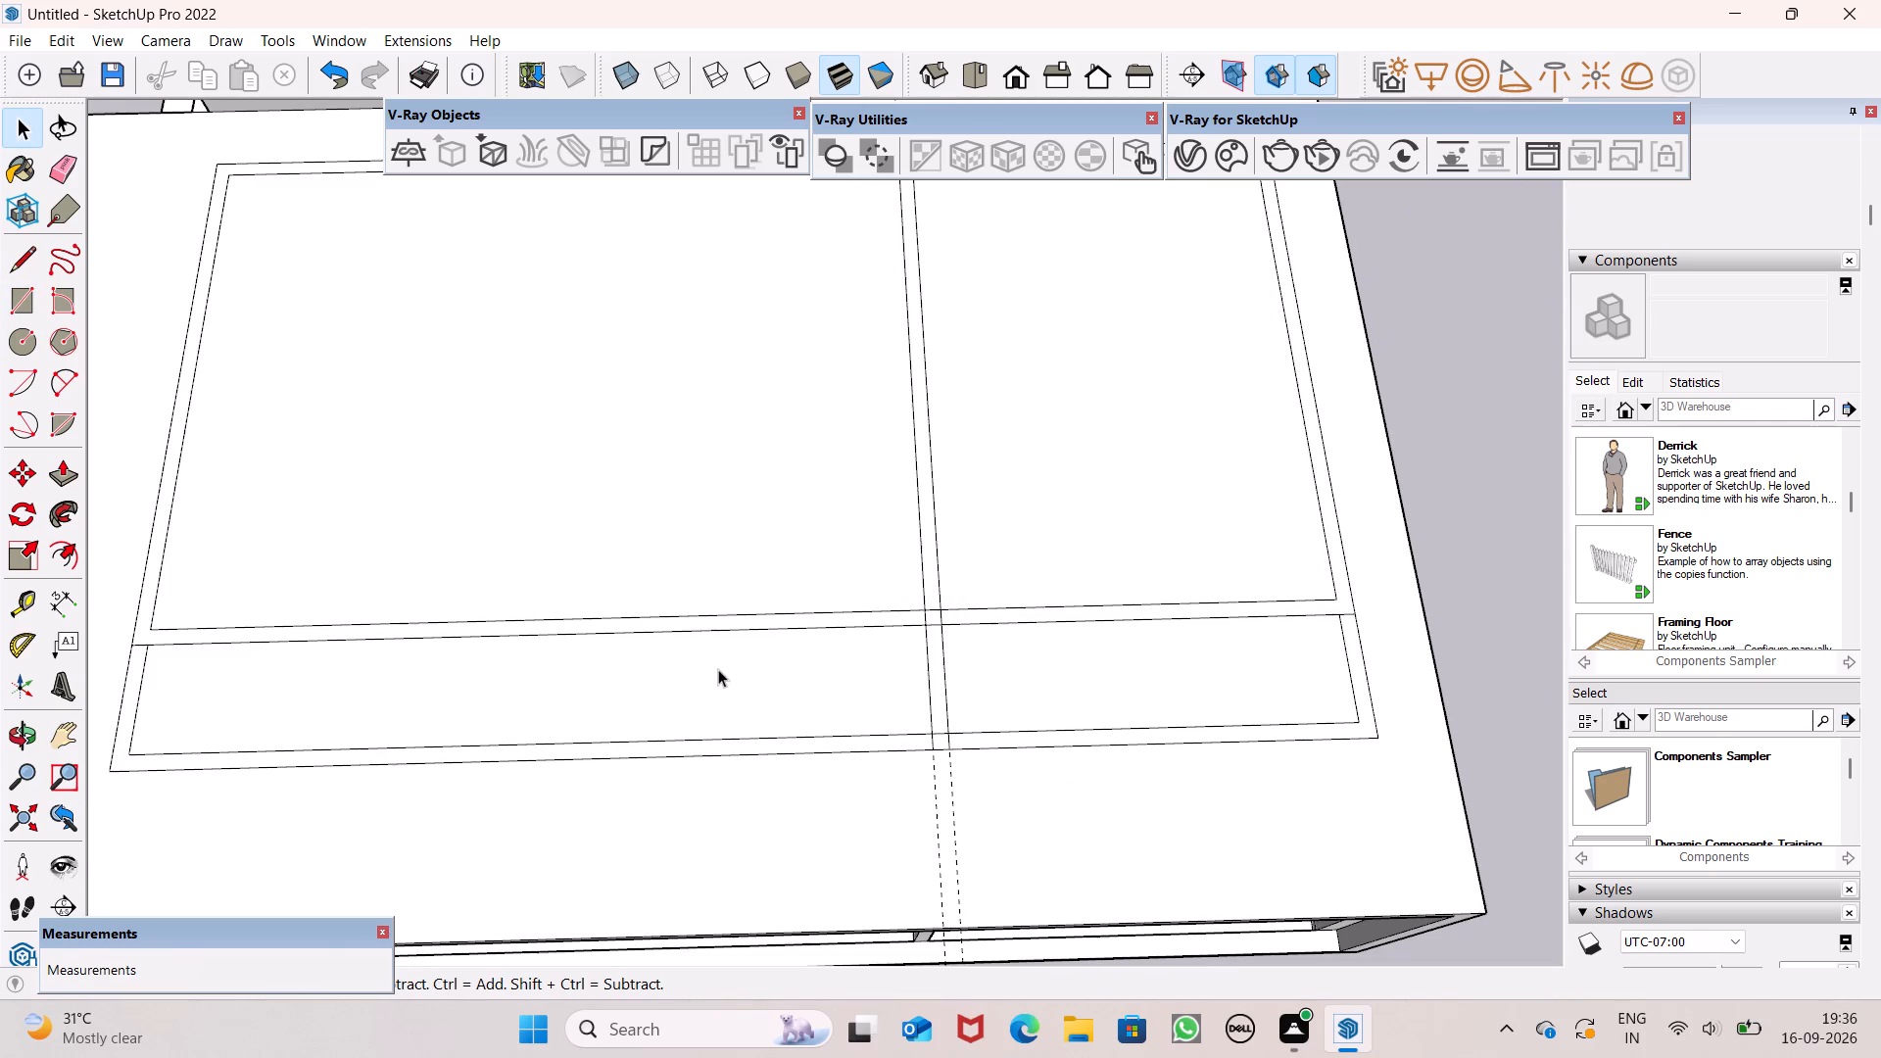
pyautogui.scroll(-5, 794, 743)
pyautogui.moveTo(1036, 754); pyautogui.dragTo(1034, 740, button='middle')
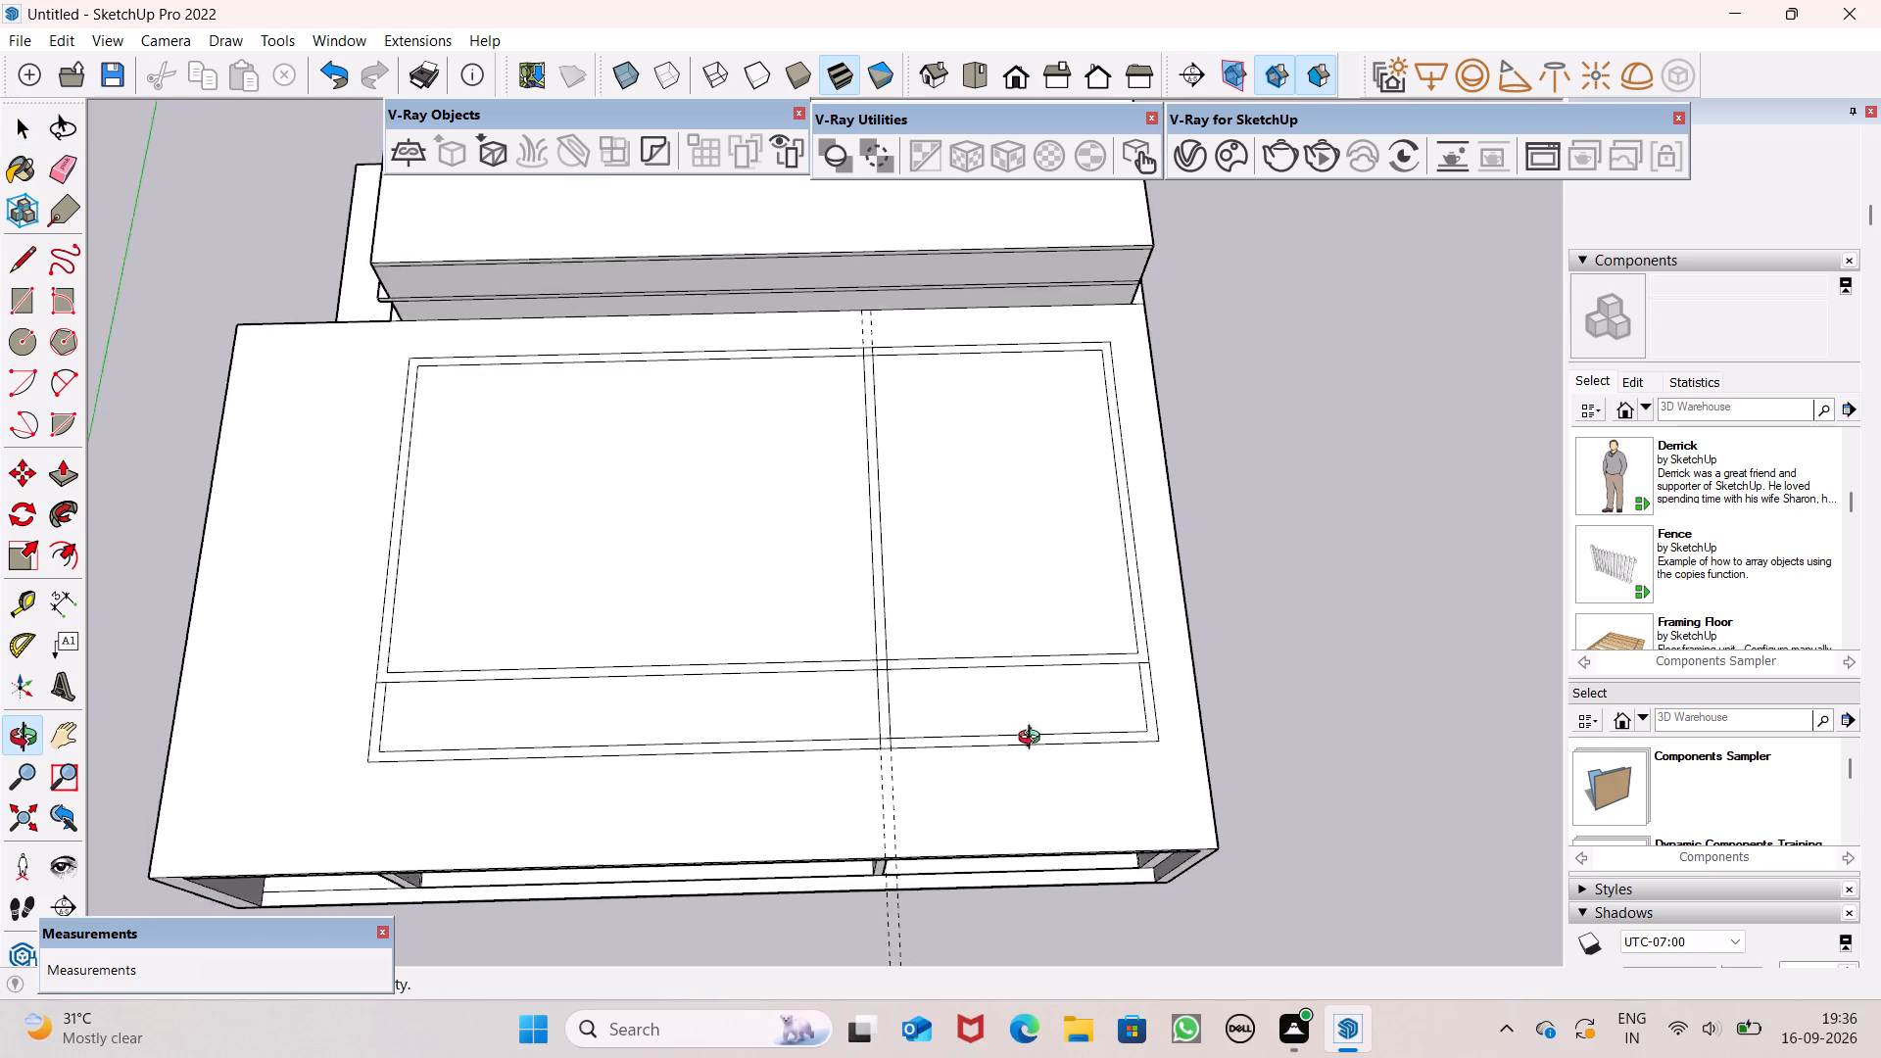
pyautogui.moveTo(1034, 740); pyautogui.dragTo(1000, 614, button='middle')
pyautogui.scroll(3, 996, 656)
pyautogui.scroll(-6, 513, 433)
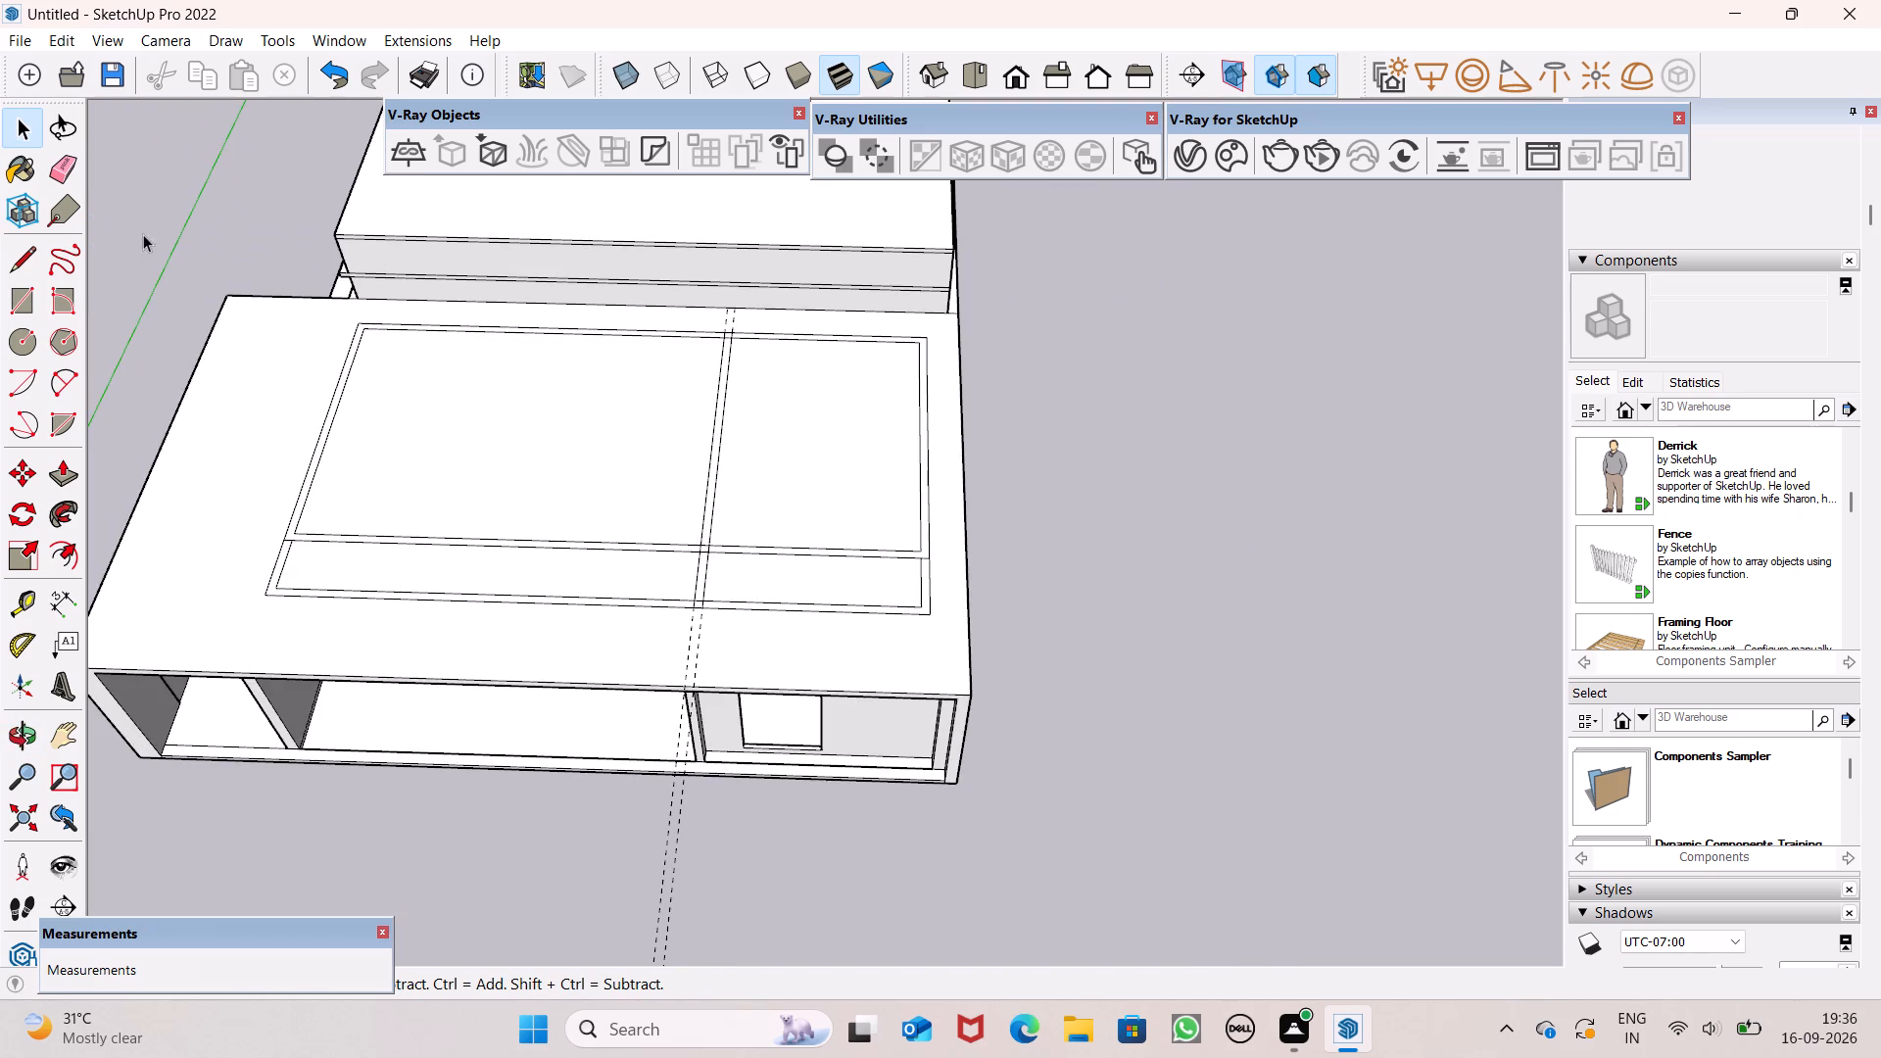
pyautogui.click(64, 164)
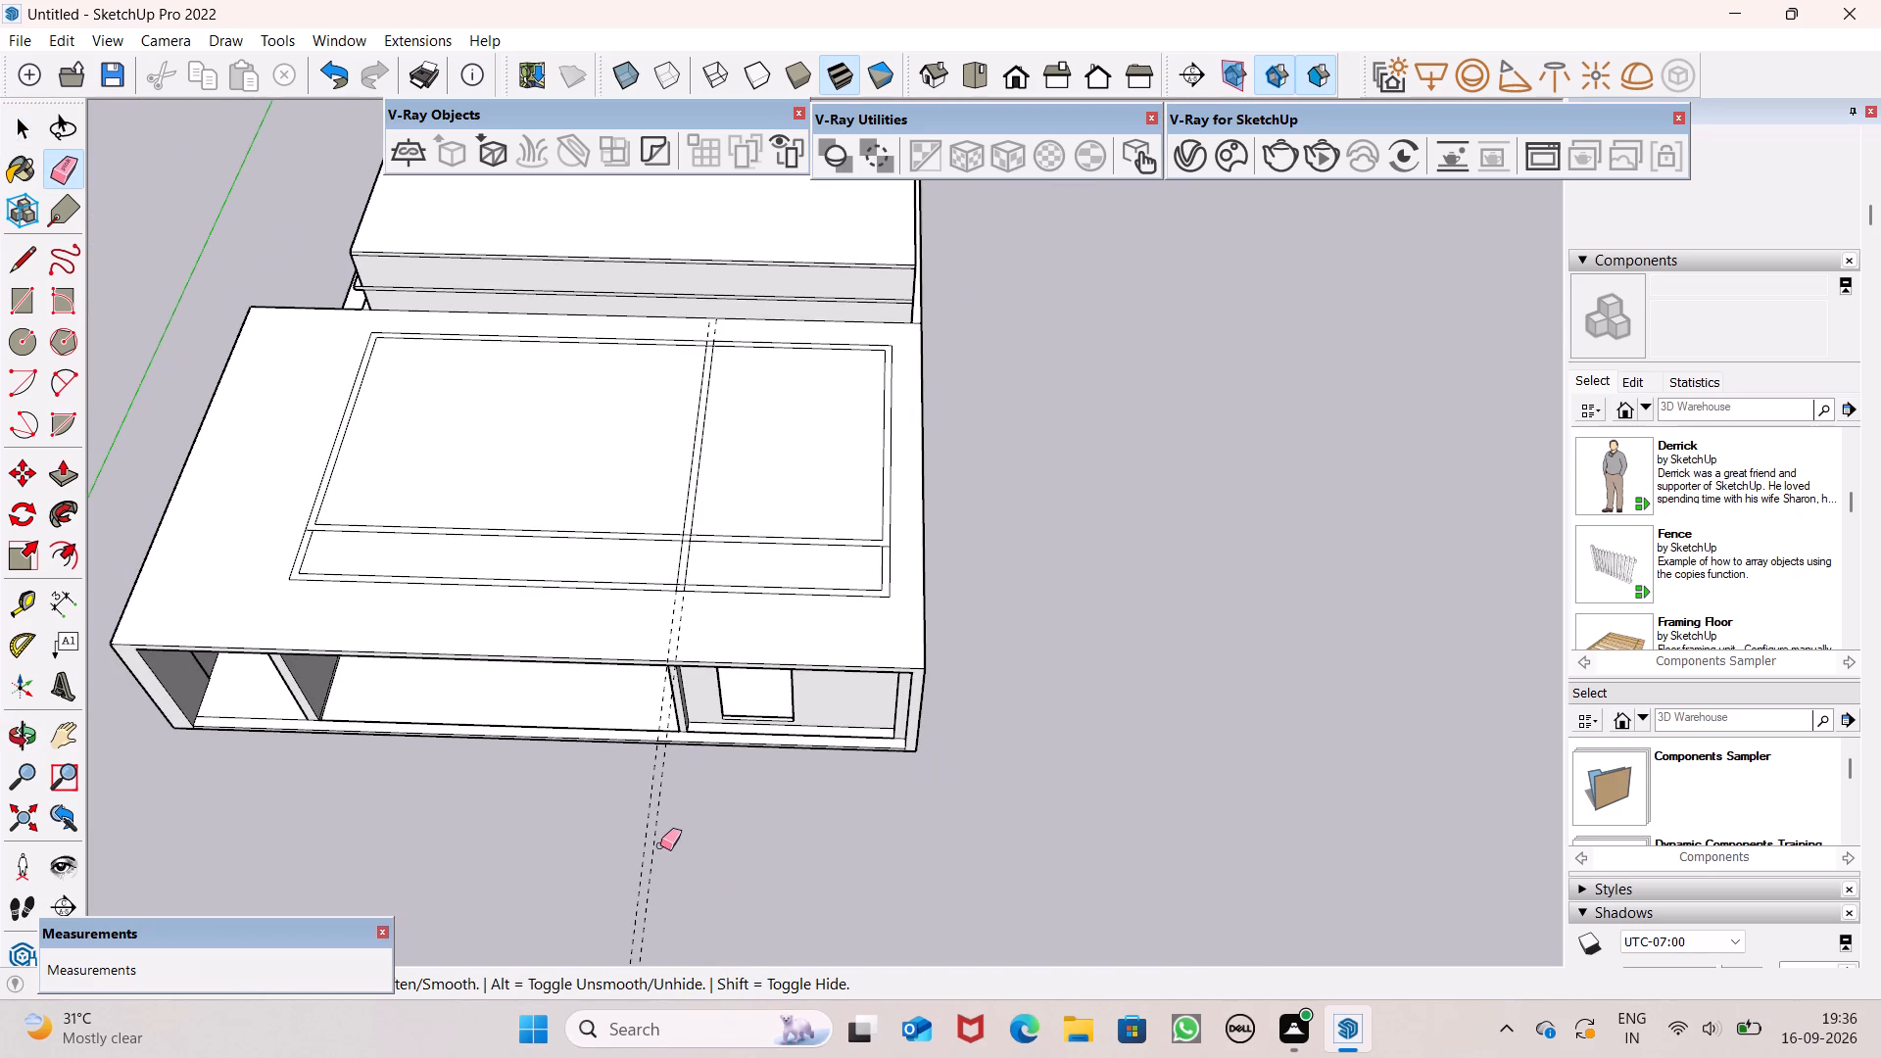
pyautogui.moveTo(660, 845); pyautogui.dragTo(621, 845)
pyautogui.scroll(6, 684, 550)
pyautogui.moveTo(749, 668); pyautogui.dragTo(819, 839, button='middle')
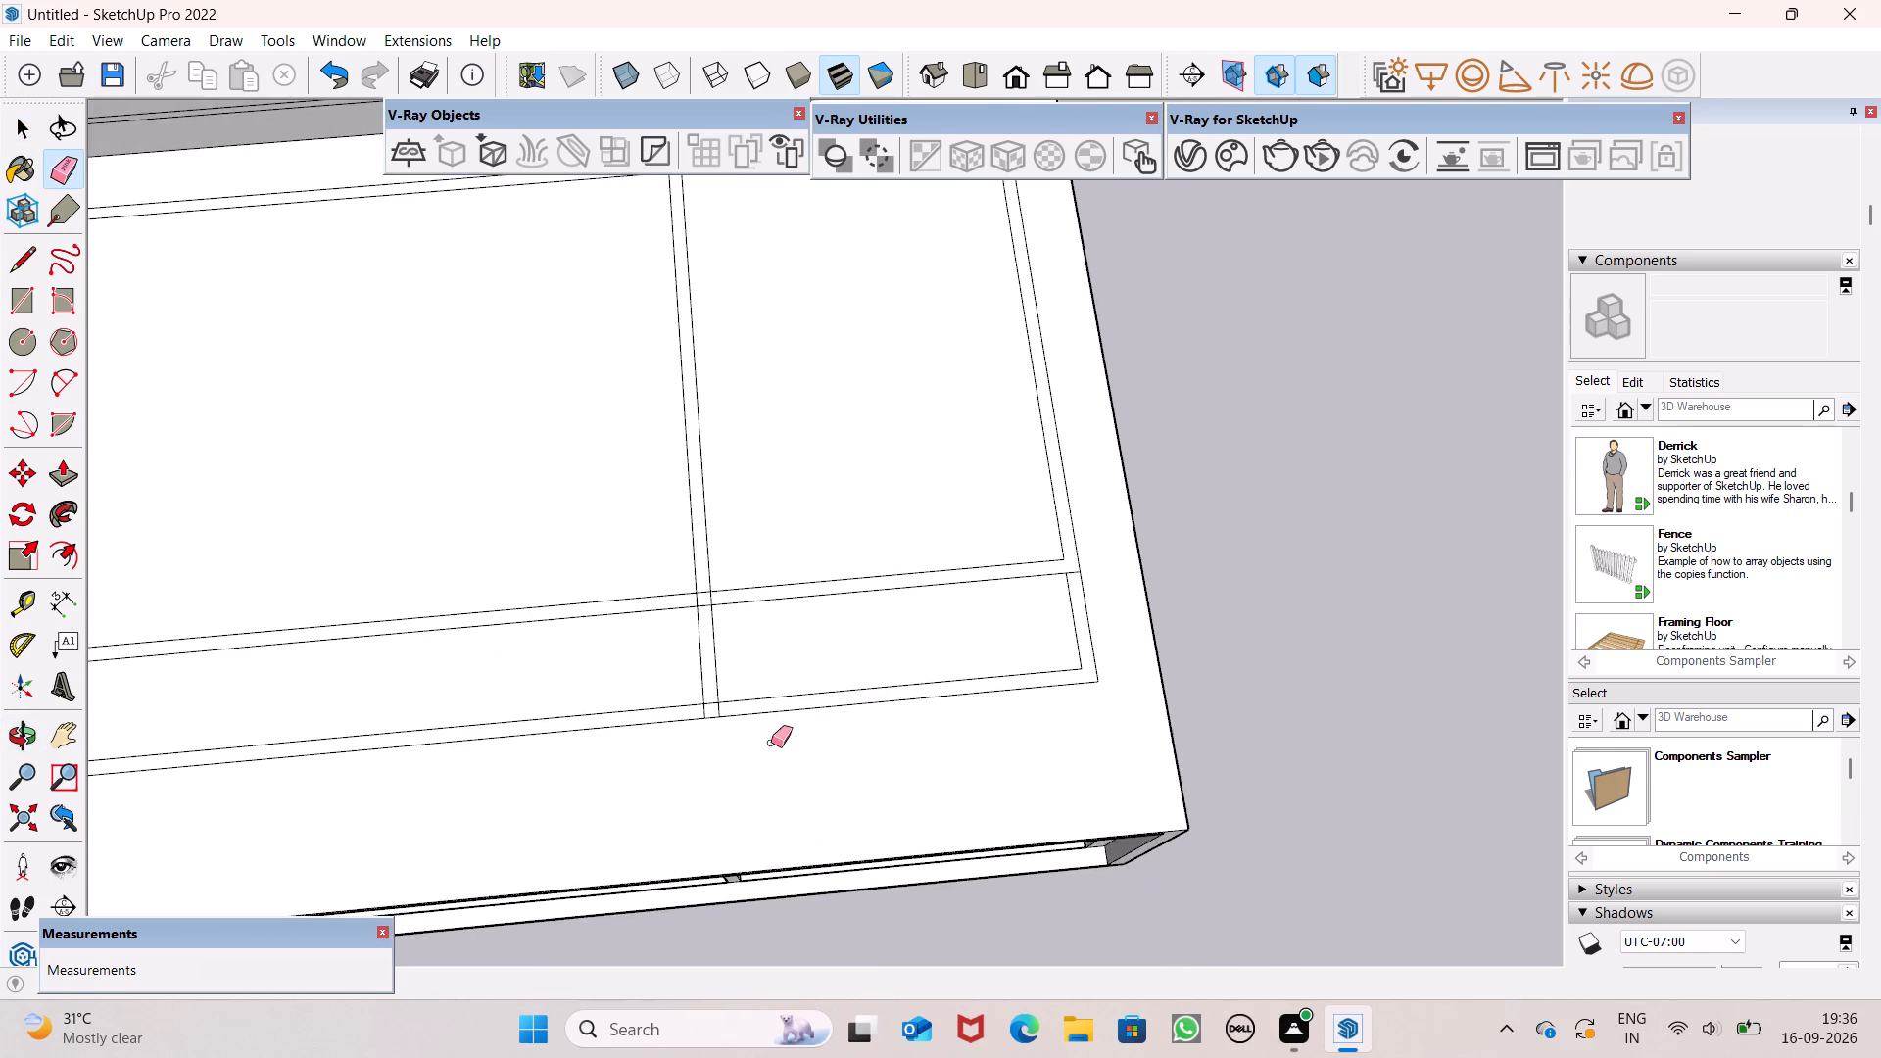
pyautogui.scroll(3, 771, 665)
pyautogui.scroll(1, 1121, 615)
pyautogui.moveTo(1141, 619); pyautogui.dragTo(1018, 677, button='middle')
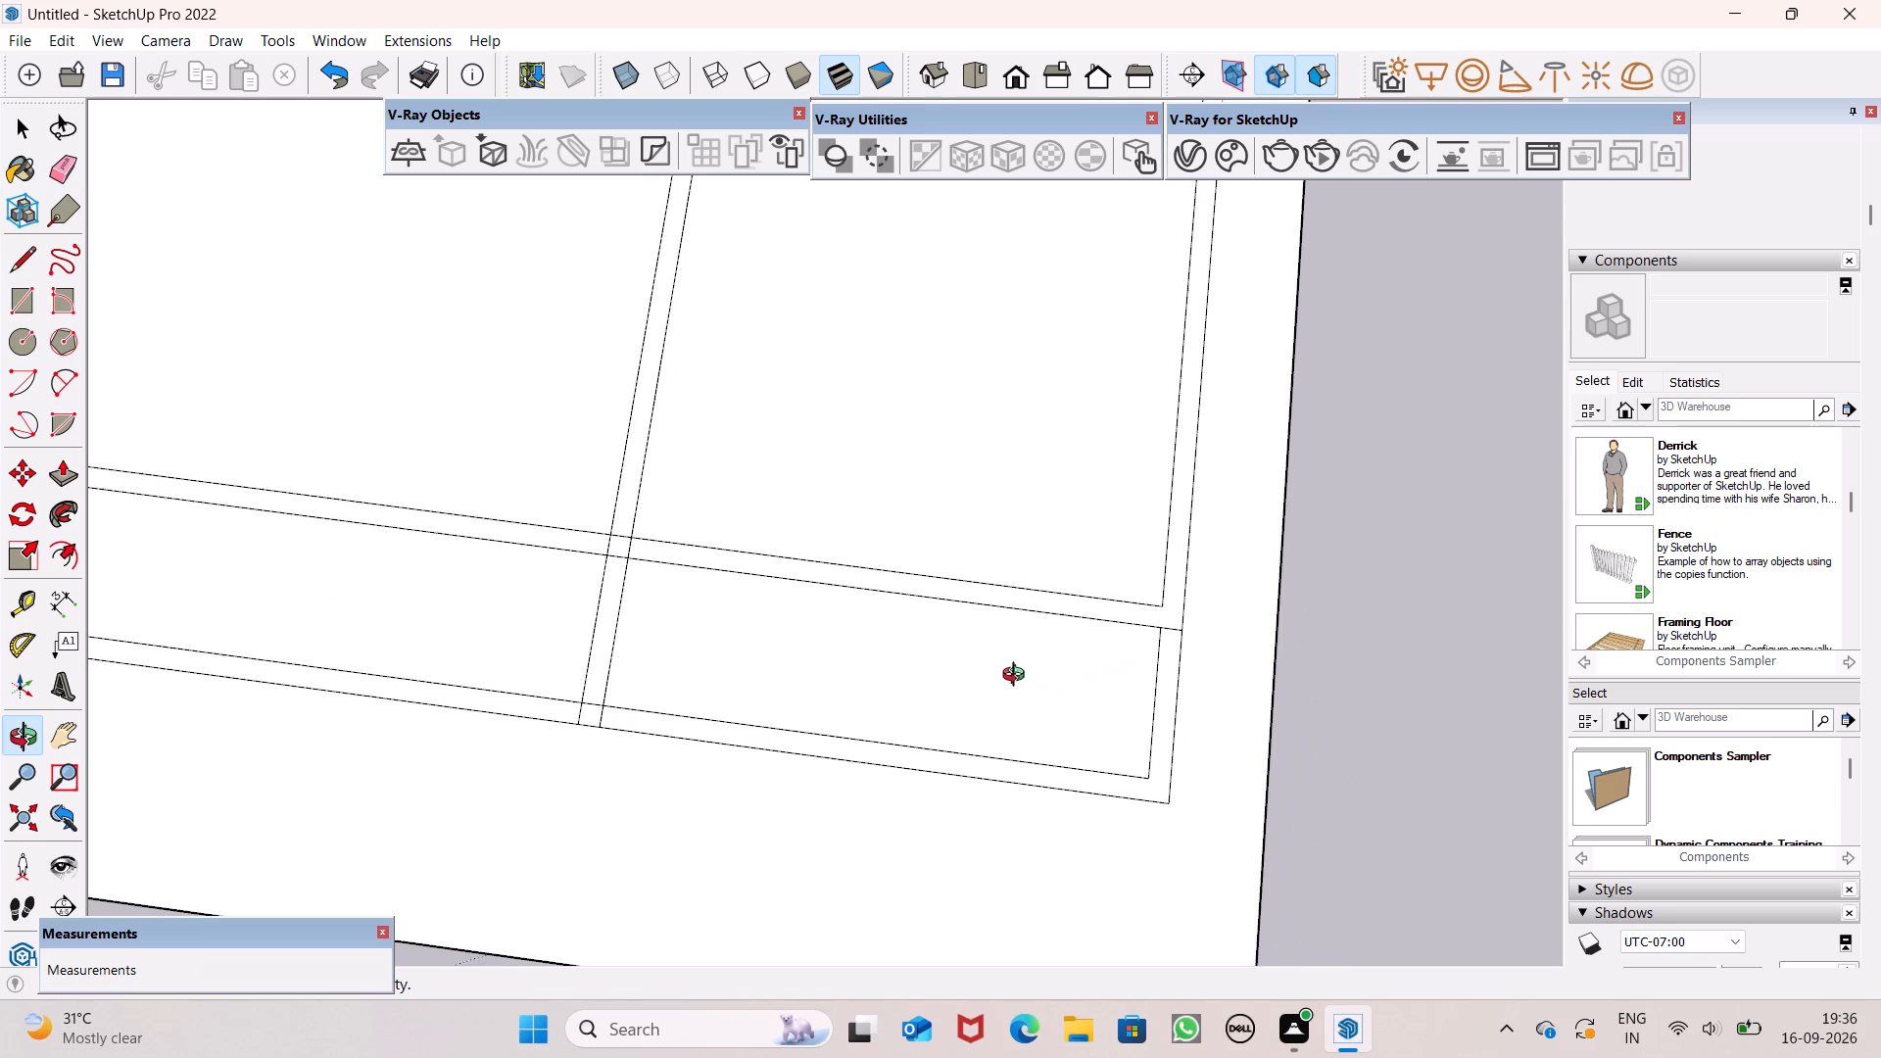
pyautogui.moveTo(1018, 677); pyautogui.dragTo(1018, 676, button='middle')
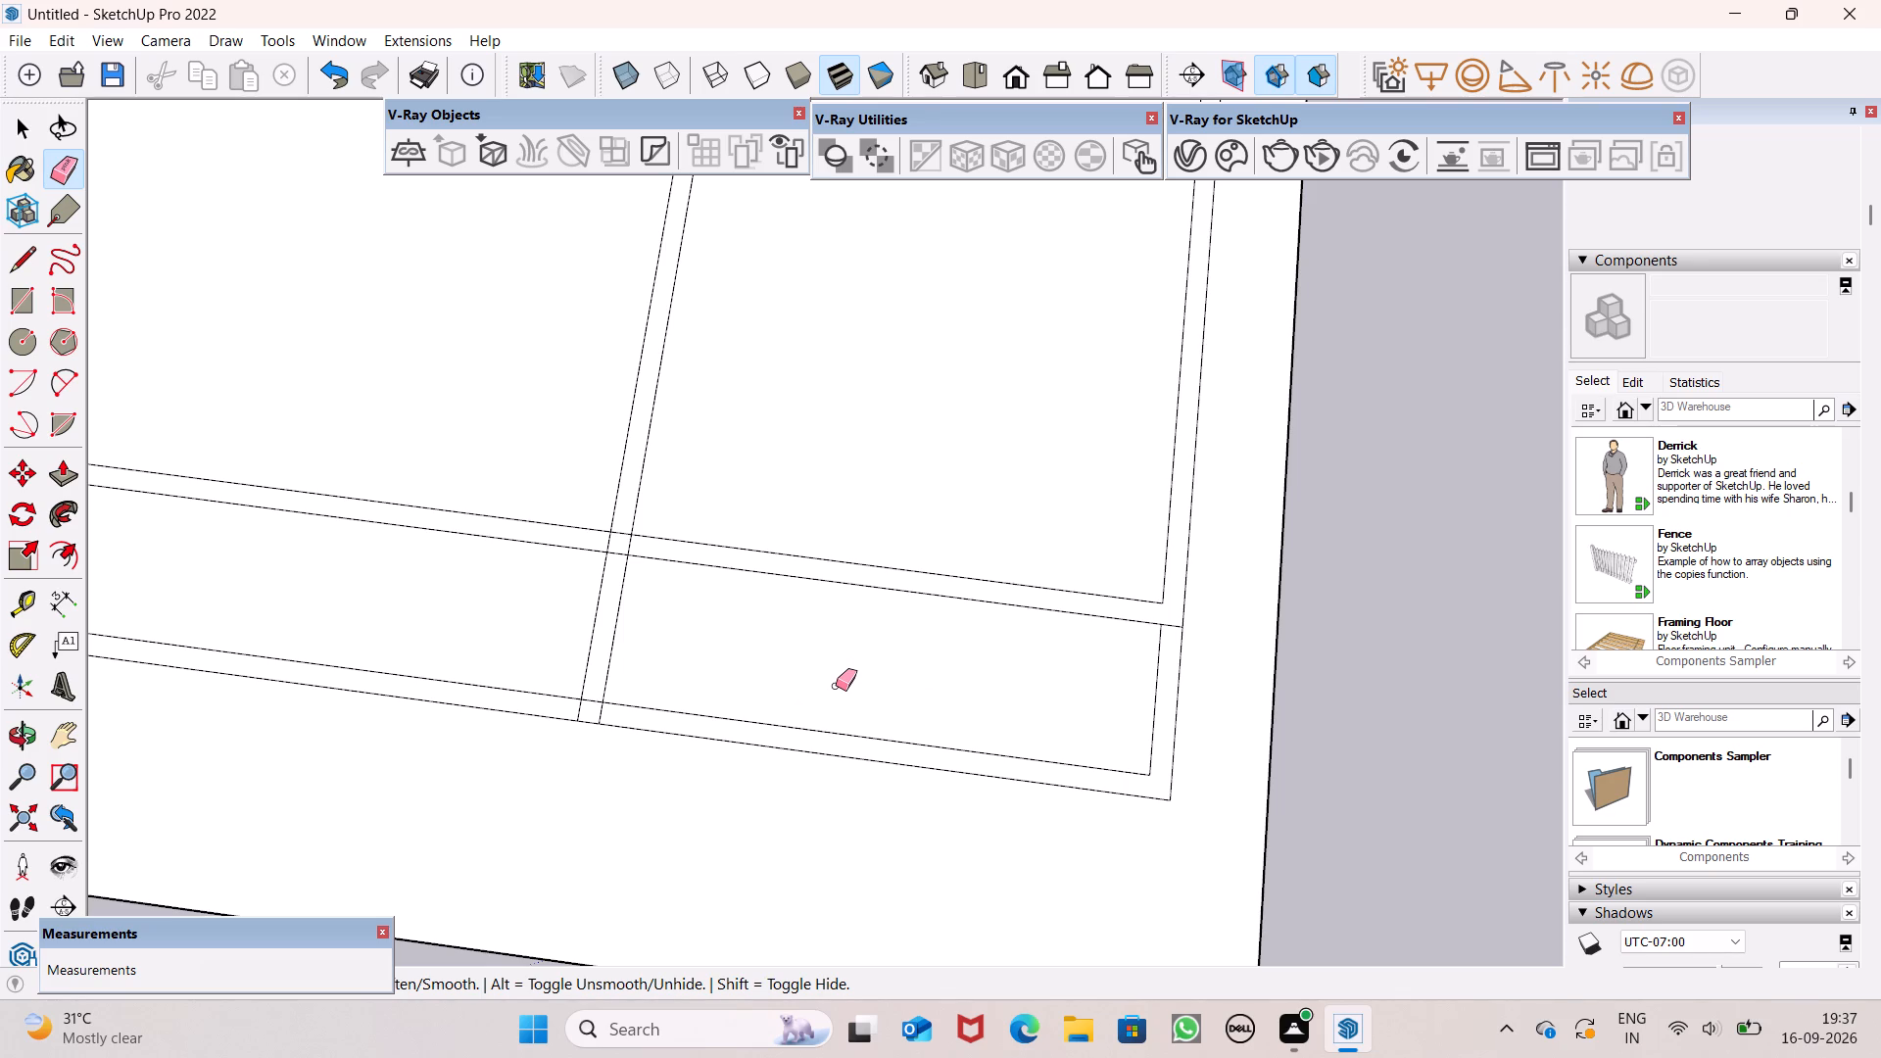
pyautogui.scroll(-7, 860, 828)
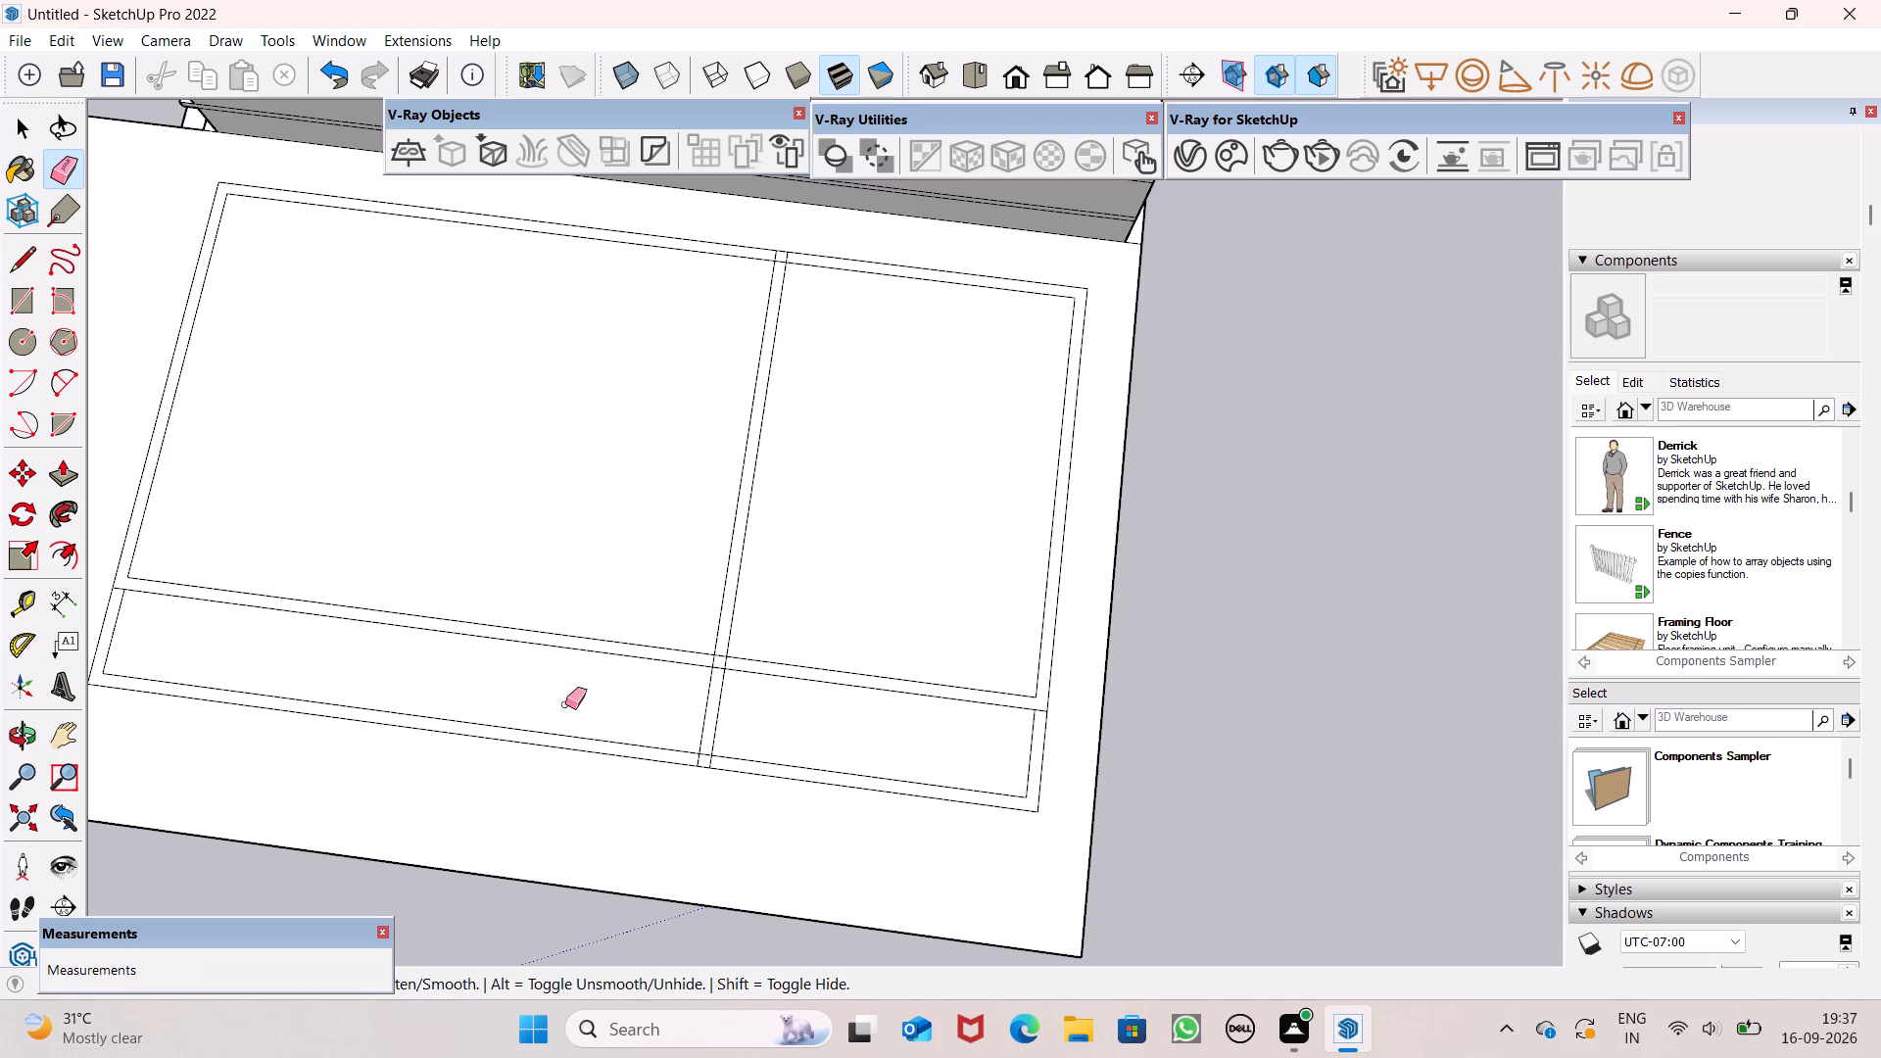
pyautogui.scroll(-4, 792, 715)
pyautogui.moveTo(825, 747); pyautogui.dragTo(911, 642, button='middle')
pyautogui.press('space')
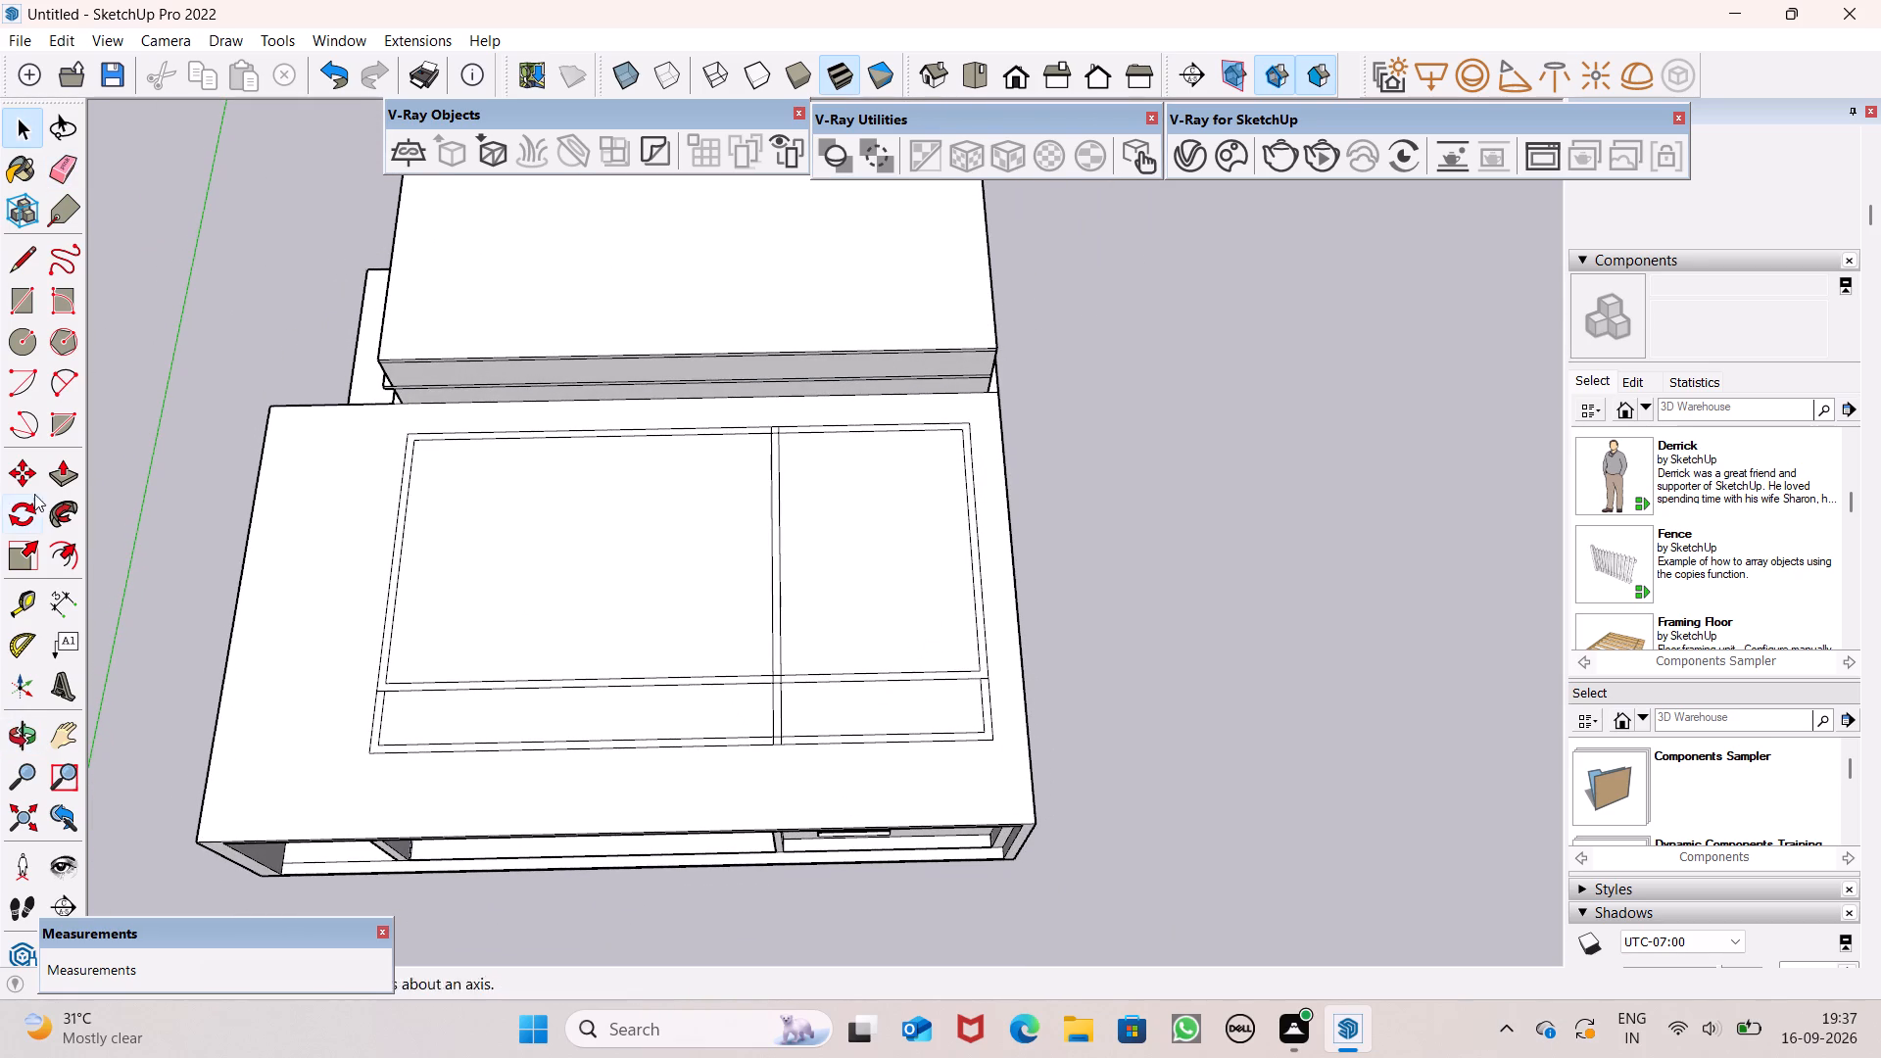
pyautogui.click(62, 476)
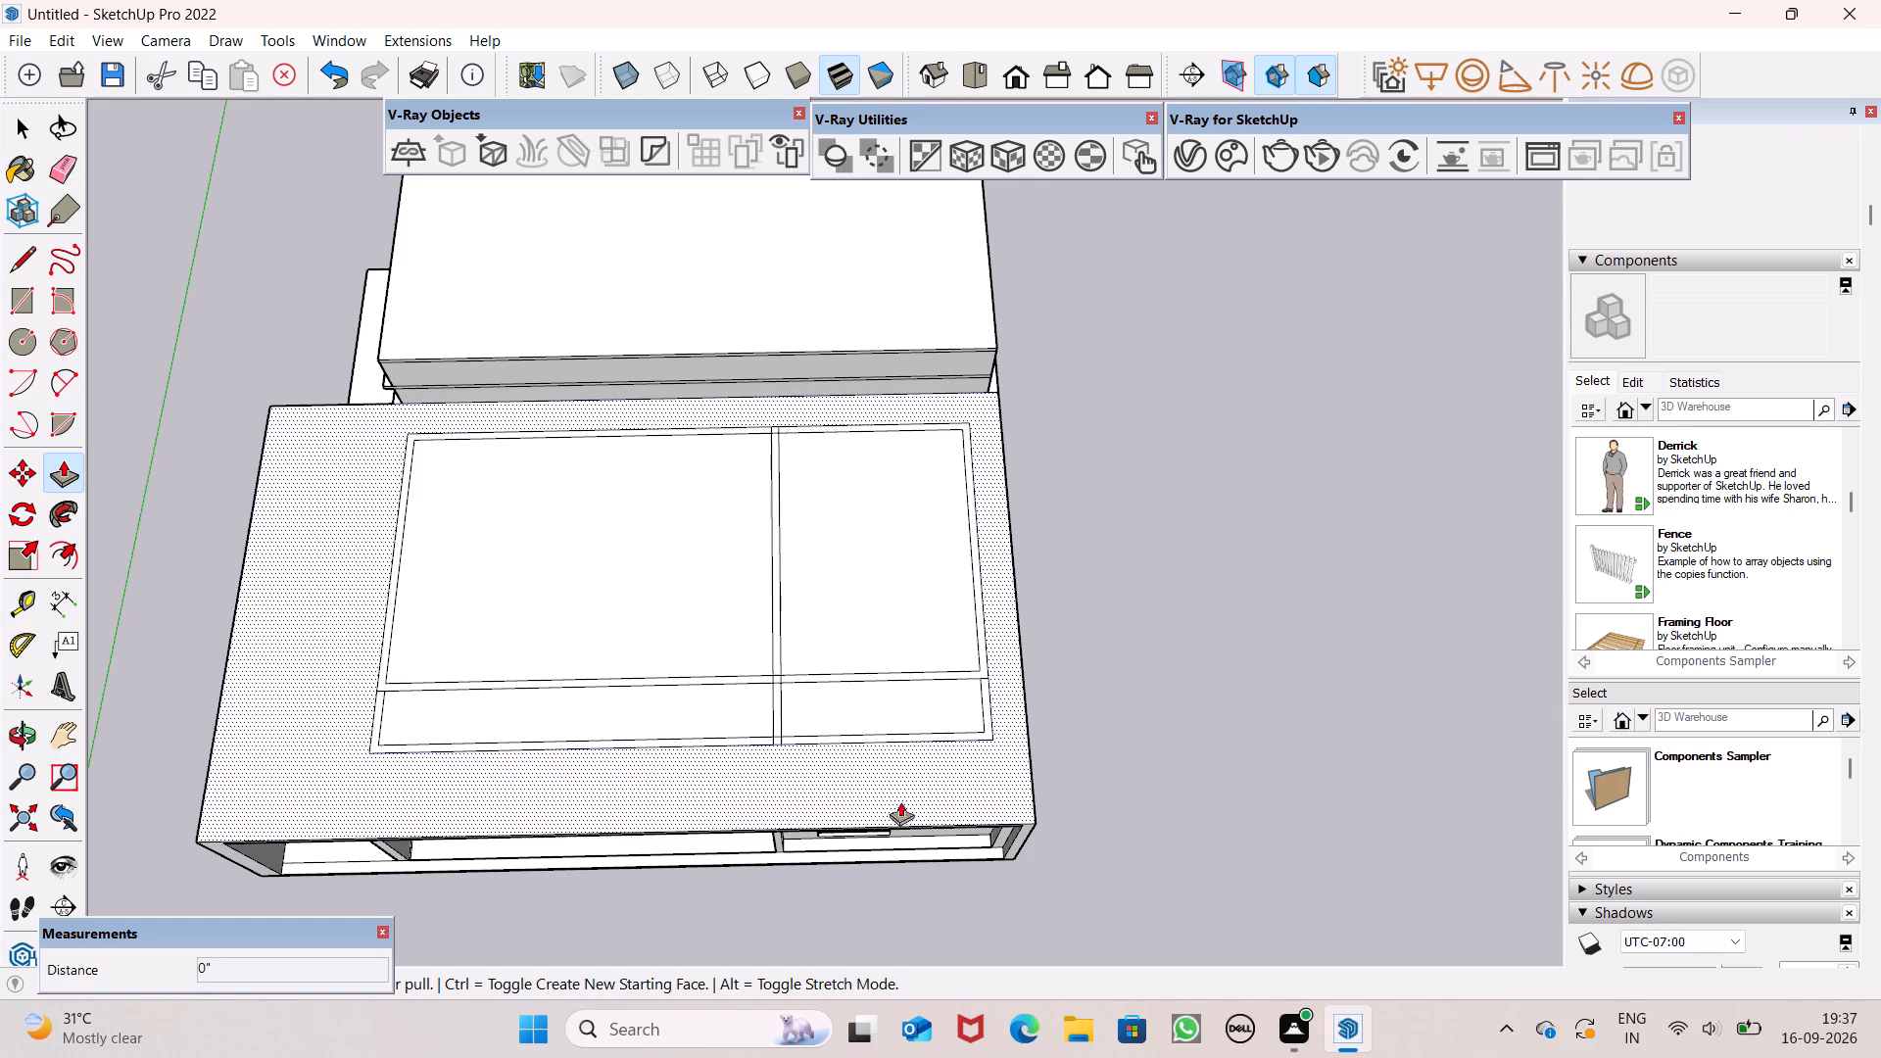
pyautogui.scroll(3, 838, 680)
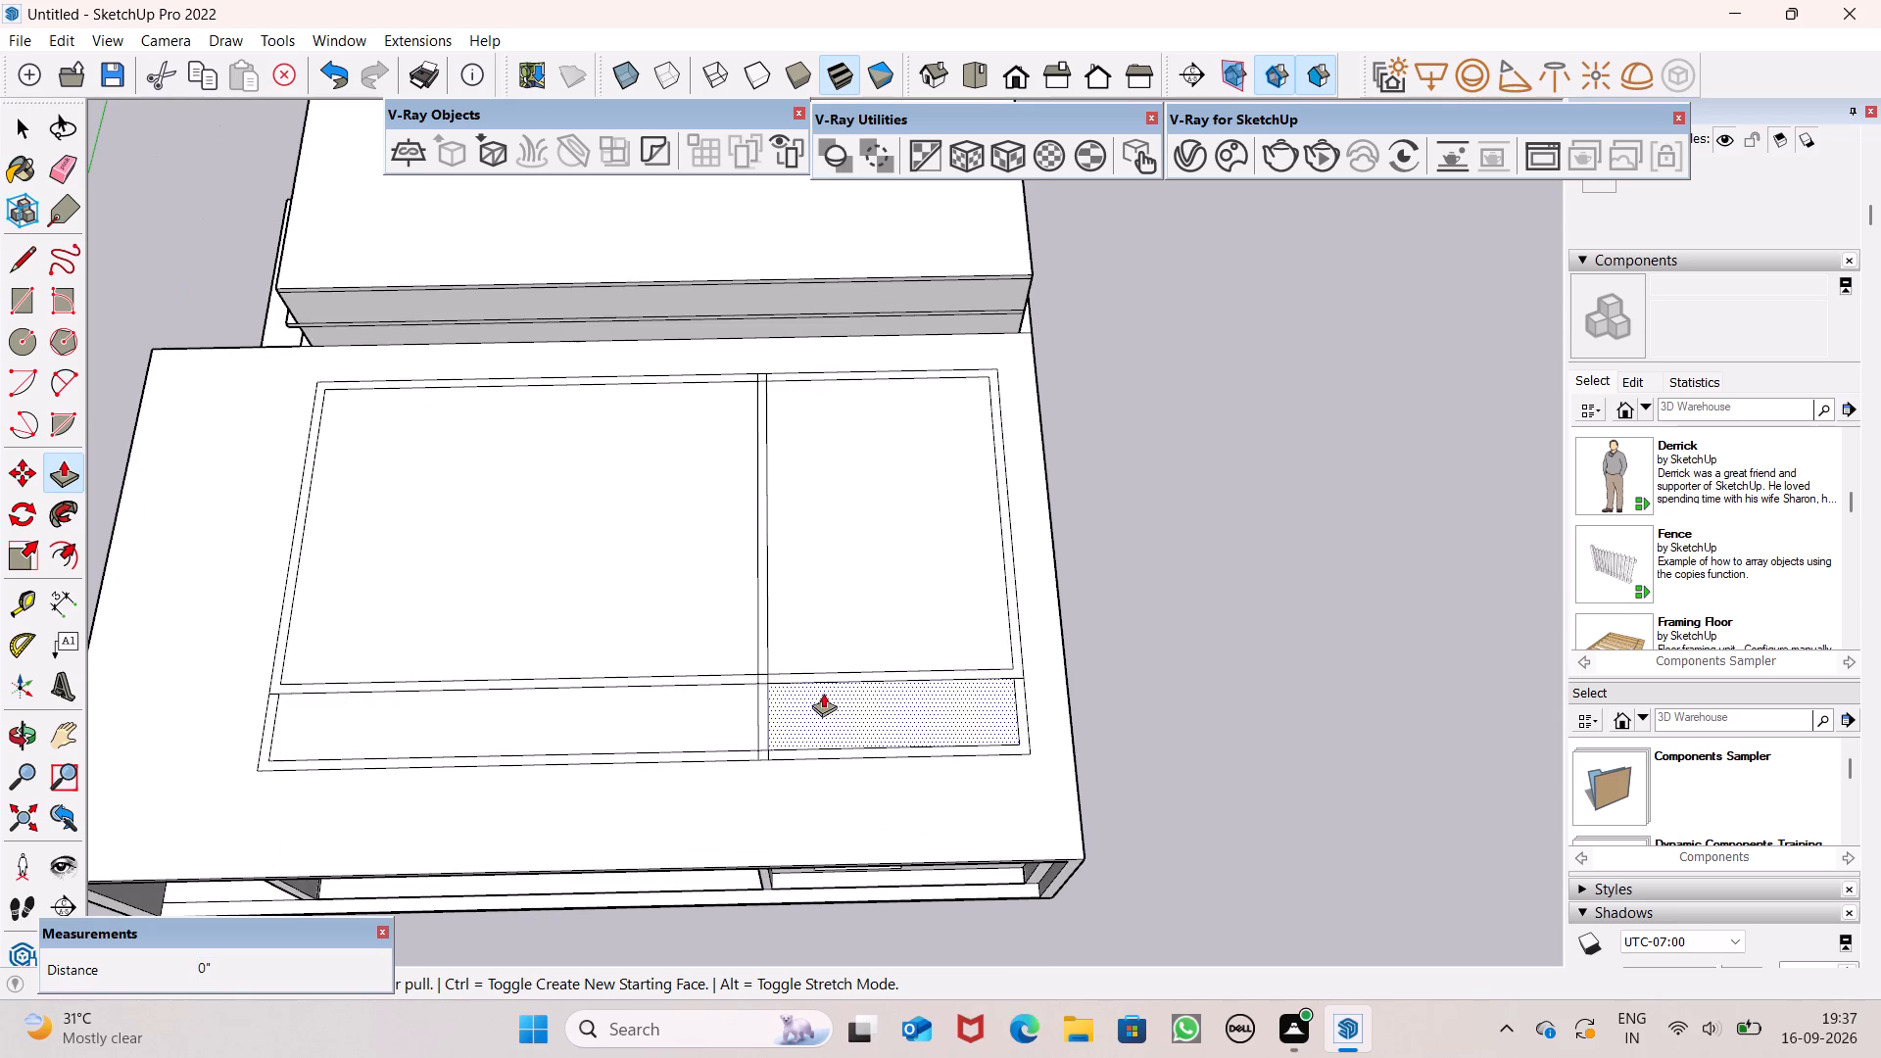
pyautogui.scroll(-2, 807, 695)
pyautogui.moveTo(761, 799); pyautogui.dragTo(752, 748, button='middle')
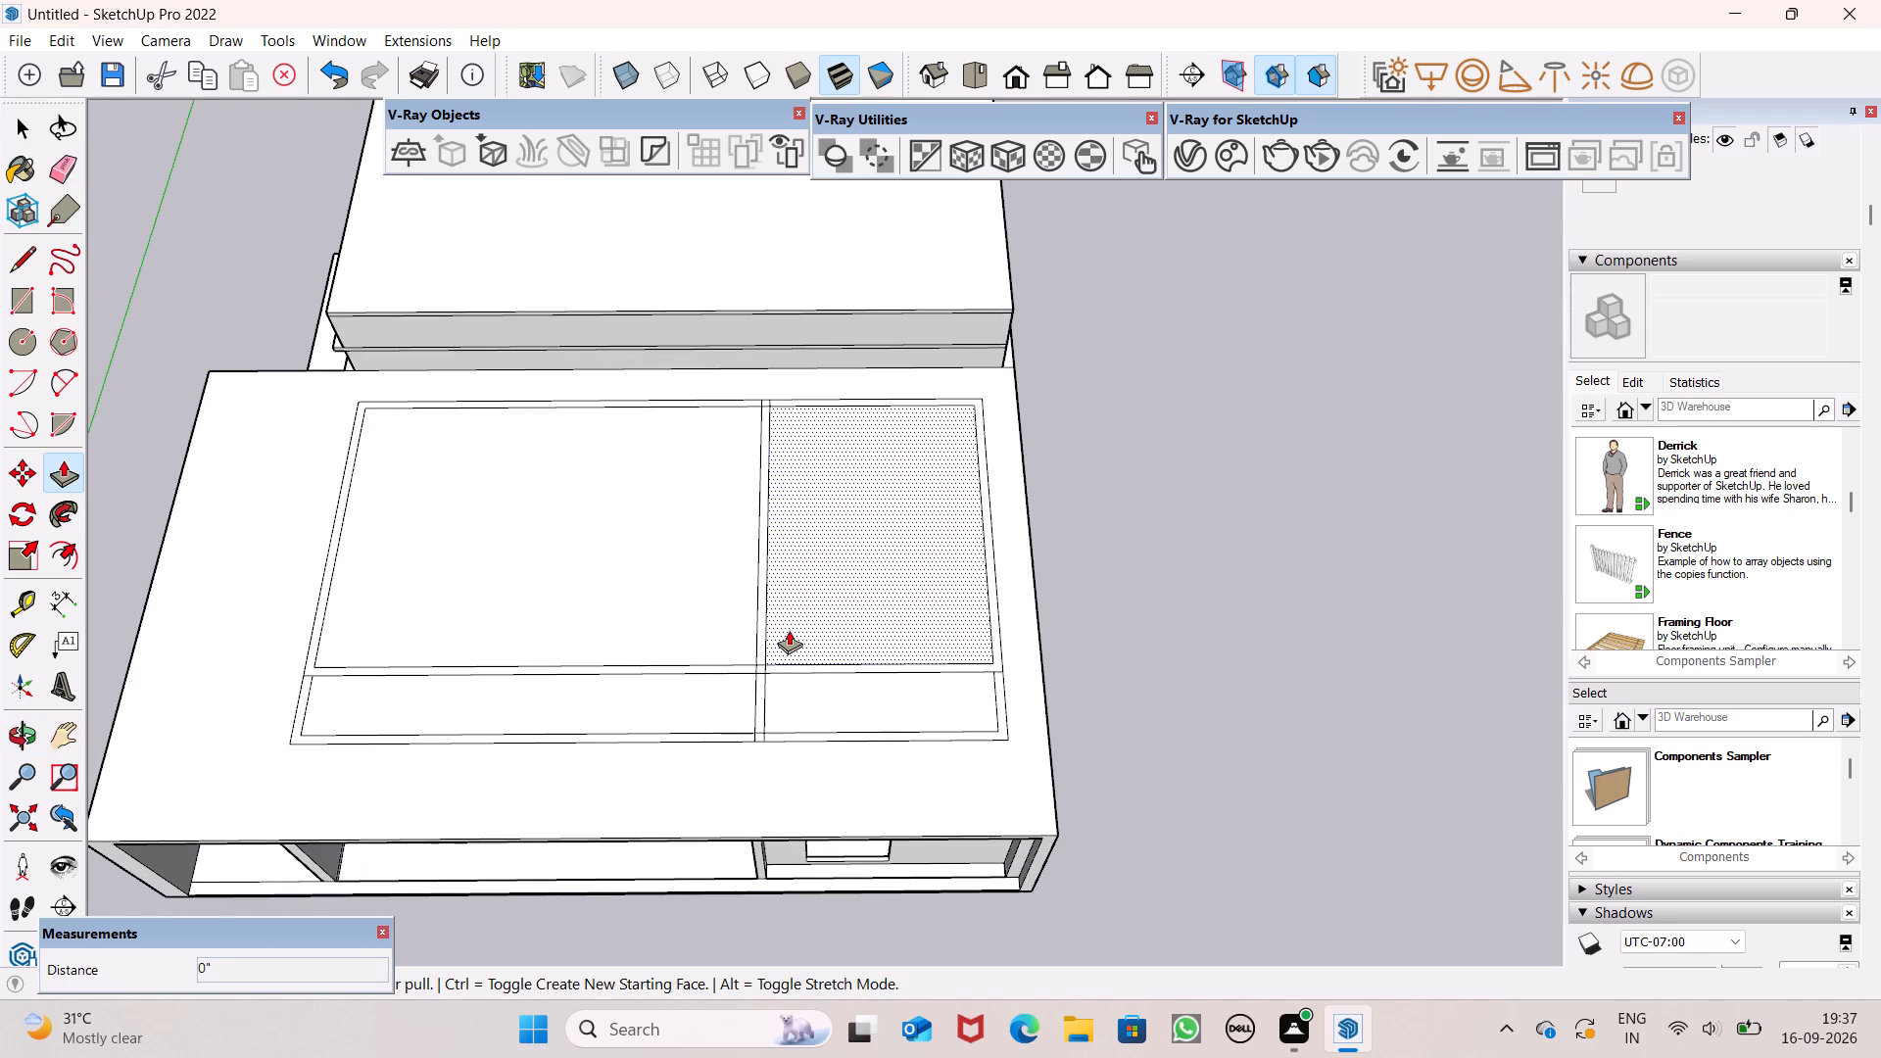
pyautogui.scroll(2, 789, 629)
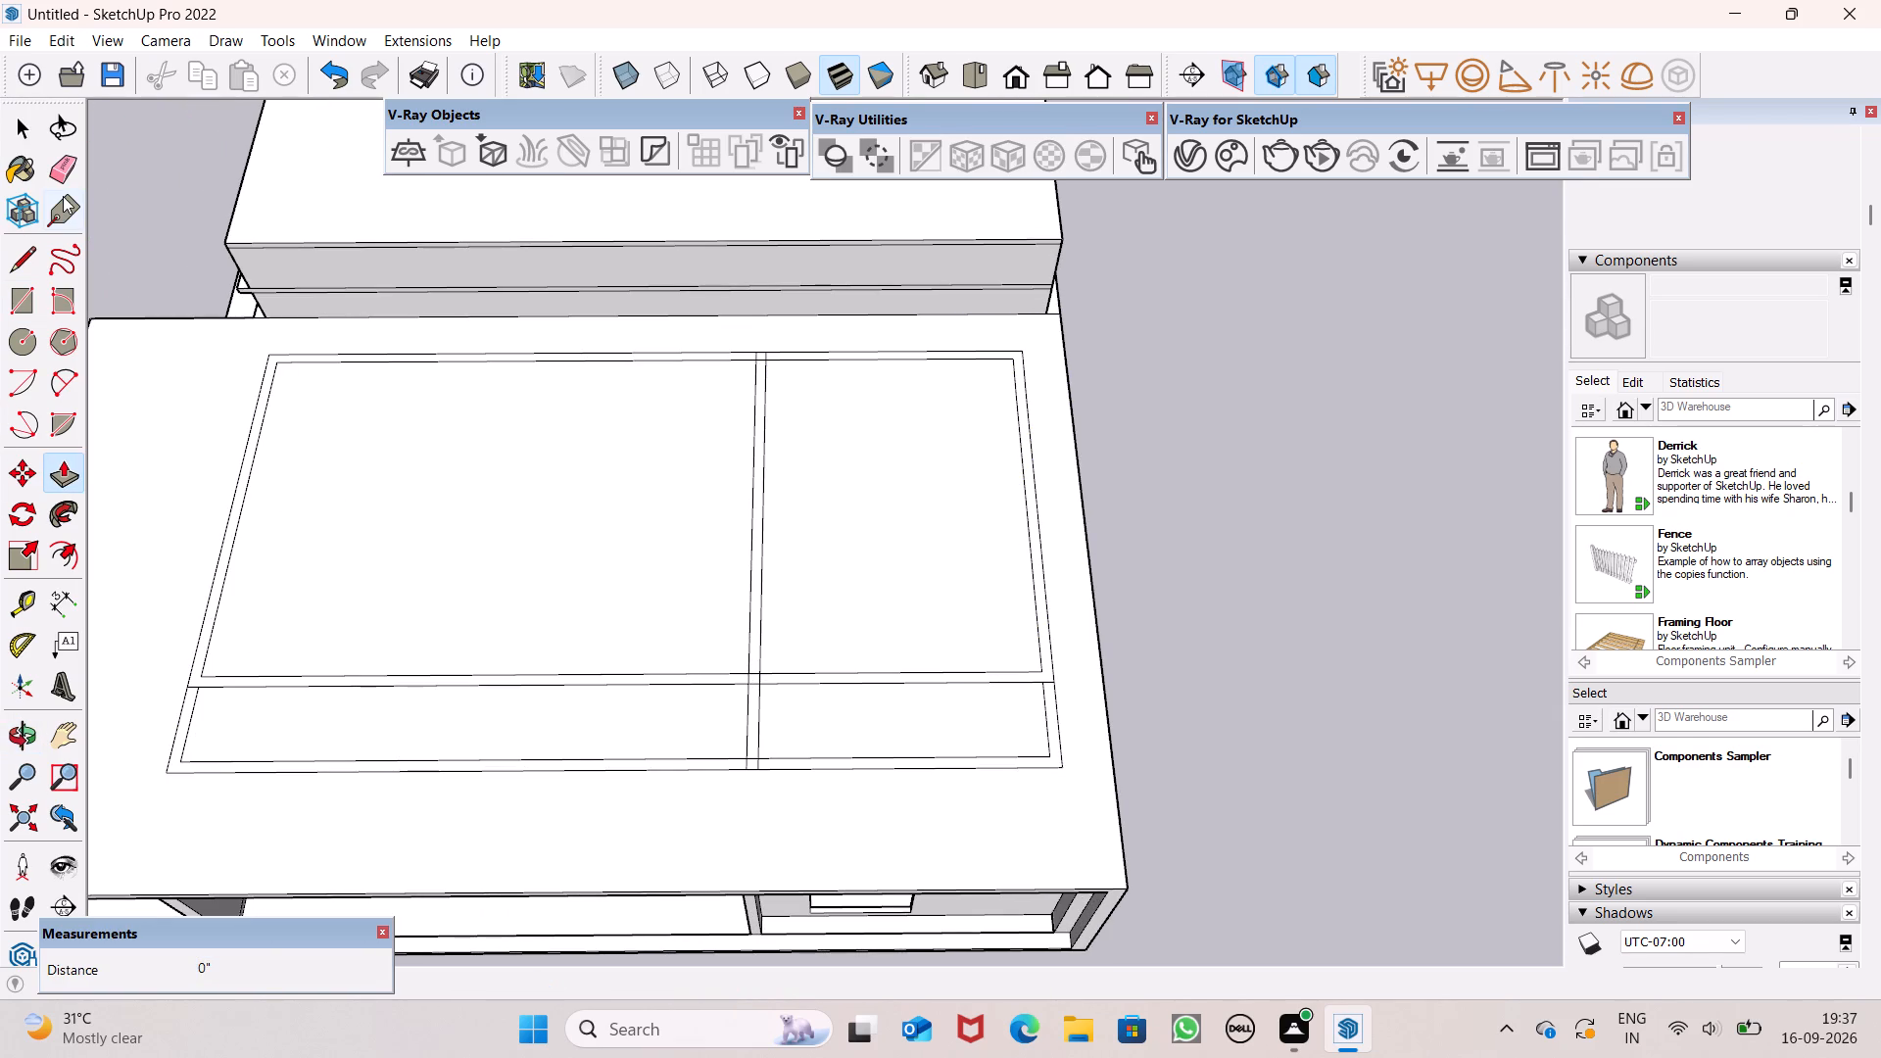
# Erase the short overlapping segments where the new cross wall meets the border on the narrow compartment's side, opening the junction.
pyautogui.click(63, 171)
pyautogui.scroll(7, 697, 805)
pyautogui.scroll(3, 778, 735)
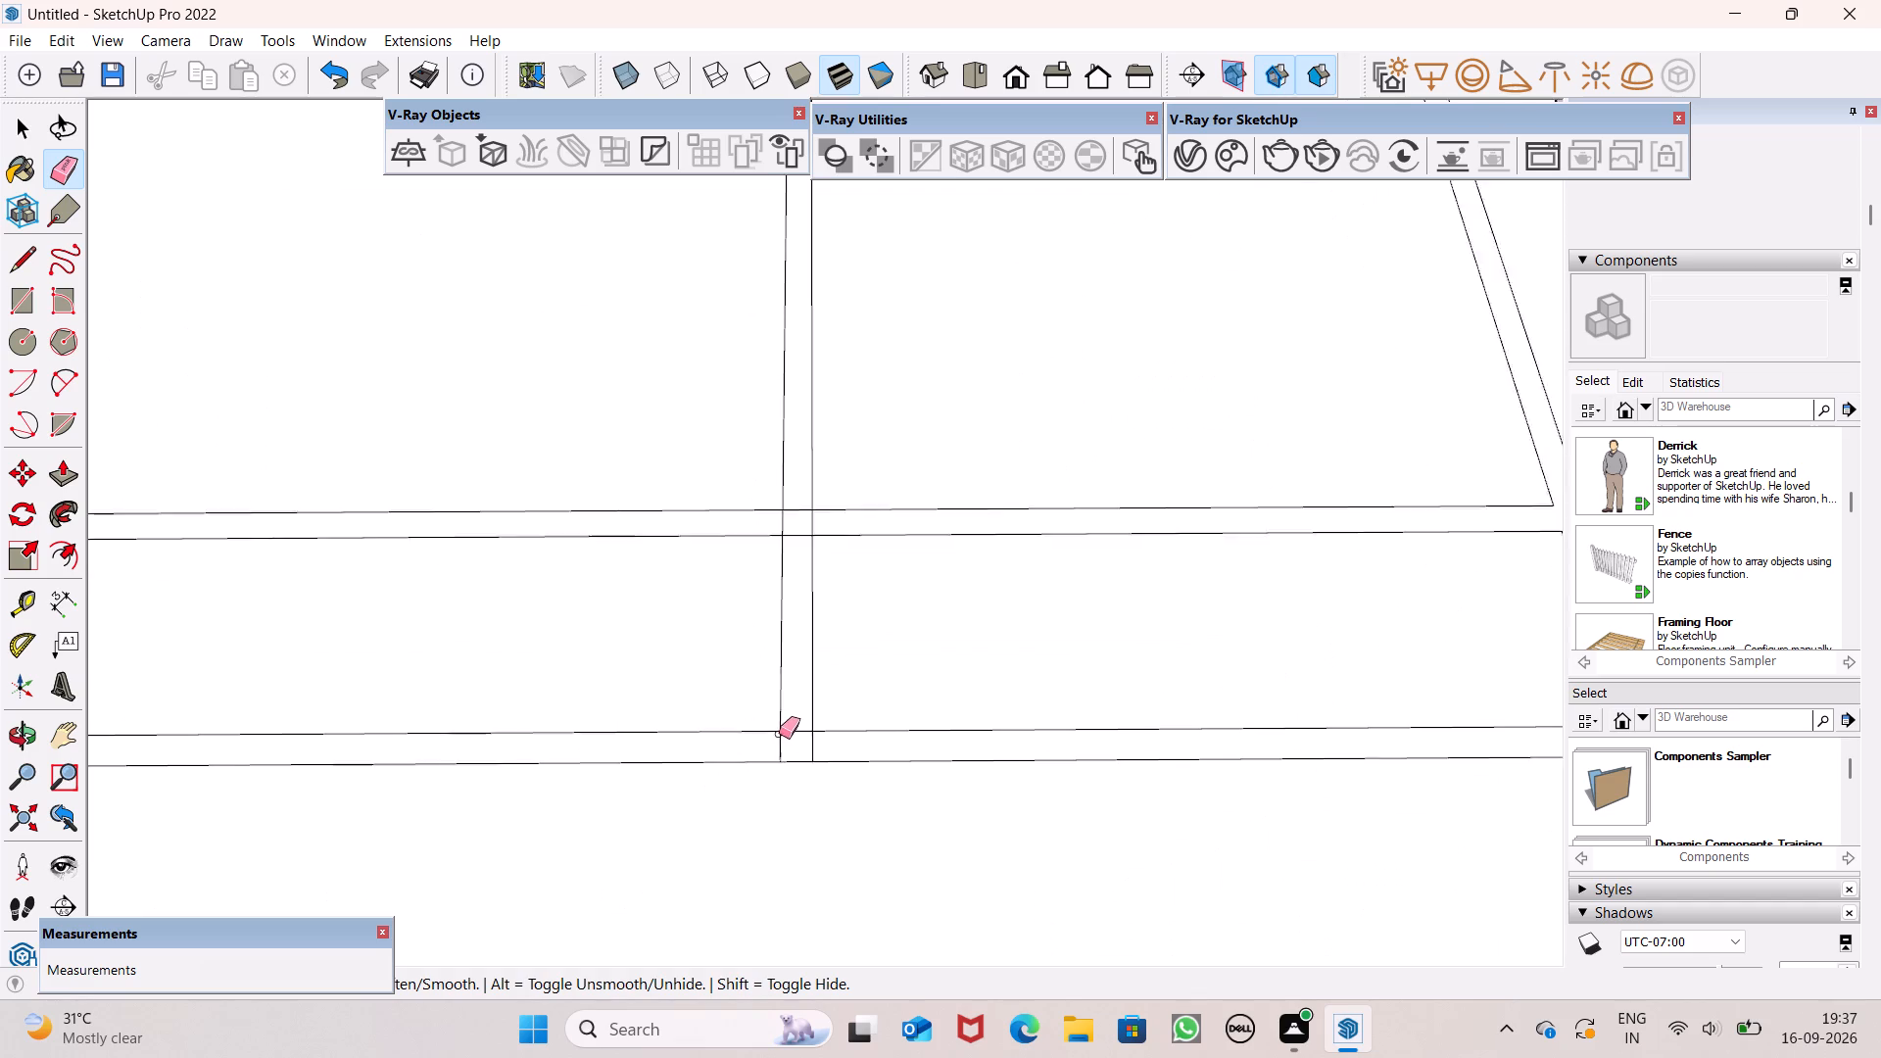
pyautogui.scroll(2, 779, 734)
pyautogui.moveTo(797, 720); pyautogui.dragTo(815, 749)
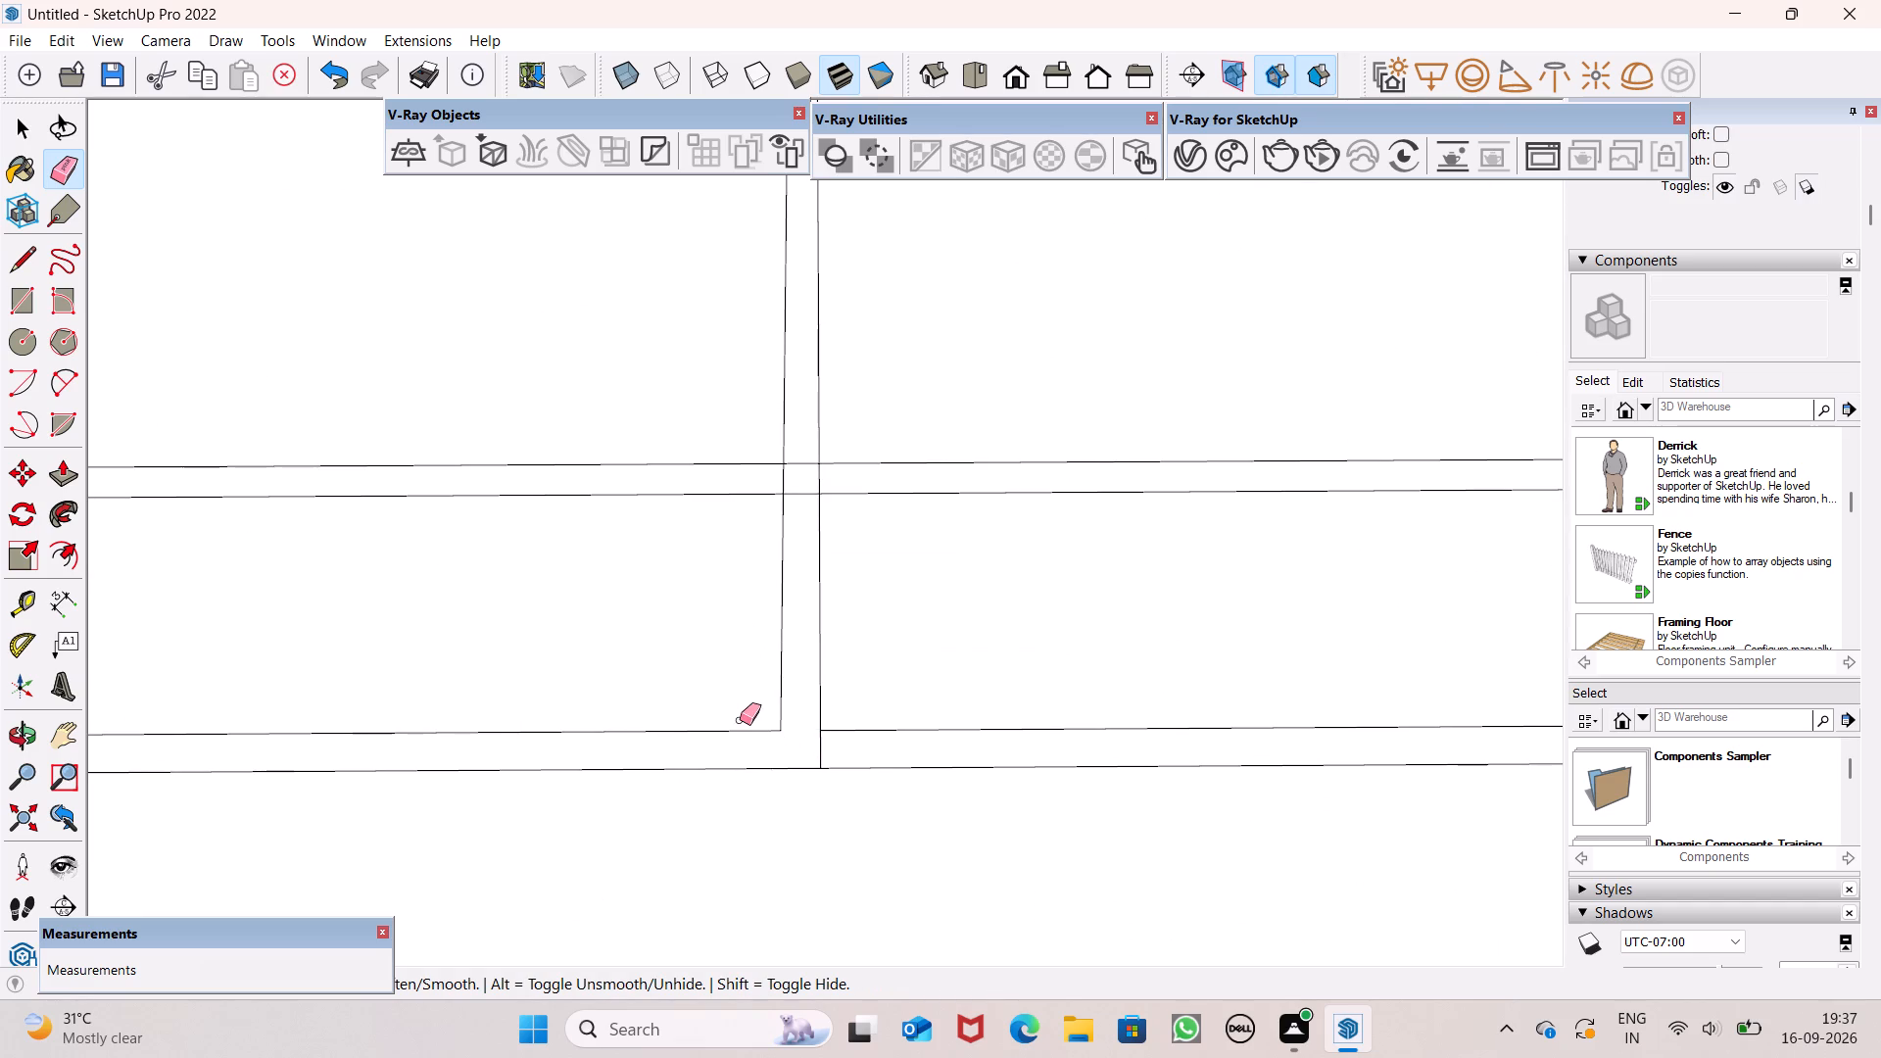
pyautogui.scroll(6, 827, 763)
pyautogui.moveTo(829, 752); pyautogui.dragTo(811, 751)
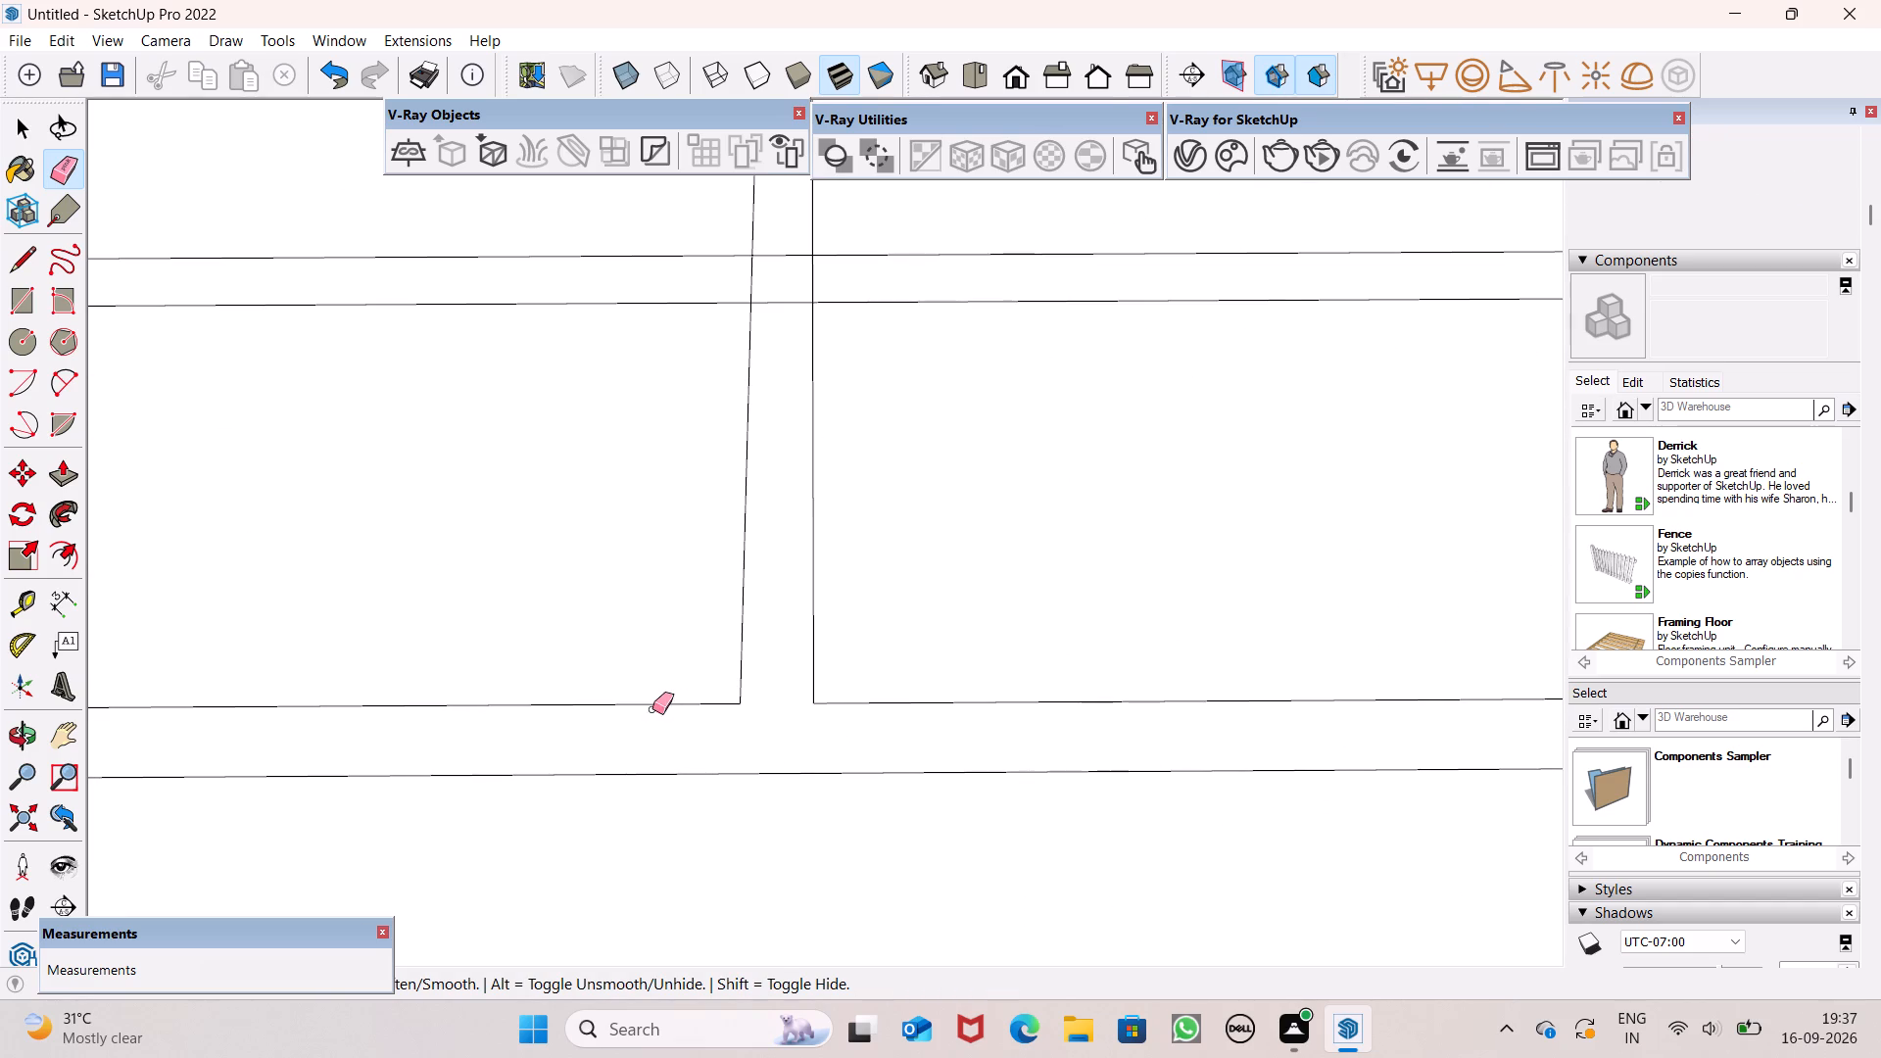
# Draw a 6" line across that border, extending the cross wall's edge on the larger compartment's side to the outer border edge.
pyautogui.scroll(-14, 649, 711)
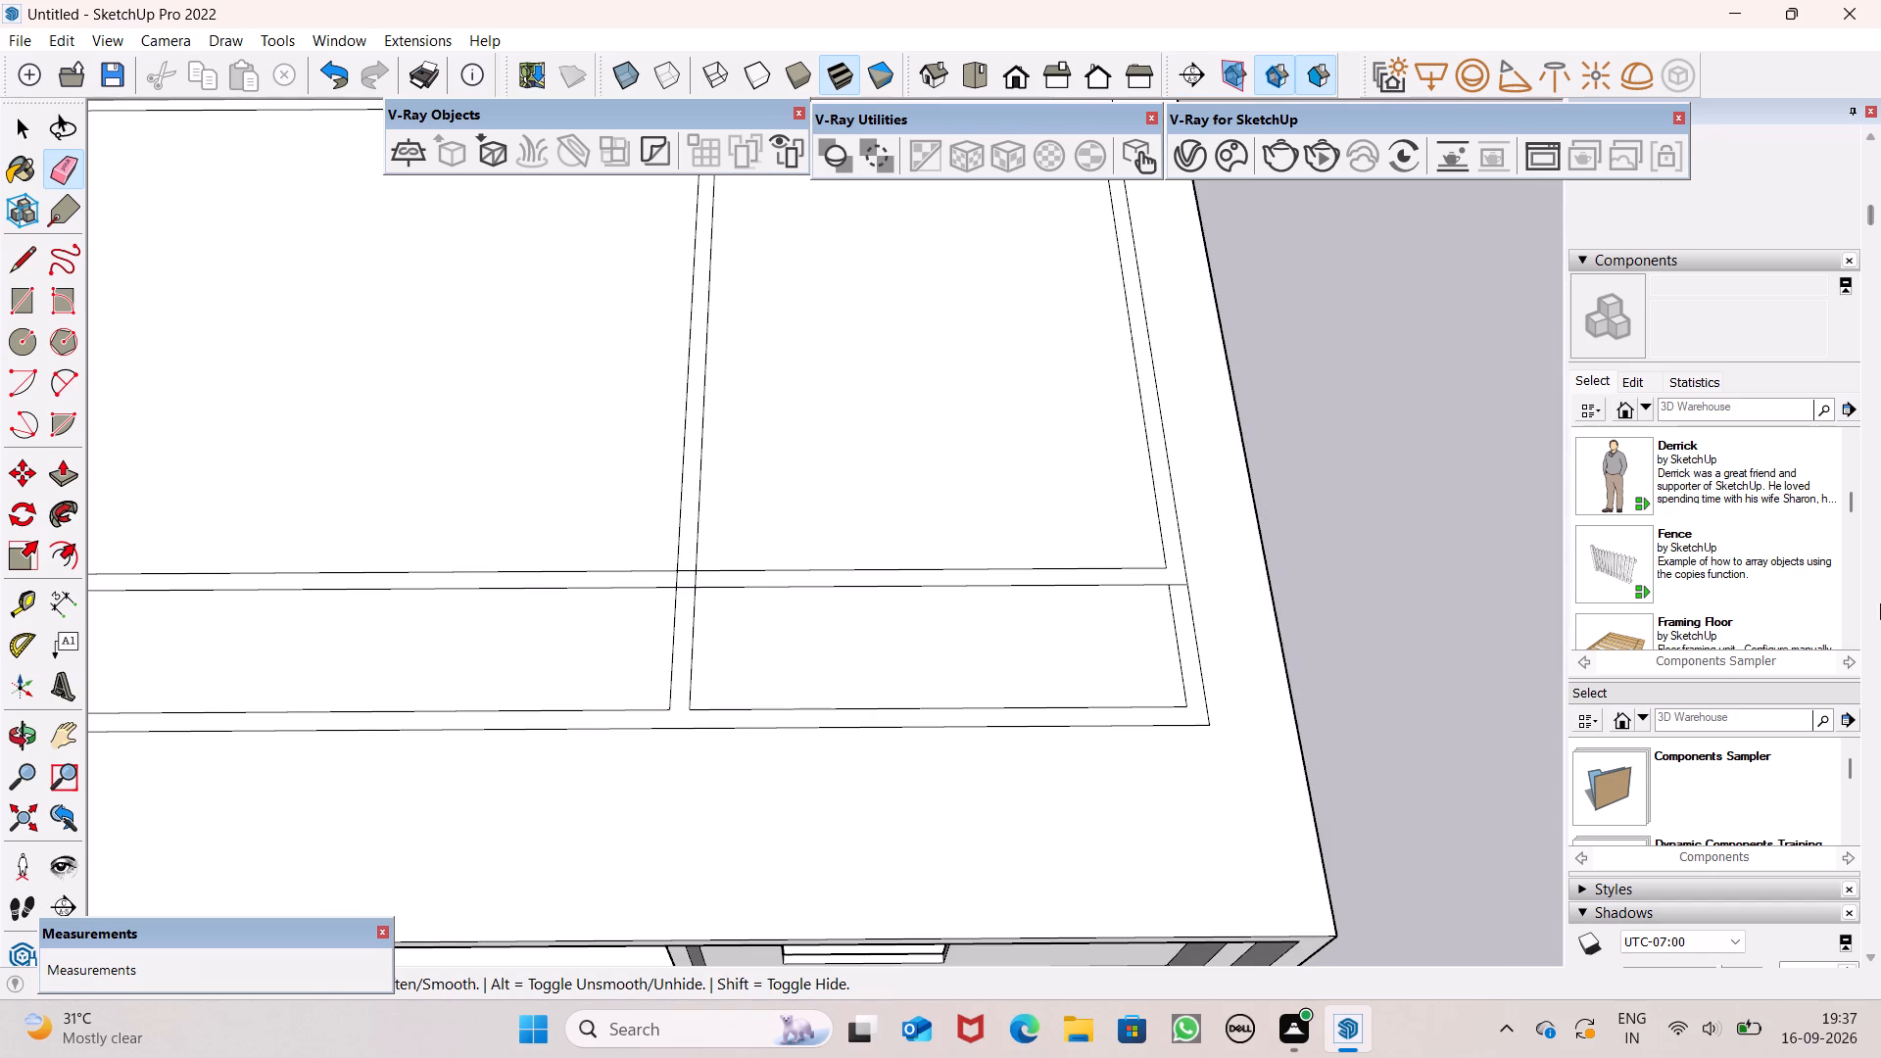
pyautogui.scroll(1, 1226, 608)
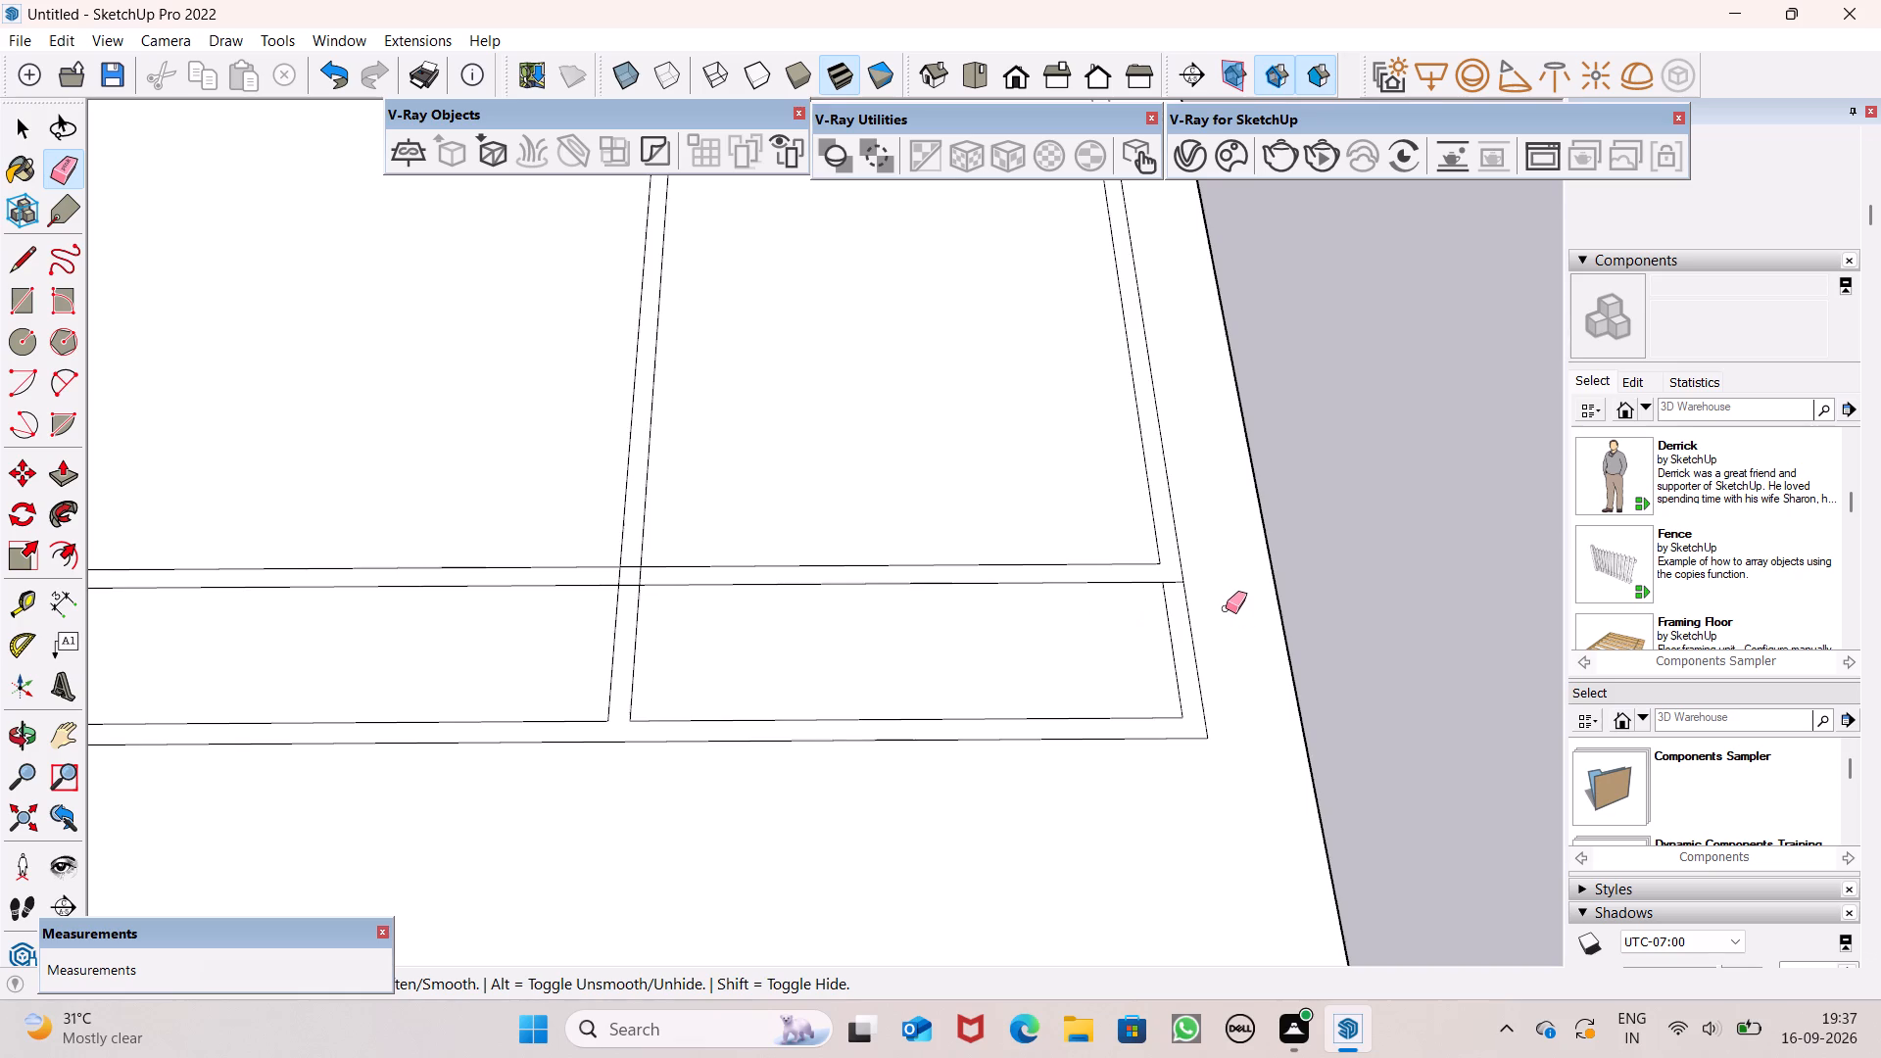
pyautogui.scroll(-8, 1242, 633)
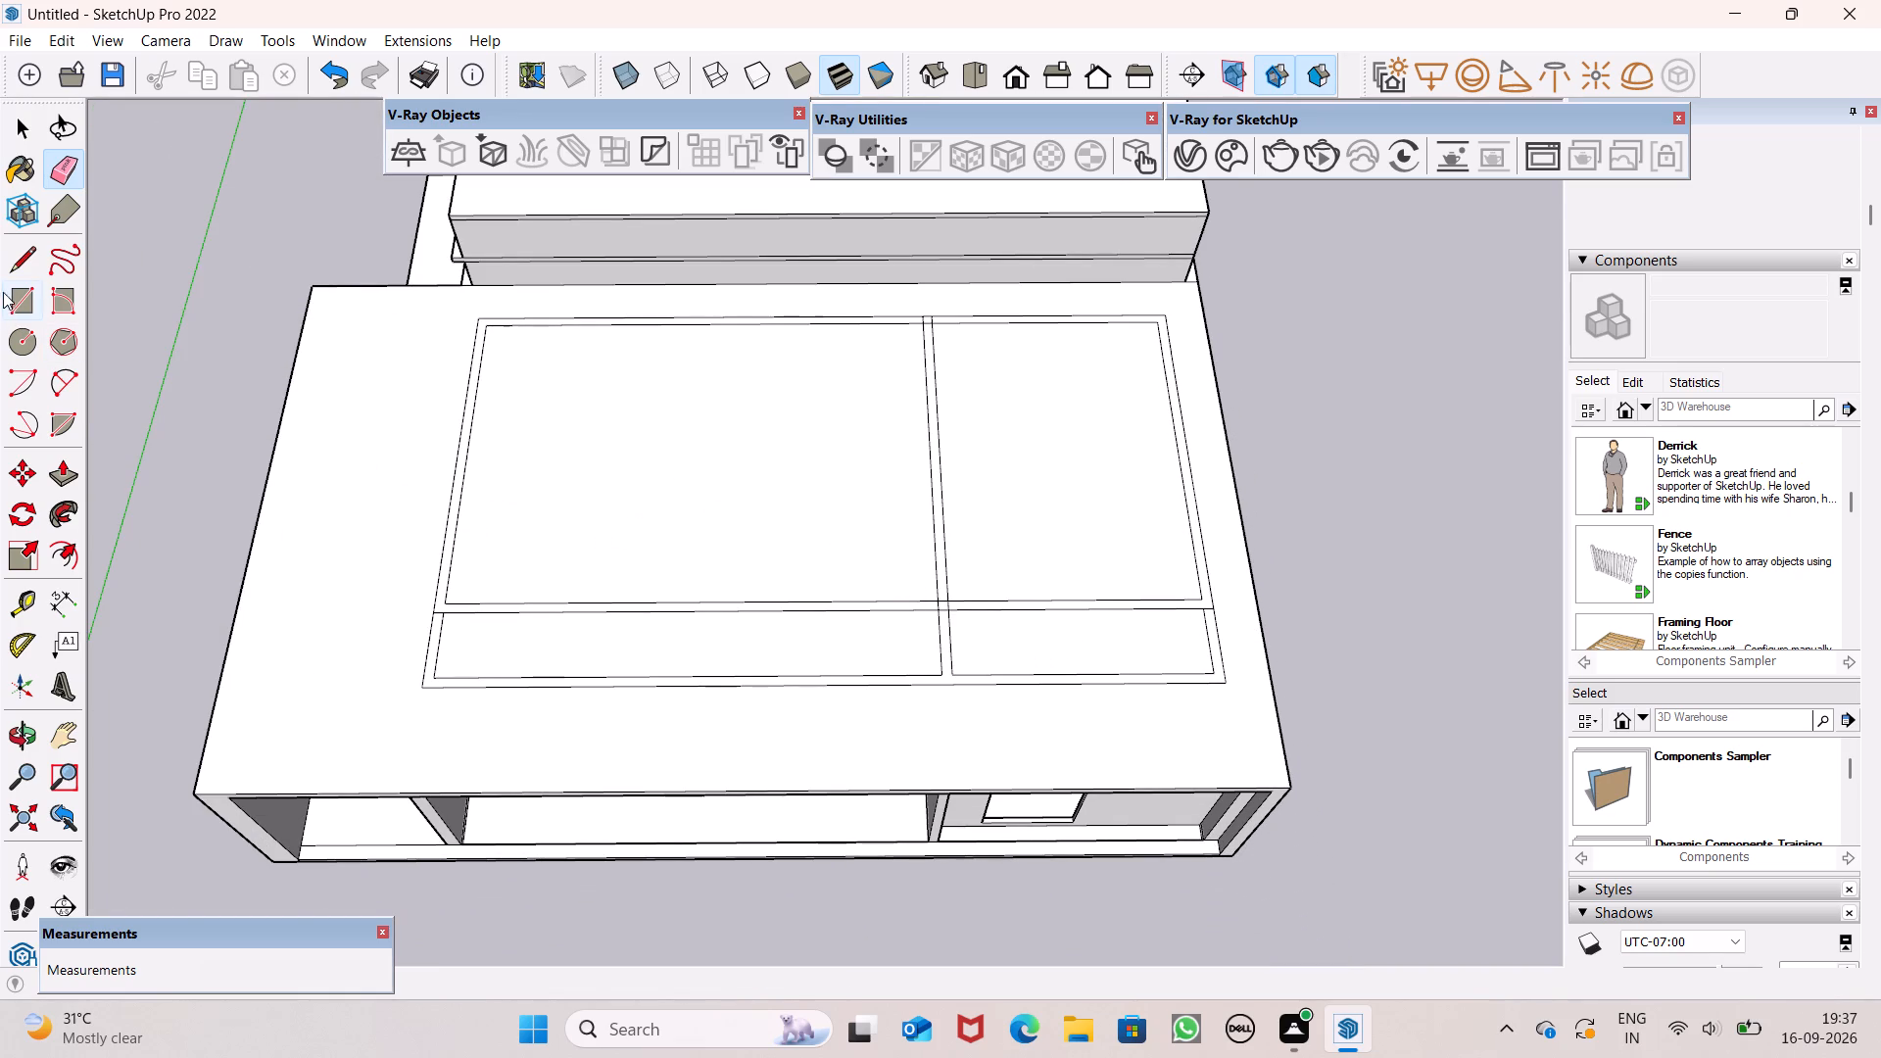
pyautogui.click(34, 250)
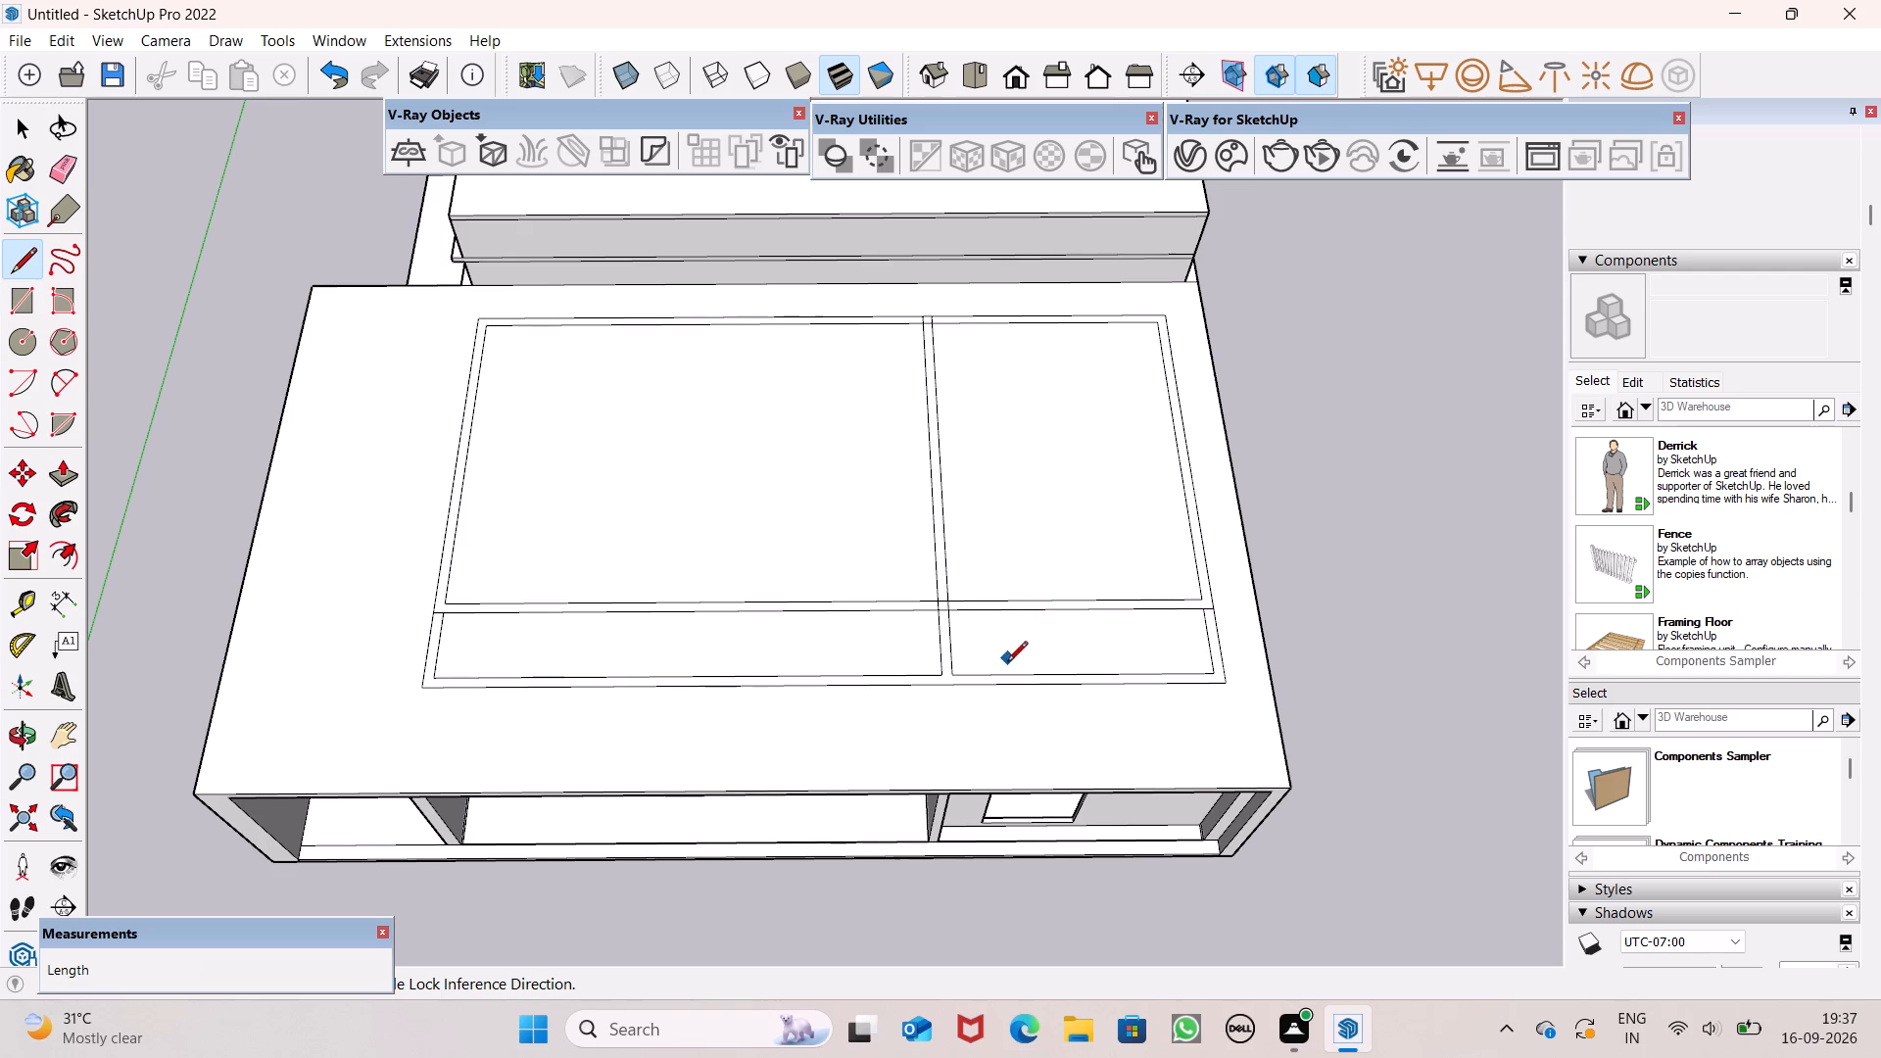
pyautogui.scroll(4, 992, 637)
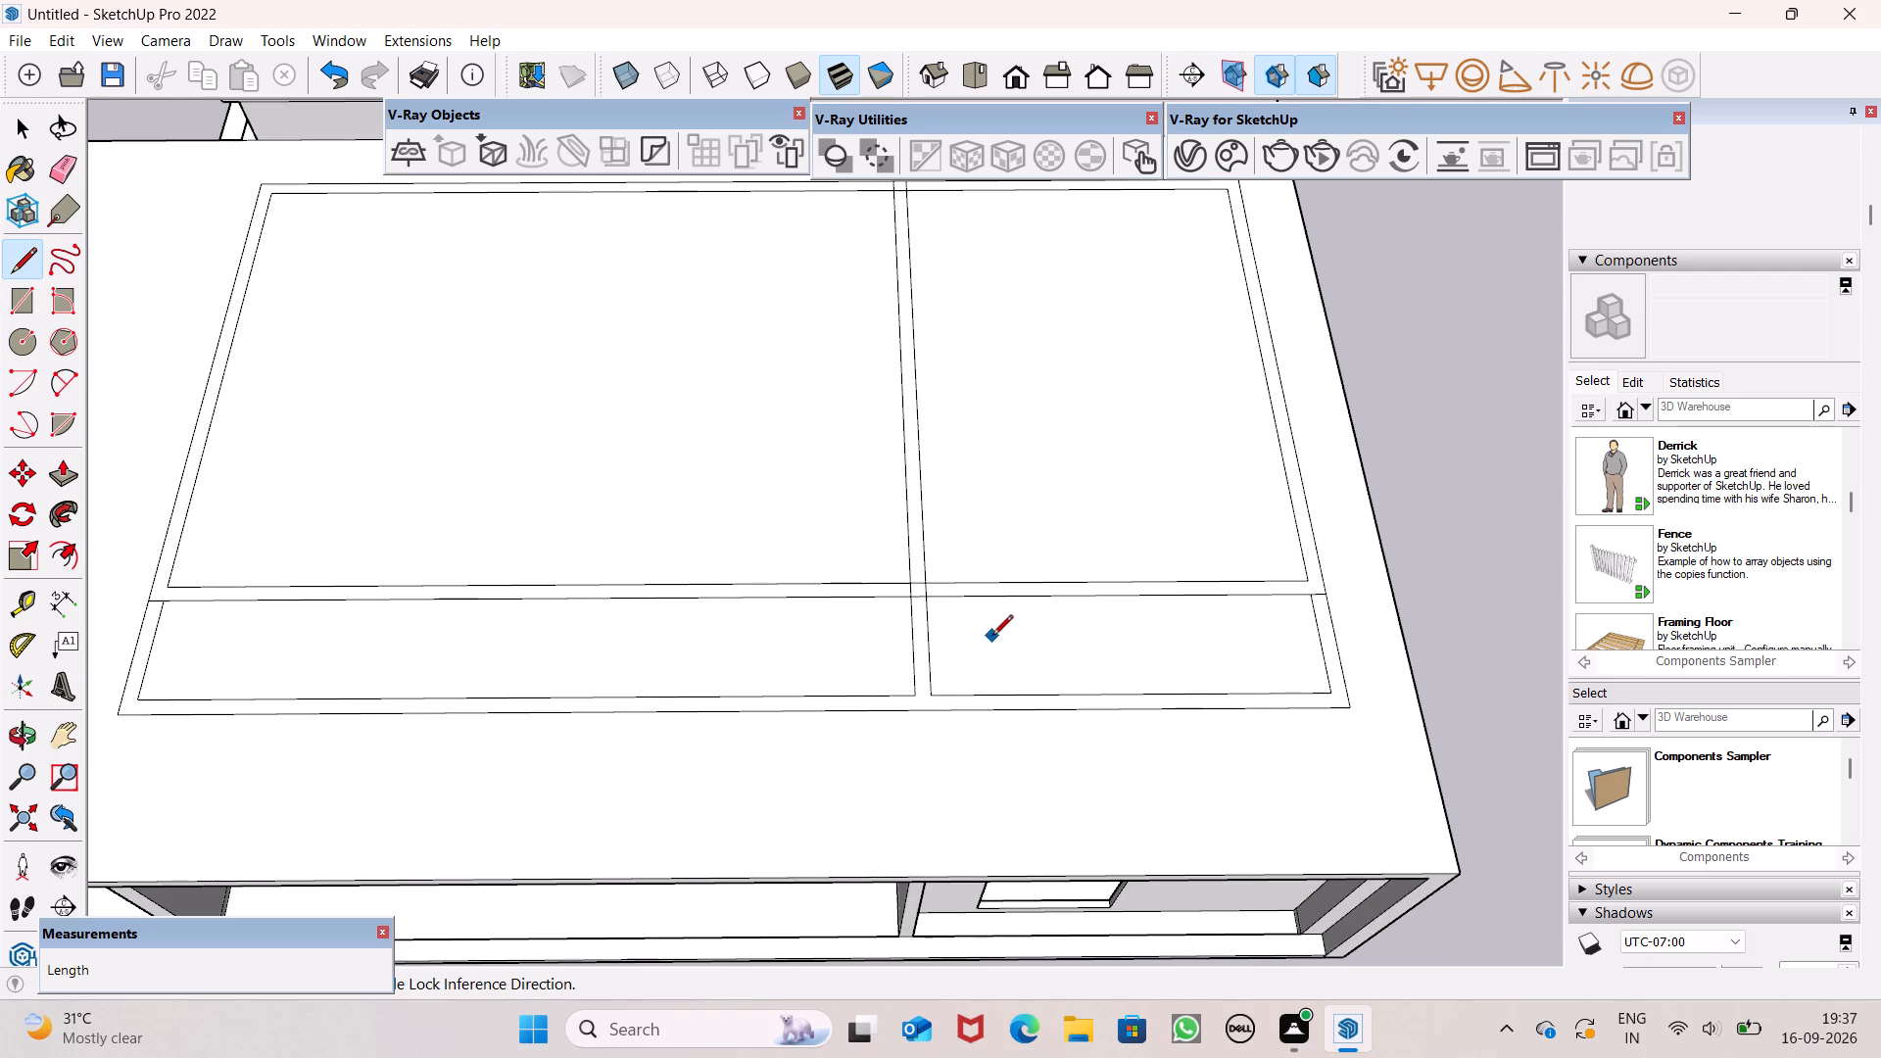
pyautogui.scroll(7, 971, 693)
pyautogui.scroll(6, 827, 726)
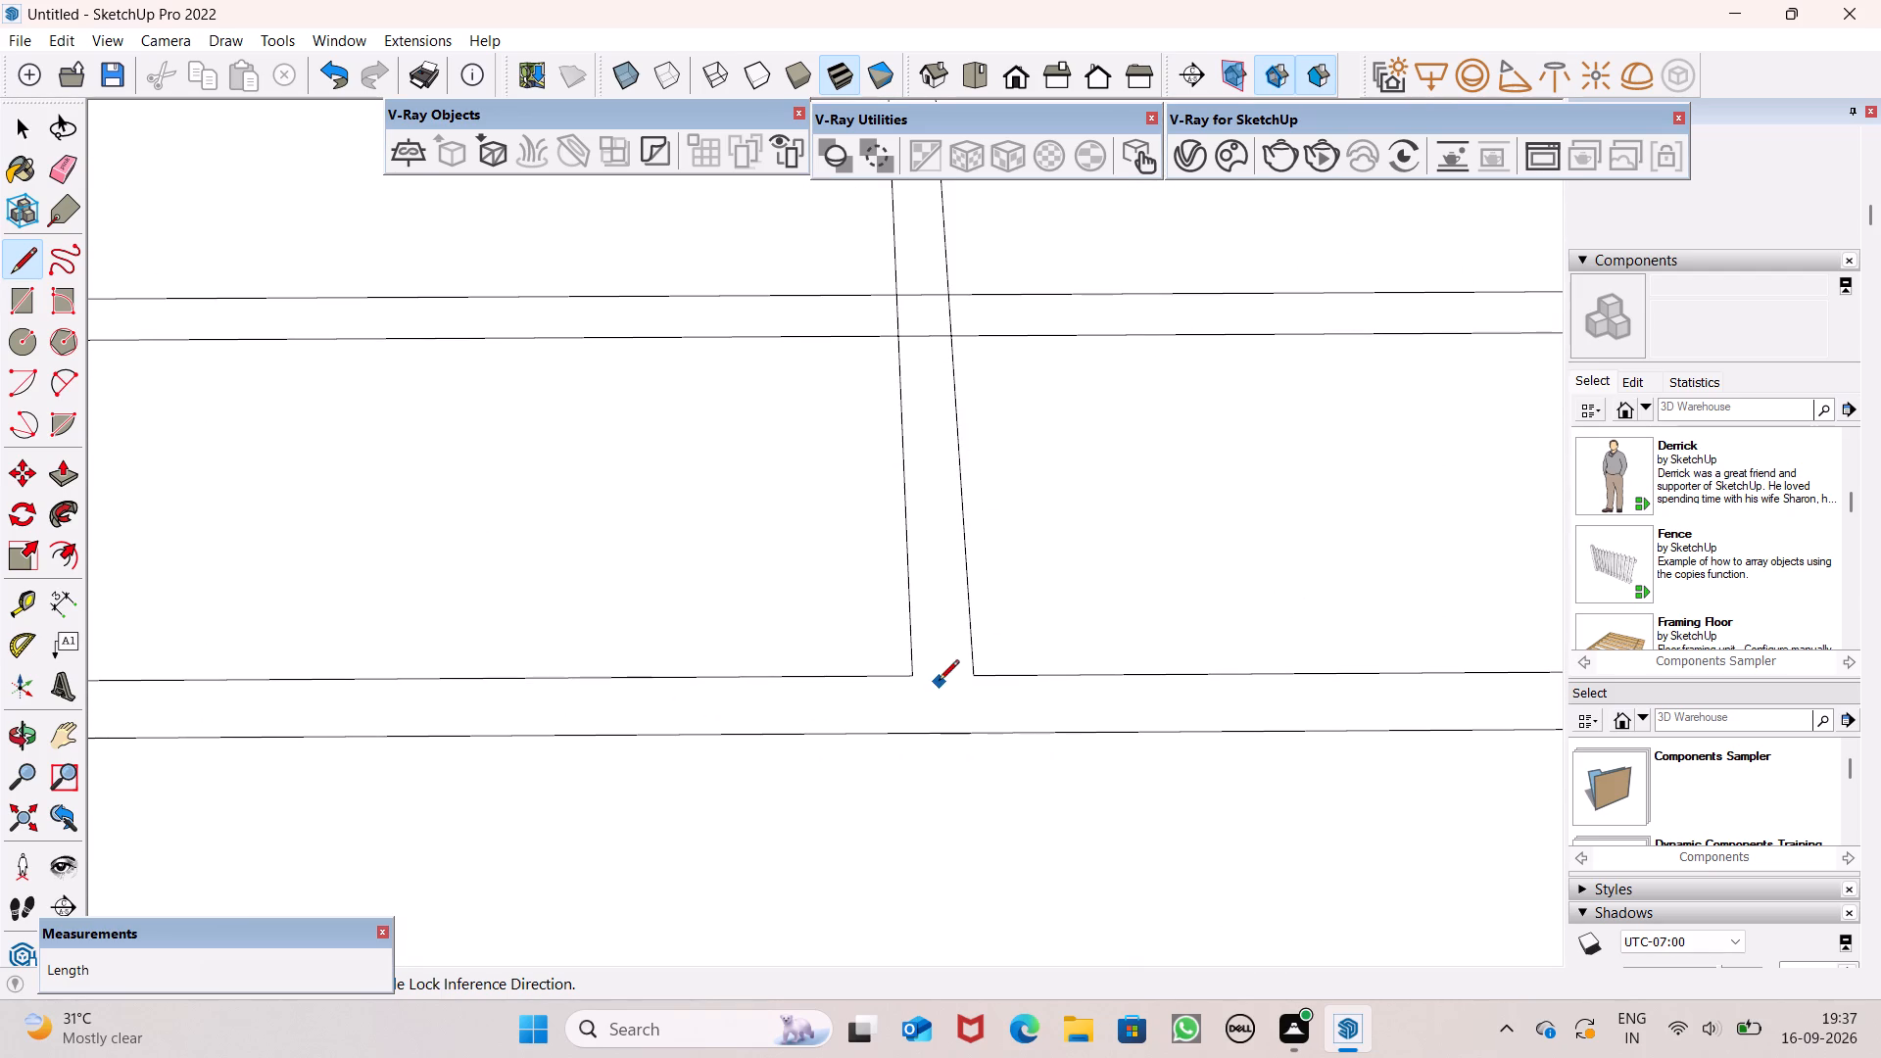
pyautogui.scroll(-5, 918, 680)
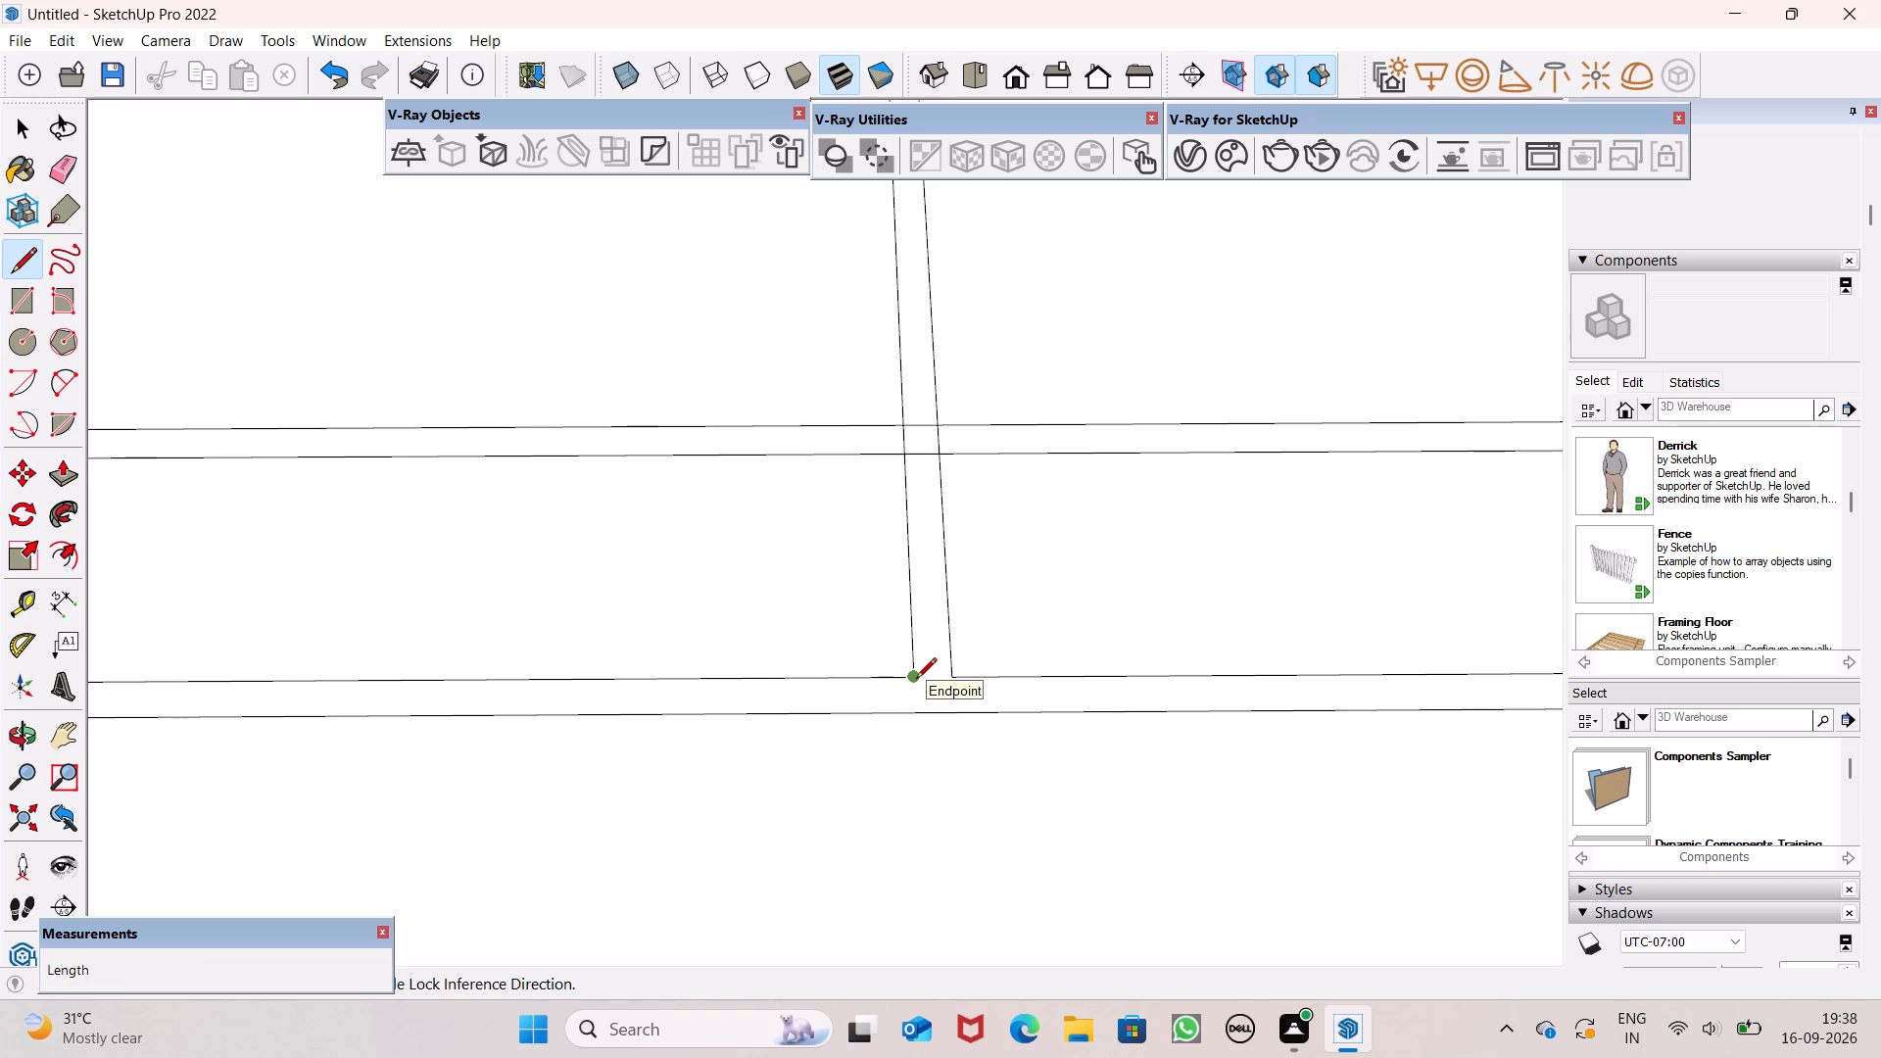
pyautogui.click(913, 682)
pyautogui.click(915, 706)
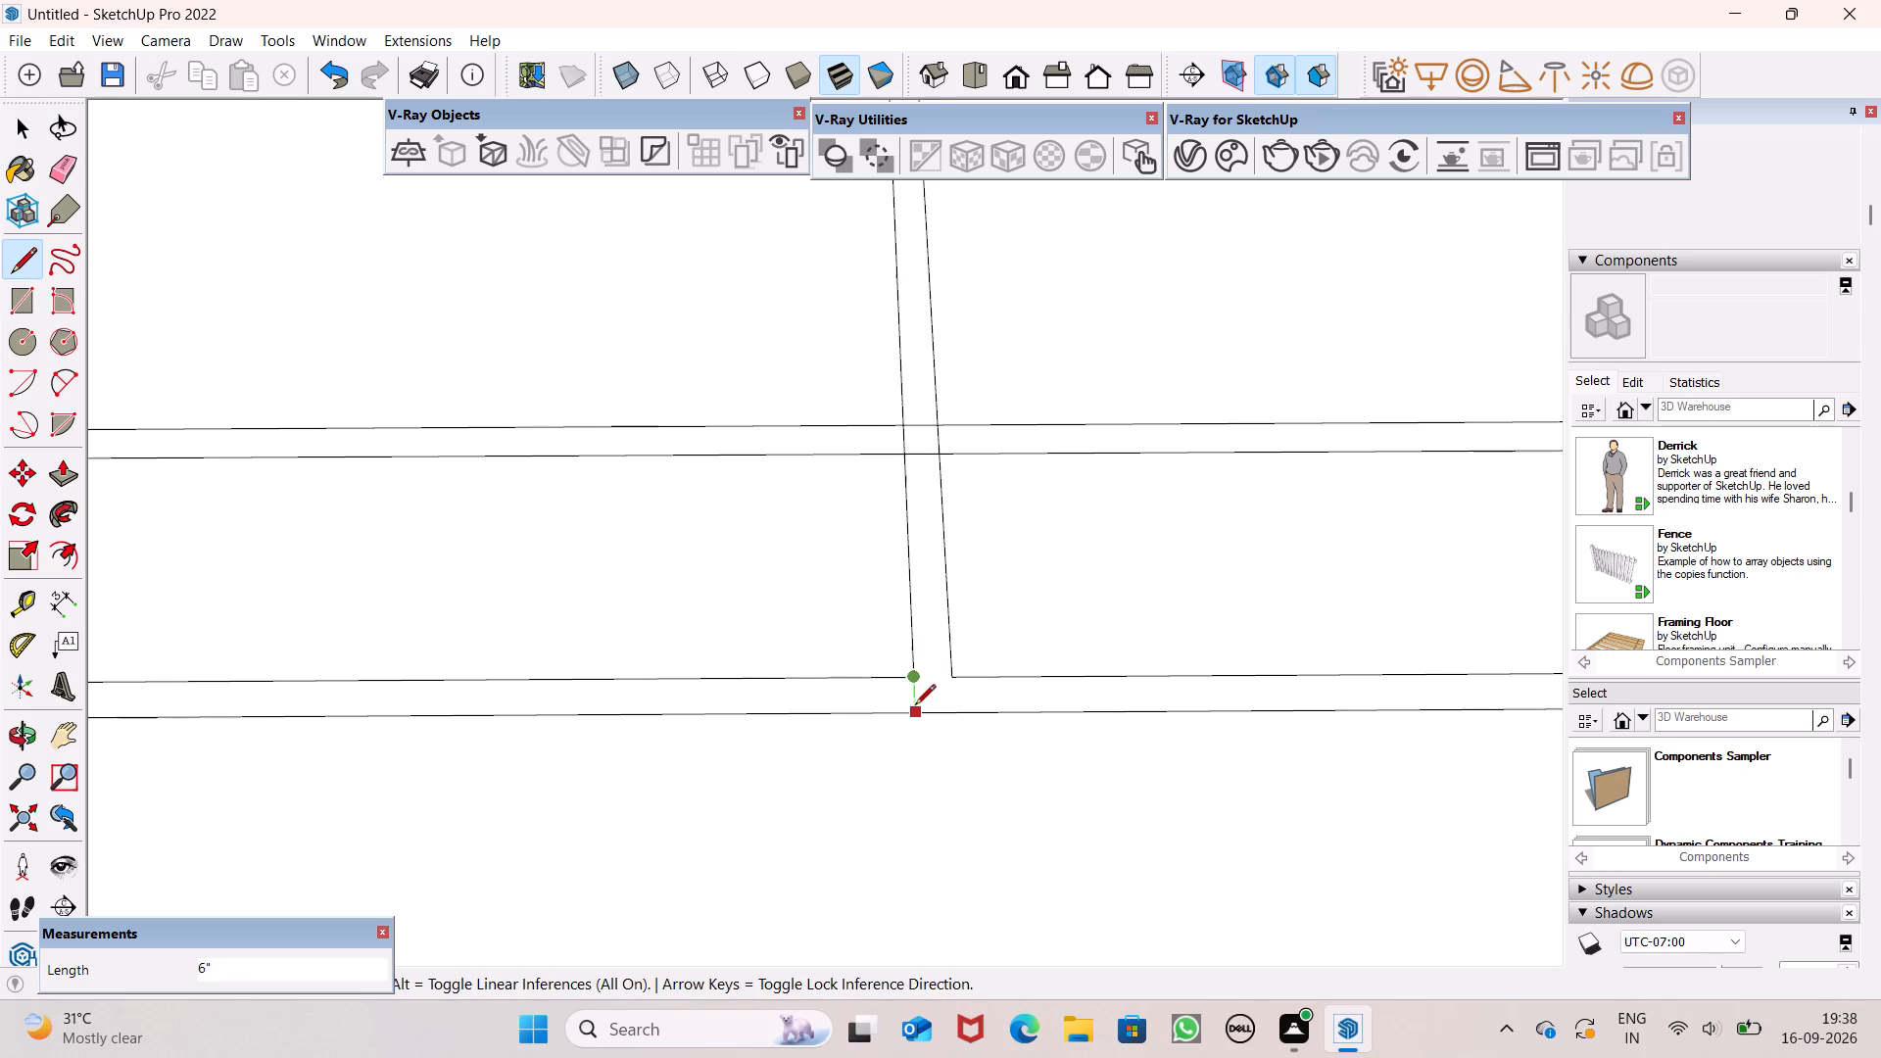
pyautogui.scroll(-3, 963, 693)
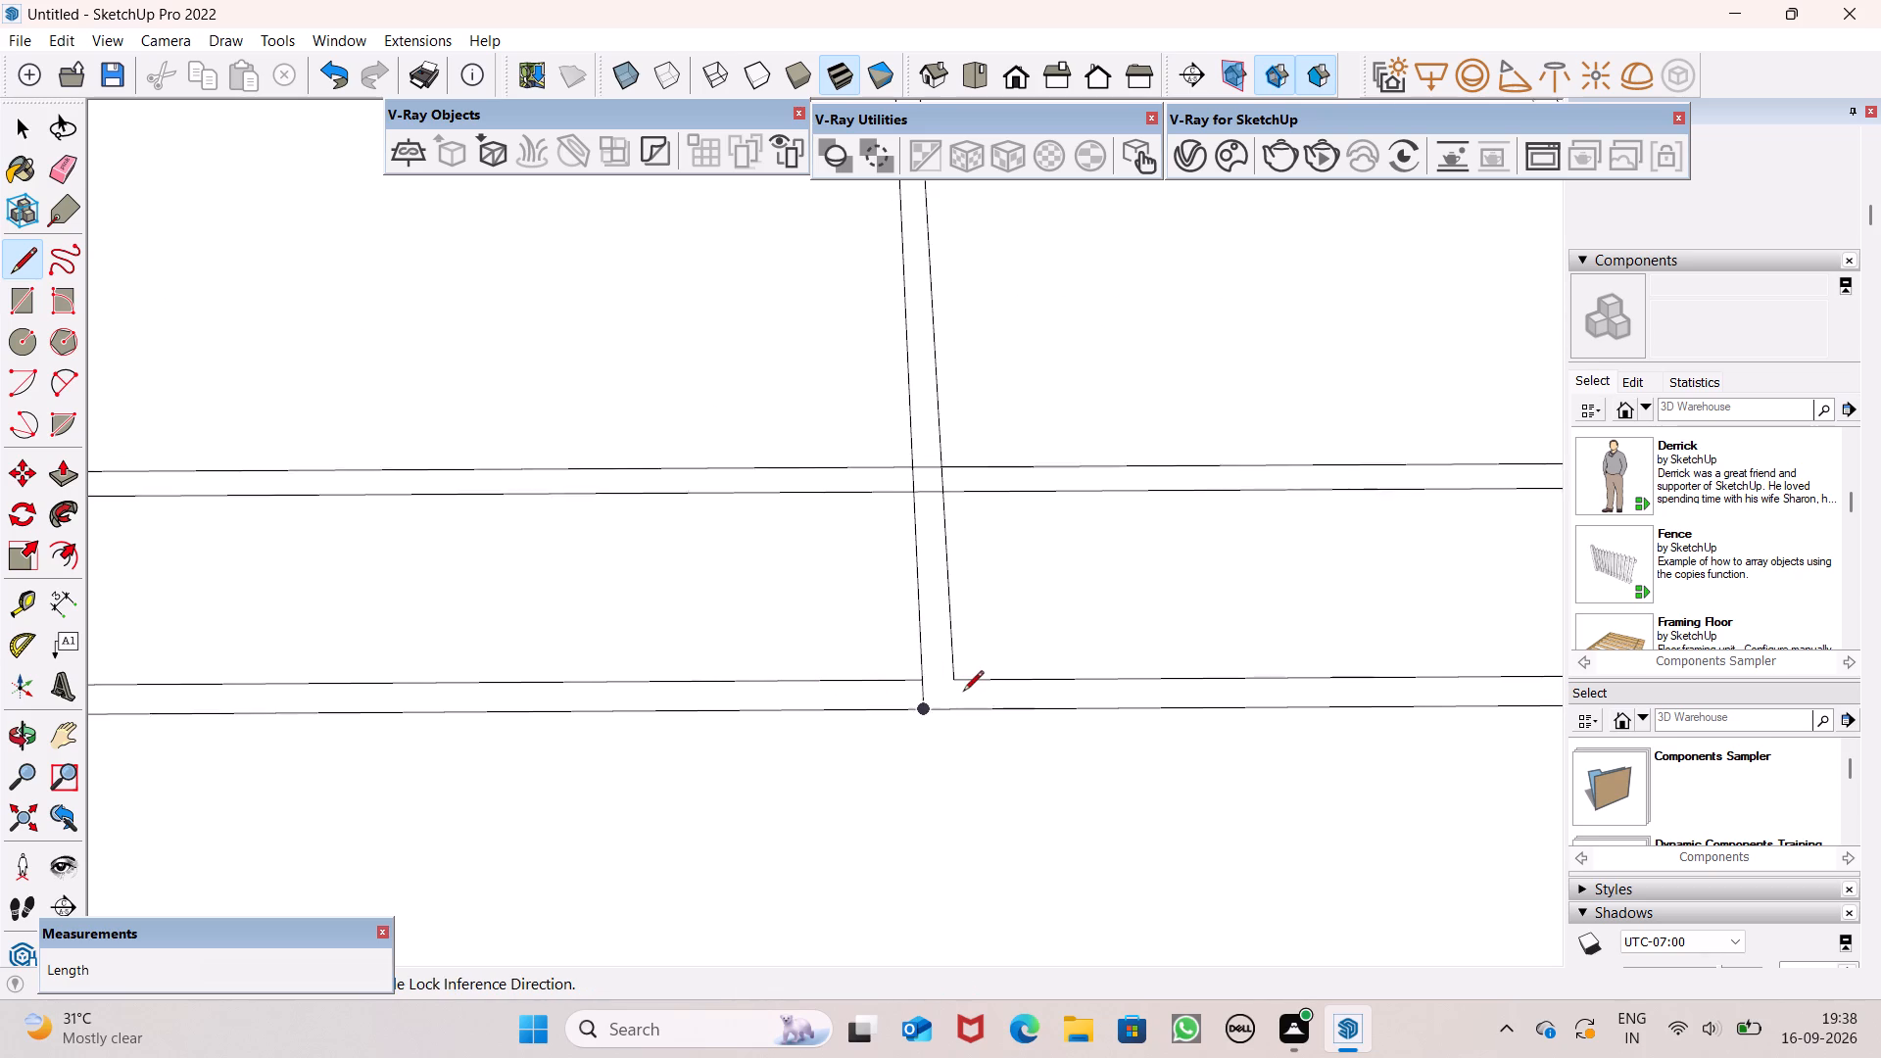
pyautogui.press('space')
# Erase the four short segments inside the crossing of the new cross wall and the long dividing wall.
pyautogui.scroll(-7, 942, 745)
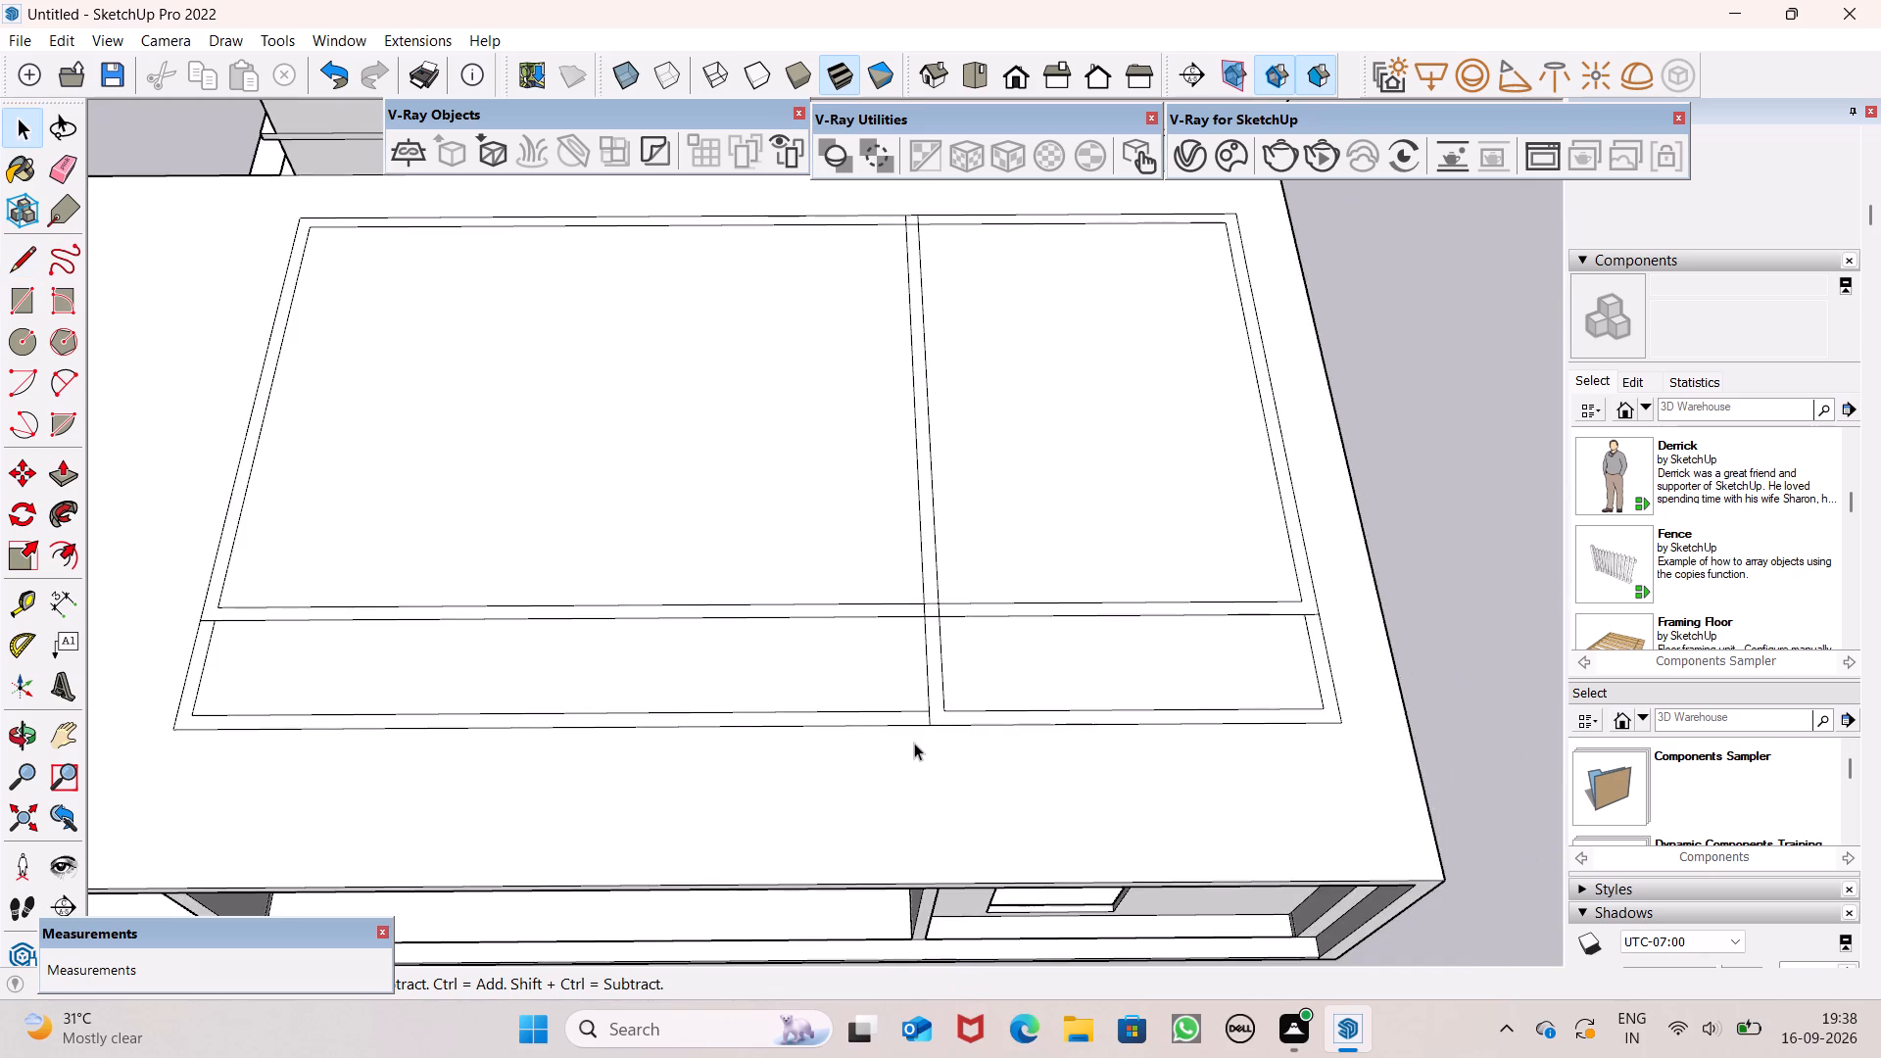
pyautogui.scroll(-5, 913, 741)
pyautogui.scroll(5, 994, 708)
pyautogui.scroll(-6, 994, 708)
pyautogui.moveTo(1003, 707); pyautogui.dragTo(1015, 778, button='middle')
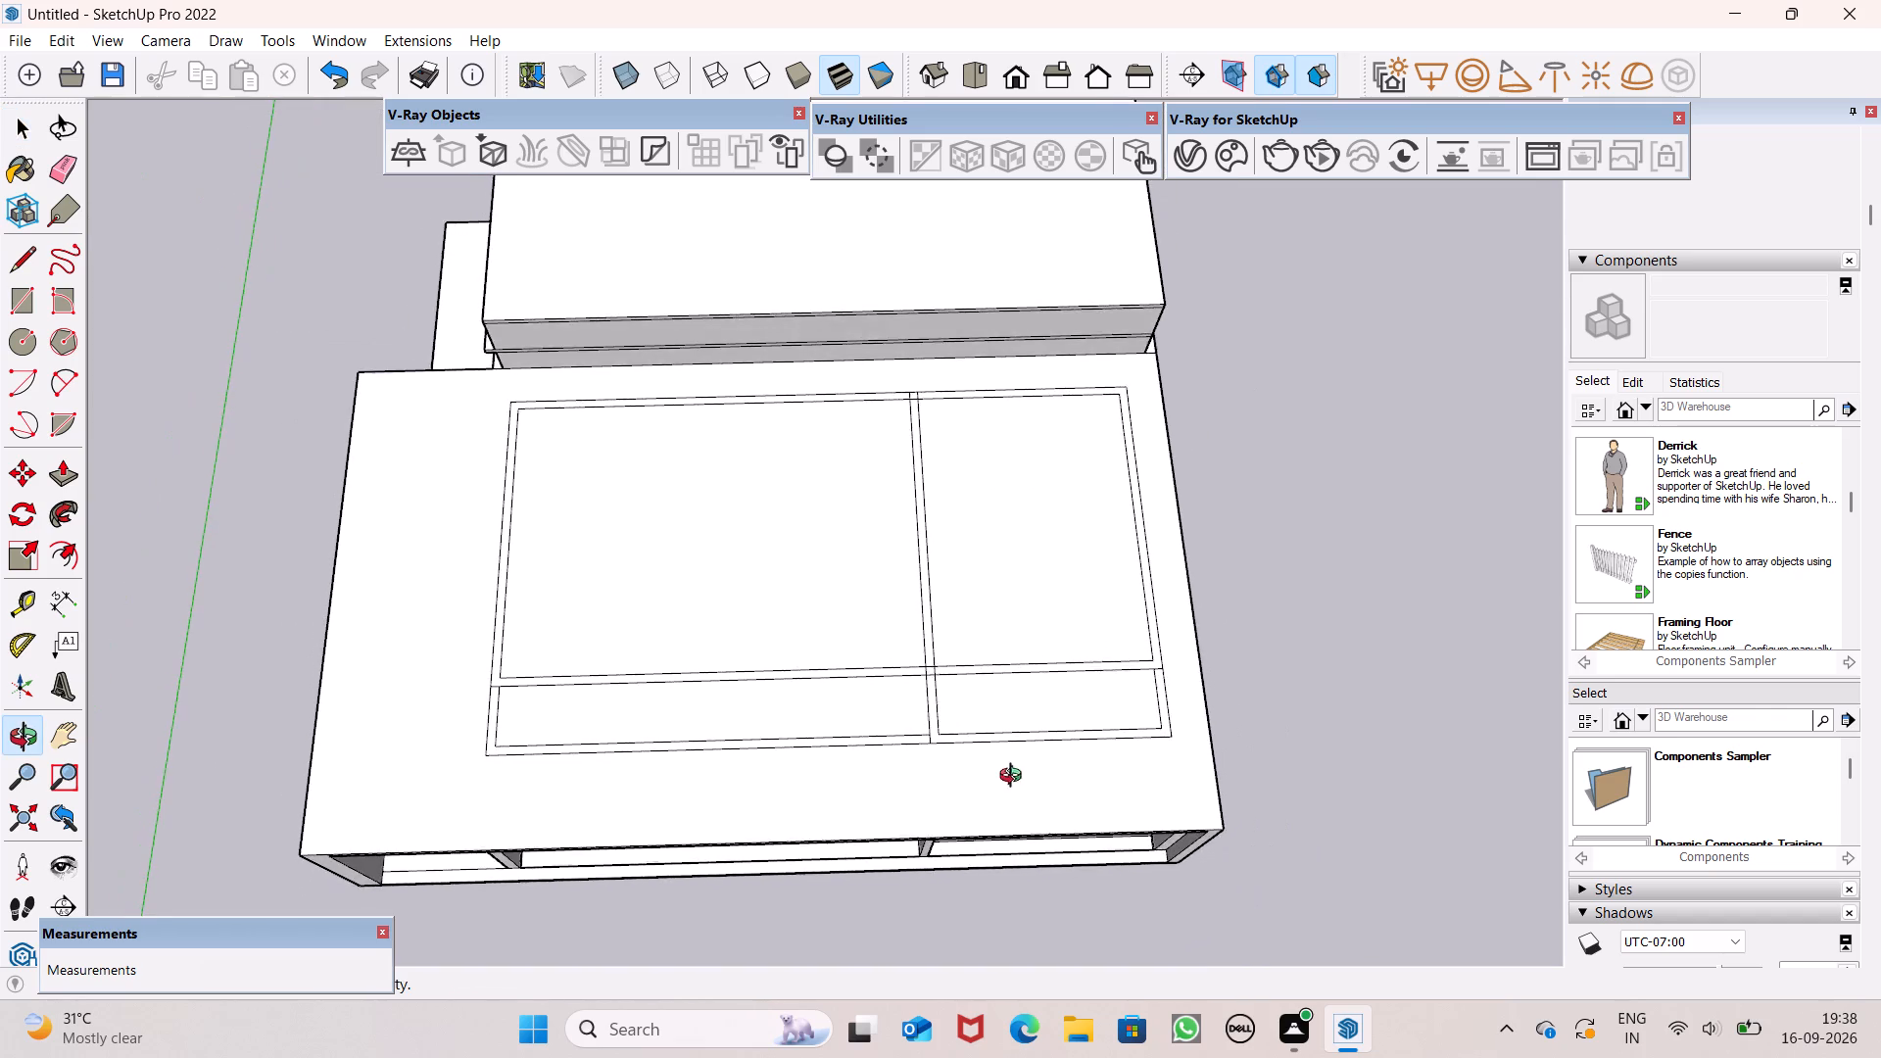
pyautogui.moveTo(1015, 778); pyautogui.dragTo(1004, 786, button='middle')
pyautogui.scroll(5, 1036, 650)
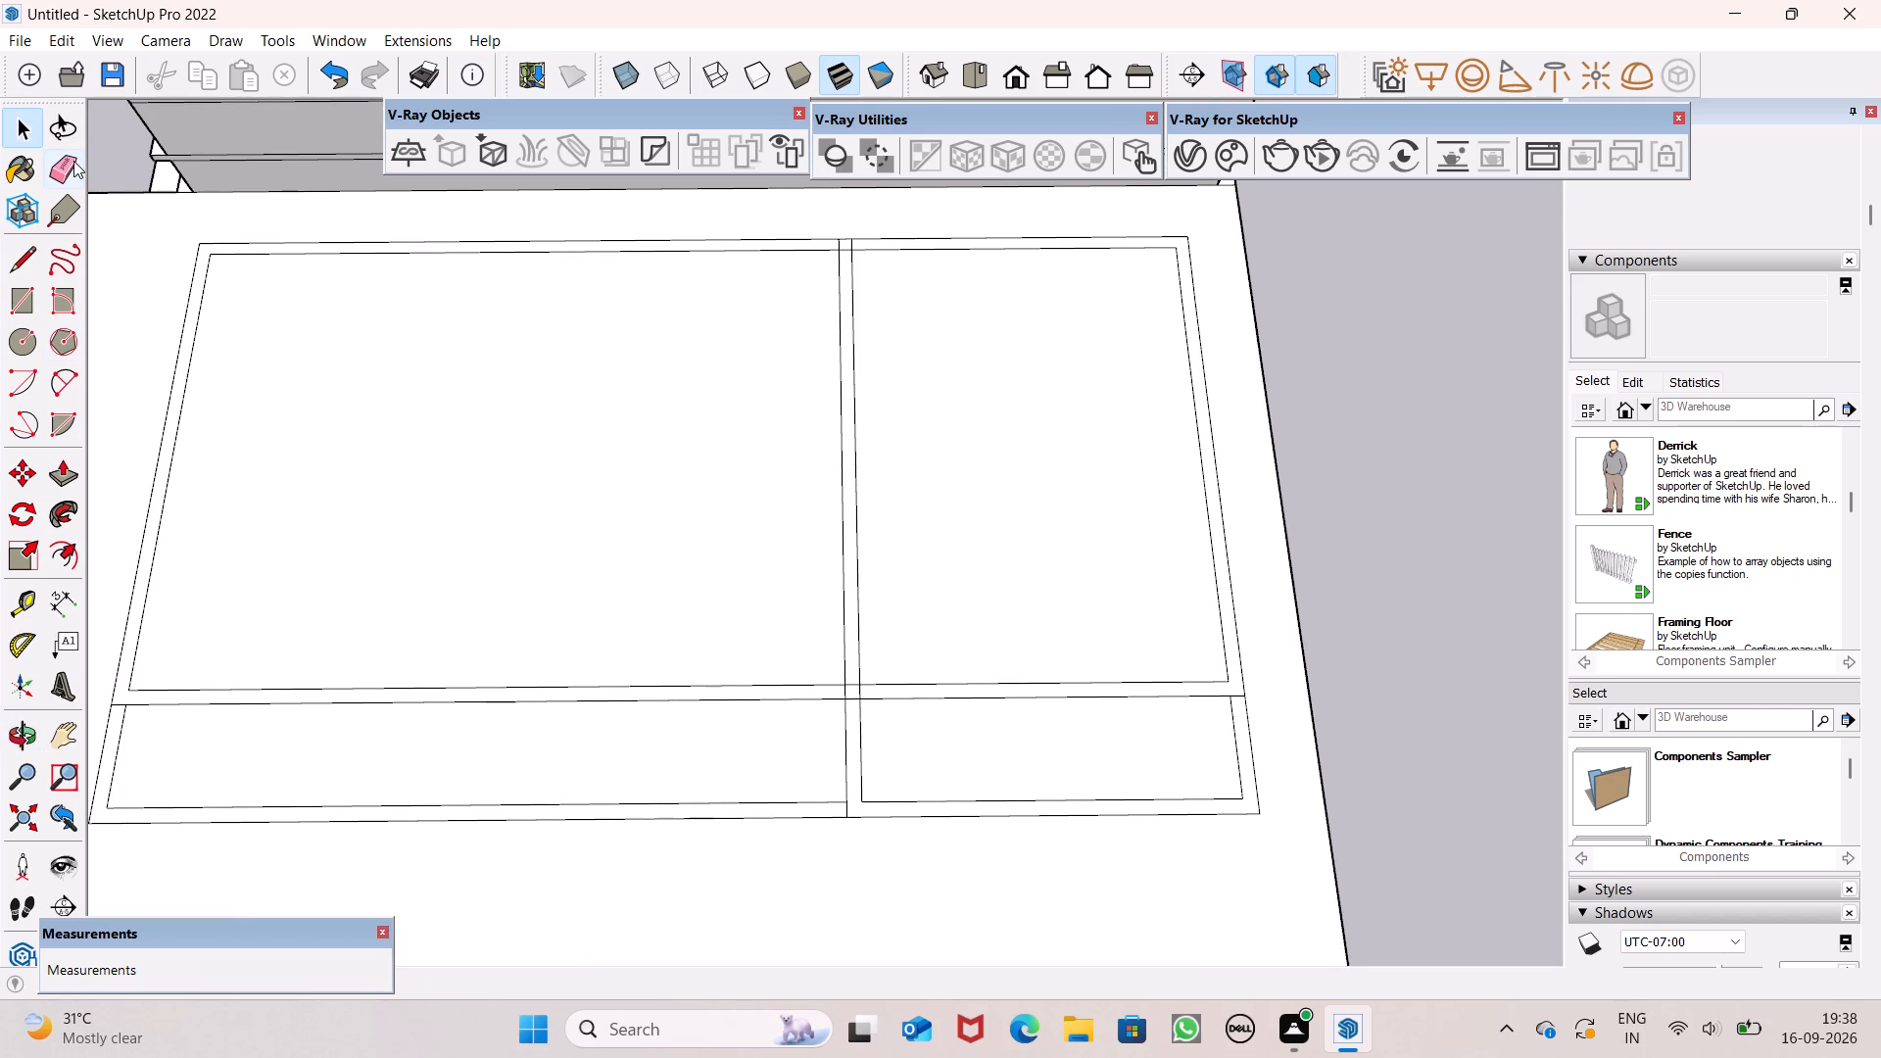
pyautogui.click(73, 161)
pyautogui.scroll(8, 779, 665)
pyautogui.scroll(6, 959, 670)
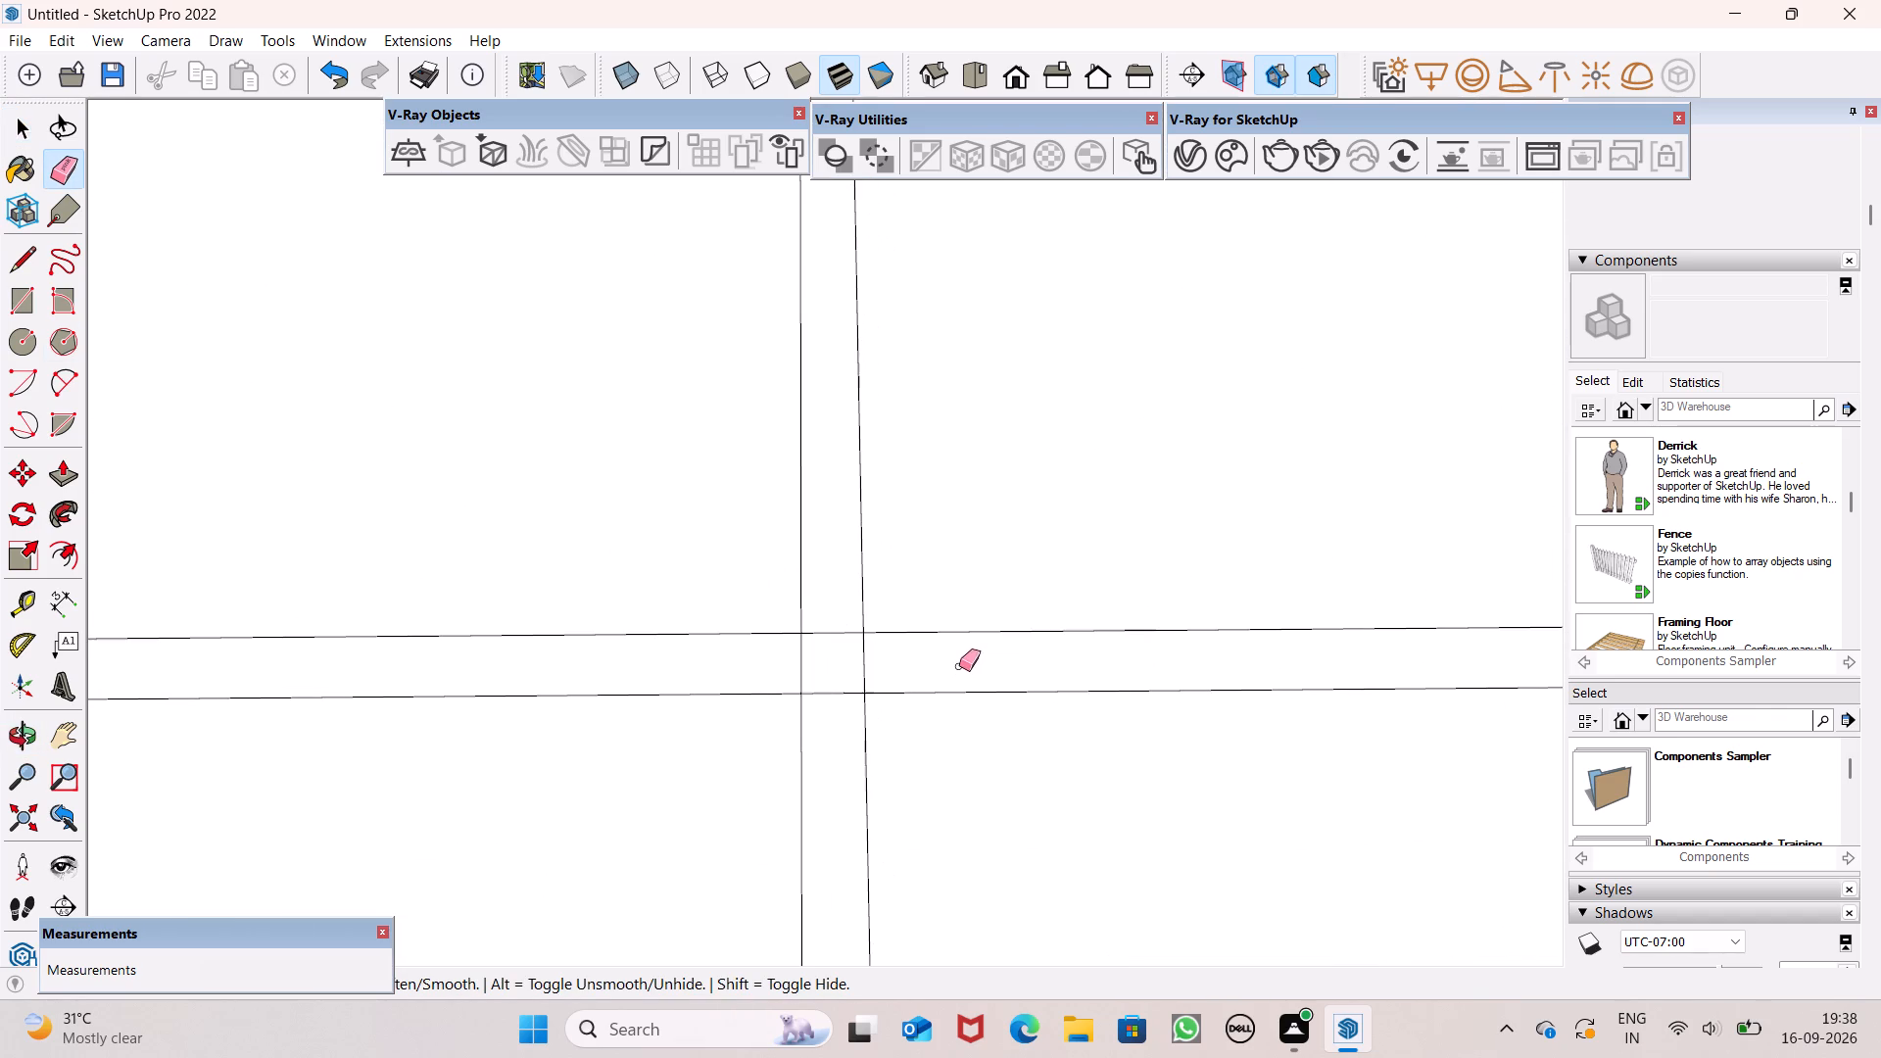
pyautogui.moveTo(873, 659); pyautogui.dragTo(803, 664)
pyautogui.moveTo(834, 622); pyautogui.dragTo(829, 694)
pyautogui.scroll(-18, 826, 654)
pyautogui.press('space')
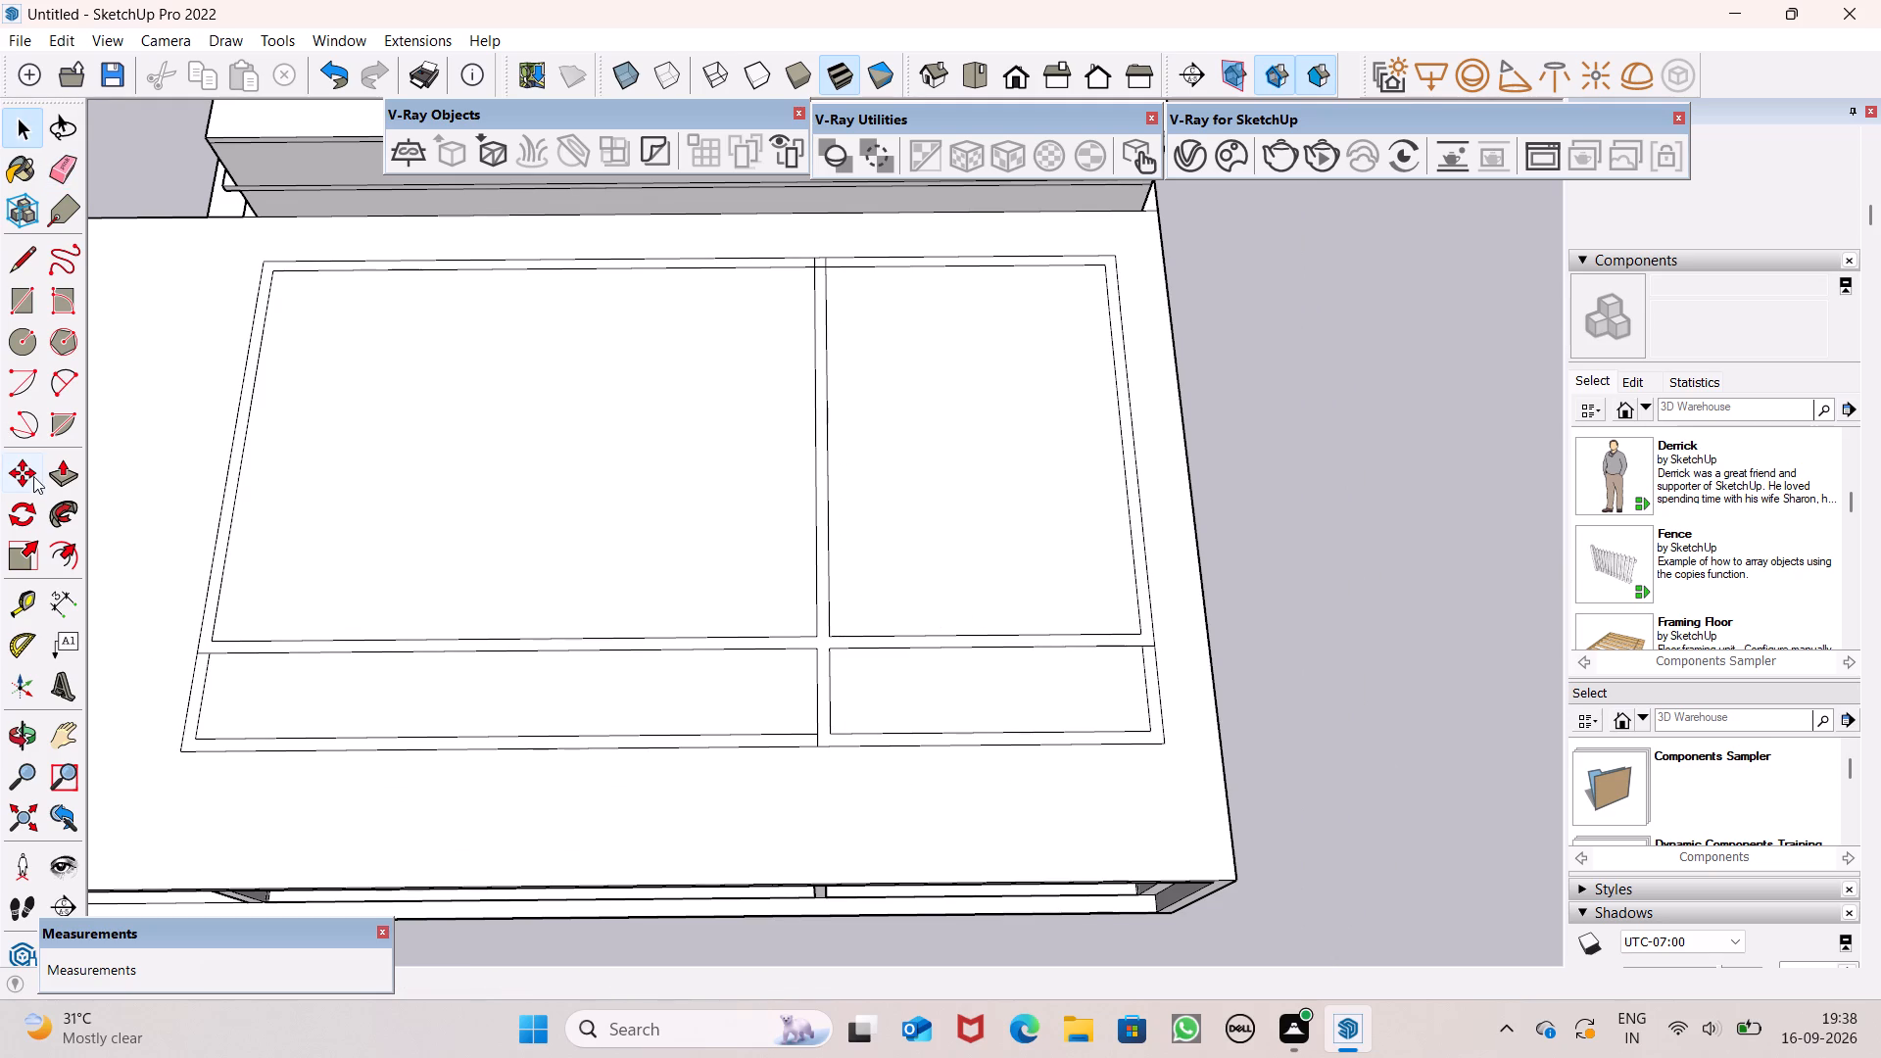
# Examine the upper-storey border and dividing-wall faces with Push/Pull, especially the junctions where lines still split them.
pyautogui.click(63, 476)
pyautogui.scroll(3, 1101, 605)
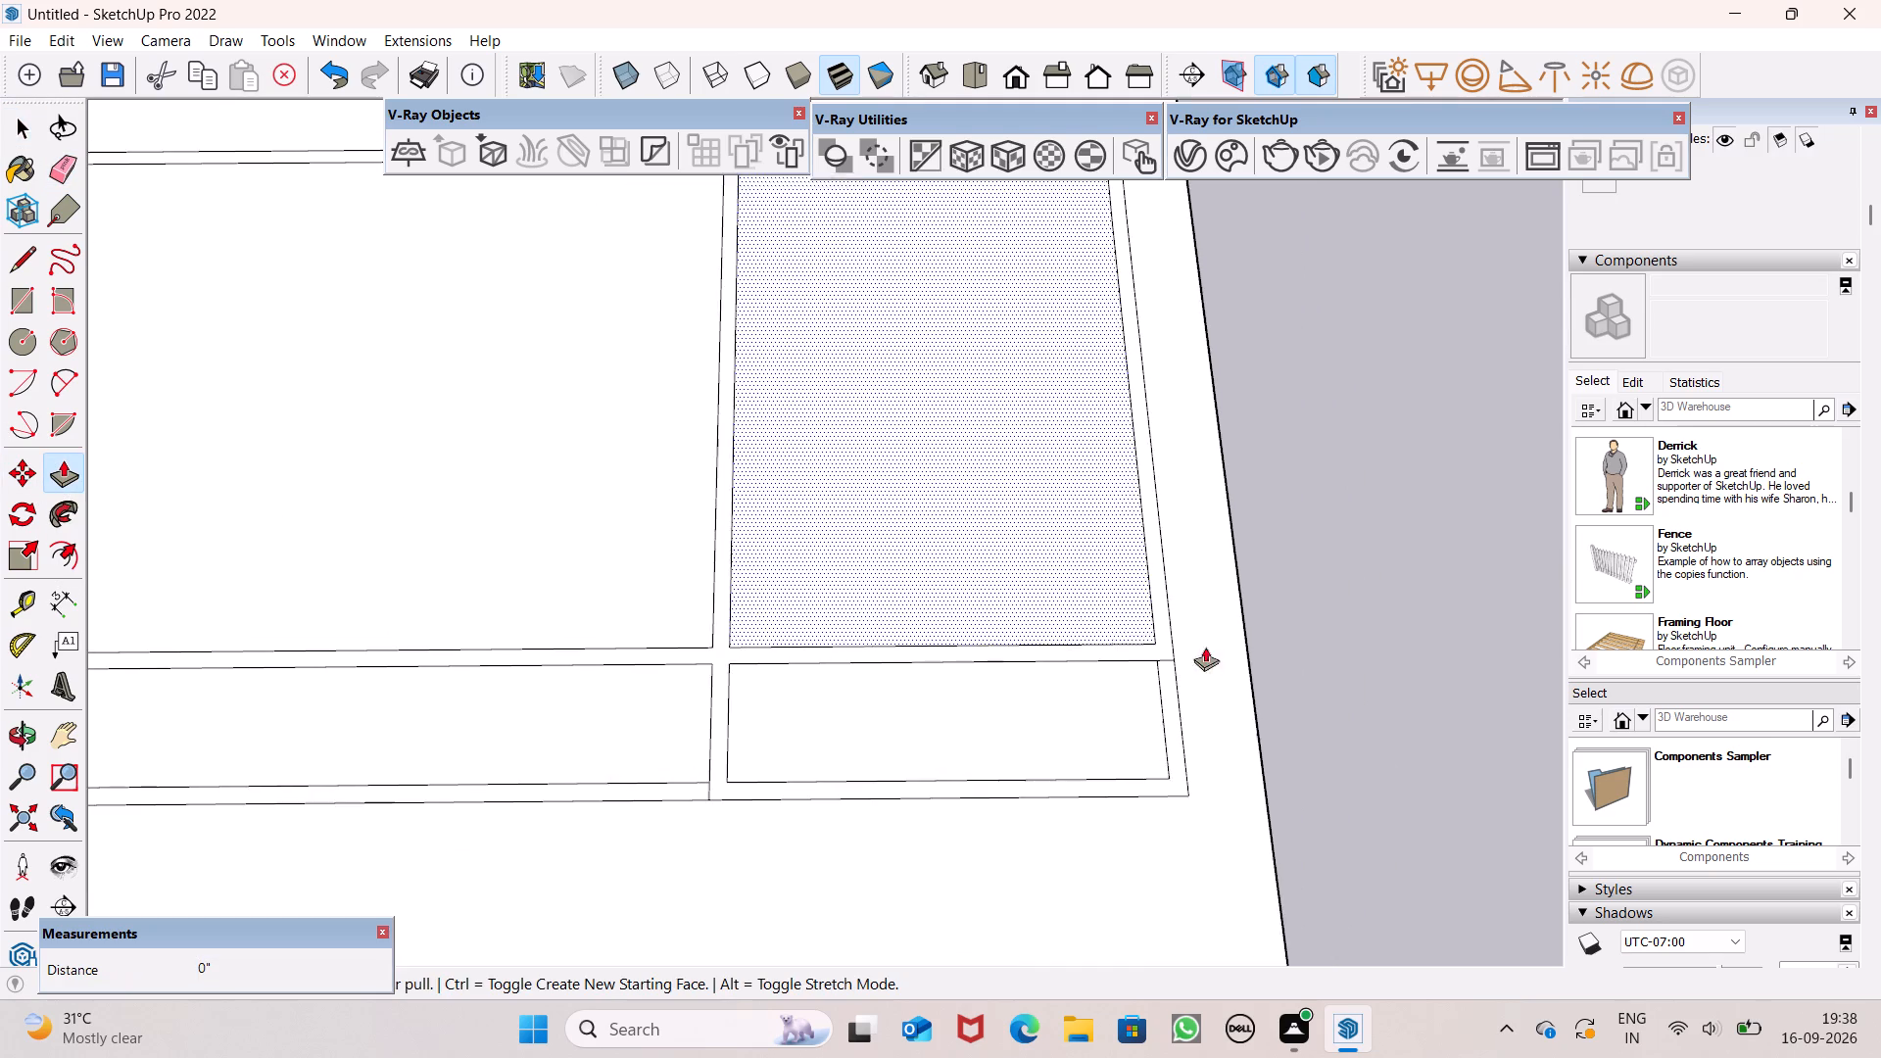
pyautogui.moveTo(1261, 667); pyautogui.dragTo(994, 381, button='middle')
pyautogui.scroll(4, 1089, 587)
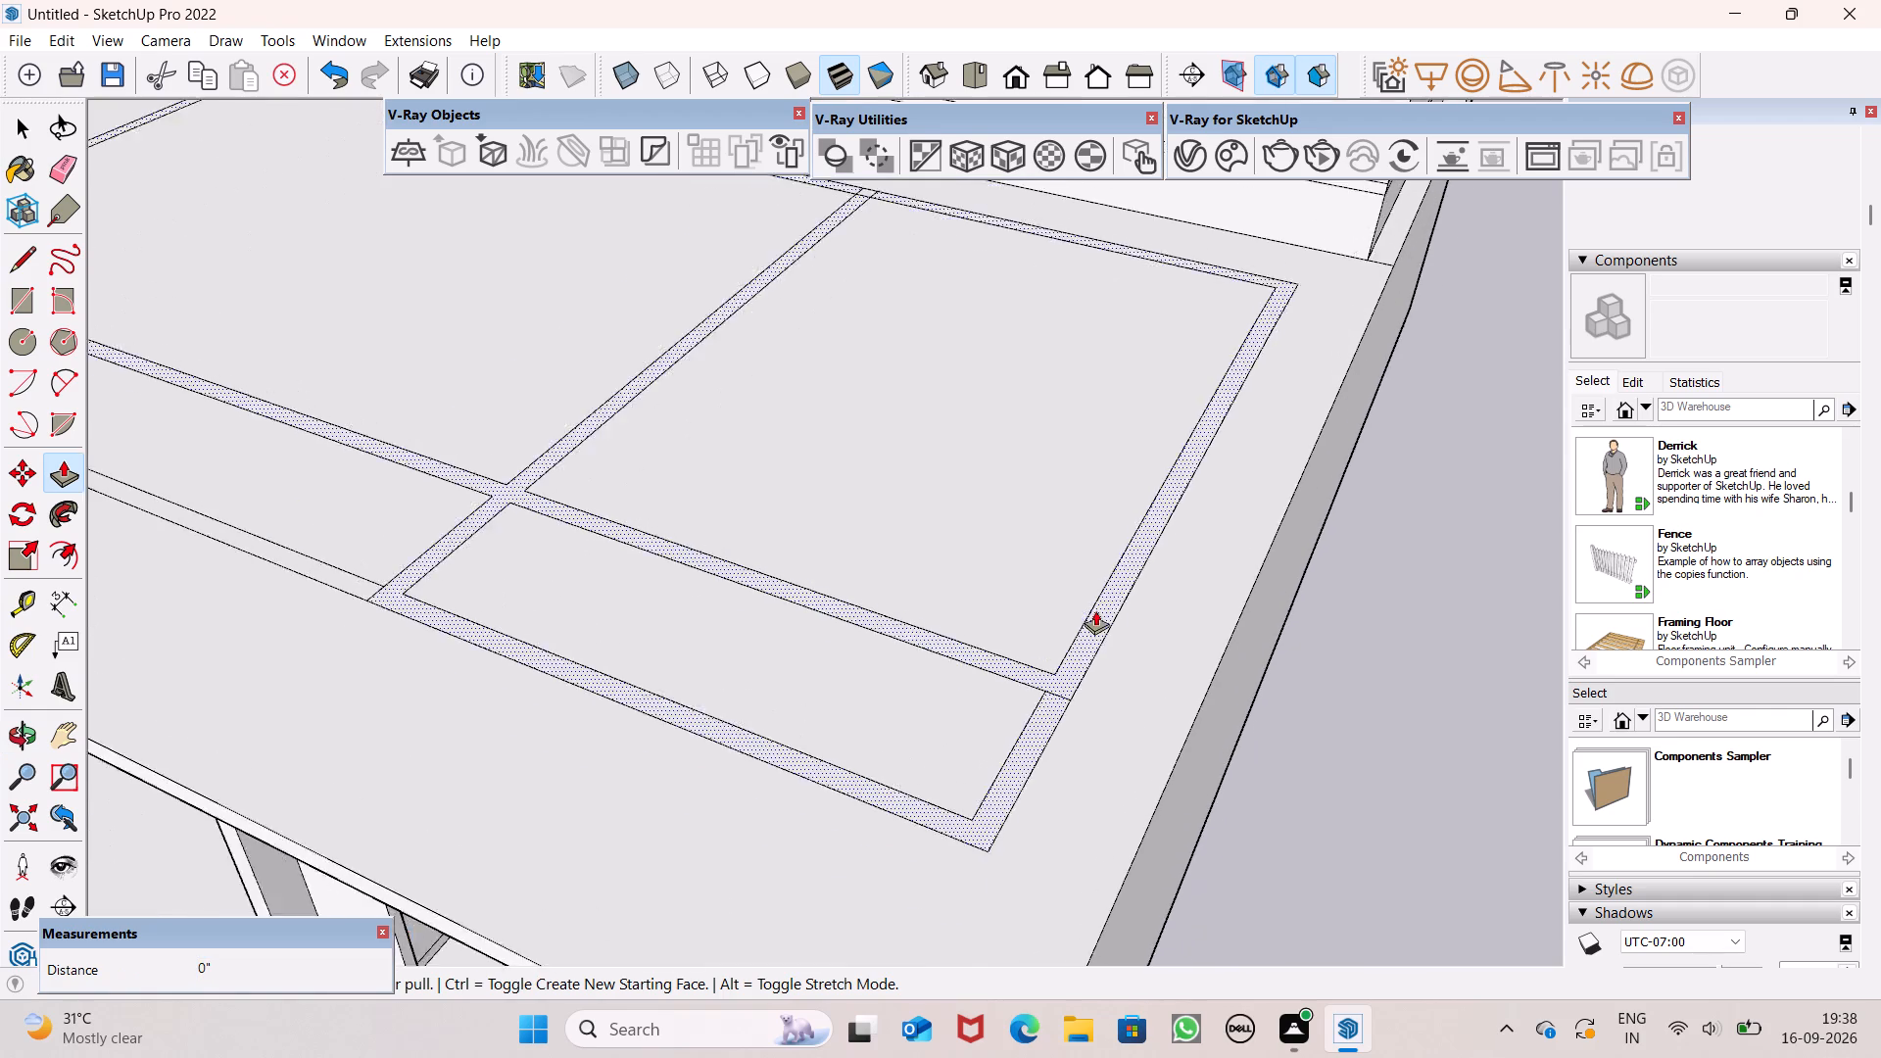
pyautogui.scroll(1, 1095, 610)
pyautogui.scroll(-2, 1063, 685)
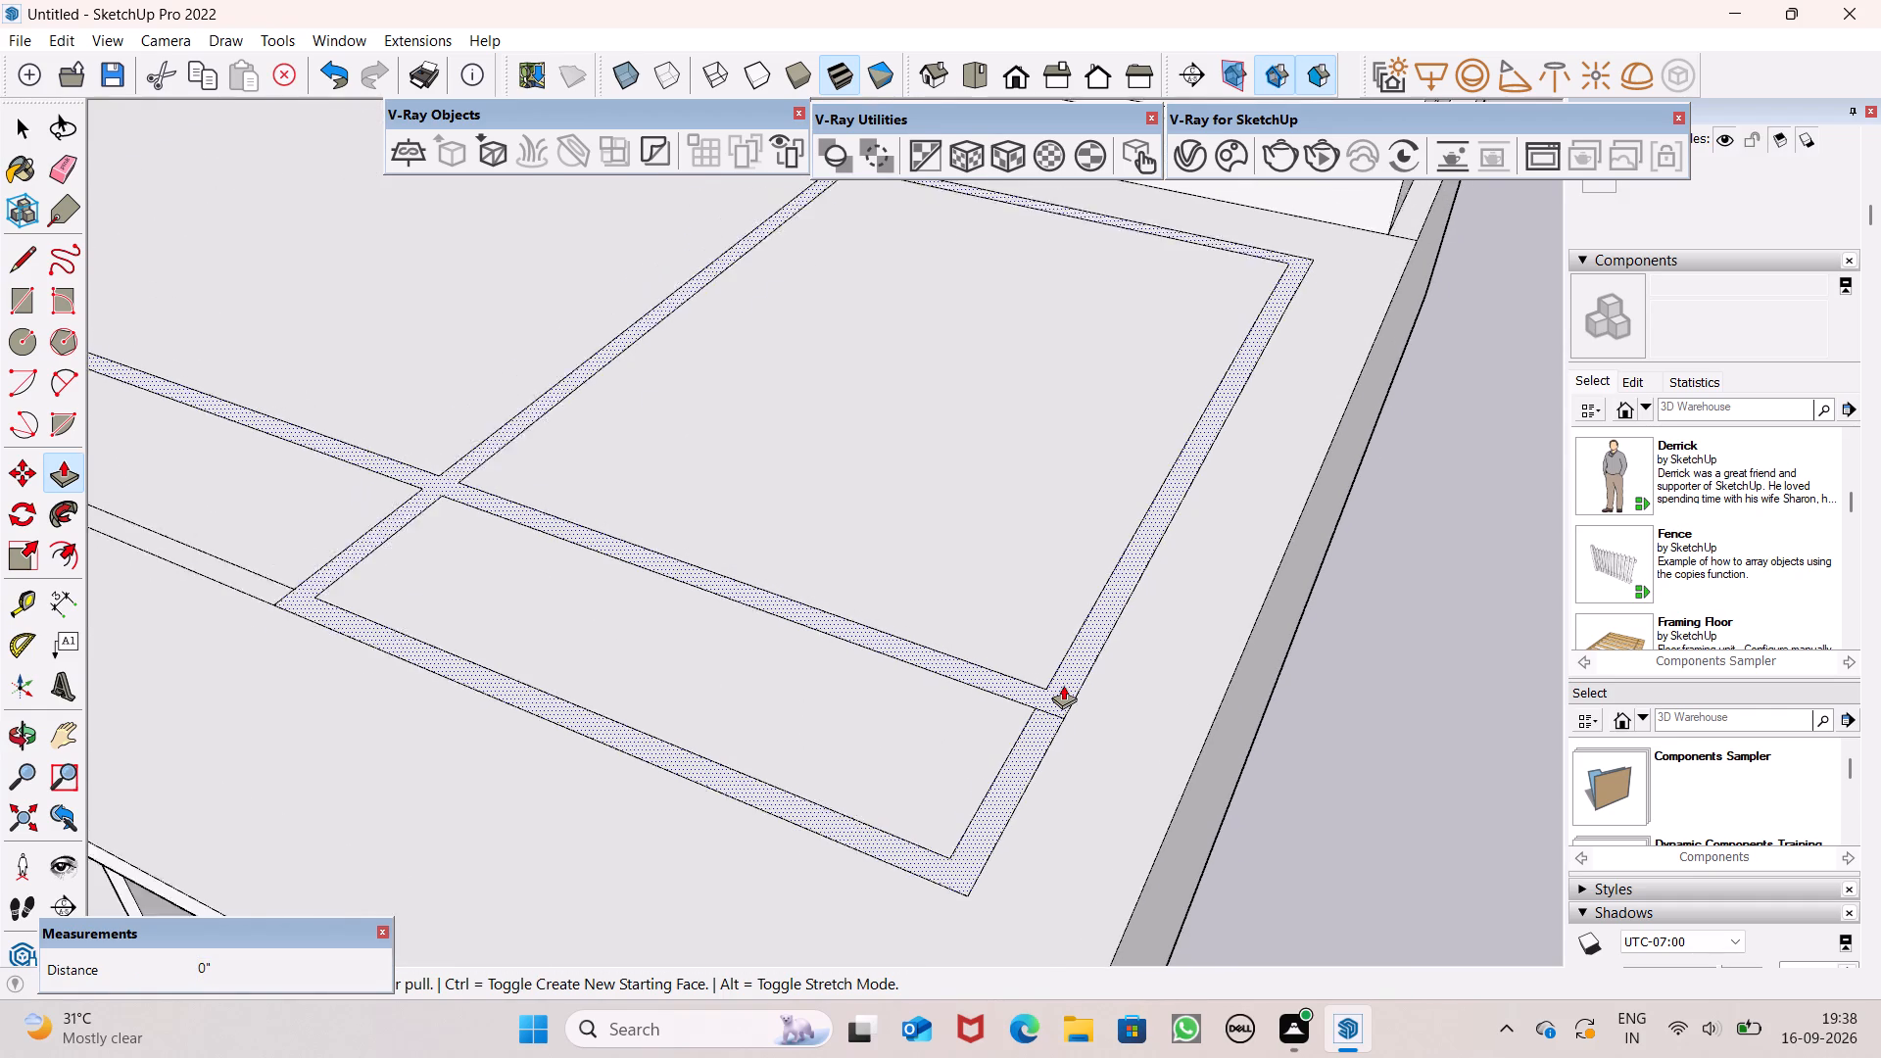
pyautogui.scroll(-3, 1063, 685)
pyautogui.moveTo(1064, 696); pyautogui.dragTo(1180, 709, button='middle')
pyautogui.scroll(2, 1164, 667)
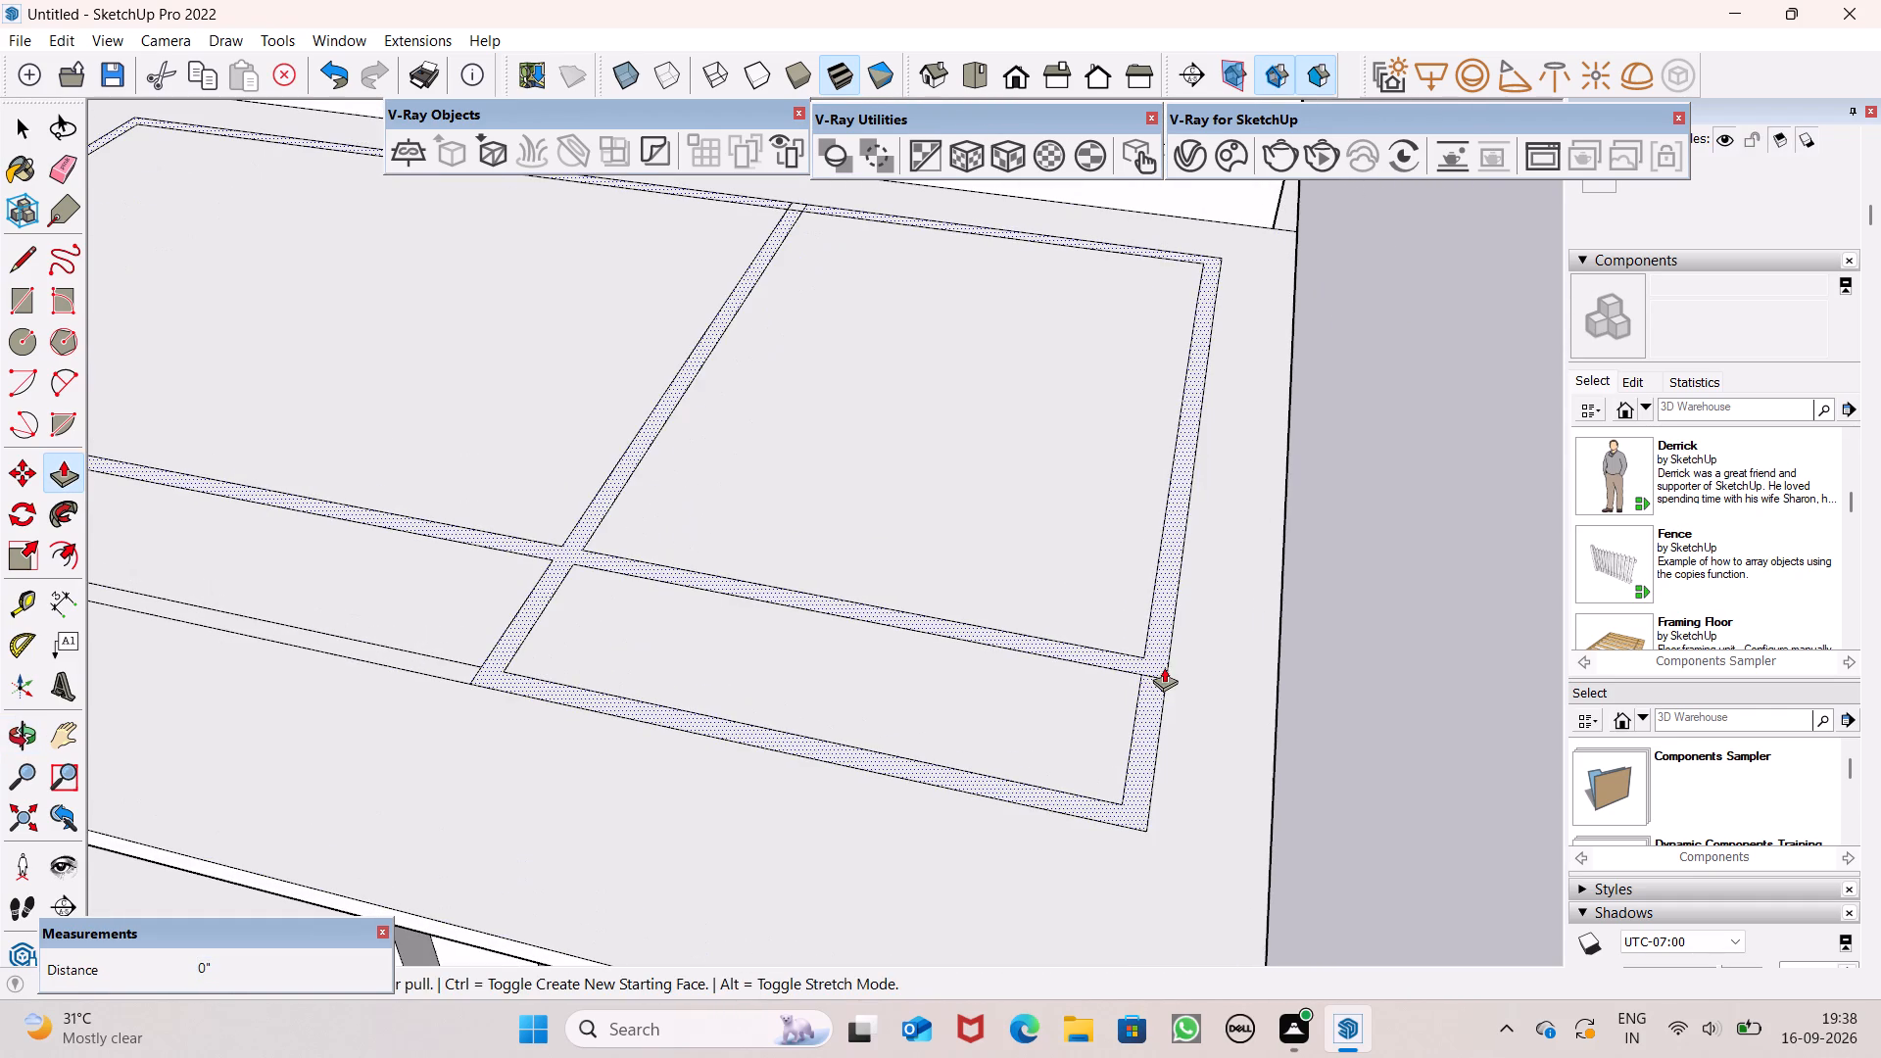
pyautogui.moveTo(608, 571); pyautogui.dragTo(933, 764, button='middle')
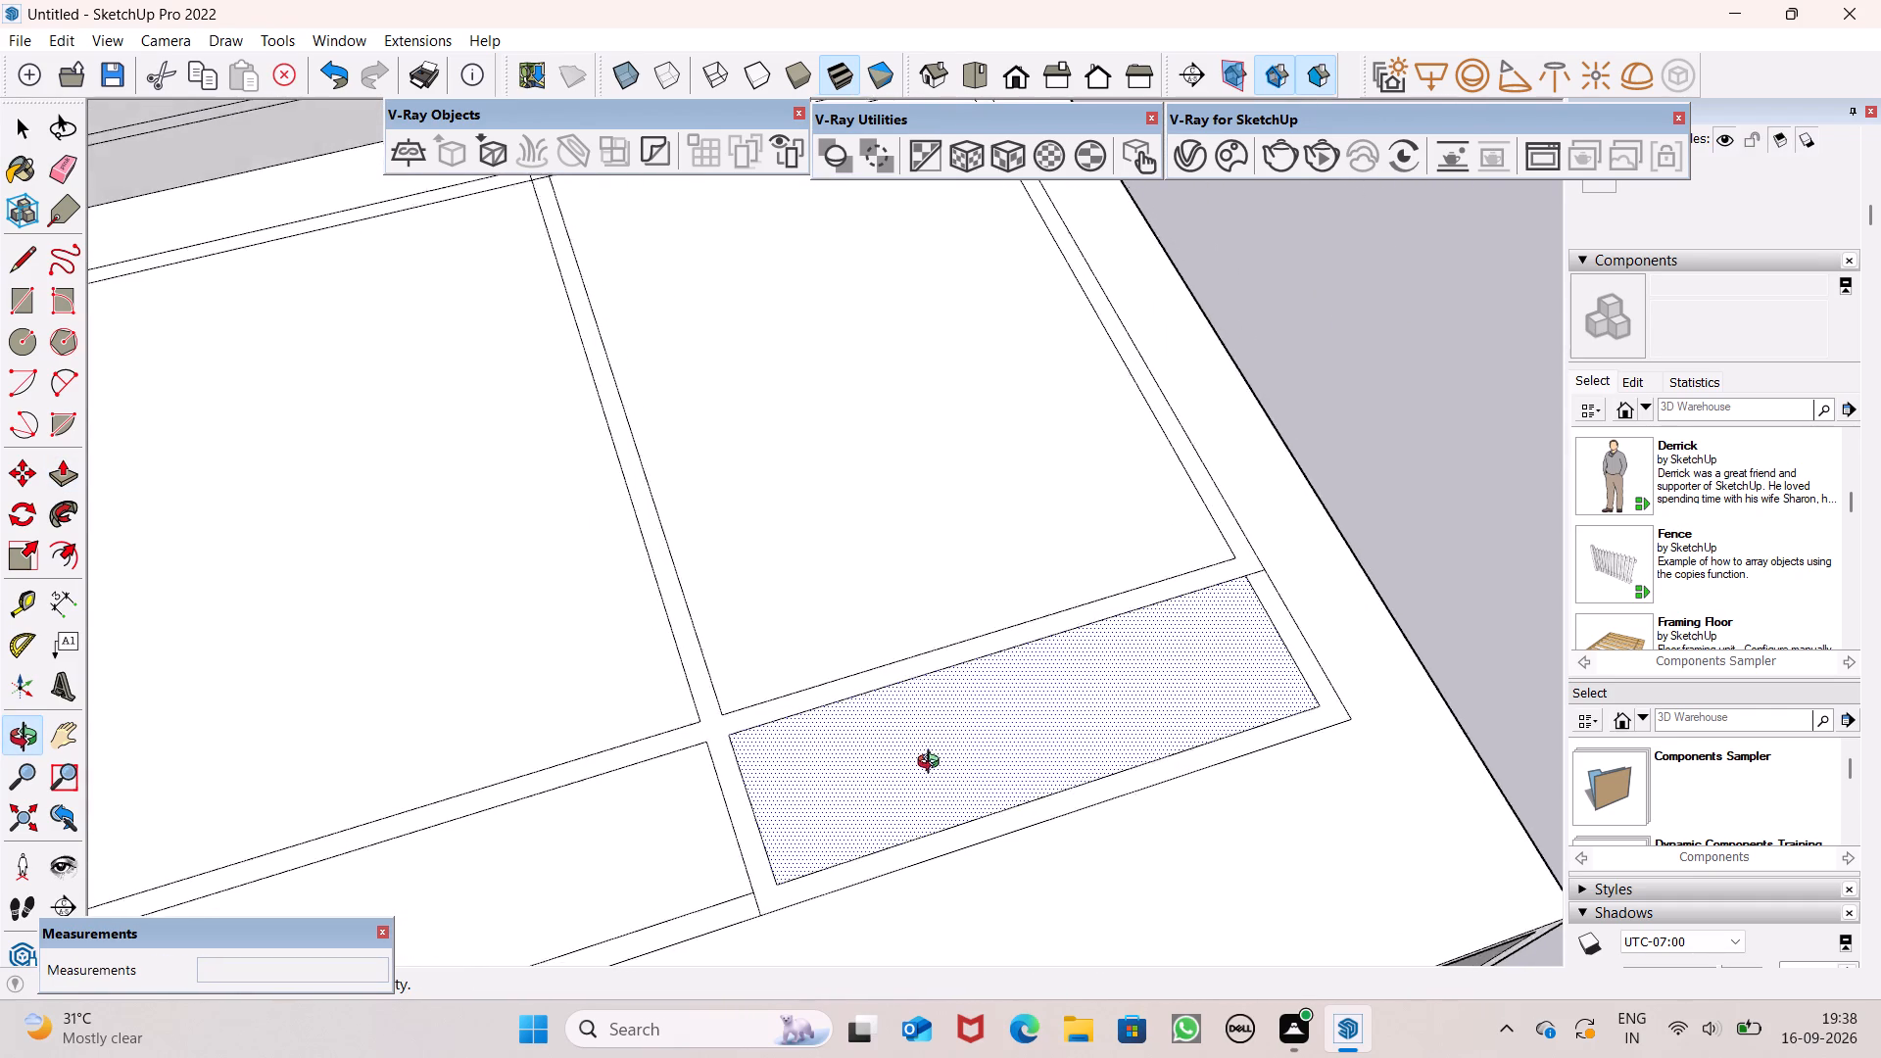
pyautogui.moveTo(933, 764); pyautogui.dragTo(905, 776, button='middle')
pyautogui.scroll(-4, 924, 762)
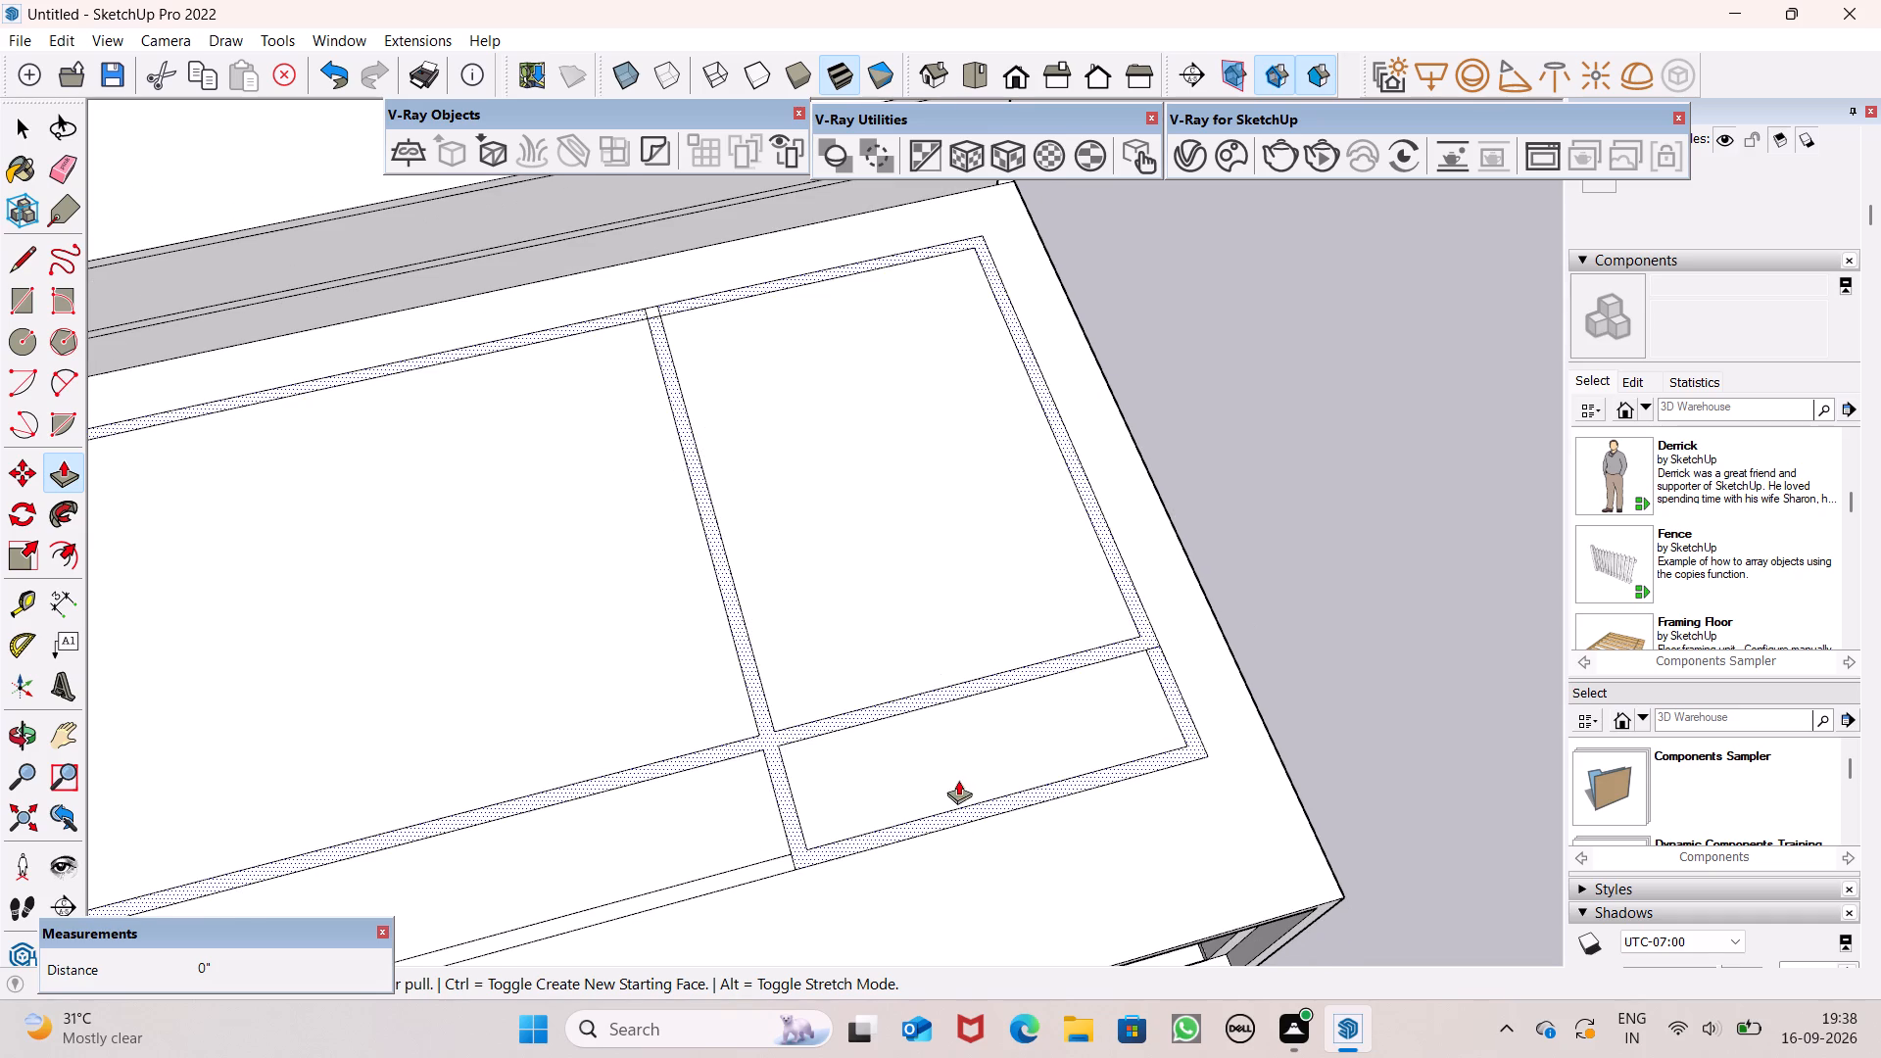
pyautogui.scroll(1, 956, 779)
pyautogui.scroll(-3, 985, 754)
pyautogui.moveTo(1020, 790); pyautogui.dragTo(848, 816, button='middle')
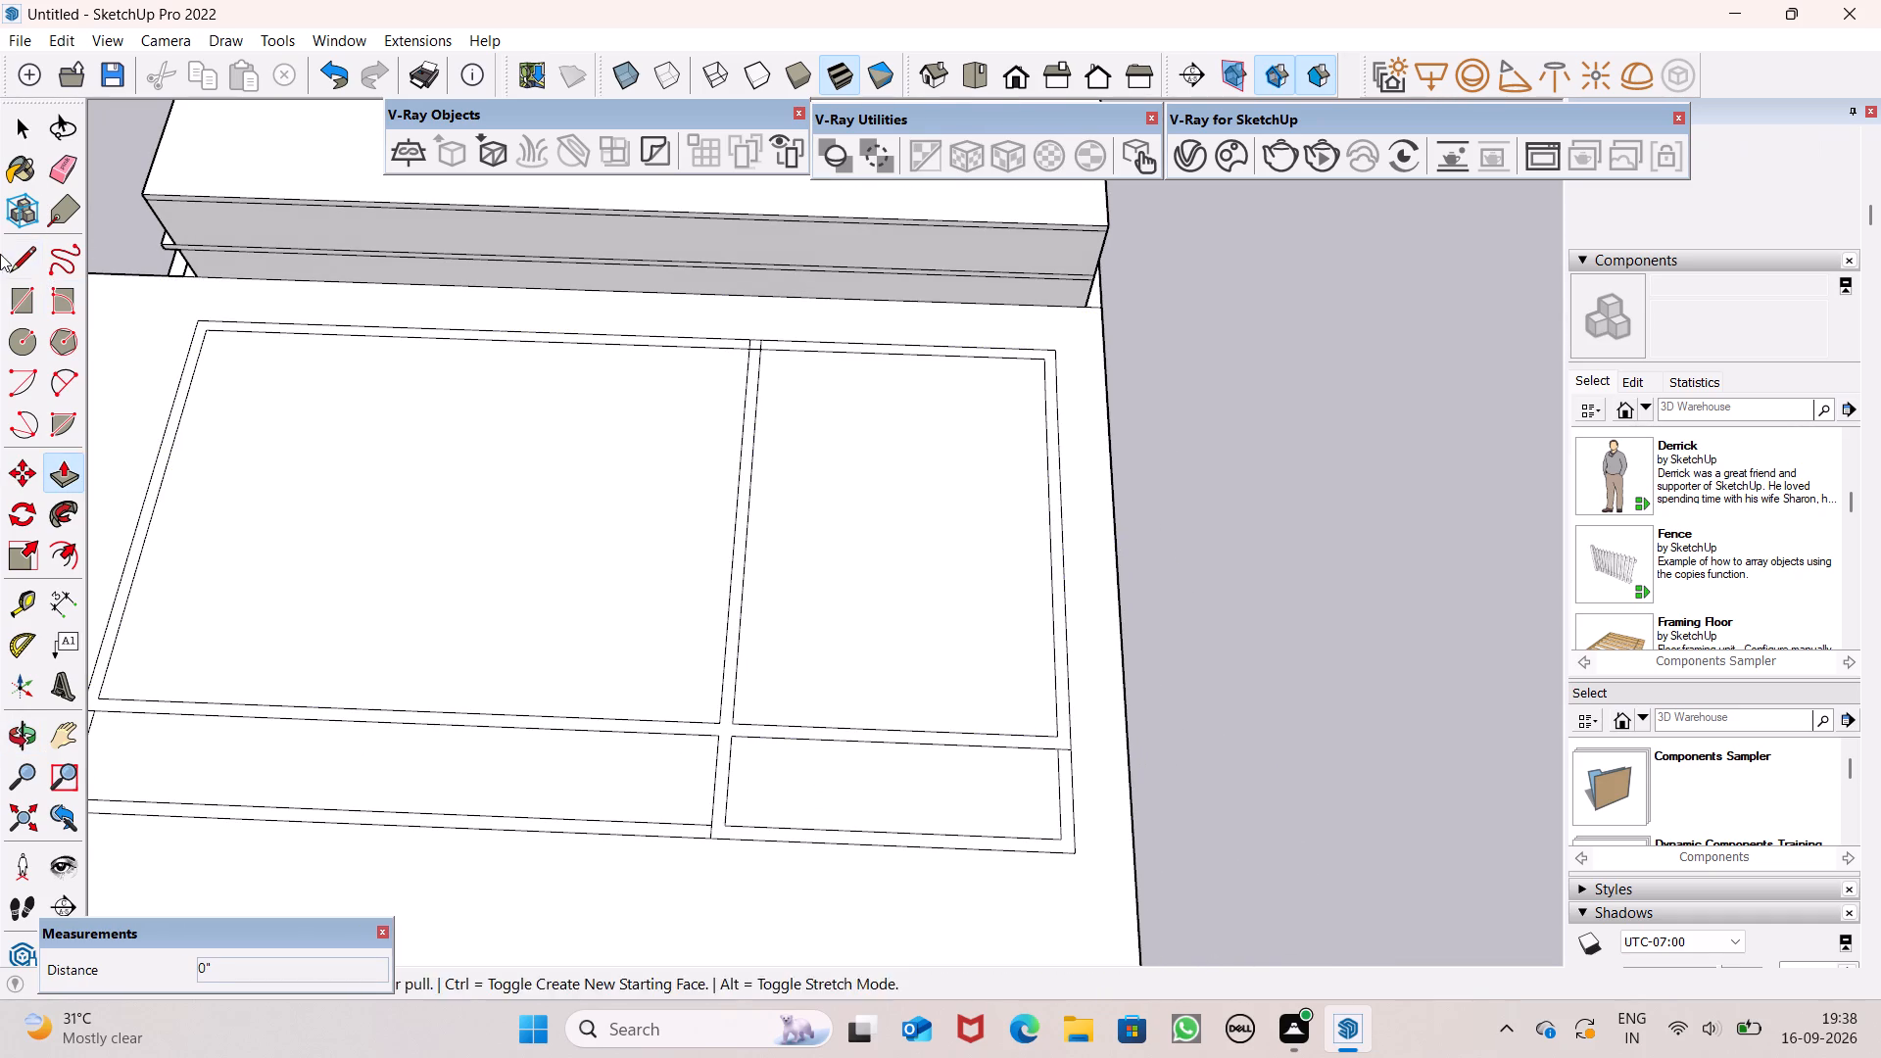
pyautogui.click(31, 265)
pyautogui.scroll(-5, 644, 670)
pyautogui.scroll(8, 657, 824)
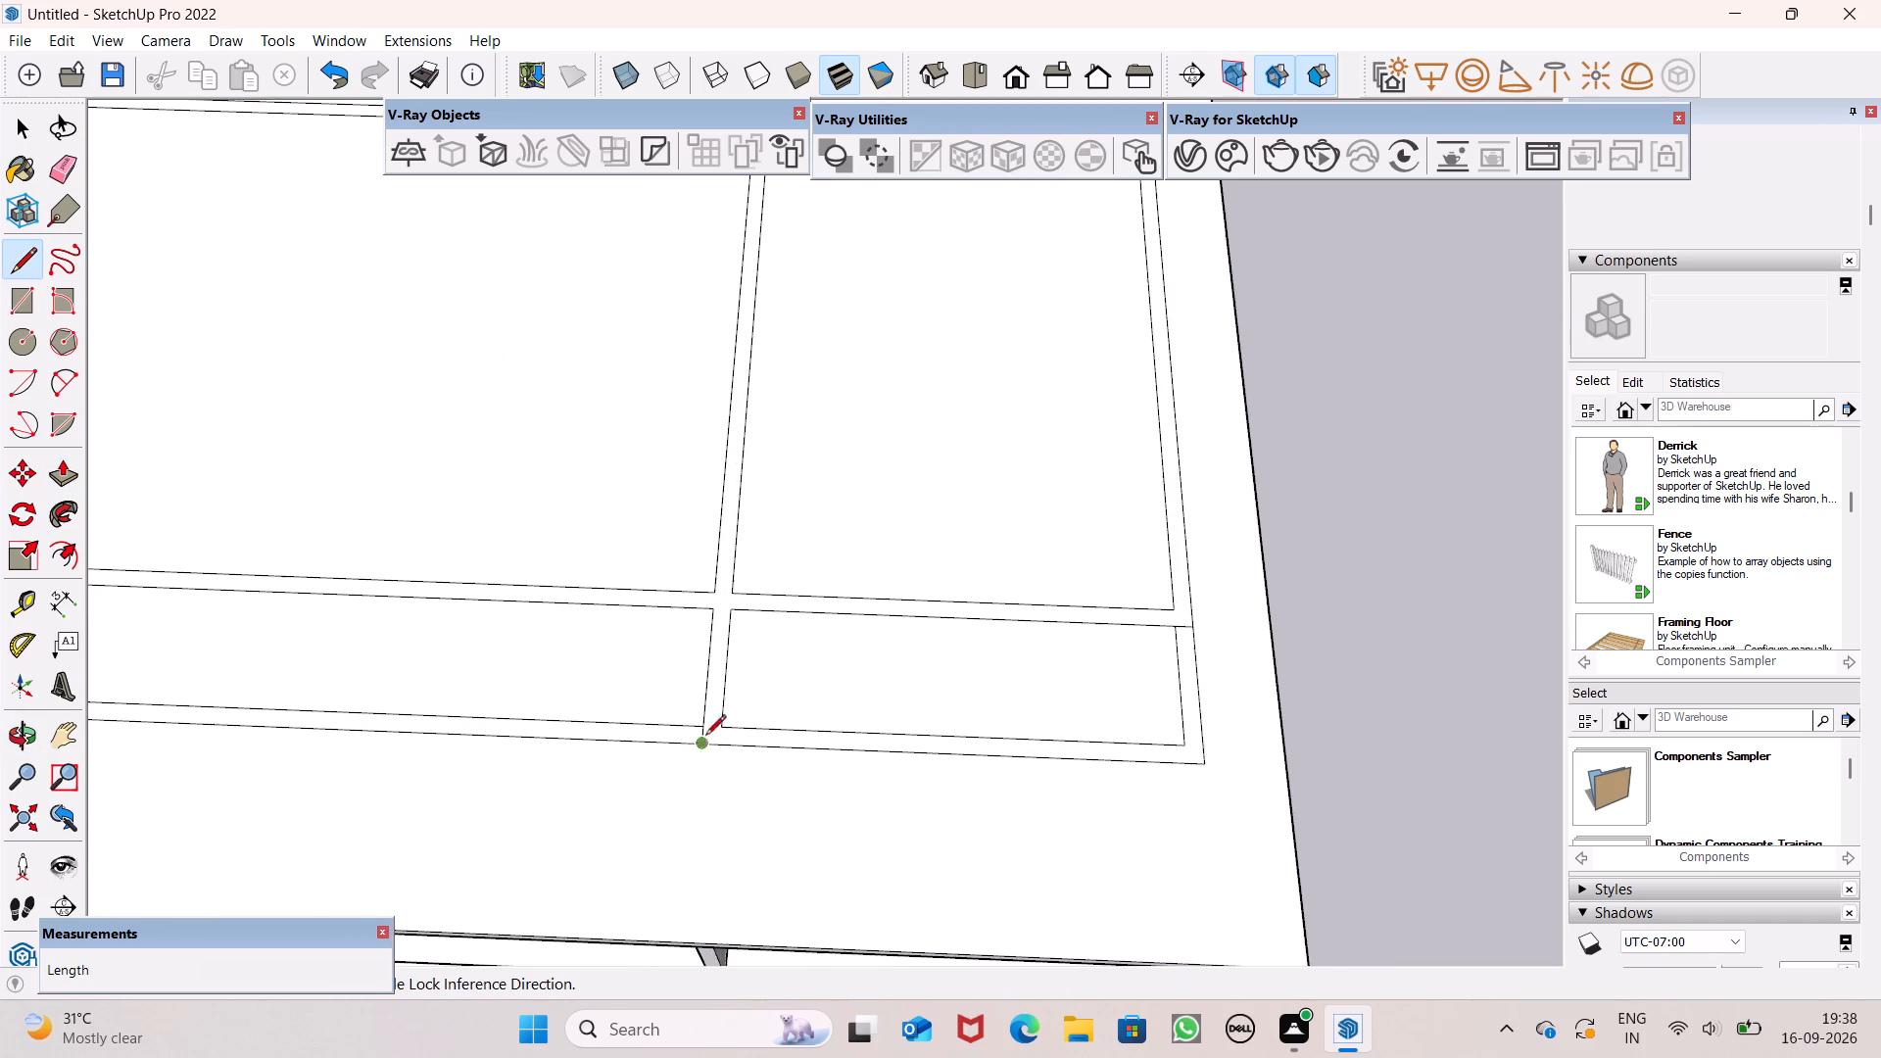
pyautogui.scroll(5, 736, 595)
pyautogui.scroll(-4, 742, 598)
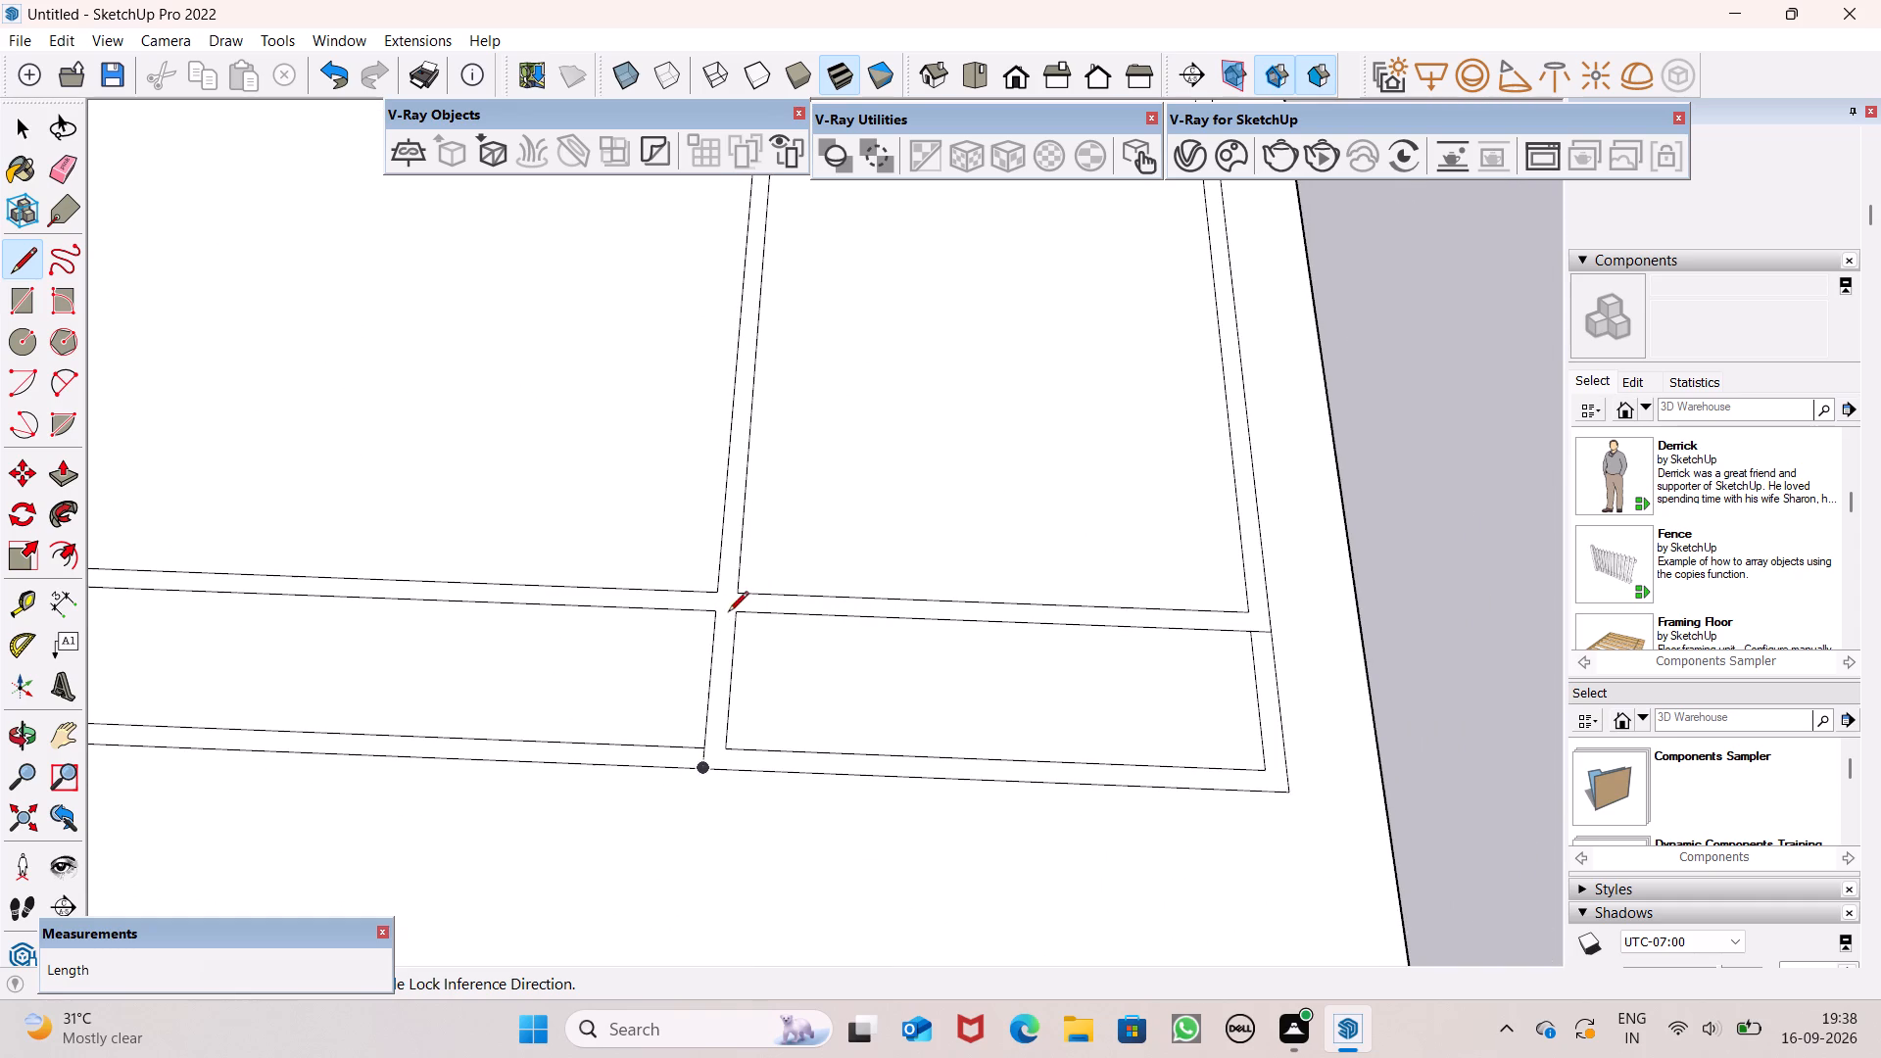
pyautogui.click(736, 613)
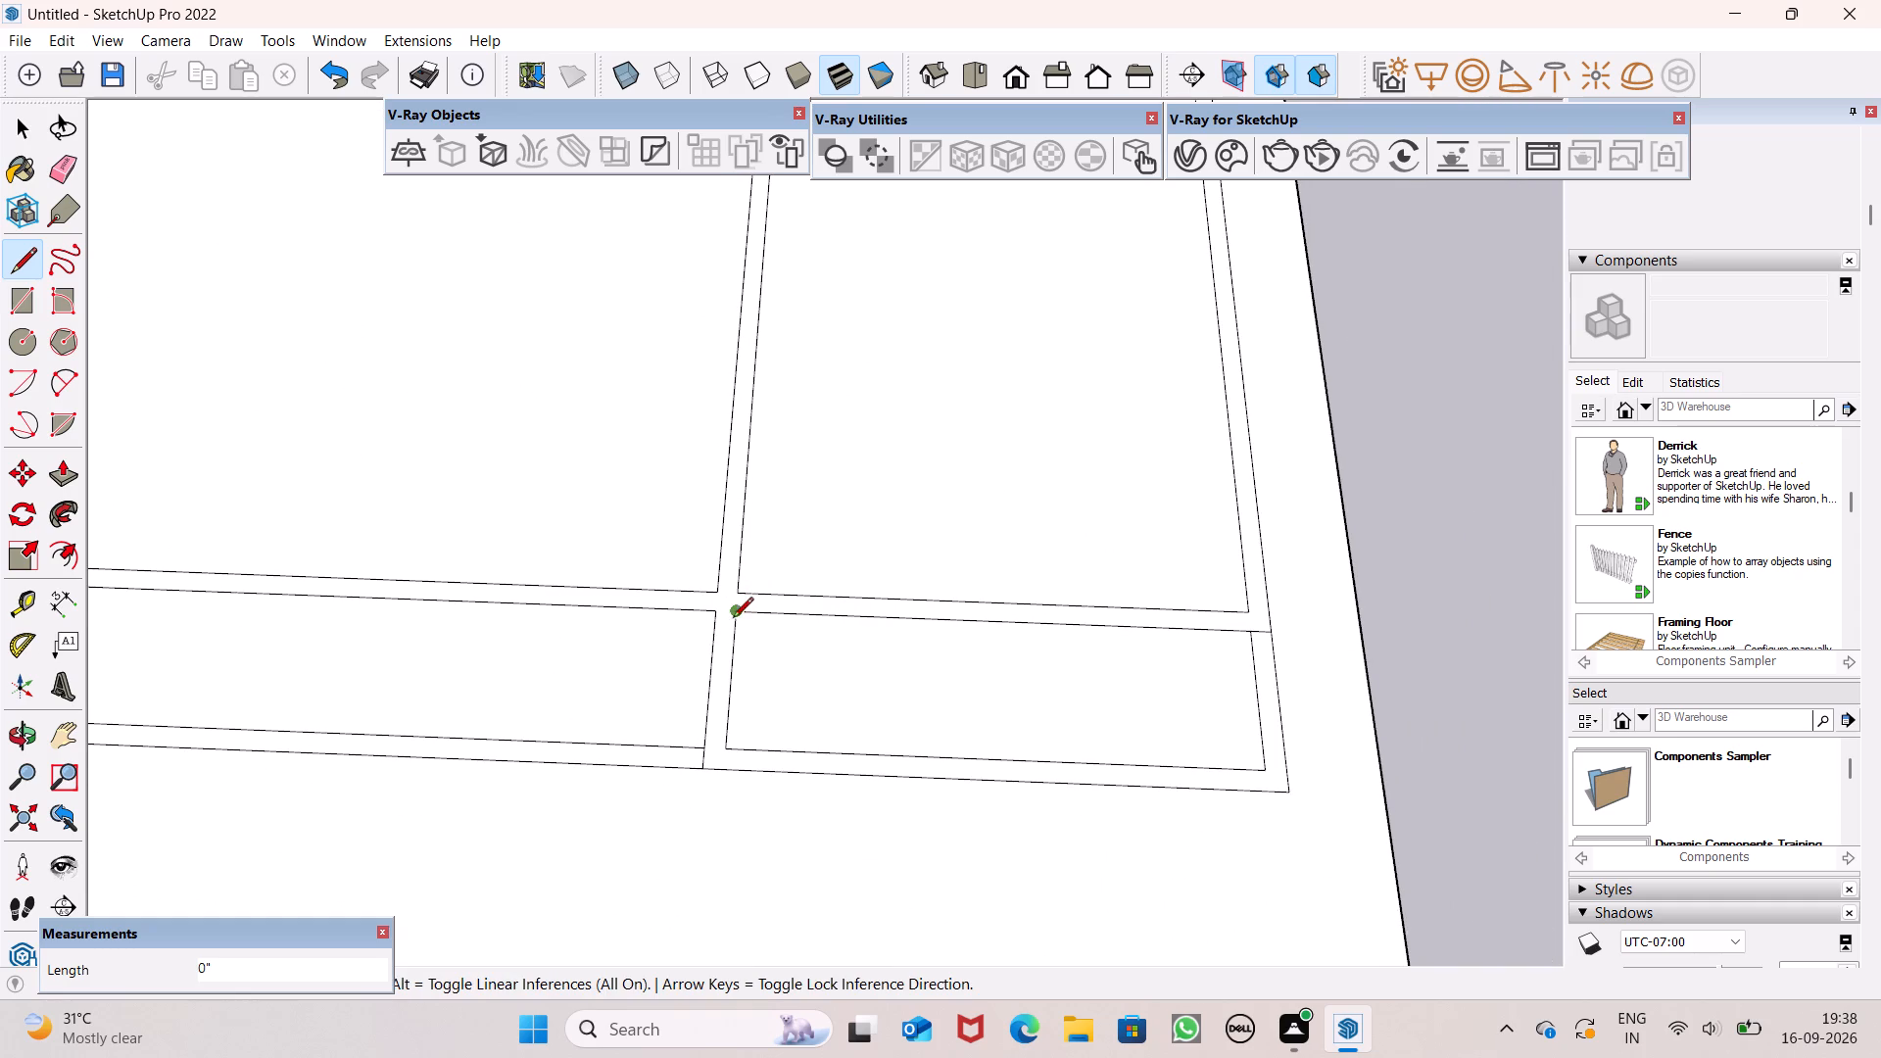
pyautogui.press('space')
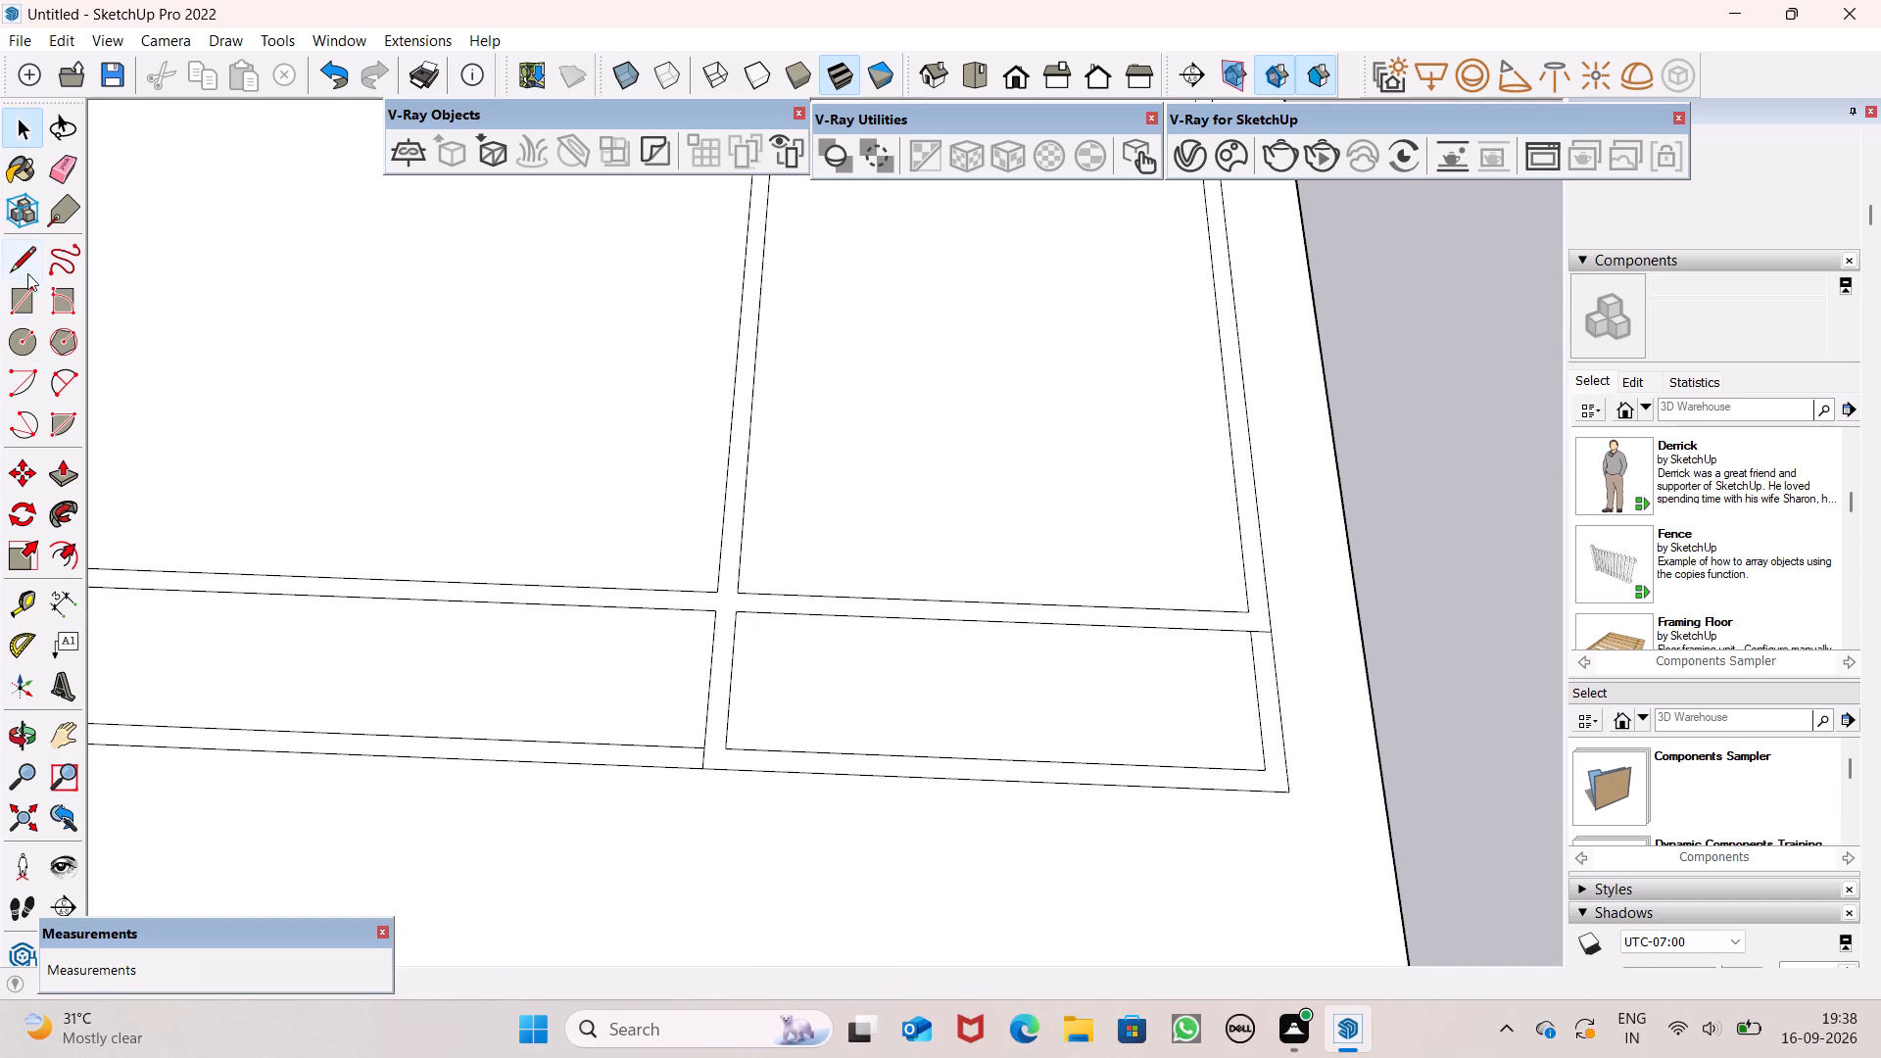
# Erase the short segment crossing the border at the long dividing wall's end, beside the small corner compartment.
pyautogui.click(70, 180)
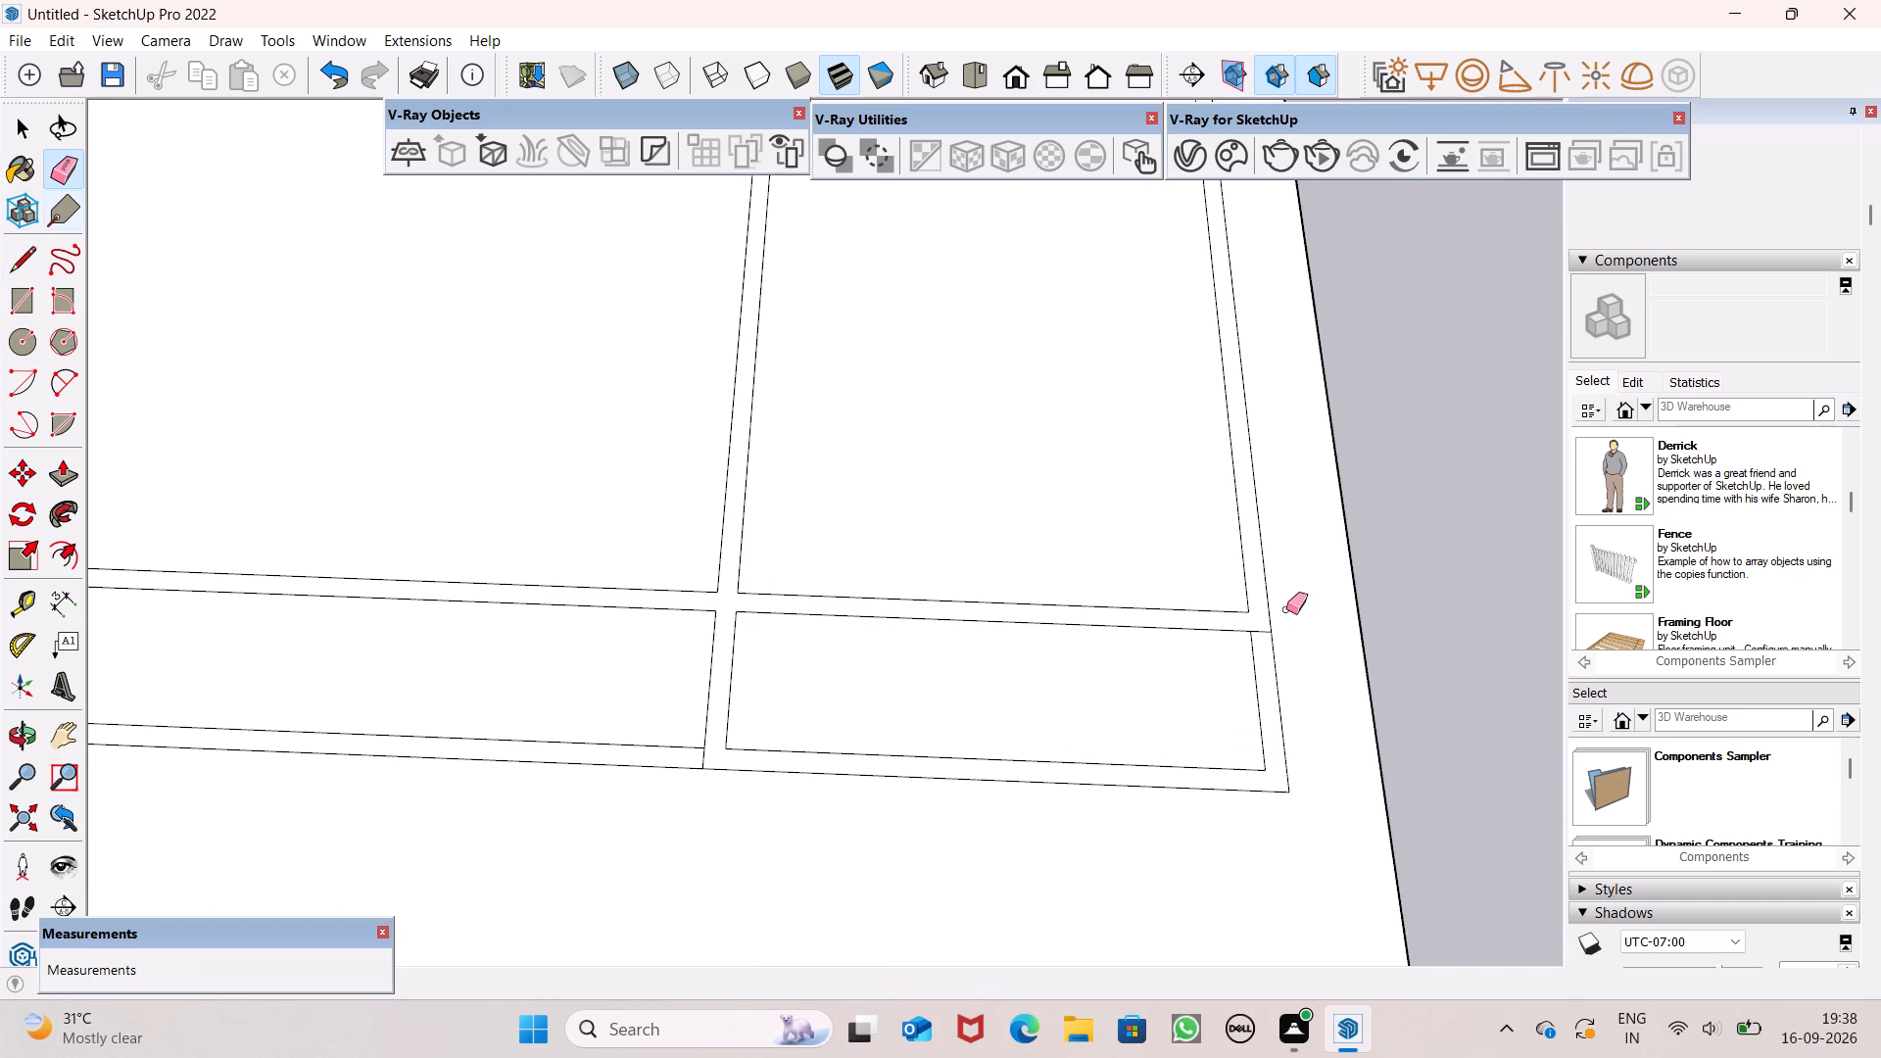
pyautogui.scroll(6, 1286, 601)
pyautogui.moveTo(1248, 649); pyautogui.dragTo(1248, 668)
pyautogui.press('space')
pyautogui.scroll(-4, 1285, 734)
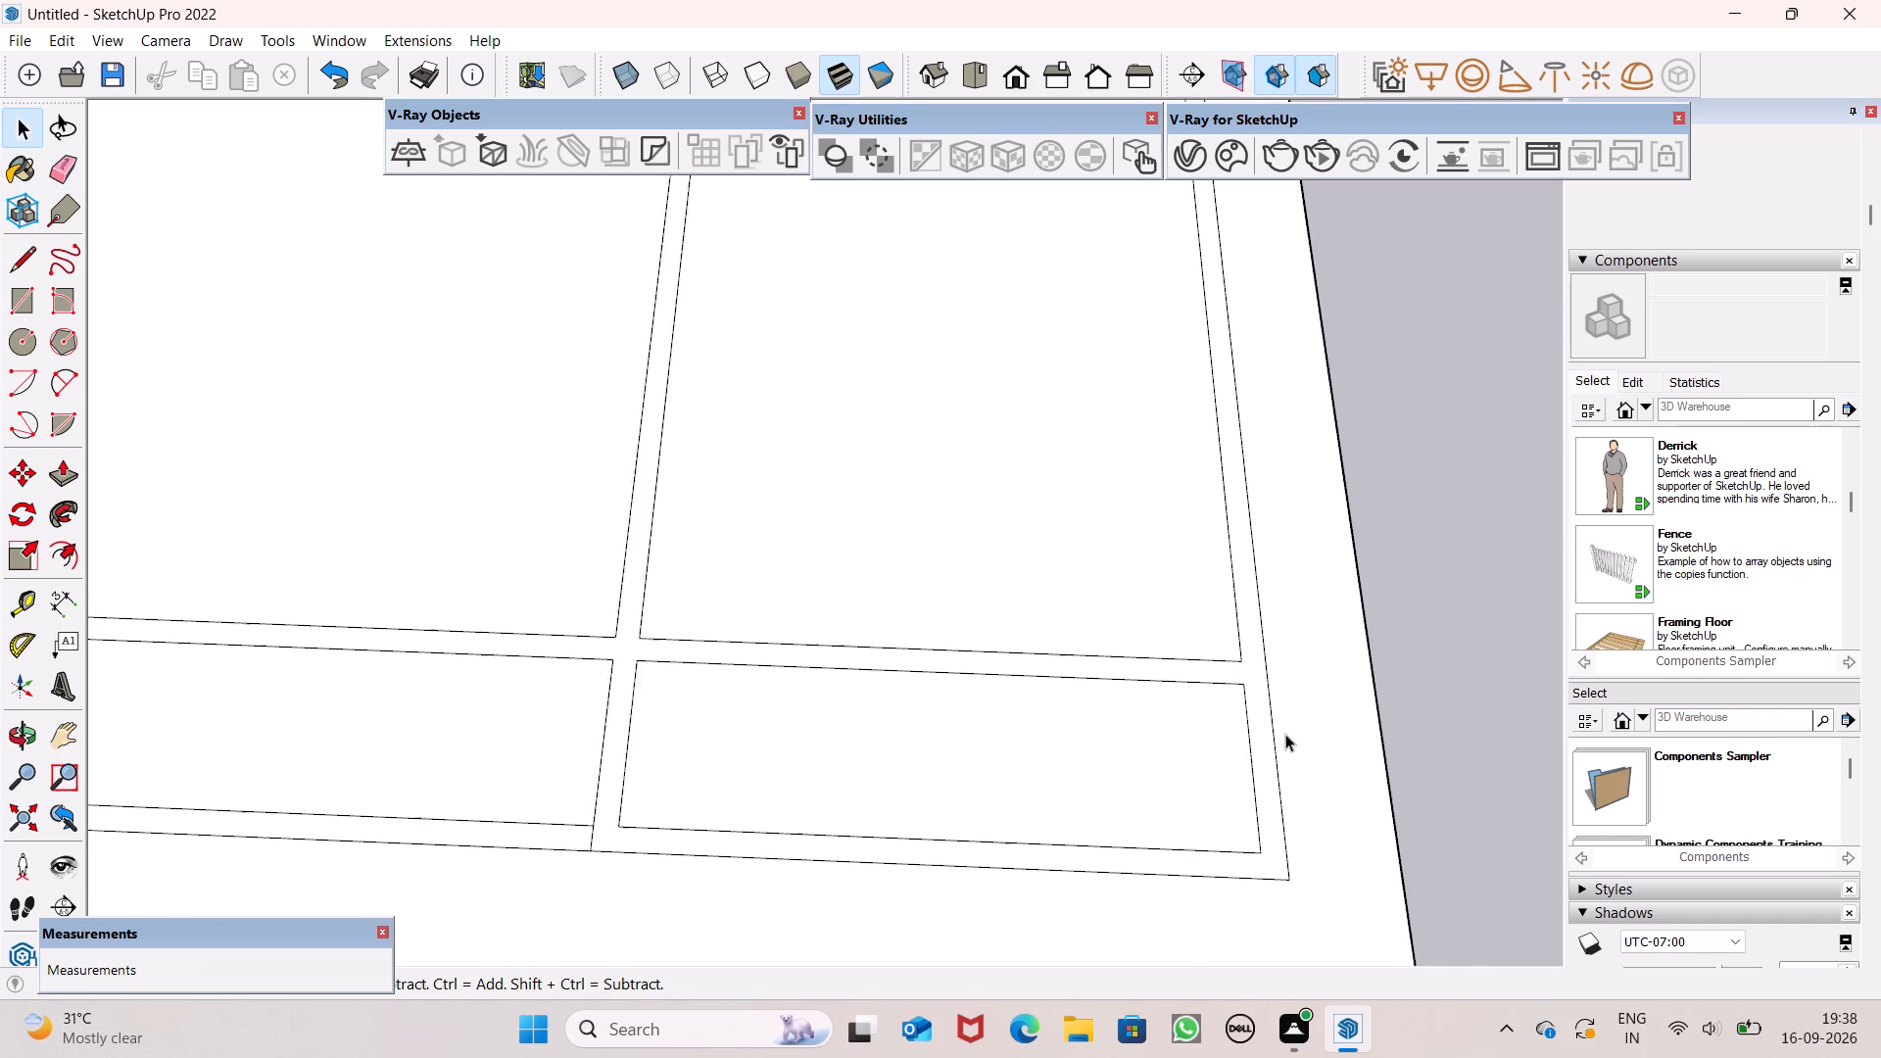
pyautogui.scroll(-9, 1285, 734)
pyautogui.moveTo(1295, 753); pyautogui.dragTo(1304, 764, button='middle')
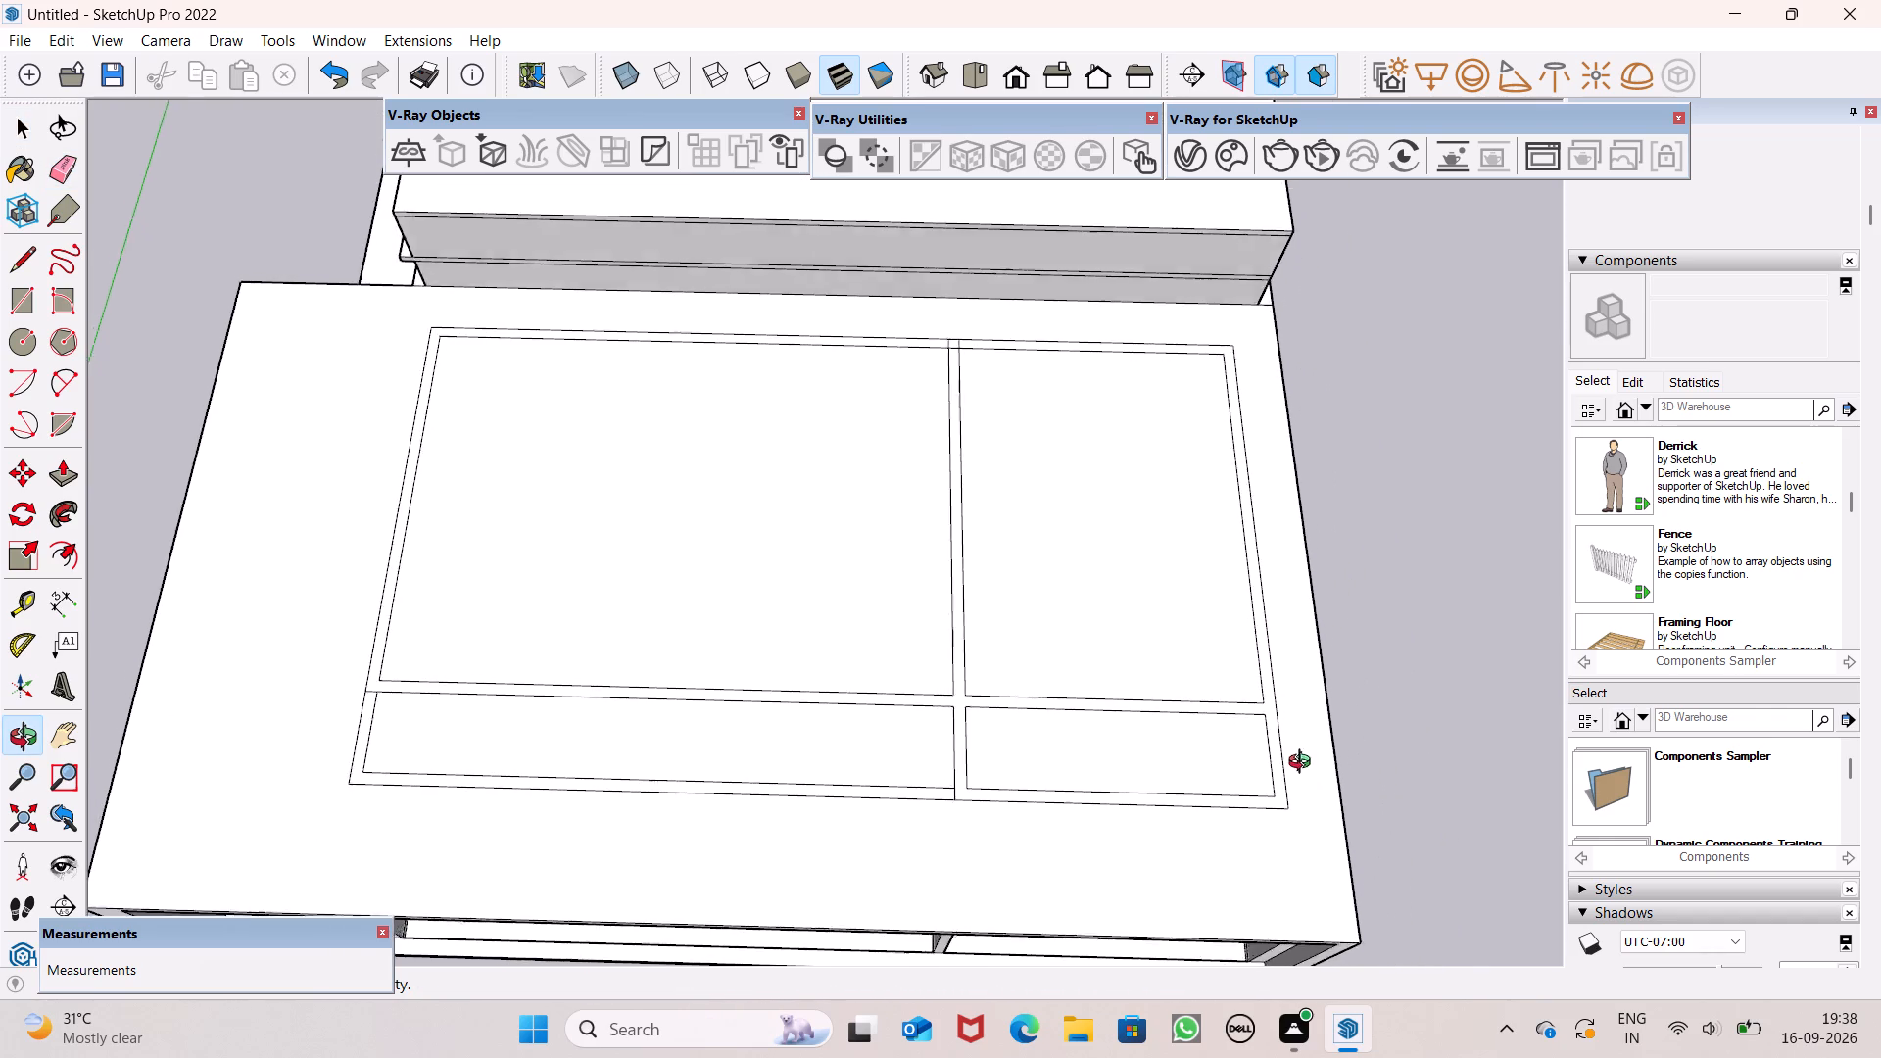
pyautogui.moveTo(1304, 764); pyautogui.dragTo(1223, 860, button='middle')
pyautogui.scroll(1, 1044, 339)
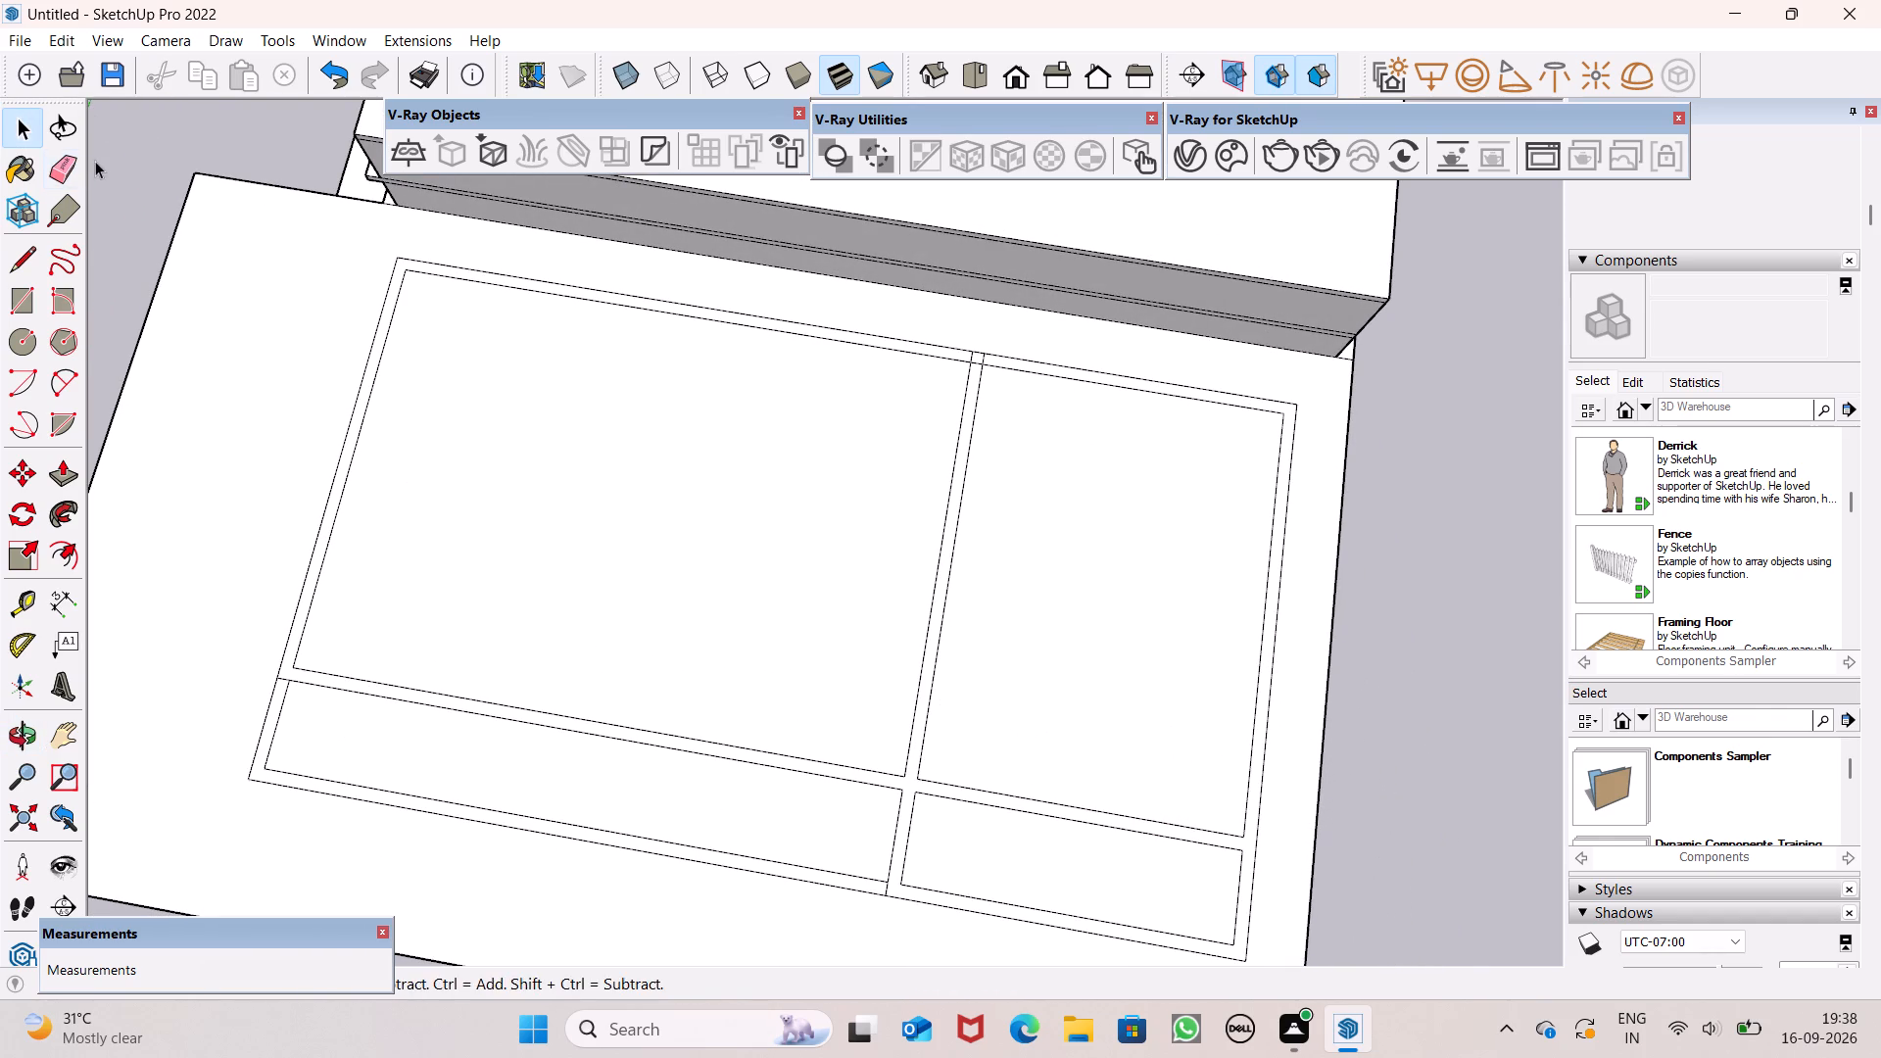
# Erase the short segments where the cross wall meets the far border of the two large compartments, opening that junction.
pyautogui.click(72, 160)
pyautogui.scroll(7, 1037, 352)
pyautogui.scroll(5, 876, 357)
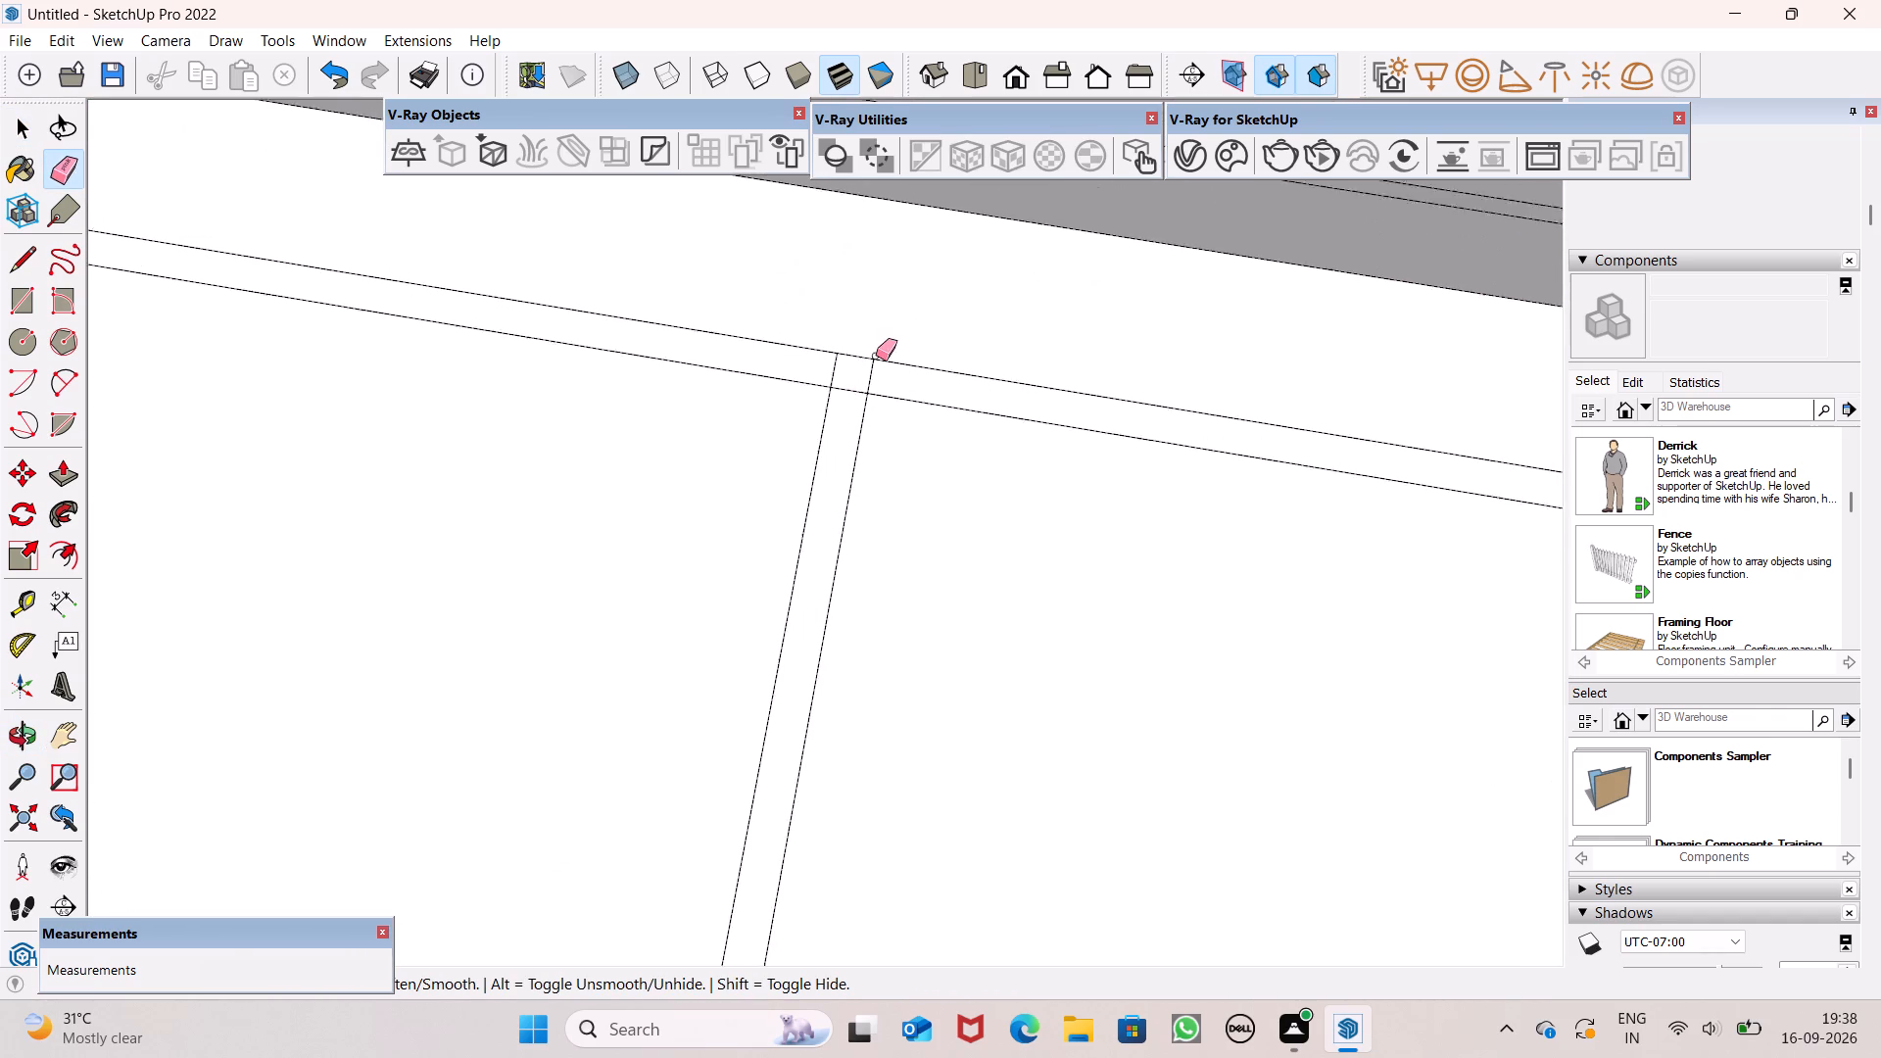
pyautogui.scroll(4, 876, 356)
pyautogui.moveTo(804, 388); pyautogui.dragTo(872, 397)
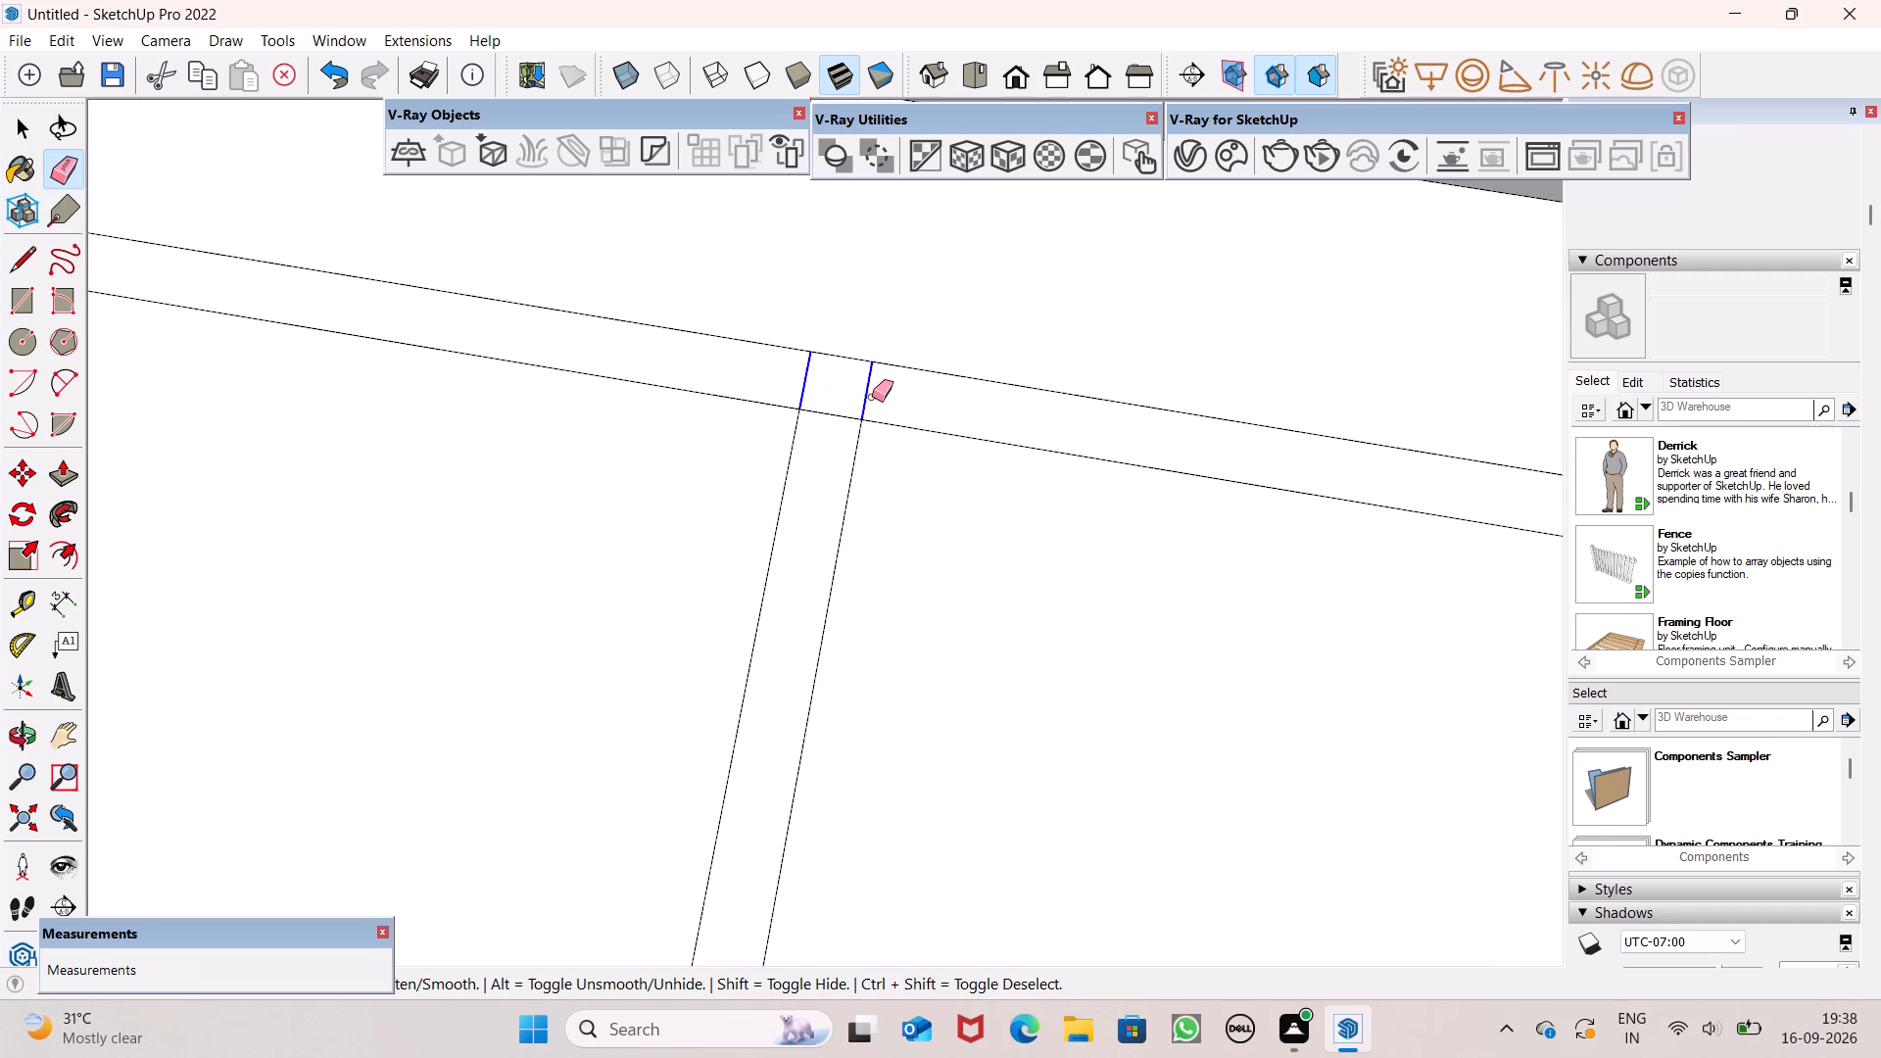
pyautogui.moveTo(872, 397); pyautogui.dragTo(825, 432)
pyautogui.scroll(-16, 828, 400)
pyautogui.scroll(-9, 894, 413)
pyautogui.press('space')
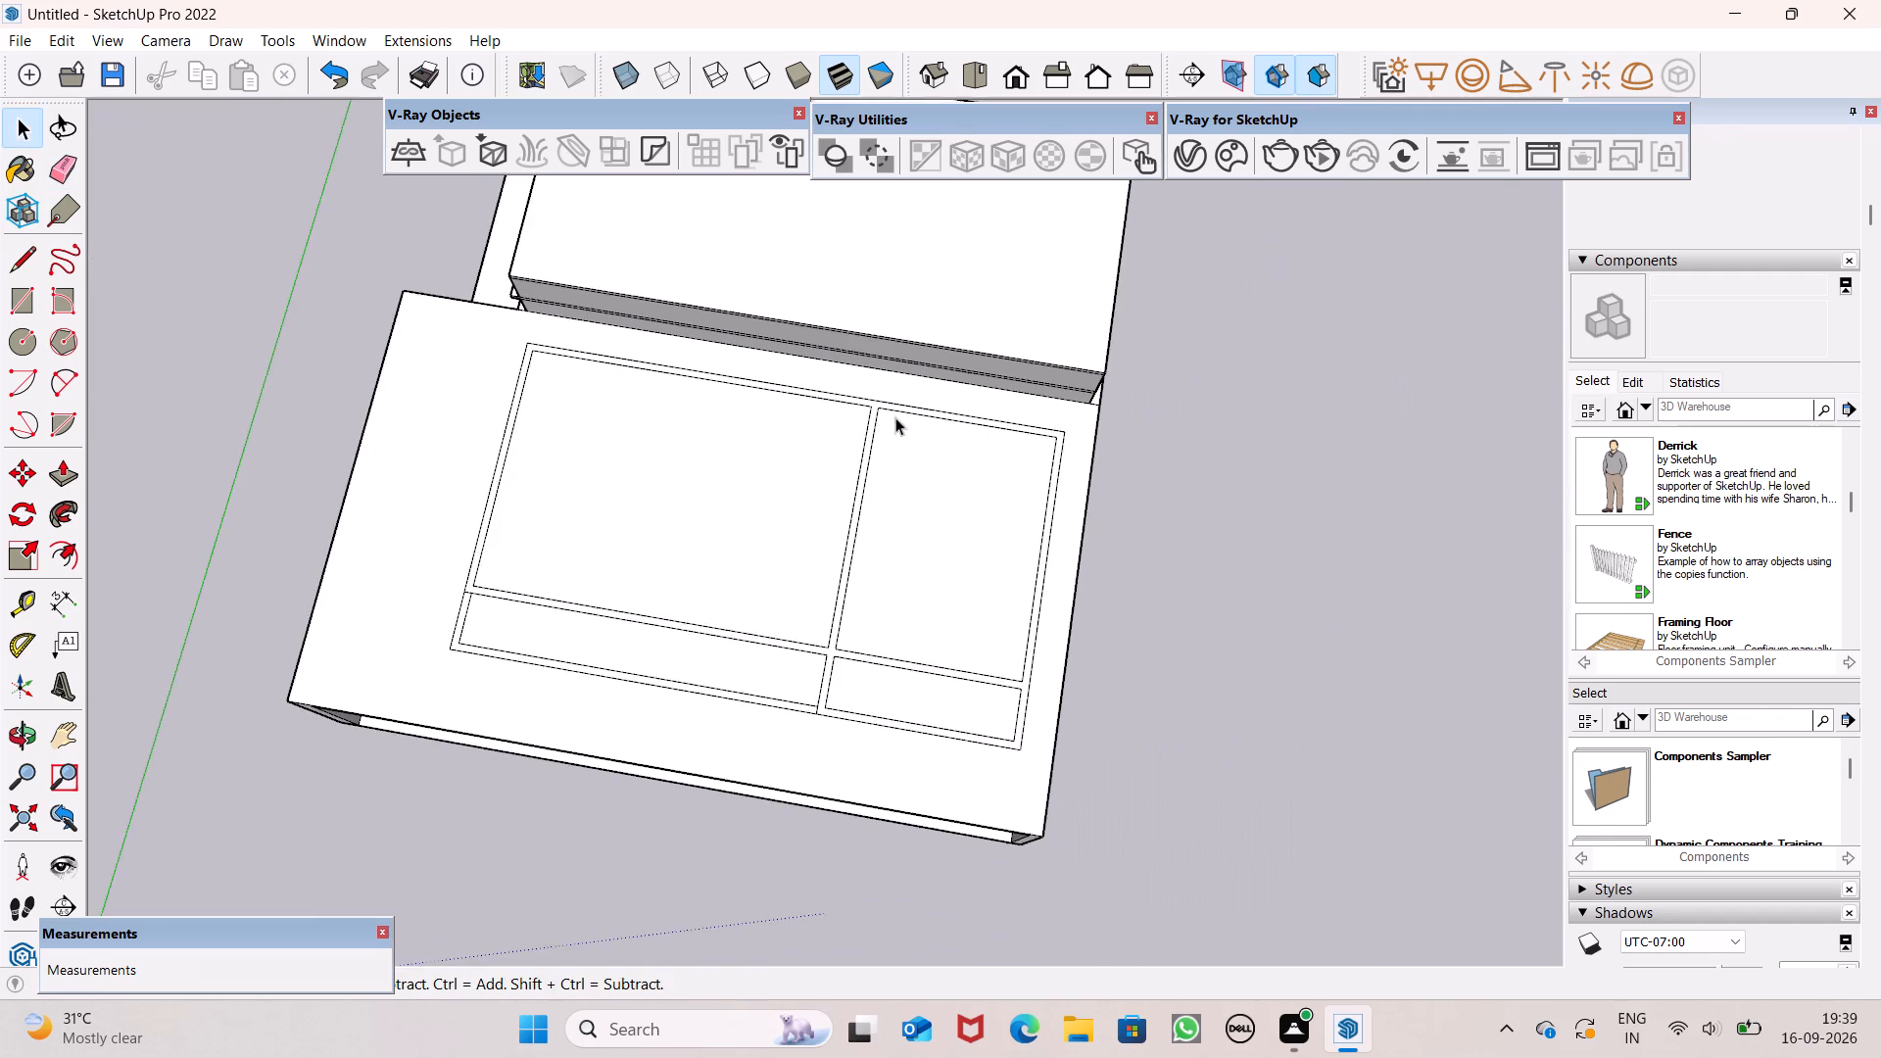
# Push/Pull the connected border and dividing-wall face up 10' from the lower block's top face.
pyautogui.scroll(-4, 895, 417)
pyautogui.moveTo(998, 627); pyautogui.dragTo(963, 429, button='middle')
pyautogui.scroll(13, 943, 533)
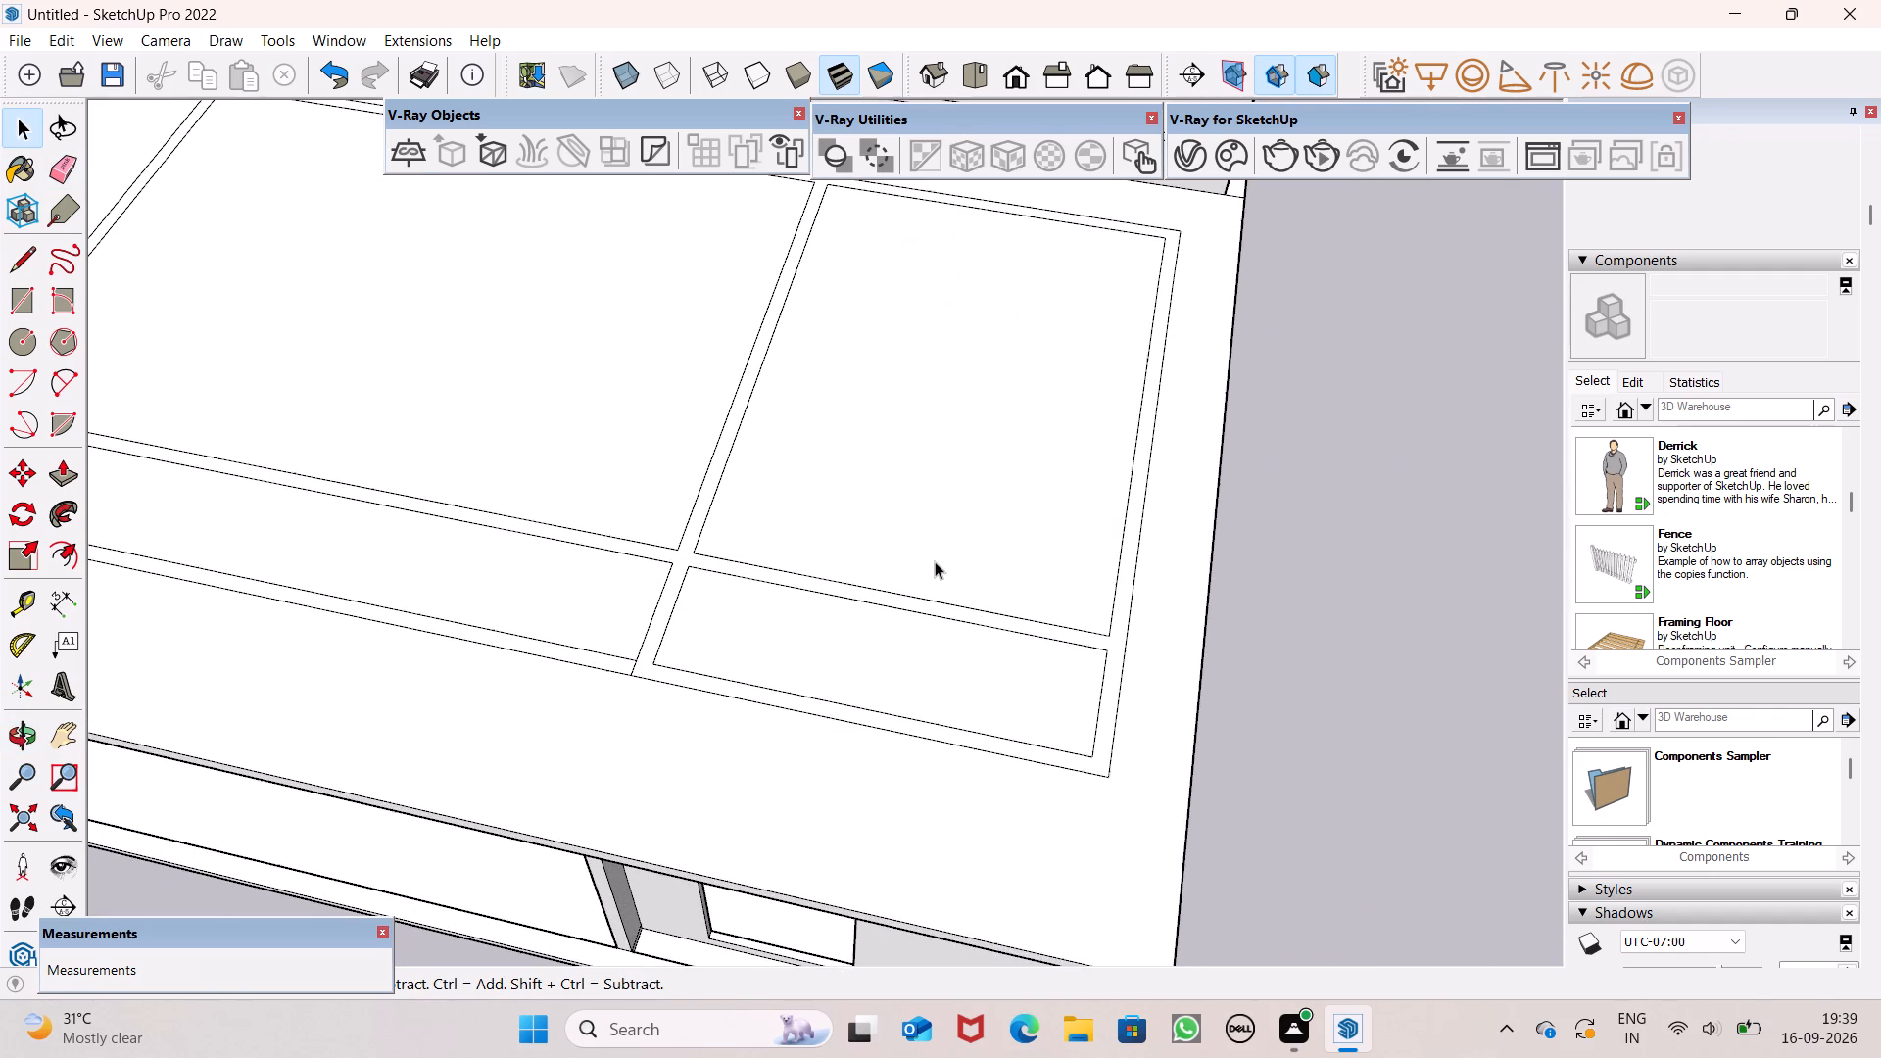
pyautogui.moveTo(943, 587); pyautogui.dragTo(943, 501, button='middle')
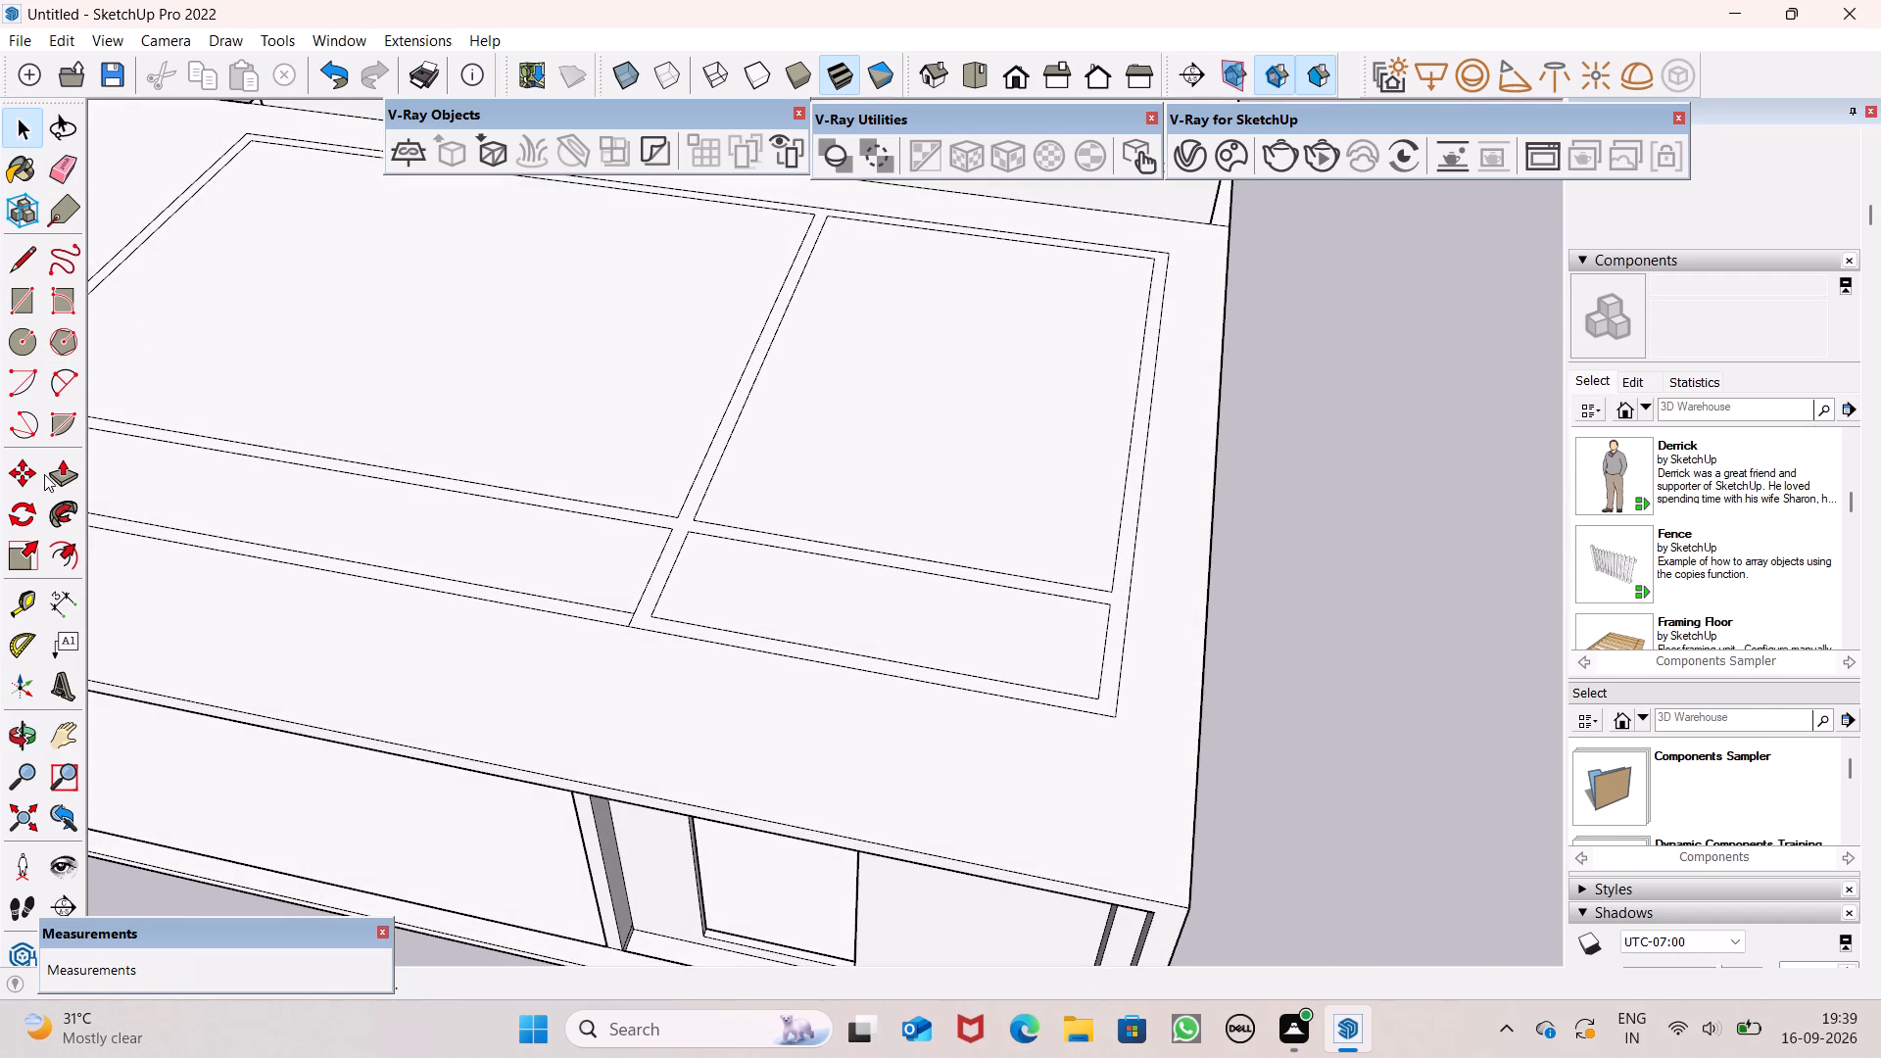
pyautogui.moveTo(68, 463); pyautogui.dragTo(89, 478)
pyautogui.scroll(3, 880, 653)
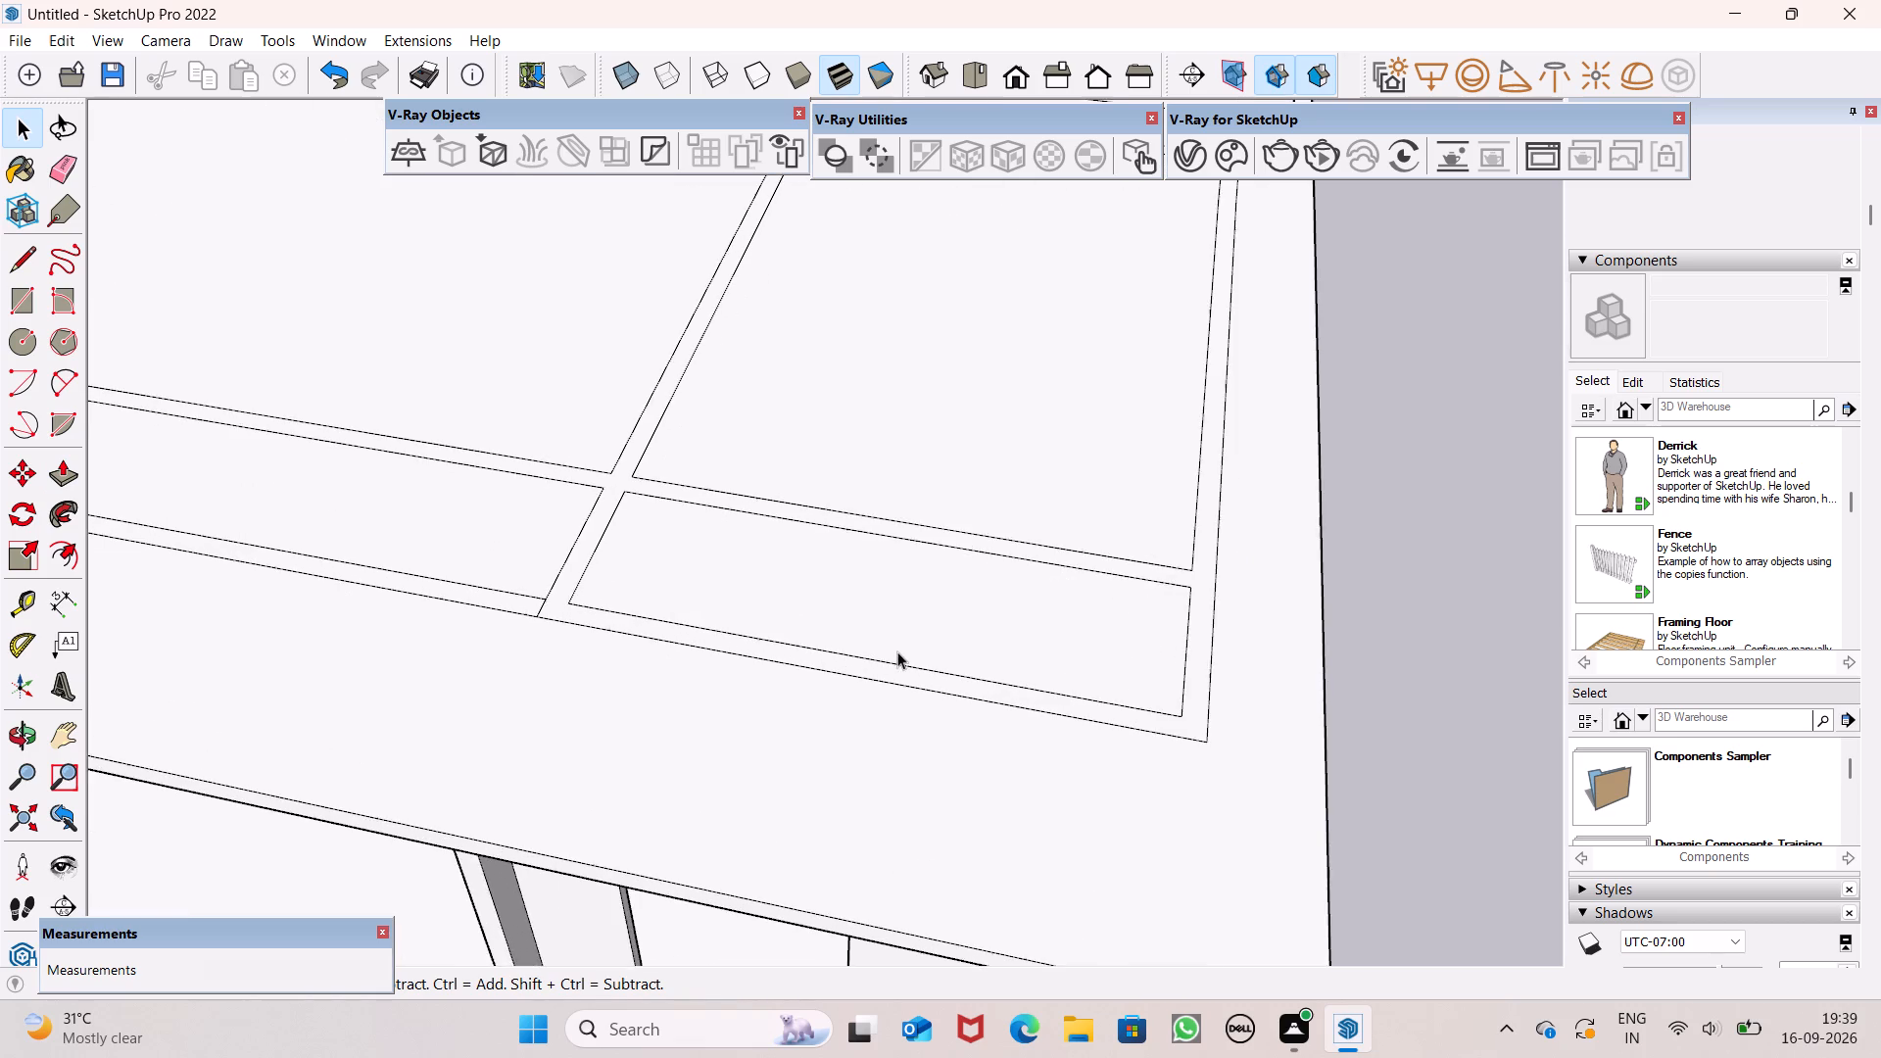
pyautogui.scroll(-7, 901, 651)
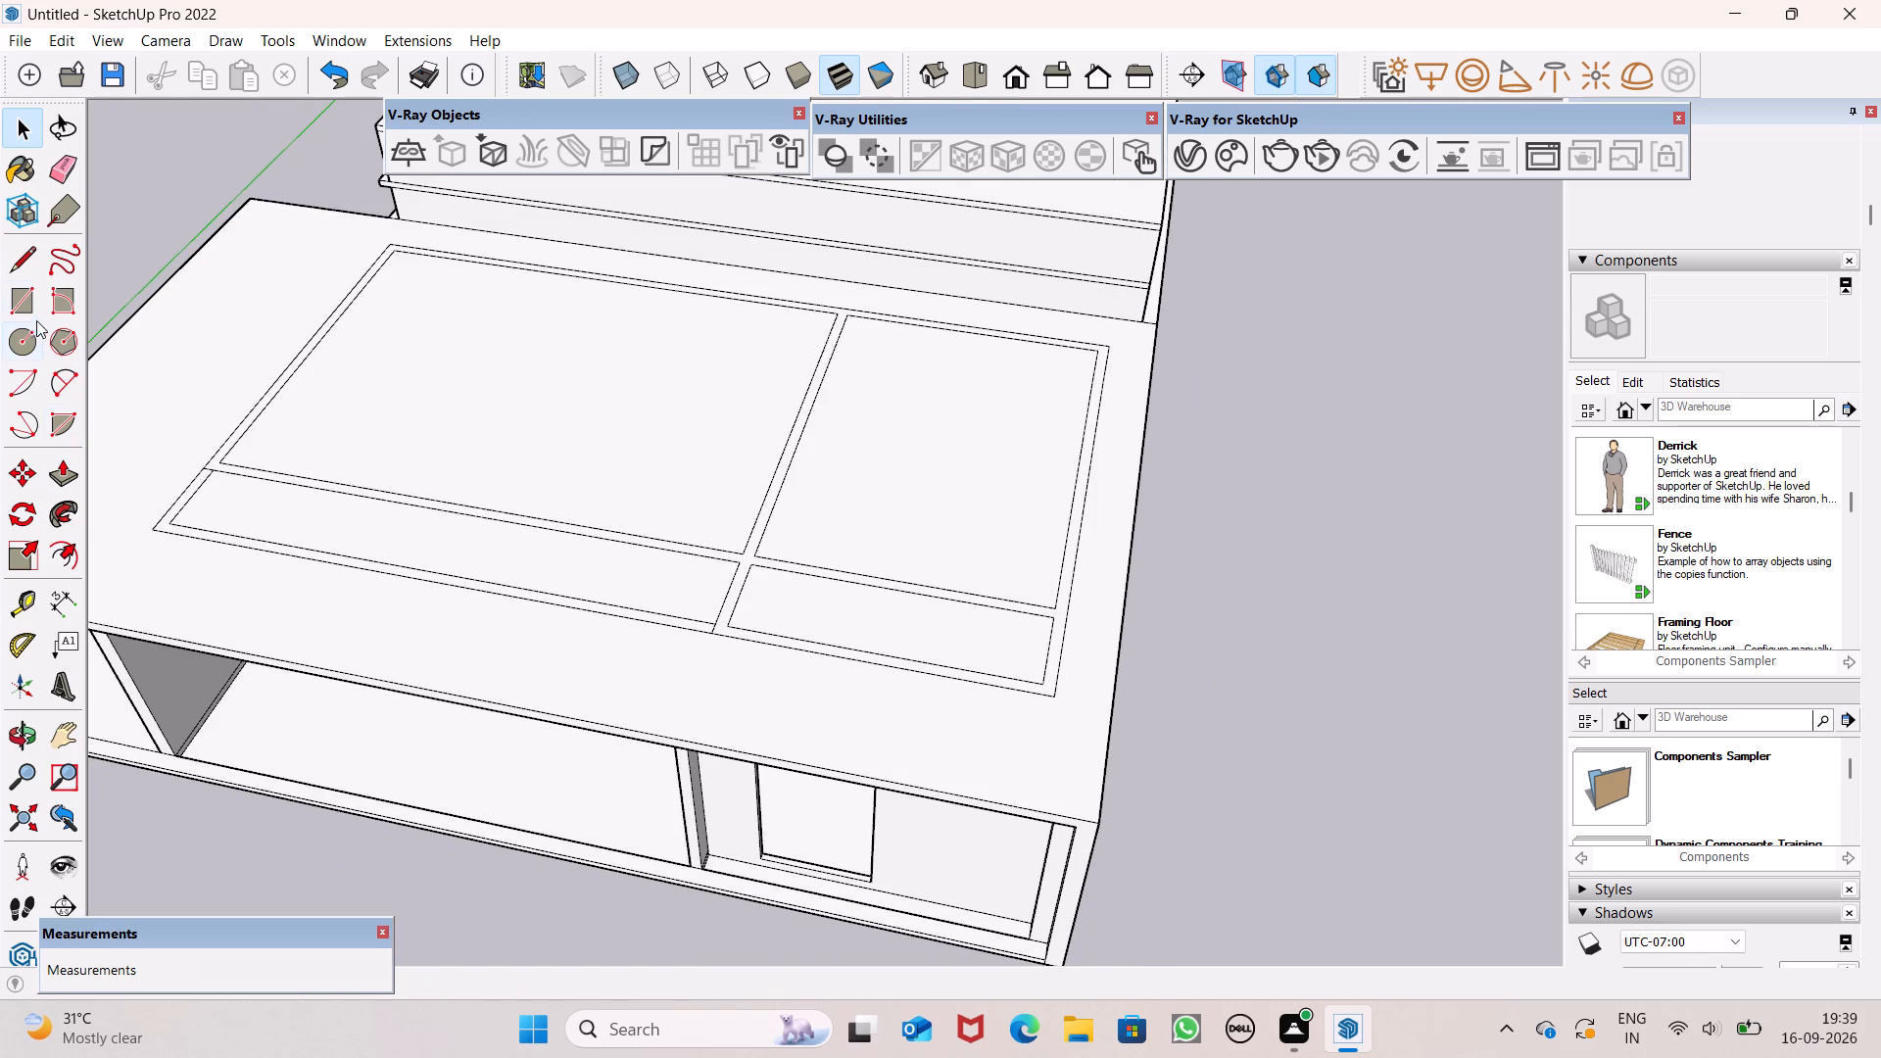
pyautogui.click(62, 476)
pyautogui.scroll(5, 1018, 674)
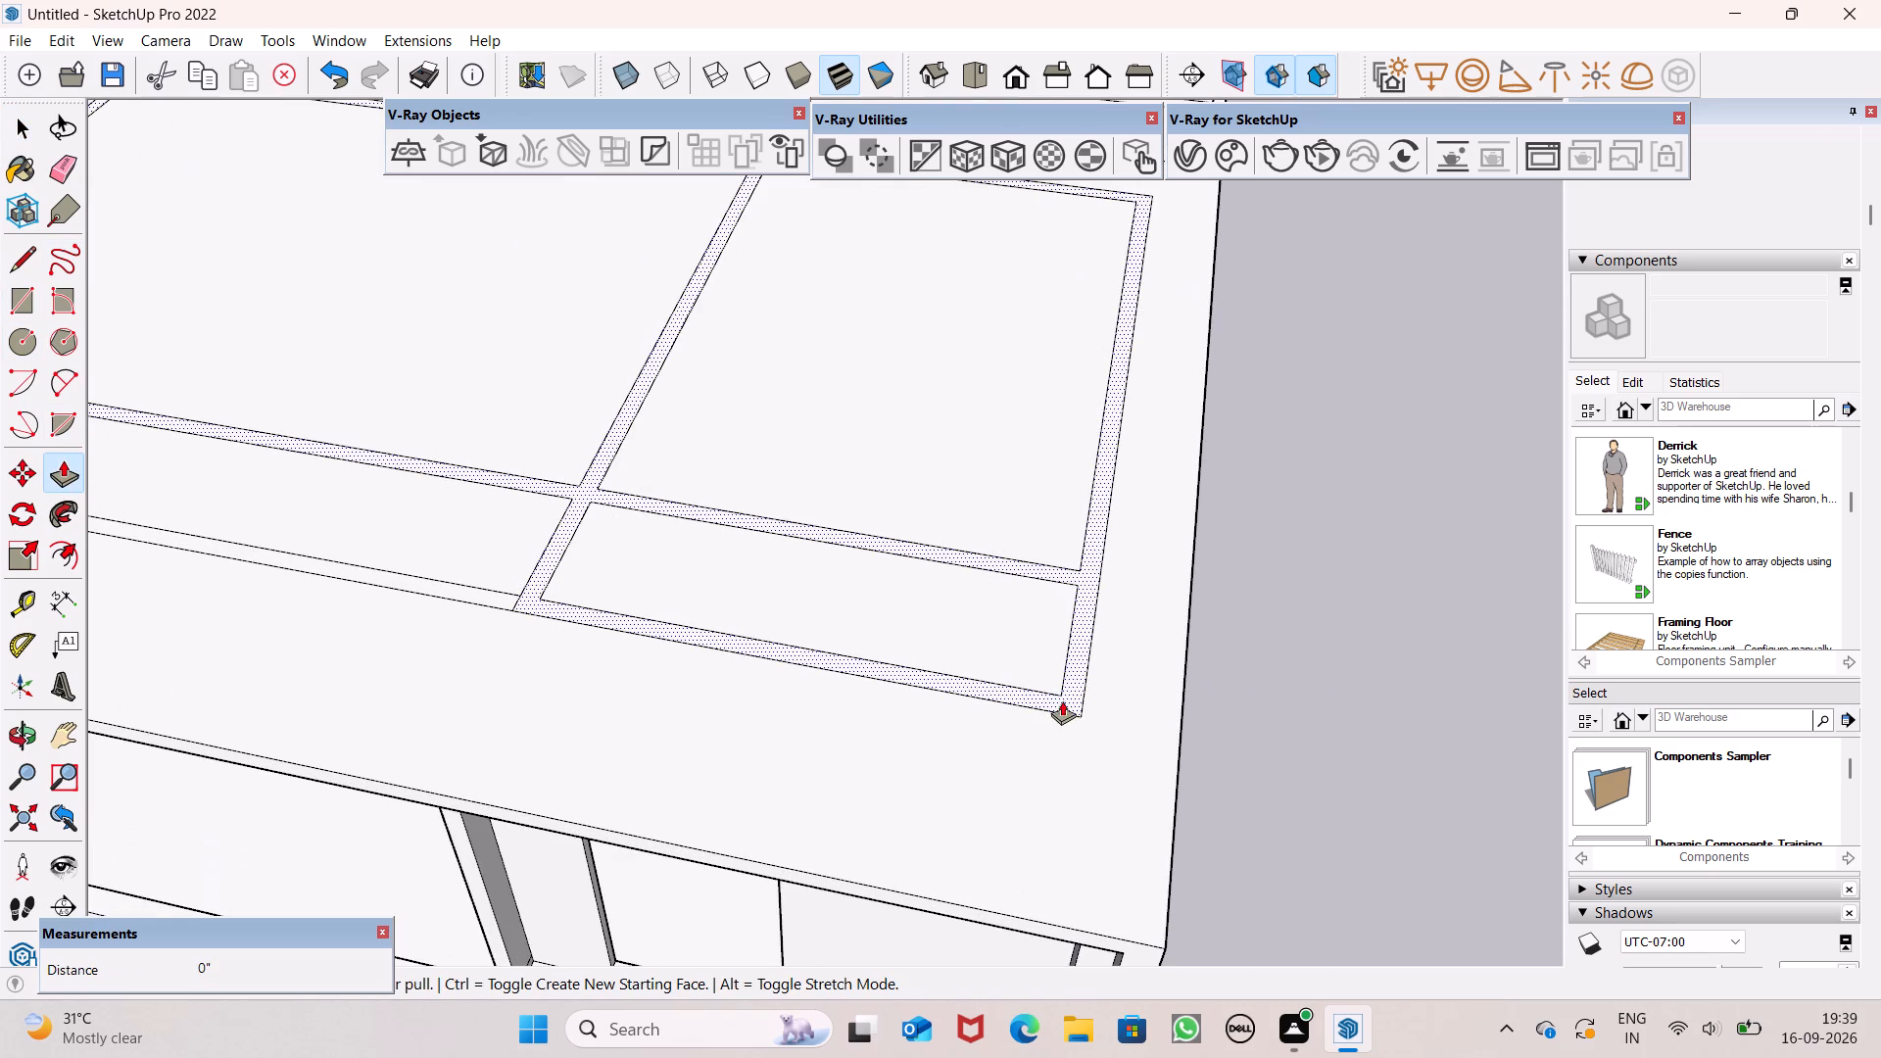
pyautogui.moveTo(1066, 698); pyautogui.dragTo(1027, 471)
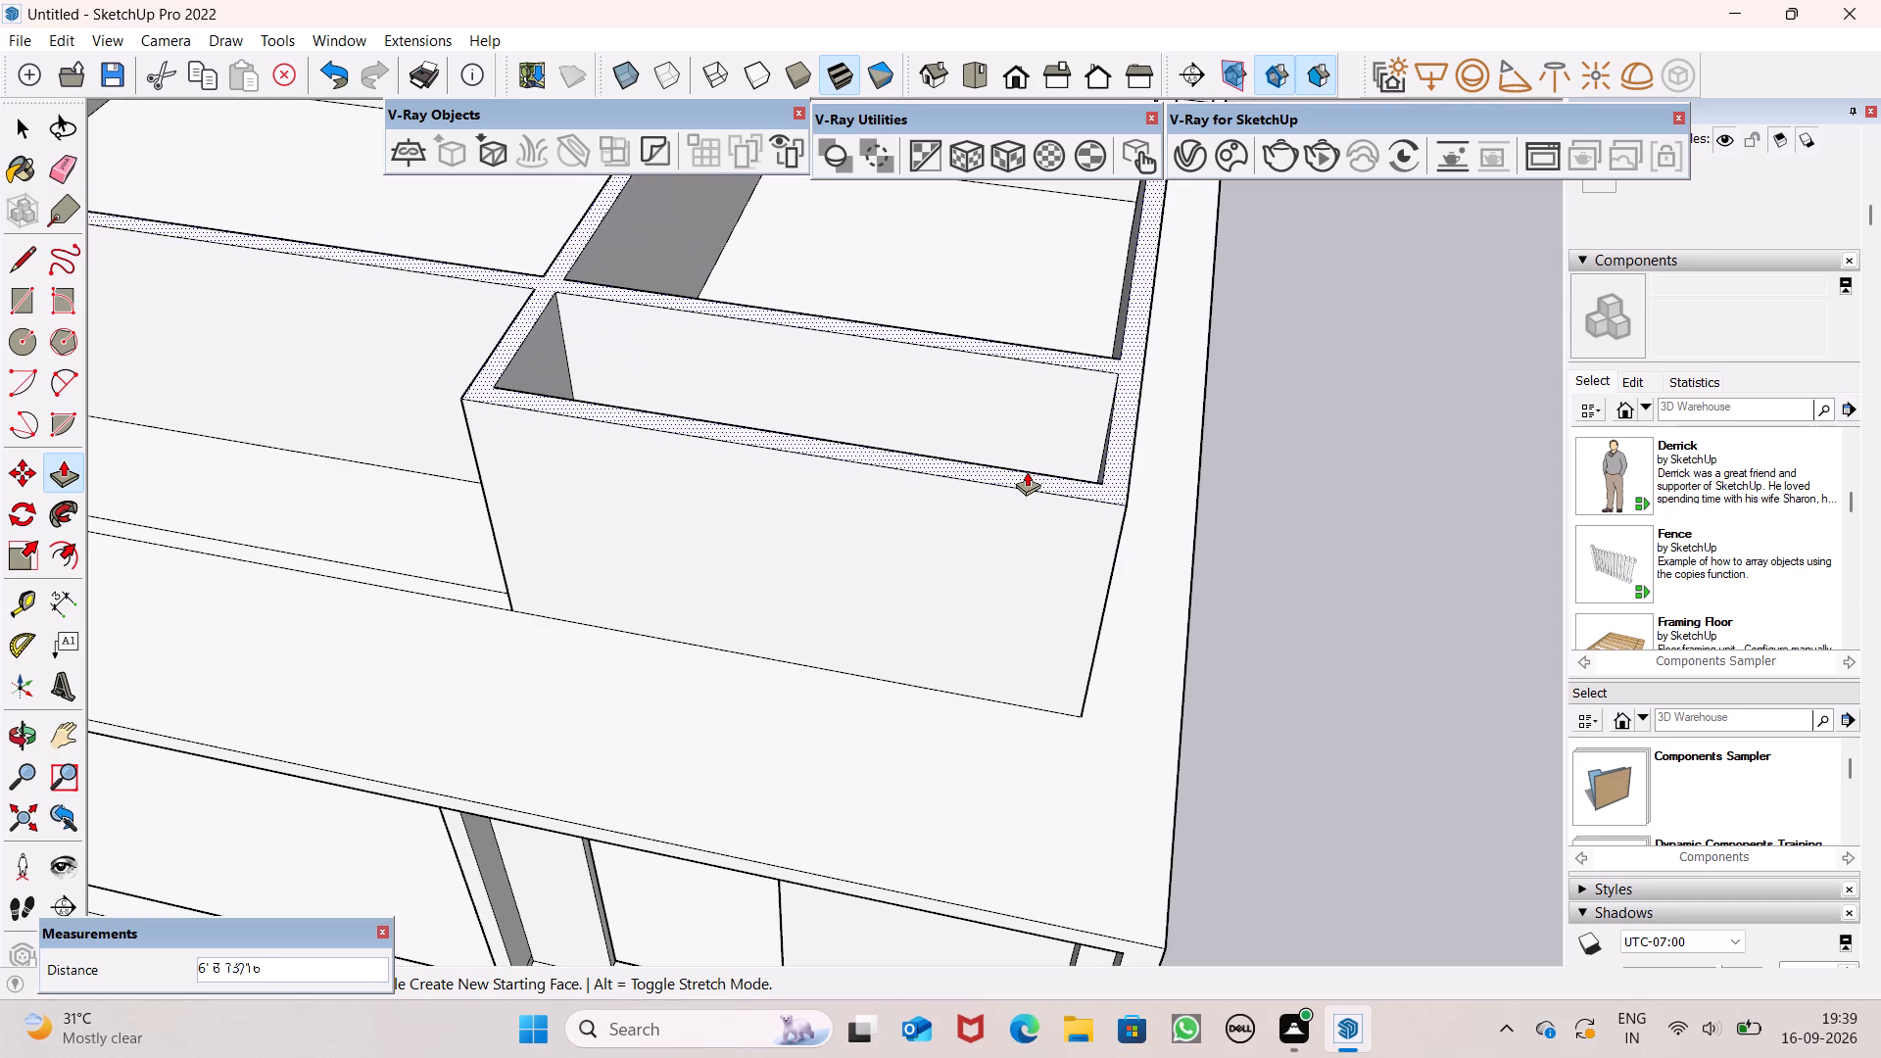
pyautogui.moveTo(1027, 471); pyautogui.dragTo(1027, 437)
pyautogui.press('1')
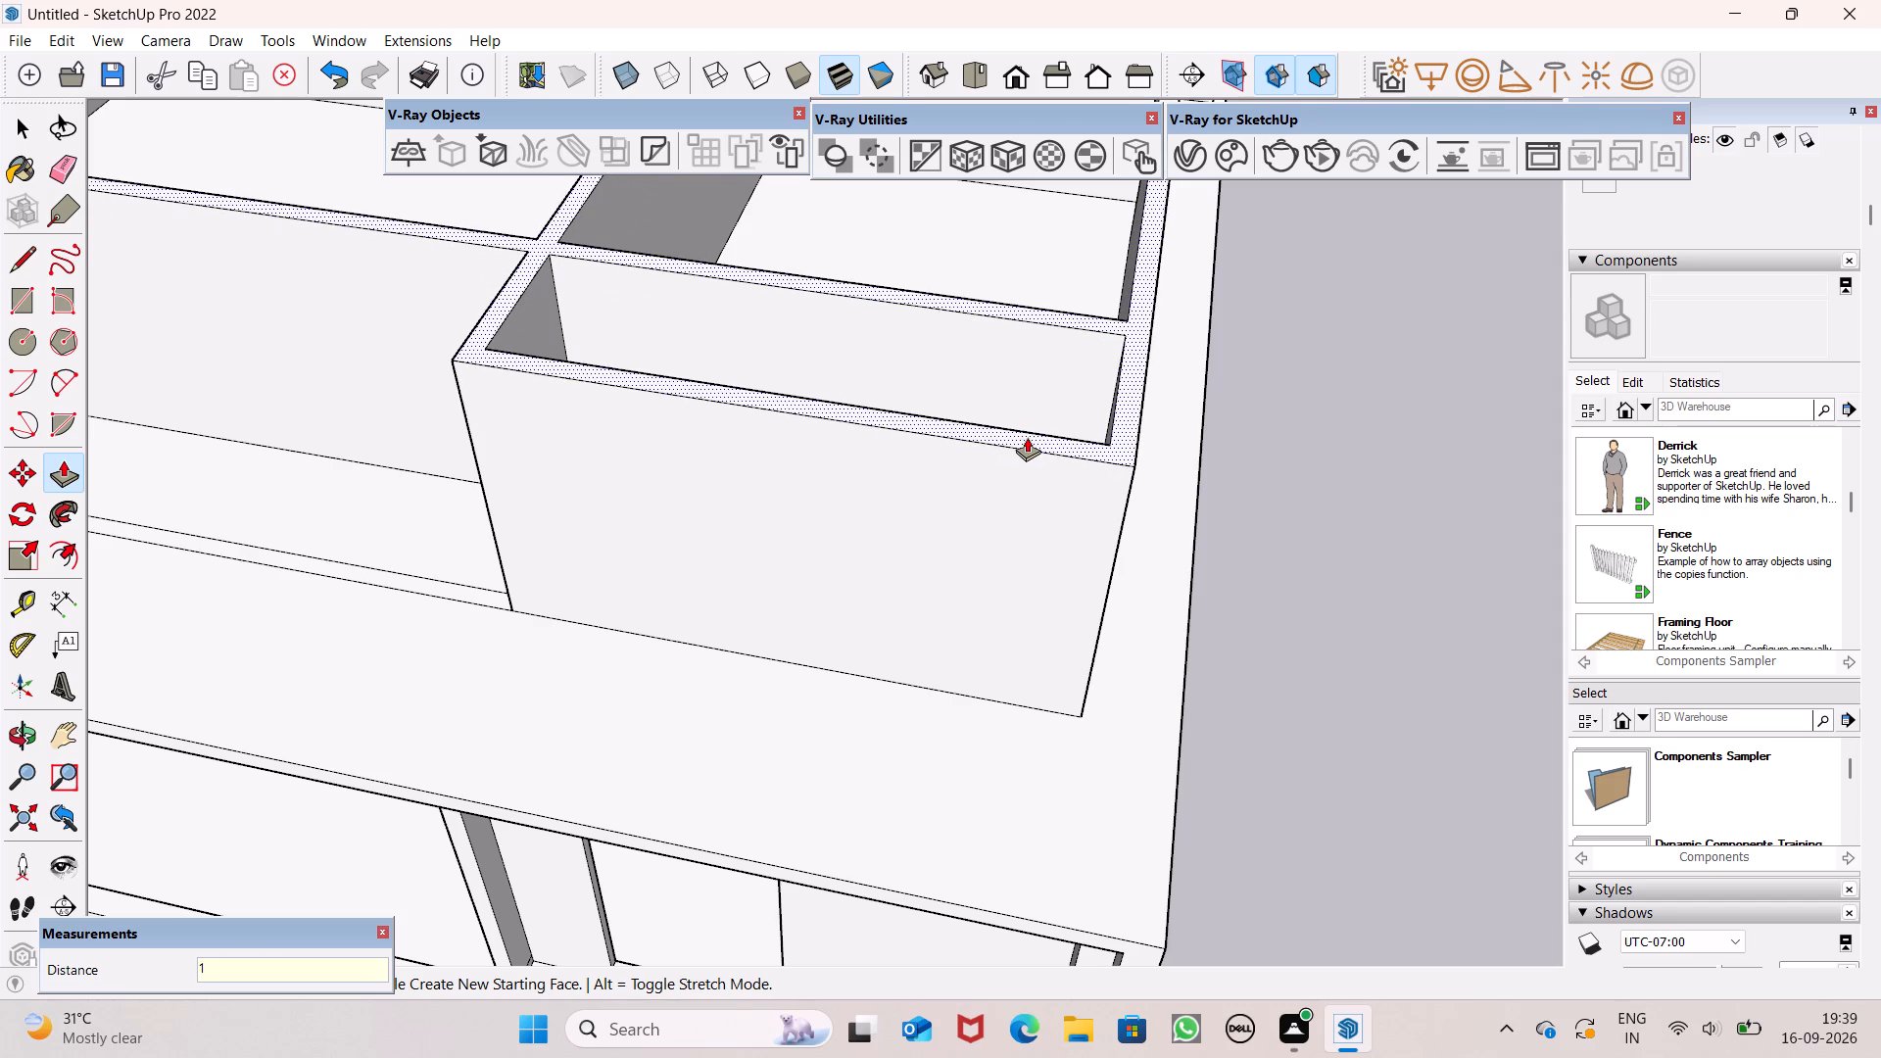
pyautogui.moveTo(1027, 437); pyautogui.dragTo(1027, 429)
pyautogui.write("0'")
pyautogui.press('Return')
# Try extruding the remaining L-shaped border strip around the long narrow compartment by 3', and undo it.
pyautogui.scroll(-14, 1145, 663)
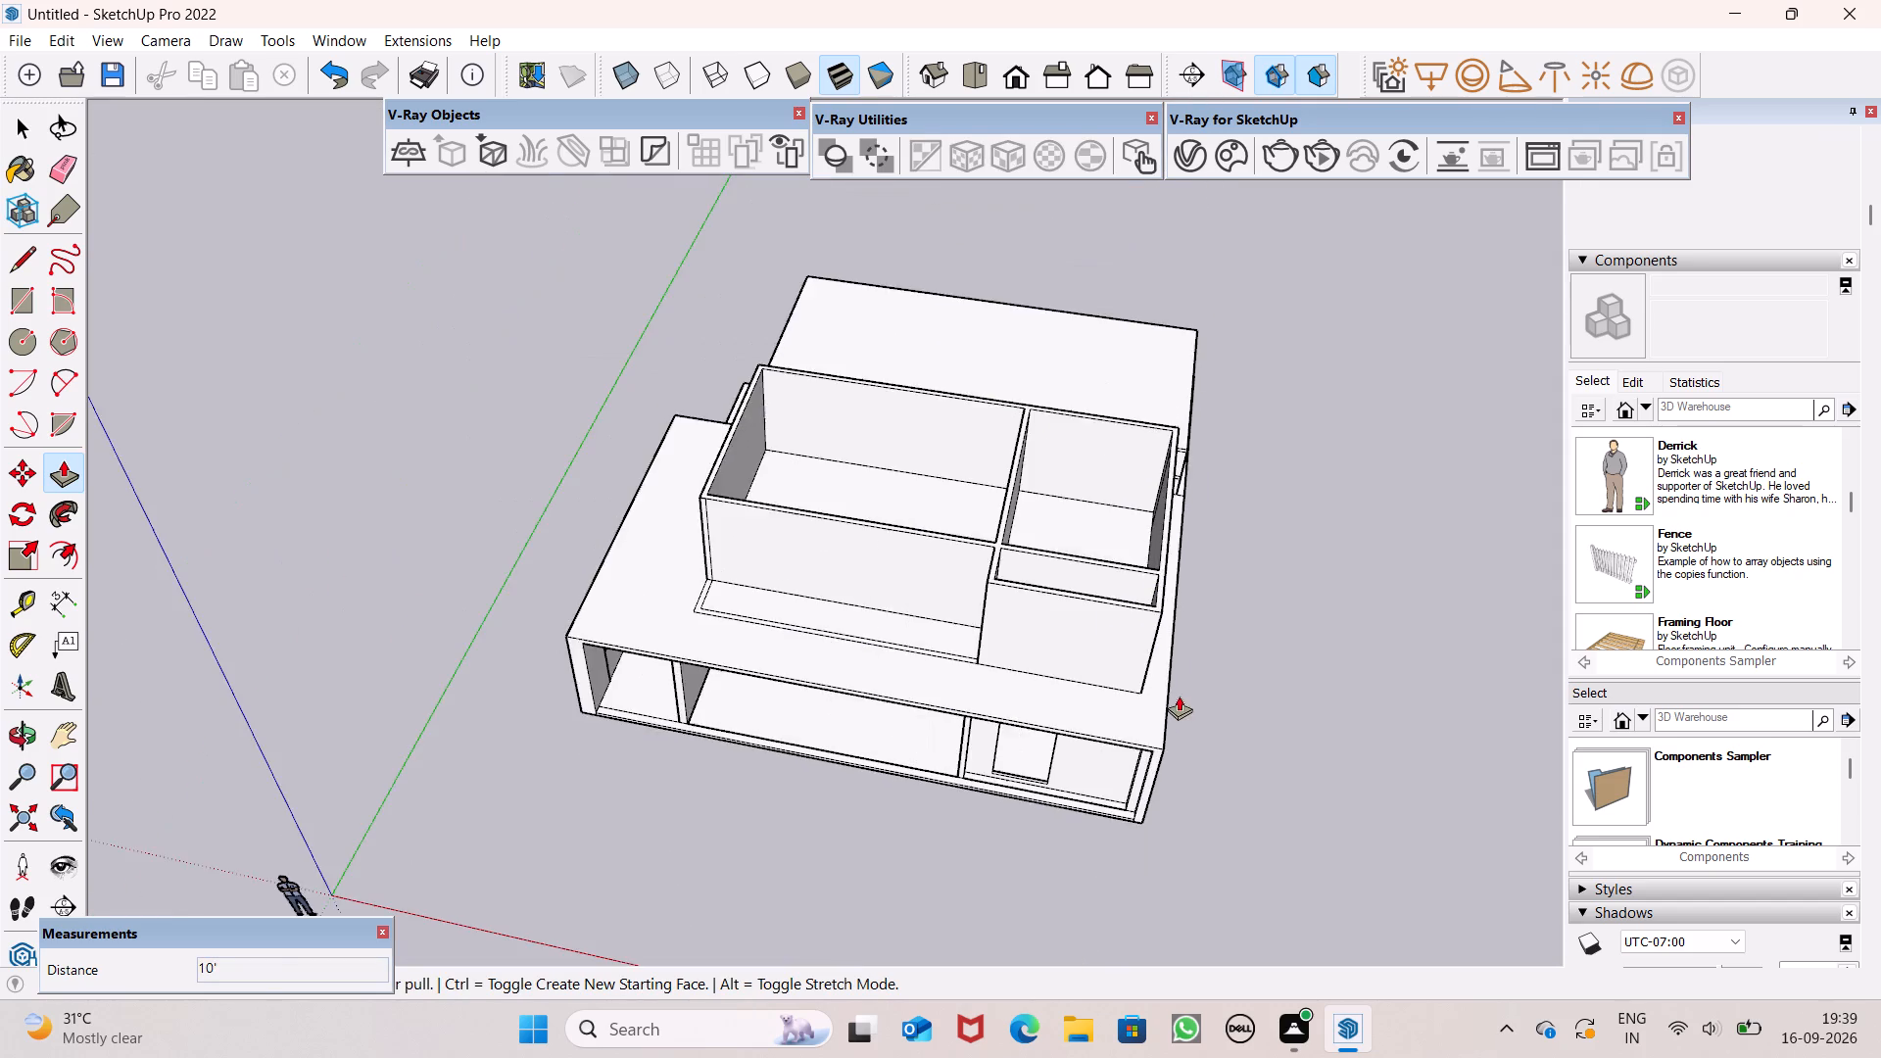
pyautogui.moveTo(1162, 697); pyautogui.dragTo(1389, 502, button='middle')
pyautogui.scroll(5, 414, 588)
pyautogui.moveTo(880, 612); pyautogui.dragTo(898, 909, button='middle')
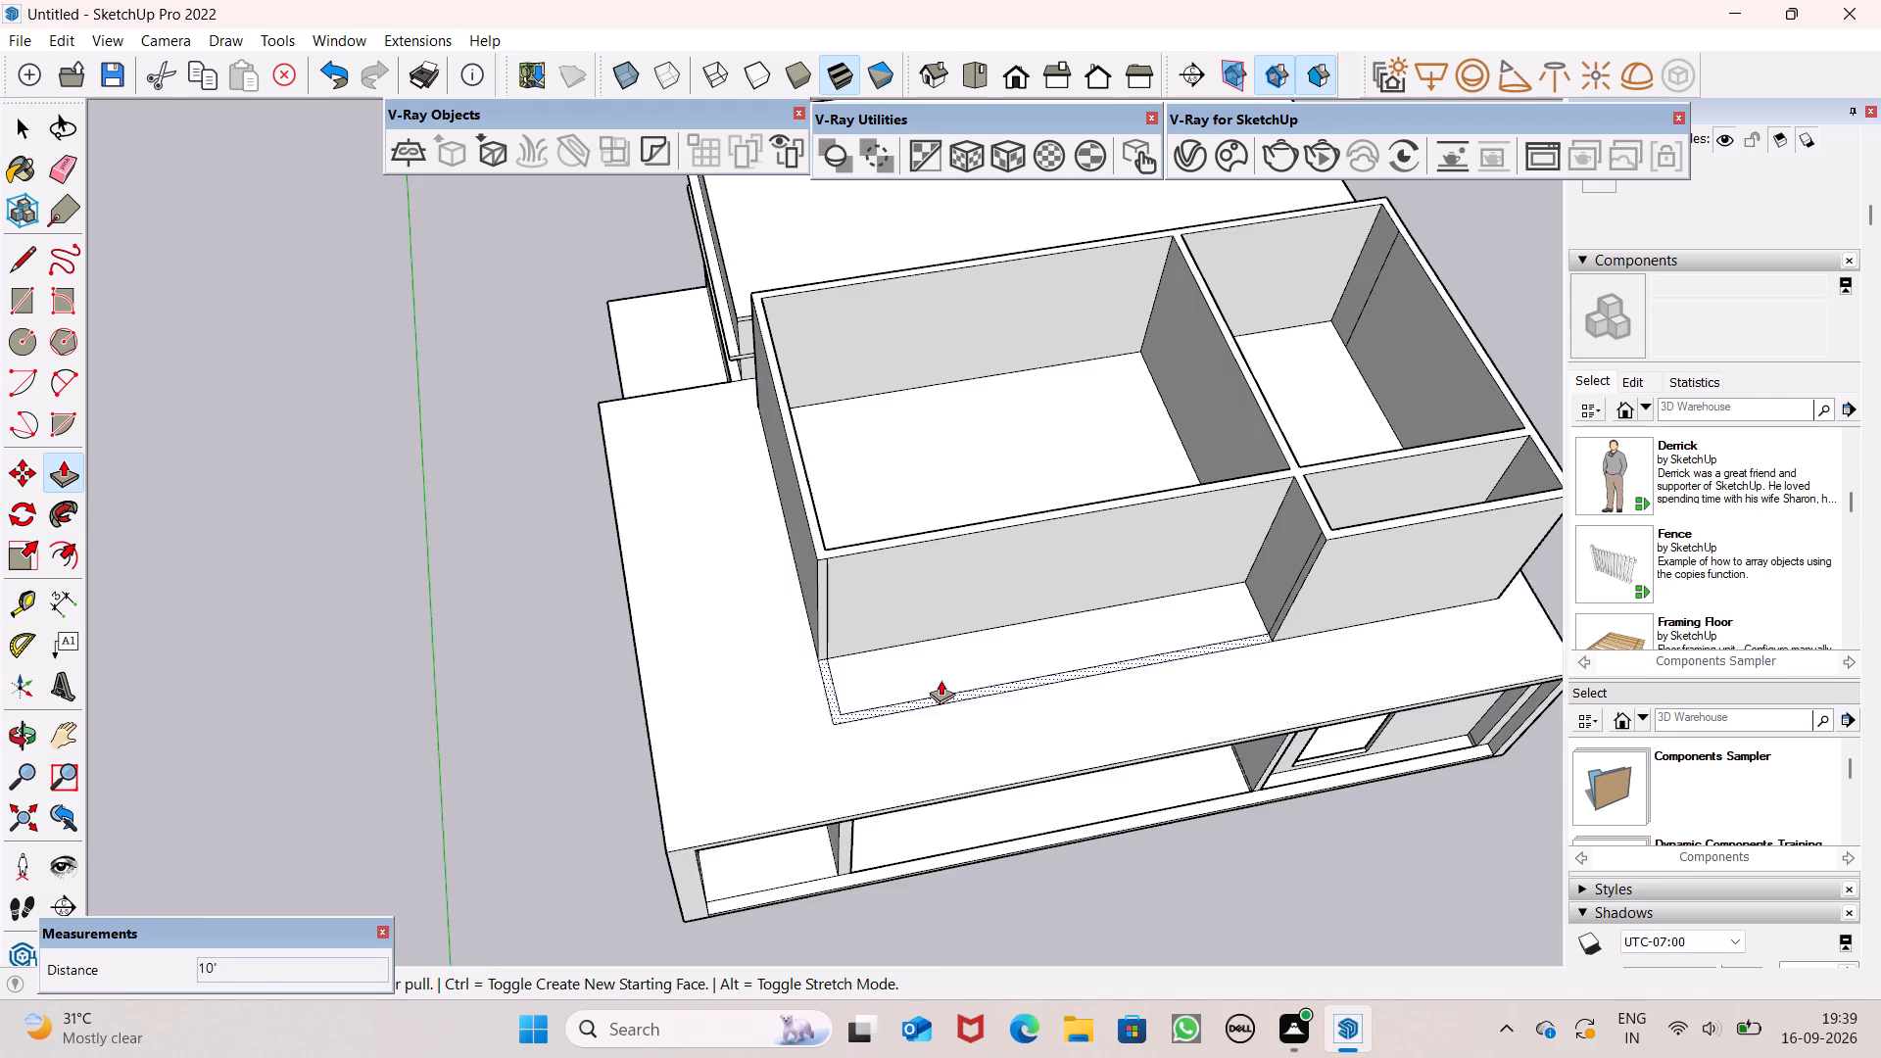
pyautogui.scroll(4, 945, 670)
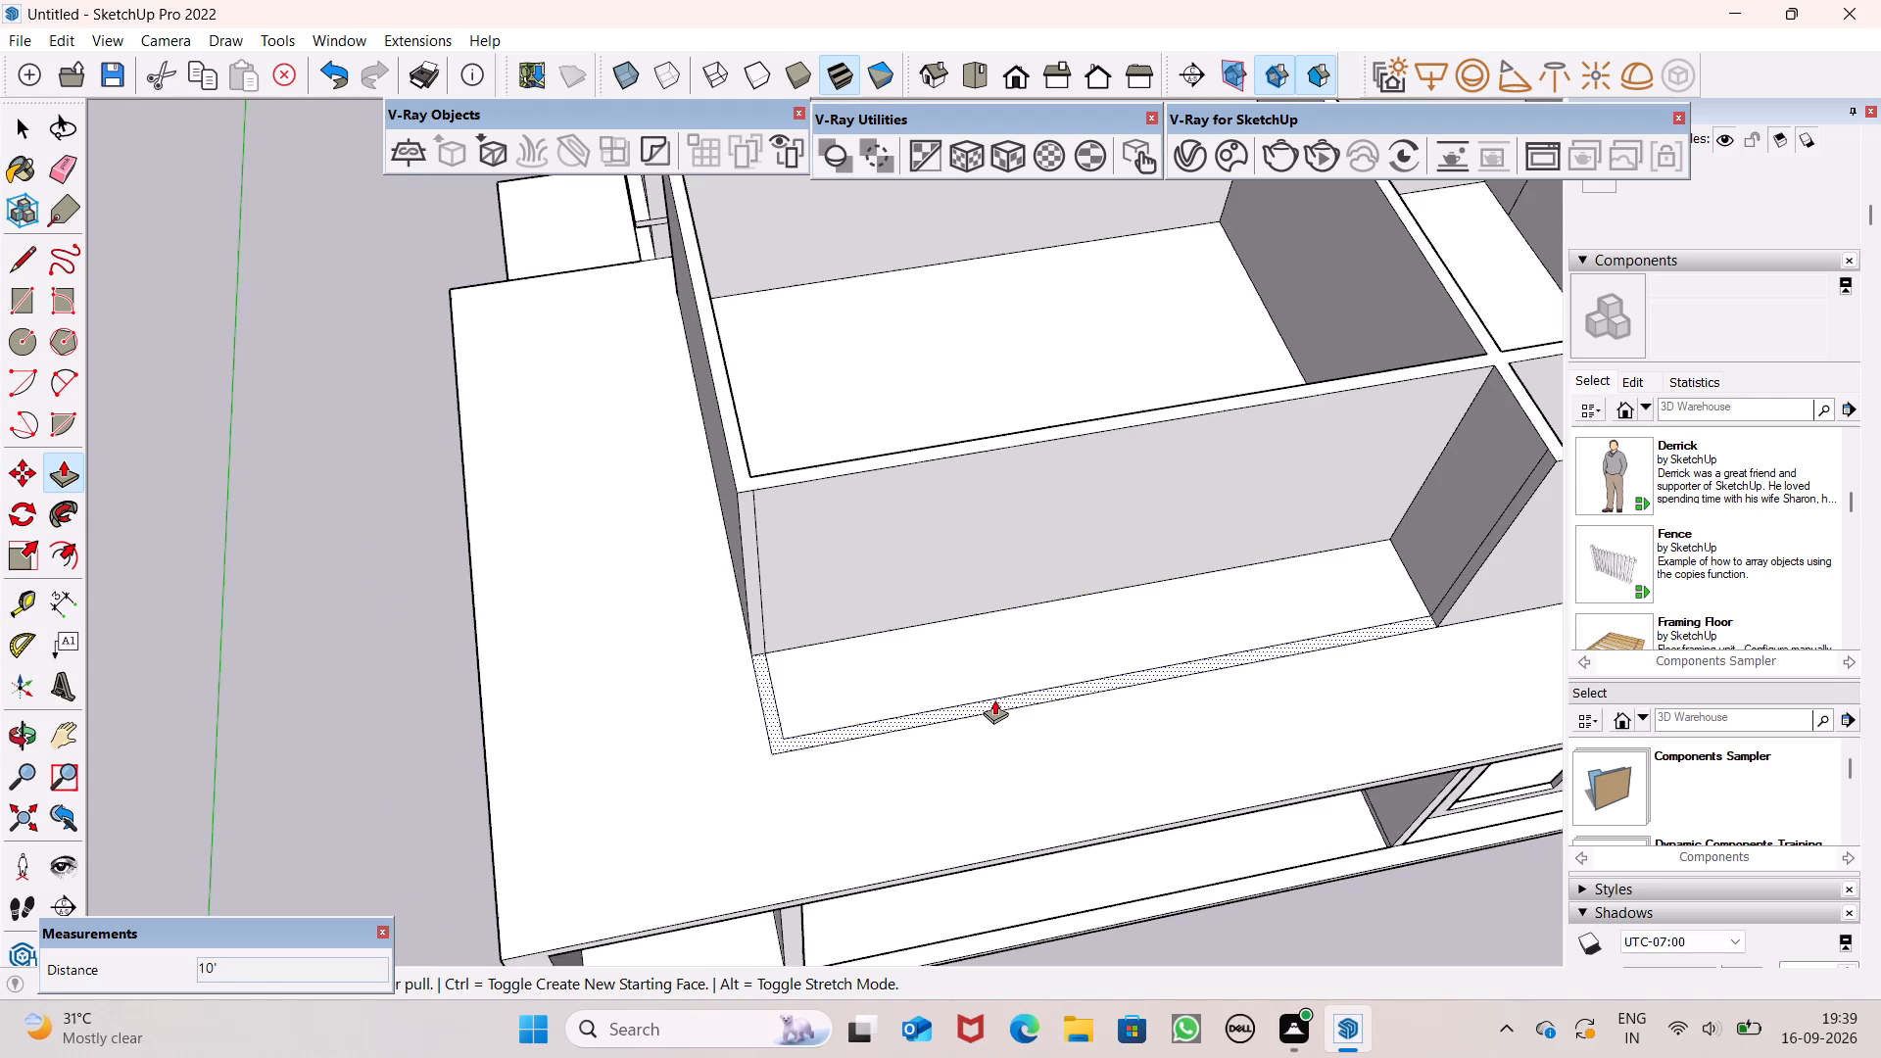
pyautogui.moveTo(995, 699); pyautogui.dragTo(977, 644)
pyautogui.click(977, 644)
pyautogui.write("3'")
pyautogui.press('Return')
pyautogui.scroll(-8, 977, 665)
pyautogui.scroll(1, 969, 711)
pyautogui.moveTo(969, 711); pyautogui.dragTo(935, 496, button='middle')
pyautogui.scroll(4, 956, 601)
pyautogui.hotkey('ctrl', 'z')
# Push/Pull the L-shaped border strip around the long narrow compartment up 4' as a low wall.
pyautogui.moveTo(985, 651); pyautogui.dragTo(1000, 810, button='middle')
pyautogui.scroll(4, 977, 731)
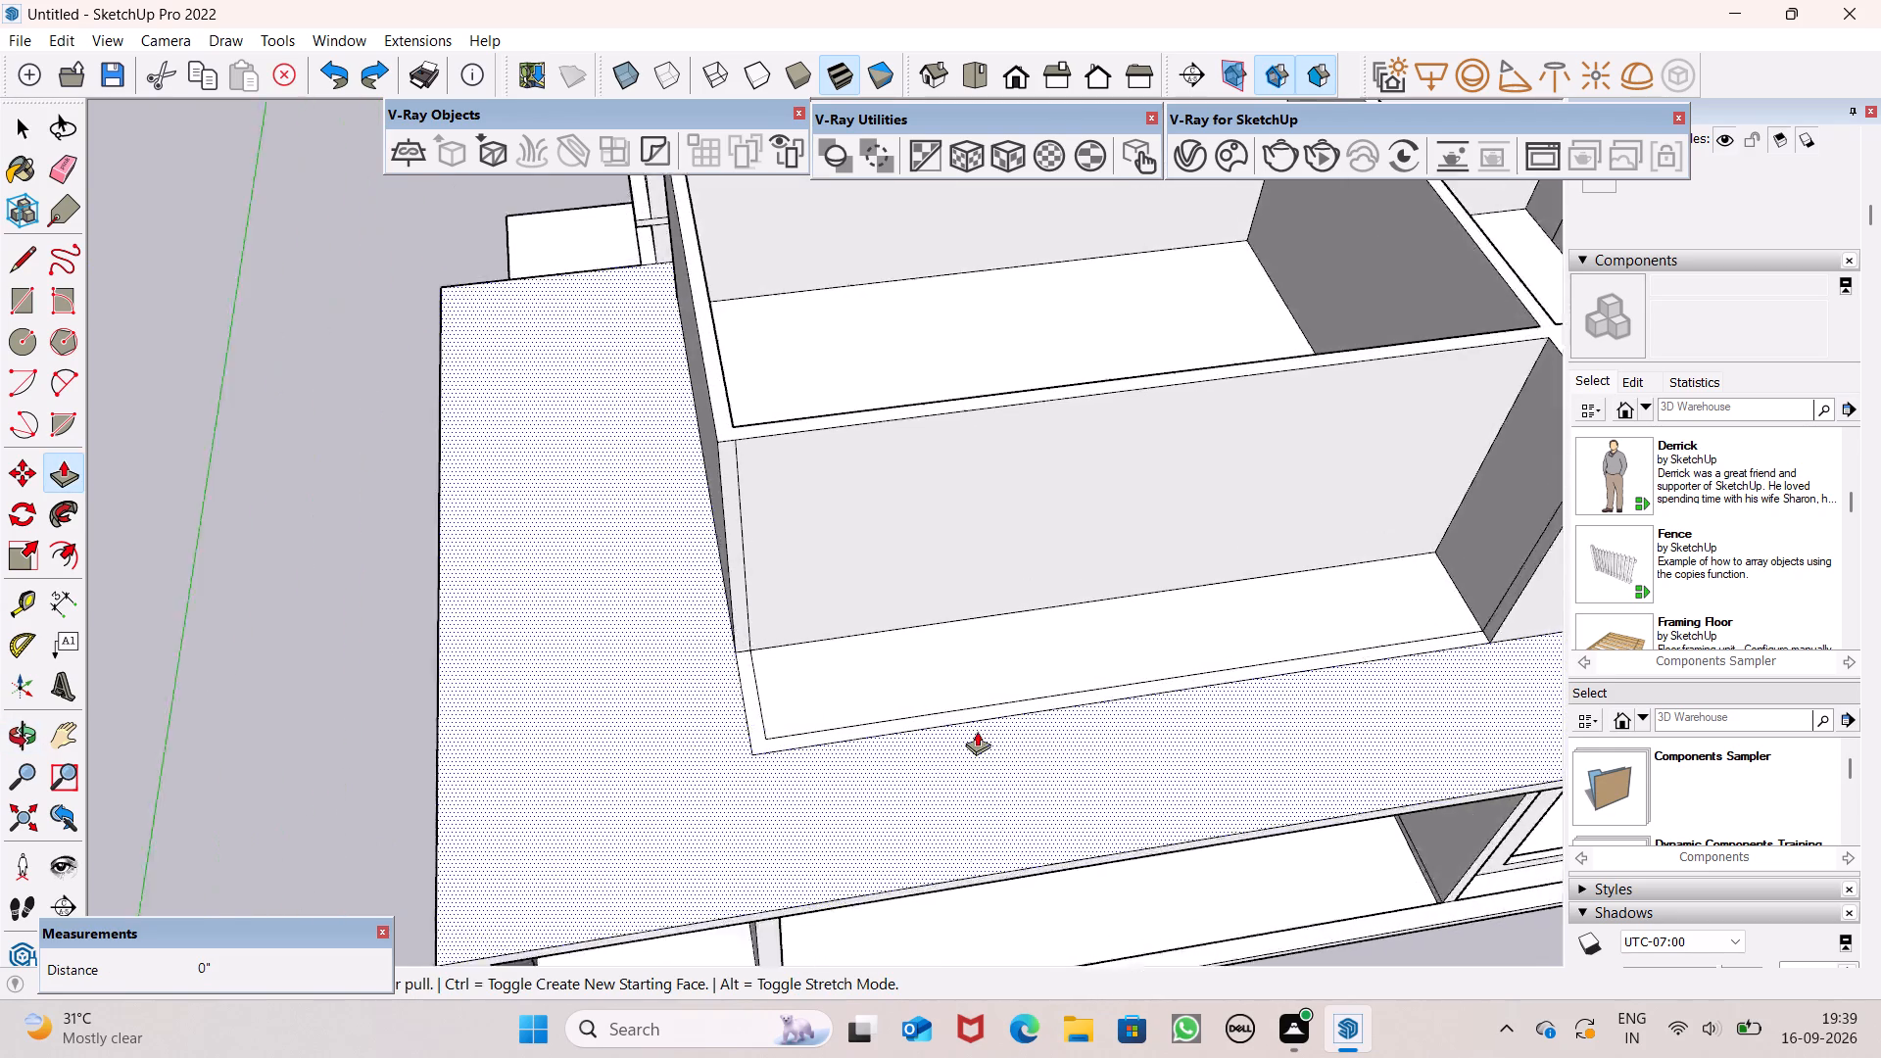
pyautogui.scroll(3, 977, 731)
pyautogui.moveTo(930, 702); pyautogui.dragTo(921, 619)
pyautogui.write("4'")
pyautogui.press('Return')
pyautogui.scroll(-8, 935, 621)
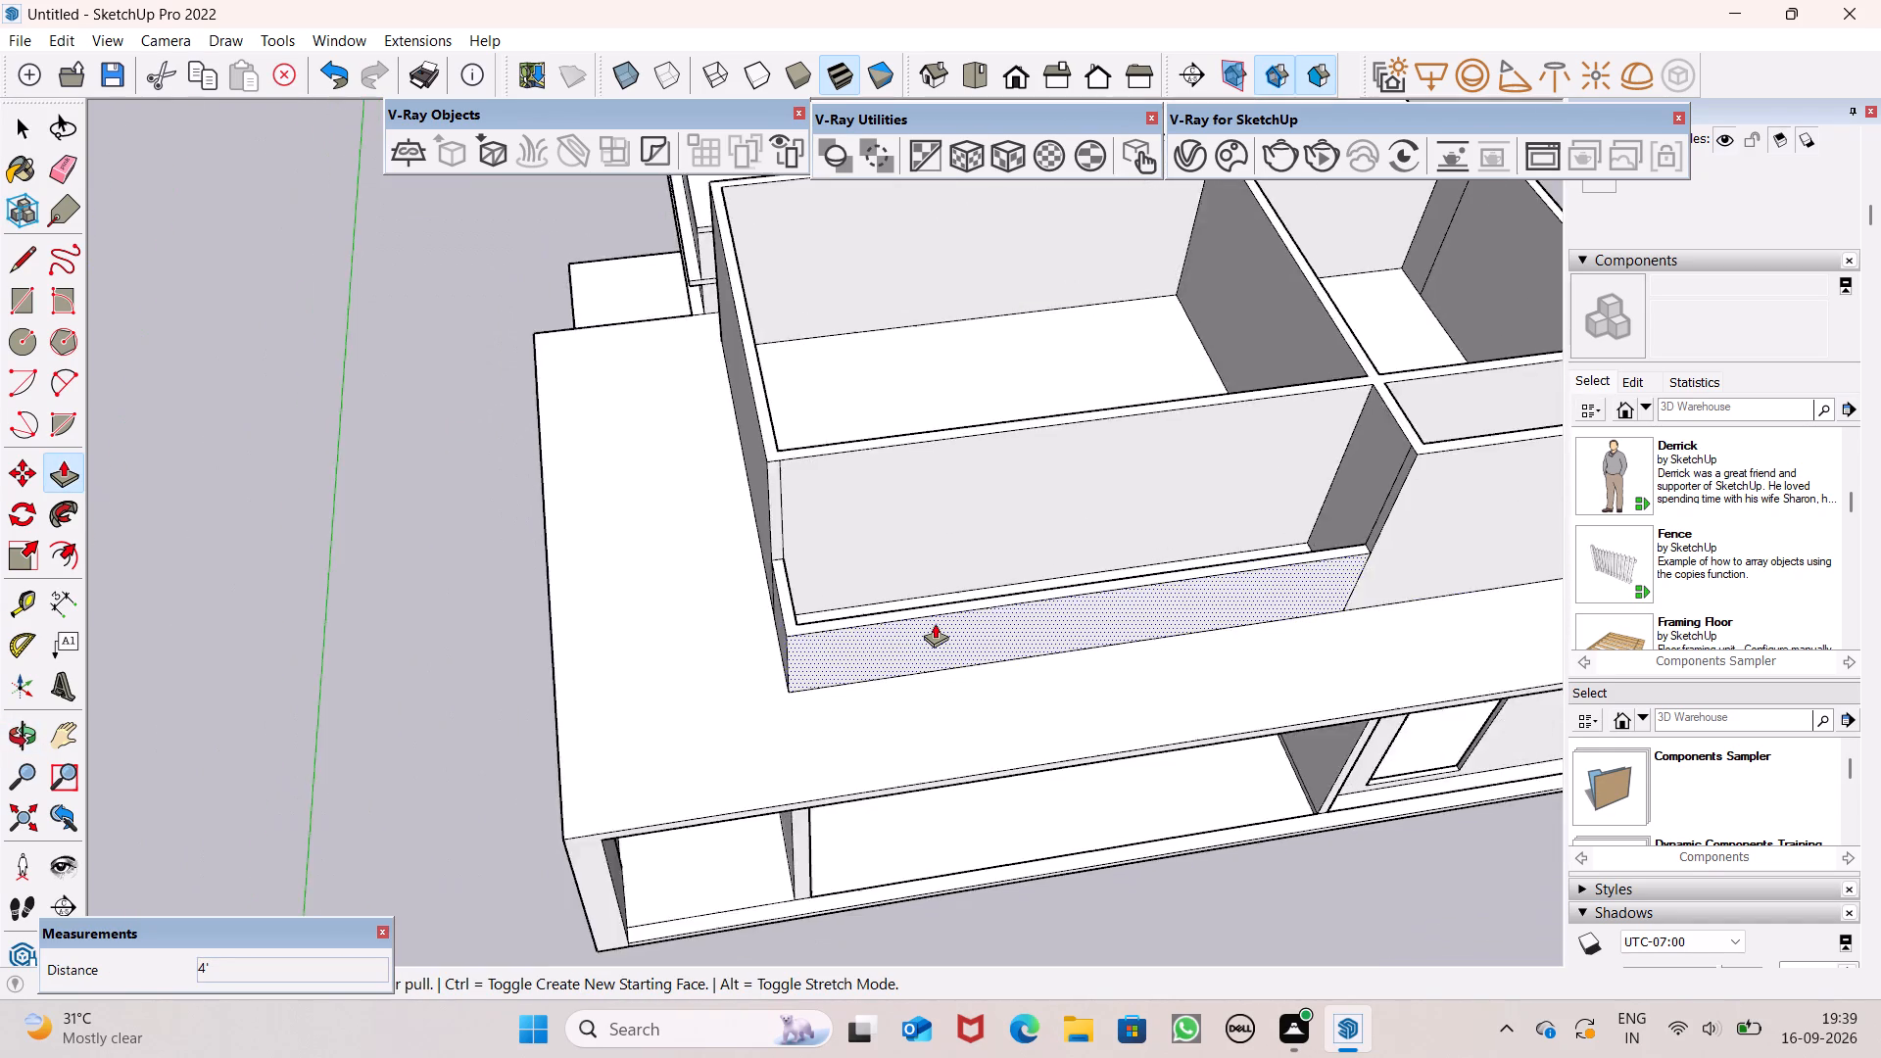
# Examine the extruded upper-storey walls and the low wall along the narrow compartment from several angles.
pyautogui.scroll(-7, 935, 623)
pyautogui.moveTo(1127, 641); pyautogui.dragTo(1030, 313, button='middle')
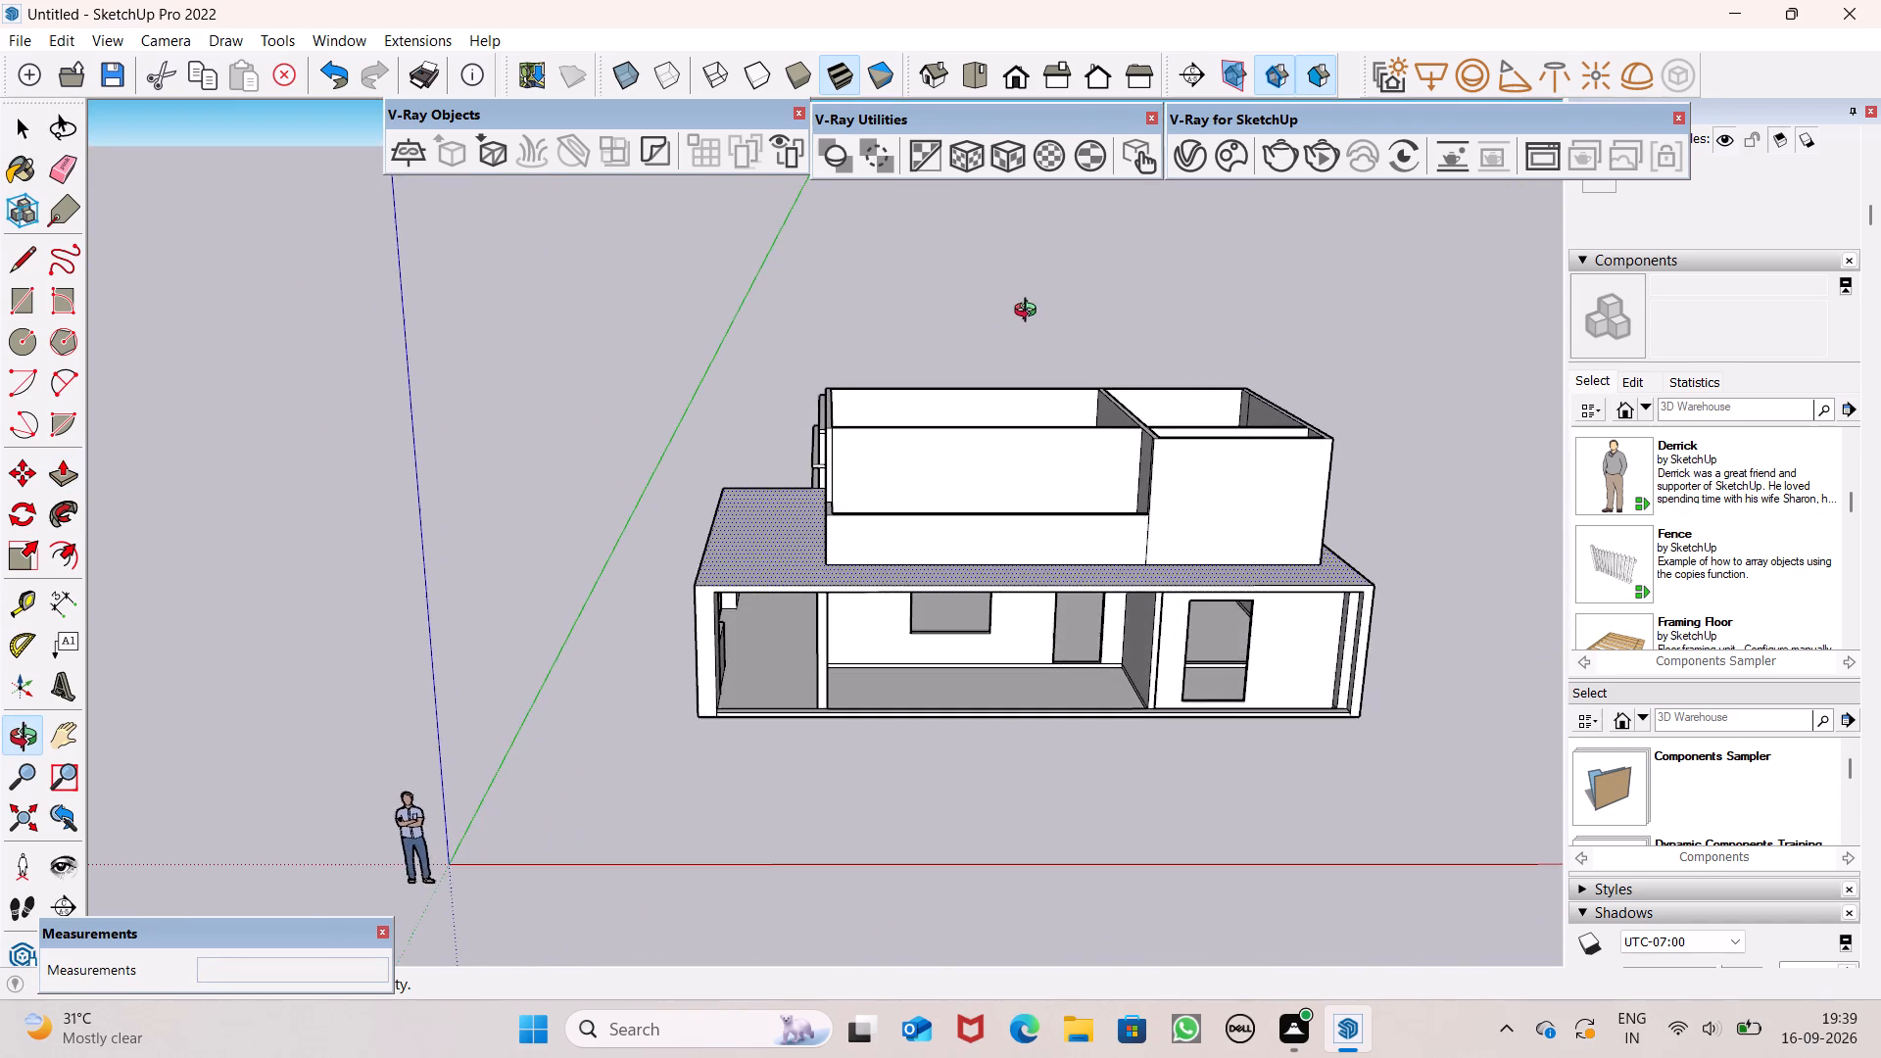
pyautogui.moveTo(1030, 313); pyautogui.dragTo(1026, 283, button='middle')
pyautogui.scroll(1, 1027, 287)
pyautogui.moveTo(1074, 598); pyautogui.dragTo(1050, 742, button='middle')
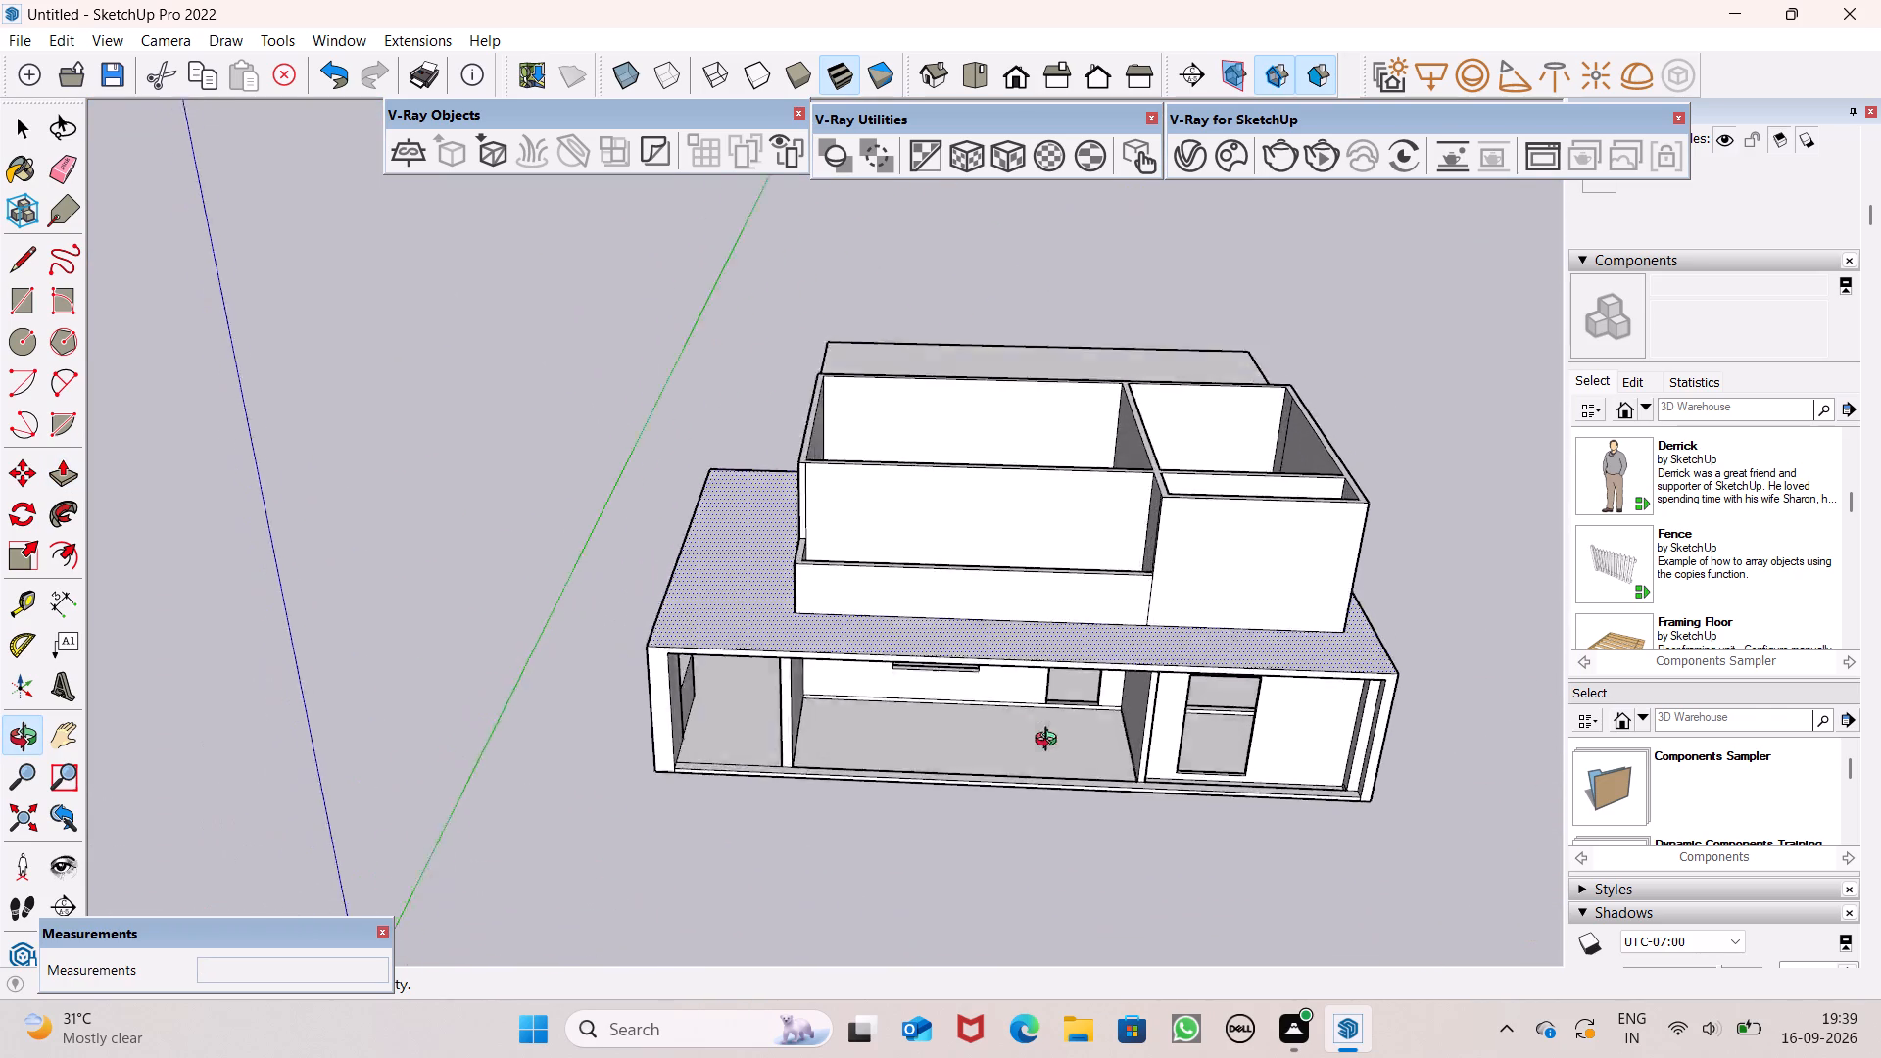
pyautogui.moveTo(1050, 742); pyautogui.dragTo(1123, 781, button='middle')
pyautogui.scroll(3, 1280, 504)
pyautogui.scroll(-5, 1219, 553)
pyautogui.scroll(1, 1211, 561)
pyautogui.moveTo(1211, 561); pyautogui.dragTo(1060, 697, button='middle')
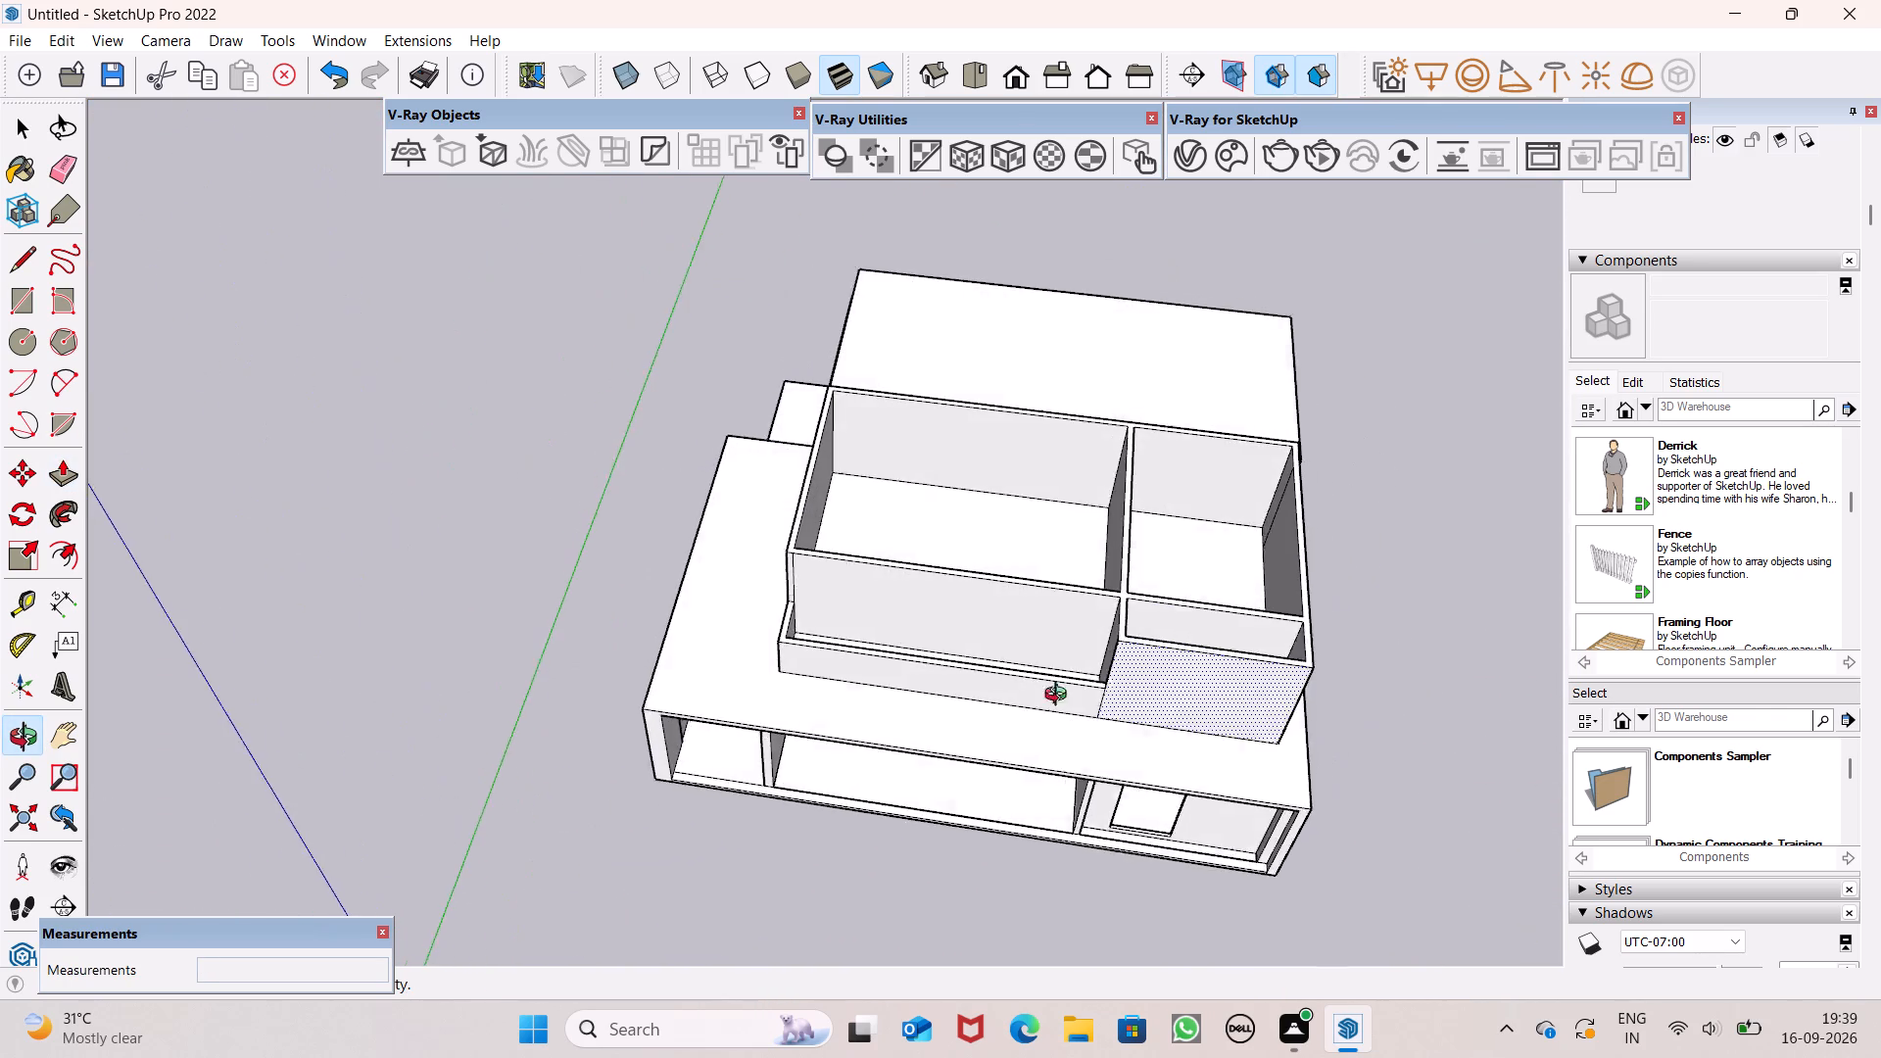
pyautogui.moveTo(1060, 697); pyautogui.dragTo(1053, 601, button='middle')
pyautogui.press('space')
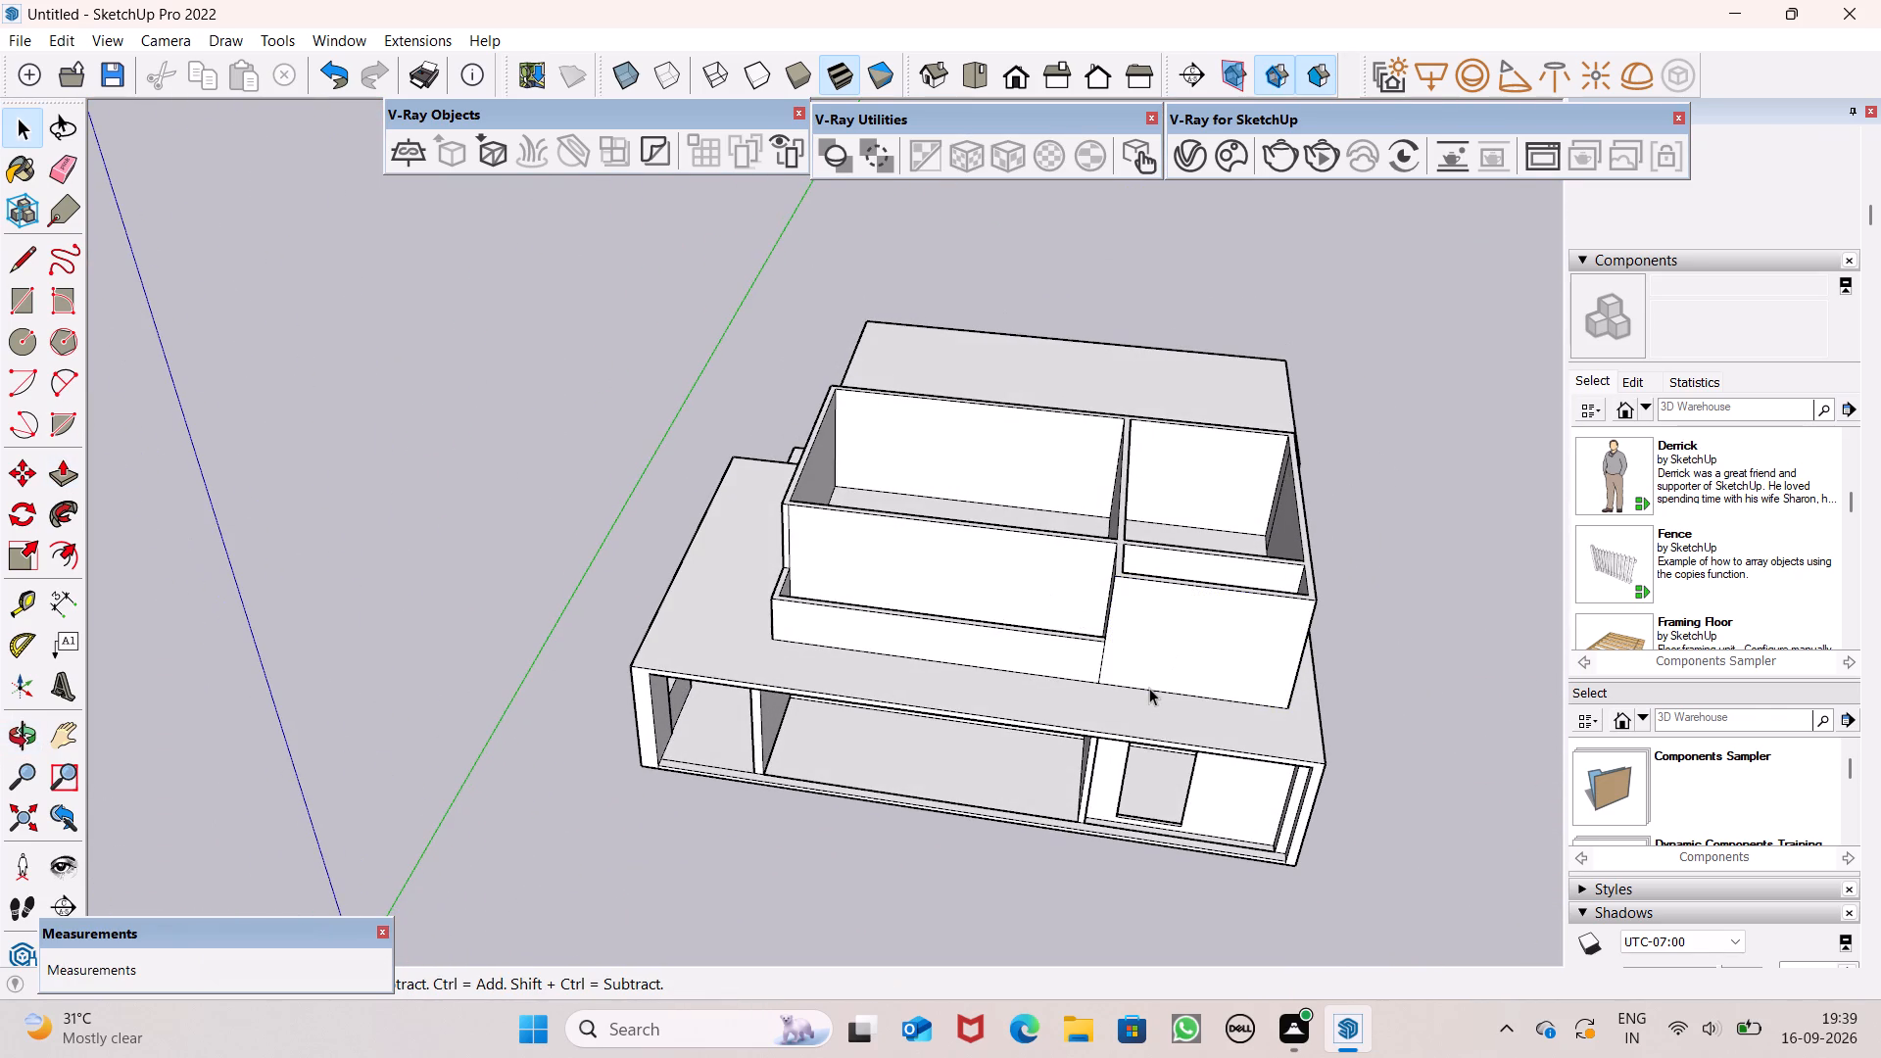
pyautogui.scroll(-6, 718, 597)
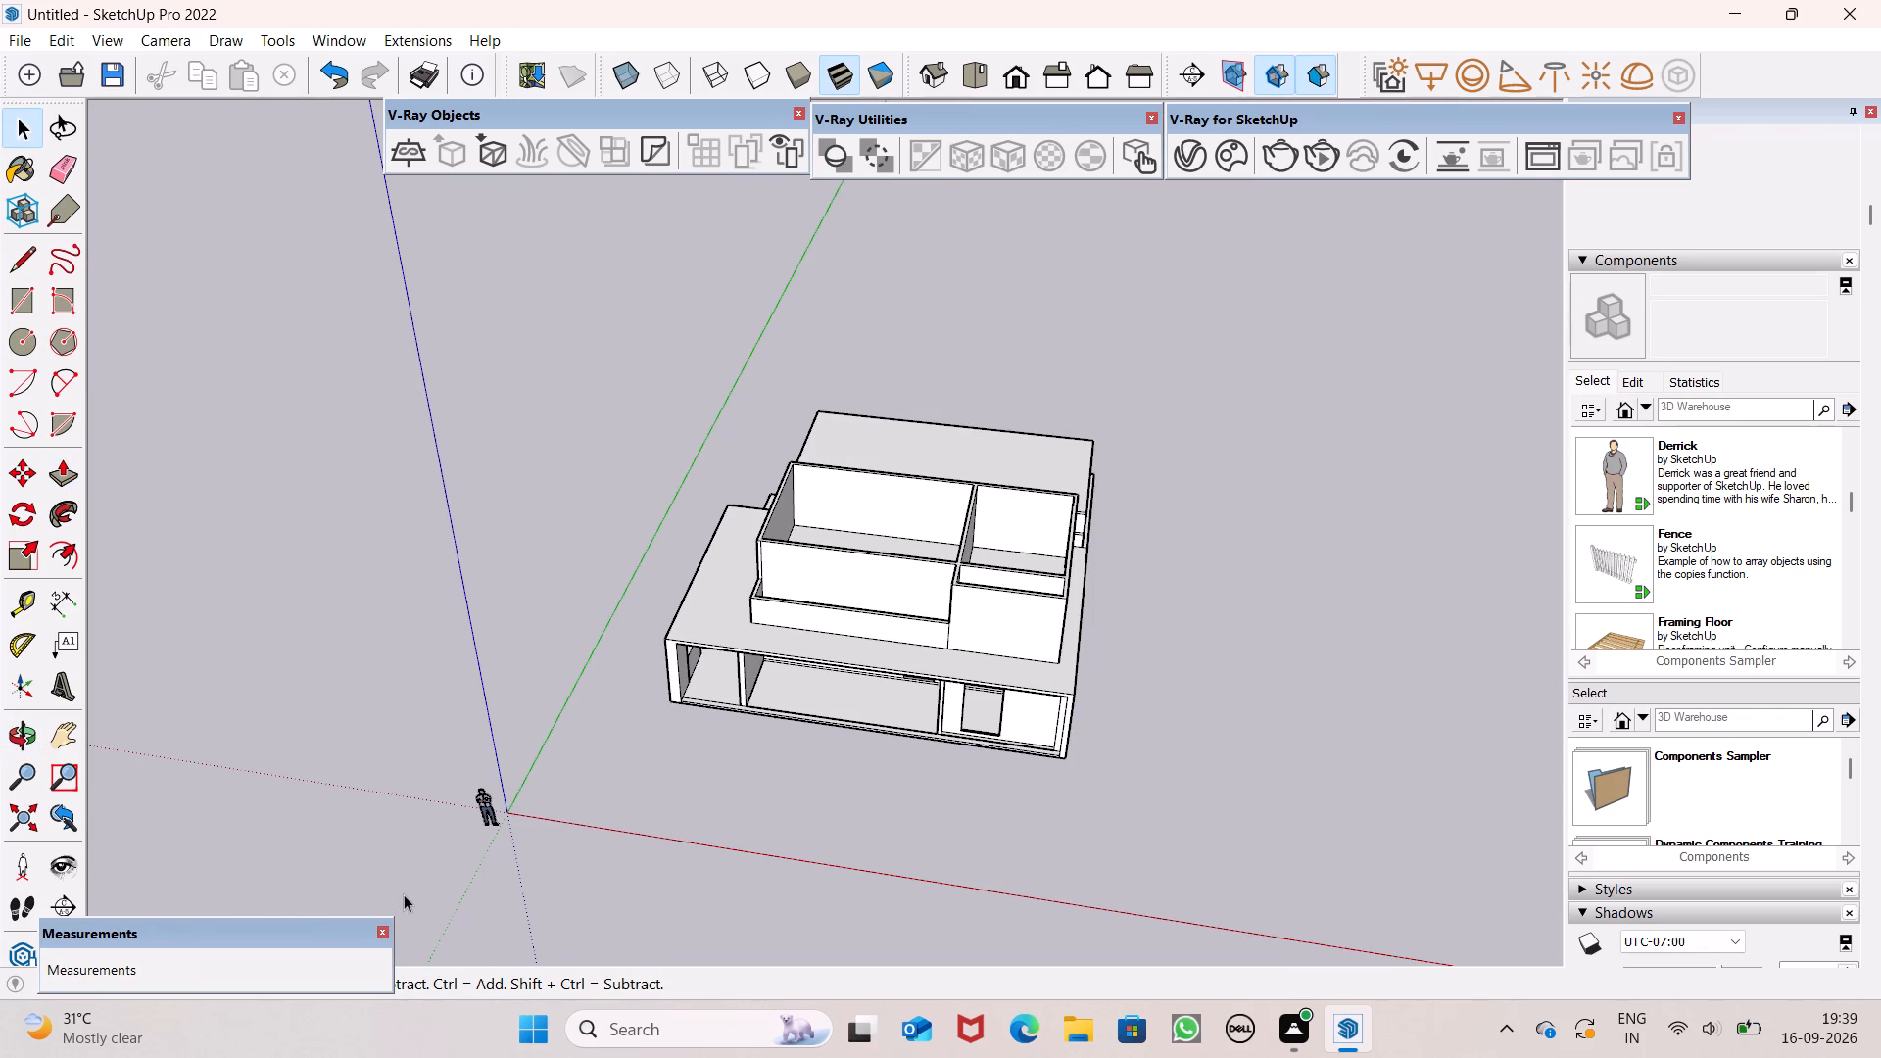
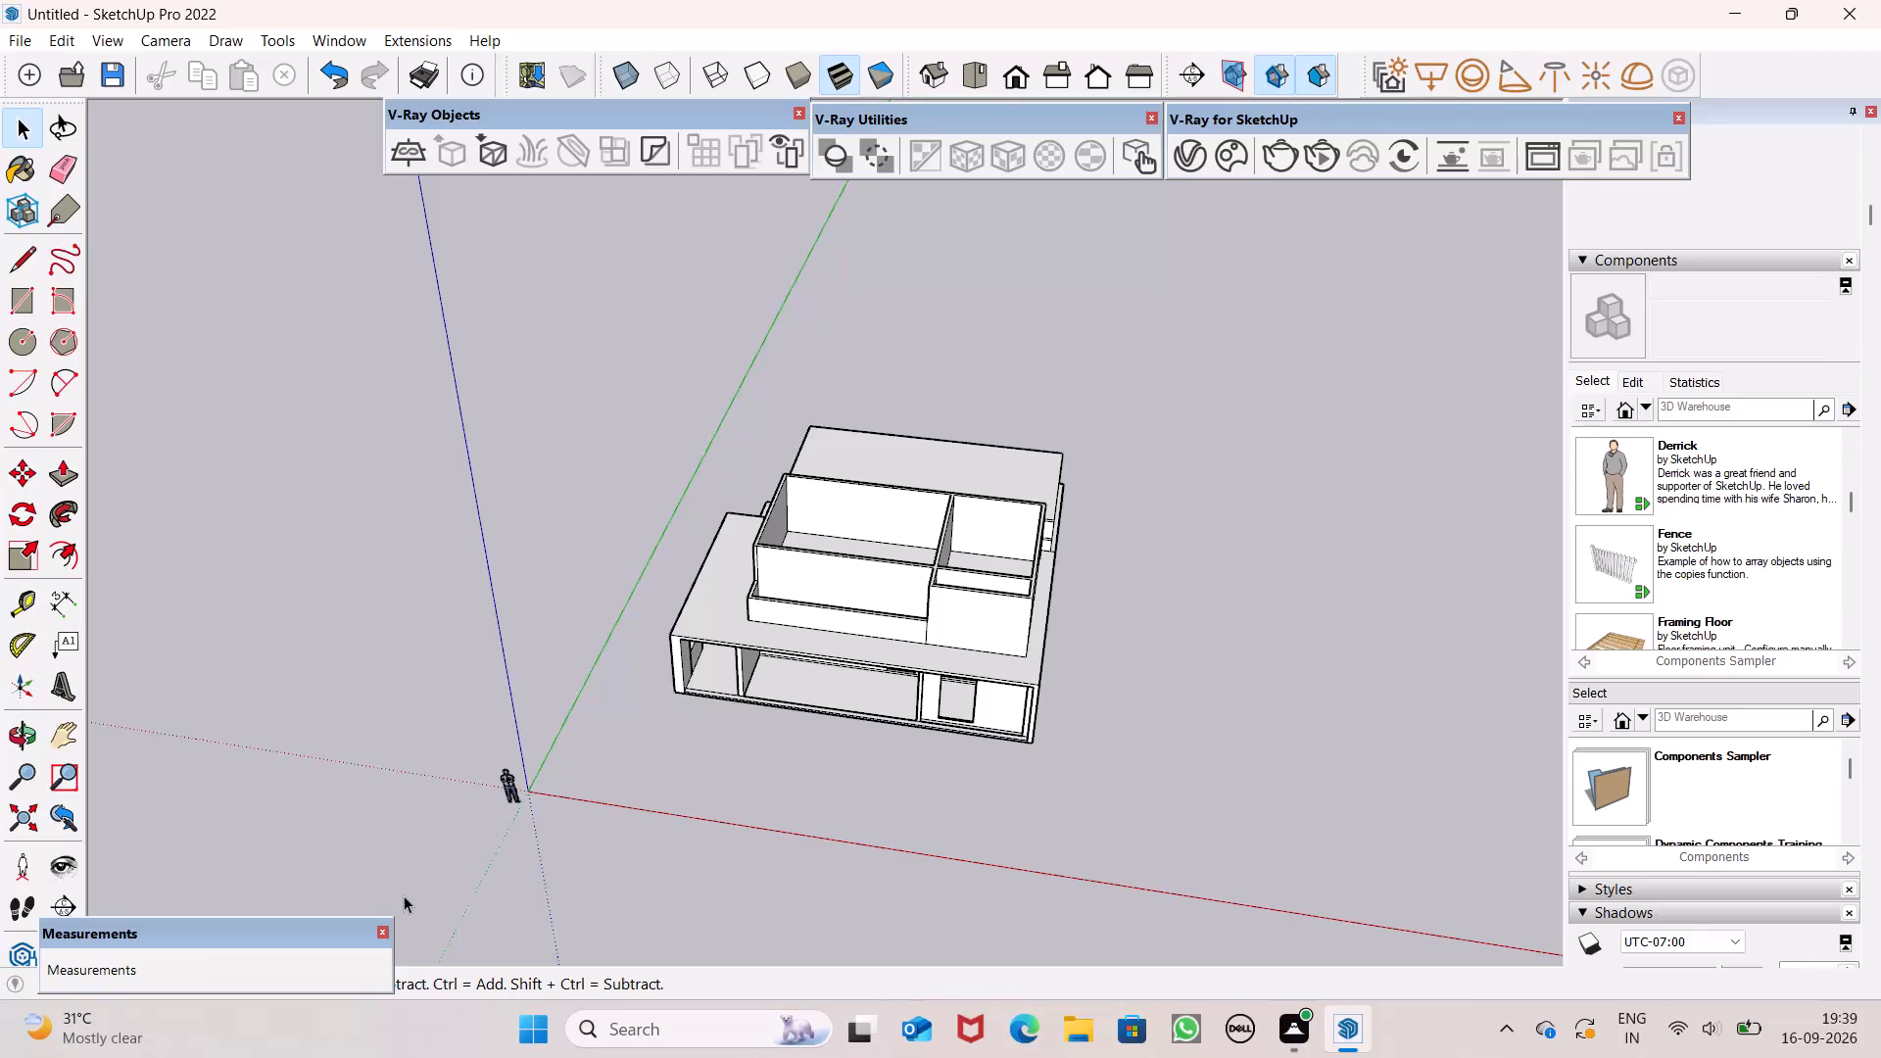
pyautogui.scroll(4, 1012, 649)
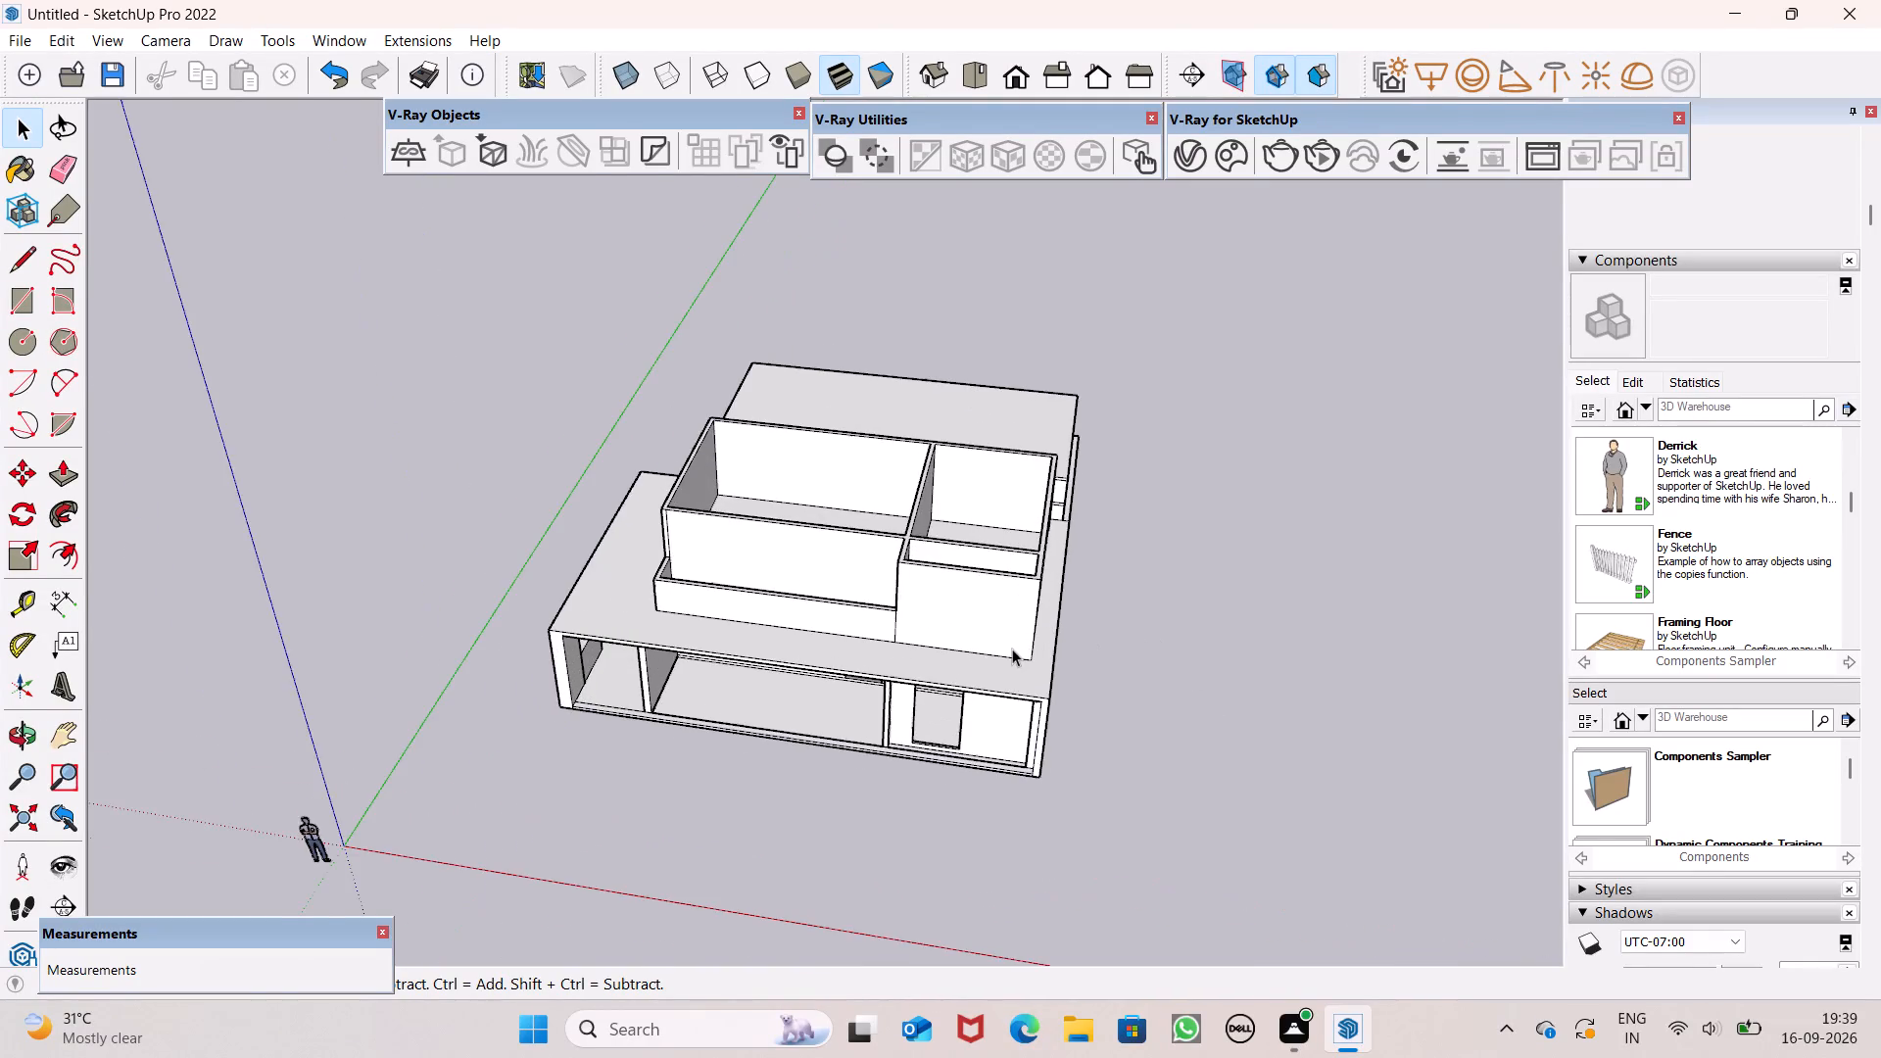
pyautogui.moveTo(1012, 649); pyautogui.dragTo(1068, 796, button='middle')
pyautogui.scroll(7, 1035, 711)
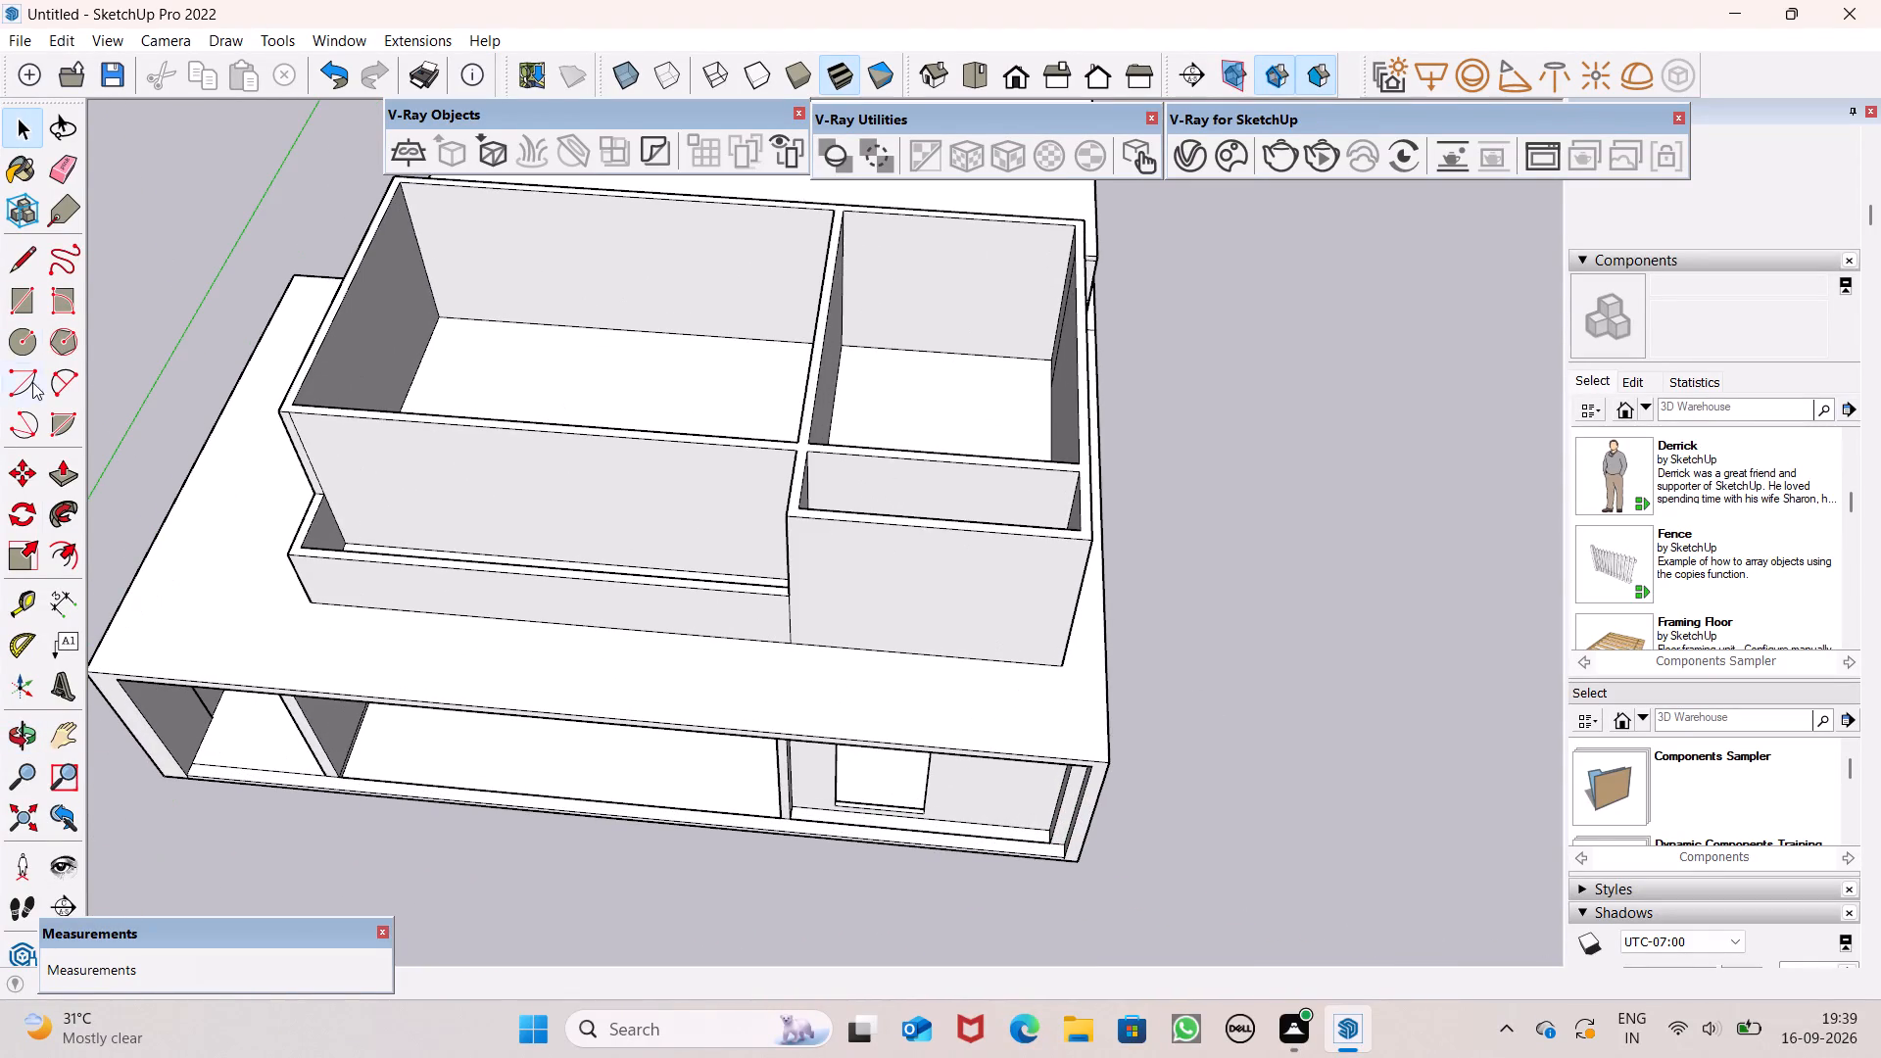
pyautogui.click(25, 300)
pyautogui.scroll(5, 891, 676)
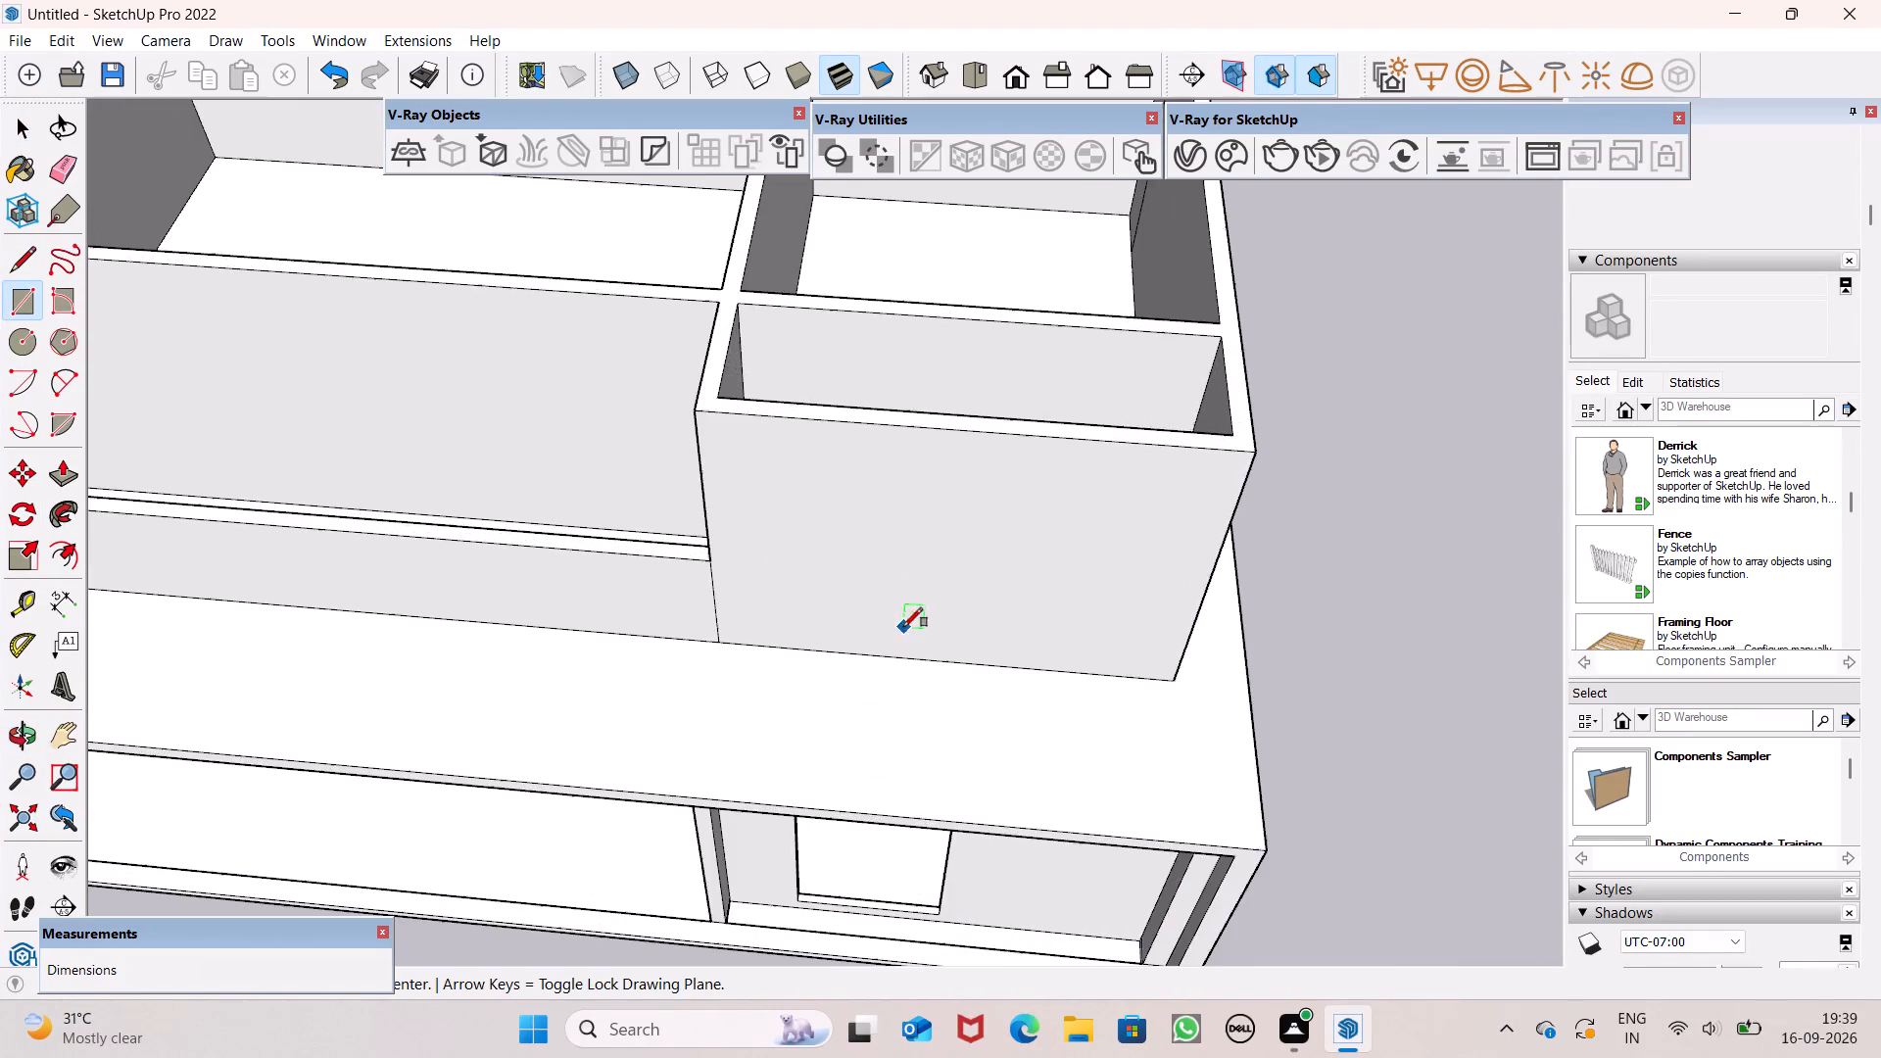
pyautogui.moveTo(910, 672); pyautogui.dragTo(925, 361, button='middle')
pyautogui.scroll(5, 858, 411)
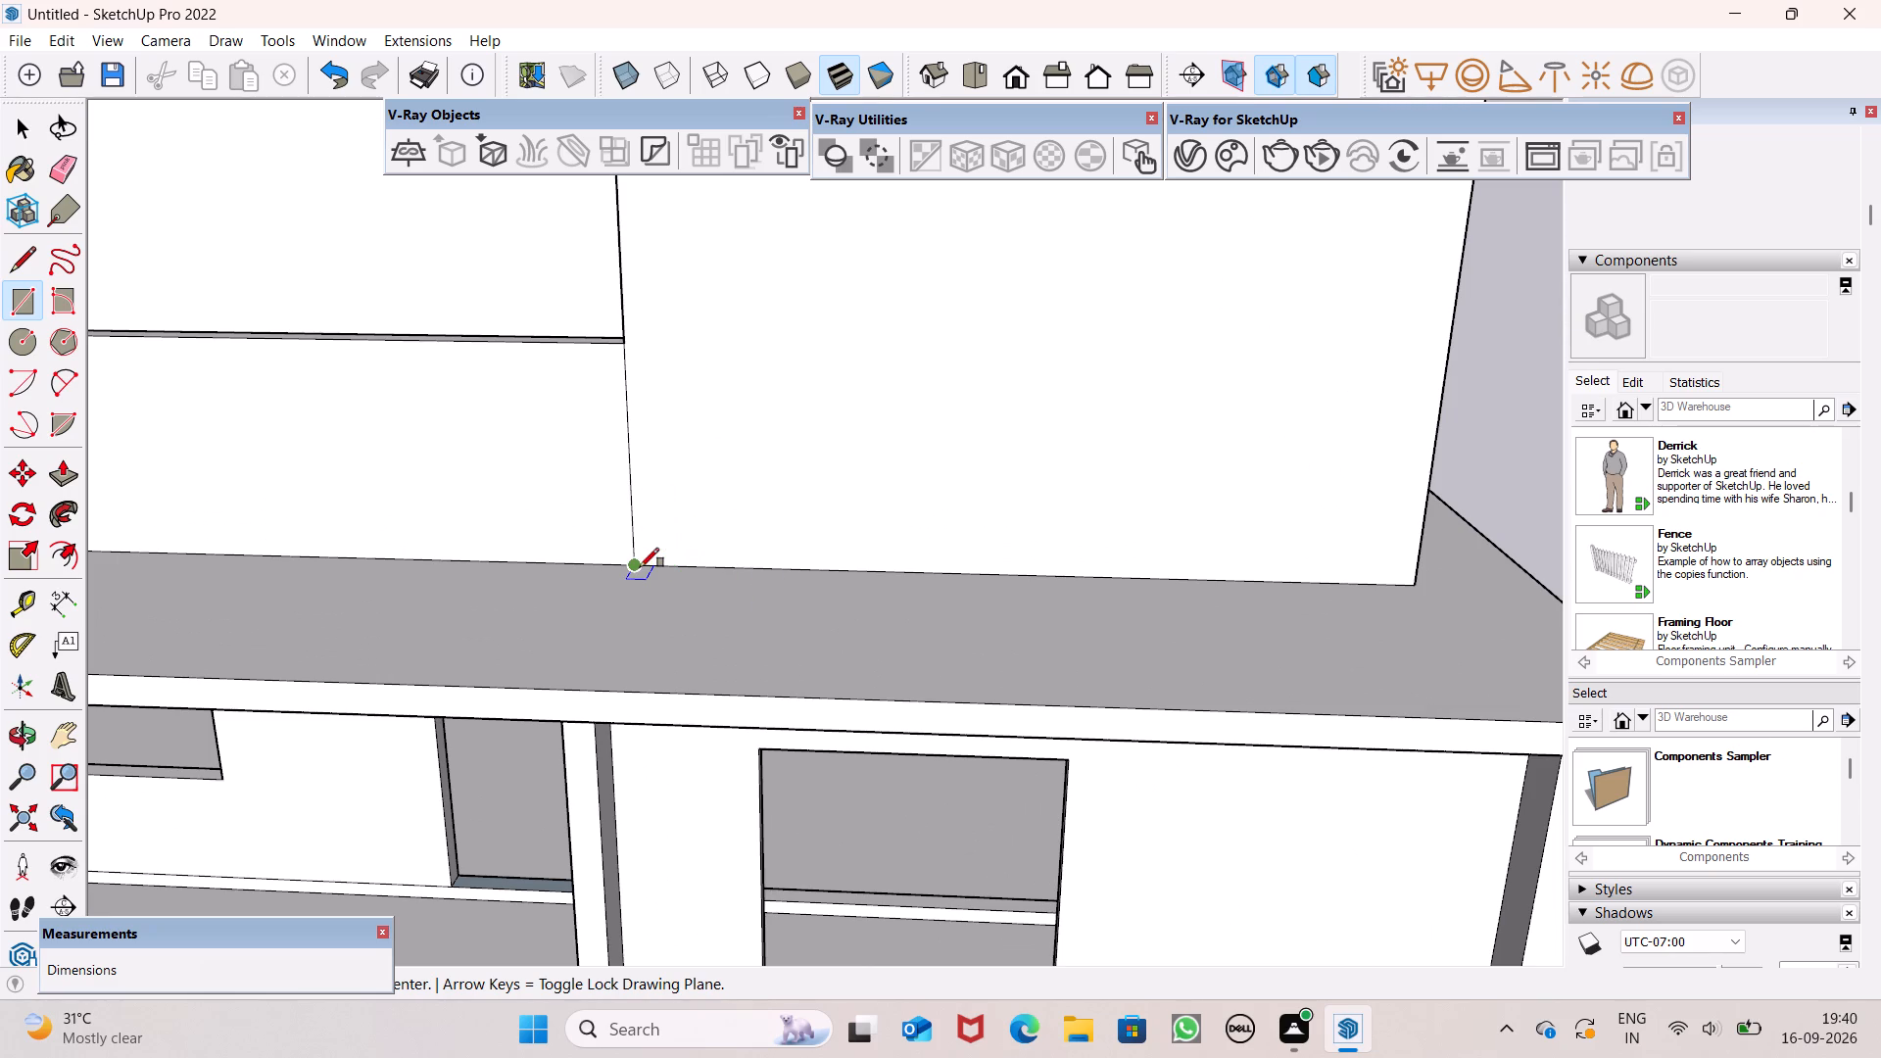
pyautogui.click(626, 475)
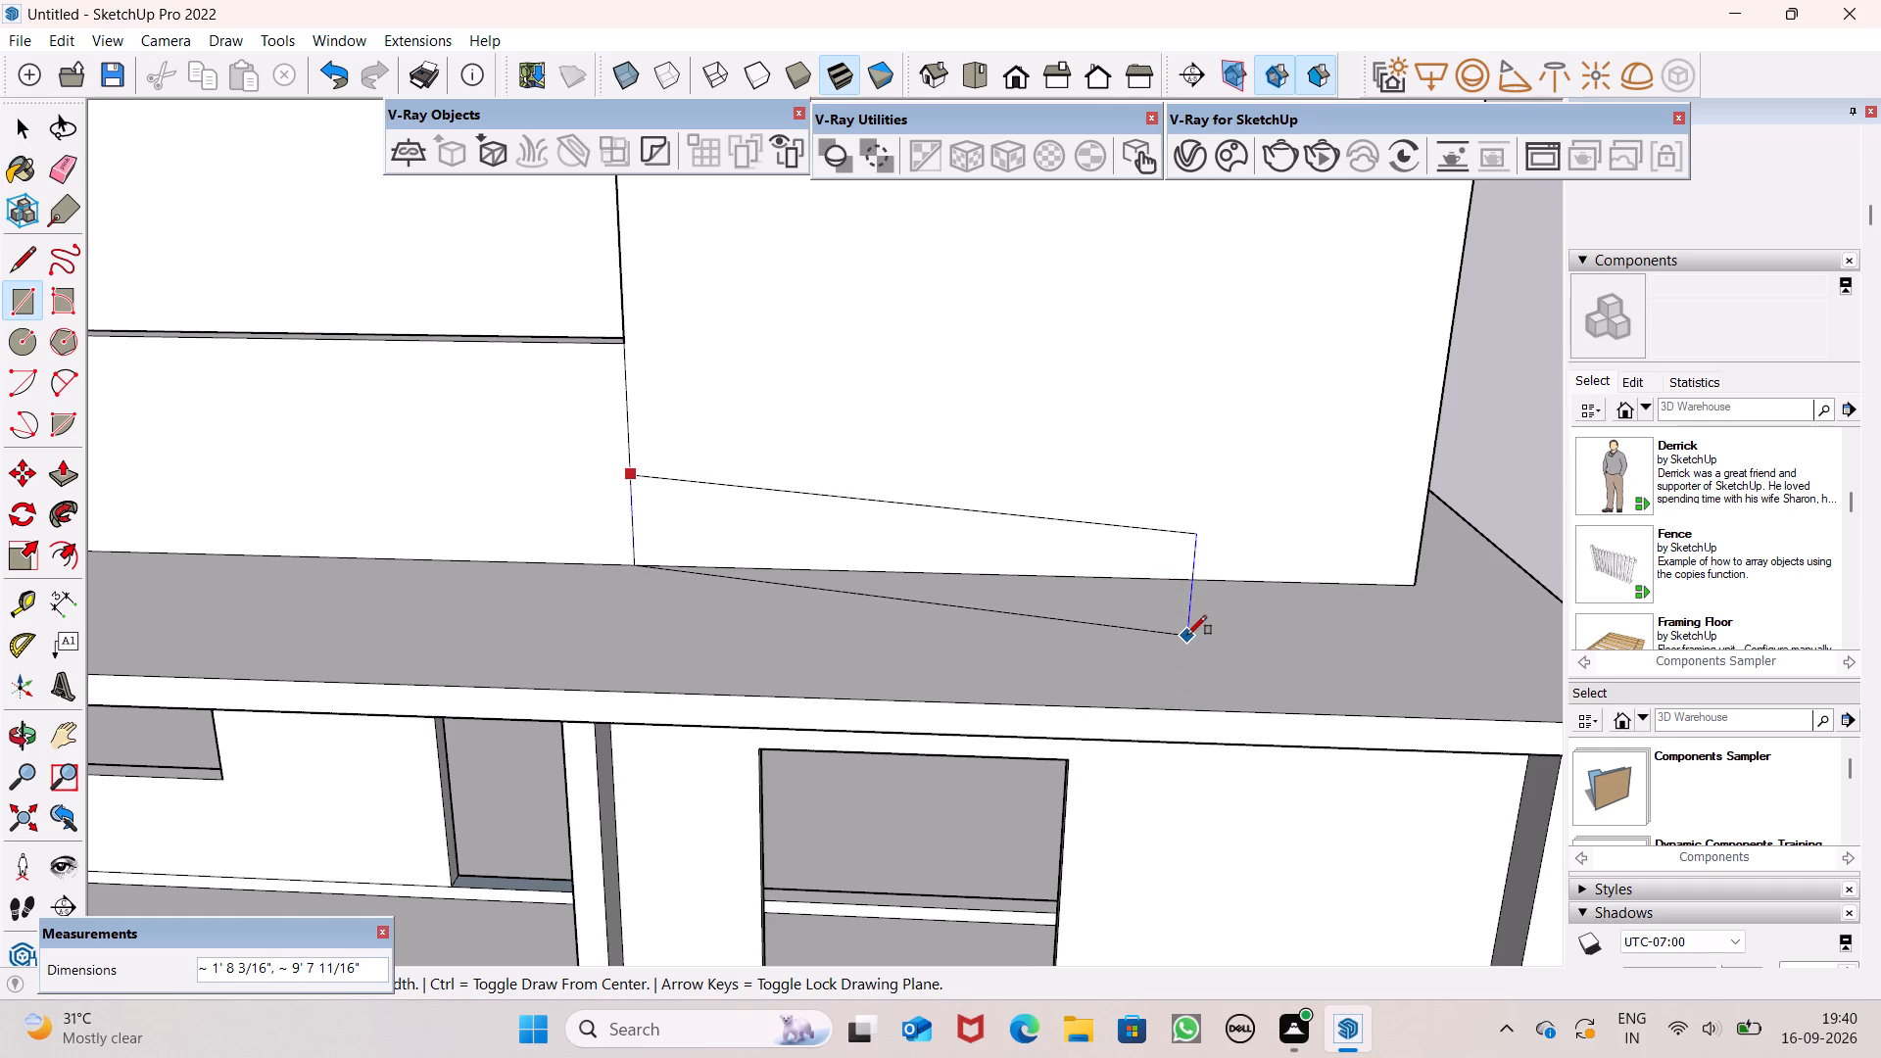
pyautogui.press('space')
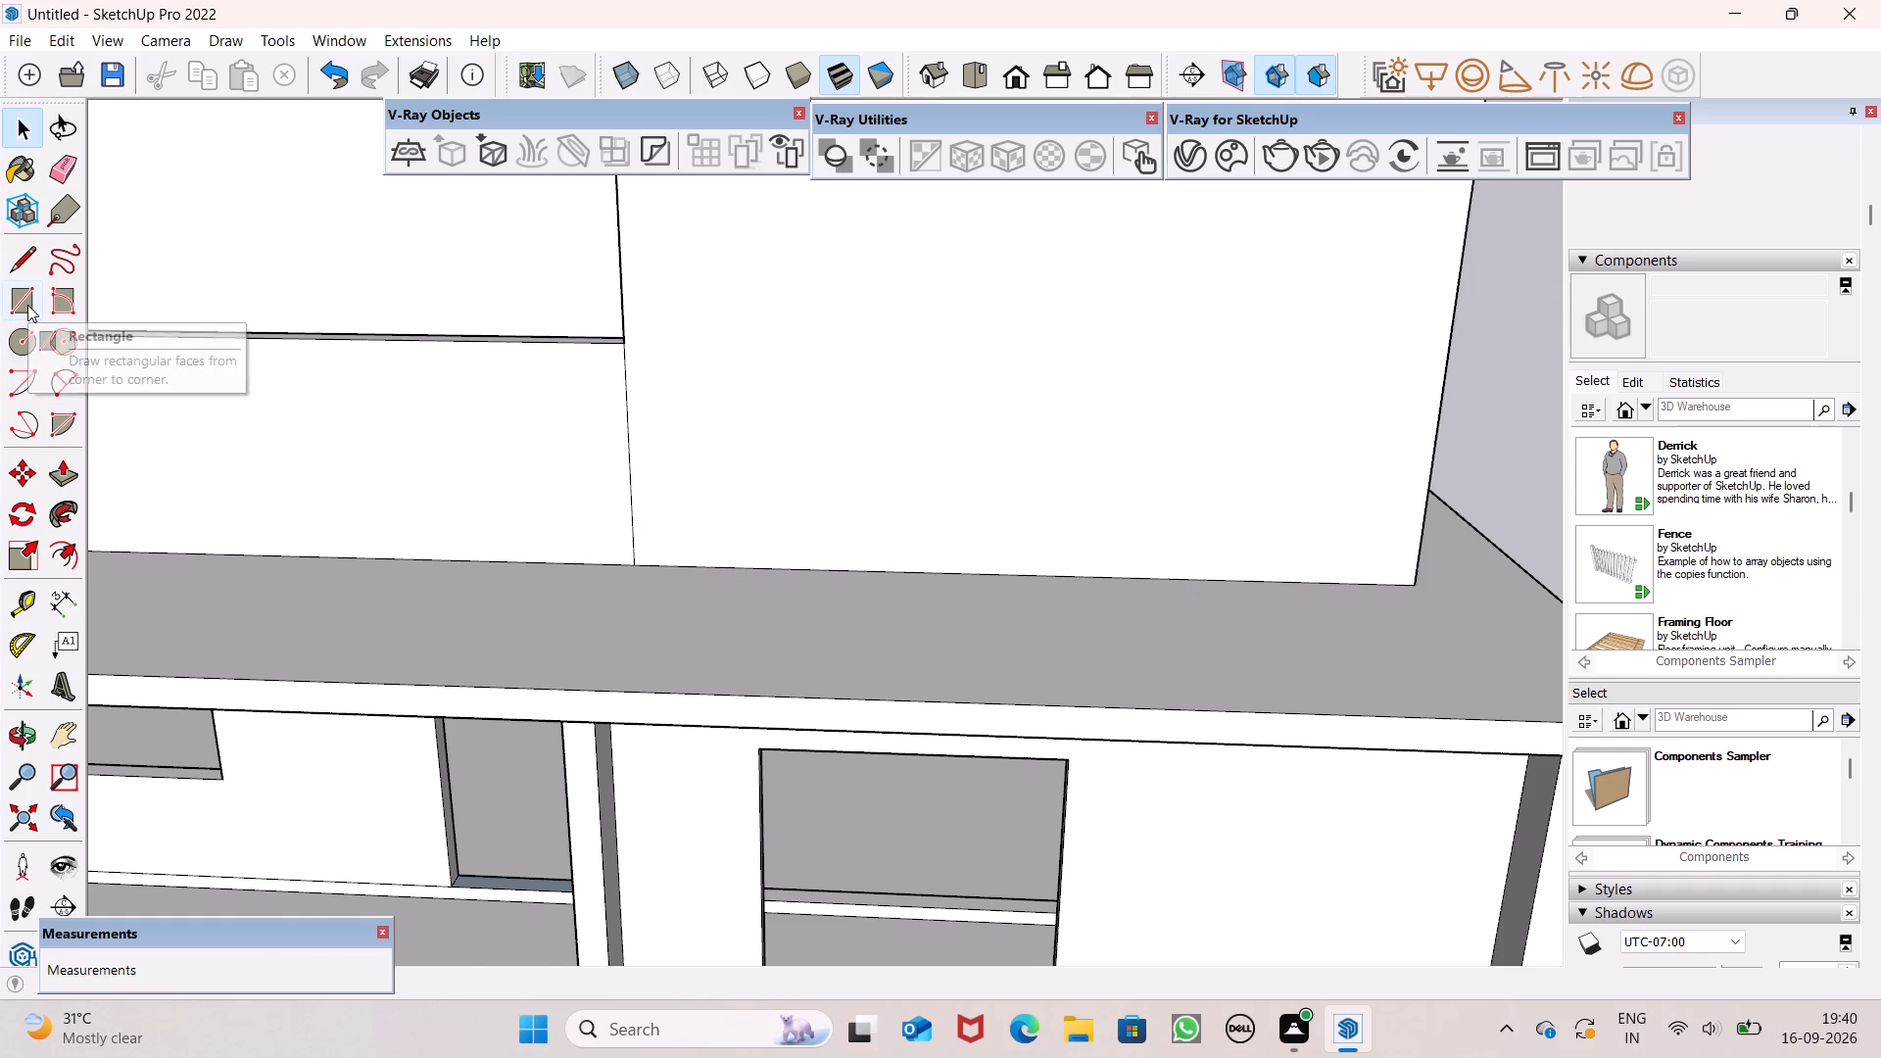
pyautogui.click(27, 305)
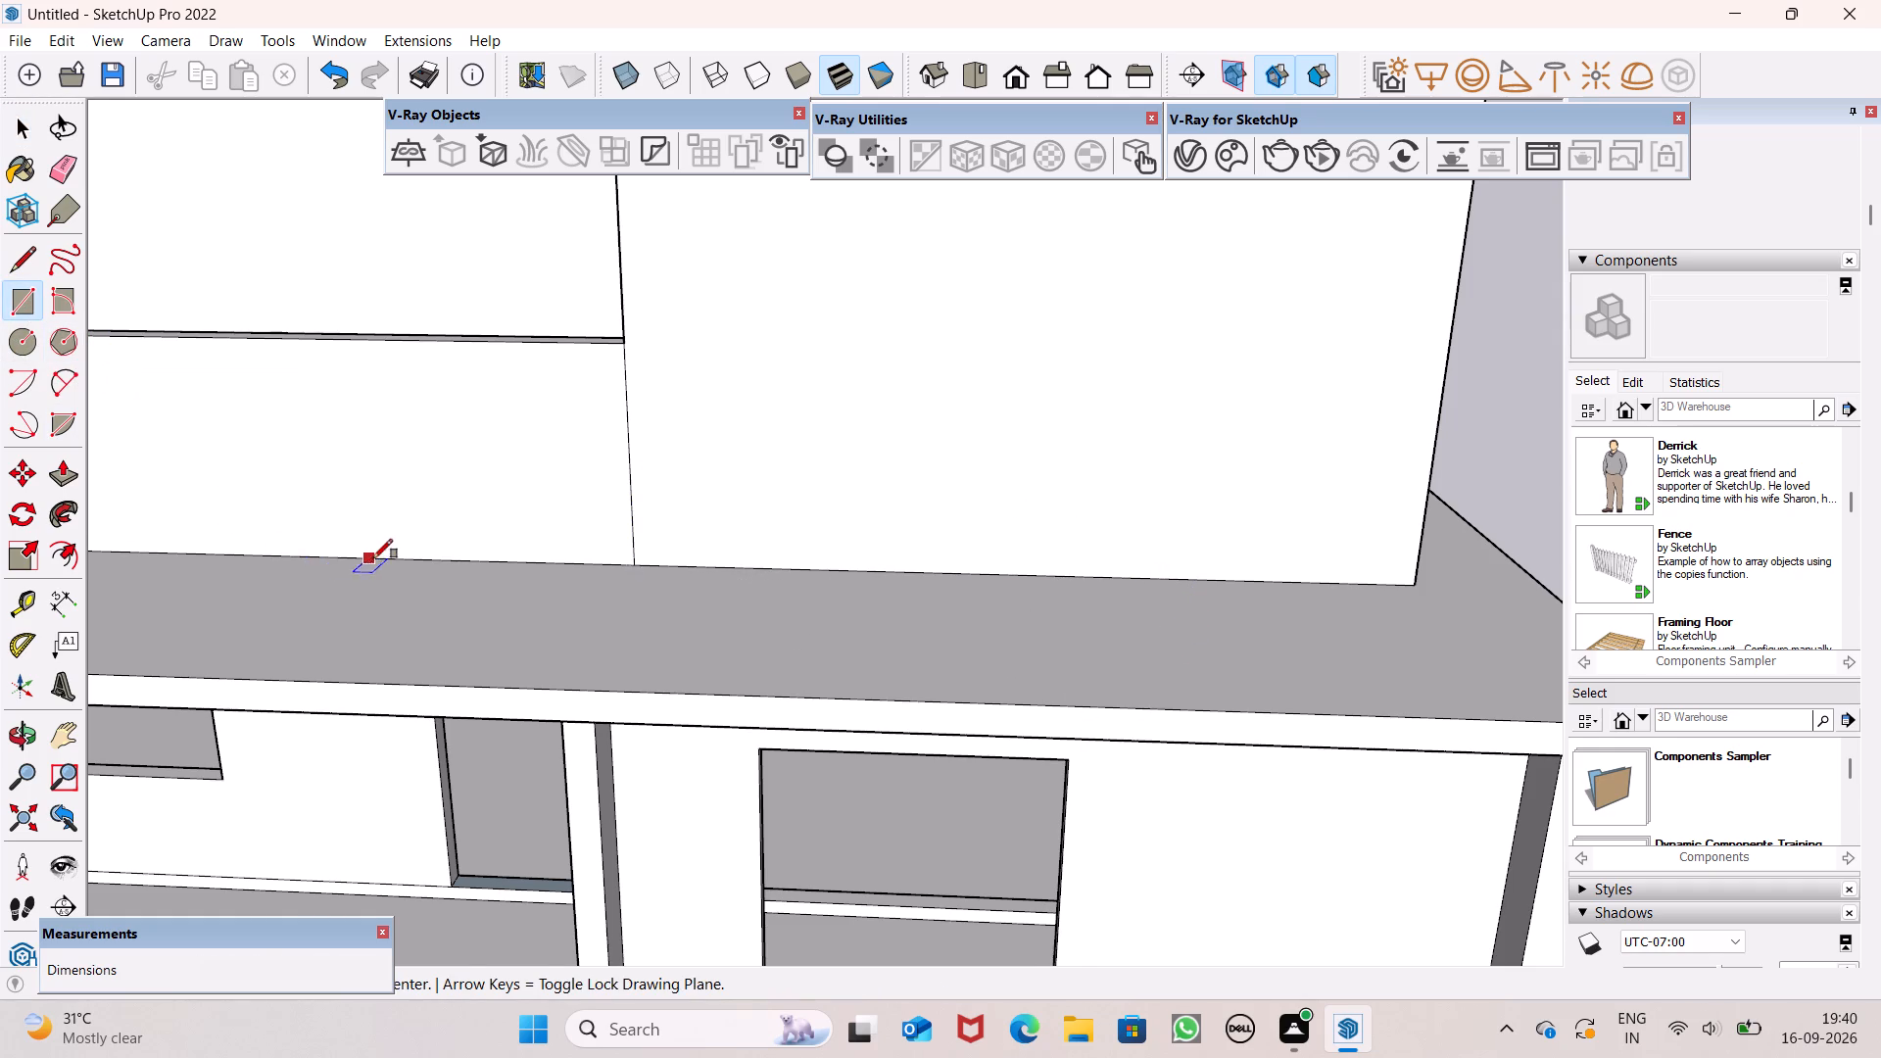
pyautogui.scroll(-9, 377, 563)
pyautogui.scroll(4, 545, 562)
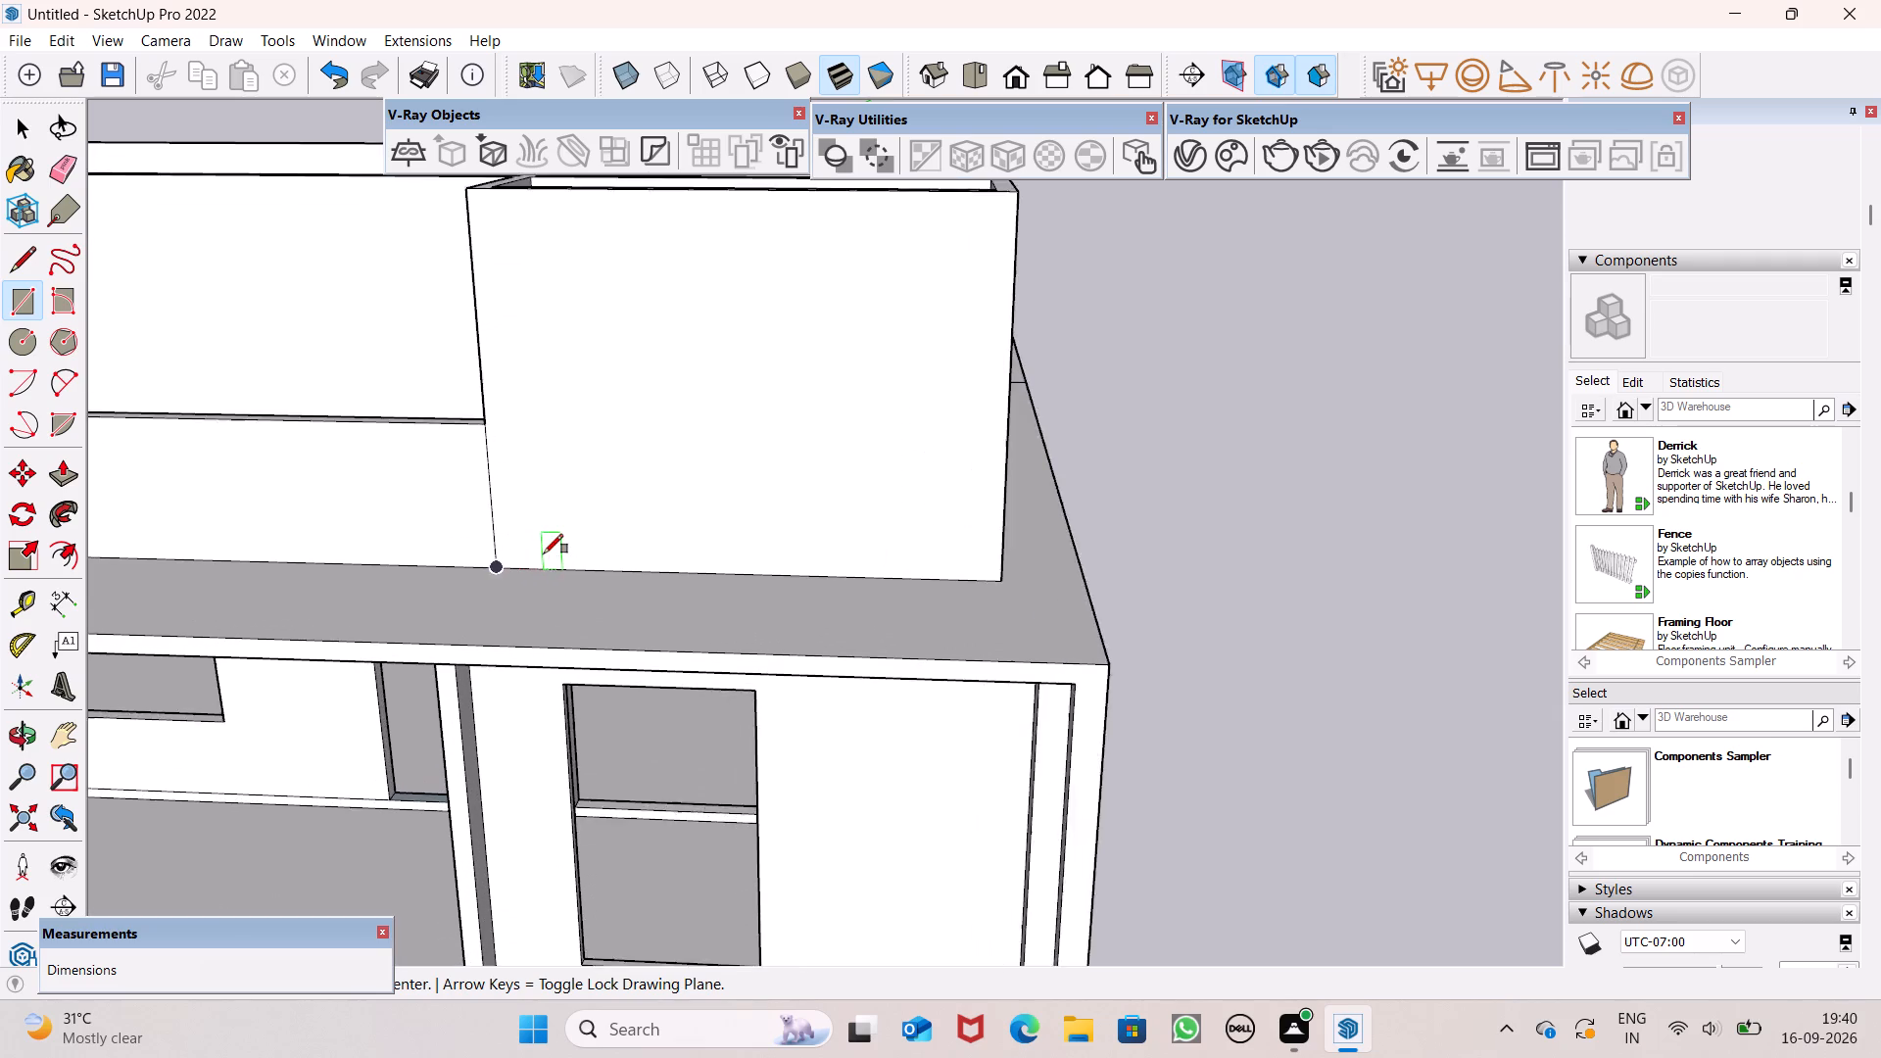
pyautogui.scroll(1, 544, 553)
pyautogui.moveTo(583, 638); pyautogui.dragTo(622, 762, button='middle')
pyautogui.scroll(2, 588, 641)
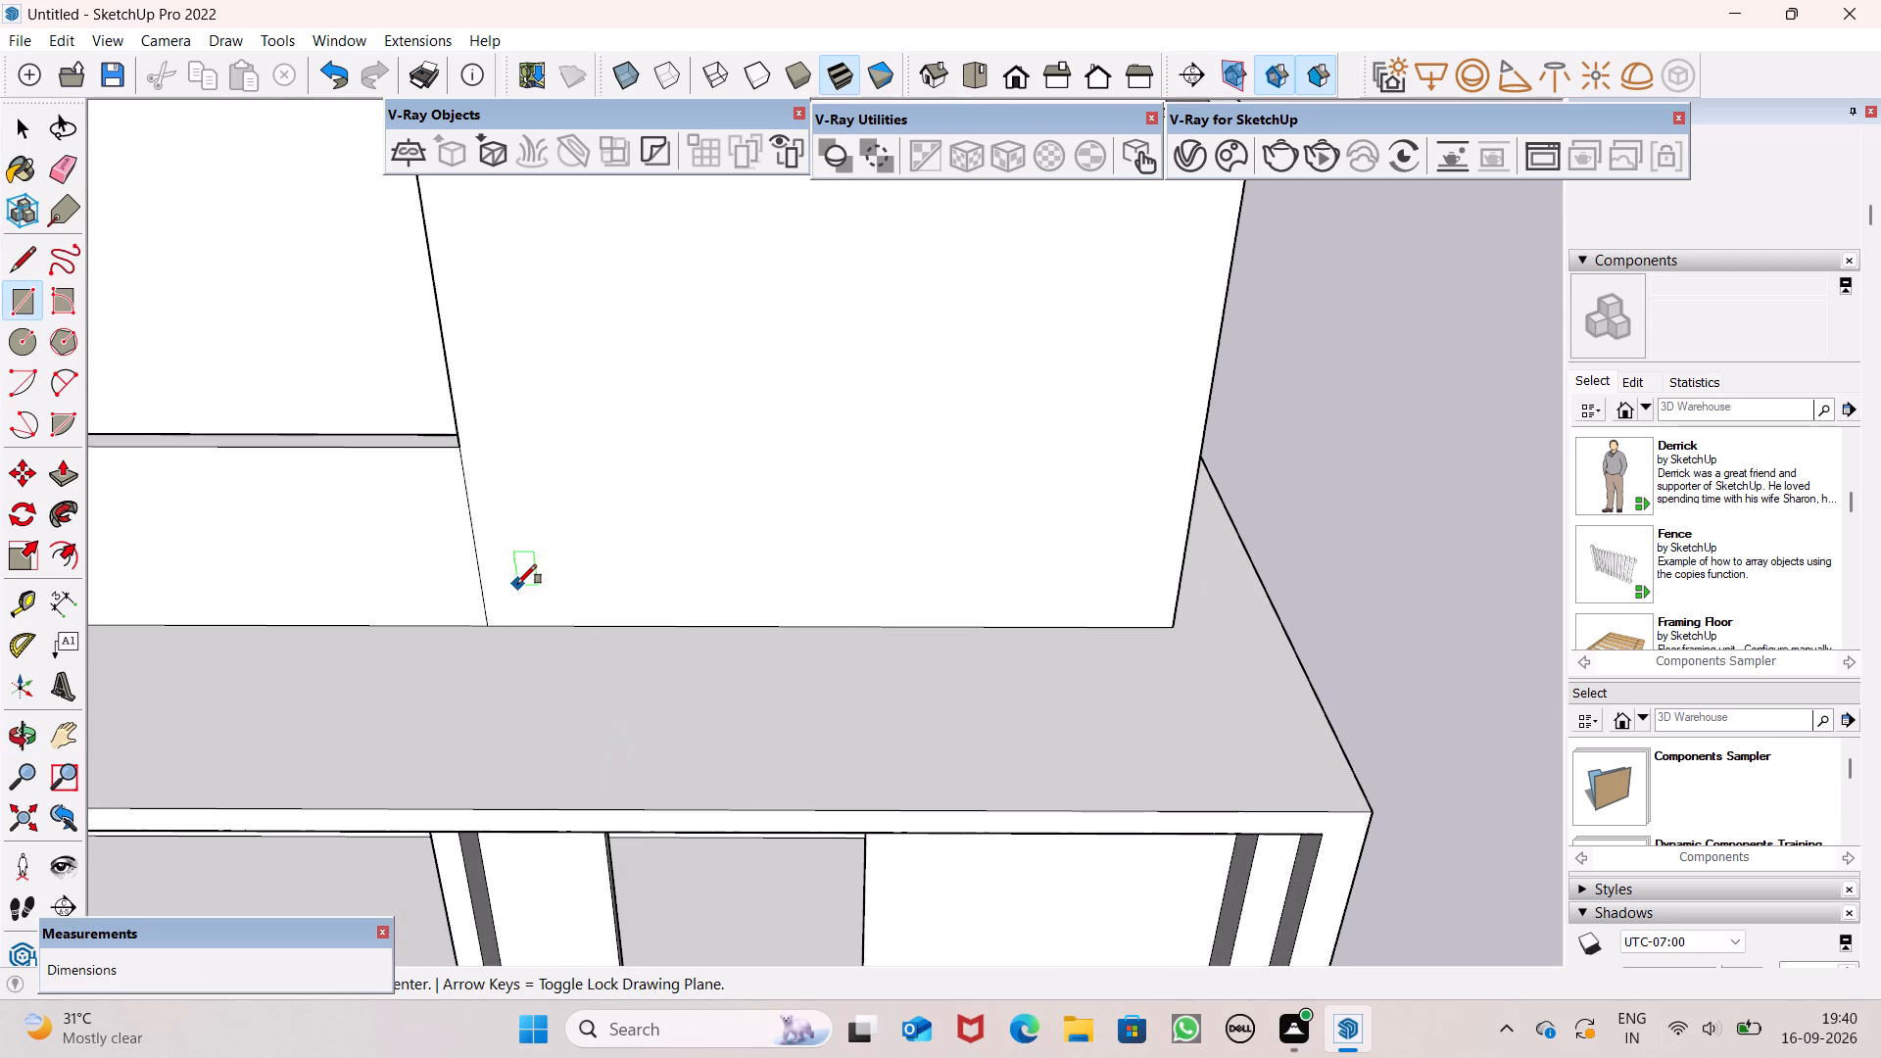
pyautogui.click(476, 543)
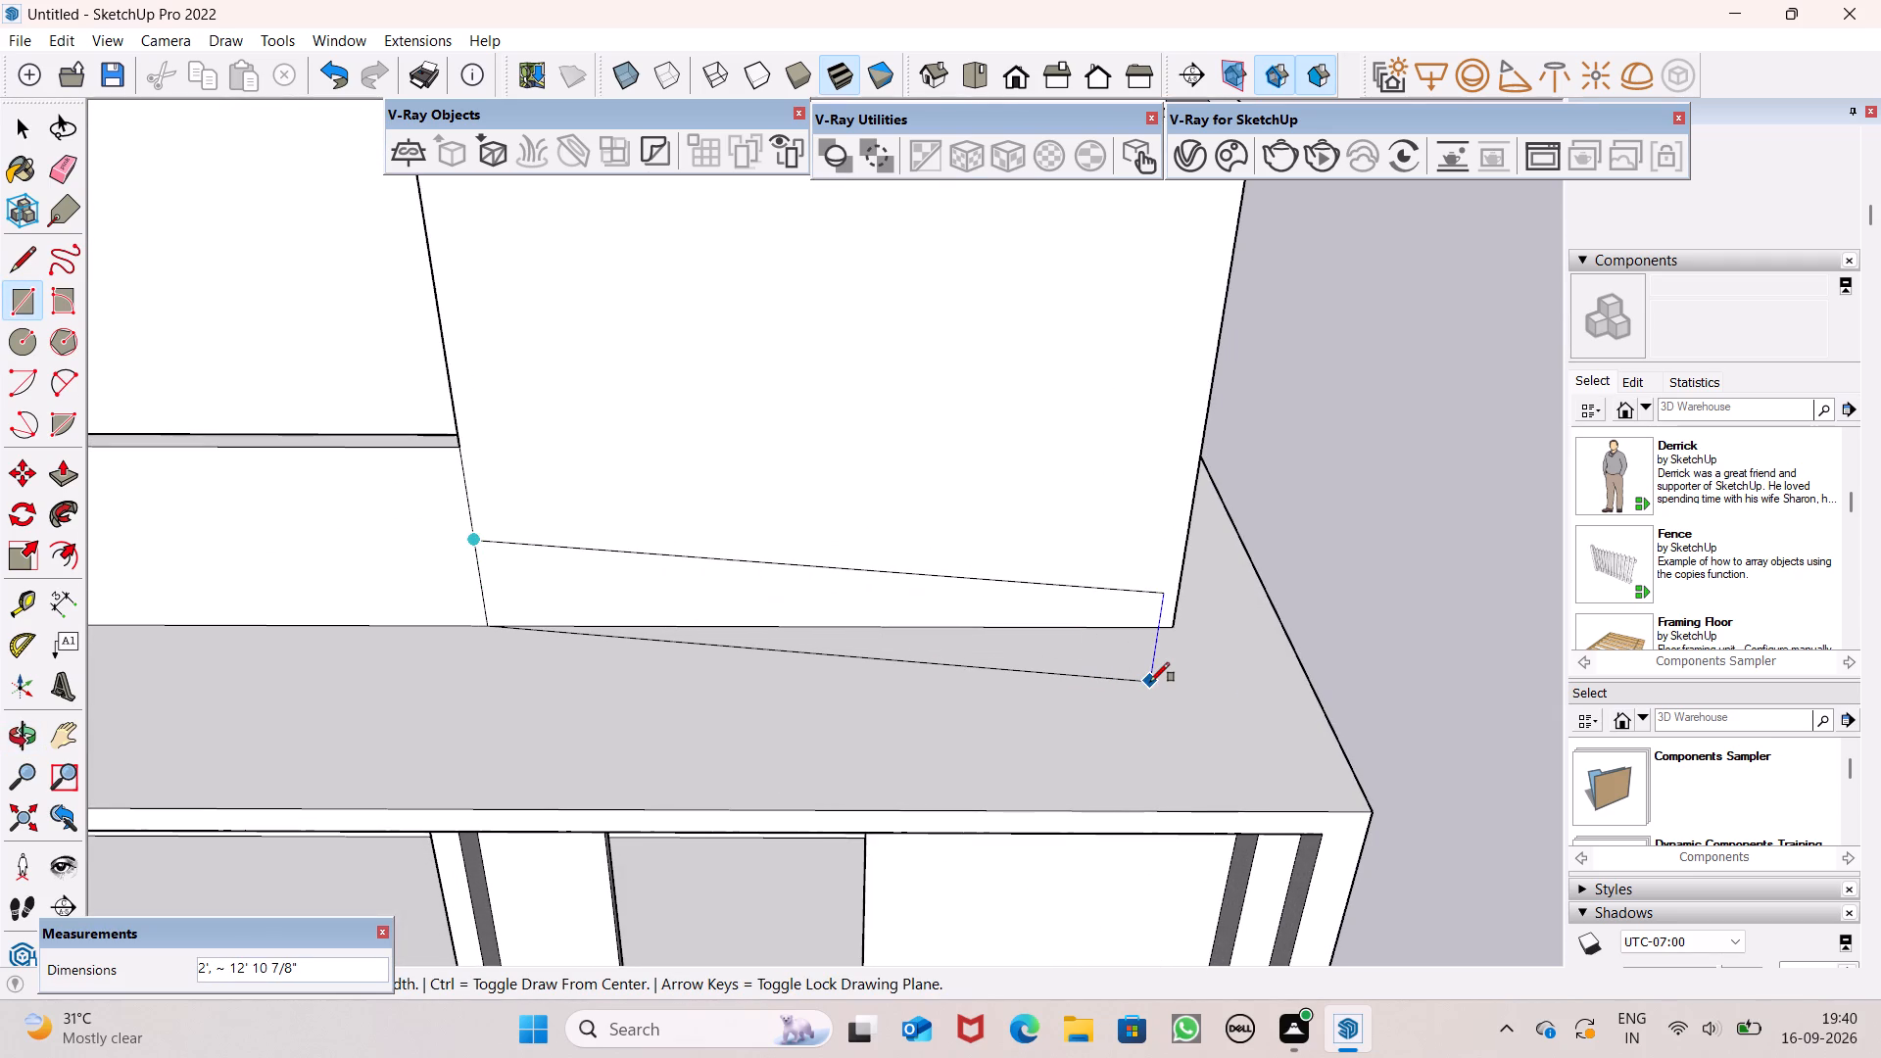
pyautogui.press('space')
# Draw a 13' 7" by 2' rectangle across the narrow room's front wall, starting from the low wall's top corner.
pyautogui.scroll(-3, 1037, 484)
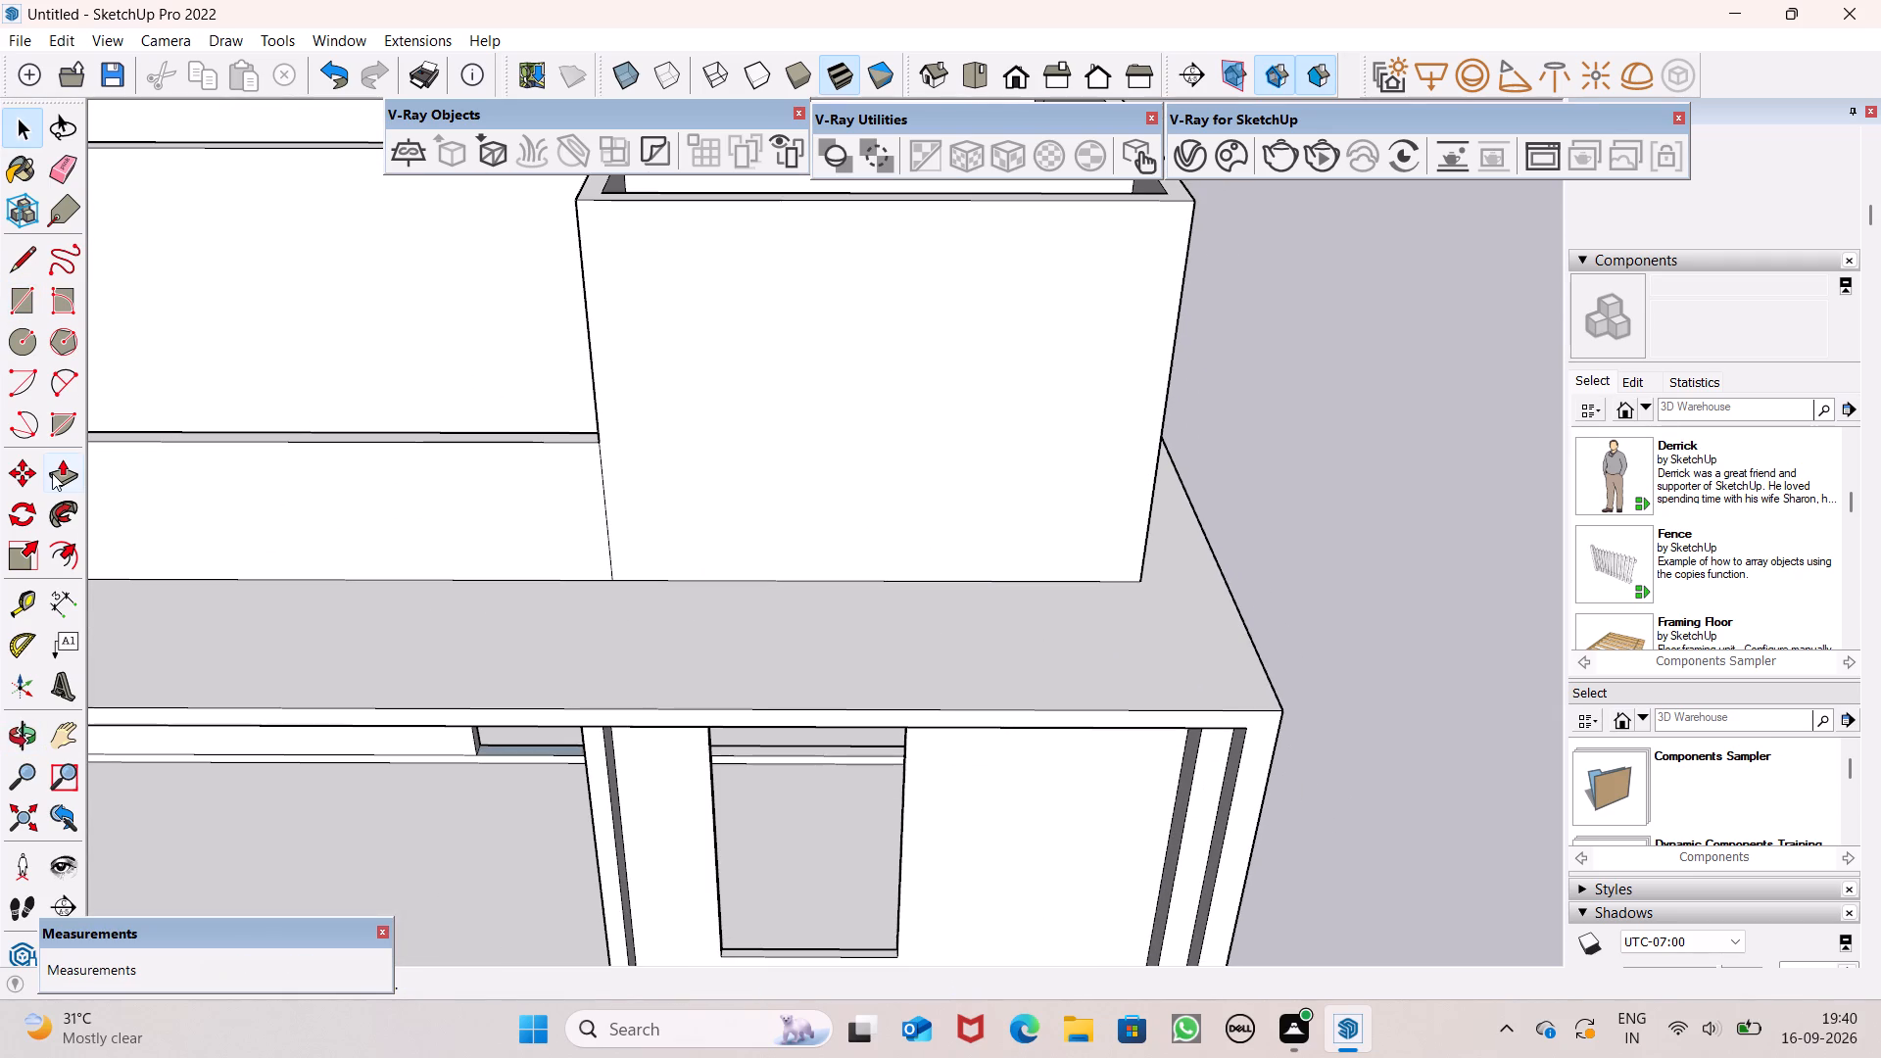
pyautogui.click(13, 313)
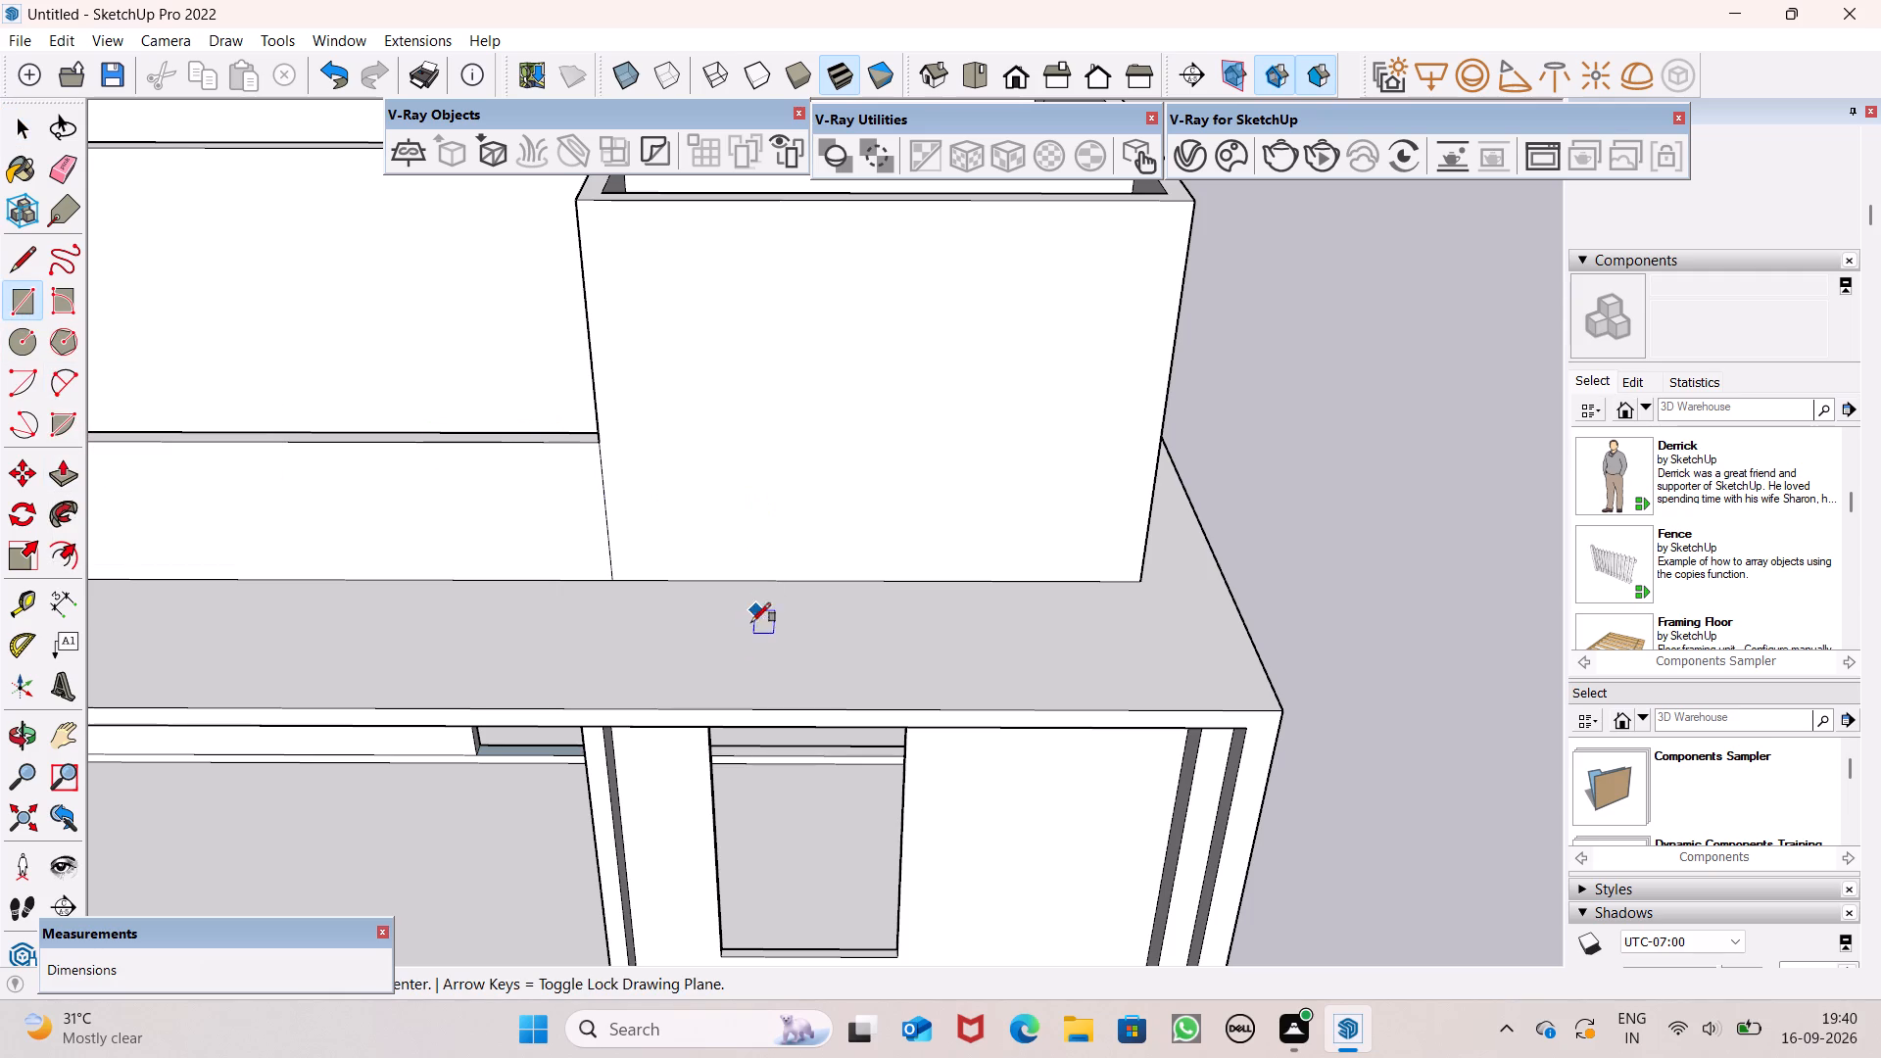
pyautogui.scroll(2, 702, 654)
pyautogui.moveTo(702, 641); pyautogui.dragTo(635, 731, button='middle')
pyautogui.scroll(4, 611, 631)
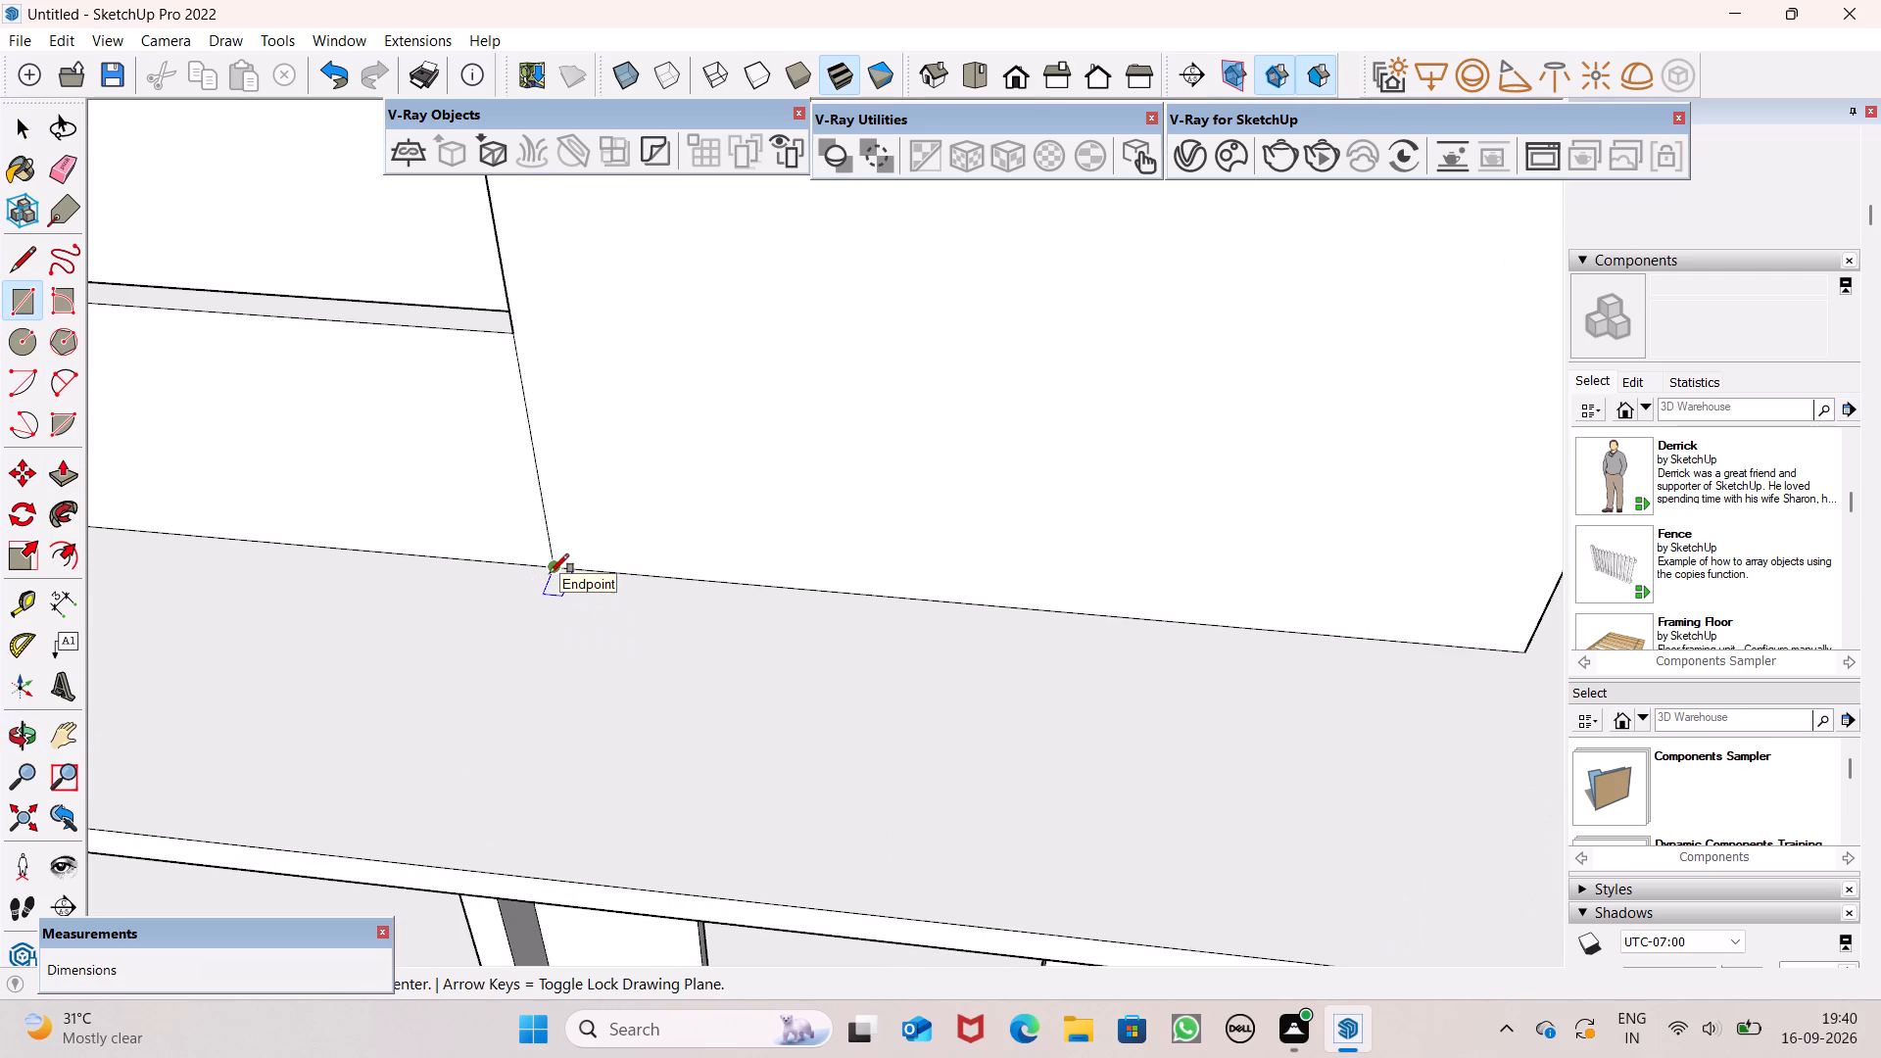
pyautogui.scroll(-6, 555, 548)
pyautogui.moveTo(588, 449); pyautogui.dragTo(604, 196, button='middle')
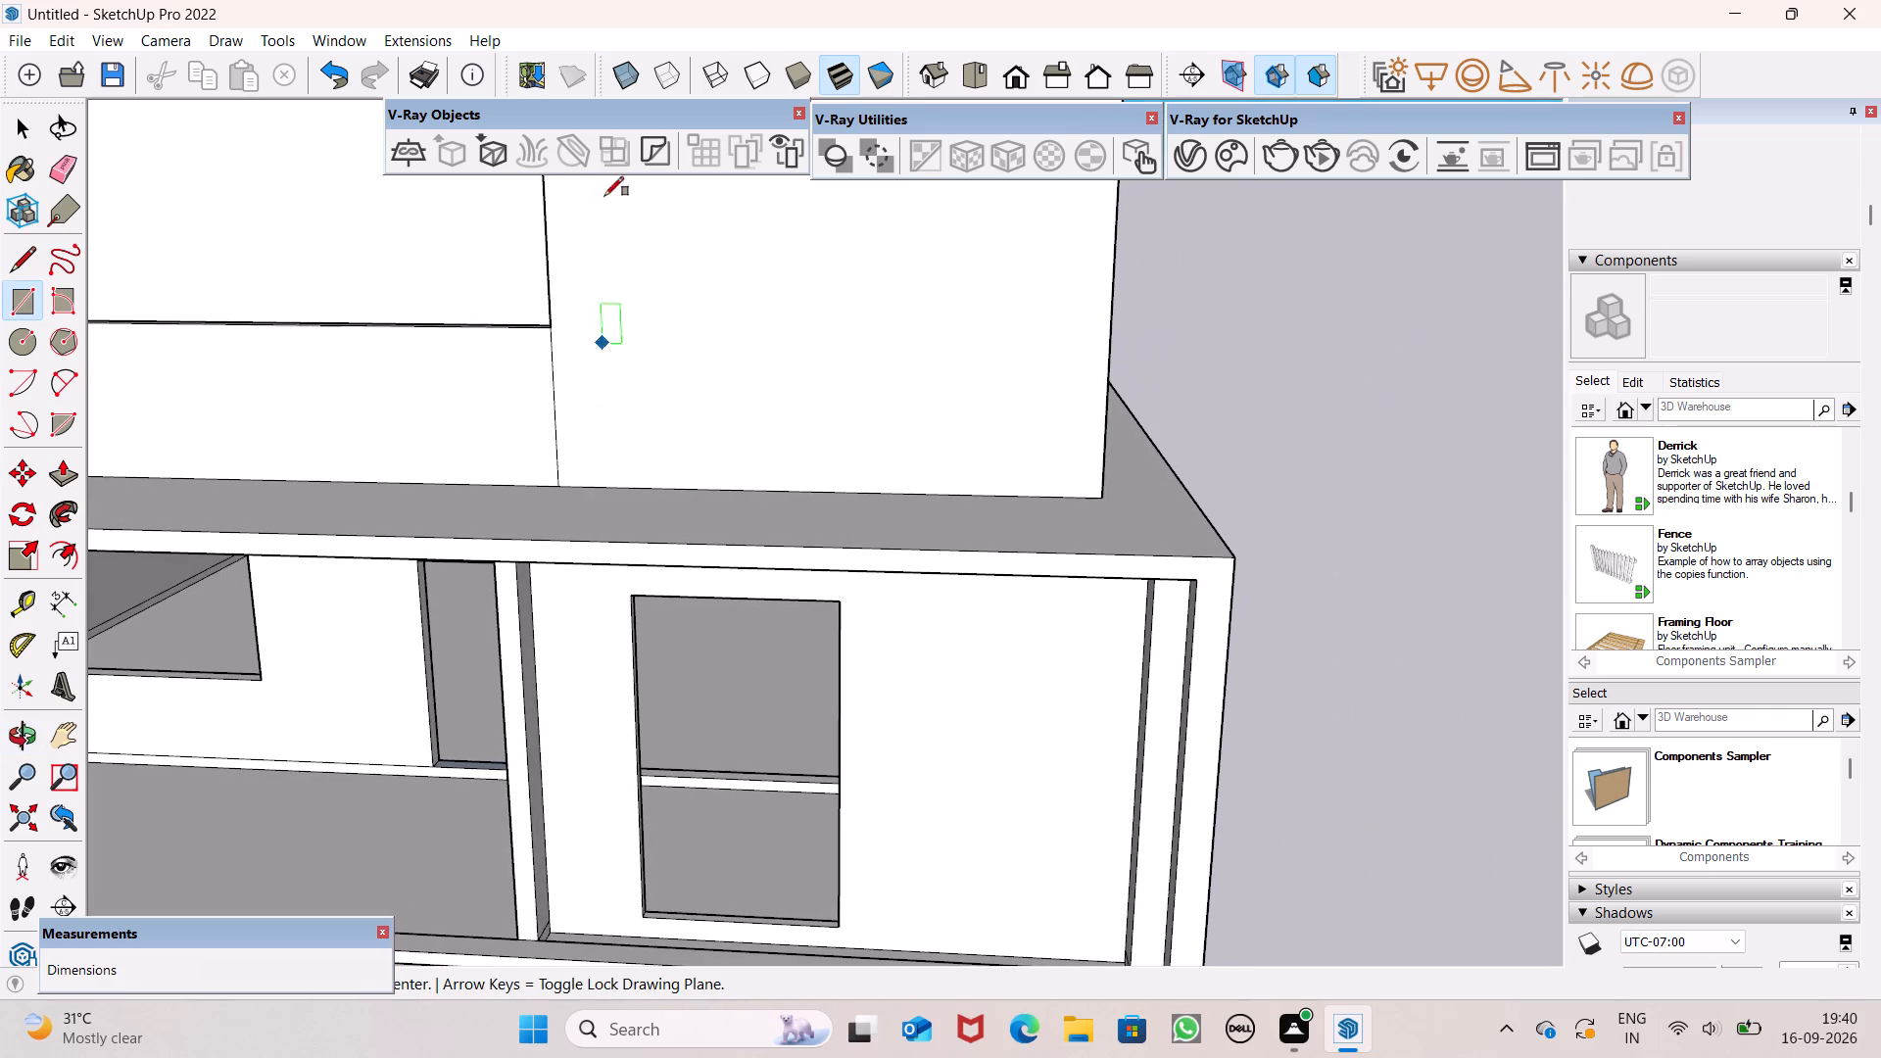
pyautogui.moveTo(604, 196); pyautogui.dragTo(605, 196, button='middle')
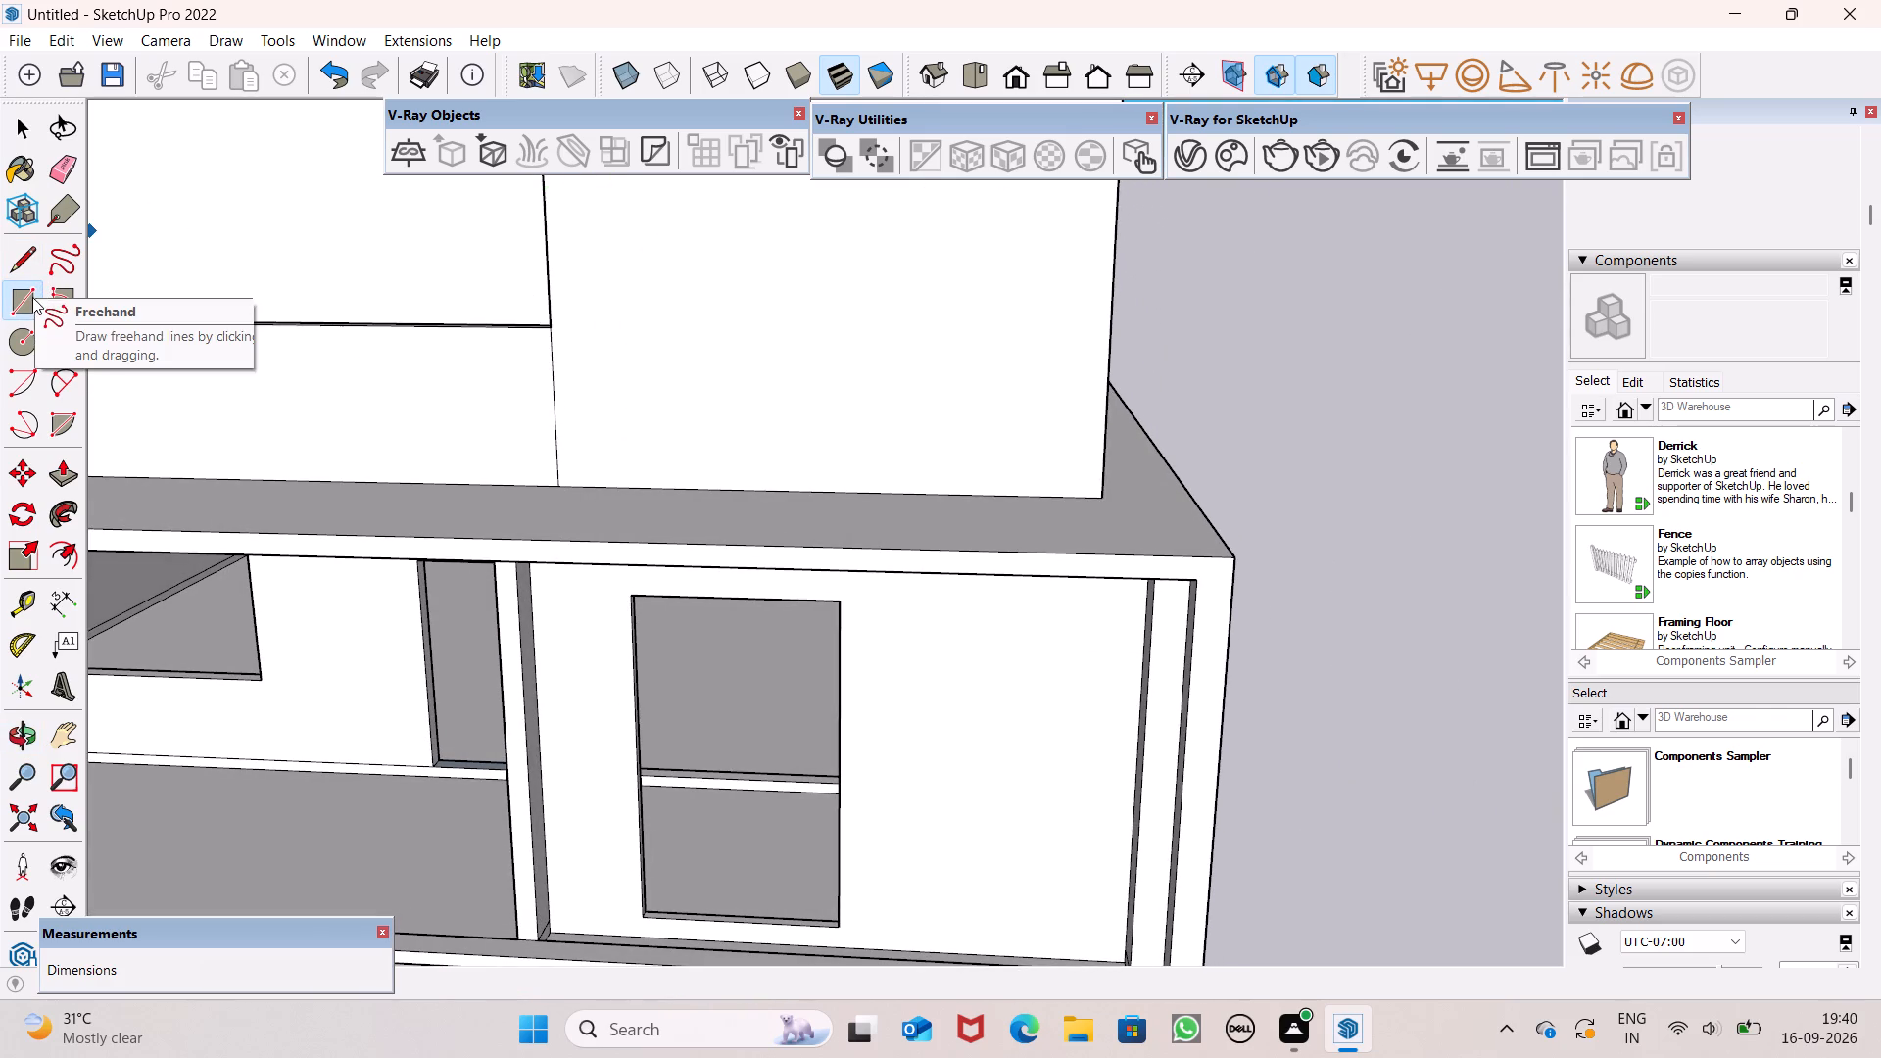
pyautogui.click(32, 297)
pyautogui.scroll(4, 679, 330)
pyautogui.moveTo(679, 359); pyautogui.dragTo(670, 287, button='middle')
pyautogui.scroll(1, 670, 288)
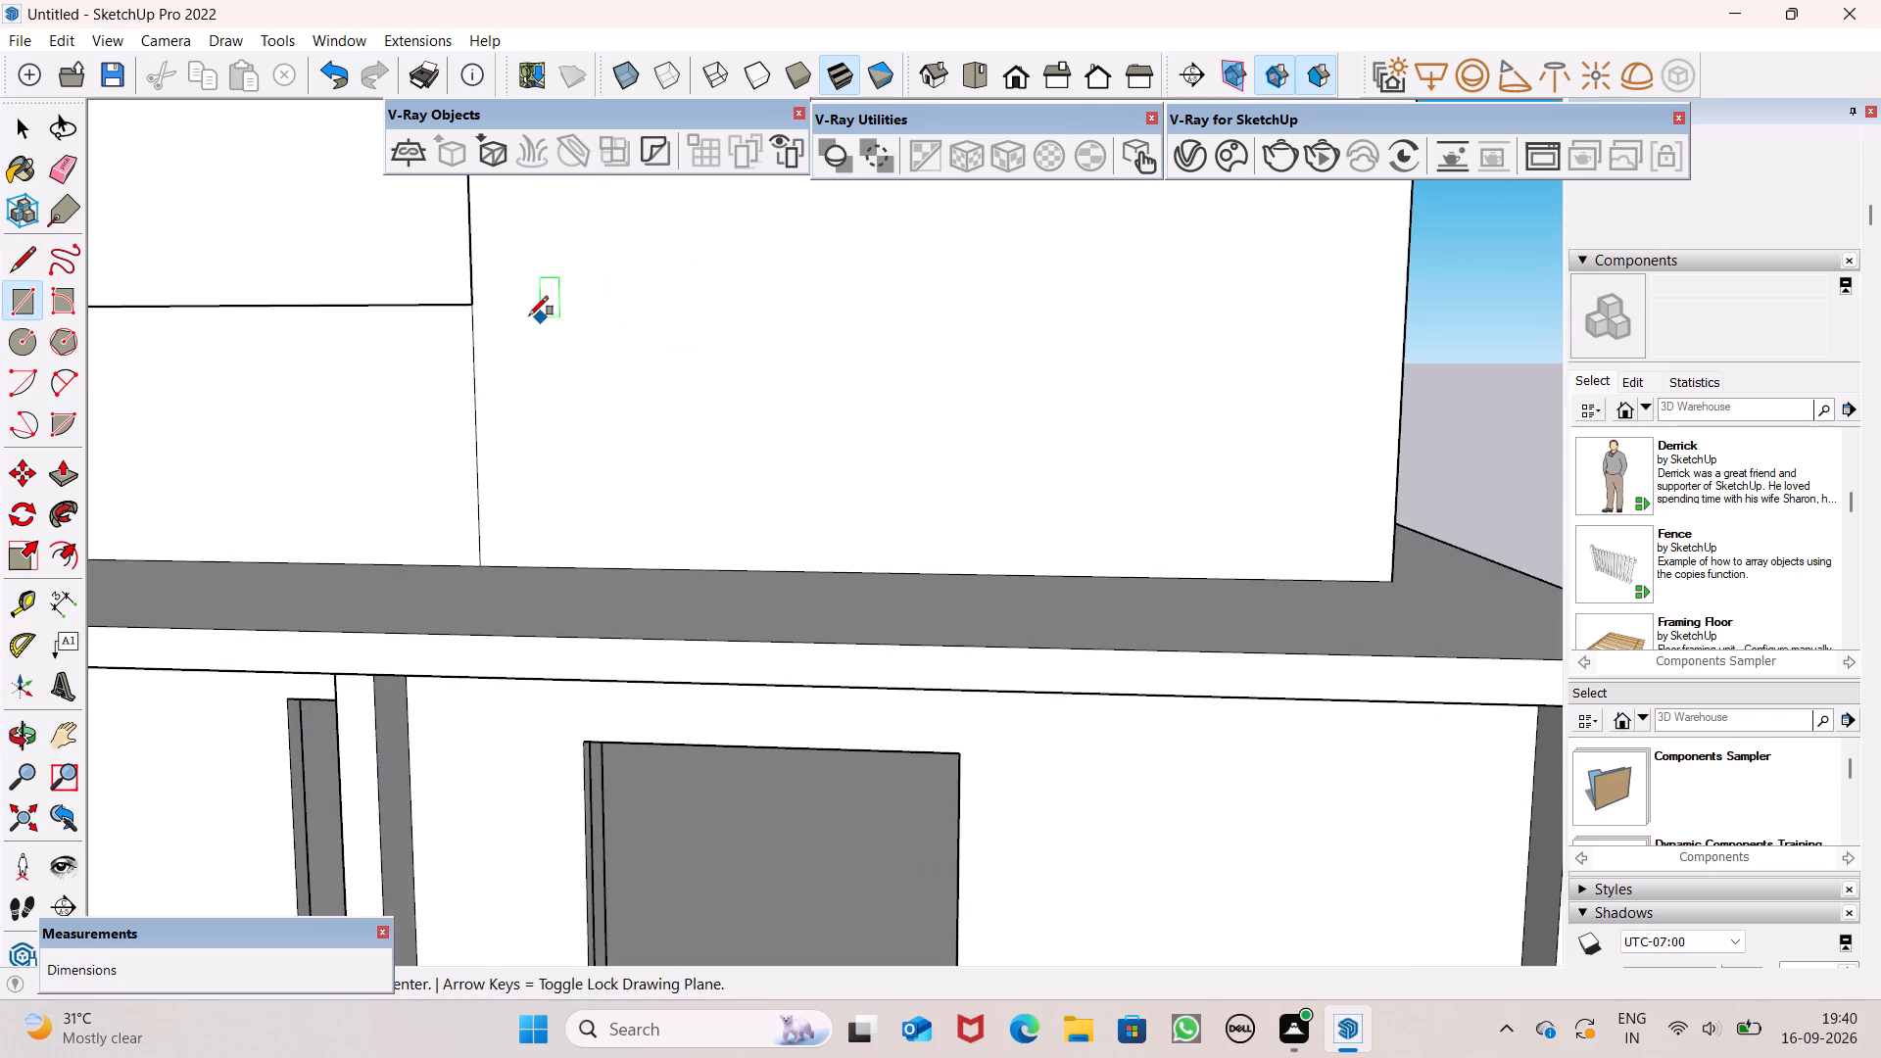
pyautogui.scroll(4, 520, 313)
pyautogui.moveTo(451, 314); pyautogui.dragTo(457, 329)
pyautogui.scroll(-6, 721, 511)
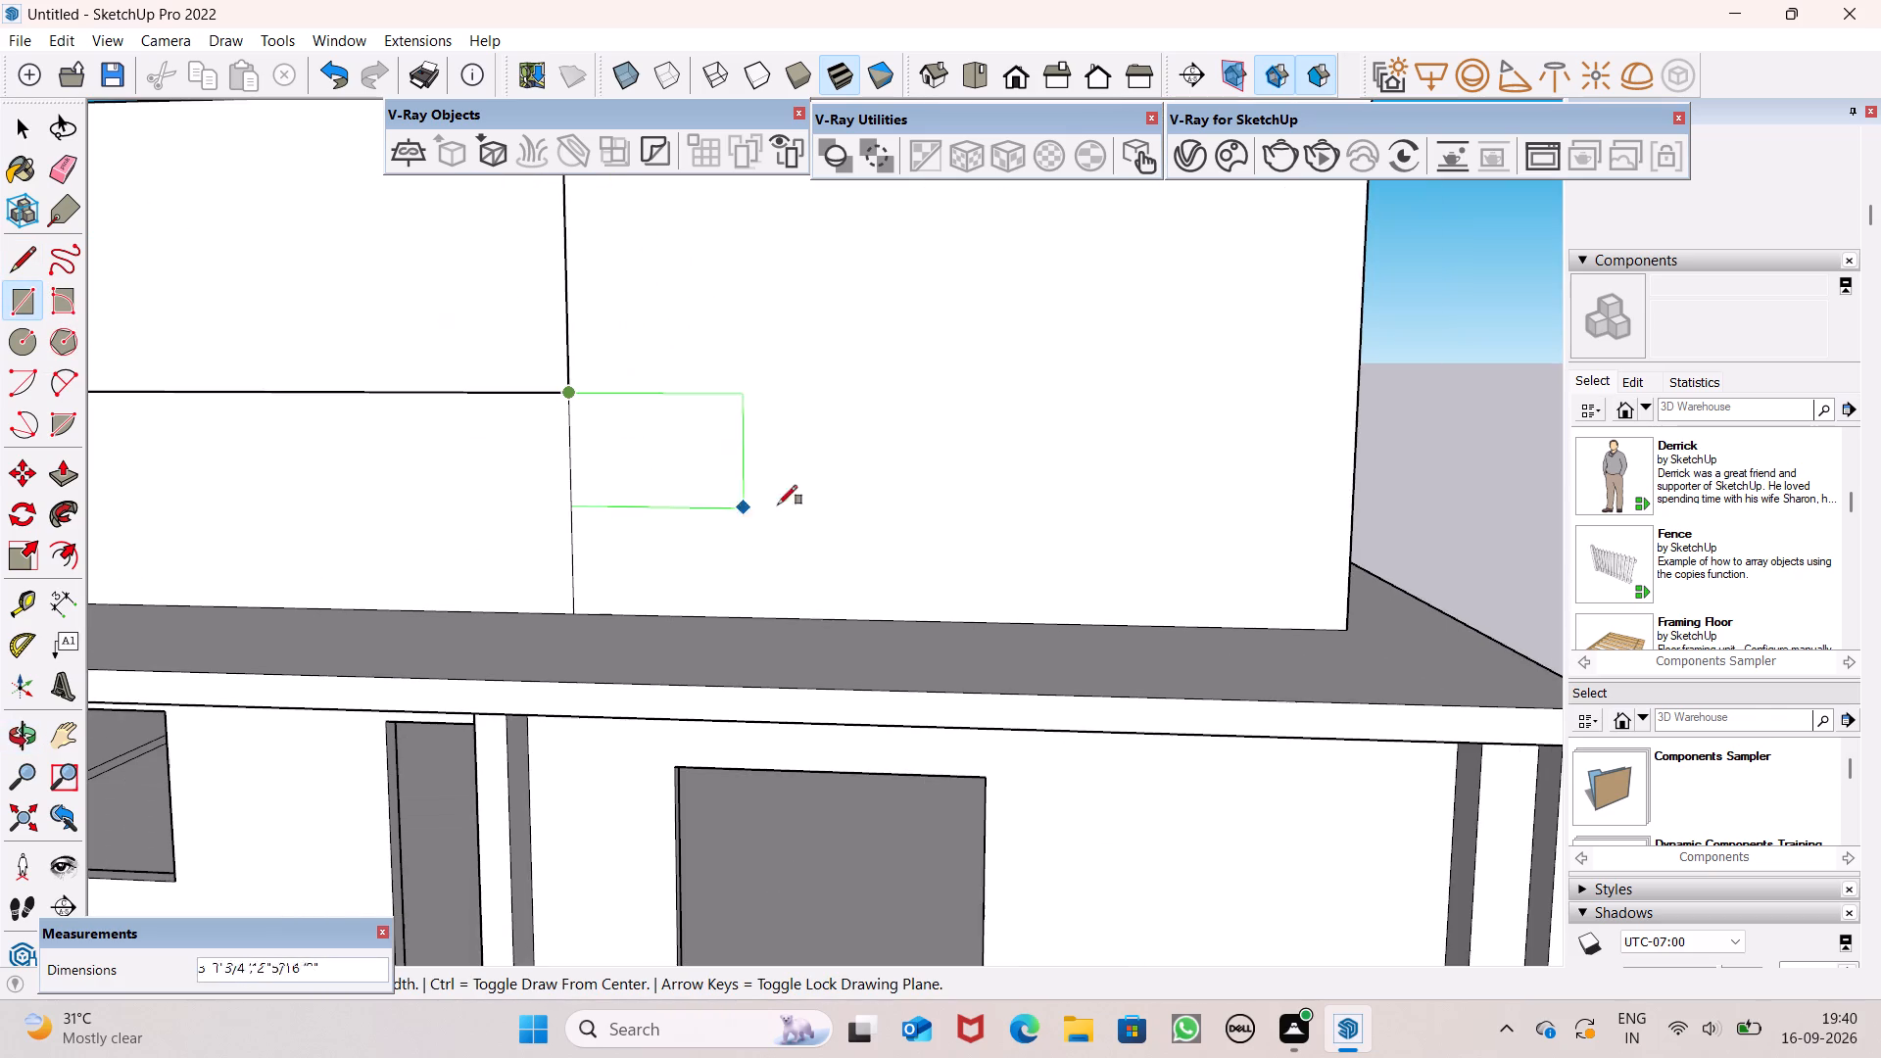
pyautogui.click(1350, 526)
pyautogui.press('space')
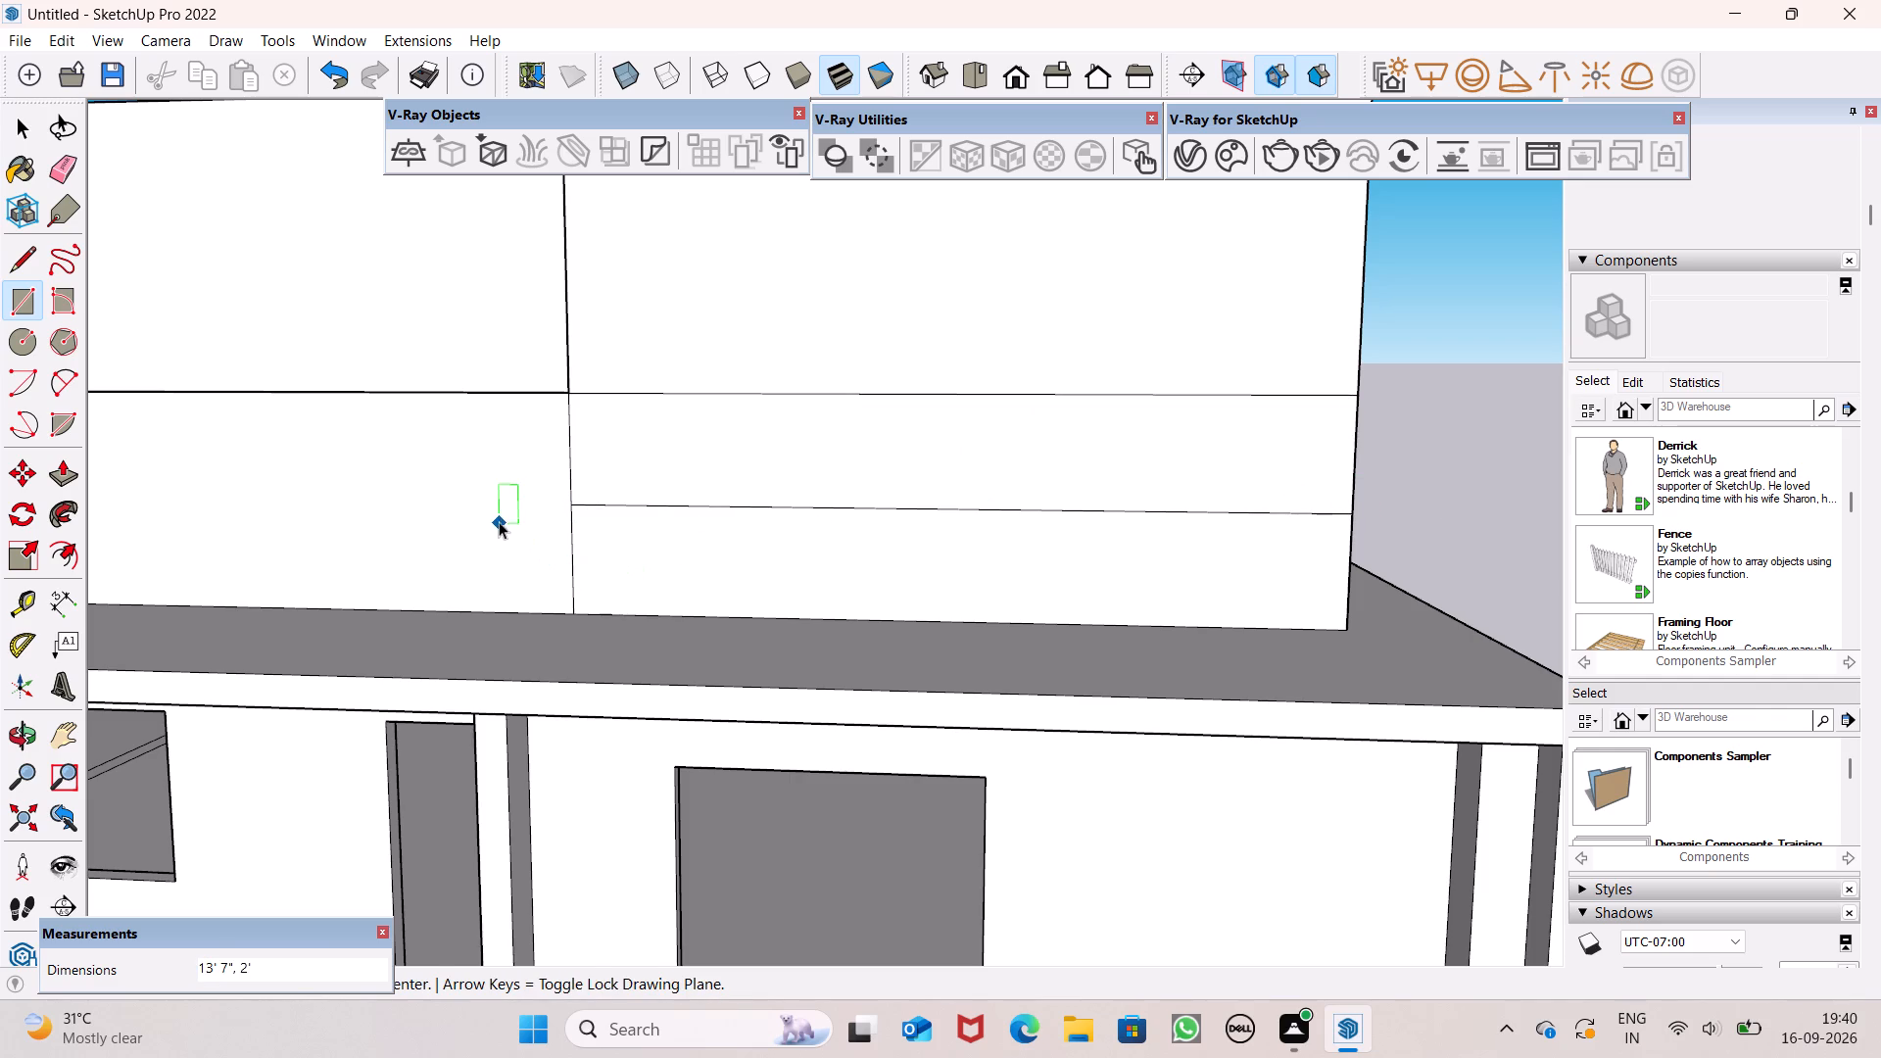
# Push/Pull the 2' high rectangular strip on the narrow room's front wall outward 4'.
pyautogui.click(51, 472)
pyautogui.moveTo(748, 542); pyautogui.dragTo(922, 829, button='middle')
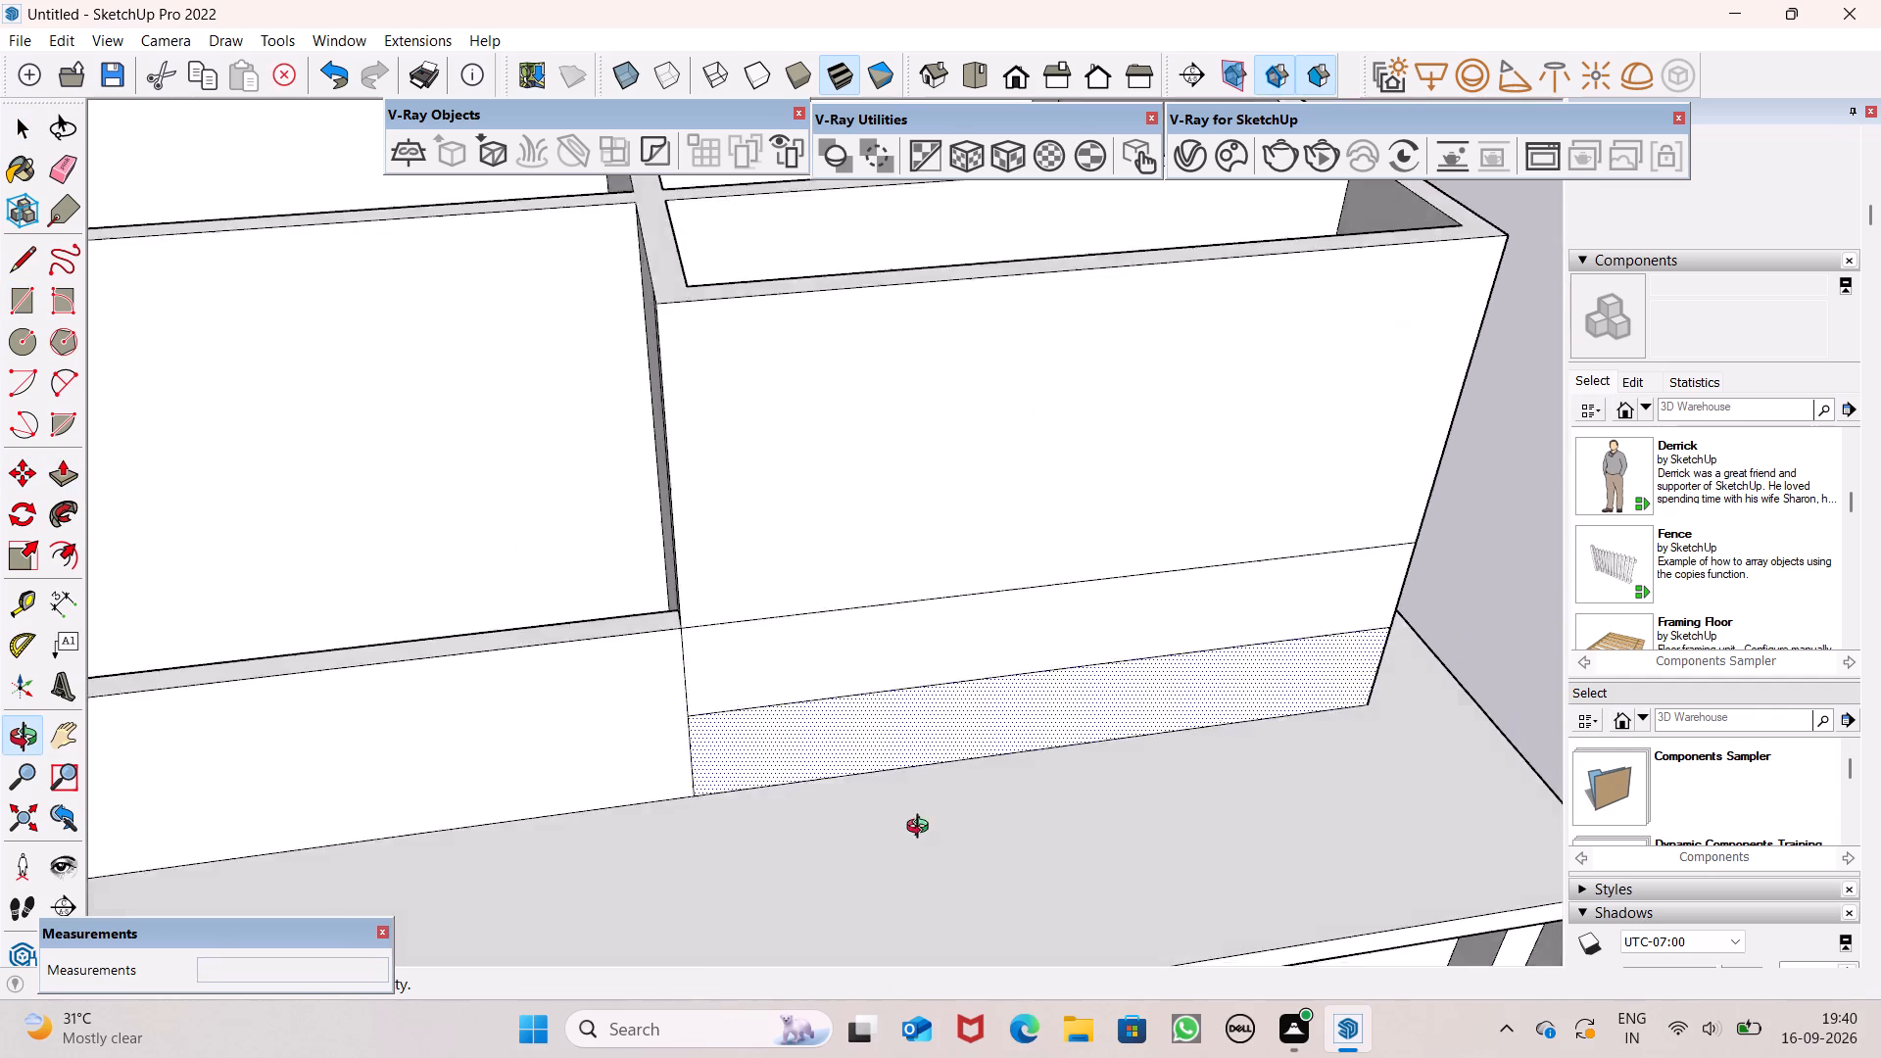
pyautogui.moveTo(922, 829); pyautogui.dragTo(929, 841, button='middle')
pyautogui.scroll(3, 847, 771)
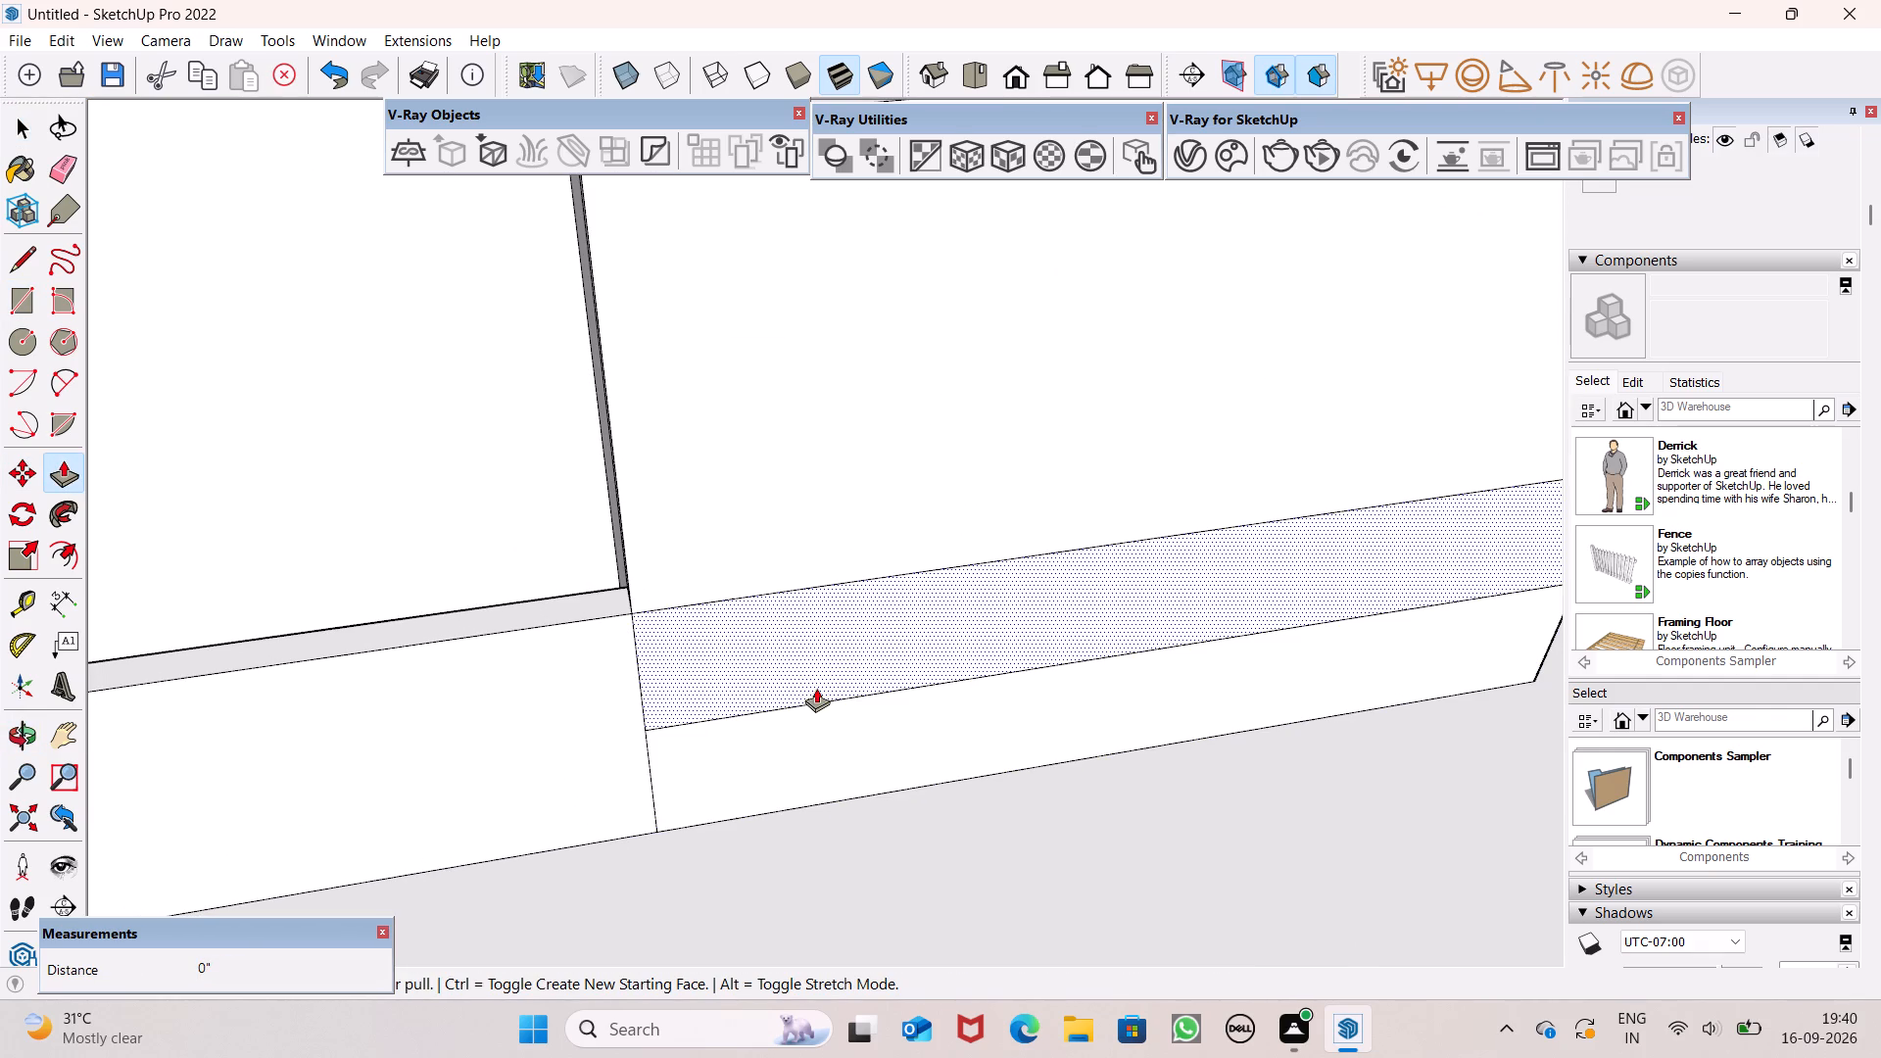
pyautogui.moveTo(835, 656); pyautogui.dragTo(849, 733)
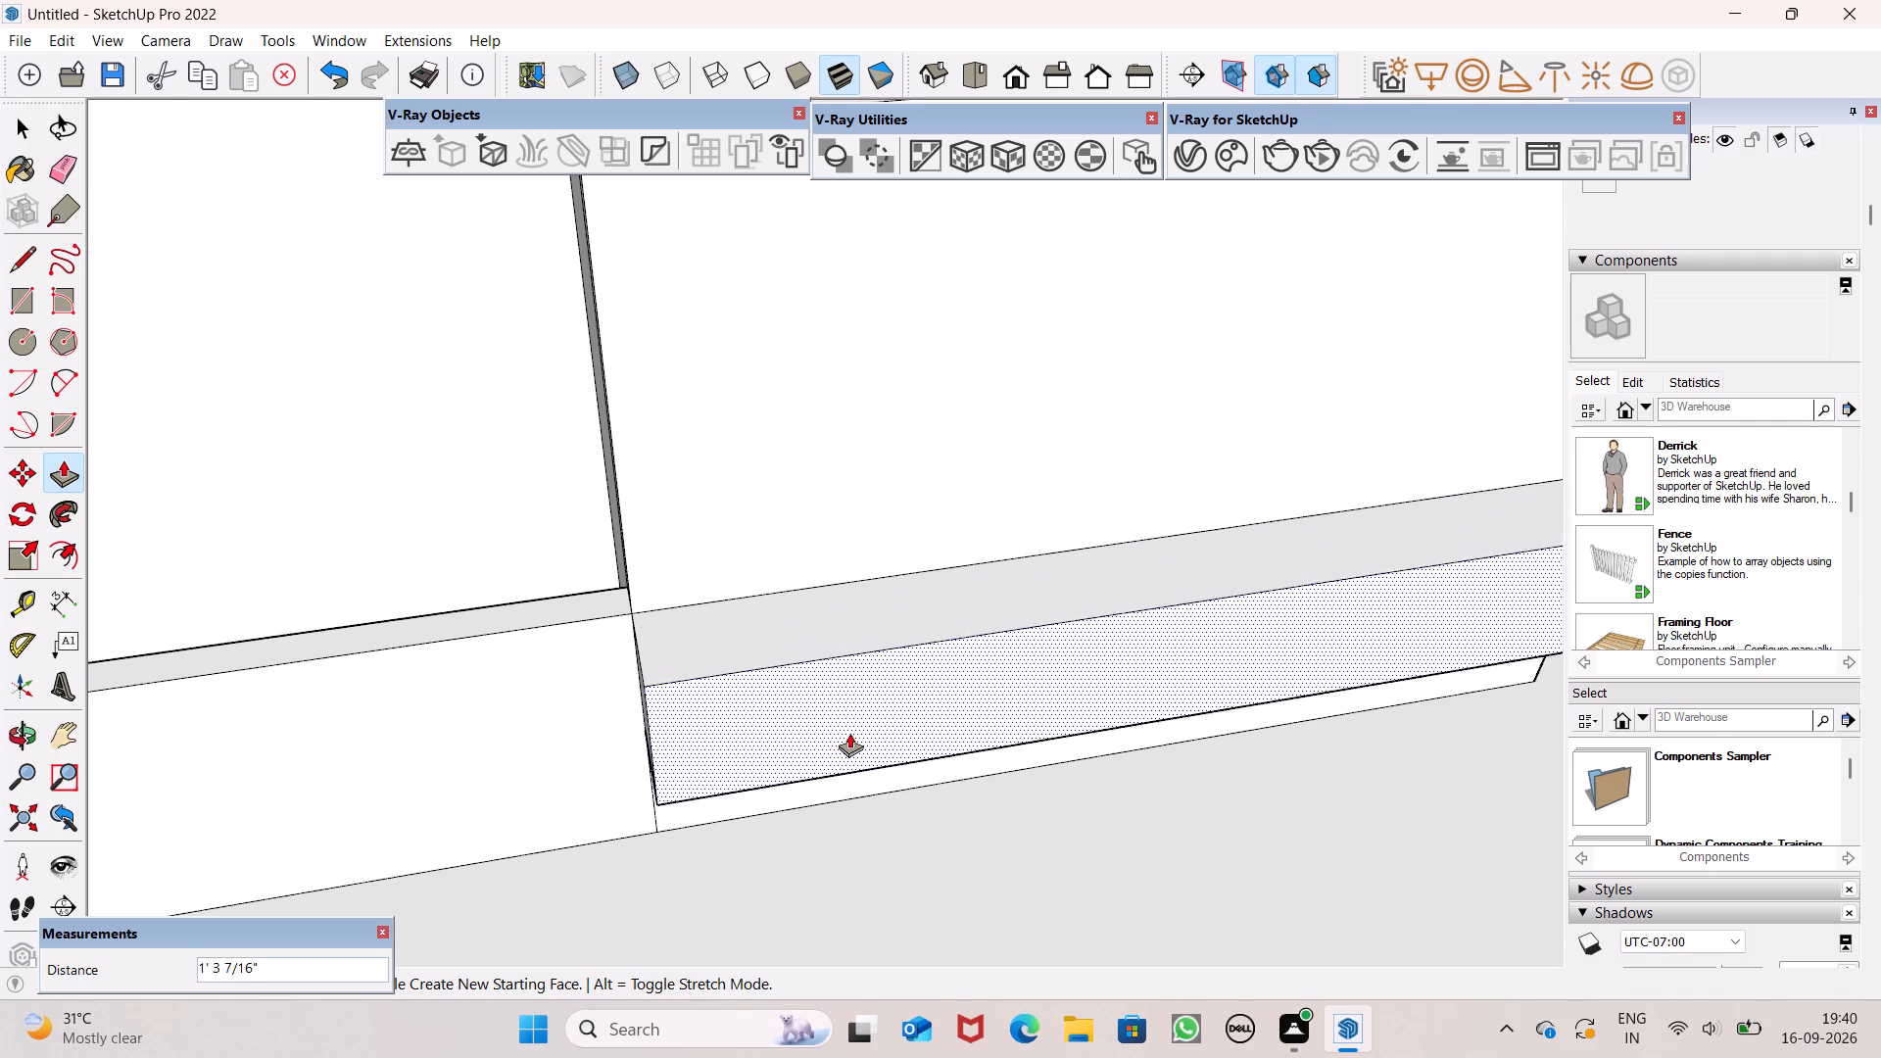
pyautogui.moveTo(849, 733); pyautogui.dragTo(850, 786)
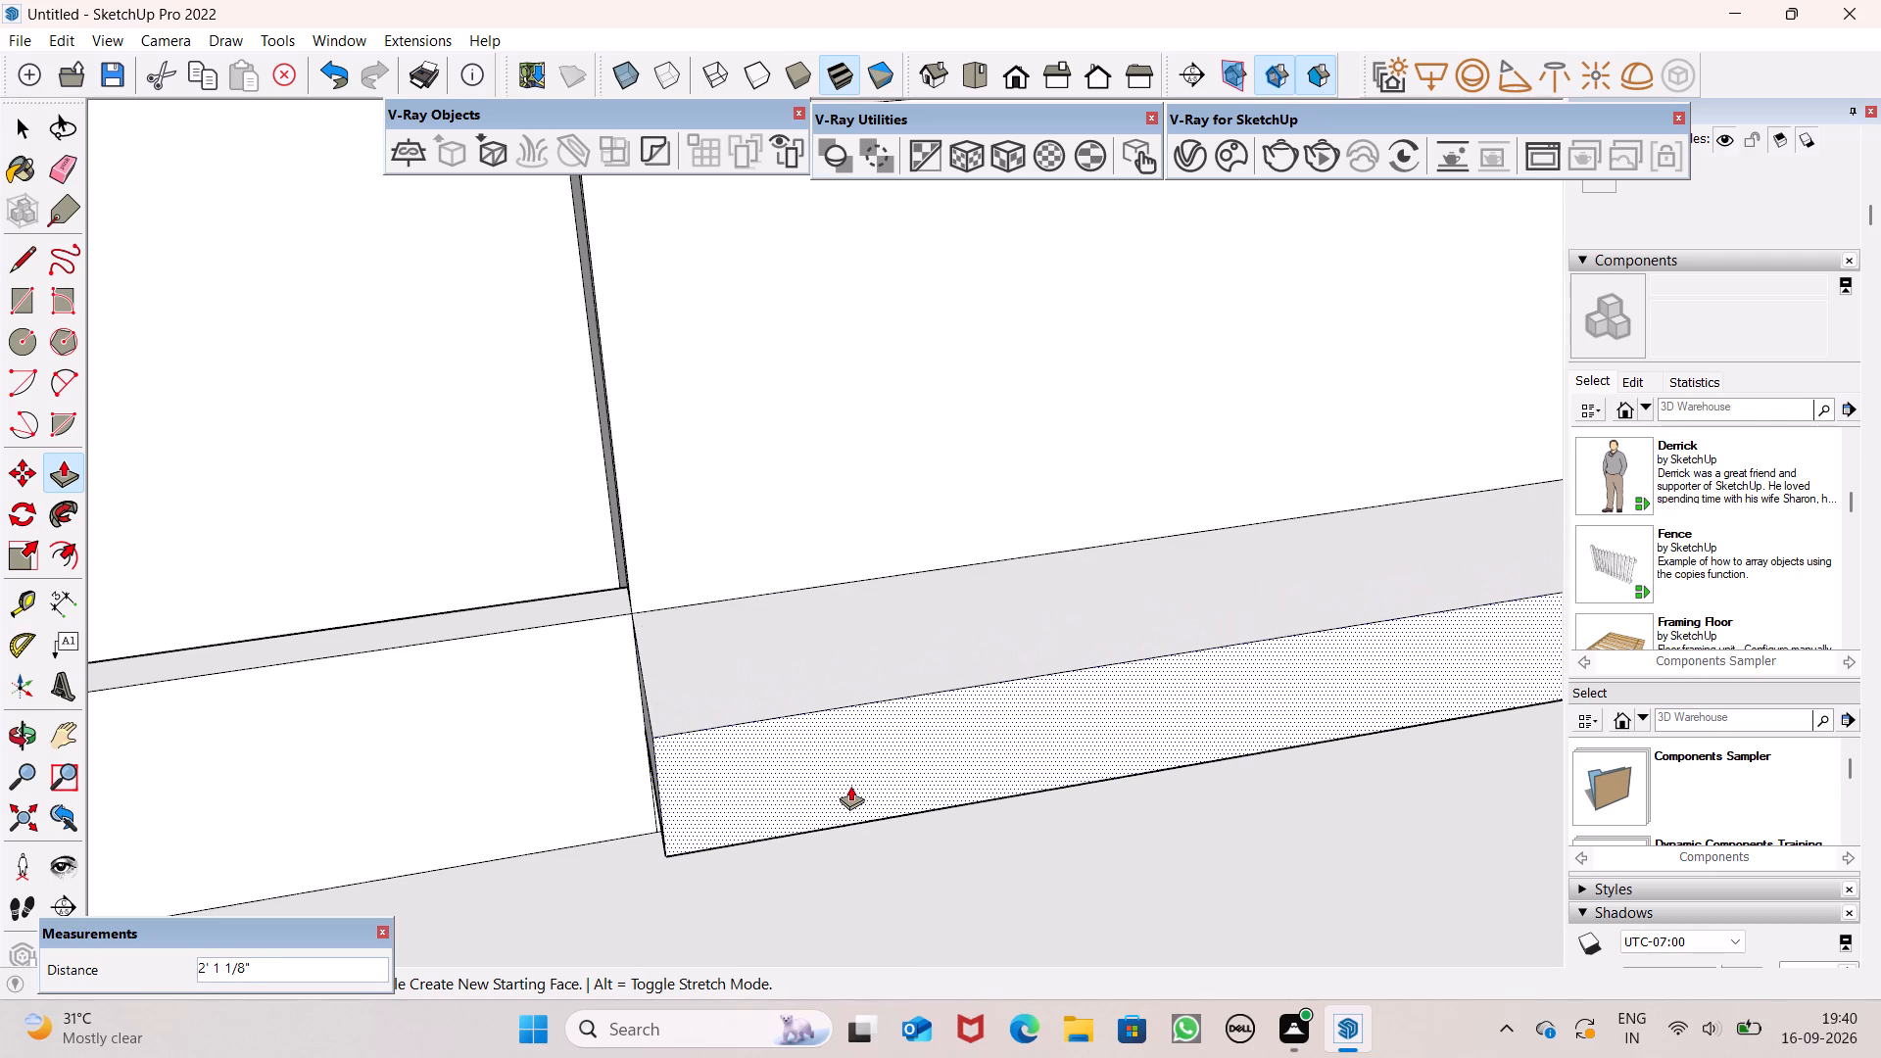
pyautogui.moveTo(850, 786); pyautogui.dragTo(855, 798)
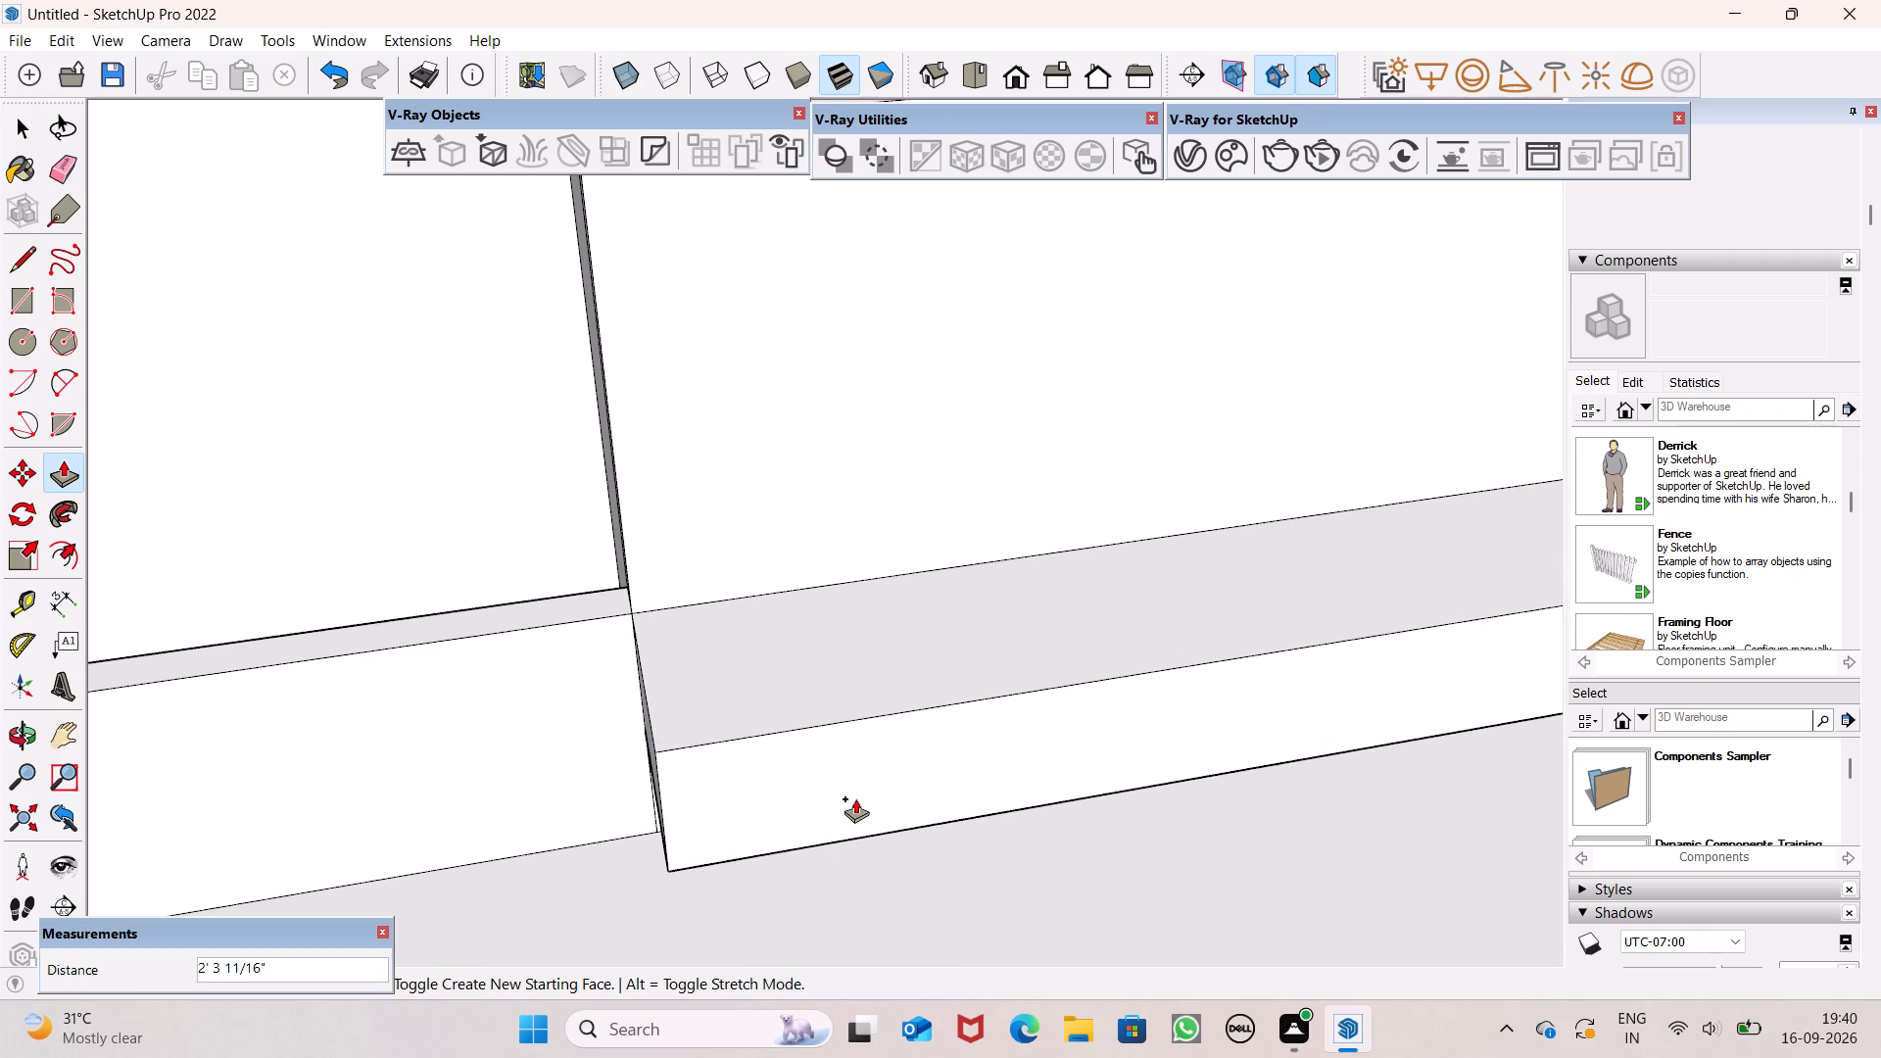
pyautogui.moveTo(855, 798); pyautogui.dragTo(867, 795)
pyautogui.press('4')
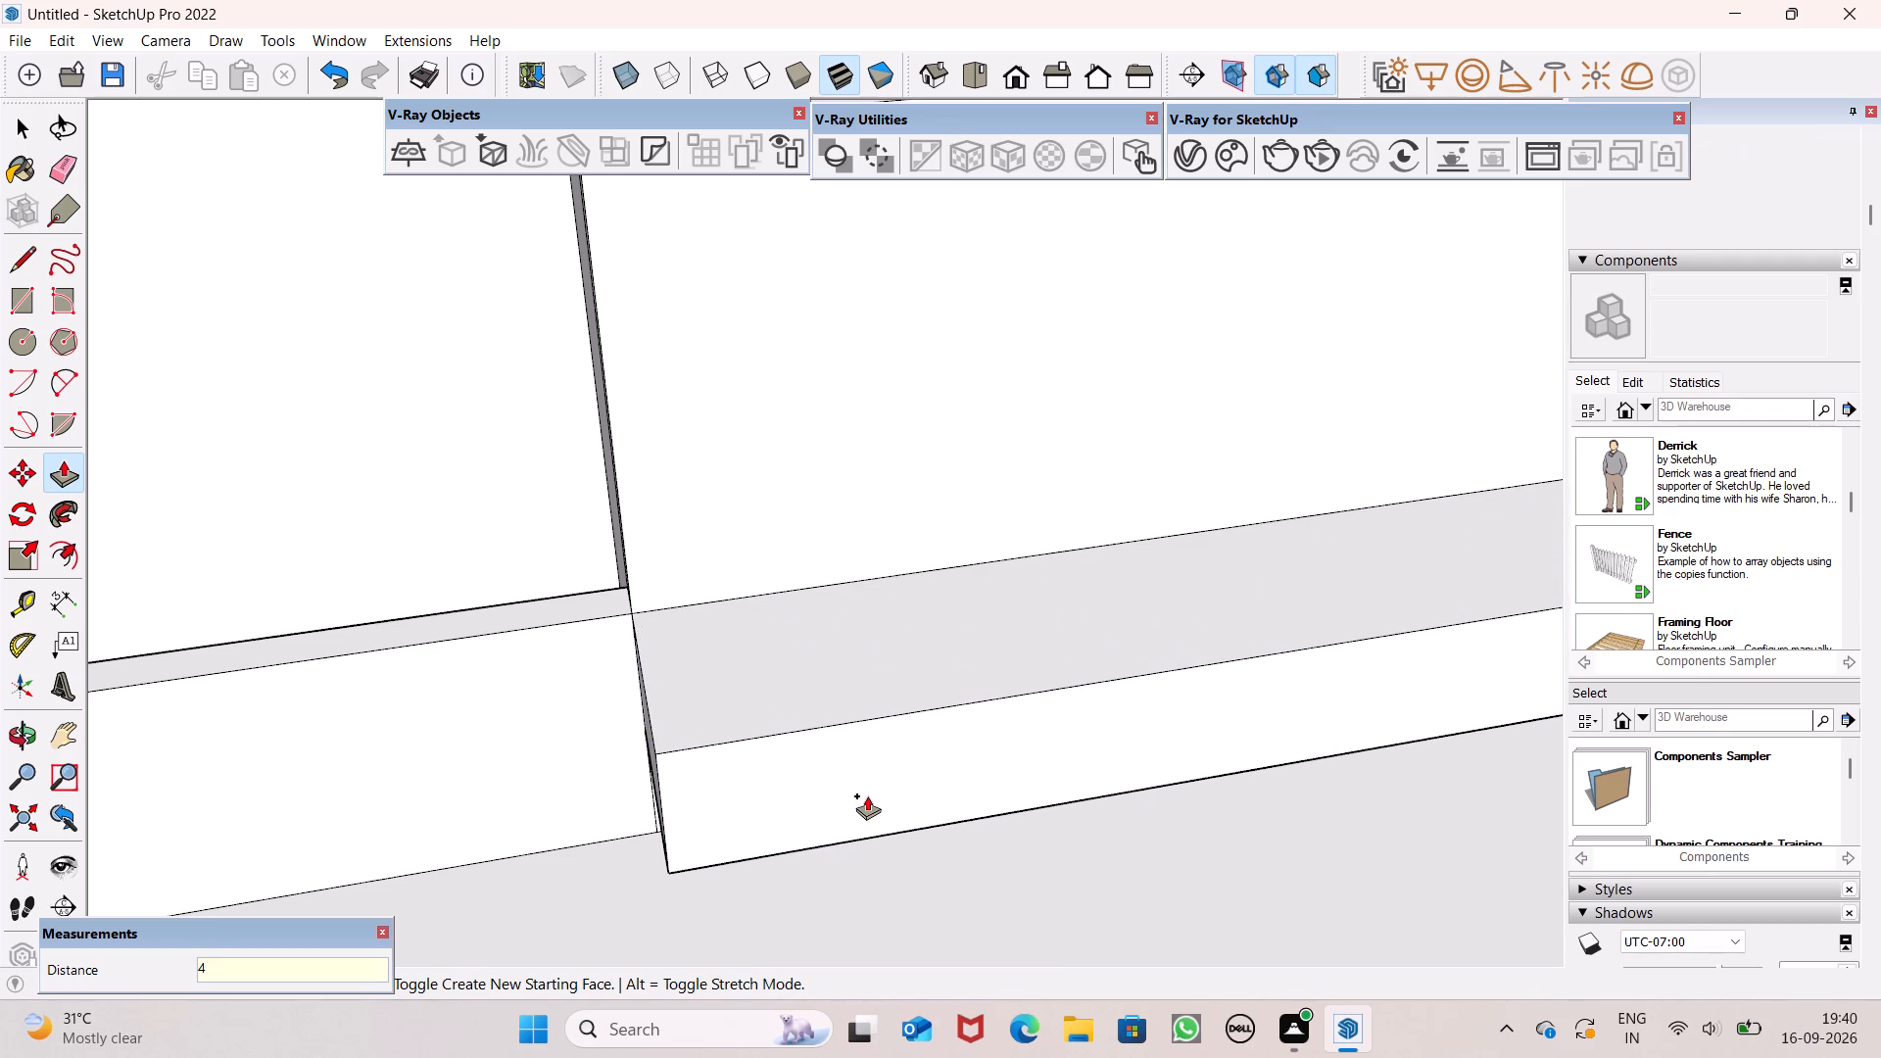
pyautogui.moveTo(867, 795); pyautogui.dragTo(870, 793)
pyautogui.press("'")
pyautogui.press('Return')
pyautogui.click(870, 793)
pyautogui.scroll(-8, 870, 783)
pyautogui.press('space')
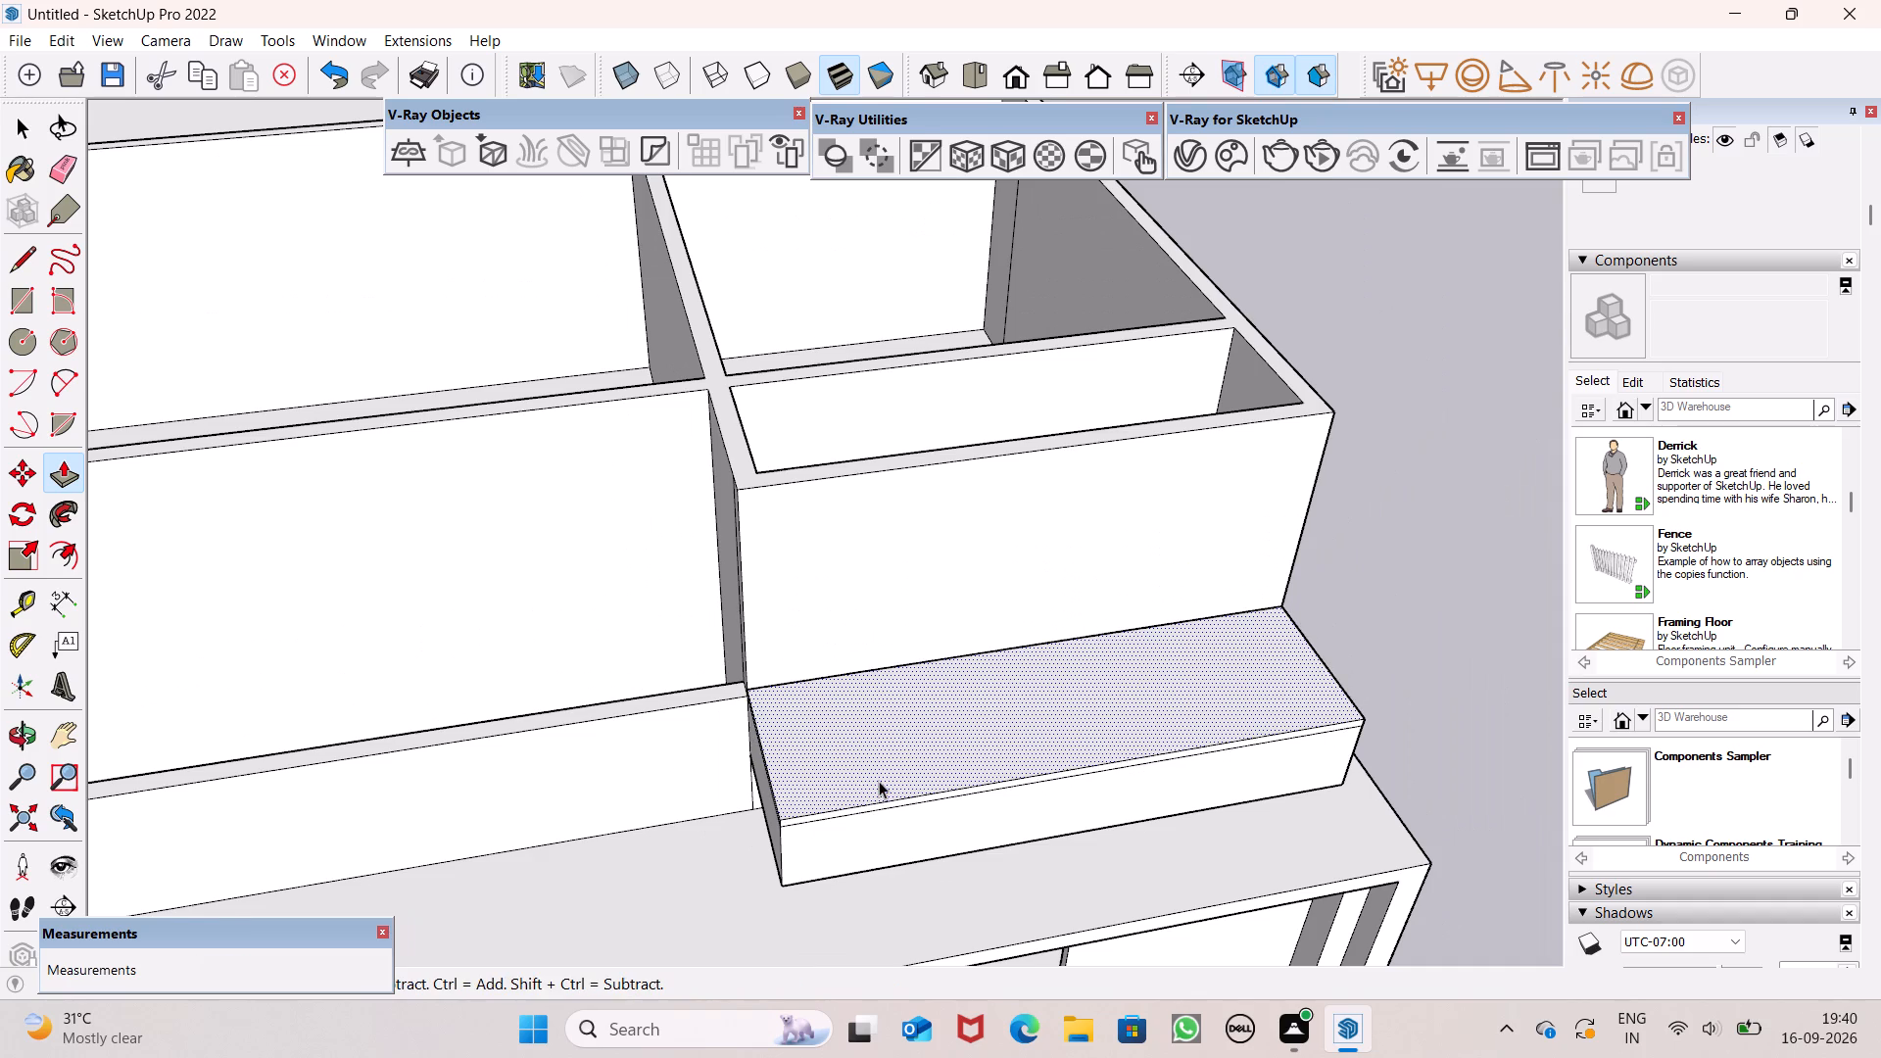
# Push/Pull the projecting block's underside up 4" and a further 1' 5 3/16" to thin it into a slab.
pyautogui.scroll(-8, 878, 781)
pyautogui.moveTo(888, 812); pyautogui.dragTo(964, 511, button='middle')
pyautogui.scroll(2, 1041, 639)
pyautogui.moveTo(1025, 644); pyautogui.dragTo(986, 516, button='middle')
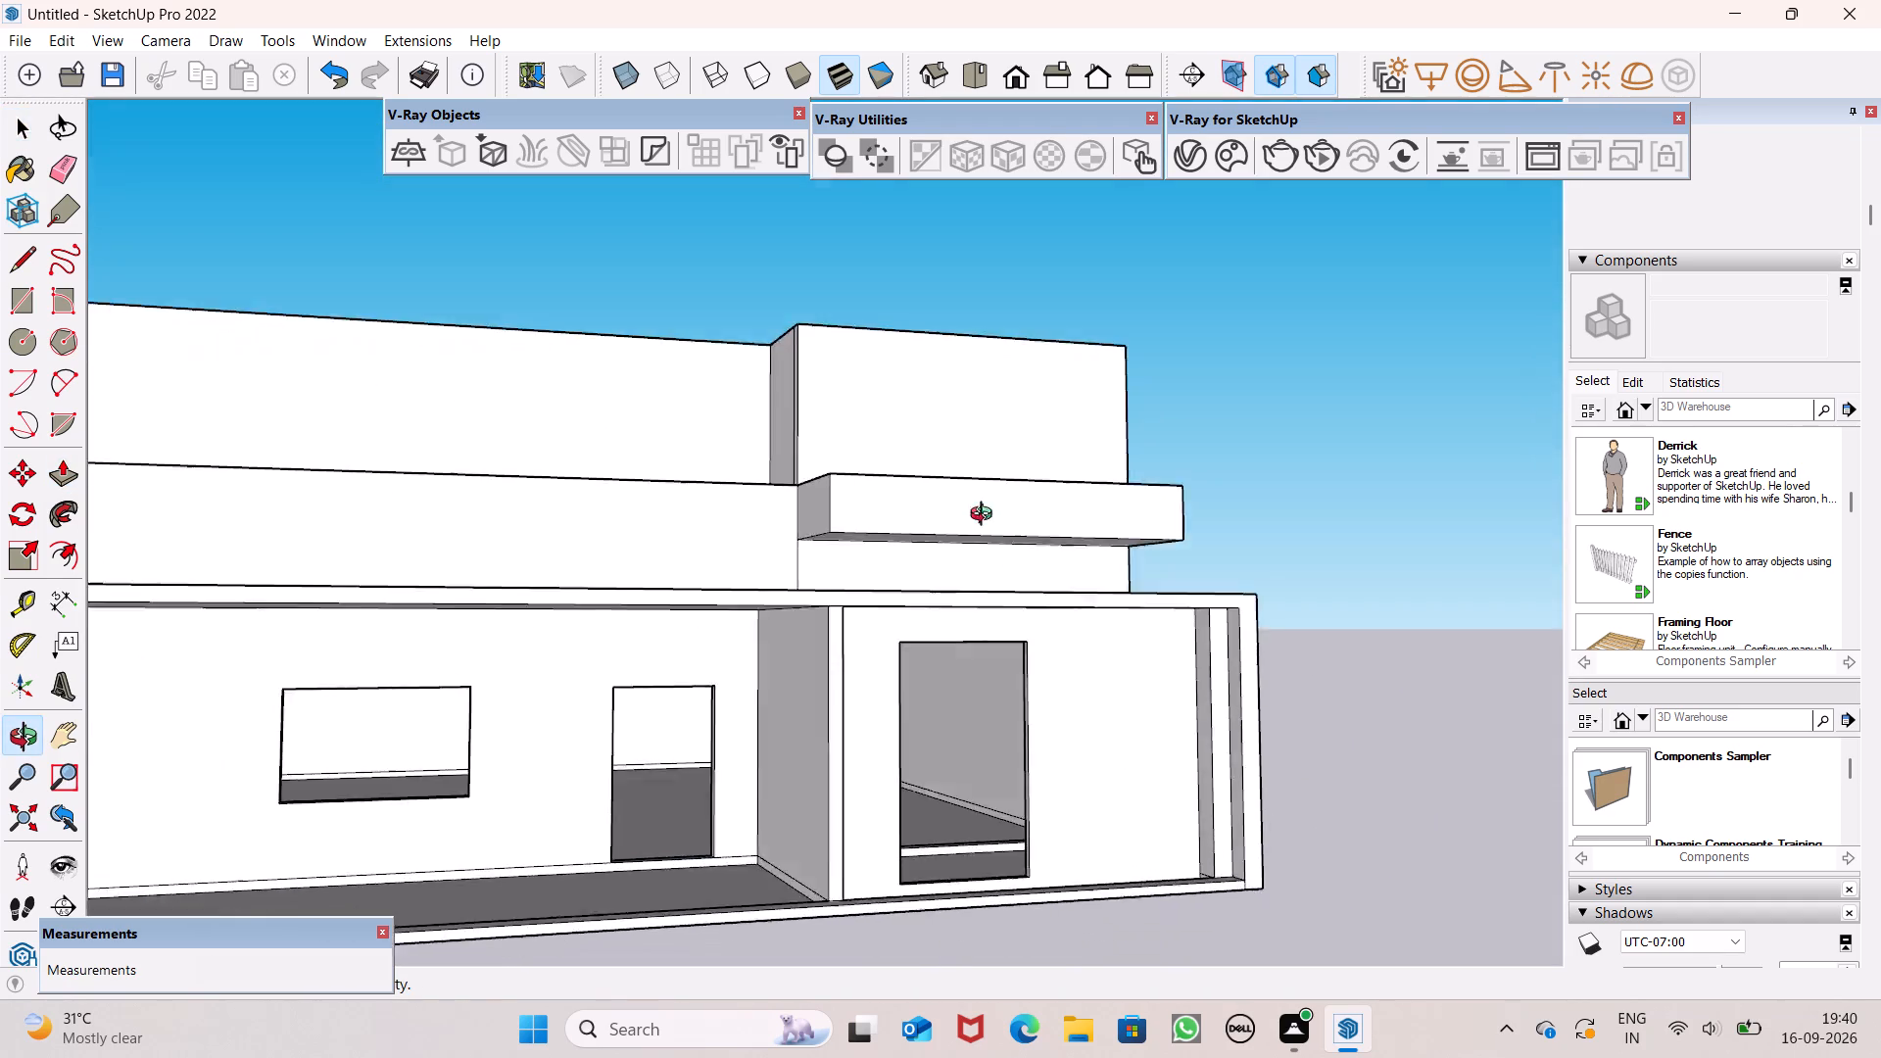
pyautogui.moveTo(986, 516); pyautogui.dragTo(973, 481, button='middle')
pyautogui.moveTo(943, 507); pyautogui.dragTo(927, 687, button='middle')
pyautogui.moveTo(918, 658); pyautogui.dragTo(897, 597, button='middle')
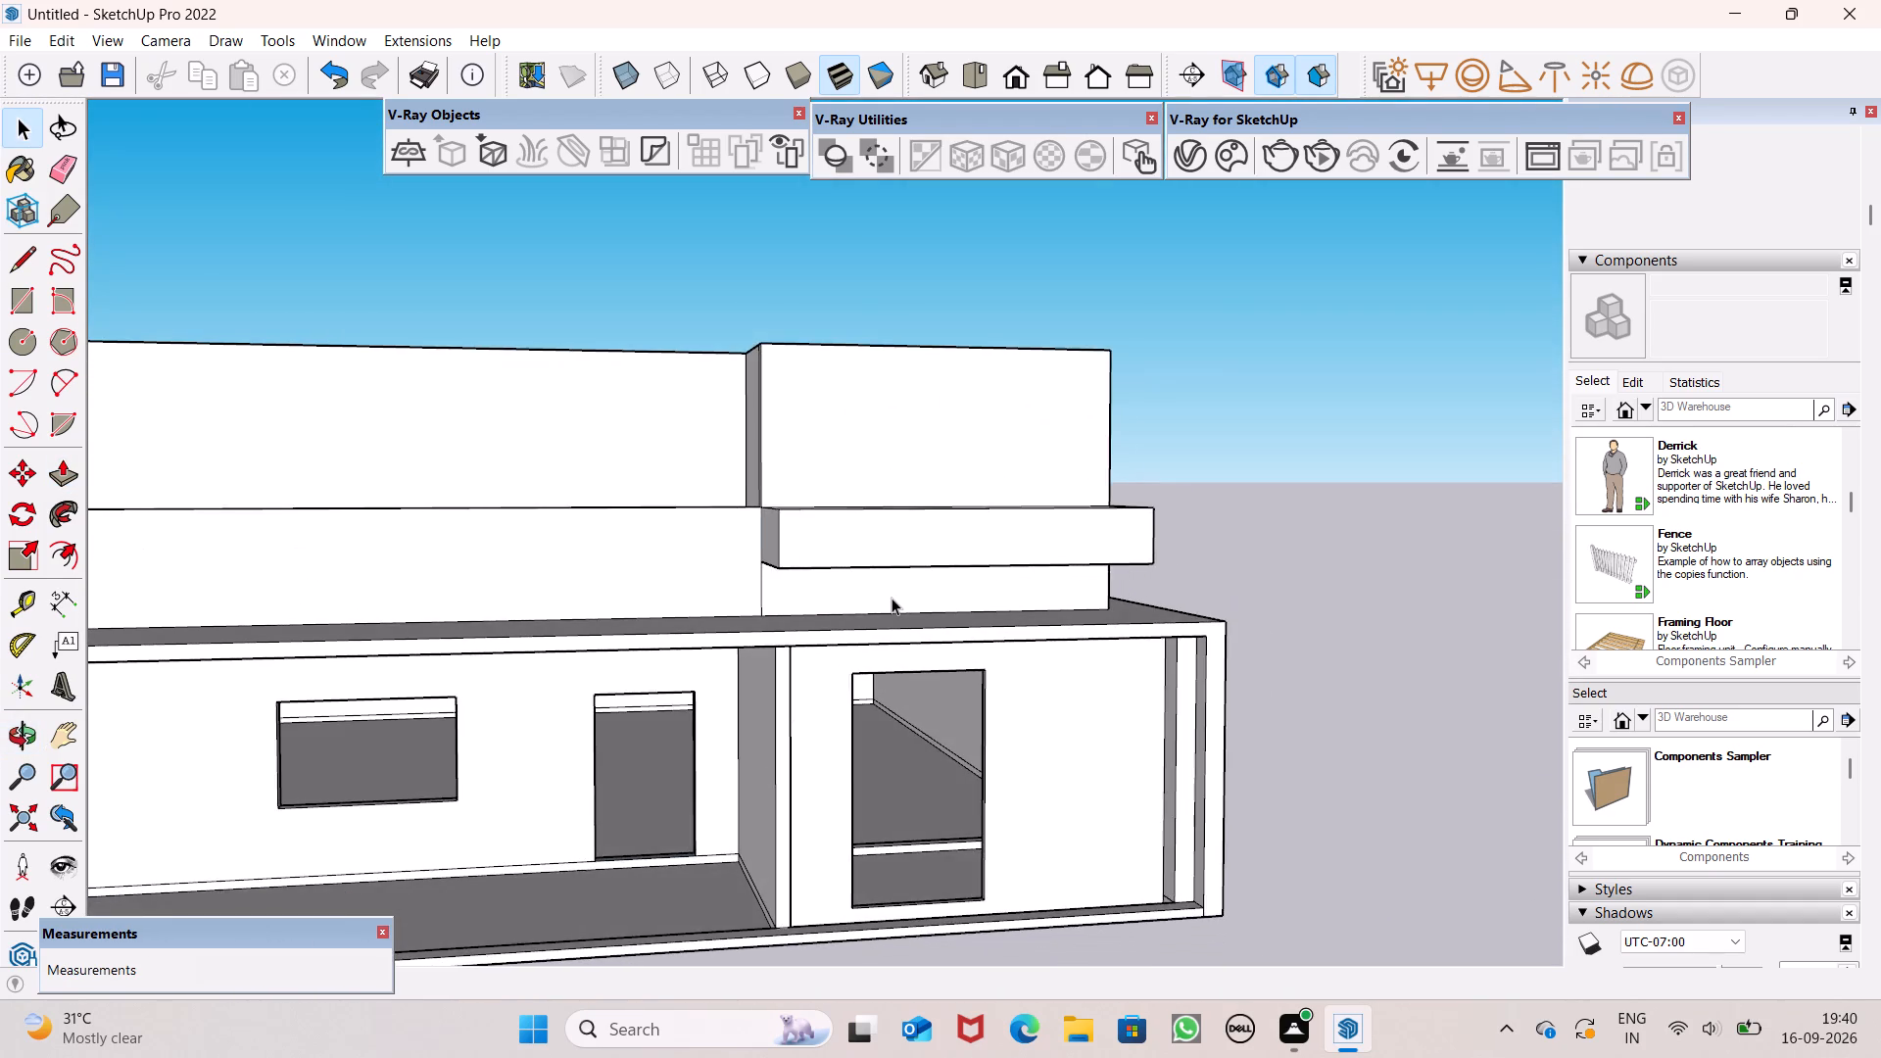
pyautogui.scroll(2, 892, 598)
pyautogui.moveTo(892, 598); pyautogui.dragTo(861, 533, button='middle')
pyautogui.click(56, 483)
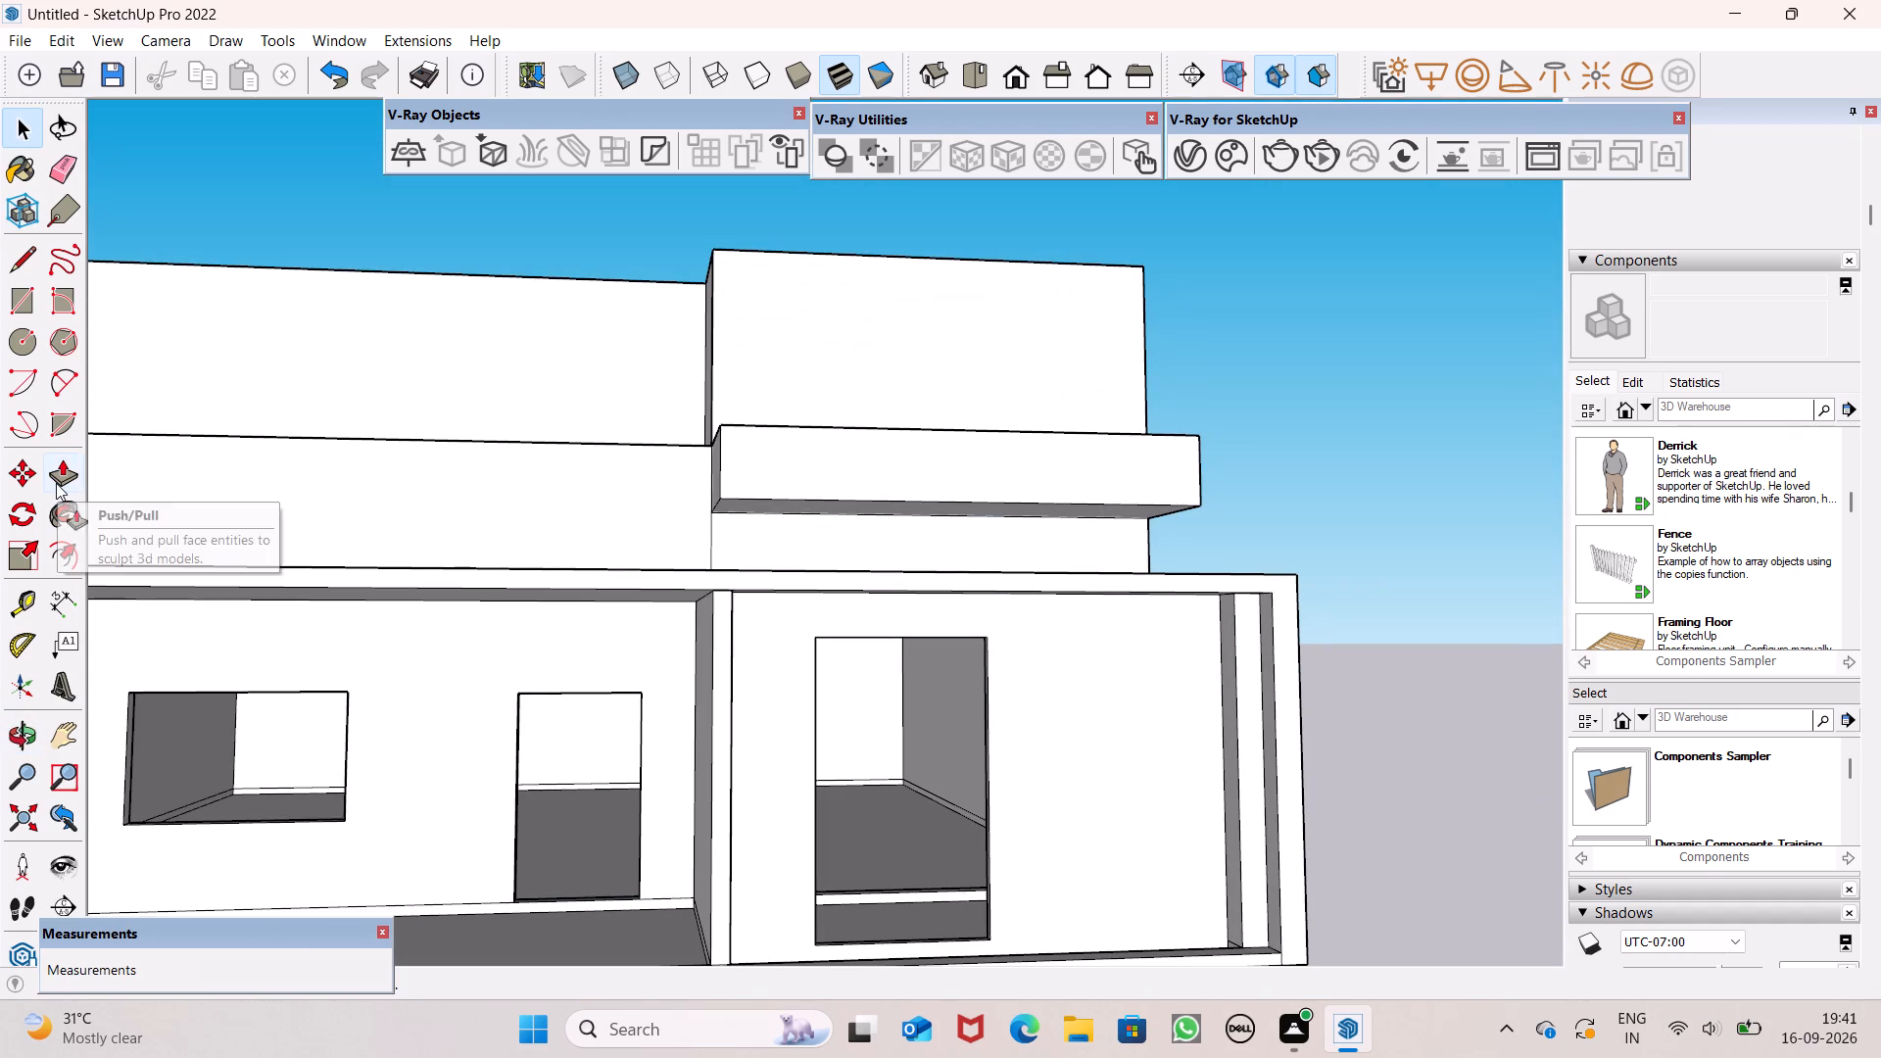
pyautogui.scroll(5, 881, 505)
pyautogui.moveTo(923, 558); pyautogui.dragTo(912, 439, button='middle')
pyautogui.scroll(1, 912, 439)
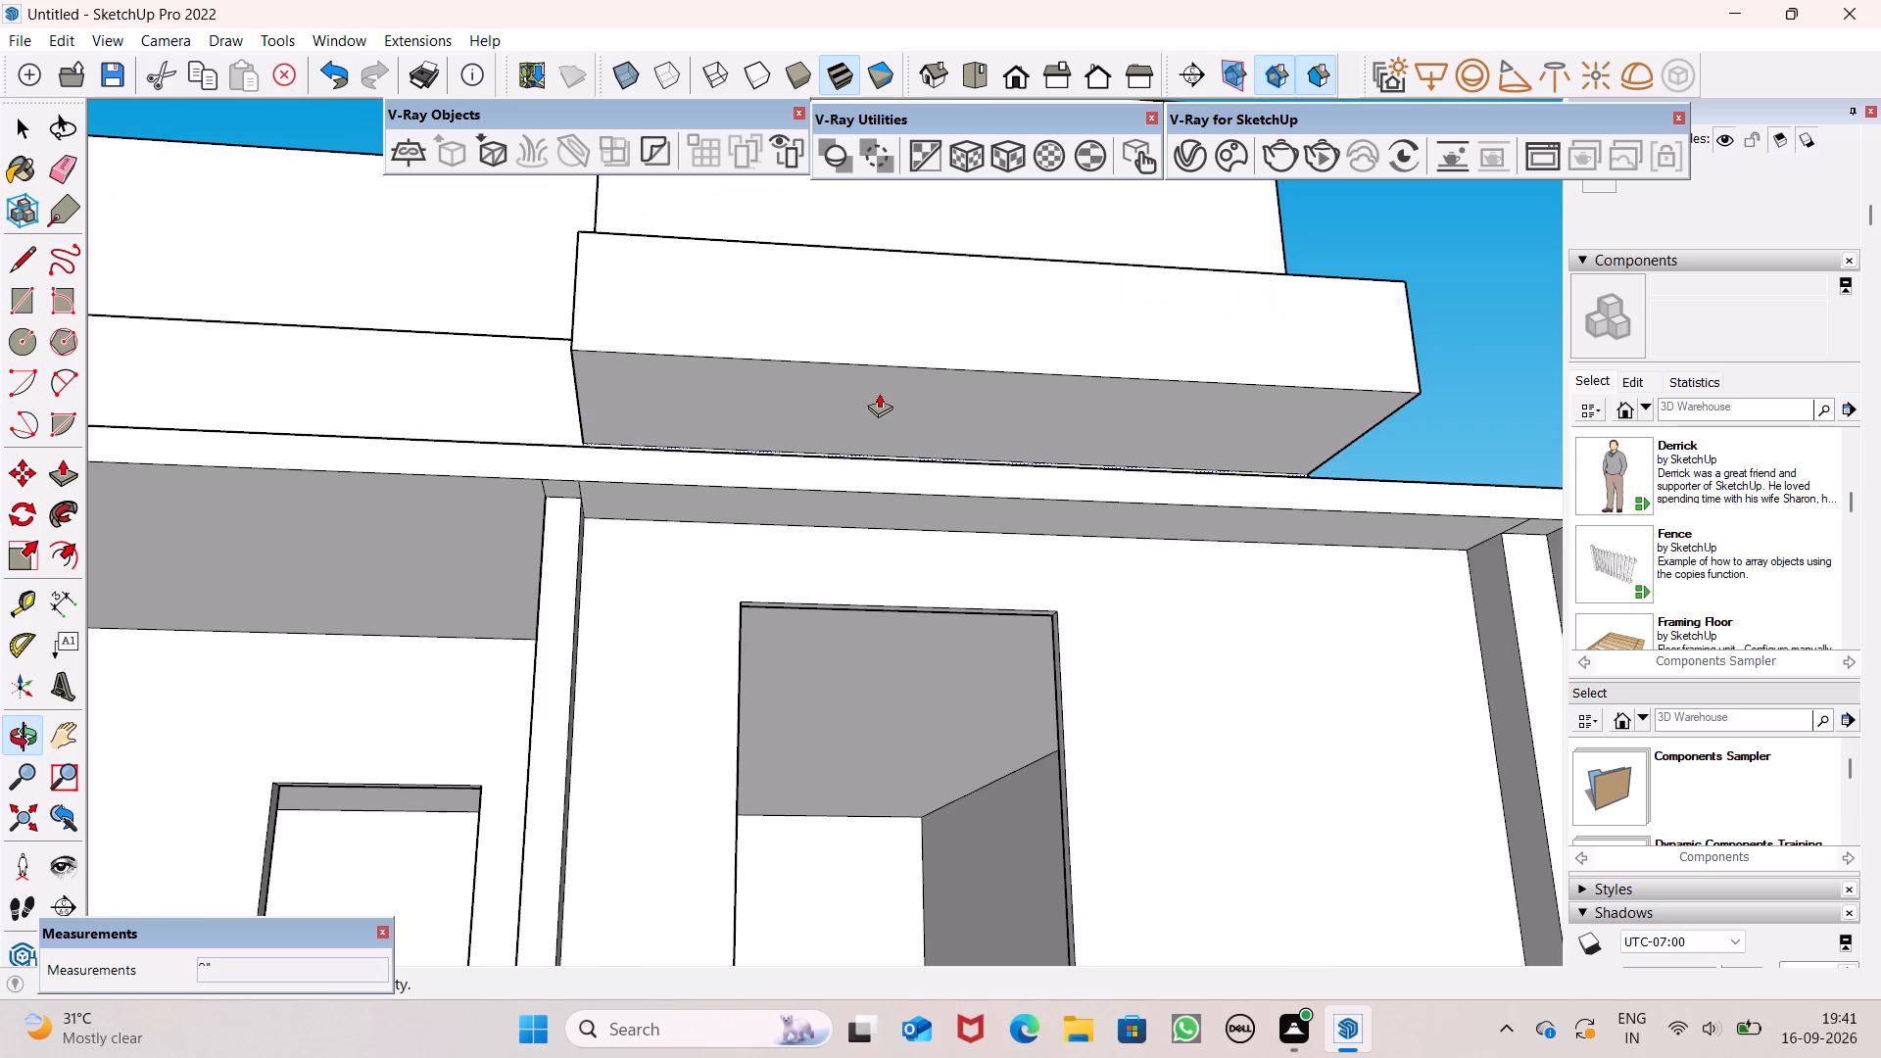
pyautogui.moveTo(879, 393); pyautogui.dragTo(879, 321)
pyautogui.write('4"')
pyautogui.press('Return')
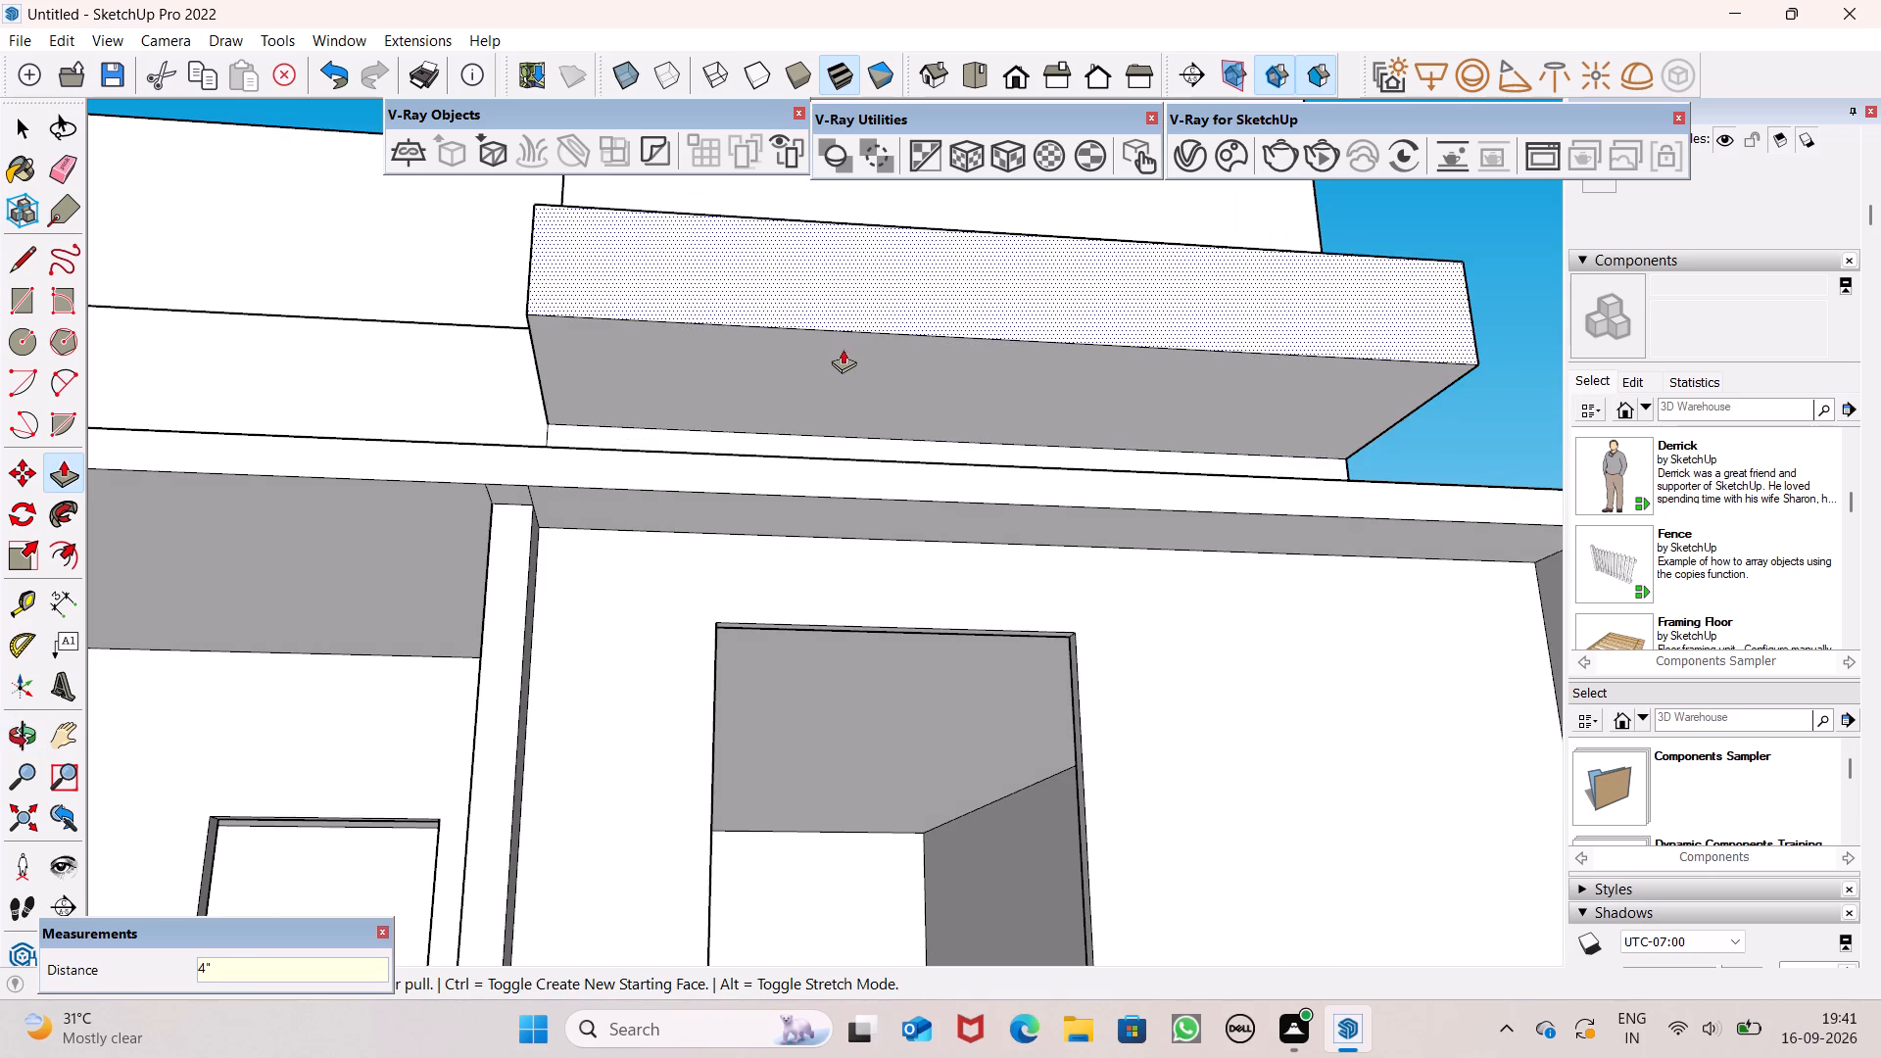
pyautogui.moveTo(839, 387); pyautogui.dragTo(826, 350)
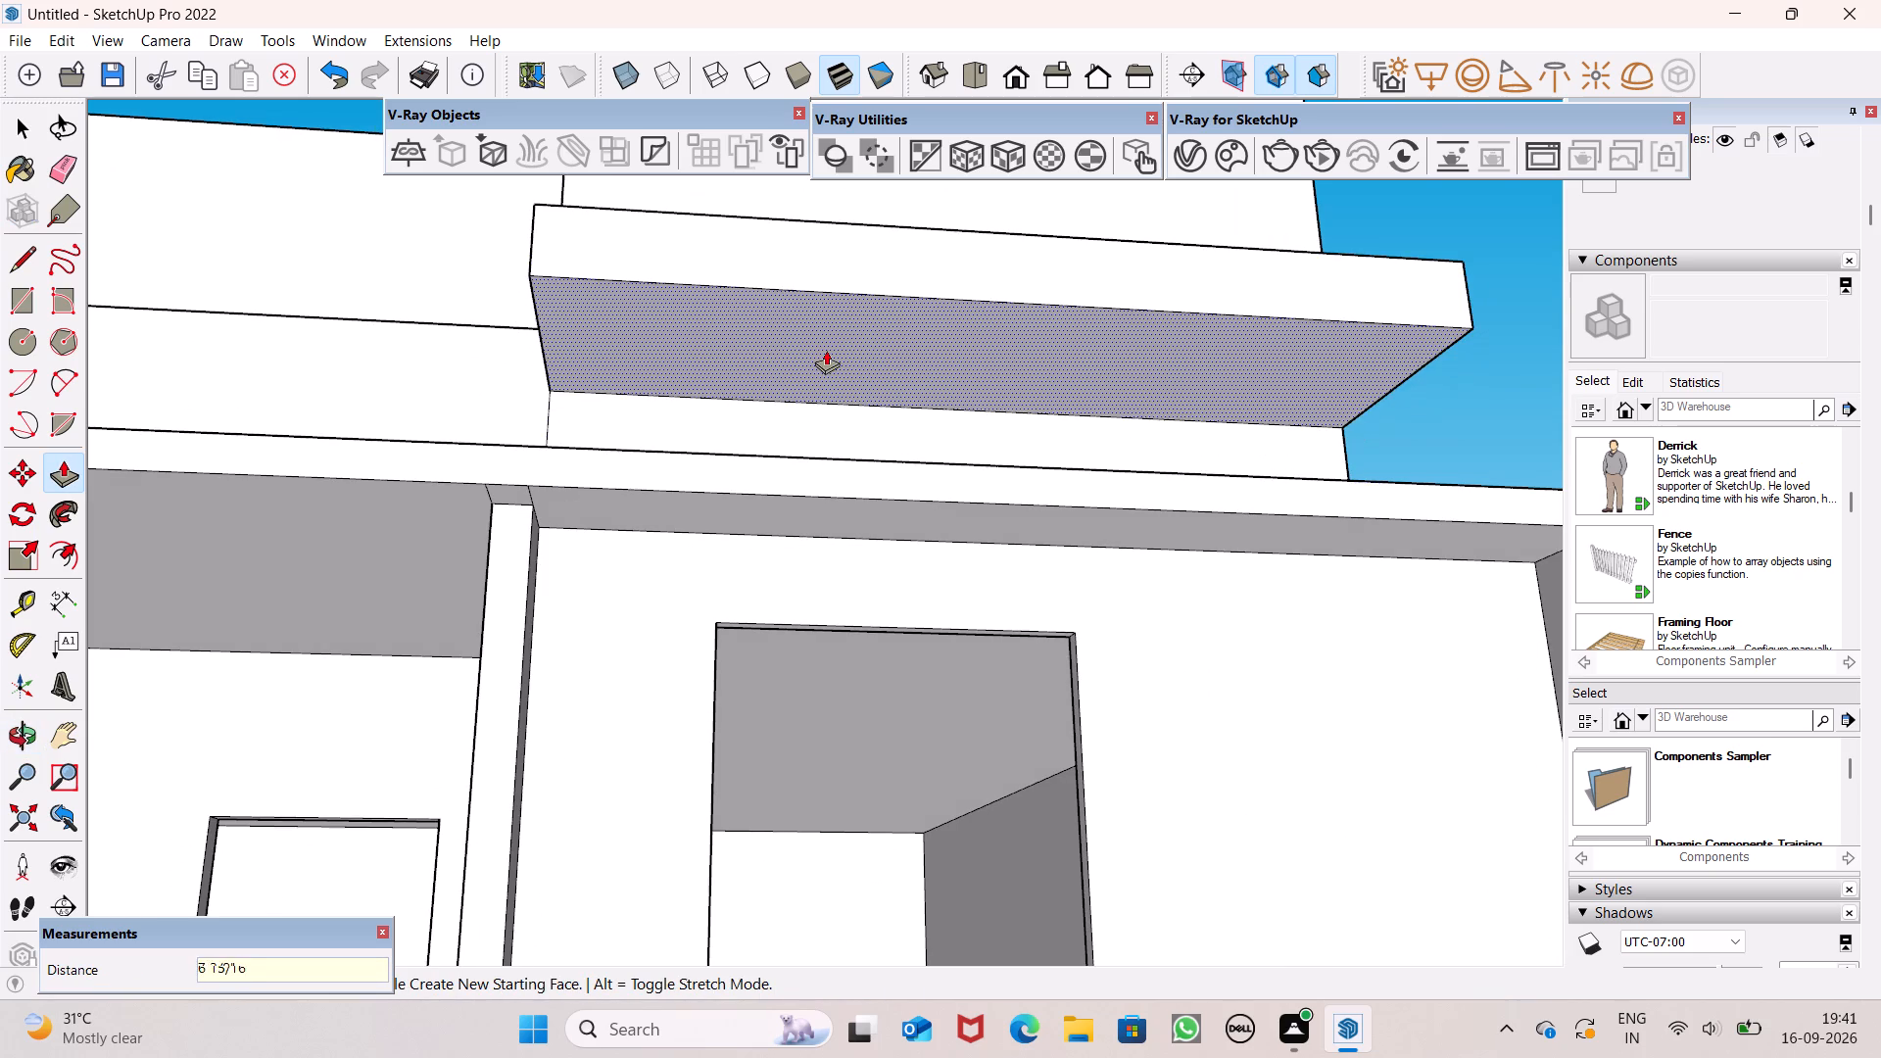
pyautogui.moveTo(826, 350); pyautogui.dragTo(826, 301)
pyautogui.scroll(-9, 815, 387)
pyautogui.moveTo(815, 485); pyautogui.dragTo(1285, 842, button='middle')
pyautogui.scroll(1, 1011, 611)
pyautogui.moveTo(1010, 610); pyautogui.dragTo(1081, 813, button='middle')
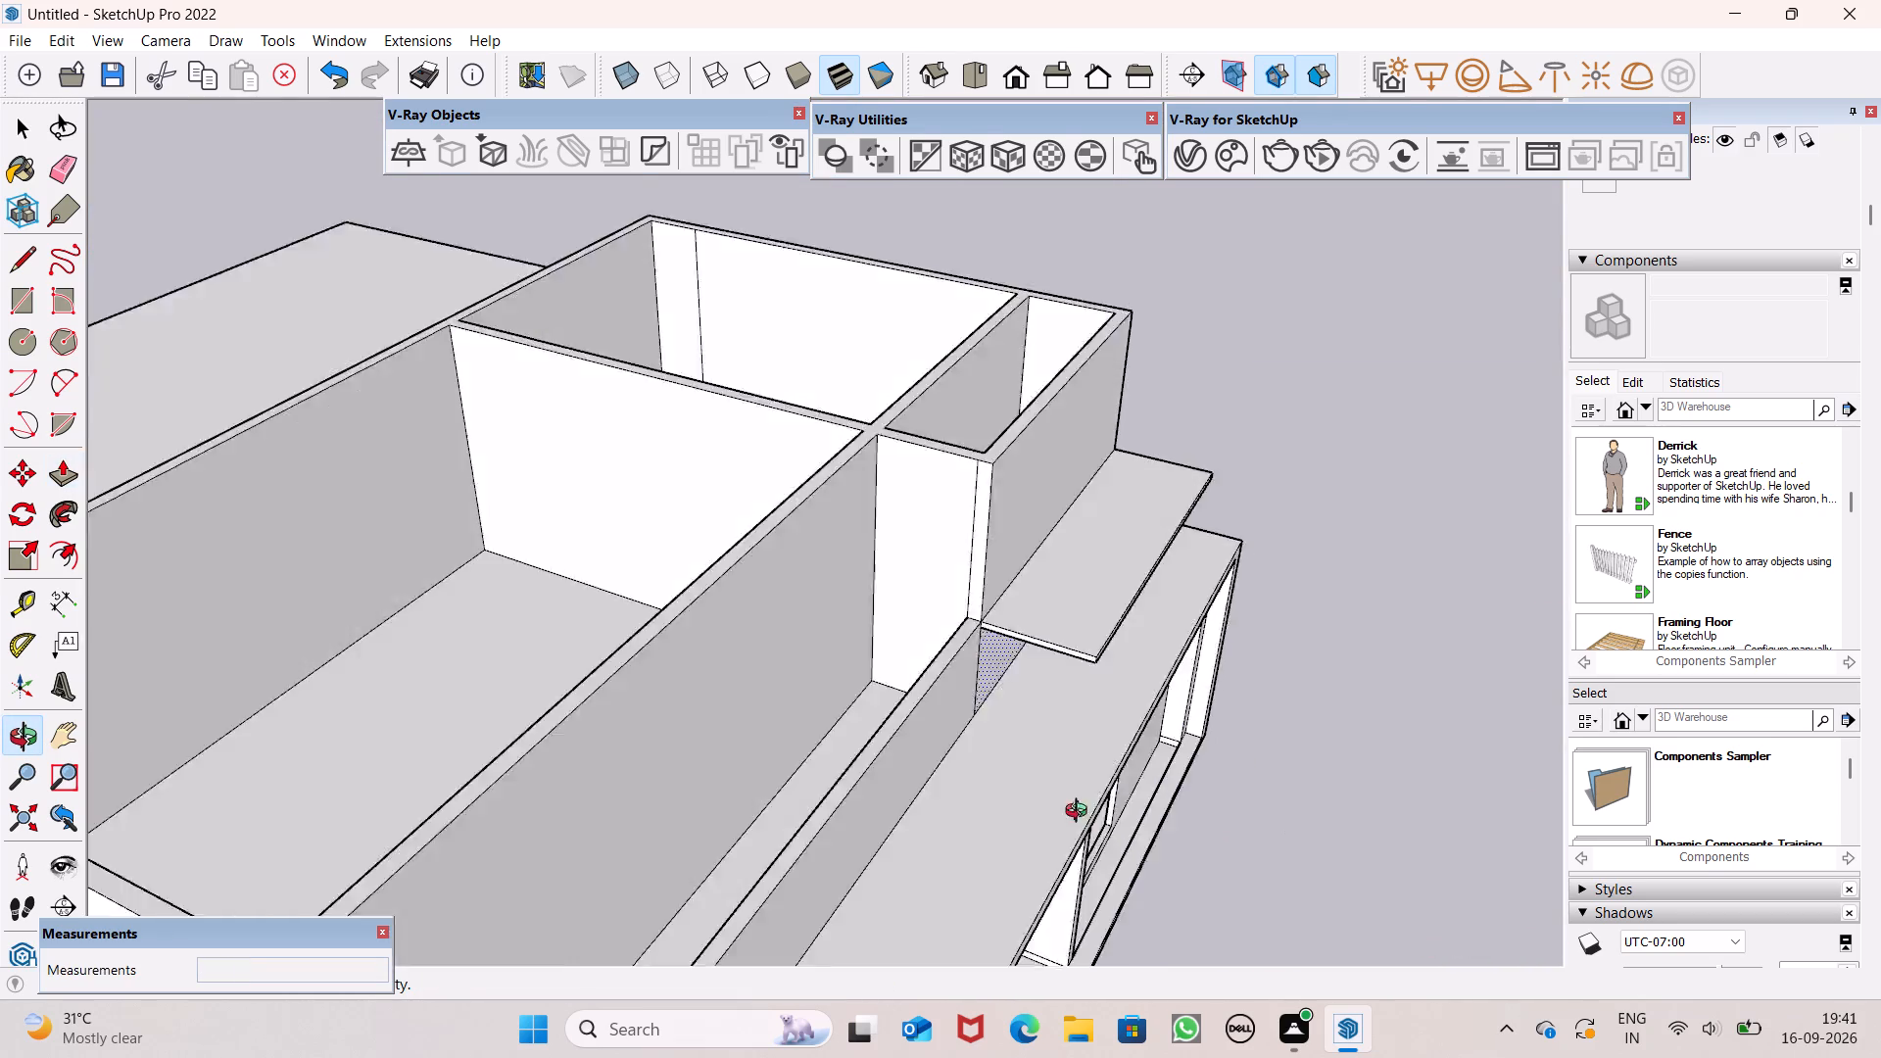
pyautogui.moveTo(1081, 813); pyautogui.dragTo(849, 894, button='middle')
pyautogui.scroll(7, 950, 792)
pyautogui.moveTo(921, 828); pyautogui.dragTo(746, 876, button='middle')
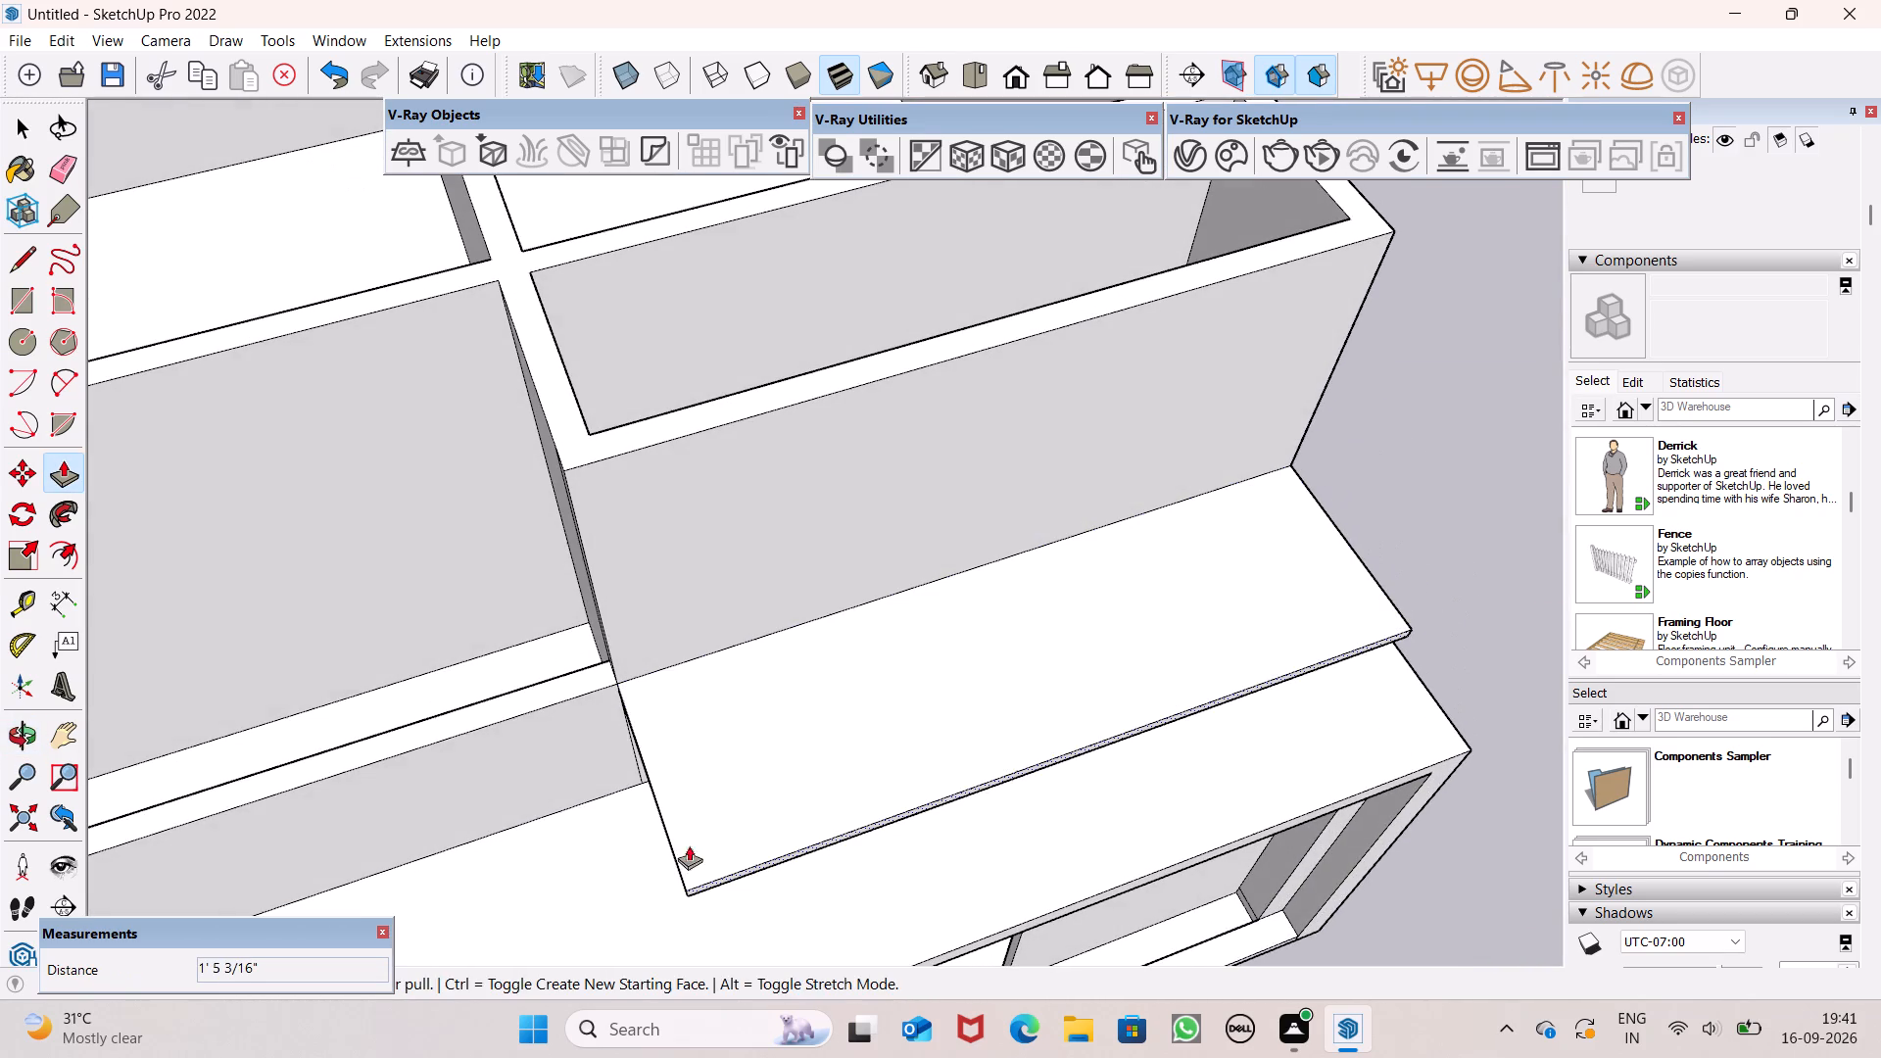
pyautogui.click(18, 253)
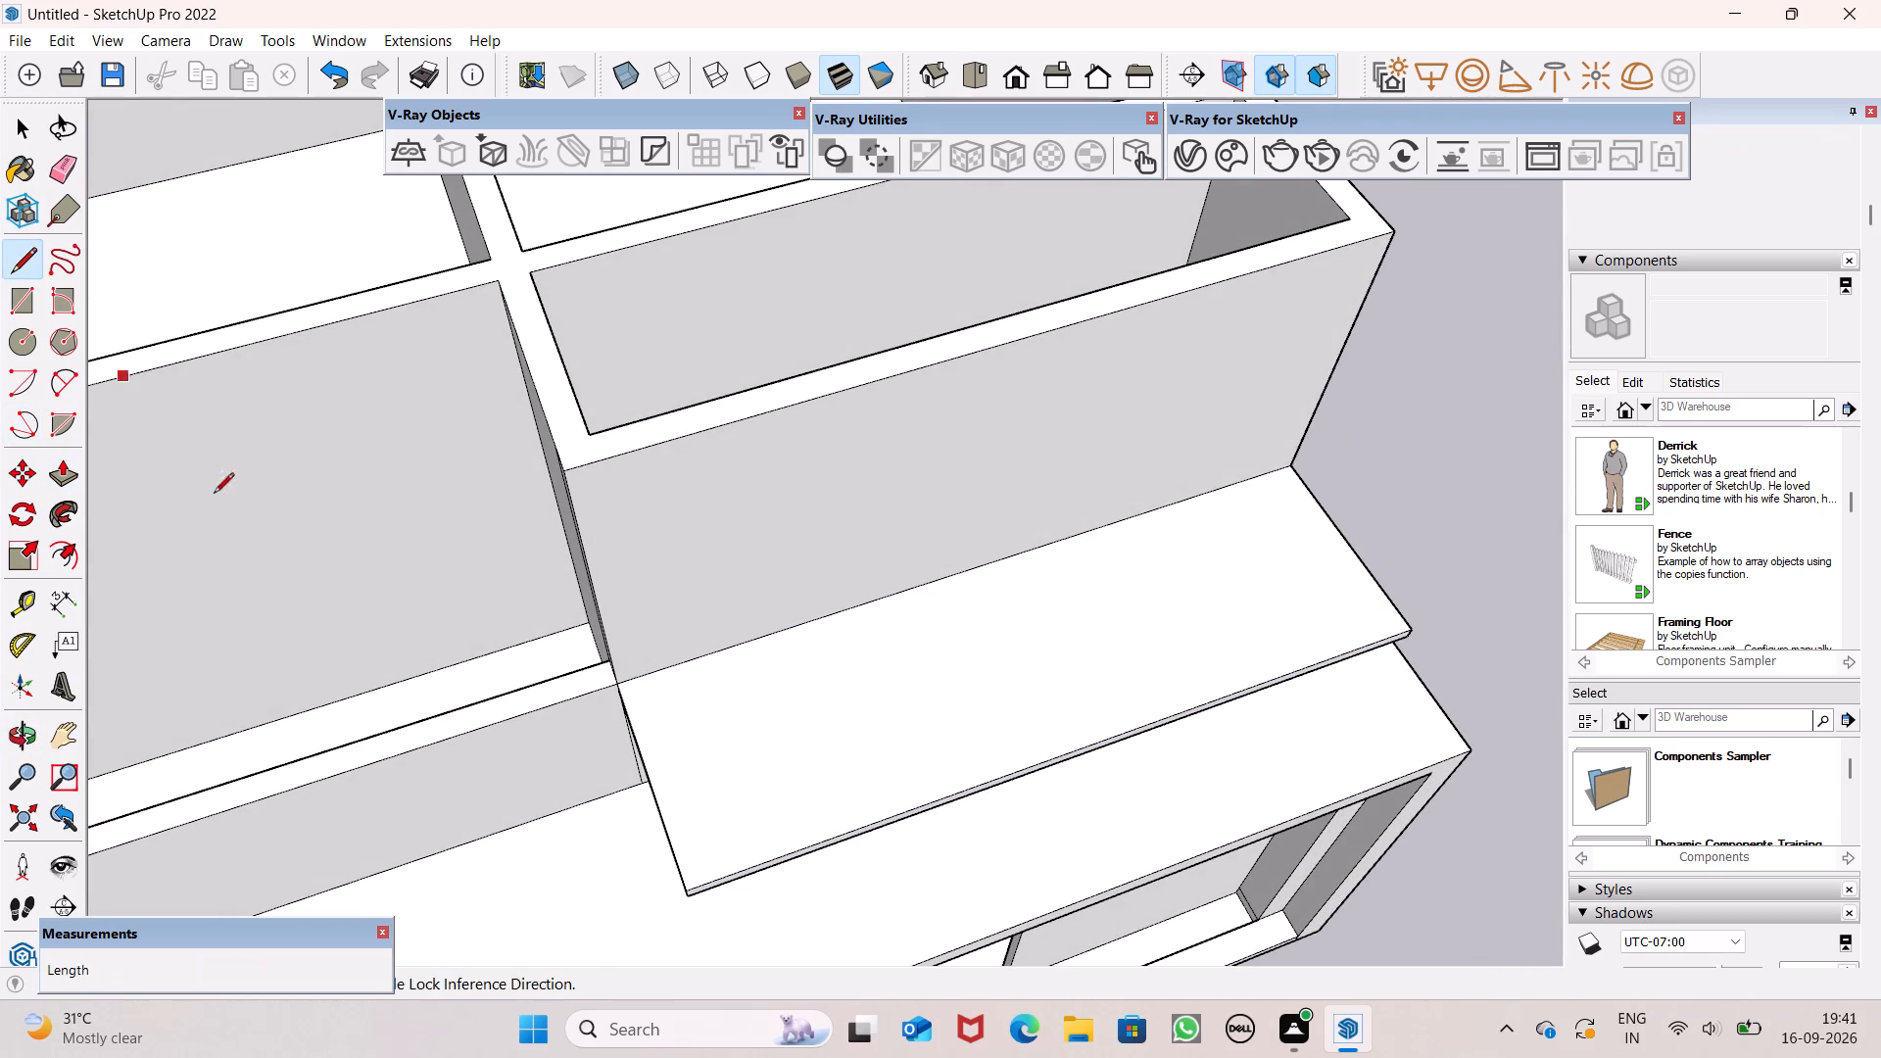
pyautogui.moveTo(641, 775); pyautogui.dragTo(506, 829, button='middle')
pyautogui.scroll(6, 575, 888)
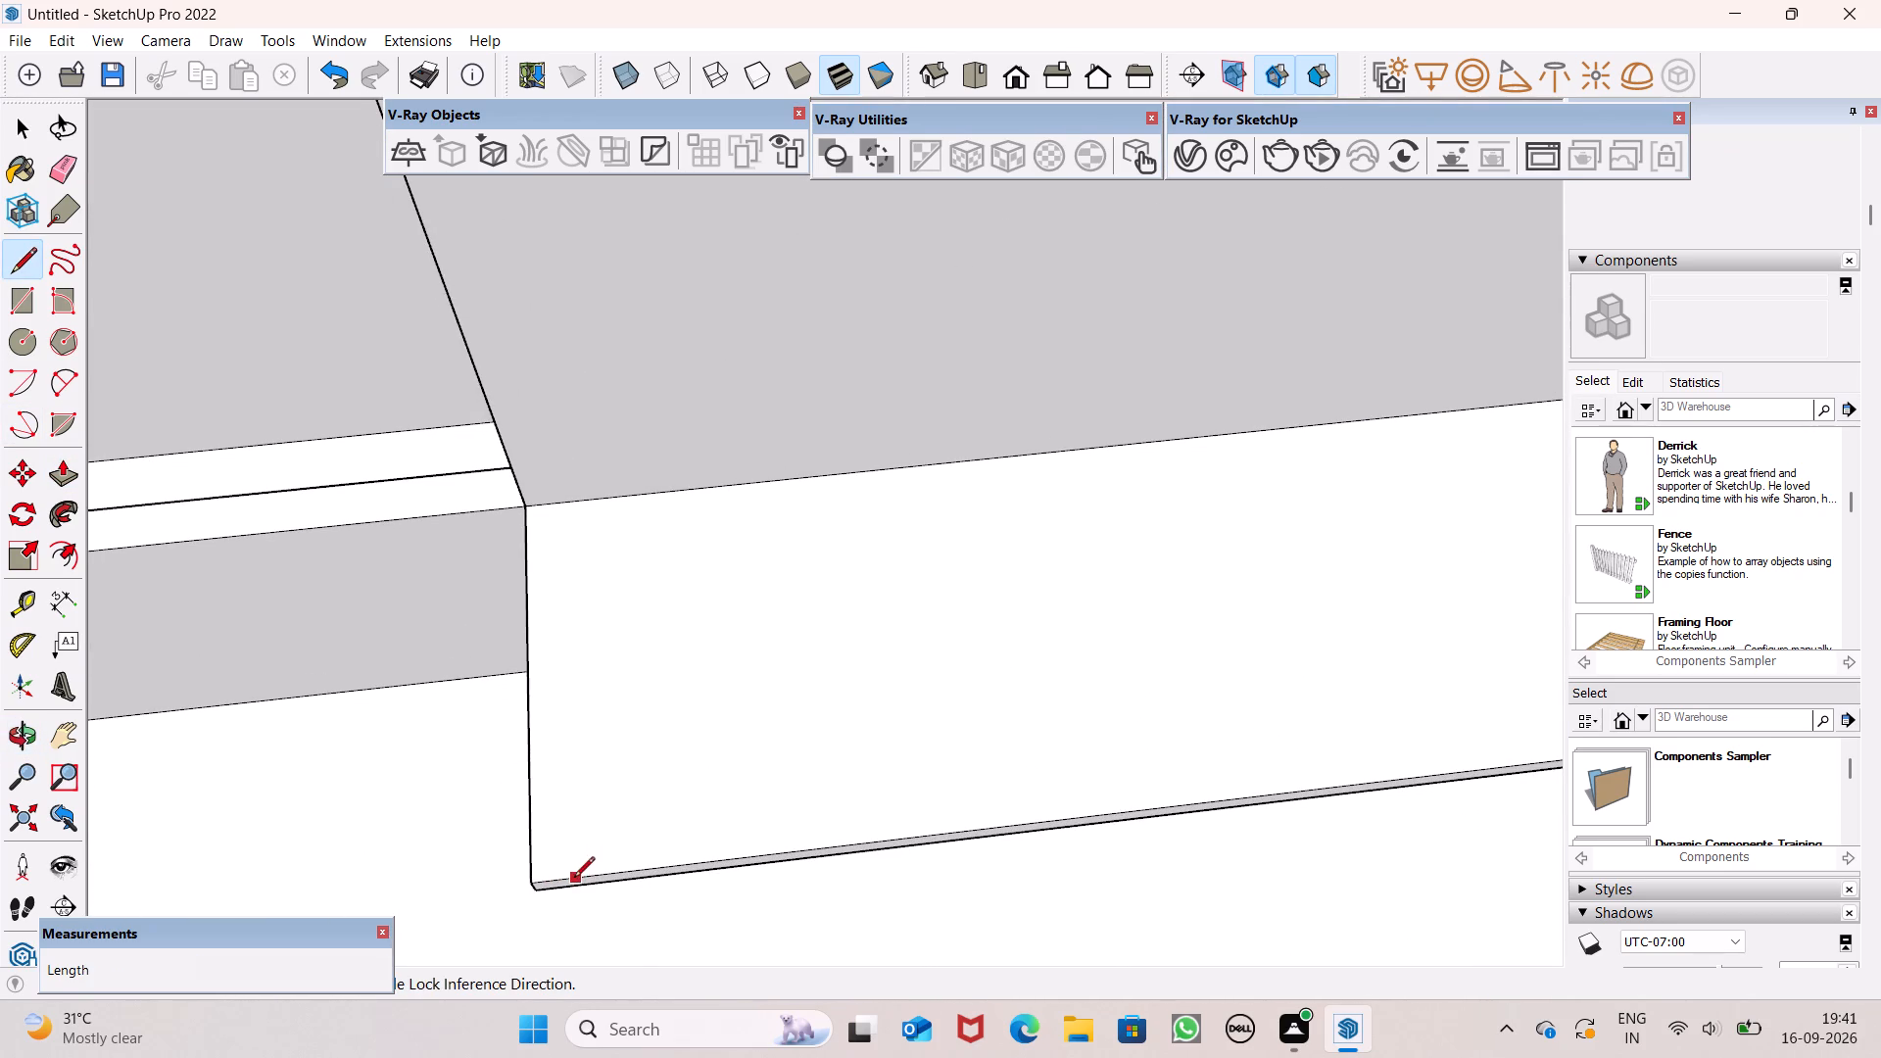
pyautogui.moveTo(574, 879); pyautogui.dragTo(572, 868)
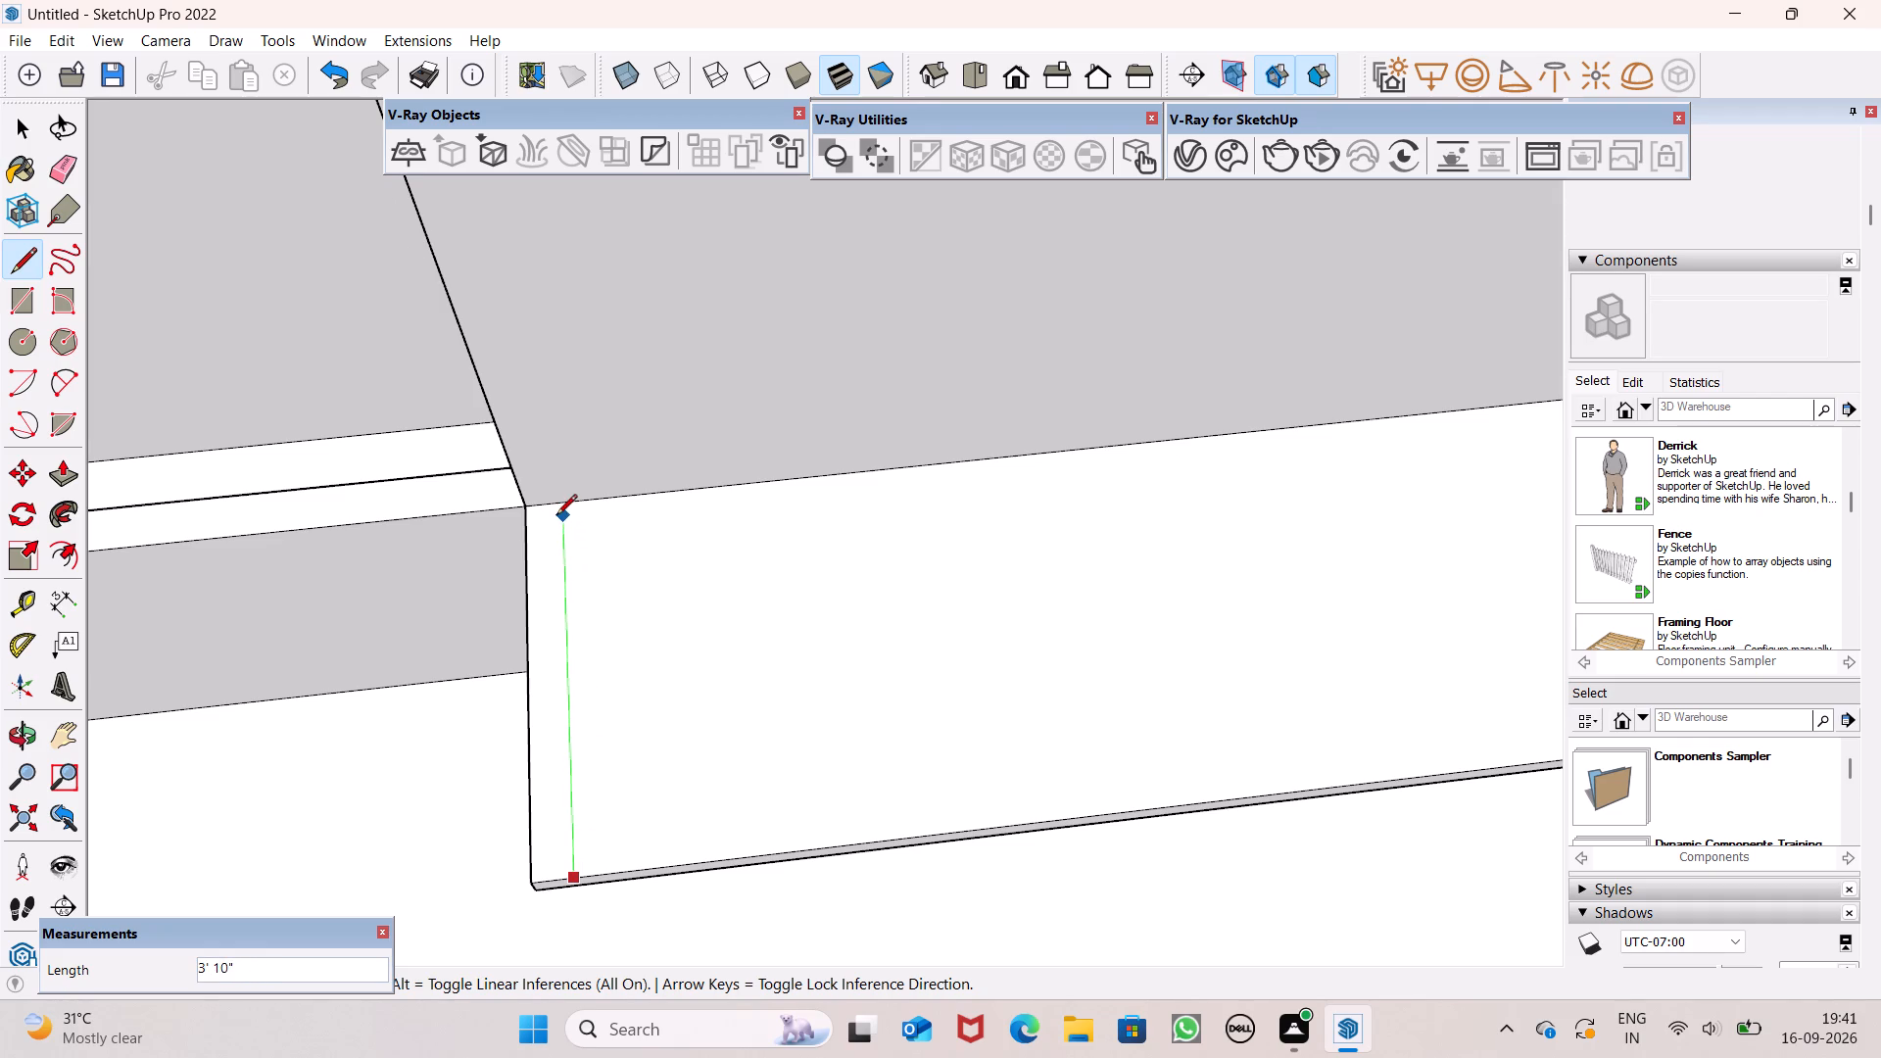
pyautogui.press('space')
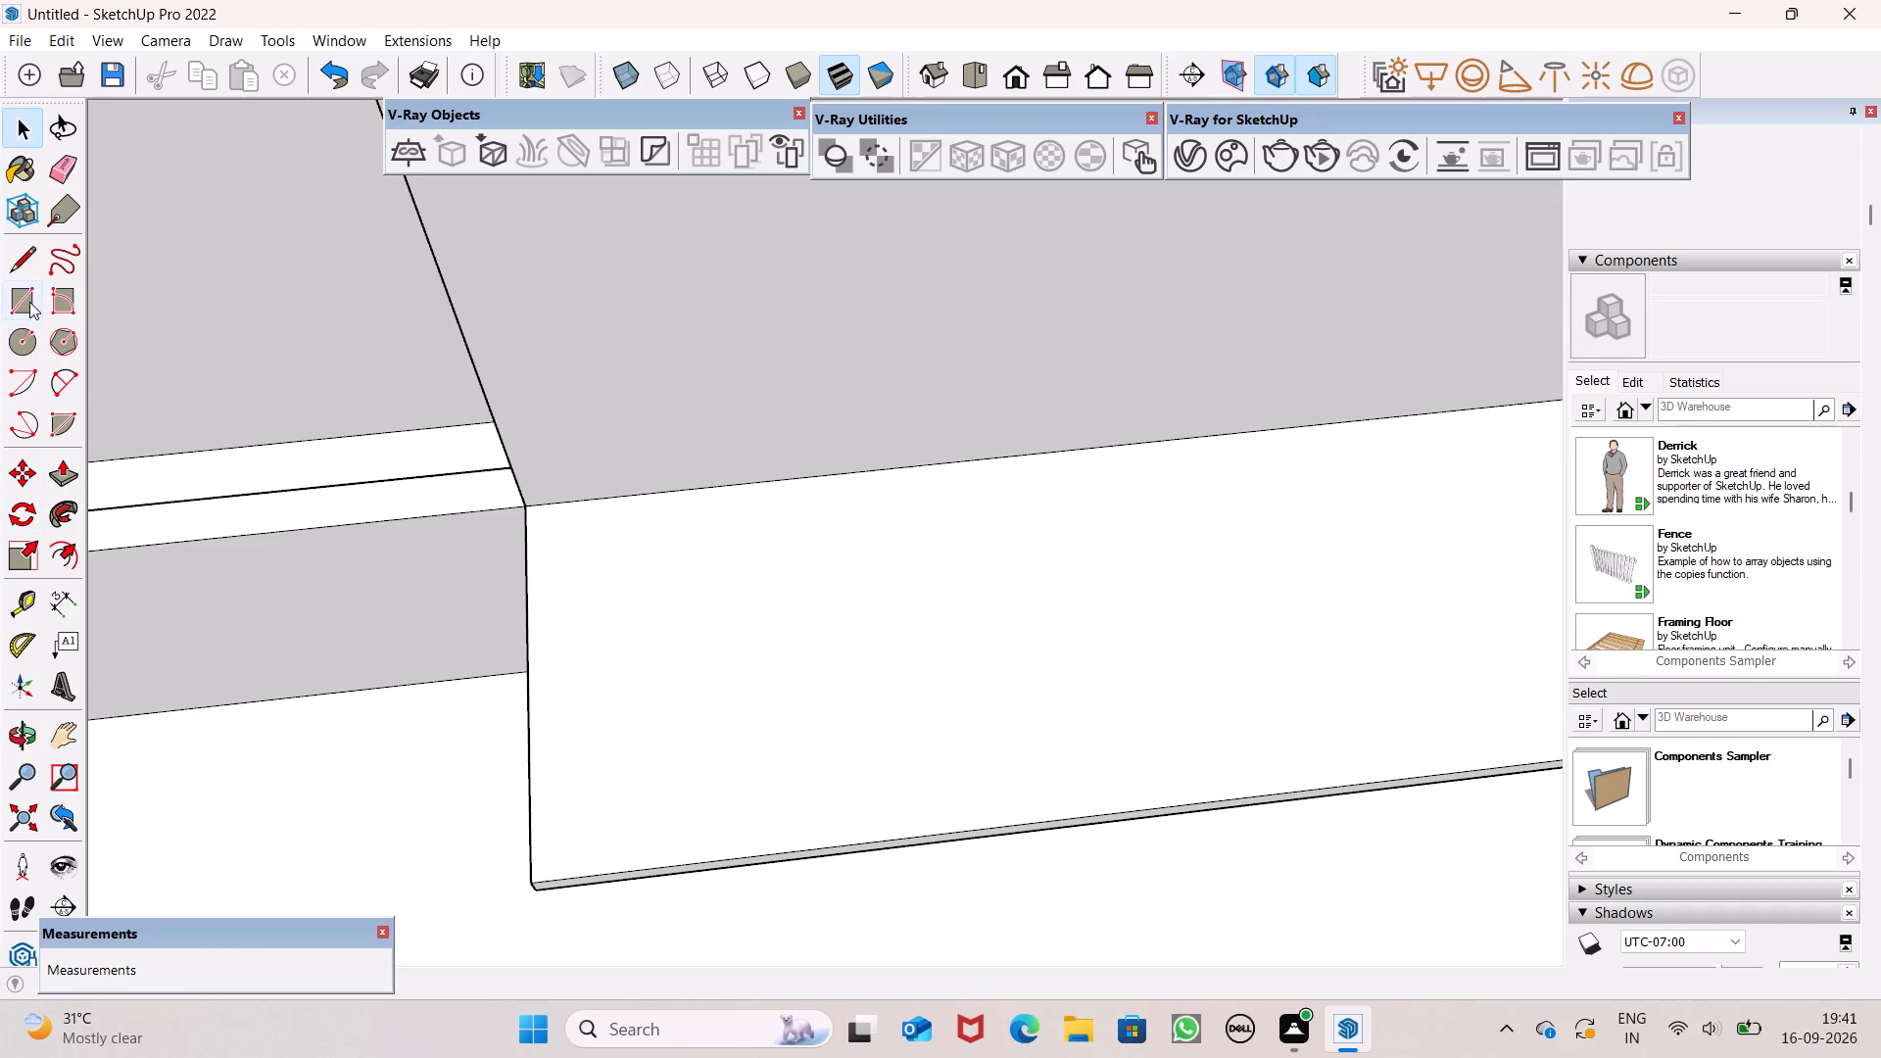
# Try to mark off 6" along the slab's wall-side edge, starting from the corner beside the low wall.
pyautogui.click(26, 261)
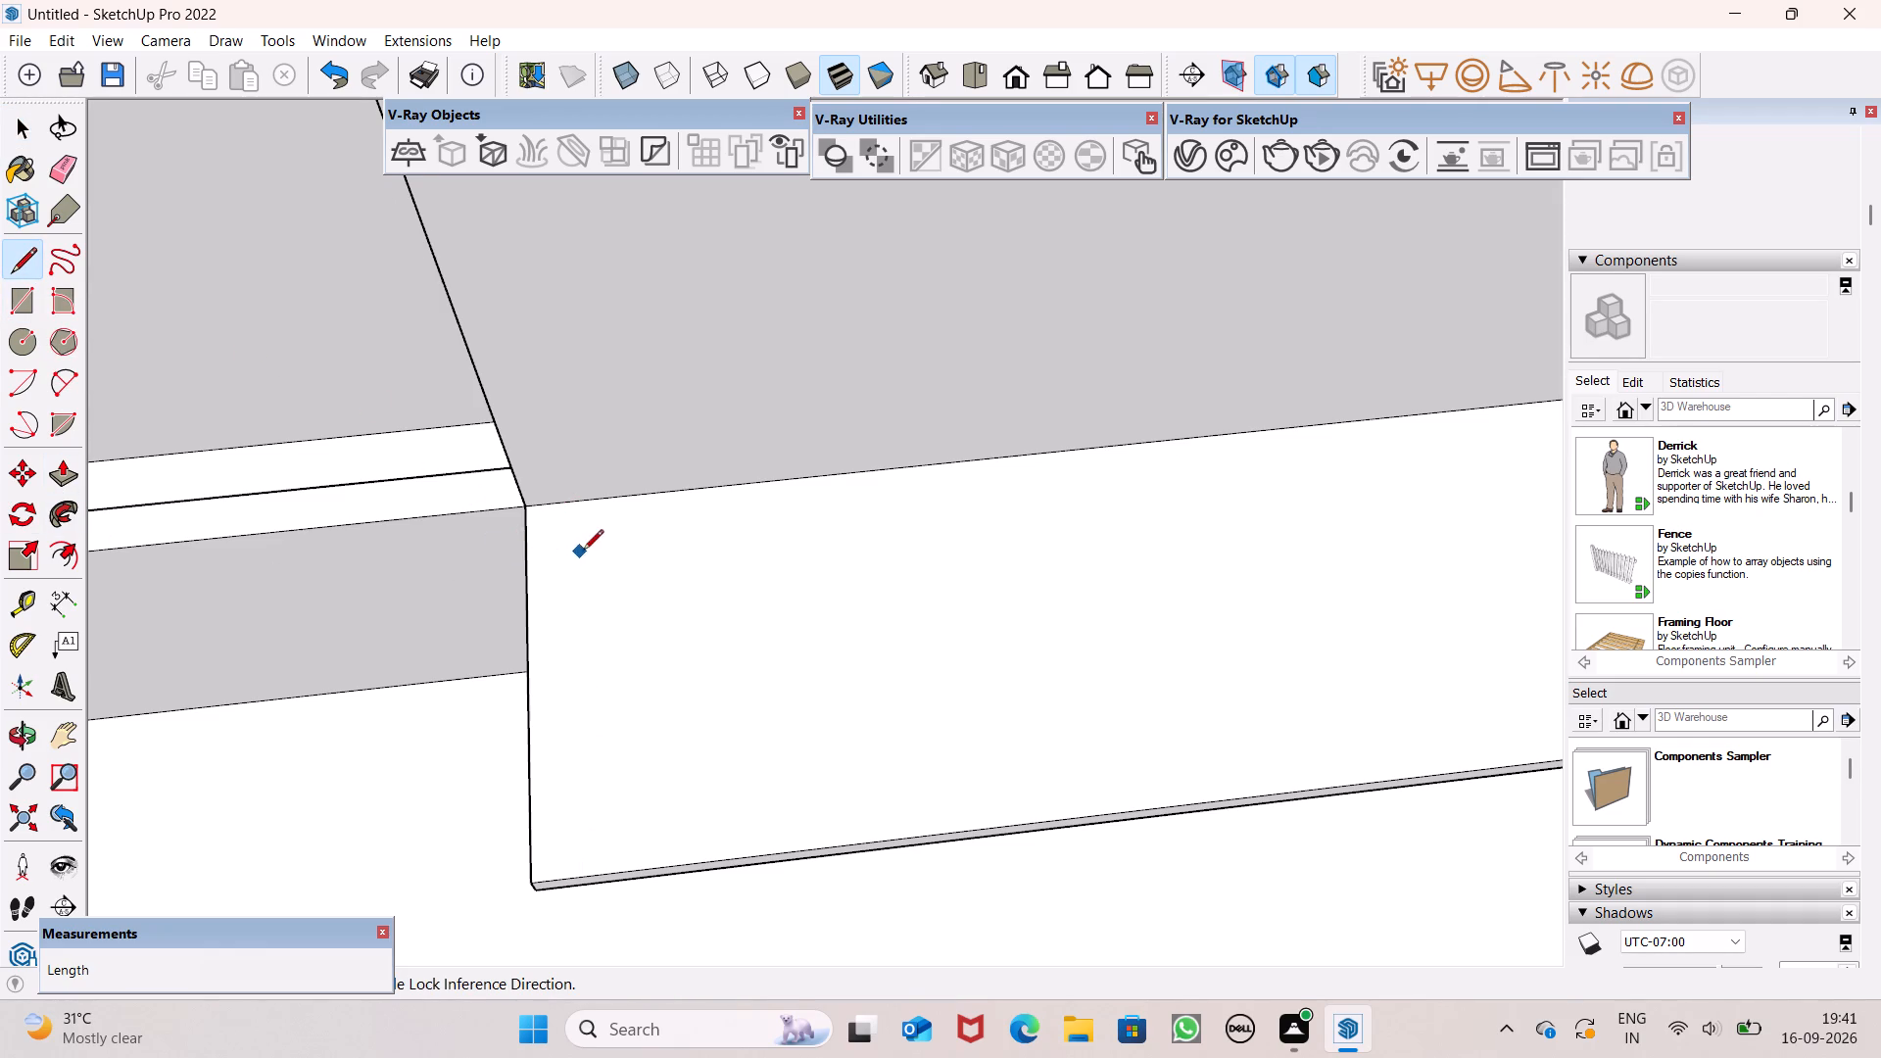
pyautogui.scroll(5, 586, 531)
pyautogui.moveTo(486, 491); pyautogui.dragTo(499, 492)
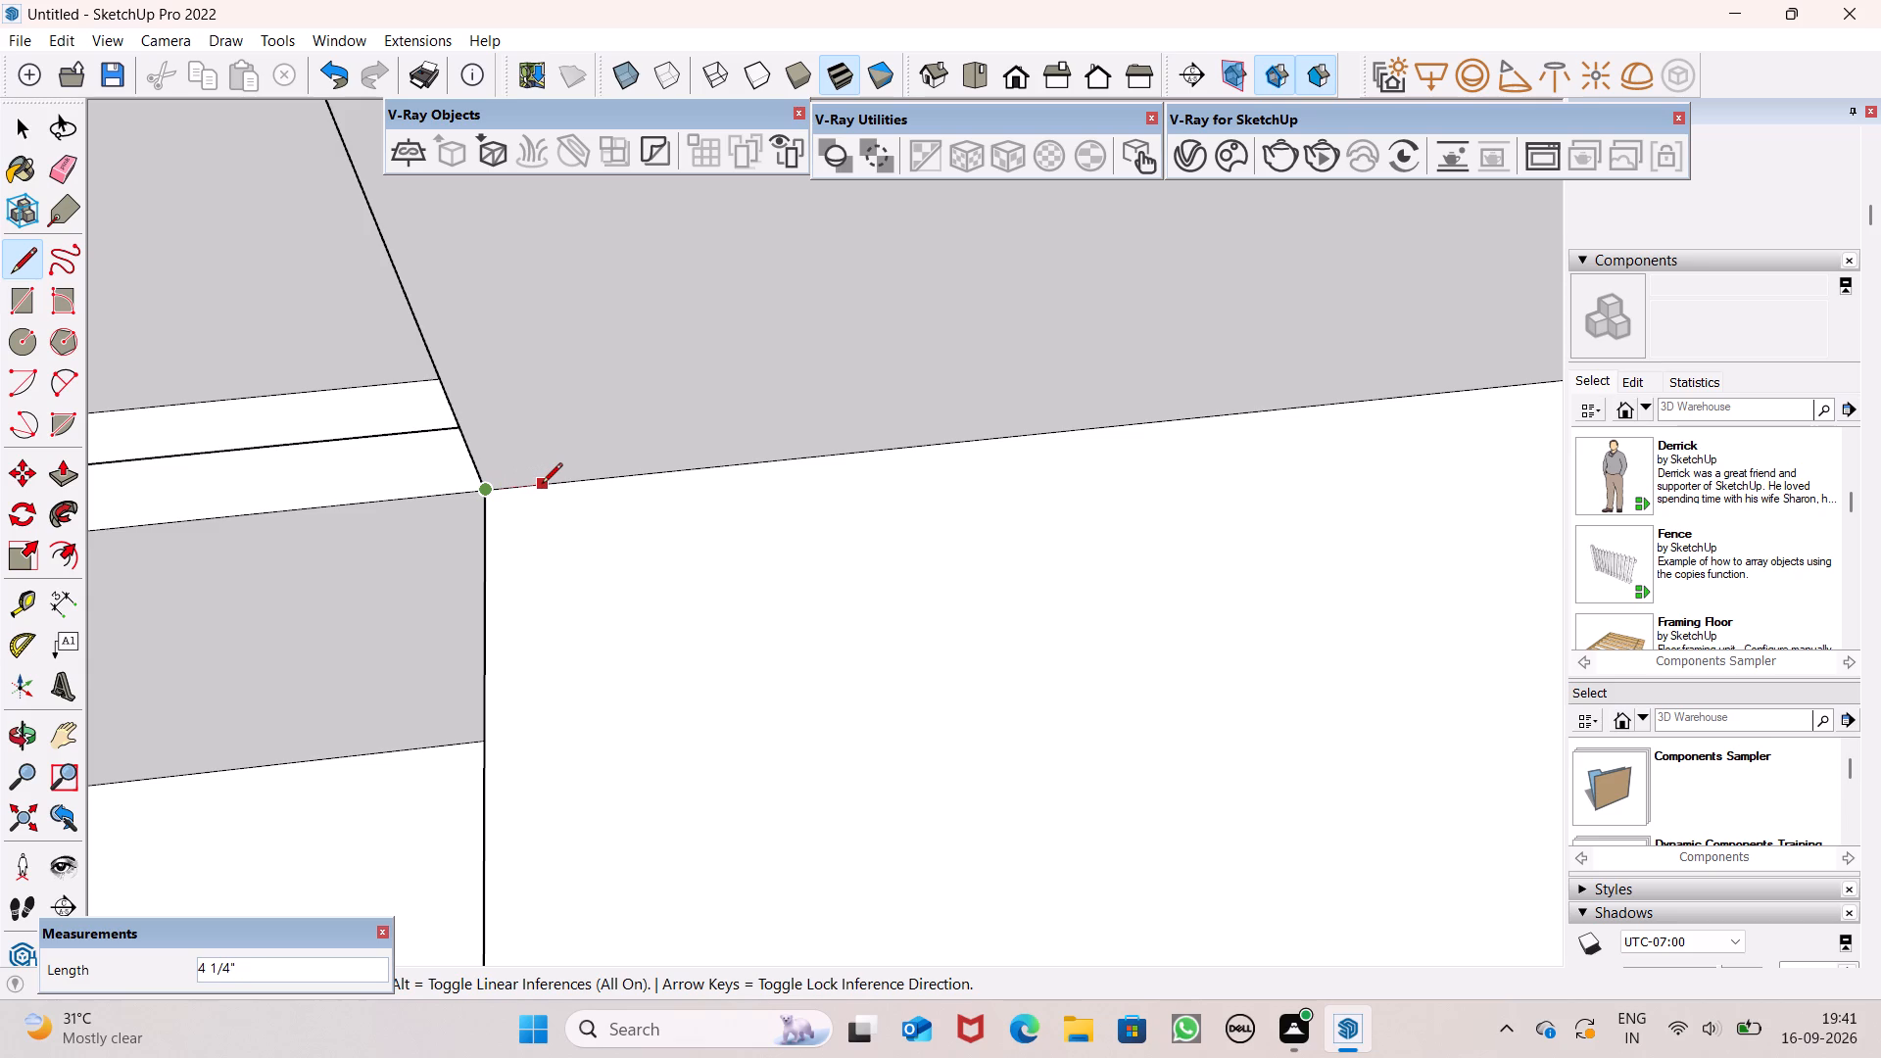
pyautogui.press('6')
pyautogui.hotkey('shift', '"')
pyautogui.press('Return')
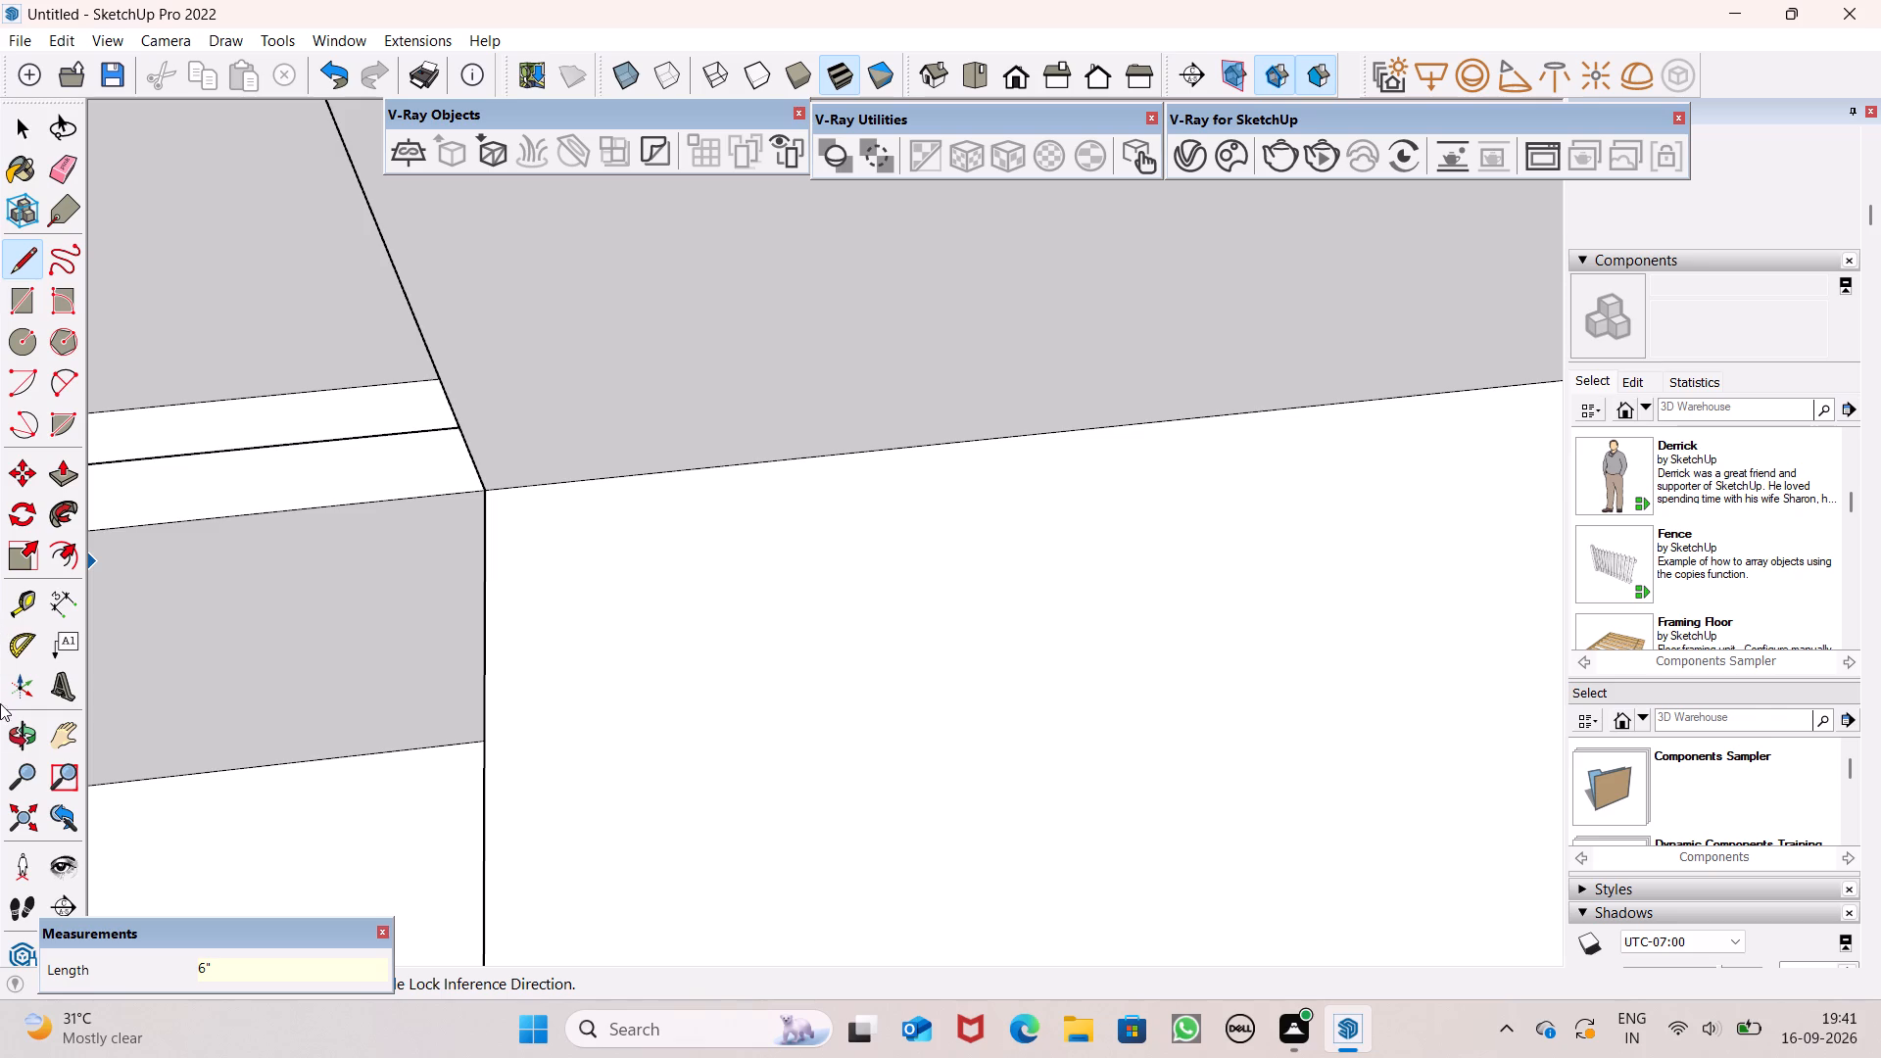
# Draw a line across the slab's top from the wall to its front edge, 4" in from the end beside the low wall.
pyautogui.scroll(-2, 579, 606)
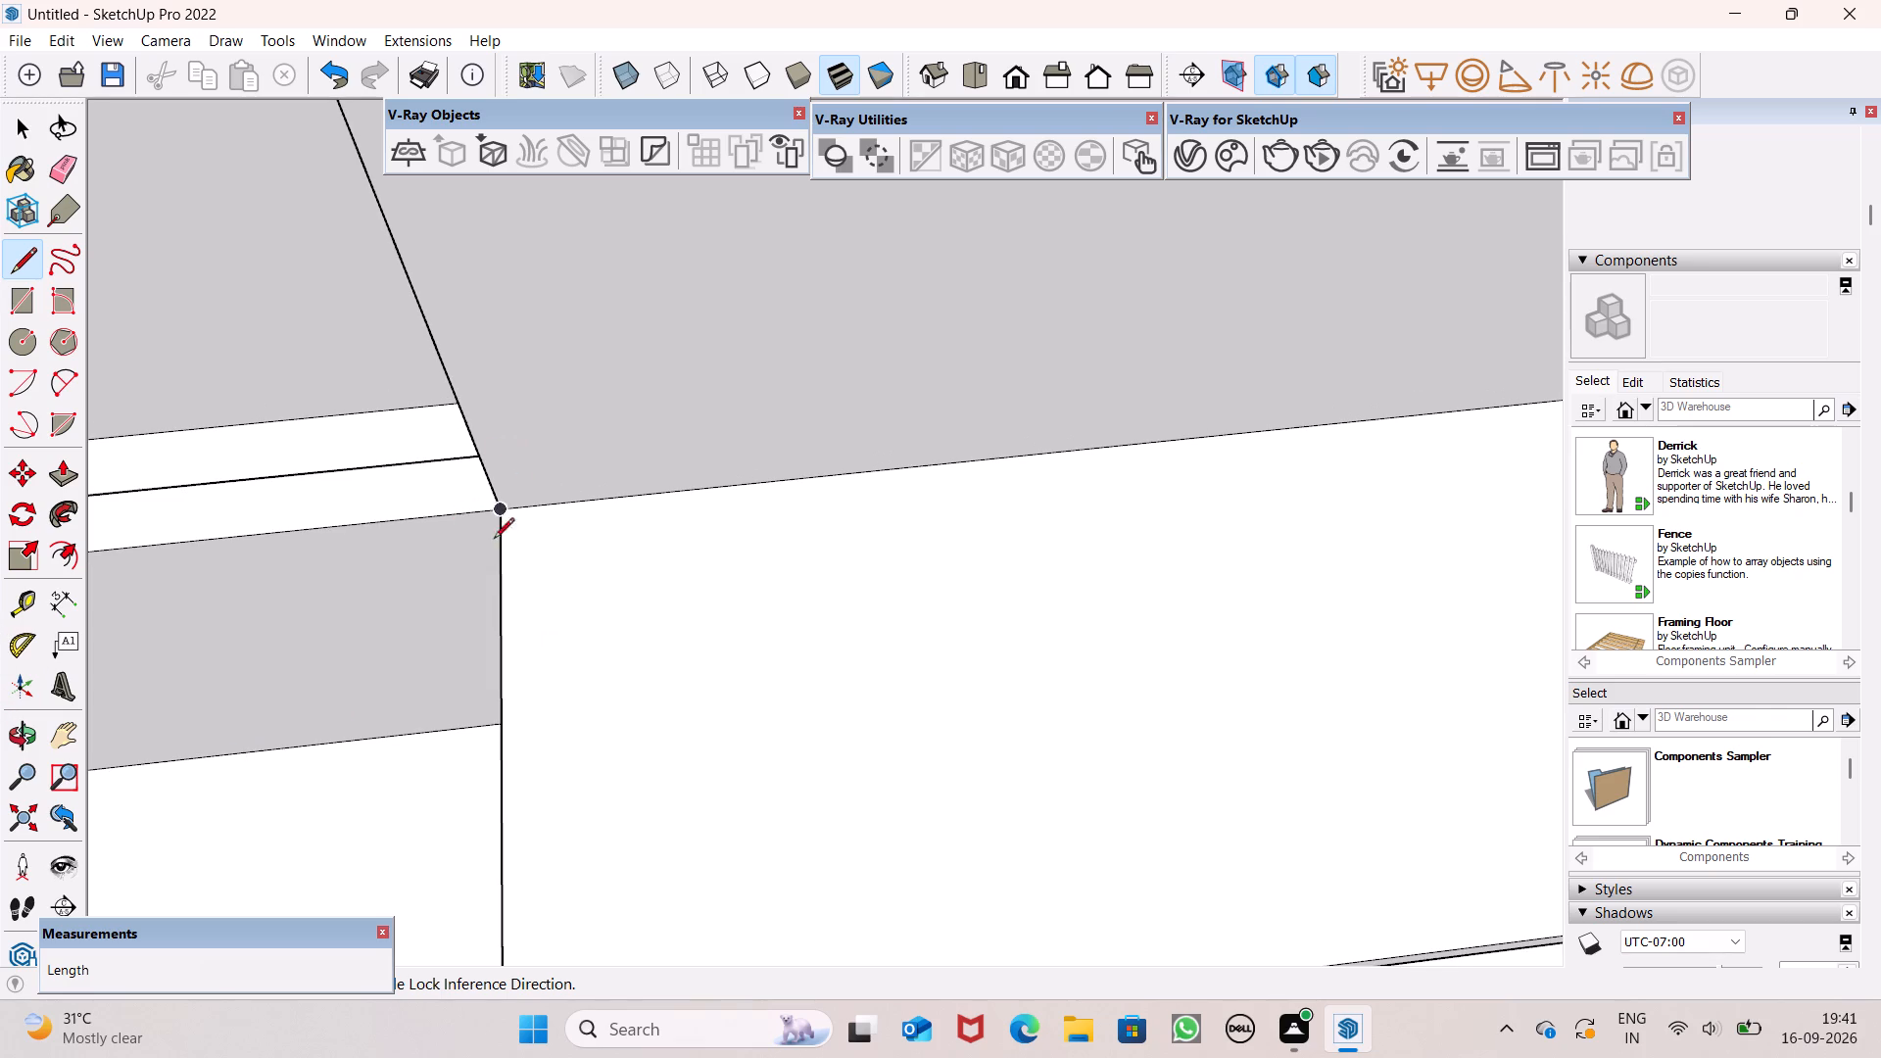
pyautogui.scroll(-14, 511, 536)
pyautogui.moveTo(583, 612); pyautogui.dragTo(562, 452, button='middle')
pyautogui.scroll(7, 562, 452)
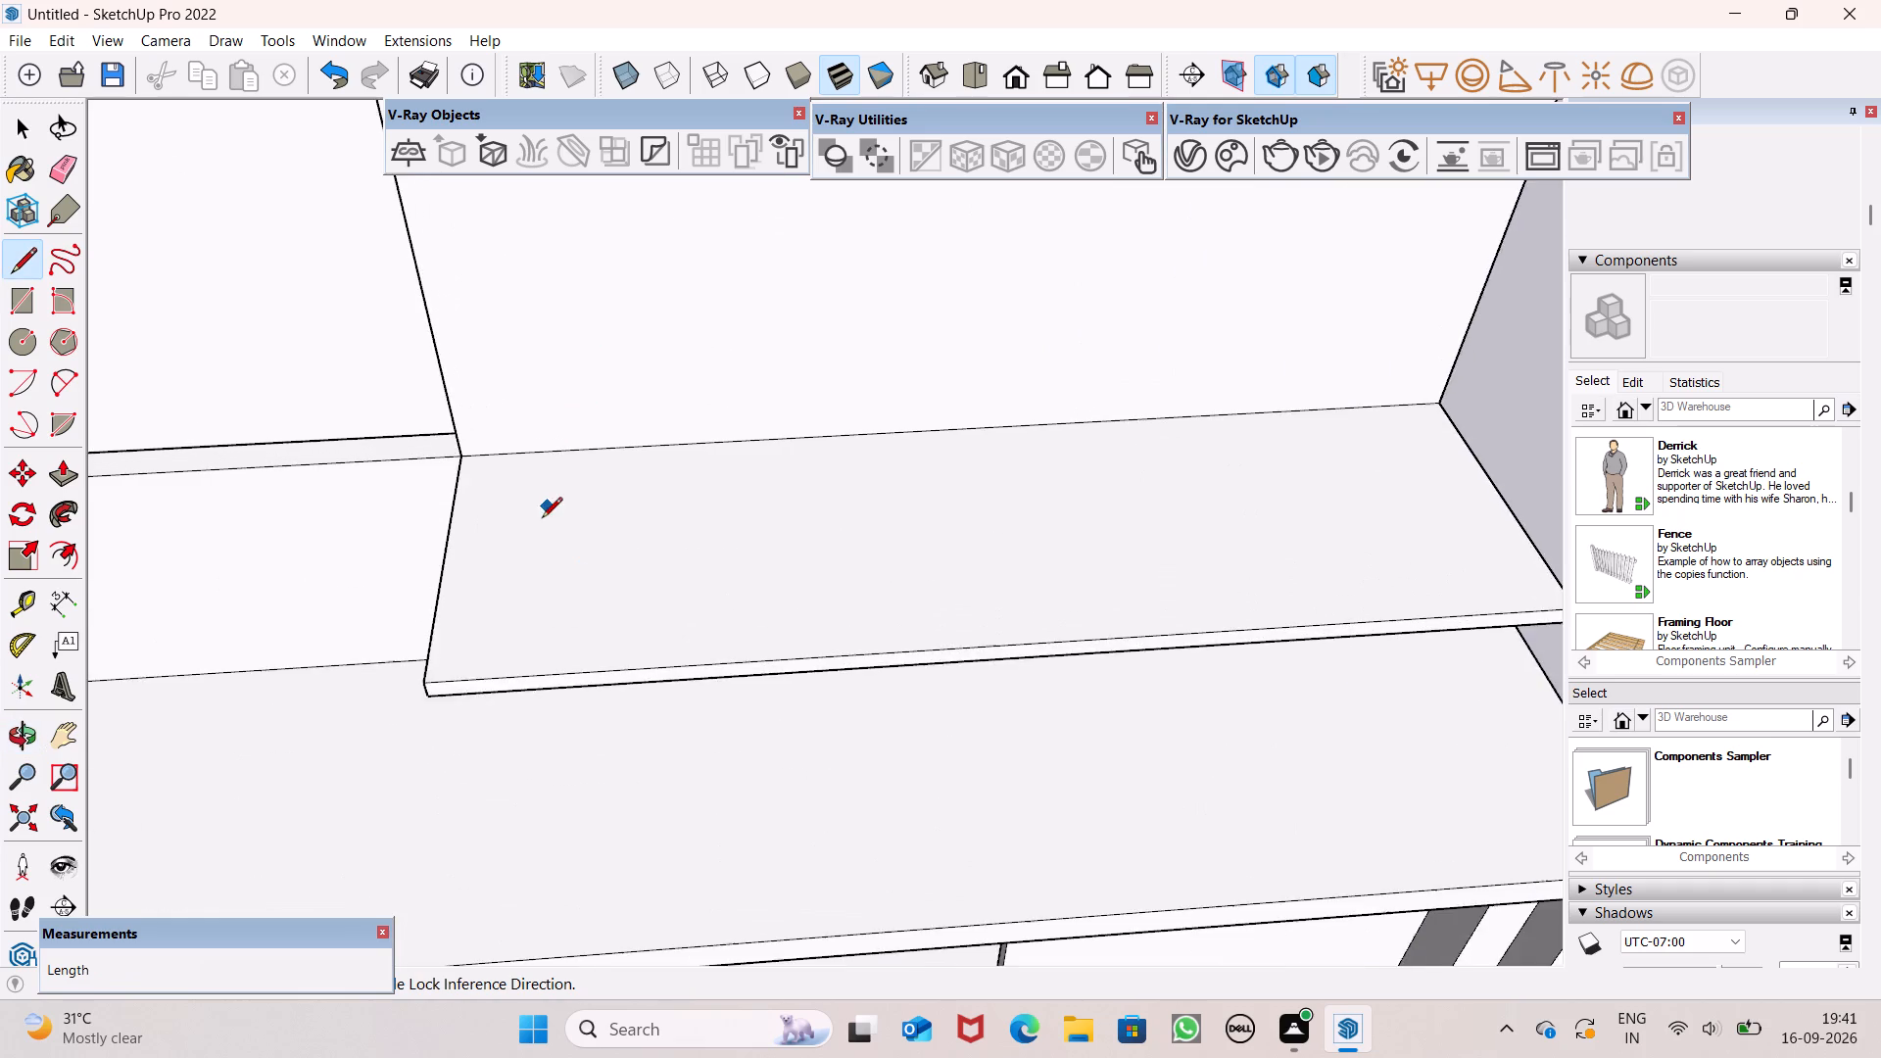
pyautogui.scroll(4, 542, 519)
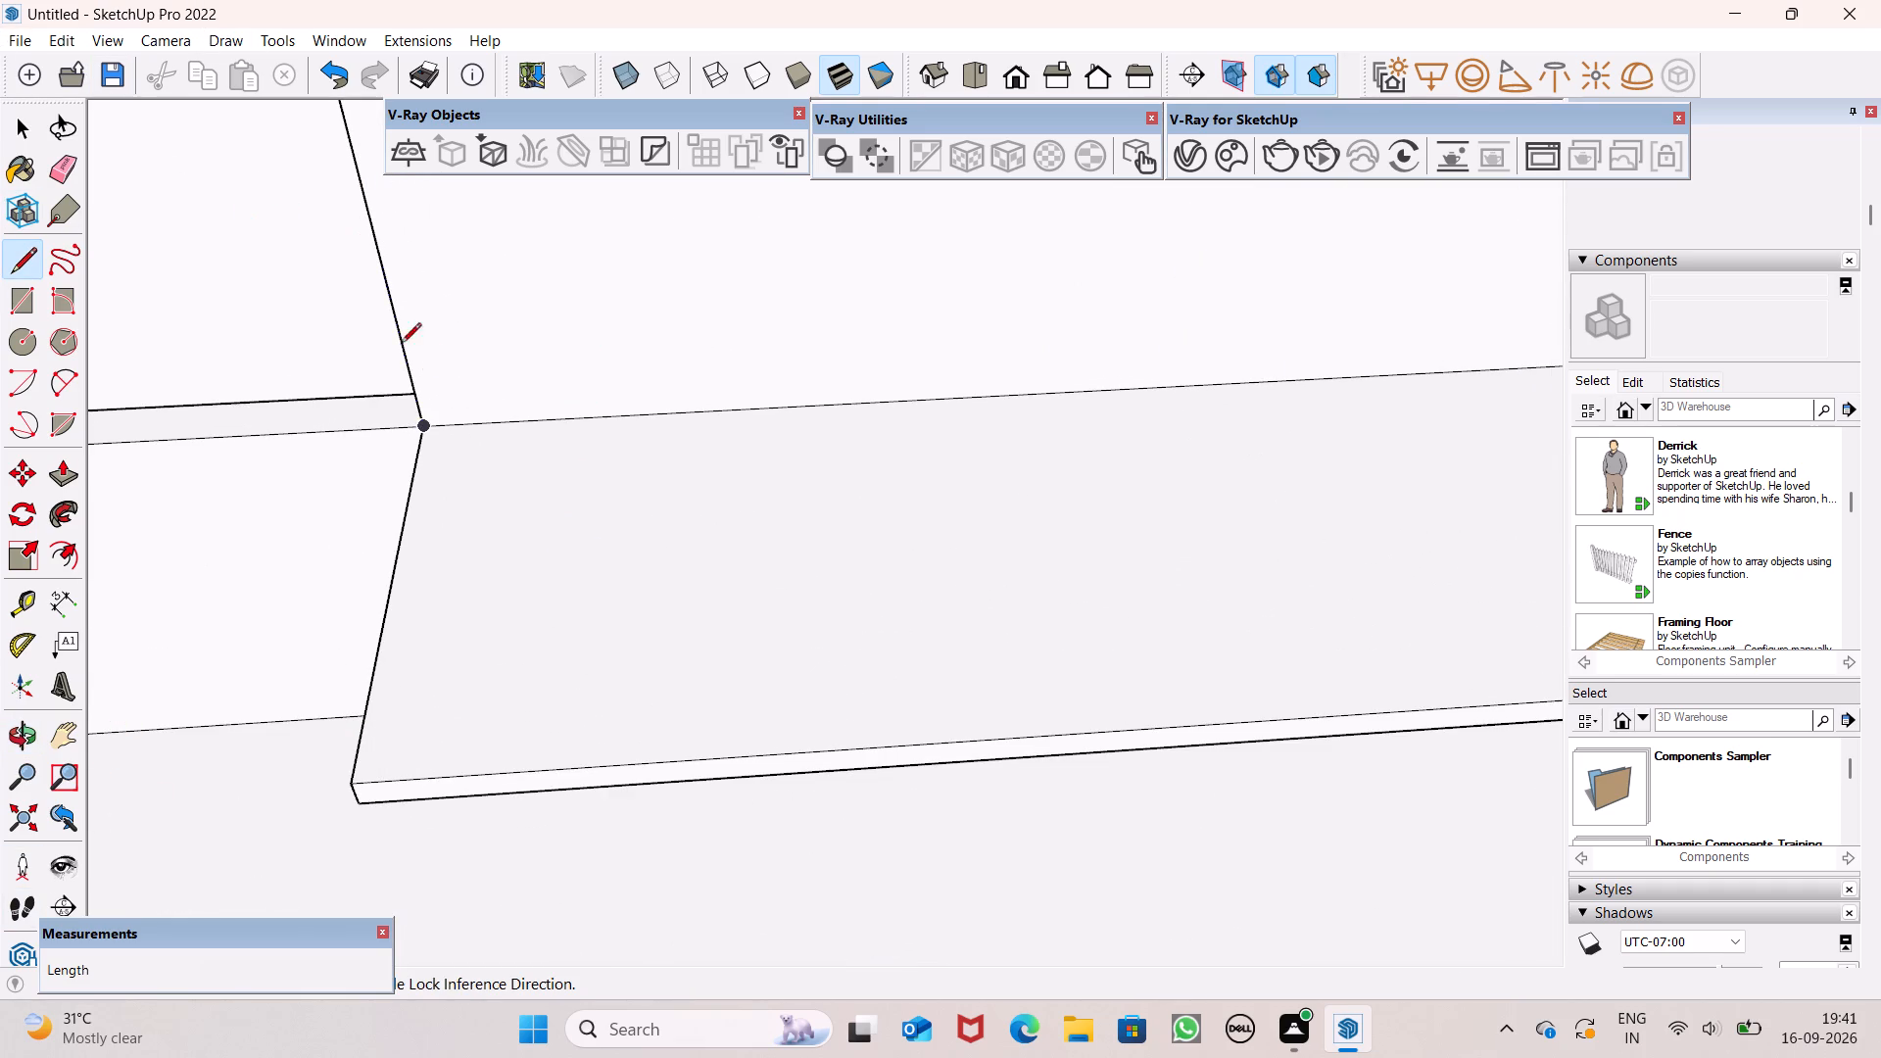
pyautogui.scroll(5, 446, 444)
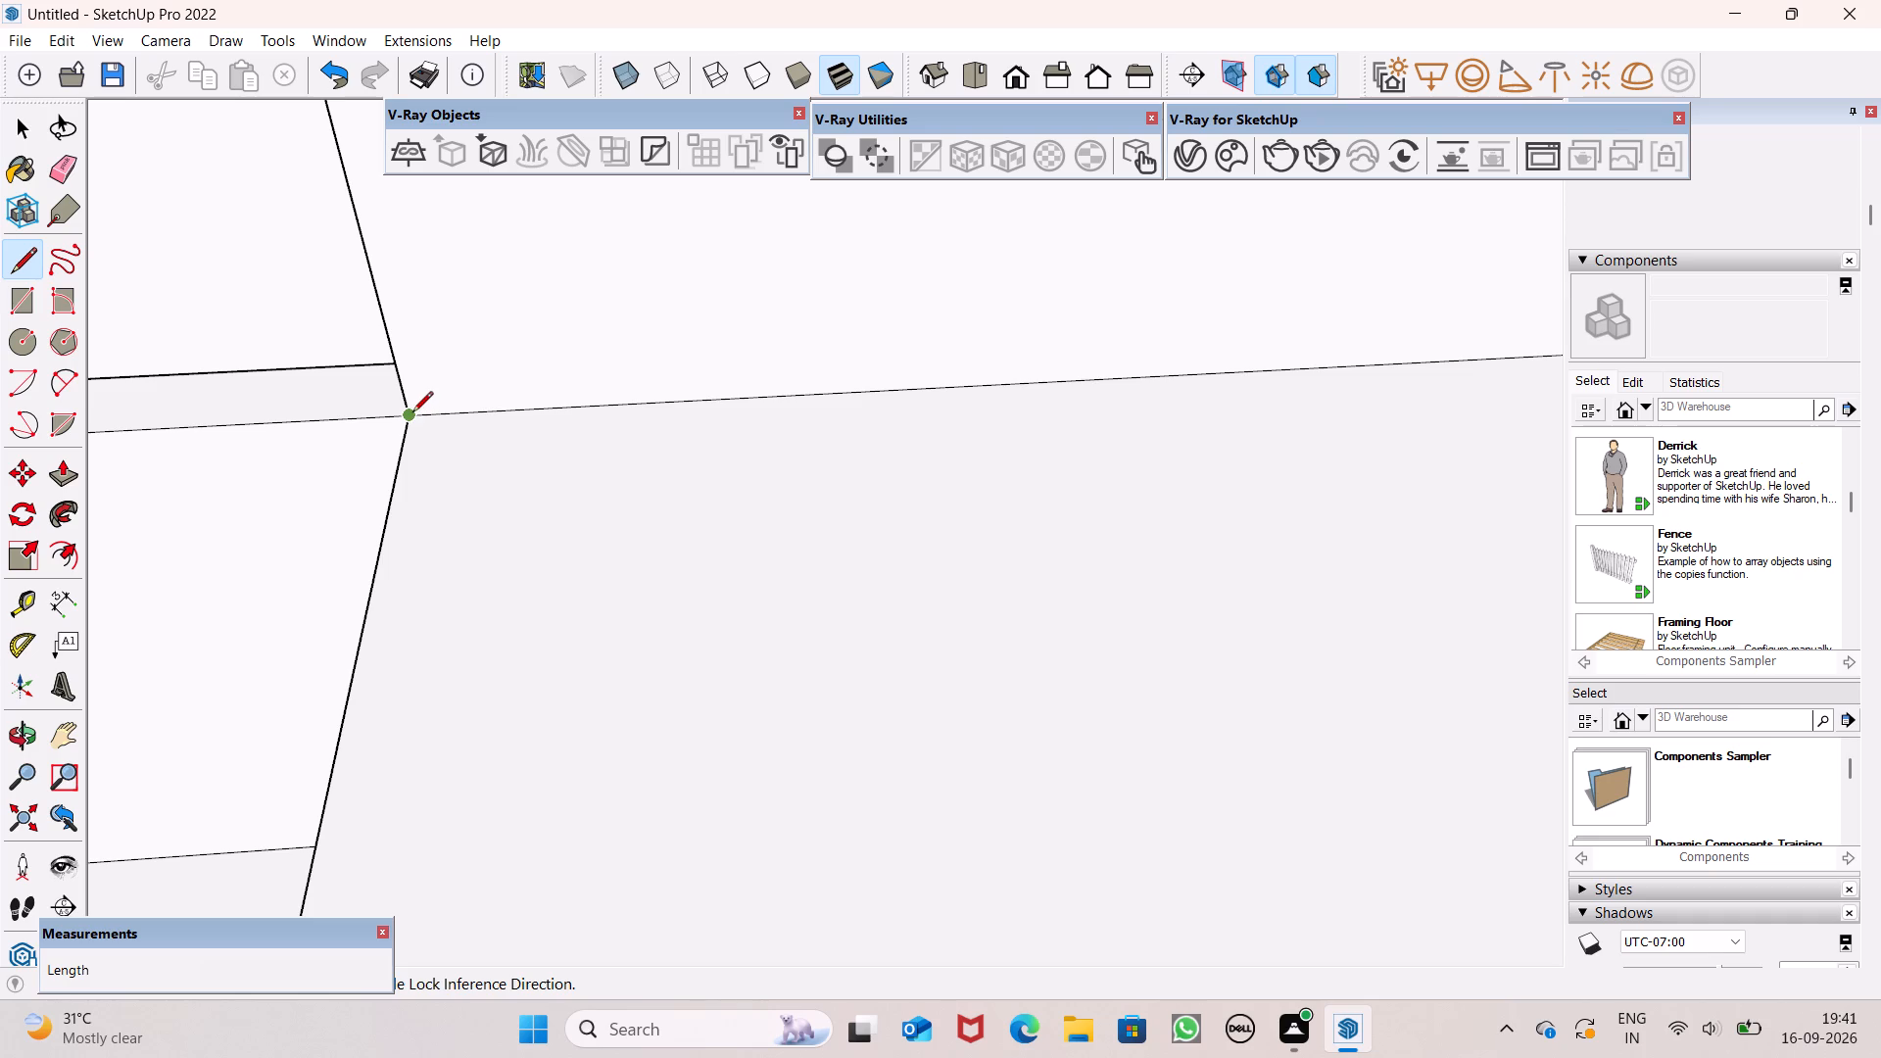
pyautogui.click(413, 413)
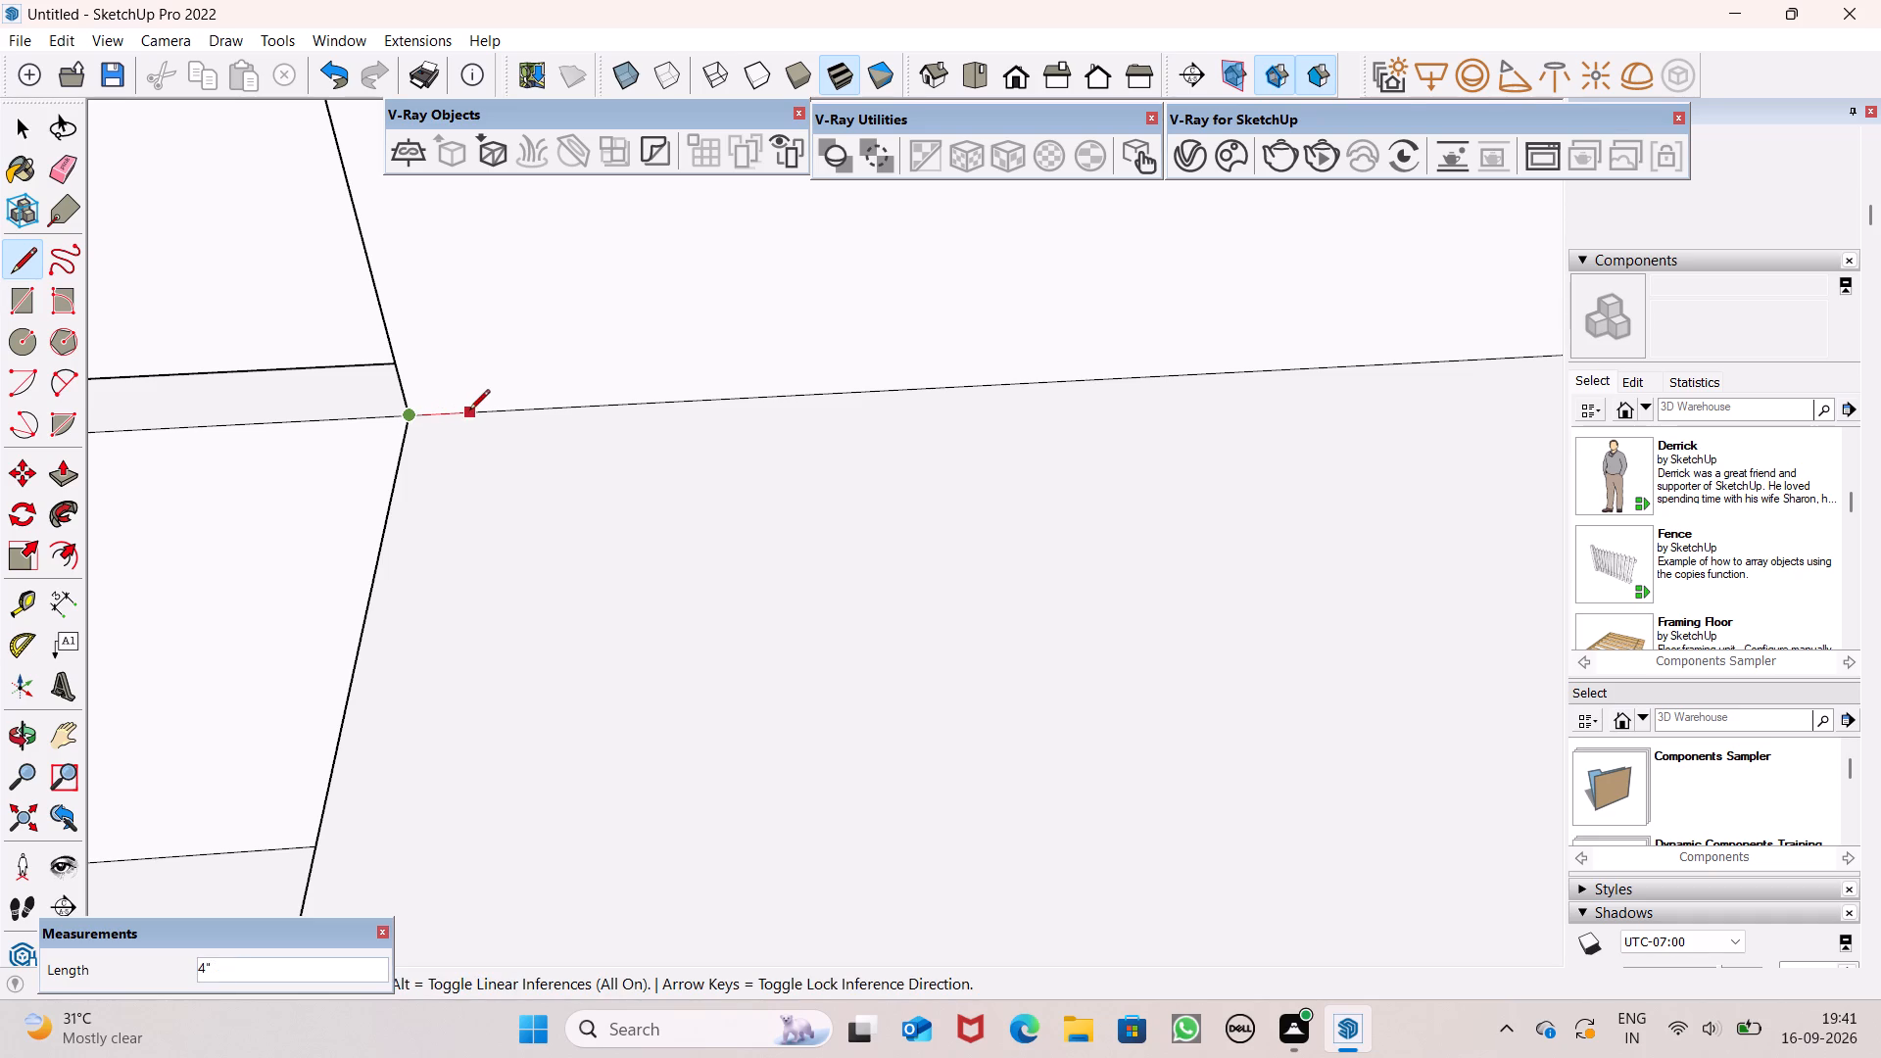
pyautogui.write('4"')
pyautogui.press('Return')
pyautogui.click(475, 407)
pyautogui.scroll(-5, 515, 499)
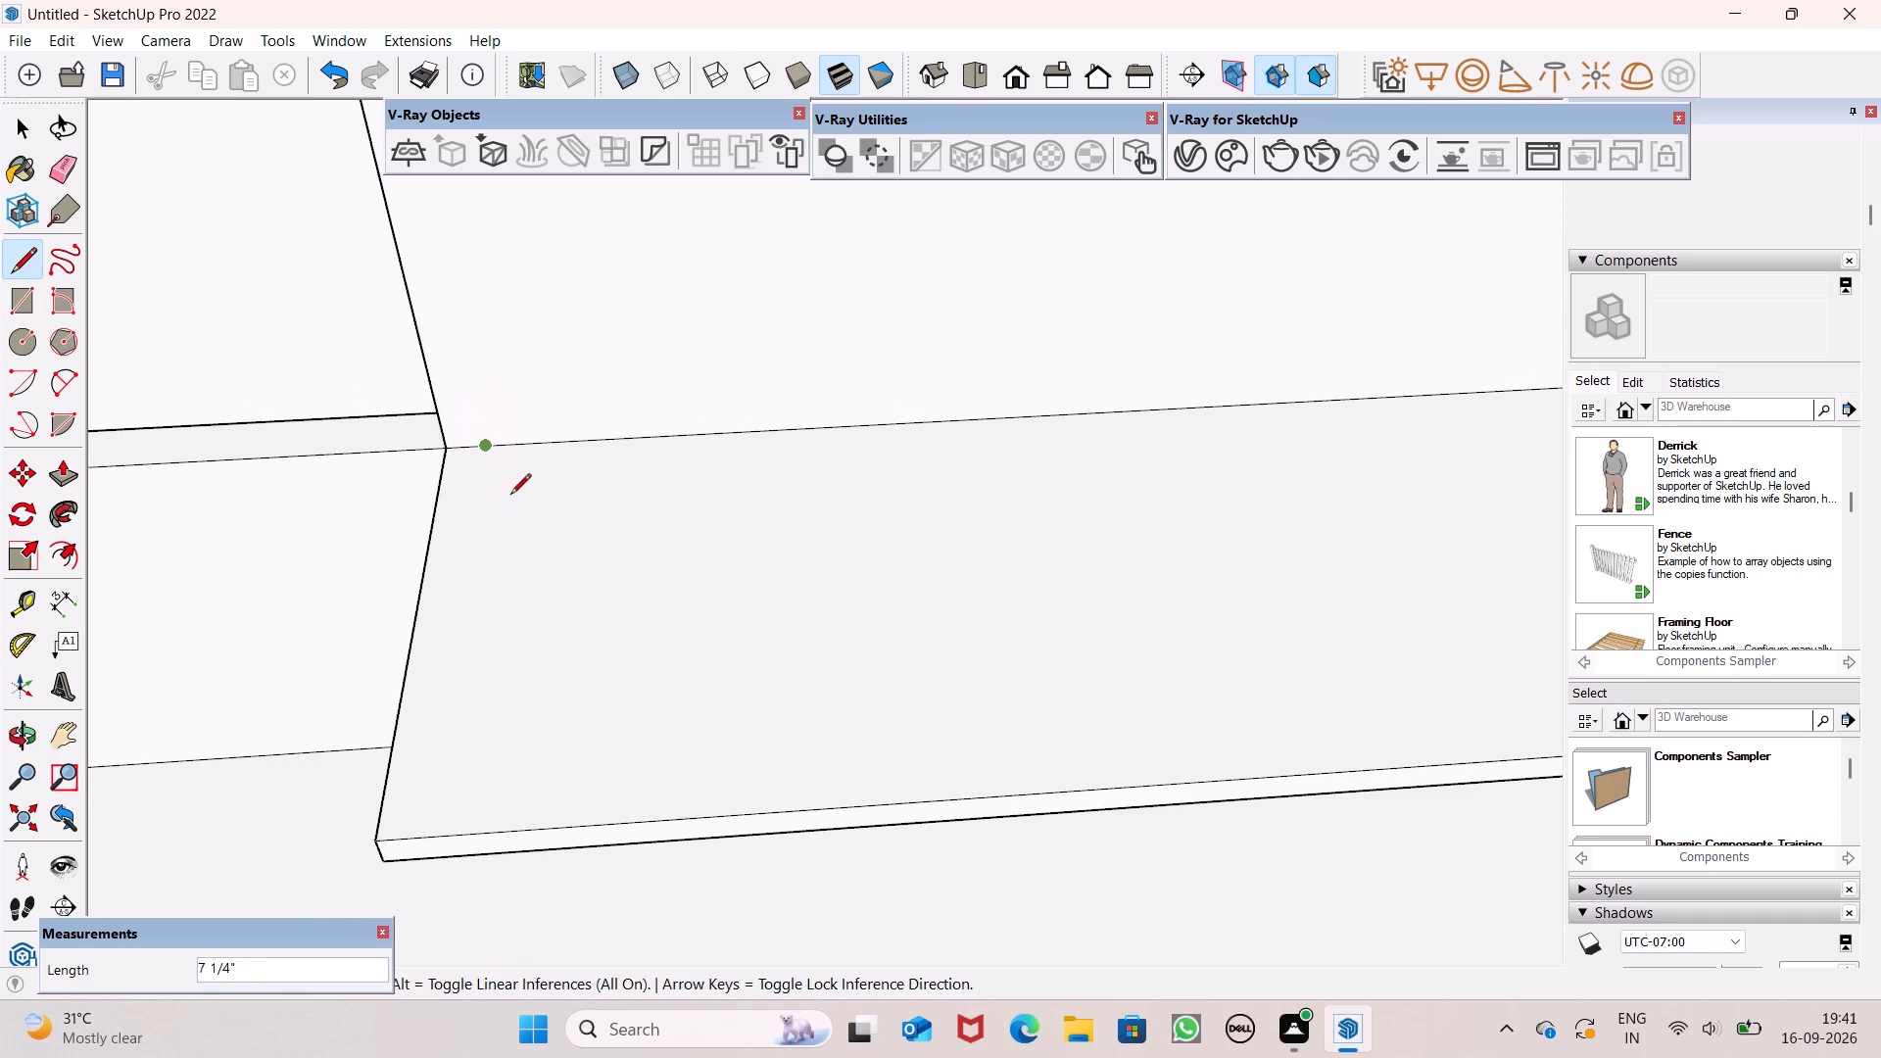
pyautogui.scroll(4, 492, 781)
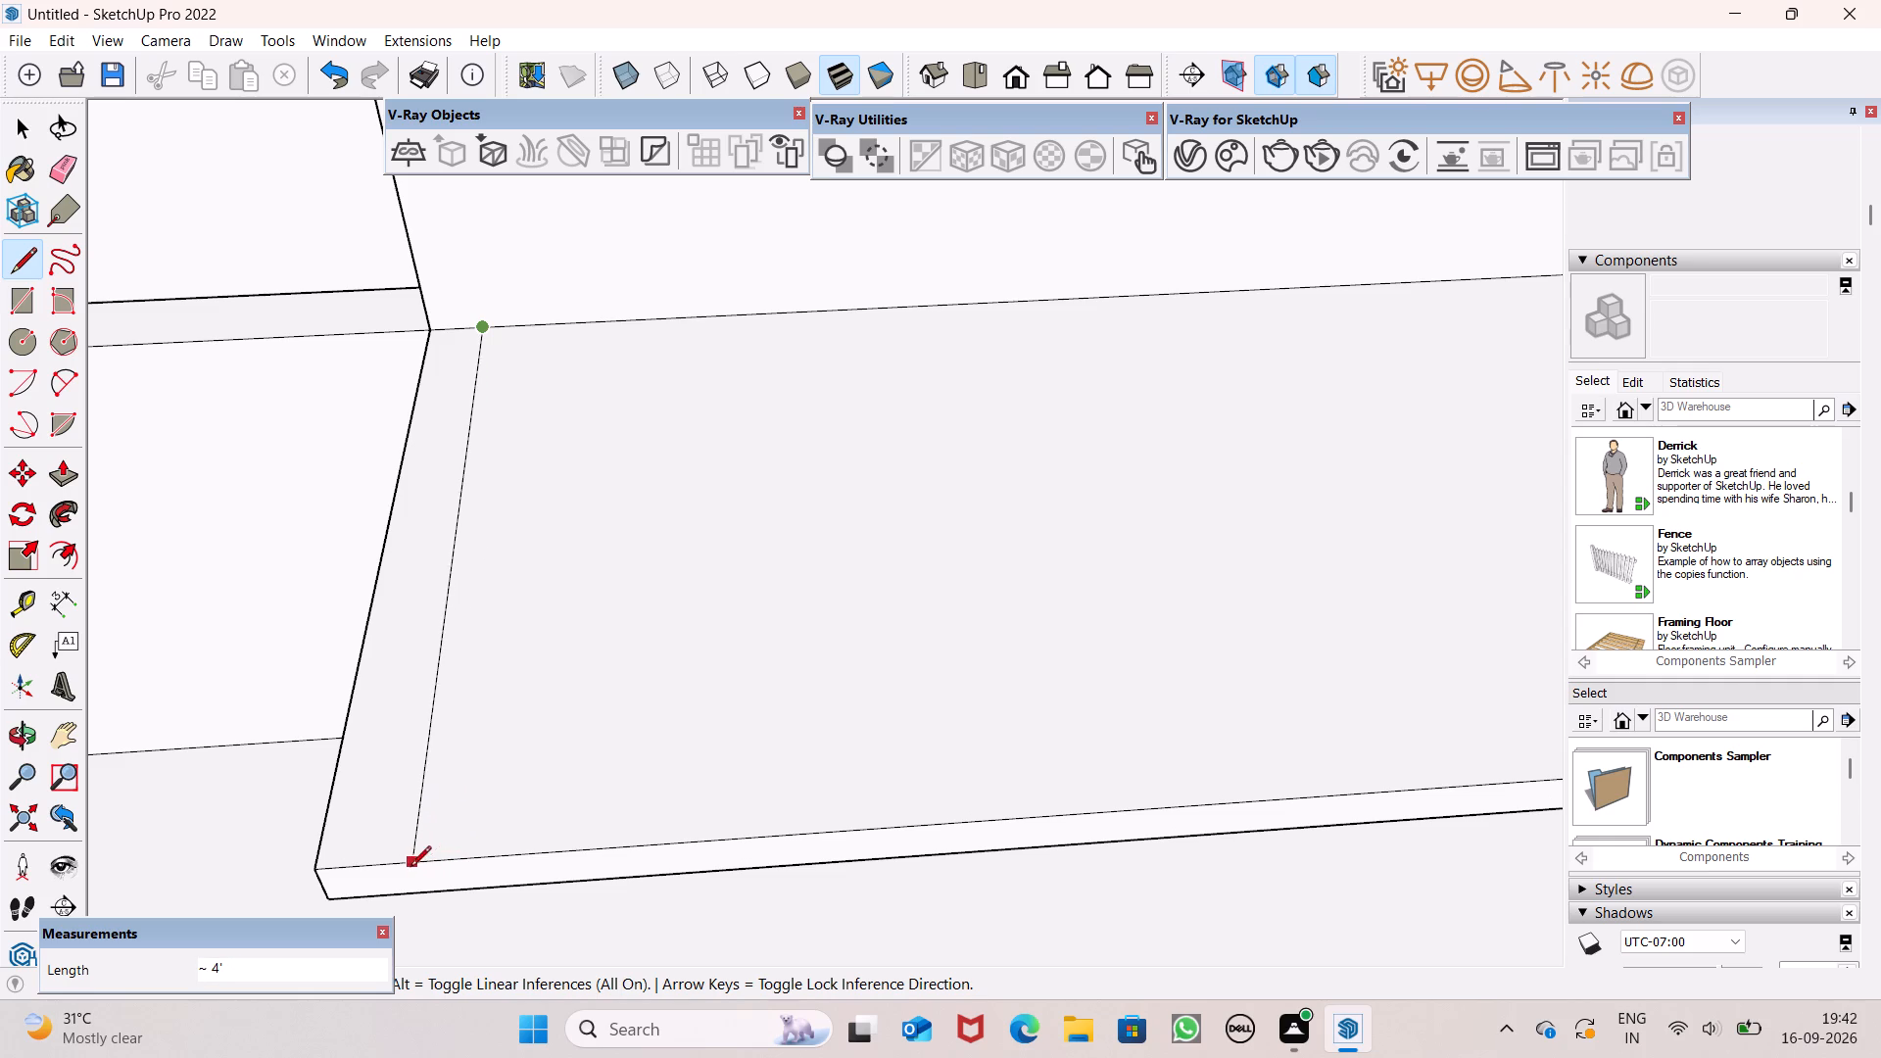
pyautogui.click(402, 873)
# Draw a matching line across the slab's top from wall to front edge, 4" in from the slab's opposite end.
pyautogui.scroll(-8, 416, 706)
pyautogui.scroll(-8, 307, 670)
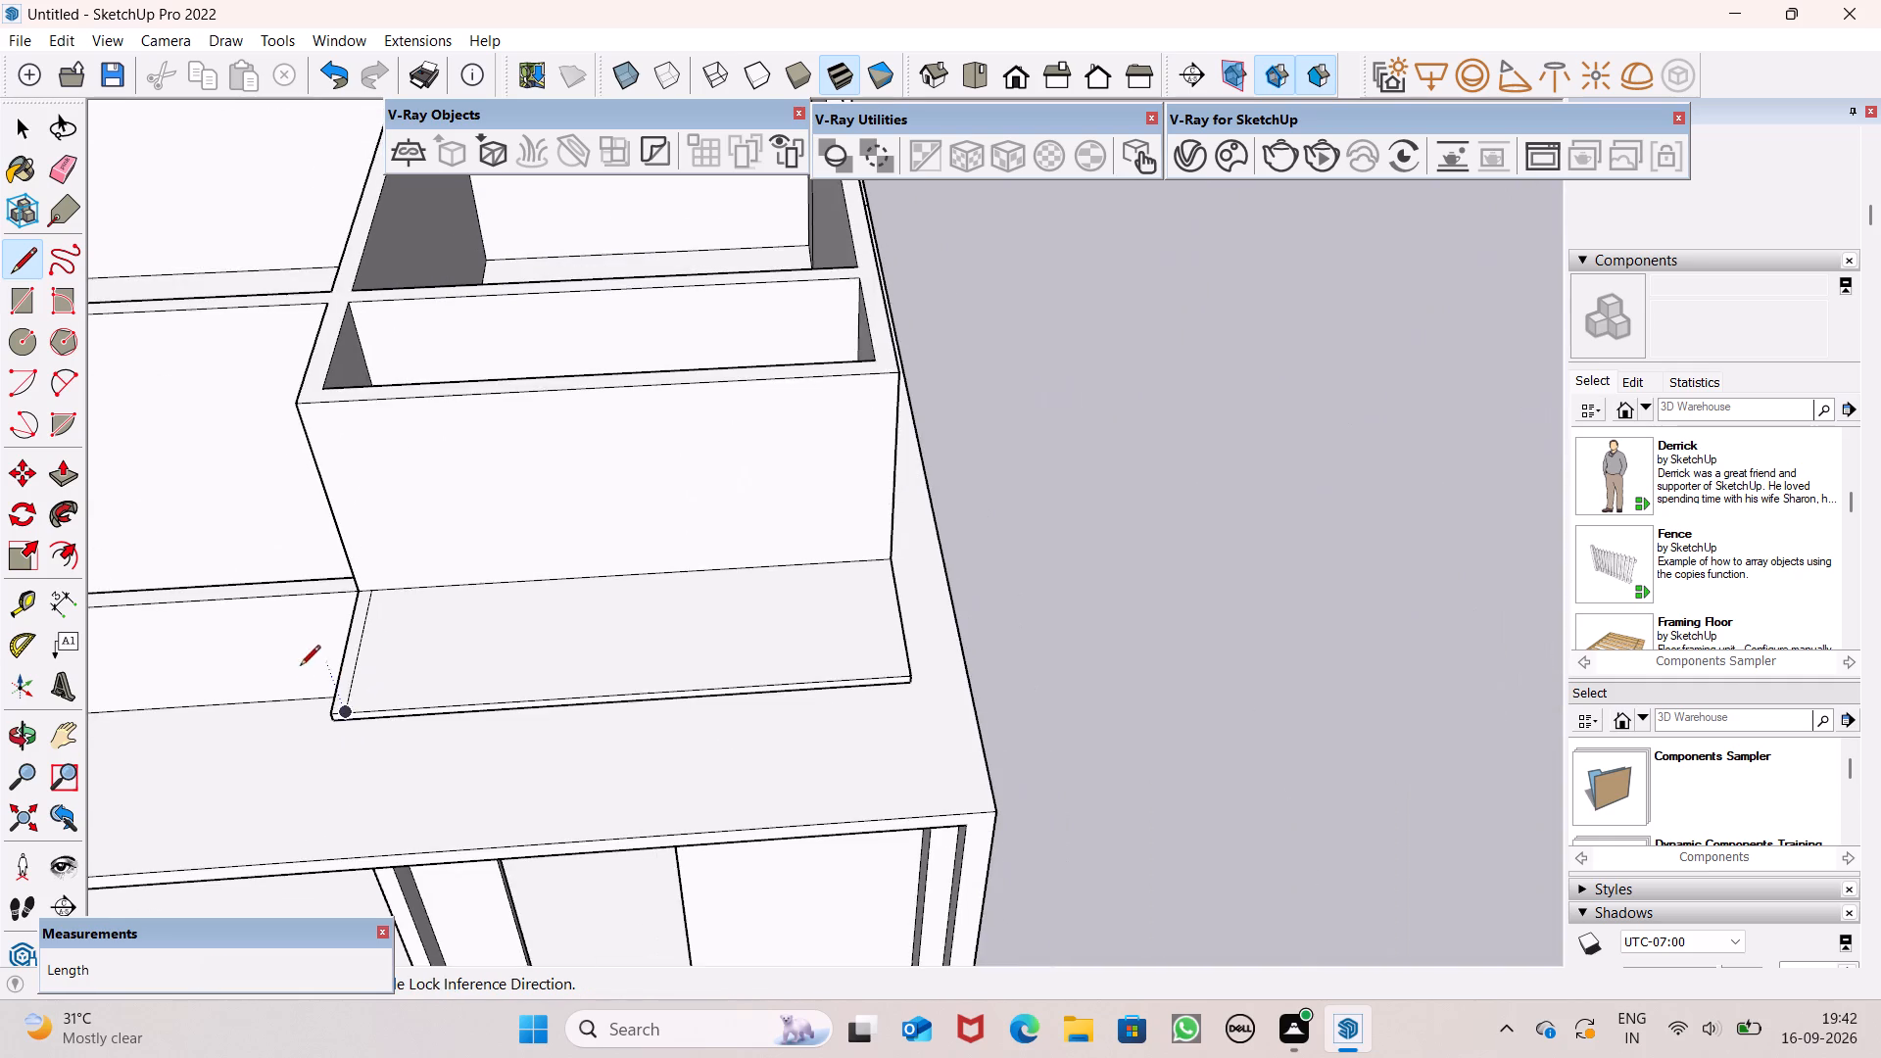
pyautogui.scroll(7, 1058, 597)
pyautogui.scroll(6, 707, 547)
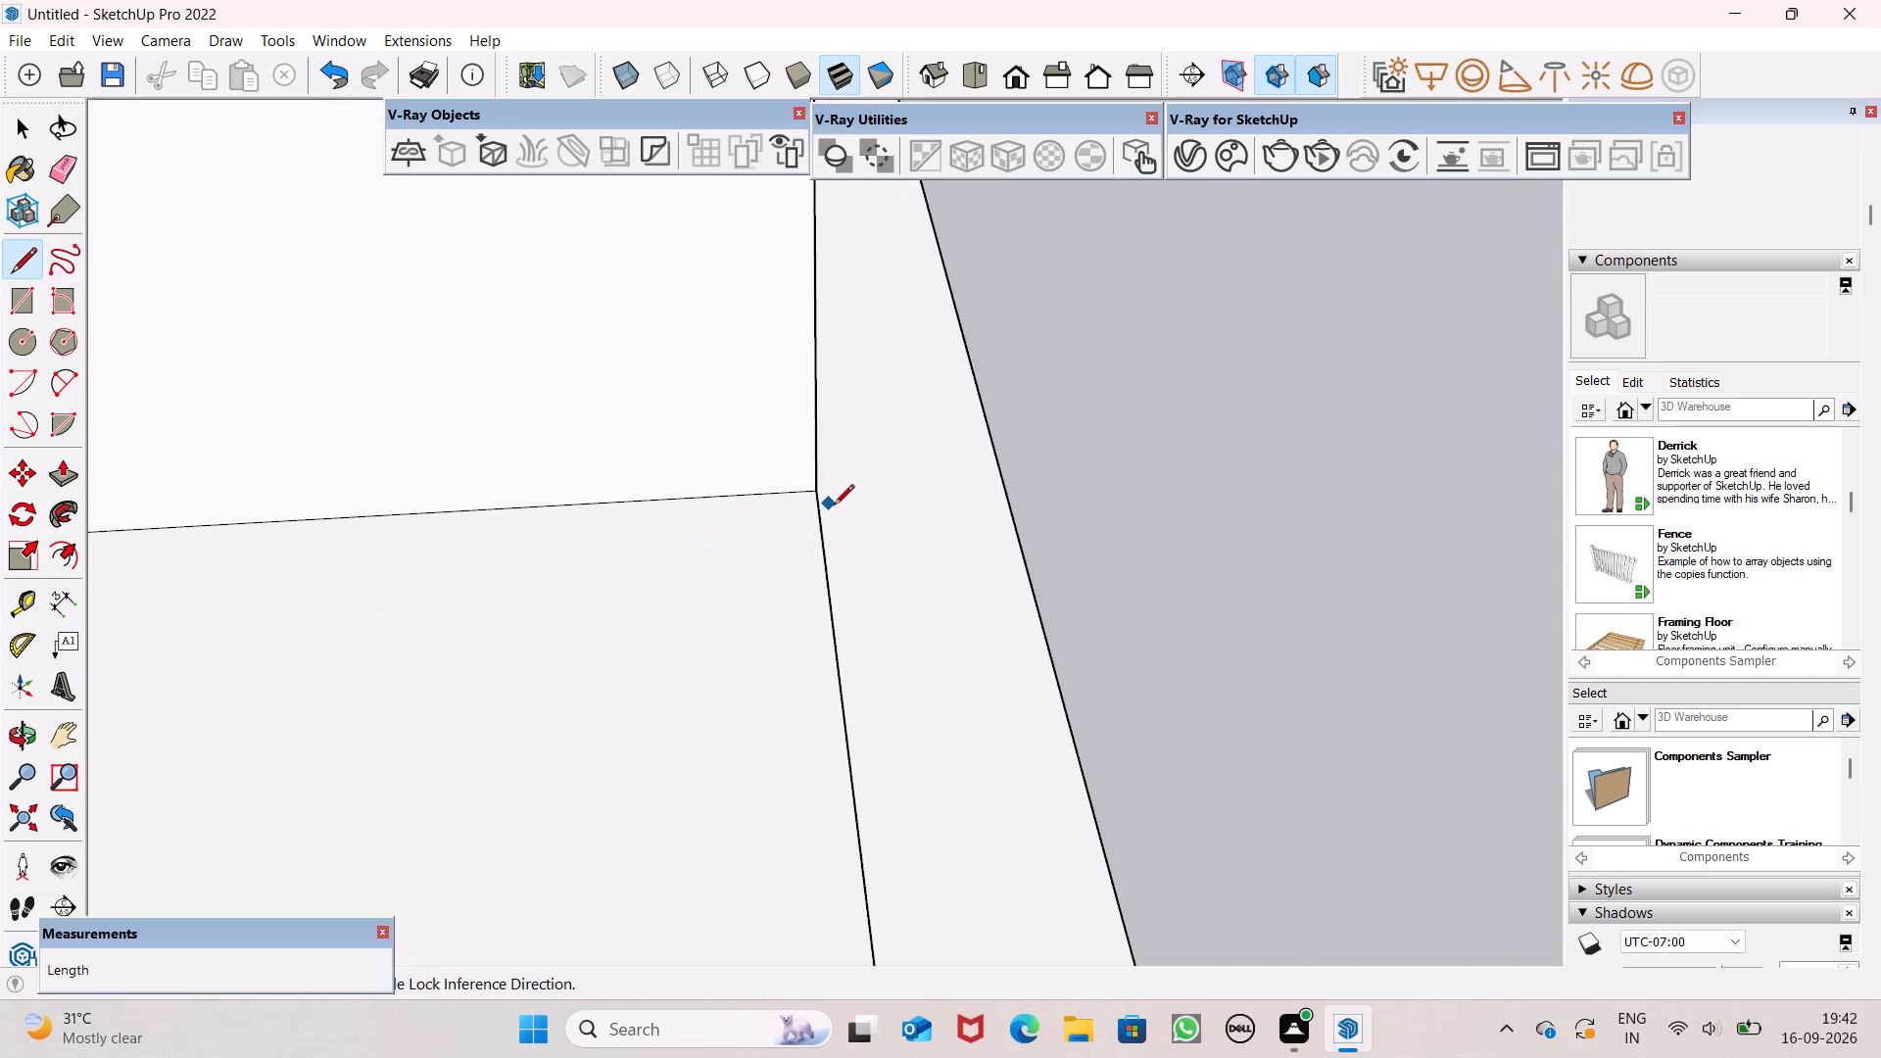
pyautogui.click(821, 496)
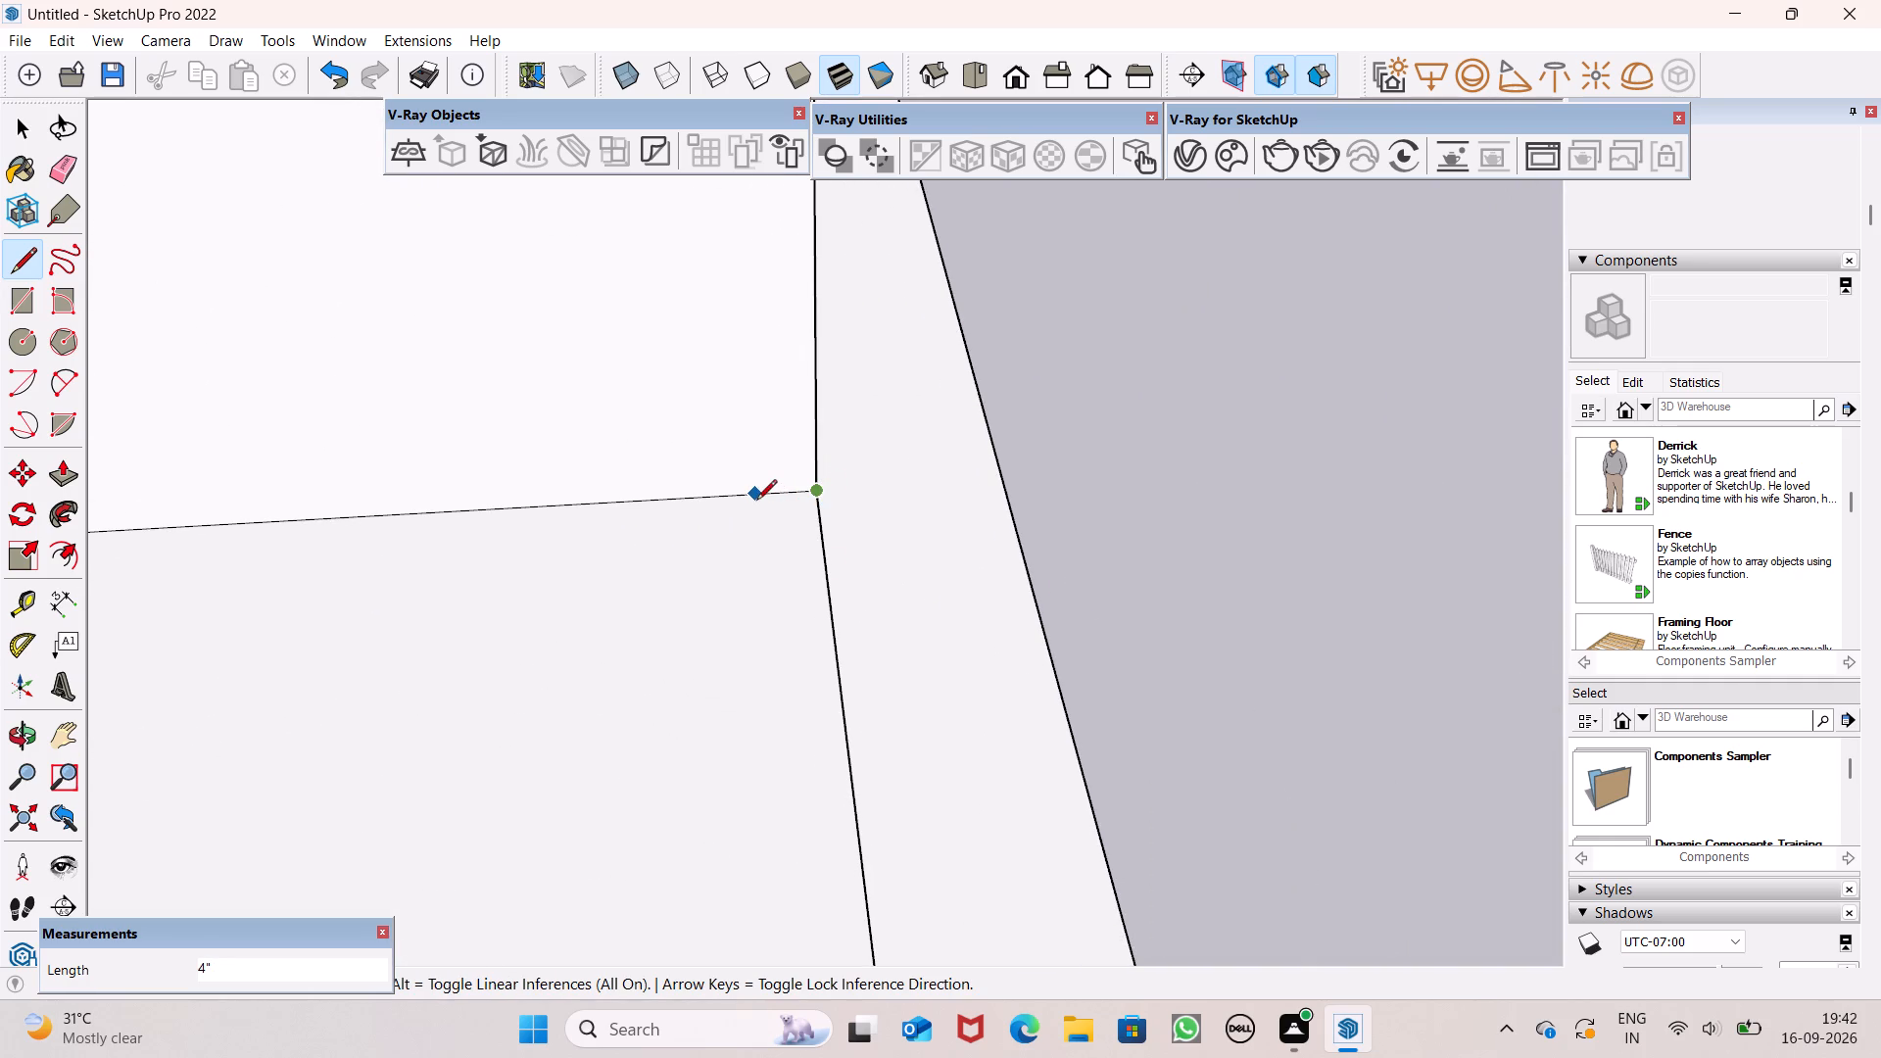
pyautogui.press('4')
pyautogui.hotkey('shift', '"')
pyautogui.press('Return')
pyautogui.click(747, 497)
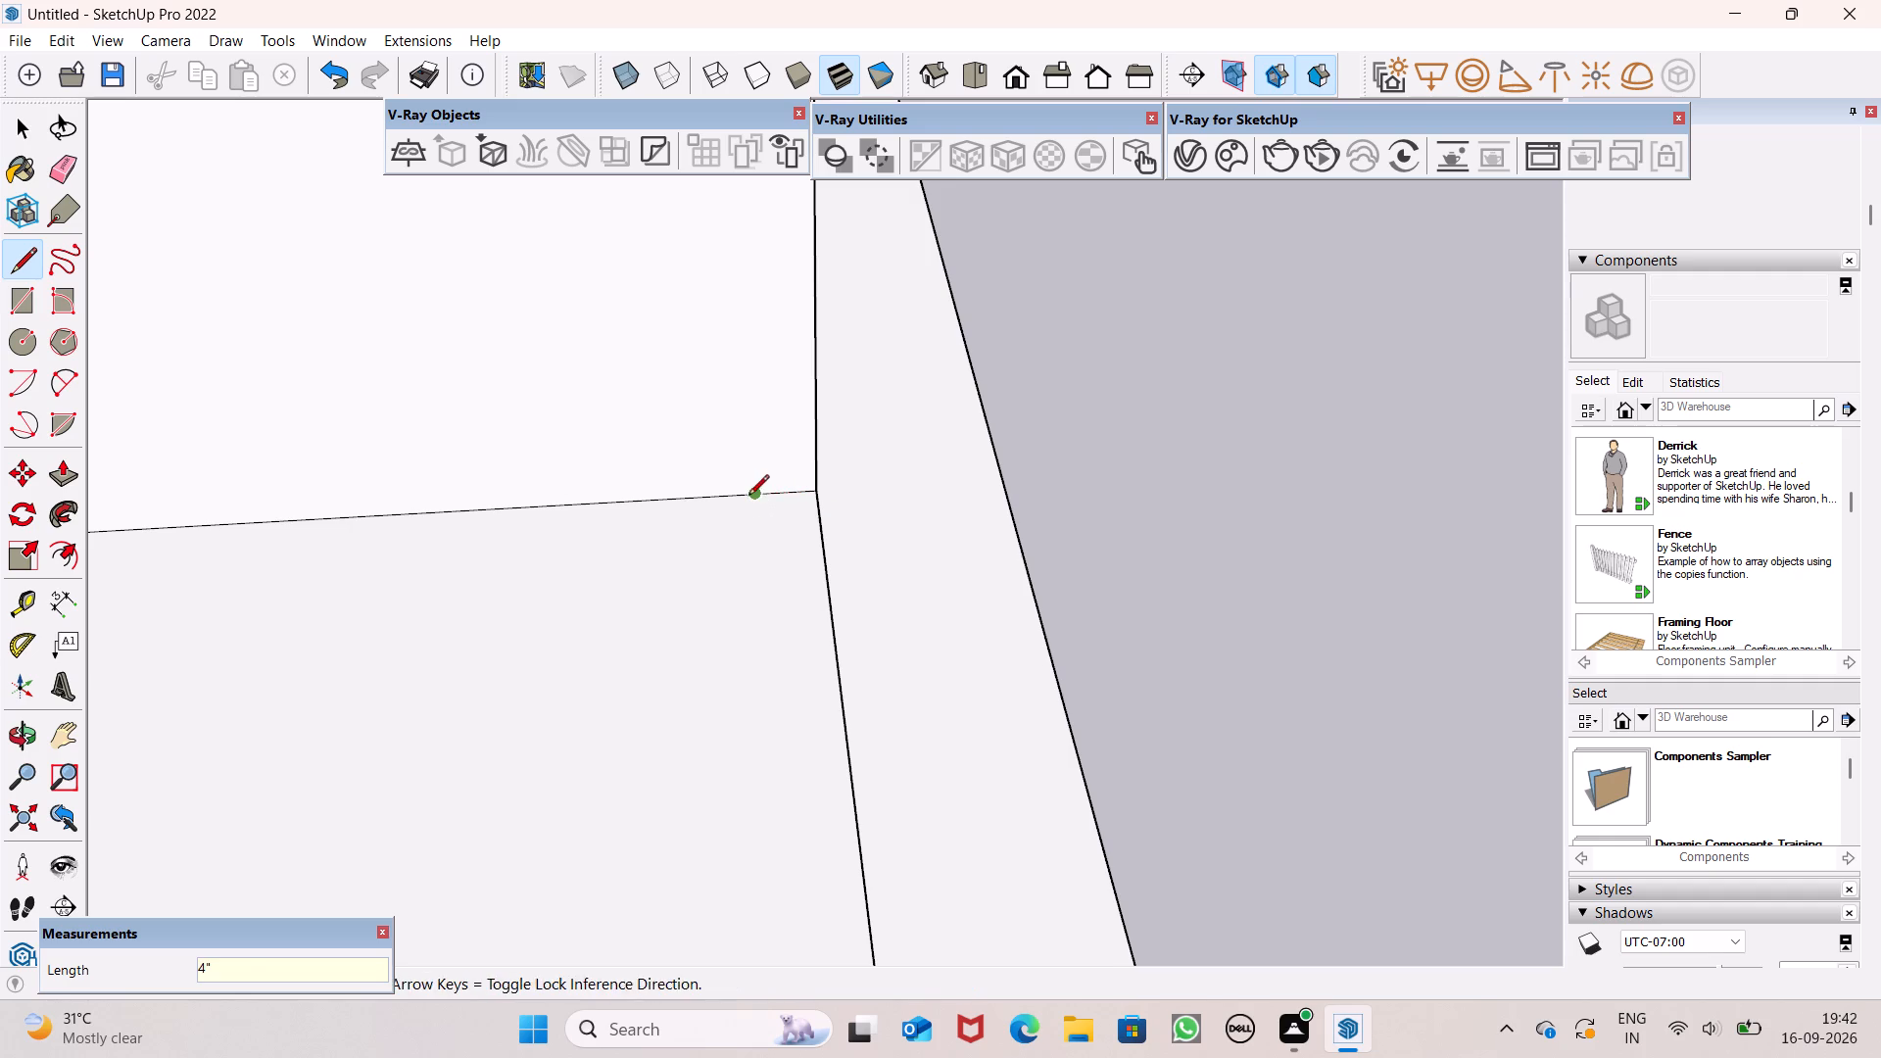
pyautogui.scroll(-8, 797, 634)
pyautogui.click(802, 881)
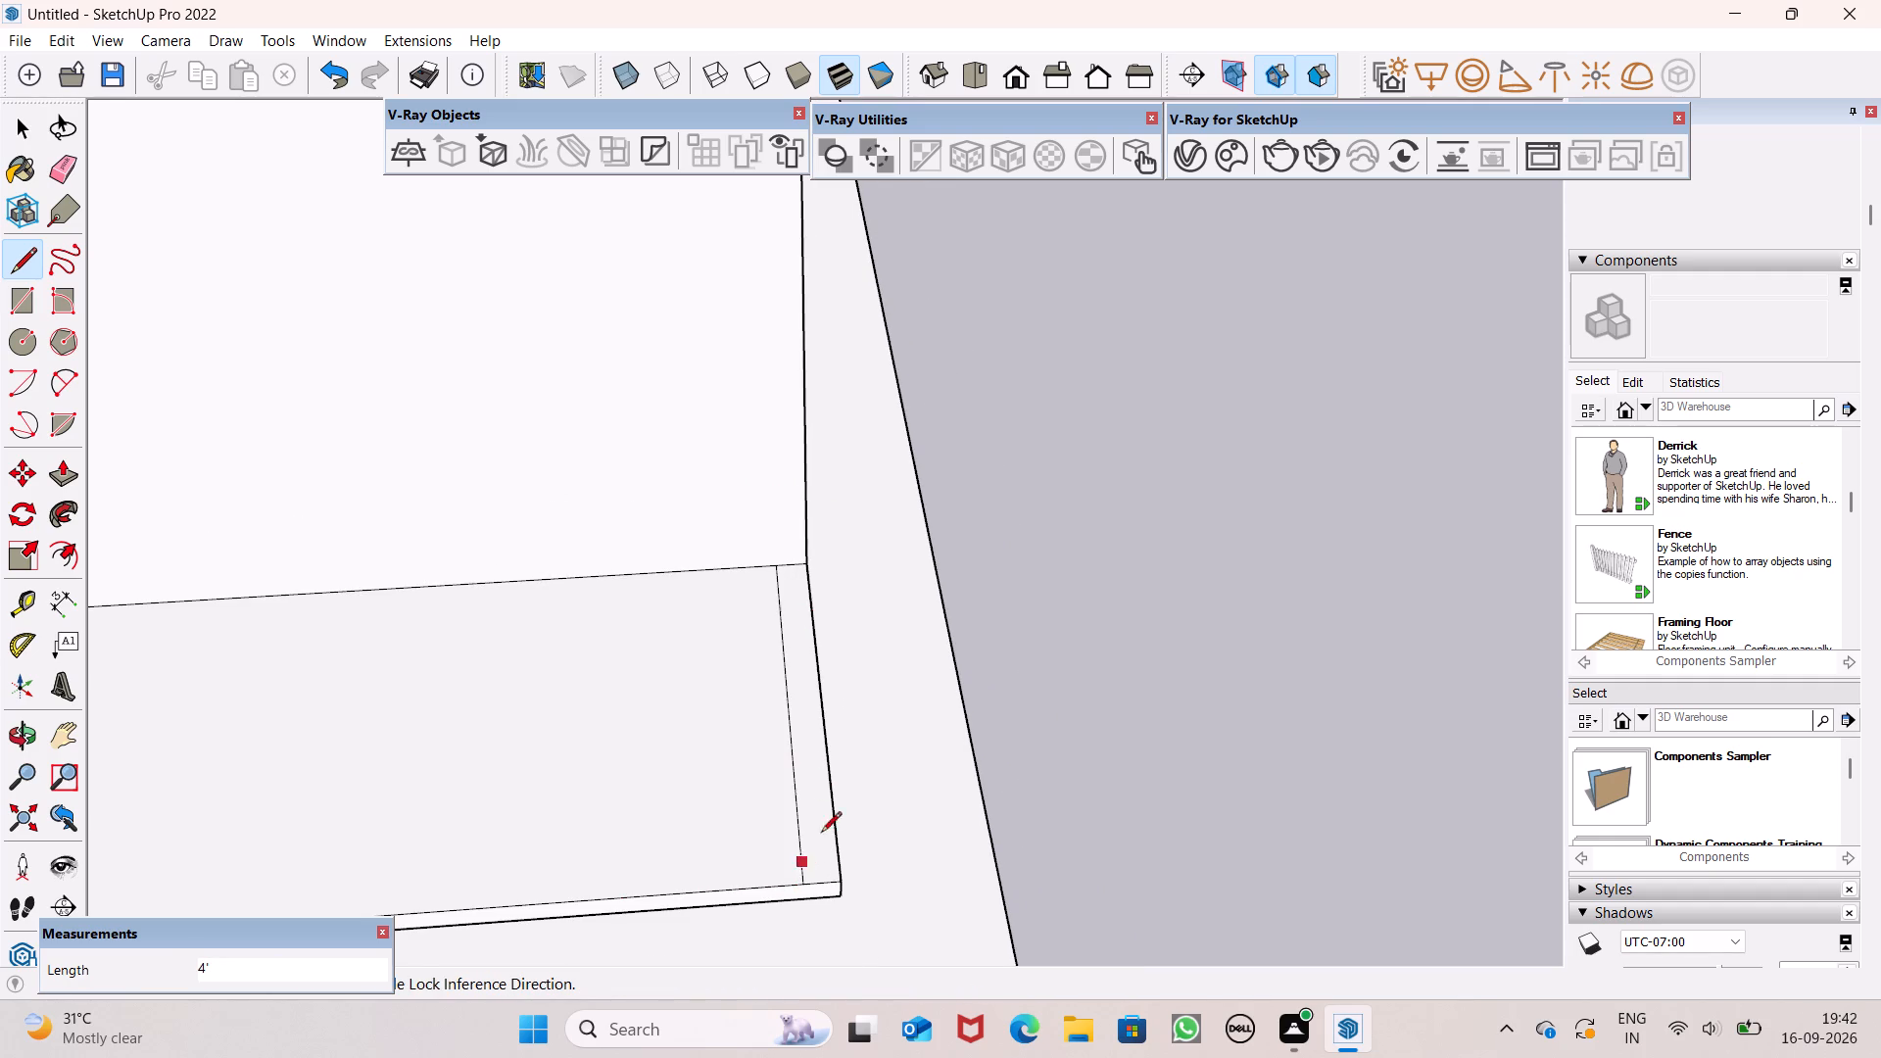
pyautogui.press('space')
# Place a guide line on the slab's top, offset 4" inward from its front edge, with the Tape Measure.
pyautogui.scroll(-3, 868, 767)
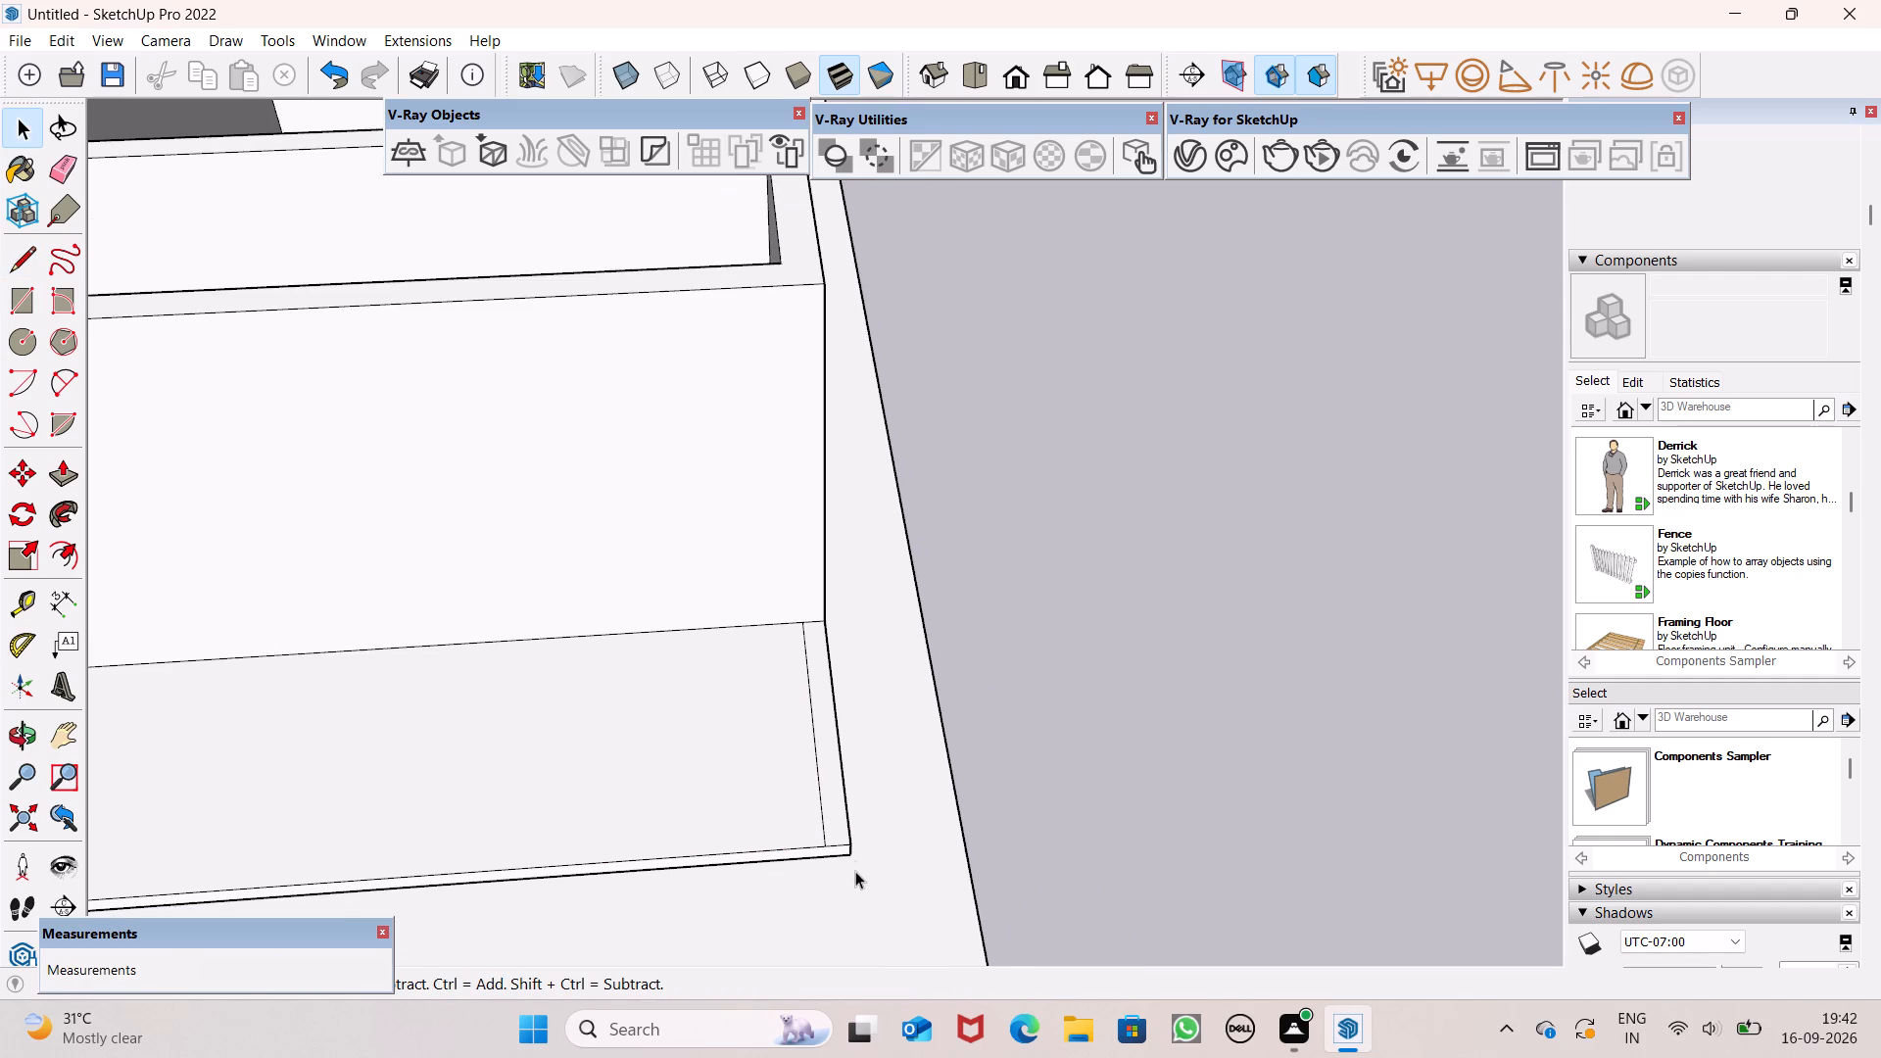
pyautogui.scroll(-5, 855, 861)
pyautogui.scroll(-6, 800, 786)
pyautogui.moveTo(731, 842); pyautogui.dragTo(743, 764, button='middle')
pyautogui.scroll(2, 599, 815)
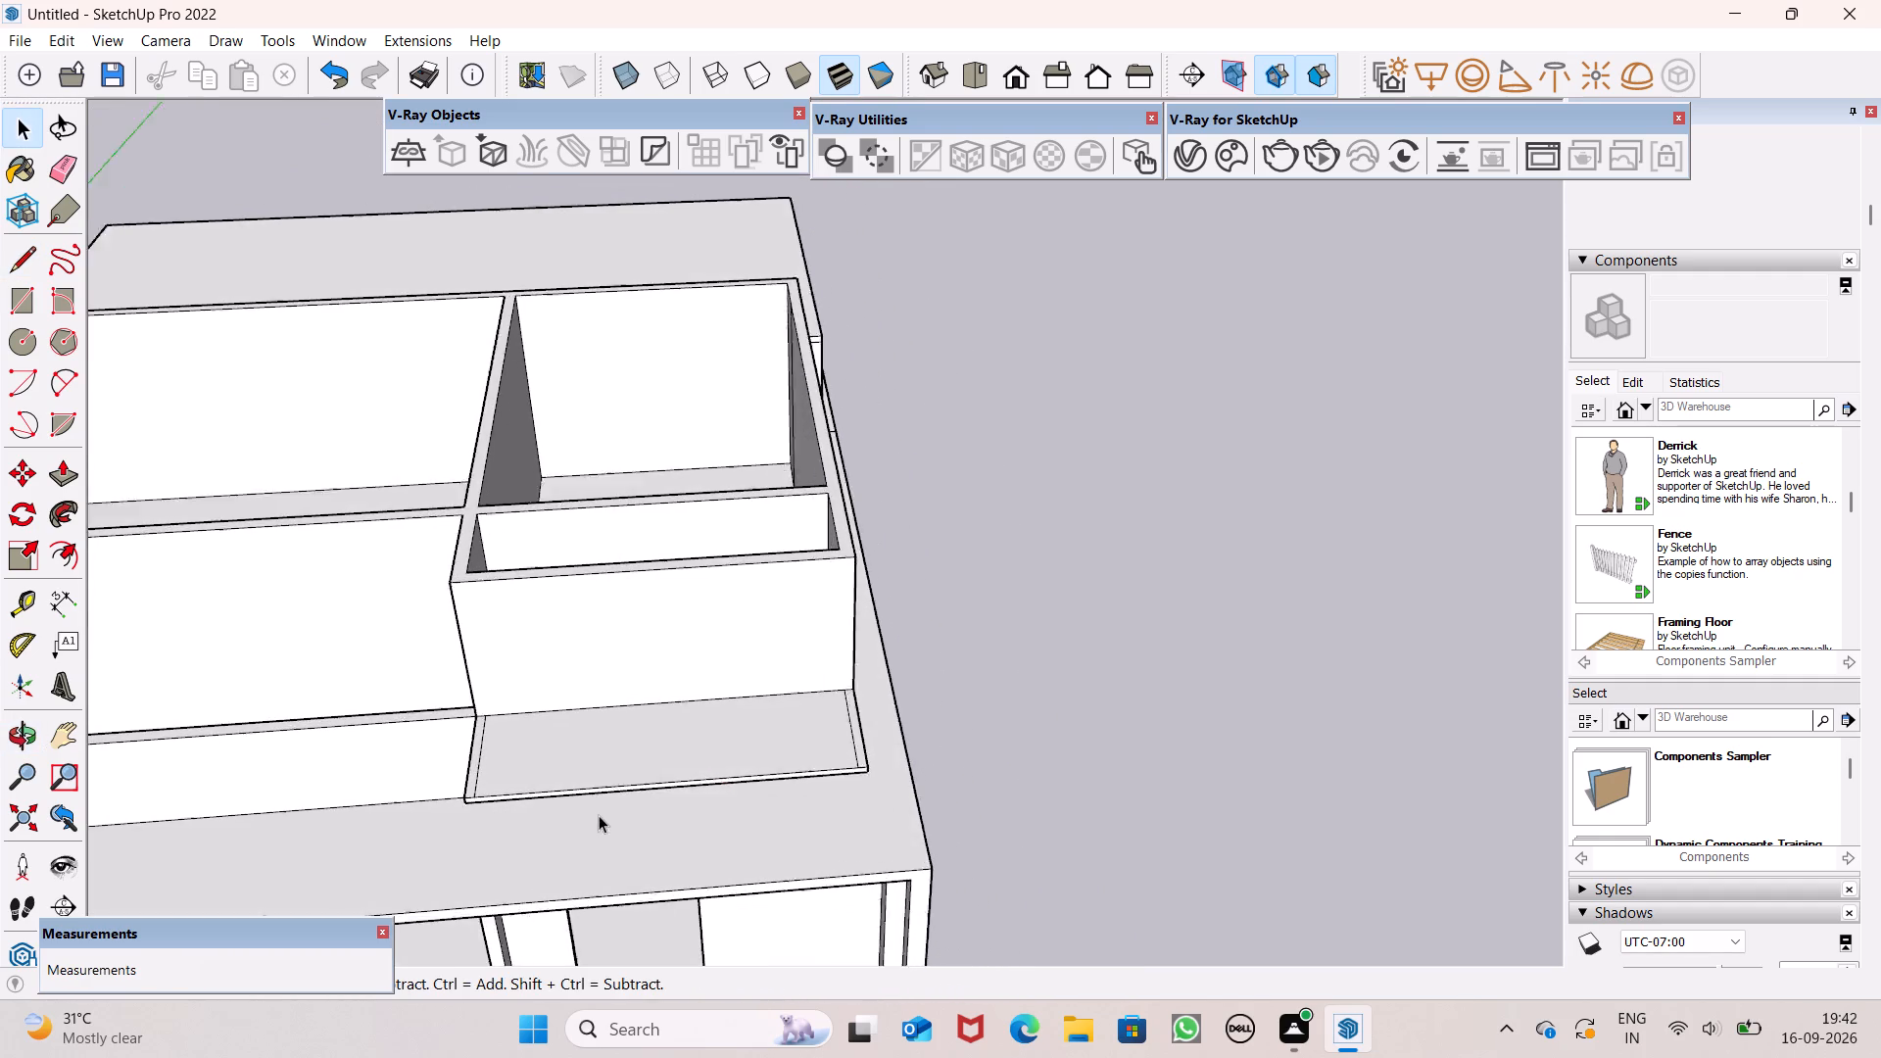
pyautogui.scroll(4, 599, 815)
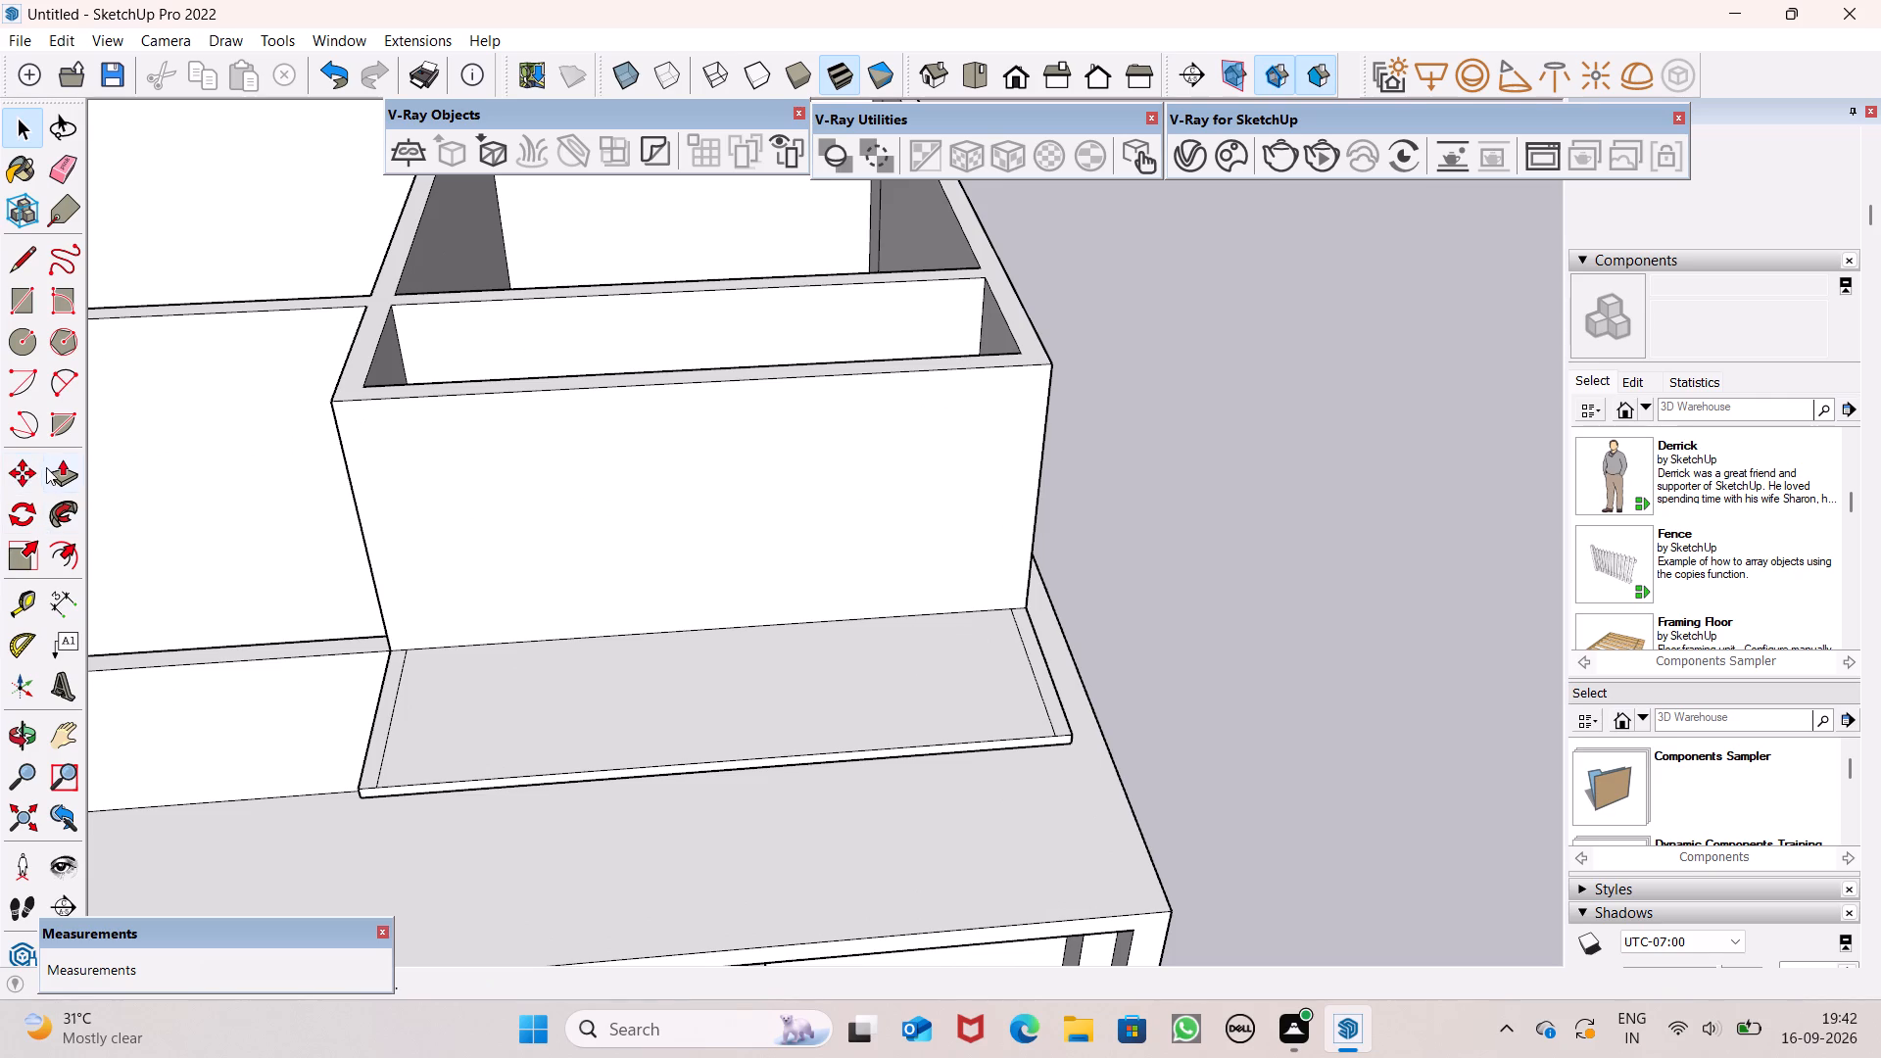
pyautogui.click(21, 249)
pyautogui.scroll(5, 511, 932)
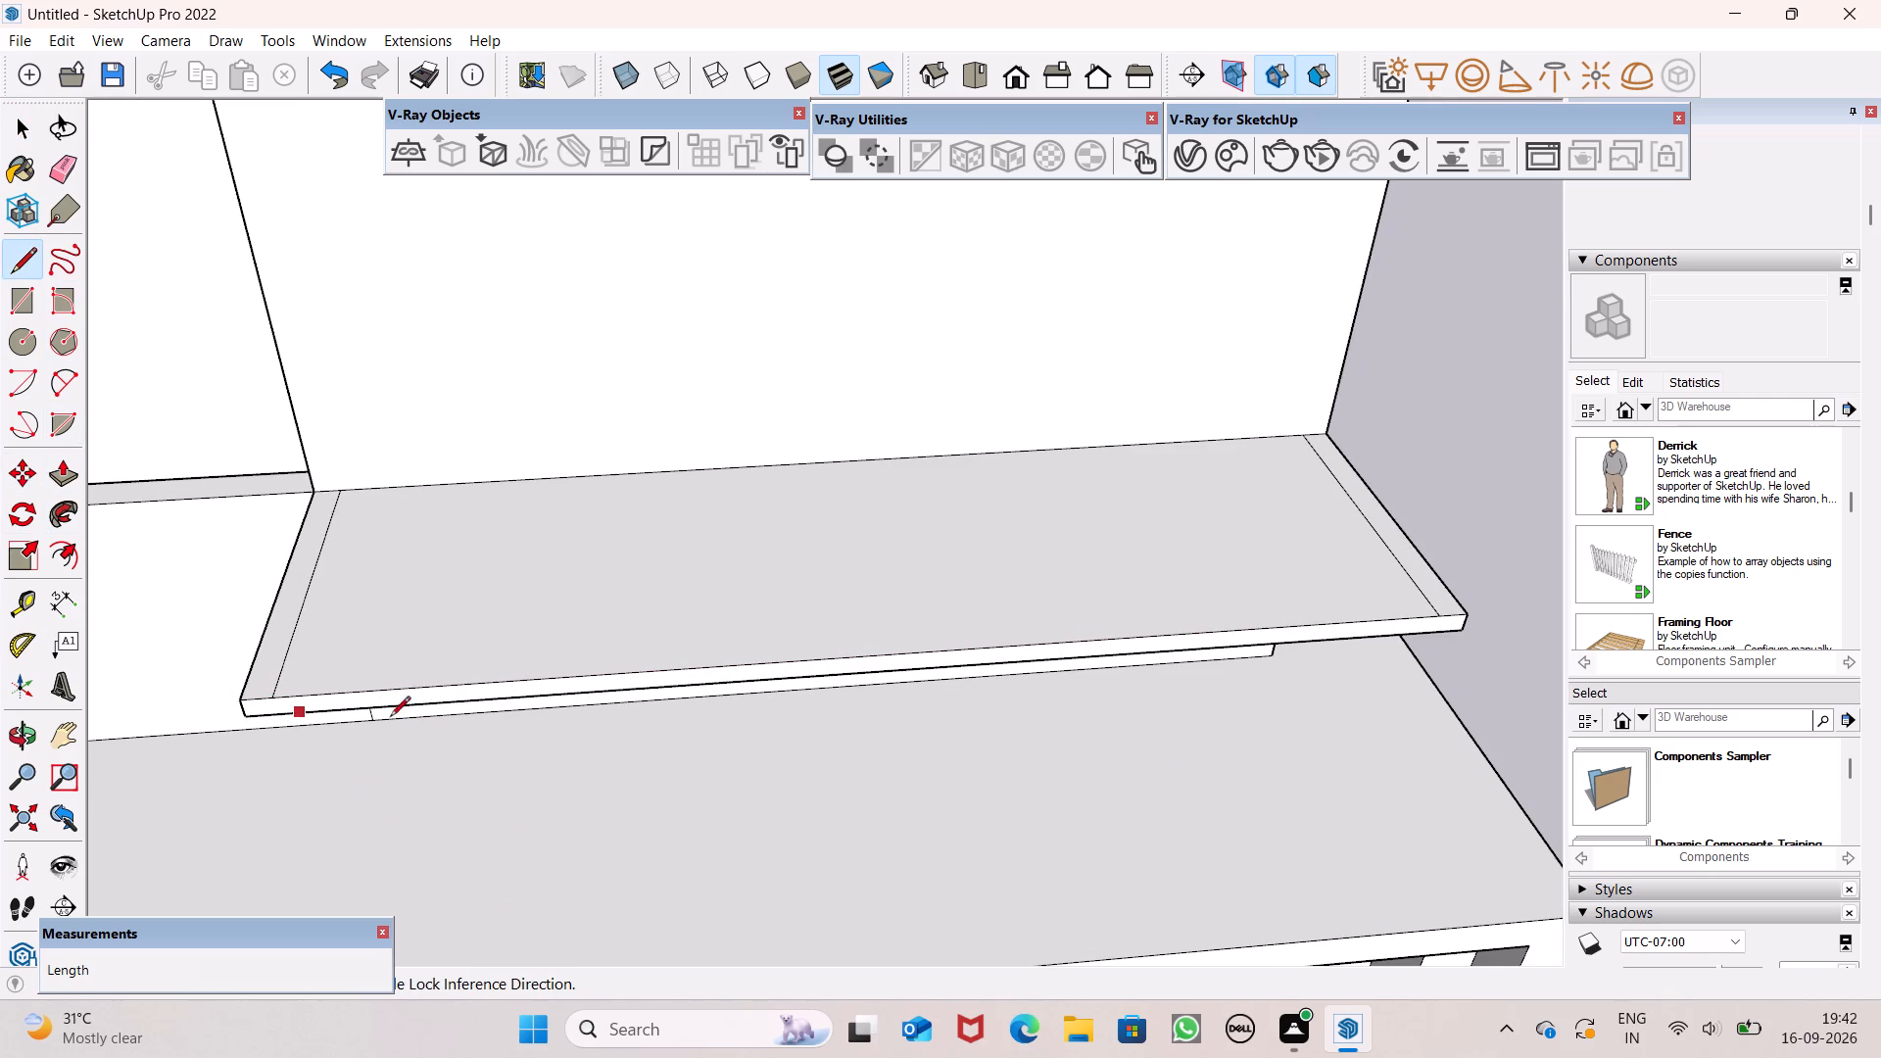
pyautogui.click(21, 605)
pyautogui.scroll(-5, 1019, 864)
pyautogui.moveTo(1130, 808); pyautogui.dragTo(1033, 963, button='middle')
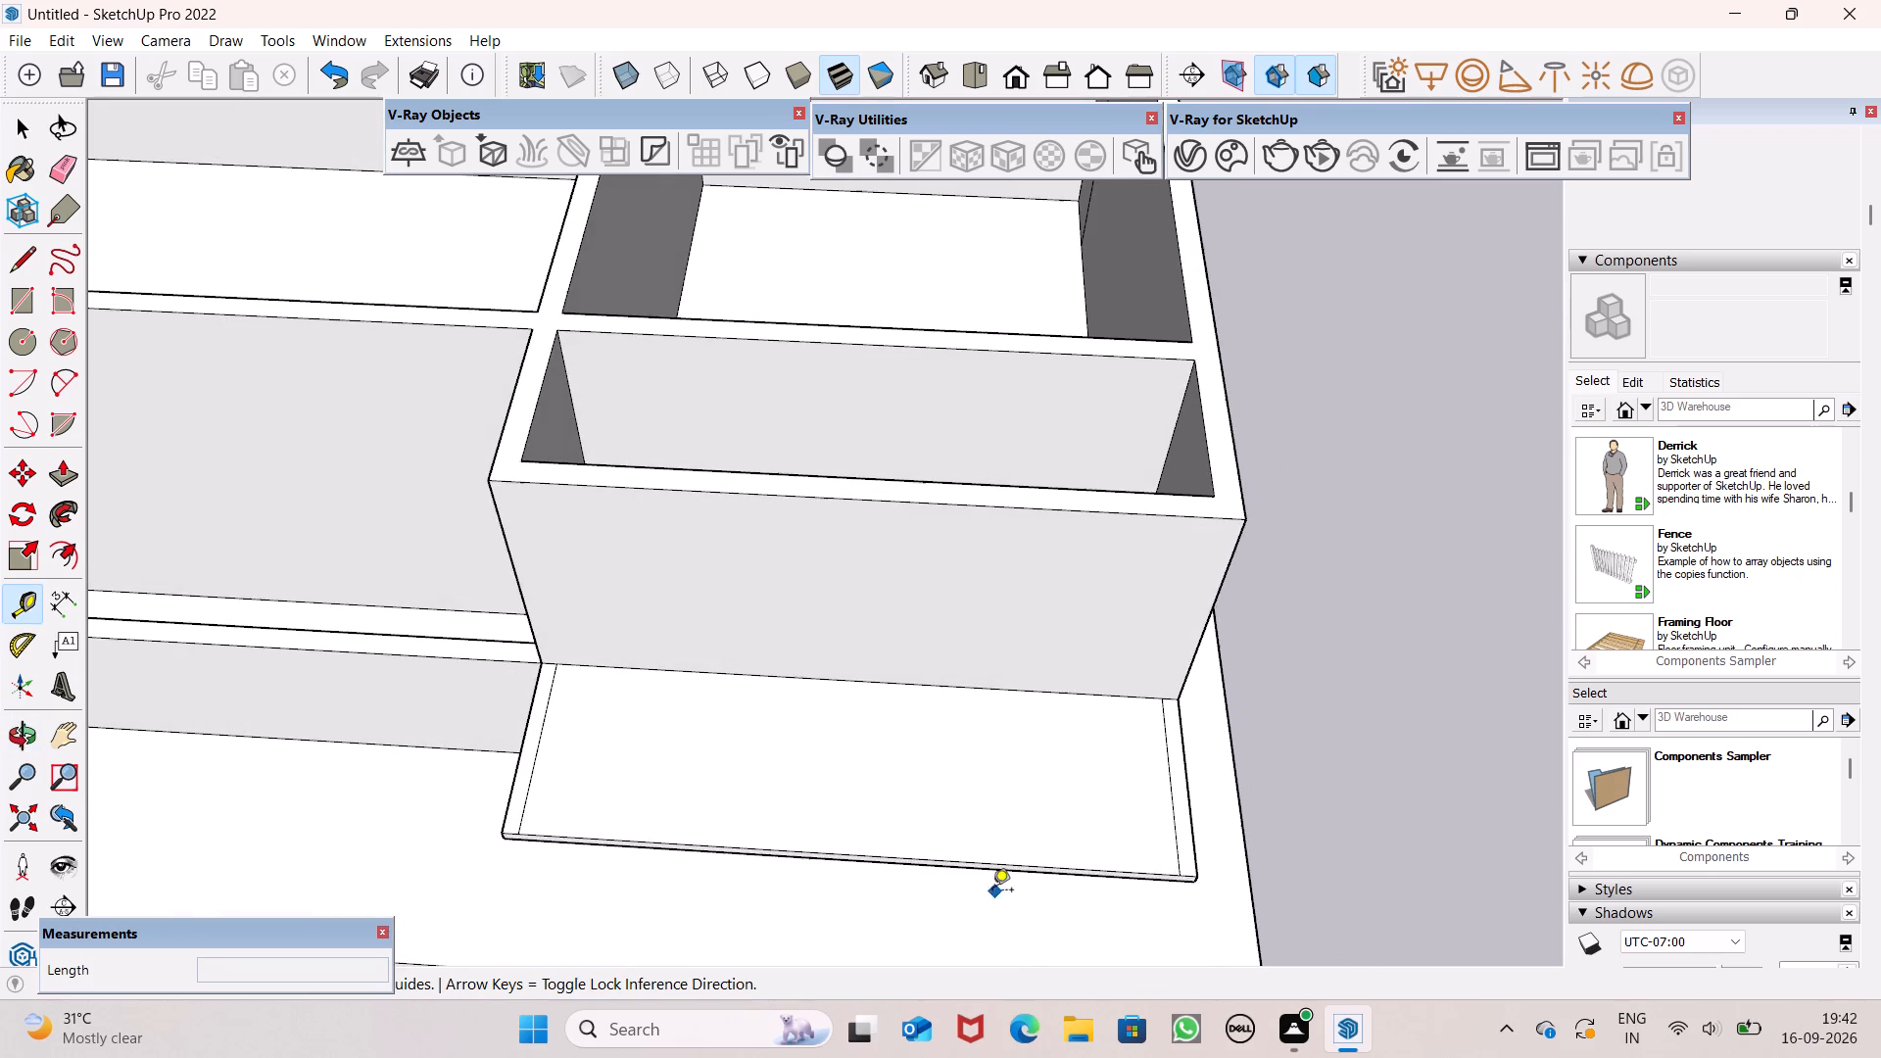
pyautogui.scroll(5, 917, 851)
pyautogui.click(892, 855)
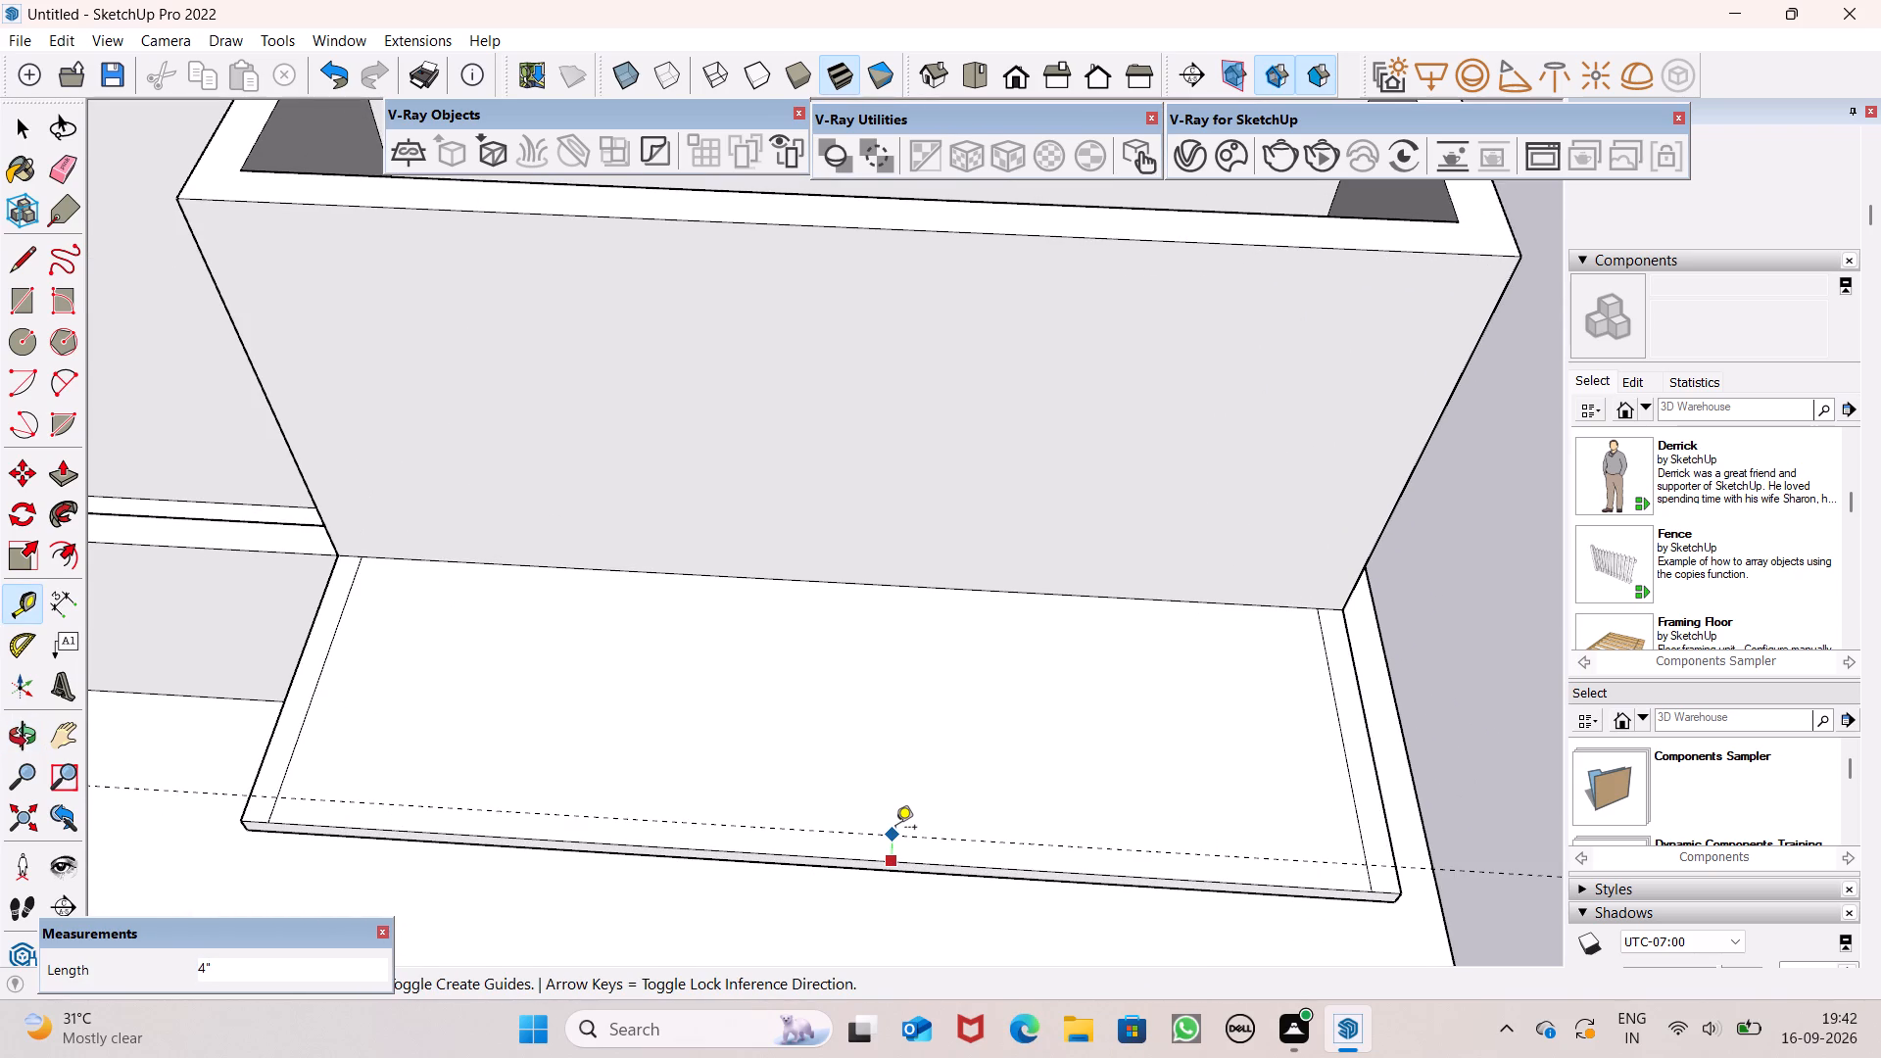
pyautogui.write('4"')
pyautogui.press('Return')
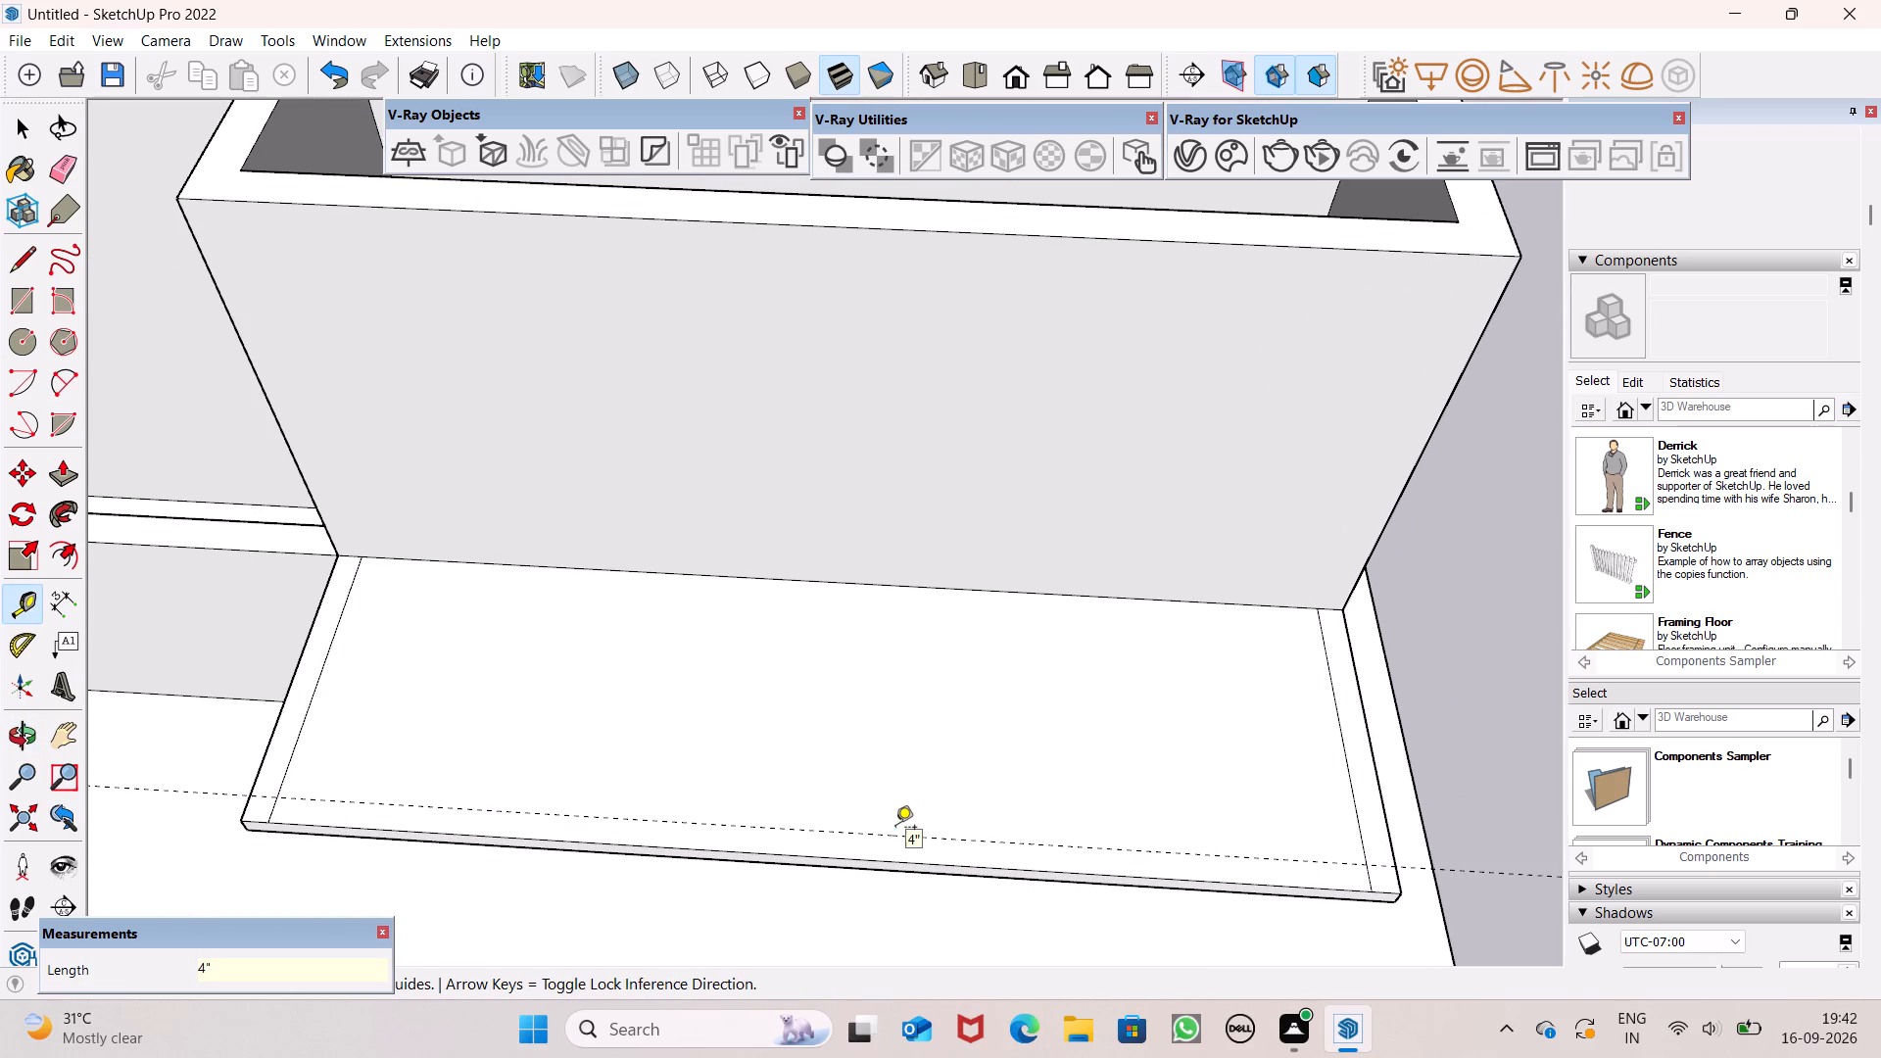
# Draw a 12' 11" line along the guide, joining the two crosswise lines on the slab's top.
pyautogui.click(26, 257)
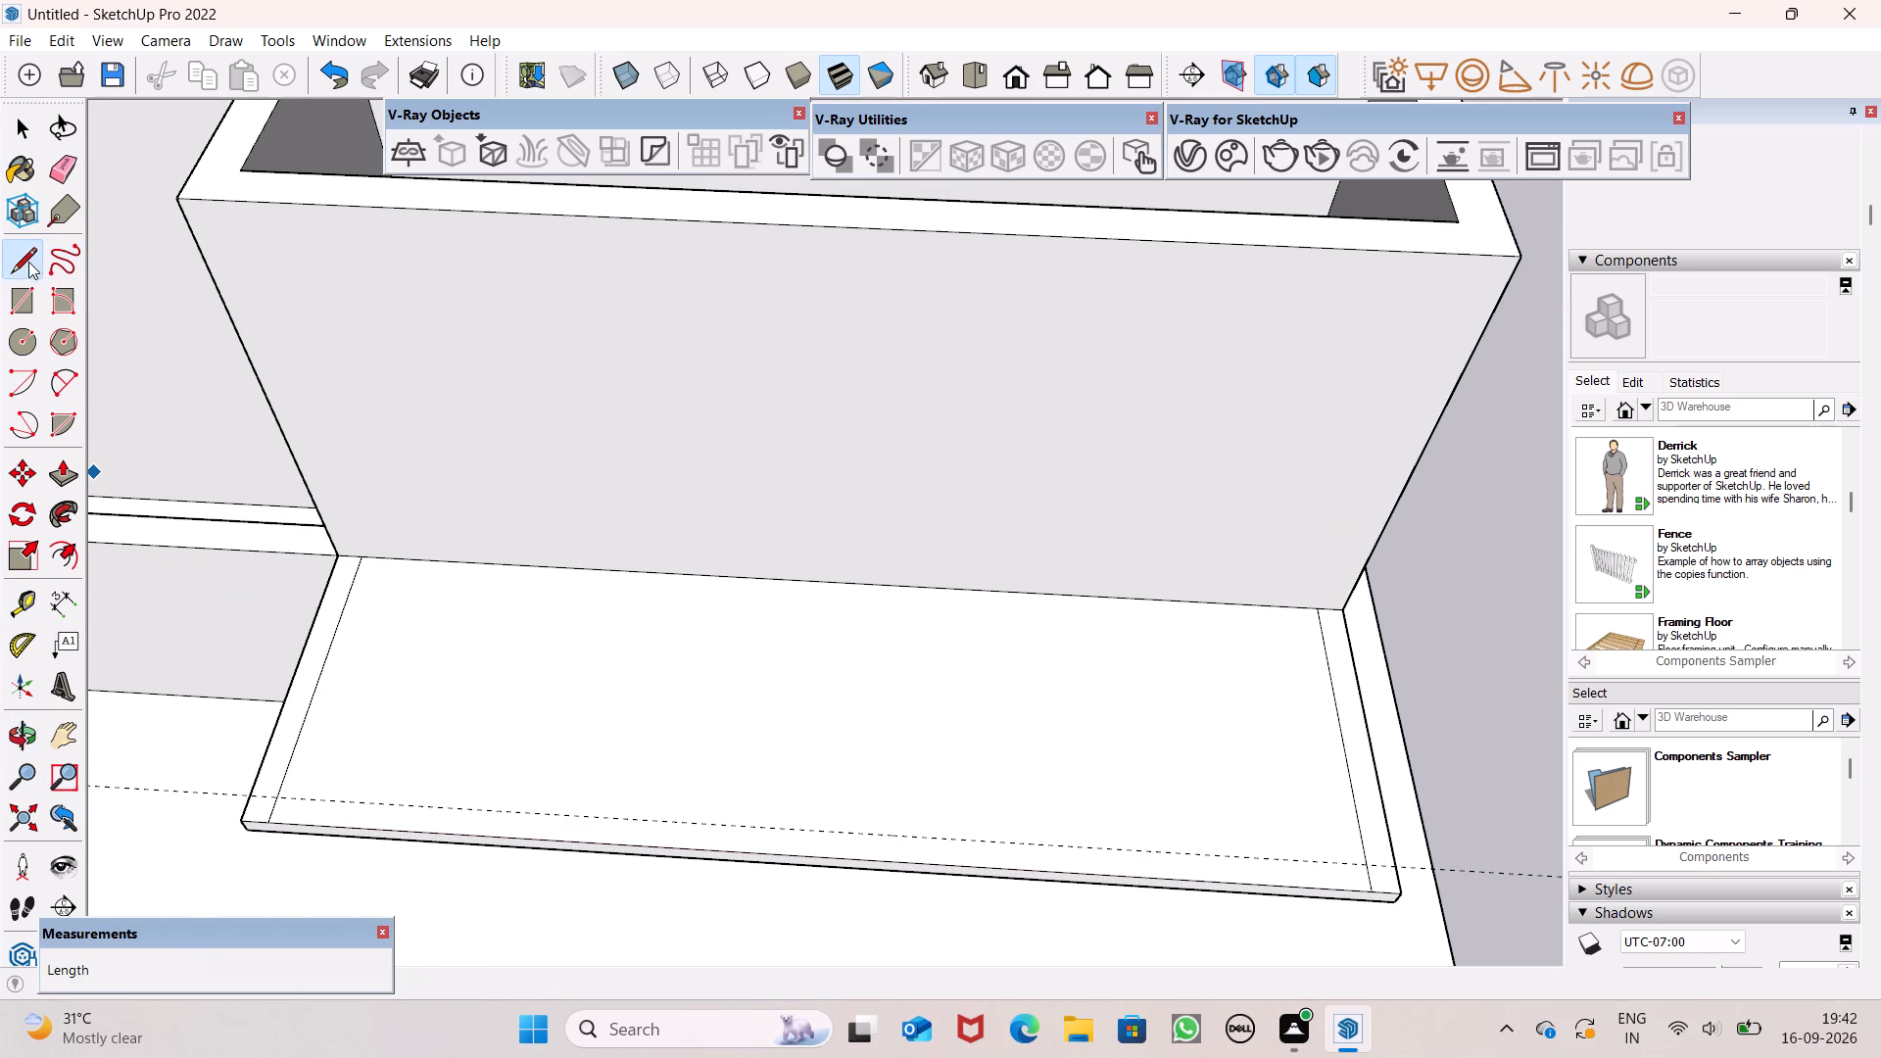
pyautogui.click(277, 799)
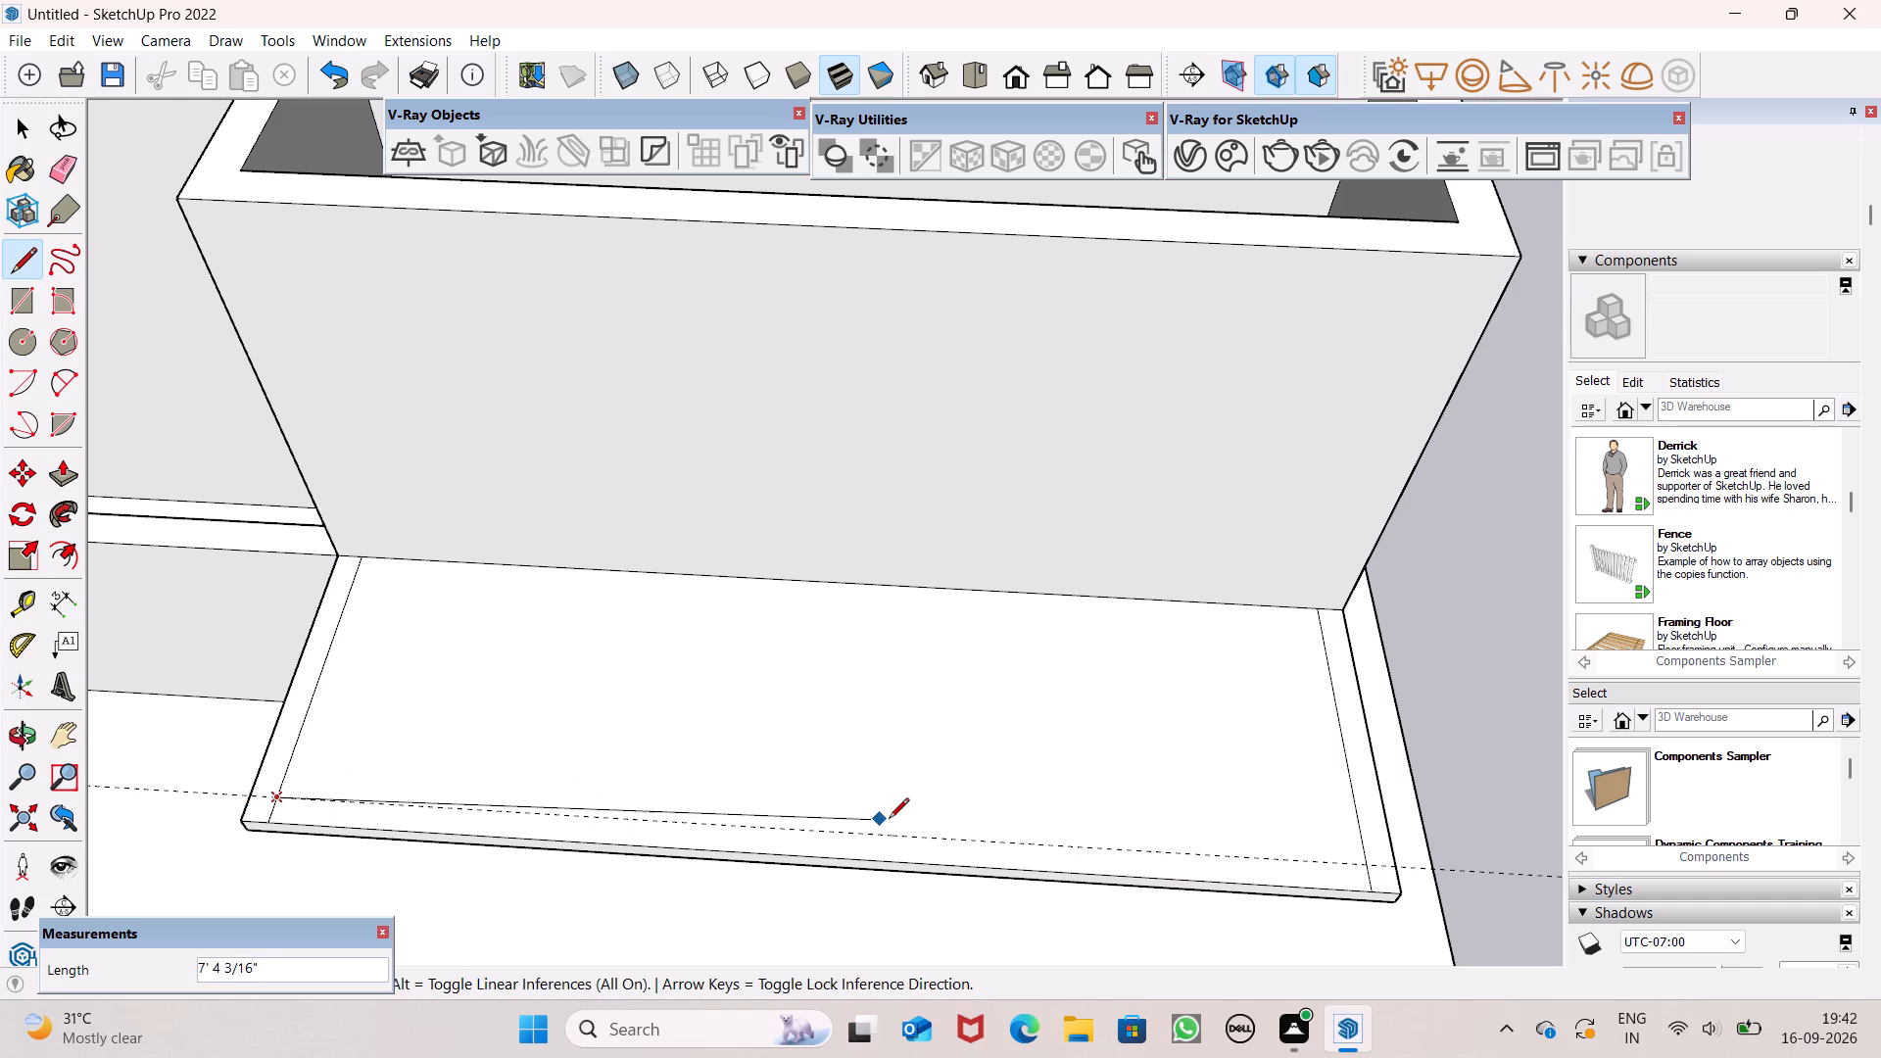
pyautogui.click(1362, 869)
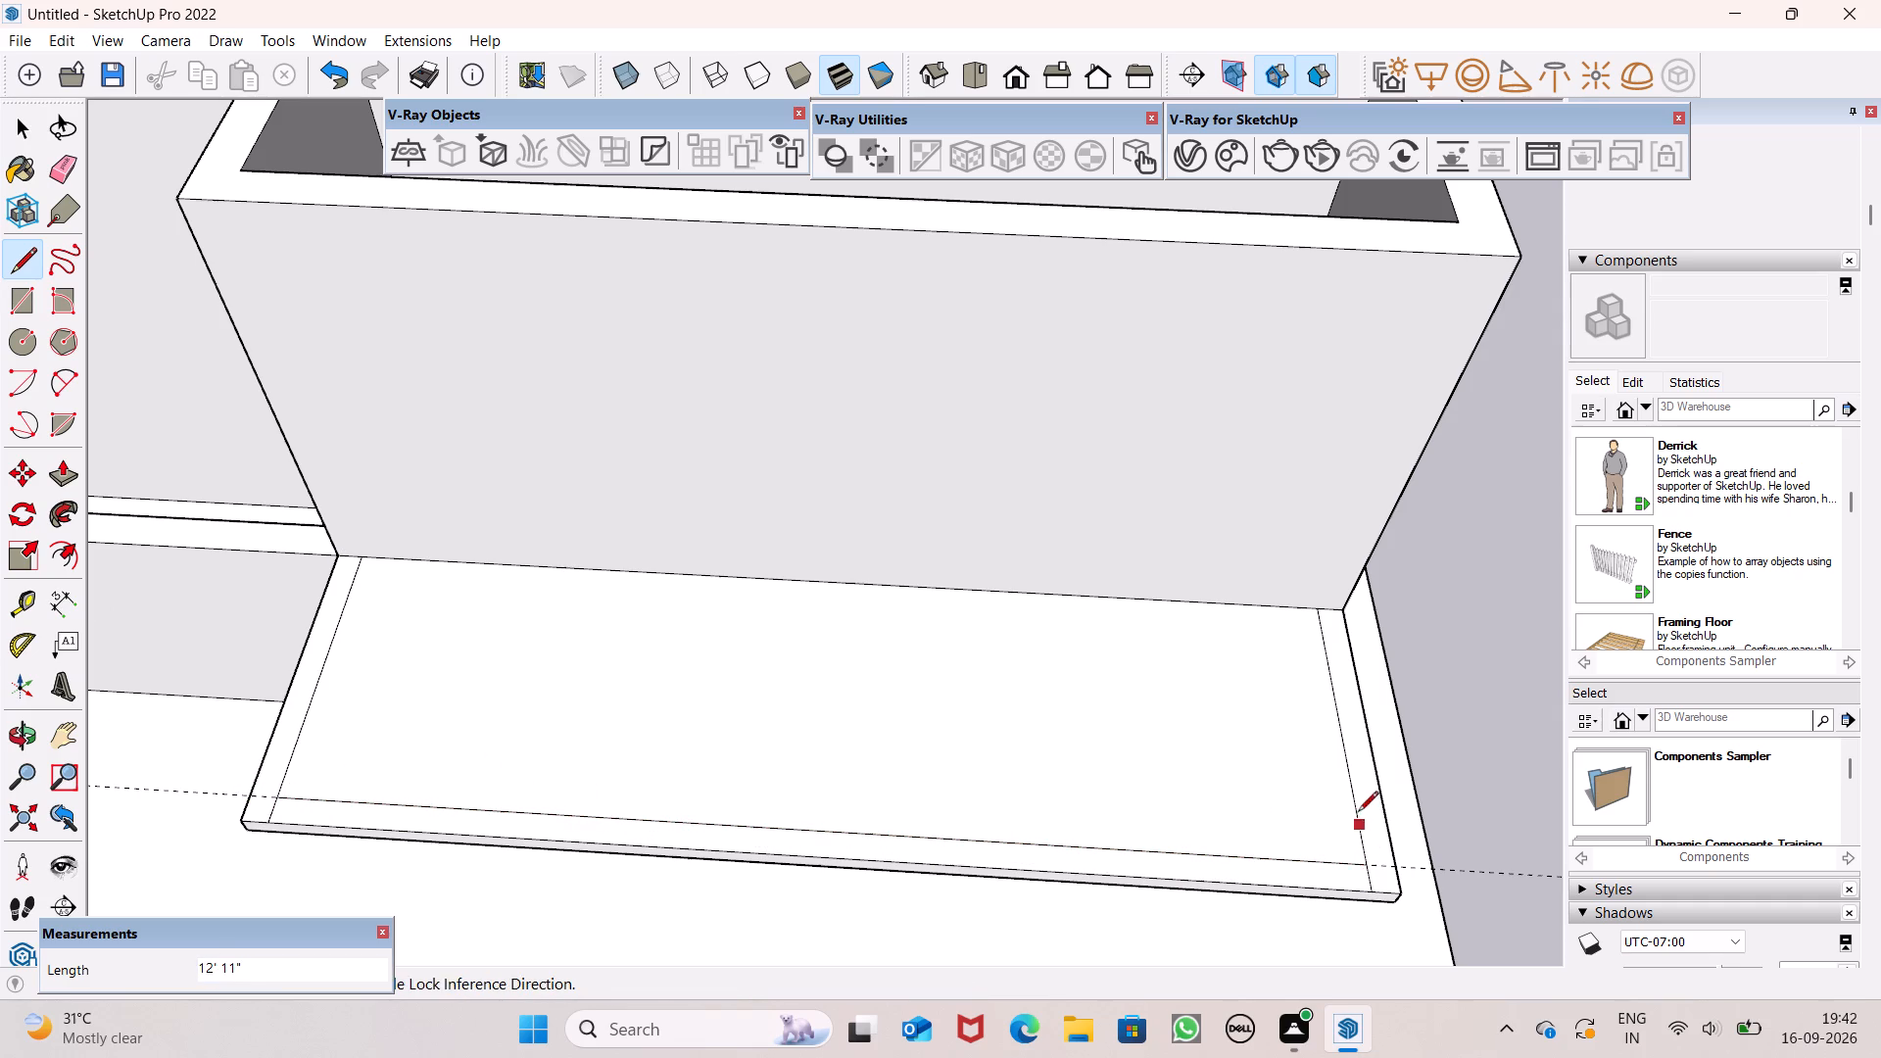
pyautogui.press('space')
pyautogui.press('space')
pyautogui.press('space')
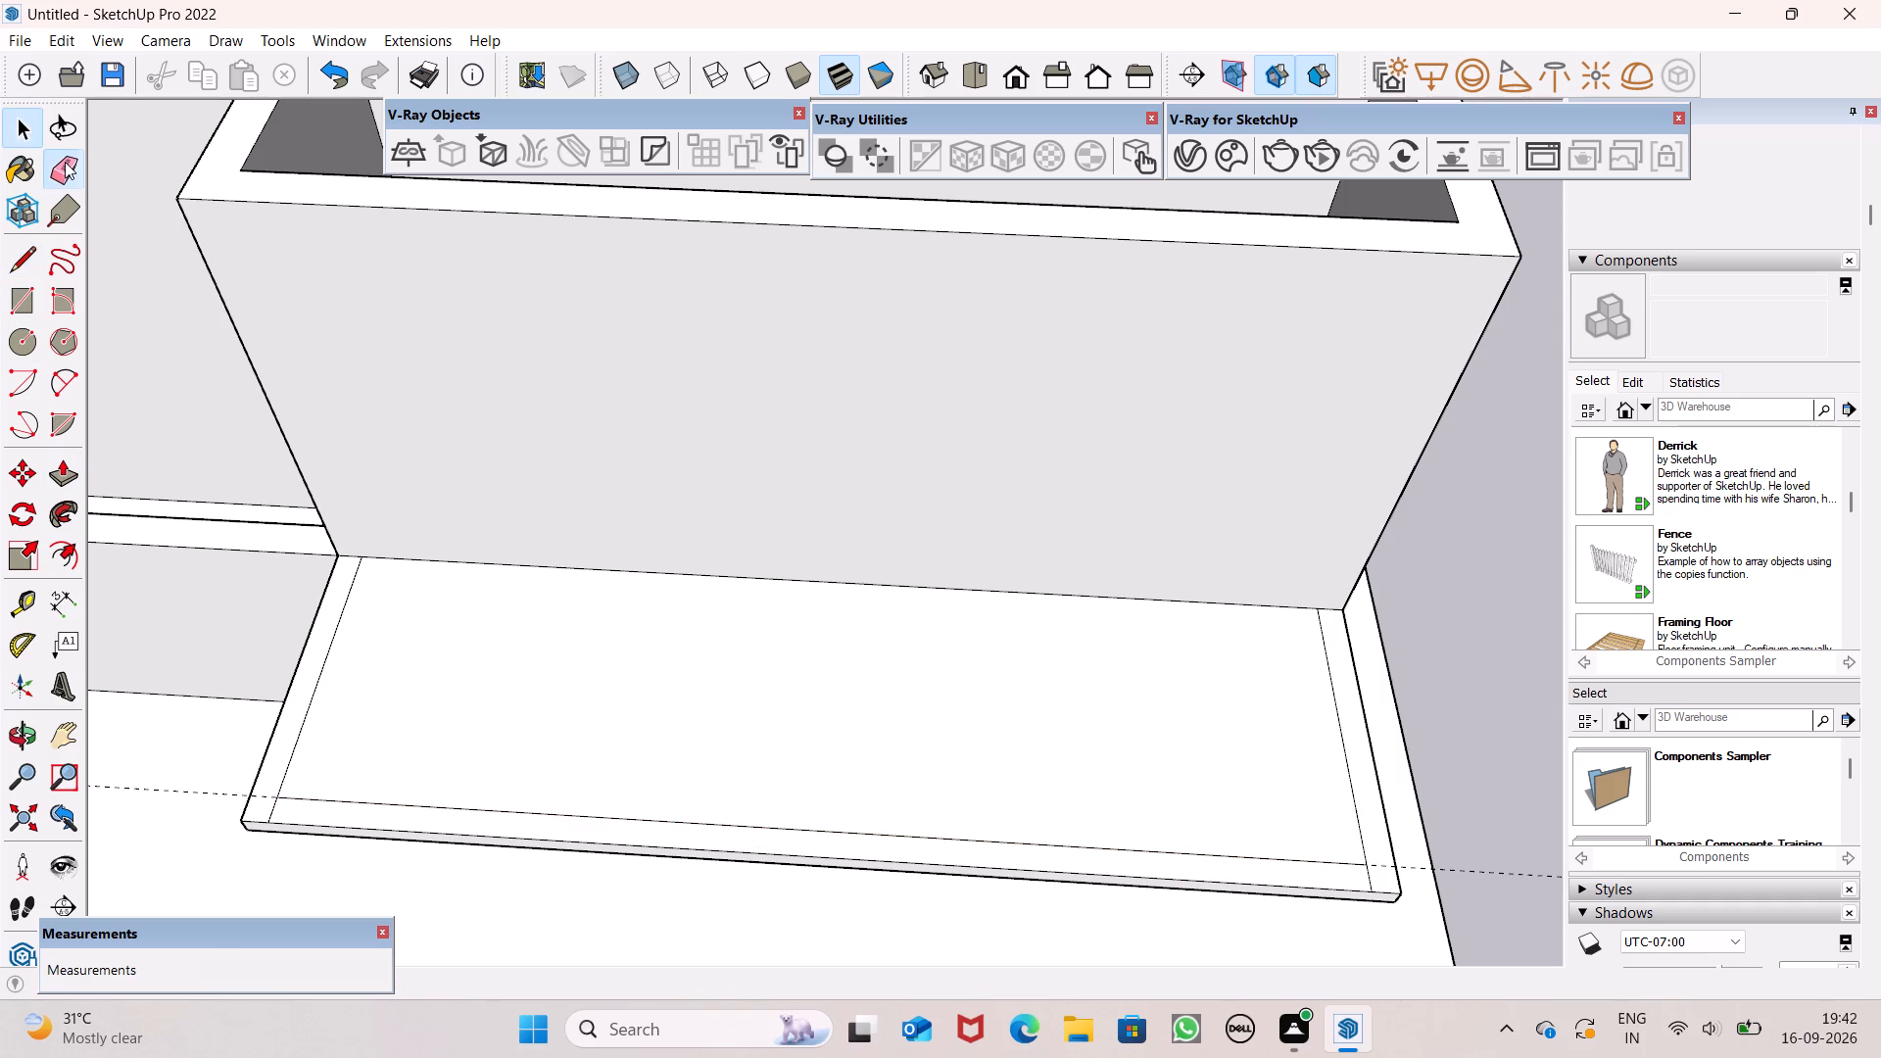
# Erase the guide line and the leftover line ends at the slab's two front corners, leaving a continuous inner border outline.
pyautogui.click(65, 162)
pyautogui.moveTo(203, 767); pyautogui.dragTo(191, 807)
pyautogui.scroll(10, 353, 820)
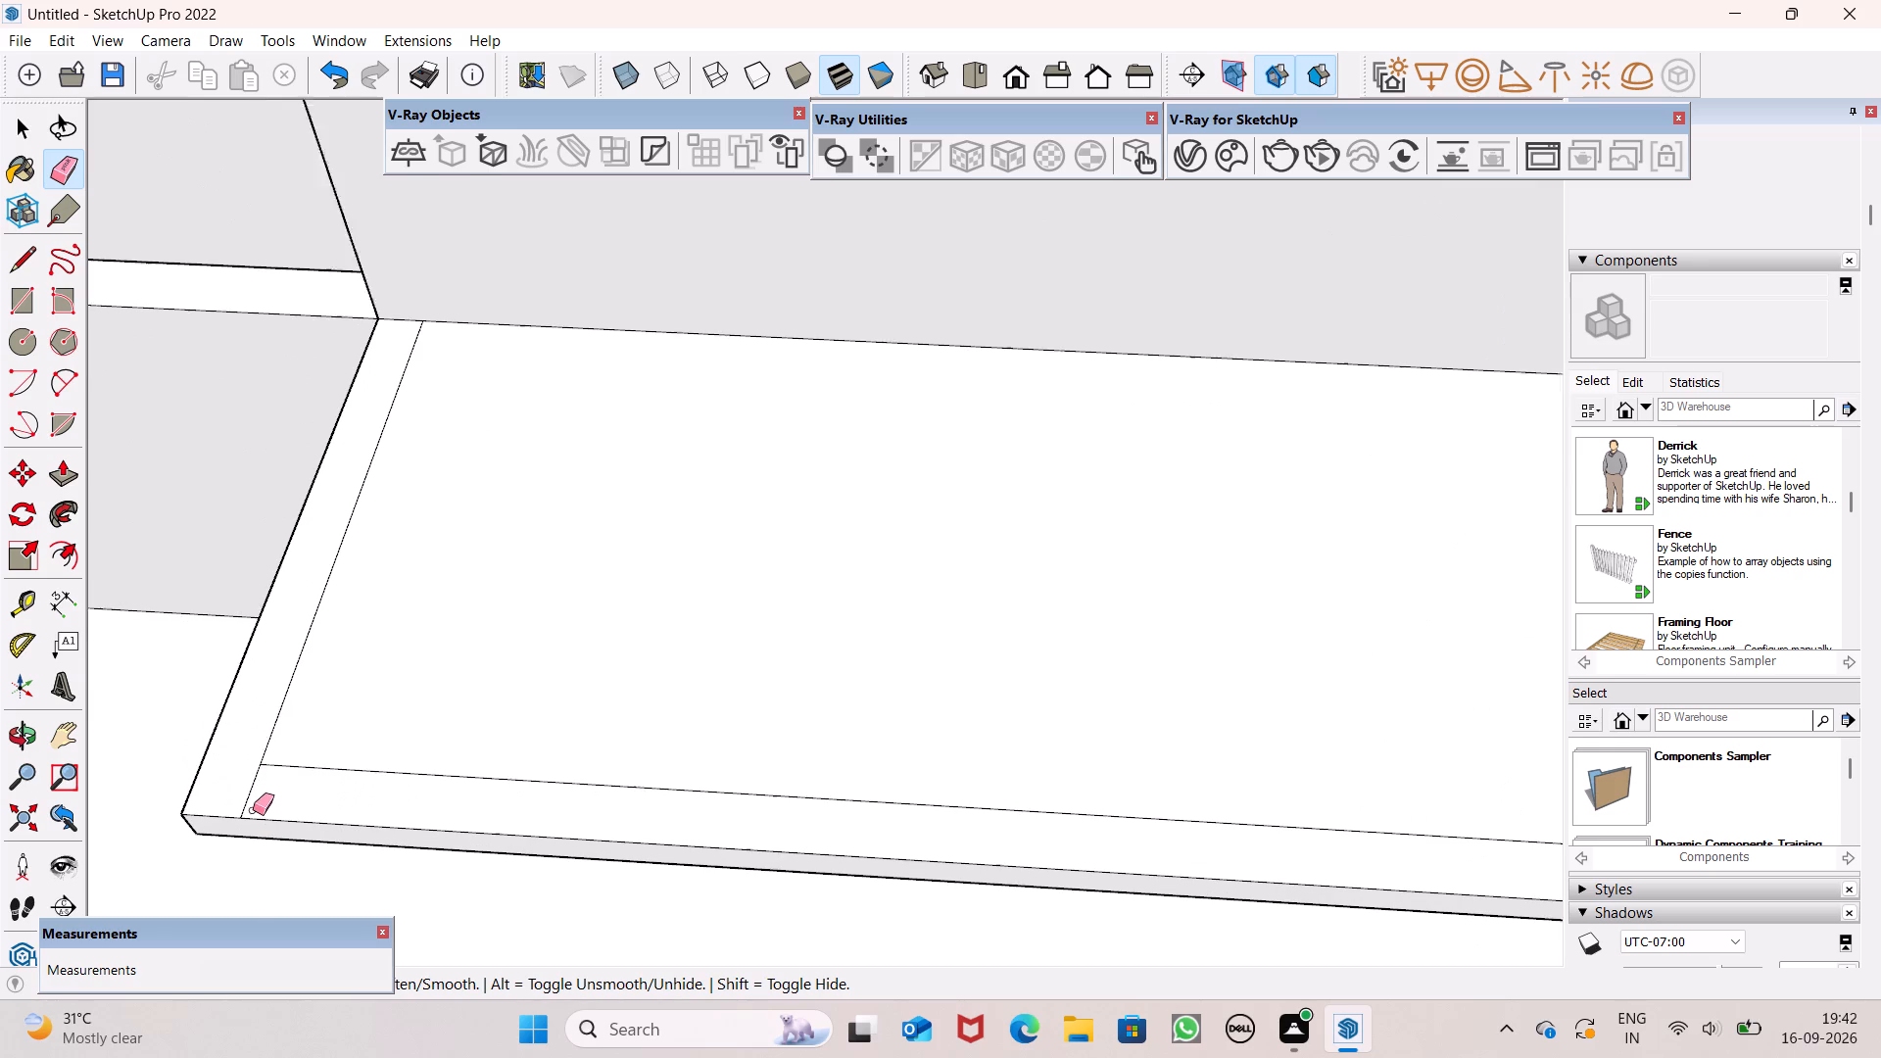
pyautogui.scroll(2, 253, 810)
pyautogui.moveTo(249, 797); pyautogui.dragTo(233, 796)
pyautogui.scroll(-16, 215, 796)
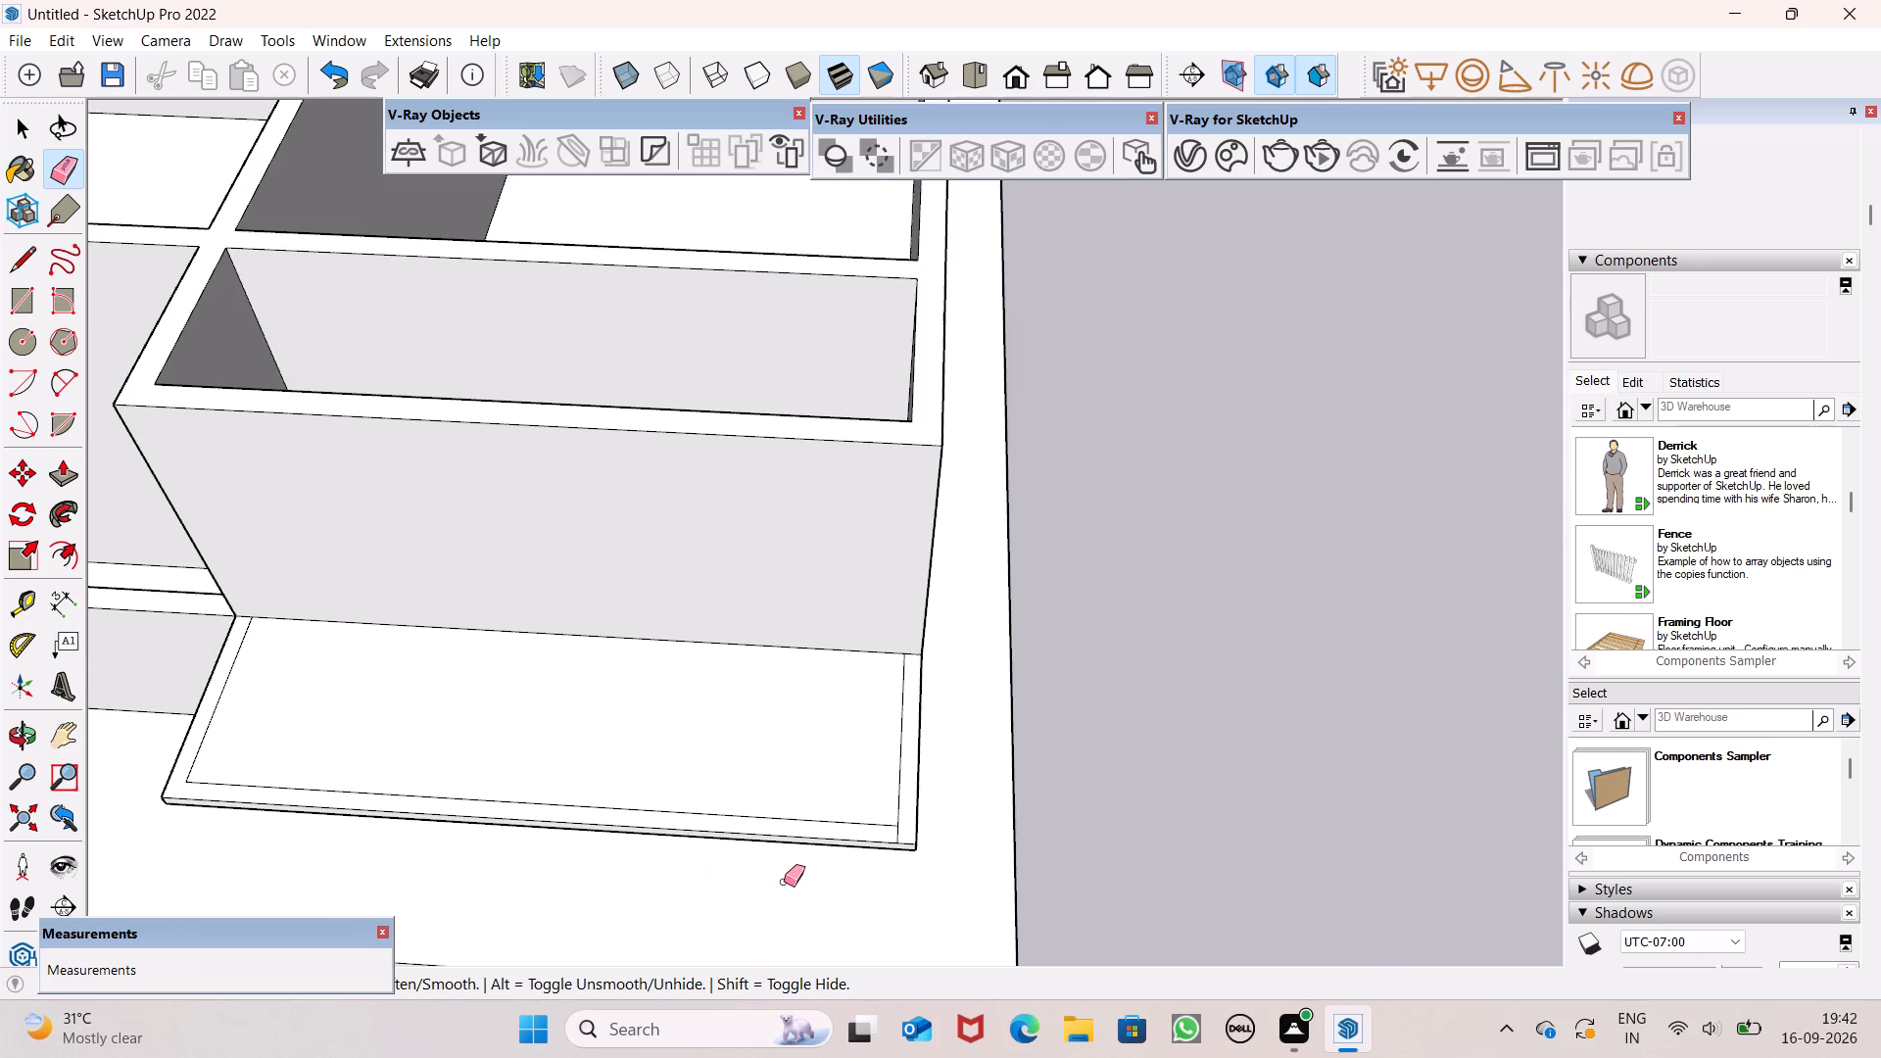
pyautogui.scroll(8, 790, 867)
pyautogui.moveTo(1054, 789); pyautogui.dragTo(1040, 789)
pyautogui.press('space')
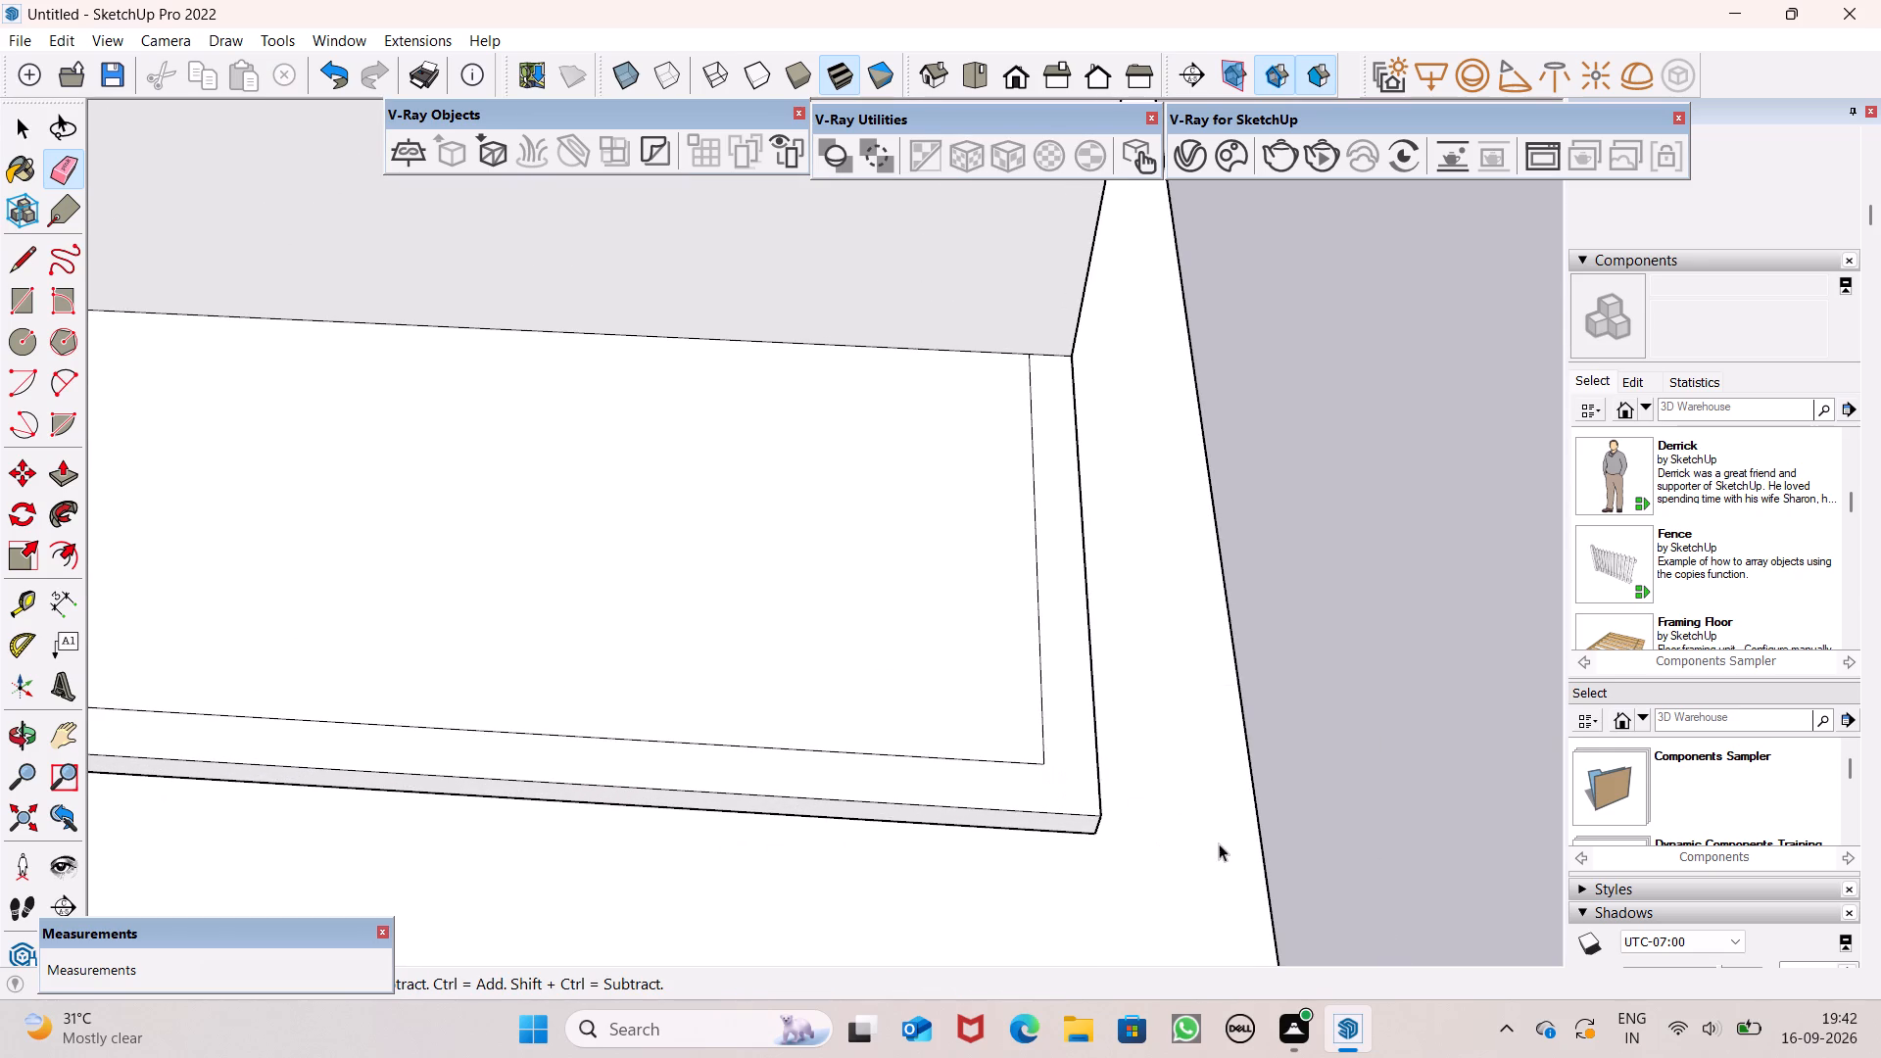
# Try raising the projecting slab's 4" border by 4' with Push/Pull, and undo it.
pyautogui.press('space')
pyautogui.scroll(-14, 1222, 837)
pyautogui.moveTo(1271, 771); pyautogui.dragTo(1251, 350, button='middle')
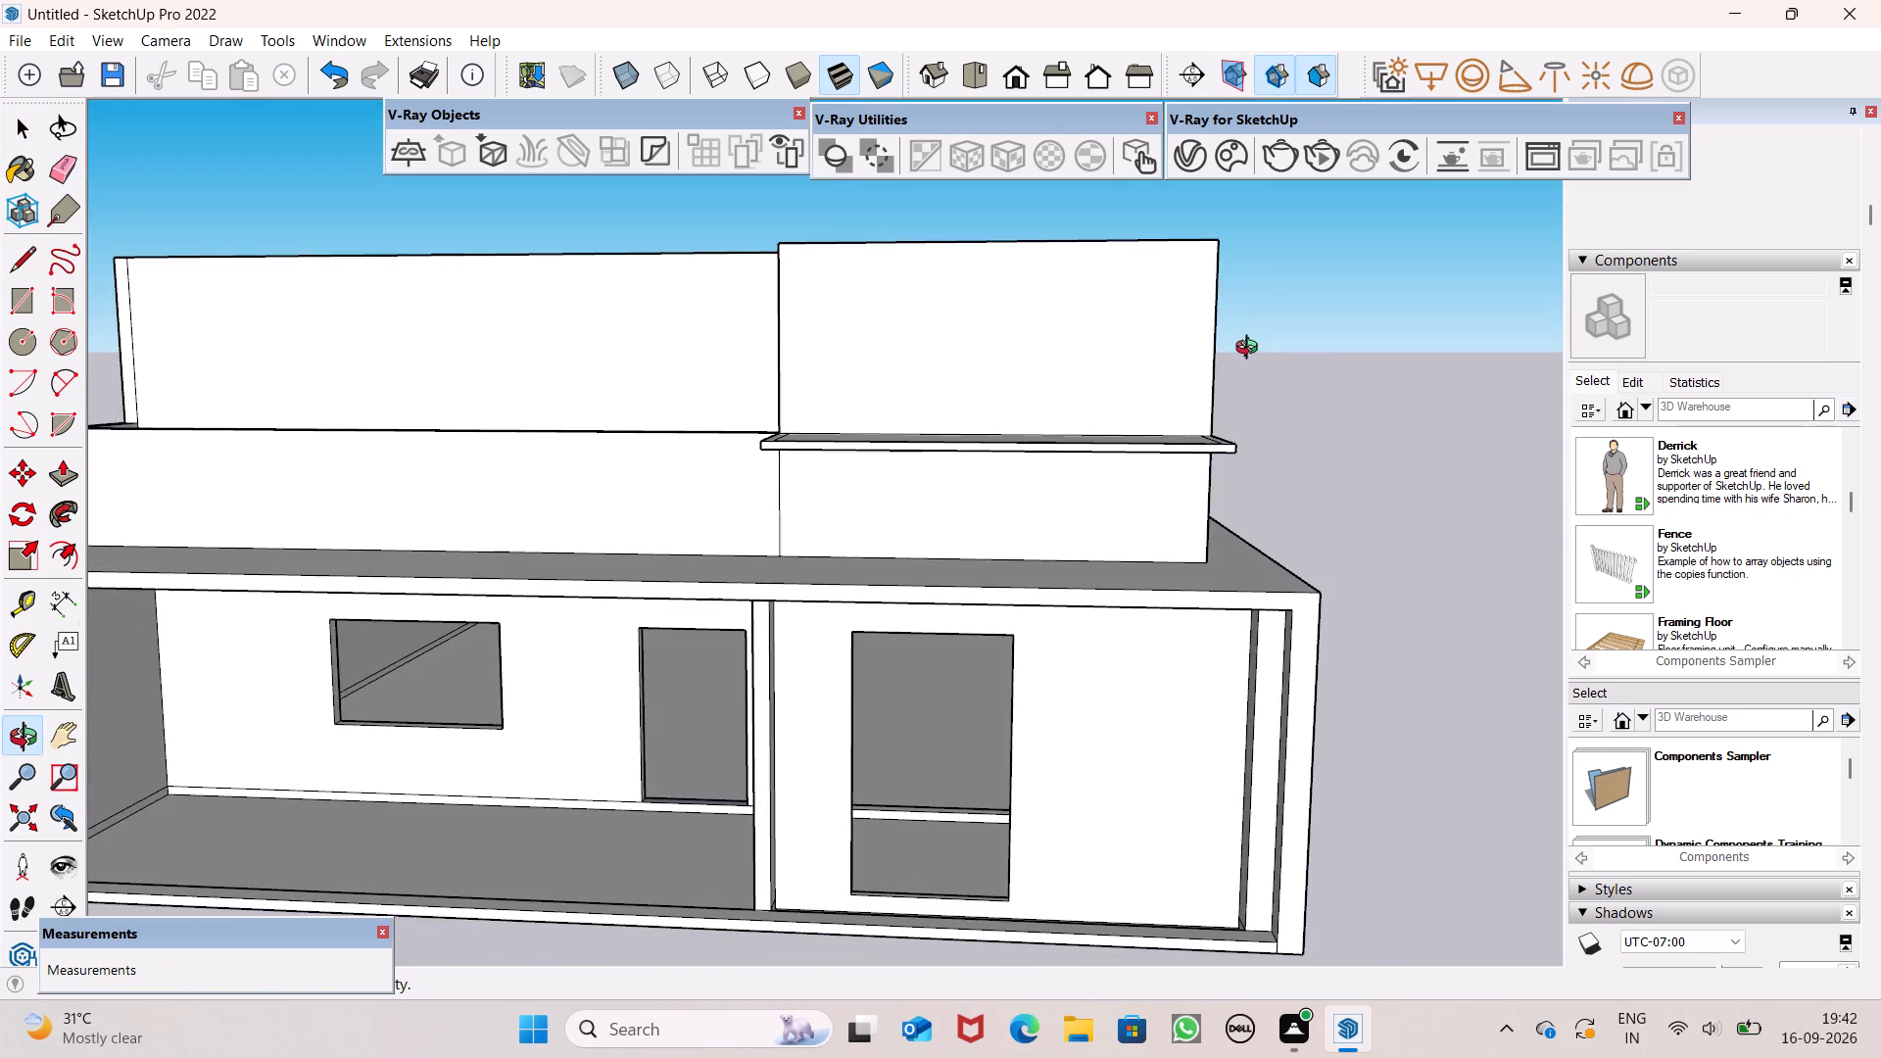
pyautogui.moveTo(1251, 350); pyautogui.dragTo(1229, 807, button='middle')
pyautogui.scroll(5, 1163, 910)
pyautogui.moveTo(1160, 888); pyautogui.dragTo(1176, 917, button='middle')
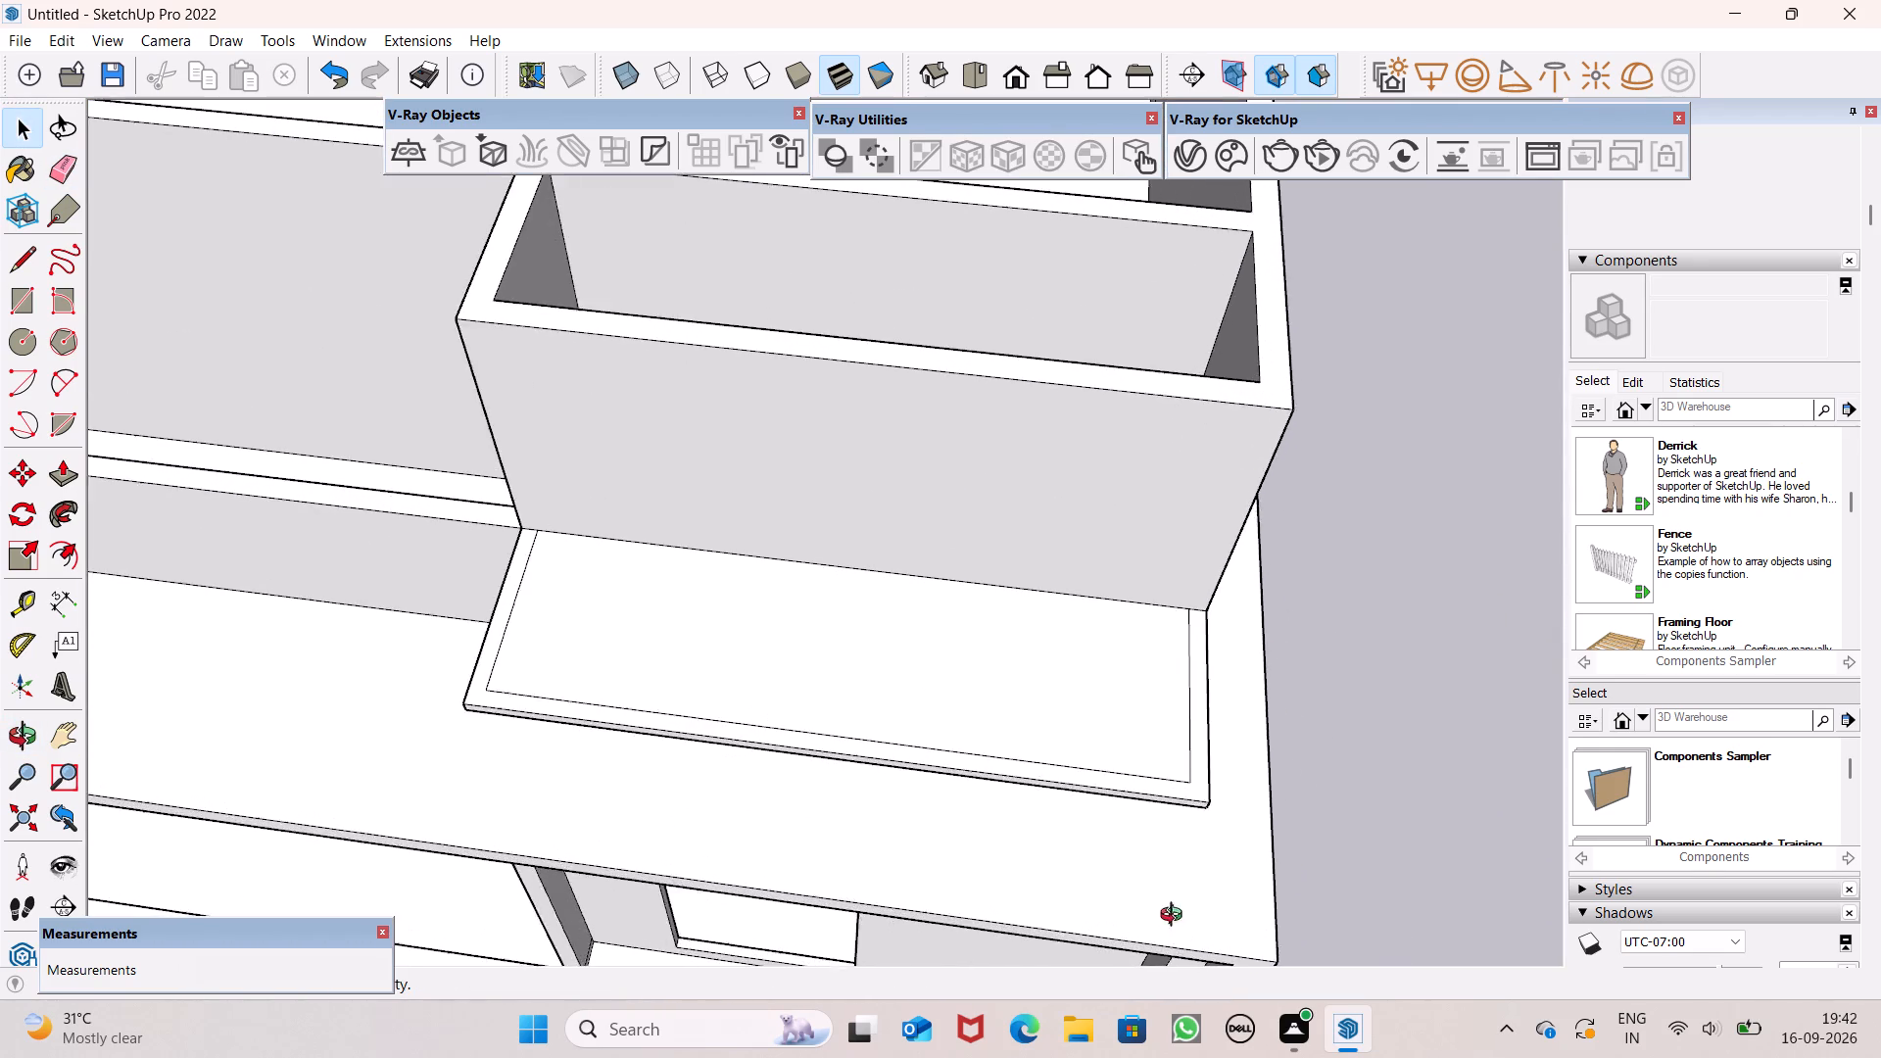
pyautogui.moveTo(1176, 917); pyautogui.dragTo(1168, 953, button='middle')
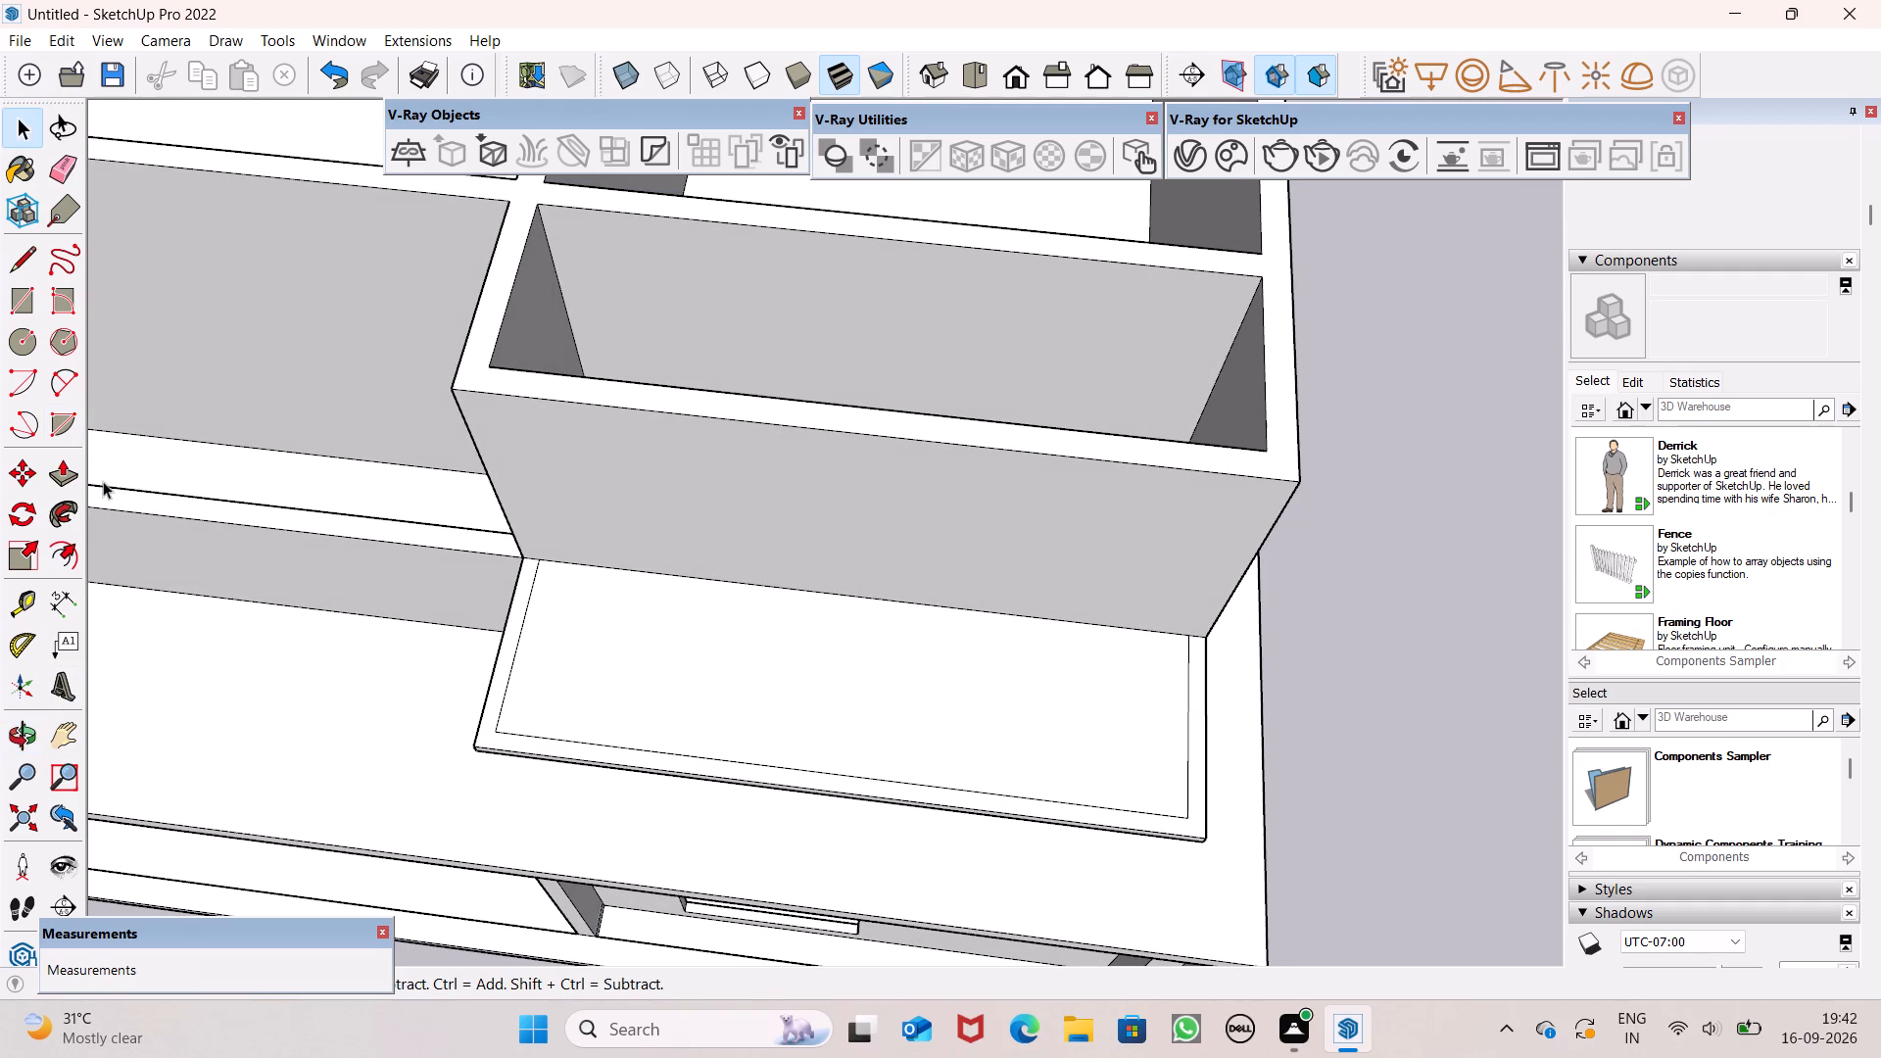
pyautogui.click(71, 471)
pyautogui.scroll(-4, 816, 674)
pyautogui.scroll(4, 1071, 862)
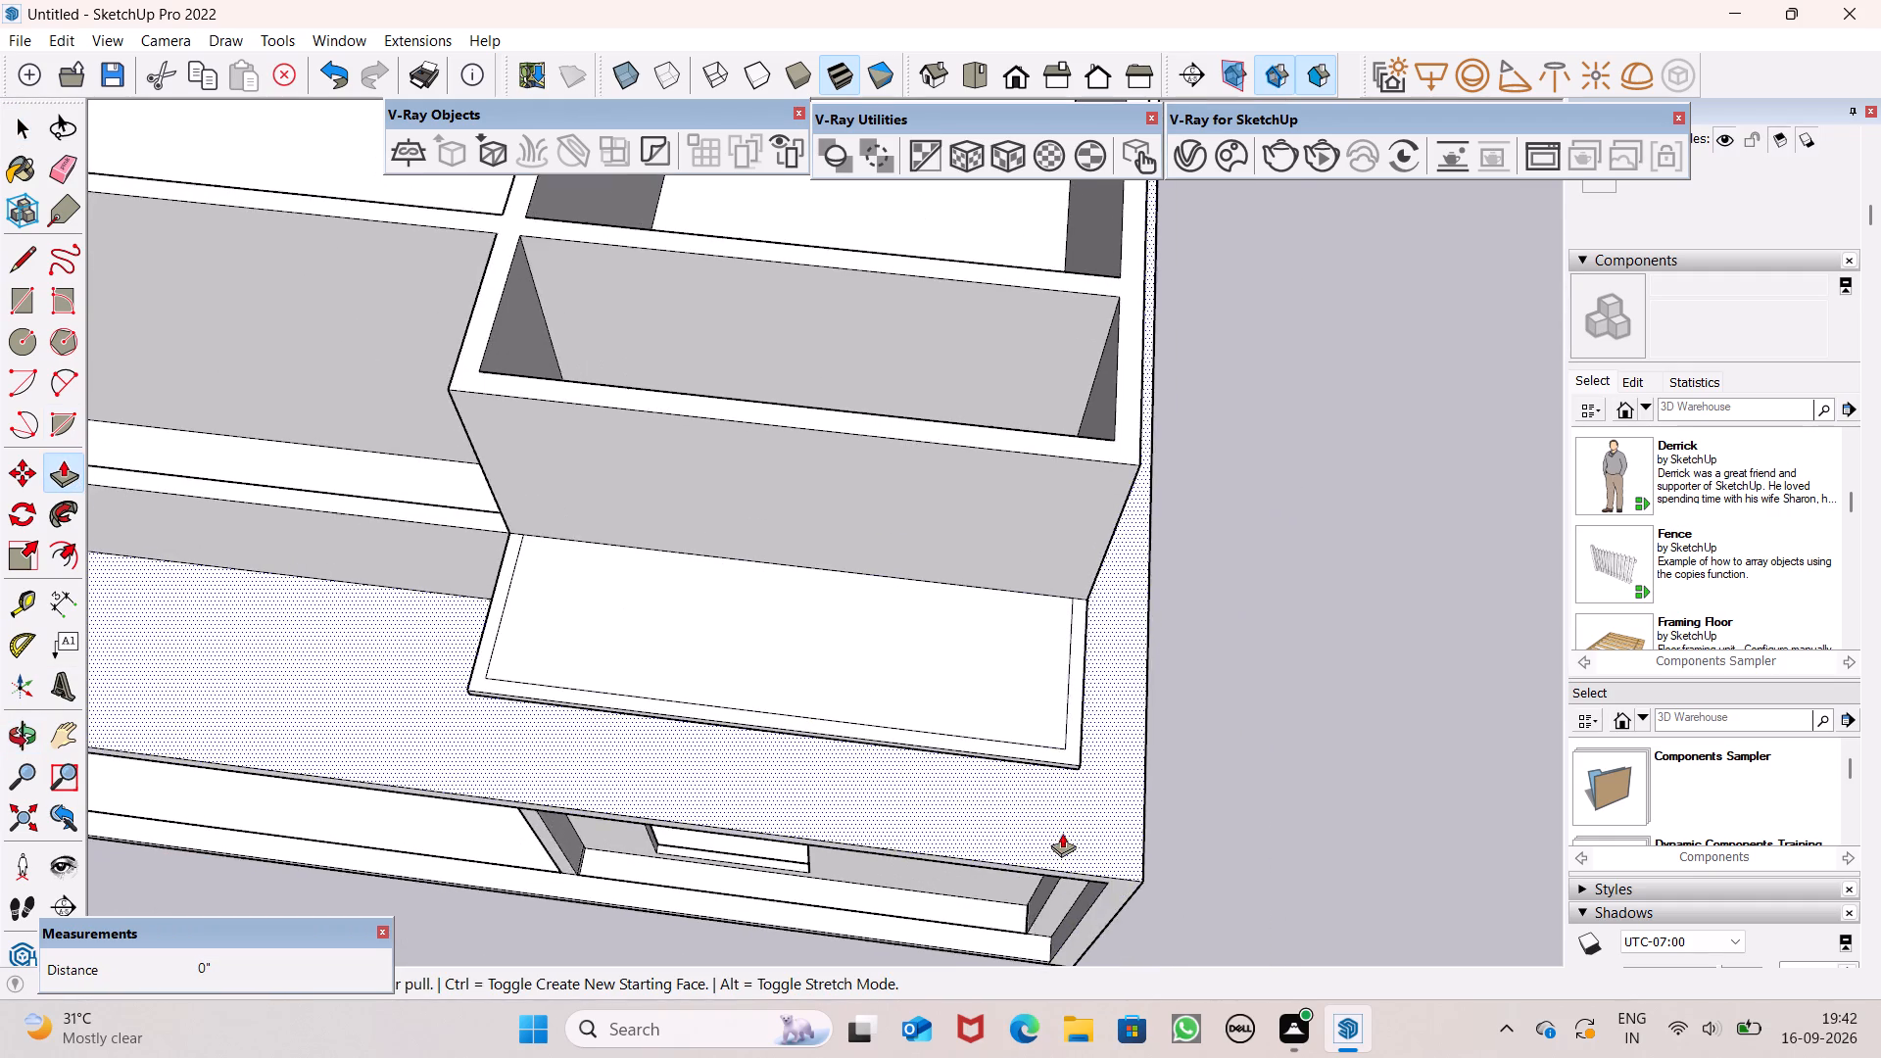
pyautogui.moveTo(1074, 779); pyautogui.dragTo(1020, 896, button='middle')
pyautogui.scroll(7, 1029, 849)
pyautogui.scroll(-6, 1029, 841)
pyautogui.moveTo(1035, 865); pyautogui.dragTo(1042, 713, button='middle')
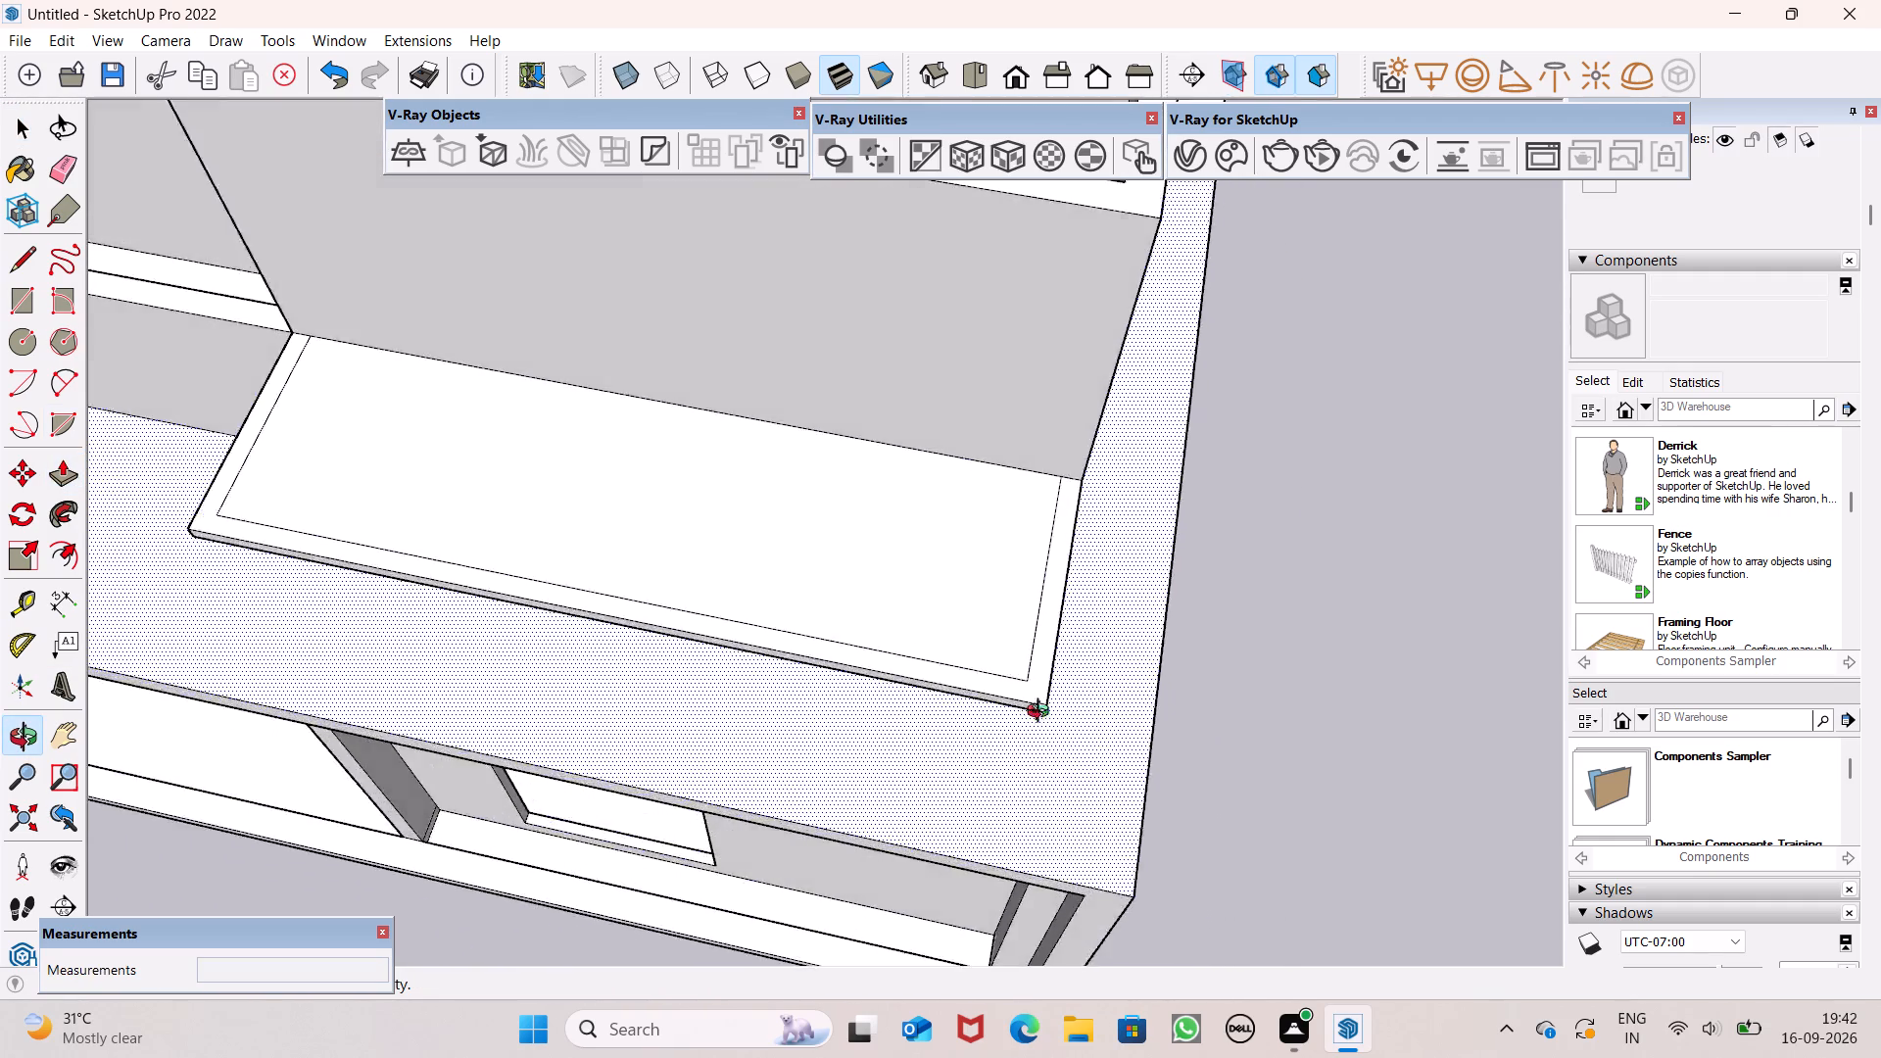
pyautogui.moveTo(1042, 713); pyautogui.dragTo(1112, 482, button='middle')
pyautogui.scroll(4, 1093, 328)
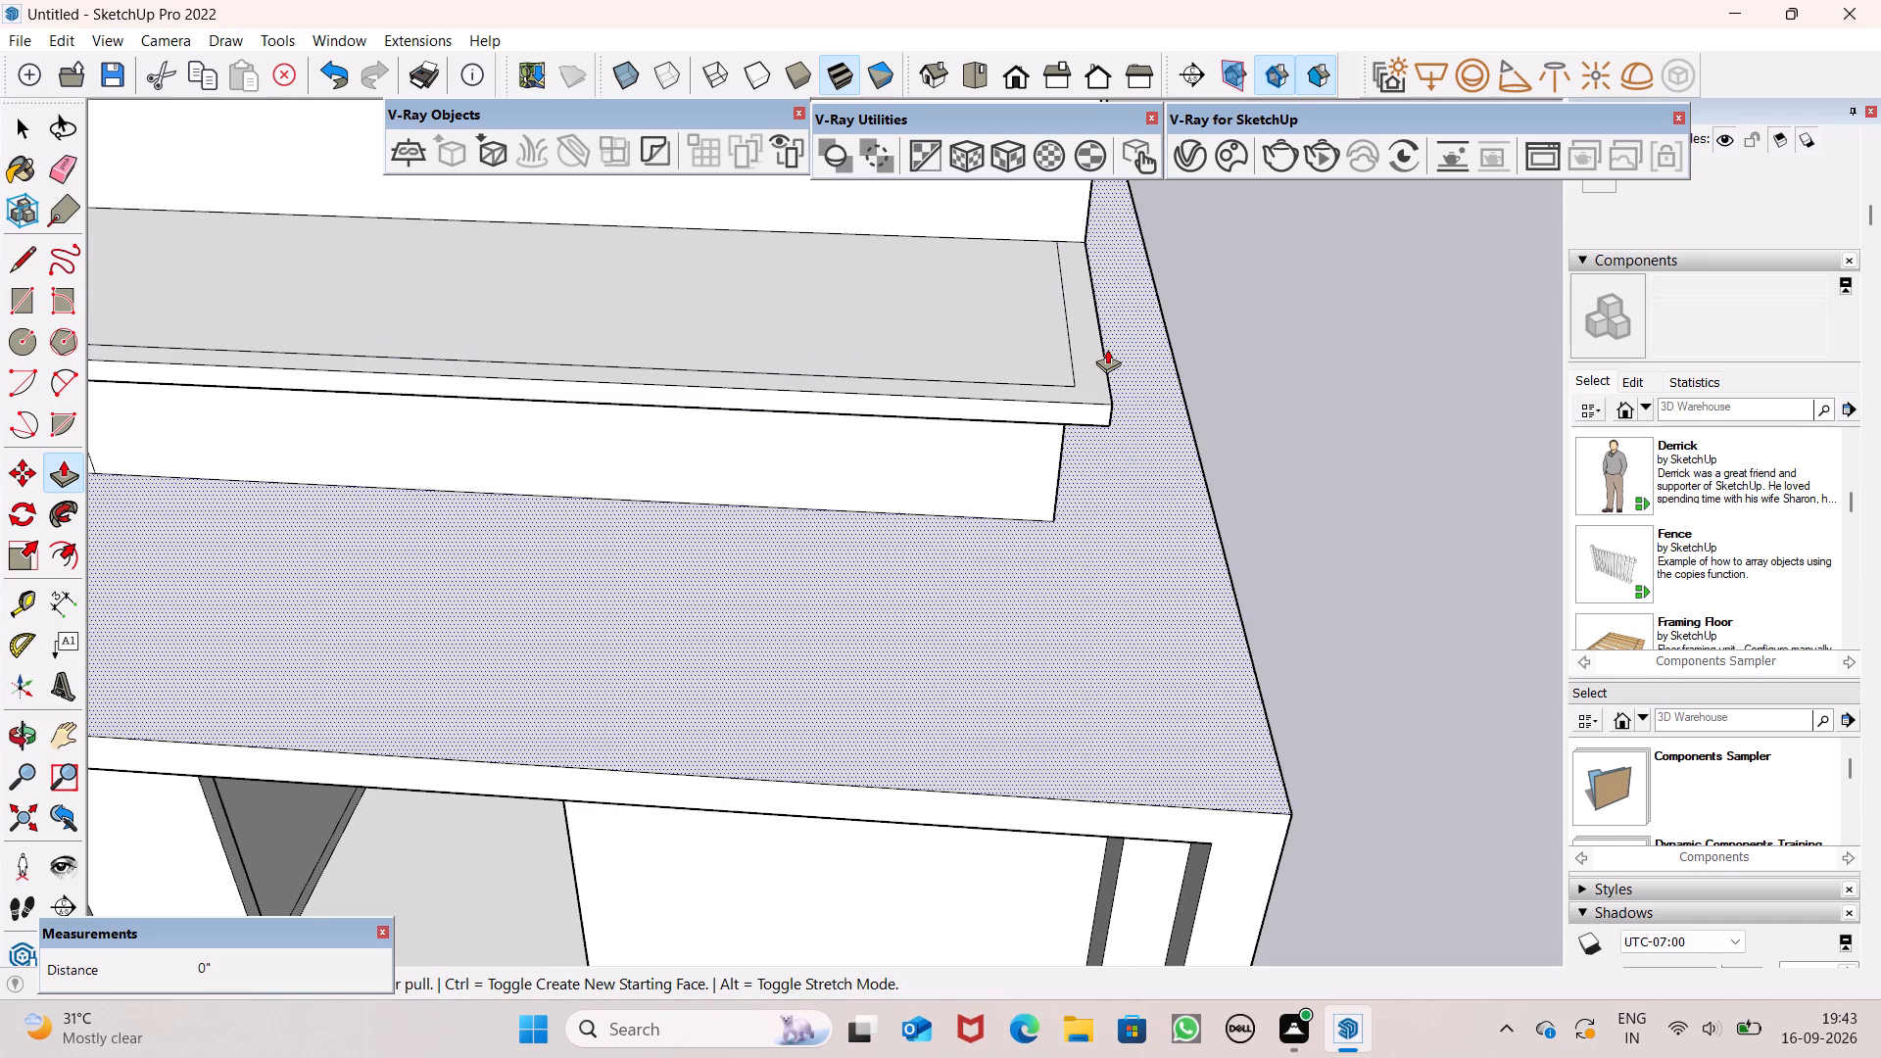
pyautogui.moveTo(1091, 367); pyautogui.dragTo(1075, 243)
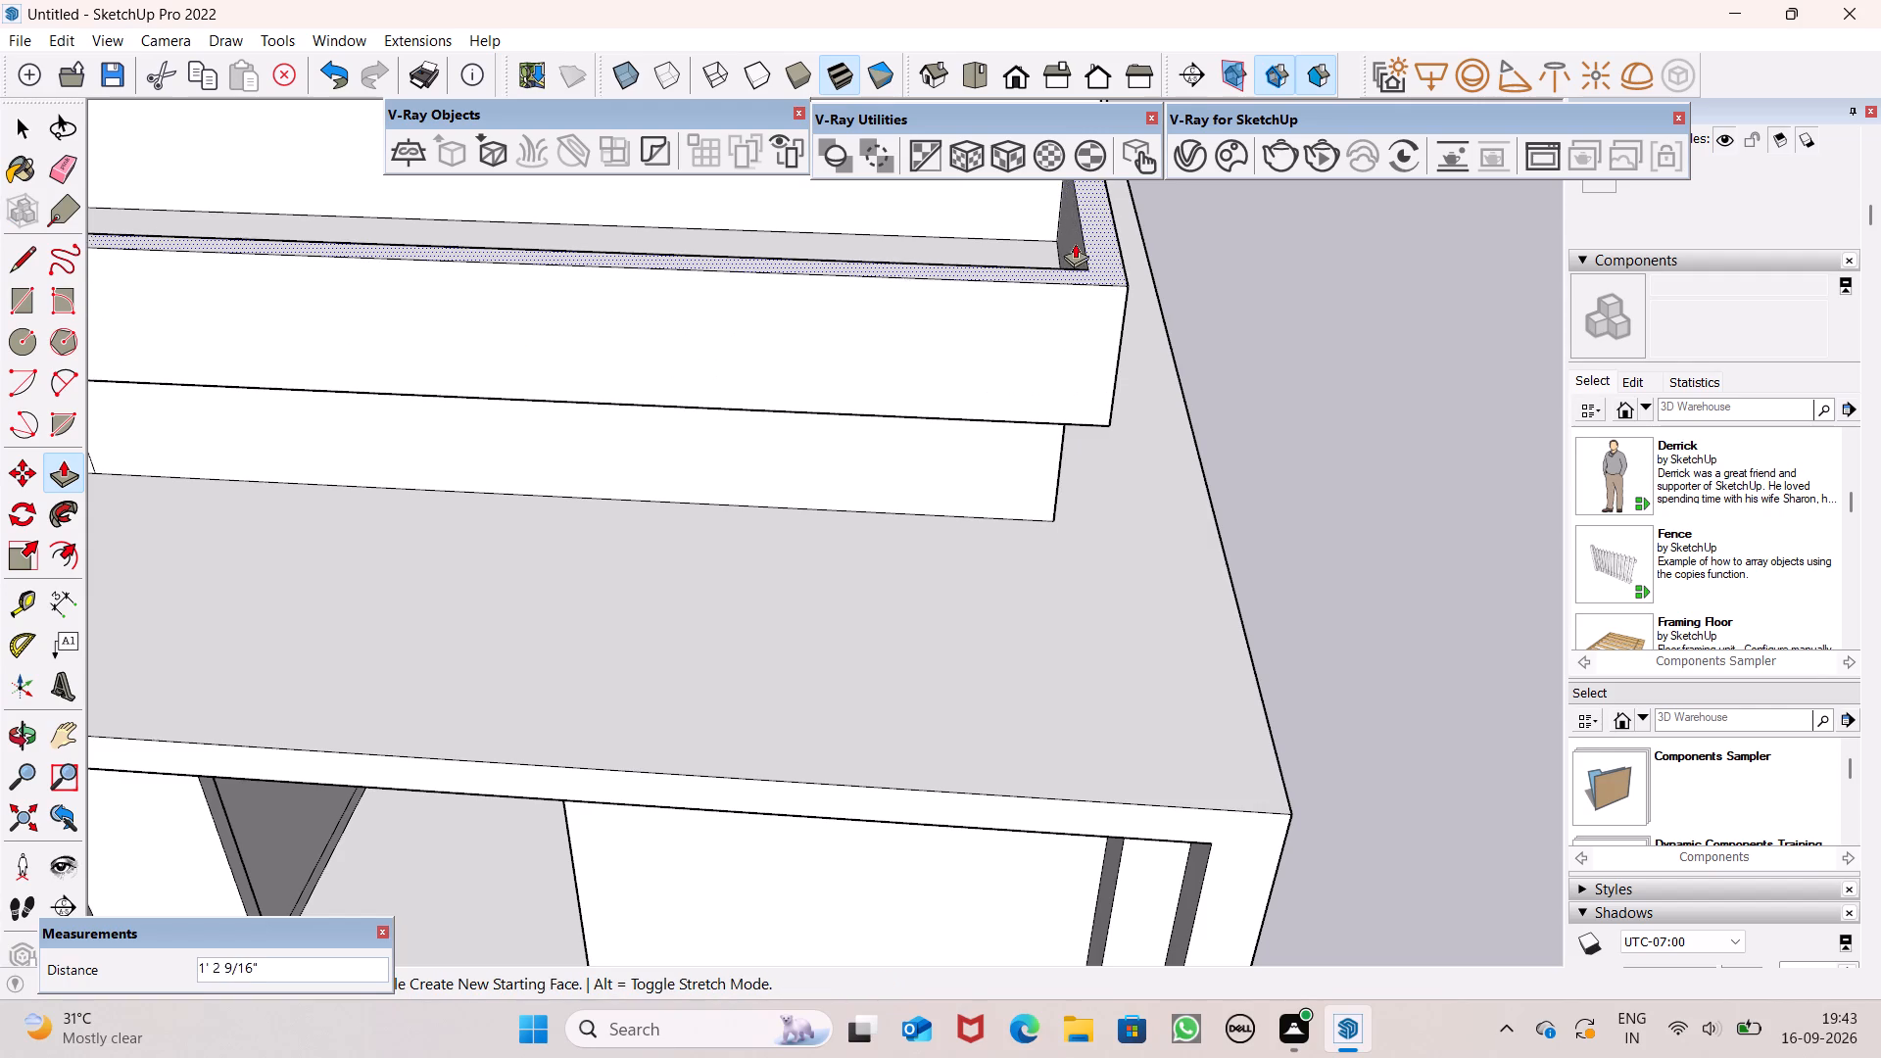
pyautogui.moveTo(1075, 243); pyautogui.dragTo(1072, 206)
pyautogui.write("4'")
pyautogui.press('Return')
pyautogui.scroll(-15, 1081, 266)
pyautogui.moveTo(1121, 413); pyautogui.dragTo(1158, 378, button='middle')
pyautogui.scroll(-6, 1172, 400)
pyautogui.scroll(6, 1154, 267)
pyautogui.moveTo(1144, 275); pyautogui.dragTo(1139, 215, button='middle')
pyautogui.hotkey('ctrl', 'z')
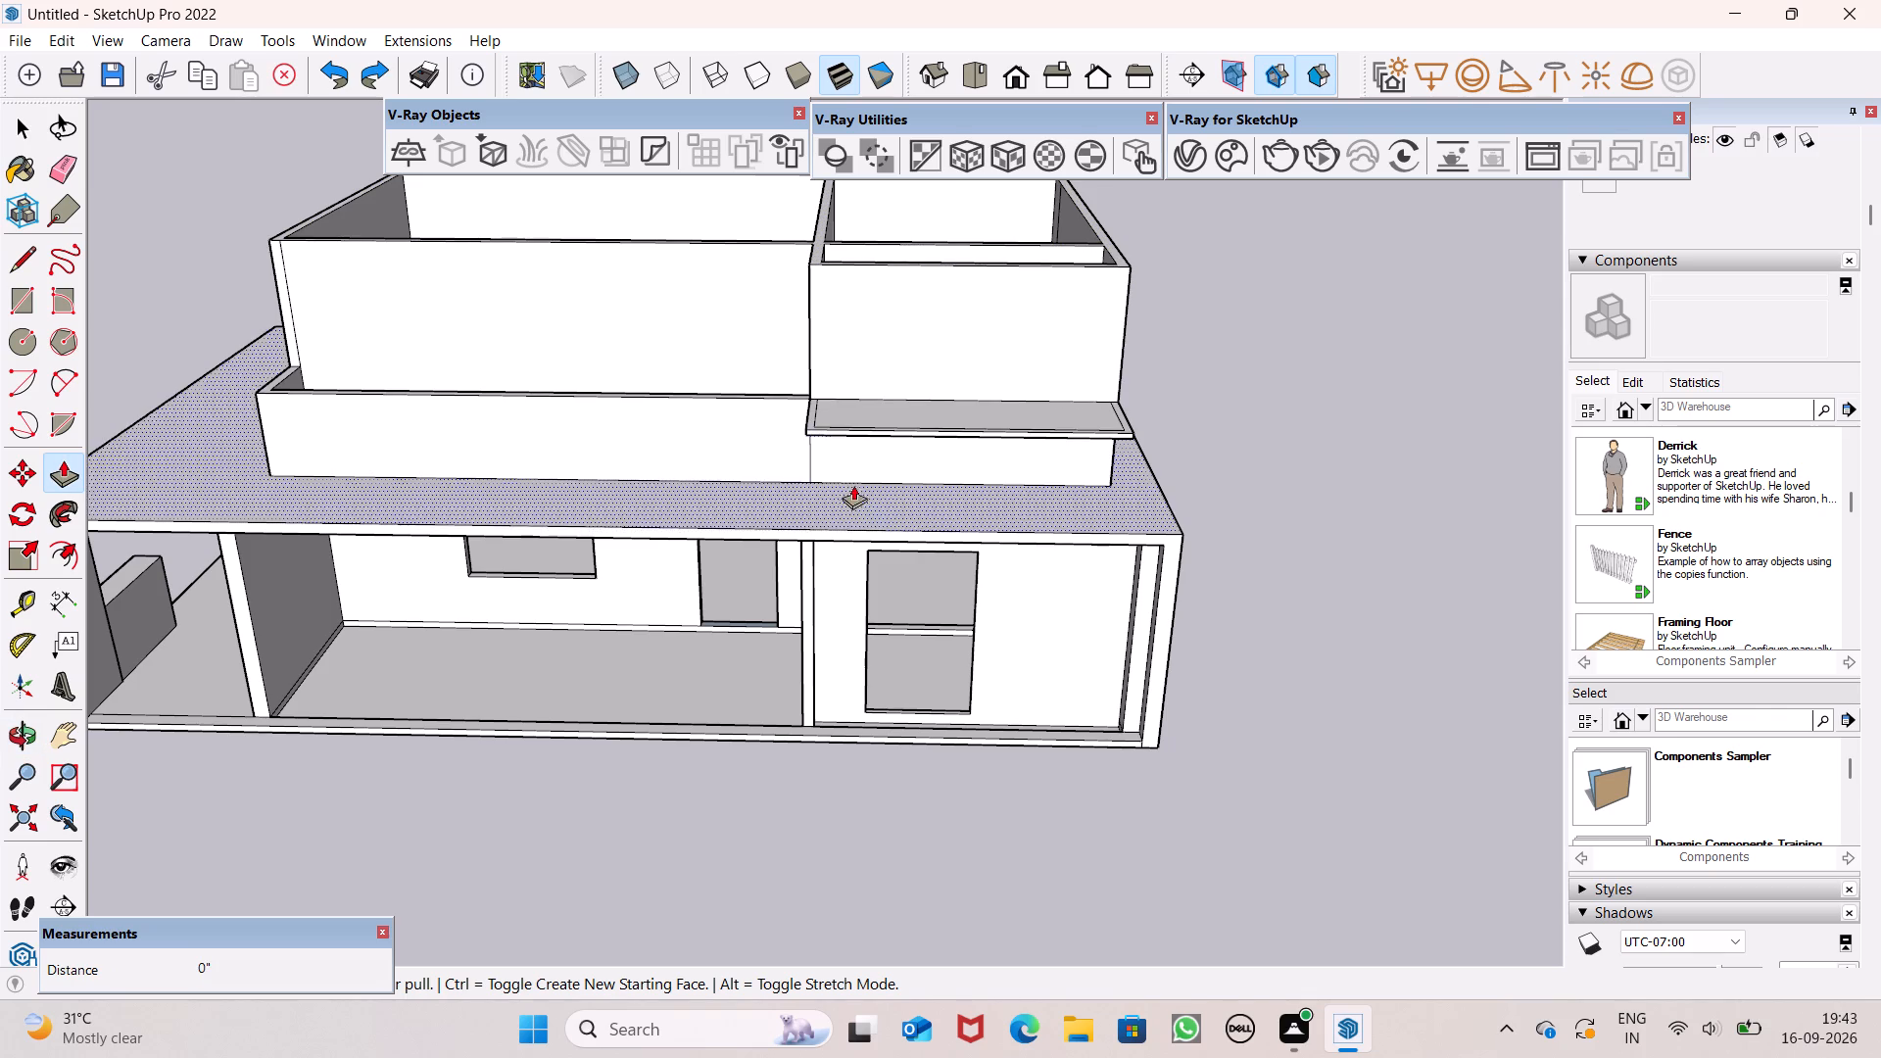
# Push/Pull the projecting slab's 4" border up 3' to form a parapet around its open edges.
pyautogui.scroll(1, 793, 400)
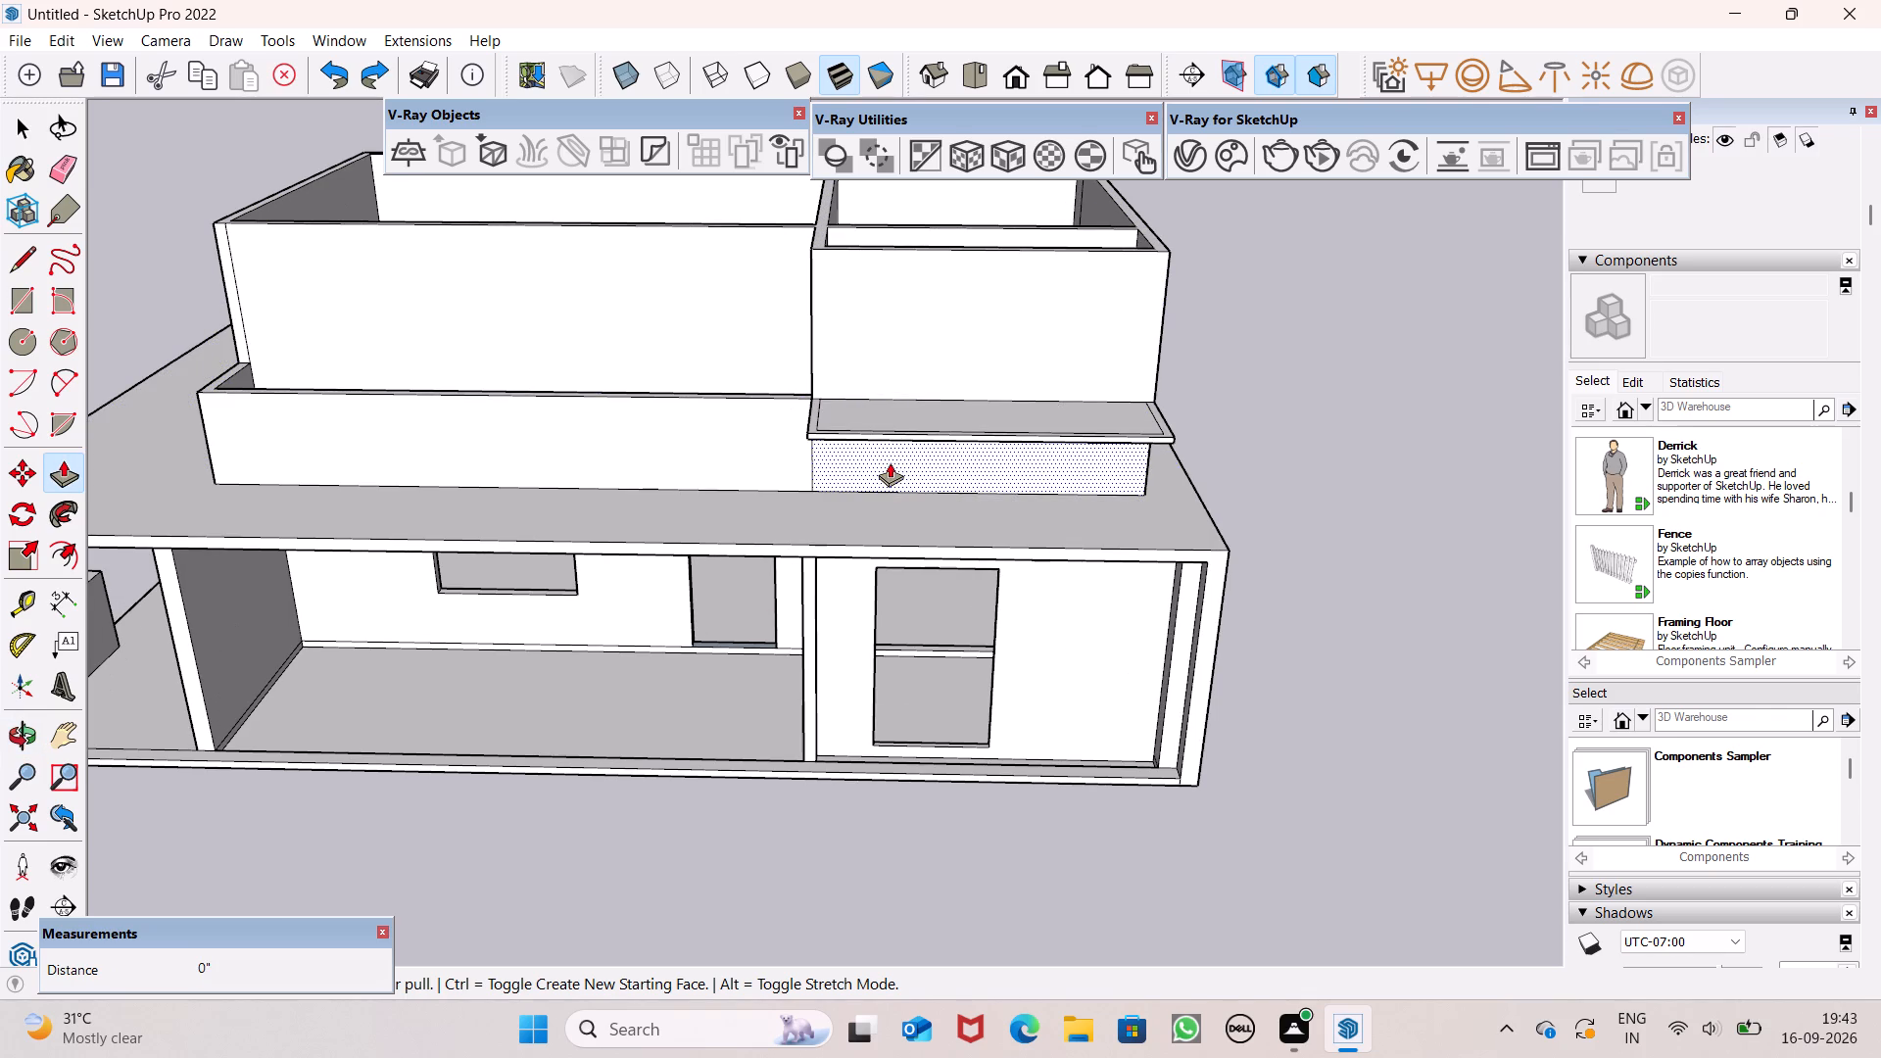
pyautogui.scroll(10, 856, 399)
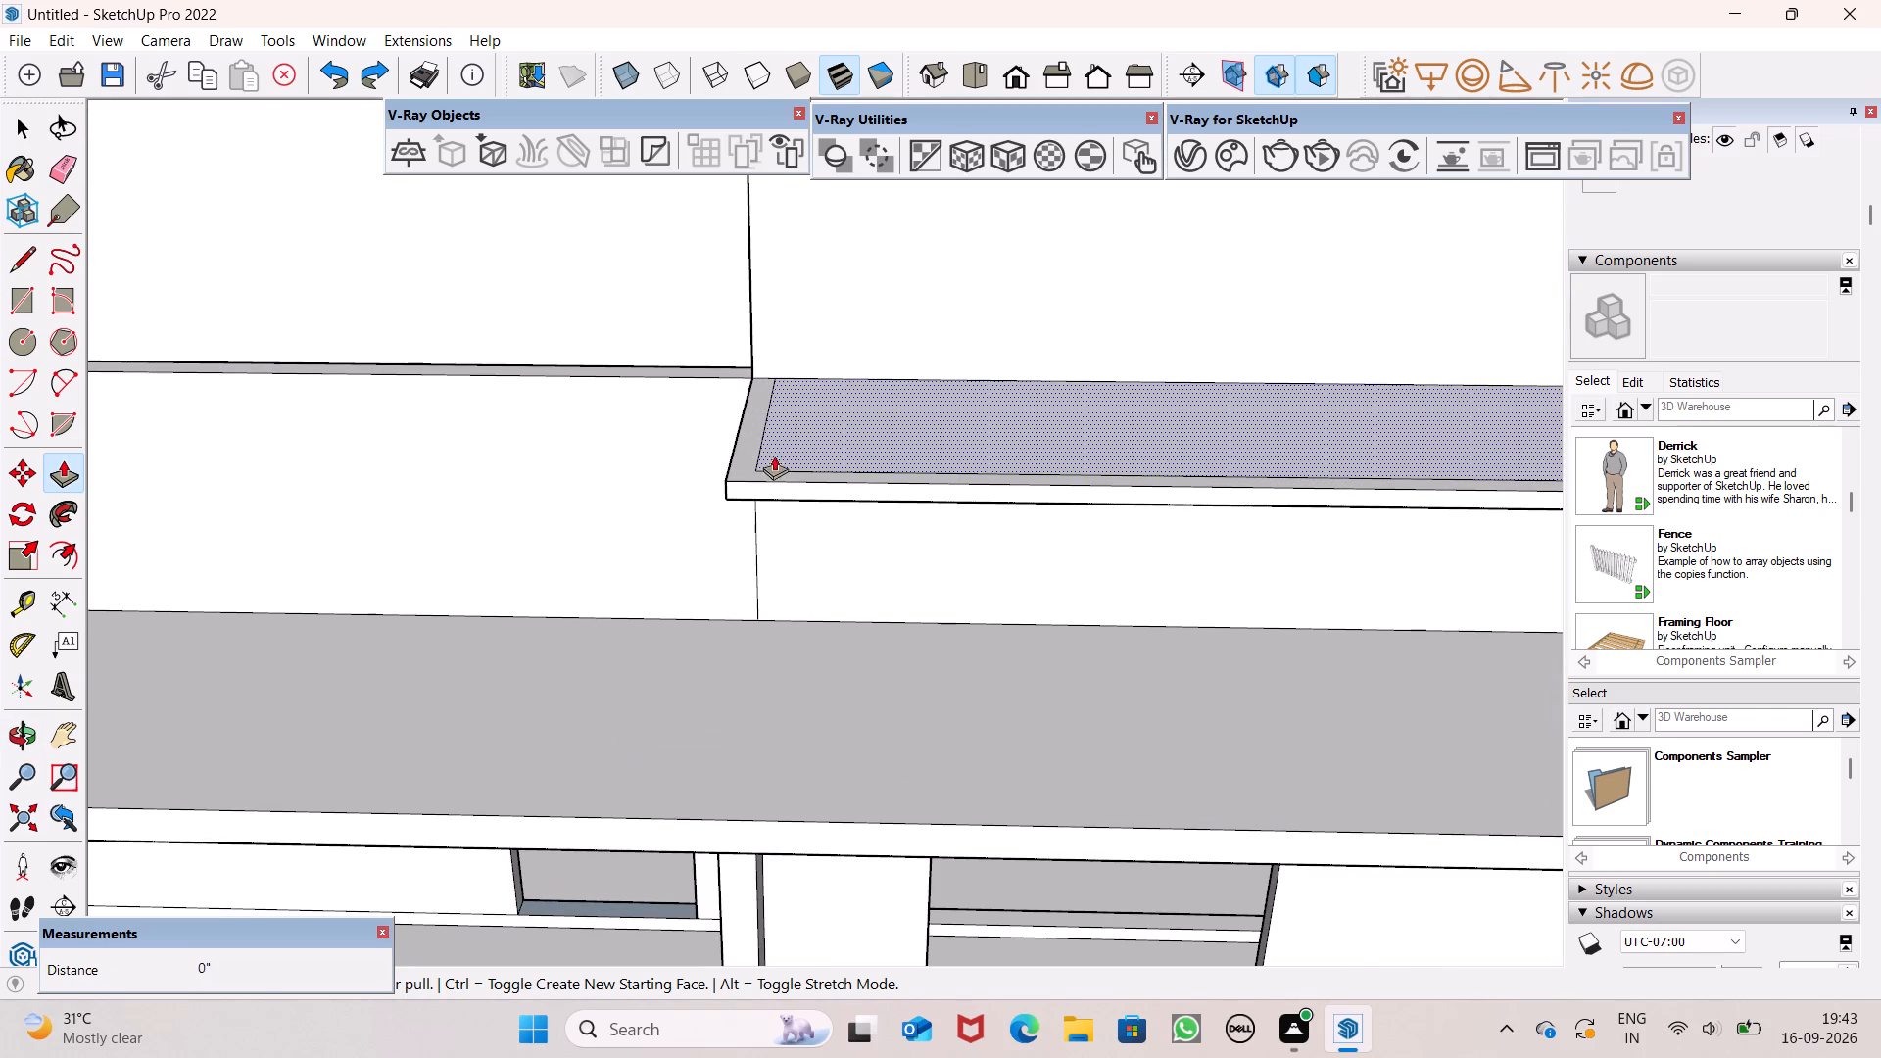
pyautogui.moveTo(757, 474); pyautogui.dragTo(751, 355)
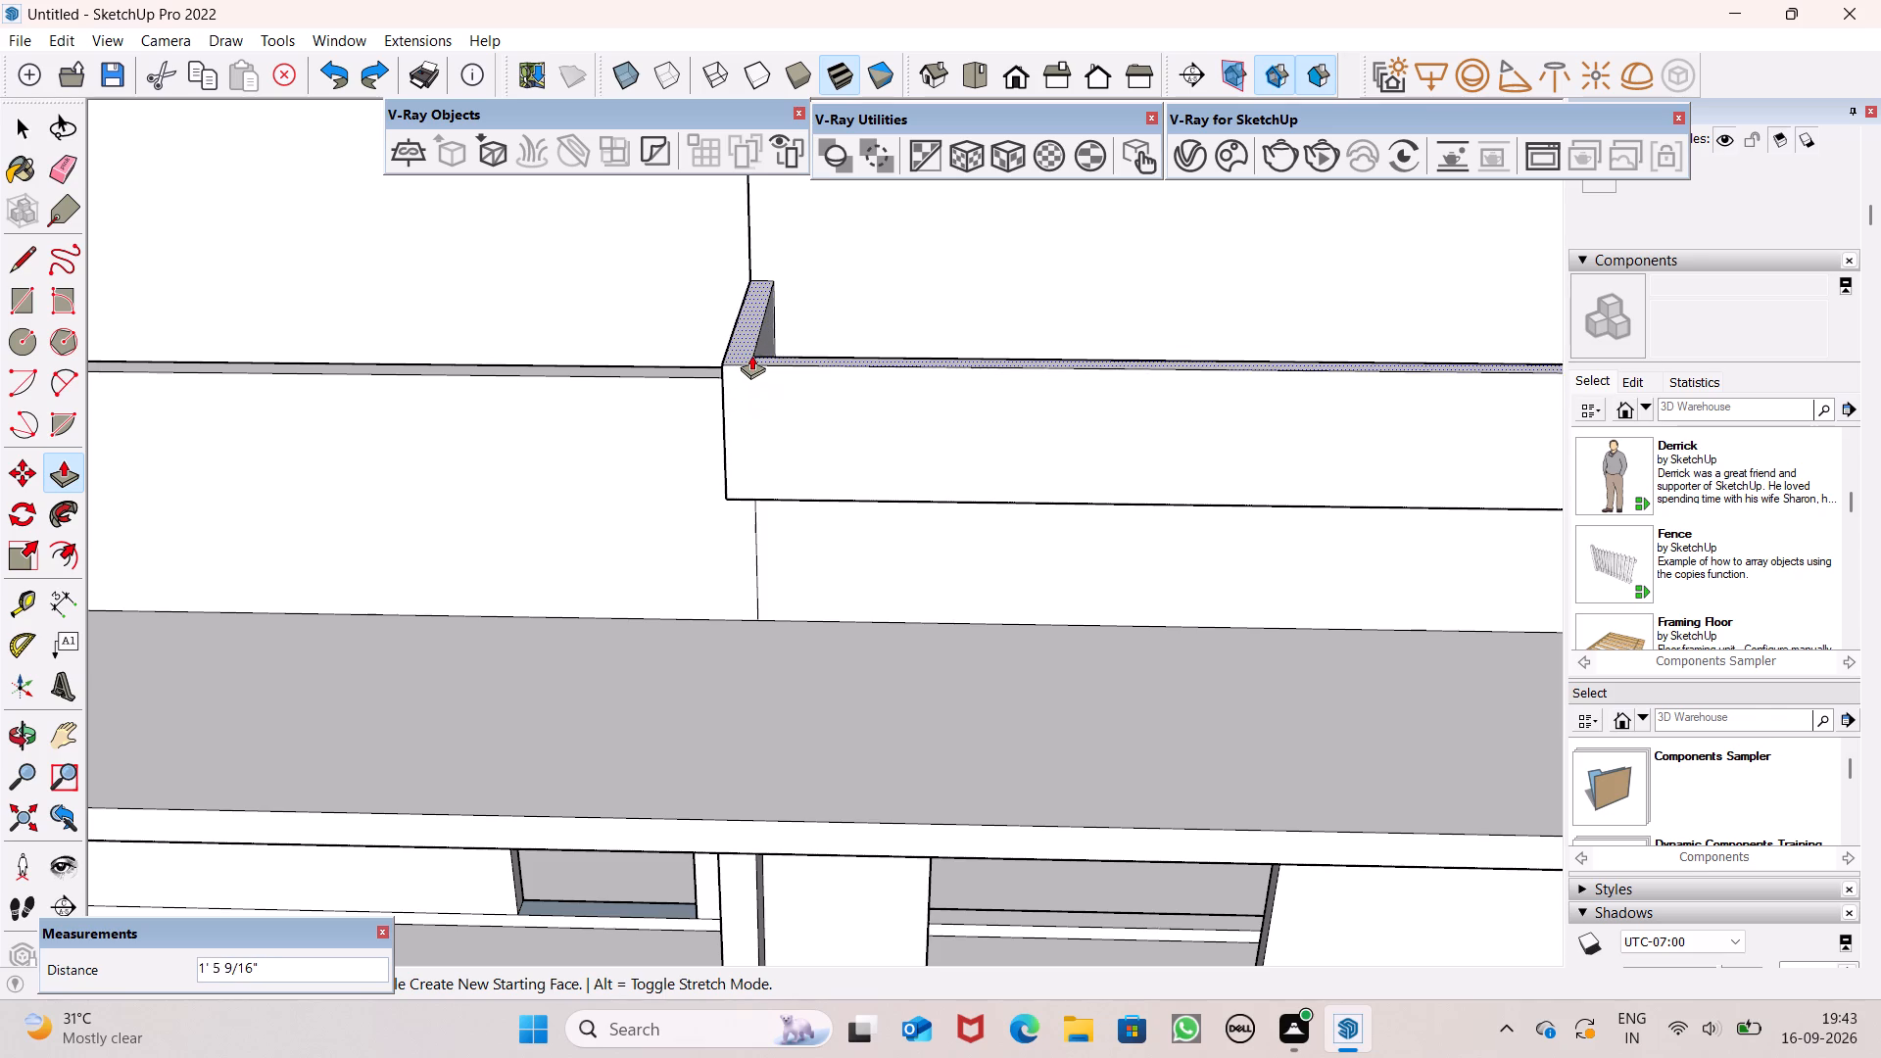
pyautogui.moveTo(751, 355); pyautogui.dragTo(751, 354)
pyautogui.write("3'")
pyautogui.press('Return')
pyautogui.scroll(-6, 775, 410)
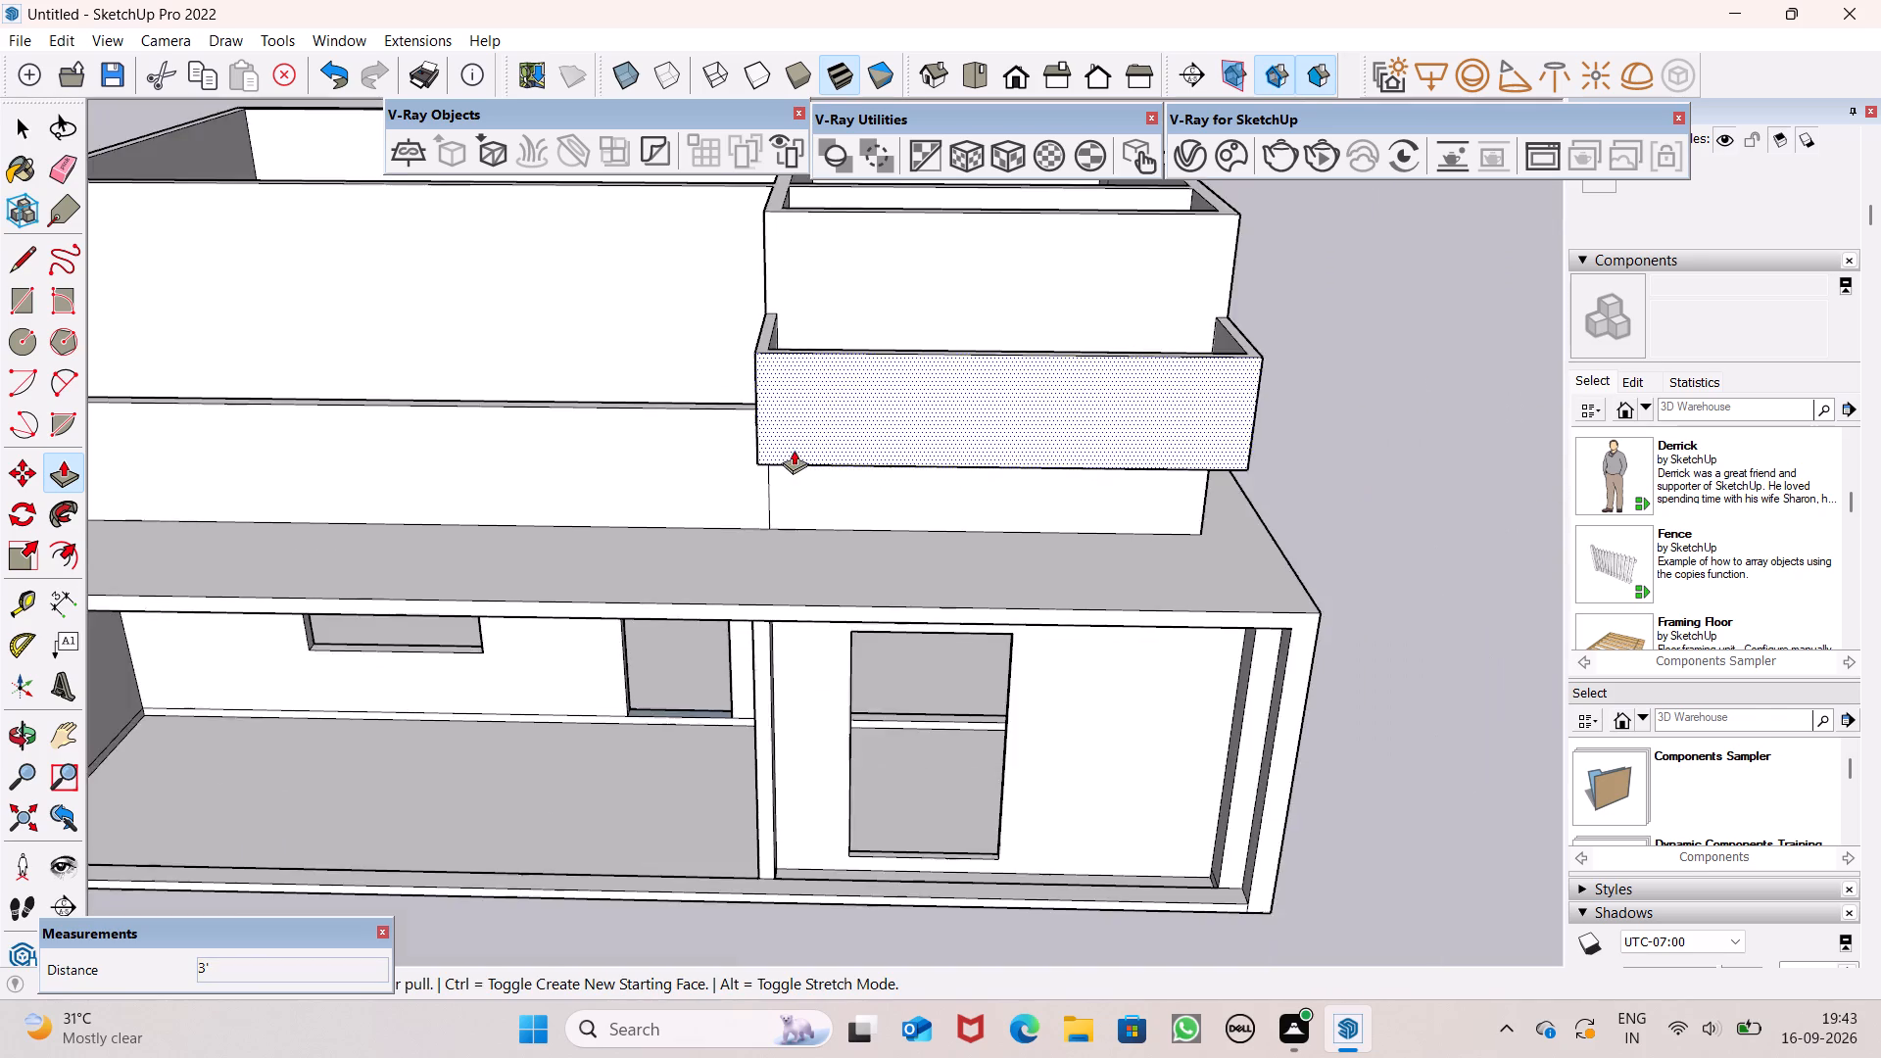
pyautogui.scroll(-7, 794, 450)
pyautogui.scroll(1, 956, 470)
pyautogui.moveTo(967, 468); pyautogui.dragTo(975, 293, button='middle')
pyautogui.press('space')
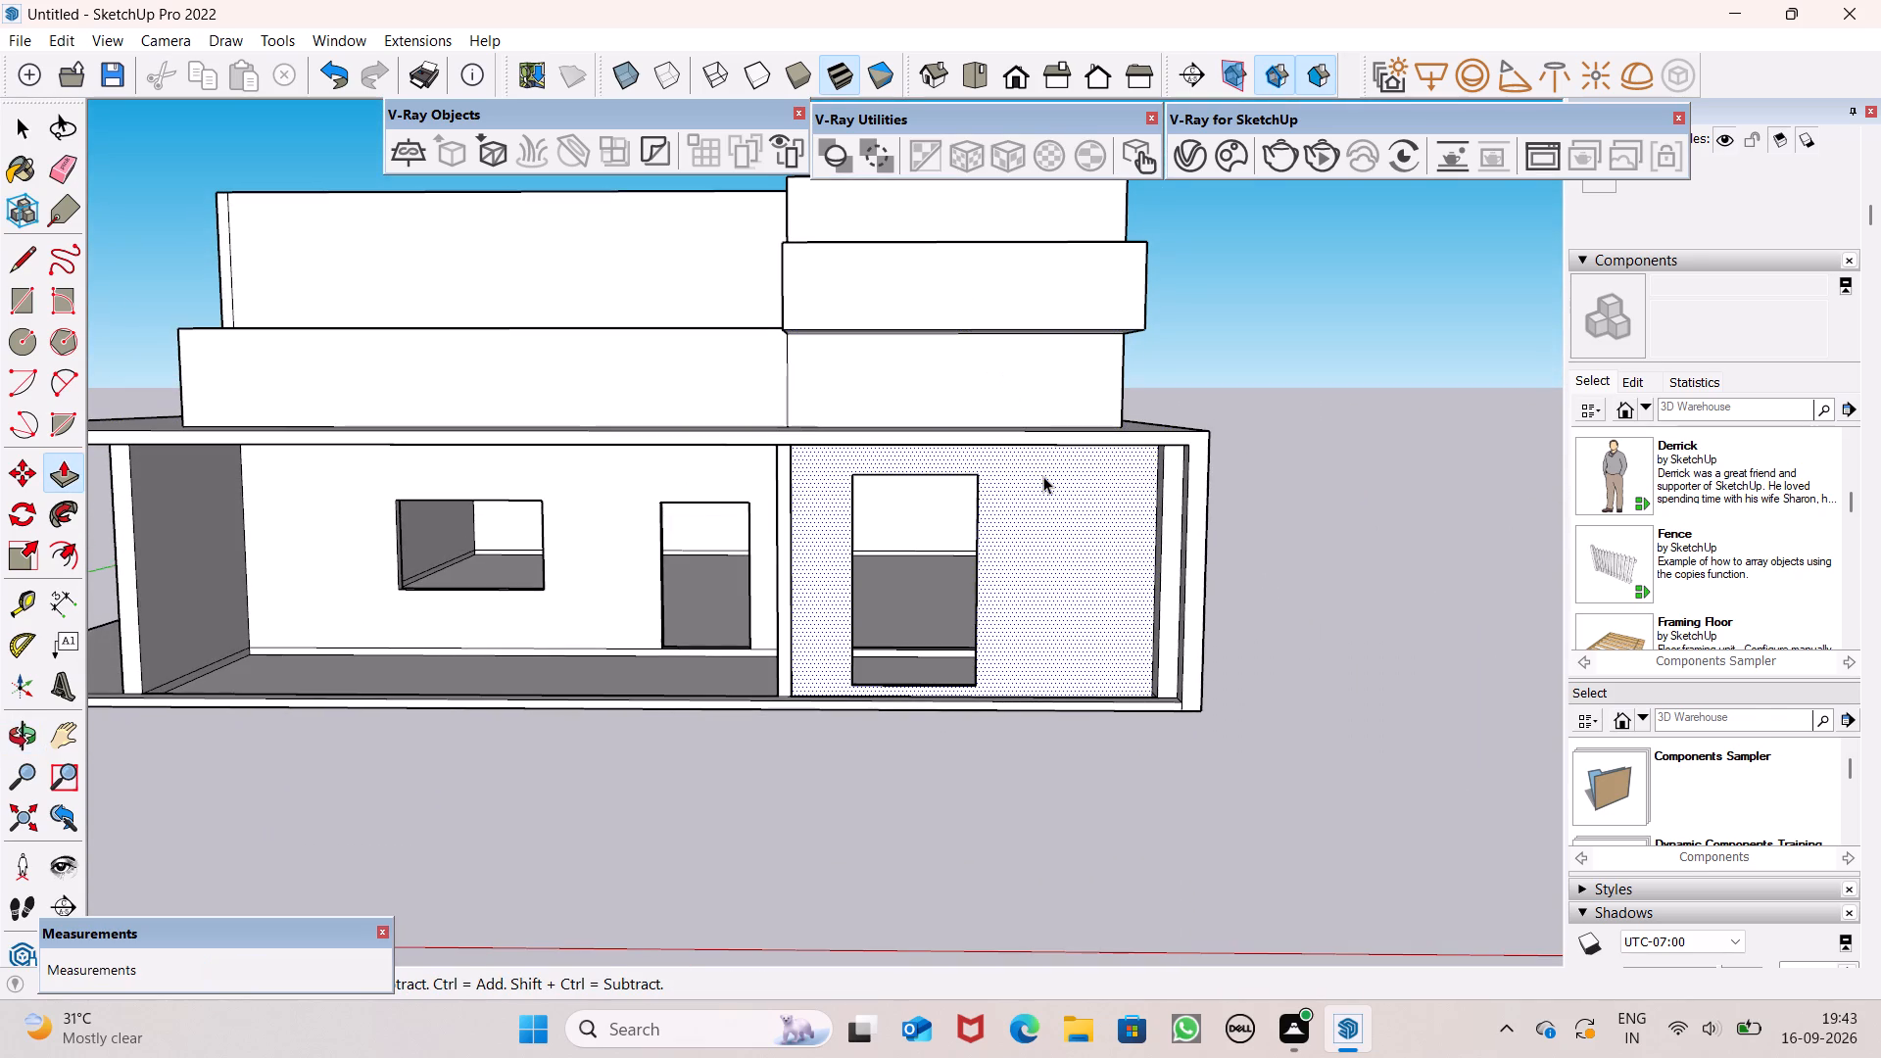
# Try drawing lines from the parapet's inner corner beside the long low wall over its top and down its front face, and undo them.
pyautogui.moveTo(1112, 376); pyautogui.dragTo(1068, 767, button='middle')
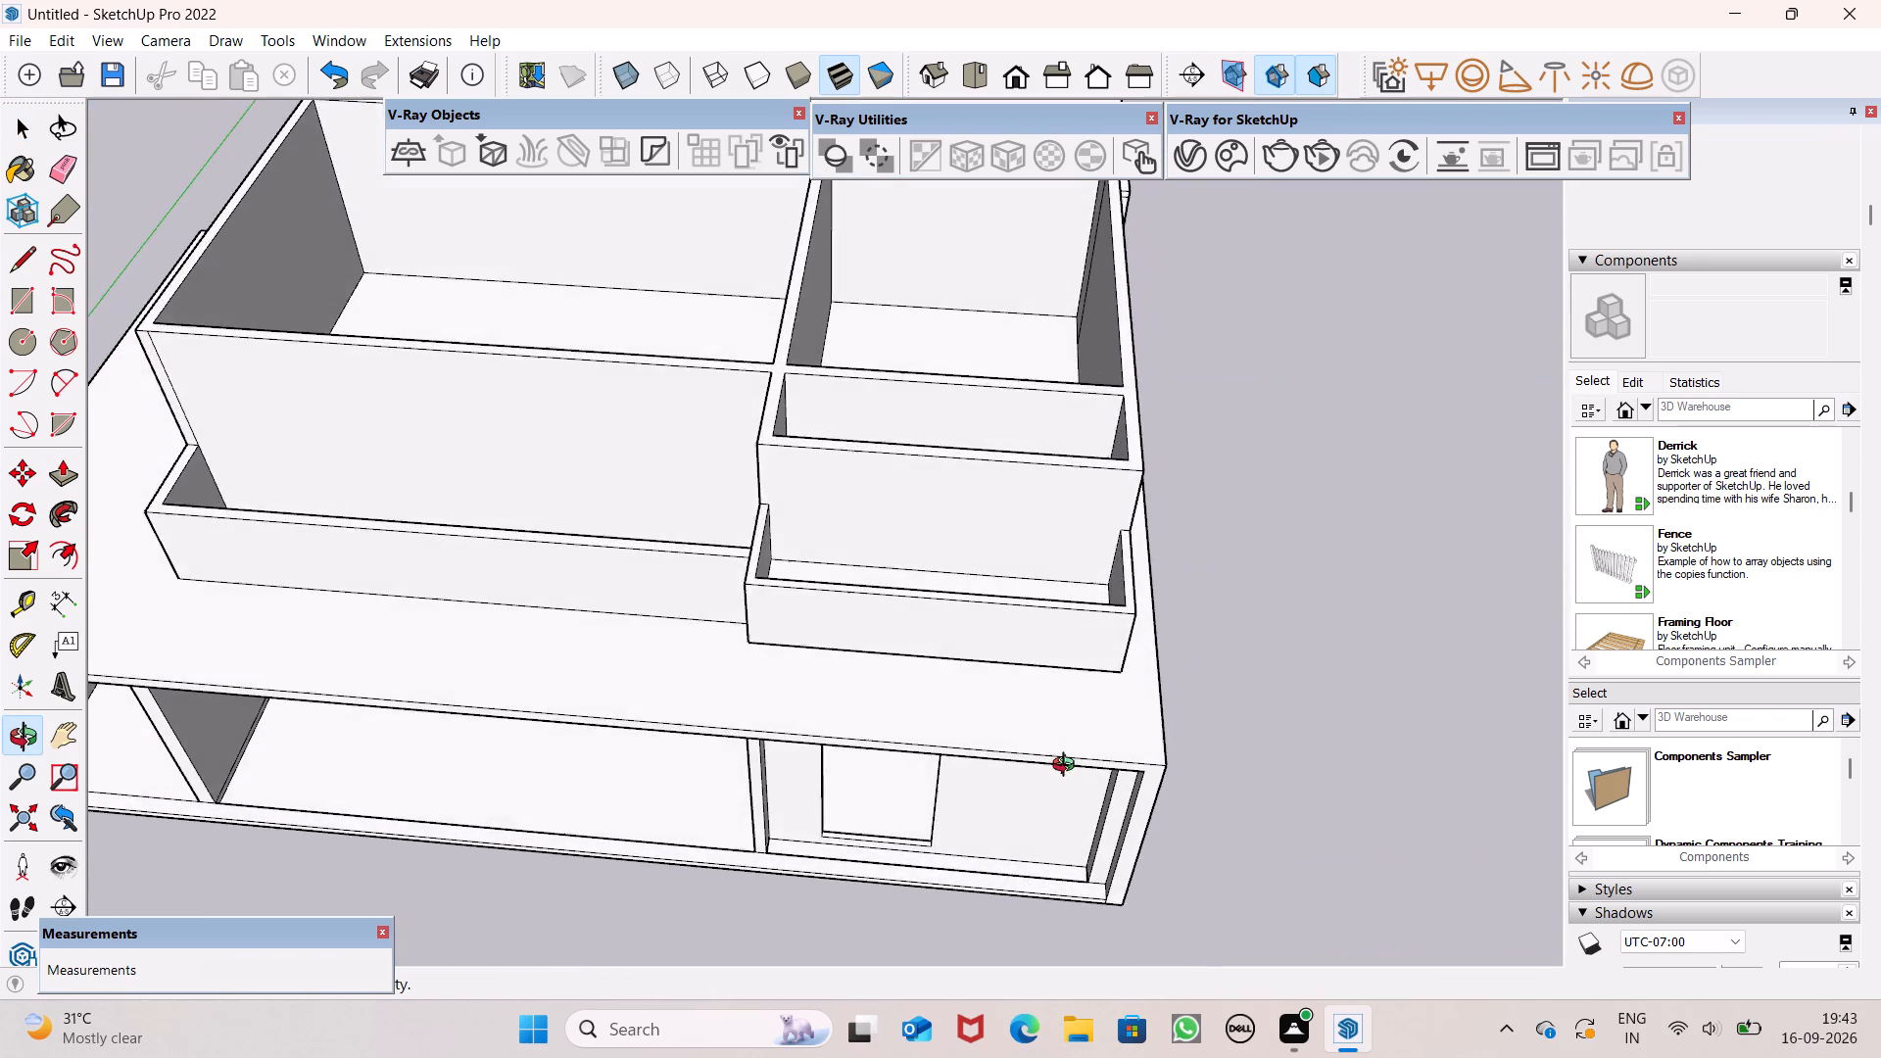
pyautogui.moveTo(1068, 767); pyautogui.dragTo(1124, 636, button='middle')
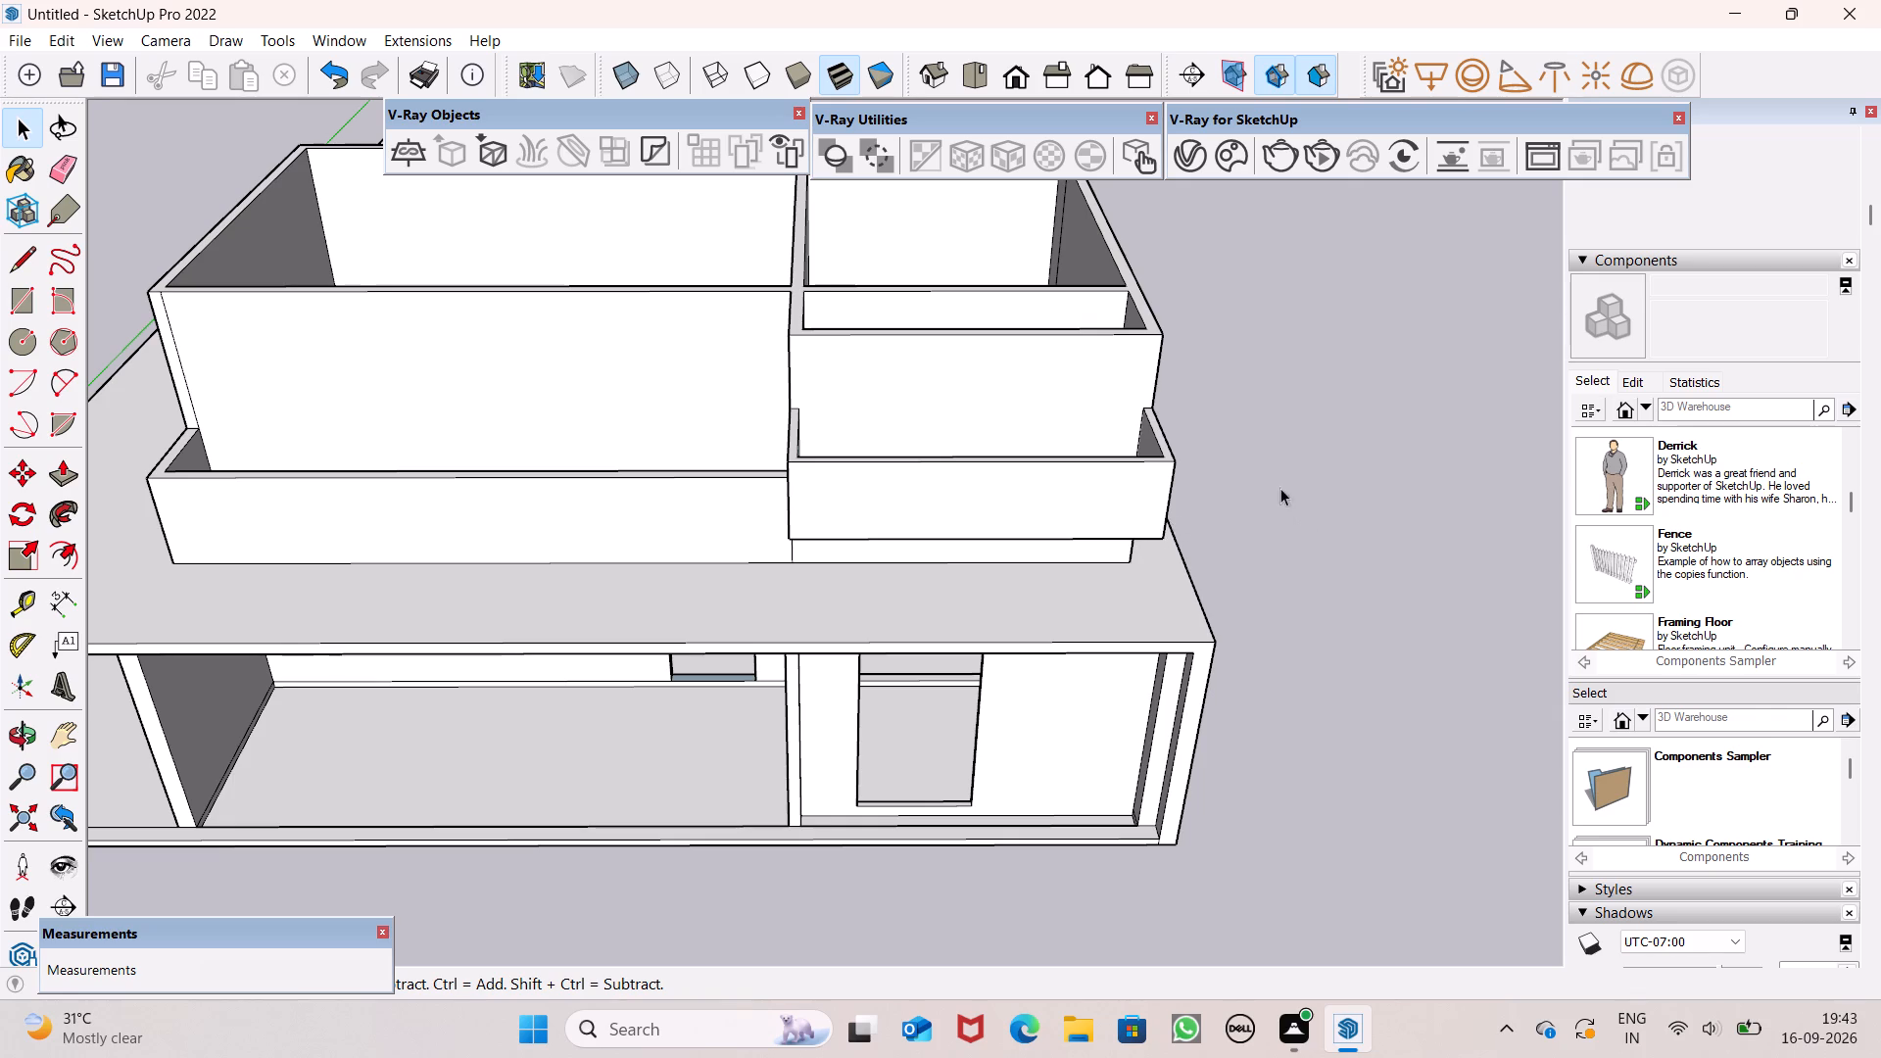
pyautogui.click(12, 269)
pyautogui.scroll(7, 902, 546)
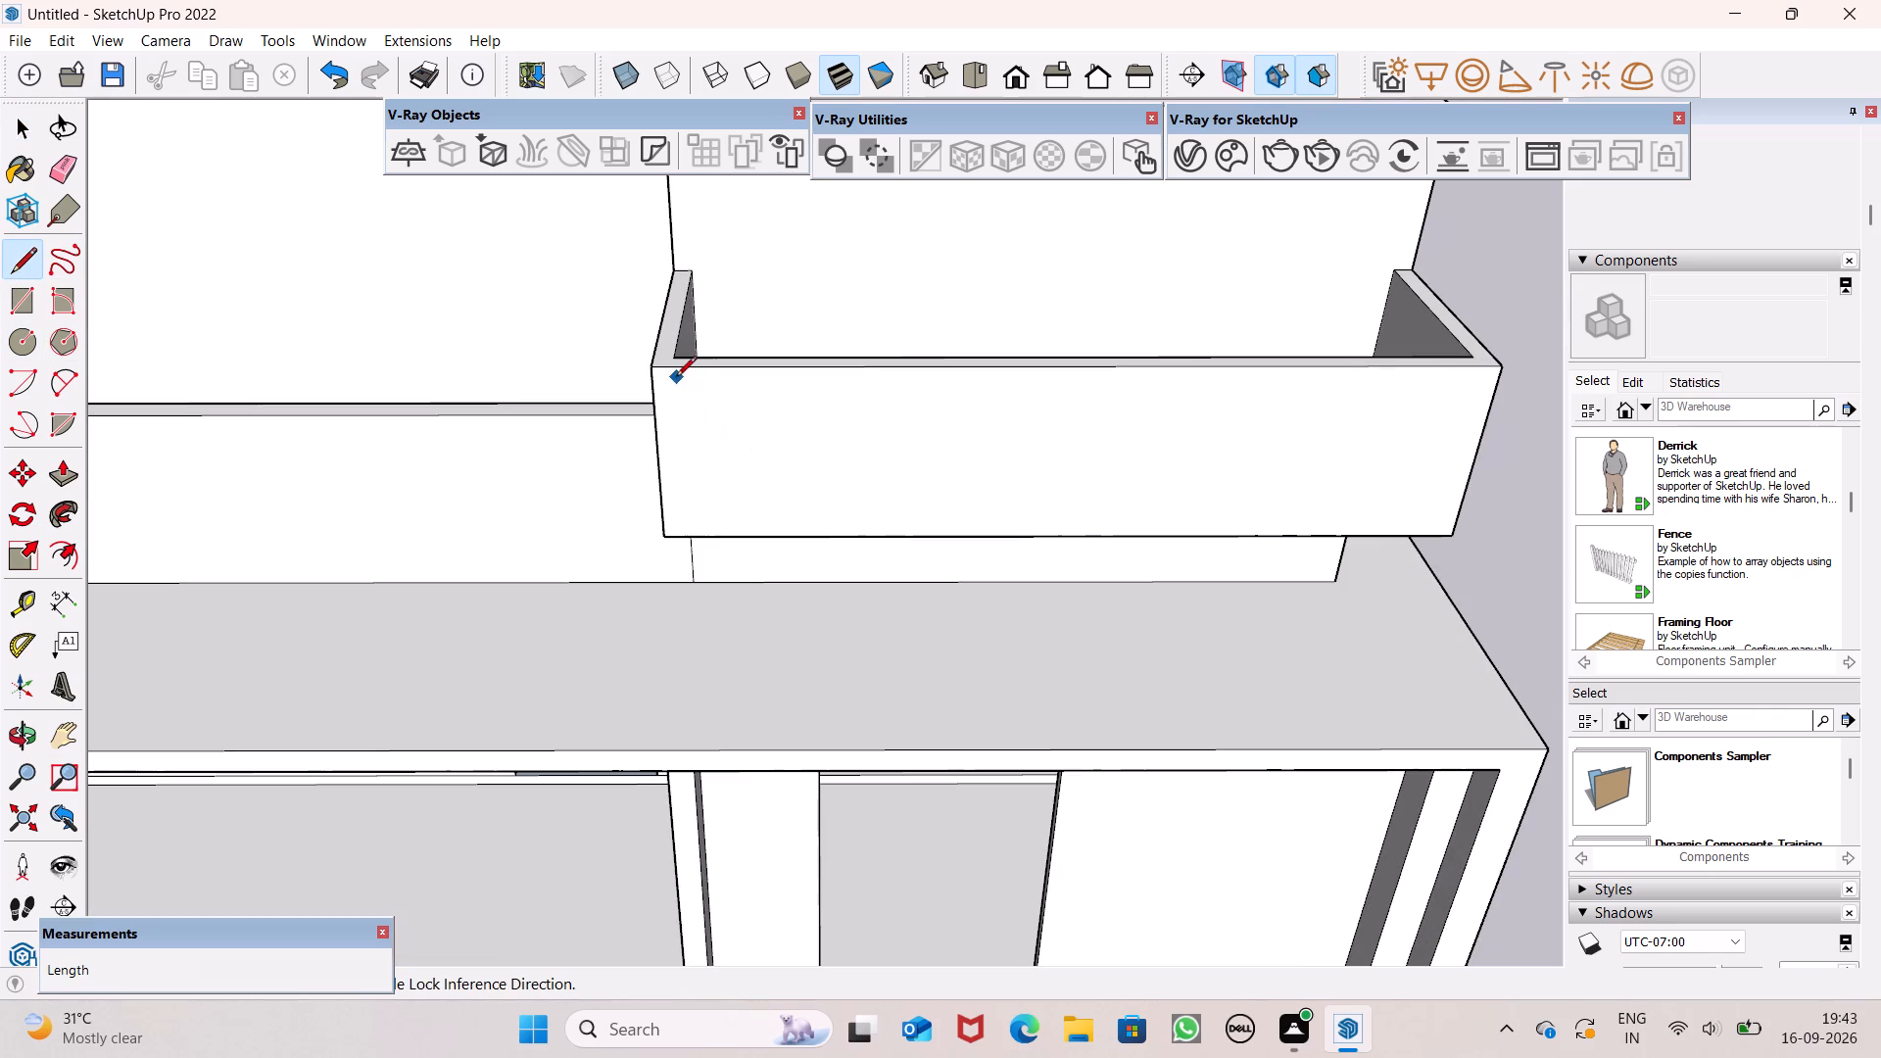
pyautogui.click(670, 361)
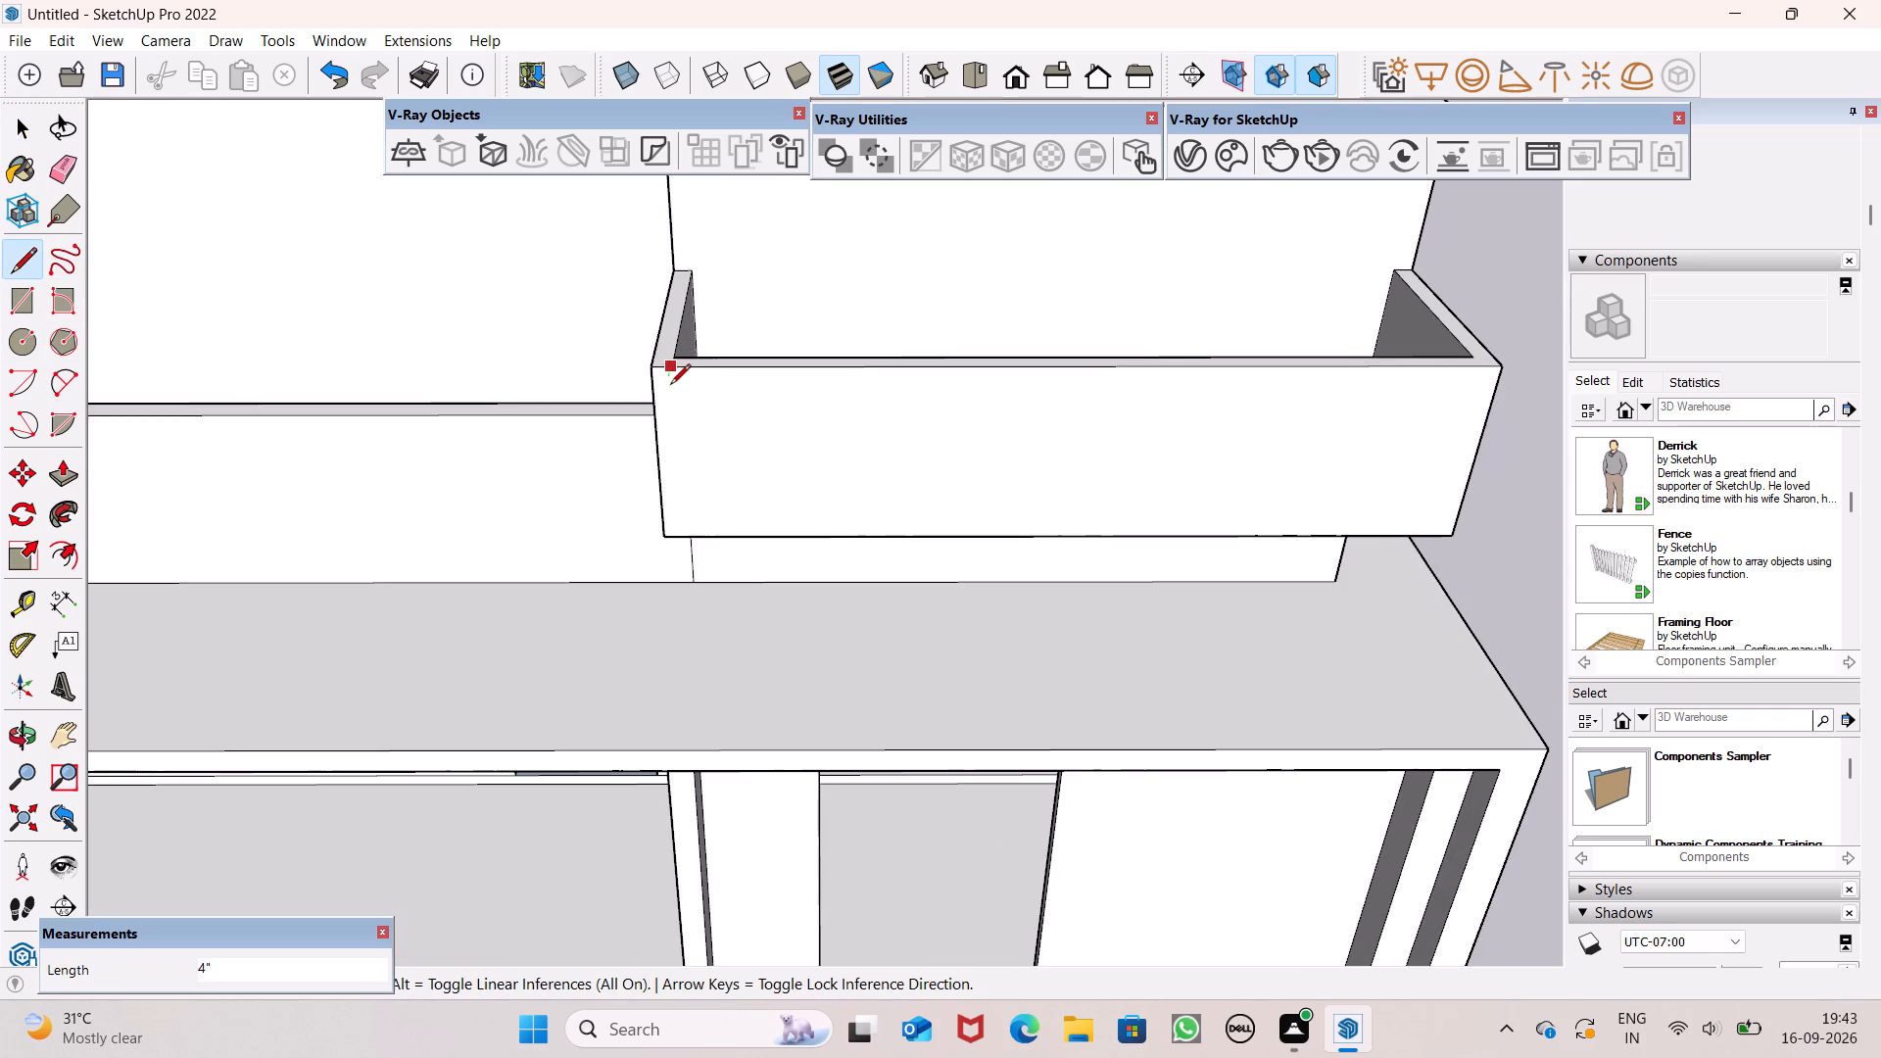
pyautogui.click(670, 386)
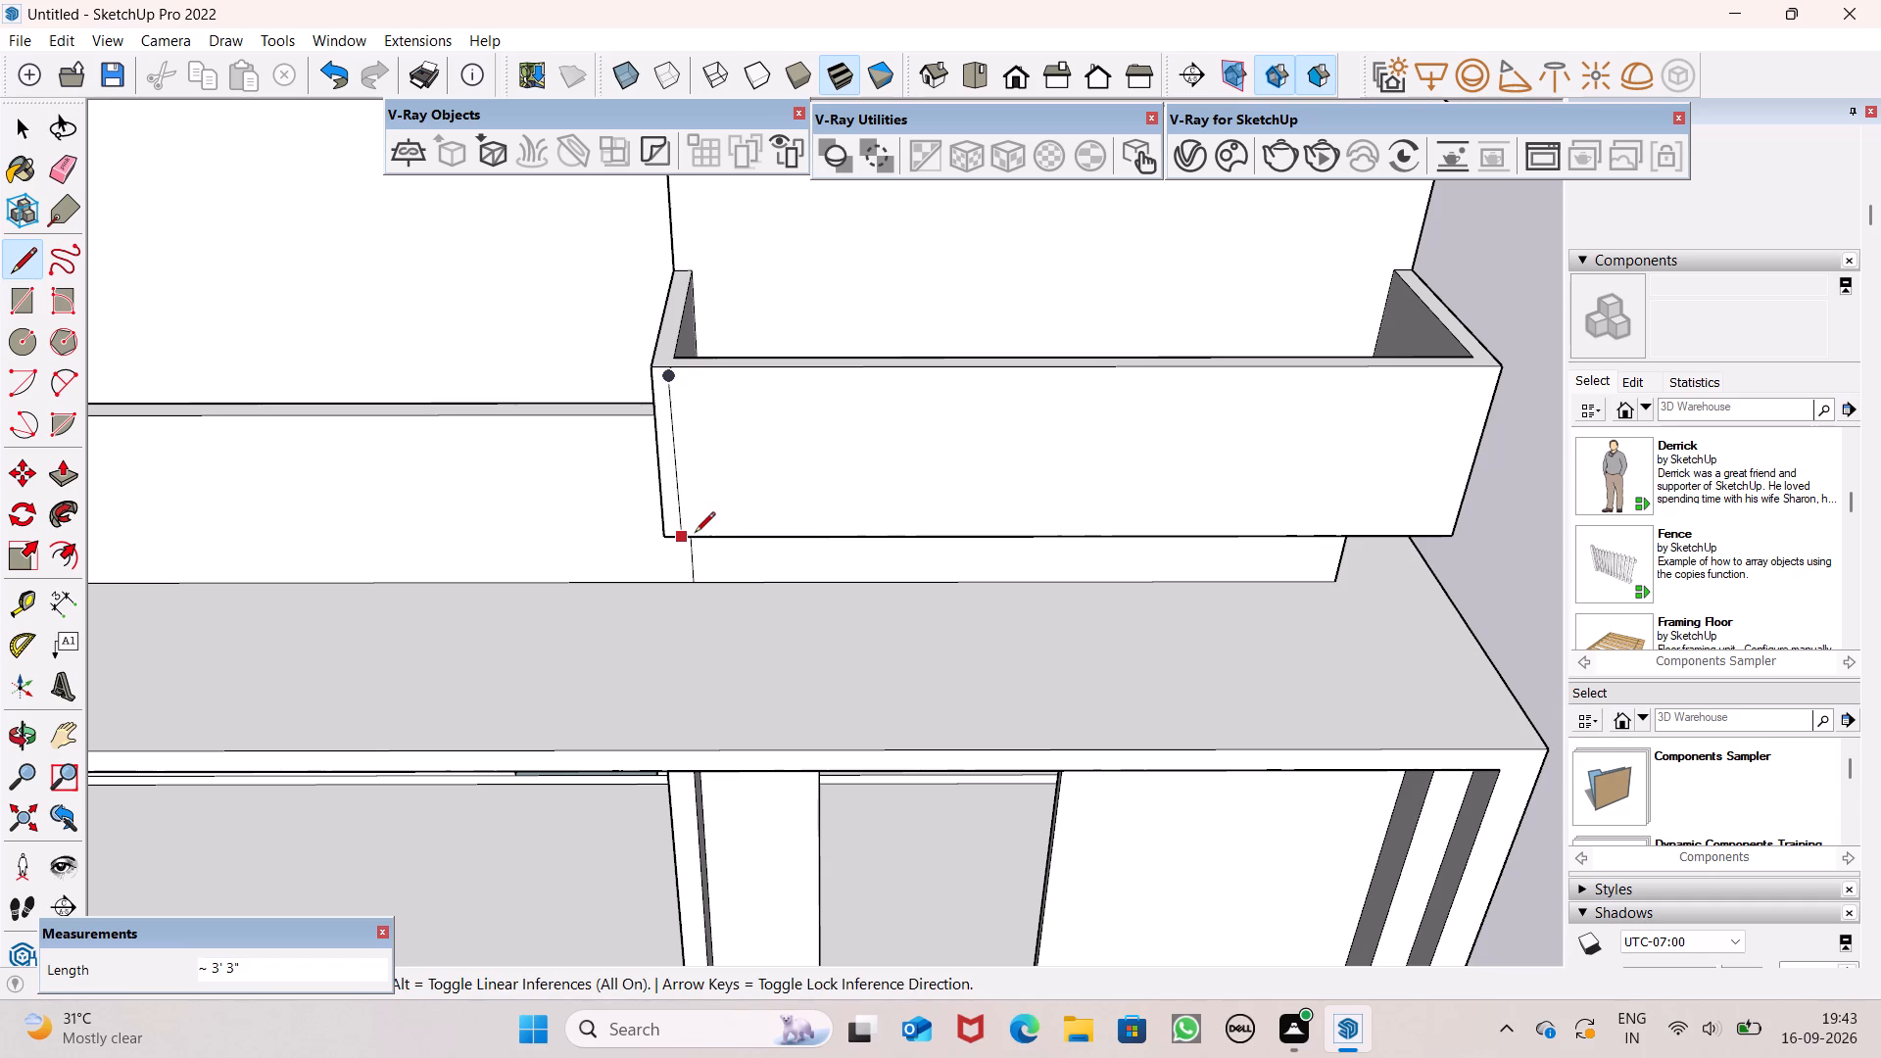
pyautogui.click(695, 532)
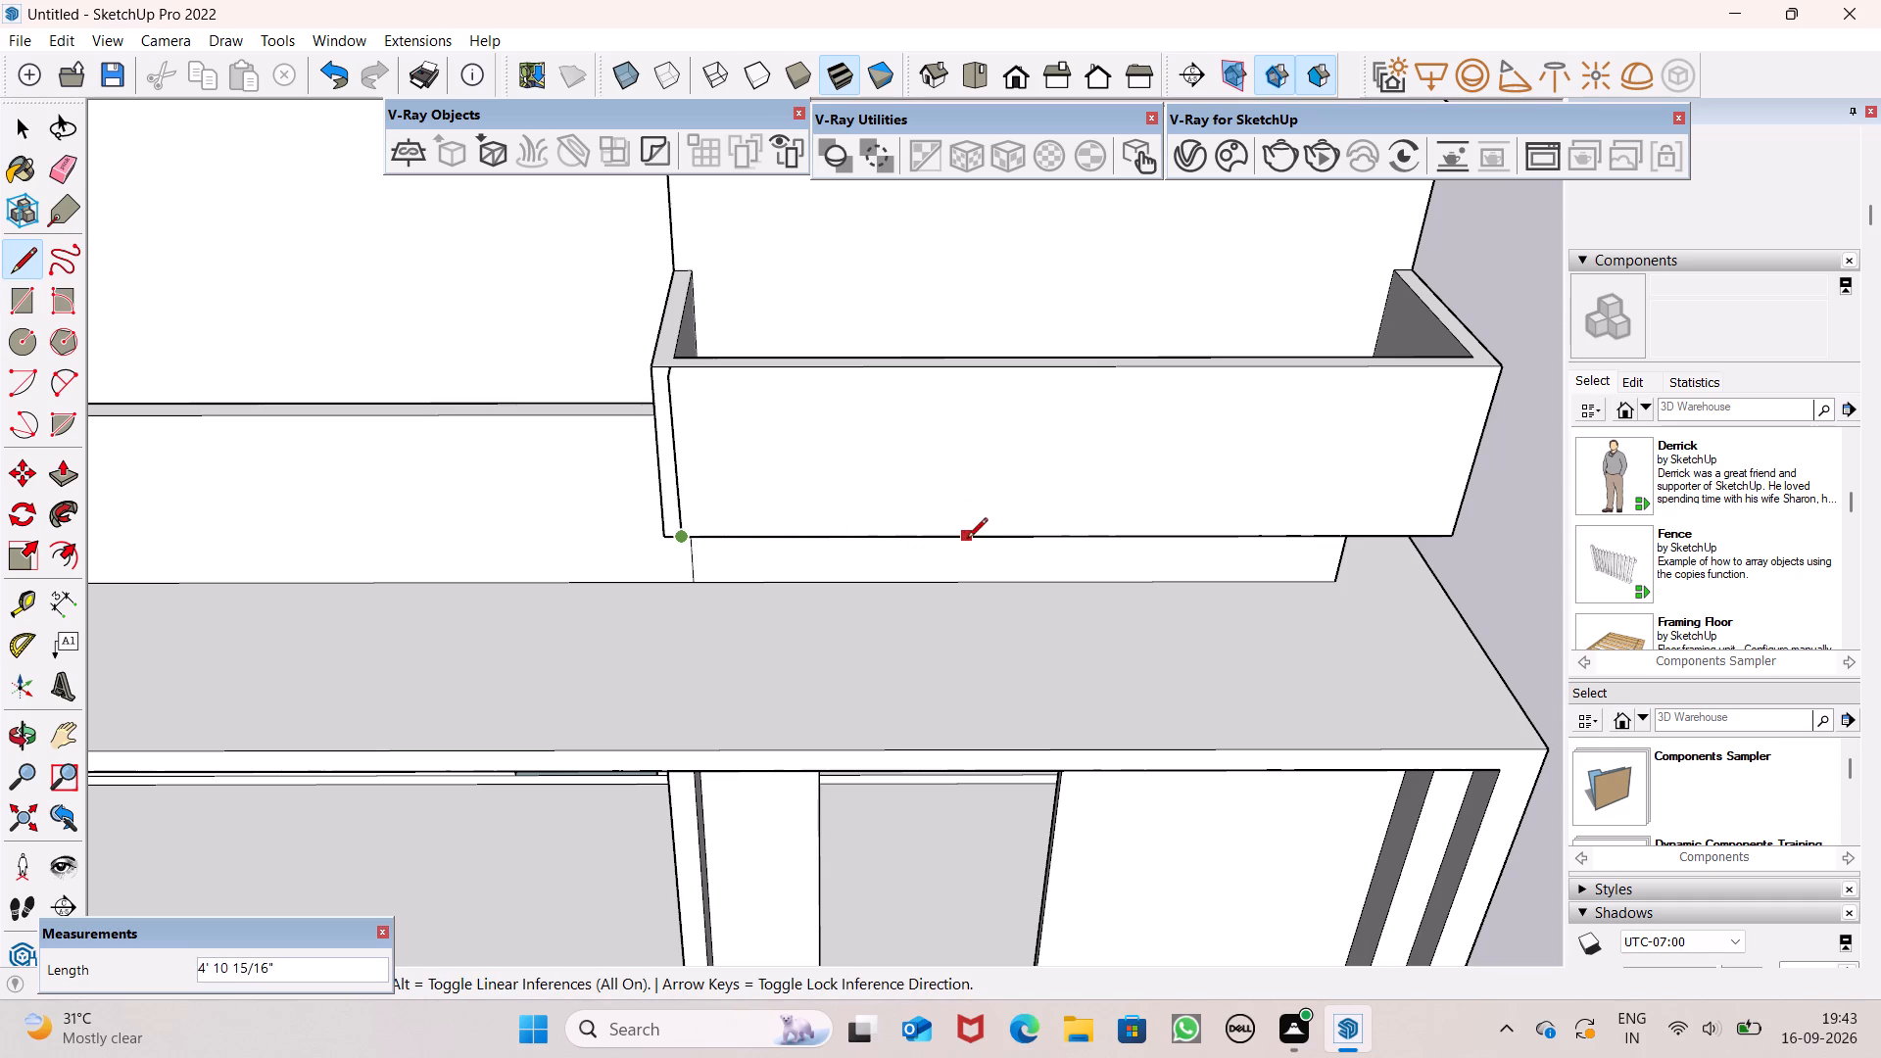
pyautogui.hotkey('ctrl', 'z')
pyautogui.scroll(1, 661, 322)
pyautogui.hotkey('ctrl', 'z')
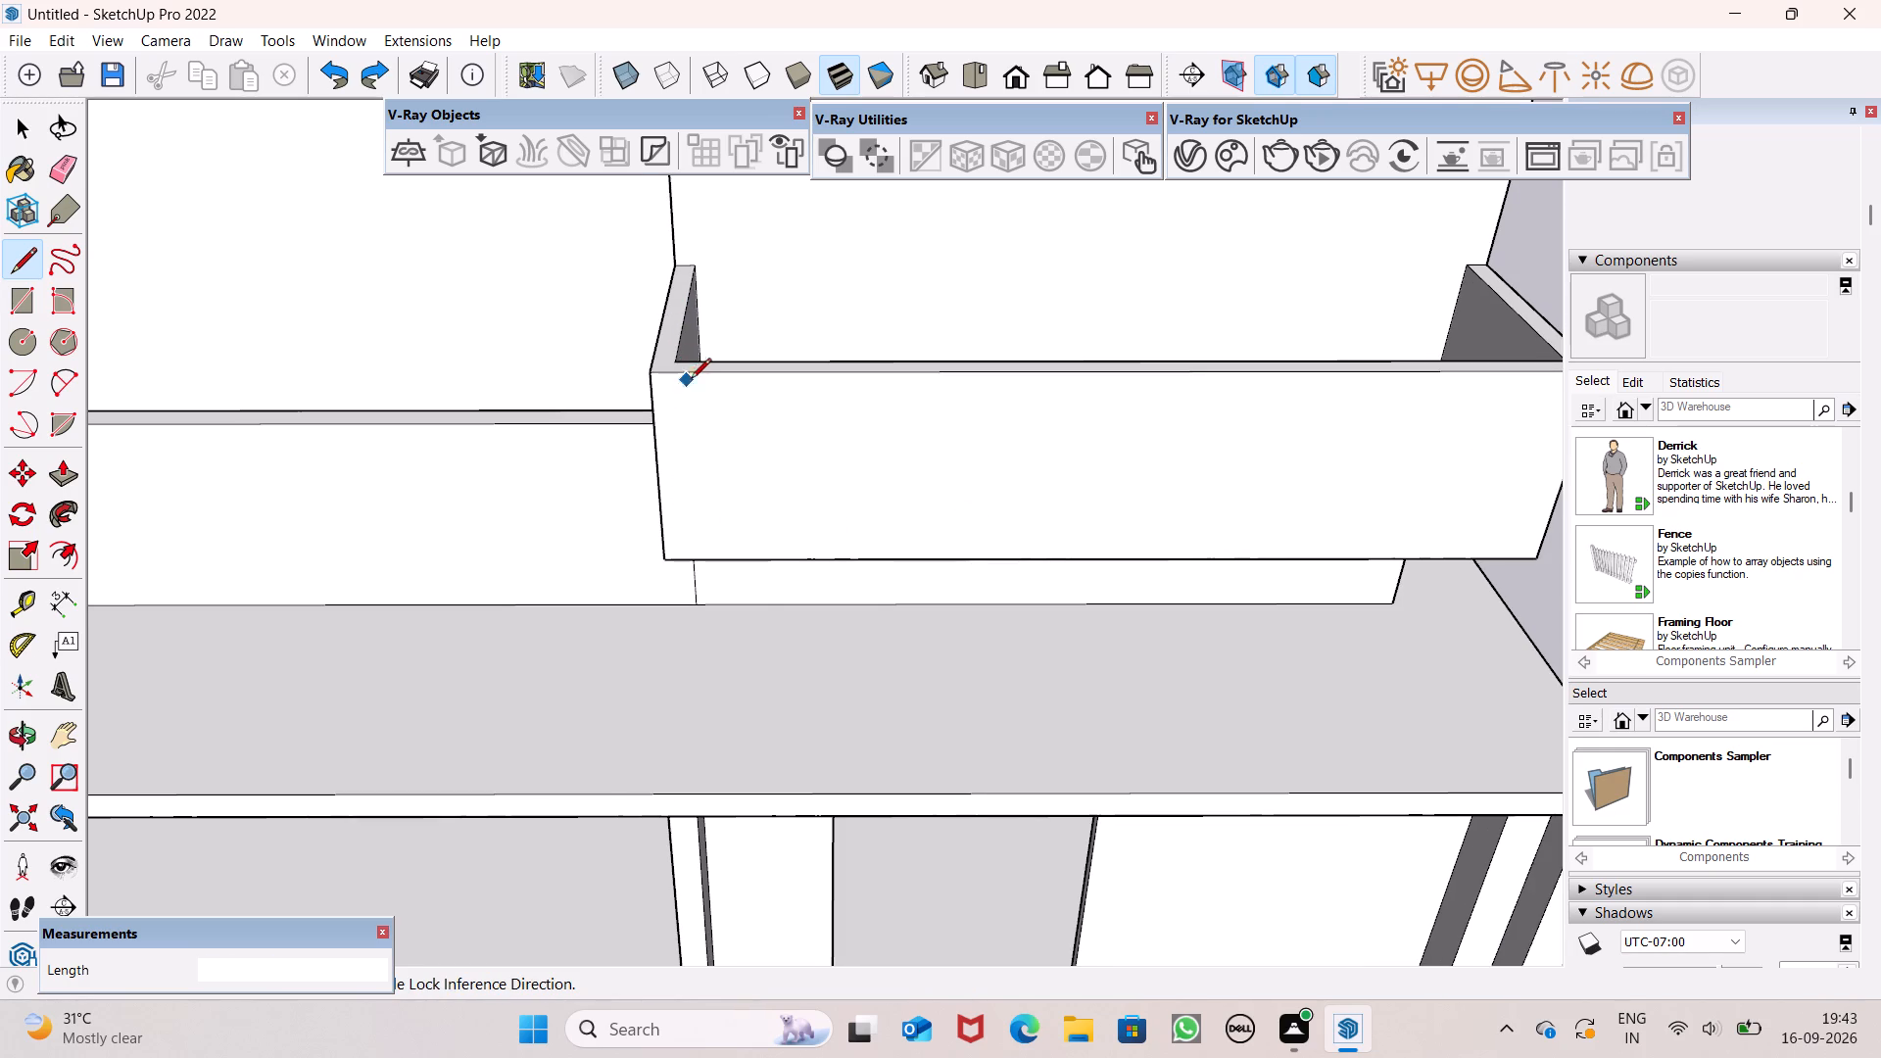
# At the parapet corner beside the long low wall, draw a 4" line across the top and continue it about 3' 3" down the front face.
pyautogui.moveTo(701, 389); pyautogui.dragTo(714, 598, button='middle')
pyautogui.scroll(8, 704, 577)
pyautogui.click(645, 571)
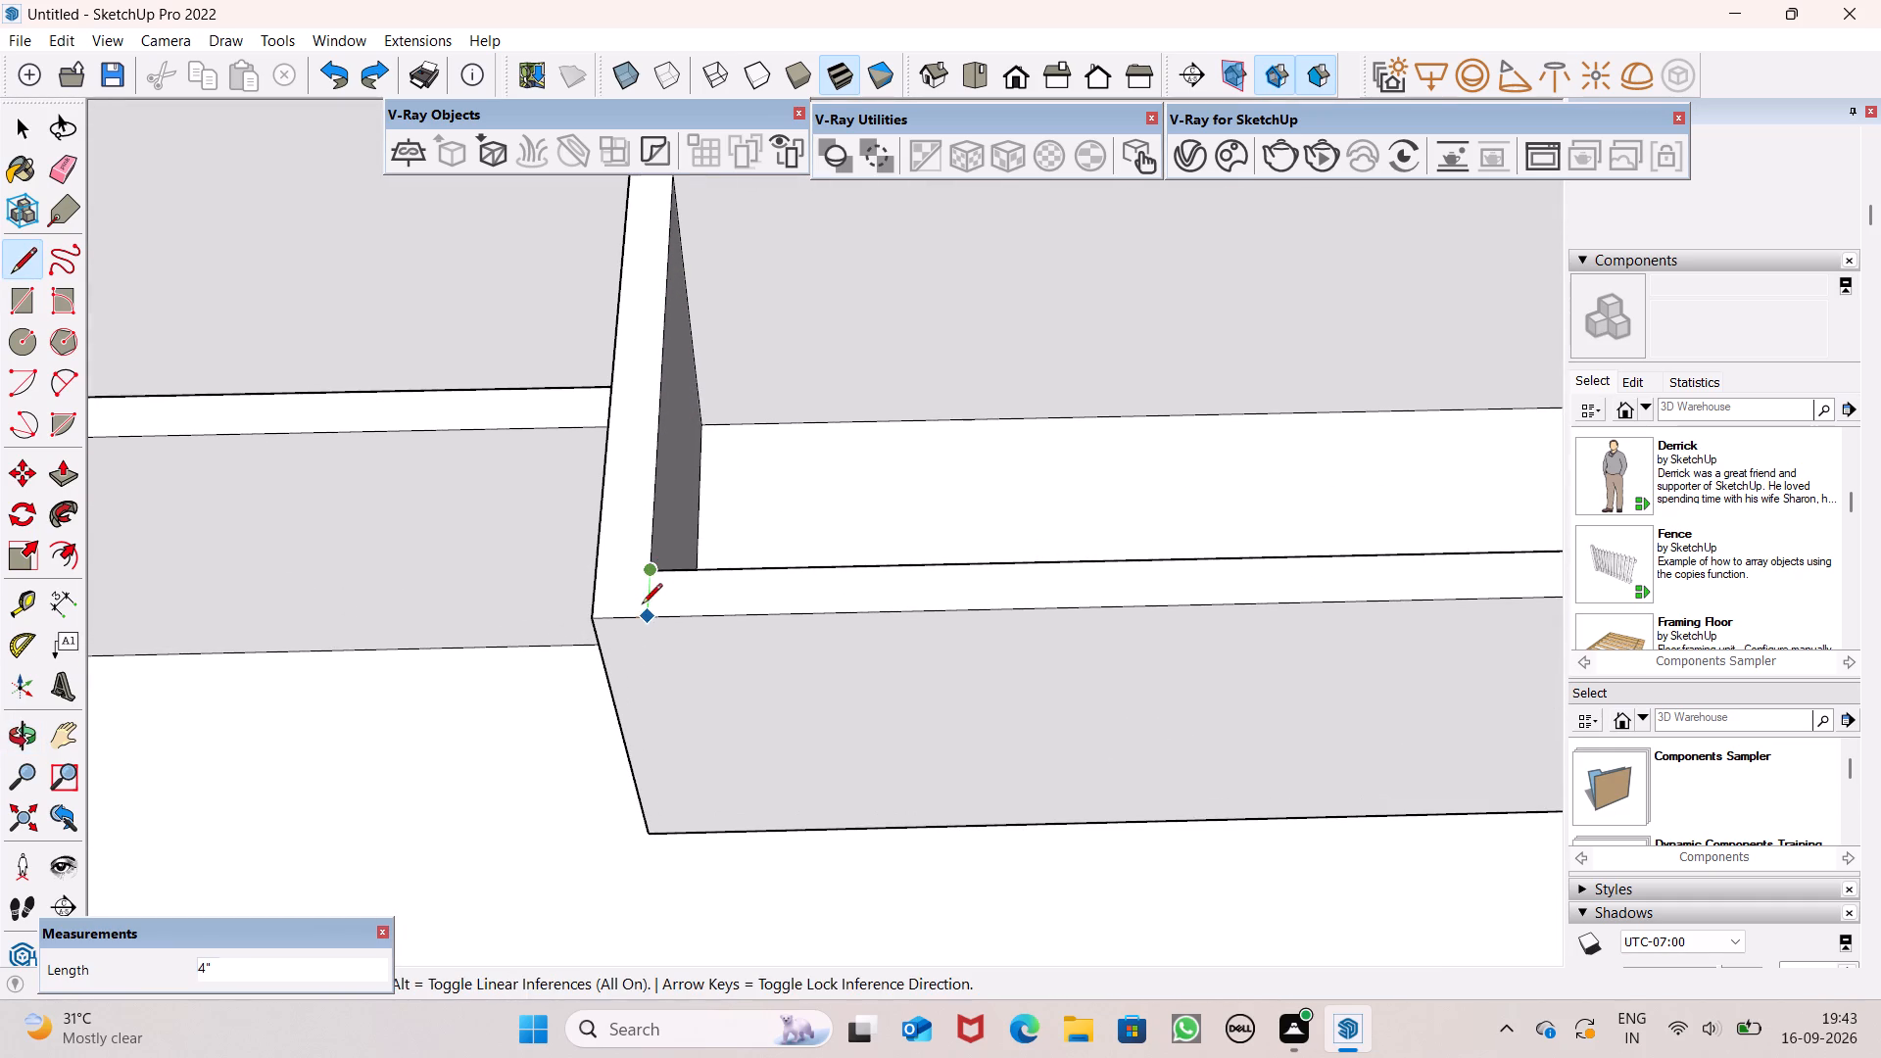
pyautogui.click(642, 615)
pyautogui.scroll(-6, 648, 744)
pyautogui.moveTo(671, 809); pyautogui.dragTo(672, 810, button='middle')
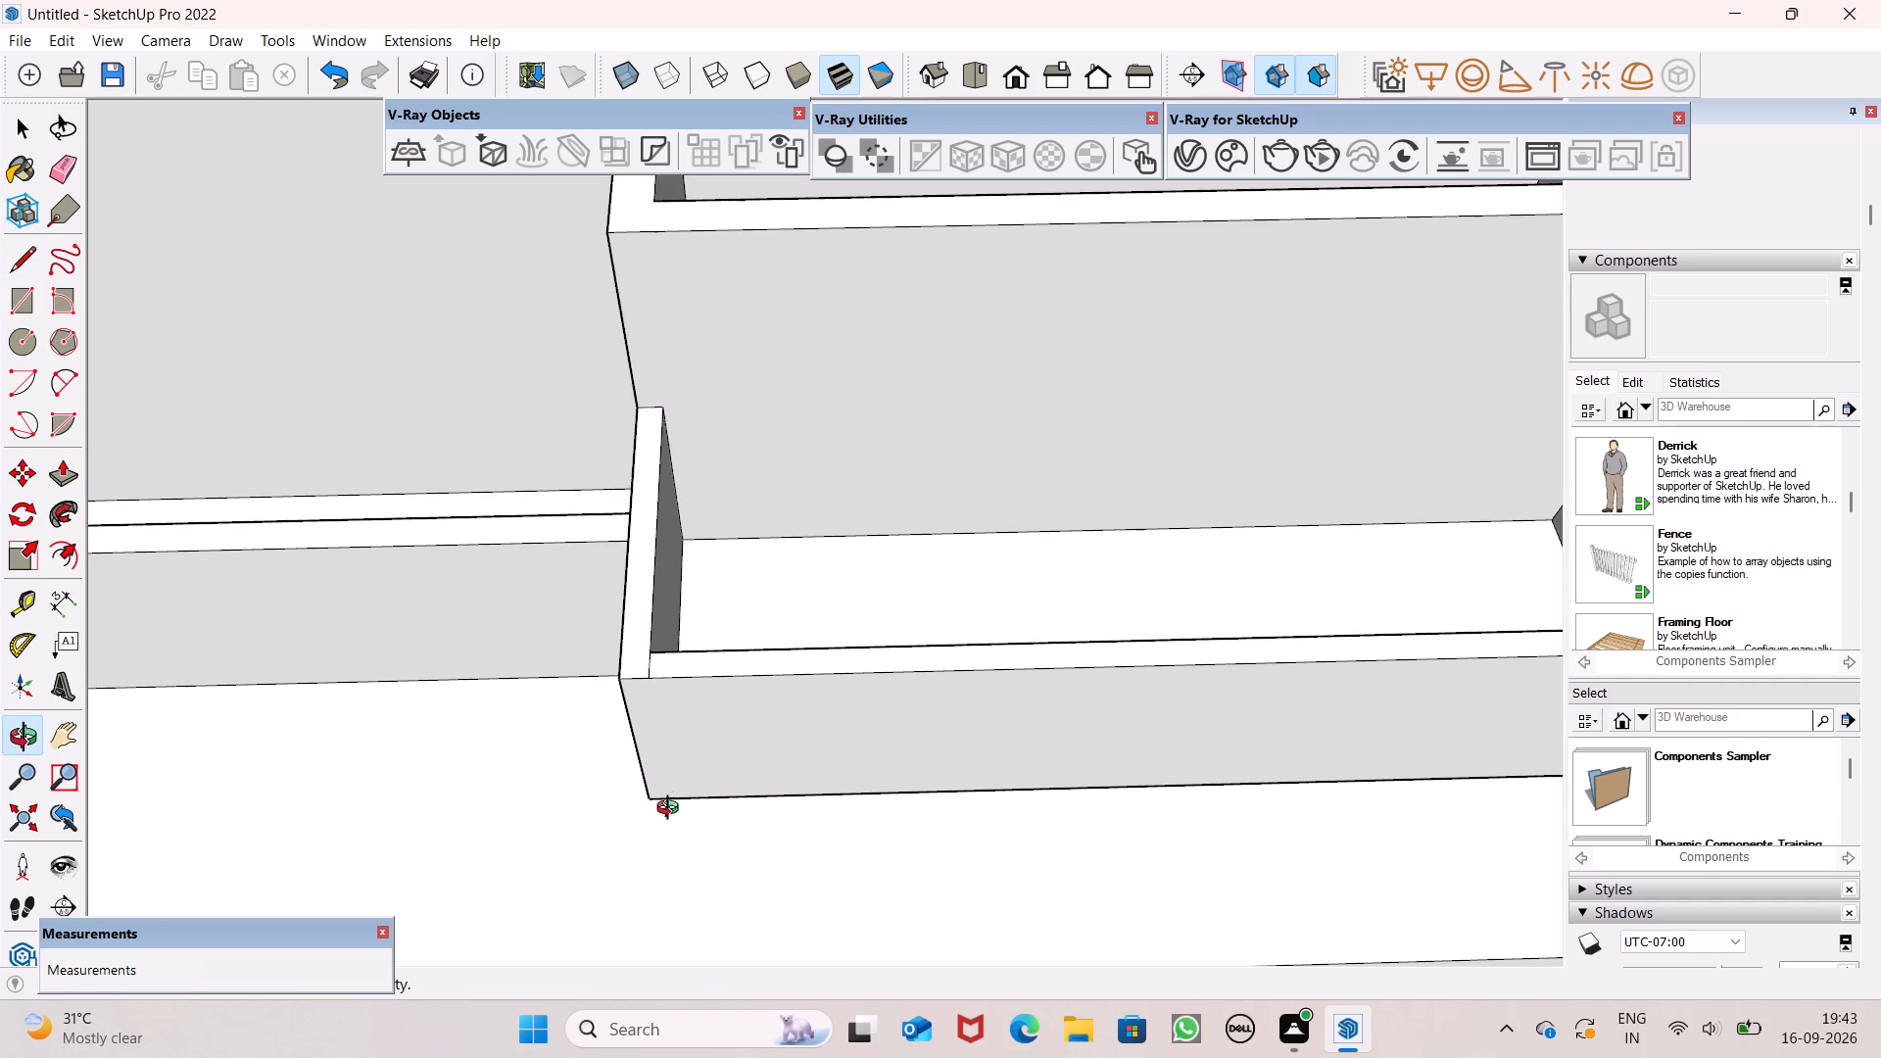
pyautogui.moveTo(672, 810); pyautogui.dragTo(678, 591, button='middle')
pyautogui.click(678, 536)
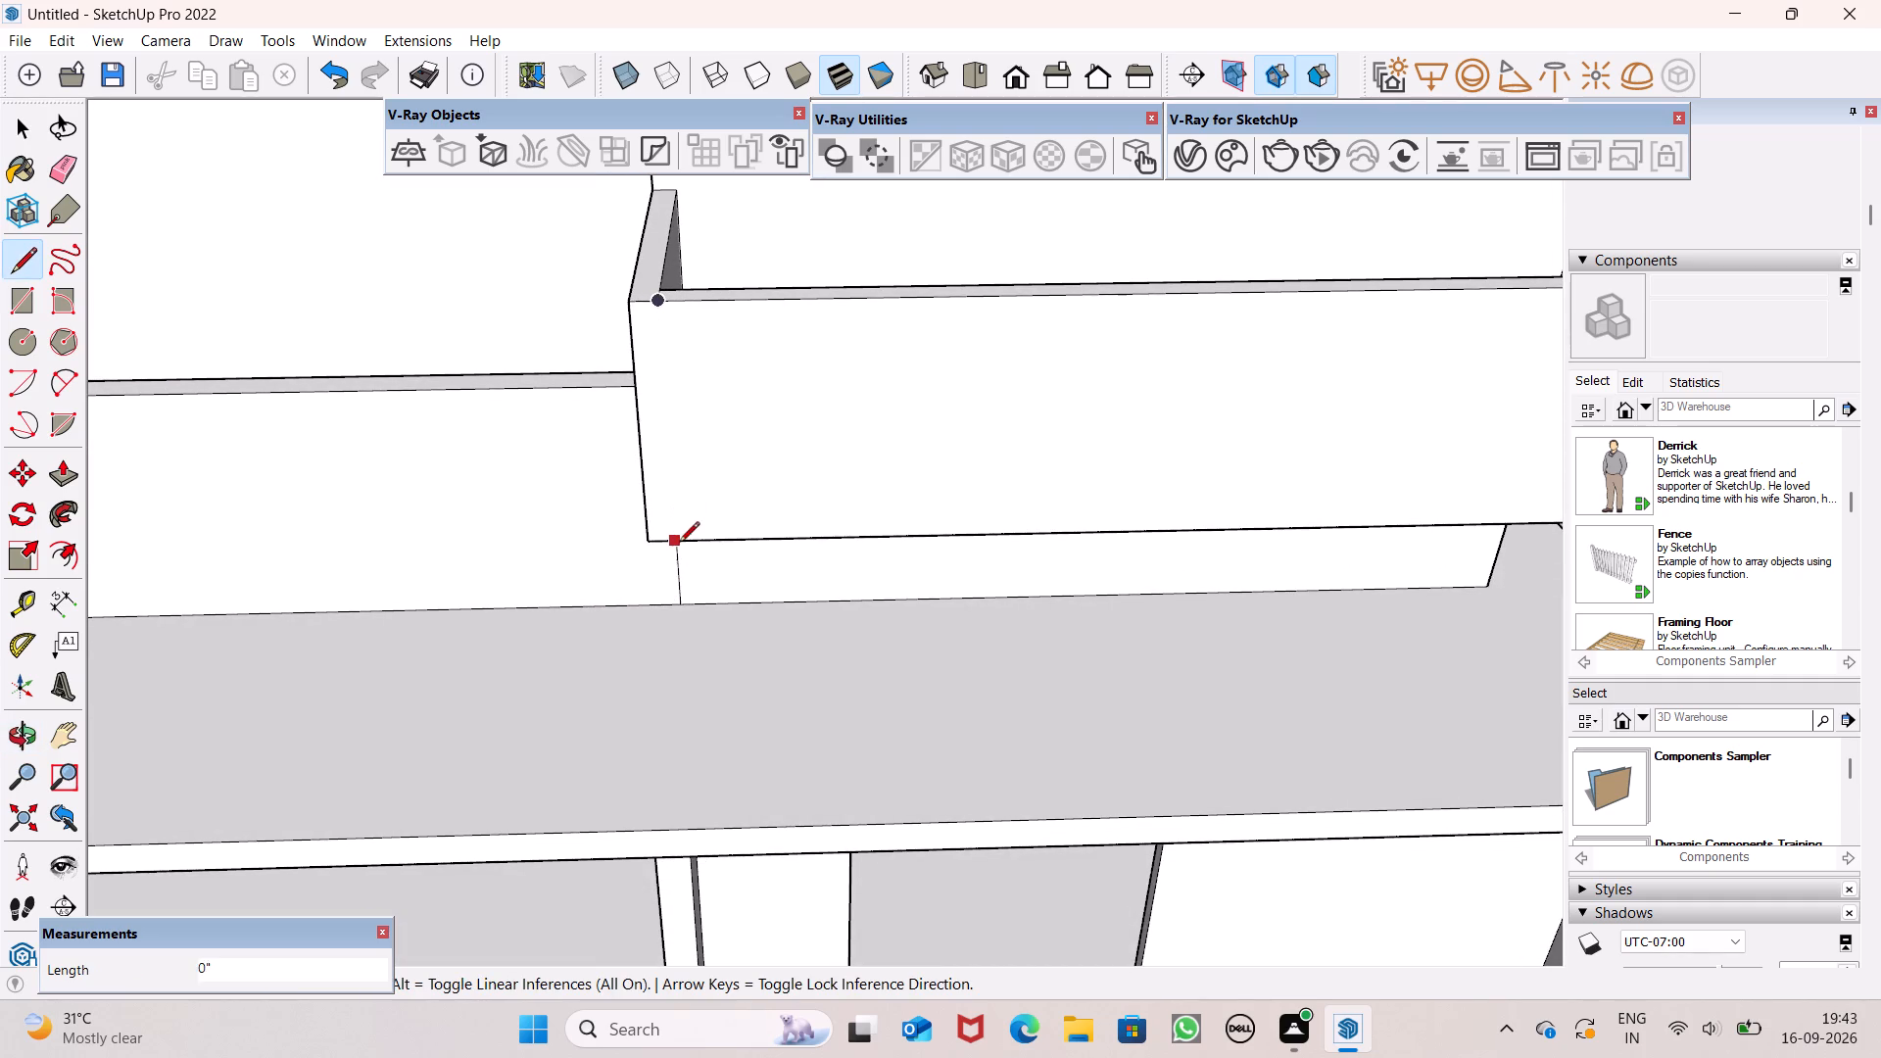
pyautogui.click(660, 306)
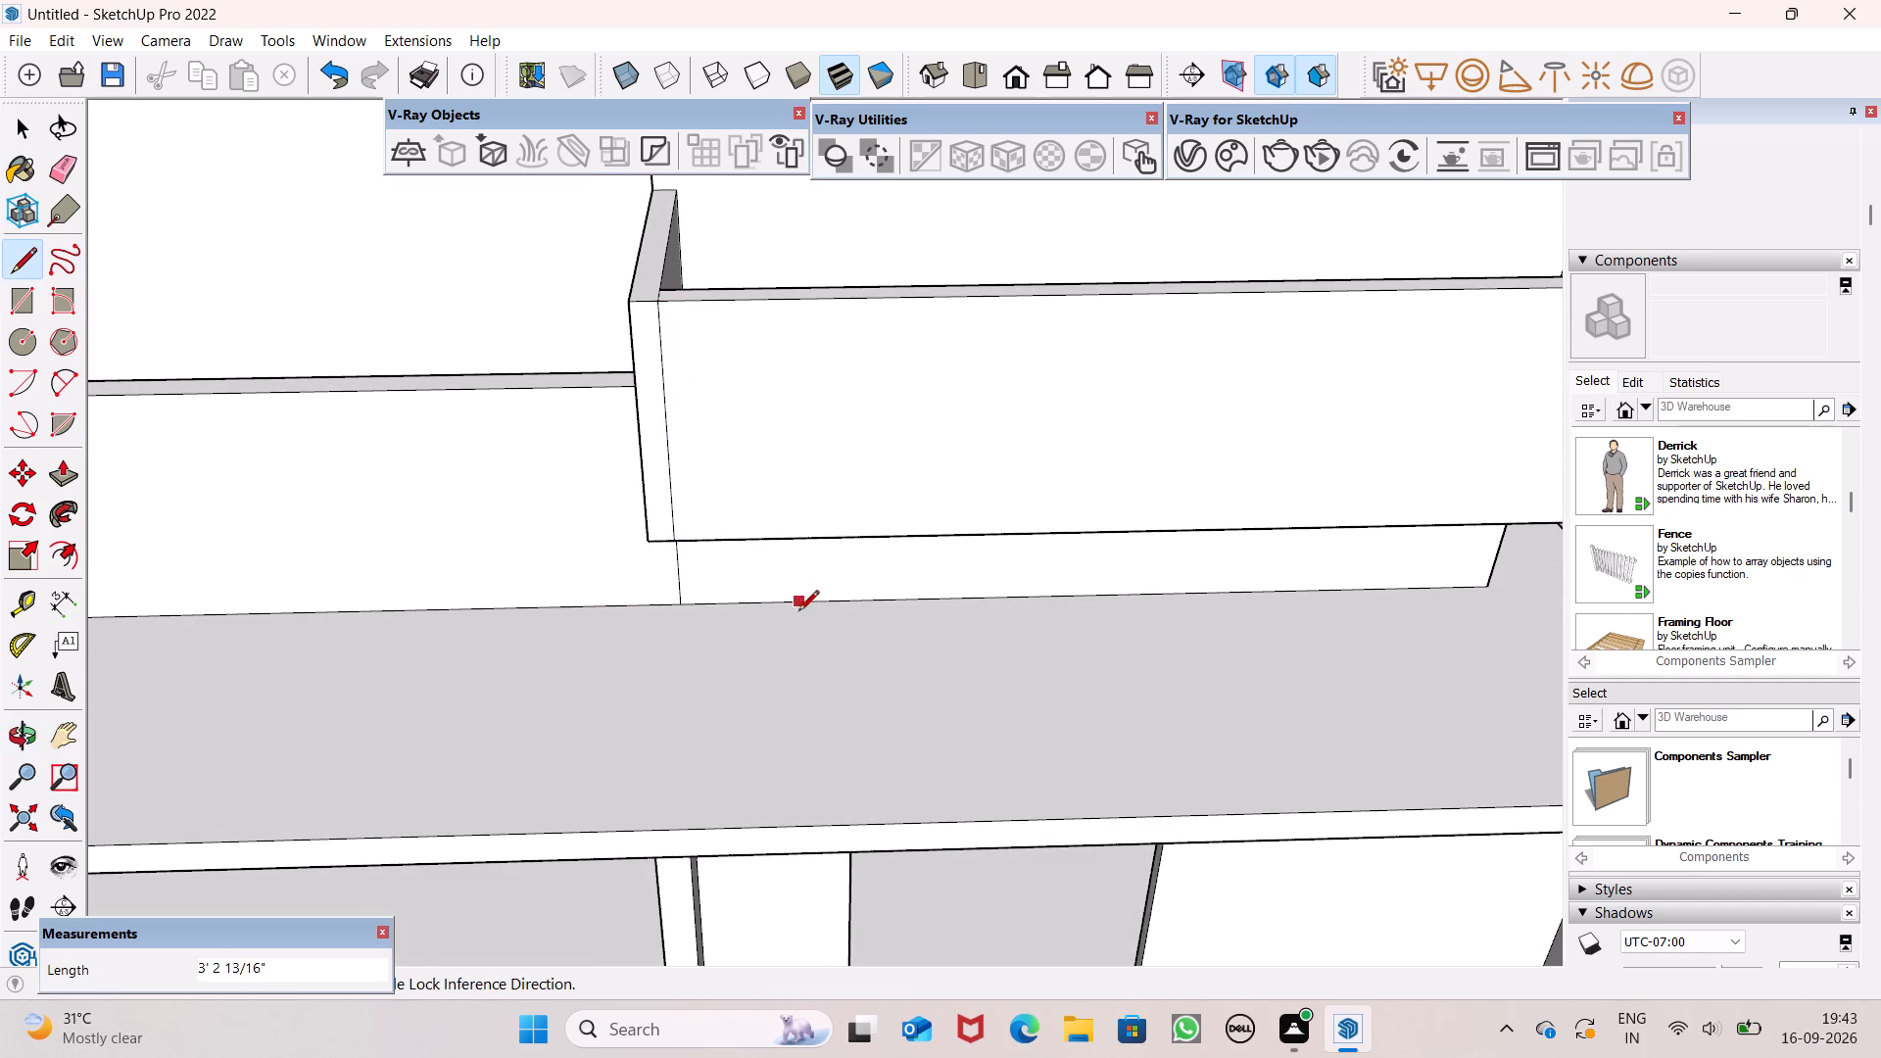
# At the parapet's opposite corner, draw a matching 4" line across the top and continue it about 3' 3" down the front face.
pyautogui.scroll(-6, 798, 615)
pyautogui.scroll(1, 1132, 568)
pyautogui.moveTo(1148, 575); pyautogui.dragTo(1088, 679, button='middle')
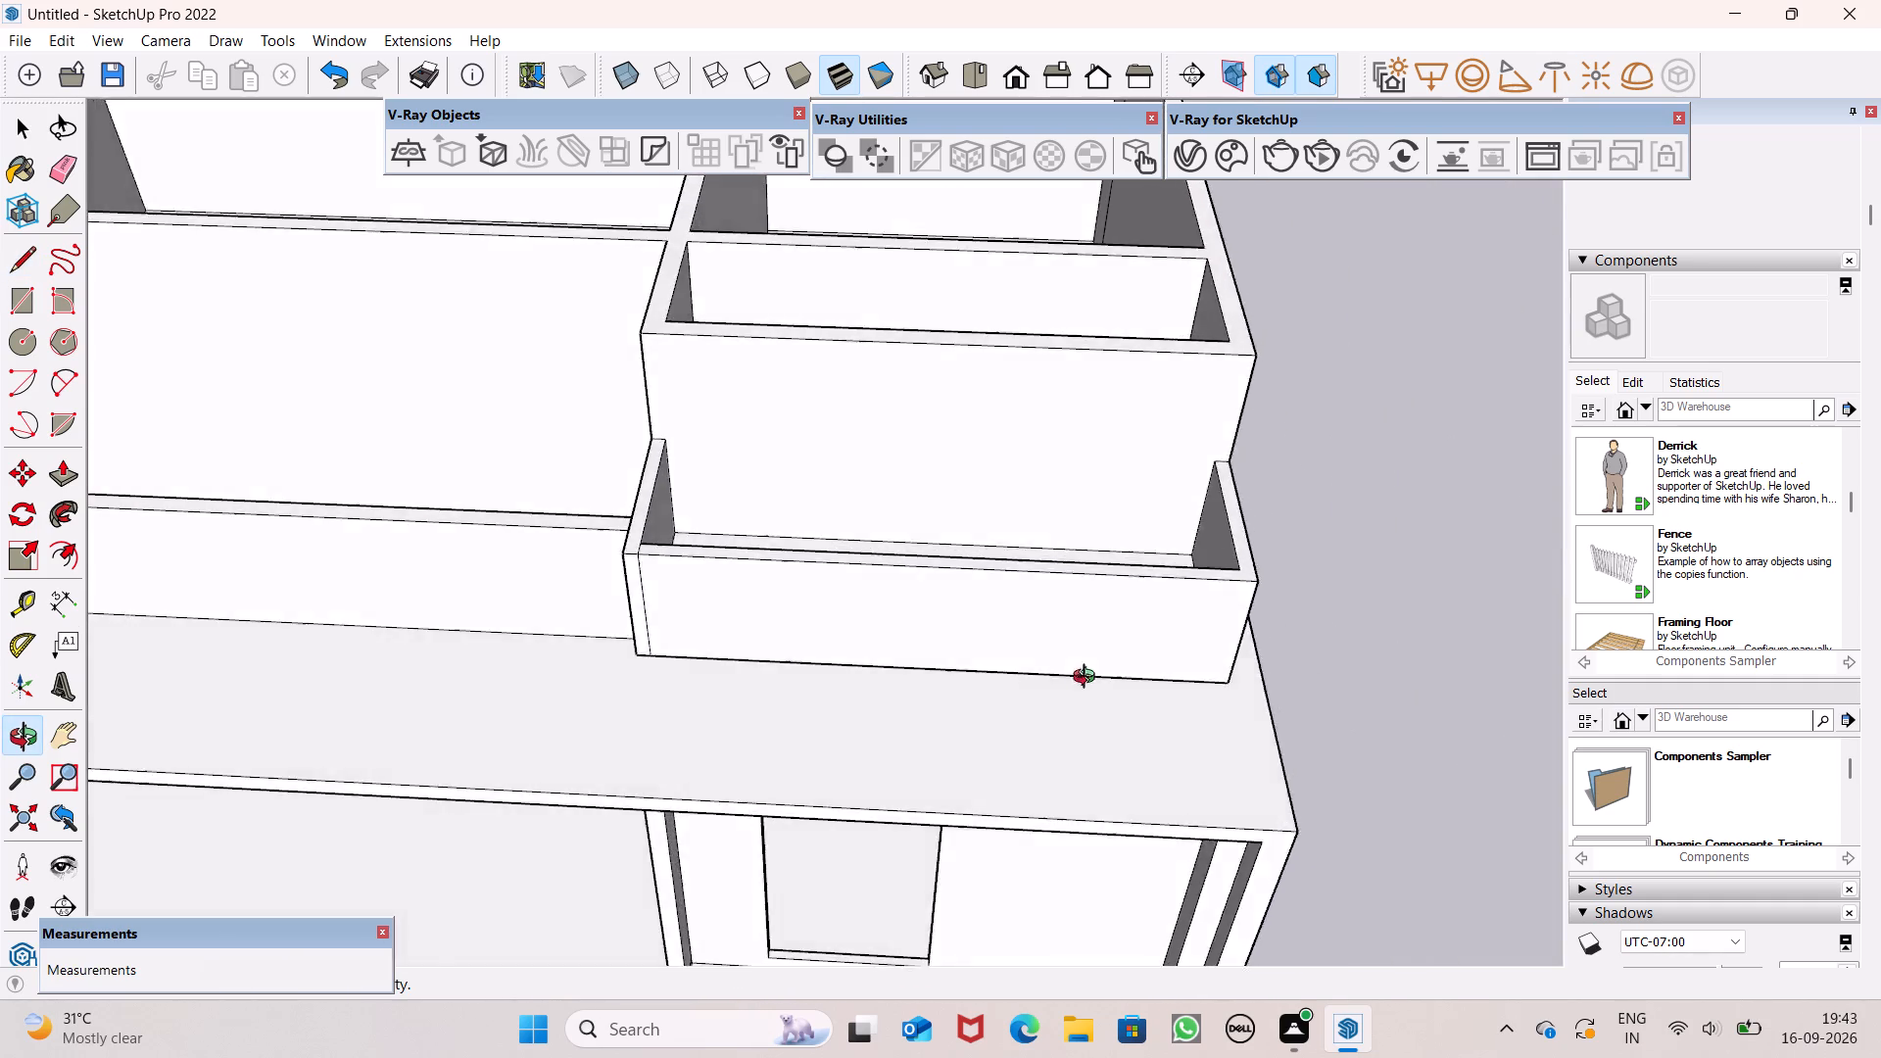
pyautogui.moveTo(1088, 679); pyautogui.dragTo(962, 840, button='middle')
pyautogui.scroll(10, 1123, 818)
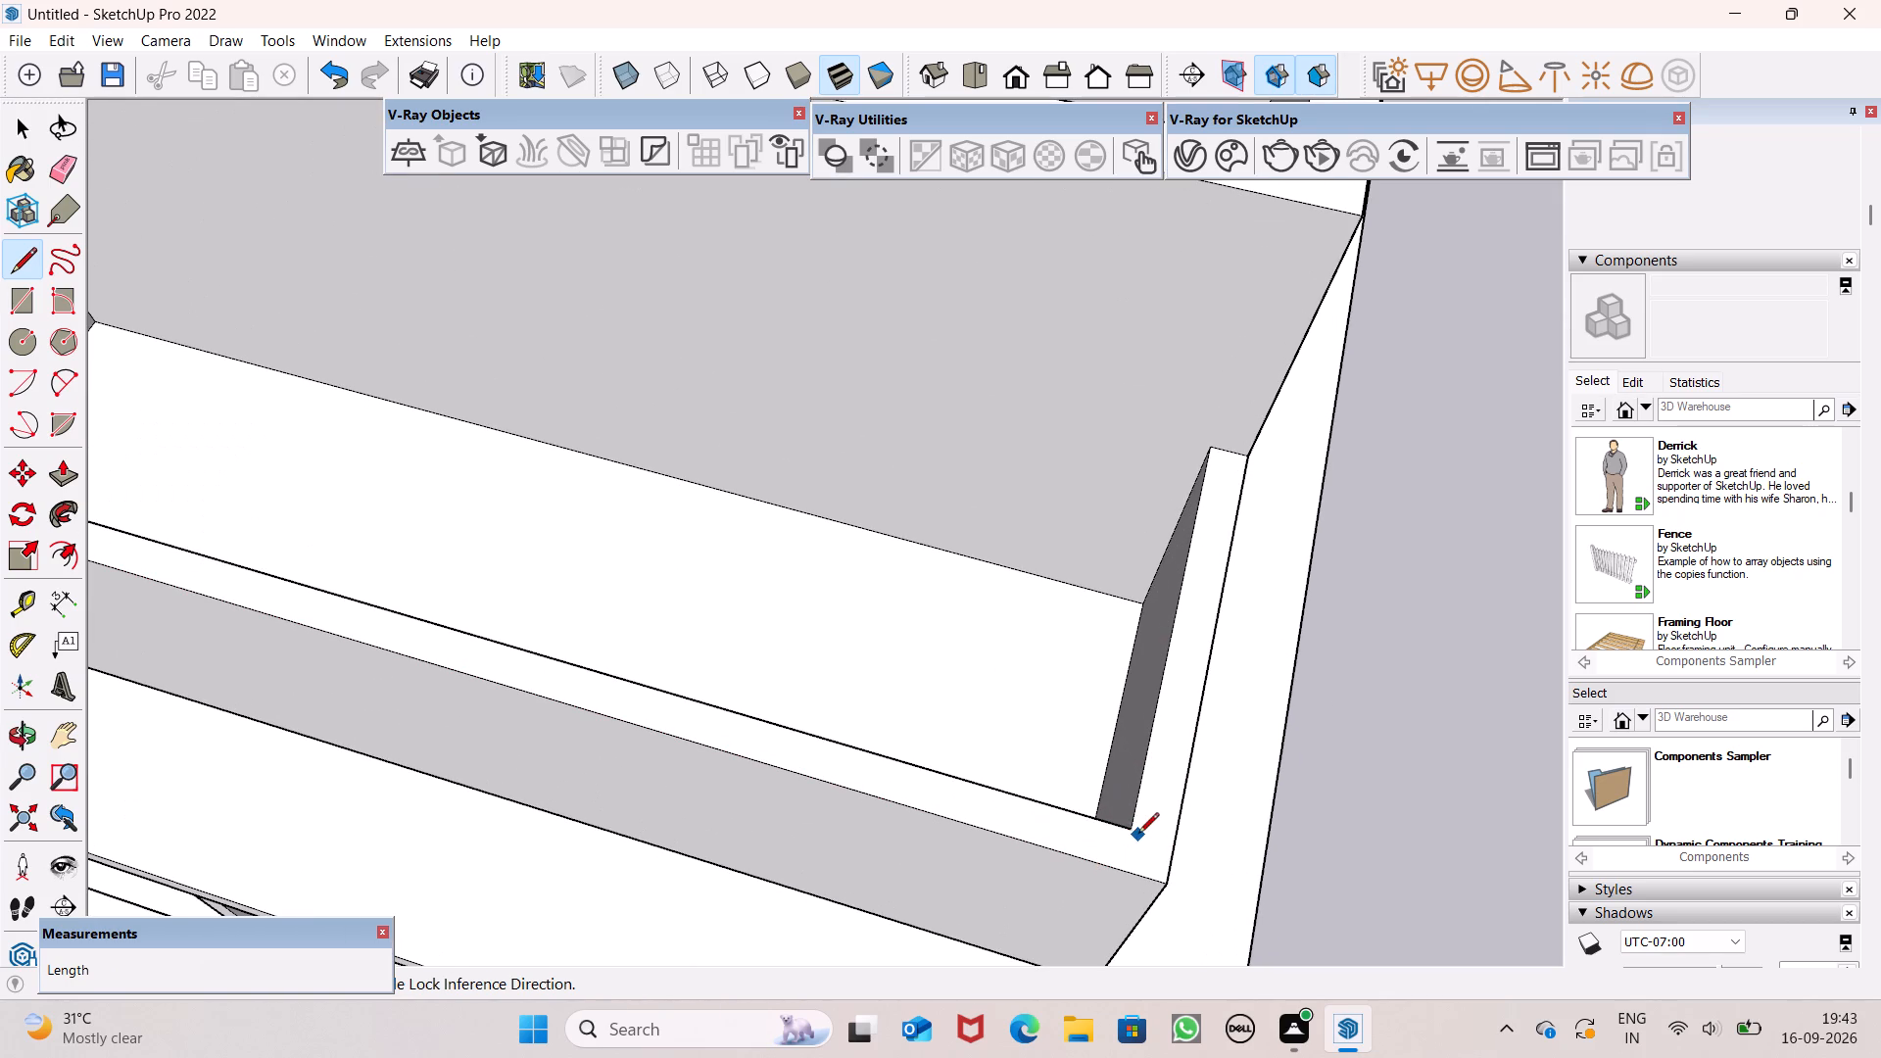
pyautogui.moveTo(1129, 829); pyautogui.dragTo(1126, 842)
pyautogui.click(1109, 861)
pyautogui.scroll(-7, 1173, 805)
pyautogui.moveTo(1125, 933); pyautogui.dragTo(1142, 758, button='middle')
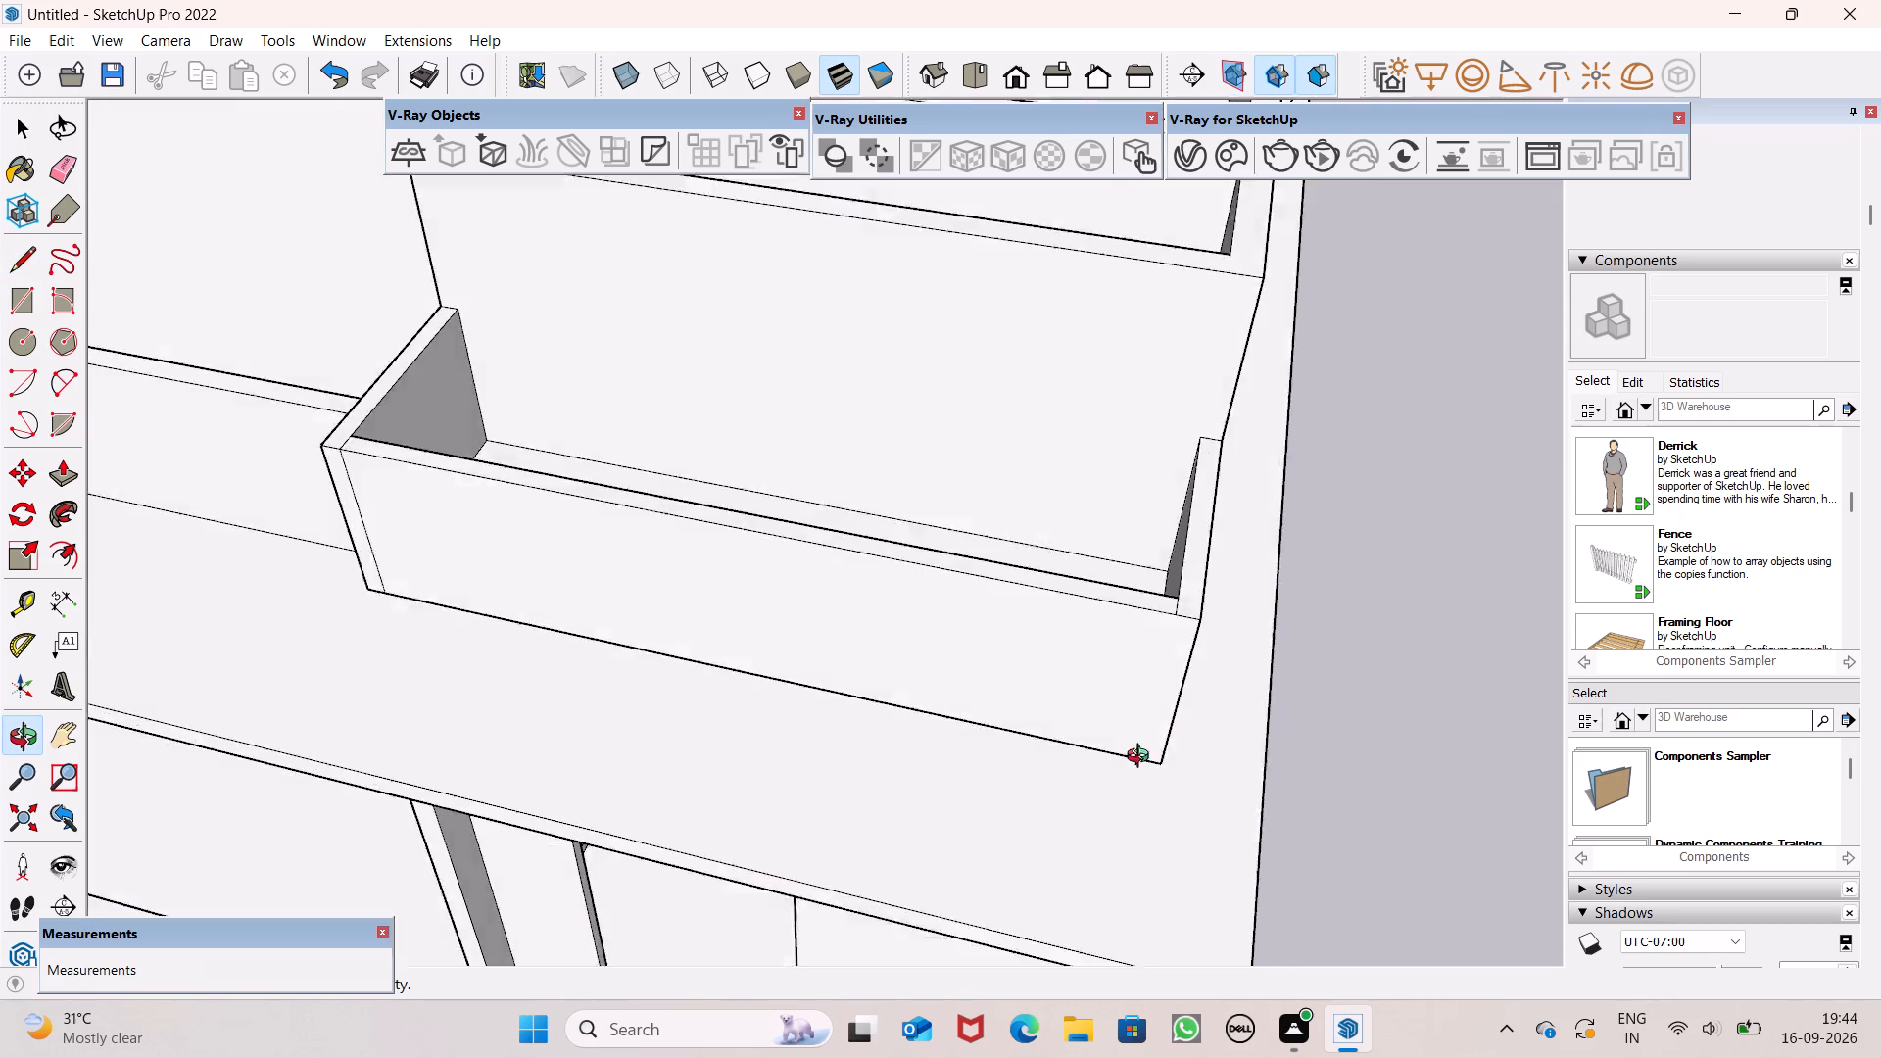
pyautogui.moveTo(1142, 758); pyautogui.dragTo(1170, 635, button='middle')
pyautogui.scroll(1, 1170, 635)
pyautogui.click(1189, 579)
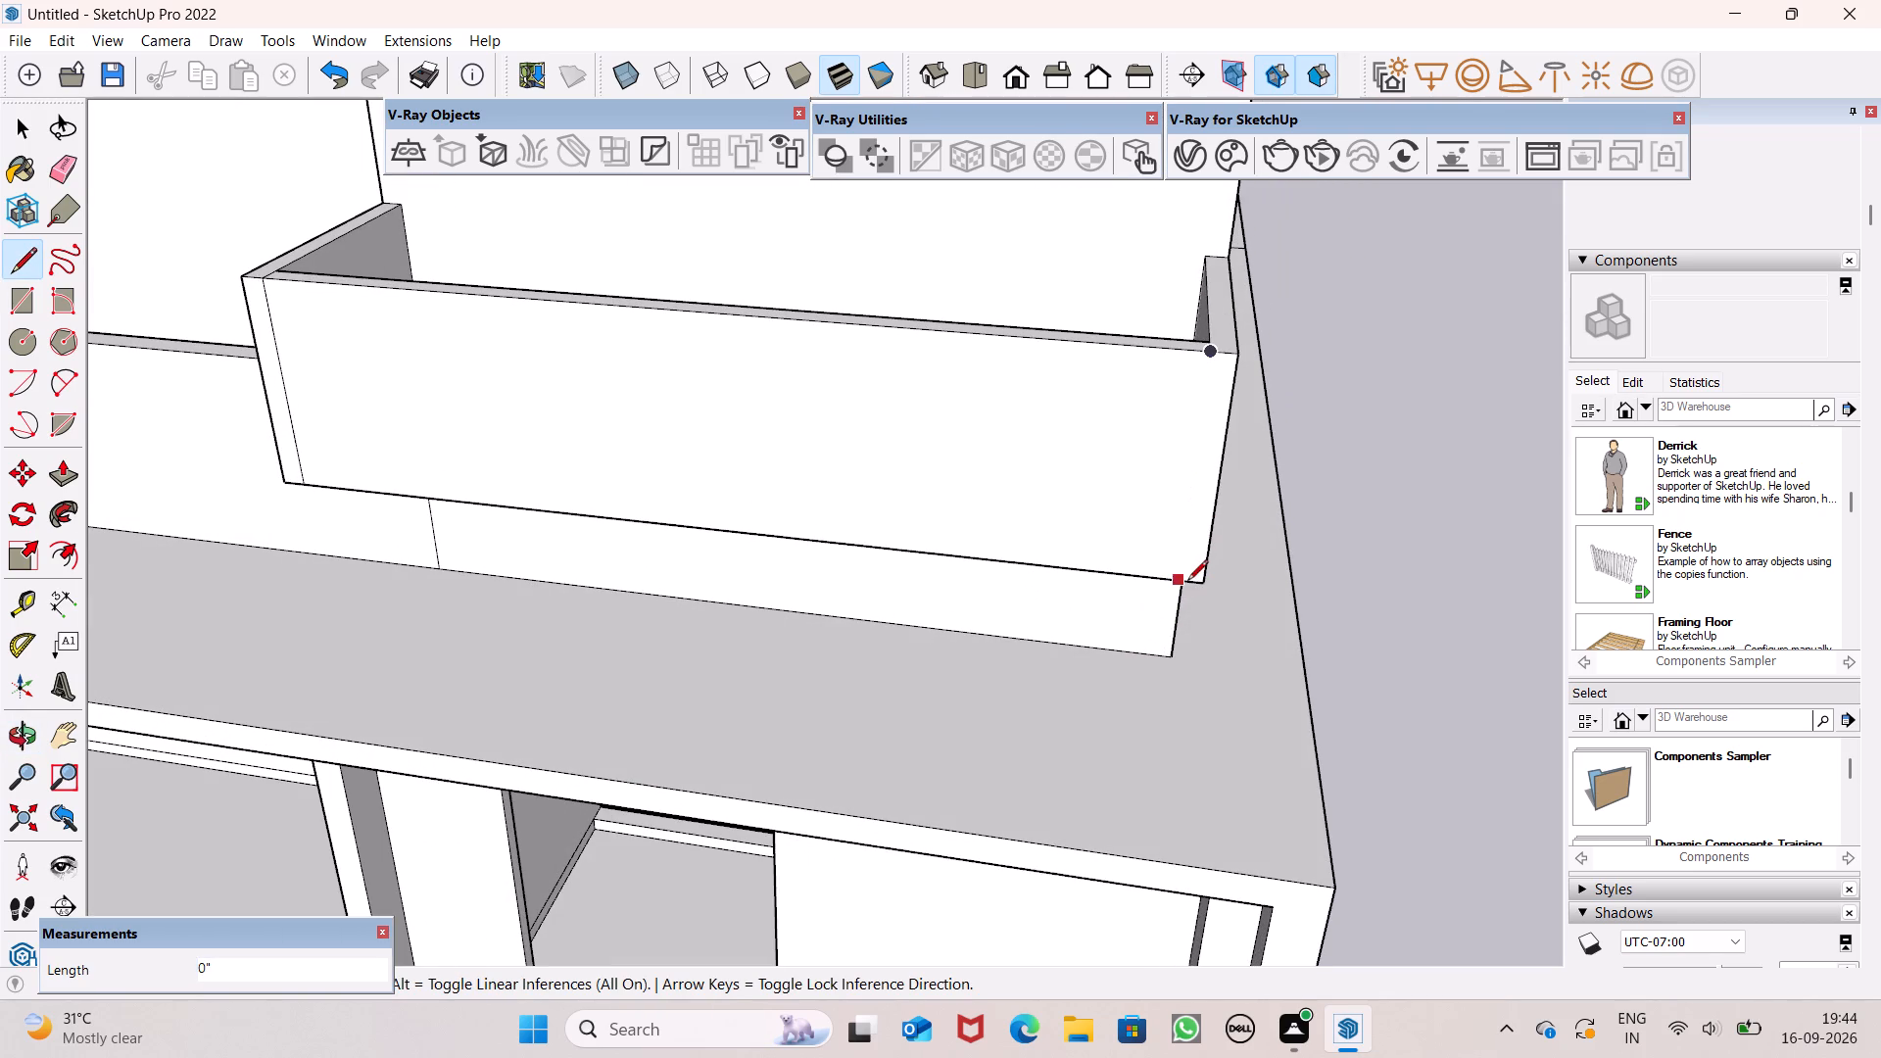
pyautogui.click(1210, 358)
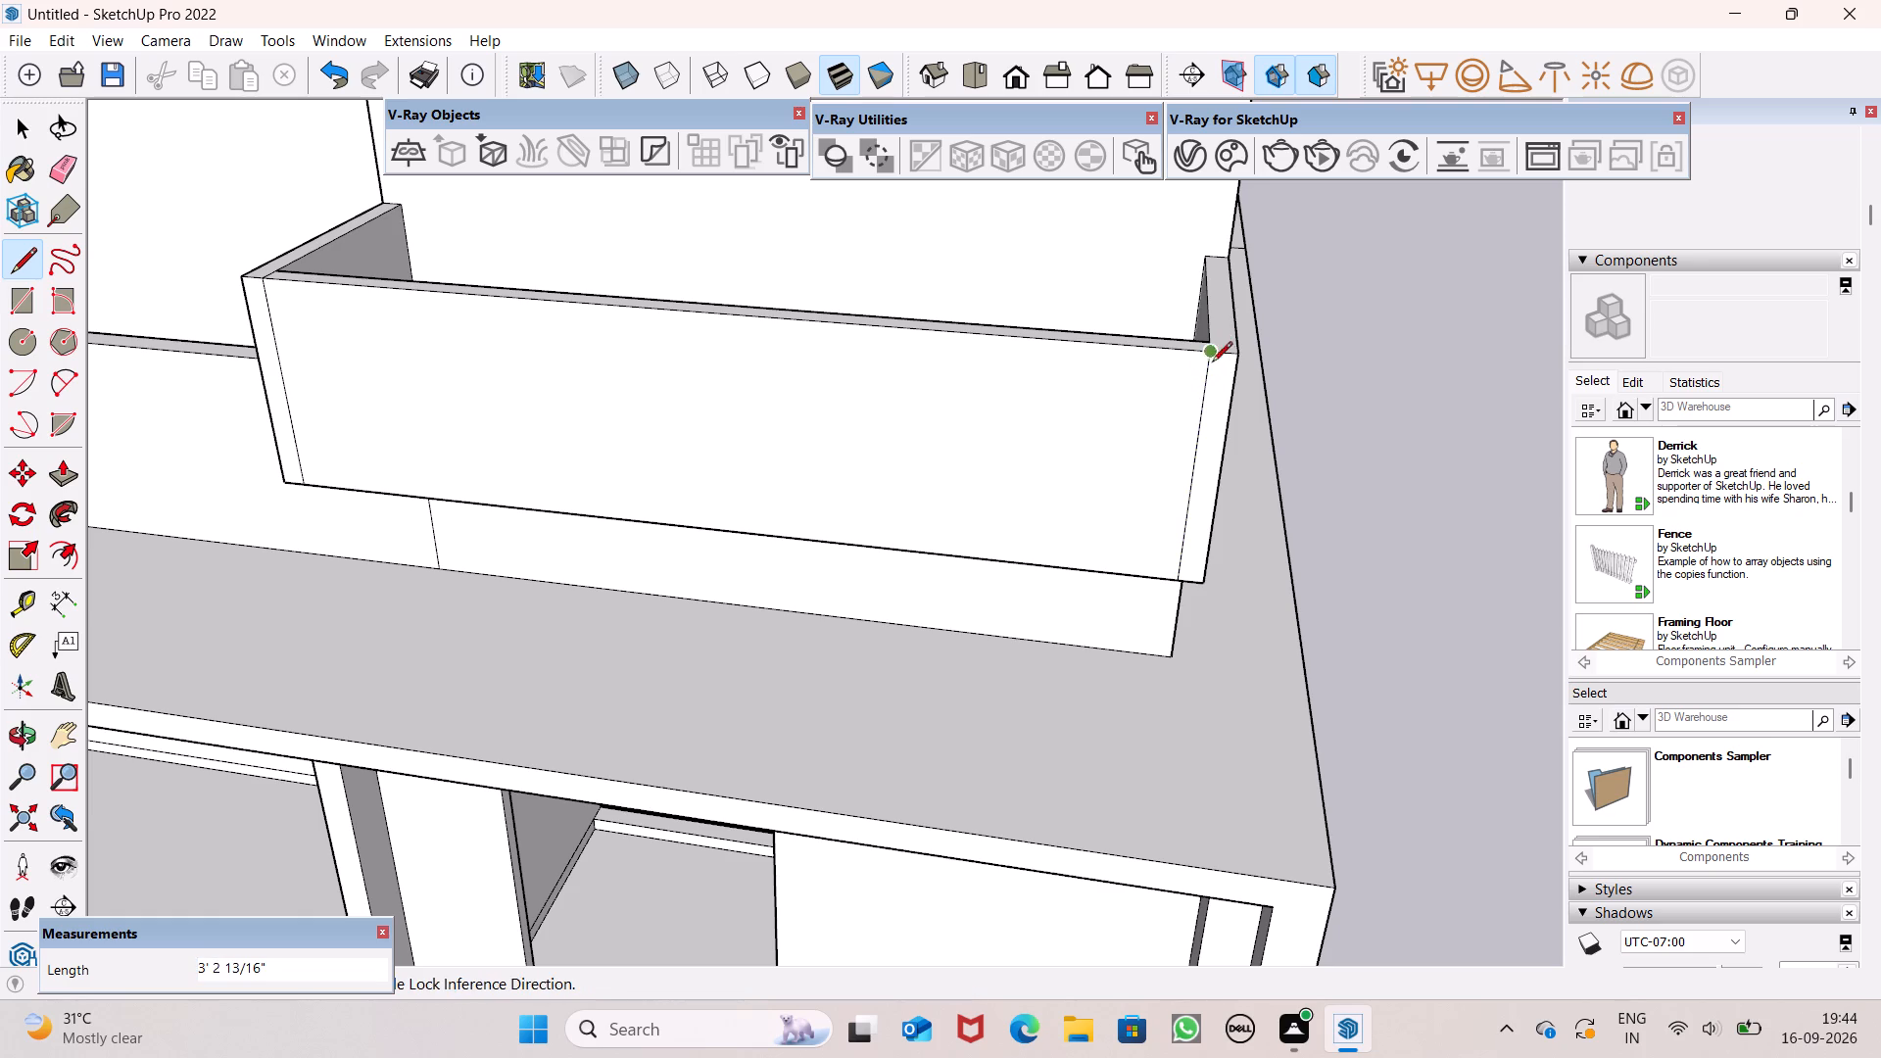
pyautogui.press('space')
pyautogui.press('space')
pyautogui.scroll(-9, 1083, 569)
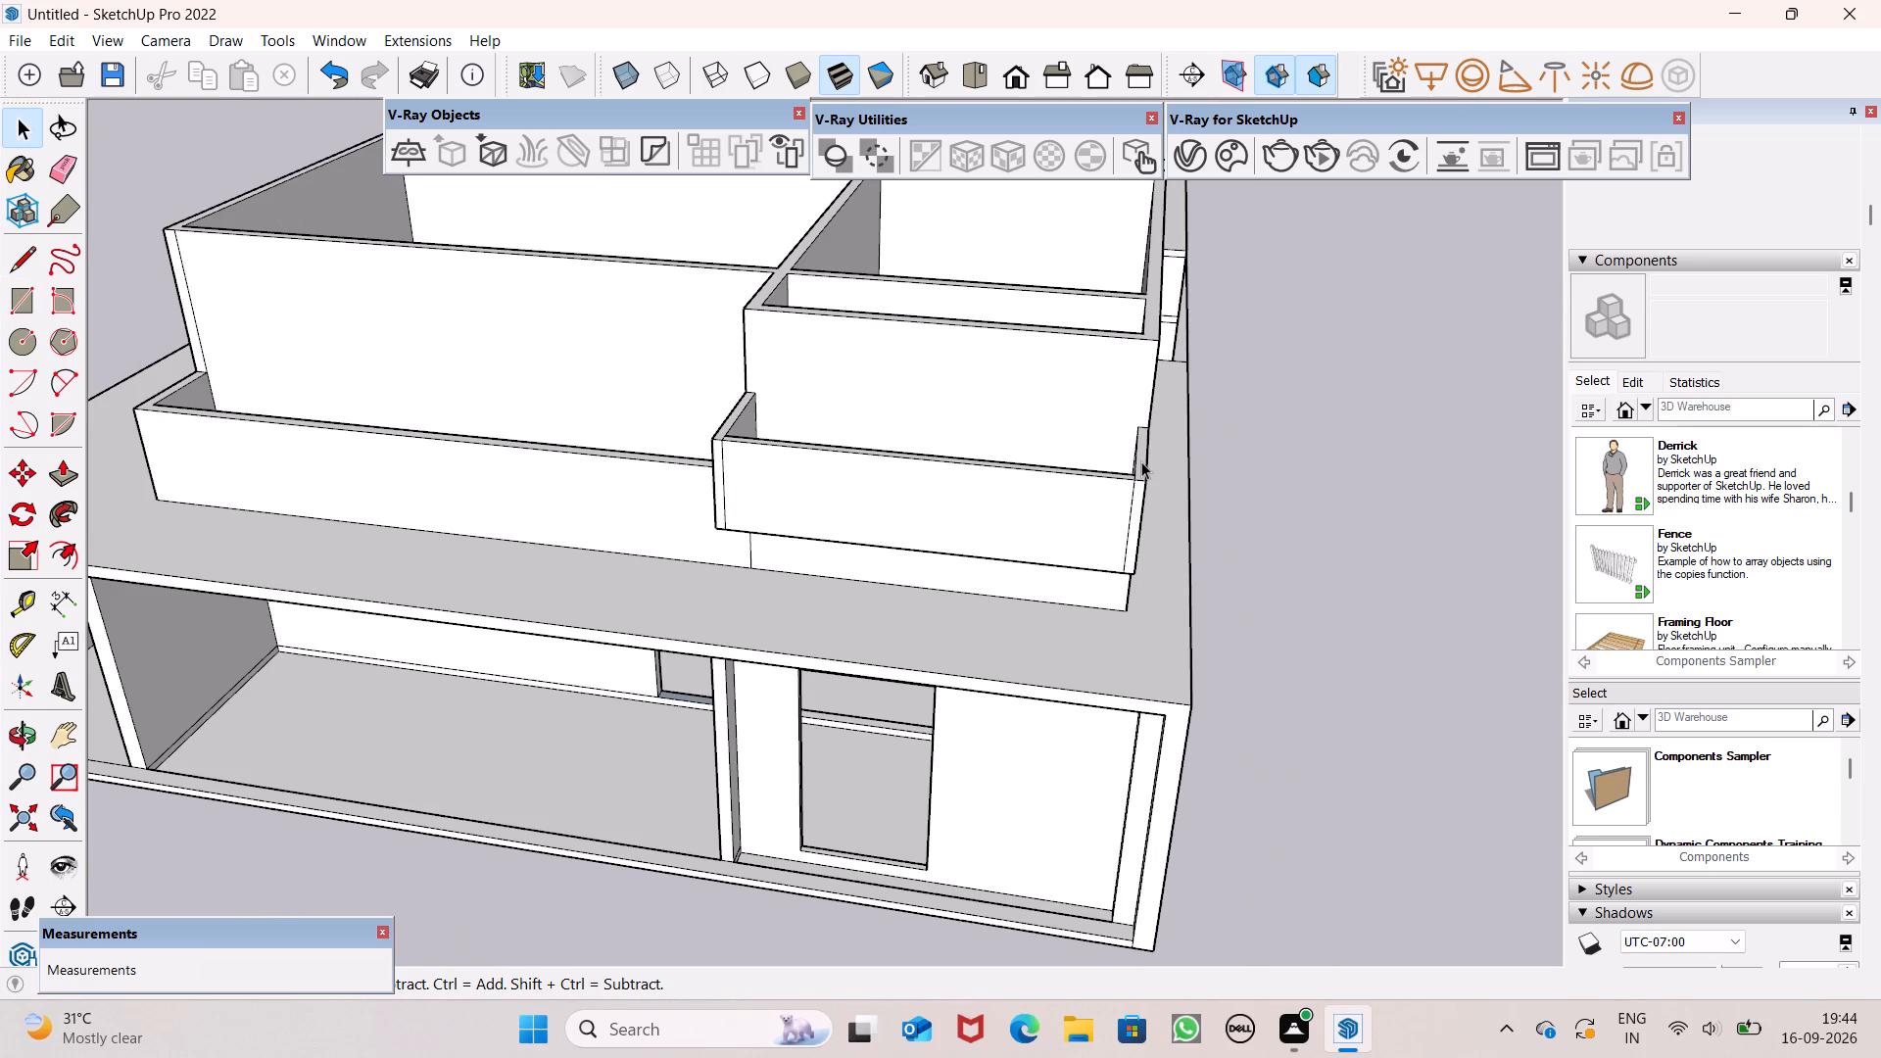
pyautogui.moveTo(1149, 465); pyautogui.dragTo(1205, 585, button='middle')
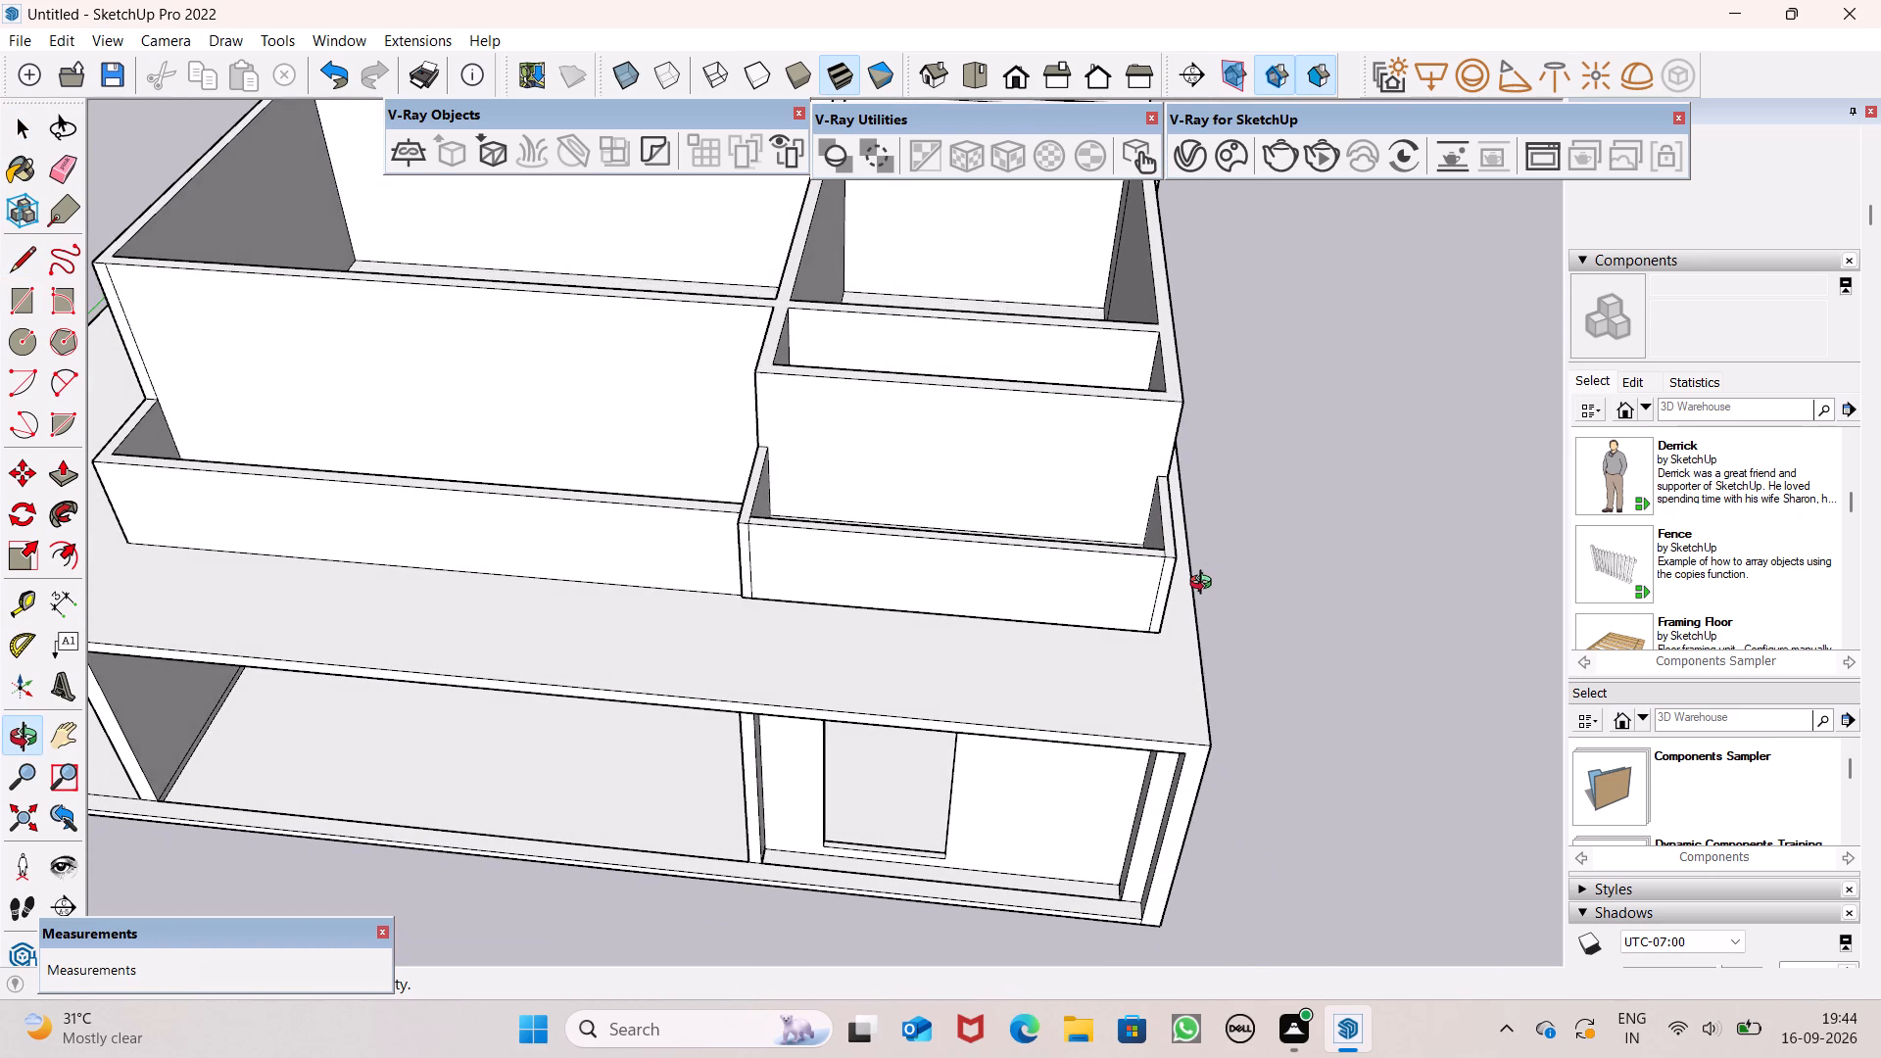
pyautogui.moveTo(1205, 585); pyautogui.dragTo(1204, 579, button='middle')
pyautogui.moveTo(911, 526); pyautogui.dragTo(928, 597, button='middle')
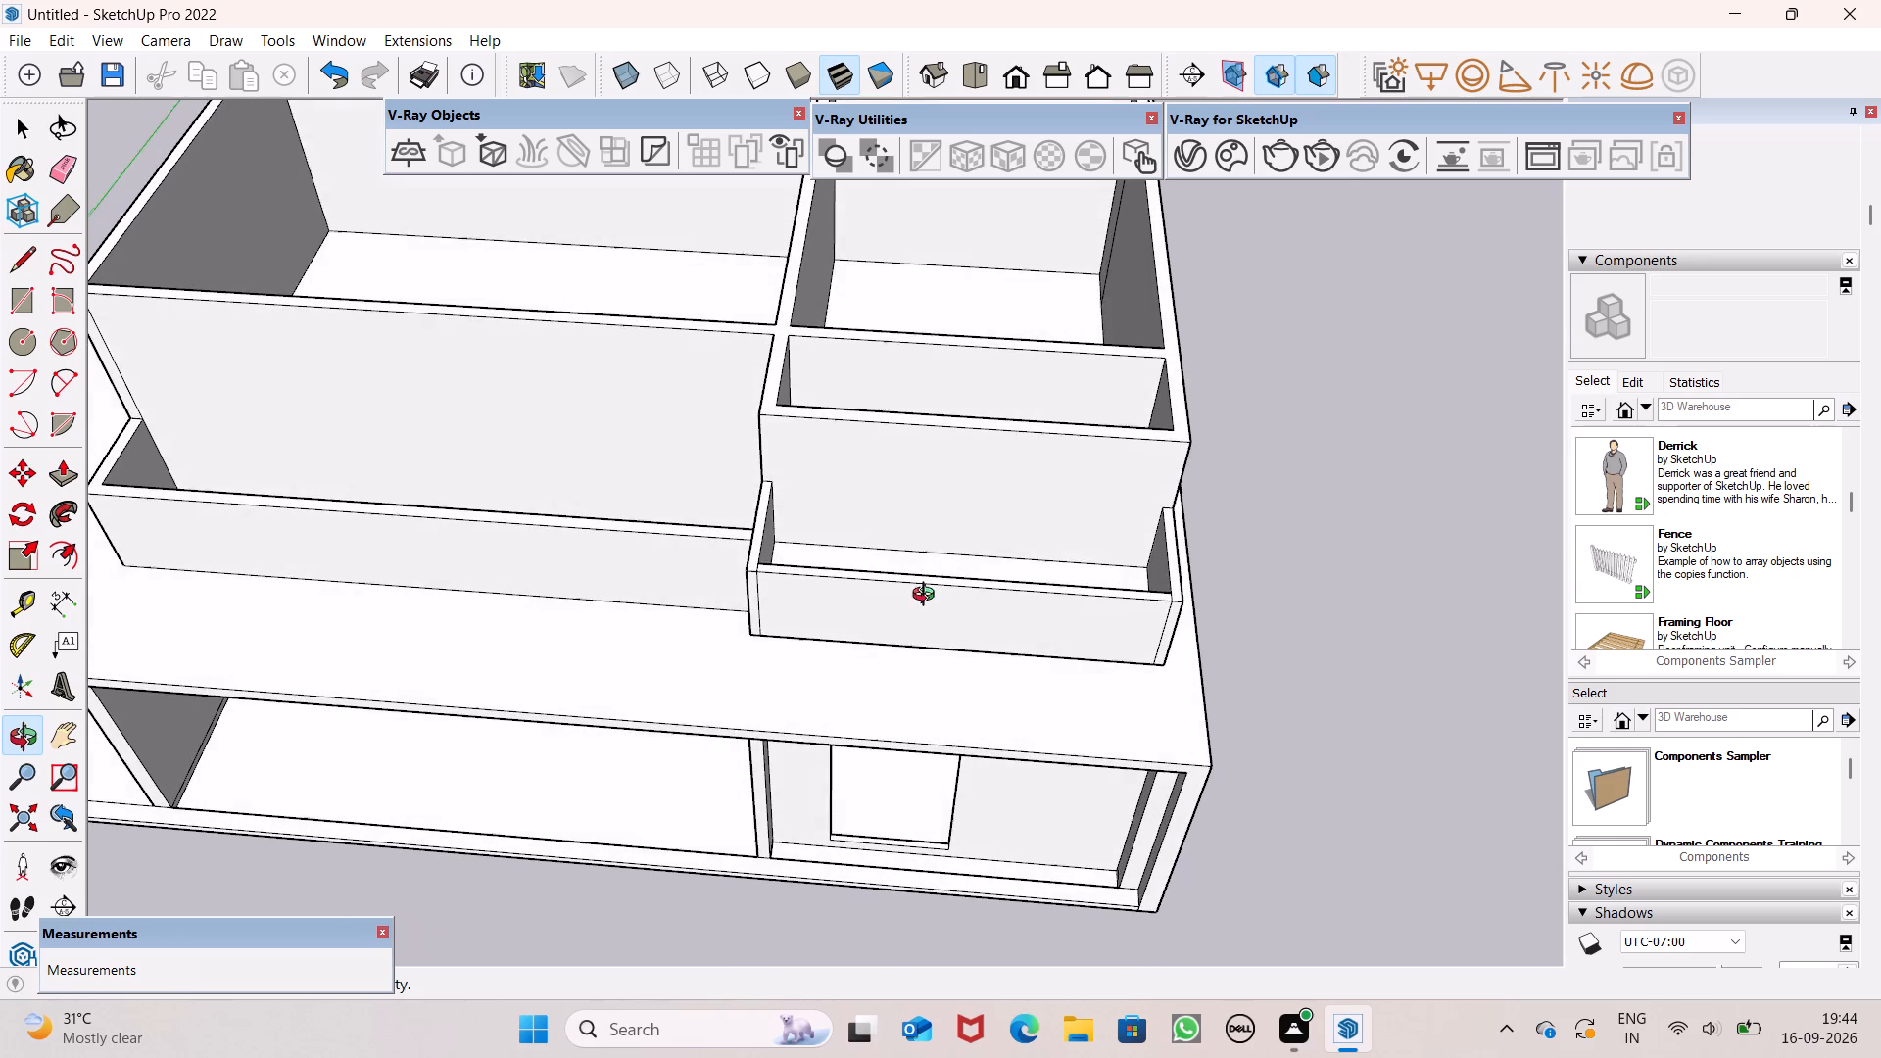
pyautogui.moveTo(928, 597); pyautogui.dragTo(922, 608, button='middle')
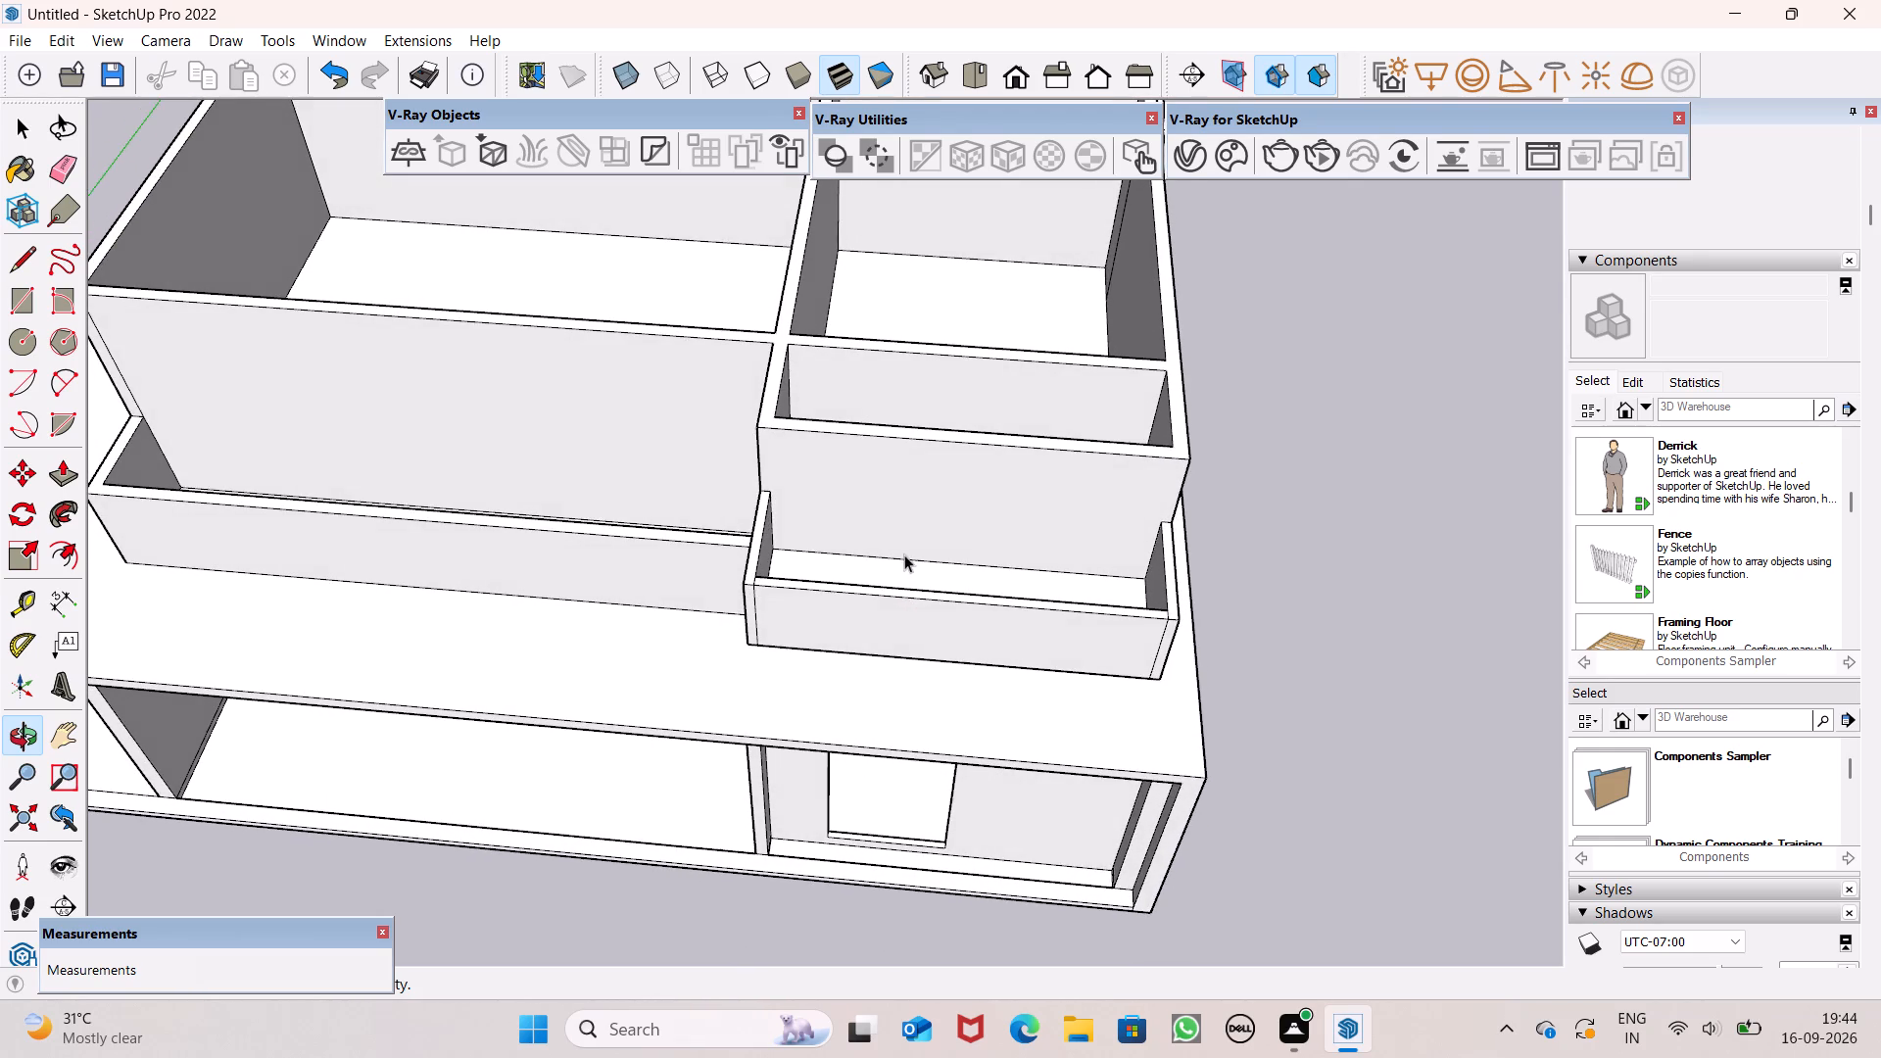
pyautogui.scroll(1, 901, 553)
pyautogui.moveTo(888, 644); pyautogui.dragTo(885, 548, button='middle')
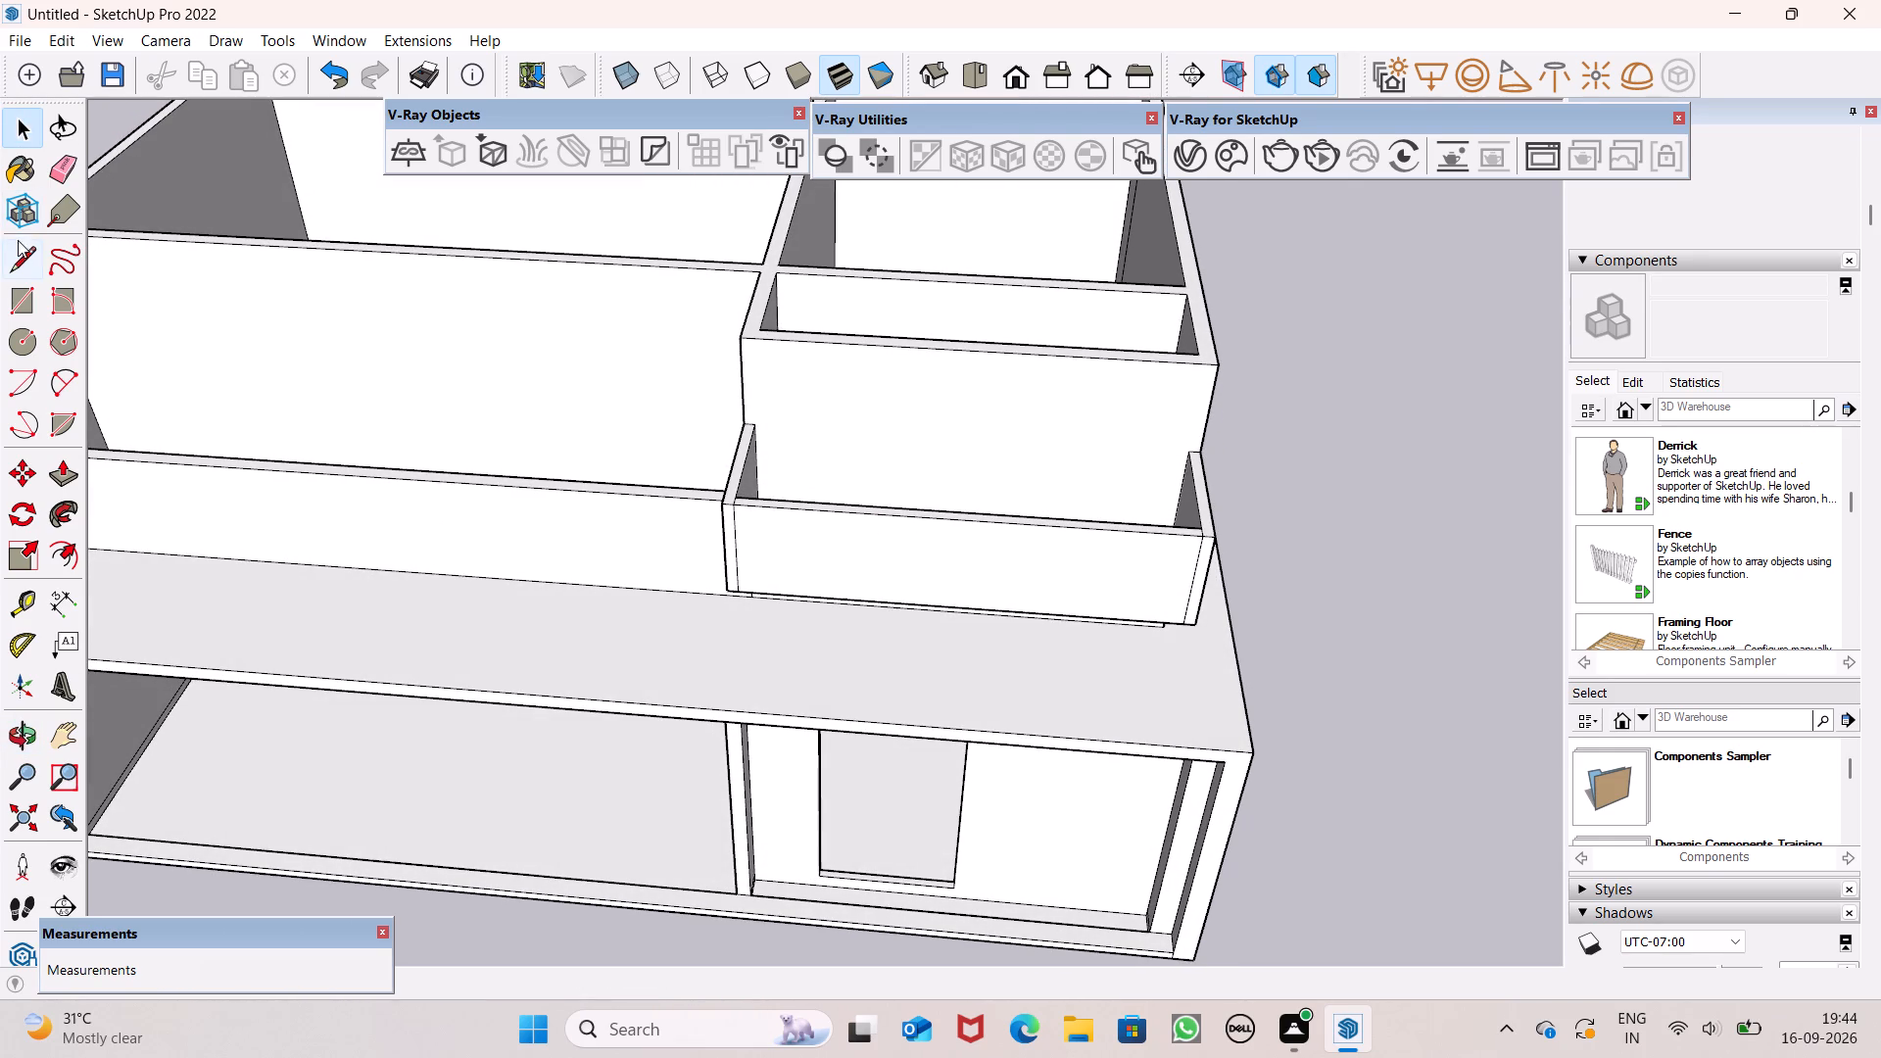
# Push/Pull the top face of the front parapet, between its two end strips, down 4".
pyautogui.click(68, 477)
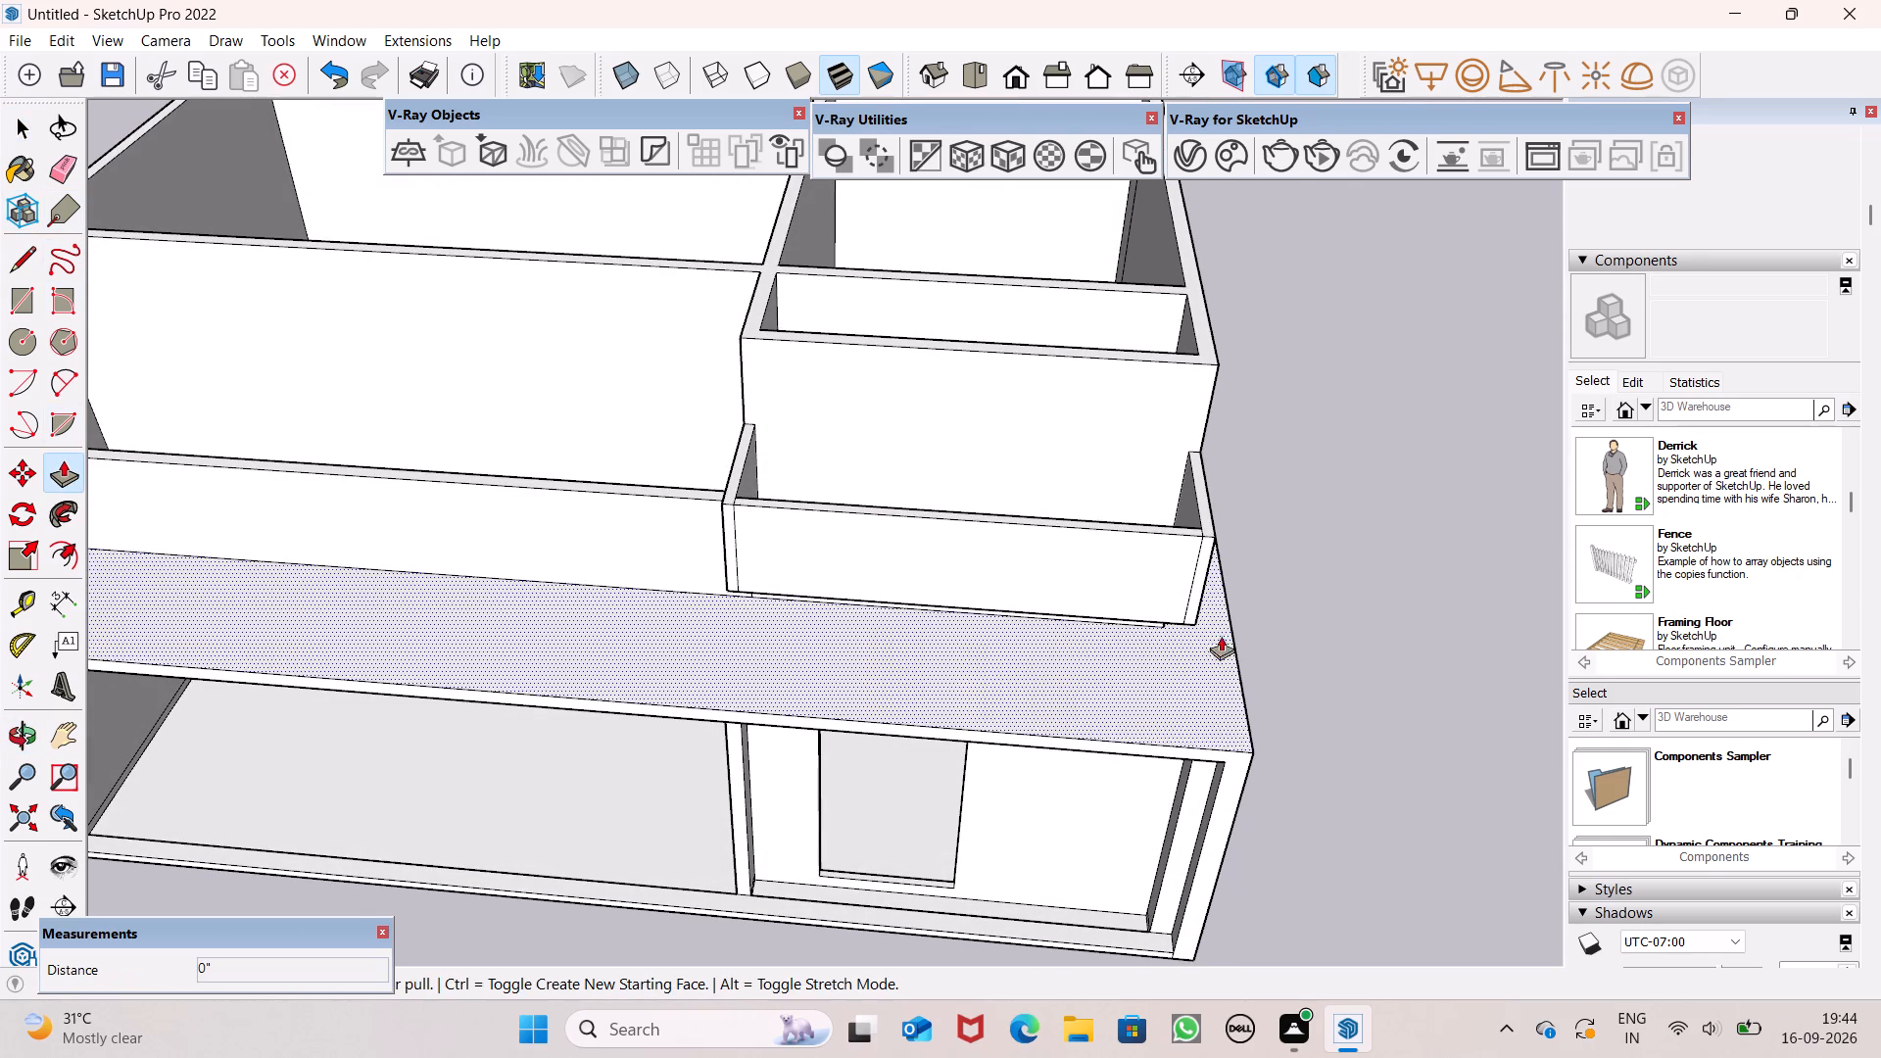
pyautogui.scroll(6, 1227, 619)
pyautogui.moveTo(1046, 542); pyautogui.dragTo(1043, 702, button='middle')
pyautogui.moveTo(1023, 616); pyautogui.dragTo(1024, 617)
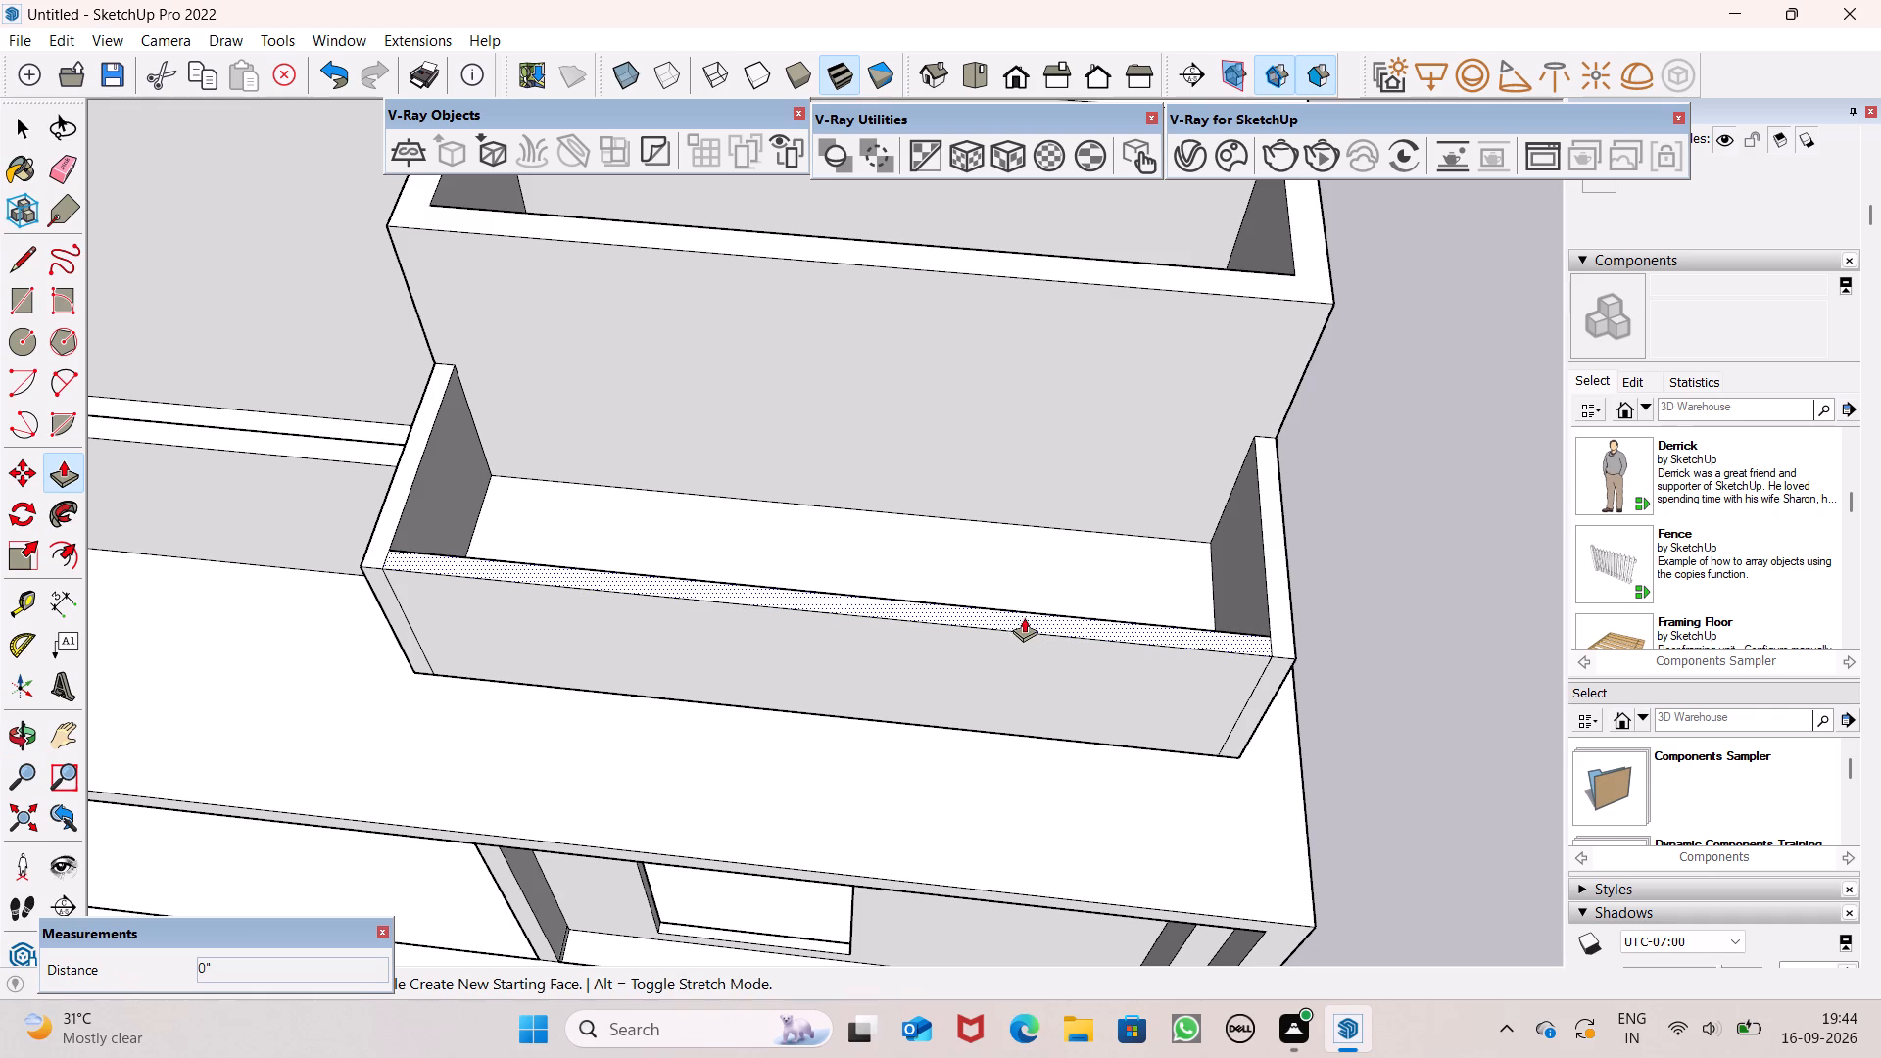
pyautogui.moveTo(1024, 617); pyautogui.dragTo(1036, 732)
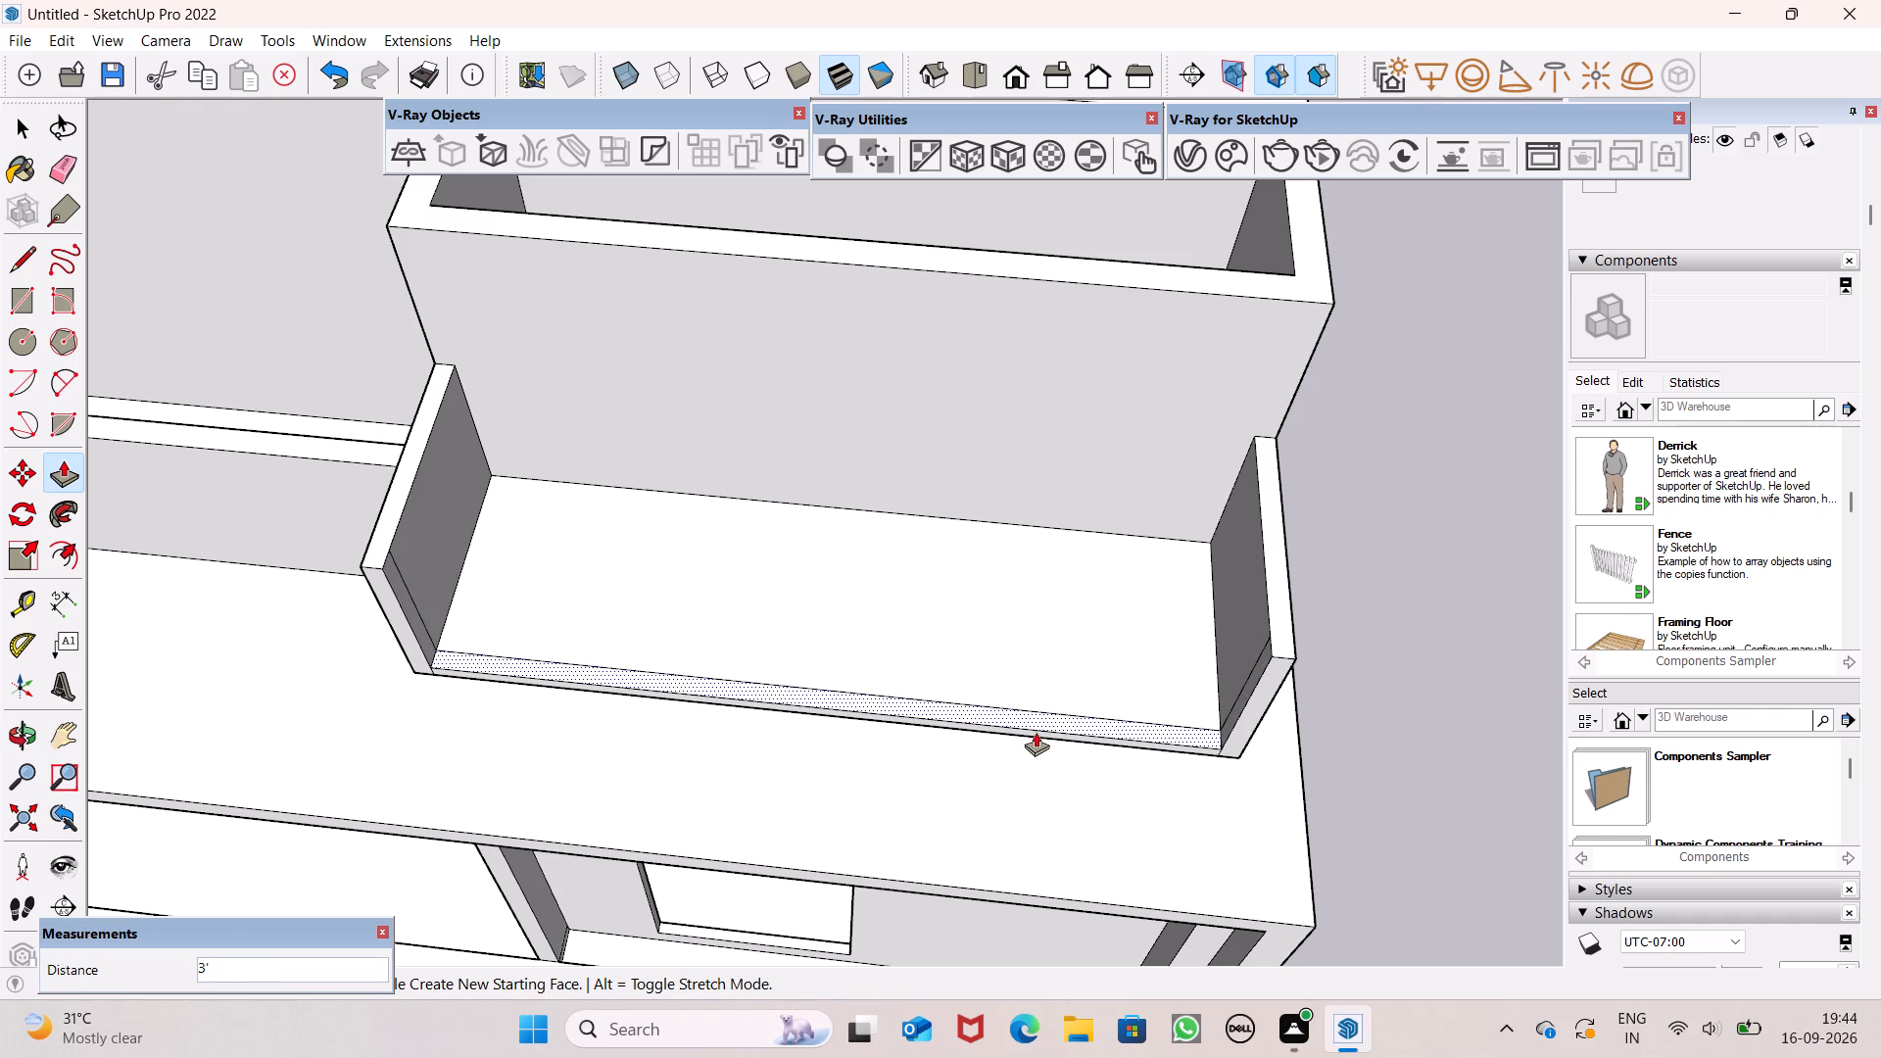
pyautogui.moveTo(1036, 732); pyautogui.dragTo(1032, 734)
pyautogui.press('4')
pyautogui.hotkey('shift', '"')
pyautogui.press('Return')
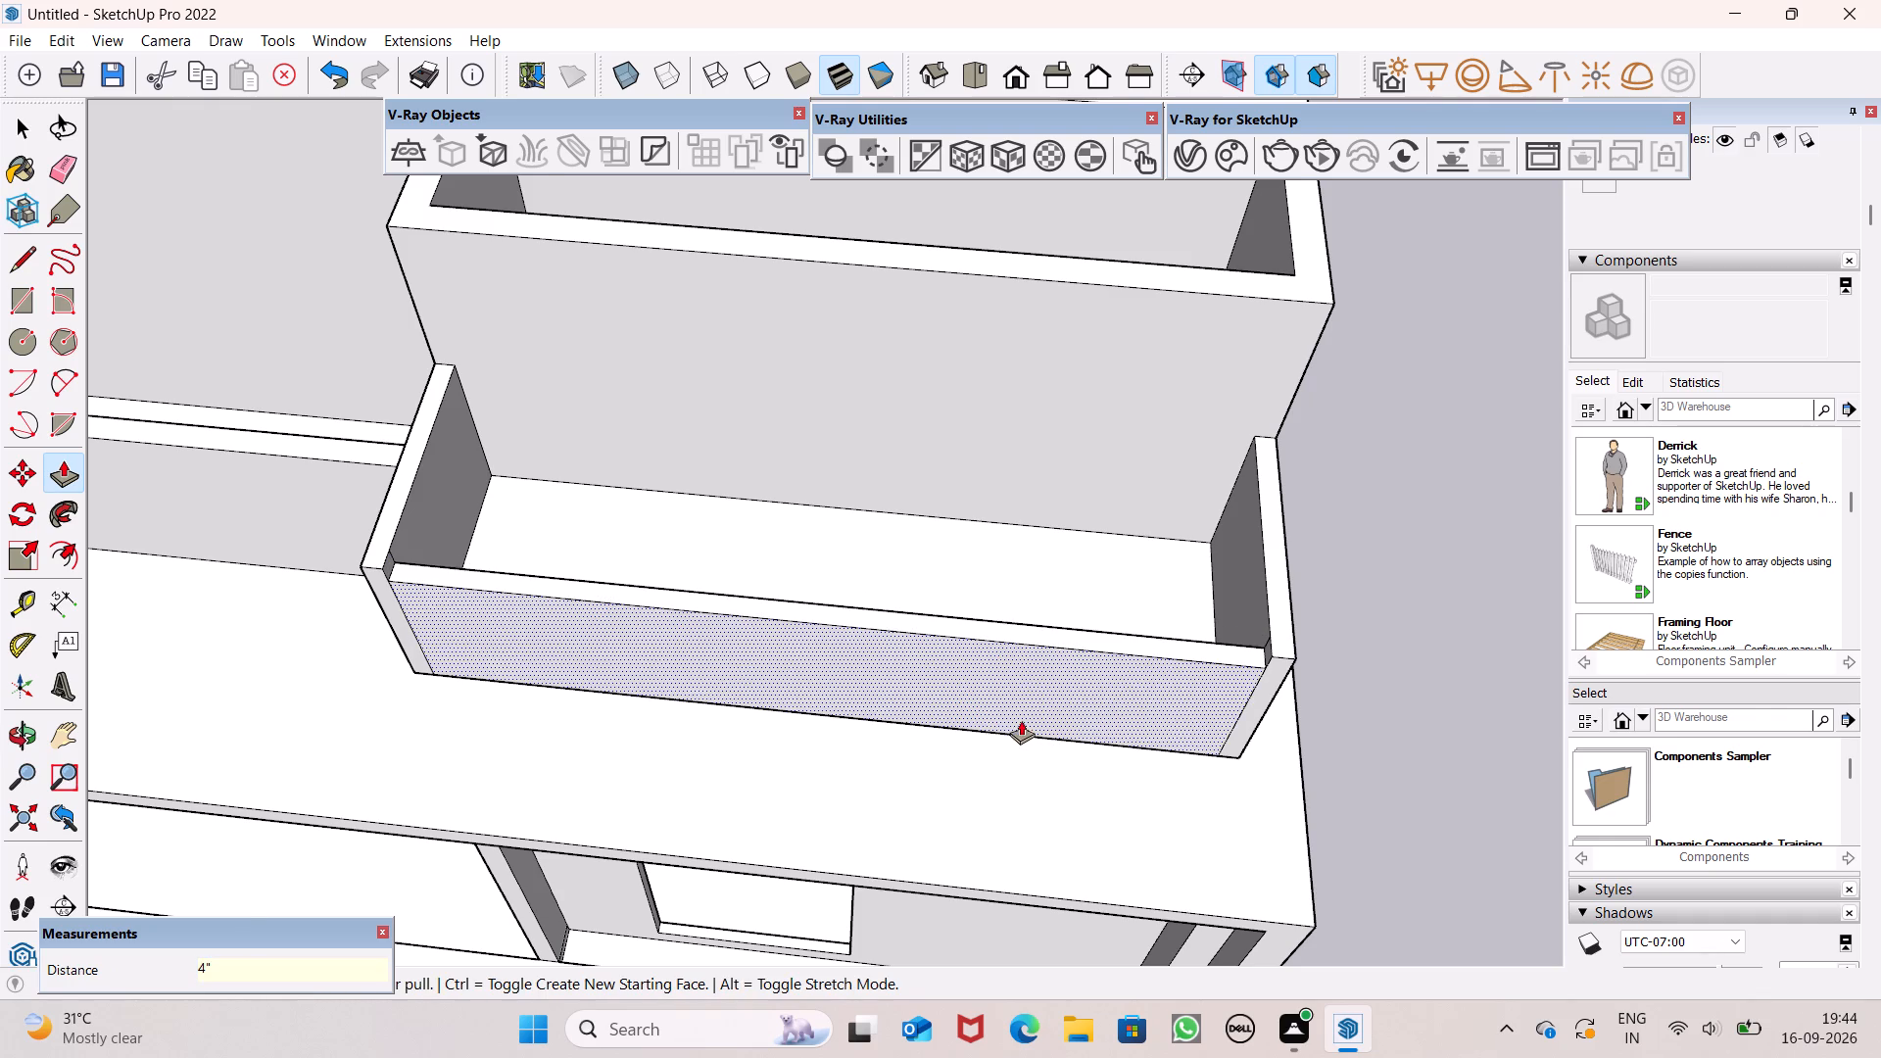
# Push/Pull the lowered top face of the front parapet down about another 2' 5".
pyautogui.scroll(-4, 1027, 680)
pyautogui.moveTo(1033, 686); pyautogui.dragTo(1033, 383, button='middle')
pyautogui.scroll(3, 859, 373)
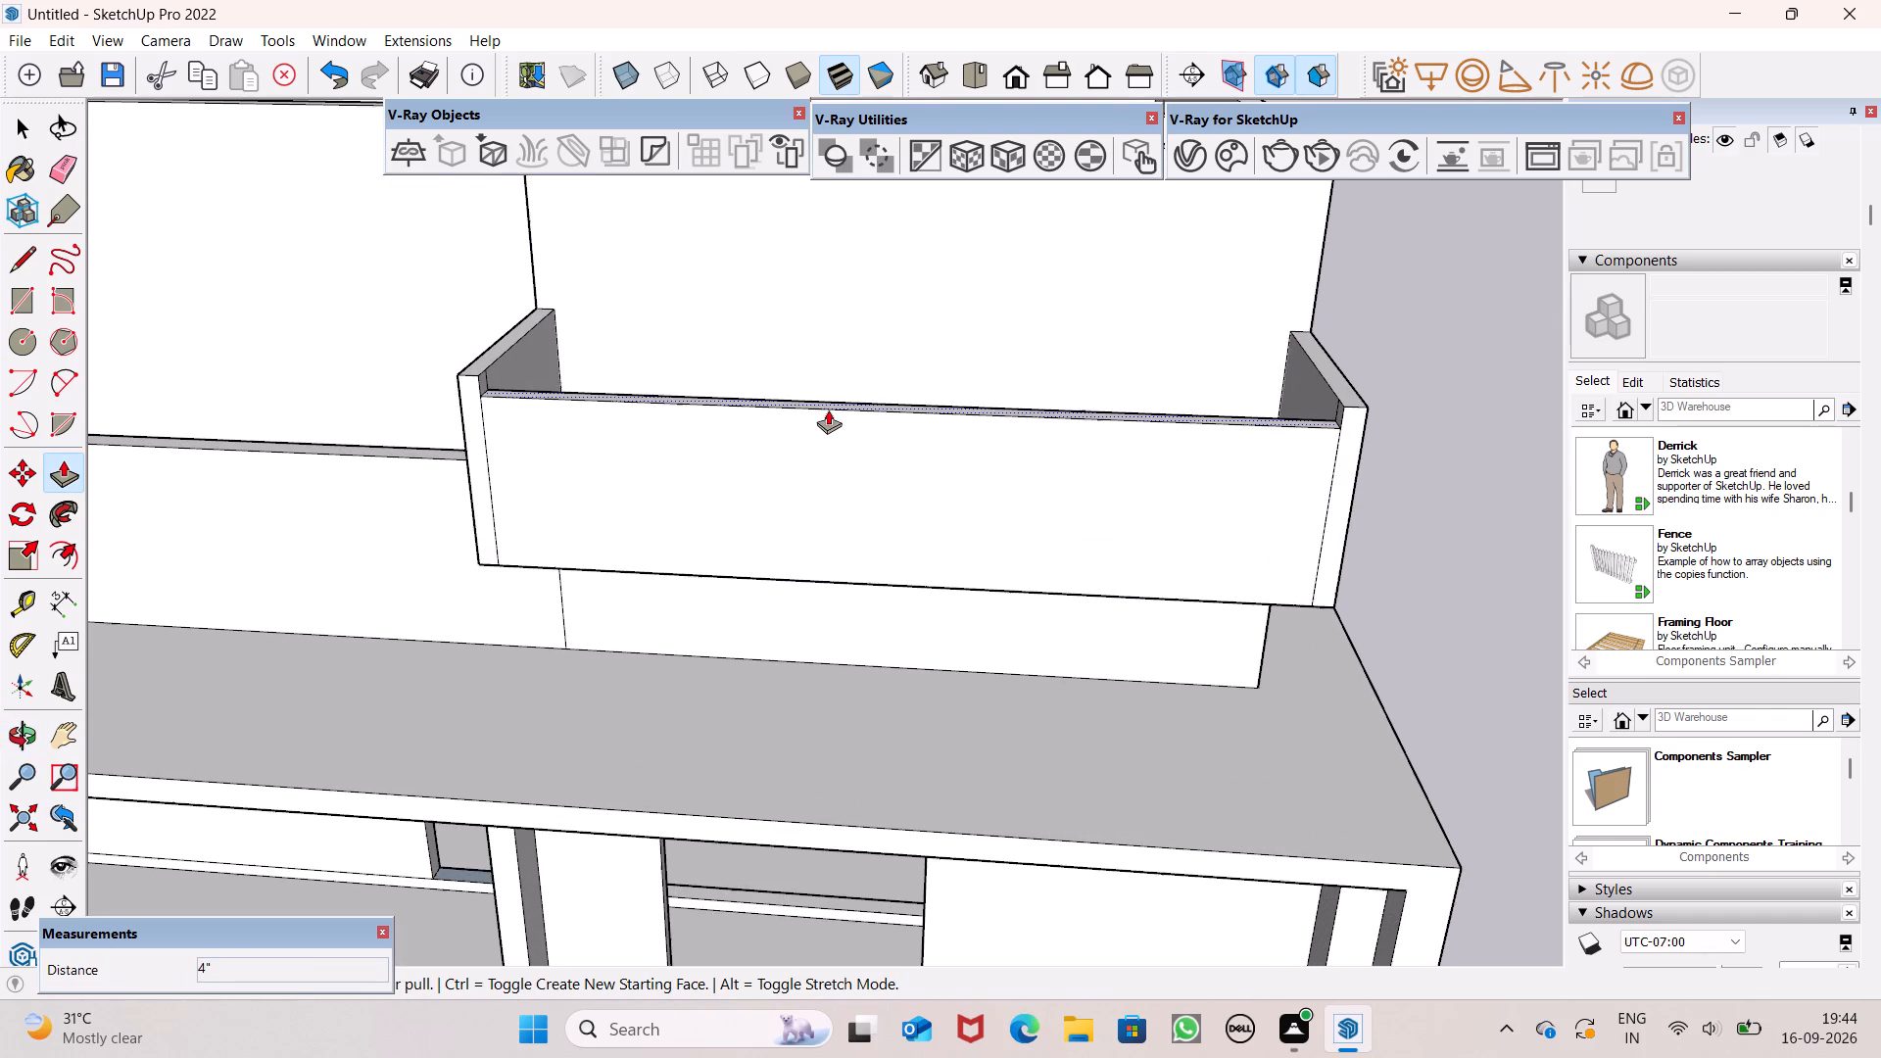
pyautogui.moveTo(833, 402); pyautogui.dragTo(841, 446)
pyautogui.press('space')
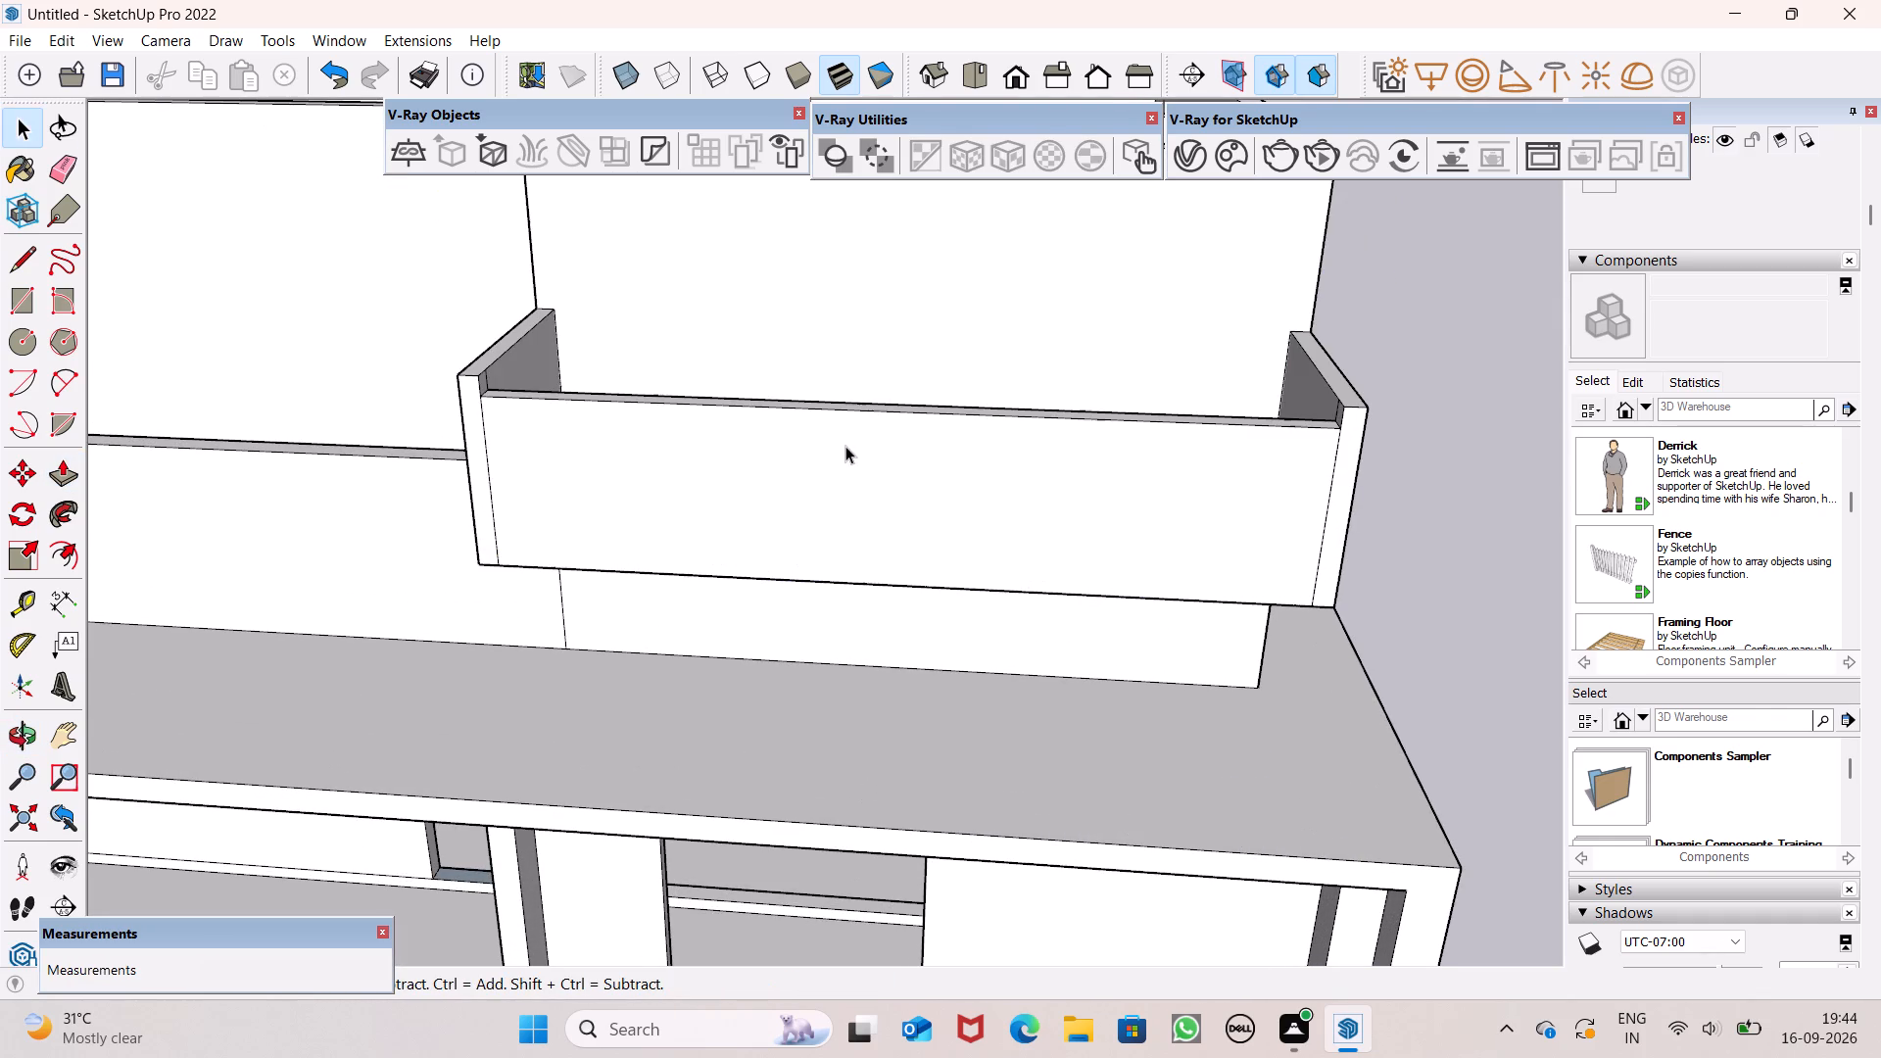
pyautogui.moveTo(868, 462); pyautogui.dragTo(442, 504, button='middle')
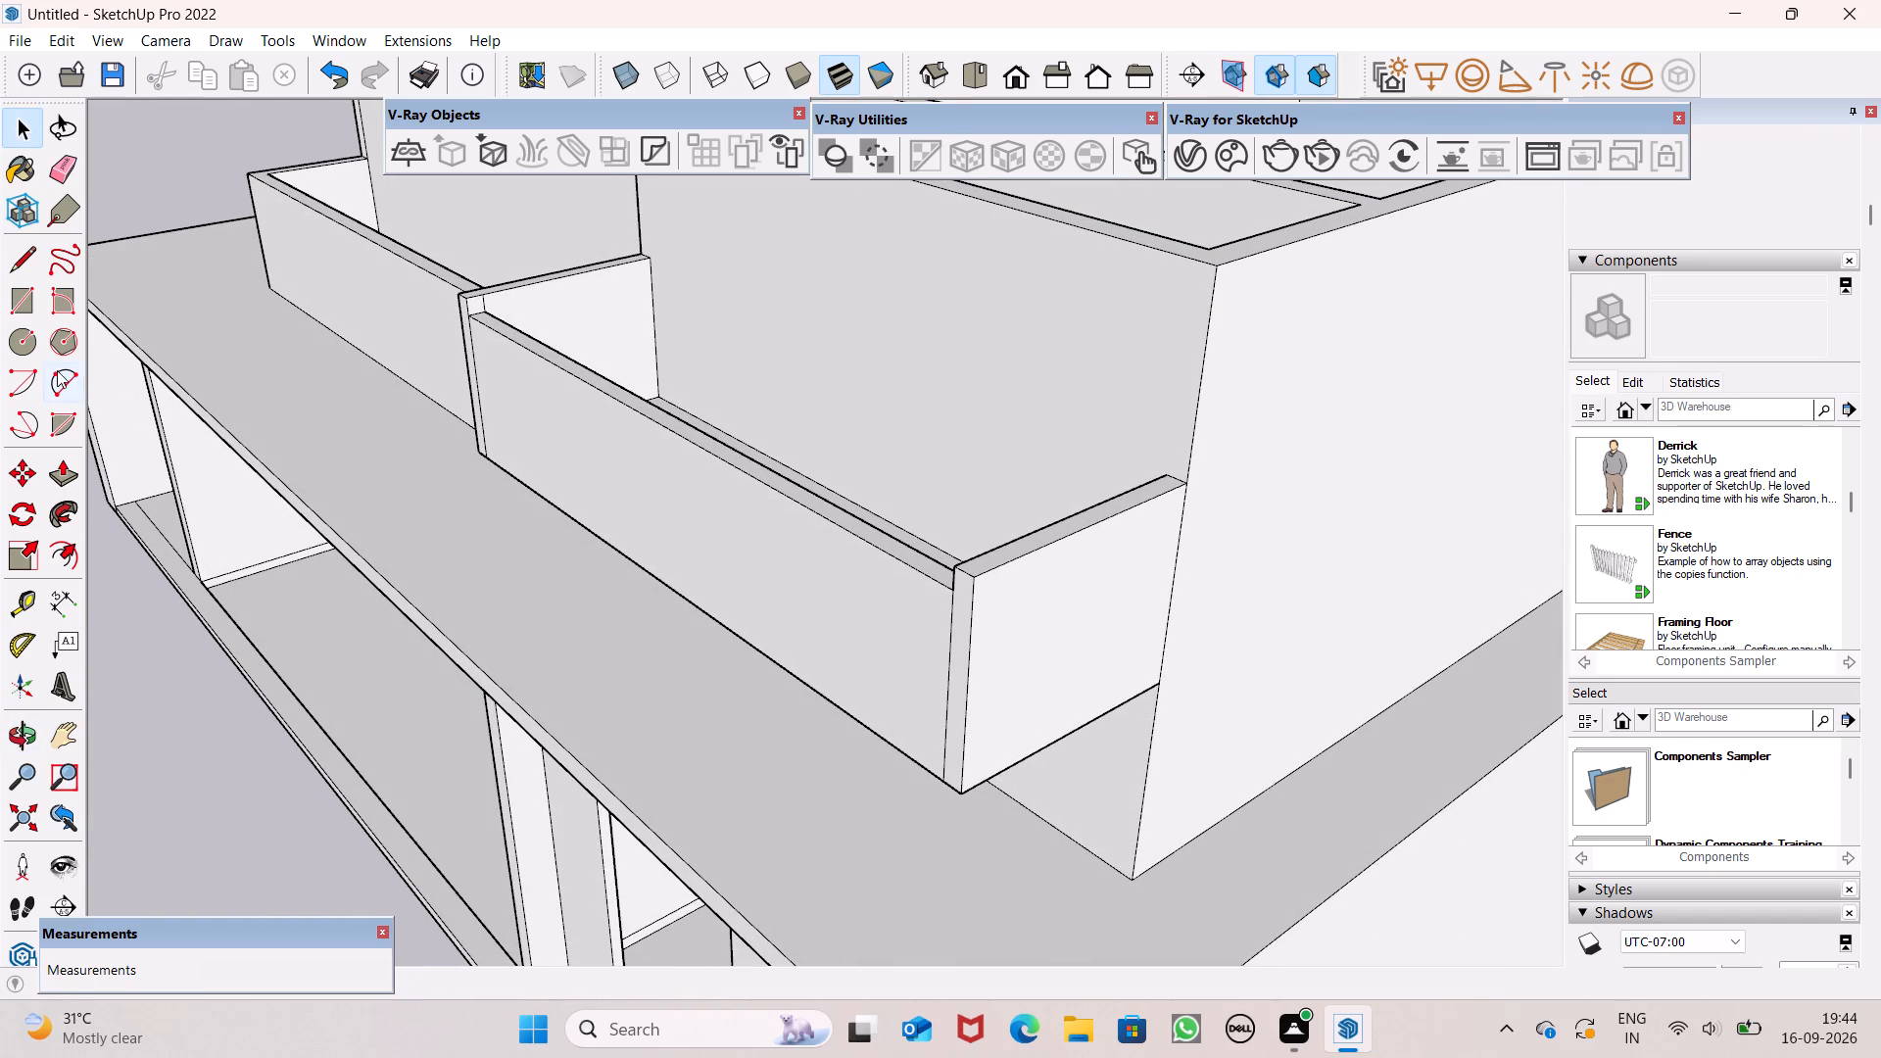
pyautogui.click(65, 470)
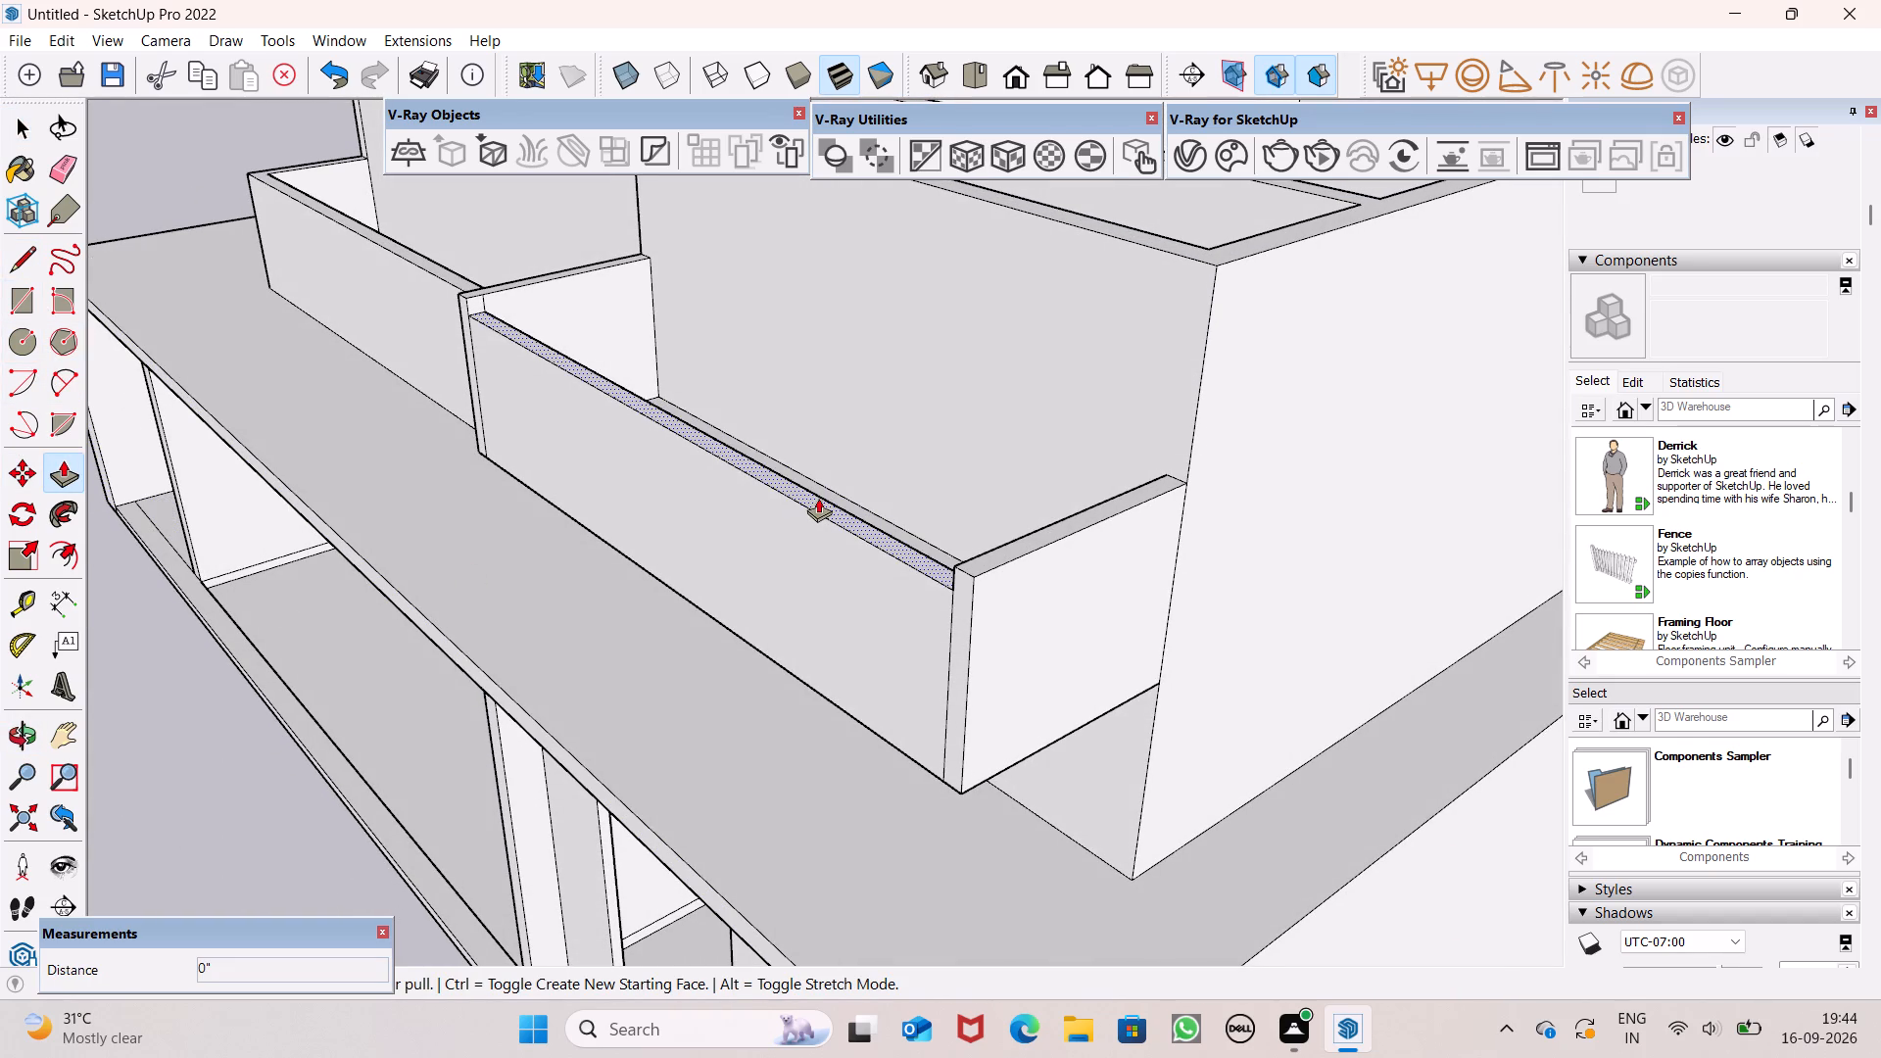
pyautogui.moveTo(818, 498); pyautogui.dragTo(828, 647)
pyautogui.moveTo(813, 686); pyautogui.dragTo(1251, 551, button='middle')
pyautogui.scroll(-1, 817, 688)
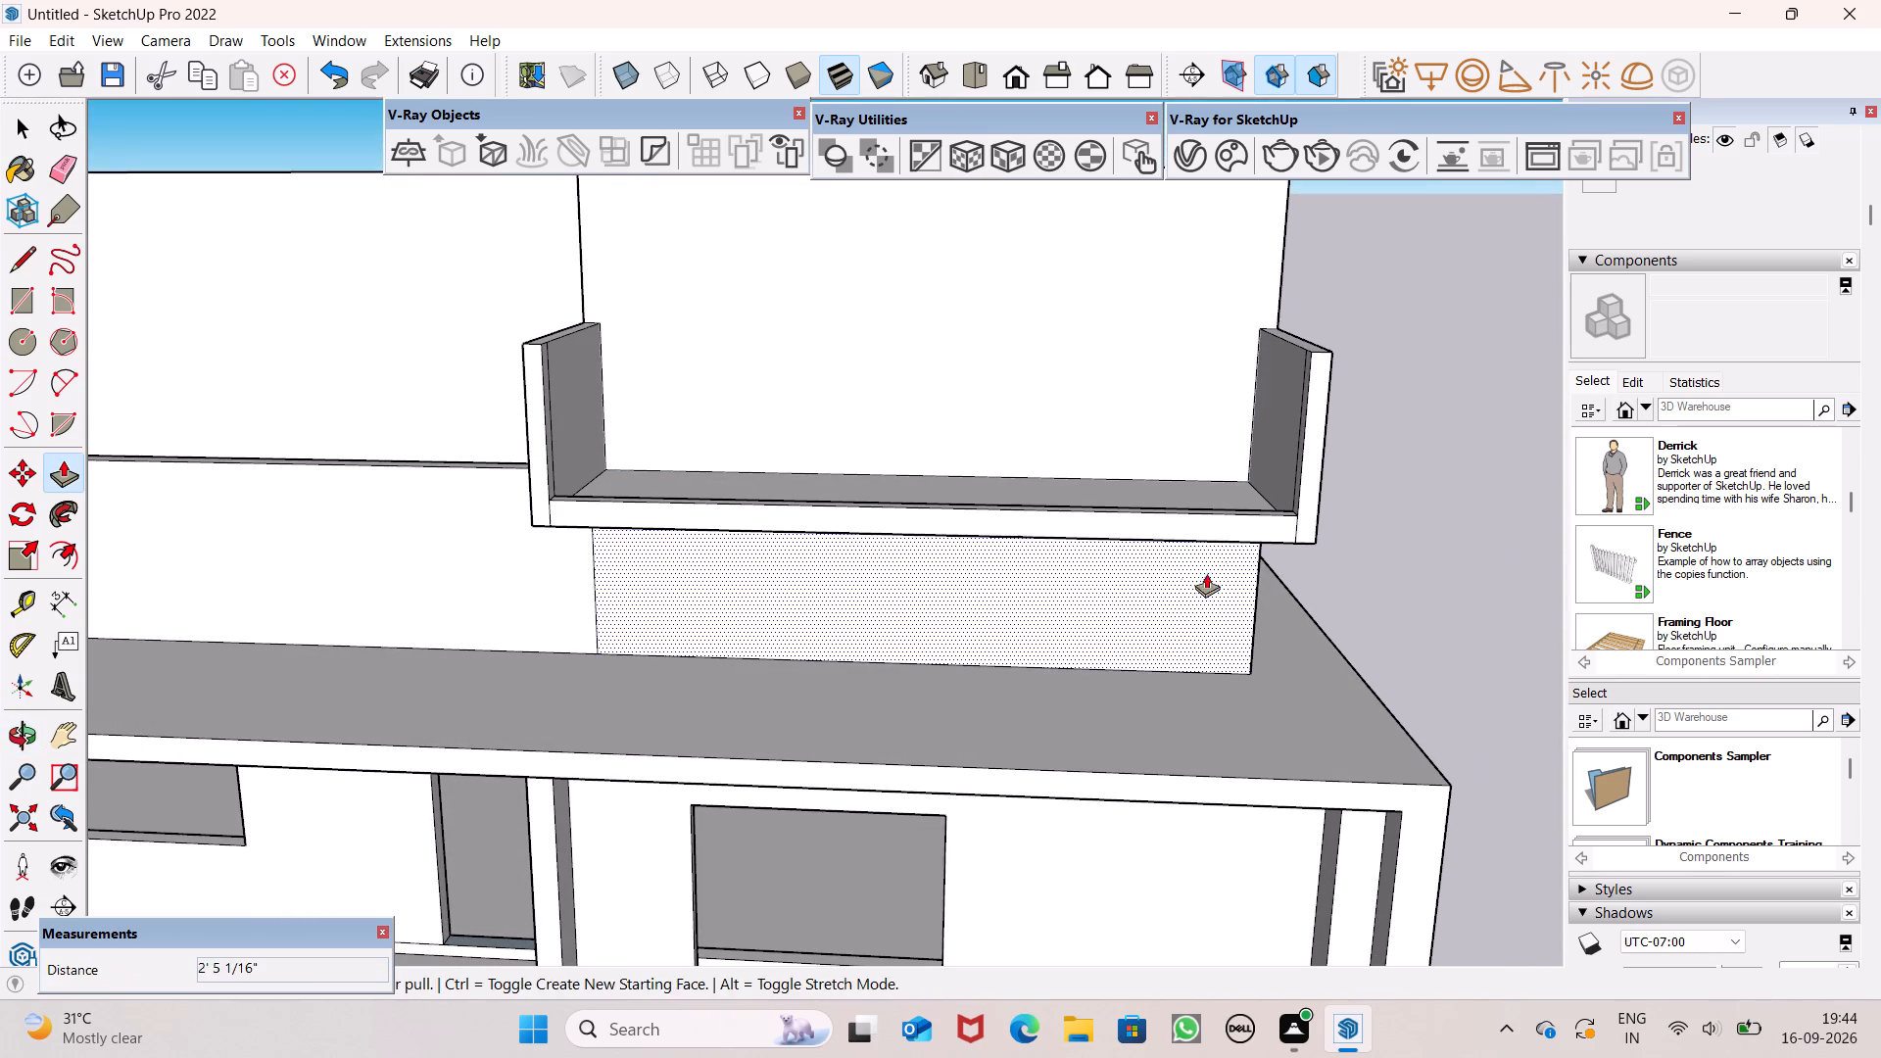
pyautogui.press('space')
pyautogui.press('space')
# Examine the projecting slab and its opened front between the two side parapets from several angles.
pyautogui.moveTo(762, 552); pyautogui.dragTo(832, 837, button='middle')
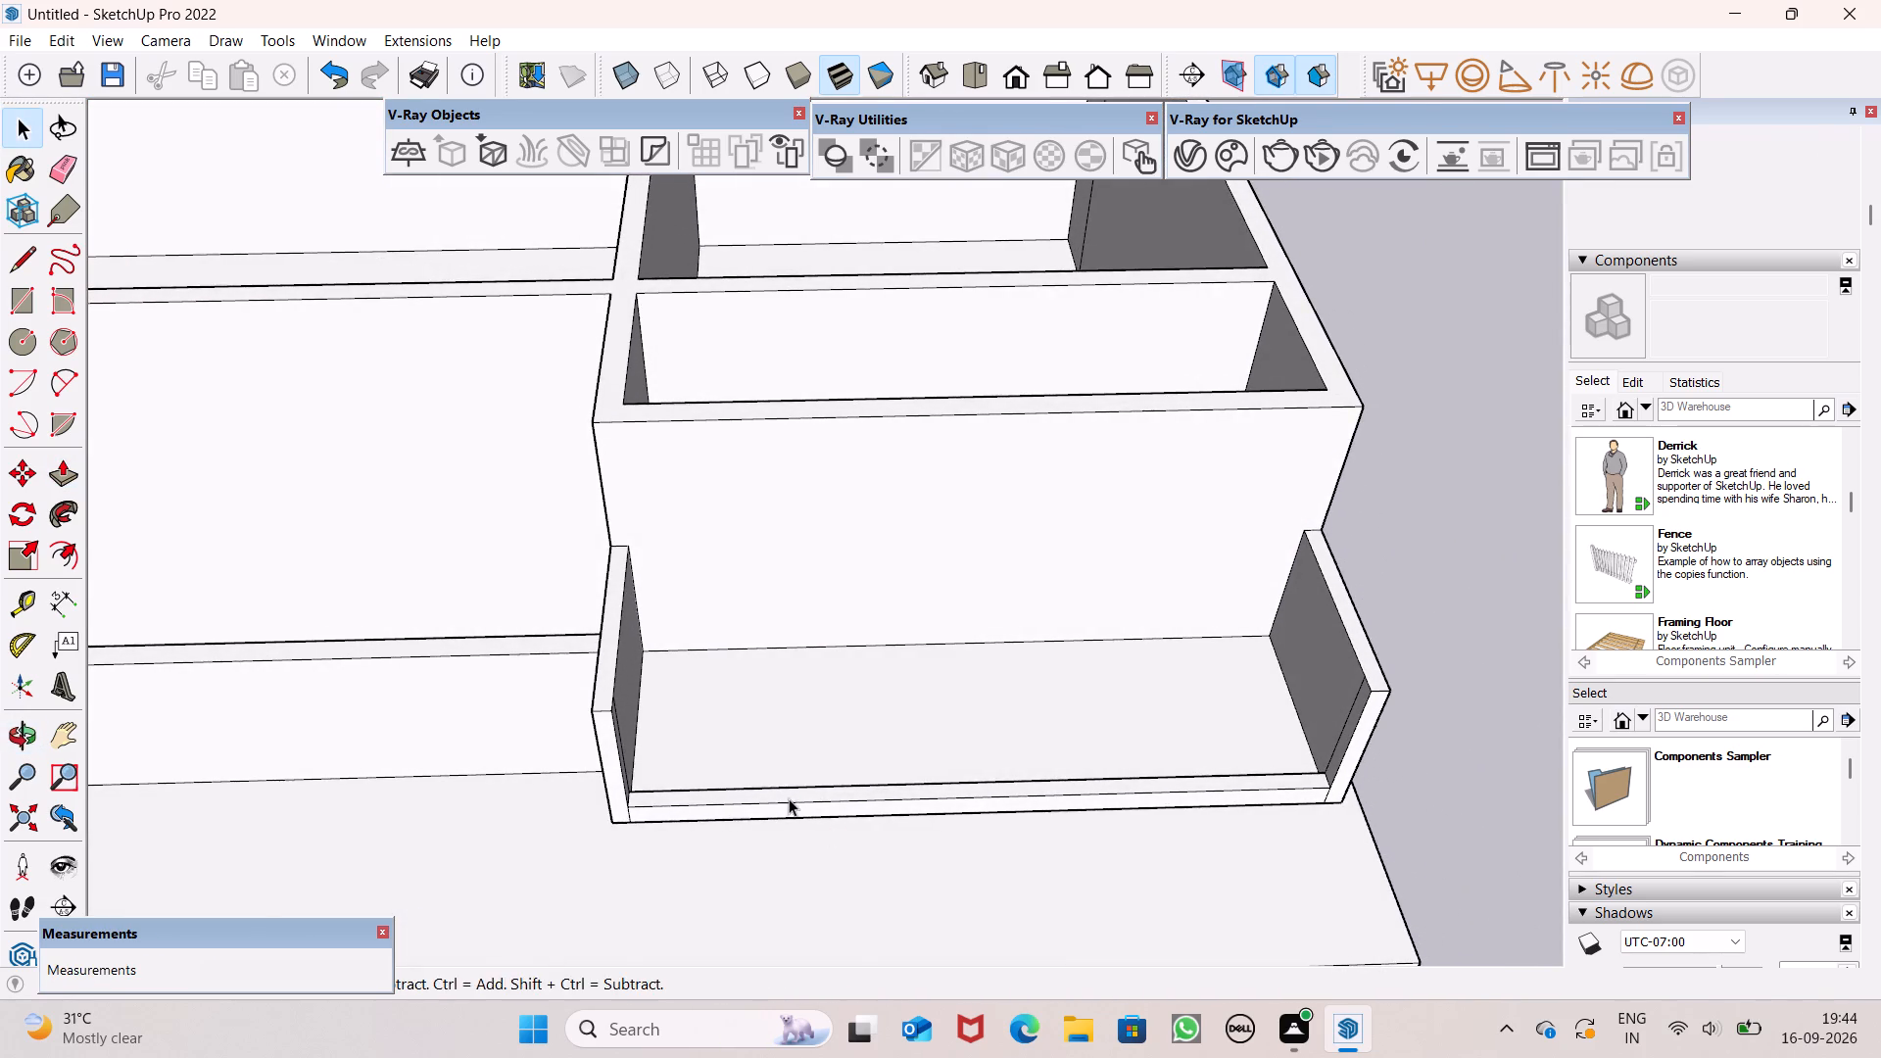
pyautogui.moveTo(790, 798); pyautogui.dragTo(558, 701, button='middle')
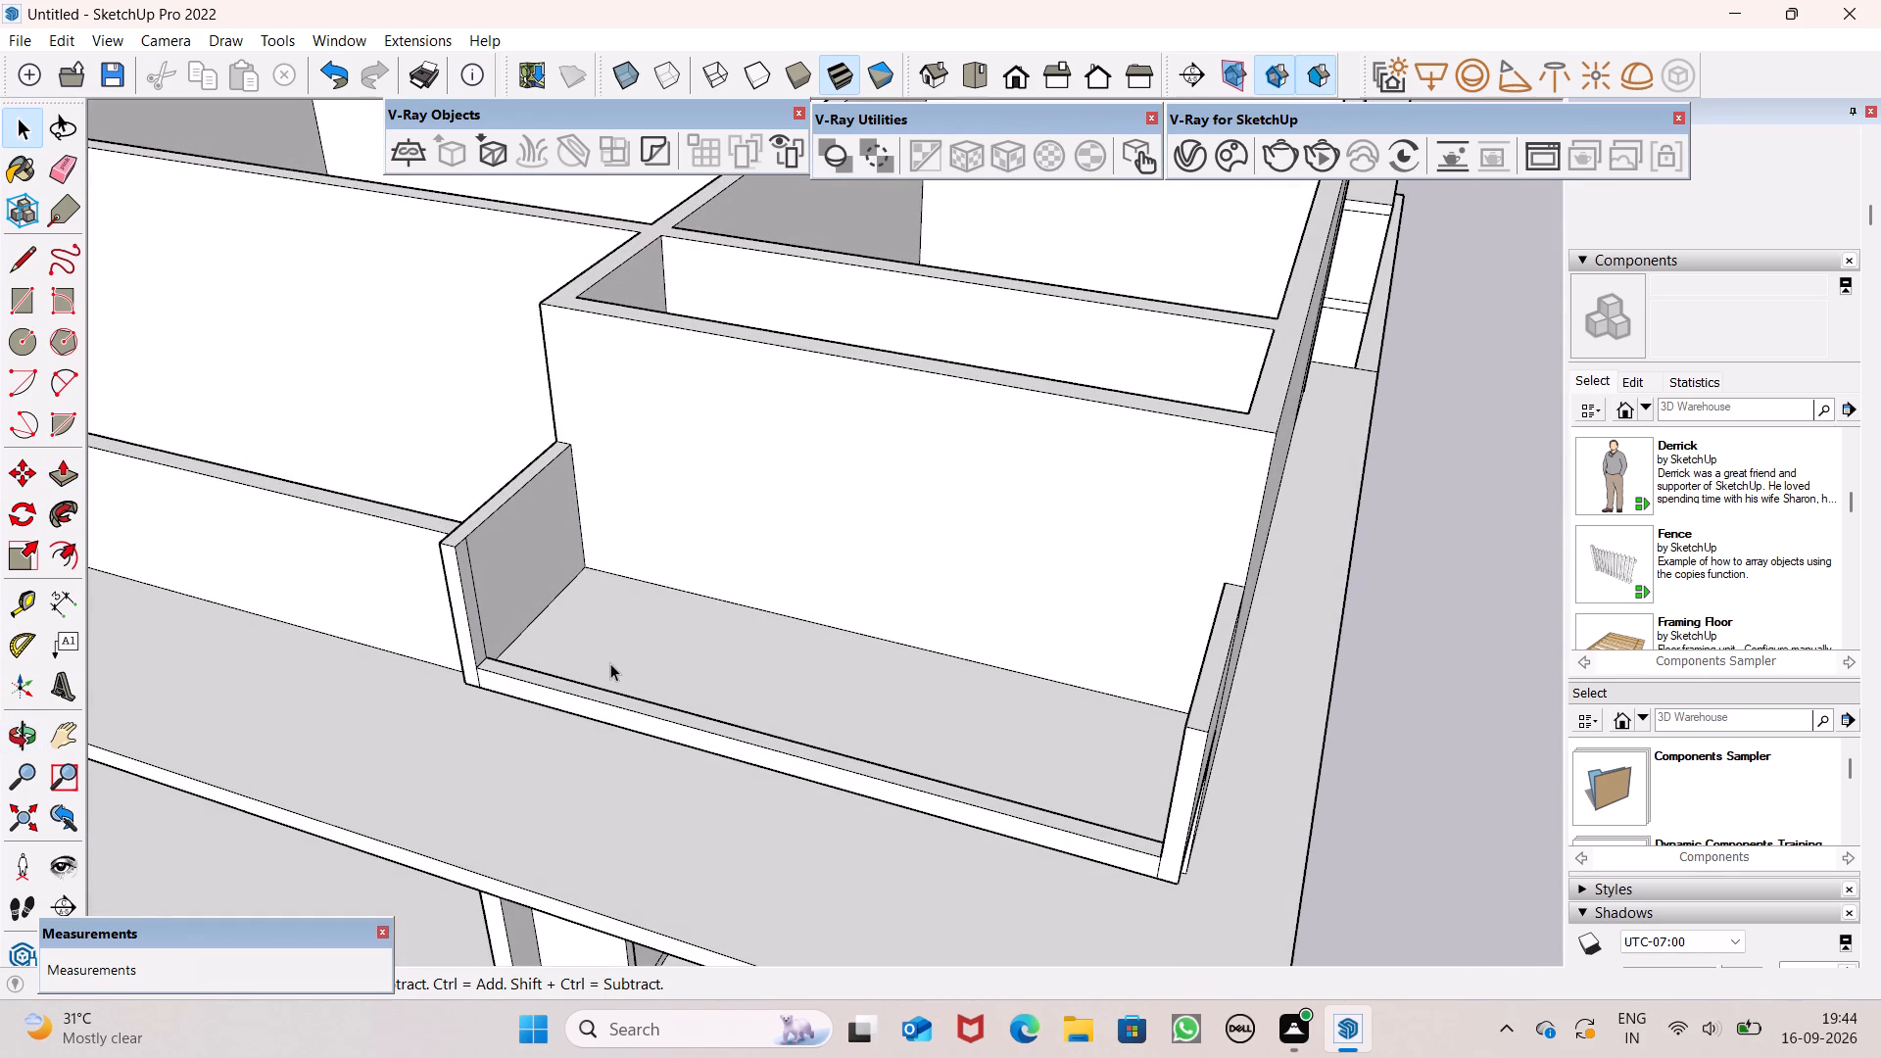
pyautogui.moveTo(761, 664); pyautogui.dragTo(942, 634, button='middle')
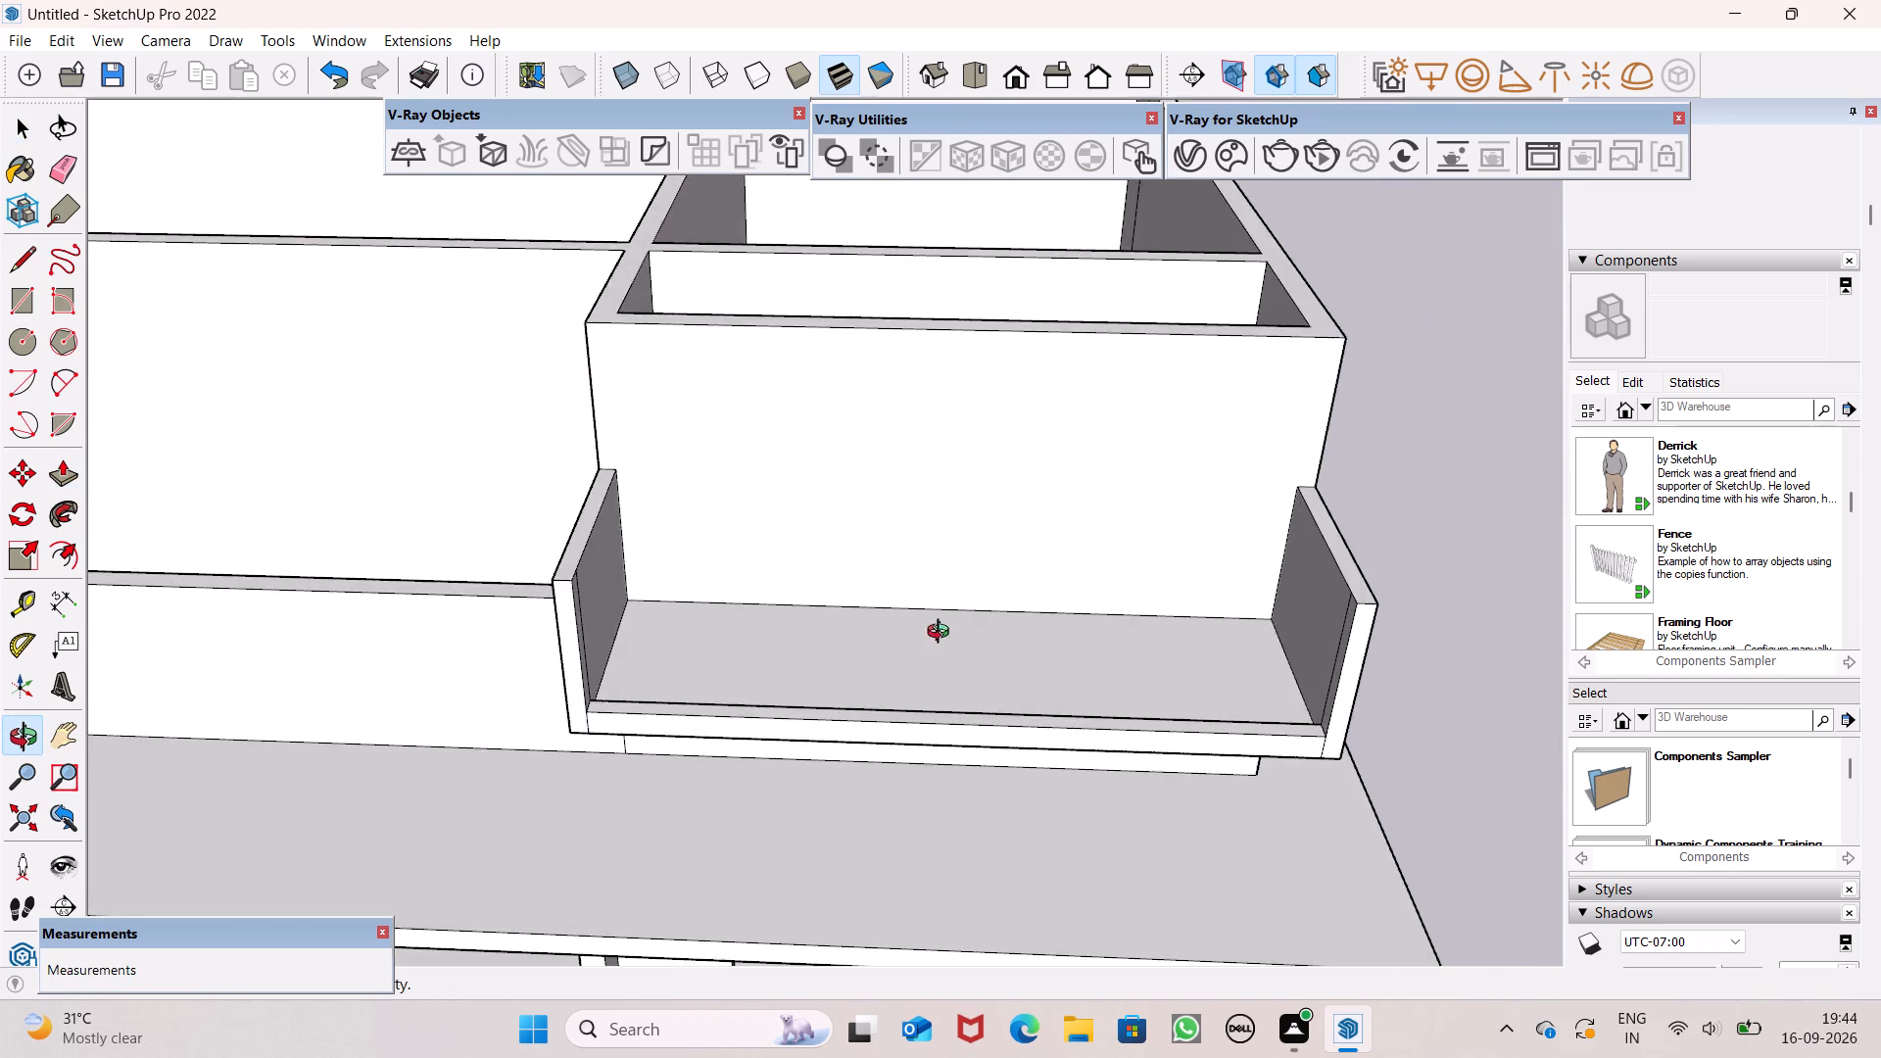
pyautogui.moveTo(942, 634); pyautogui.dragTo(451, 603, button='middle')
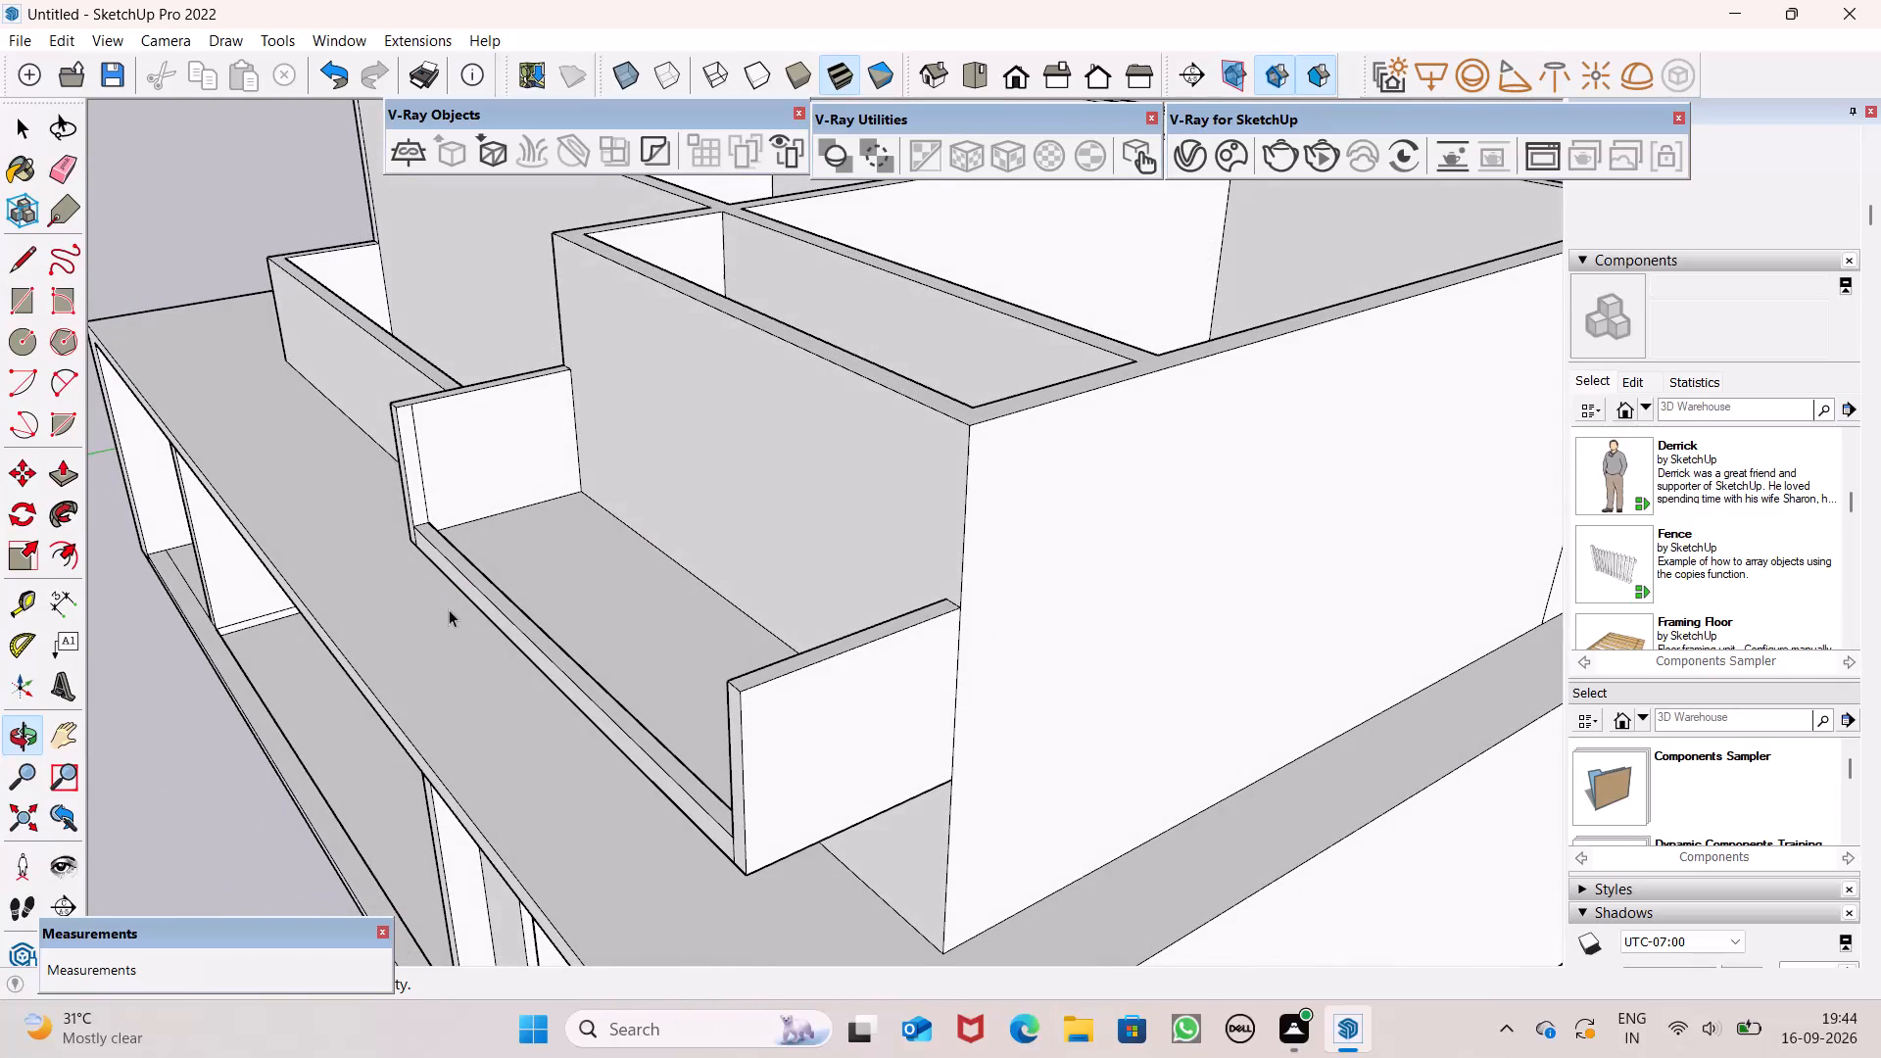
pyautogui.moveTo(575, 661); pyautogui.dragTo(635, 718, button='middle')
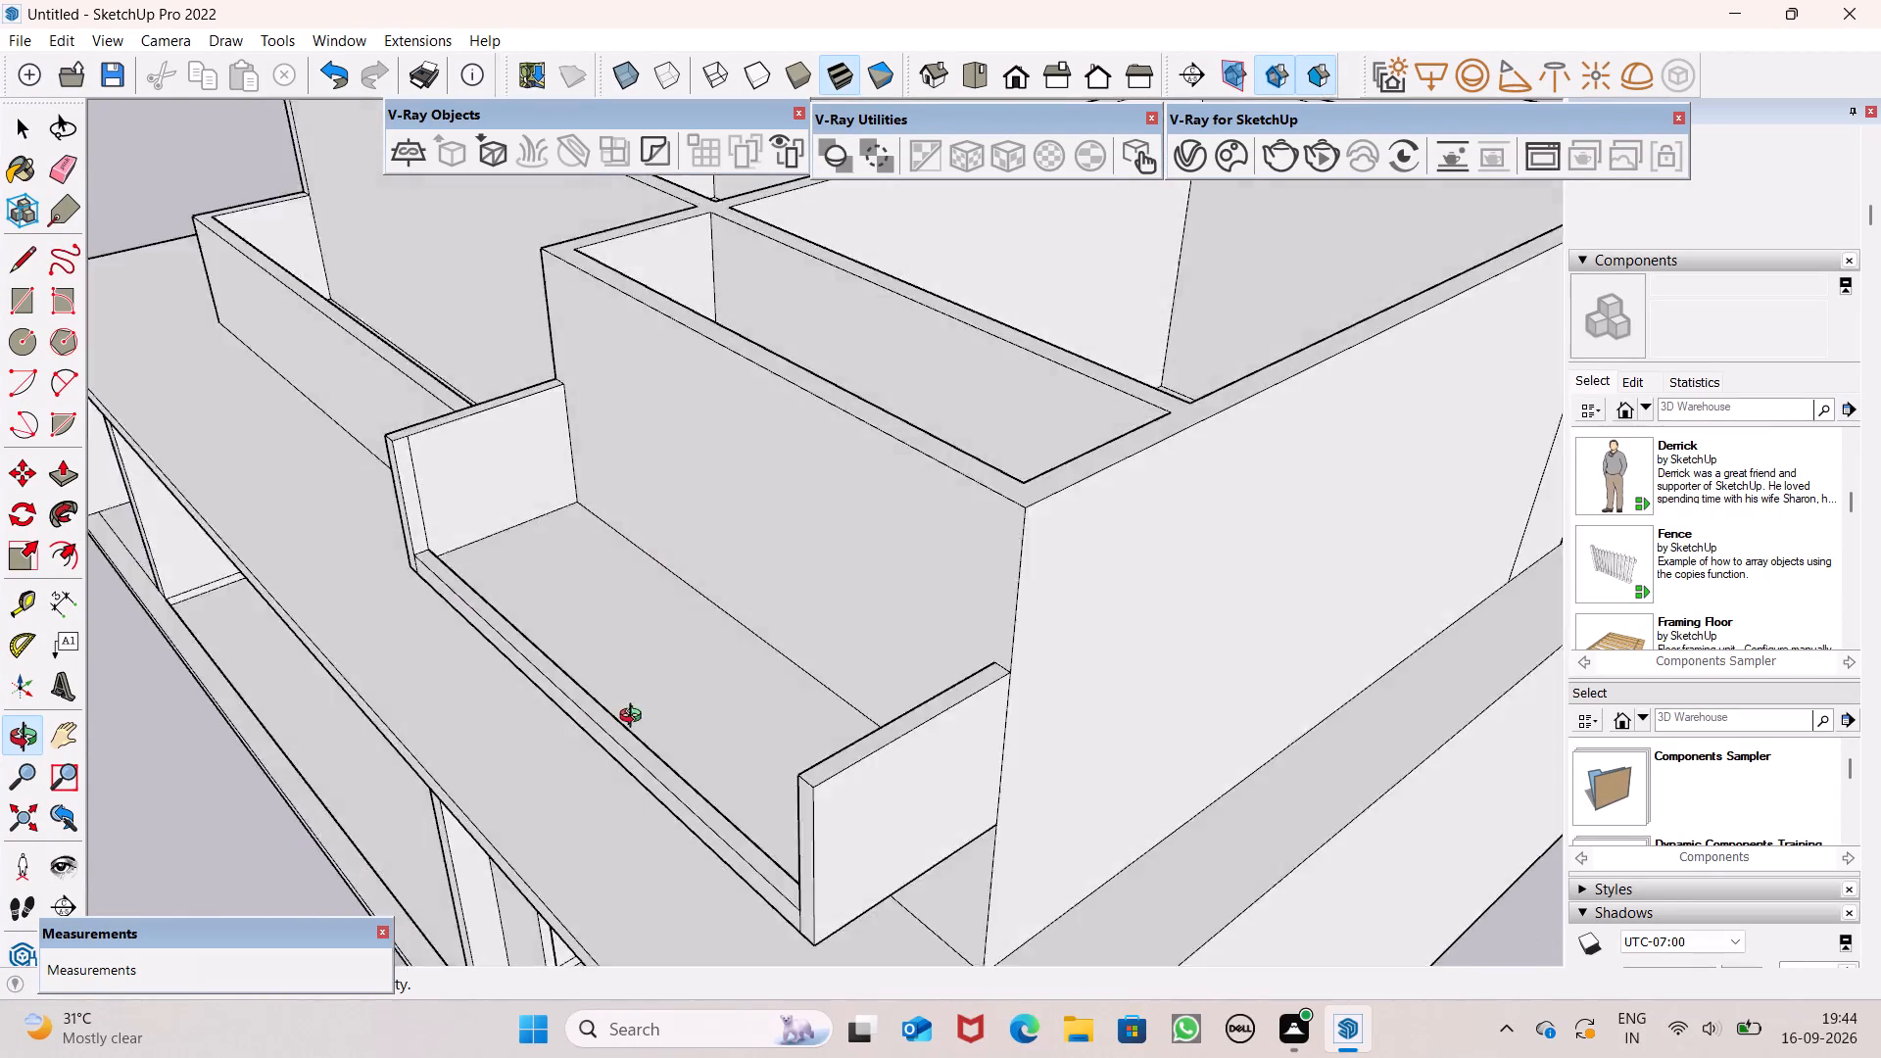
pyautogui.moveTo(635, 718); pyautogui.dragTo(826, 594, button='middle')
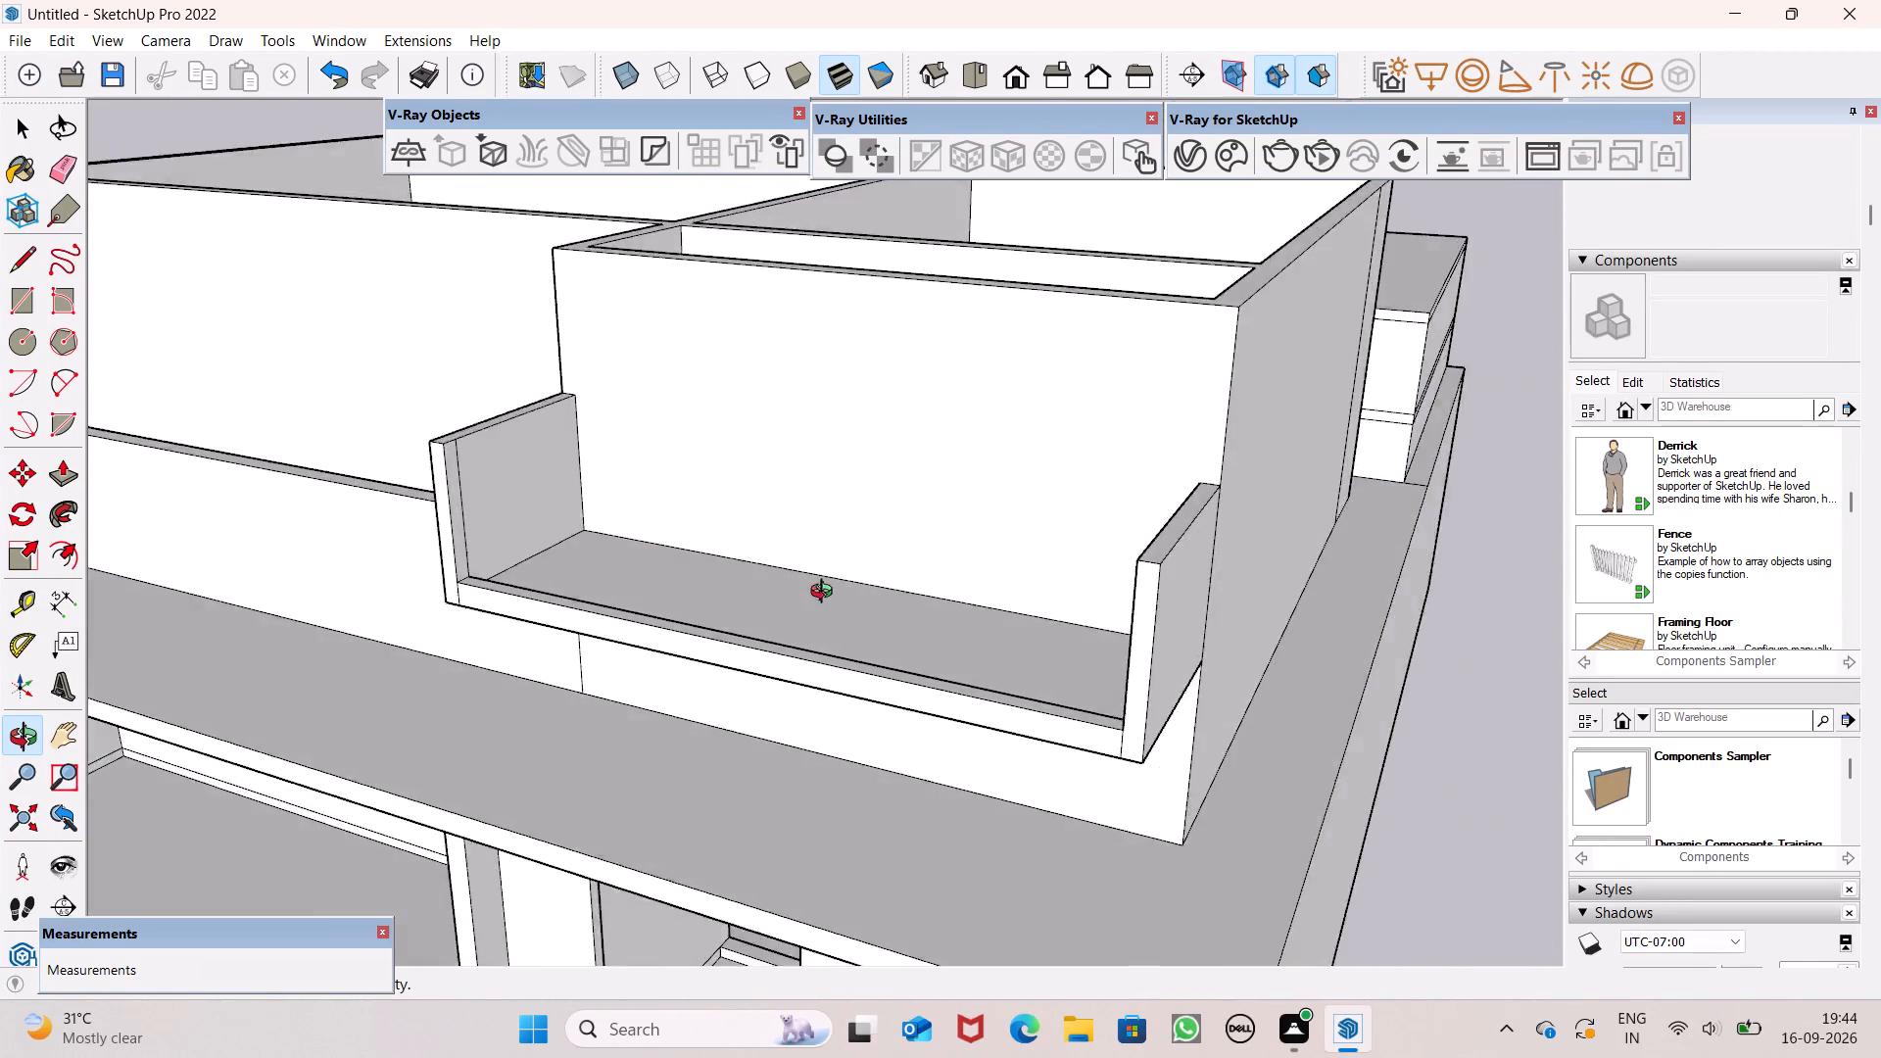
pyautogui.moveTo(826, 594); pyautogui.dragTo(851, 528, button='middle')
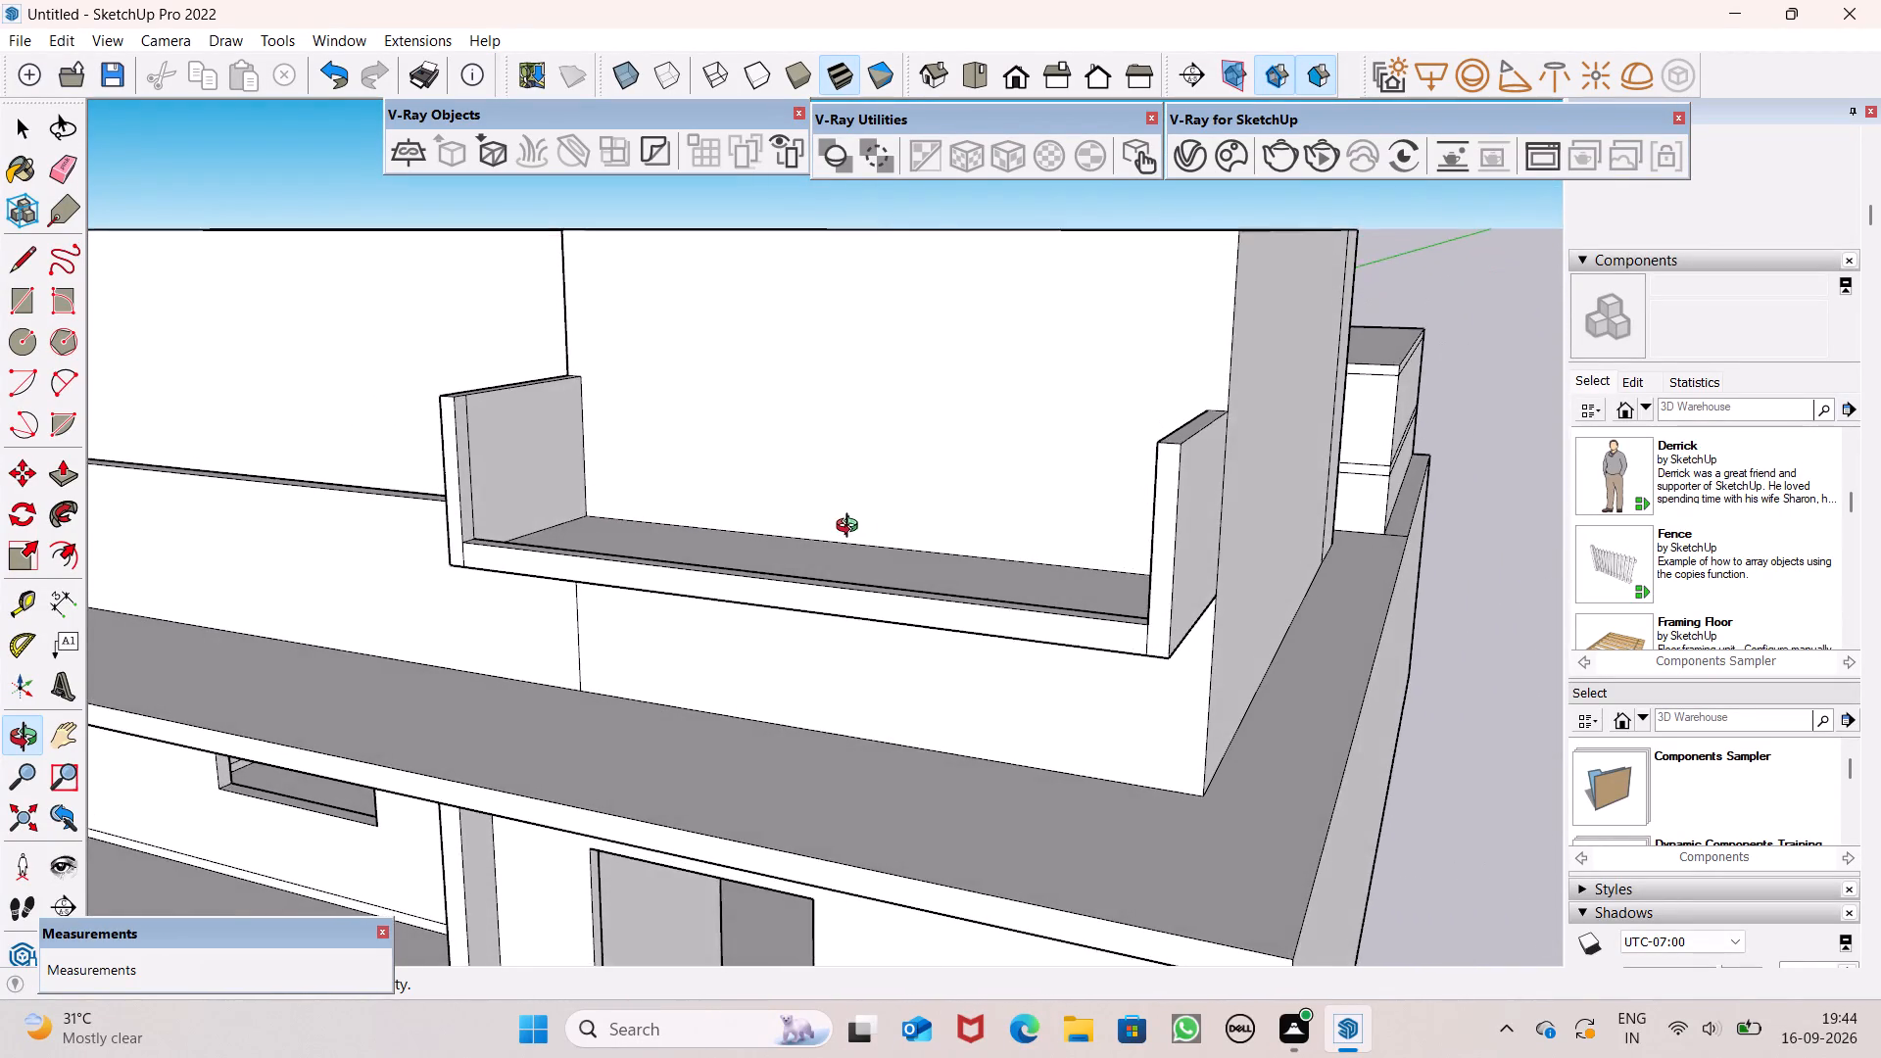
pyautogui.moveTo(851, 528); pyautogui.dragTo(968, 533, button='middle')
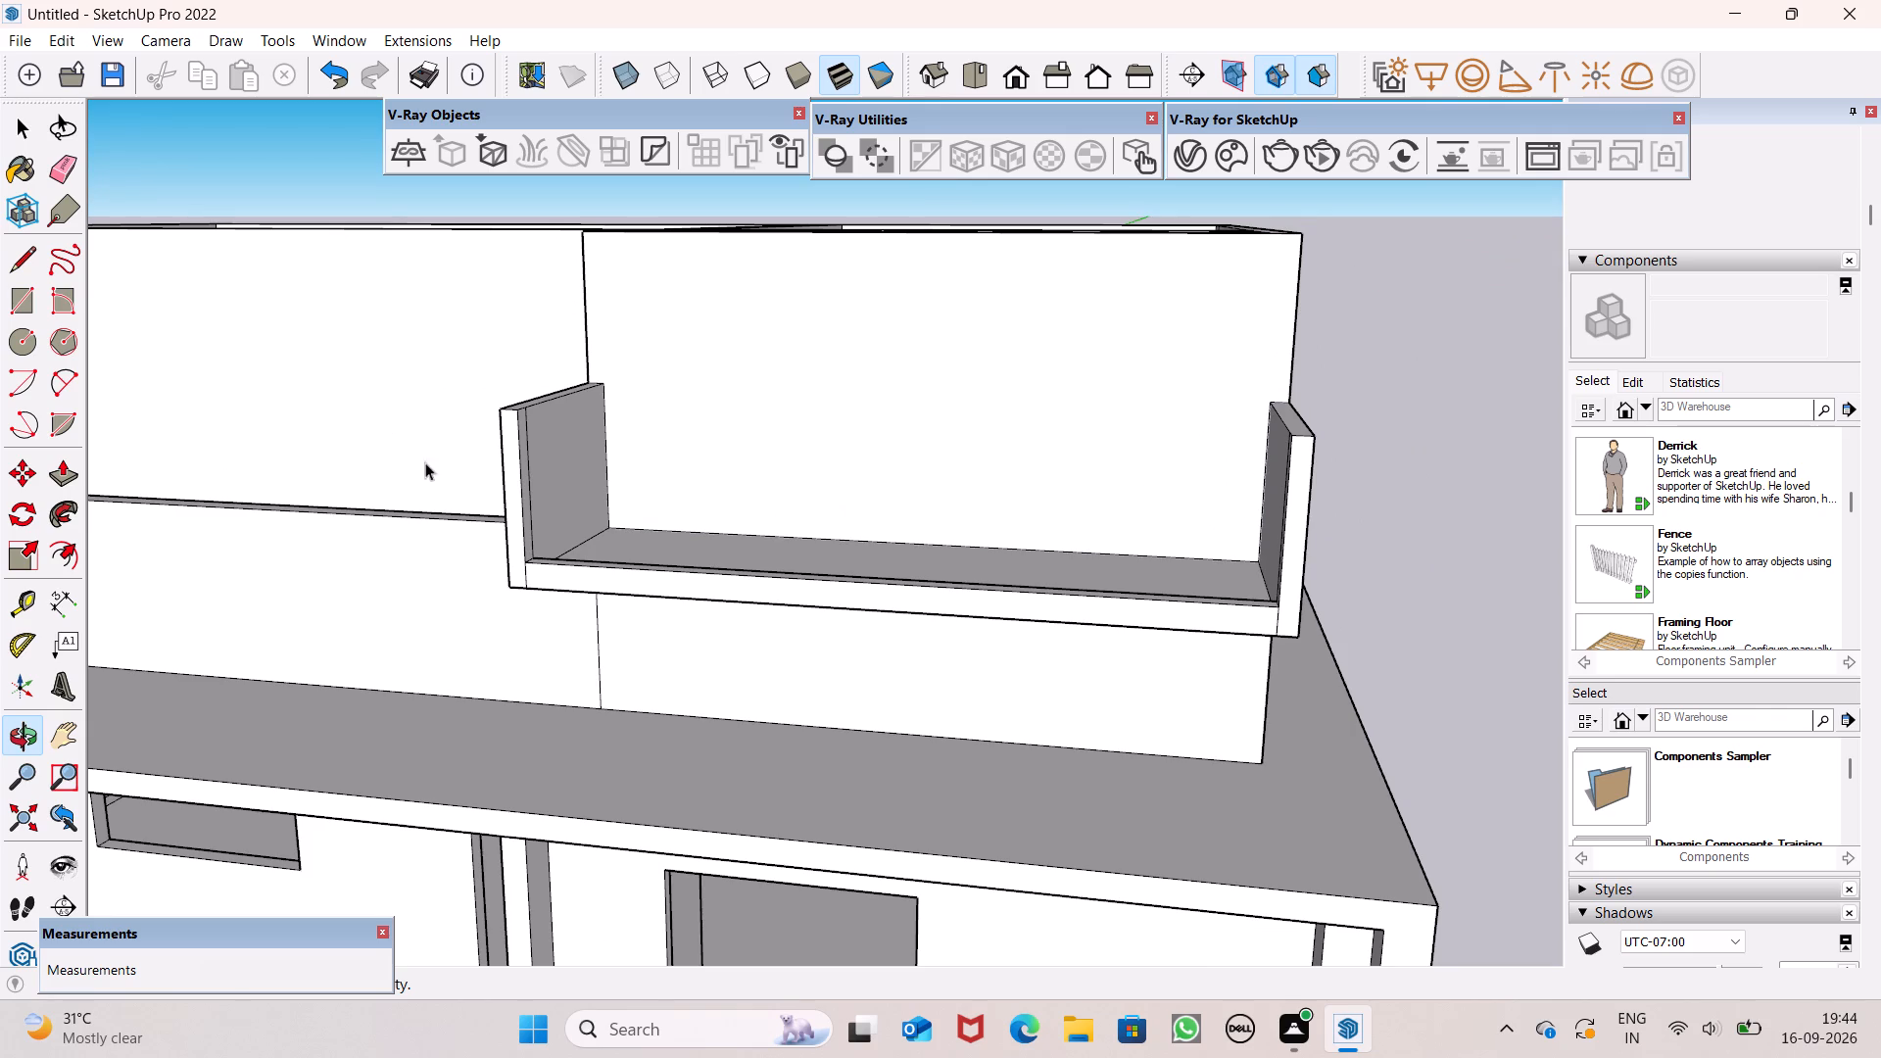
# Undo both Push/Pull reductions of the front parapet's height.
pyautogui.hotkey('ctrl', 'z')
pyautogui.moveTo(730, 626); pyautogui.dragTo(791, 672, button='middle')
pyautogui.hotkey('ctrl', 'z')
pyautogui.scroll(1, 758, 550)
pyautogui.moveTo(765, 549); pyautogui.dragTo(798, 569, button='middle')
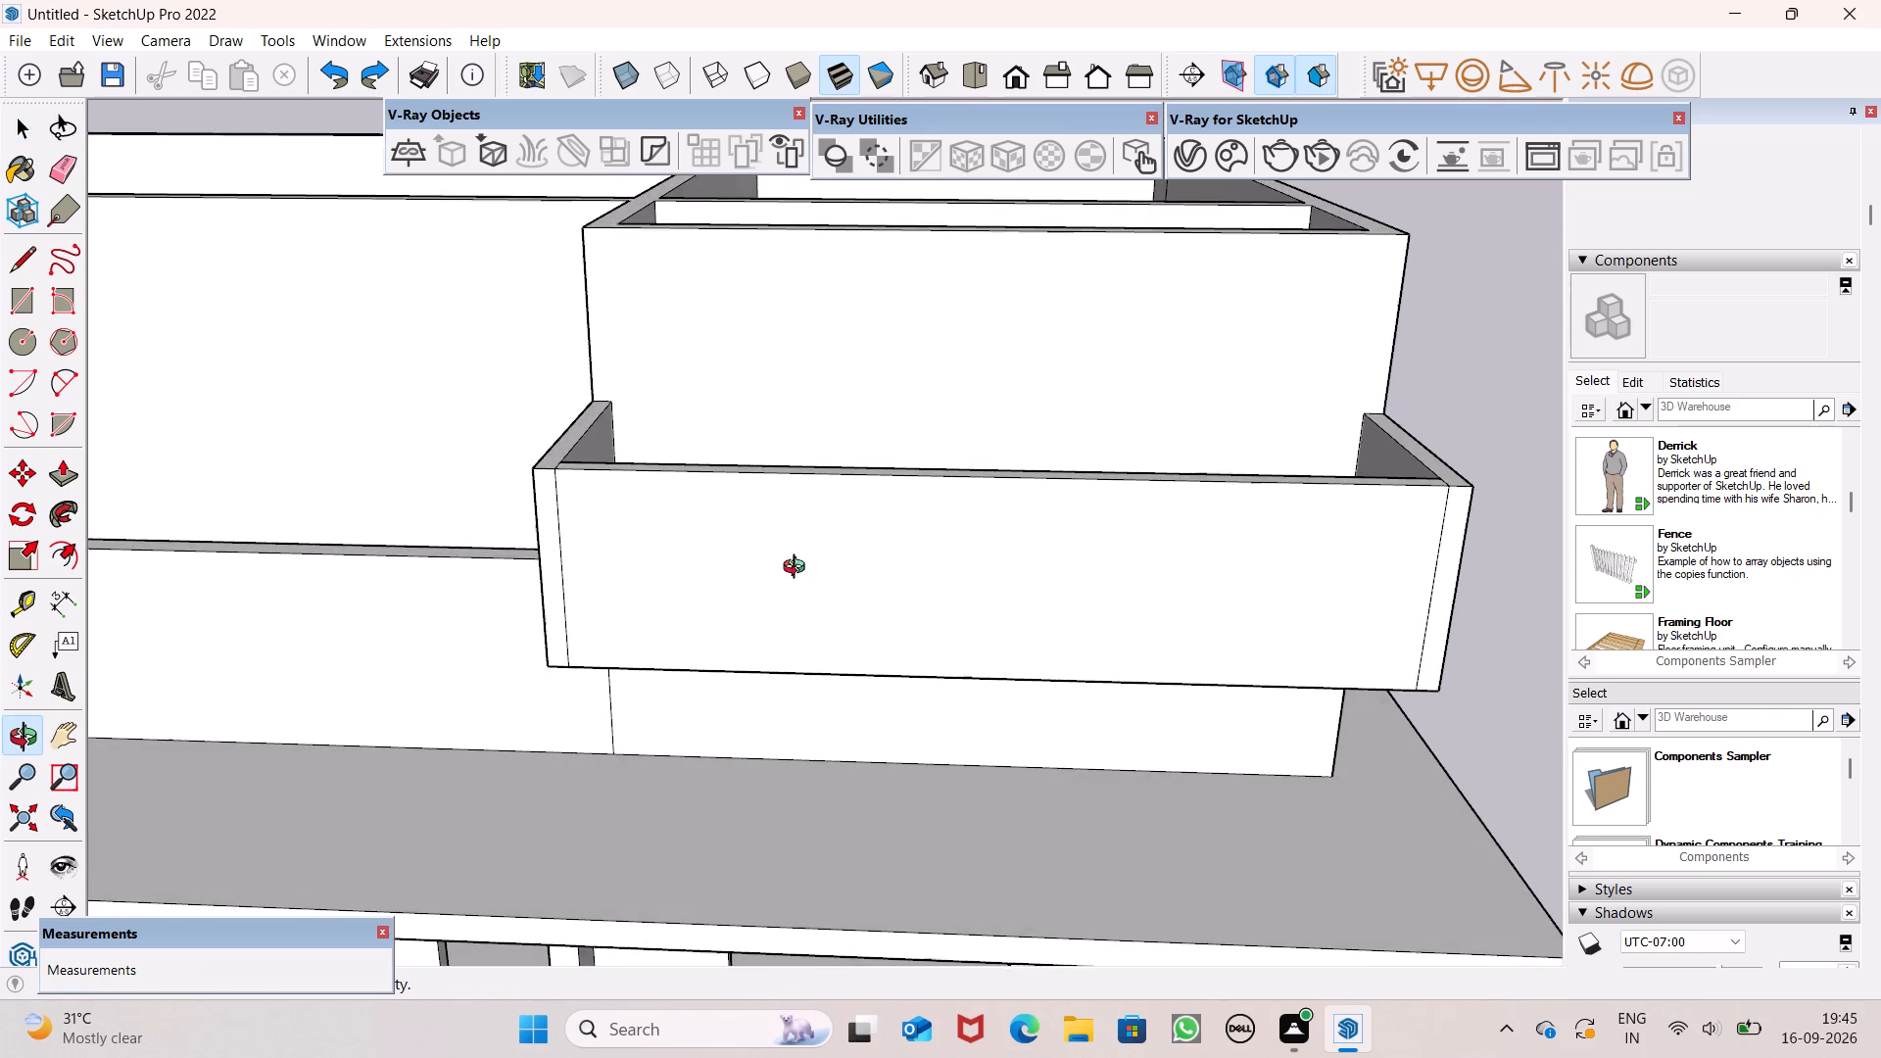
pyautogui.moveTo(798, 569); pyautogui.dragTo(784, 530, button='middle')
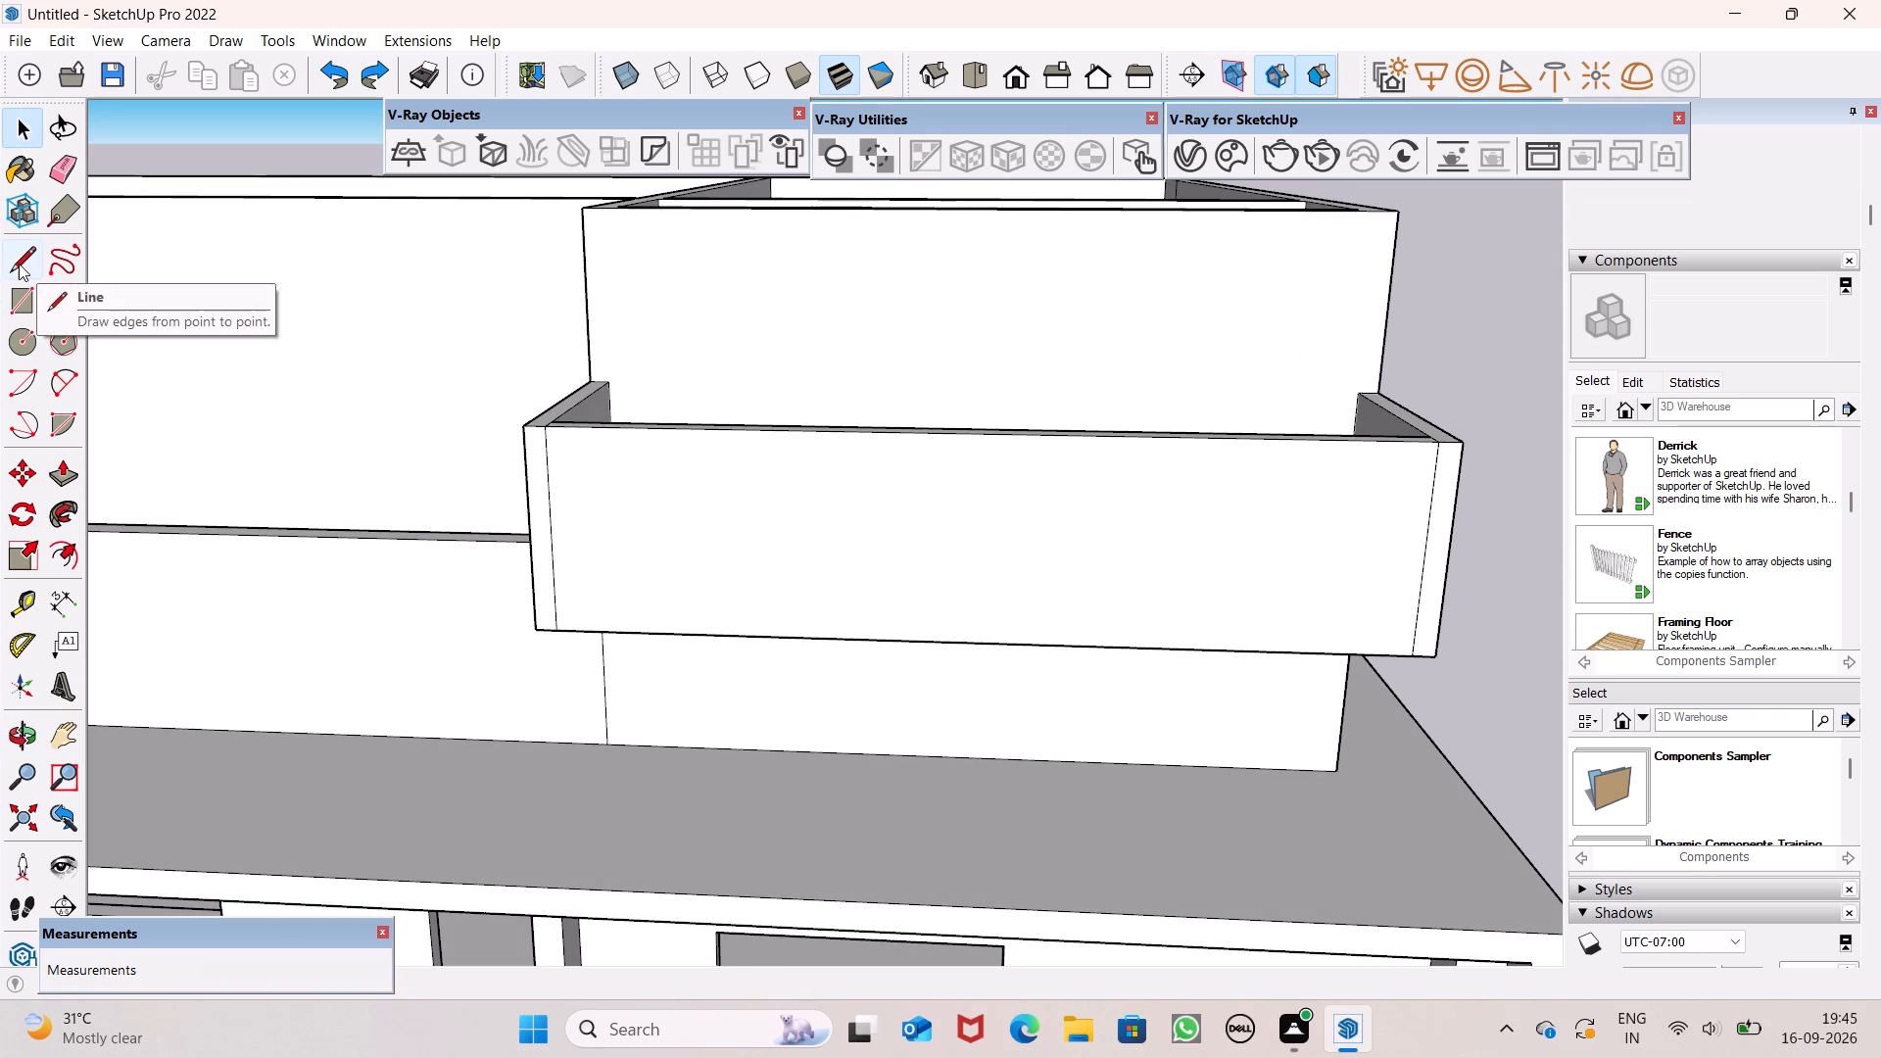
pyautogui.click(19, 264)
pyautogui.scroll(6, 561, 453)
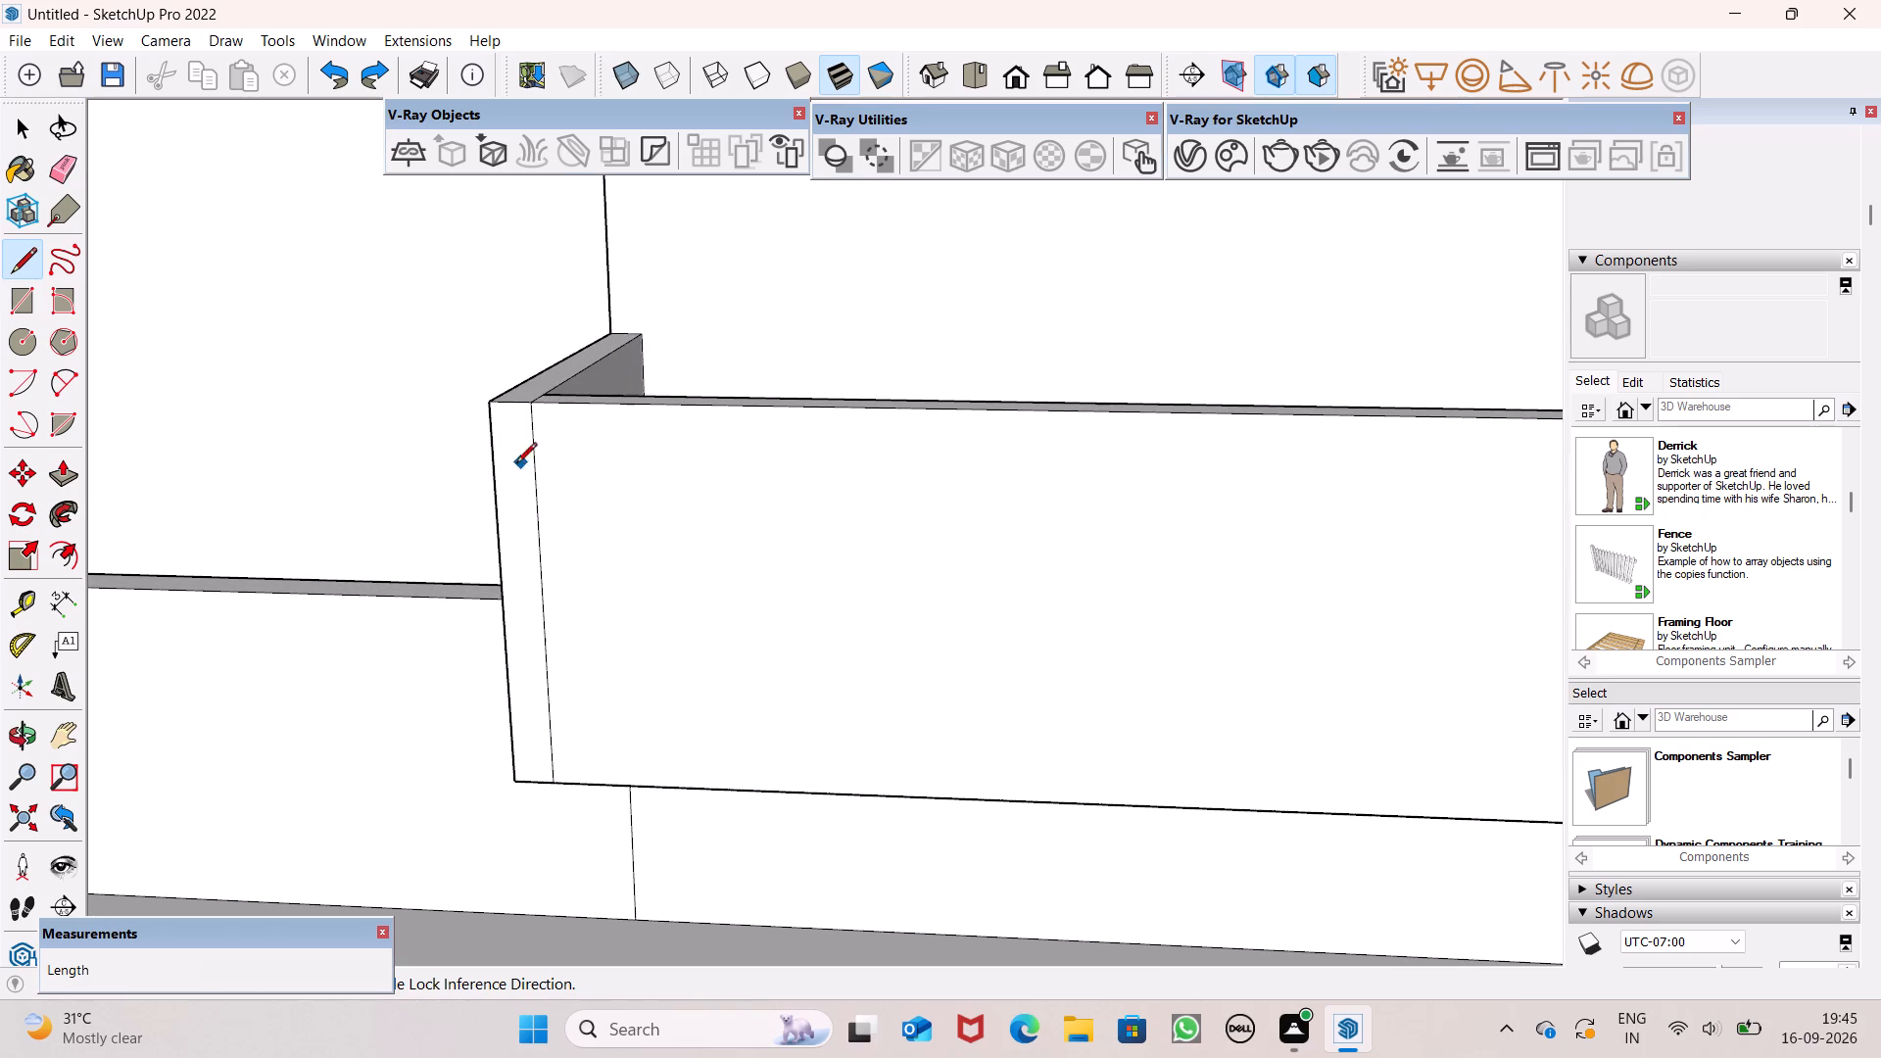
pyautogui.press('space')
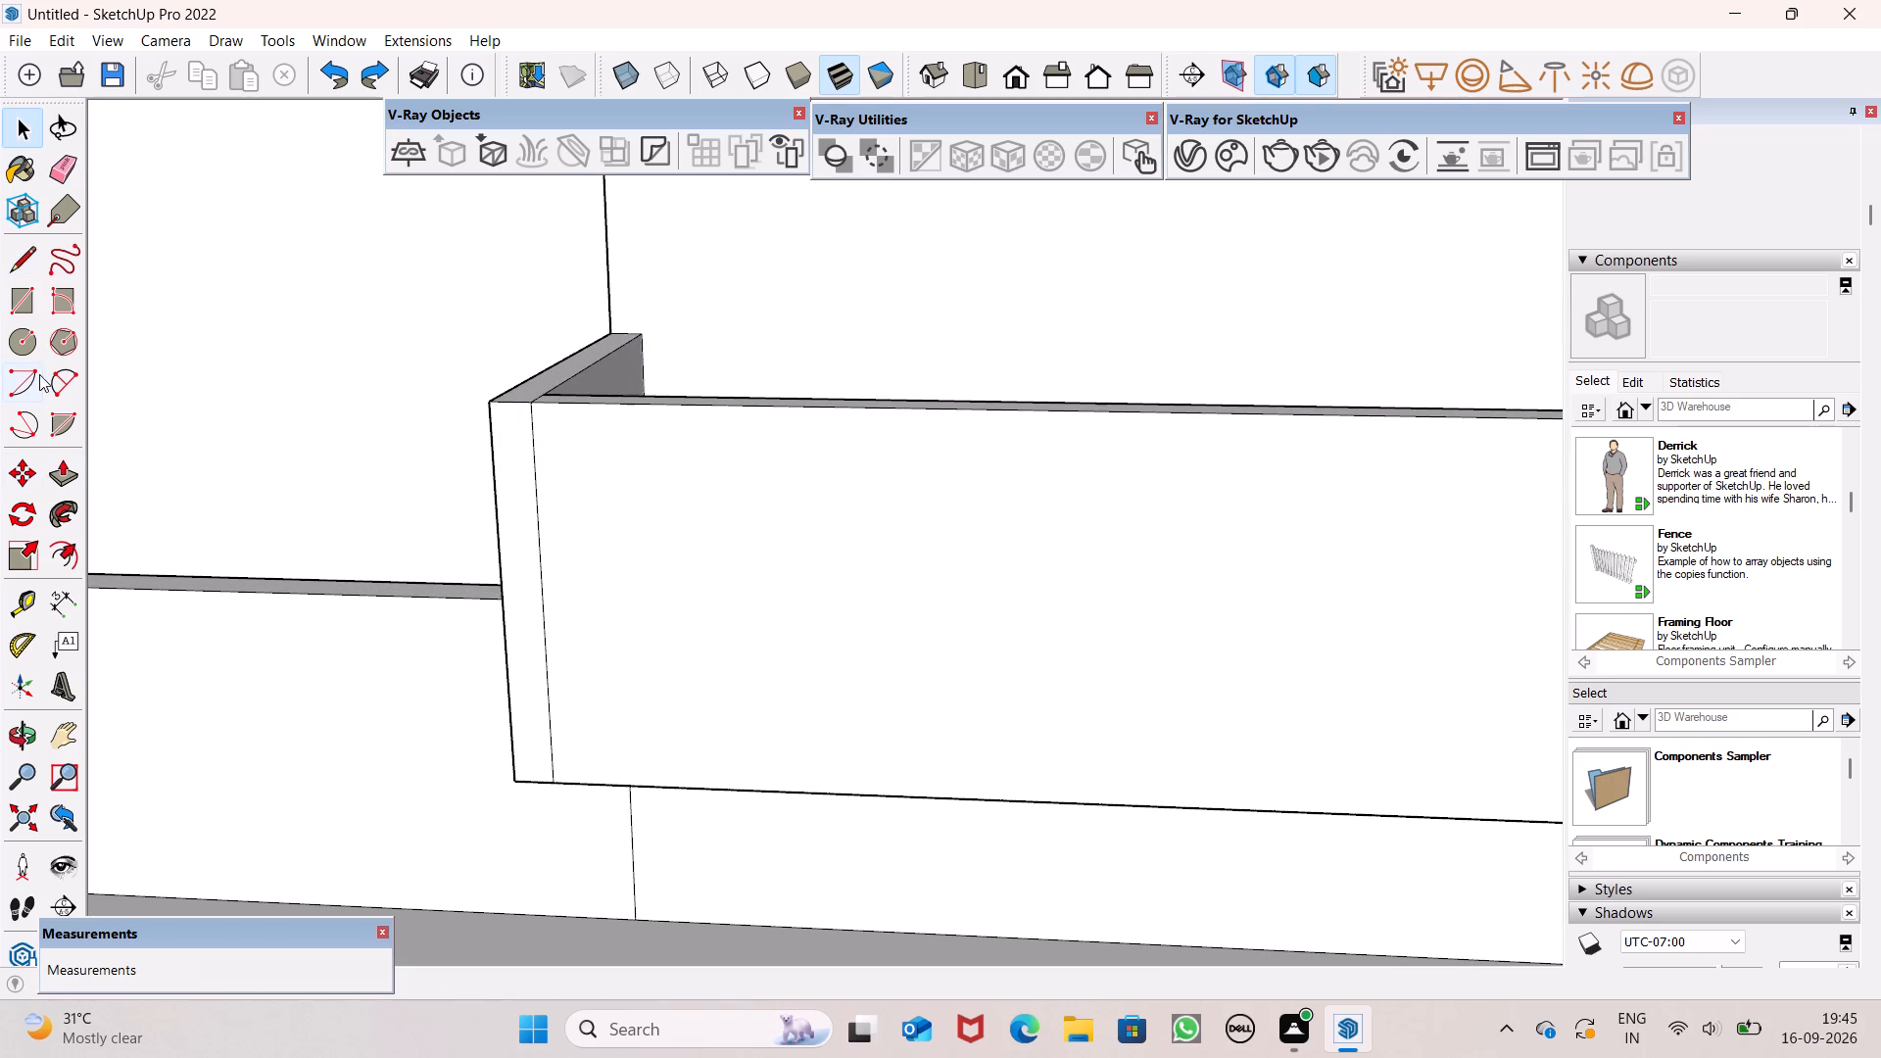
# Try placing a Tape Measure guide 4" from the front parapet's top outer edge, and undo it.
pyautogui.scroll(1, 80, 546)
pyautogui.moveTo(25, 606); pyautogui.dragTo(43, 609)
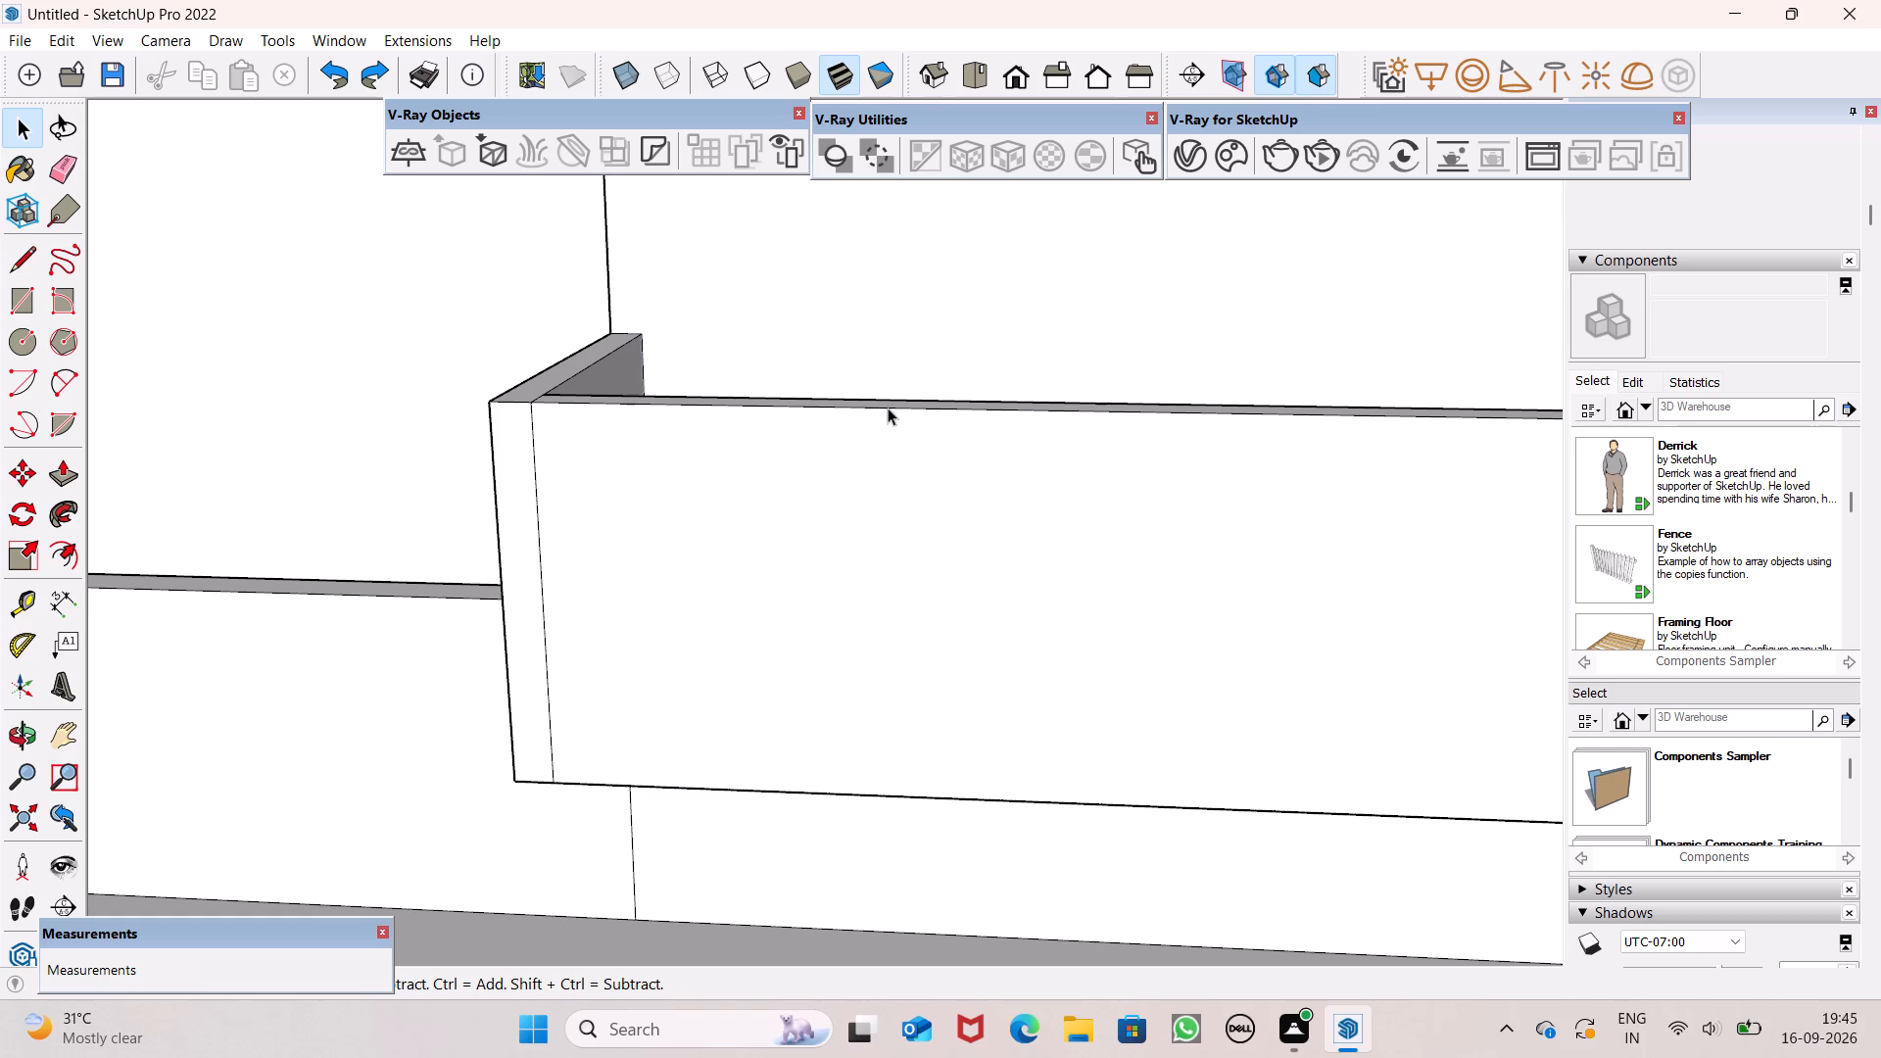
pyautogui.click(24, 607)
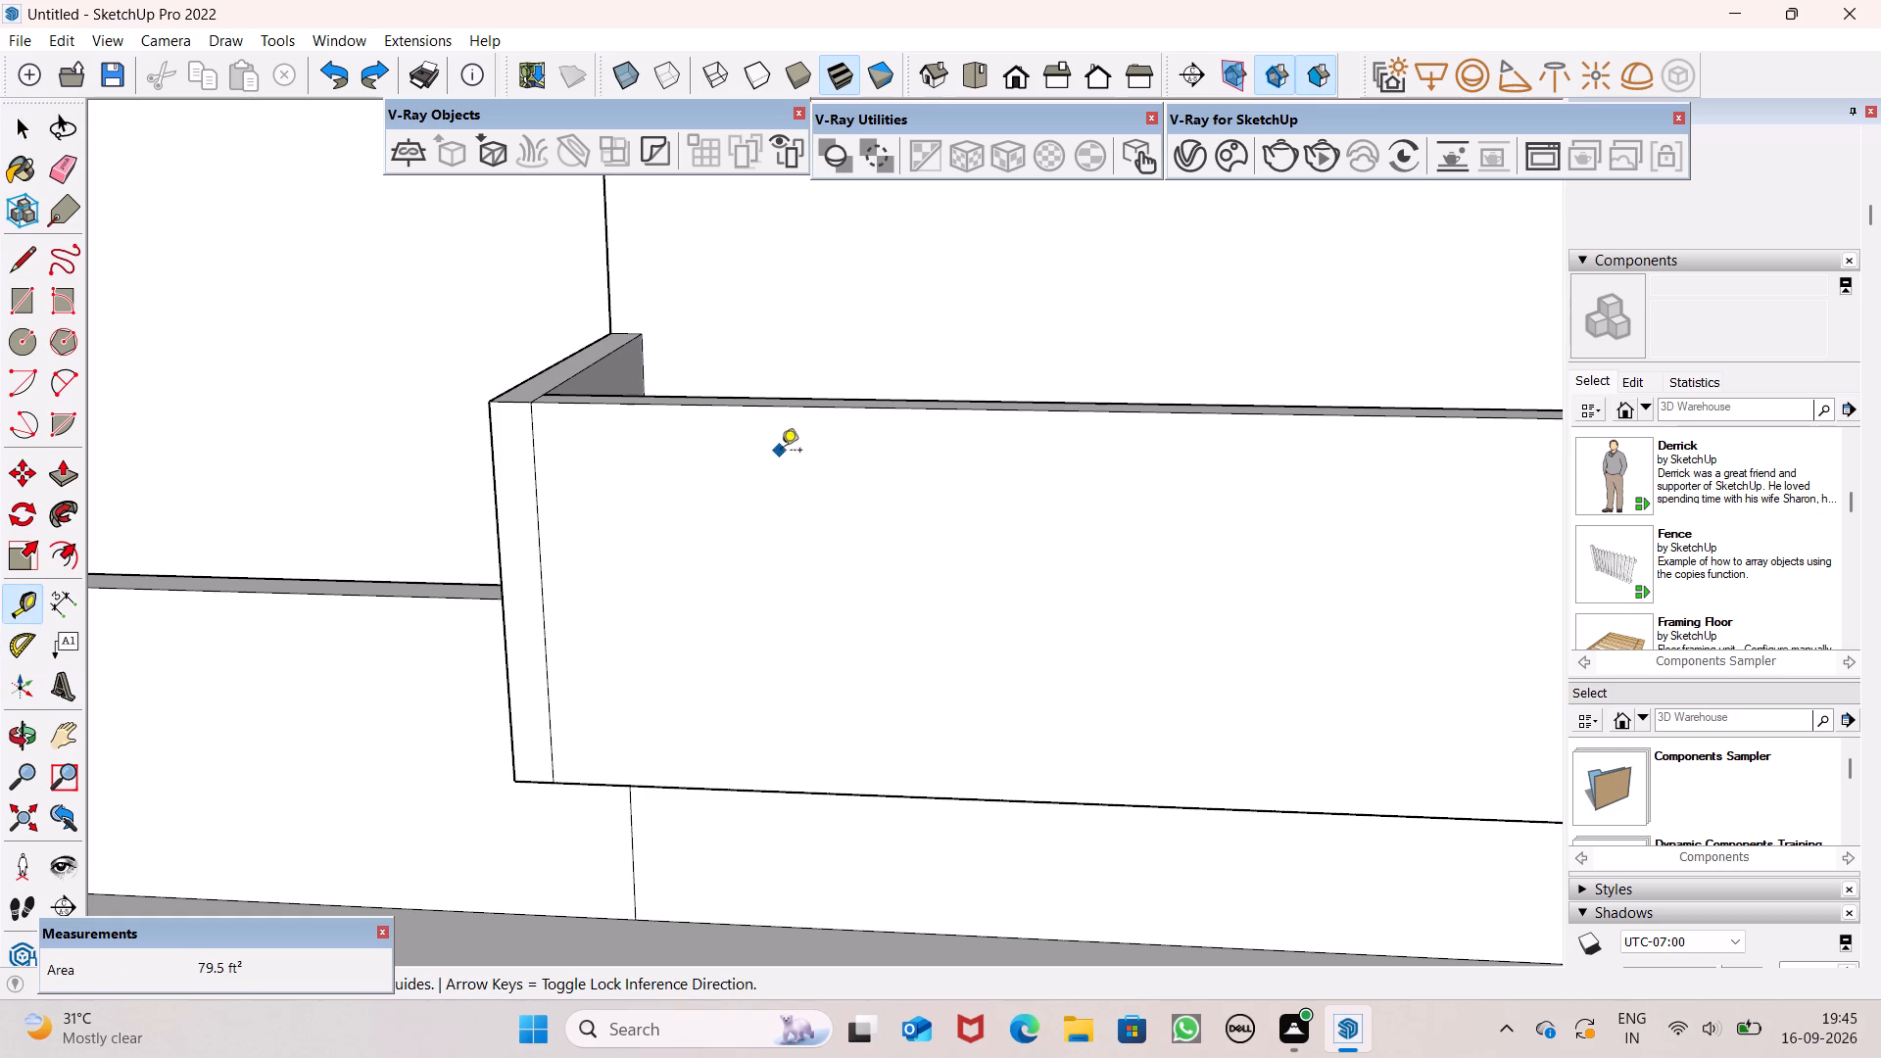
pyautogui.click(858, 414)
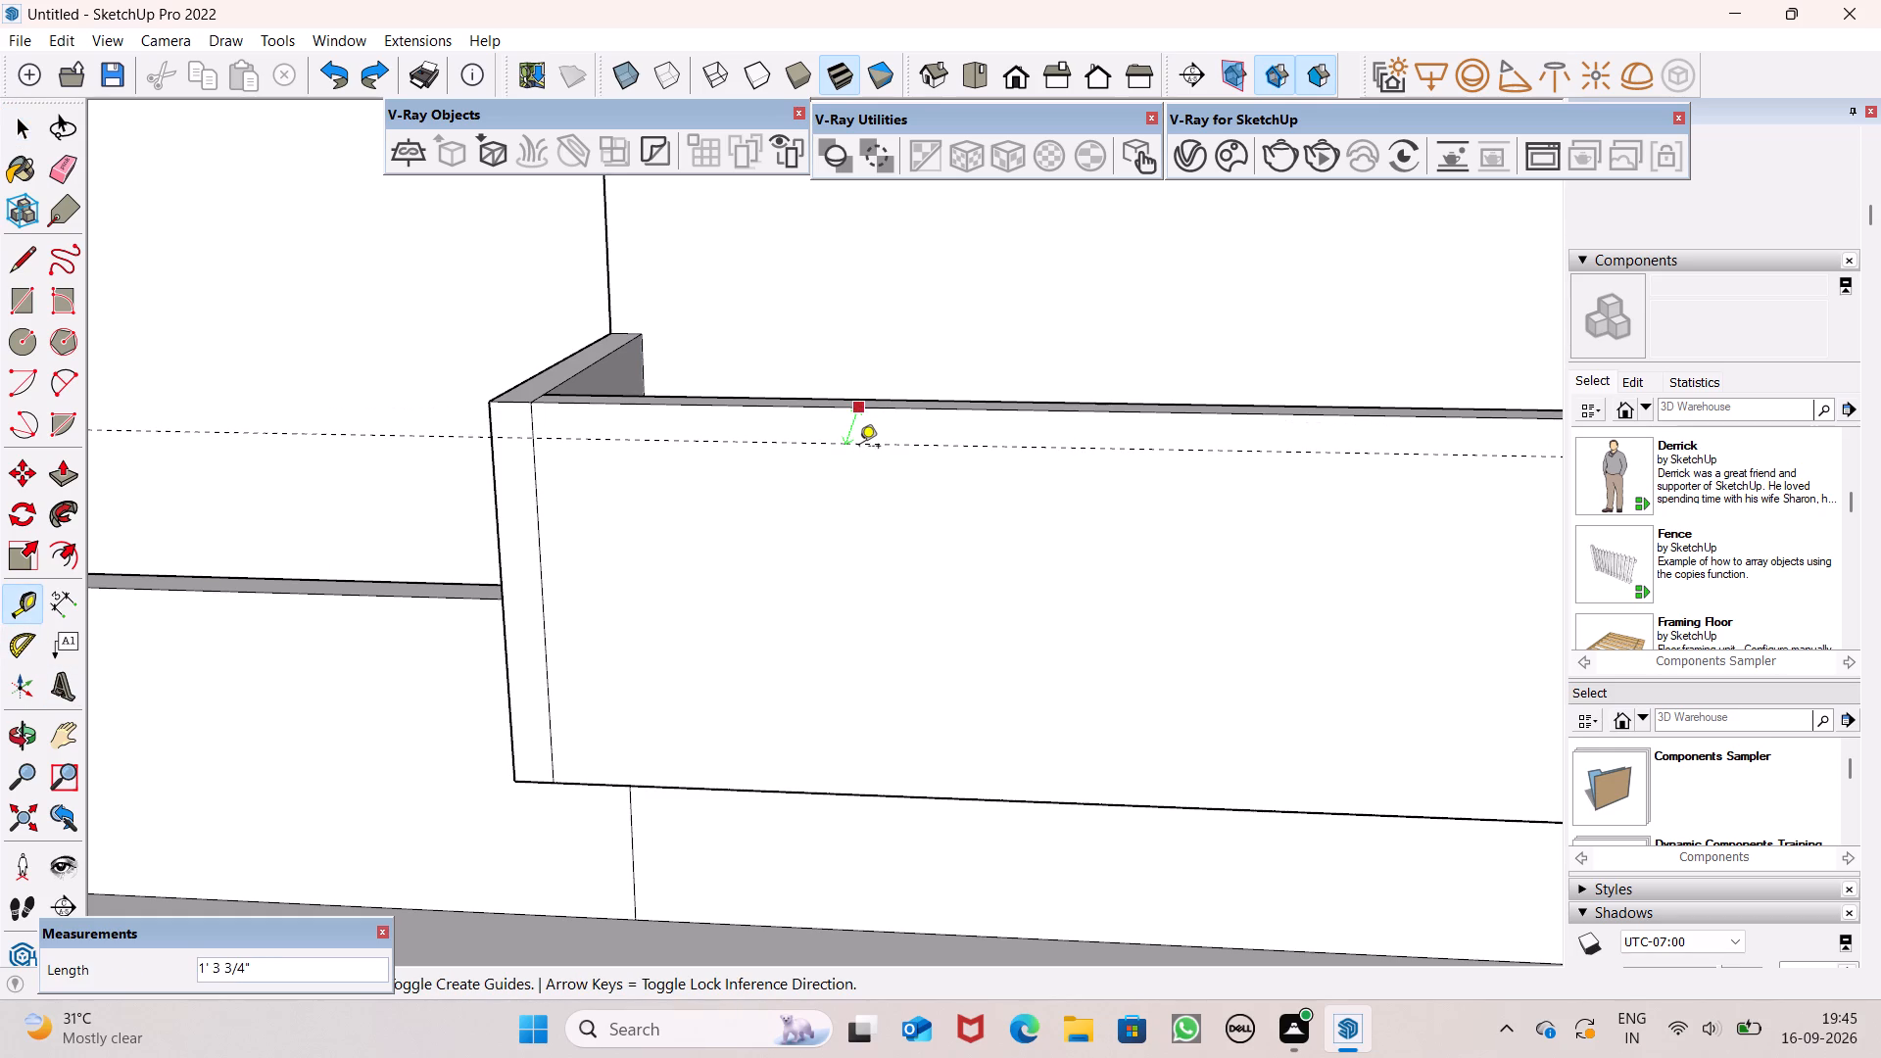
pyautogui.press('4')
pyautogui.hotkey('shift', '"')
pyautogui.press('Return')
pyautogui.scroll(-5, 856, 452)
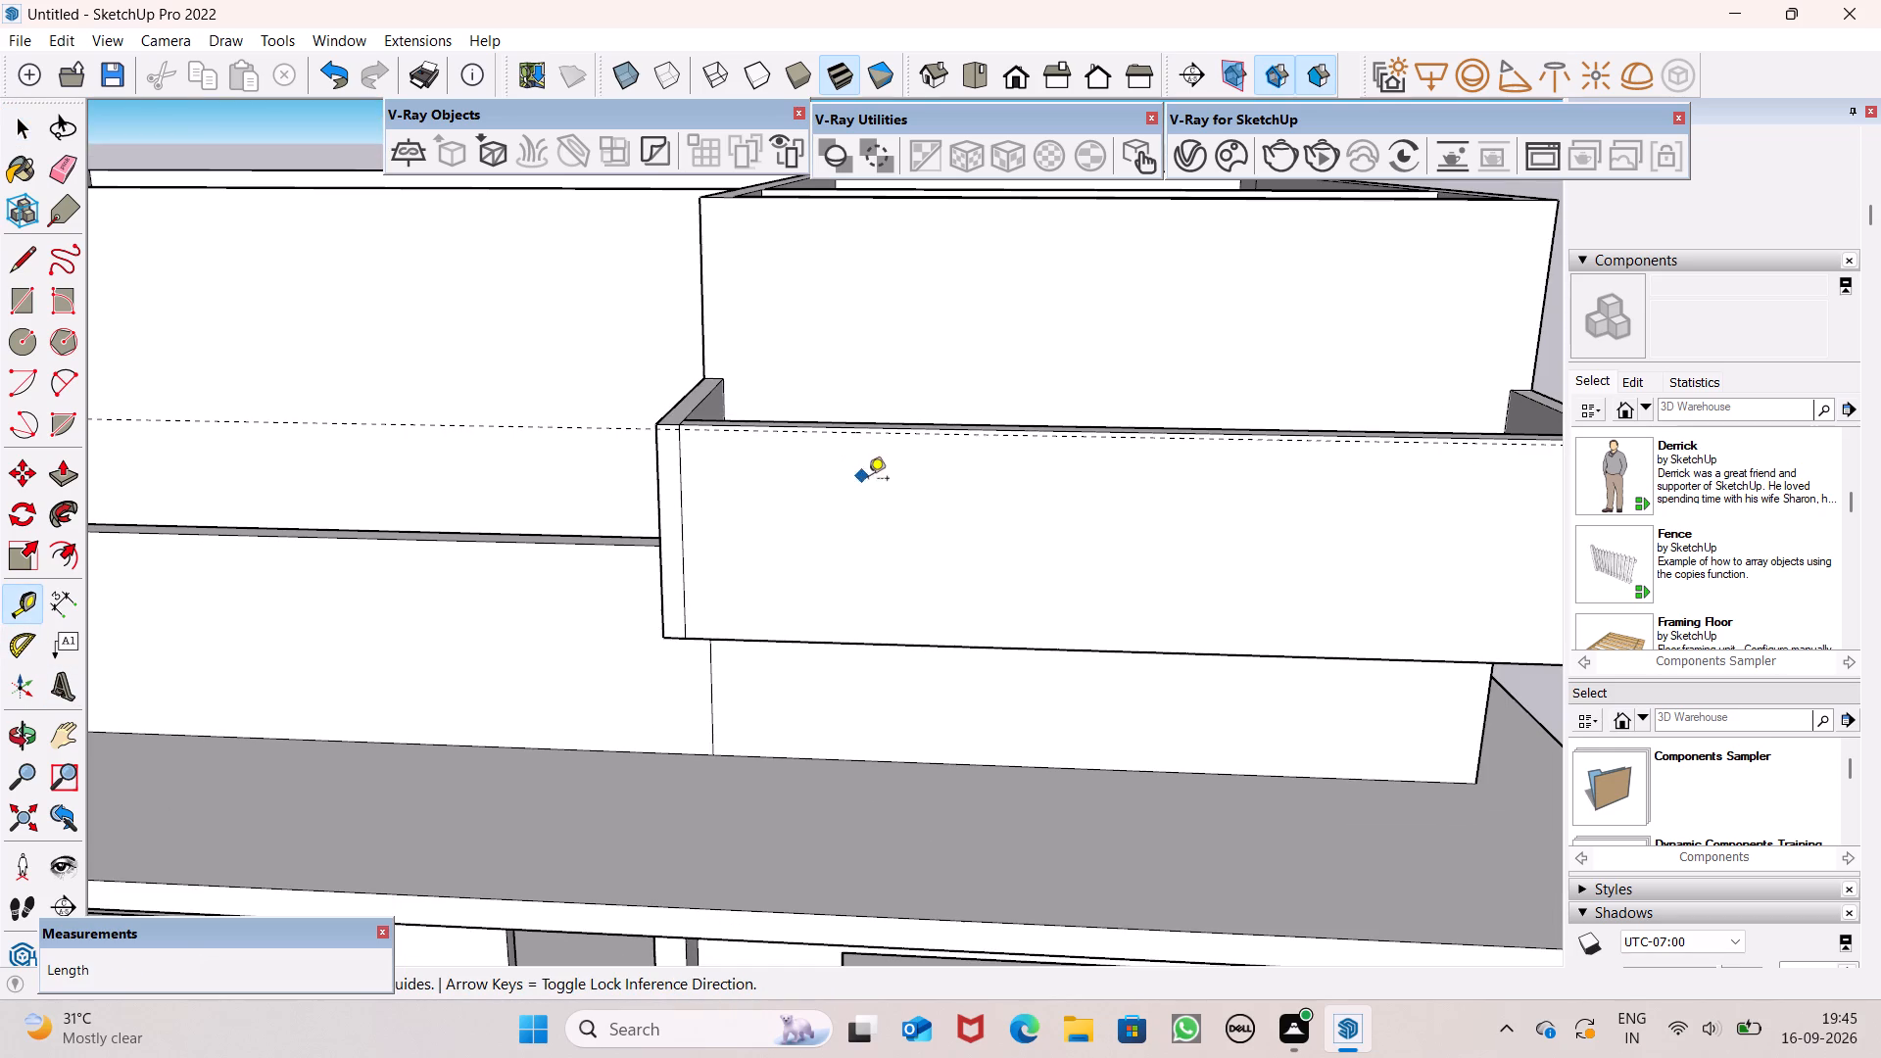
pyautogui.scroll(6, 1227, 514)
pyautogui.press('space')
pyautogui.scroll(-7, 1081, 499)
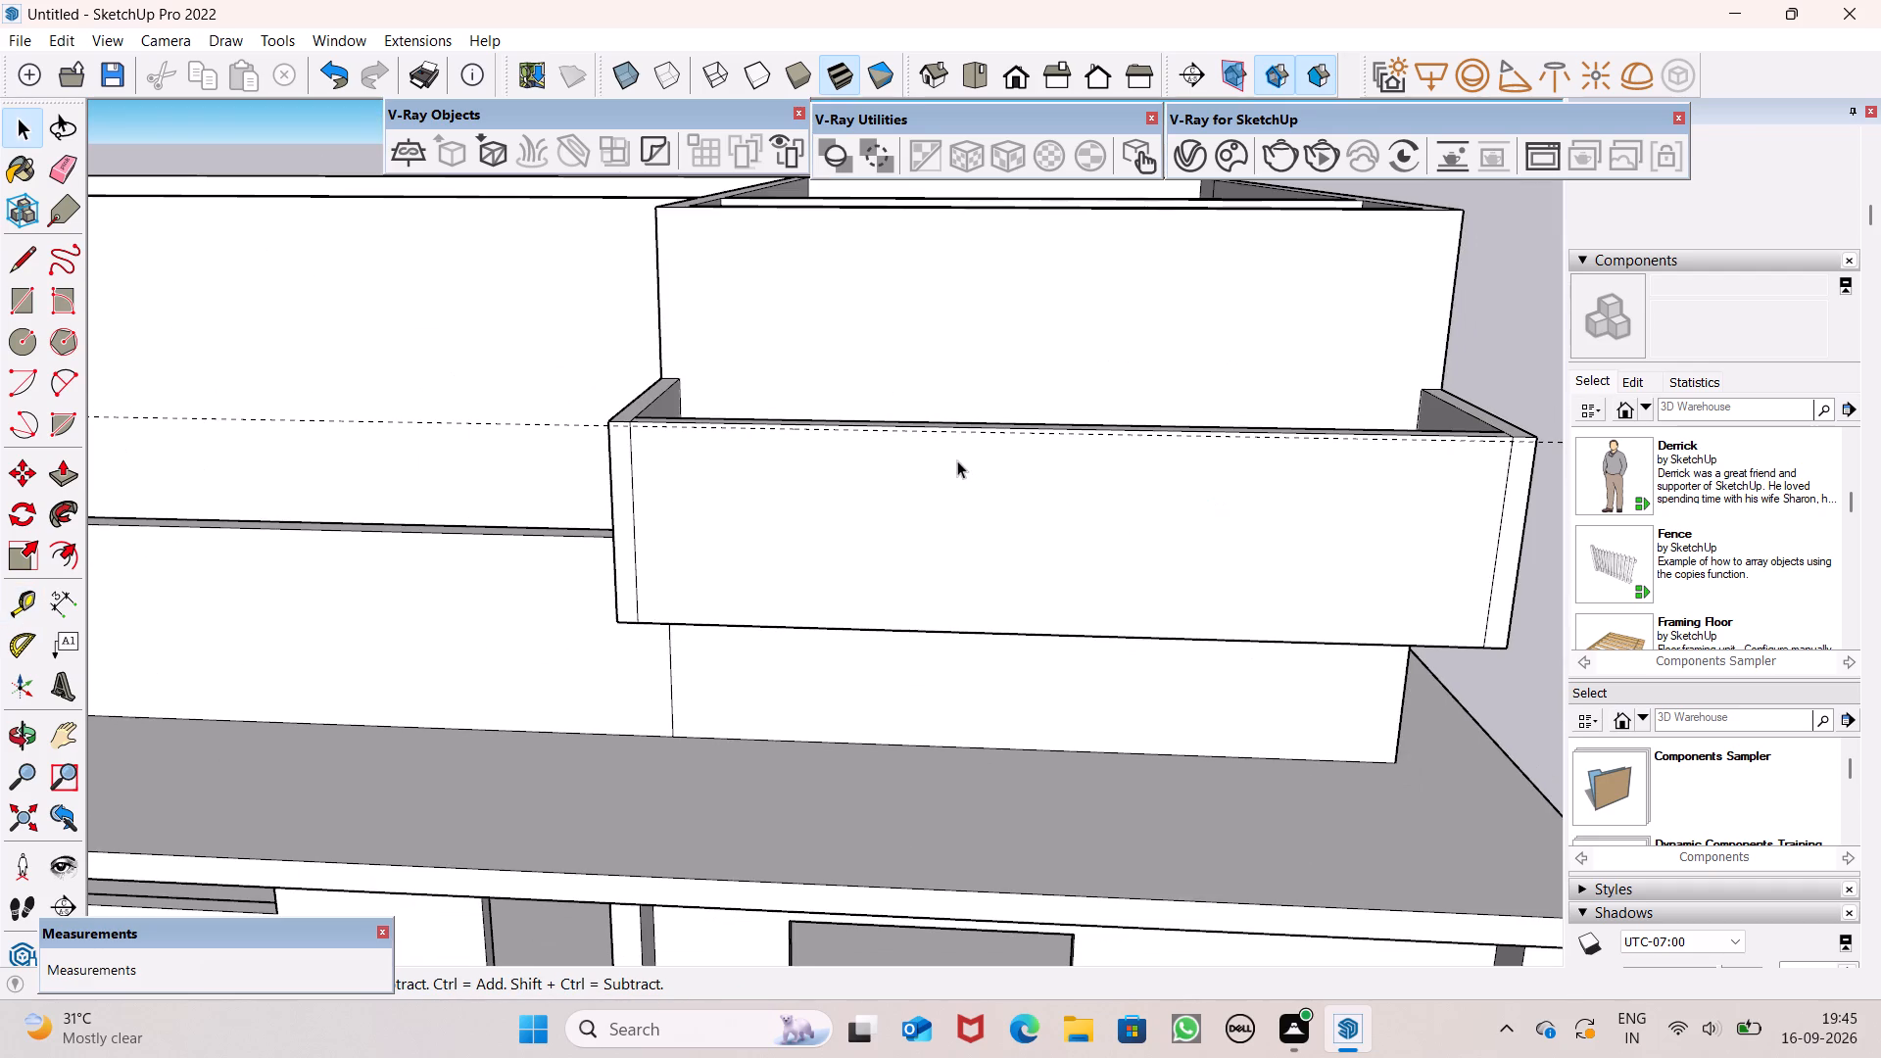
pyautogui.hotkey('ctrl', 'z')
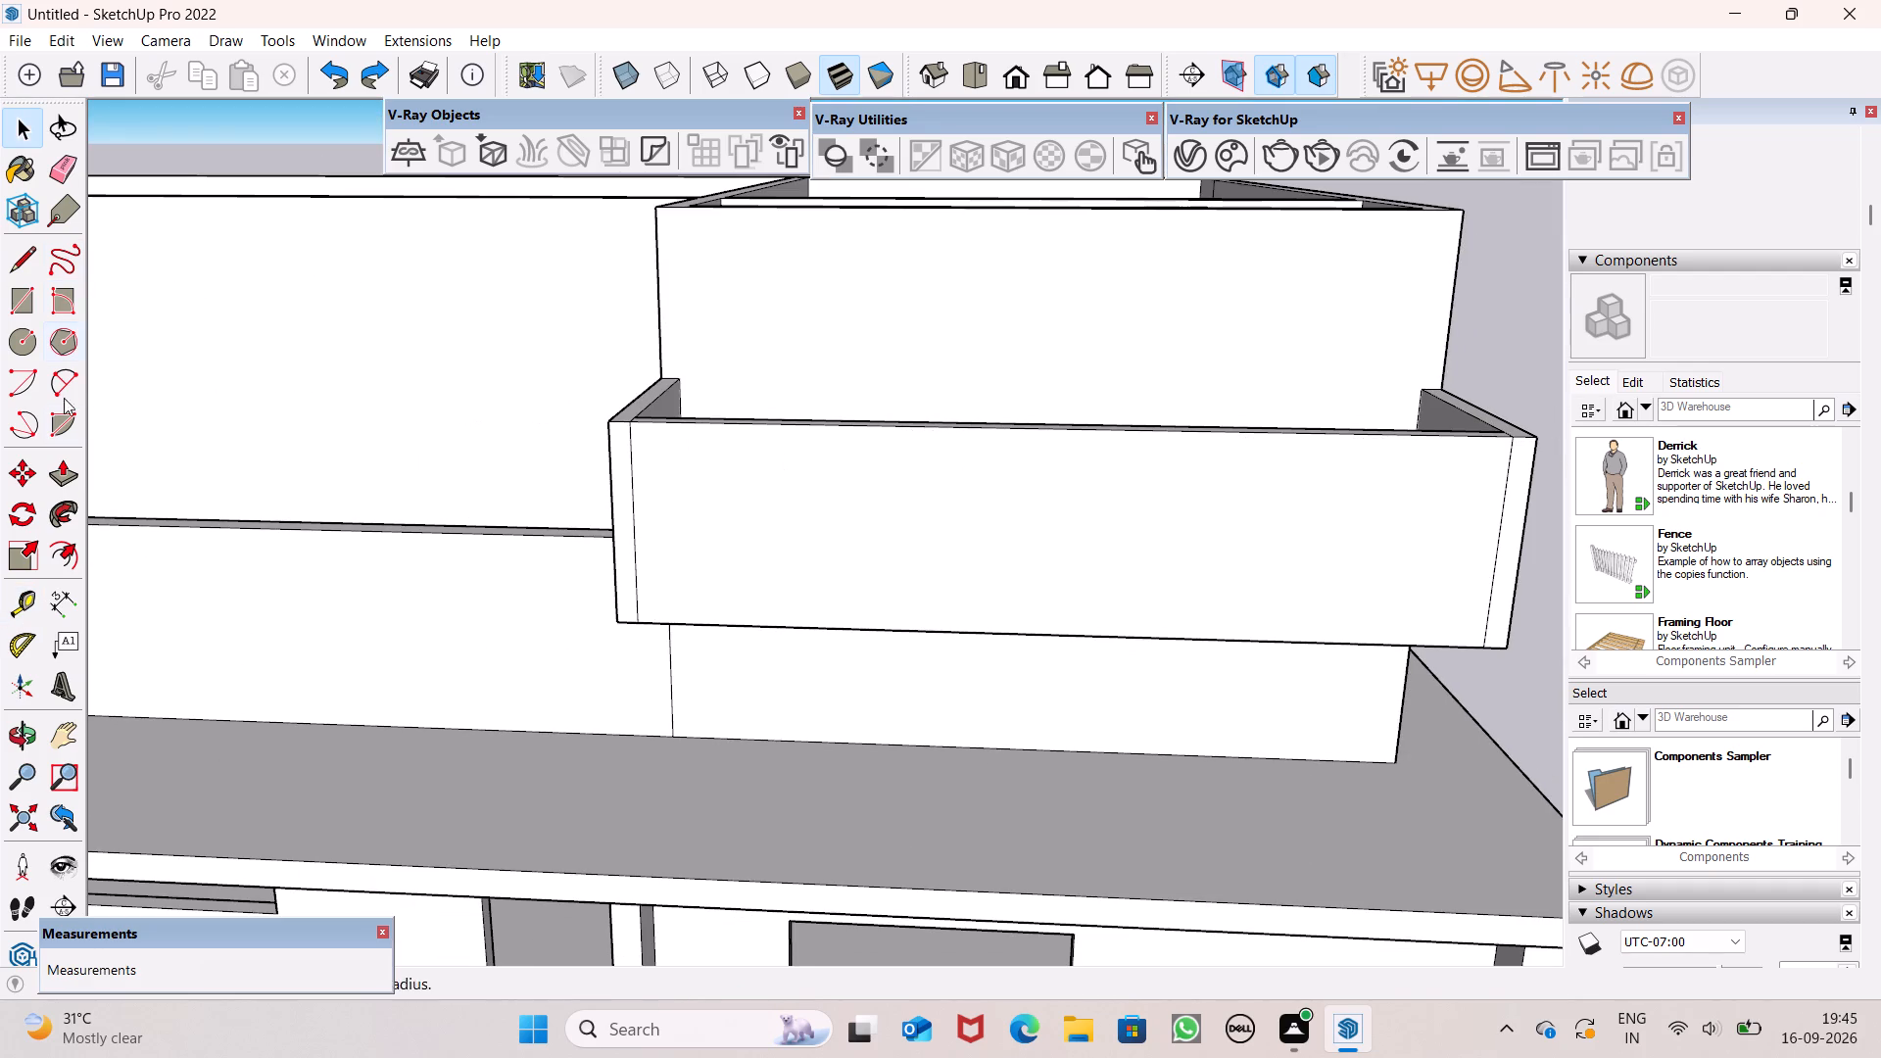
# Place a Tape Measure guide parallel to the front parapet's top outer edge at a distance of 4".
pyautogui.click(22, 607)
pyautogui.scroll(1, 934, 434)
pyautogui.scroll(3, 1063, 459)
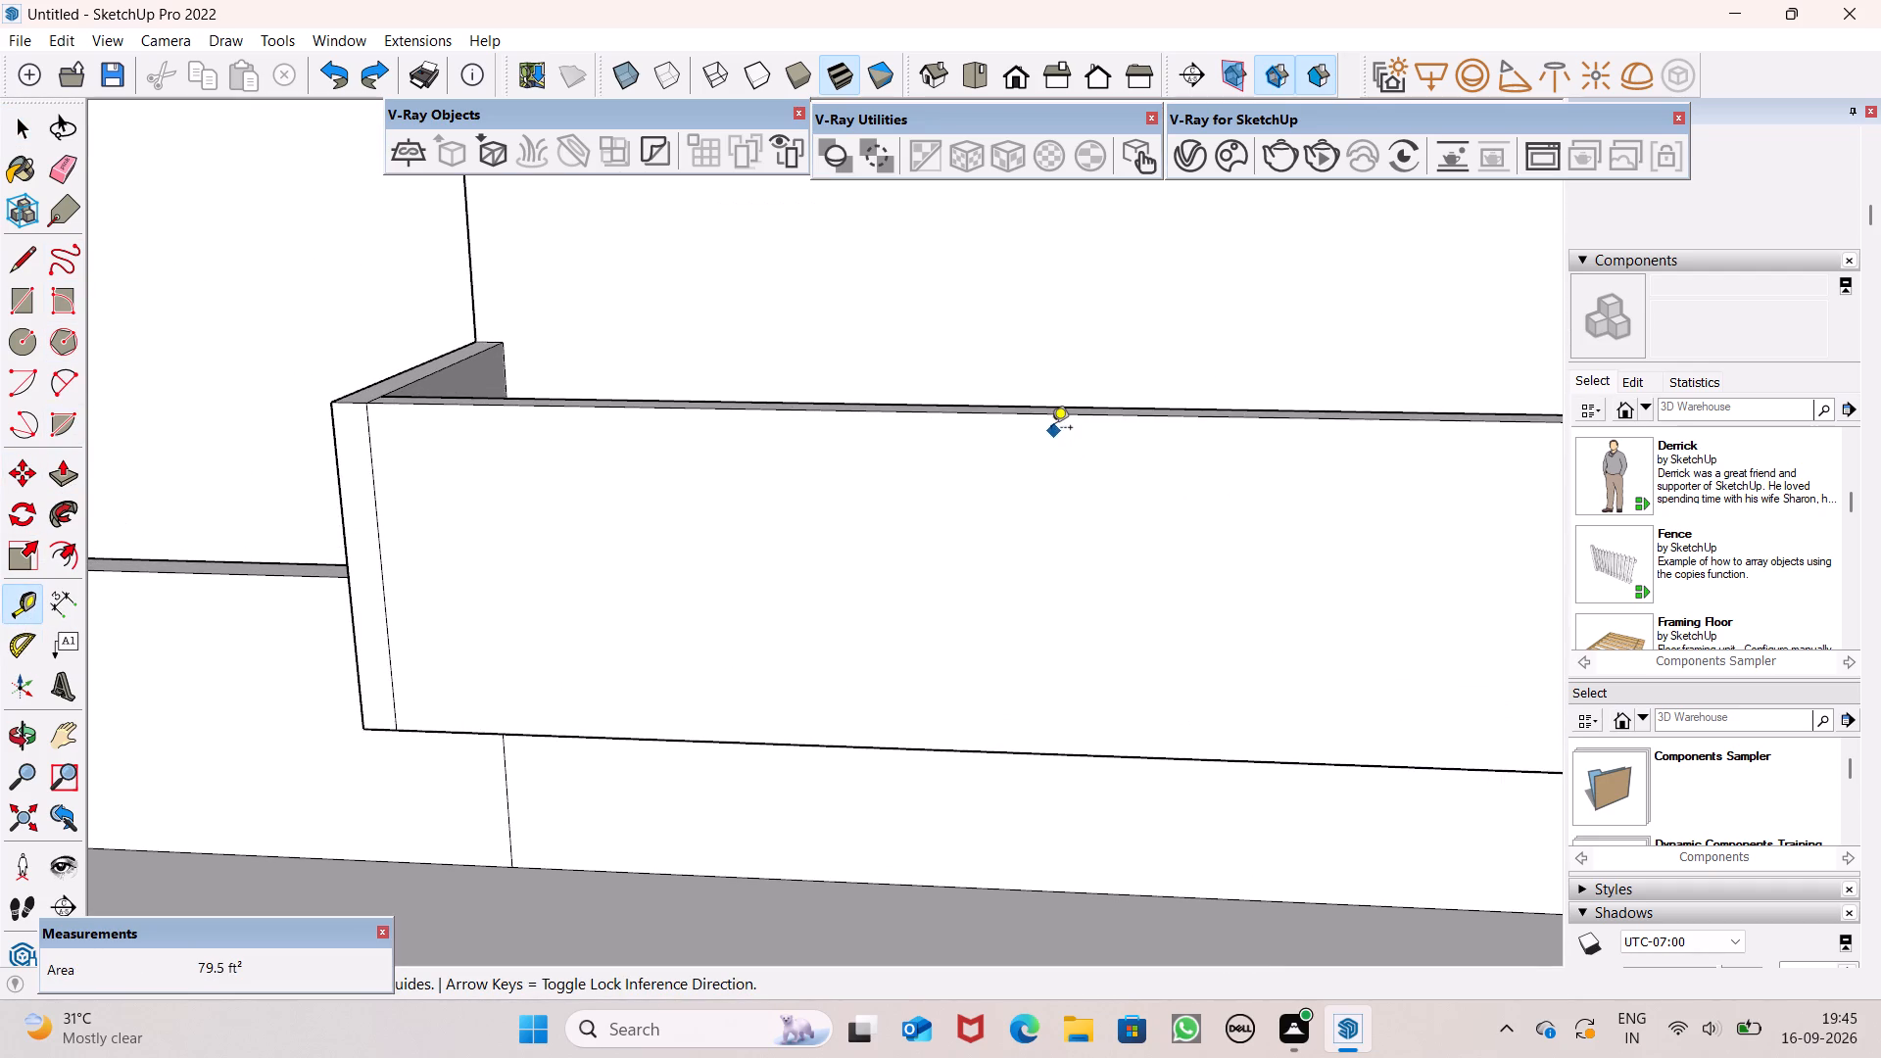
pyautogui.moveTo(1048, 418); pyautogui.dragTo(1048, 436)
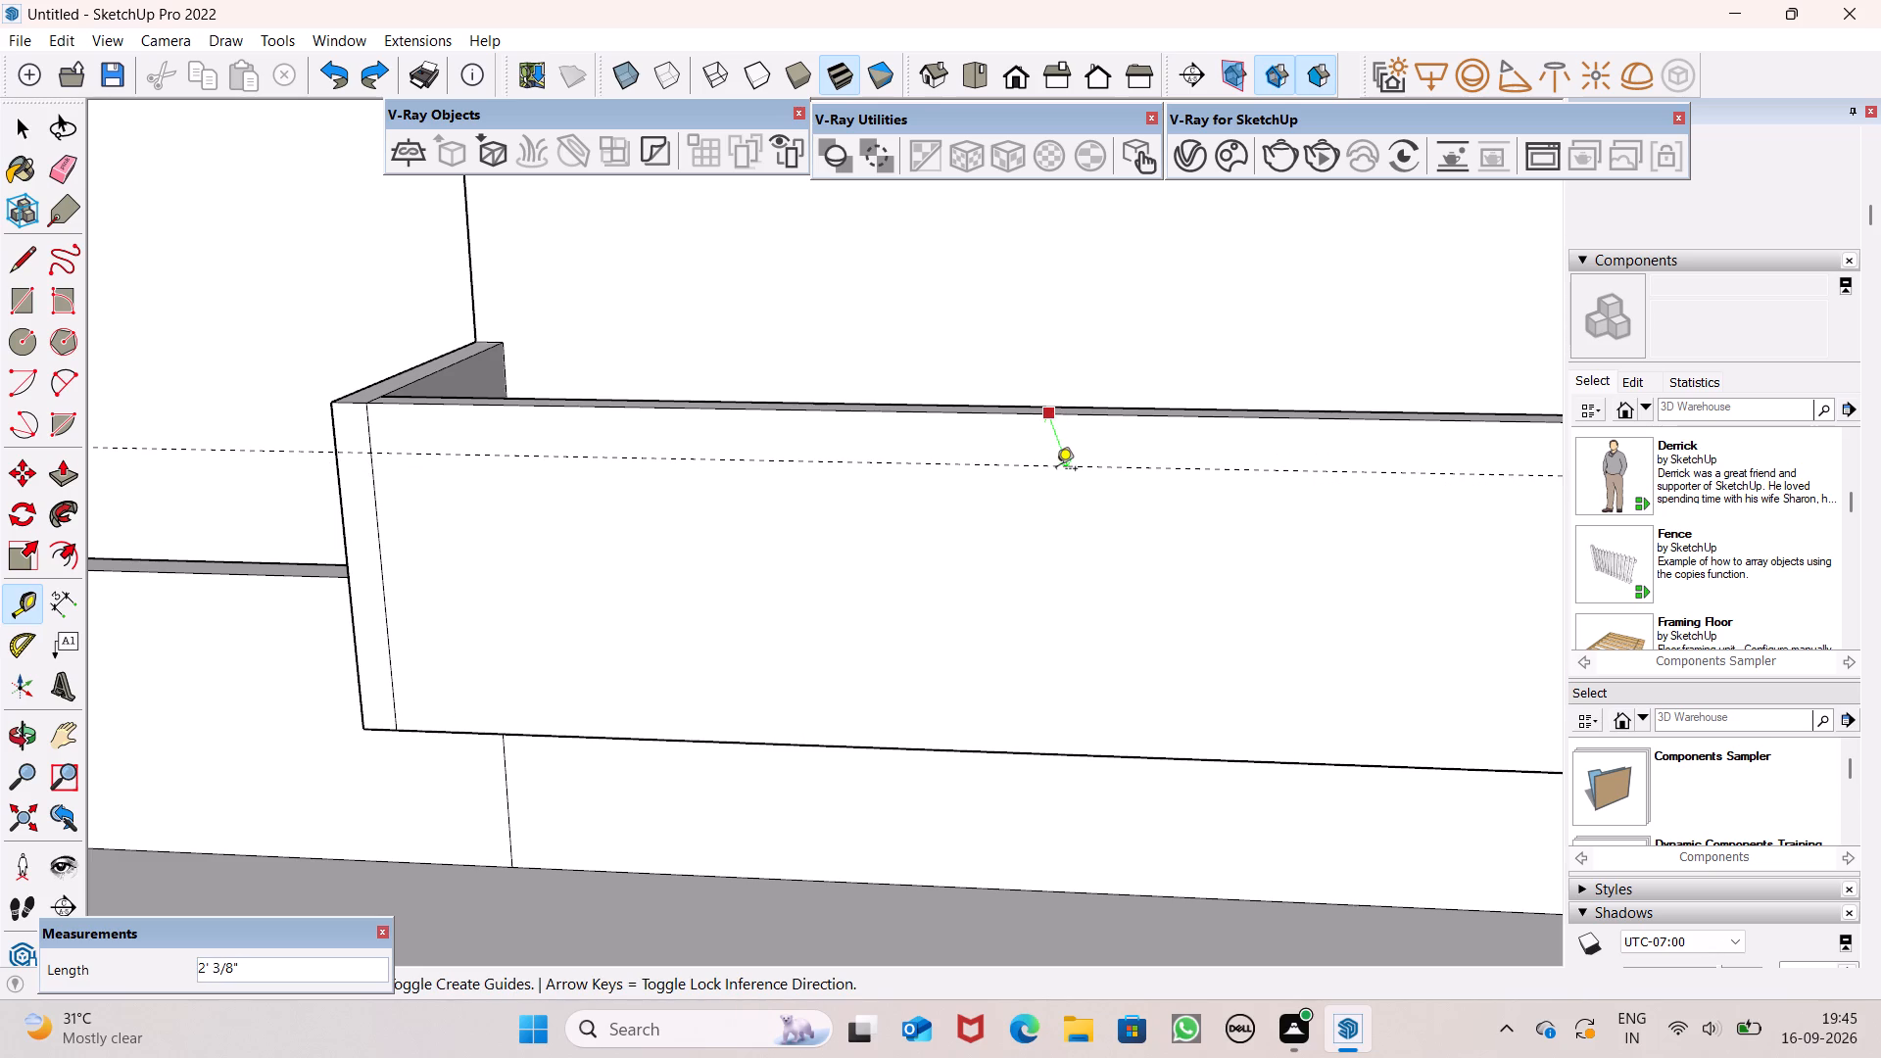
pyautogui.press('4')
pyautogui.hotkey('shift', '"')
pyautogui.press('Return')
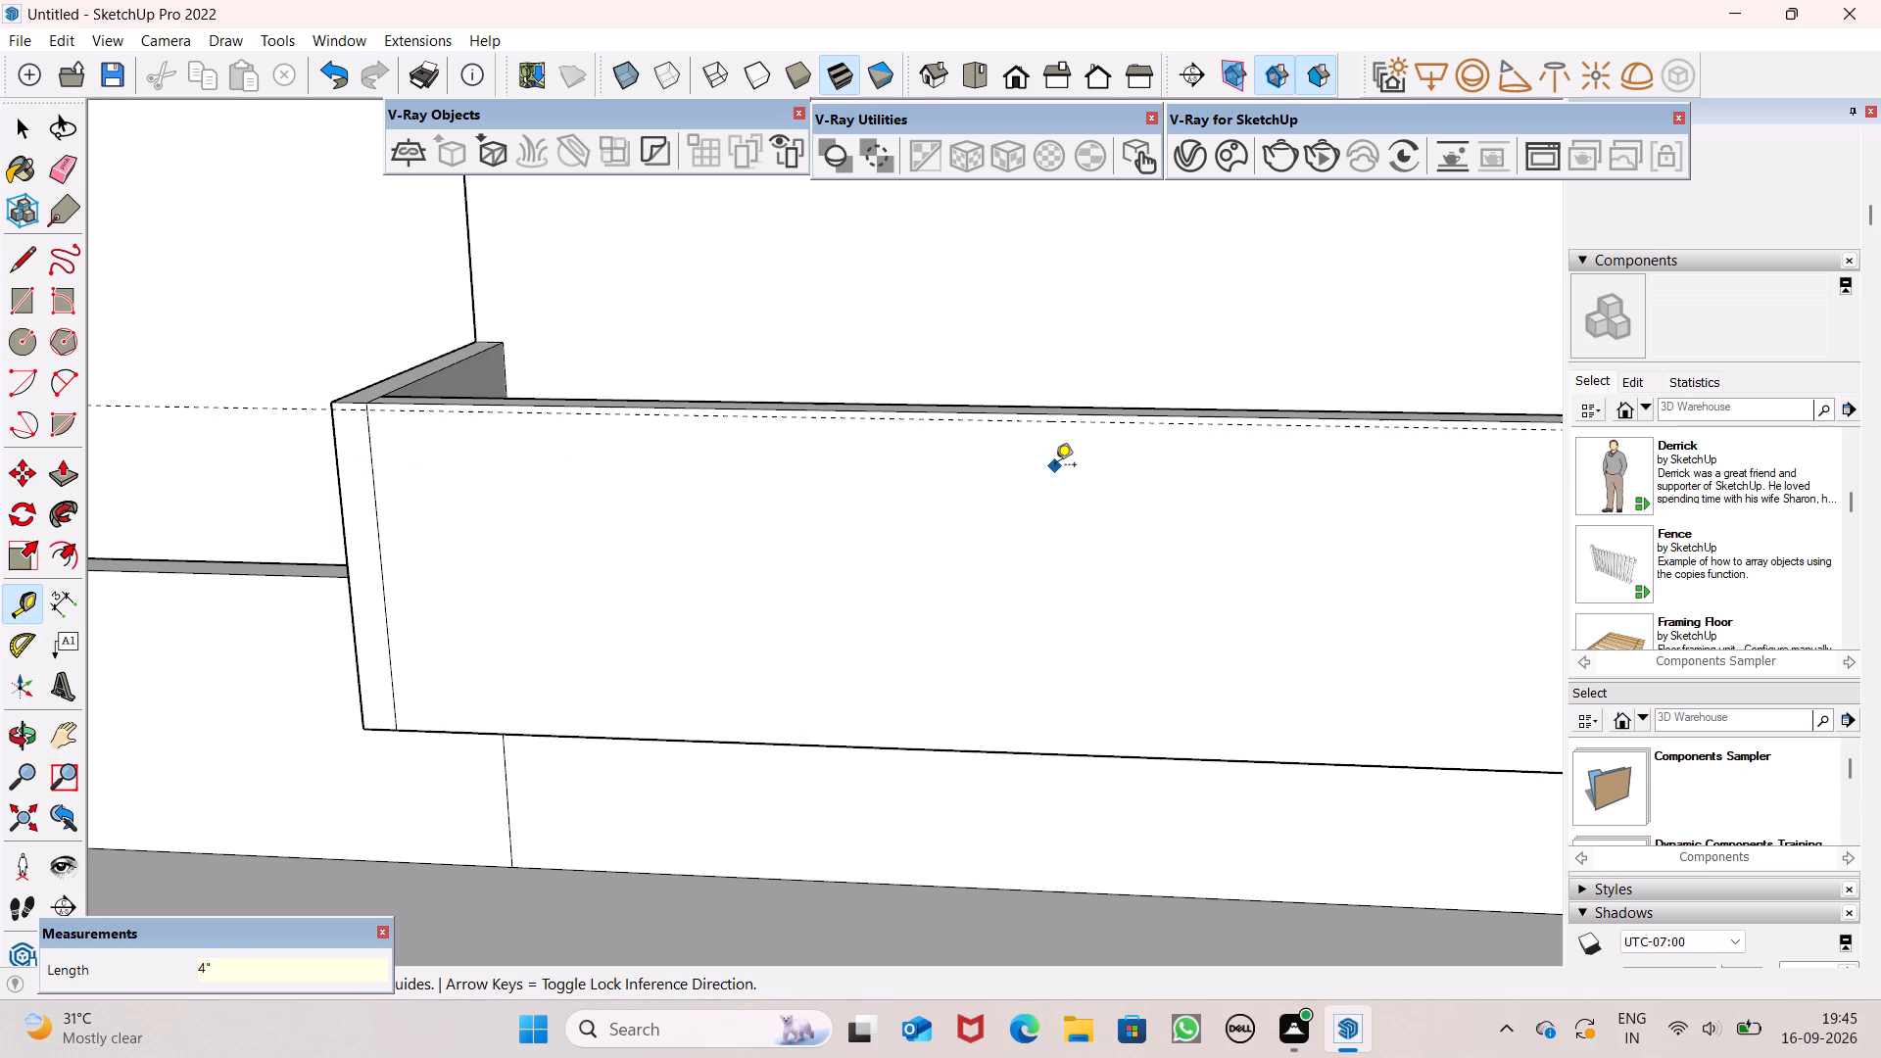
pyautogui.moveTo(1052, 472); pyautogui.dragTo(1115, 496, button='middle')
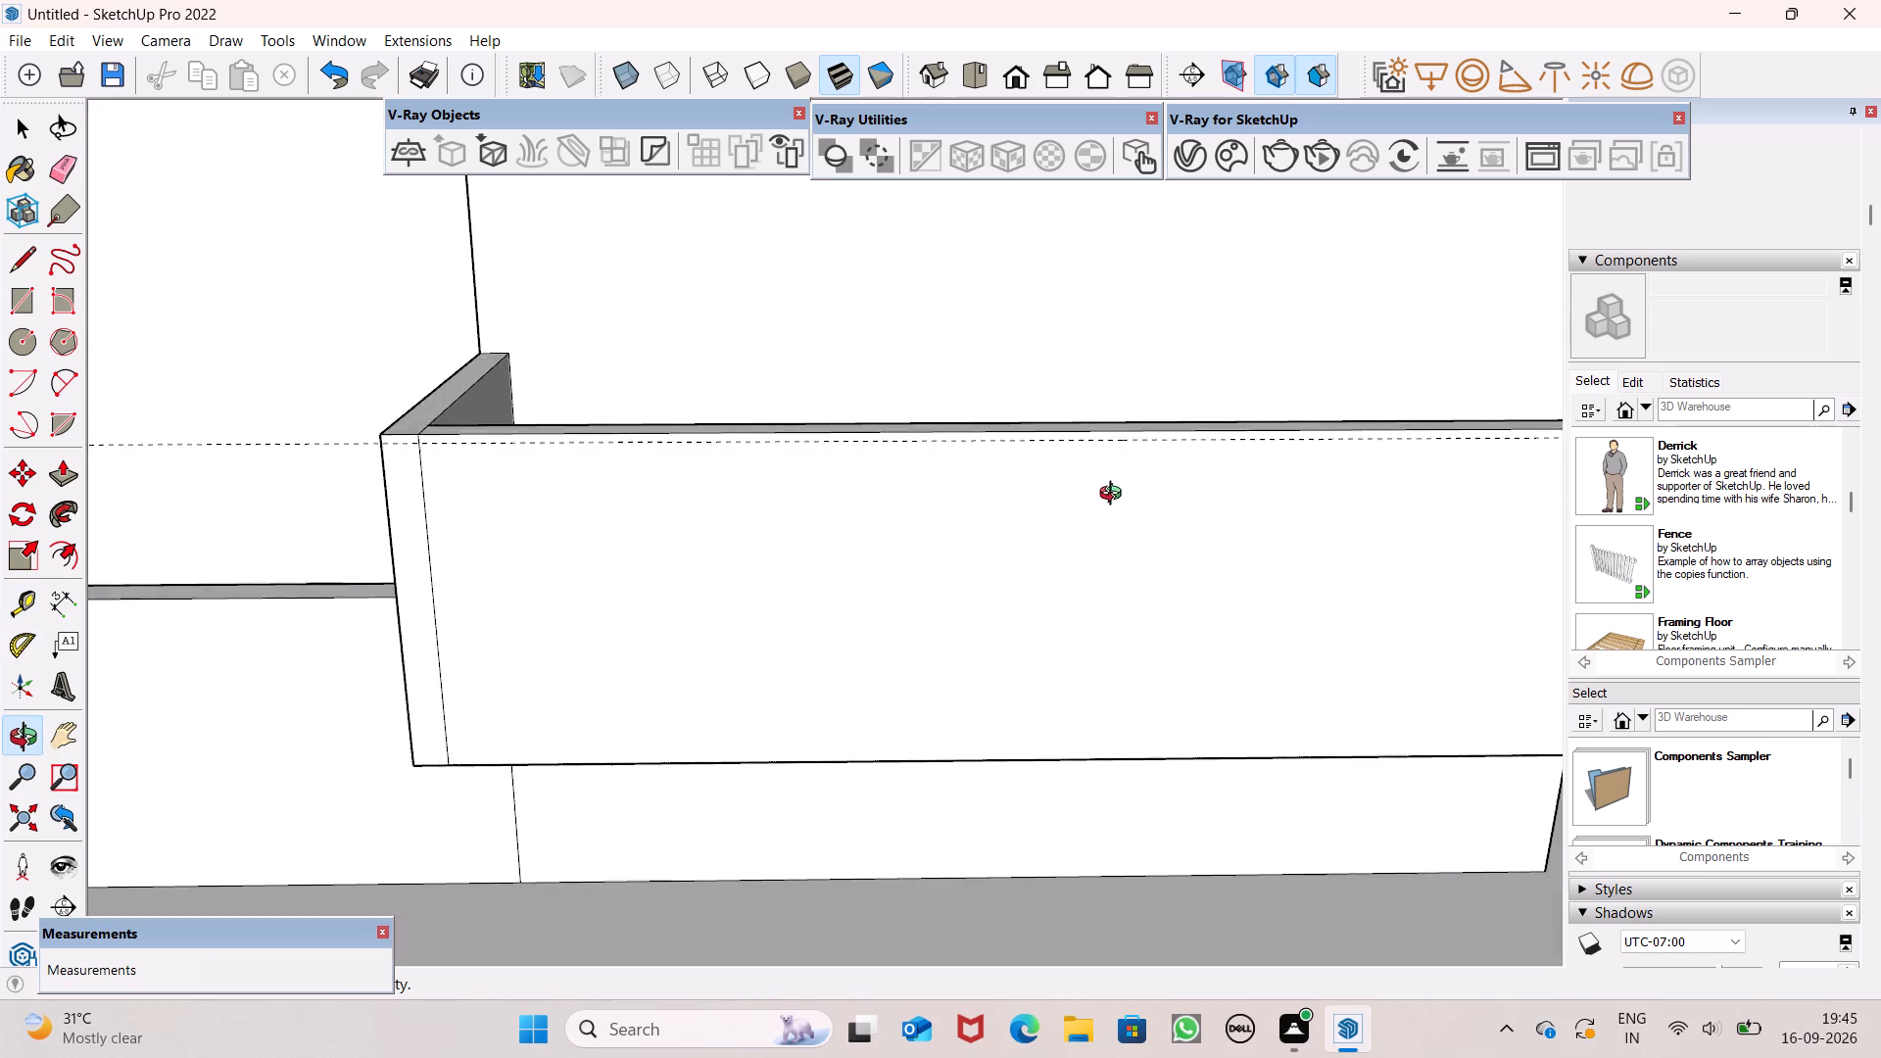
pyautogui.moveTo(1115, 496); pyautogui.dragTo(1123, 536, button='middle')
pyautogui.scroll(4, 1108, 533)
pyautogui.press('space')
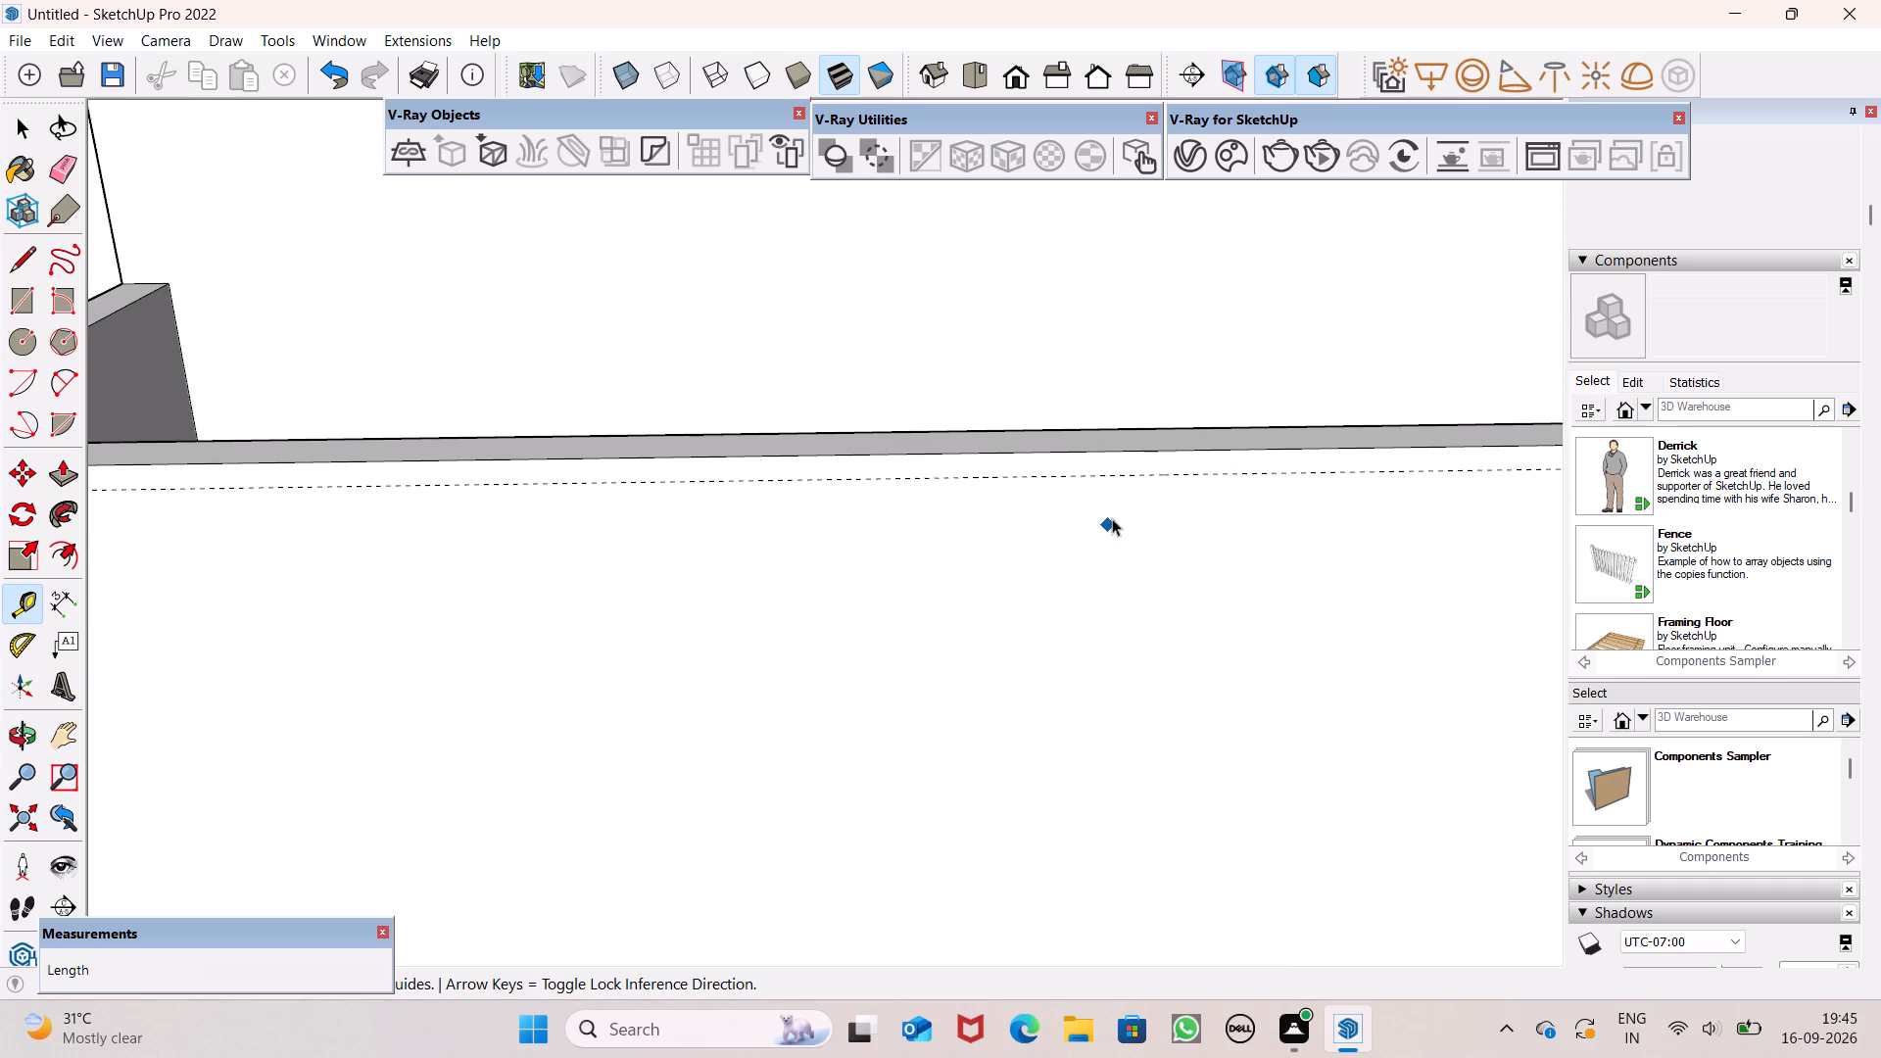
pyautogui.scroll(-8, 1111, 483)
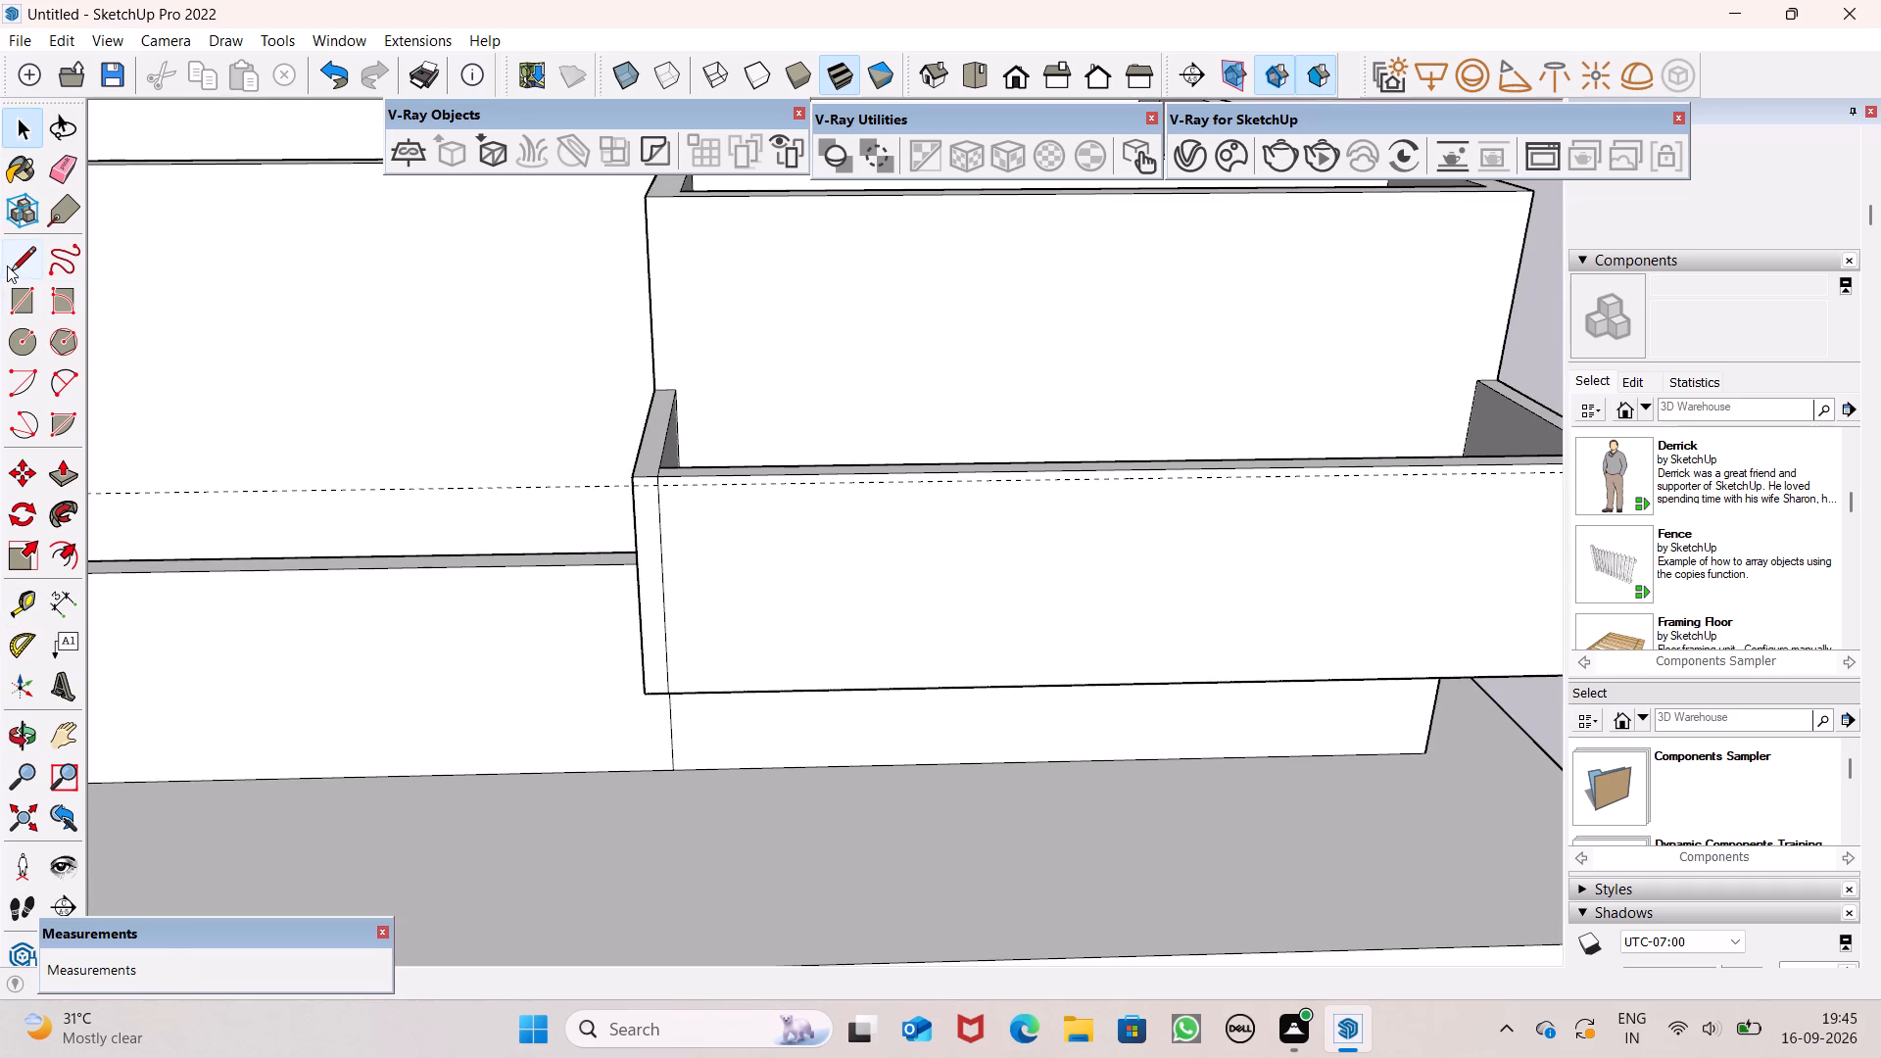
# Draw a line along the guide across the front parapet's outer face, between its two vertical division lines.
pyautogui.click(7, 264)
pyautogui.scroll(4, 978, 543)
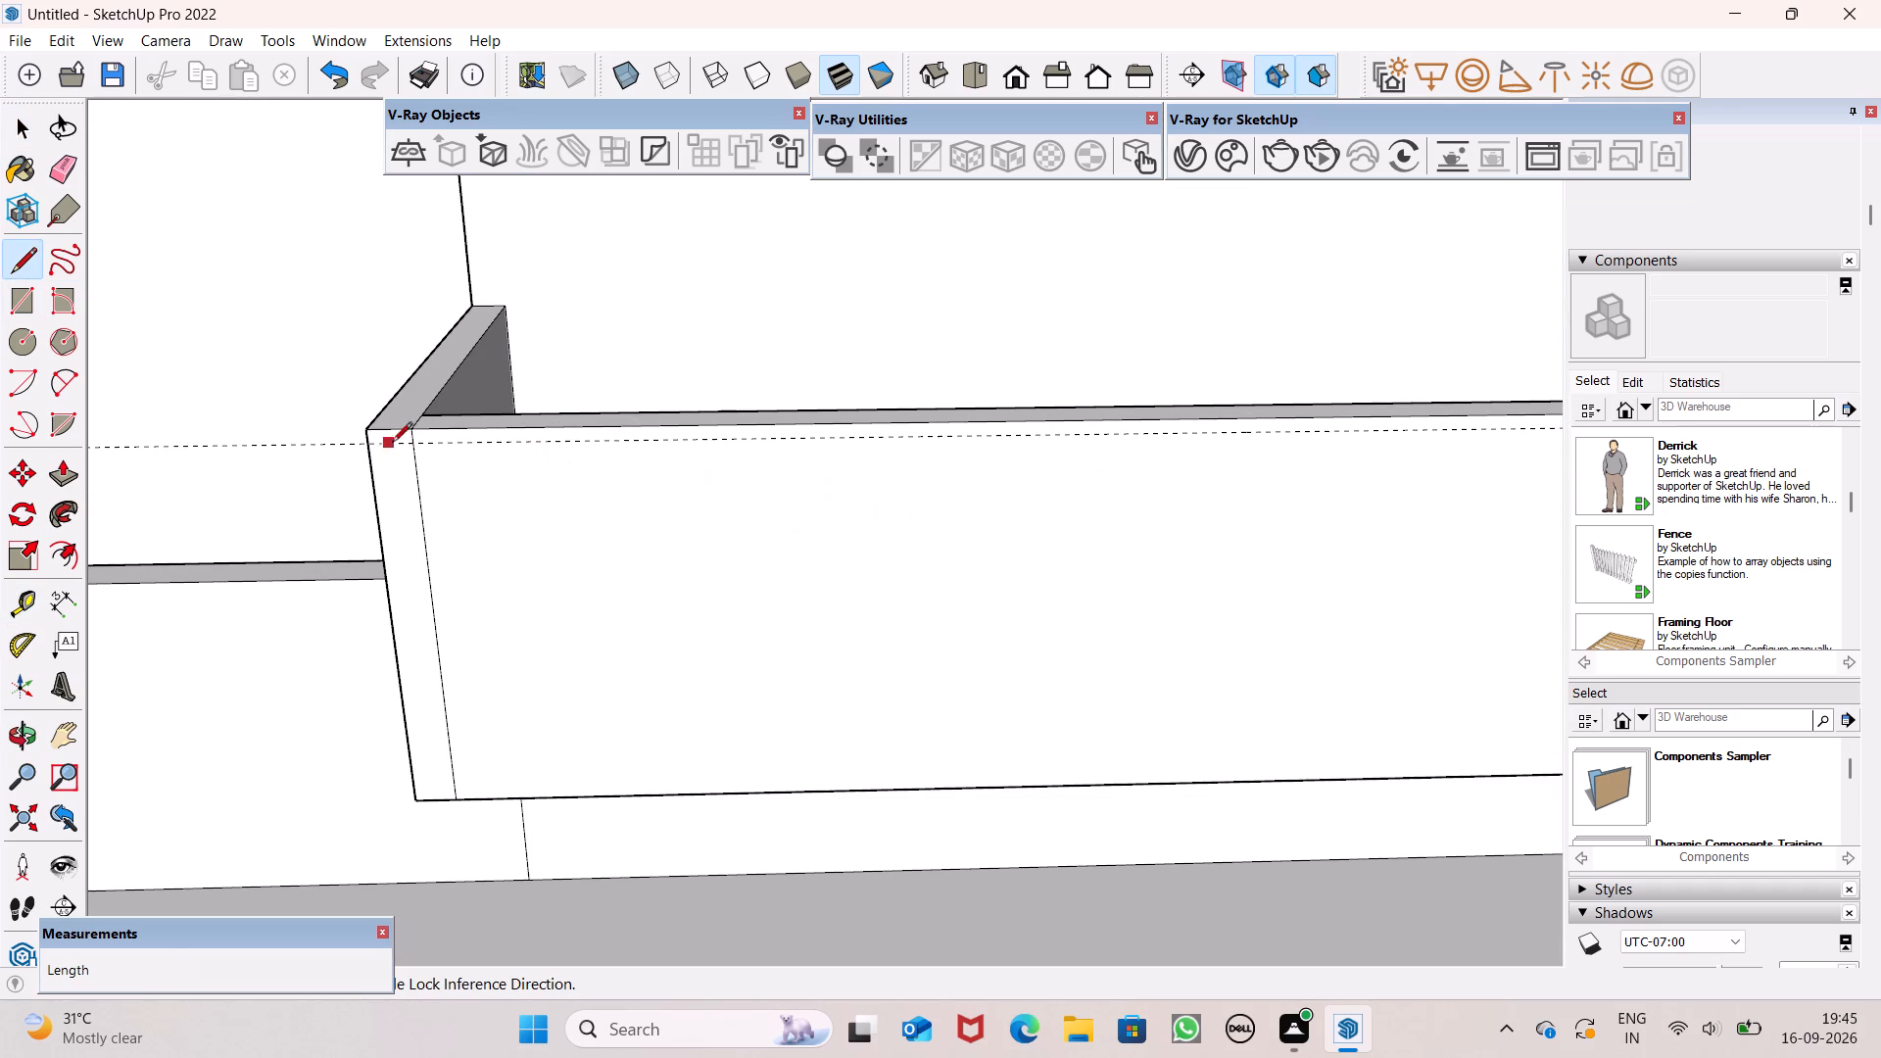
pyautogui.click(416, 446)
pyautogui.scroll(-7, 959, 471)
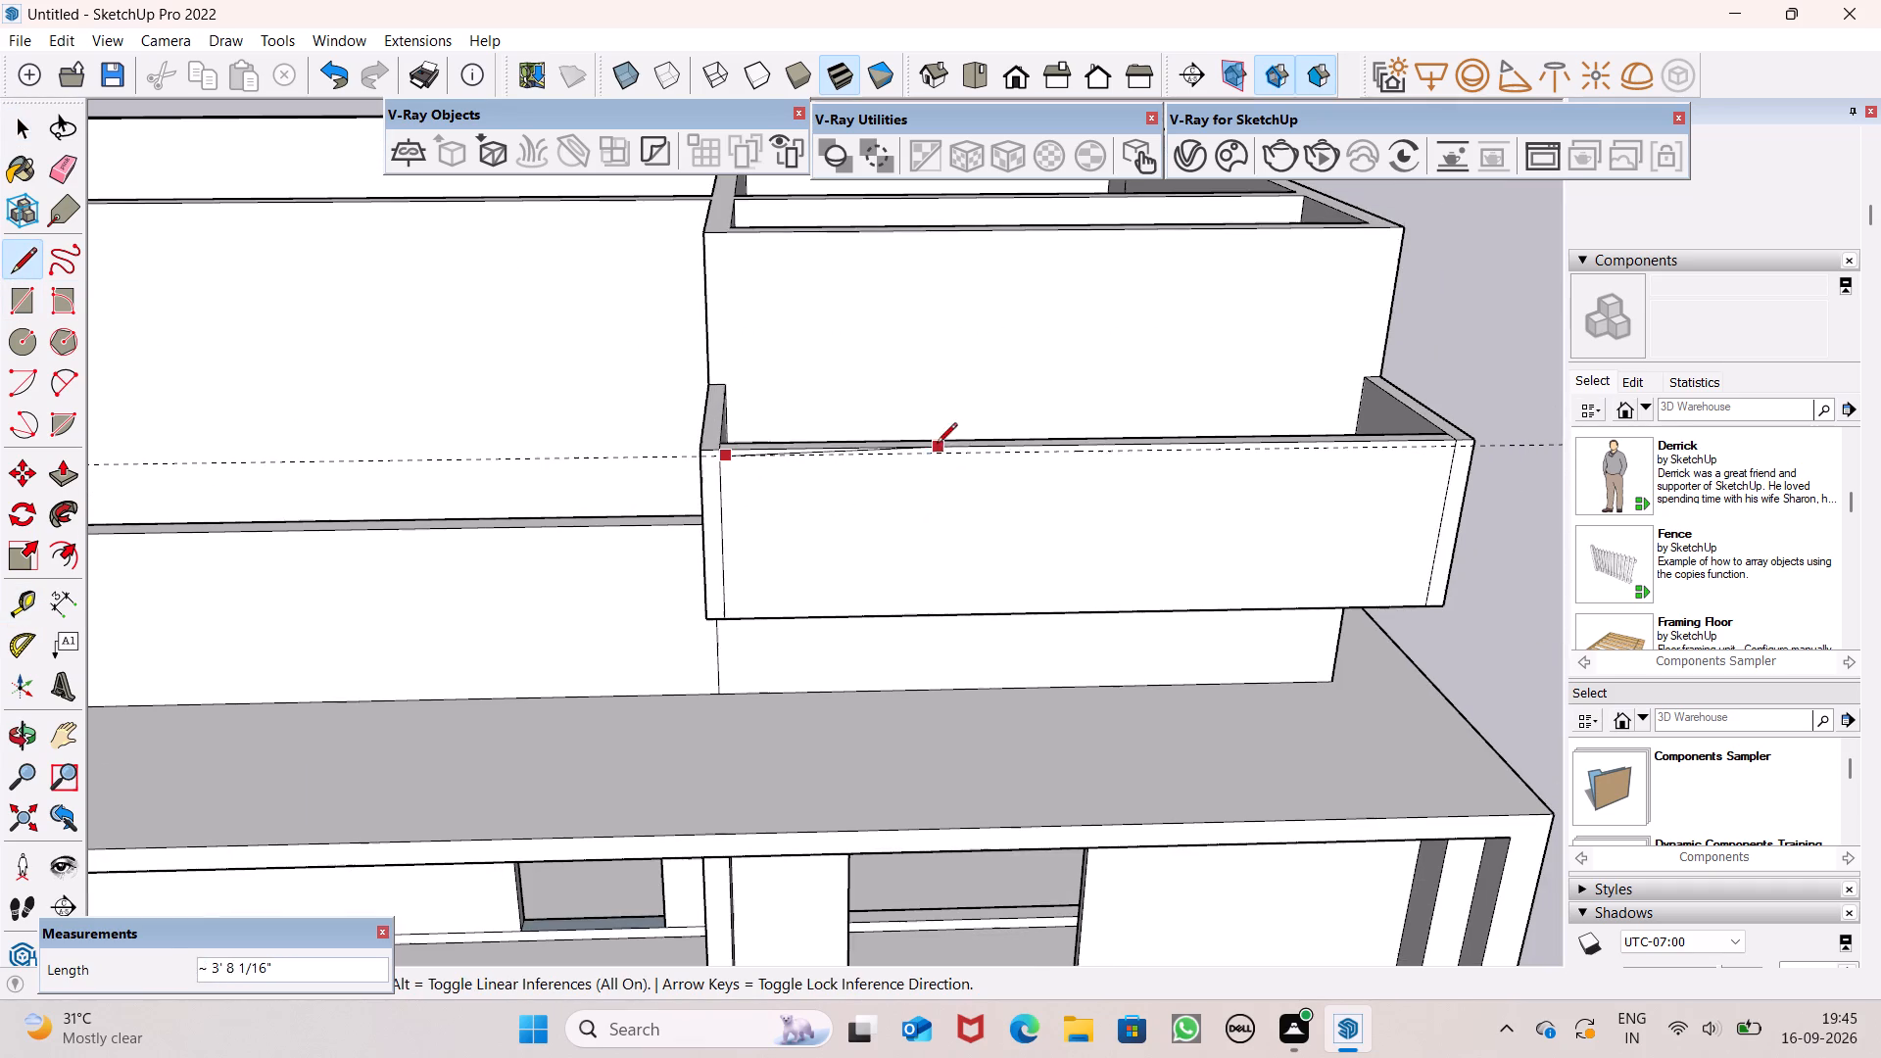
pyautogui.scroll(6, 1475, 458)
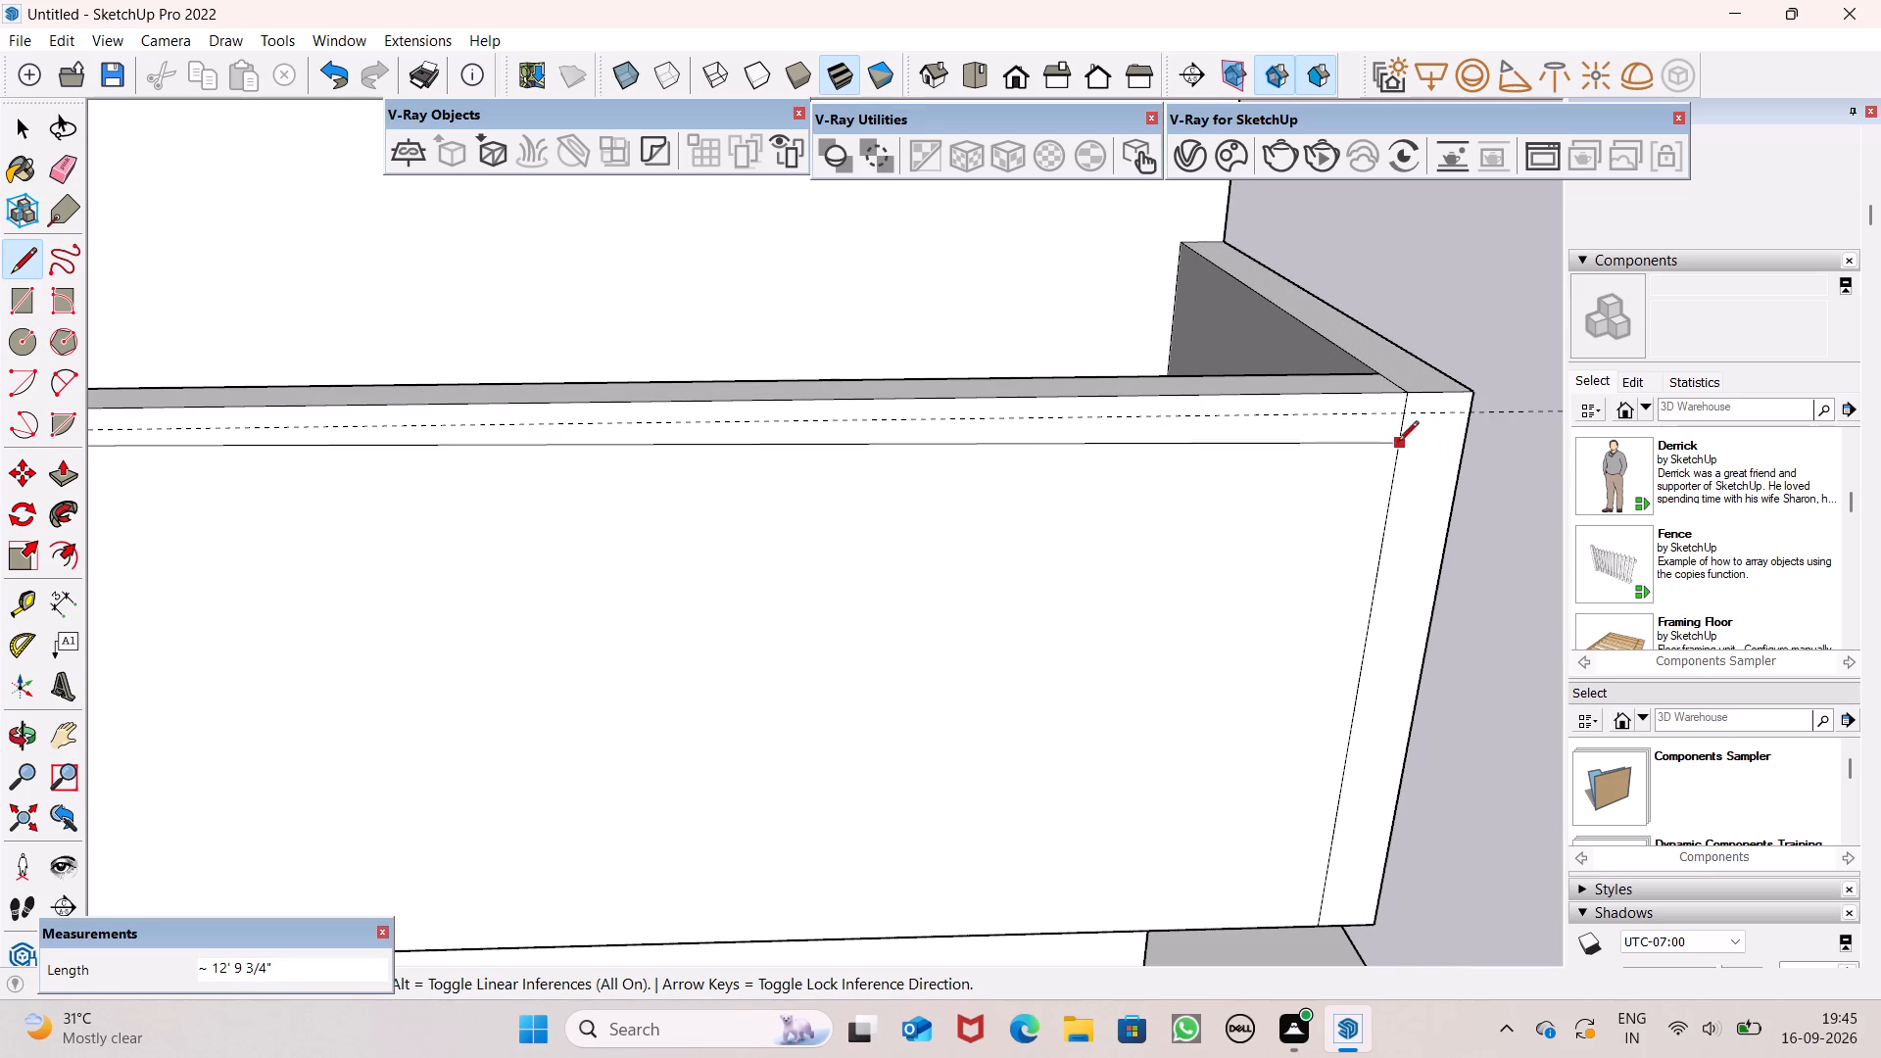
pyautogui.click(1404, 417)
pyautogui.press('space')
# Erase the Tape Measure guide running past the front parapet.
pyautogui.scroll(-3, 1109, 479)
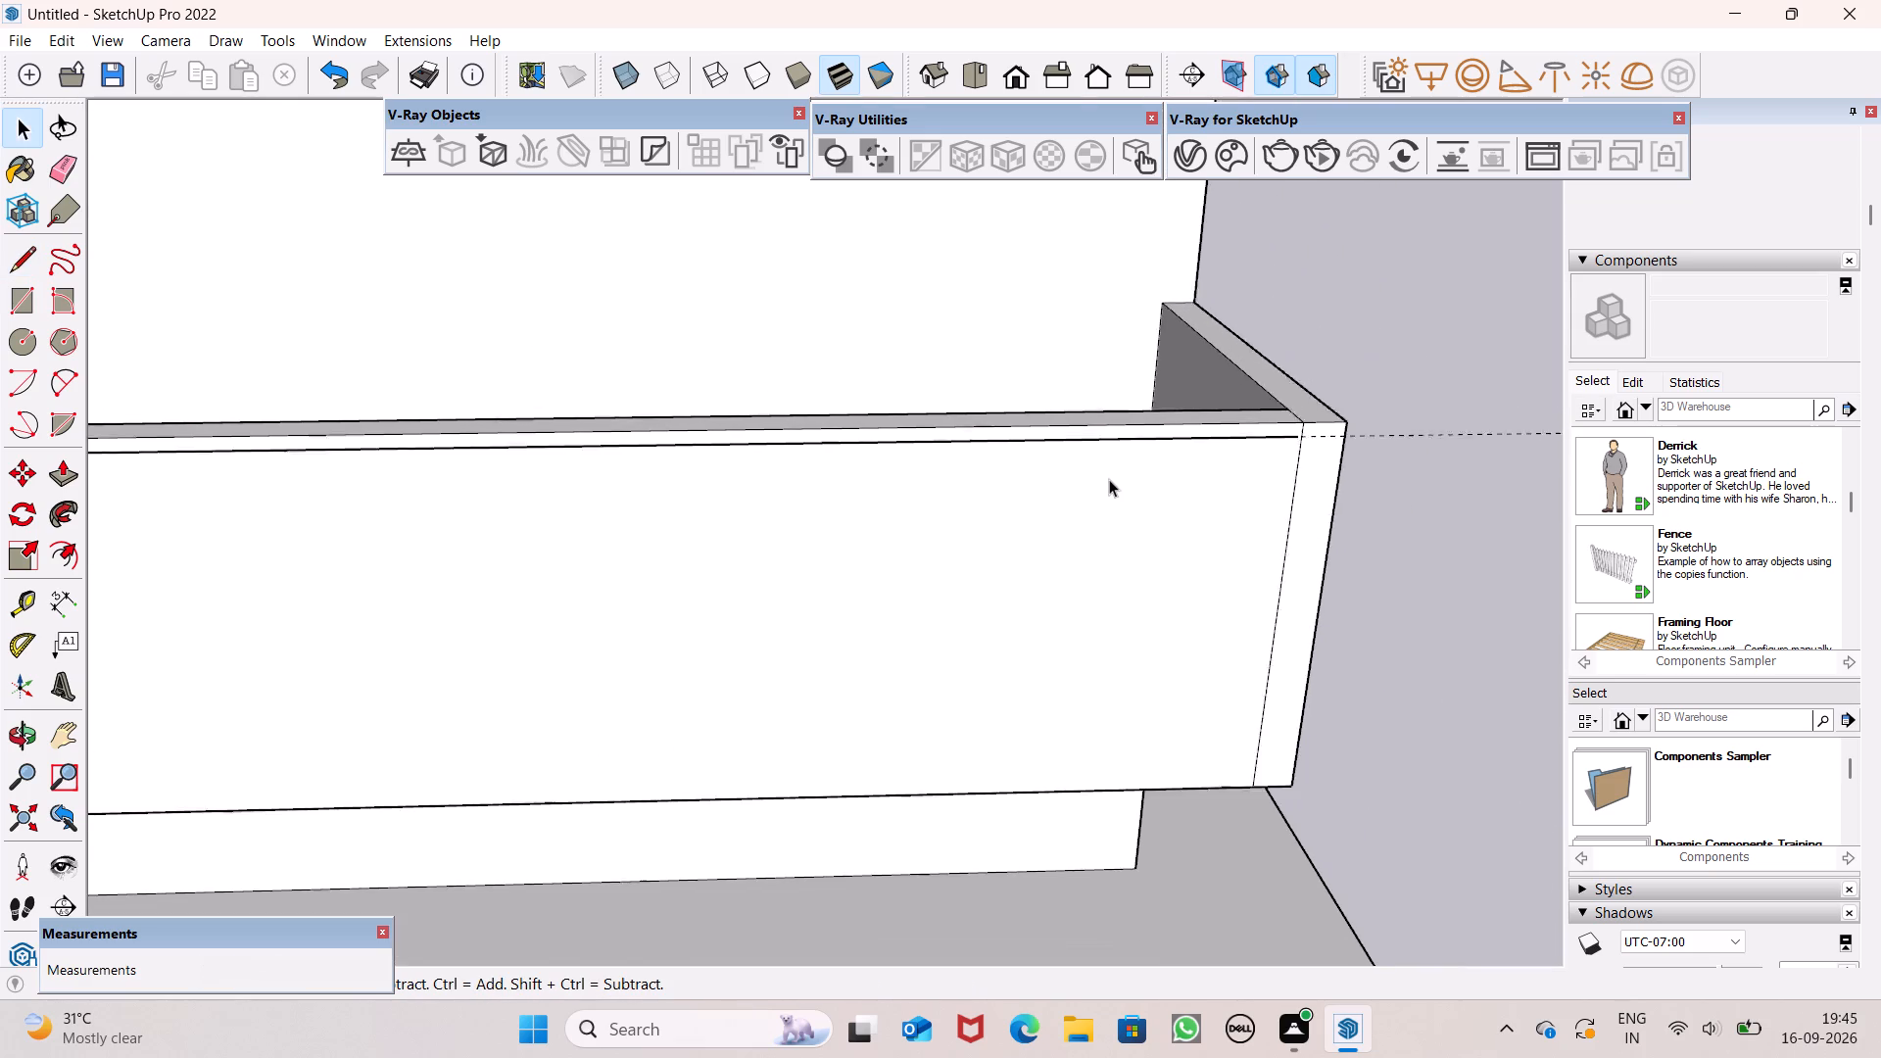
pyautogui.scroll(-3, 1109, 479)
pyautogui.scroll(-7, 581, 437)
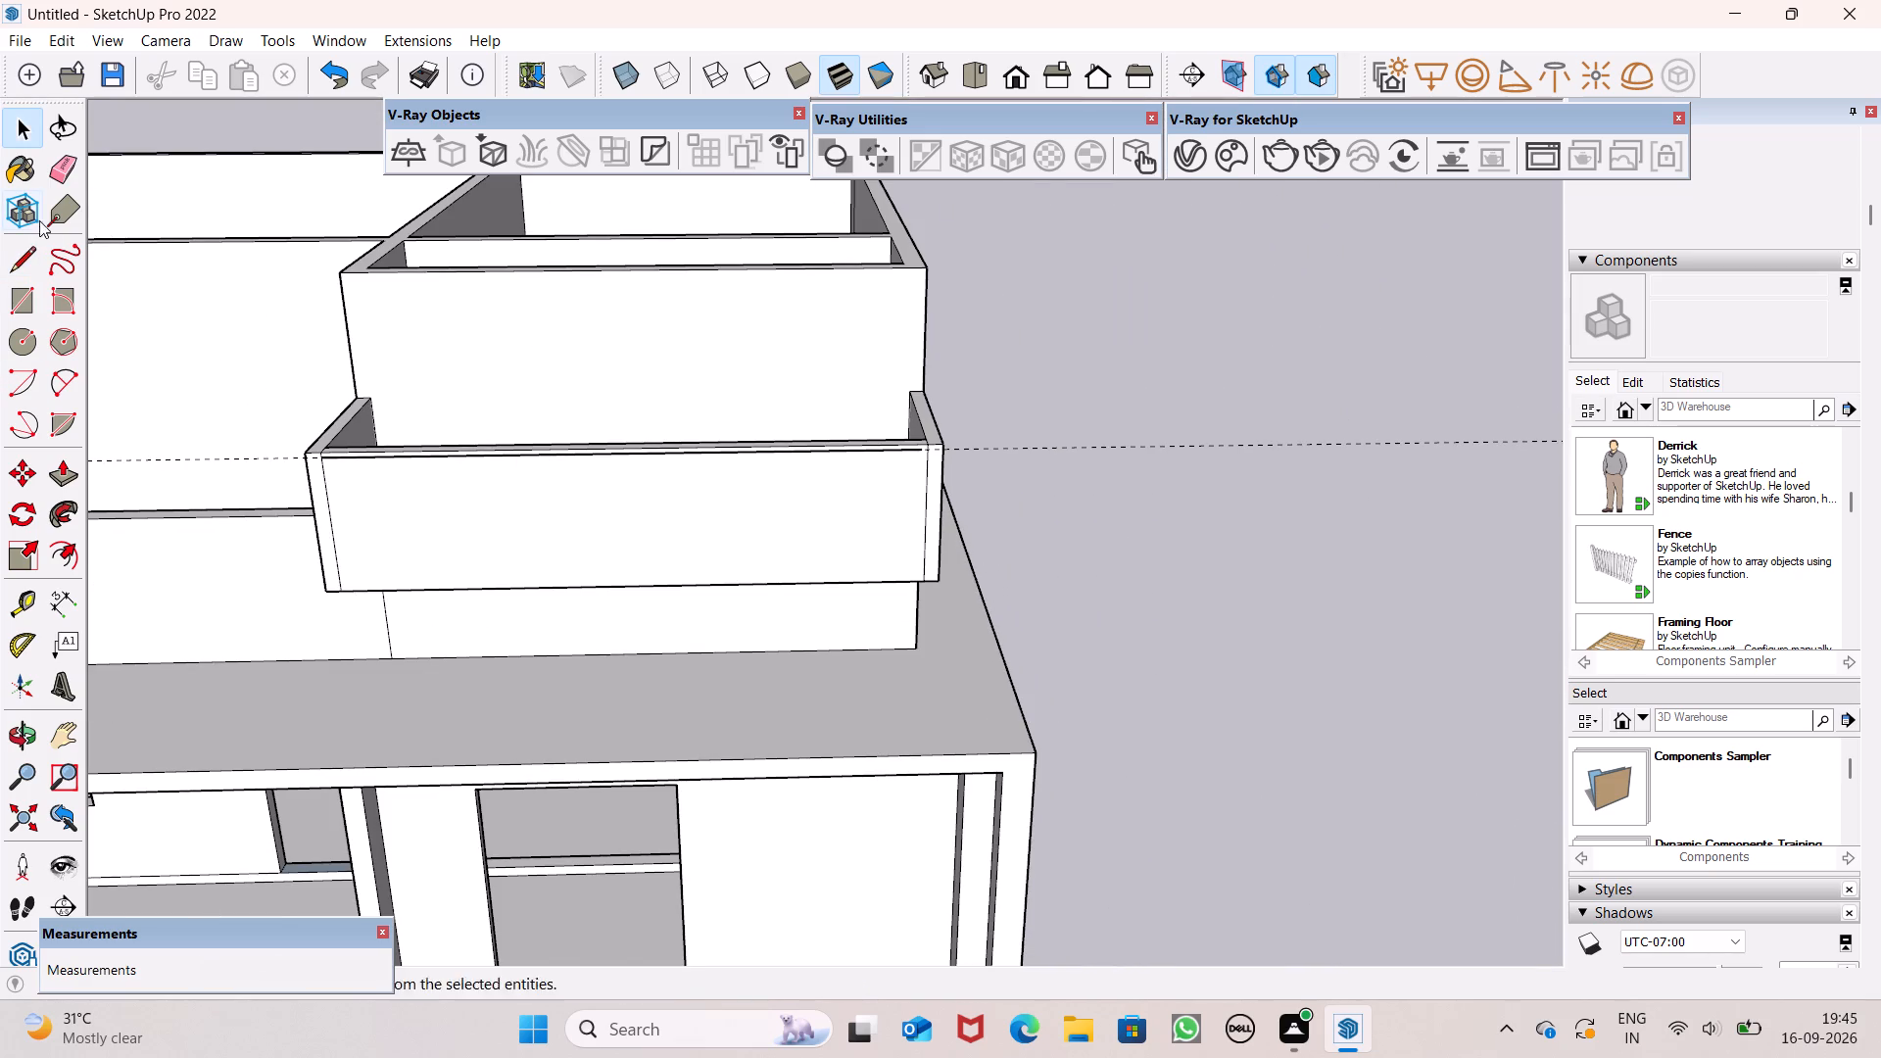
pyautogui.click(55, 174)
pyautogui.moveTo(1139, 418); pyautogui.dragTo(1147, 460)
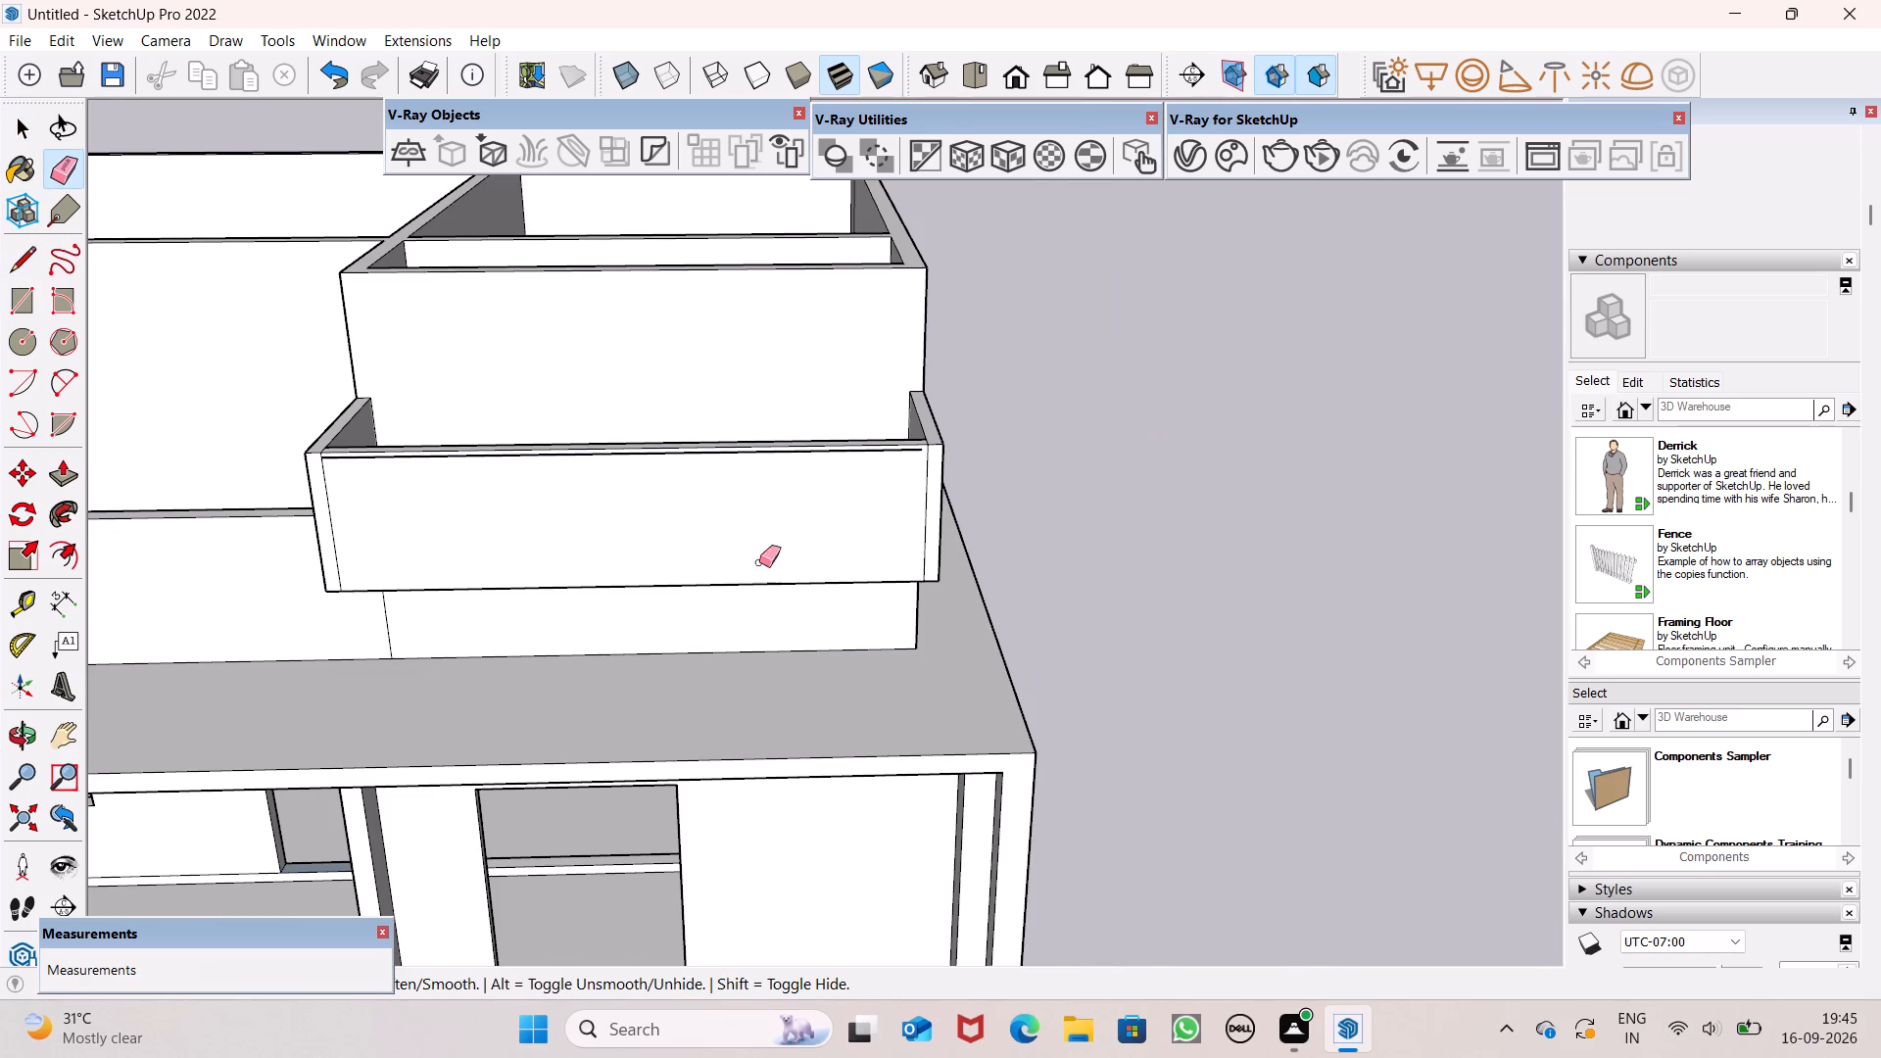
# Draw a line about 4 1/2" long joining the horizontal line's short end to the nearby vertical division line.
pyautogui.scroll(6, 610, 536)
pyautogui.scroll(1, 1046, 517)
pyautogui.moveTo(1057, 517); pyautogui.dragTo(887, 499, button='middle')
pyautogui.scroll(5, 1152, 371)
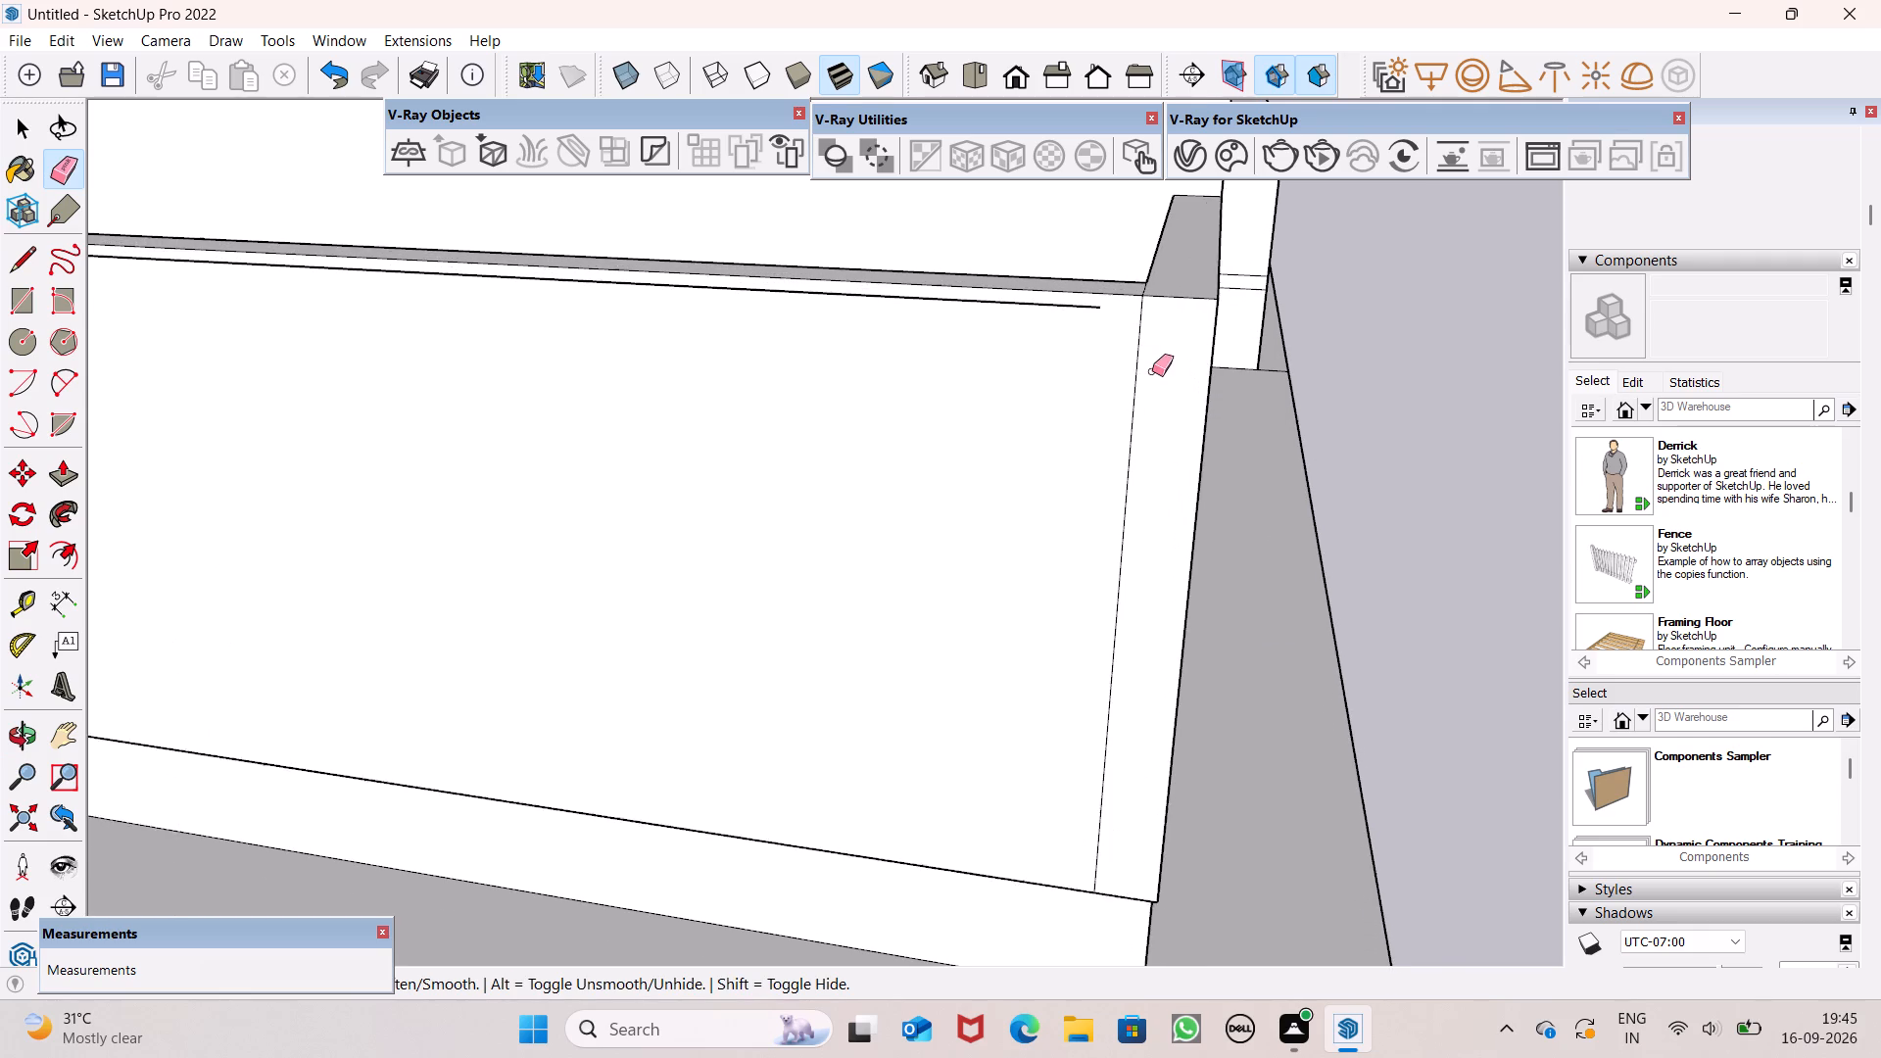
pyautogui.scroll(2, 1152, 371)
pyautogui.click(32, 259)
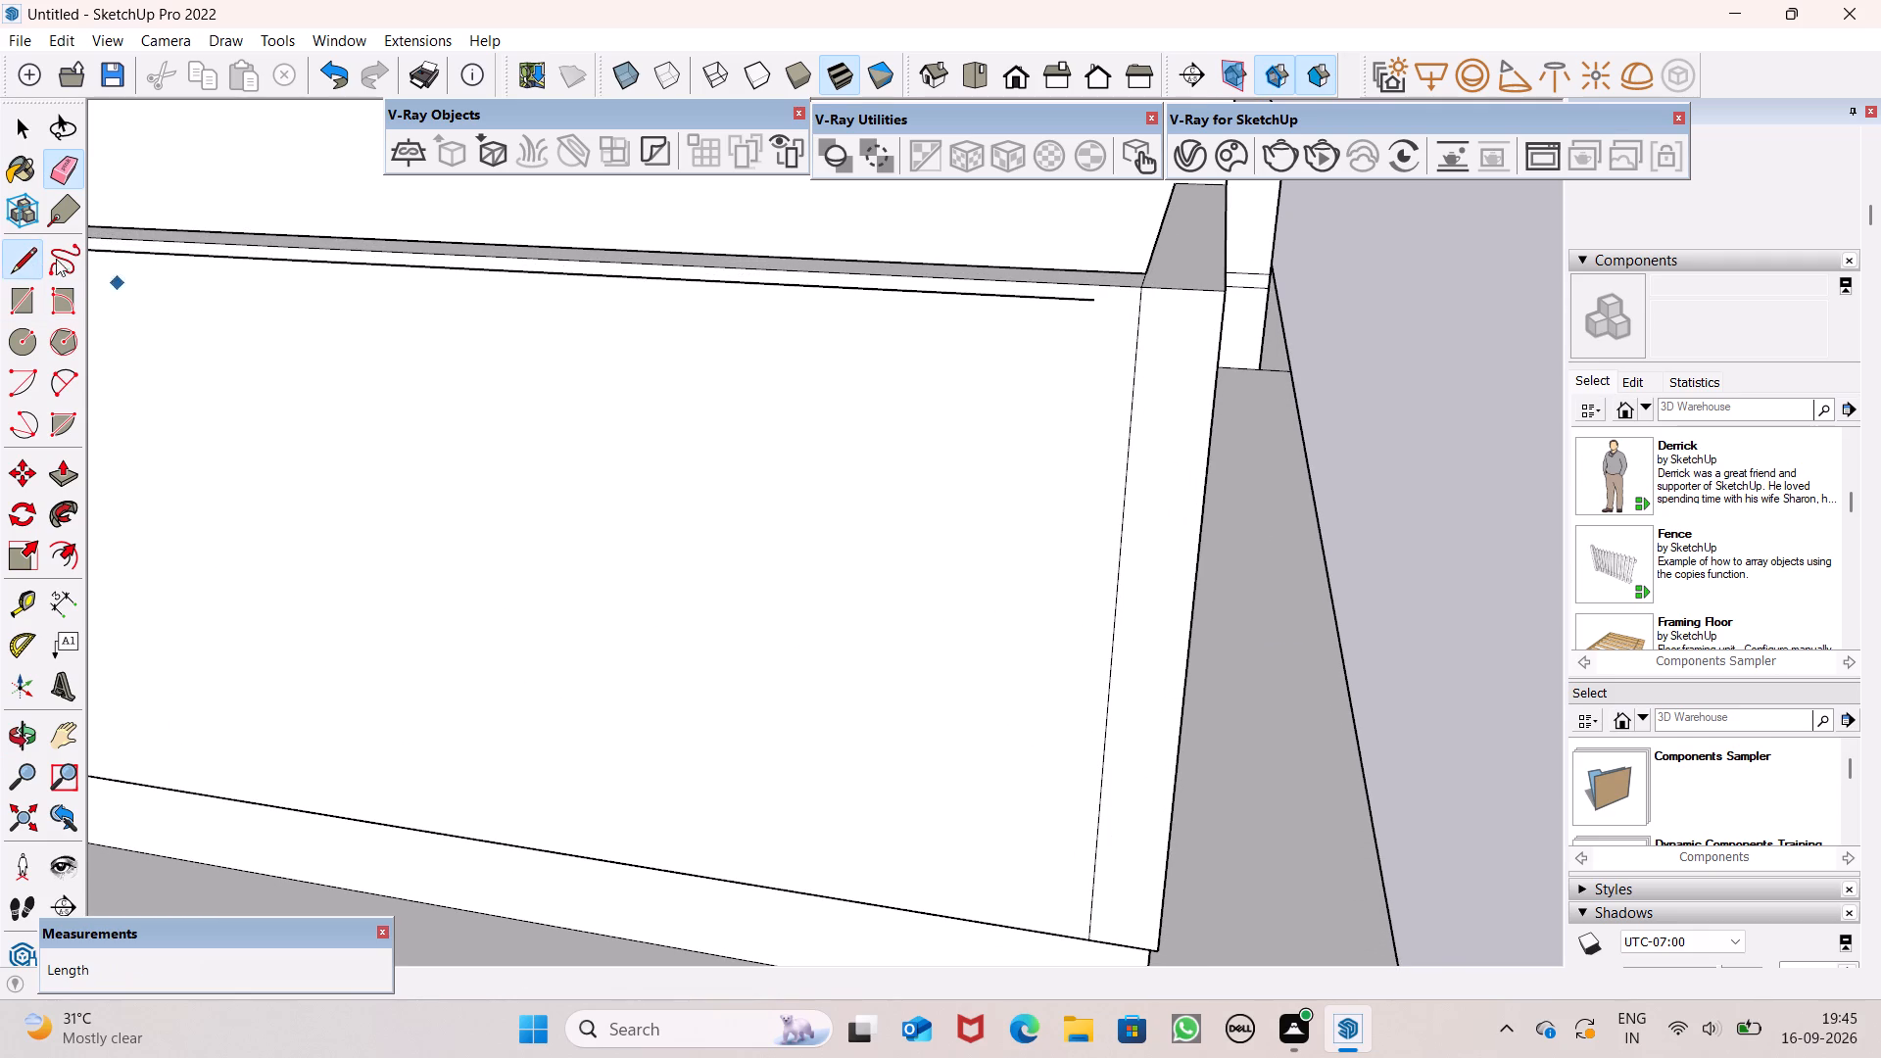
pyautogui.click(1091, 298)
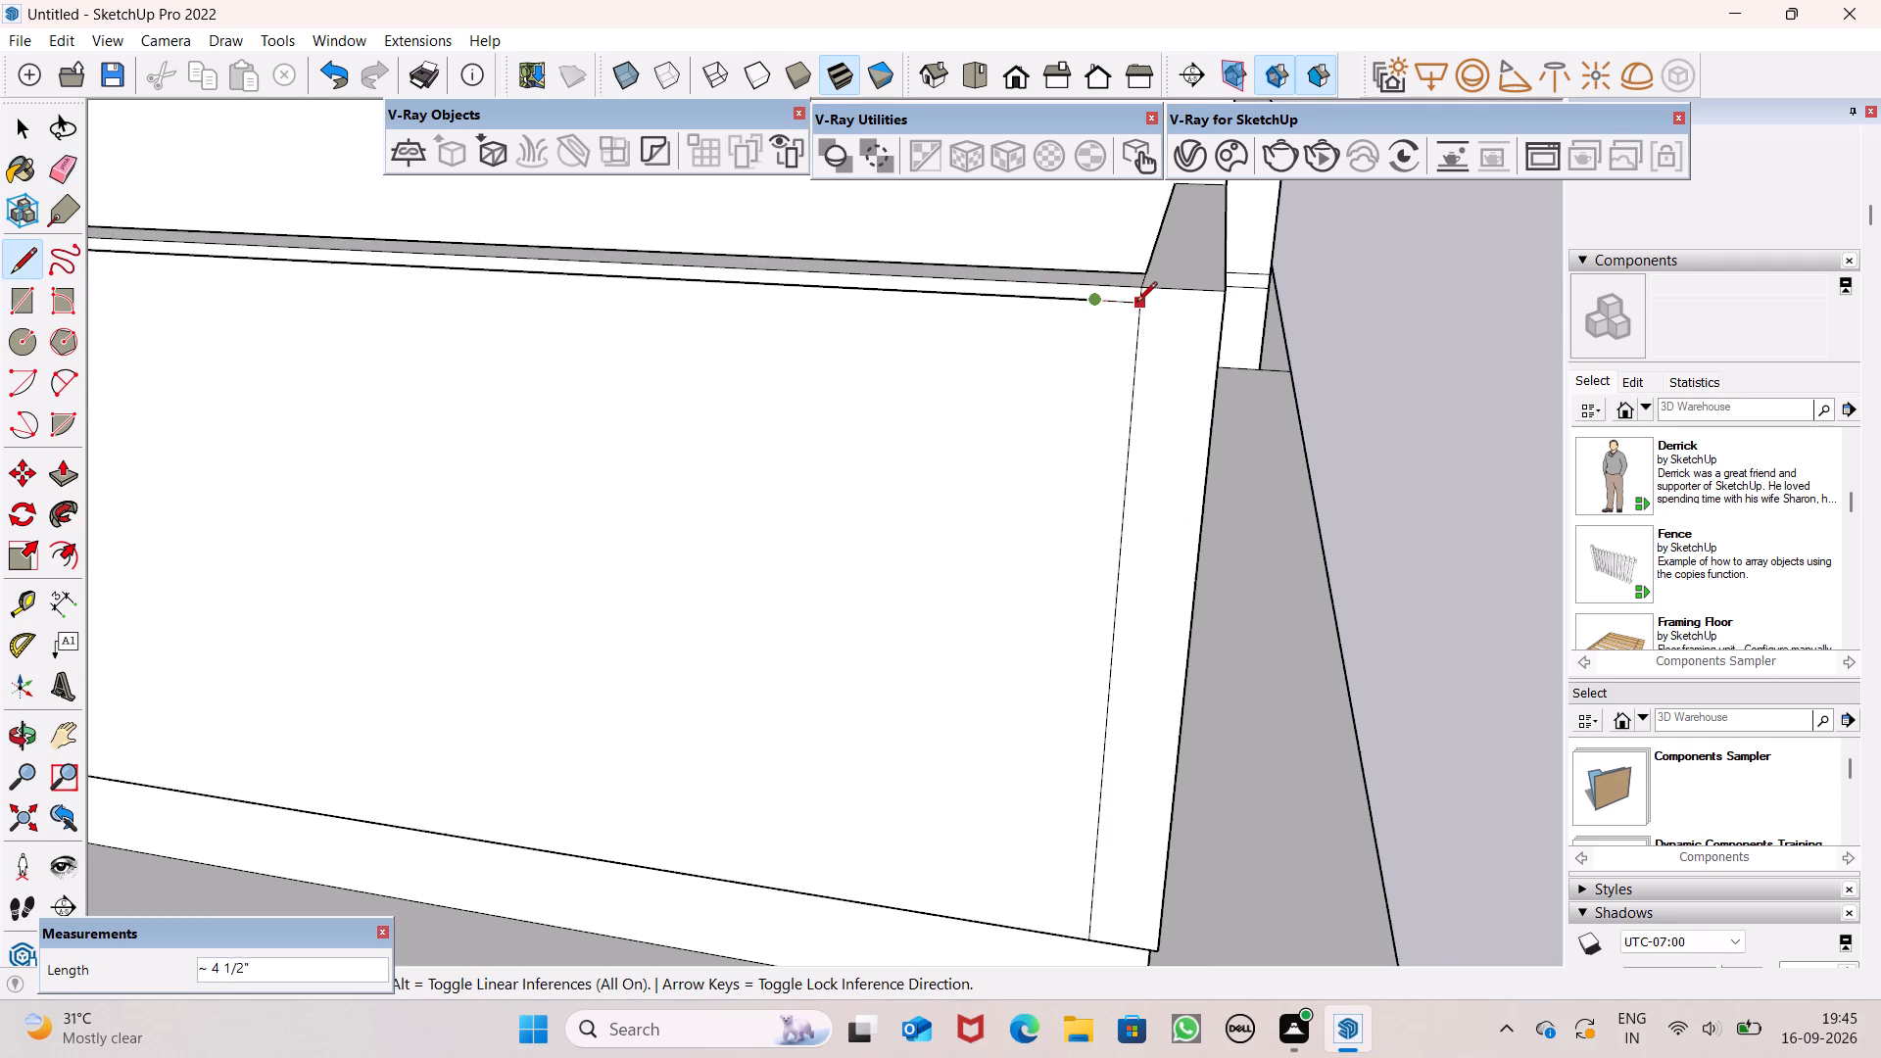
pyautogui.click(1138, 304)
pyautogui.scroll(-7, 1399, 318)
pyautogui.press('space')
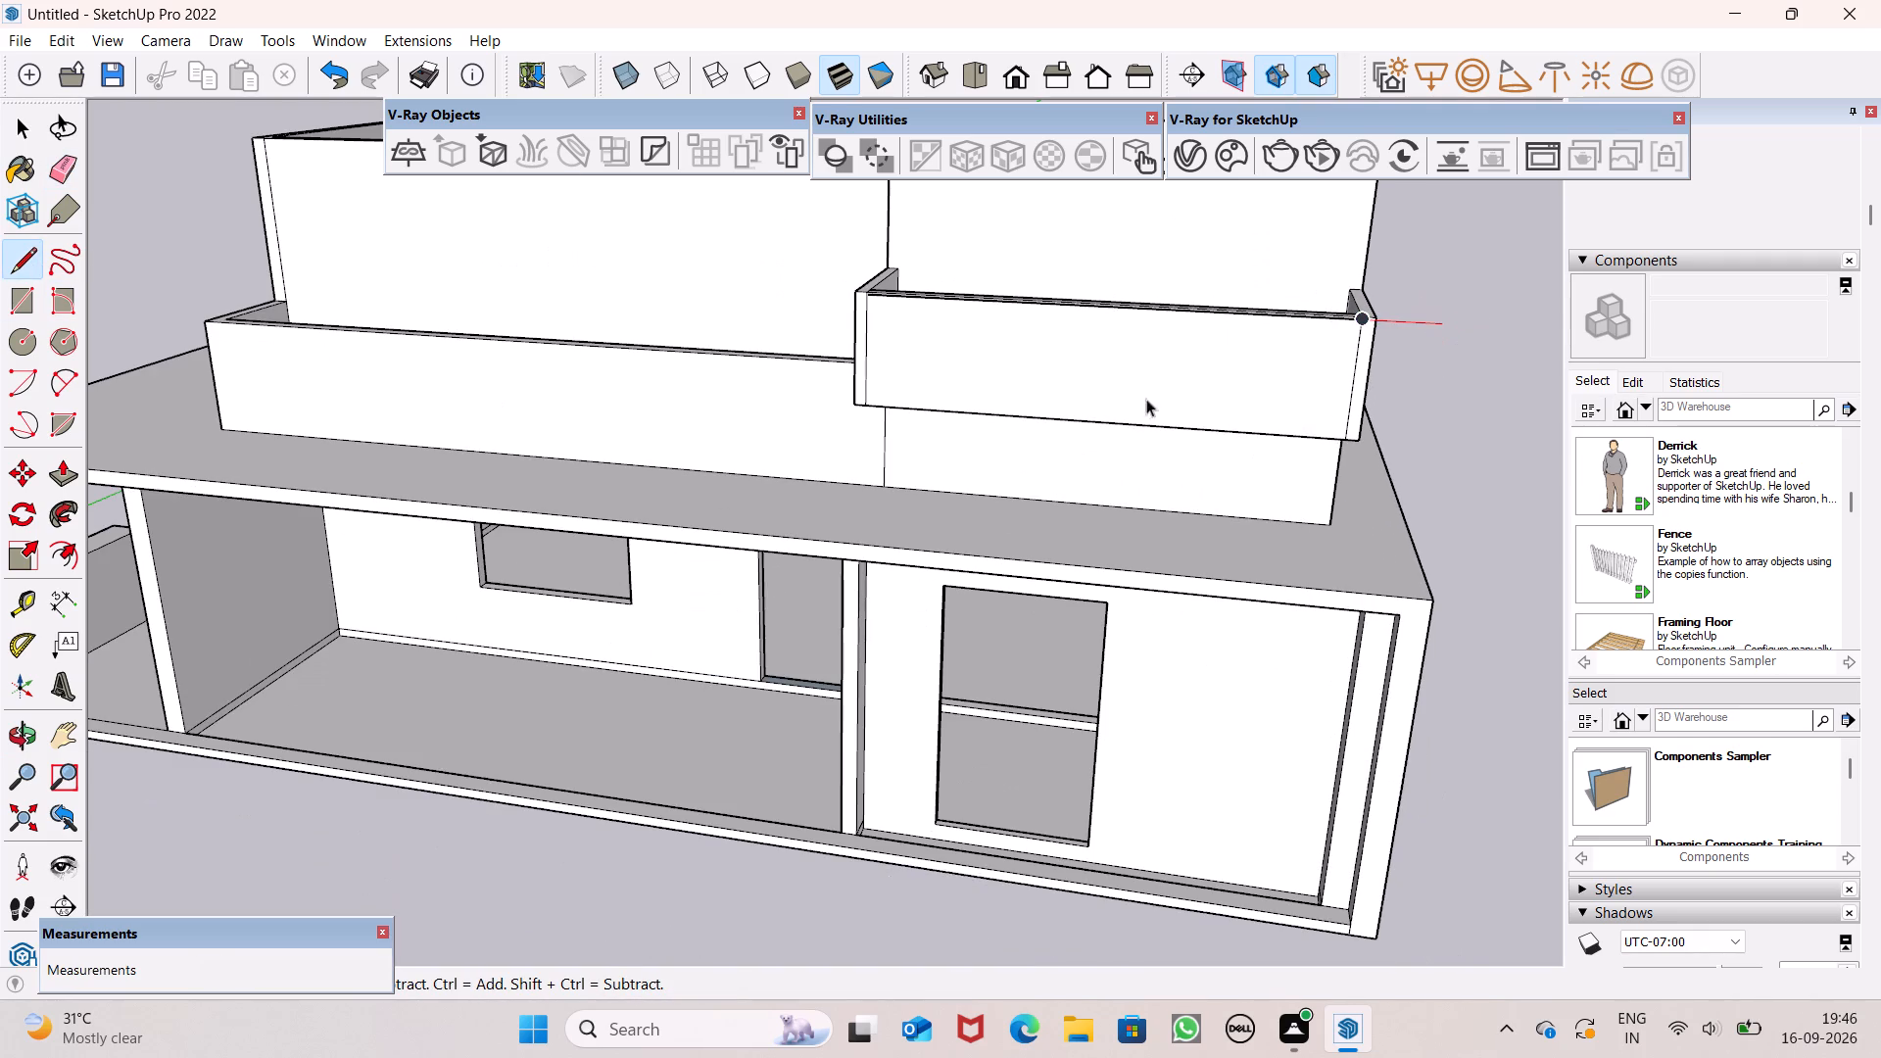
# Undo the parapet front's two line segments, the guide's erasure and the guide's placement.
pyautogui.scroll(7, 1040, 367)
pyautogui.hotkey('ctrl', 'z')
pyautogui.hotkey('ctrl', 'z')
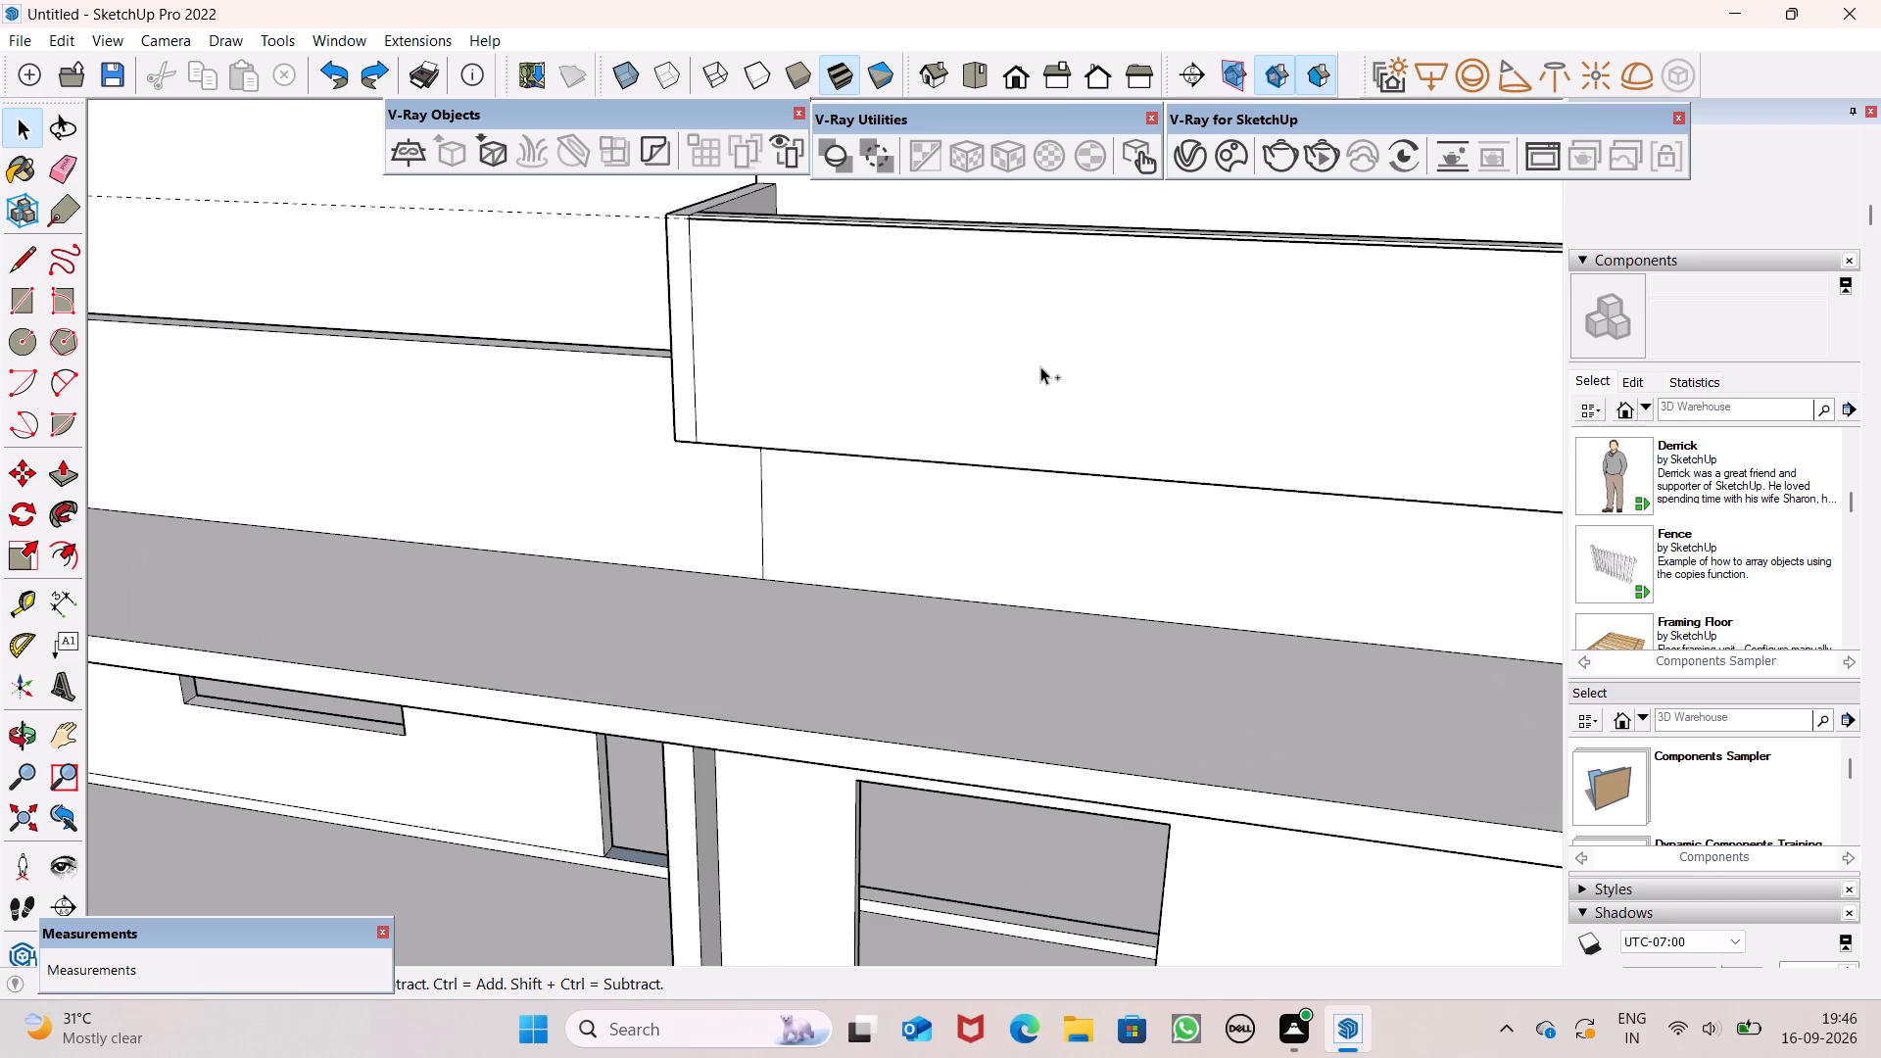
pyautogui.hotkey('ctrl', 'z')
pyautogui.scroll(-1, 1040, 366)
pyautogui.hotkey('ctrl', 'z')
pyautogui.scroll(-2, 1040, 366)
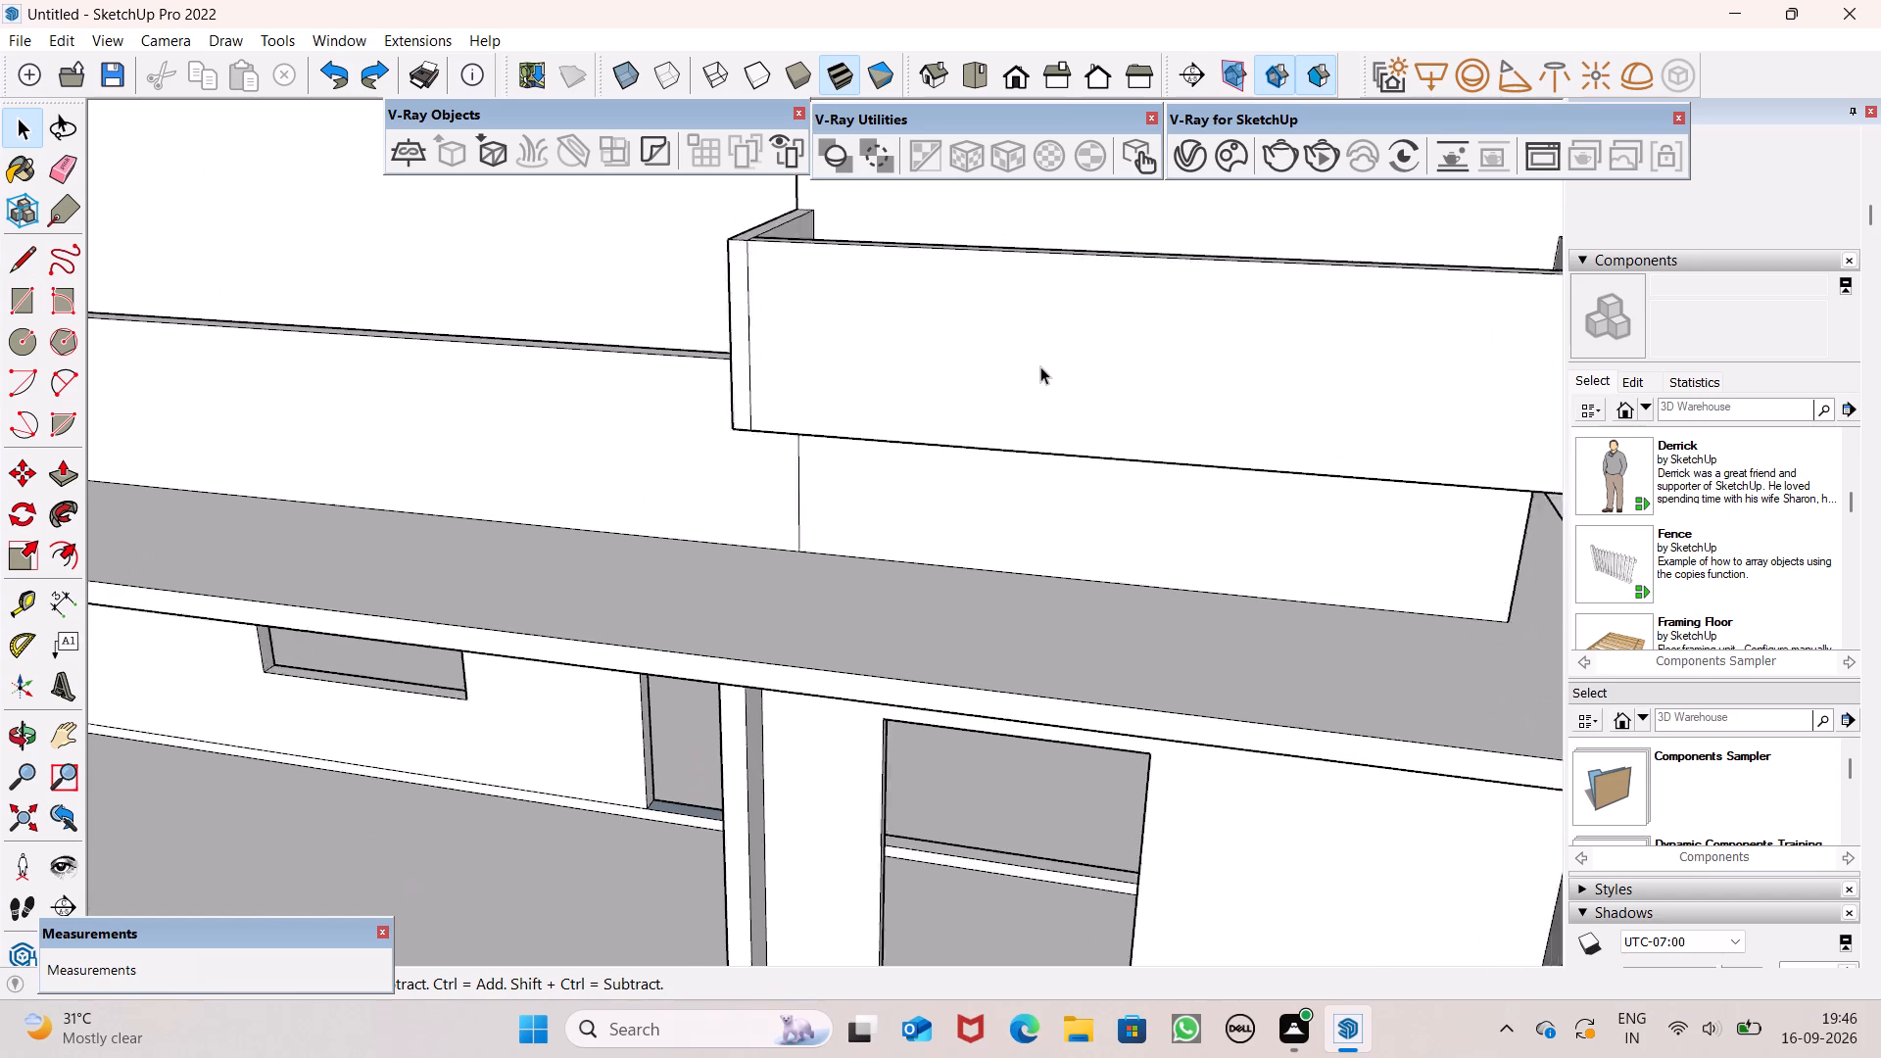
# Draw a horizontal line just below the front parapet's top edge, joining the two vertical division lines.
pyautogui.scroll(-6, 1040, 366)
pyautogui.moveTo(1040, 367); pyautogui.dragTo(1177, 474, button='middle')
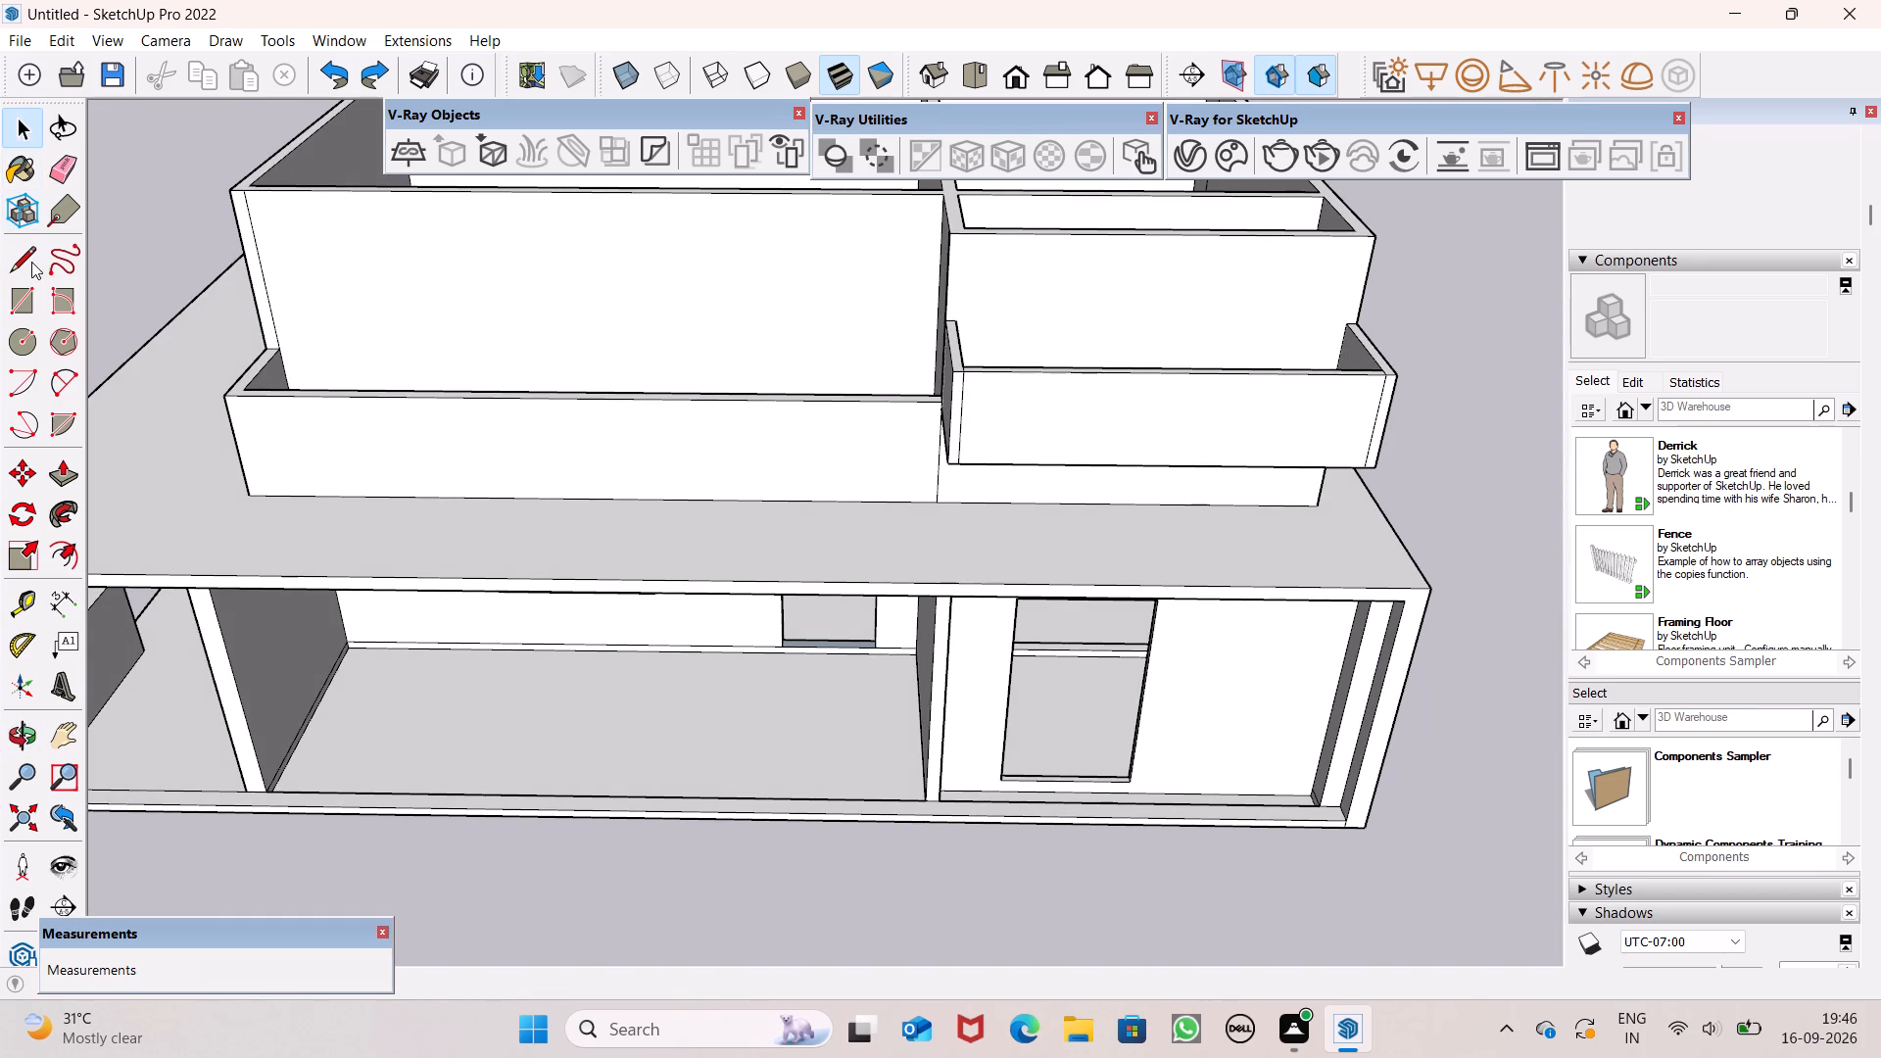
pyautogui.click(27, 266)
pyautogui.scroll(6, 1326, 389)
pyautogui.moveTo(1309, 402); pyautogui.dragTo(1279, 321, button='middle')
pyautogui.scroll(1, 1295, 321)
pyautogui.scroll(3, 903, 323)
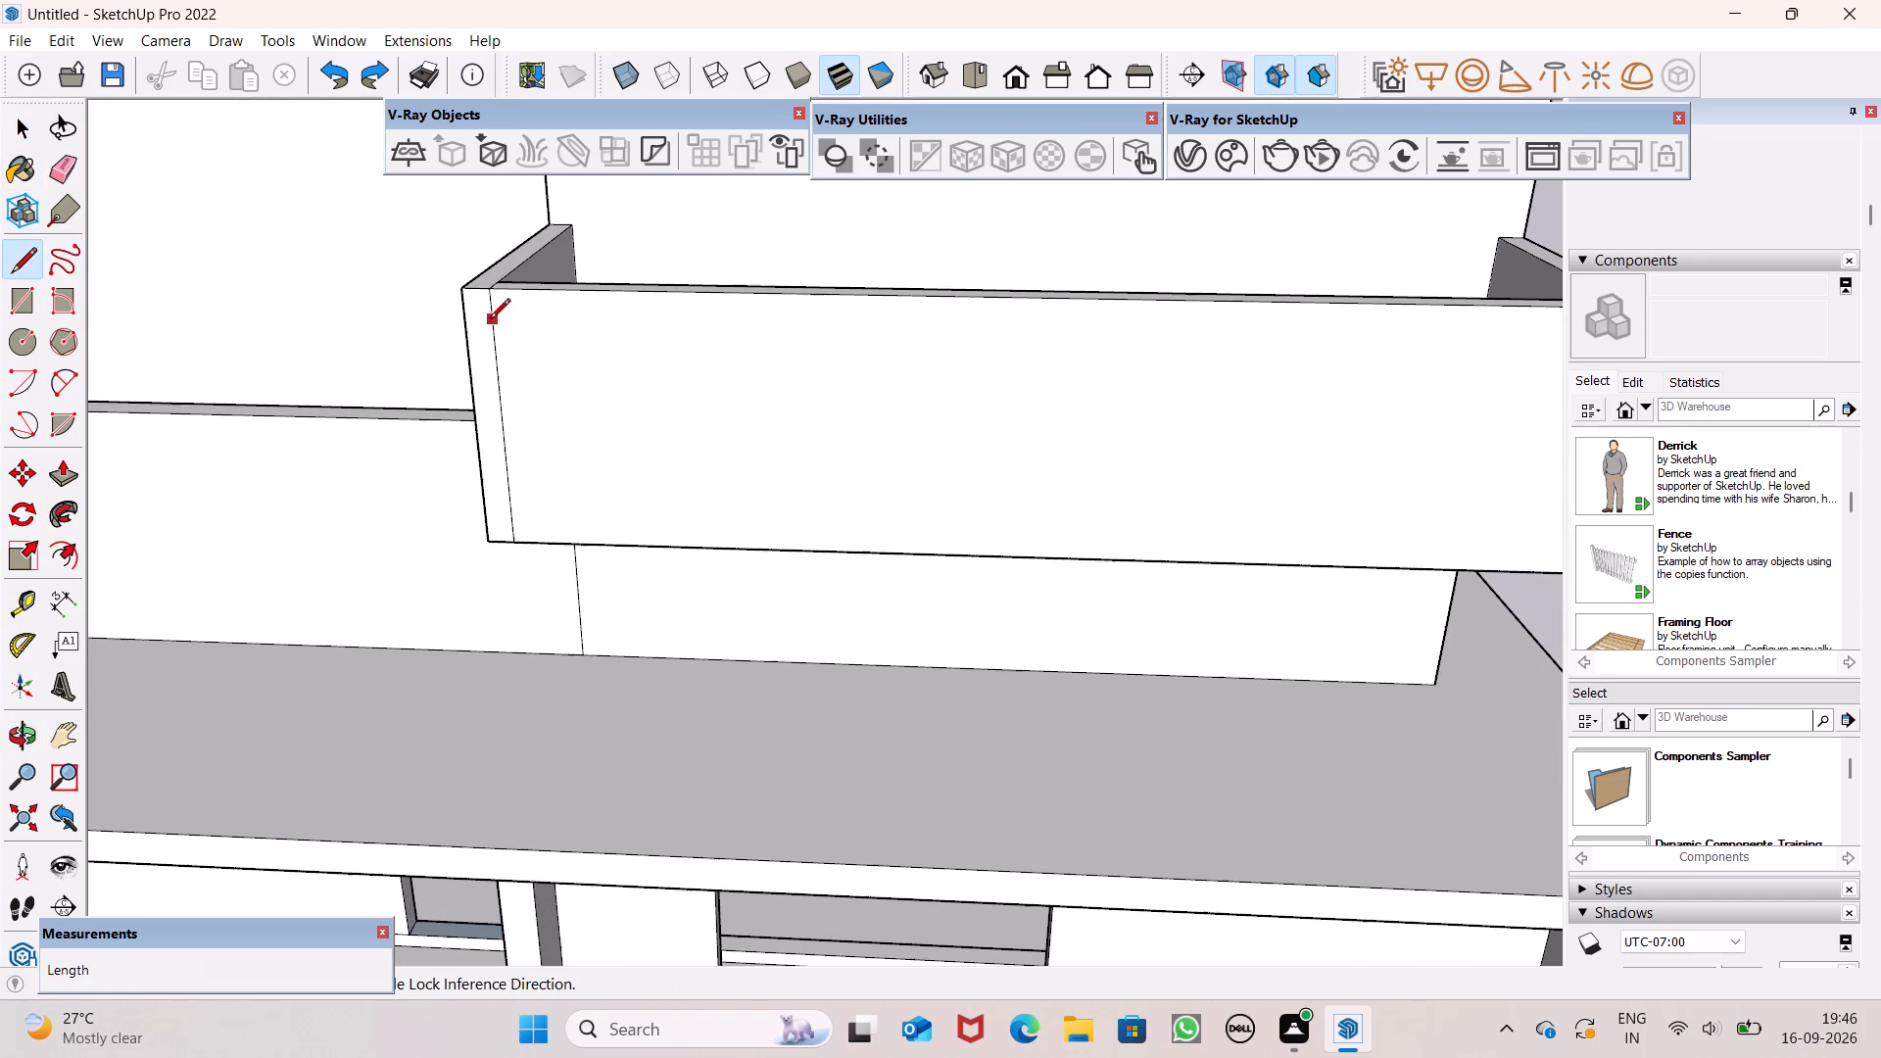
pyautogui.click(487, 323)
pyautogui.scroll(-5, 827, 336)
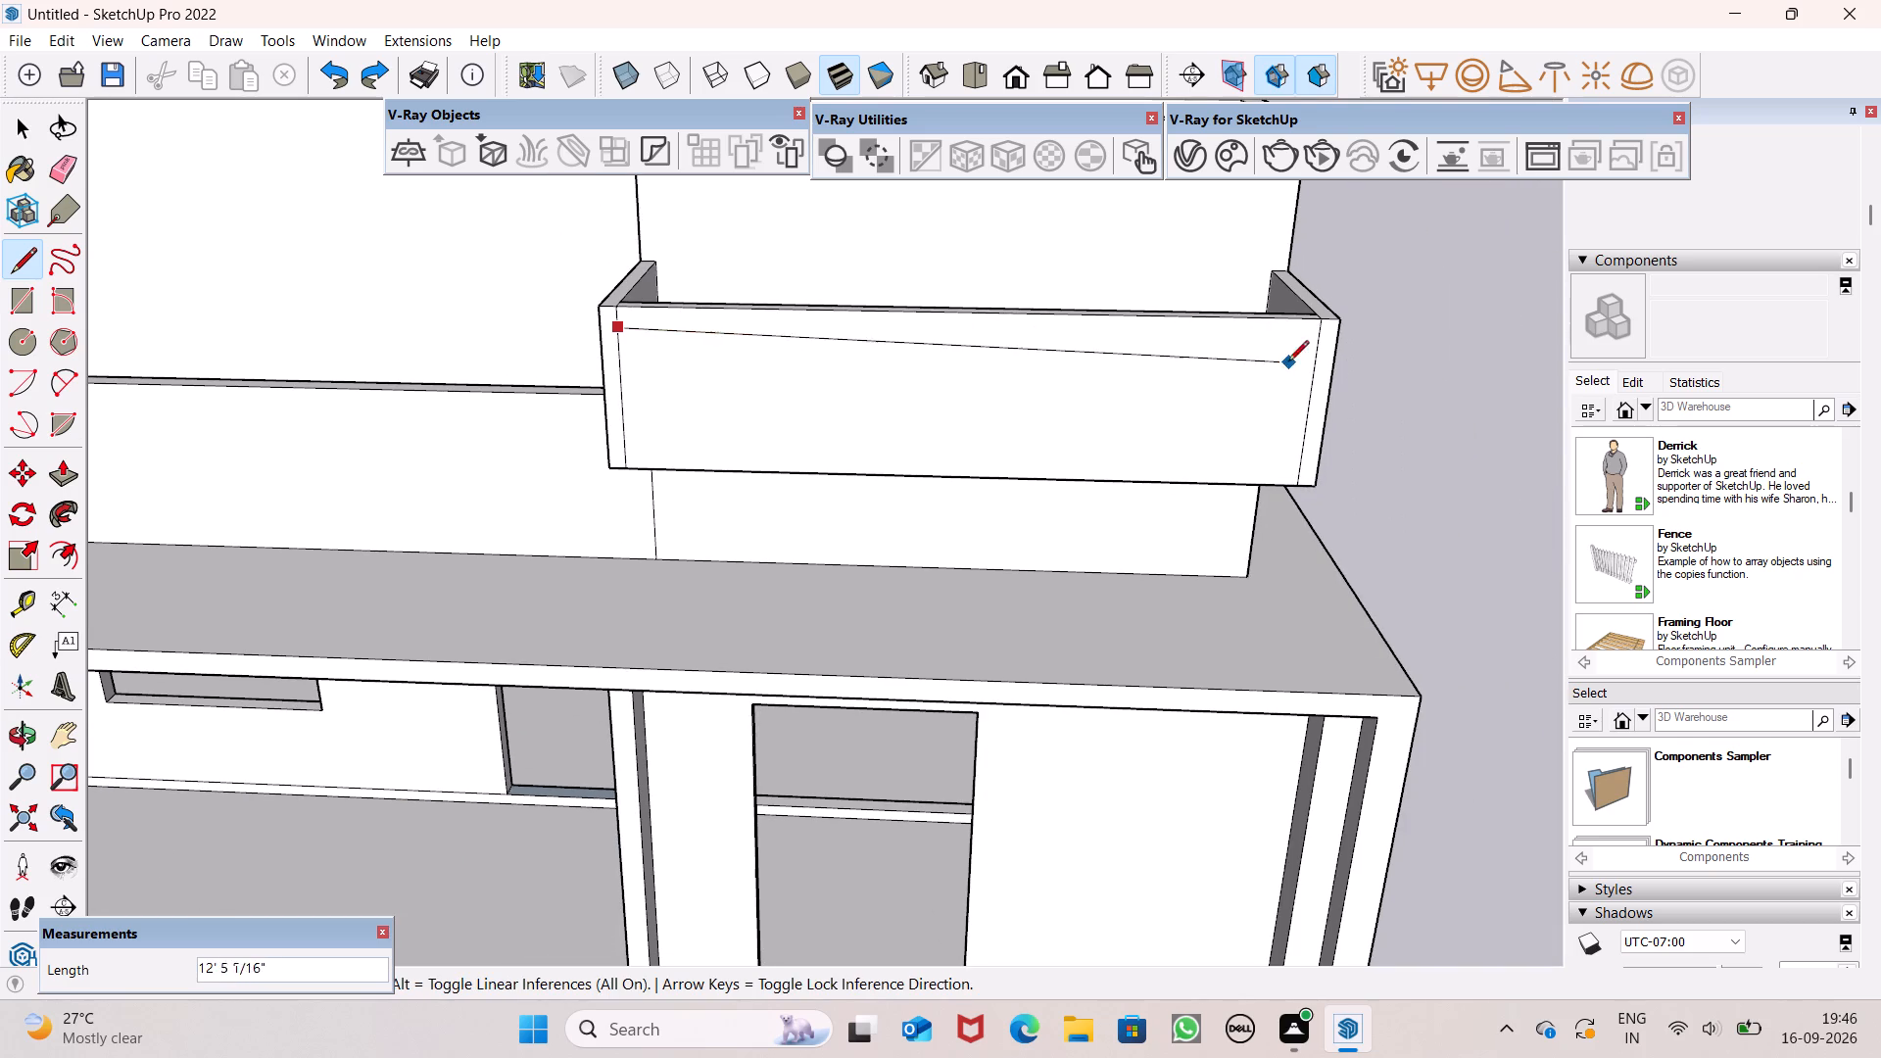
pyautogui.click(1316, 339)
pyautogui.press('space')
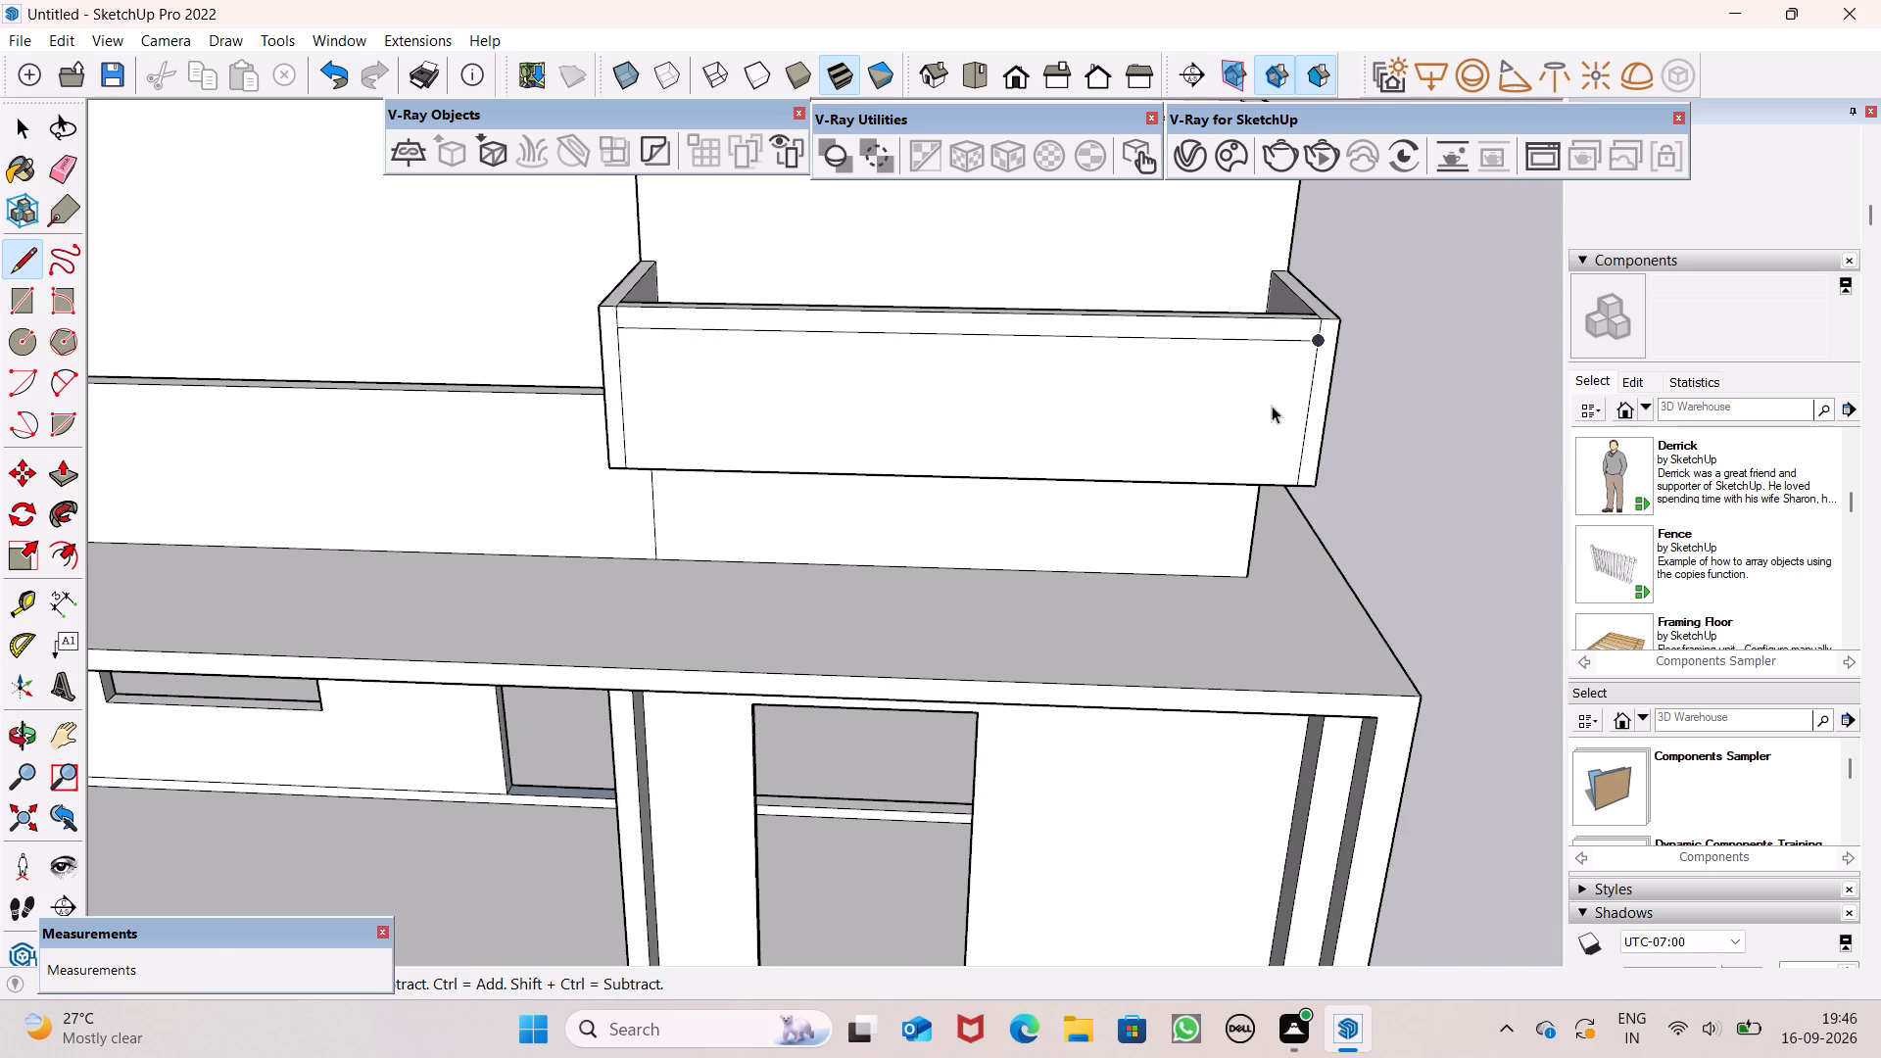
pyautogui.press('space')
pyautogui.press('space')
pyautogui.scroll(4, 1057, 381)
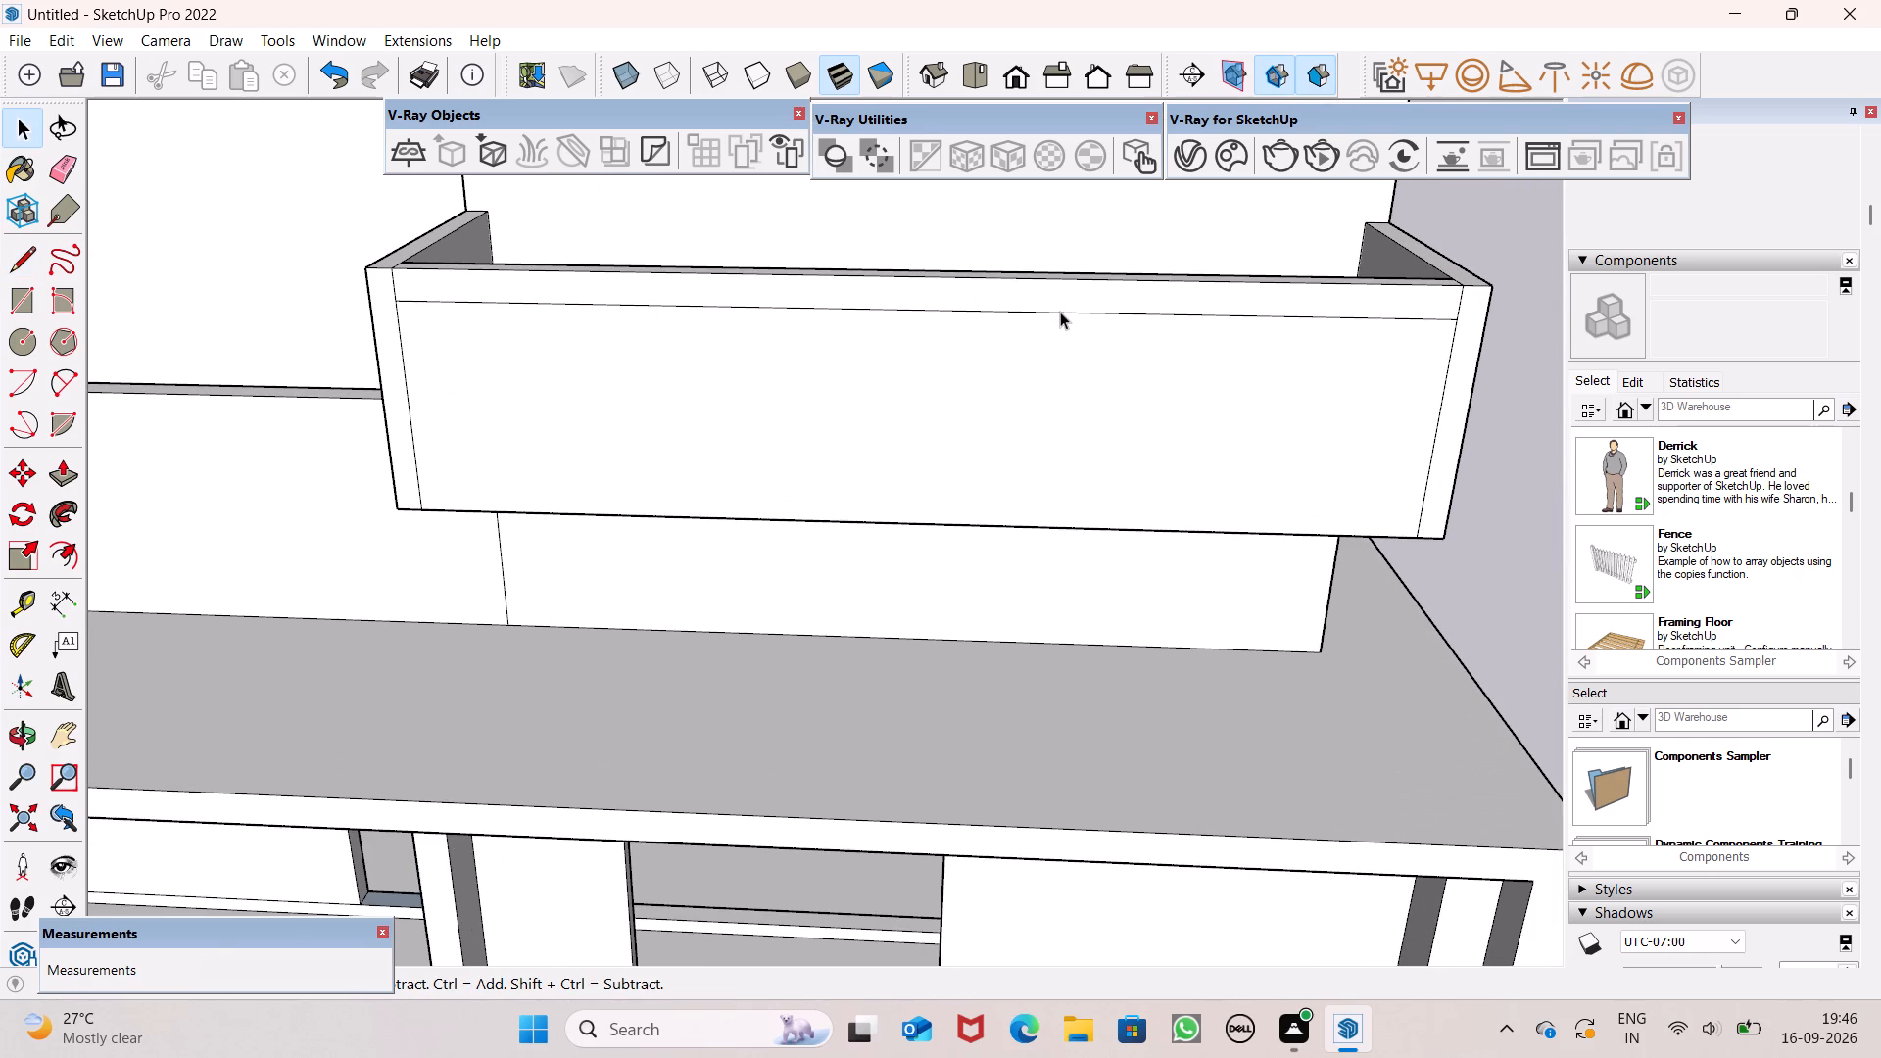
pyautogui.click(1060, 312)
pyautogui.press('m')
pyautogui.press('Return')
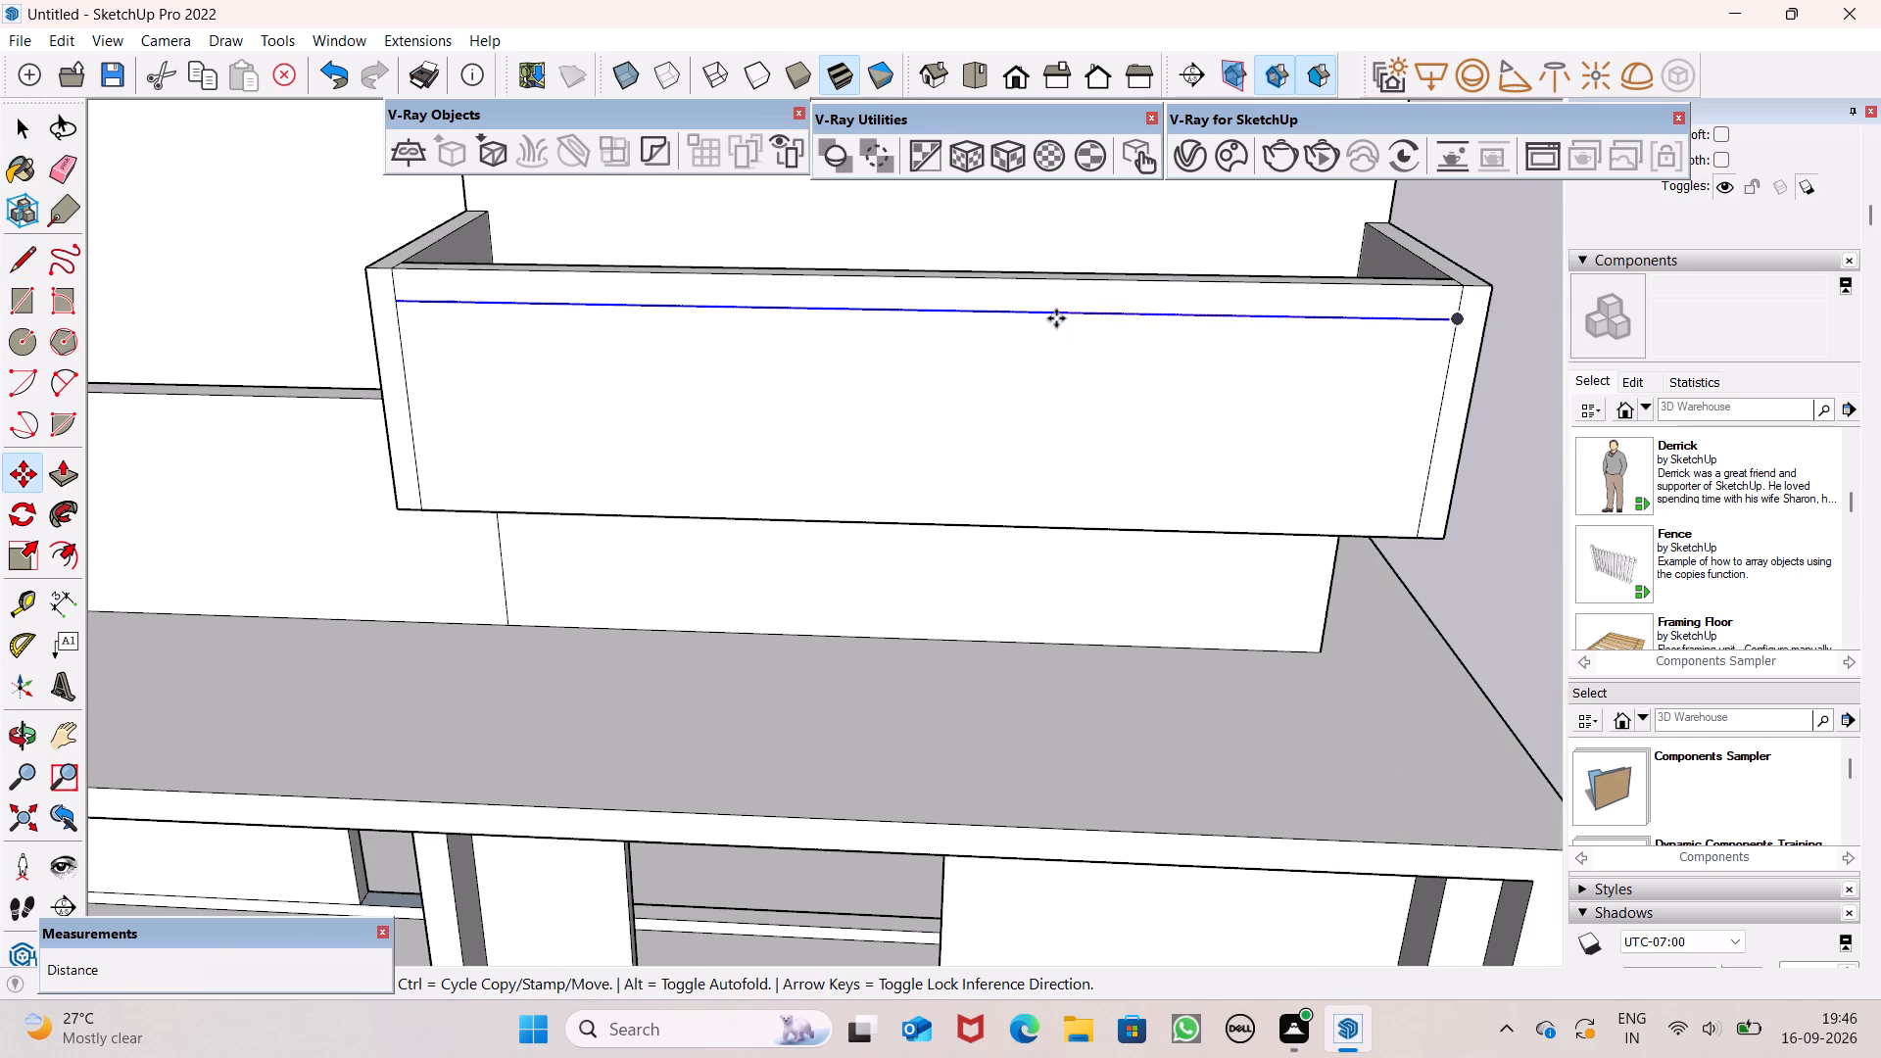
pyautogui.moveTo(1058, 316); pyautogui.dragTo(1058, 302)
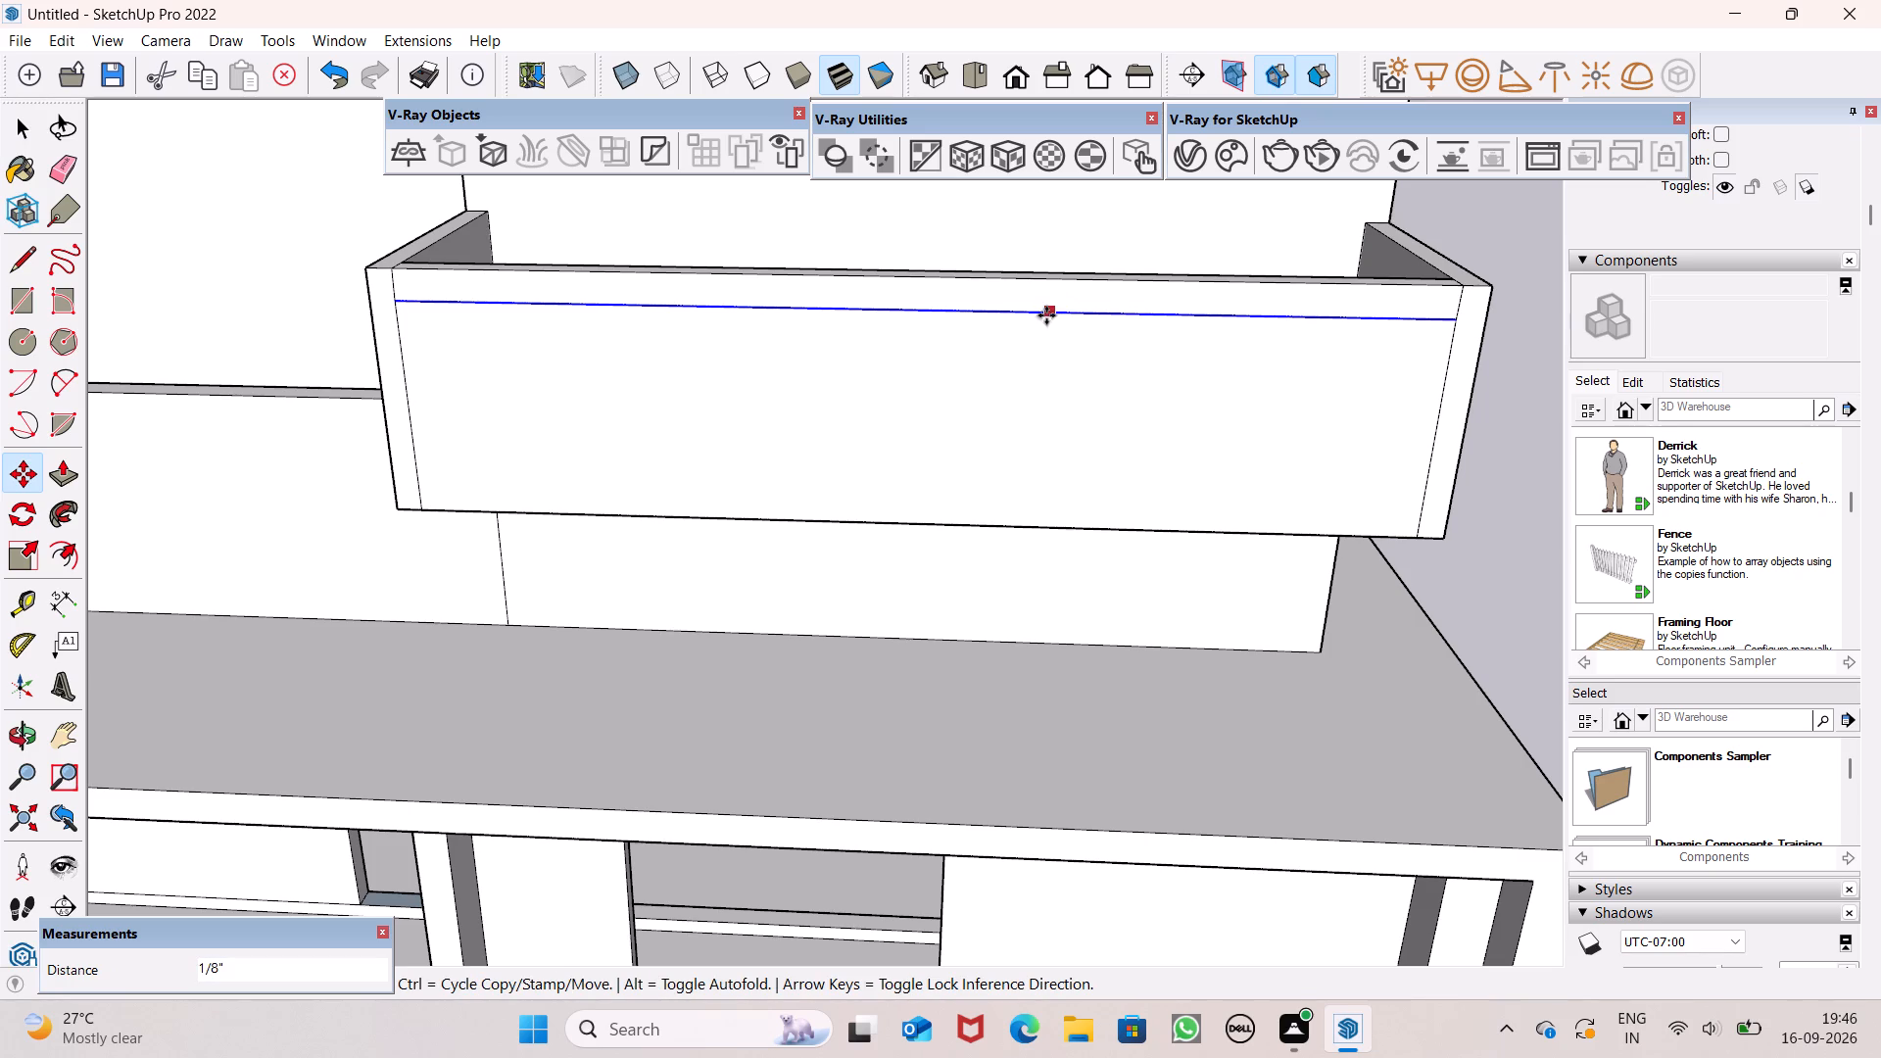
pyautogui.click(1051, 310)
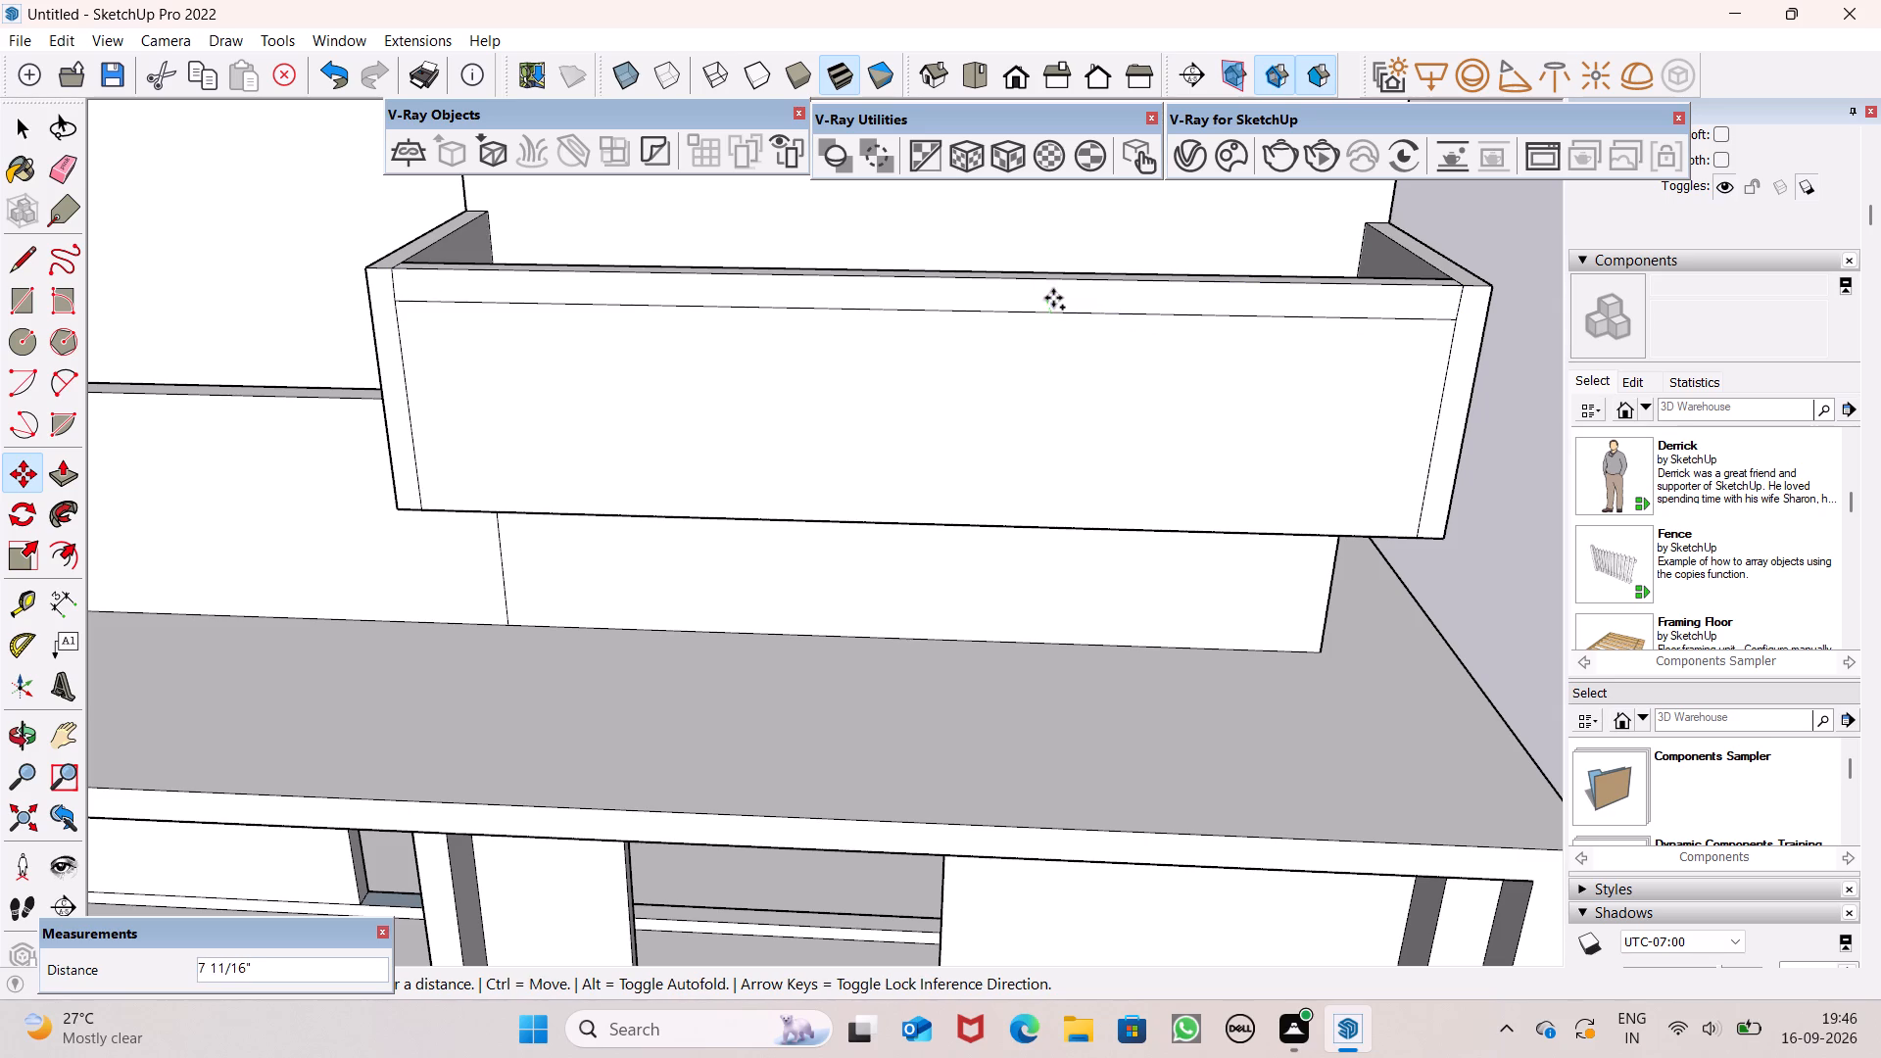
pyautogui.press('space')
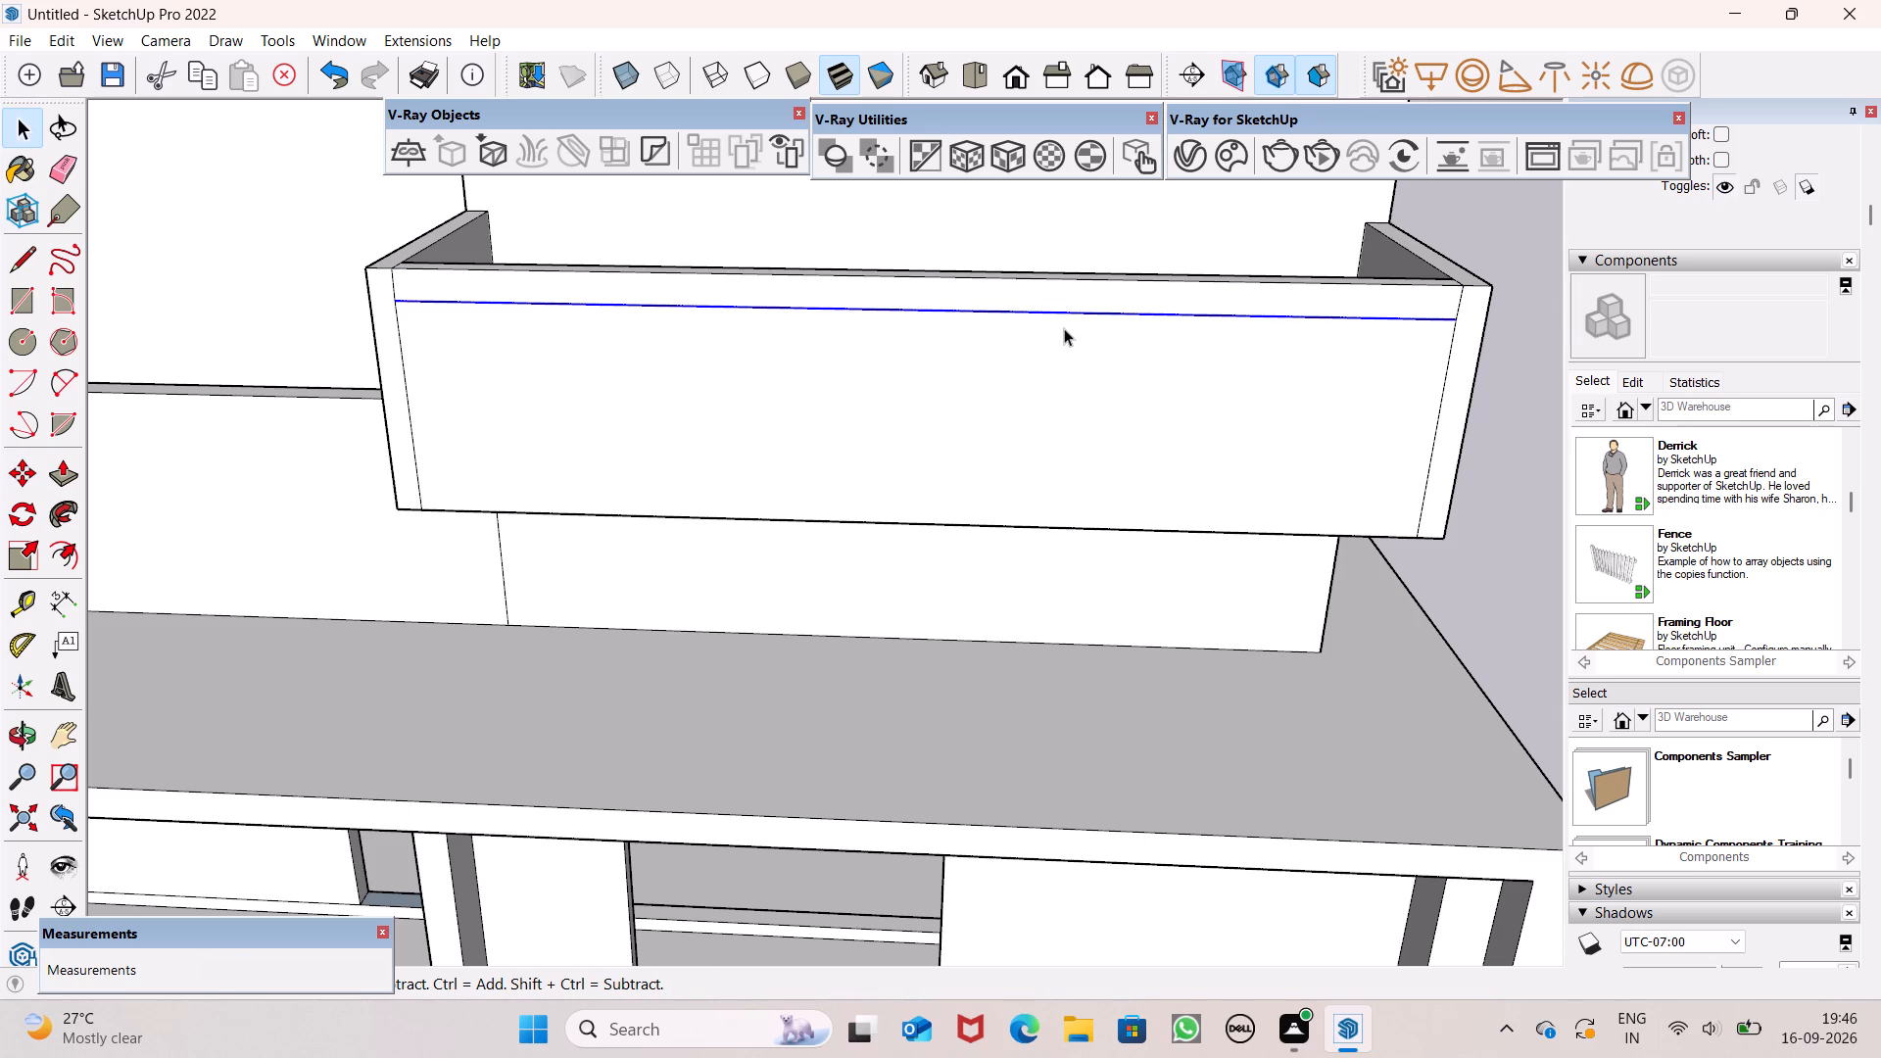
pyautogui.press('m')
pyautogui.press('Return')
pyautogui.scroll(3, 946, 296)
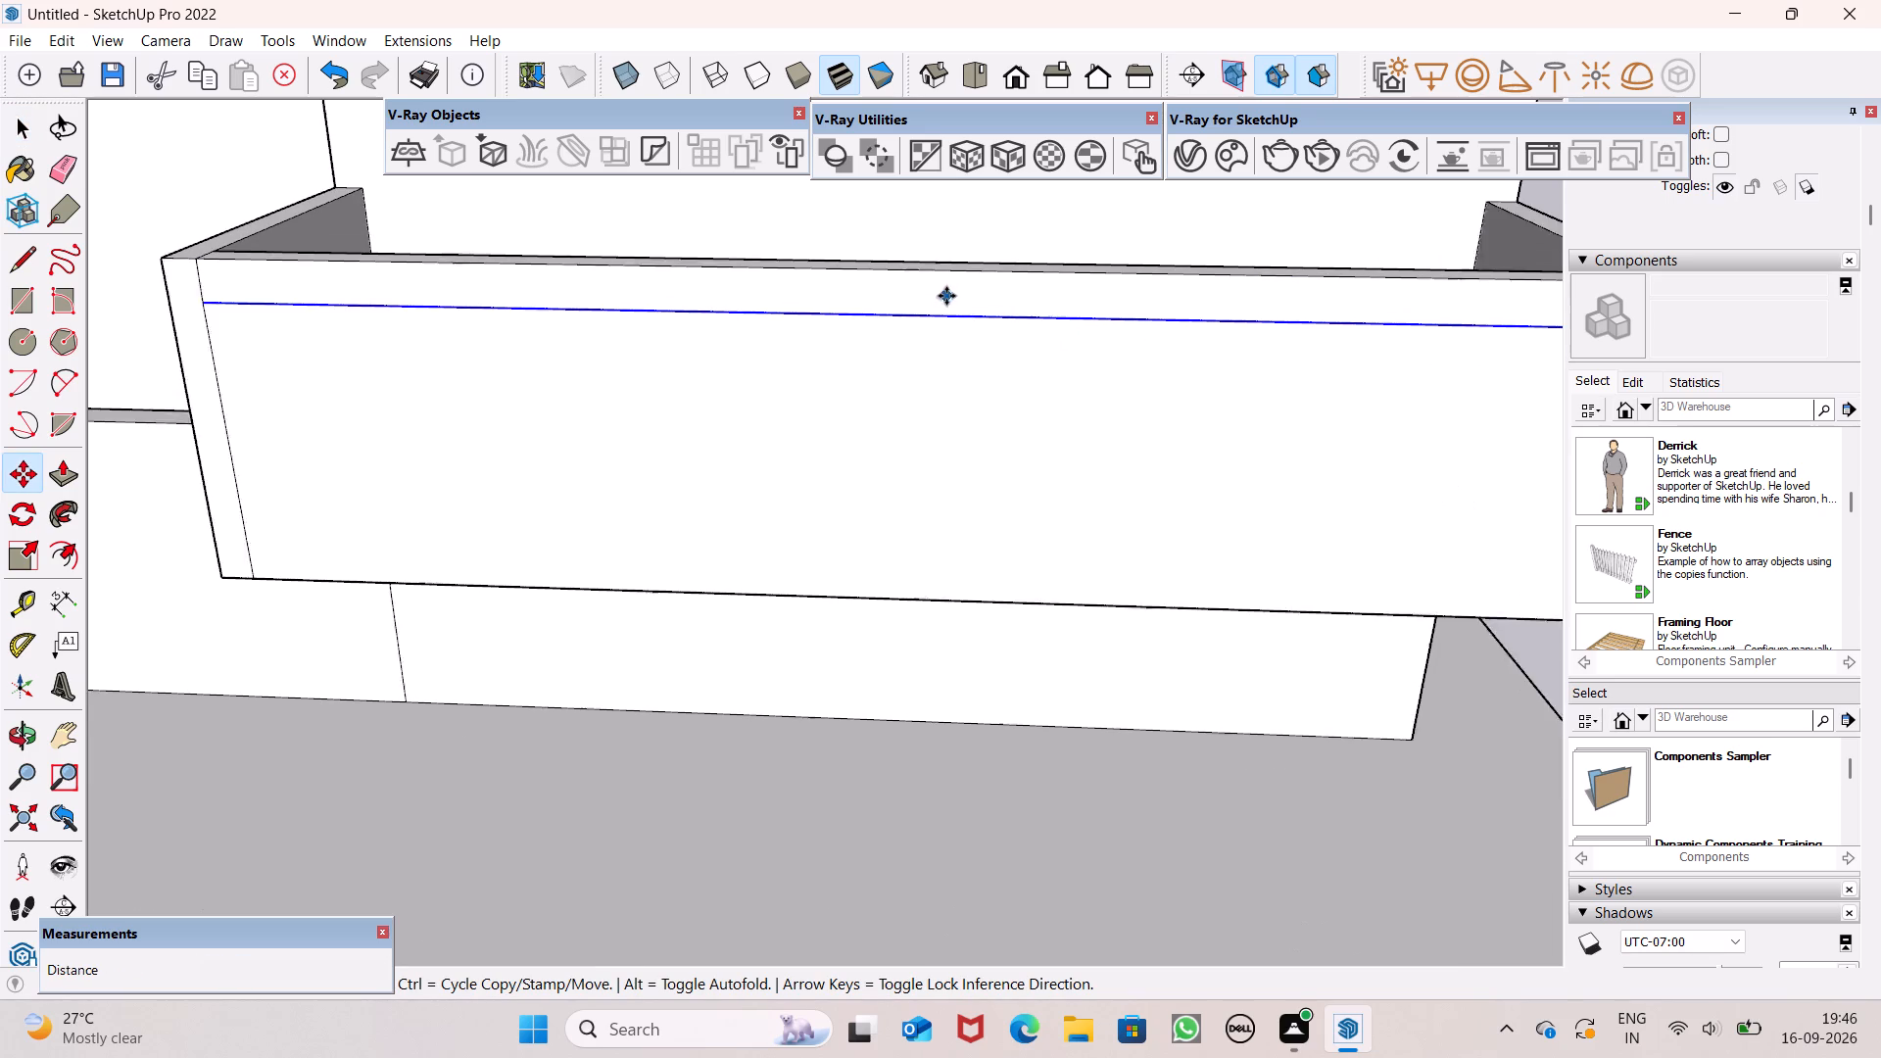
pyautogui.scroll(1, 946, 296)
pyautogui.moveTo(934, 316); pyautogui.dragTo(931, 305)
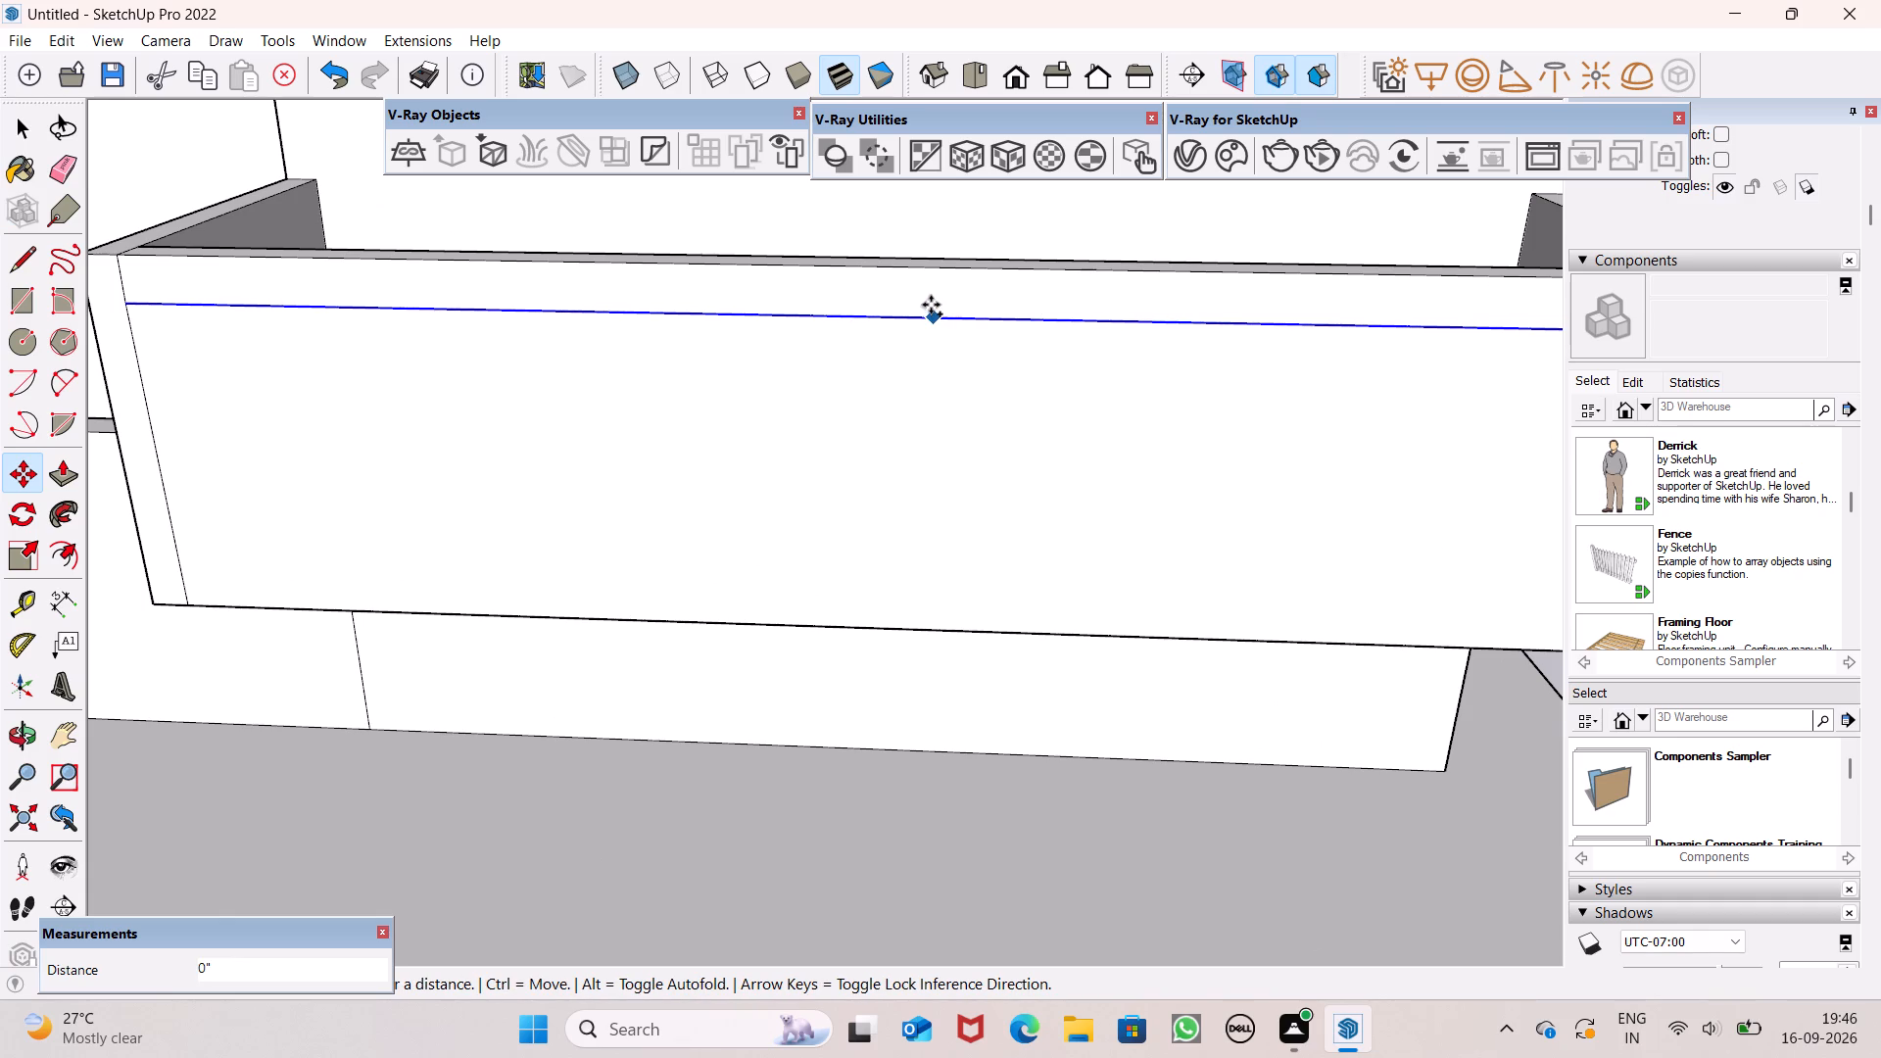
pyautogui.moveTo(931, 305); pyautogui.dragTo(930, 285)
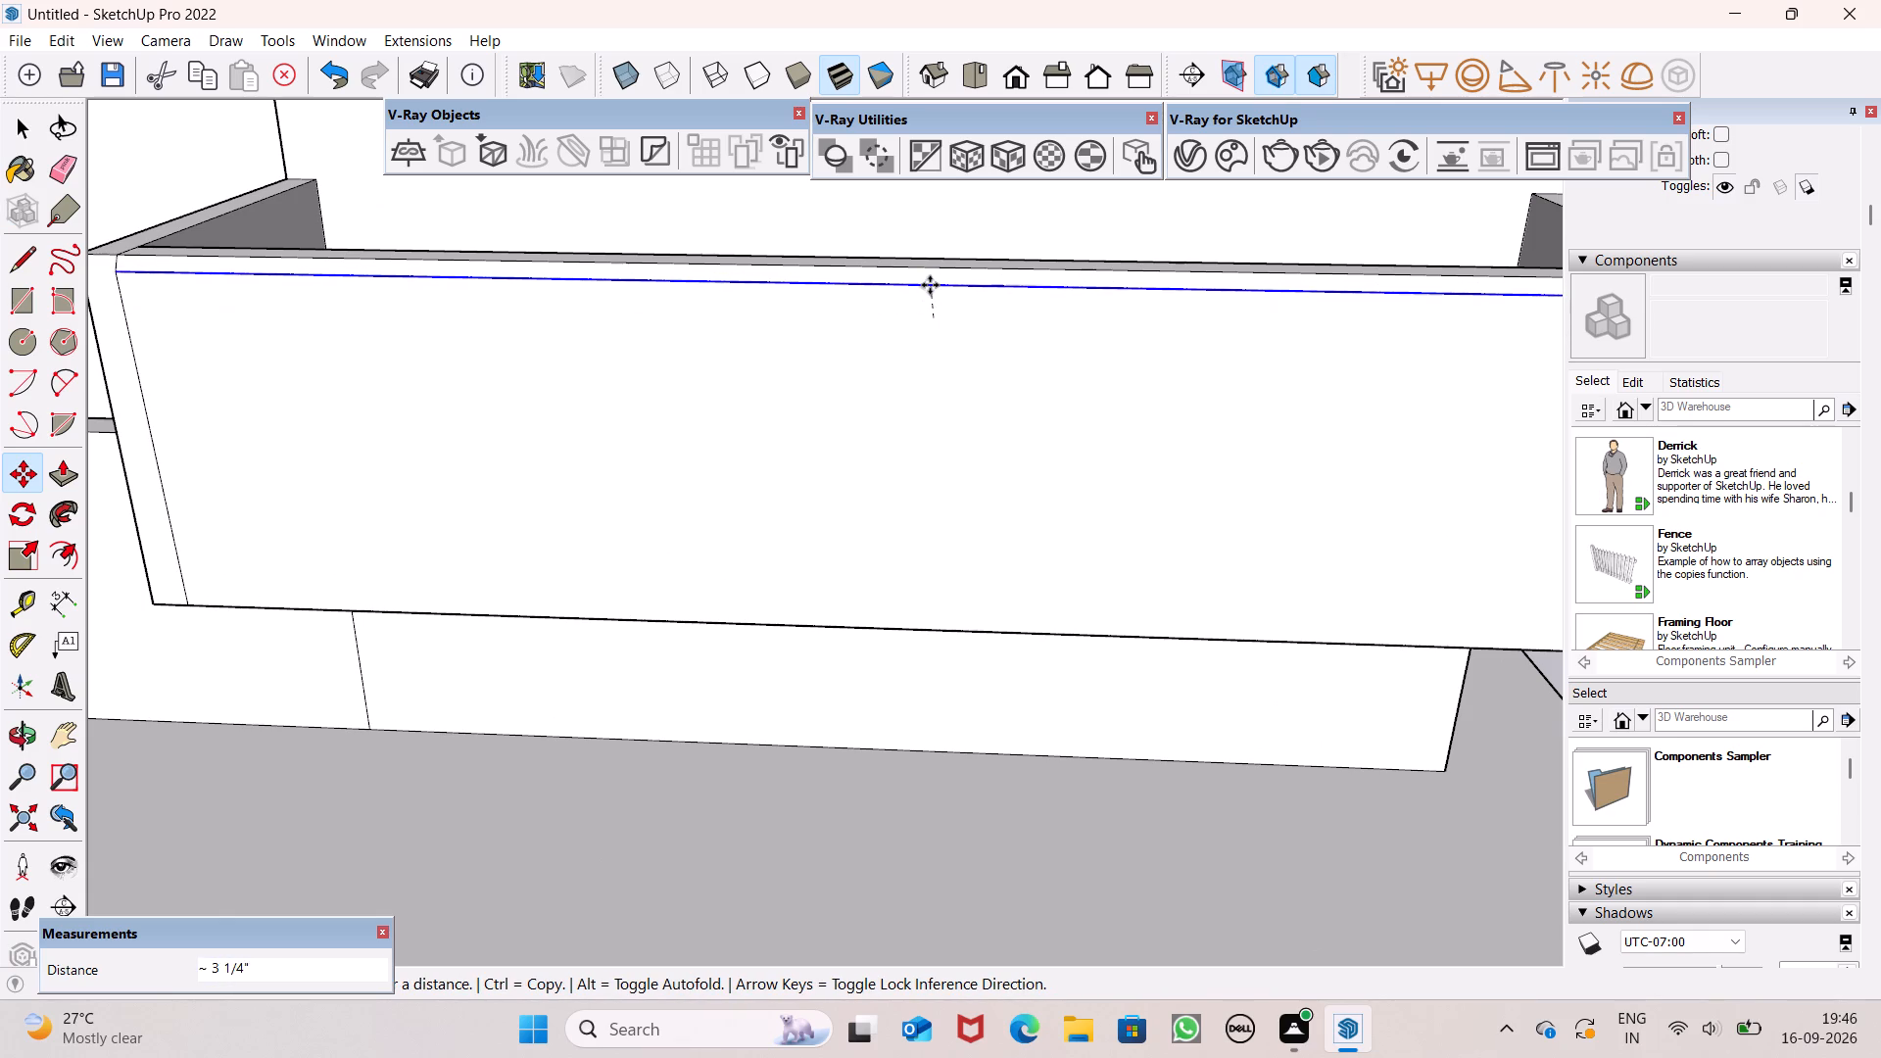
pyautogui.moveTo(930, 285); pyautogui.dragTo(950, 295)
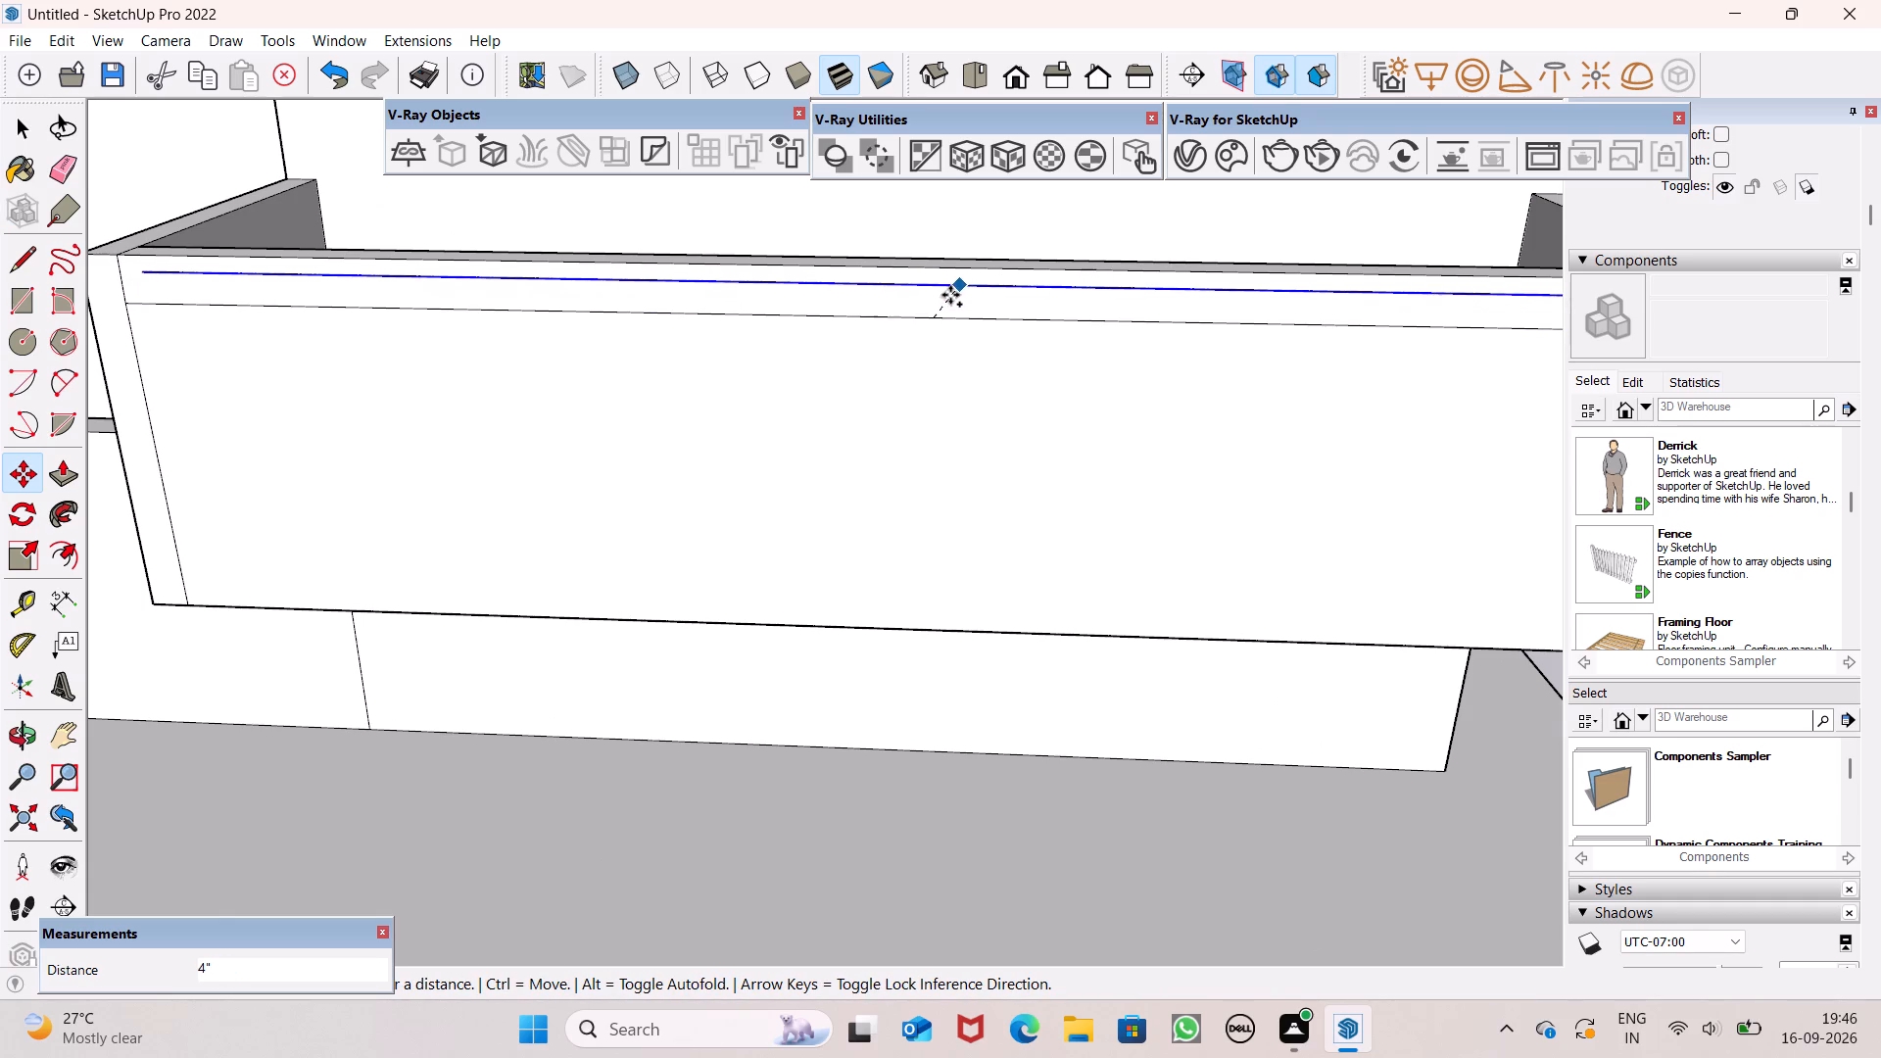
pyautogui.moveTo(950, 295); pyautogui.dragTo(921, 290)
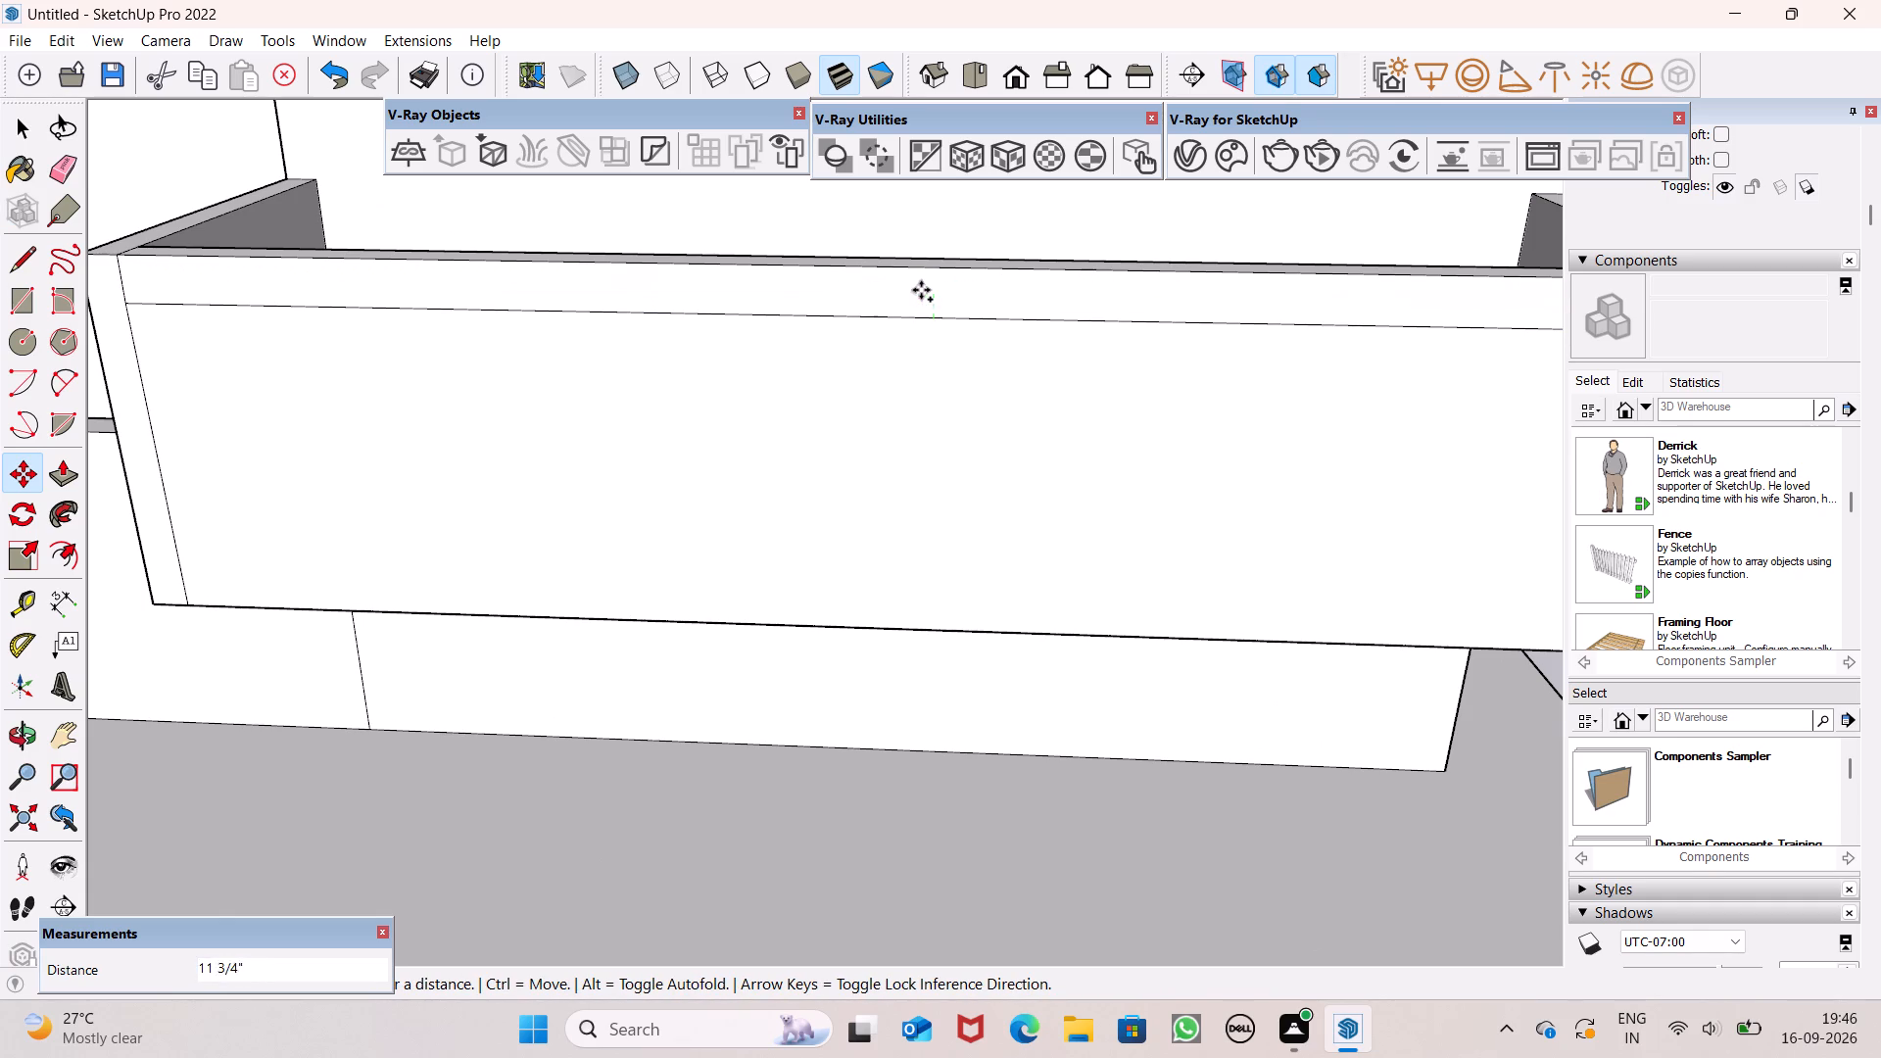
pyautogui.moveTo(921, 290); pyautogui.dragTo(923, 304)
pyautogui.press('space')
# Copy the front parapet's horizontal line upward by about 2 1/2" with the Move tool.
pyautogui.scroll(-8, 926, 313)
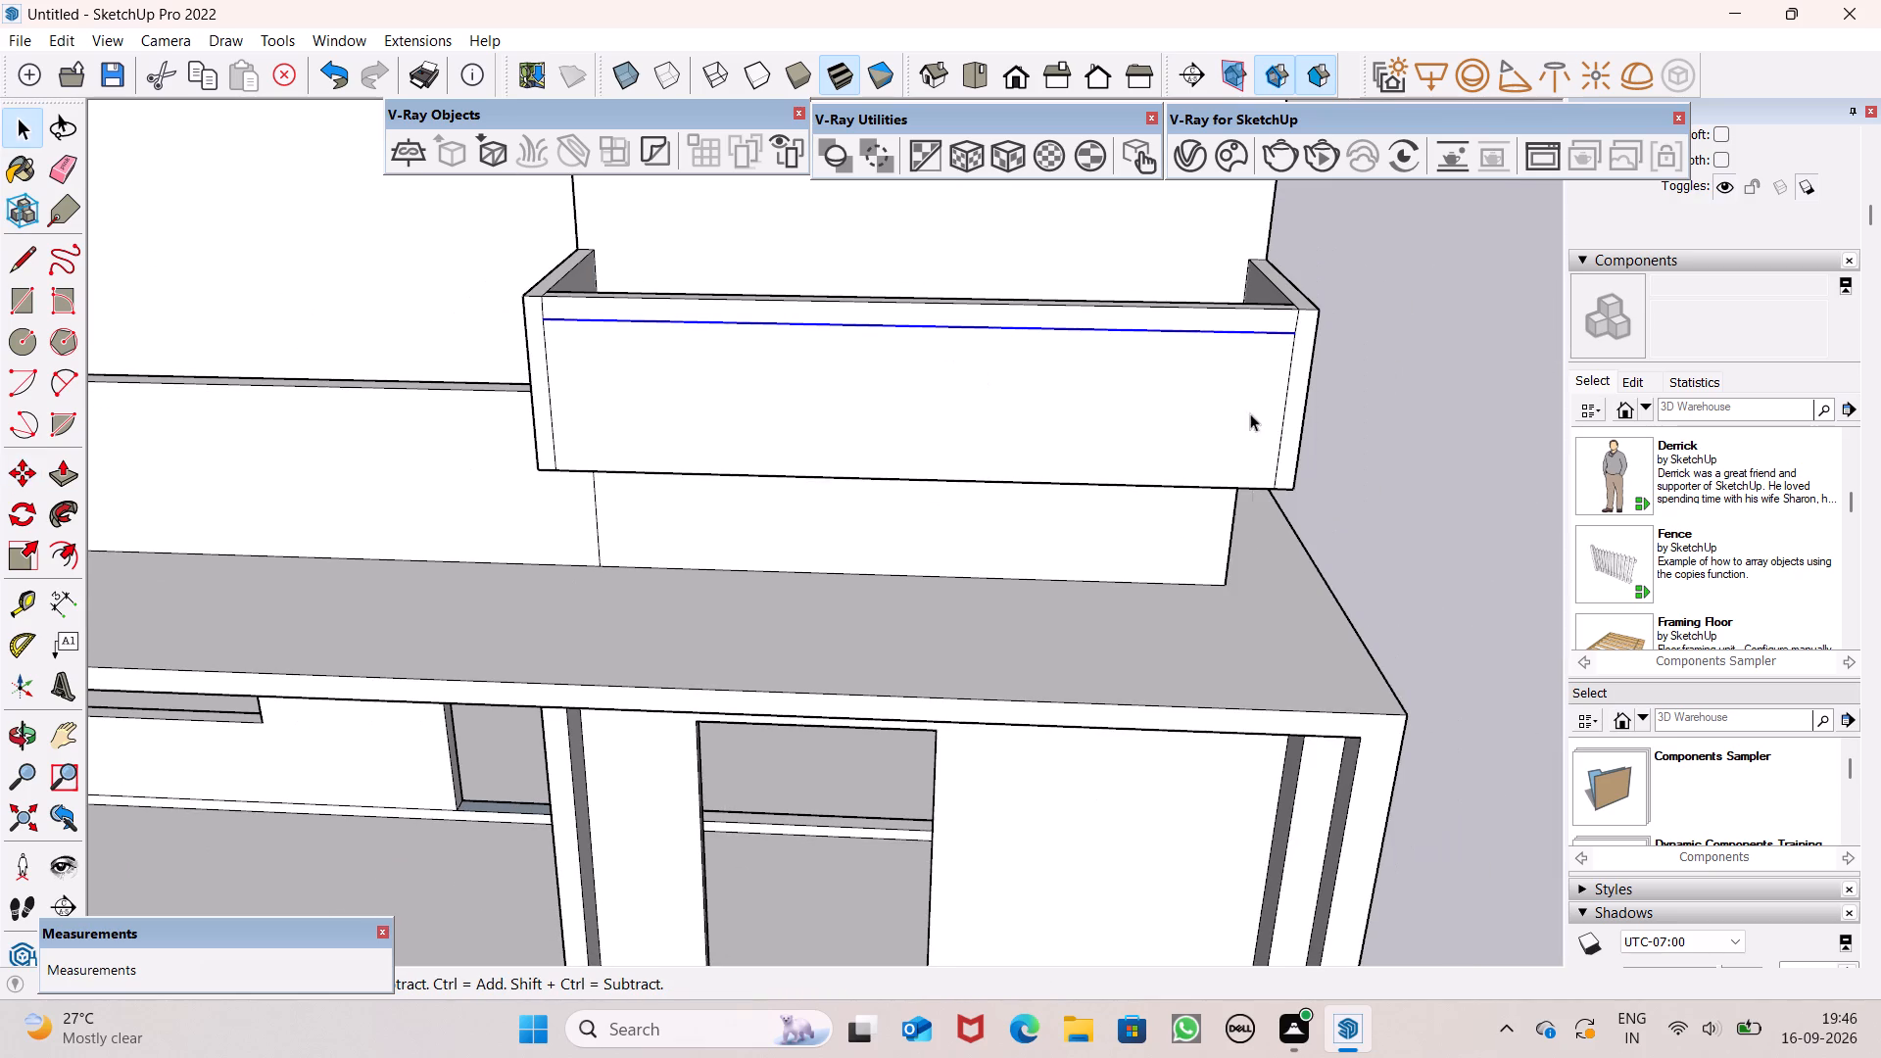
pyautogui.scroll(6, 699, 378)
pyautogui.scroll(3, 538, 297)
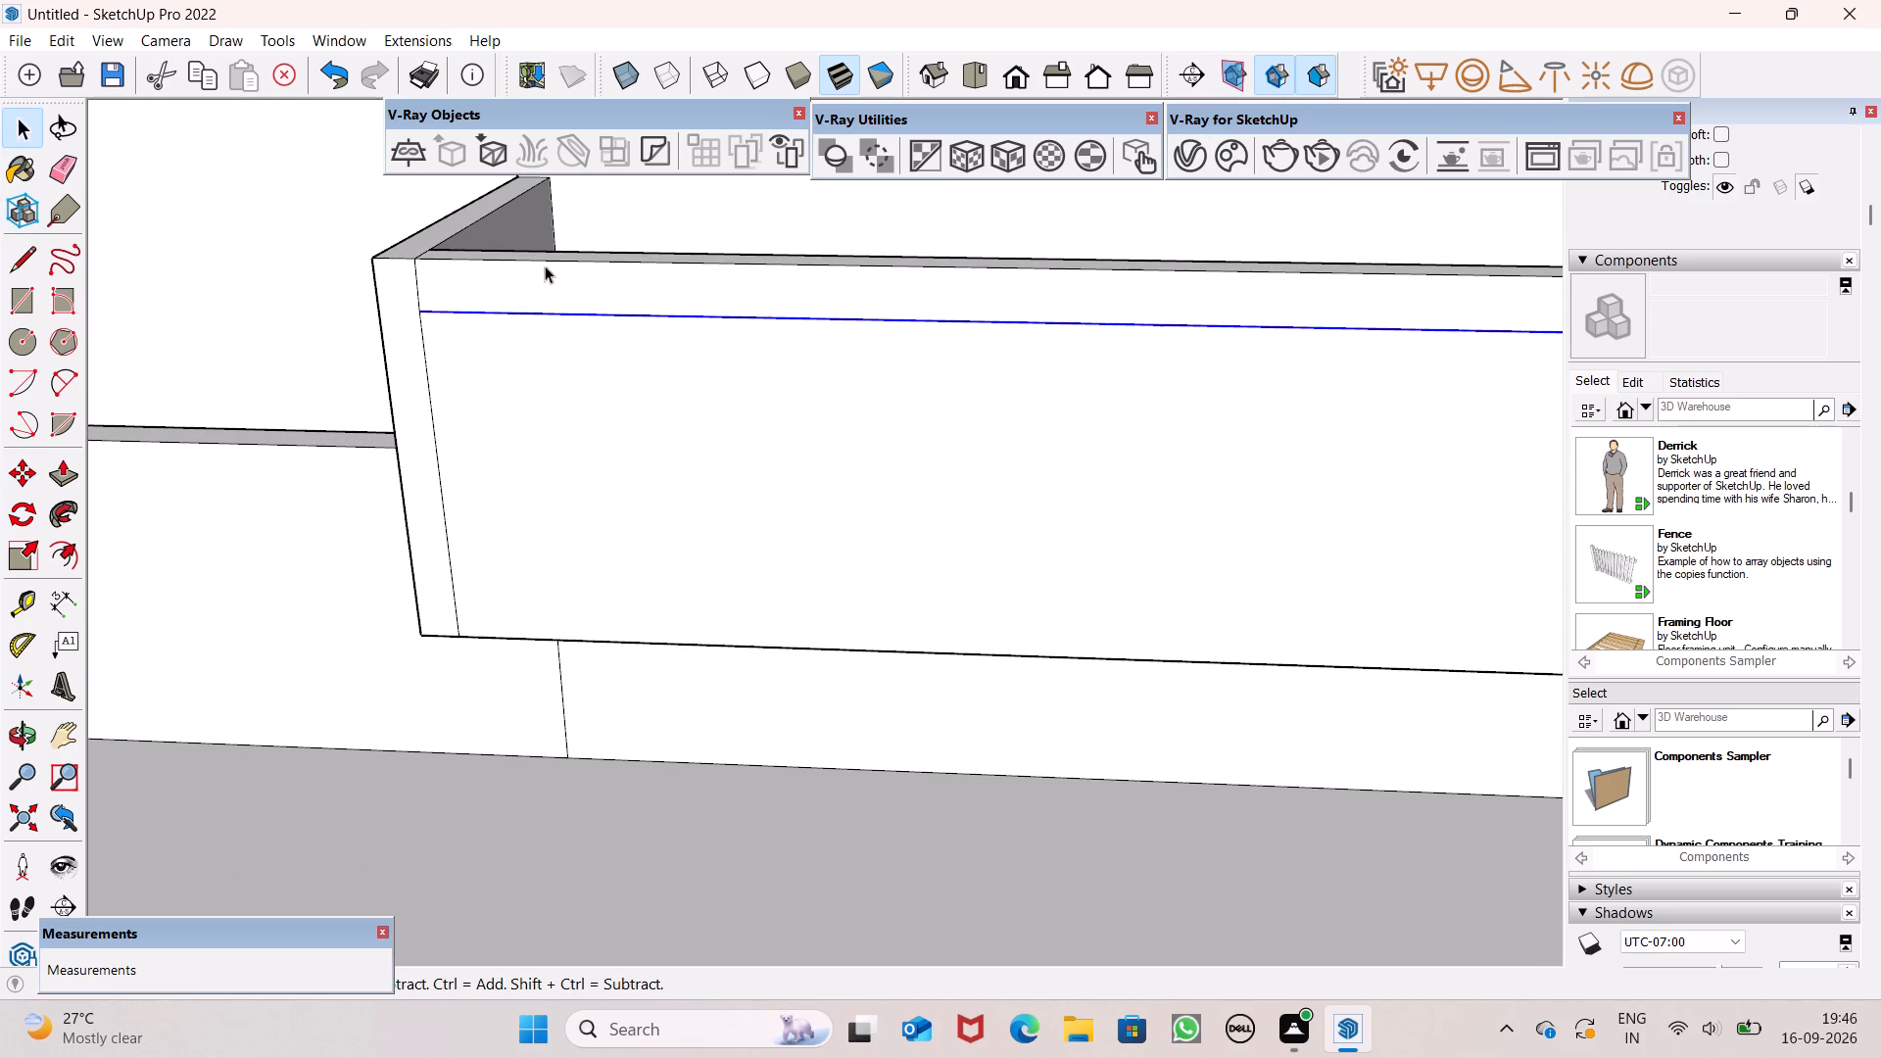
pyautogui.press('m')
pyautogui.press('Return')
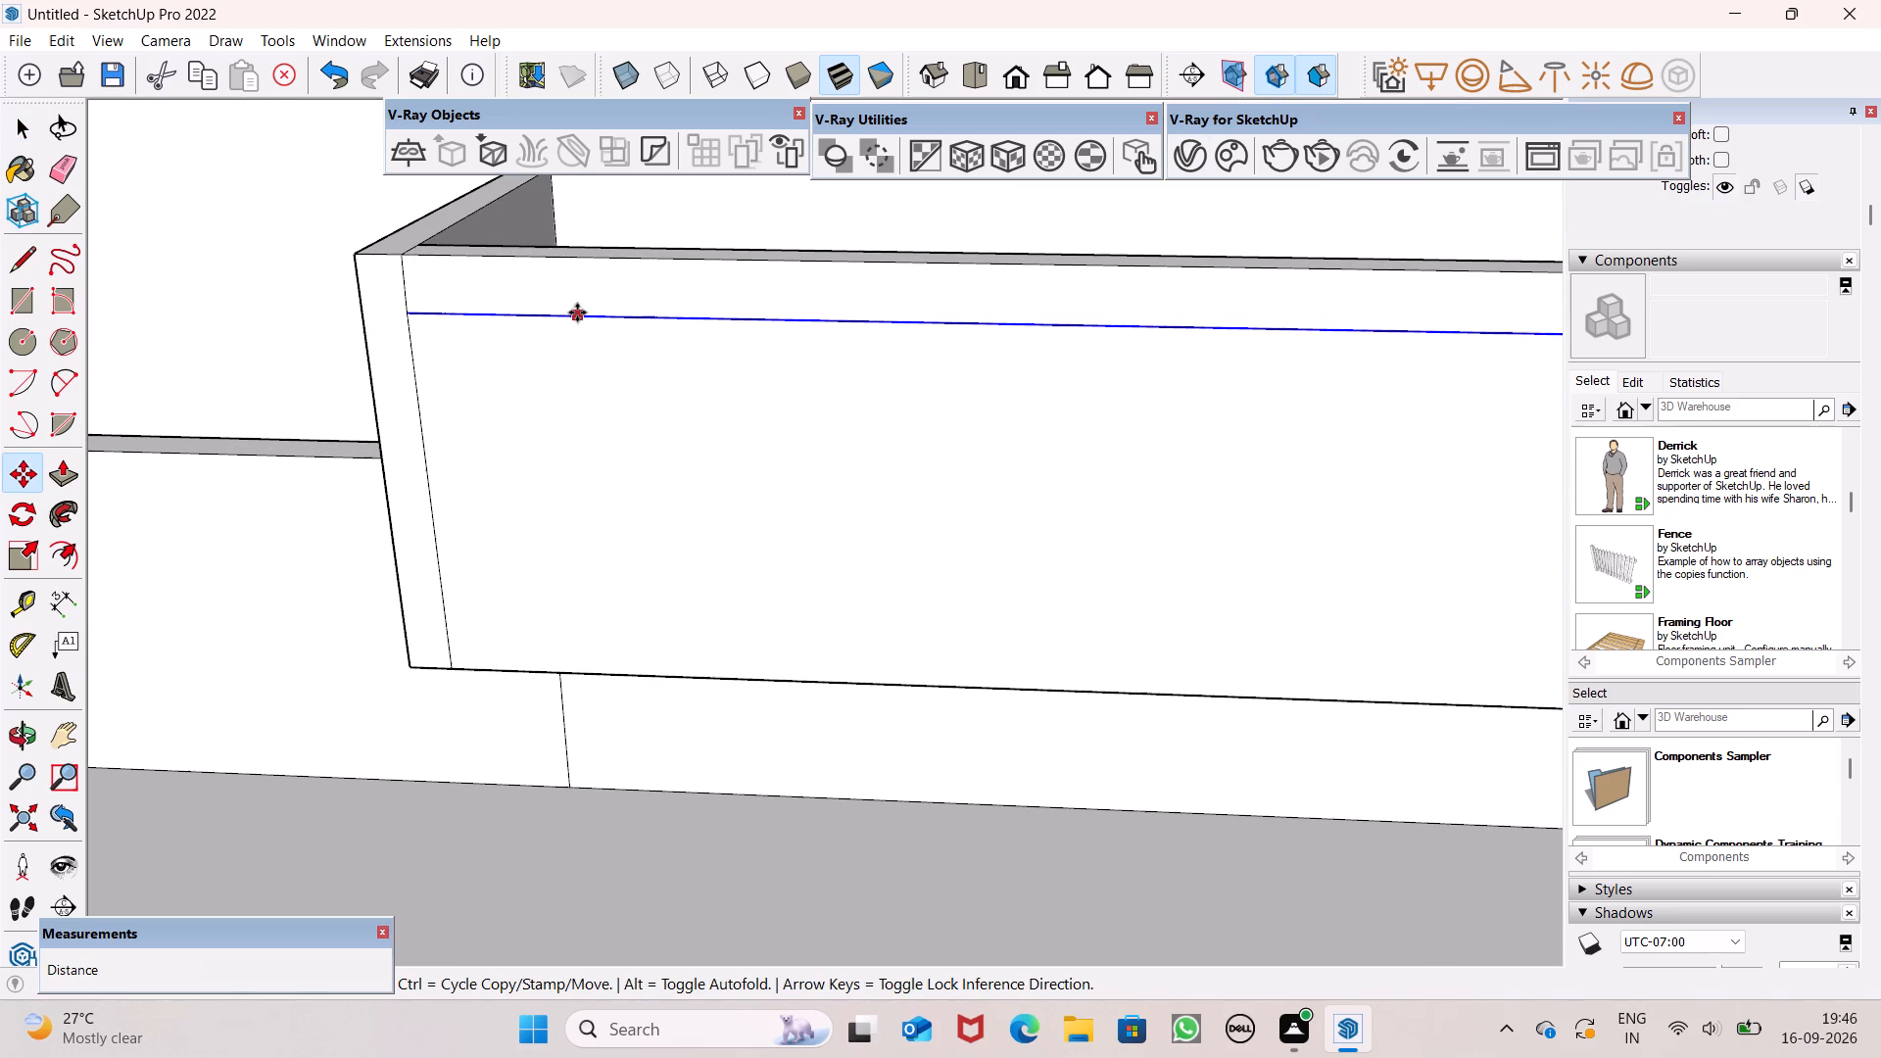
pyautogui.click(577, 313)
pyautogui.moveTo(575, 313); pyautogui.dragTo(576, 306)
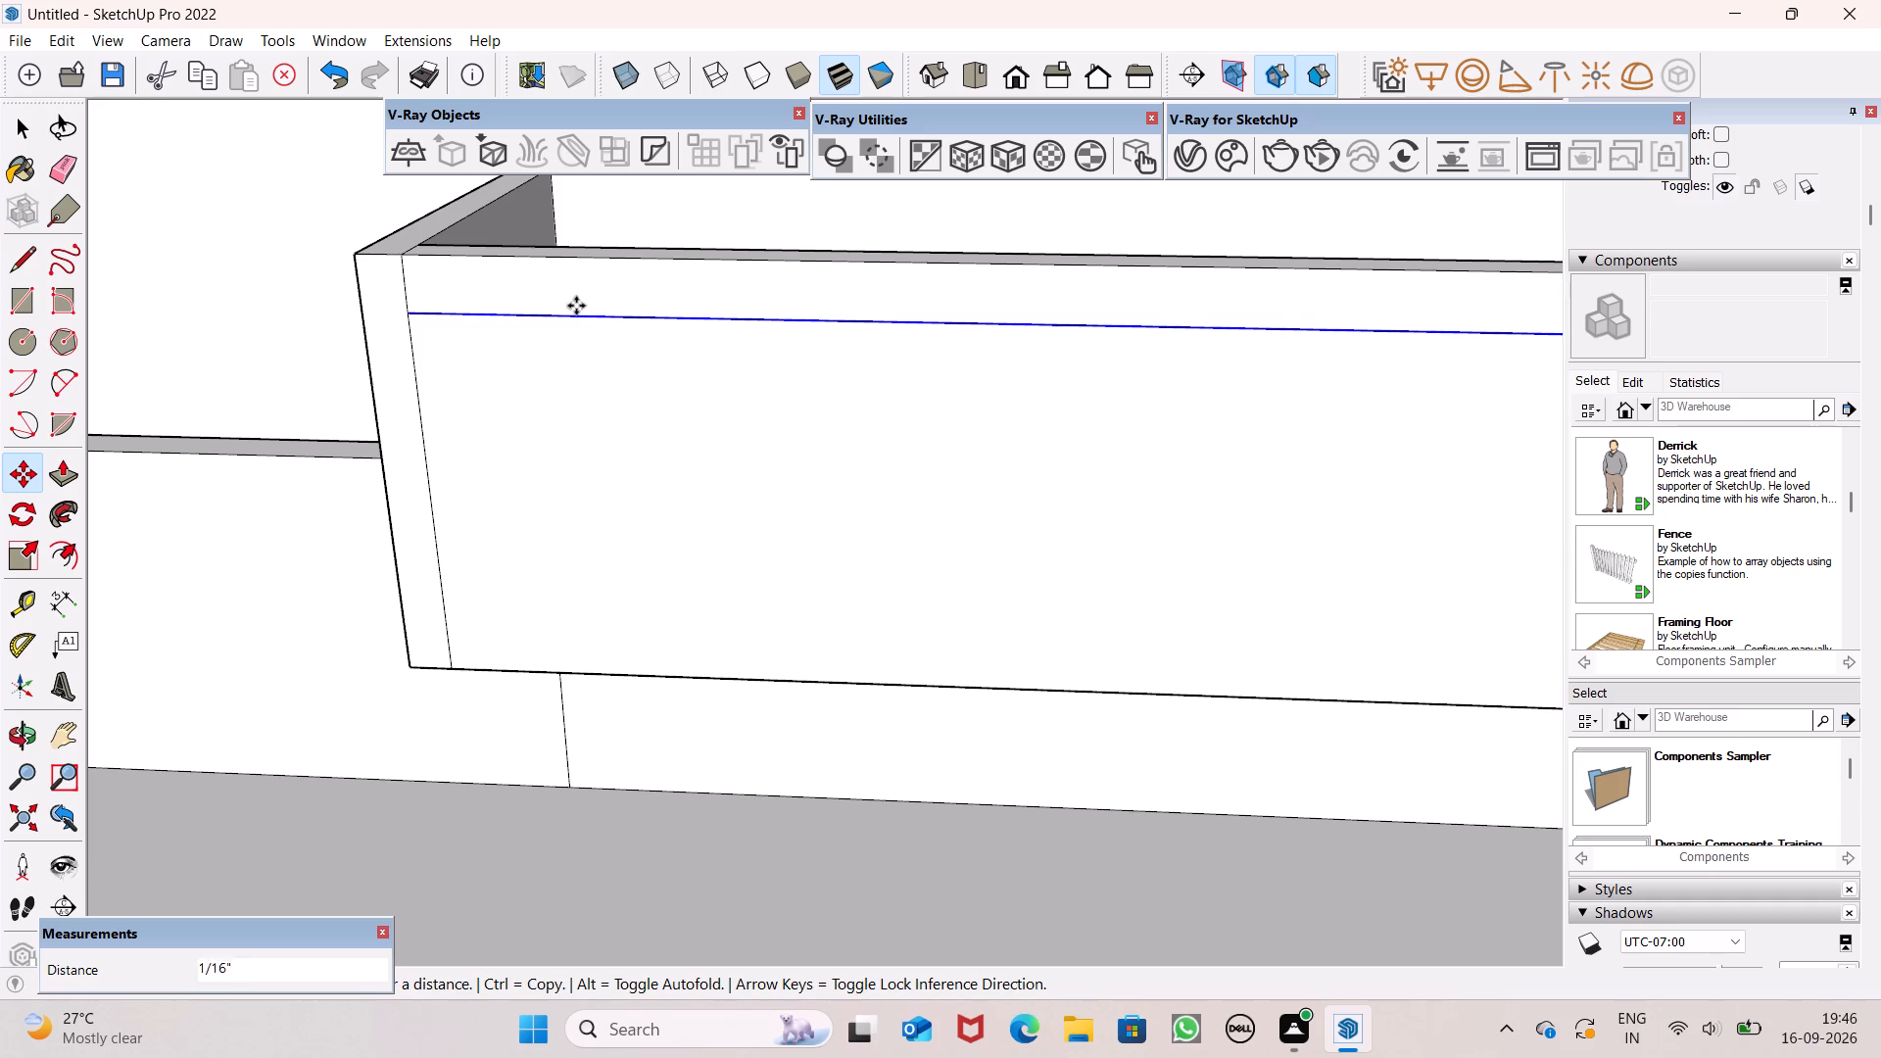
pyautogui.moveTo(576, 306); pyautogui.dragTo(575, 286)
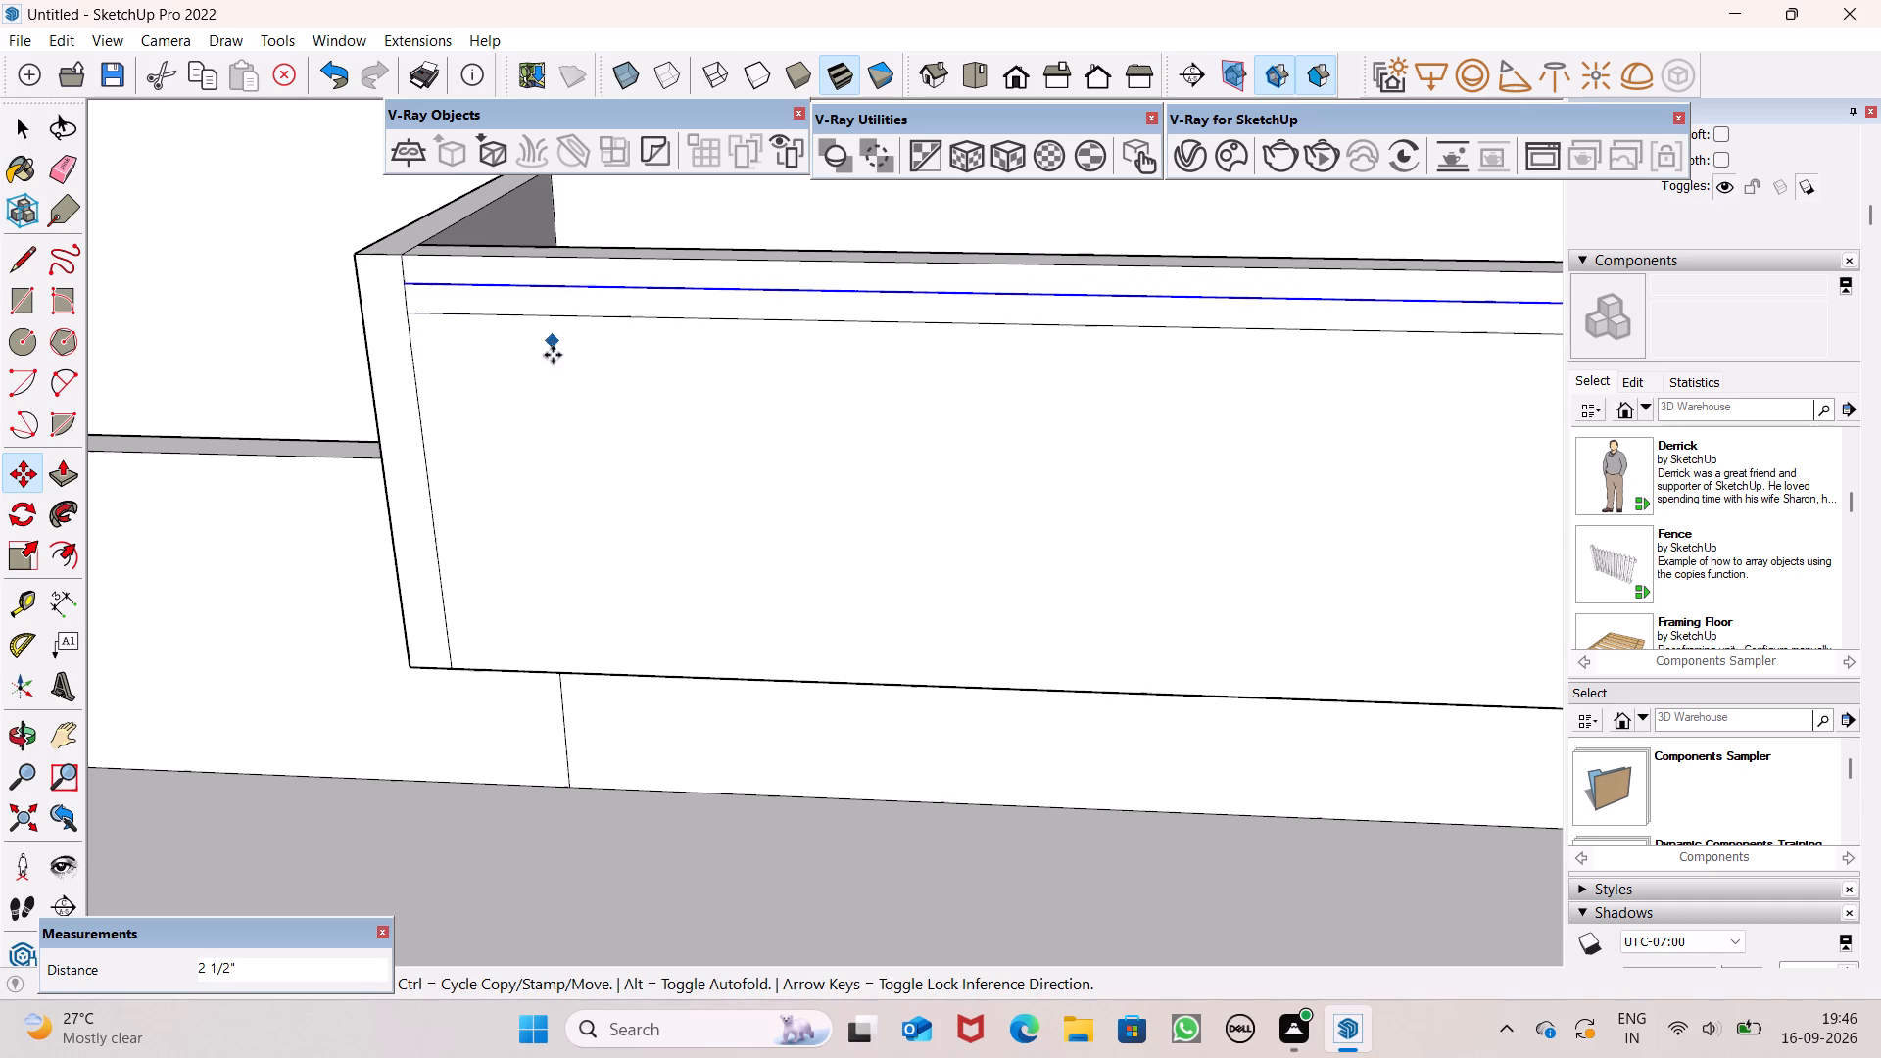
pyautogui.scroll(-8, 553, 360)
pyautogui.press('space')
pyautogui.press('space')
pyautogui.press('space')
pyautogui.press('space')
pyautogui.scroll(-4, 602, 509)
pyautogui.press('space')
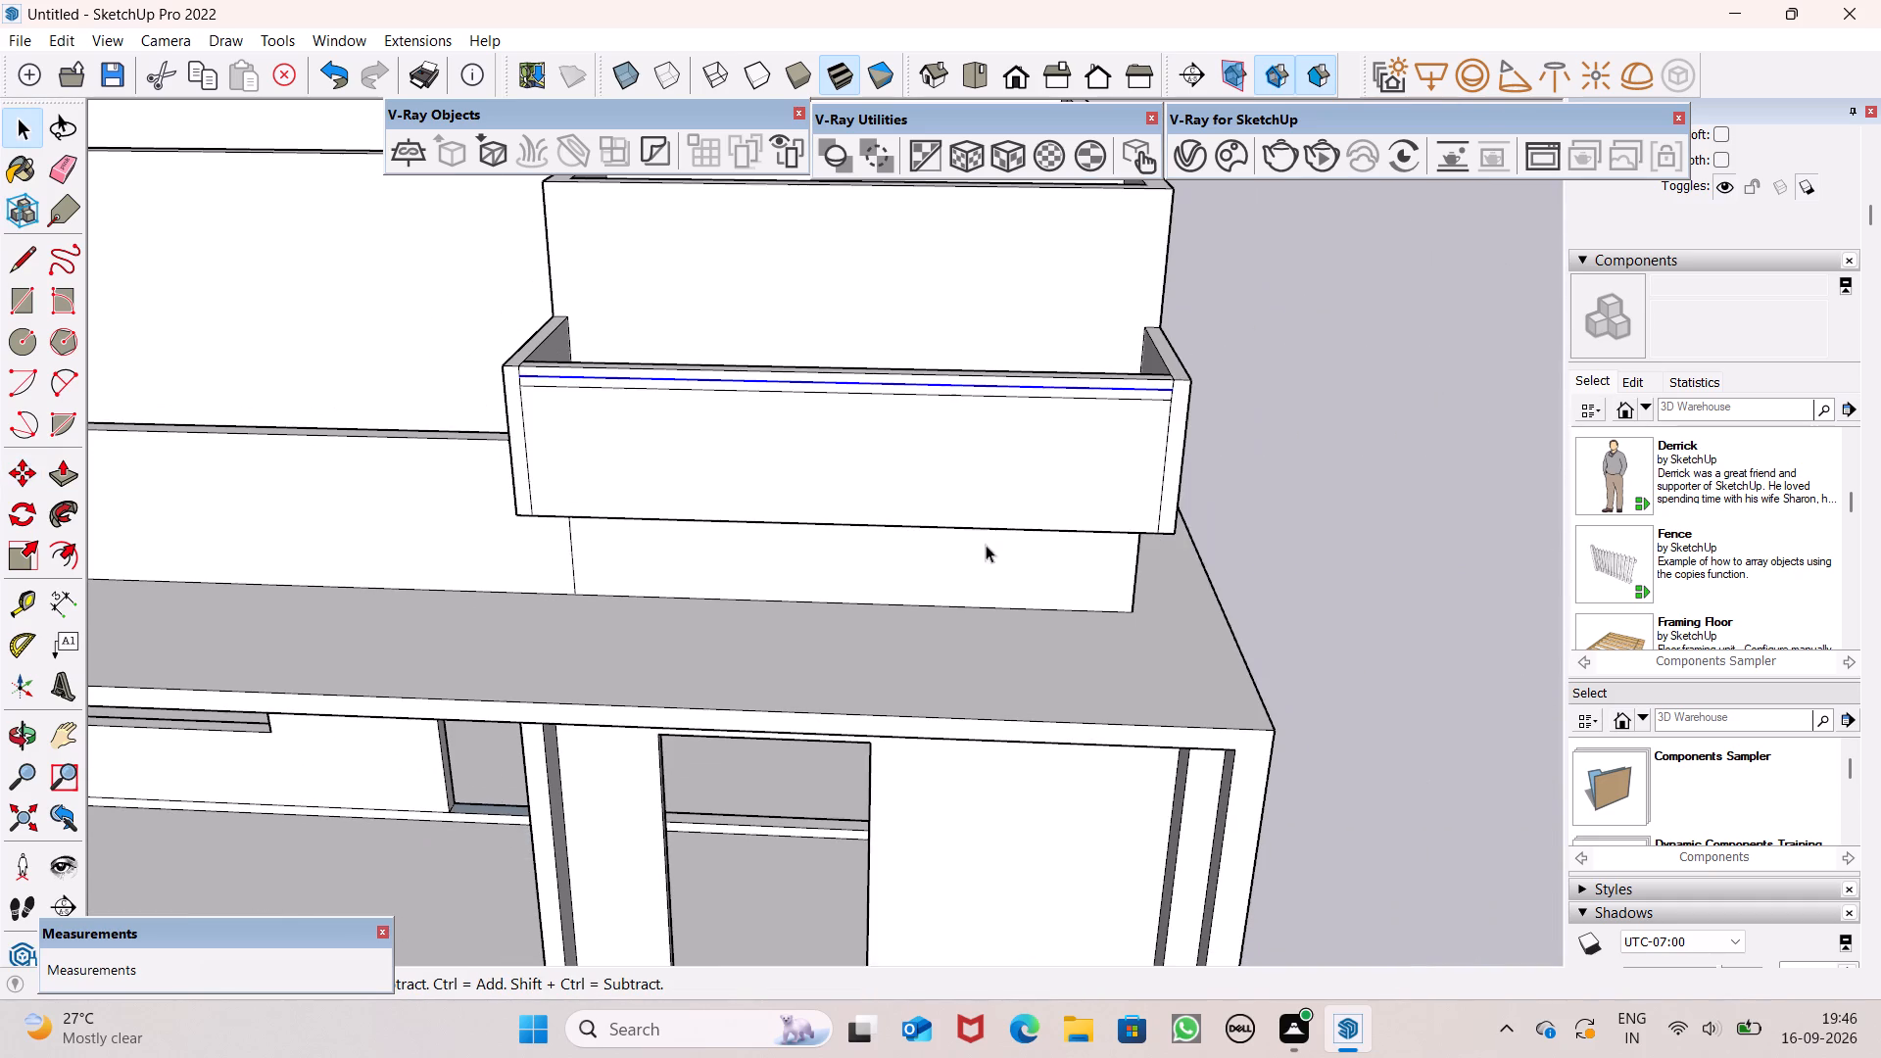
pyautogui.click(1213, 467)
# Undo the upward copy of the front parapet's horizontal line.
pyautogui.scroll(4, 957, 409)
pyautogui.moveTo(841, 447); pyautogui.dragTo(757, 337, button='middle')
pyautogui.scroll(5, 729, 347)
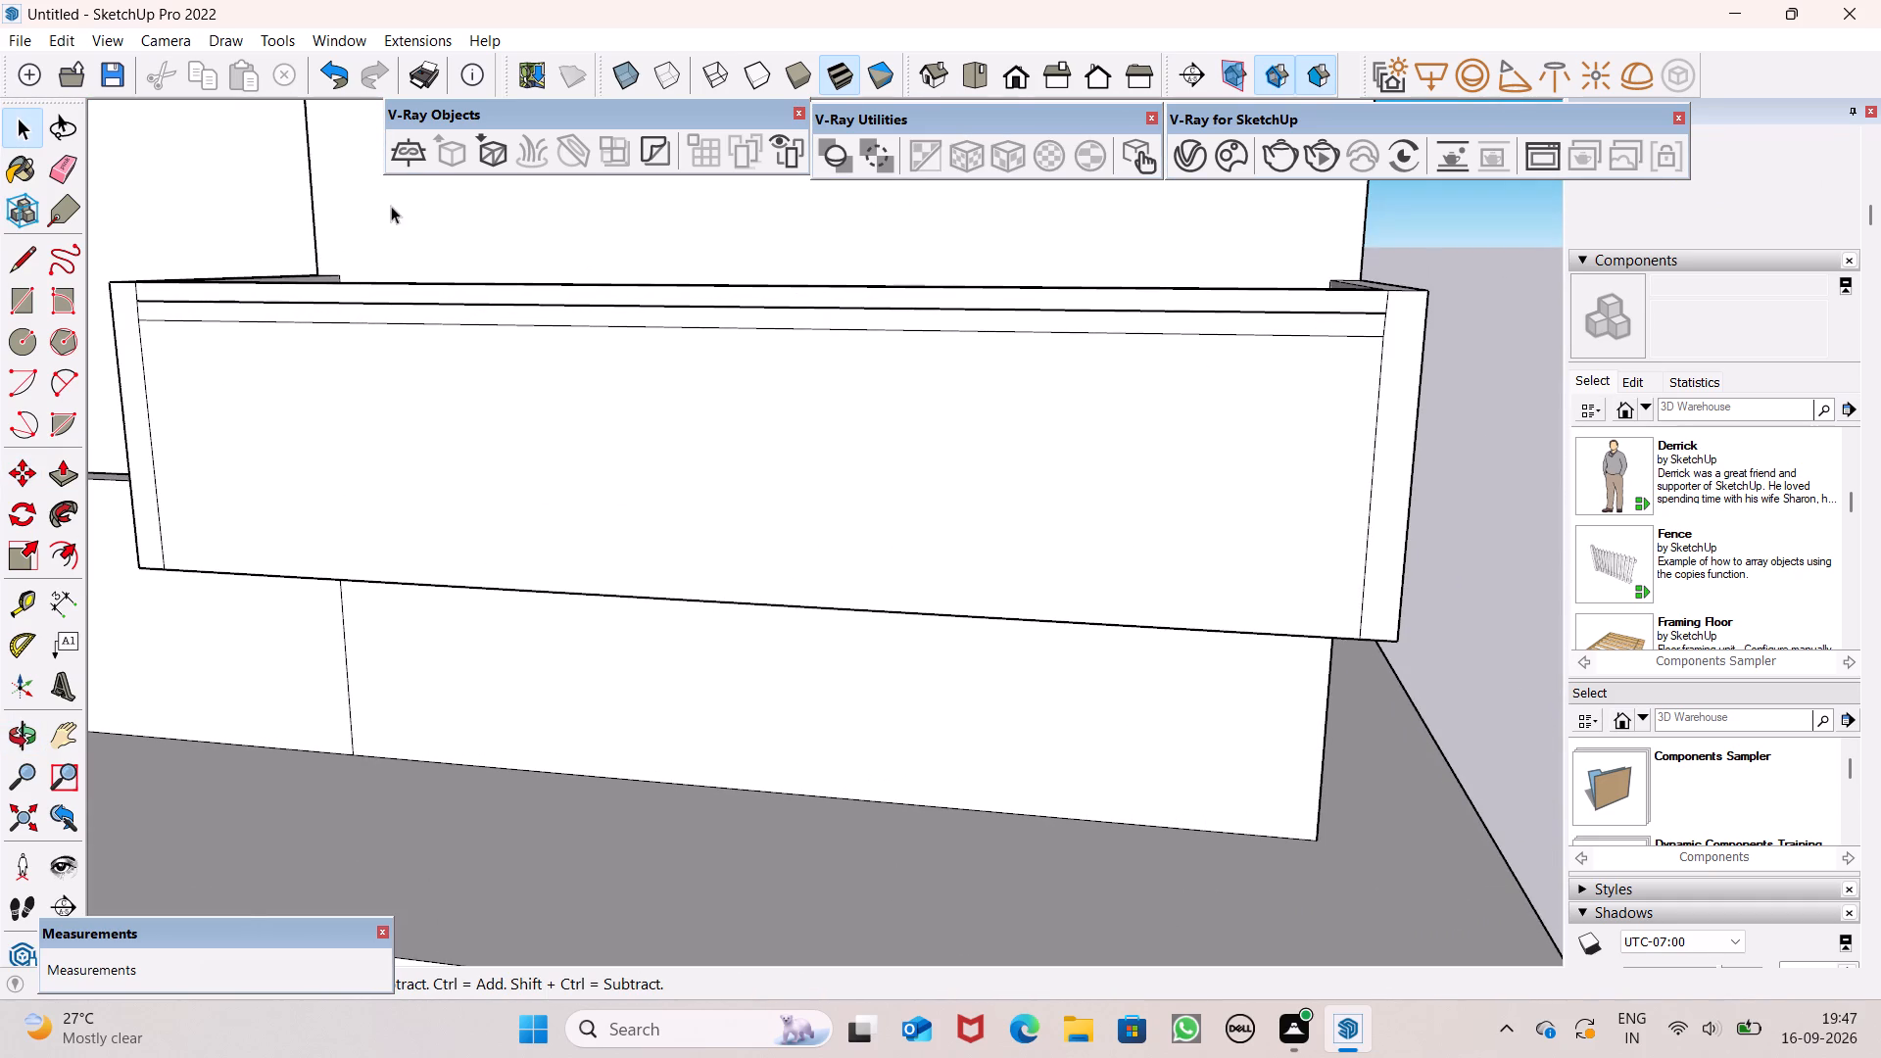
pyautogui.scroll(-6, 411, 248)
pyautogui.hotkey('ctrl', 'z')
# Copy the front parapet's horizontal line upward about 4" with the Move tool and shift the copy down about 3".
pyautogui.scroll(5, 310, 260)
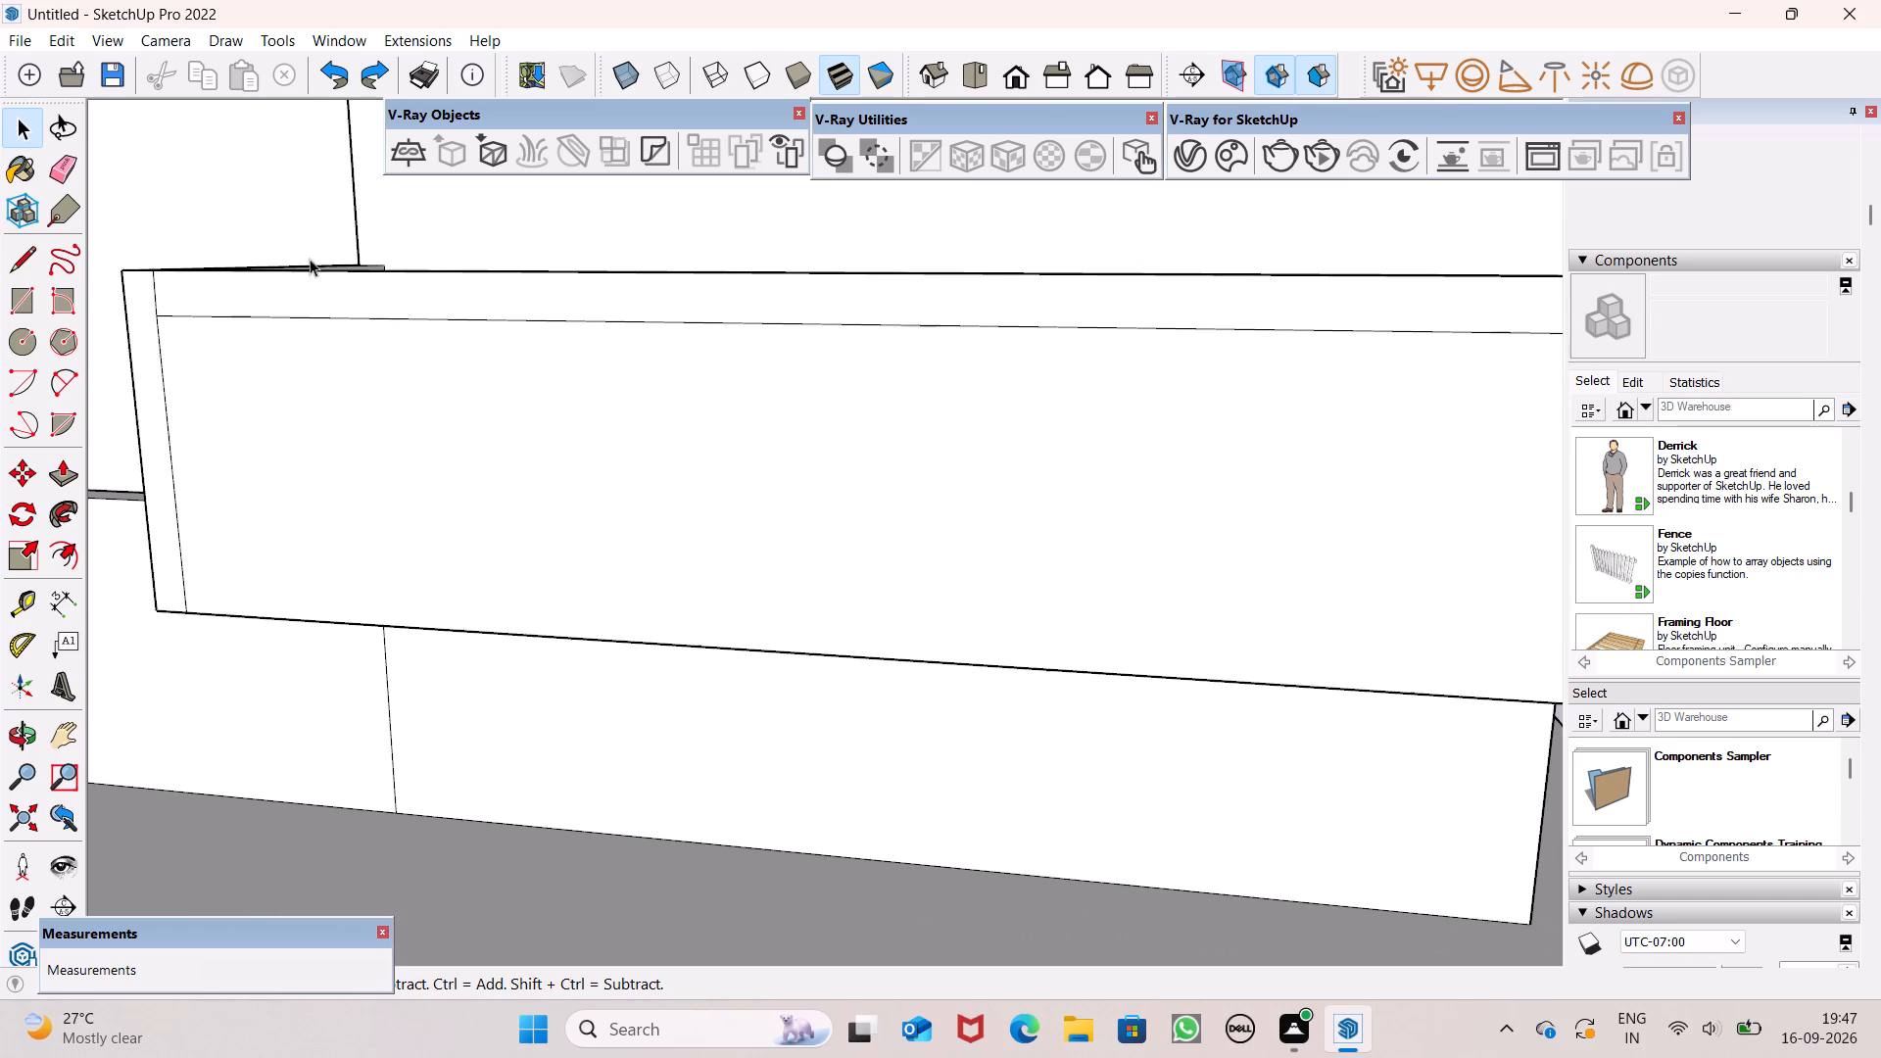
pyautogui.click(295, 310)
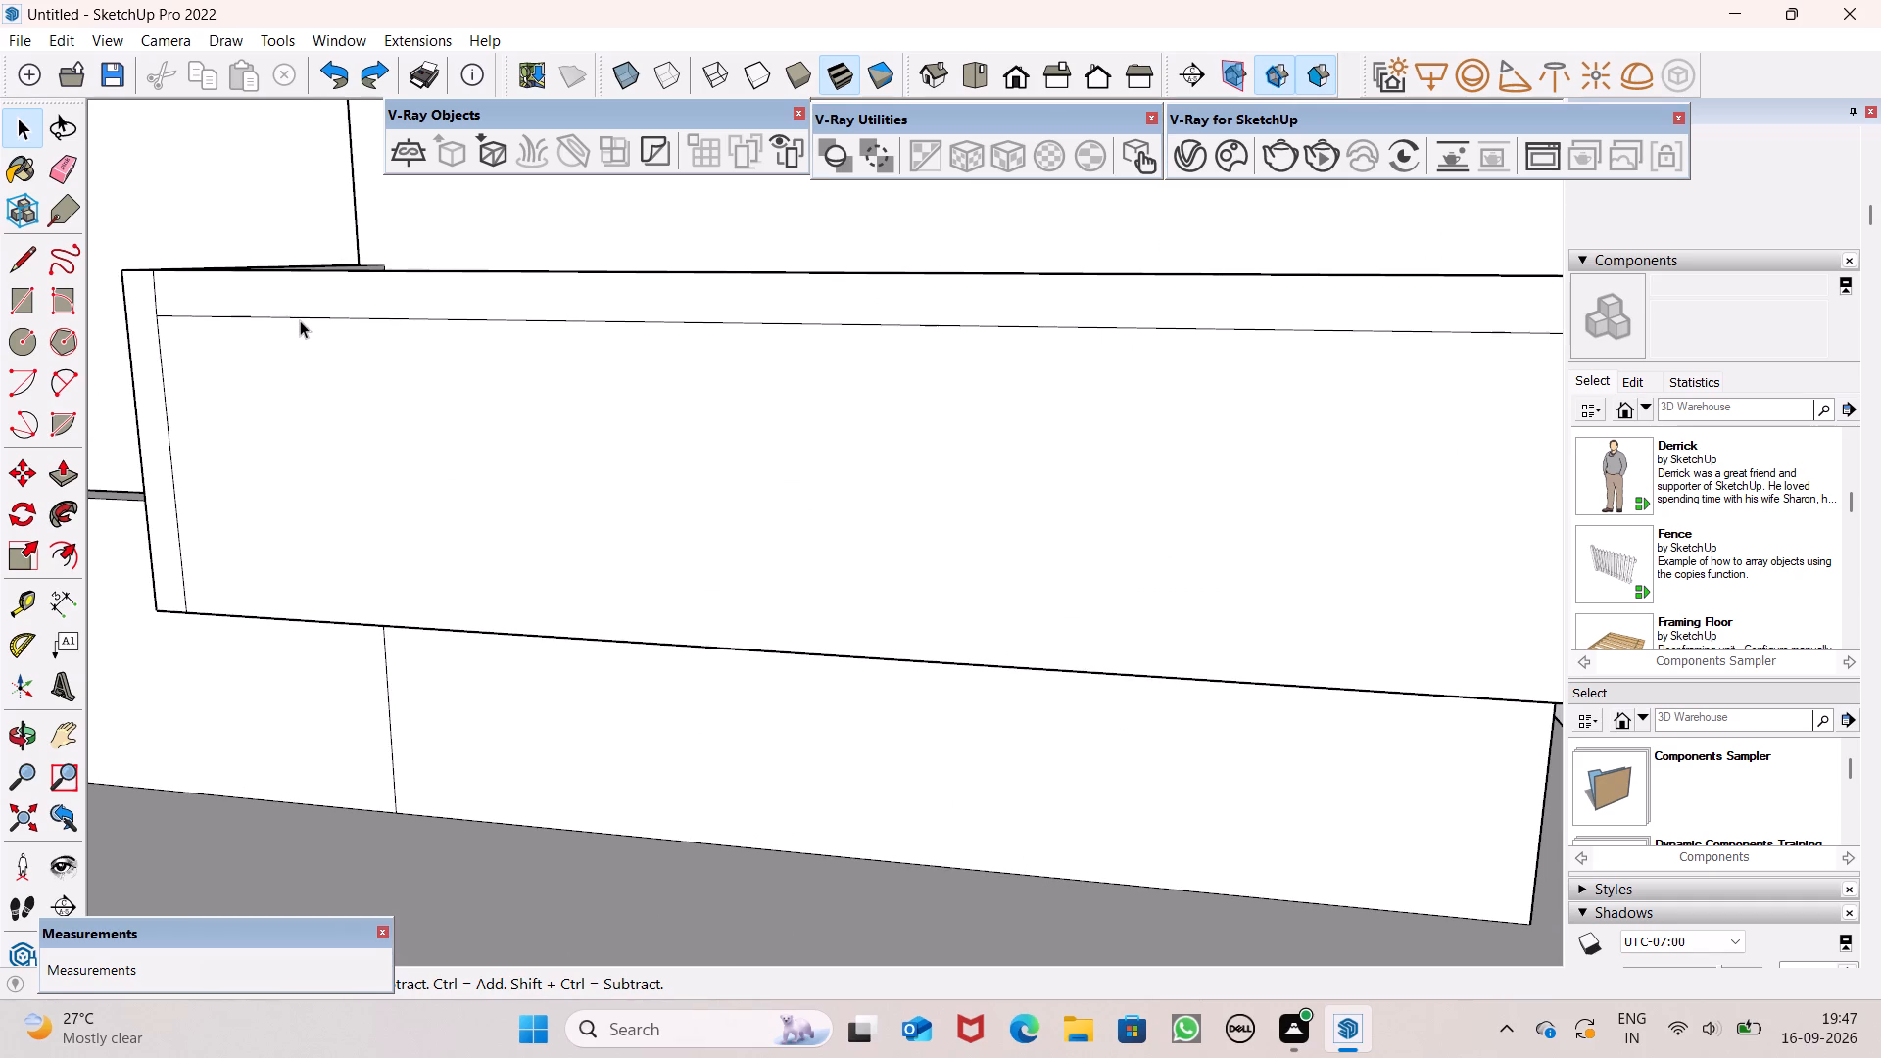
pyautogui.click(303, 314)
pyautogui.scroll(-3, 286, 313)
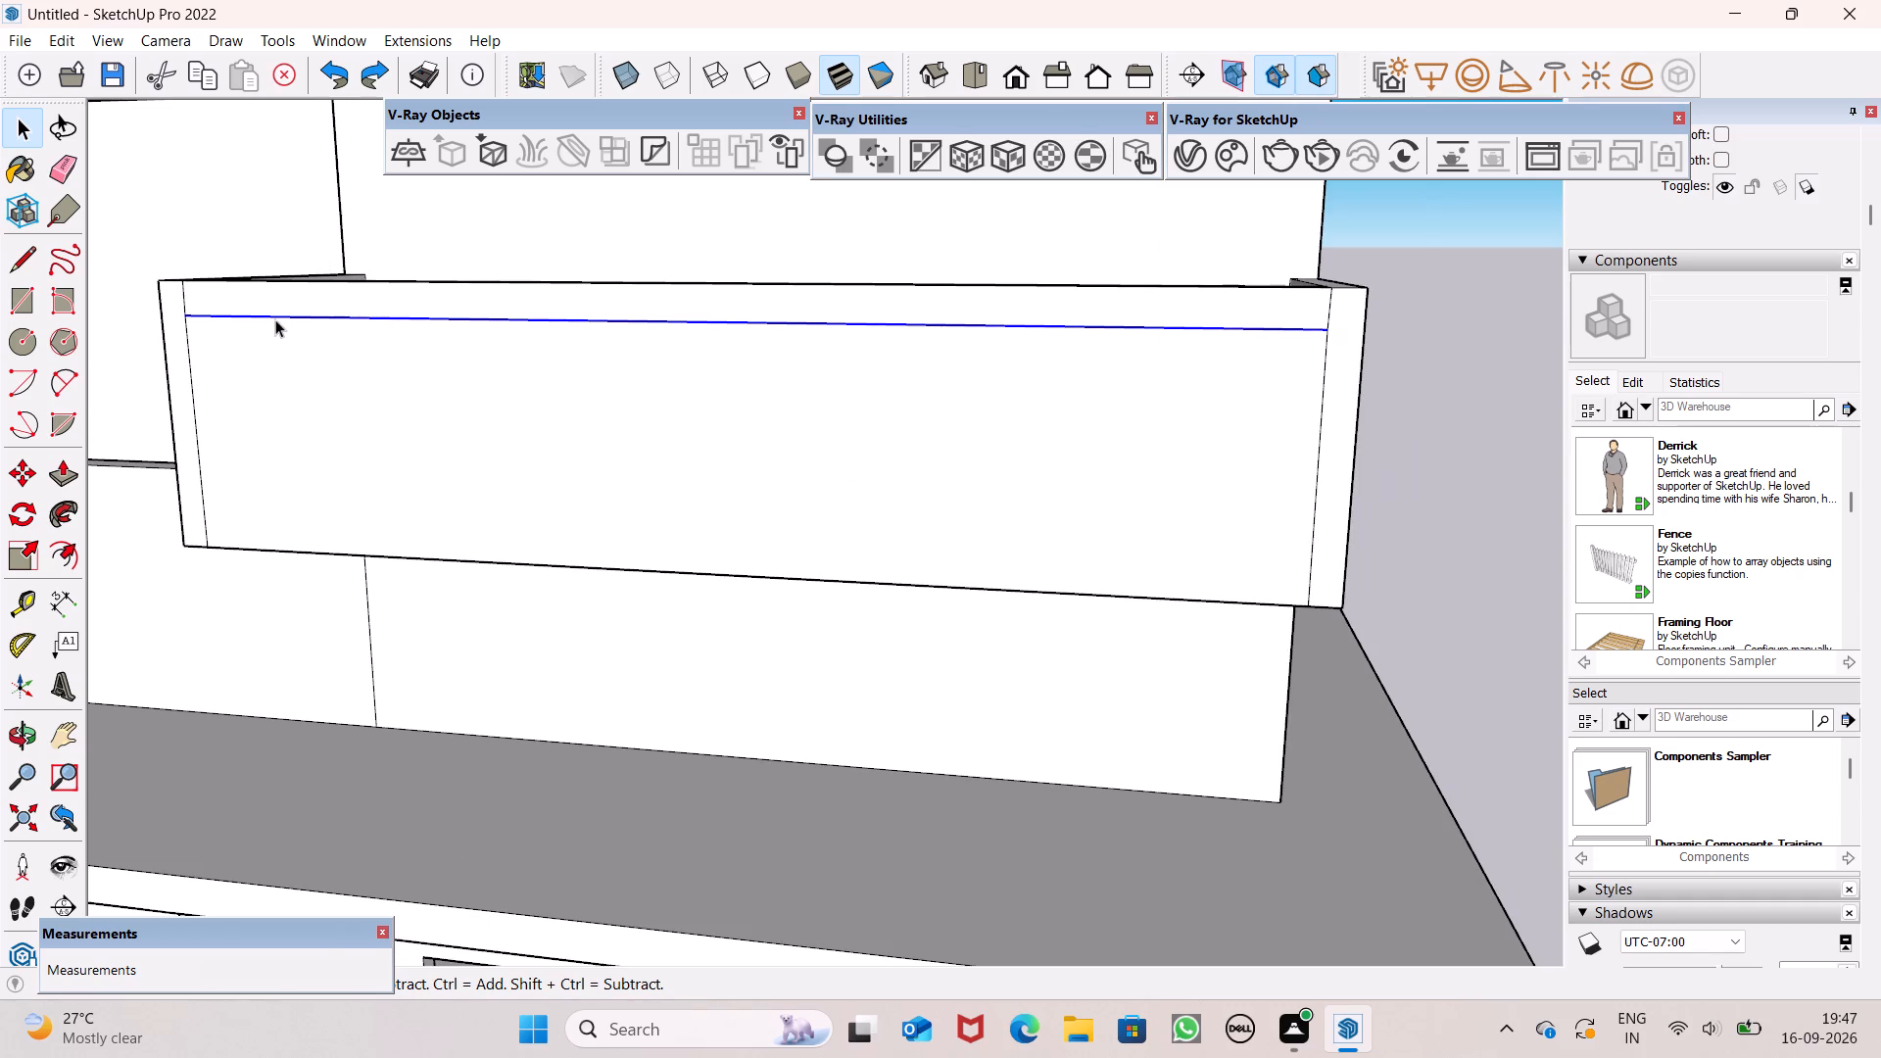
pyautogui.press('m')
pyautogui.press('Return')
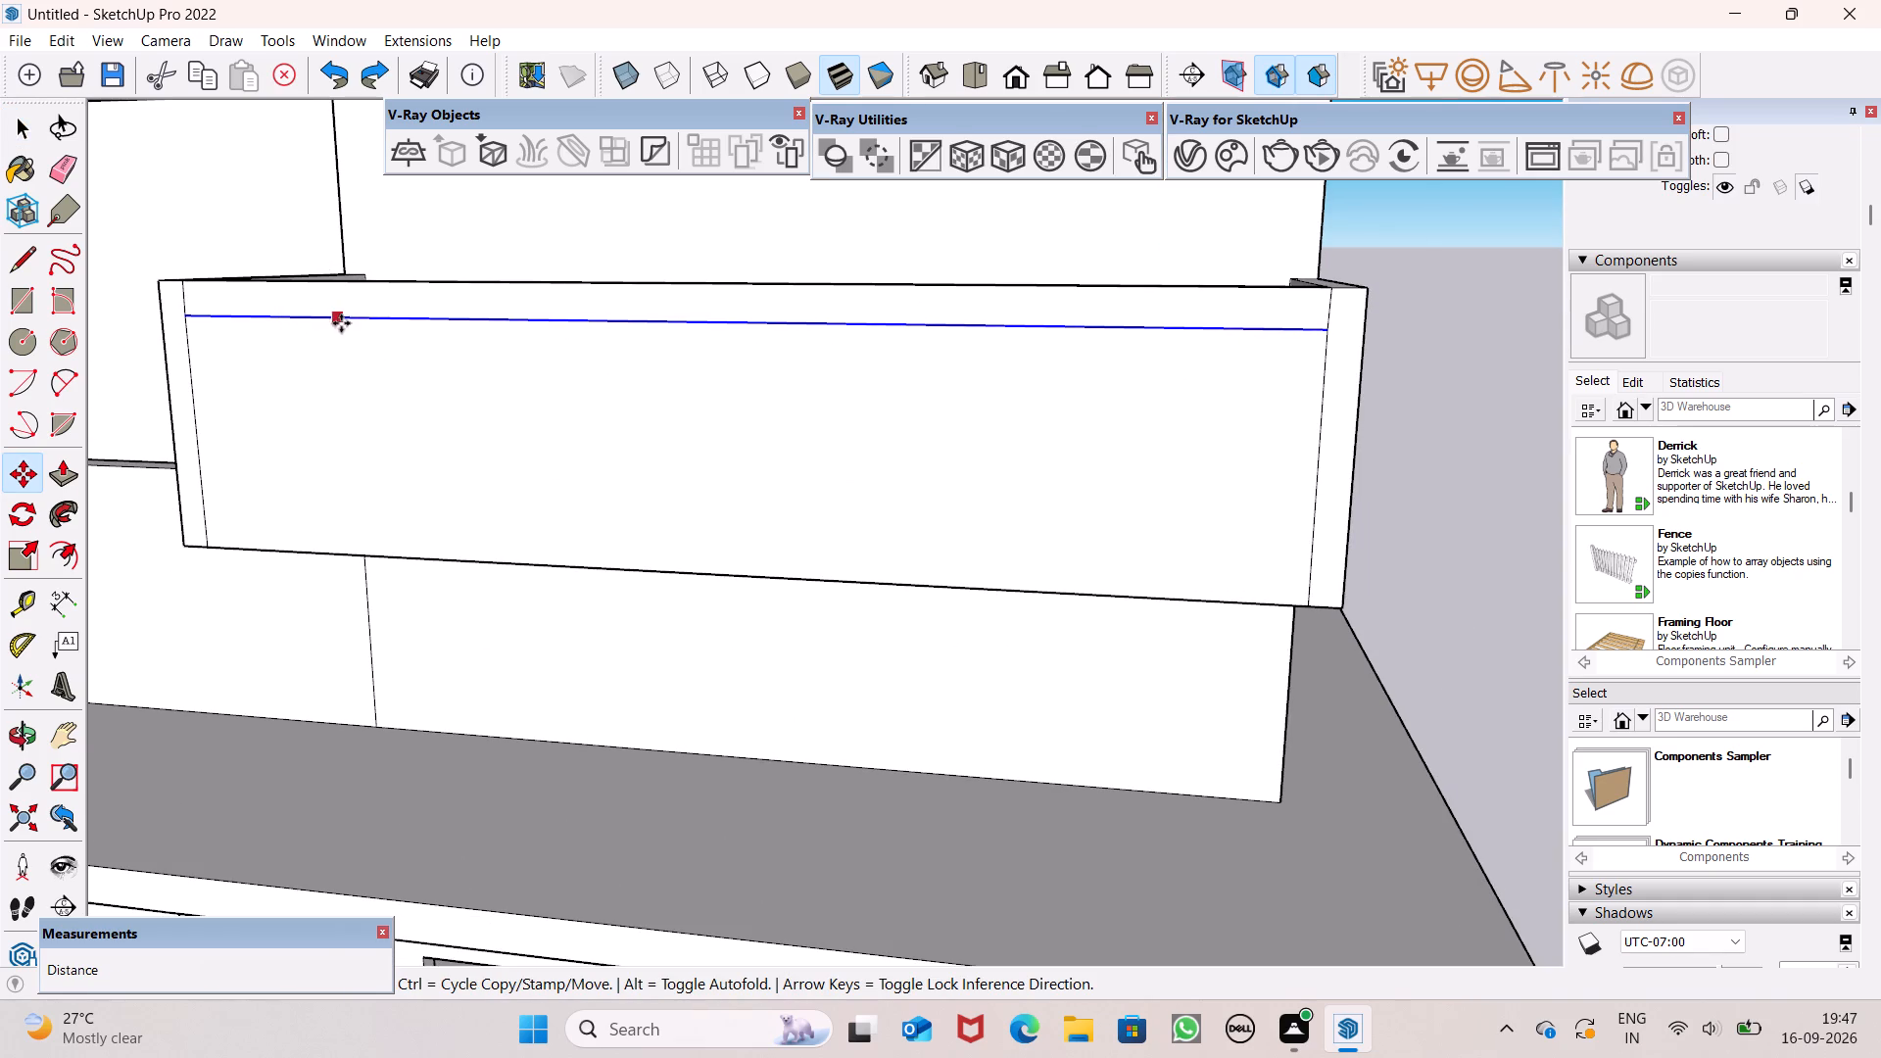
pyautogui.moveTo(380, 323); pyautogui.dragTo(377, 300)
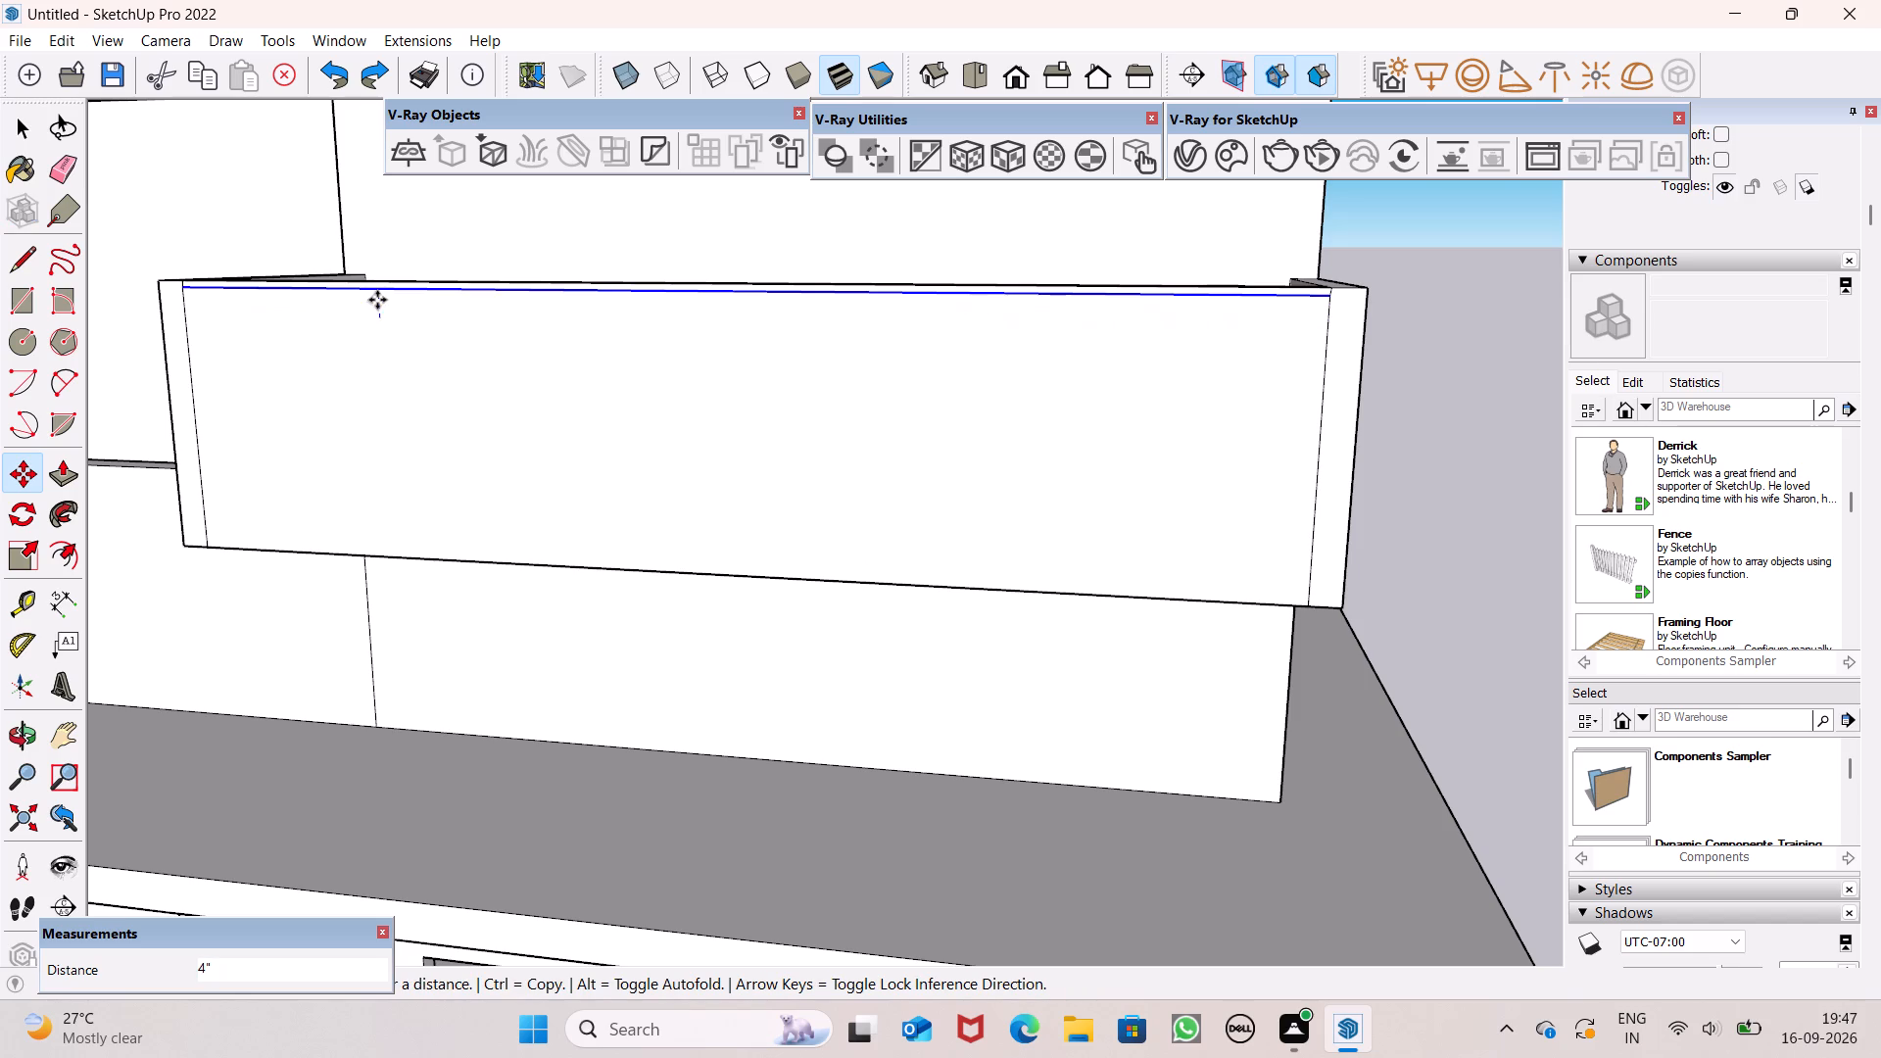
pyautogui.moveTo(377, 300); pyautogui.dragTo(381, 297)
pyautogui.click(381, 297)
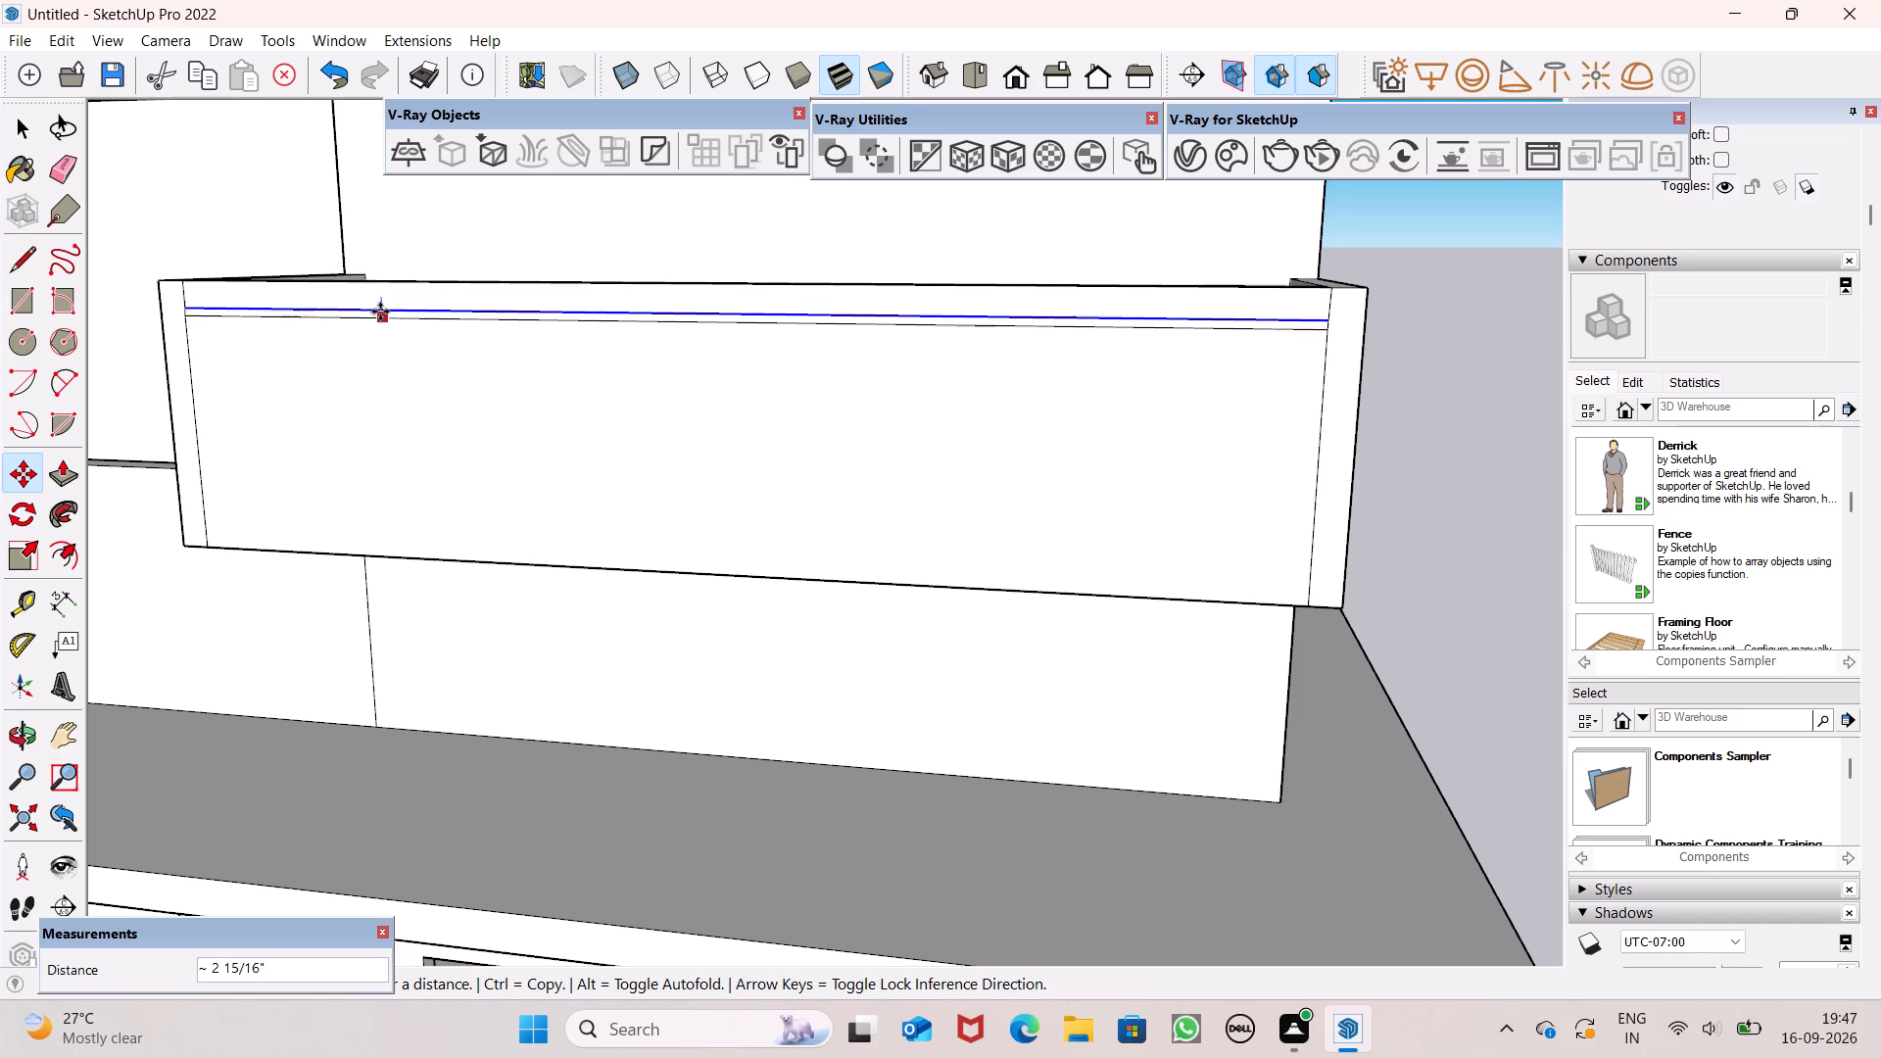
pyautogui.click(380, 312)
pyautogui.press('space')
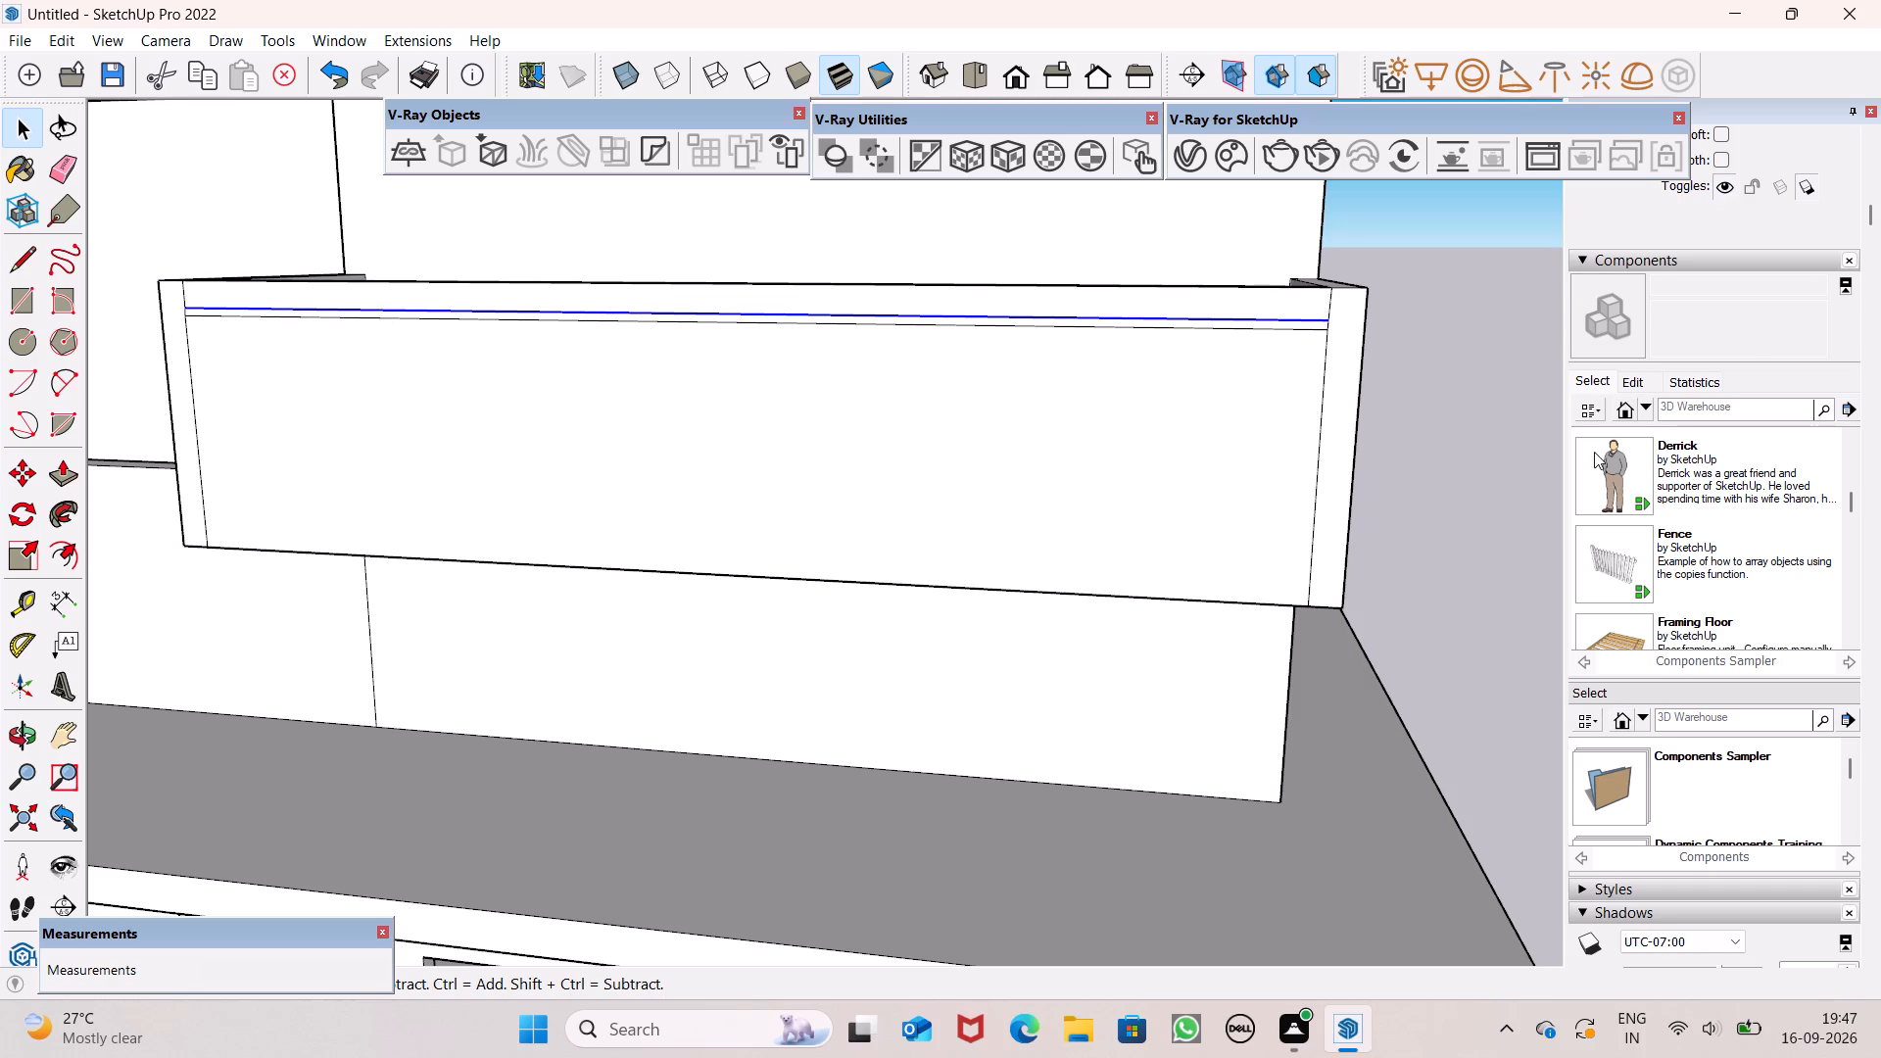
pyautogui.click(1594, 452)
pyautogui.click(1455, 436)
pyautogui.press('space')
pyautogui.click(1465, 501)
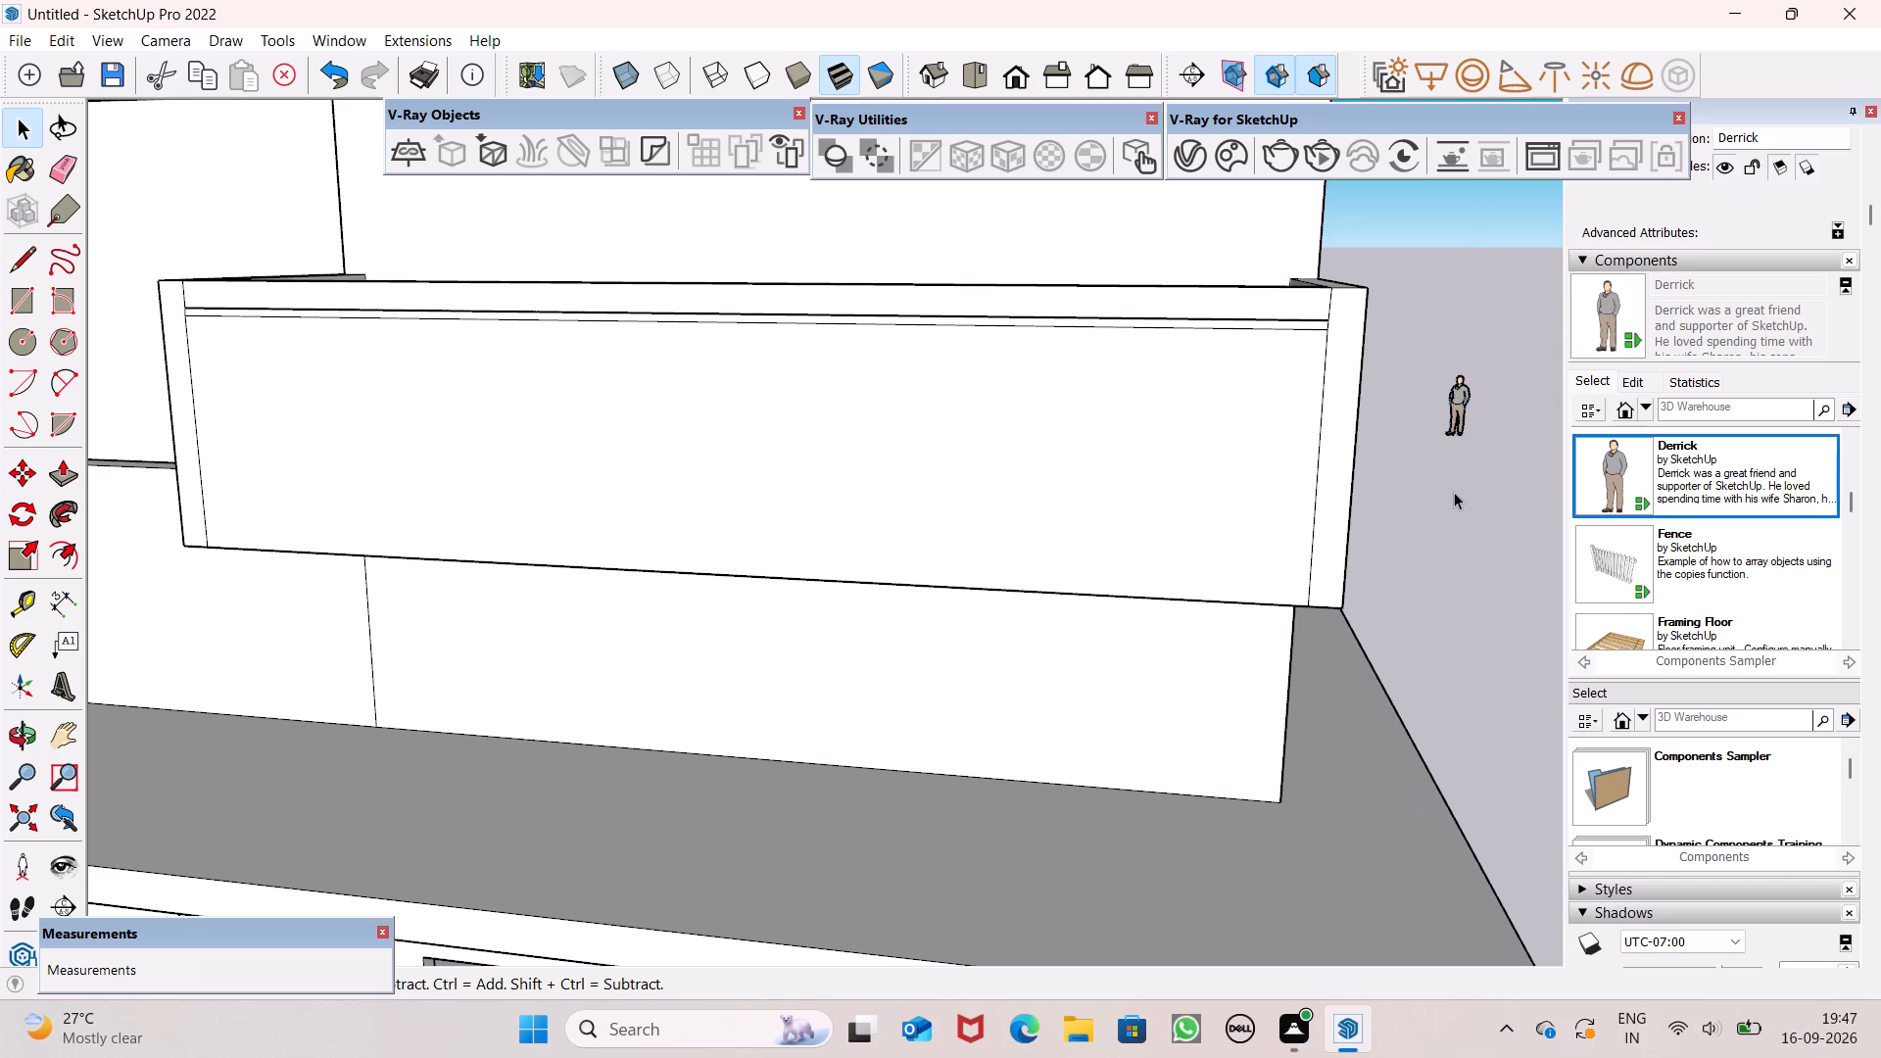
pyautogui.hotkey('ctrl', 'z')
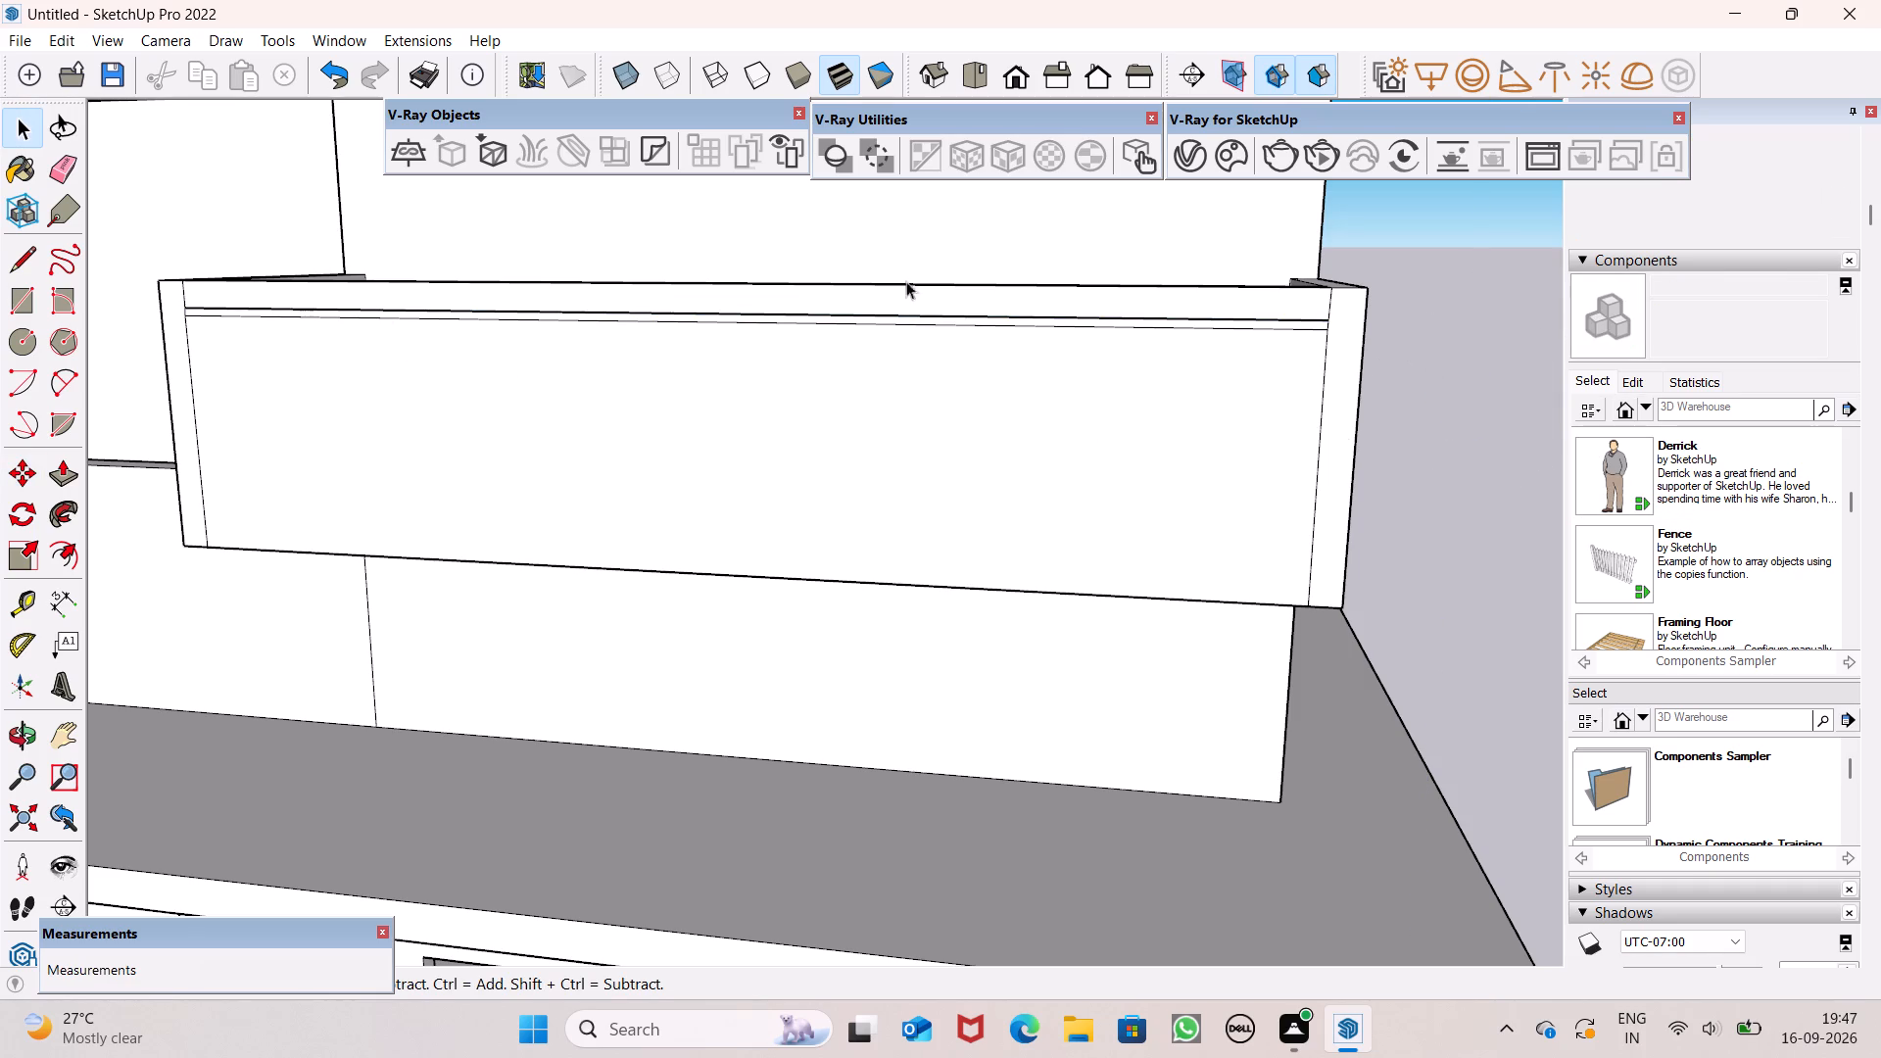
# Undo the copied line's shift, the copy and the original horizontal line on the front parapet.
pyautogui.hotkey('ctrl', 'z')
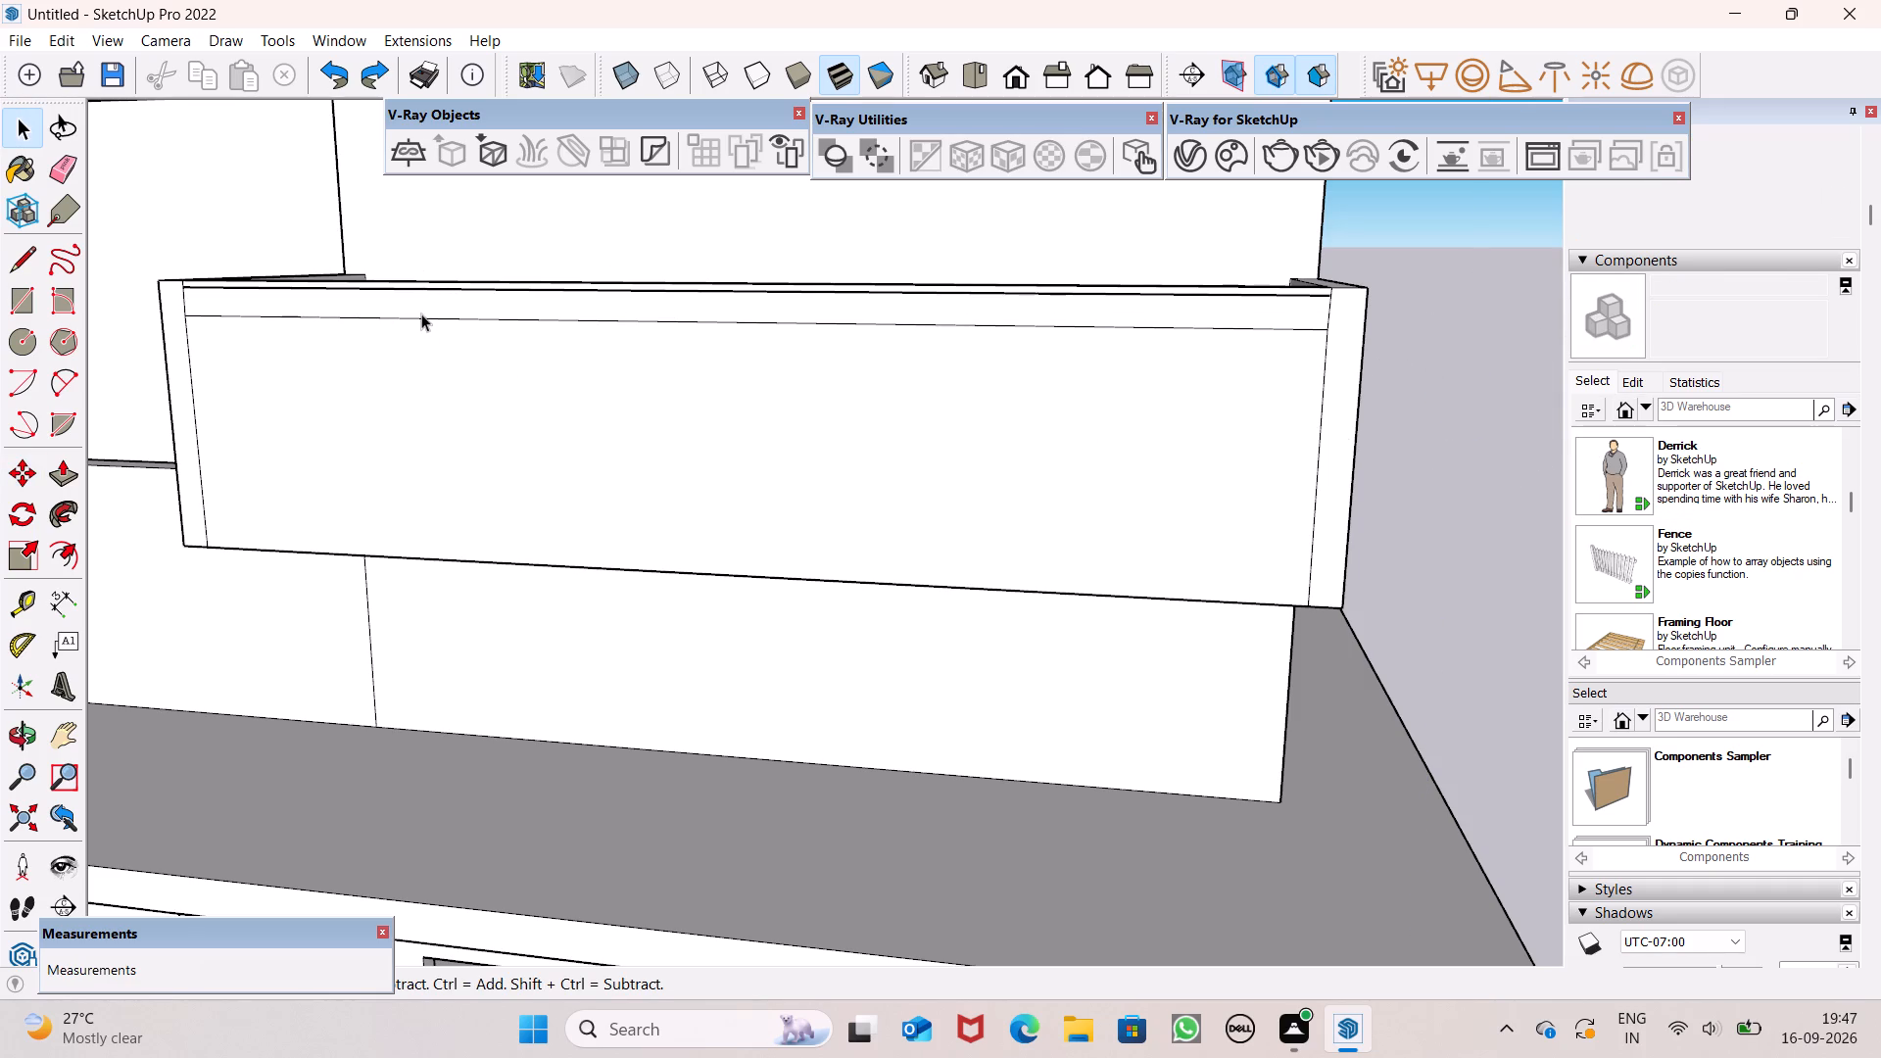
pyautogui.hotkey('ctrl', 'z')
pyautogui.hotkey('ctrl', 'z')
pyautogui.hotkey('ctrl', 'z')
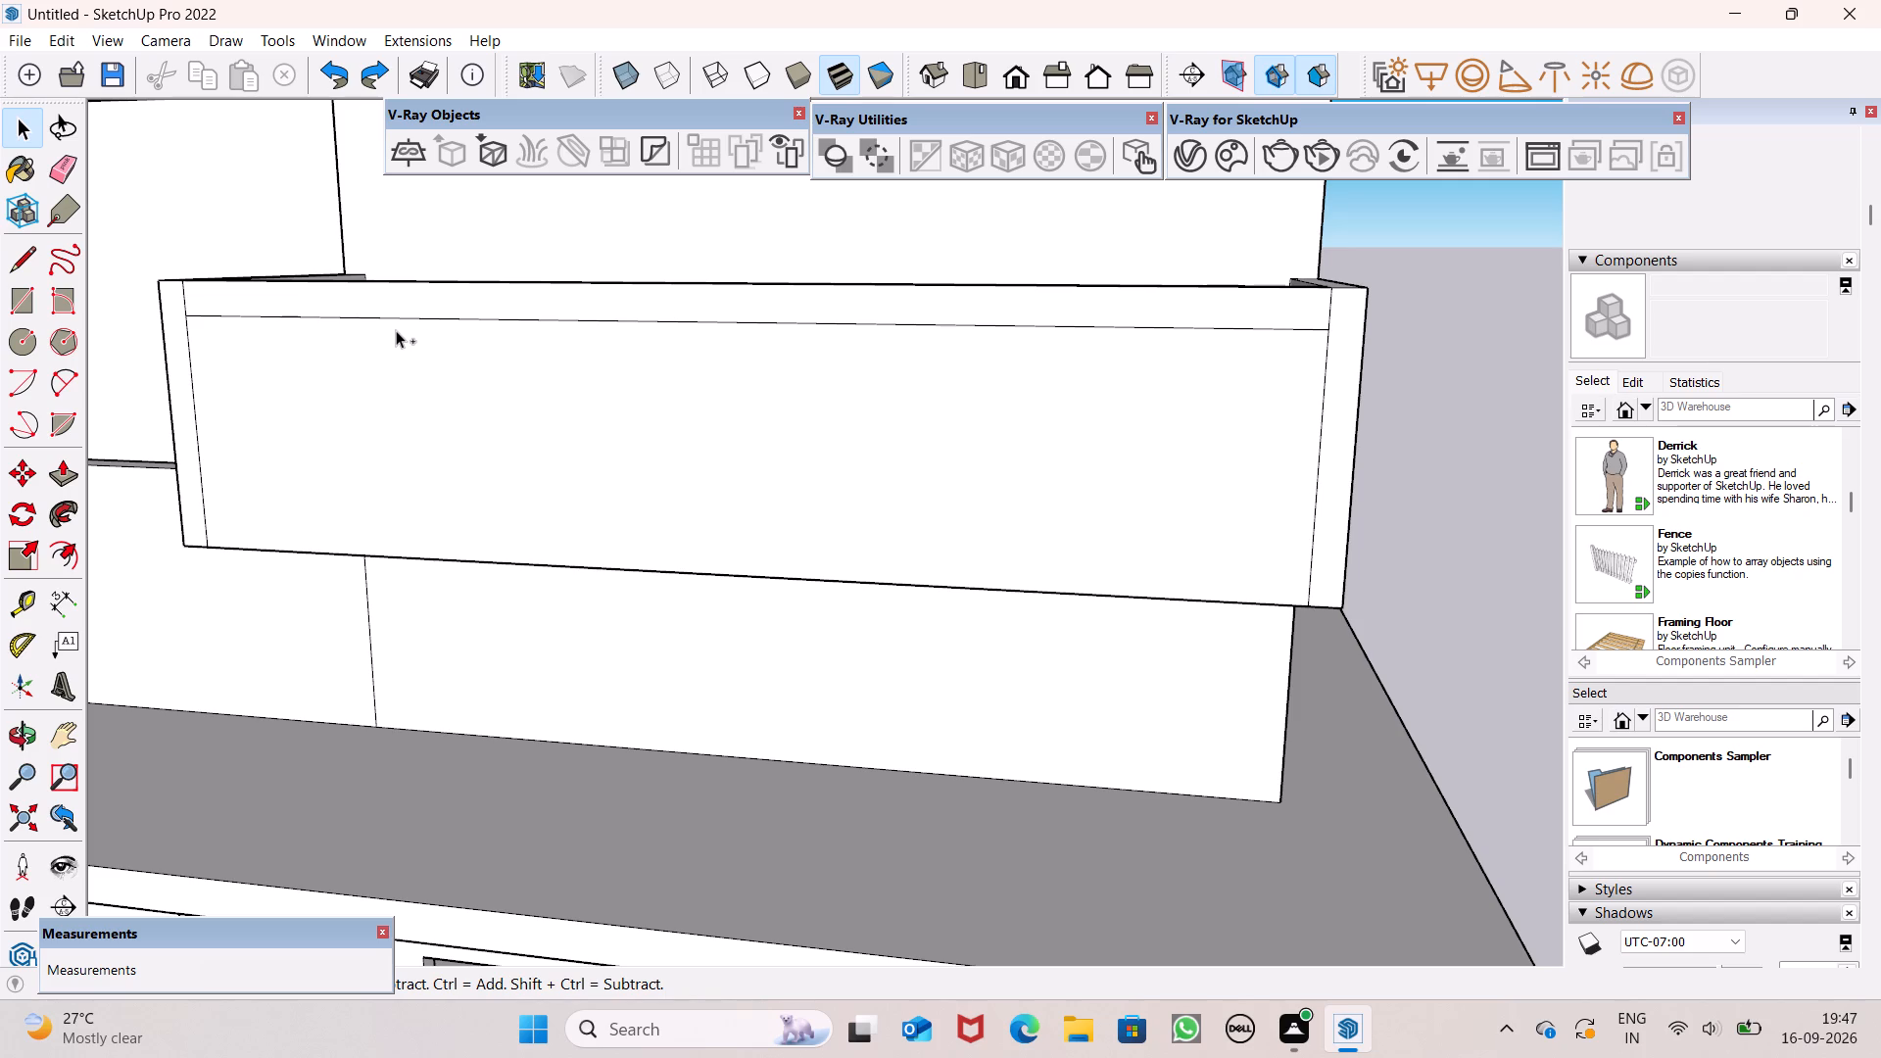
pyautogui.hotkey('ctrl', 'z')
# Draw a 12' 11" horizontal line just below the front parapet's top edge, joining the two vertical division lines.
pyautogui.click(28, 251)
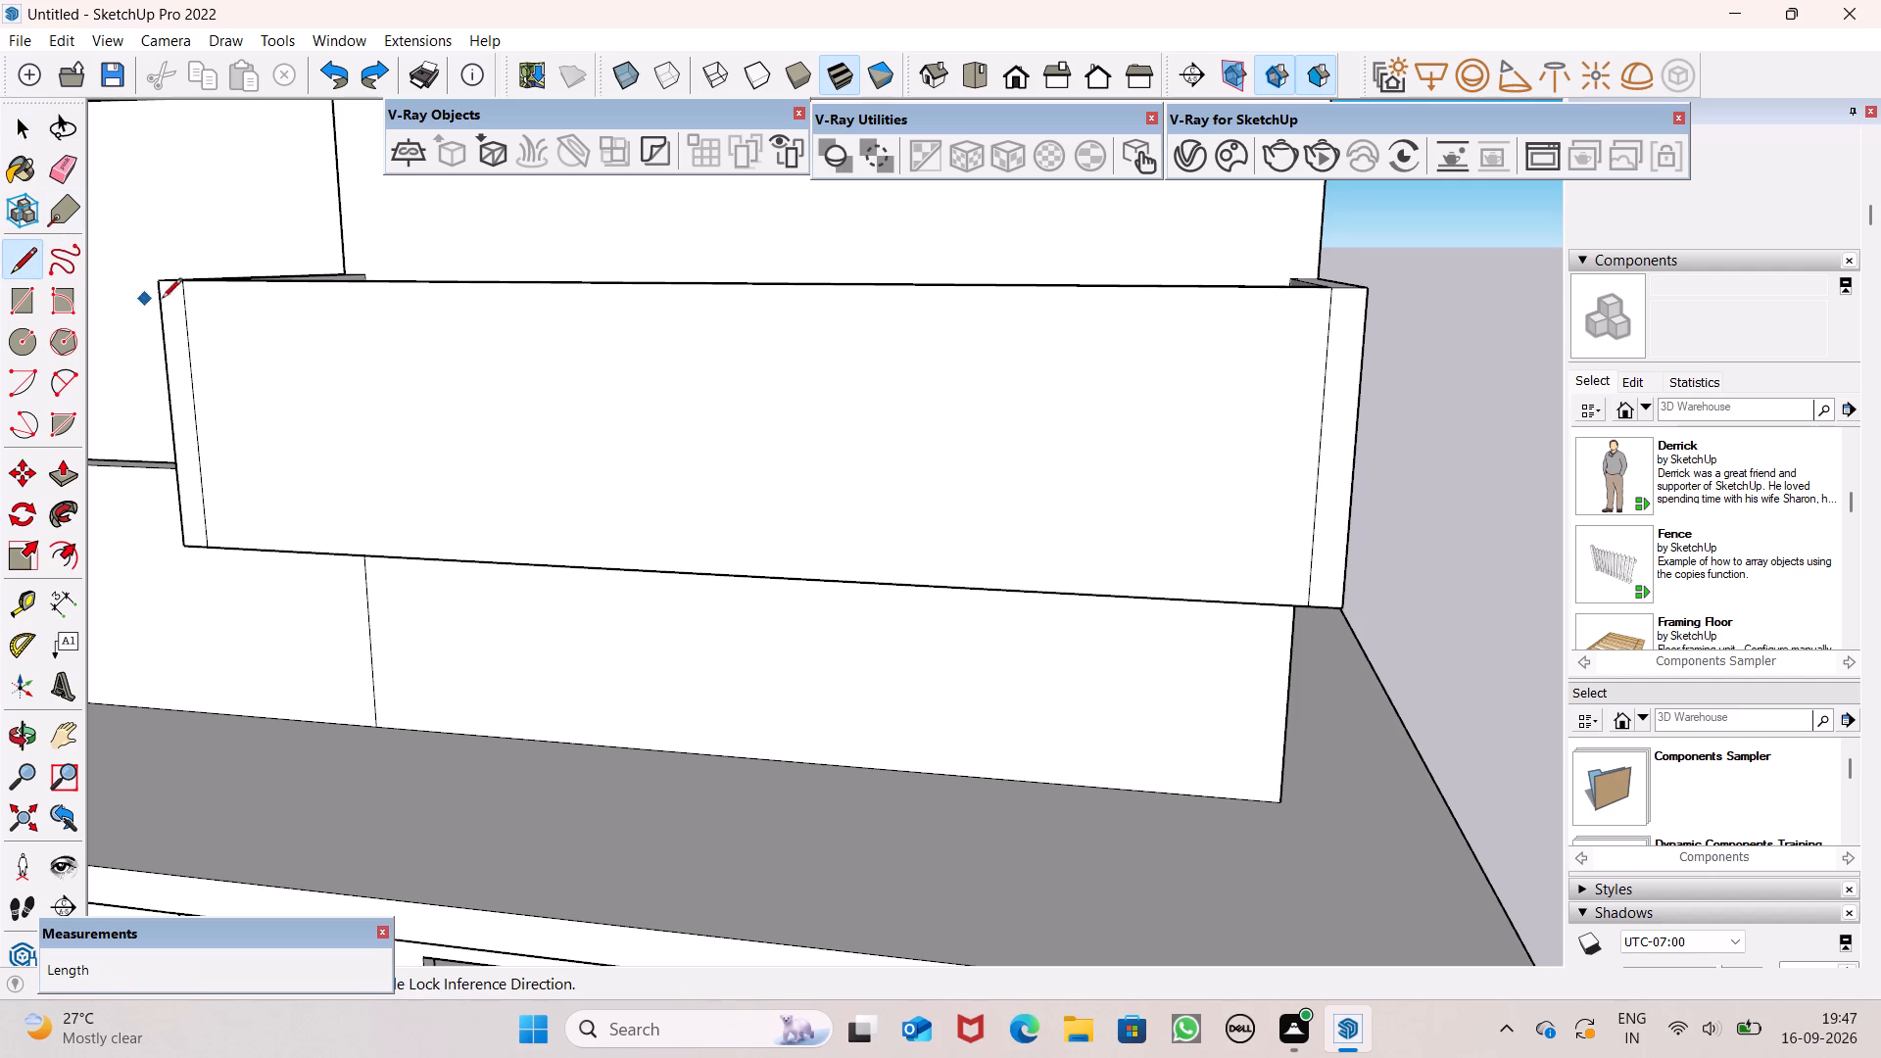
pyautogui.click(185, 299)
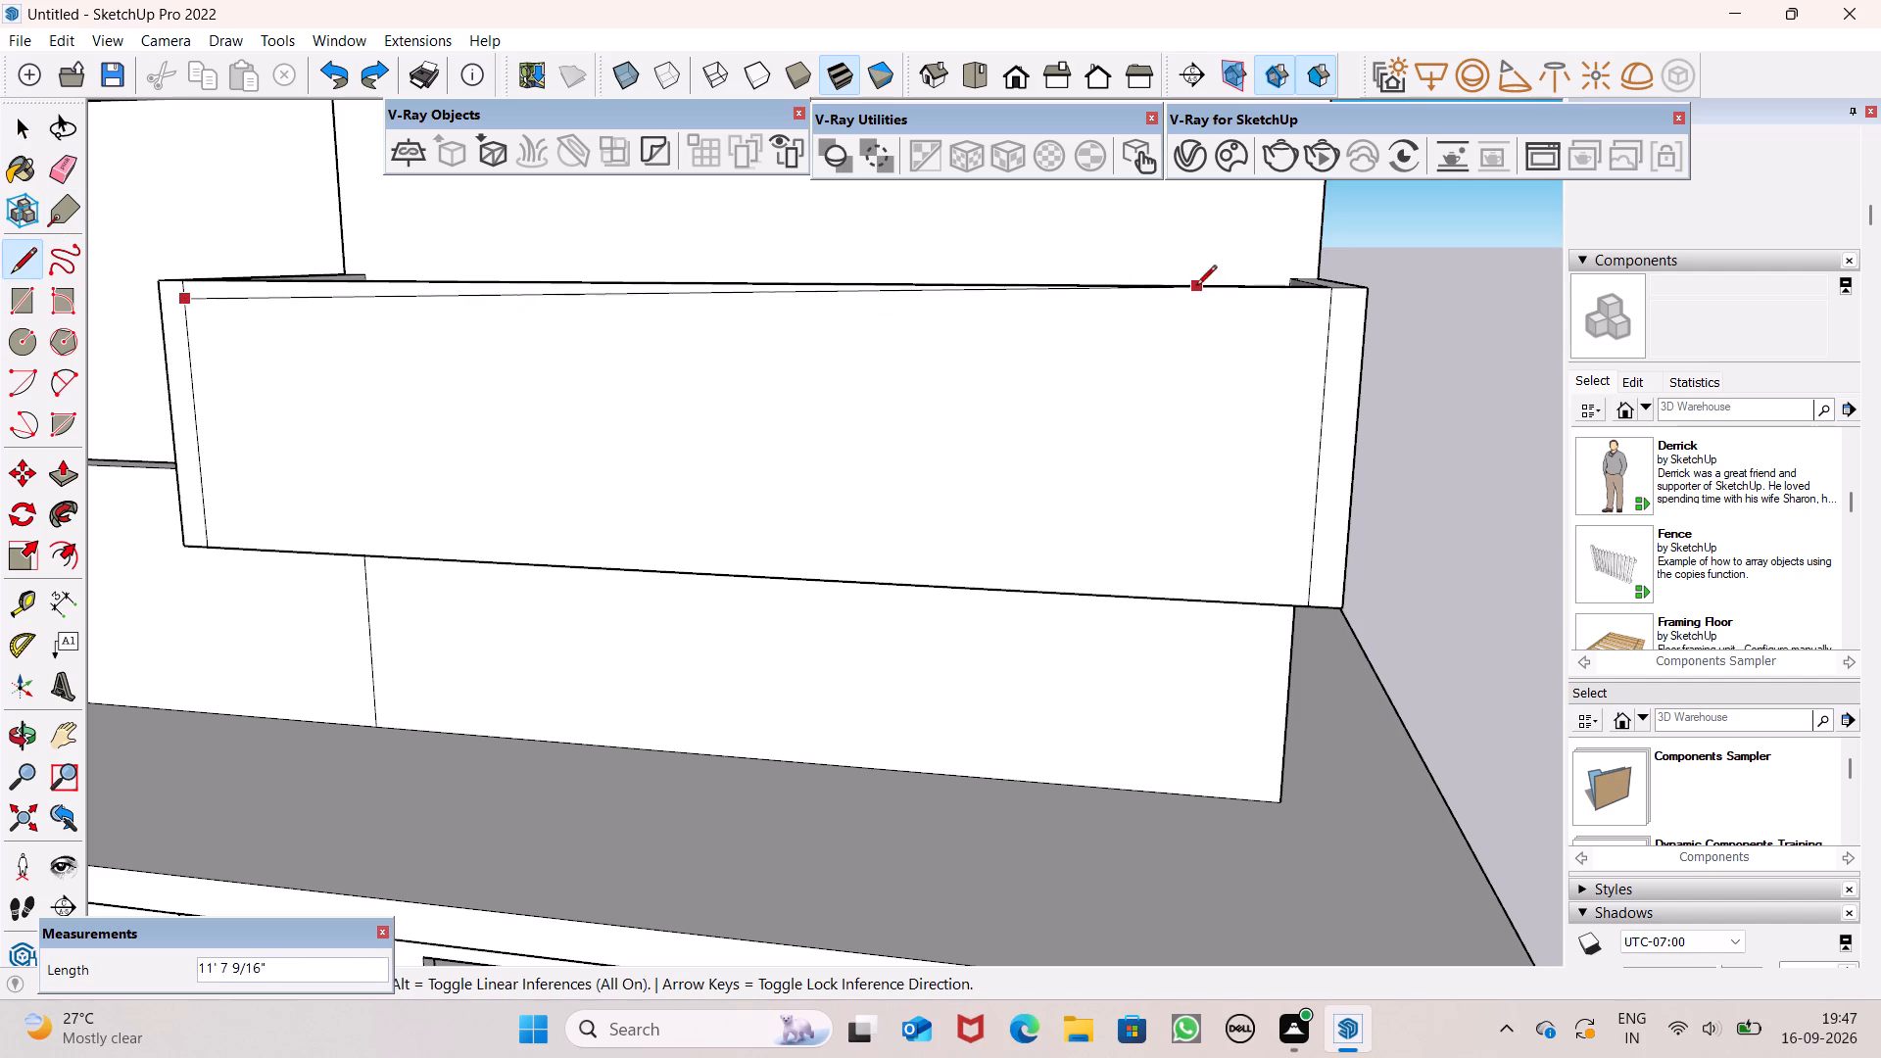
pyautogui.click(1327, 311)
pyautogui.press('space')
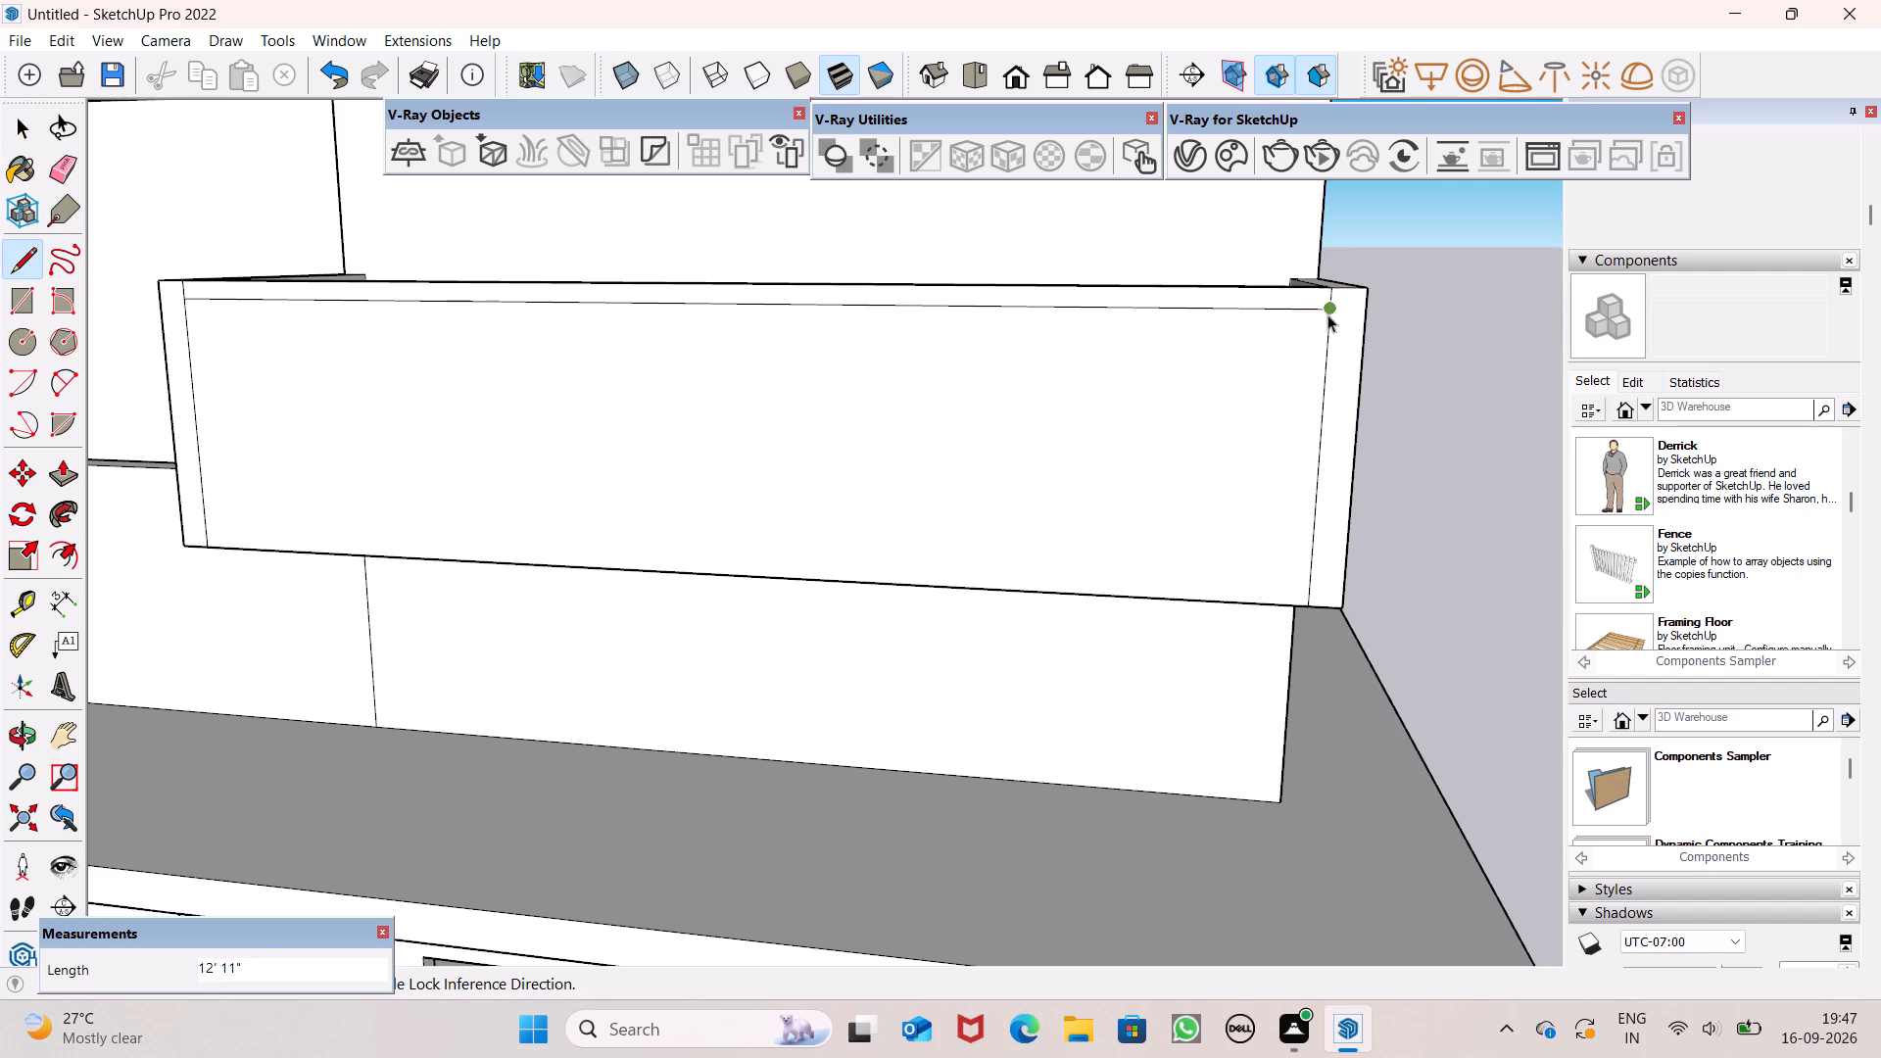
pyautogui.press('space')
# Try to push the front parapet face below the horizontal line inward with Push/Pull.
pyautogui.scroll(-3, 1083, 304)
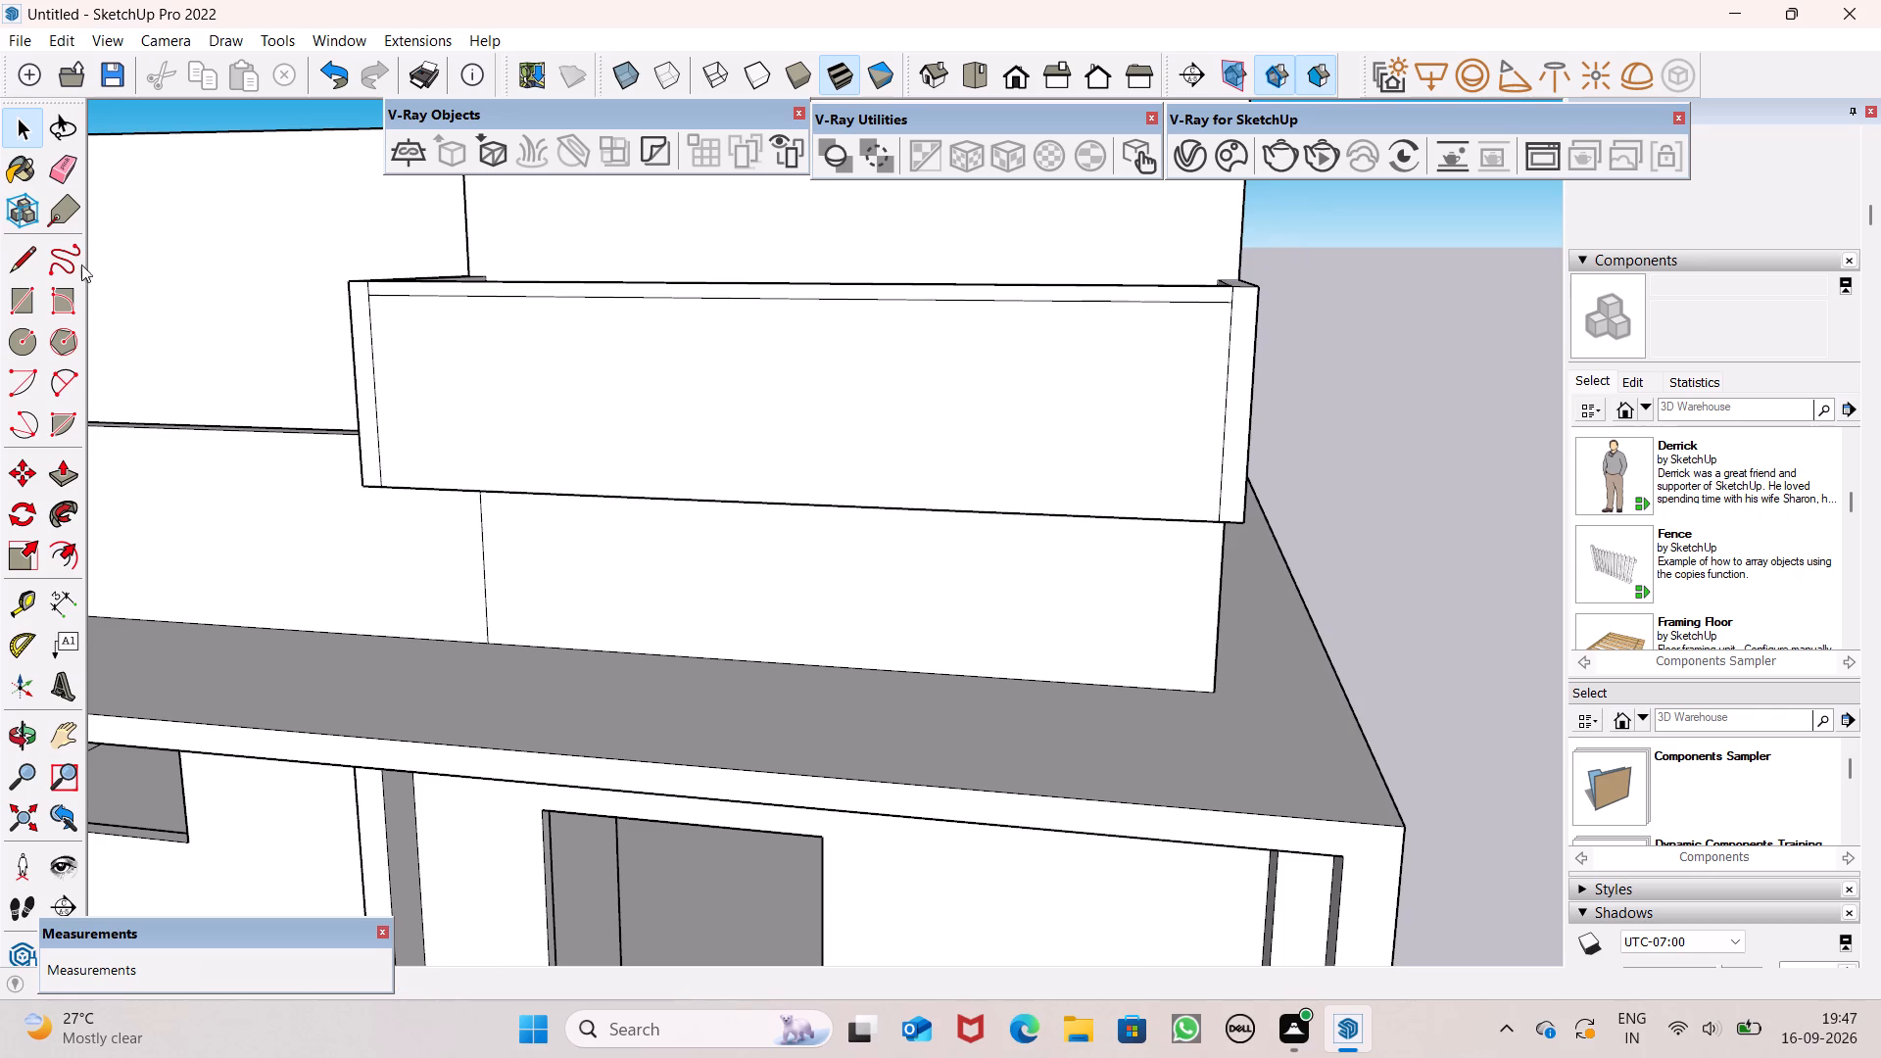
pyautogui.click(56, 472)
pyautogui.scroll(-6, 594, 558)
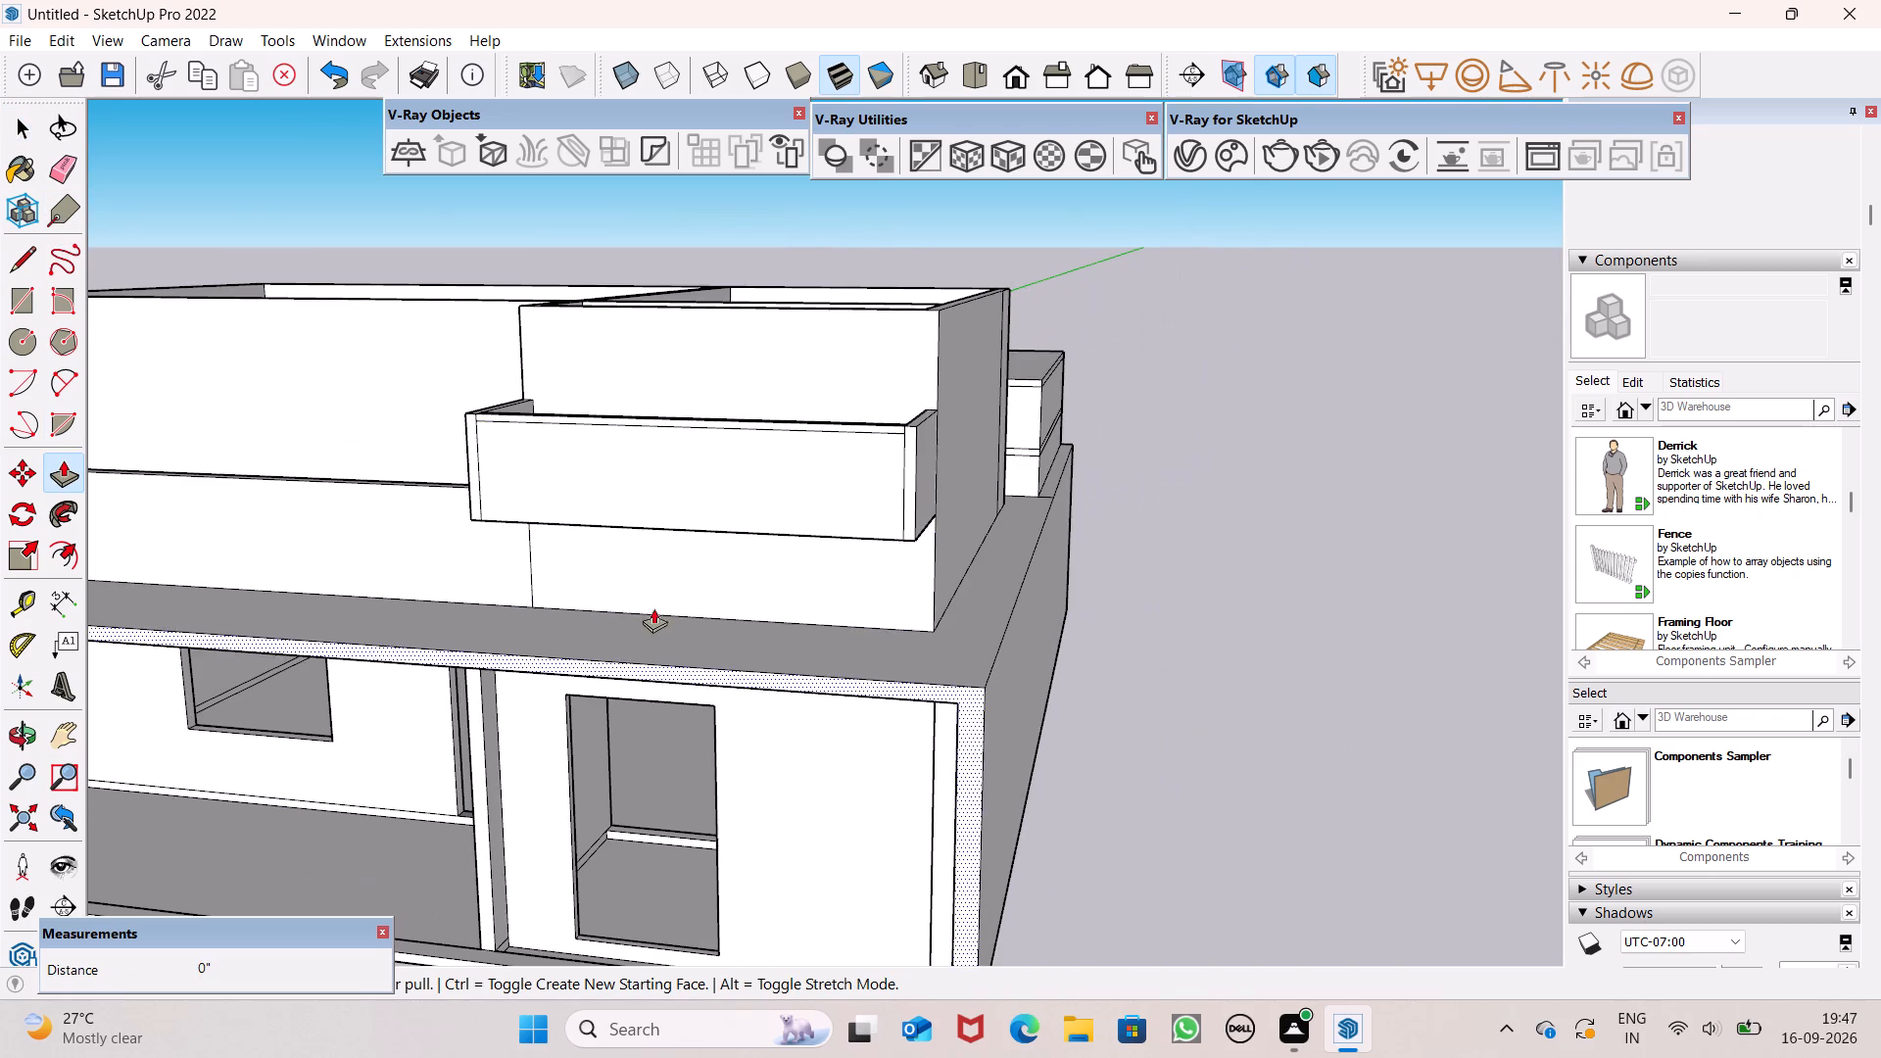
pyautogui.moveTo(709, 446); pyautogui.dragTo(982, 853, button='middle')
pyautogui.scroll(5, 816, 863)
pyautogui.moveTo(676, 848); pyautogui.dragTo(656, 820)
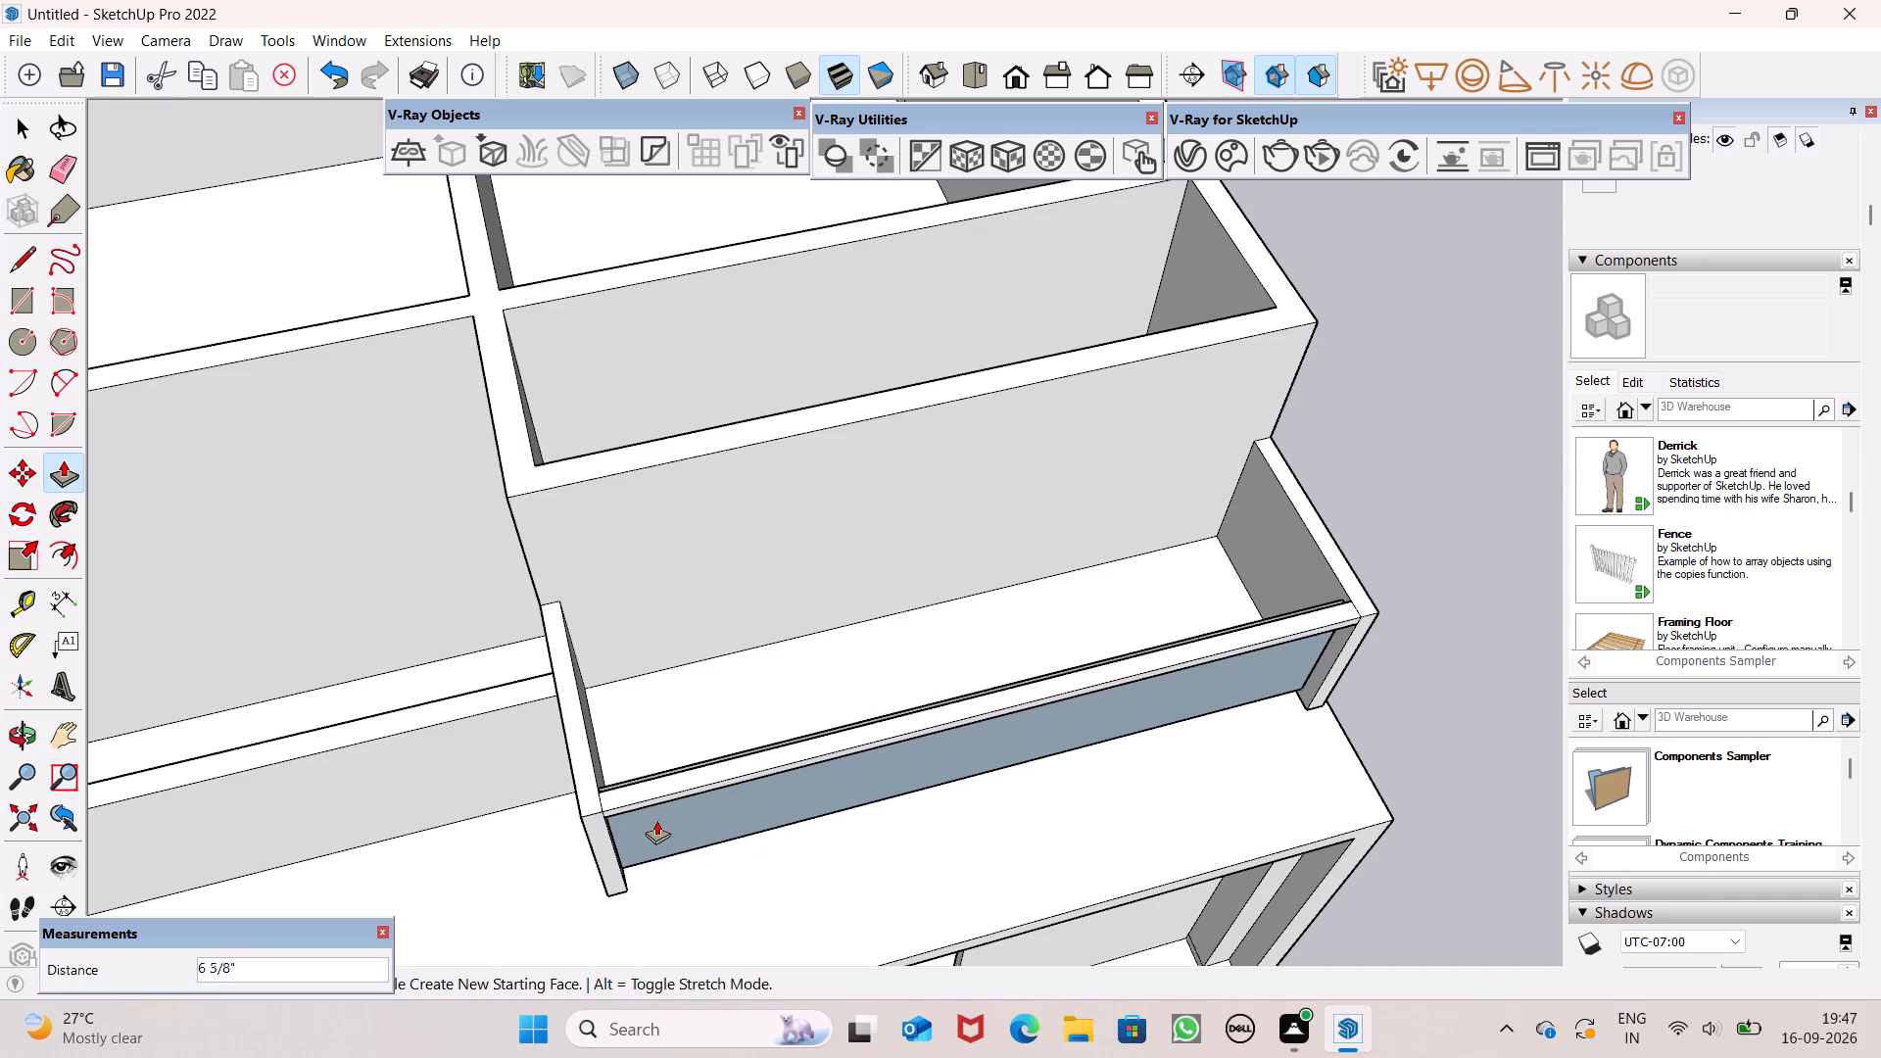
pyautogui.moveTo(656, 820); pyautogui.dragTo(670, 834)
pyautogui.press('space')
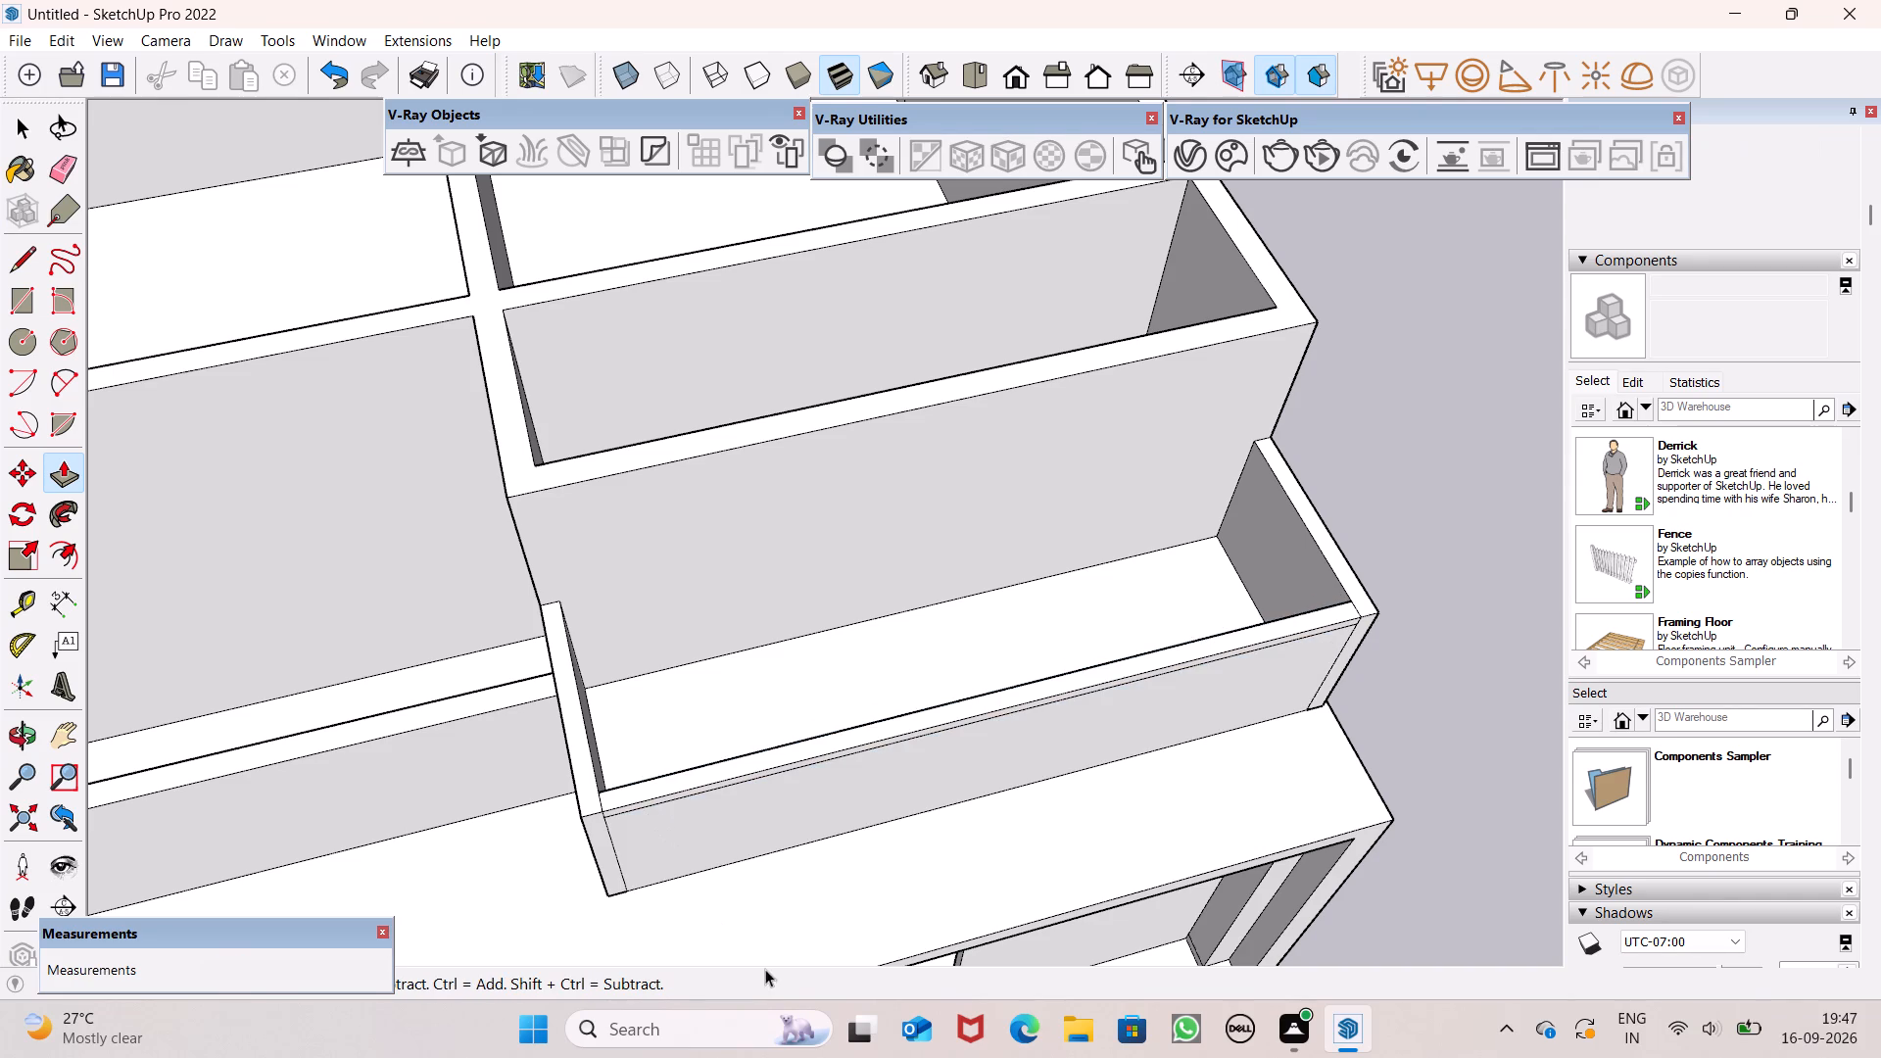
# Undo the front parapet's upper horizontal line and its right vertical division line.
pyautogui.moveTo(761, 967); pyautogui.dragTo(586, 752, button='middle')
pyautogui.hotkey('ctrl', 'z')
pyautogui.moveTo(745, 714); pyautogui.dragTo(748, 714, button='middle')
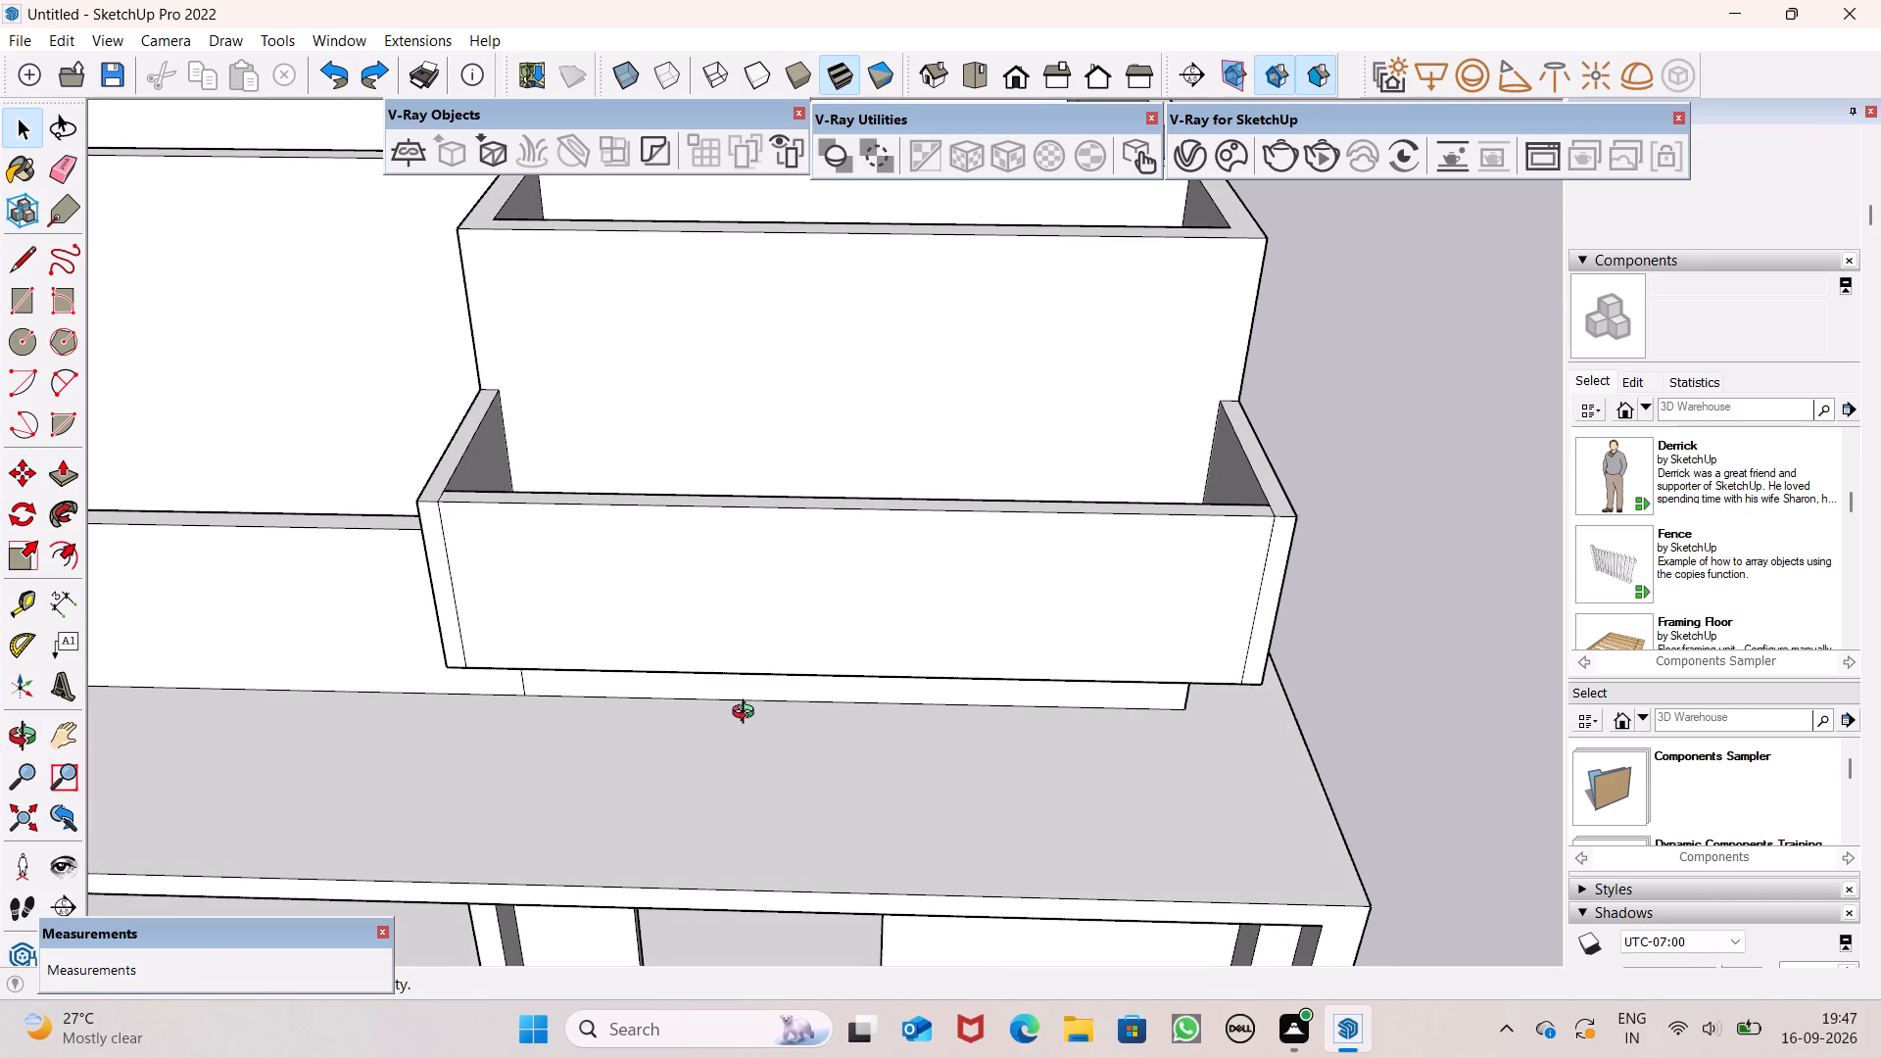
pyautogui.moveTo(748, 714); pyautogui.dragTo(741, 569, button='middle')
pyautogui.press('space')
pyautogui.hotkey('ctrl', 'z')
# Draw a 13' 7" horizontal line across the parapet front, just above its bottom edge.
pyautogui.moveTo(744, 569); pyautogui.dragTo(555, 601, button='middle')
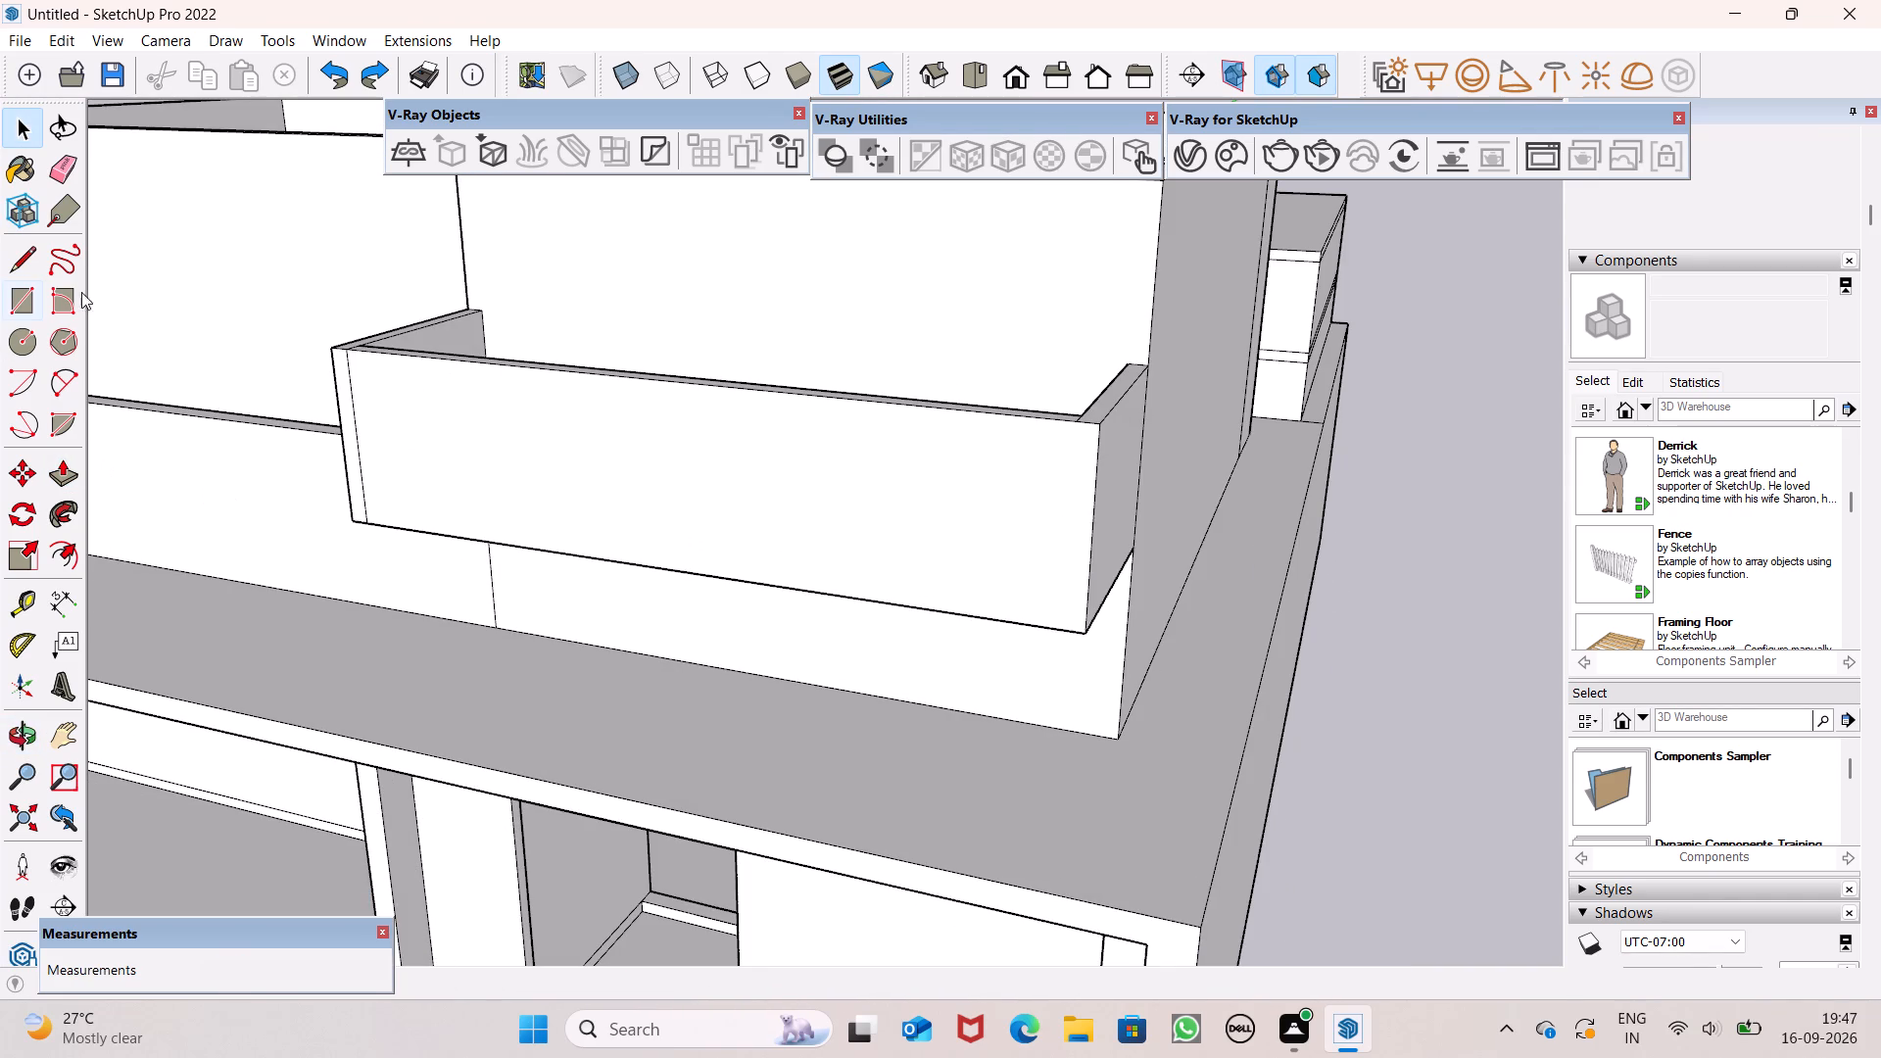
pyautogui.click(16, 262)
pyautogui.moveTo(740, 609); pyautogui.dragTo(994, 571, button='middle')
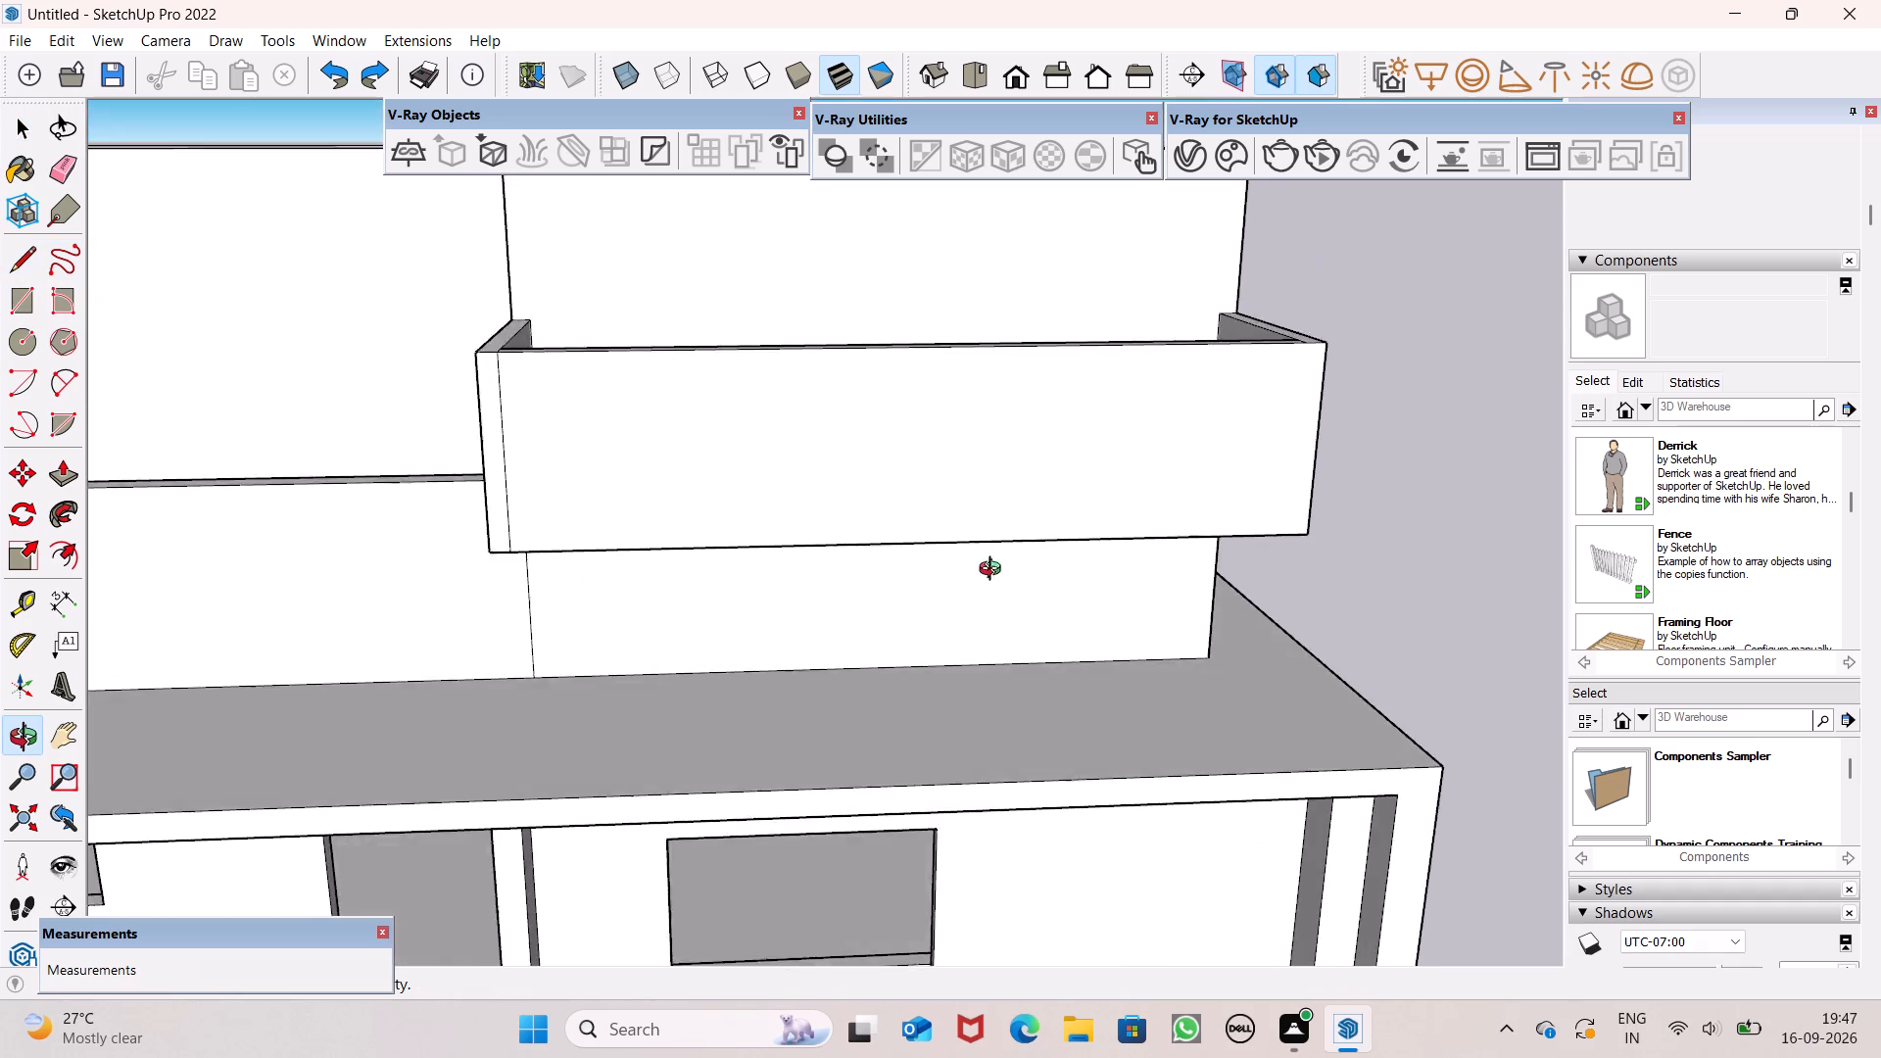
pyautogui.moveTo(994, 571); pyautogui.dragTo(870, 559, button='middle')
pyautogui.scroll(1, 870, 559)
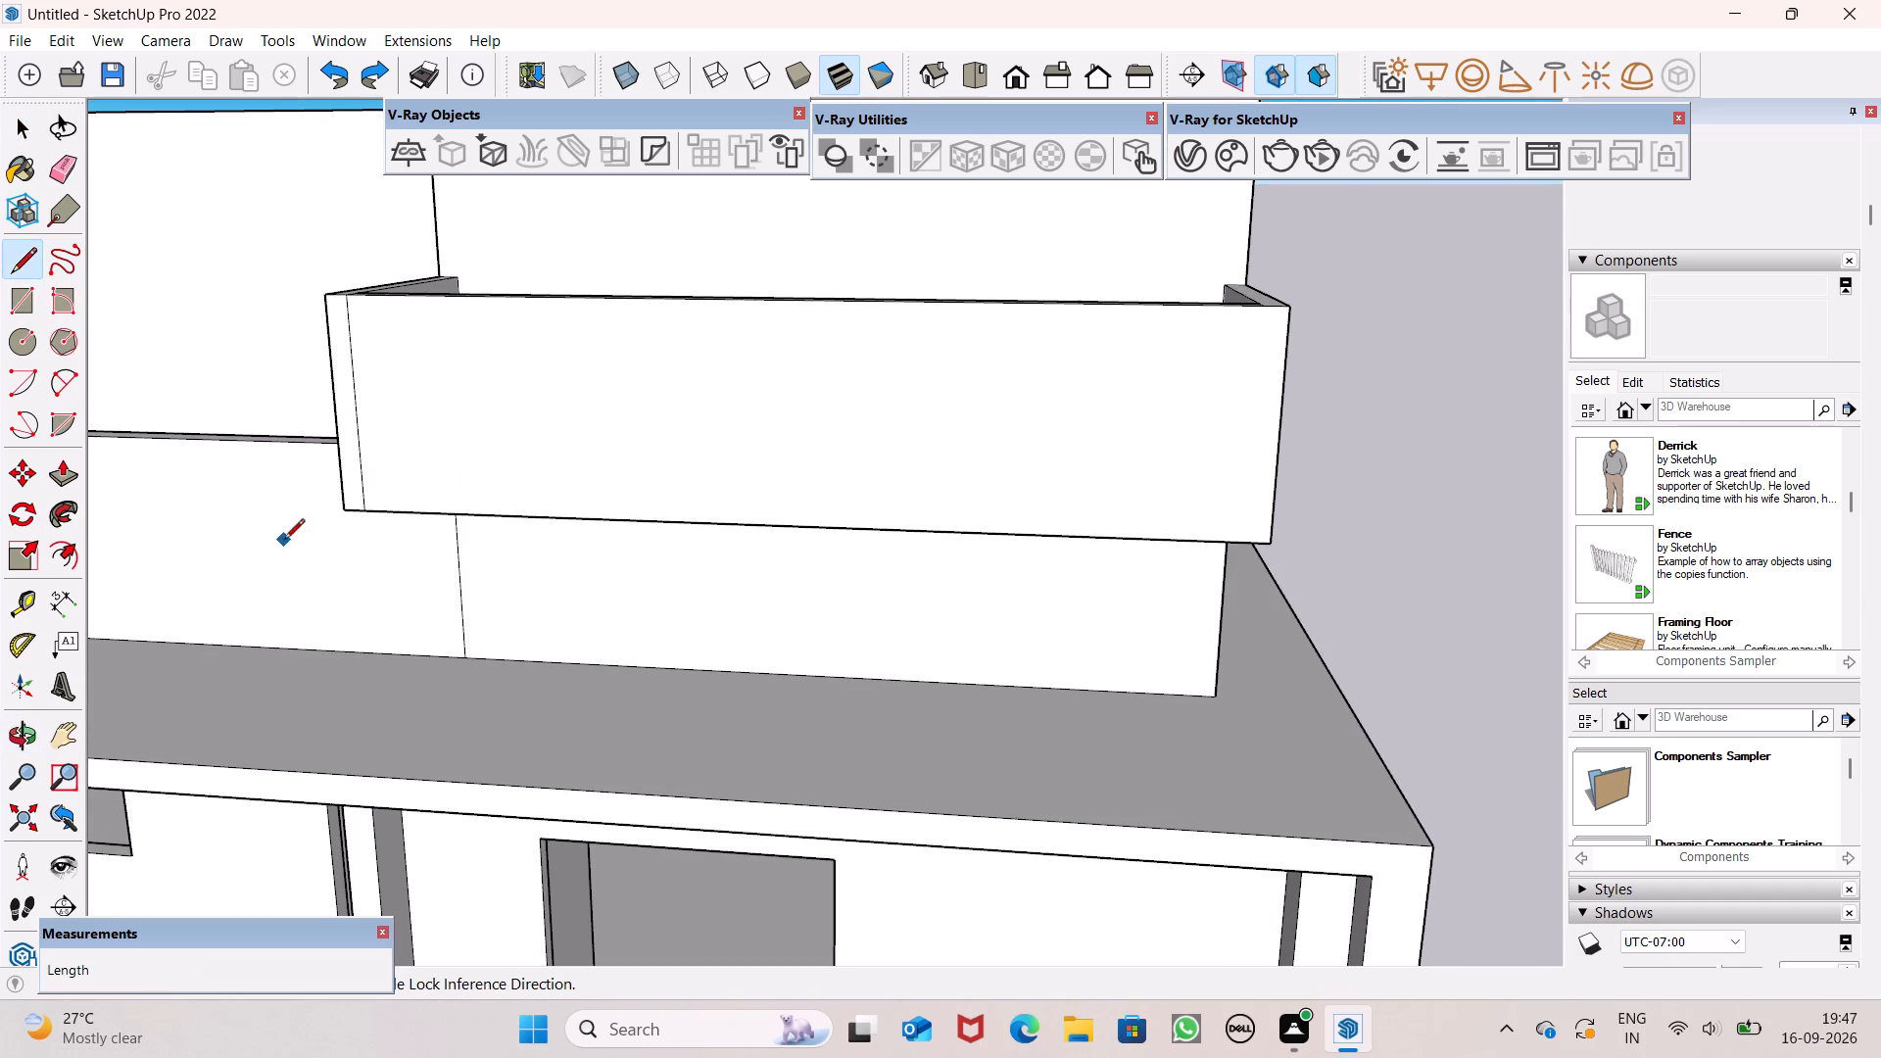
pyautogui.click(342, 483)
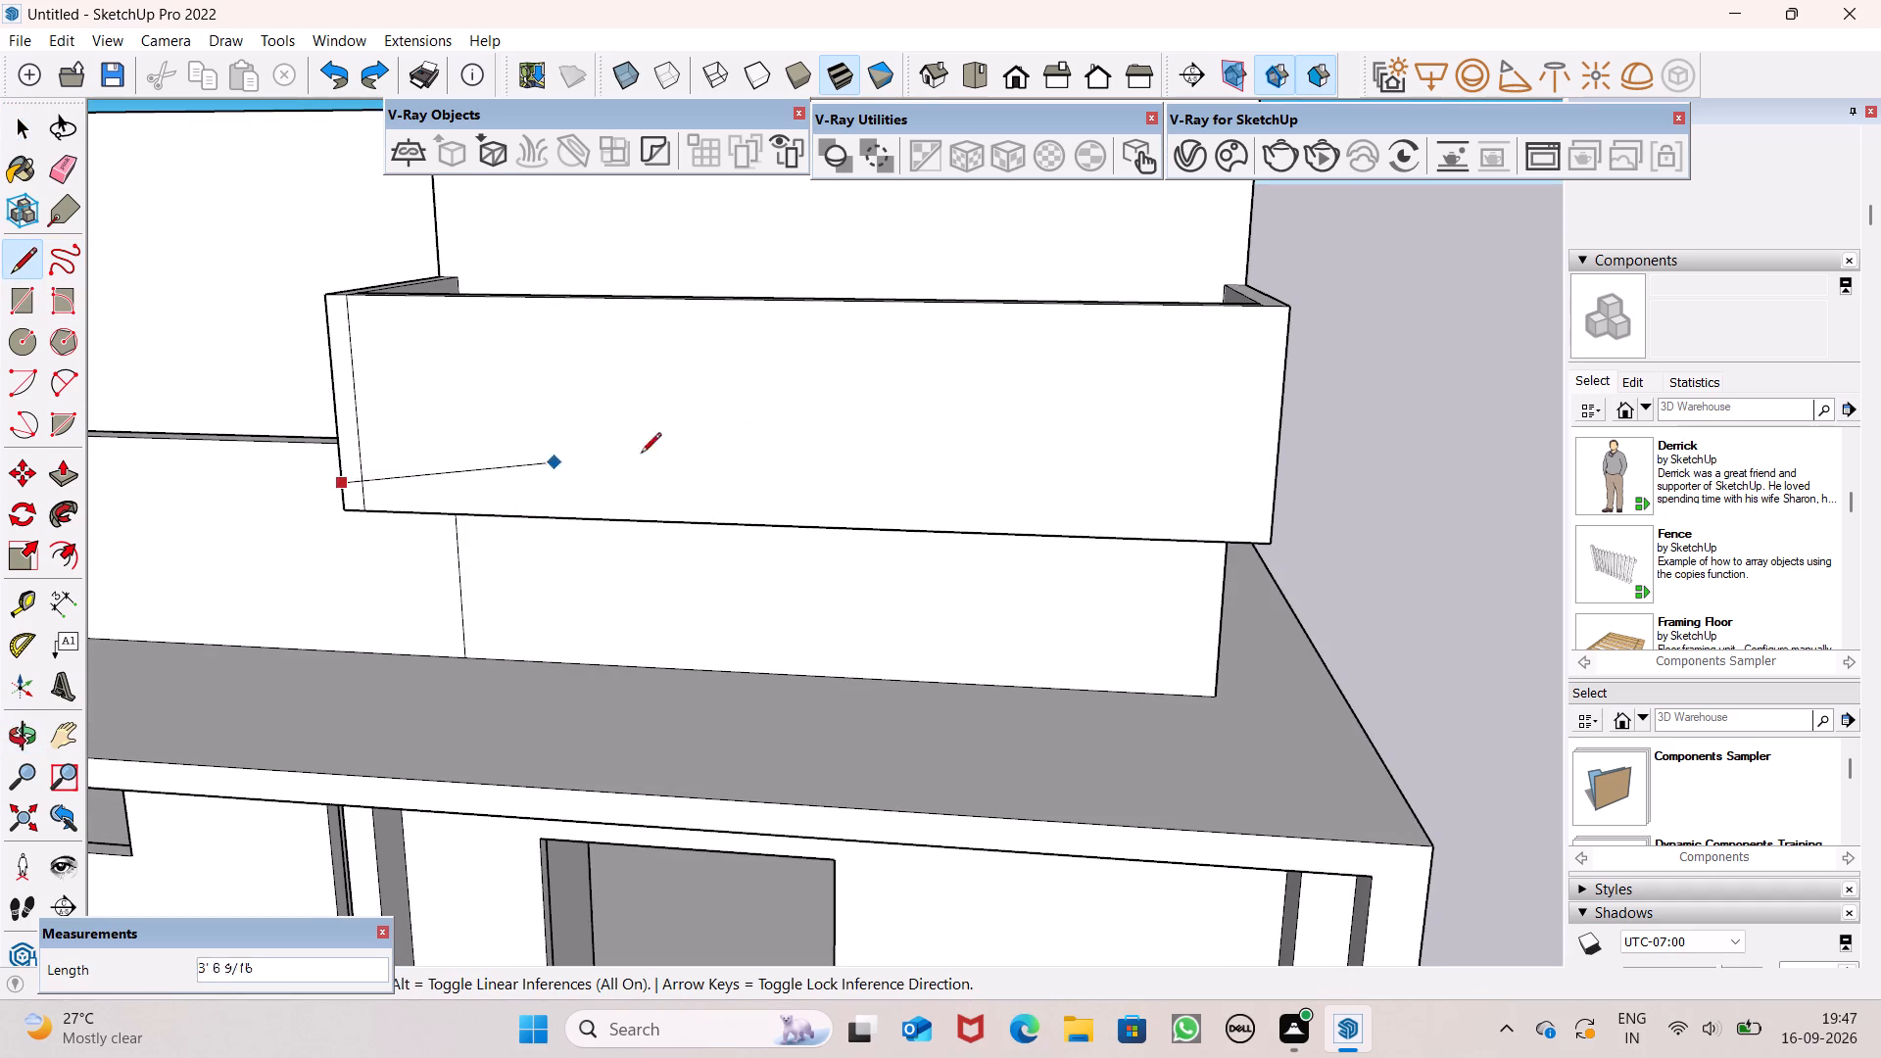
pyautogui.click(1272, 509)
# Draw a vertical line about 3' 3" long near the parapet front's right end, from the top edge to the bottom edge.
pyautogui.moveTo(1277, 380); pyautogui.dragTo(1293, 686, button='middle')
pyautogui.scroll(-1, 1277, 386)
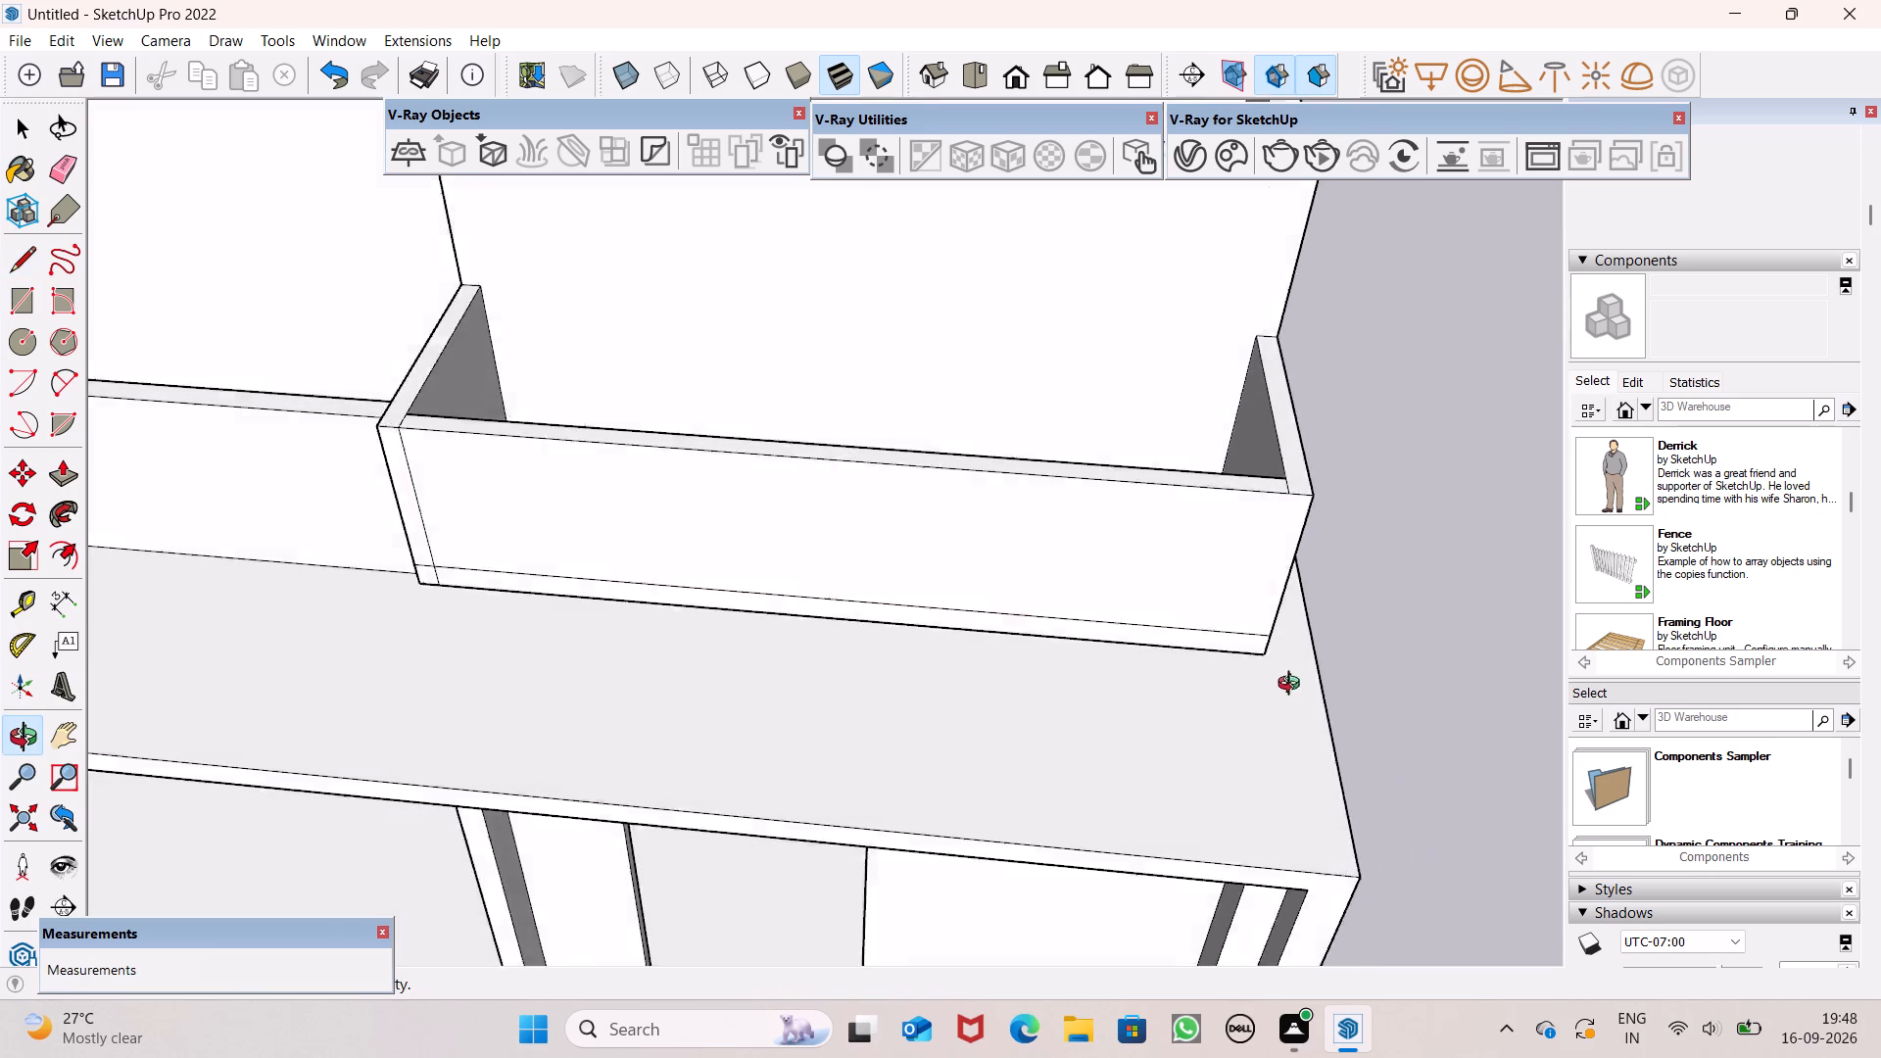
pyautogui.moveTo(1293, 686); pyautogui.dragTo(1287, 706, button='middle')
pyautogui.scroll(2, 1323, 468)
pyautogui.click(1275, 572)
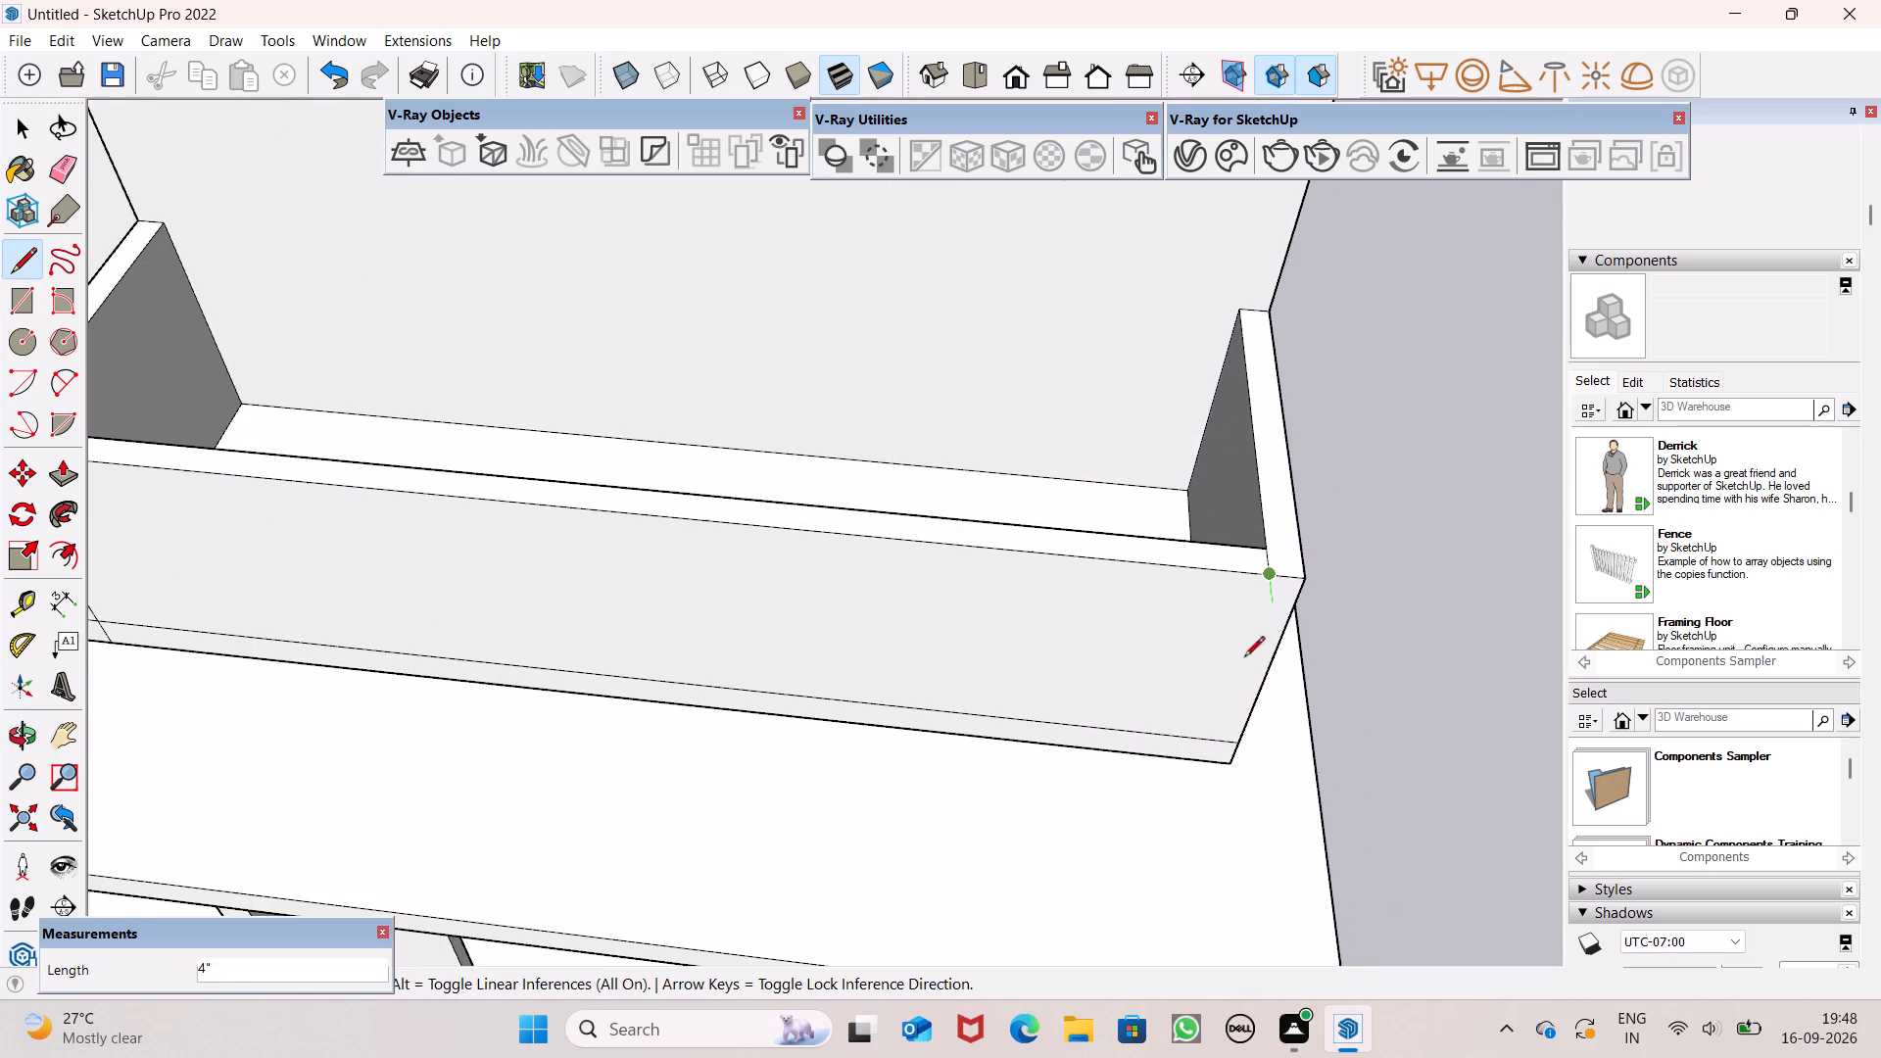
pyautogui.click(1209, 764)
# Draw a 12' 11" horizontal line just below the parapet front's top edge, between the two vertical division lines.
pyautogui.moveTo(1108, 828); pyautogui.dragTo(1108, 595, button='middle')
pyautogui.scroll(1, 1108, 609)
pyautogui.scroll(-7, 1083, 556)
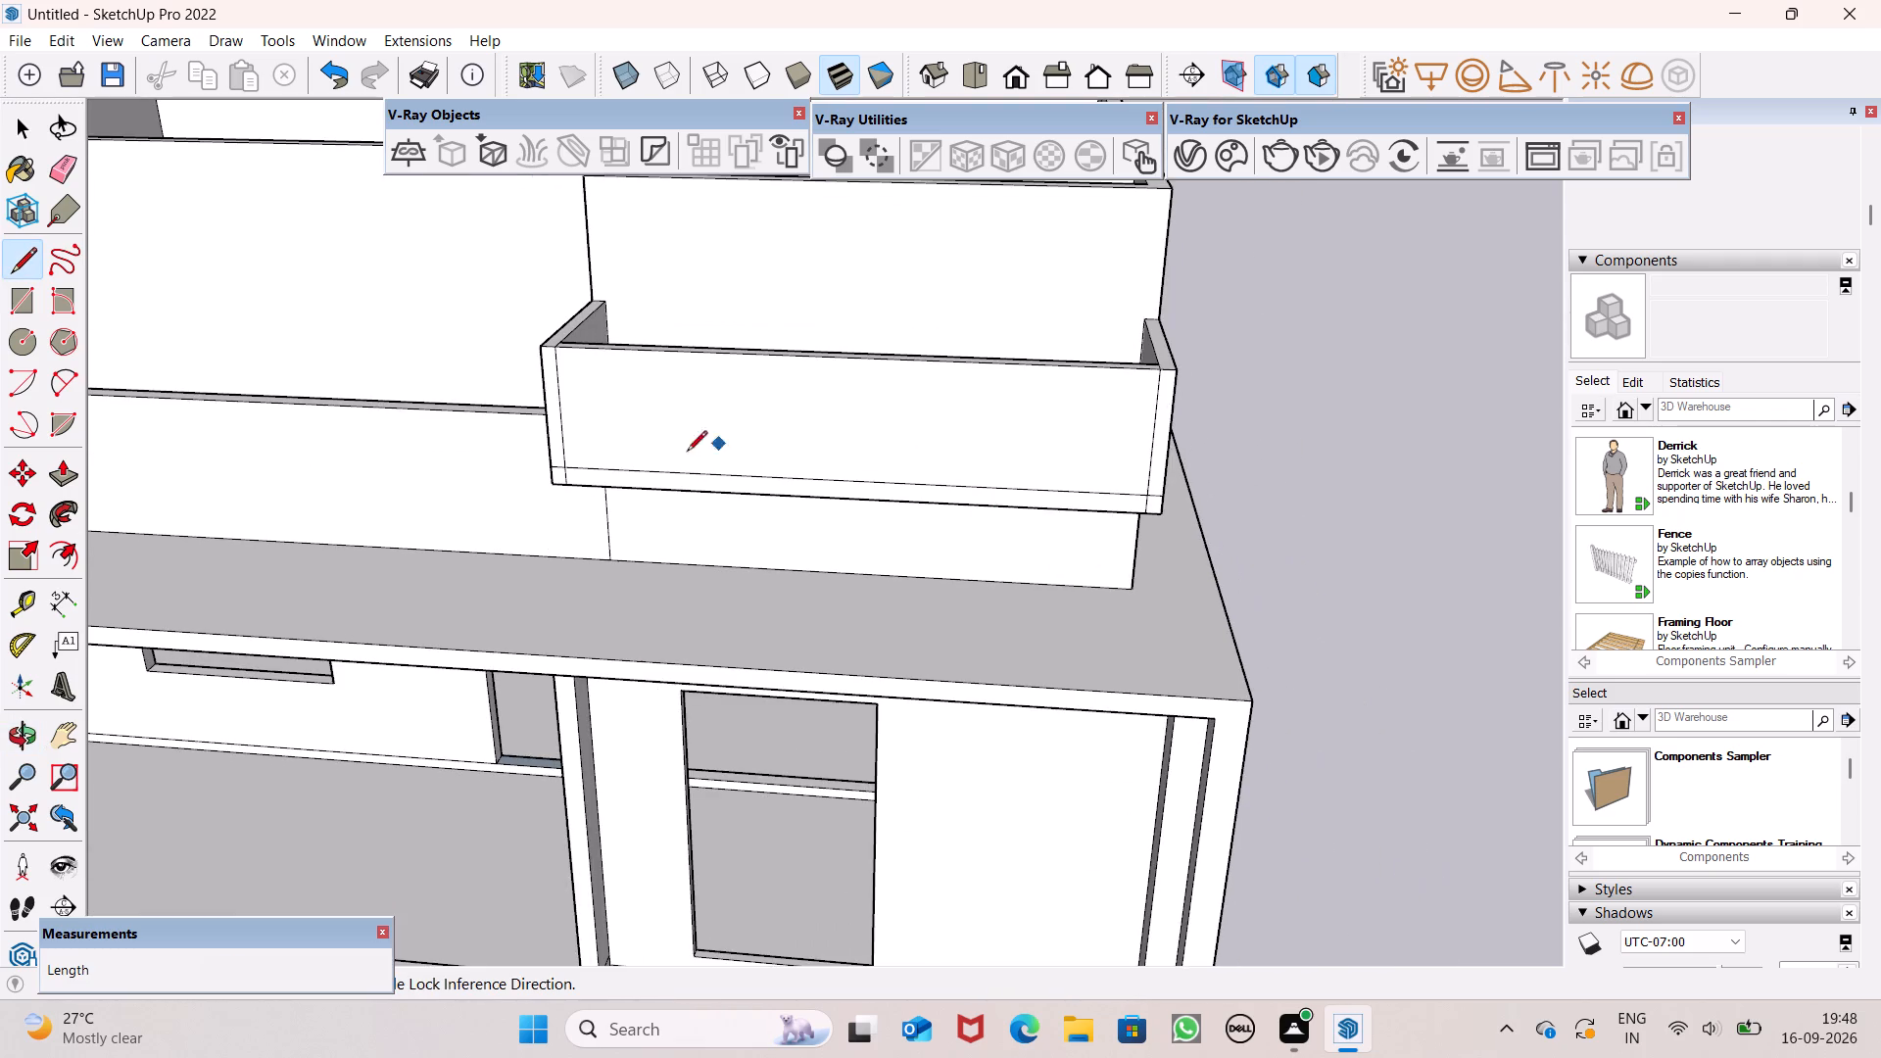
pyautogui.scroll(6, 553, 392)
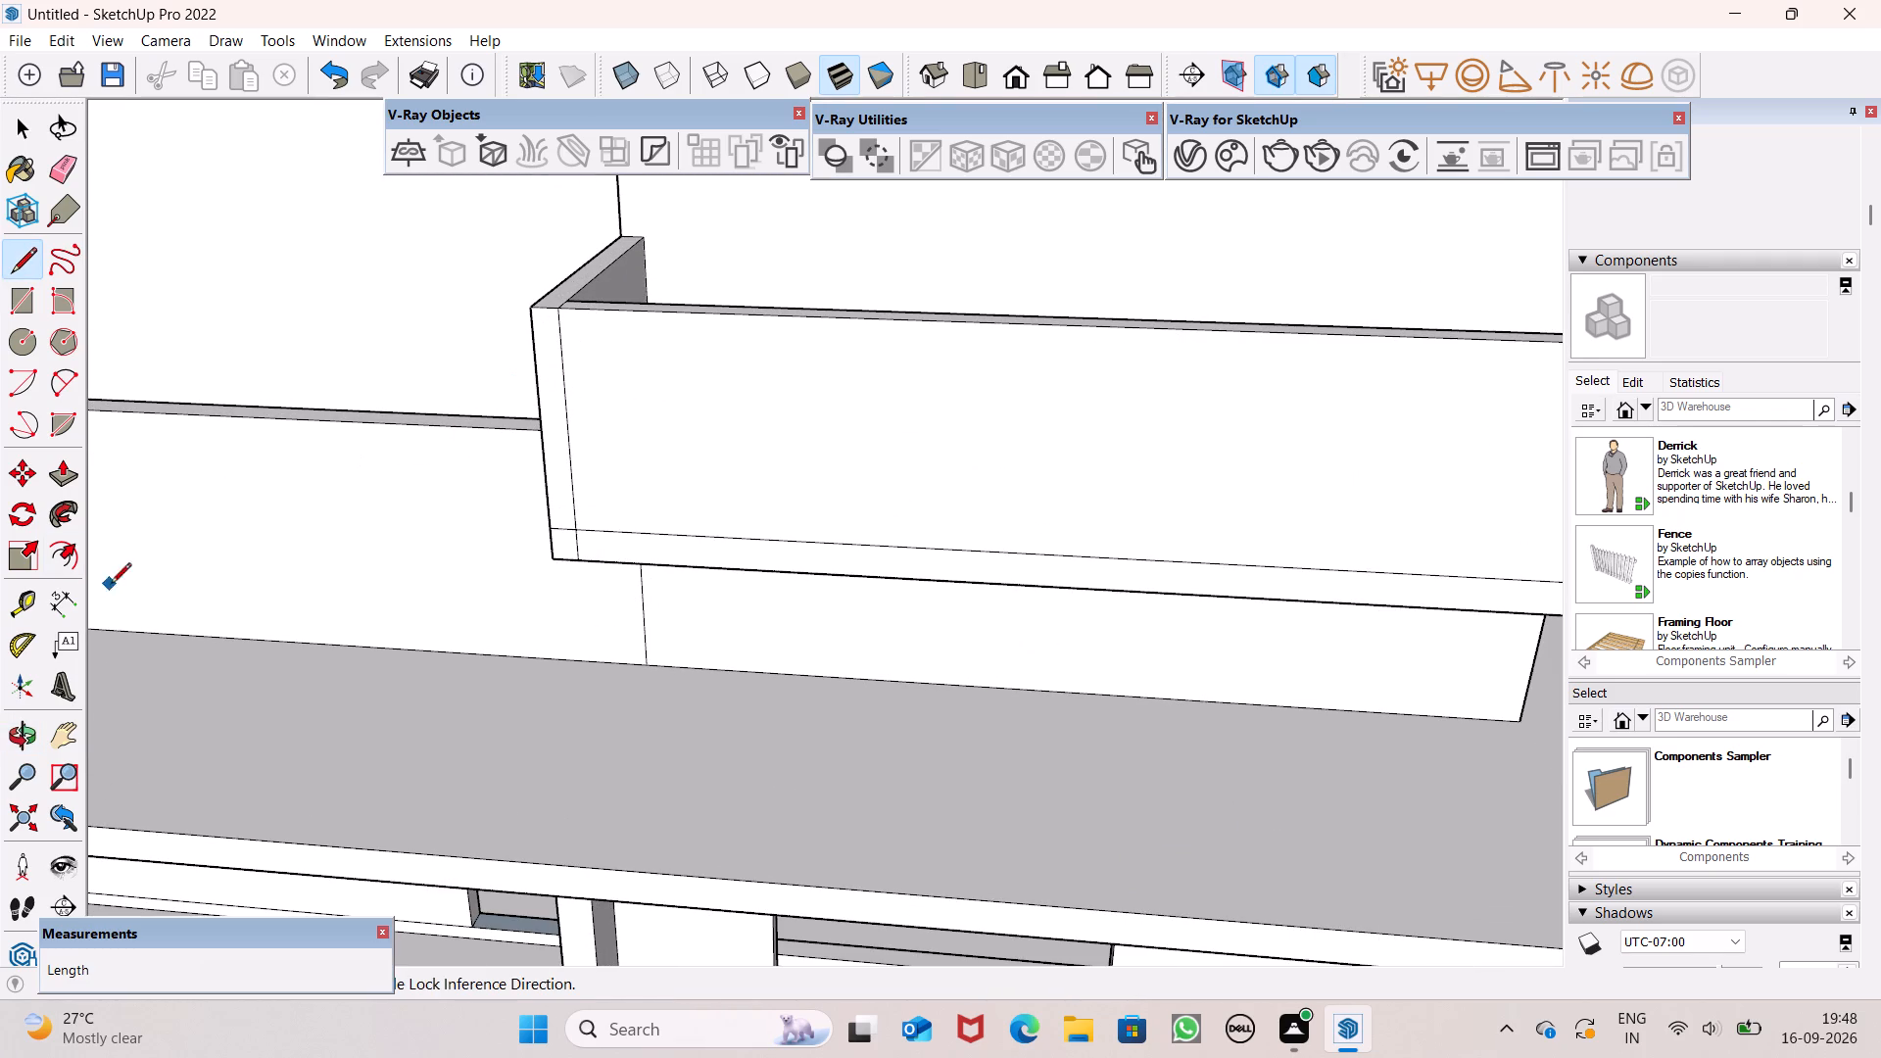
pyautogui.click(561, 339)
pyautogui.scroll(-6, 737, 374)
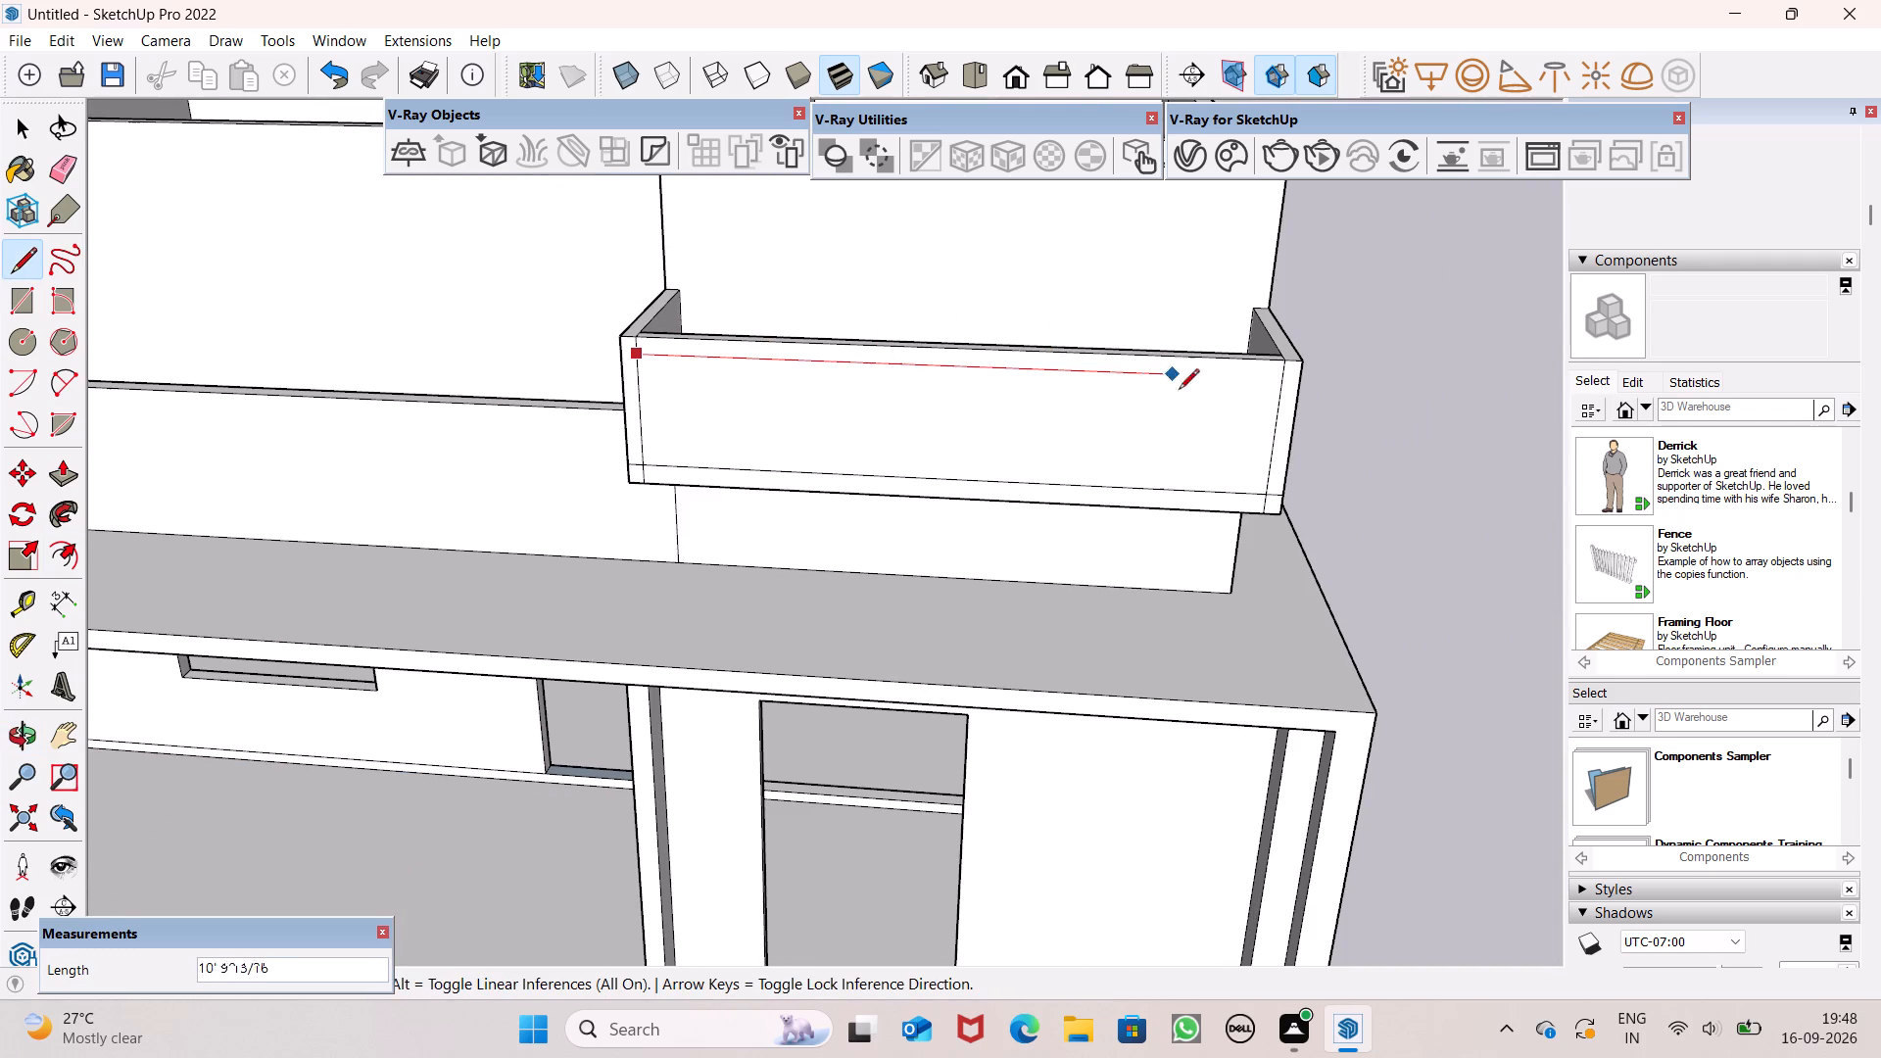
pyautogui.scroll(5, 1274, 374)
pyautogui.click(1279, 371)
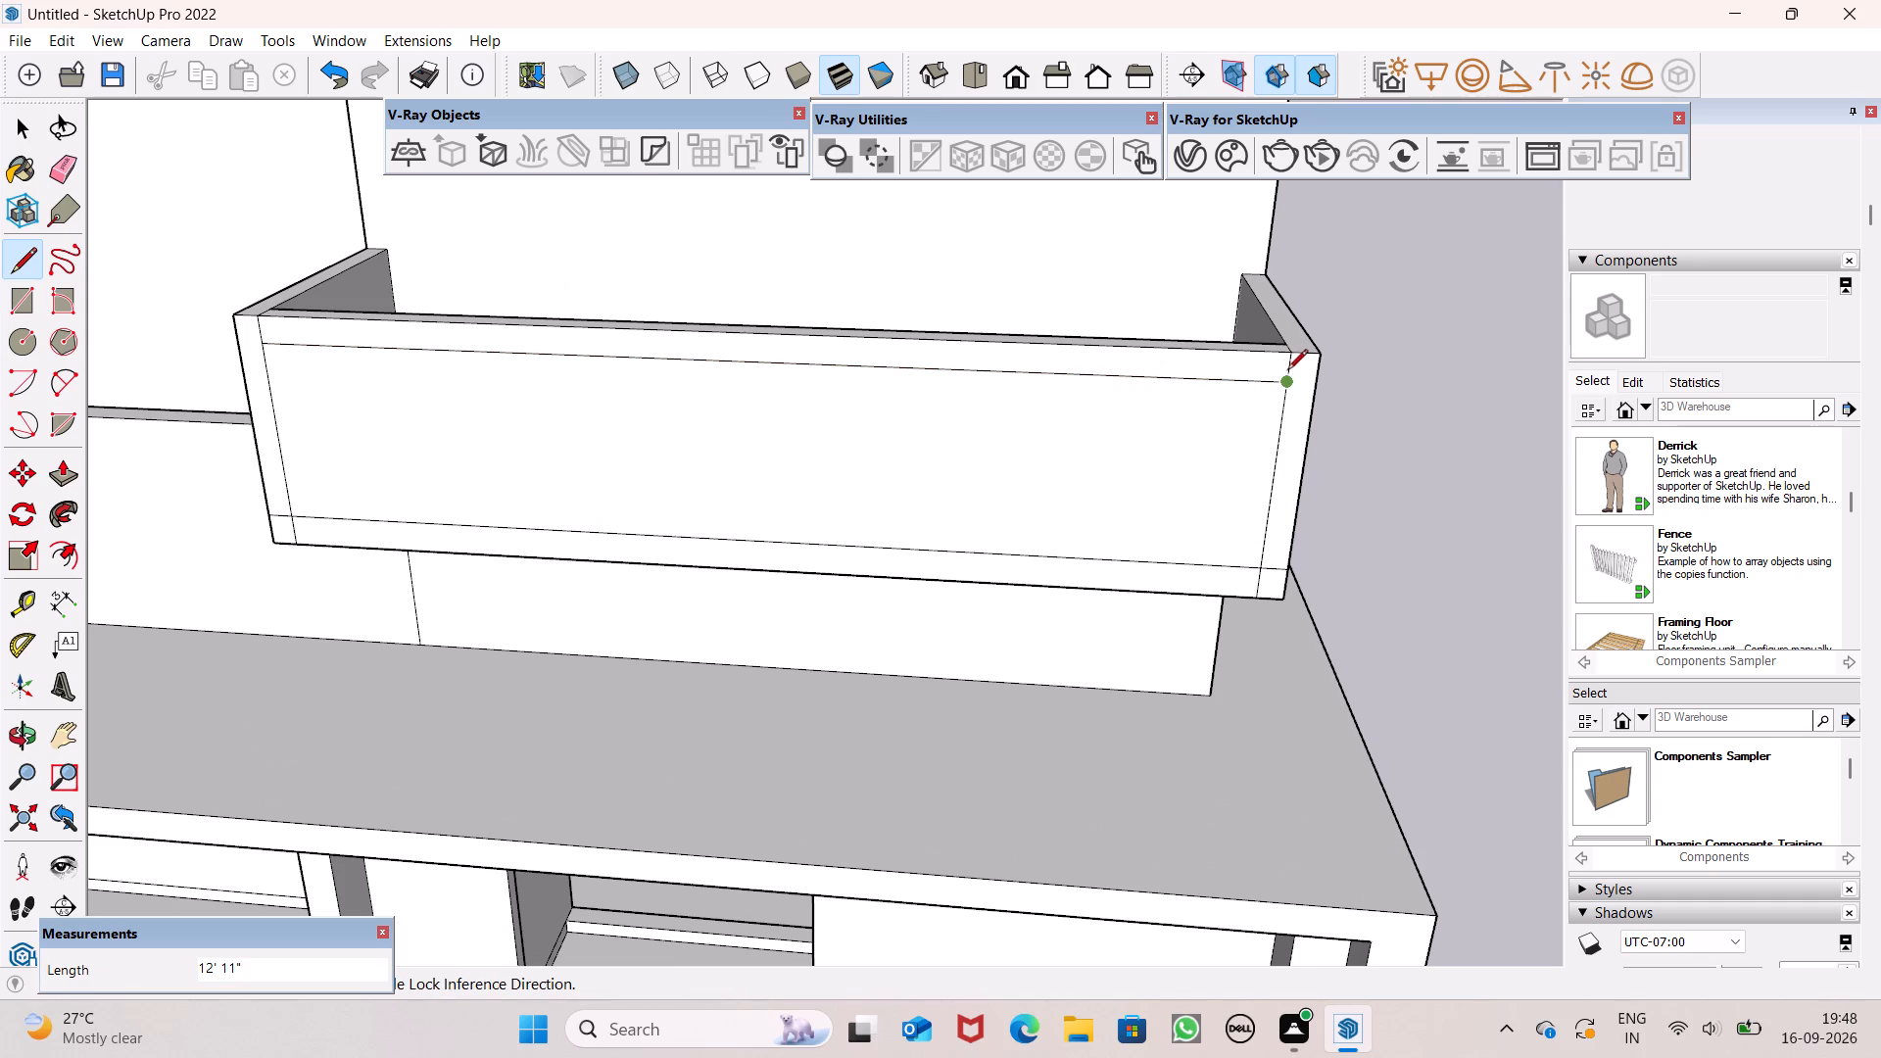
pyautogui.press('space')
pyautogui.press('space')
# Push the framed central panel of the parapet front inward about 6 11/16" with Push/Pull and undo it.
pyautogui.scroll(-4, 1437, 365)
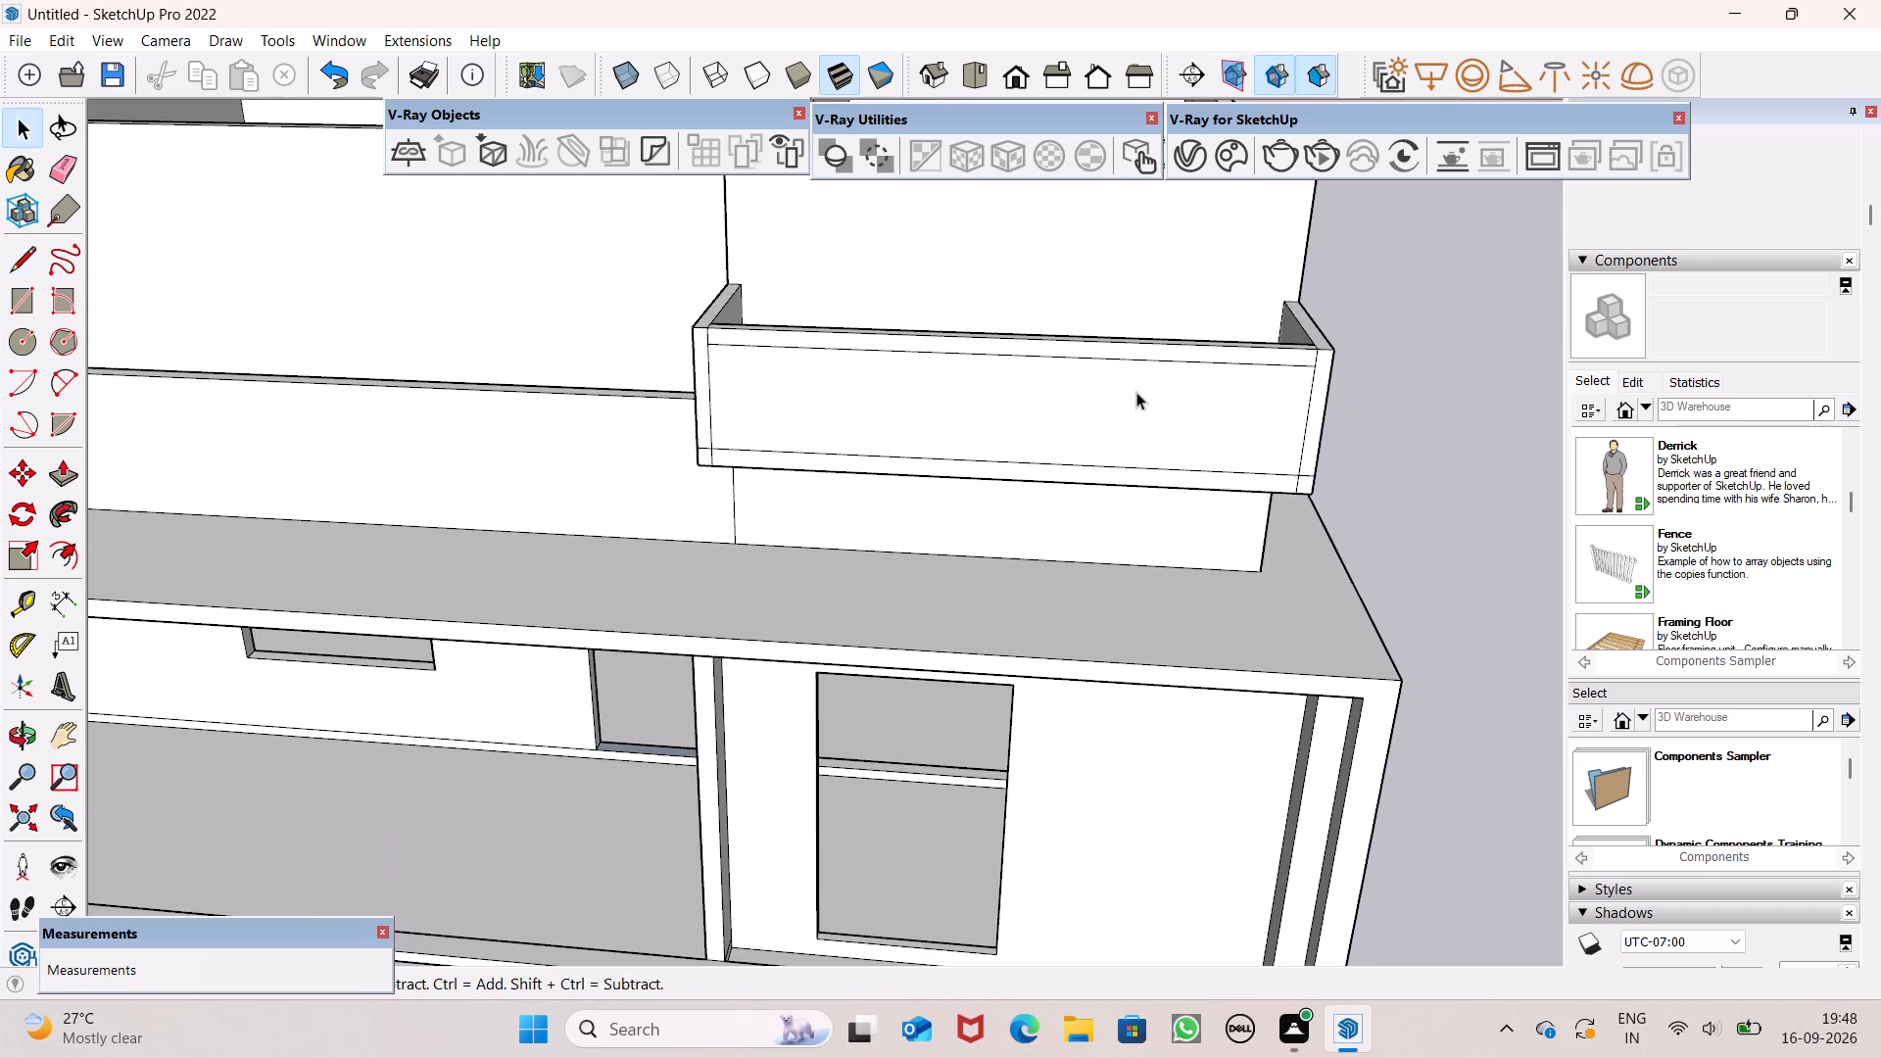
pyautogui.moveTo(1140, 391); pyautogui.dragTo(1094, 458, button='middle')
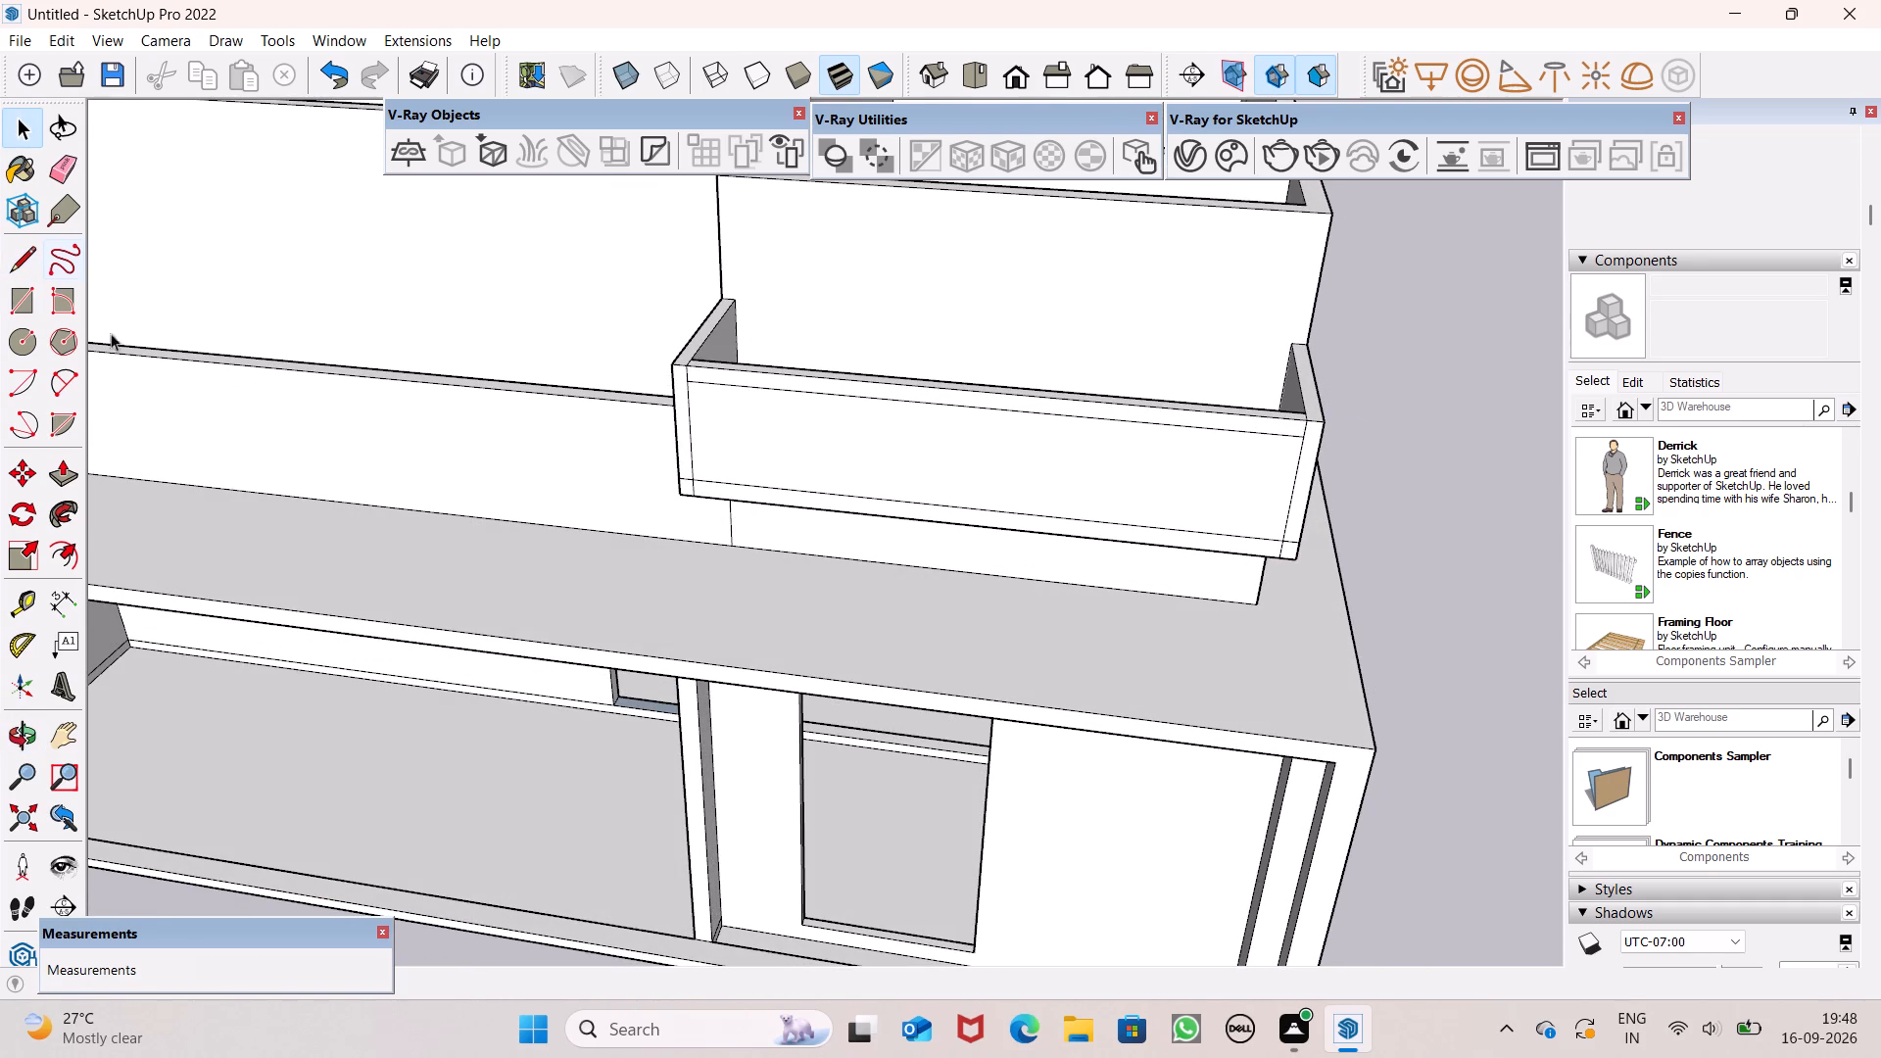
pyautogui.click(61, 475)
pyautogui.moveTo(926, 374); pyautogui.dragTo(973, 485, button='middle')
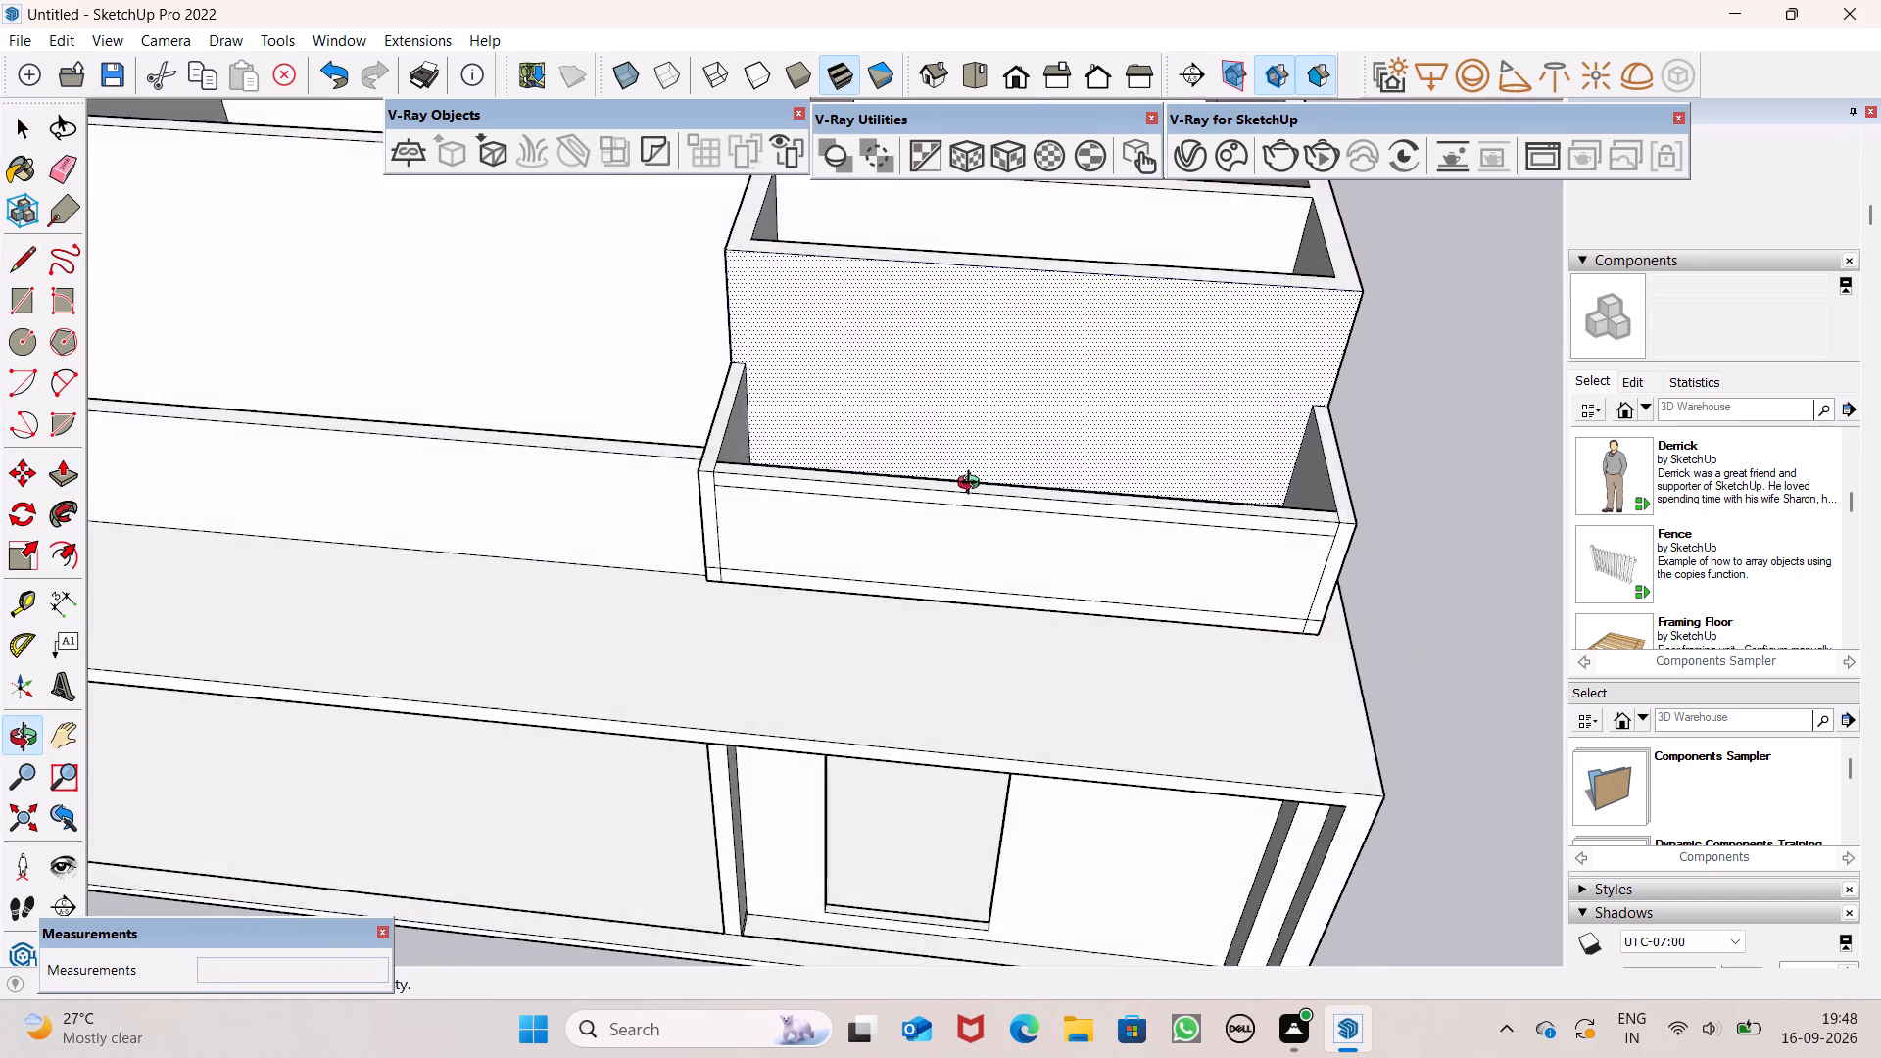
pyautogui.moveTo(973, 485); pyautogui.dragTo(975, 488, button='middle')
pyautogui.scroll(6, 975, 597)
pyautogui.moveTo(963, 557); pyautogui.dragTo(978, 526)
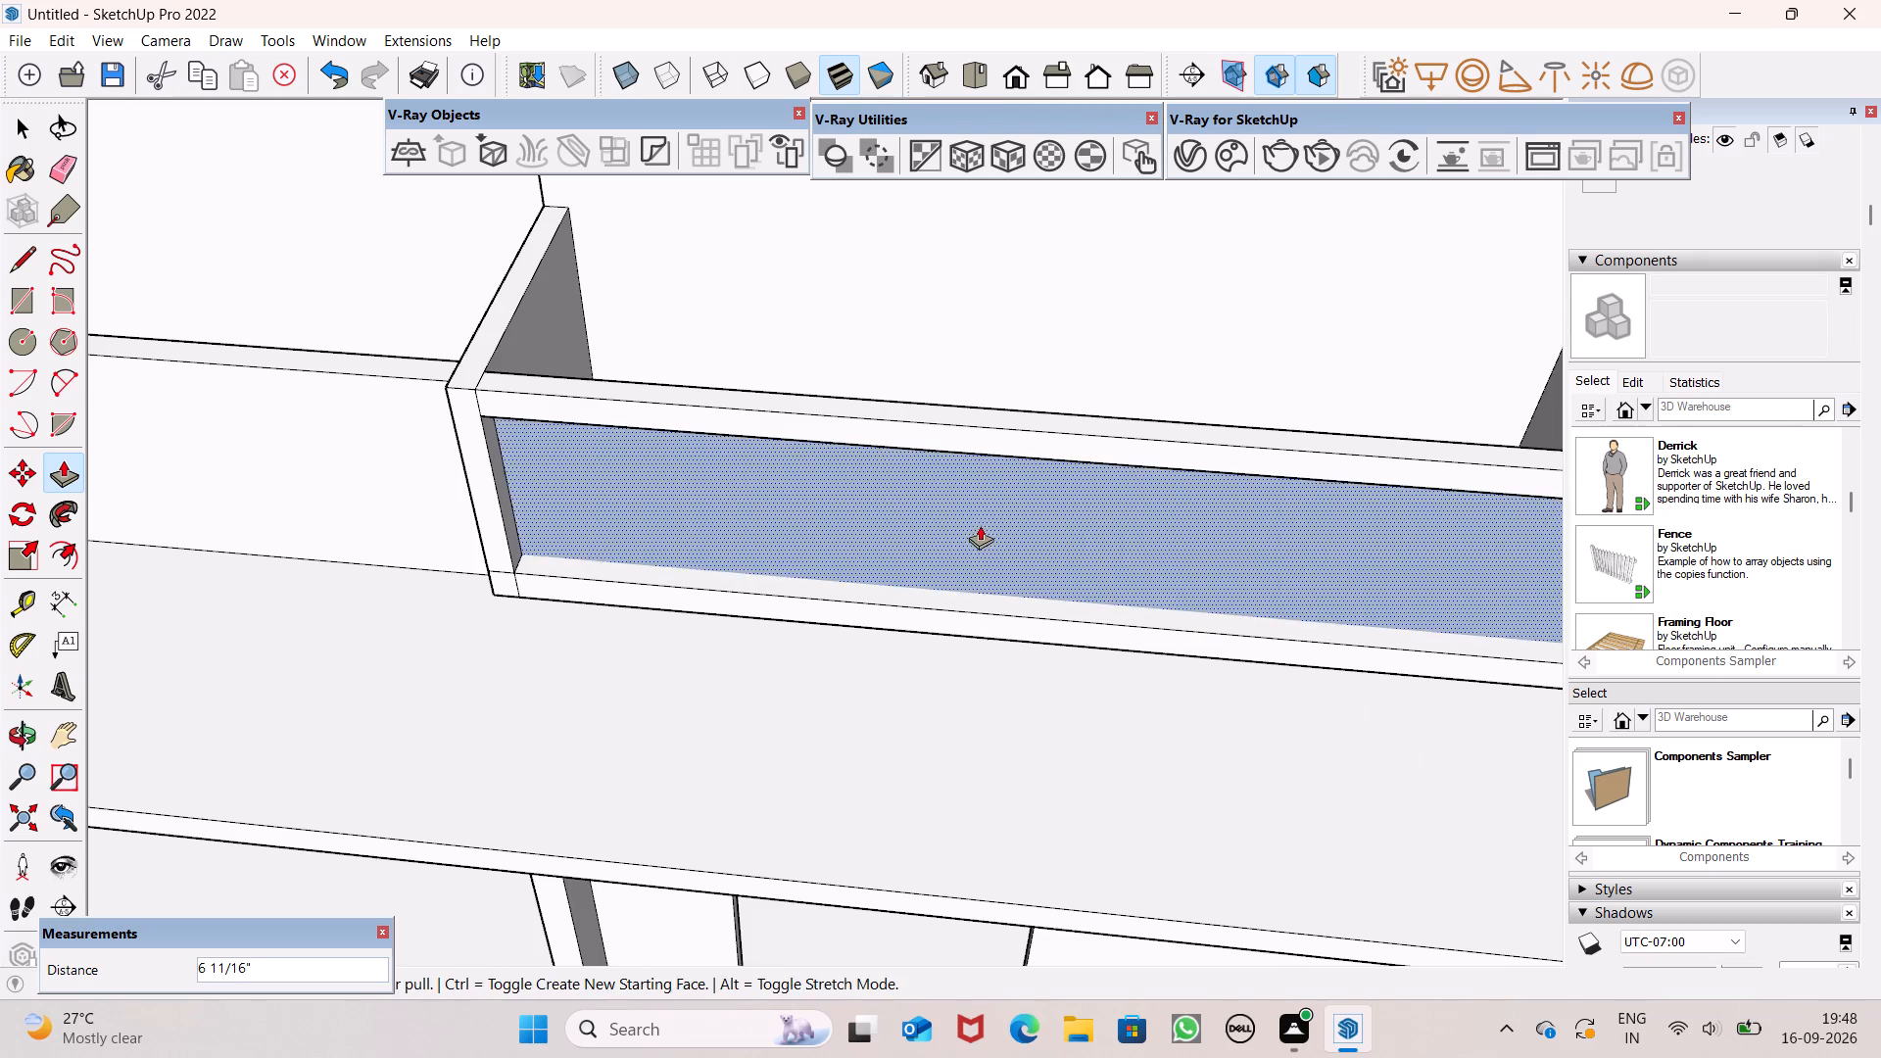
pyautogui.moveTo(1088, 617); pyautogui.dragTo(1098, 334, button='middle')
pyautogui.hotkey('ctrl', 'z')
# Push the framed central panel of the parapet front inward 4" with Push/Pull.
pyautogui.moveTo(1071, 449); pyautogui.dragTo(1243, 801, button='middle')
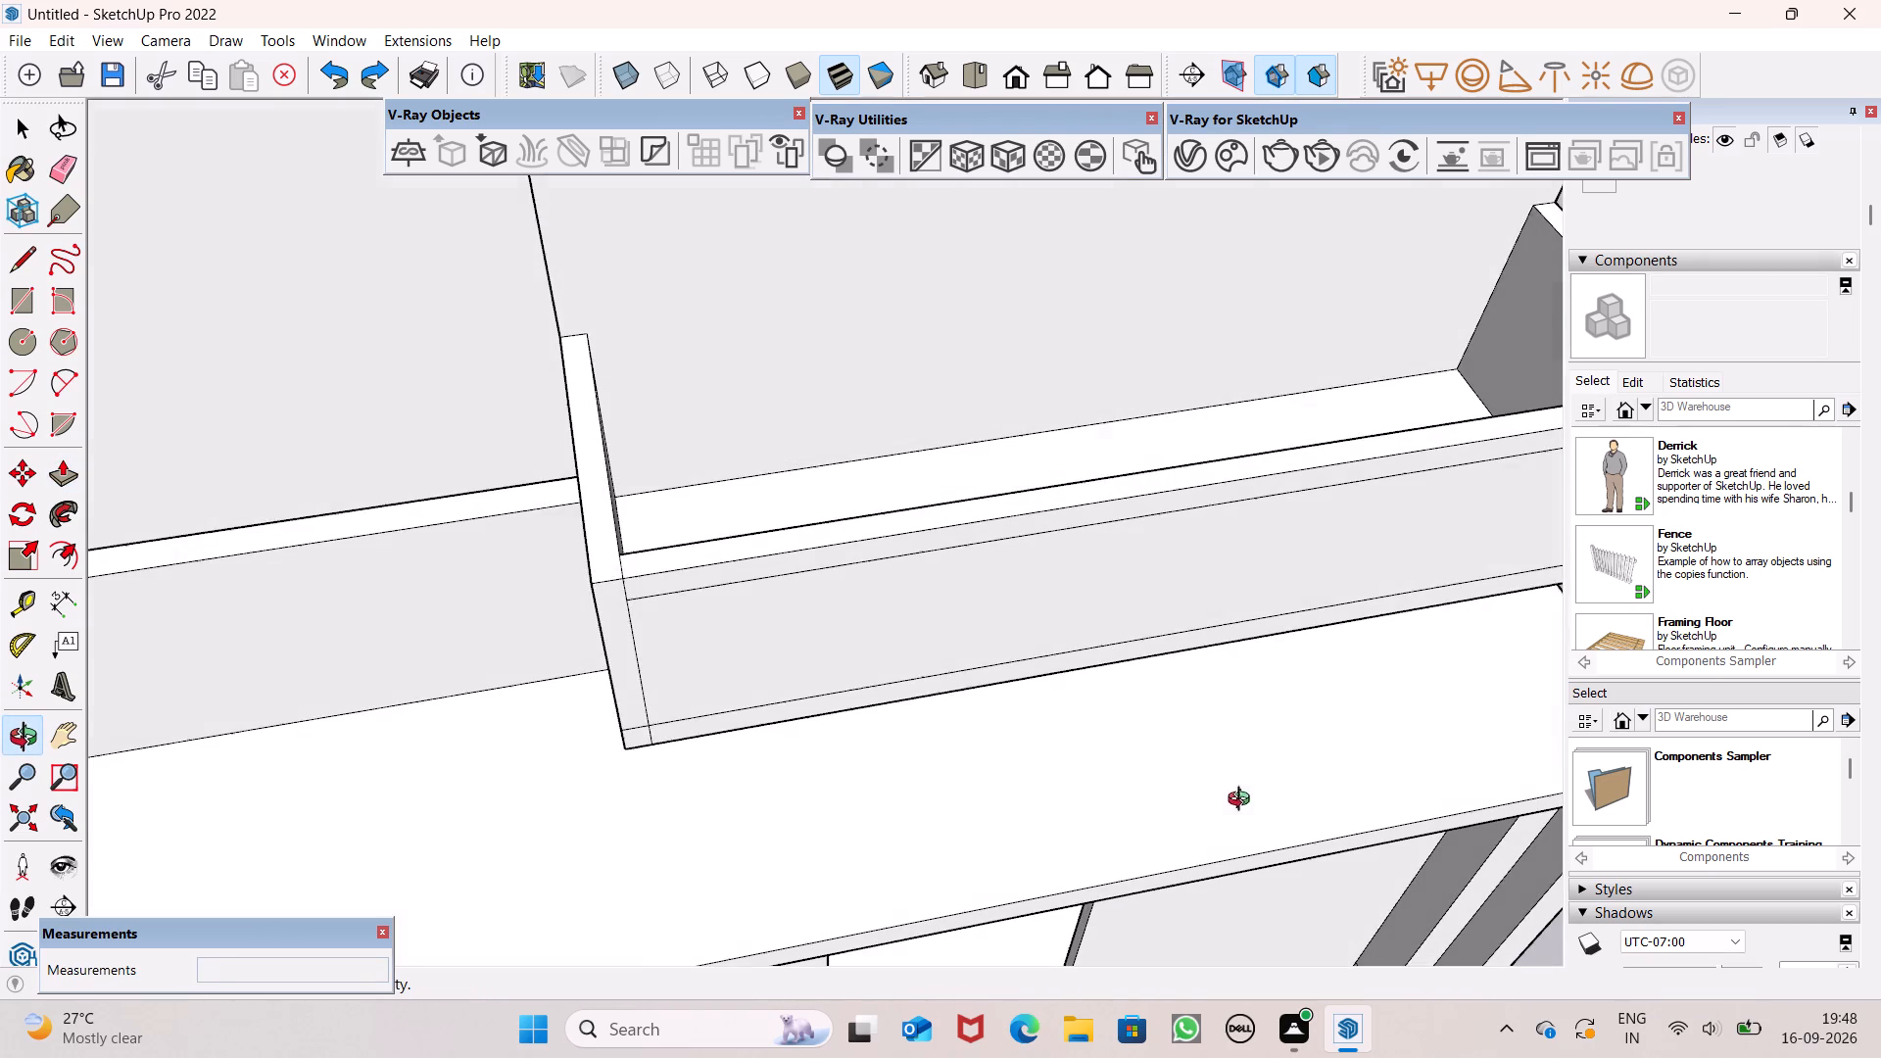
pyautogui.moveTo(1243, 801); pyautogui.dragTo(1238, 802, button='middle')
pyautogui.moveTo(942, 617); pyautogui.dragTo(924, 605)
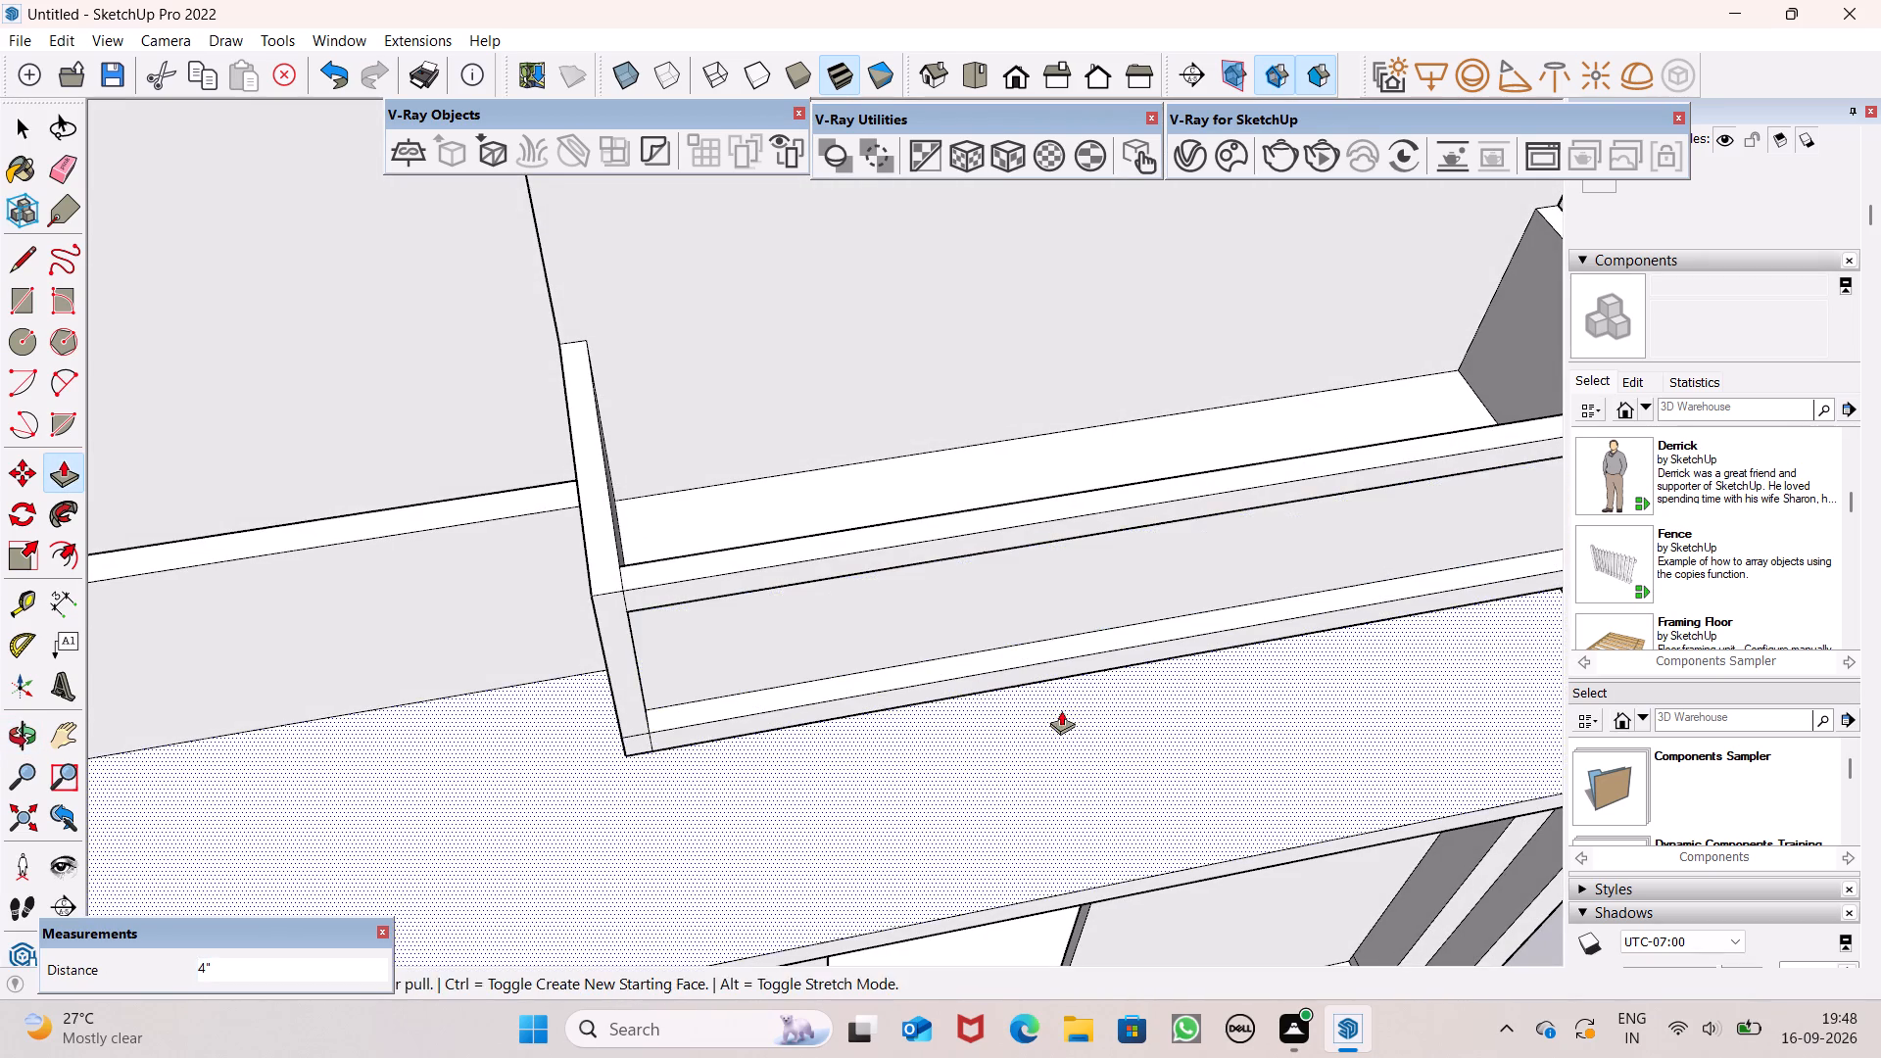
# Undo the 4" inward push of the parapet front's framed central panel.
pyautogui.moveTo(1061, 710); pyautogui.dragTo(985, 602, button='middle')
pyautogui.hotkey('ctrl', 'z')
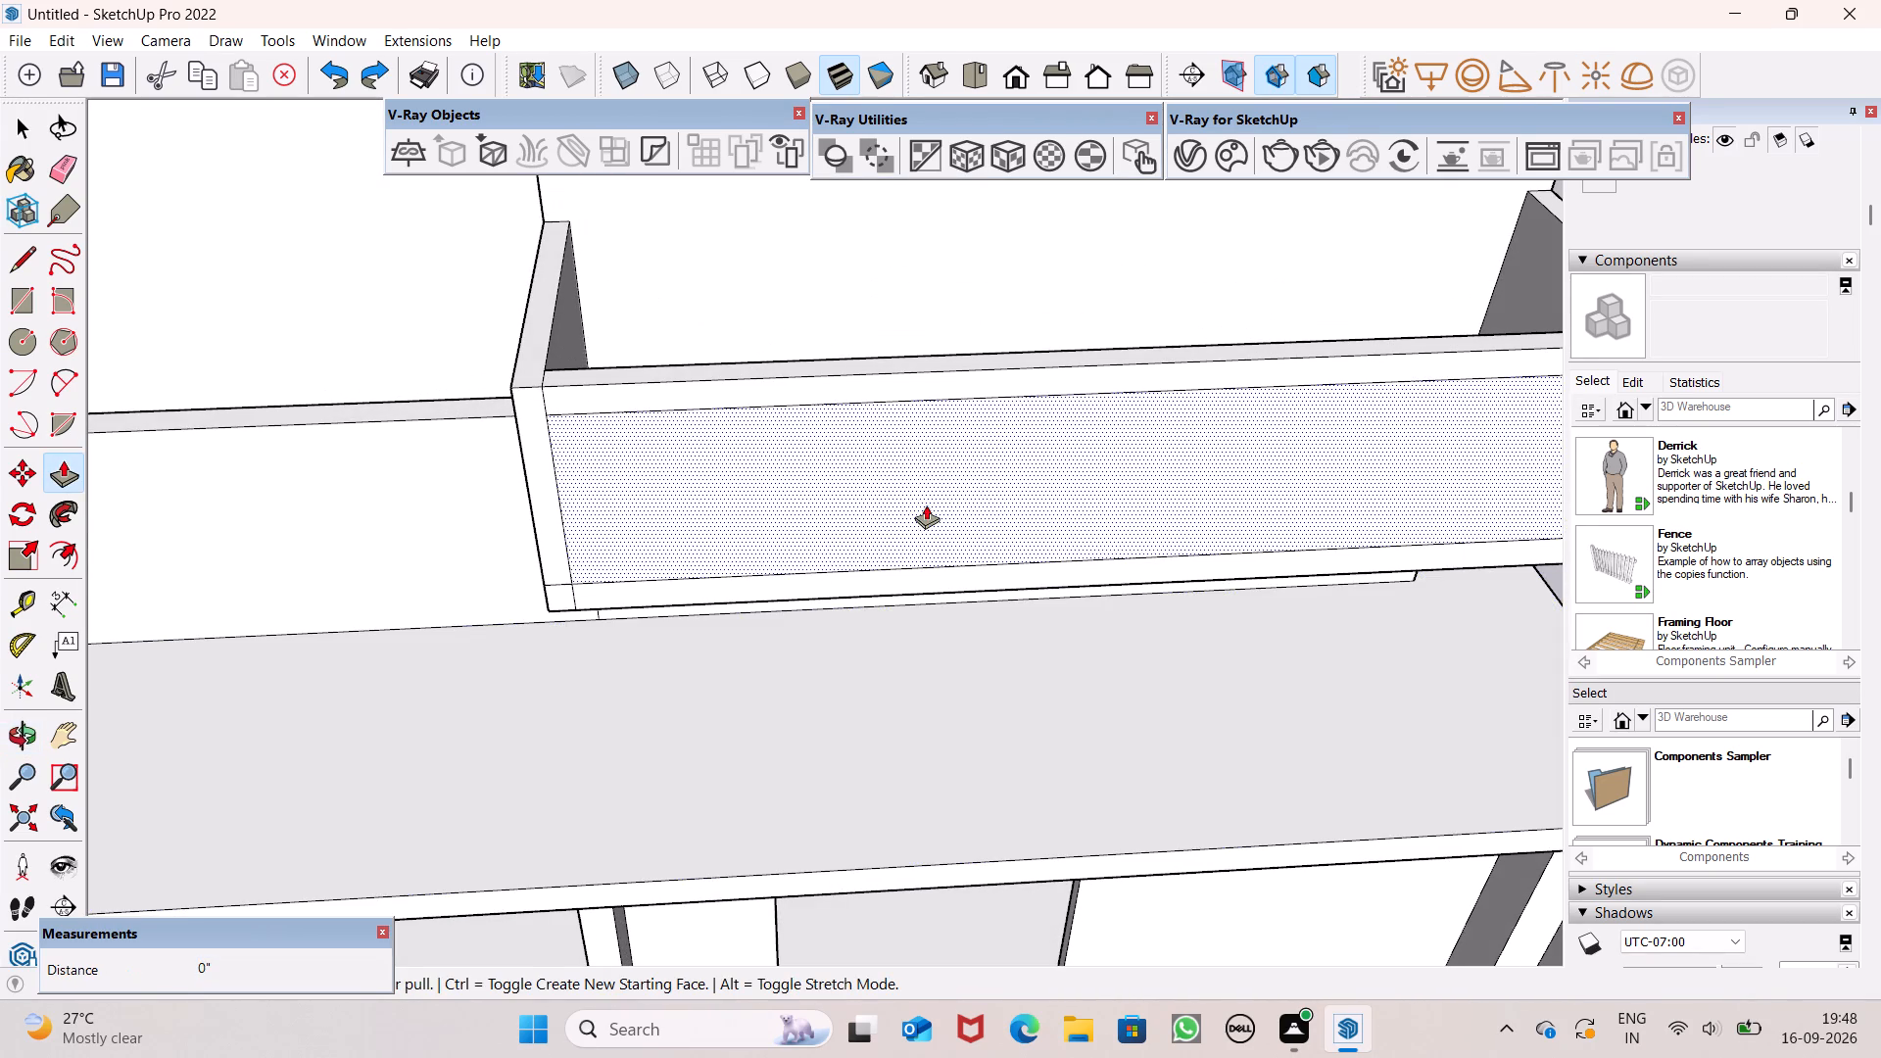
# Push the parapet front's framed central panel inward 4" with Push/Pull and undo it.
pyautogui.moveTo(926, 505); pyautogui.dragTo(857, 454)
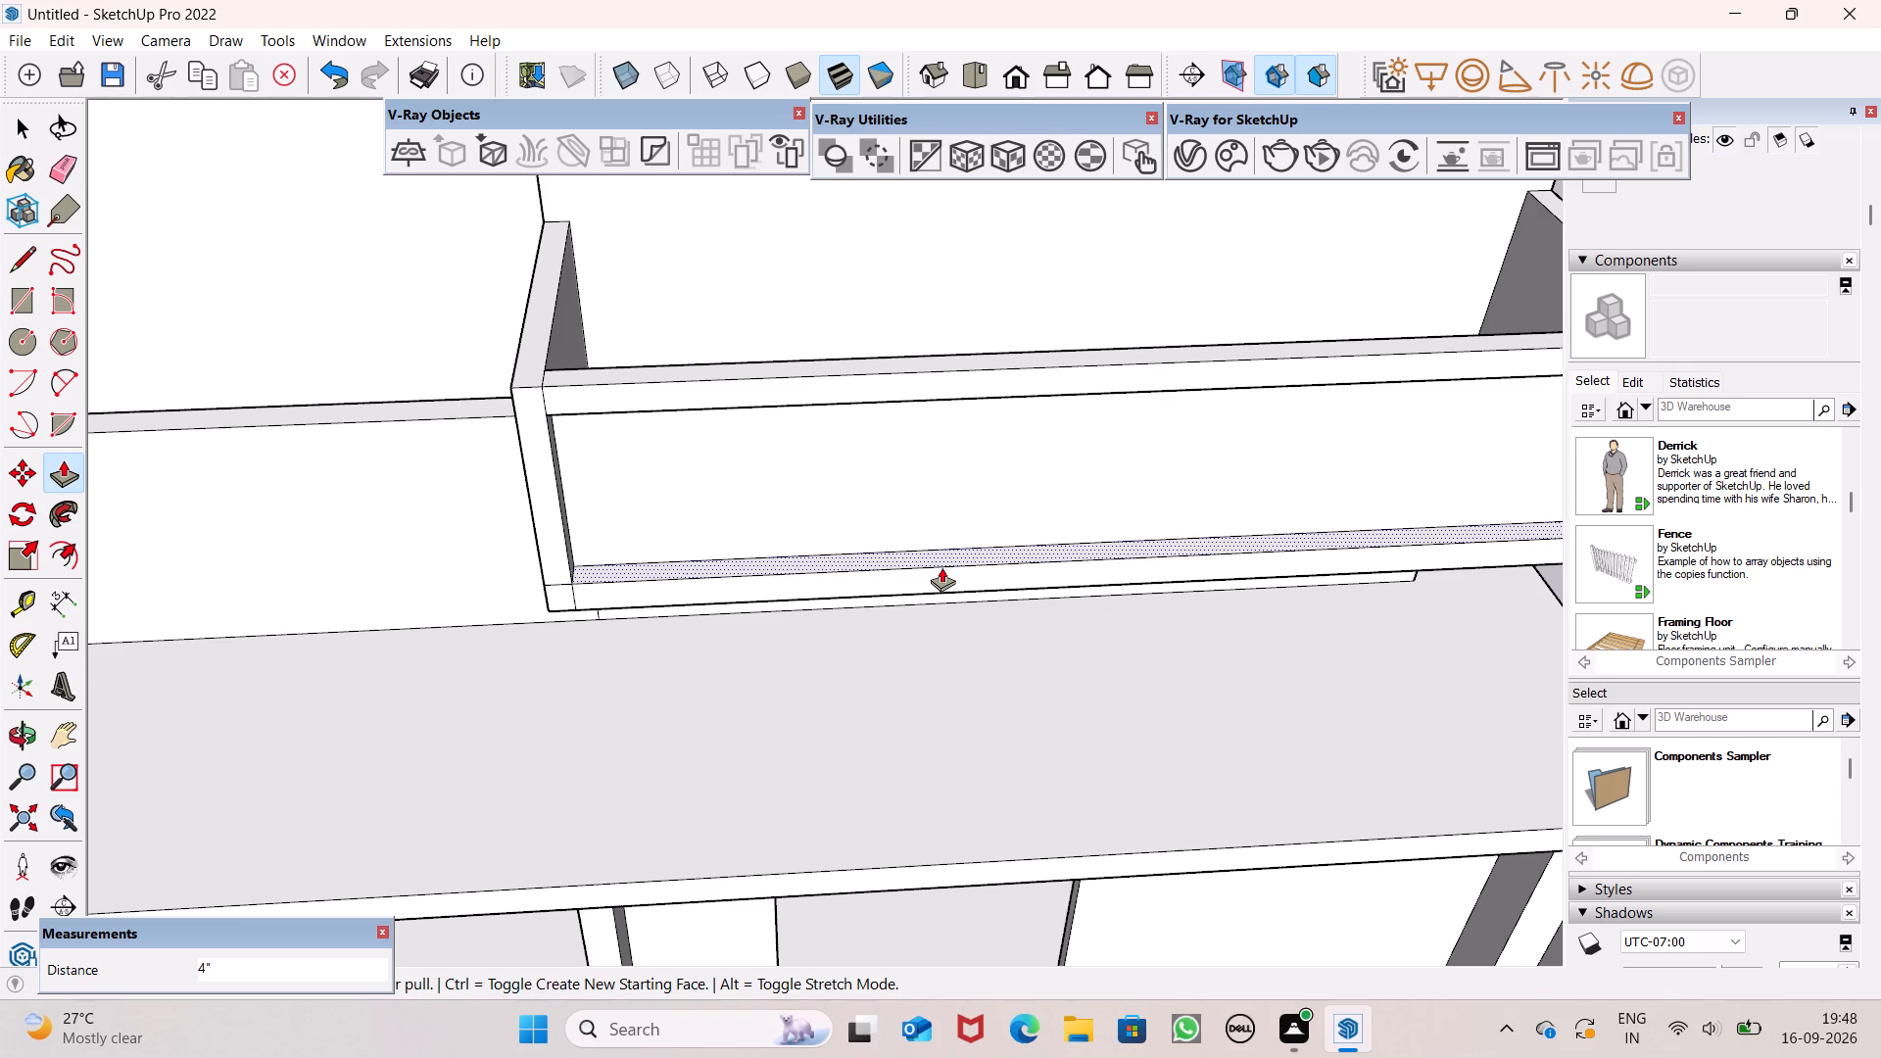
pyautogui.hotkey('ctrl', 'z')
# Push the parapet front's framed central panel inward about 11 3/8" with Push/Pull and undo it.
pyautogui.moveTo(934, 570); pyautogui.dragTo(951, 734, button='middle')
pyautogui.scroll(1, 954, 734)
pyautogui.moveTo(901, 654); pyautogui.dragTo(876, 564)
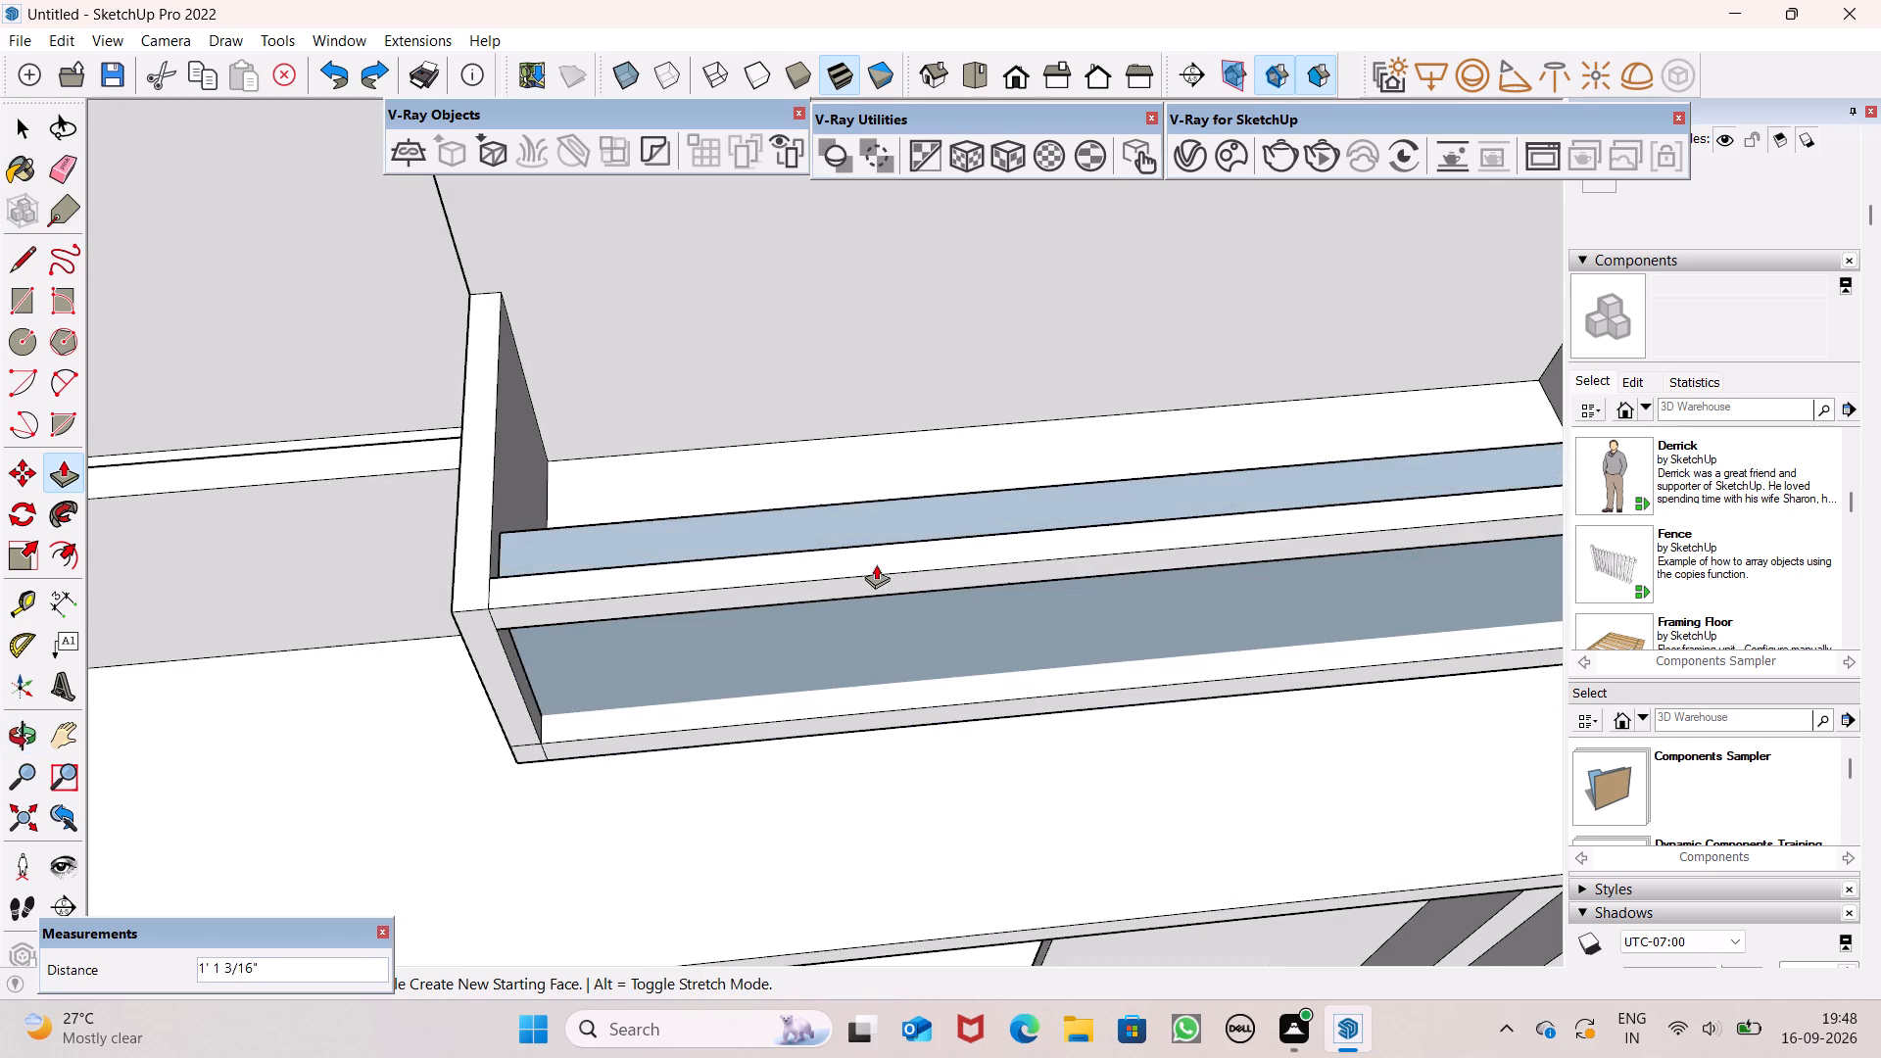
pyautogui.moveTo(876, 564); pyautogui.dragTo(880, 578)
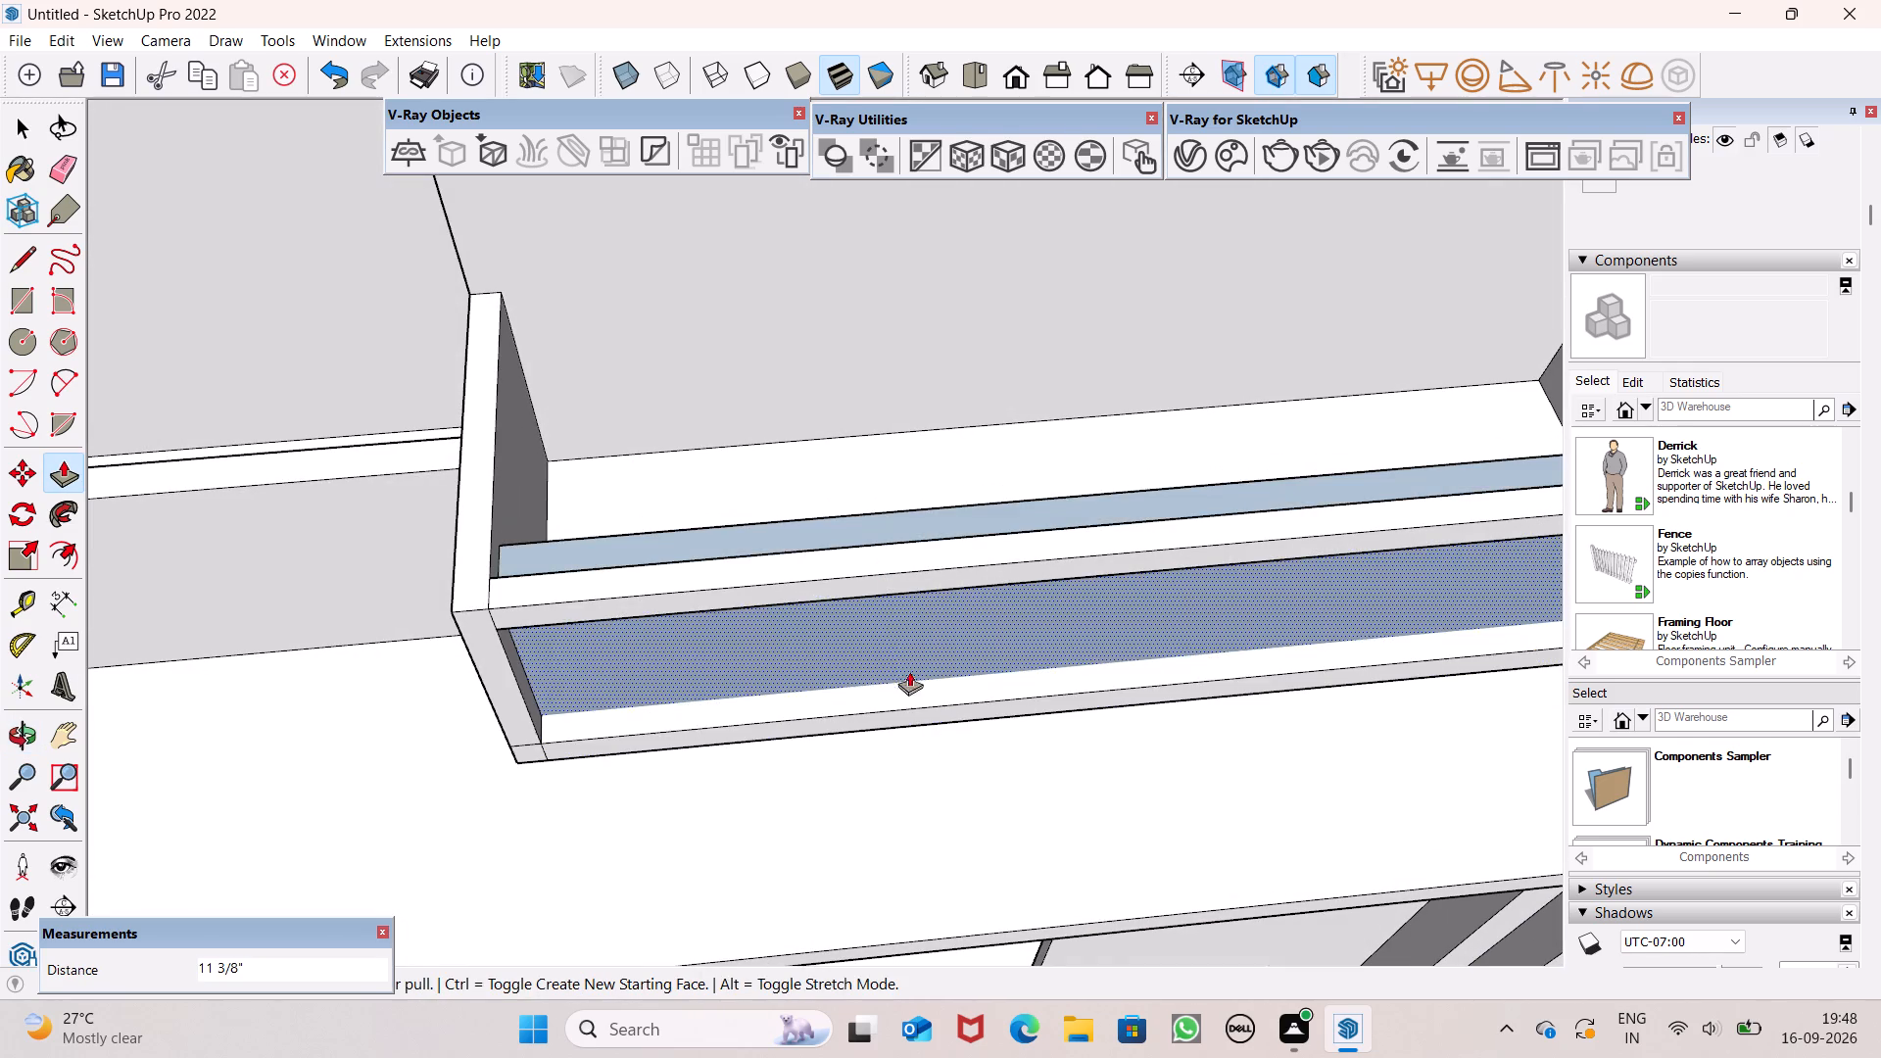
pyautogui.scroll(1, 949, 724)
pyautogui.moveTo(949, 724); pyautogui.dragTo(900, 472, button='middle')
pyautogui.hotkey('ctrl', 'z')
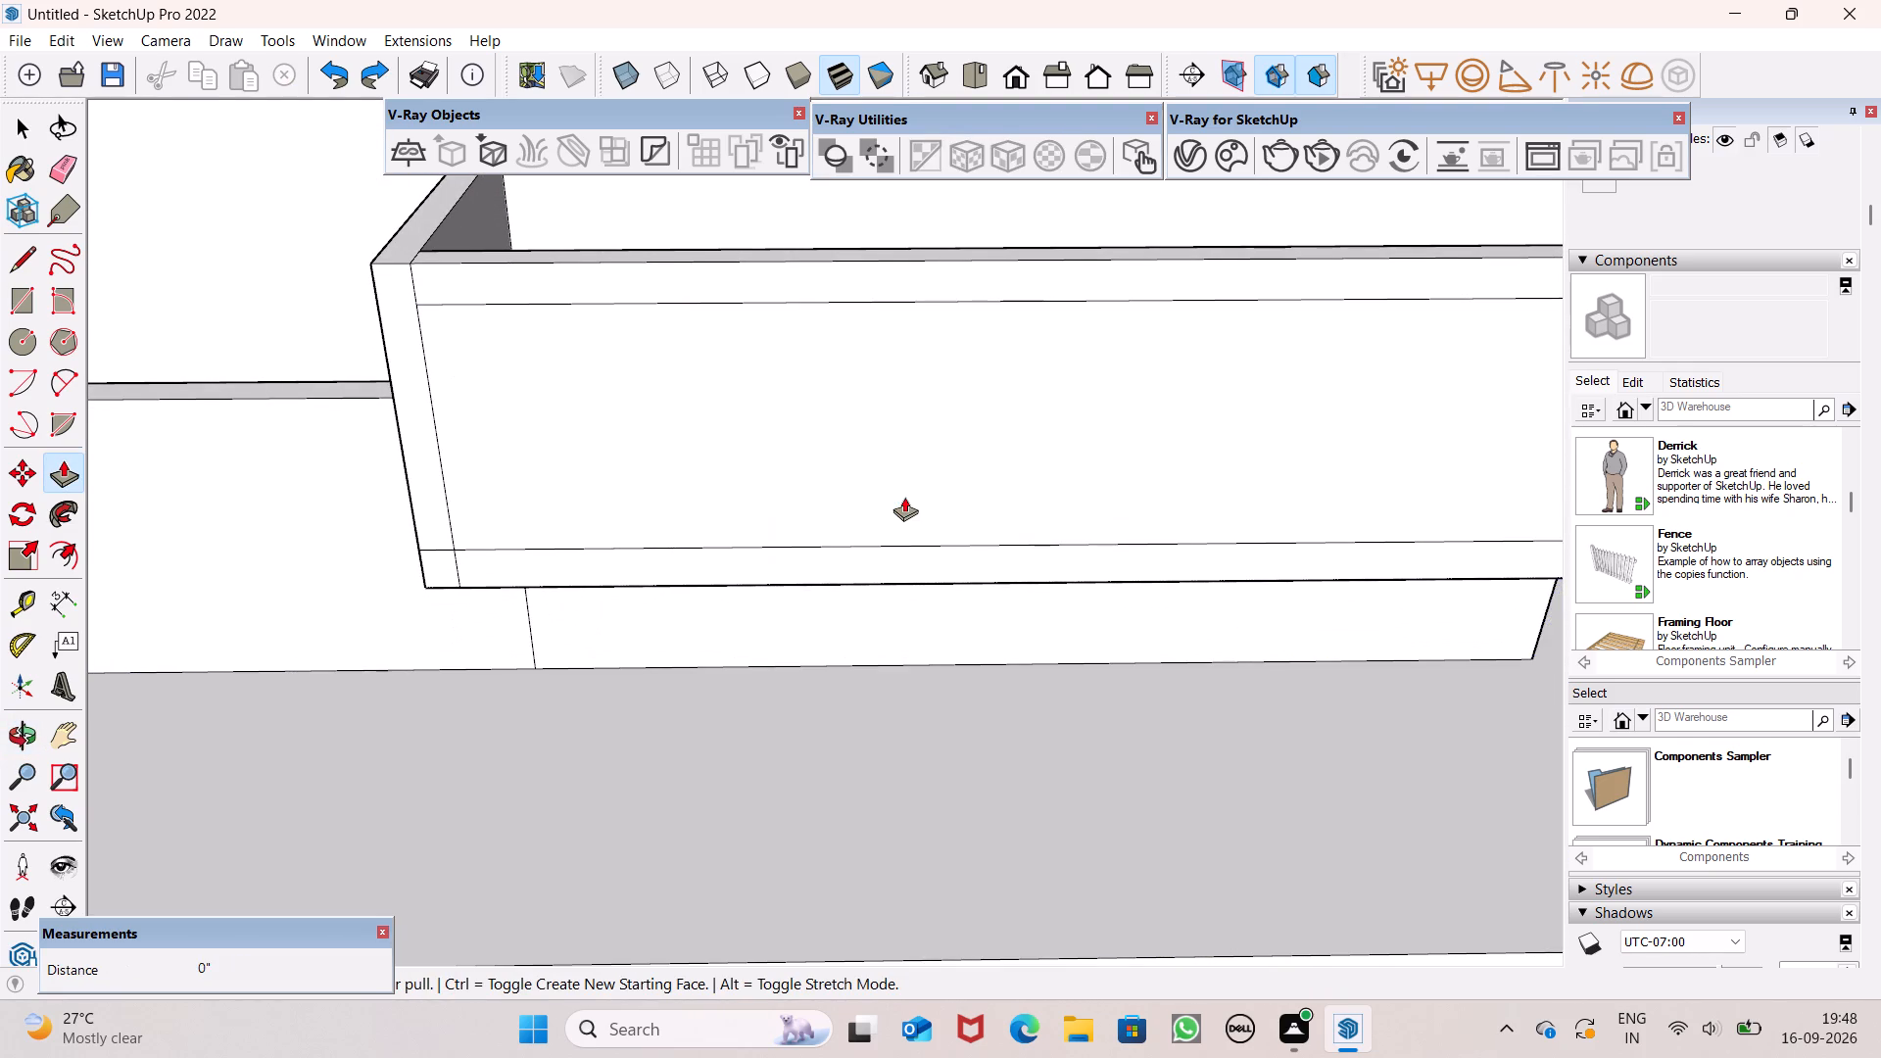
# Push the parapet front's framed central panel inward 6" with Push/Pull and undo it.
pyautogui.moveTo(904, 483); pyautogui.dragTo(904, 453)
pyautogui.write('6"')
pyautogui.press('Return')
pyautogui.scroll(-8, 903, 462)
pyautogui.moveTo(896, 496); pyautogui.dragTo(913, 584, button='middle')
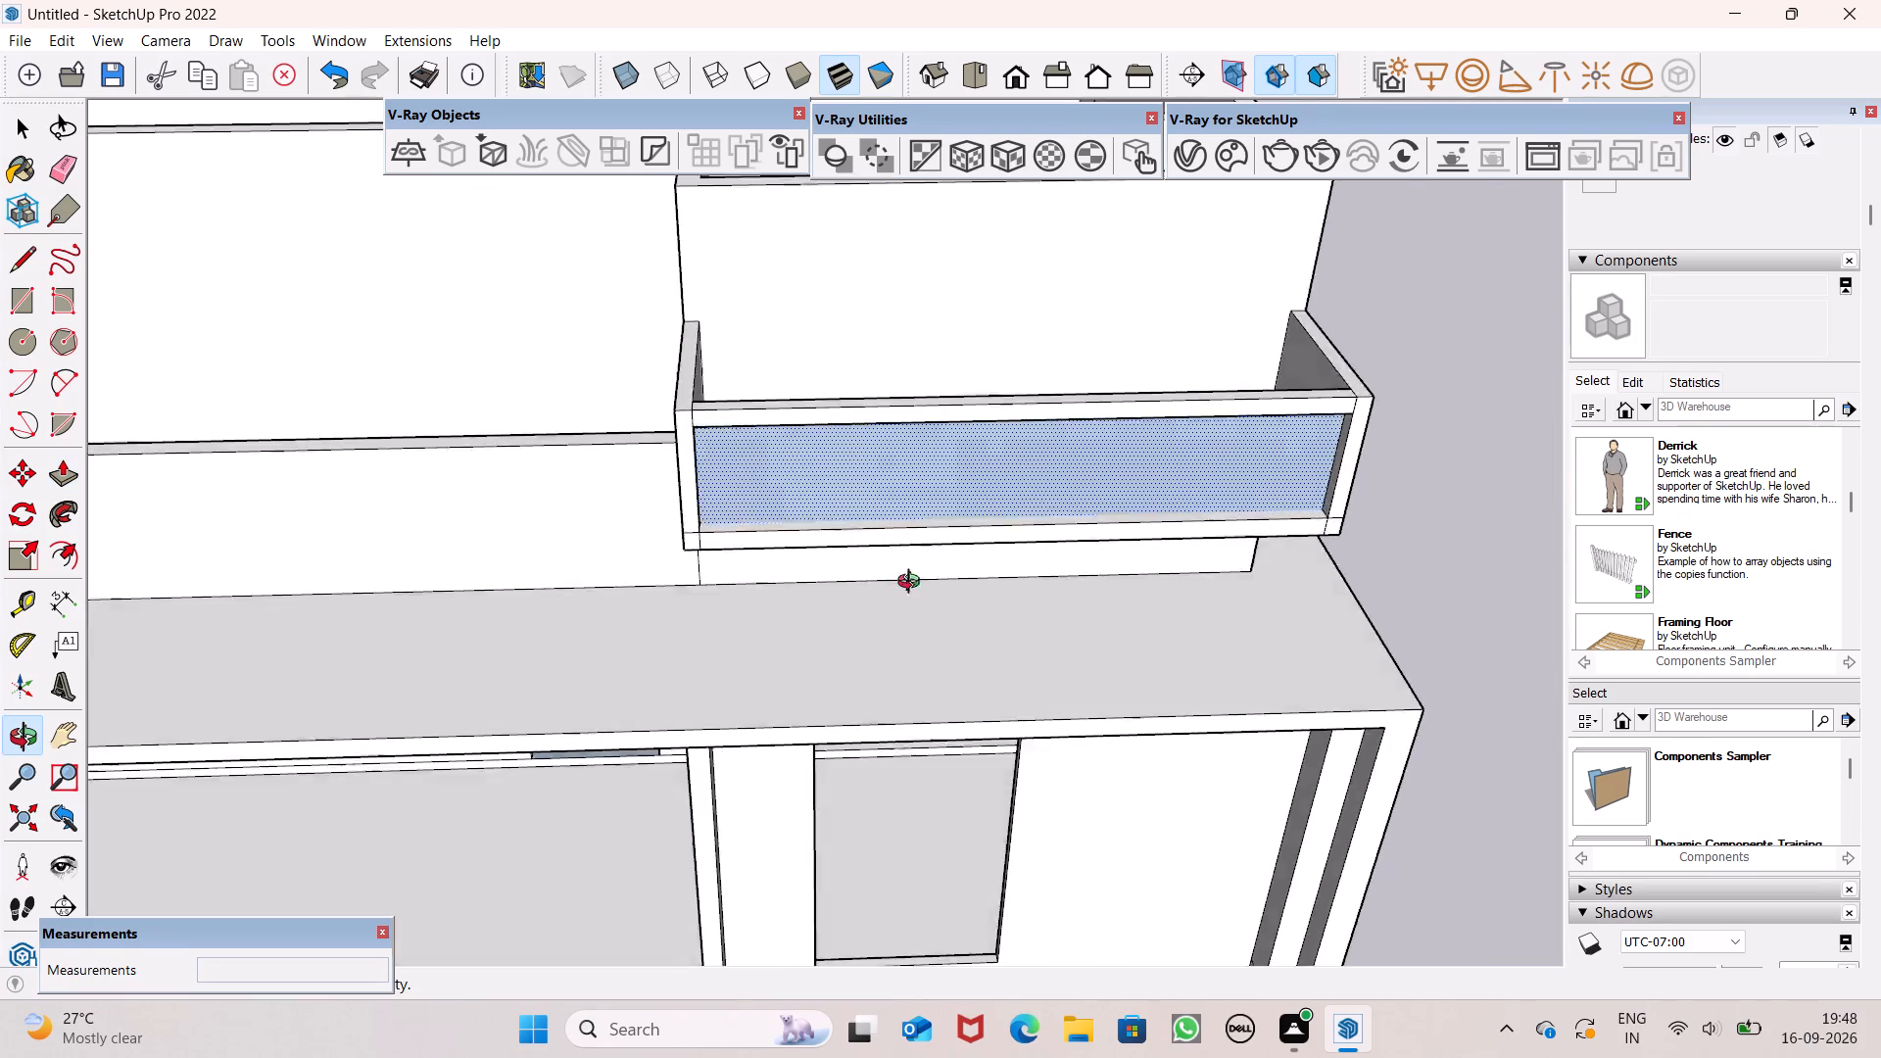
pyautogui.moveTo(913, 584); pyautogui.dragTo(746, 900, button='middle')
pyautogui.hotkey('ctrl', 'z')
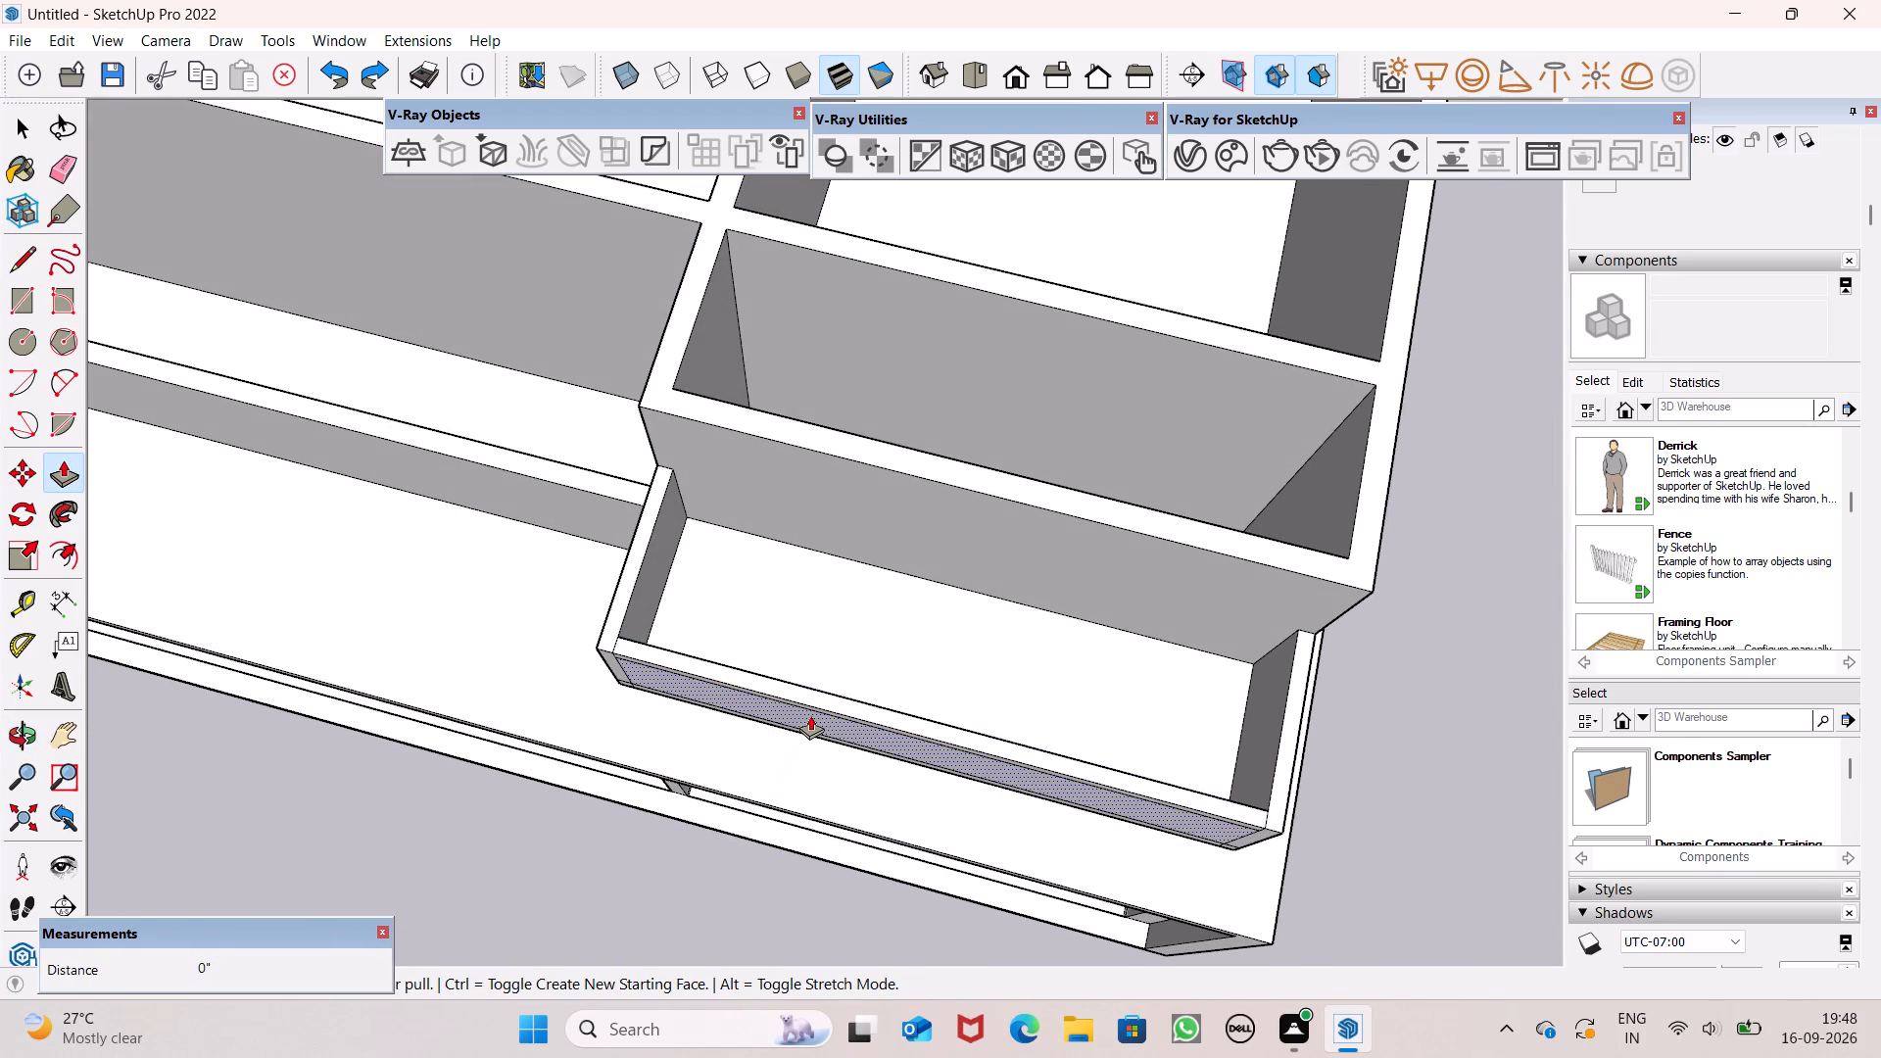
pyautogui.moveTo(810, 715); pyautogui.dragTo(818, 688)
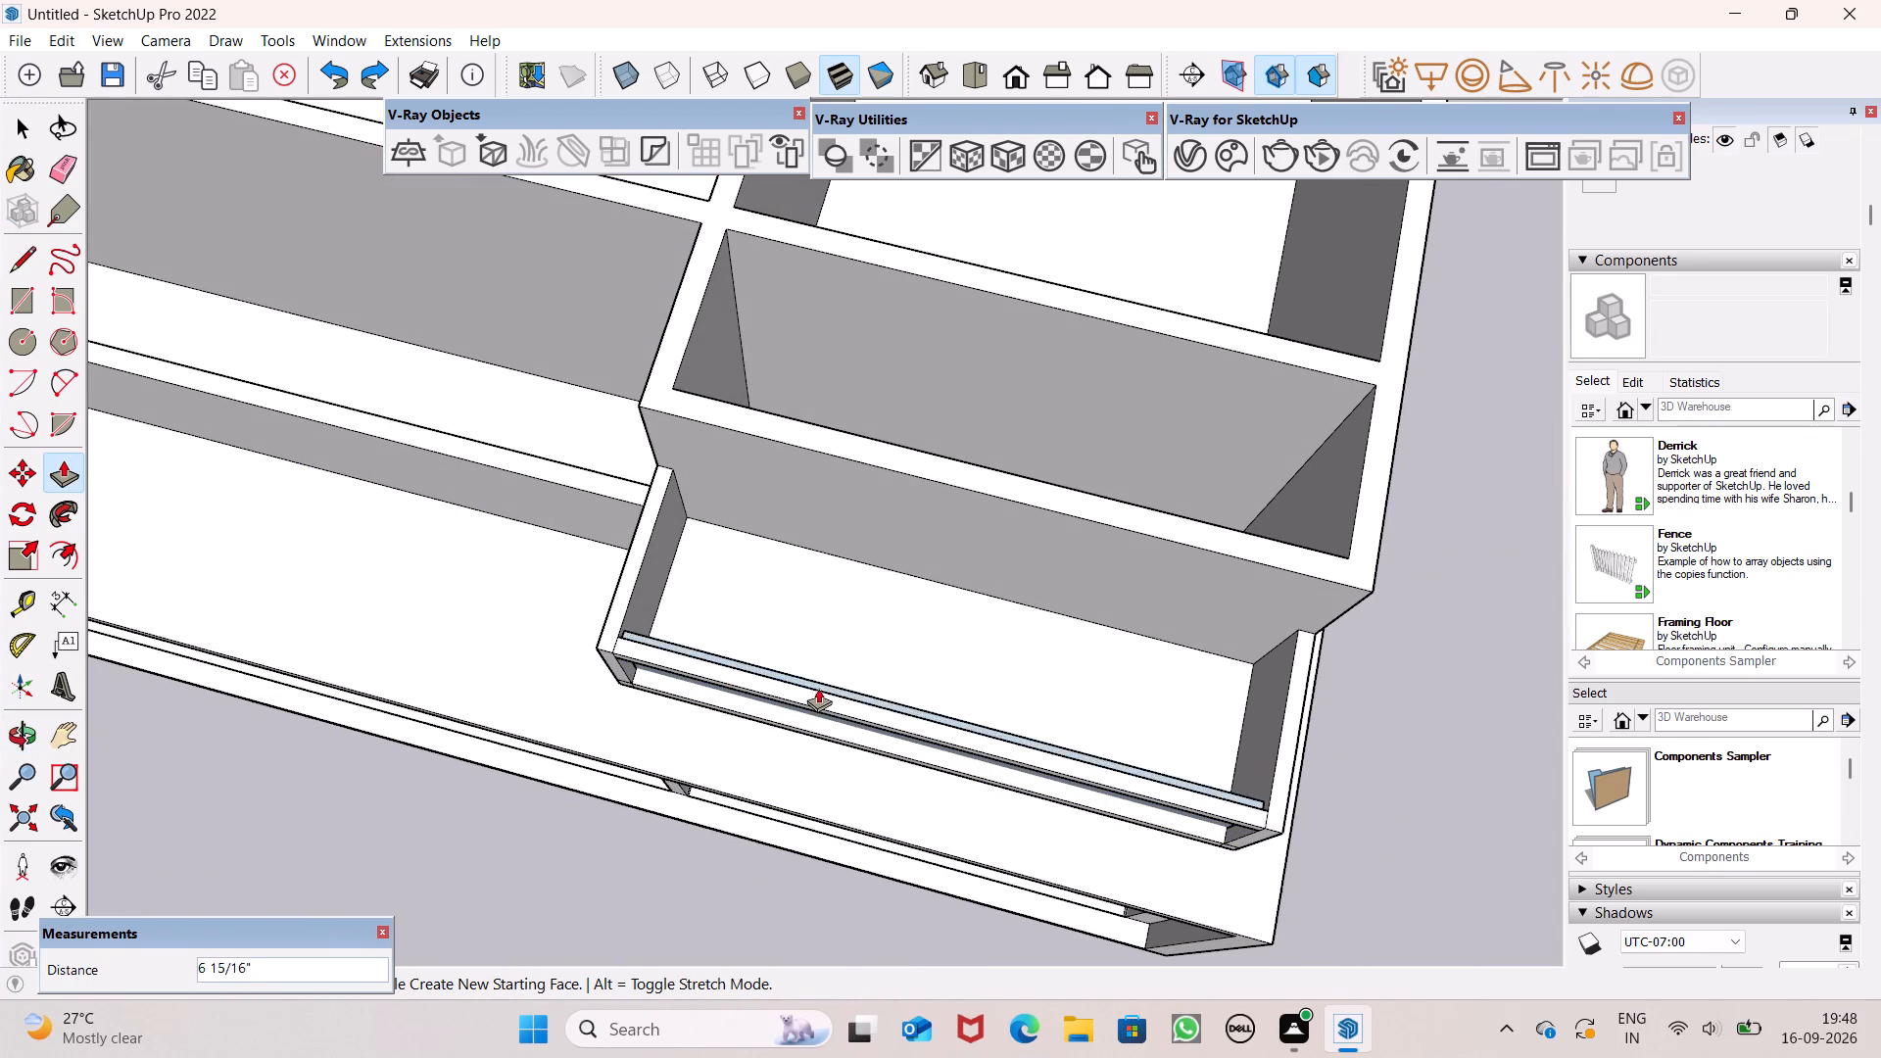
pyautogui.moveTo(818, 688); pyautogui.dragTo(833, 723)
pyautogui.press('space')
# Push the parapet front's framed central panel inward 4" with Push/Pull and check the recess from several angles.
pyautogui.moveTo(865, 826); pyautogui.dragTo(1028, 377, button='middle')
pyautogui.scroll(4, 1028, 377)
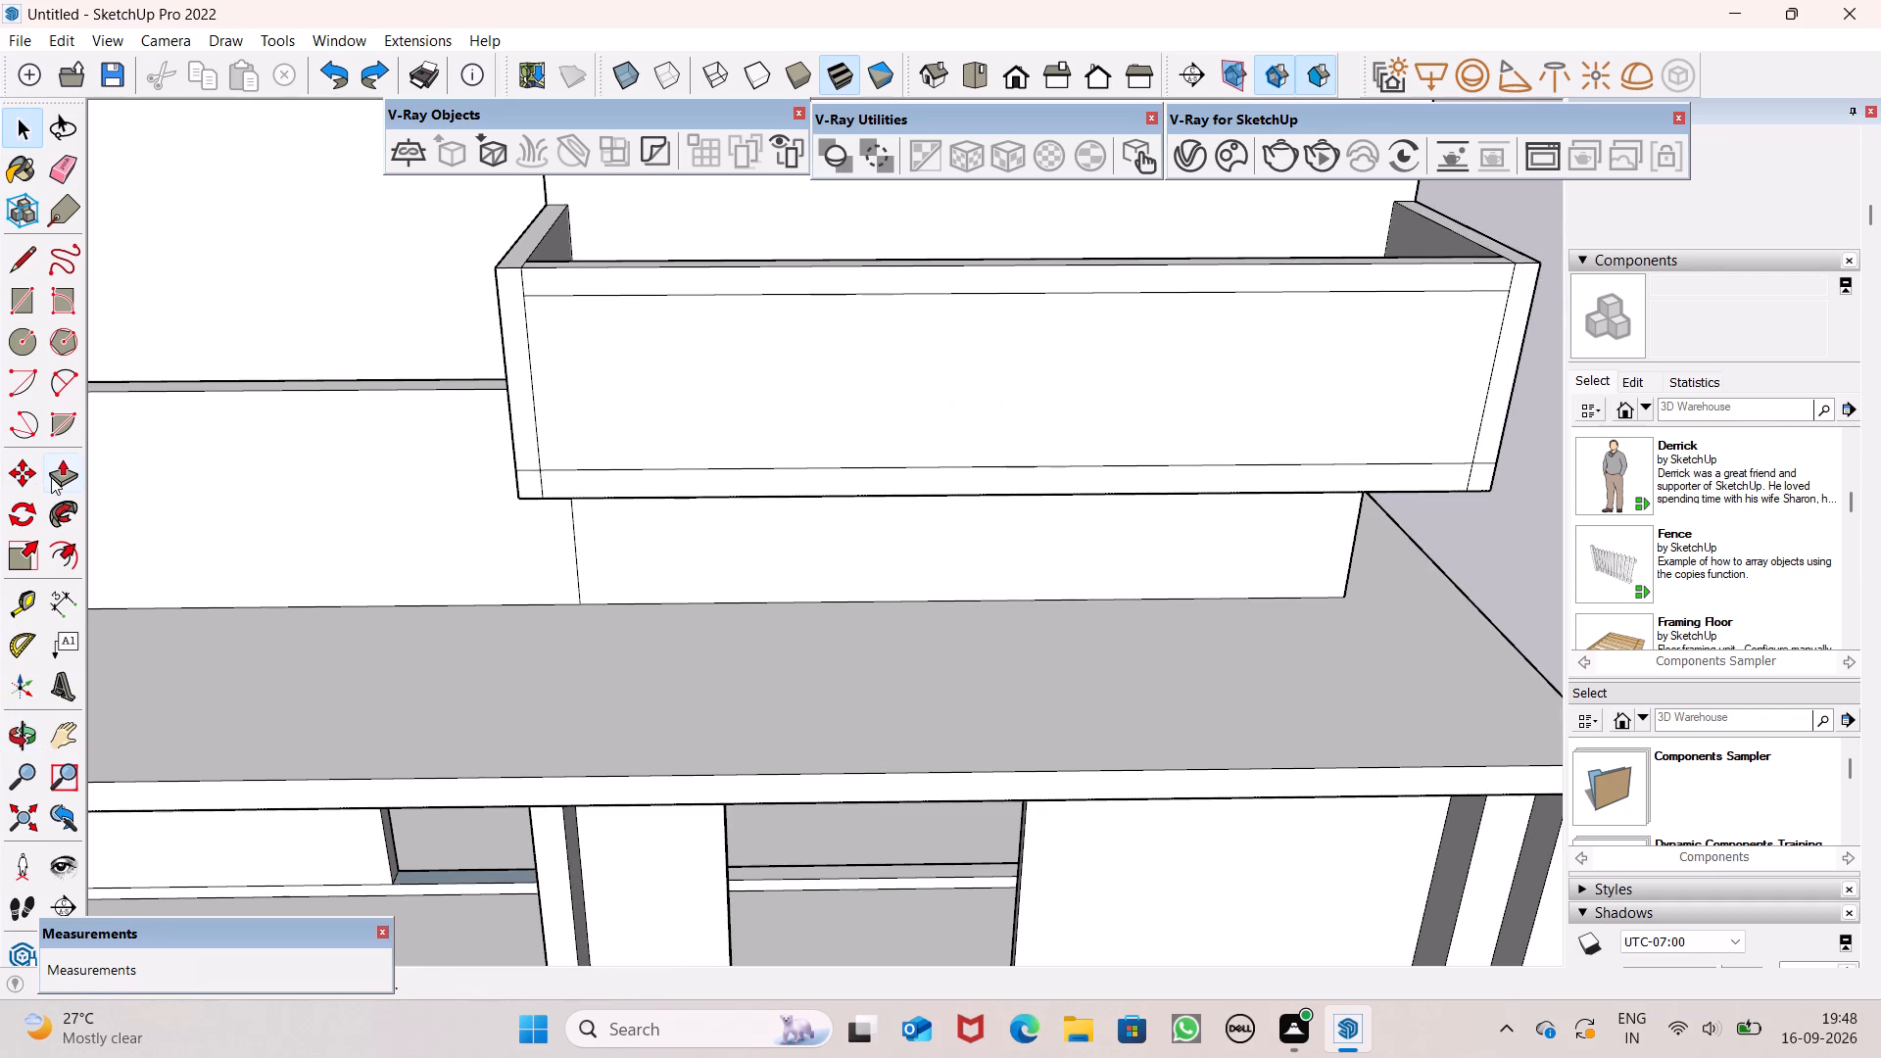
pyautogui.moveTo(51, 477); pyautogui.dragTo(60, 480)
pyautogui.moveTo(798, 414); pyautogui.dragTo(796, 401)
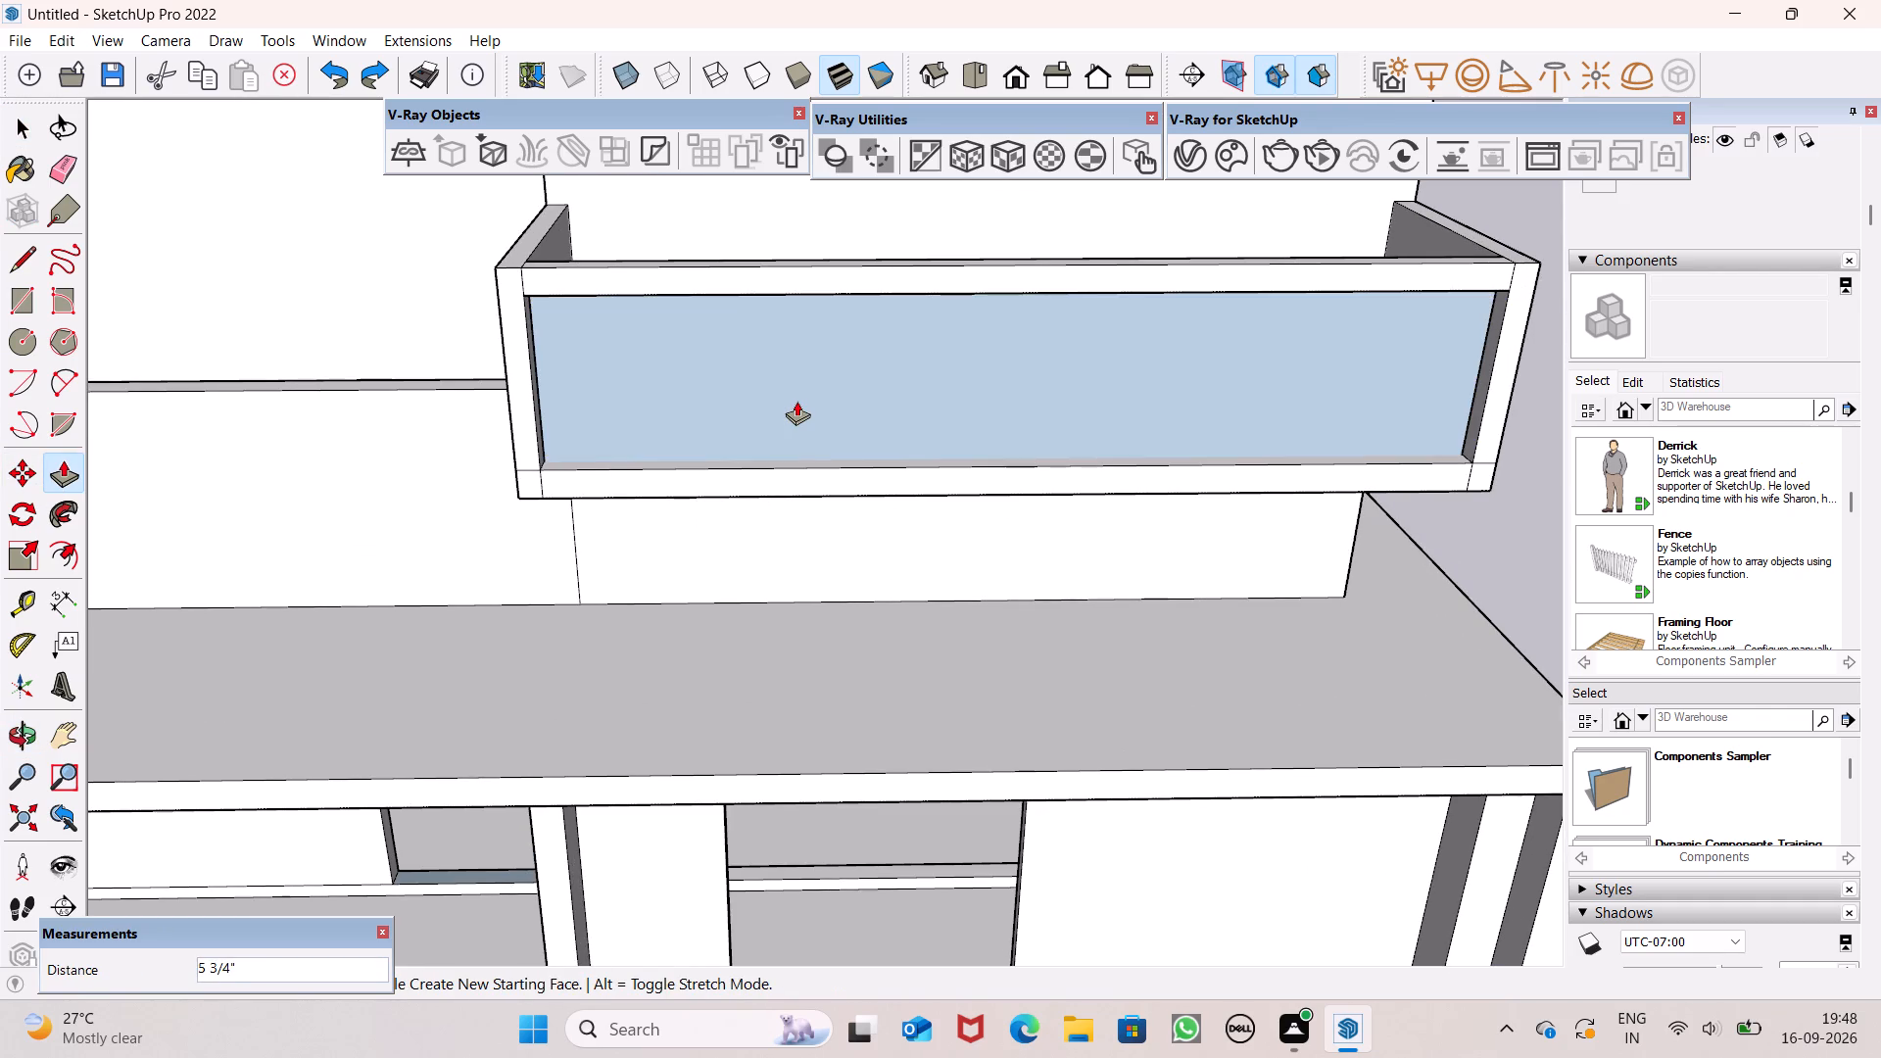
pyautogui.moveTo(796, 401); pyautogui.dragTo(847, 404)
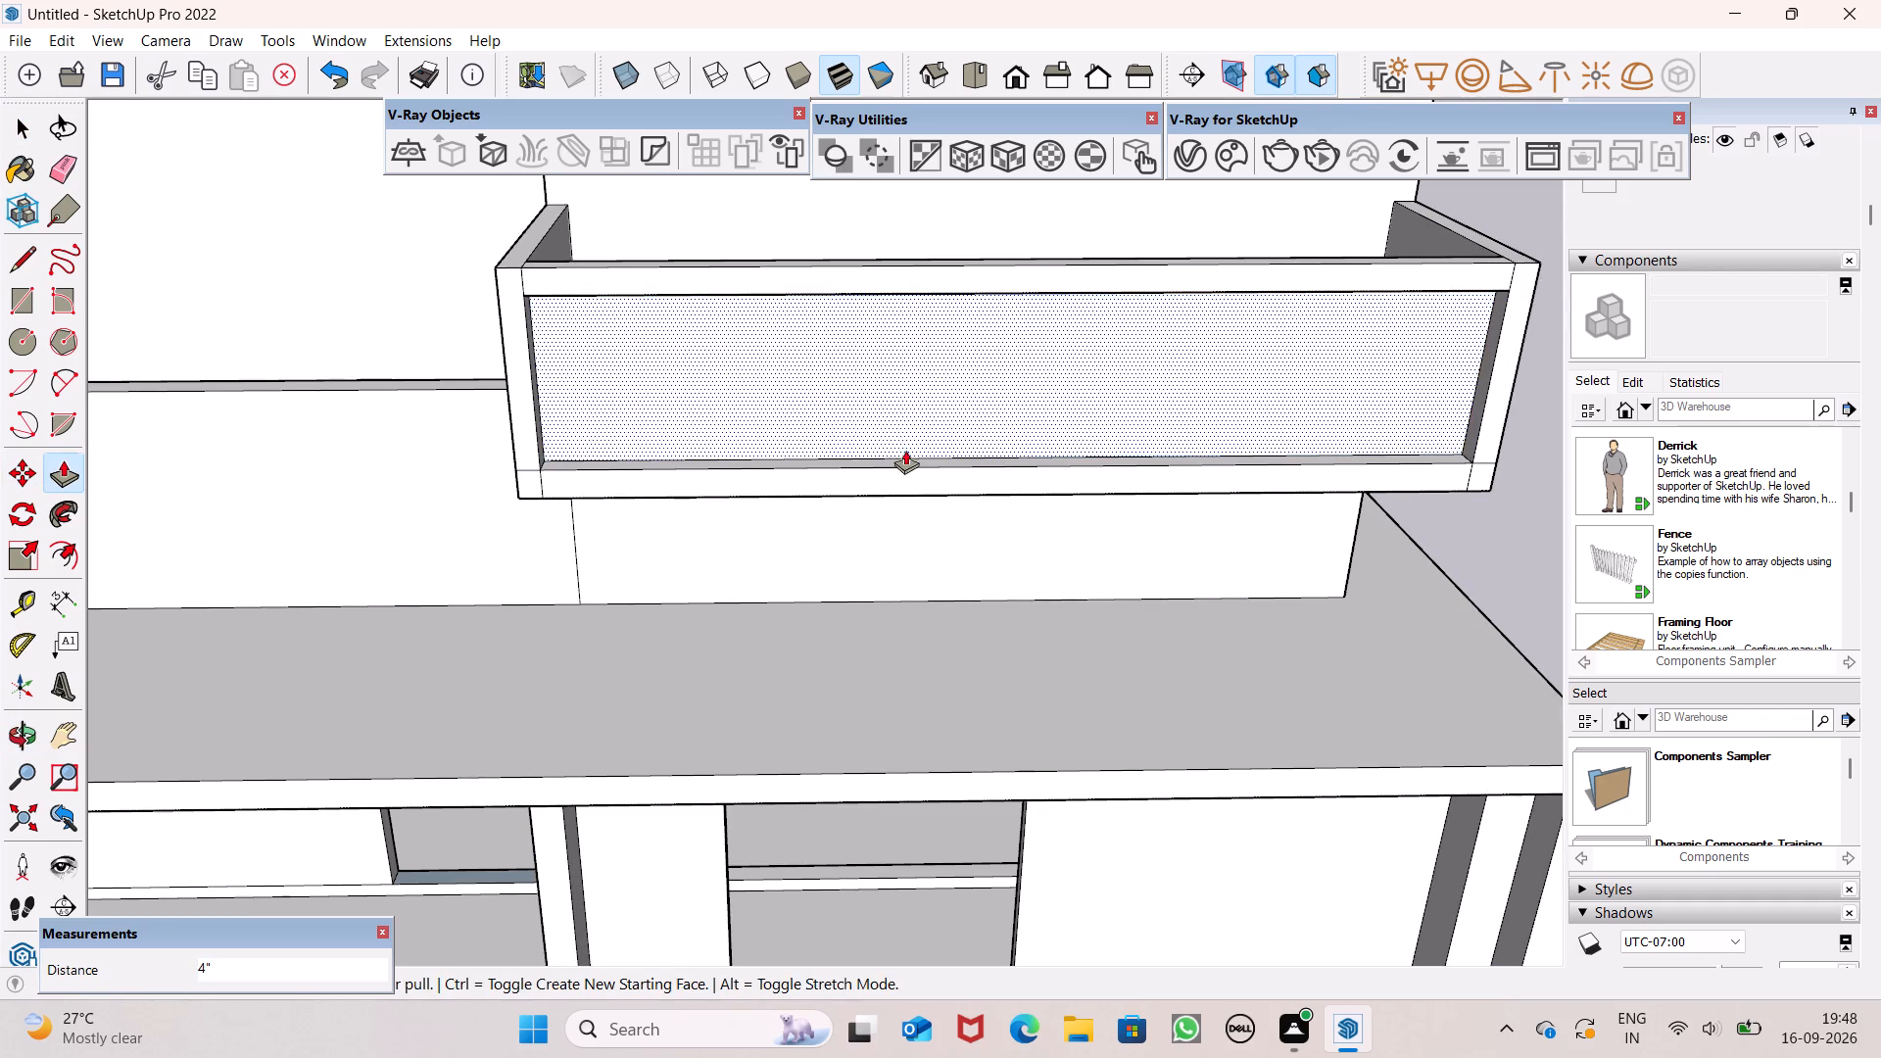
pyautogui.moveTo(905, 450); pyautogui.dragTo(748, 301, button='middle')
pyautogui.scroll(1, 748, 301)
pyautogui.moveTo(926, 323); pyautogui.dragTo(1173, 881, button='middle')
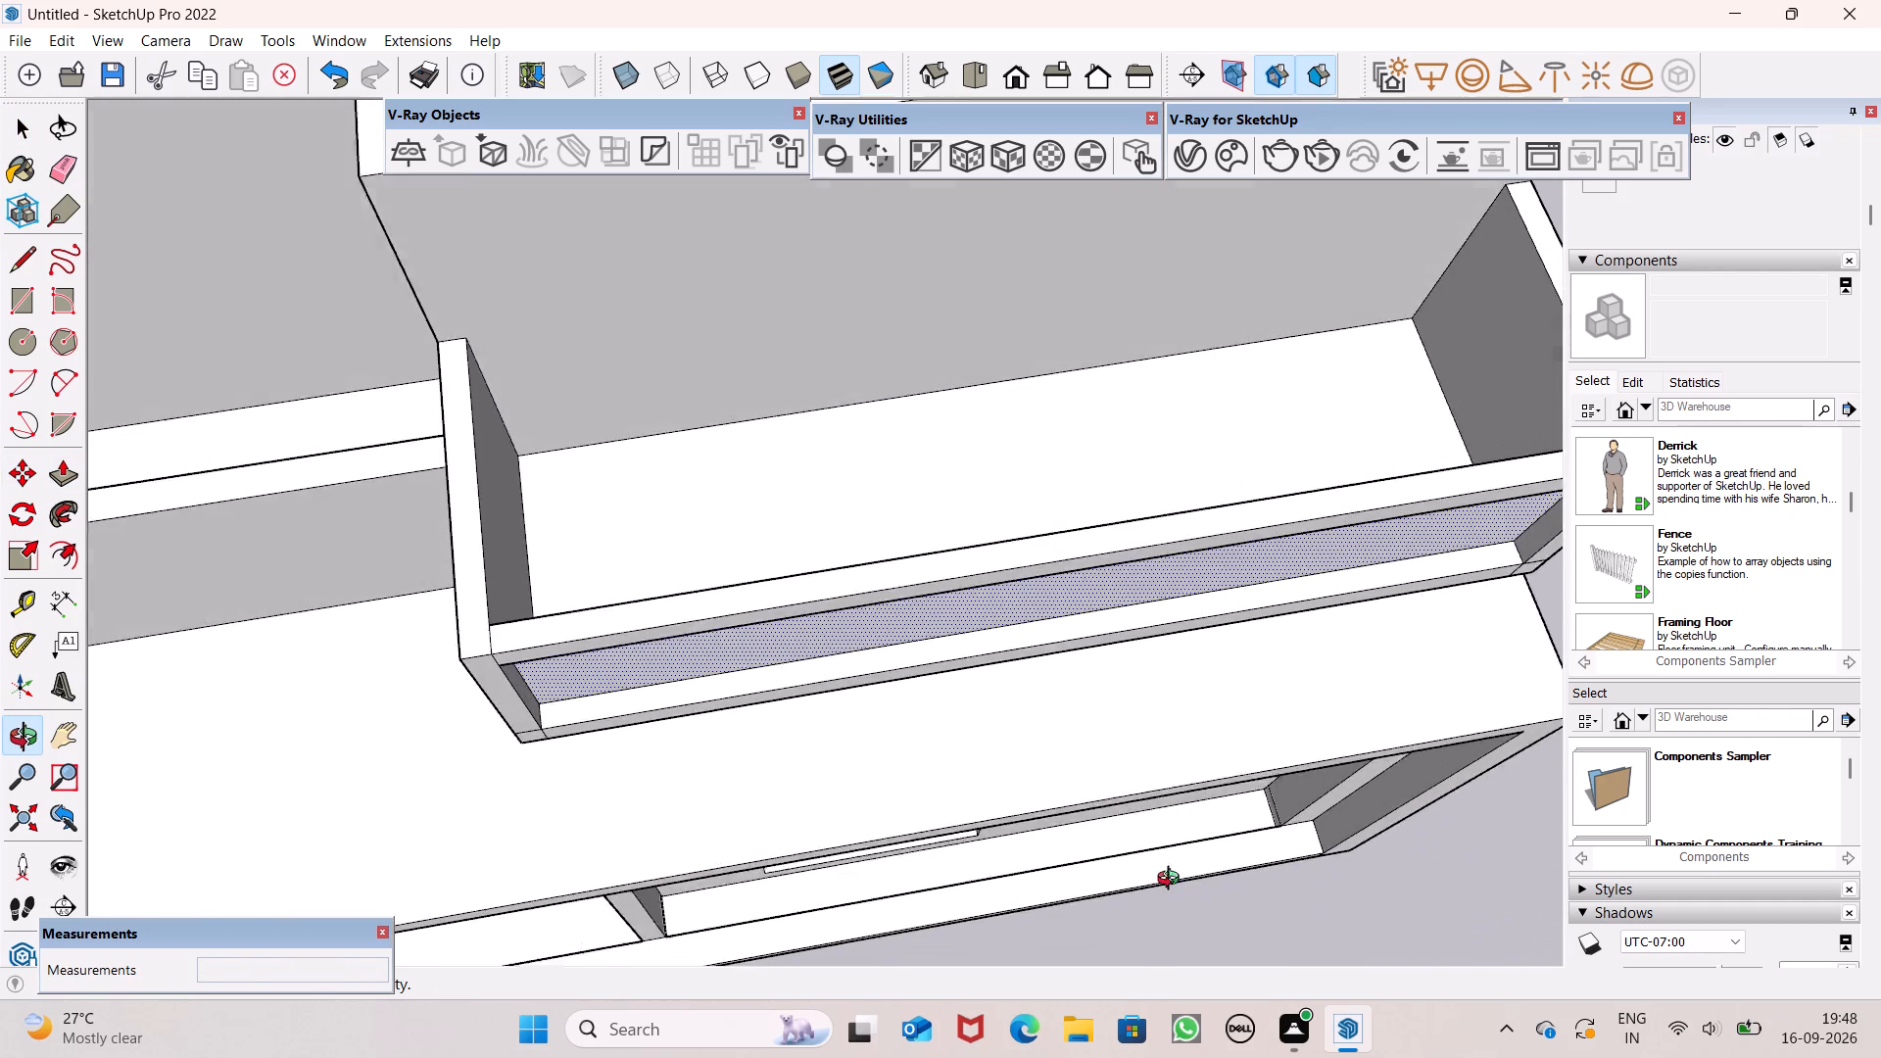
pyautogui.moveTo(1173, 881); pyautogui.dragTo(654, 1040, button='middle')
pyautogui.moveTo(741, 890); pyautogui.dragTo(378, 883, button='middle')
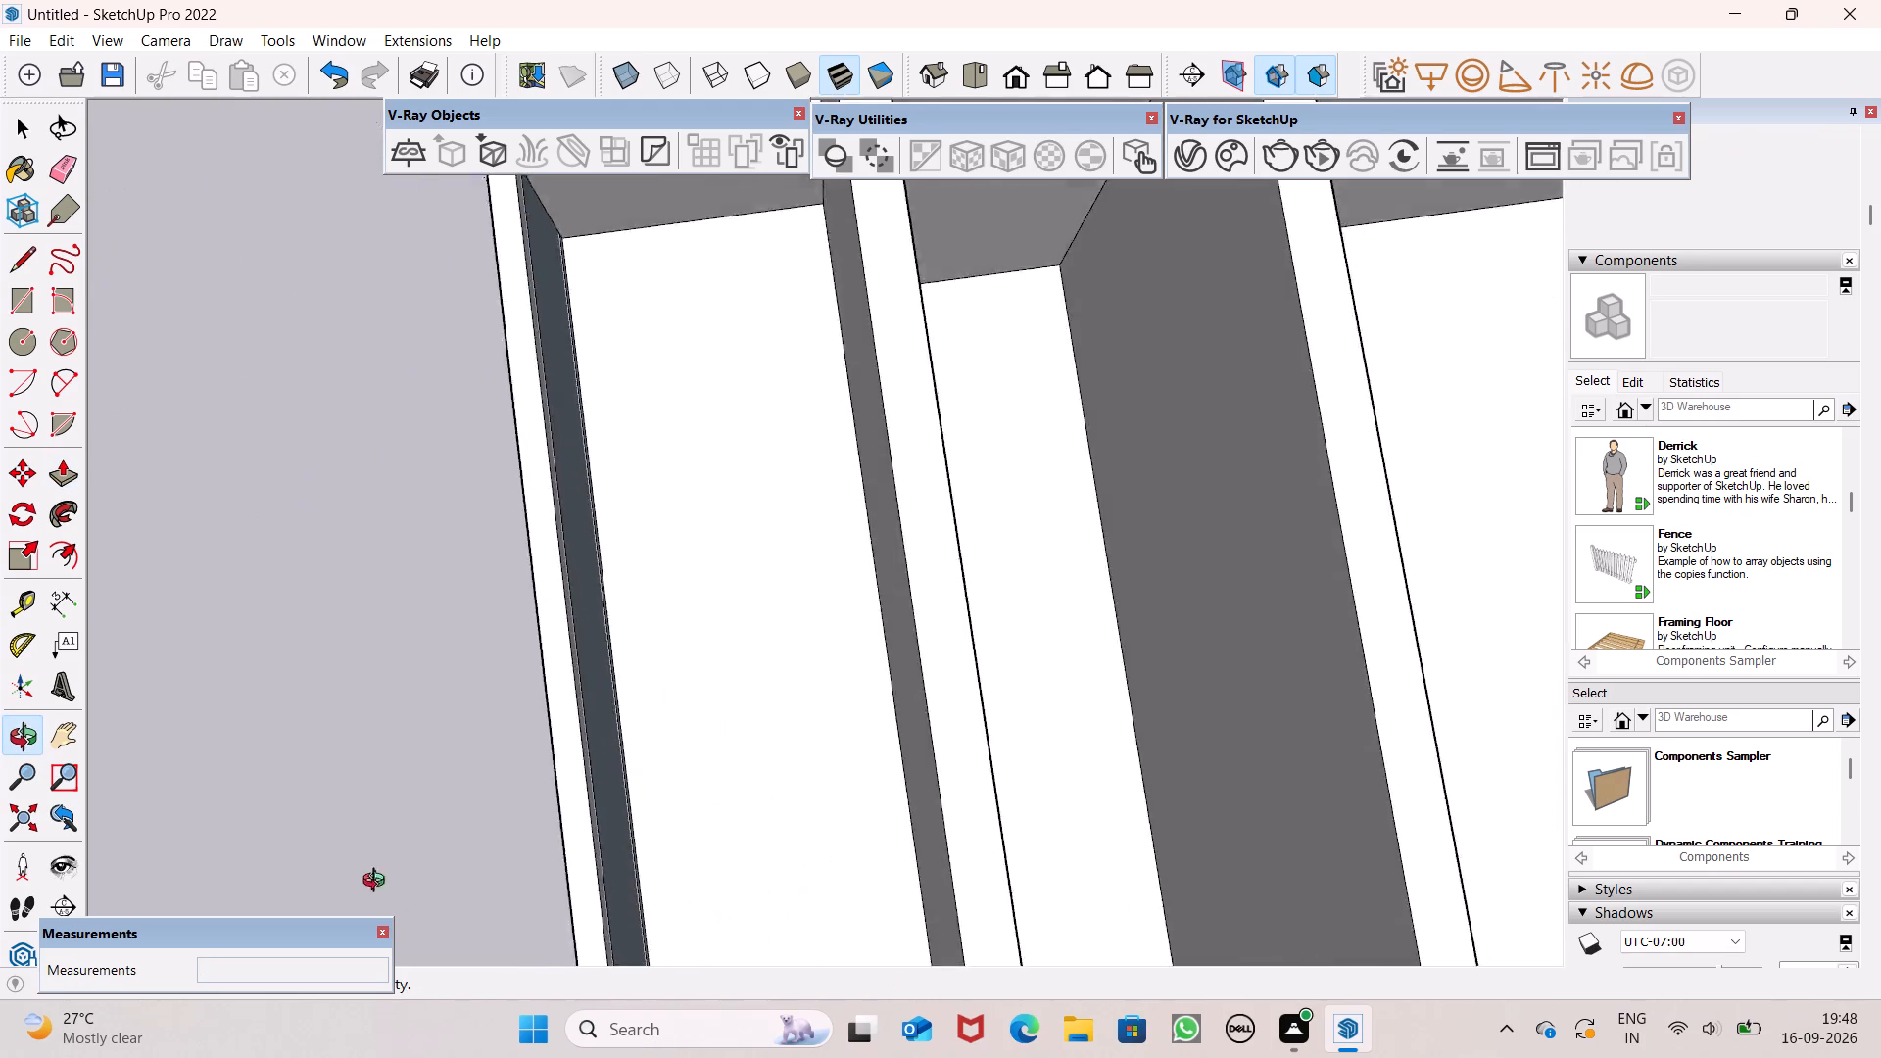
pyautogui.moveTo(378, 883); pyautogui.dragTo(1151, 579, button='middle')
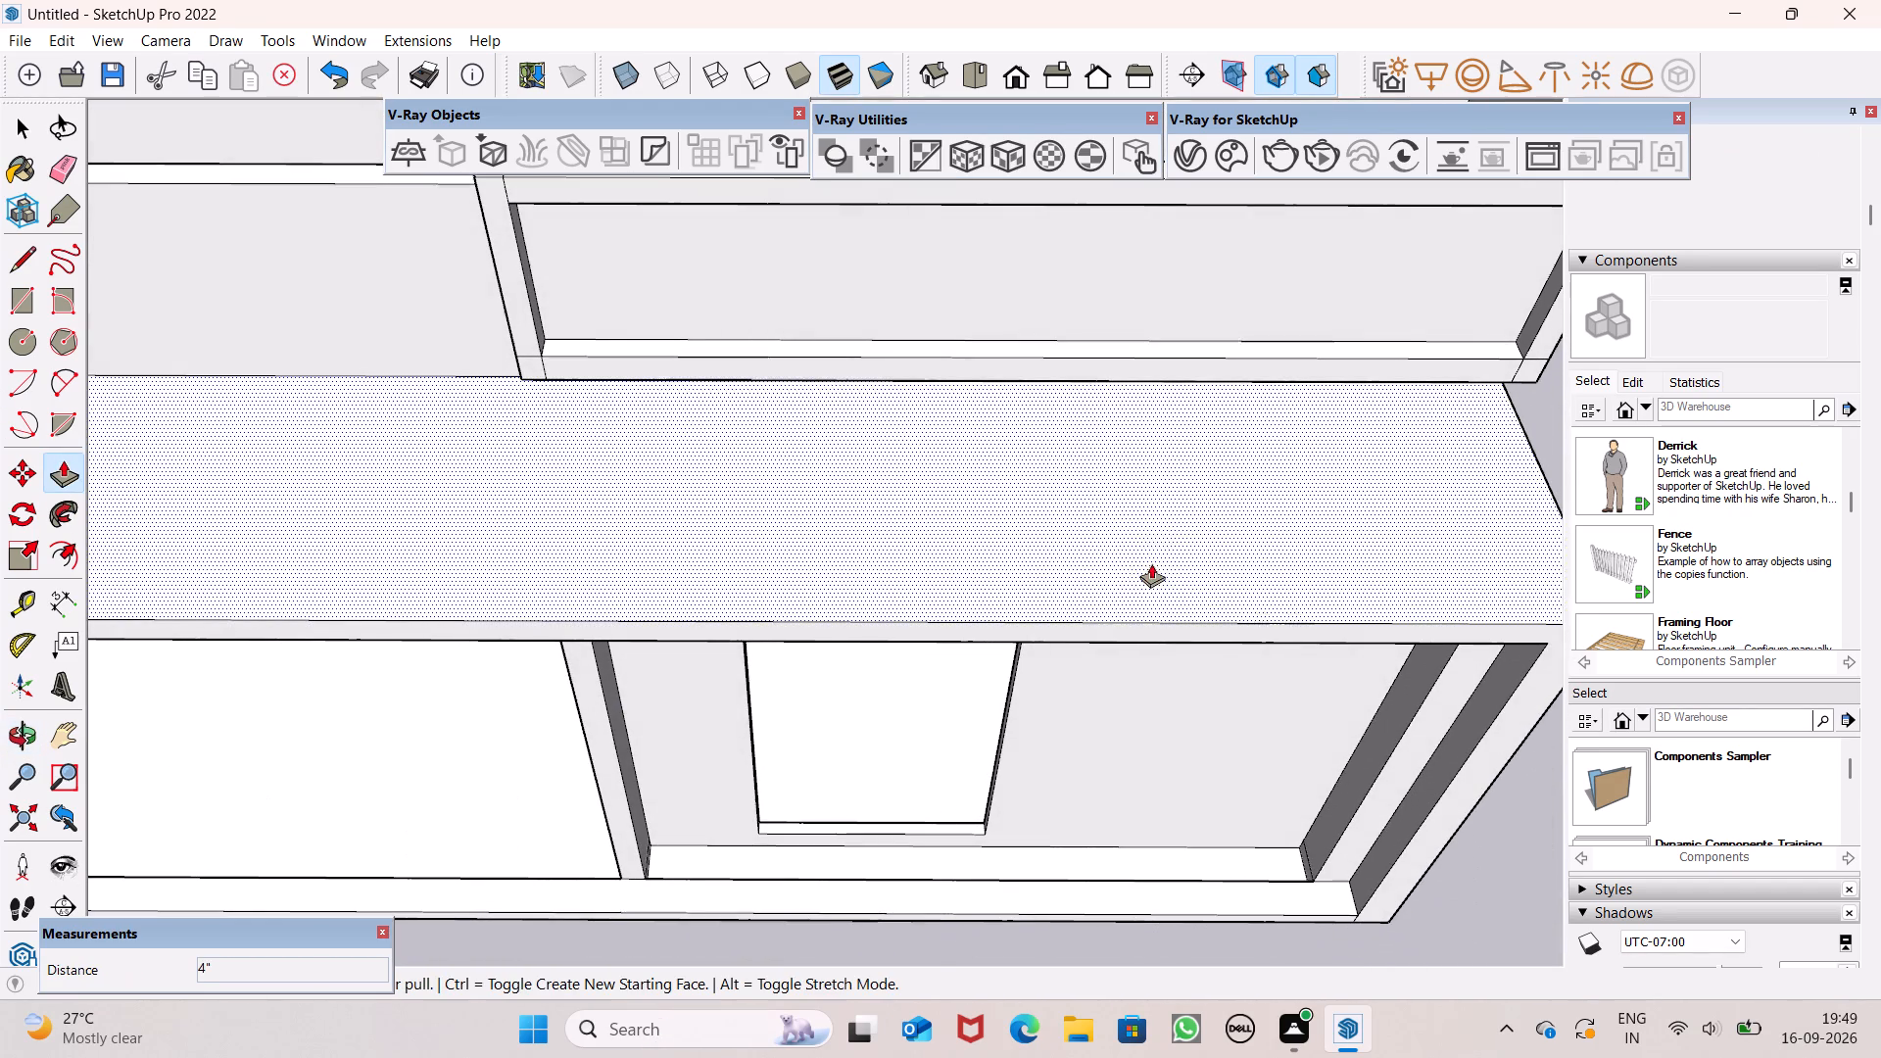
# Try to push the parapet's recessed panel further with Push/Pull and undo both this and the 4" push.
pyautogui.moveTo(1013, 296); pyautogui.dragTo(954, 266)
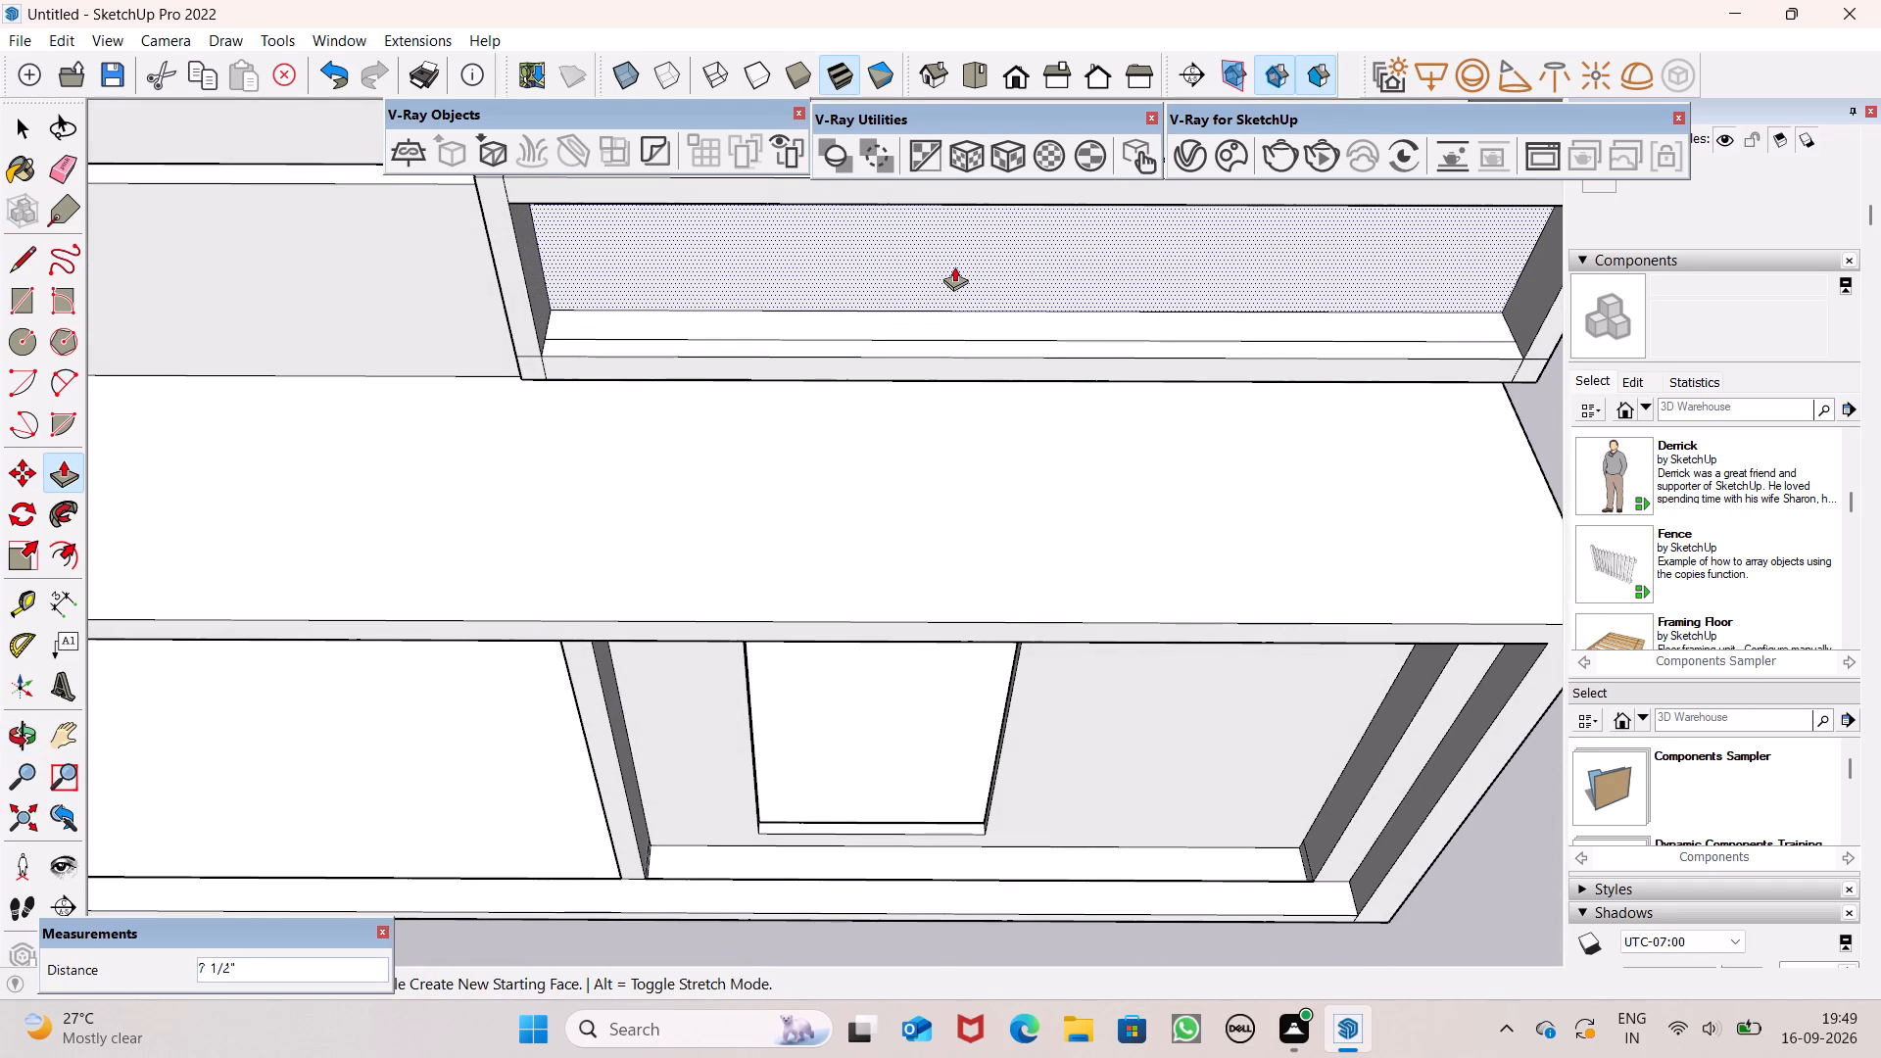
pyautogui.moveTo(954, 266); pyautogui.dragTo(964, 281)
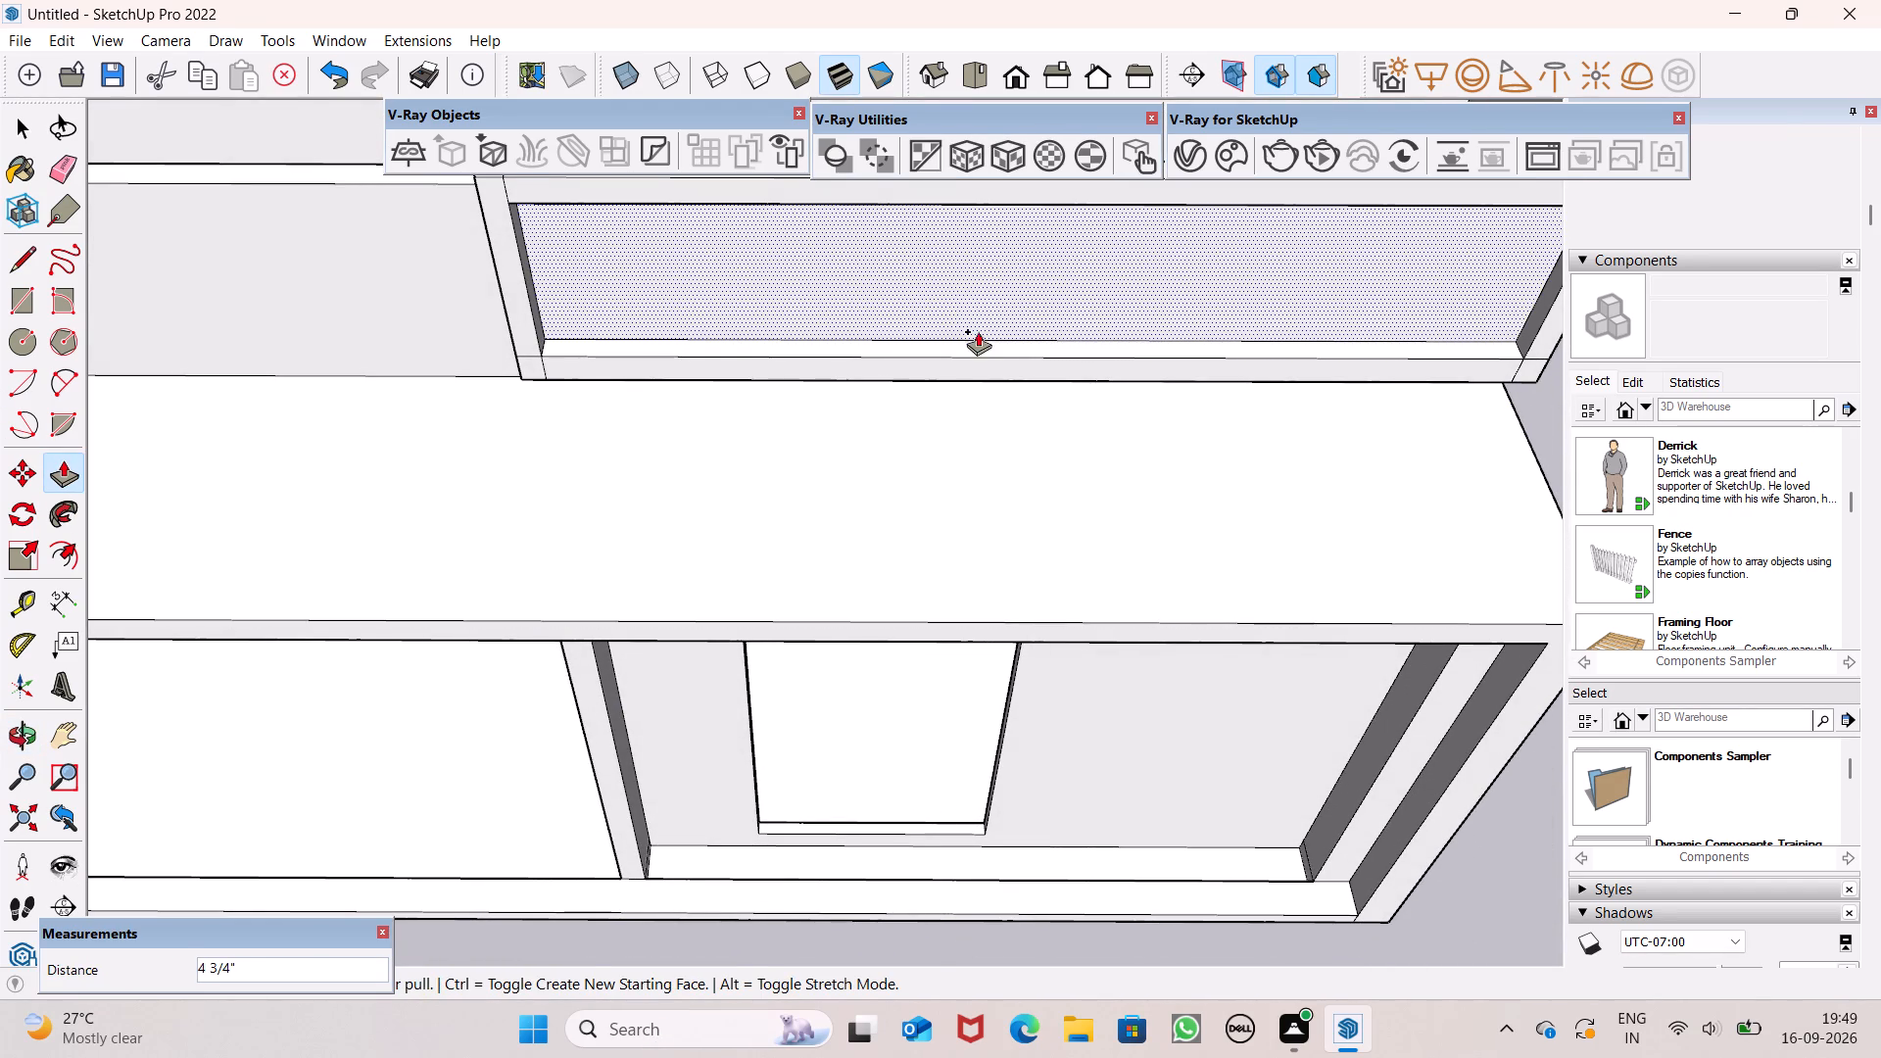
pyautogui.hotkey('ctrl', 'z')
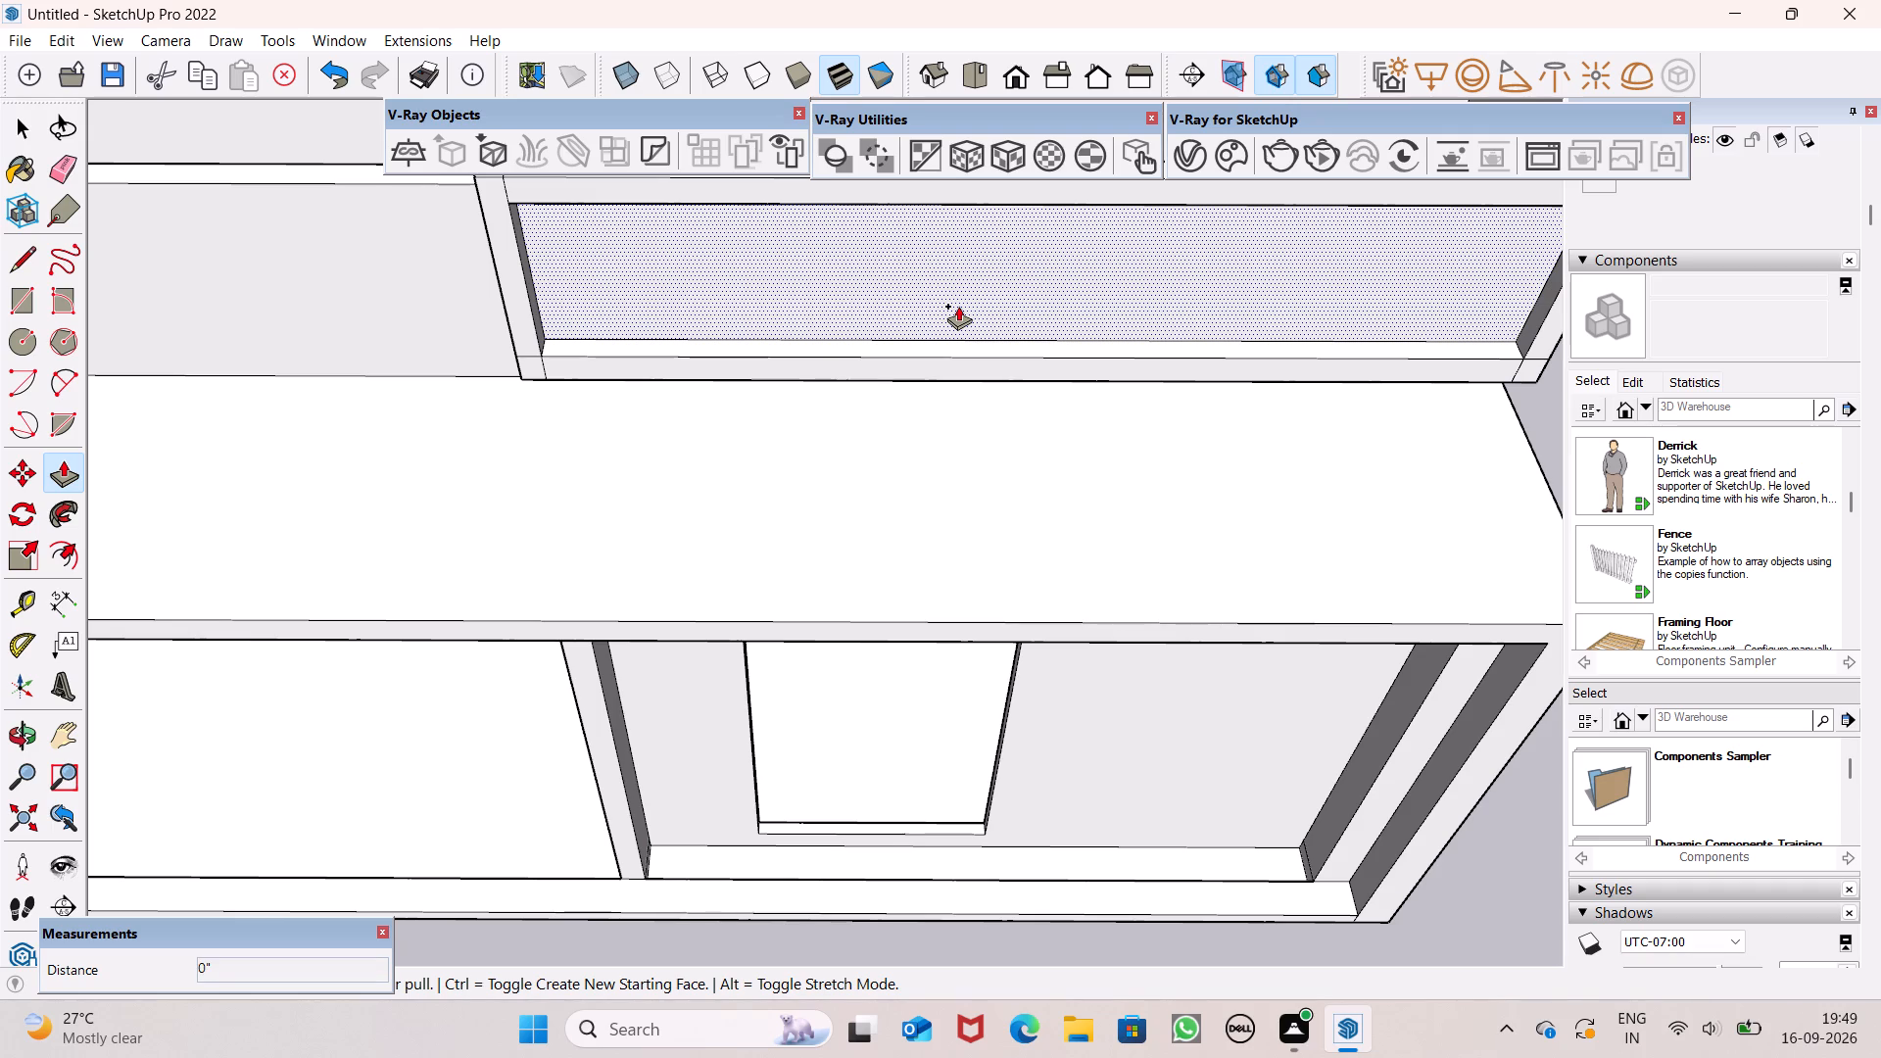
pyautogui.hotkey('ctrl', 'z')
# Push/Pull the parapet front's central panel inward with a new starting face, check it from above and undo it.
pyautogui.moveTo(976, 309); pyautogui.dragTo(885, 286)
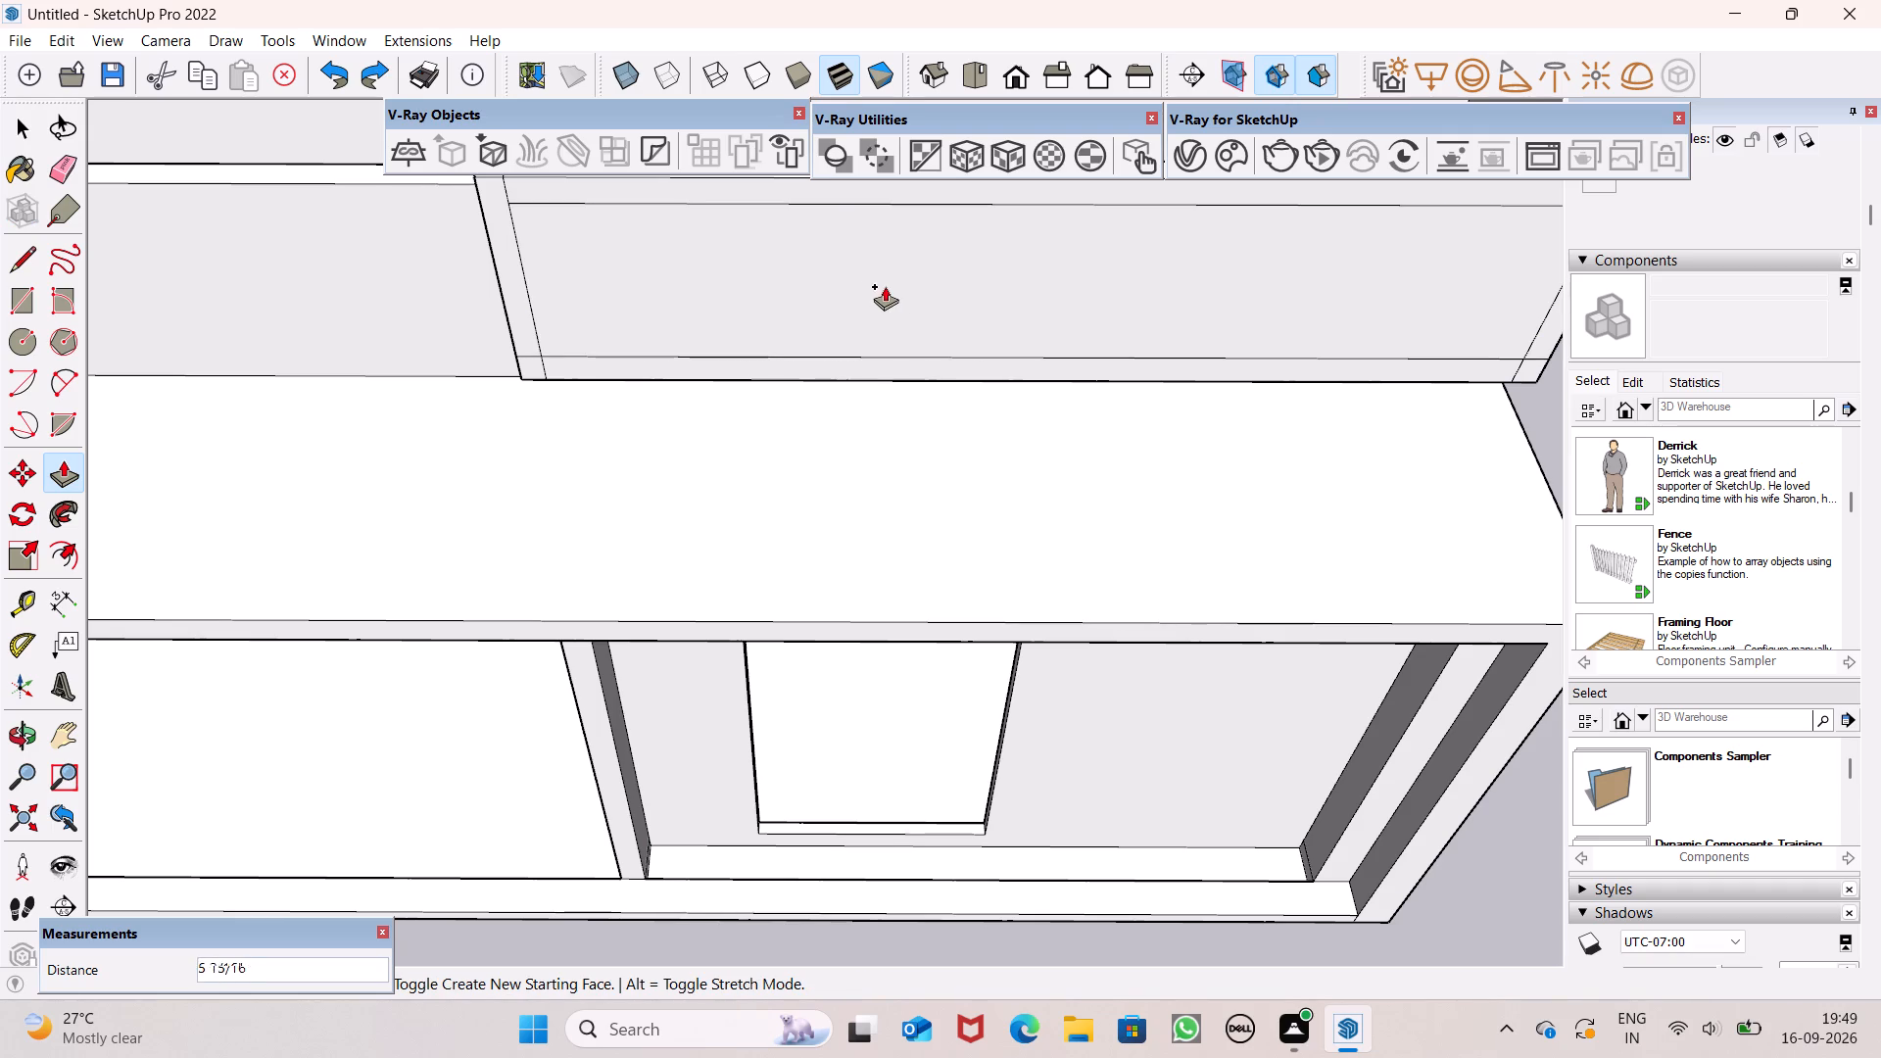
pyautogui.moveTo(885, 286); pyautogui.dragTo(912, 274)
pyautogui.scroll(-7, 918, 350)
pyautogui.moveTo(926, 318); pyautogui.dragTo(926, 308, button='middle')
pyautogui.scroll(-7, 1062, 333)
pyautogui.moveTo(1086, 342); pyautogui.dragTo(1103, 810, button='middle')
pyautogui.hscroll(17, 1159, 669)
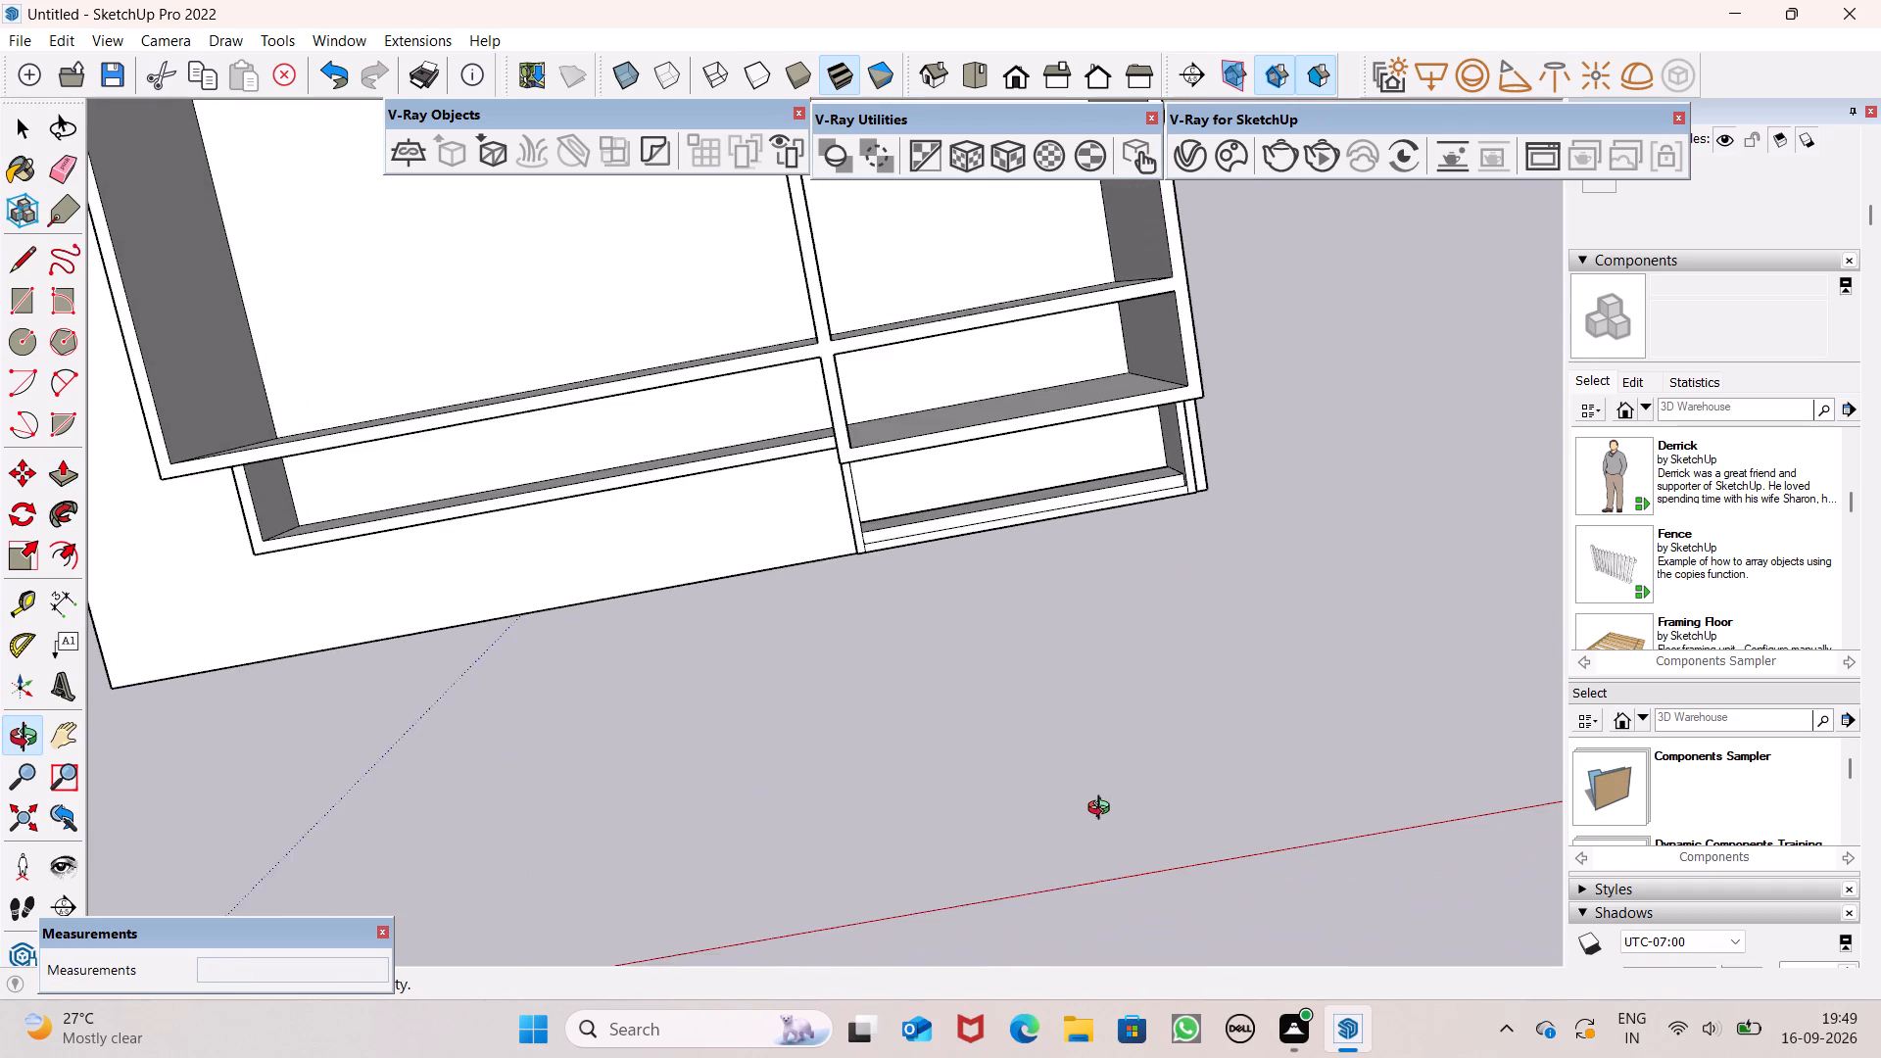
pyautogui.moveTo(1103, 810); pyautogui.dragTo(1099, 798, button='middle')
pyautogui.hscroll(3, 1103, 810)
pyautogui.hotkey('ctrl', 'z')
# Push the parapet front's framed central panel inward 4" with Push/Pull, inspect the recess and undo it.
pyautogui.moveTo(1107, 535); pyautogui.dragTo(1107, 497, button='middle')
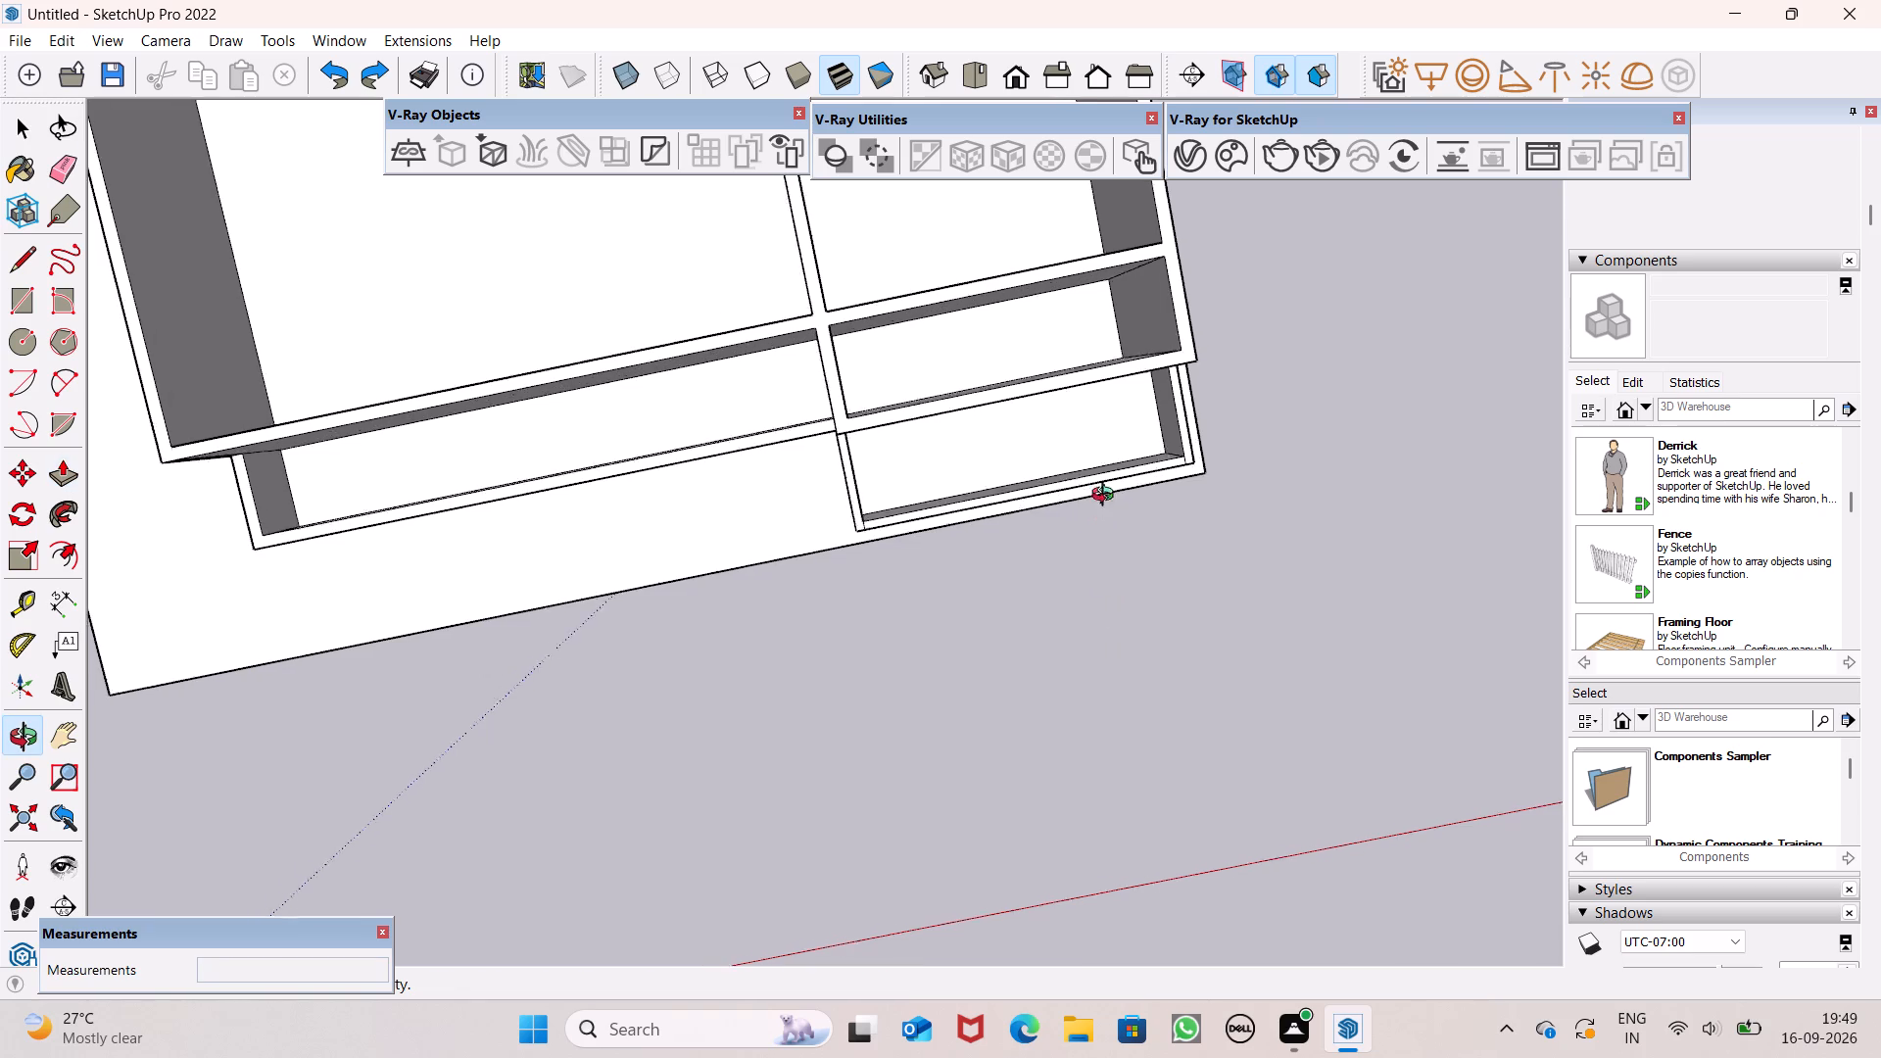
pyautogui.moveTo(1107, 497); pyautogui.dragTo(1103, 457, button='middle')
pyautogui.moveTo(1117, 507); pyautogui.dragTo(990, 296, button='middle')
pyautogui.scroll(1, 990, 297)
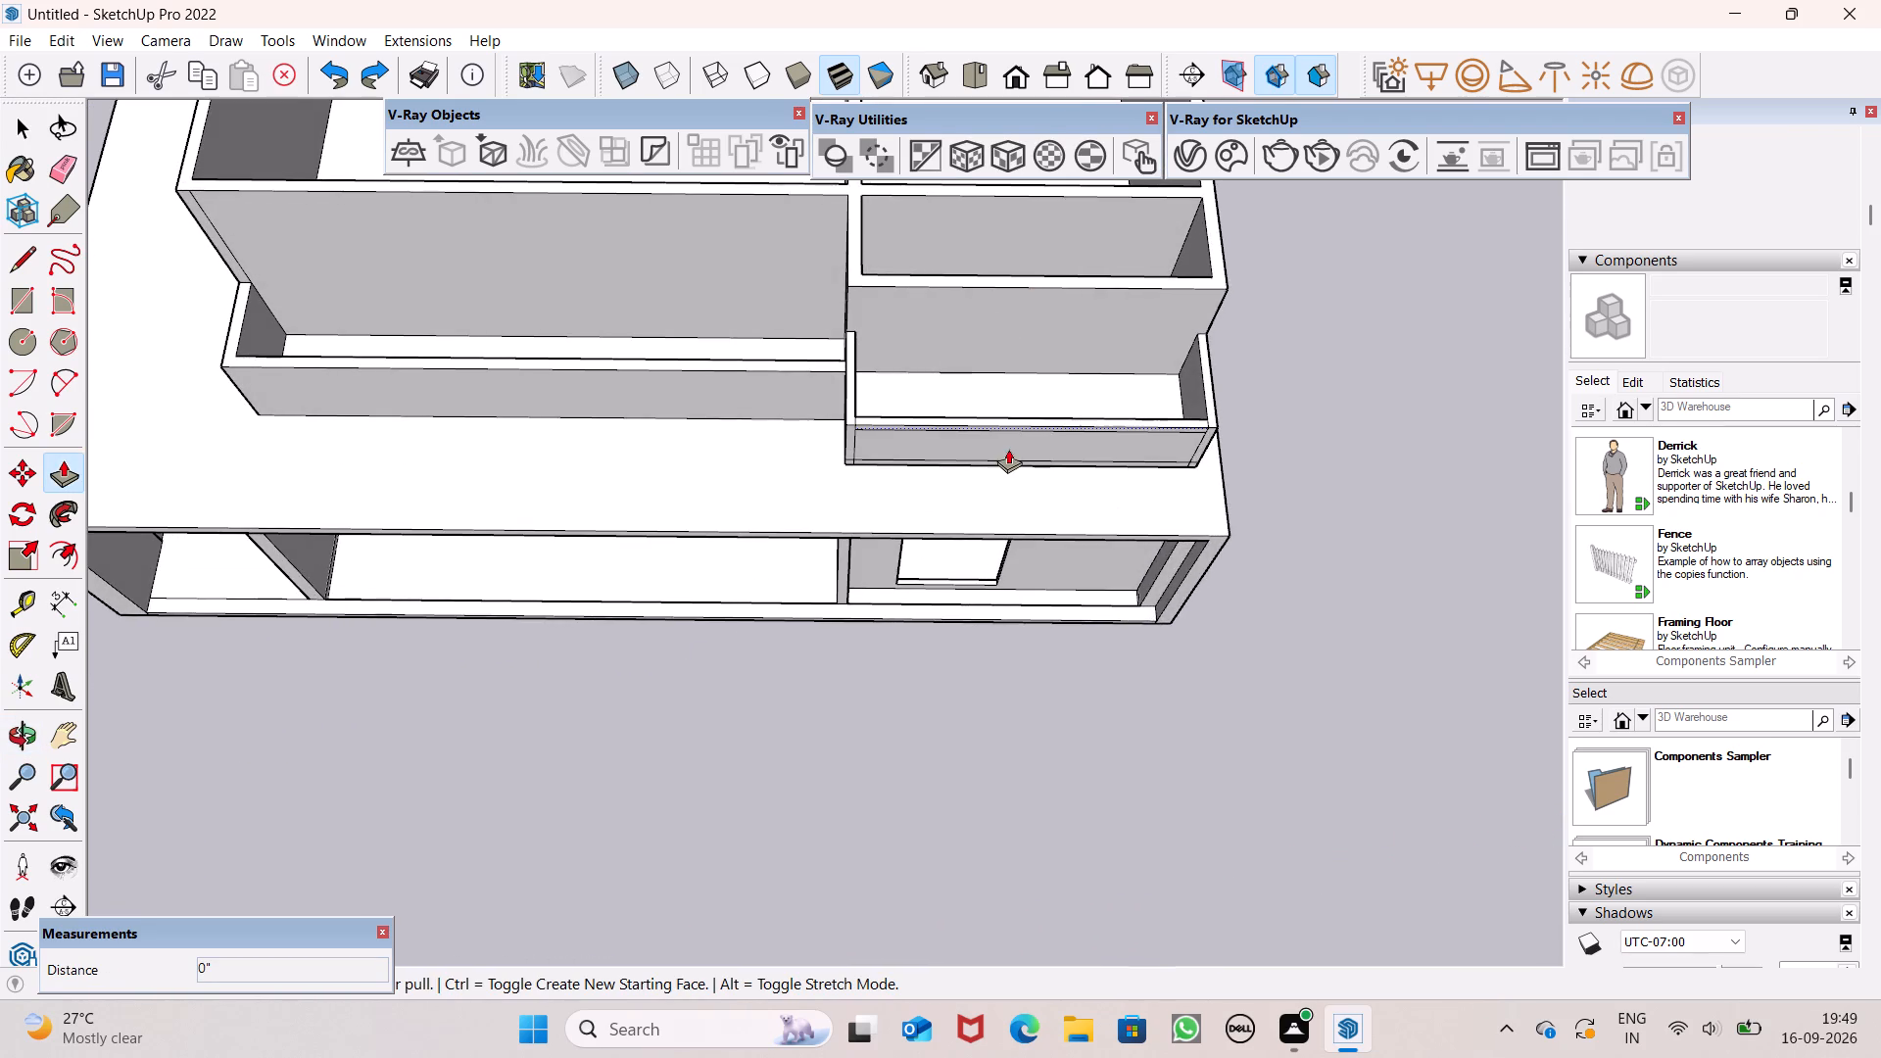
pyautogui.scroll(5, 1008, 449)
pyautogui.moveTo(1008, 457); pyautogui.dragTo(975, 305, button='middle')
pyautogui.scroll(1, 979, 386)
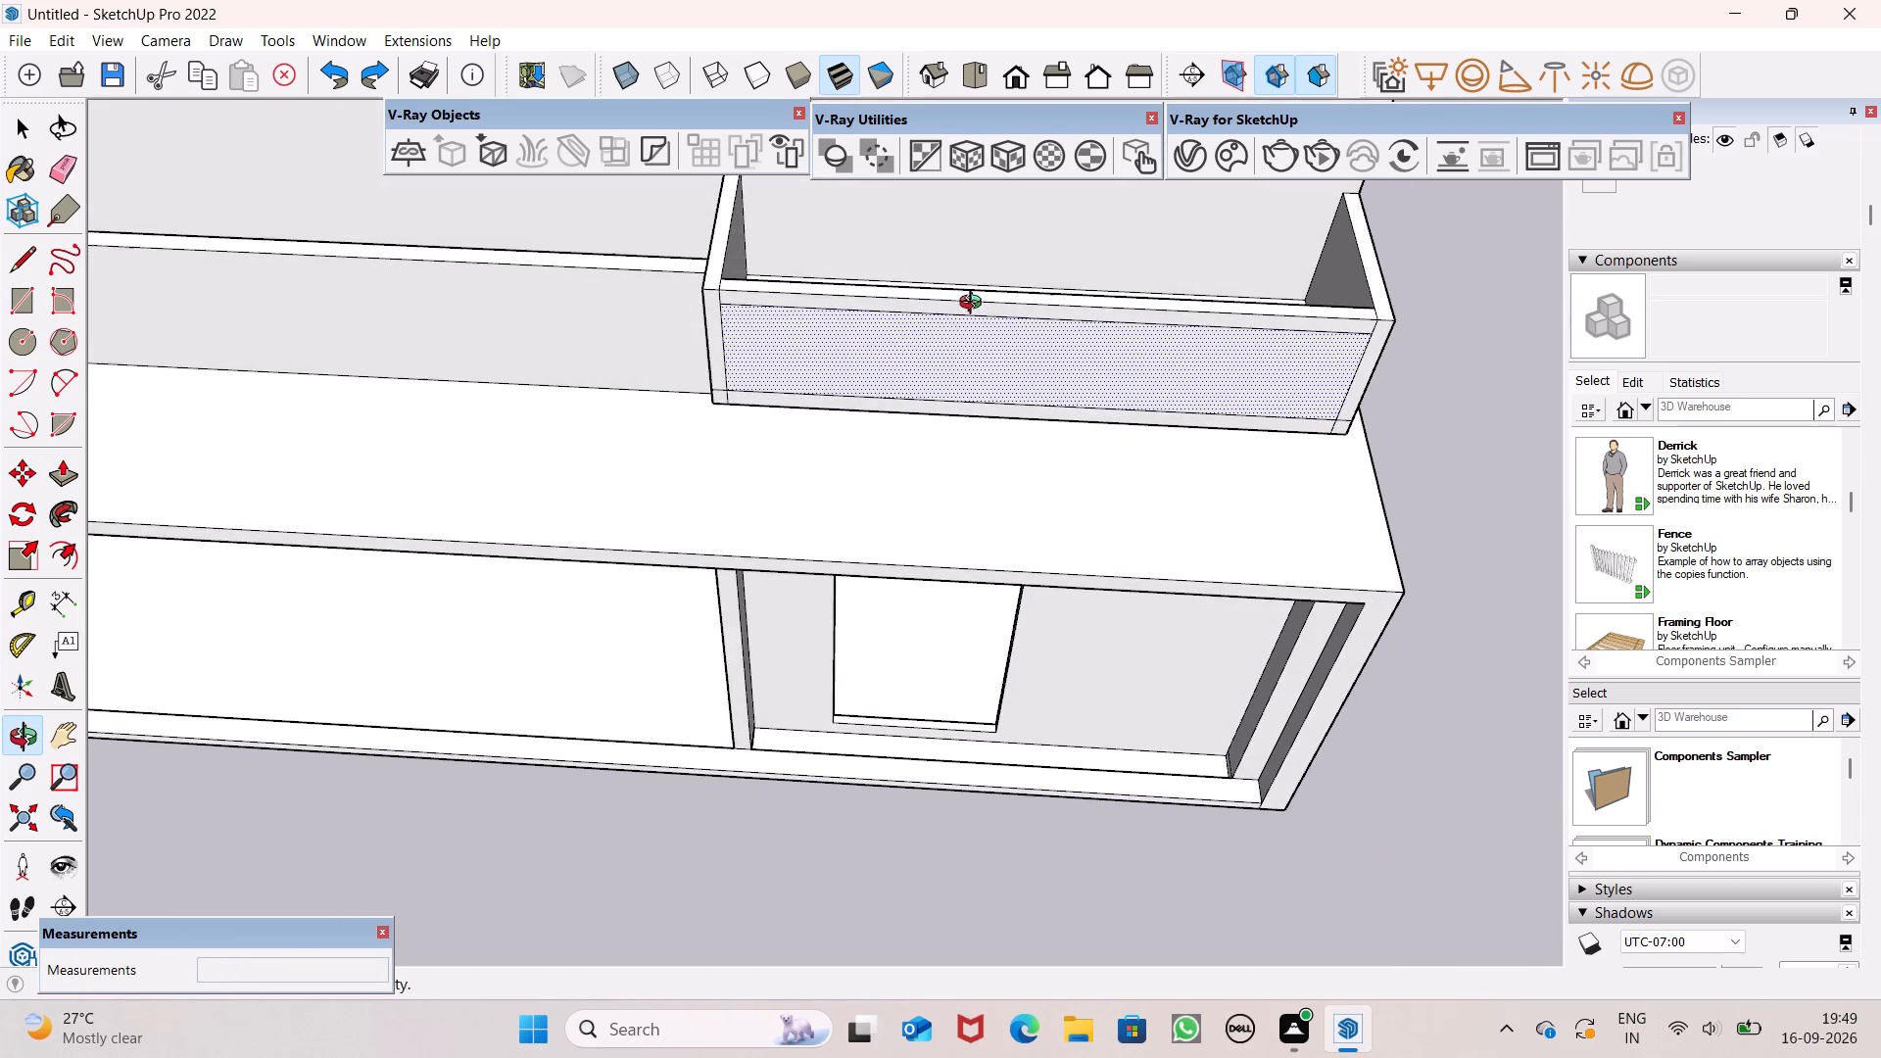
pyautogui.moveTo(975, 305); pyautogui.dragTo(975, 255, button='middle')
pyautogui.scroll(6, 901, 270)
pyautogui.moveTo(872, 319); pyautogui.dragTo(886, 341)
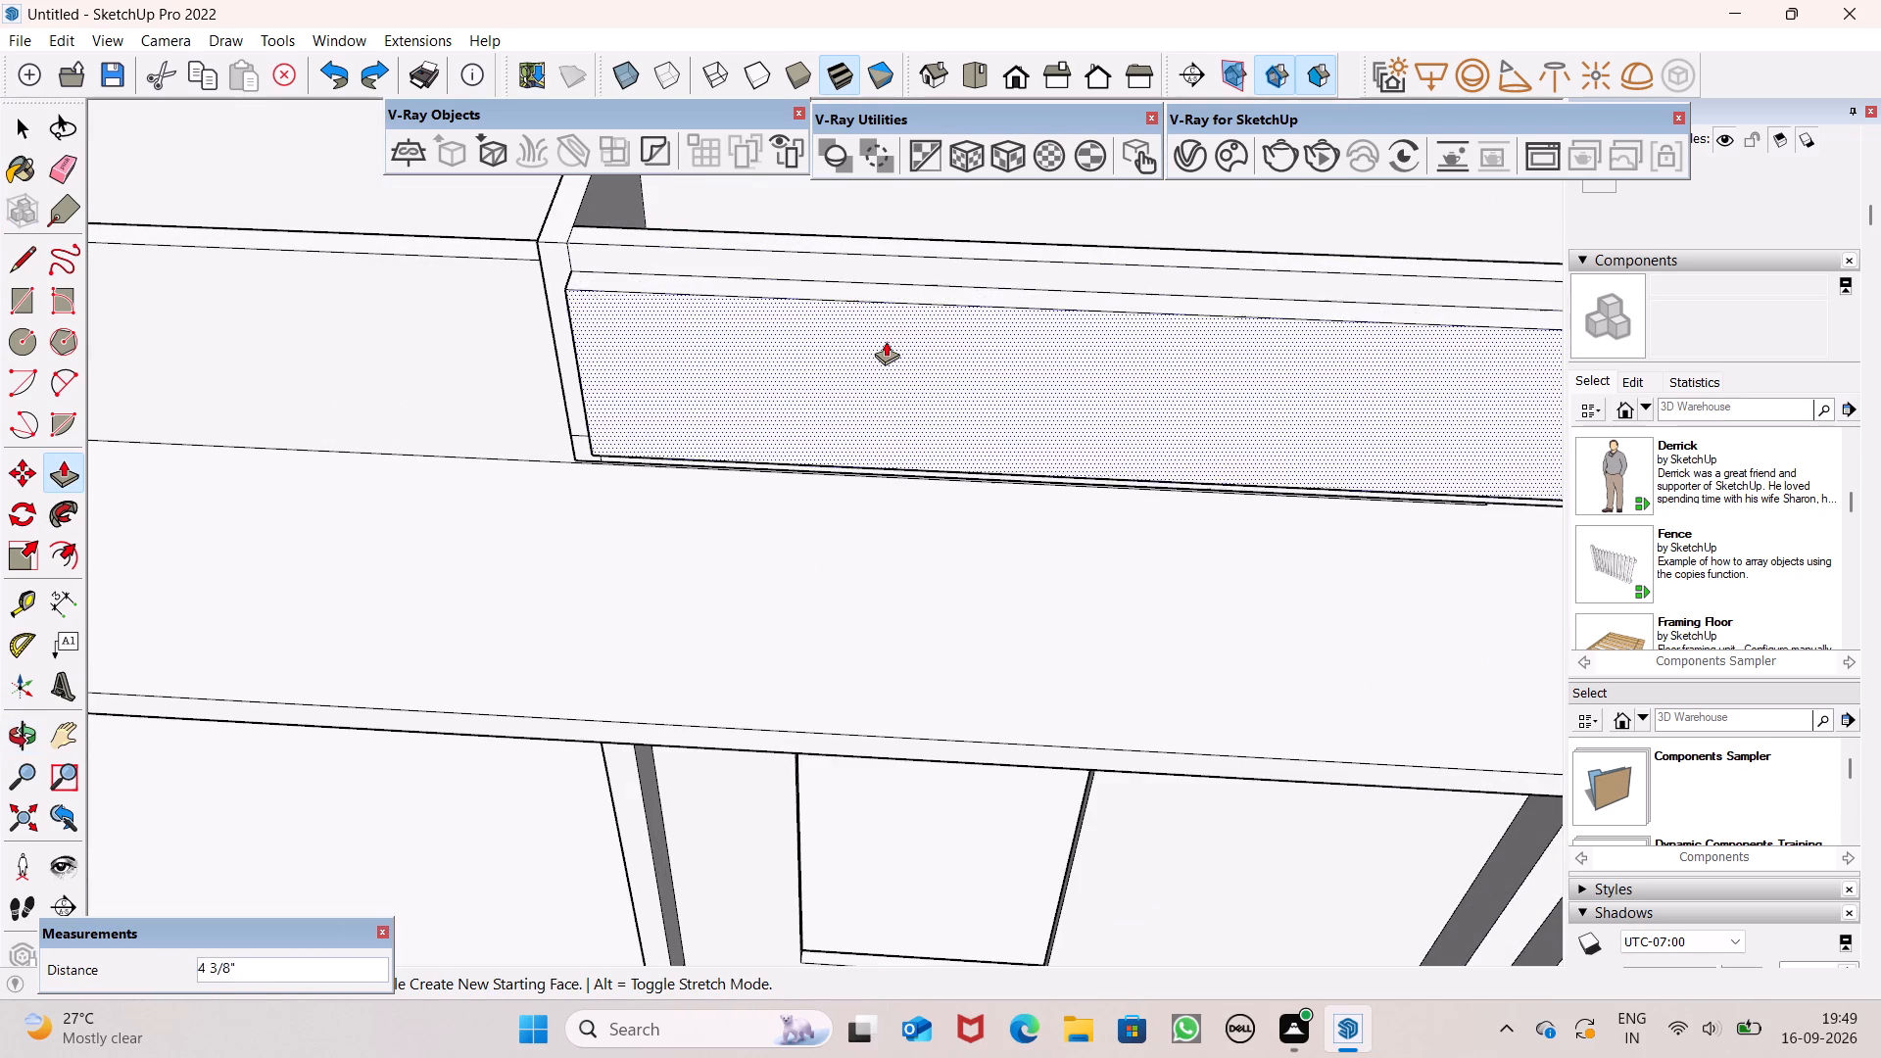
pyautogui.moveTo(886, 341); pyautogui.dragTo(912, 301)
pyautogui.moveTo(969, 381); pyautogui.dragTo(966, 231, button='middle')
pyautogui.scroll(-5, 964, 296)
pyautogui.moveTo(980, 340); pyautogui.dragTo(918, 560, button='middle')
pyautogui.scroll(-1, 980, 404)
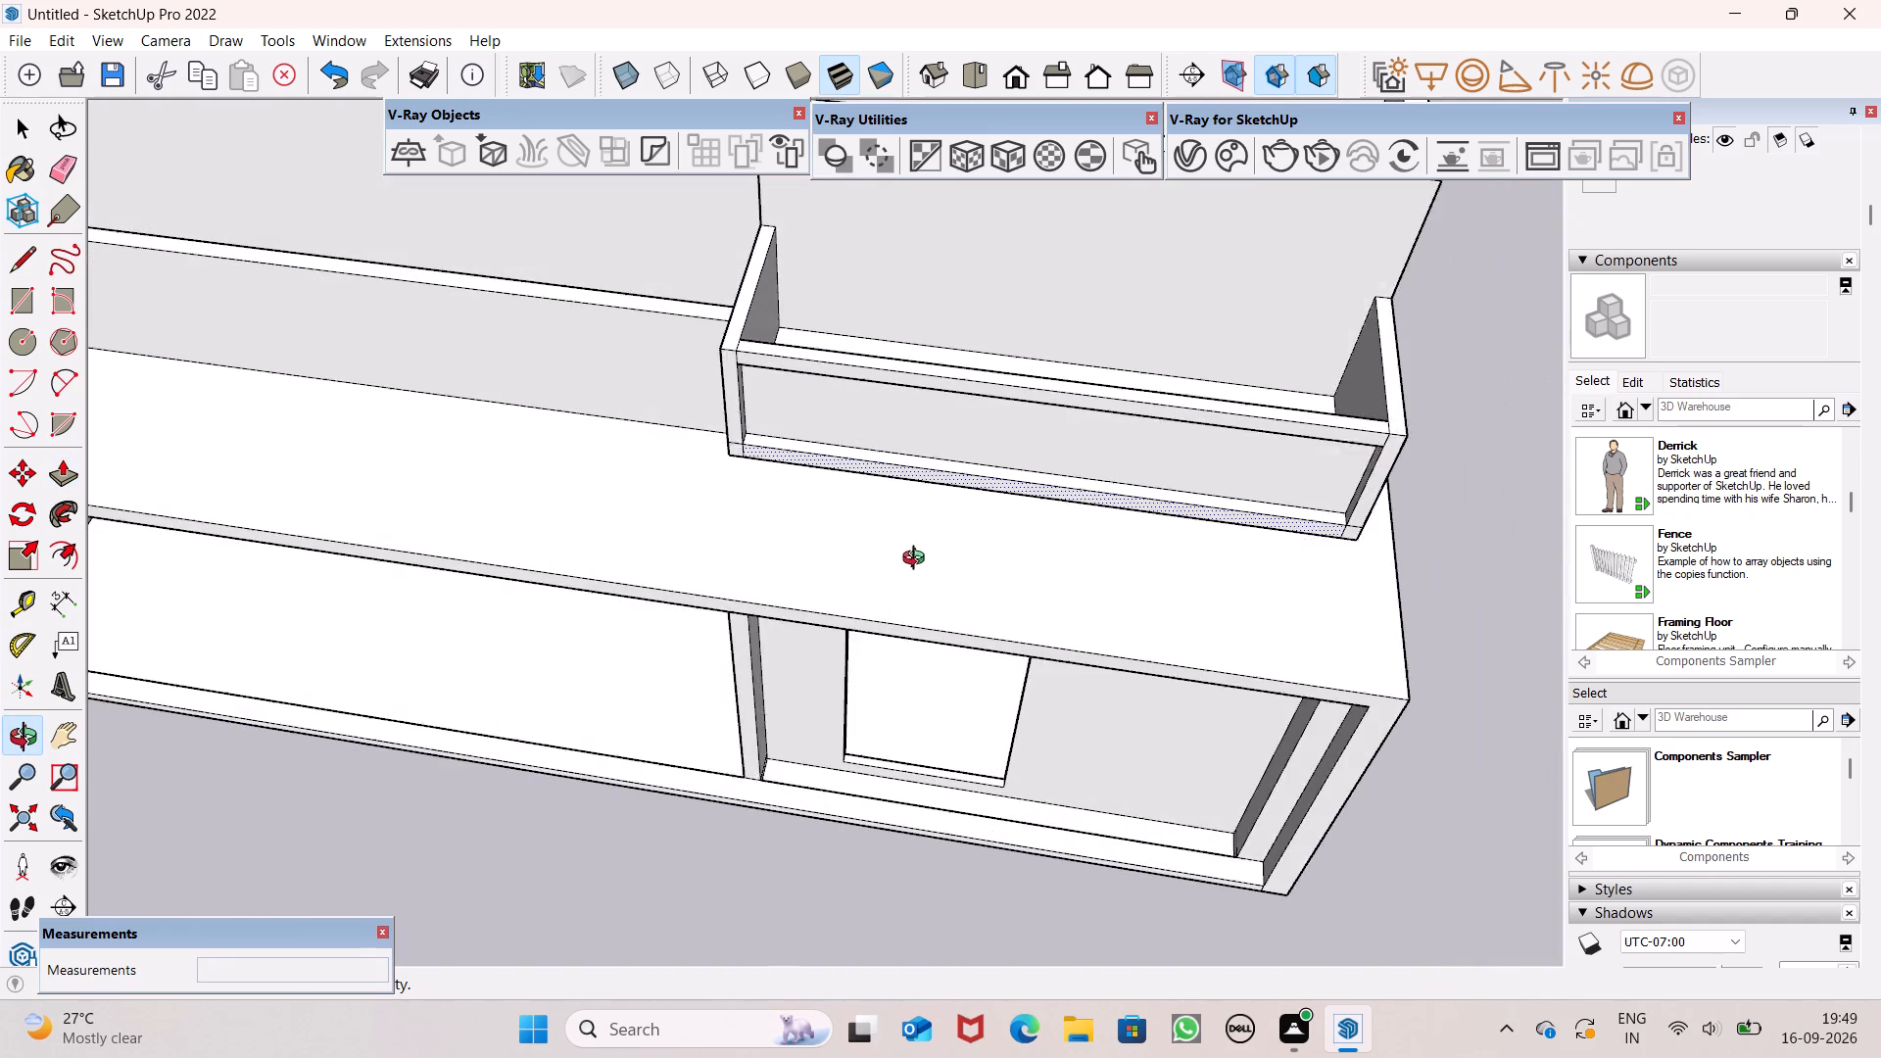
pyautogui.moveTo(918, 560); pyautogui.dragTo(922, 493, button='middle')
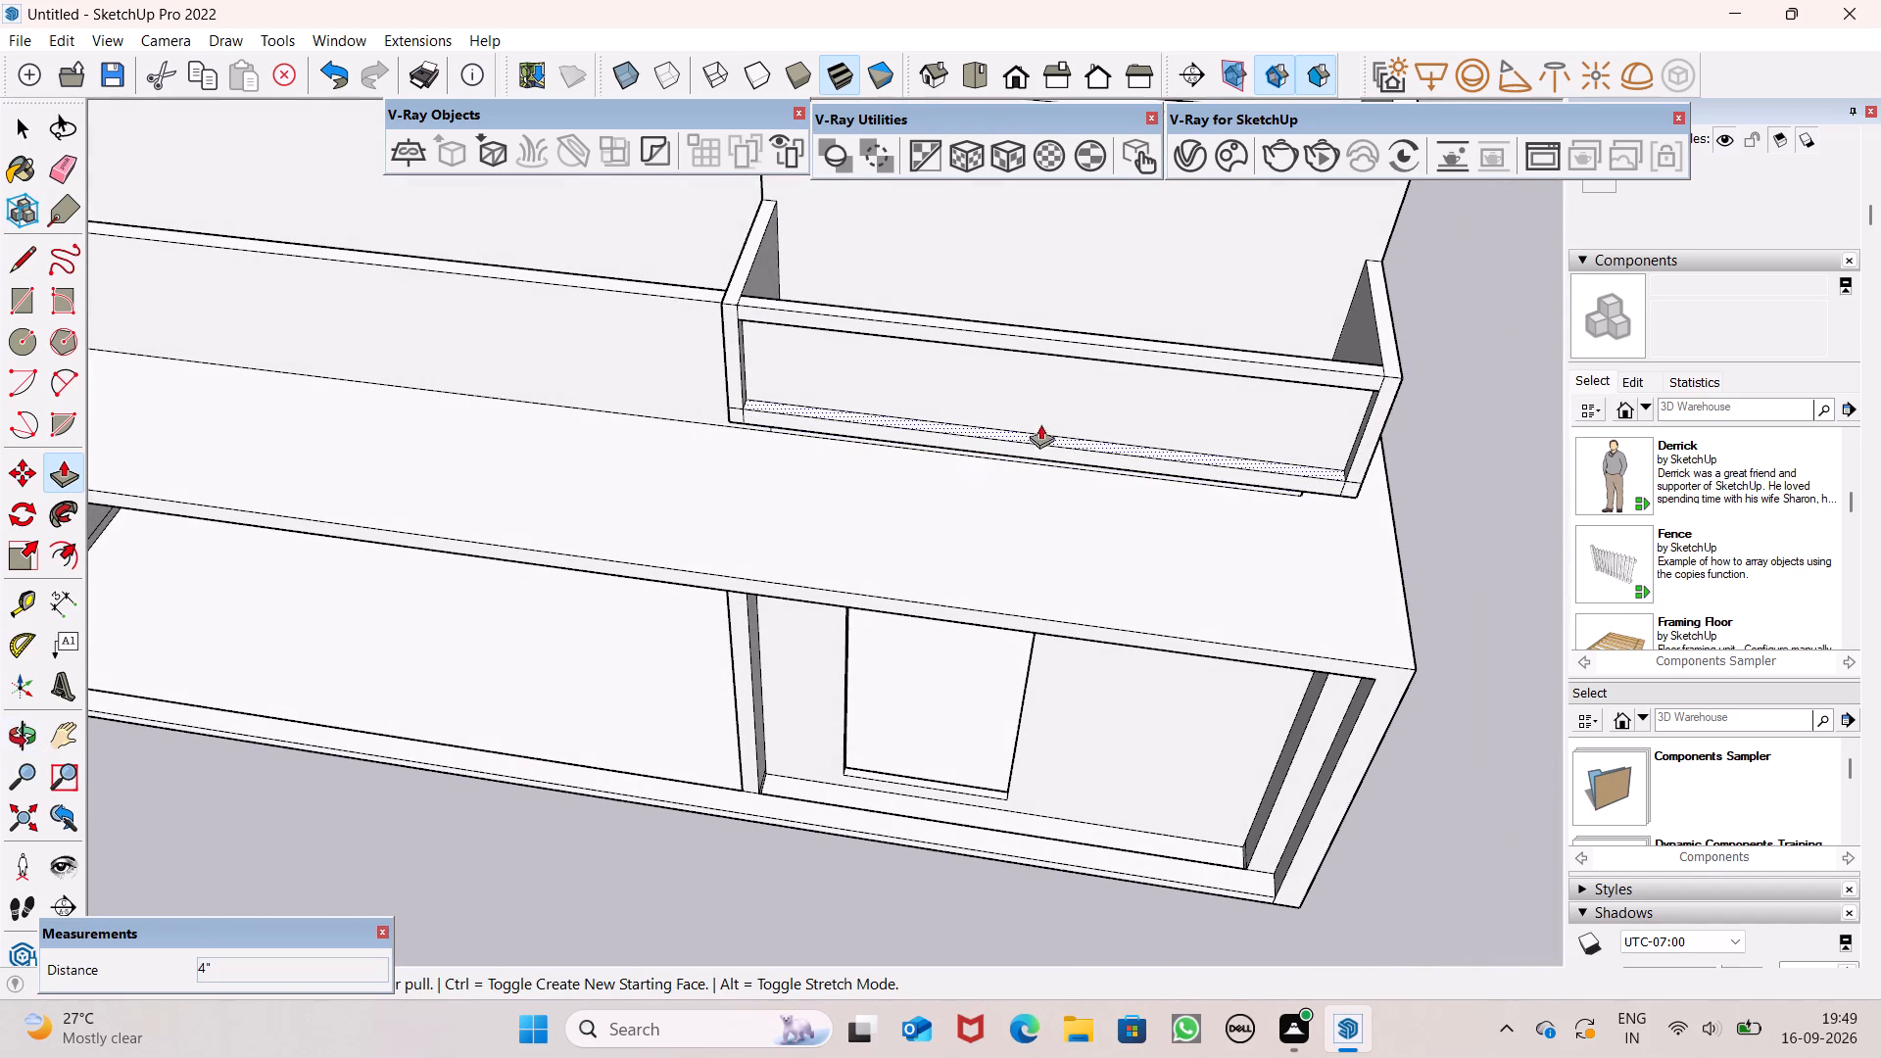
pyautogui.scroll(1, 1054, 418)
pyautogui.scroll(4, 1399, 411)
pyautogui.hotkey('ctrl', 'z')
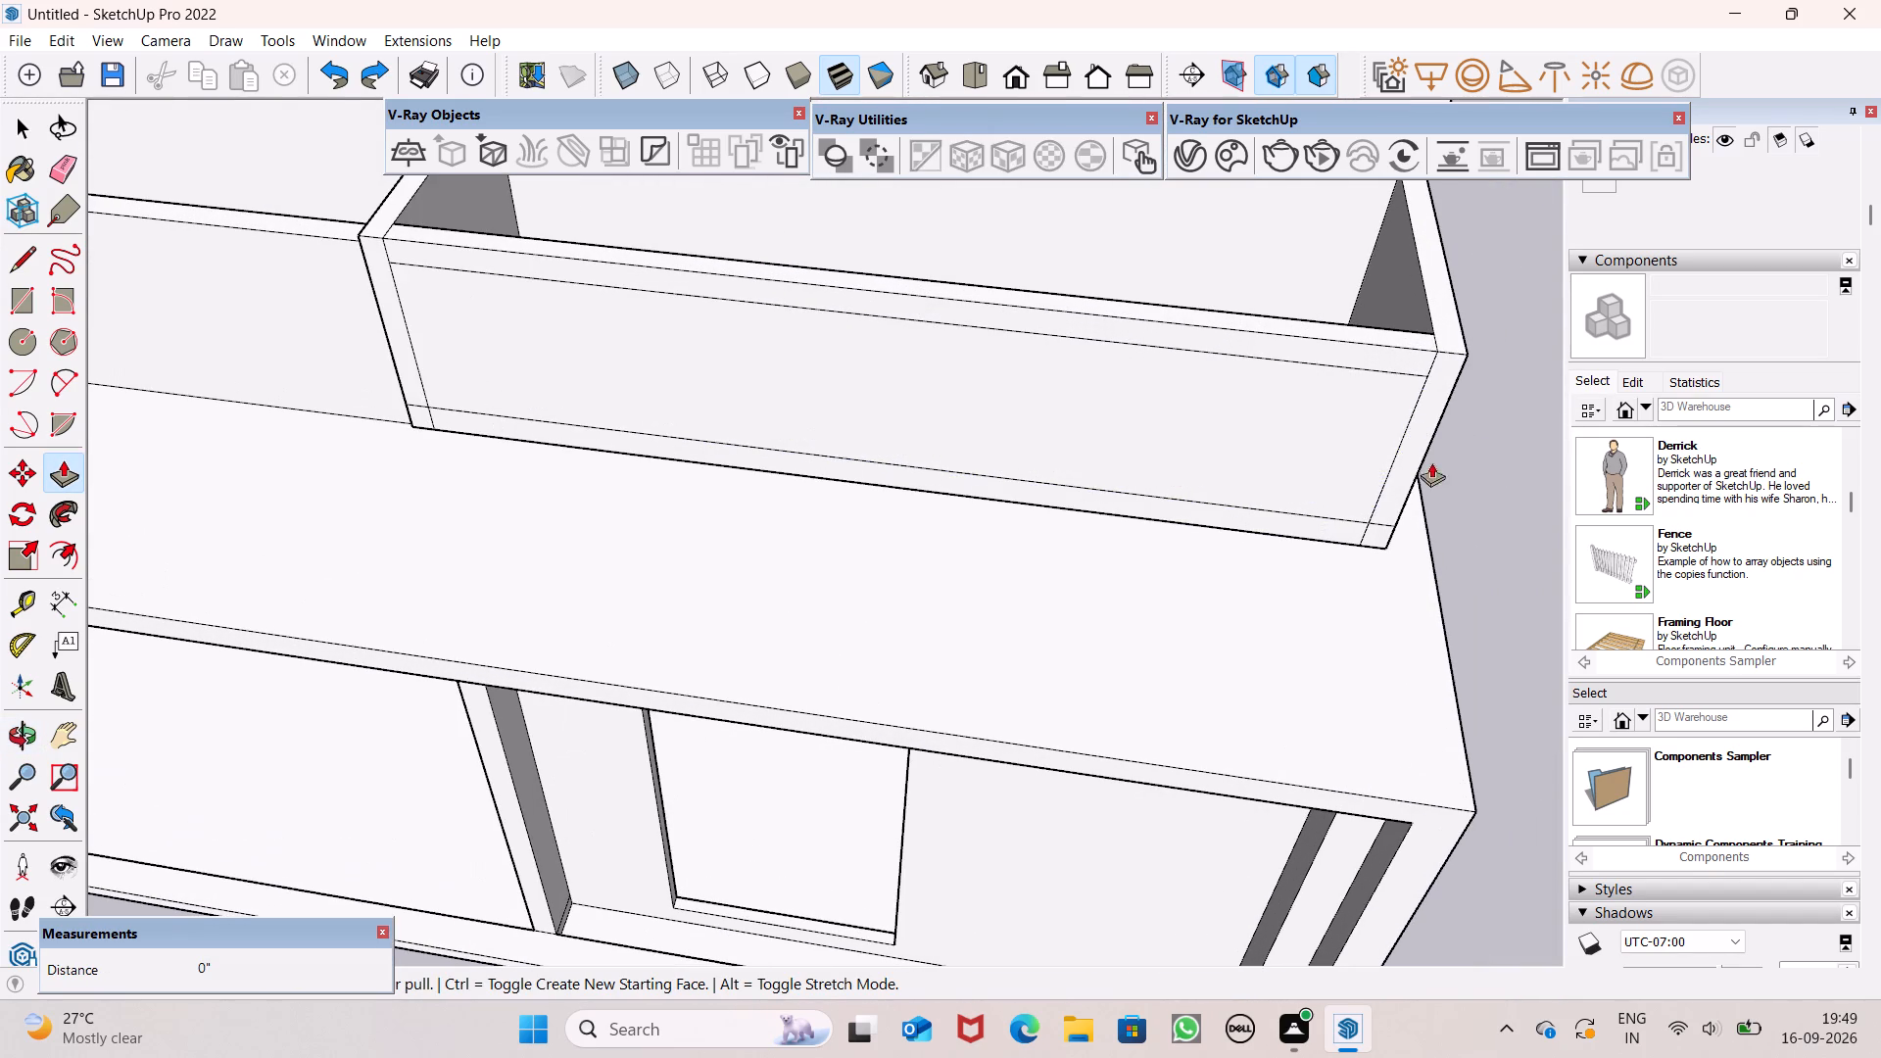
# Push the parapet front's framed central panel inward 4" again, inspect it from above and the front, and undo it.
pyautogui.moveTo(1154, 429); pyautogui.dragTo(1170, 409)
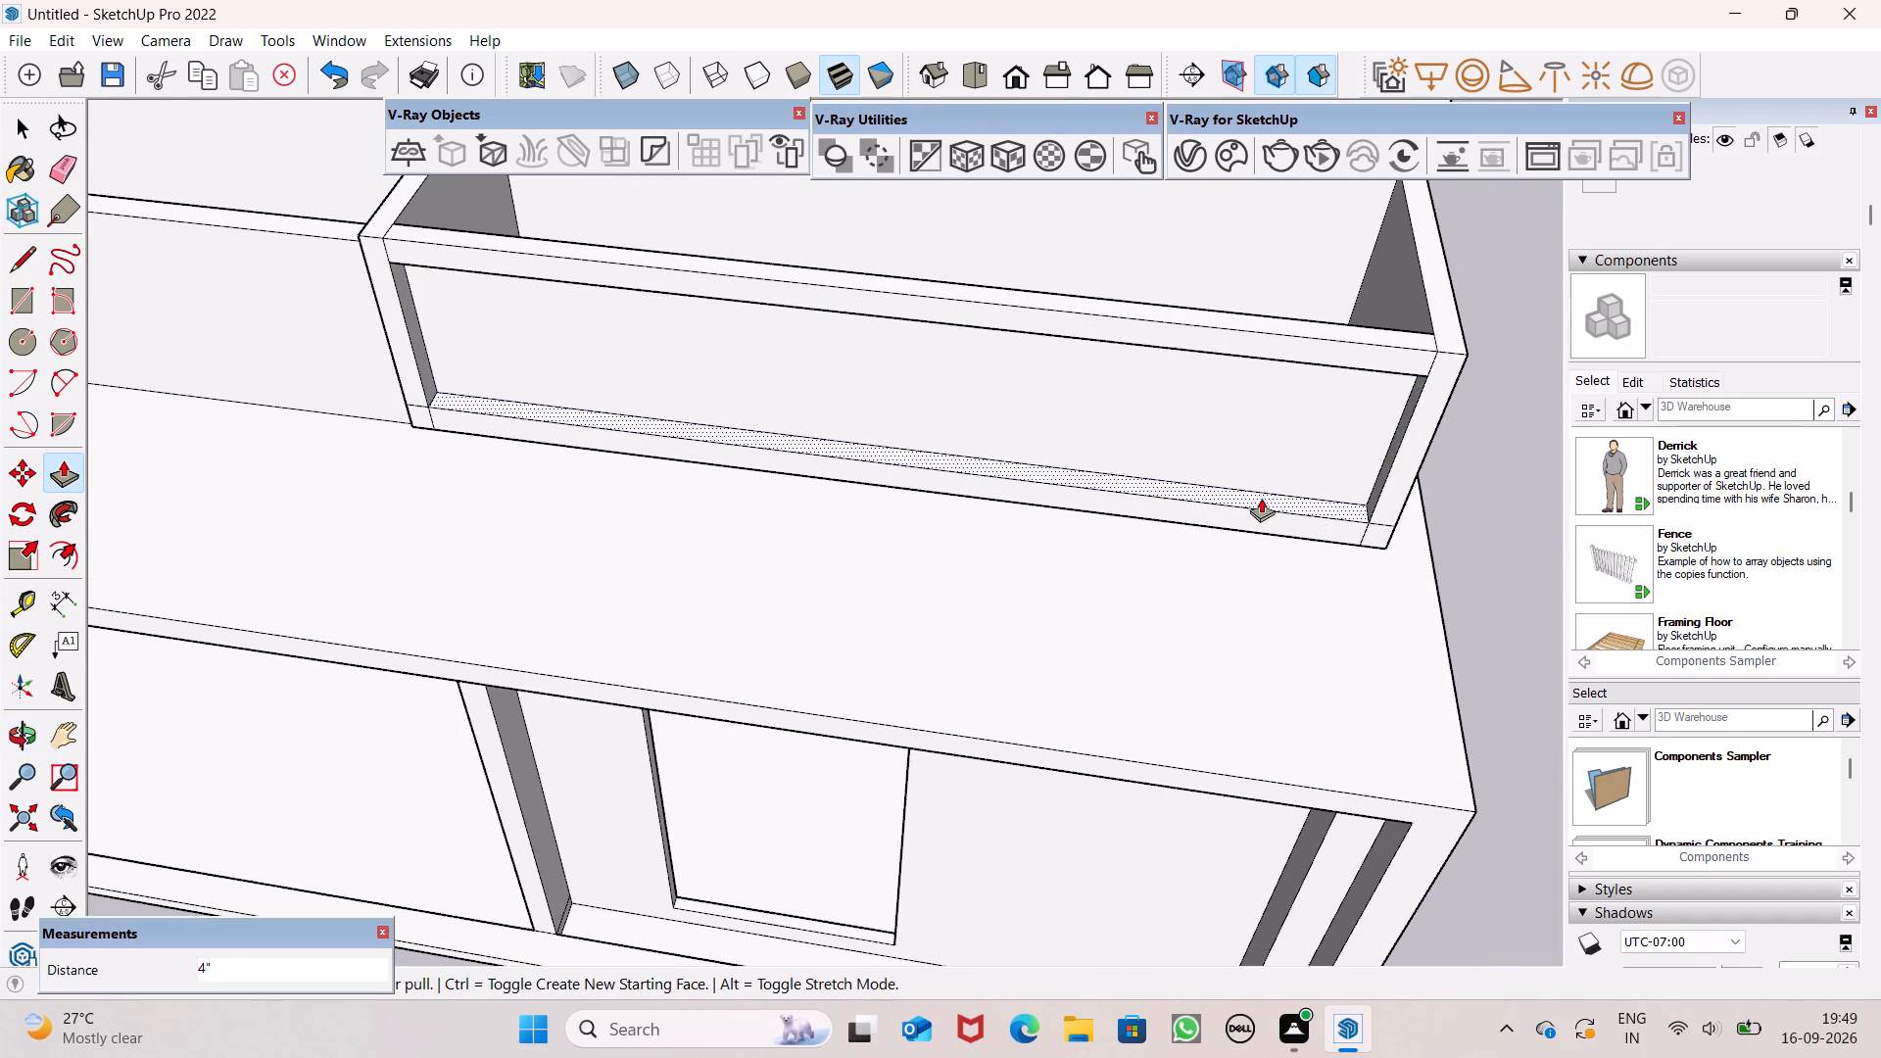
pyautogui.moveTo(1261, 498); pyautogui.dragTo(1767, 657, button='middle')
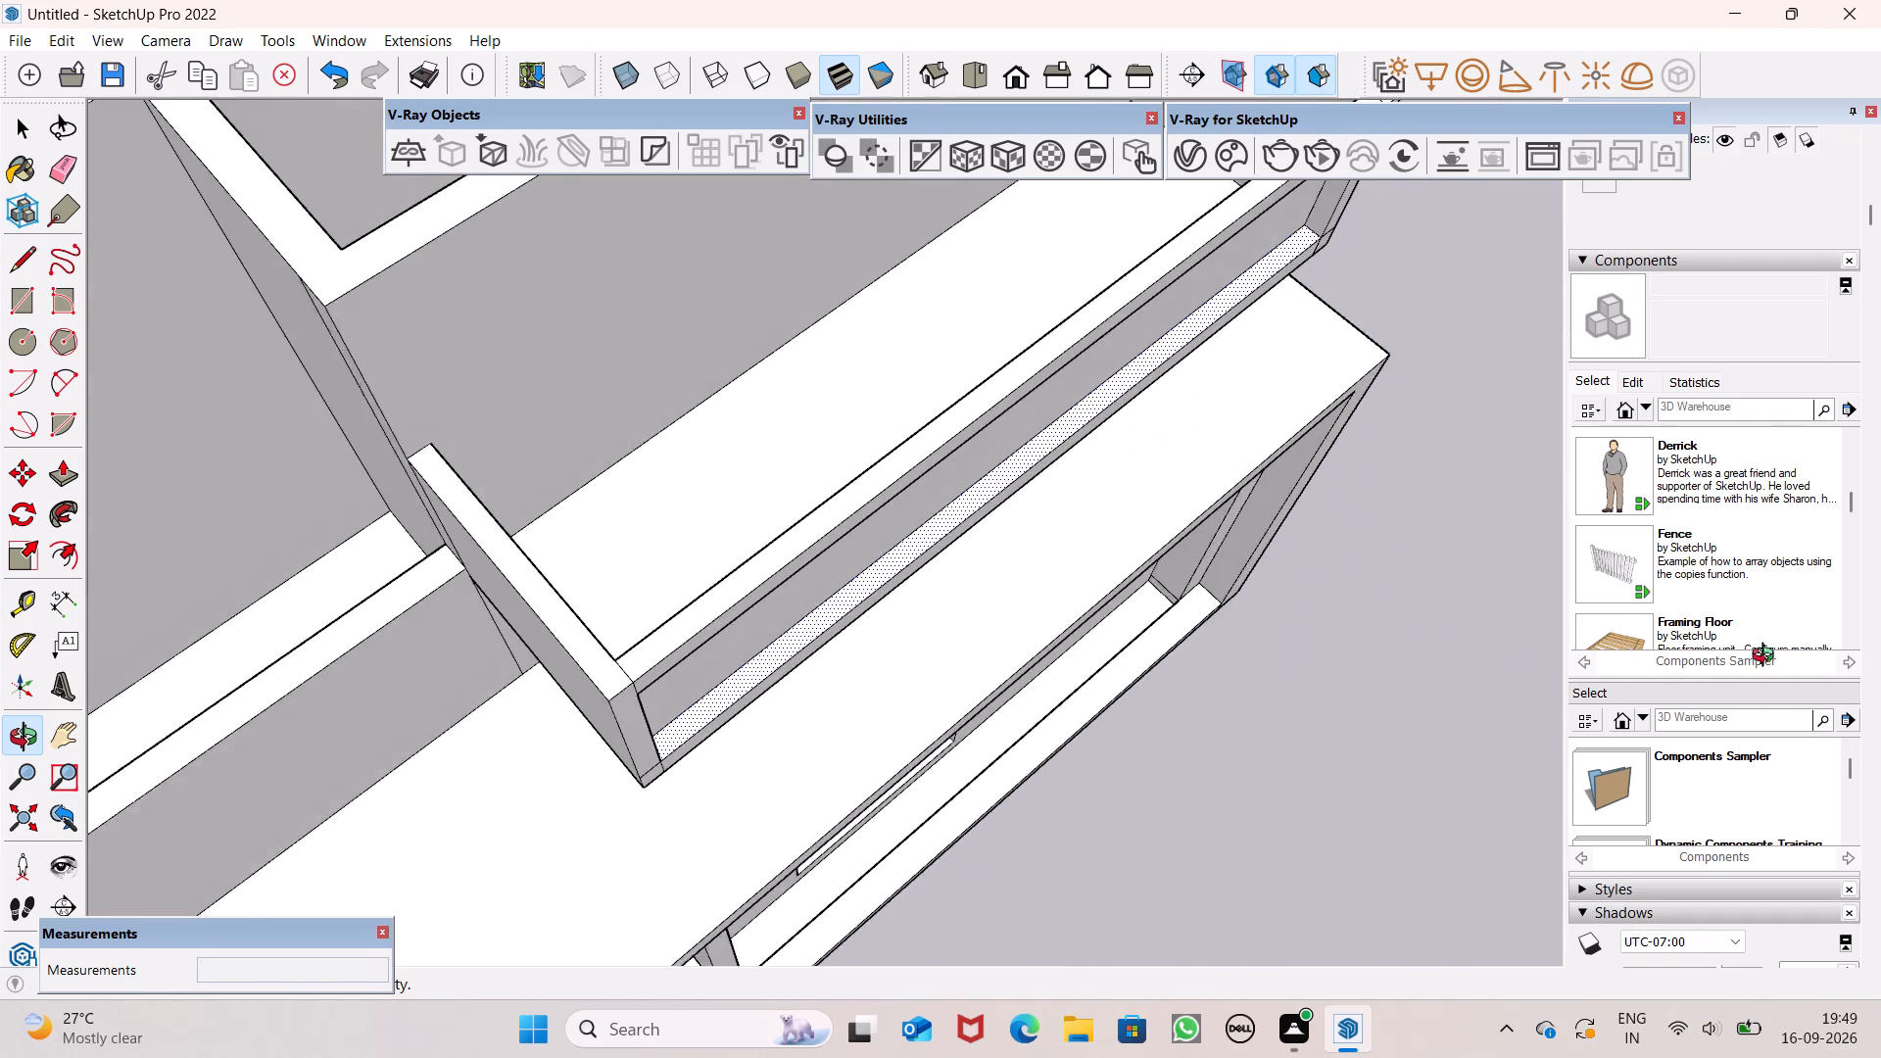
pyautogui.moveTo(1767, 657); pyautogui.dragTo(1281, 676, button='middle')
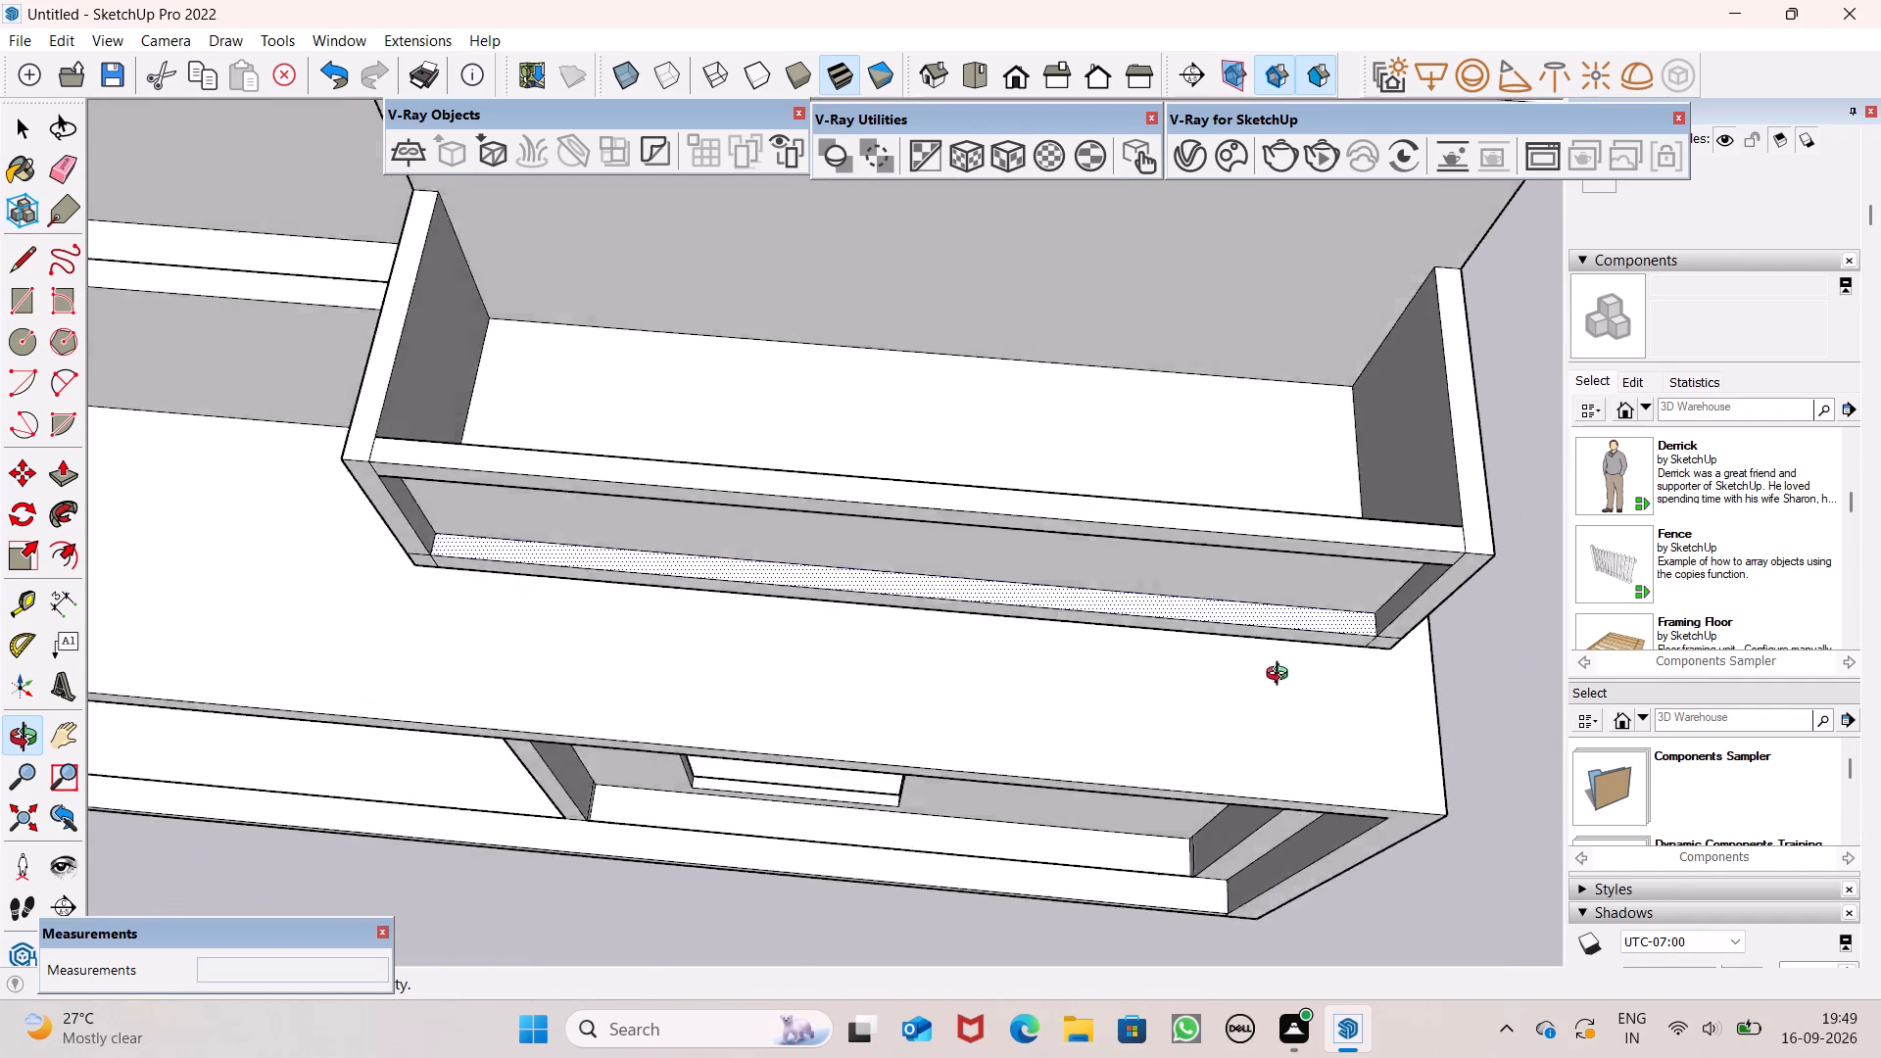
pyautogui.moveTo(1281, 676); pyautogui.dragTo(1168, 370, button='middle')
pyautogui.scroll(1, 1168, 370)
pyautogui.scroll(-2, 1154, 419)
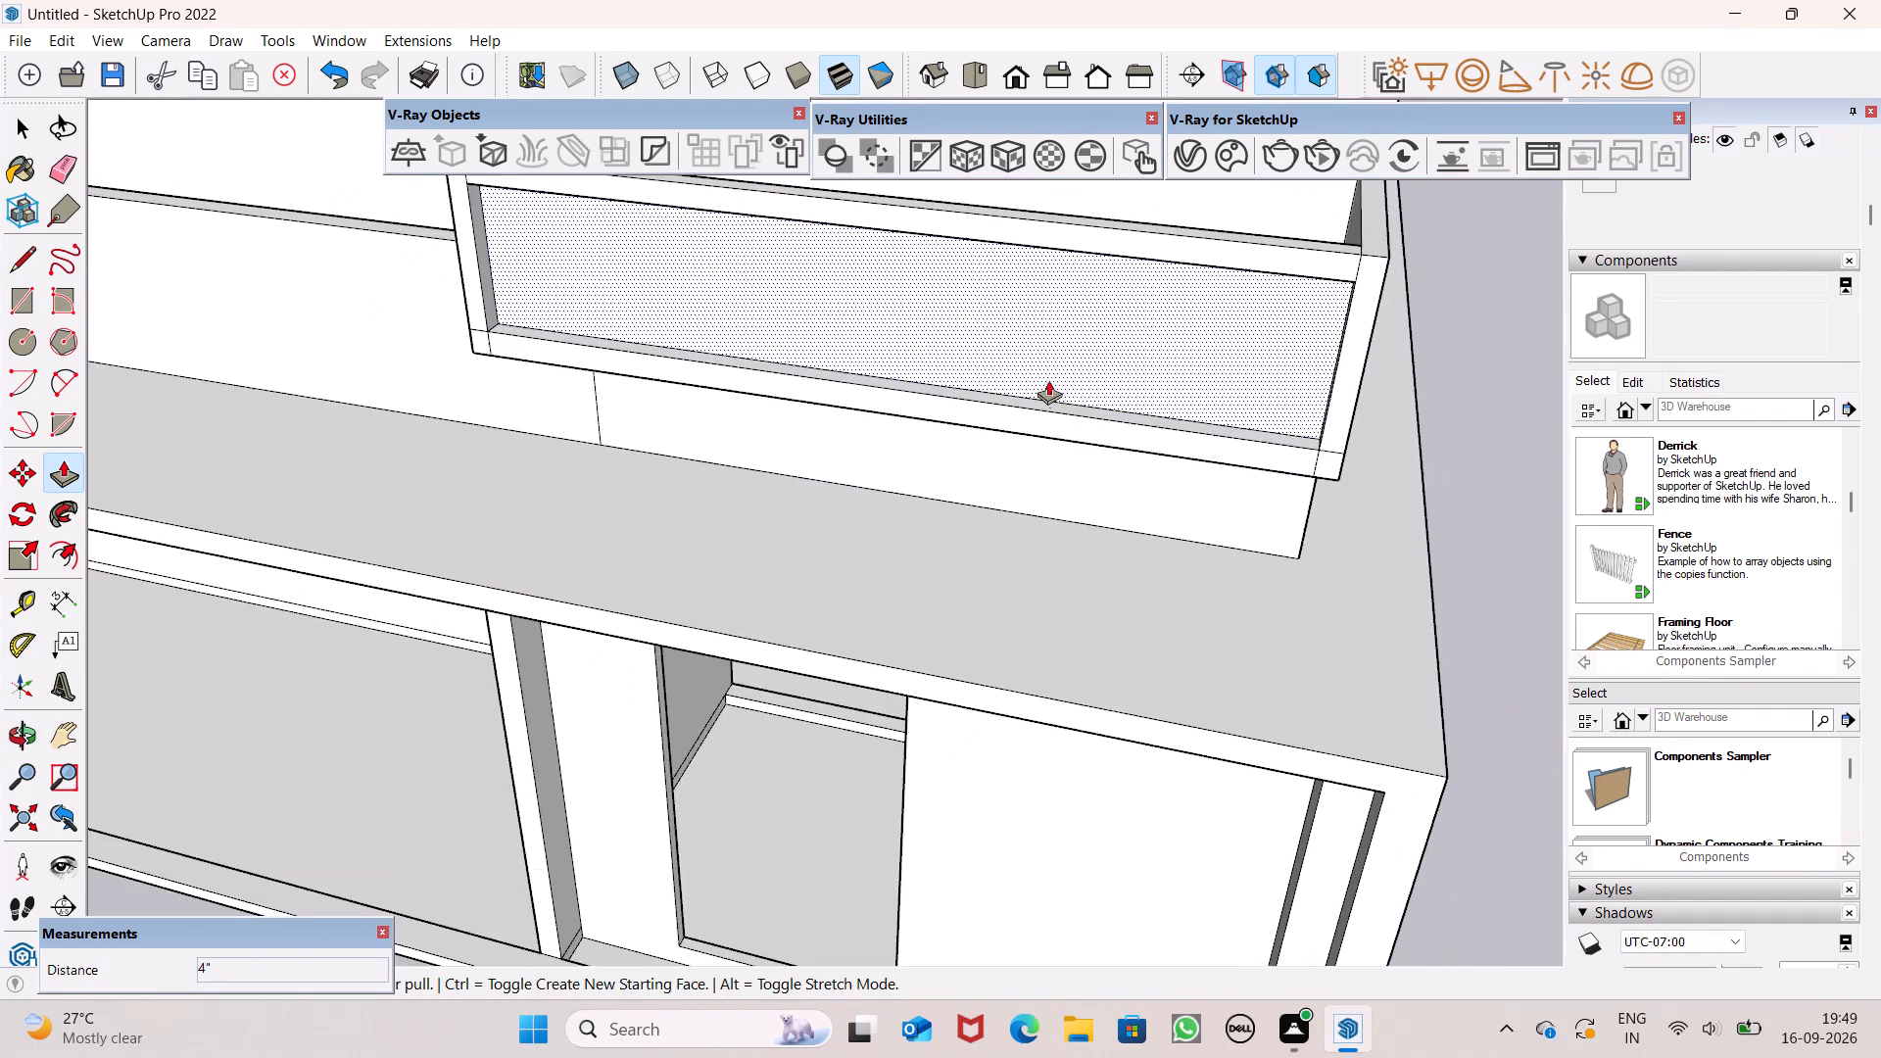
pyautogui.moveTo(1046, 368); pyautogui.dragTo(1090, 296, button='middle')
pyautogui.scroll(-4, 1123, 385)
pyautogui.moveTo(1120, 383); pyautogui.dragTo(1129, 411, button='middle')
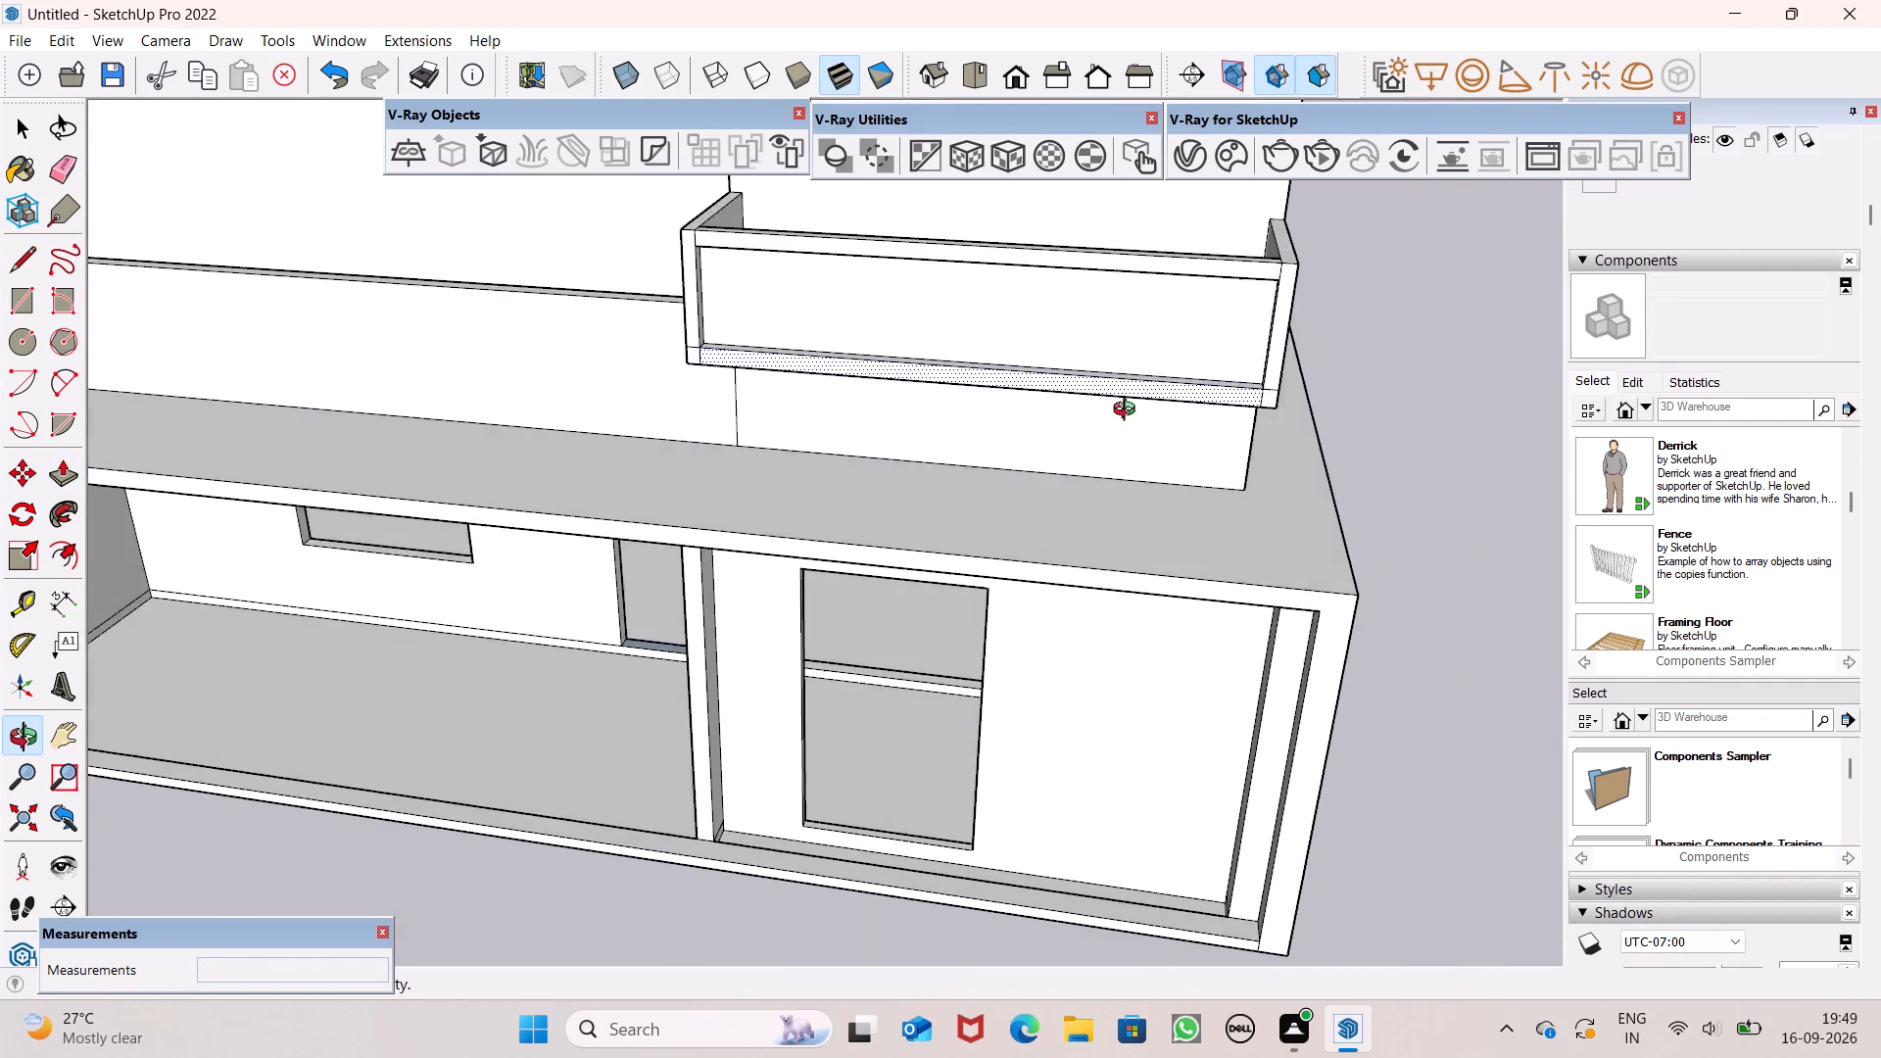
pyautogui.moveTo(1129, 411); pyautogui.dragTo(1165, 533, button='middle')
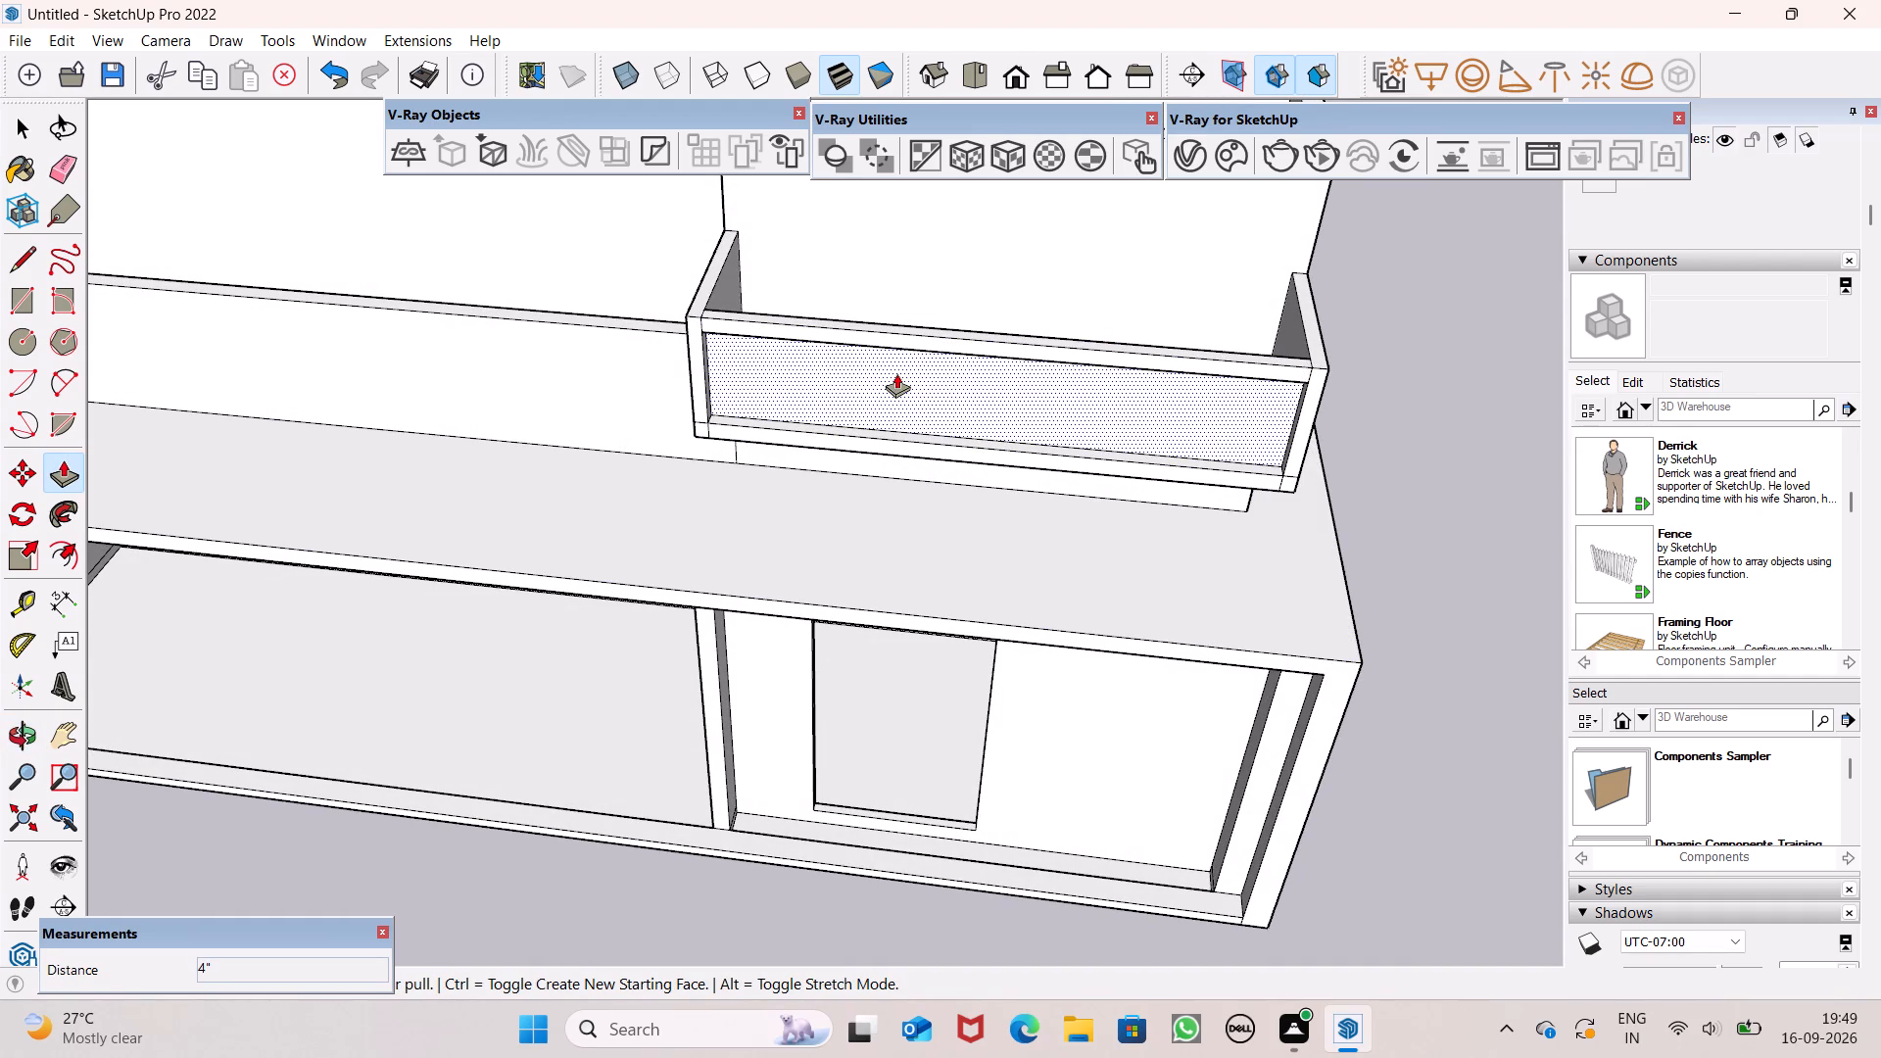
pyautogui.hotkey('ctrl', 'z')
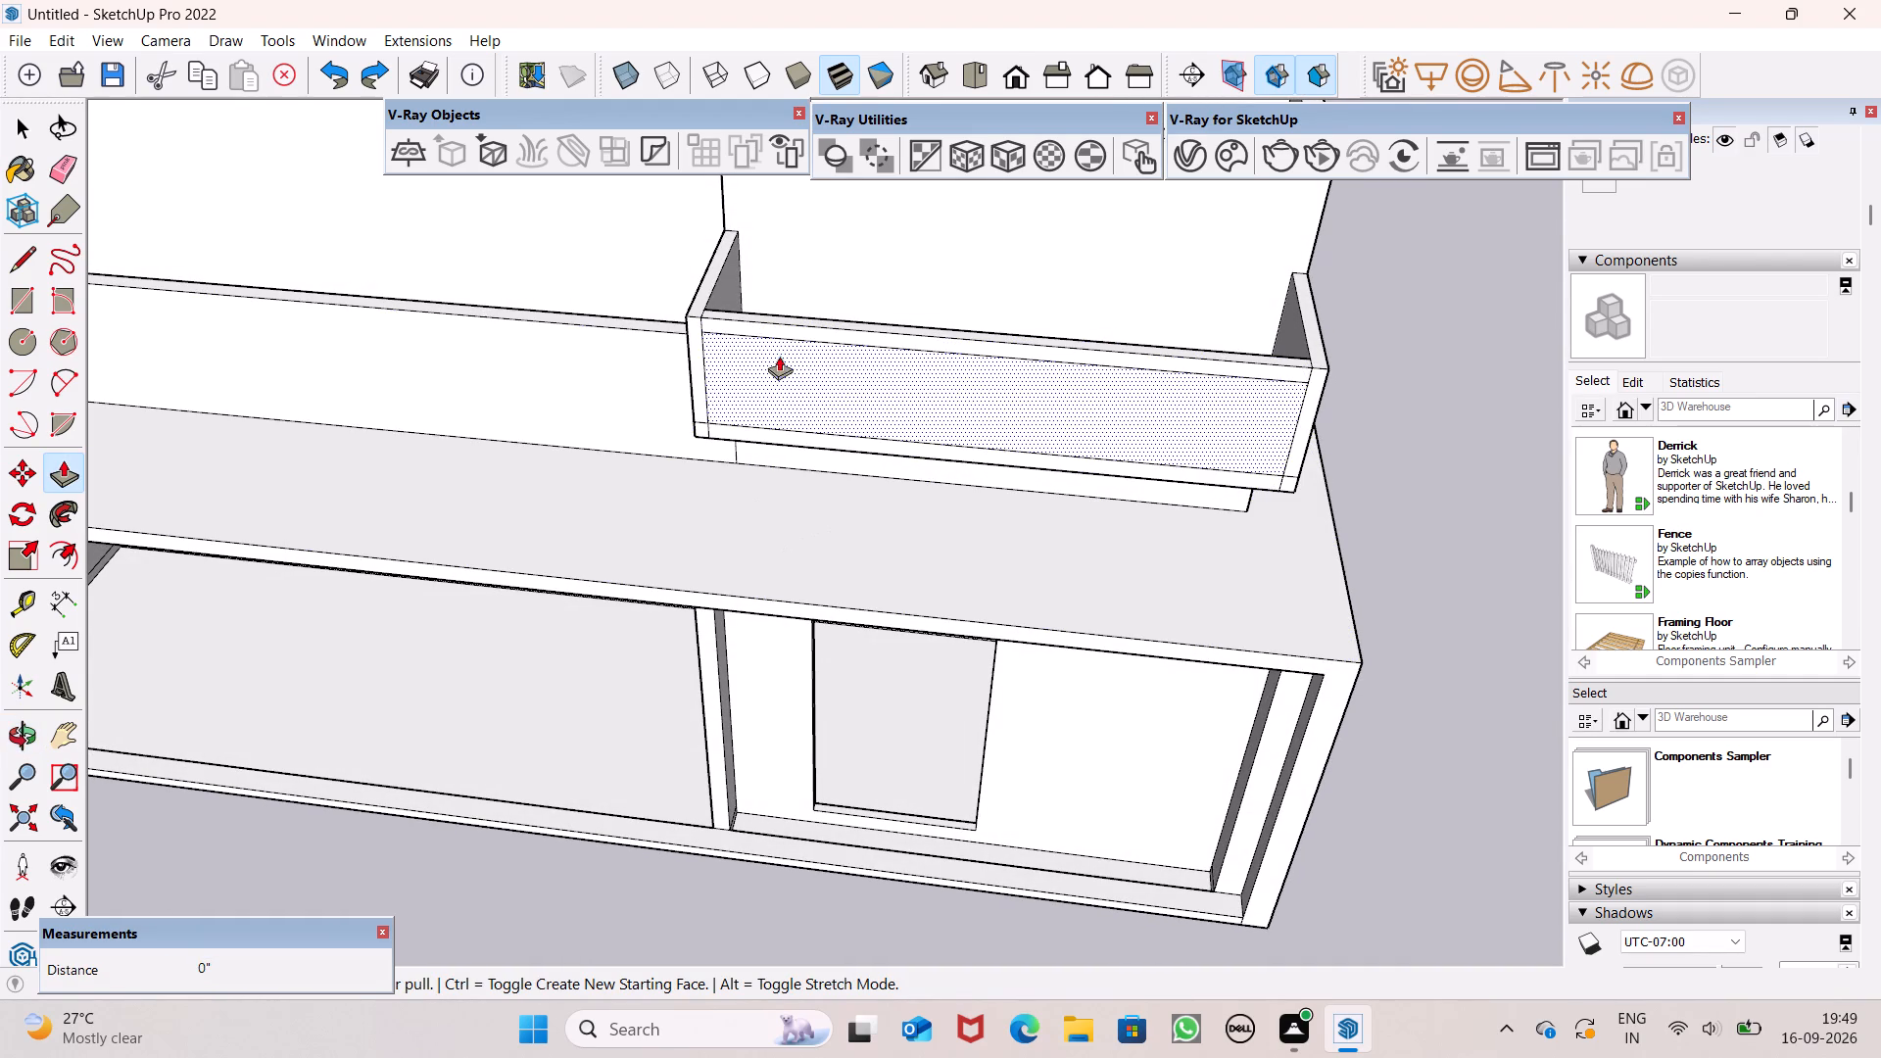
# Push the parapet front's framed central panel inward with Push/Pull.
pyautogui.moveTo(788, 356); pyautogui.dragTo(1013, 616, button='middle')
pyautogui.scroll(5, 911, 554)
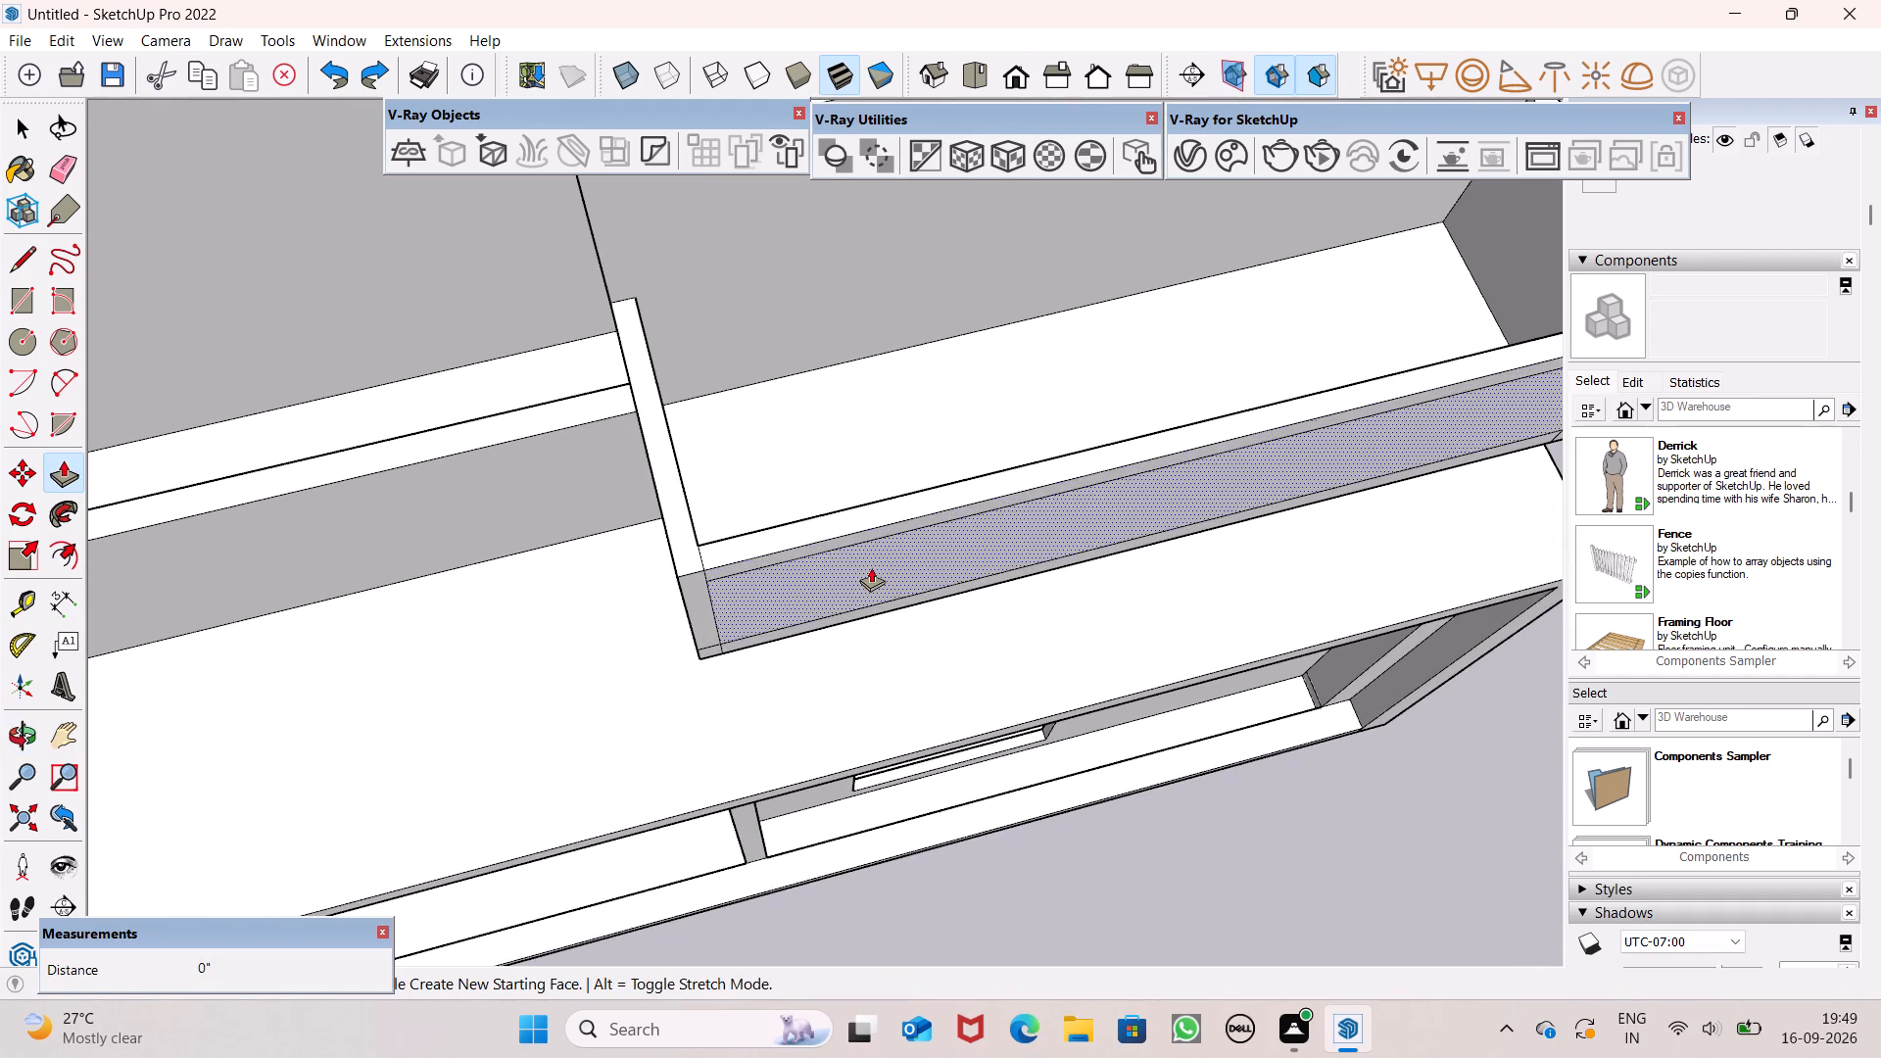
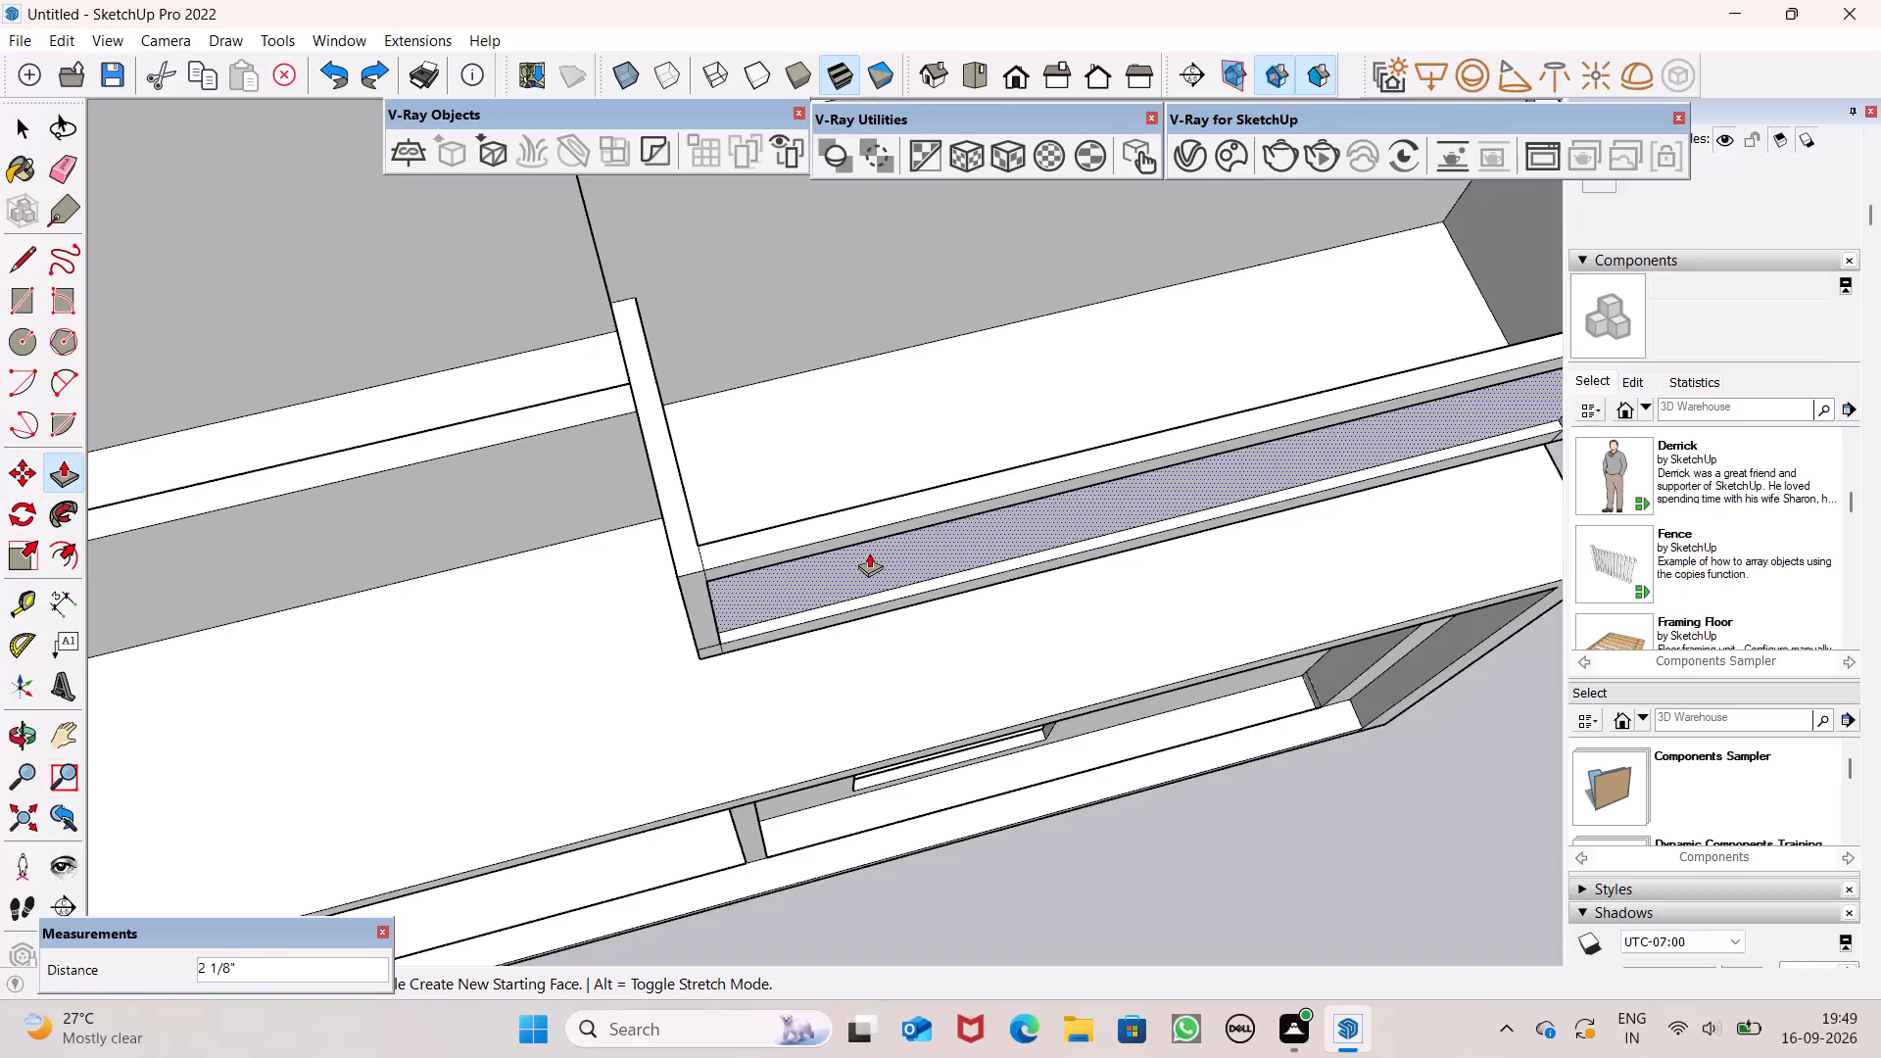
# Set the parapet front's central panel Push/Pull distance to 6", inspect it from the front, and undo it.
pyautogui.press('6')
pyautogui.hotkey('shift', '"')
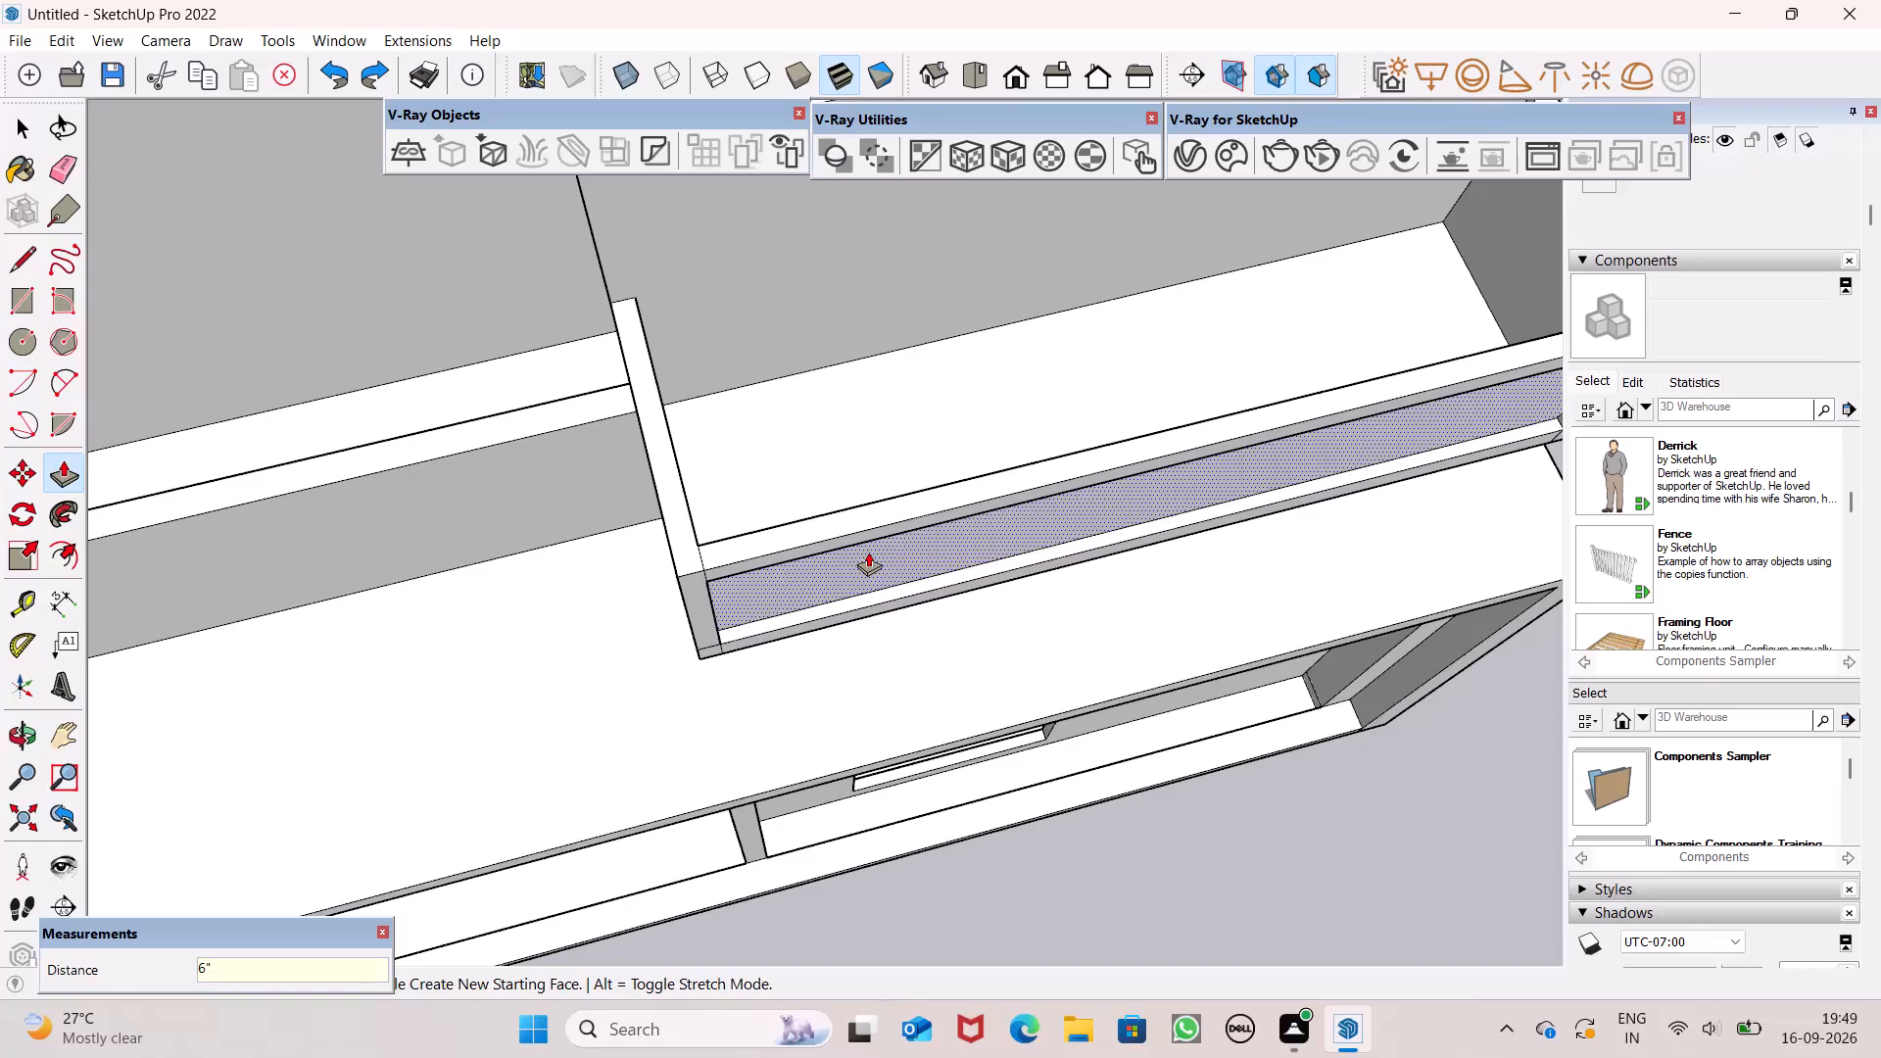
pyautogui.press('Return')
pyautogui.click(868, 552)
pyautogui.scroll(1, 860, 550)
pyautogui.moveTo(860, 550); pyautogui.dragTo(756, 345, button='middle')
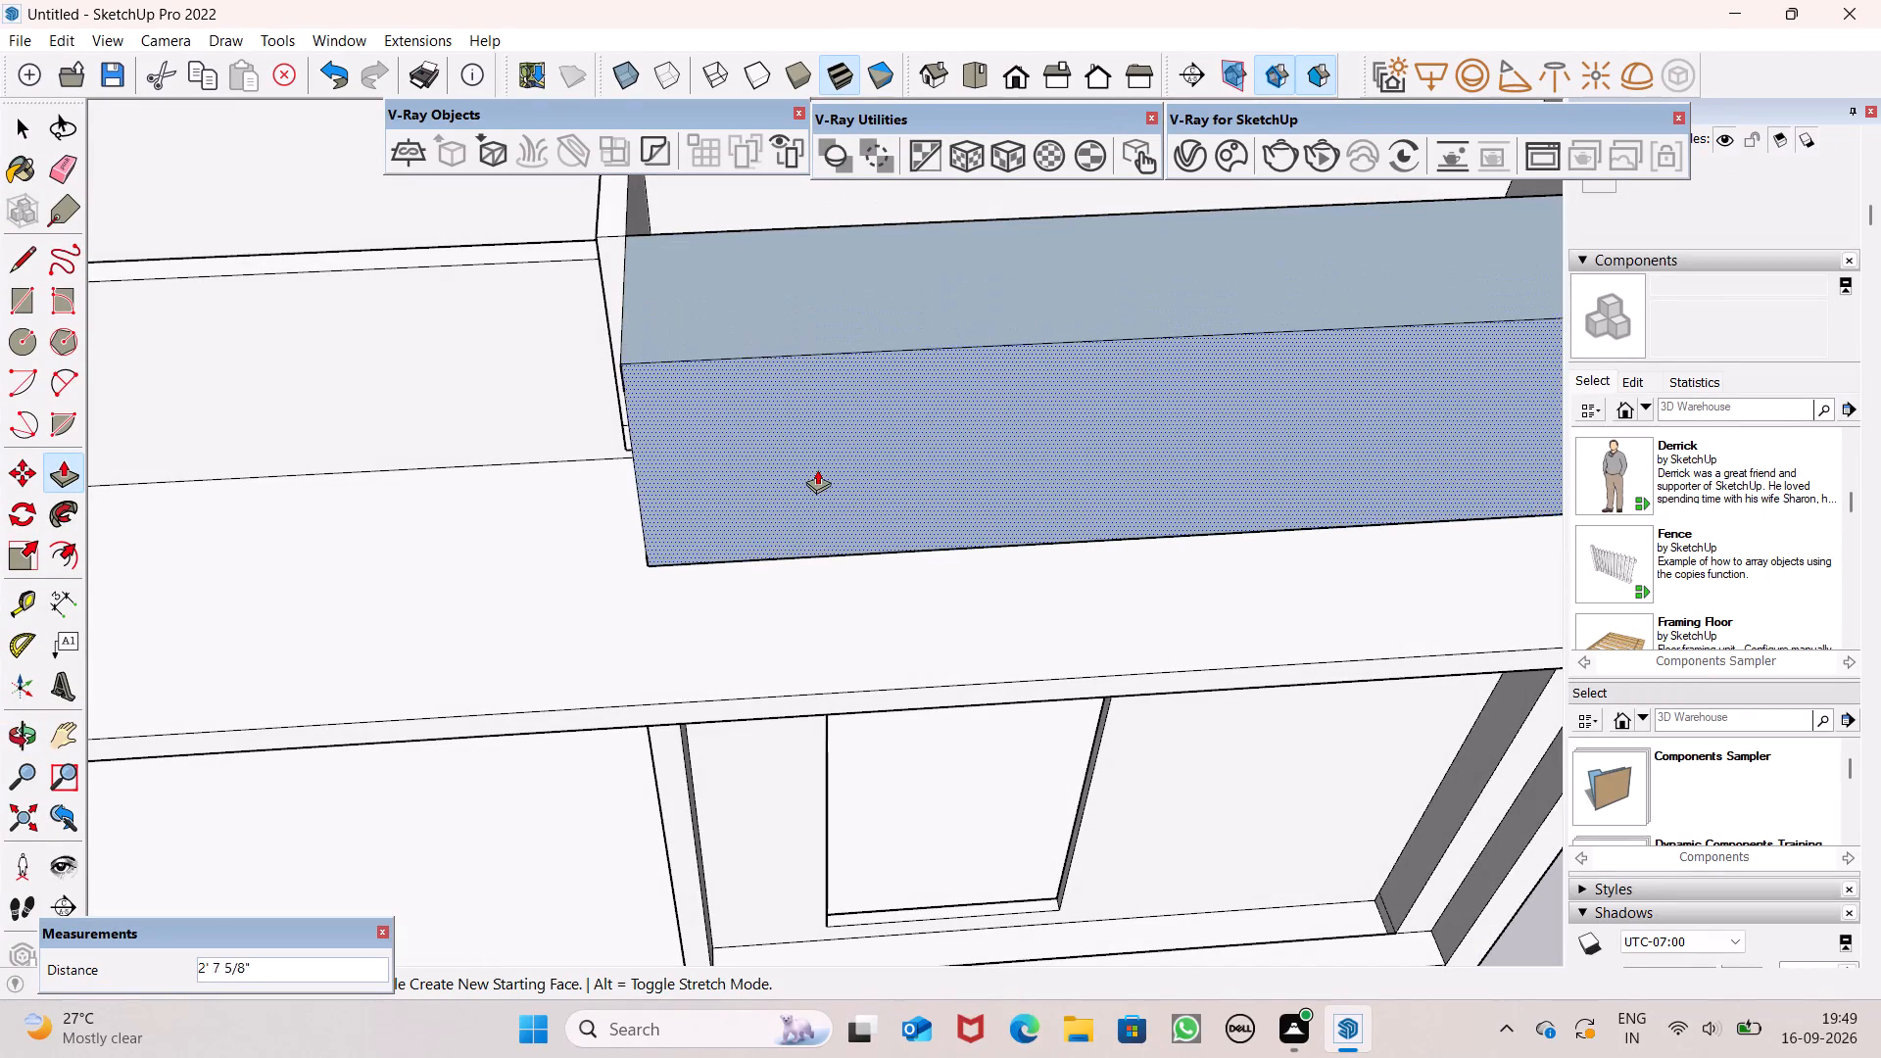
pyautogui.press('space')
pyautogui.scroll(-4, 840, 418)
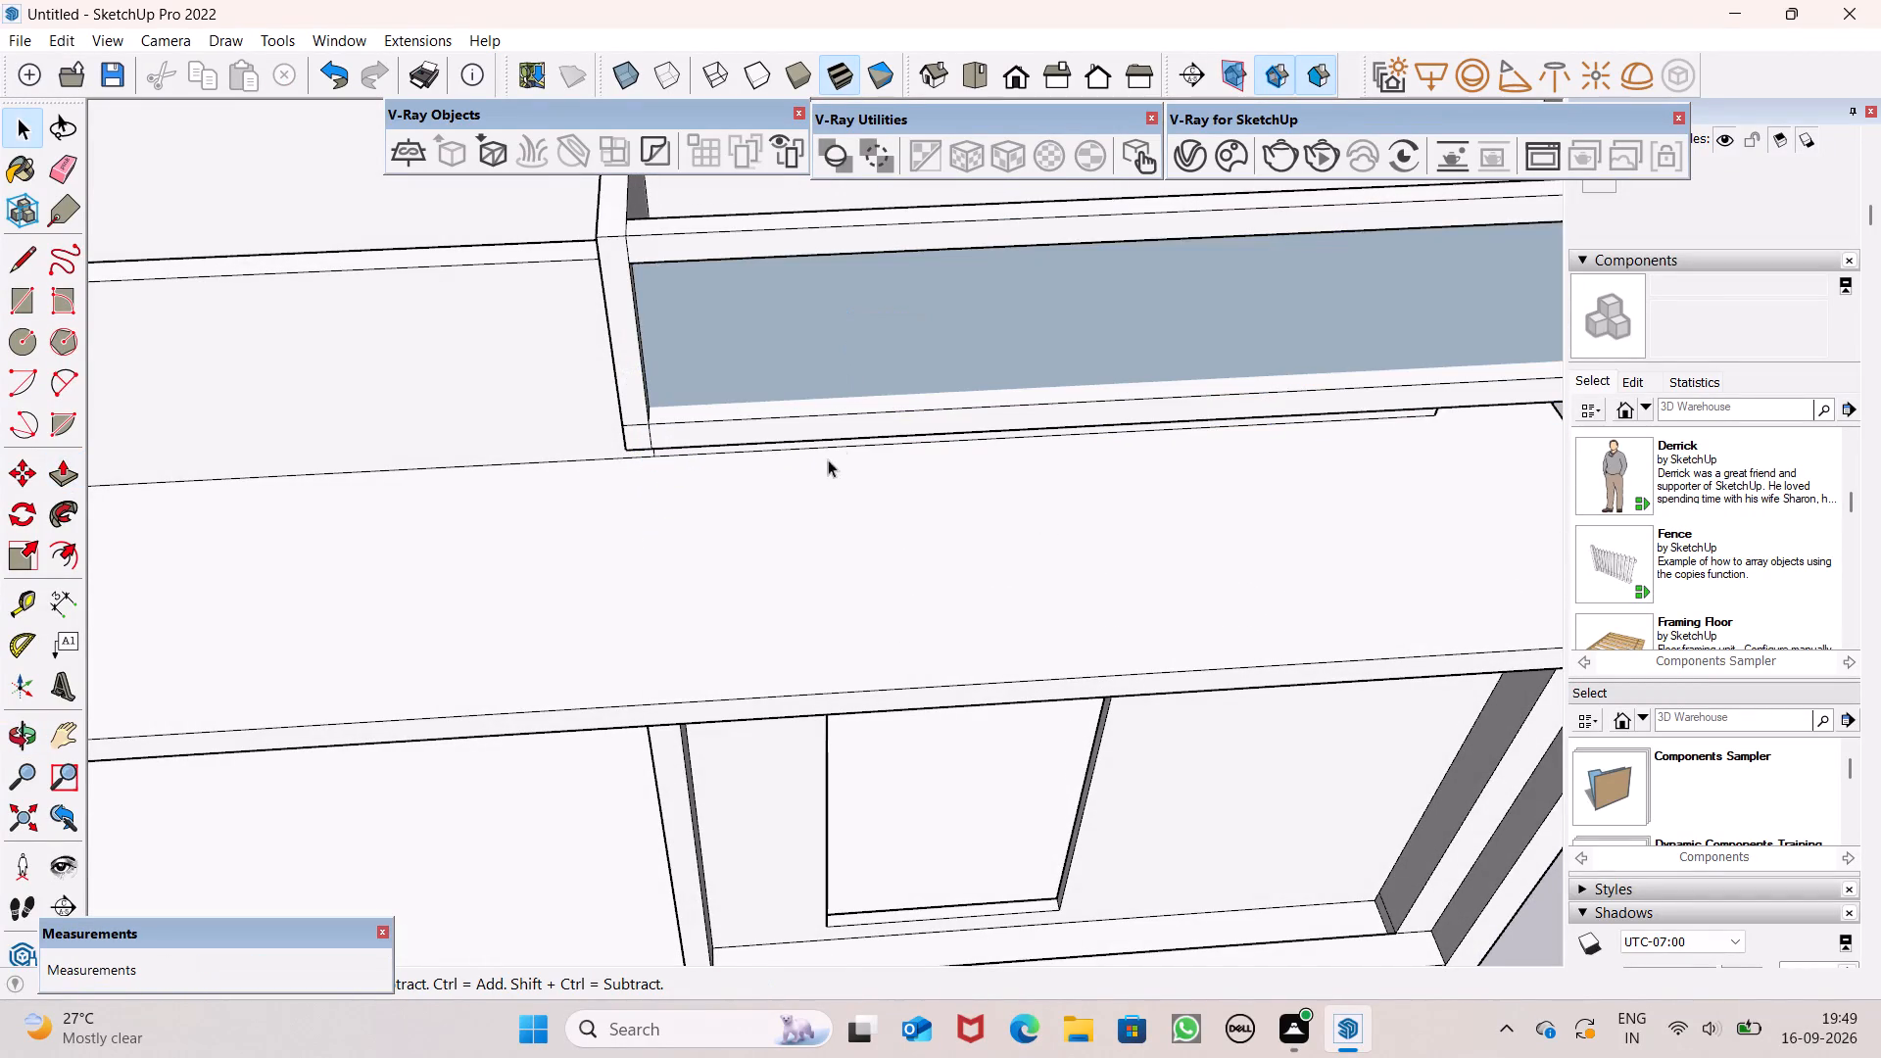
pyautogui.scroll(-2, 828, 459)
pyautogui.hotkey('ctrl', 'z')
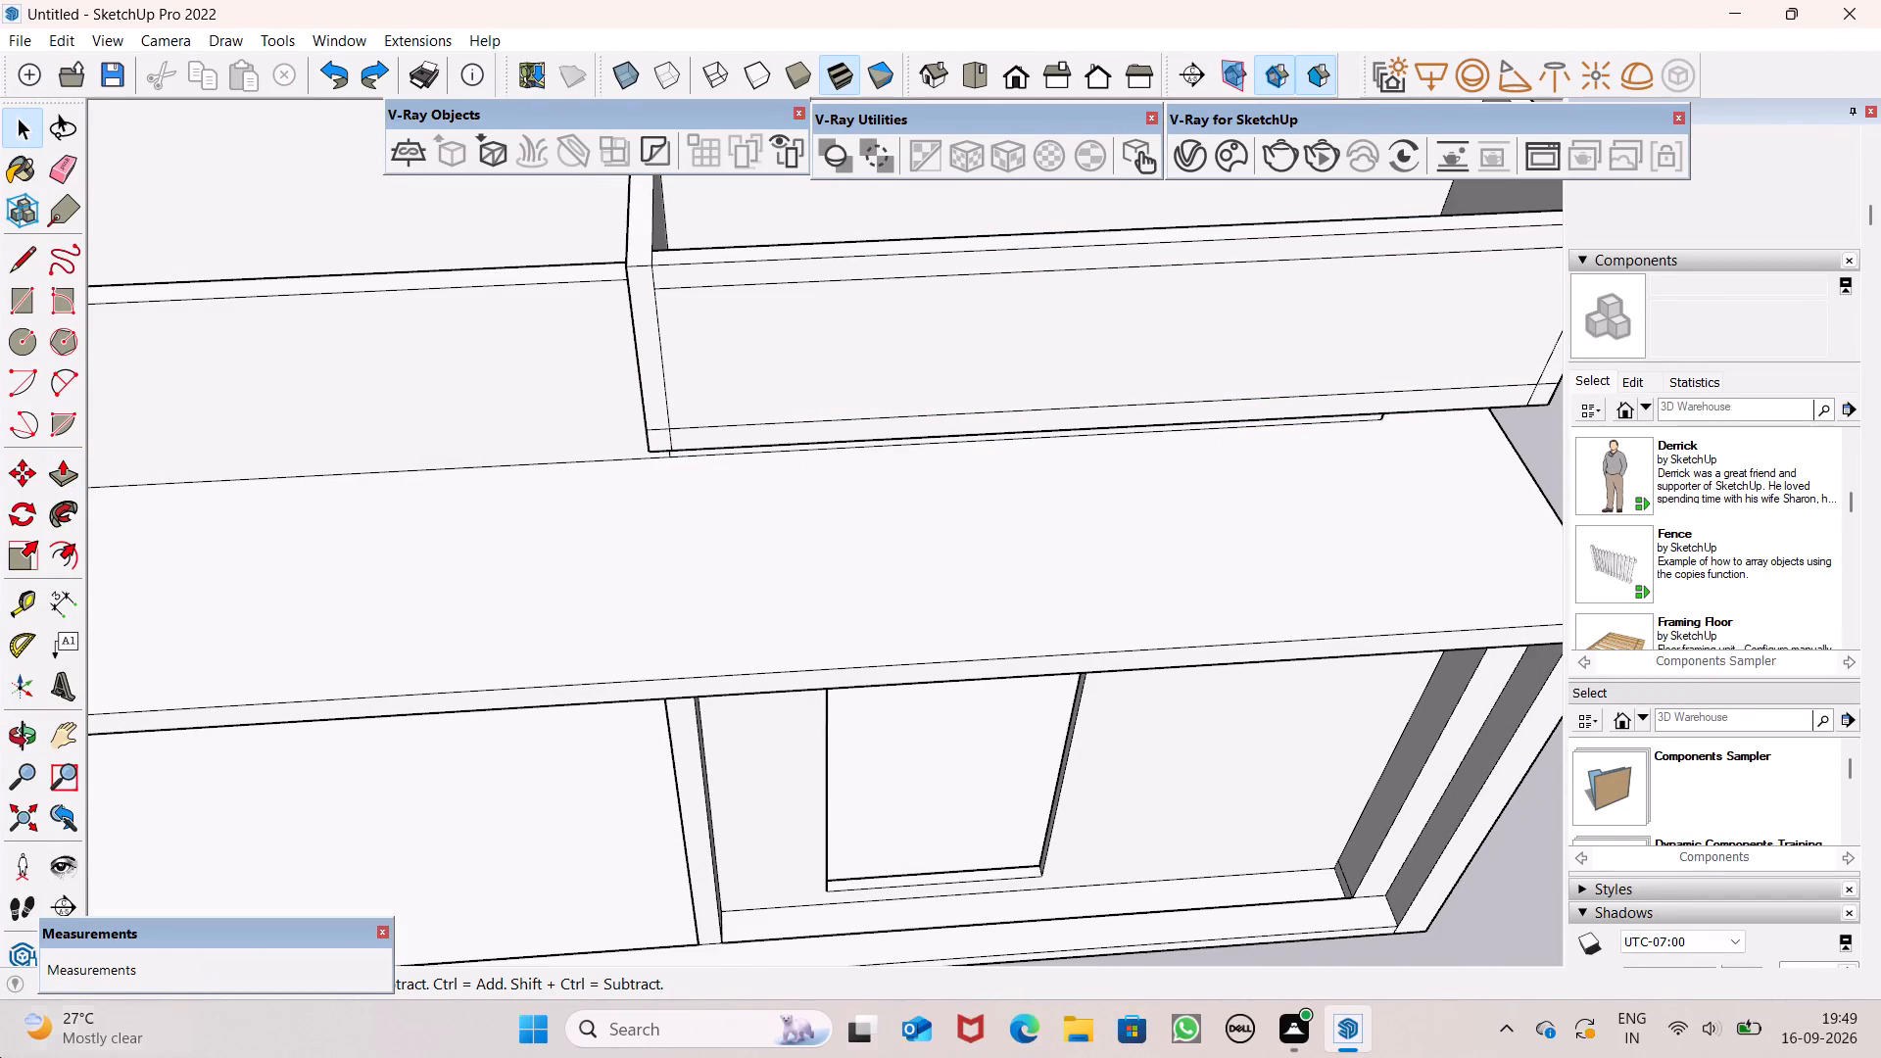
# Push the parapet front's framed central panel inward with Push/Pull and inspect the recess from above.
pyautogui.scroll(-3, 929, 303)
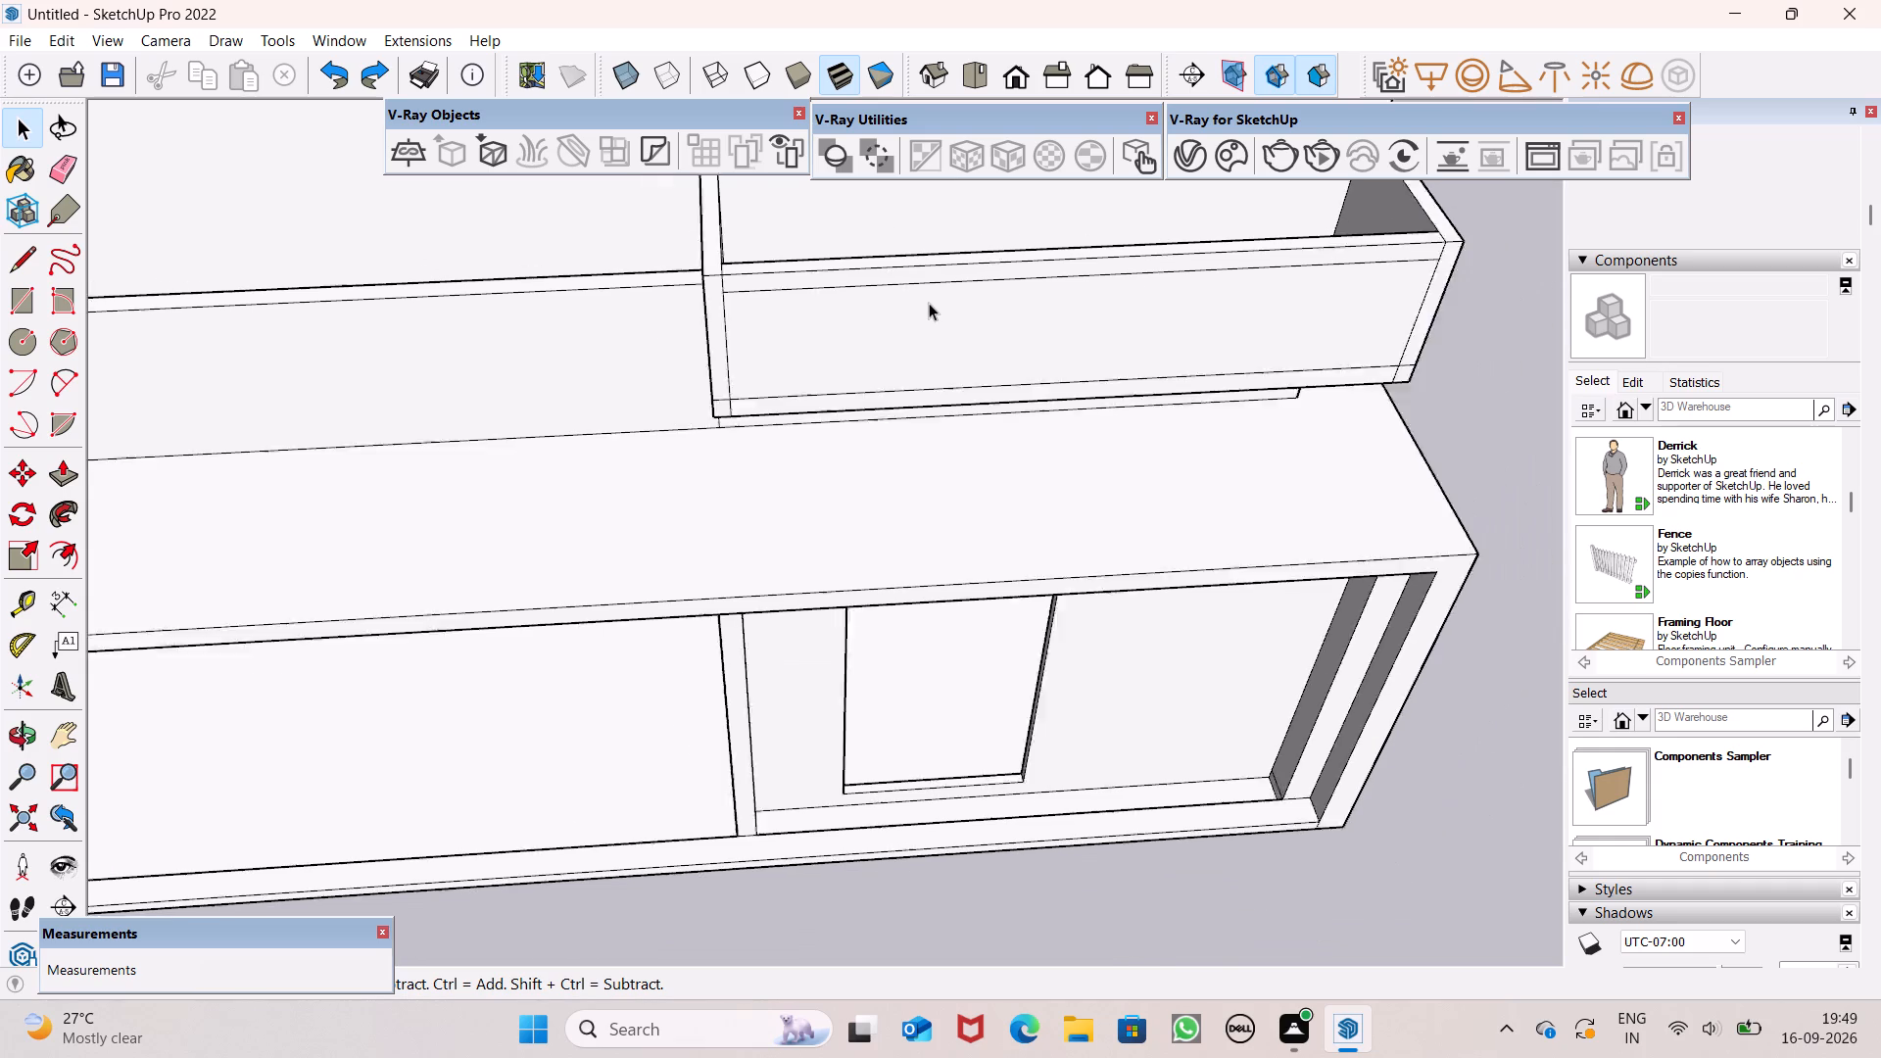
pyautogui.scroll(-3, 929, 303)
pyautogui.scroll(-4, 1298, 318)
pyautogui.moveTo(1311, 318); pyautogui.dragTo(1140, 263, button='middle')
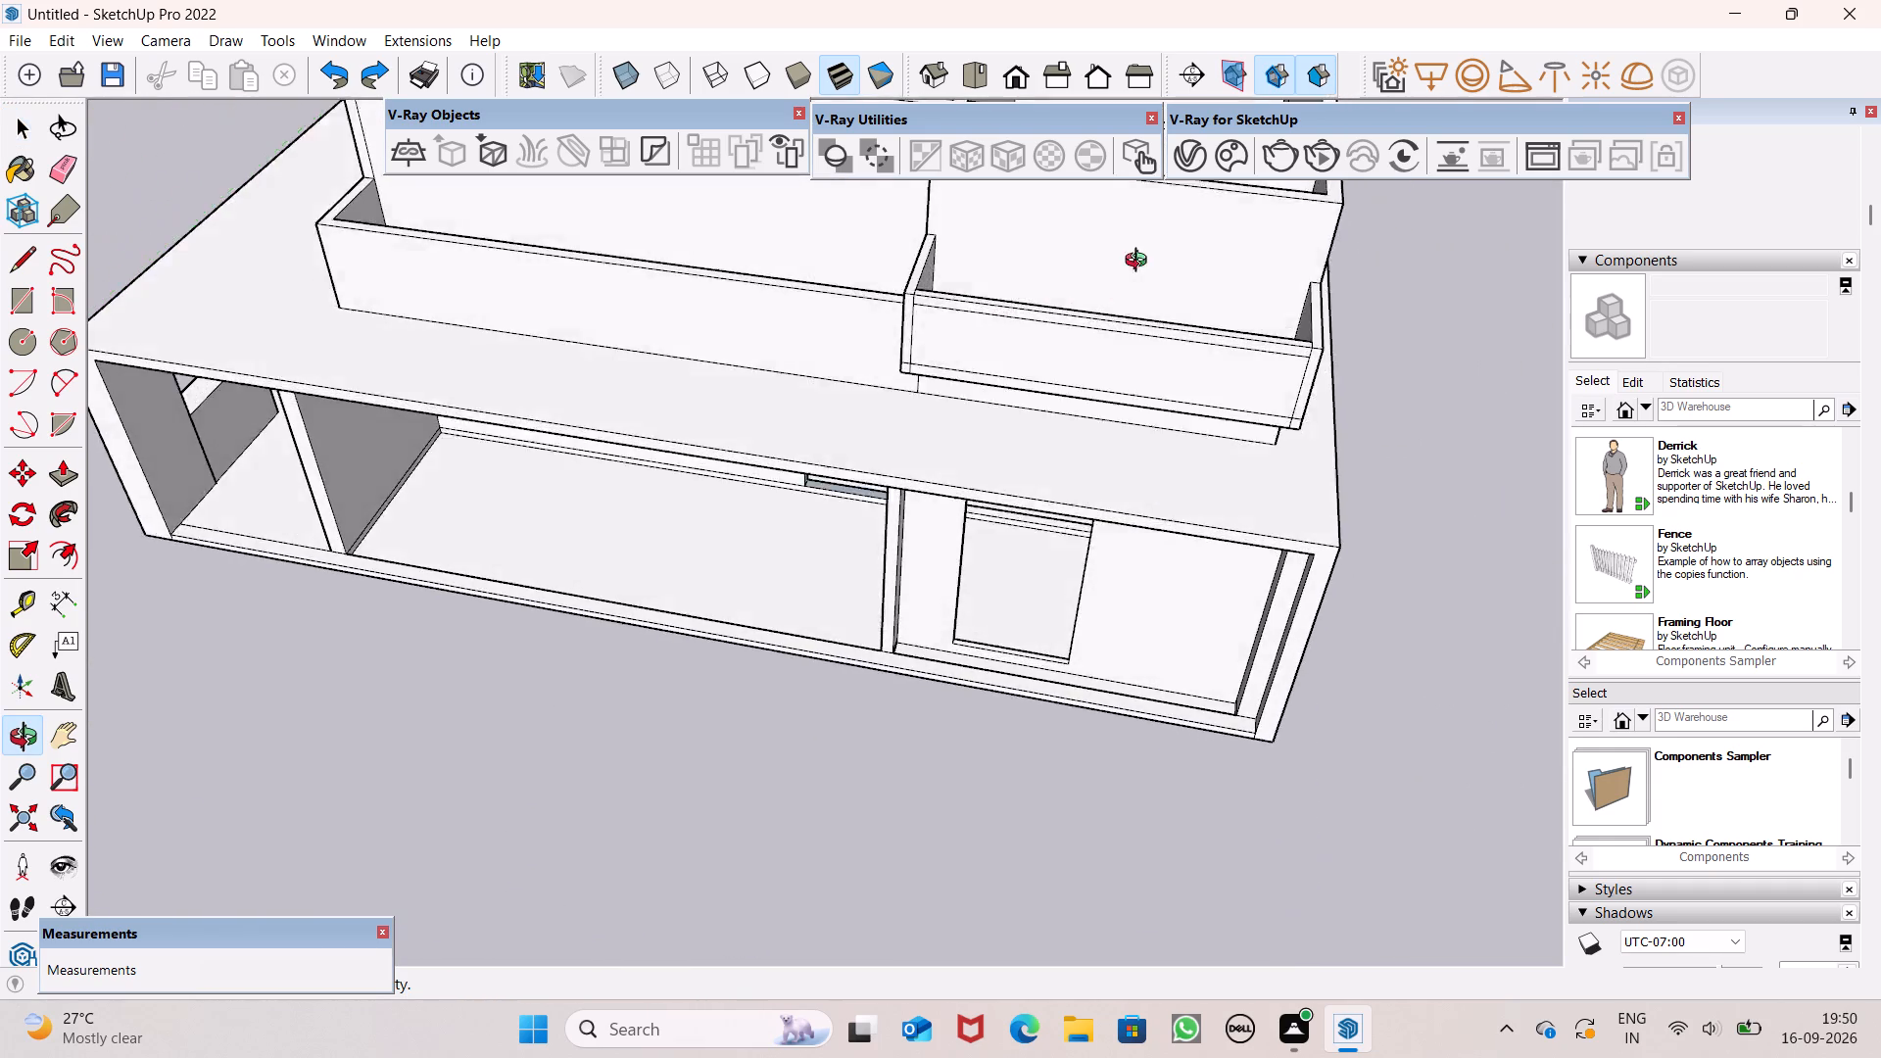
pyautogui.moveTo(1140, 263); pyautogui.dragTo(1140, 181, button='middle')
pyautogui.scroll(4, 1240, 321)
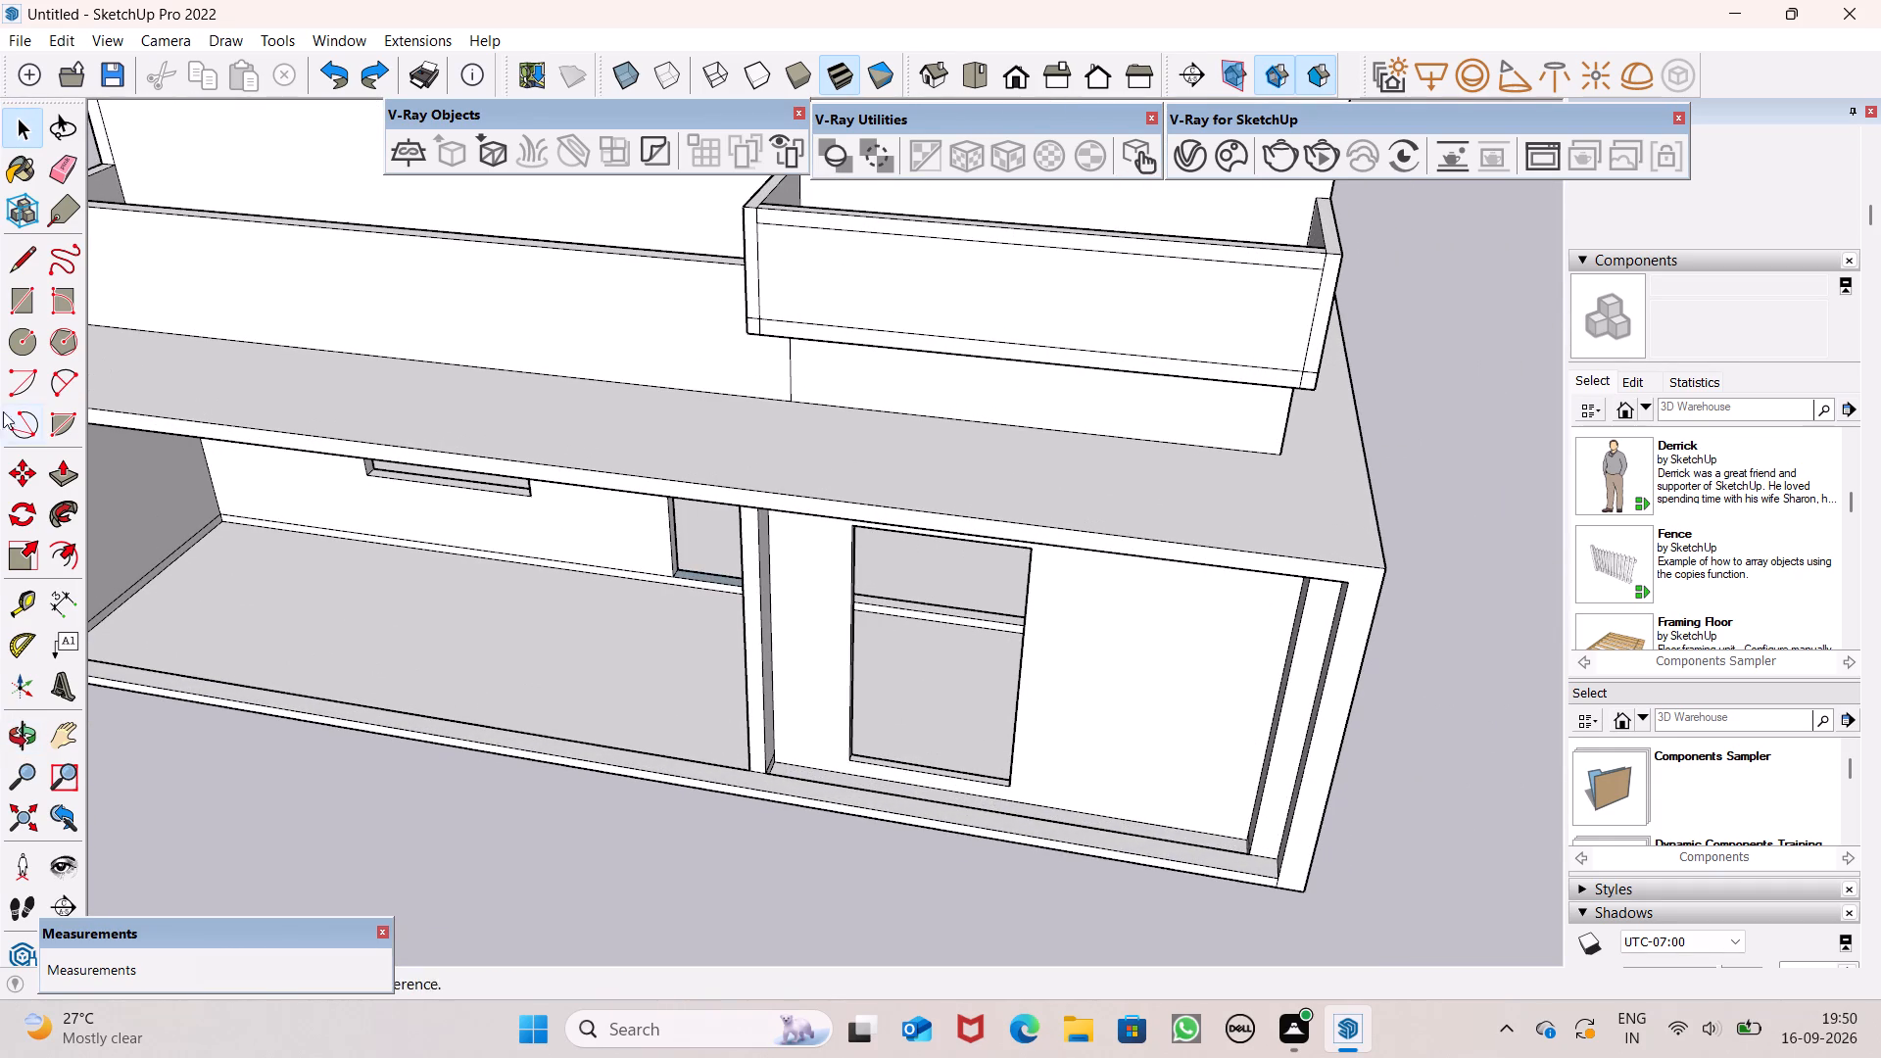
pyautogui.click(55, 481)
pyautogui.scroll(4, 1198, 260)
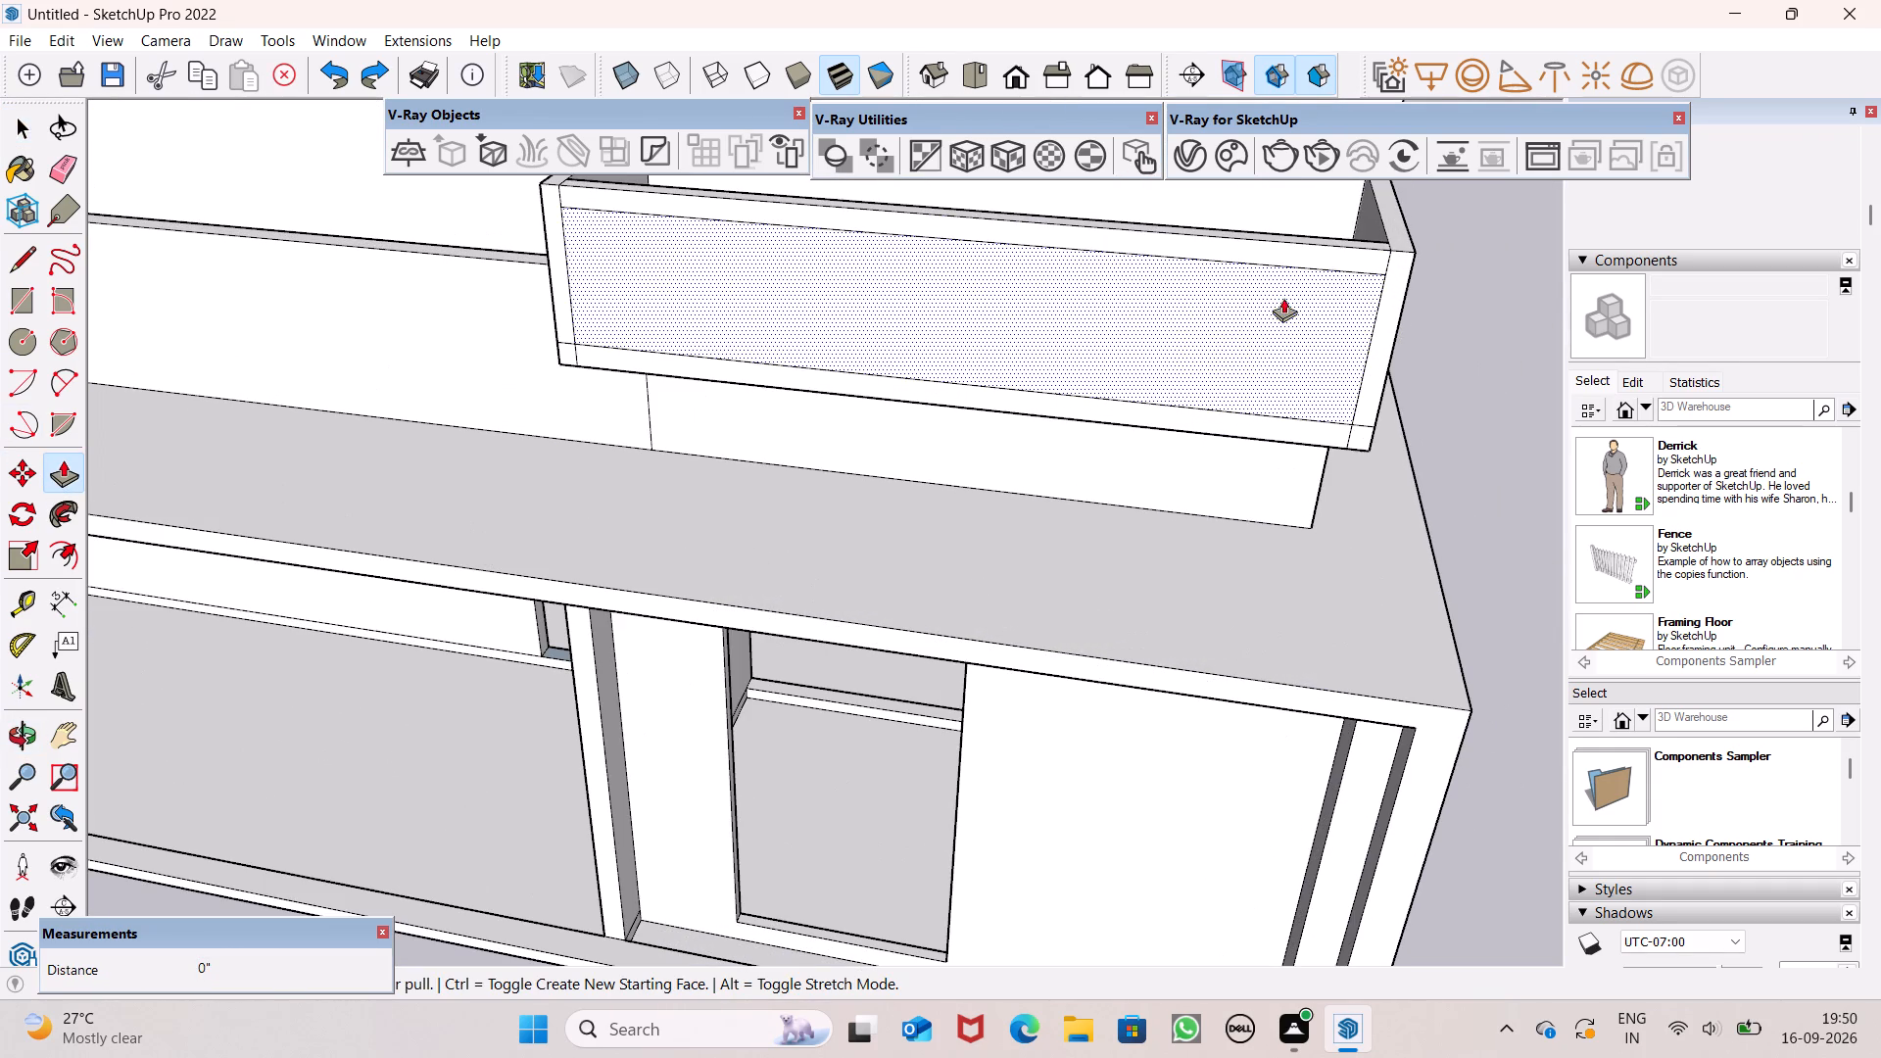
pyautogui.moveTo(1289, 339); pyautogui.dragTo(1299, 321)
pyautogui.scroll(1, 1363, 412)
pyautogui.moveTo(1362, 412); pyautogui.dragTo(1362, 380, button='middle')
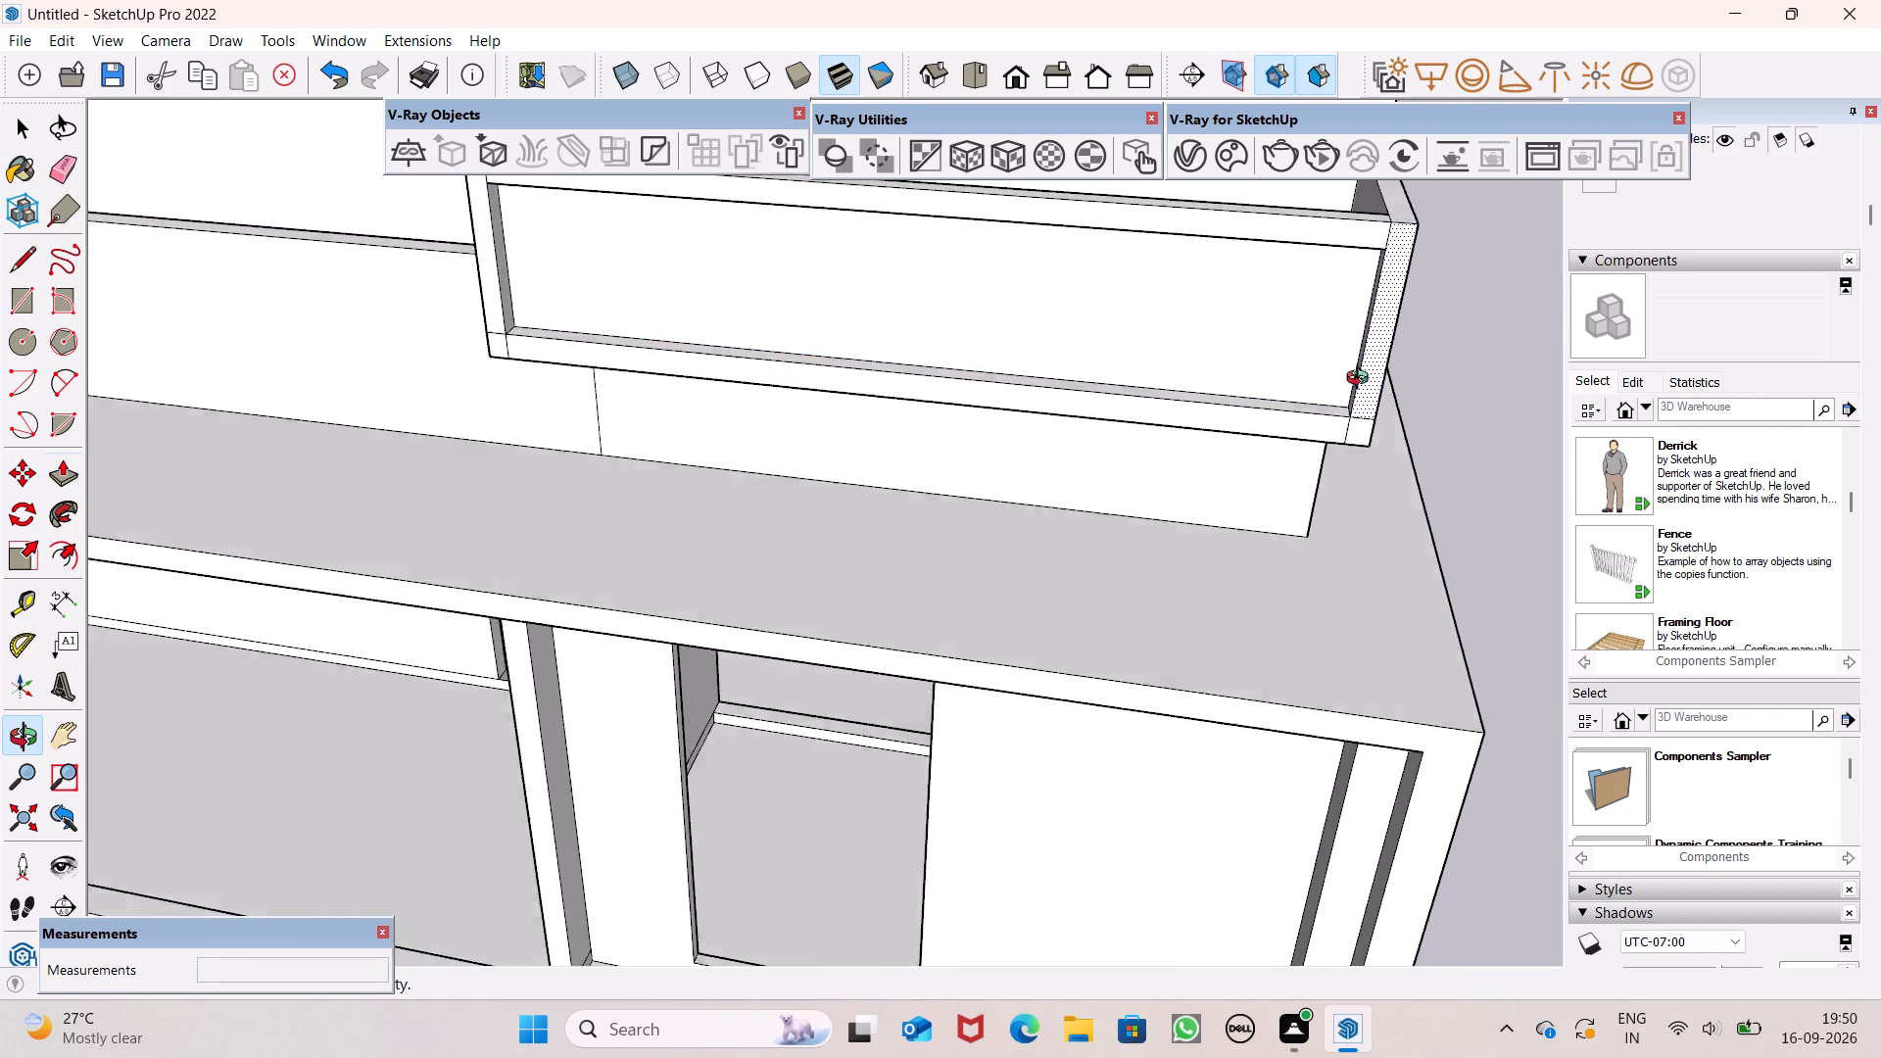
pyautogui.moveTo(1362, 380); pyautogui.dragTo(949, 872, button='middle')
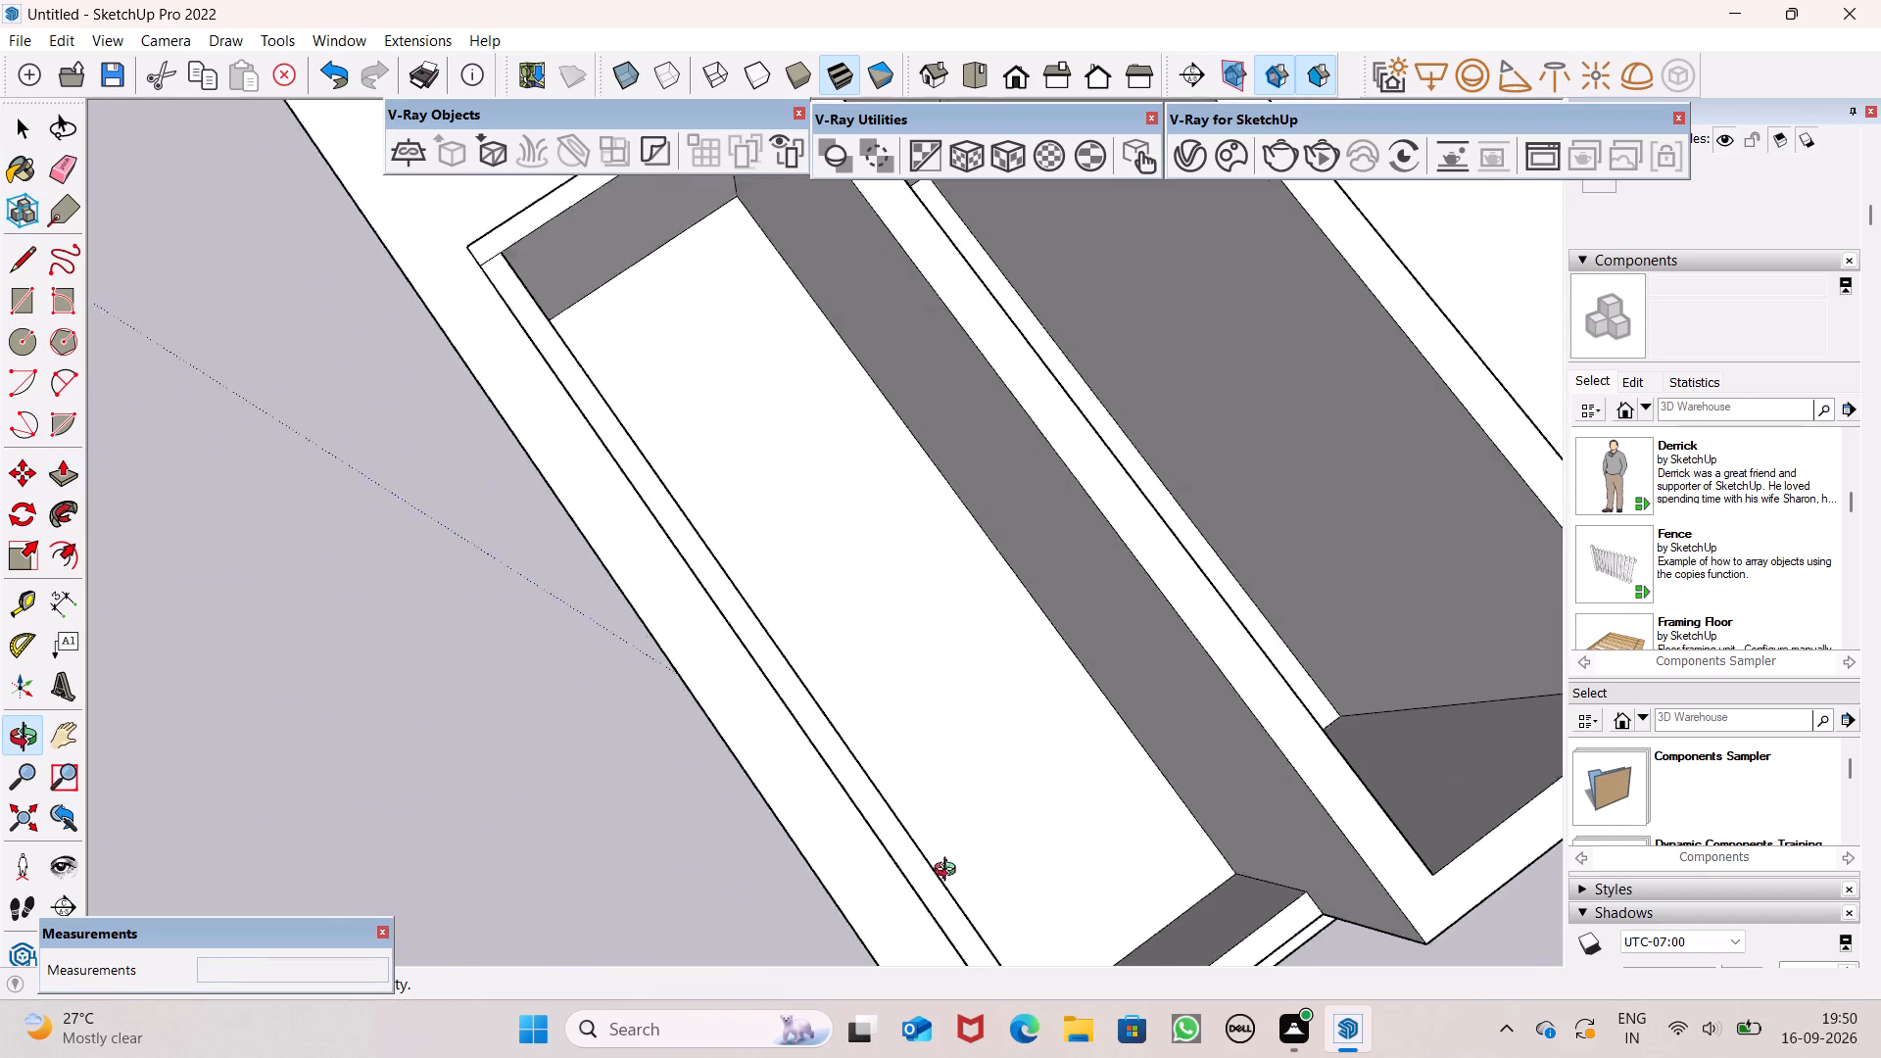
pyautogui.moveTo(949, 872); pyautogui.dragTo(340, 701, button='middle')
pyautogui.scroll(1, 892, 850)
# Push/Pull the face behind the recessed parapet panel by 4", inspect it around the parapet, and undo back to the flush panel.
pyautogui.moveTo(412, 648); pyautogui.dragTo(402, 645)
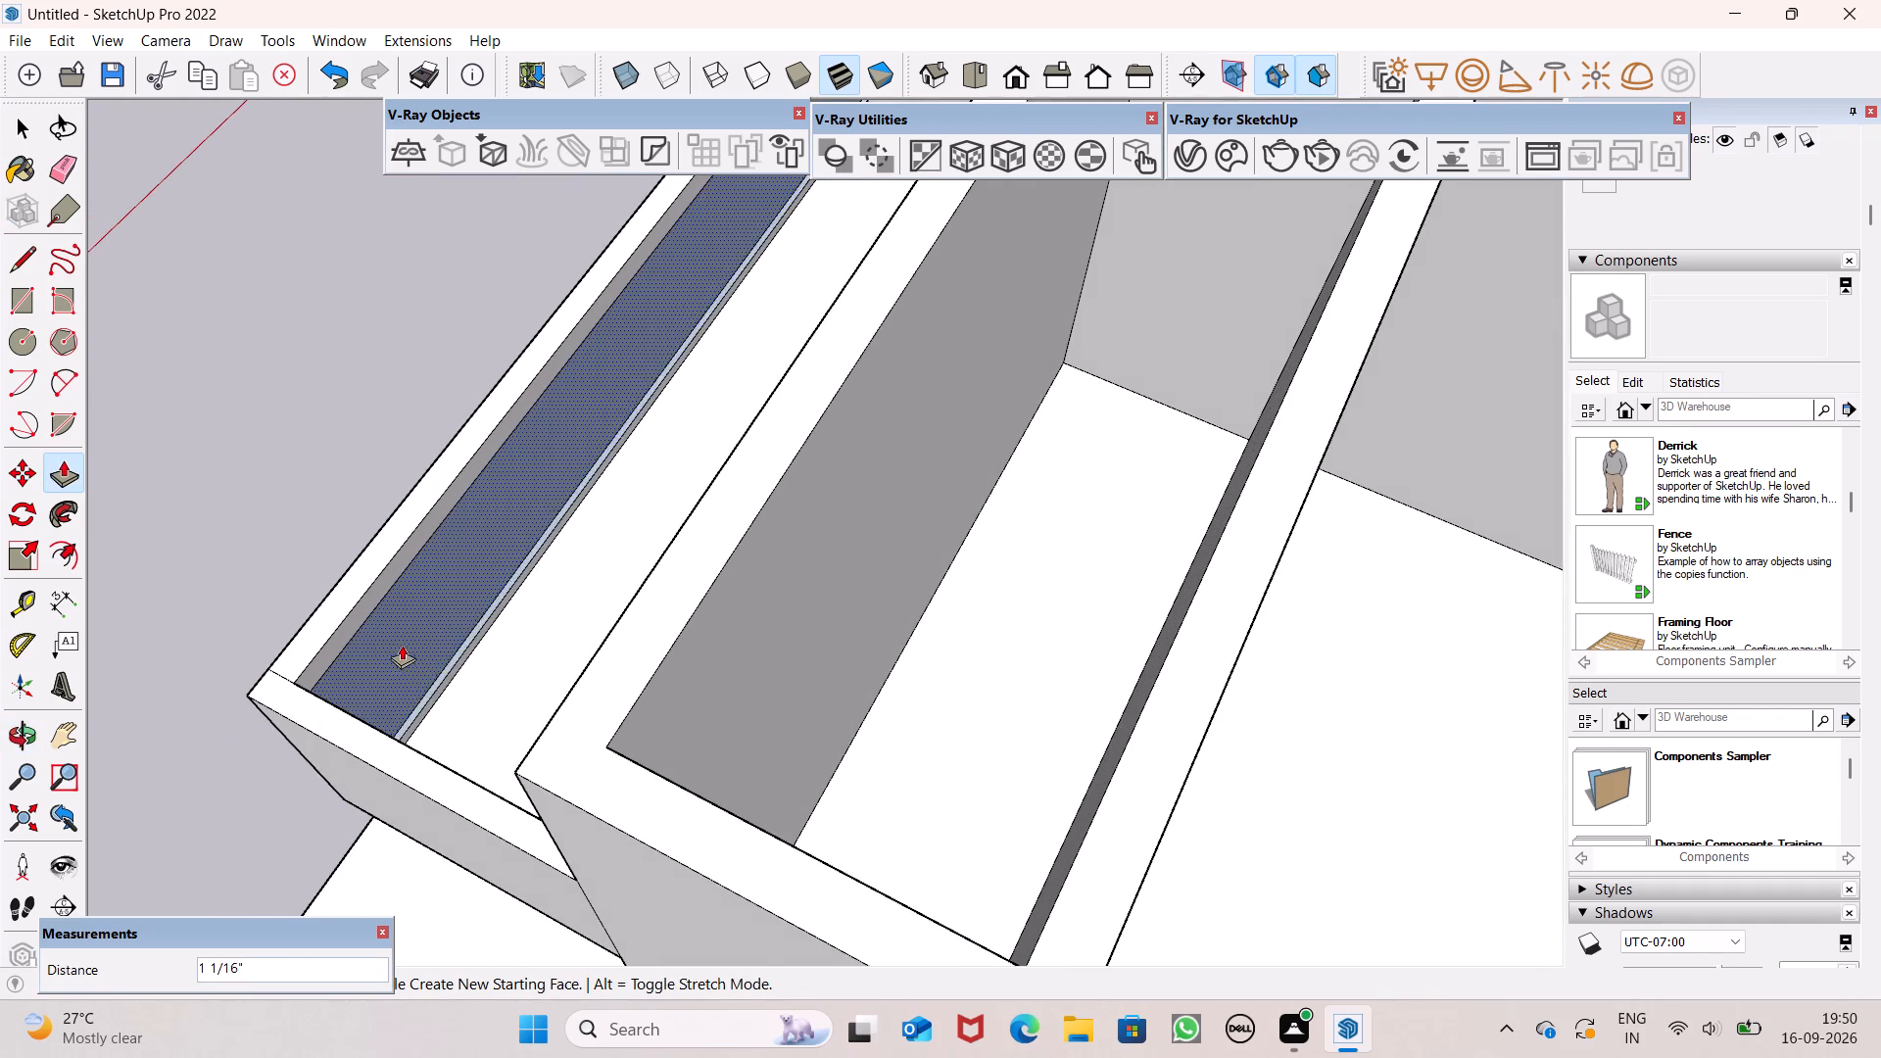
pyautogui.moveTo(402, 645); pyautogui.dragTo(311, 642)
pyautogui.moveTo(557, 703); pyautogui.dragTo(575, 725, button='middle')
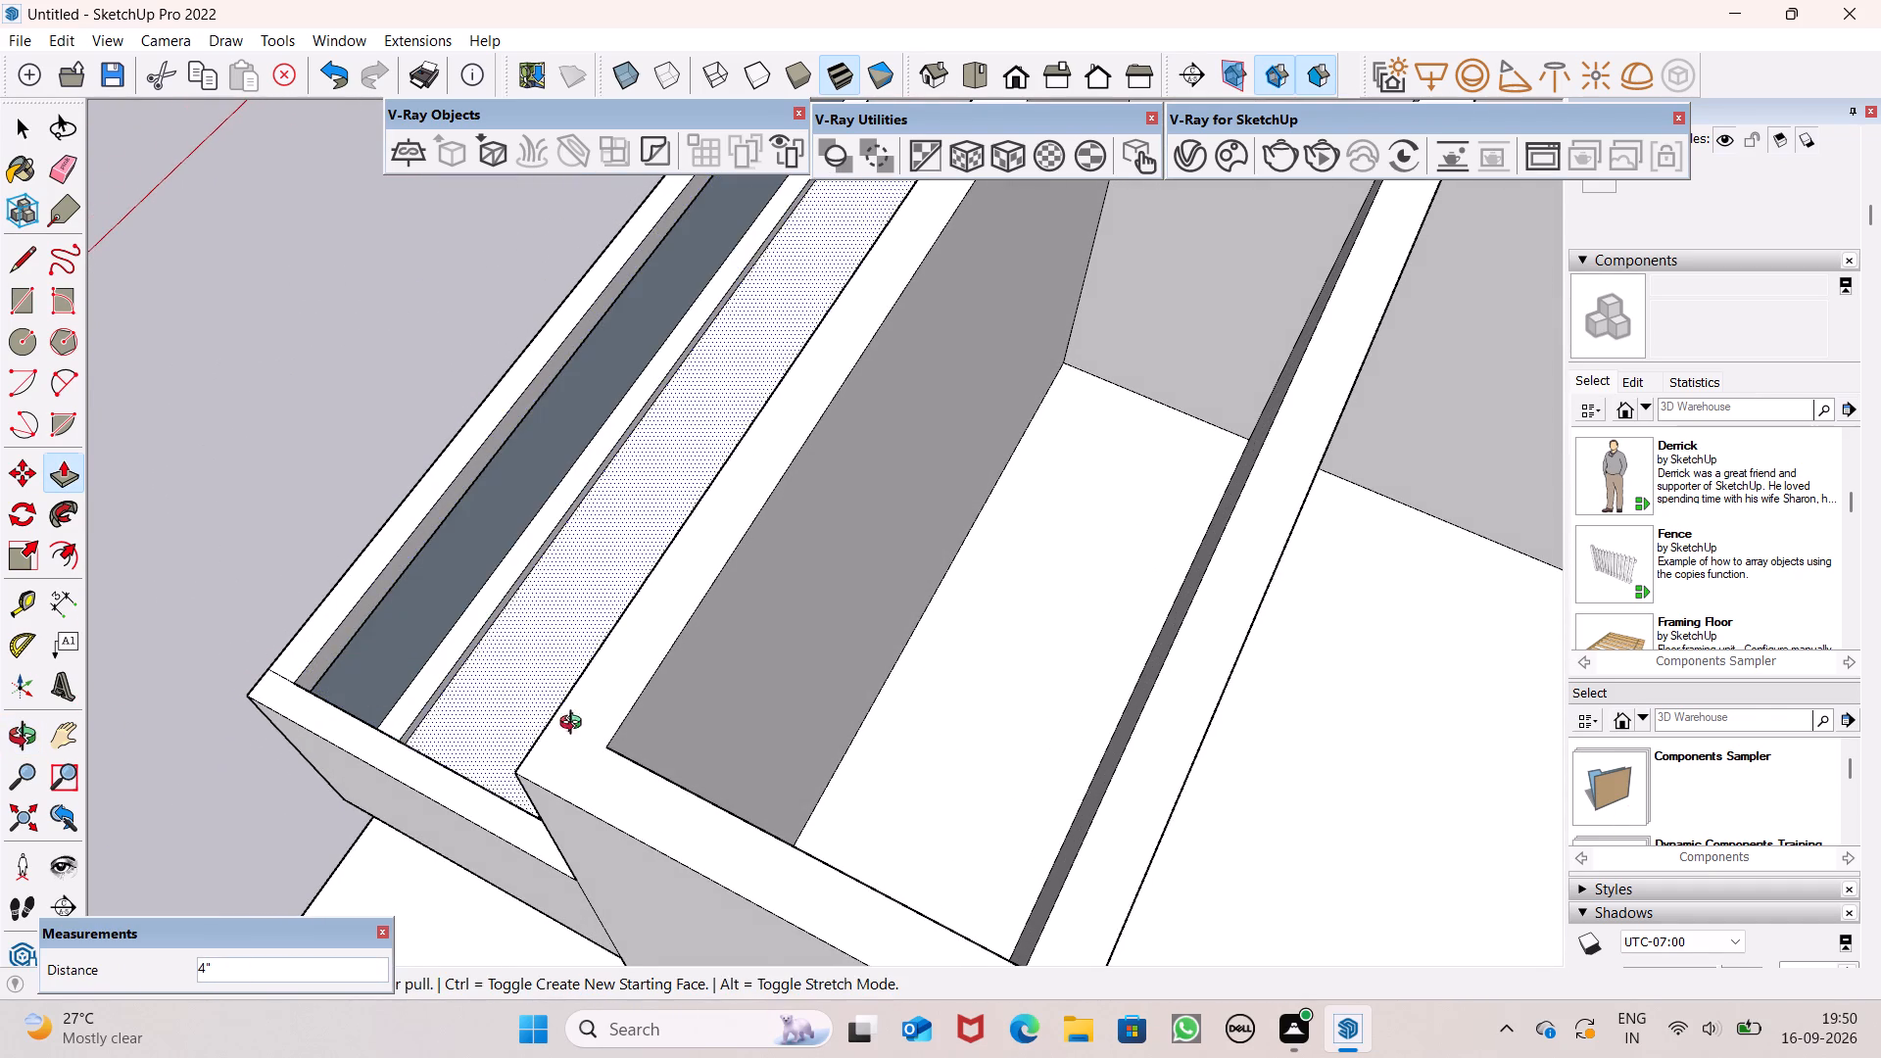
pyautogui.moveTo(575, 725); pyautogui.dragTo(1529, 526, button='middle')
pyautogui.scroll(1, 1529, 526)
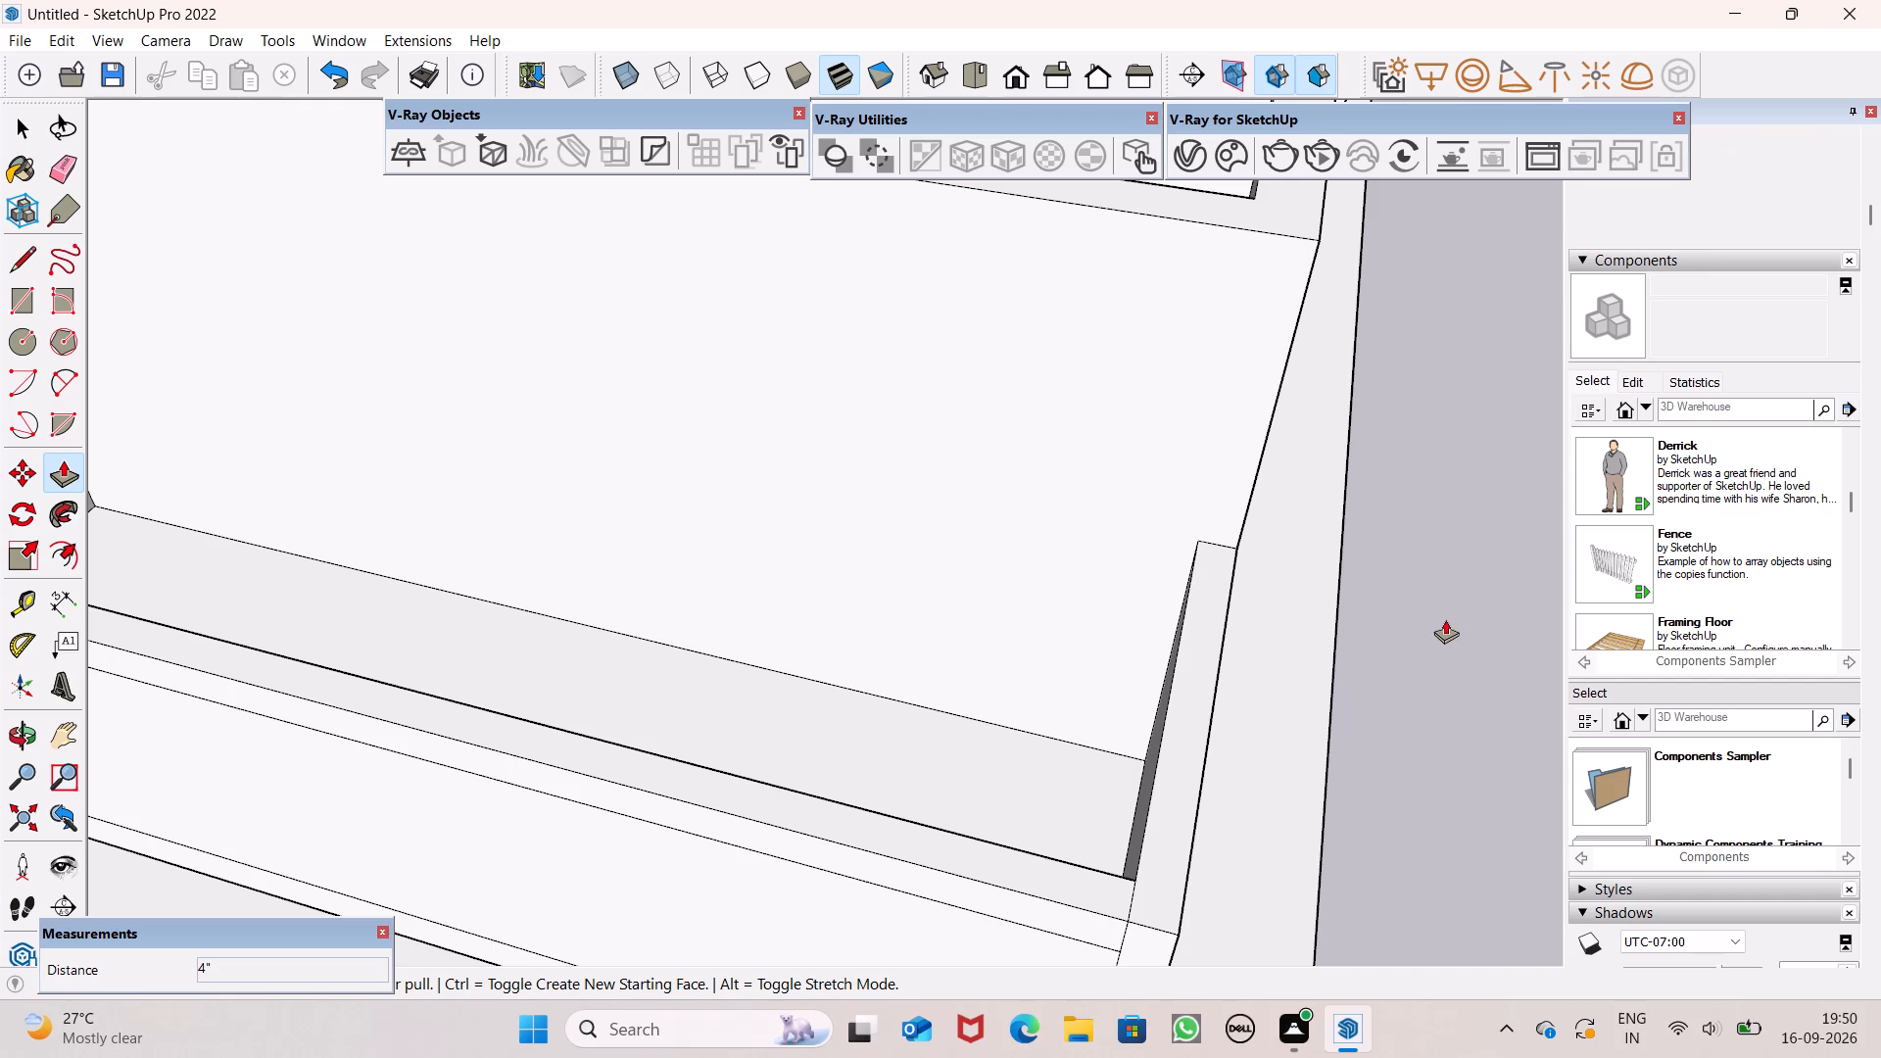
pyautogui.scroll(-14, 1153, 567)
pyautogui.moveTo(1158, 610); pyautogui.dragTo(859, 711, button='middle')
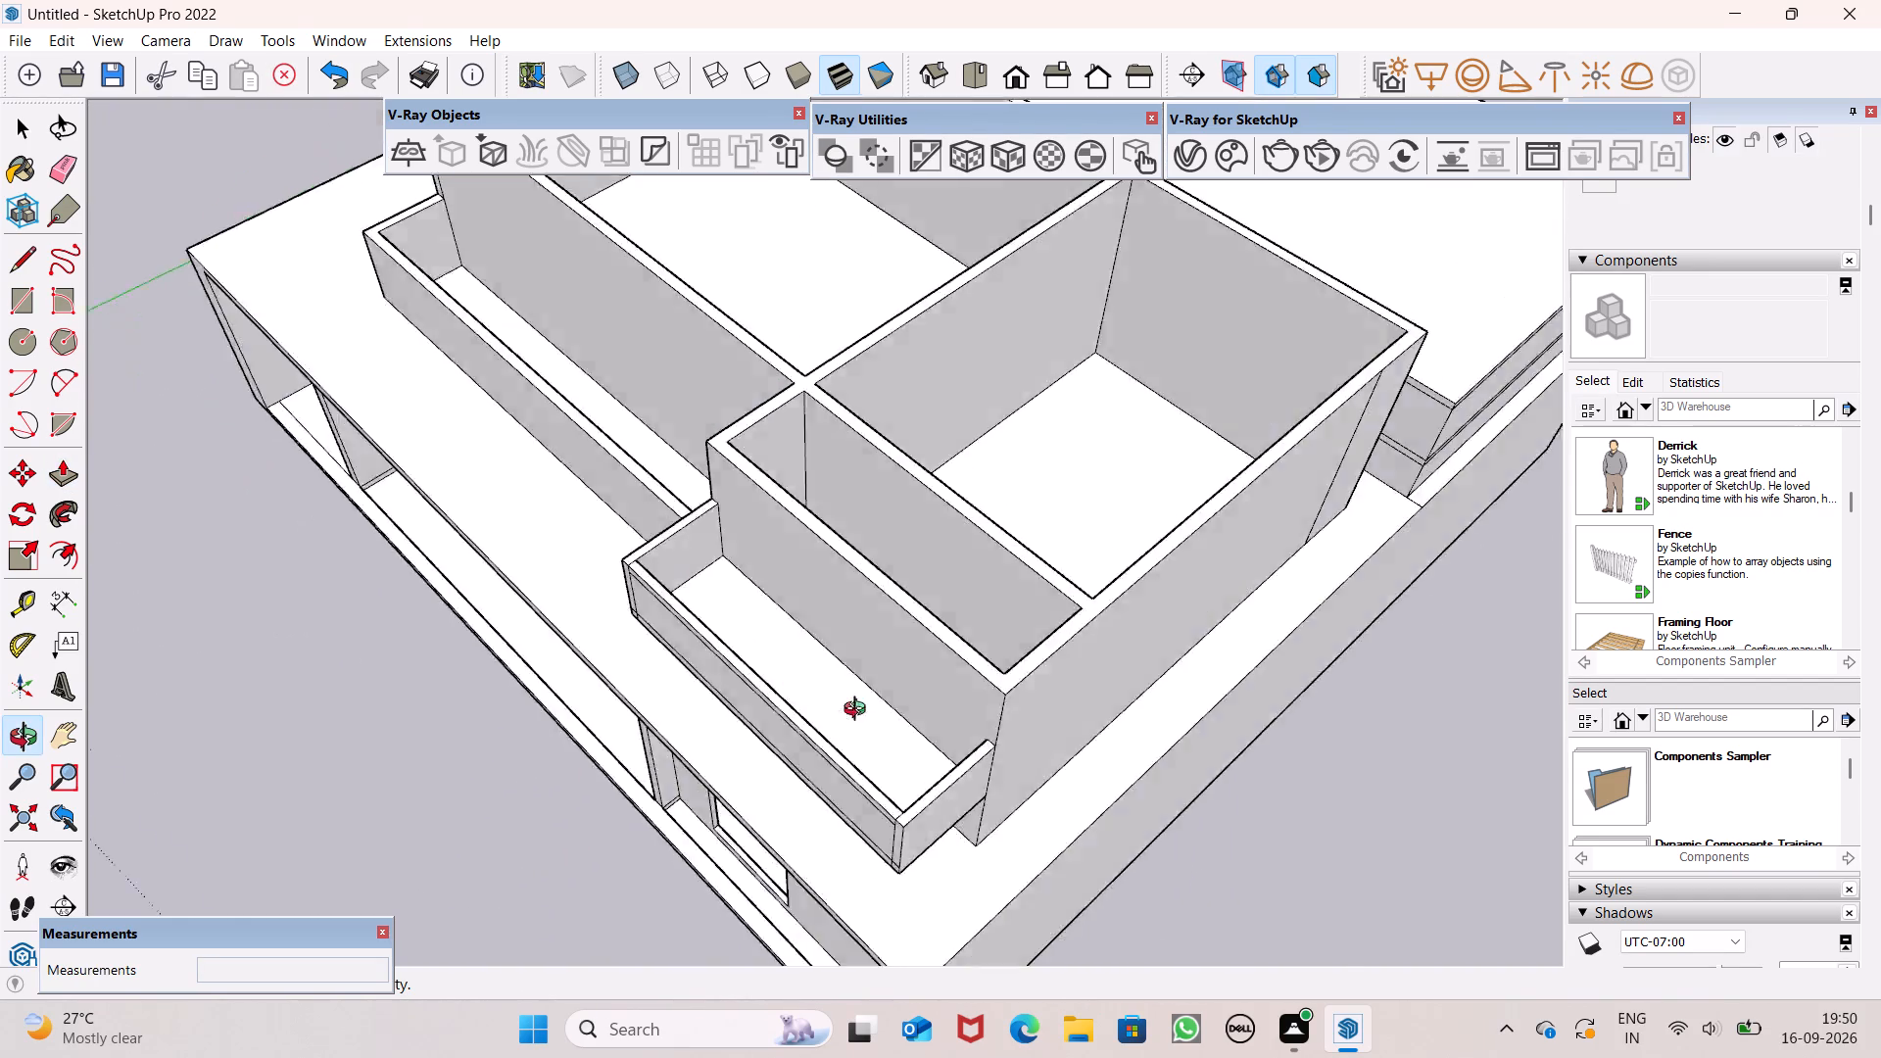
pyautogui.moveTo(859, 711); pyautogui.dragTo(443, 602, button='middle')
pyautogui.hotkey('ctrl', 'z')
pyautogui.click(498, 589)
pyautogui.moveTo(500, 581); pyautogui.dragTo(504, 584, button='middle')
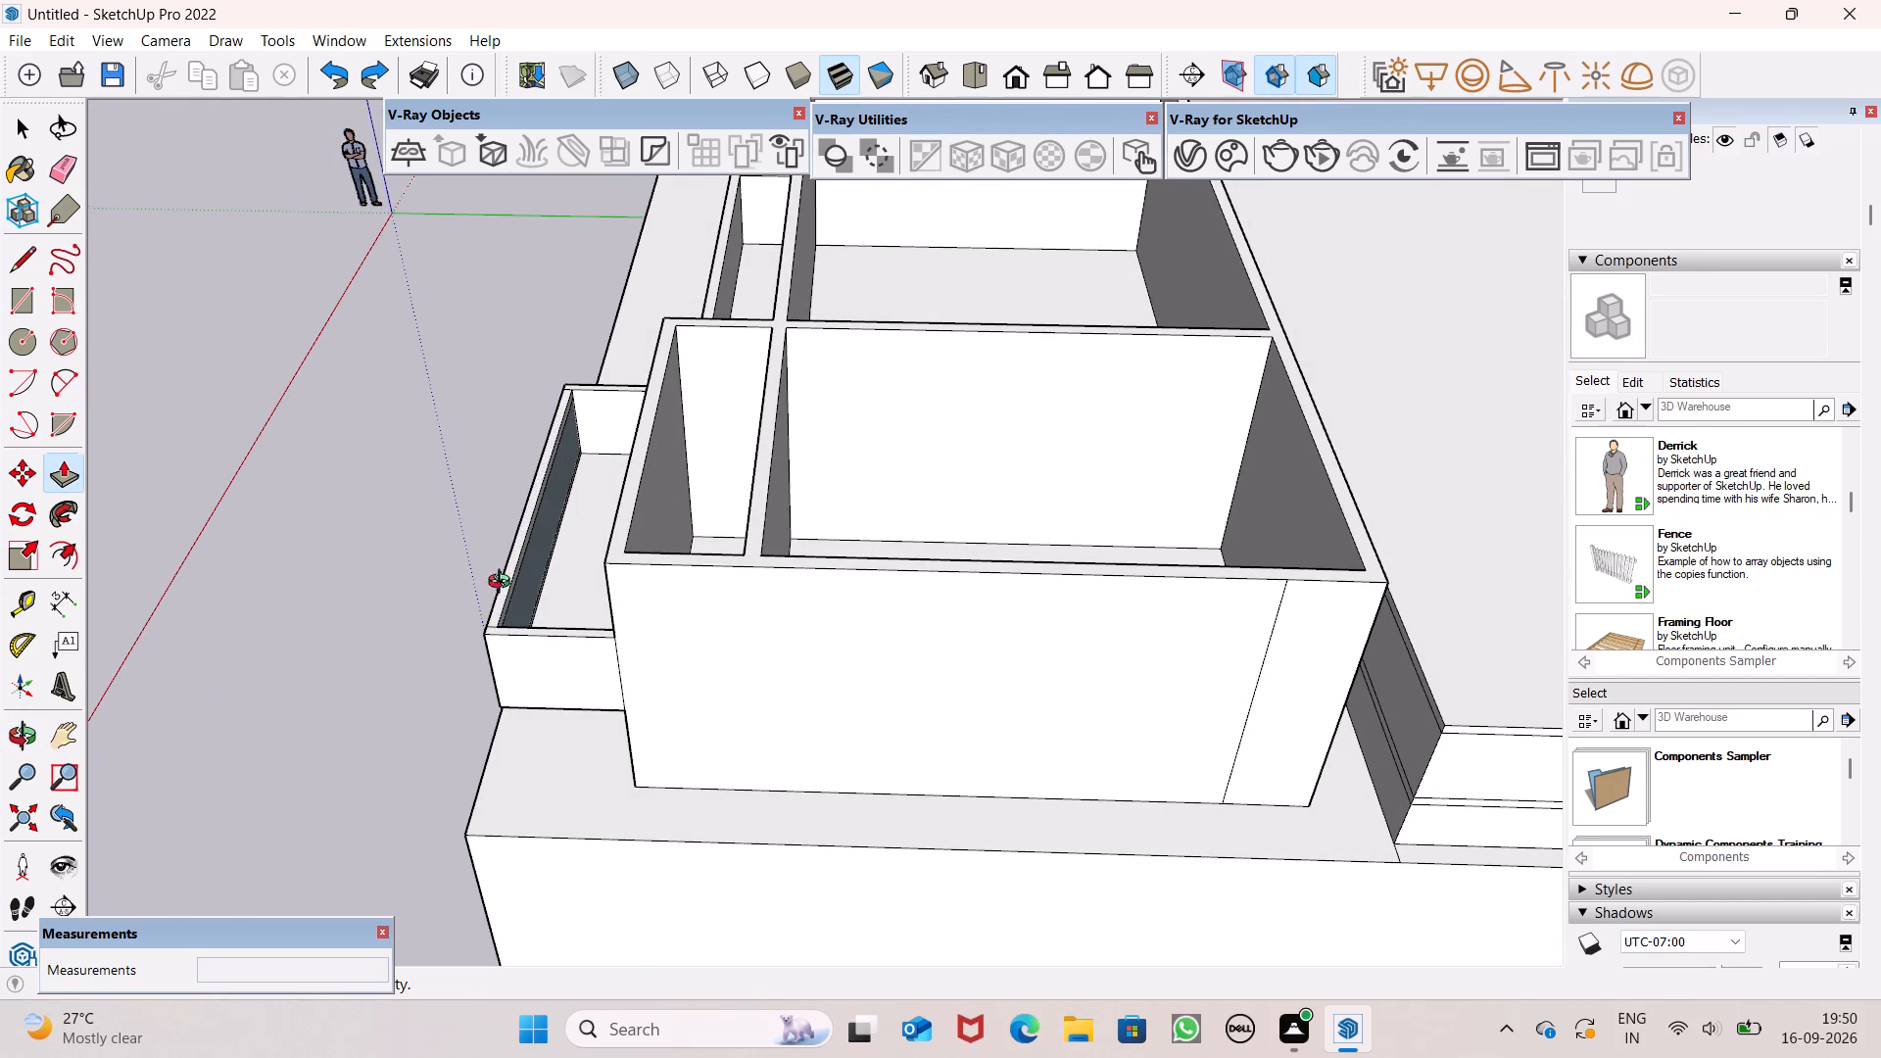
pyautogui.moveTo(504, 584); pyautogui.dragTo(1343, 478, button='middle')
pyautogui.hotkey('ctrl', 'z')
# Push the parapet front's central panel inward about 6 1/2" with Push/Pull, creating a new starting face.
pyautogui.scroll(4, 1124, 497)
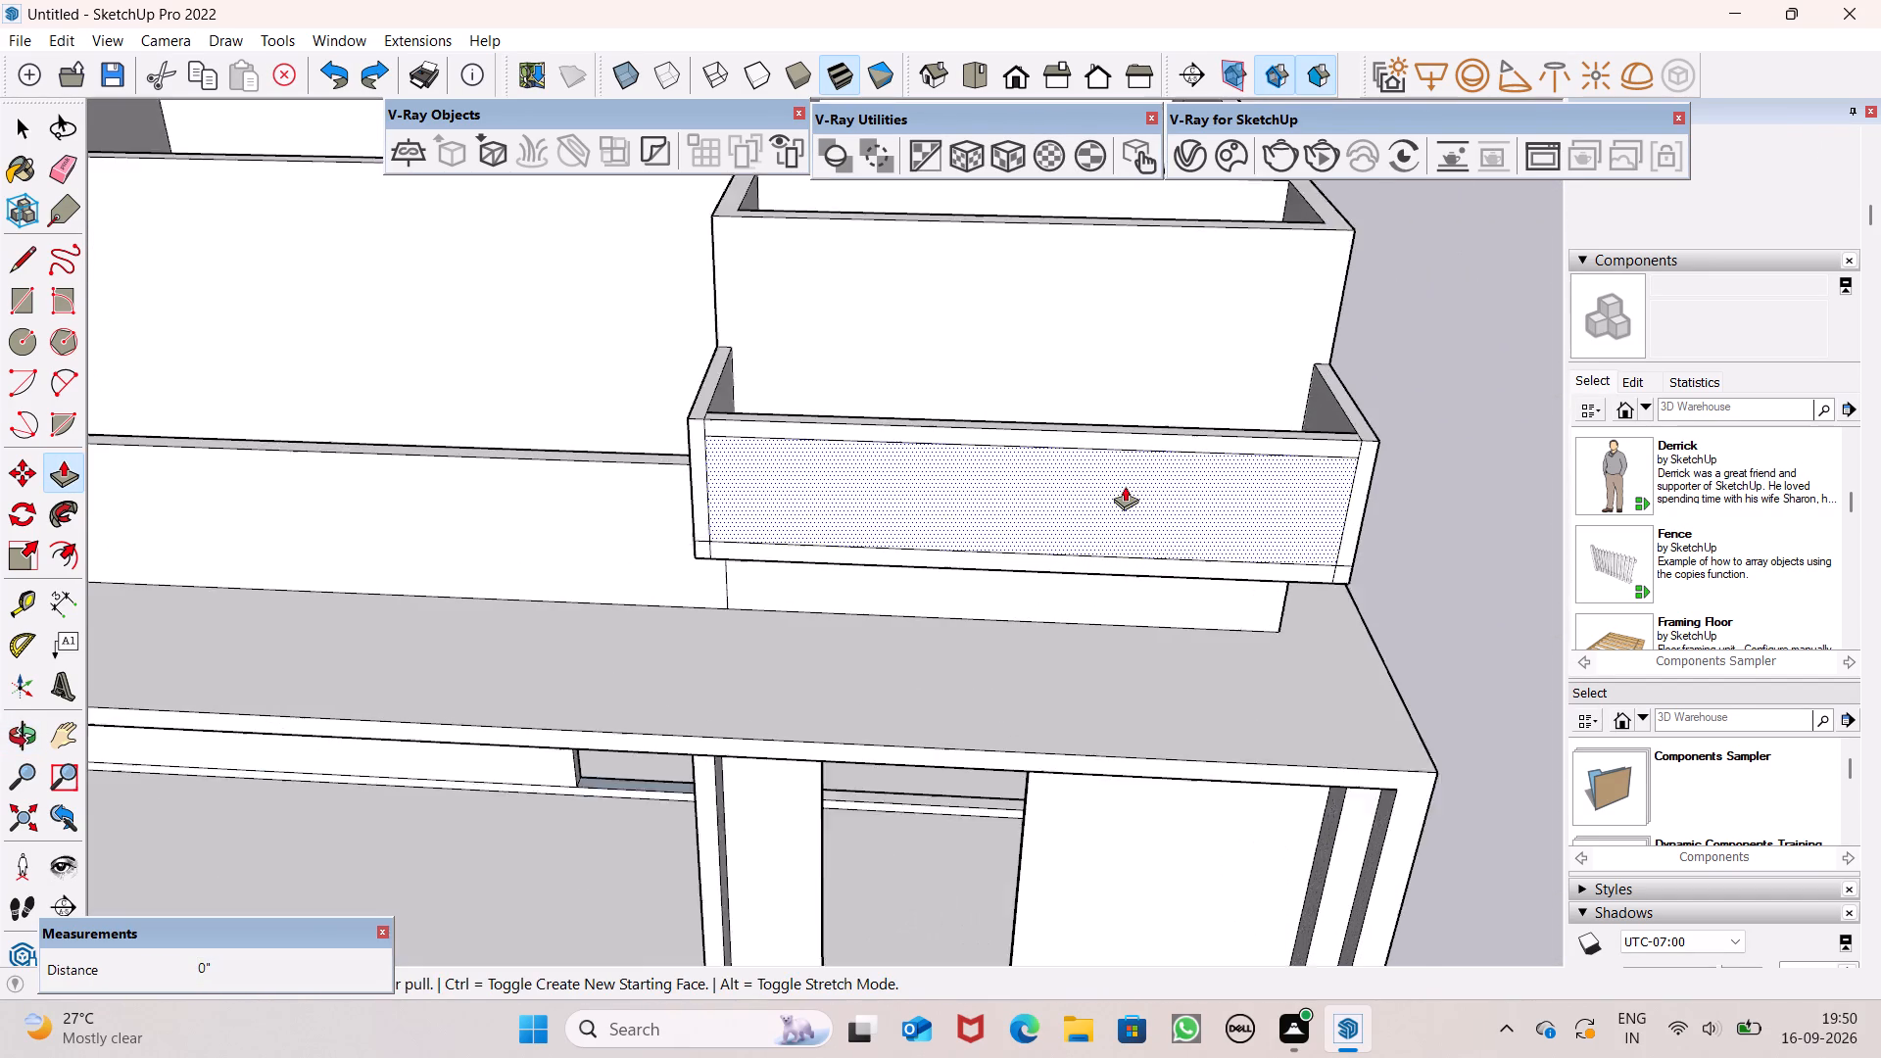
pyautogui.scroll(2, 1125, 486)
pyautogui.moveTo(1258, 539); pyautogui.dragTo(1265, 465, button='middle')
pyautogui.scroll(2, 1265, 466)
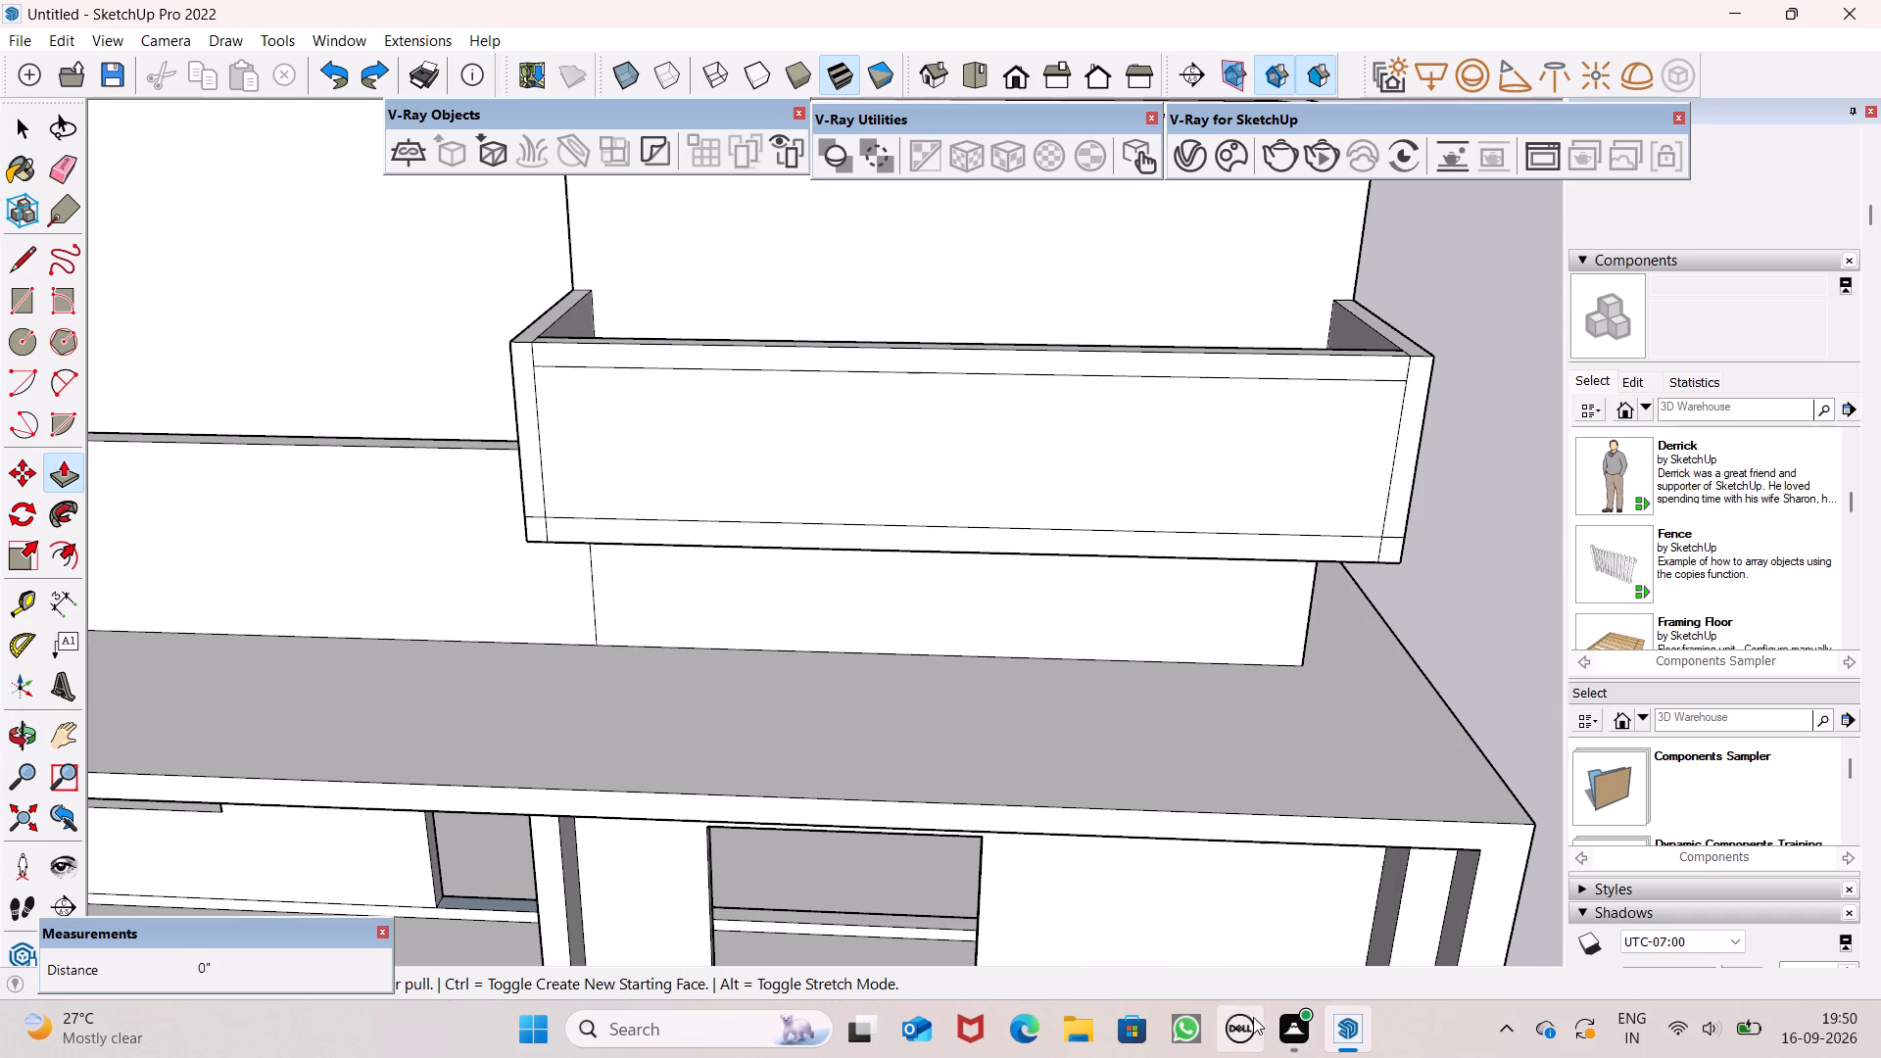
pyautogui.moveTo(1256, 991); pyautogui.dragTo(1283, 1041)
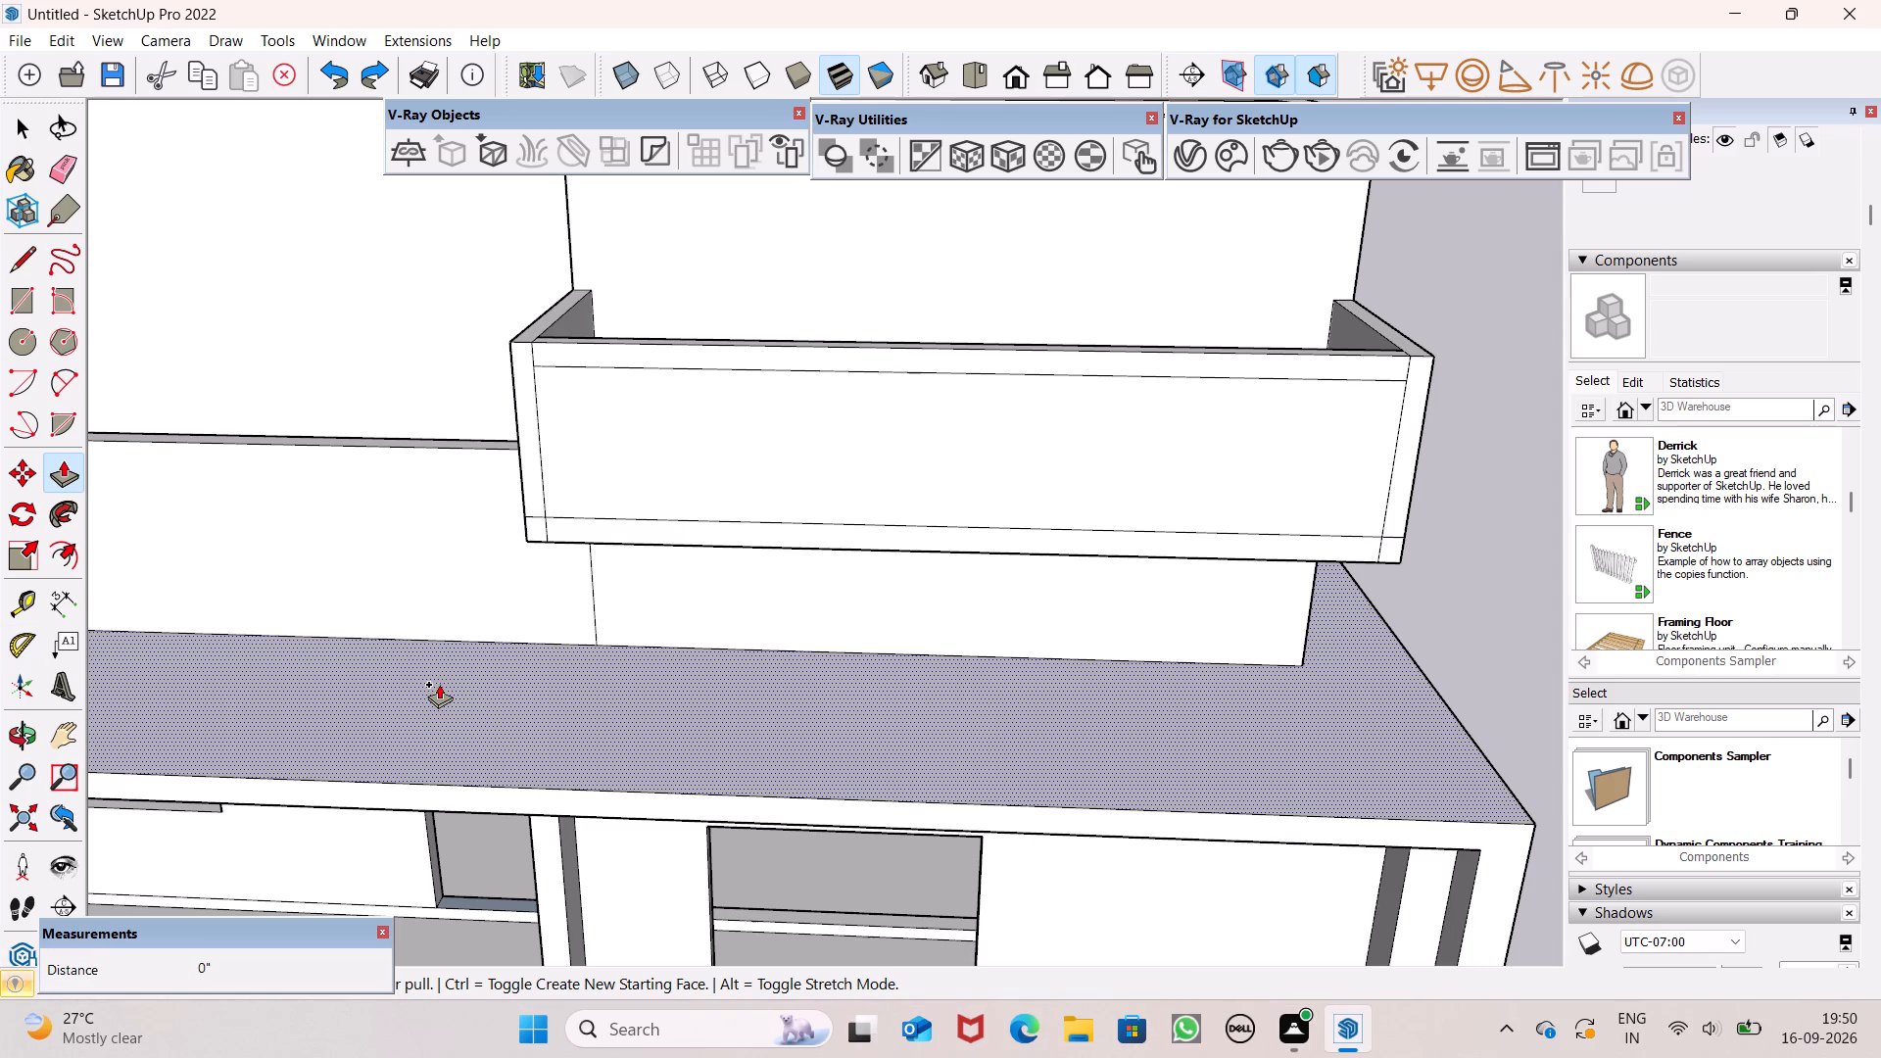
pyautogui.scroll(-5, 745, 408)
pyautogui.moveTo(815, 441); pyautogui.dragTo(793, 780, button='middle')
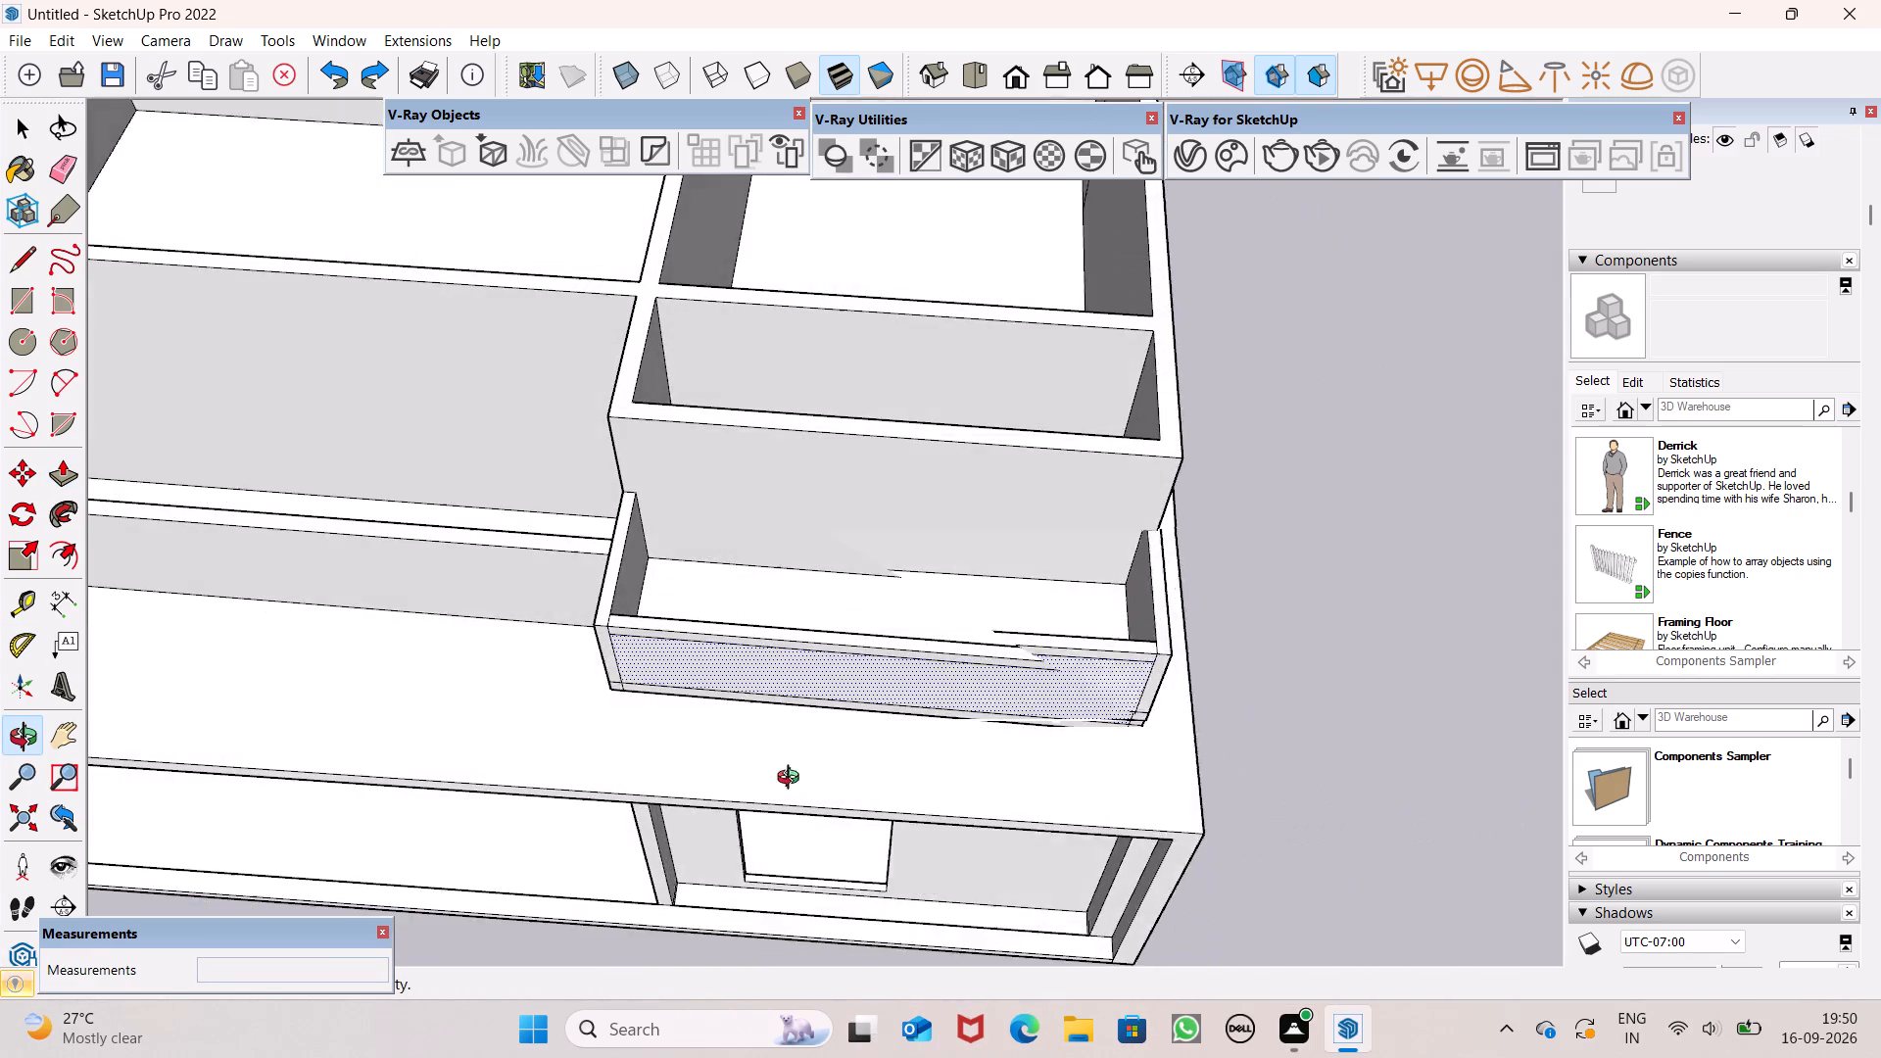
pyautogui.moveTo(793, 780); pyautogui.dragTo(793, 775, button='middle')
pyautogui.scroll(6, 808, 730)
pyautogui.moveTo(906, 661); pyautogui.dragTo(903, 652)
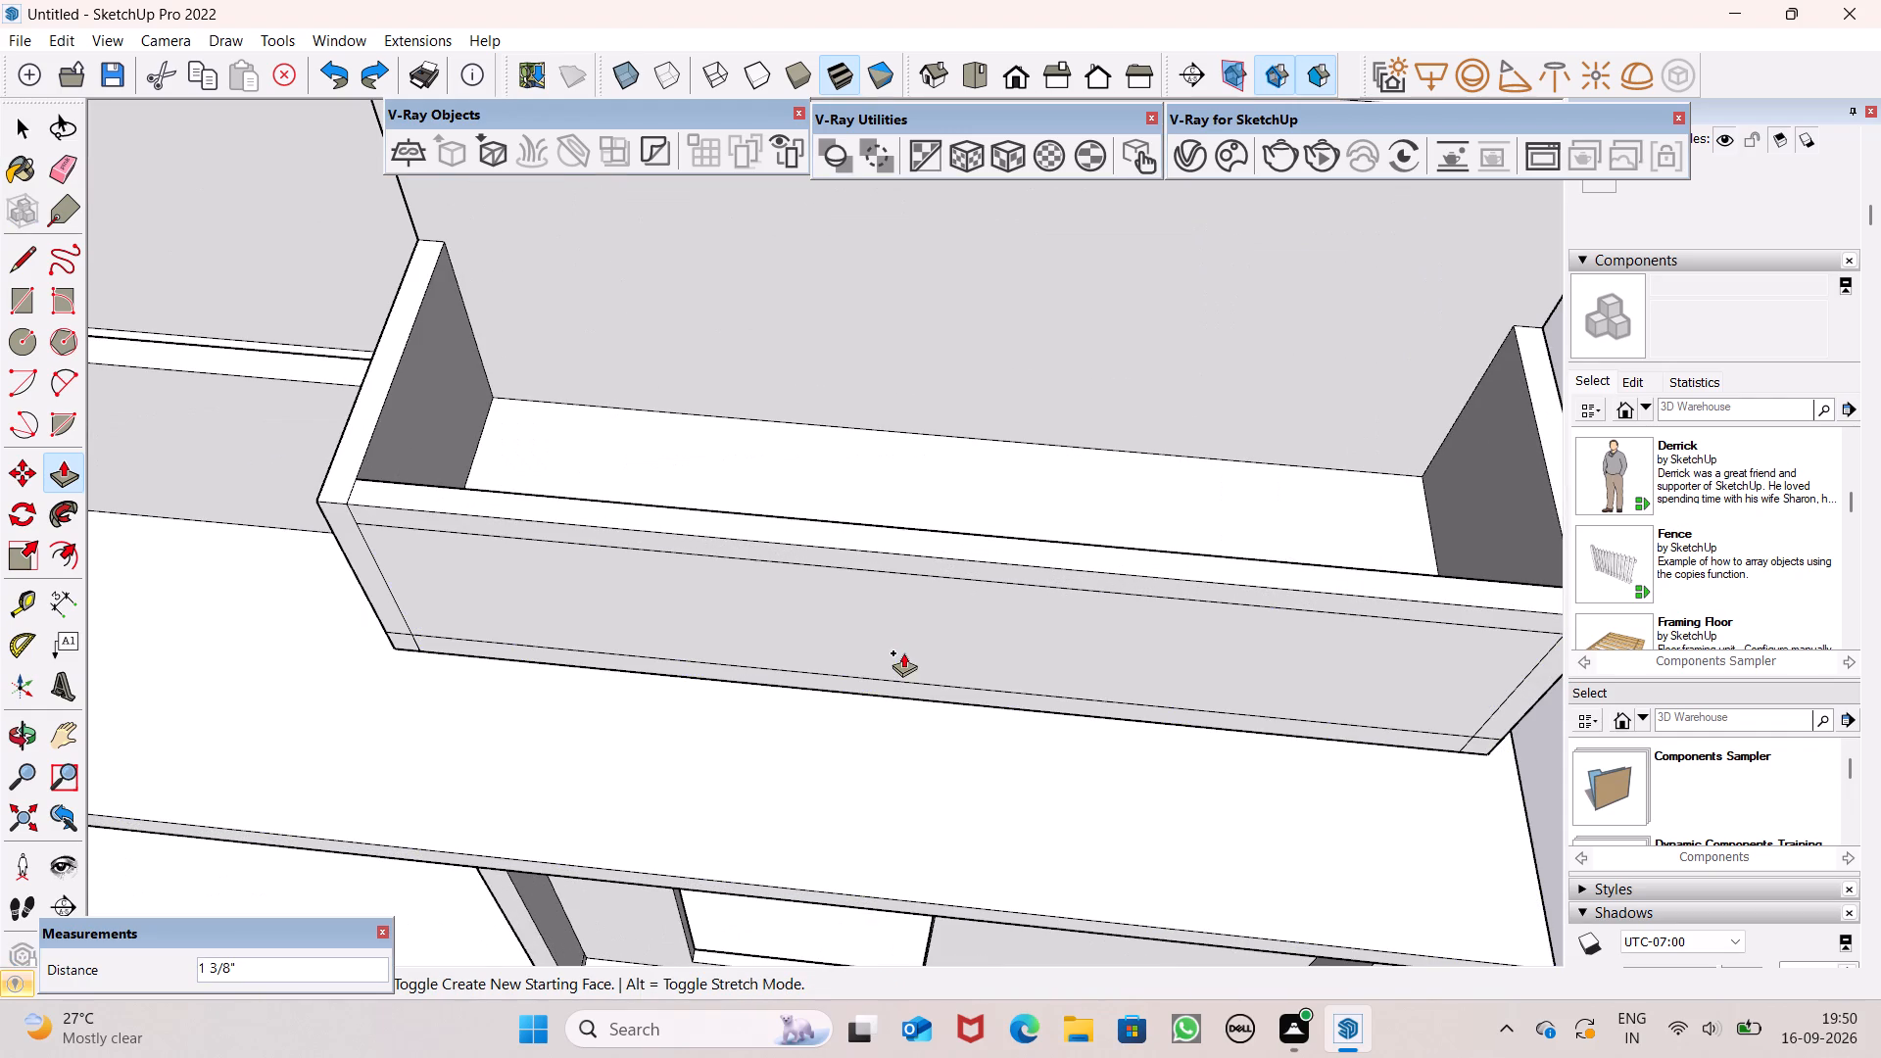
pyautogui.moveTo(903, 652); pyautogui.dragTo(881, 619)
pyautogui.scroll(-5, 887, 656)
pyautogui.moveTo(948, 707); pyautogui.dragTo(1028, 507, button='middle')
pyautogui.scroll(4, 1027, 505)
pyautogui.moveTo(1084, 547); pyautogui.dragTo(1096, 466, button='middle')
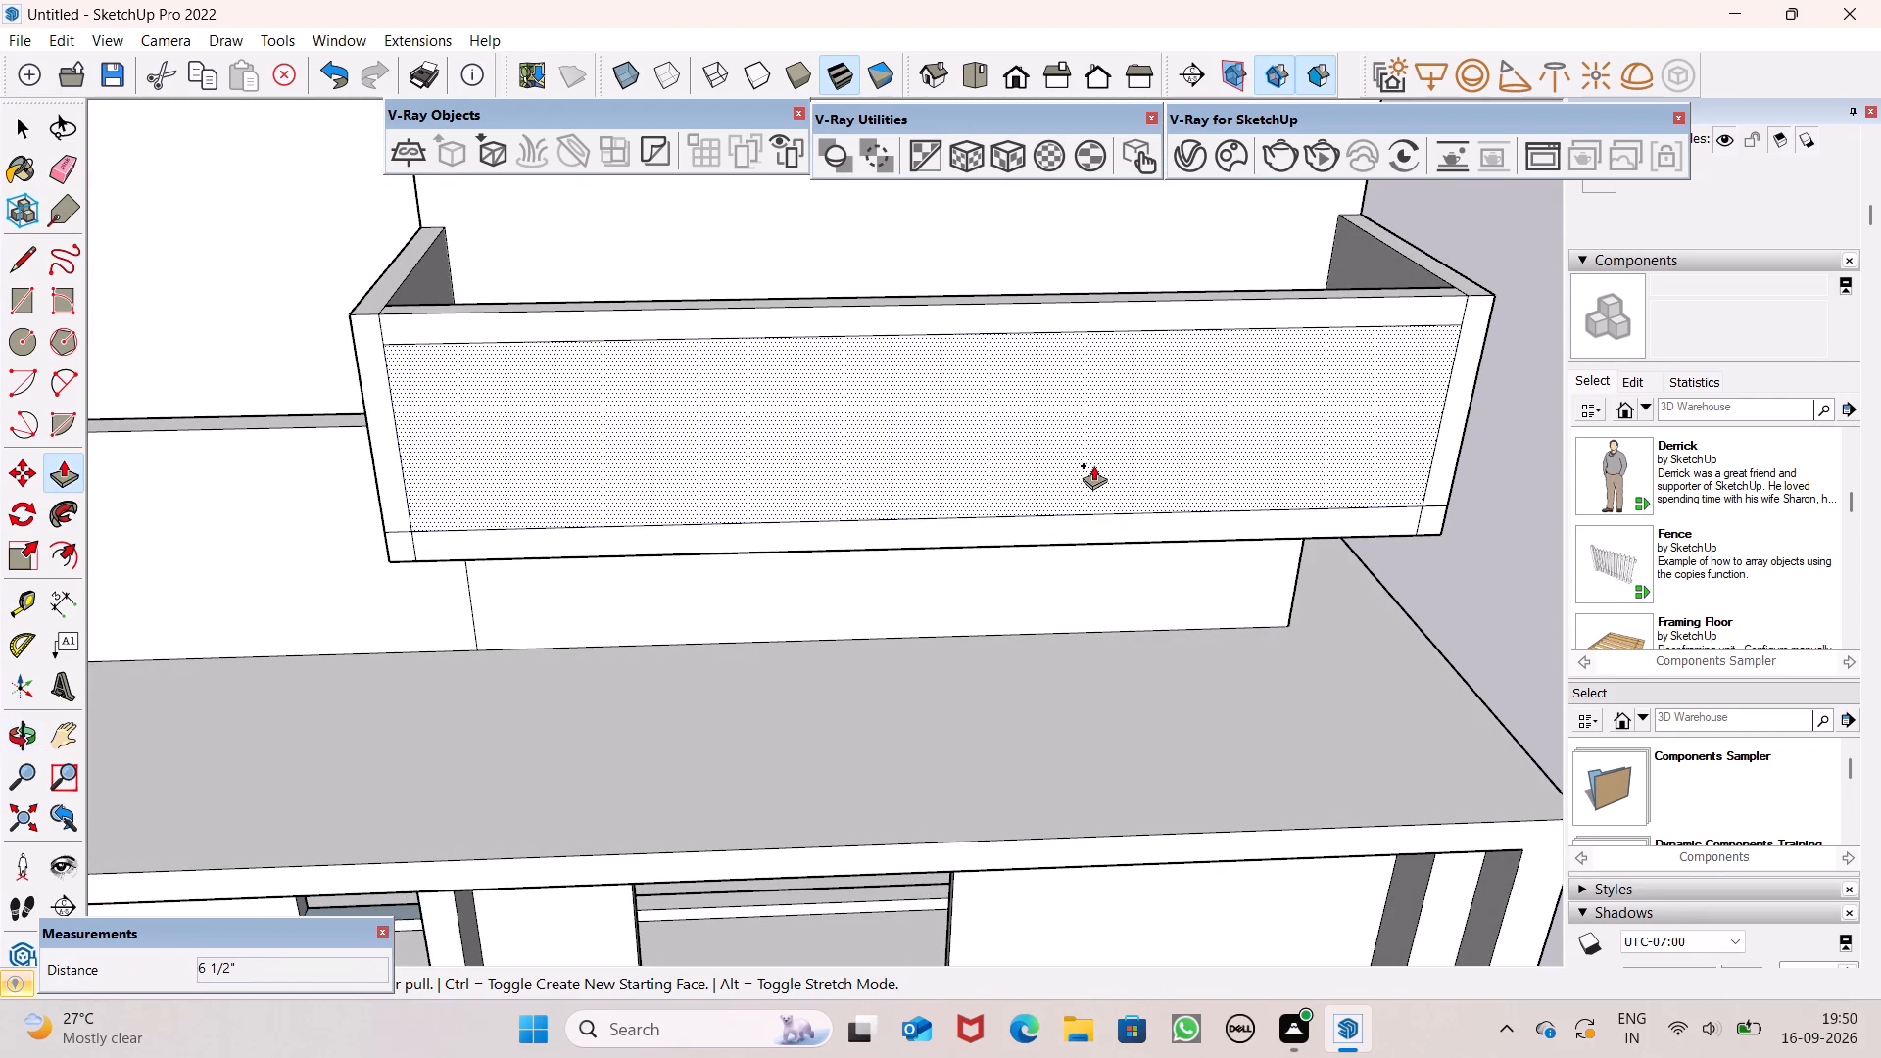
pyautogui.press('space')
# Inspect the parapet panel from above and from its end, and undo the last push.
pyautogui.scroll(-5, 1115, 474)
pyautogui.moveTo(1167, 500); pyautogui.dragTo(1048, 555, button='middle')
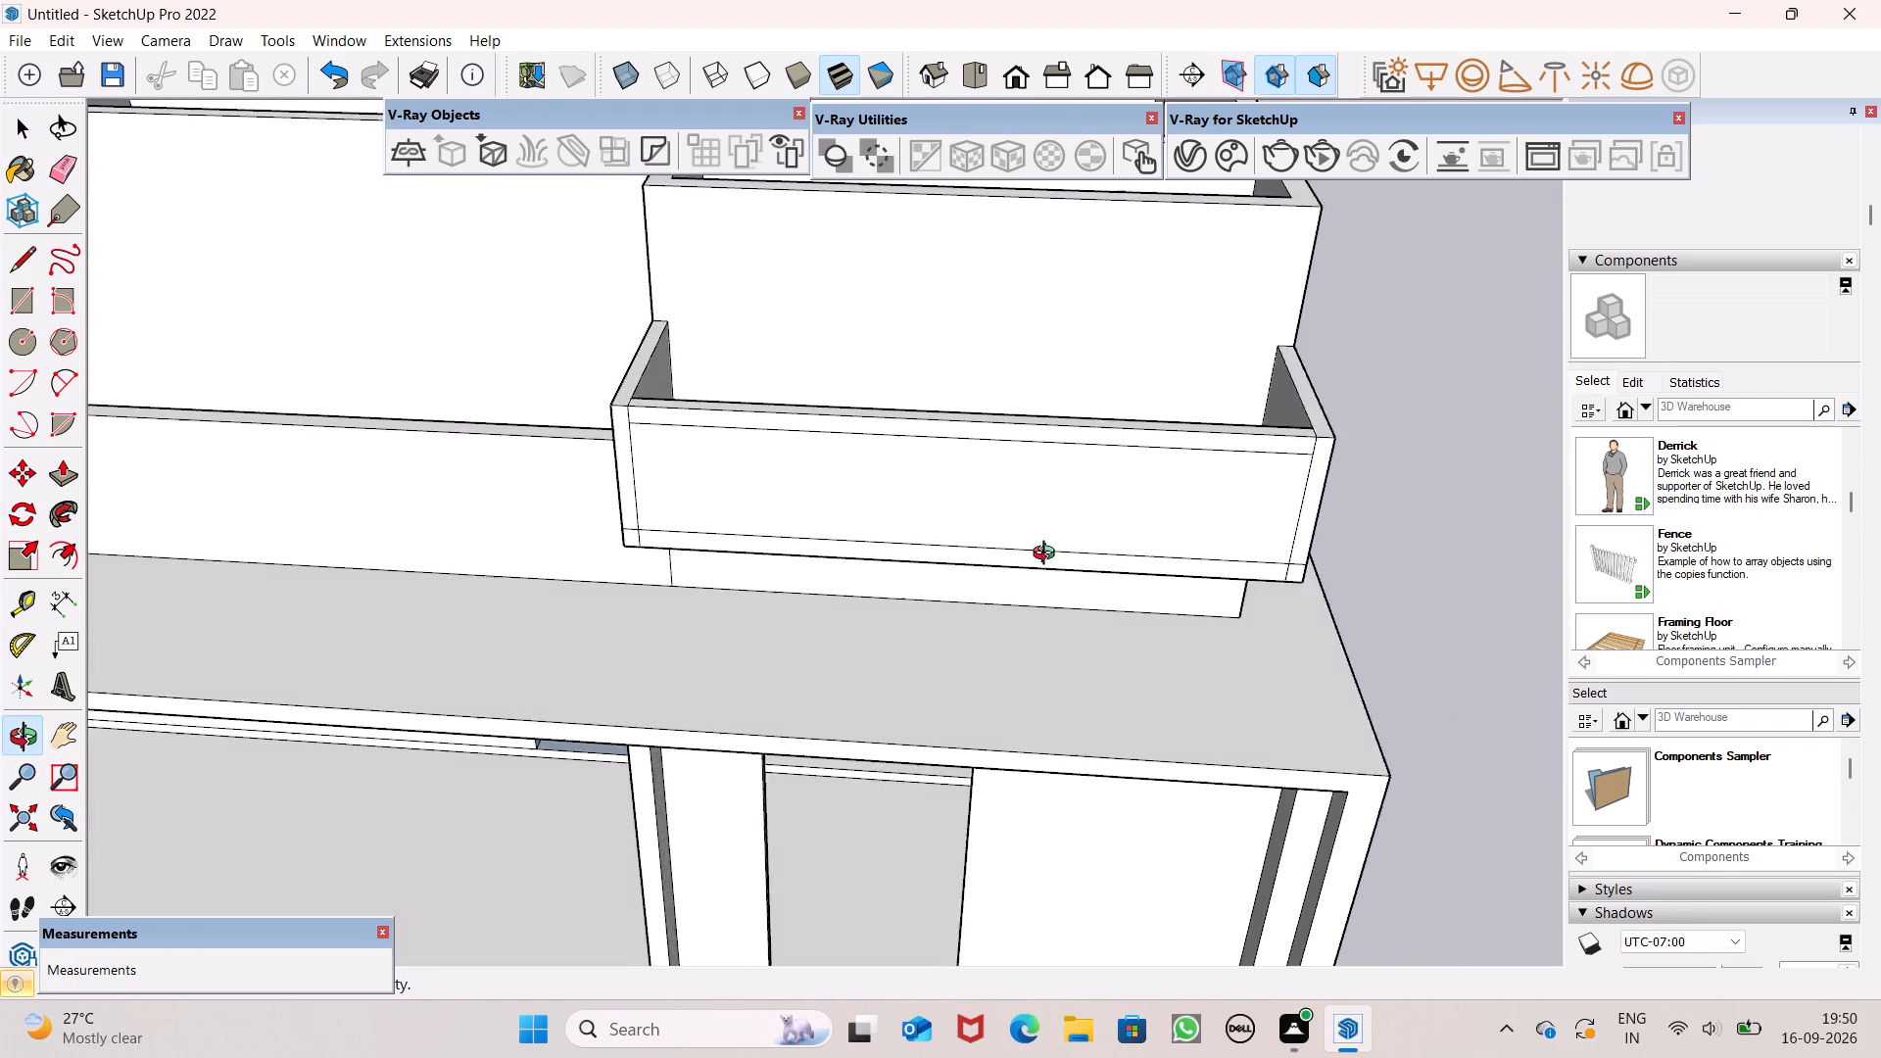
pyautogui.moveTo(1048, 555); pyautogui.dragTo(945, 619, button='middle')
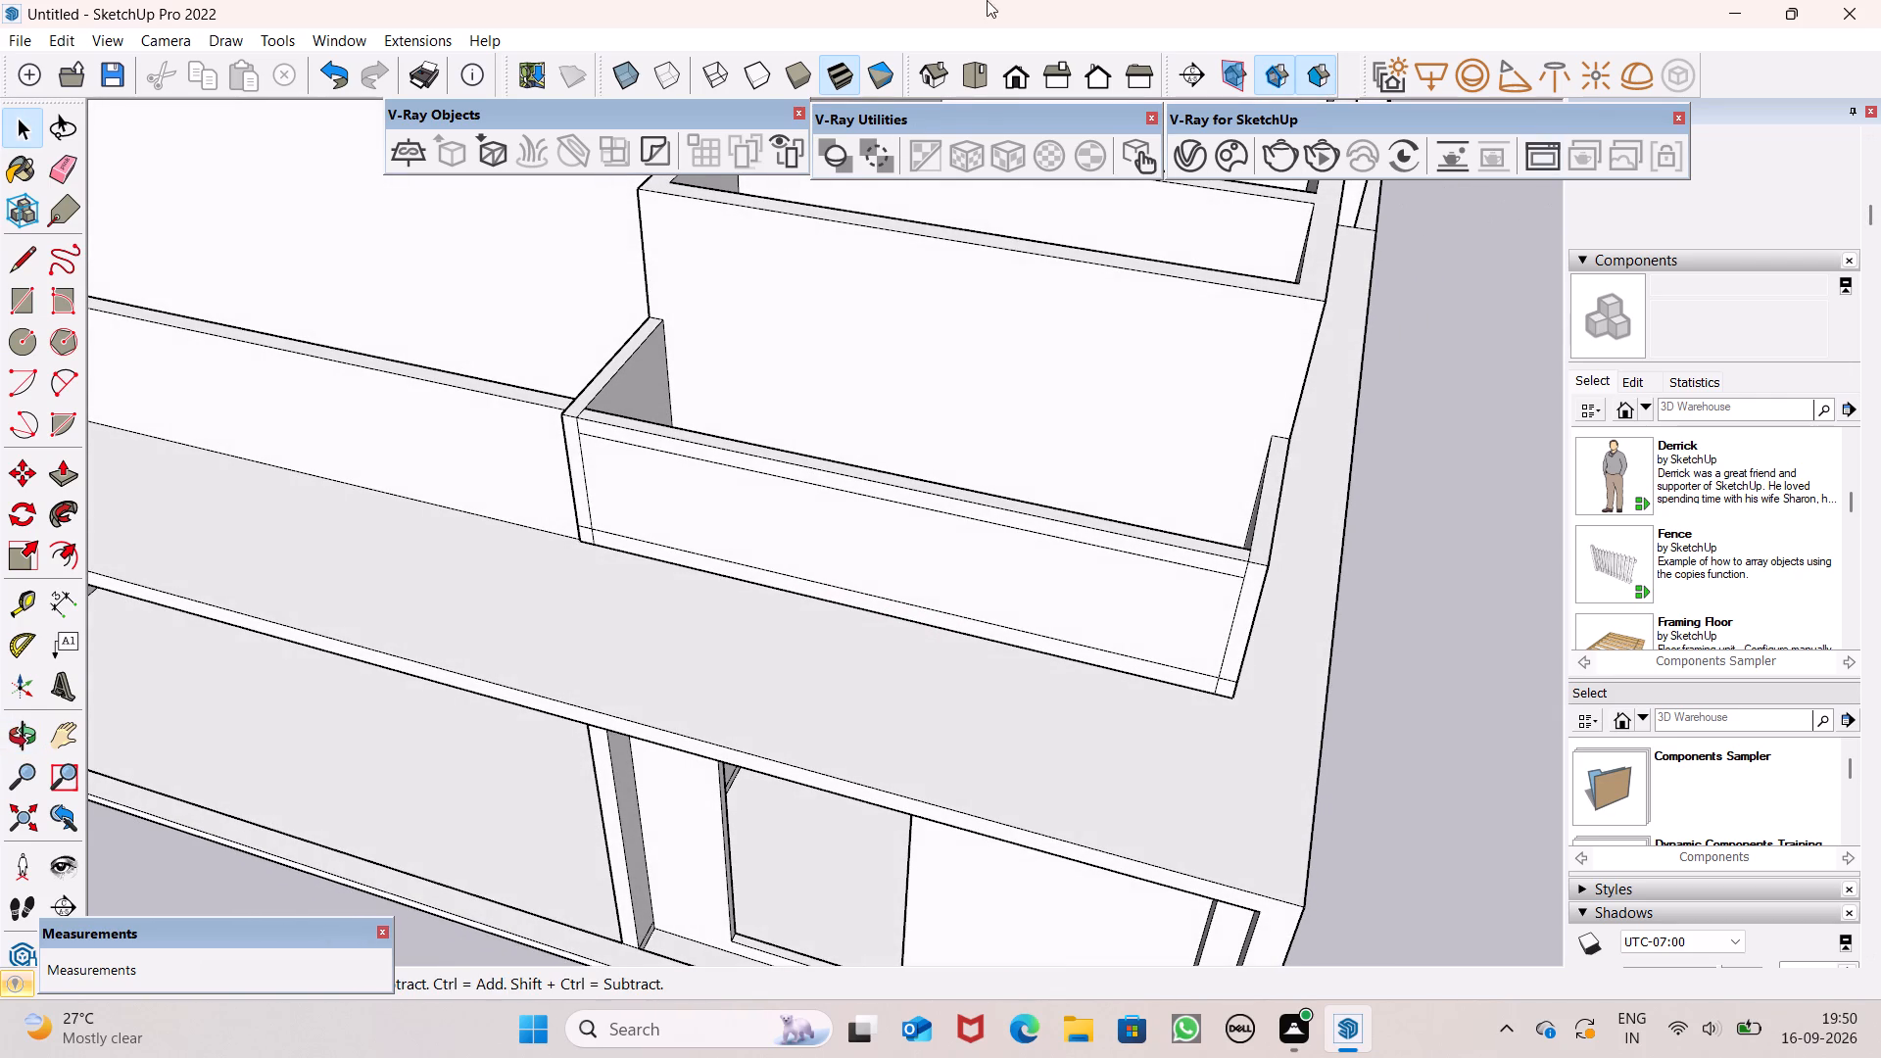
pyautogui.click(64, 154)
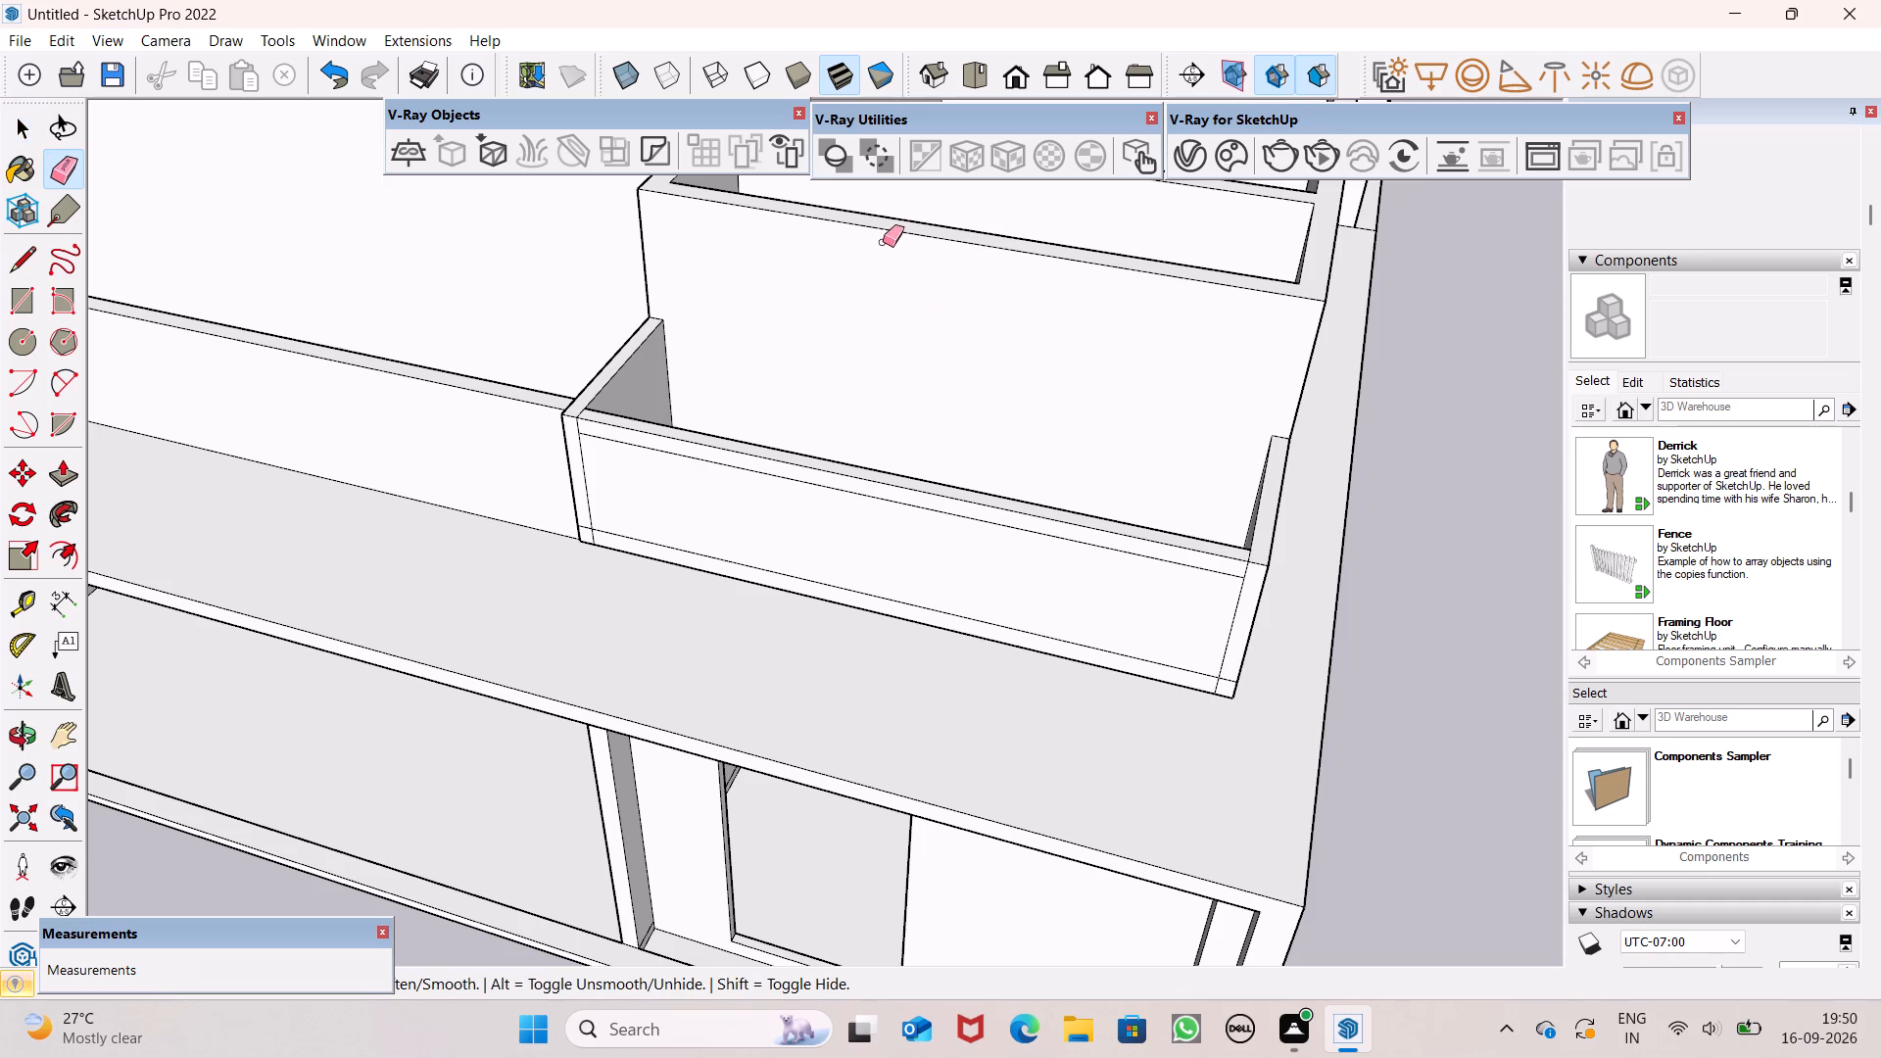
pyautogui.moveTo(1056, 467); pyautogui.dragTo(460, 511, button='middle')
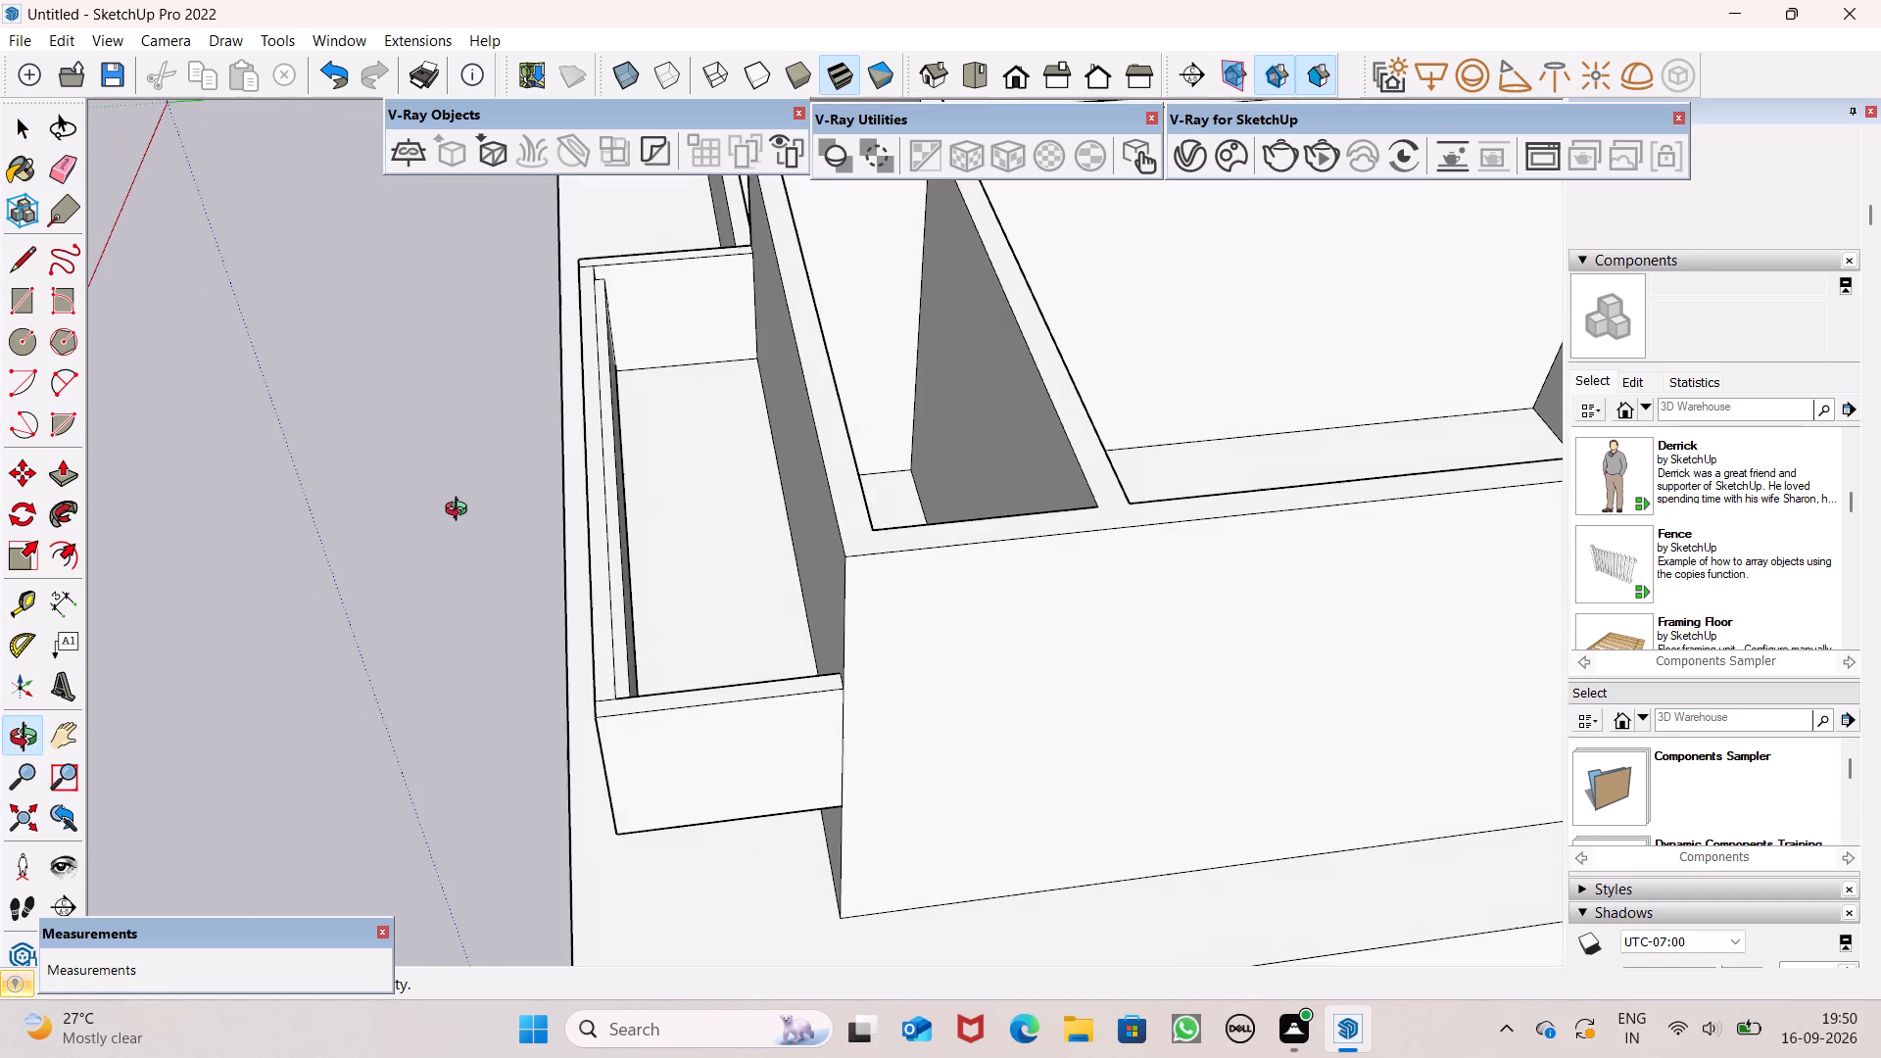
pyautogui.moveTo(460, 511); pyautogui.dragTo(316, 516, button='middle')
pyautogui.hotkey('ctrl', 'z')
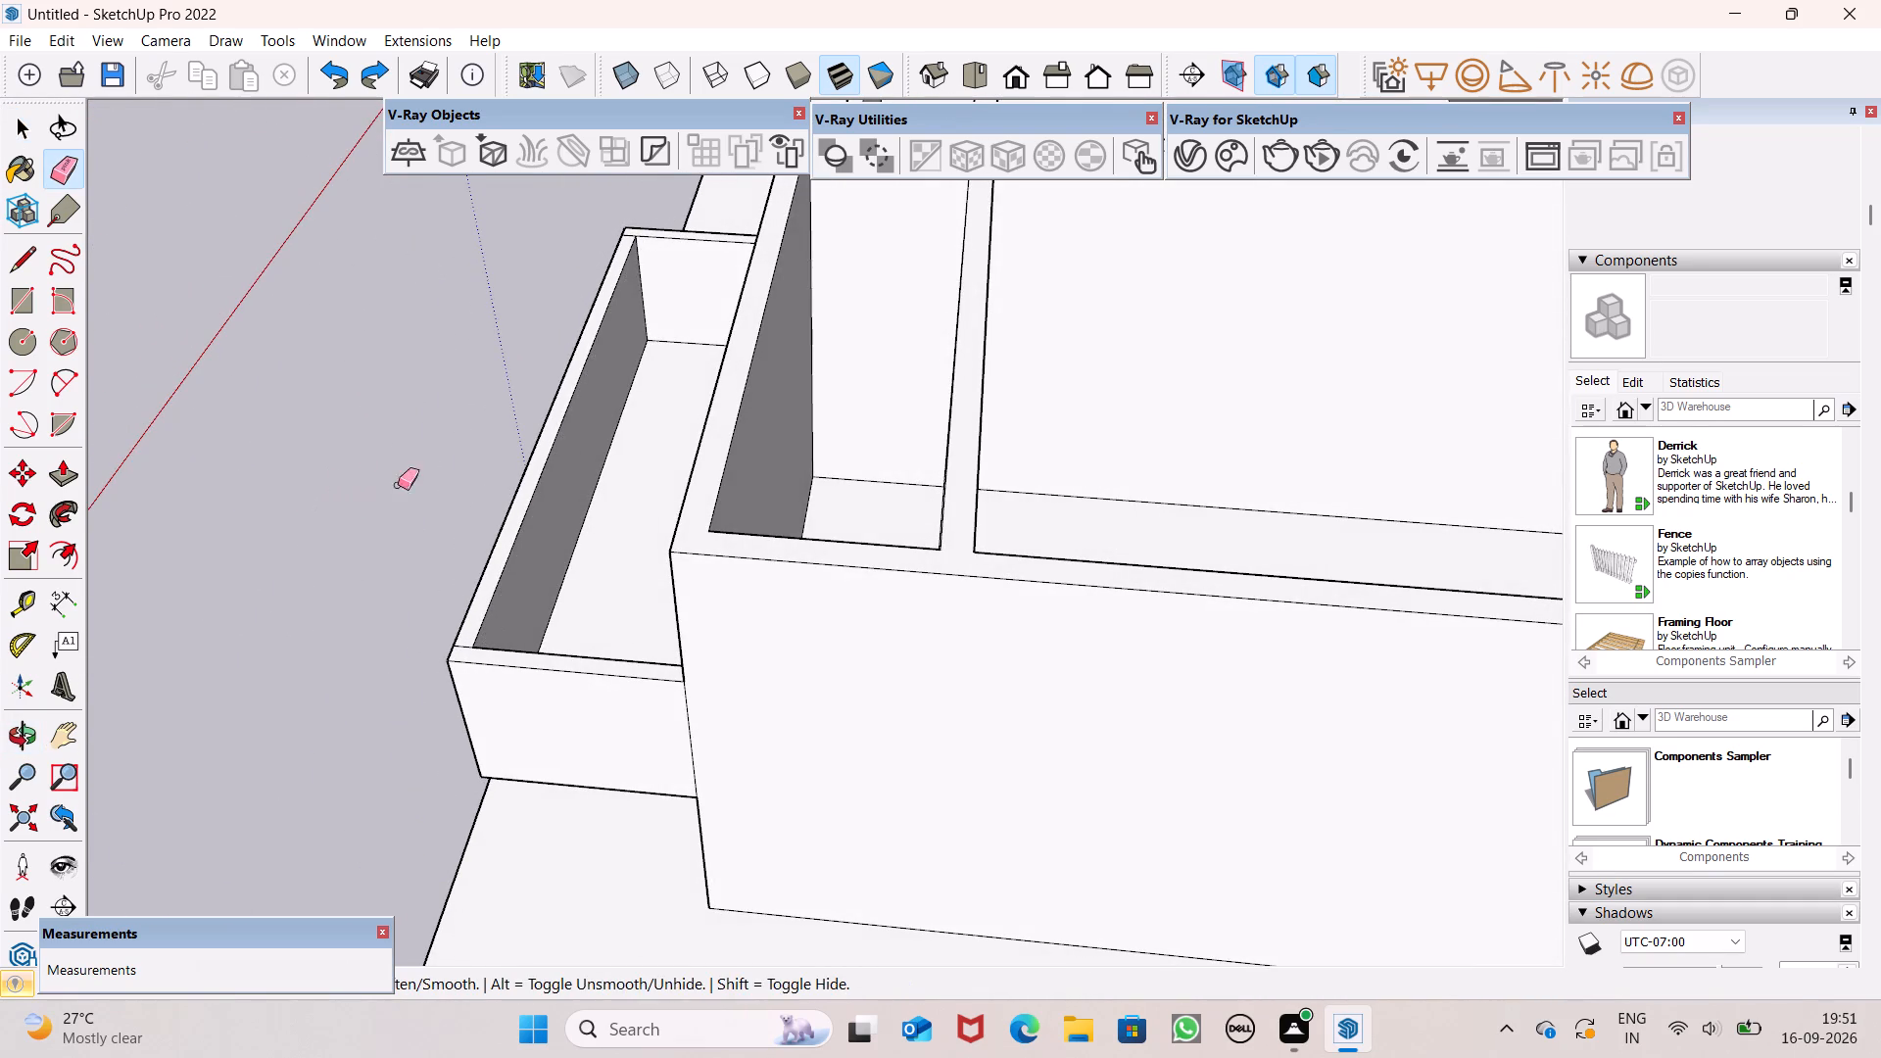
# Erase the upper horizontal frame line of the central panel on the parapet front.
pyautogui.moveTo(531, 505); pyautogui.dragTo(1379, 436, button='middle')
pyautogui.moveTo(1230, 505); pyautogui.dragTo(1263, 457, button='middle')
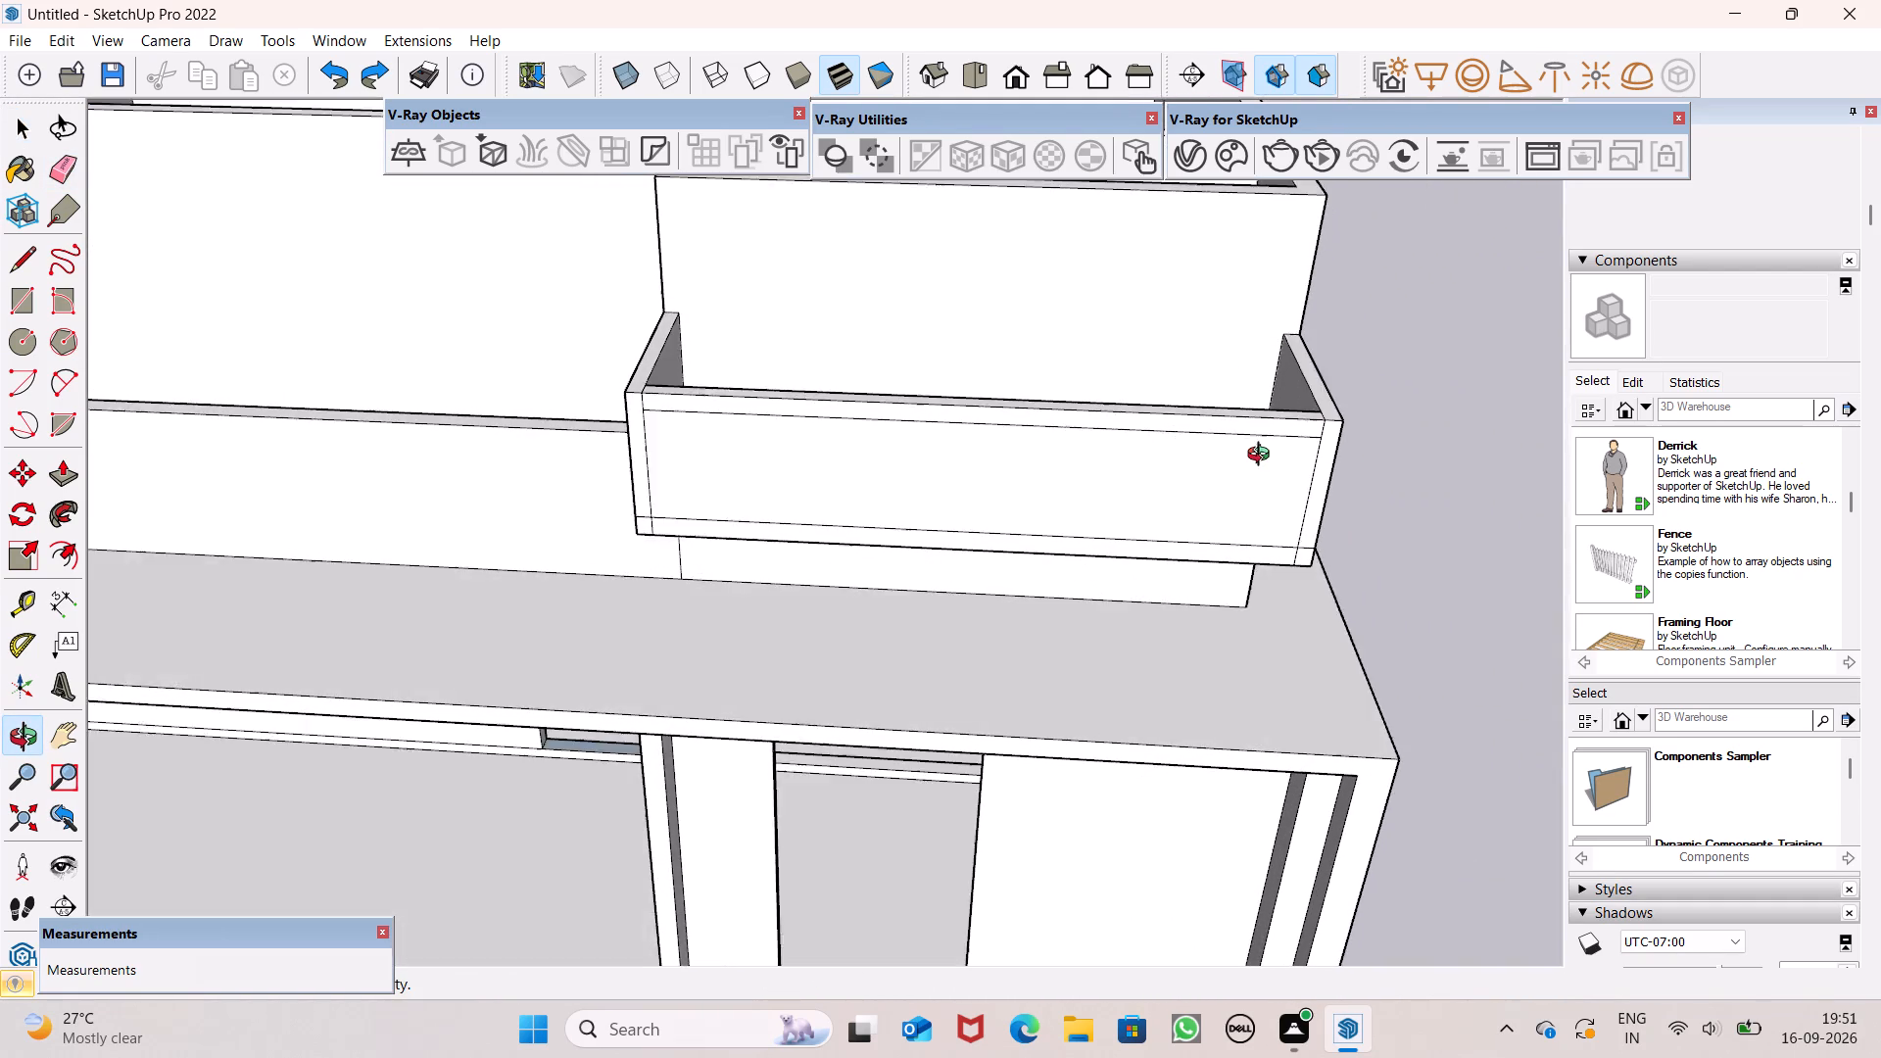
pyautogui.moveTo(1263, 457); pyautogui.dragTo(1275, 442, button='middle')
pyautogui.scroll(1, 1275, 442)
pyautogui.press('space')
pyautogui.moveTo(1258, 457); pyautogui.dragTo(1227, 569, button='middle')
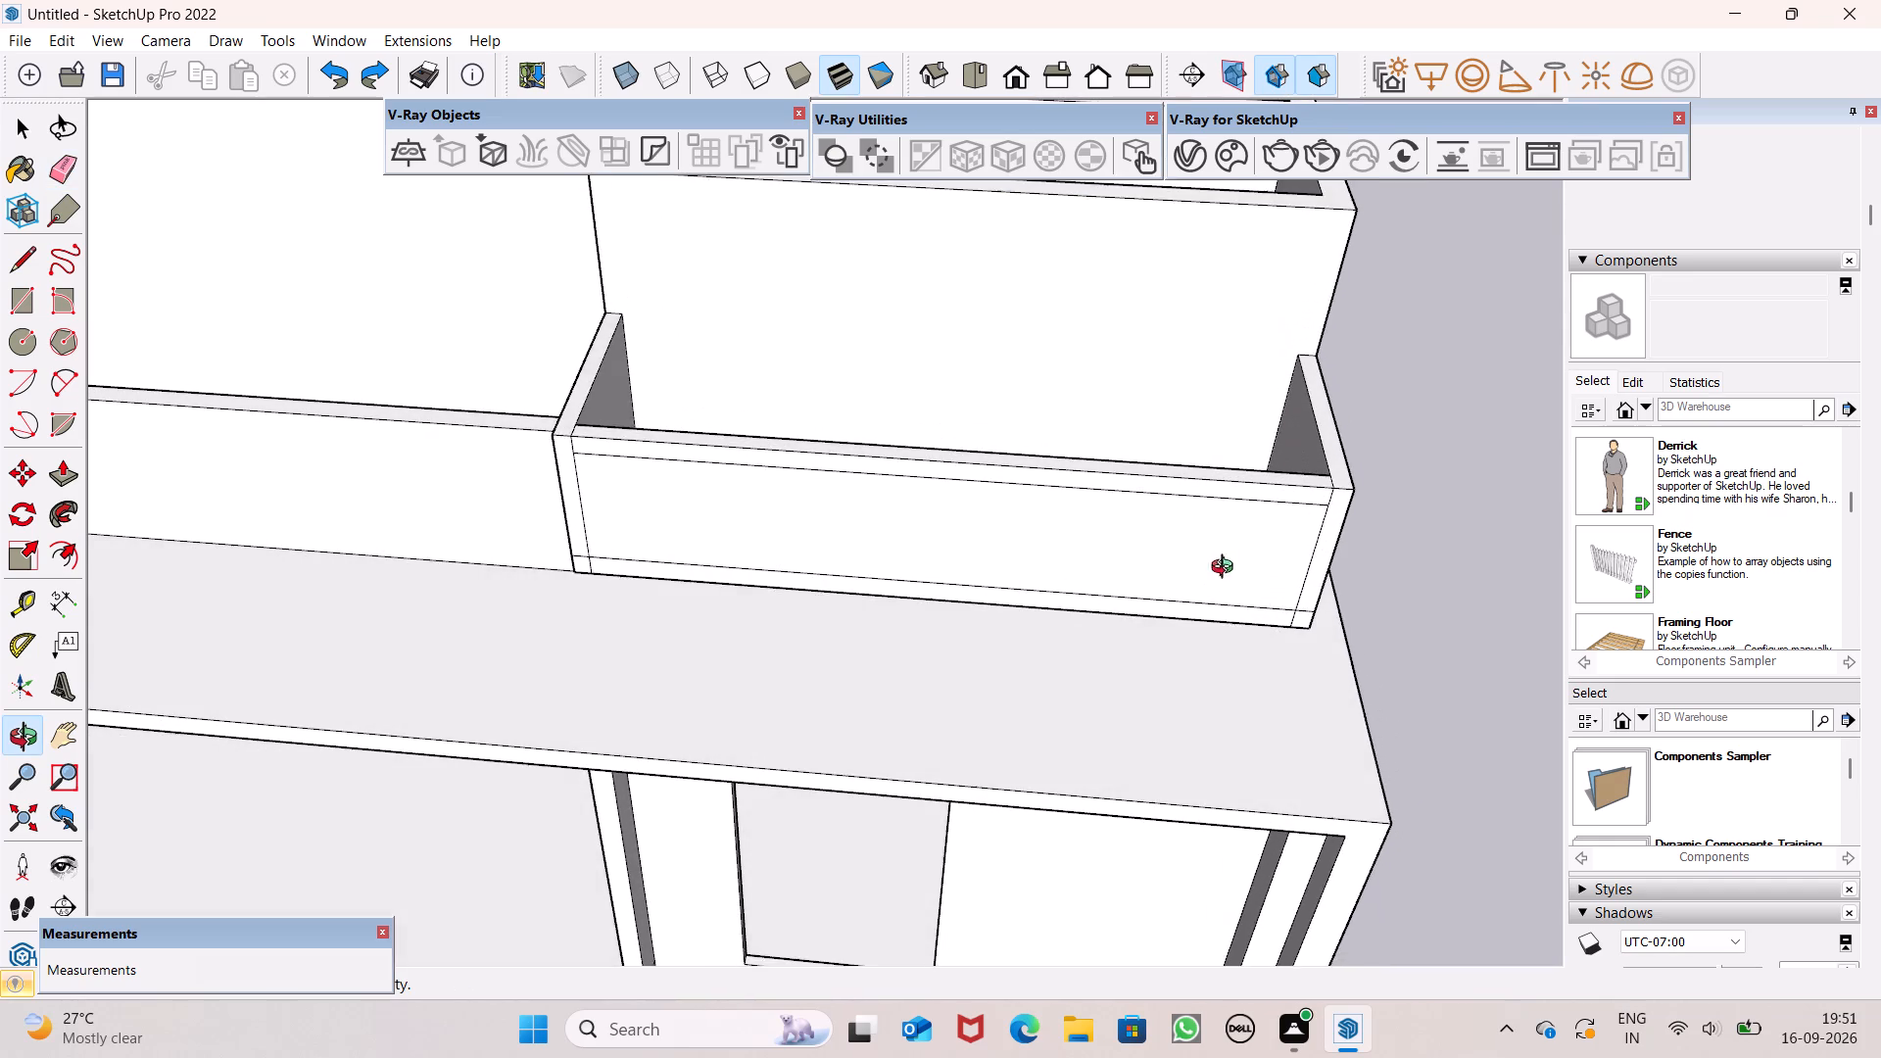
pyautogui.moveTo(1227, 569); pyautogui.dragTo(1217, 545, button='middle')
pyautogui.moveTo(1181, 497); pyautogui.dragTo(1191, 379, button='middle')
pyautogui.scroll(1, 1181, 497)
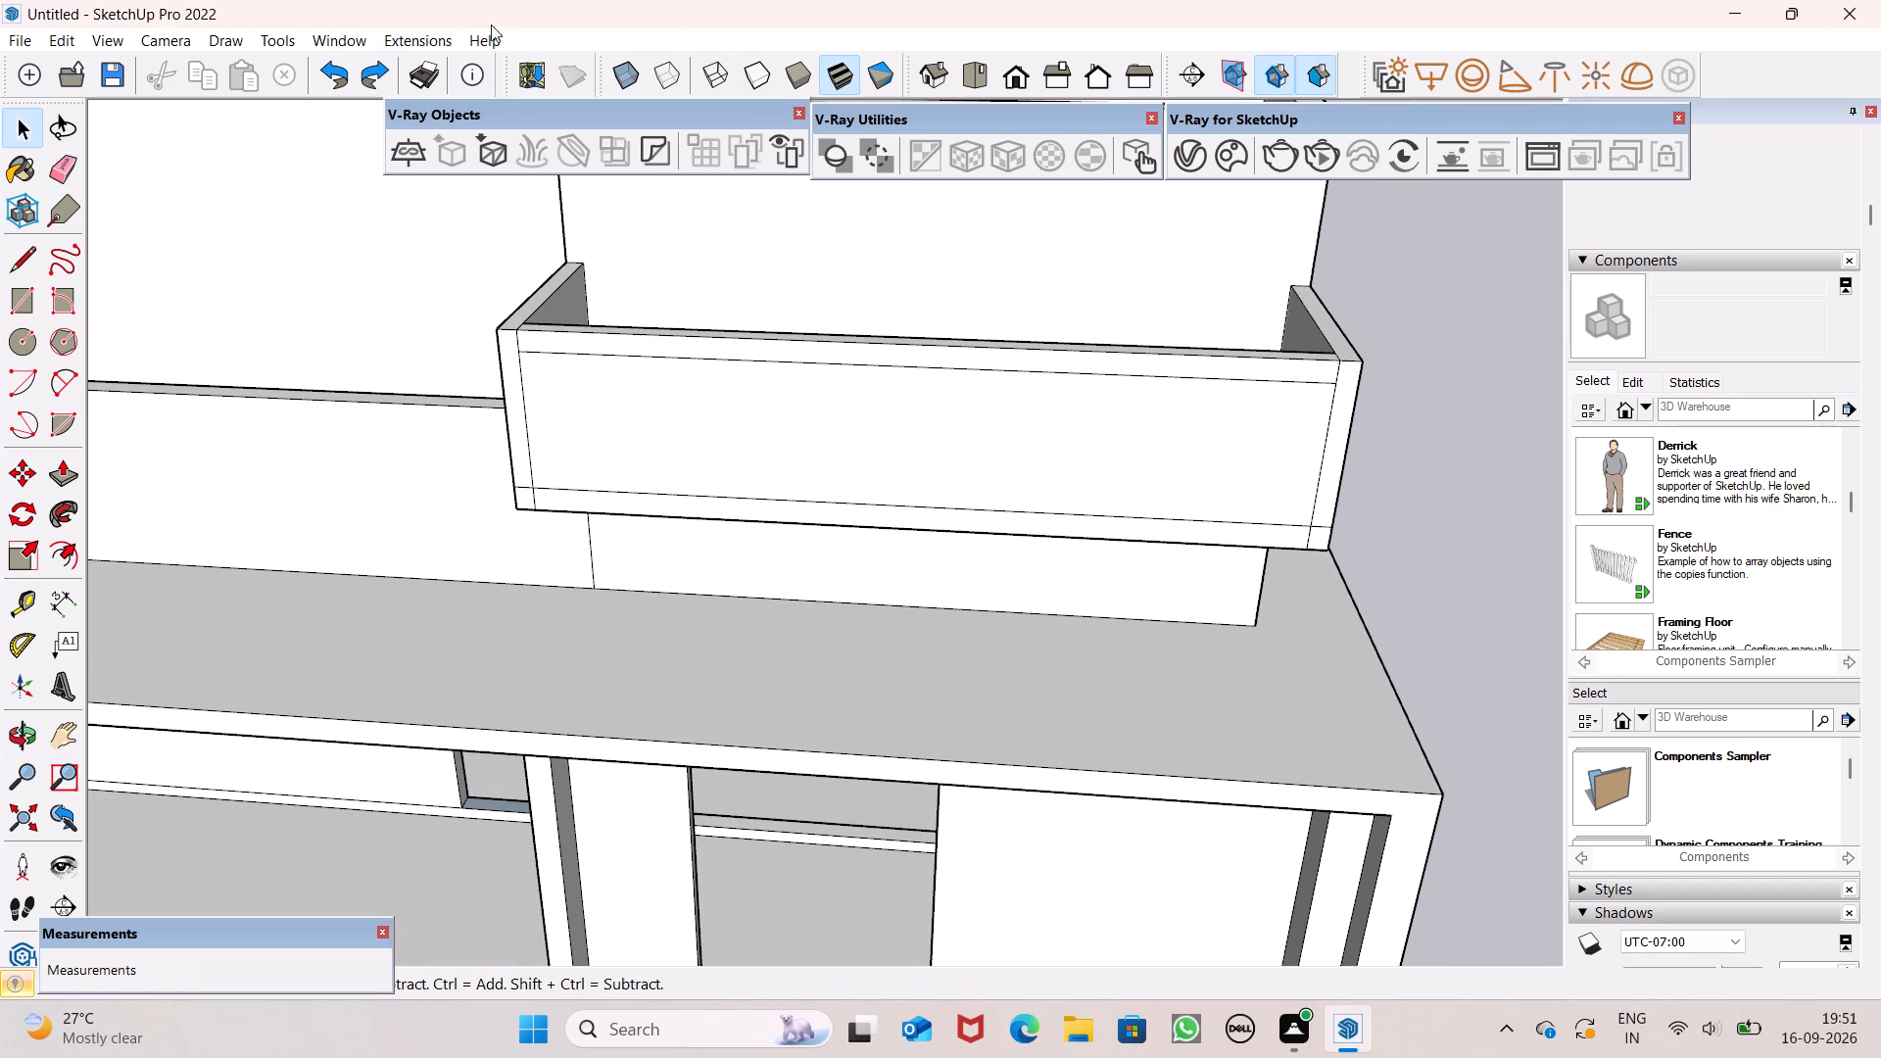
pyautogui.click(58, 159)
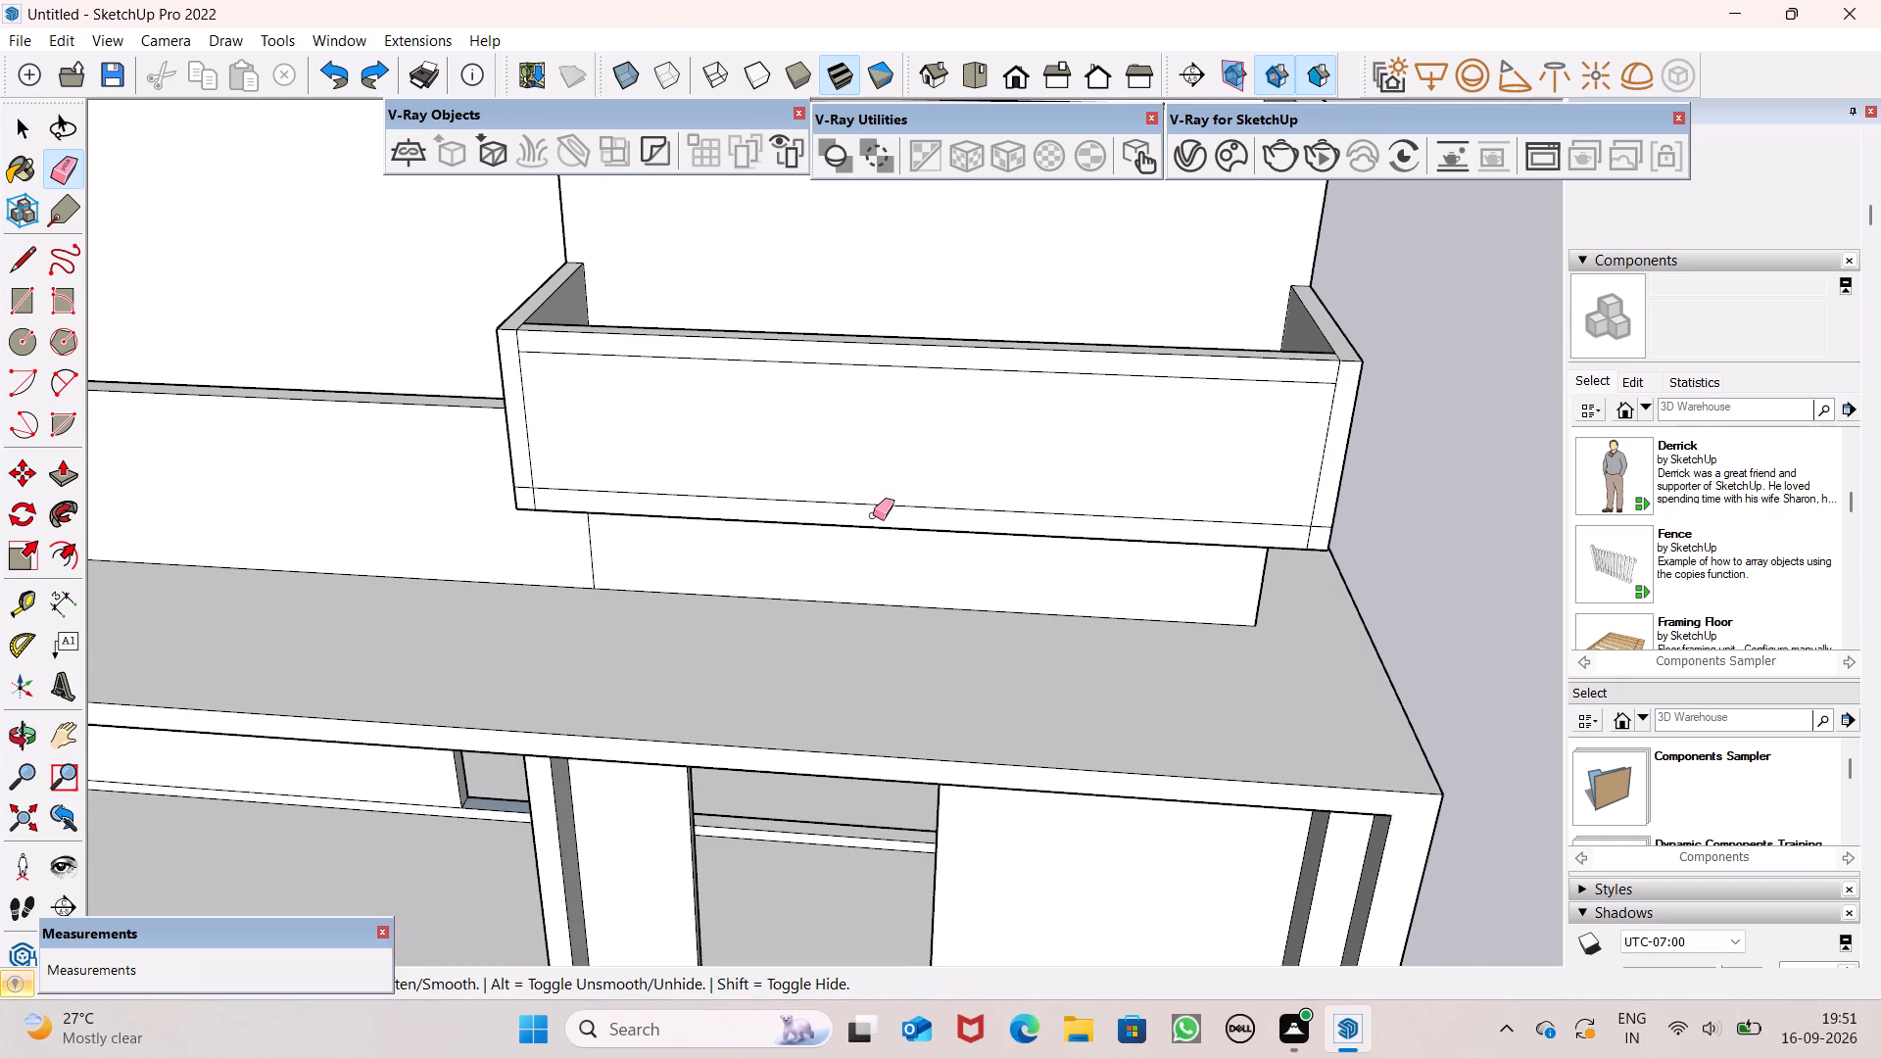
pyautogui.scroll(3, 873, 513)
pyautogui.moveTo(859, 297); pyautogui.dragTo(861, 314)
pyautogui.scroll(-5, 844, 362)
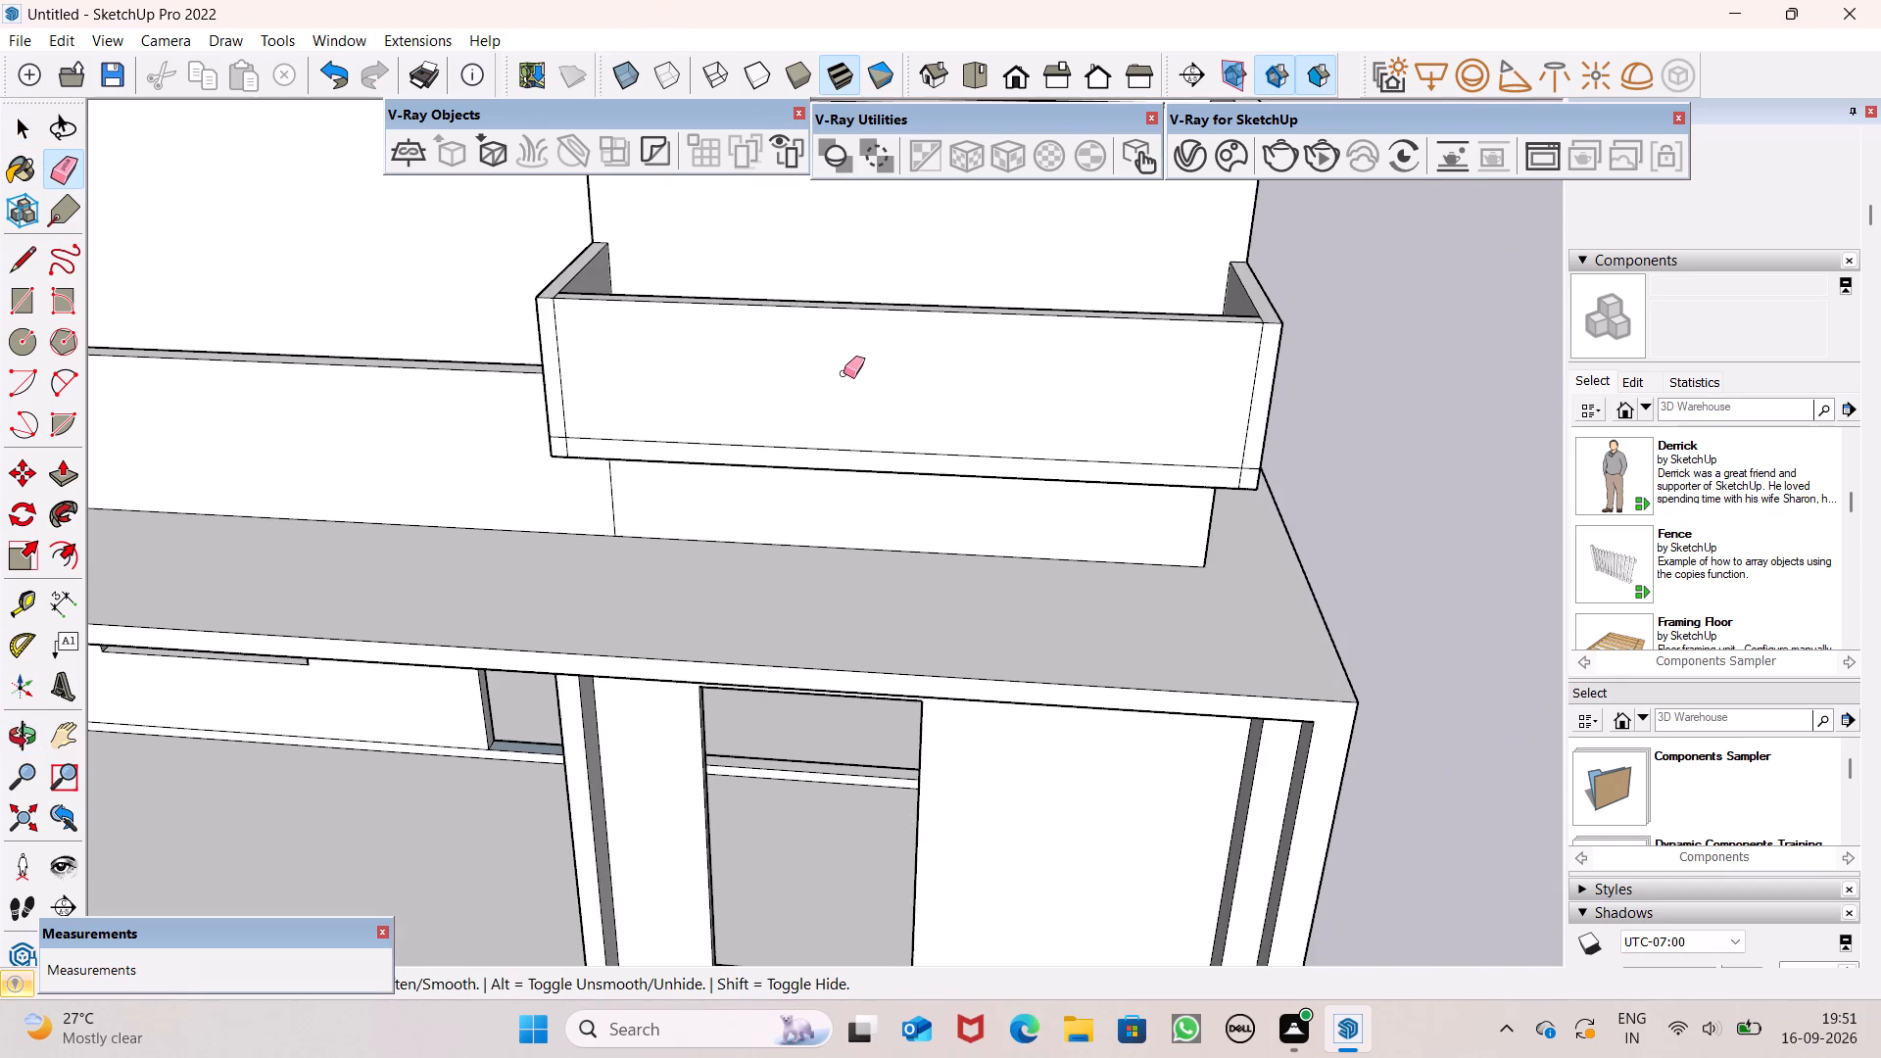
pyautogui.press('space')
# Push the parapet front's top face between the end posts down to the panel's lower frame line with Push/Pull.
pyautogui.scroll(-1, 912, 391)
pyautogui.moveTo(913, 446); pyautogui.dragTo(284, 556, button='middle')
pyautogui.scroll(-1, 870, 618)
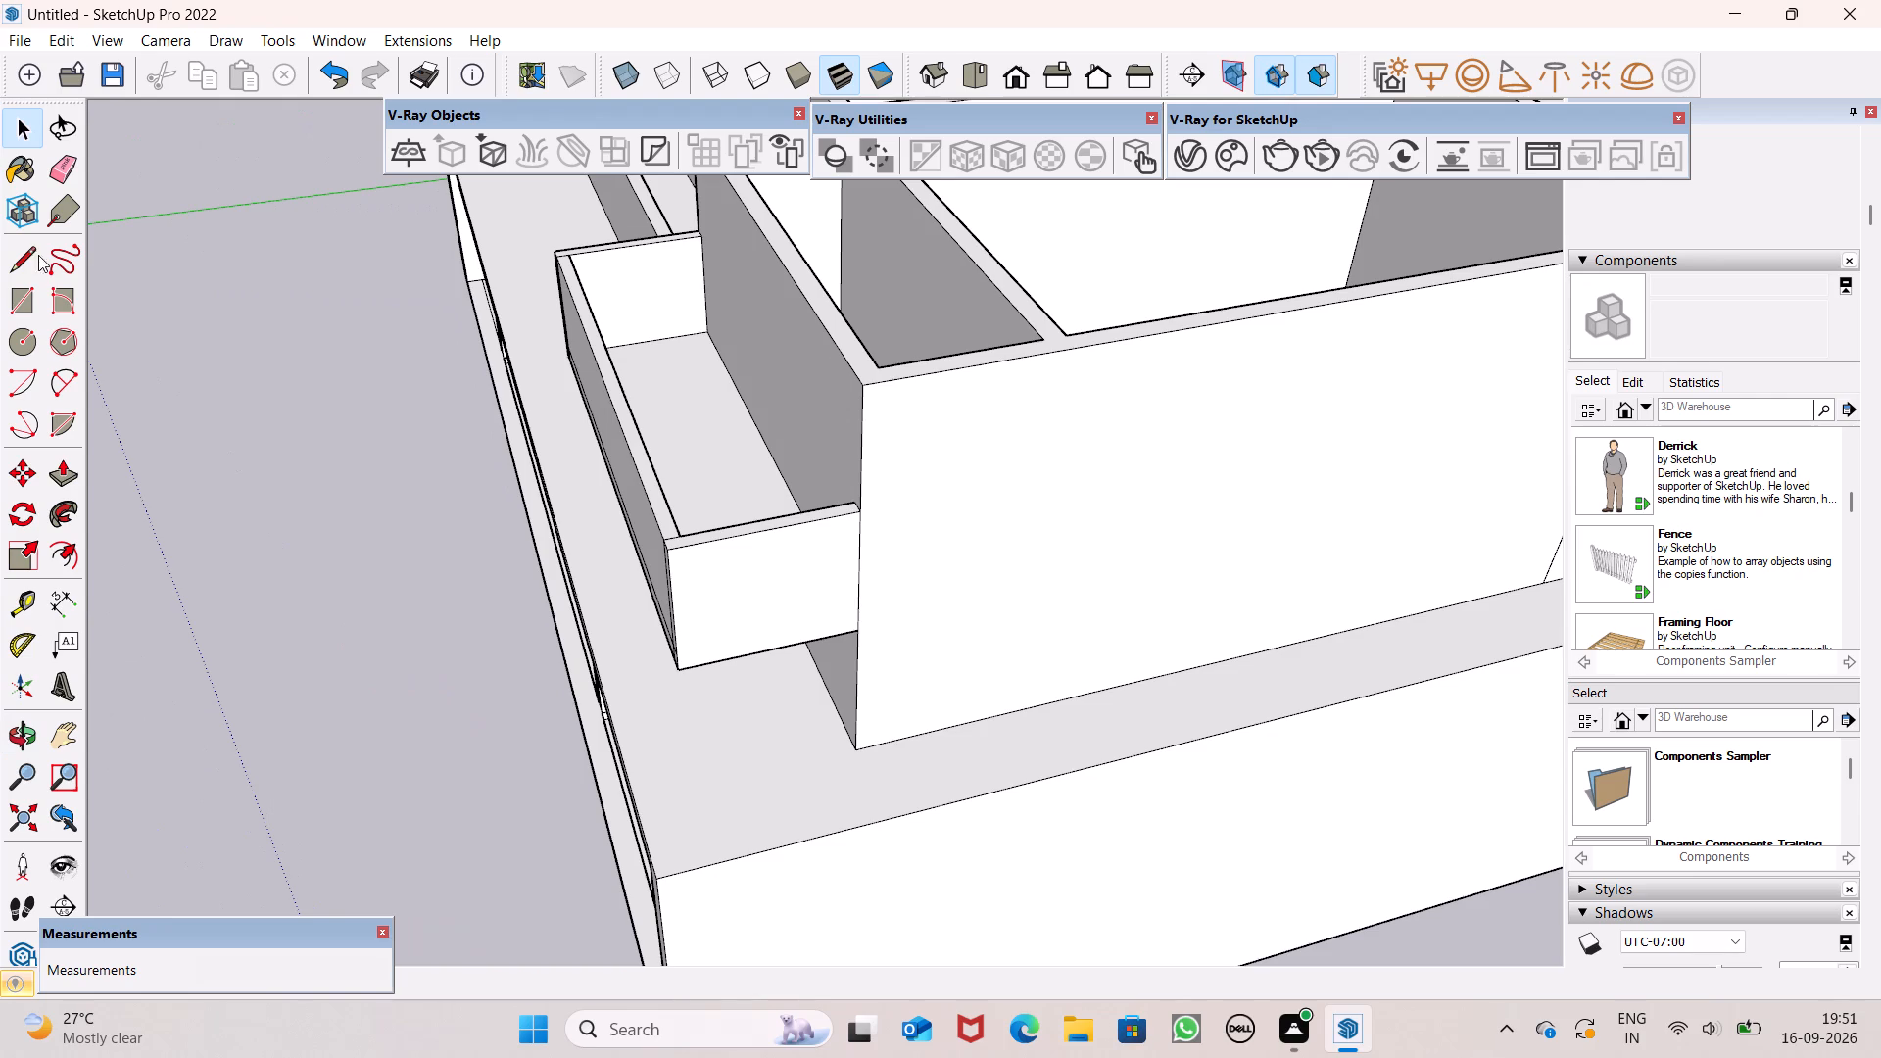
pyautogui.click(69, 459)
pyautogui.scroll(1, 632, 499)
pyautogui.moveTo(626, 556); pyautogui.dragTo(702, 662, button='middle')
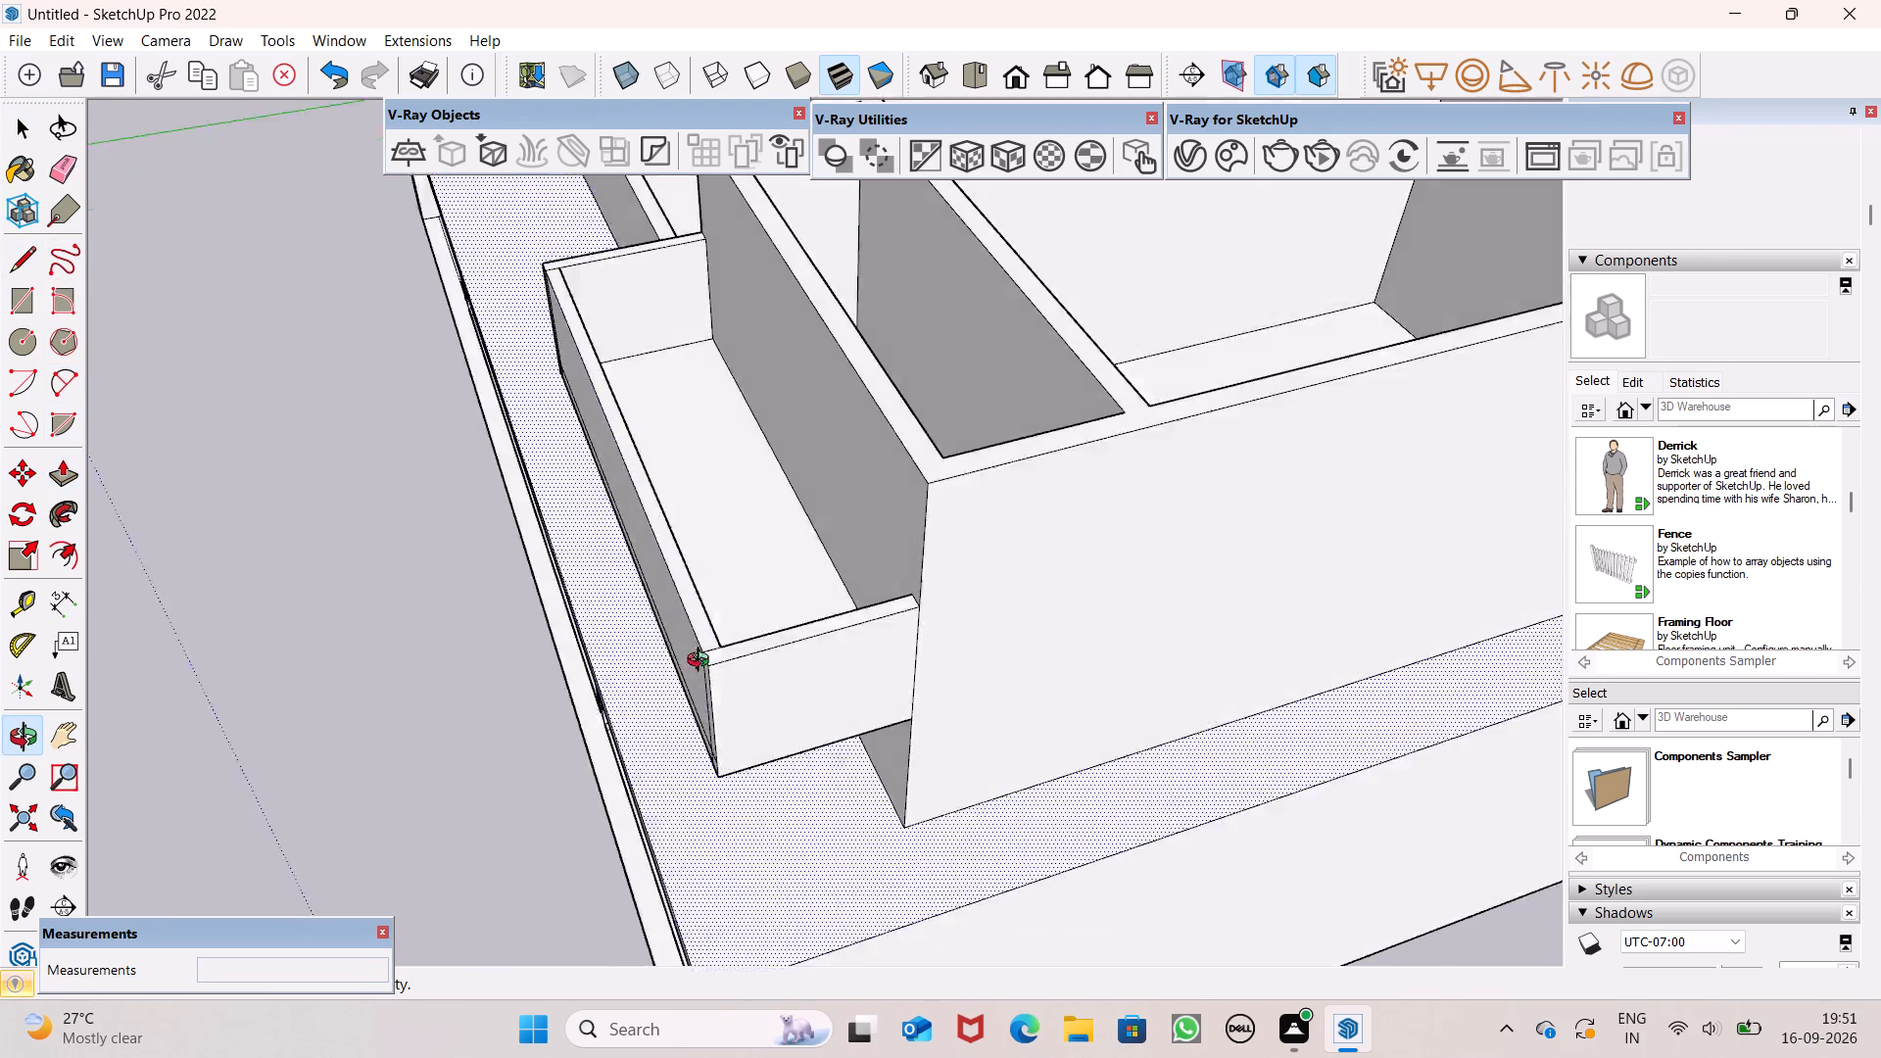
pyautogui.moveTo(702, 662); pyautogui.dragTo(994, 756, button='middle')
pyautogui.scroll(3, 946, 658)
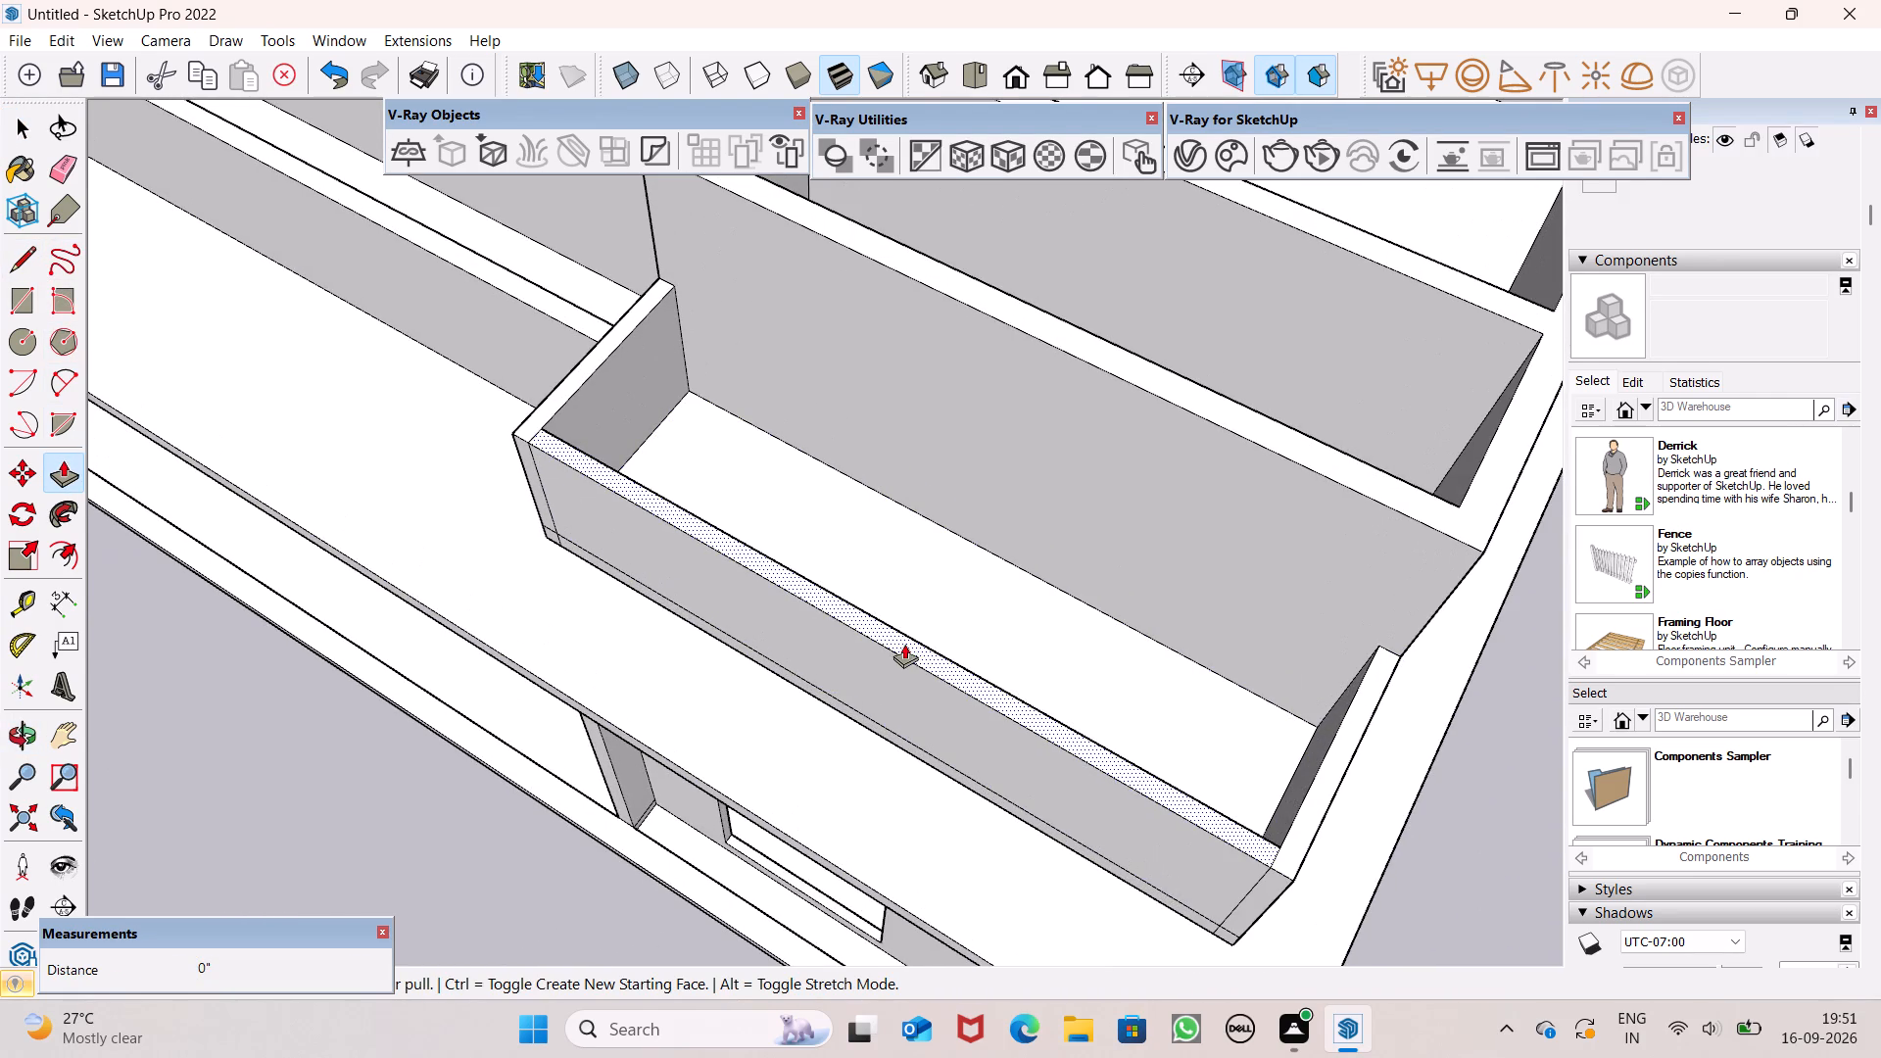
pyautogui.moveTo(902, 643); pyautogui.dragTo(884, 720)
pyautogui.moveTo(909, 762); pyautogui.dragTo(984, 703, button='middle')
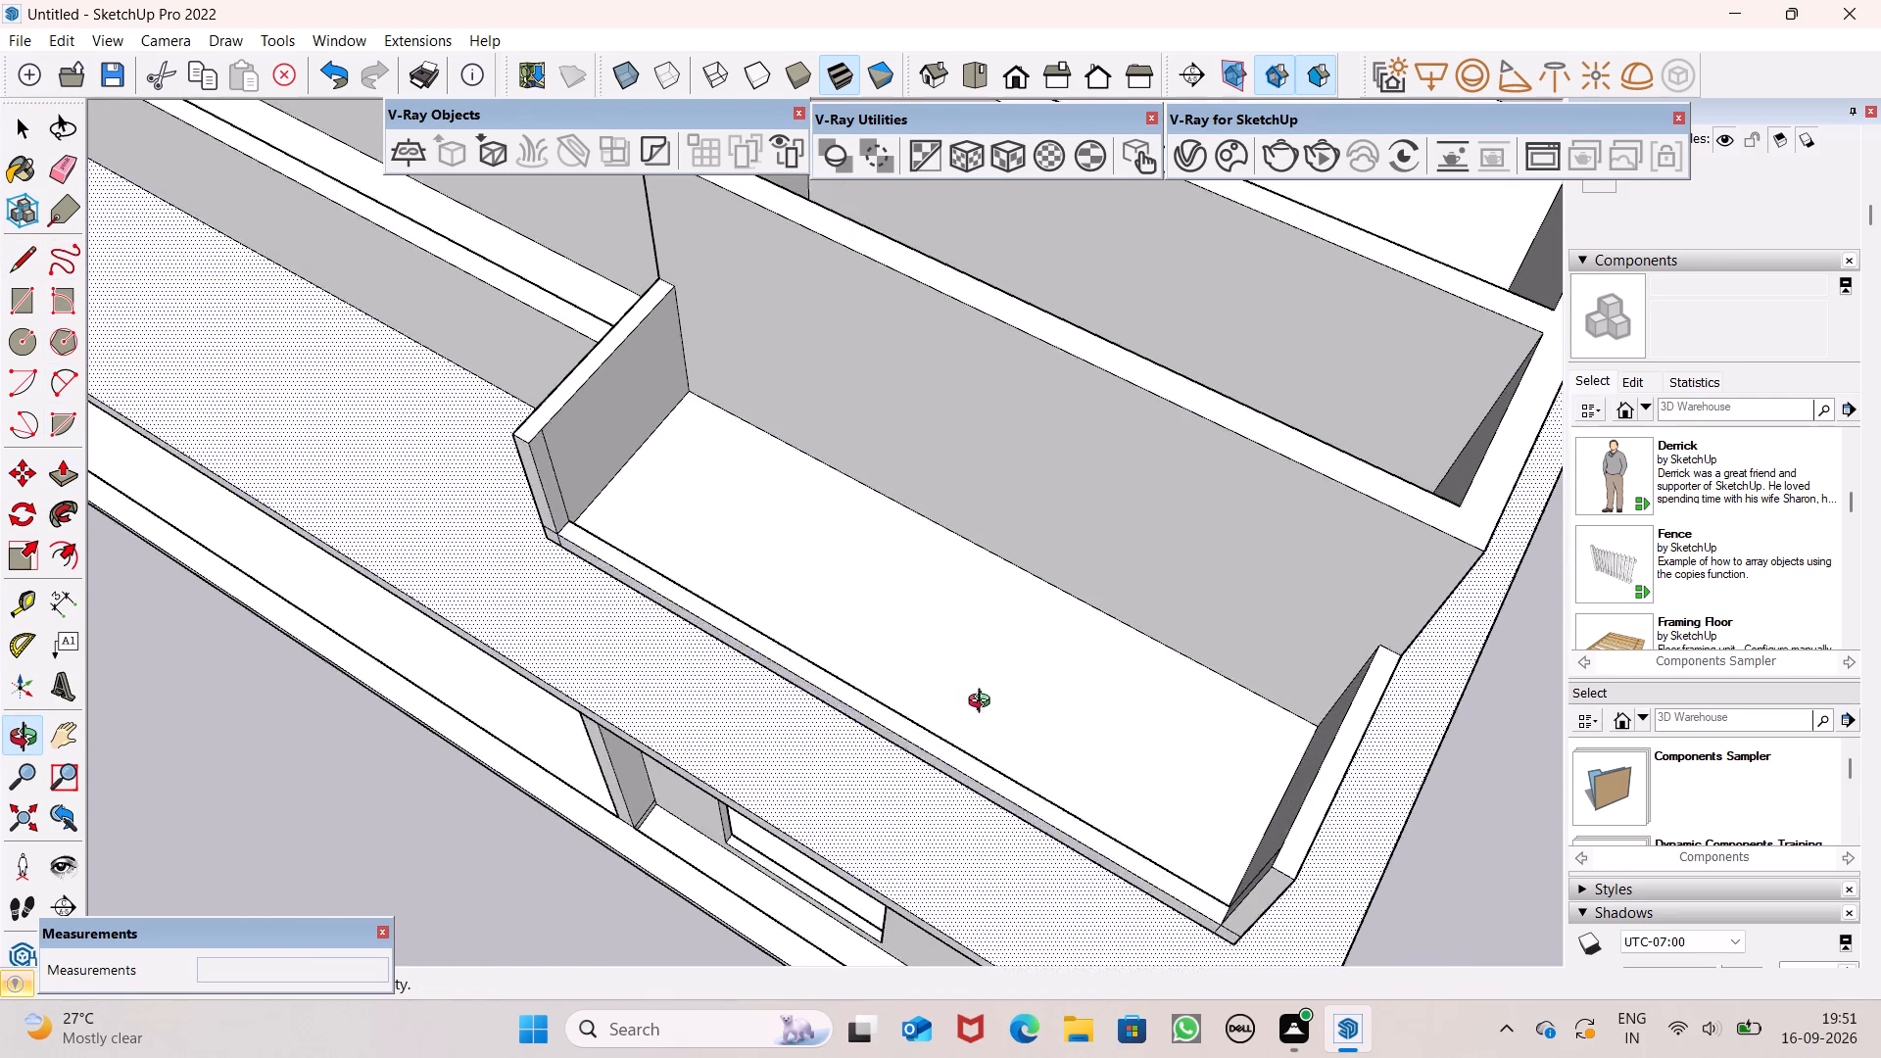
# Inspect the lowered parapet front from the outside, from its end and along the inner side of the end post.
pyautogui.moveTo(984, 703); pyautogui.dragTo(1158, 483, button='middle')
pyautogui.scroll(-3, 1159, 488)
pyautogui.moveTo(1194, 497); pyautogui.dragTo(1223, 368, button='middle')
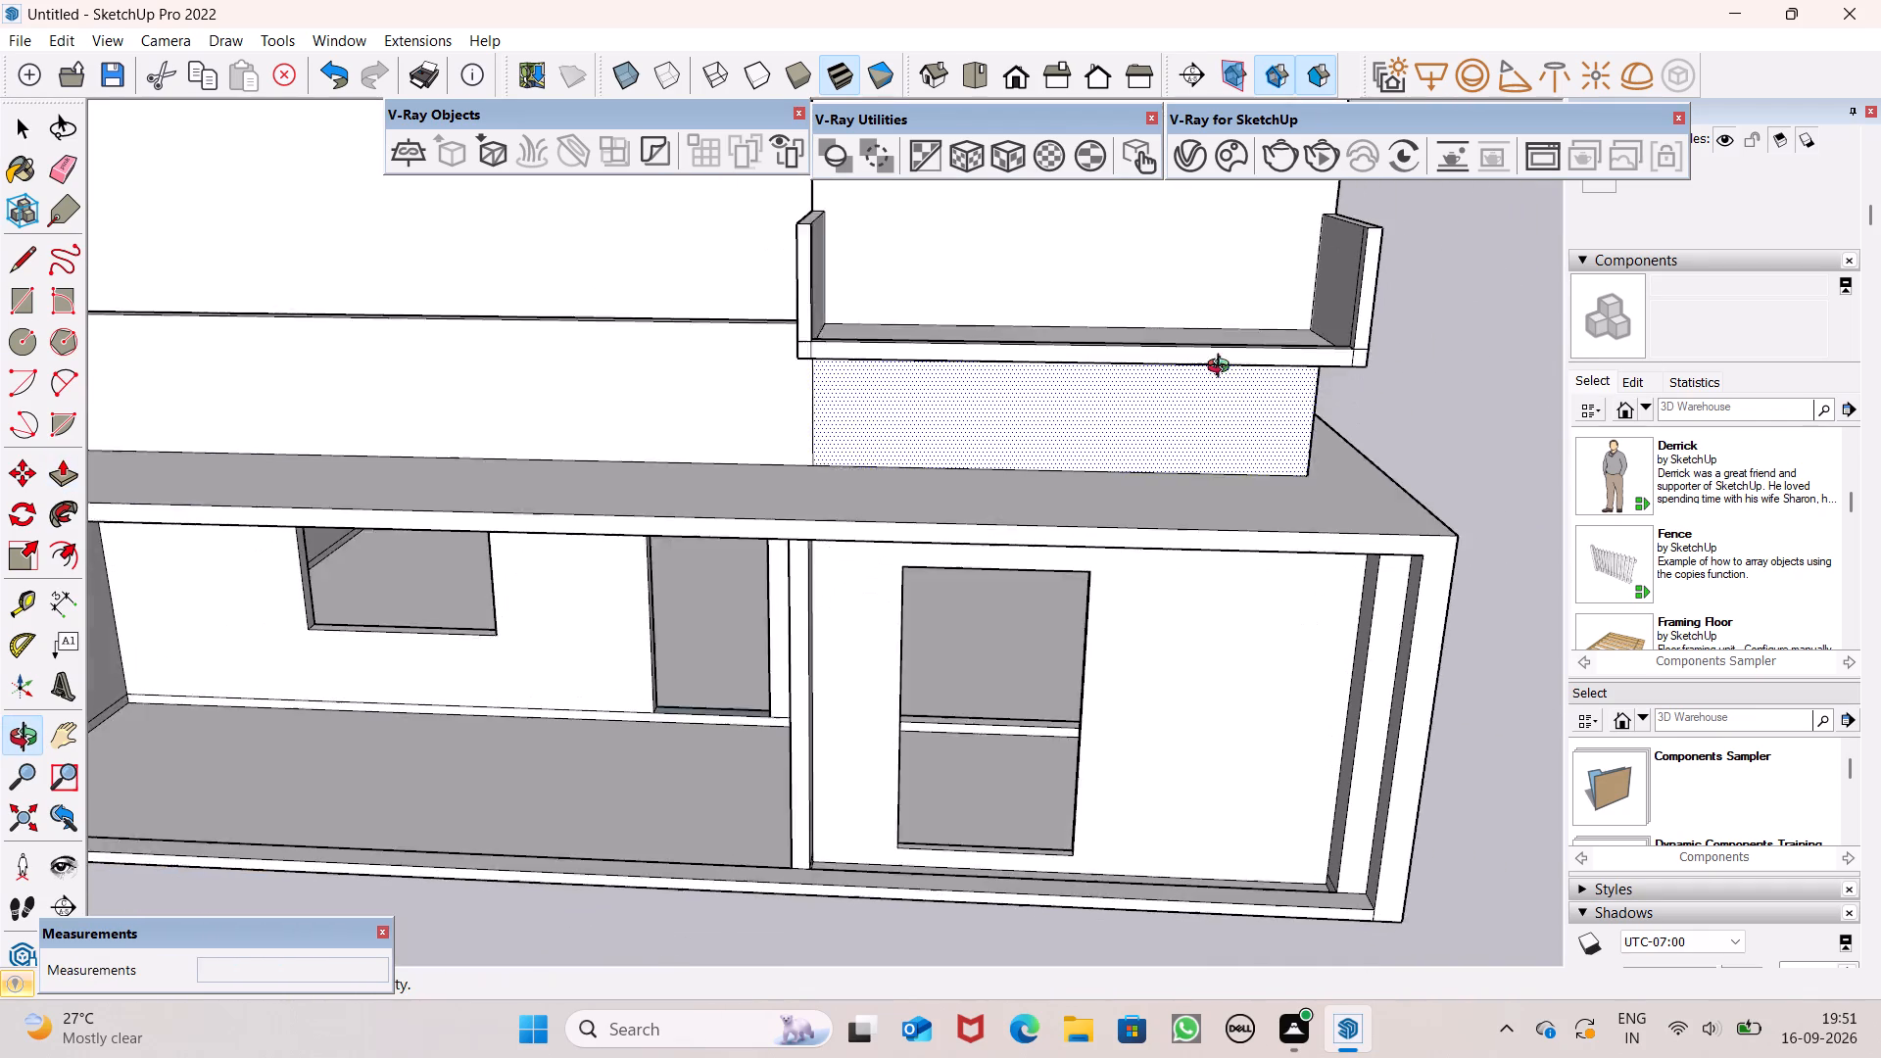
pyautogui.moveTo(1223, 368); pyautogui.dragTo(1222, 350, button='middle')
pyautogui.press('space')
pyautogui.moveTo(1225, 349); pyautogui.dragTo(698, 498, button='middle')
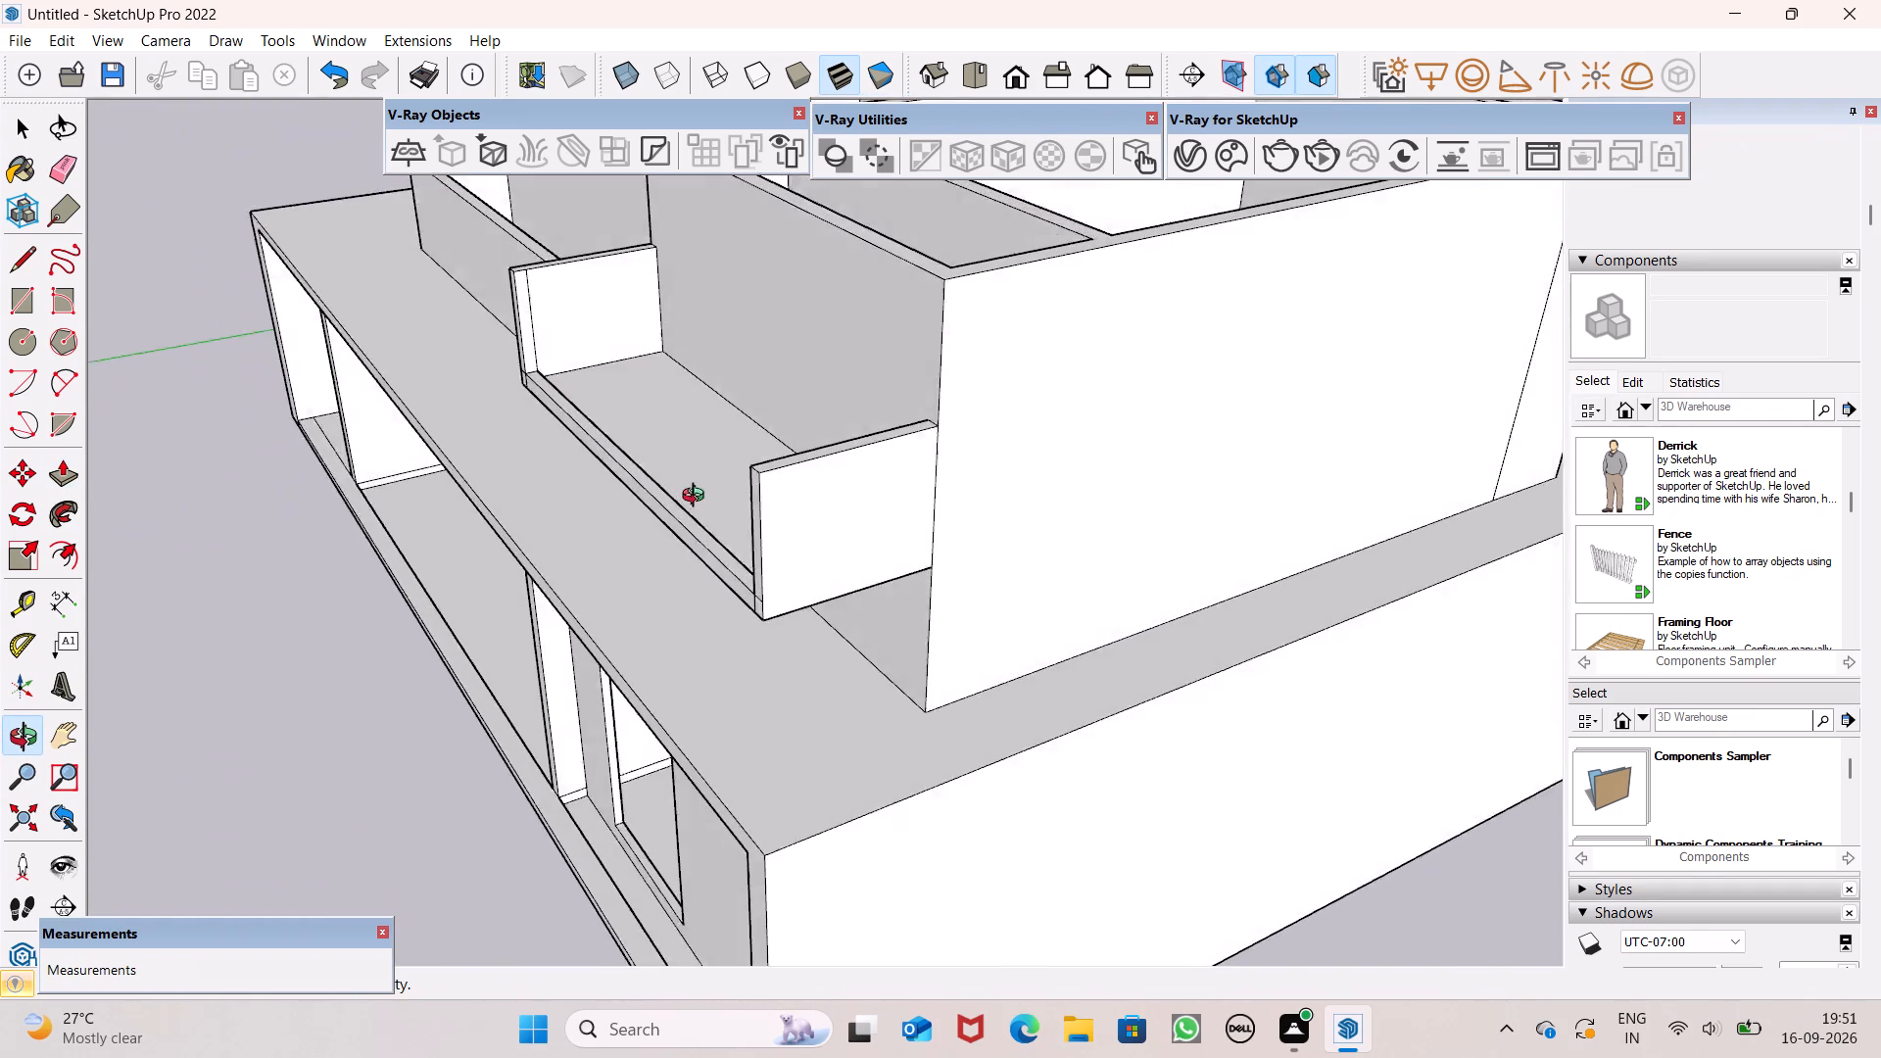
pyautogui.moveTo(698, 498); pyautogui.dragTo(680, 435, button='middle')
pyautogui.scroll(4, 531, 196)
pyautogui.moveTo(553, 325); pyautogui.dragTo(405, 291, button='middle')
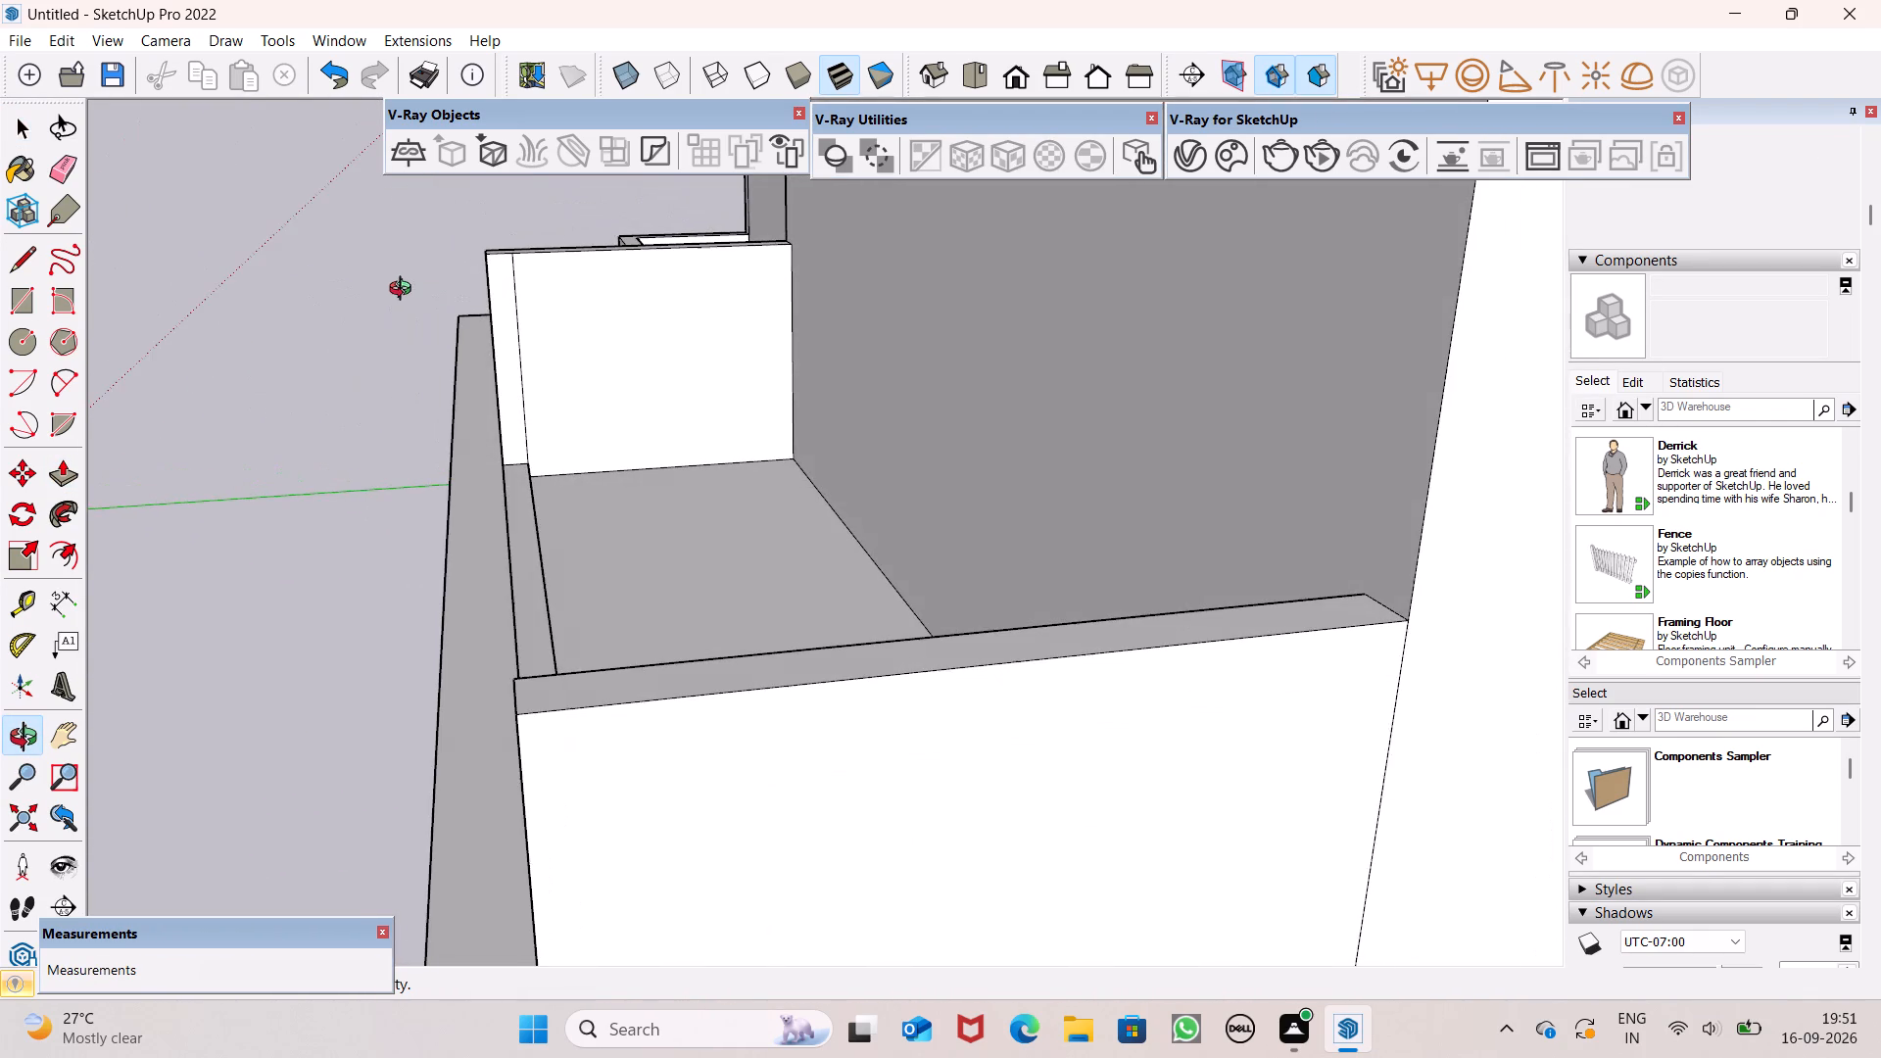
pyautogui.moveTo(405, 291); pyautogui.dragTo(438, 312, button='middle')
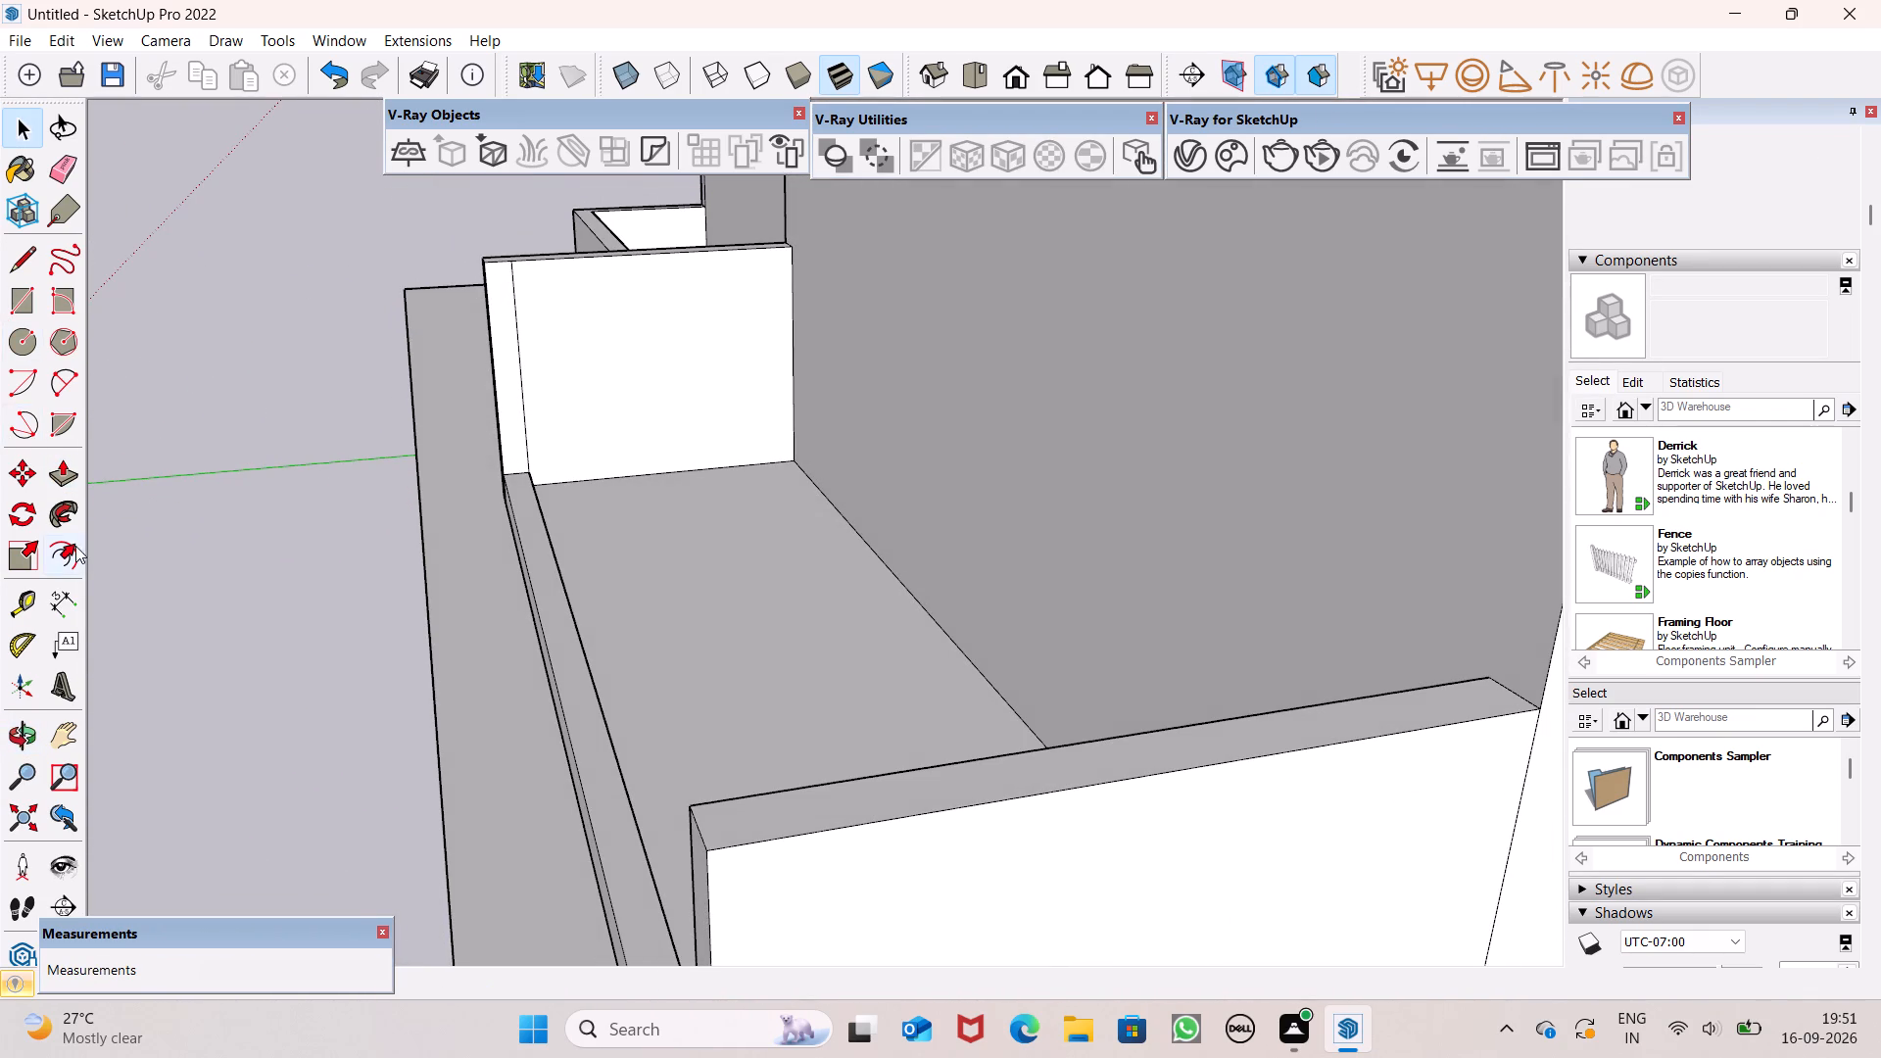
# Draw a horizontal line across the inner face of the parapet's end post, just below its top.
pyautogui.click(12, 345)
pyautogui.scroll(3, 506, 301)
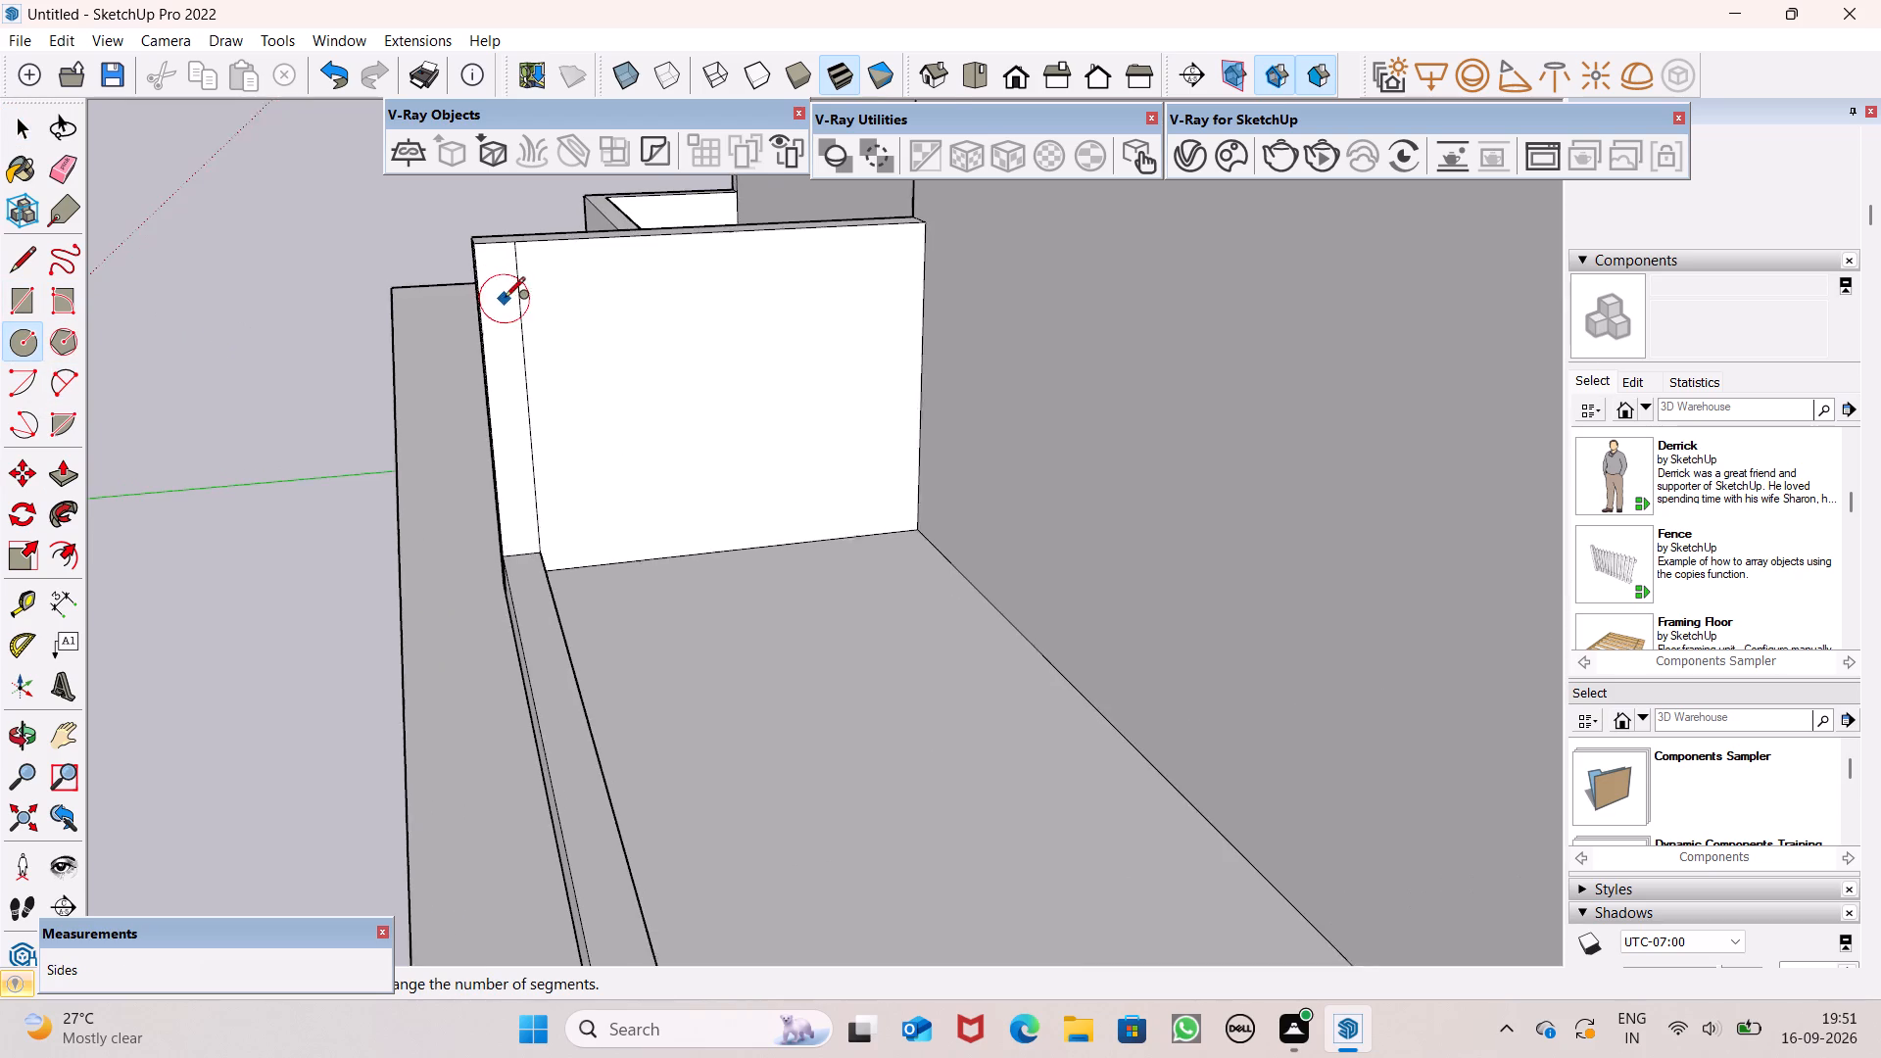
pyautogui.scroll(2, 505, 299)
pyautogui.click(28, 293)
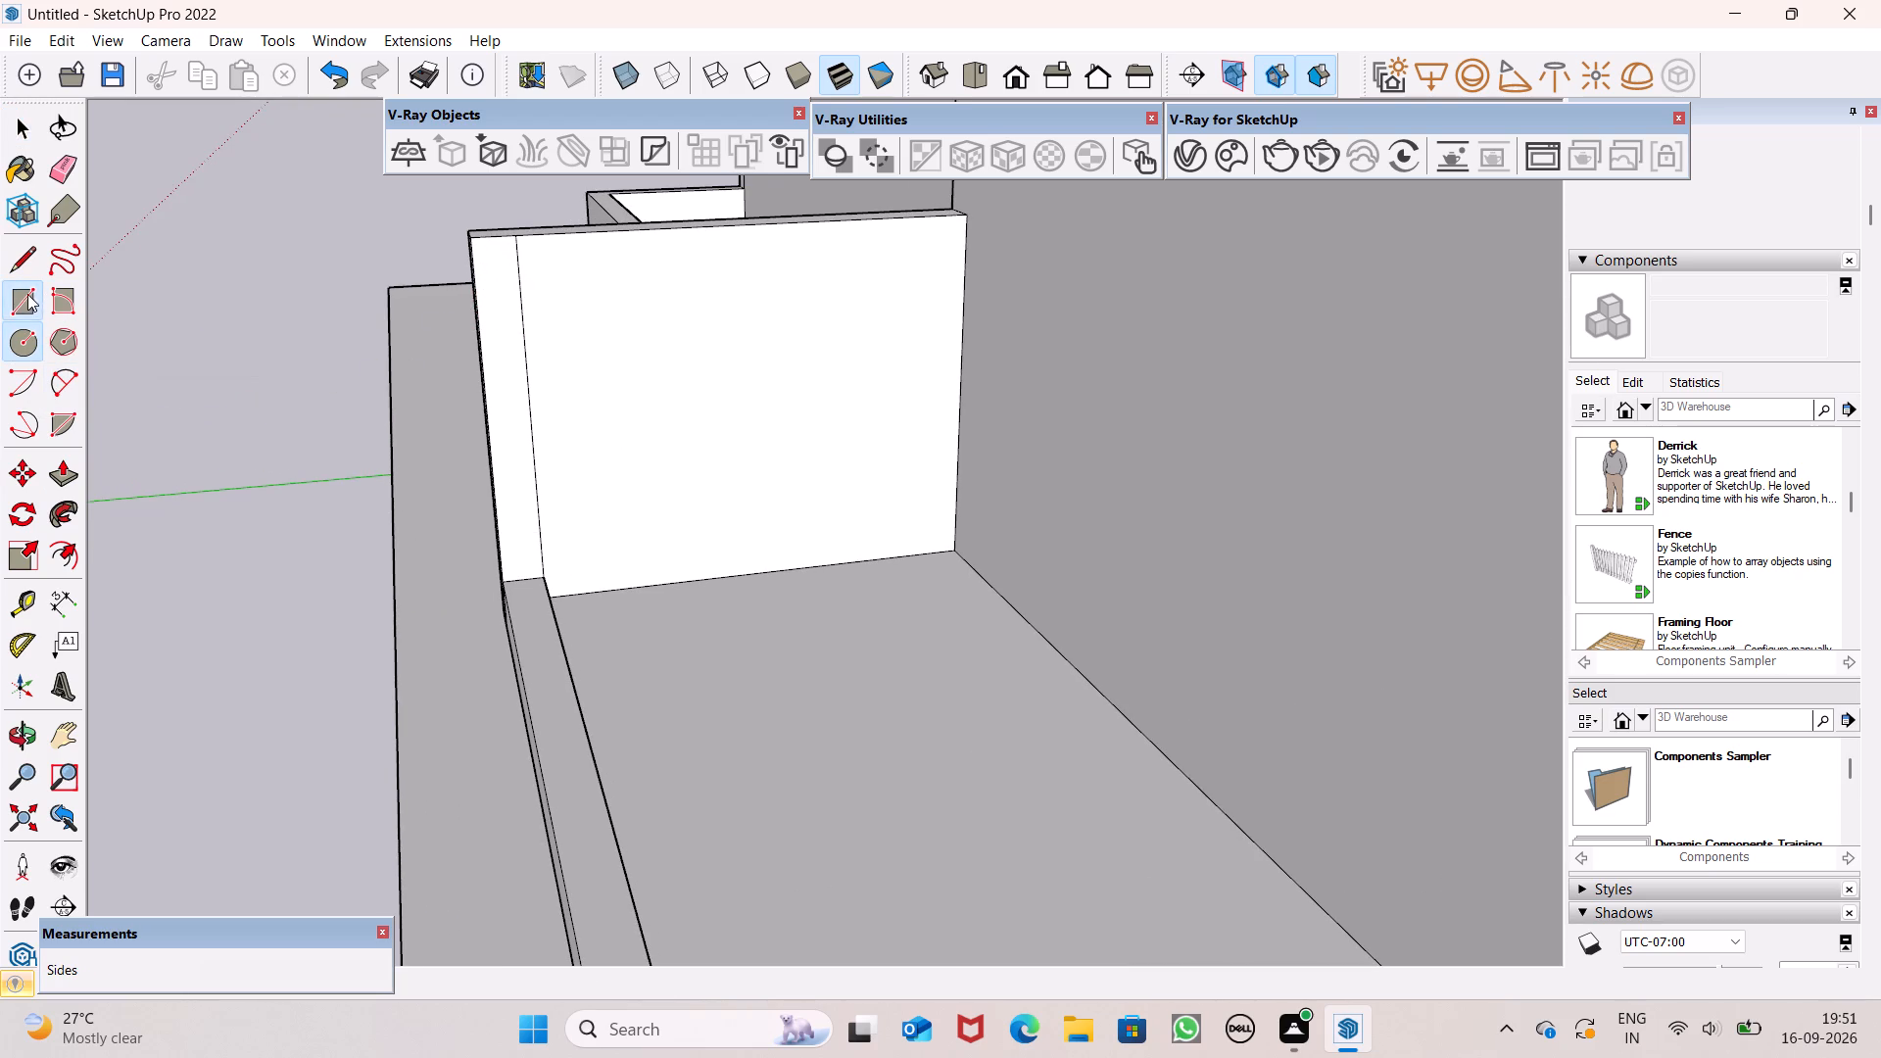
pyautogui.moveTo(544, 466); pyautogui.dragTo(429, 474, button='middle')
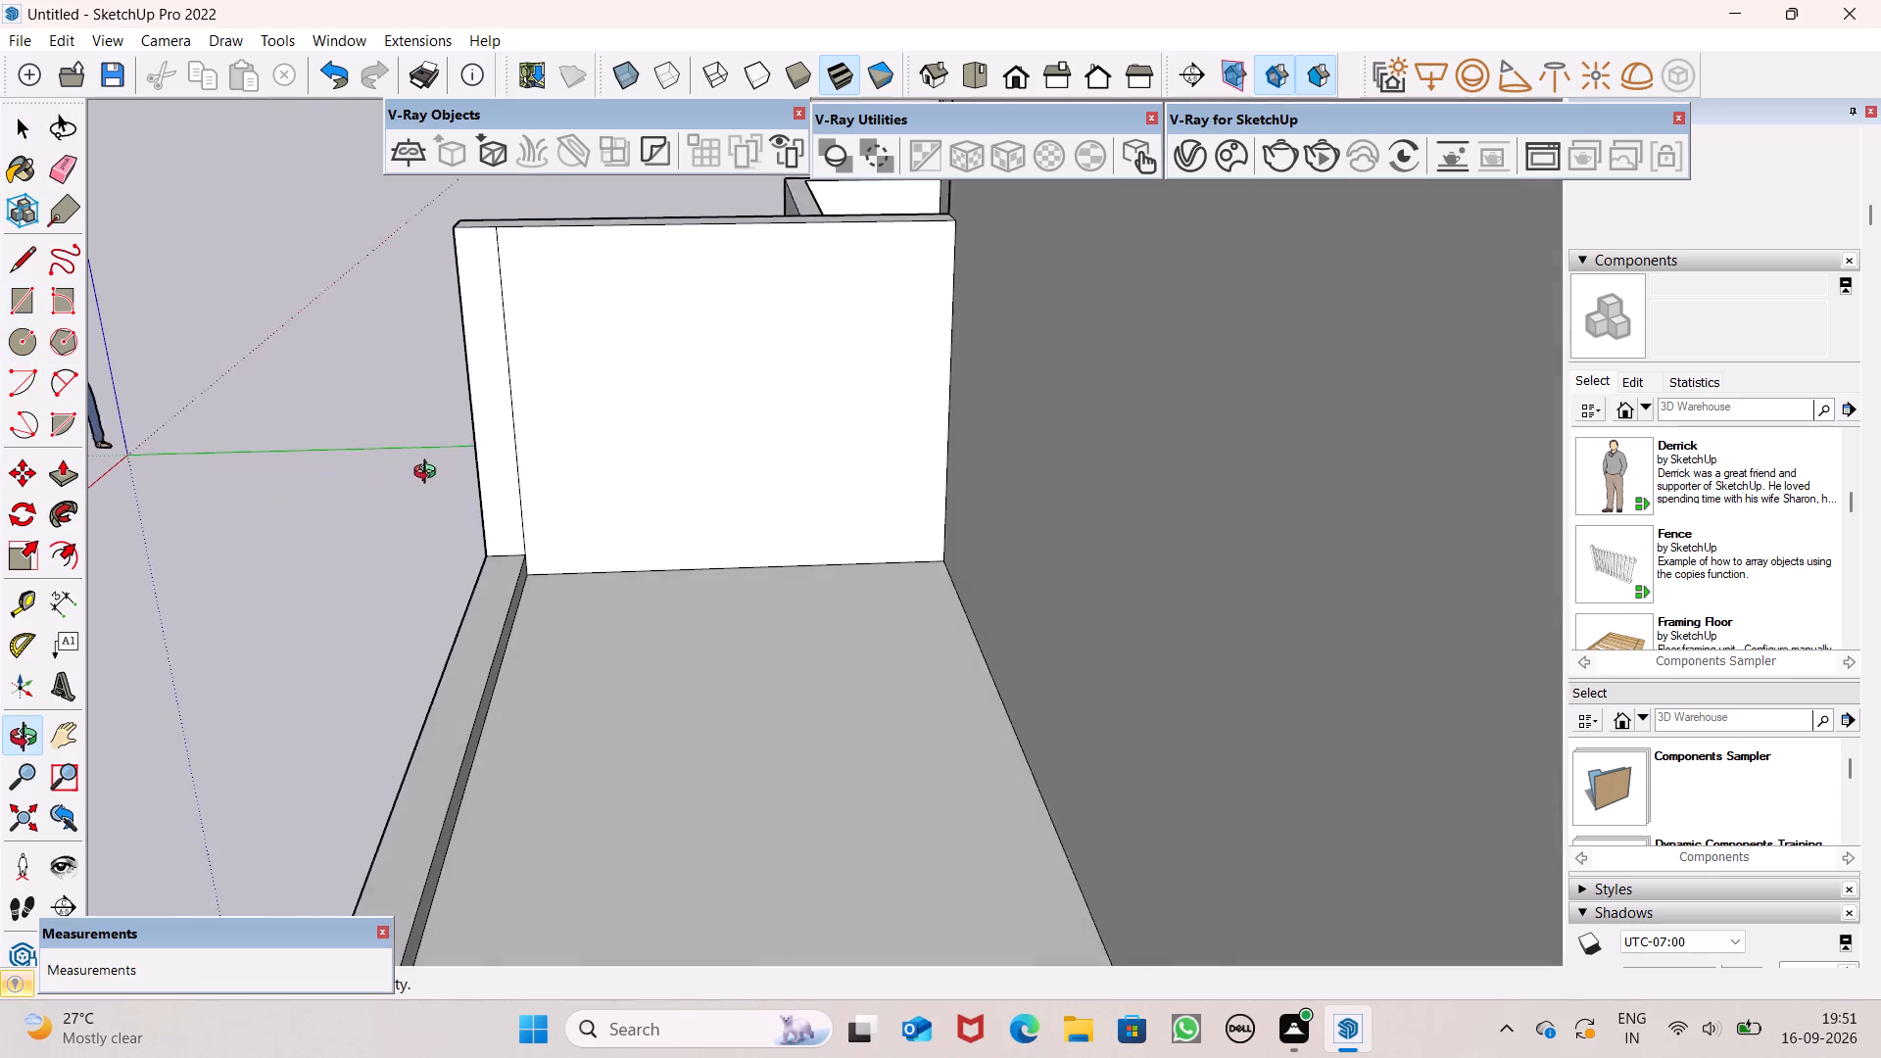
pyautogui.moveTo(429, 474); pyautogui.dragTo(429, 482, button='middle')
pyautogui.scroll(13, 473, 243)
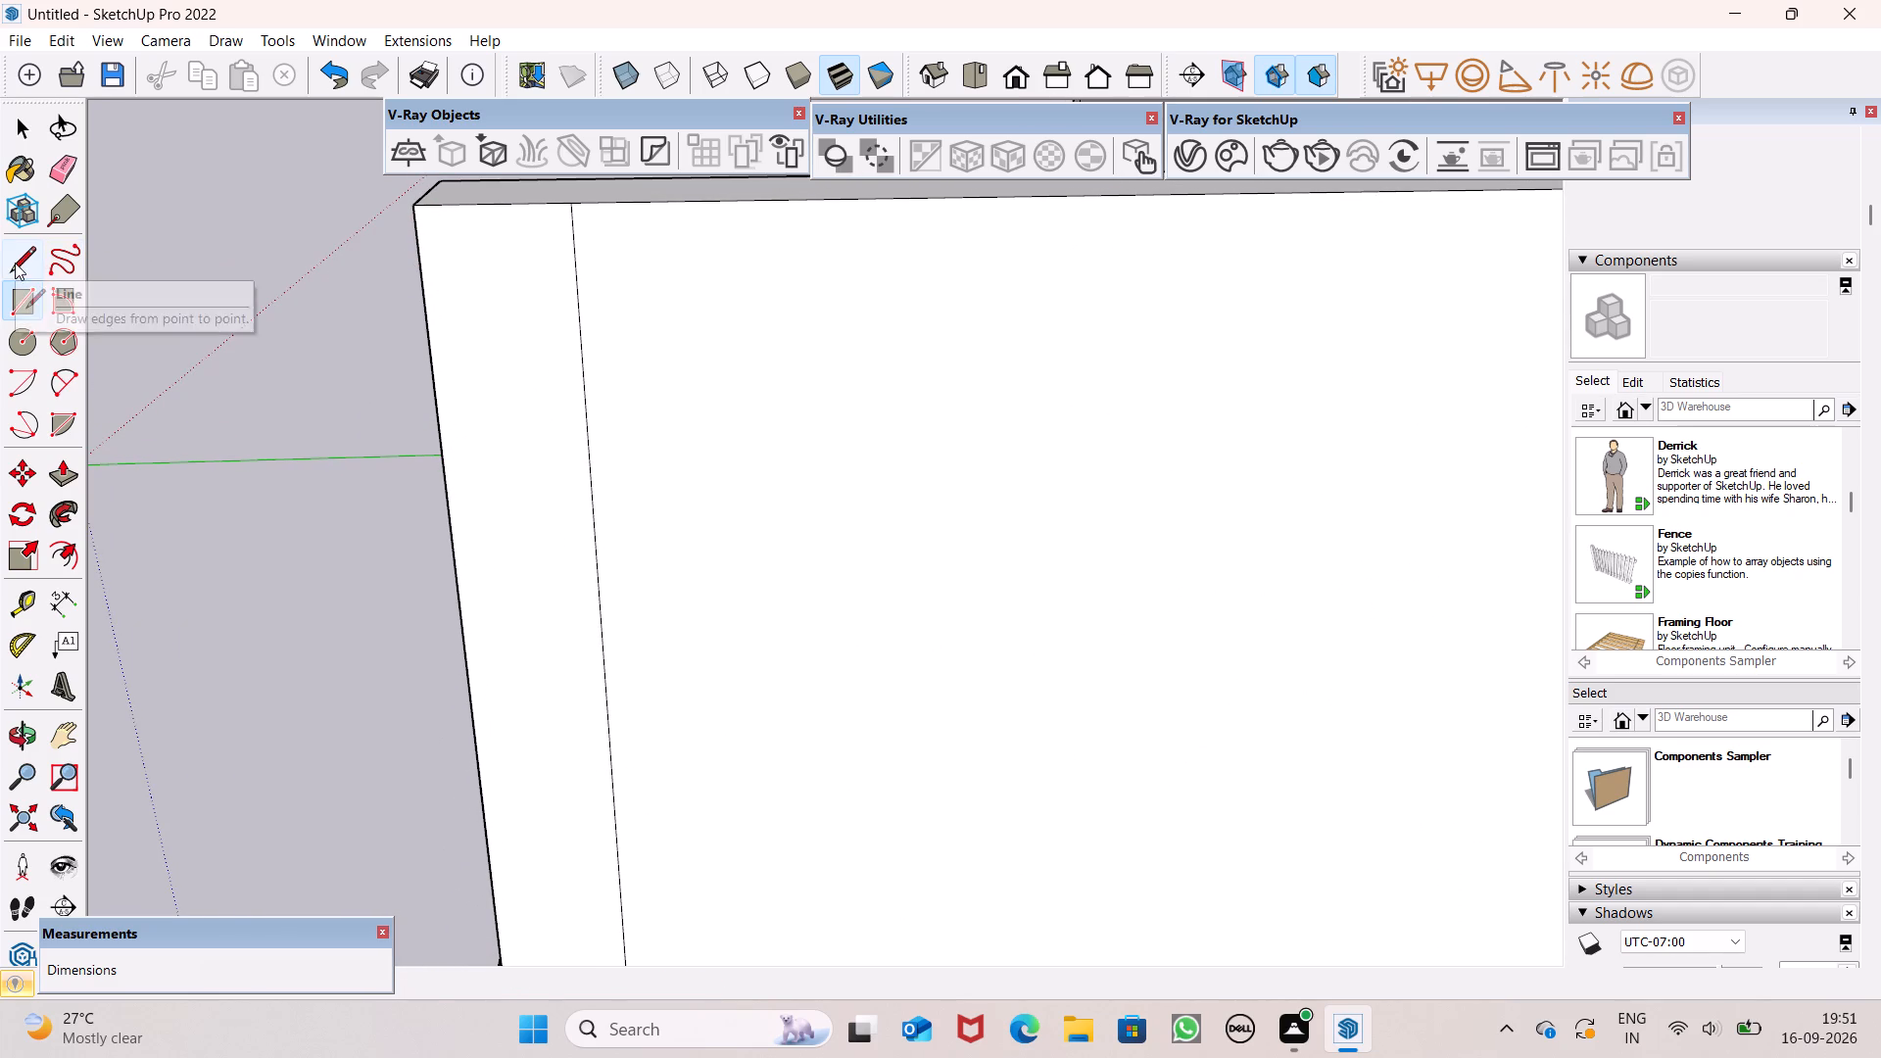
pyautogui.click(15, 263)
pyautogui.click(423, 269)
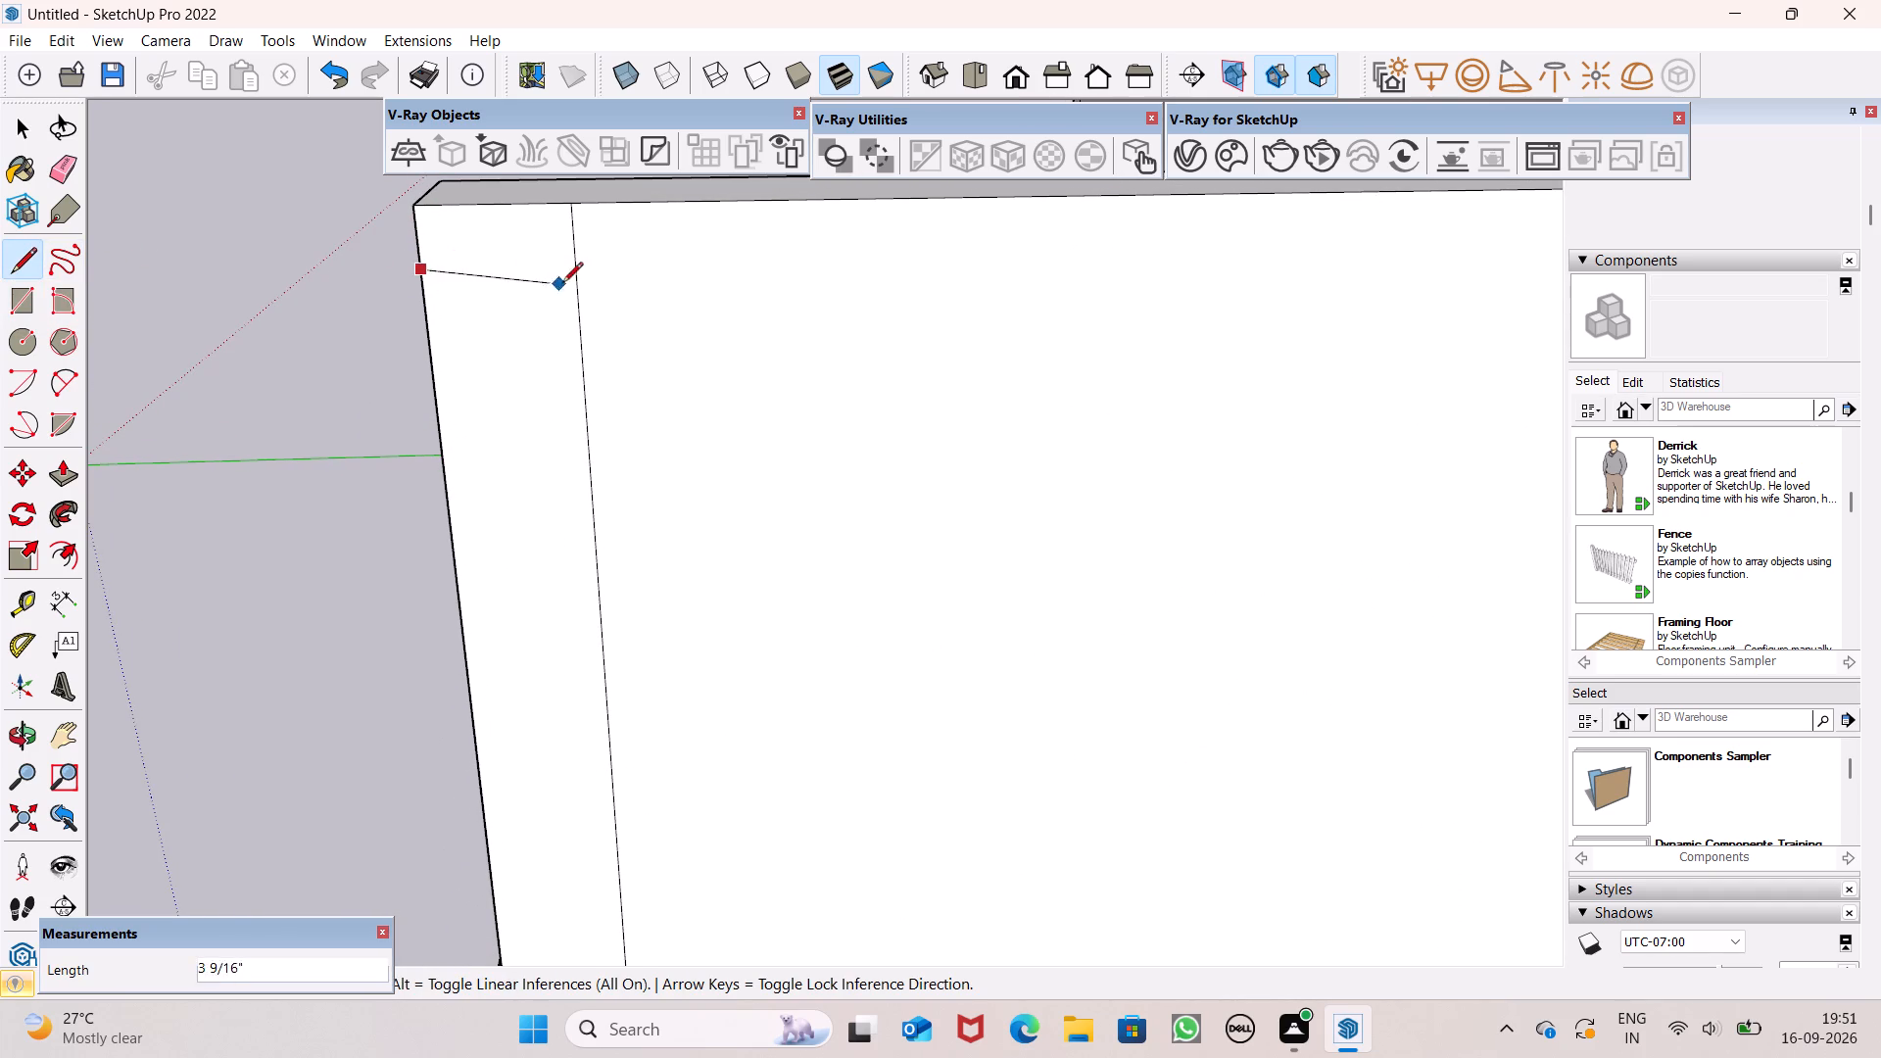
pyautogui.click(570, 272)
# Draw a small horizontal rectangle on the inner face of the same end post, just above the lowered parapet front.
pyautogui.scroll(-3, 653, 282)
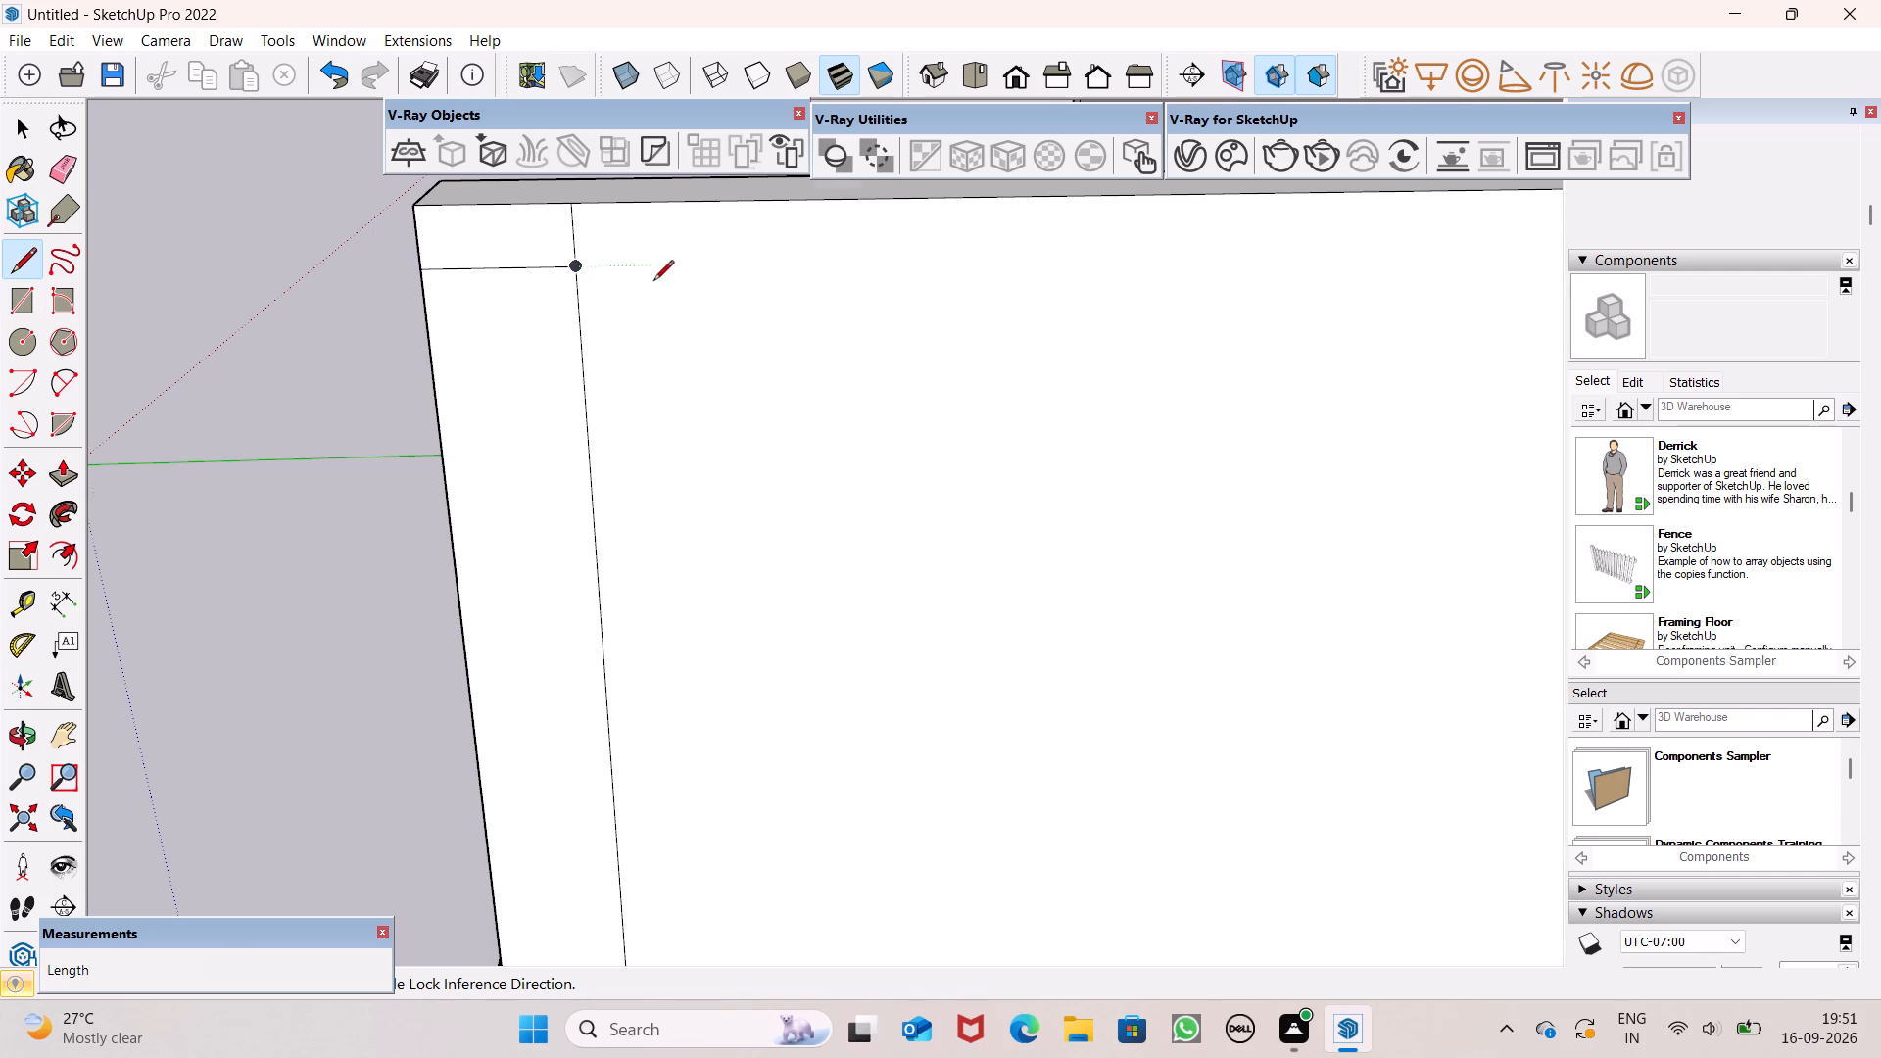
pyautogui.scroll(-3, 653, 282)
pyautogui.moveTo(683, 348); pyautogui.dragTo(1293, 383, button='middle')
pyautogui.scroll(1, 1289, 380)
pyautogui.press('space')
pyautogui.scroll(-4, 1033, 333)
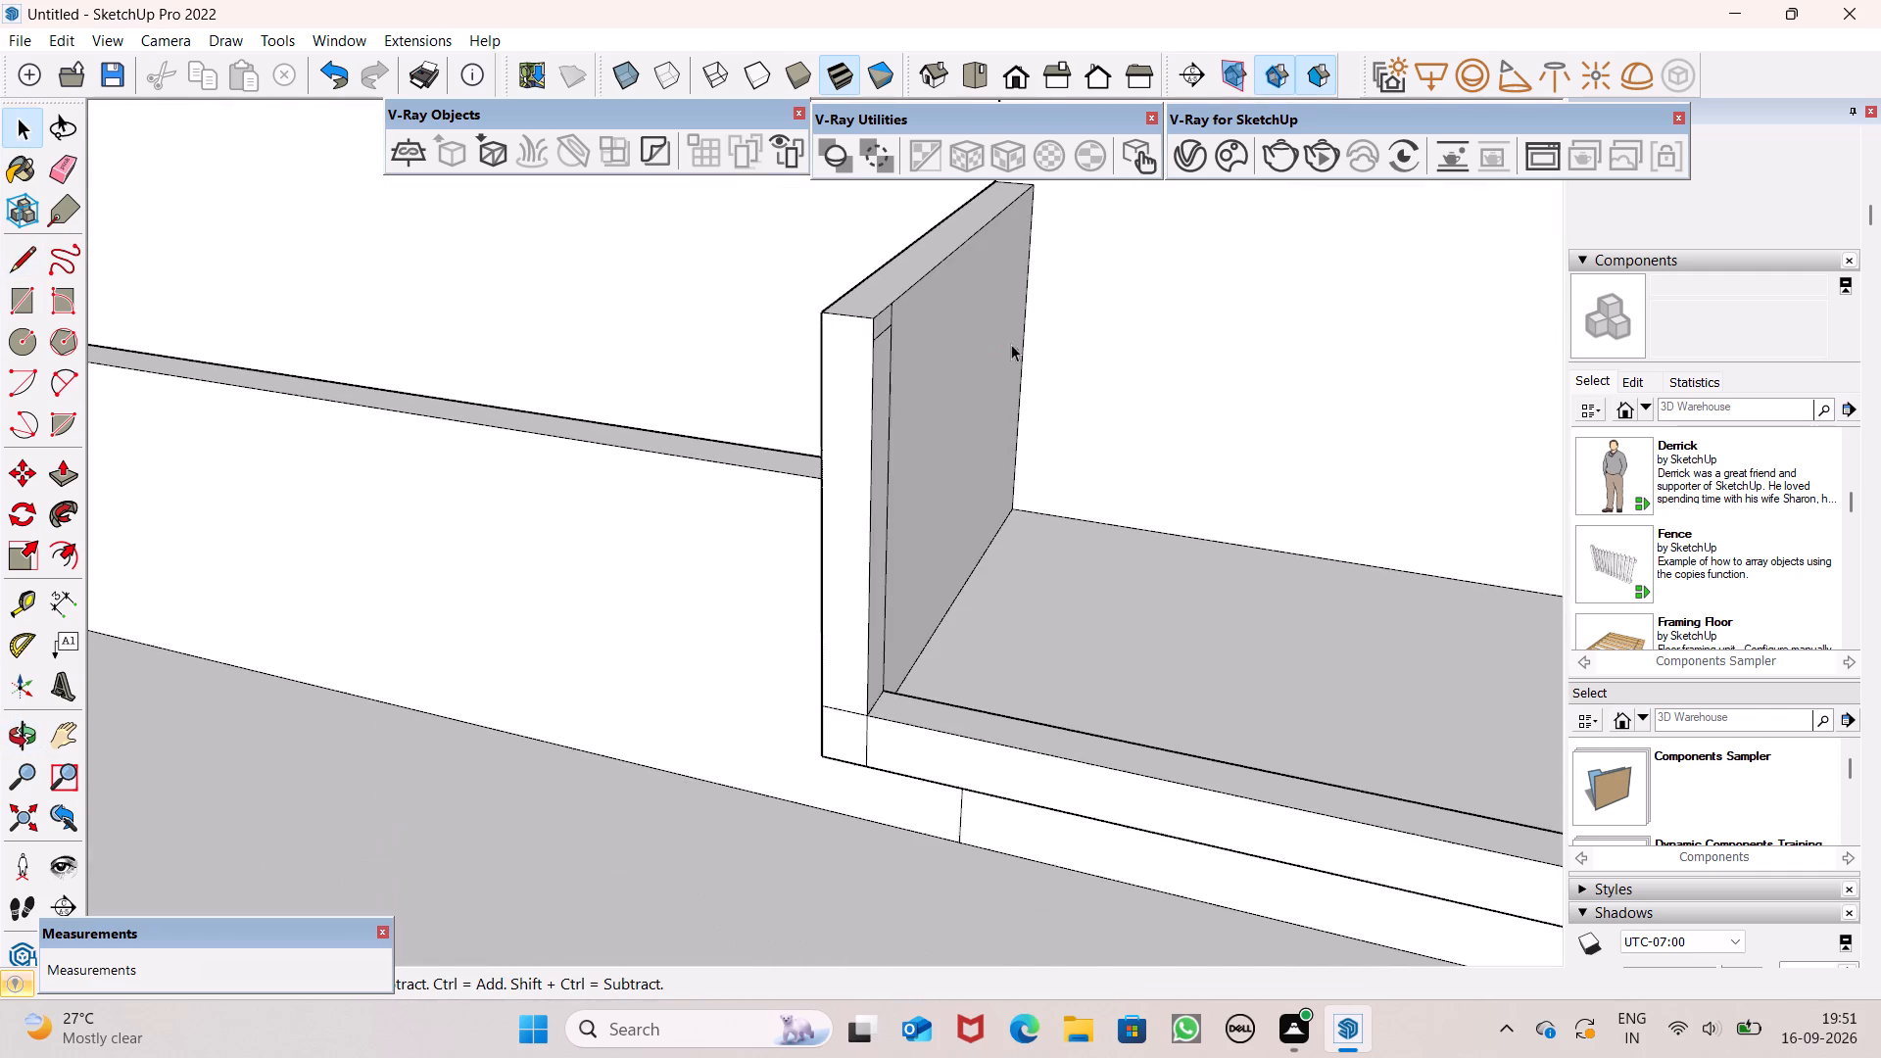
pyautogui.scroll(-1, 1011, 344)
pyautogui.moveTo(897, 414); pyautogui.dragTo(549, 331, button='middle')
pyautogui.scroll(-1, 551, 339)
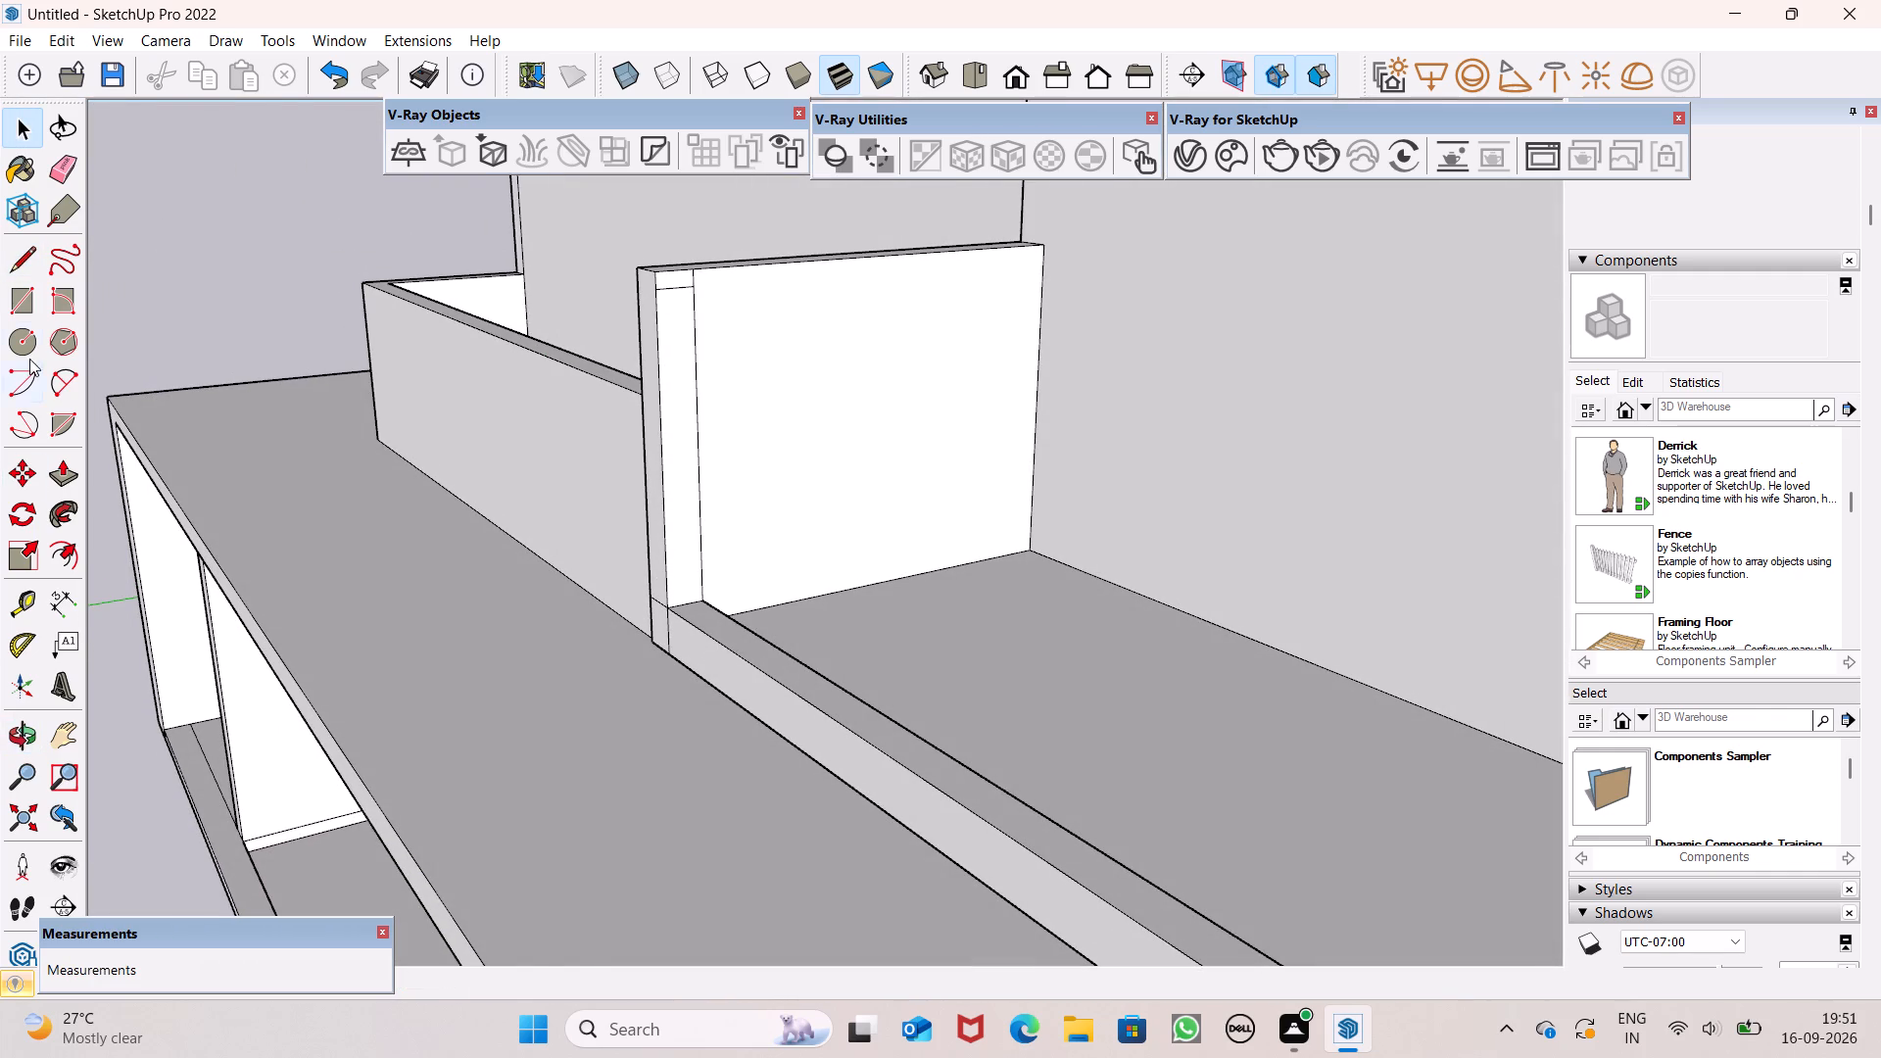
pyautogui.click(17, 309)
pyautogui.moveTo(999, 677); pyautogui.dragTo(792, 705, button='middle')
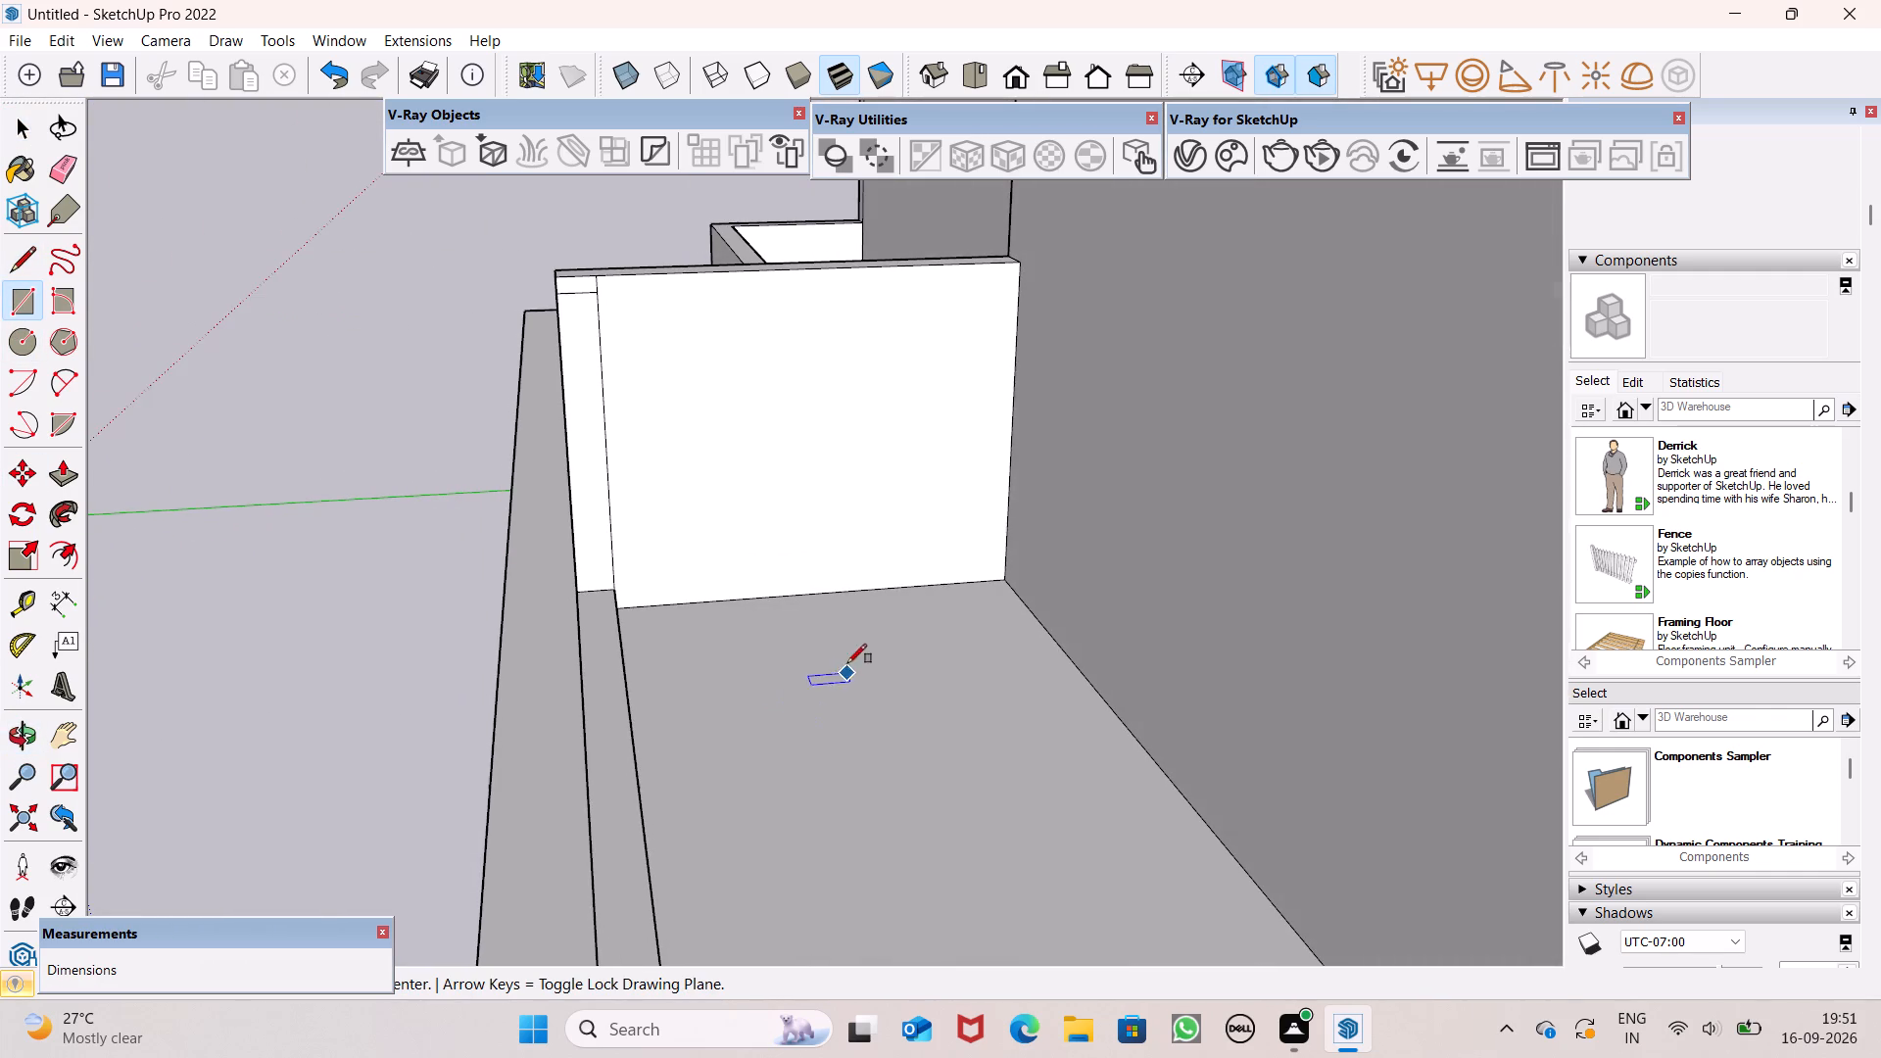
pyautogui.scroll(11, 606, 553)
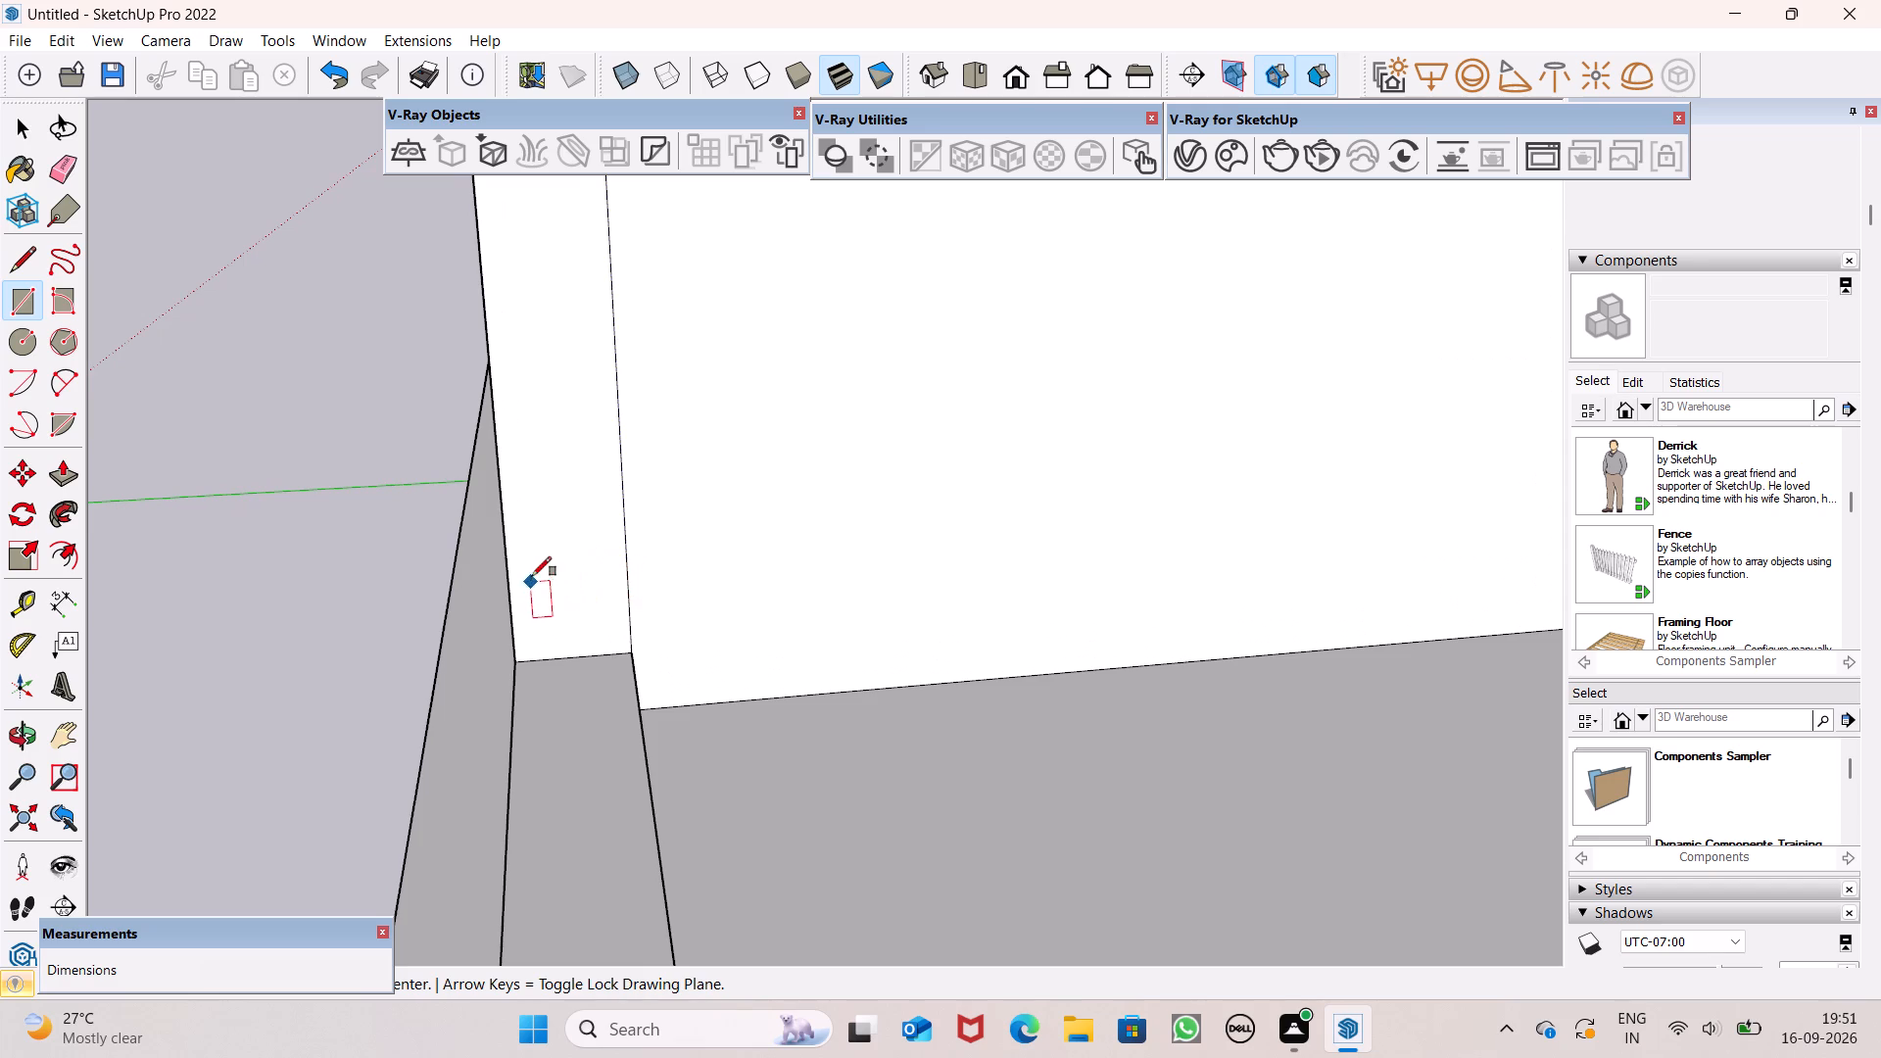
pyautogui.click(533, 563)
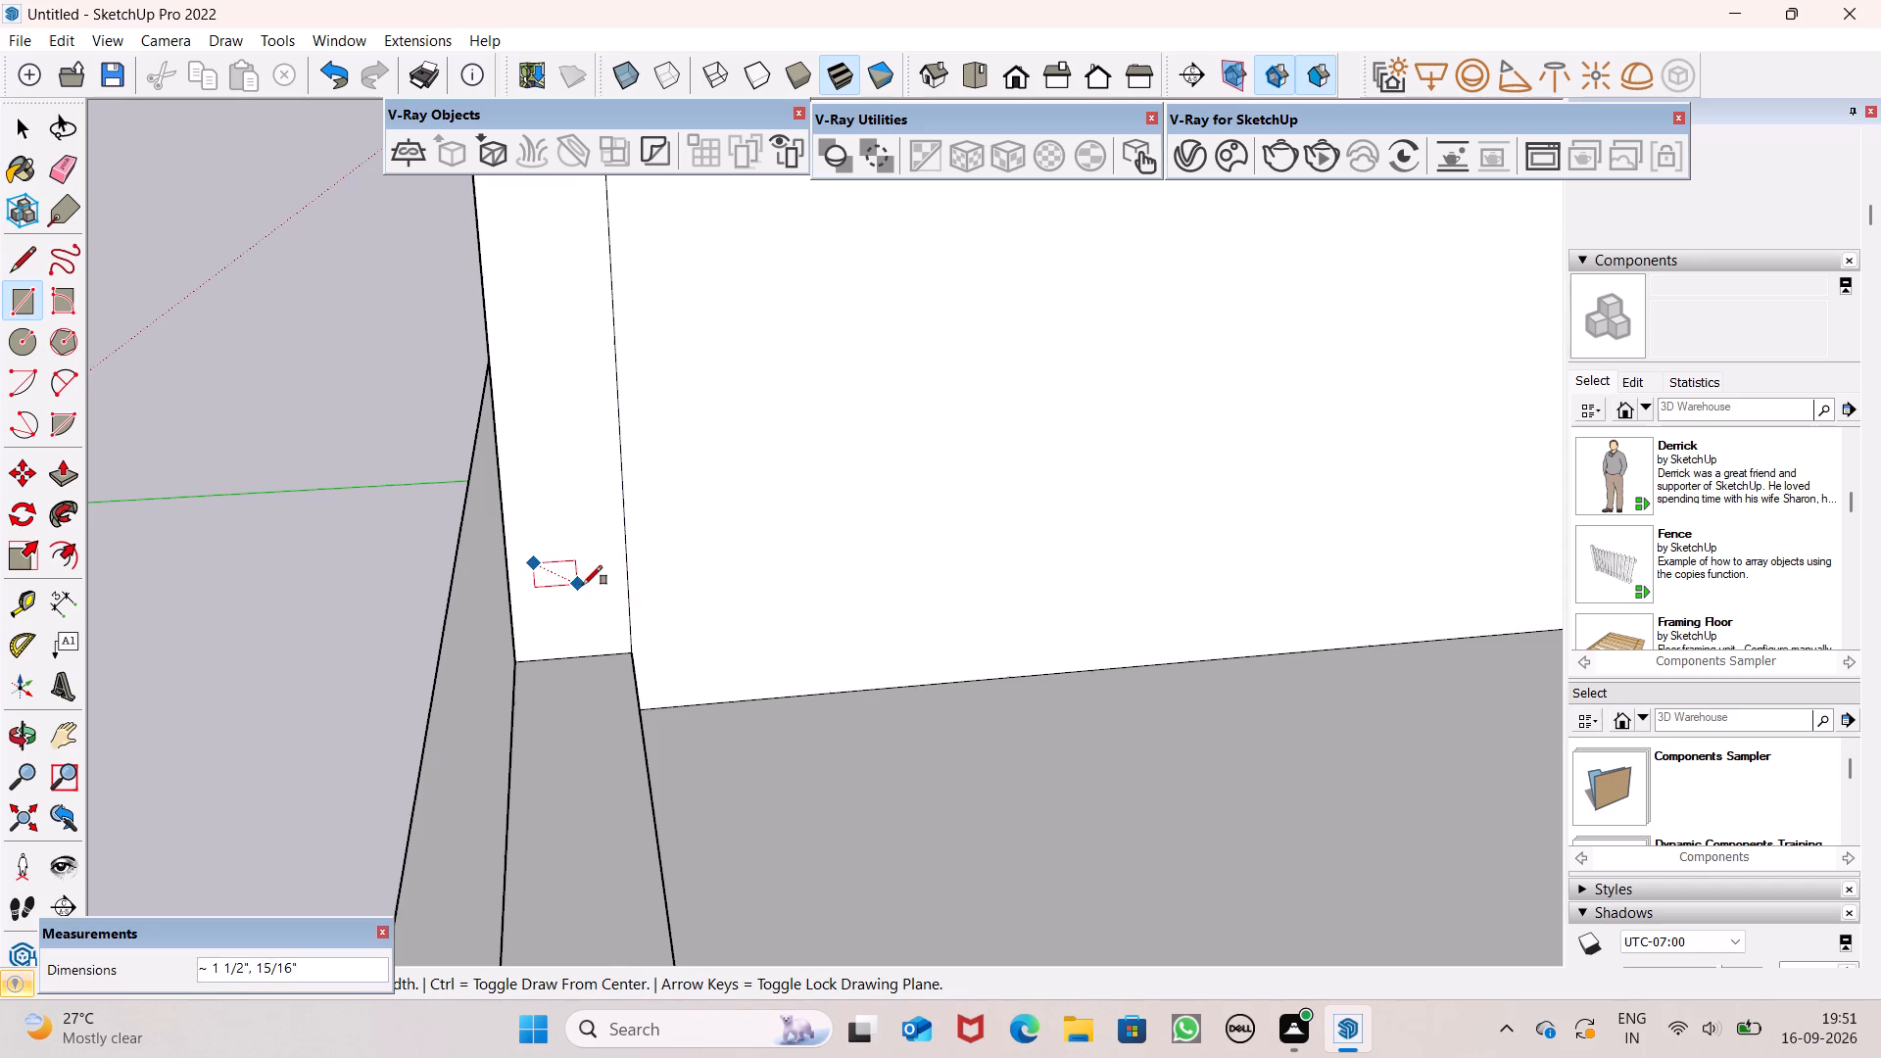
pyautogui.click(596, 588)
pyautogui.press('space')
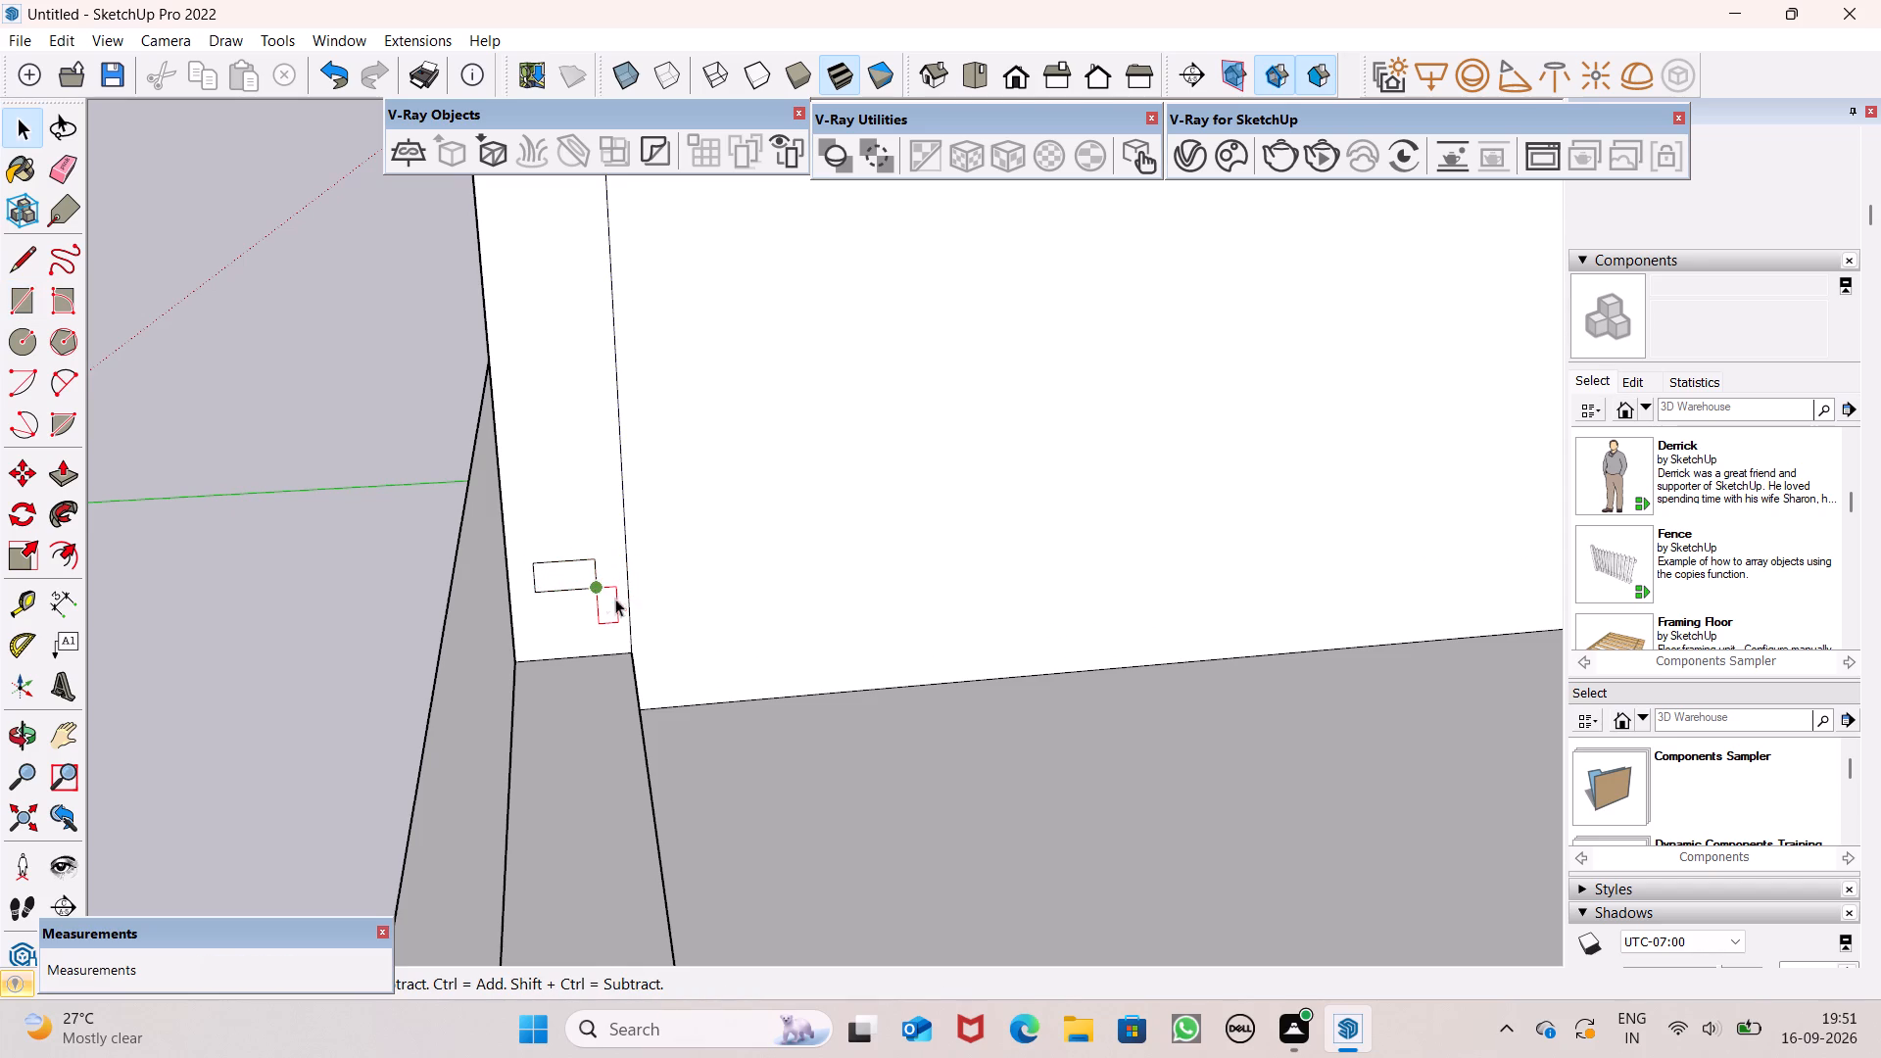
pyautogui.press('space')
pyautogui.scroll(-7, 640, 590)
pyautogui.click(607, 583)
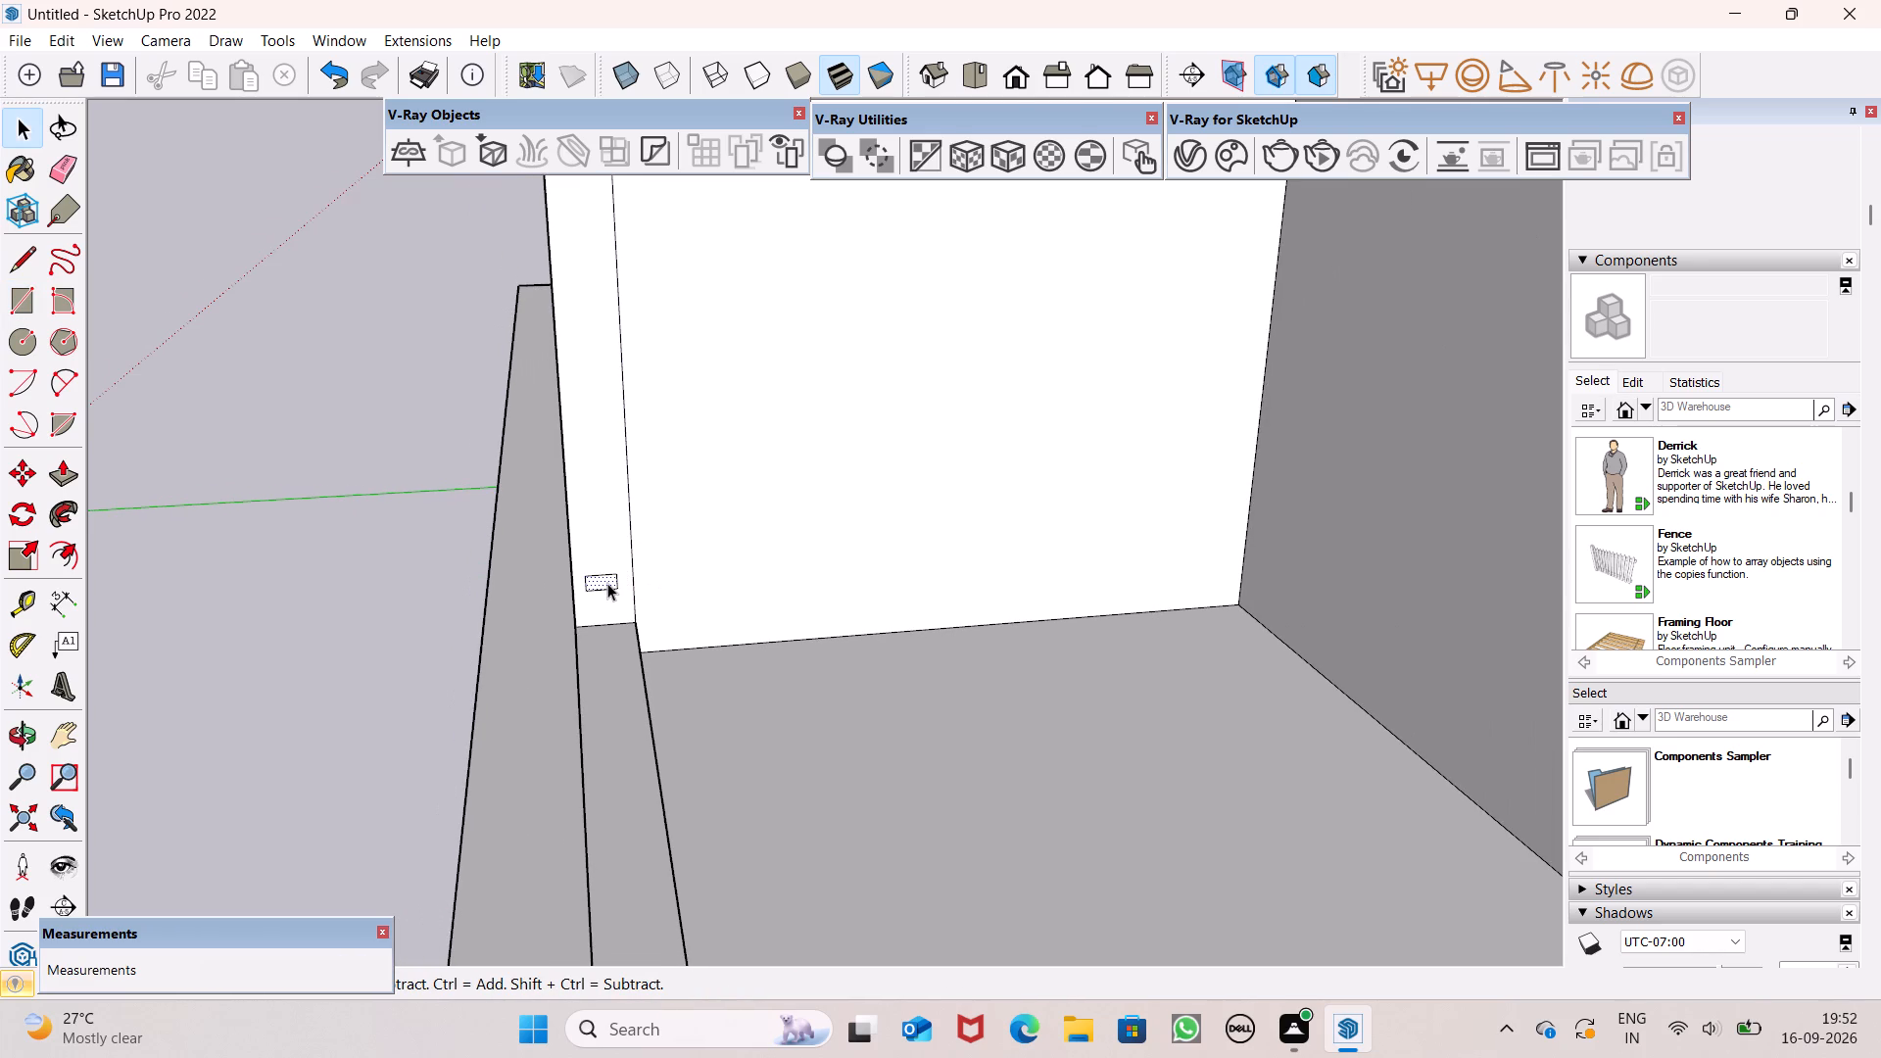
pyautogui.click(607, 583)
pyautogui.click(338, 622)
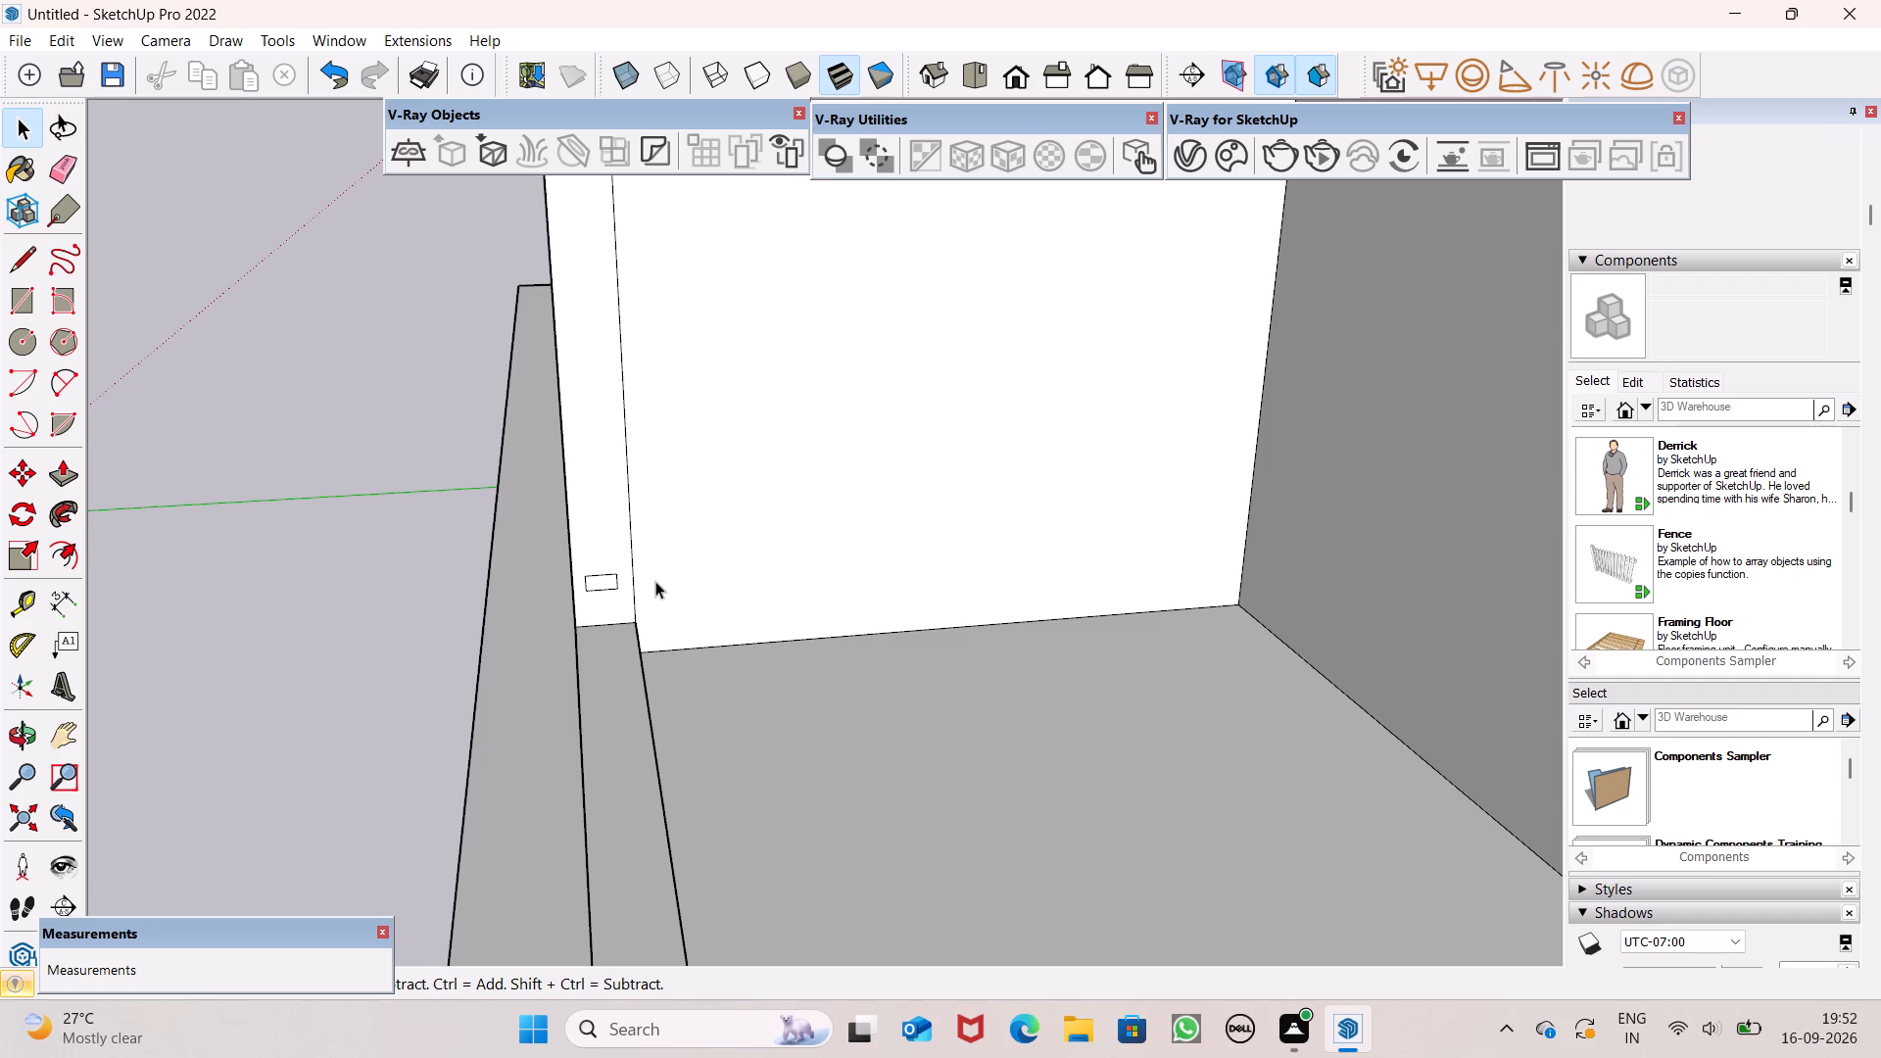
# Copy the small rectangle about 2 5/16" straight up the inner face of the end post.
pyautogui.scroll(9, 637, 566)
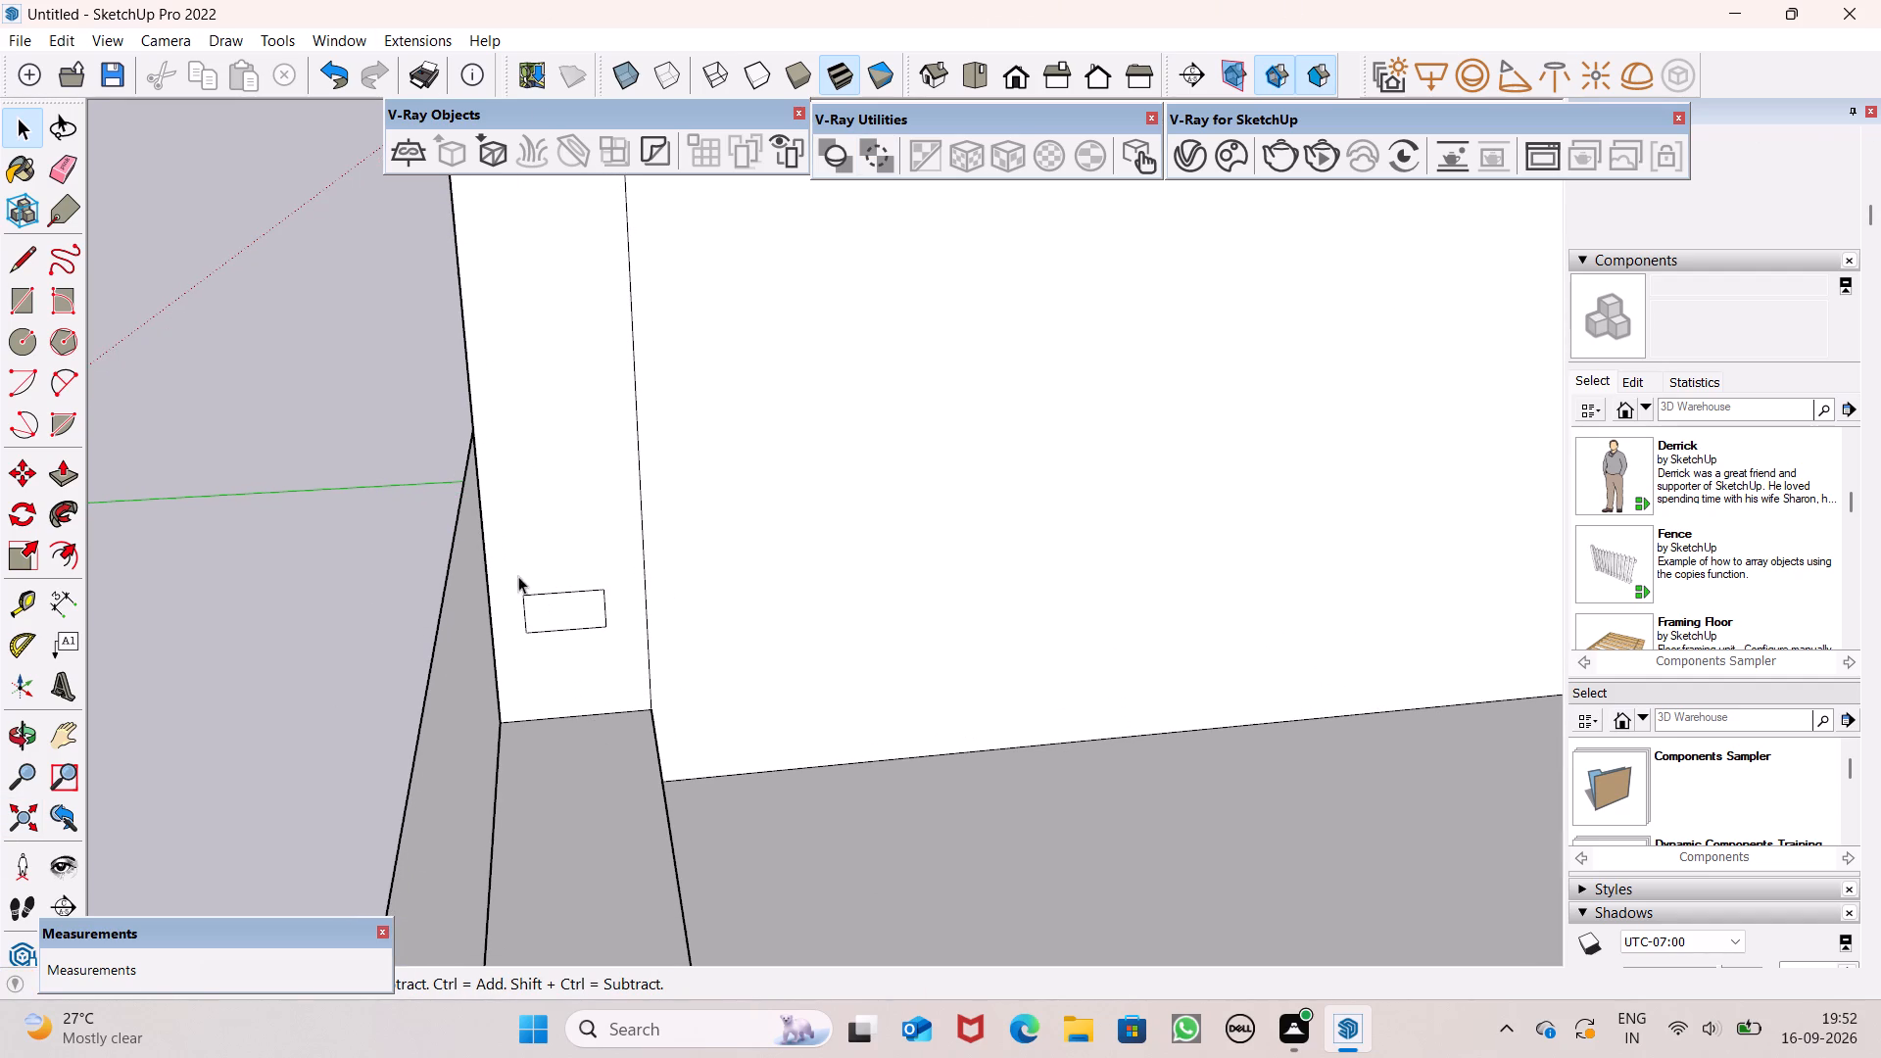
pyautogui.doubleClick(584, 621)
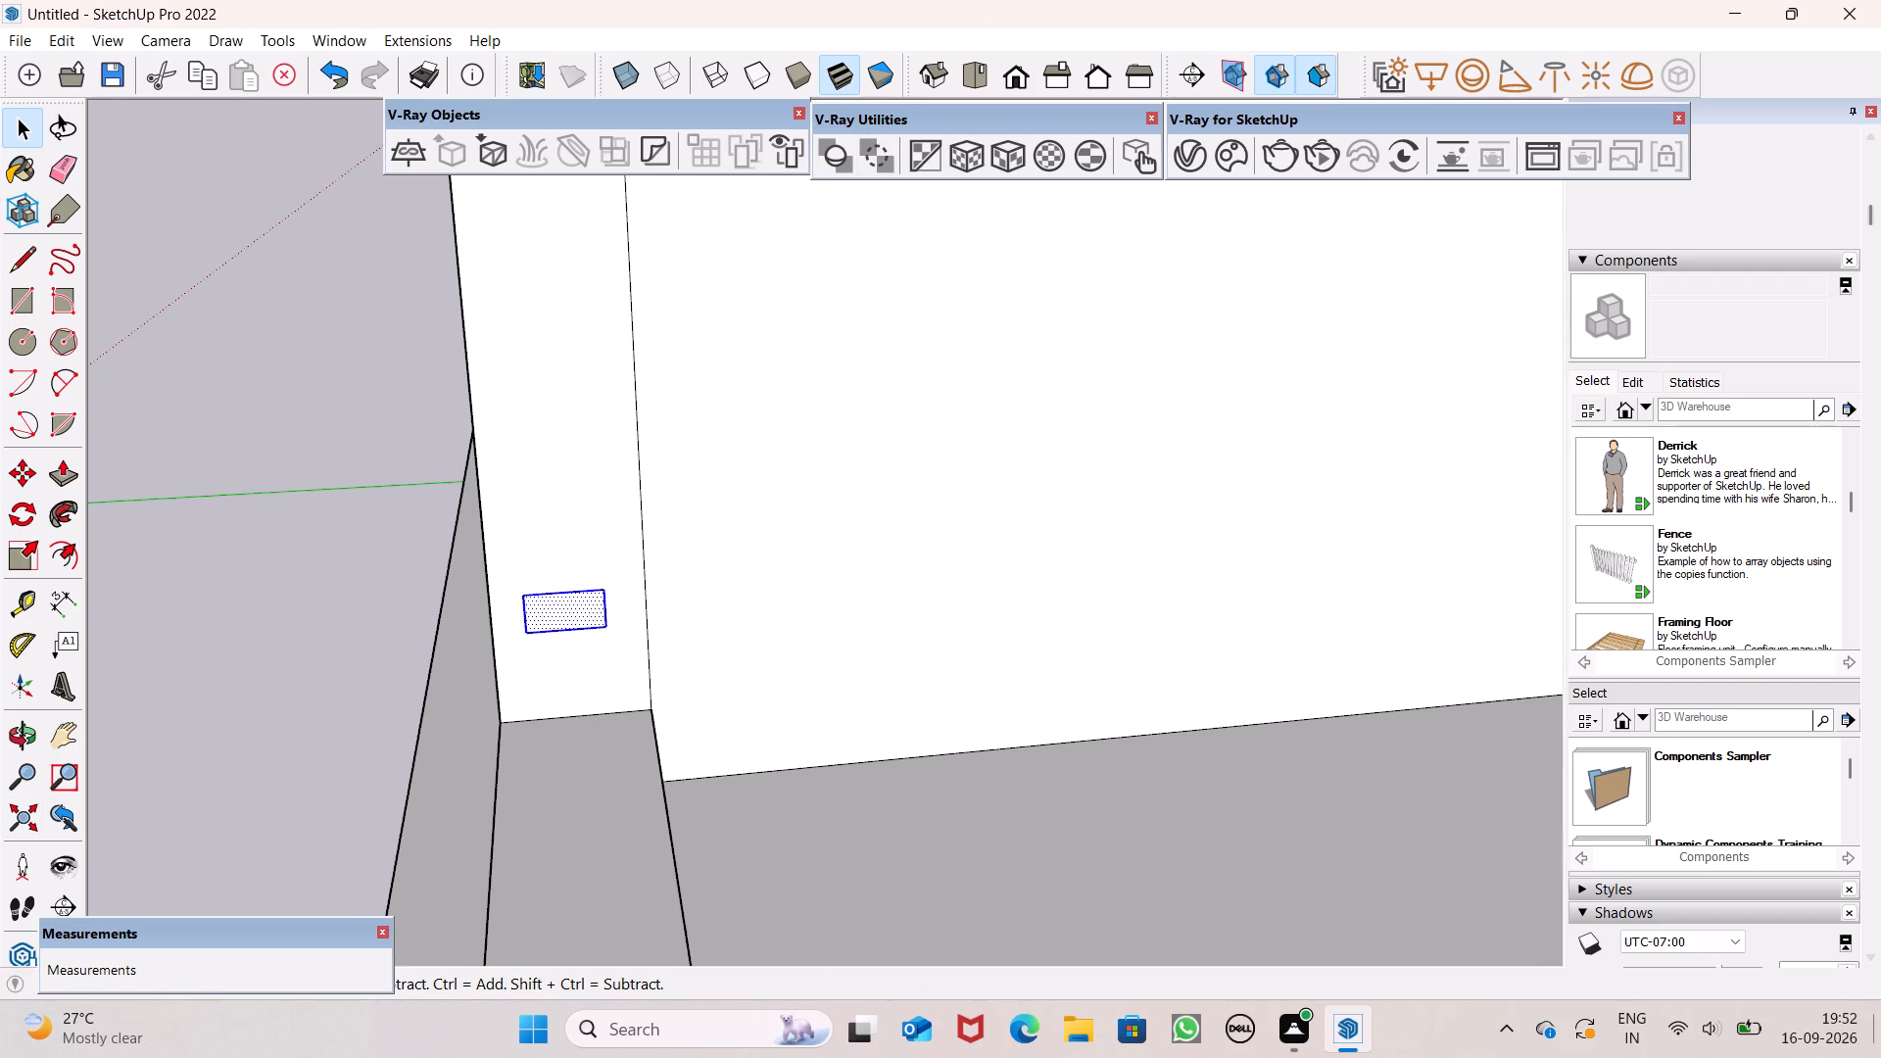
pyautogui.press('m')
pyautogui.press('Return')
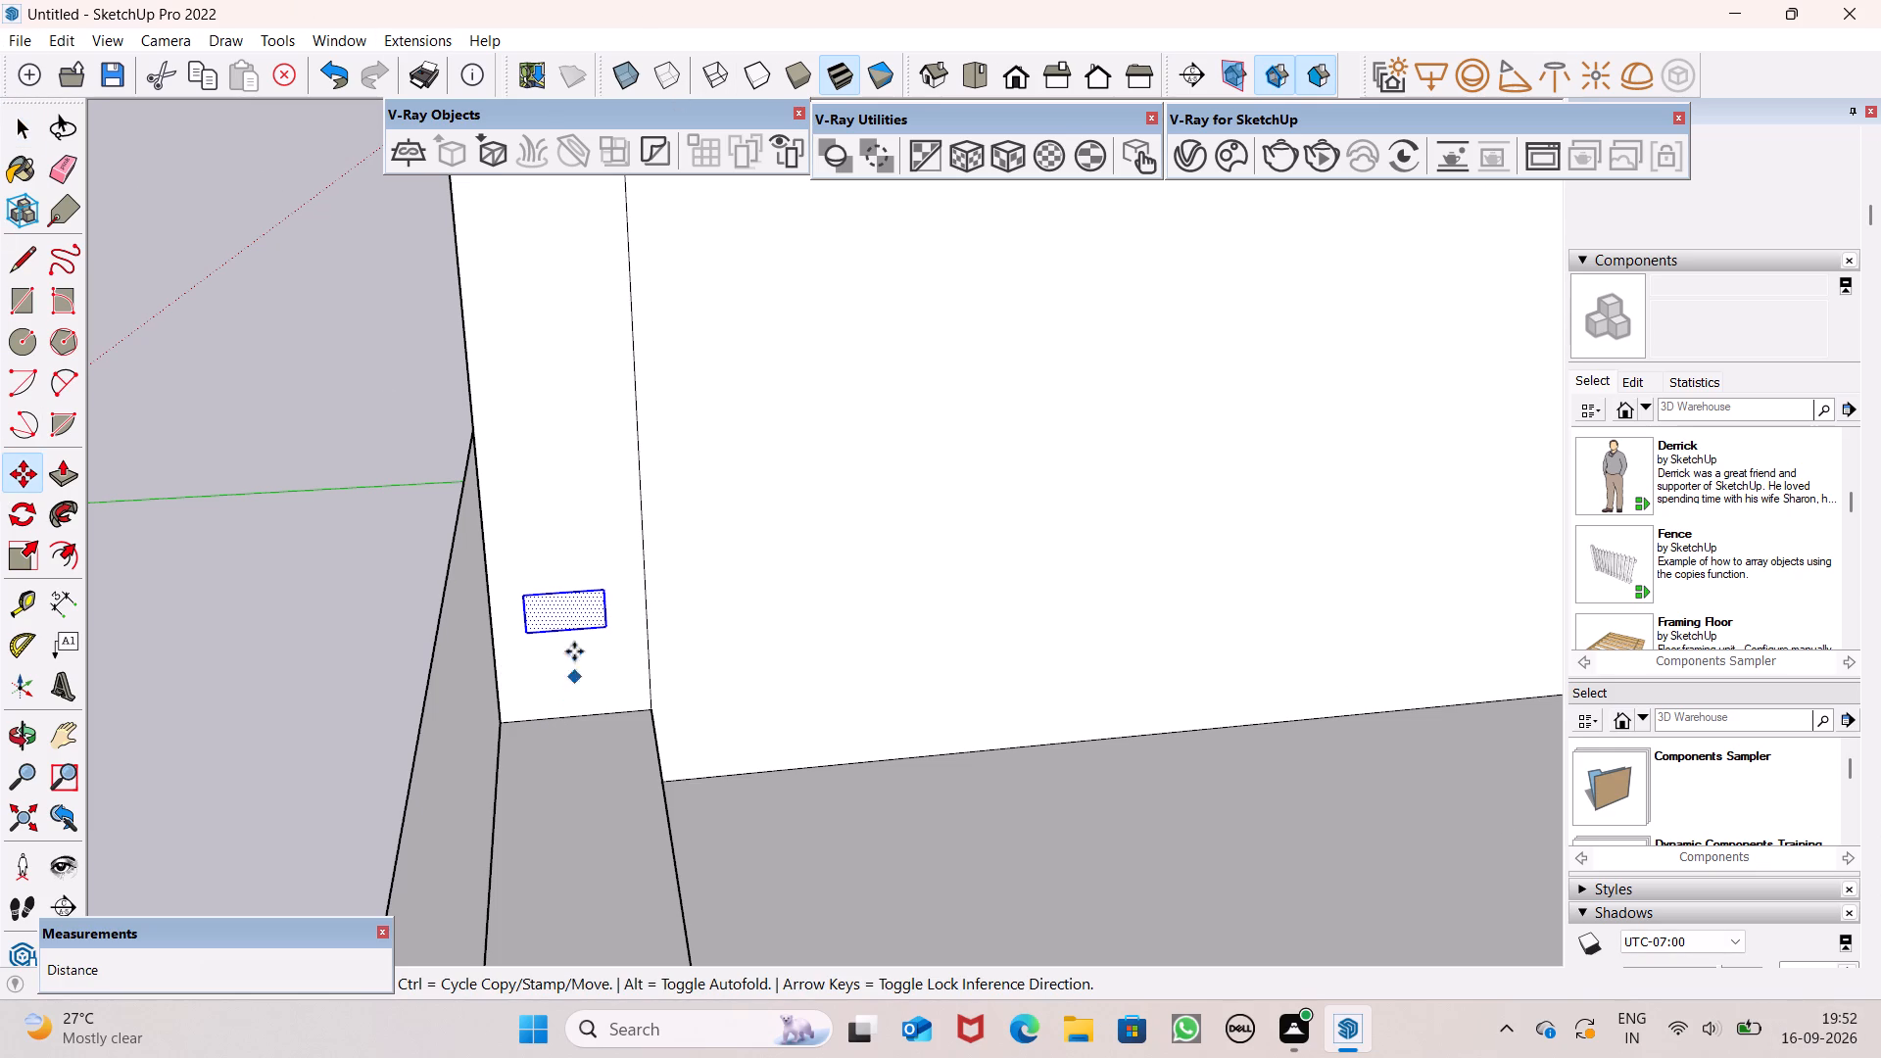
pyautogui.moveTo(566, 606); pyautogui.dragTo(567, 530)
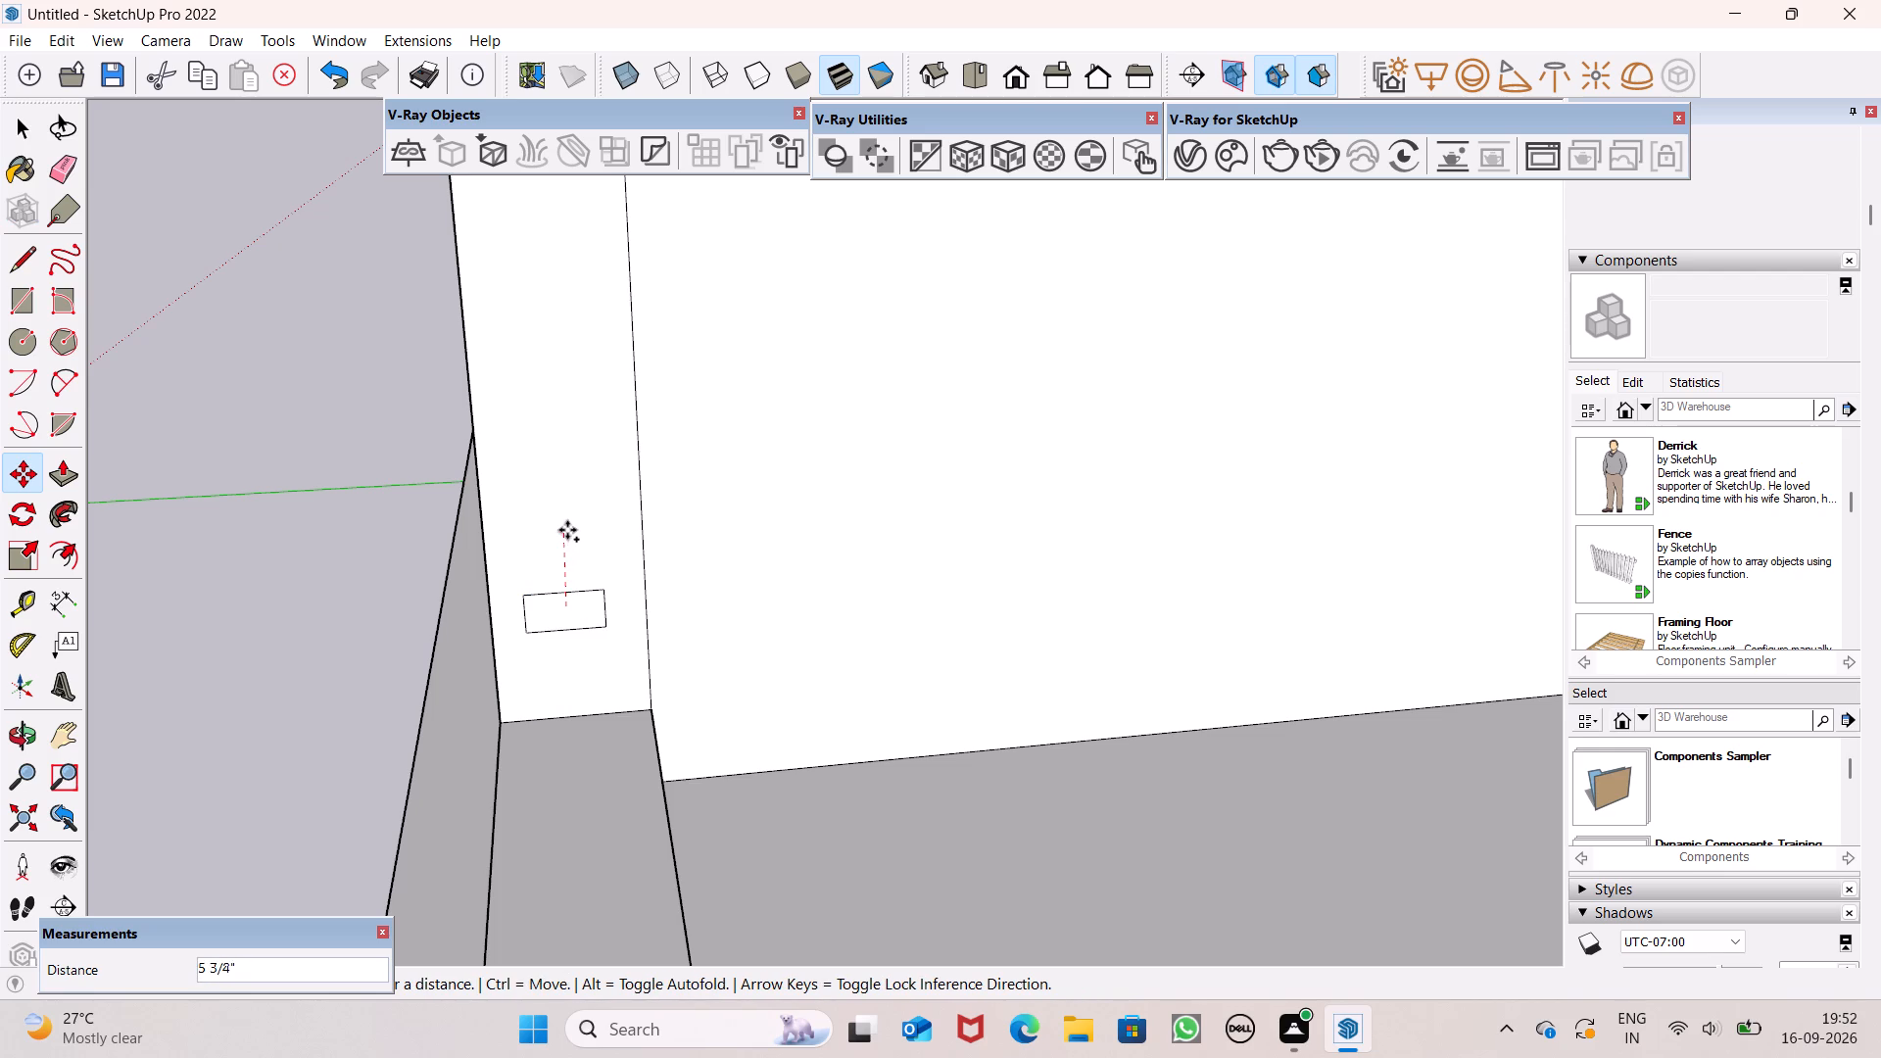
pyautogui.moveTo(567, 530); pyautogui.dragTo(551, 549)
pyautogui.moveTo(551, 549); pyautogui.dragTo(543, 552)
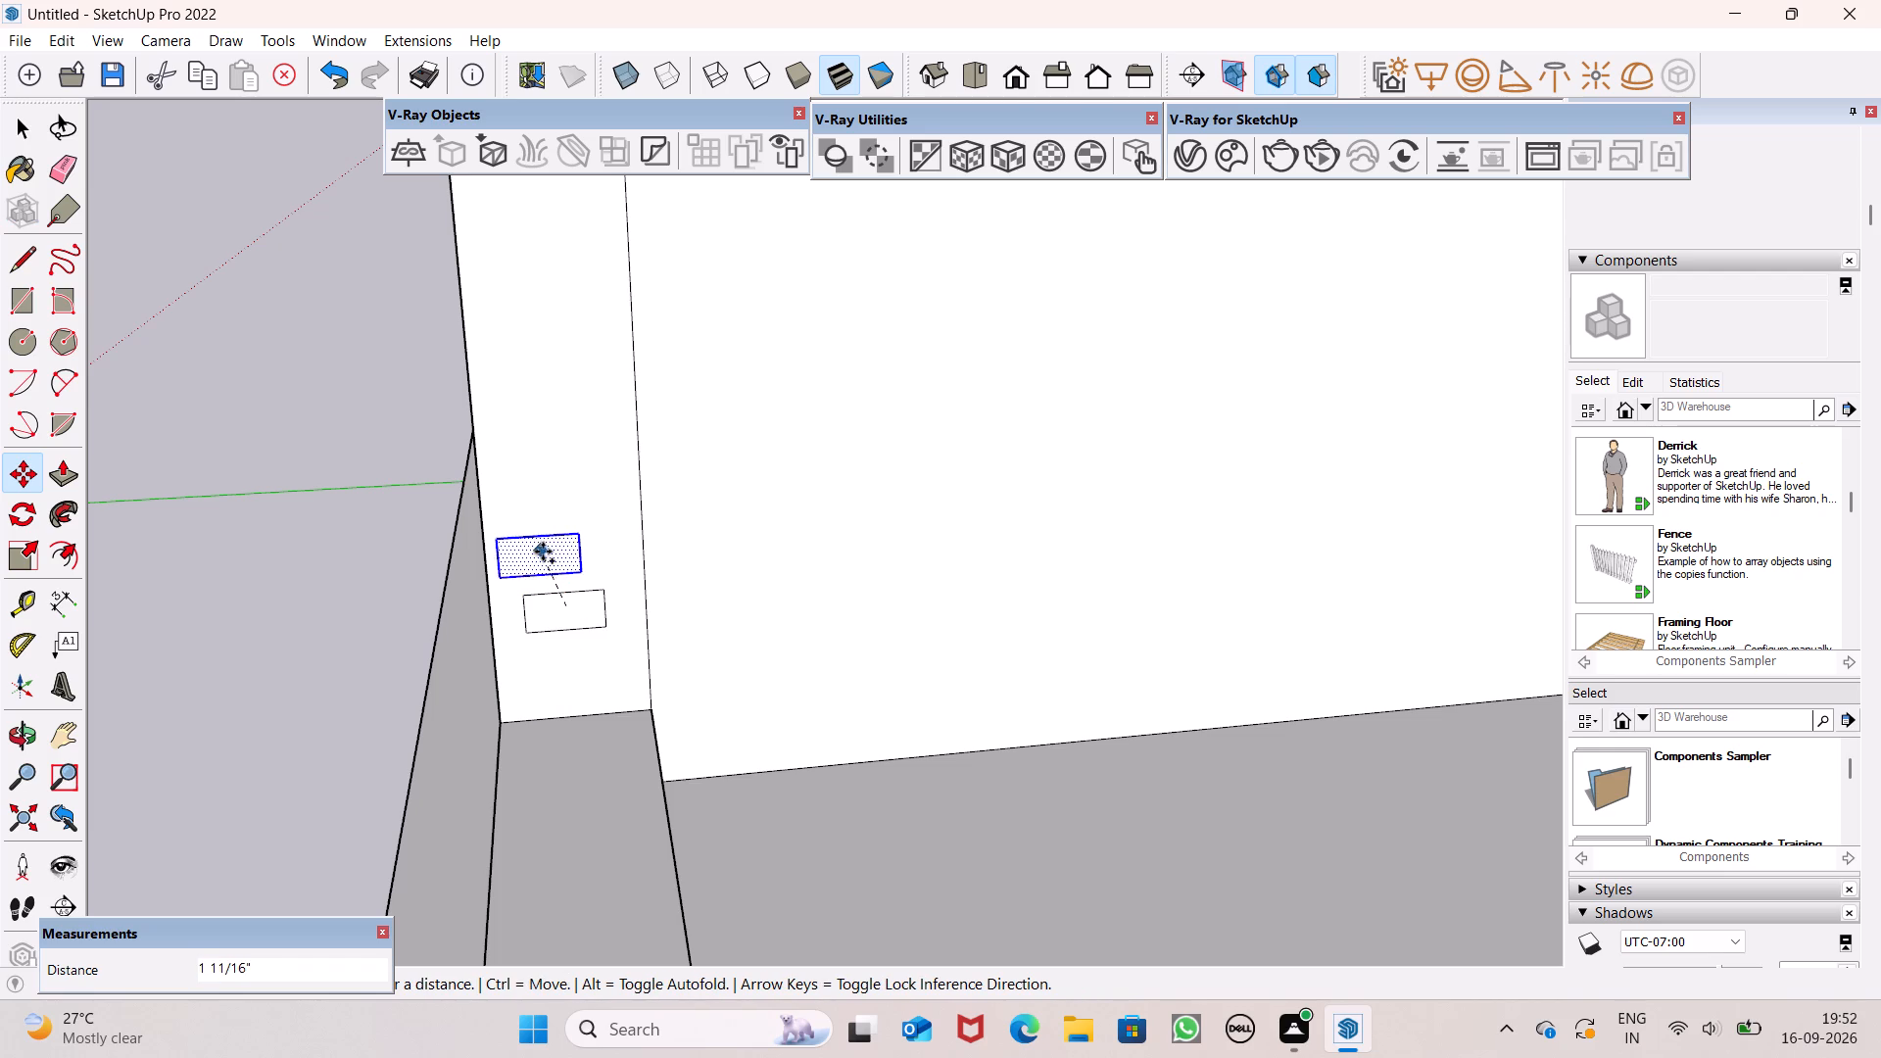
pyautogui.moveTo(543, 552); pyautogui.dragTo(550, 557)
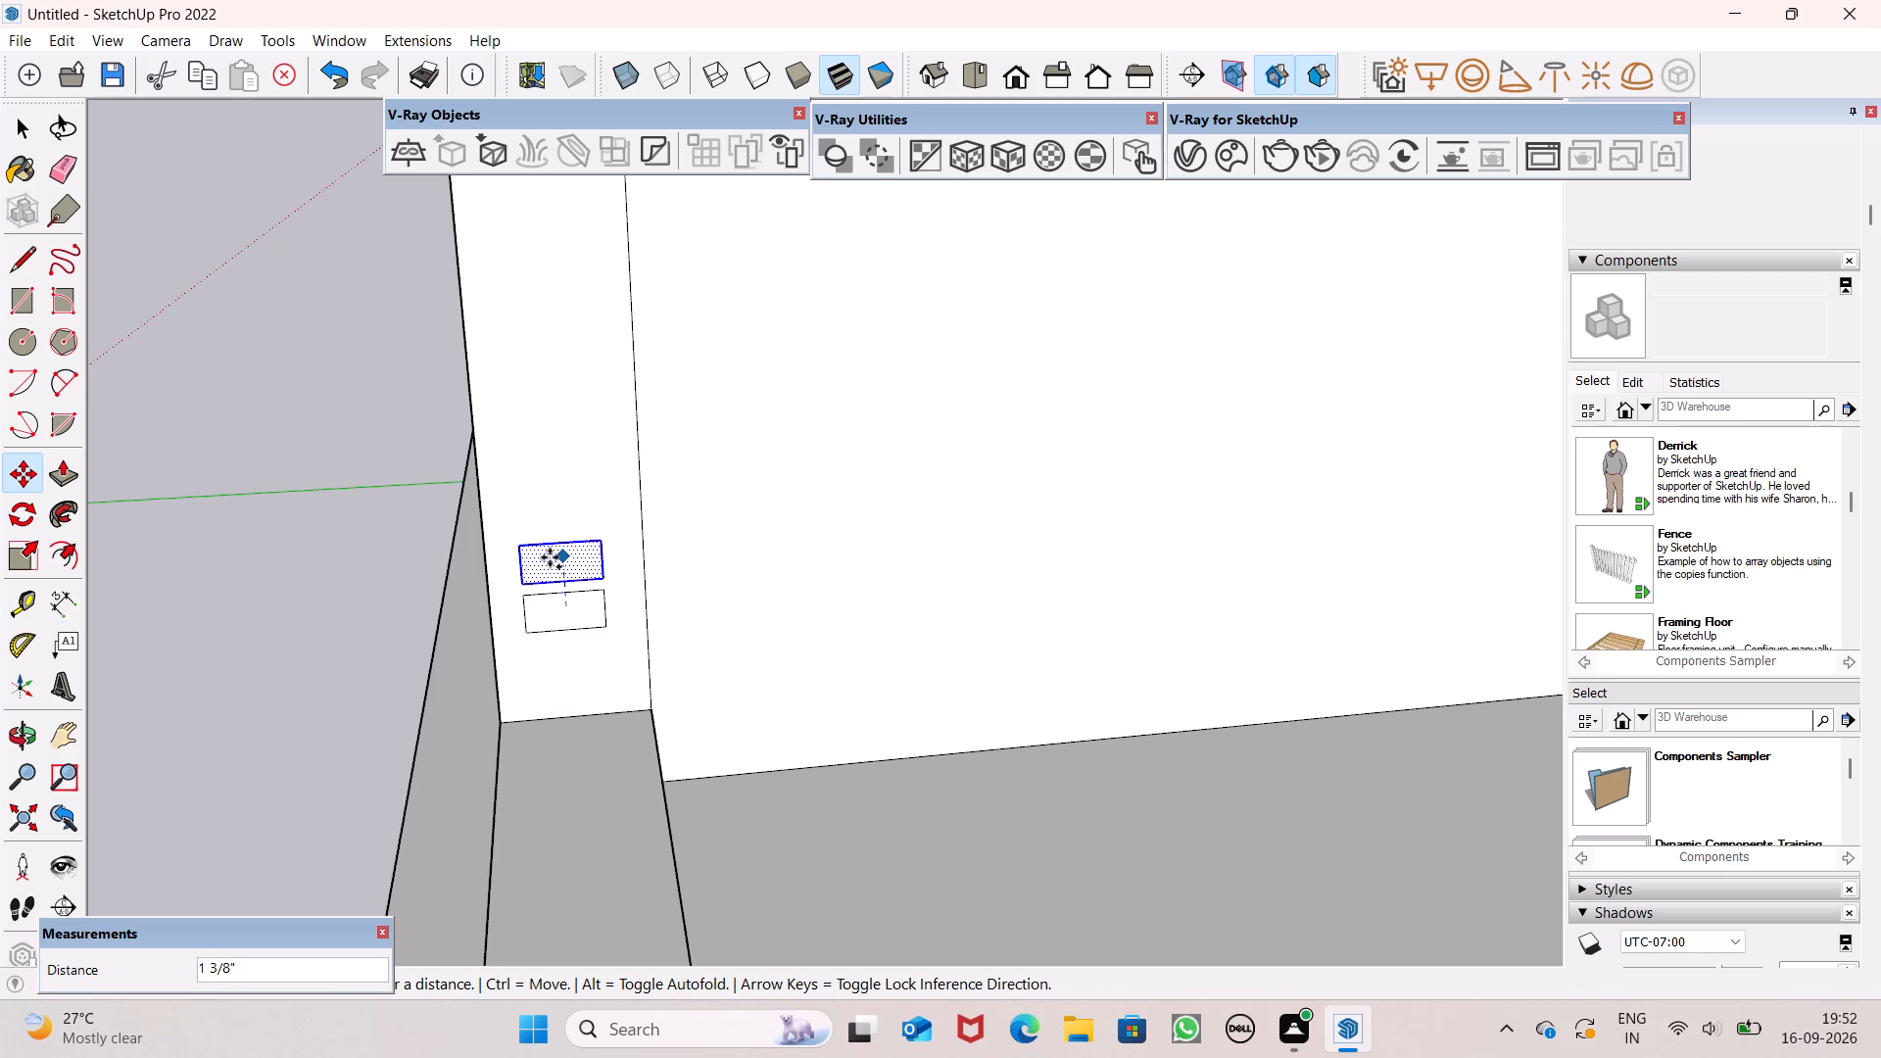
pyautogui.moveTo(550, 557); pyautogui.dragTo(549, 530)
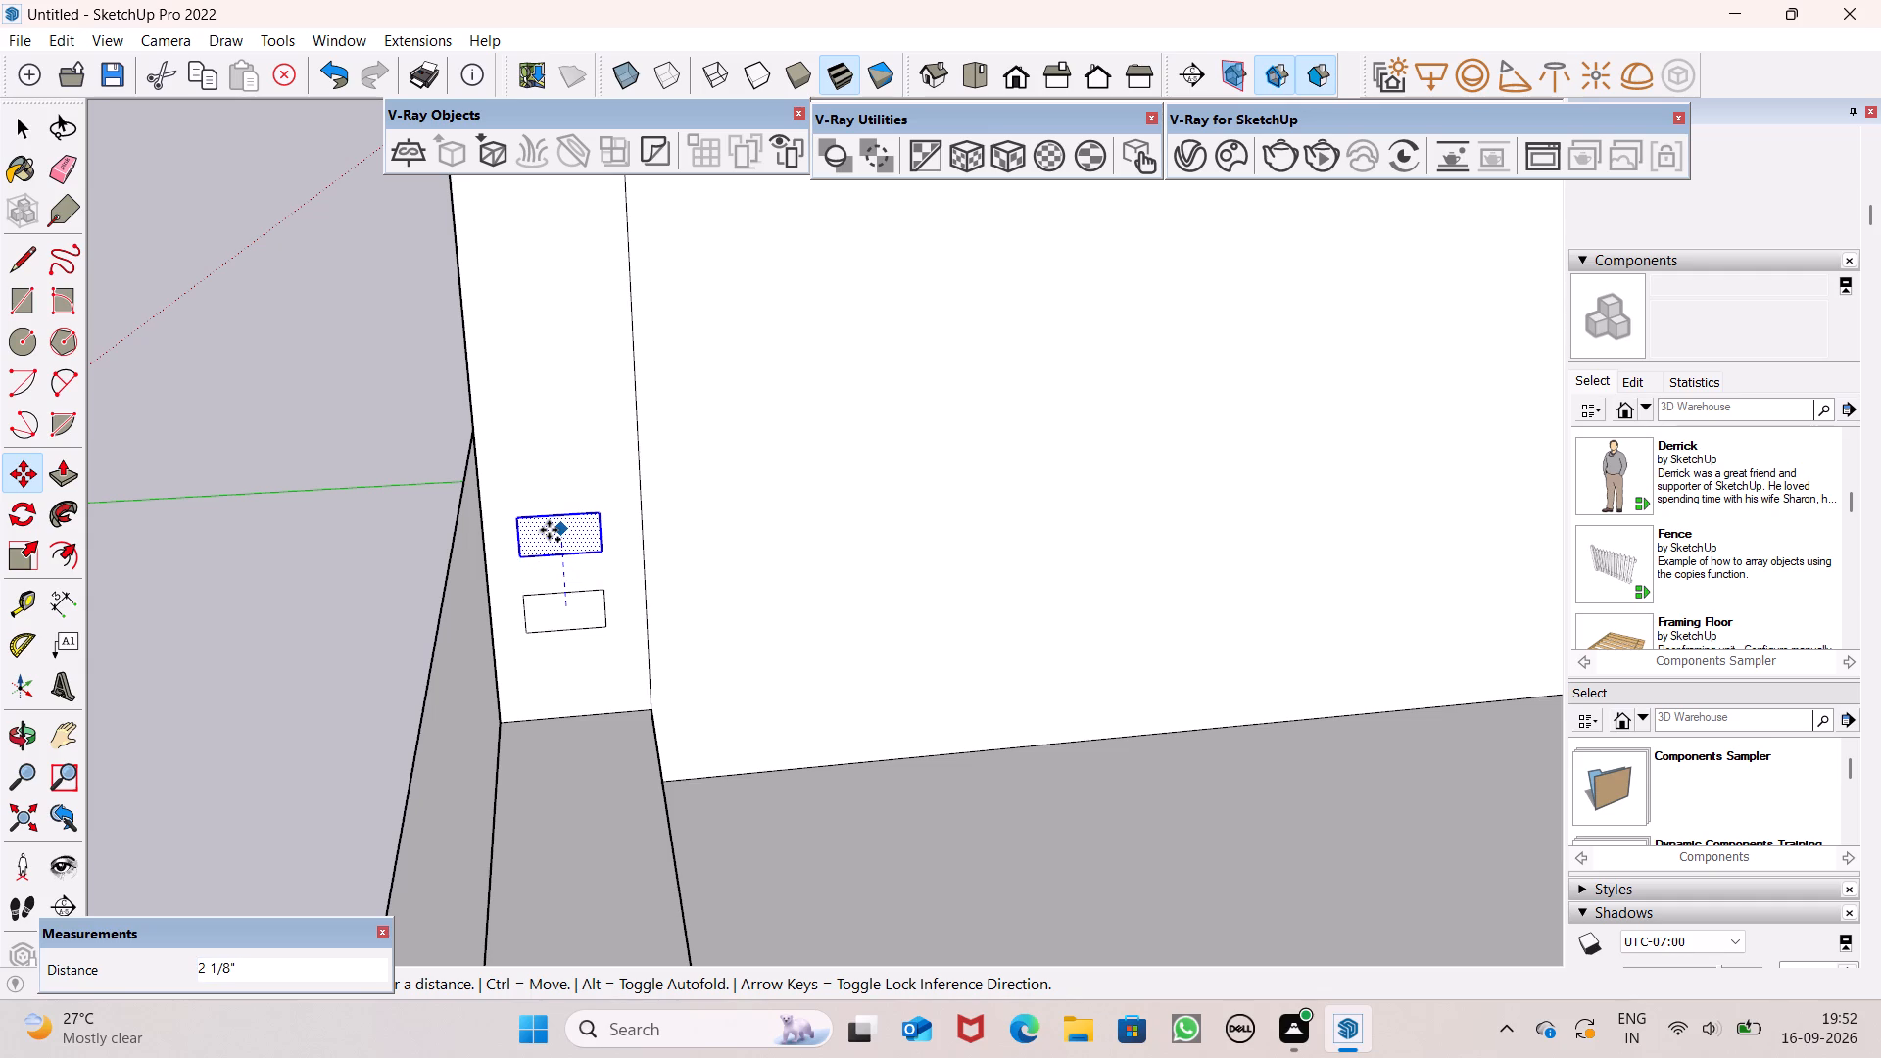
pyautogui.moveTo(549, 530); pyautogui.dragTo(549, 524)
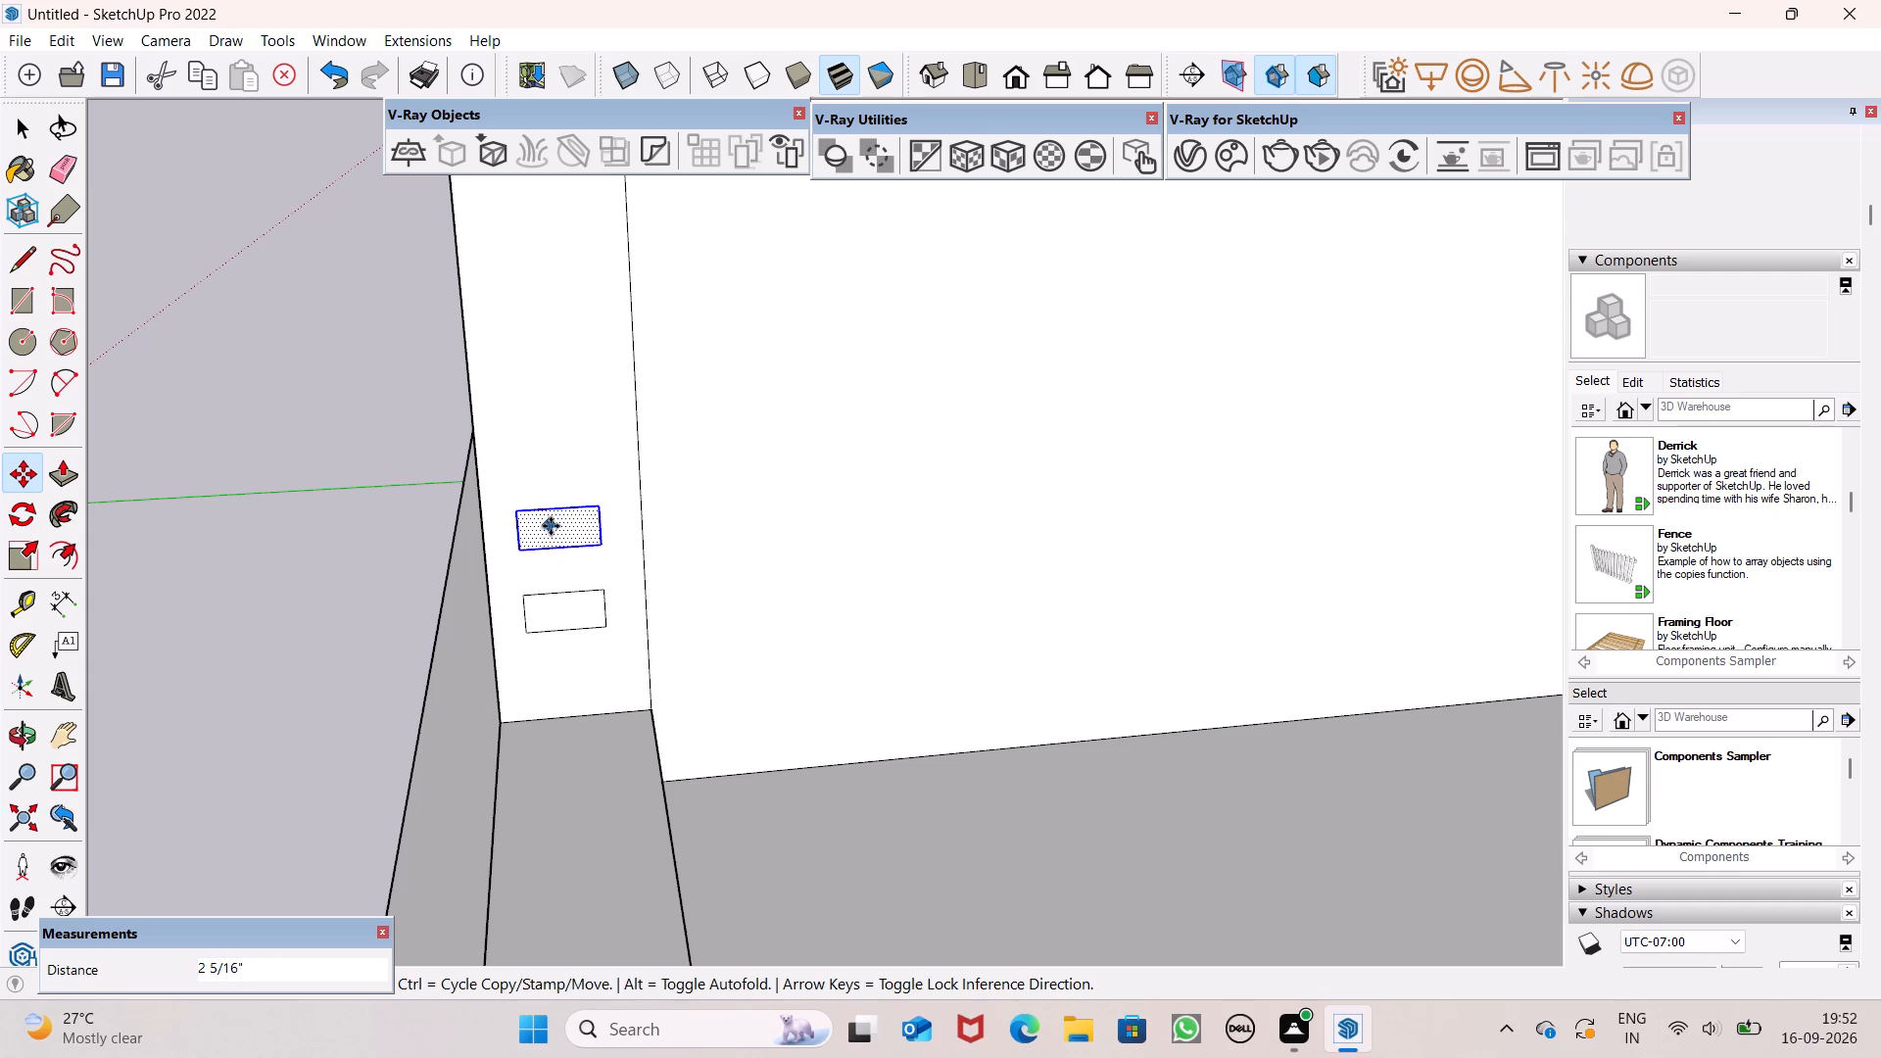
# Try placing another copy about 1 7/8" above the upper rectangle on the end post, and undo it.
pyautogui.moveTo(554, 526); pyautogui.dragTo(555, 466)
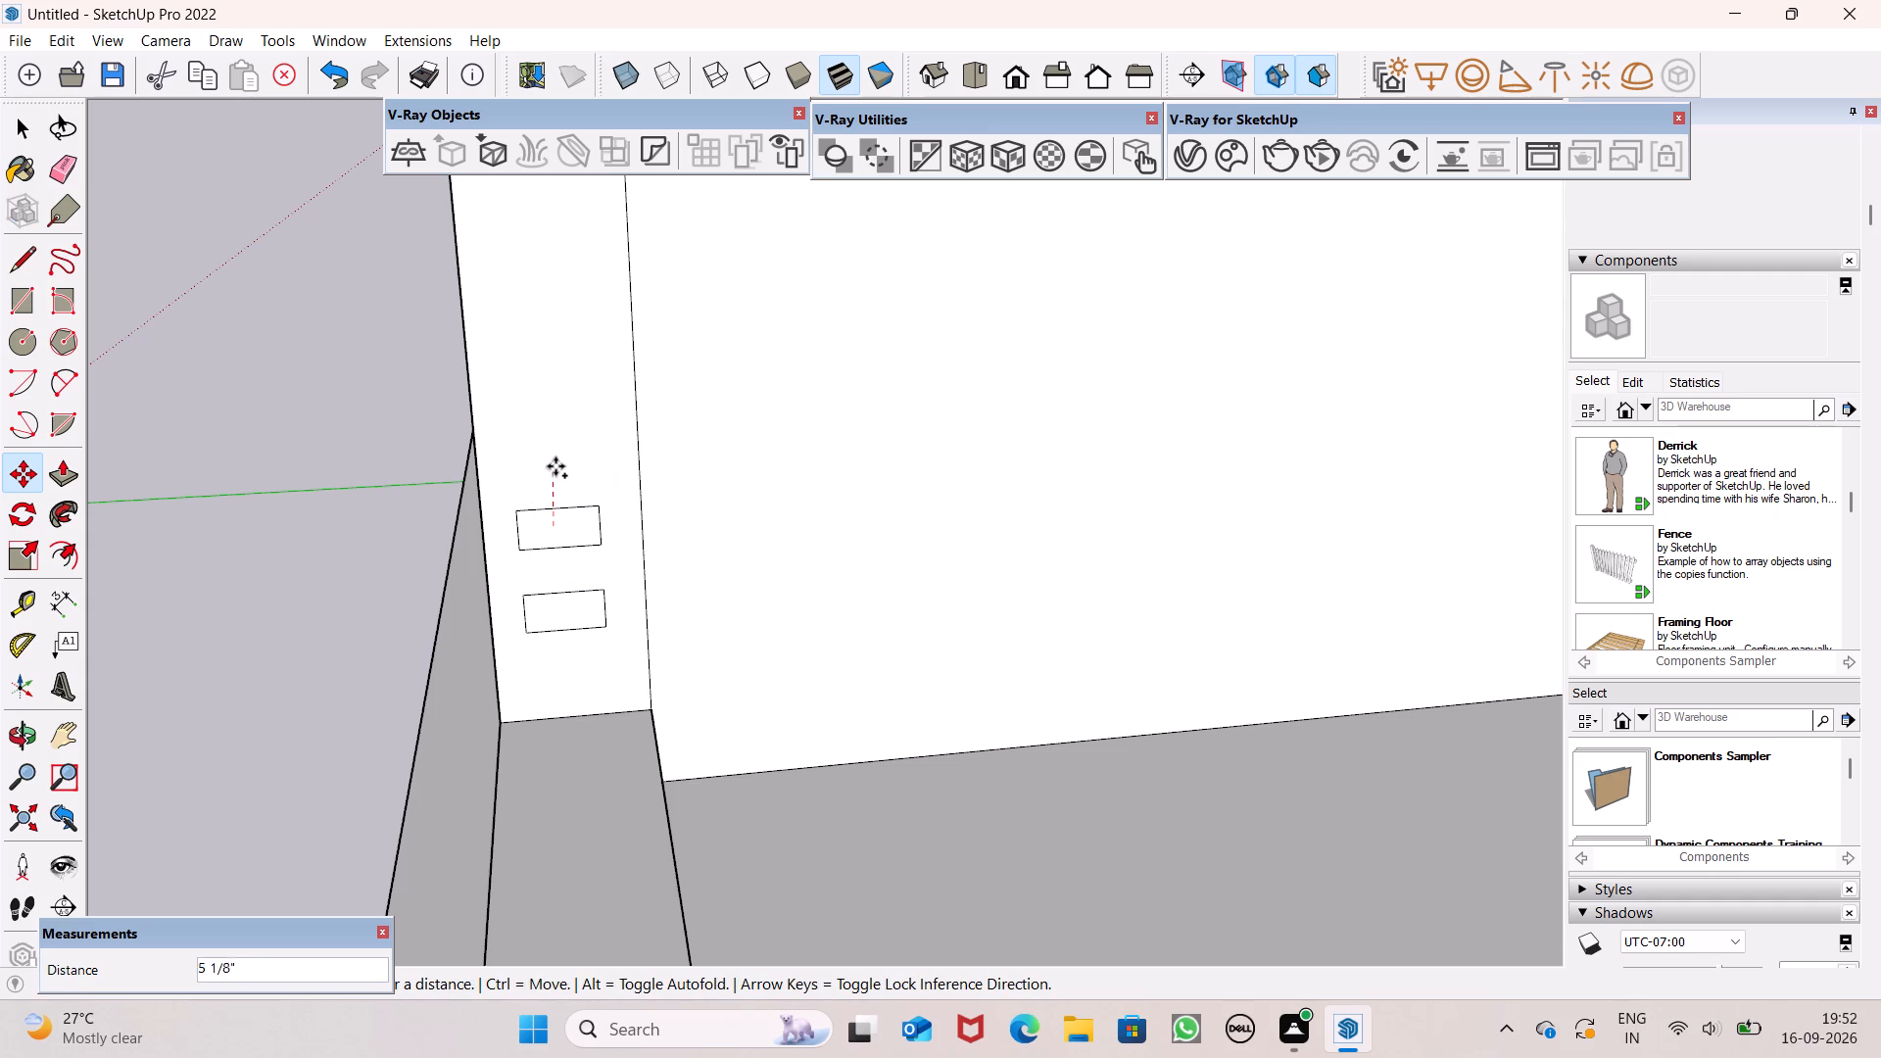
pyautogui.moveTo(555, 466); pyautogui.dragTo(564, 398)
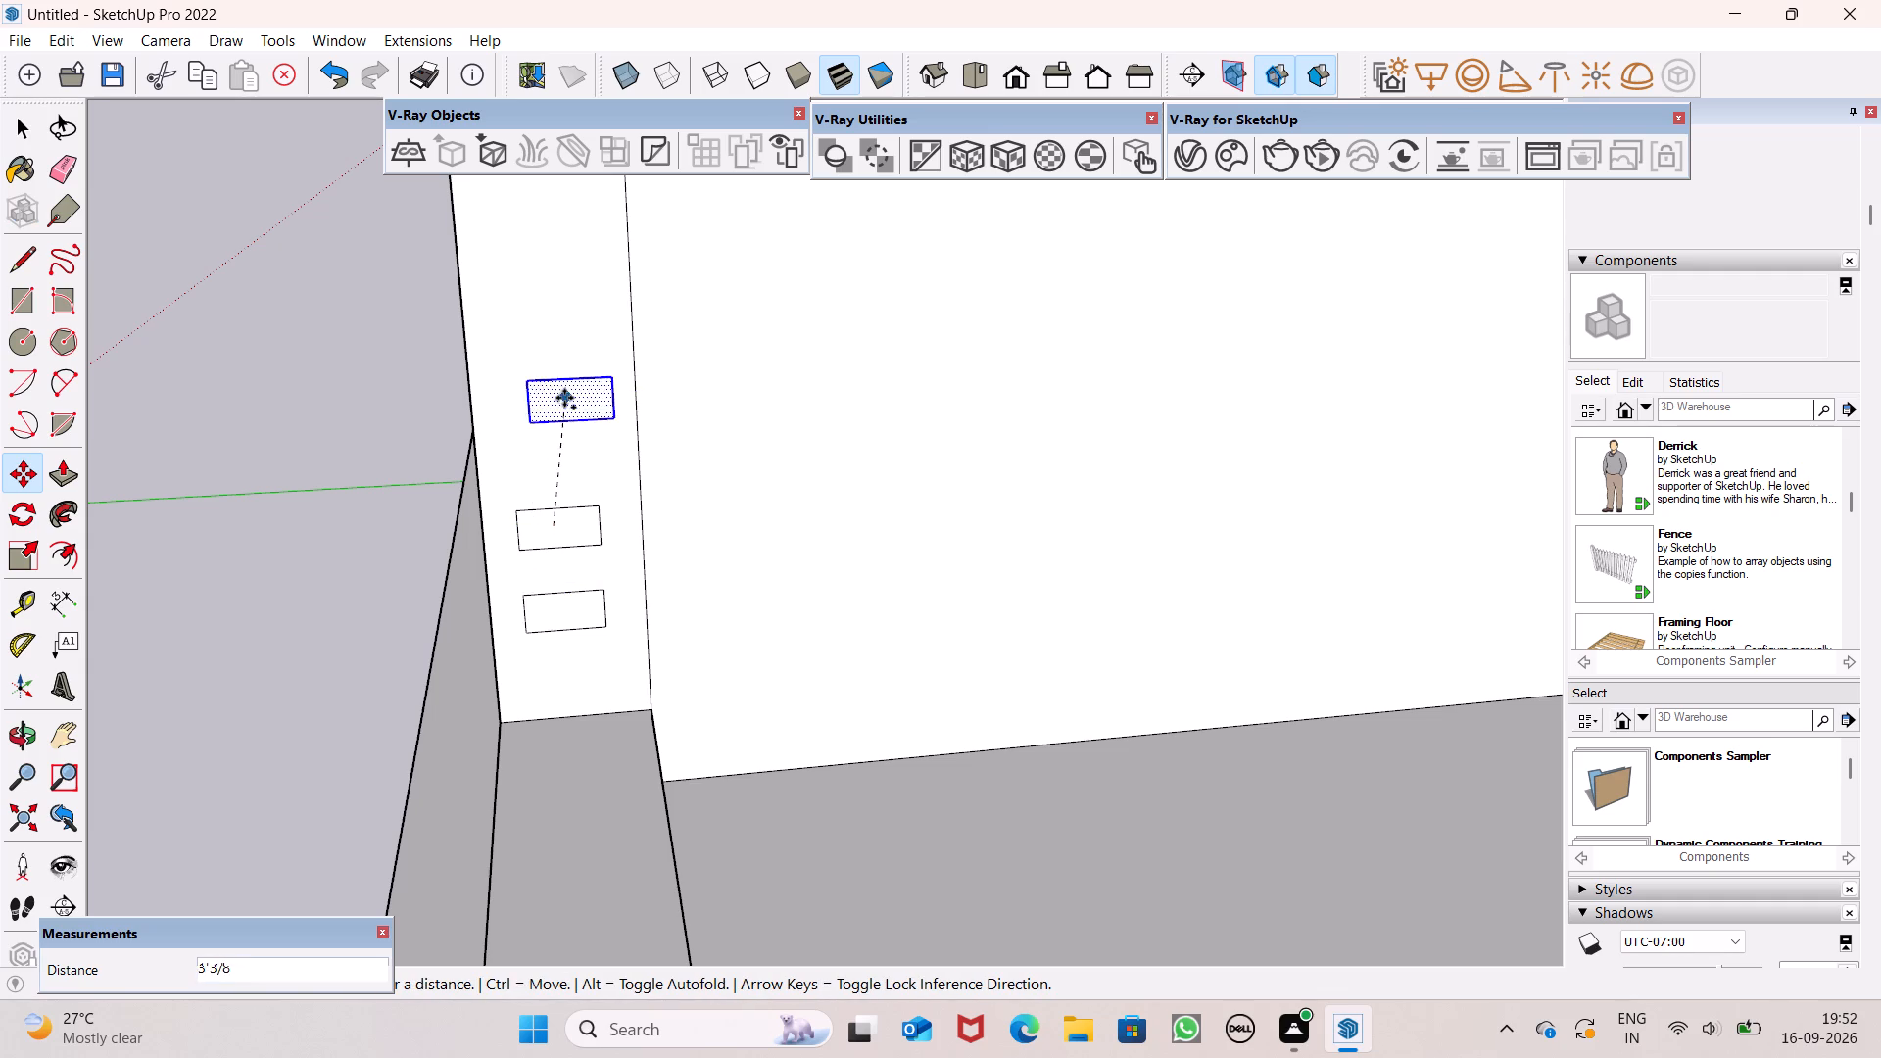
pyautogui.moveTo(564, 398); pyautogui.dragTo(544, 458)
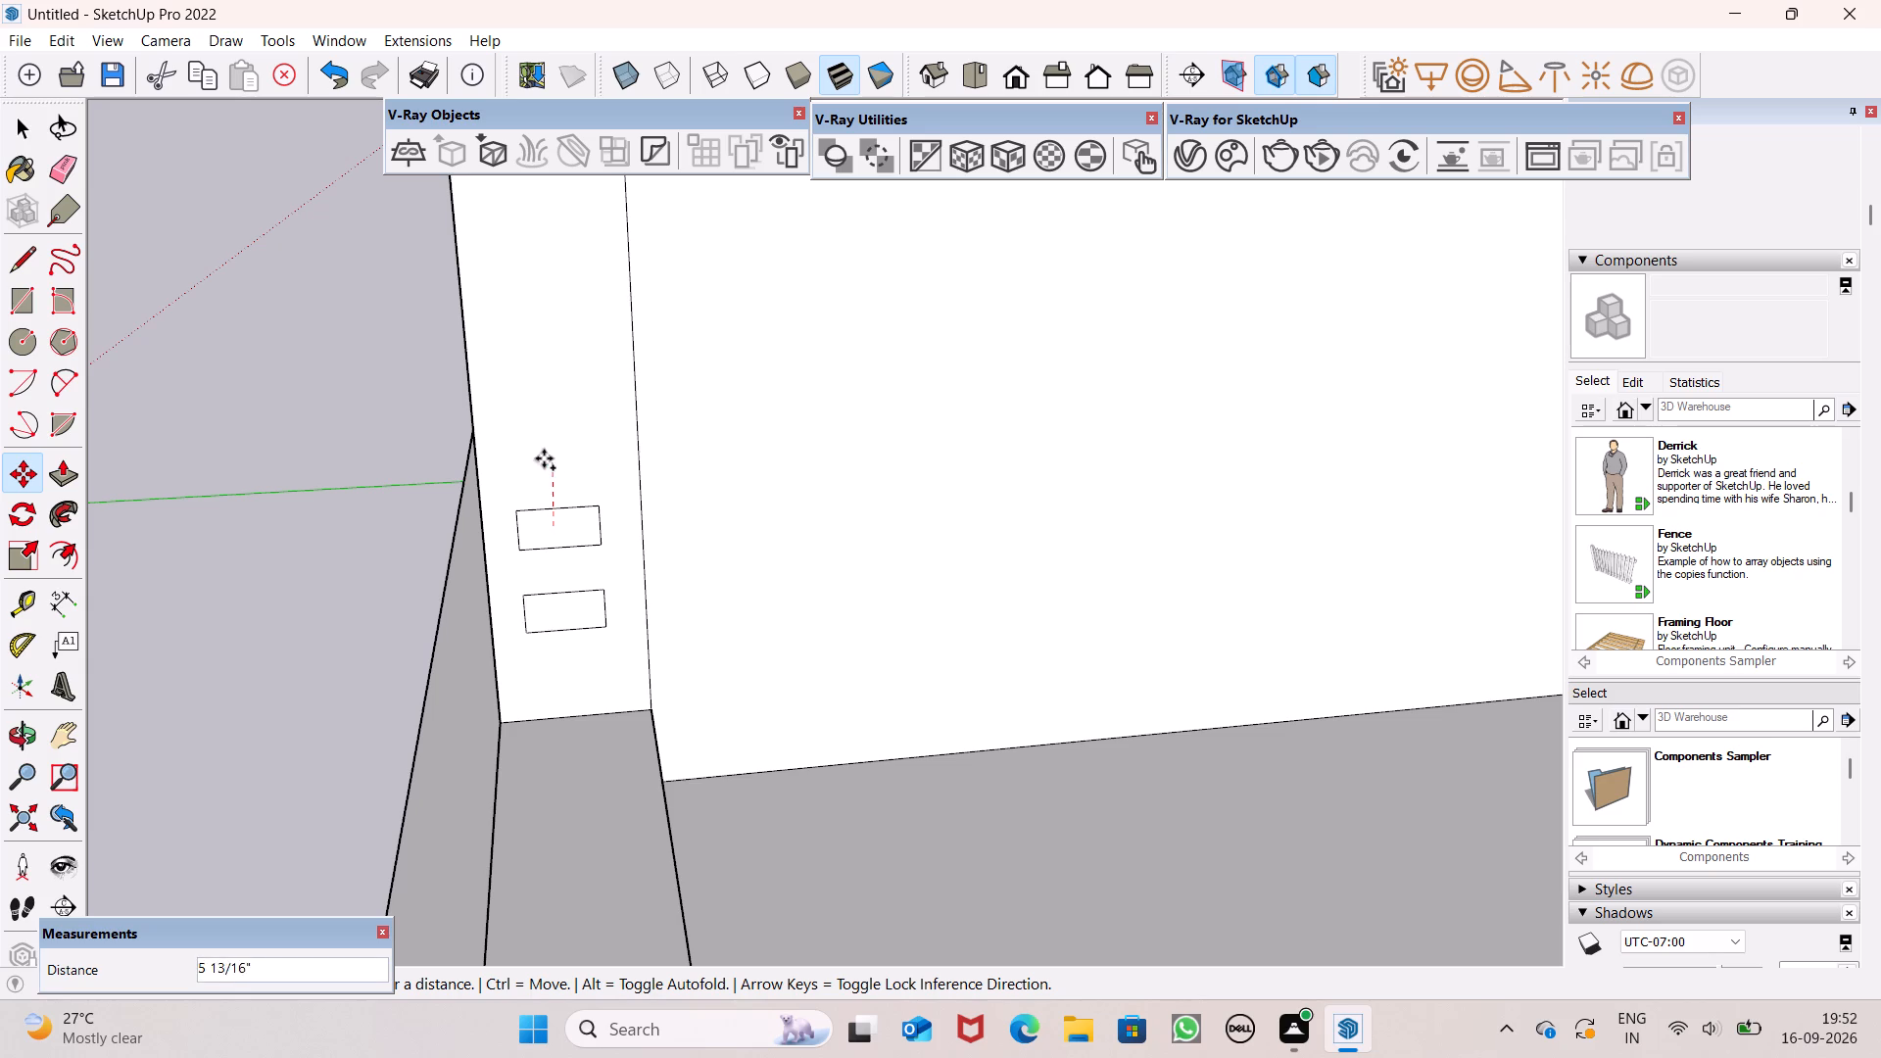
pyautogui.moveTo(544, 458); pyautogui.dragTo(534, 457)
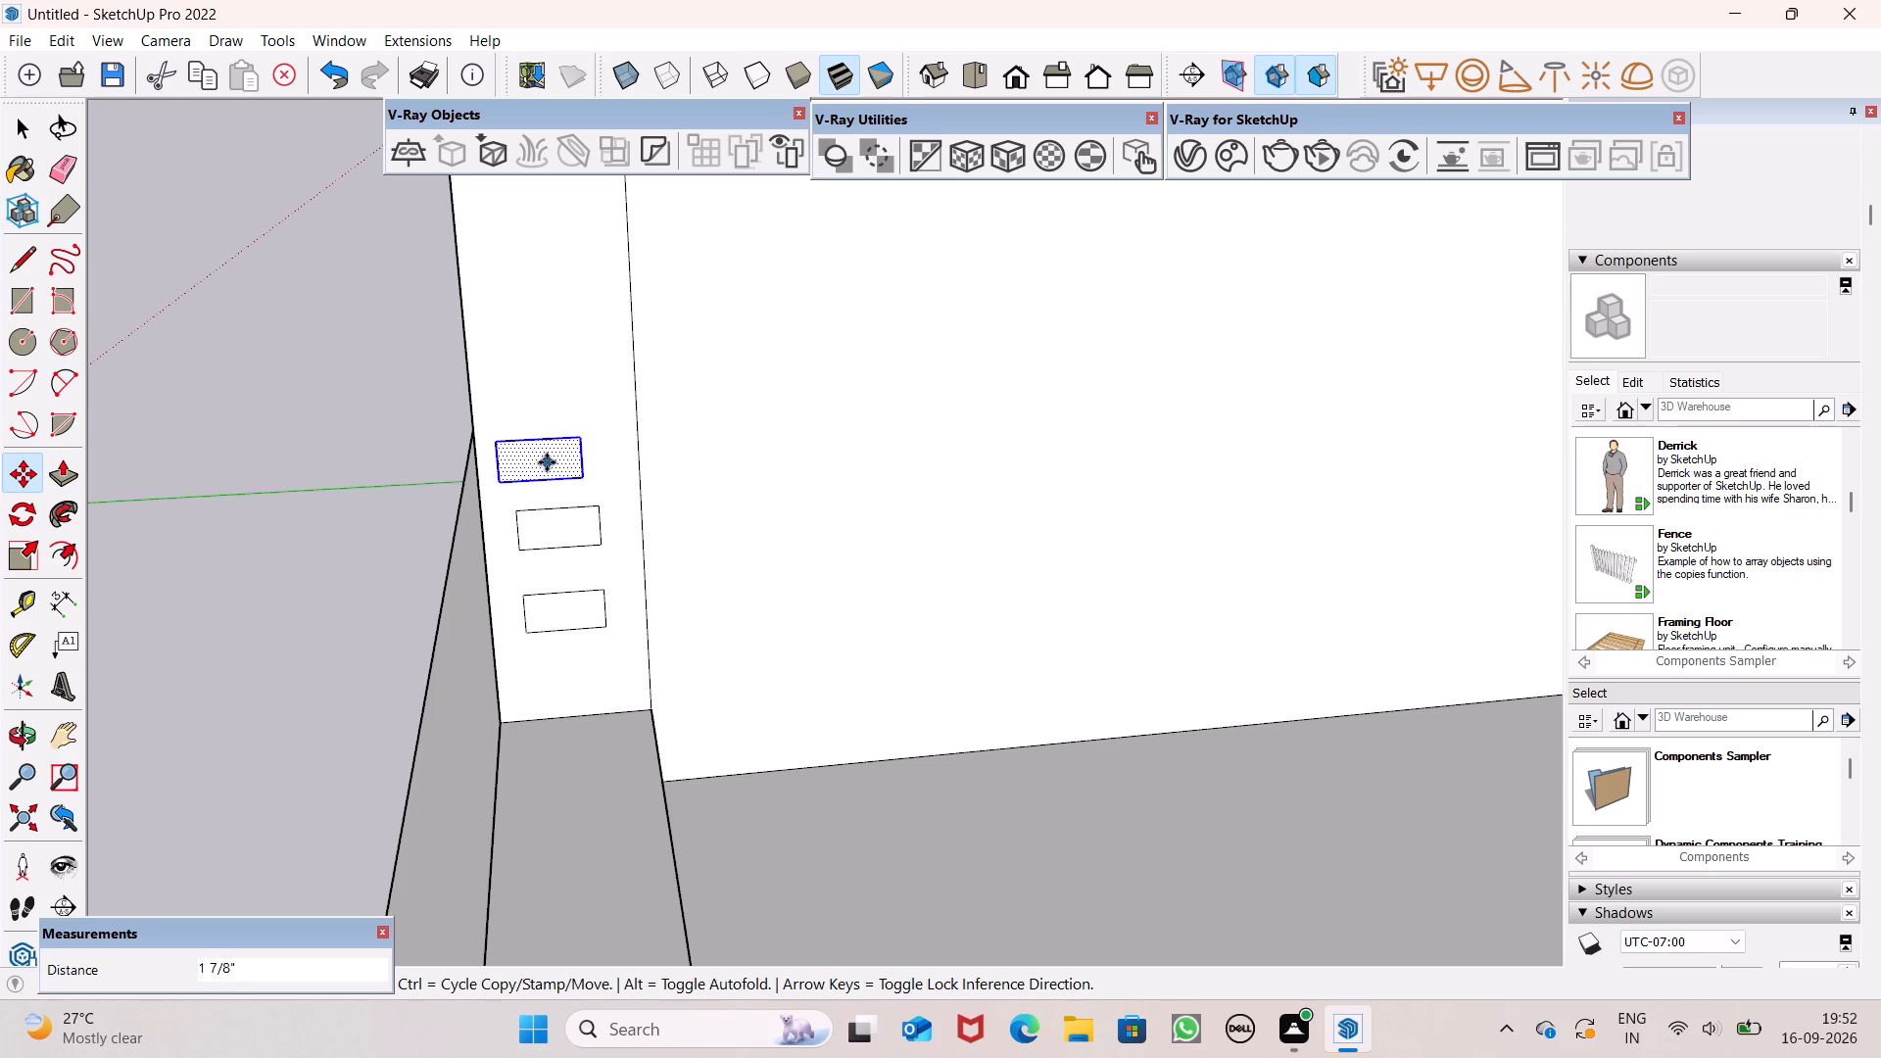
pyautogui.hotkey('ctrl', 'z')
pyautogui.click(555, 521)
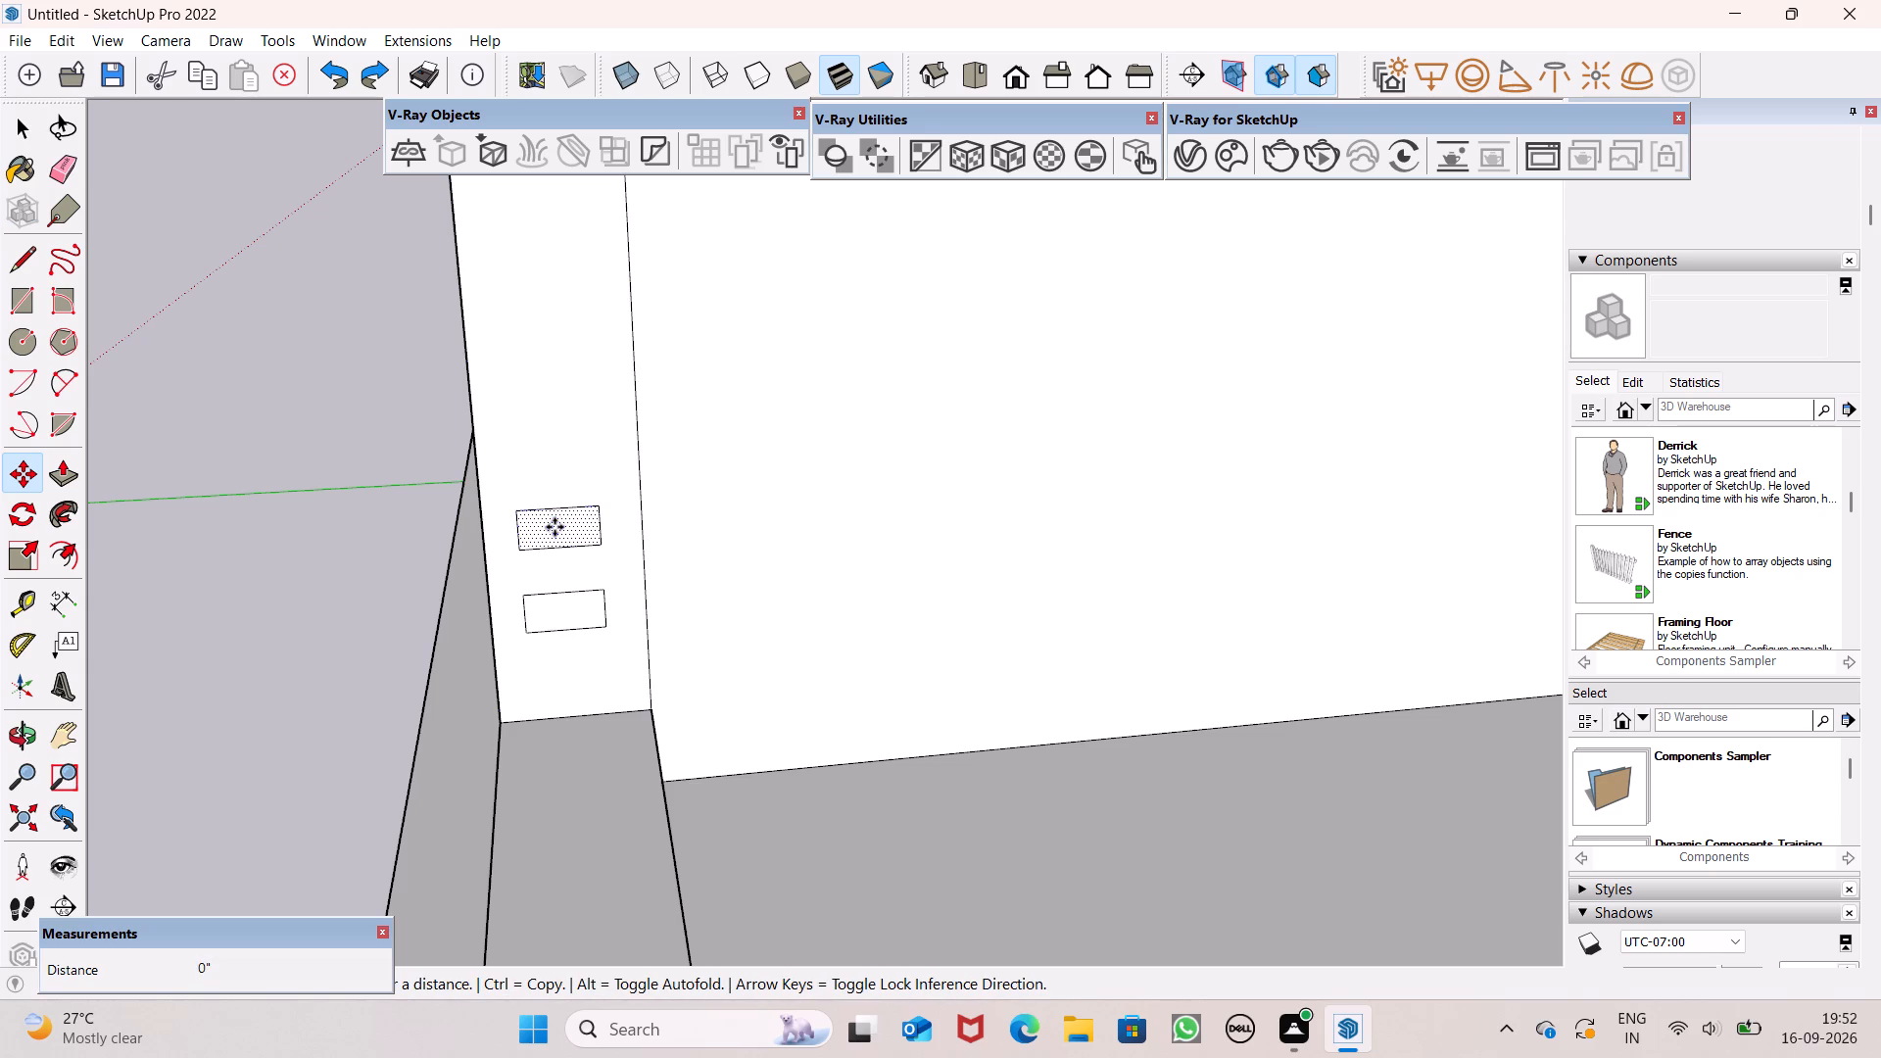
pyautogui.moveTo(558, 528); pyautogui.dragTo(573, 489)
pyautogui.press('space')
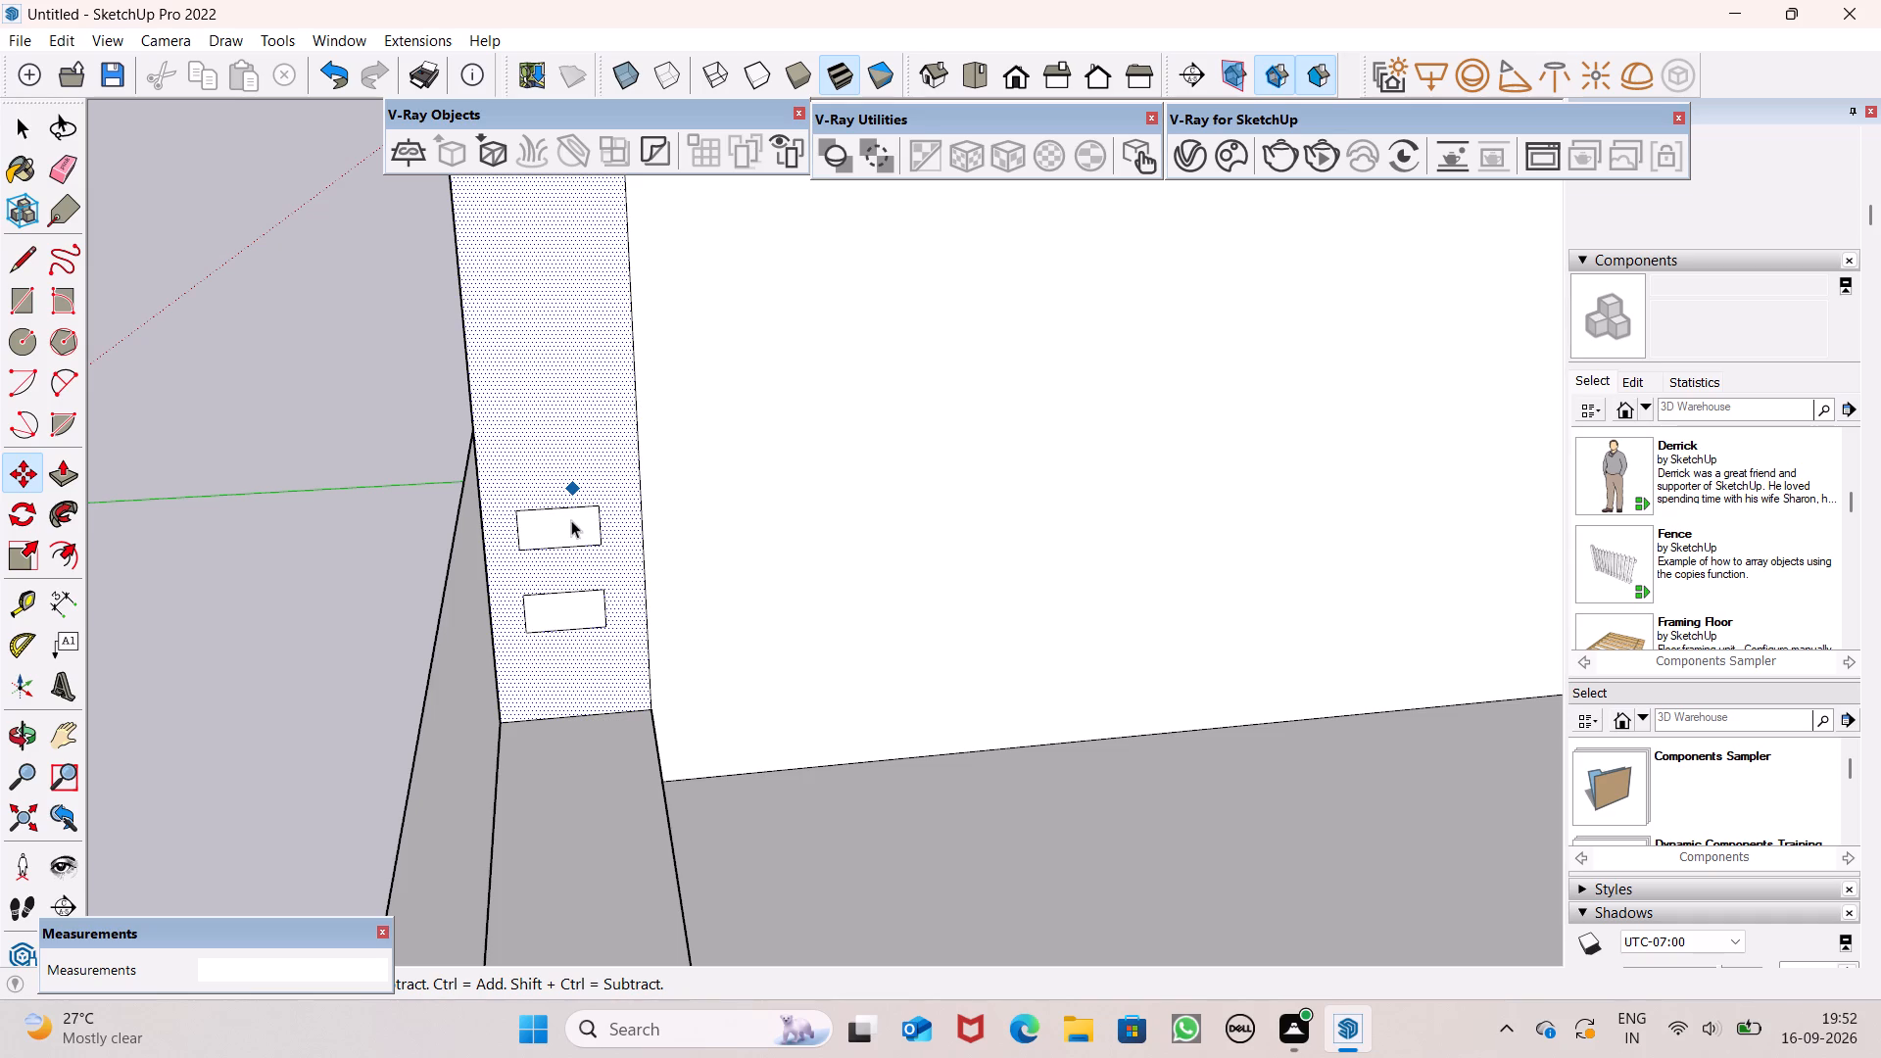
# Copy the upper rectangle 2" straight up the end post's inner face and array it with *7 at that spacing.
pyautogui.doubleClick(571, 520)
pyautogui.press('m')
pyautogui.press('Return')
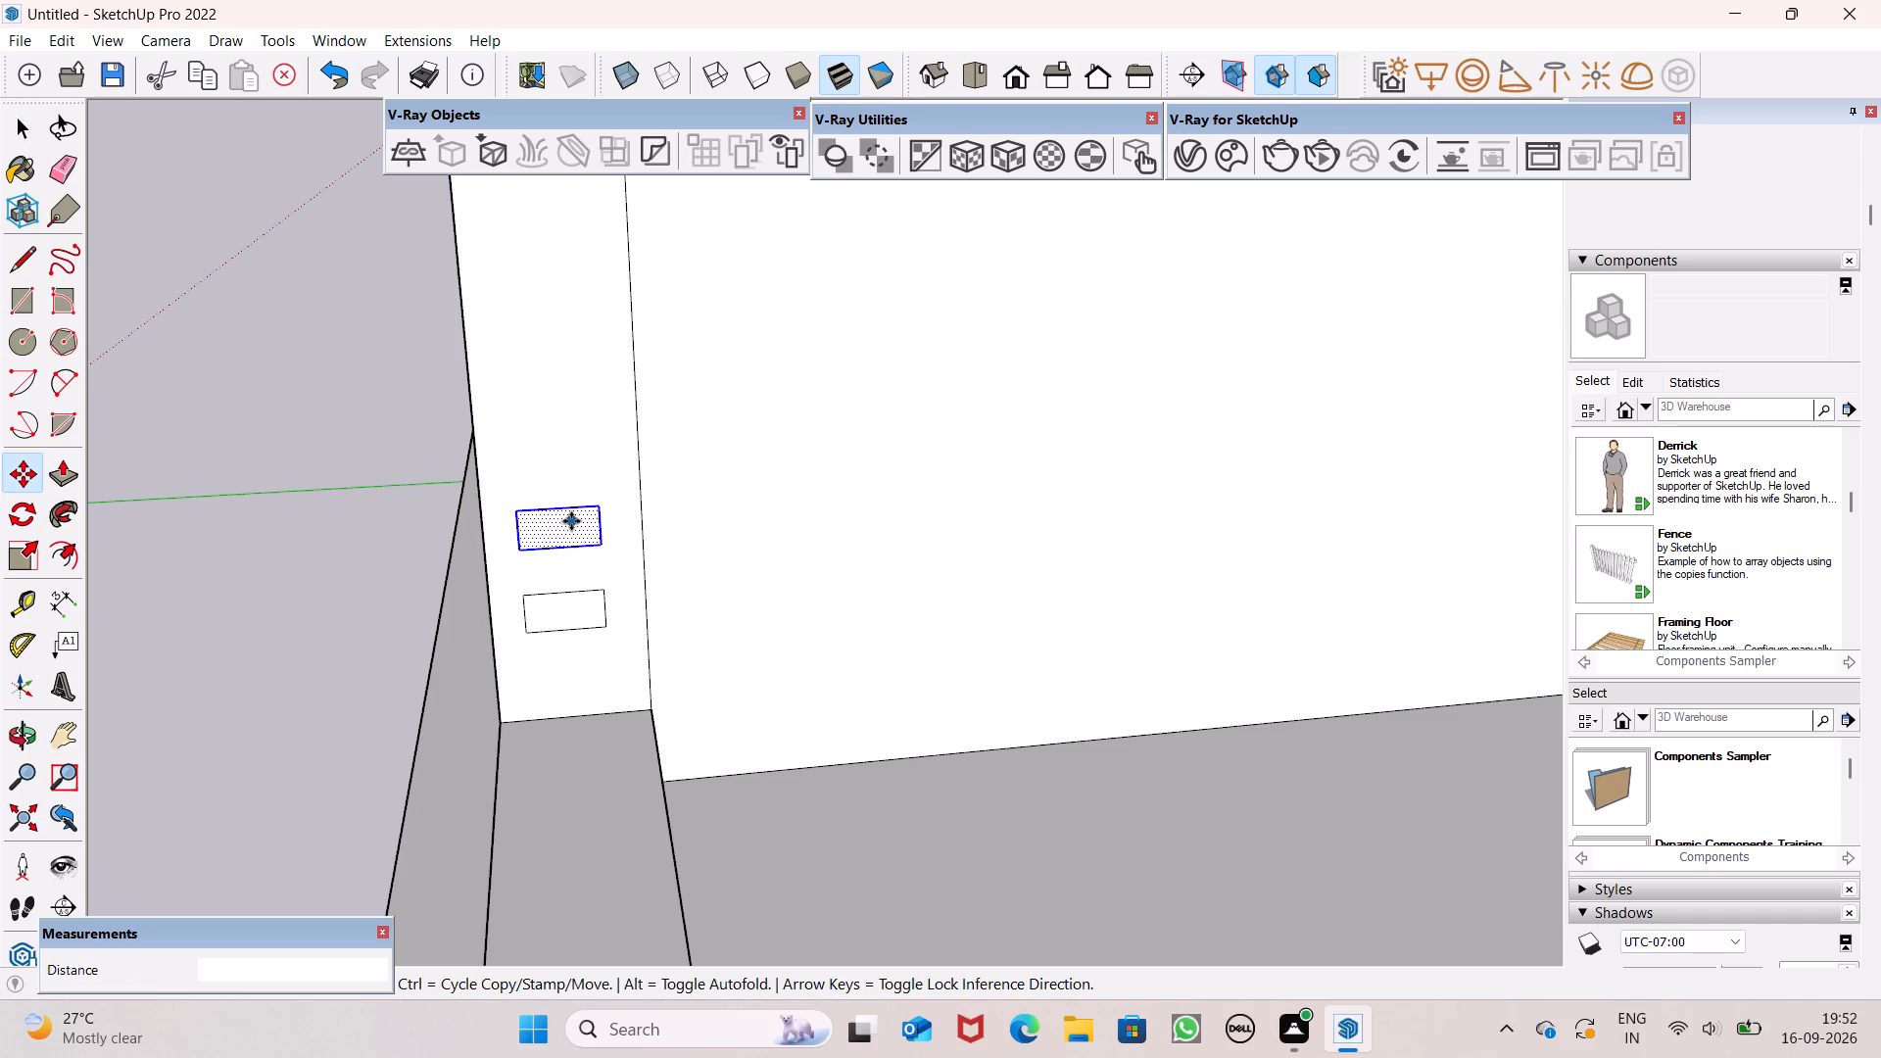
pyautogui.moveTo(563, 528); pyautogui.dragTo(563, 476)
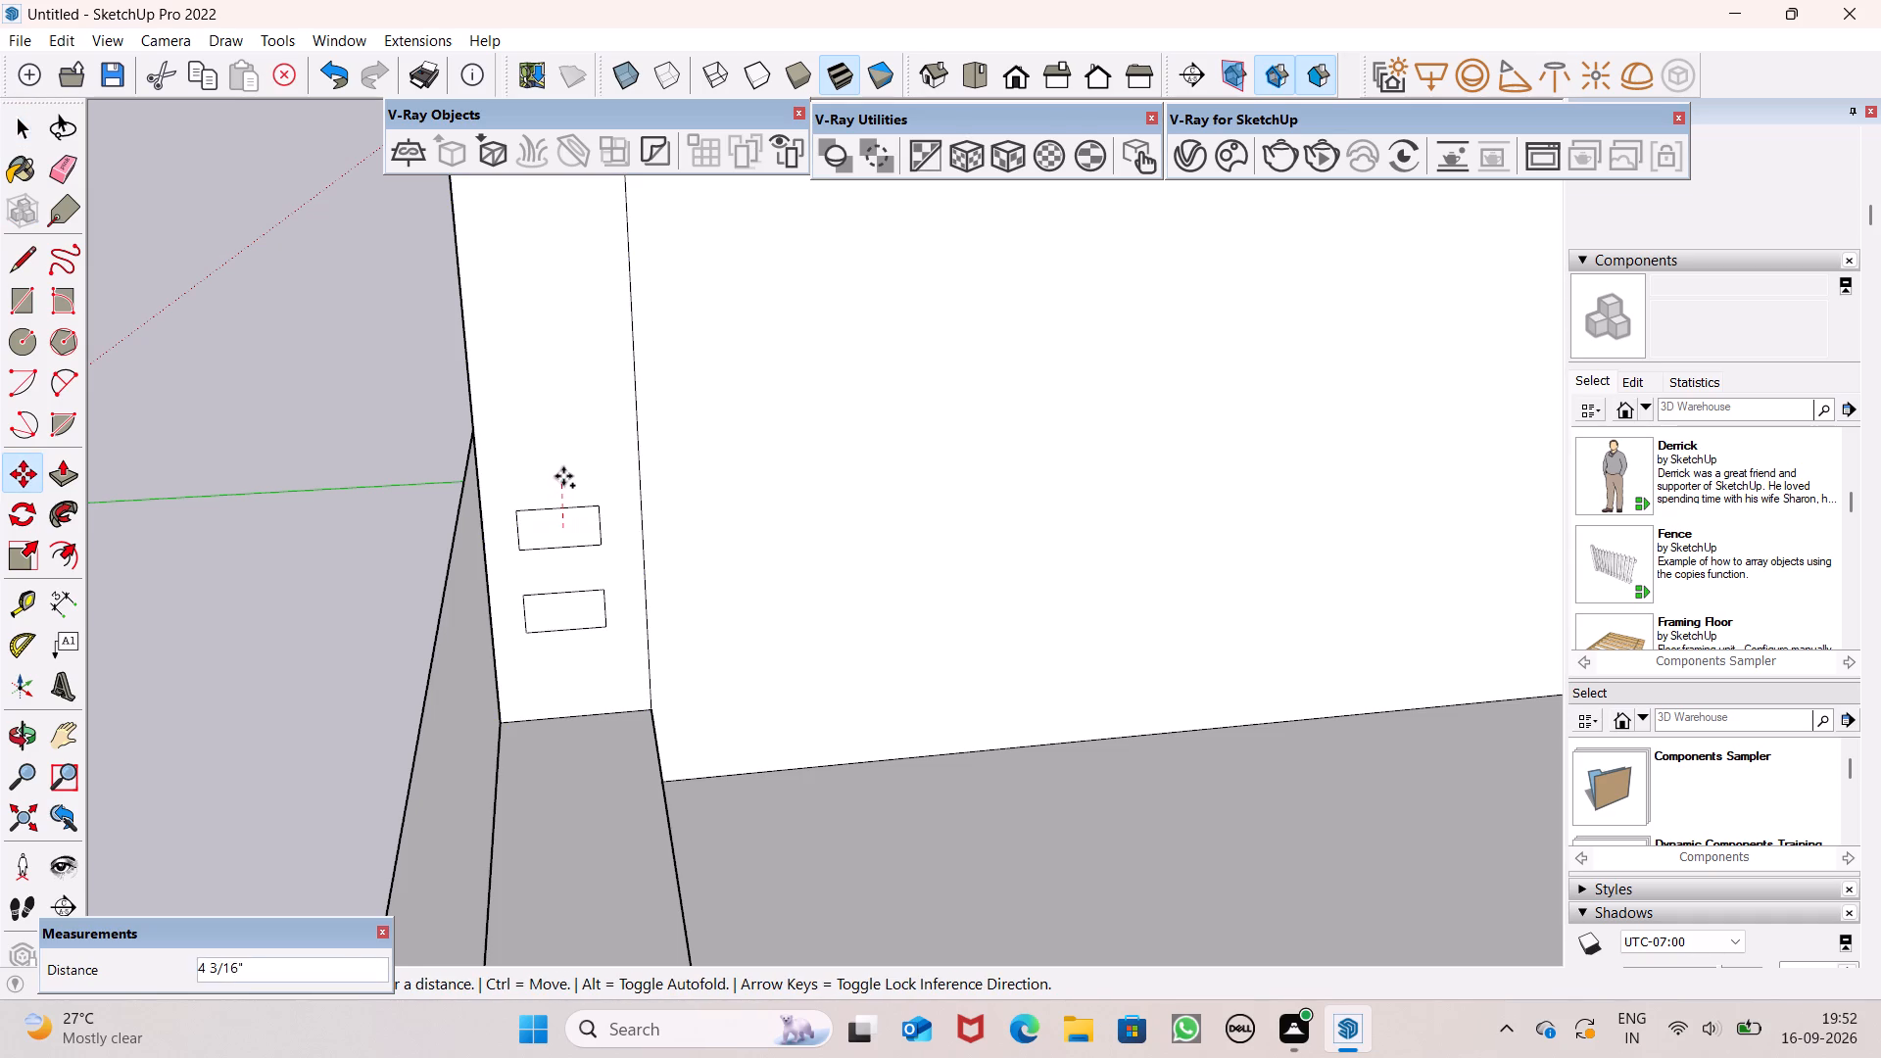
pyautogui.moveTo(563, 476); pyautogui.dragTo(550, 457)
pyautogui.moveTo(550, 457); pyautogui.dragTo(546, 454)
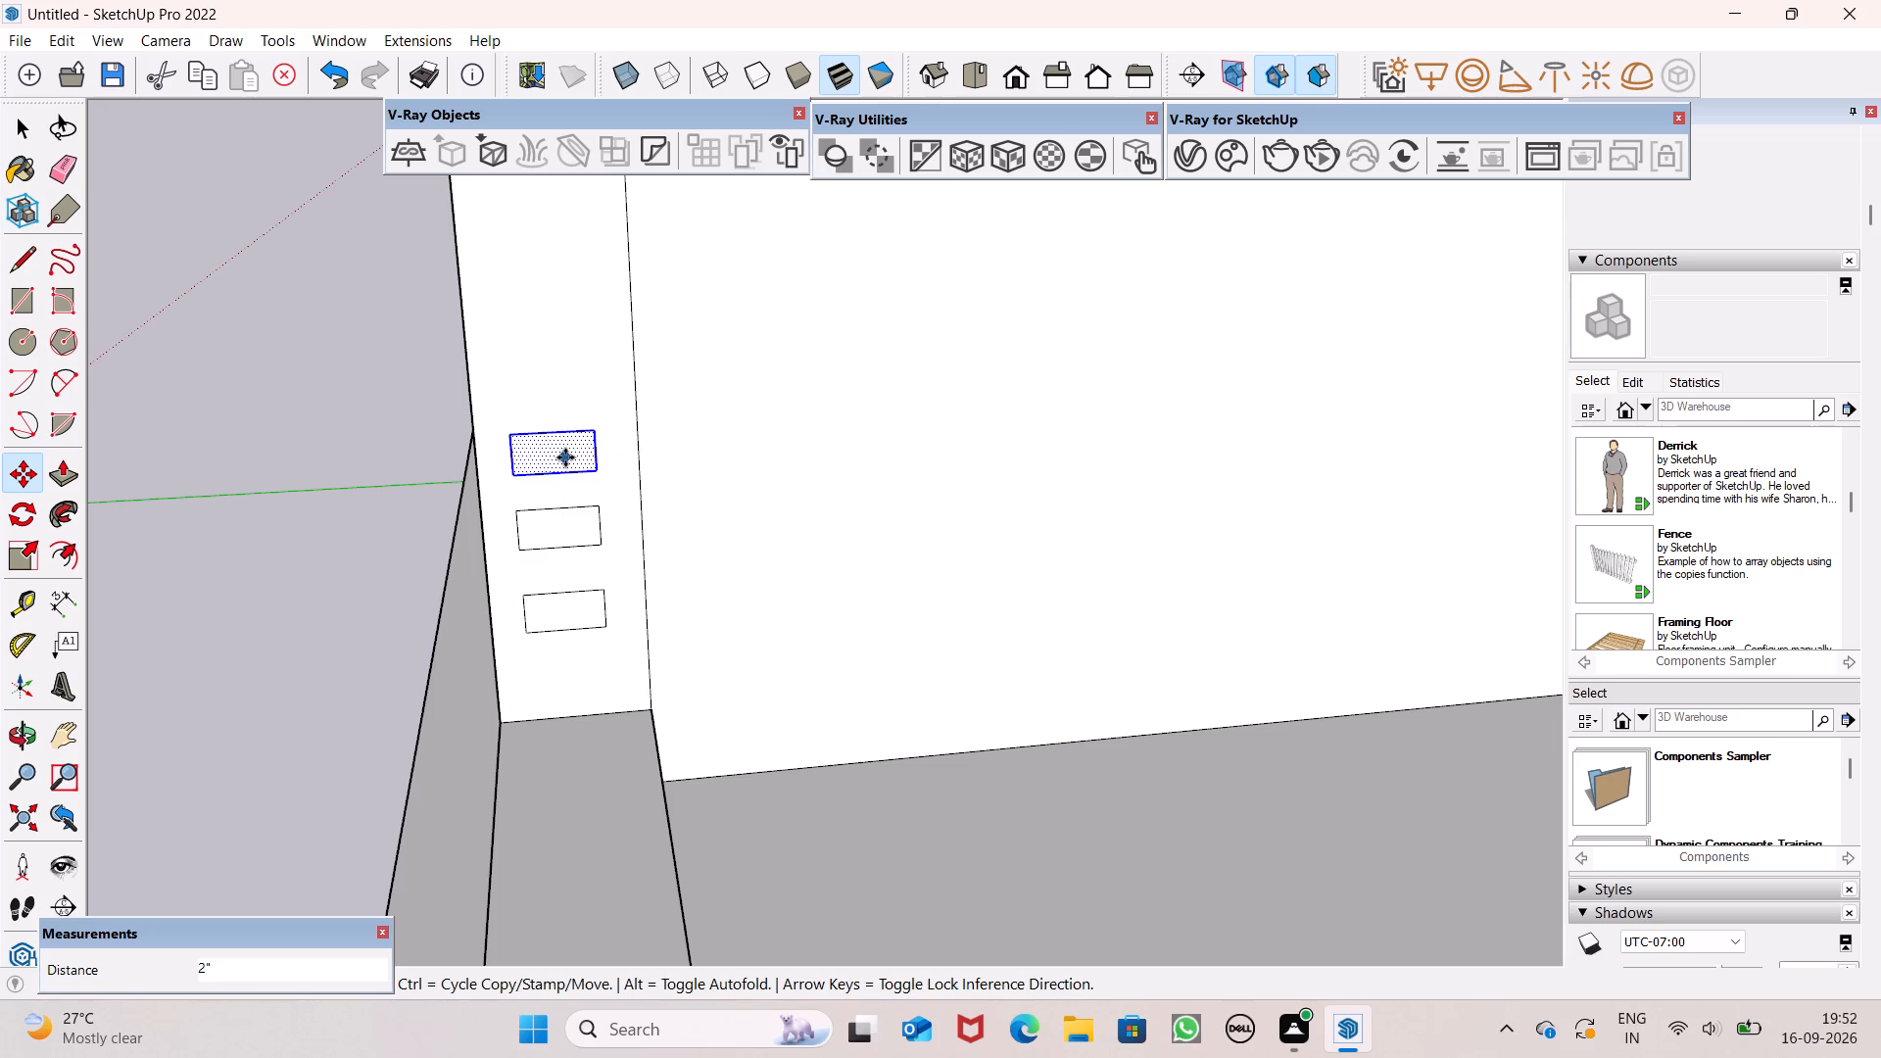
pyautogui.hotkey('shift', '*')
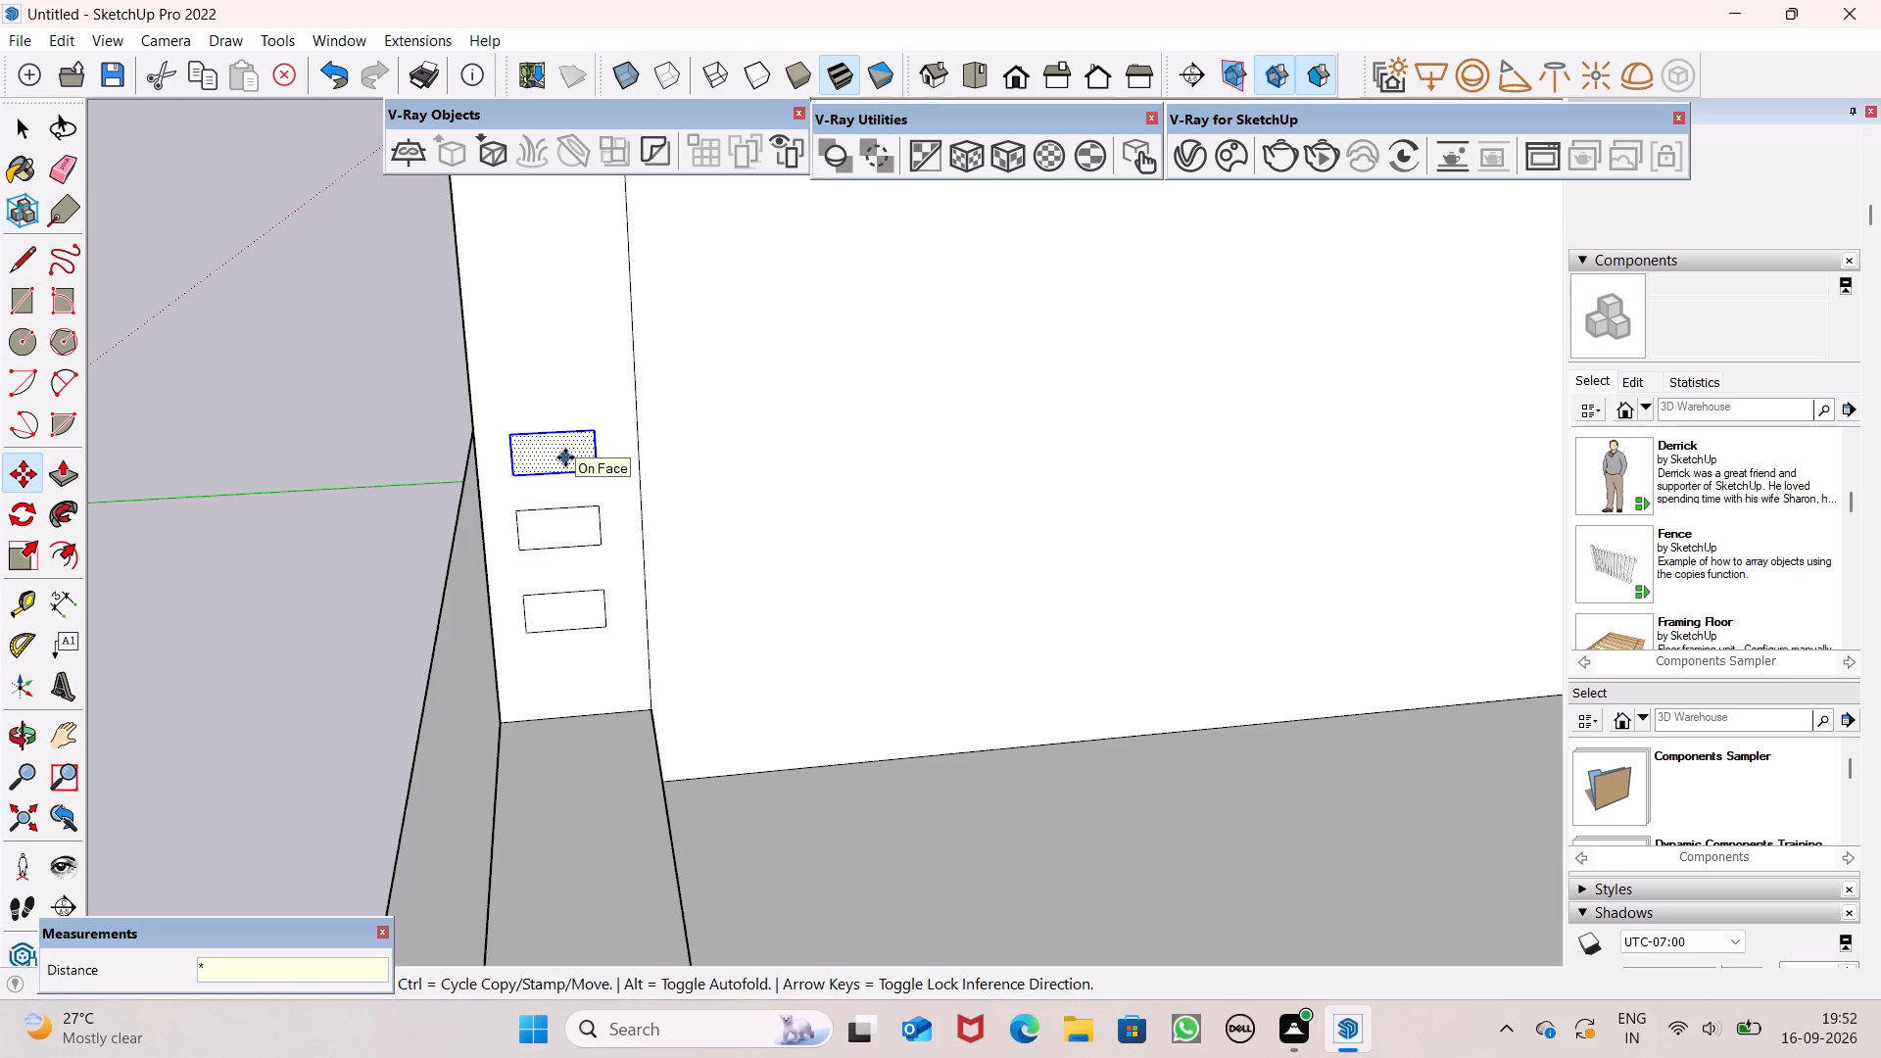
pyautogui.press('7')
pyautogui.press('Return')
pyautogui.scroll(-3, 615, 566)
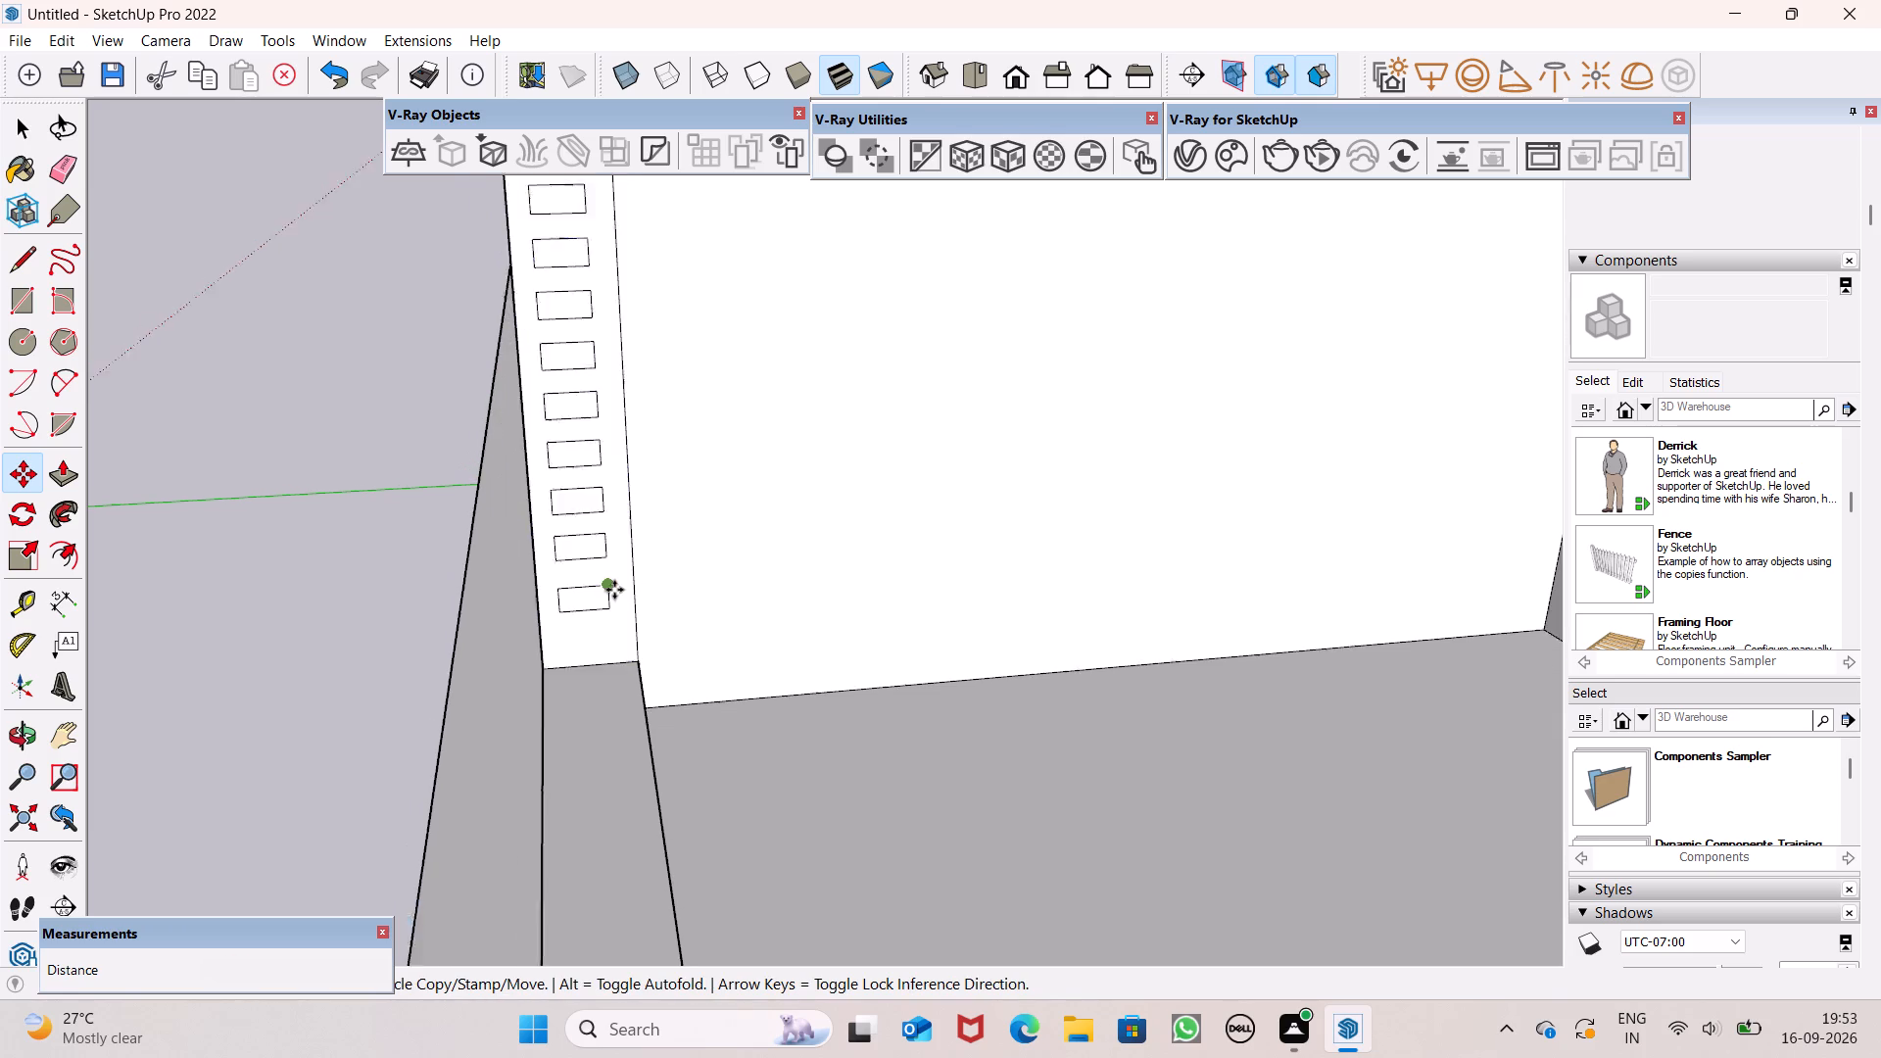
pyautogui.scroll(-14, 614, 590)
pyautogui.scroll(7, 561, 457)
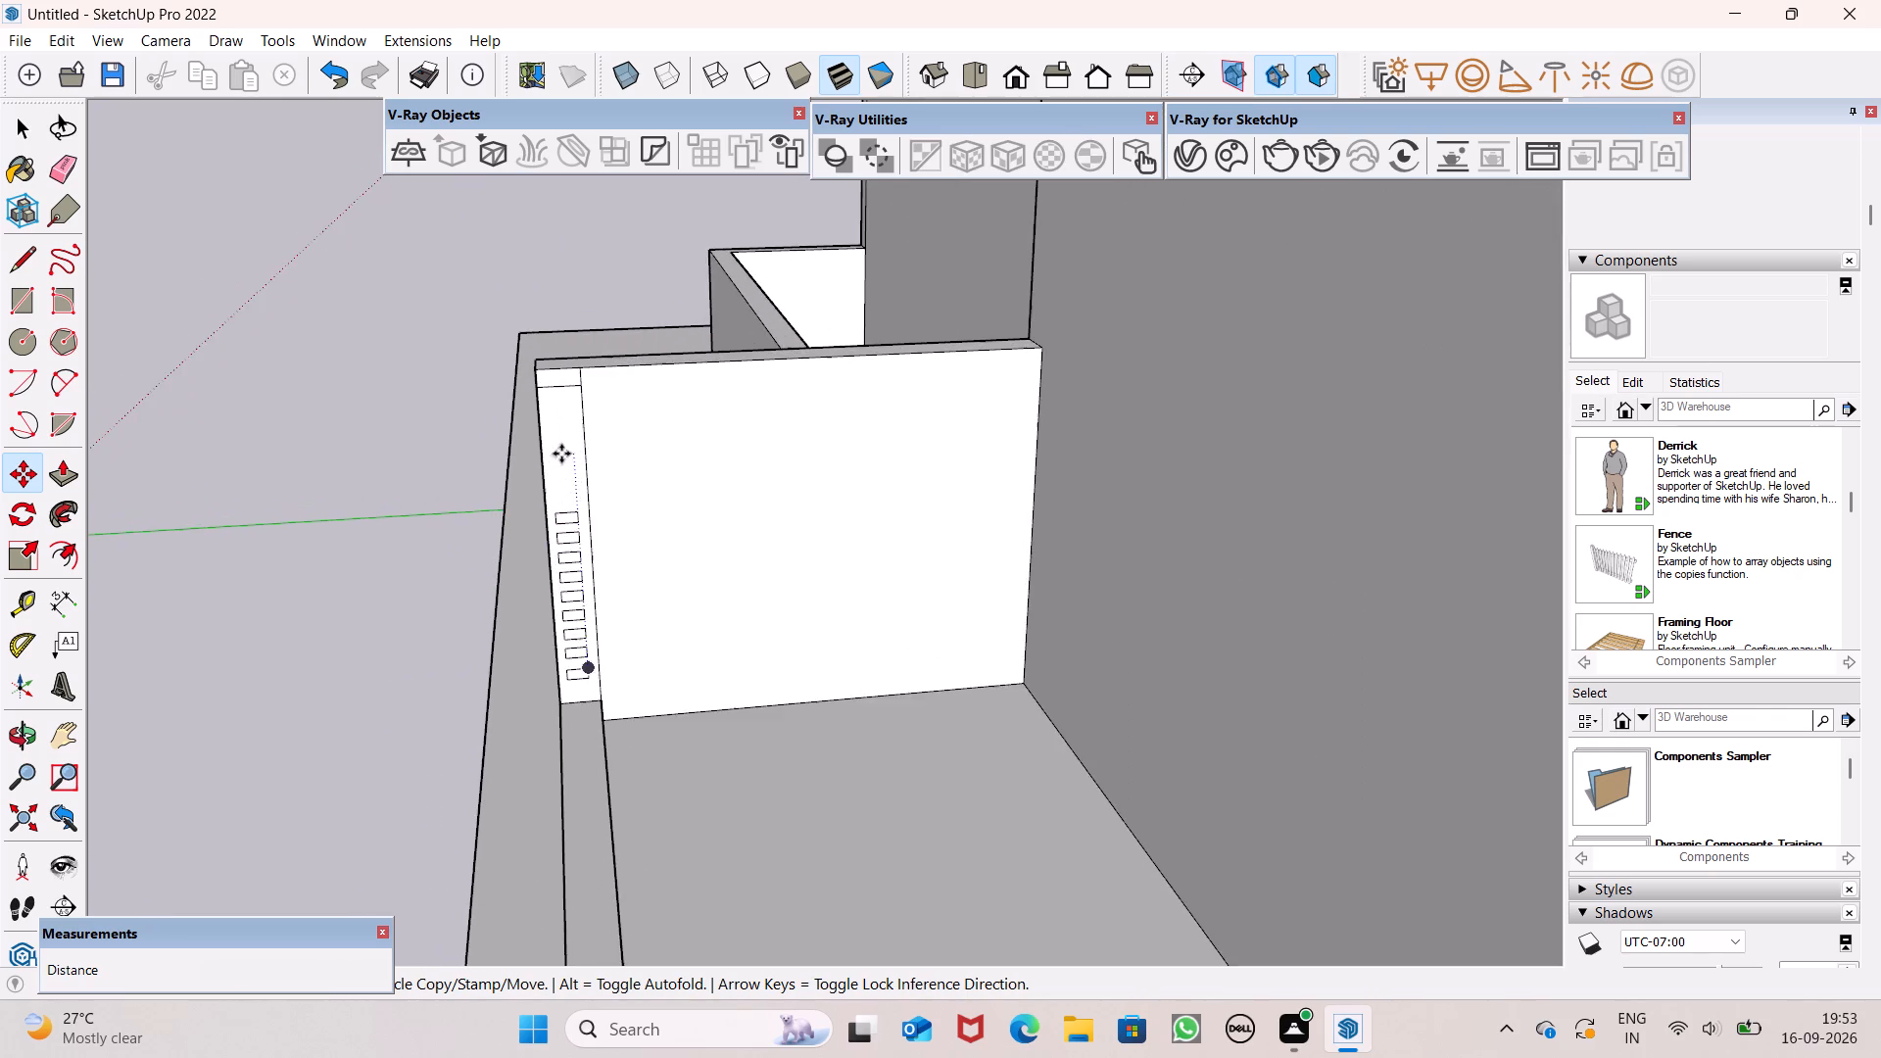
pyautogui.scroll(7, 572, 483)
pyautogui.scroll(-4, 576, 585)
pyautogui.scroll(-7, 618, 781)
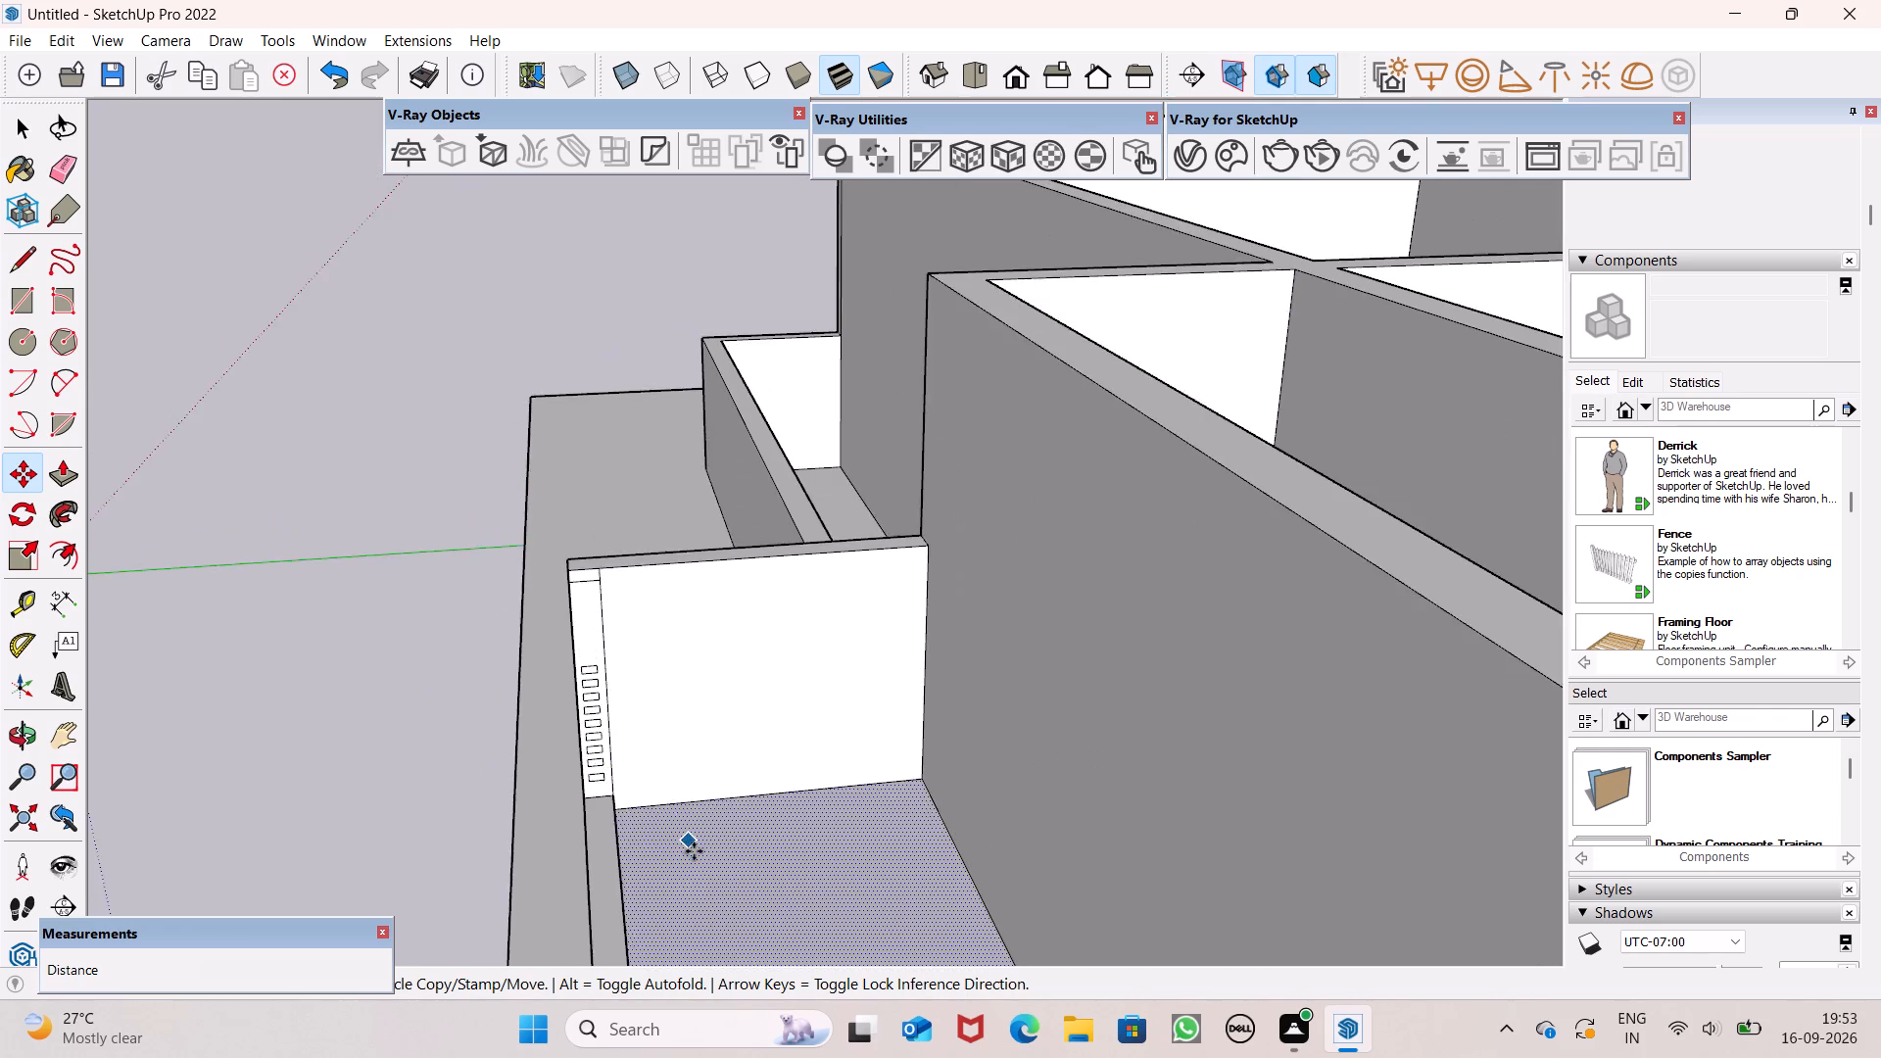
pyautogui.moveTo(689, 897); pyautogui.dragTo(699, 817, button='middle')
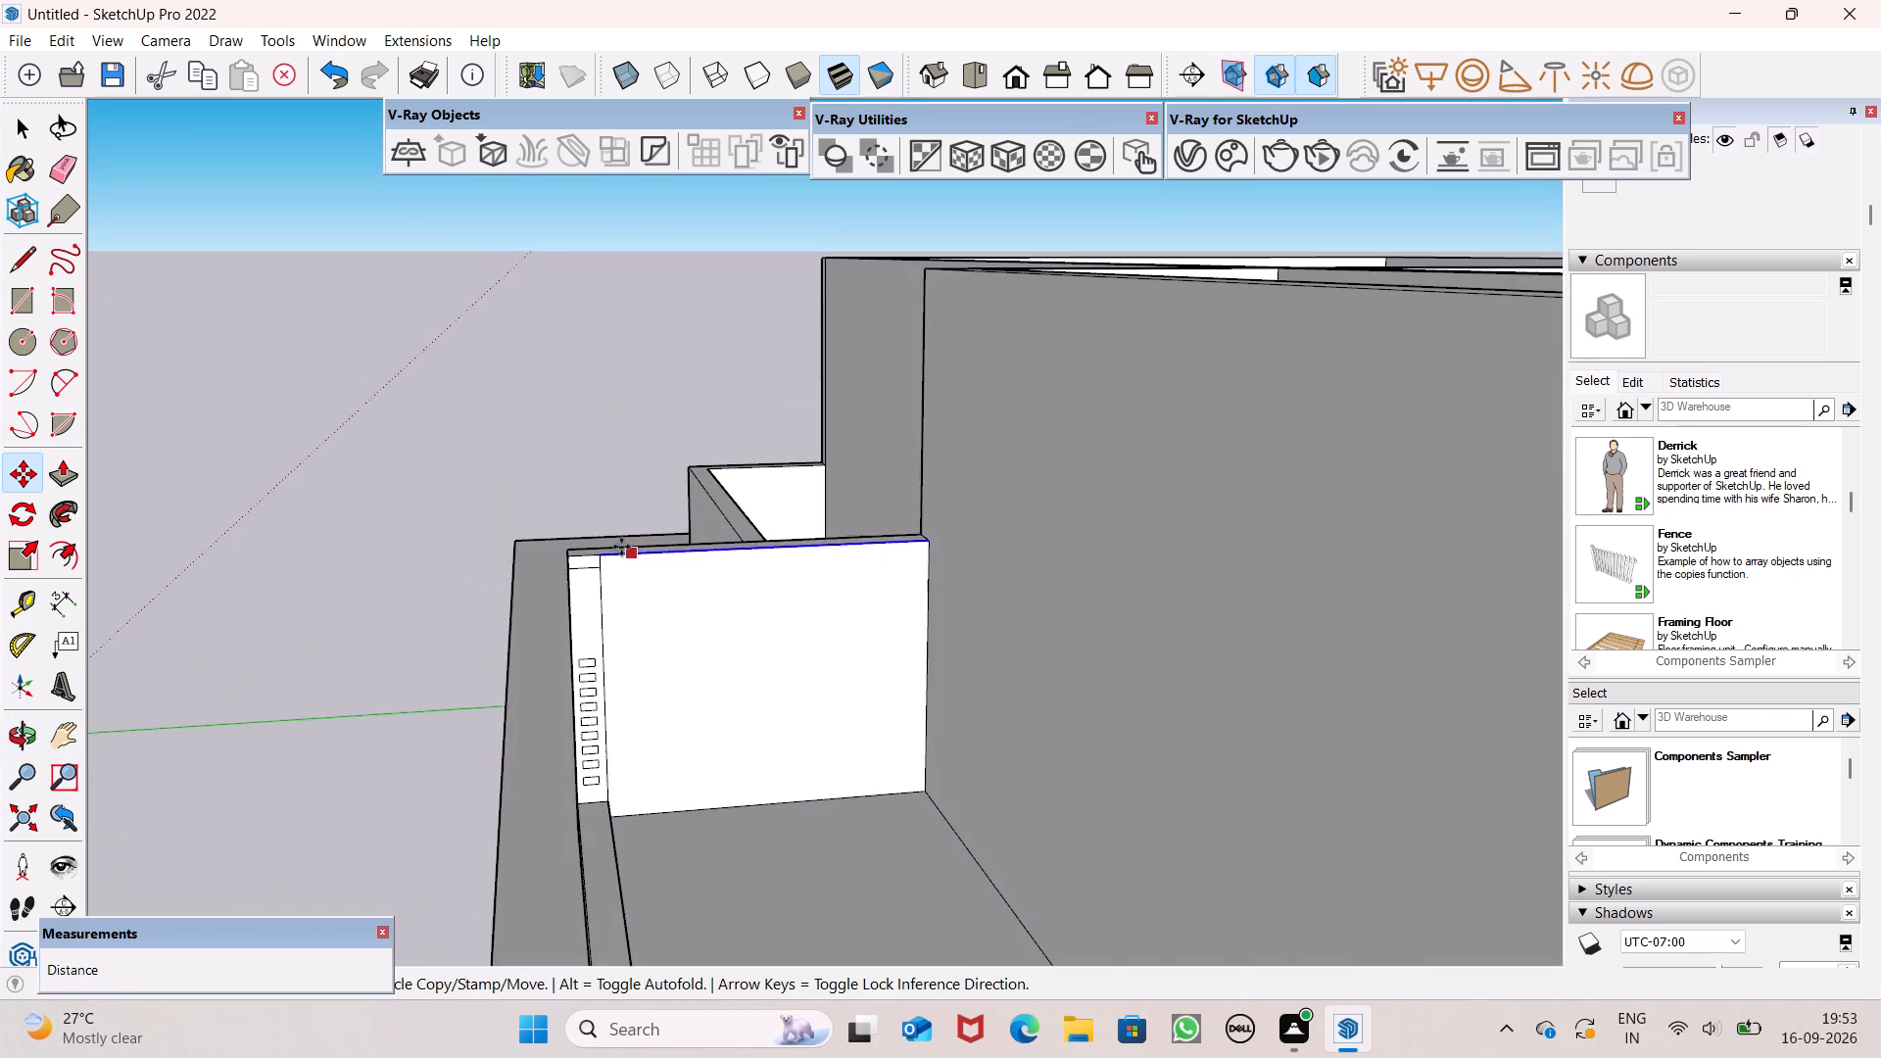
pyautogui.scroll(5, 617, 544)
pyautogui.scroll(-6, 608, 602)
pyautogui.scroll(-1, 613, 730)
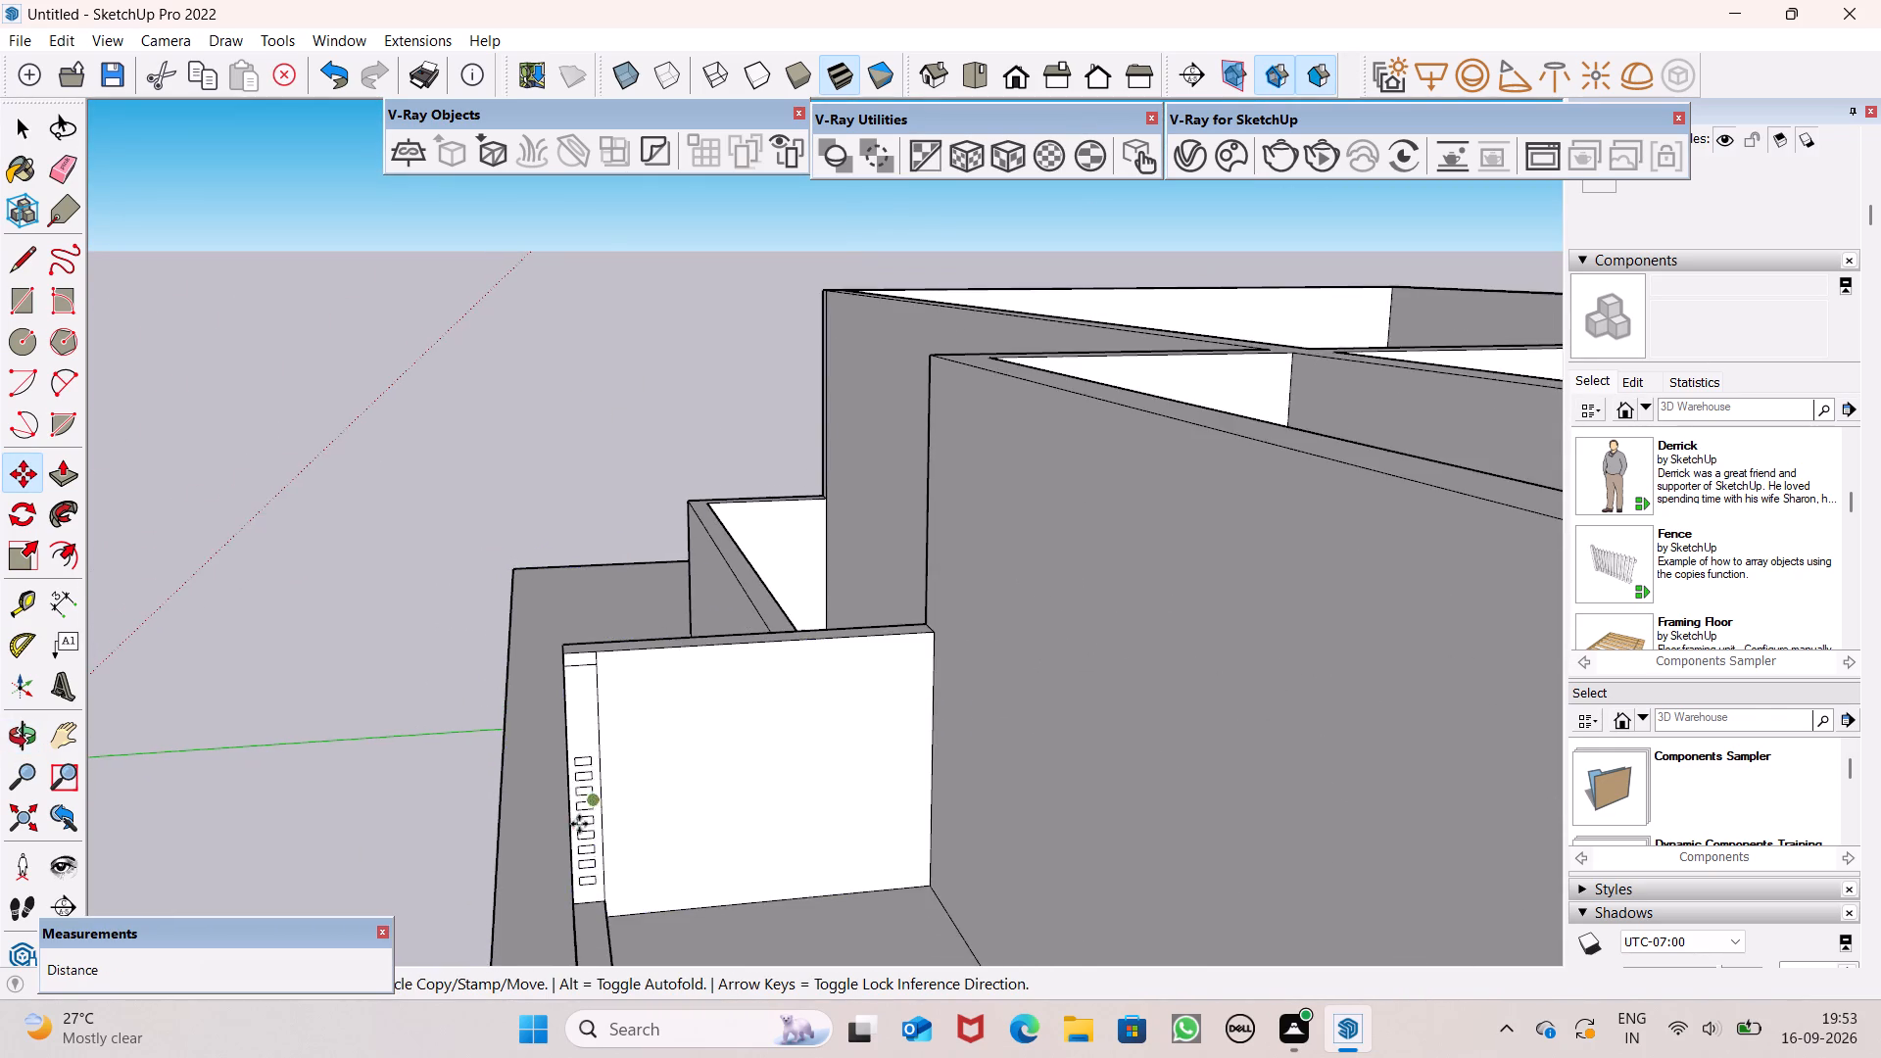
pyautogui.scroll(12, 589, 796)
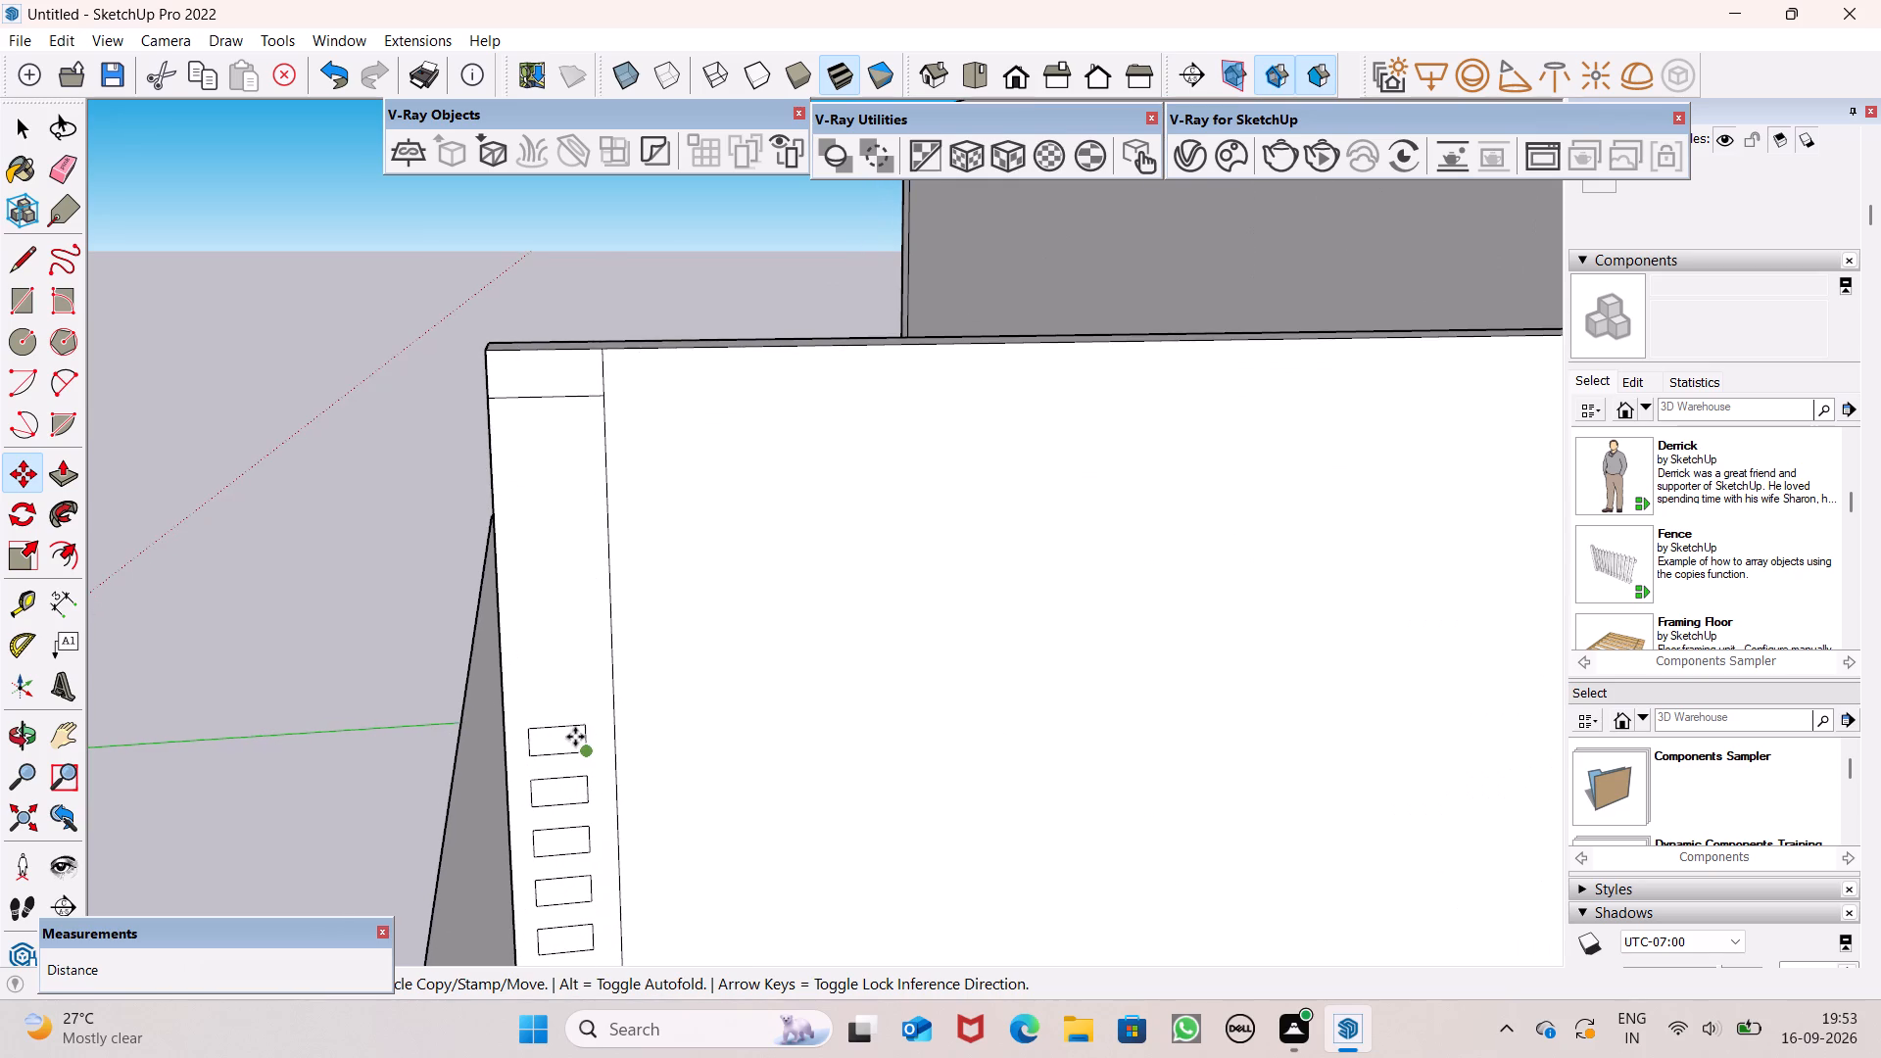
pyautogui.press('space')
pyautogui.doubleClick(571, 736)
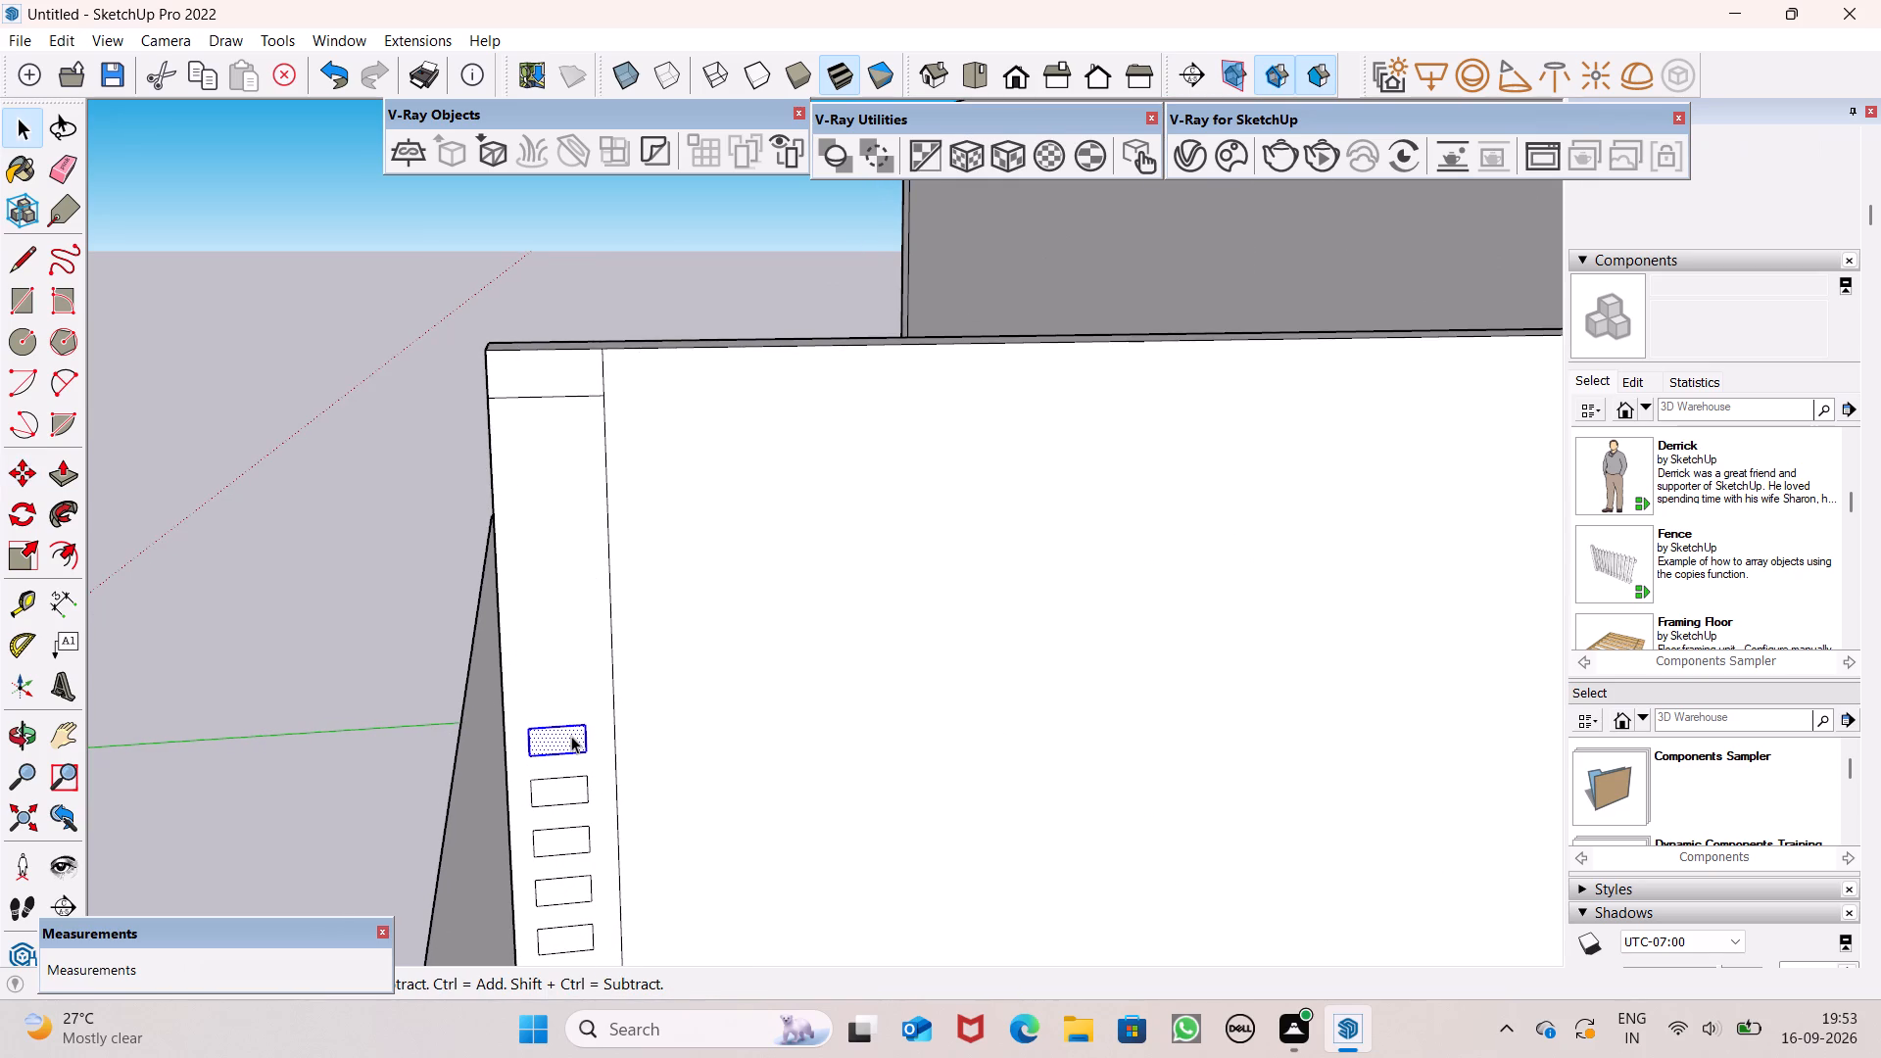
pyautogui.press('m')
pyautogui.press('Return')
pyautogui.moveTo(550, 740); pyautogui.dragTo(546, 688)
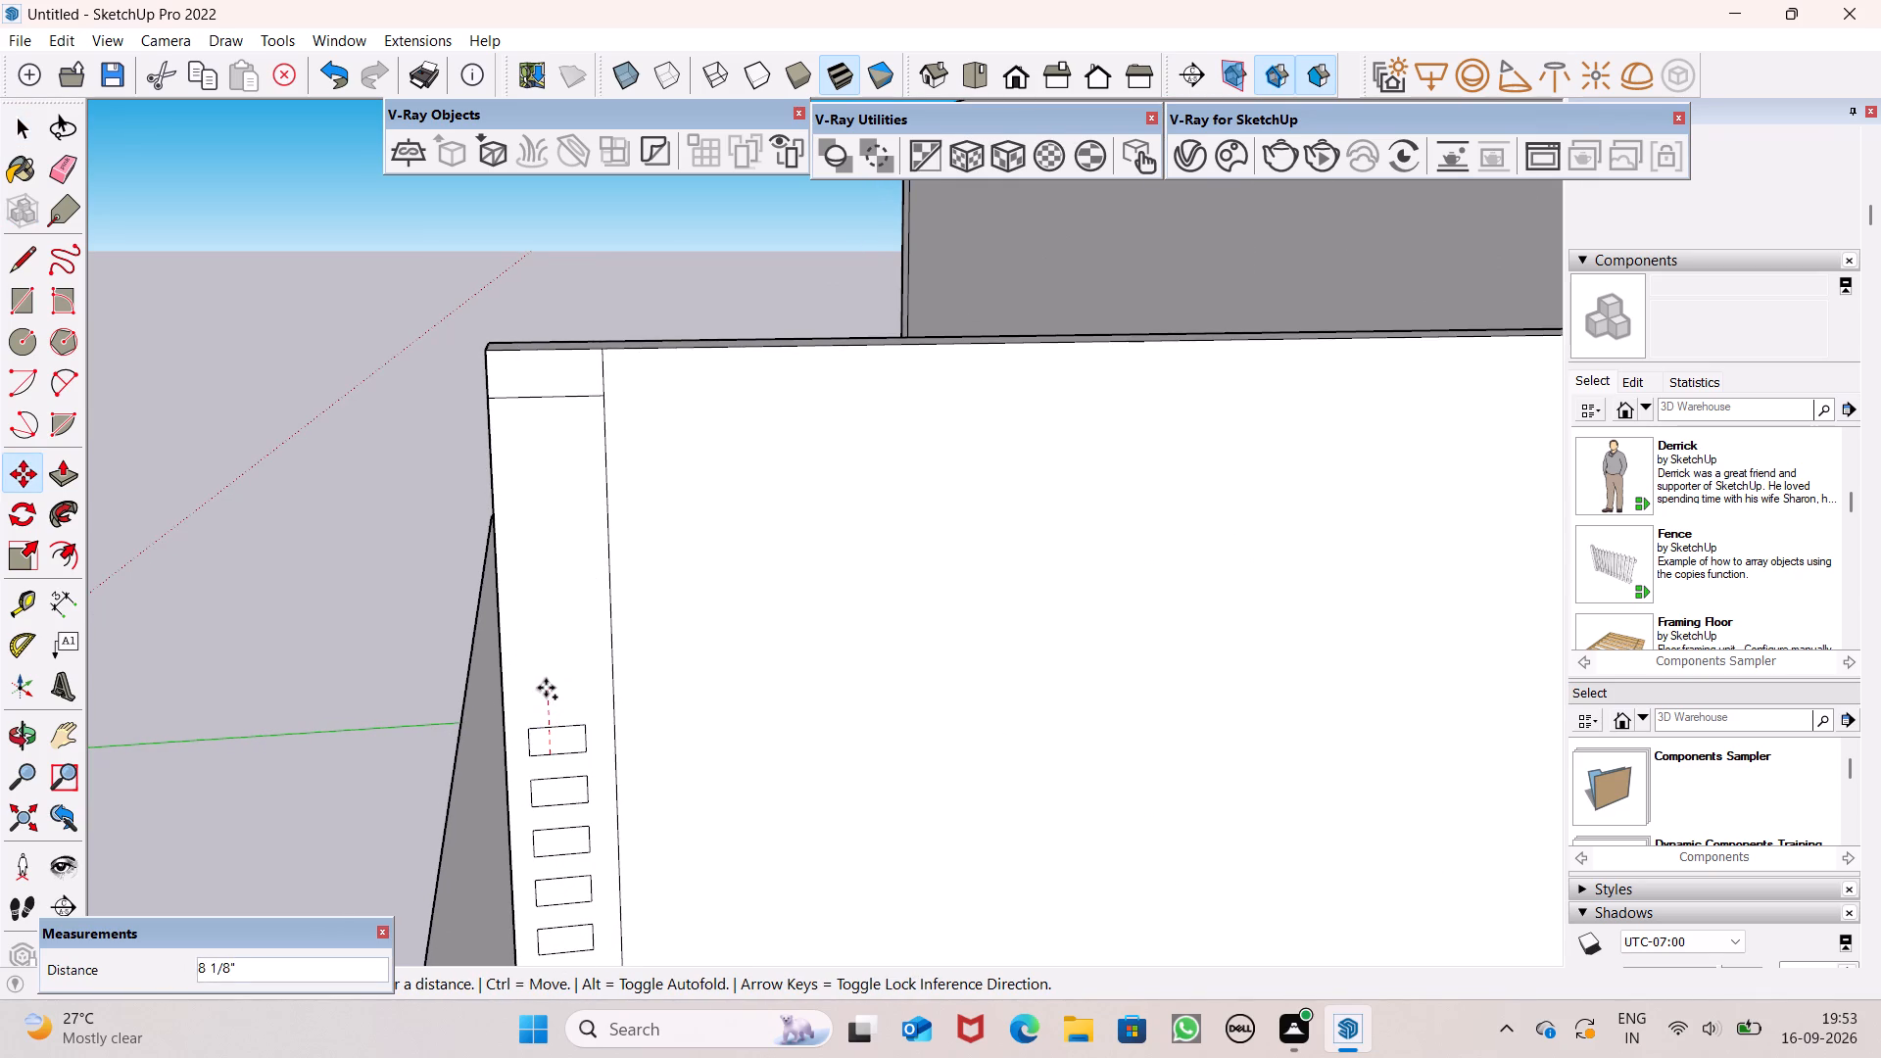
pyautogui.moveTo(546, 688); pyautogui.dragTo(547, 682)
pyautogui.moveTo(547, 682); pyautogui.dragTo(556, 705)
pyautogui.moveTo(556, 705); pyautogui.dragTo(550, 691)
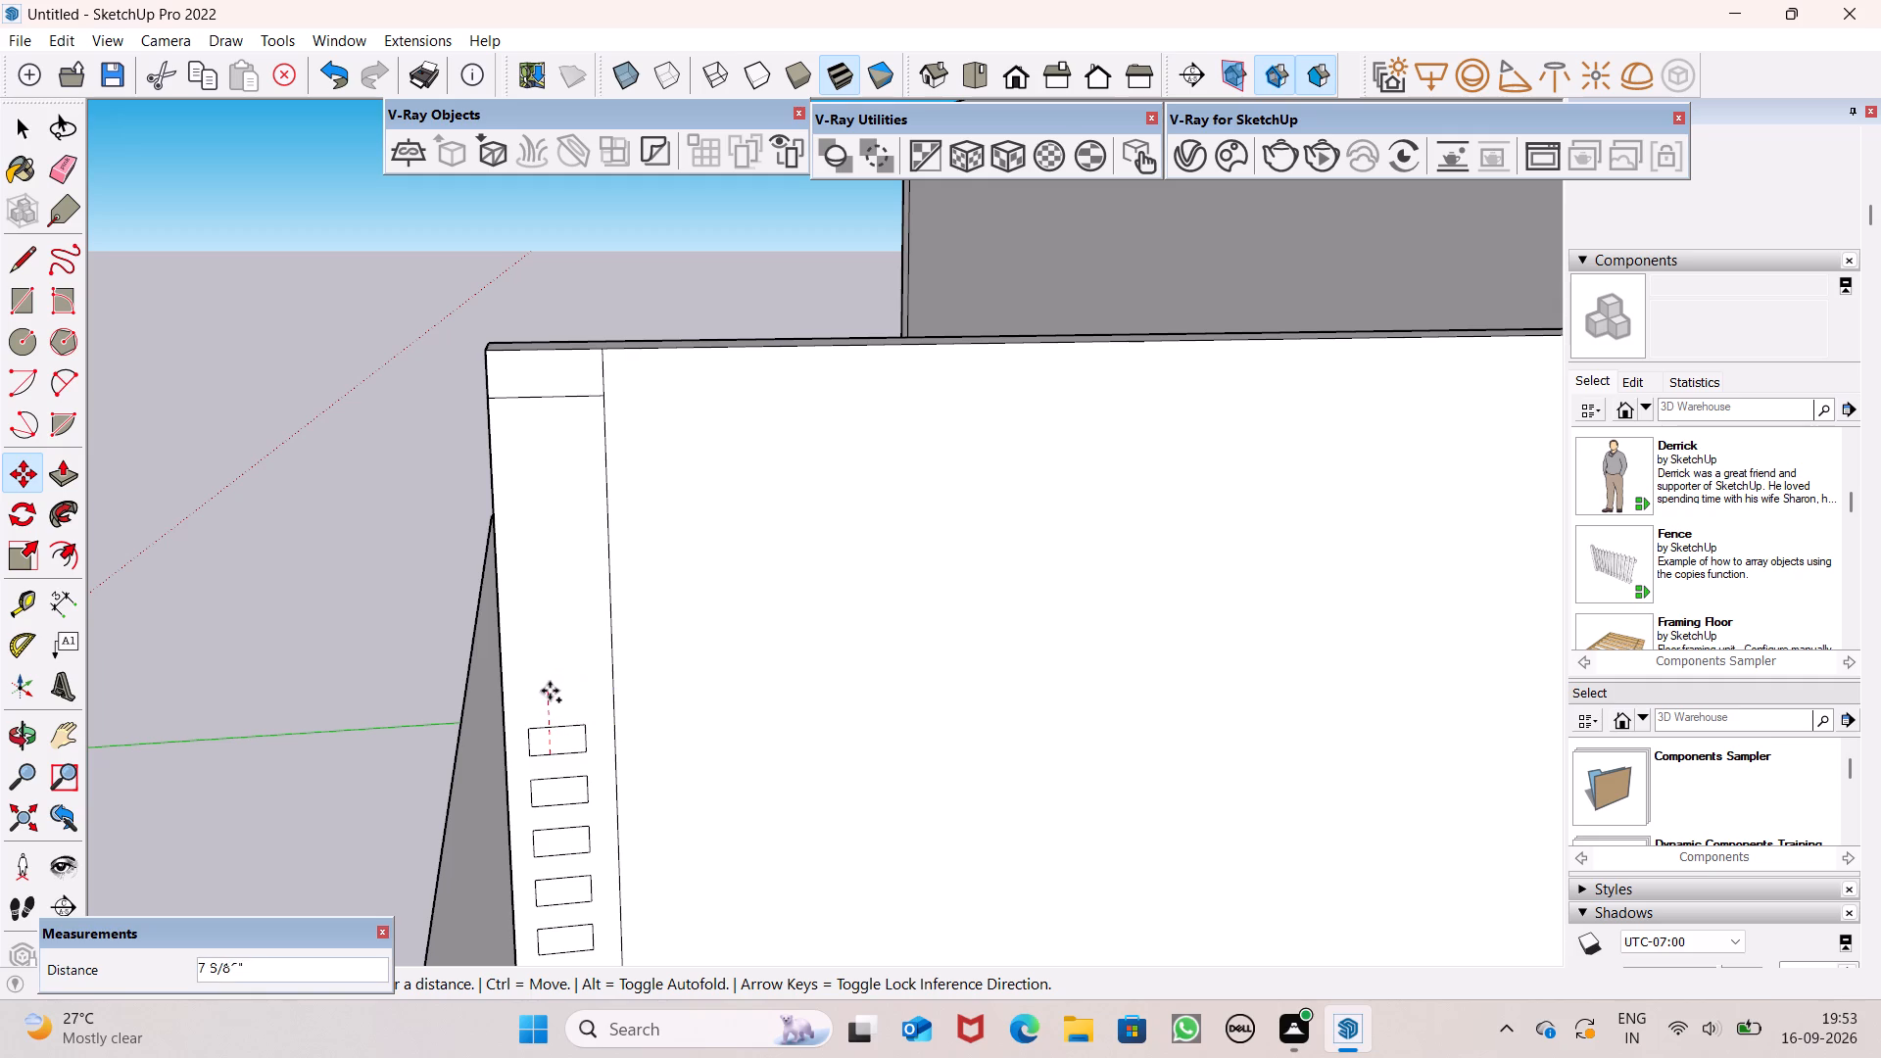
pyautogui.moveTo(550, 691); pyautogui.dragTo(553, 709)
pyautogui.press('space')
# Copy the topmost rectangle straight up the end post, adjusting the copy by about 5/16" to match the spacing below.
pyautogui.scroll(-4, 652, 759)
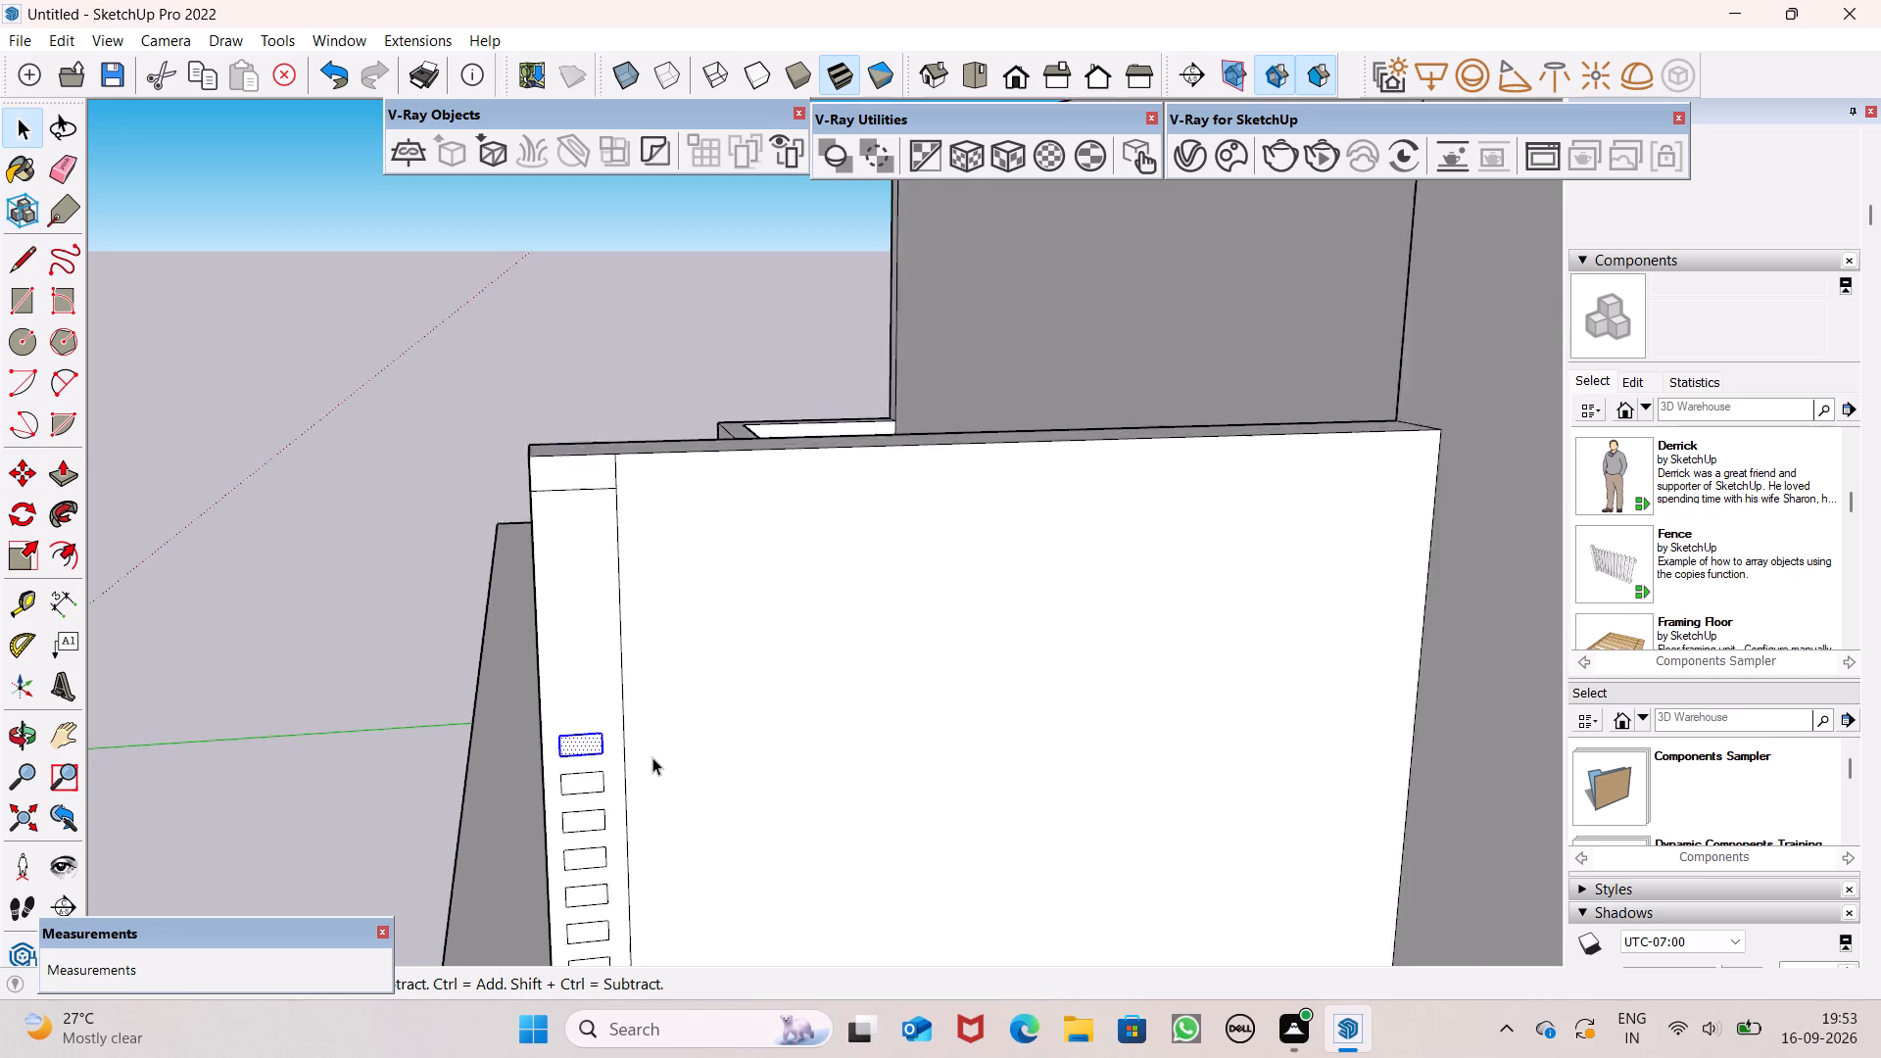
pyautogui.scroll(-3, 652, 757)
pyautogui.scroll(1, 674, 761)
pyautogui.moveTo(674, 761); pyautogui.dragTo(475, 774, button='middle')
pyautogui.scroll(6, 602, 697)
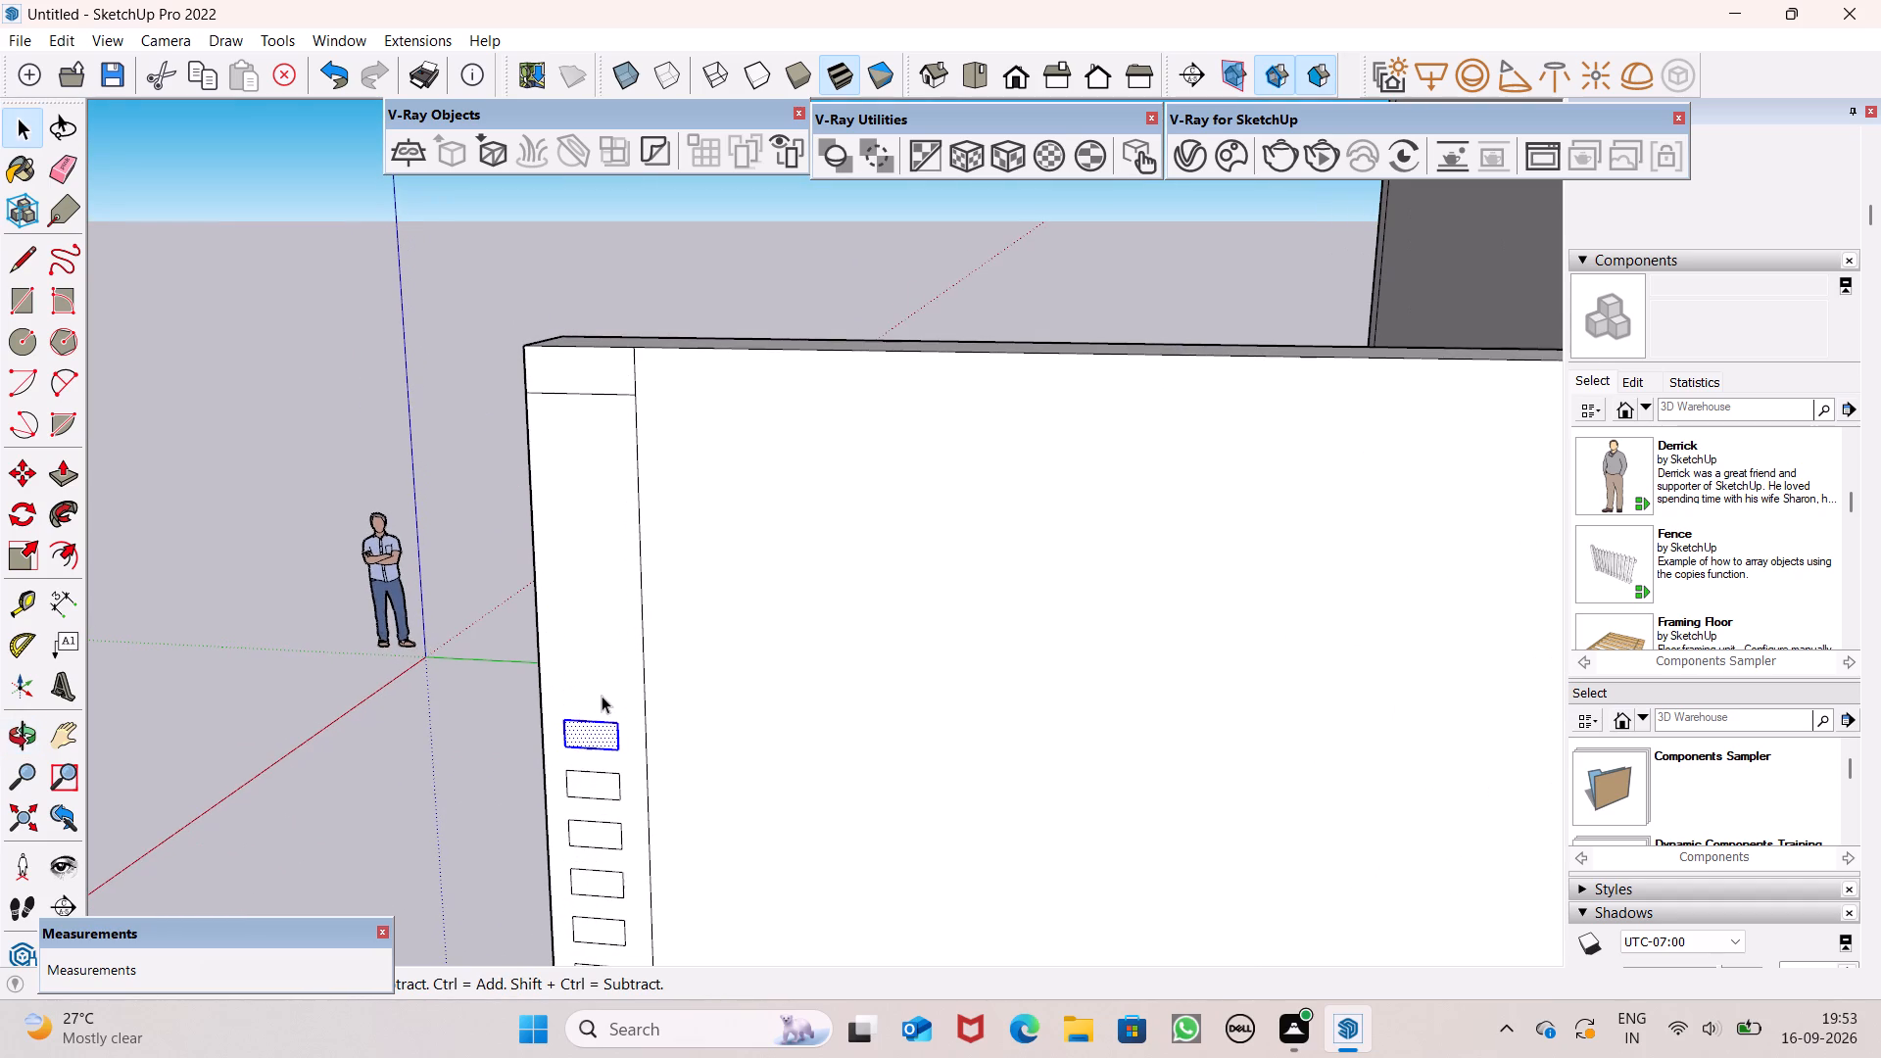
pyautogui.press('m')
pyautogui.press('Return')
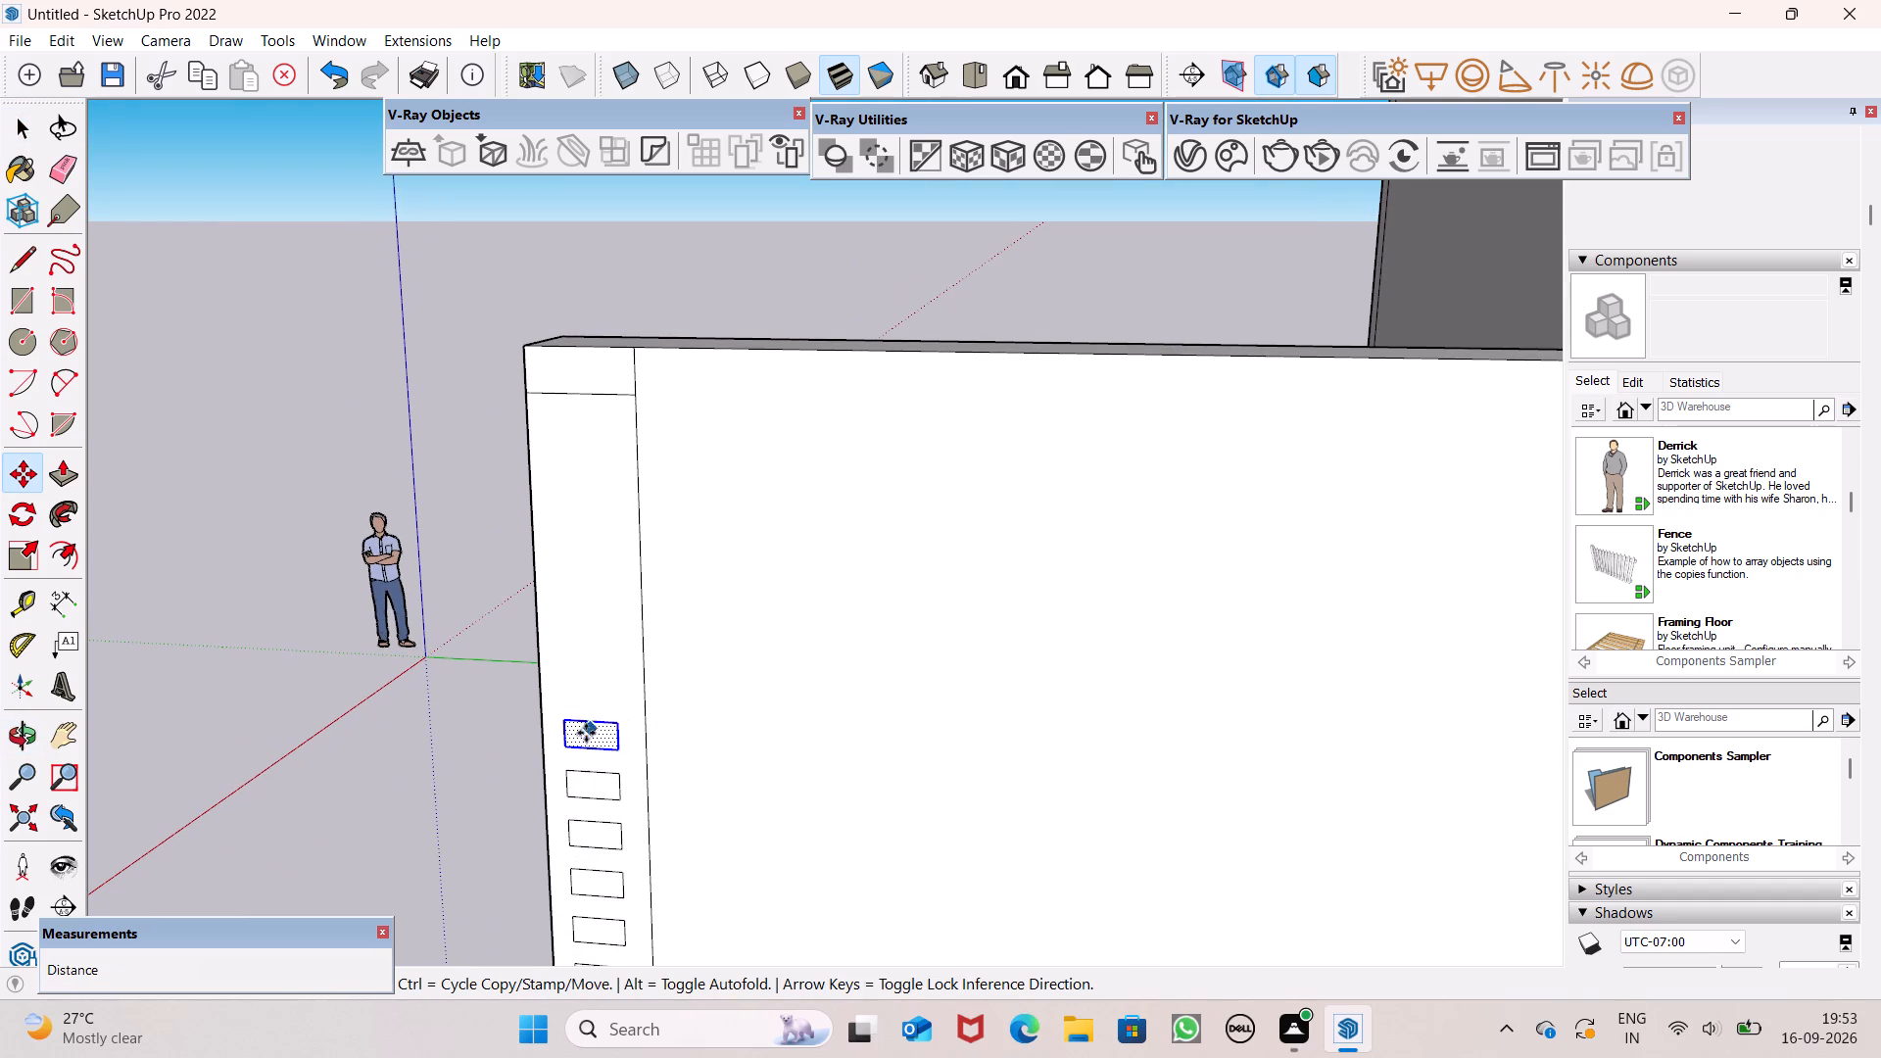
pyautogui.moveTo(586, 734); pyautogui.dragTo(579, 678)
pyautogui.click(579, 678)
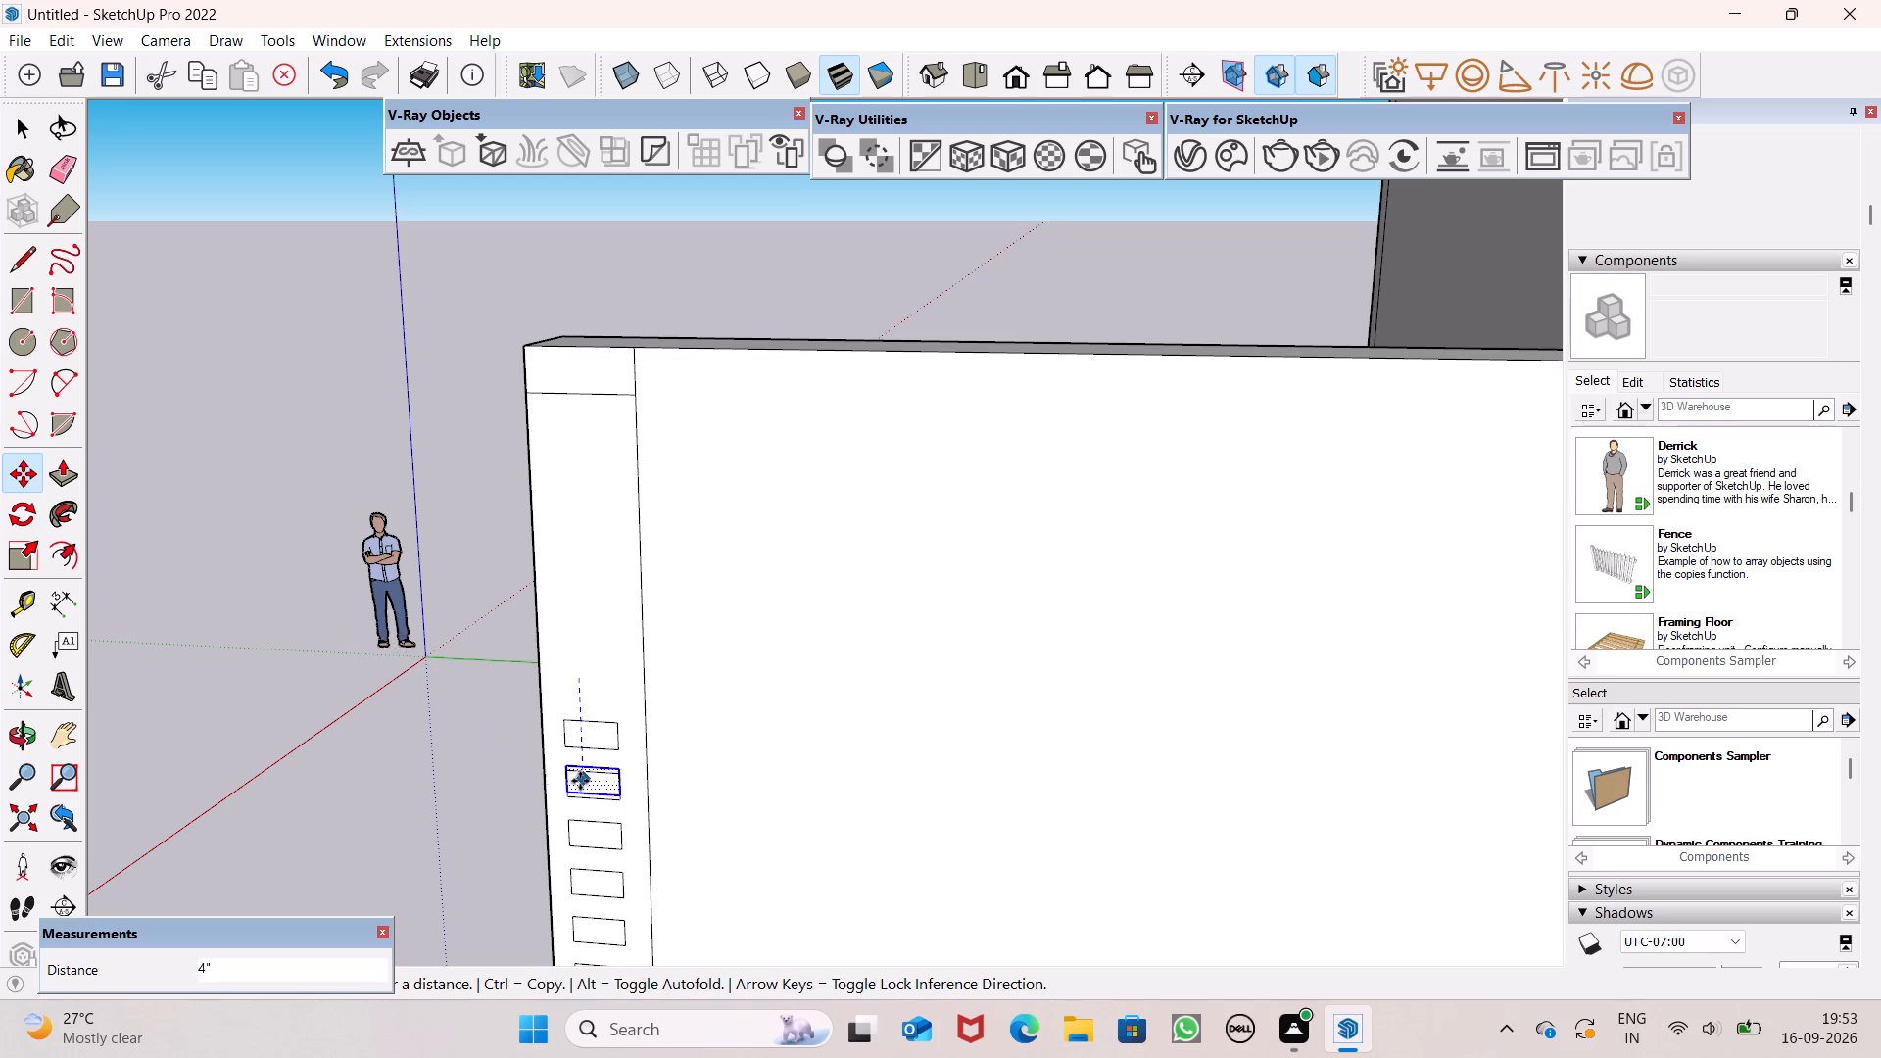
pyautogui.moveTo(581, 781); pyautogui.dragTo(697, 807, button='middle')
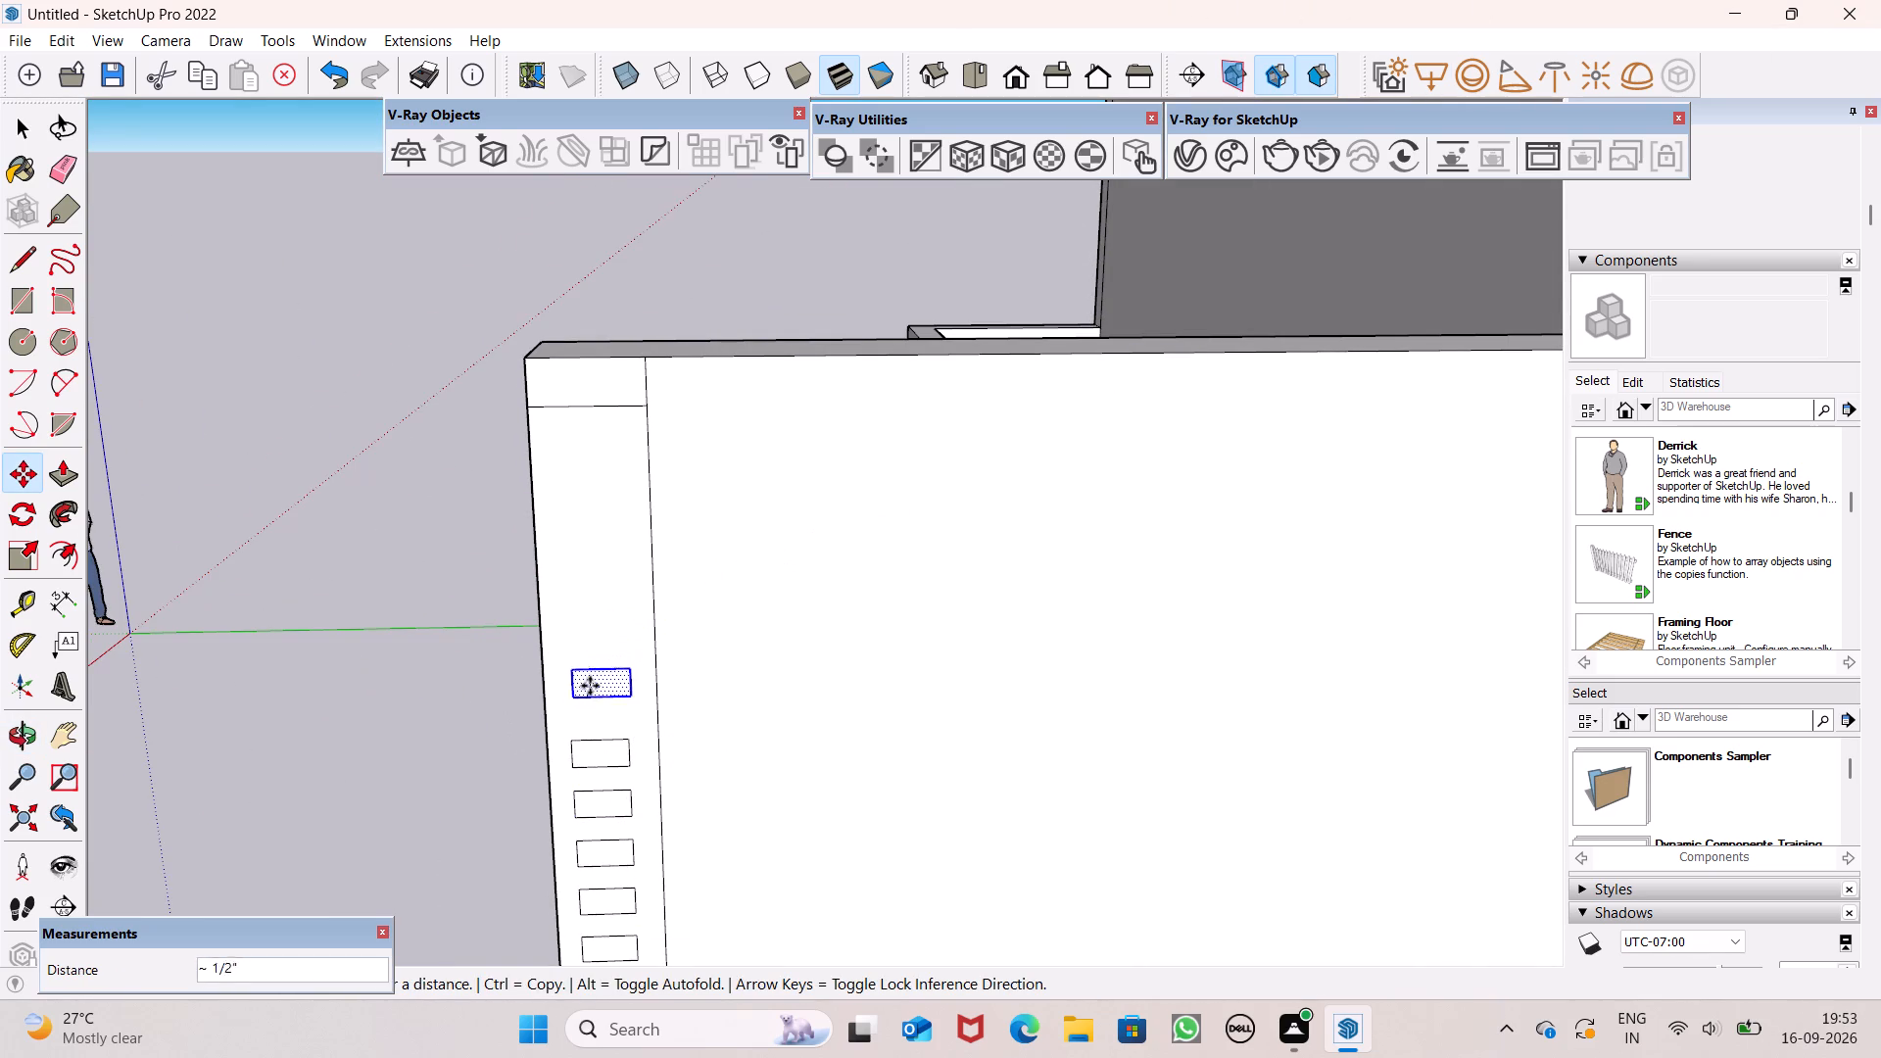
pyautogui.scroll(4, 585, 721)
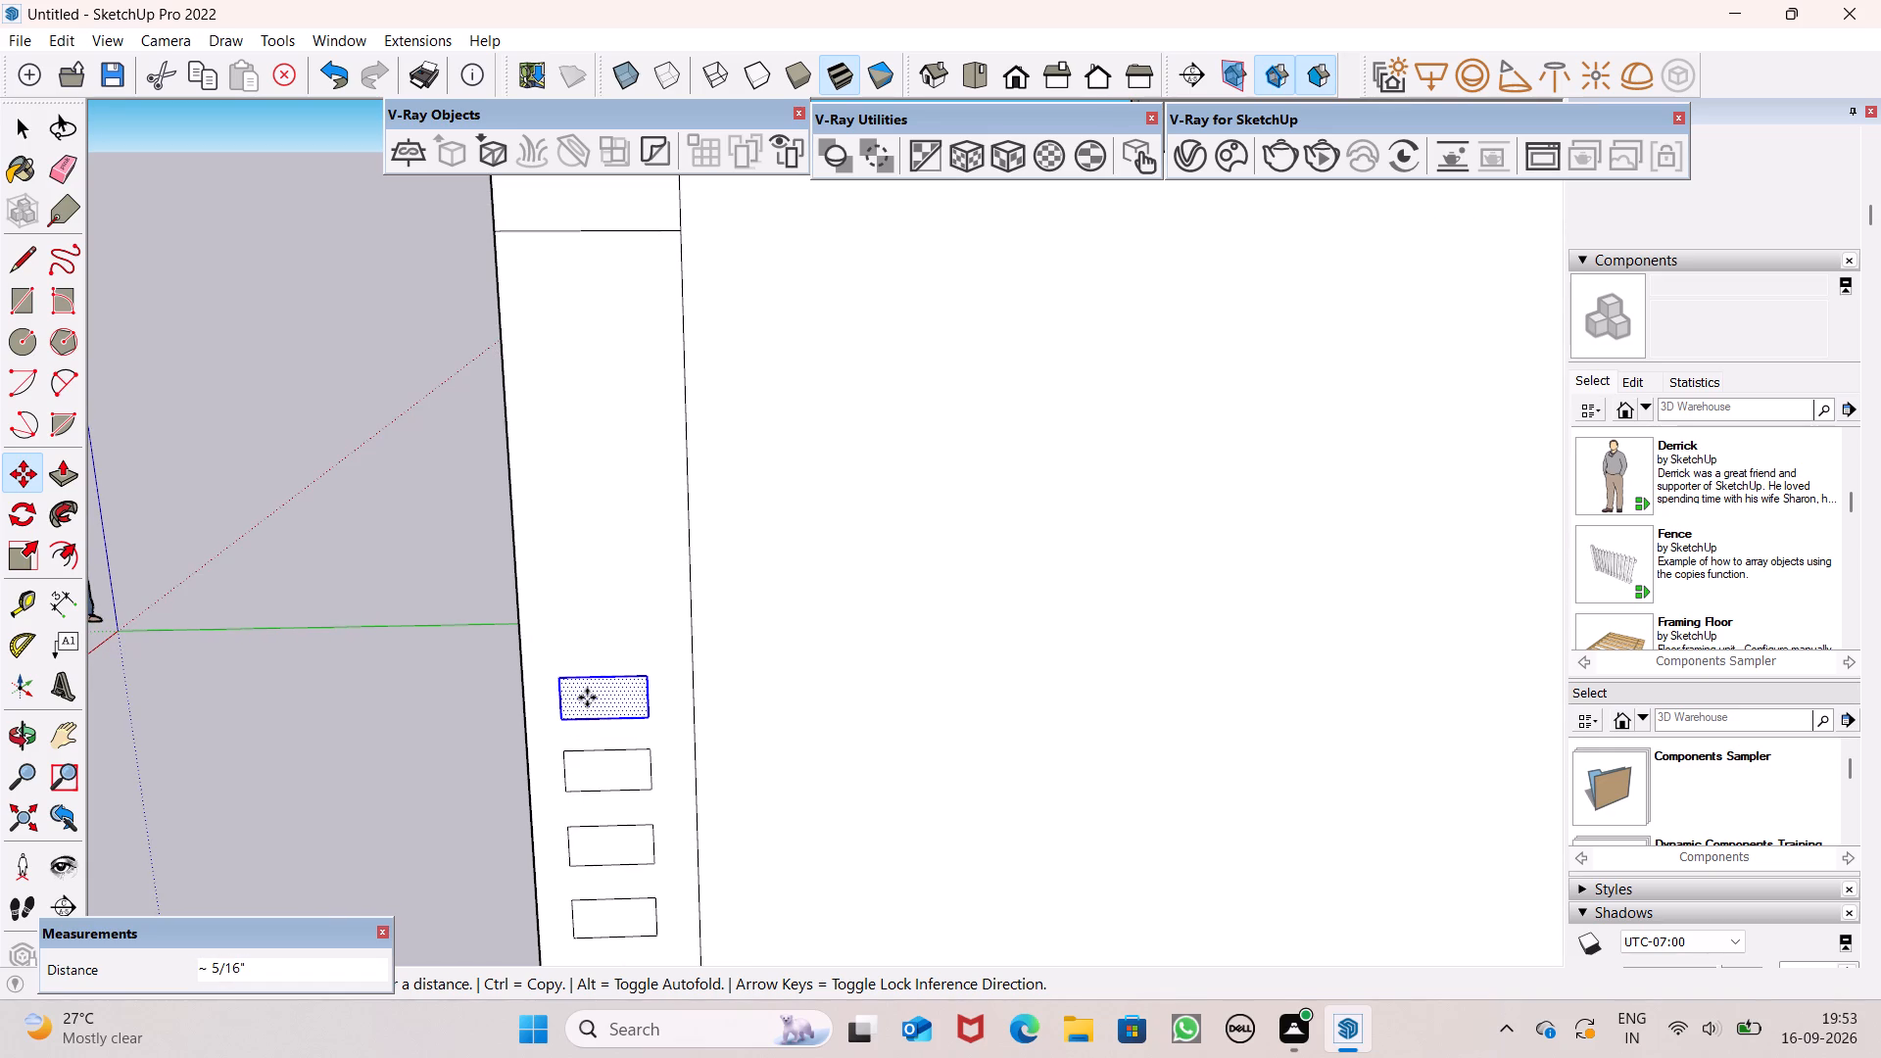
pyautogui.click(587, 697)
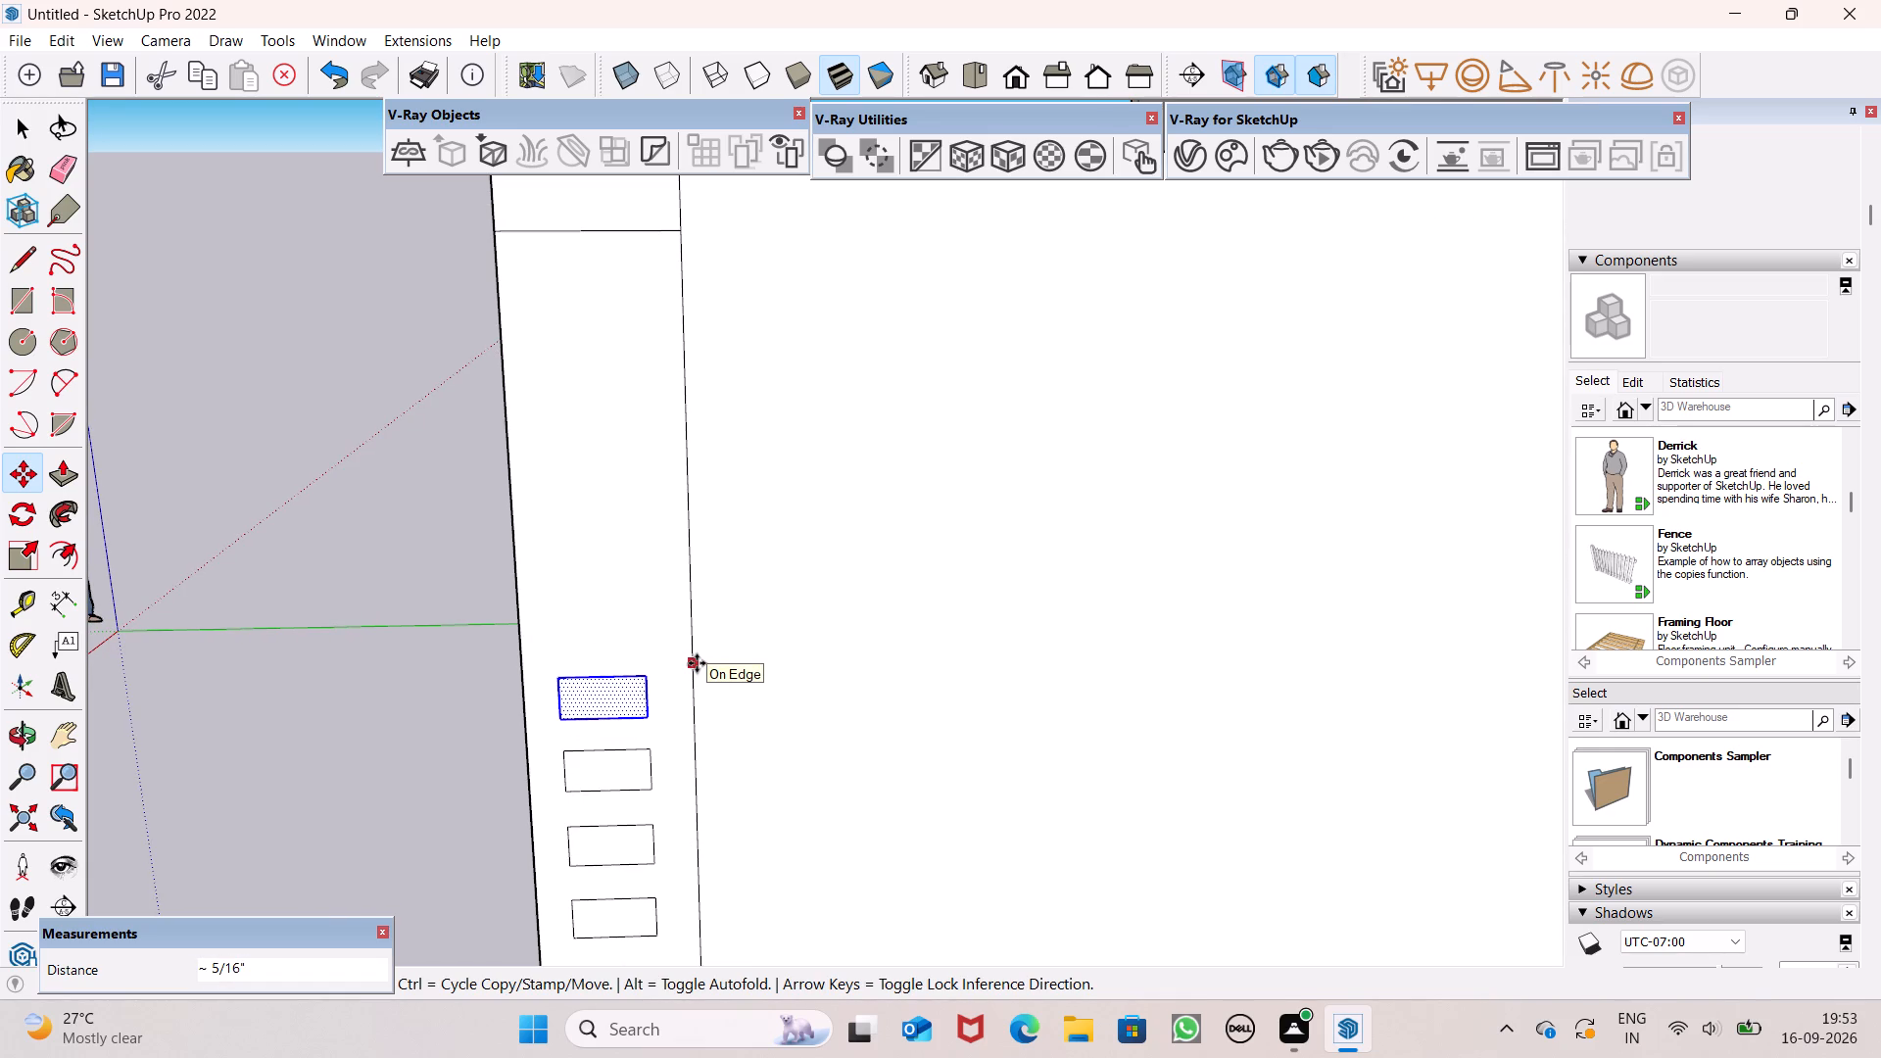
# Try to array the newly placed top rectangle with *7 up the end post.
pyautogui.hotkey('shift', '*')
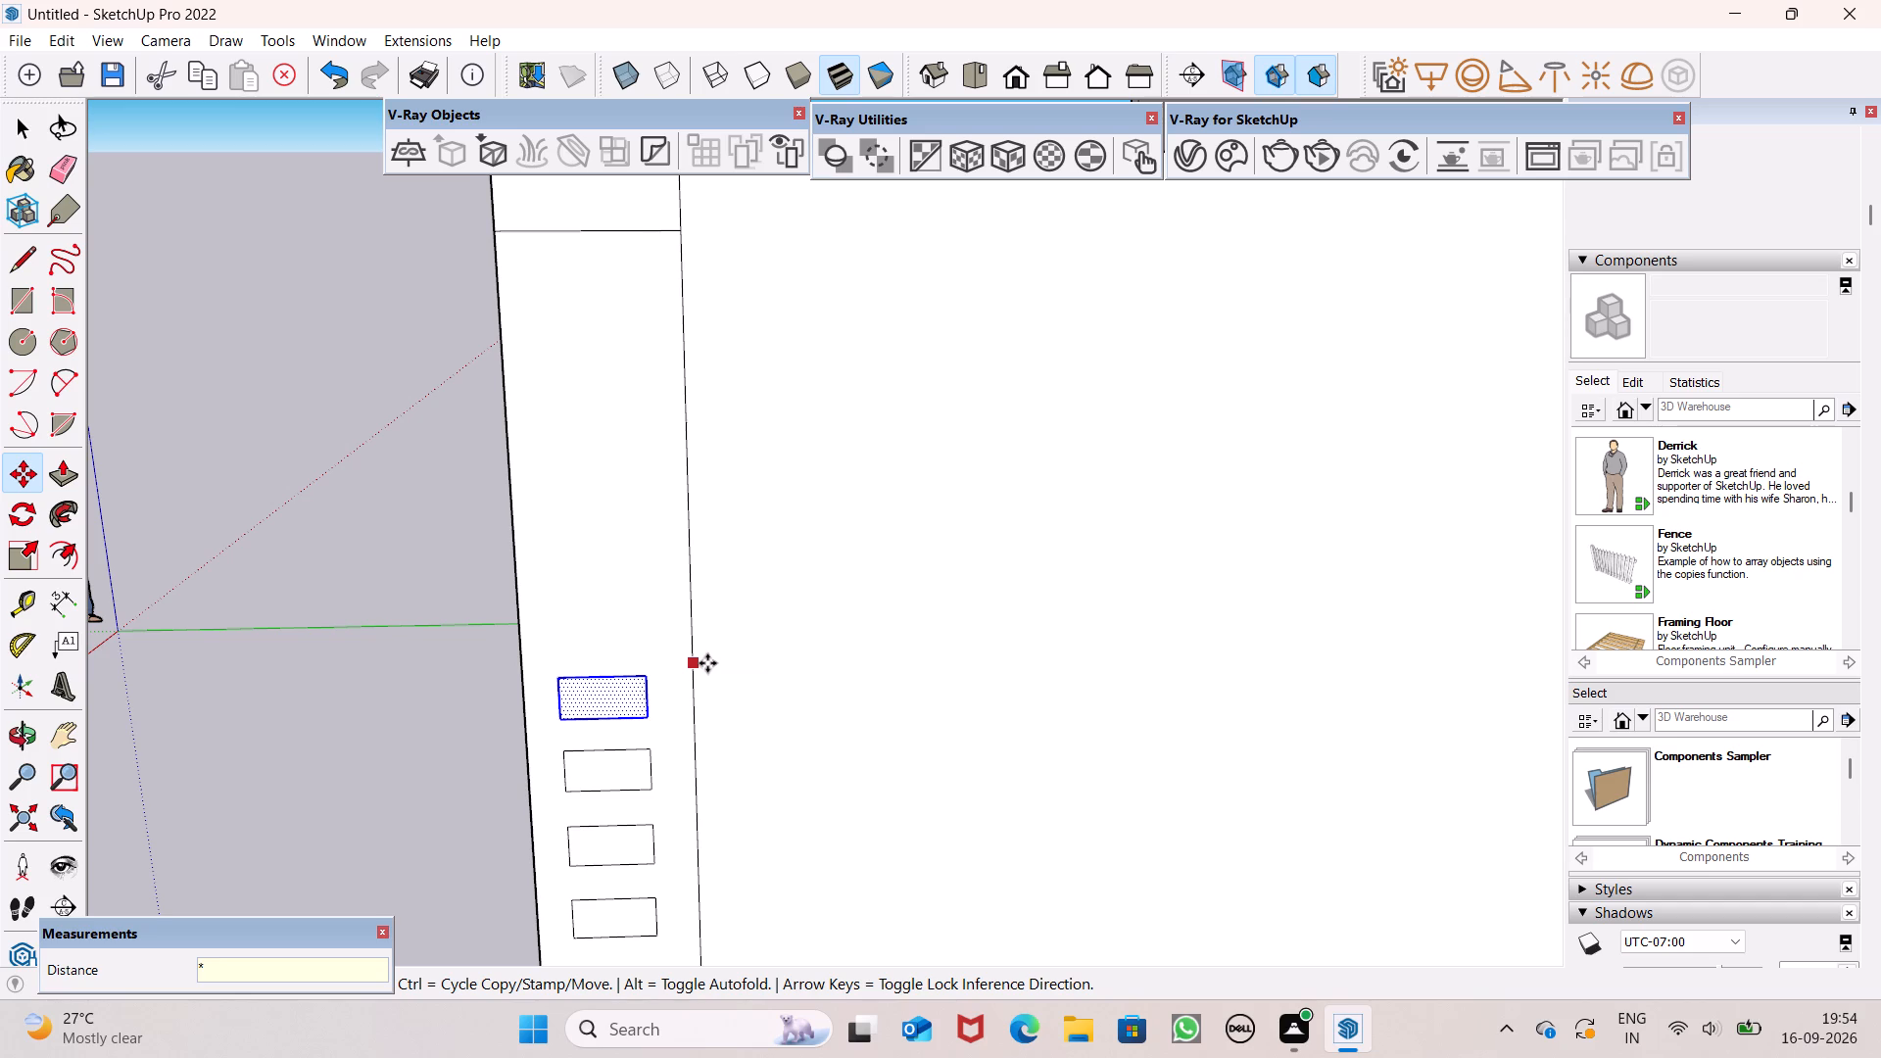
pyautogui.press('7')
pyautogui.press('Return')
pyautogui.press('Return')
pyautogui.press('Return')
# Copy the topmost rectangle about 1 13/16" straight up the end post and array it with *4 towards the line below the top.
pyautogui.press('space')
pyautogui.moveTo(611, 693); pyautogui.dragTo(622, 673)
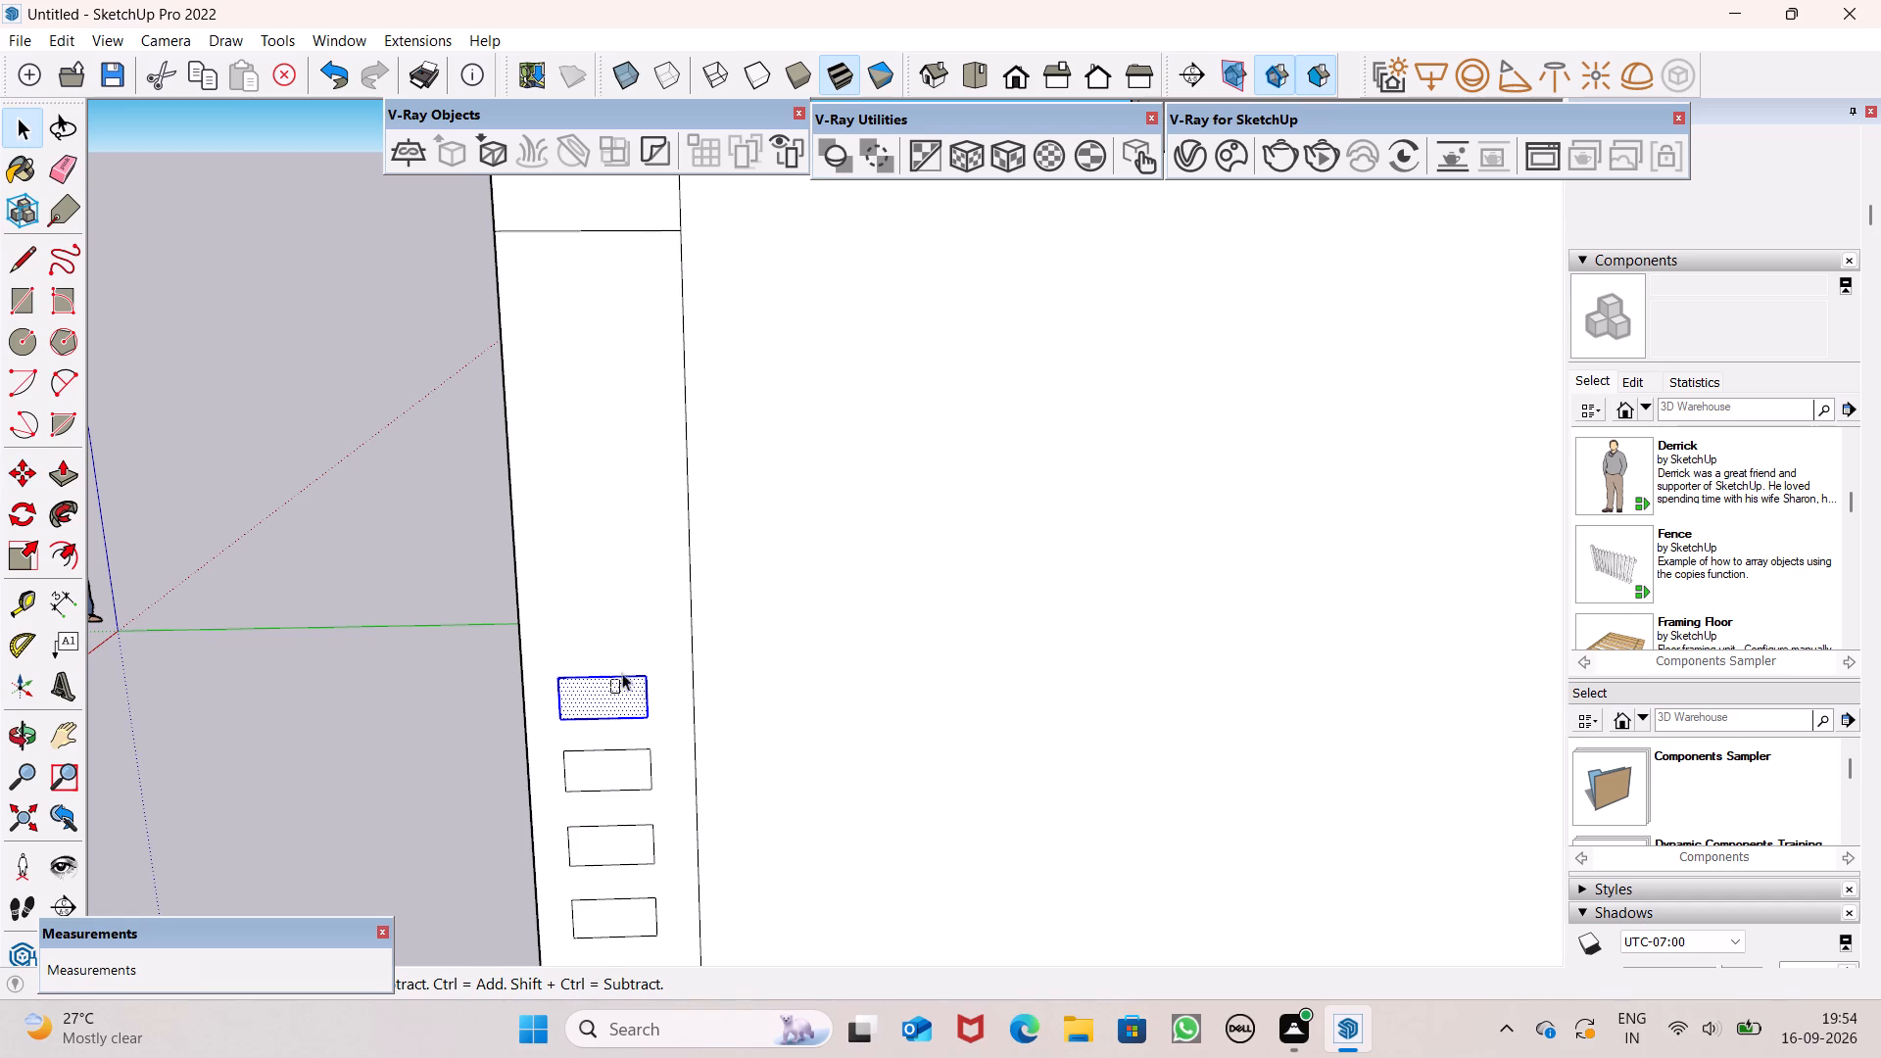
pyautogui.moveTo(622, 673); pyautogui.dragTo(624, 663)
pyautogui.moveTo(624, 663); pyautogui.dragTo(624, 673)
pyautogui.doubleClick(619, 691)
pyautogui.press('m')
pyautogui.press('Return')
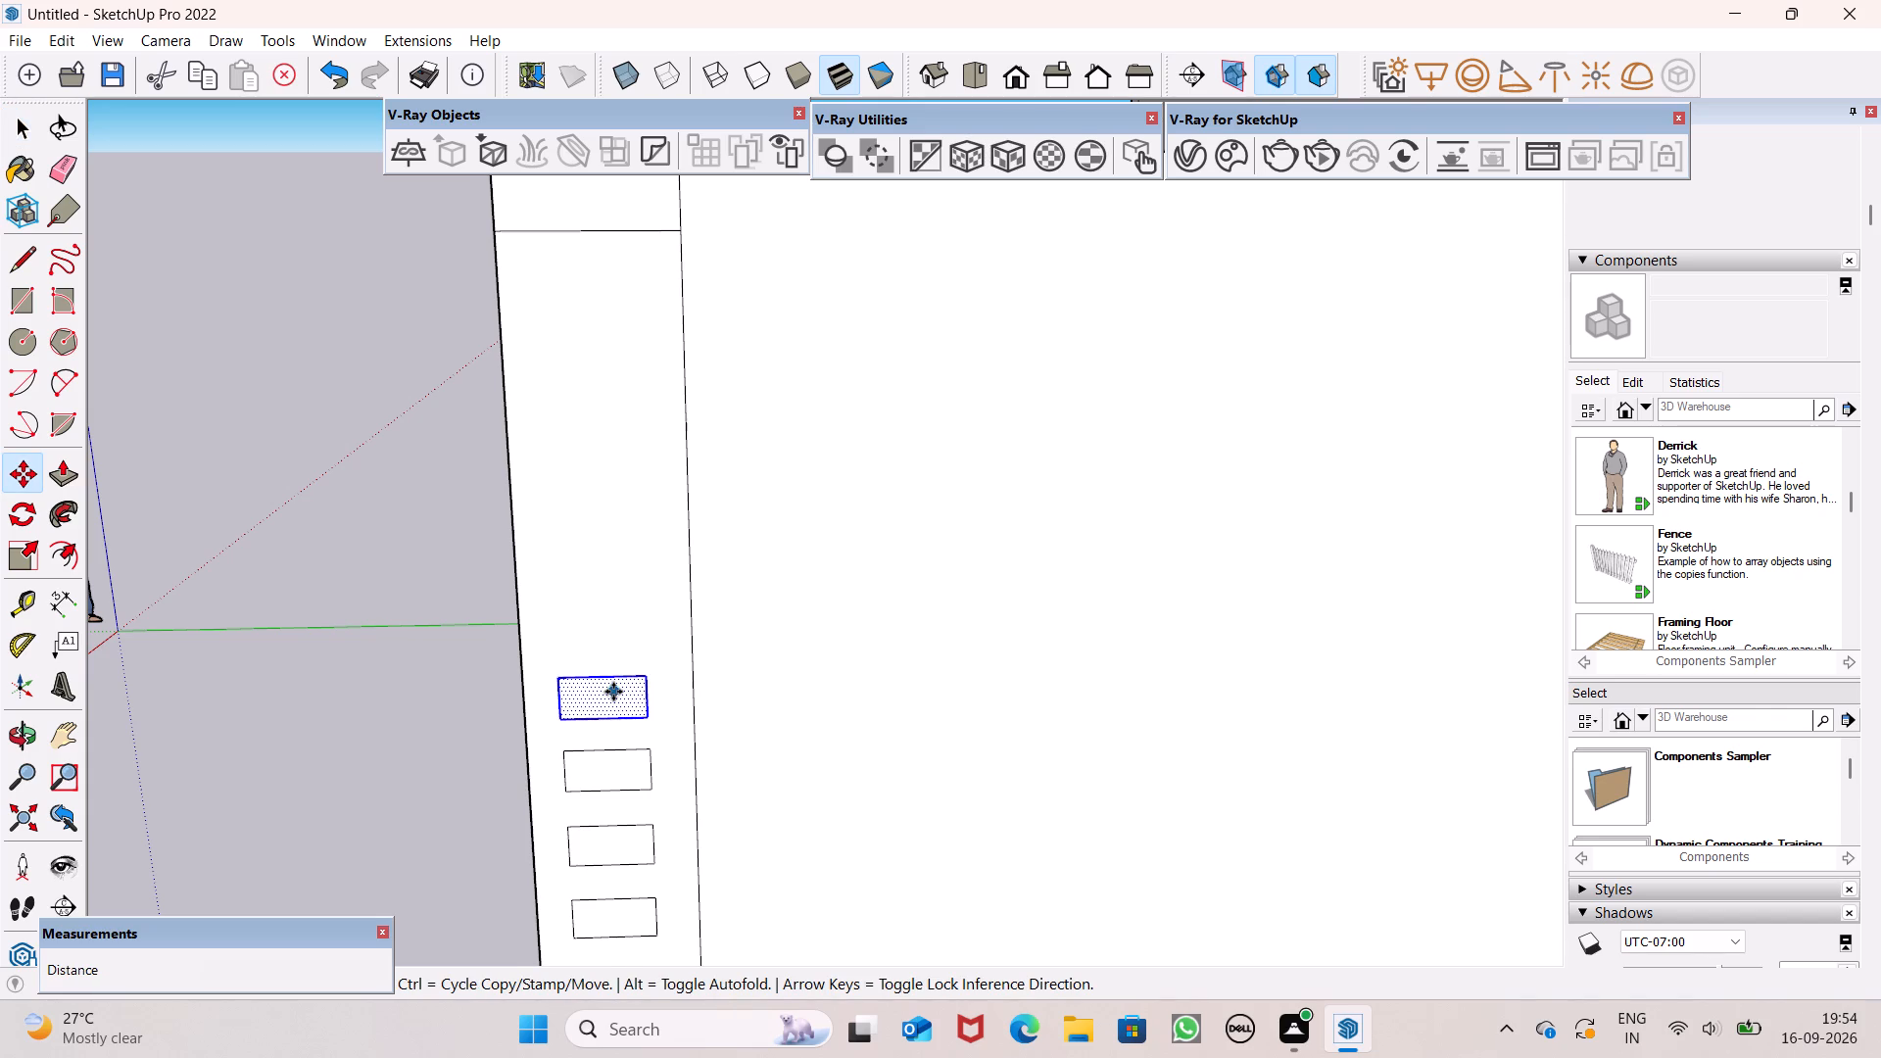
pyautogui.moveTo(613, 692); pyautogui.dragTo(603, 620)
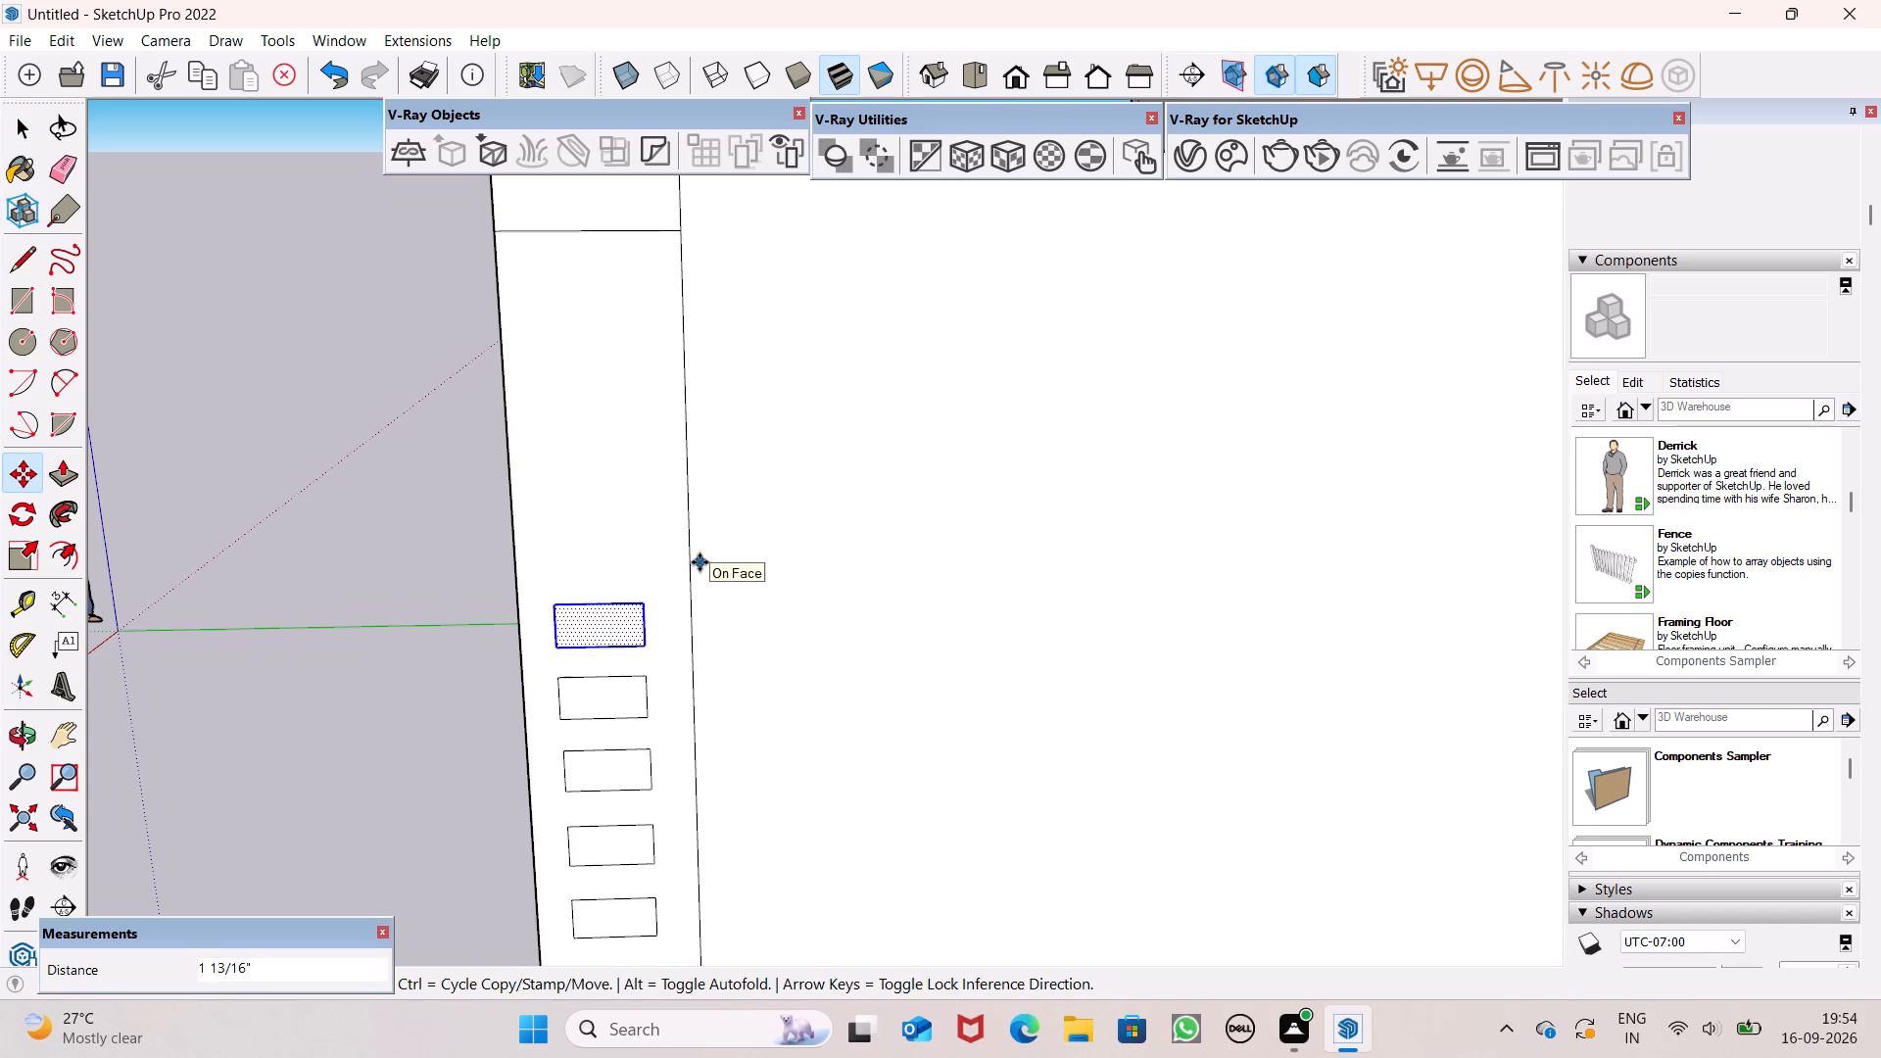
pyautogui.hotkey('shift', '*')
pyautogui.press('4')
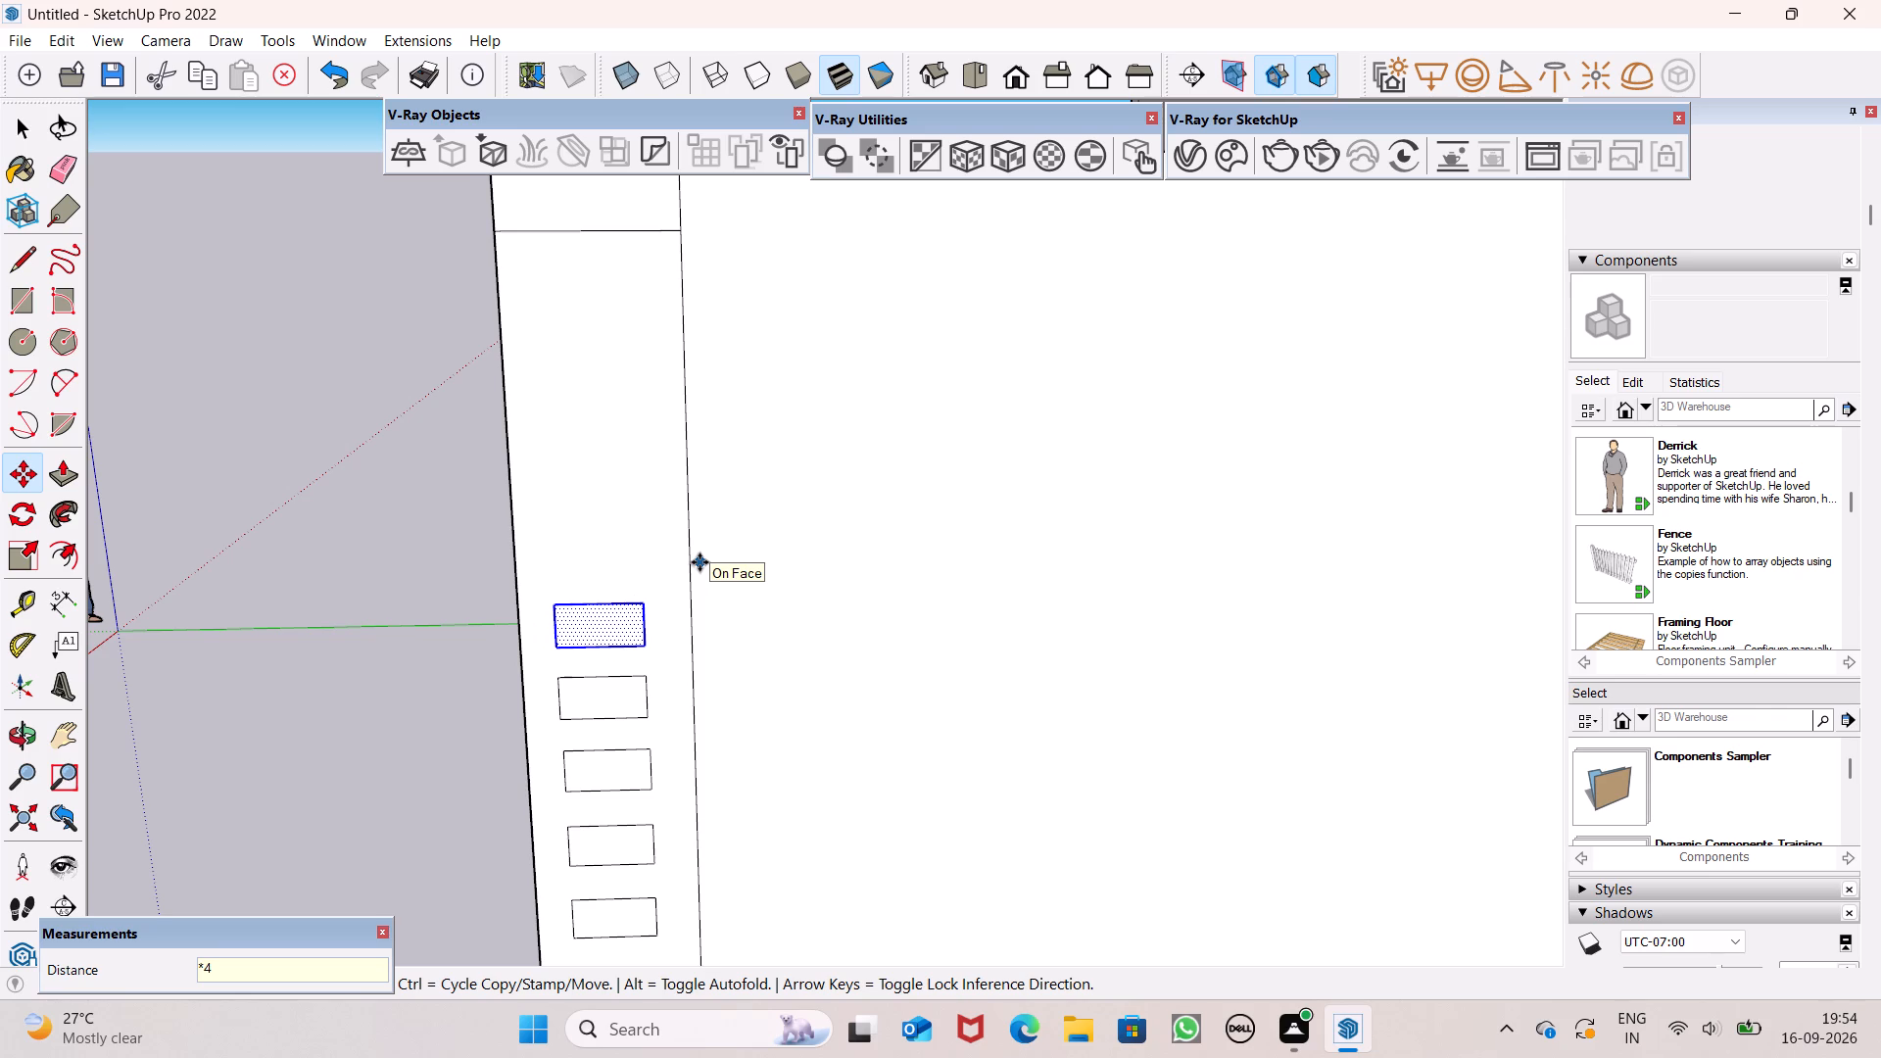
pyautogui.press('Return')
pyautogui.scroll(-5, 753, 641)
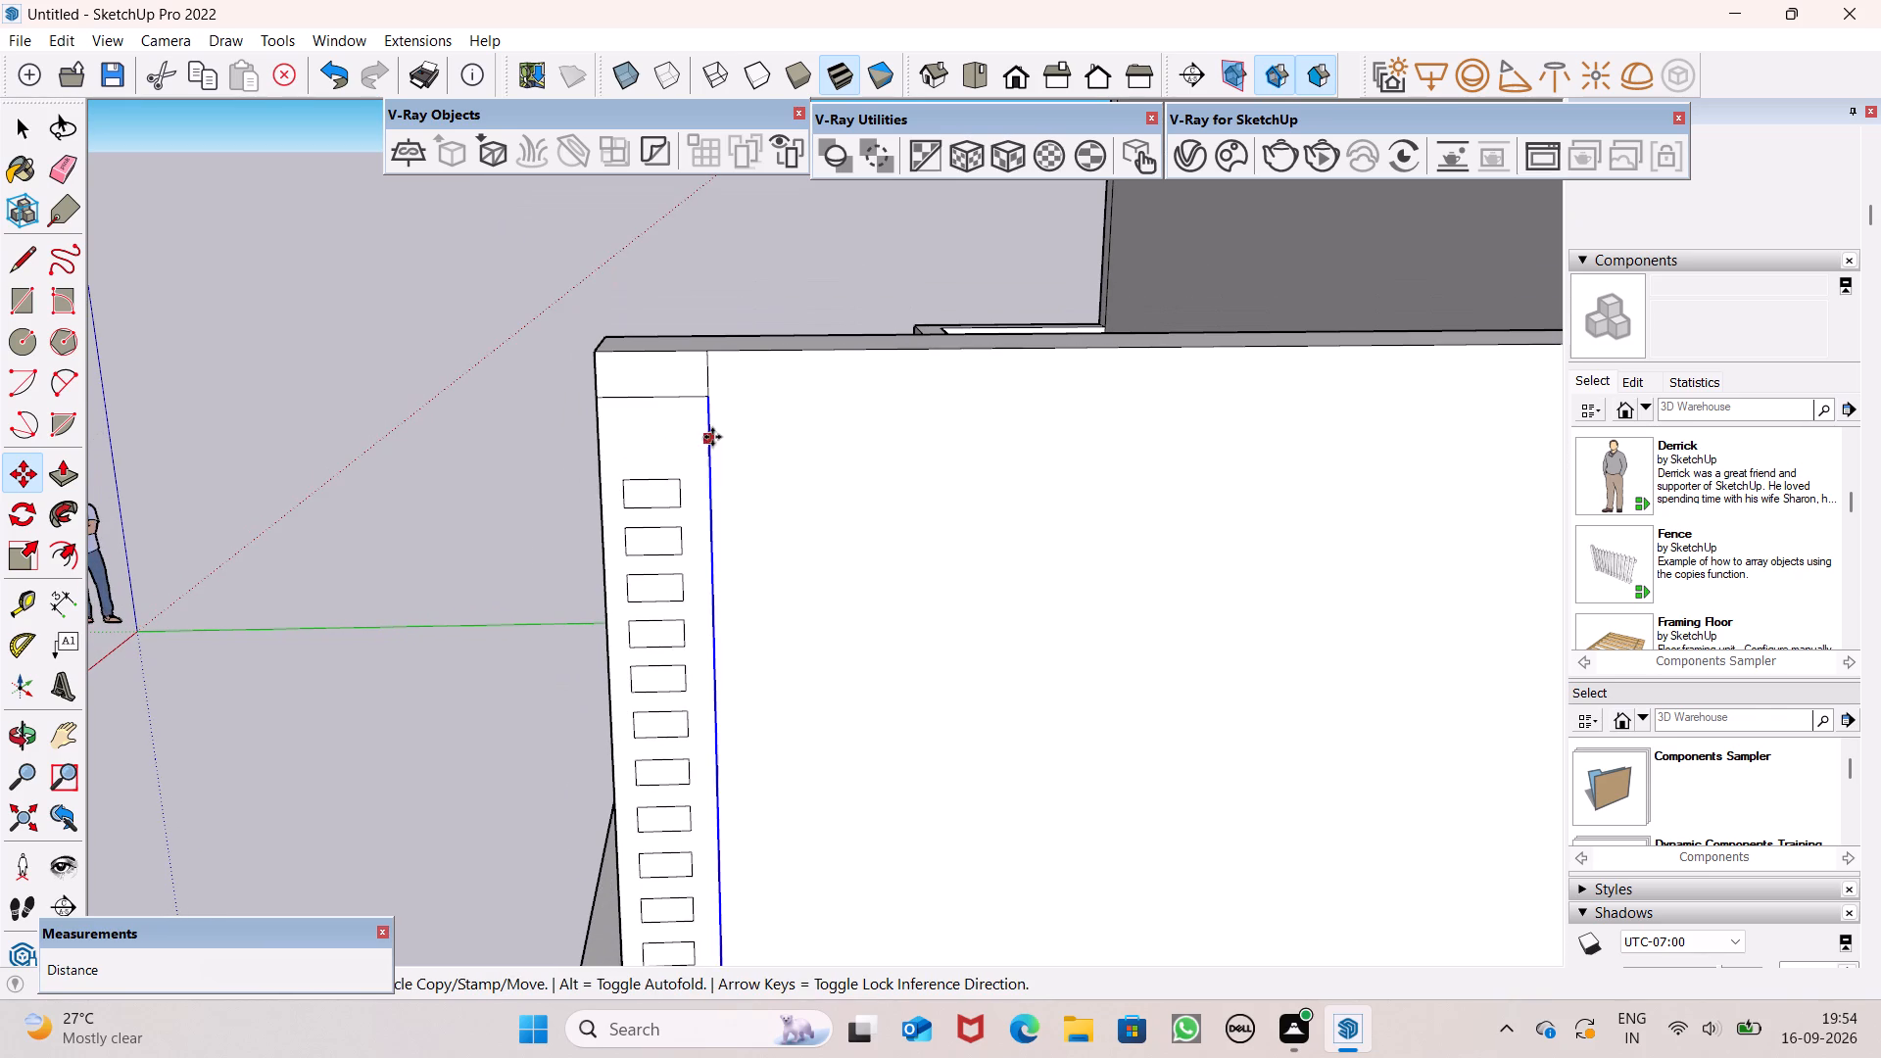
pyautogui.scroll(7, 643, 346)
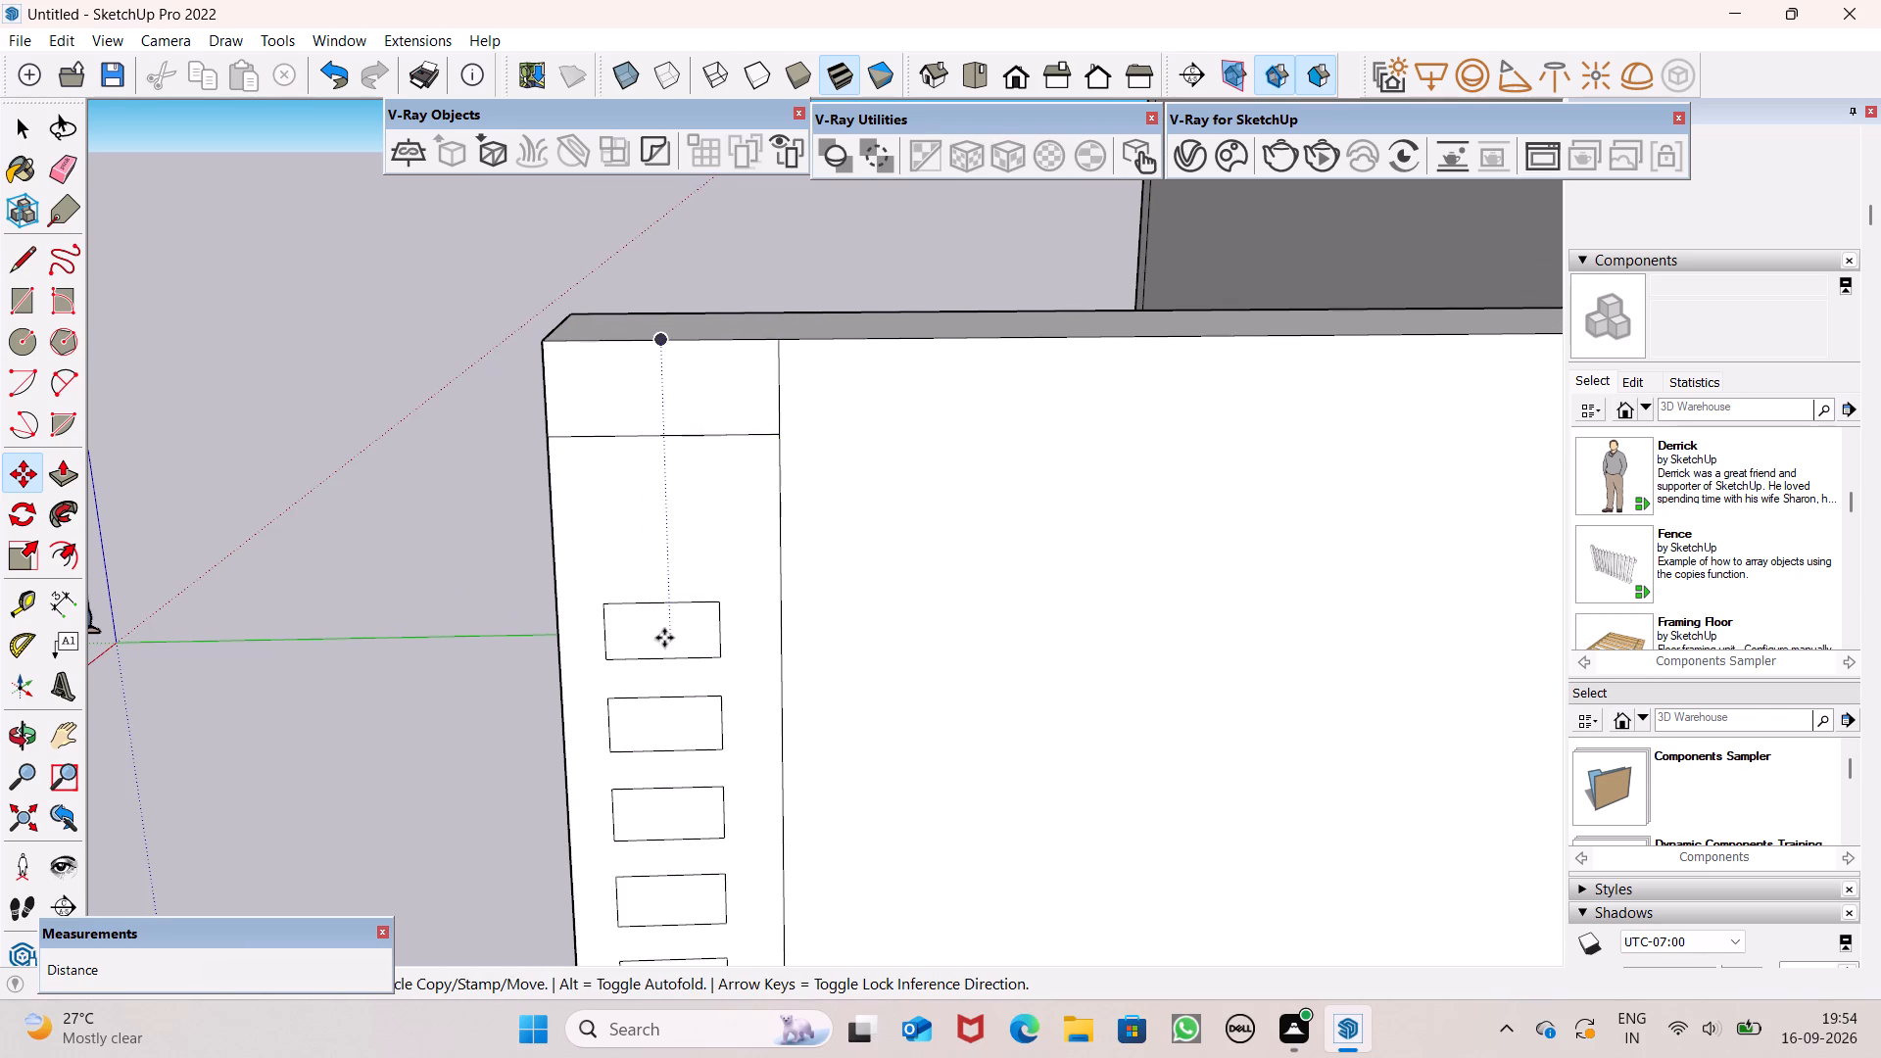
# Copy the topmost rectangle 1 13/16" straight up the end post's inner face.
pyautogui.press('space')
pyautogui.doubleClick(665, 632)
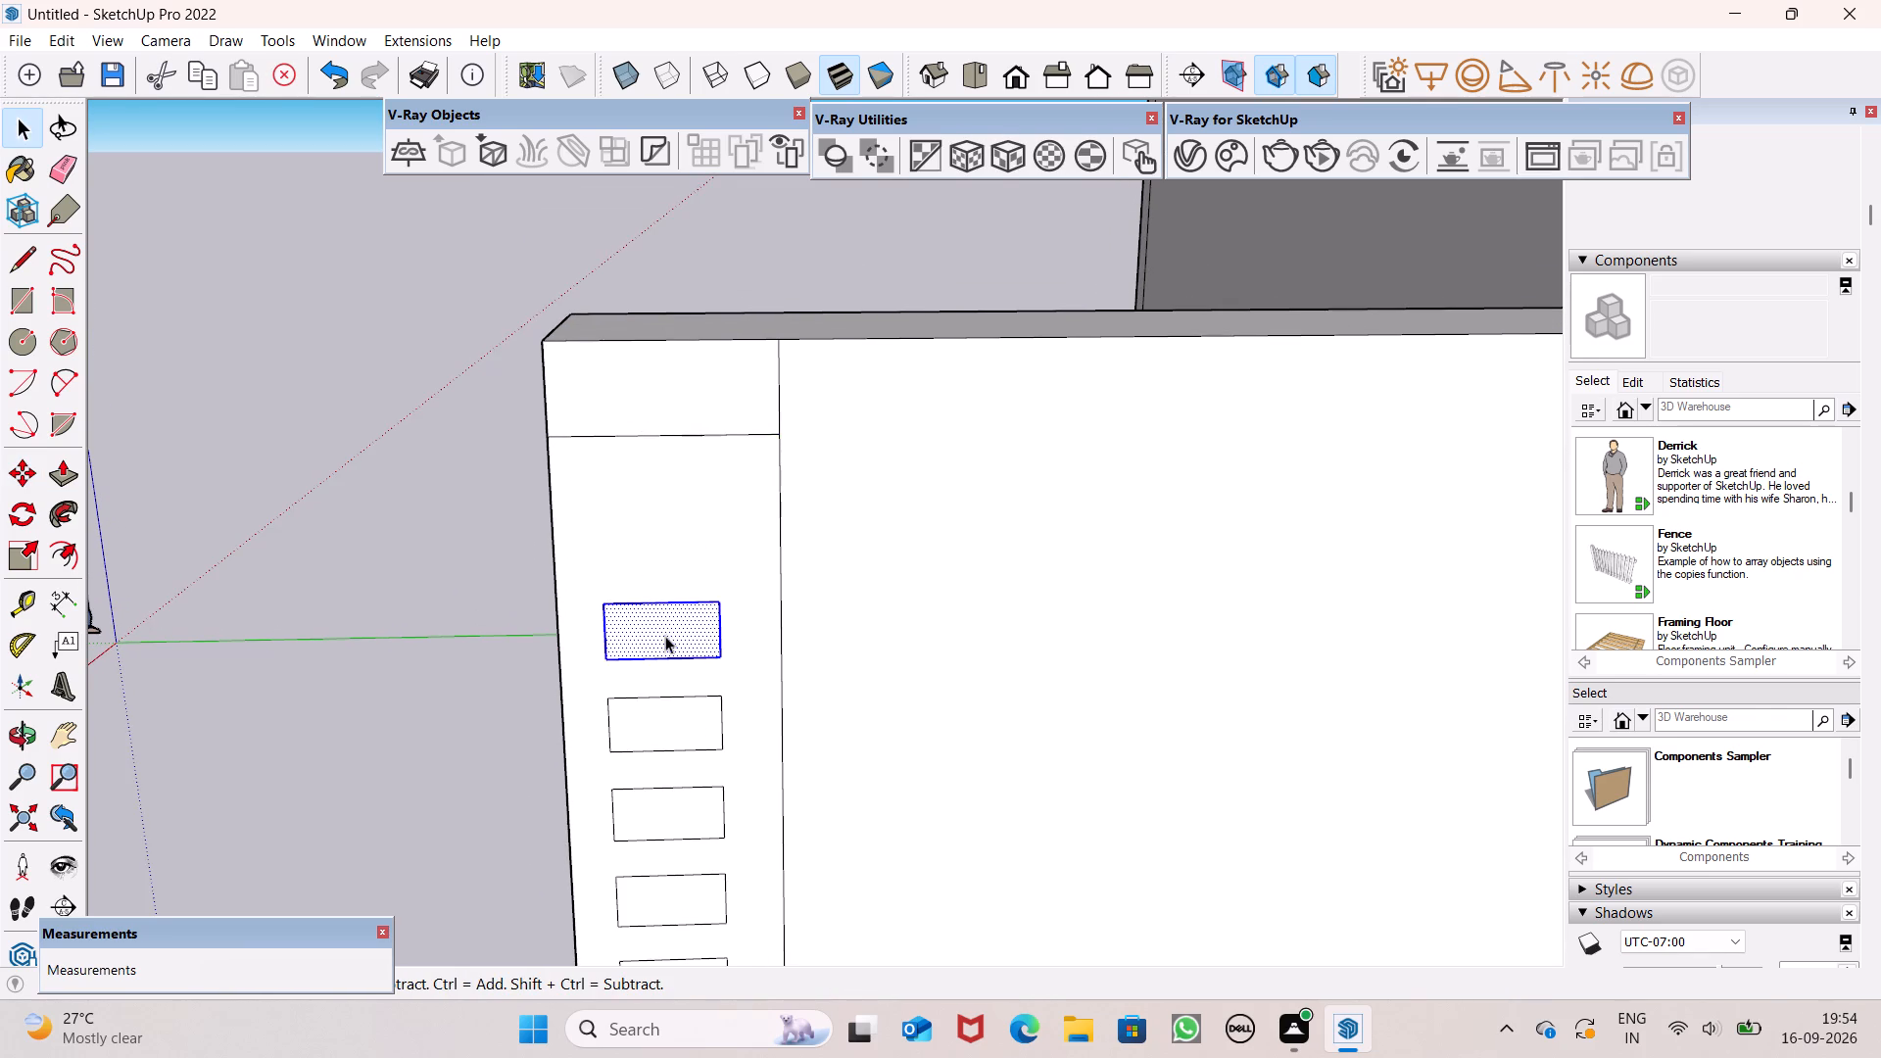
pyautogui.press('m')
pyautogui.press('Return')
pyautogui.moveTo(672, 631); pyautogui.dragTo(673, 607)
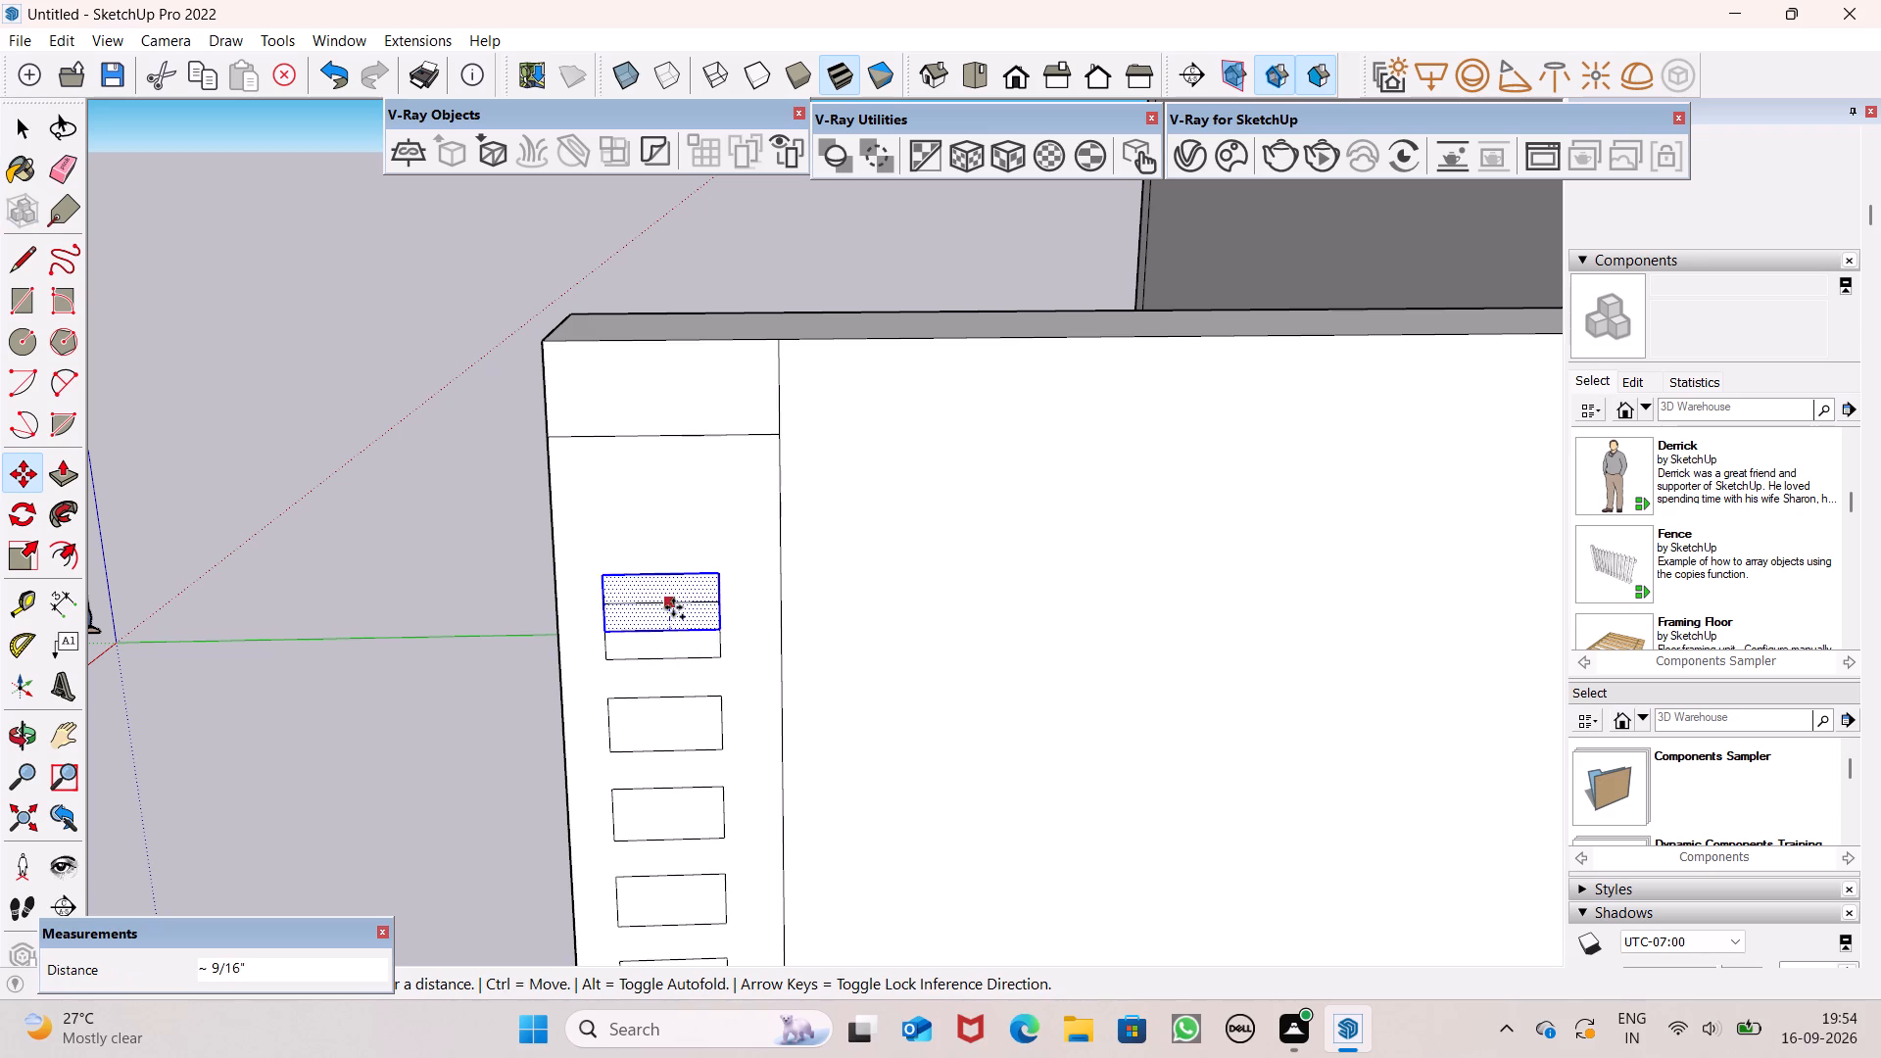
pyautogui.moveTo(673, 607); pyautogui.dragTo(656, 535)
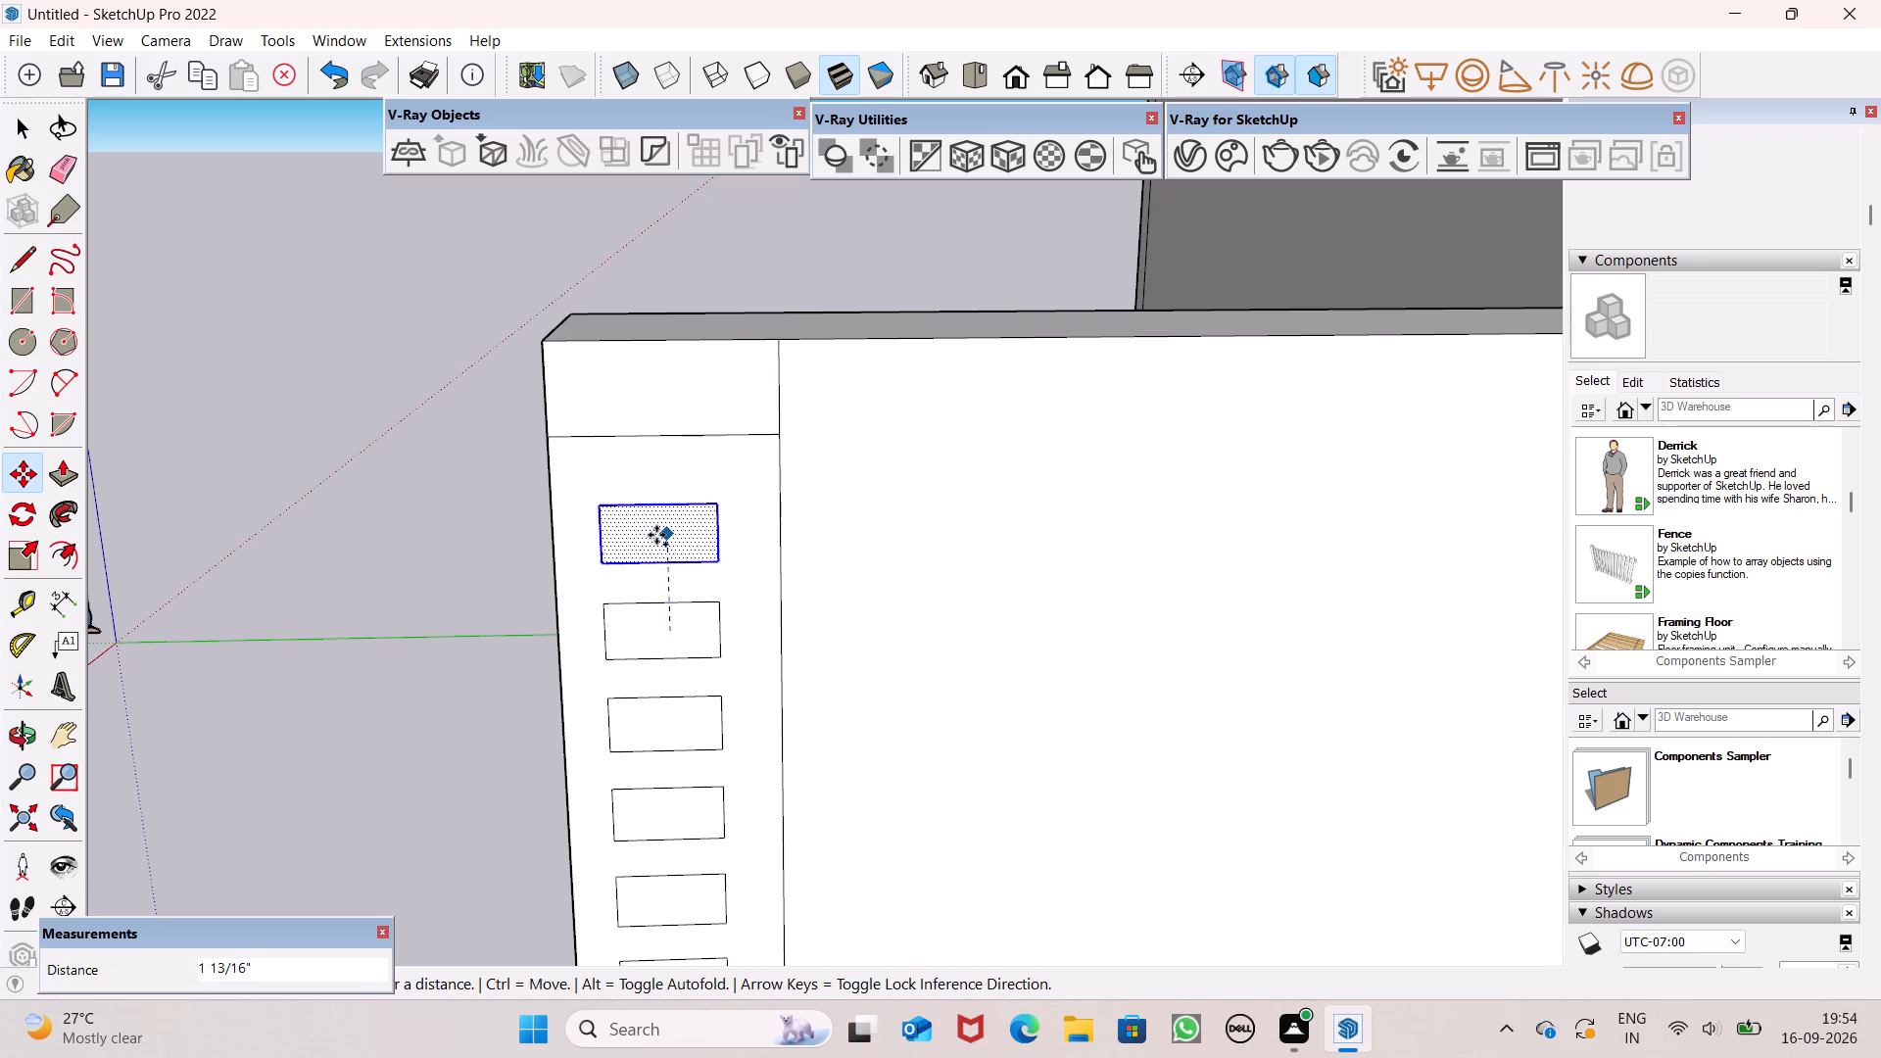
pyautogui.moveTo(656, 535); pyautogui.dragTo(656, 534)
pyautogui.press('space')
pyautogui.press('space')
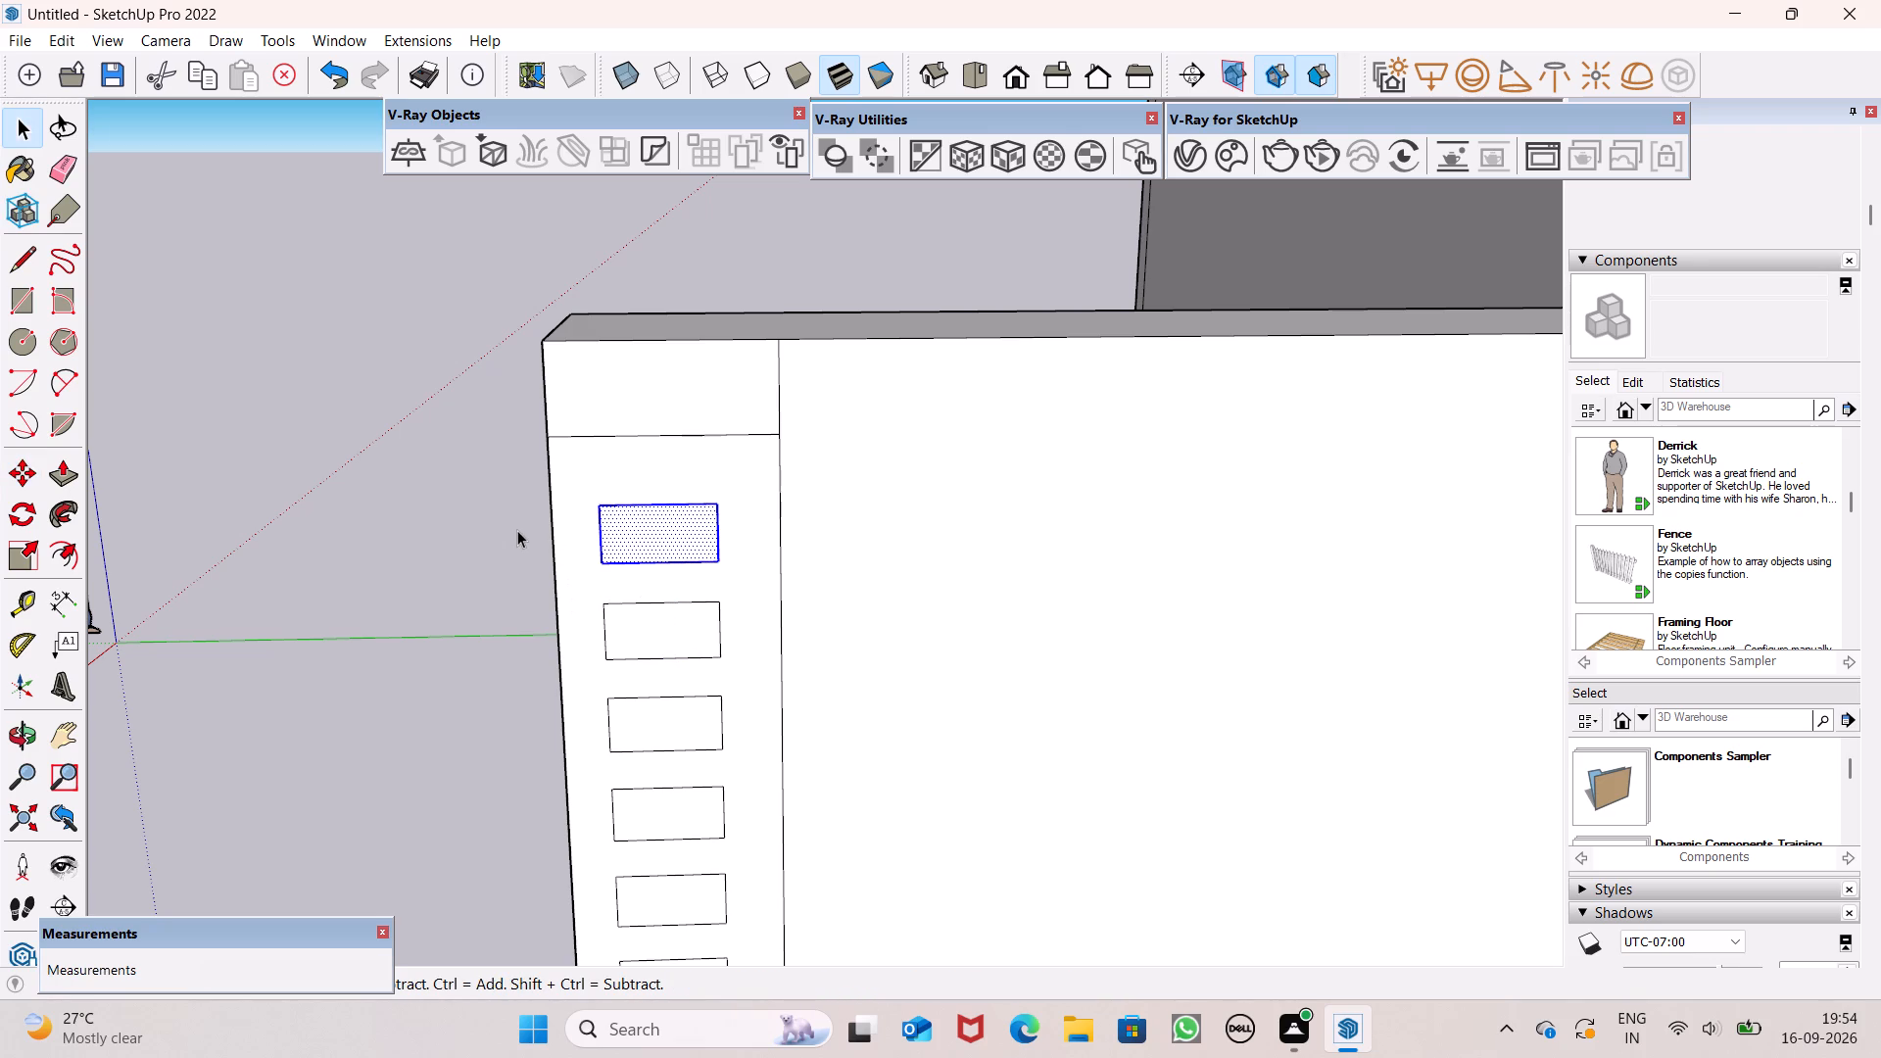
pyautogui.click(517, 530)
# Push/Pull the strip at the top of the end post's inner face partway across the parapet opening as a top rail.
pyautogui.scroll(-18, 536, 504)
pyautogui.moveTo(595, 594); pyautogui.dragTo(601, 658, button='middle')
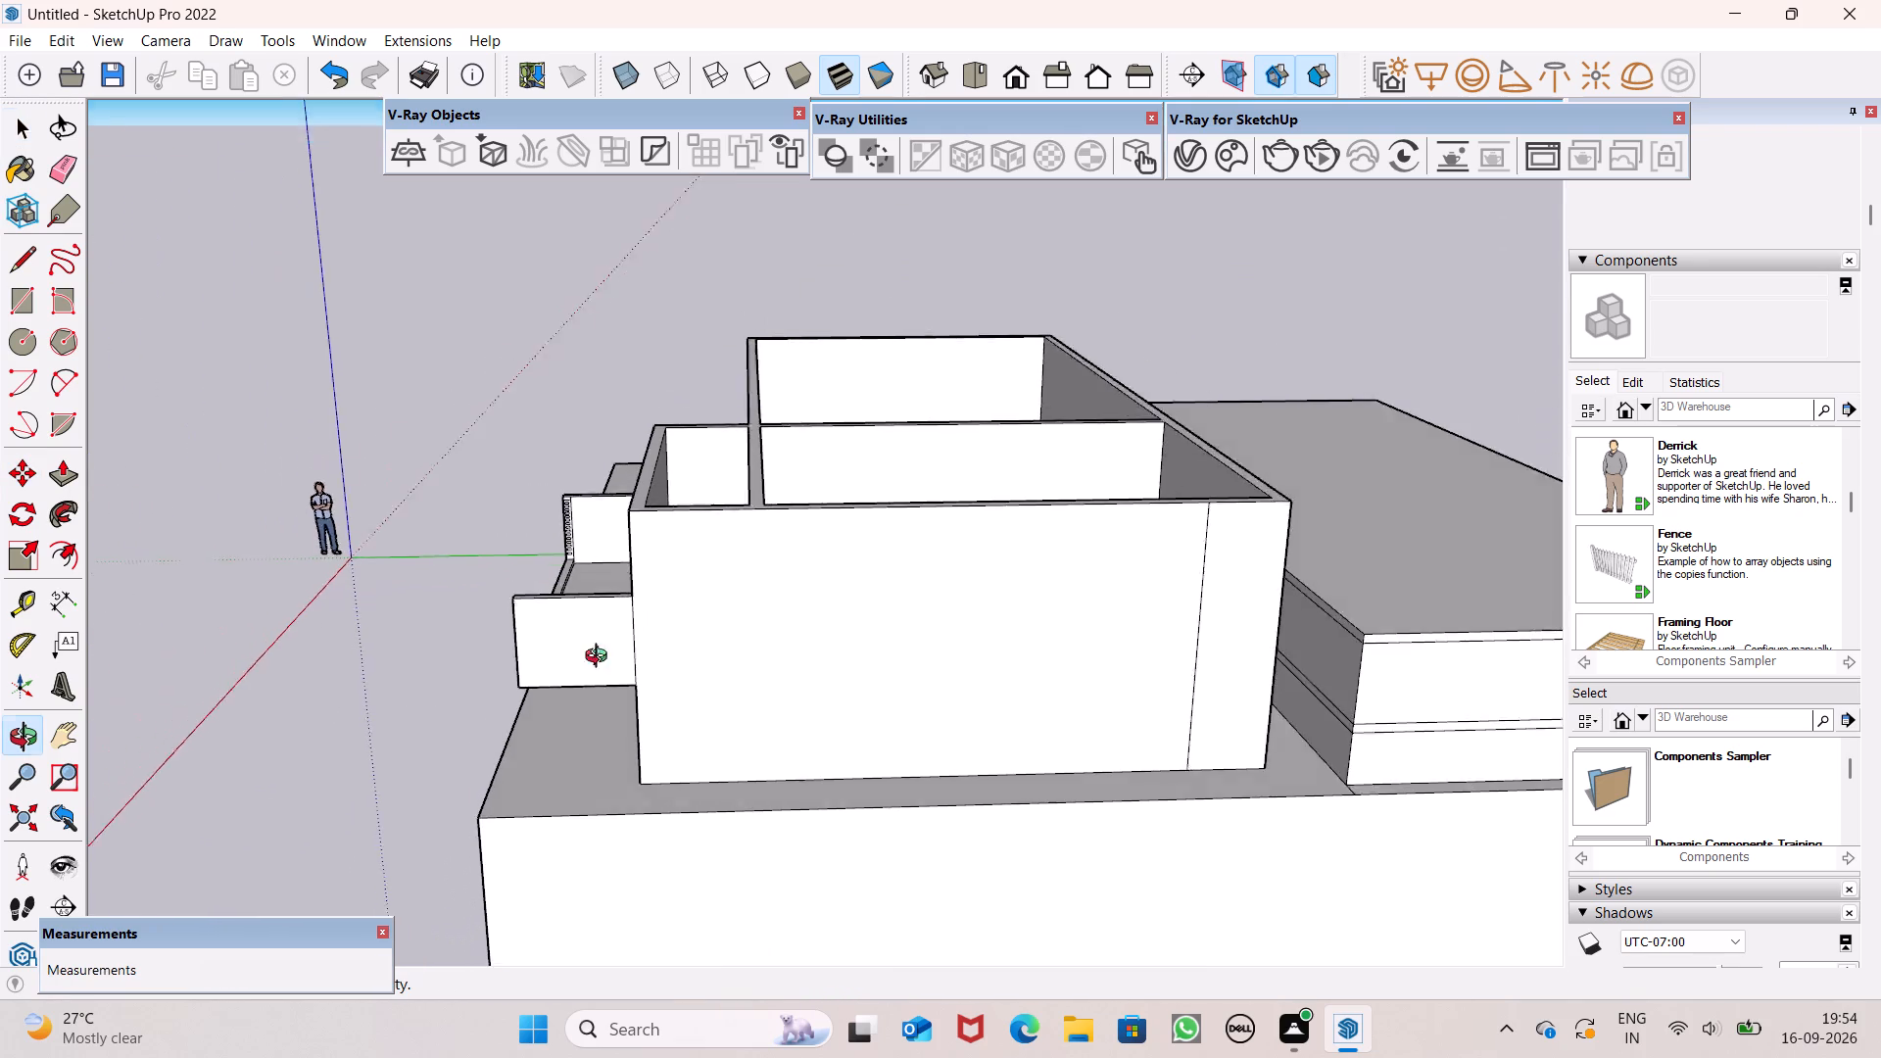
pyautogui.moveTo(601, 658); pyautogui.dragTo(1289, 752, button='middle')
pyautogui.scroll(6, 1258, 721)
pyautogui.moveTo(1207, 728); pyautogui.dragTo(945, 766, button='middle')
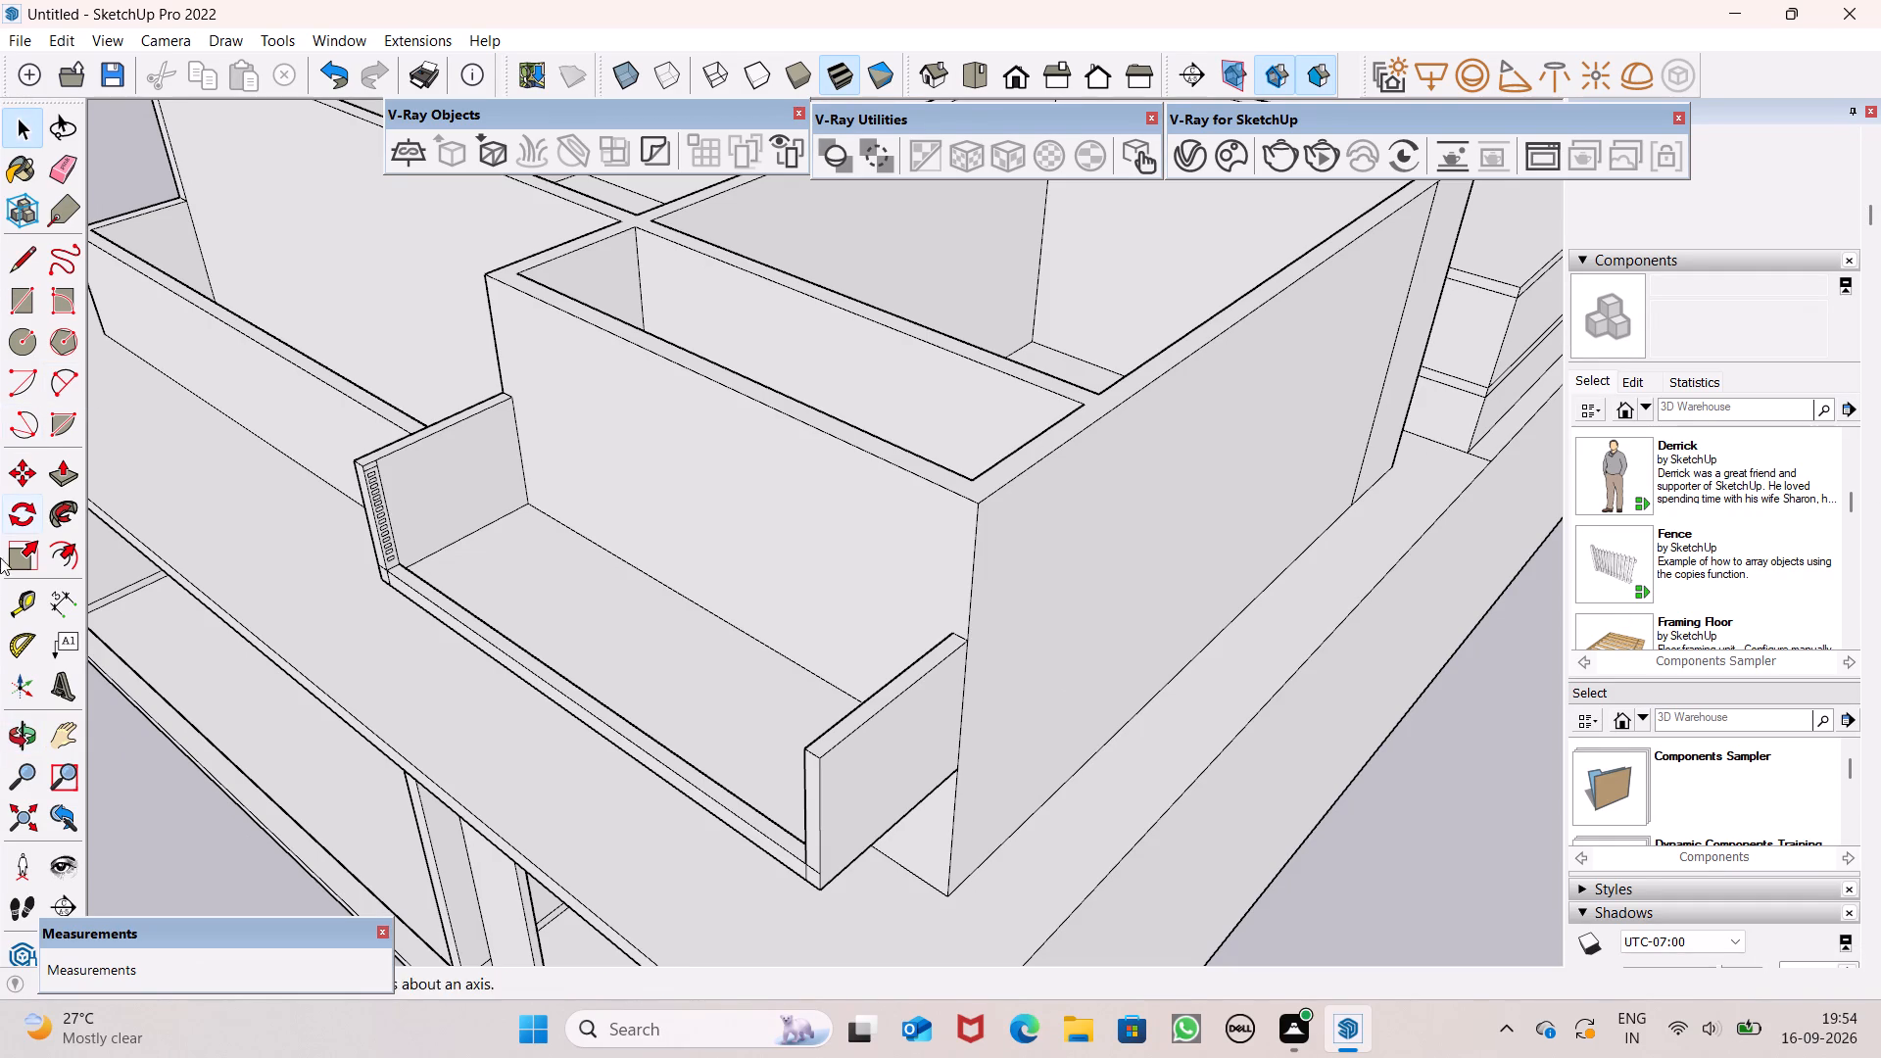
pyautogui.click(60, 472)
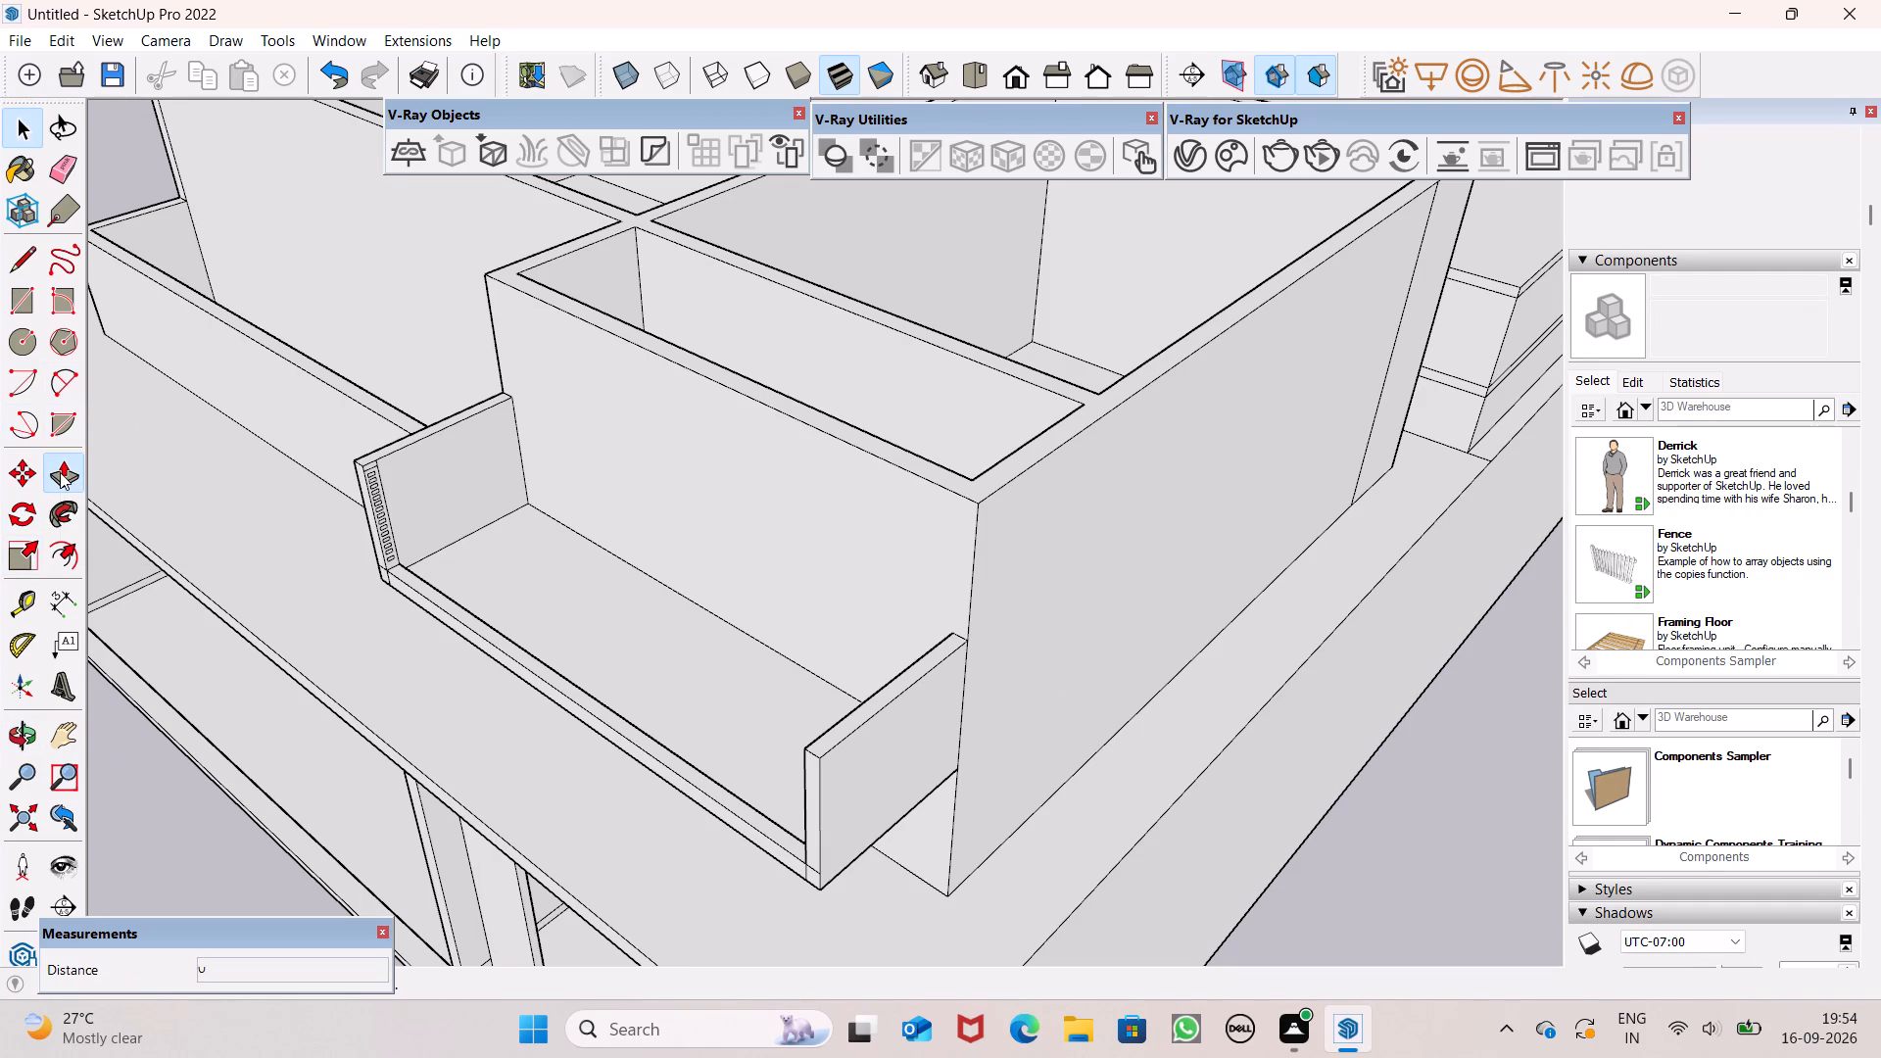
pyautogui.scroll(6, 431, 496)
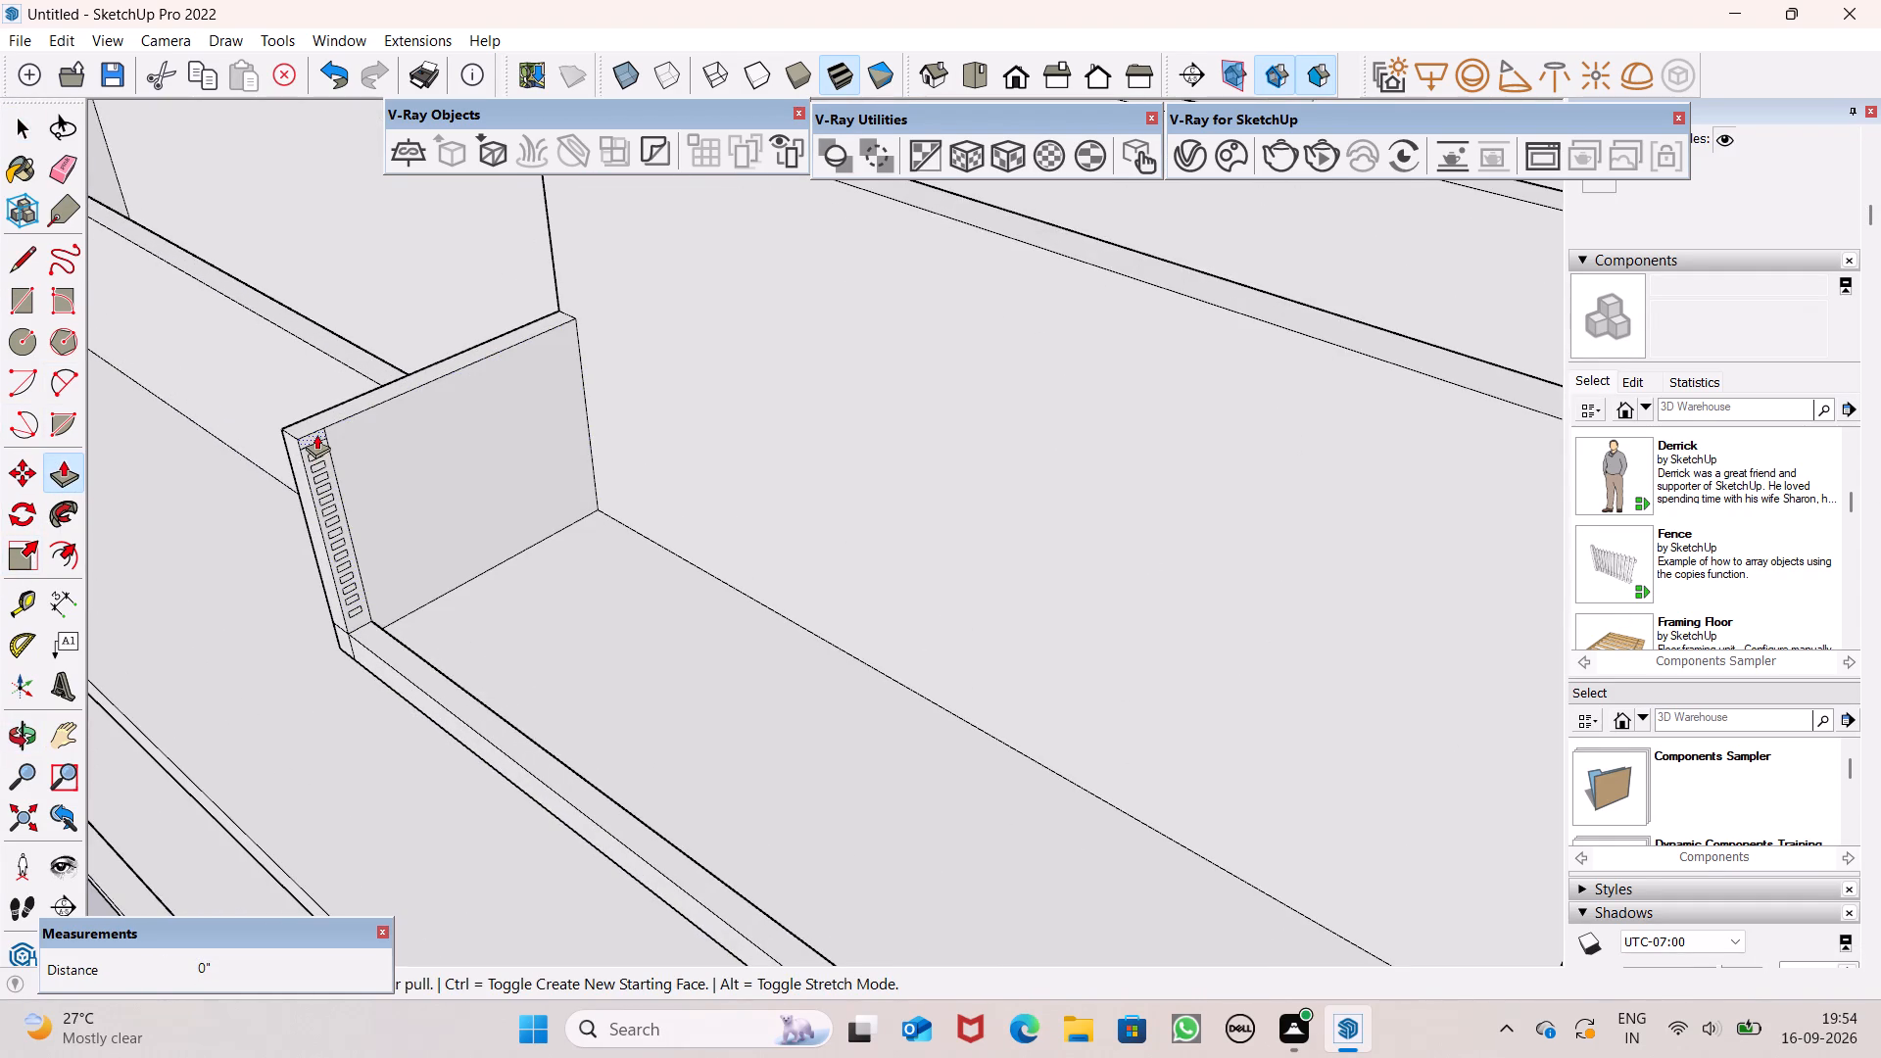
pyautogui.click(316, 434)
pyautogui.scroll(5, 319, 450)
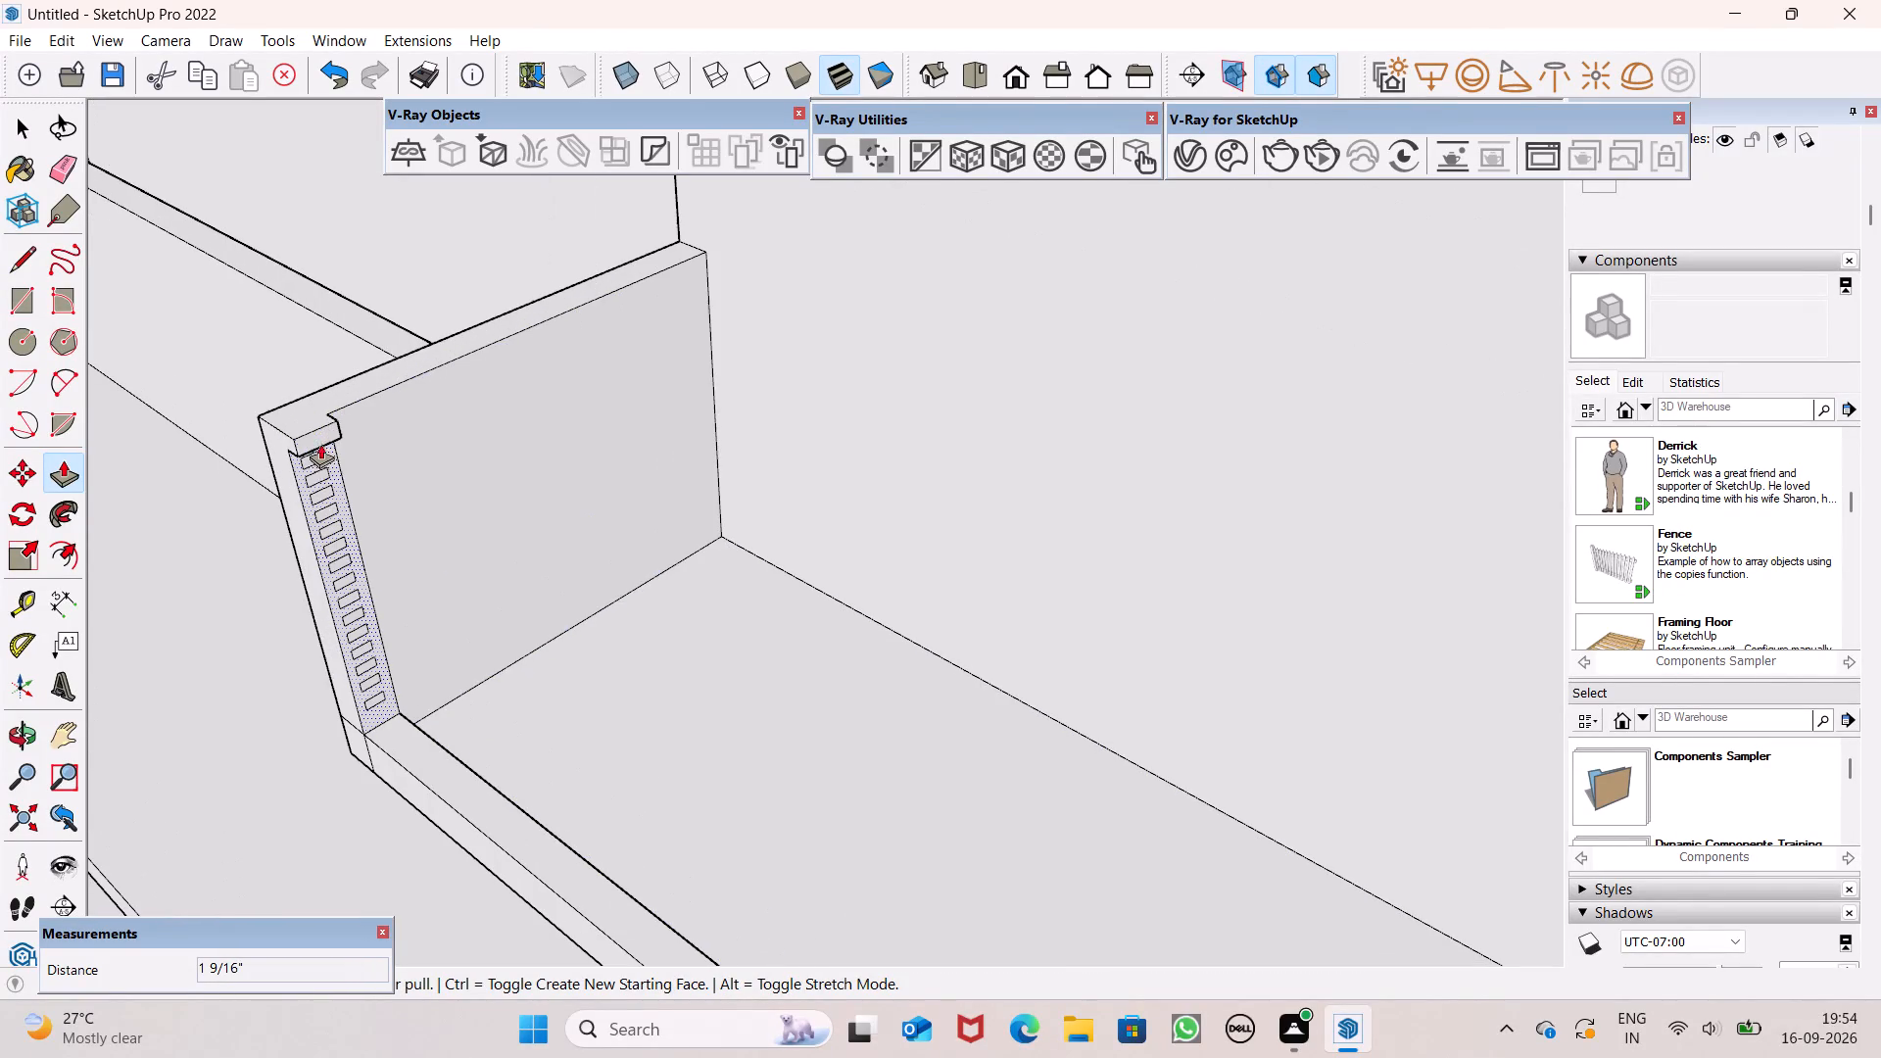
pyautogui.moveTo(320, 437); pyautogui.dragTo(960, 887)
pyautogui.moveTo(962, 887); pyautogui.dragTo(973, 904)
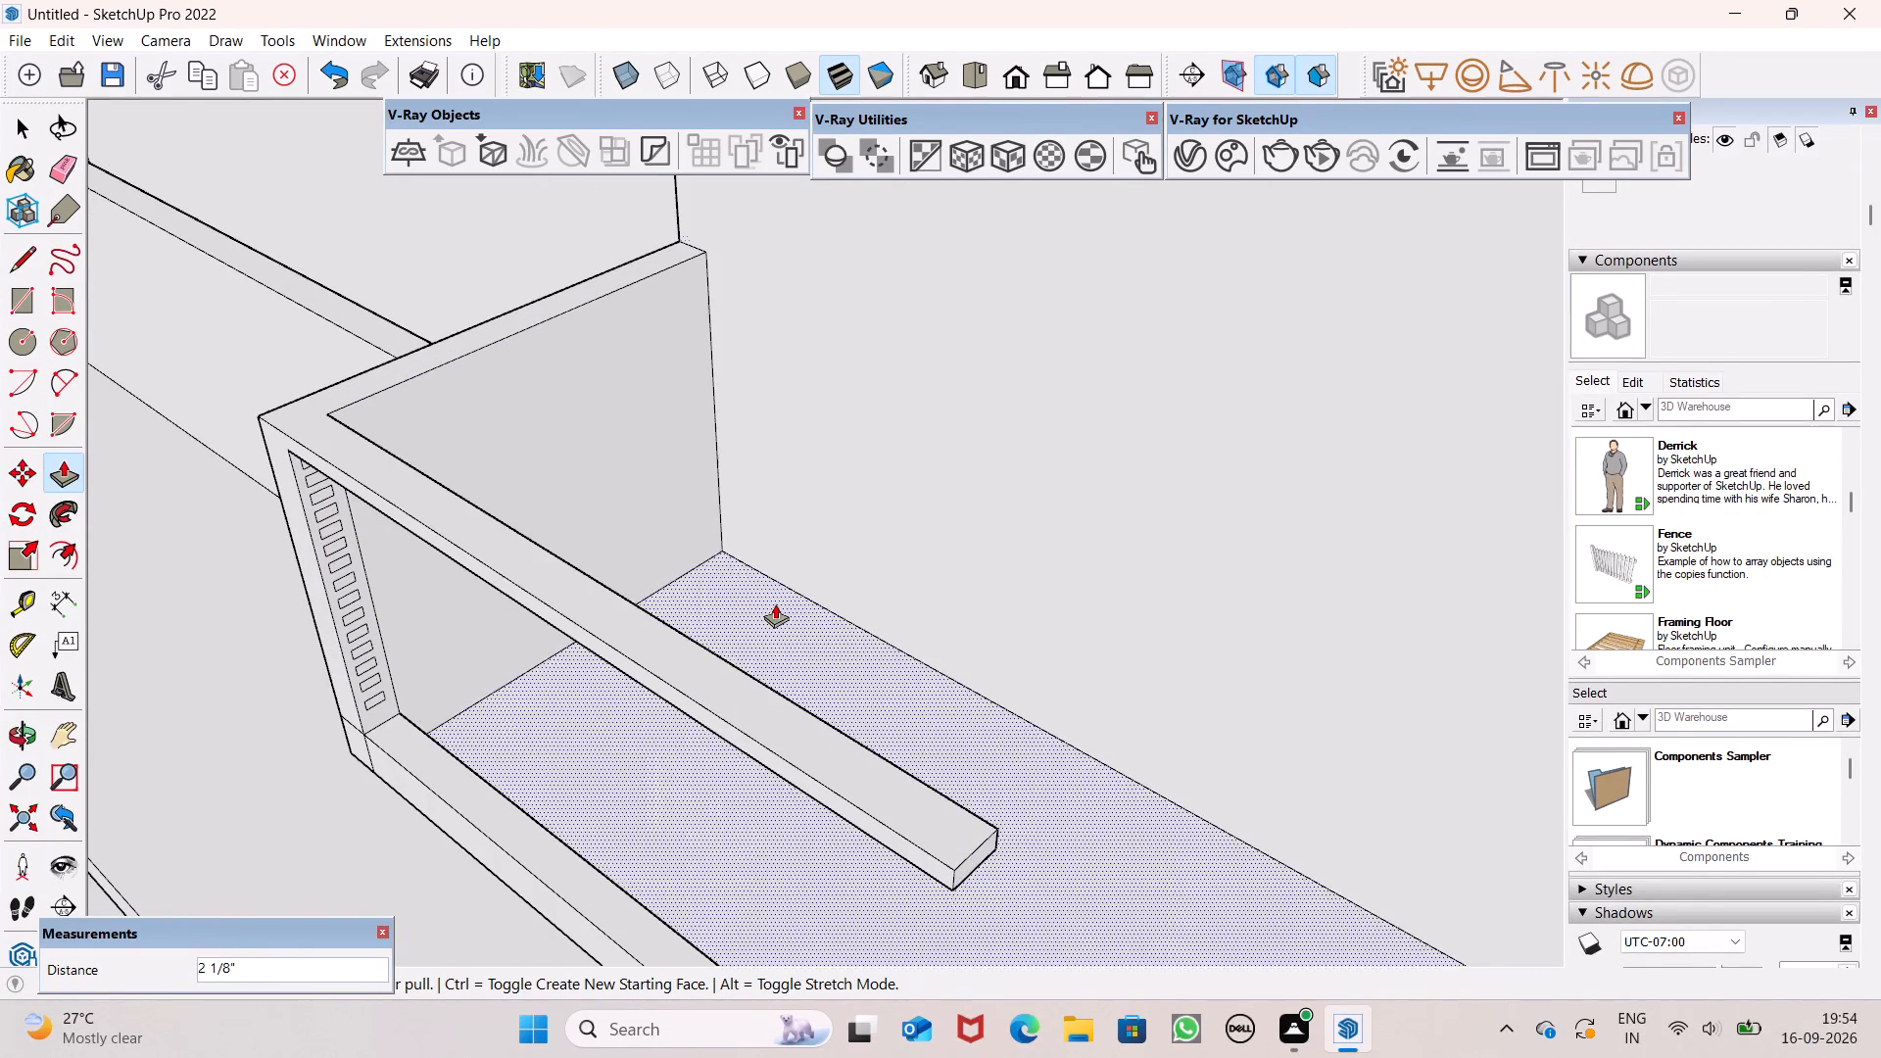
# Extend the partial top rail to the opposite end post, undoing the stray pull on the floor face.
pyautogui.scroll(-15, 699, 481)
pyautogui.moveTo(843, 674); pyautogui.dragTo(1086, 642, button='middle')
pyautogui.scroll(8, 1200, 614)
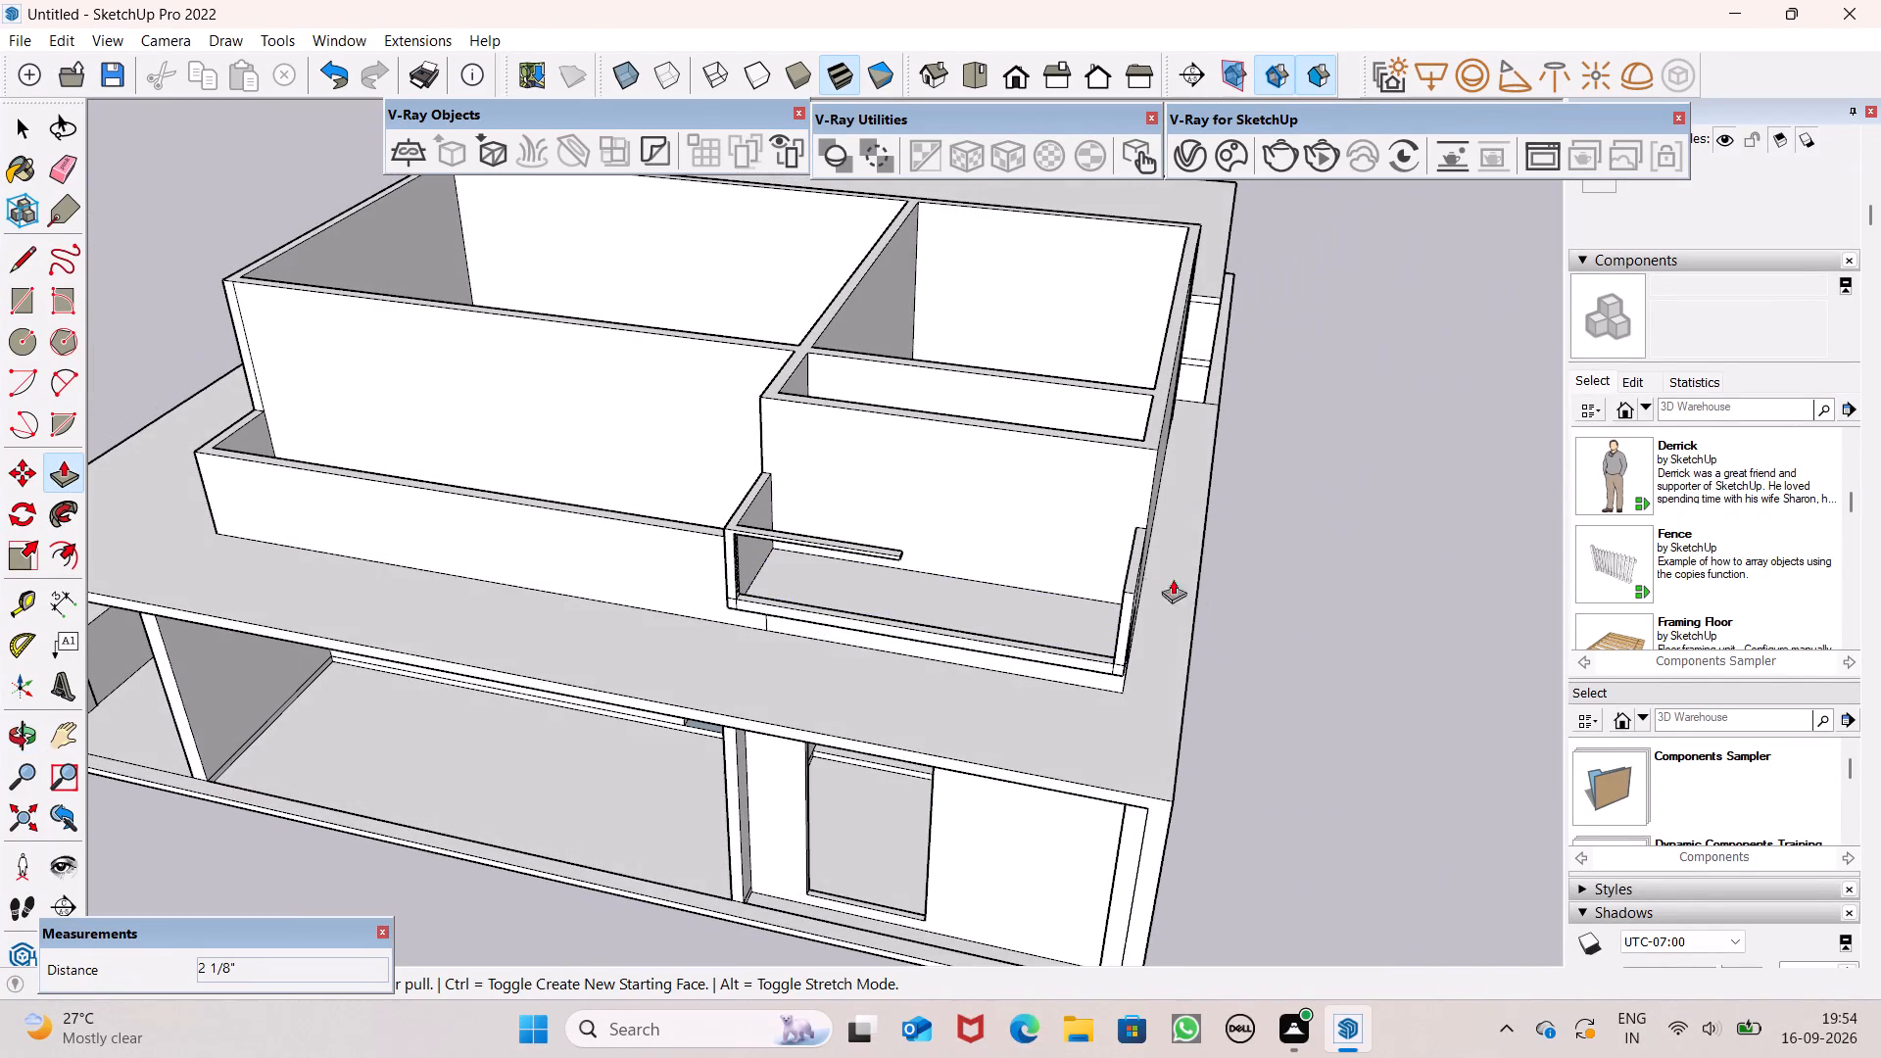
pyautogui.scroll(9, 1178, 596)
pyautogui.moveTo(1101, 642); pyautogui.dragTo(864, 669, button='middle')
pyautogui.scroll(-6, 894, 591)
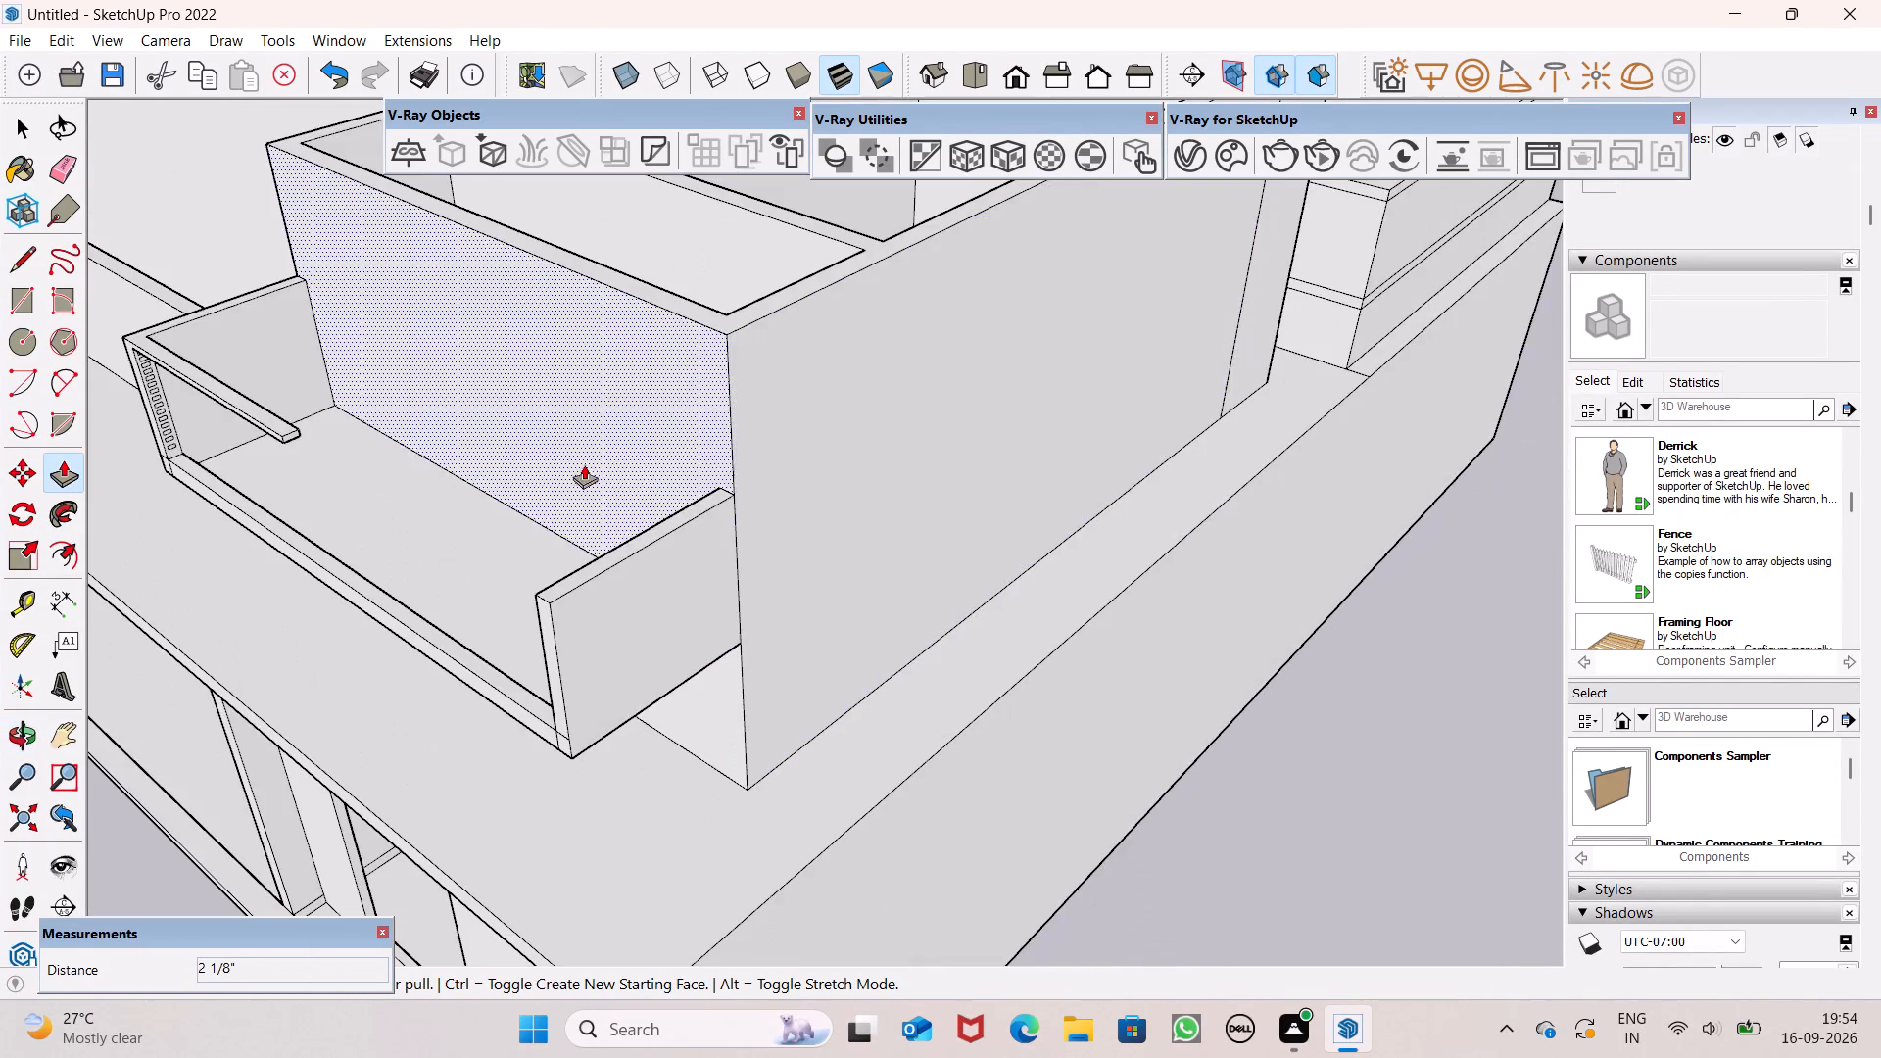
pyautogui.scroll(7, 325, 455)
pyautogui.moveTo(244, 404); pyautogui.dragTo(718, 680)
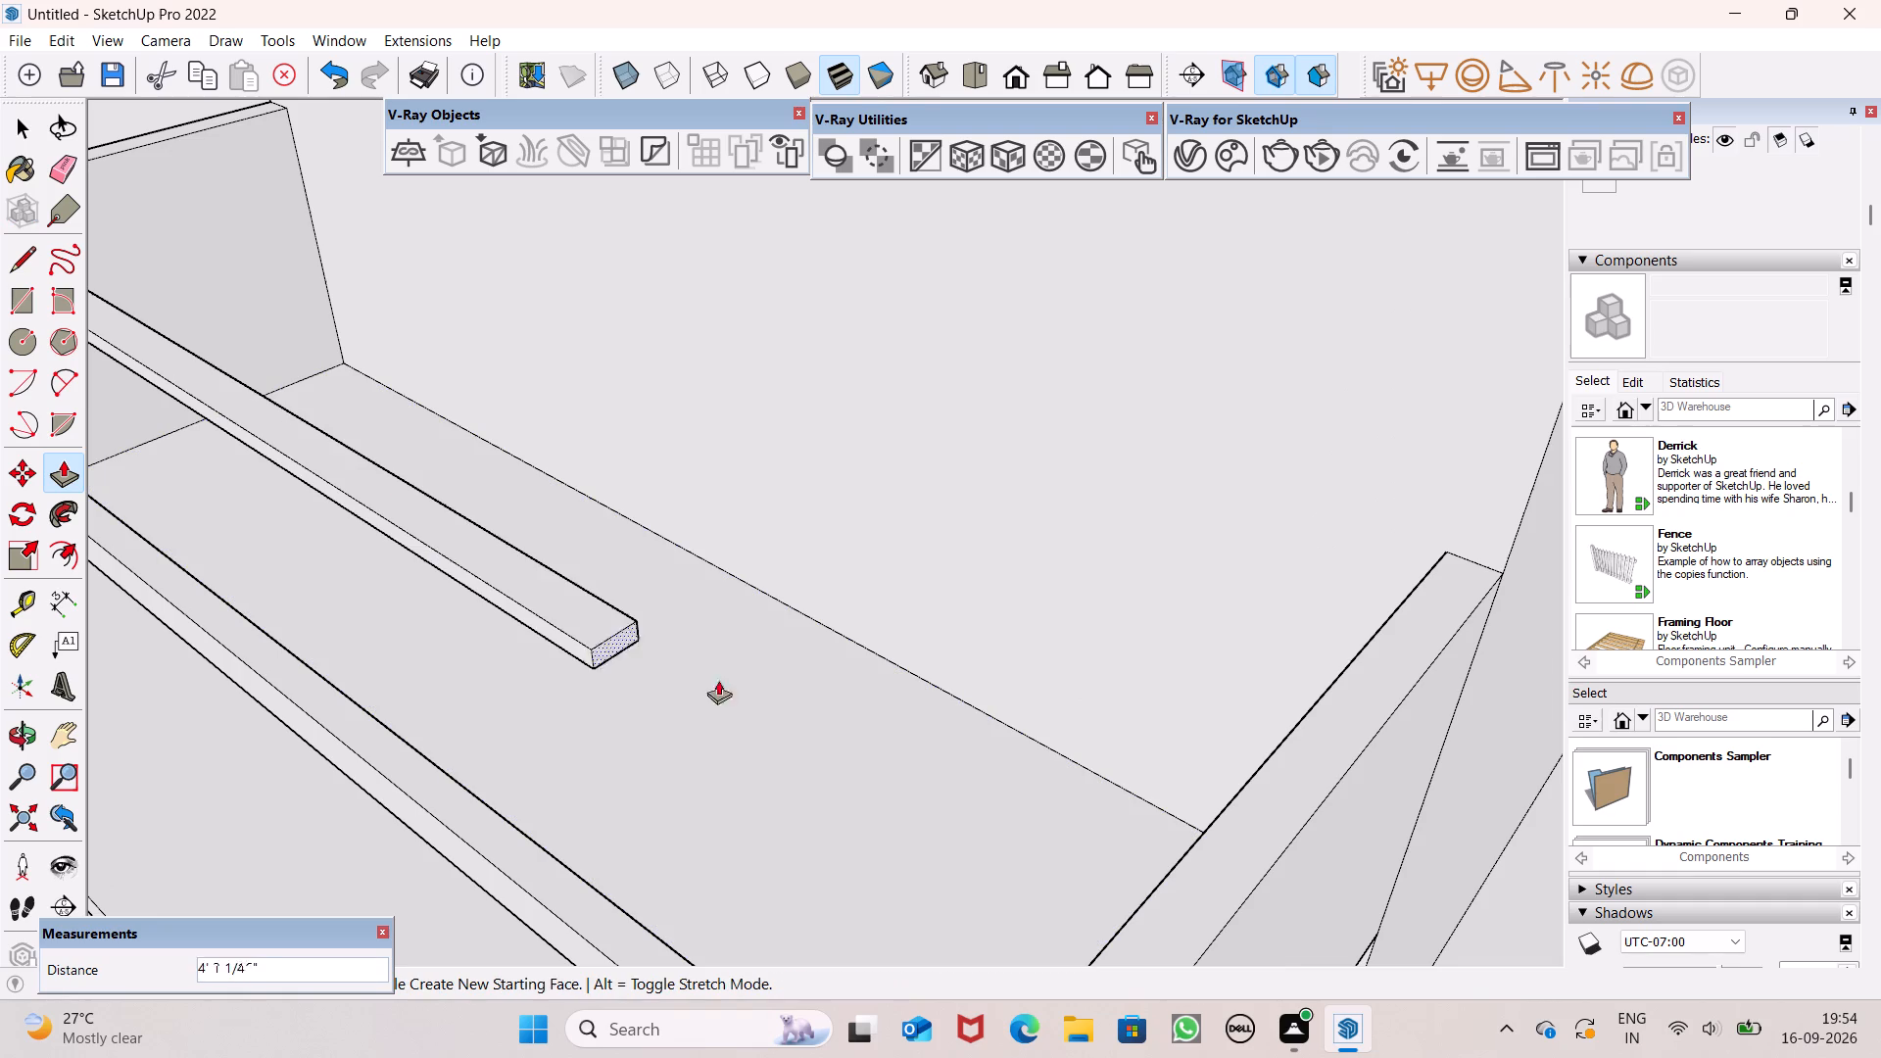
pyautogui.moveTo(718, 680); pyautogui.dragTo(1127, 908)
pyautogui.doubleClick(1129, 915)
pyautogui.scroll(-8, 1111, 753)
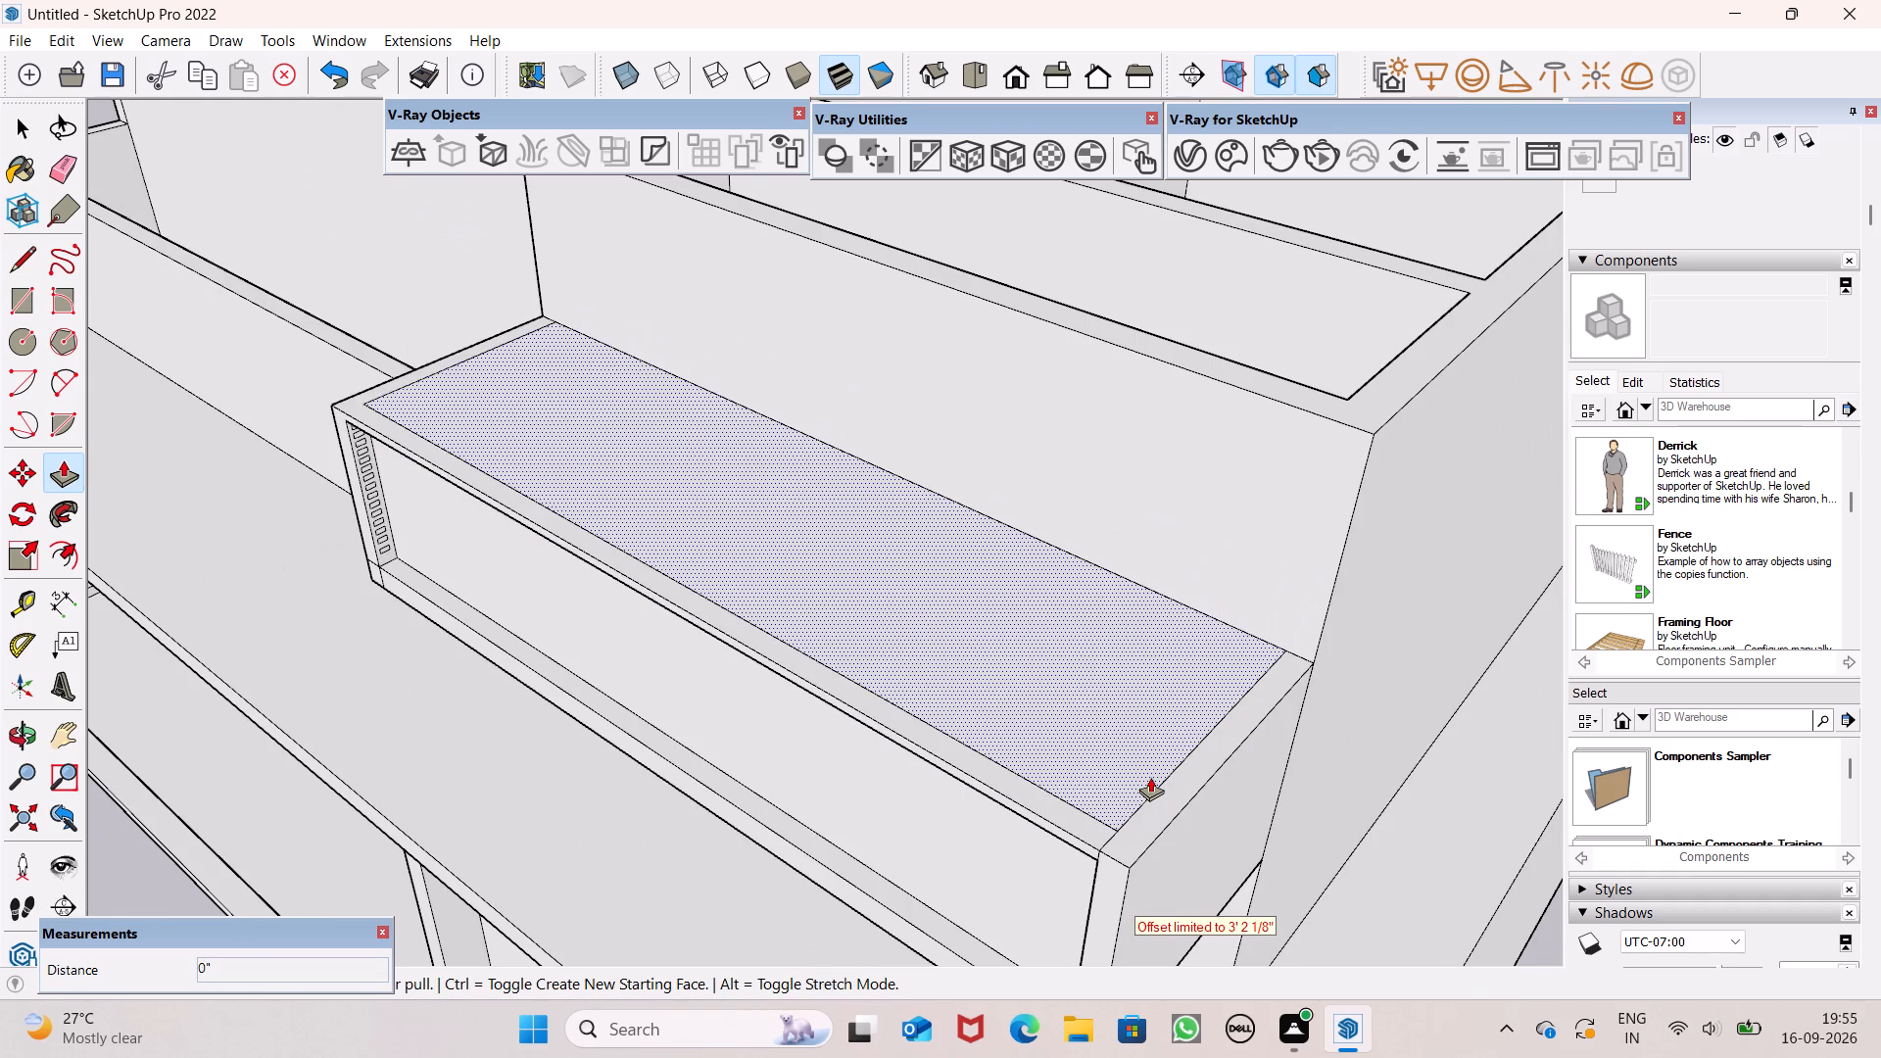
pyautogui.hotkey('ctrl', 'z')
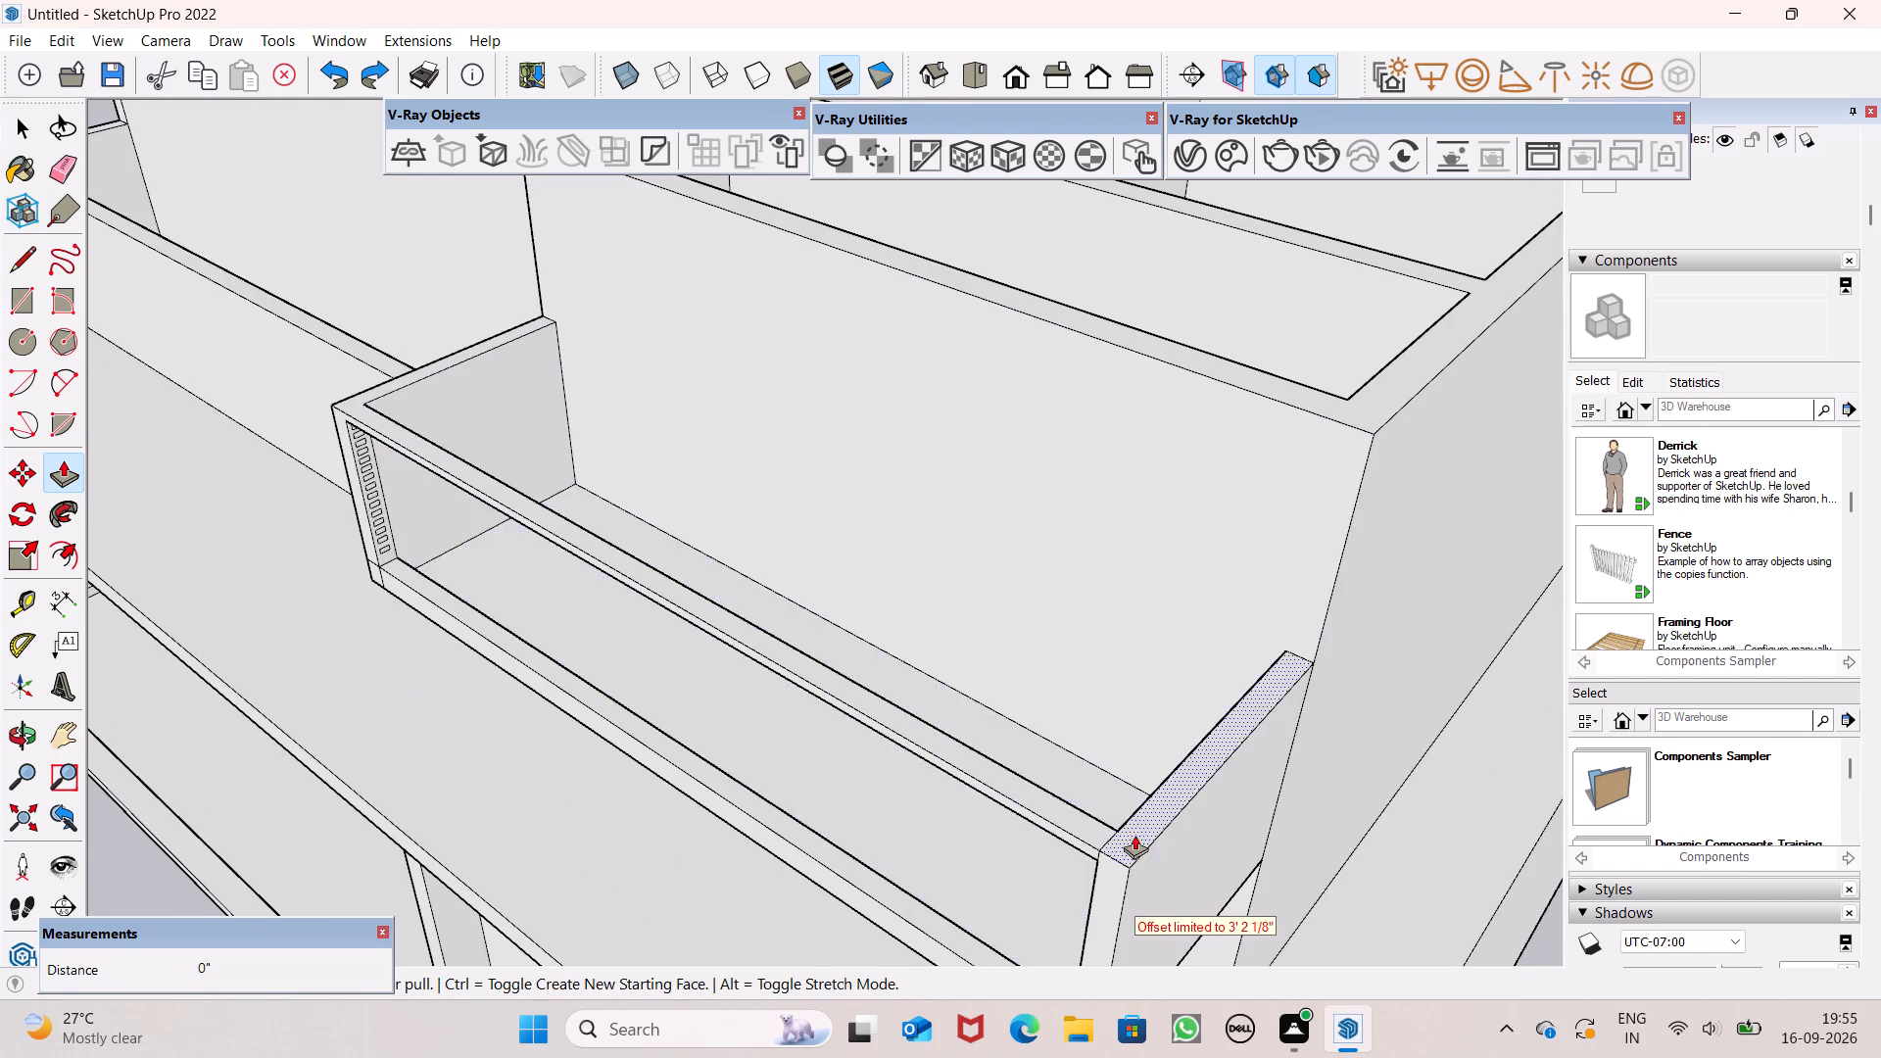
# Push/Pull the sixth rectangle from the top of the end post about 4' 2 7/8" into the opening as a rail.
pyautogui.moveTo(1131, 851); pyautogui.dragTo(1366, 668, button='middle')
pyautogui.scroll(1, 1425, 668)
pyautogui.scroll(-5, 813, 676)
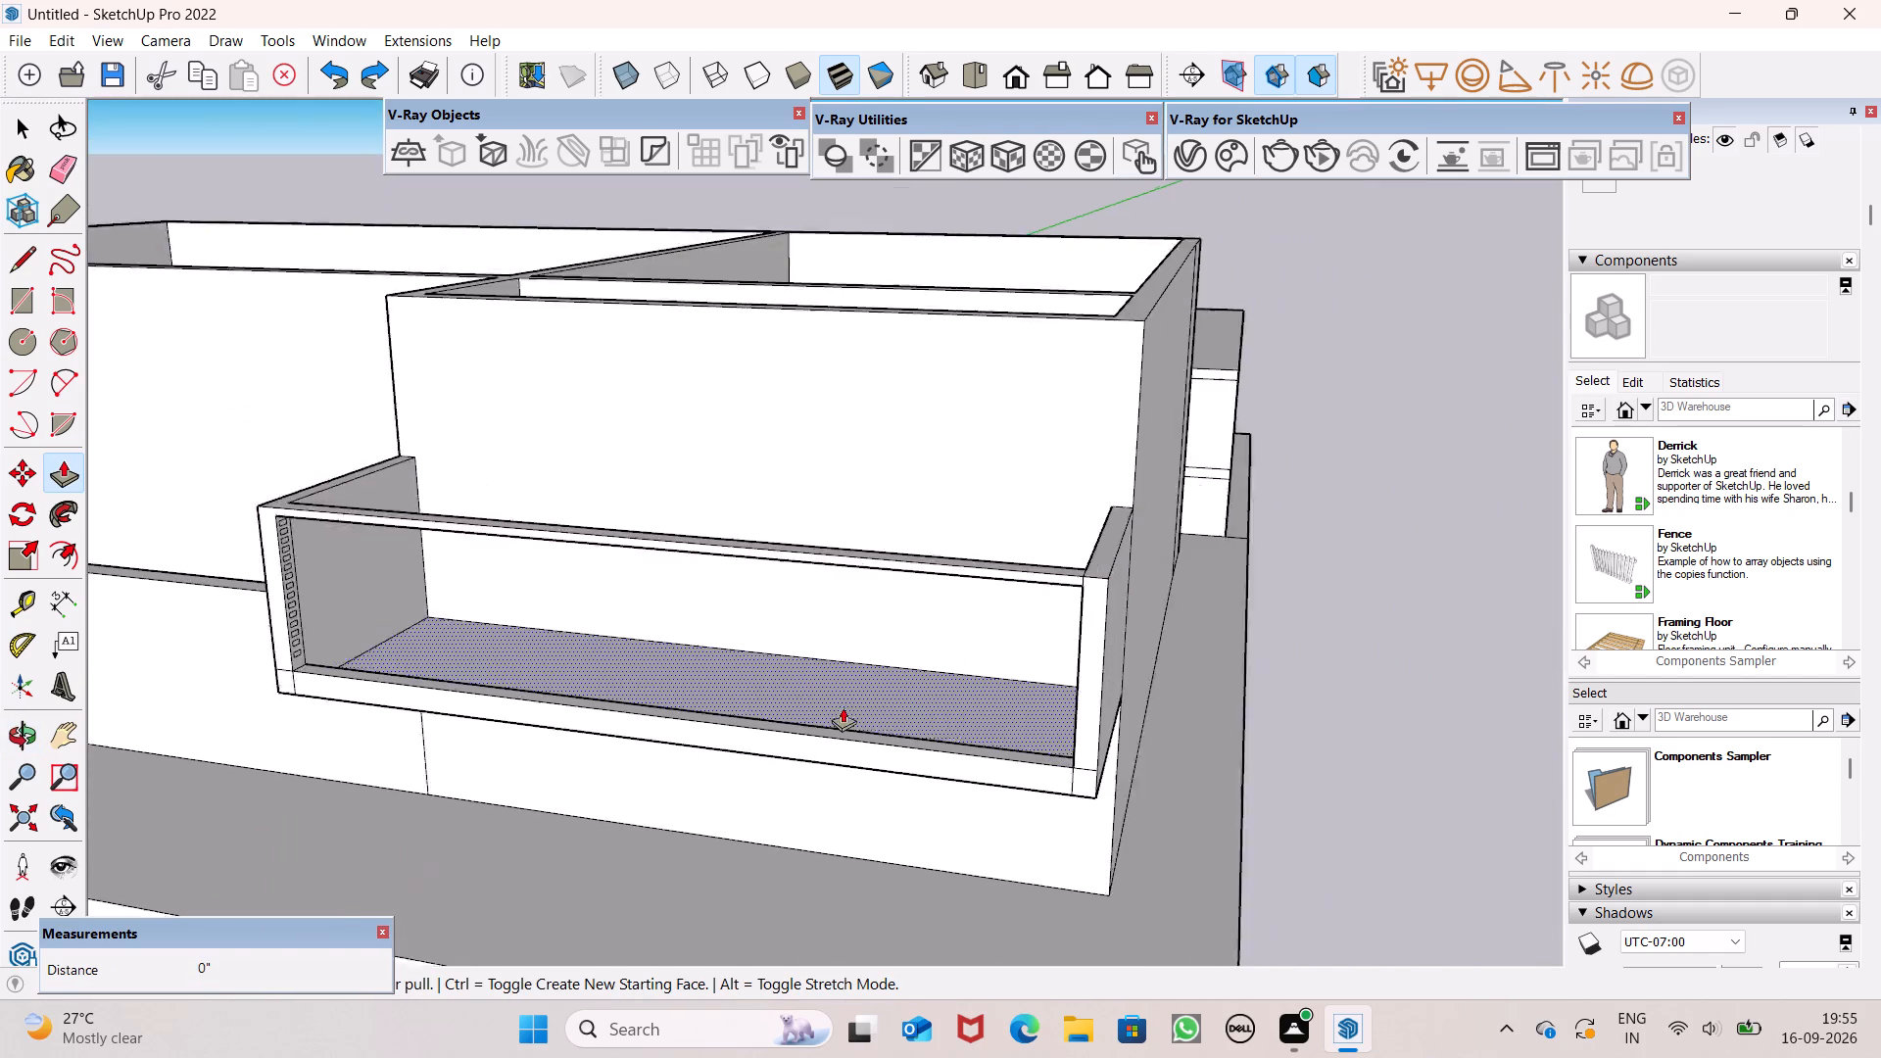
pyautogui.scroll(-2, 843, 707)
pyautogui.scroll(7, 316, 552)
pyautogui.moveTo(615, 686); pyautogui.dragTo(479, 626, button='middle')
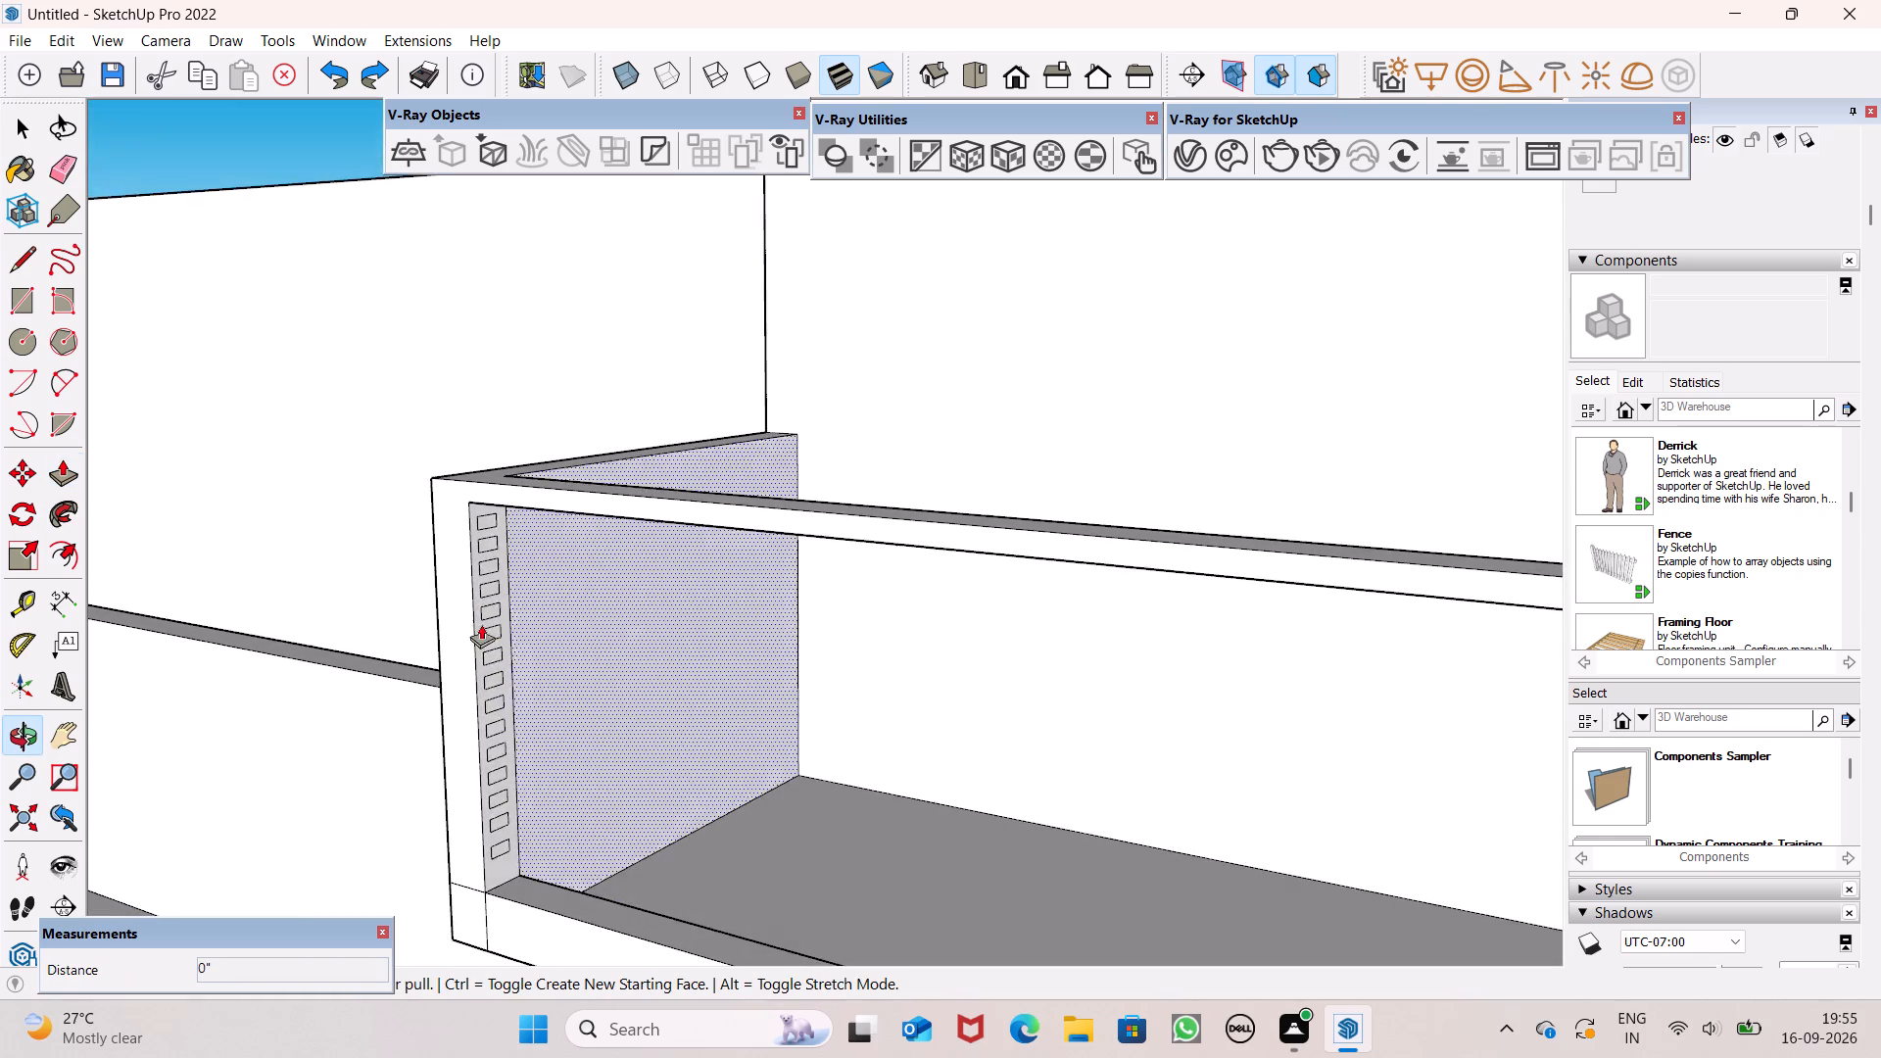
pyautogui.scroll(6, 506, 660)
pyautogui.moveTo(481, 611); pyautogui.dragTo(1574, 952)
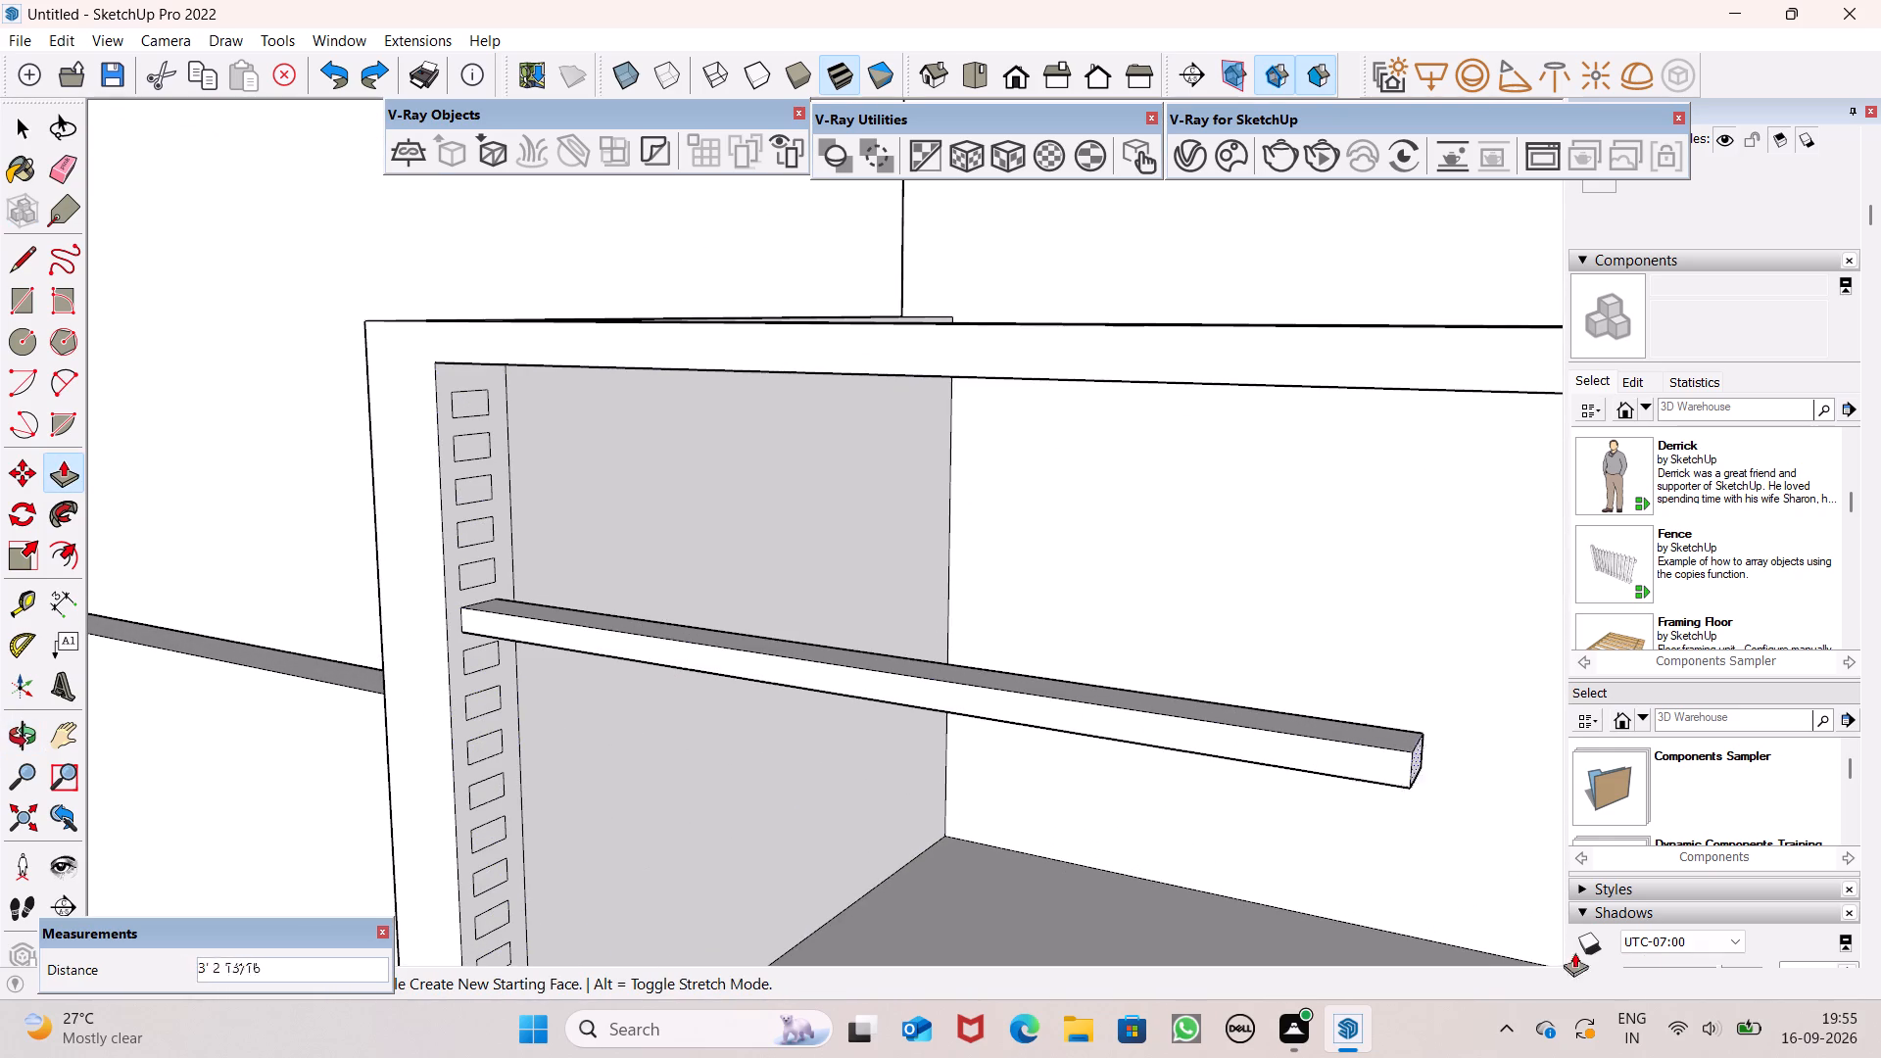
pyautogui.moveTo(1574, 952); pyautogui.dragTo(1866, 955)
# Extend the middle rail to the opposite end post with further pulls of about 3' 11 5/8" and 4' 8 1/2".
pyautogui.scroll(-16, 482, 517)
pyautogui.scroll(2, 761, 612)
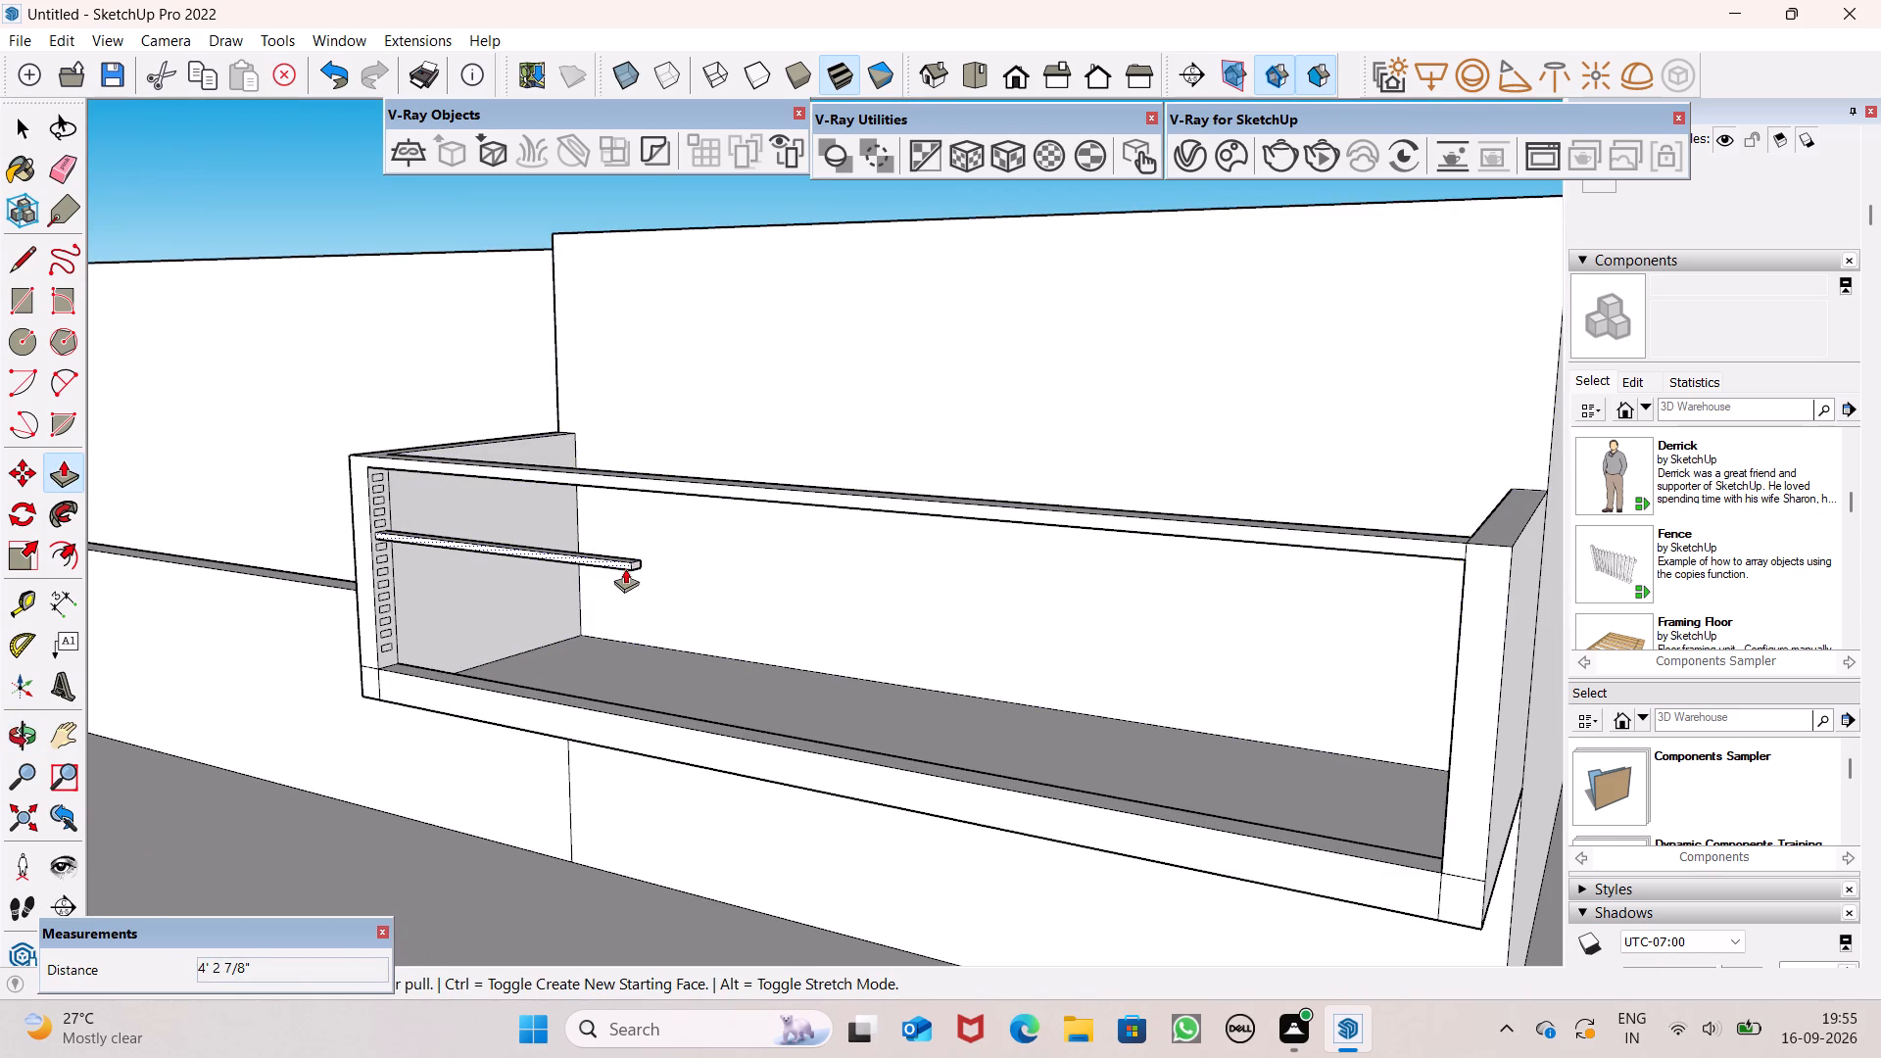
pyautogui.scroll(7, 639, 557)
pyautogui.moveTo(630, 573); pyautogui.dragTo(890, 695)
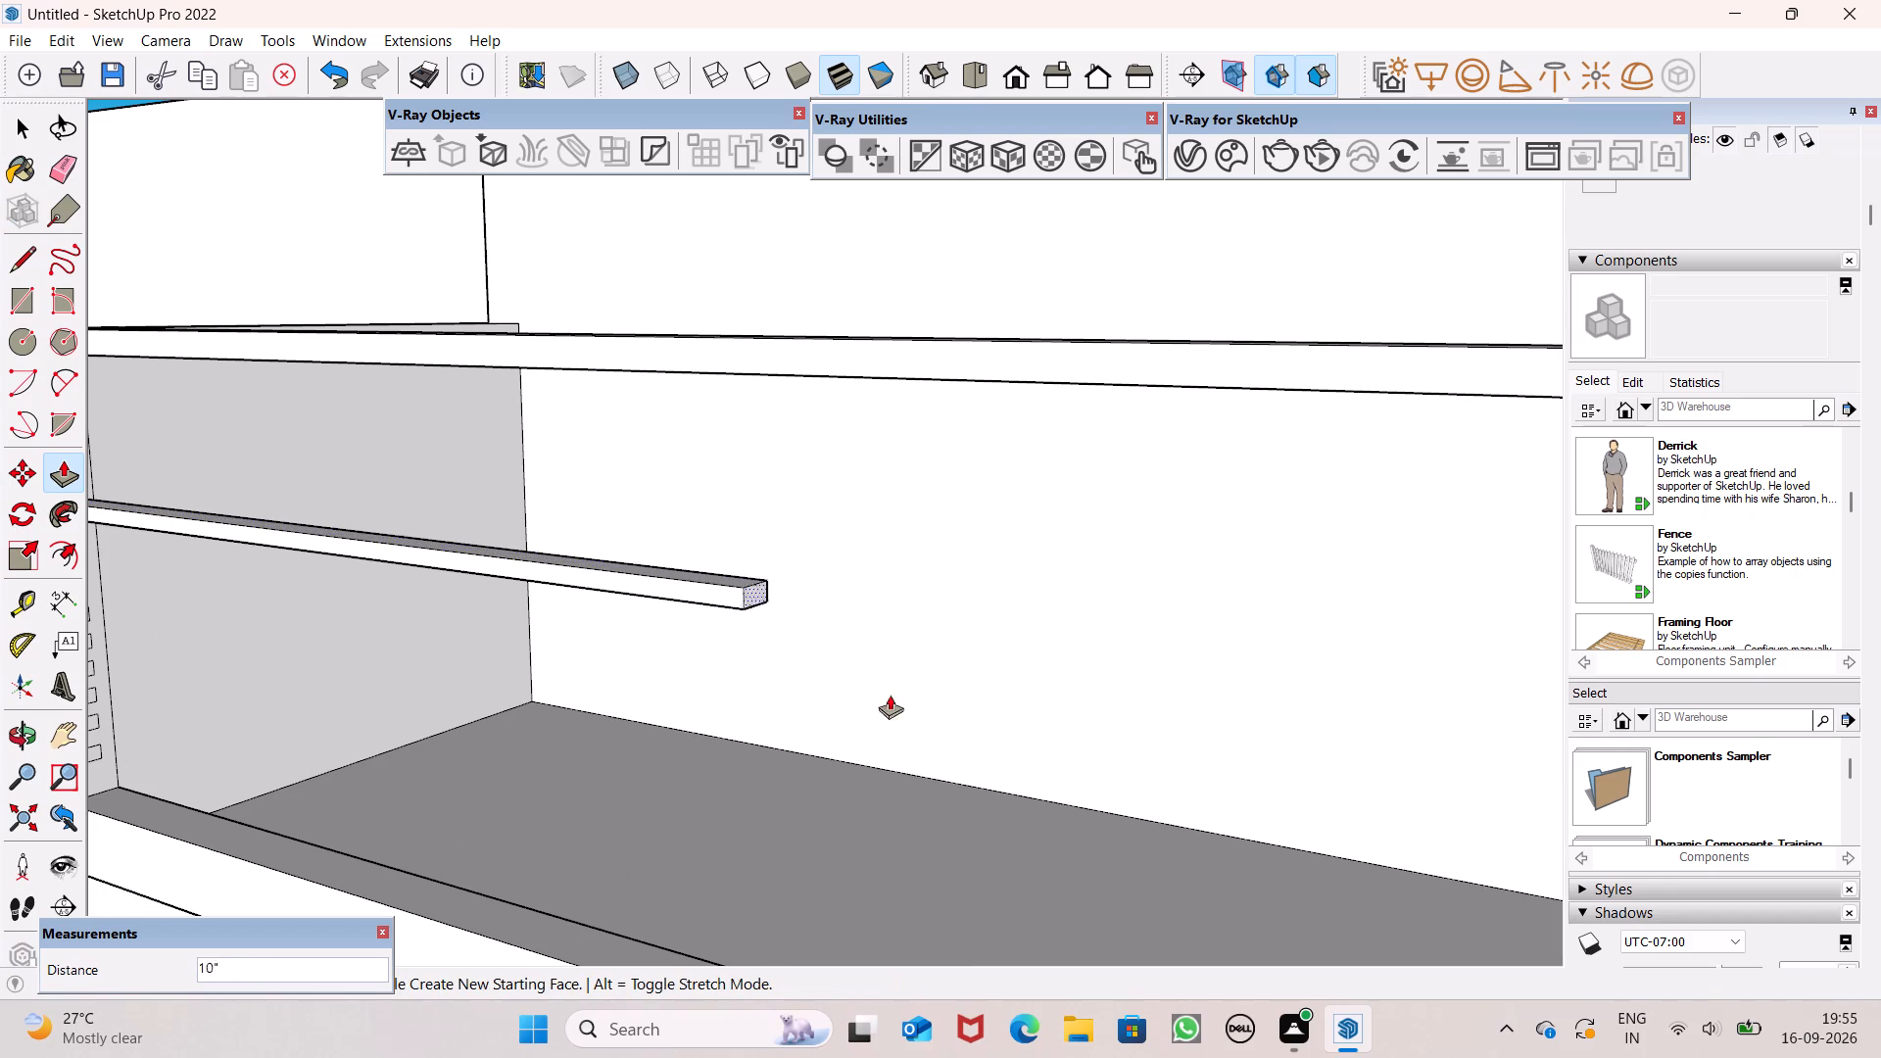
pyautogui.moveTo(890, 695); pyautogui.dragTo(1567, 866)
pyautogui.scroll(-8, 672, 572)
pyautogui.scroll(-6, 768, 595)
pyautogui.moveTo(1038, 695); pyautogui.dragTo(693, 723, button='middle')
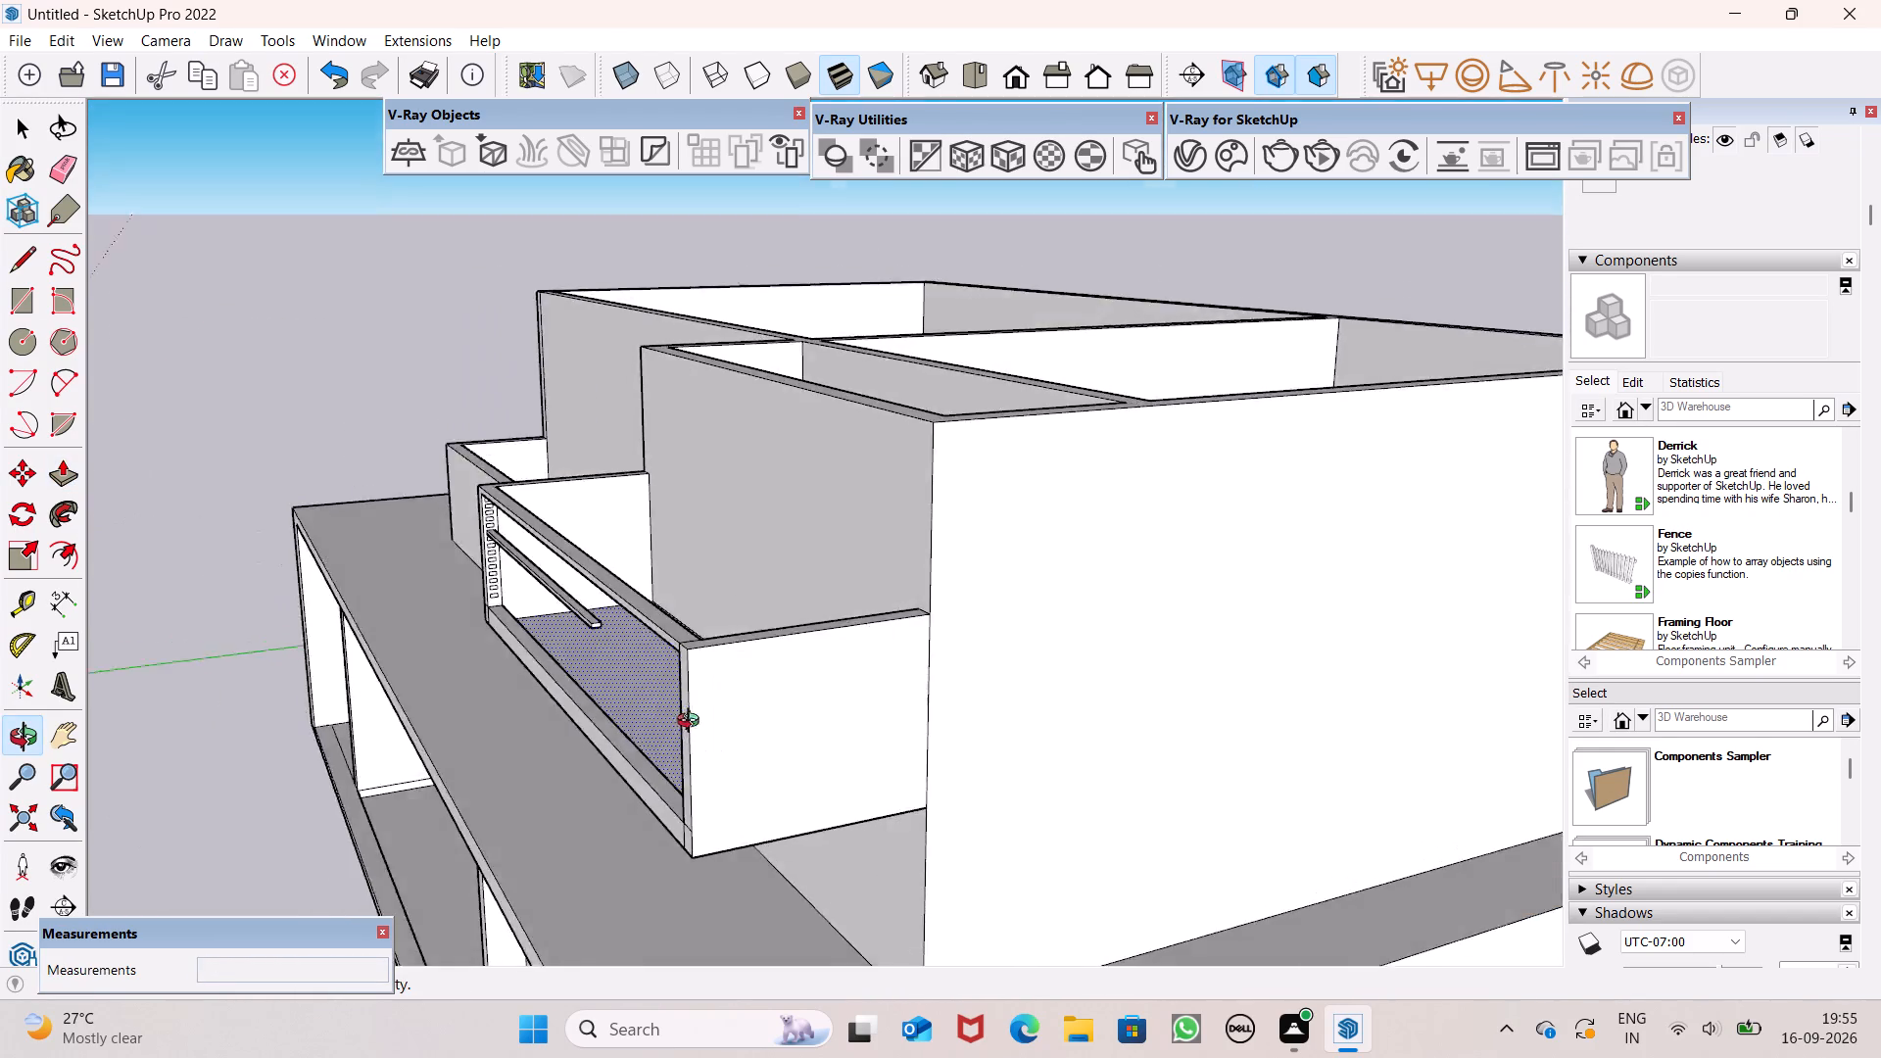
pyautogui.moveTo(693, 723); pyautogui.dragTo(685, 713, button='middle')
pyautogui.scroll(6, 613, 651)
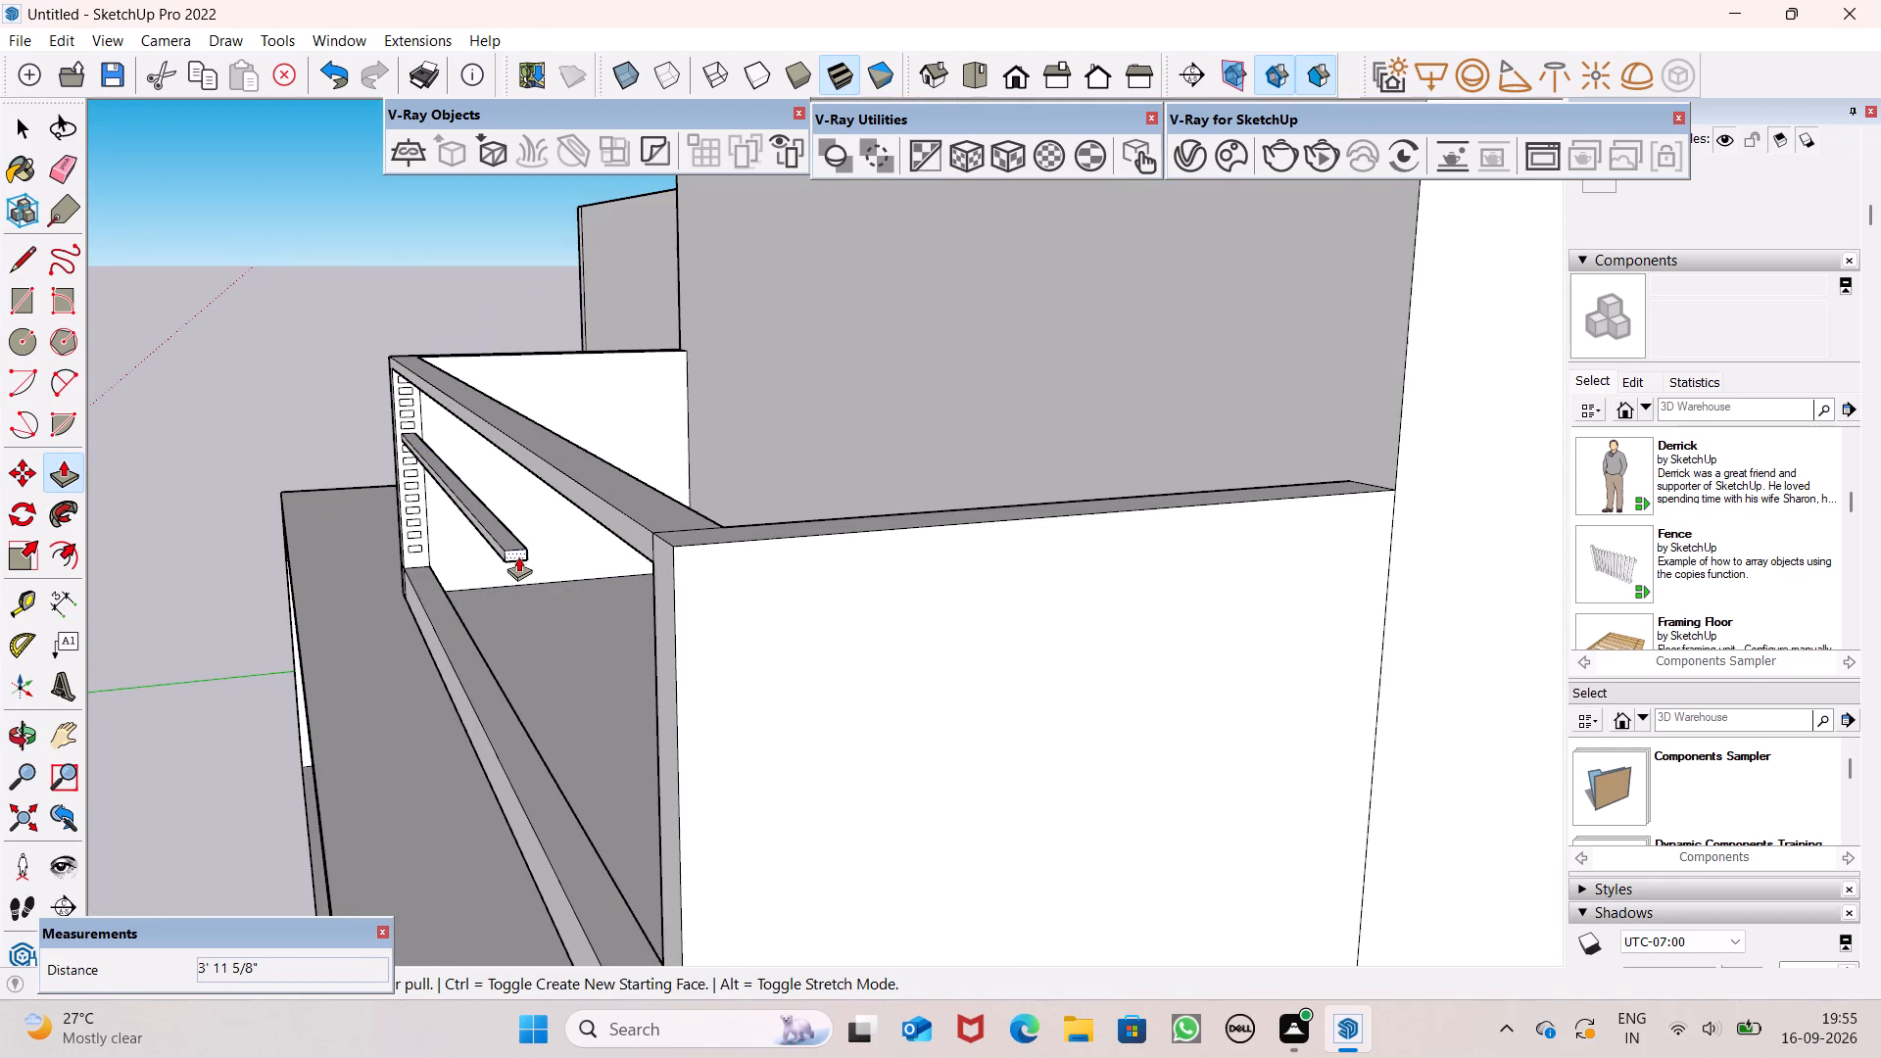
pyautogui.moveTo(517, 553); pyautogui.dragTo(658, 770)
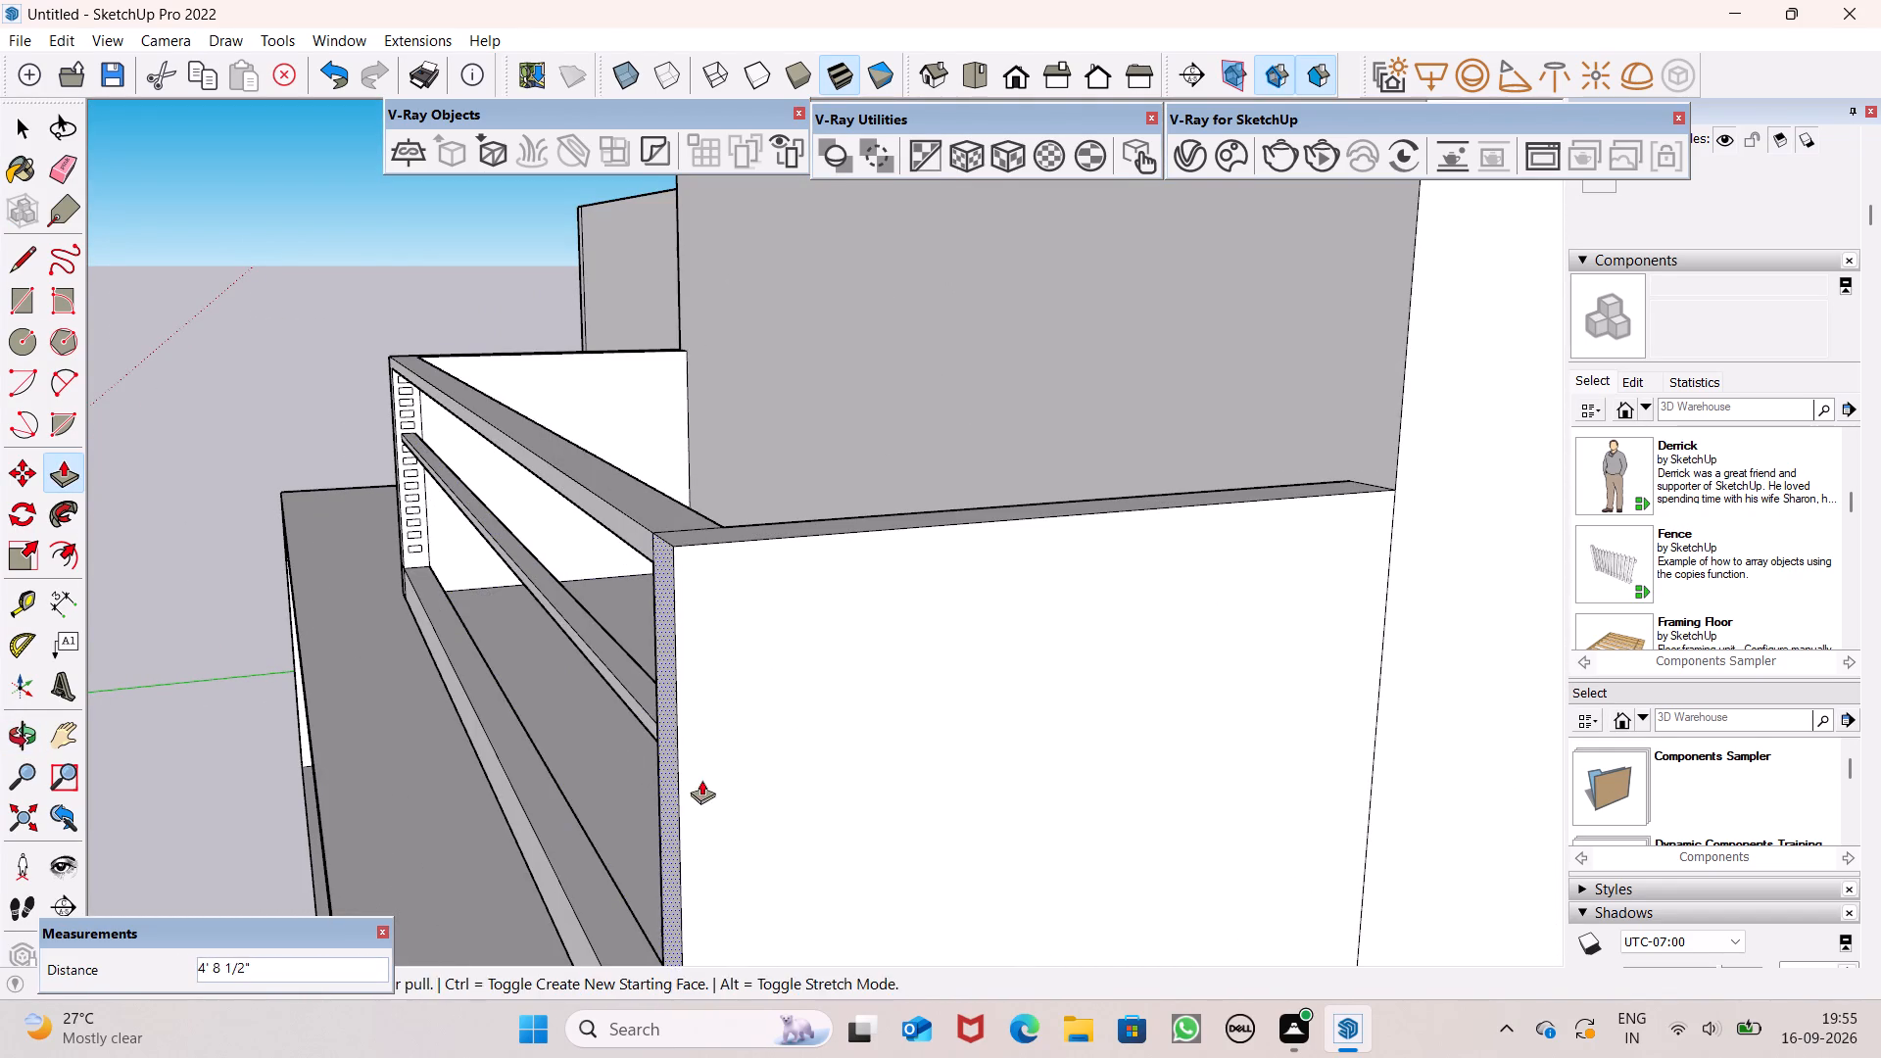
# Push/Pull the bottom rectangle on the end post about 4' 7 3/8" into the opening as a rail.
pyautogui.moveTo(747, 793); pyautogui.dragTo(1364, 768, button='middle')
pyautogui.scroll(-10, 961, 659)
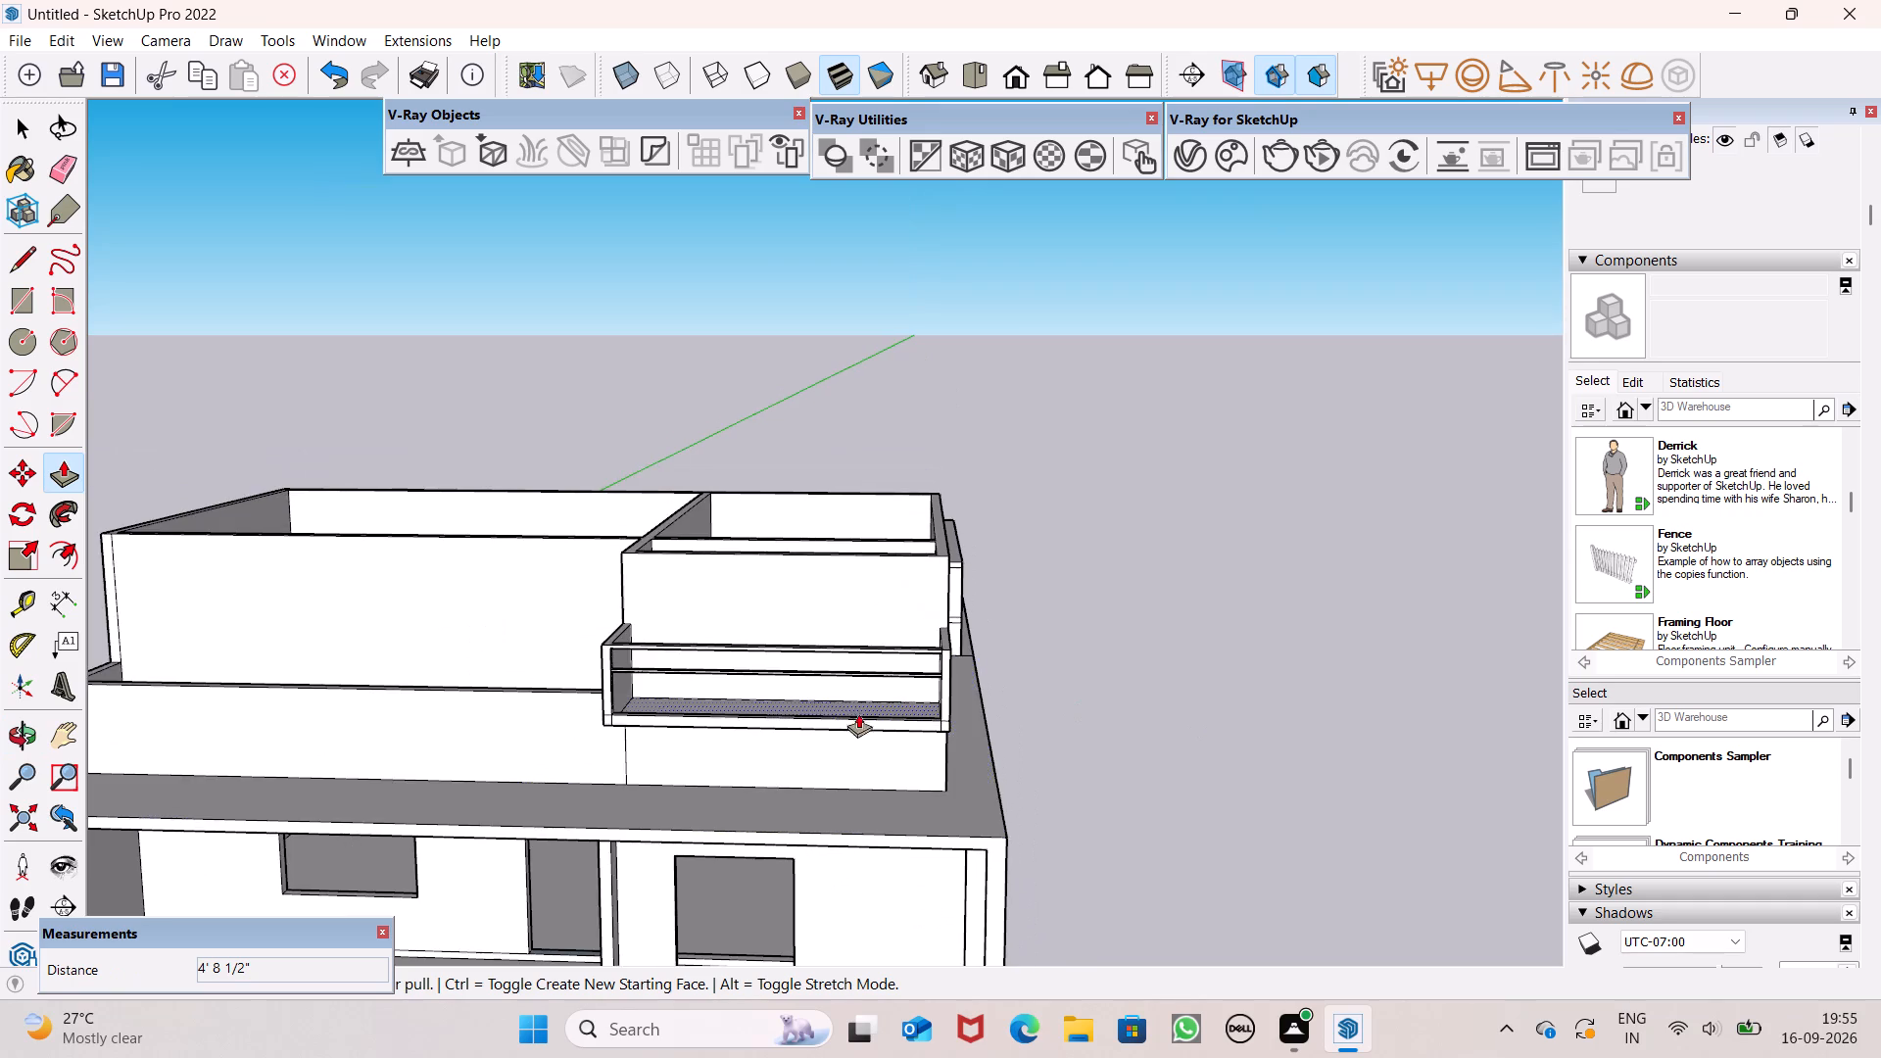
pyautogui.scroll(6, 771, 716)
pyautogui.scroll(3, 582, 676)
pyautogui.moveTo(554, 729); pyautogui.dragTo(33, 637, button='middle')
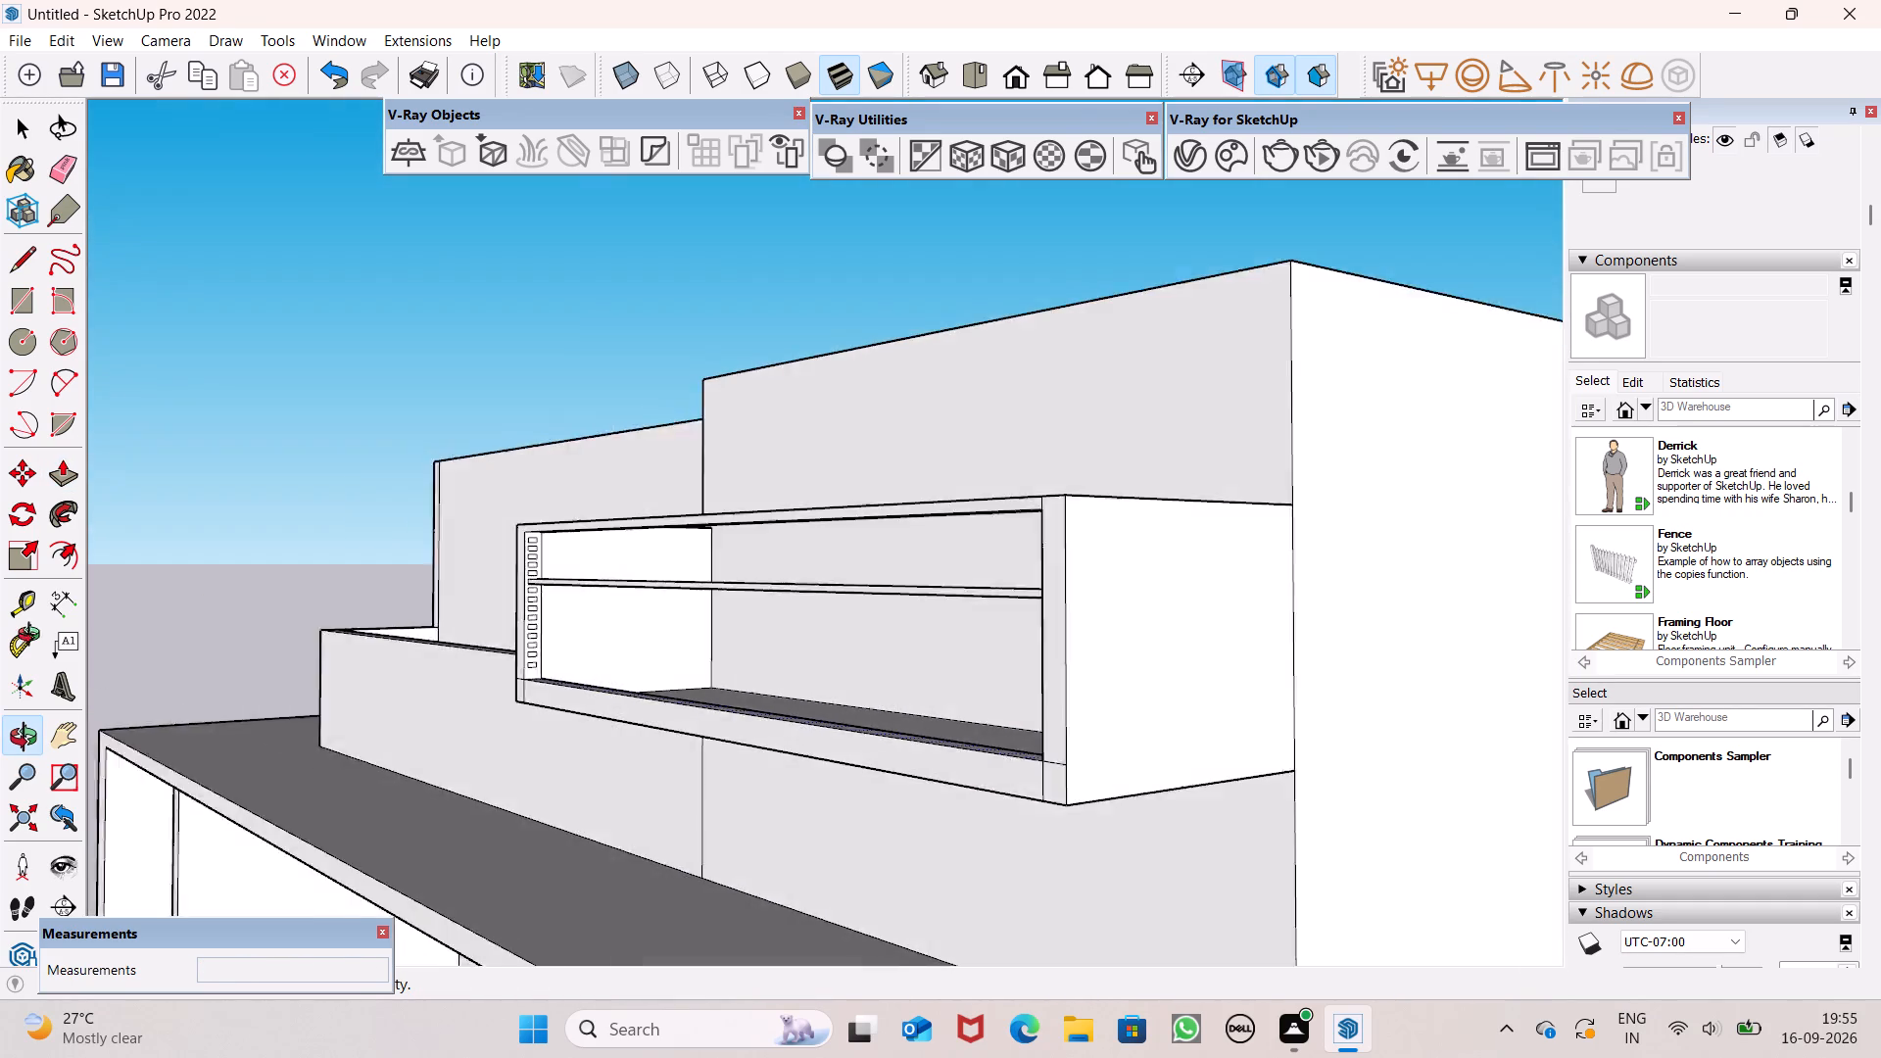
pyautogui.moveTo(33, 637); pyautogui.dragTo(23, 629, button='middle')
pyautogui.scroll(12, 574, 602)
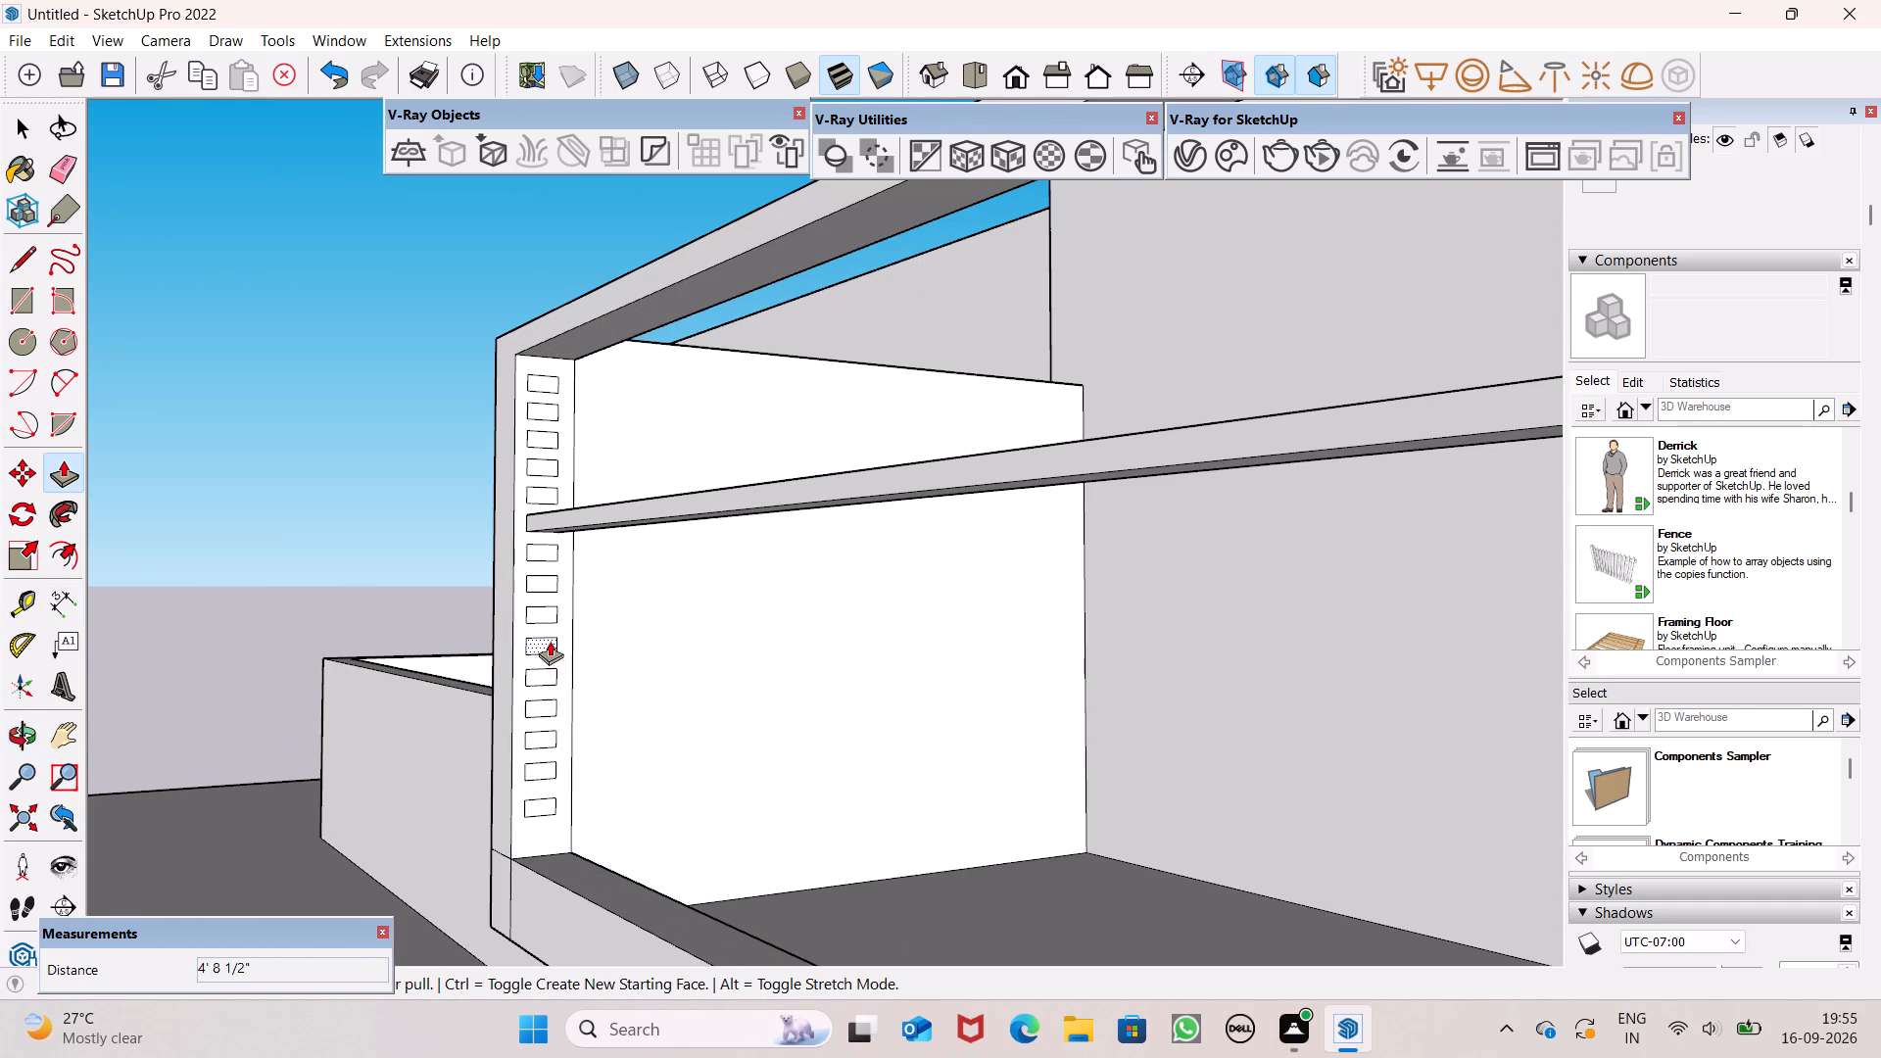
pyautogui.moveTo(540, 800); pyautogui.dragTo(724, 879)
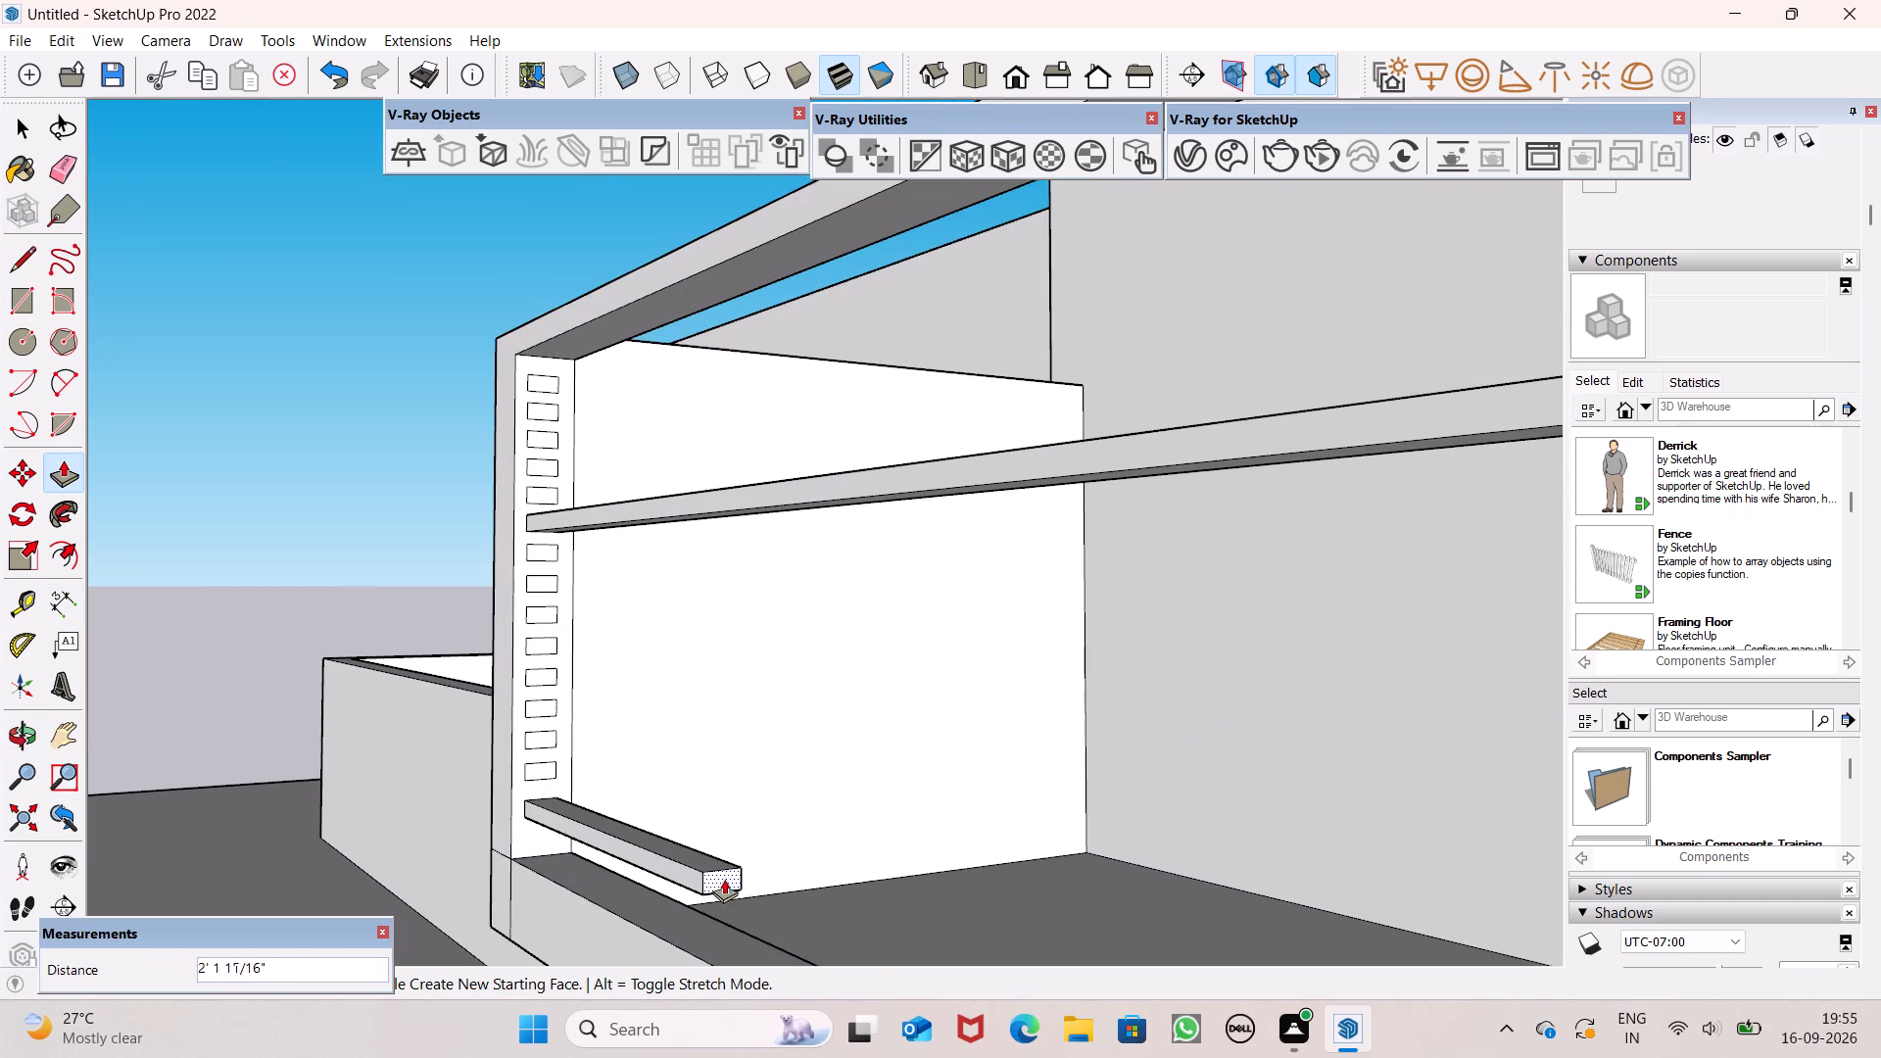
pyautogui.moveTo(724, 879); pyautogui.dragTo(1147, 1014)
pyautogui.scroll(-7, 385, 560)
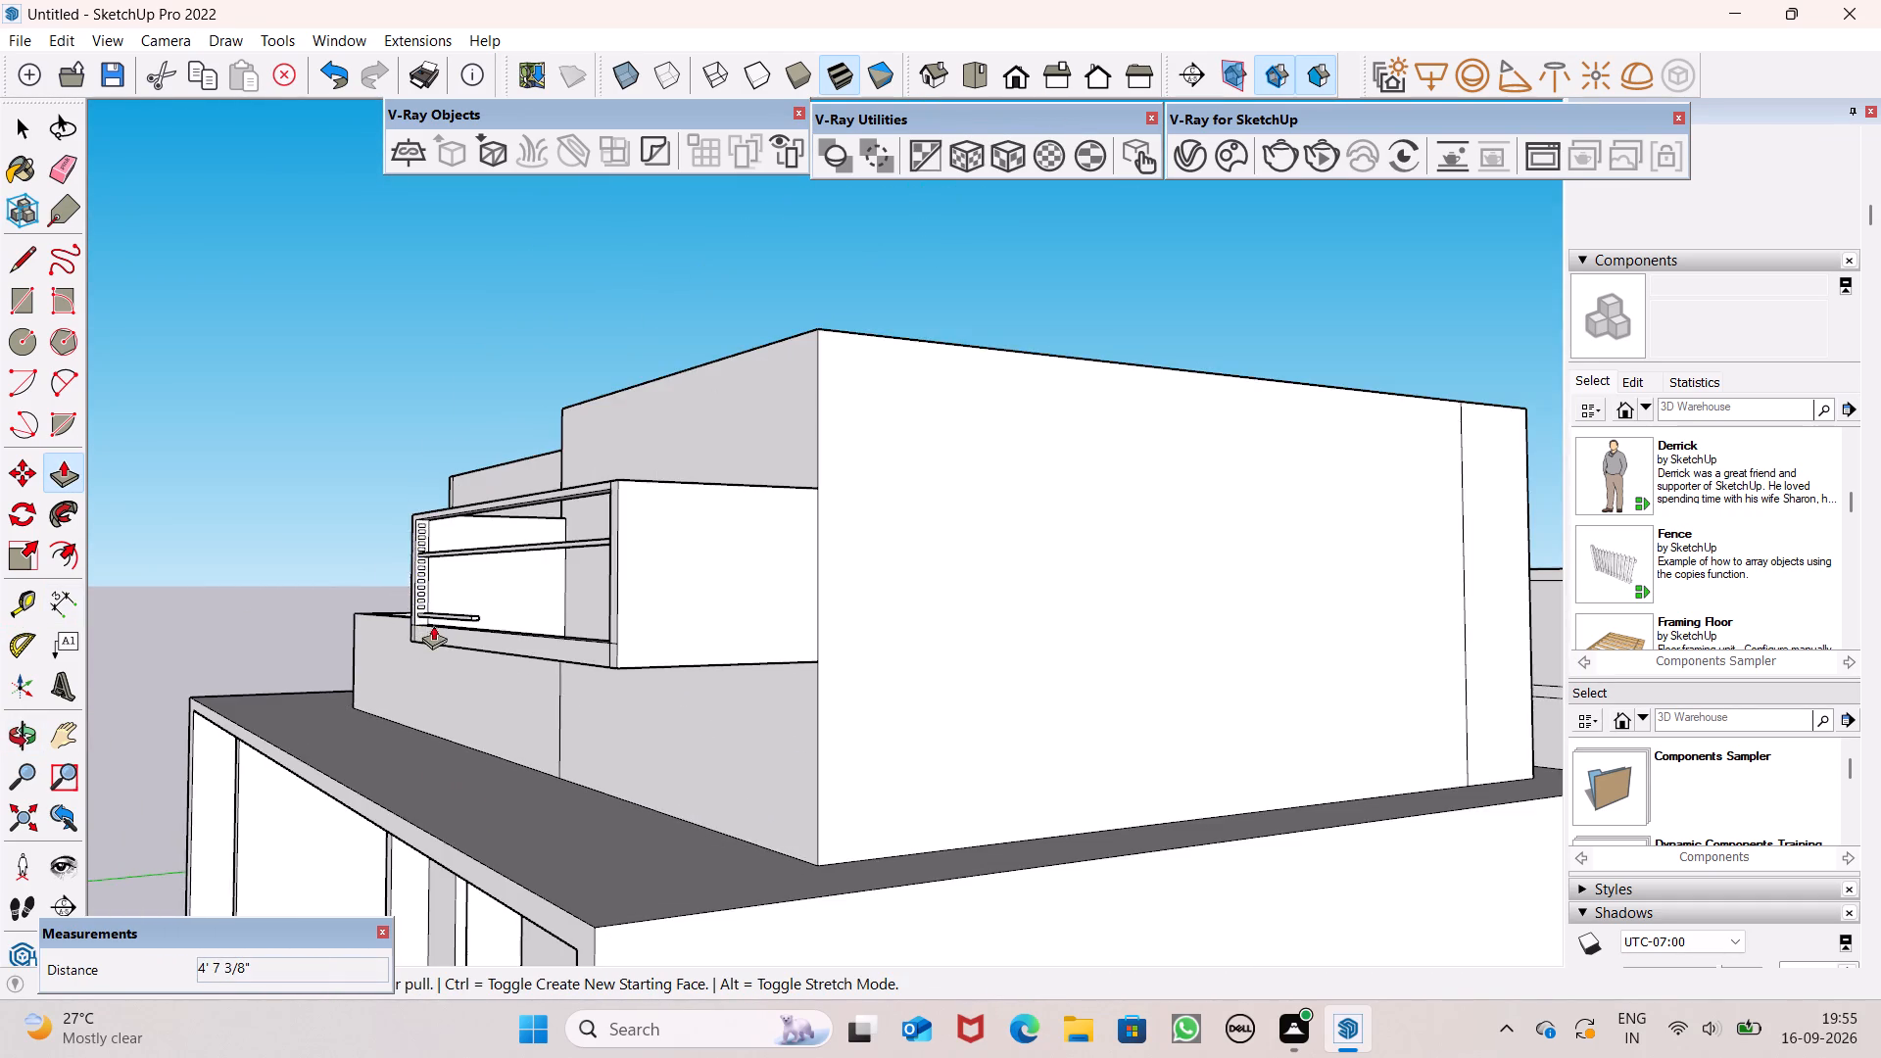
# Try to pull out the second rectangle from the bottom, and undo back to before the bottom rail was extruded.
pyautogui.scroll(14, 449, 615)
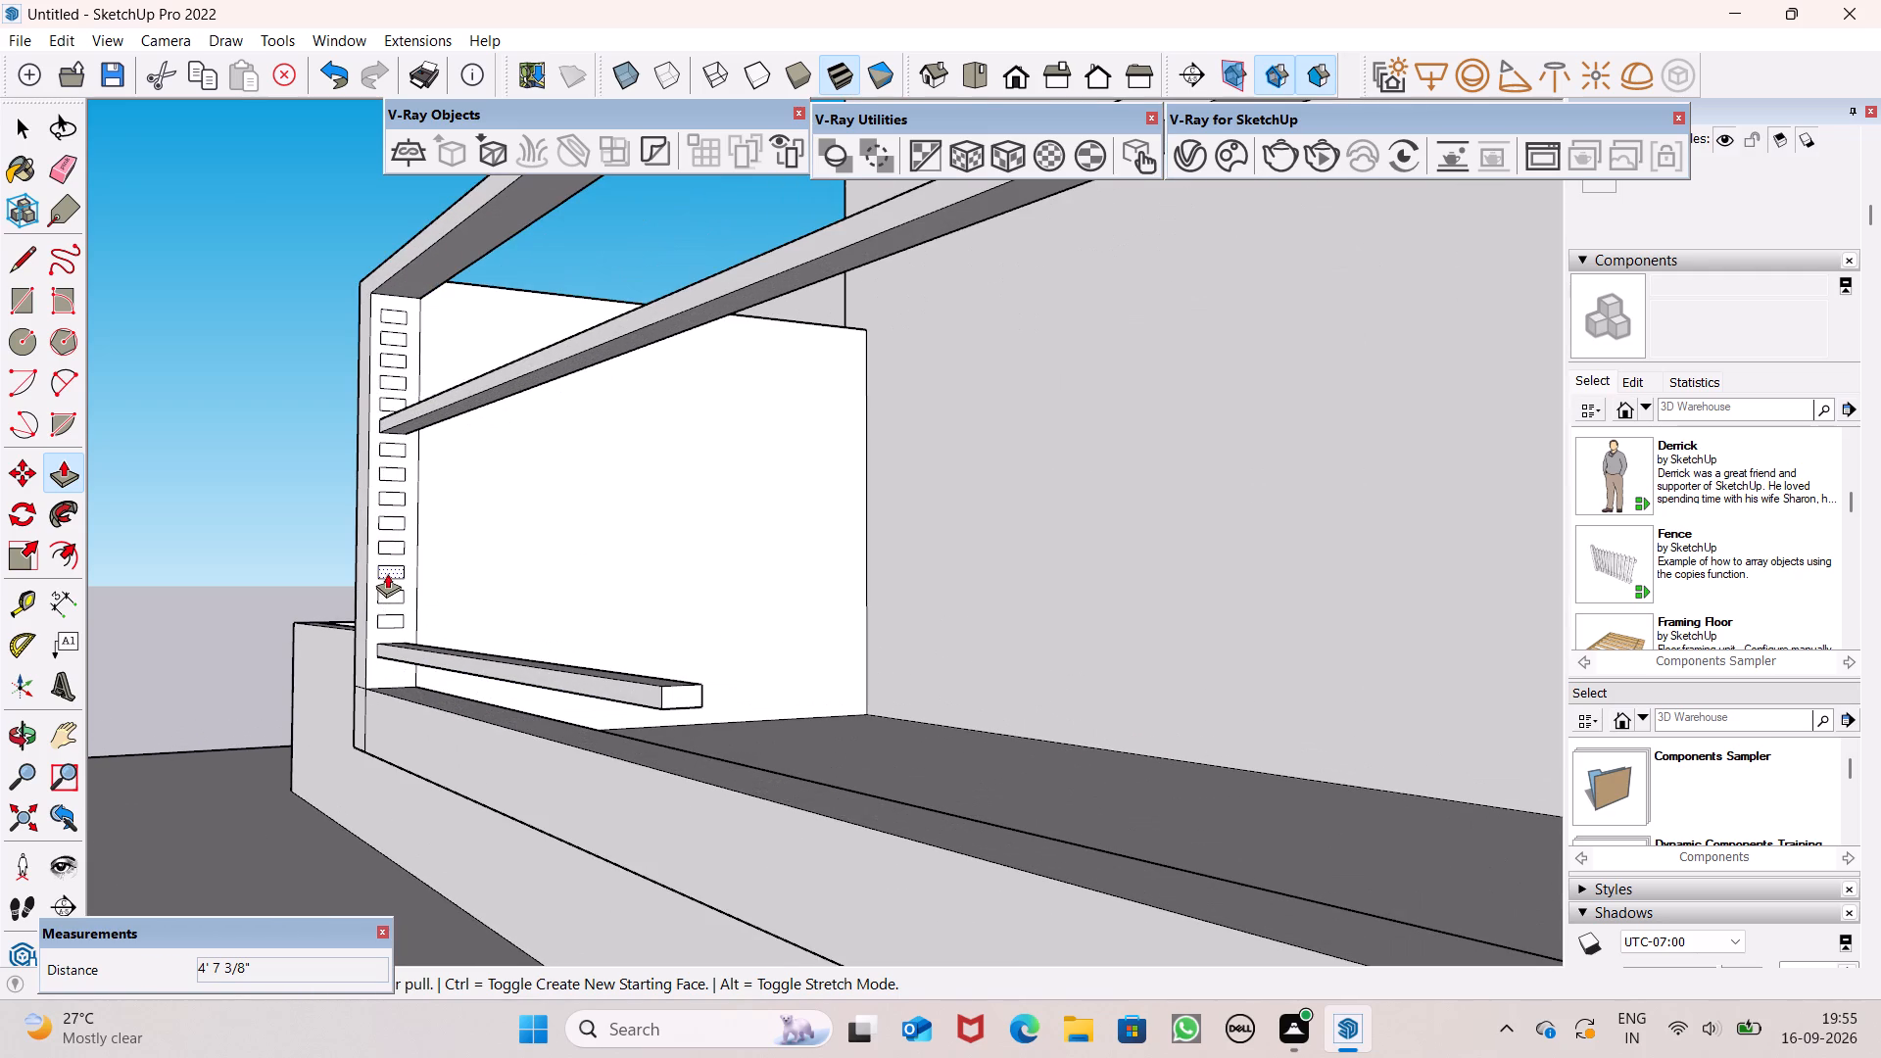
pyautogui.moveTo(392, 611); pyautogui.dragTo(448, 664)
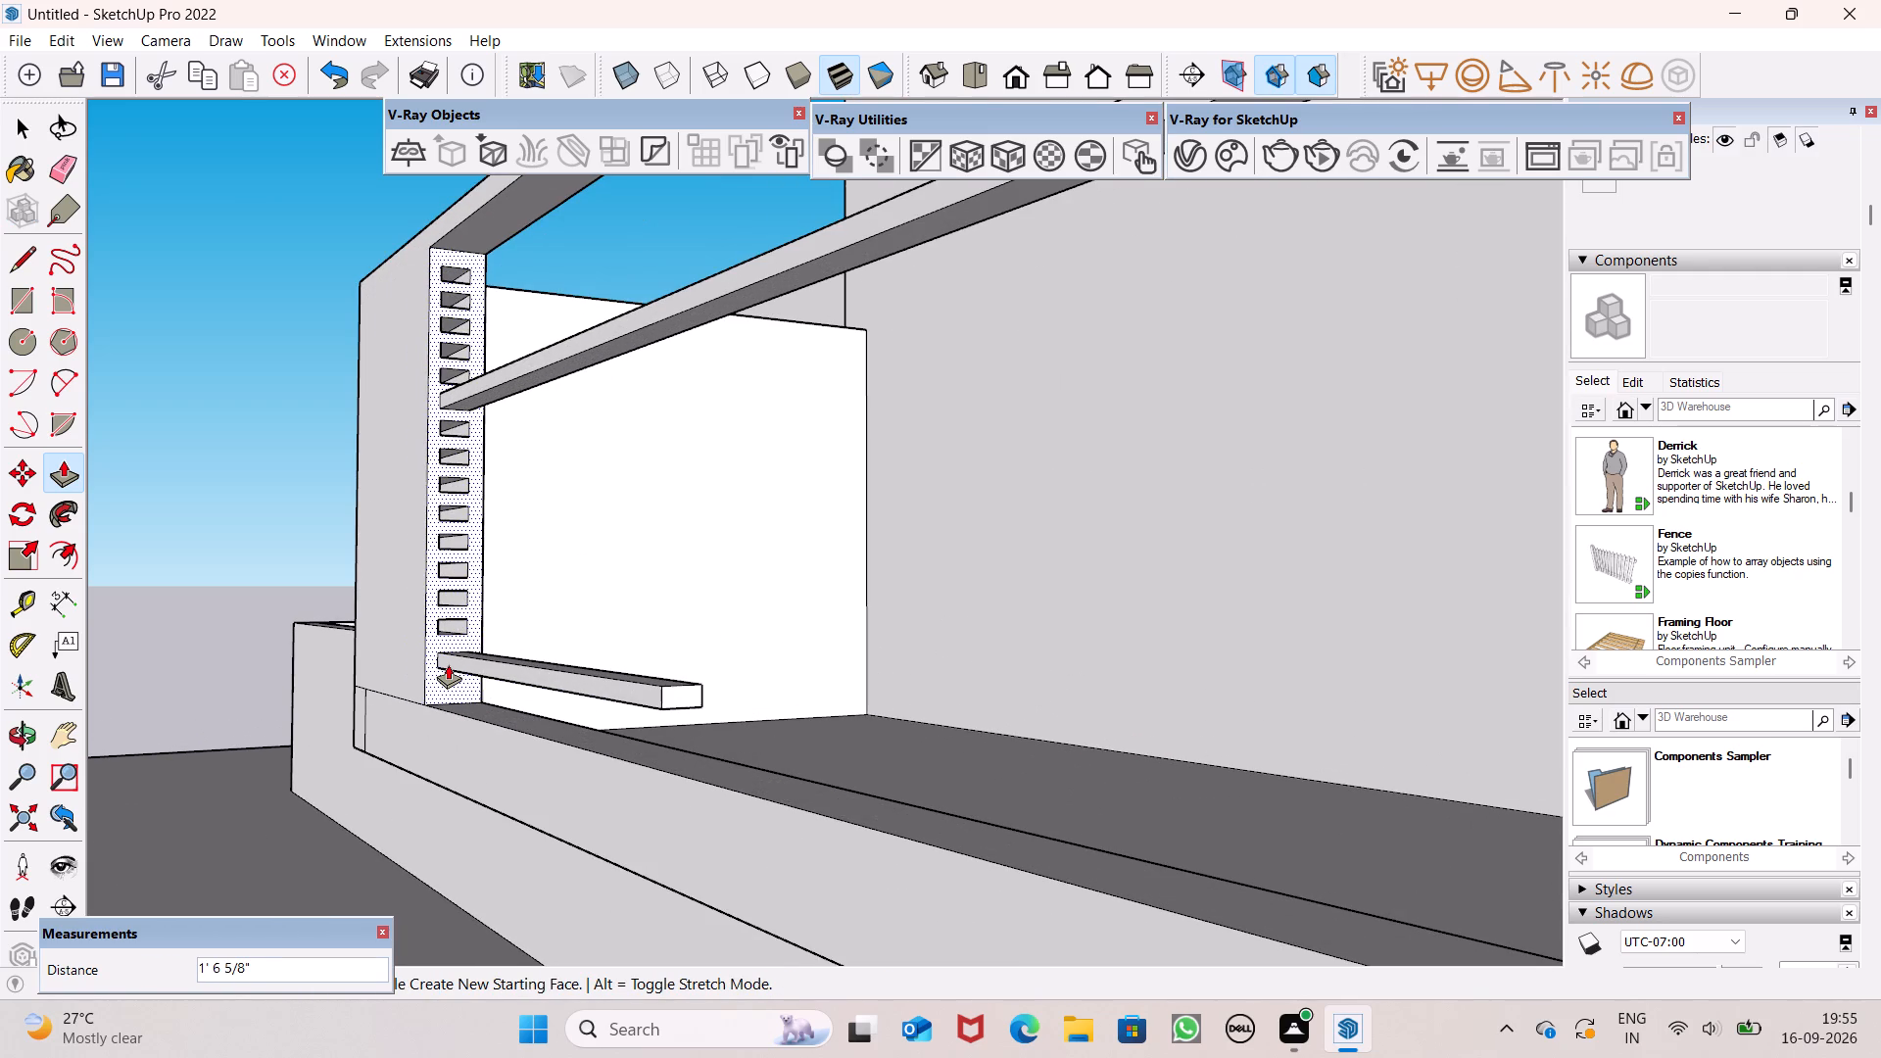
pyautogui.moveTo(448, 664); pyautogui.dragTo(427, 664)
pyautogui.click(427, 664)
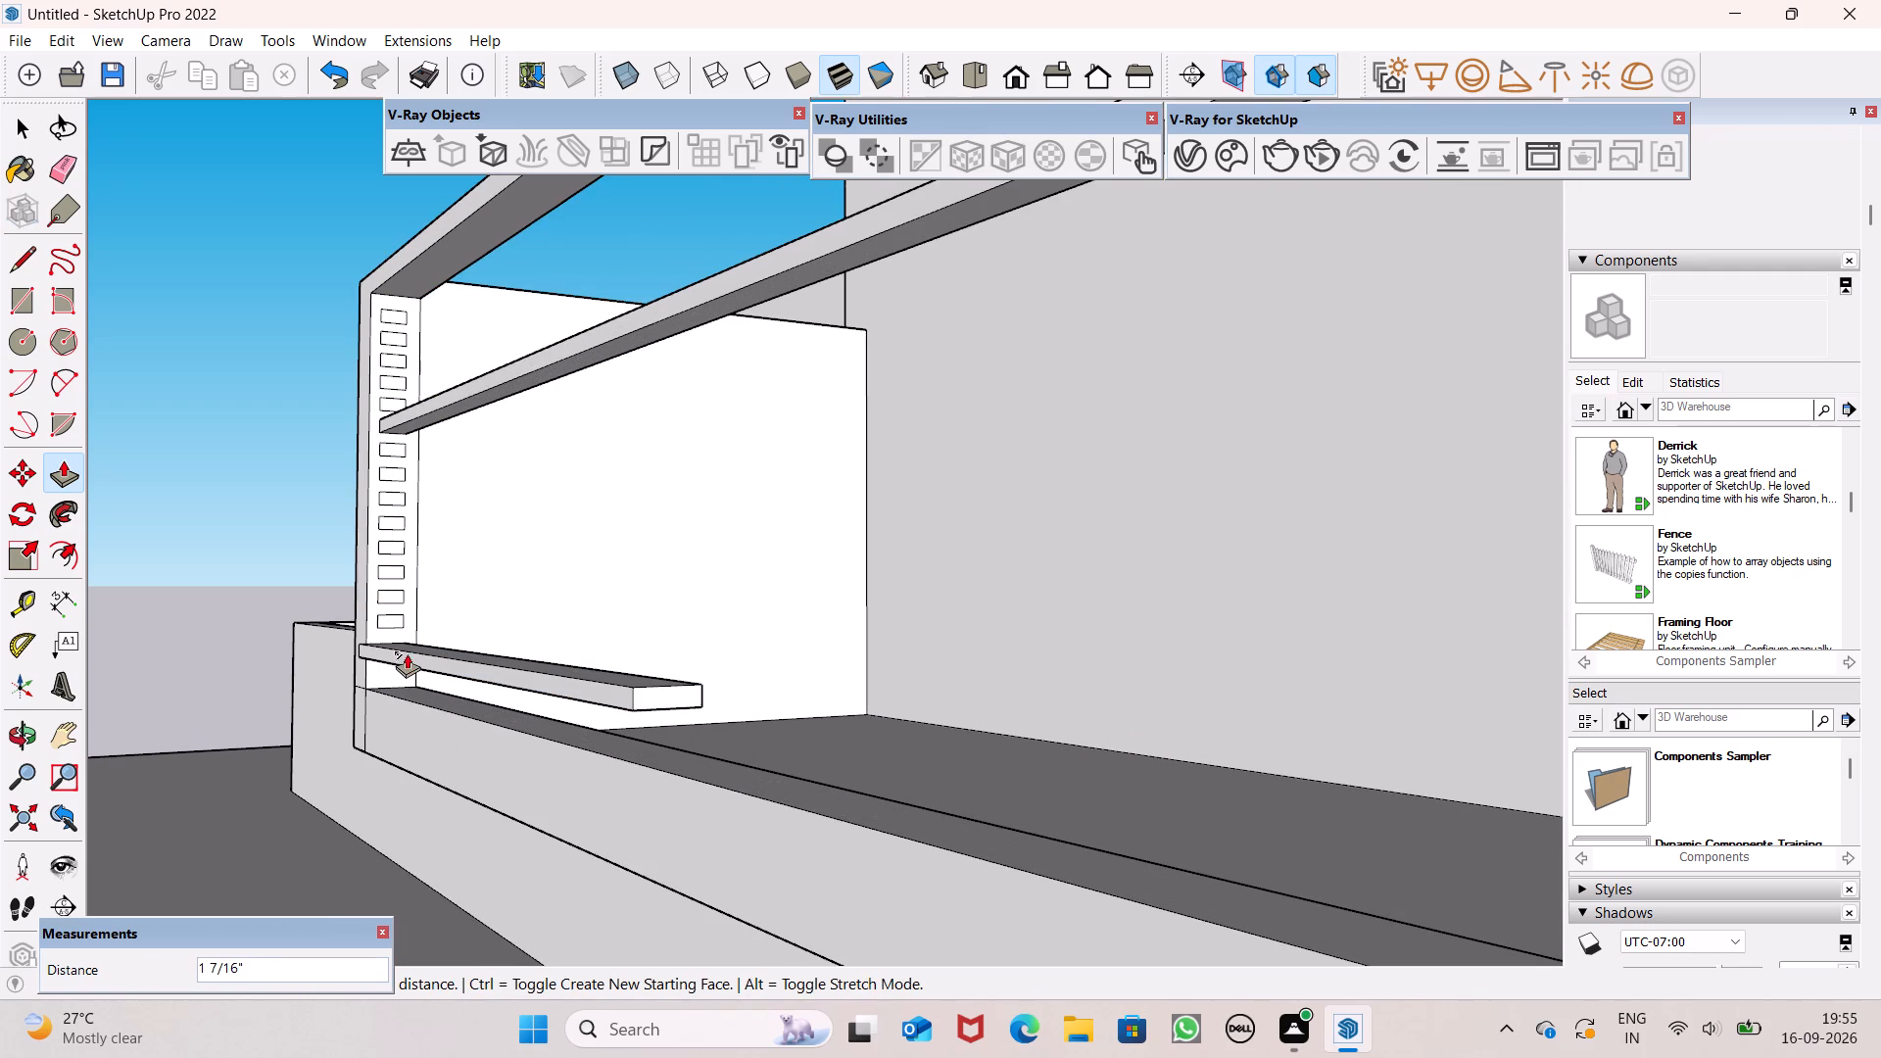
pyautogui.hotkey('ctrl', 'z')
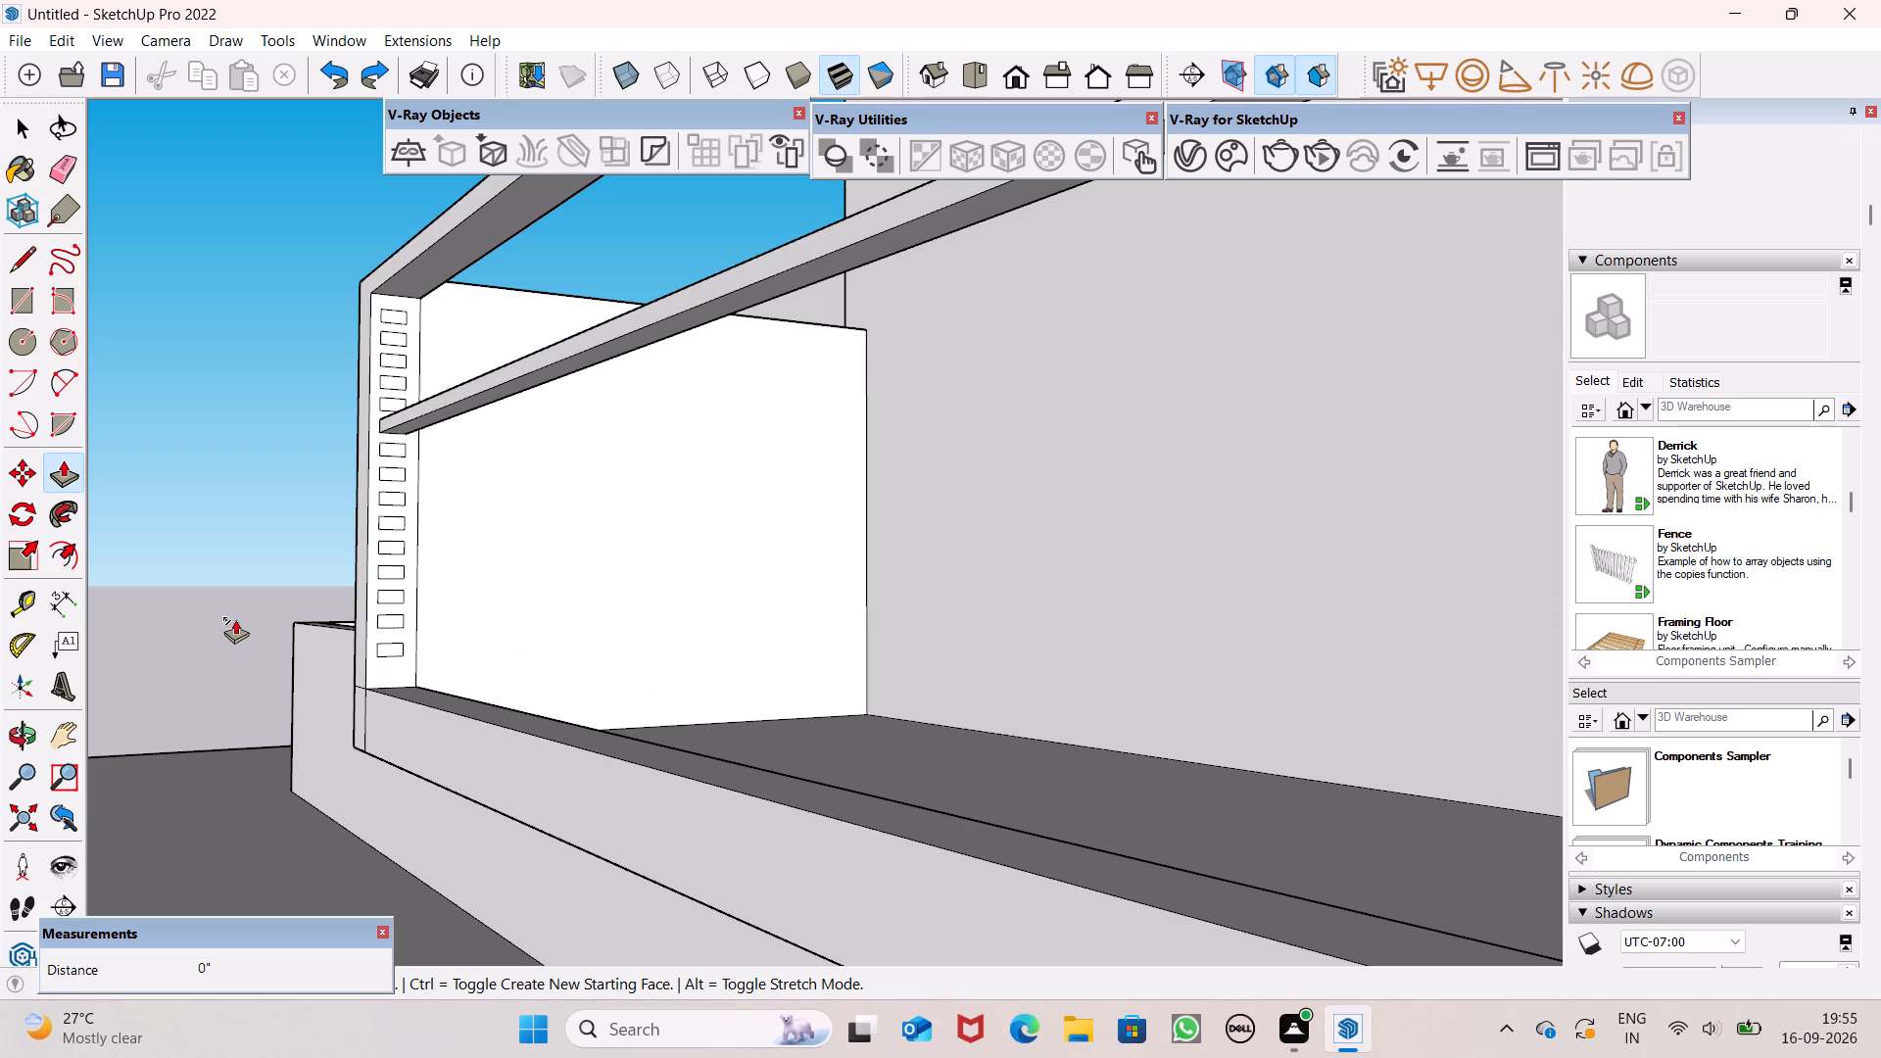
# Push/Pull the bottom rectangle on the end post about 7' 15/16" into the opening as a rail.
pyautogui.press('space')
pyautogui.click(51, 460)
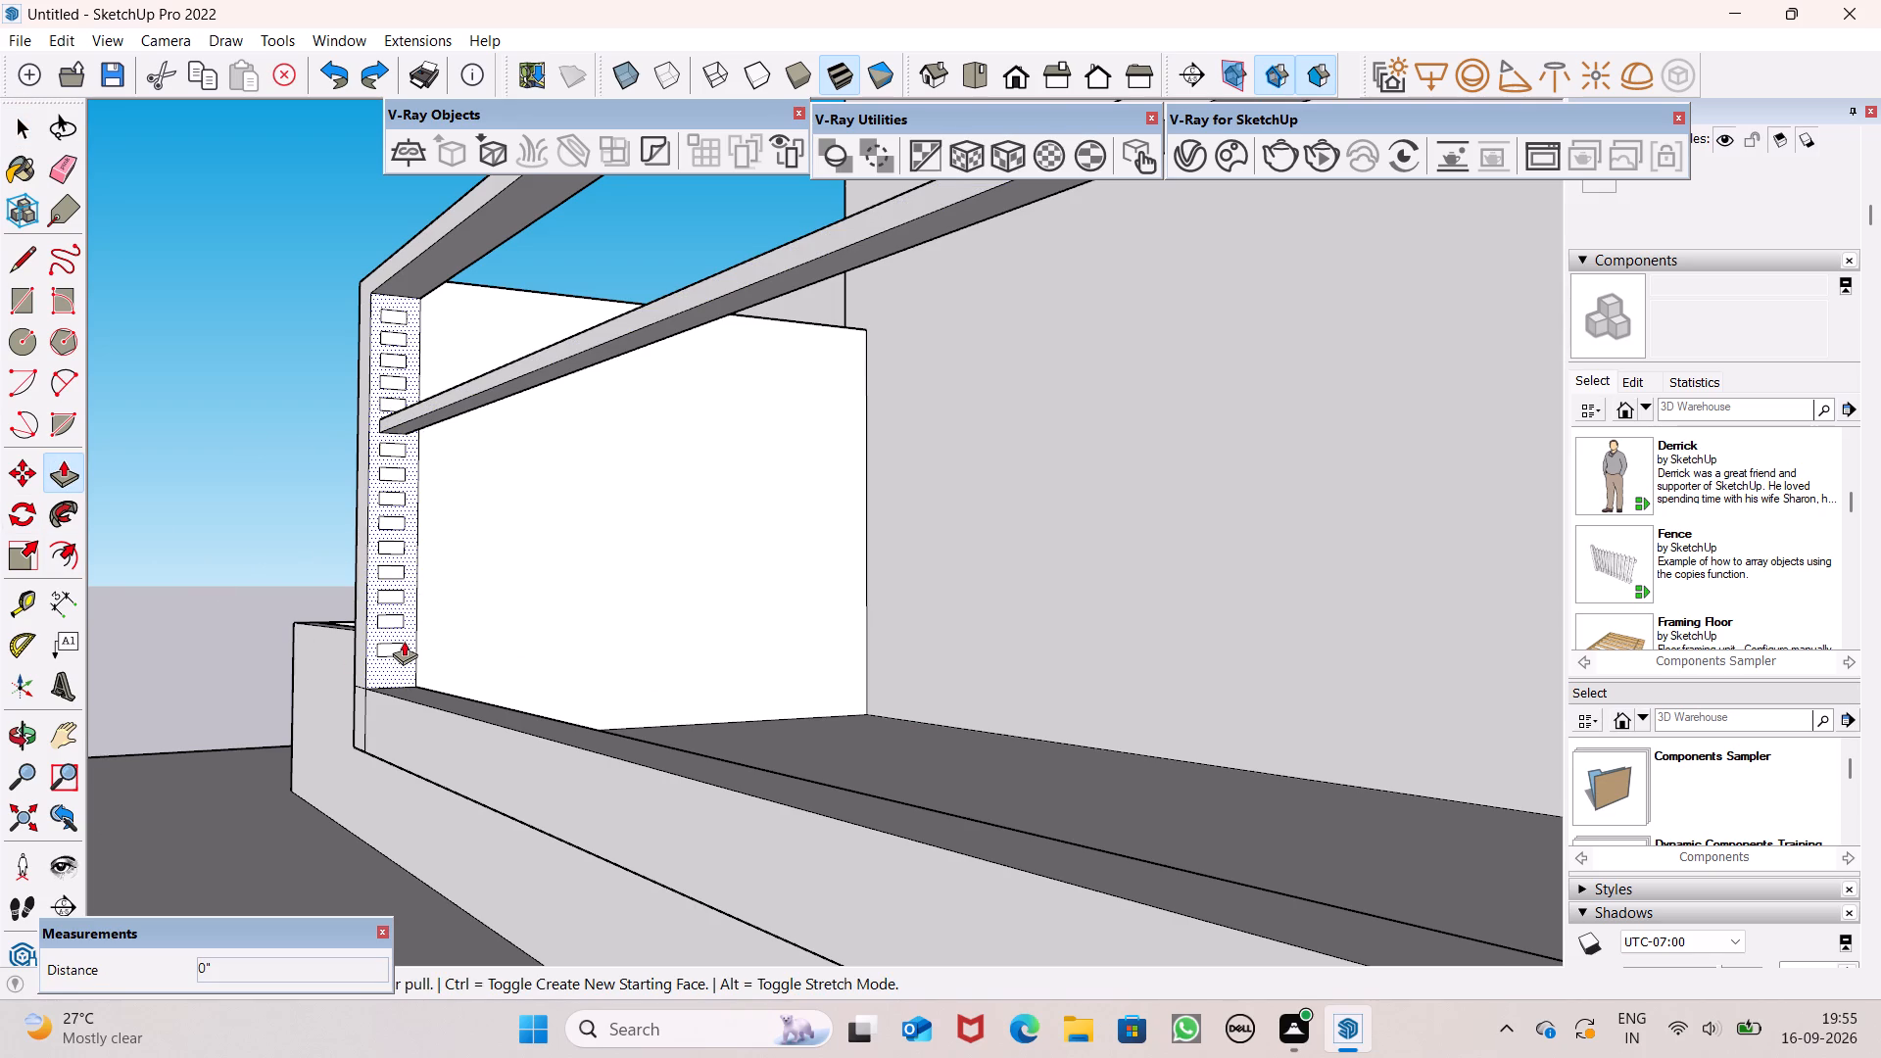
pyautogui.scroll(1, 404, 641)
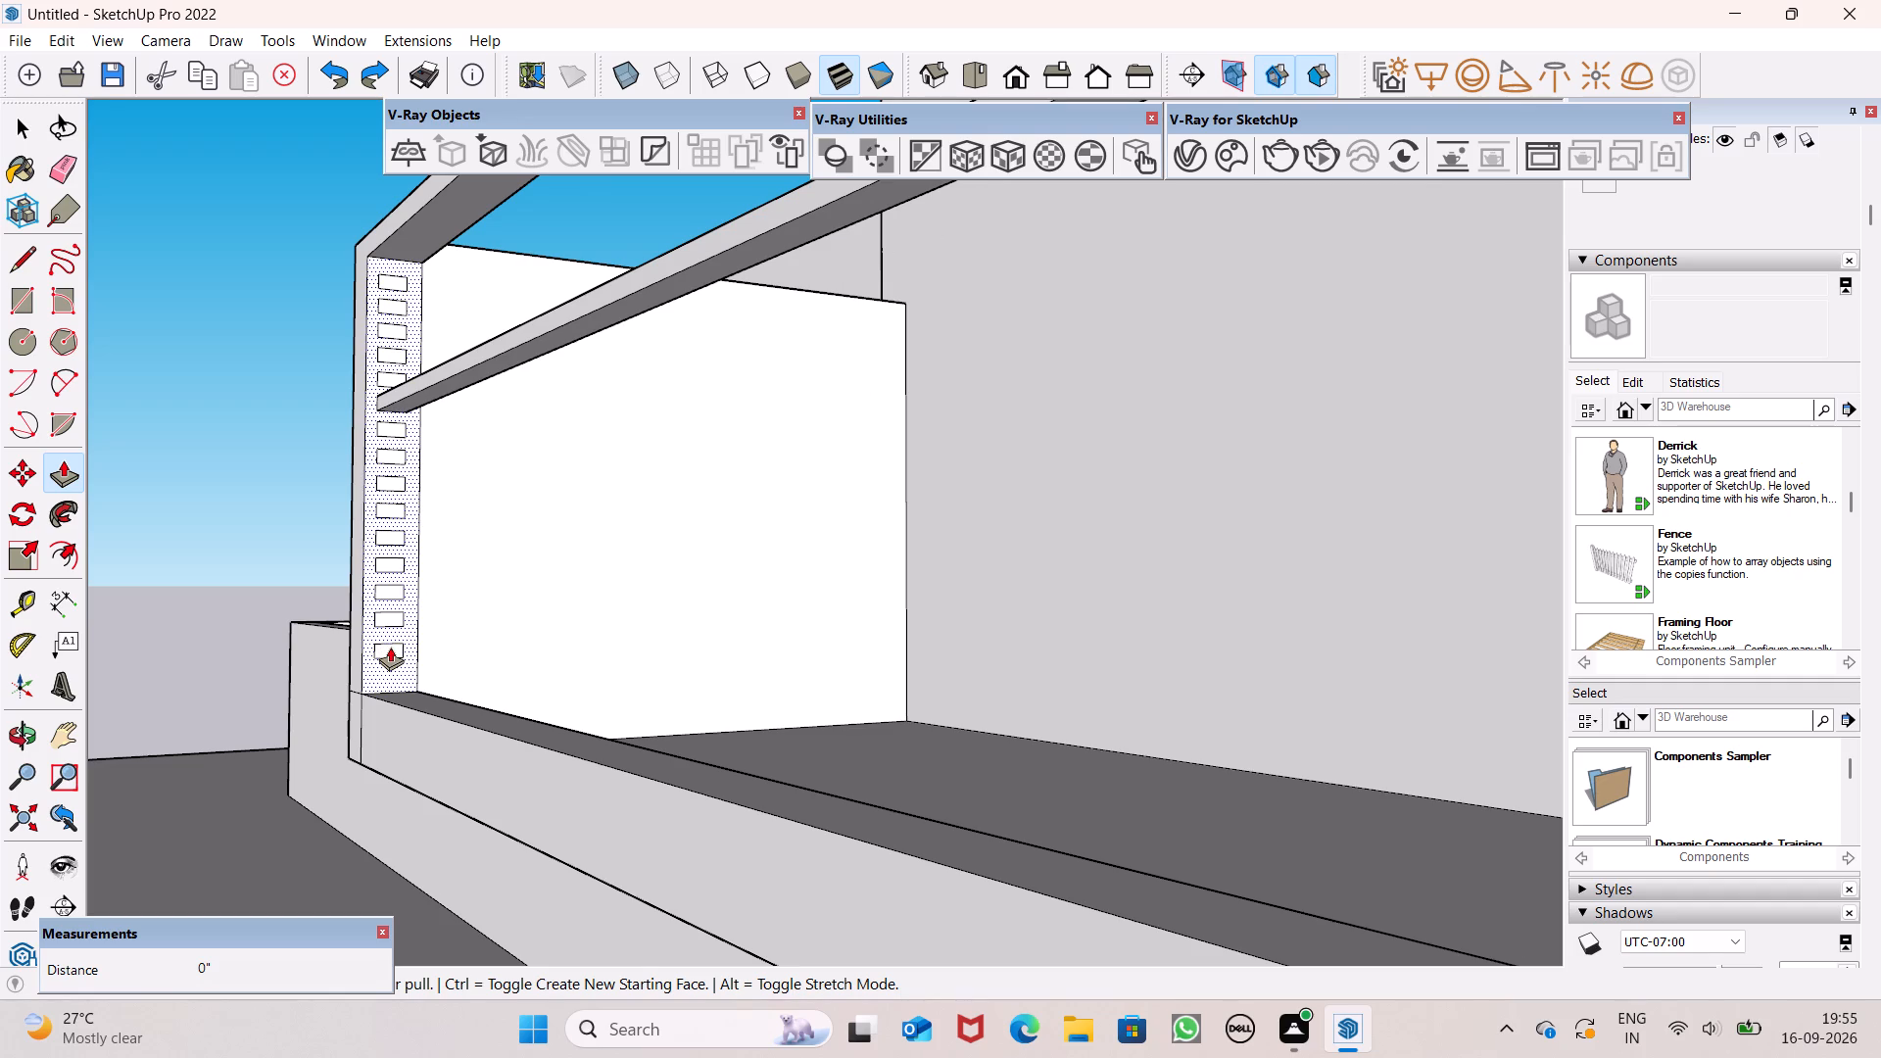
pyautogui.moveTo(392, 647); pyautogui.dragTo(1164, 1048)
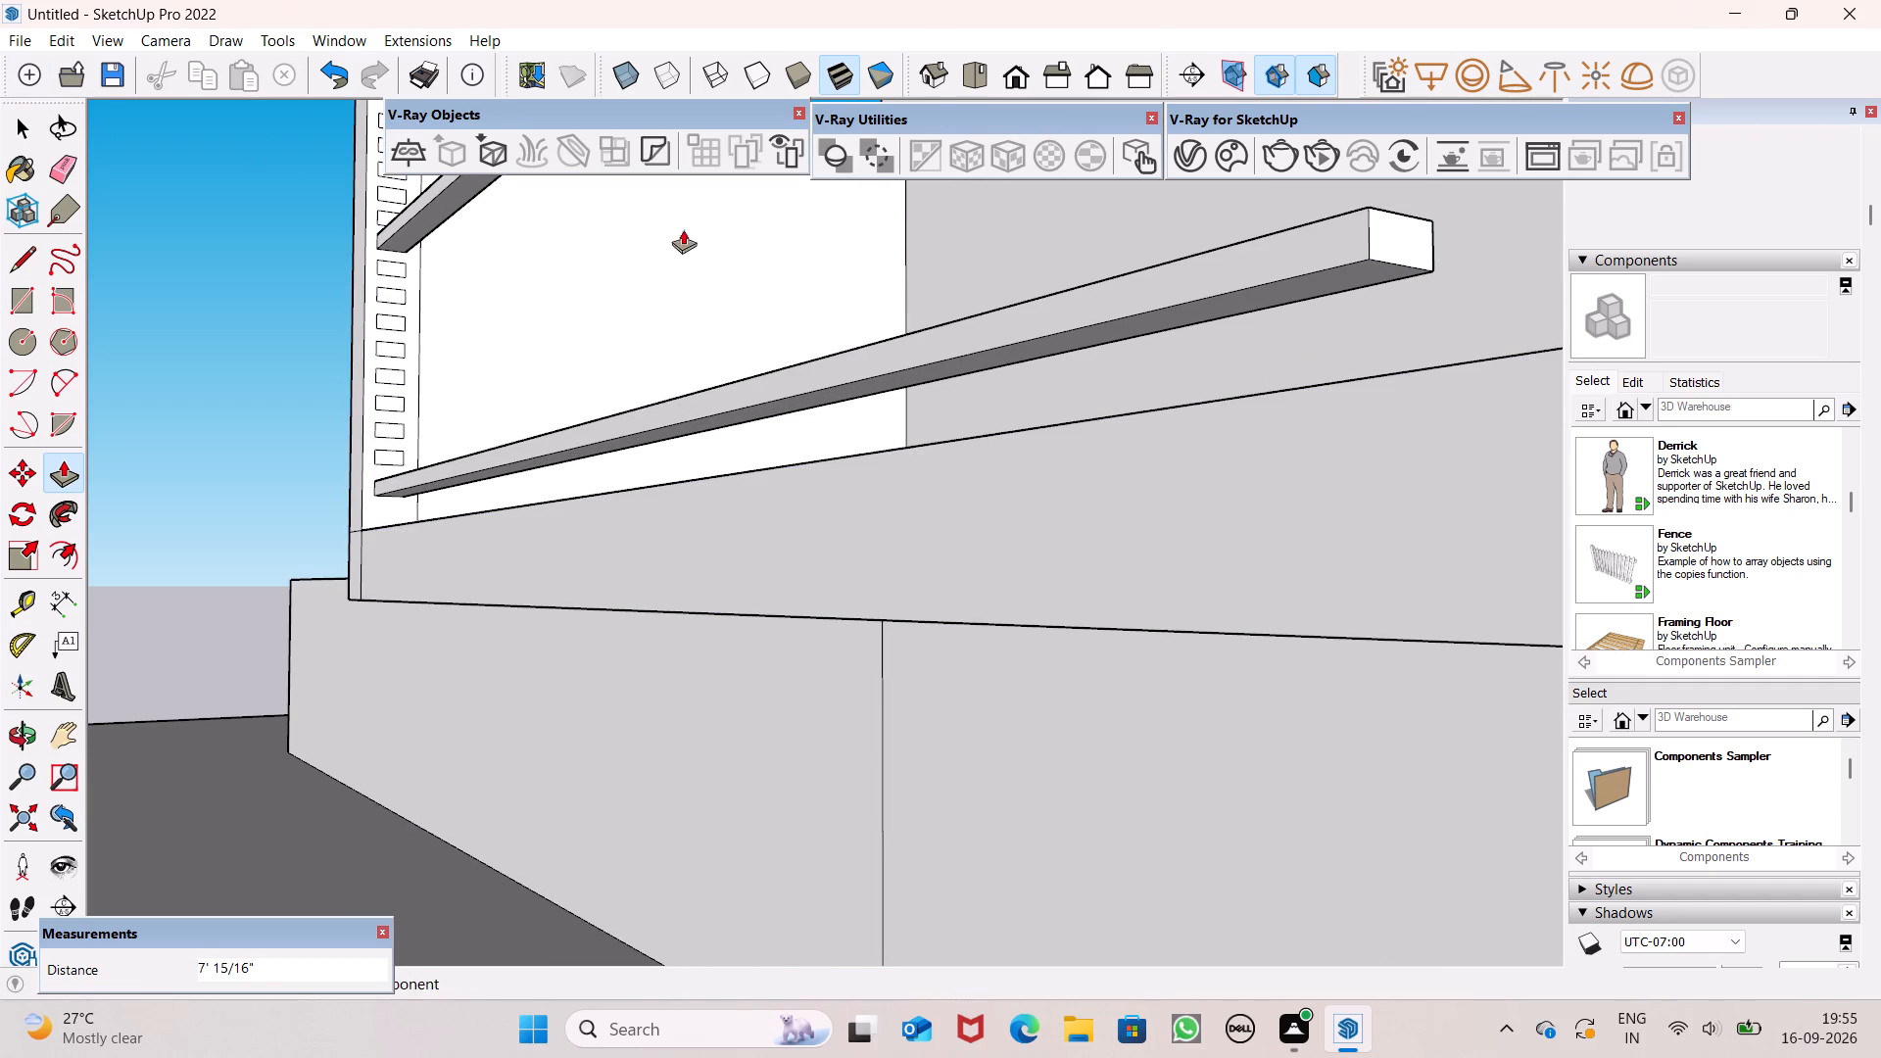
# Push/Pull the second rectangle from the bottom about 4' 6 3/16" into the opening and extend that rail by about 2' 8 1/2".
pyautogui.scroll(-3, 804, 473)
pyautogui.moveTo(989, 604); pyautogui.dragTo(955, 844, button='middle')
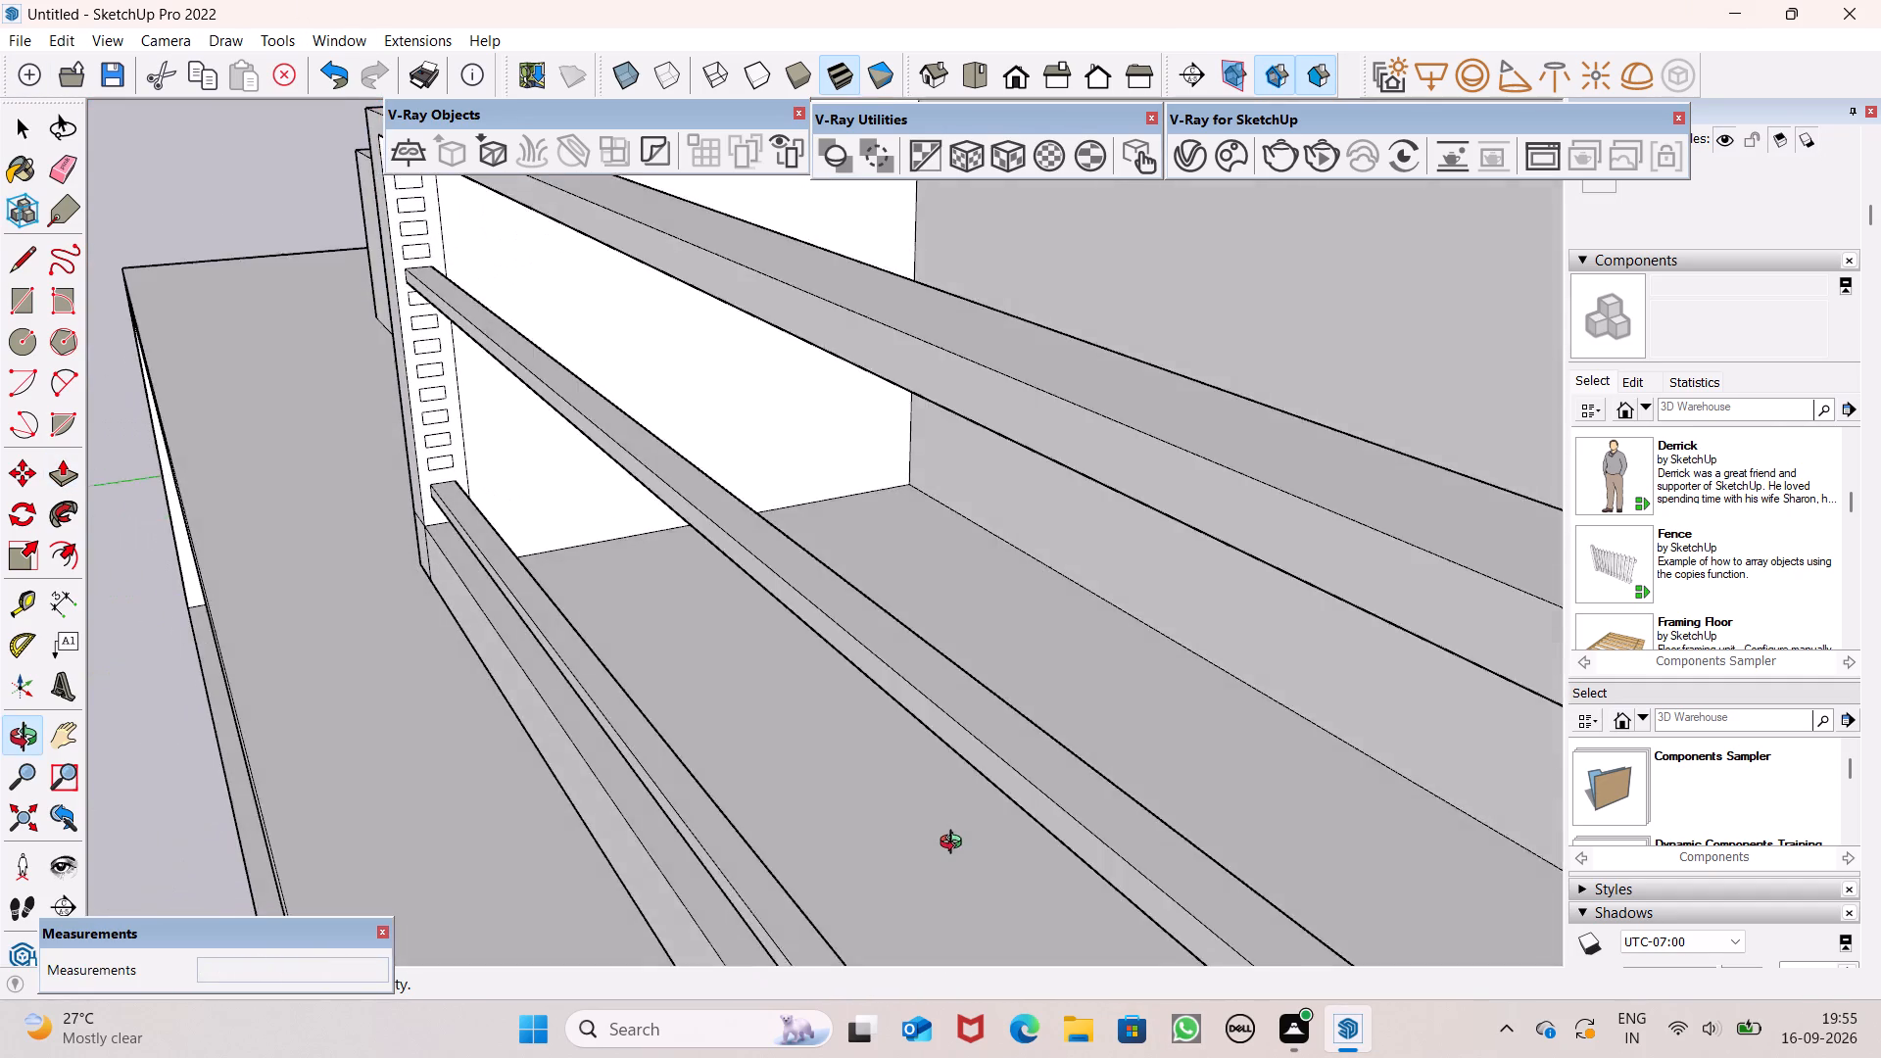
pyautogui.moveTo(955, 844); pyautogui.dragTo(963, 771, button='middle')
pyautogui.scroll(-2, 771, 518)
pyautogui.scroll(2, 587, 407)
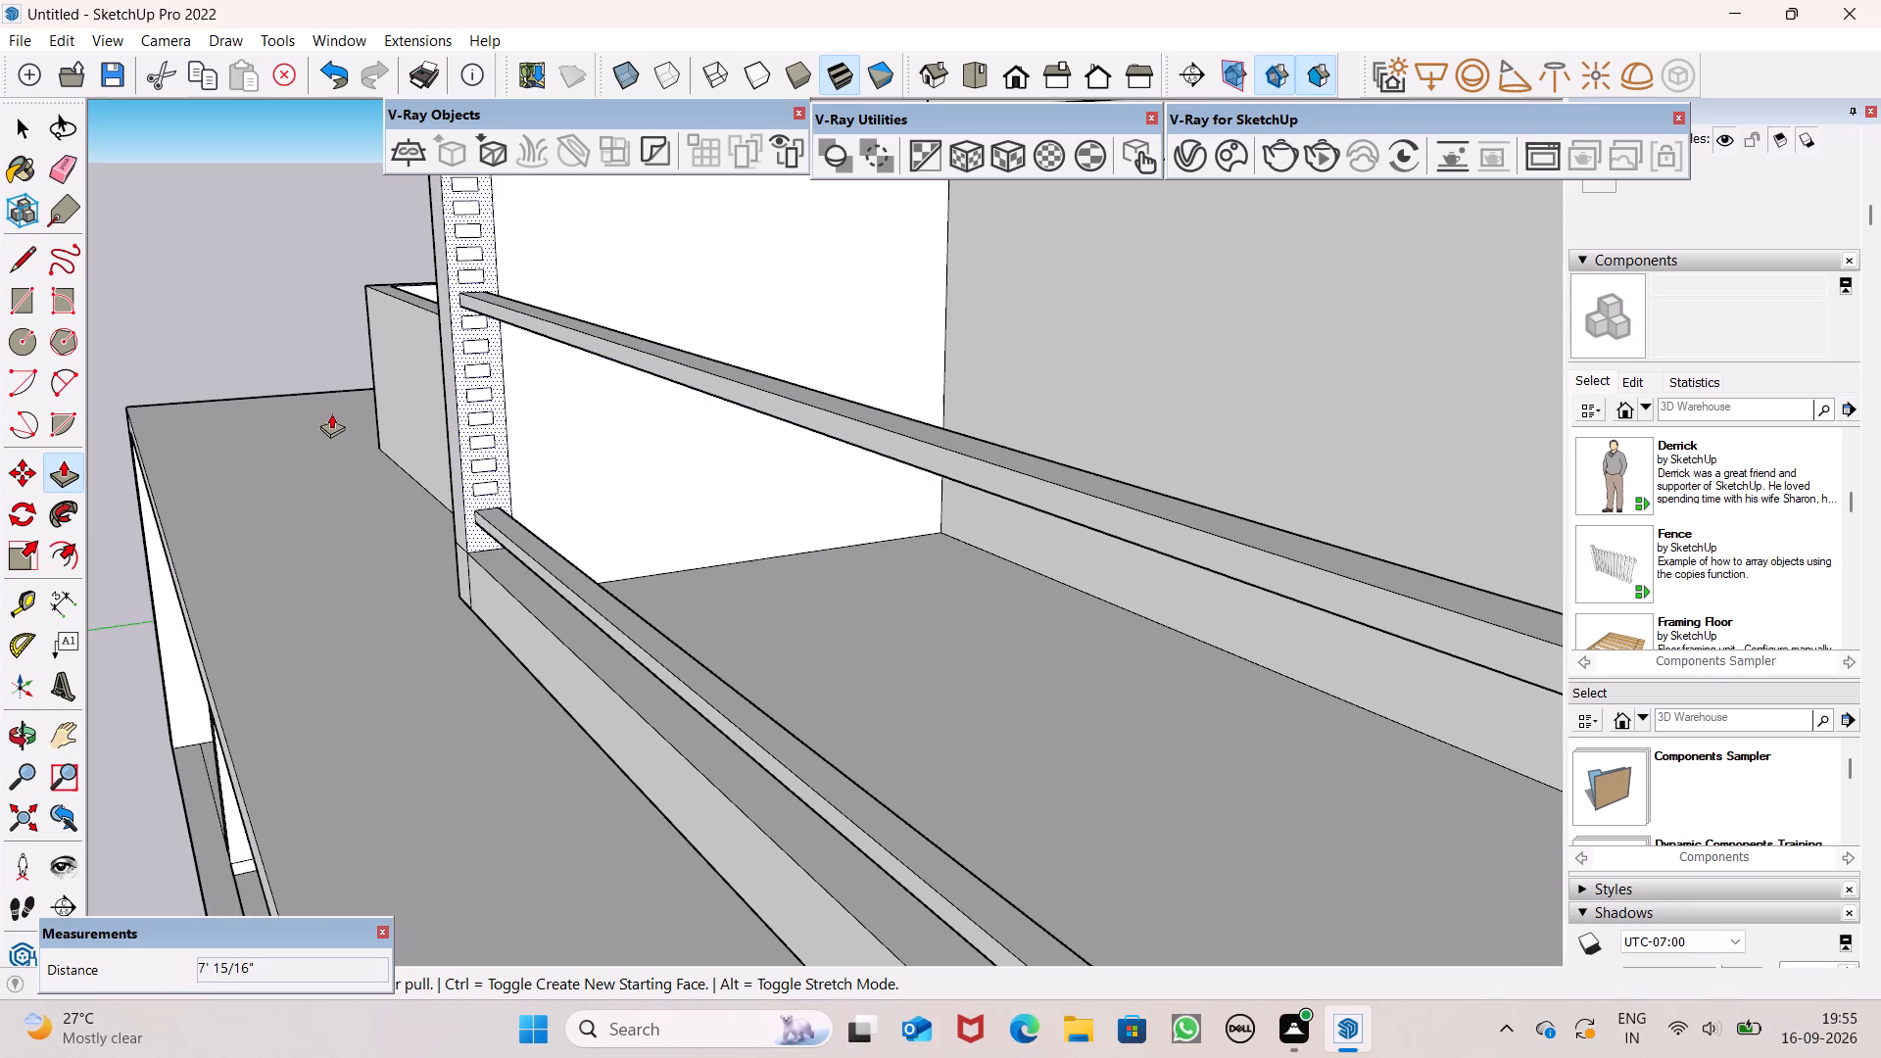
pyautogui.scroll(5, 493, 469)
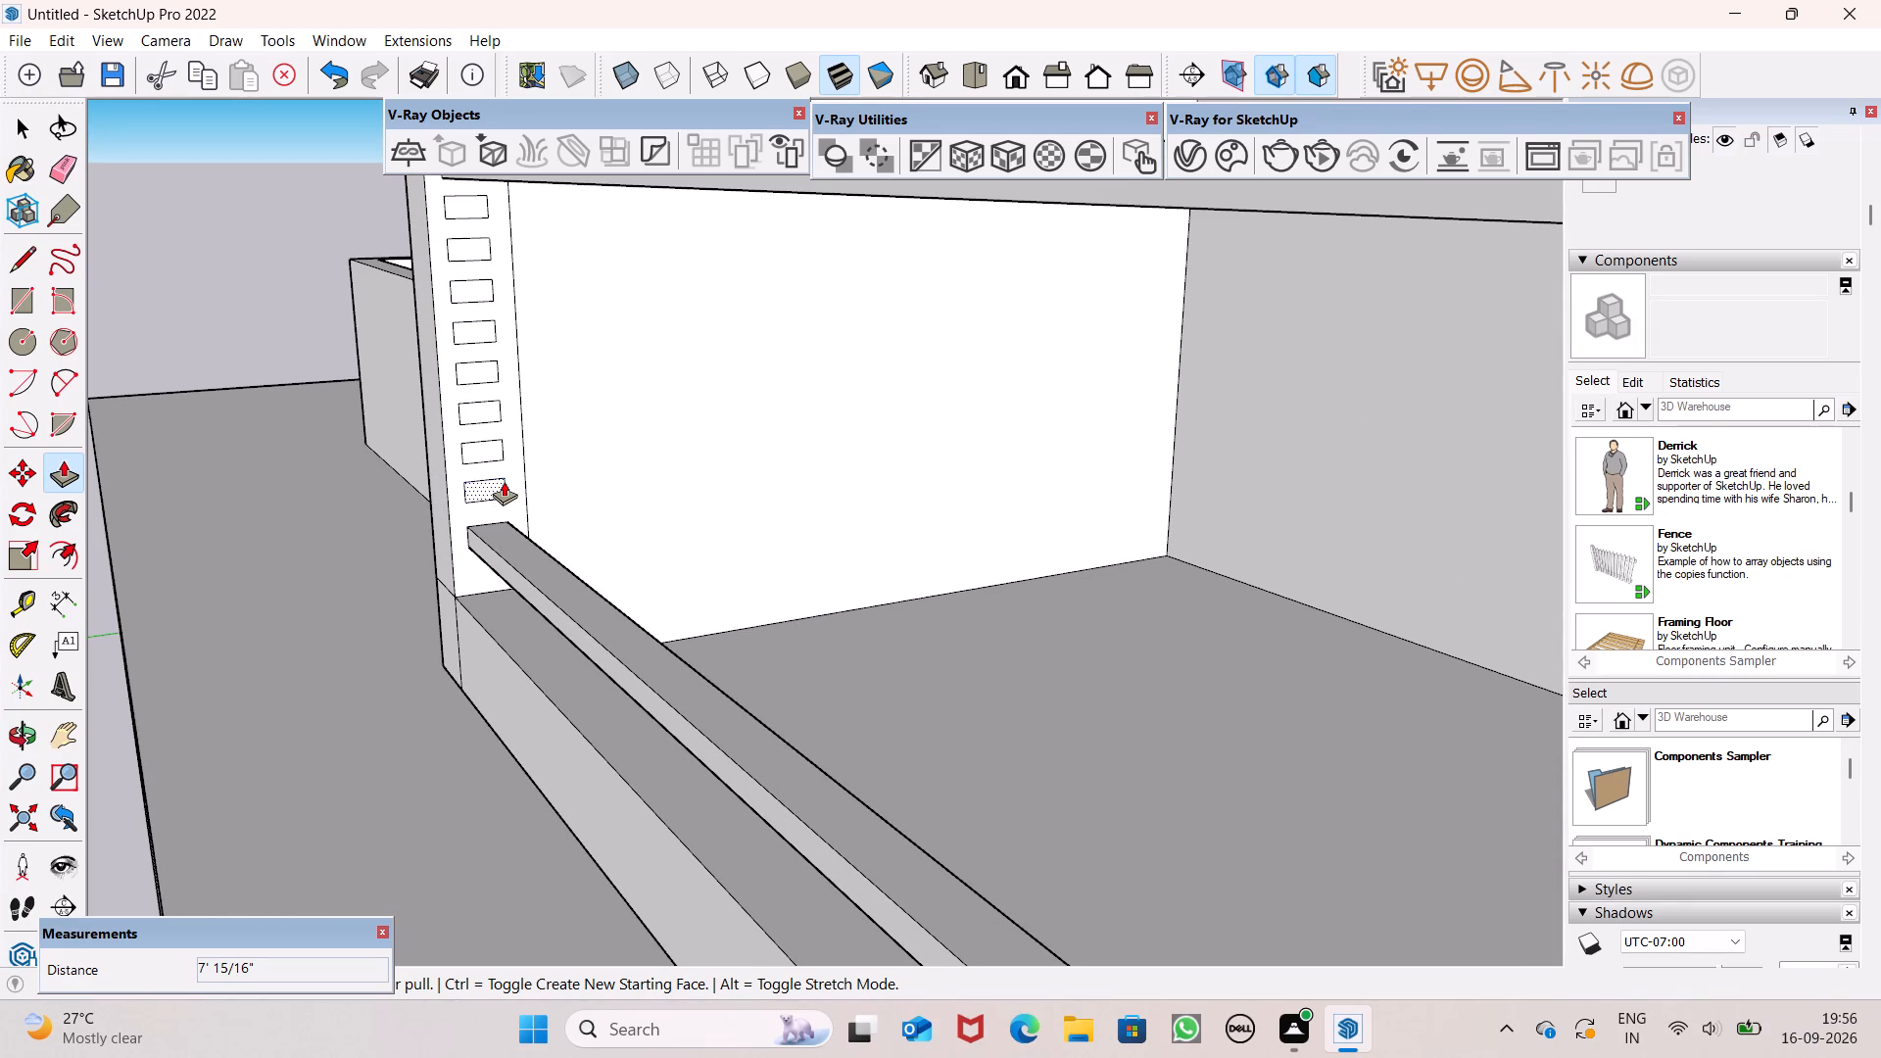
pyautogui.moveTo(488, 488); pyautogui.dragTo(1294, 1057)
pyautogui.moveTo(1345, 1057); pyautogui.dragTo(1364, 1057)
pyautogui.scroll(-5, 704, 541)
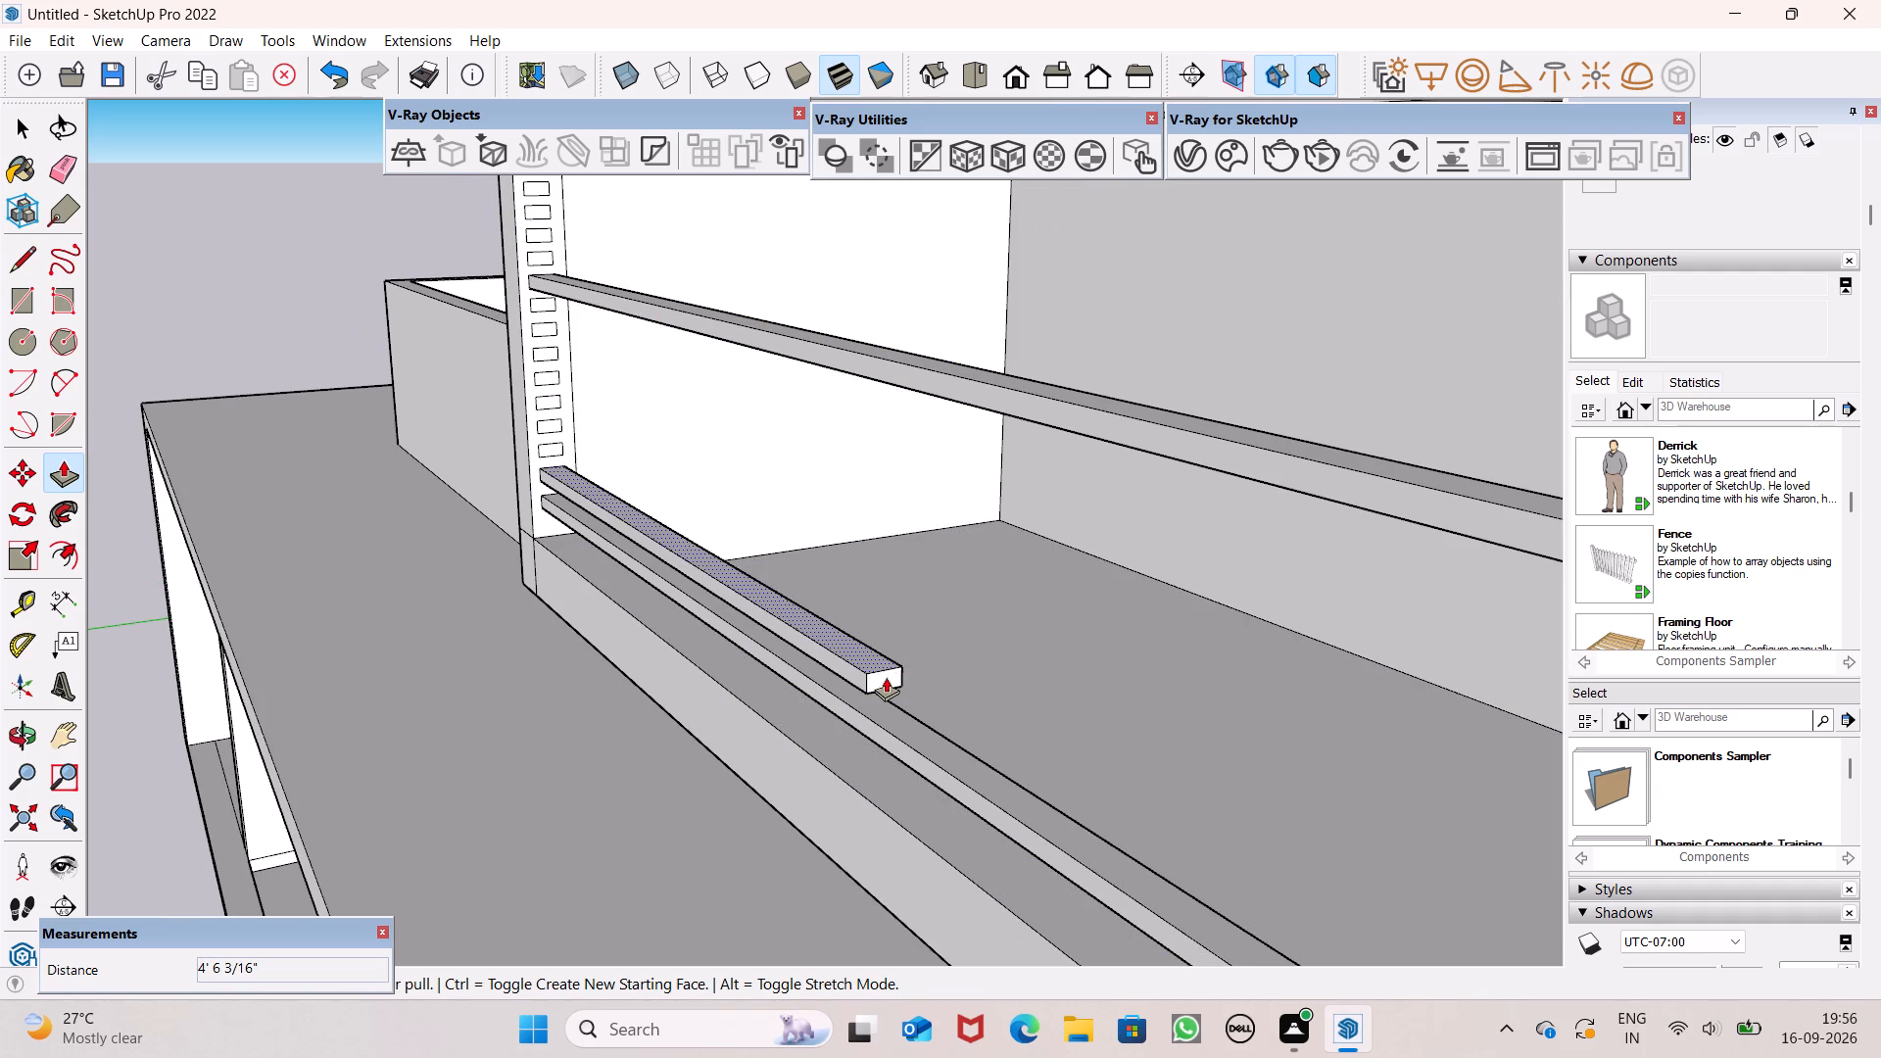
pyautogui.moveTo(885, 674); pyautogui.dragTo(1371, 1024)
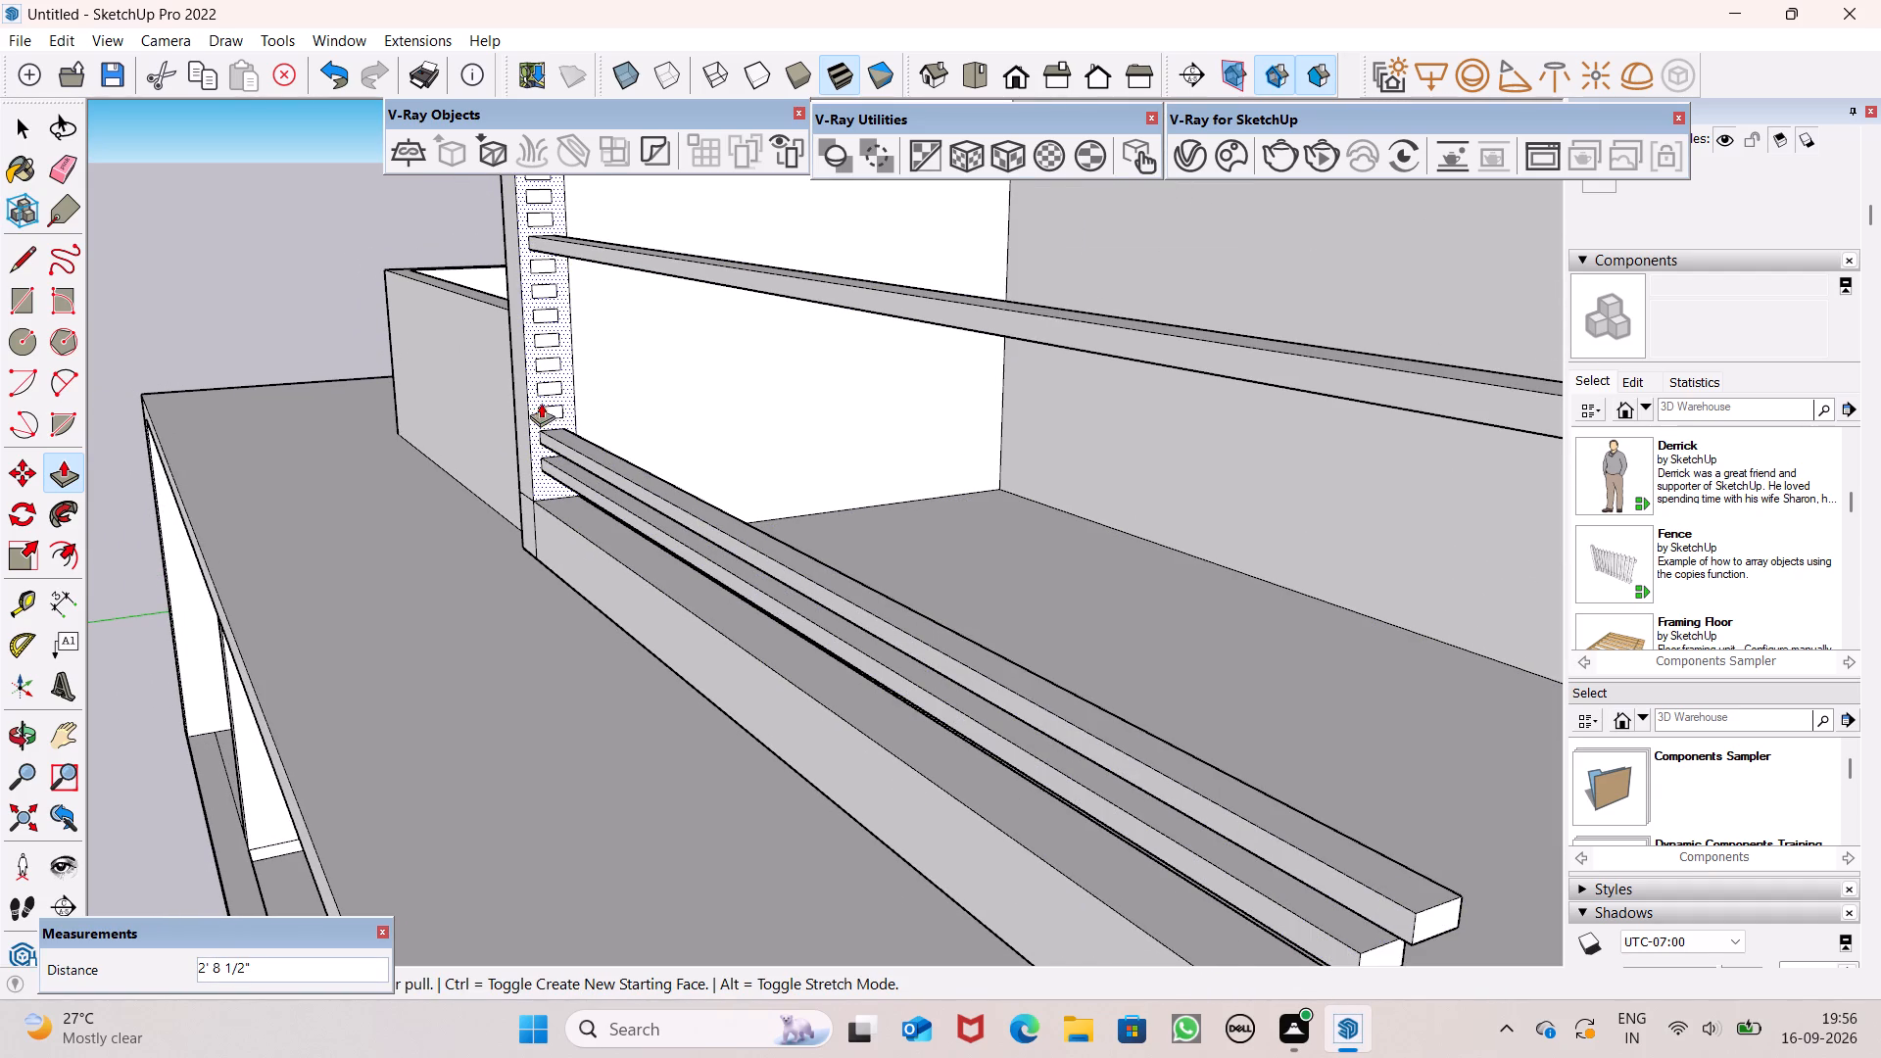
# Push/Pull the third rectangle from the bottom of the end post about 4' 3 3/4" into the opening as a rail.
pyautogui.scroll(6, 564, 408)
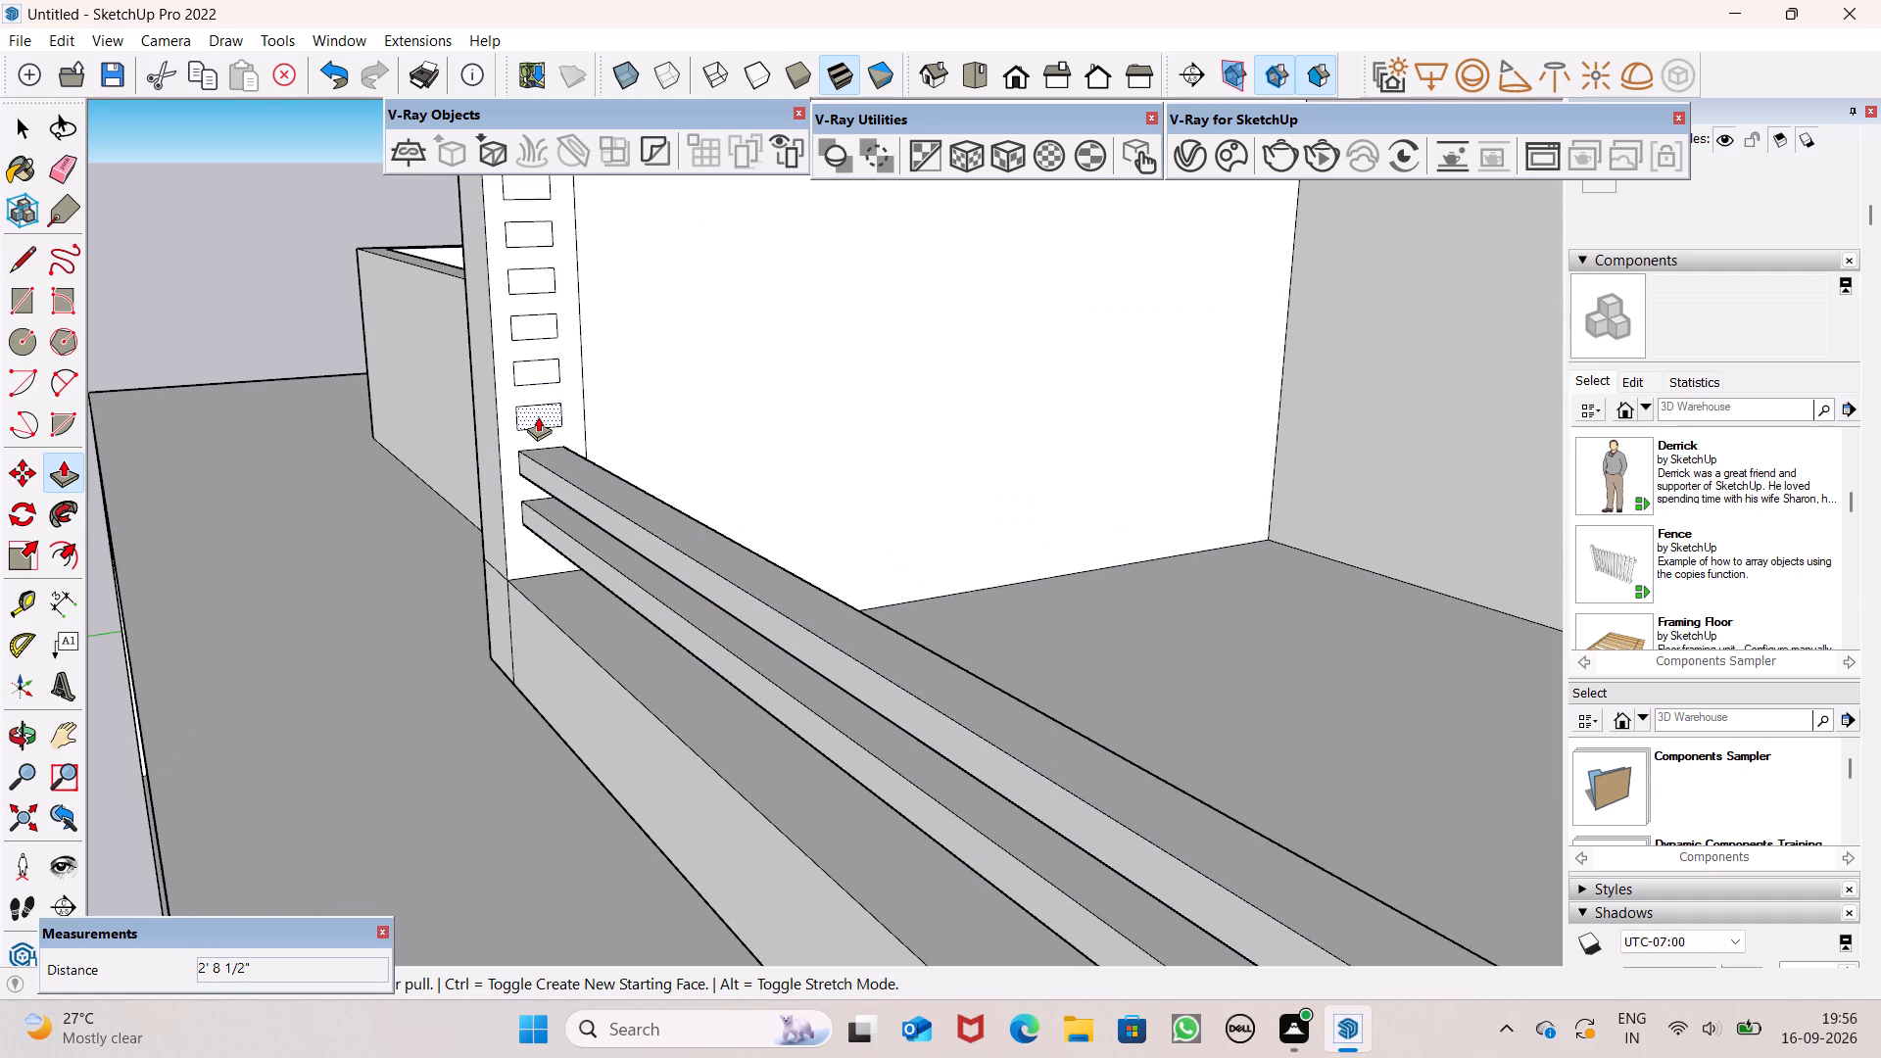
pyautogui.moveTo(539, 412); pyautogui.dragTo(1694, 1057)
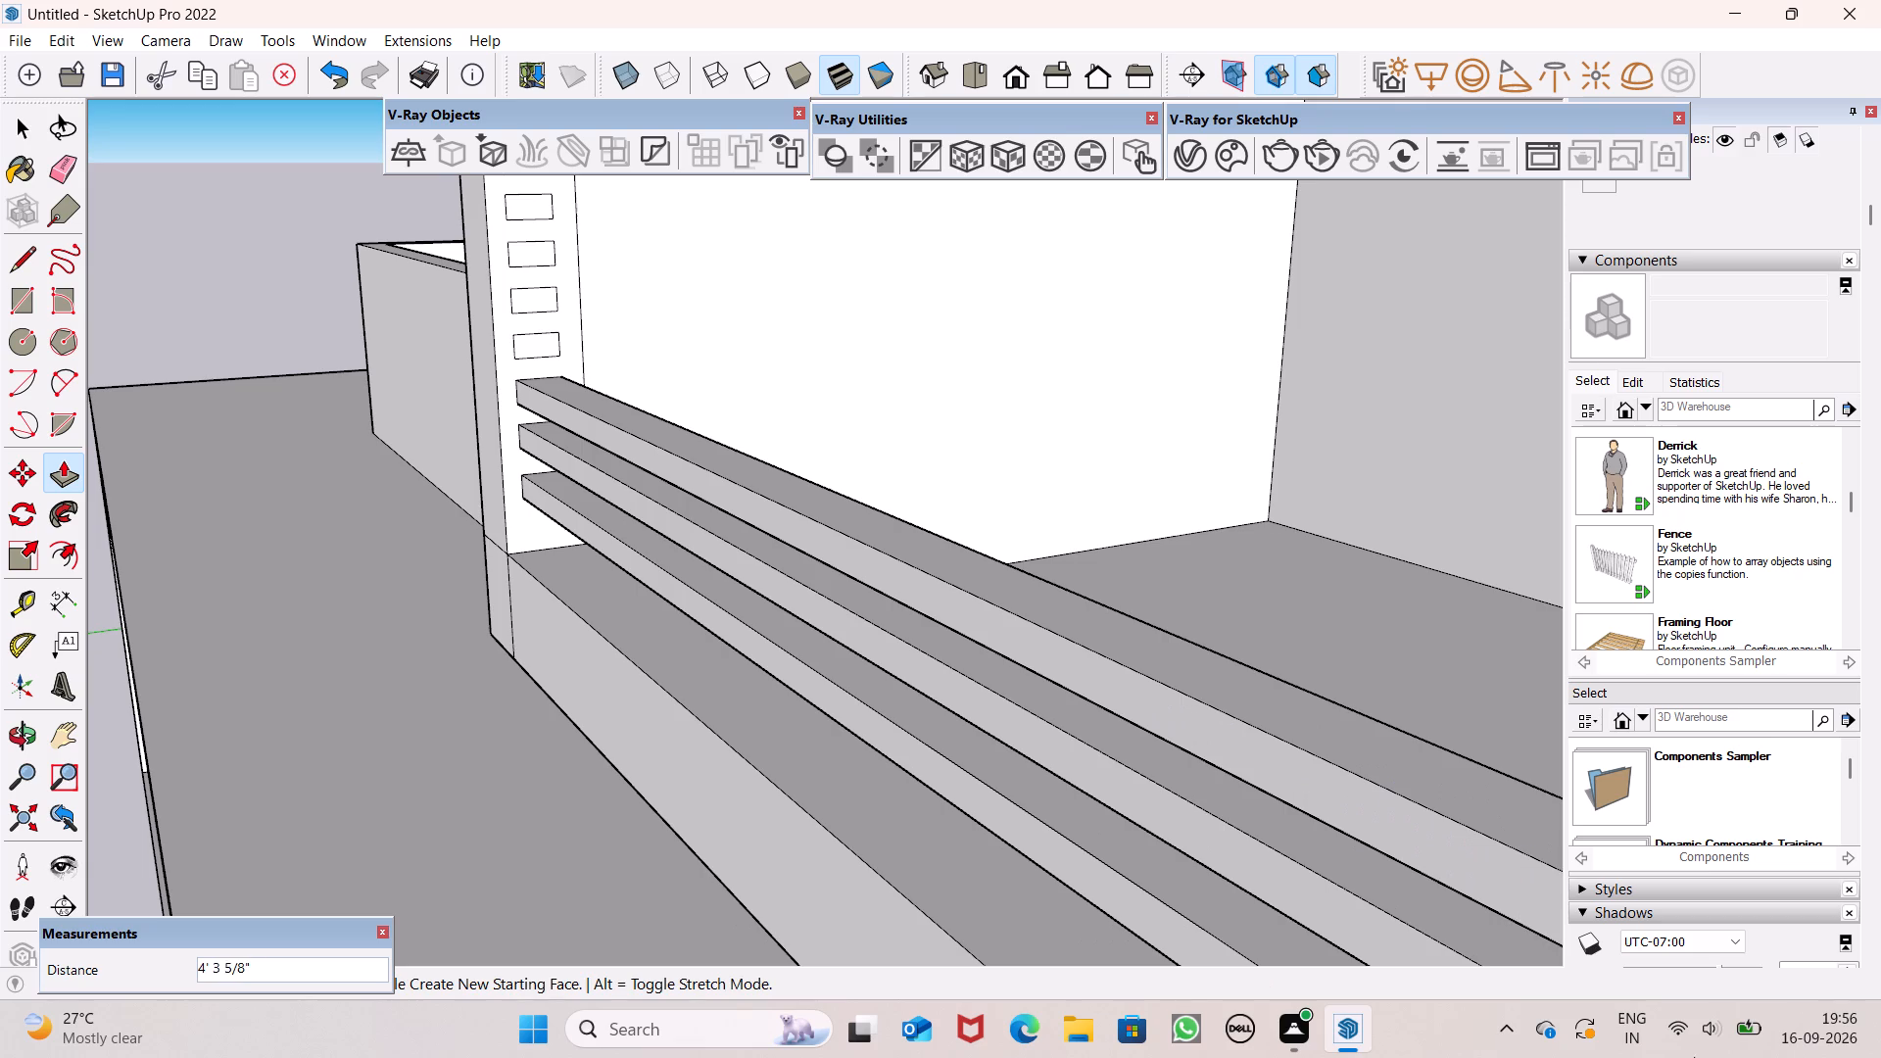
pyautogui.moveTo(1694, 1057); pyautogui.dragTo(1689, 1057)
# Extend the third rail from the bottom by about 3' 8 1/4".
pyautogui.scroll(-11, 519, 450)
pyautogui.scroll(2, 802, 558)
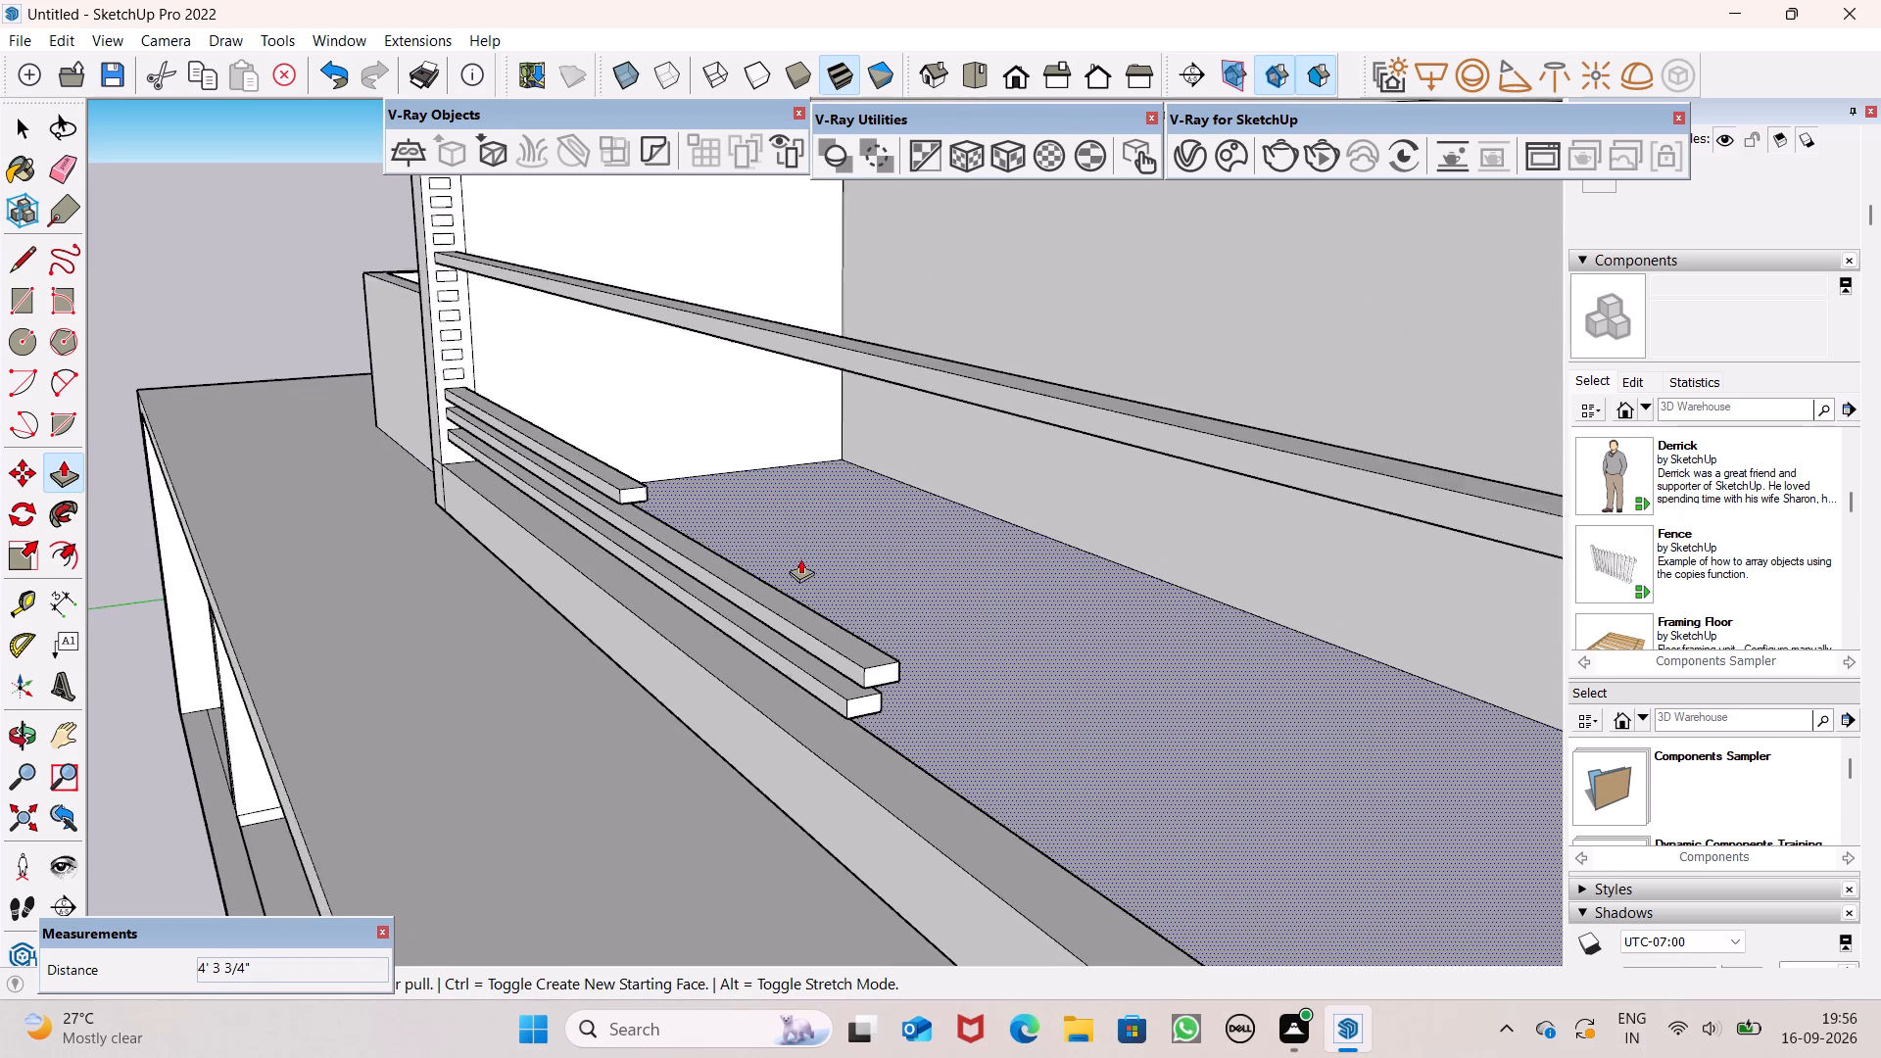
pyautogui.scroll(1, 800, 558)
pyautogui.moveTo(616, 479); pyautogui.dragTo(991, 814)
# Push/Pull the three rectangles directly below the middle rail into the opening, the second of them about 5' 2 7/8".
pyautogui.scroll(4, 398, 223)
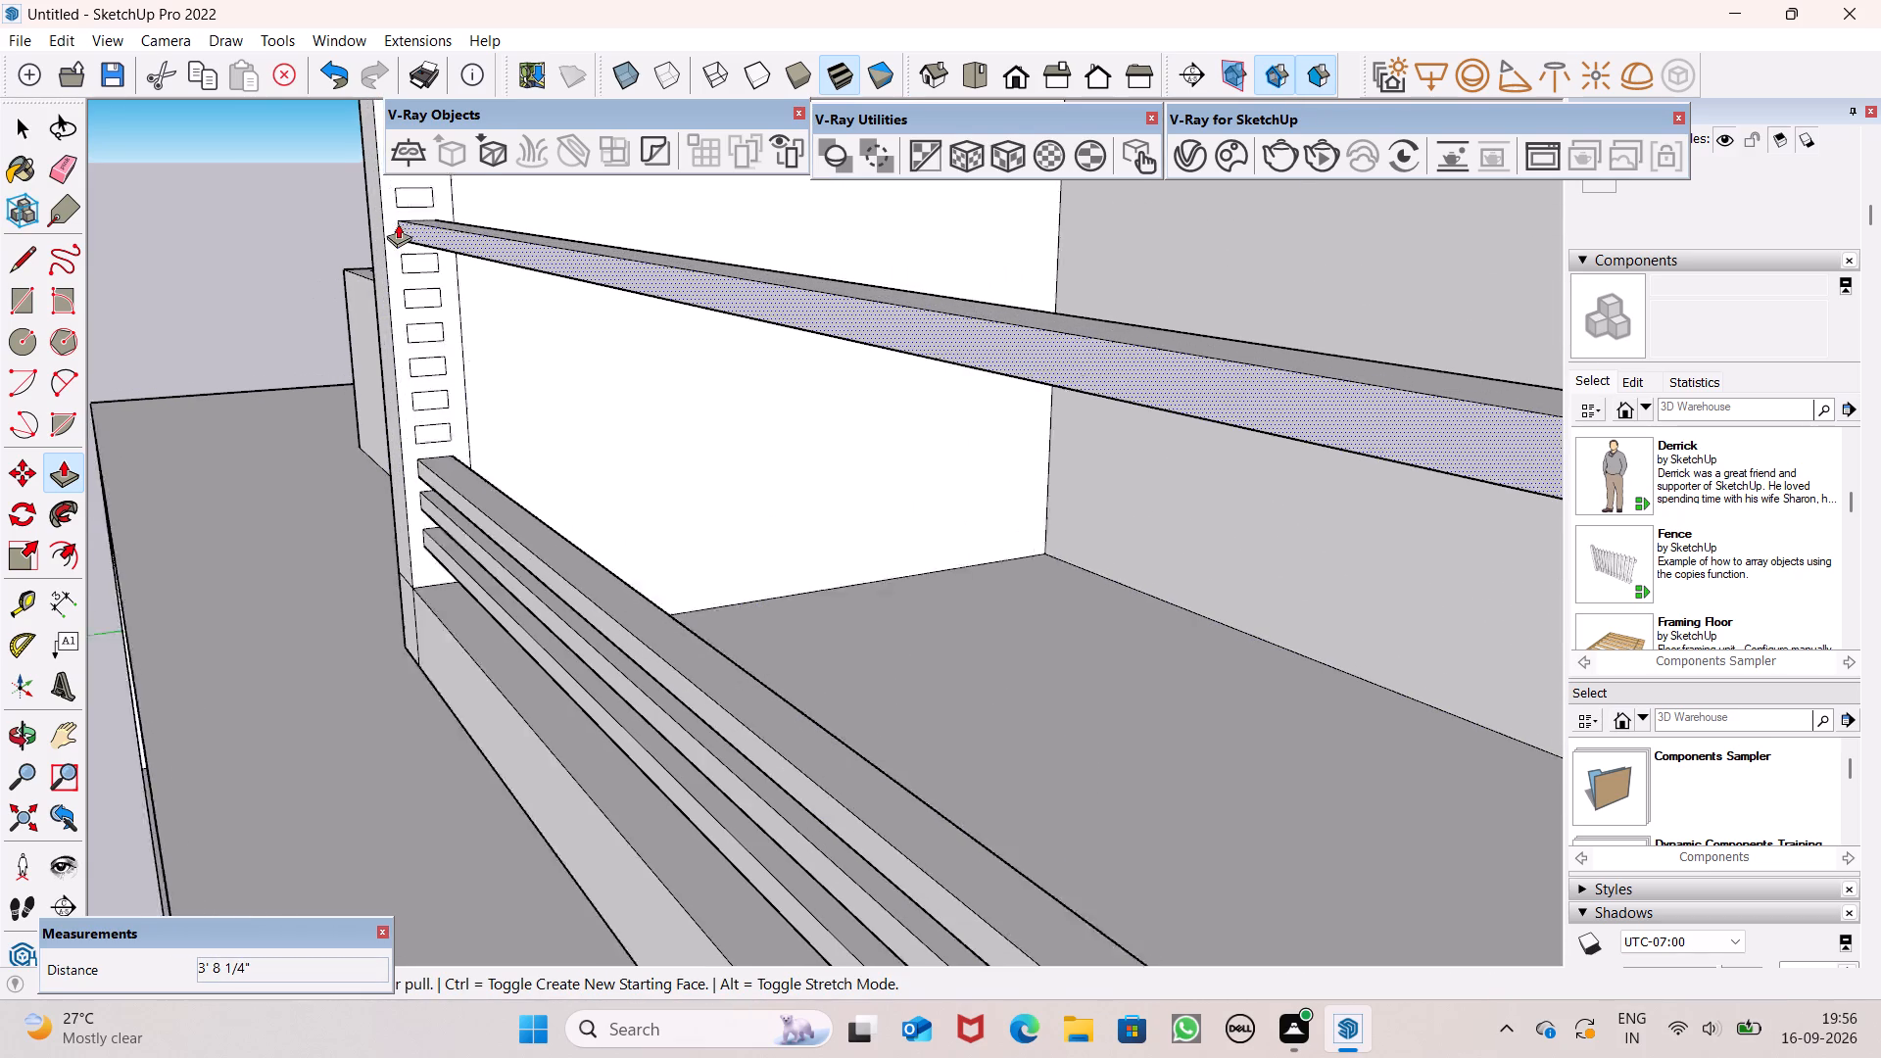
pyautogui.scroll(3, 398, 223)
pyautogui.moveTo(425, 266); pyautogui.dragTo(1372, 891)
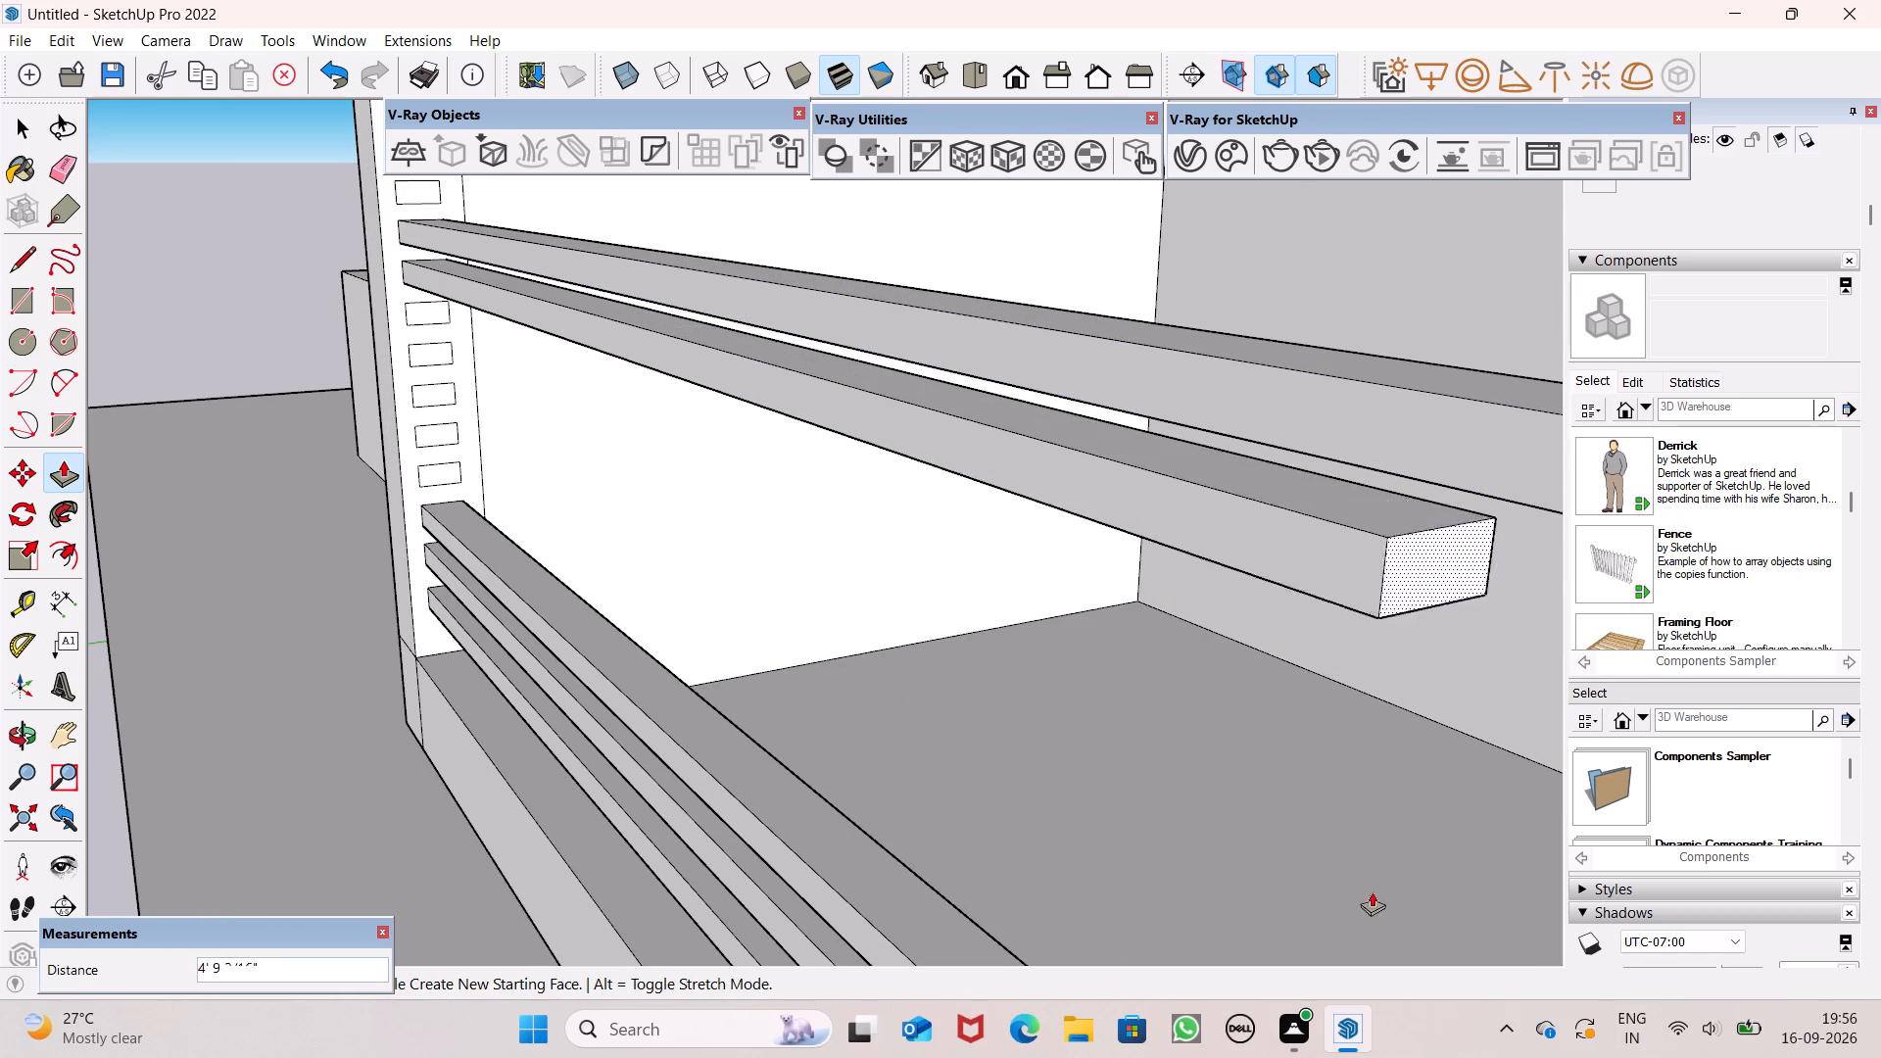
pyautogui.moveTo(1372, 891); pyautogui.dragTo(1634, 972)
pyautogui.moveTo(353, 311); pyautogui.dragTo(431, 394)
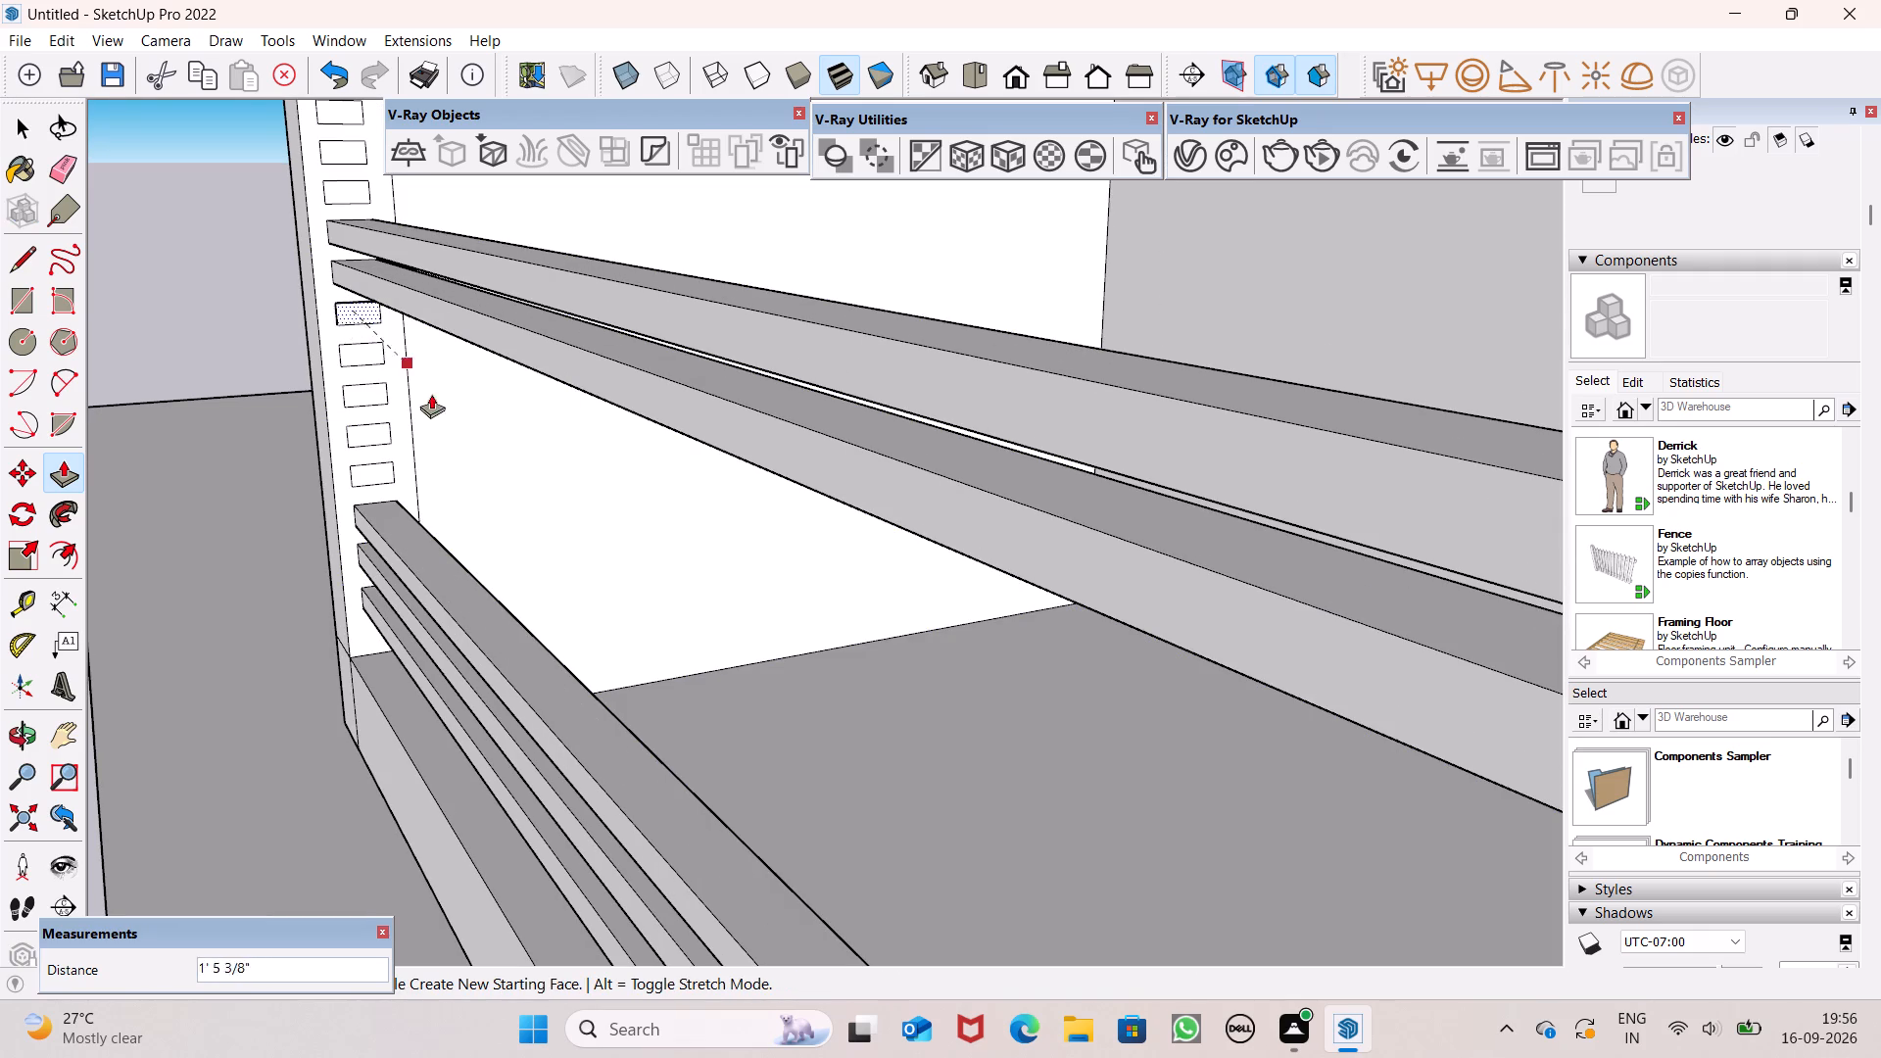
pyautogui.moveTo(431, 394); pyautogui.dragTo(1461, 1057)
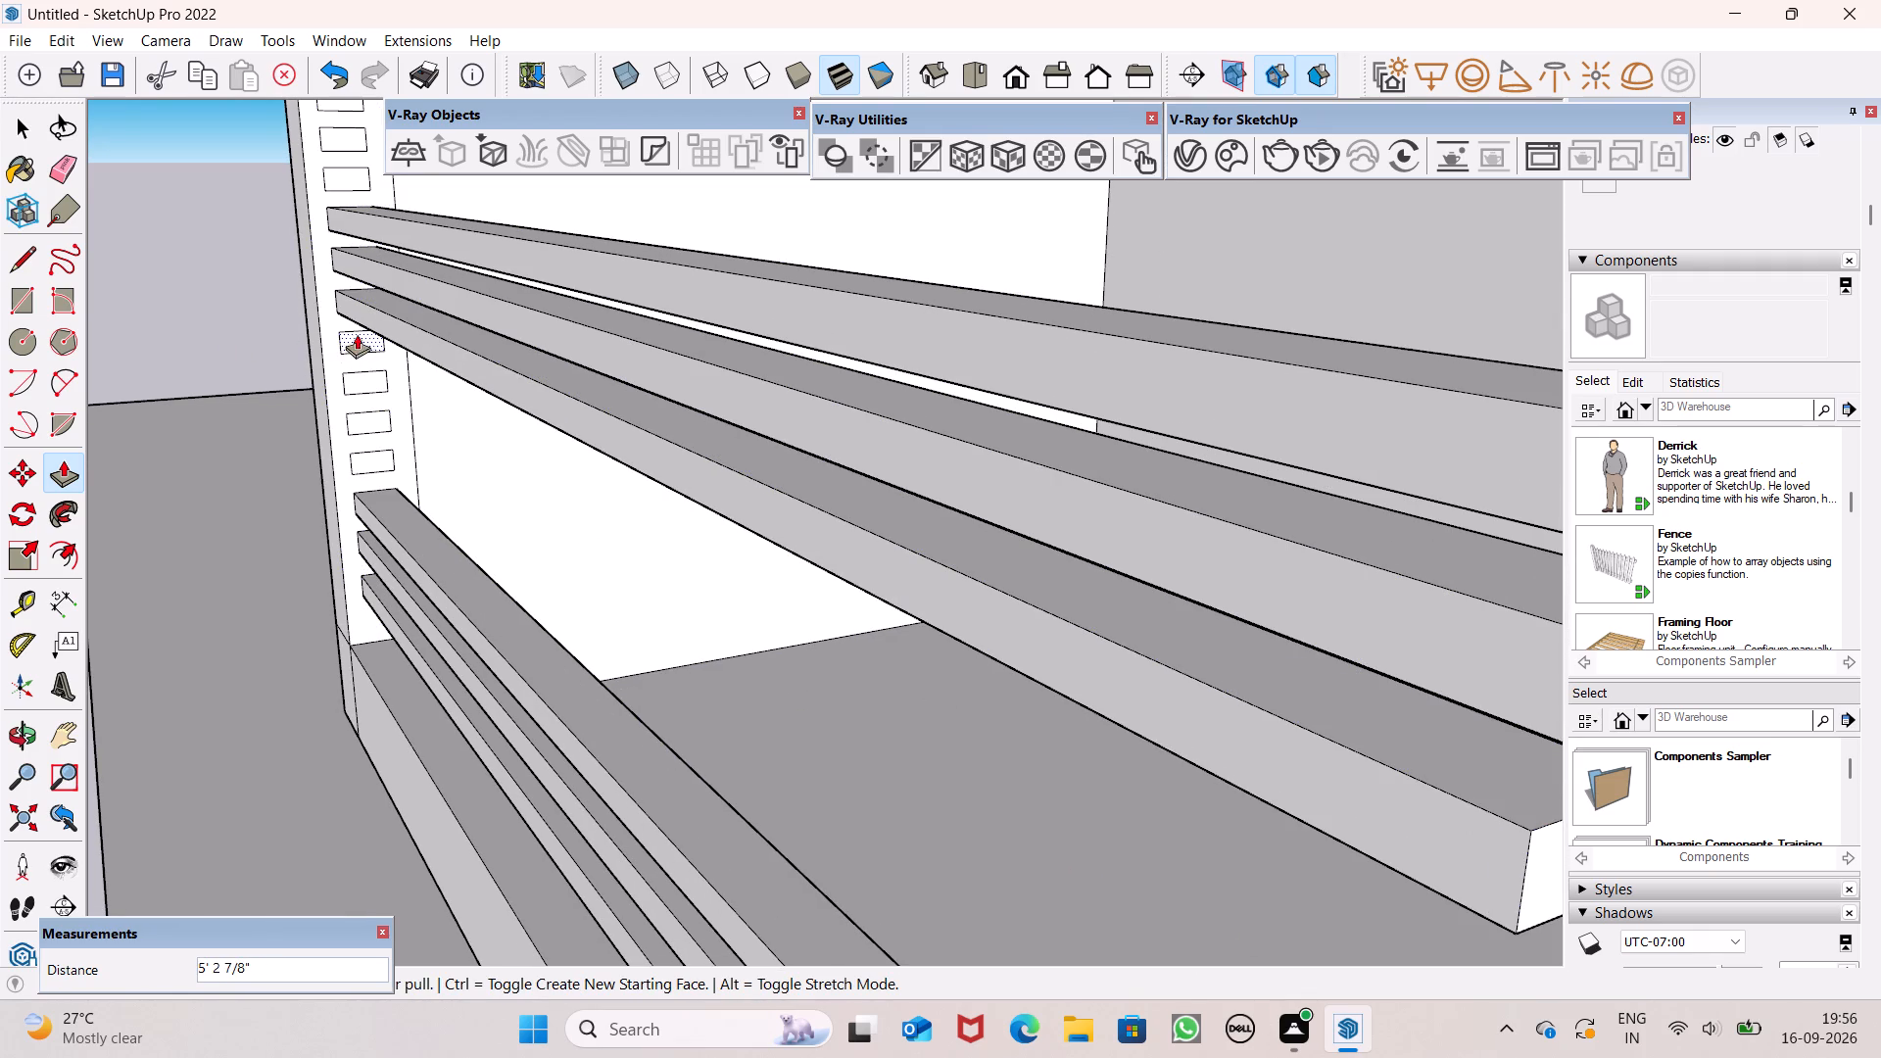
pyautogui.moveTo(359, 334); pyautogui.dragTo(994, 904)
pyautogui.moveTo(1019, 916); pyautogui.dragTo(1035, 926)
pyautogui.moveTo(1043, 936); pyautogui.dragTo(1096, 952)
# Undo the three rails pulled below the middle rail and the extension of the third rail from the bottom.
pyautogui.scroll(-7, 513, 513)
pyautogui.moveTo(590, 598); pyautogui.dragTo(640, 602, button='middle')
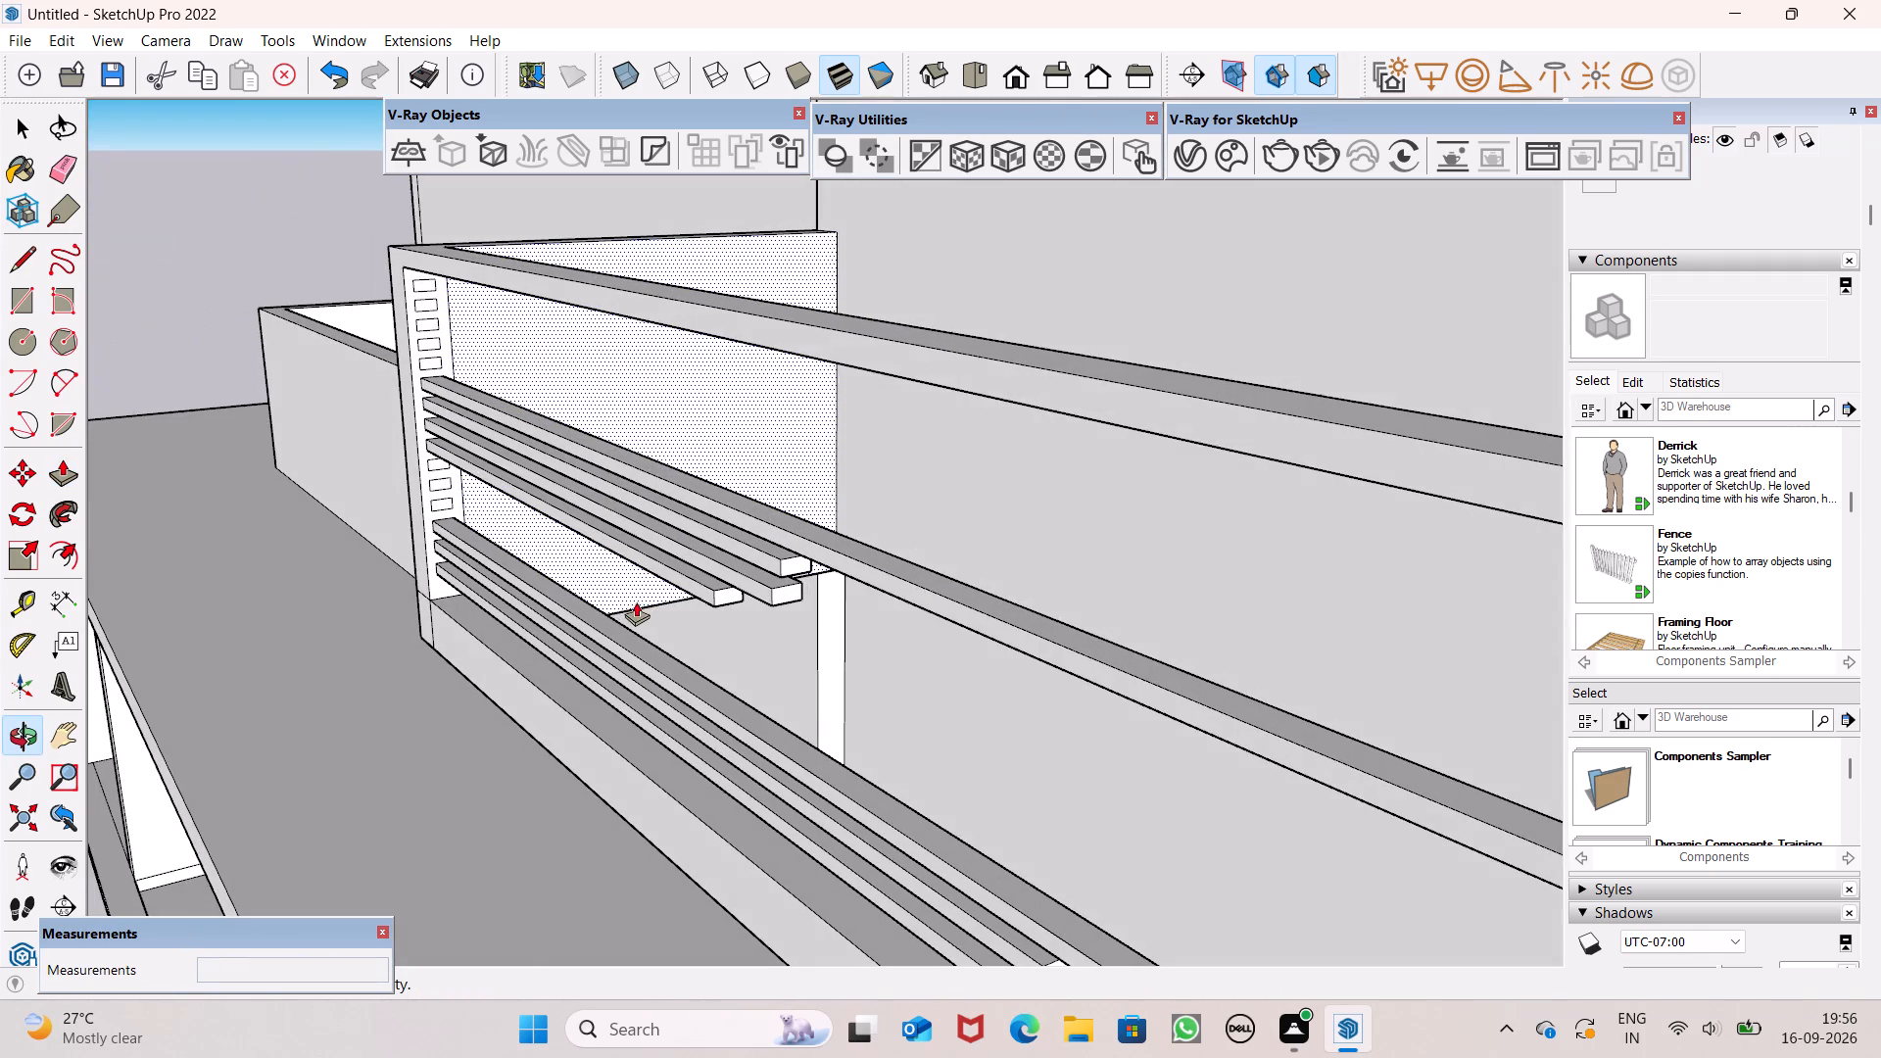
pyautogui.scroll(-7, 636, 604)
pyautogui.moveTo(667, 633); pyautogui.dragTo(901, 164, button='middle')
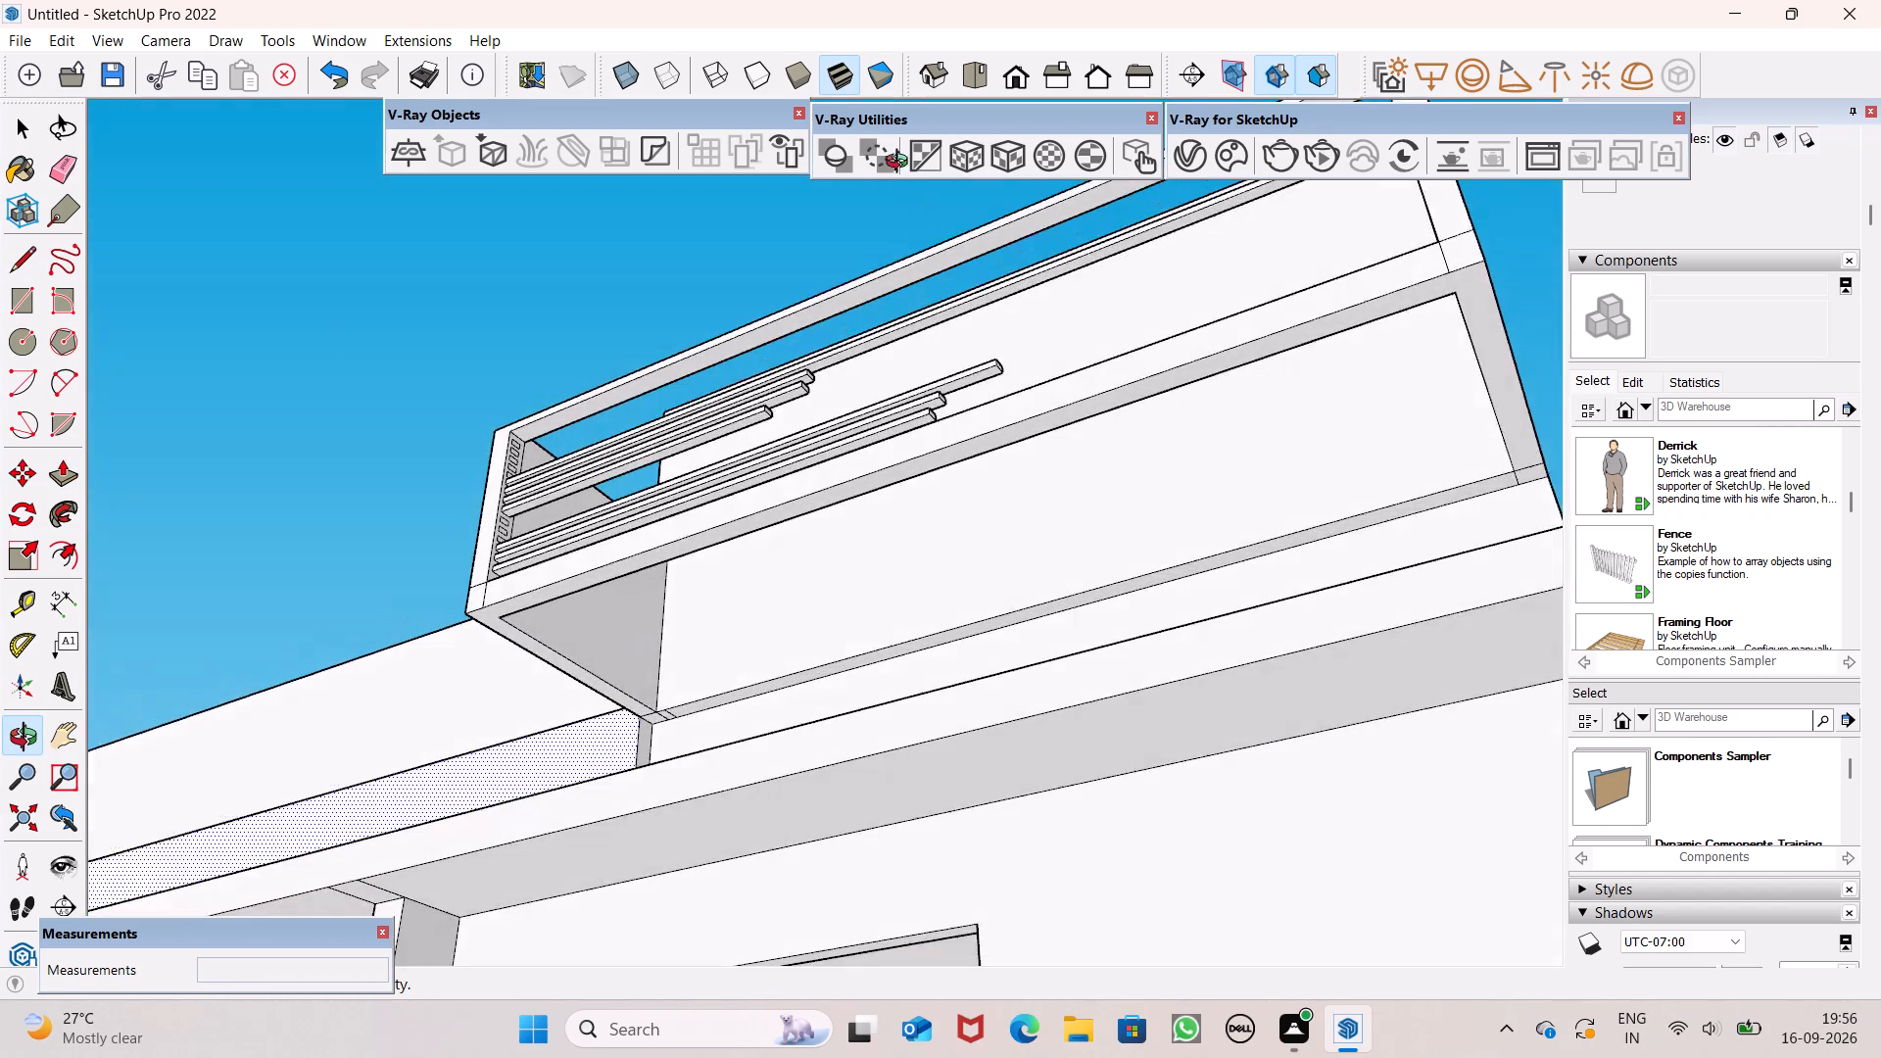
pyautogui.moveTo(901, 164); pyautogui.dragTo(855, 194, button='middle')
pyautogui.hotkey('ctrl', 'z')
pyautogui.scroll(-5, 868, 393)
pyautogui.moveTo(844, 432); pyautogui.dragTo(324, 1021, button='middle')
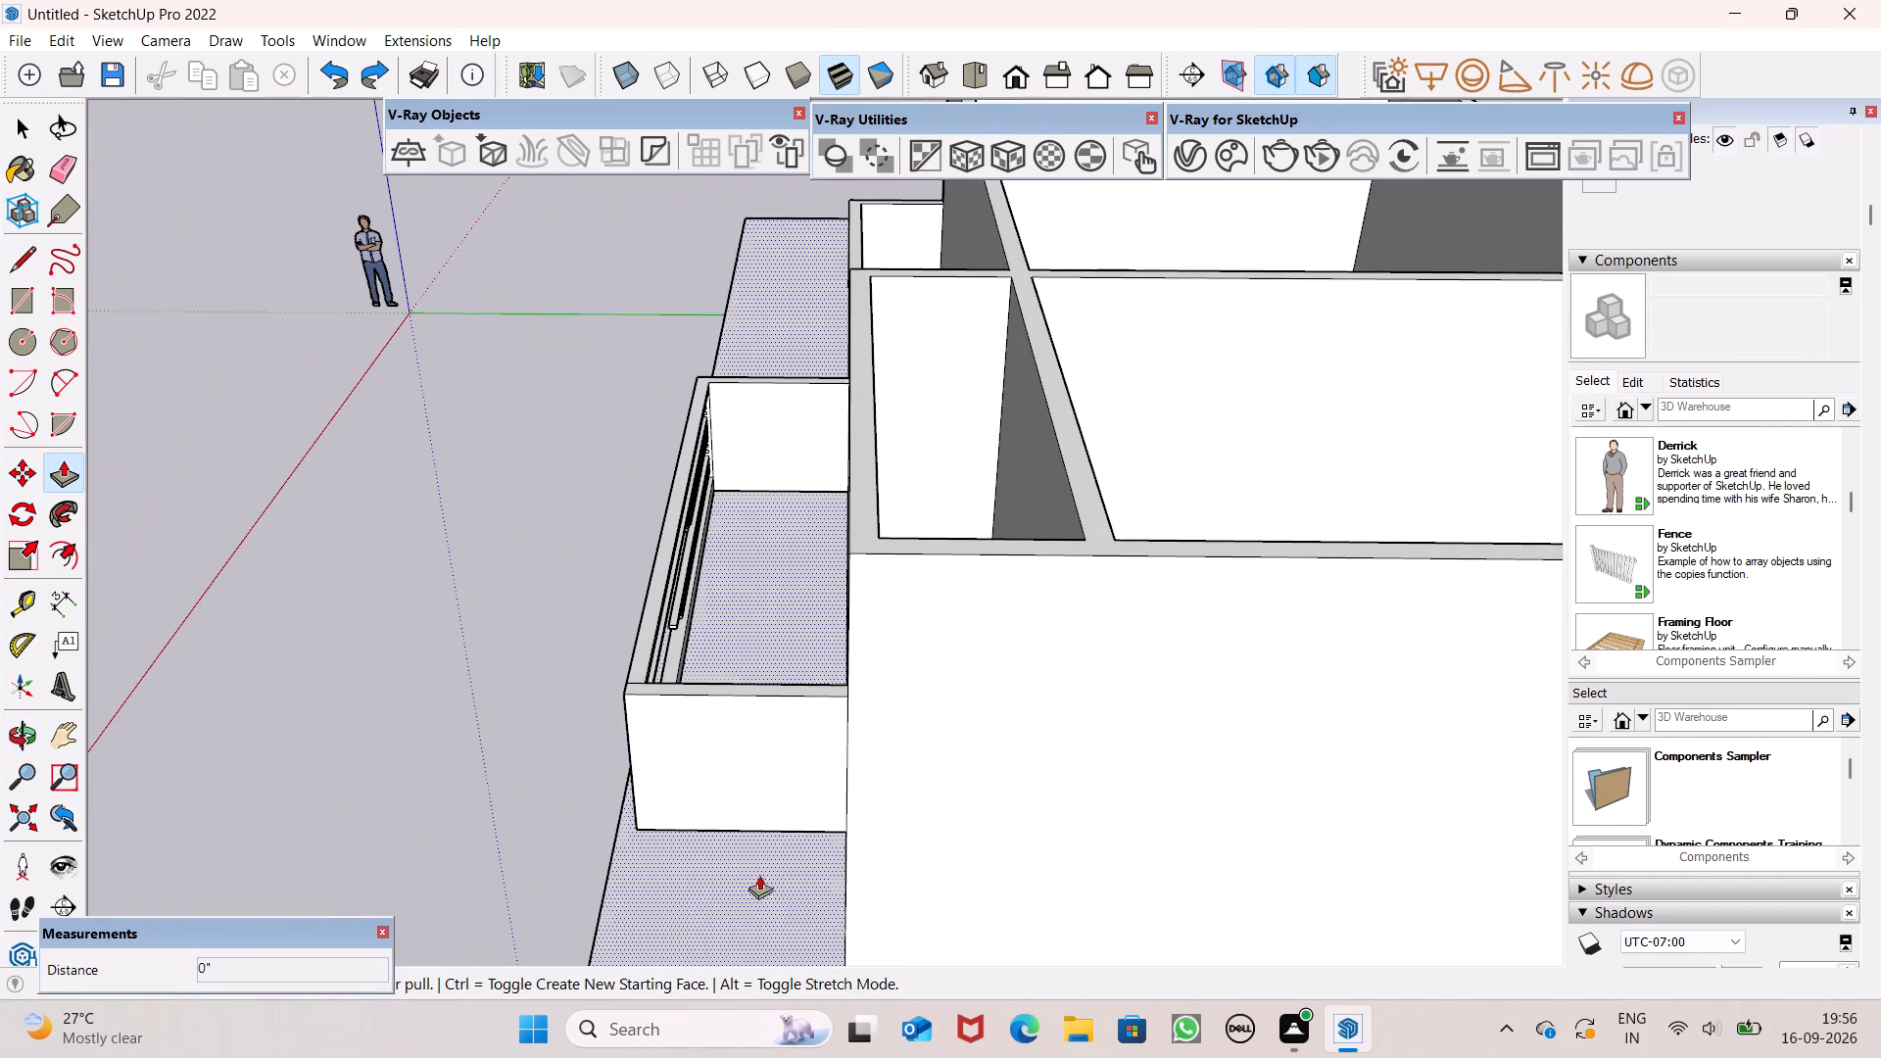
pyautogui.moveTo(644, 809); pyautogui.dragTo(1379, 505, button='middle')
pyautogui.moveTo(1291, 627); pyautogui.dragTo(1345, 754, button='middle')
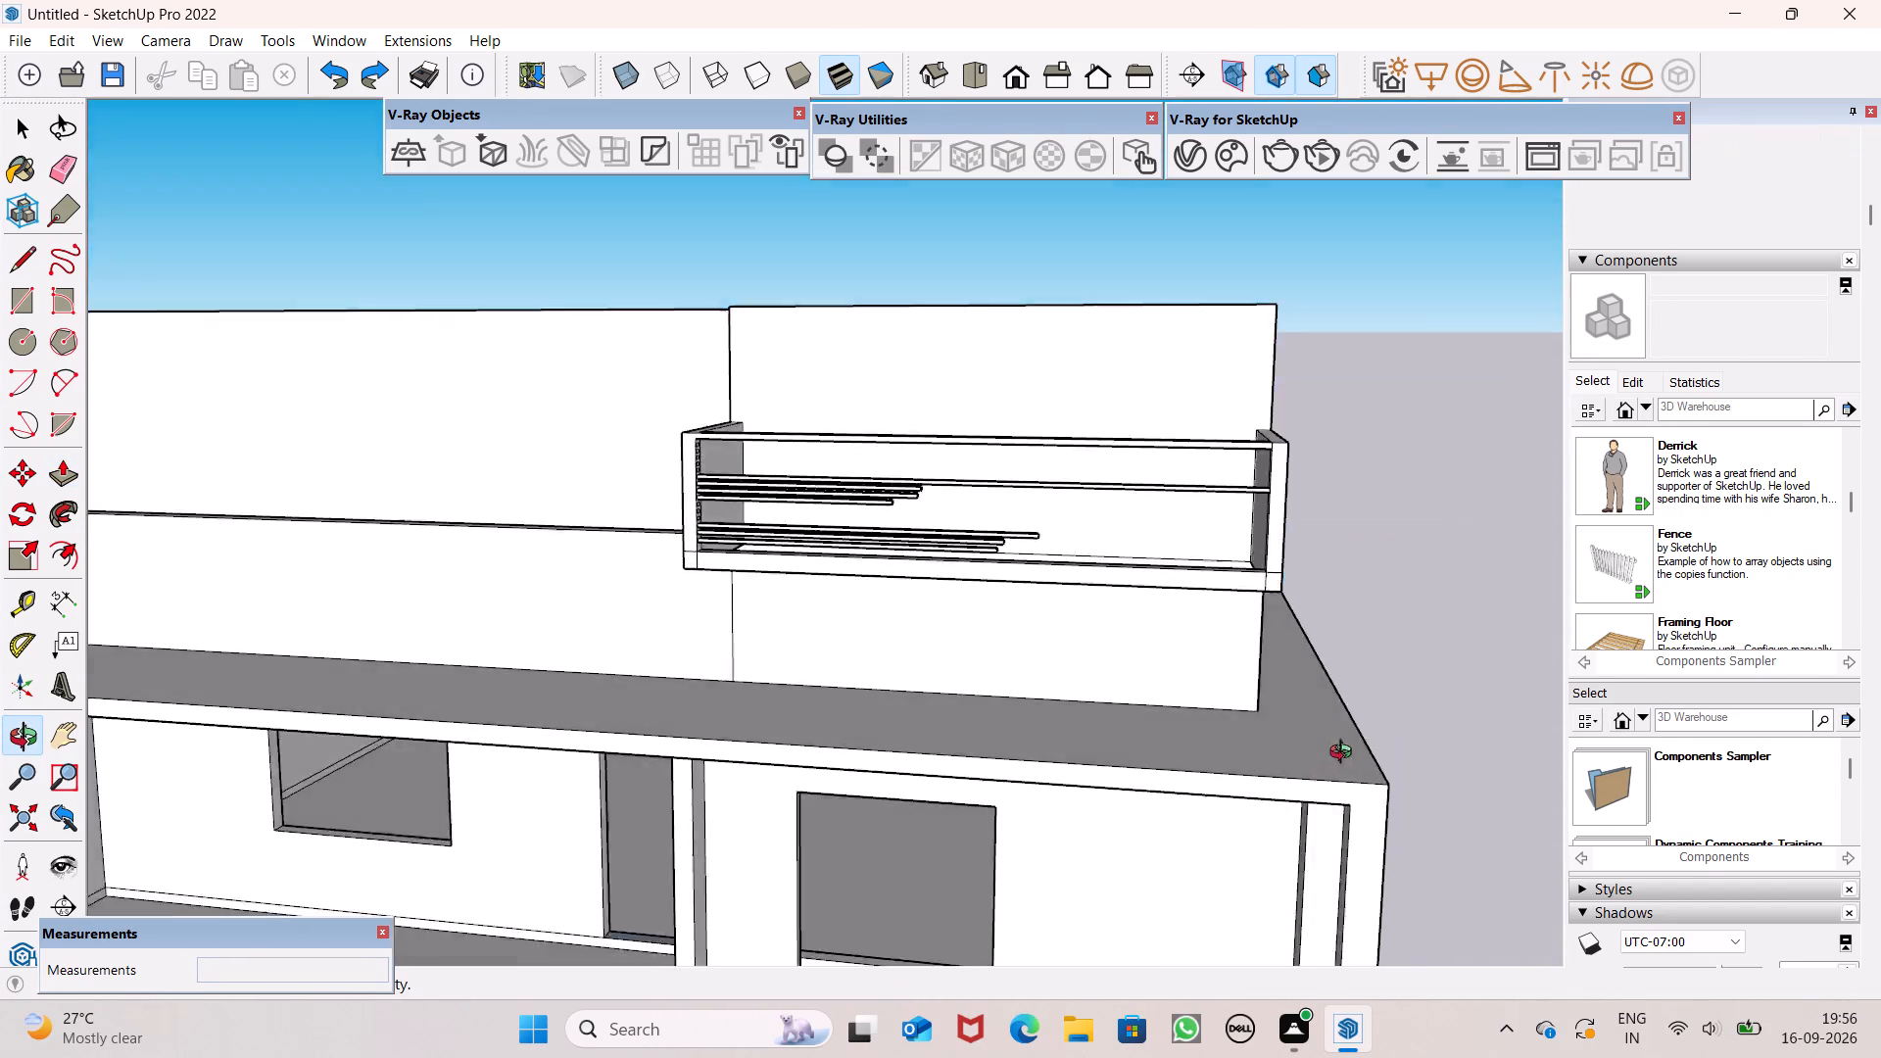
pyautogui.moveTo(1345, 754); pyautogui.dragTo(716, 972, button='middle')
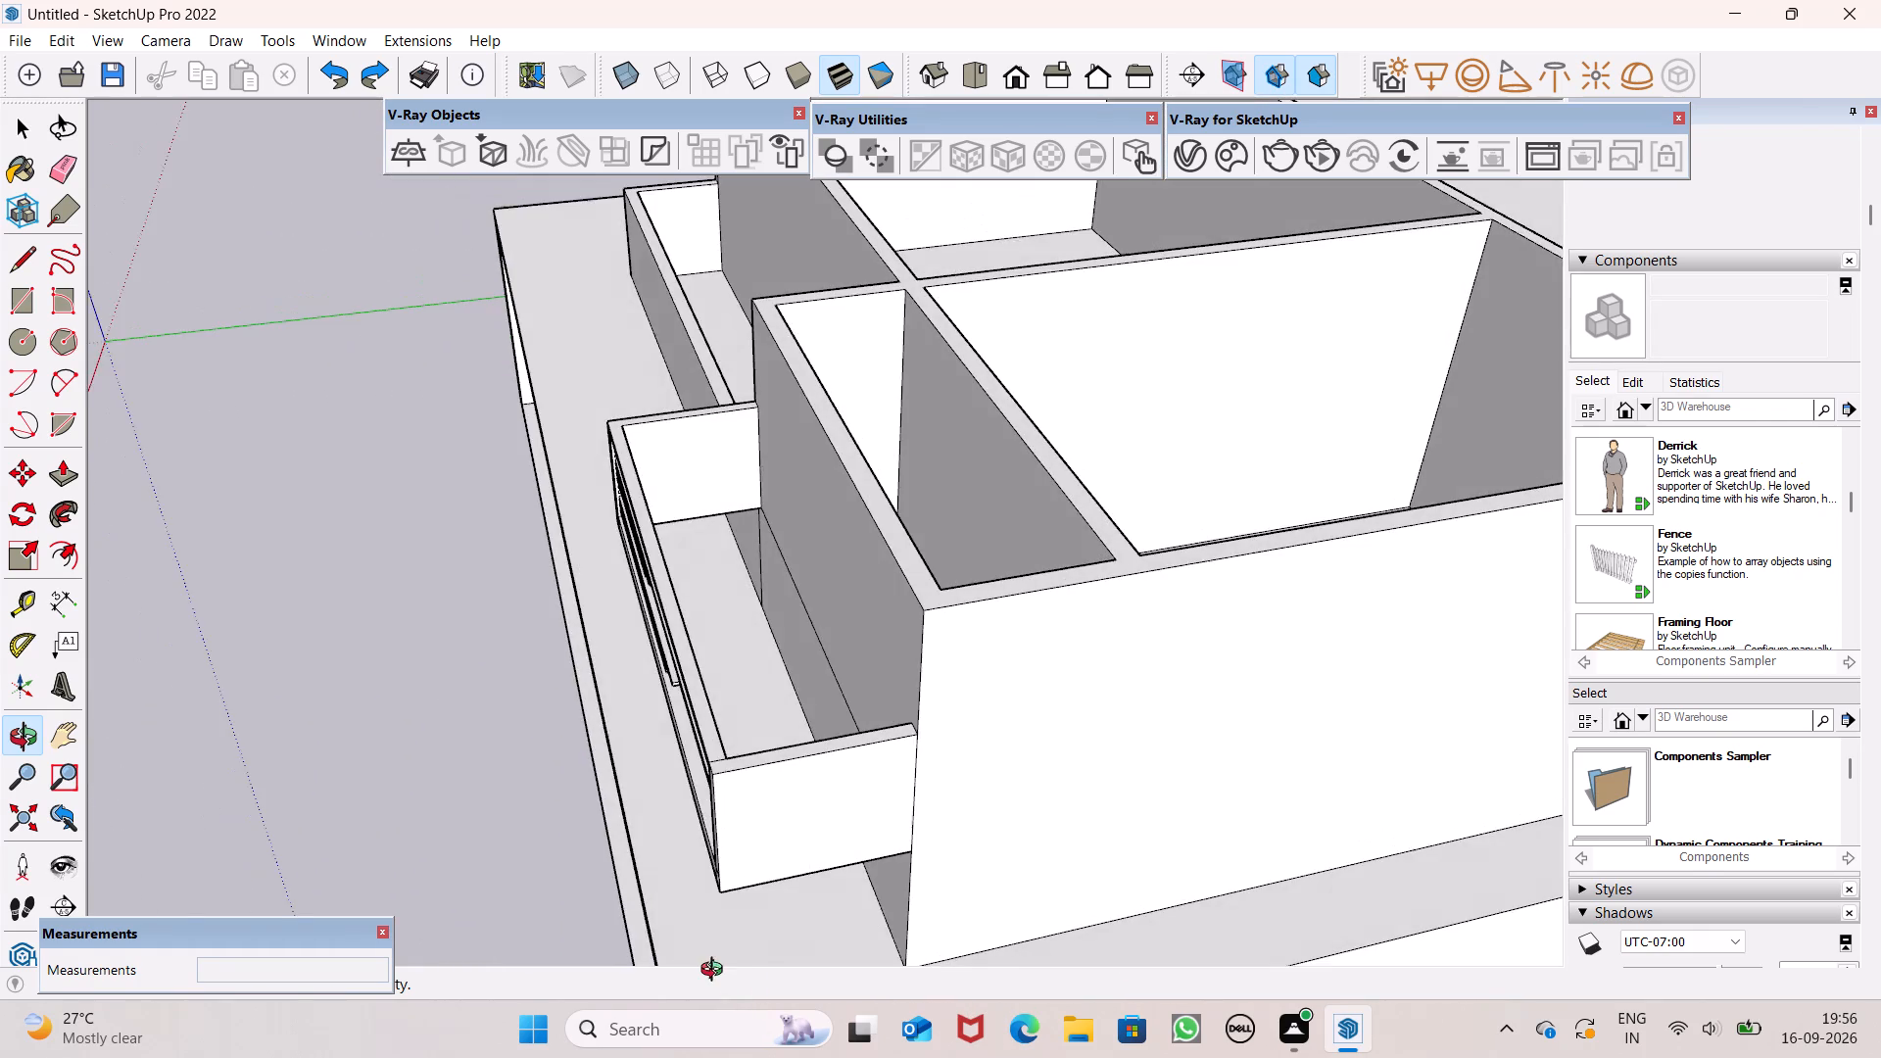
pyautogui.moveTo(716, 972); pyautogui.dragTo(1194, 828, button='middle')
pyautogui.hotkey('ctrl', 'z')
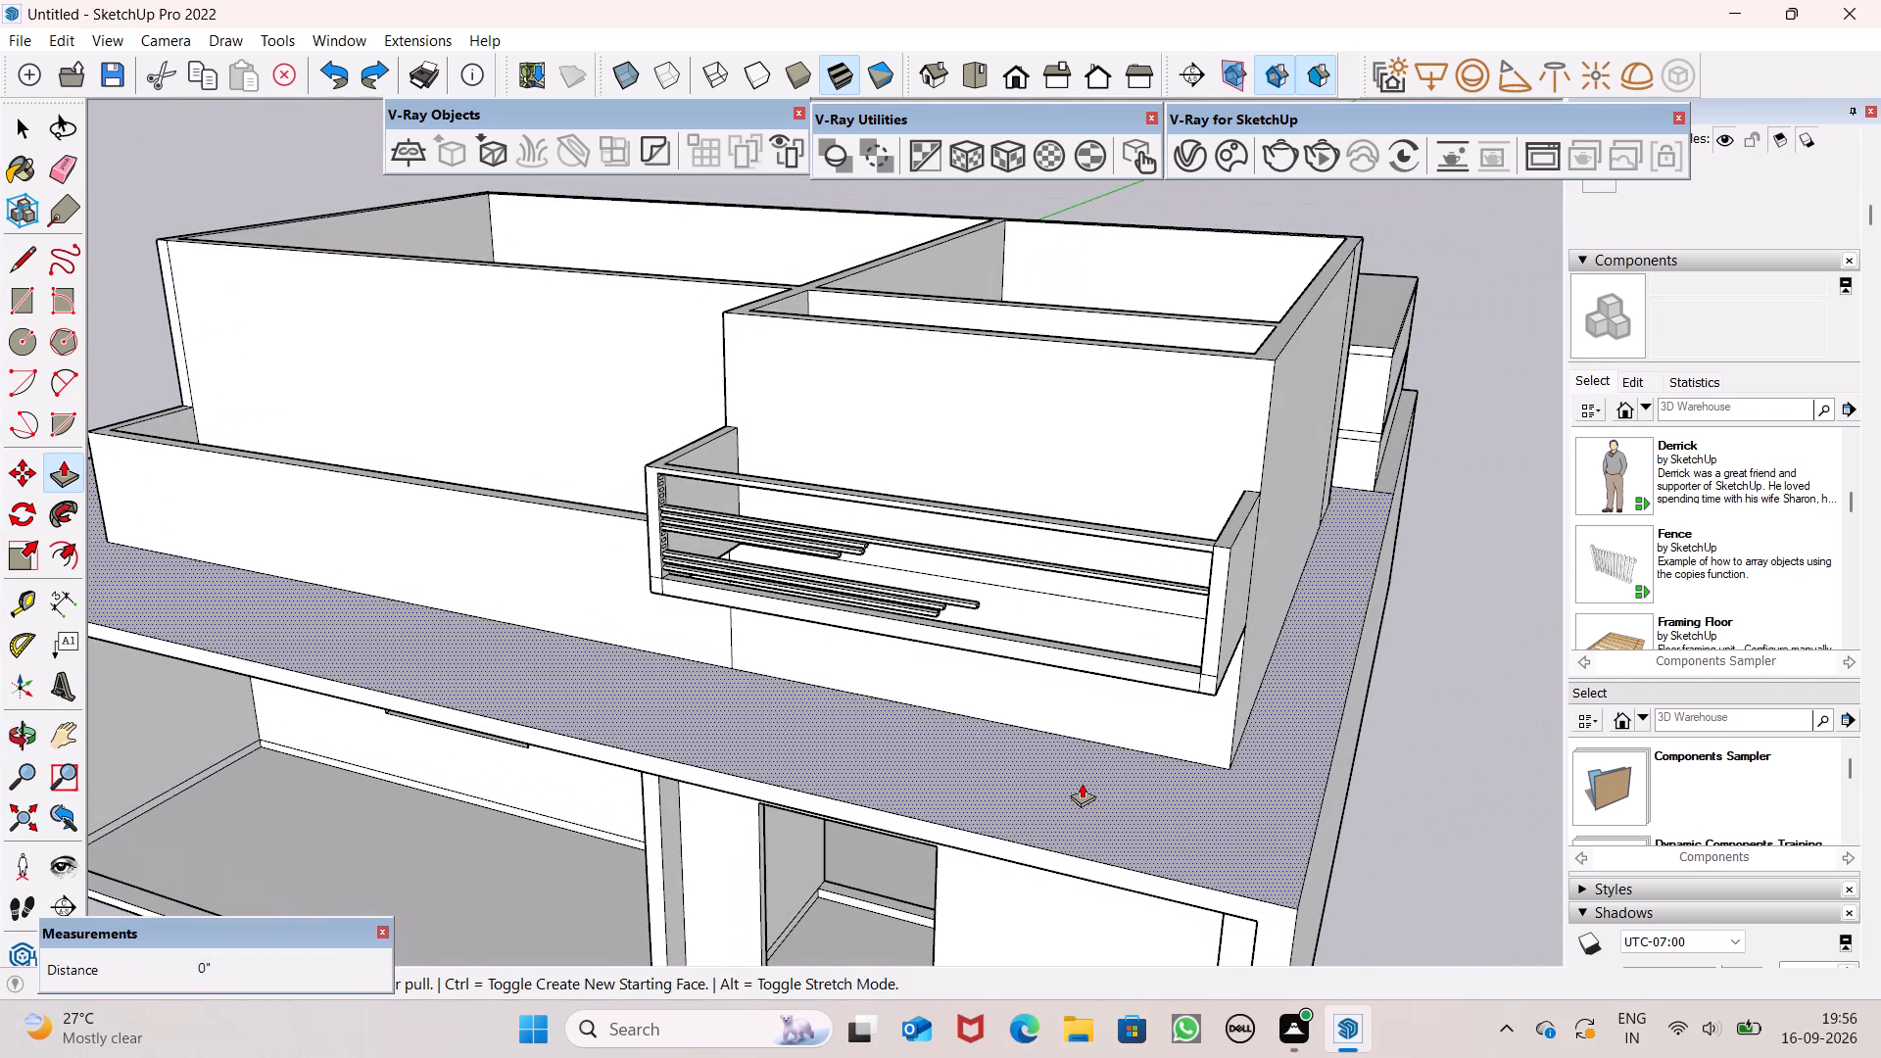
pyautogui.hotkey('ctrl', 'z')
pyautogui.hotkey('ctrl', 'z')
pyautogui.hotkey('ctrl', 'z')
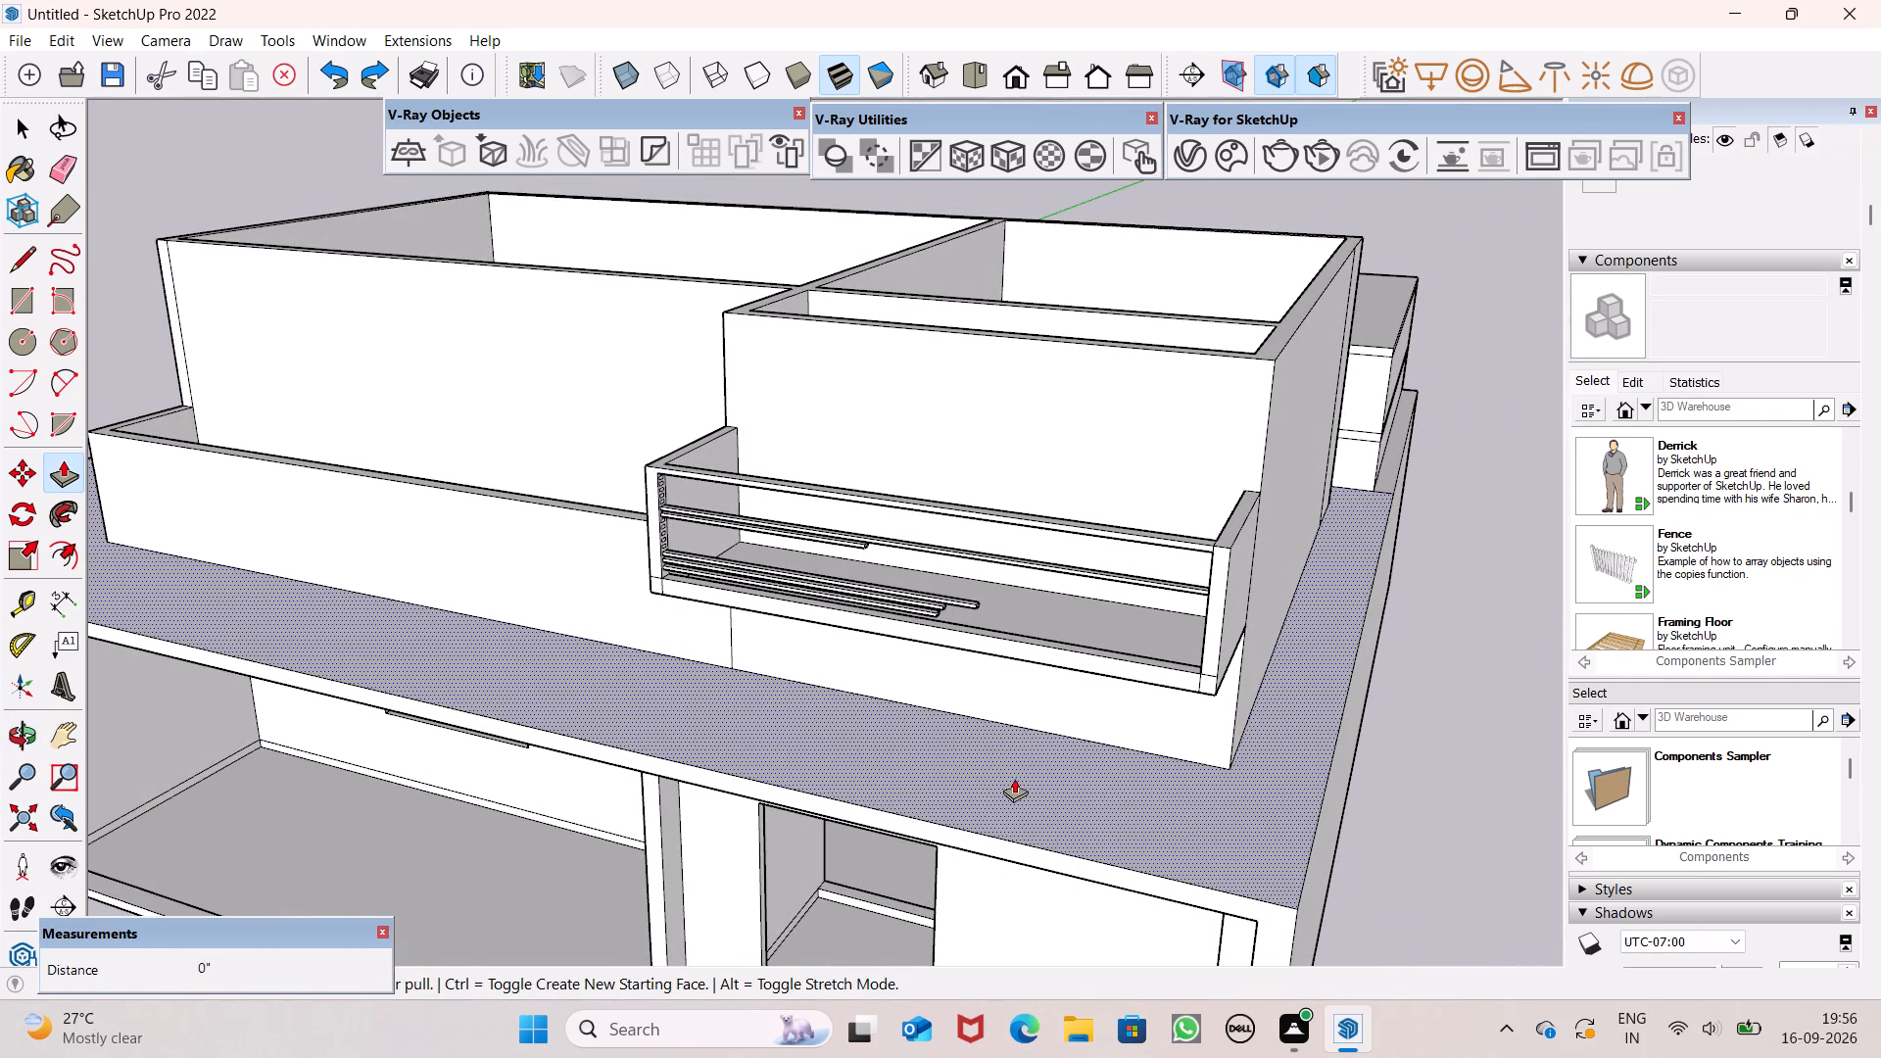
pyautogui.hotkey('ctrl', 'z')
# Extend the third rail from the bottom by about 4' 5 7/16" toward the opposite end post.
pyautogui.moveTo(952, 743); pyautogui.dragTo(429, 918, button='middle')
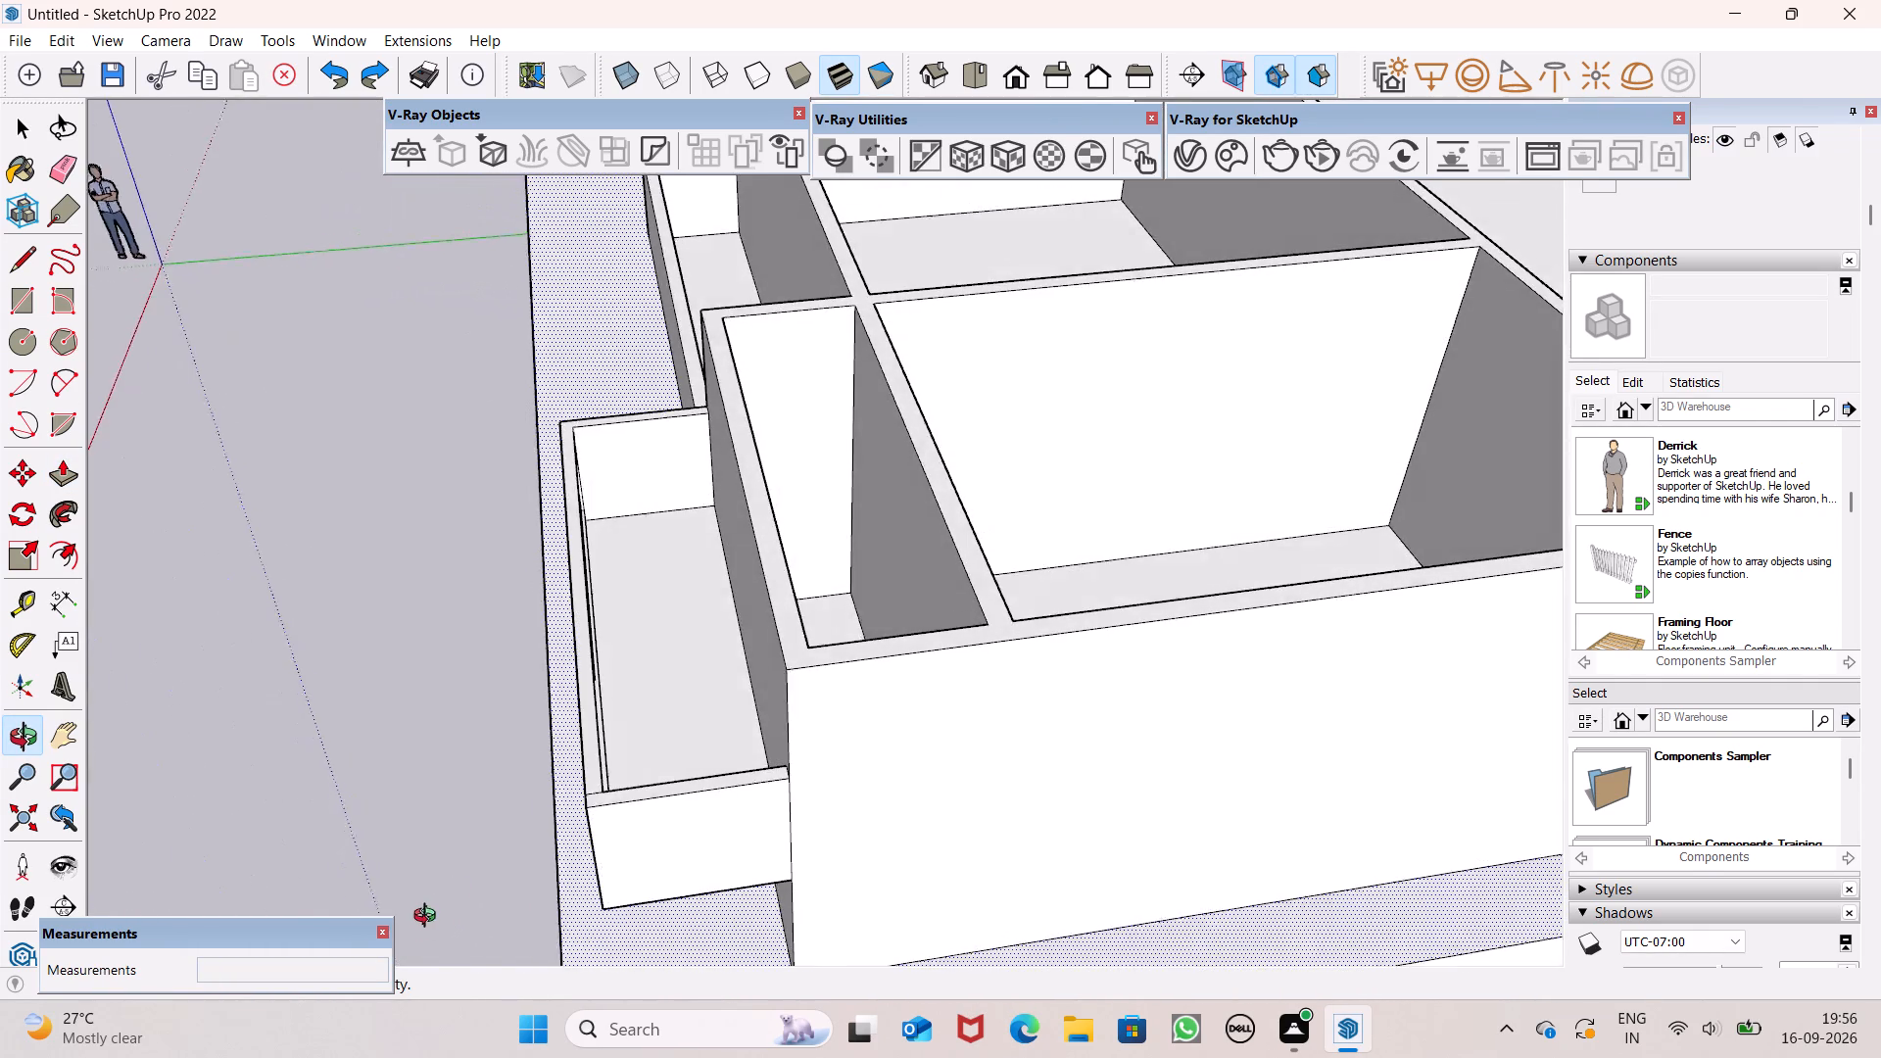
pyautogui.moveTo(429, 918); pyautogui.dragTo(852, 683, button='middle')
pyautogui.scroll(1, 852, 683)
pyautogui.scroll(6, 771, 569)
pyautogui.scroll(-7, 854, 627)
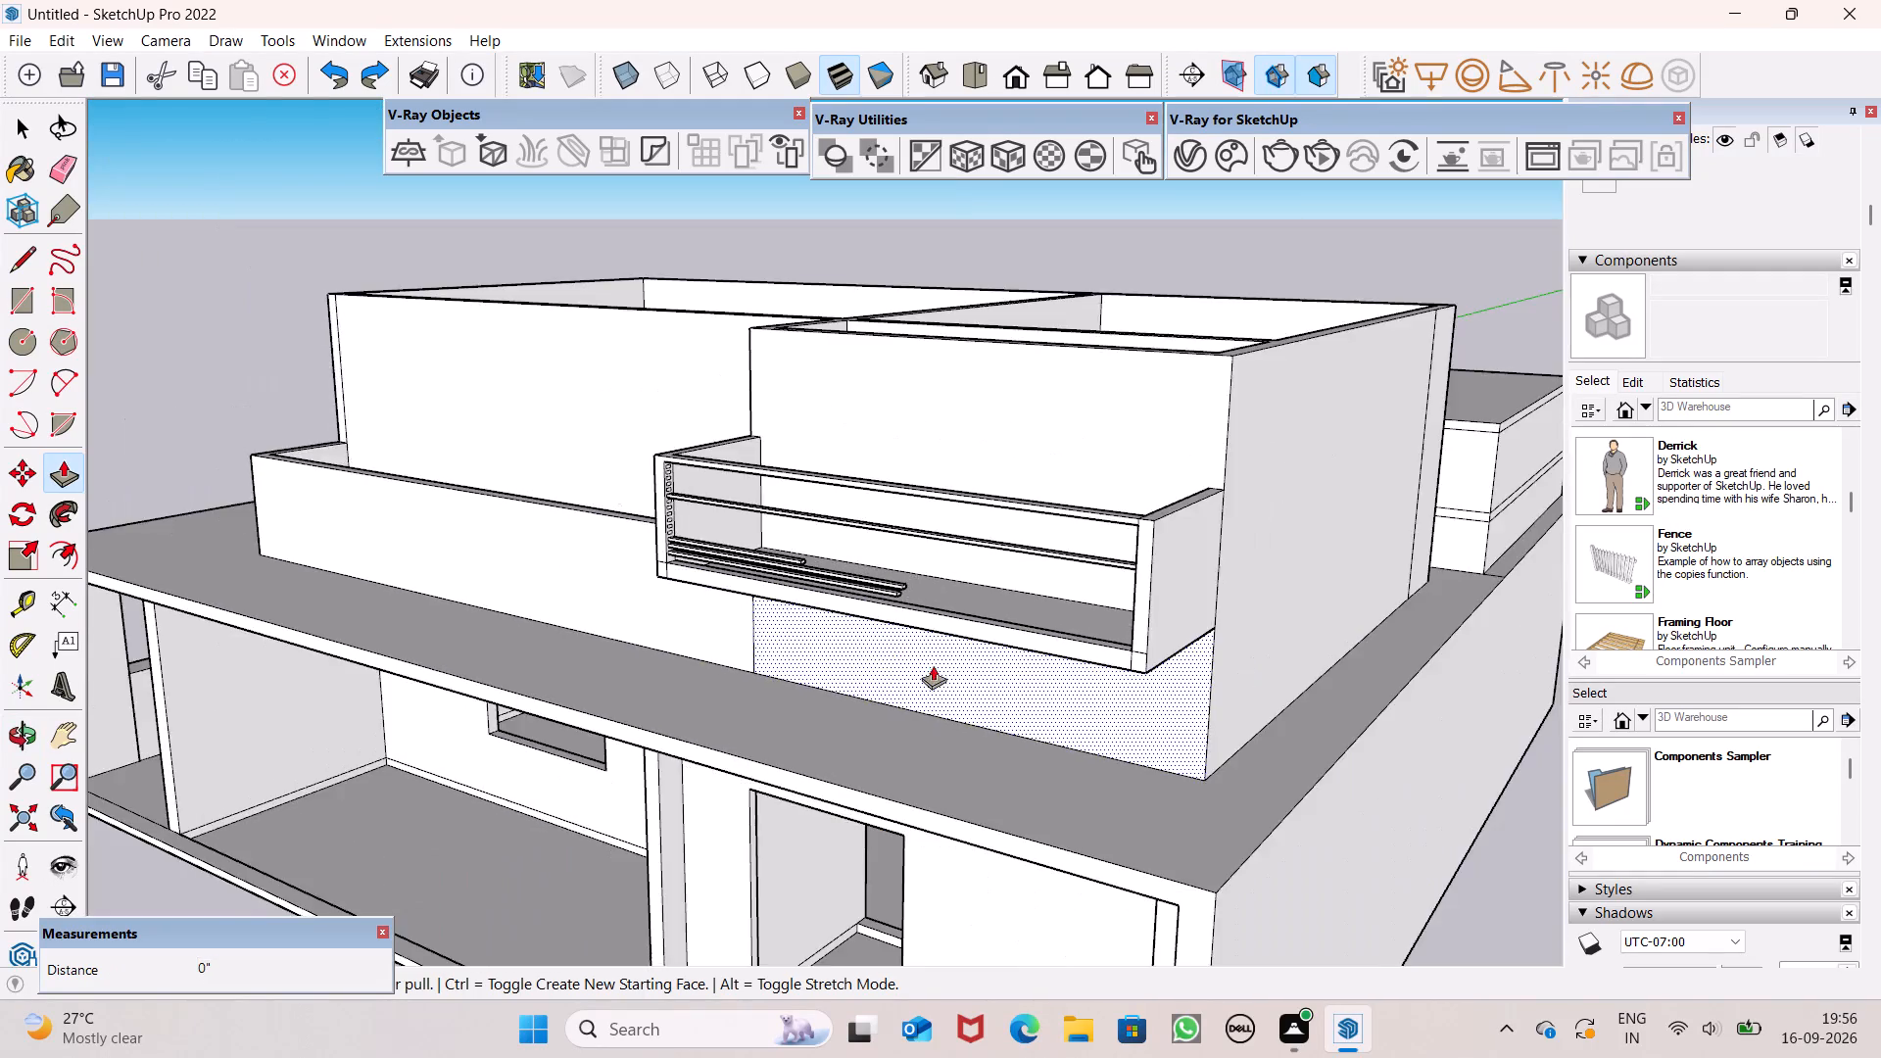
pyautogui.moveTo(953, 697); pyautogui.dragTo(725, 631, button='middle')
pyautogui.scroll(7, 674, 464)
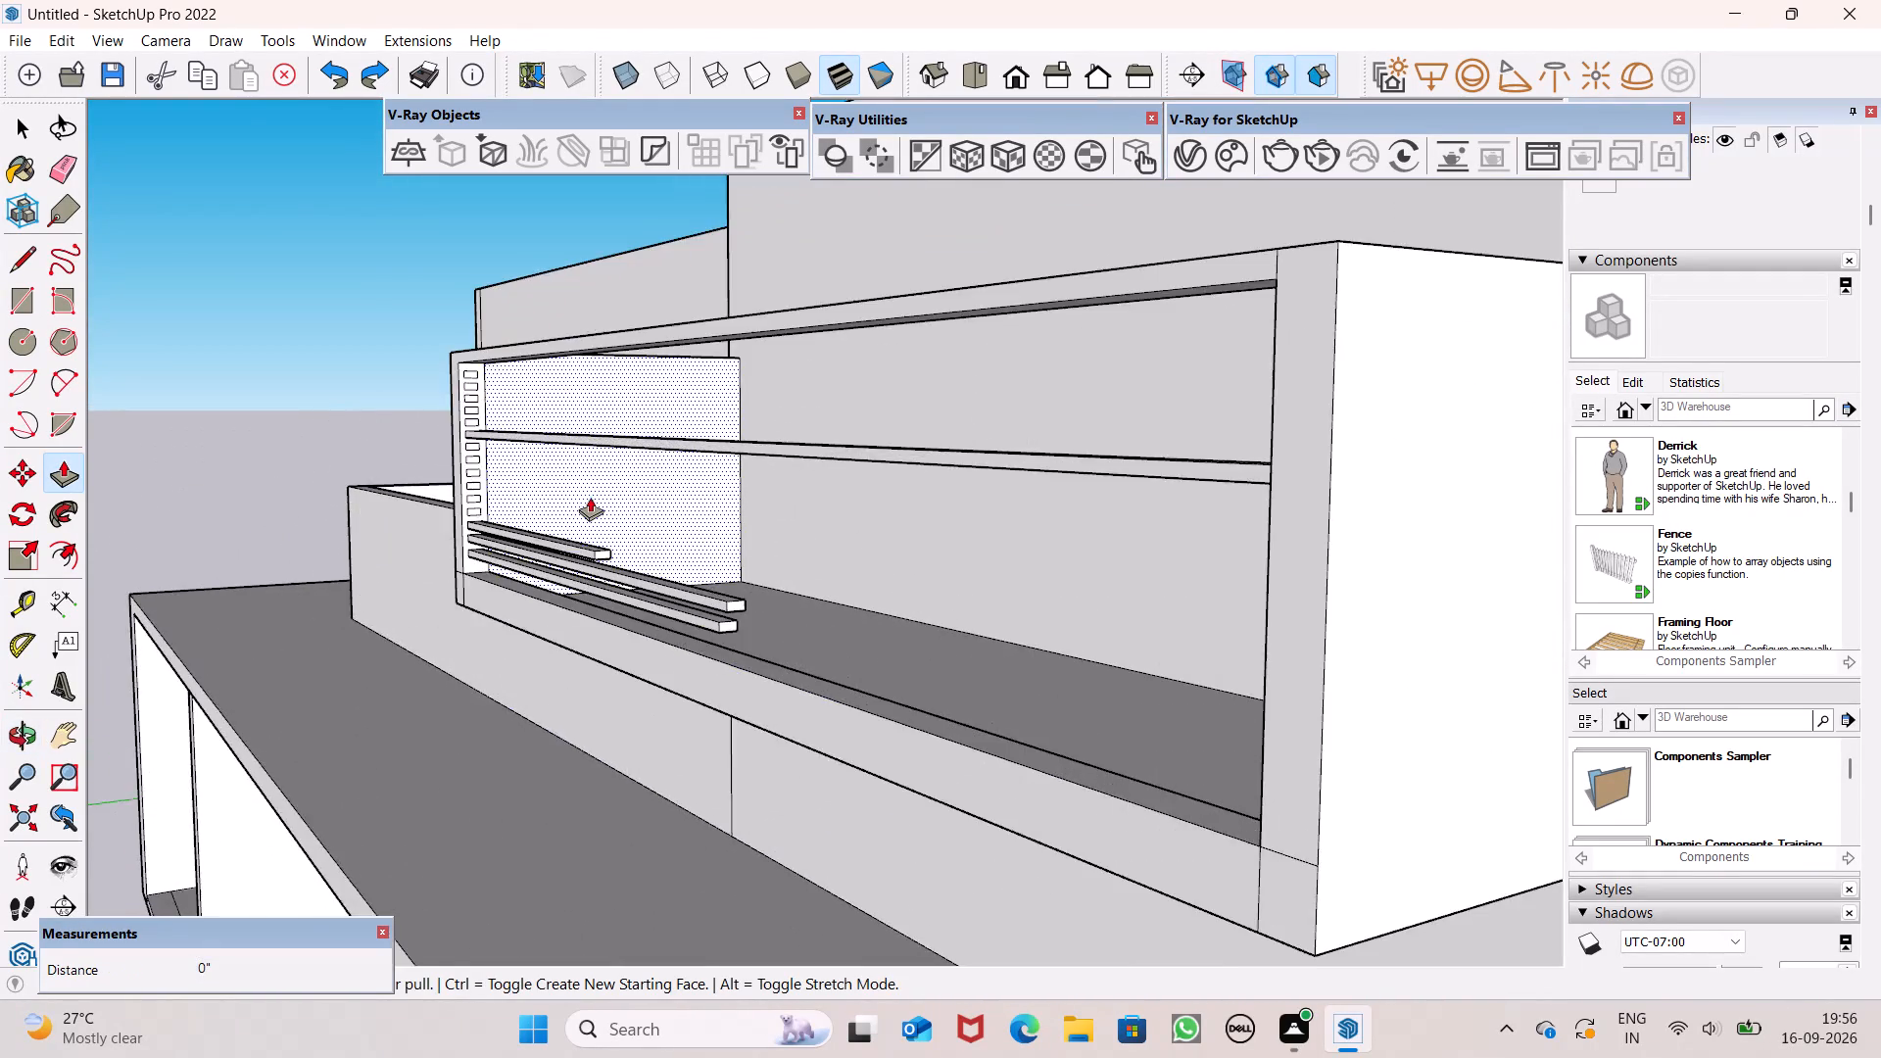
pyautogui.scroll(5, 587, 497)
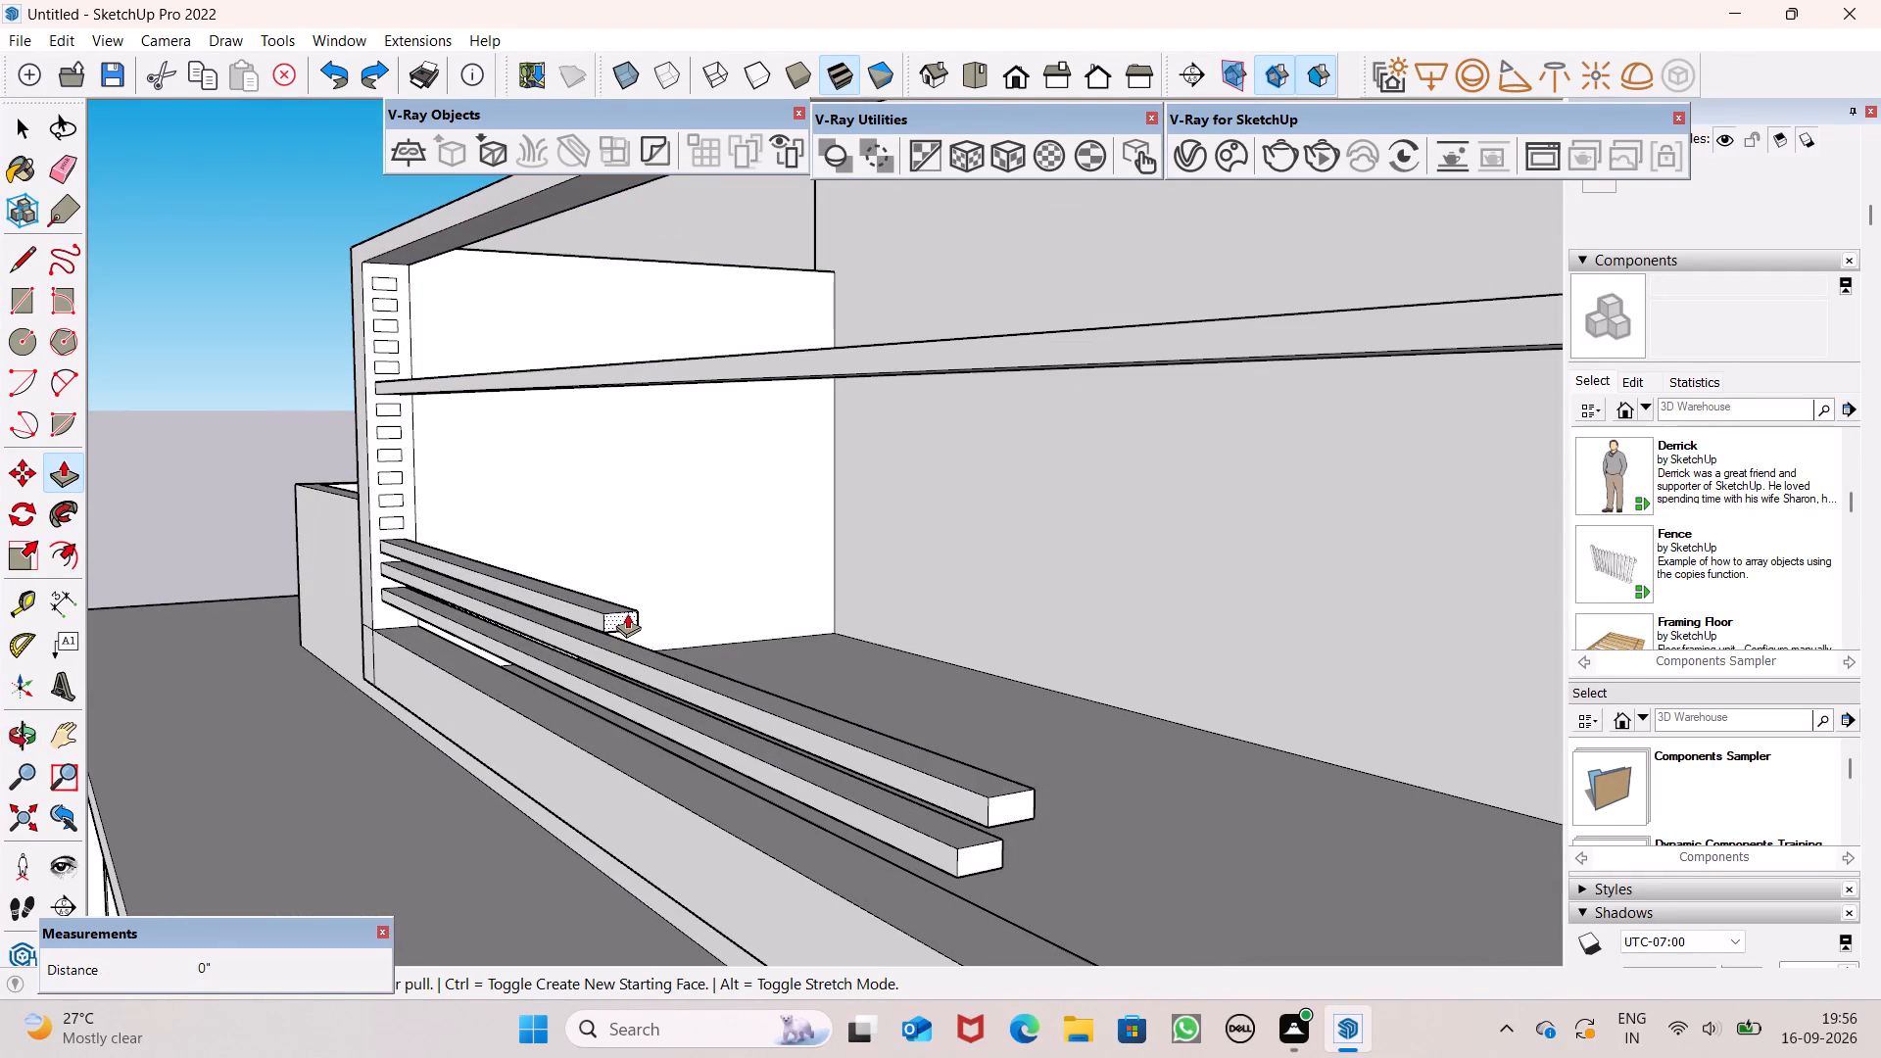
pyautogui.moveTo(627, 613); pyautogui.dragTo(1409, 962)
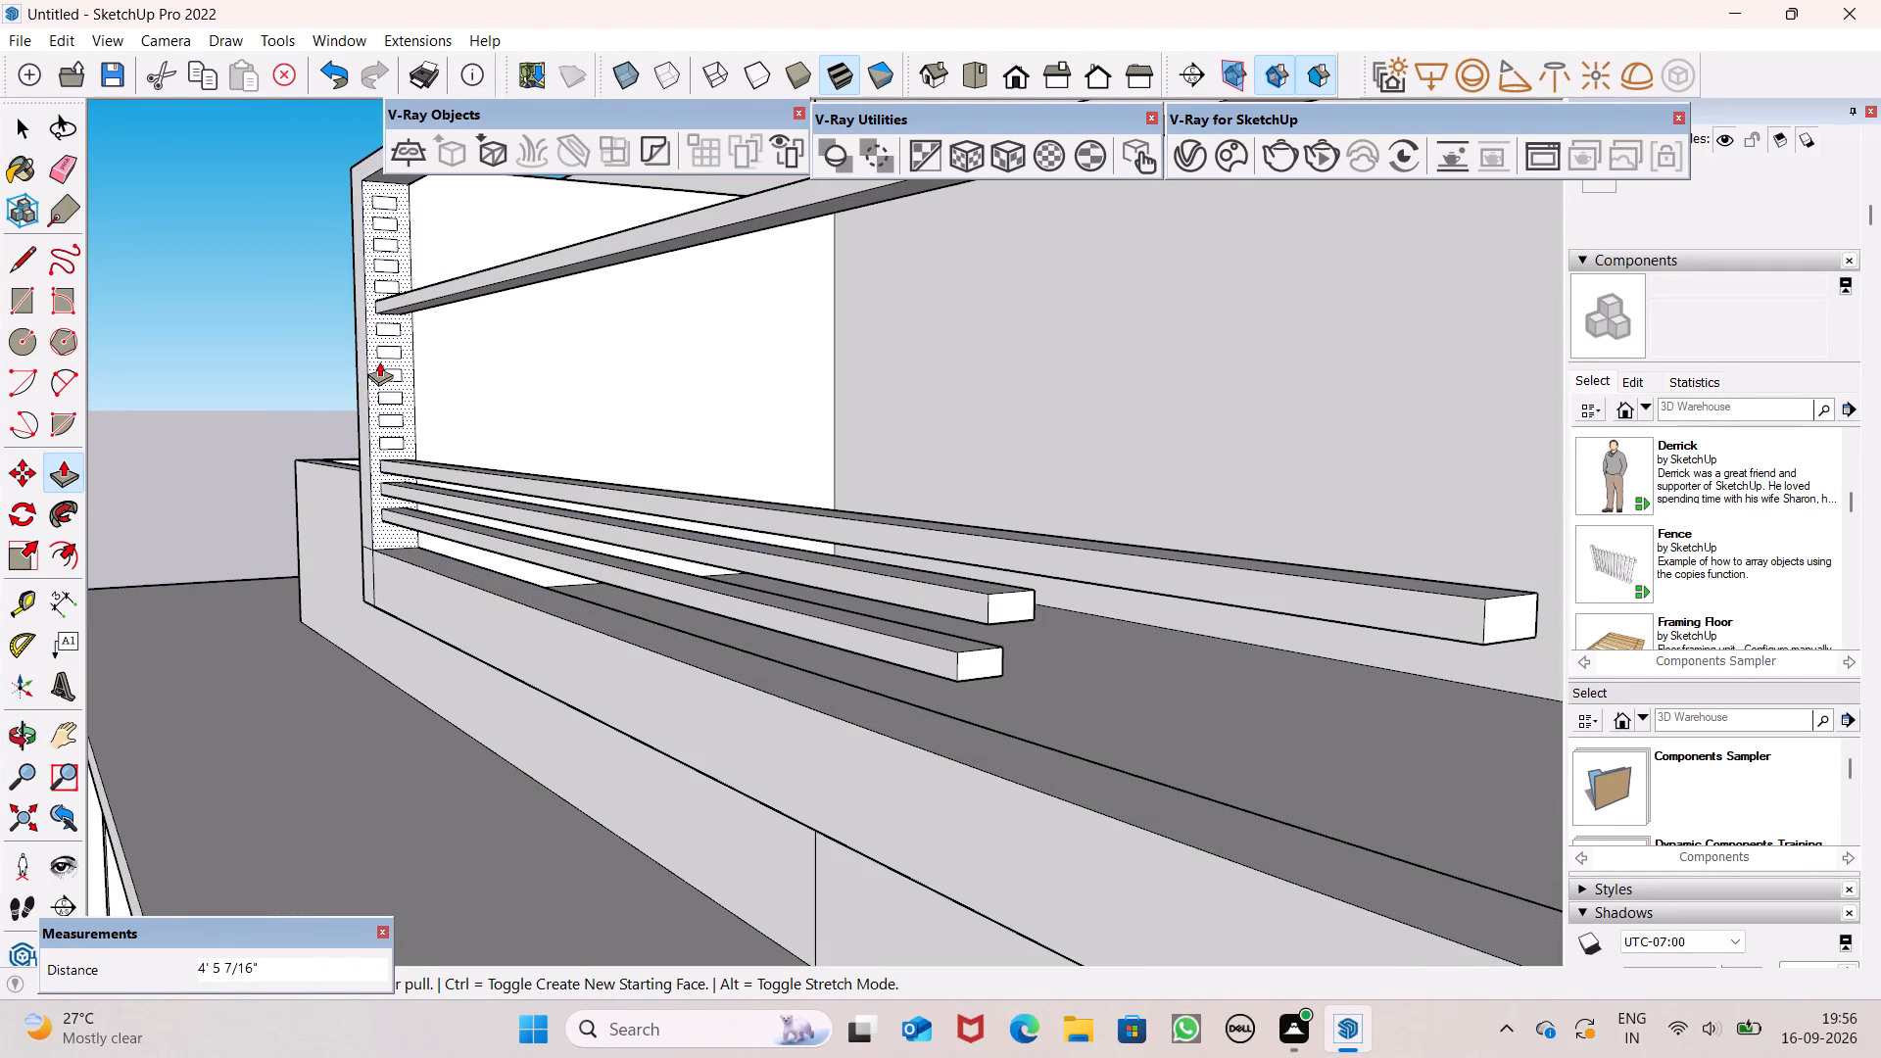
# Push/Pull the sixth, fifth and fourth rectangles from the bottom into the opening, the fifth about 4' 11 5/8" and the fourth about 5' 9/16".
pyautogui.scroll(7, 379, 361)
pyautogui.moveTo(413, 425); pyautogui.dragTo(1272, 855)
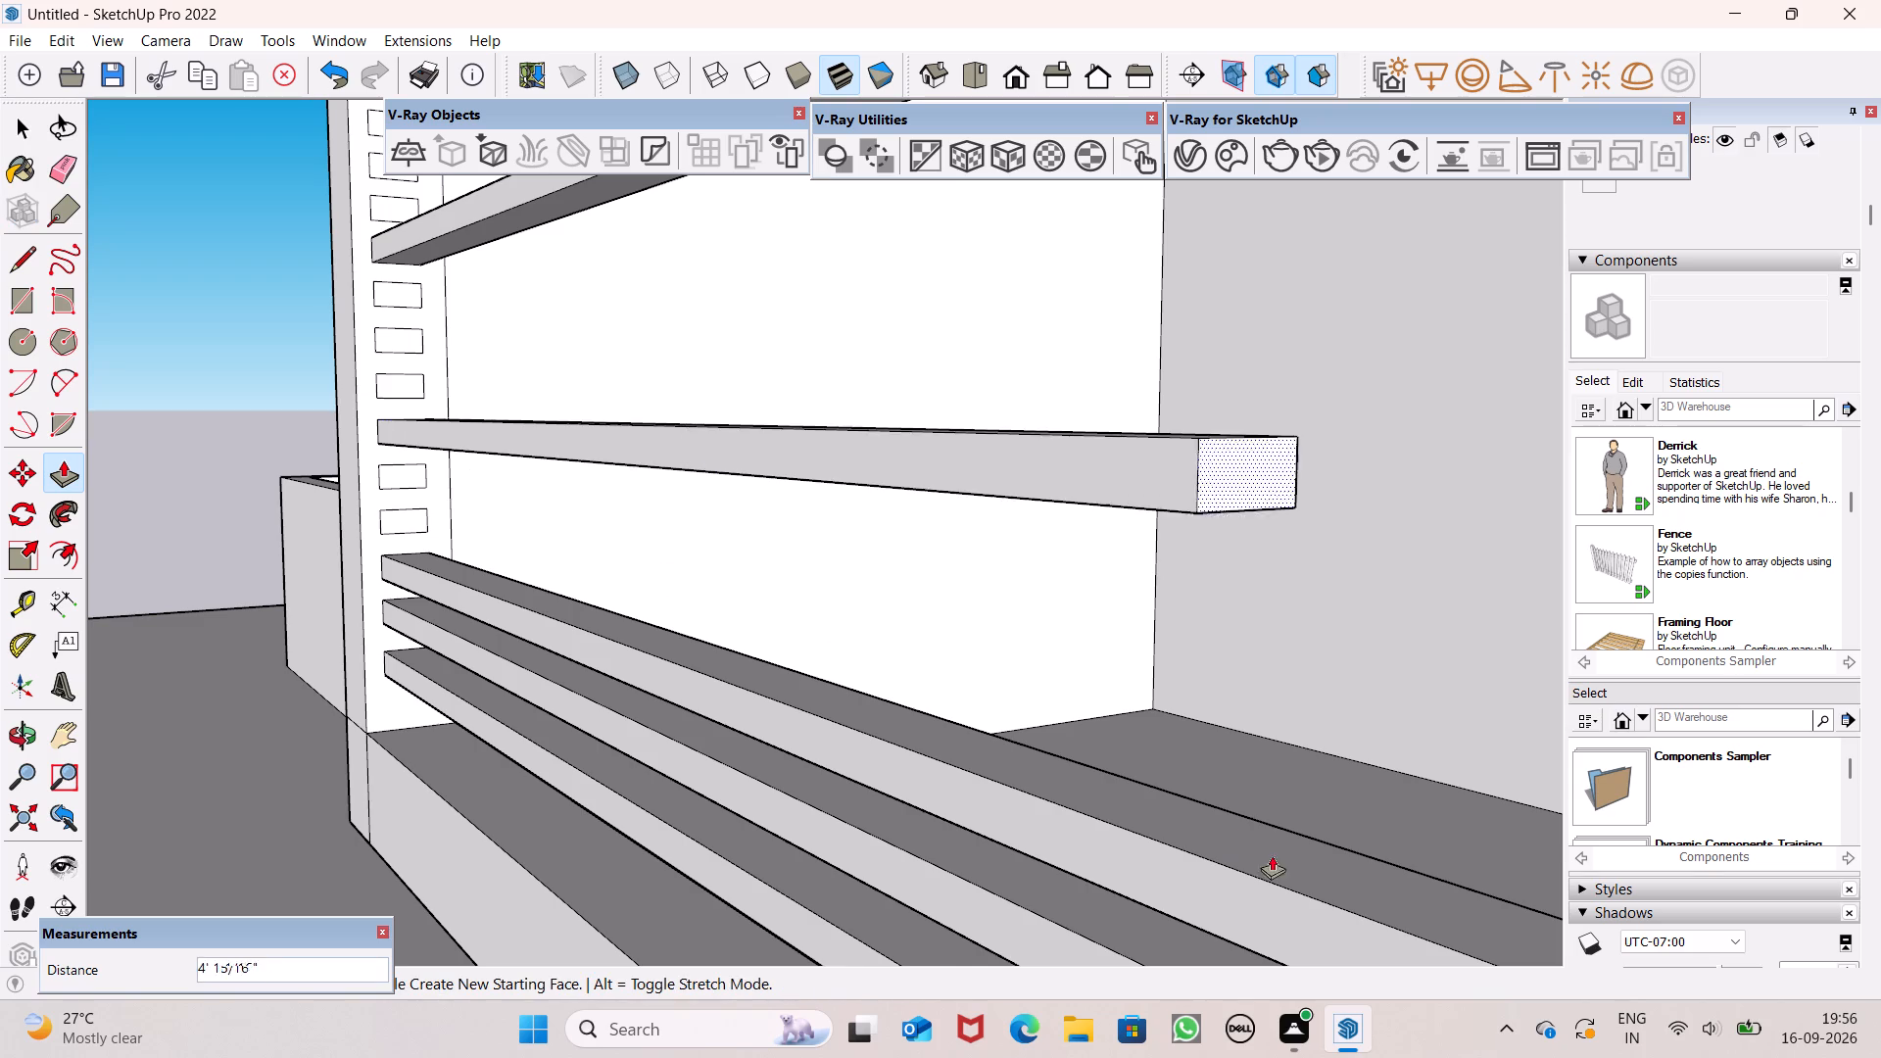
pyautogui.moveTo(1272, 855); pyautogui.dragTo(1686, 1002)
pyautogui.moveTo(267, 477); pyautogui.dragTo(1263, 1010)
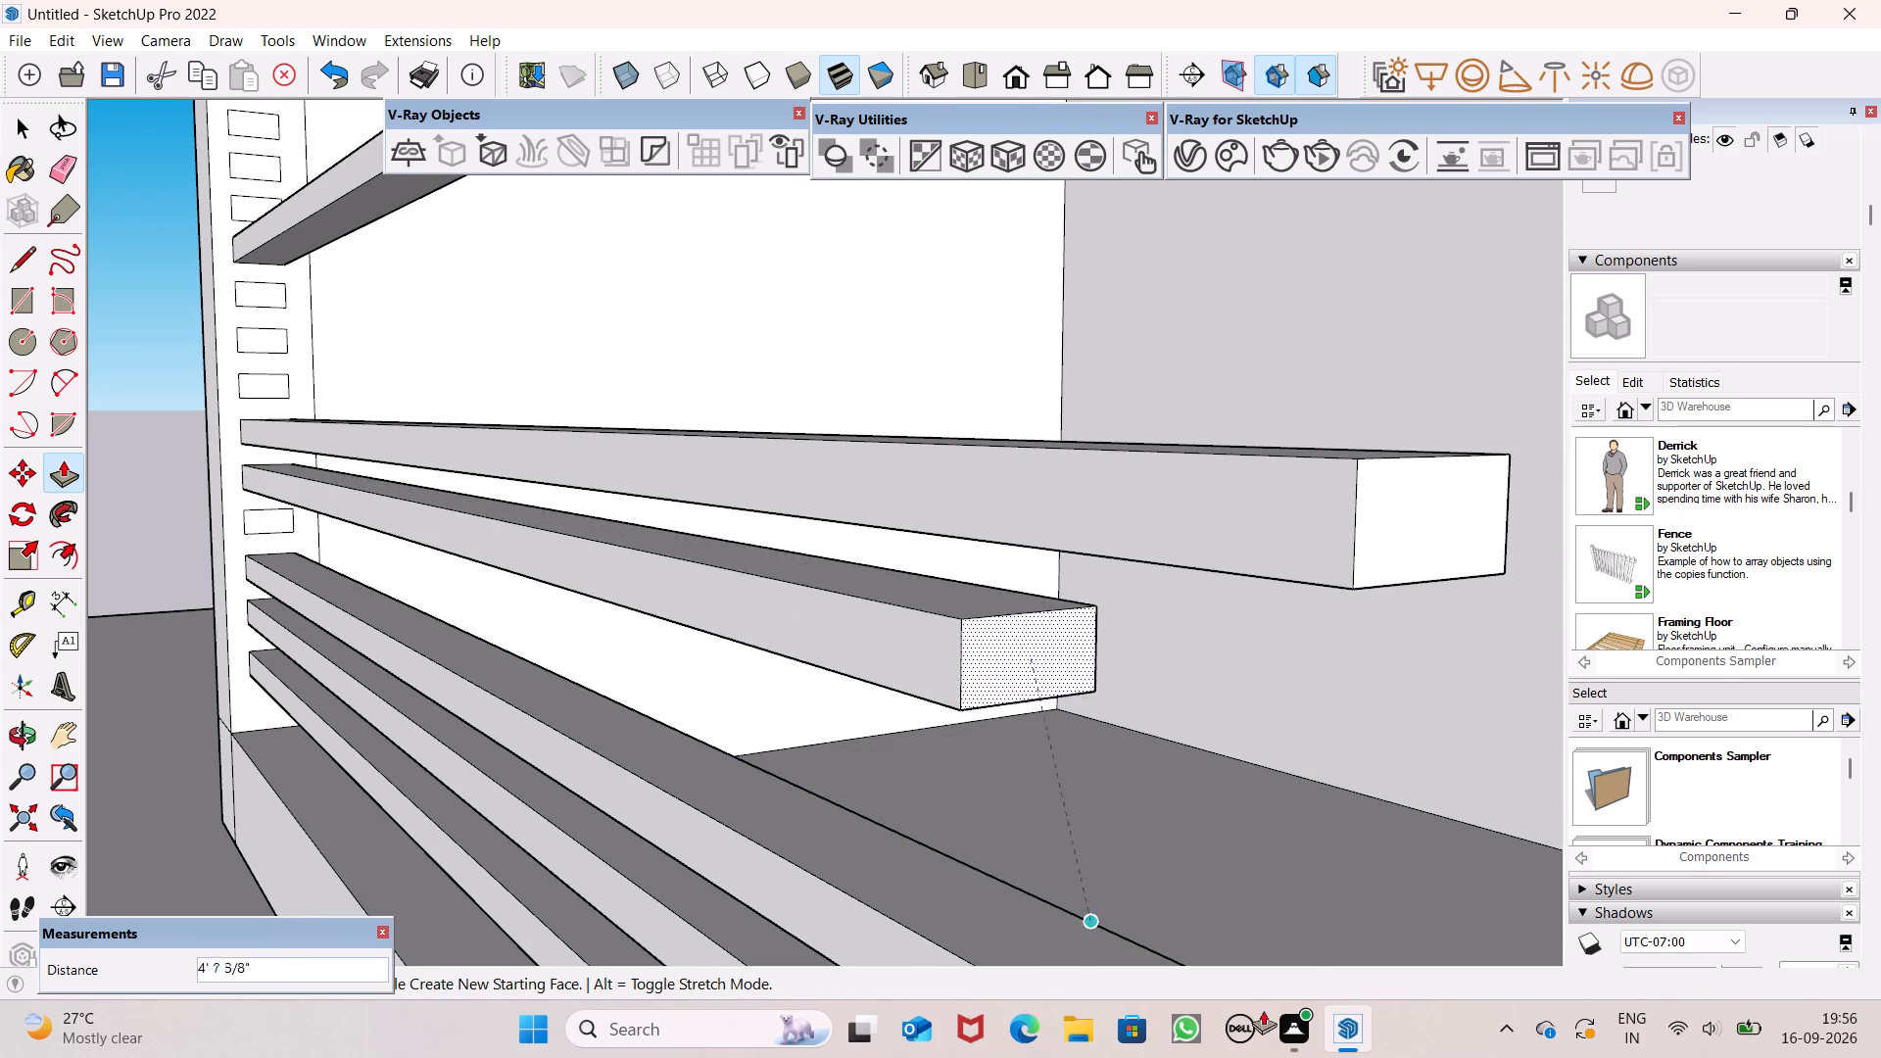
pyautogui.moveTo(1263, 1010); pyautogui.dragTo(1522, 1057)
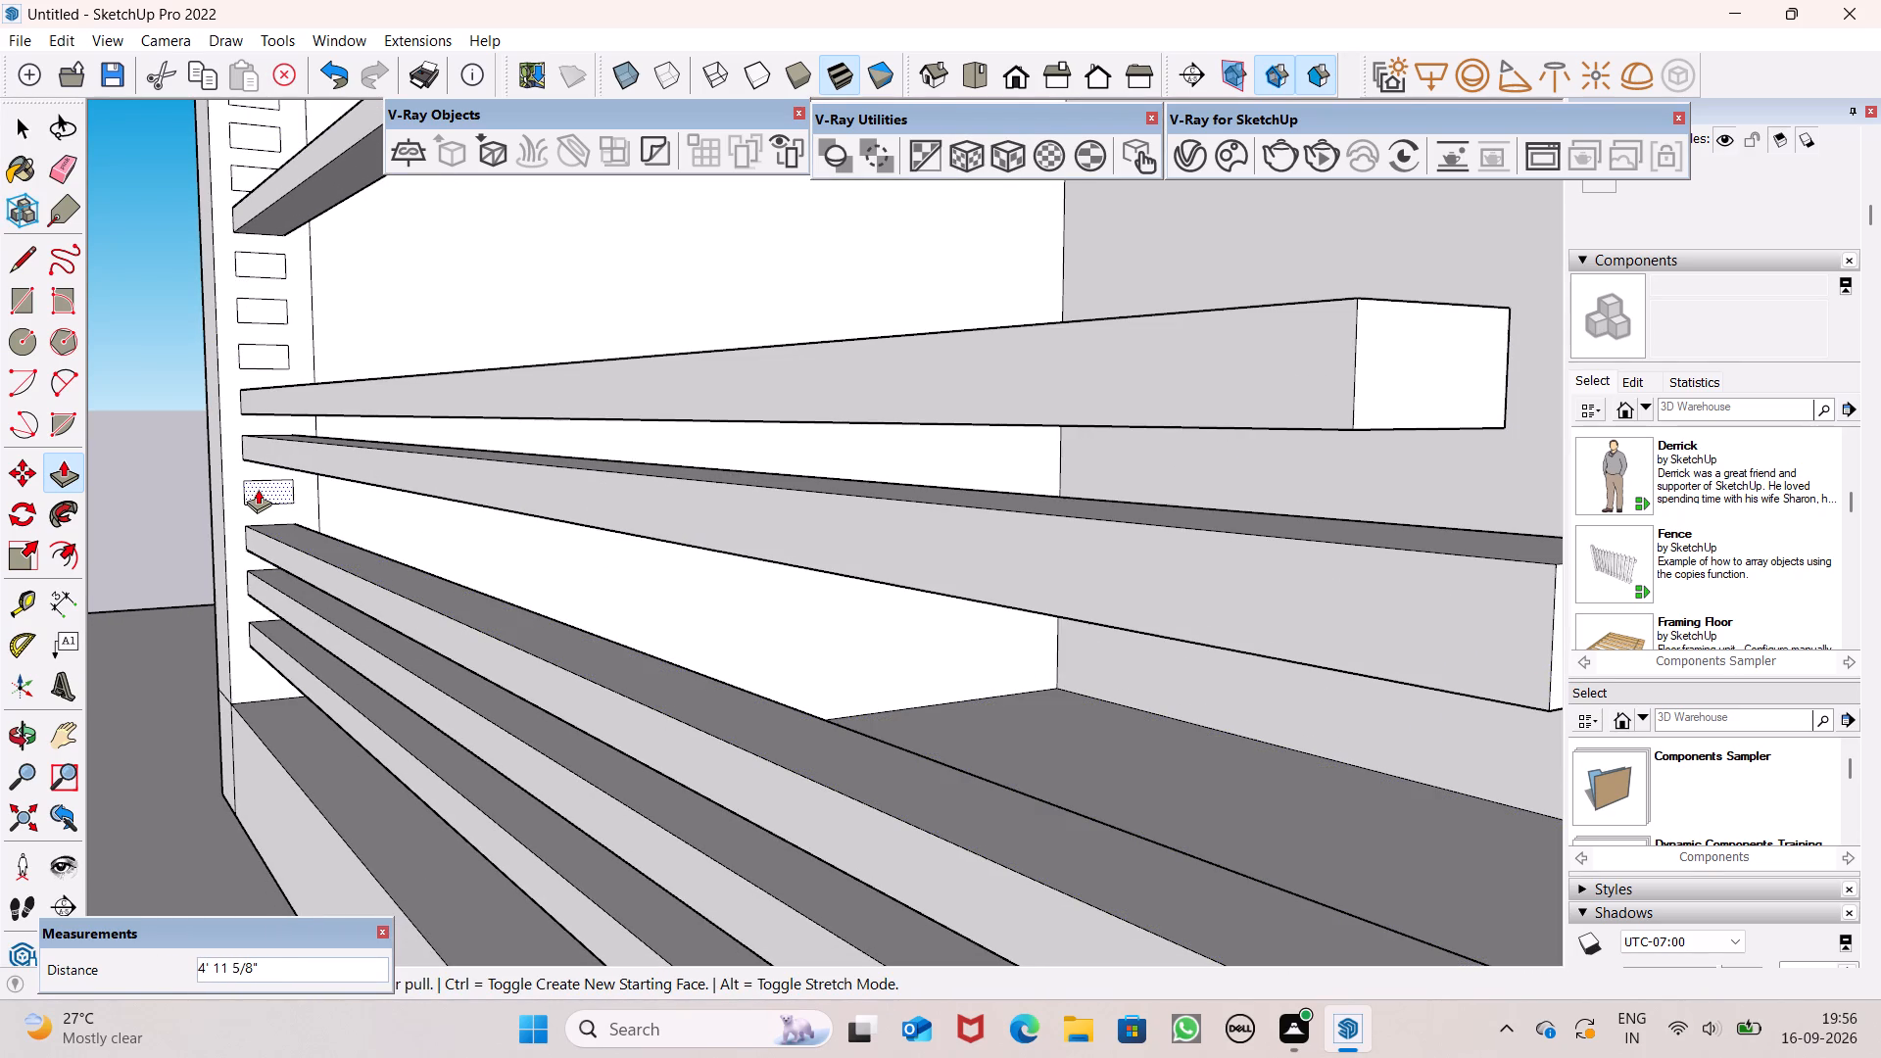
pyautogui.moveTo(258, 489); pyautogui.dragTo(1661, 1057)
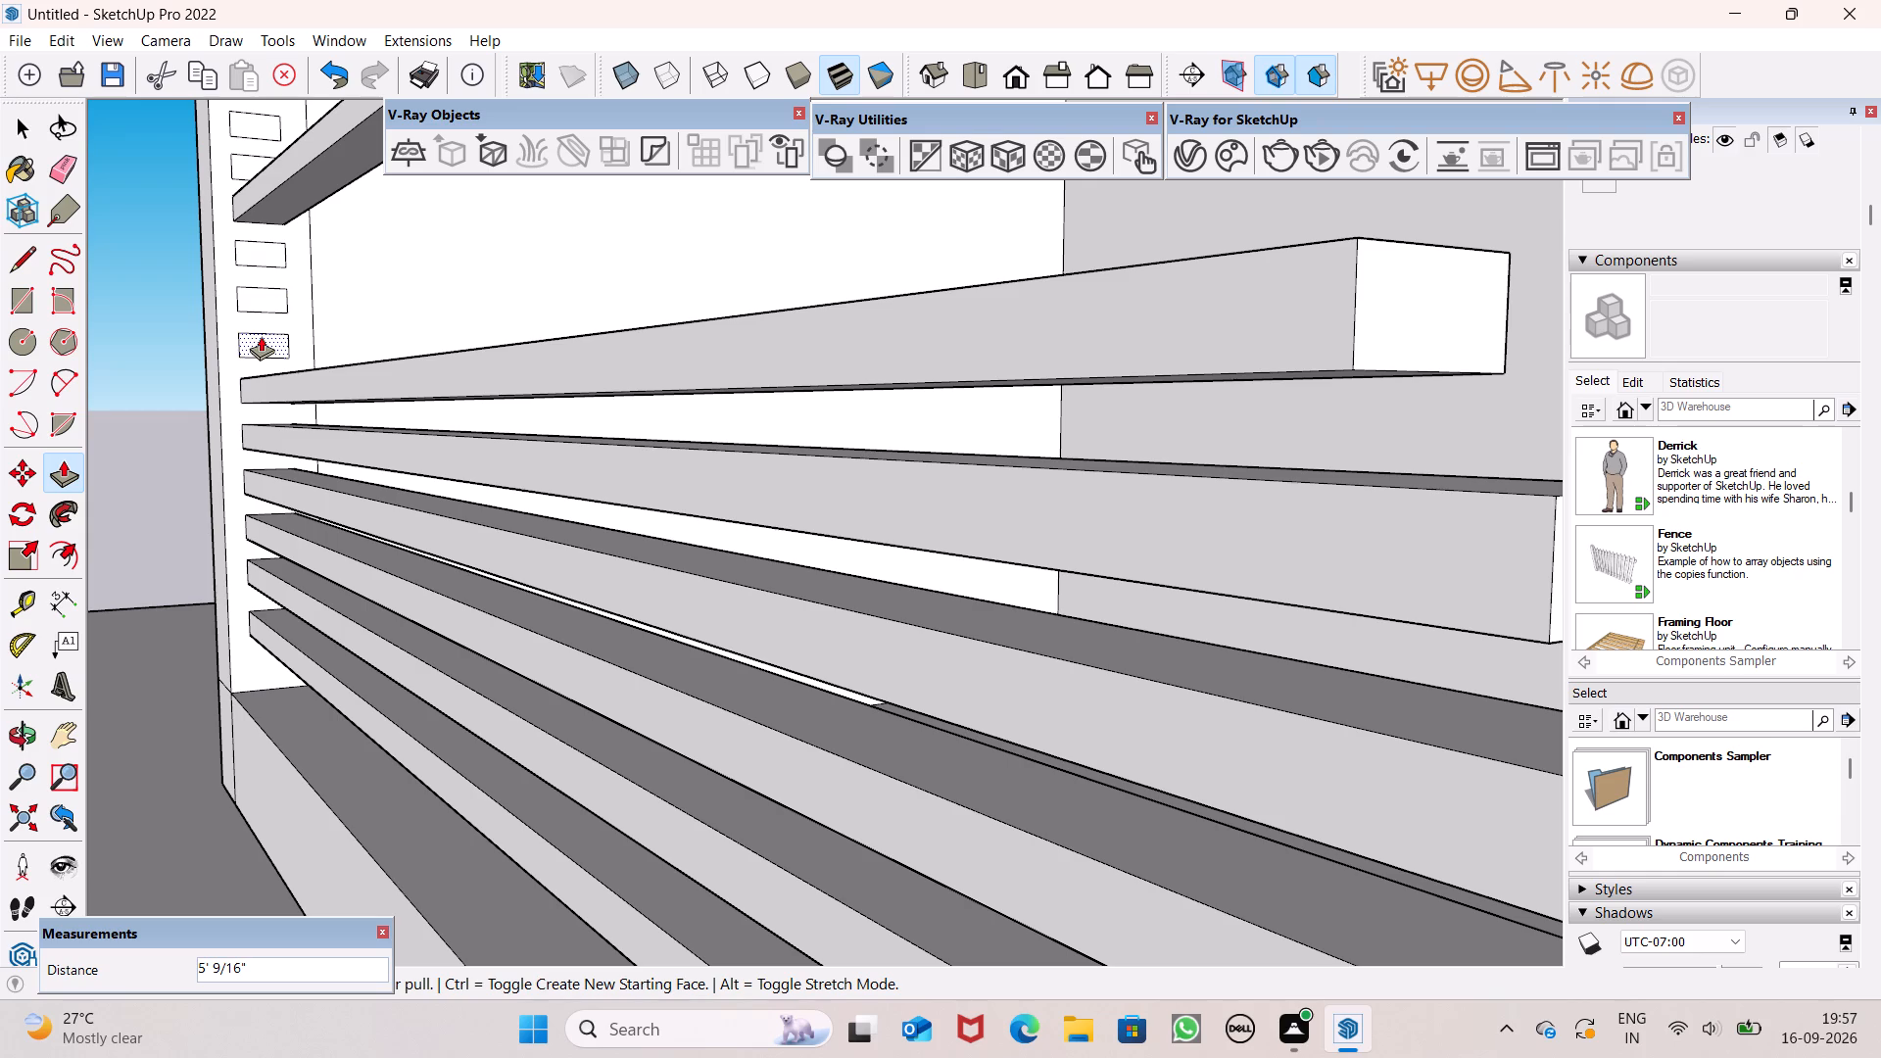
# Push/Pull the seventh and eighth rectangles from the bottom into the opening as rails, about 5' 1 7/8" and 5' 2 11/16".
pyautogui.moveTo(263, 336); pyautogui.dragTo(1735, 713)
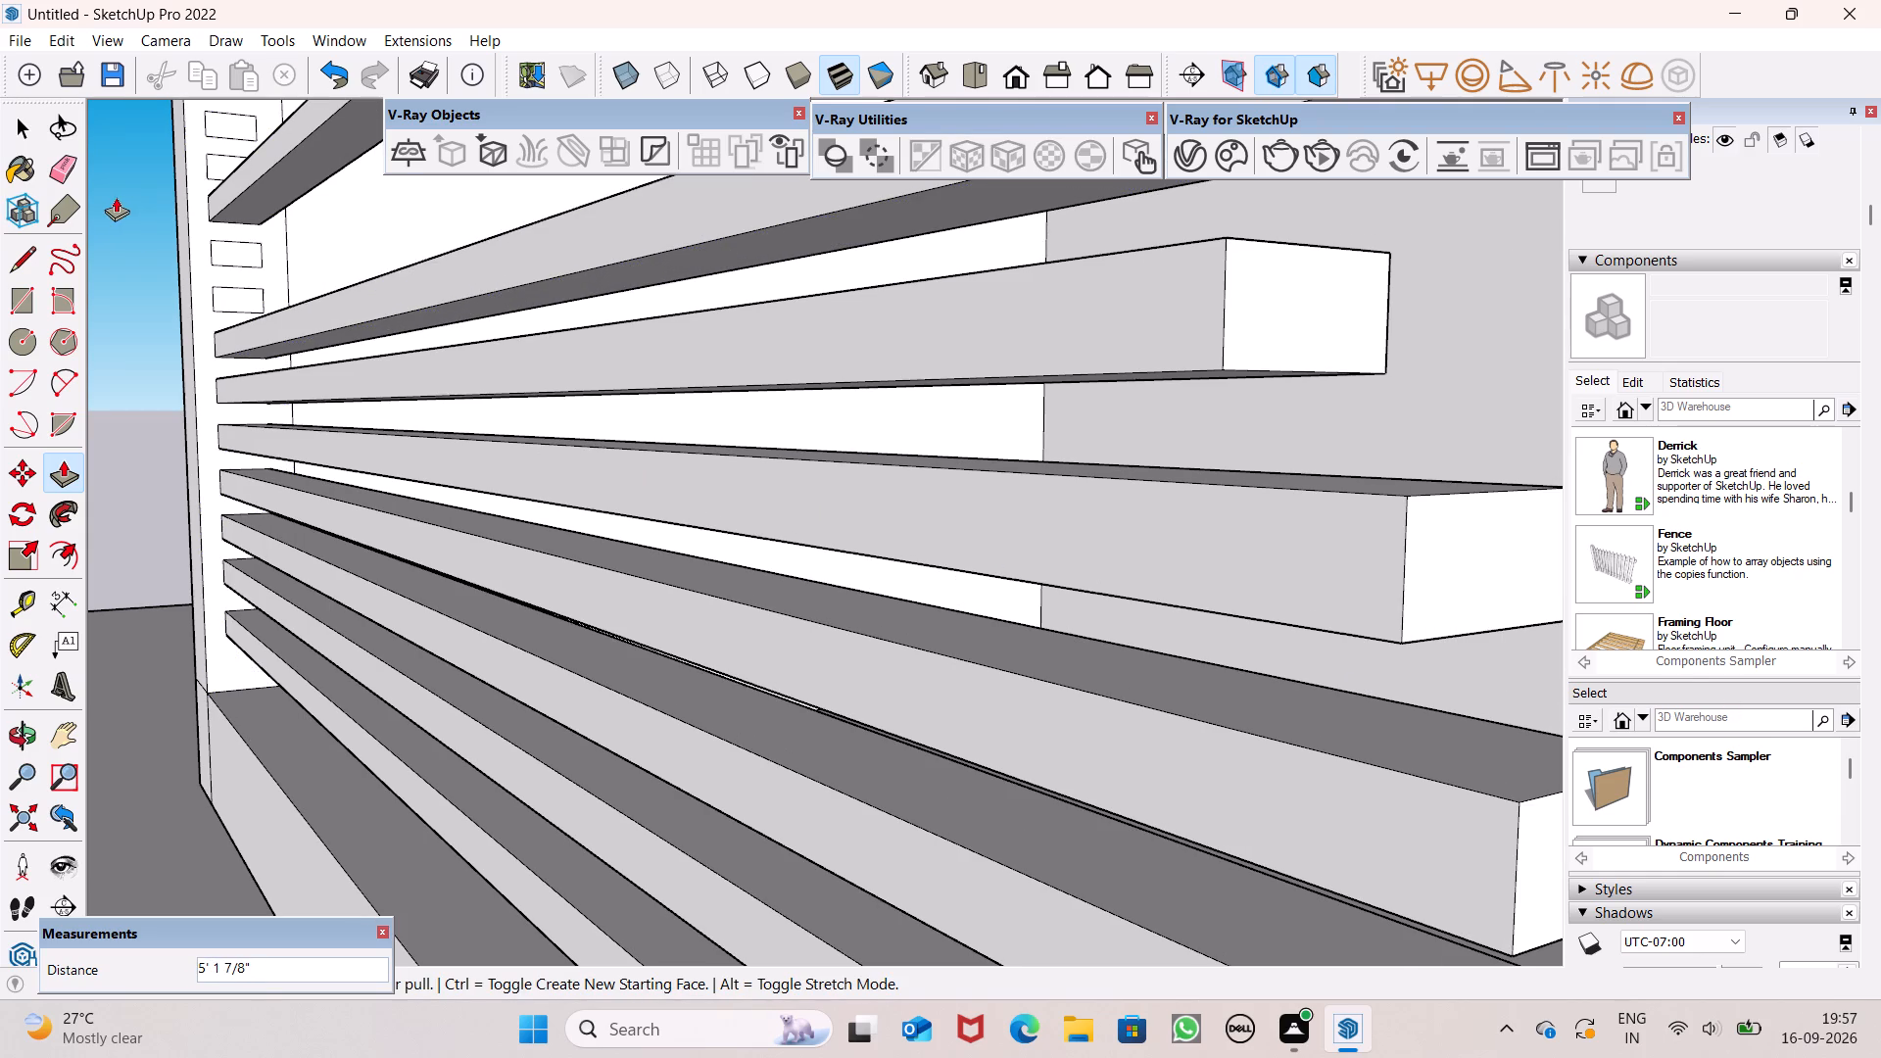
pyautogui.moveTo(239, 293); pyautogui.dragTo(293, 302)
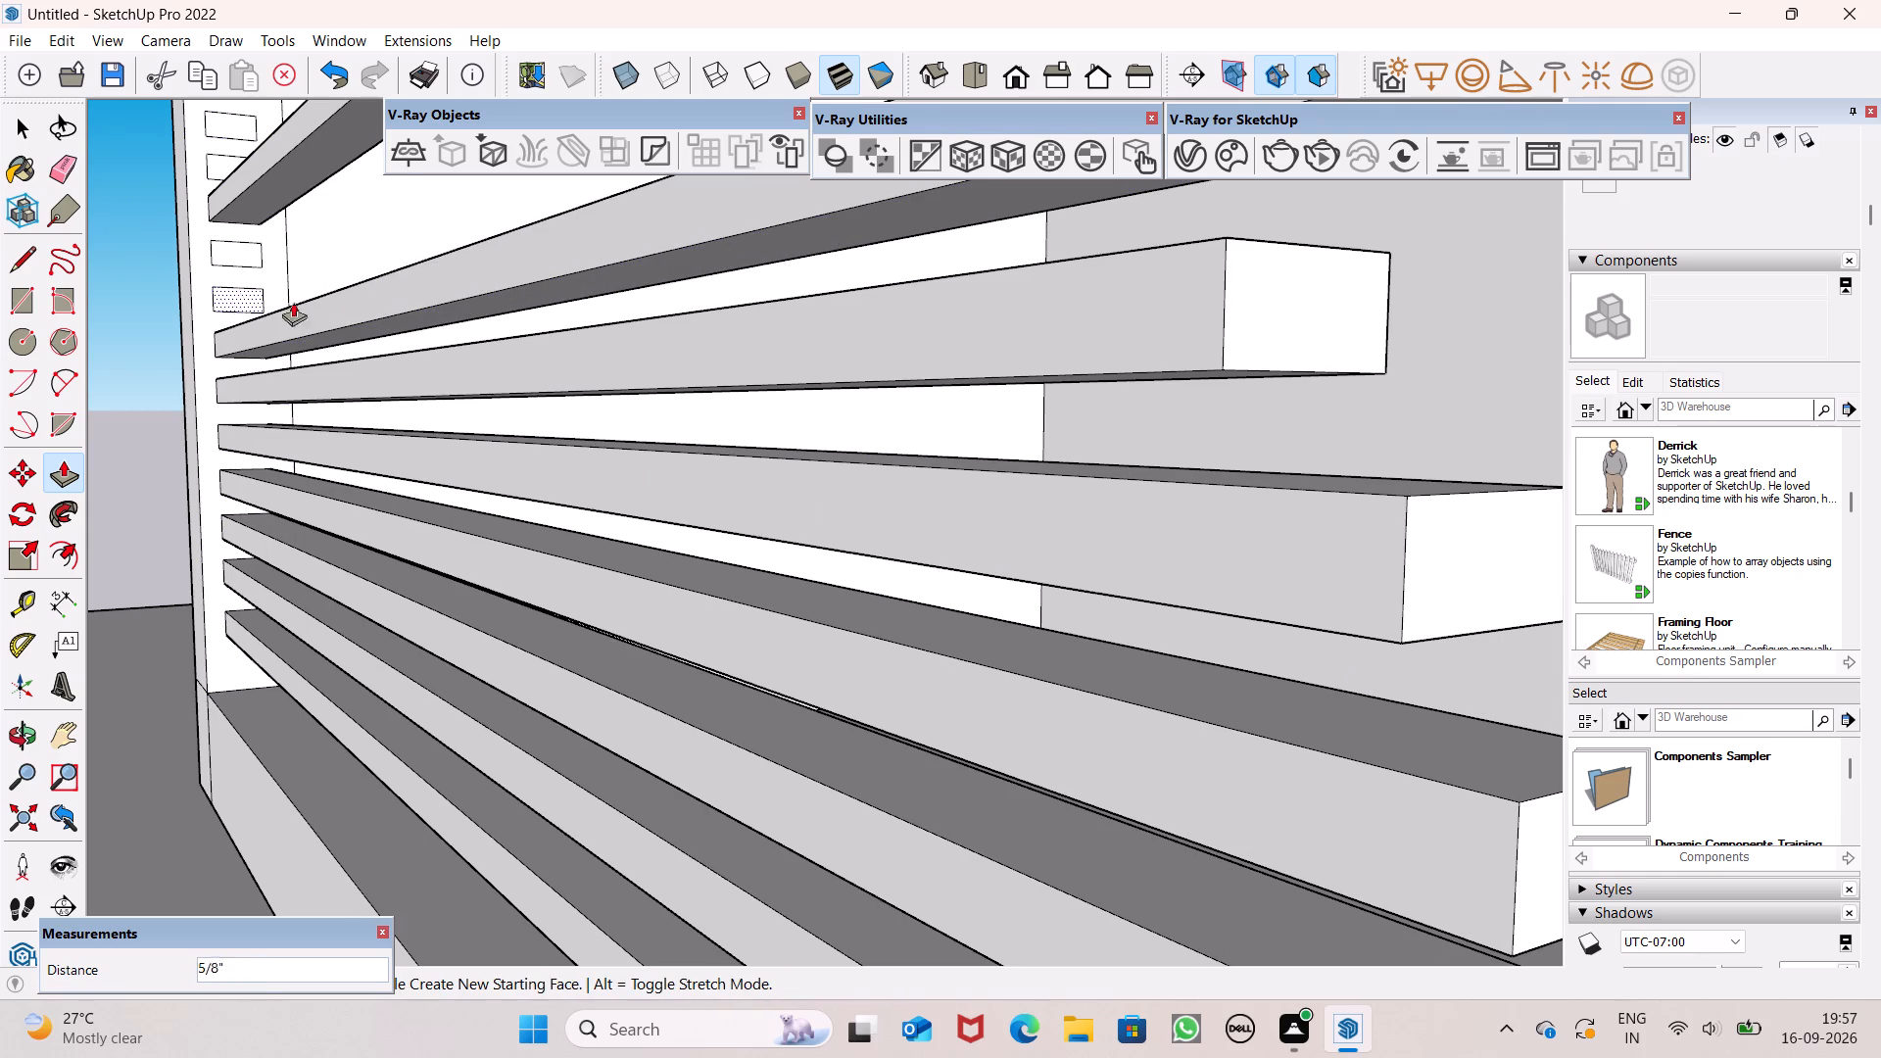
pyautogui.moveTo(293, 302); pyautogui.dragTo(1776, 576)
pyautogui.scroll(-8, 49, 347)
pyautogui.scroll(-8, 251, 406)
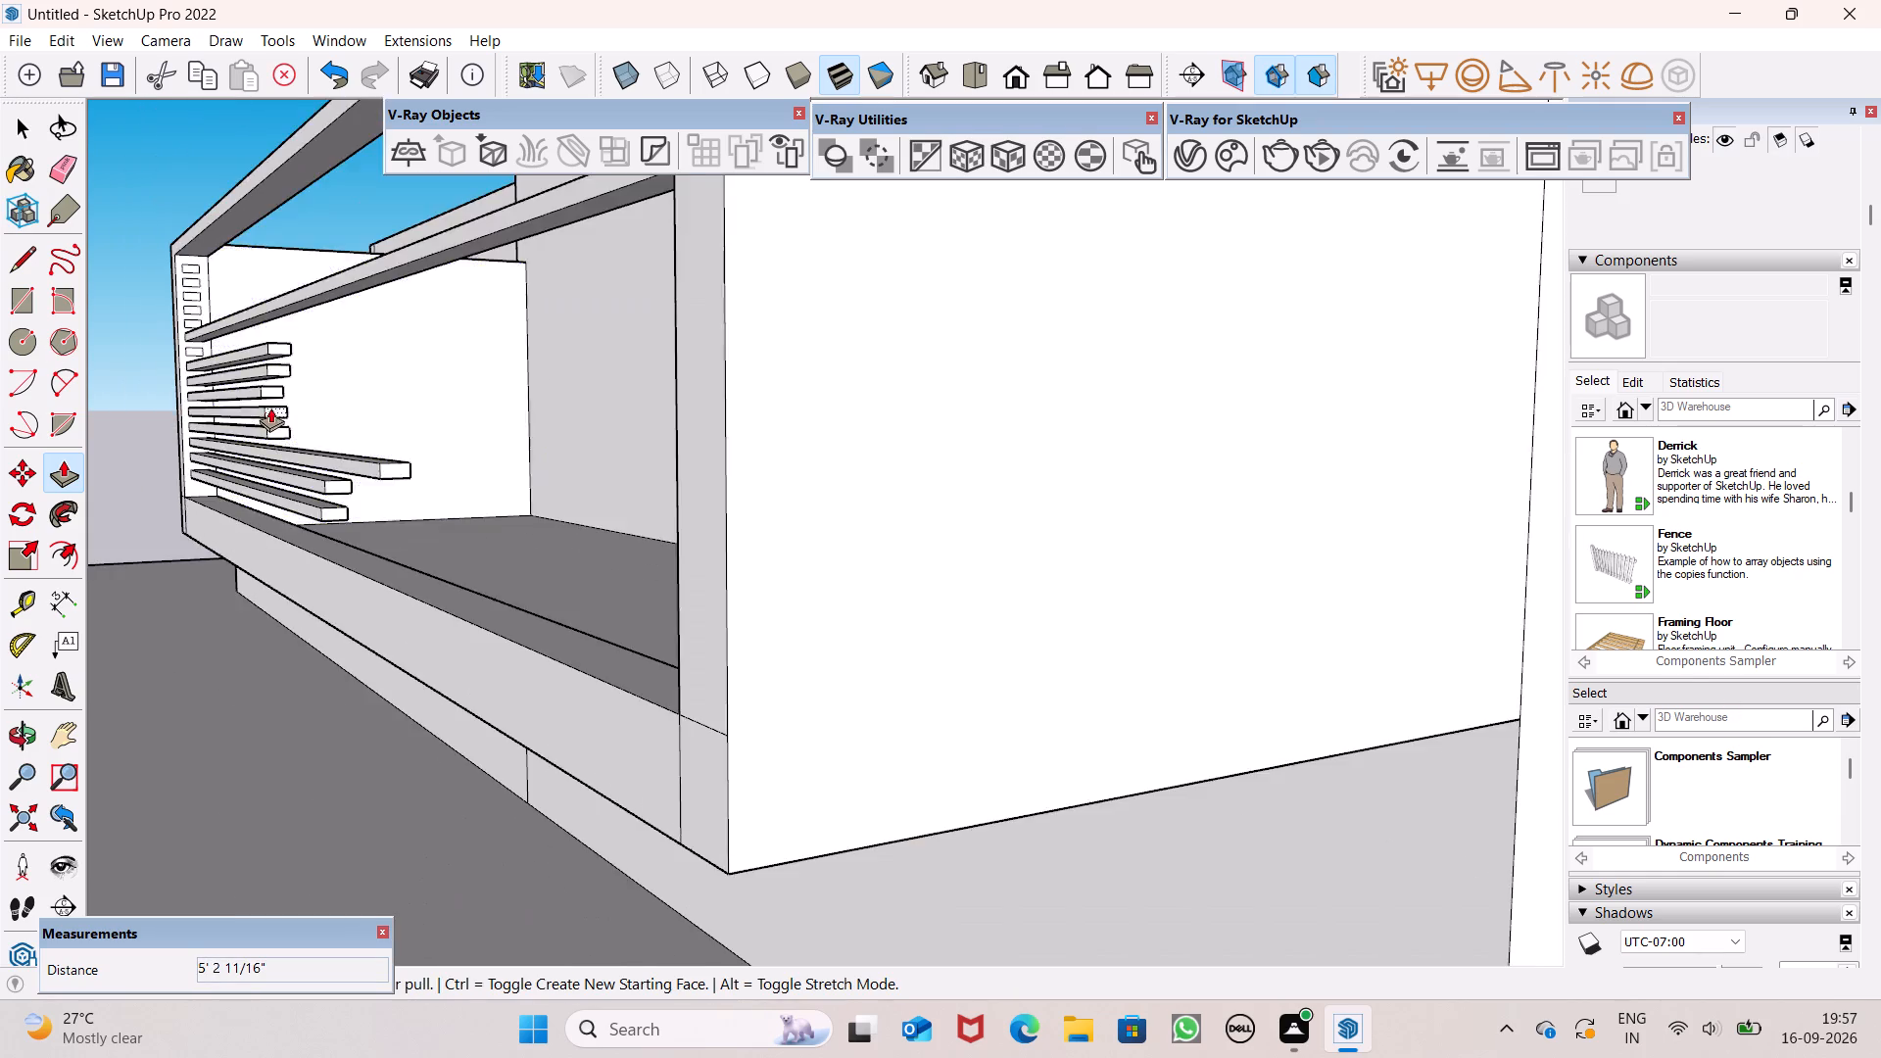
pyautogui.moveTo(286, 447); pyautogui.dragTo(466, 619, button='middle')
pyautogui.scroll(-8, 332, 499)
pyautogui.scroll(5, 72, 402)
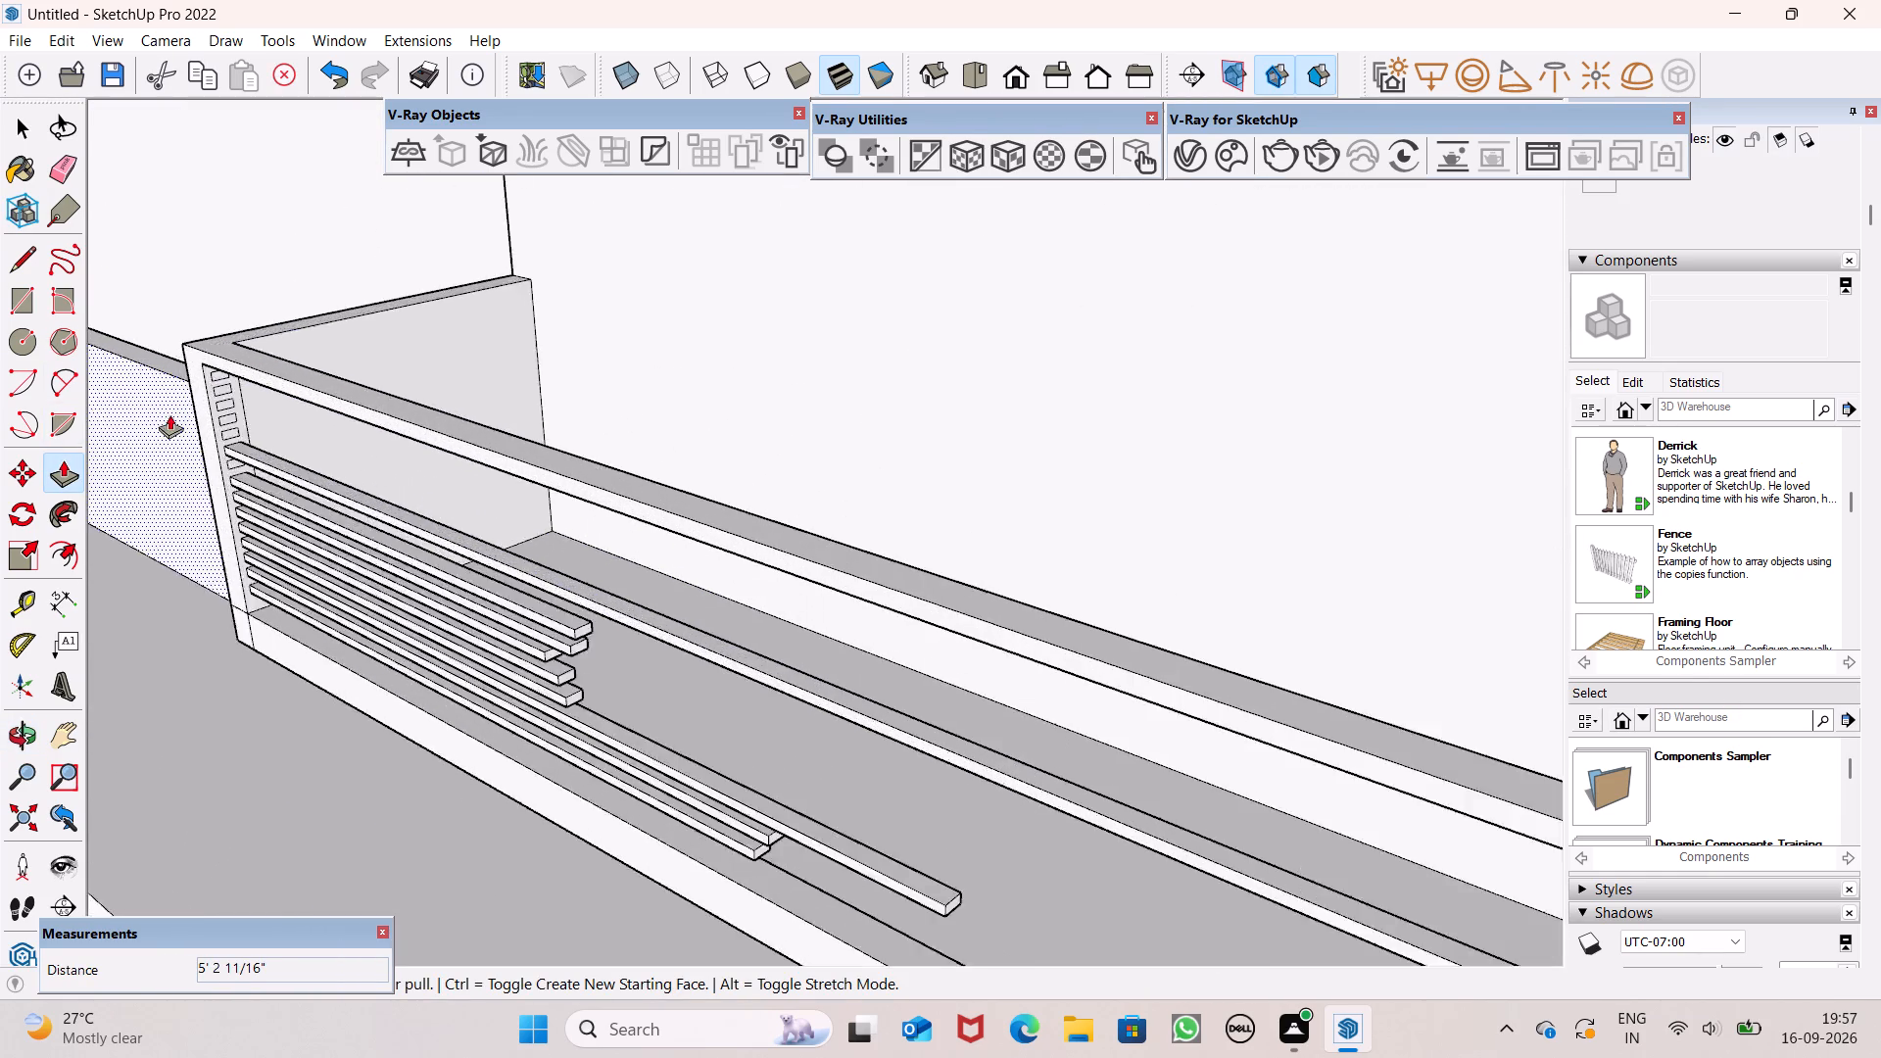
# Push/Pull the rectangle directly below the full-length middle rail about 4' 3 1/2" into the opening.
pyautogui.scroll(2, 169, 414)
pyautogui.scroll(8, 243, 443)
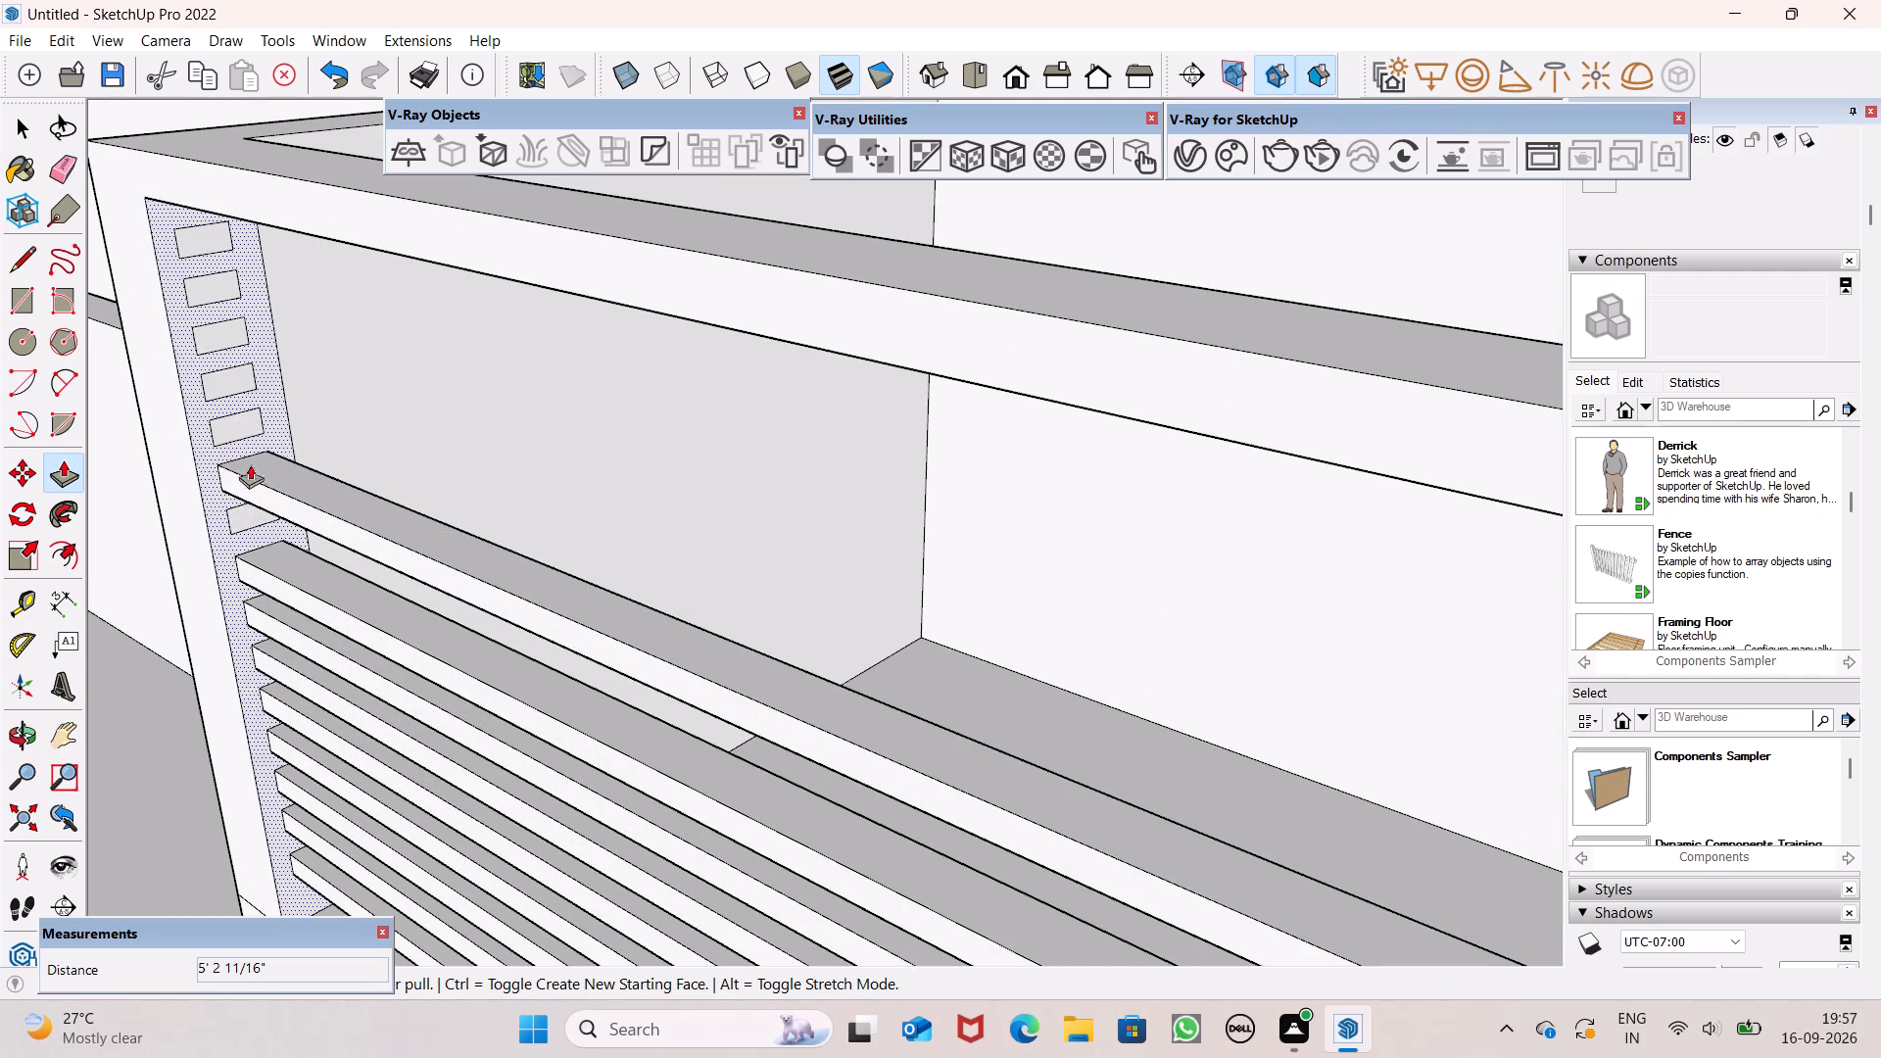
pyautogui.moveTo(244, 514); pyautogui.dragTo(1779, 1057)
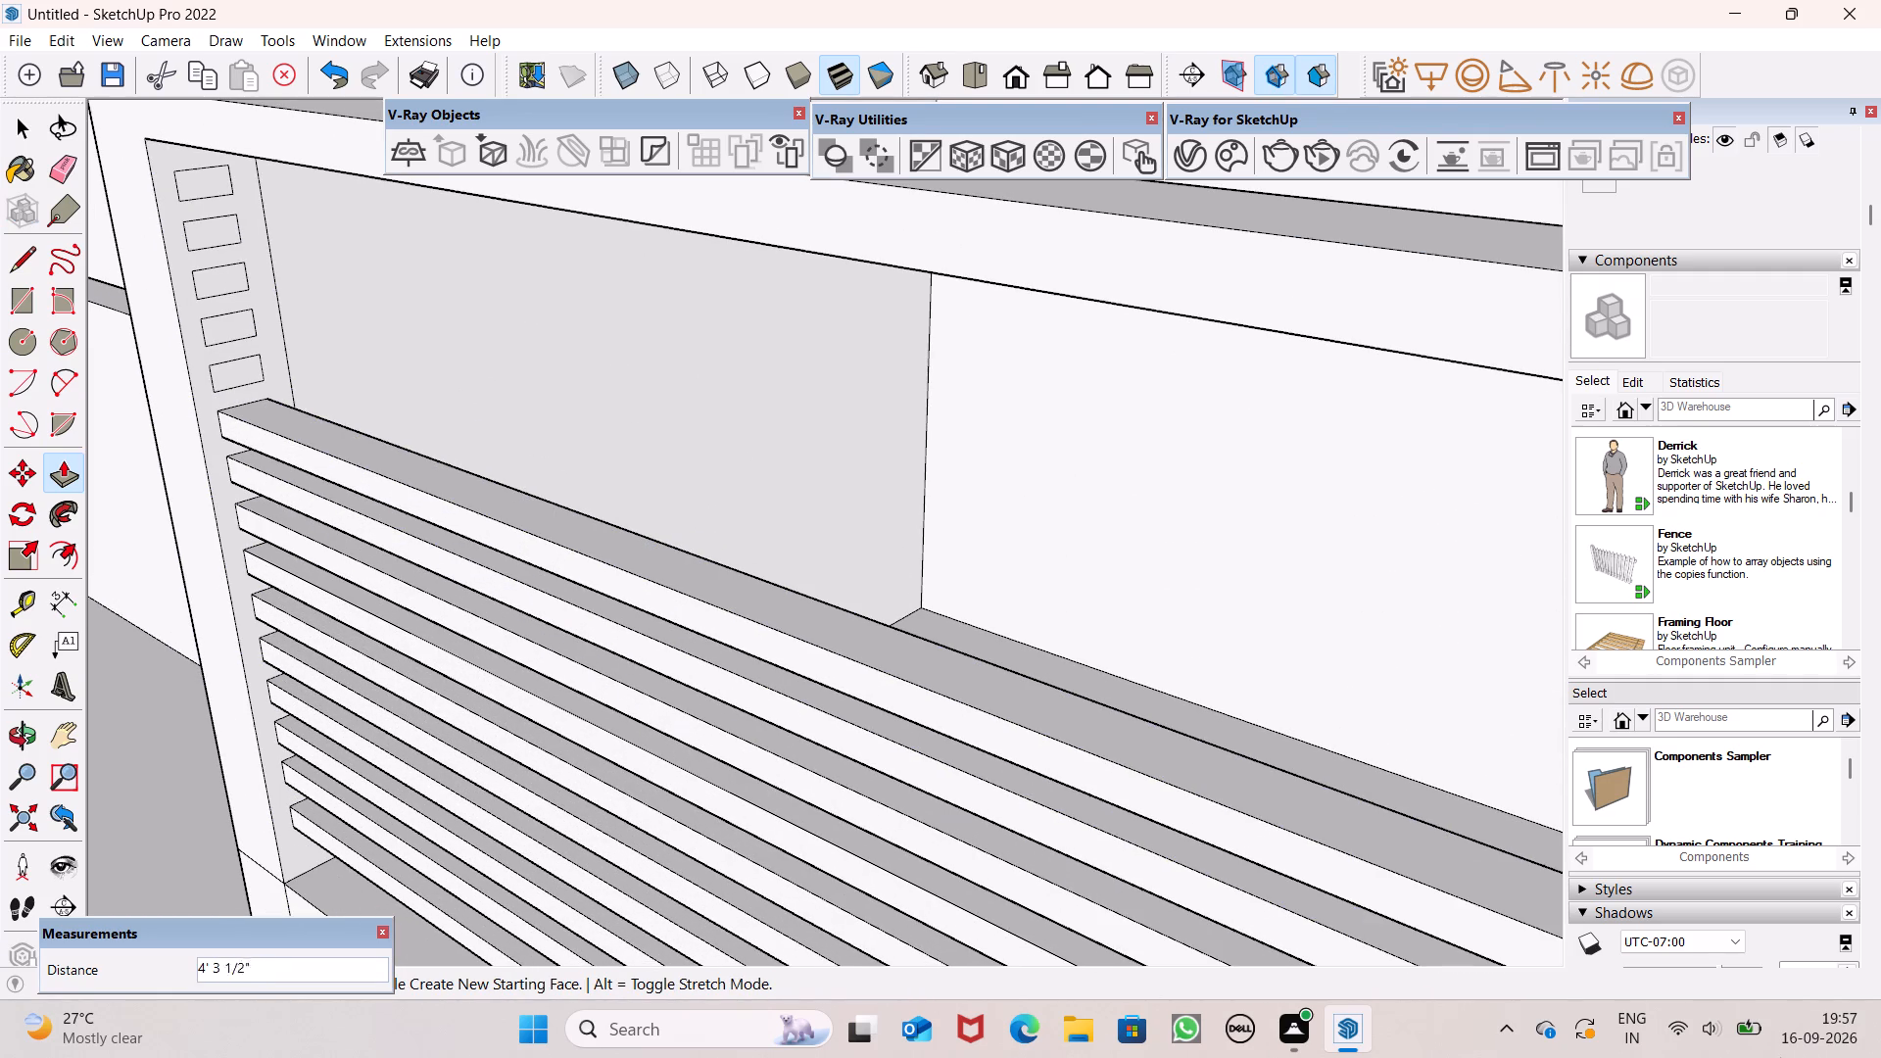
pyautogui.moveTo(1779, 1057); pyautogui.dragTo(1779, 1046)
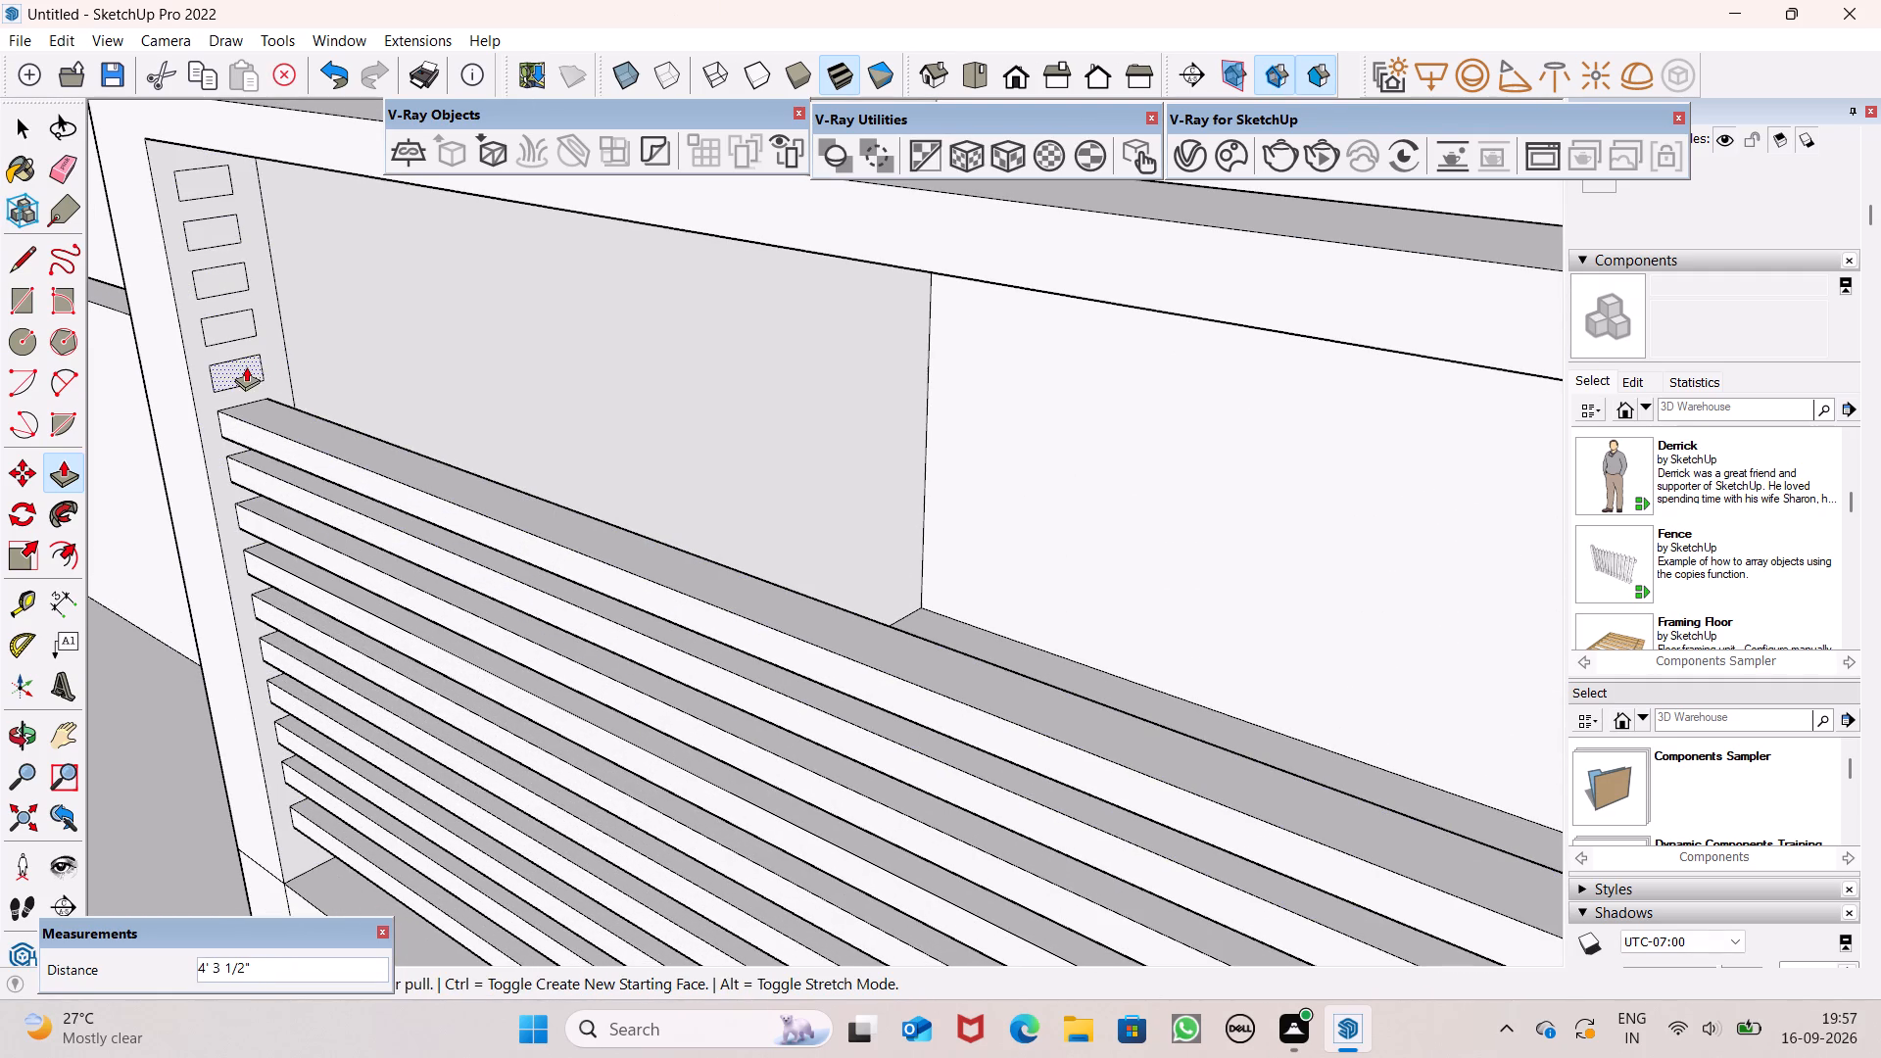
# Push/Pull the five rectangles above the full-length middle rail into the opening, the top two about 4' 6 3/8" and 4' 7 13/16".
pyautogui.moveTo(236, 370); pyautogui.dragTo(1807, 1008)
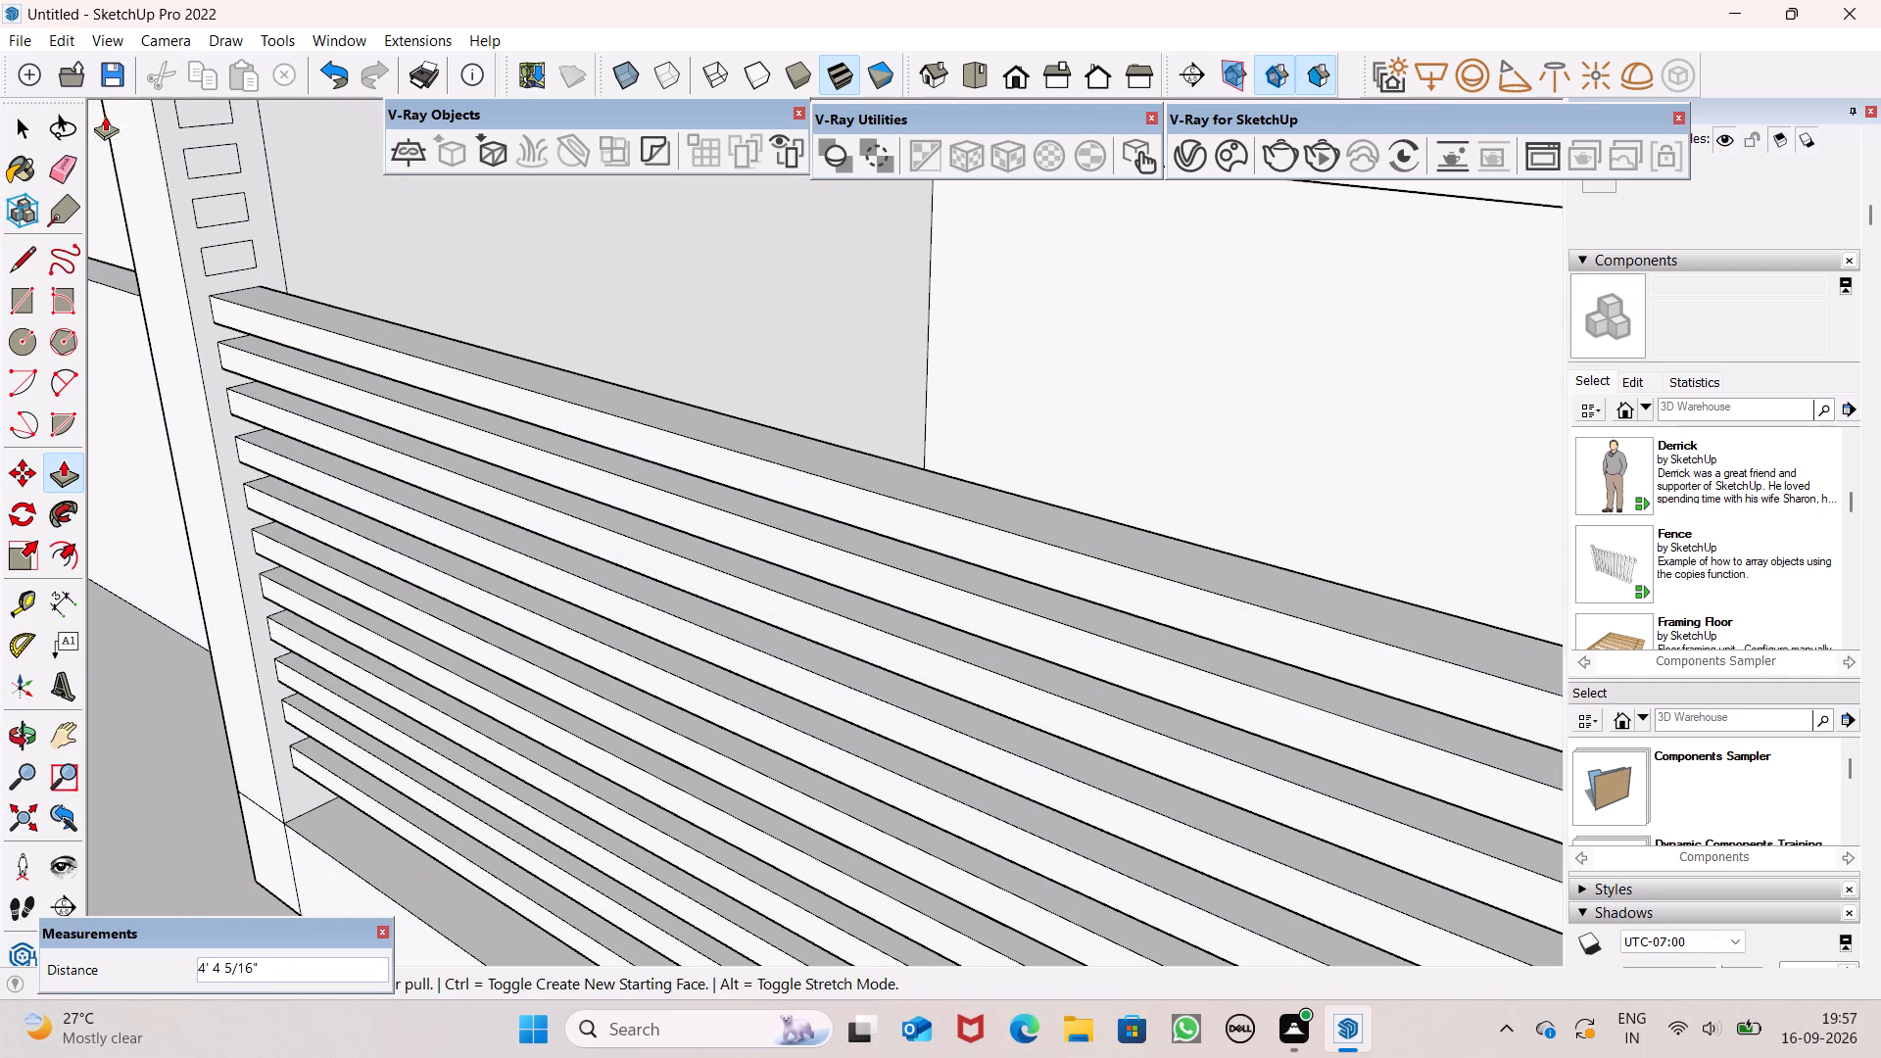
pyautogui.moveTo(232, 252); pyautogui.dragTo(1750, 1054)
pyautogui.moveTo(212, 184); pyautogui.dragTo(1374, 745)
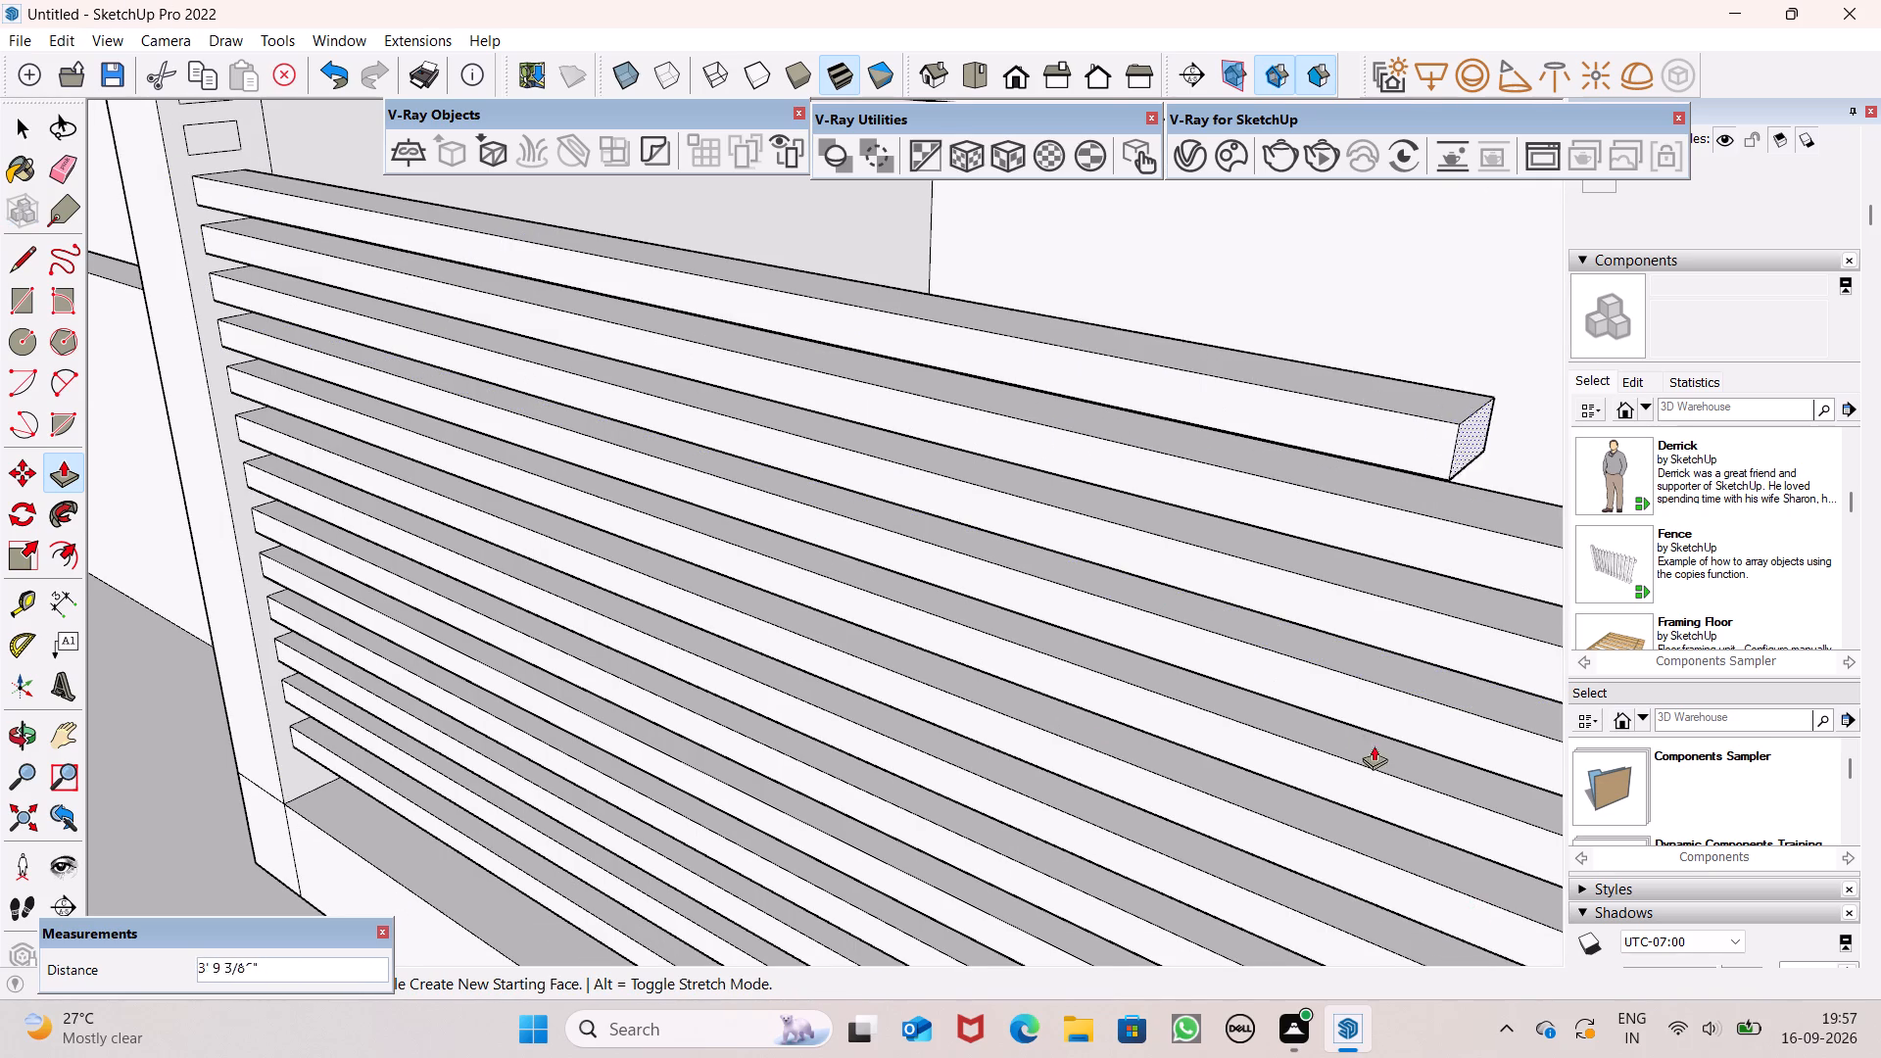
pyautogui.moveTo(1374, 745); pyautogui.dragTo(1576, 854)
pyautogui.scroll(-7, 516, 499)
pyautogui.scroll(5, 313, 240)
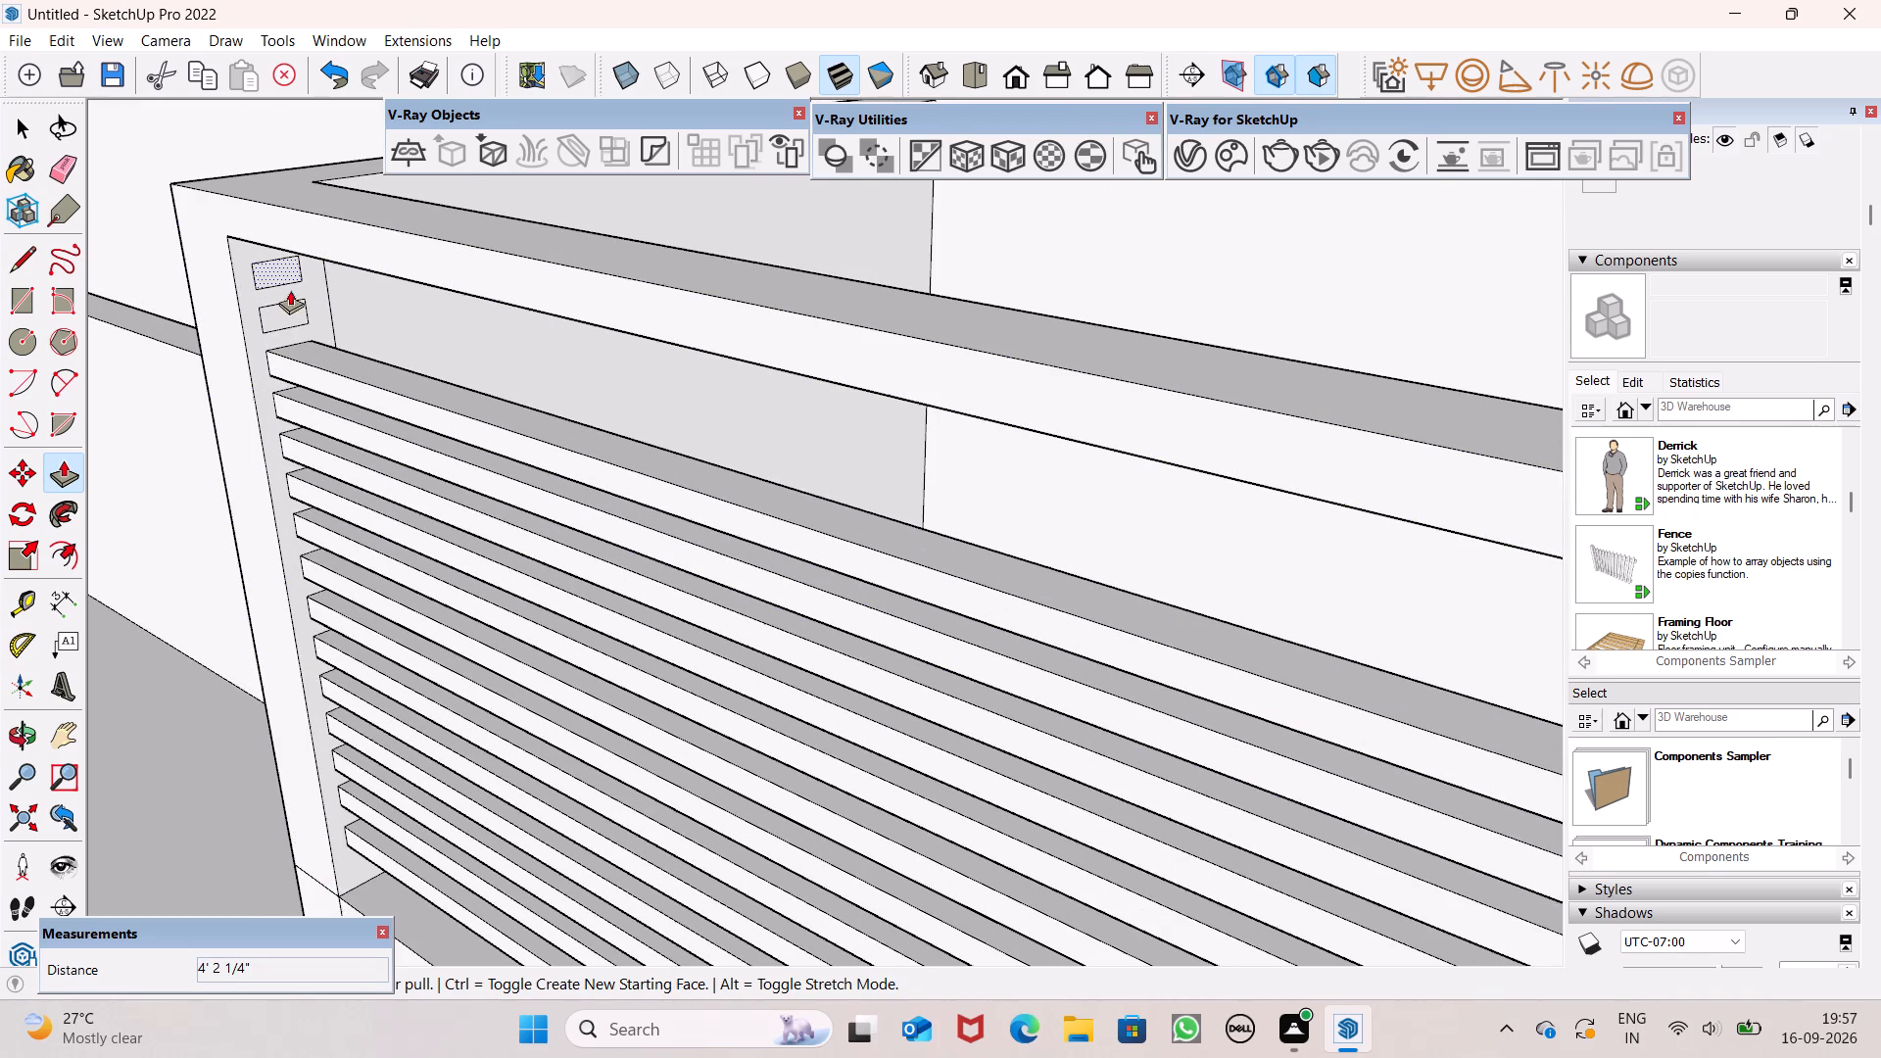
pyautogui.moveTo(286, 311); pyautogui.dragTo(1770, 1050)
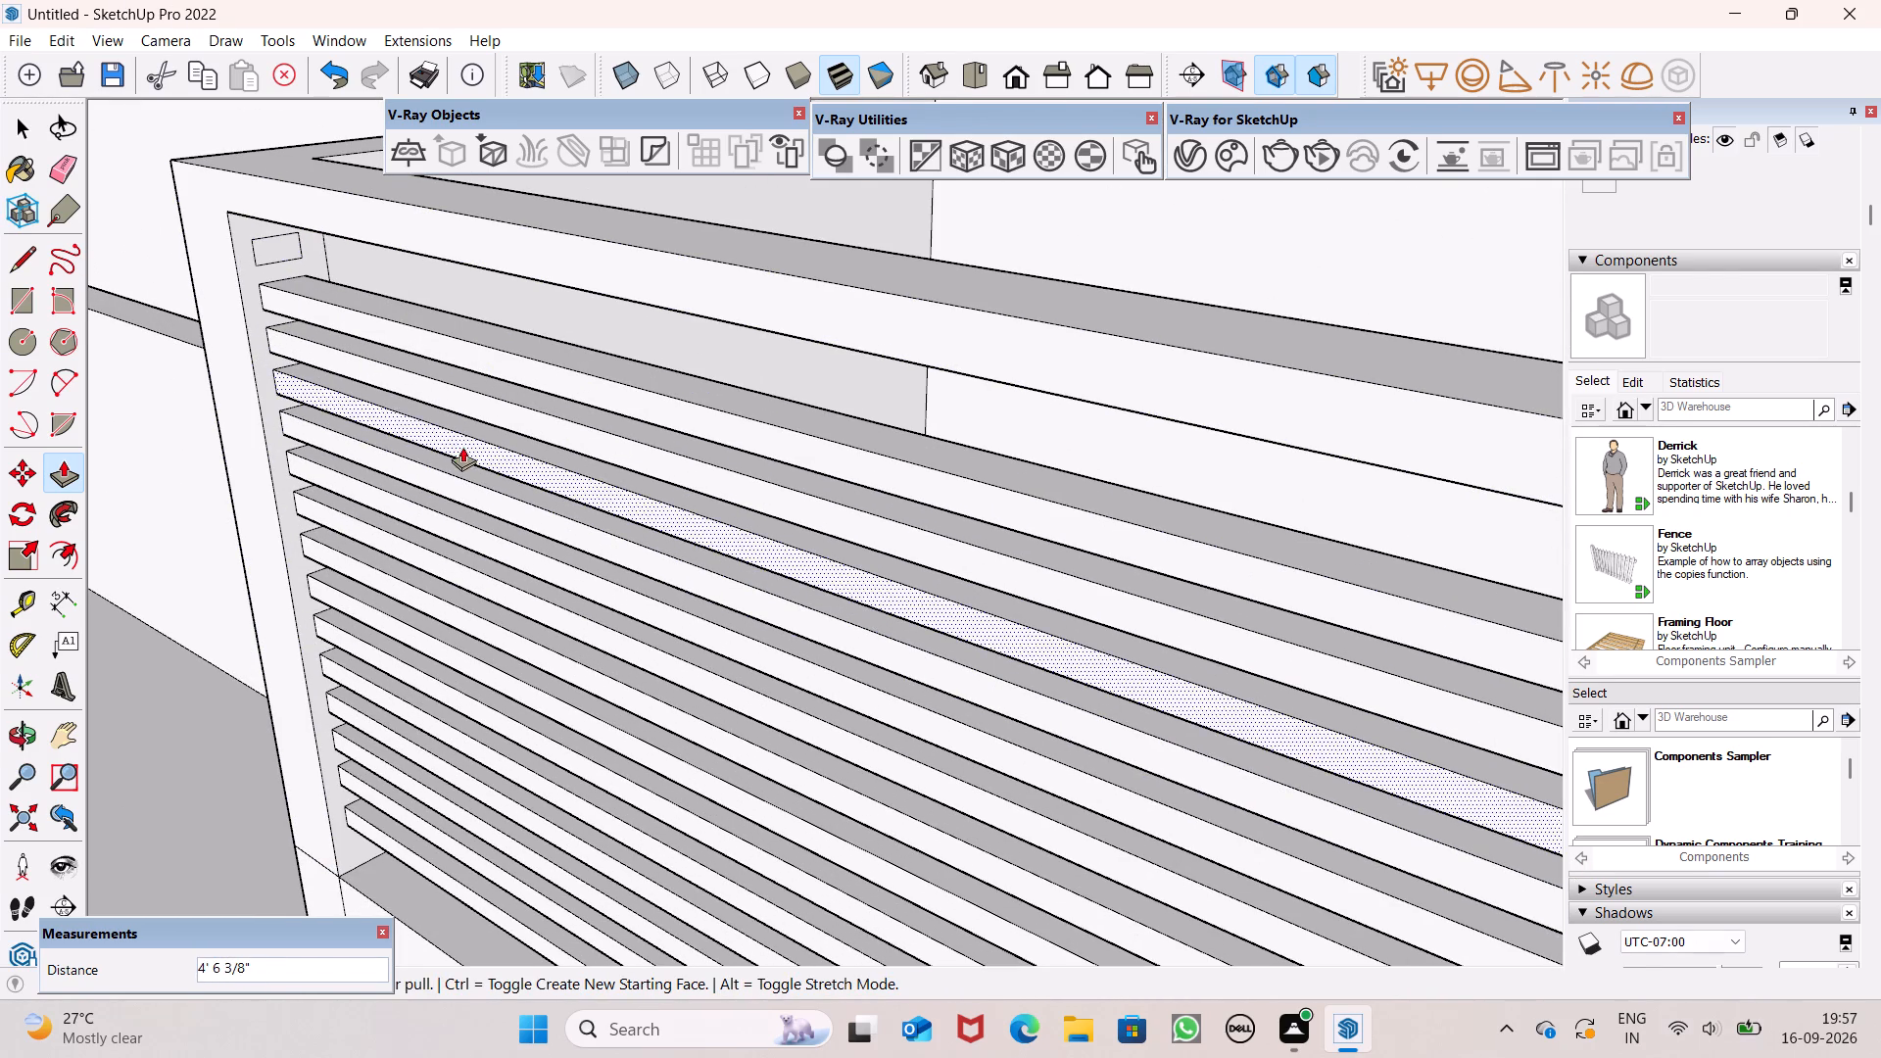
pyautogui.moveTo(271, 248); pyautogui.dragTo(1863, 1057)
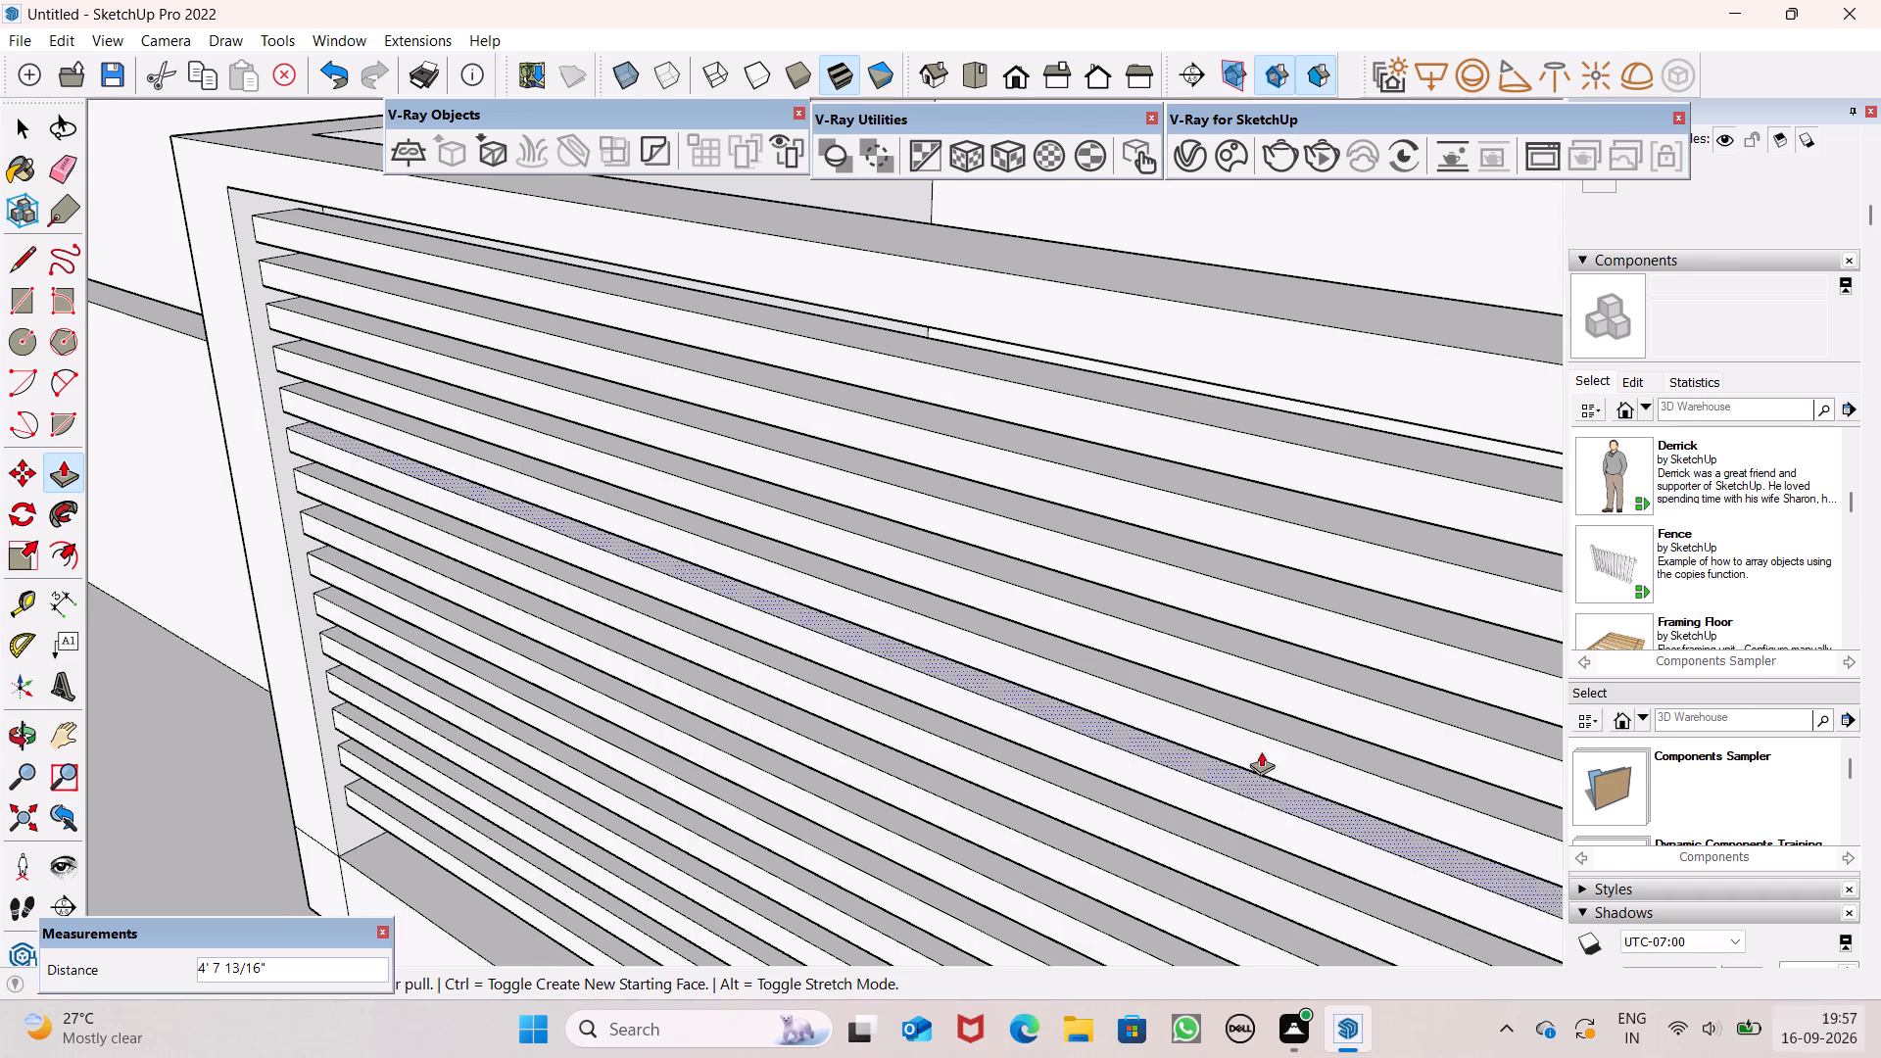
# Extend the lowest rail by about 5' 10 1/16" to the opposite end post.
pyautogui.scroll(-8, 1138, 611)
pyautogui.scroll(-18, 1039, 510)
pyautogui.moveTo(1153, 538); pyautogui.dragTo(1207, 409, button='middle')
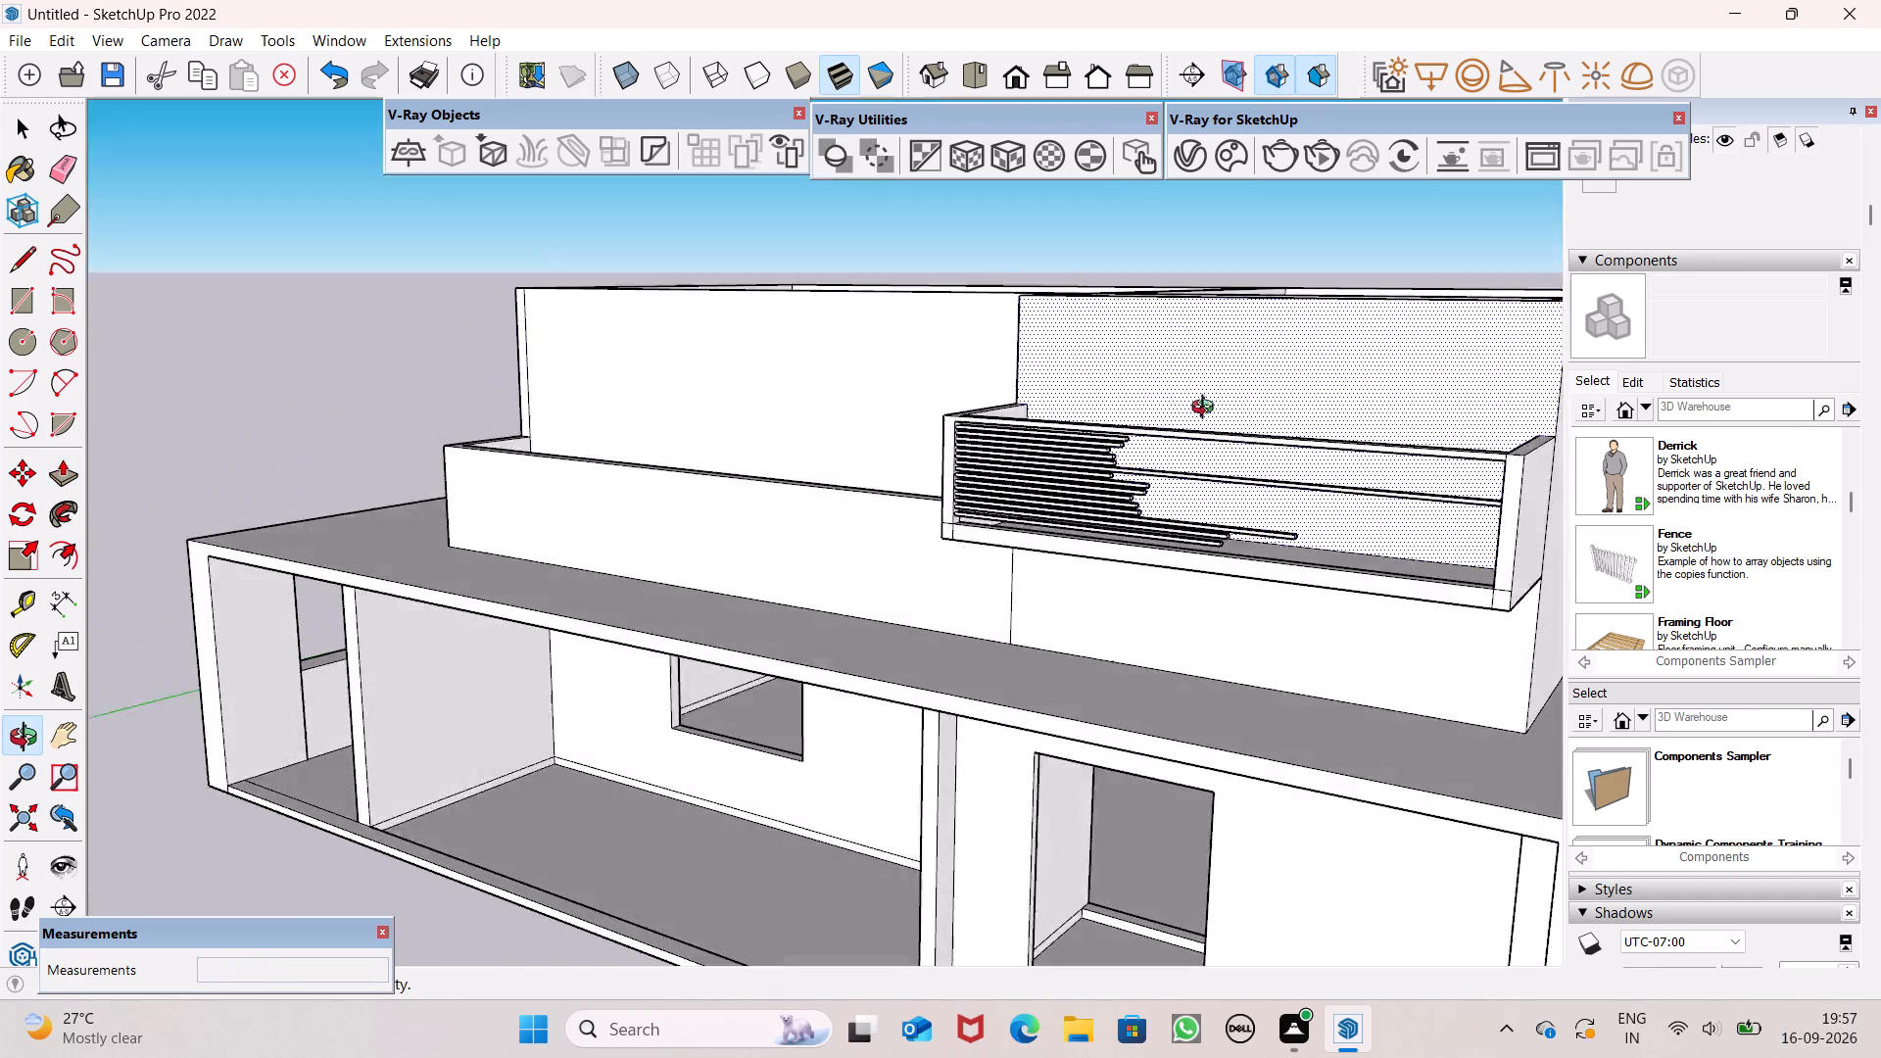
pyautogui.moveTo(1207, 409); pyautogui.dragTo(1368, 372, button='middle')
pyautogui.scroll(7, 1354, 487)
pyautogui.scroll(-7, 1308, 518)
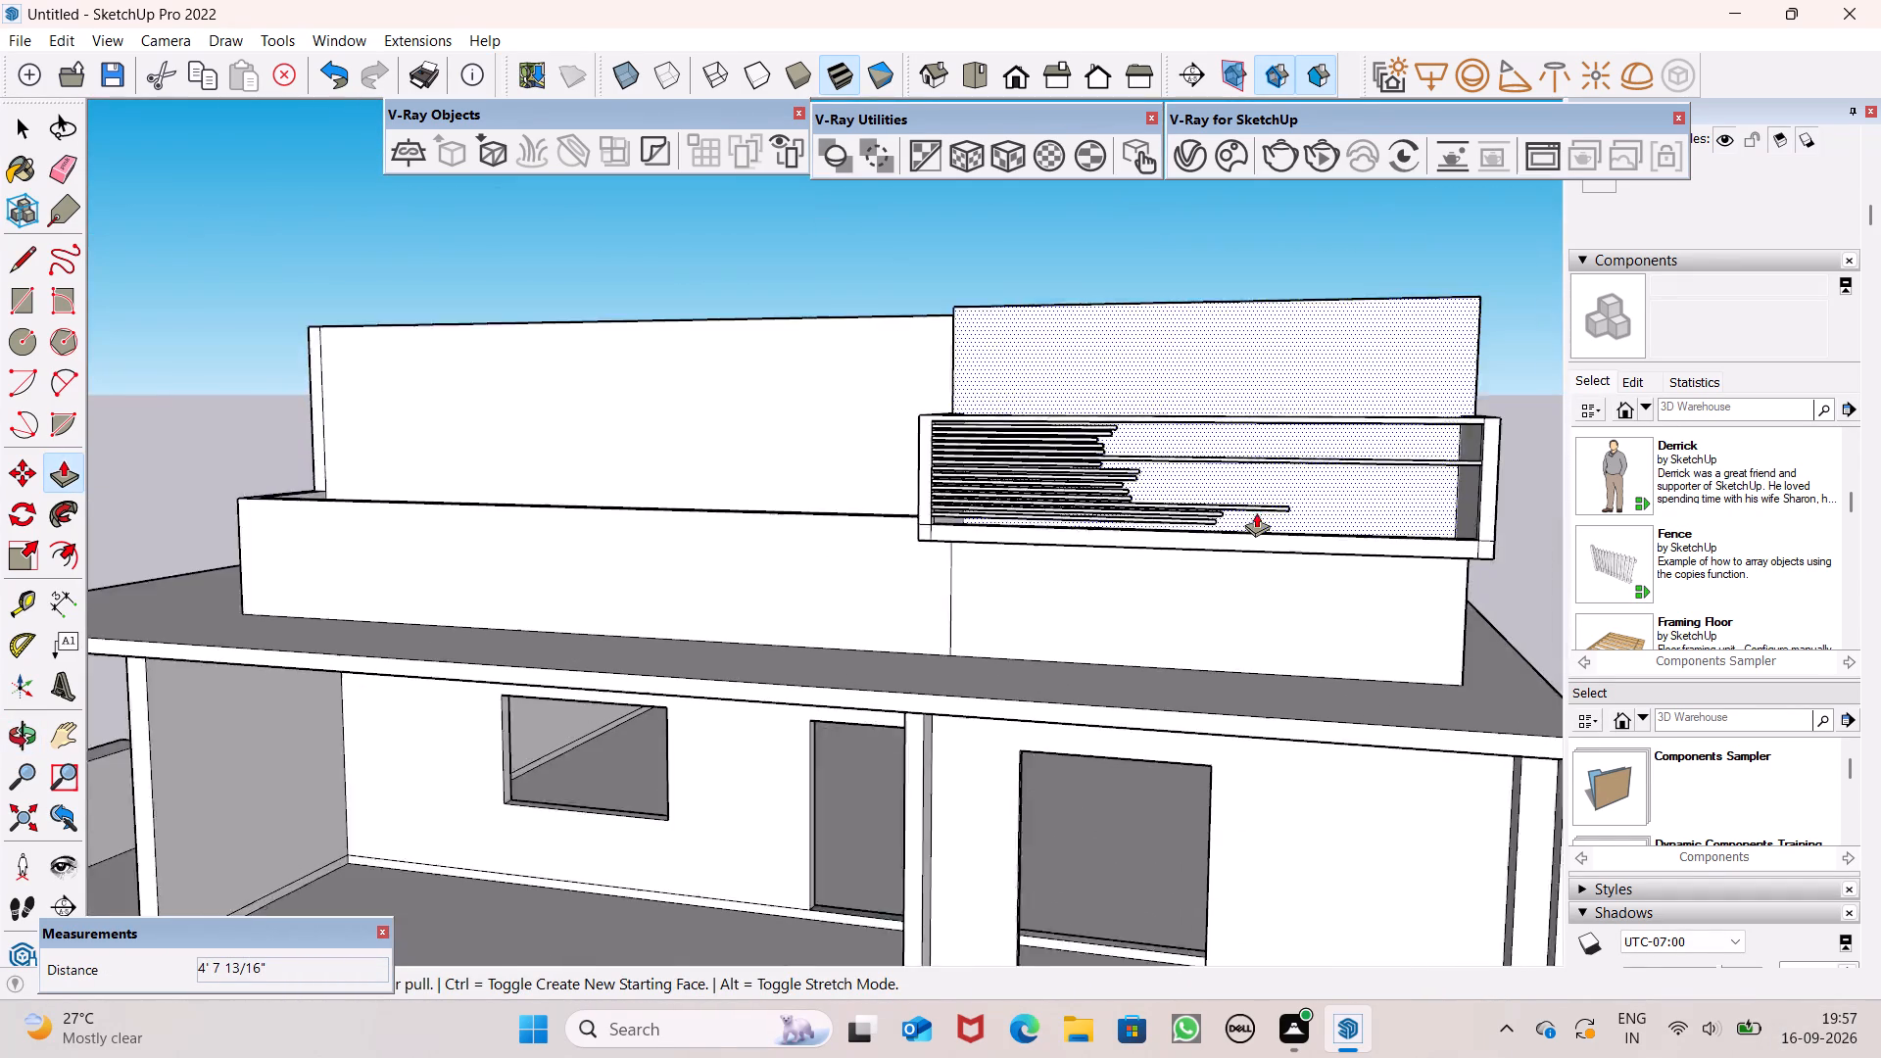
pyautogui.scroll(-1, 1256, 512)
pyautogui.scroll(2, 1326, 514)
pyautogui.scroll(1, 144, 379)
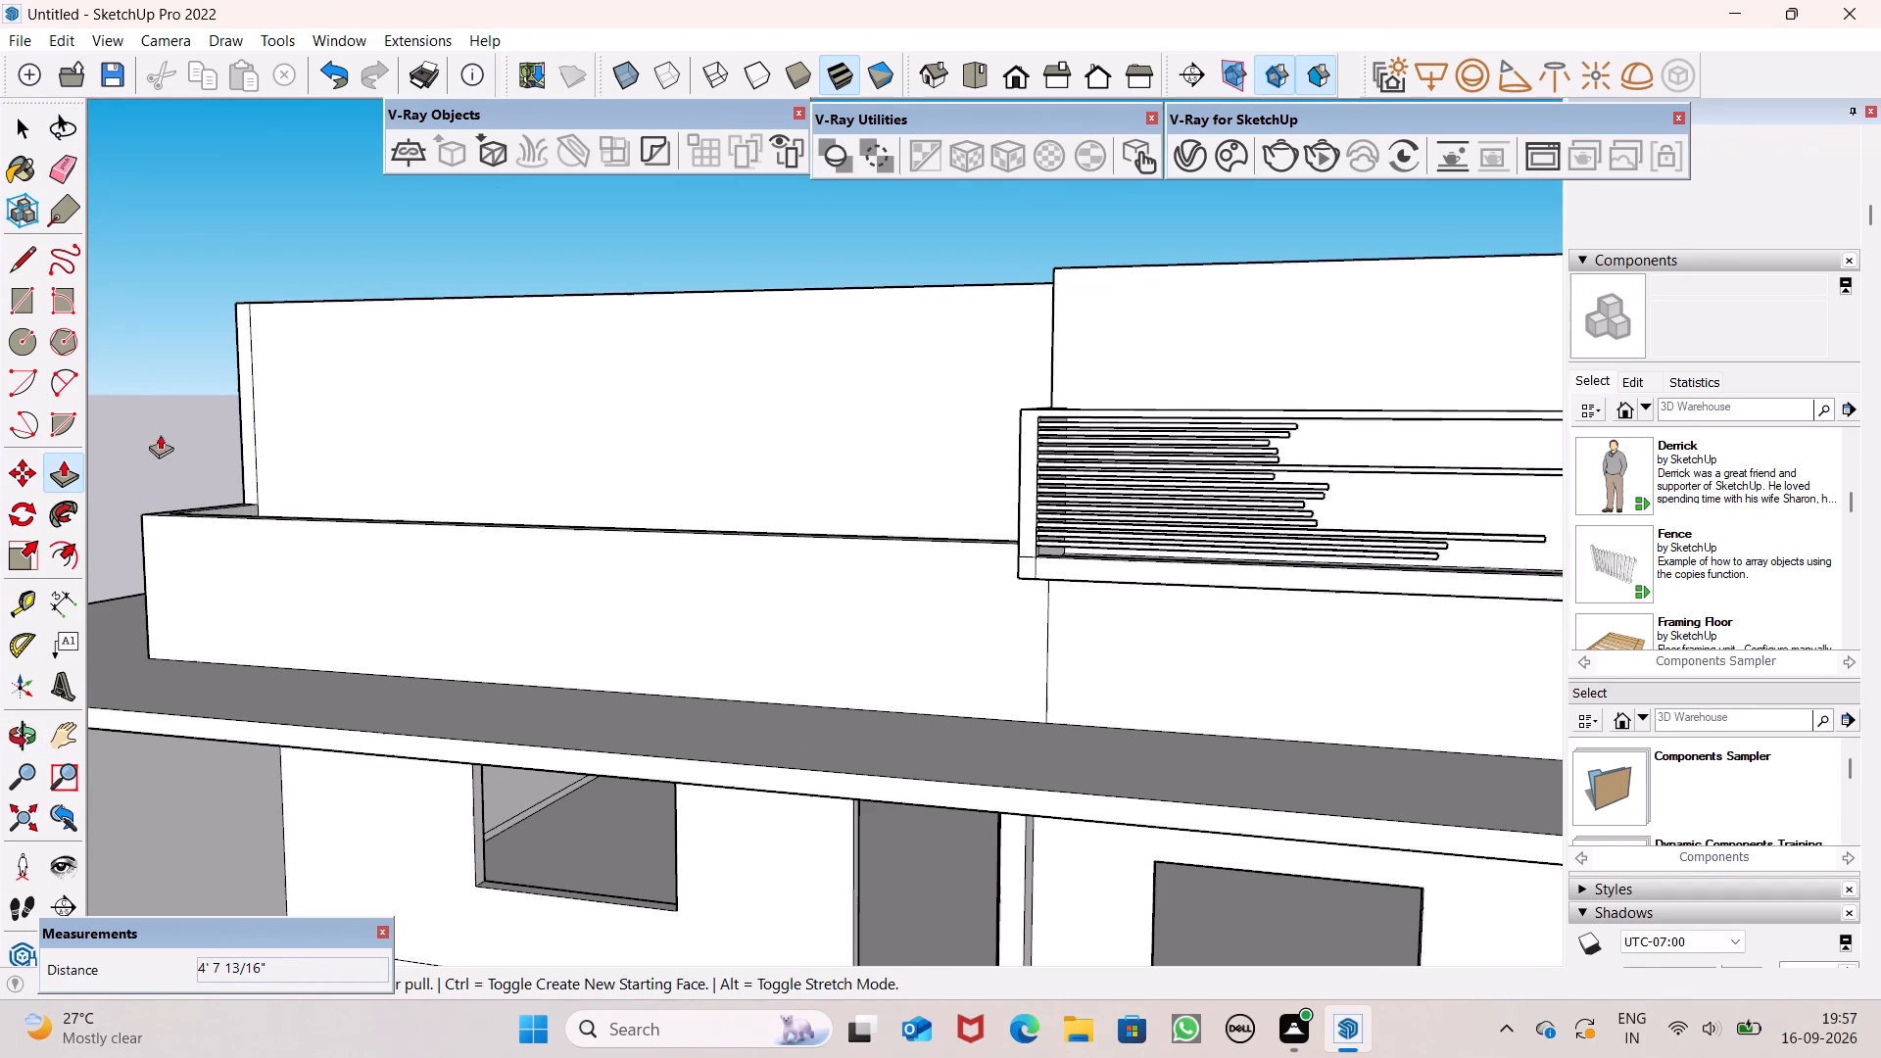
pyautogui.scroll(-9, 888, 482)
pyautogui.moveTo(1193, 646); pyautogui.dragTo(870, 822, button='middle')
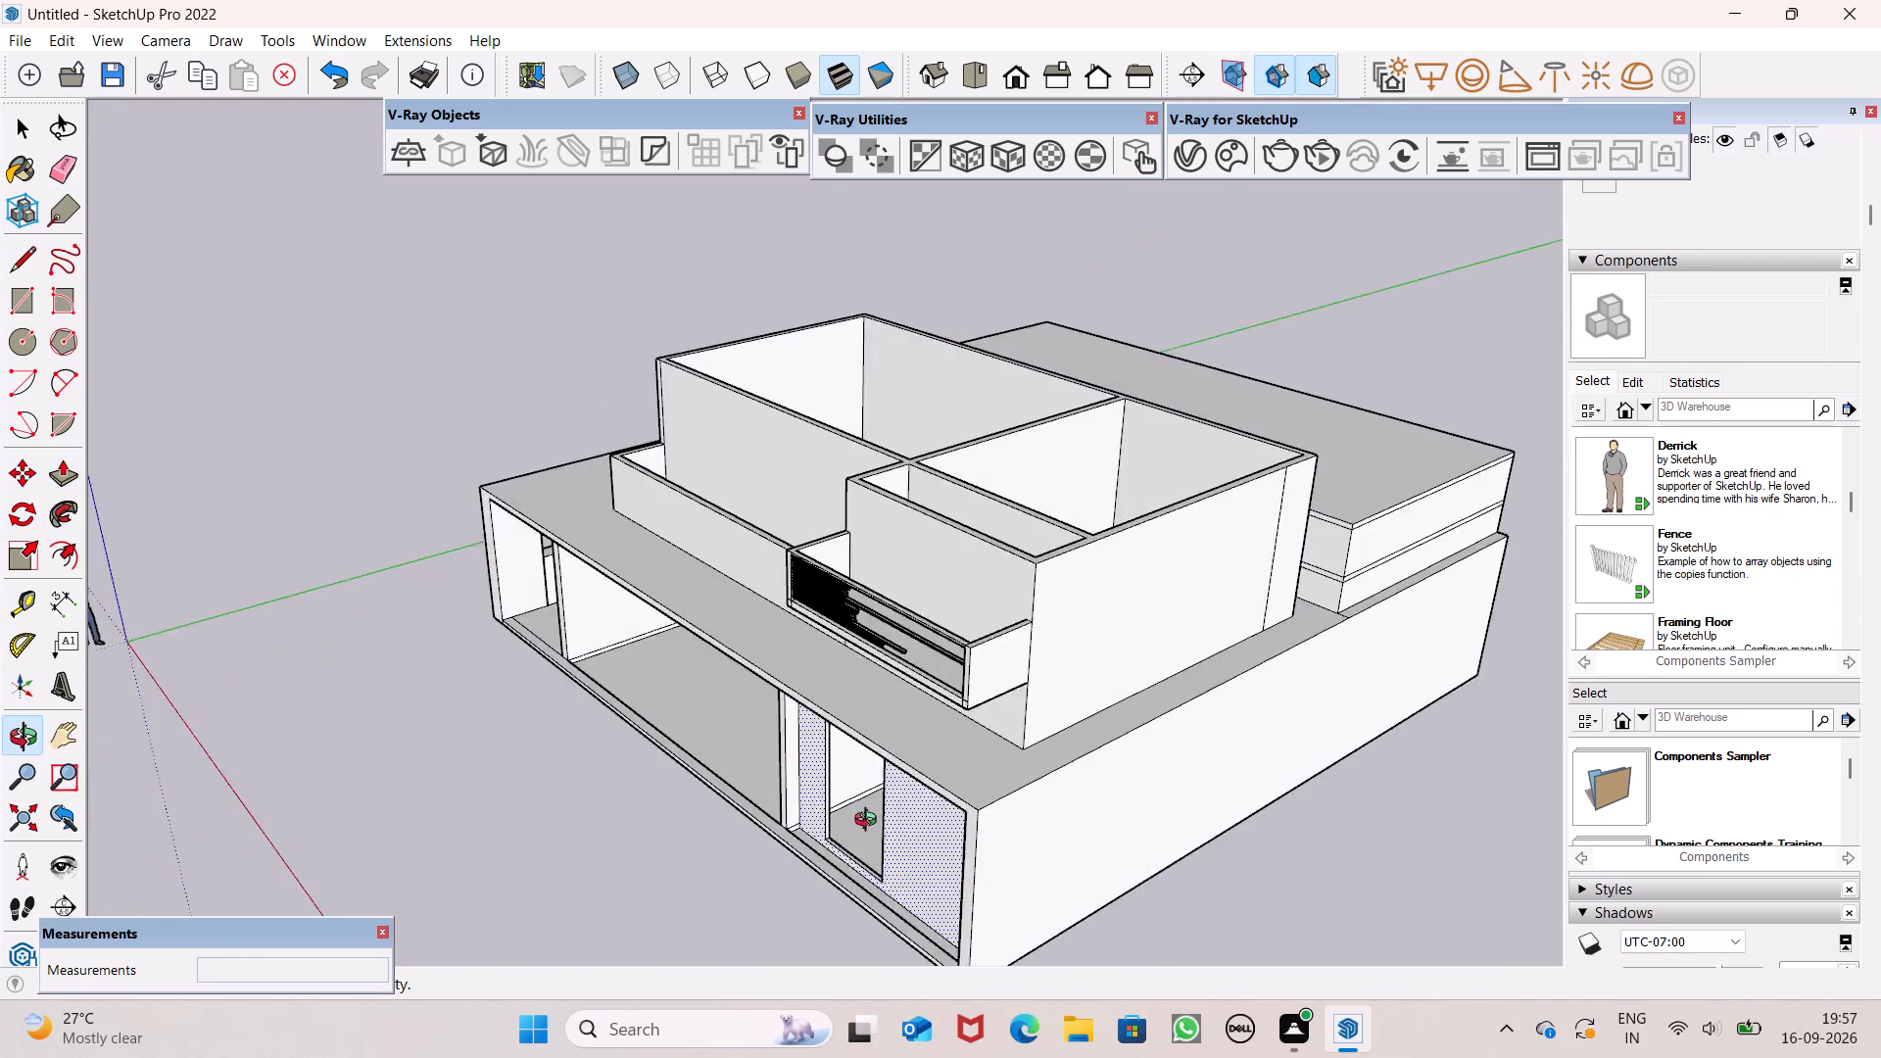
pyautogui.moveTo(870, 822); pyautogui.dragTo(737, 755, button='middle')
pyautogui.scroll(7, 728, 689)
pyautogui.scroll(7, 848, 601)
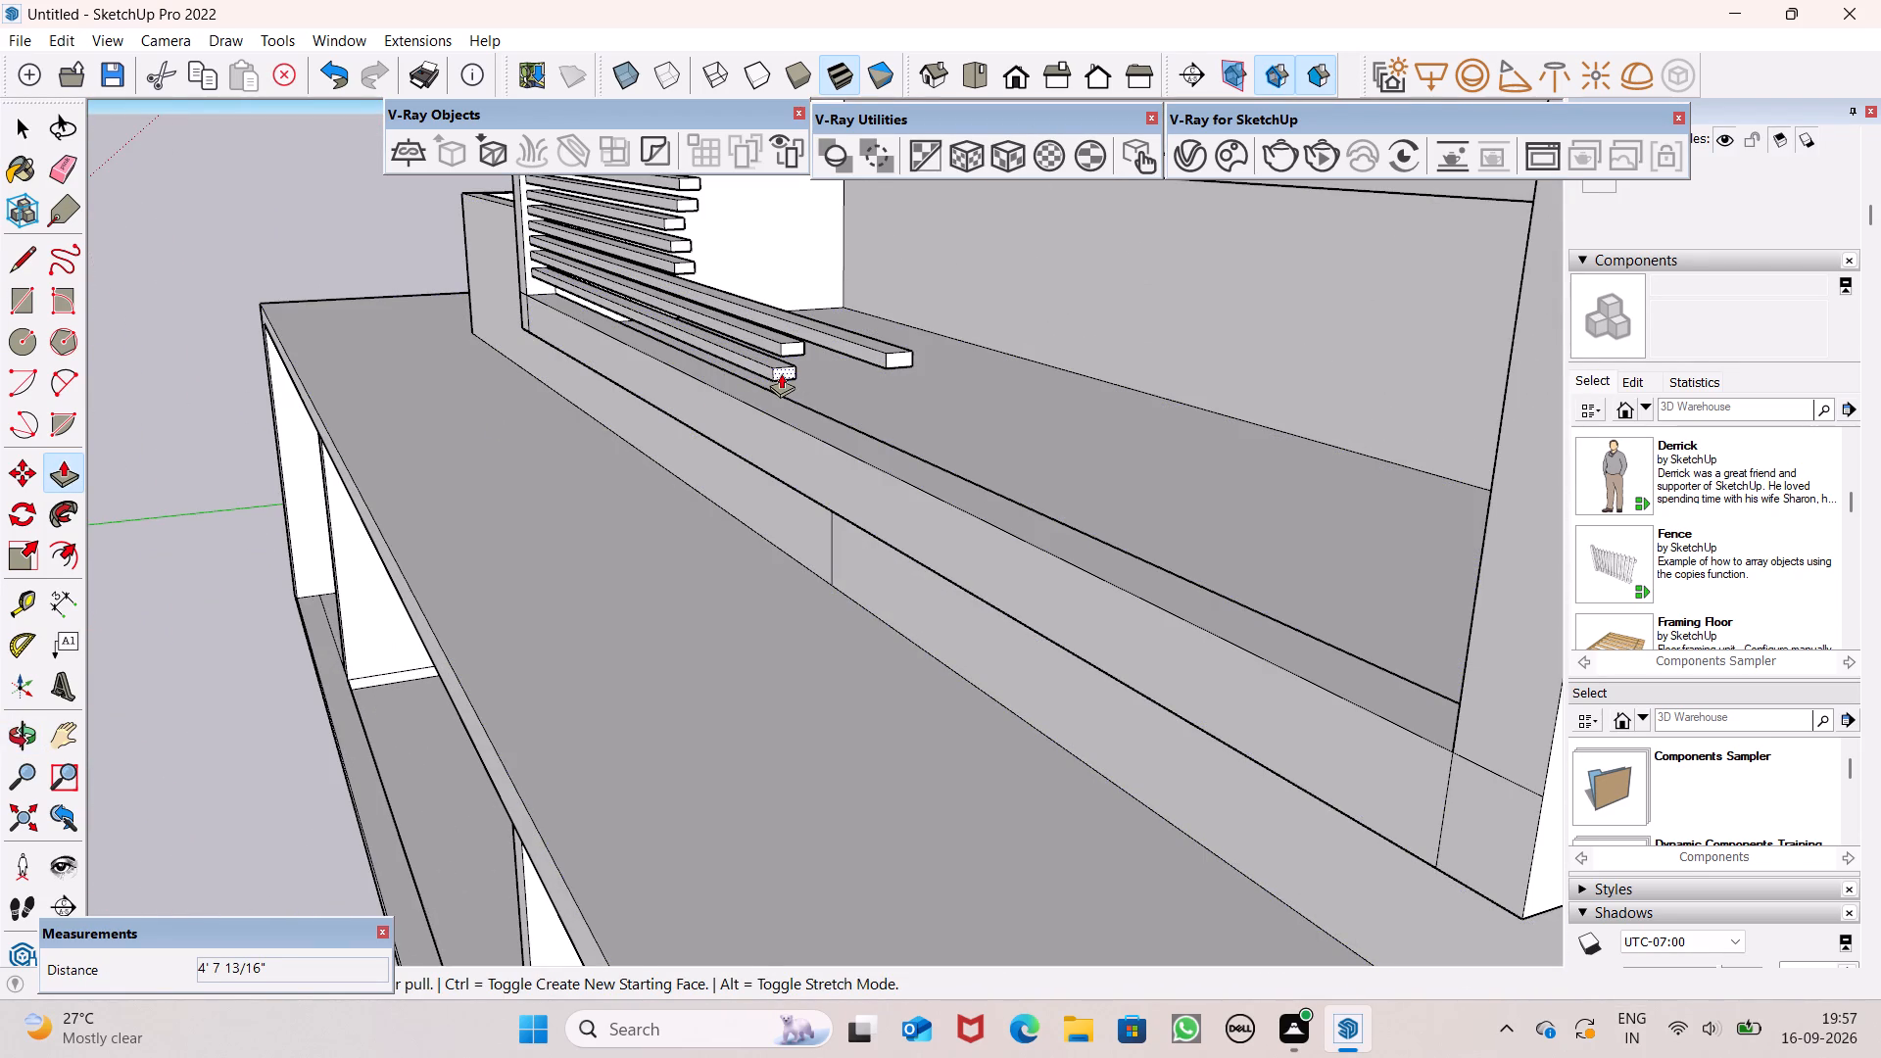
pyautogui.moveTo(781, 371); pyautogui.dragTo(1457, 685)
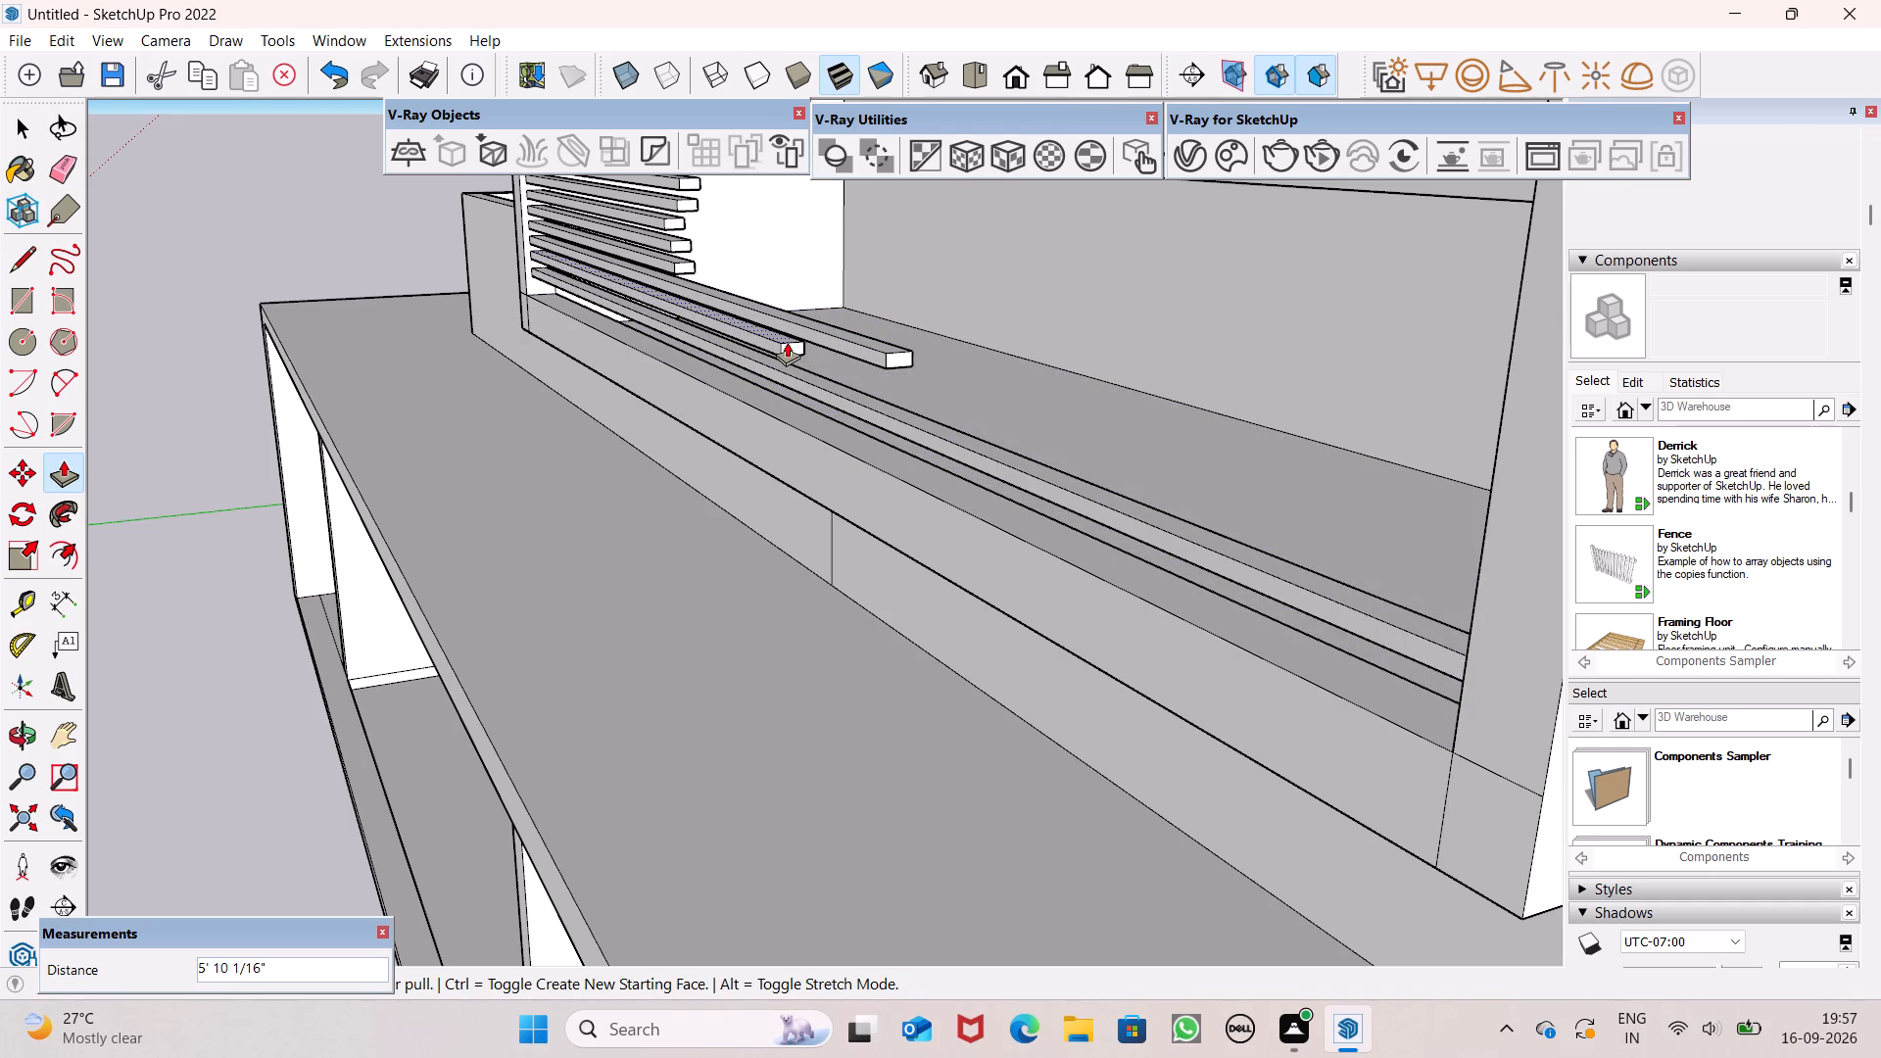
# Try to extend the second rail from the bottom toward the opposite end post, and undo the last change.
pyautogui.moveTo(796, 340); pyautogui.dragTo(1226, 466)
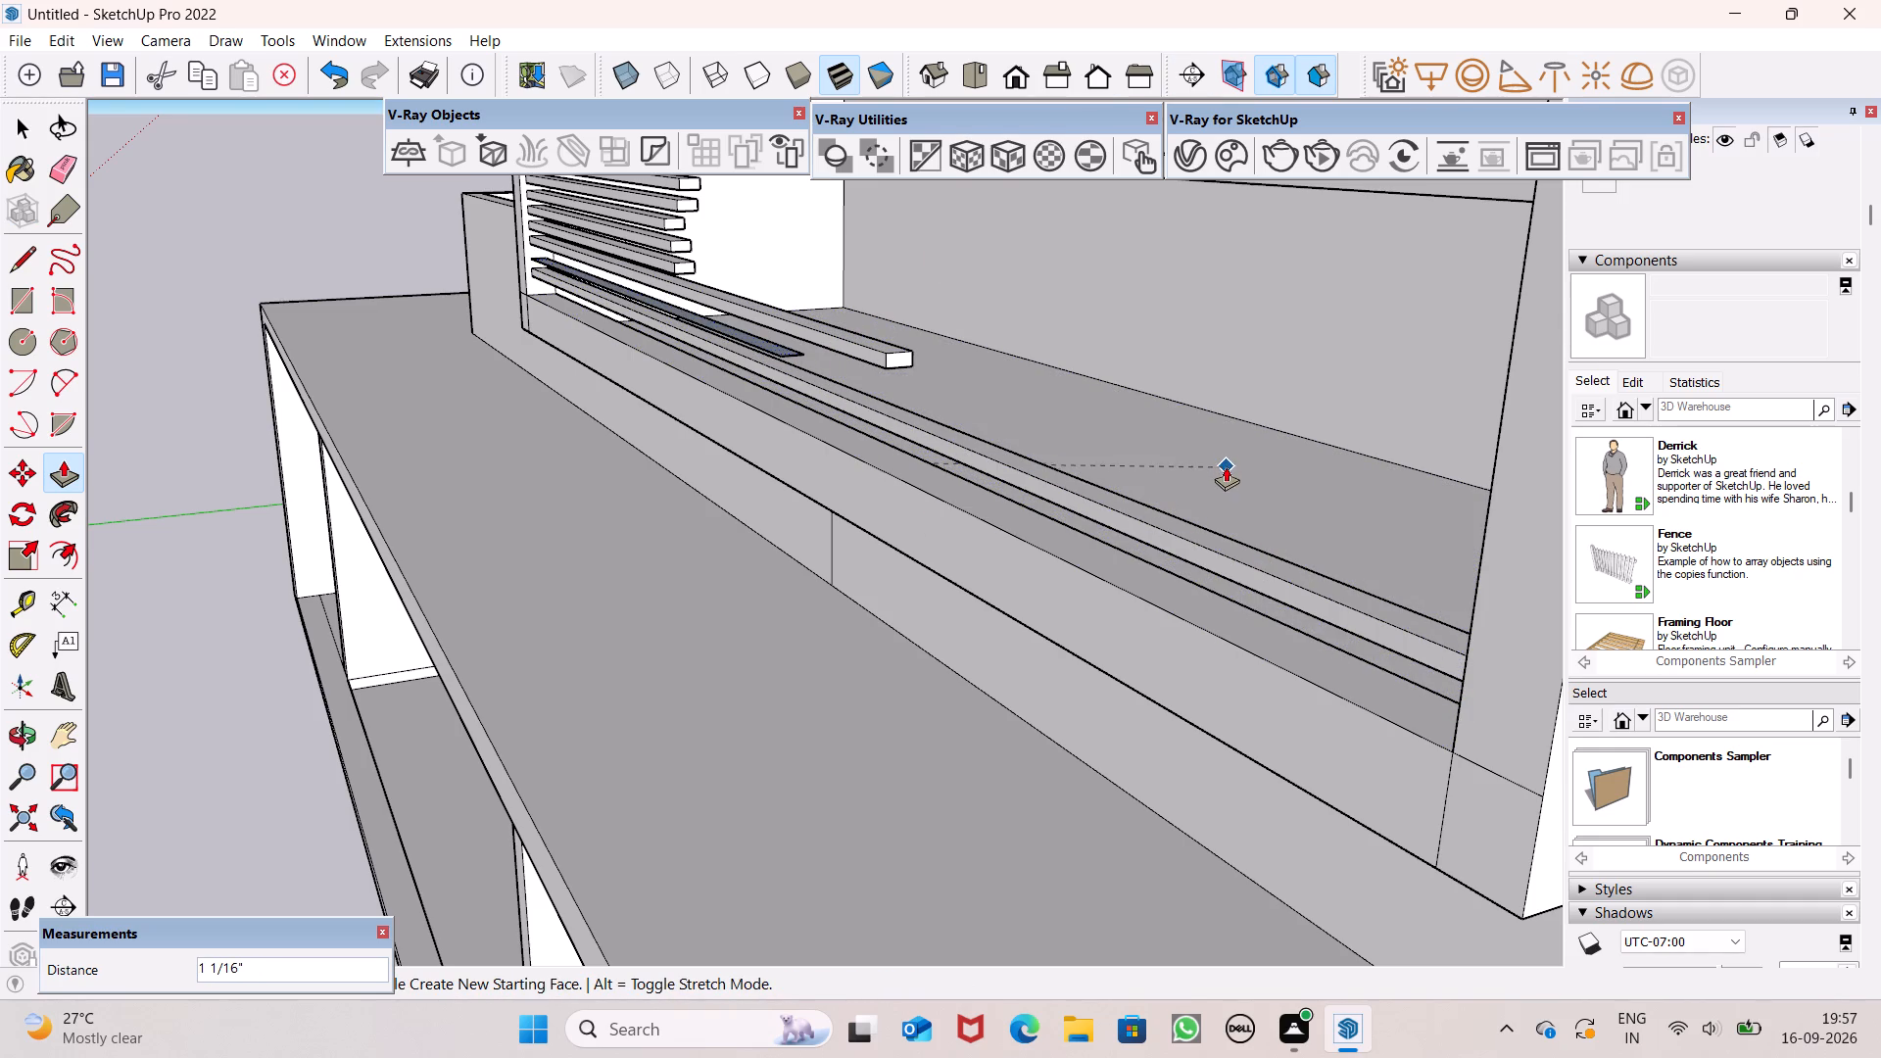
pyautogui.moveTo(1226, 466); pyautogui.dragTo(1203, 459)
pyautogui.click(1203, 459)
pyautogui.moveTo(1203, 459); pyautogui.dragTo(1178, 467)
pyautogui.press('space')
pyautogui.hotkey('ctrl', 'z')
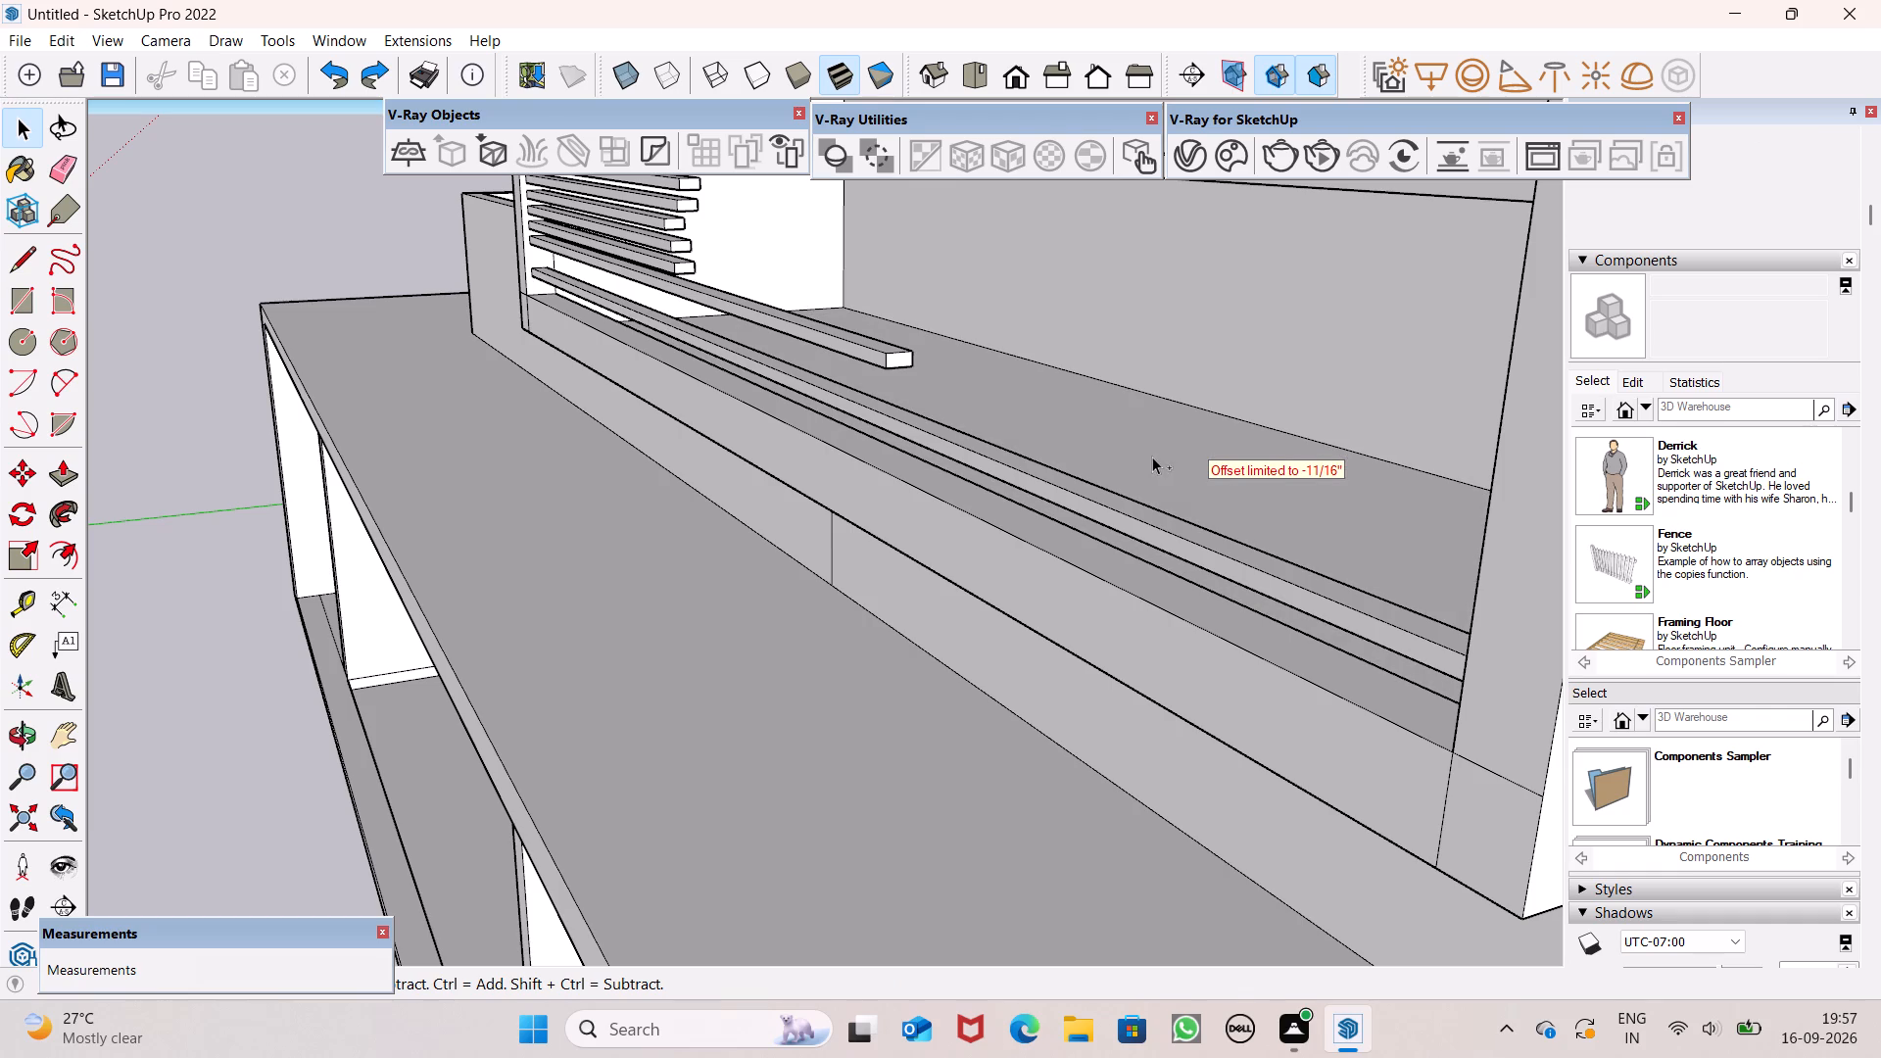
# Undo all the rail extrusions in the parapet opening, including the full-length middle rail and the top rail.
pyautogui.scroll(-13, 1039, 539)
pyautogui.moveTo(1193, 546); pyautogui.dragTo(1298, 522, button='middle')
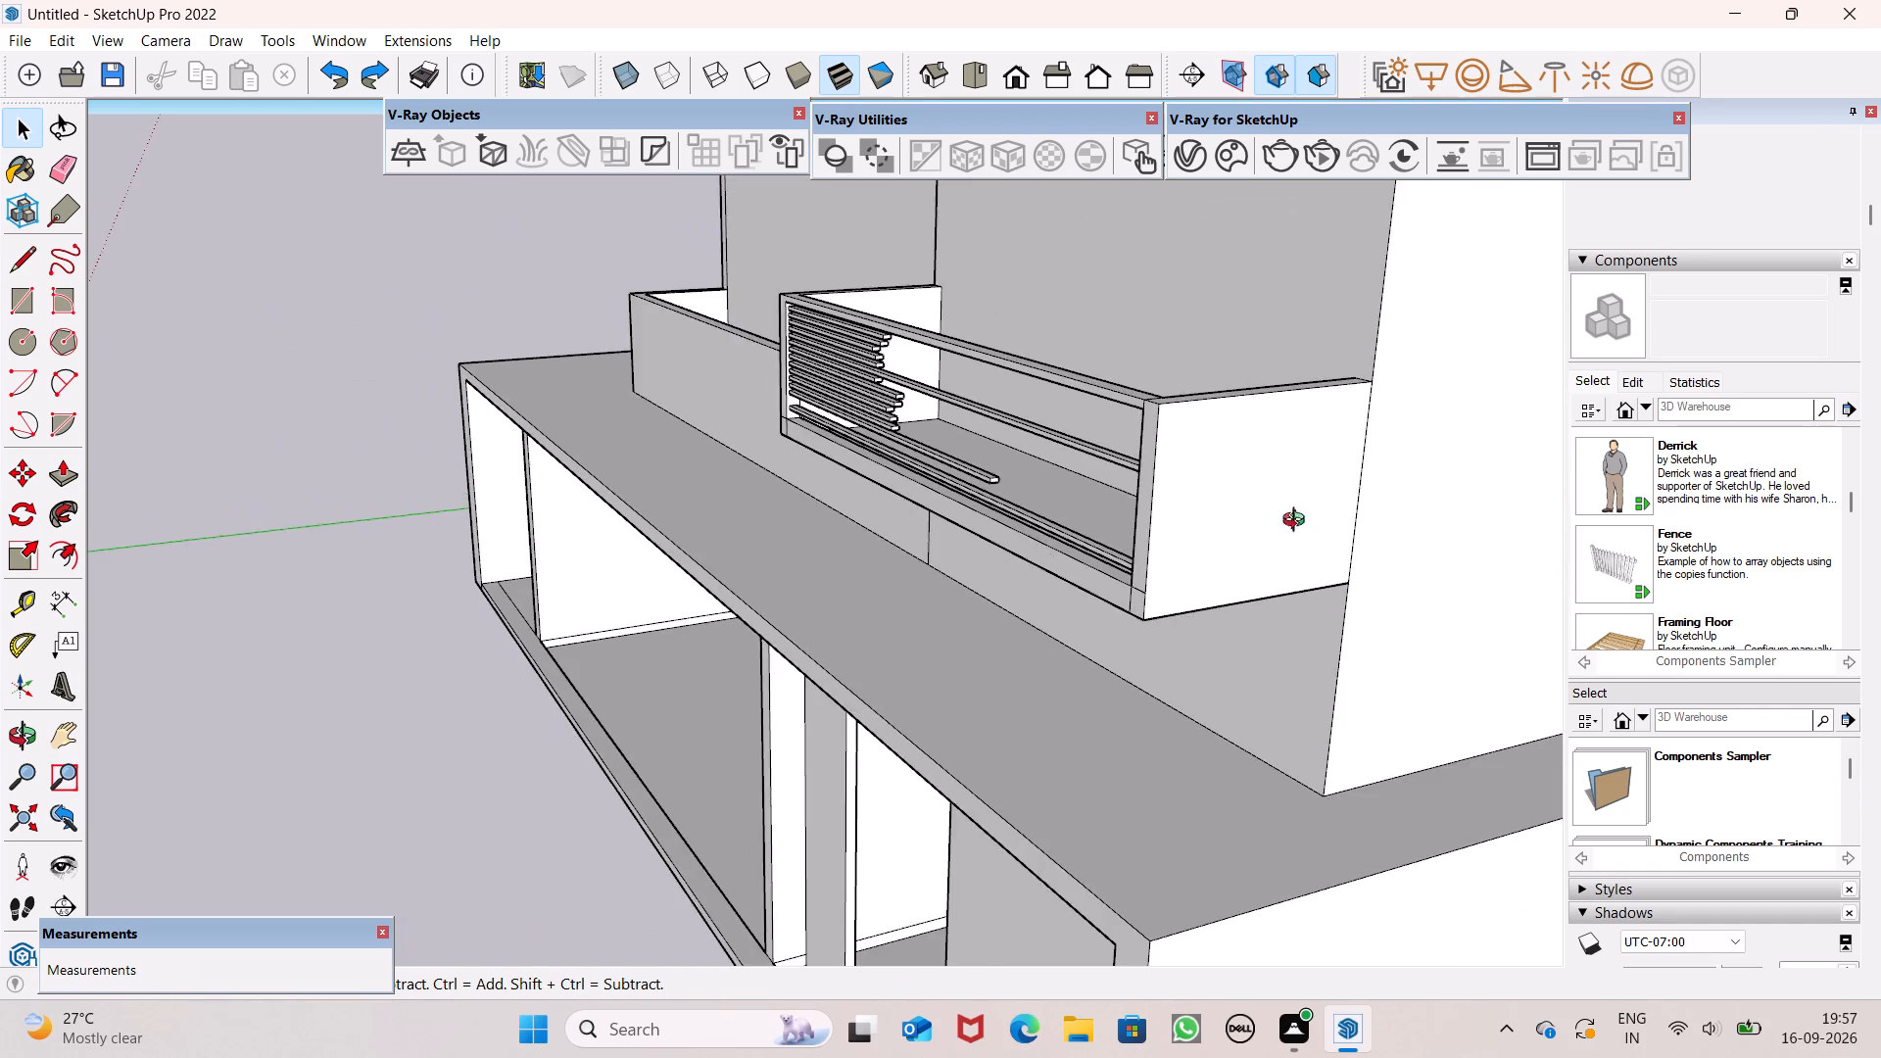
pyautogui.moveTo(1298, 522); pyautogui.dragTo(1688, 526, button='middle')
pyautogui.scroll(4, 1290, 483)
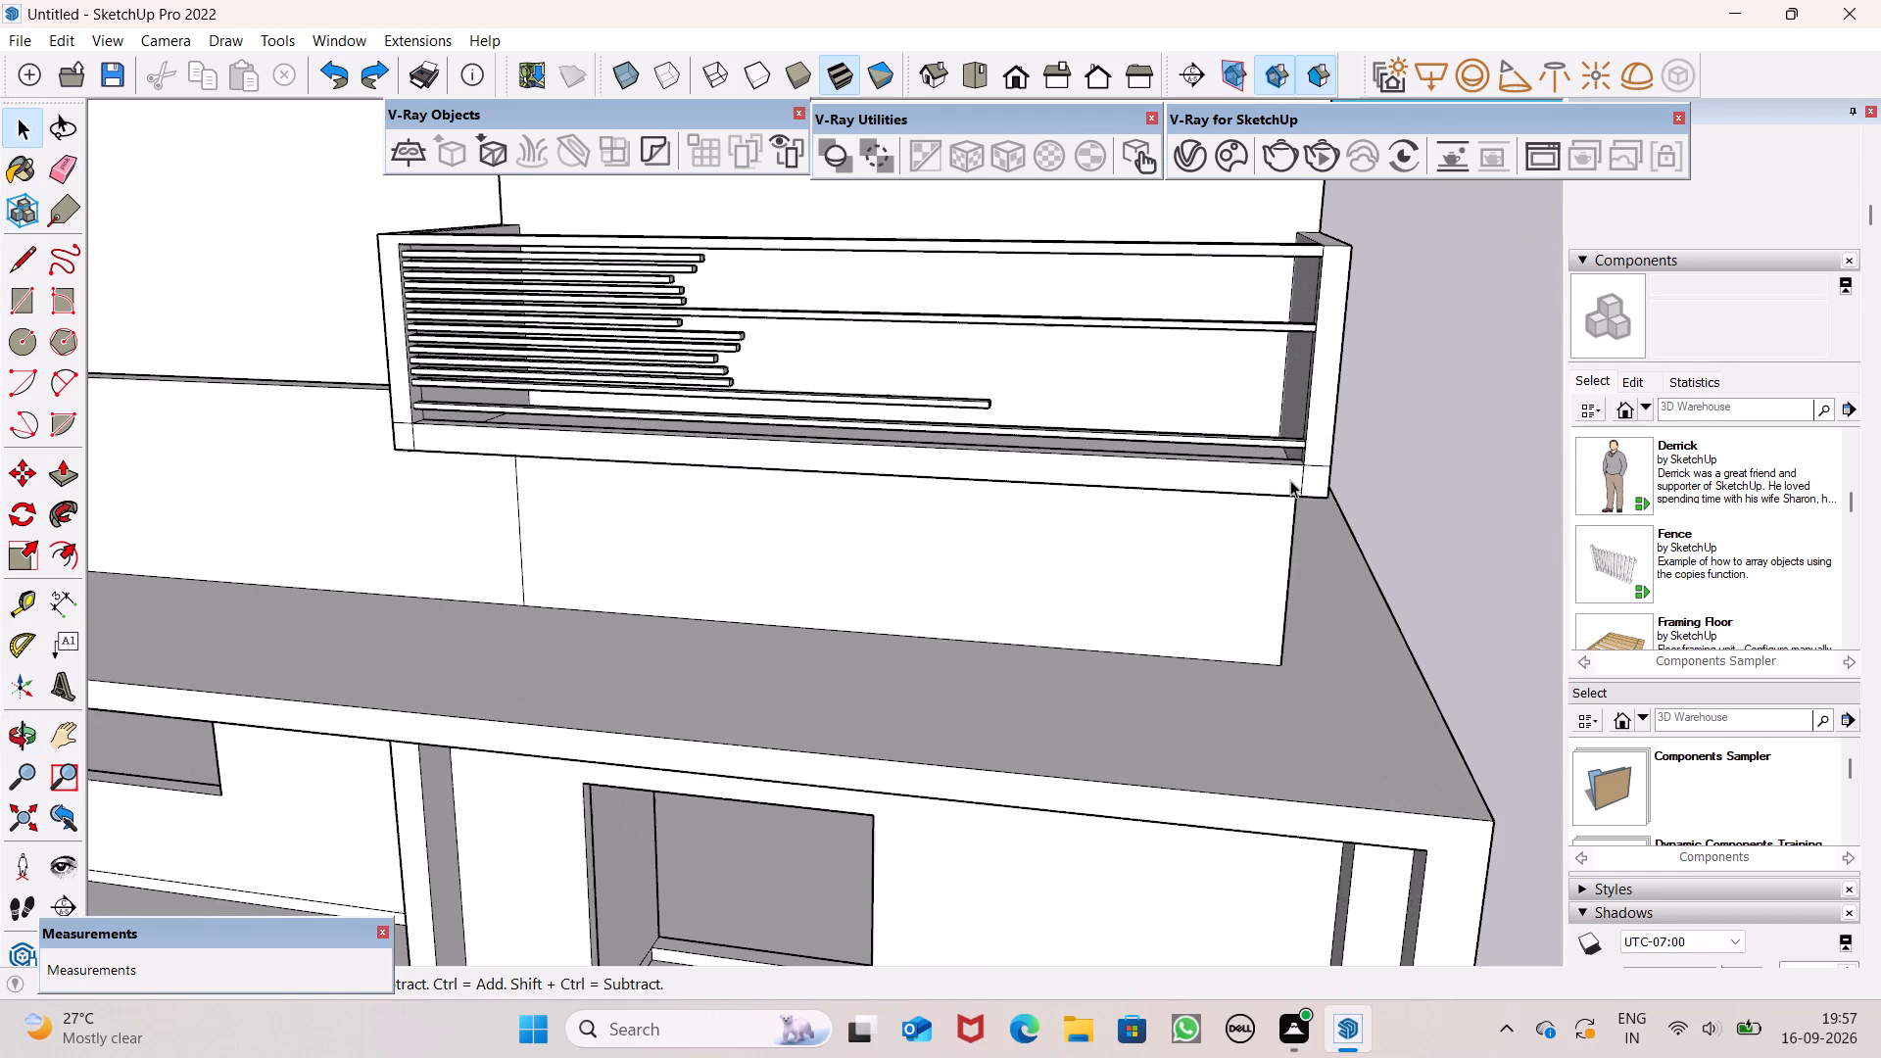
pyautogui.press('space')
pyautogui.scroll(-5, 1272, 425)
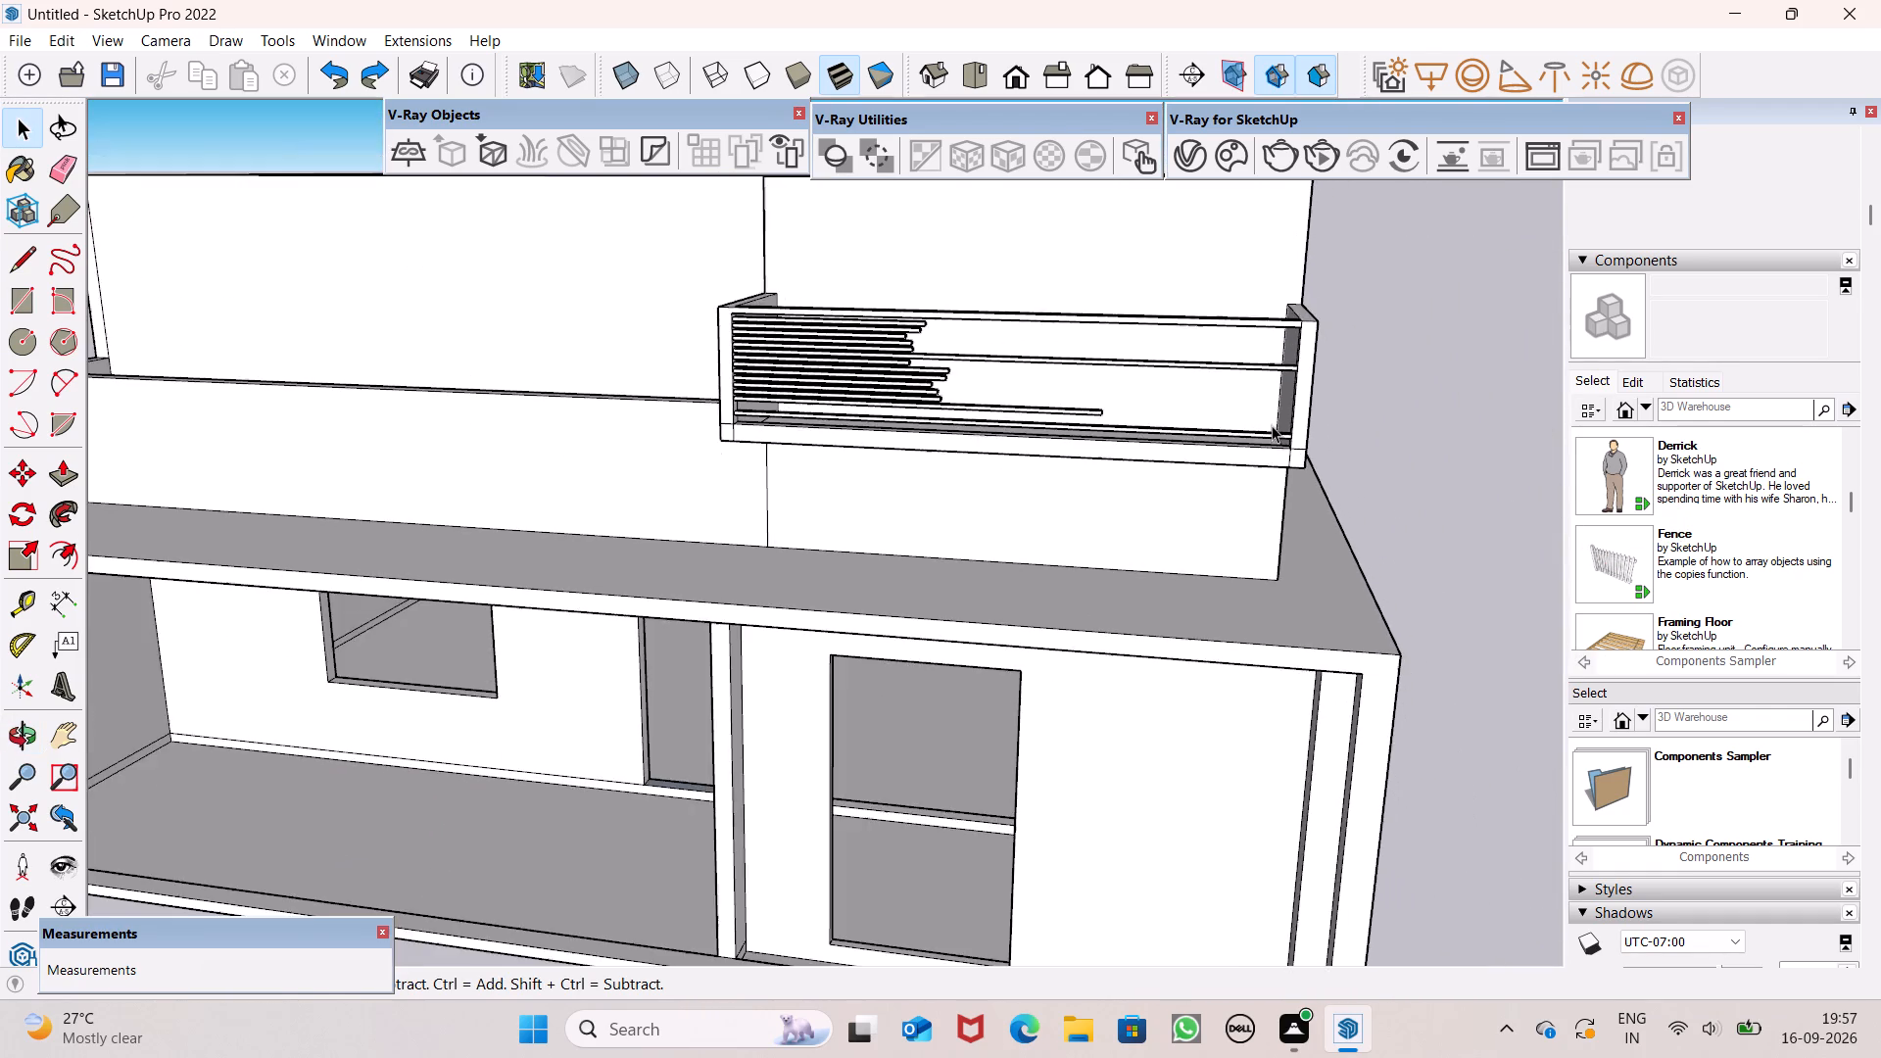
pyautogui.moveTo(1268, 425); pyautogui.dragTo(1040, 550, button='middle')
pyautogui.hotkey('ctrl', 'z')
pyautogui.hotkey('ctrl', 'z')
pyautogui.hotkey('ctrl', 'z')
pyautogui.hotkey('ctrl', 'z')
pyautogui.hotkey('ctrl', 'z')
pyautogui.hotkey('ctrl', 'z')
pyautogui.hotkey('ctrl', 'z')
pyautogui.hotkey('ctrl', 'z')
pyautogui.hotkey('ctrl', 'z')
pyautogui.hotkey('ctrl', 'z')
pyautogui.hotkey('ctrl', 'z')
pyautogui.hotkey('ctrl', 'z')
pyautogui.hotkey('ctrl', 'z')
pyautogui.hotkey('ctrl', 'z')
pyautogui.hotkey('ctrl', 'z')
pyautogui.hotkey('ctrl', 'z')
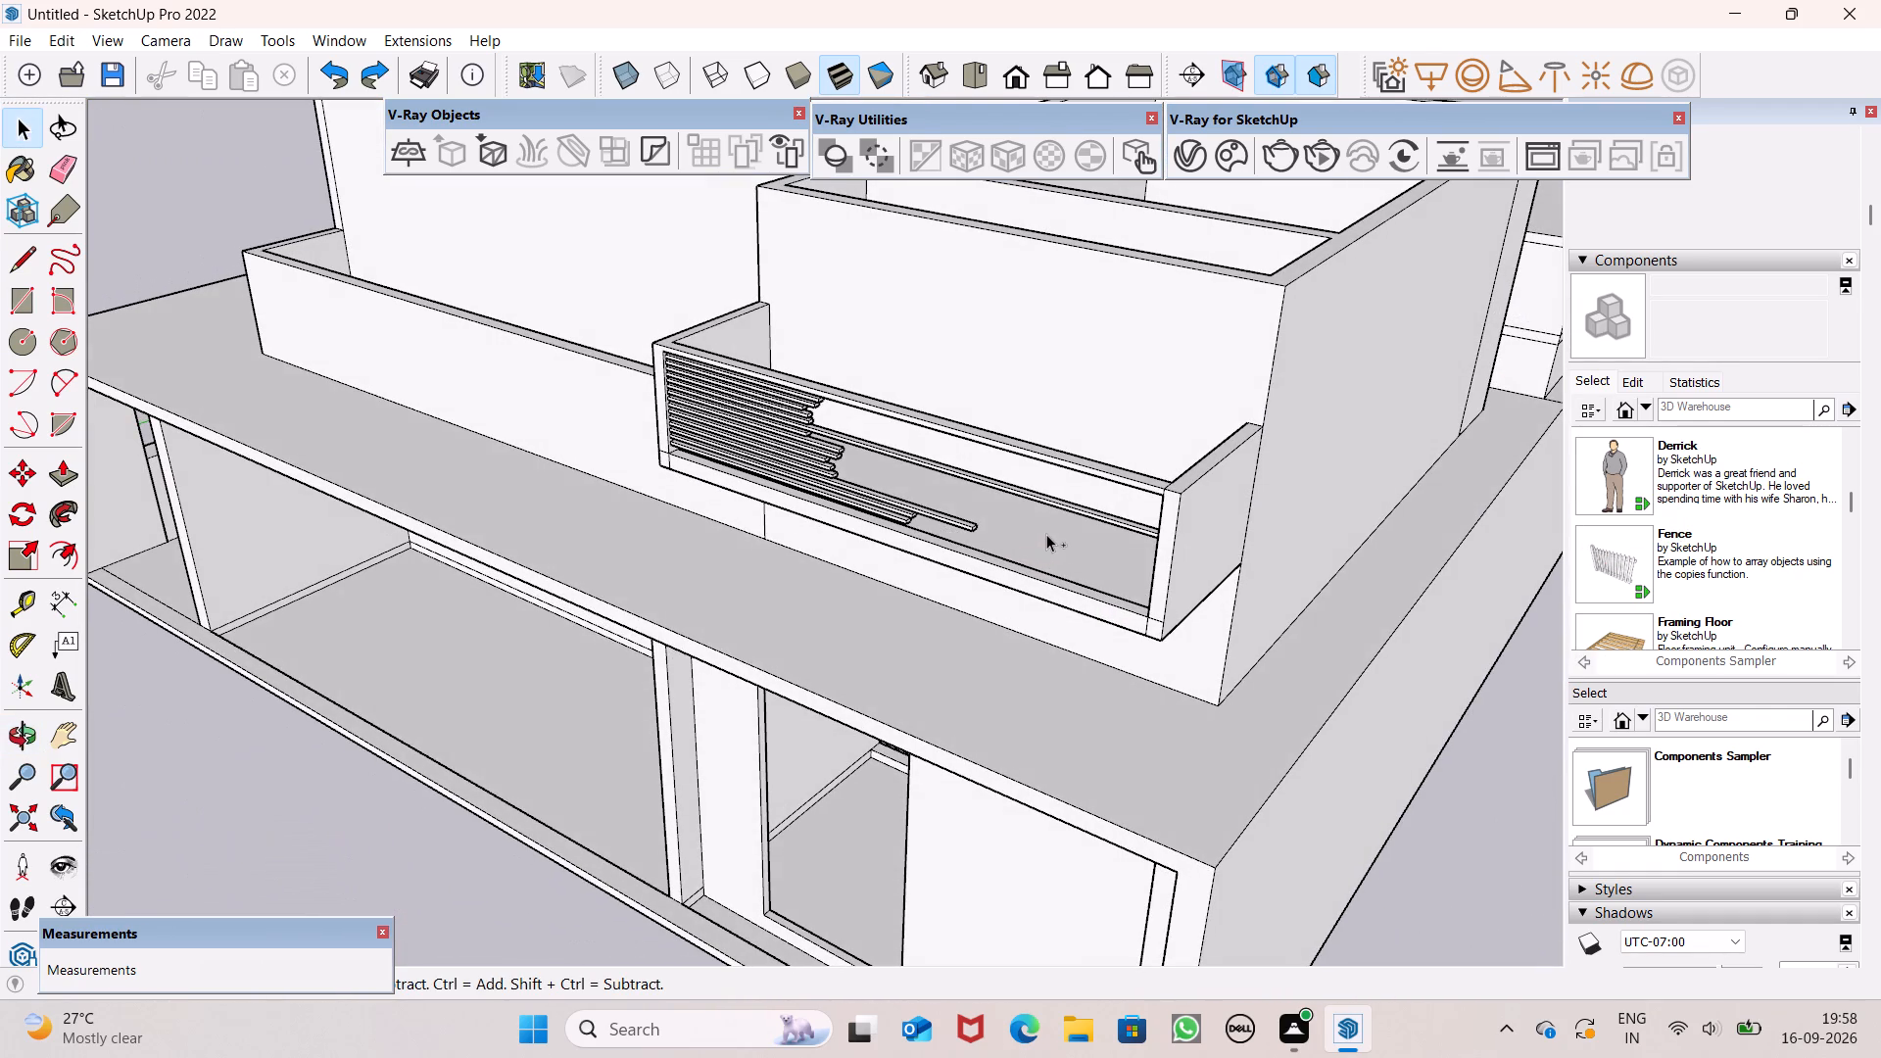
pyautogui.hotkey('ctrl', 'z')
pyautogui.hotkey('ctrl', 'z')
pyautogui.hotkey('ctrl', 'z')
pyautogui.hotkey('ctrl', 'z')
pyautogui.hotkey('ctrl', 'z')
pyautogui.hotkey('ctrl', 'z')
pyautogui.hotkey('ctrl', 'z')
pyautogui.hotkey('ctrl', 'z')
pyautogui.hotkey('ctrl', 'z')
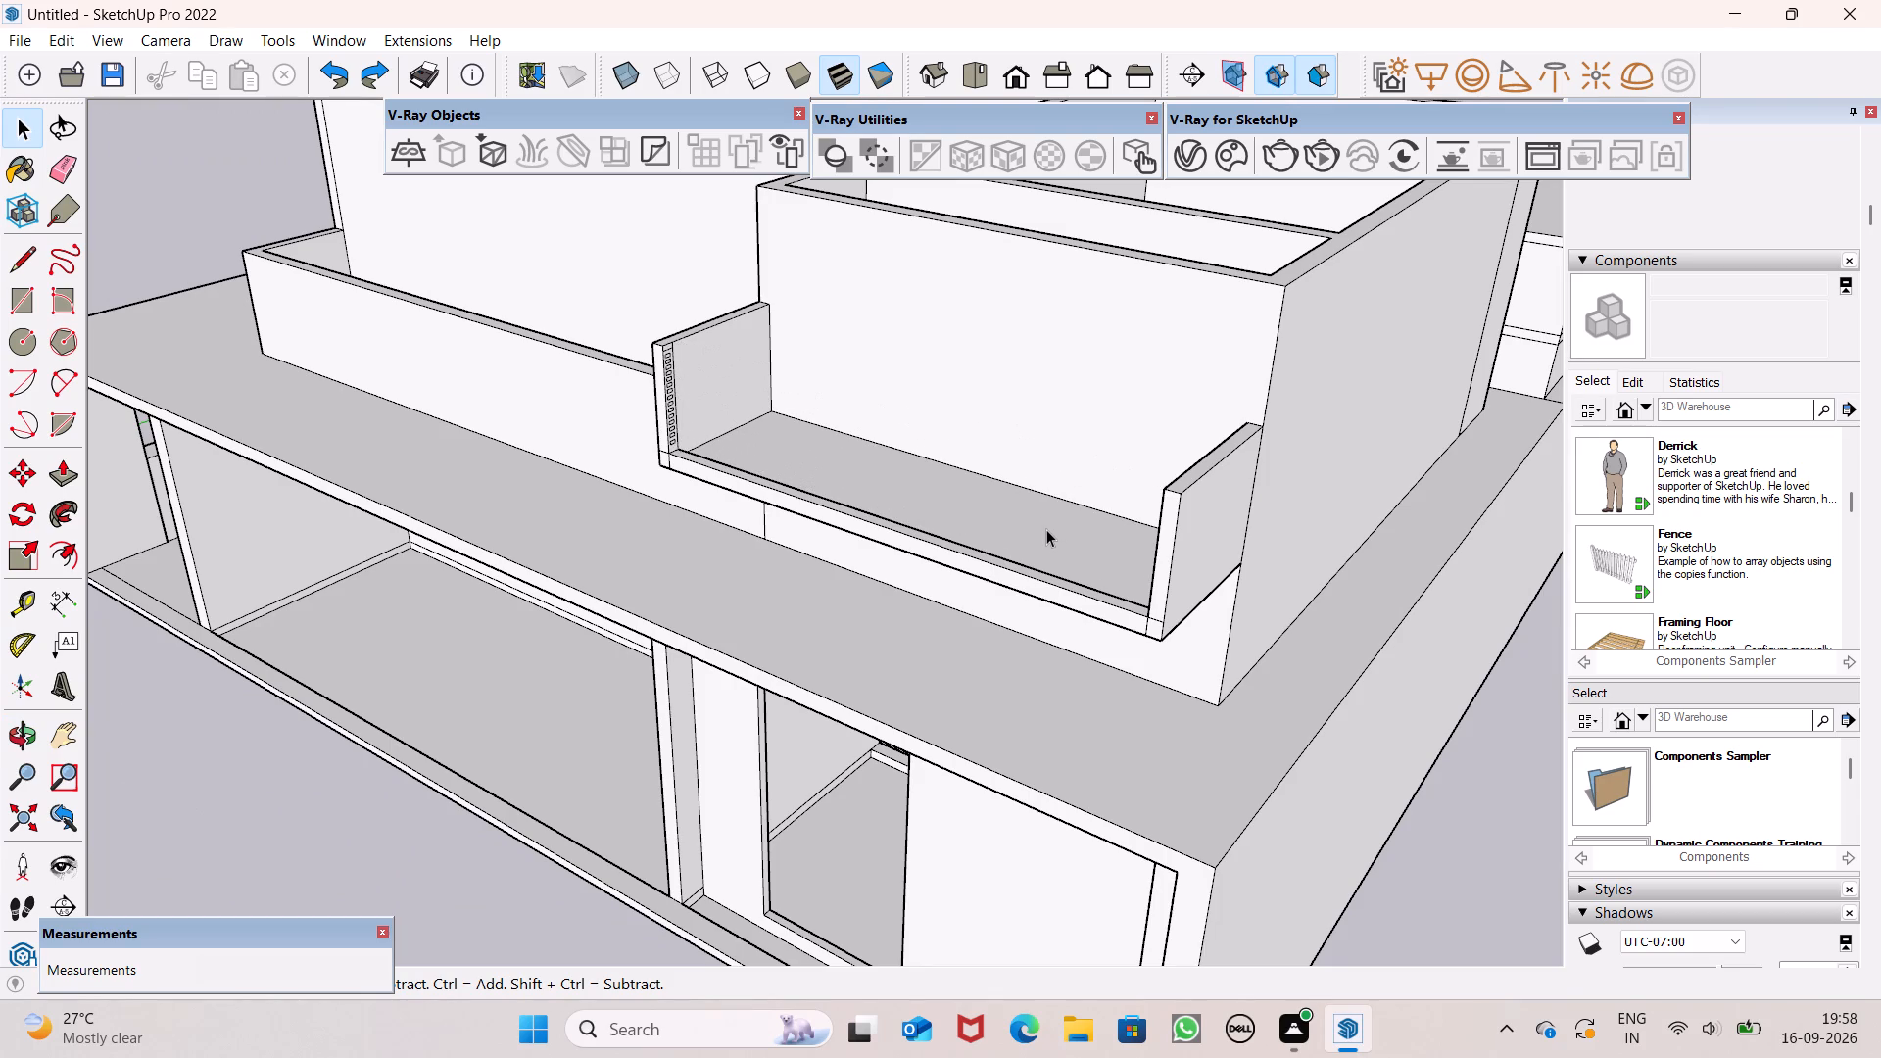
# Undo the end-post rectangles and the parapet opening, back to the solid front with only the first end-post line.
pyautogui.hotkey('ctrl', 'z')
pyautogui.hotkey('ctrl', 'z')
pyautogui.hotkey('ctrl', 'z')
pyautogui.hotkey('ctrl', 'z')
pyautogui.hotkey('ctrl', 'z')
pyautogui.hotkey('ctrl', 'z')
pyautogui.hotkey('ctrl', 'z')
pyautogui.hotkey('ctrl', 'z')
pyautogui.hotkey('ctrl', 'z')
pyautogui.hotkey('ctrl', 'z')
pyautogui.hotkey('ctrl', 'z')
pyautogui.hotkey('ctrl', 'z')
pyautogui.hotkey('ctrl', 'z')
pyautogui.hotkey('ctrl', 'z')
pyautogui.hotkey('ctrl', 'z')
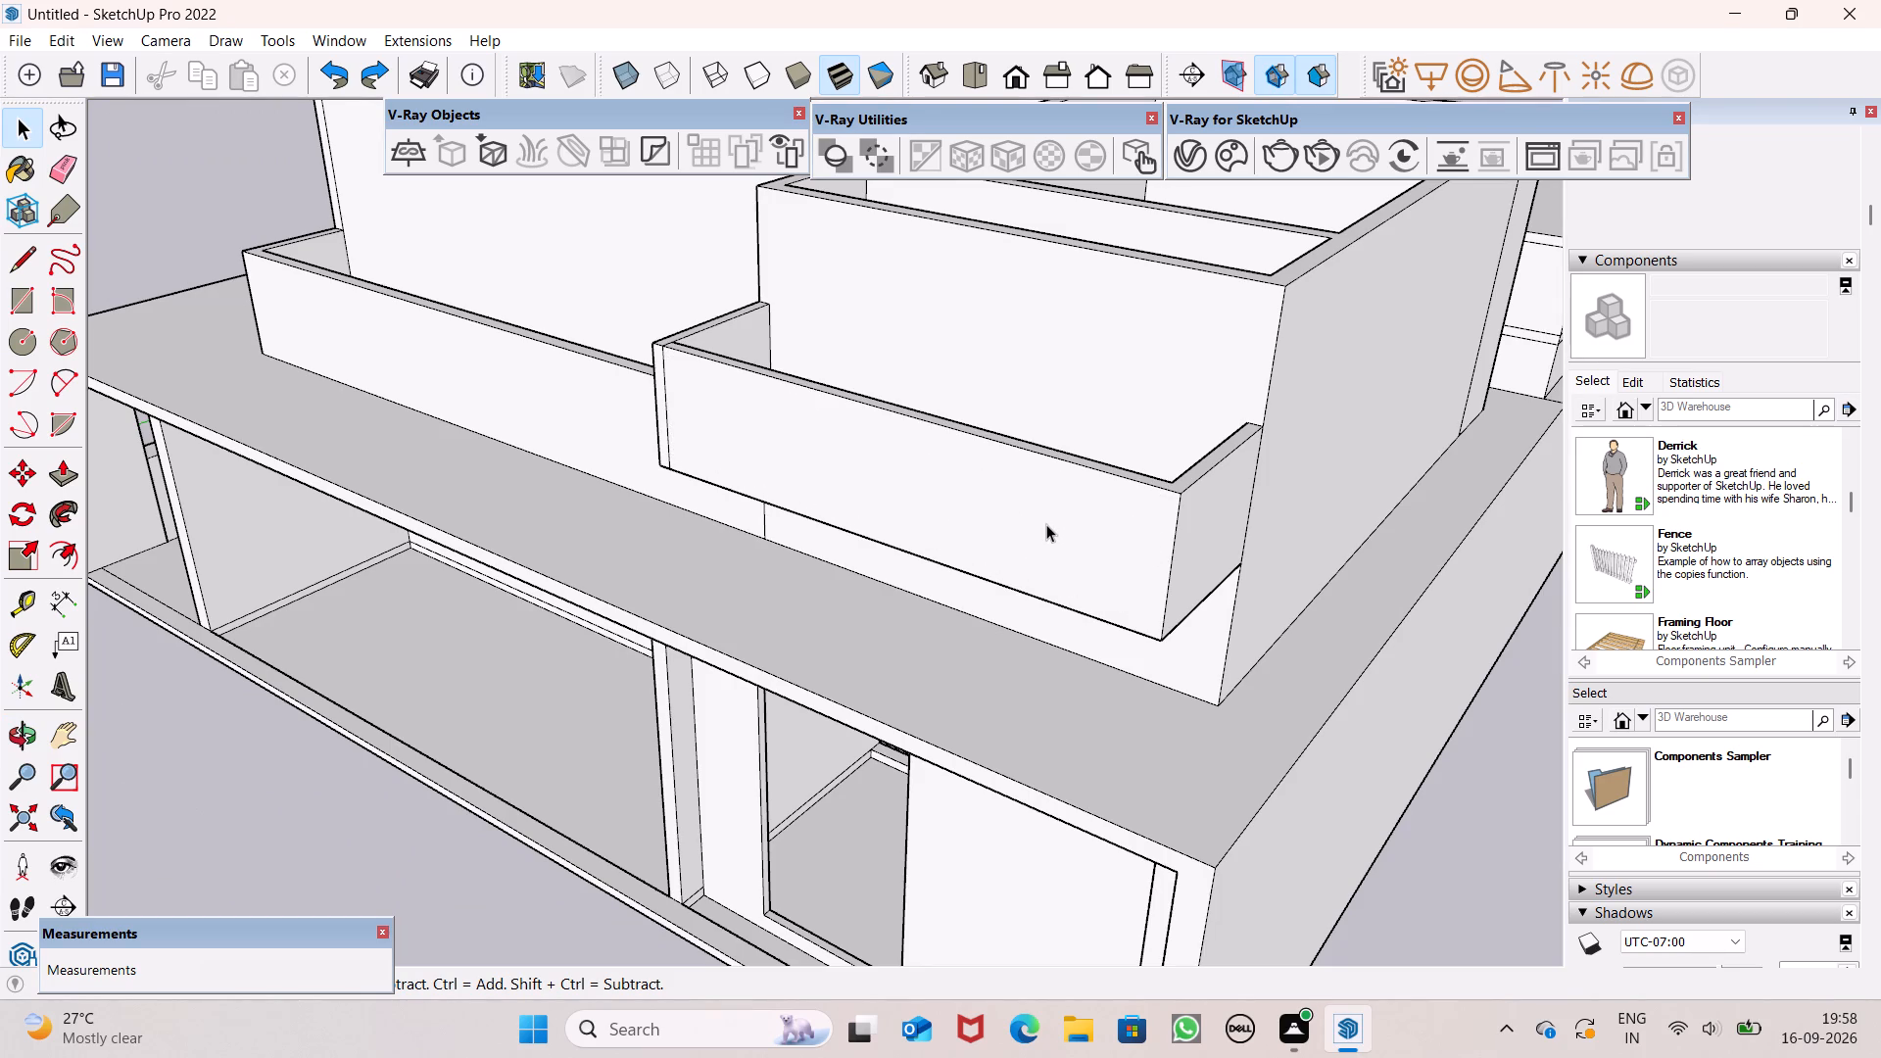
# Draw the second end-post lines: across the parapet top from the inner corner, and about 3' 2 13/16" vertically on the front face.
pyautogui.moveTo(1113, 563); pyautogui.dragTo(1392, 525, button='middle')
pyautogui.scroll(1, 1396, 519)
pyautogui.moveTo(1396, 520); pyautogui.dragTo(1023, 555, button='middle')
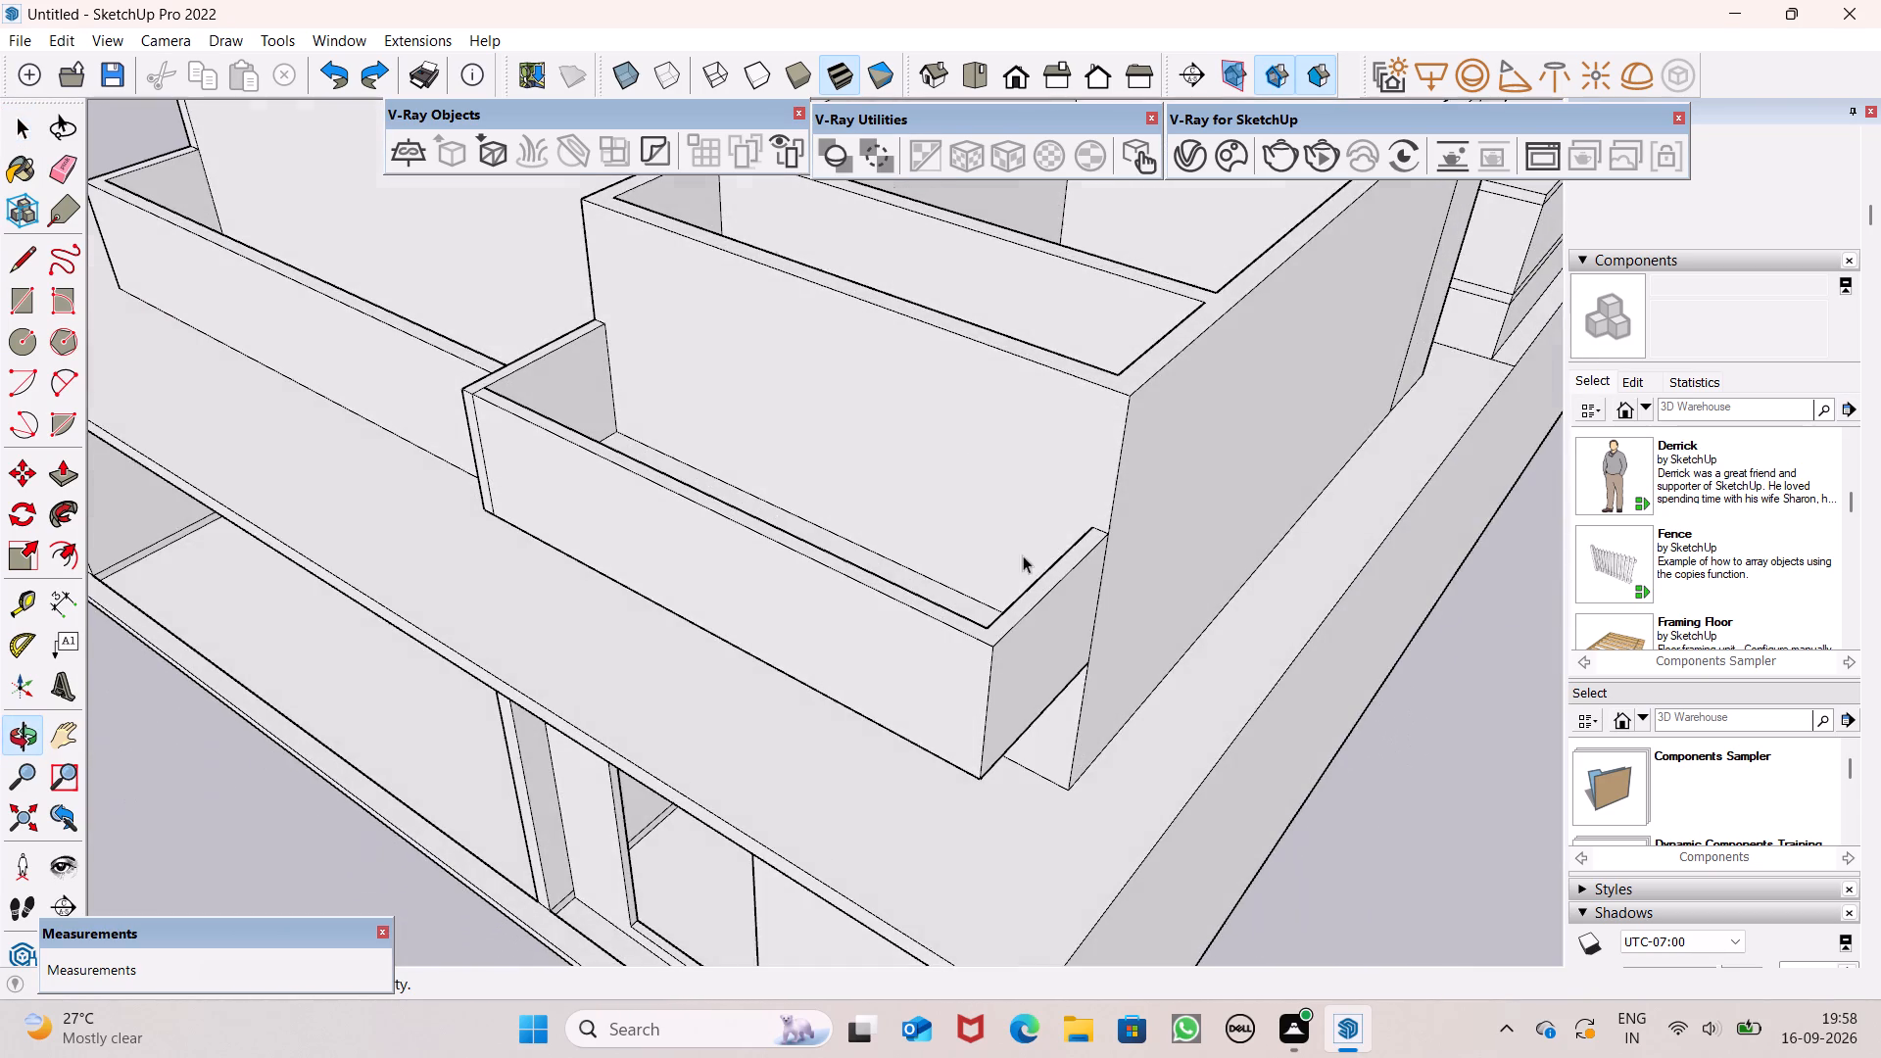
pyautogui.moveTo(1023, 555); pyautogui.dragTo(1066, 619, button='middle')
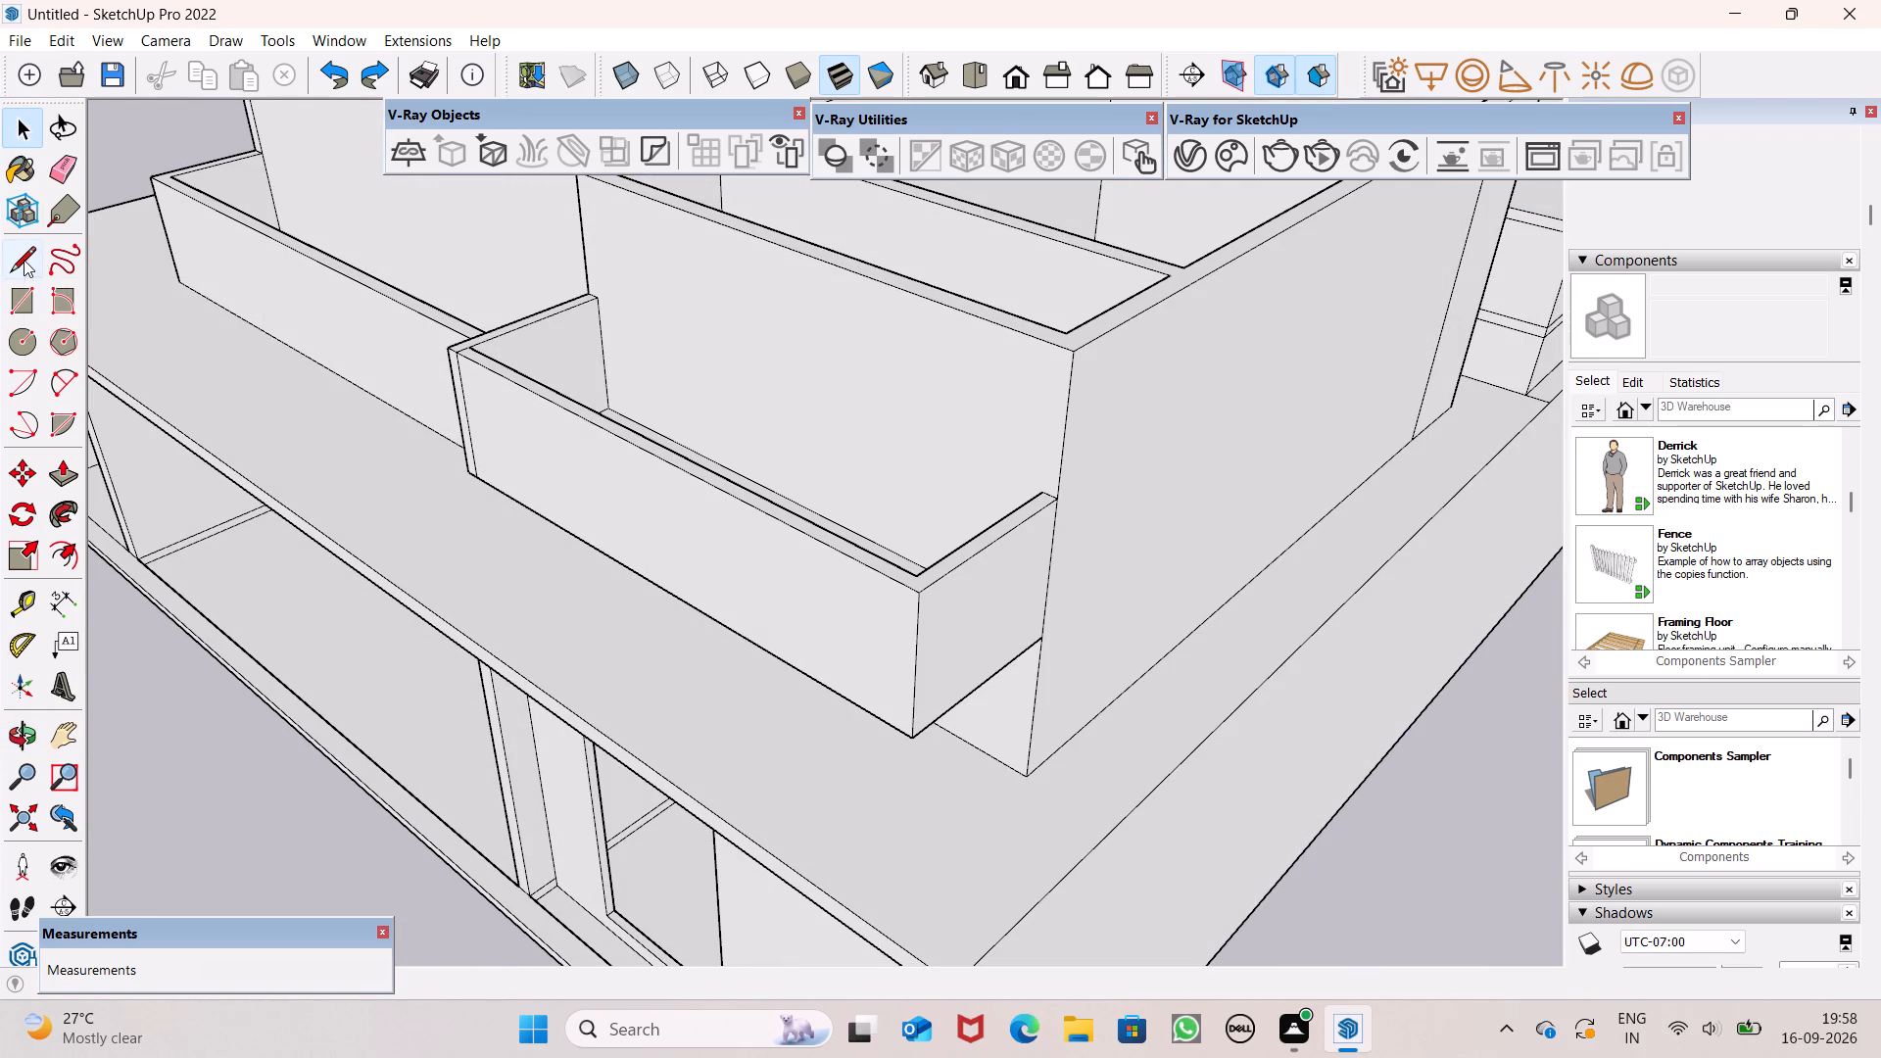
pyautogui.click(23, 261)
pyautogui.scroll(7, 667, 438)
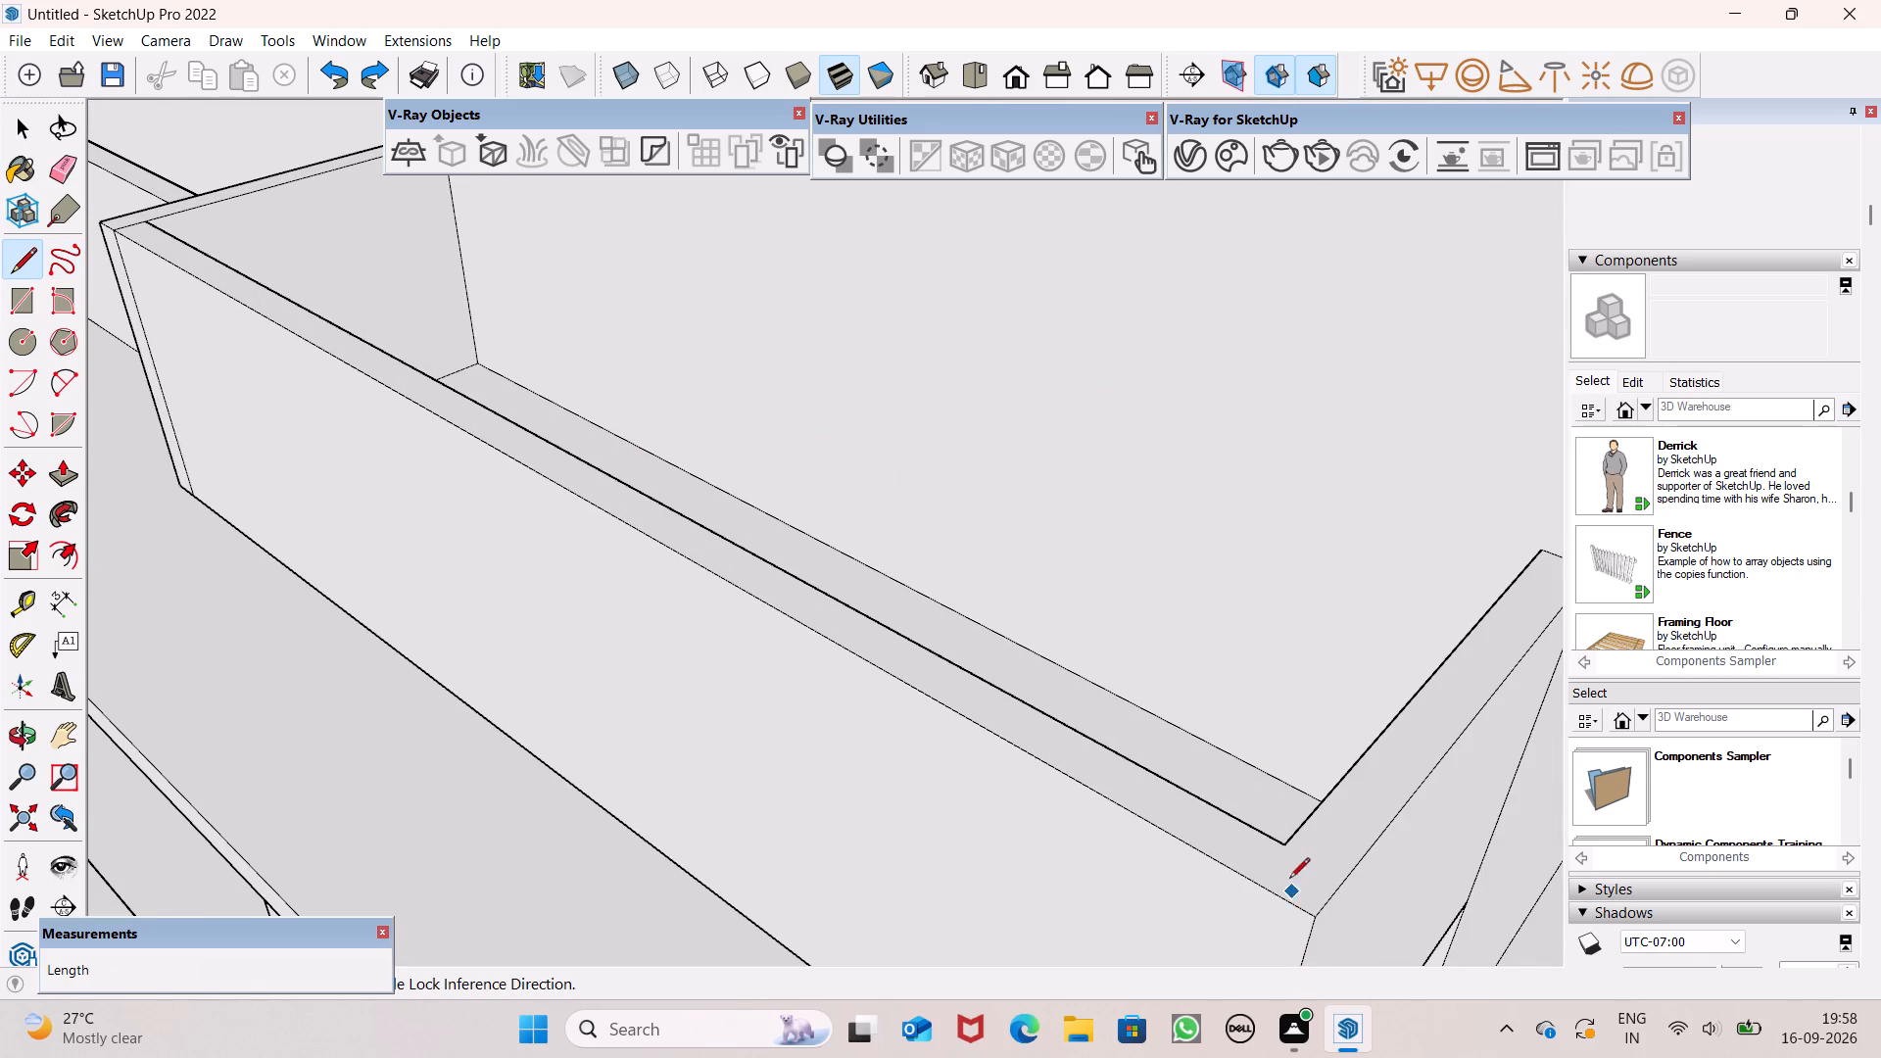
pyautogui.click(1283, 841)
pyautogui.click(1258, 879)
pyautogui.scroll(-4, 1254, 871)
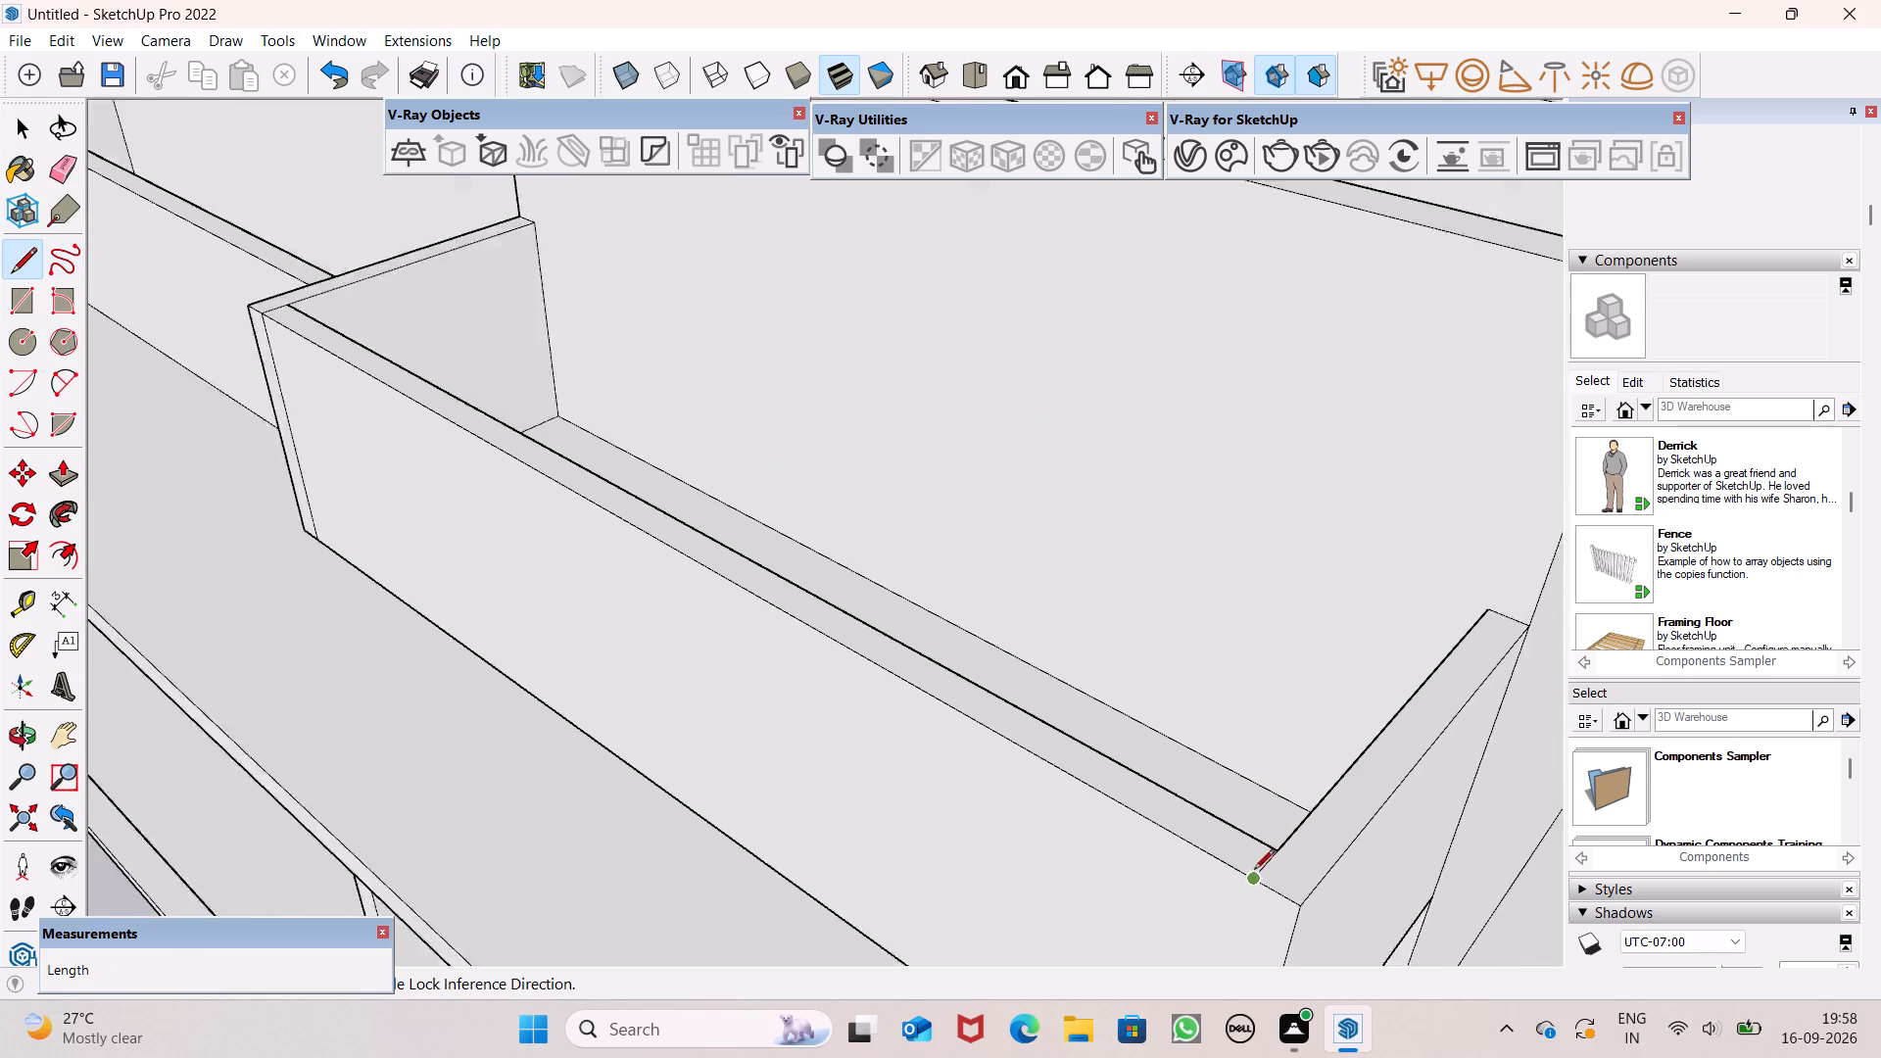
pyautogui.scroll(-4, 1254, 871)
pyautogui.moveTo(1249, 905); pyautogui.dragTo(1432, 784, button='middle')
pyautogui.scroll(1, 1434, 773)
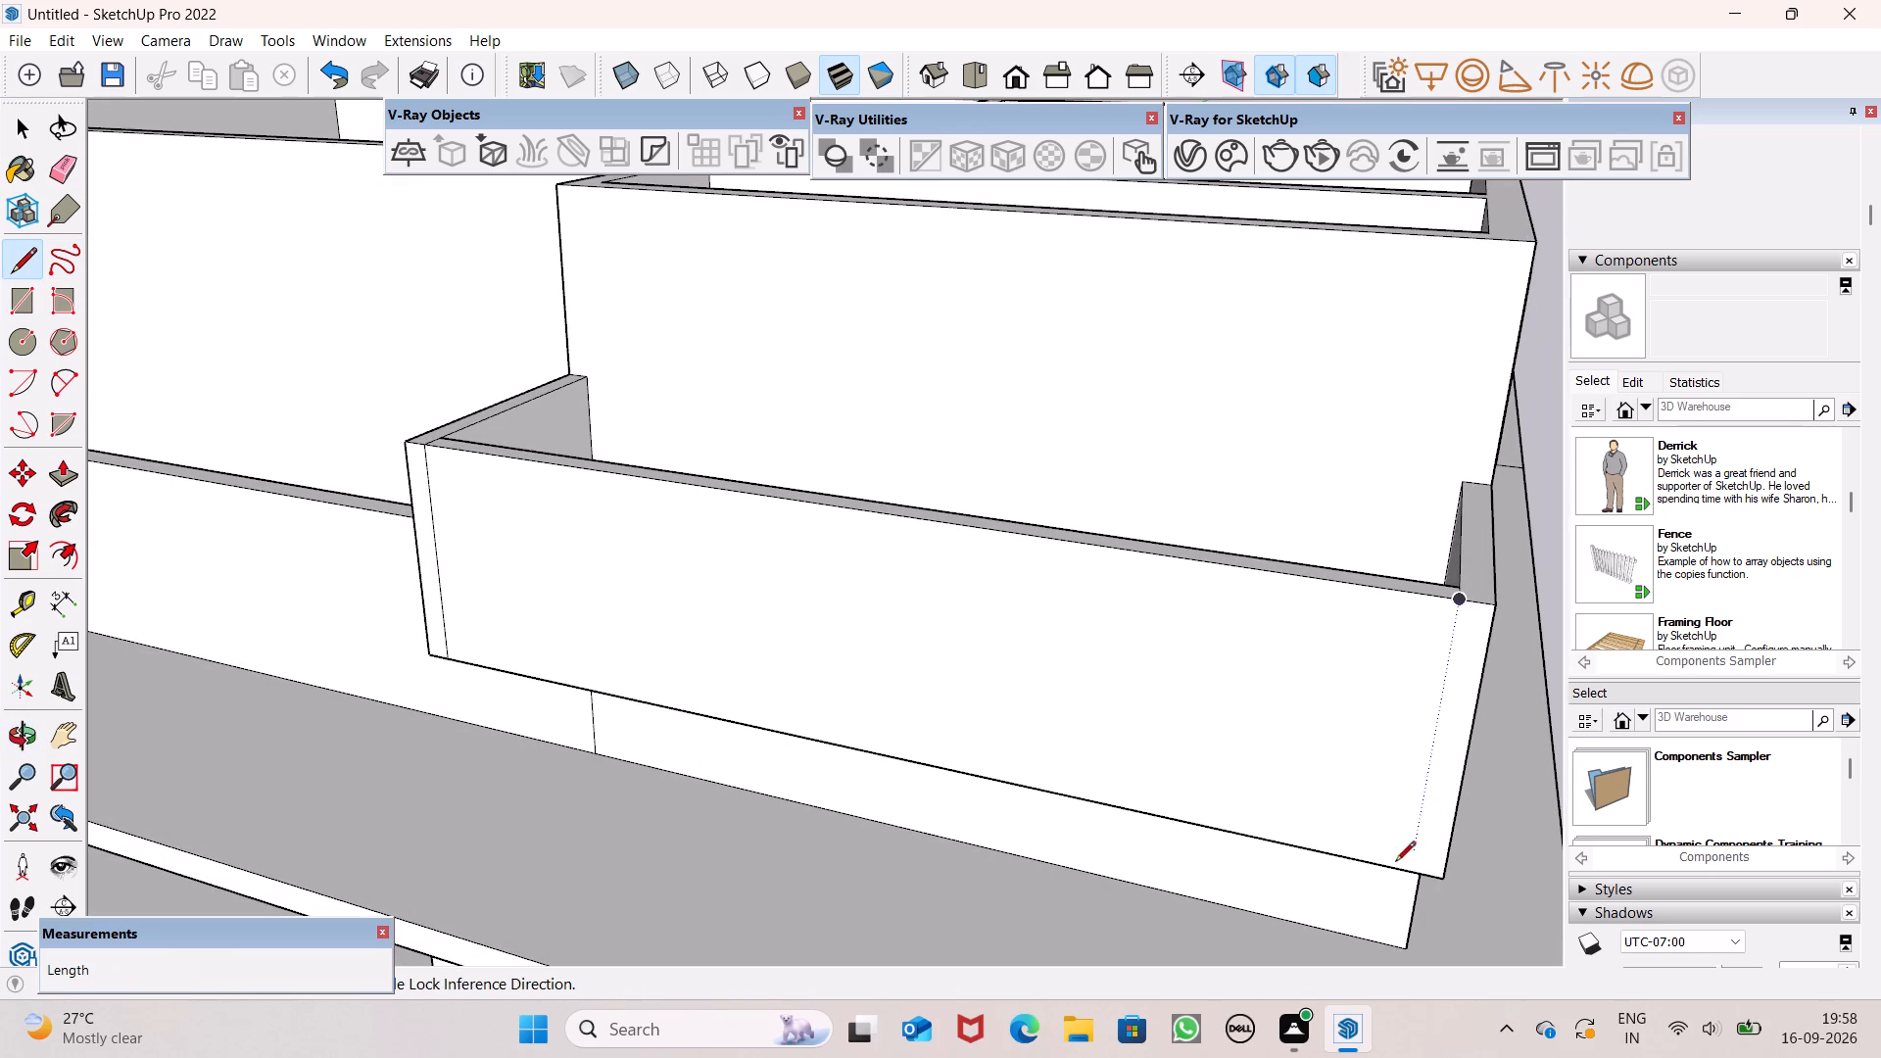
pyautogui.moveTo(1401, 868); pyautogui.dragTo(1406, 850)
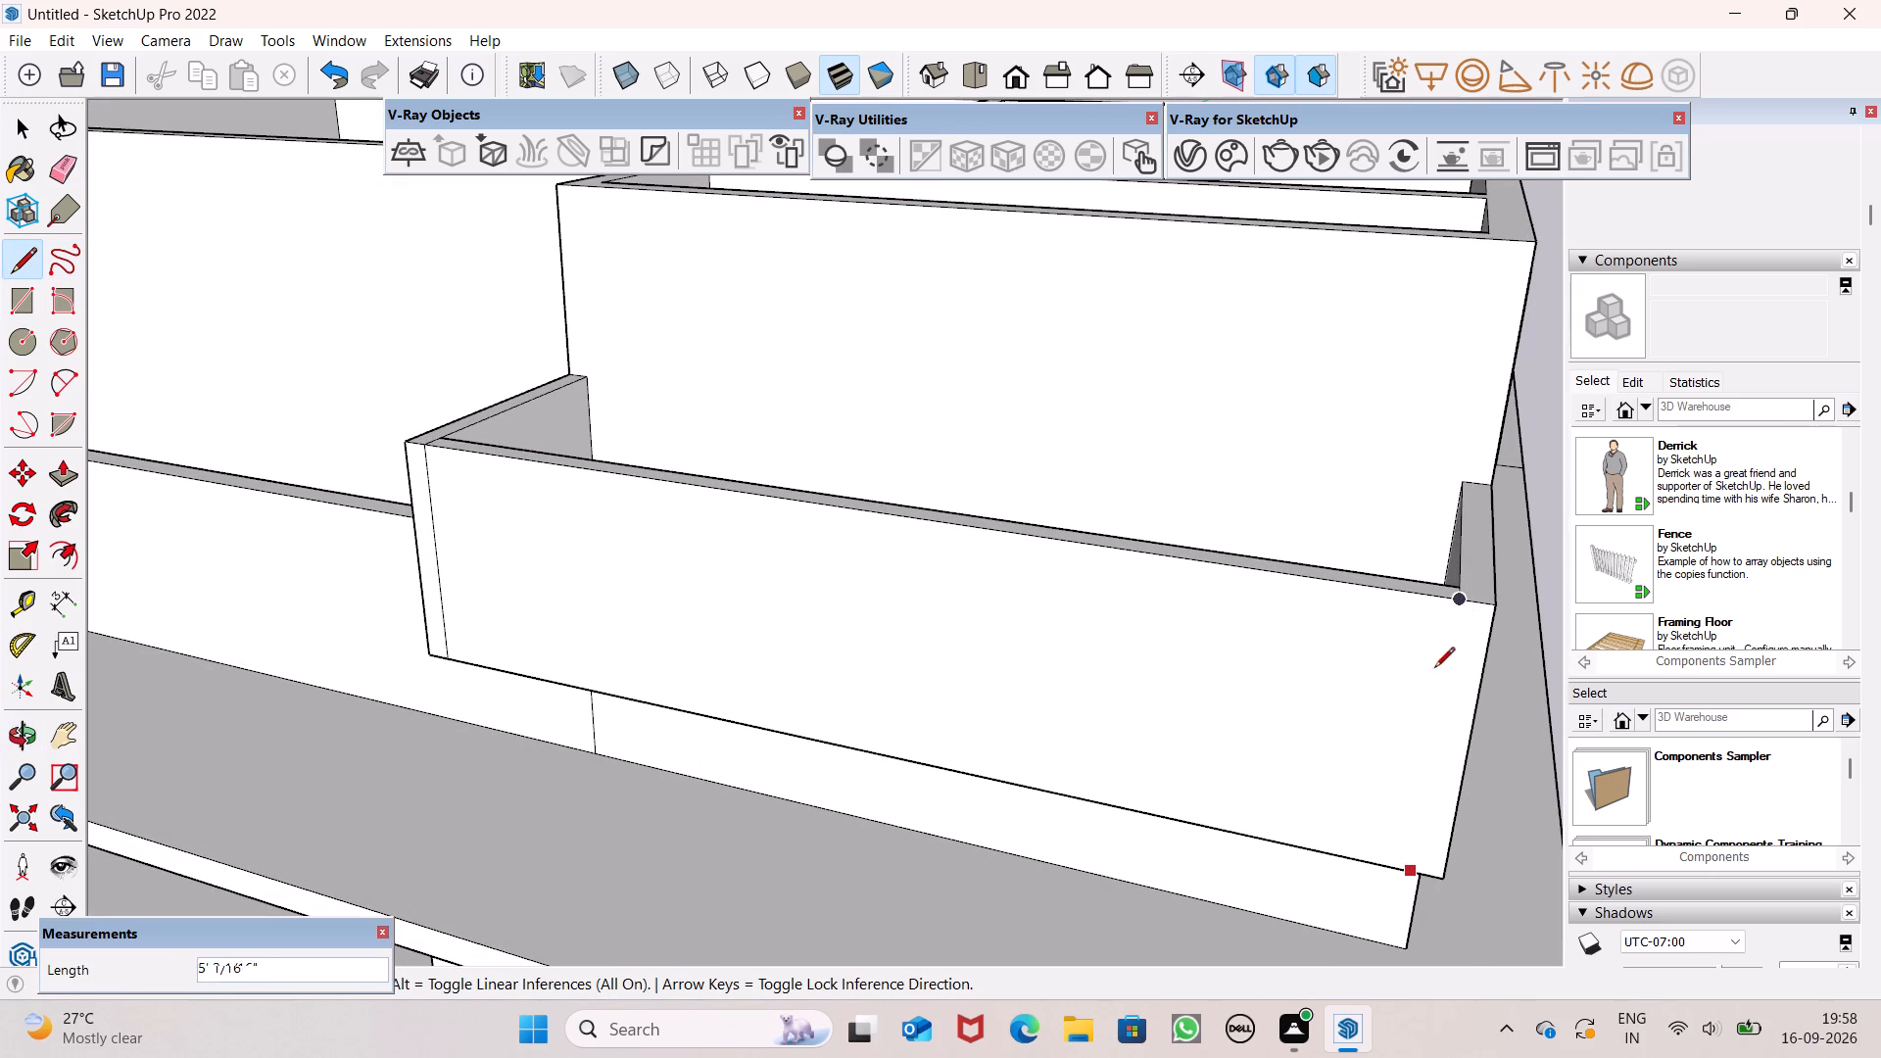
pyautogui.click(1462, 601)
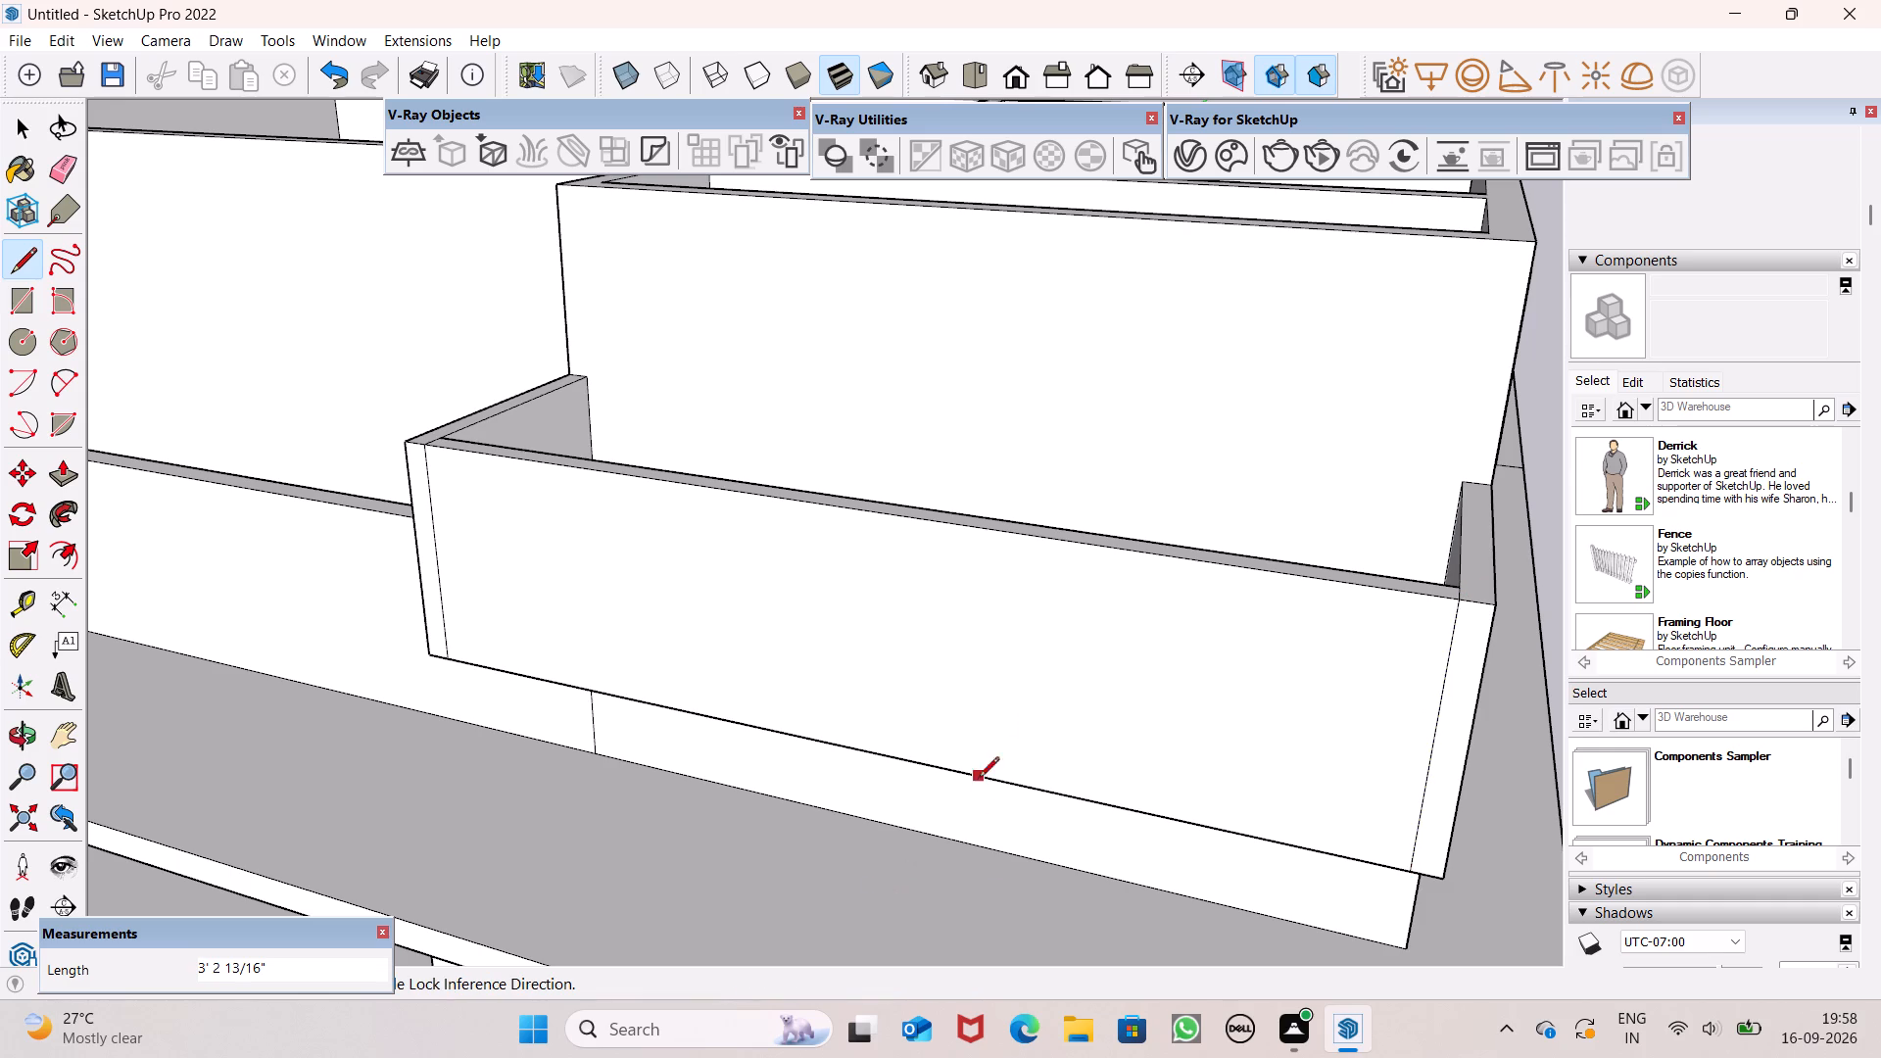
# Draw a horizontal line just above the bottom edge of the parapet's front face, spanning its full width.
pyautogui.scroll(-7, 1080, 506)
pyautogui.moveTo(1094, 699); pyautogui.dragTo(1334, 664, button='middle')
pyautogui.scroll(3, 1133, 574)
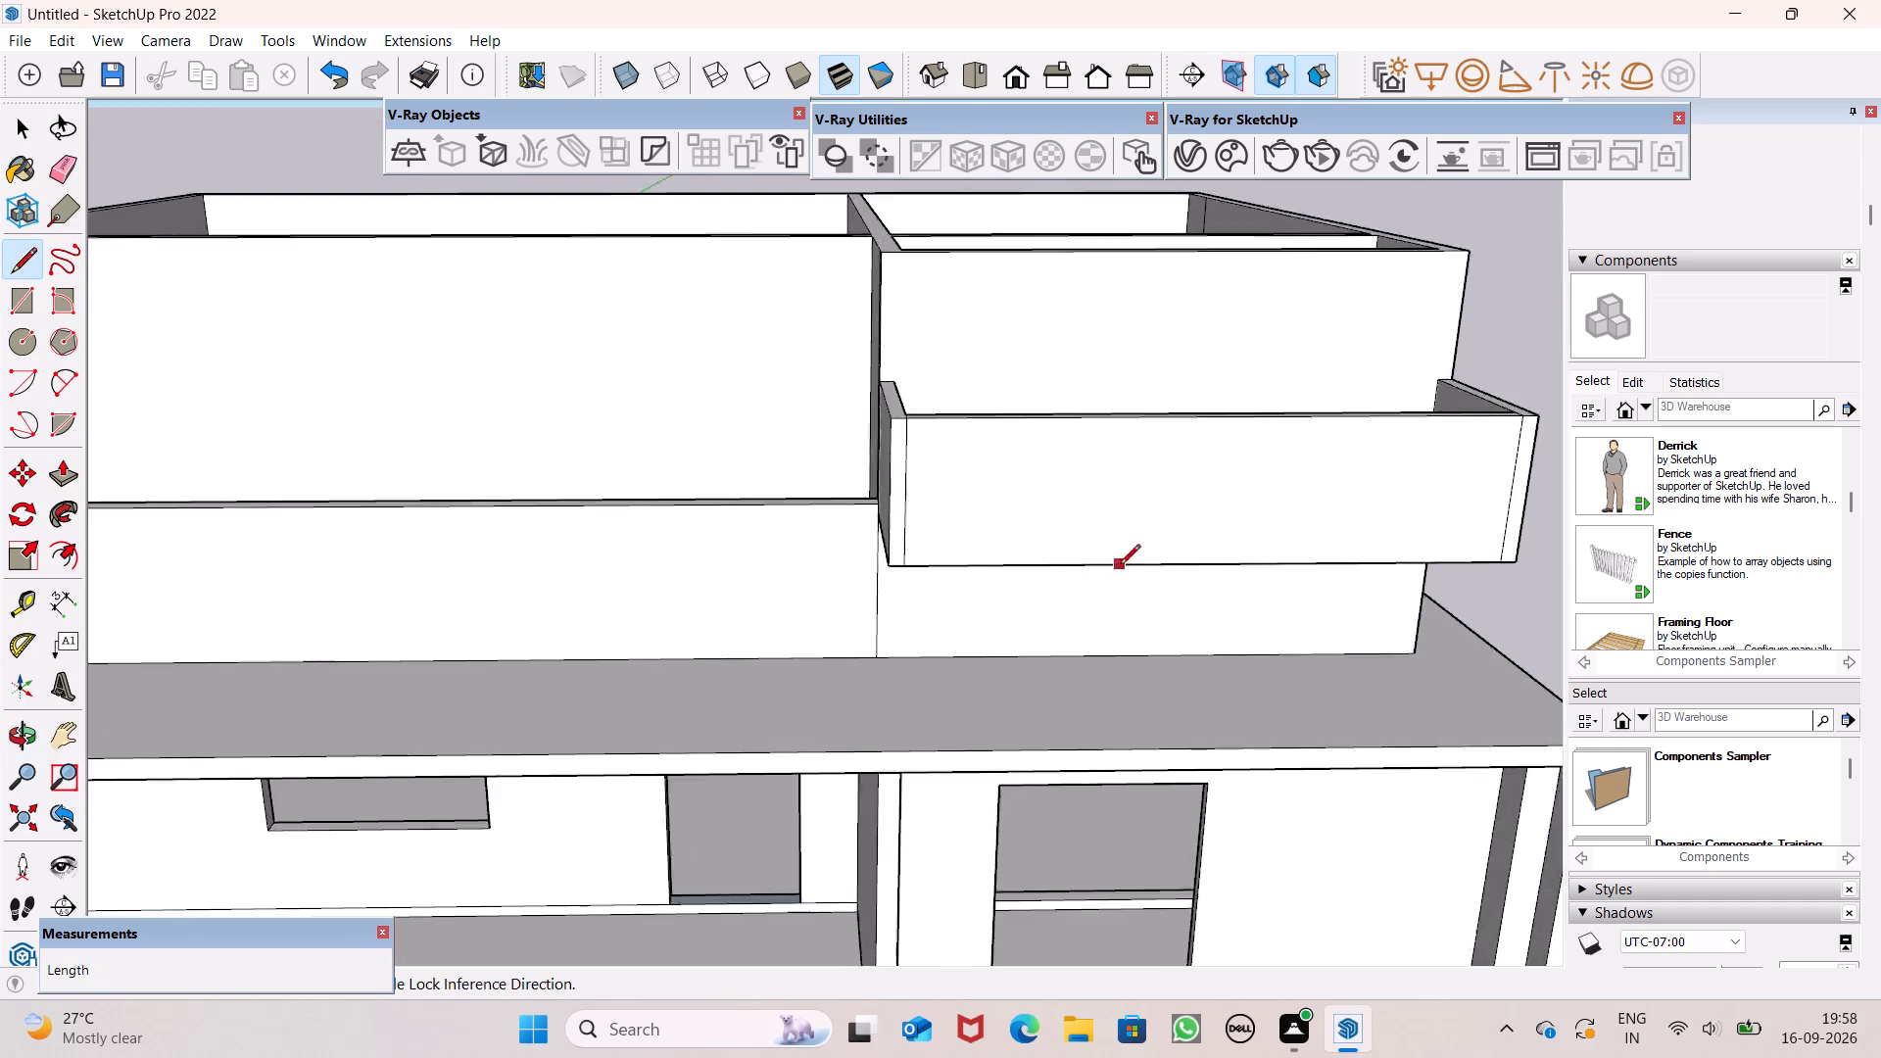
pyautogui.scroll(4, 1120, 566)
pyautogui.click(736, 534)
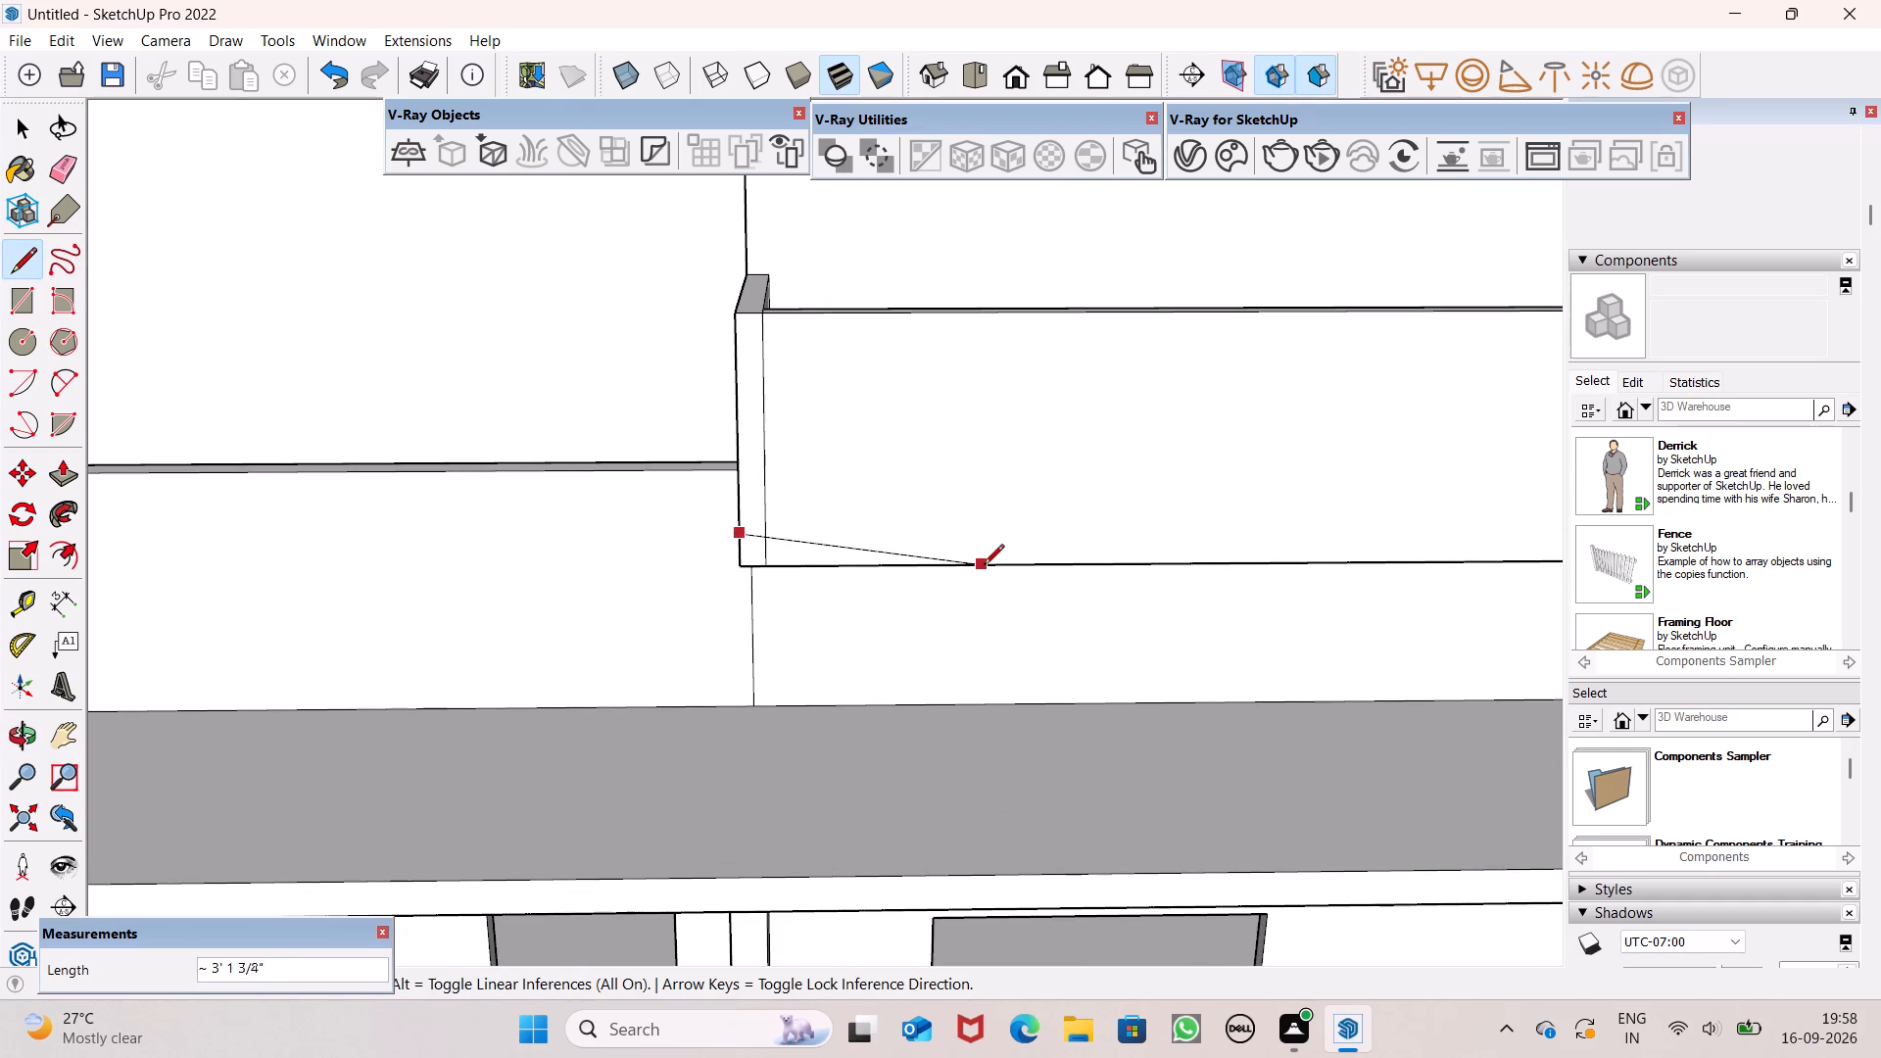
pyautogui.scroll(-6, 966, 547)
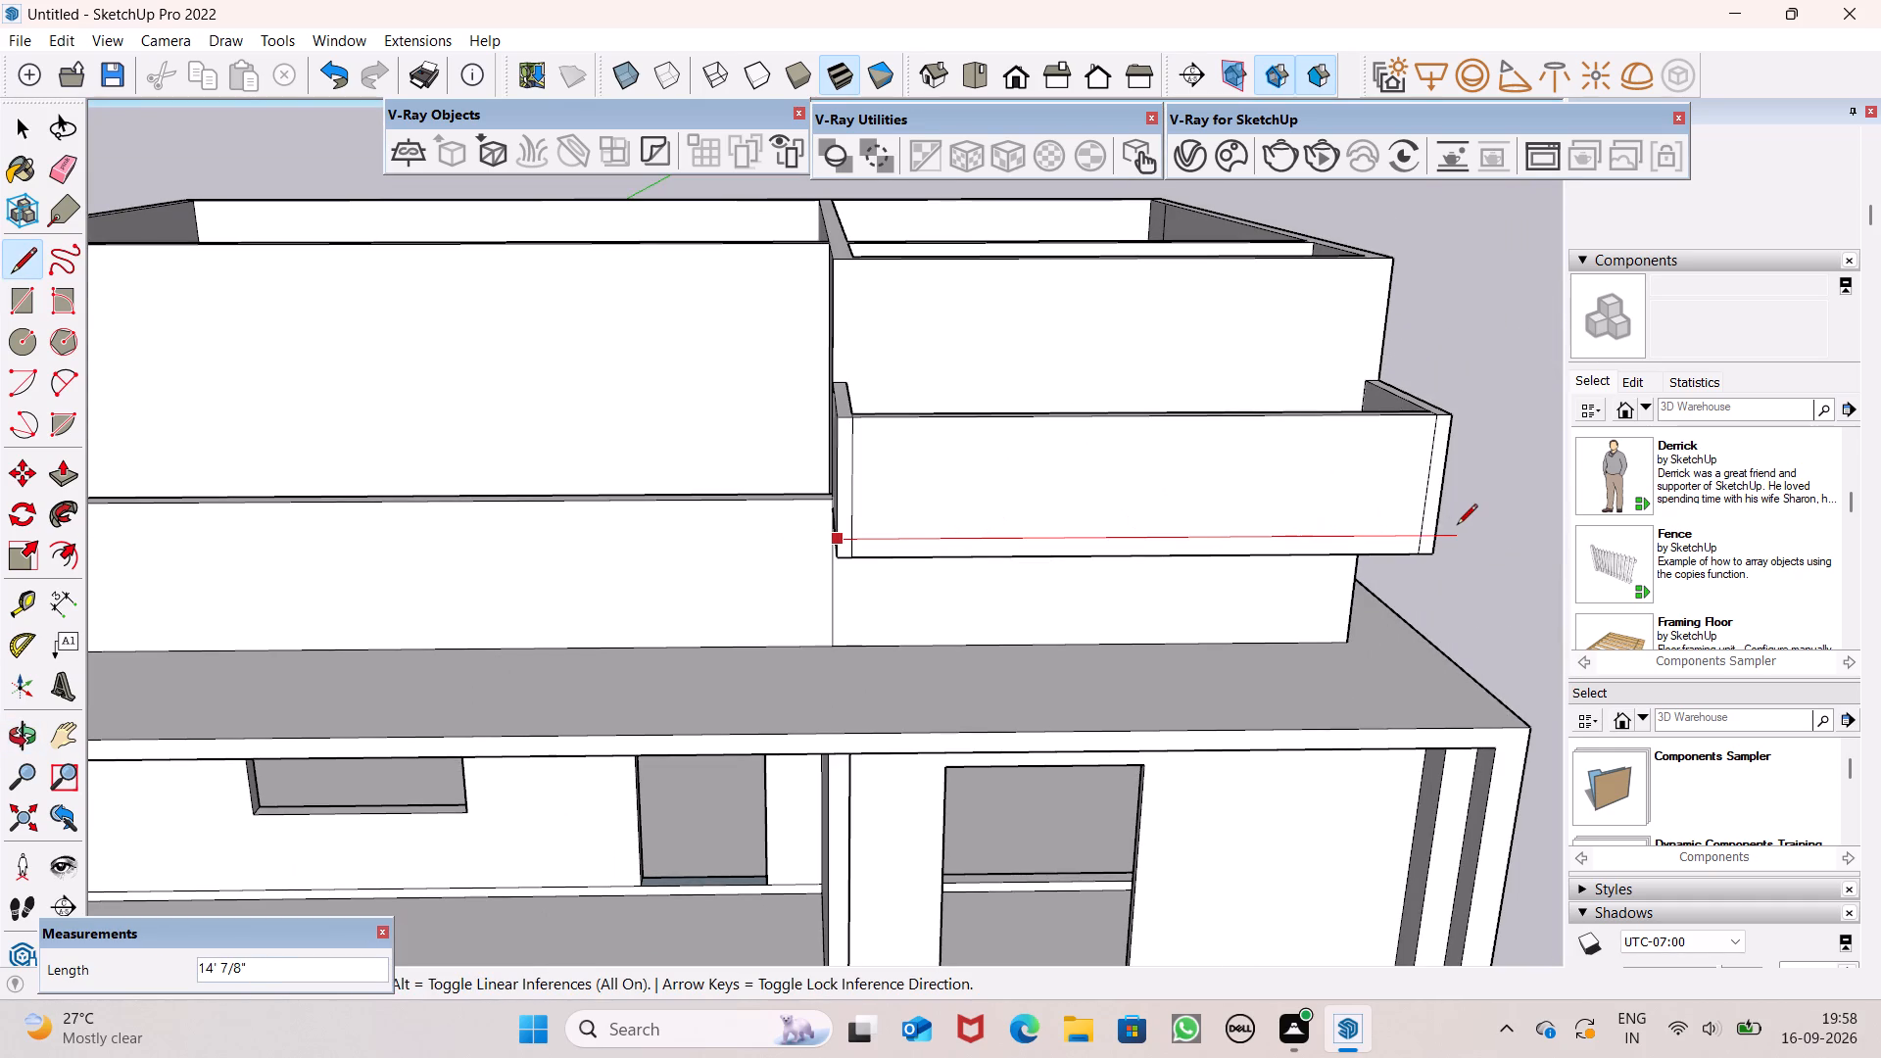
pyautogui.click(1438, 536)
pyautogui.press('space')
# Push the framed panel on the projecting slab's front parapet through the wall thickness, leaving the end posts and base strip.
pyautogui.moveTo(1453, 657); pyautogui.dragTo(1024, 689, button='middle')
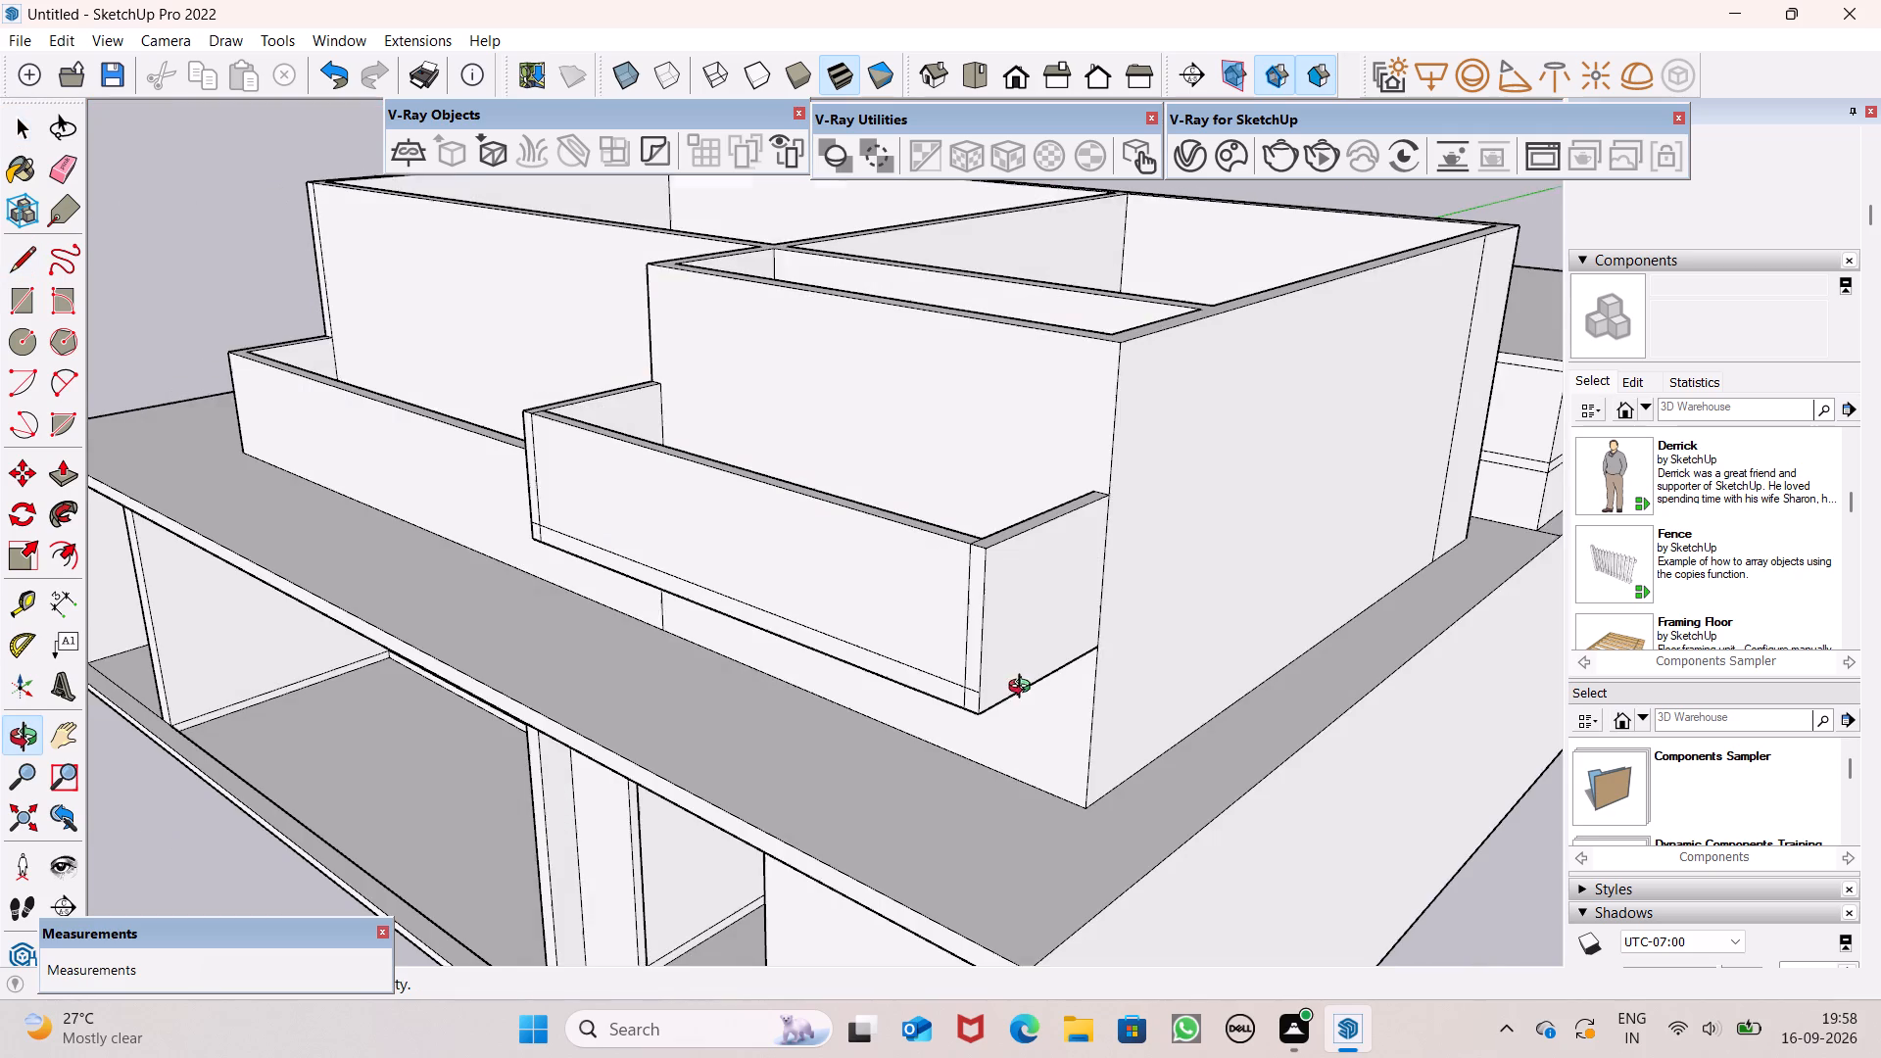
pyautogui.moveTo(1024, 689); pyautogui.dragTo(1030, 682, button='middle')
pyautogui.moveTo(755, 581); pyautogui.dragTo(994, 568, button='middle')
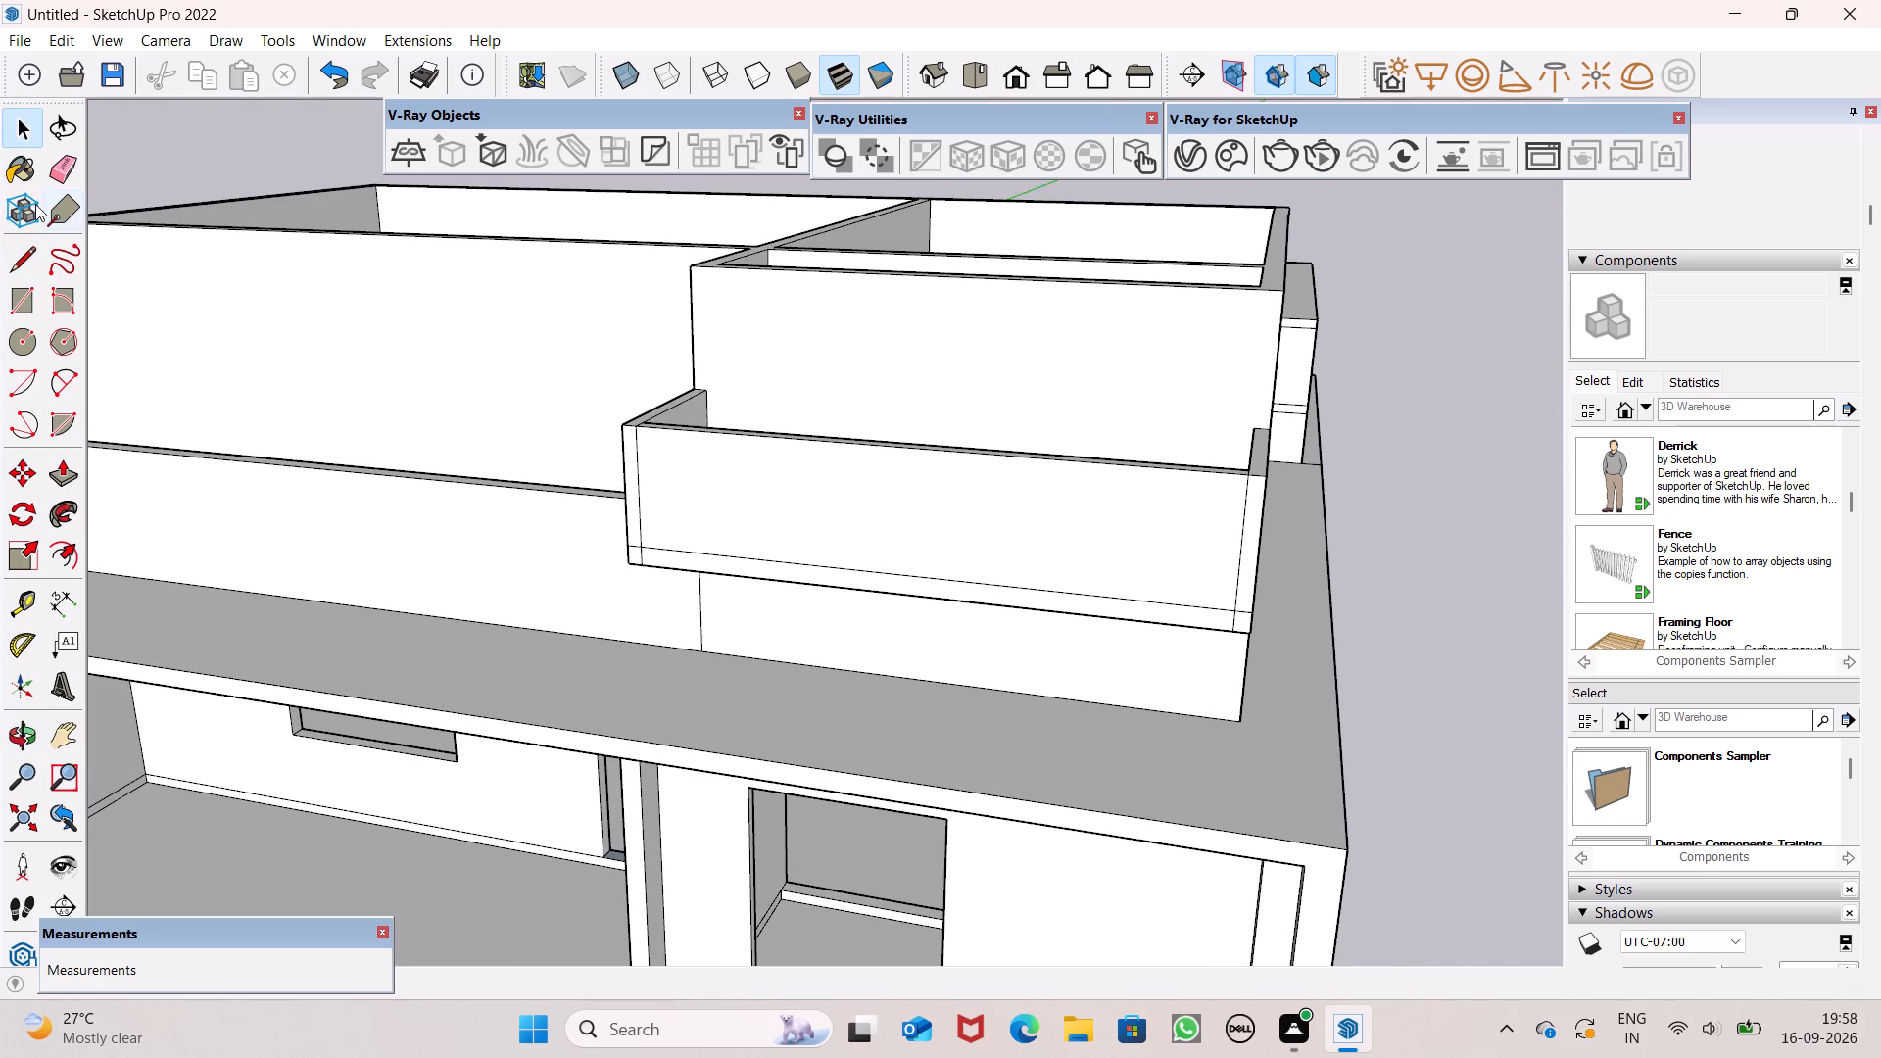
pyautogui.click(62, 460)
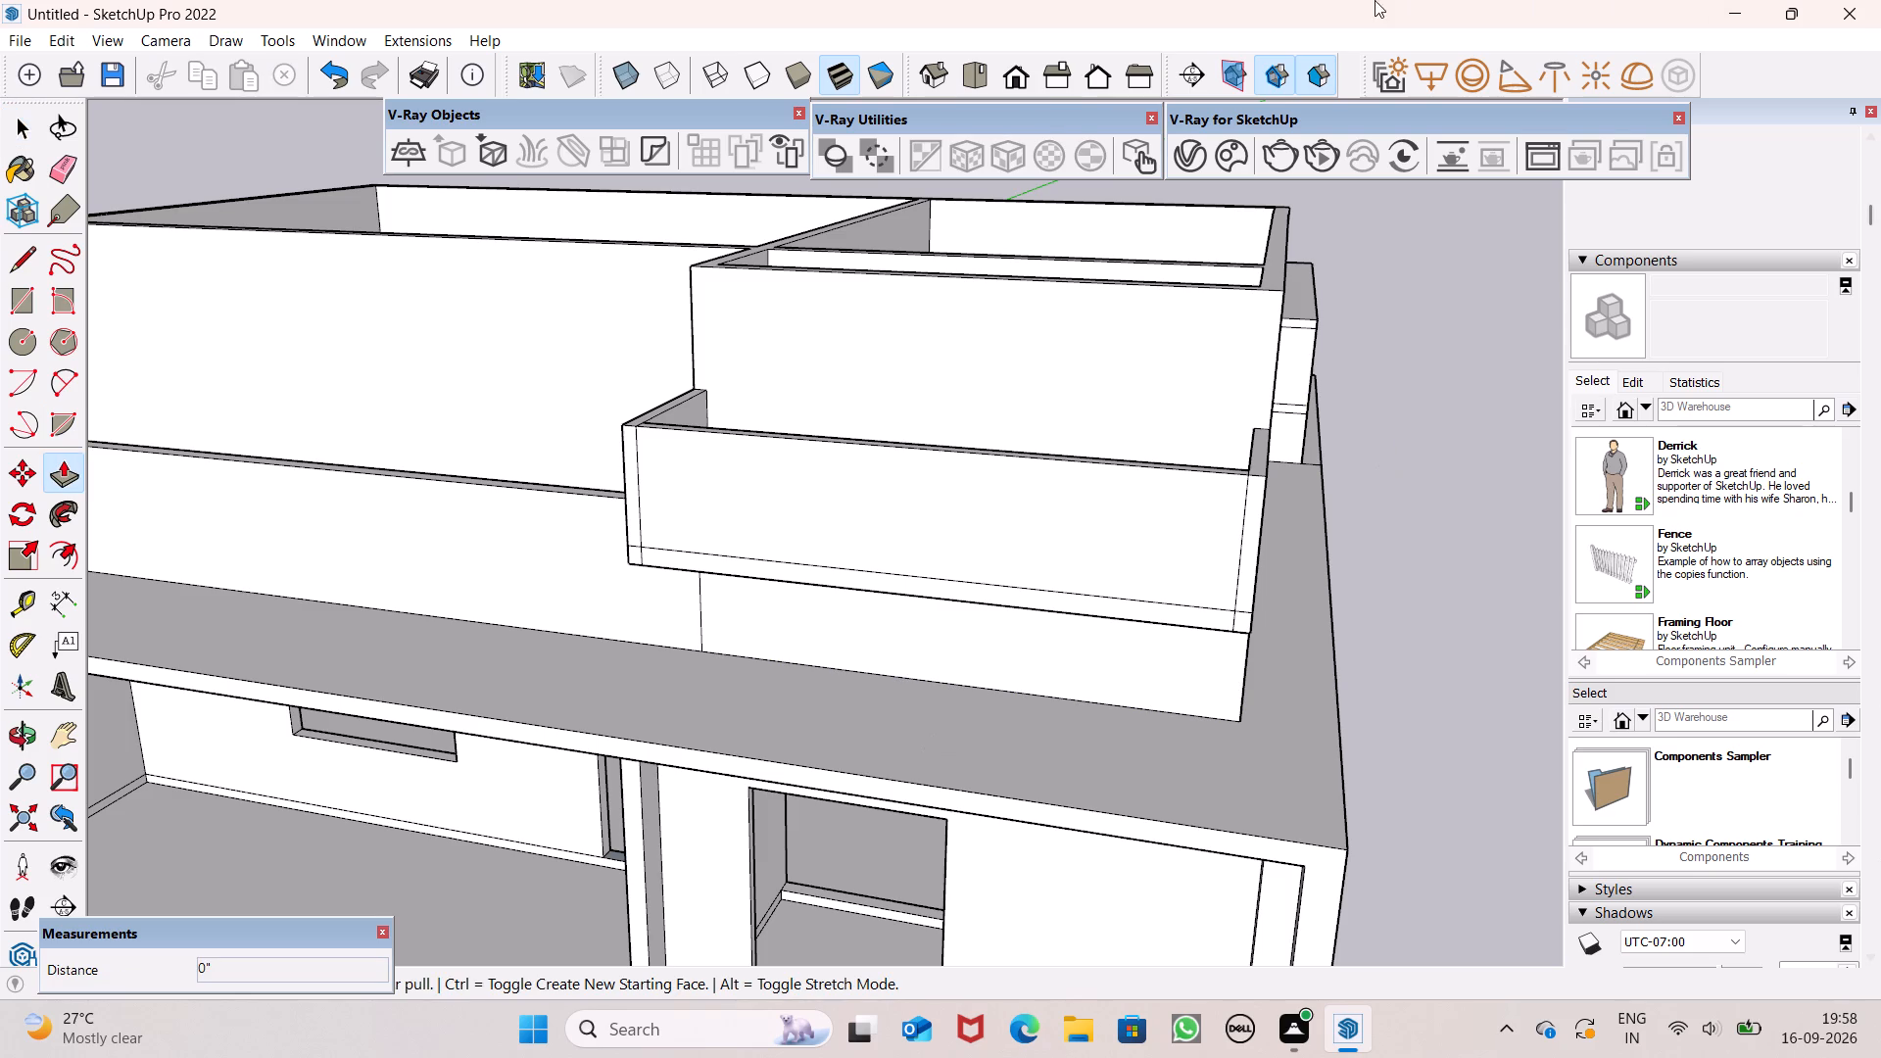
pyautogui.moveTo(906, 517); pyautogui.dragTo(572, 879, button='middle')
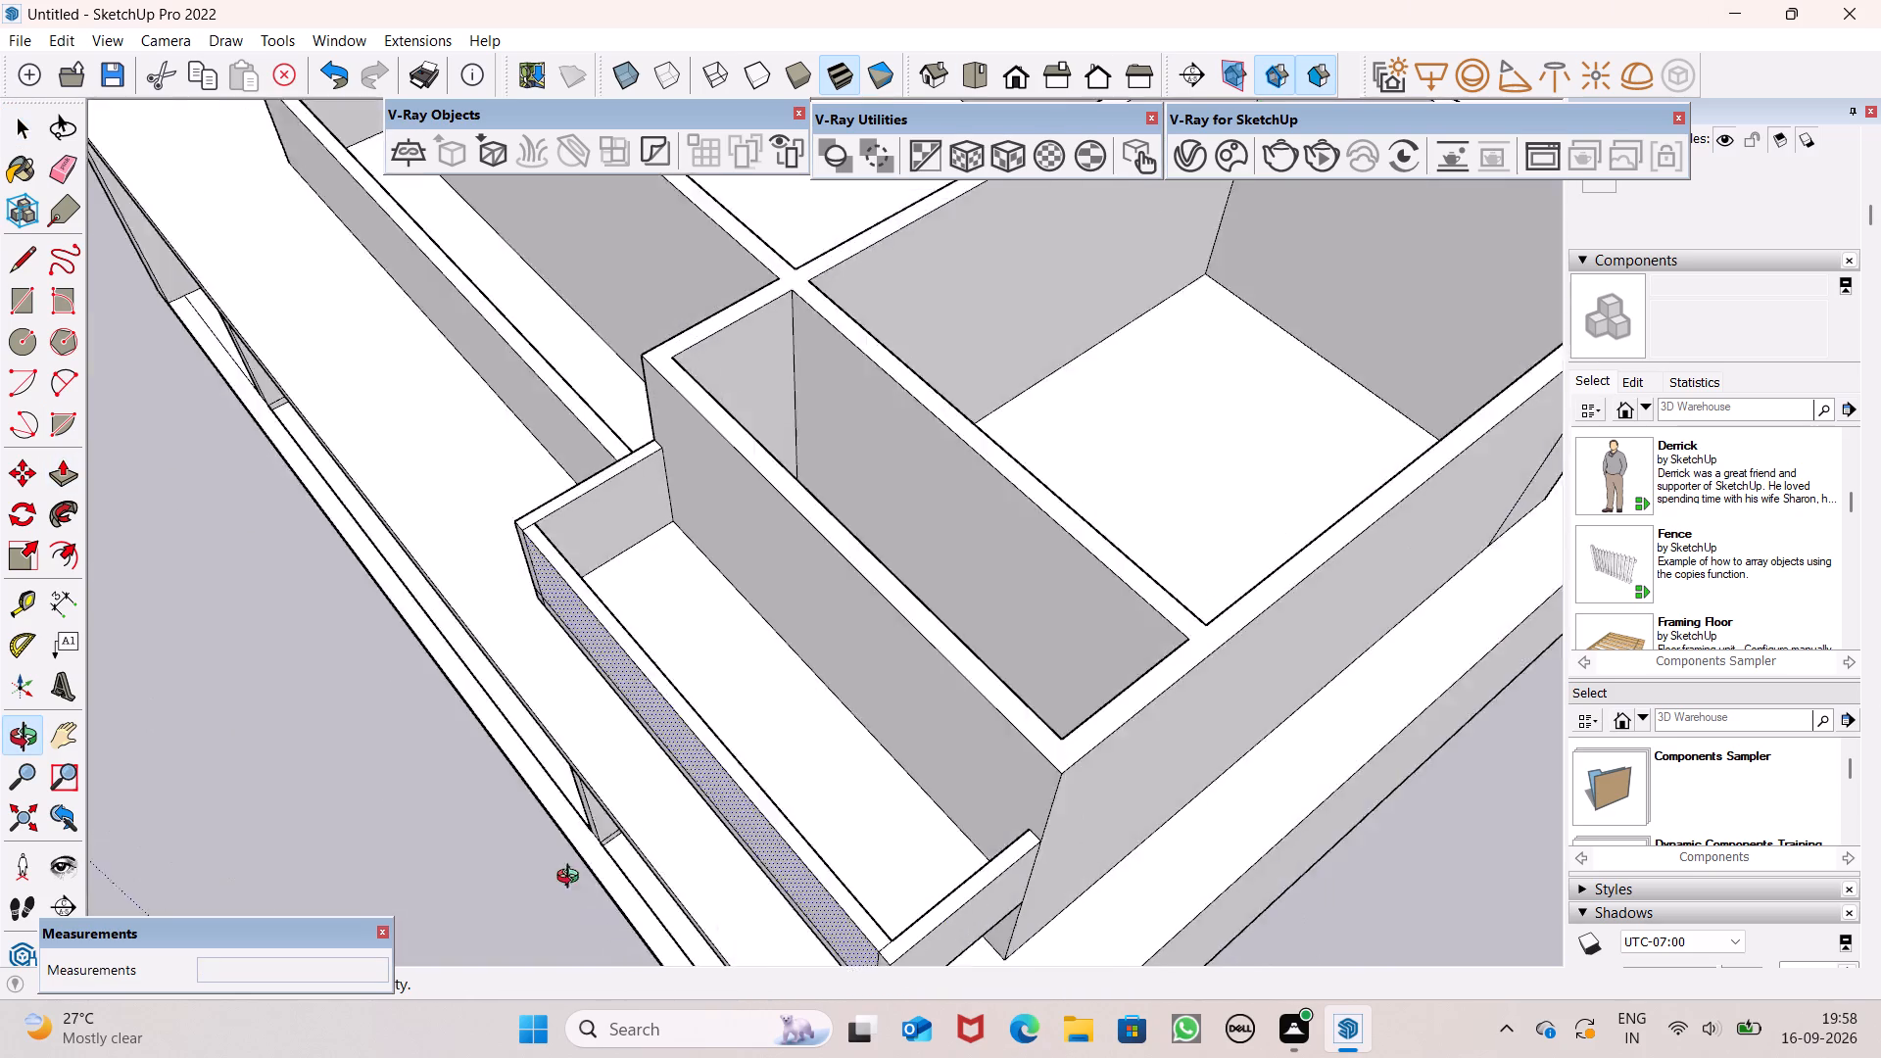
pyautogui.moveTo(572, 879); pyautogui.dragTo(515, 871, button='middle')
pyautogui.scroll(-2, 617, 706)
pyautogui.scroll(1, 601, 802)
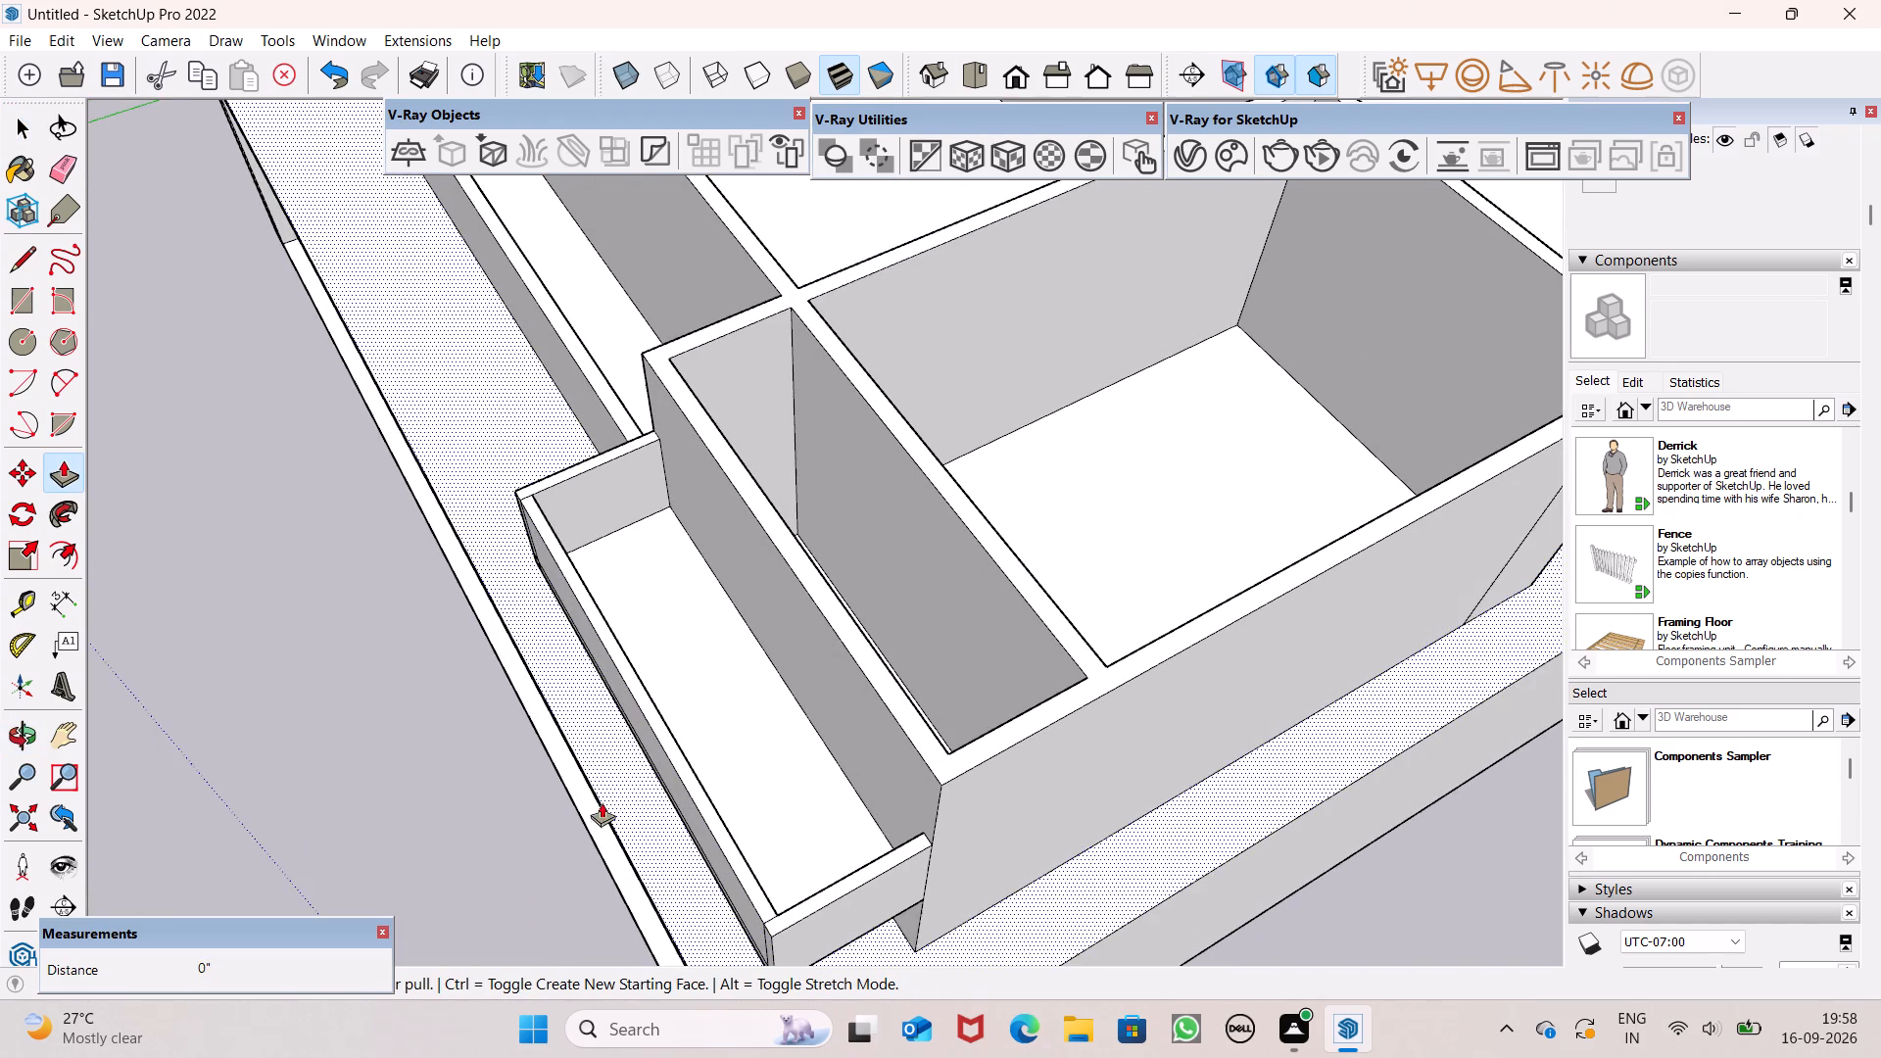
pyautogui.scroll(-1, 762, 701)
pyautogui.scroll(4, 692, 836)
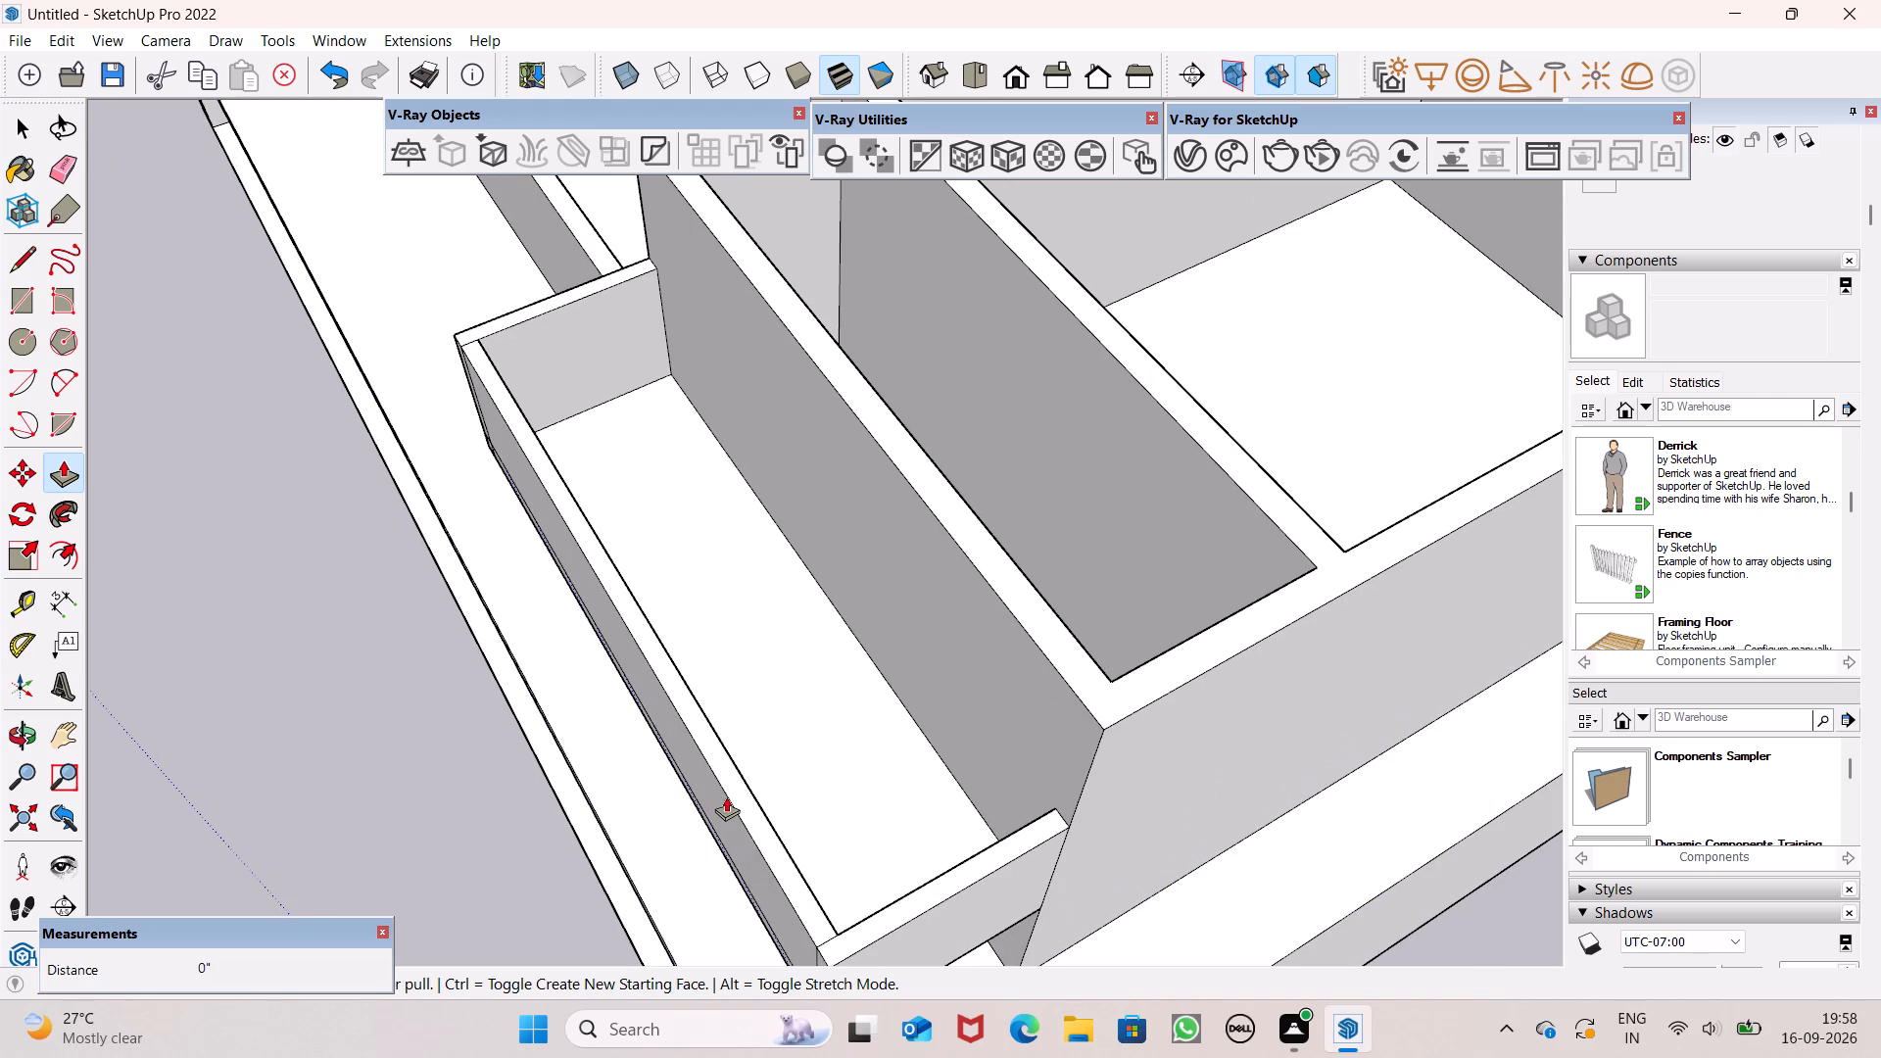
pyautogui.moveTo(737, 793); pyautogui.dragTo(715, 842)
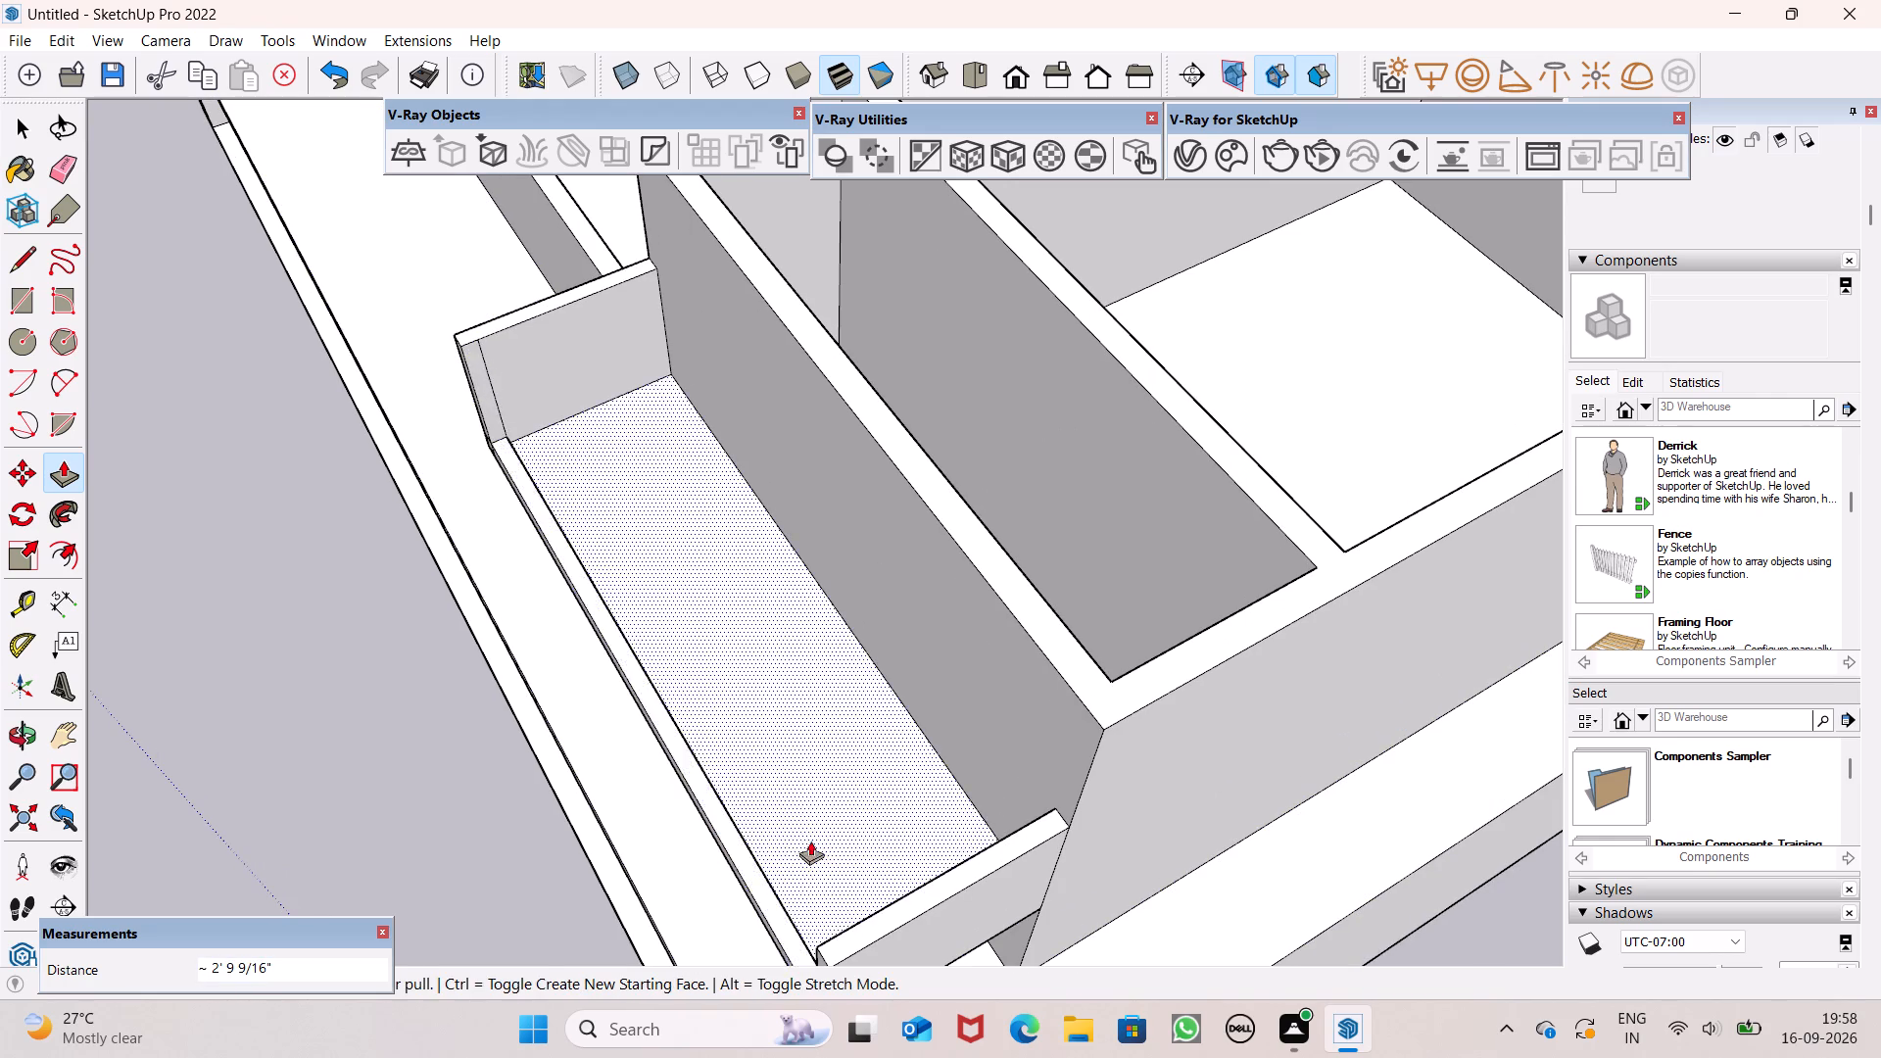
pyautogui.scroll(-6, 867, 781)
pyautogui.moveTo(921, 856); pyautogui.dragTo(1423, 413, button='middle')
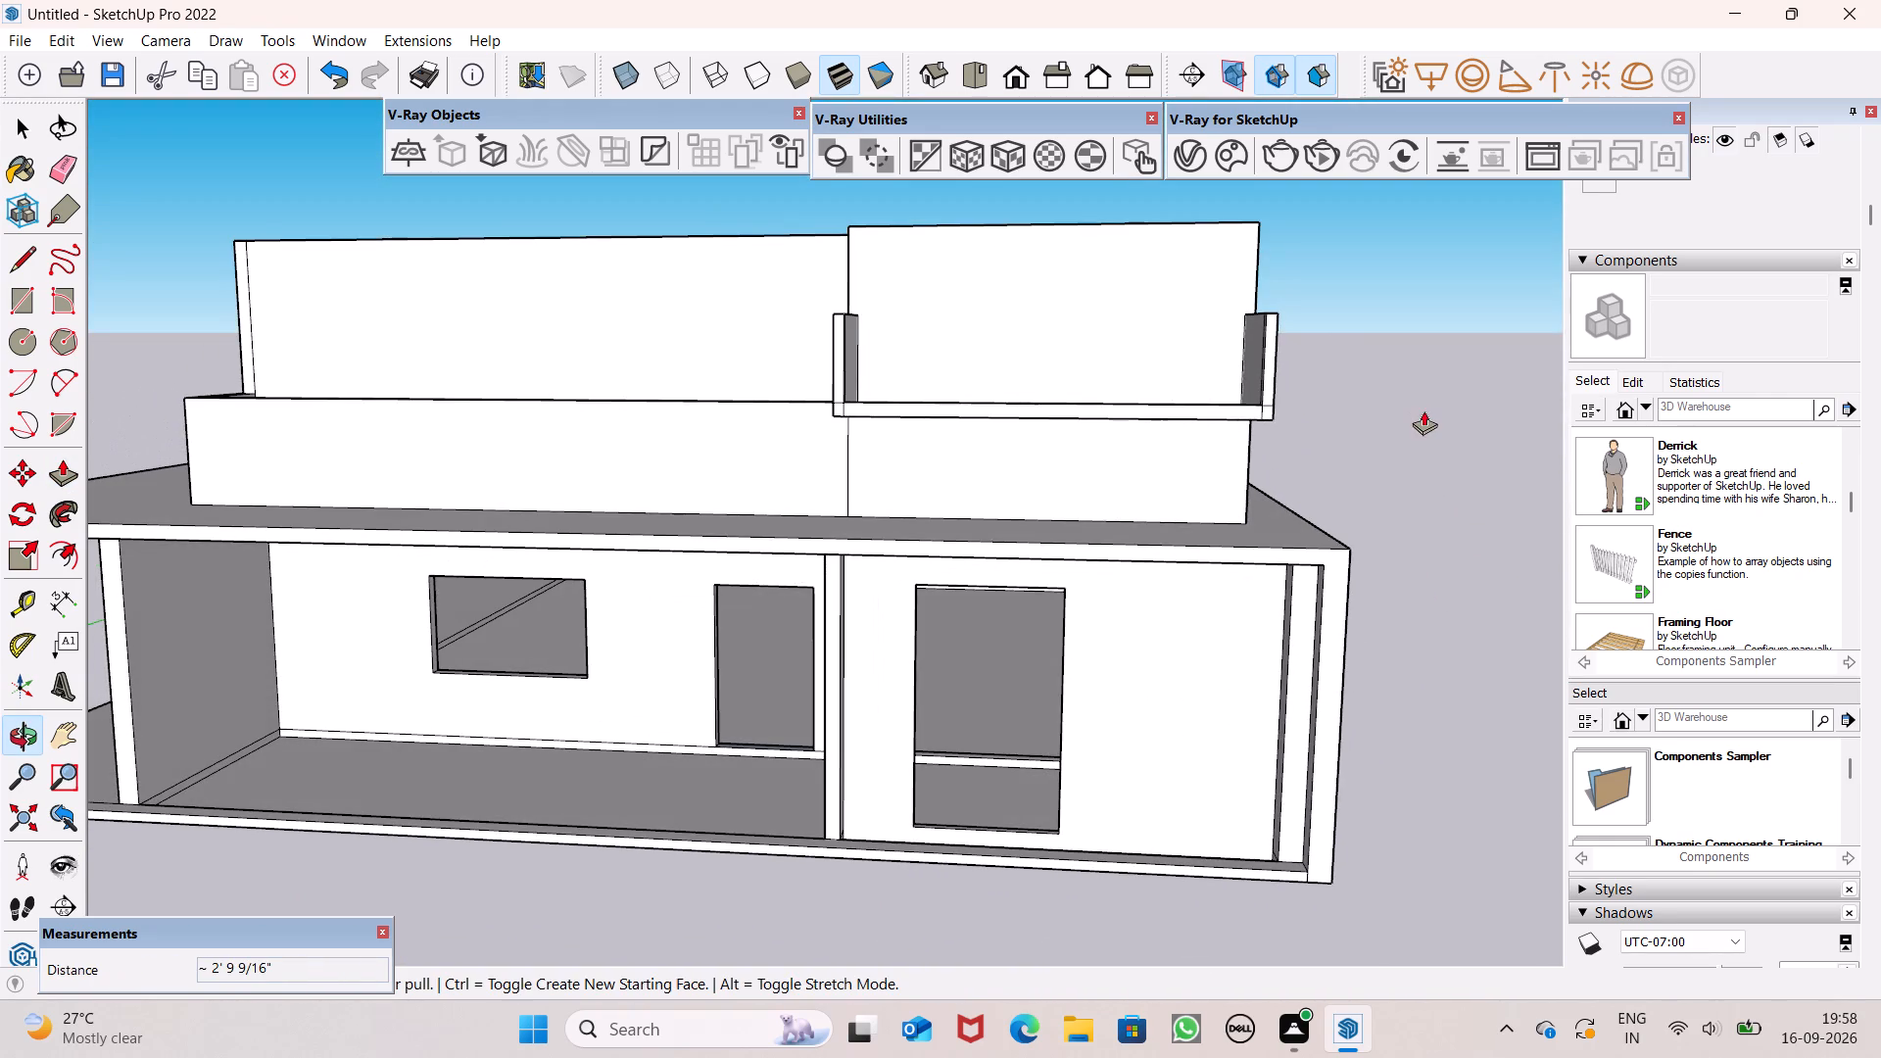
pyautogui.press('space')
pyautogui.press('space')
# Draw a 4" horizontal line across the inner face of the parapet's far end post, just below its top.
pyautogui.moveTo(1343, 357); pyautogui.dragTo(865, 431, button='middle')
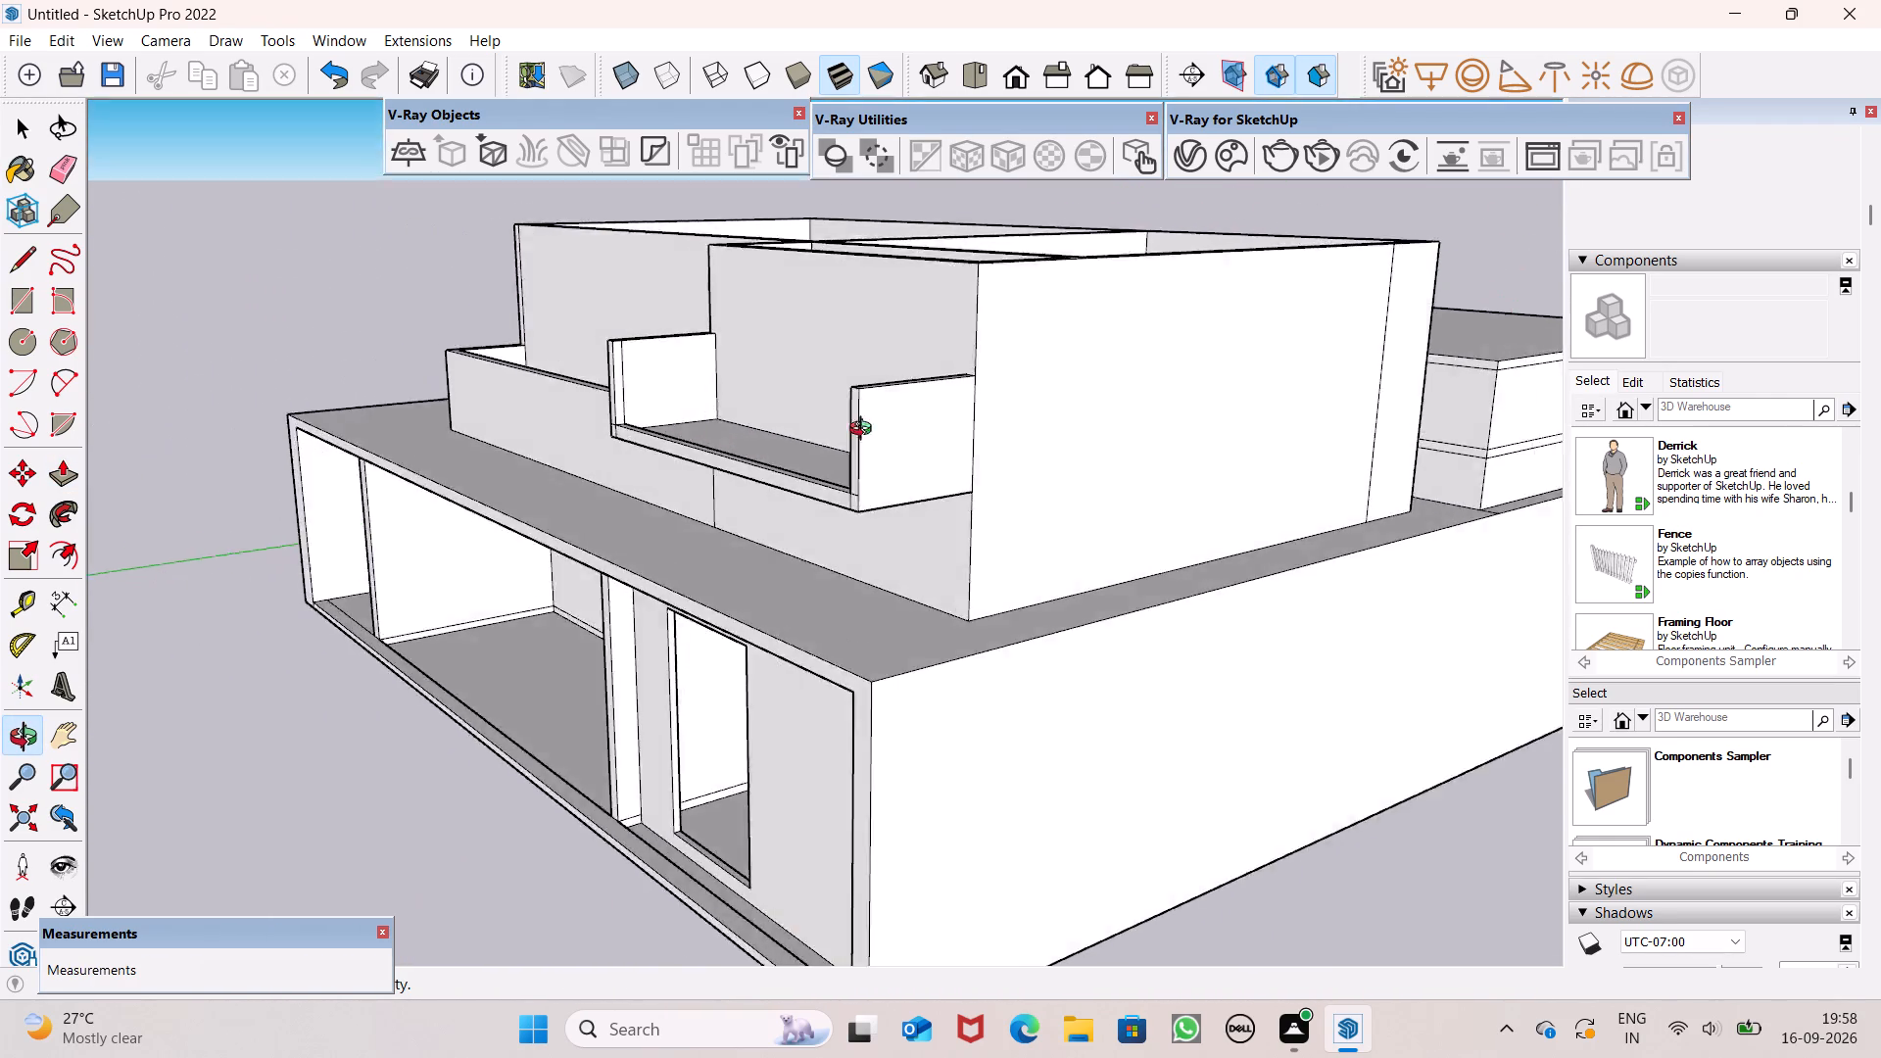
pyautogui.moveTo(865, 431); pyautogui.dragTo(790, 402, button='middle')
pyautogui.scroll(6, 602, 327)
pyautogui.scroll(6, 594, 457)
pyautogui.moveTo(592, 468); pyautogui.dragTo(580, 494, button='middle')
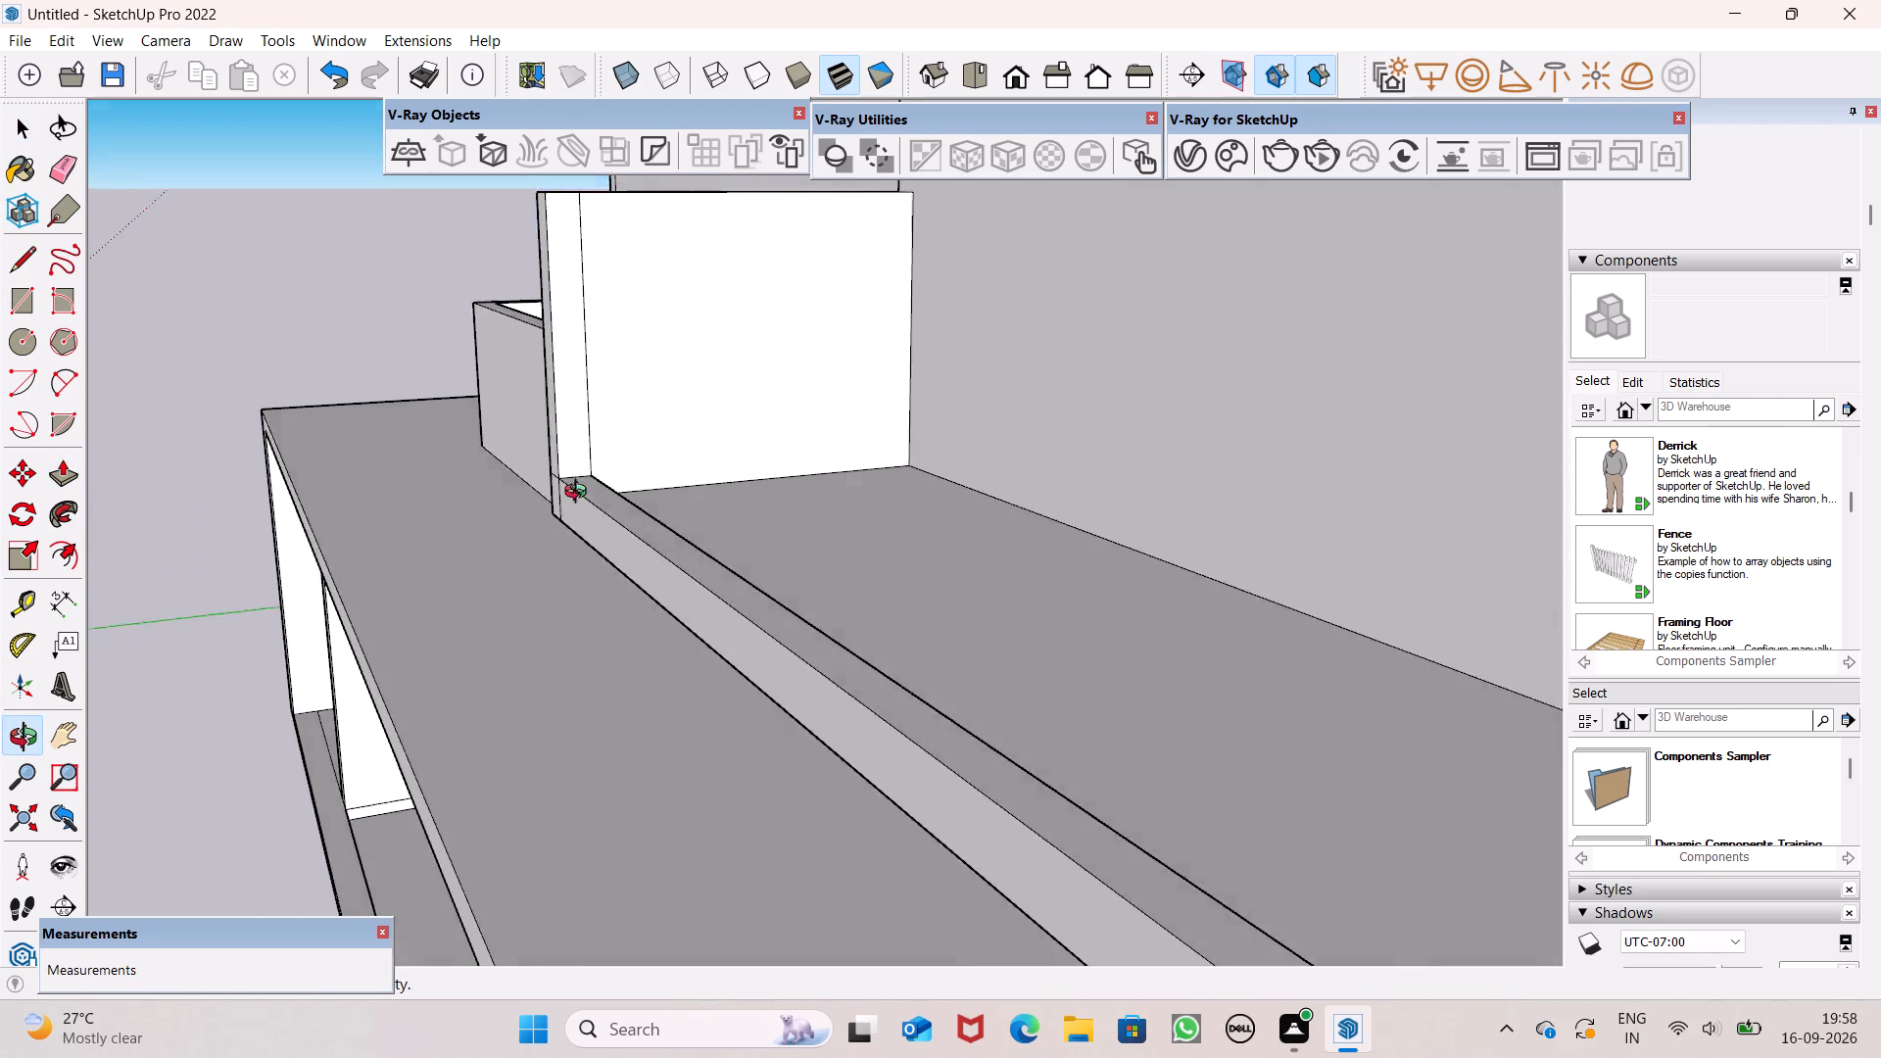
pyautogui.moveTo(580, 494); pyautogui.dragTo(539, 462, button='middle')
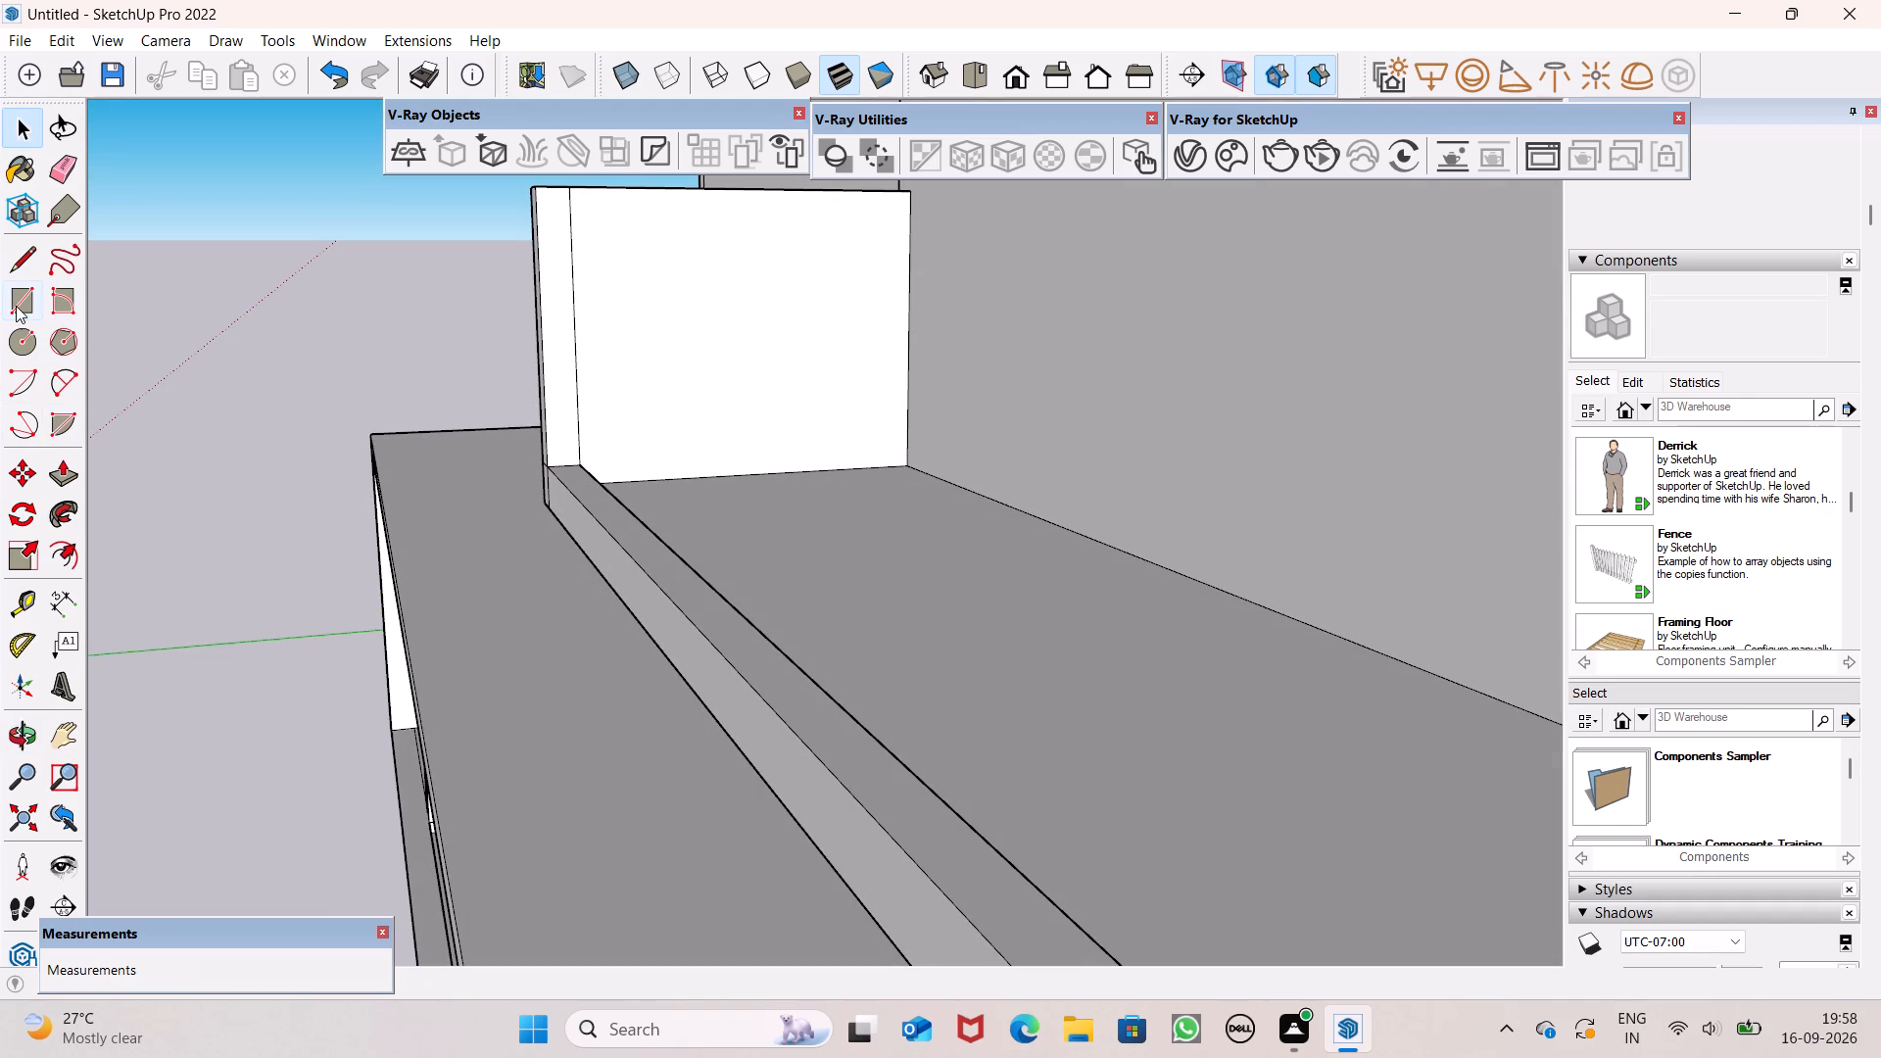
pyautogui.click(20, 303)
pyautogui.scroll(6, 575, 191)
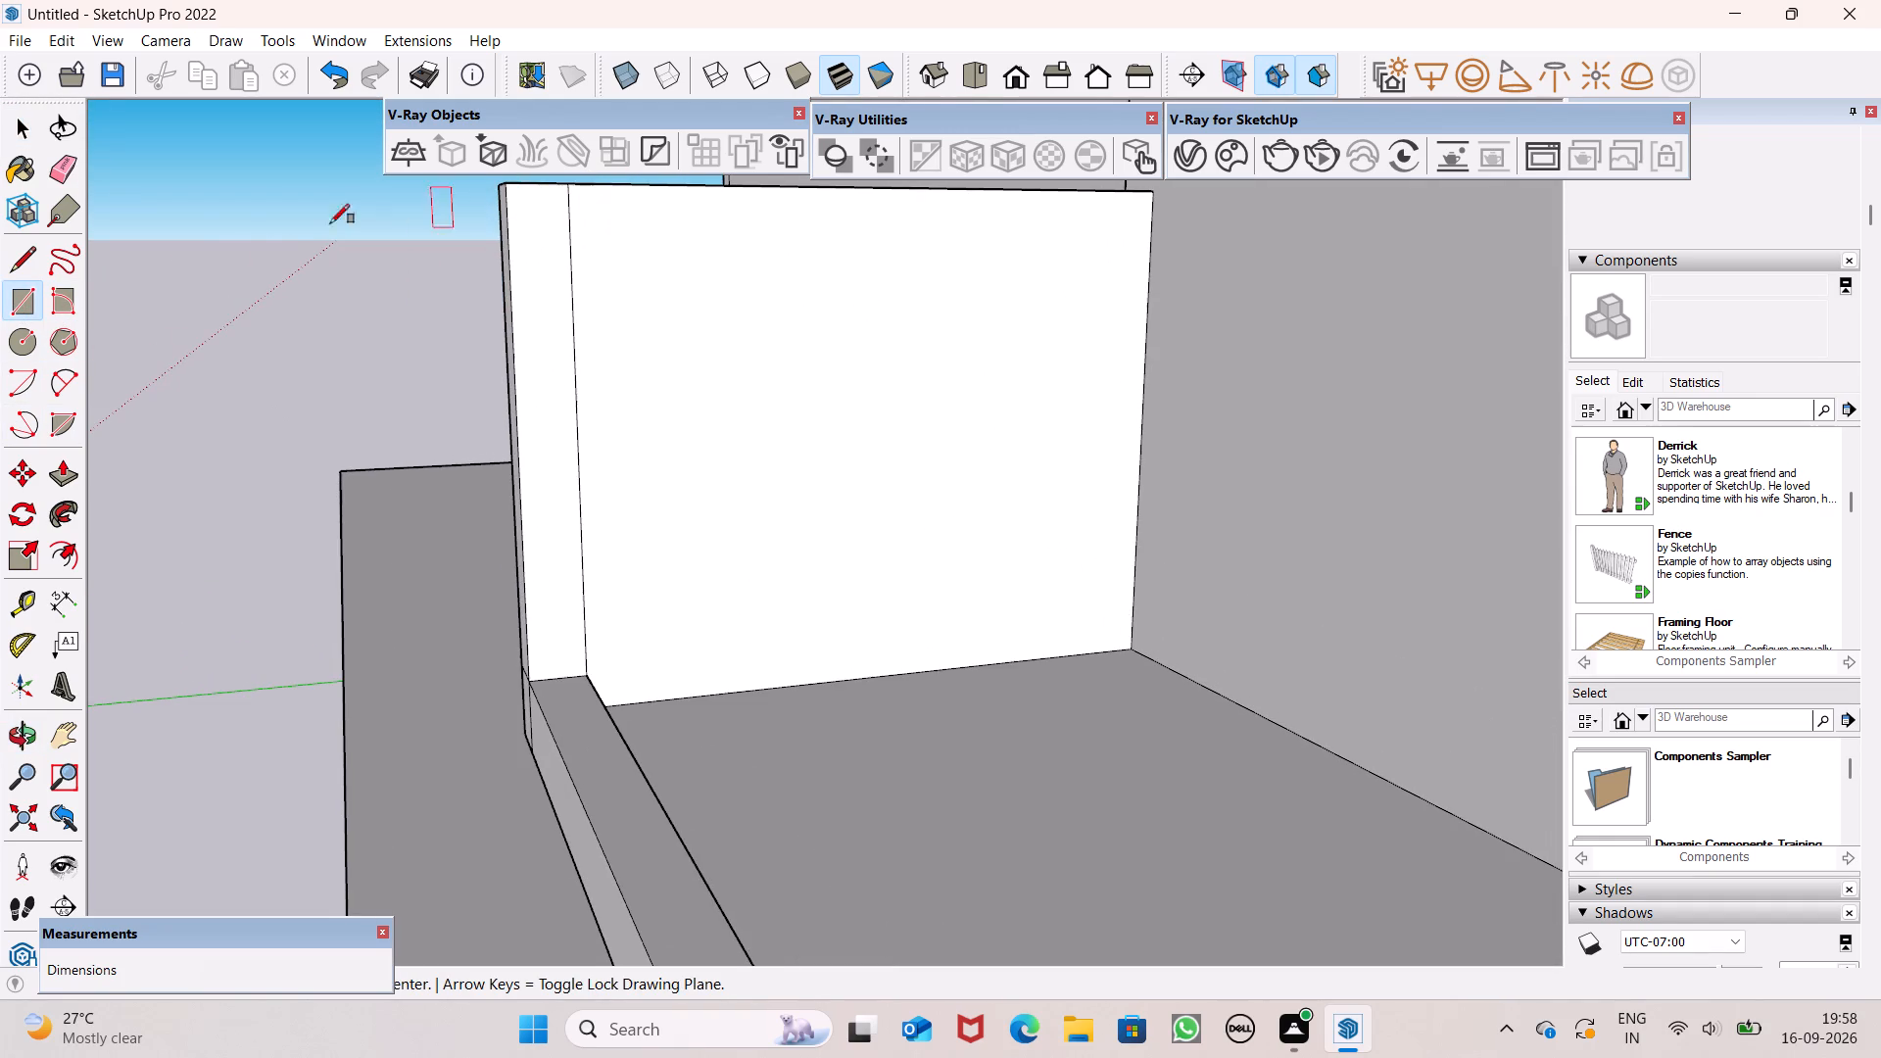
pyautogui.click(35, 256)
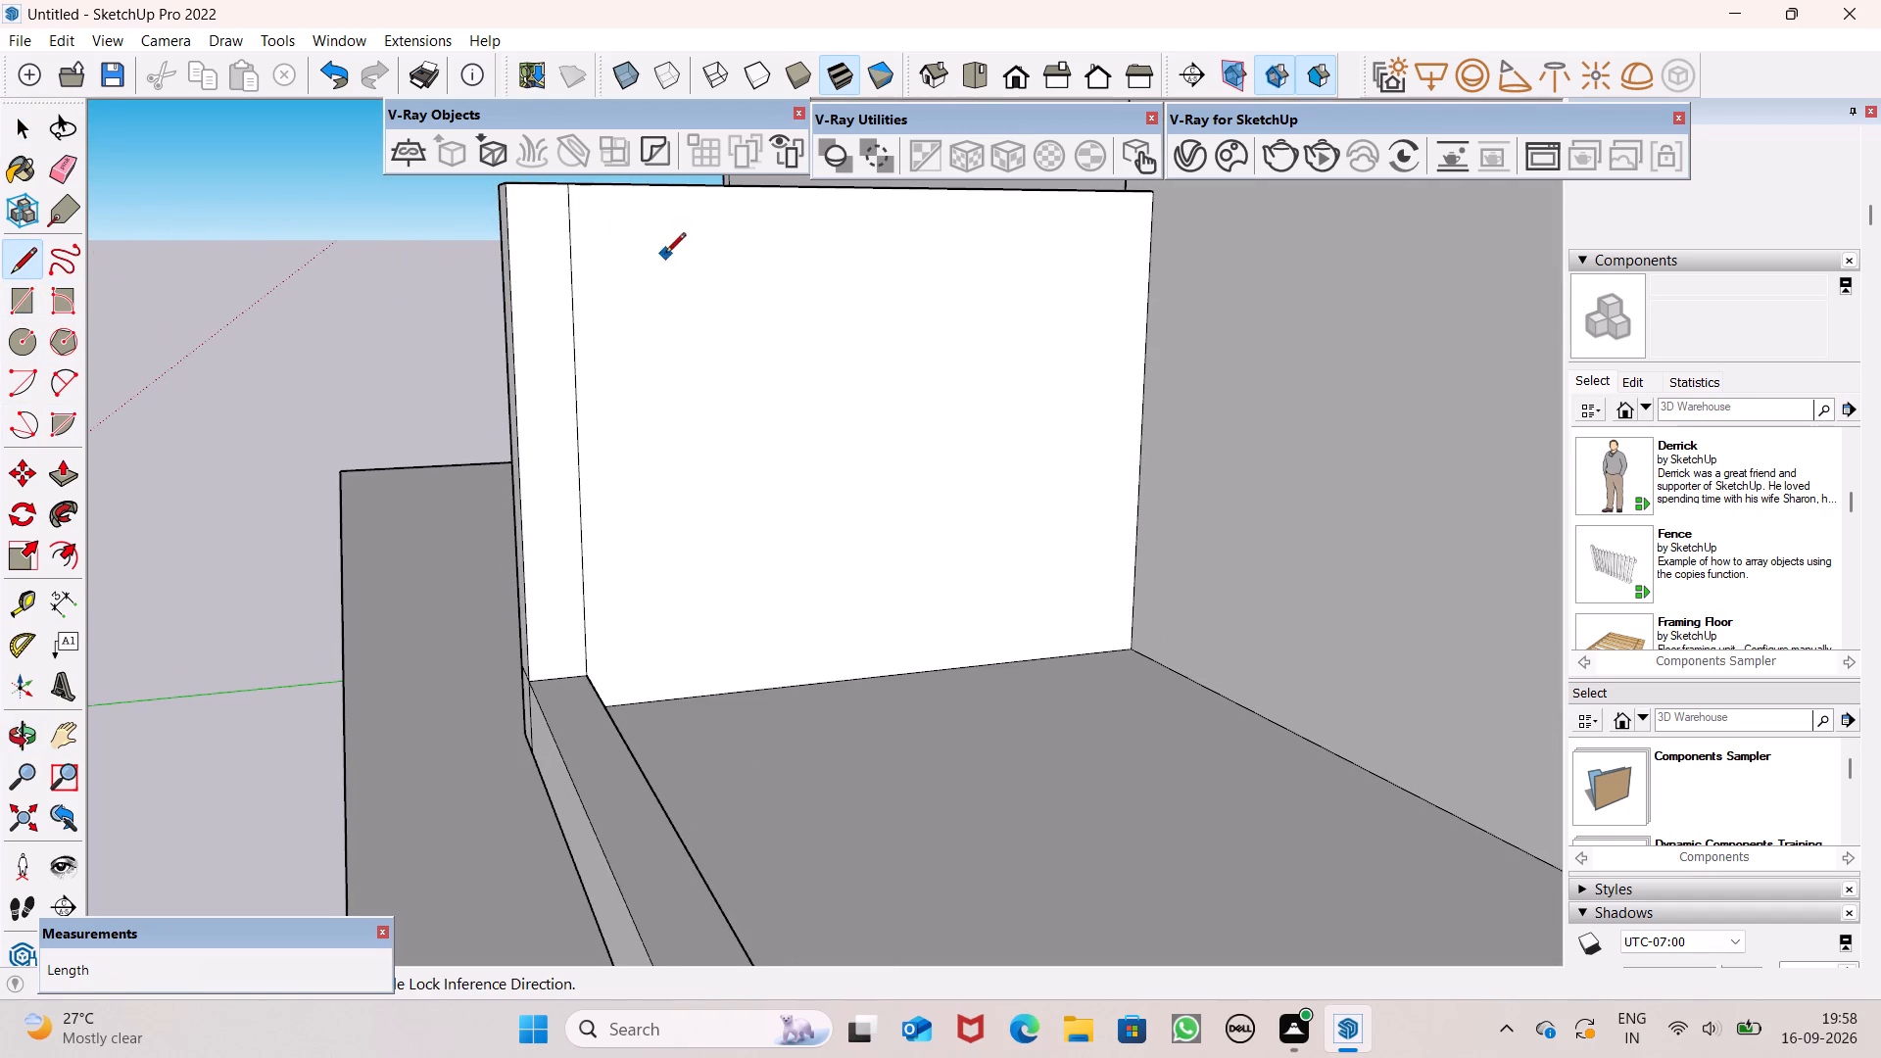
pyautogui.scroll(10, 579, 162)
pyautogui.scroll(2, 513, 208)
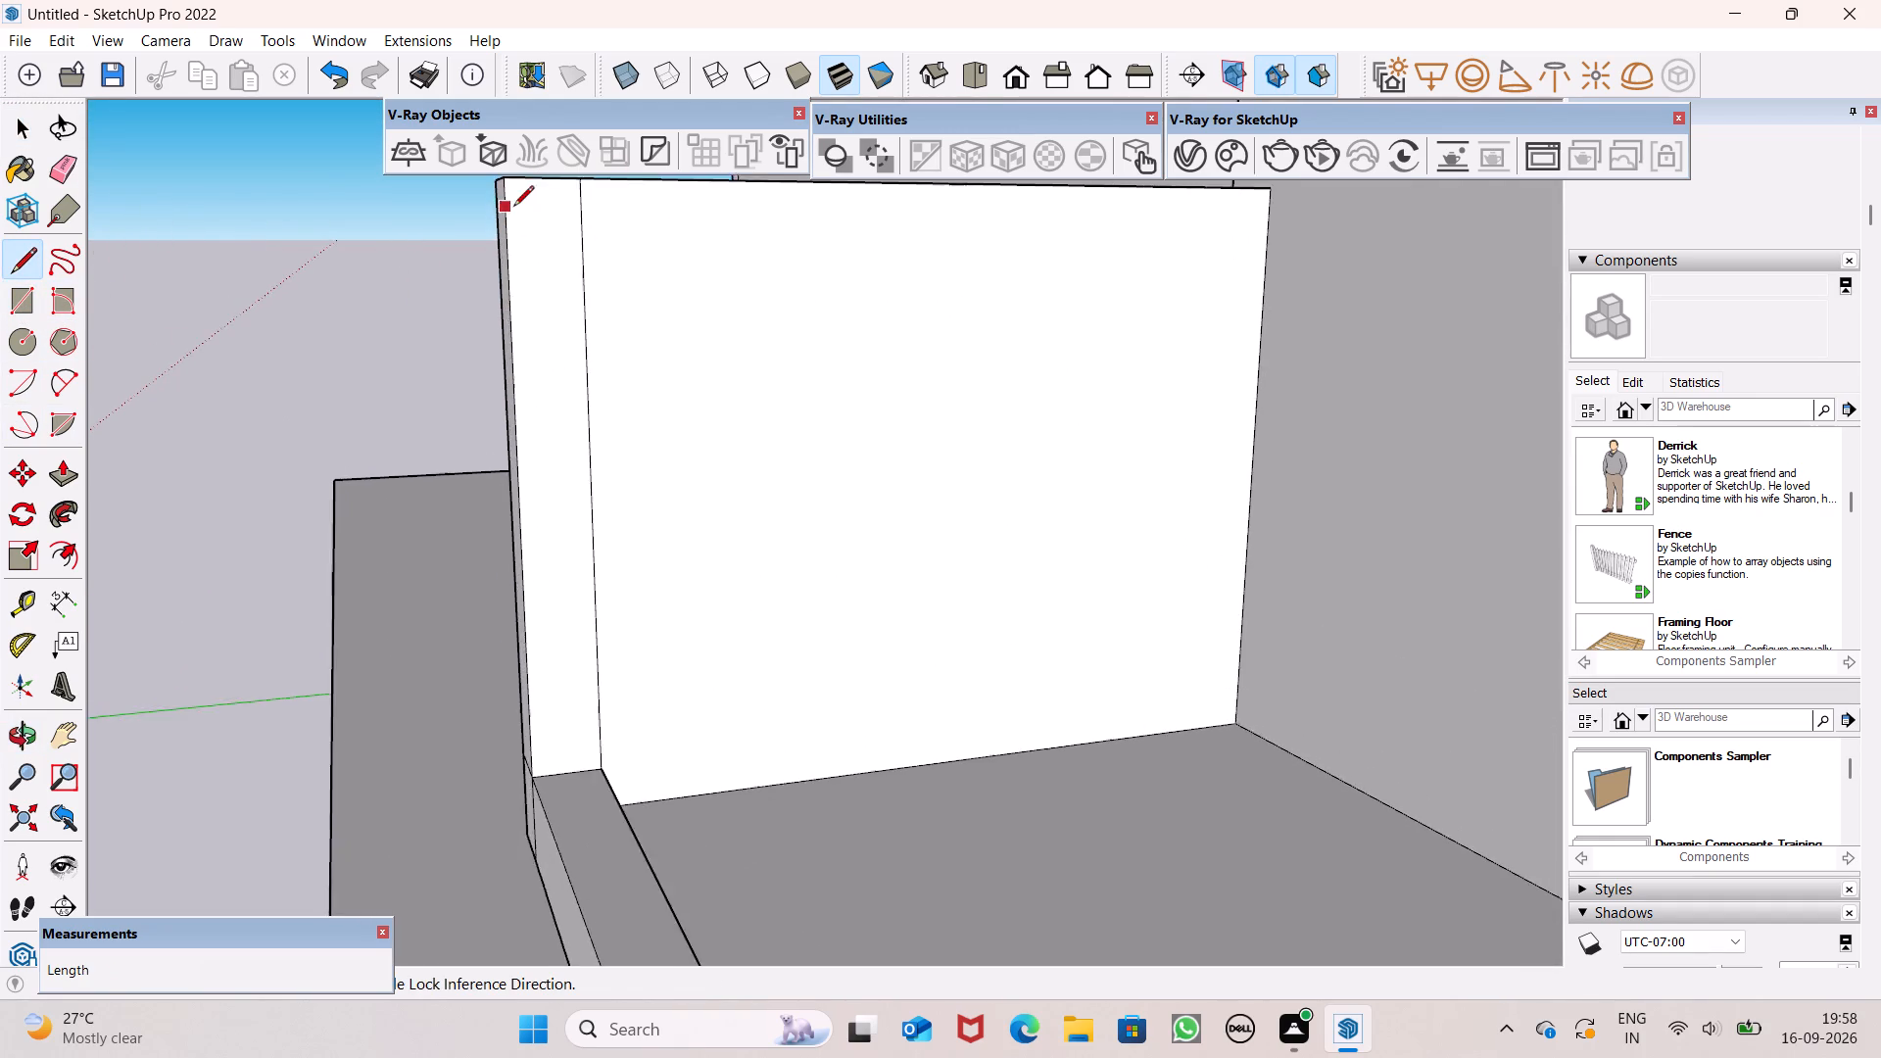
pyautogui.scroll(4, 513, 208)
pyautogui.scroll(-5, 489, 347)
pyautogui.scroll(5, 485, 299)
pyautogui.scroll(-3, 539, 393)
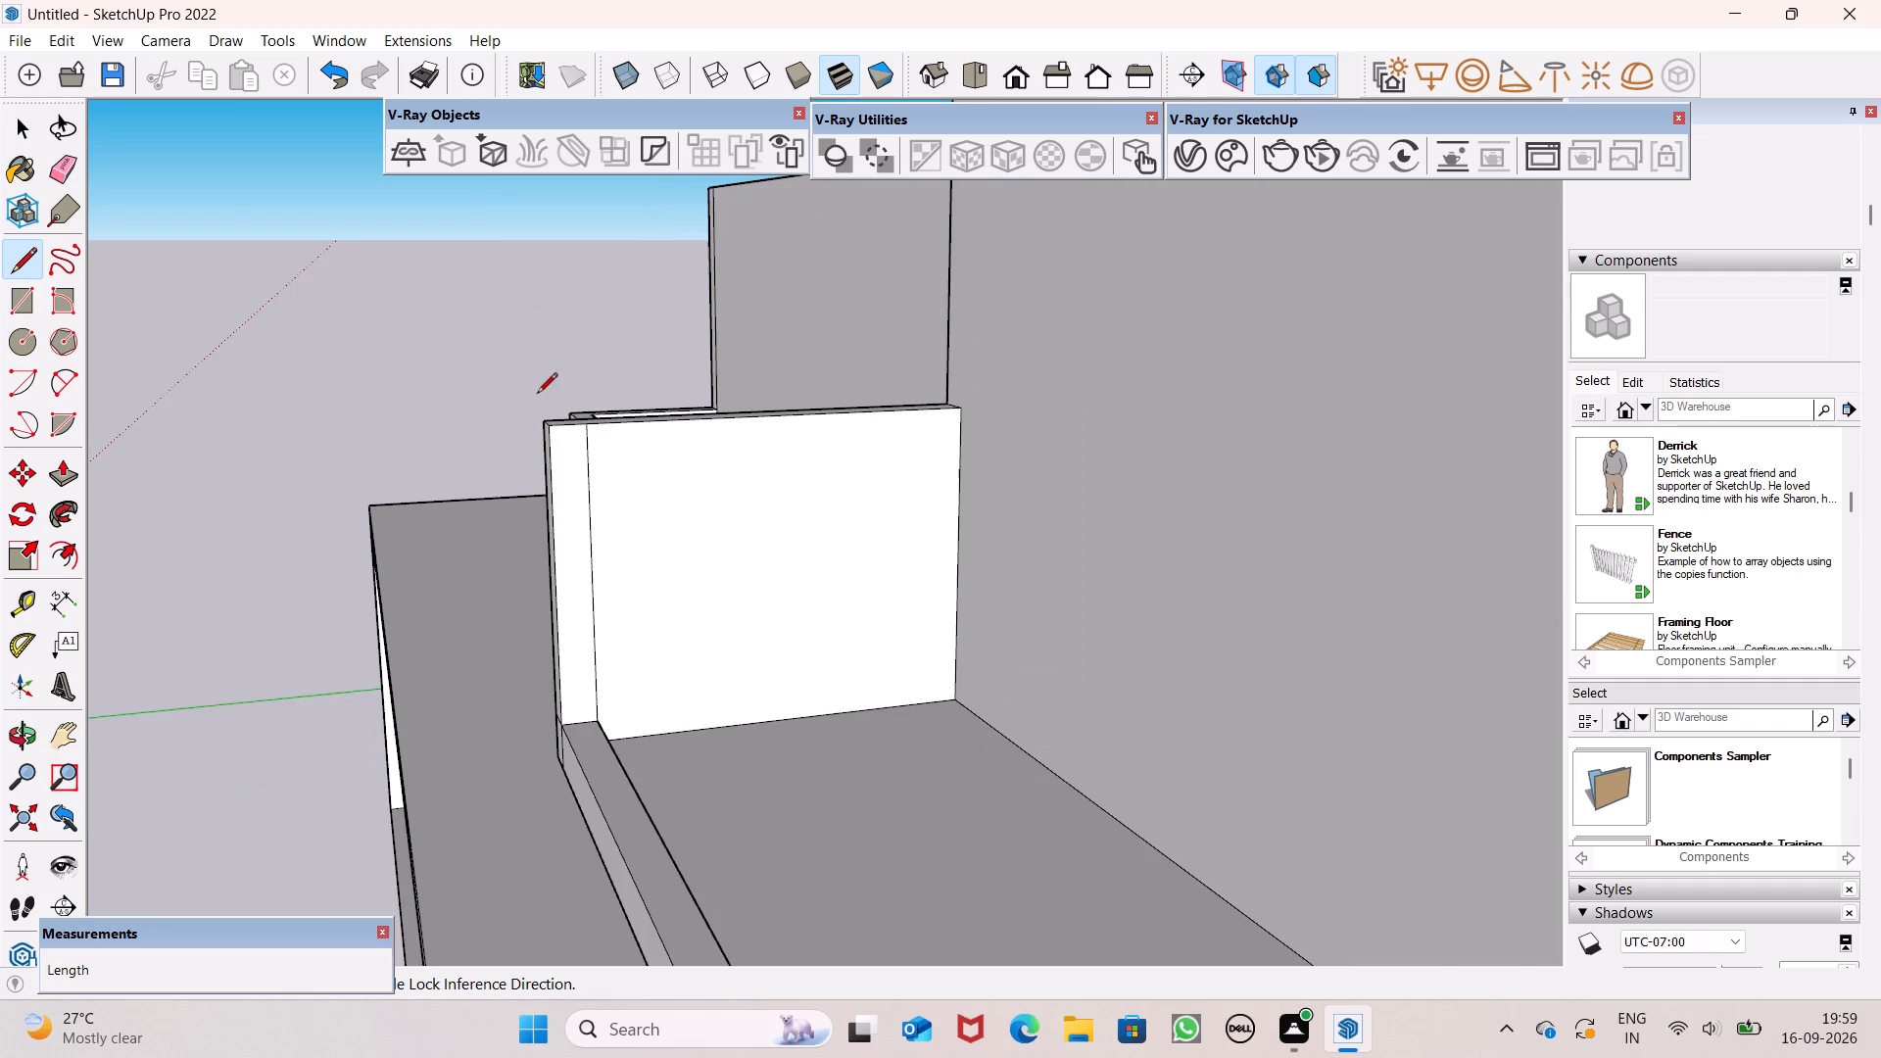
pyautogui.scroll(-3, 542, 466)
pyautogui.scroll(7, 577, 515)
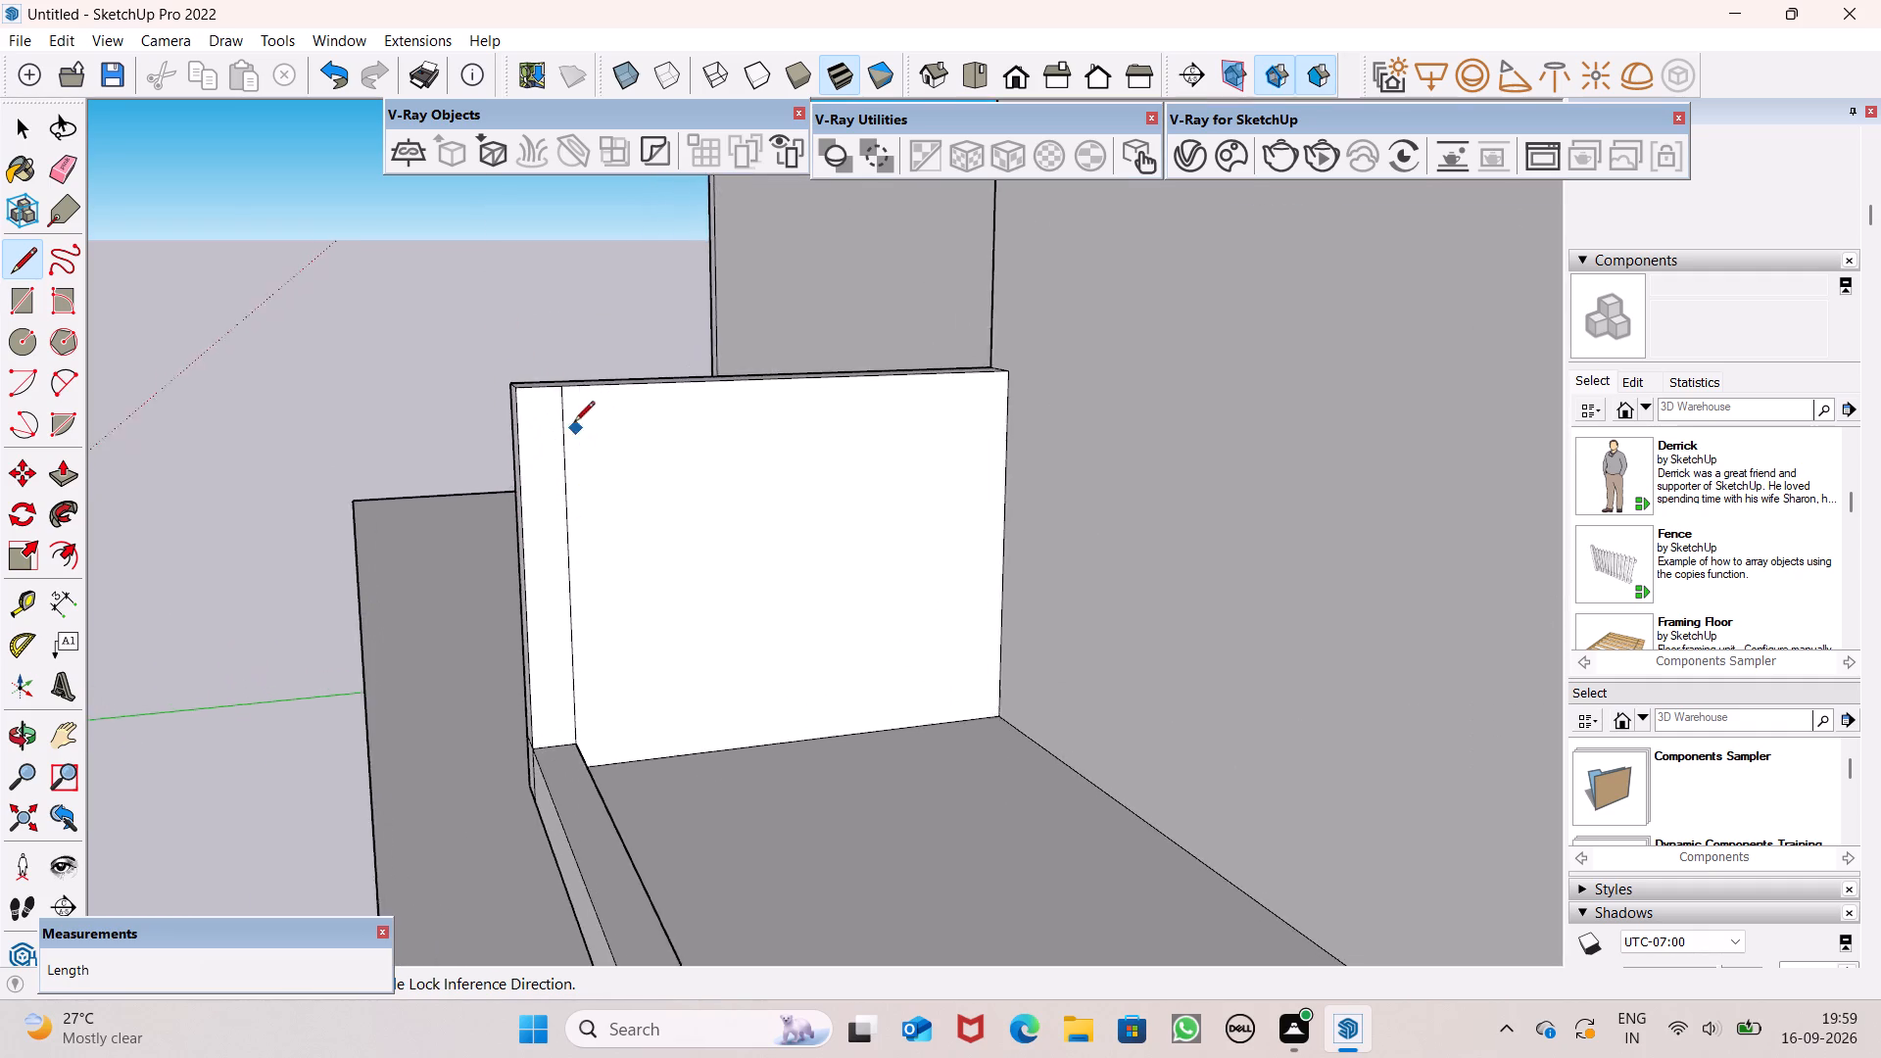
pyautogui.scroll(11, 548, 419)
pyautogui.click(591, 391)
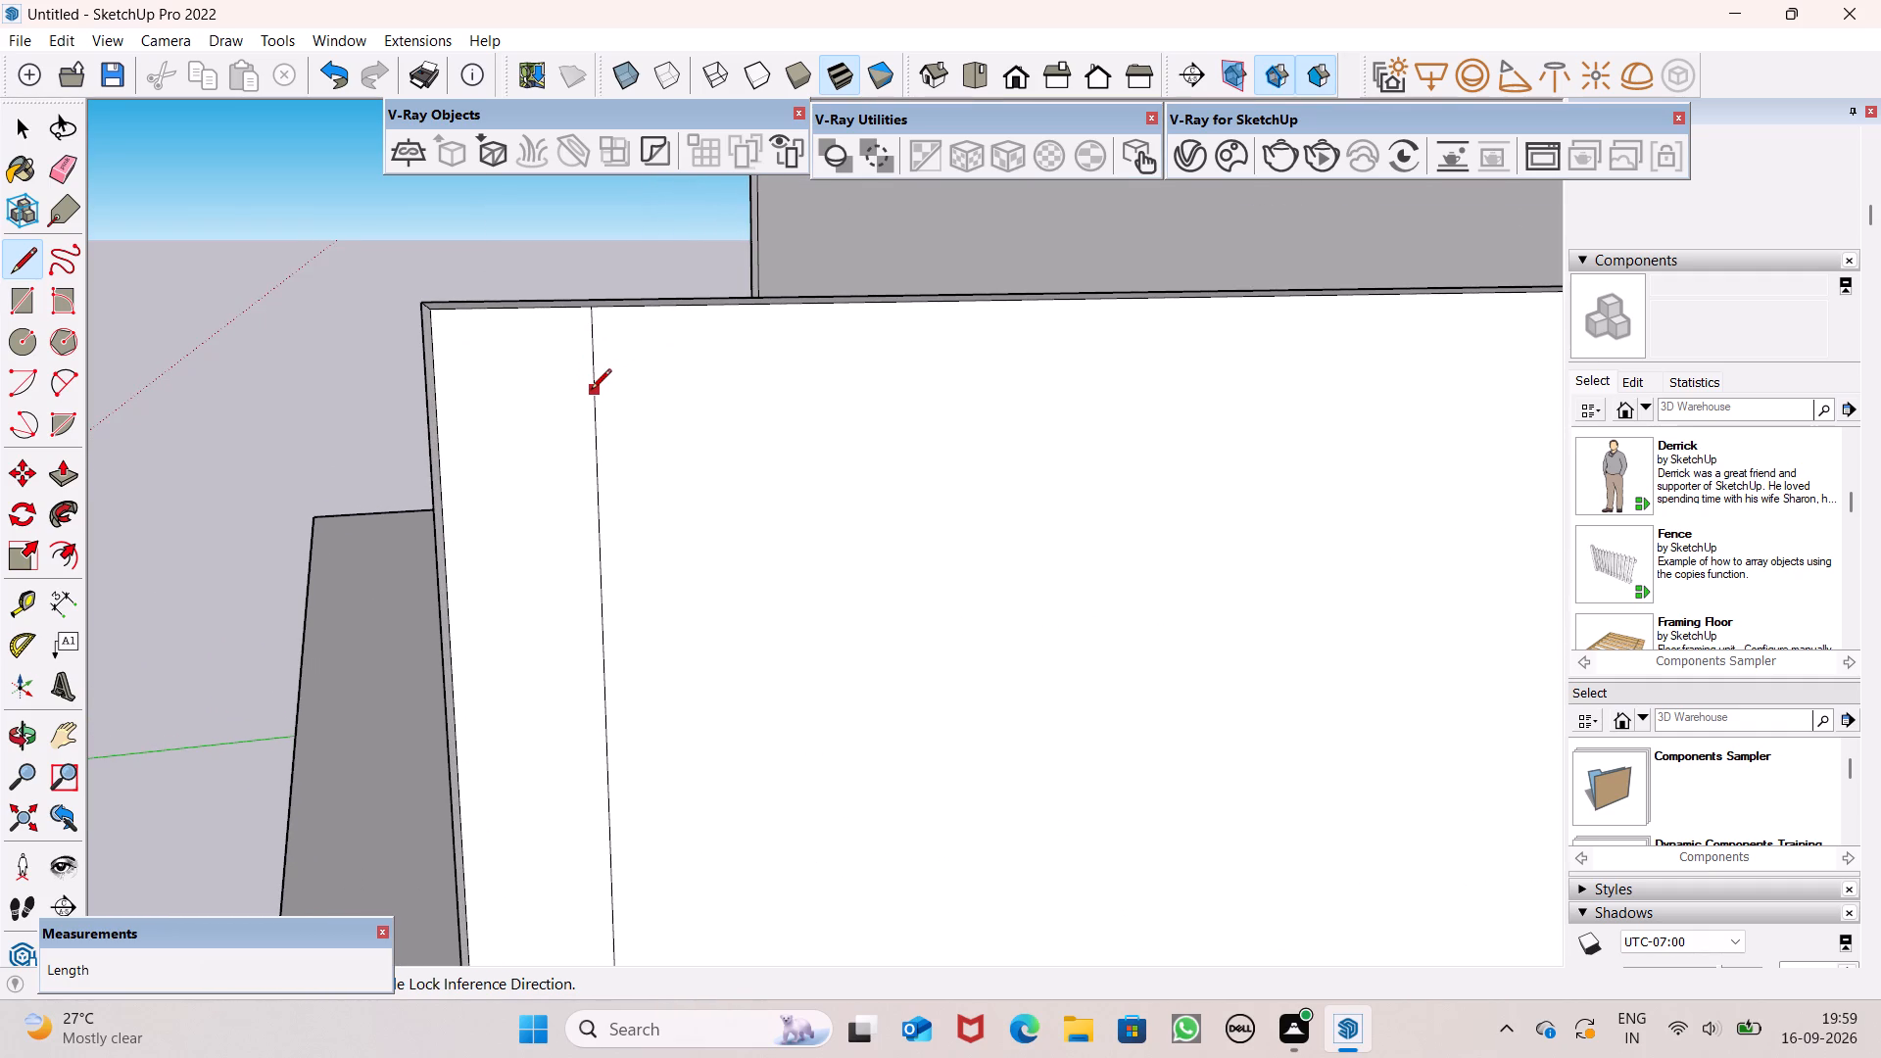
pyautogui.click(441, 401)
pyautogui.press('space')
pyautogui.press('space')
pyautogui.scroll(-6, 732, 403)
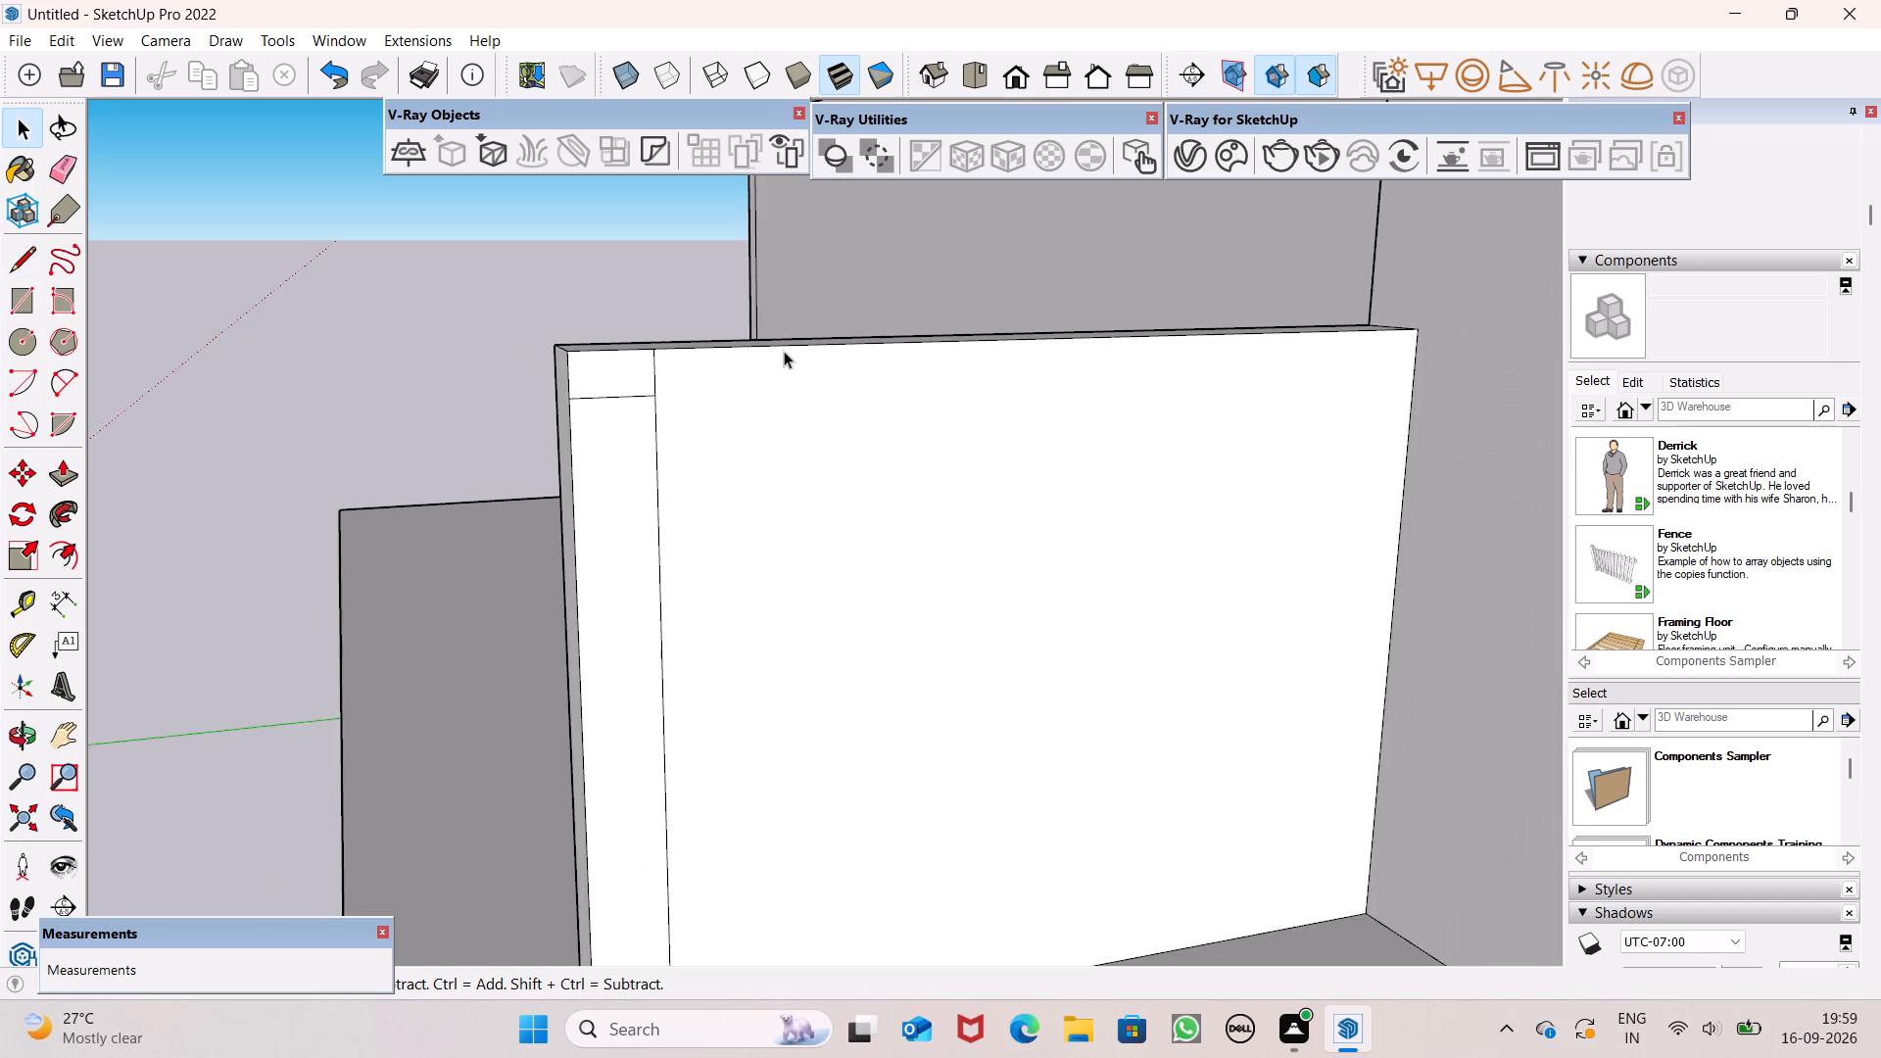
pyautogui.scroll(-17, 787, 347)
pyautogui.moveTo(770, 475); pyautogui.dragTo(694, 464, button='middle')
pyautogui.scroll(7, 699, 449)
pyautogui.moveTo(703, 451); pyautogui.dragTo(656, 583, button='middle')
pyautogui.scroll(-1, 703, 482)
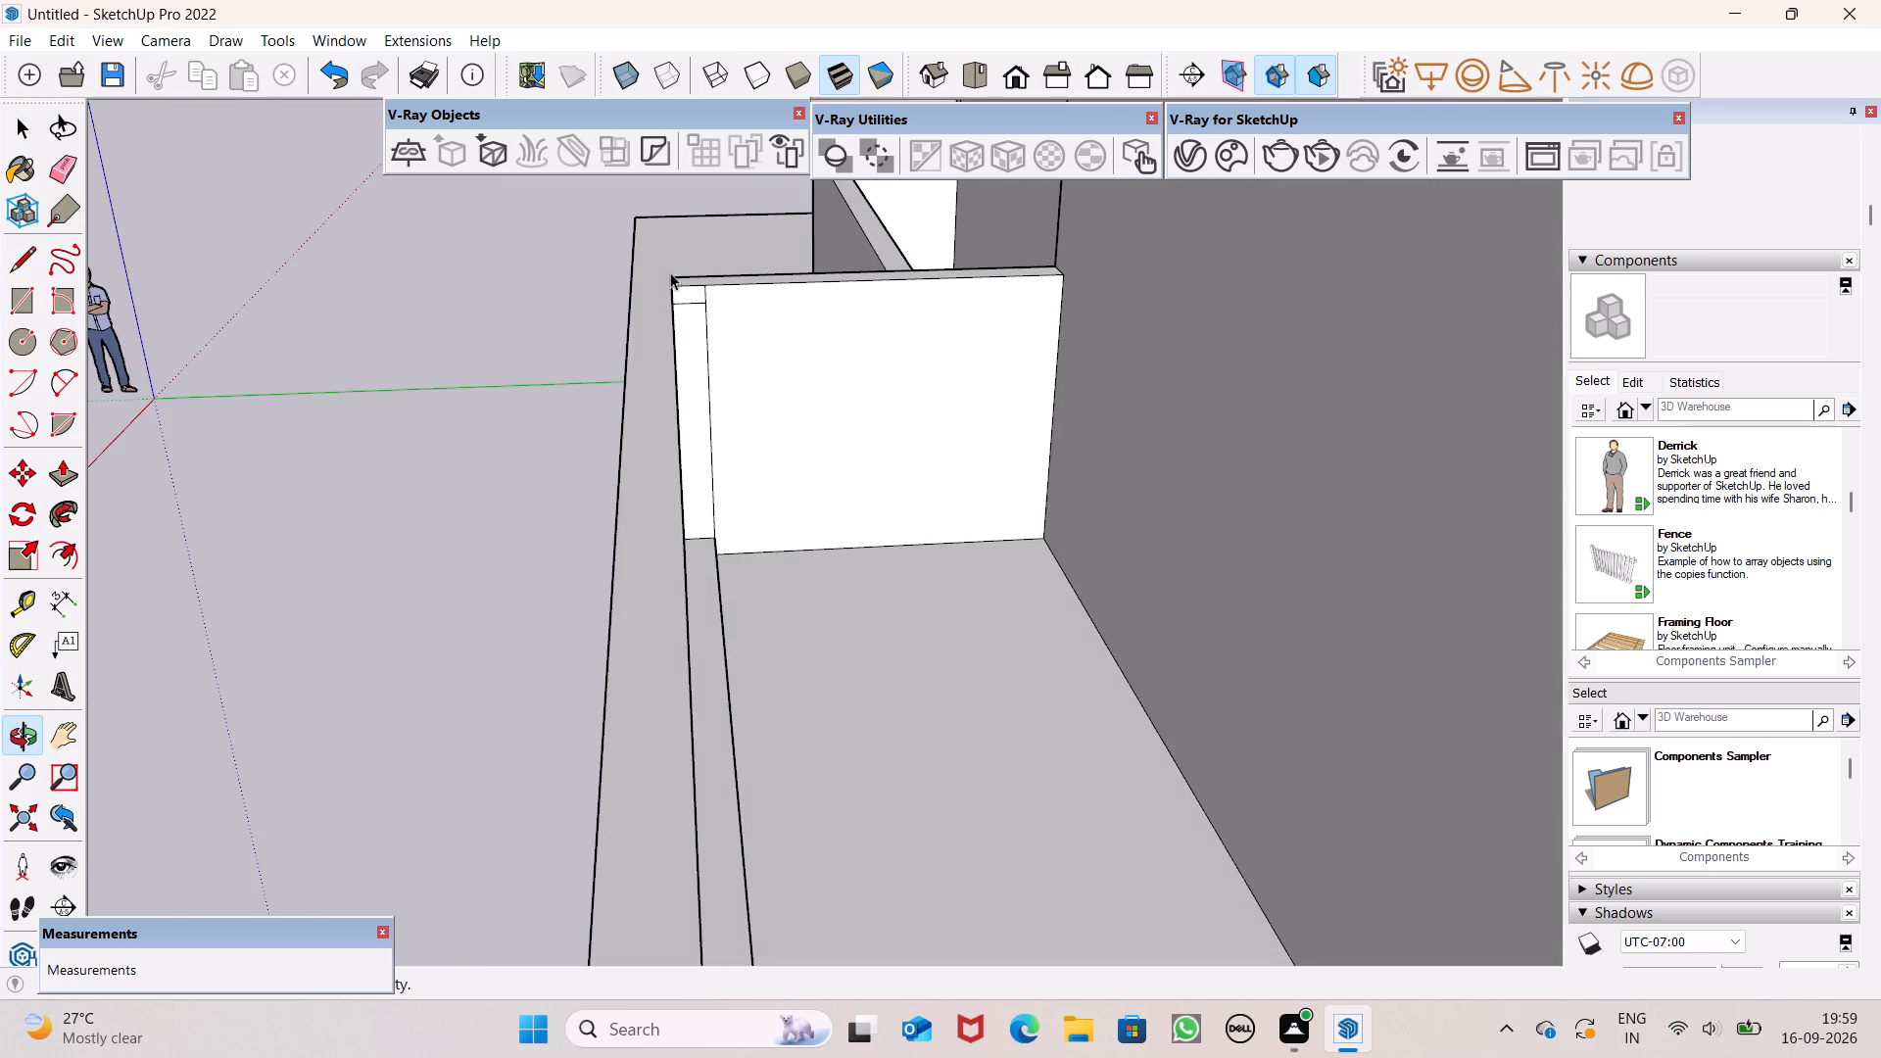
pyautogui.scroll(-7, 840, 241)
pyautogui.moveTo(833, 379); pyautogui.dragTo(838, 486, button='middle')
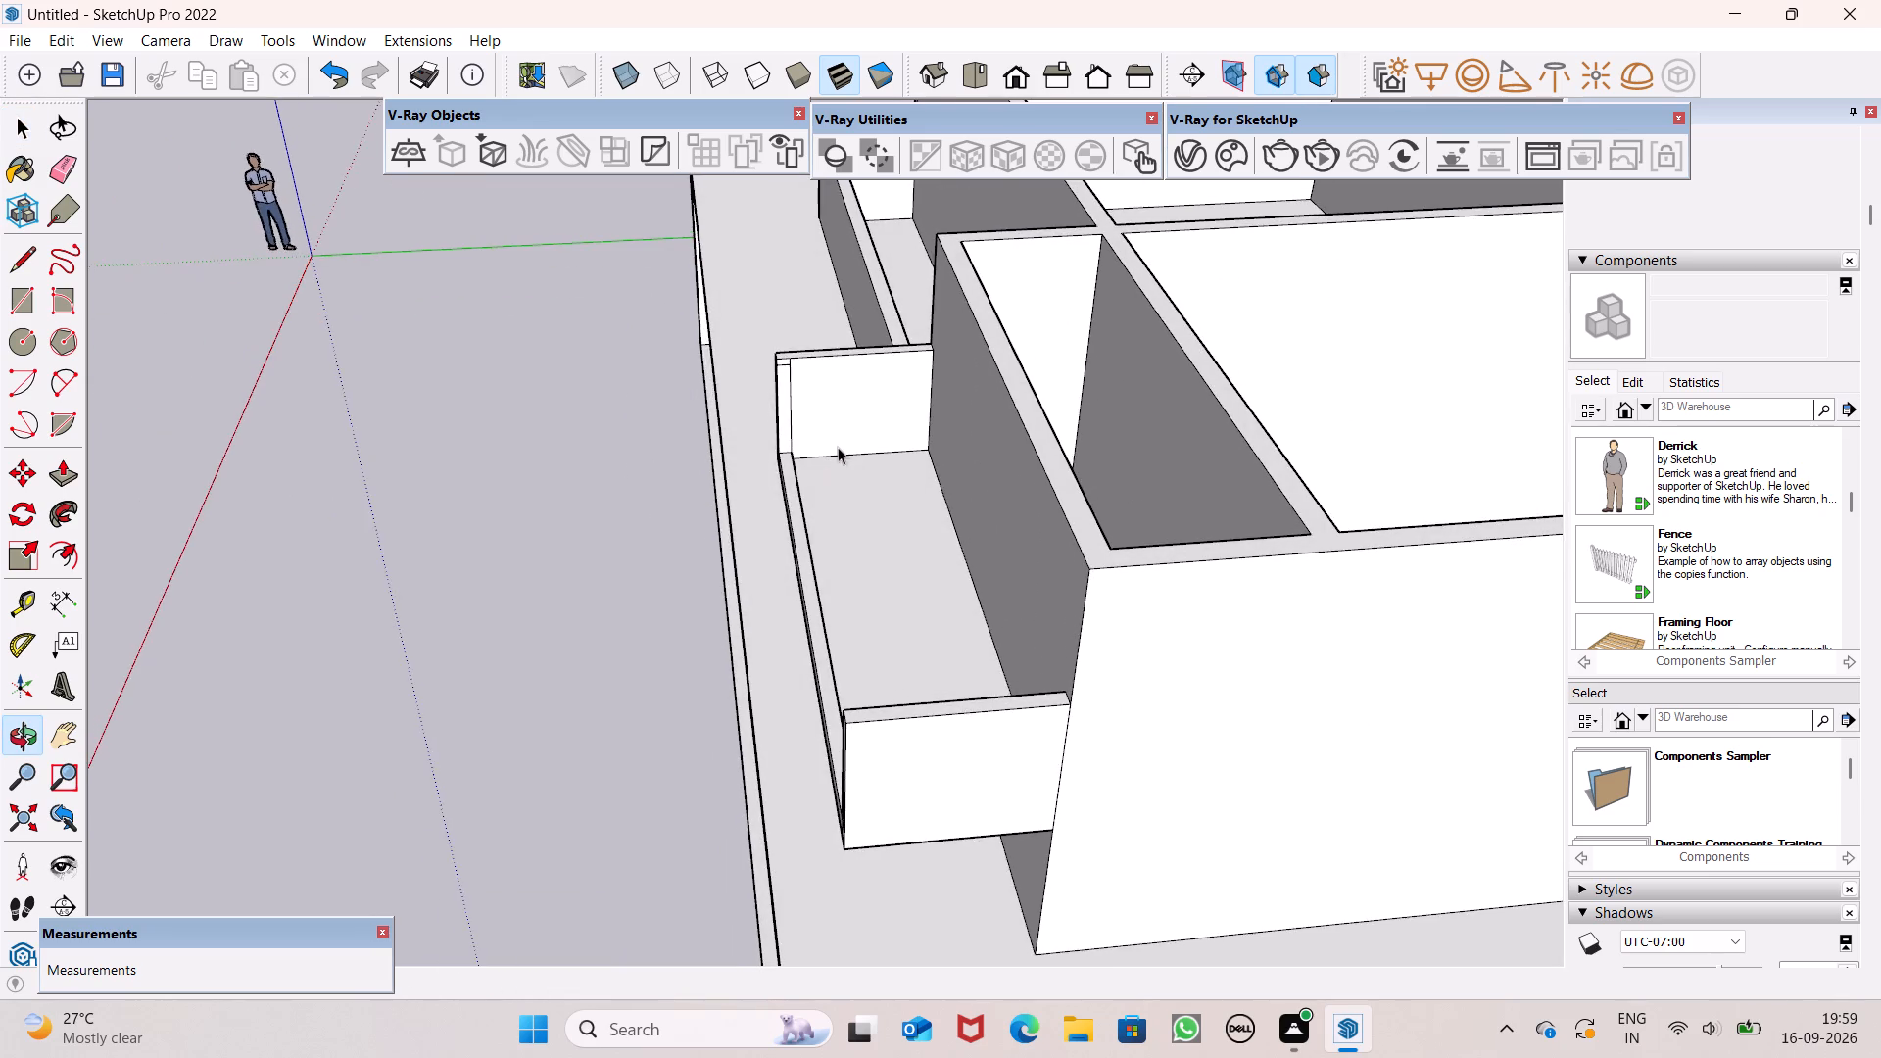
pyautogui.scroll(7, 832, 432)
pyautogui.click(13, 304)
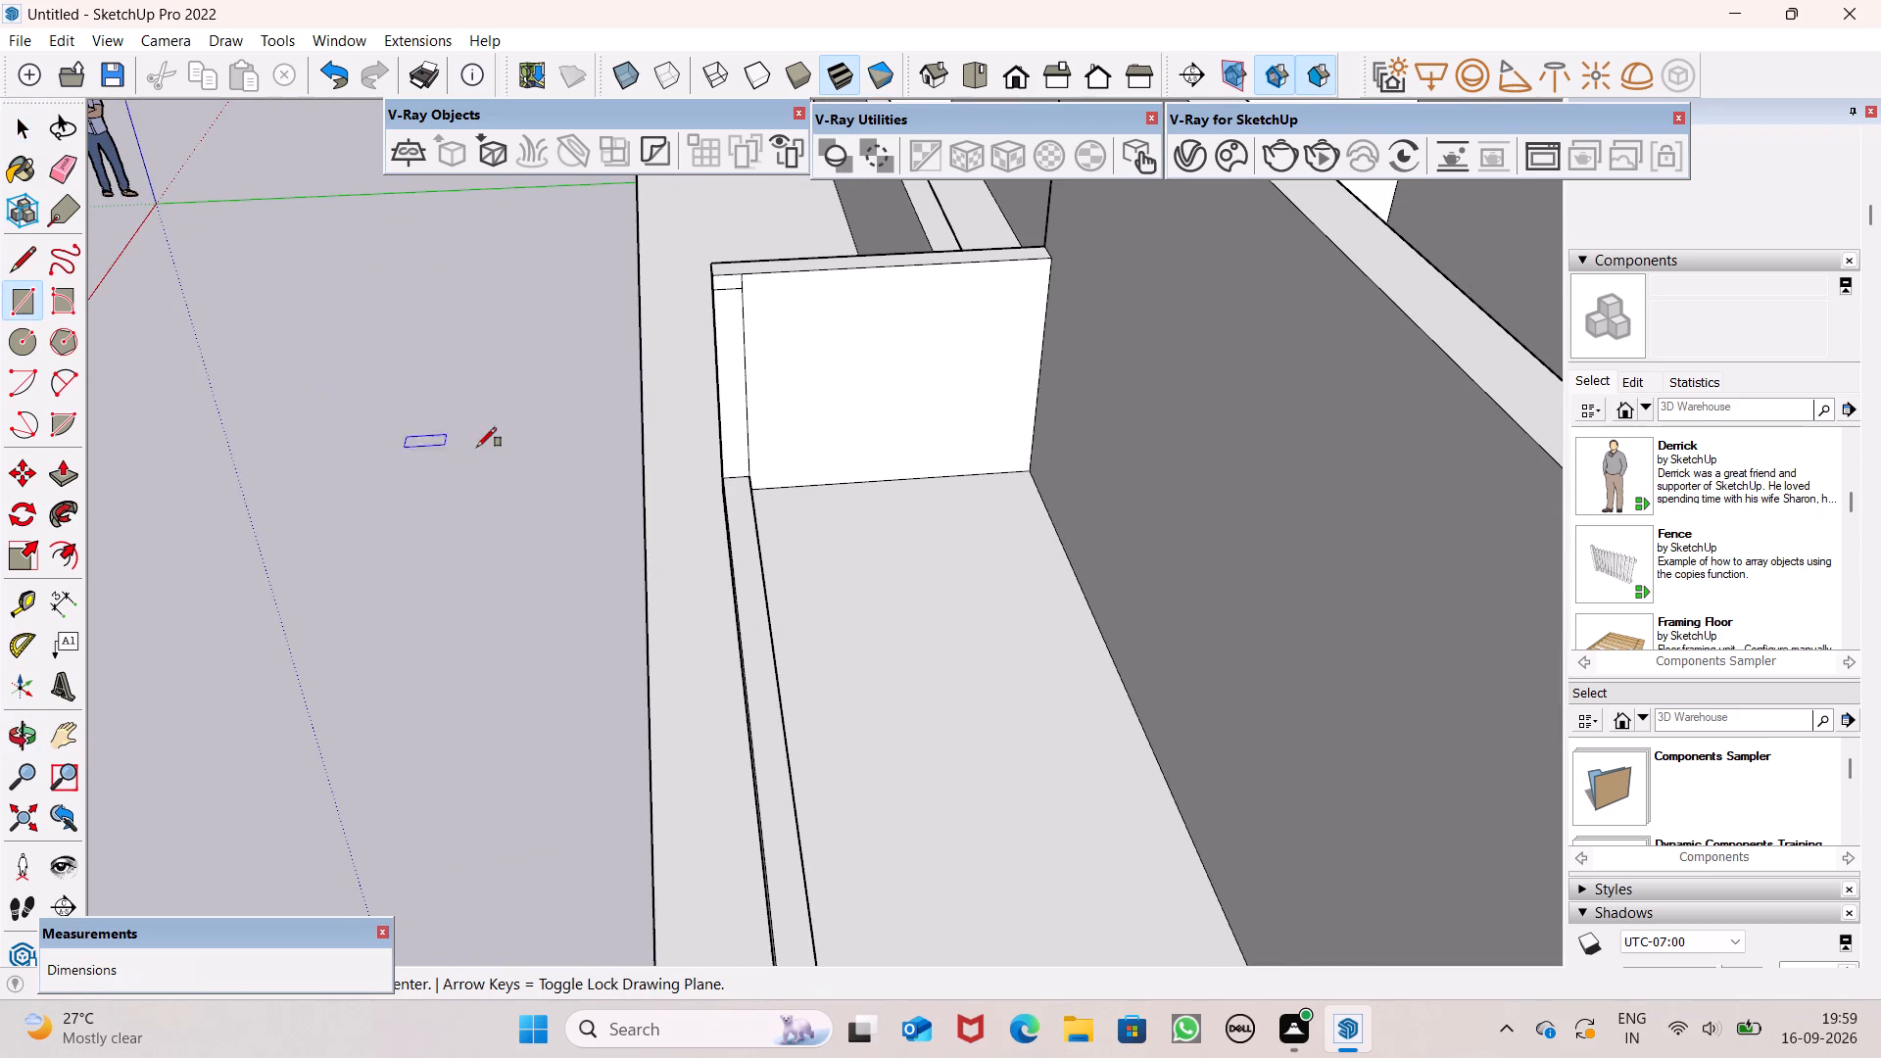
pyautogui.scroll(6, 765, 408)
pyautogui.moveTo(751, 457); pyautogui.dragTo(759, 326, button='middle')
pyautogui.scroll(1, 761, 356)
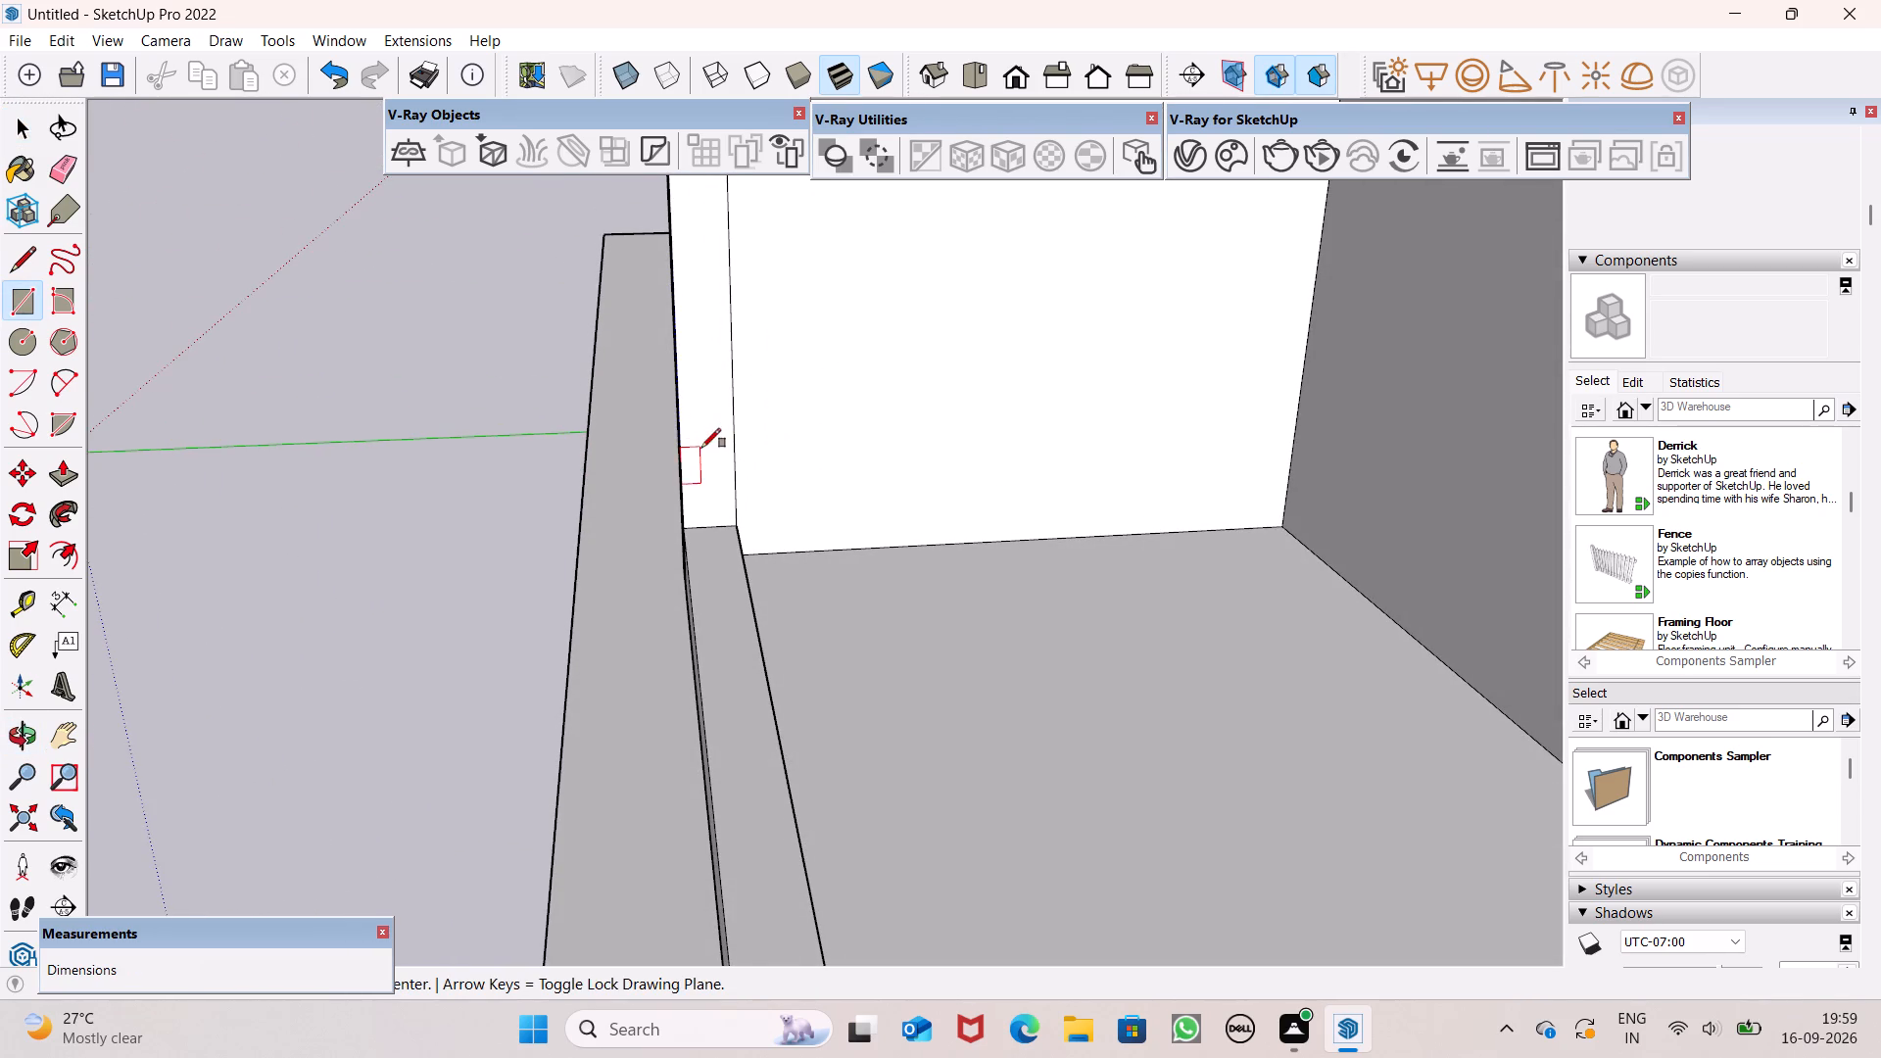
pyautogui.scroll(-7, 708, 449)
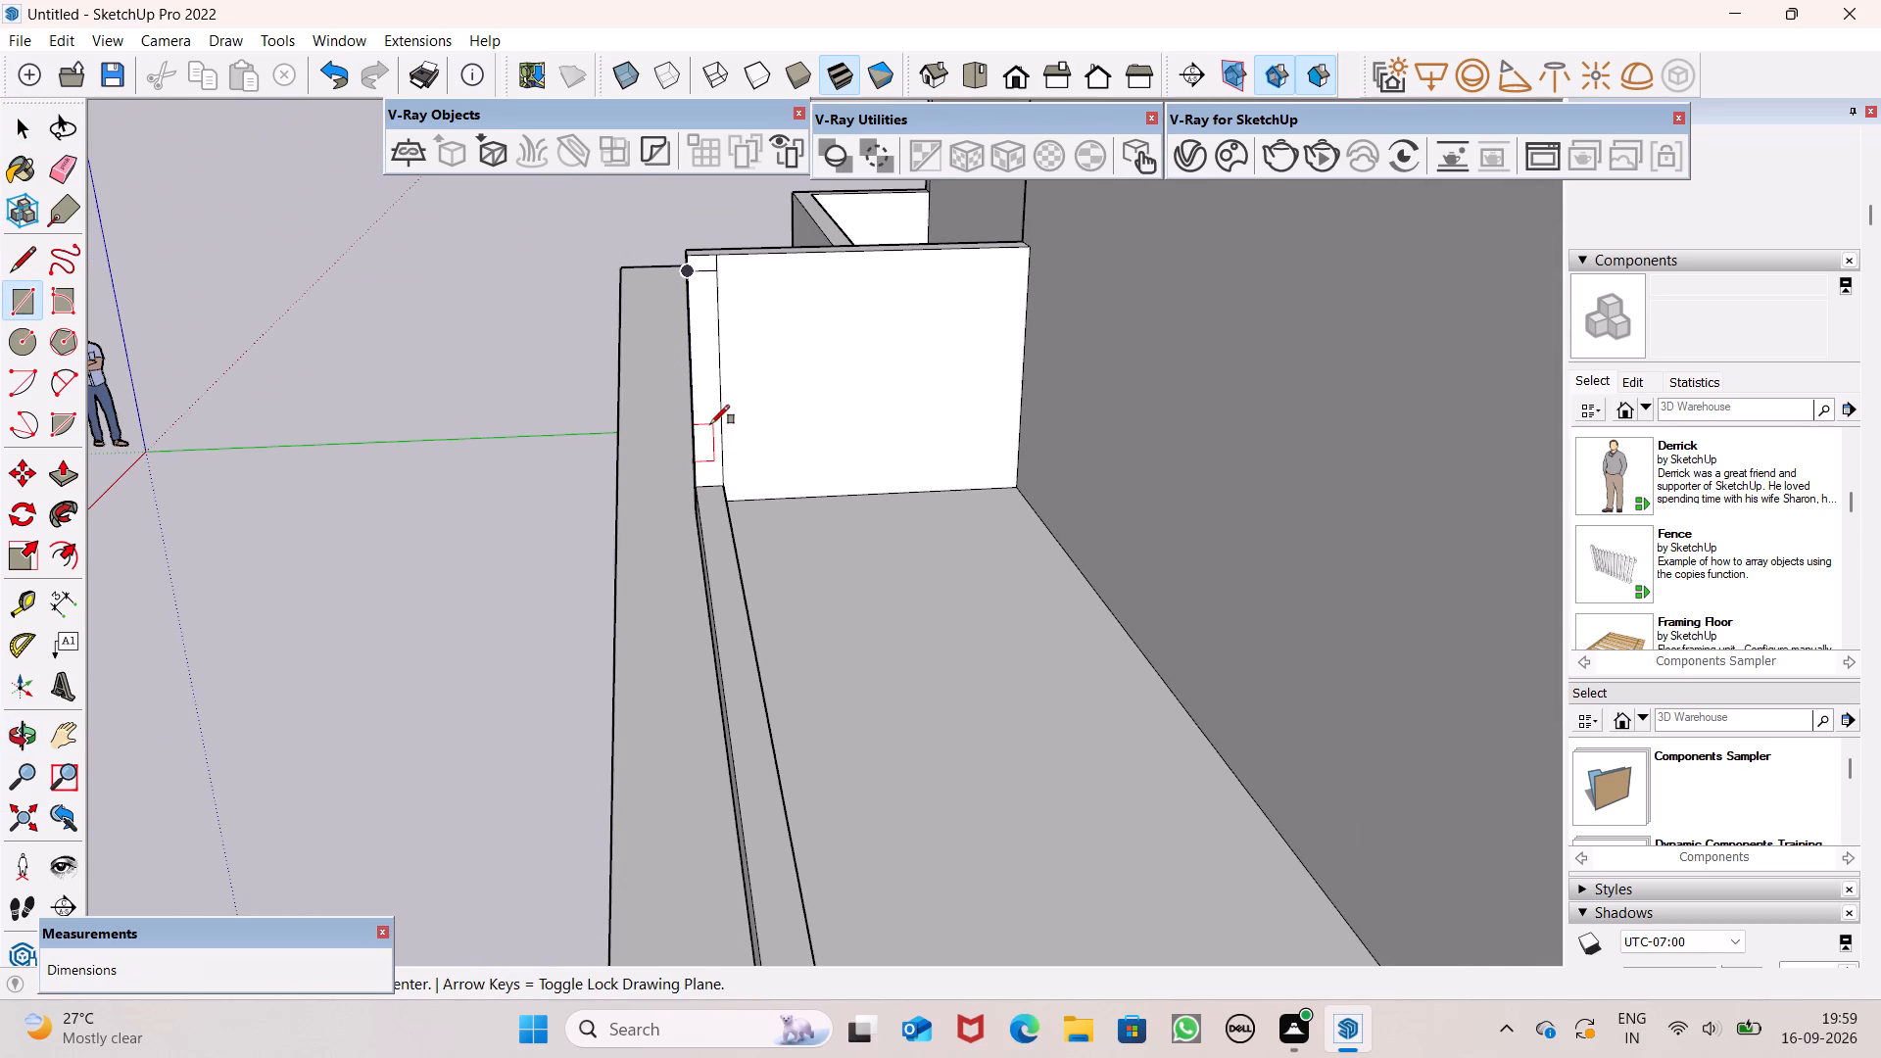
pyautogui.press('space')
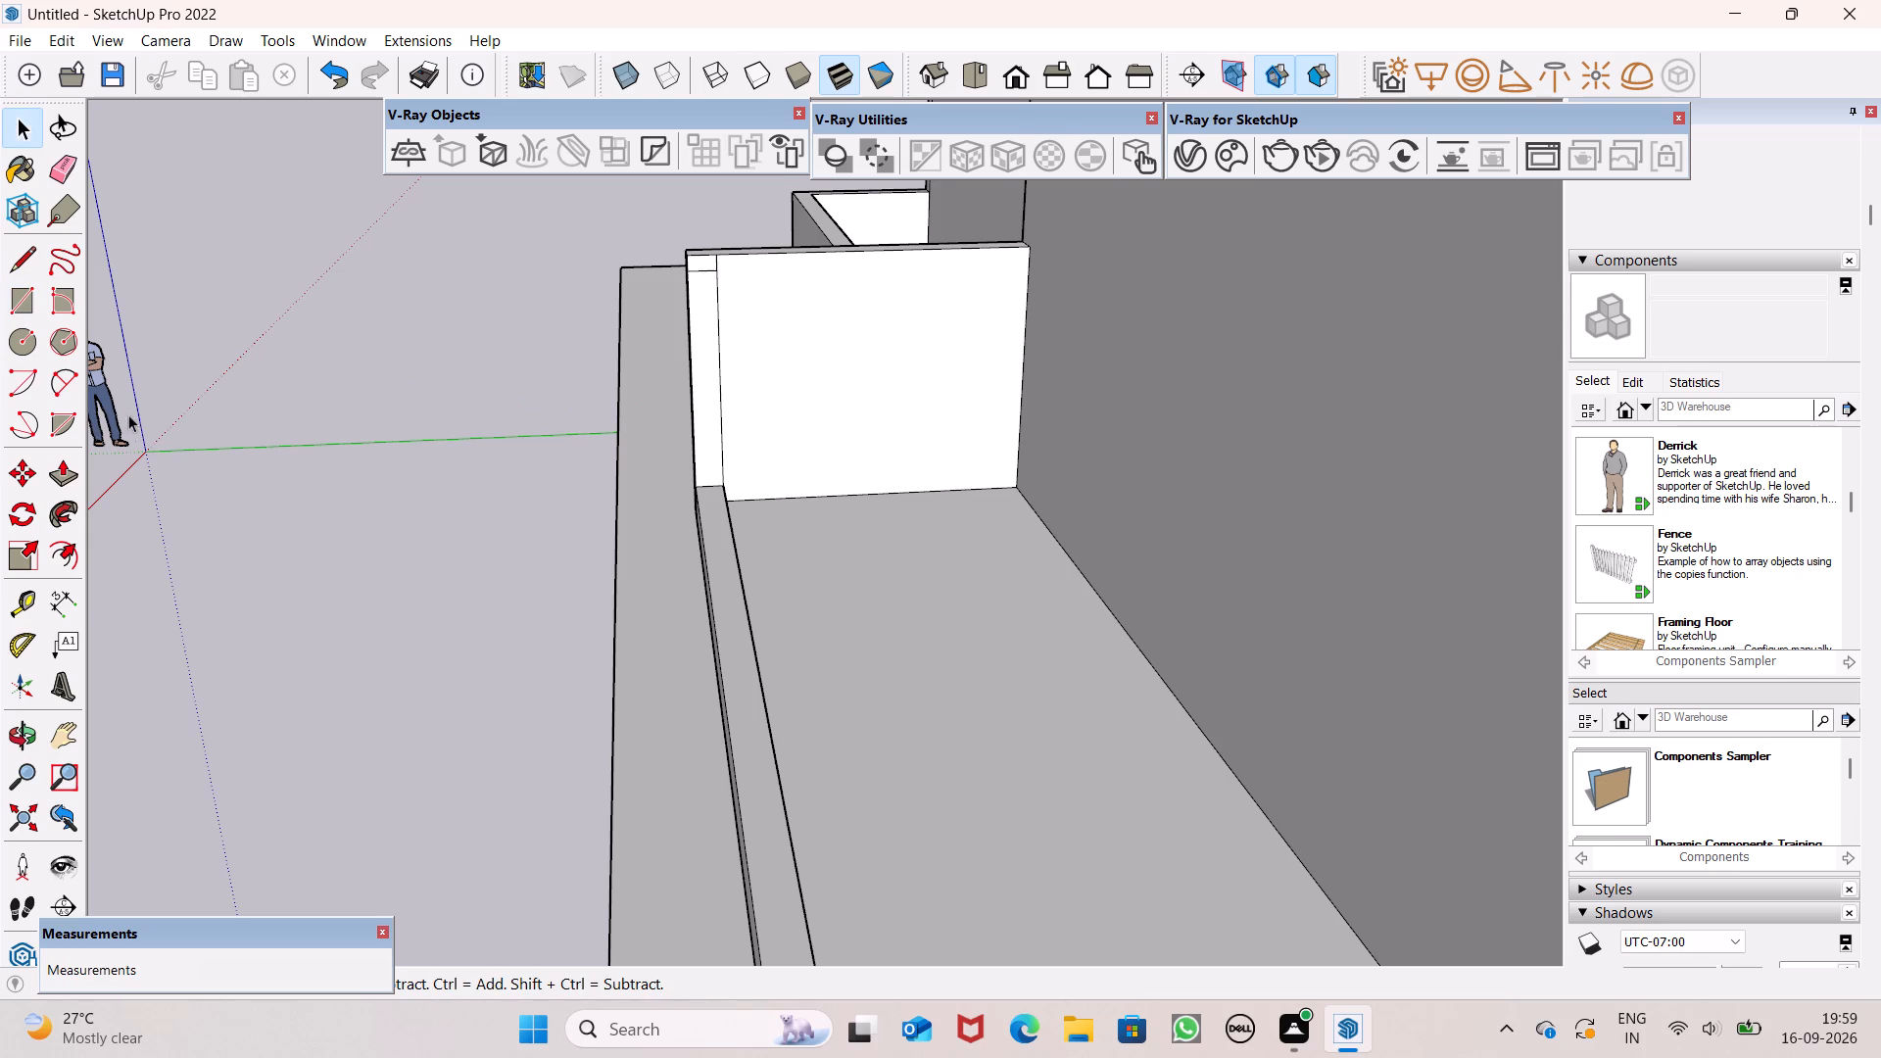
# Draw a circle of about 1 7/16" radius on the end post's inner face, just above the base strip.
pyautogui.click(18, 334)
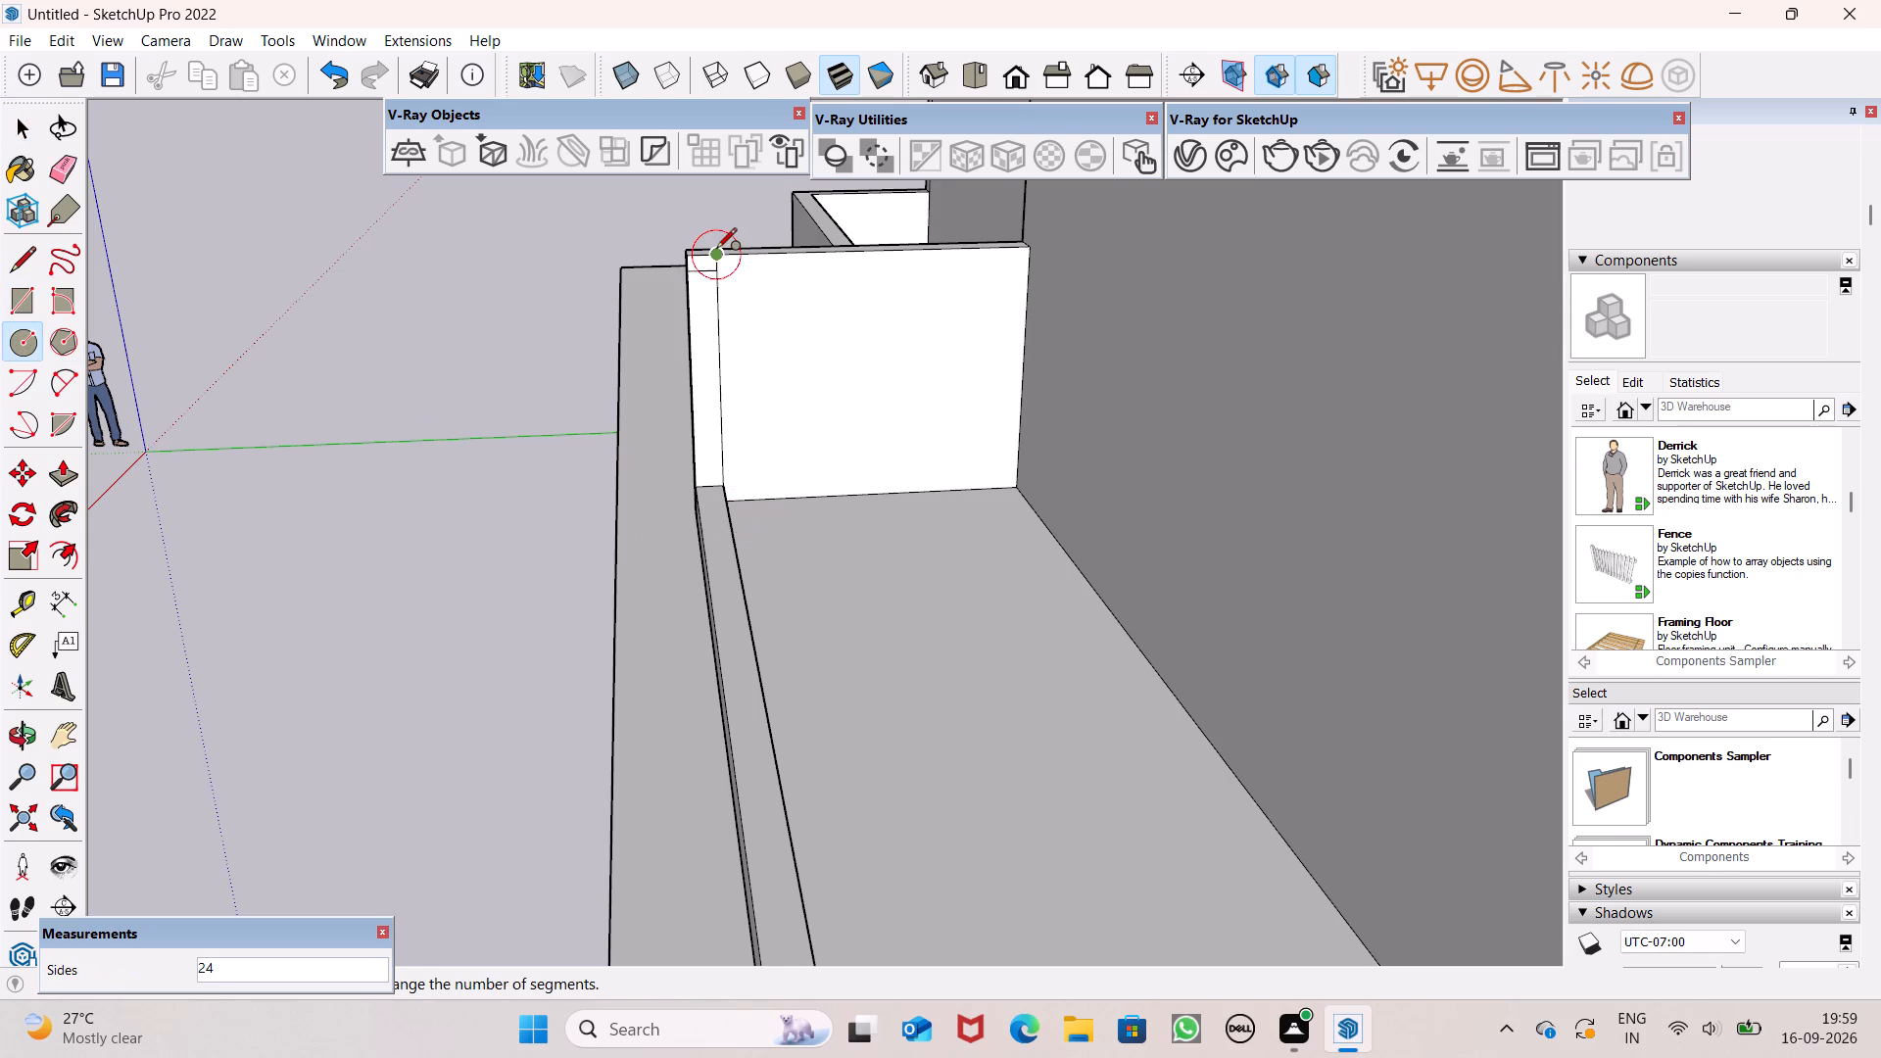
pyautogui.scroll(5, 716, 250)
pyautogui.scroll(-2, 702, 438)
pyautogui.scroll(3, 714, 361)
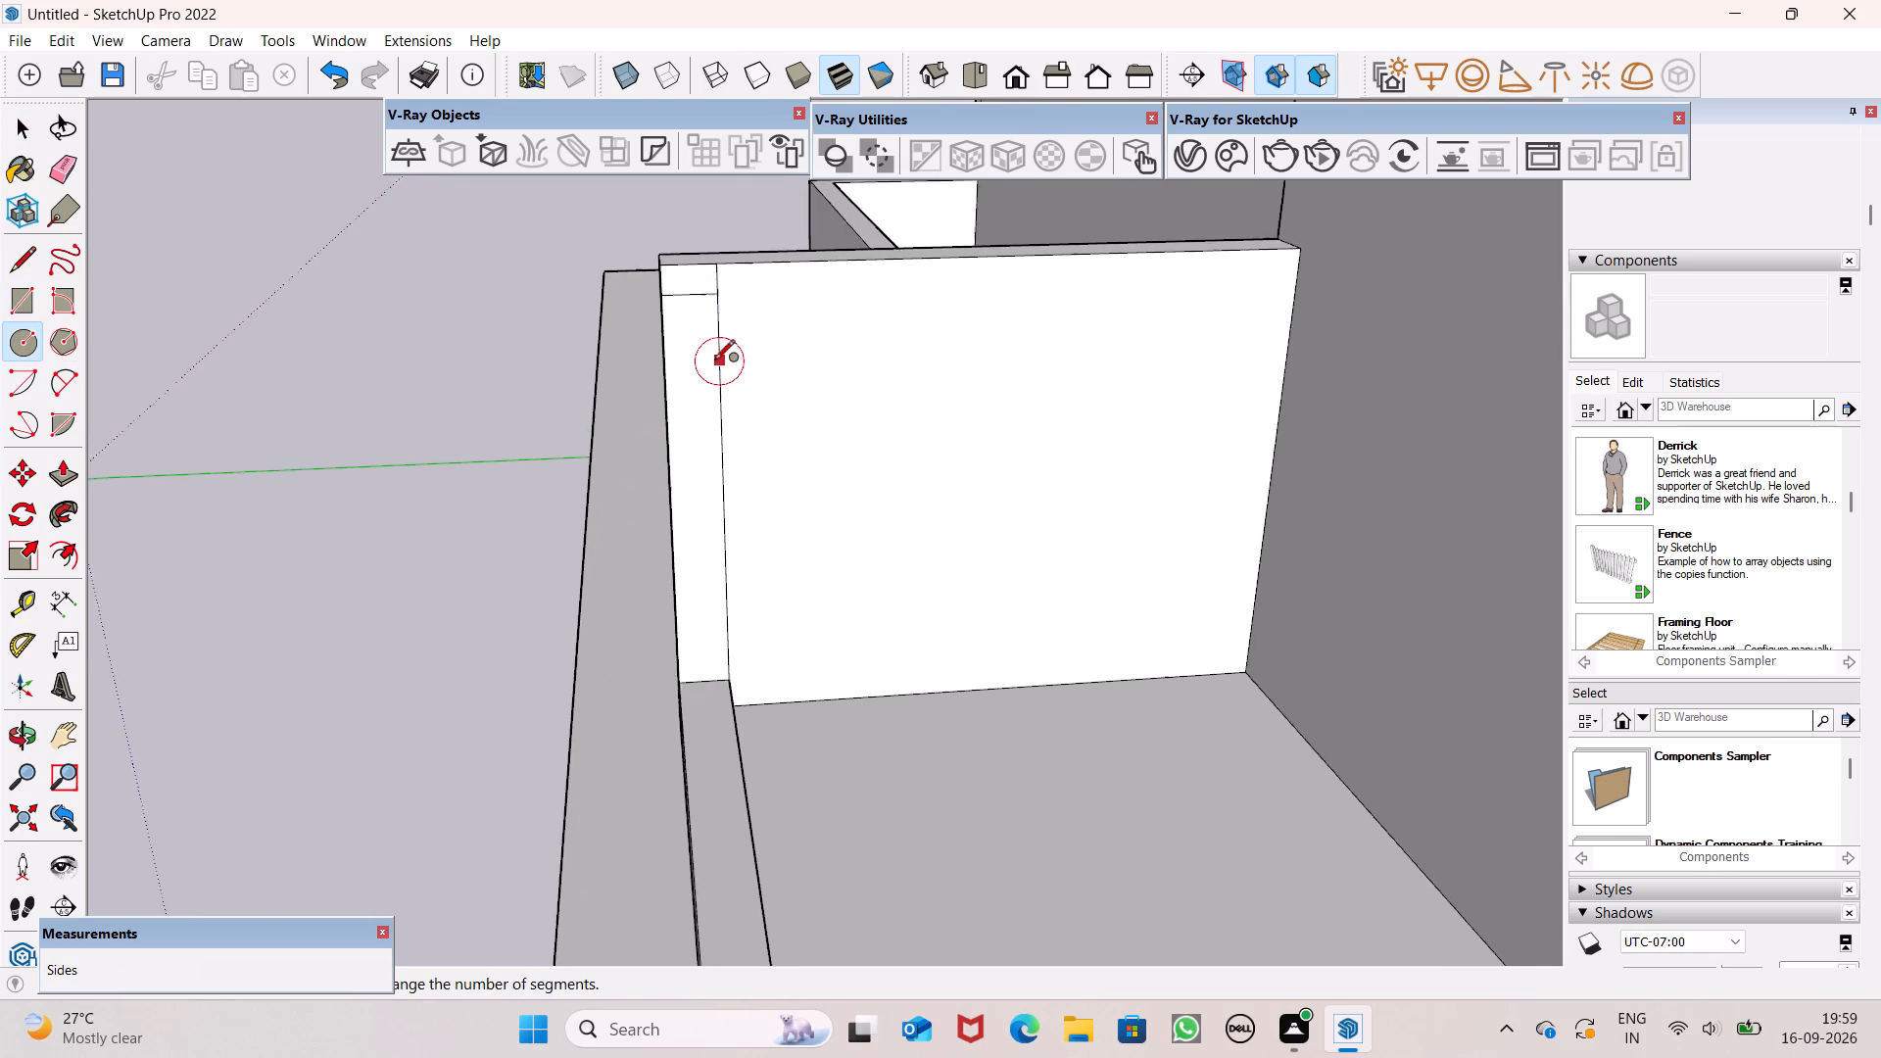
pyautogui.scroll(2, 714, 361)
pyautogui.moveTo(705, 512); pyautogui.dragTo(704, 444, button='middle')
pyautogui.scroll(1, 704, 505)
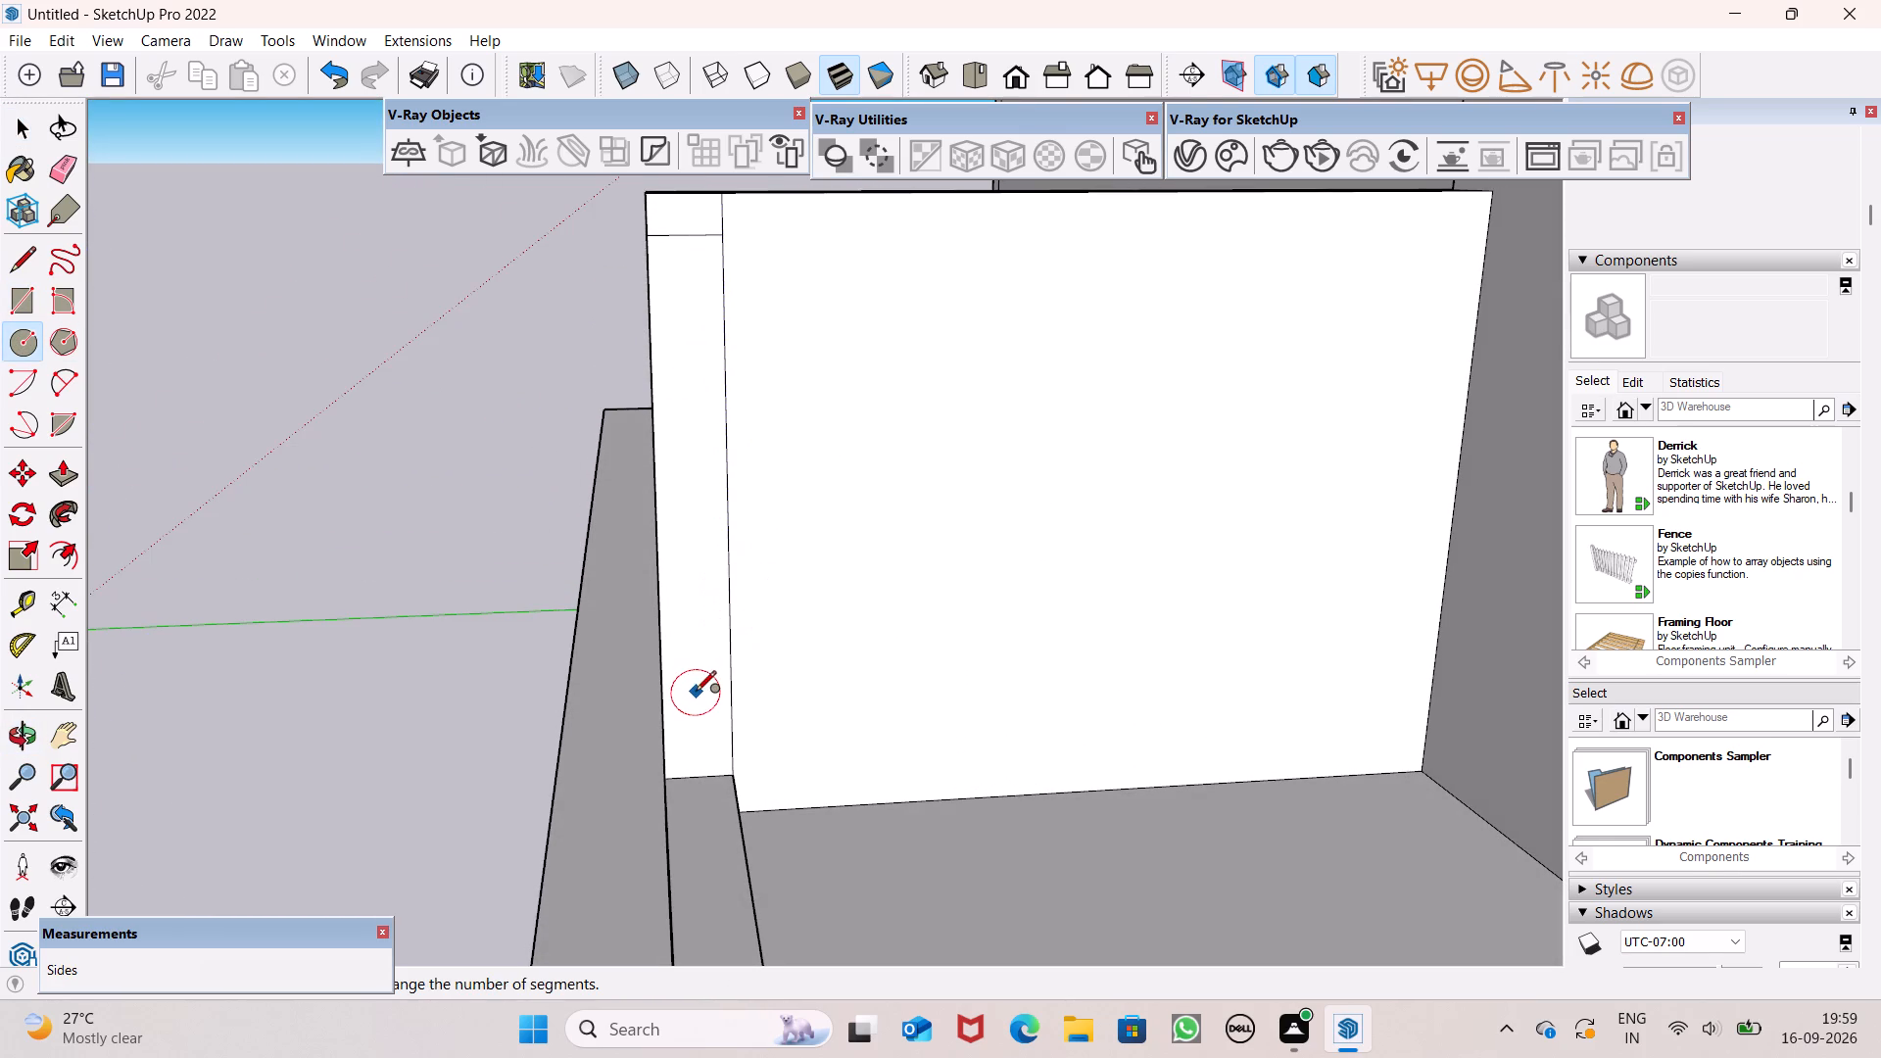
pyautogui.click(699, 711)
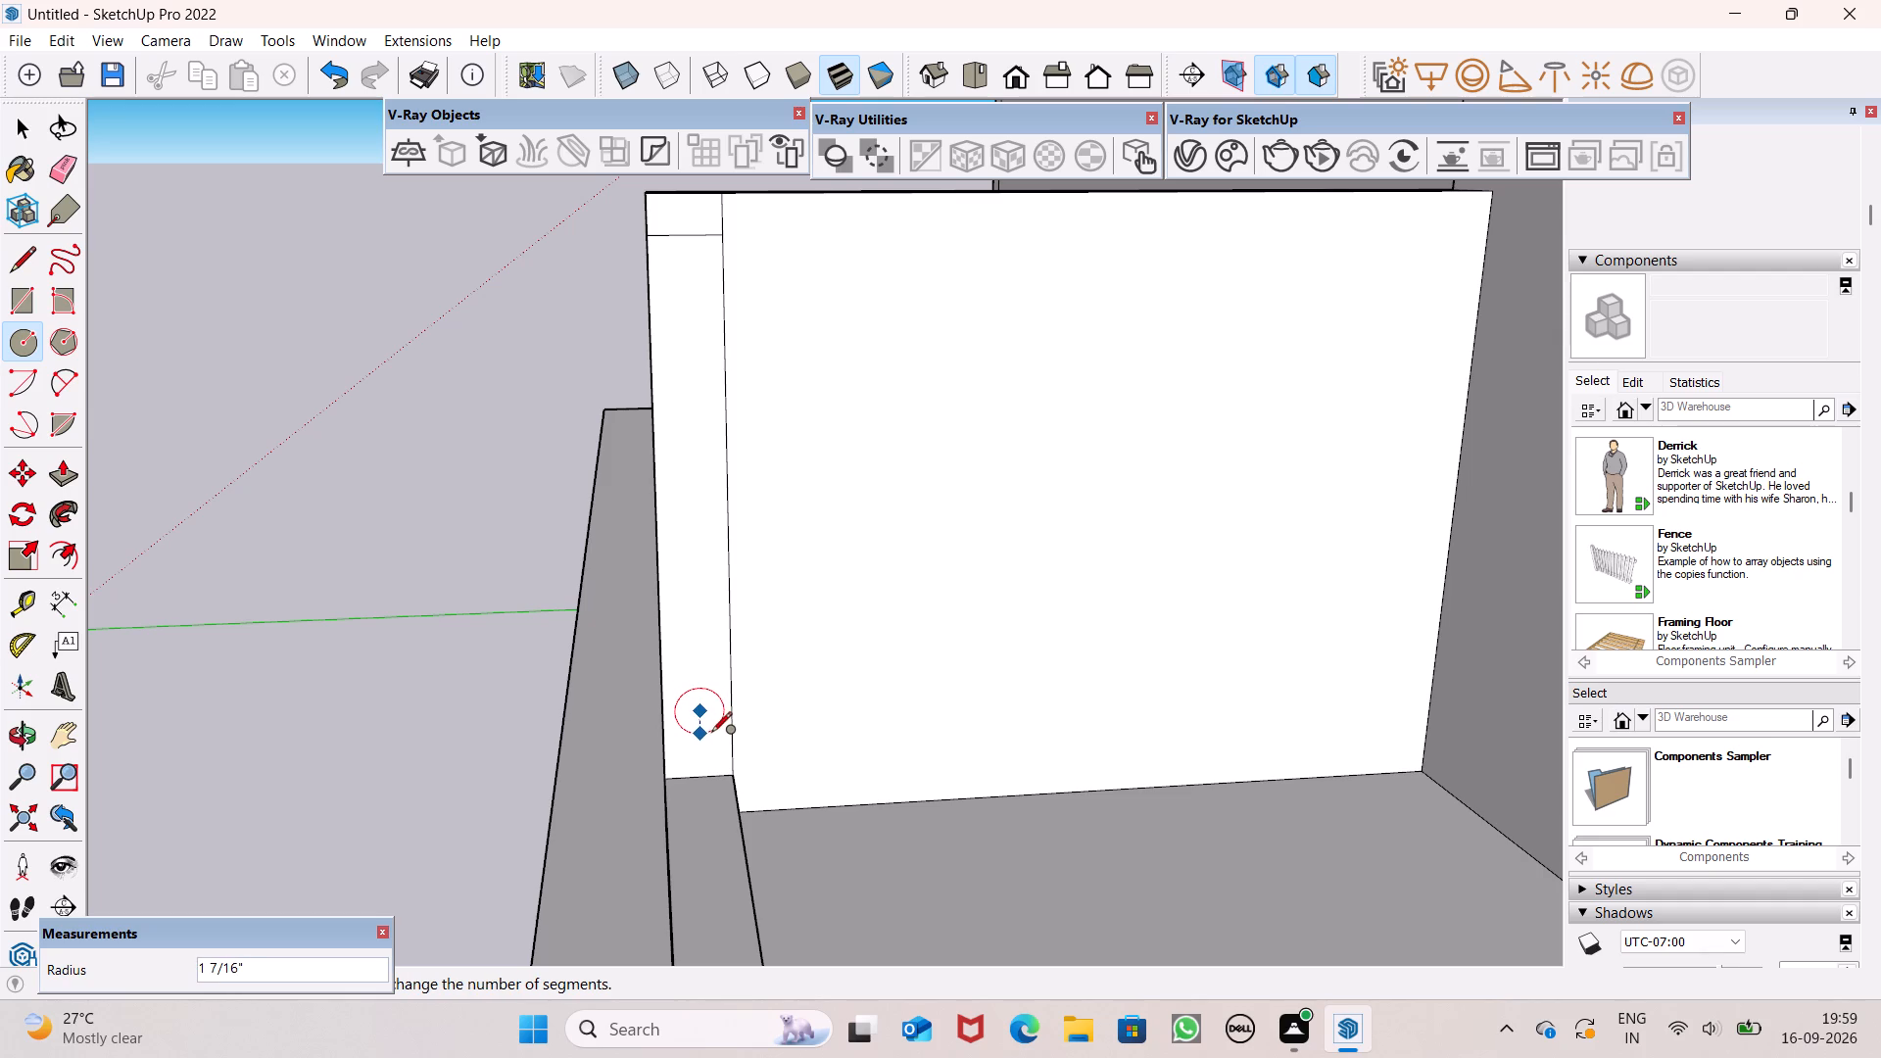
pyautogui.click(711, 734)
pyautogui.press('space')
pyautogui.press('space')
# Select the circle with its face and copy it 4" straight up the end post's inner face.
pyautogui.click(700, 716)
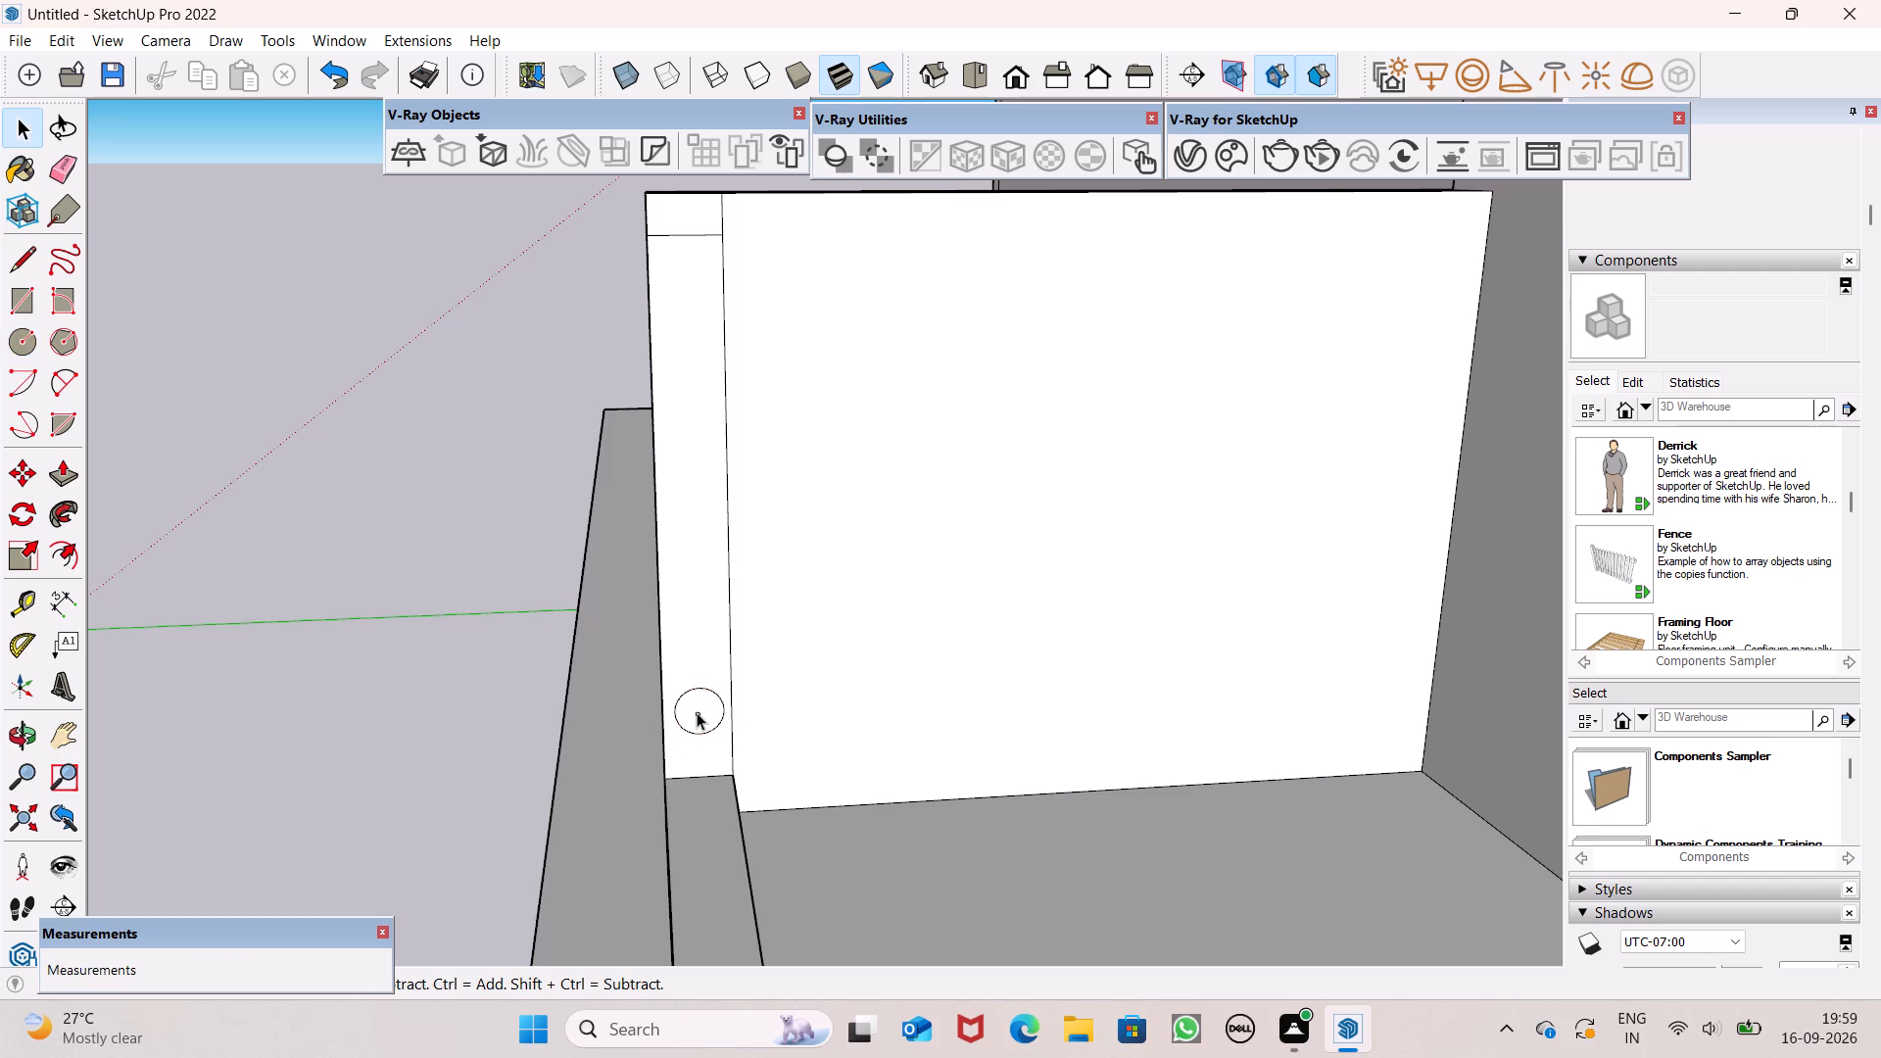
pyautogui.click(697, 712)
pyautogui.doubleClick(697, 712)
pyautogui.click(391, 649)
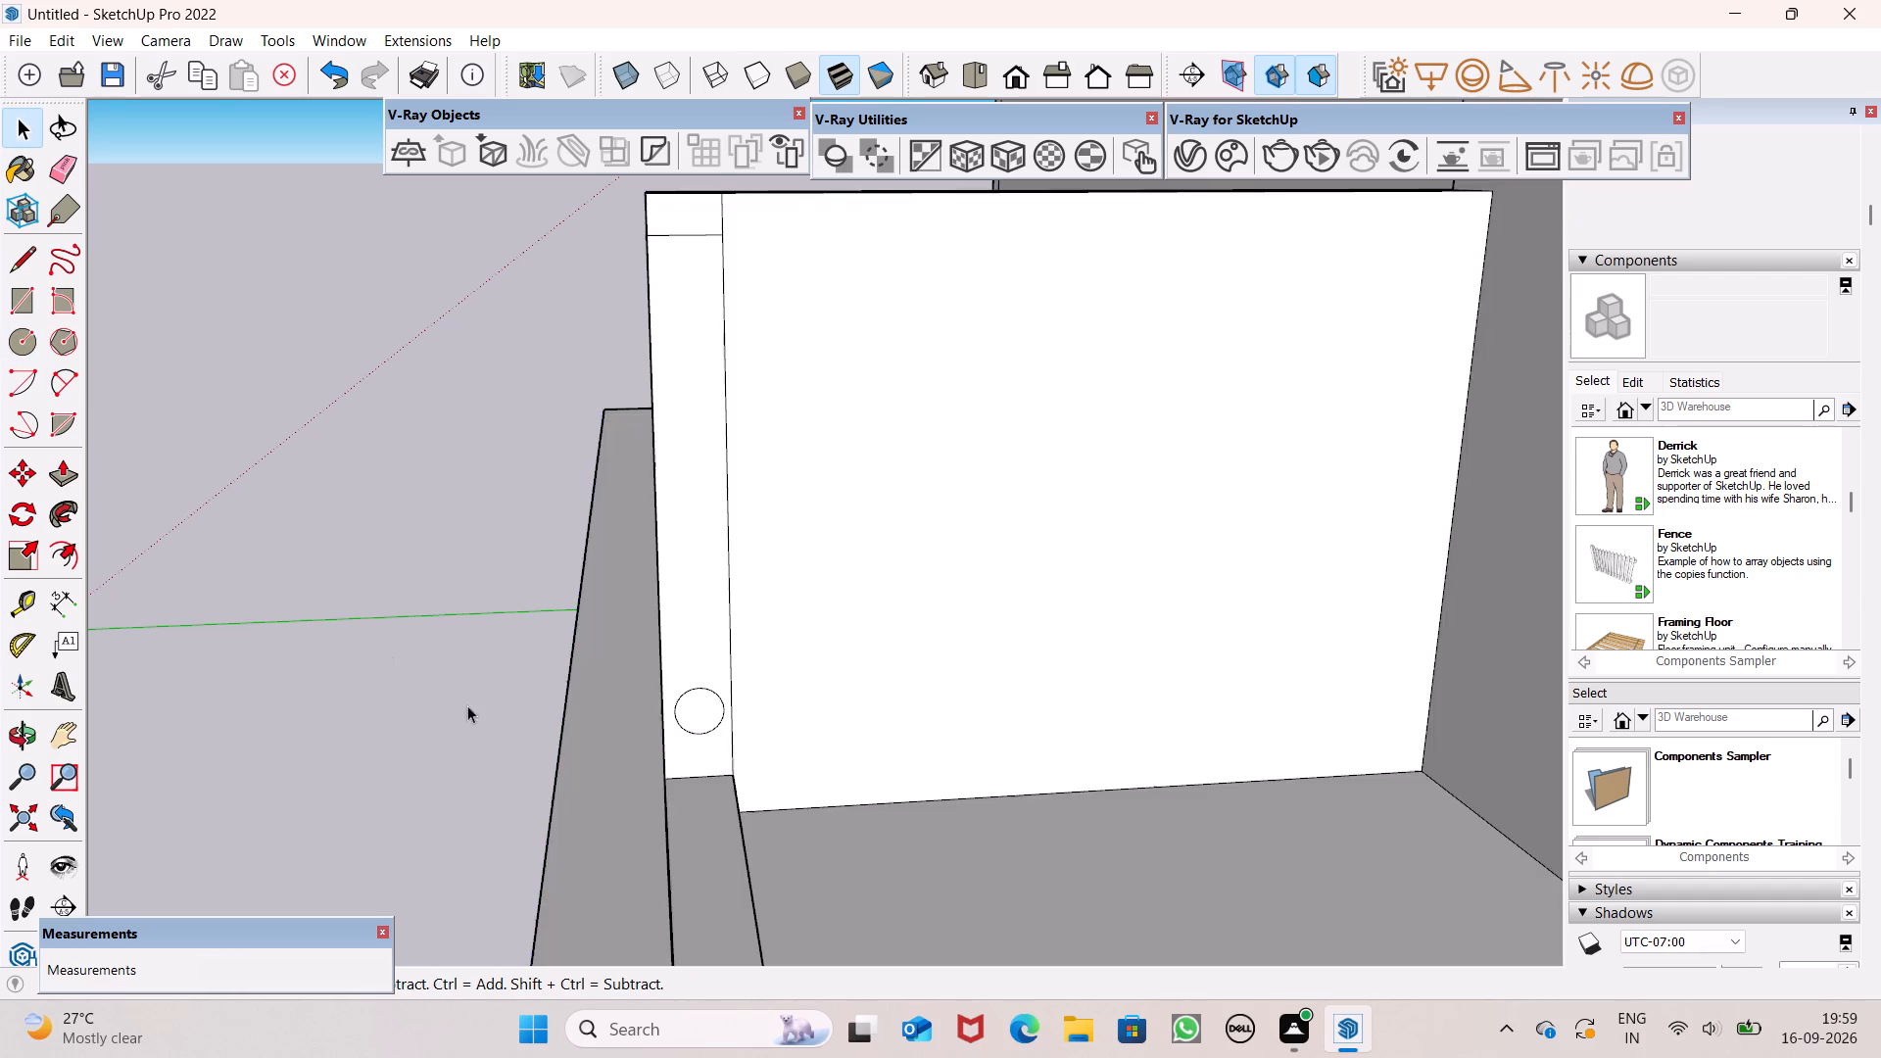
pyautogui.doubleClick(692, 716)
pyautogui.scroll(-1, 981, 580)
pyautogui.press('m')
pyautogui.press('Return')
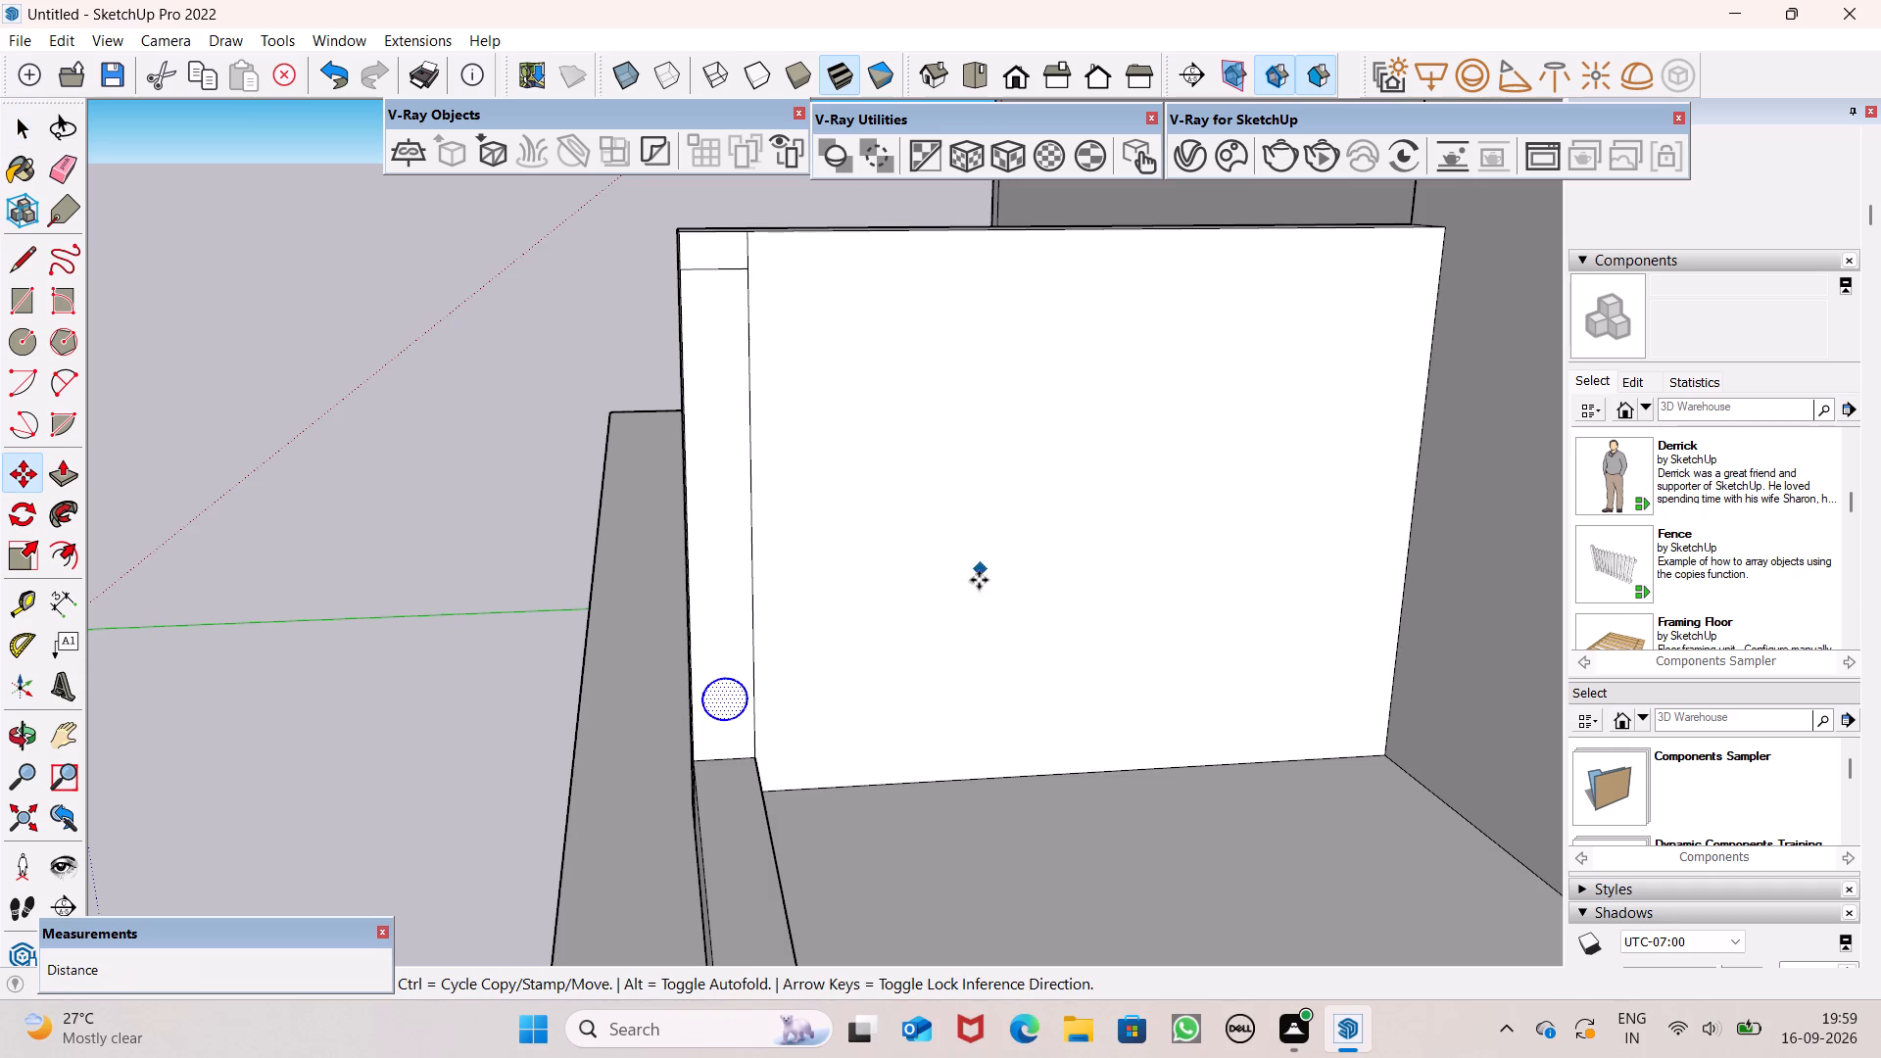
pyautogui.moveTo(722, 702); pyautogui.dragTo(725, 636)
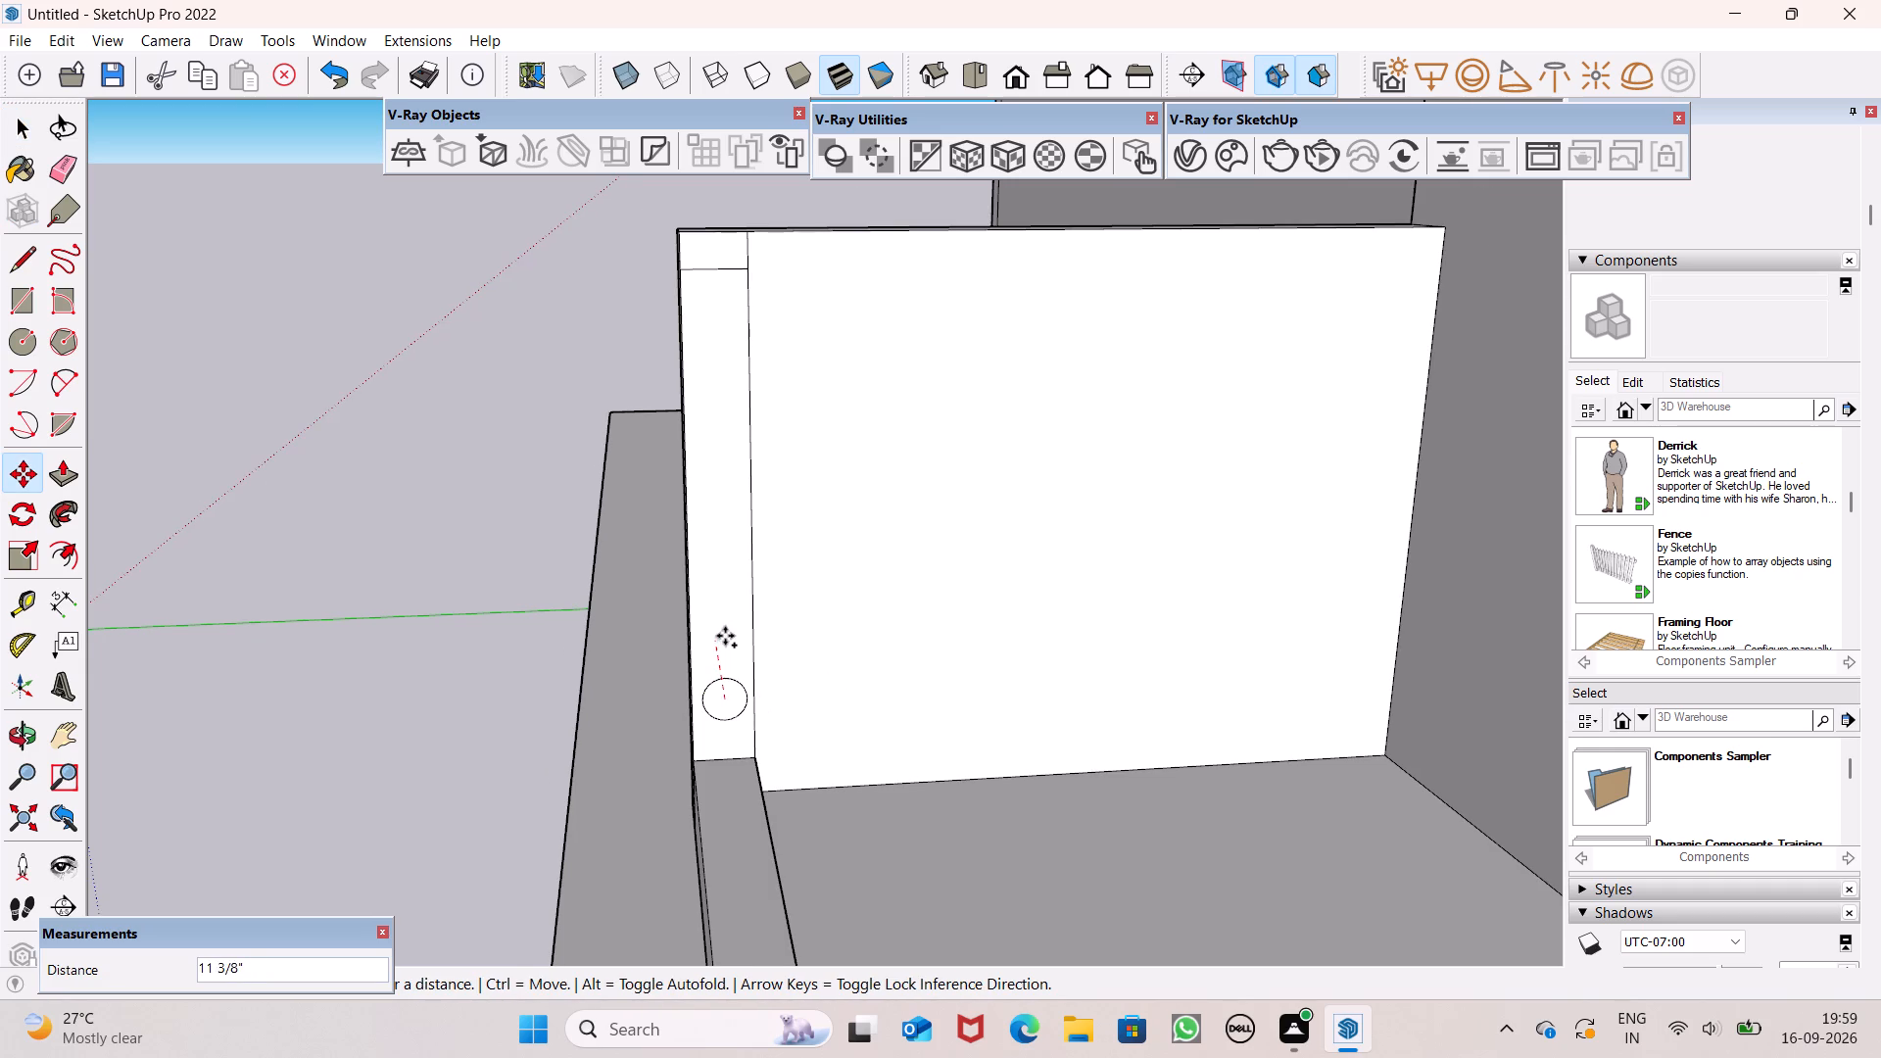
pyautogui.moveTo(725, 636); pyautogui.dragTo(731, 633)
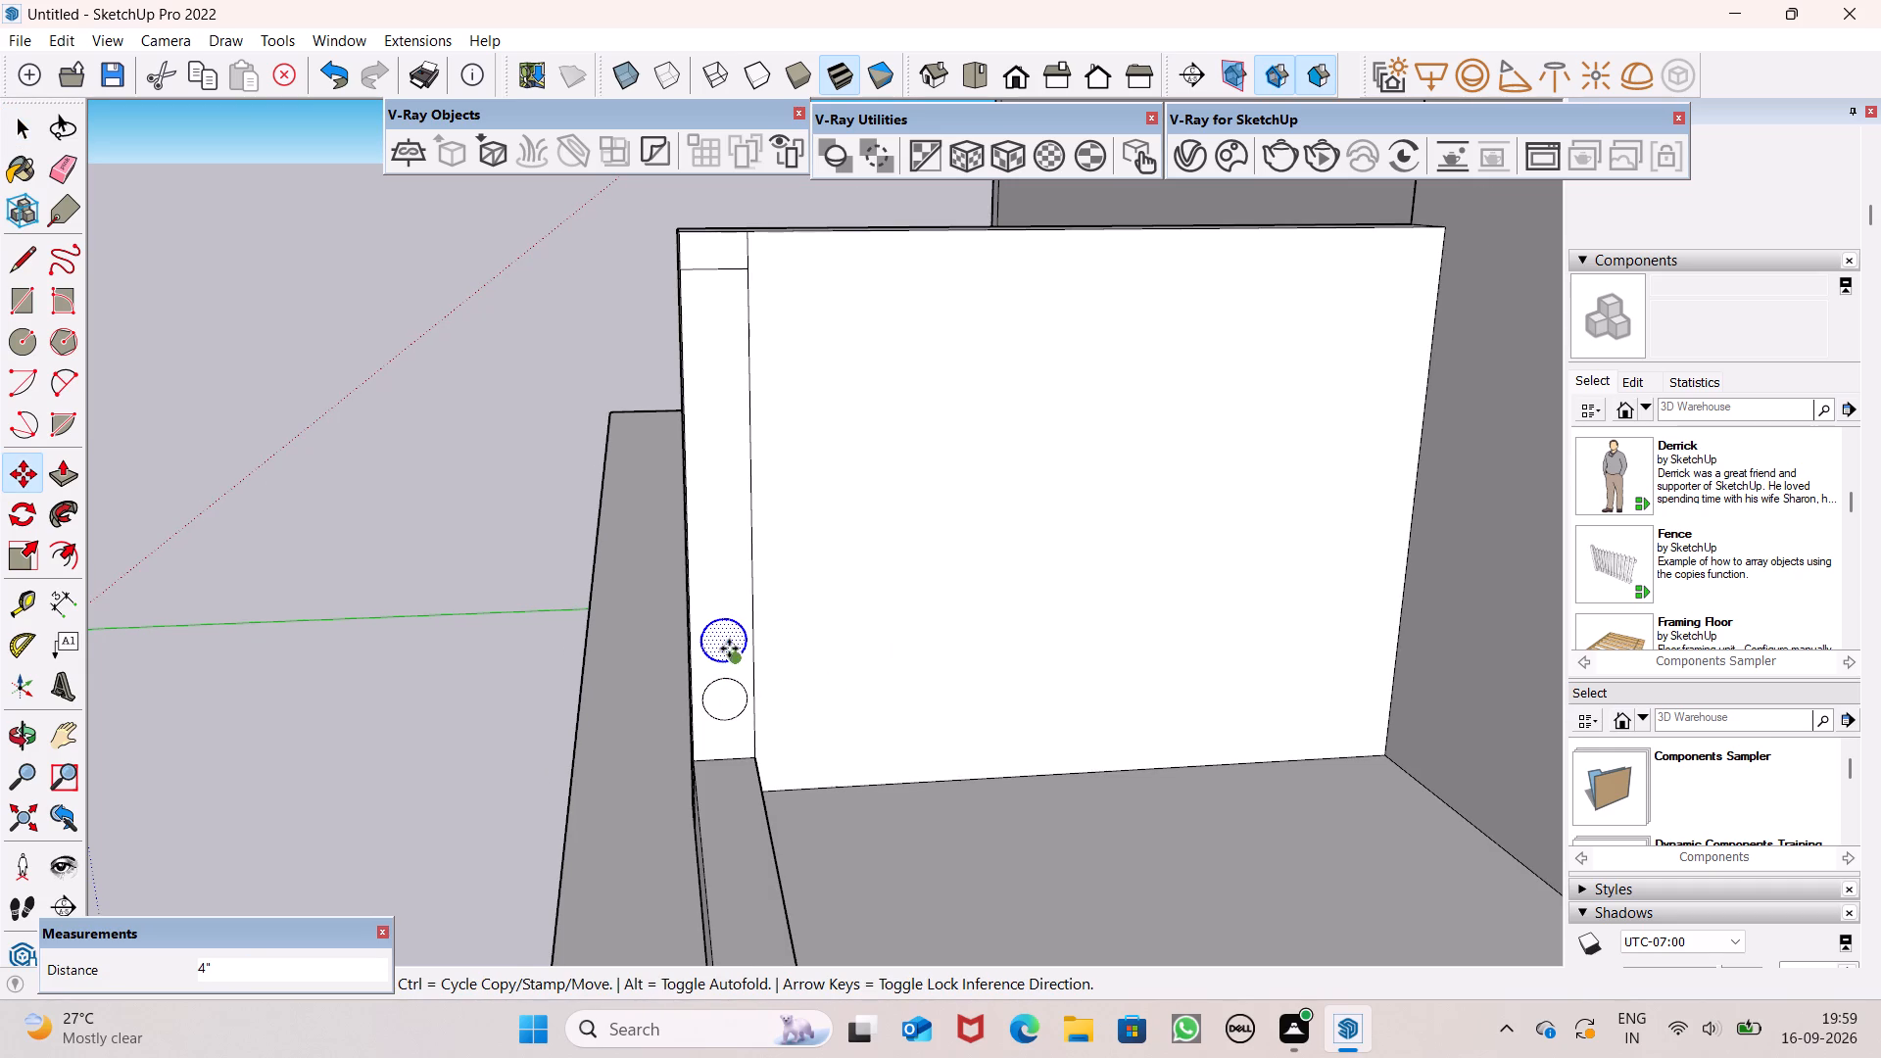
# Copy the circle with its face five more times up the end post's inner face at 4" spacing, ending below the horizontal line.
pyautogui.moveTo(728, 643); pyautogui.dragTo(722, 593)
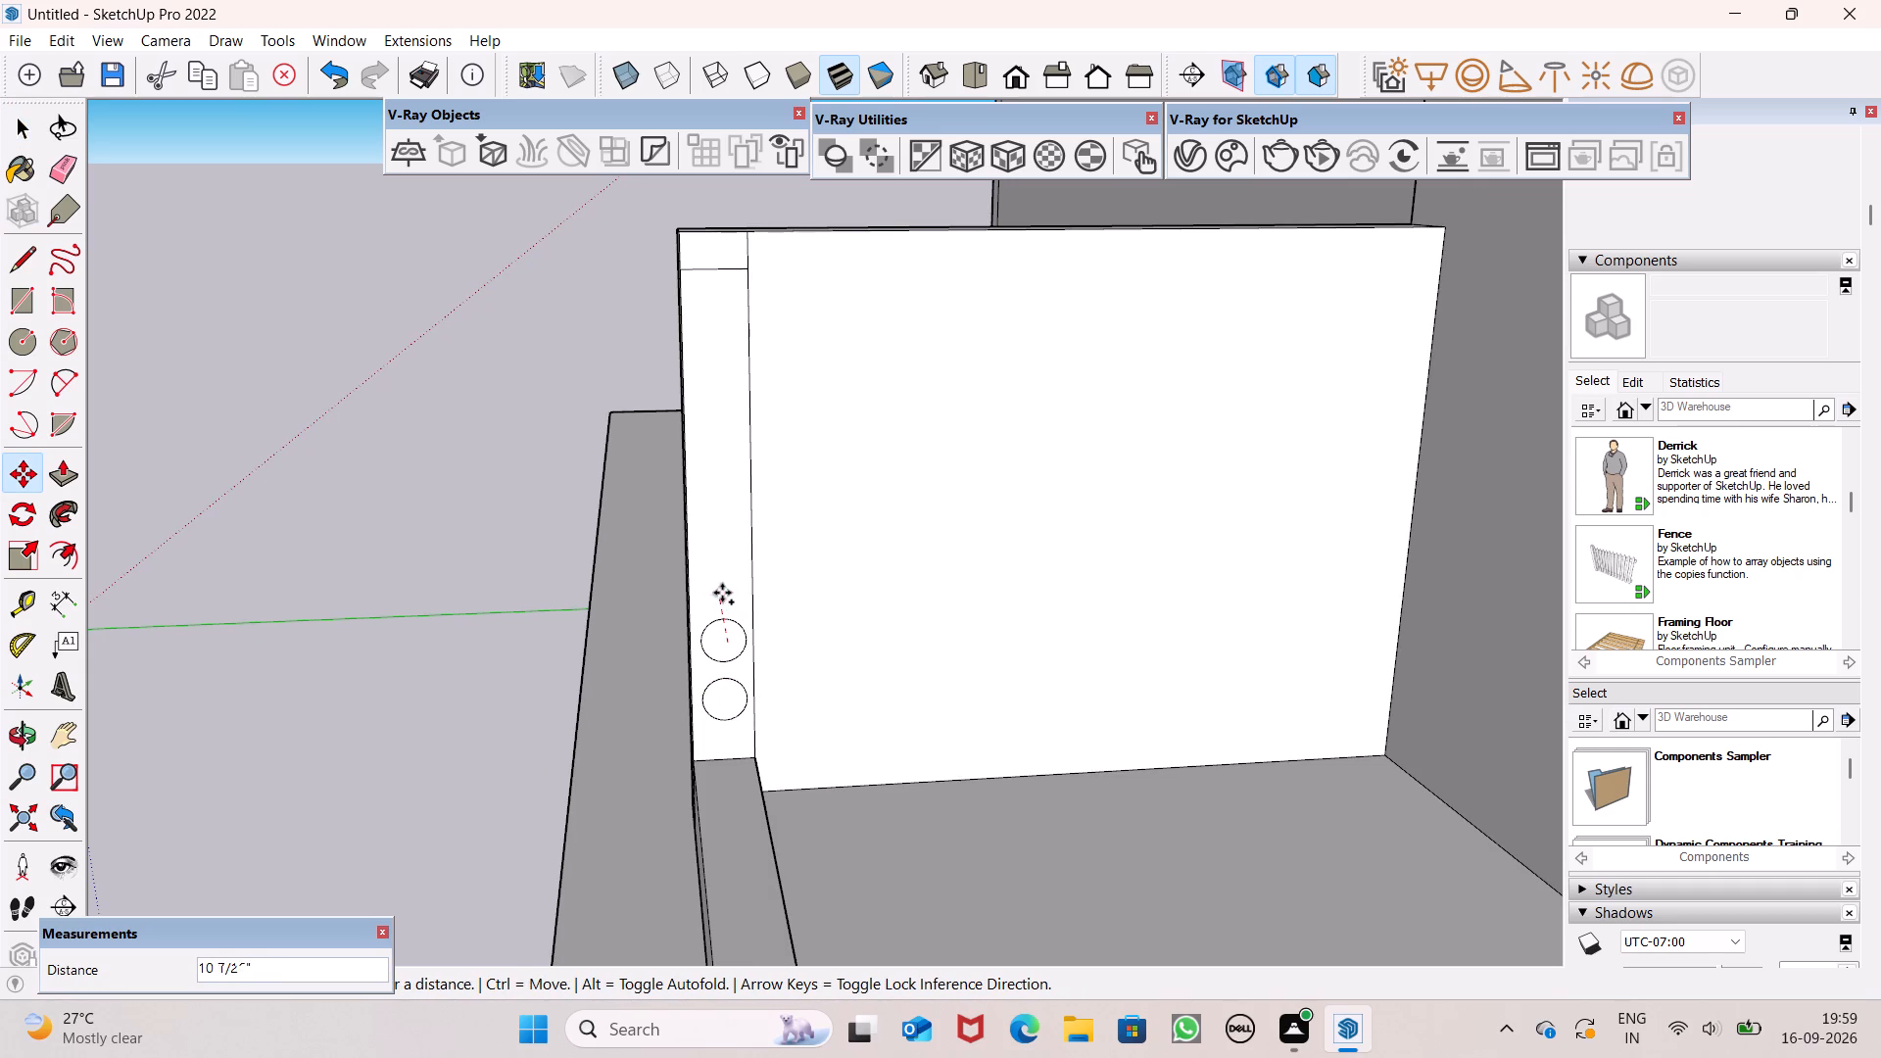
pyautogui.moveTo(722, 593); pyautogui.dragTo(731, 574)
pyautogui.scroll(5, 770, 589)
pyautogui.scroll(-7, 778, 592)
pyautogui.moveTo(809, 650); pyautogui.dragTo(739, 551, button='middle')
pyautogui.scroll(1, 739, 551)
pyautogui.scroll(1, 779, 469)
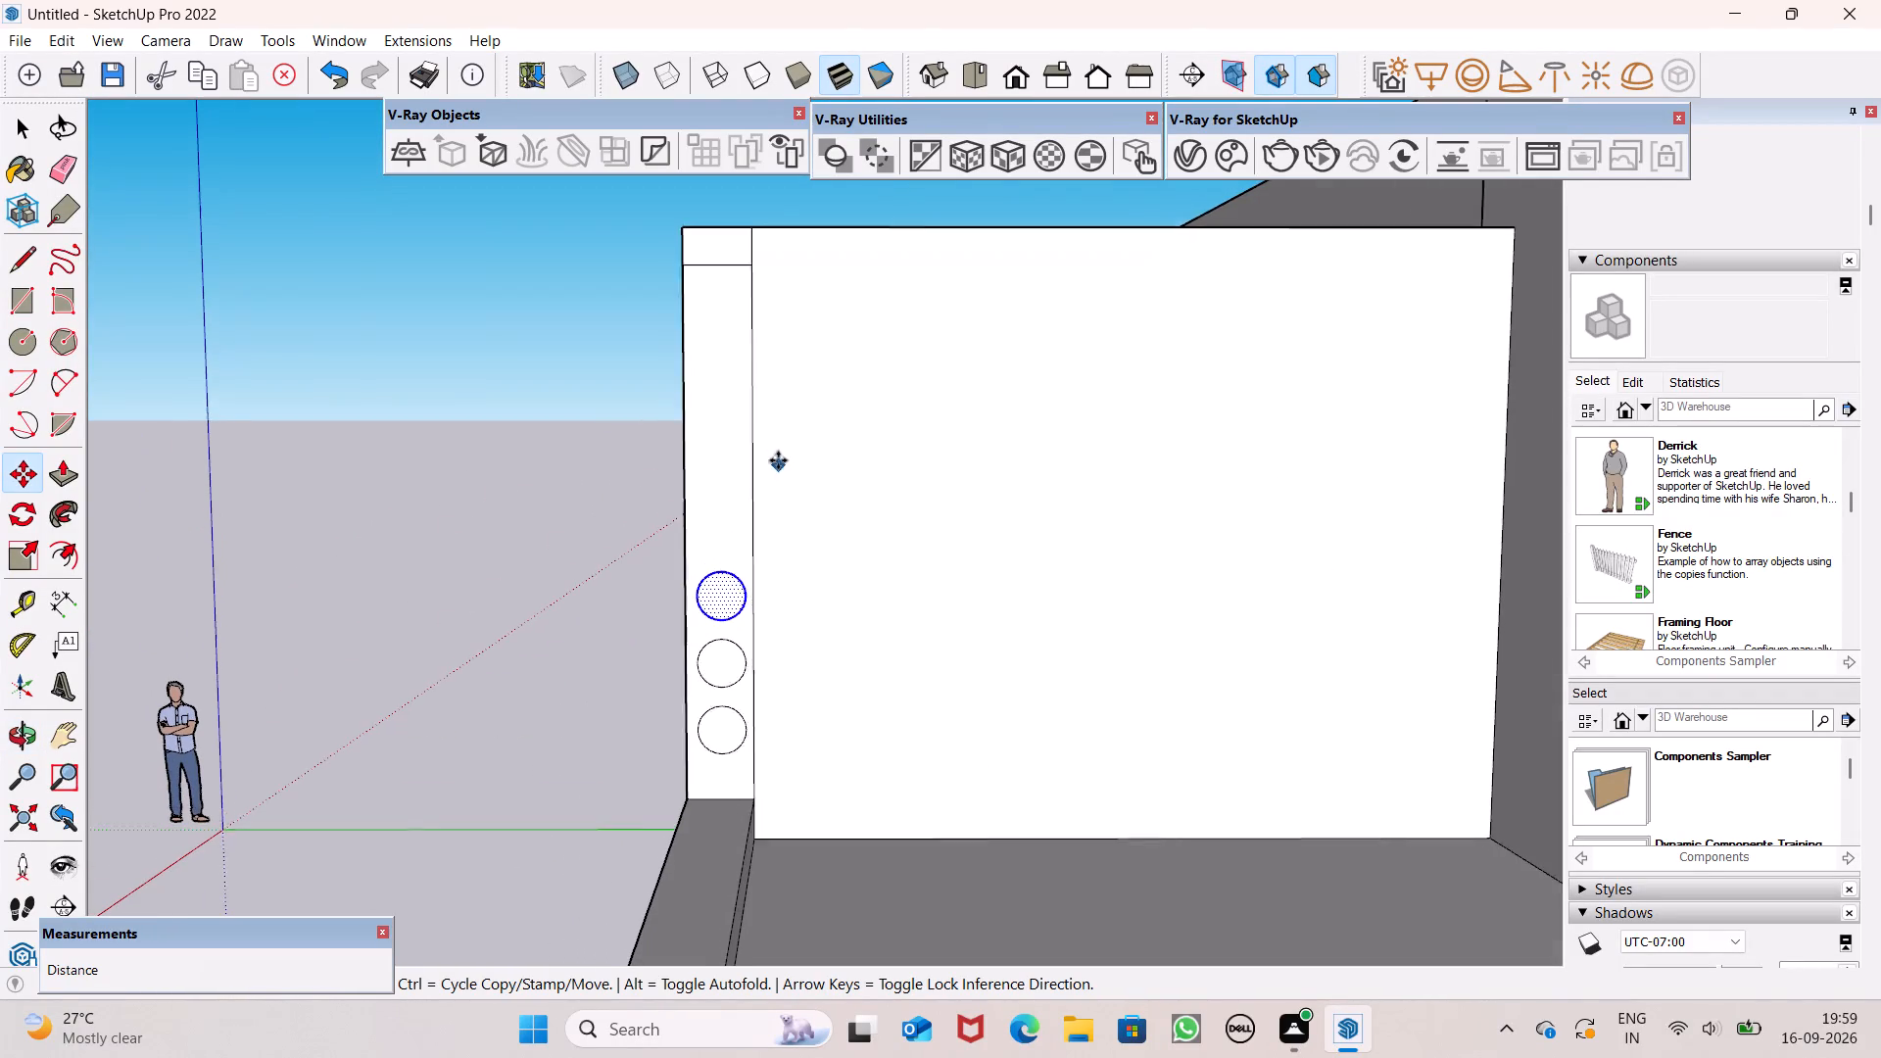
pyautogui.scroll(1, 778, 460)
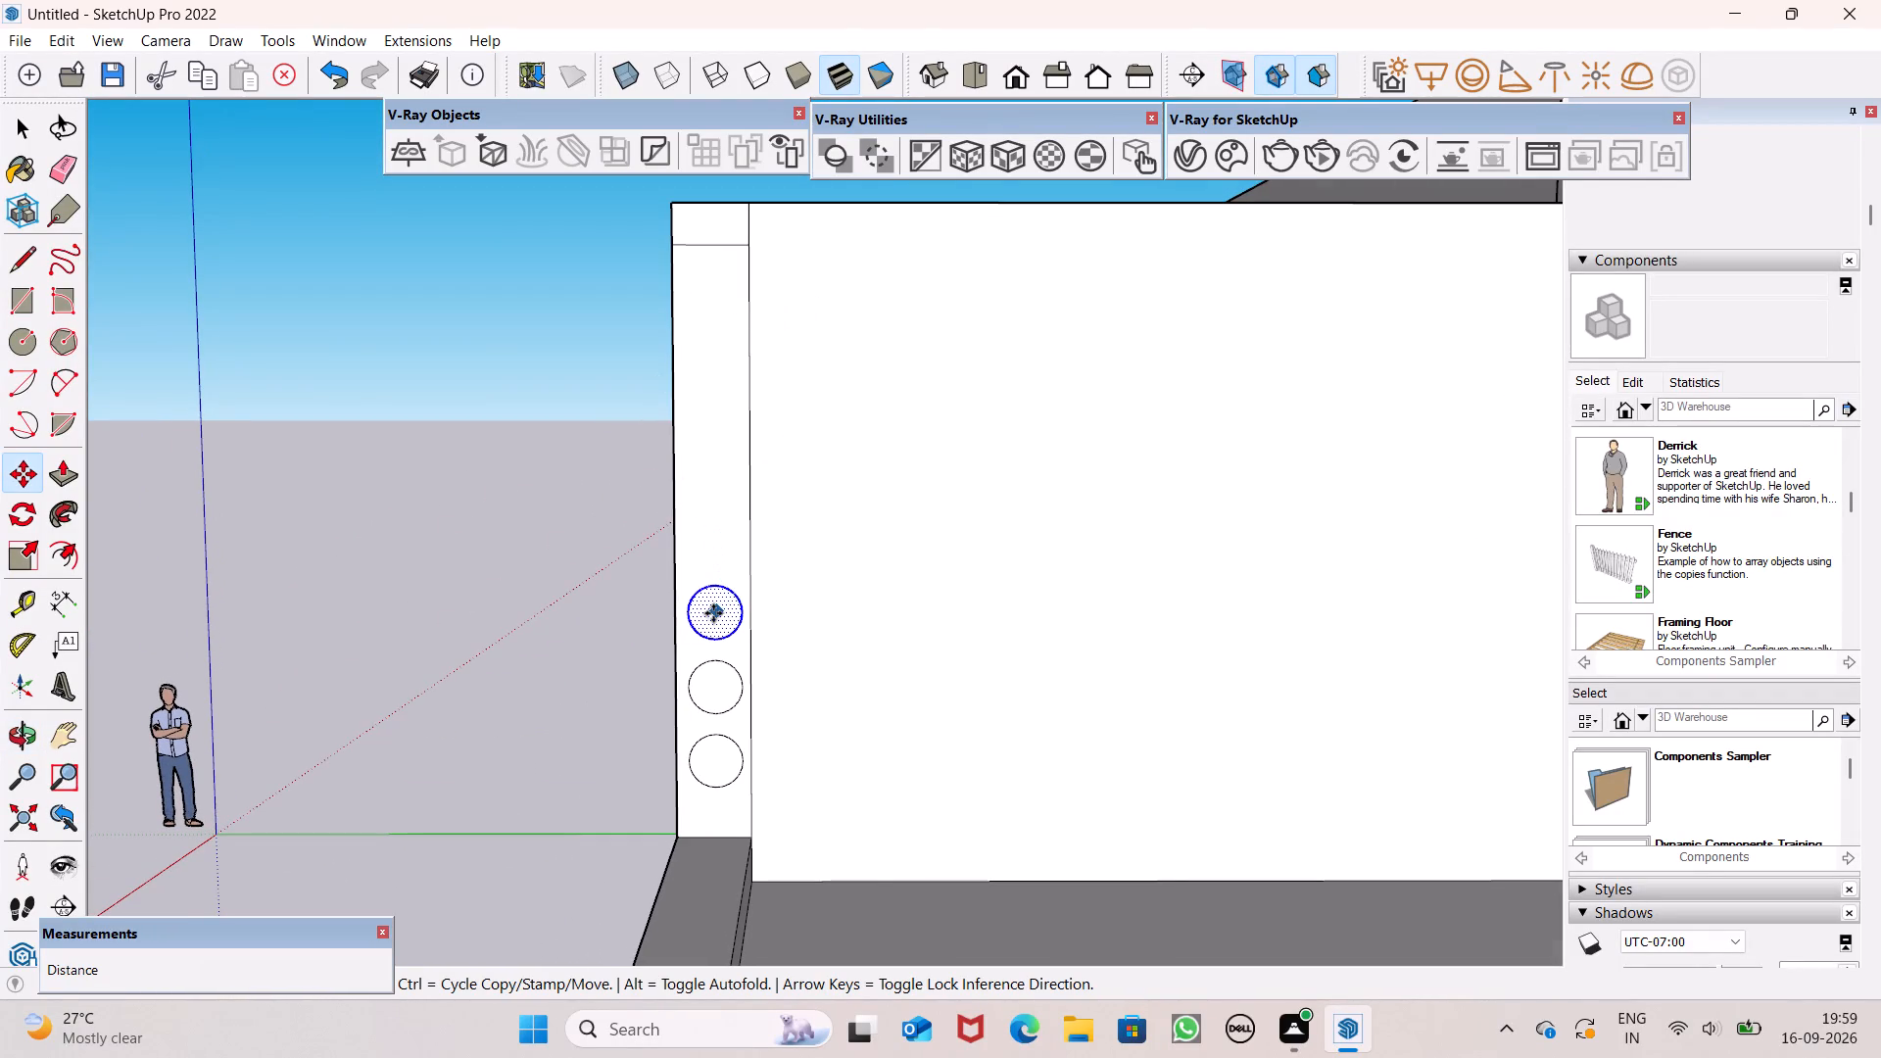
pyautogui.moveTo(713, 613); pyautogui.dragTo(726, 517)
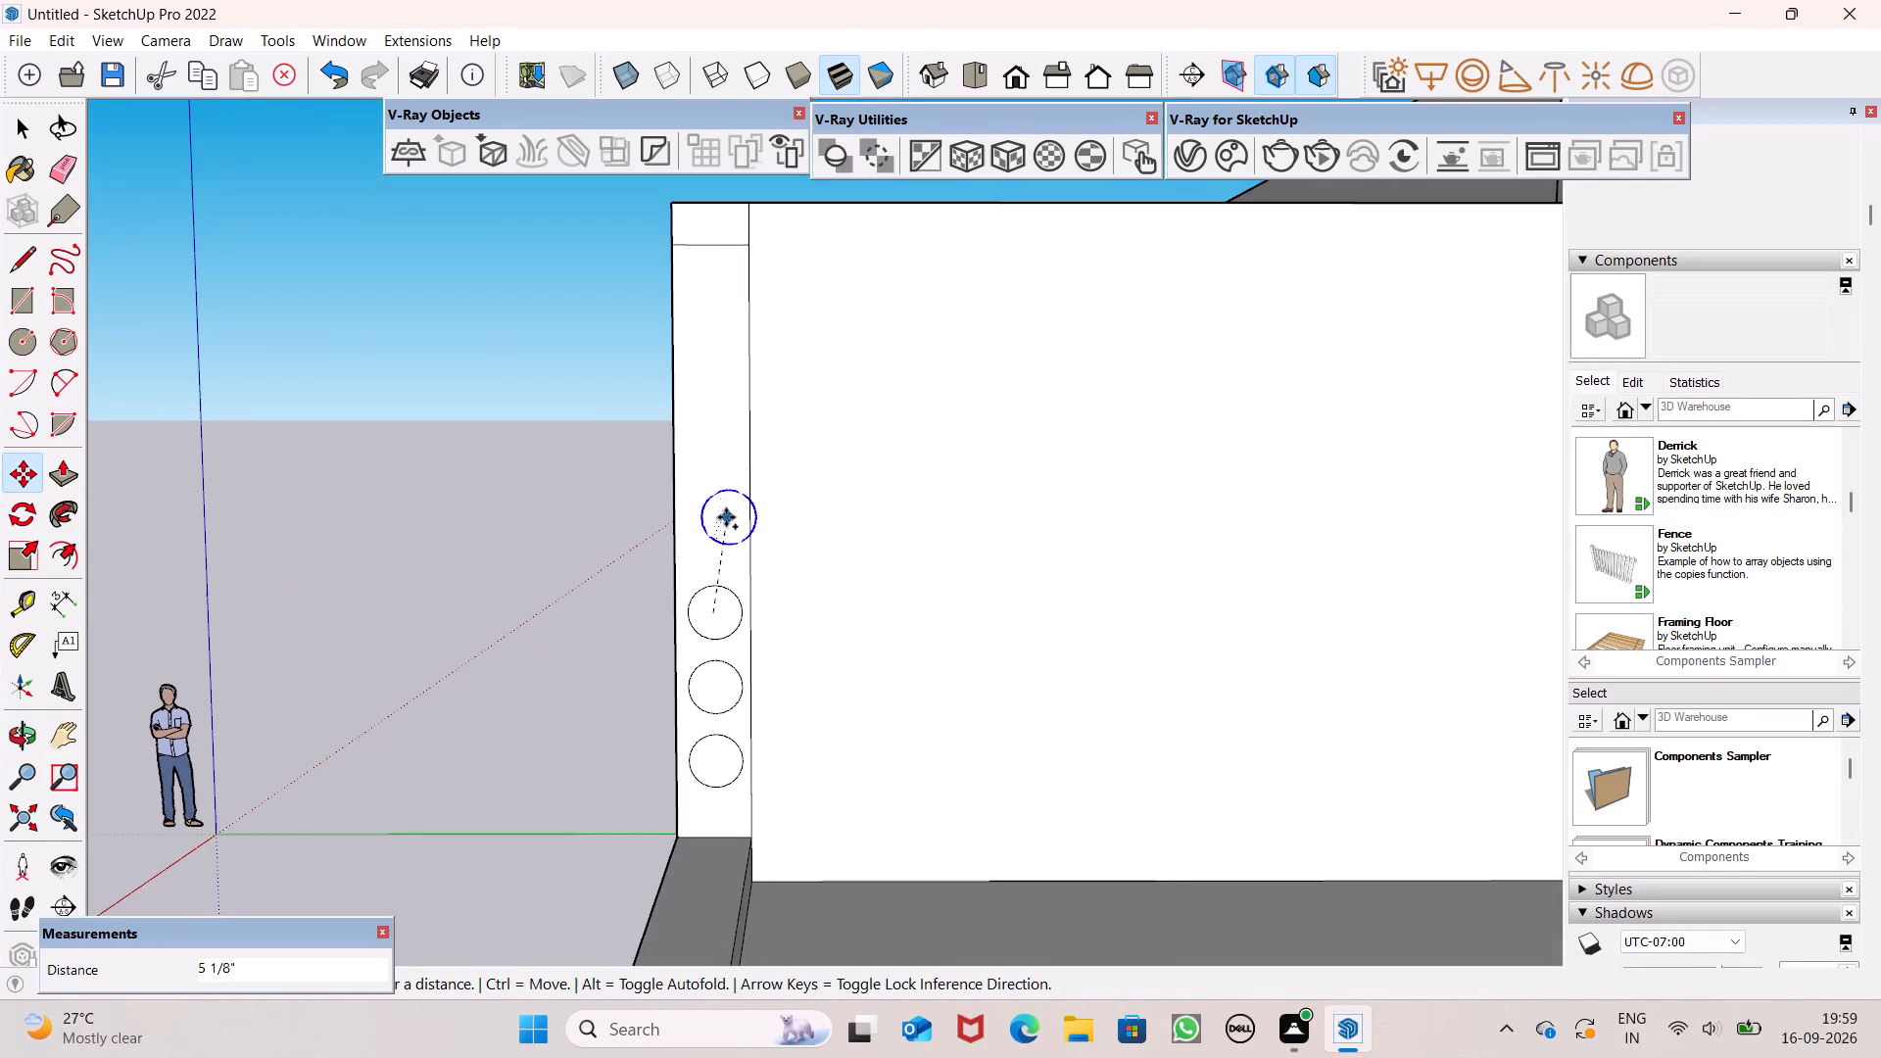
pyautogui.moveTo(726, 517); pyautogui.dragTo(722, 528)
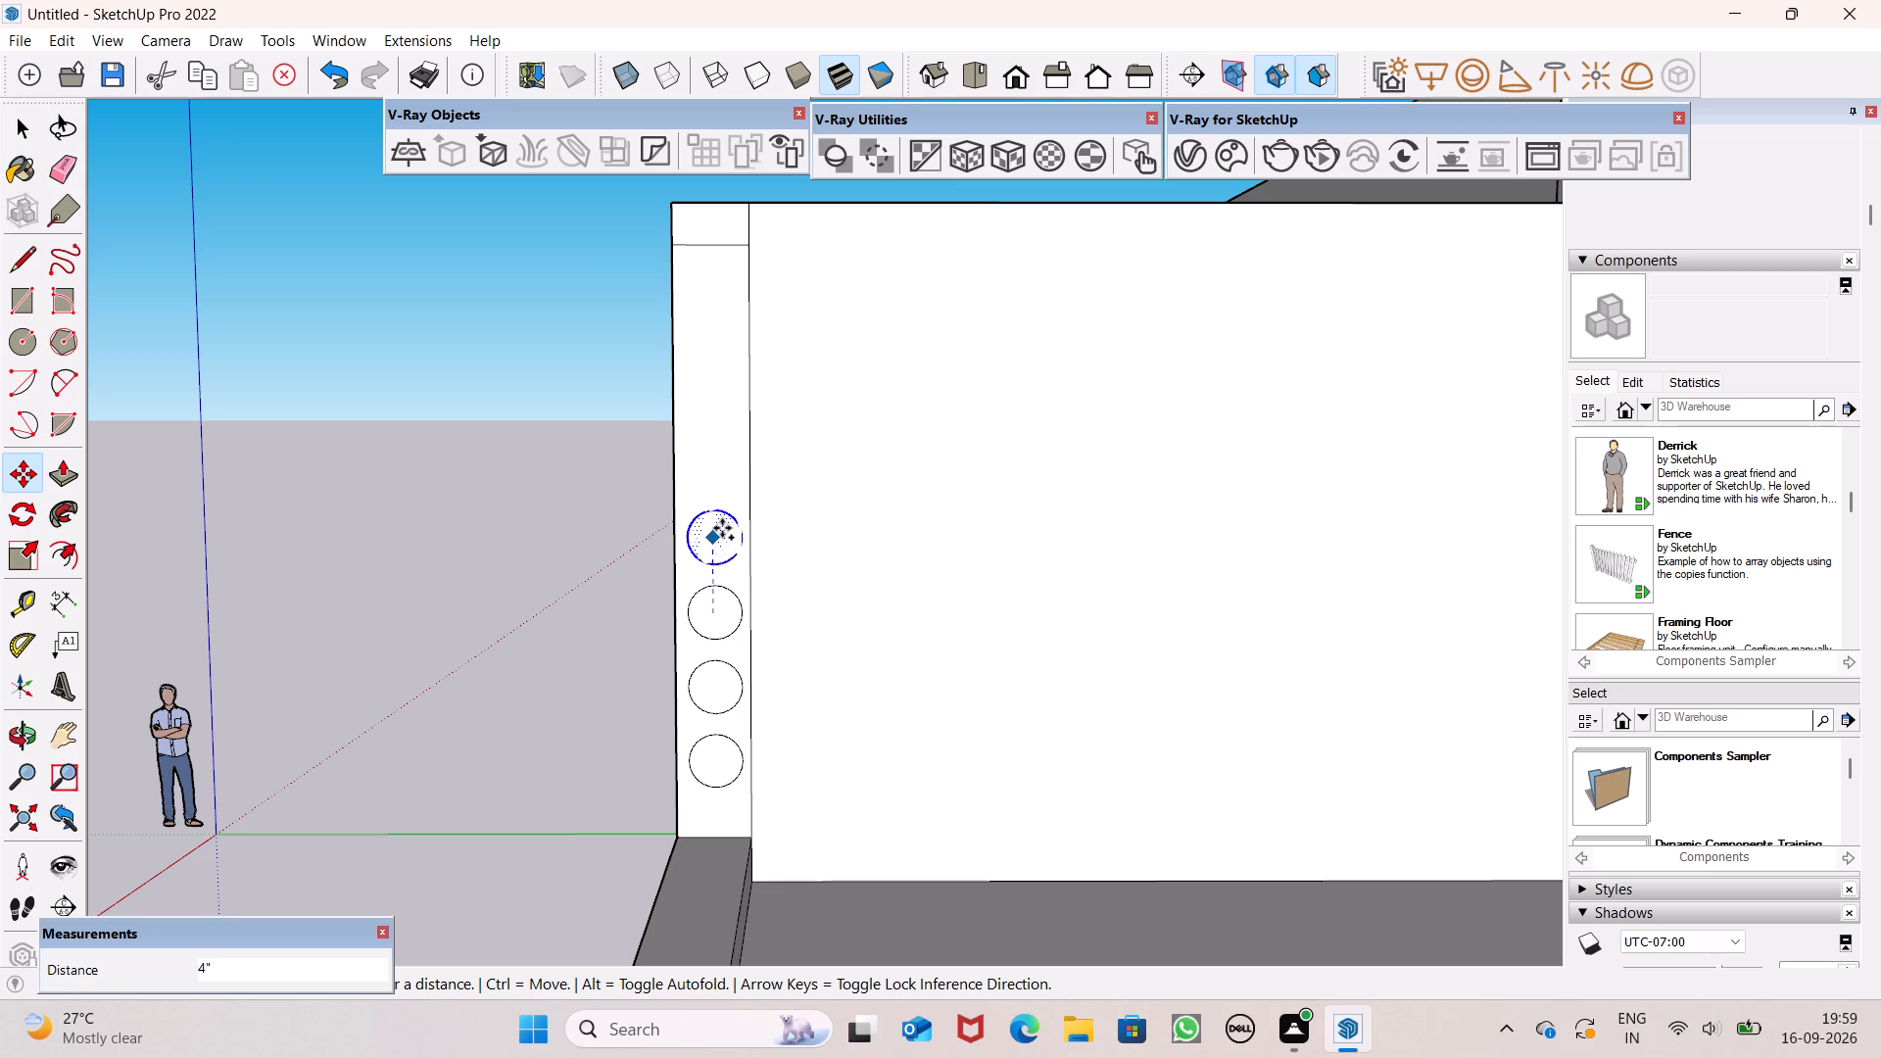
pyautogui.moveTo(722, 528); pyautogui.dragTo(721, 529)
pyautogui.moveTo(719, 527); pyautogui.dragTo(724, 441)
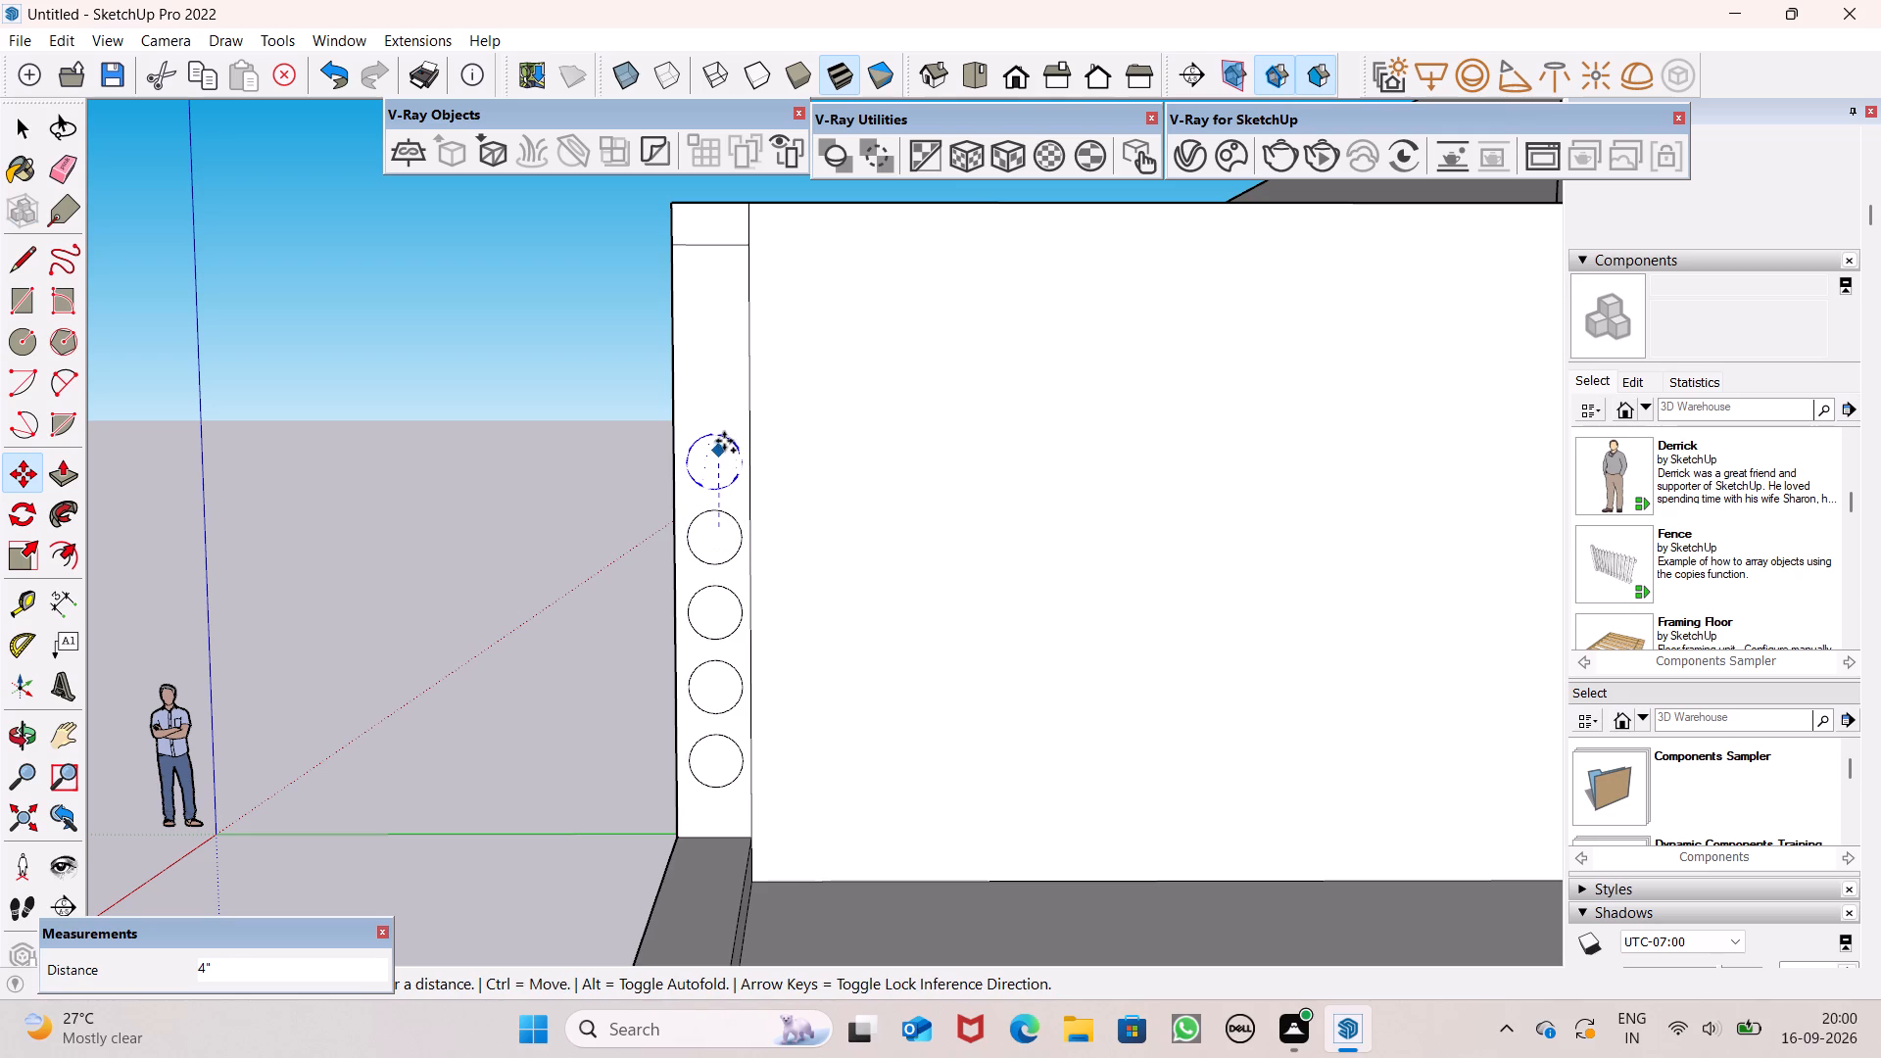
pyautogui.moveTo(724, 441); pyautogui.dragTo(724, 444)
pyautogui.moveTo(716, 457); pyautogui.dragTo(726, 382)
pyautogui.moveTo(723, 381); pyautogui.dragTo(725, 301)
pyautogui.scroll(-7, 731, 461)
pyautogui.press('space')
pyautogui.press('space')
# Push/Pull the lowest circle about 12' 10 7/8" across the open parapet front, from the far end post to the near one.
pyautogui.scroll(-3, 808, 472)
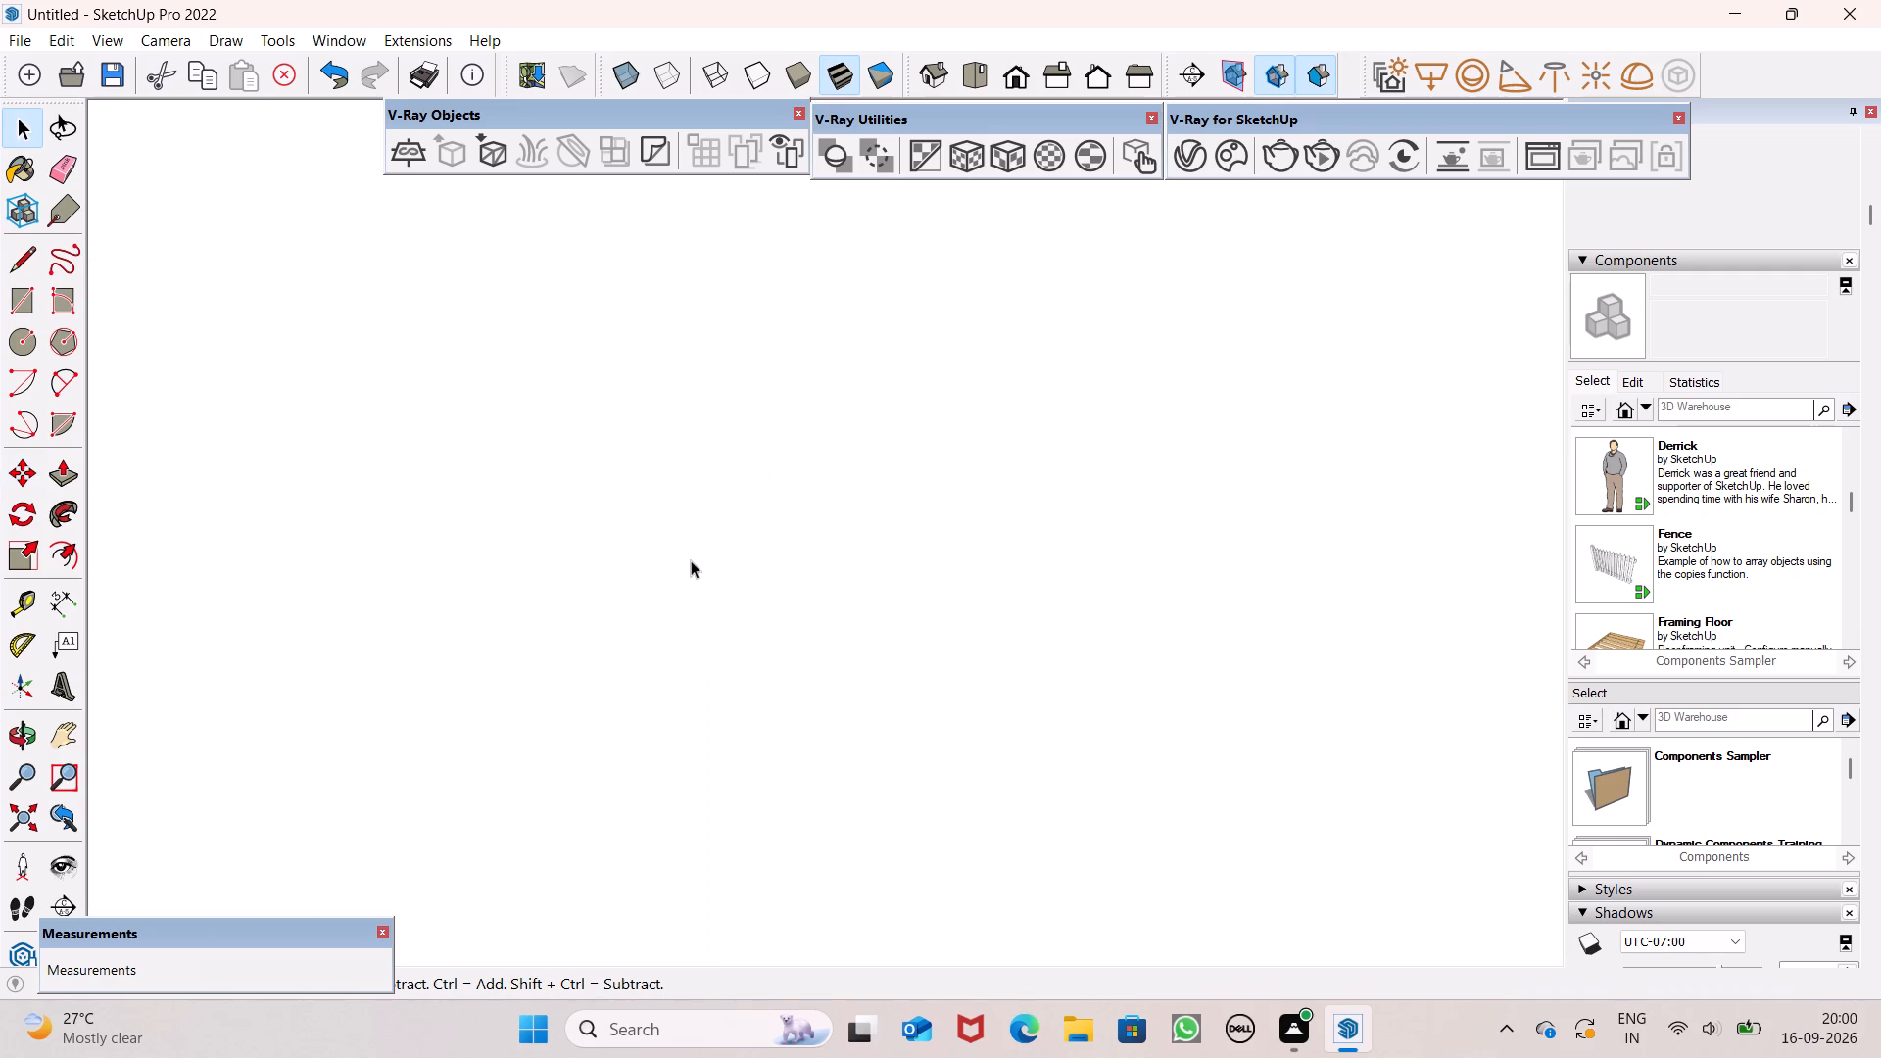
pyautogui.scroll(-20, 696, 584)
pyautogui.scroll(-15, 696, 584)
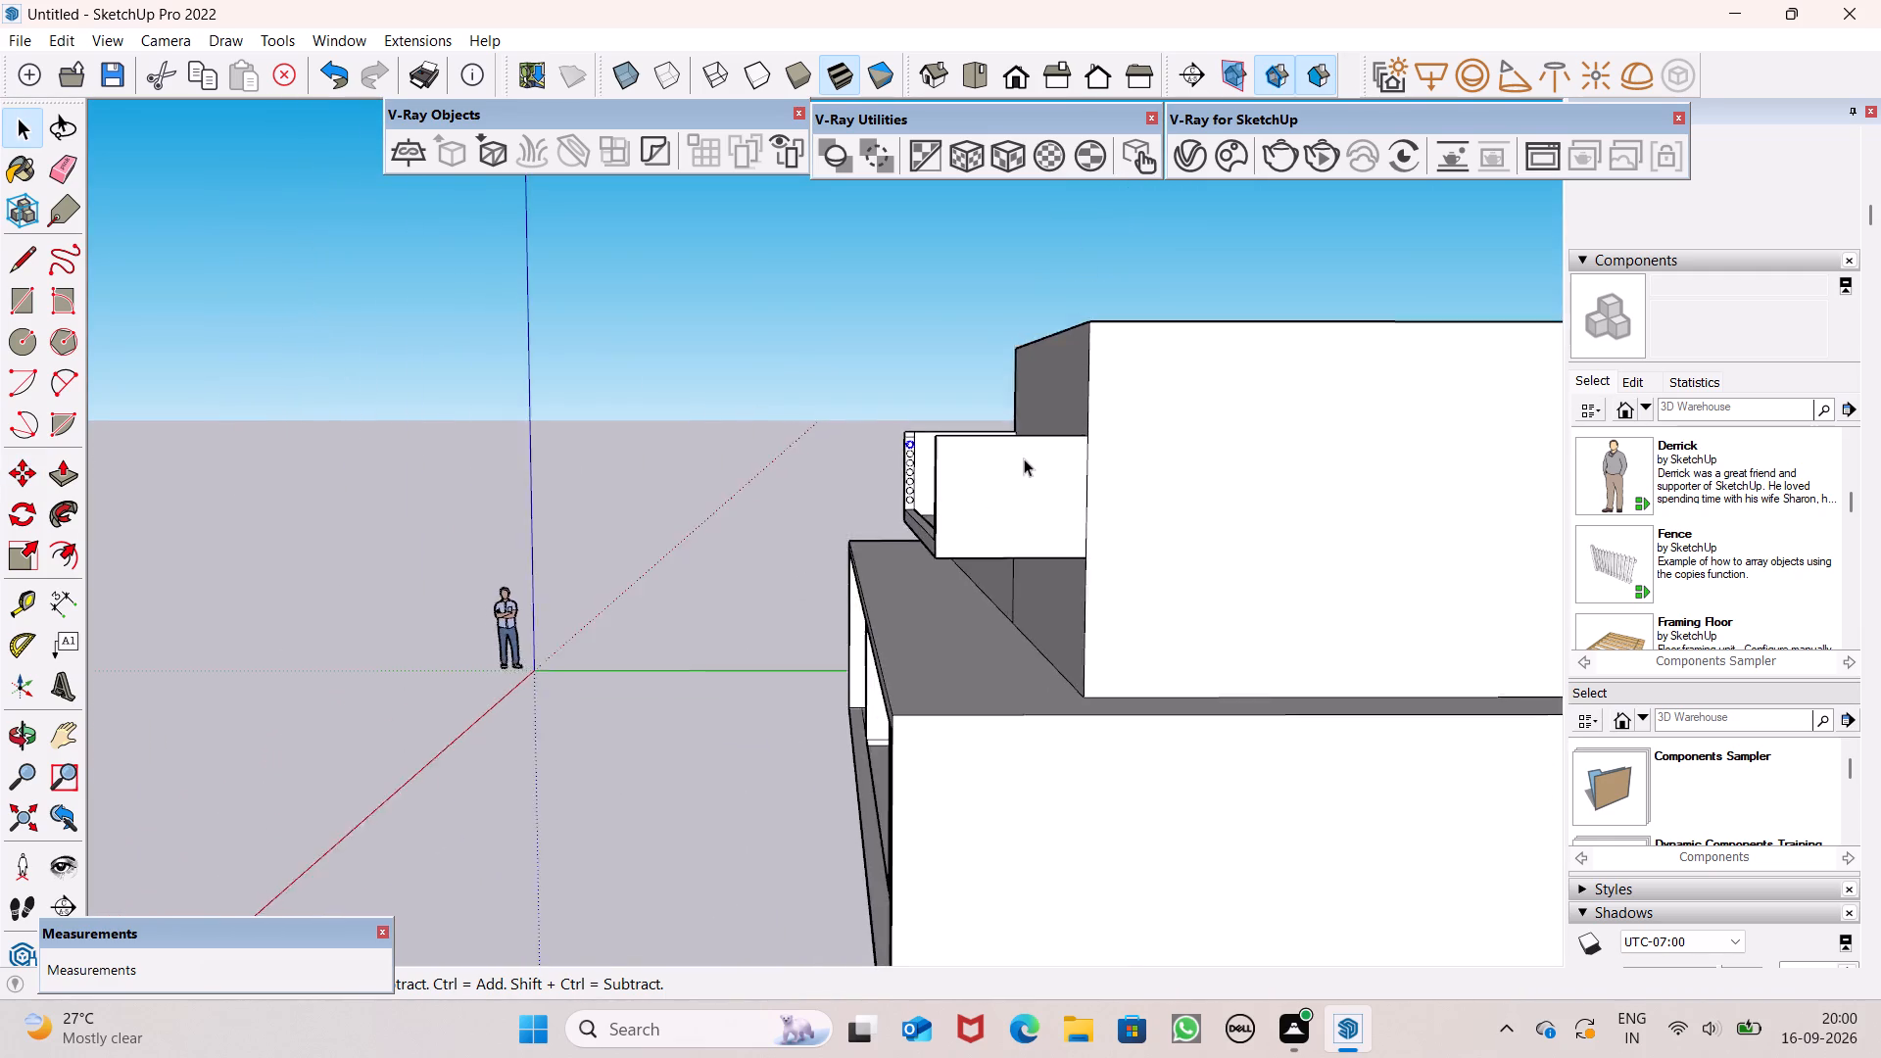
pyautogui.scroll(-11, 1024, 458)
pyautogui.moveTo(1049, 517); pyautogui.dragTo(1515, 638, button='middle')
pyautogui.scroll(7, 1093, 645)
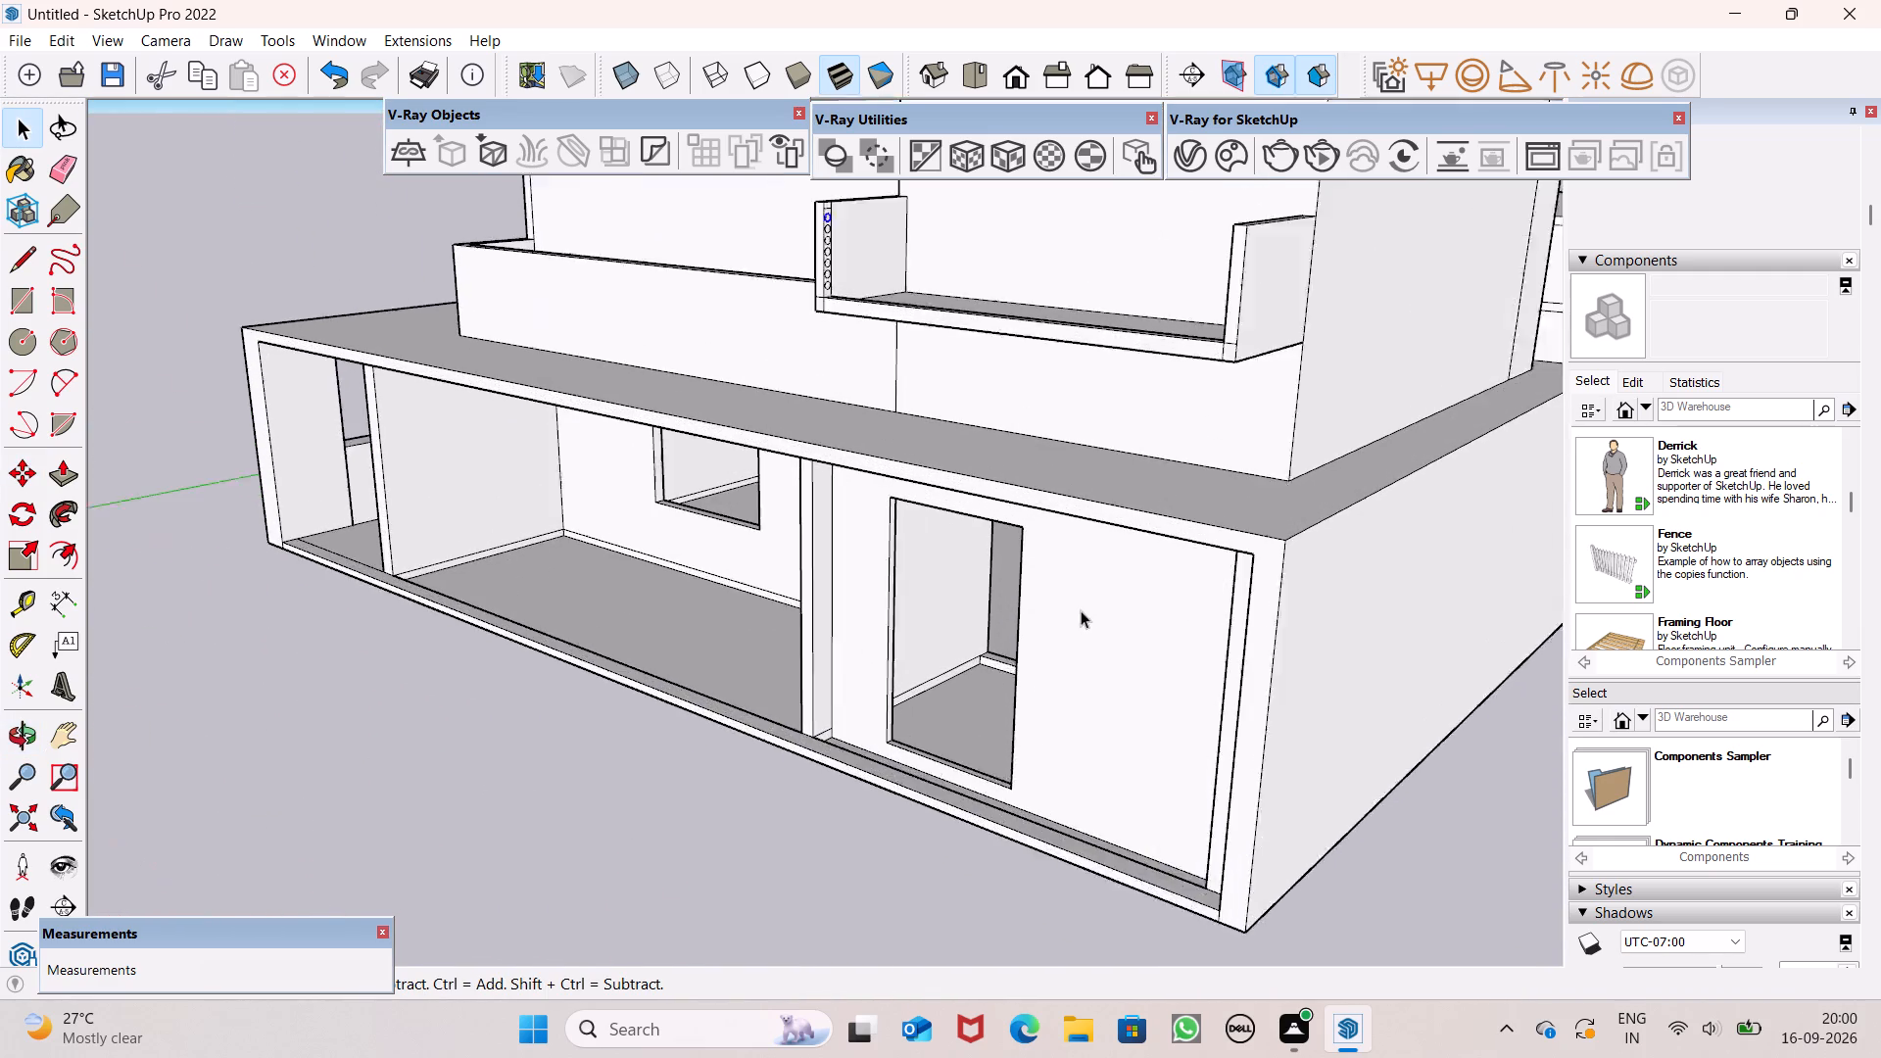
pyautogui.scroll(2, 1081, 610)
pyautogui.moveTo(1064, 574); pyautogui.dragTo(778, 743, button='middle')
pyautogui.click(640, 730)
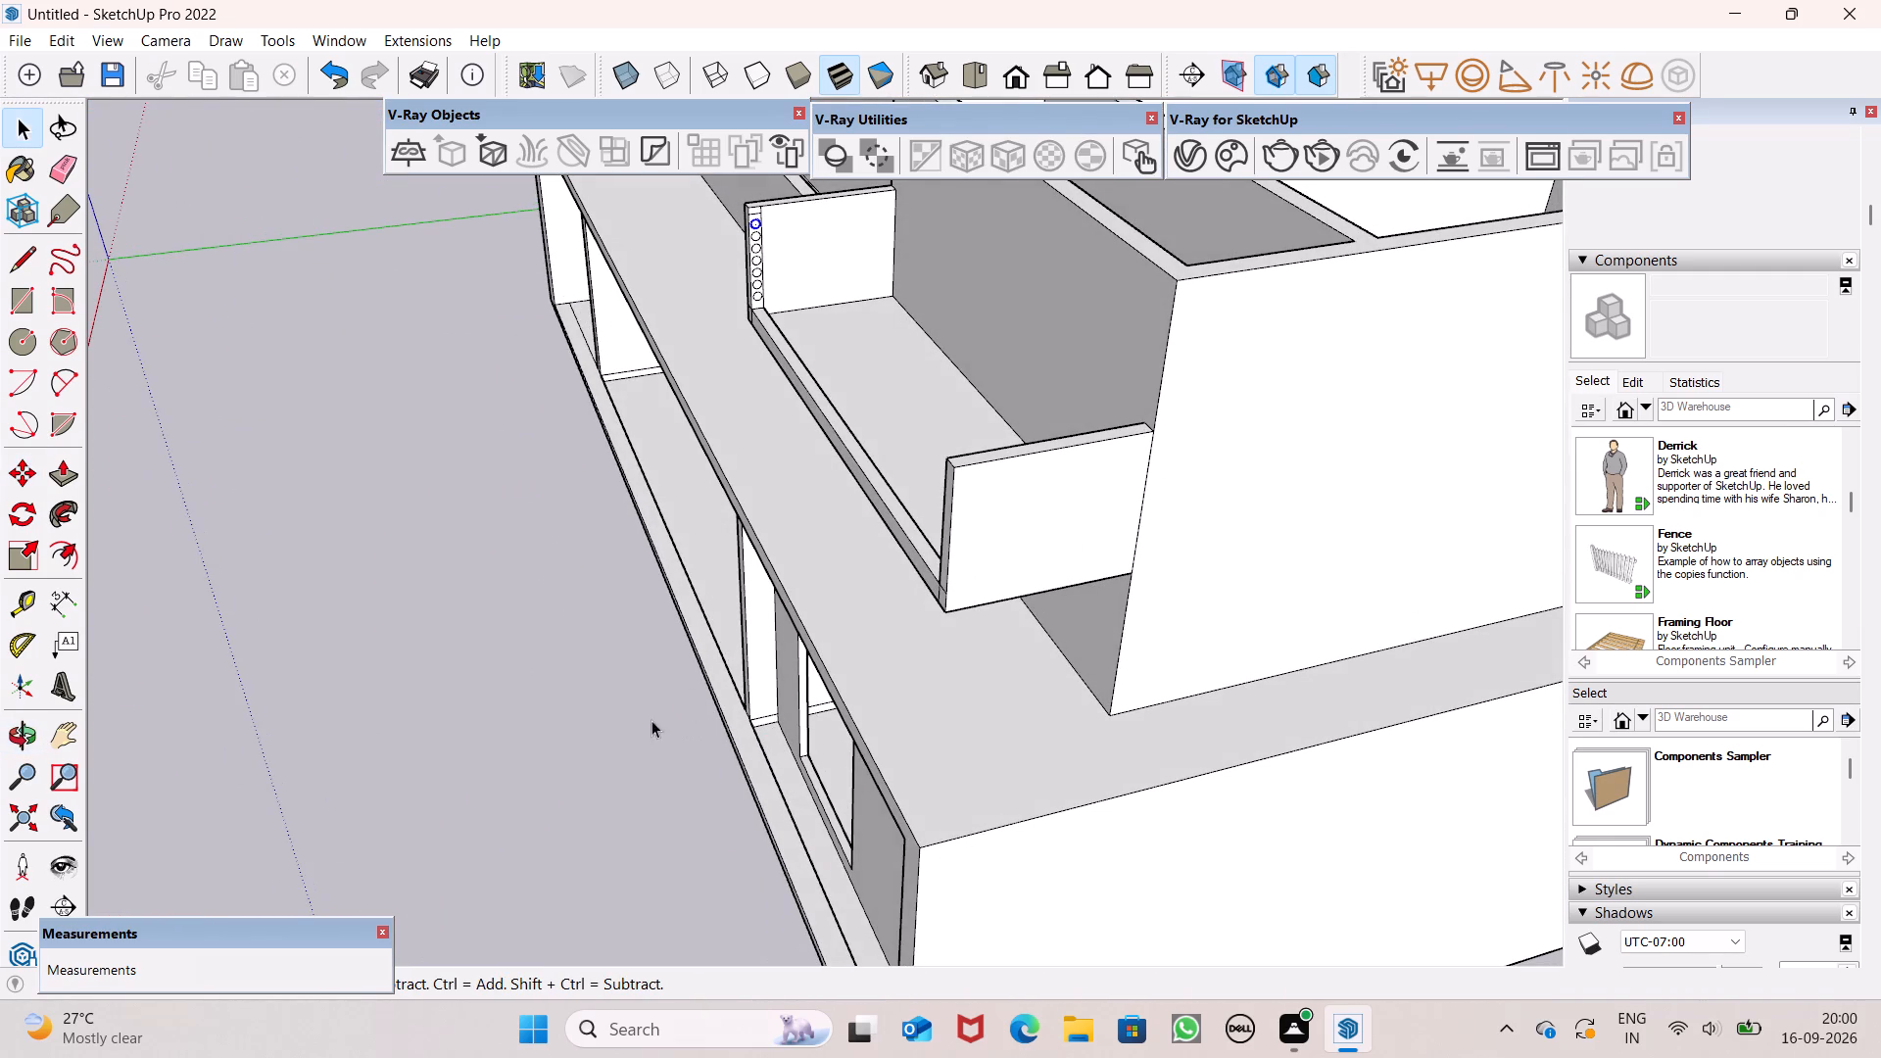
pyautogui.moveTo(918, 548); pyautogui.dragTo(1008, 473, button='middle')
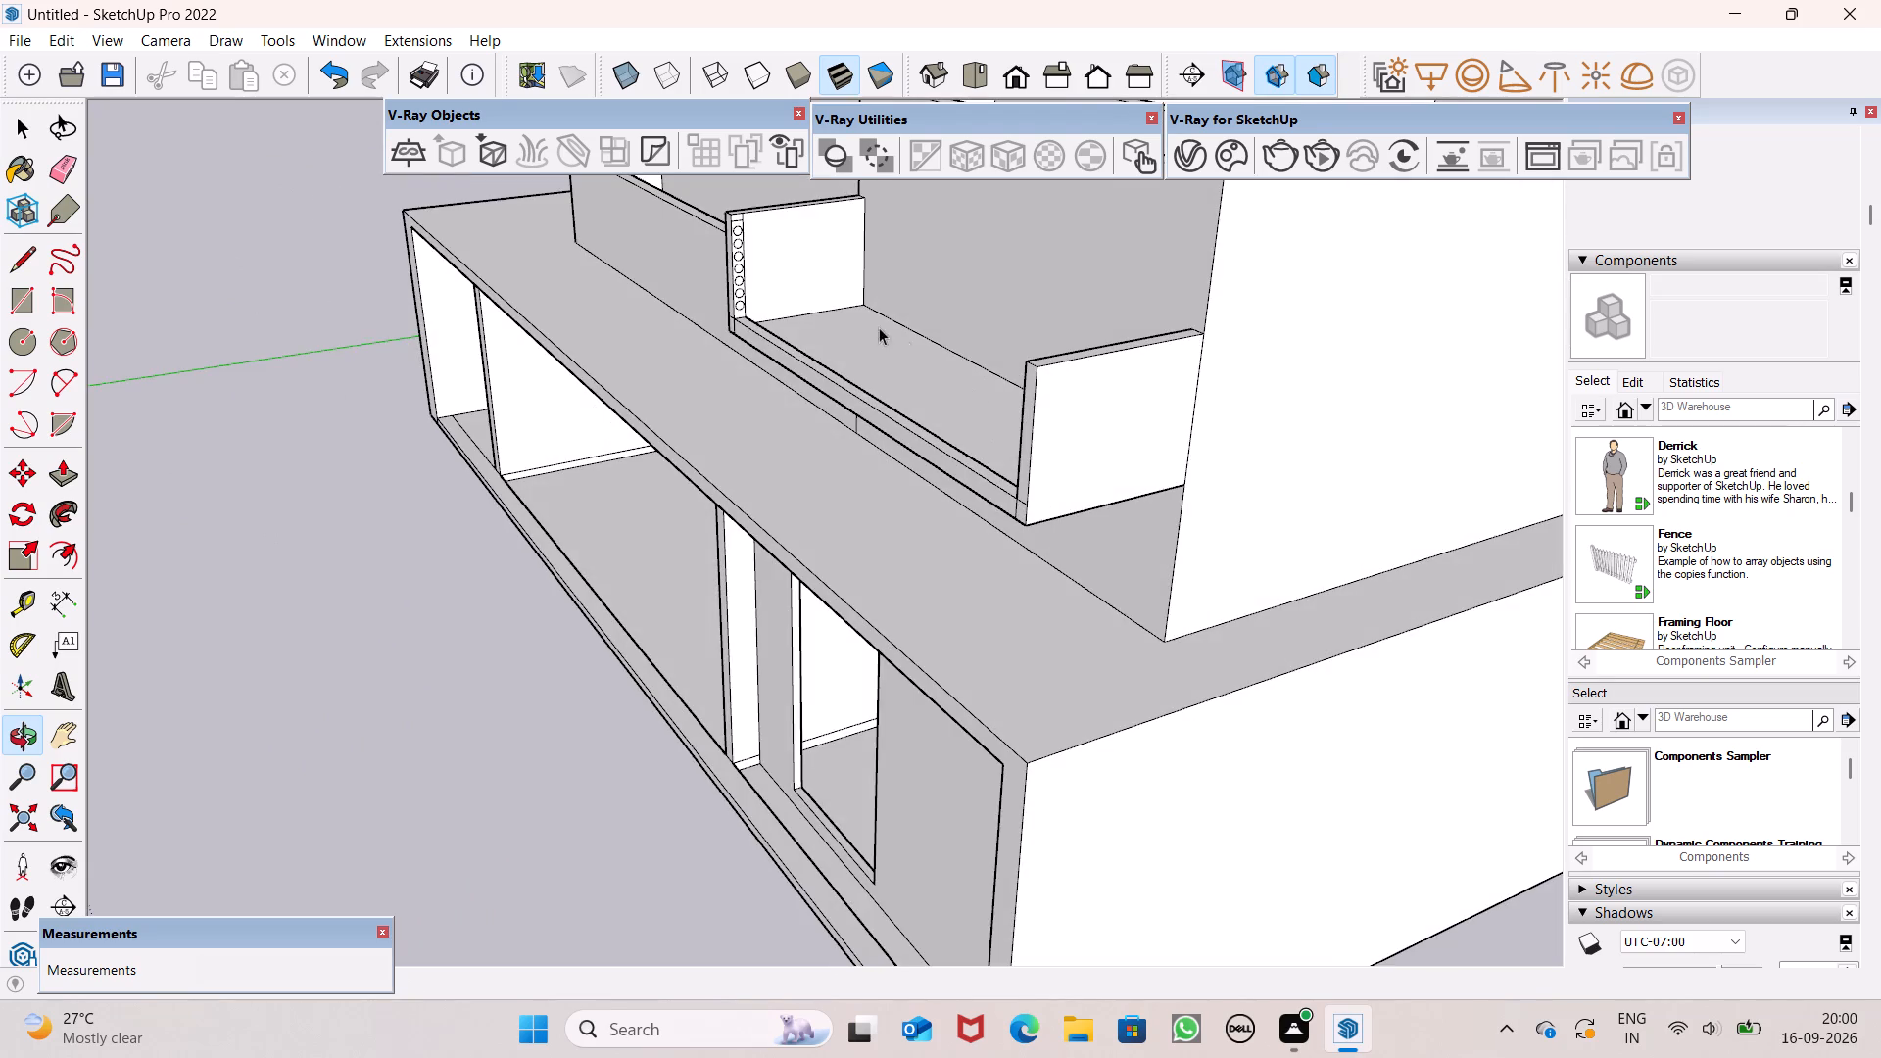
pyautogui.scroll(8, 879, 326)
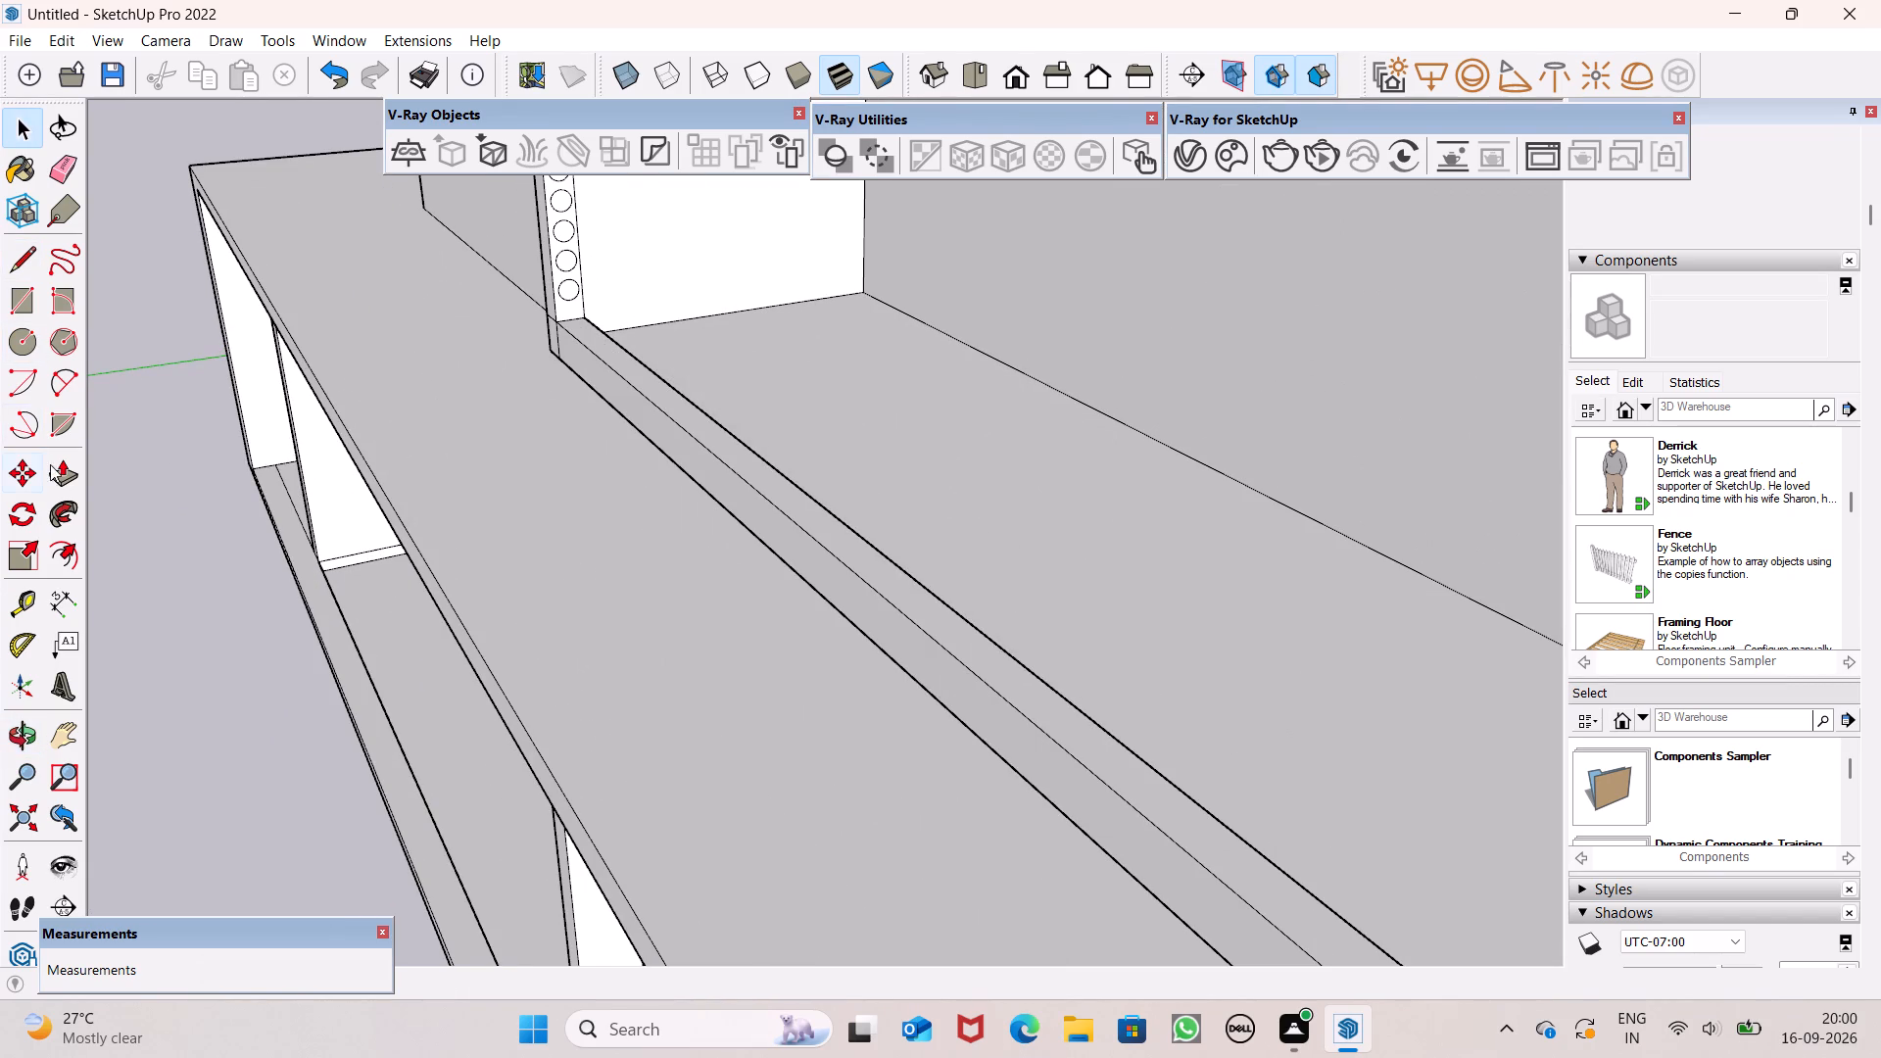
pyautogui.click(59, 467)
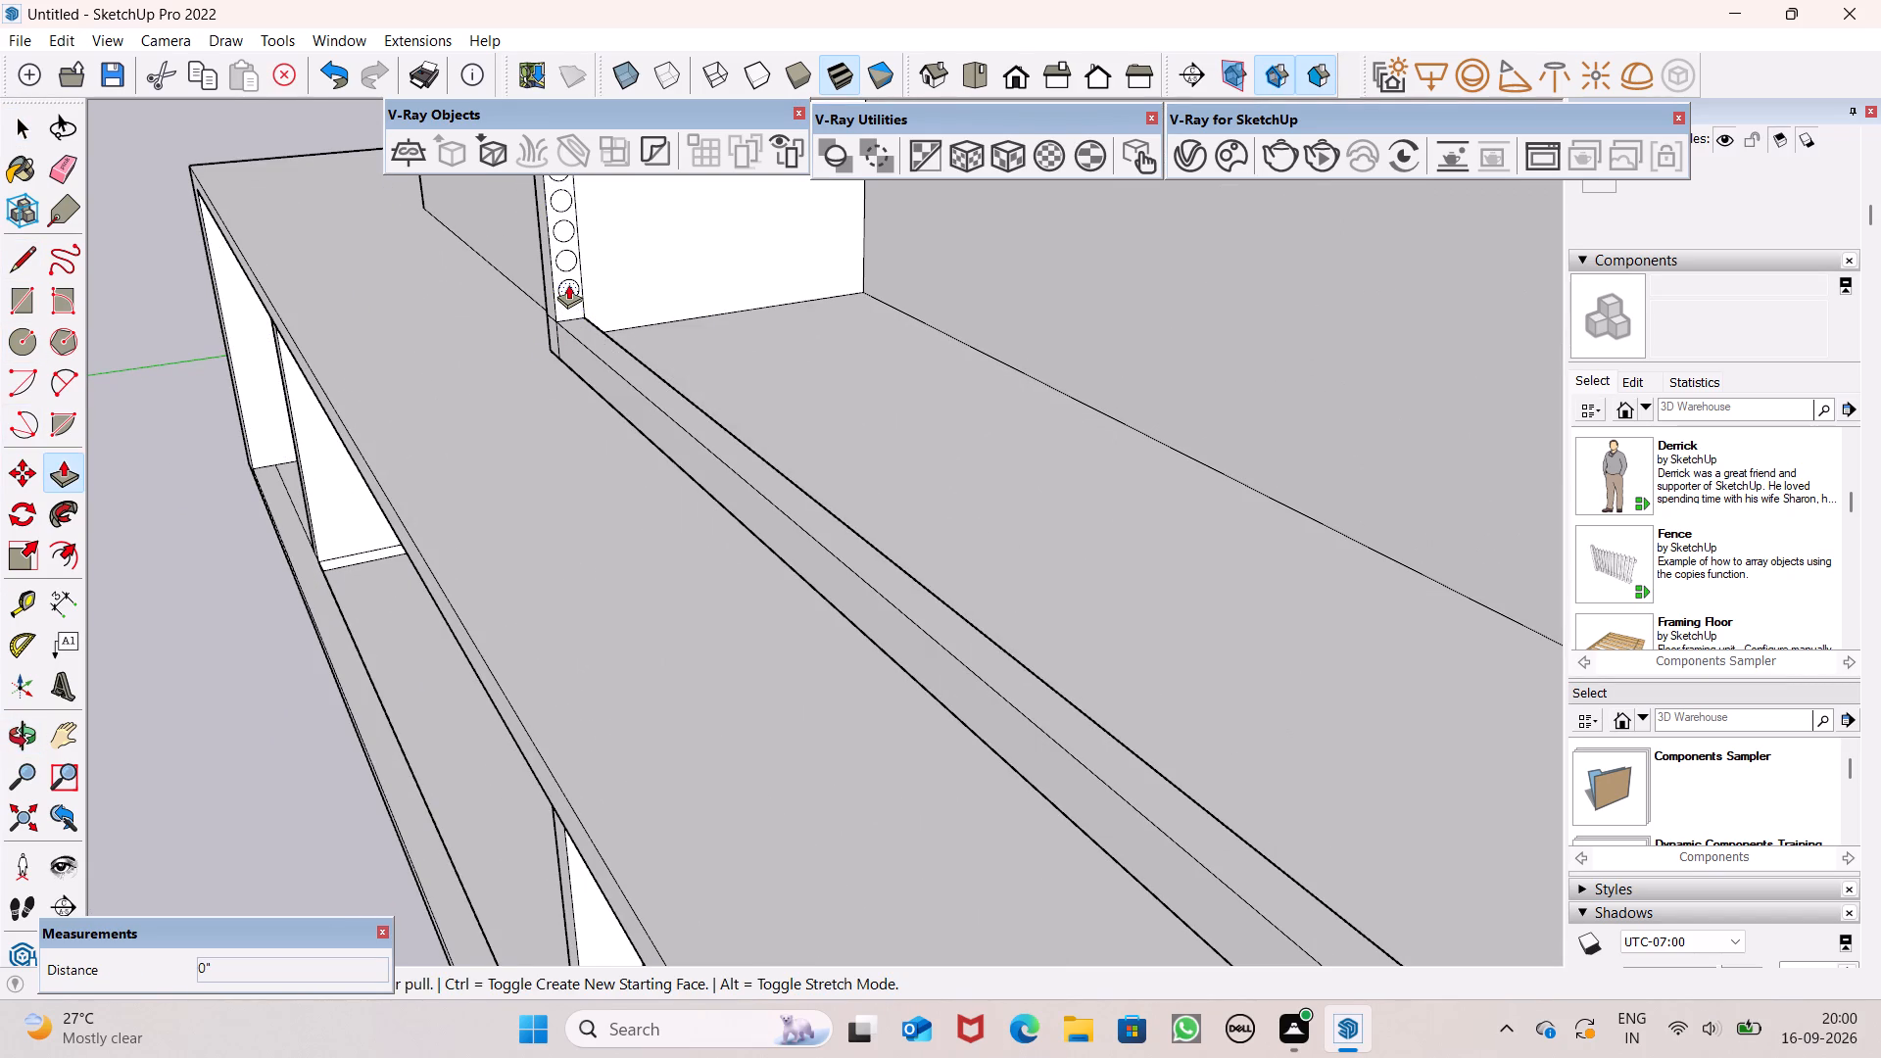
pyautogui.moveTo(568, 284); pyautogui.dragTo(1549, 984)
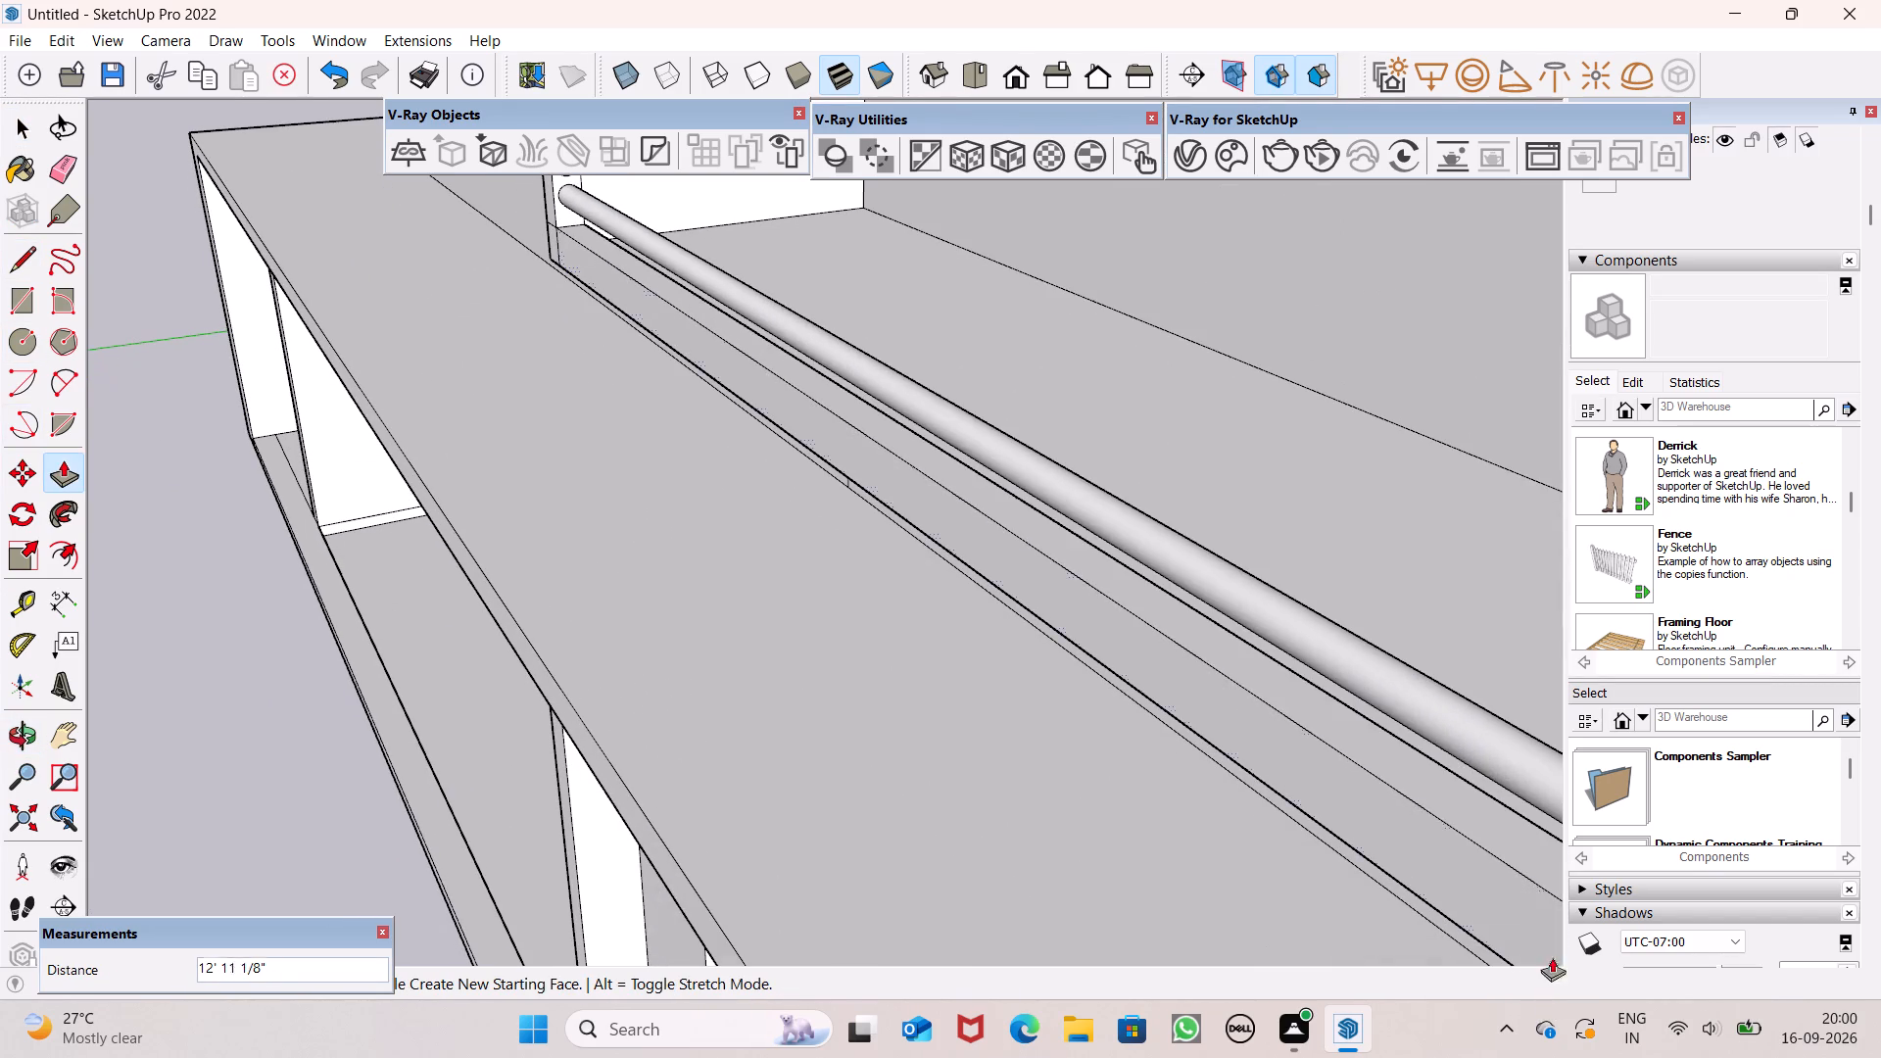
# Push/Pull the remaining six circles out of the far end post as rails about 5' to 5' 8" long.
pyautogui.scroll(-11, 621, 332)
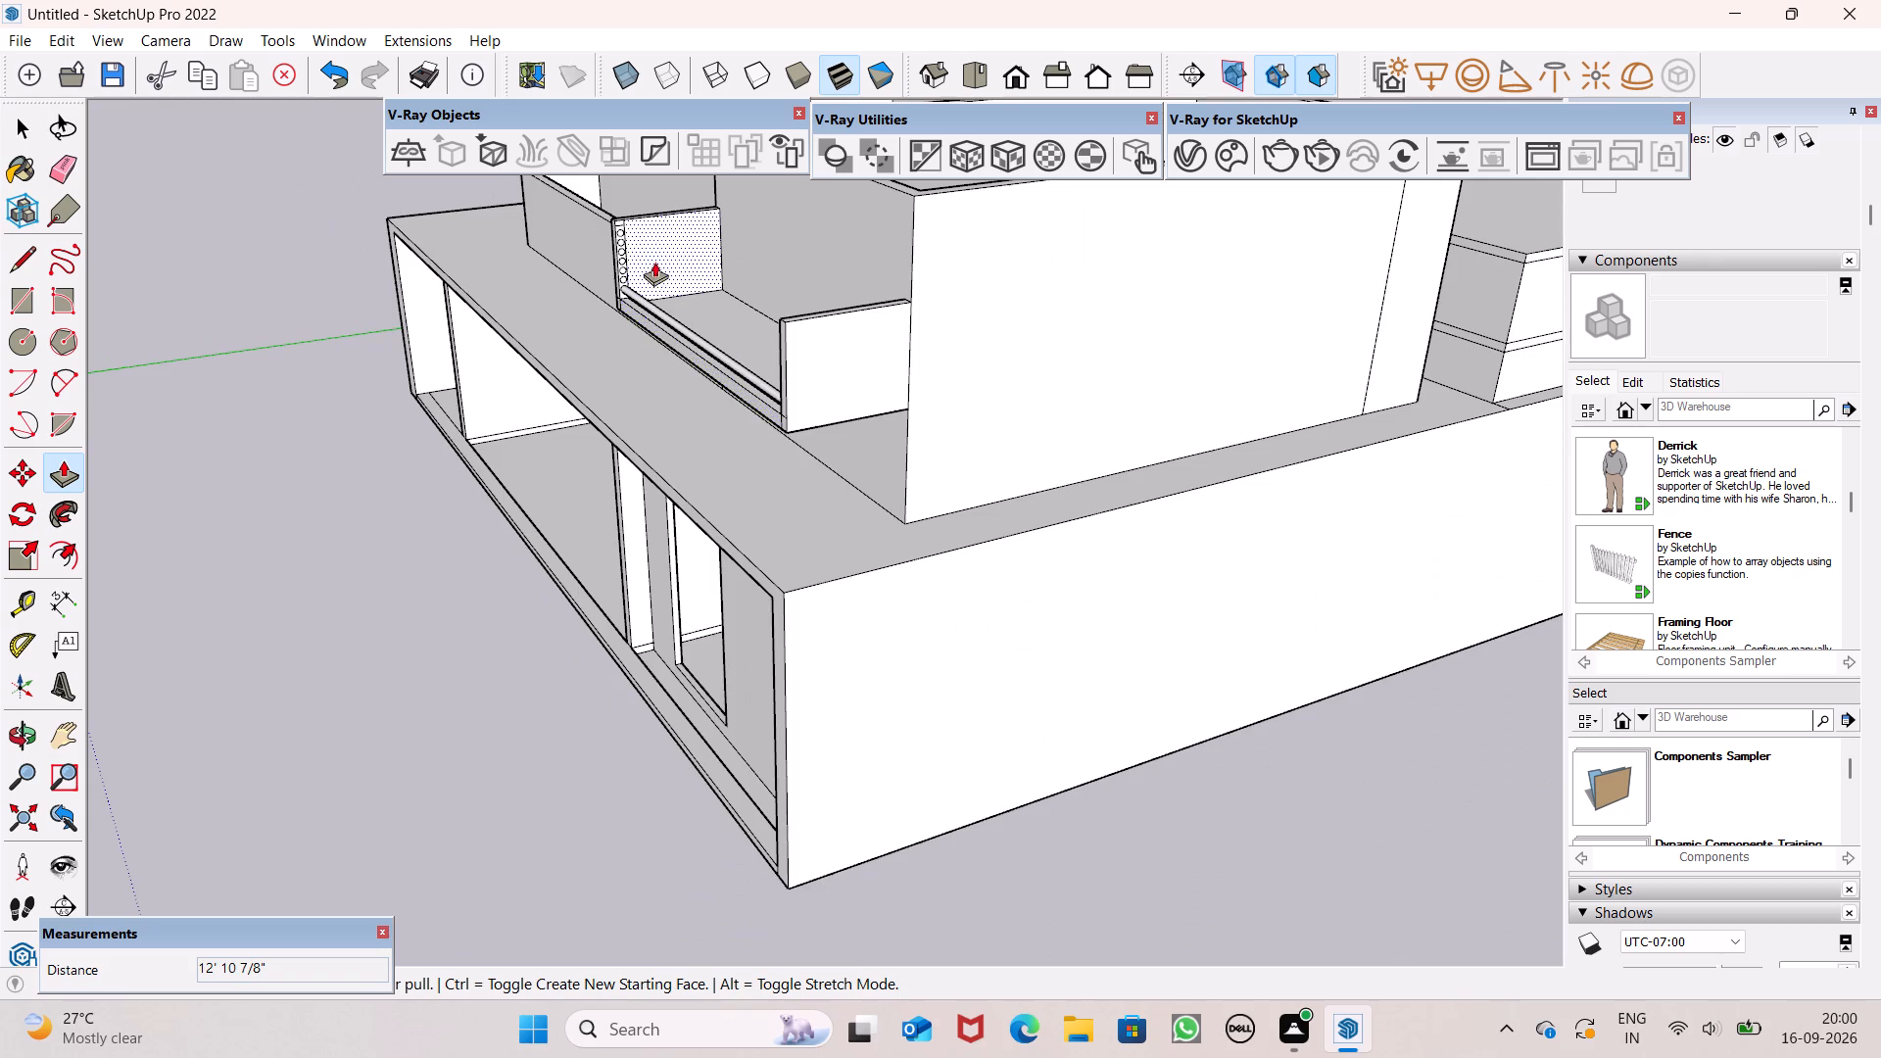
pyautogui.scroll(7, 601, 186)
pyautogui.scroll(5, 720, 411)
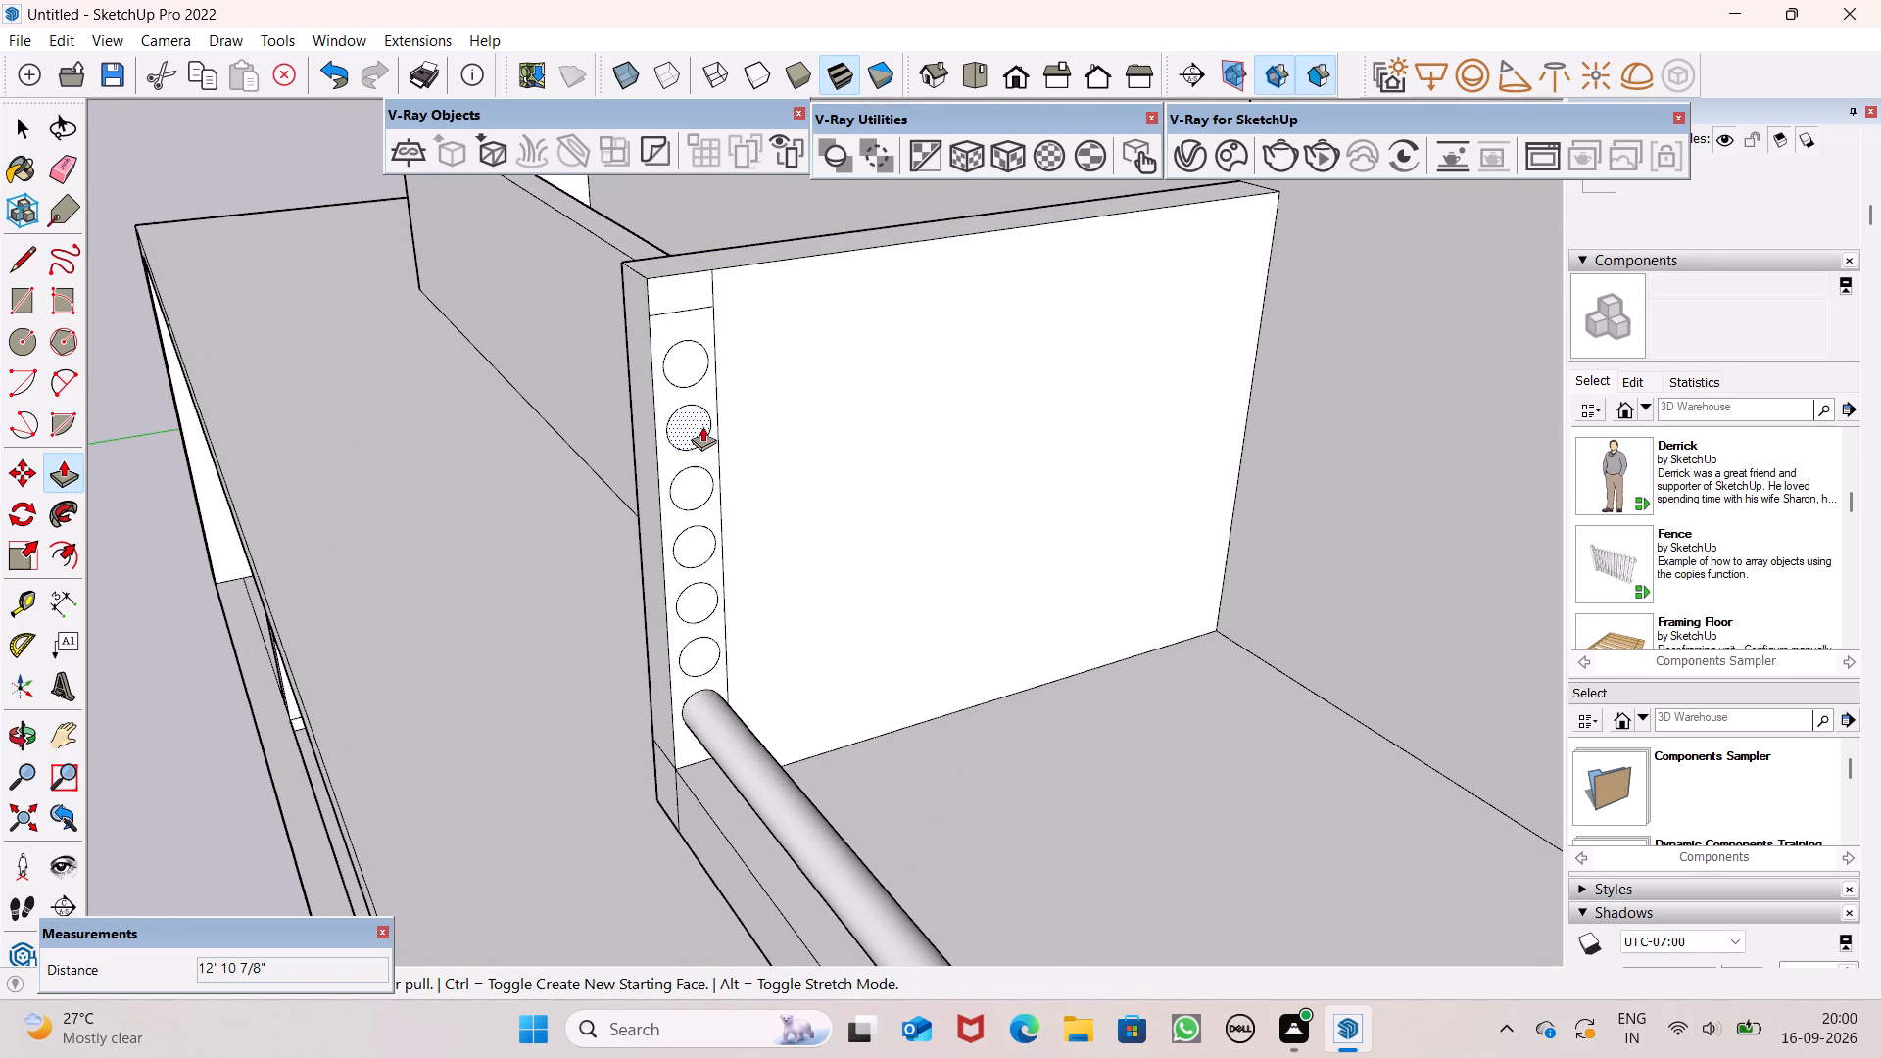
pyautogui.moveTo(692, 363); pyautogui.dragTo(1354, 1057)
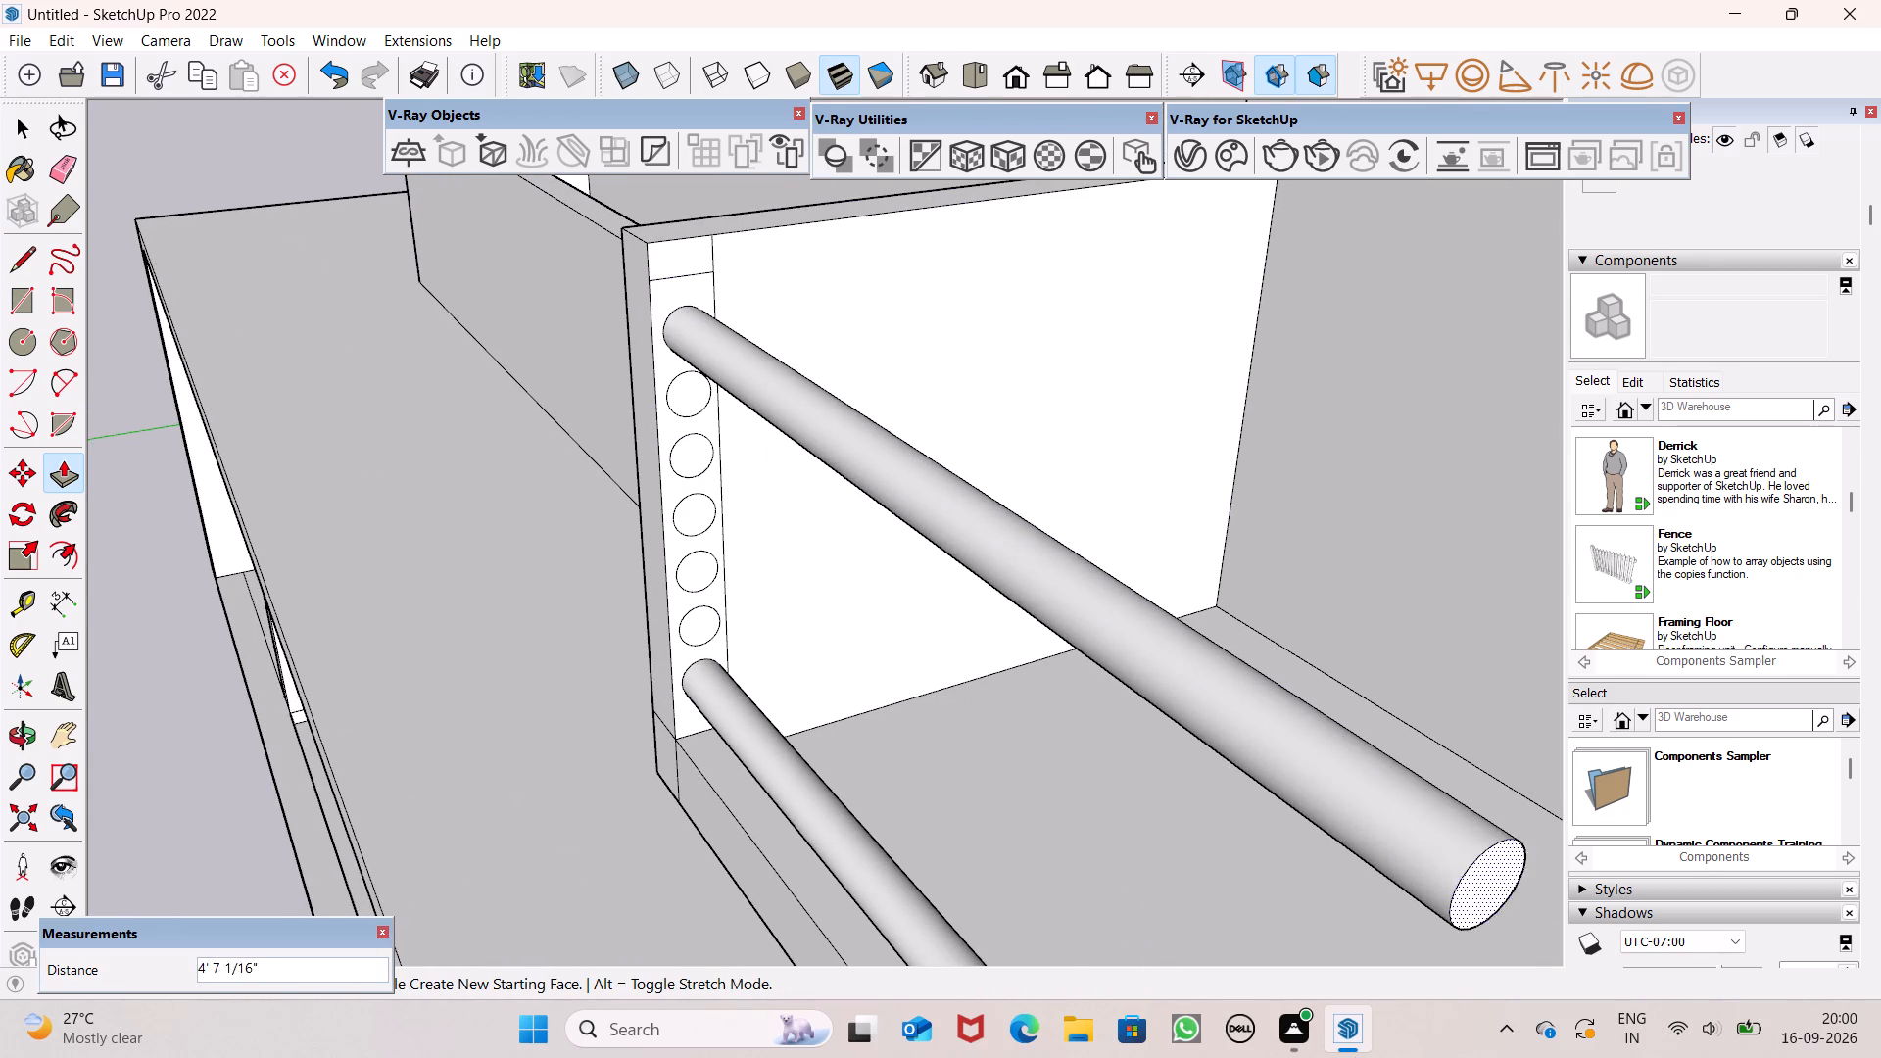
pyautogui.moveTo(1354, 1057); pyautogui.dragTo(1436, 1056)
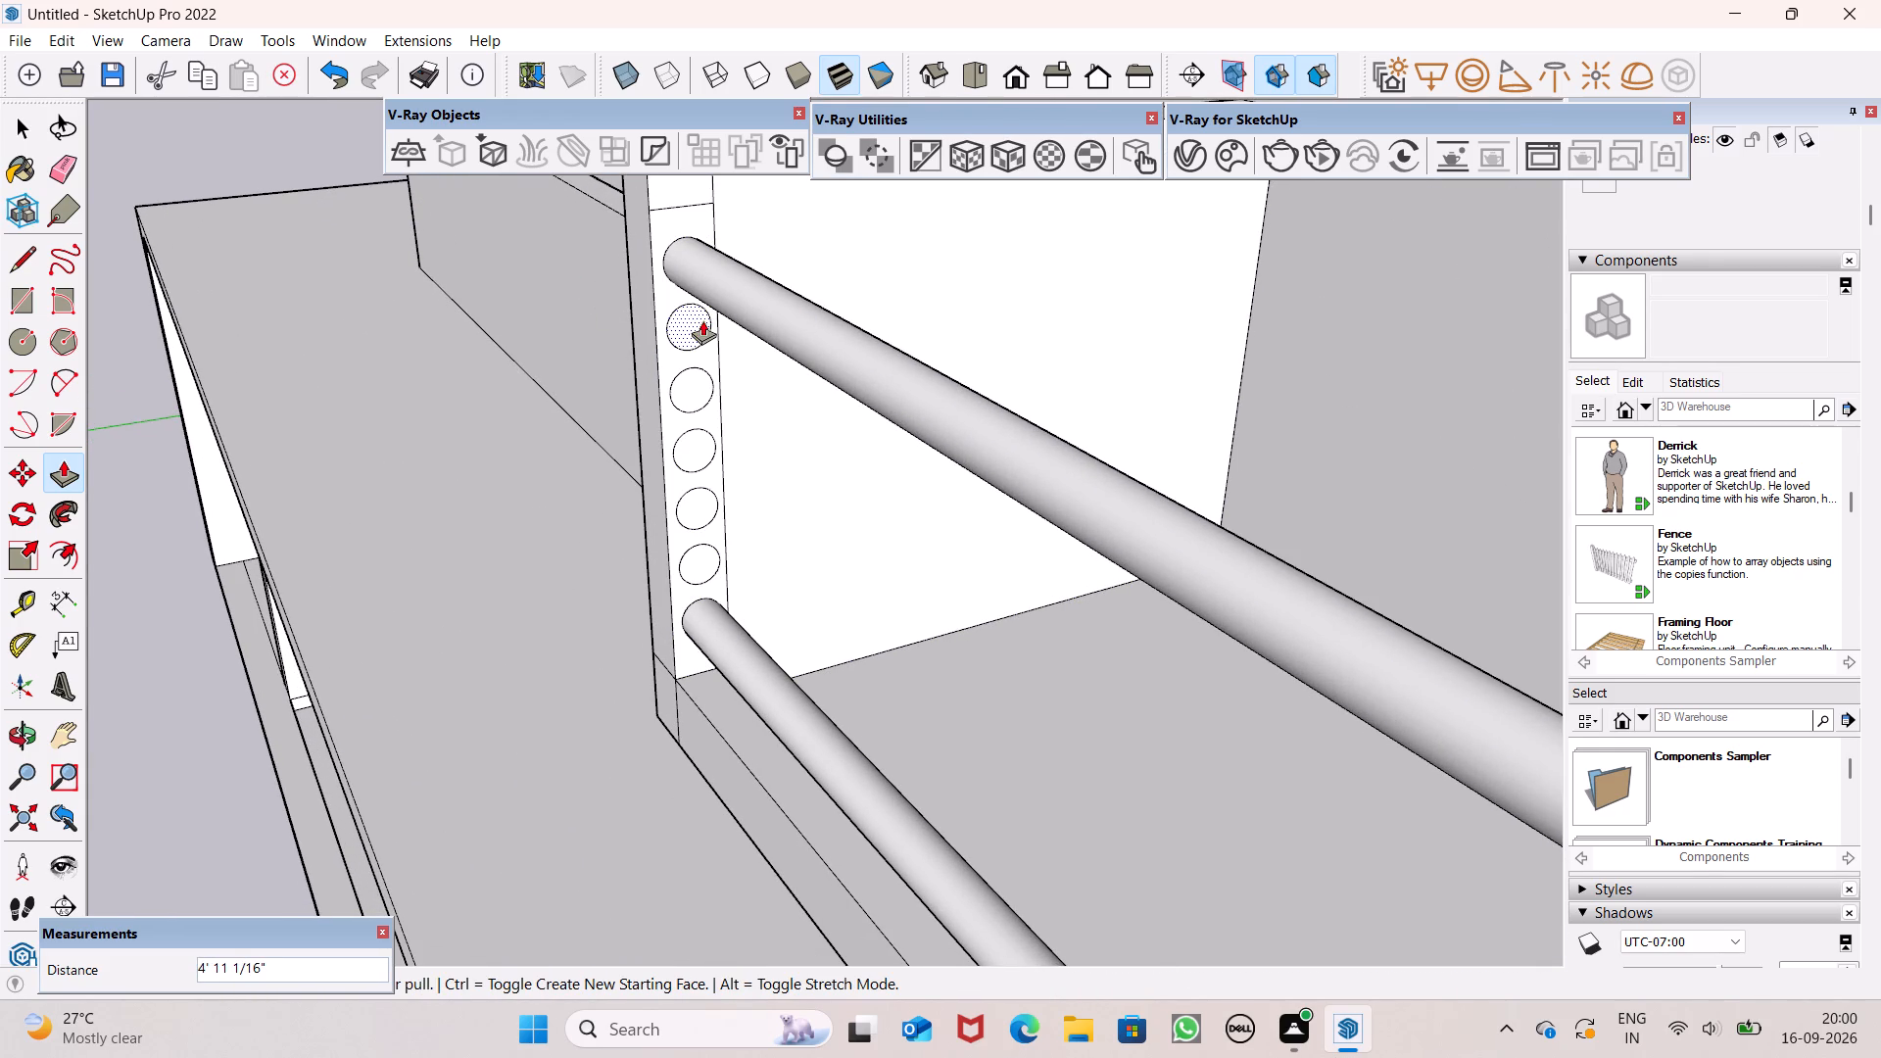
pyautogui.moveTo(693, 321); pyautogui.dragTo(1649, 1038)
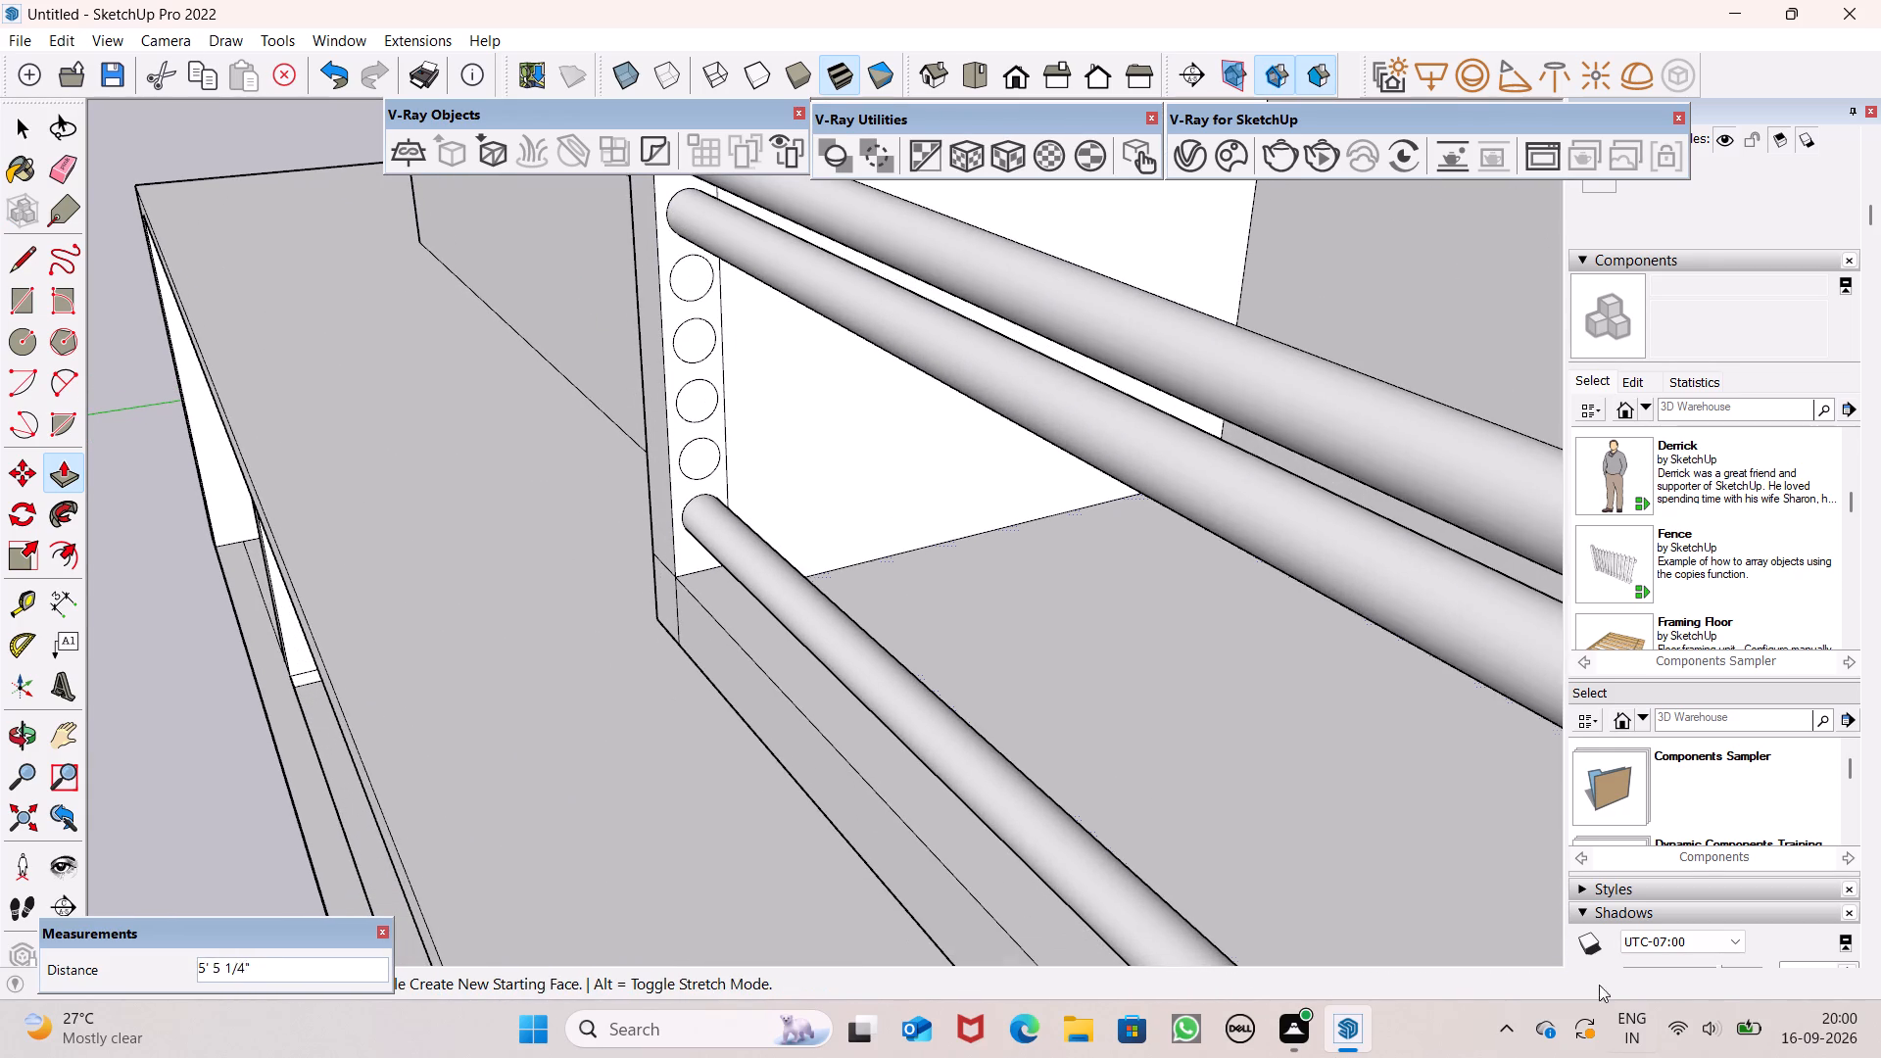
pyautogui.moveTo(685, 266); pyautogui.dragTo(1319, 1057)
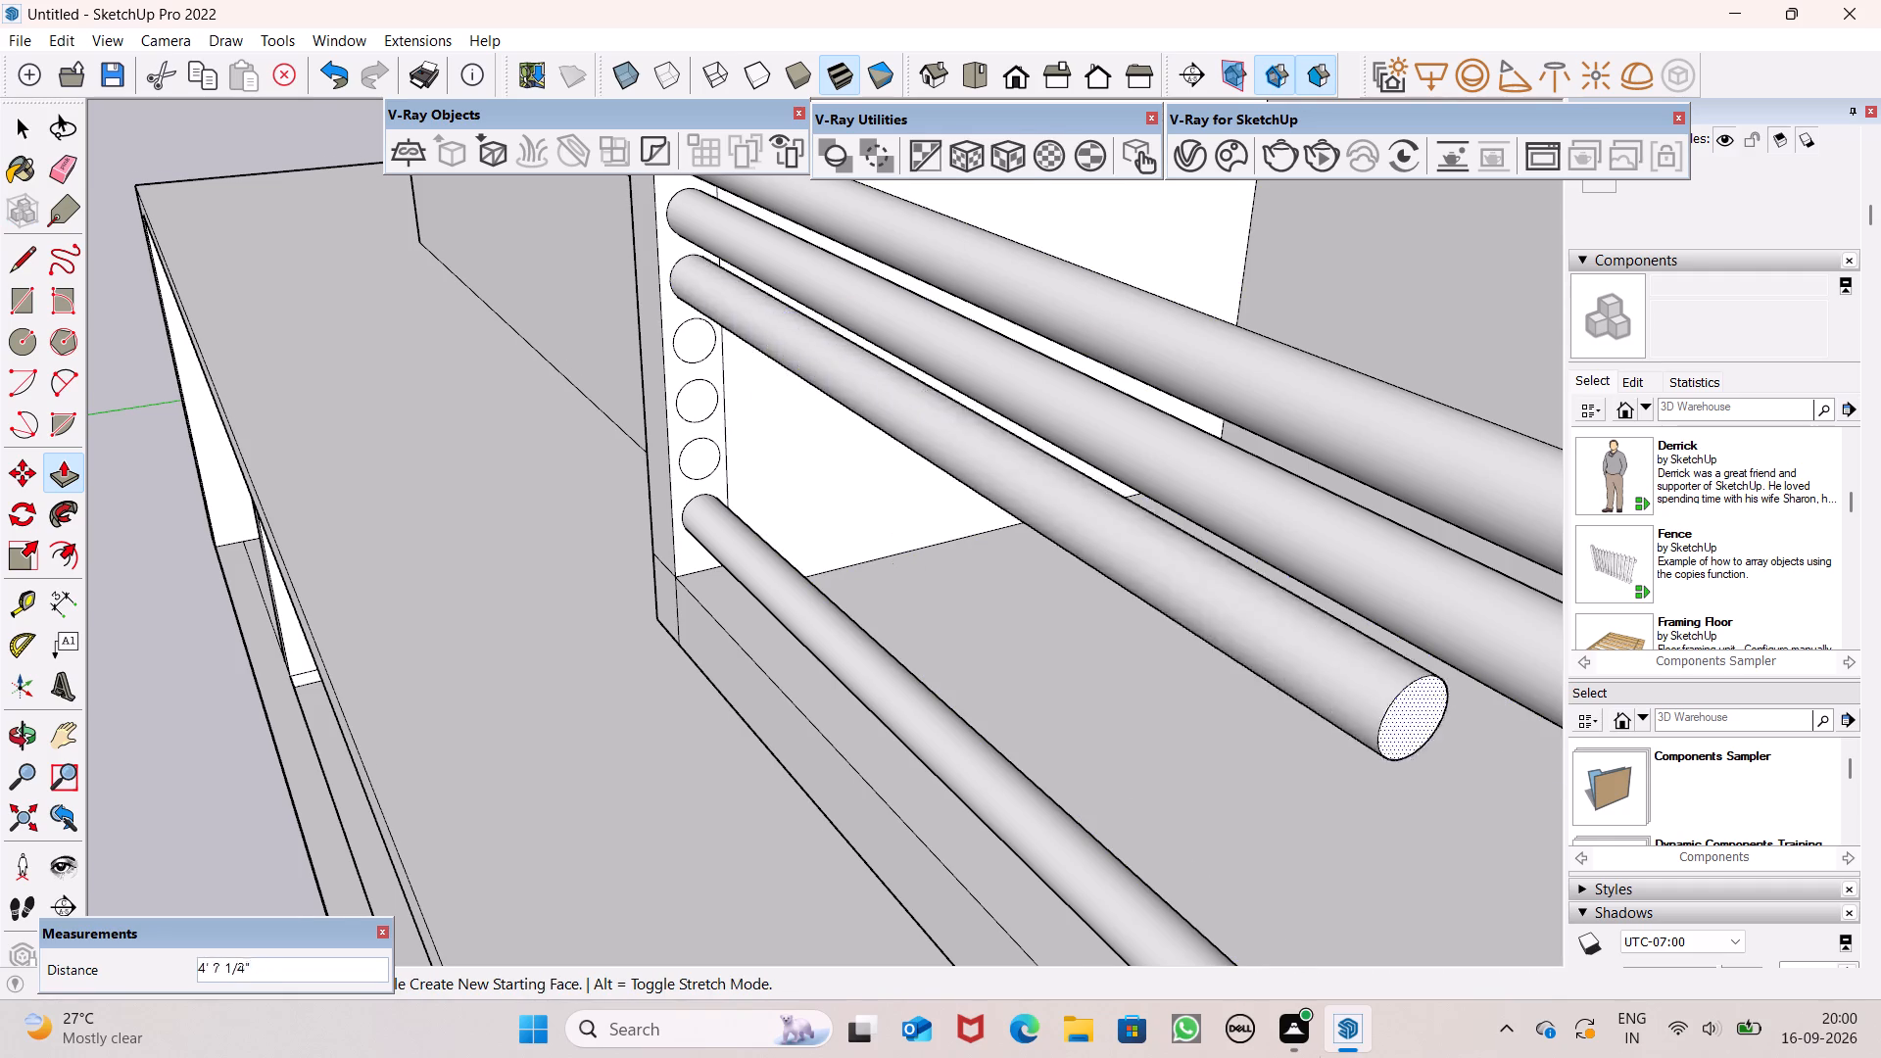
pyautogui.moveTo(1319, 1057); pyautogui.dragTo(1573, 1057)
pyautogui.moveTo(689, 303); pyautogui.dragTo(1037, 708)
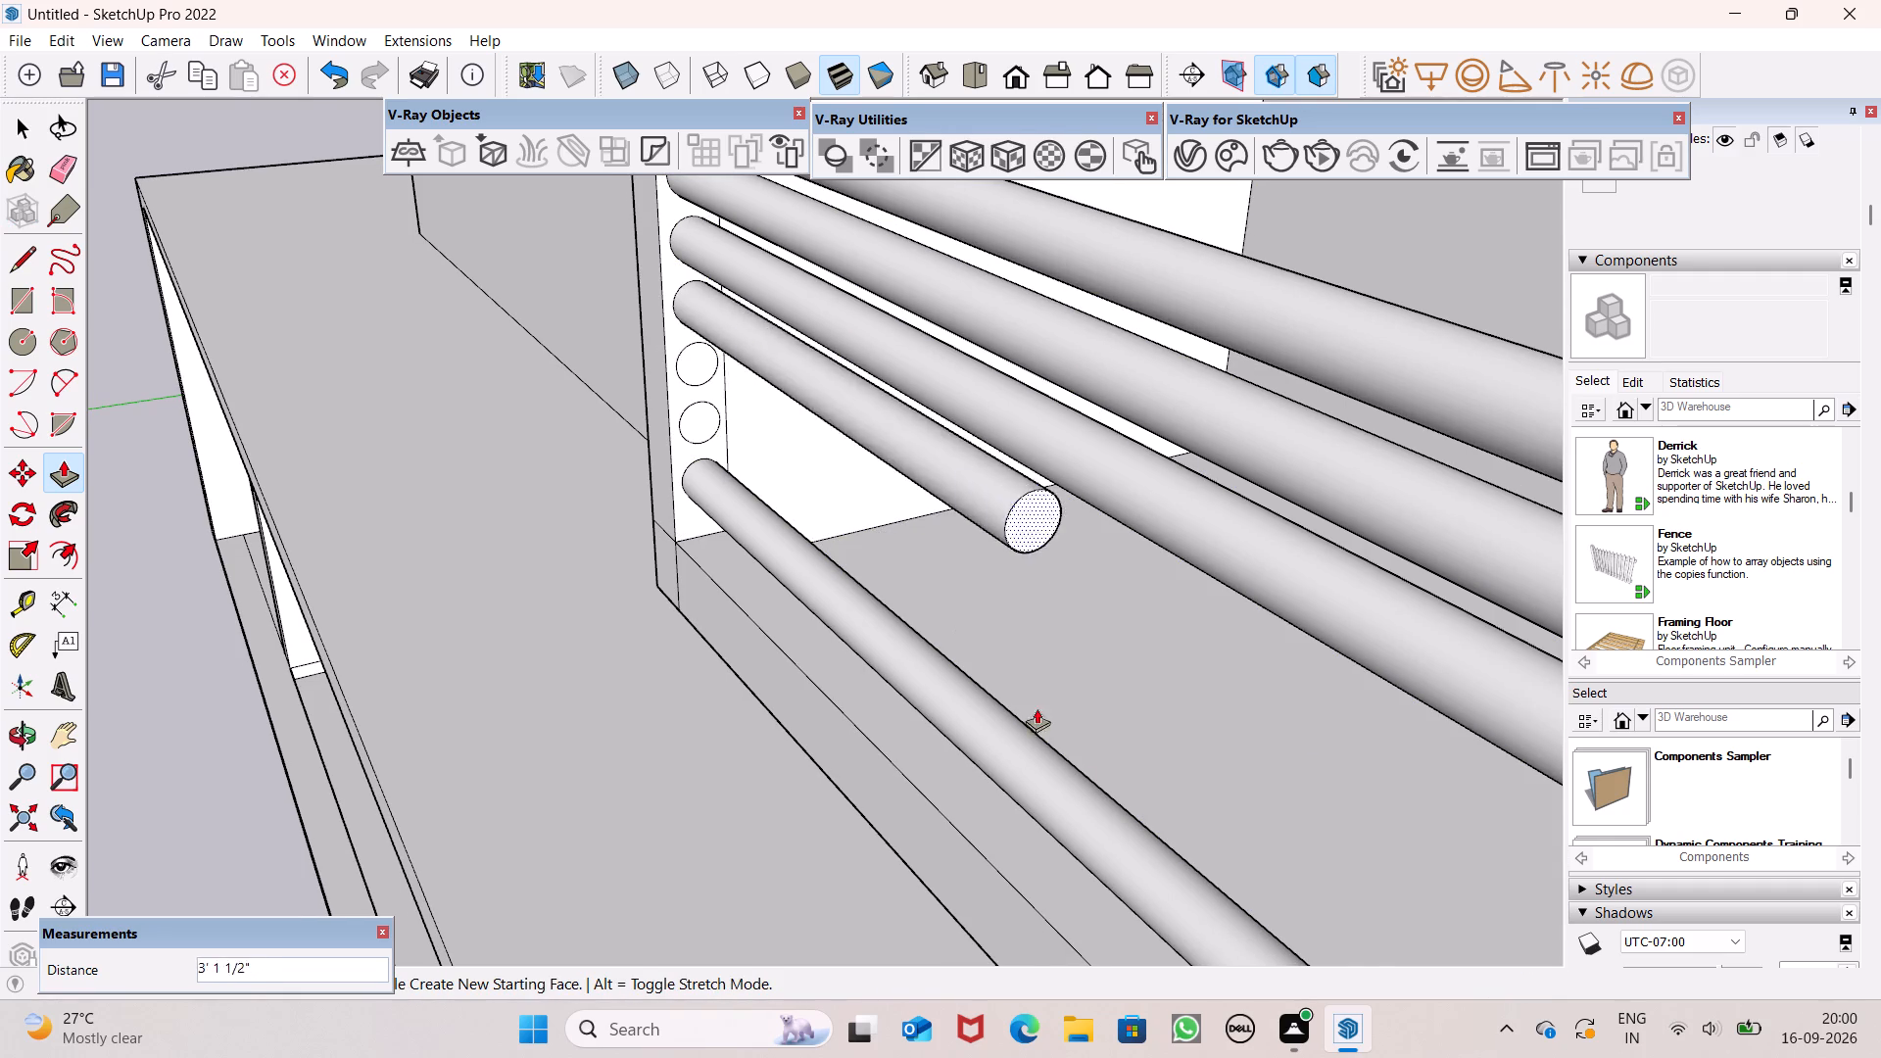
pyautogui.moveTo(1037, 708); pyautogui.dragTo(1721, 1052)
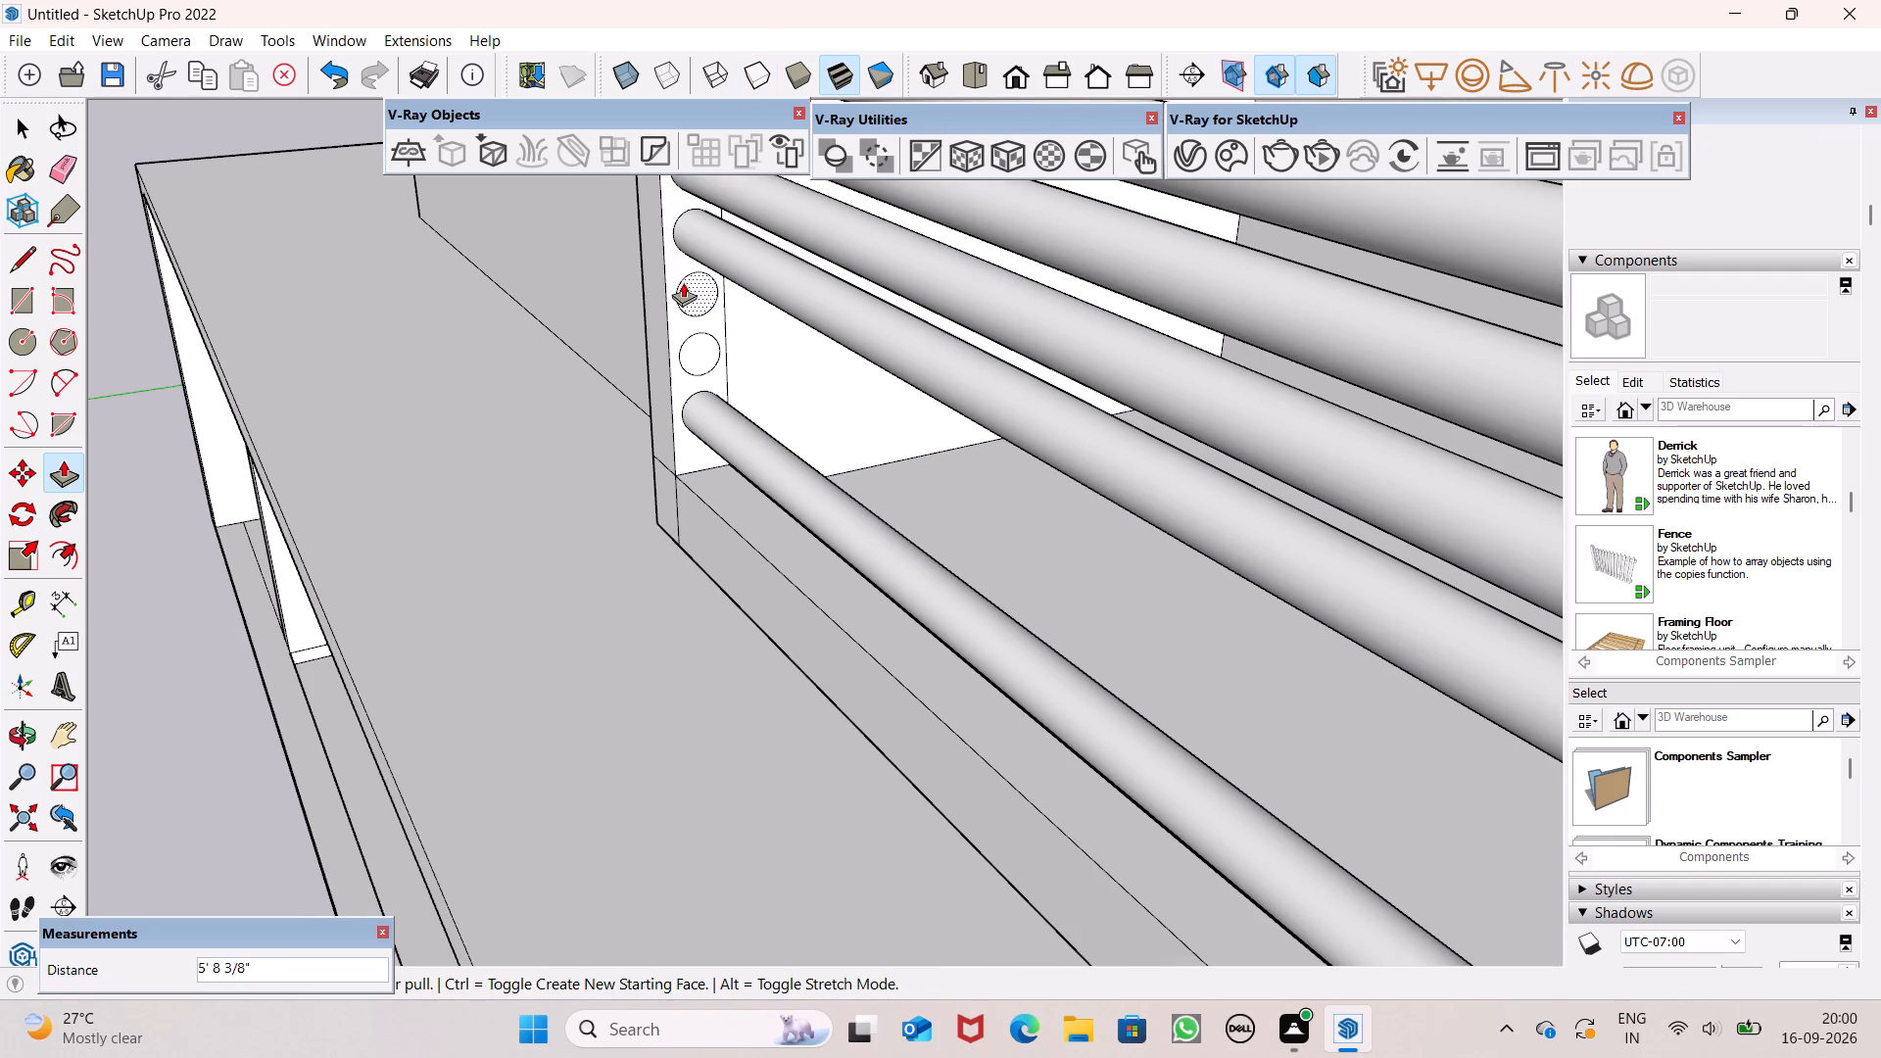
pyautogui.moveTo(700, 291); pyautogui.dragTo(1308, 1057)
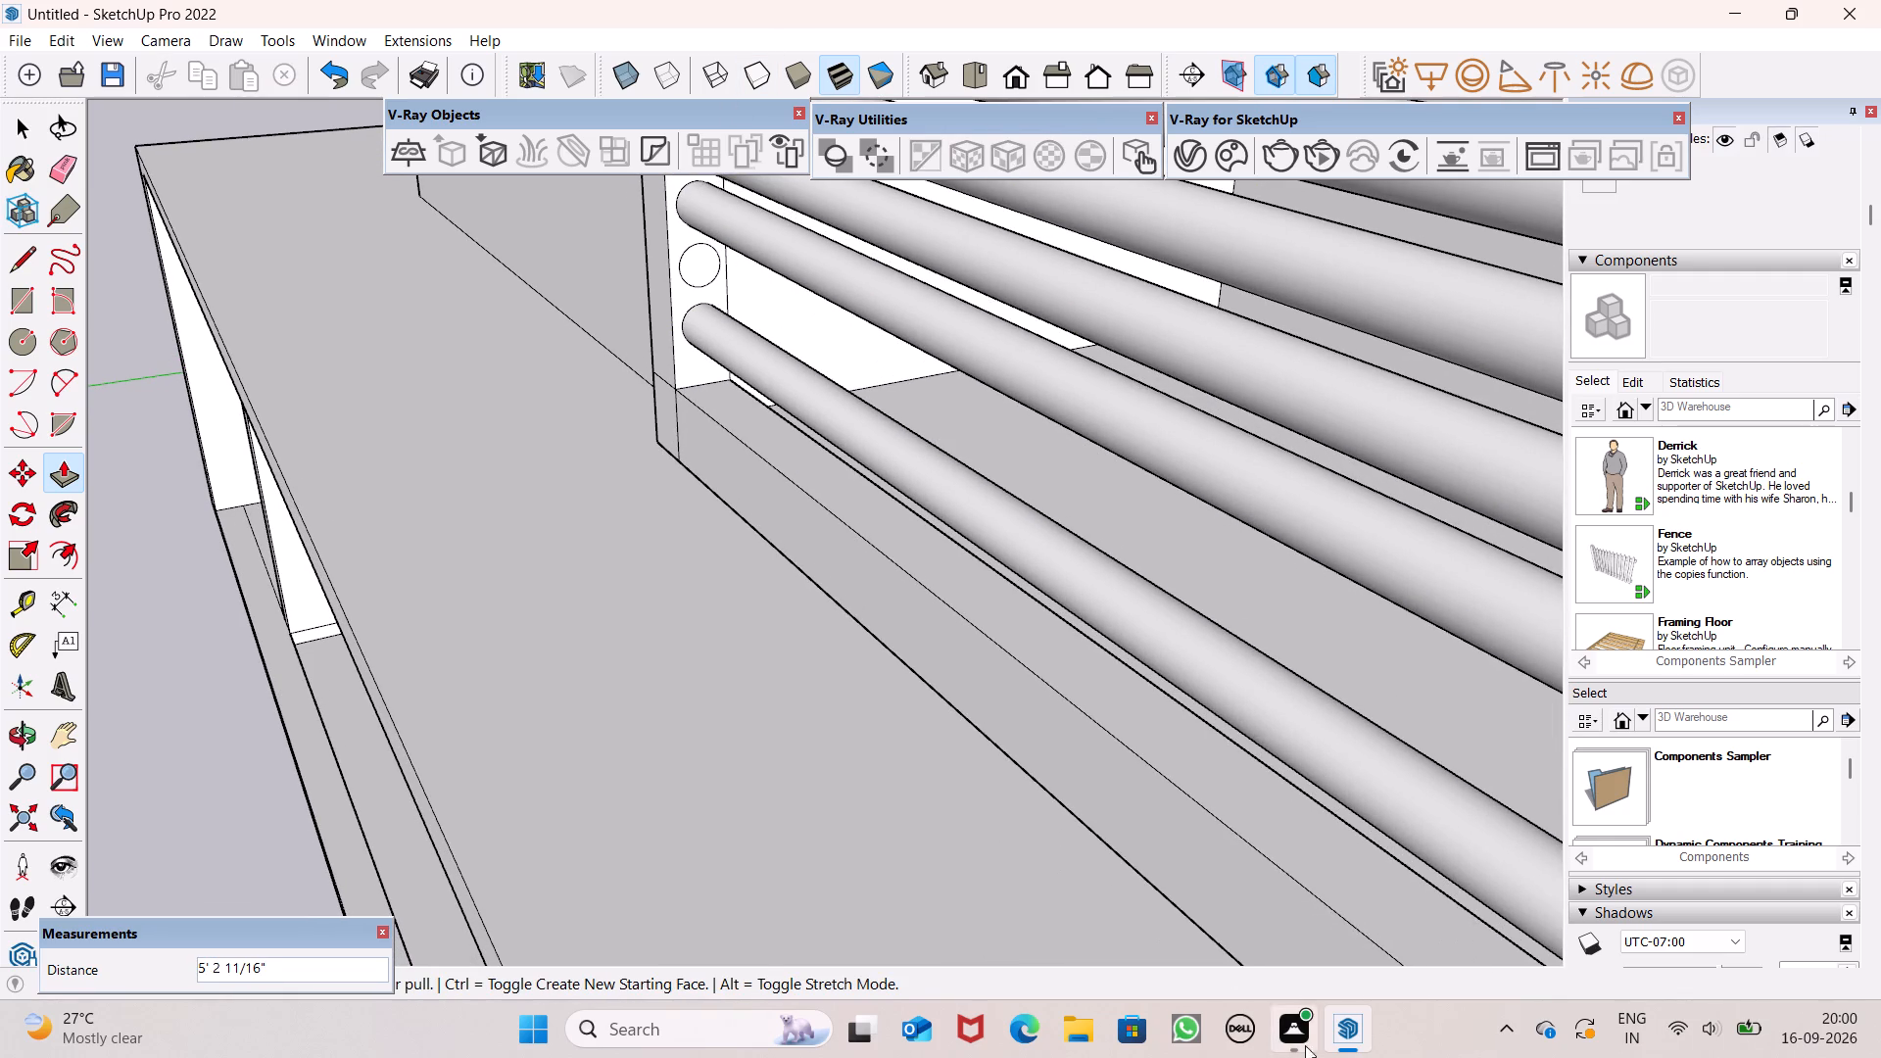
pyautogui.moveTo(699, 257); pyautogui.dragTo(715, 281)
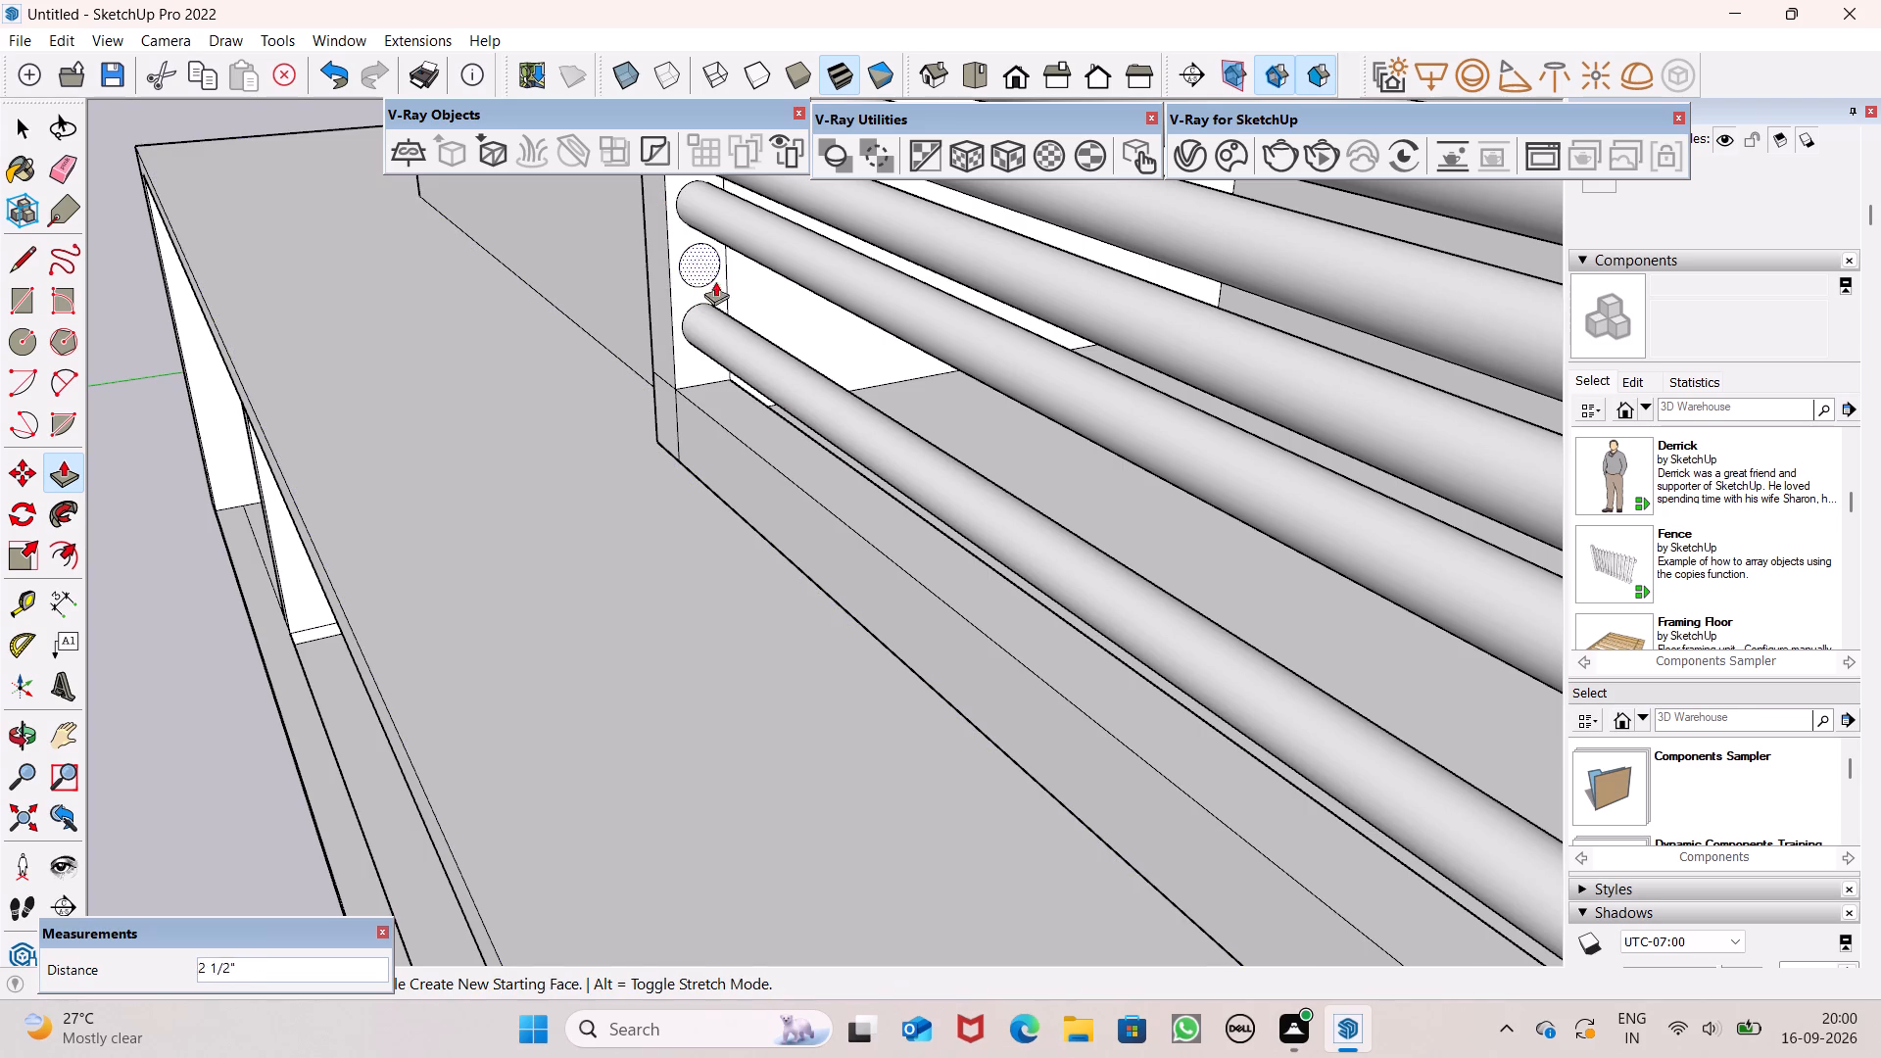
pyautogui.moveTo(715, 281); pyautogui.dragTo(1326, 1057)
# Lengthen the lowest of the six short rails by about 7' 6 11/16" to the near end post.
pyautogui.scroll(-8, 832, 510)
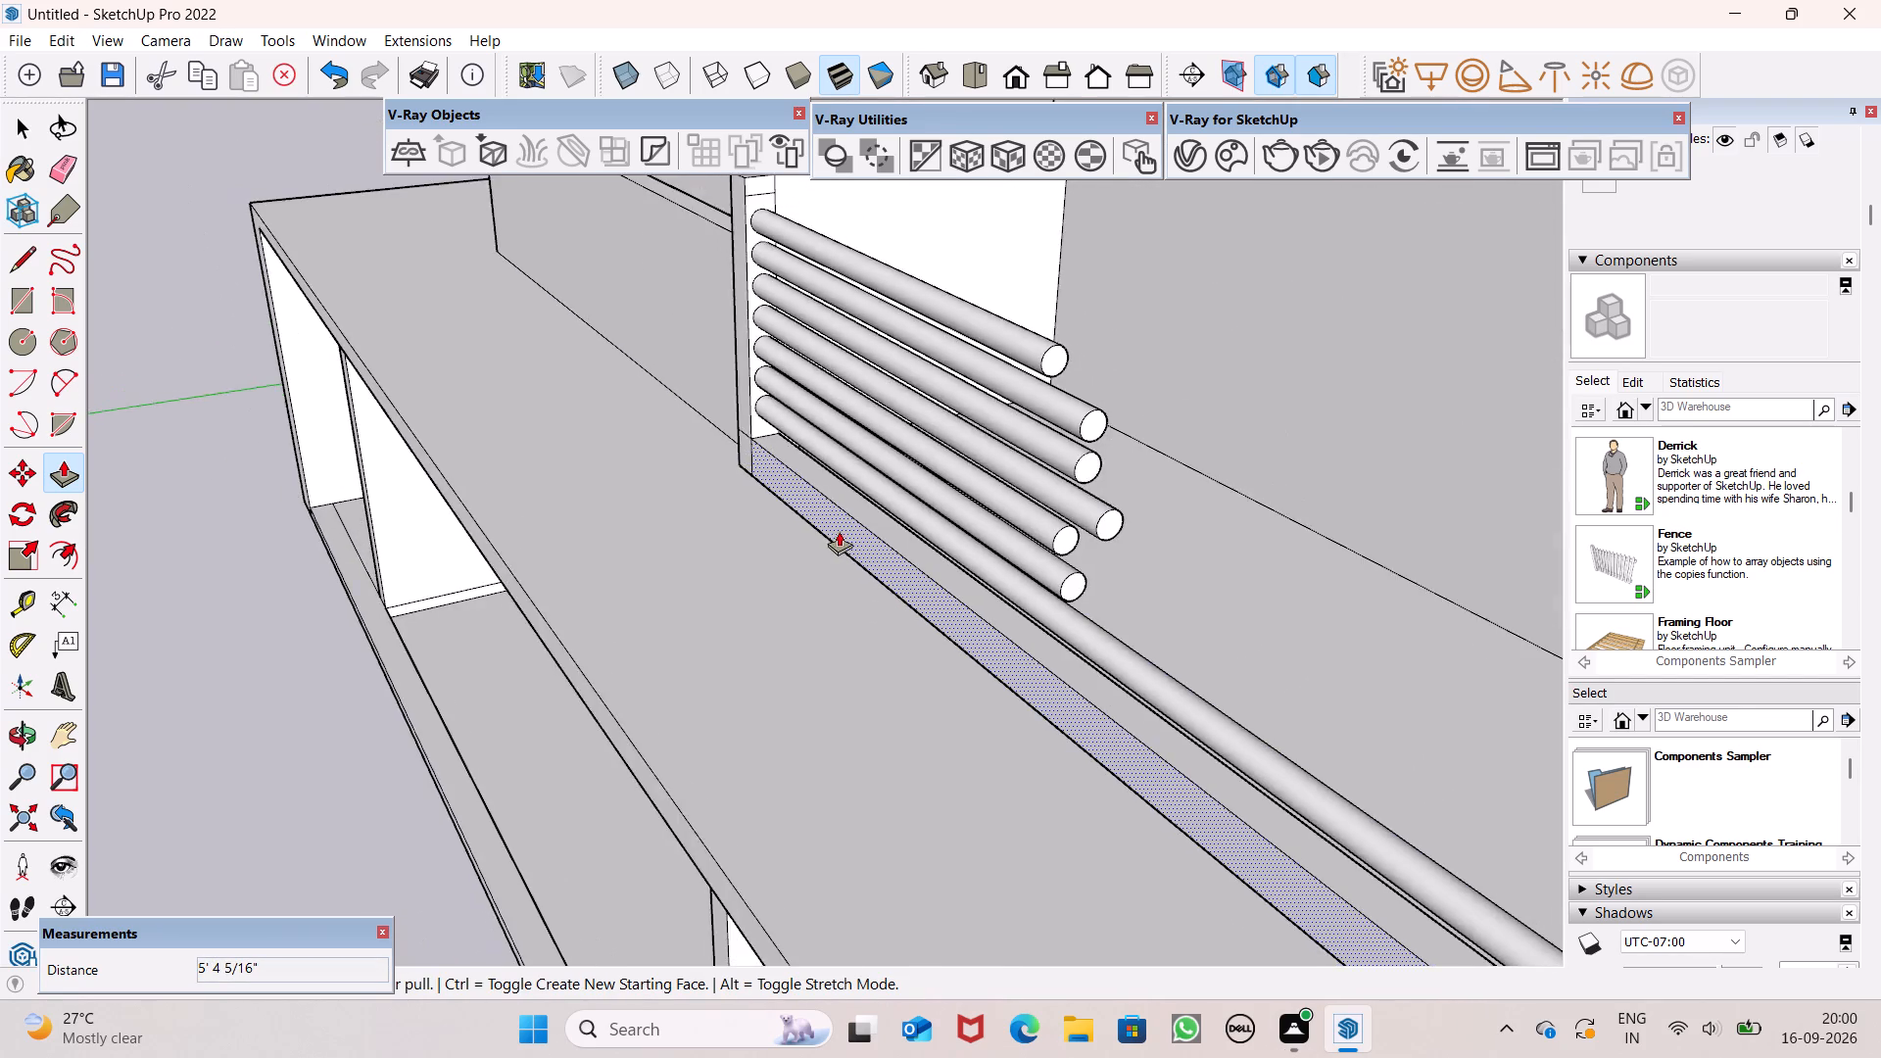
pyautogui.scroll(-10, 840, 531)
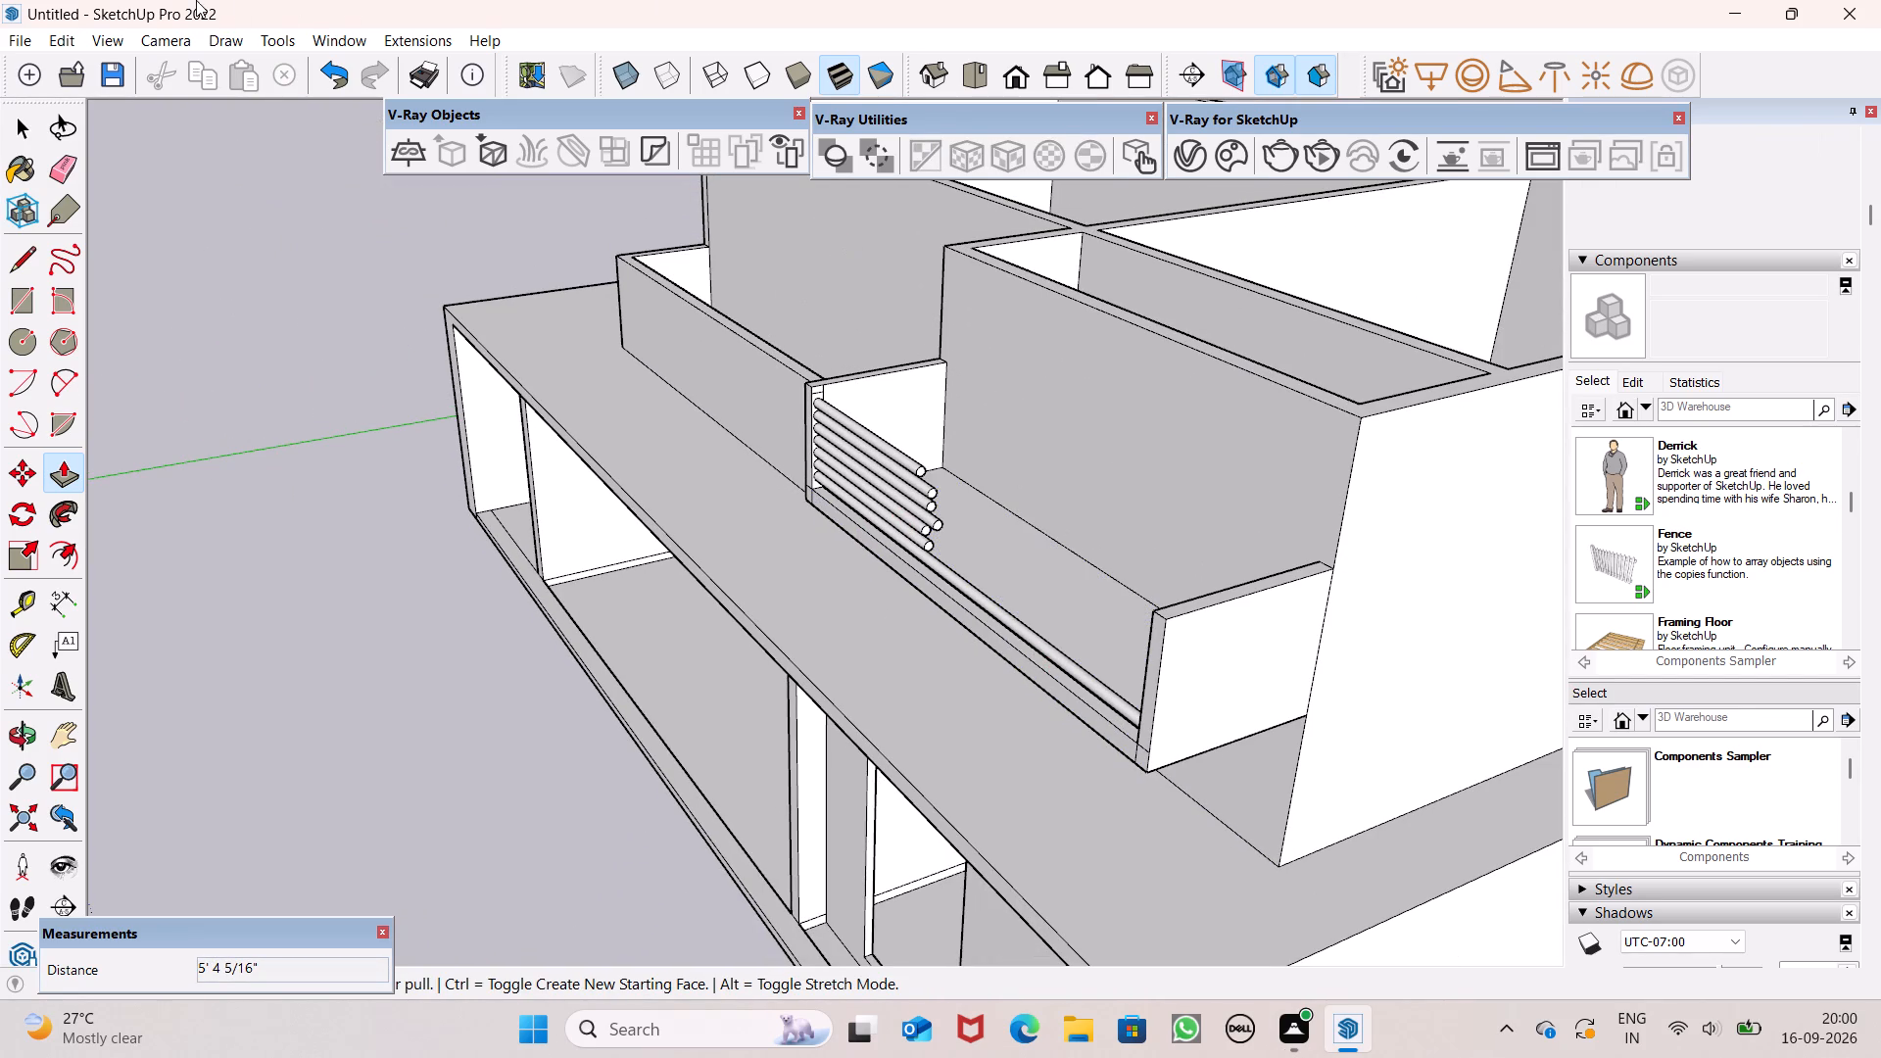
pyautogui.scroll(6, 1205, 742)
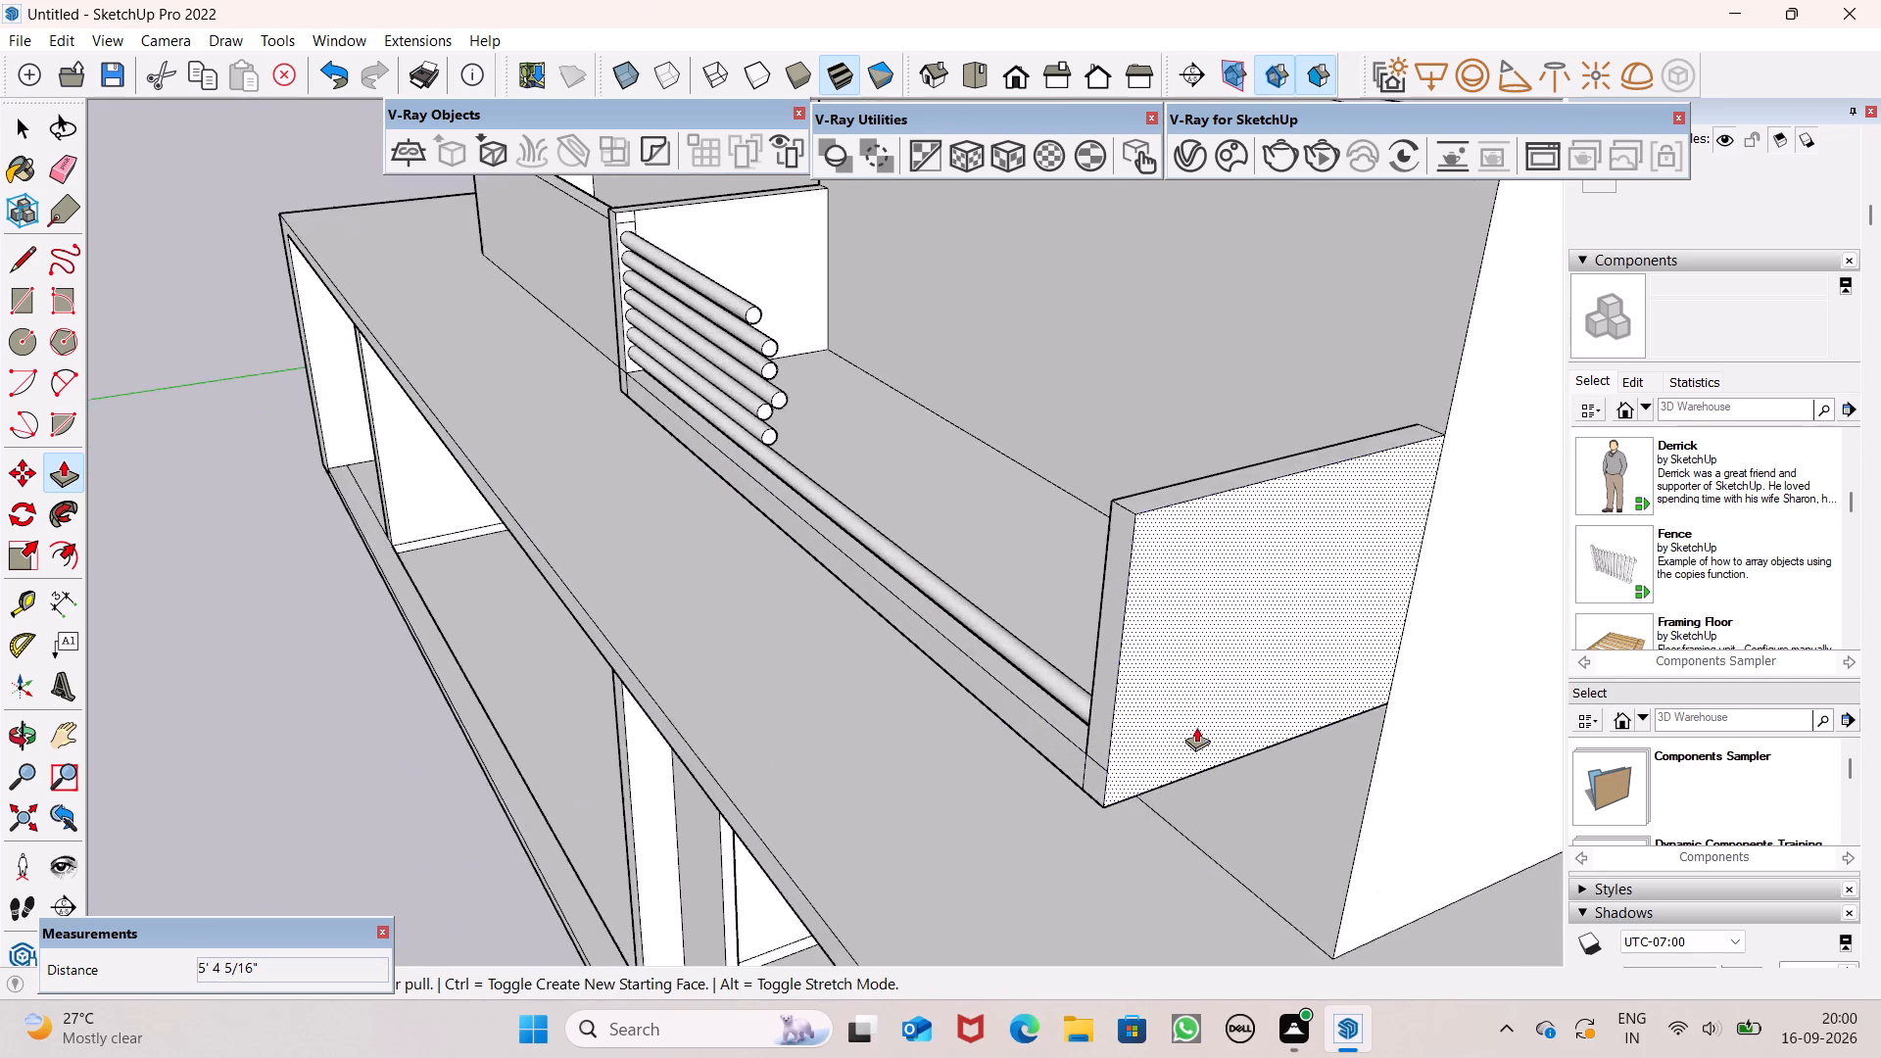
pyautogui.moveTo(1194, 739); pyautogui.dragTo(959, 764, button='middle')
pyautogui.scroll(7, 769, 515)
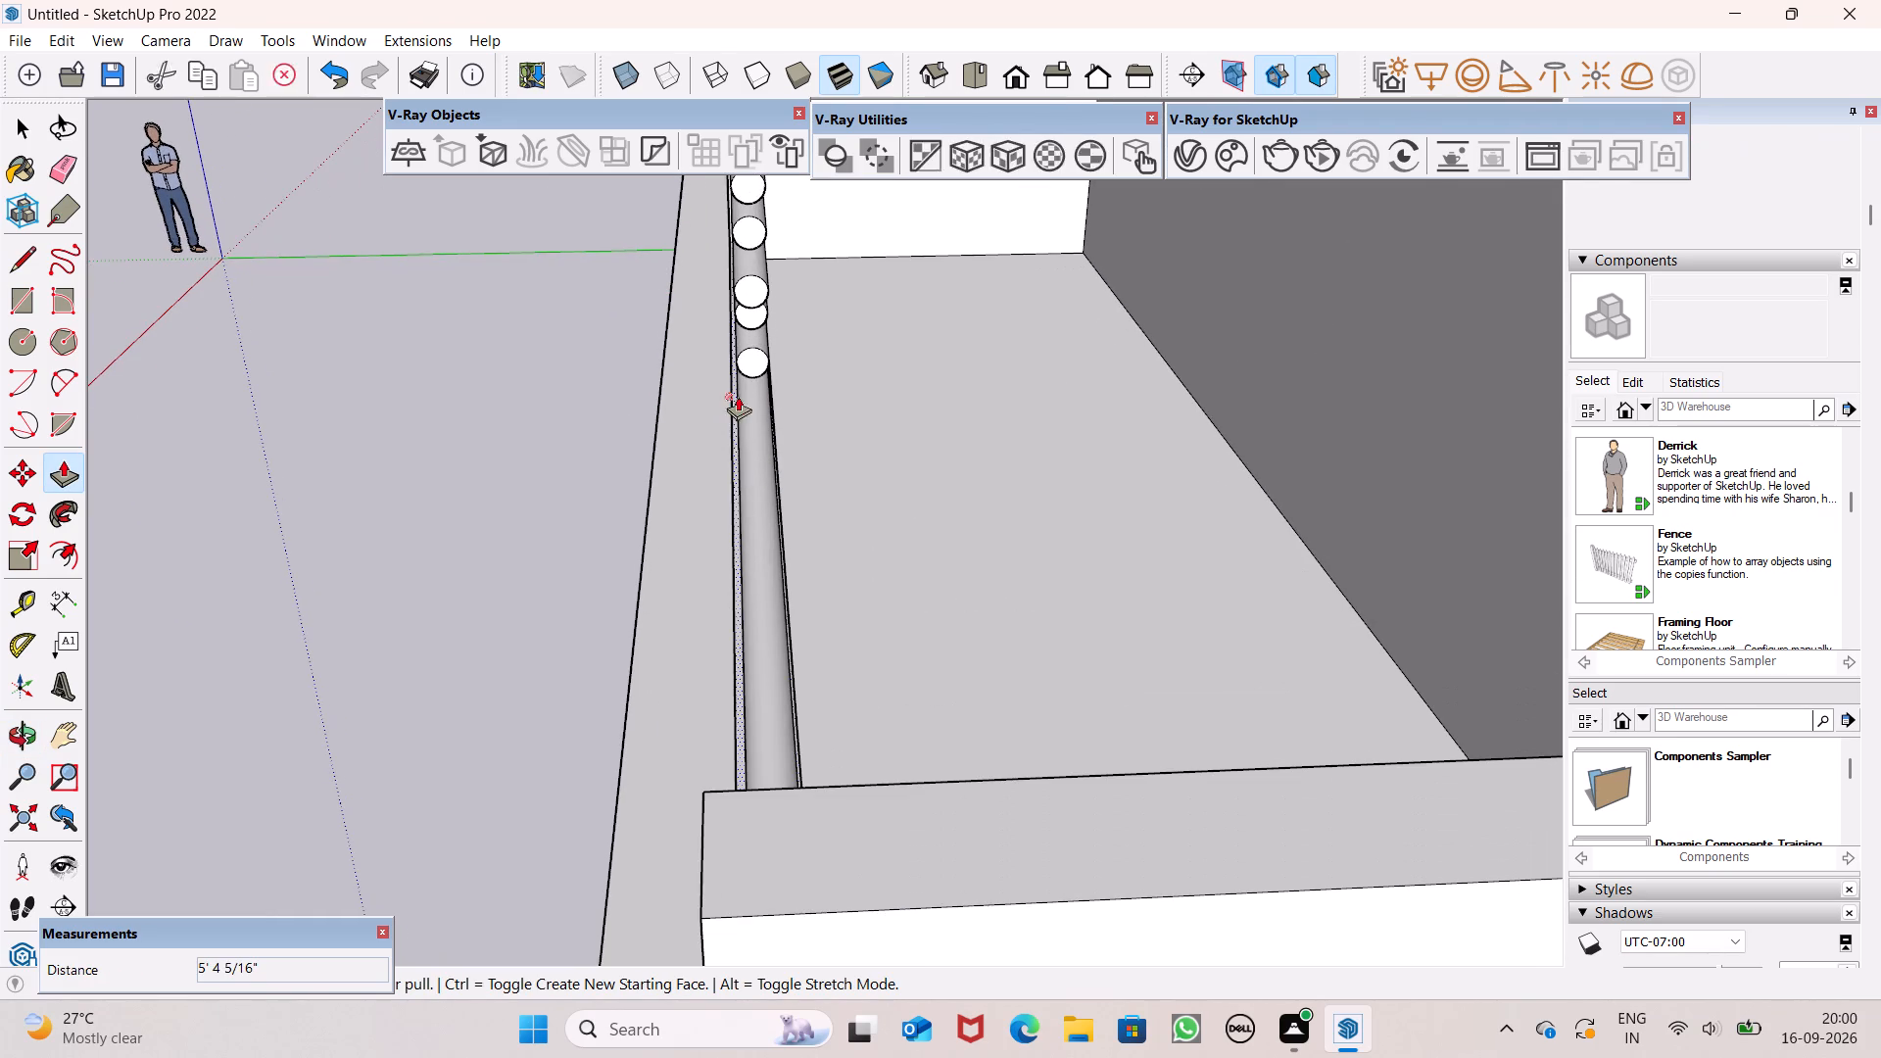
pyautogui.moveTo(754, 362); pyautogui.dragTo(707, 802)
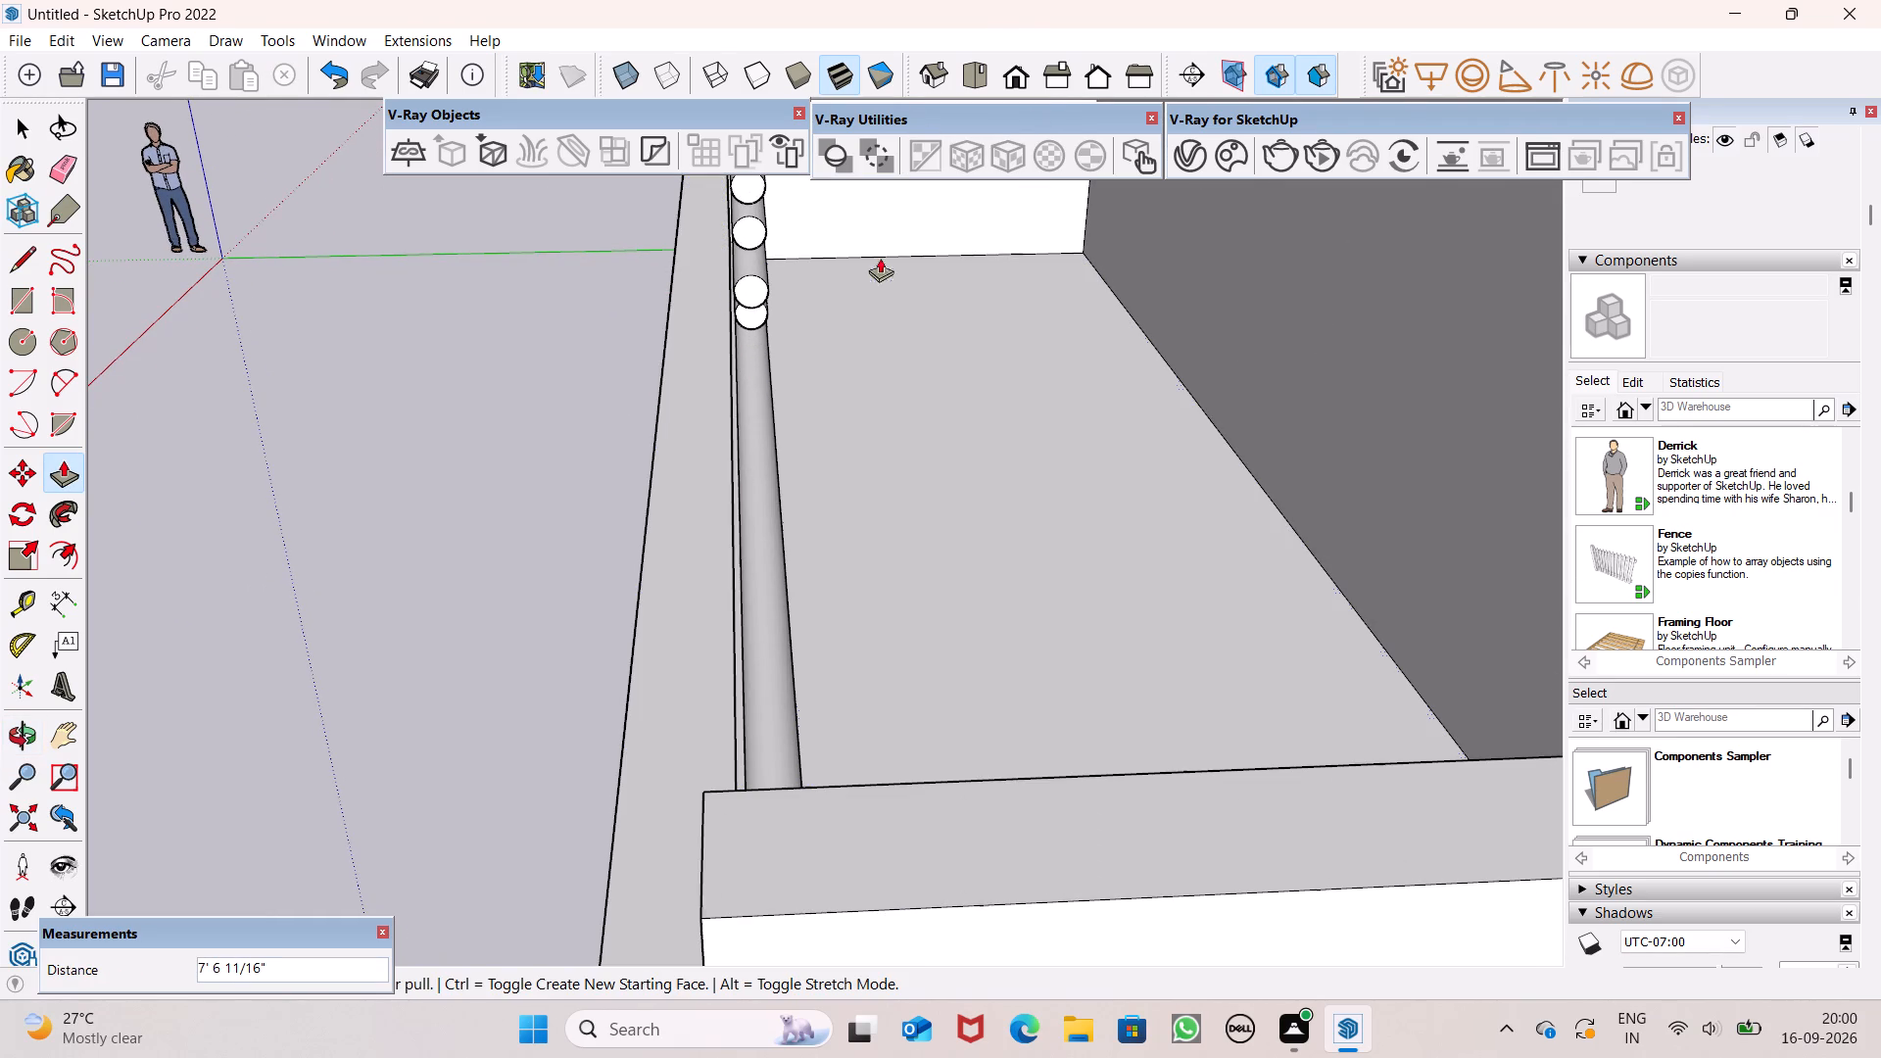
# Lengthen the next three short rails upward by about 5' 1", 4' 11 9/16" and 6' 3/8" toward the near end post.
pyautogui.moveTo(762, 315); pyautogui.dragTo(732, 723)
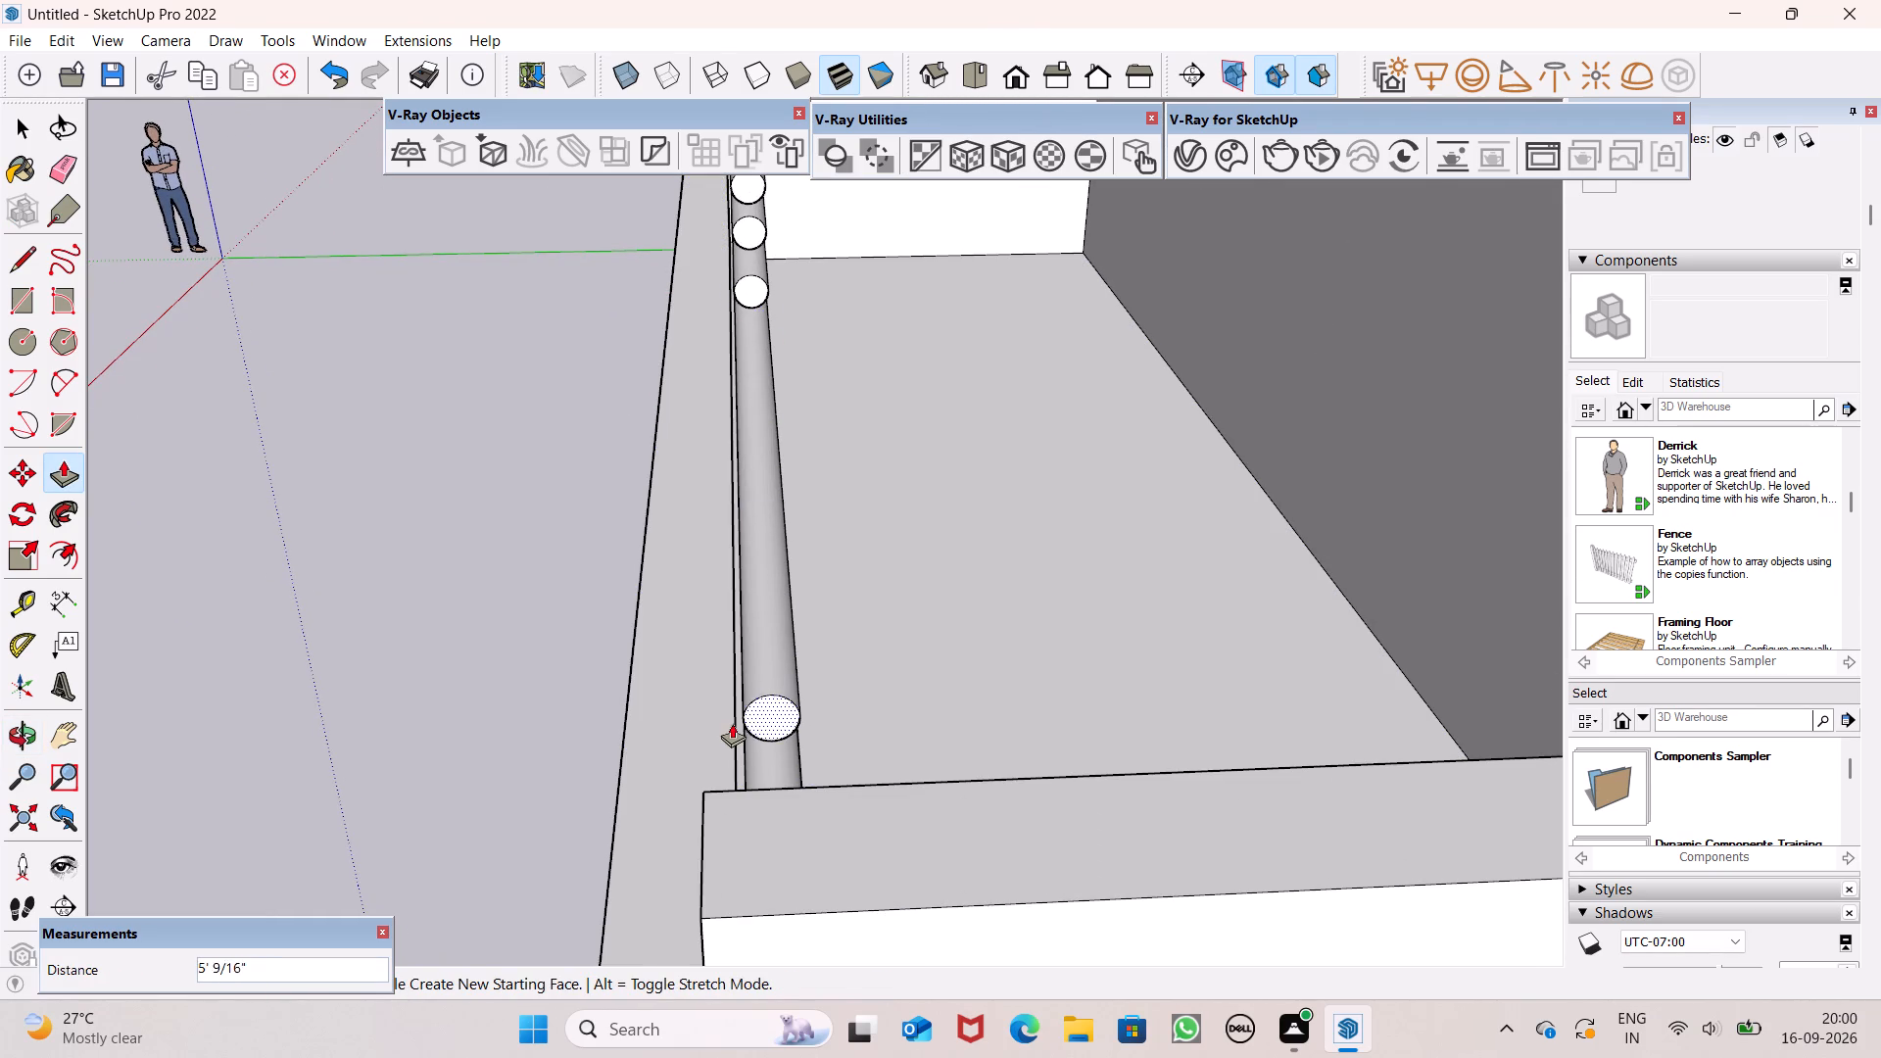
pyautogui.moveTo(732, 723); pyautogui.dragTo(731, 727)
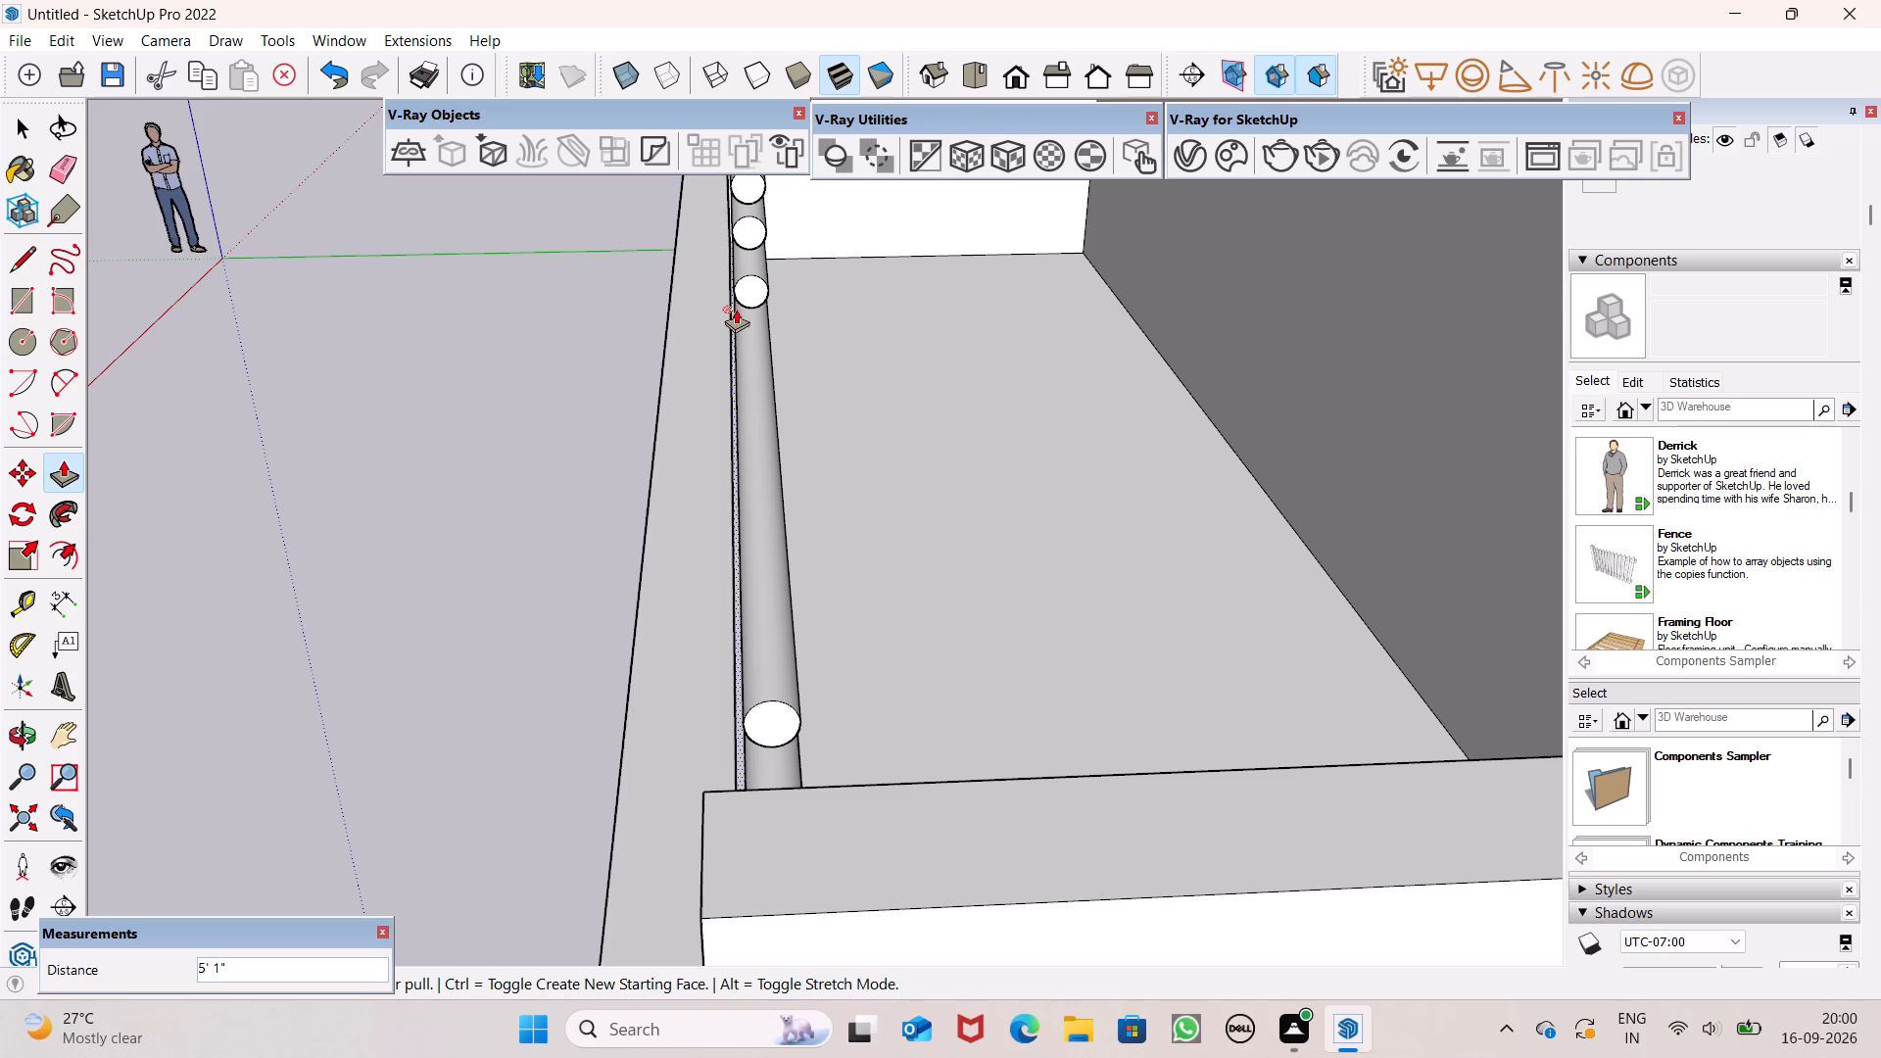
pyautogui.moveTo(760, 289); pyautogui.dragTo(749, 706)
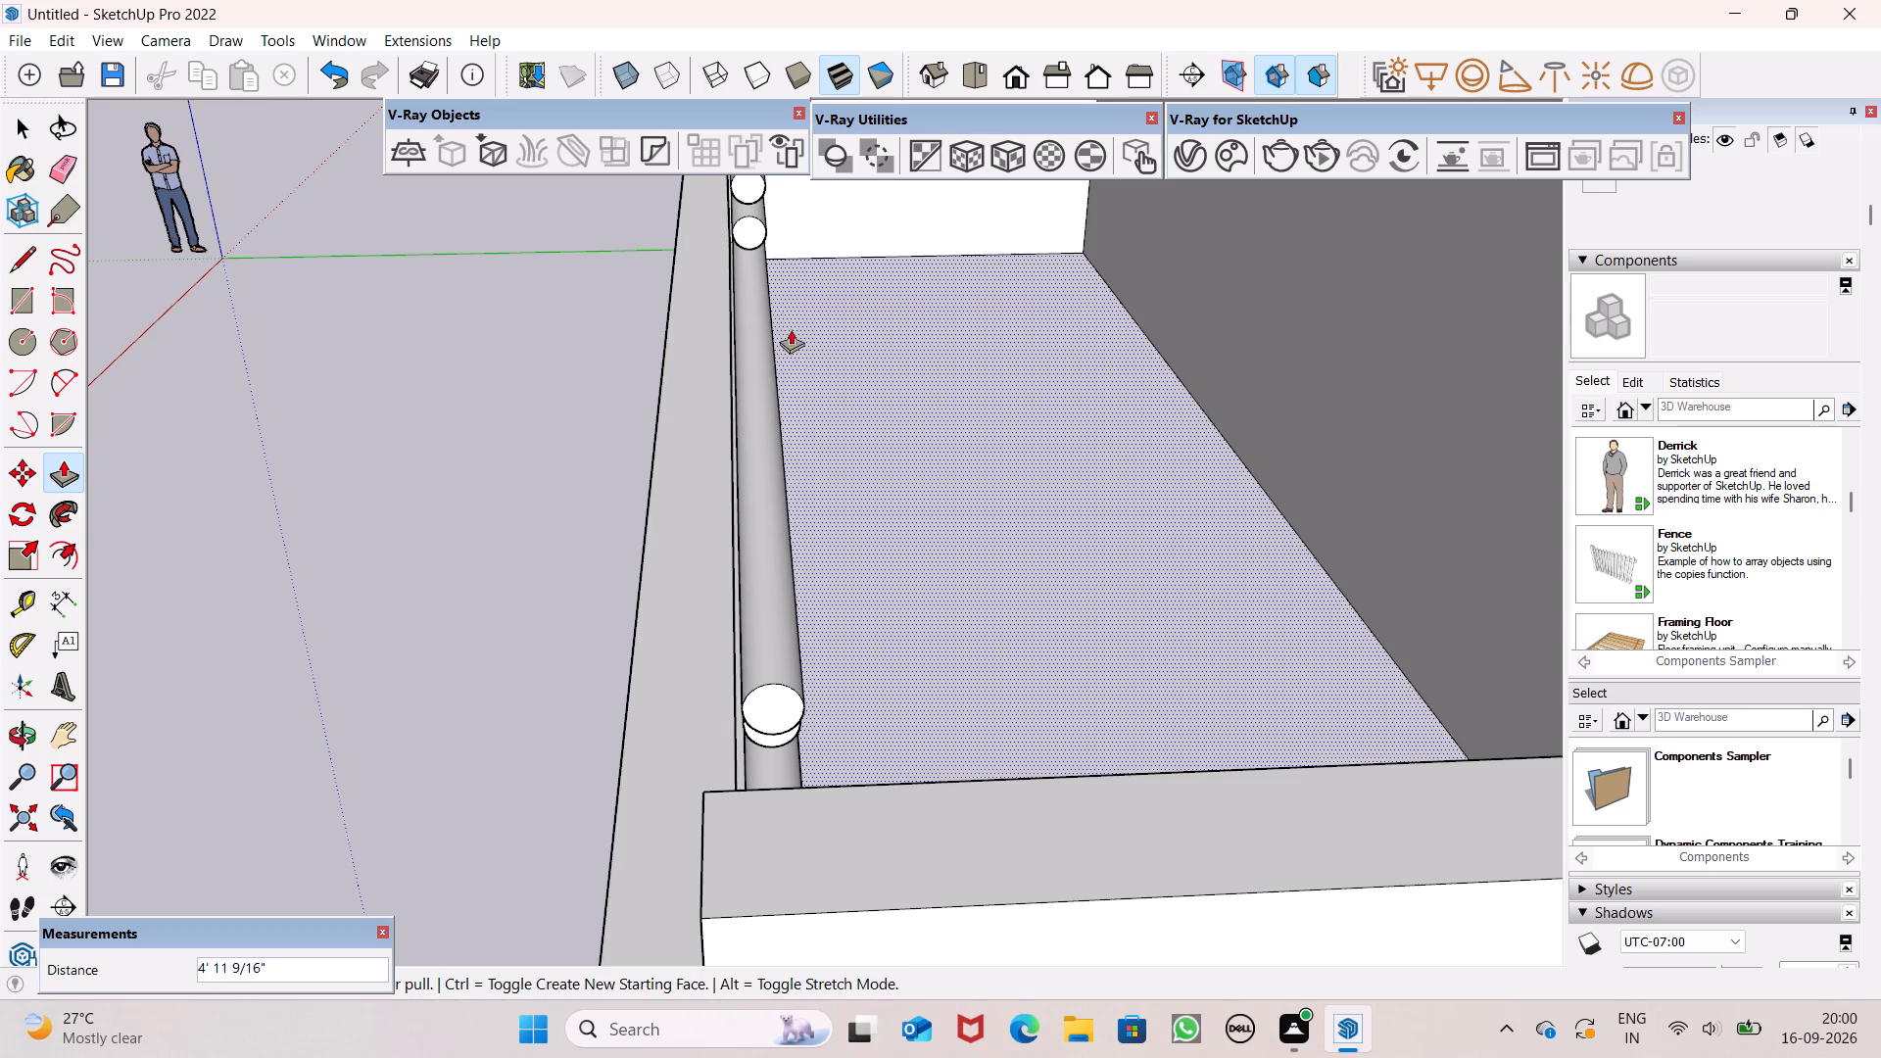
pyautogui.moveTo(754, 229); pyautogui.dragTo(757, 760)
# Lengthen the two uppermost short rails with Push/Pull, the second from top about 3' 11 1/16" and the top one about 5' 1 11/16".
pyautogui.scroll(-3, 744, 509)
pyautogui.scroll(-4, 735, 419)
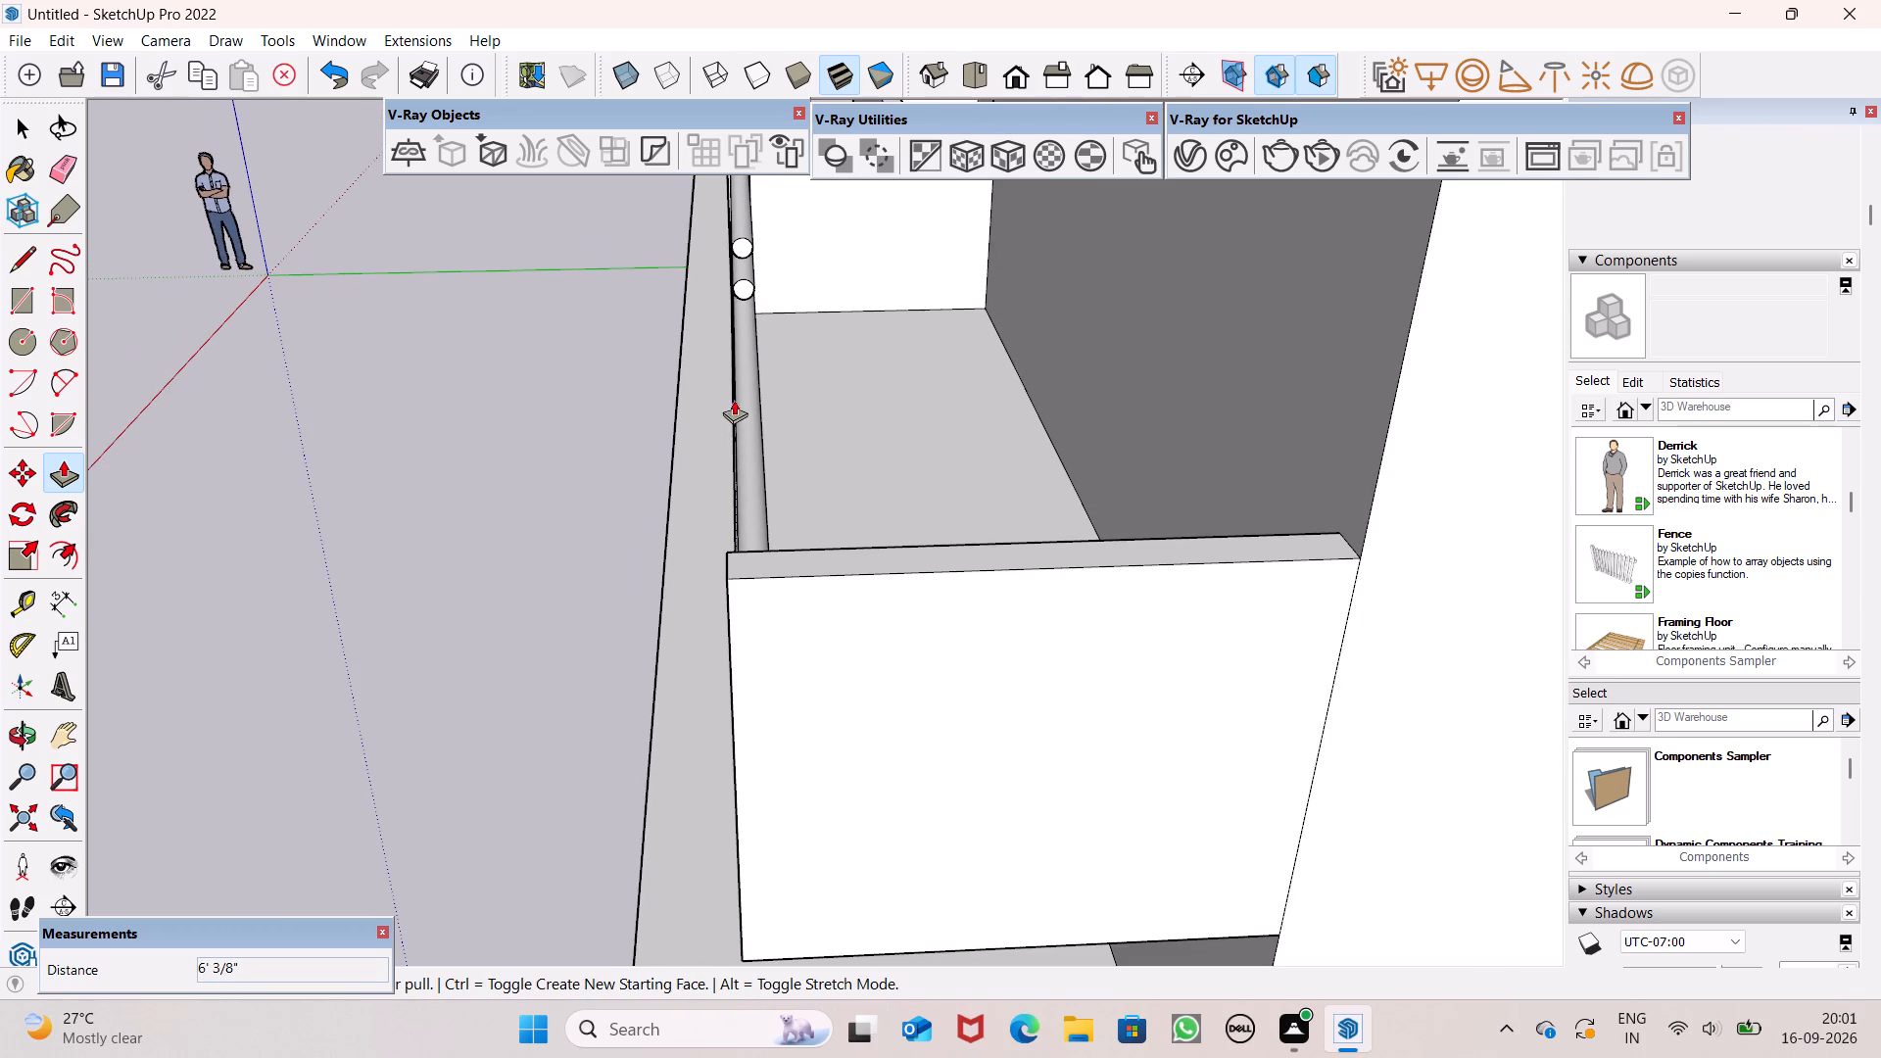
pyautogui.scroll(-8, 772, 260)
pyautogui.scroll(3, 770, 232)
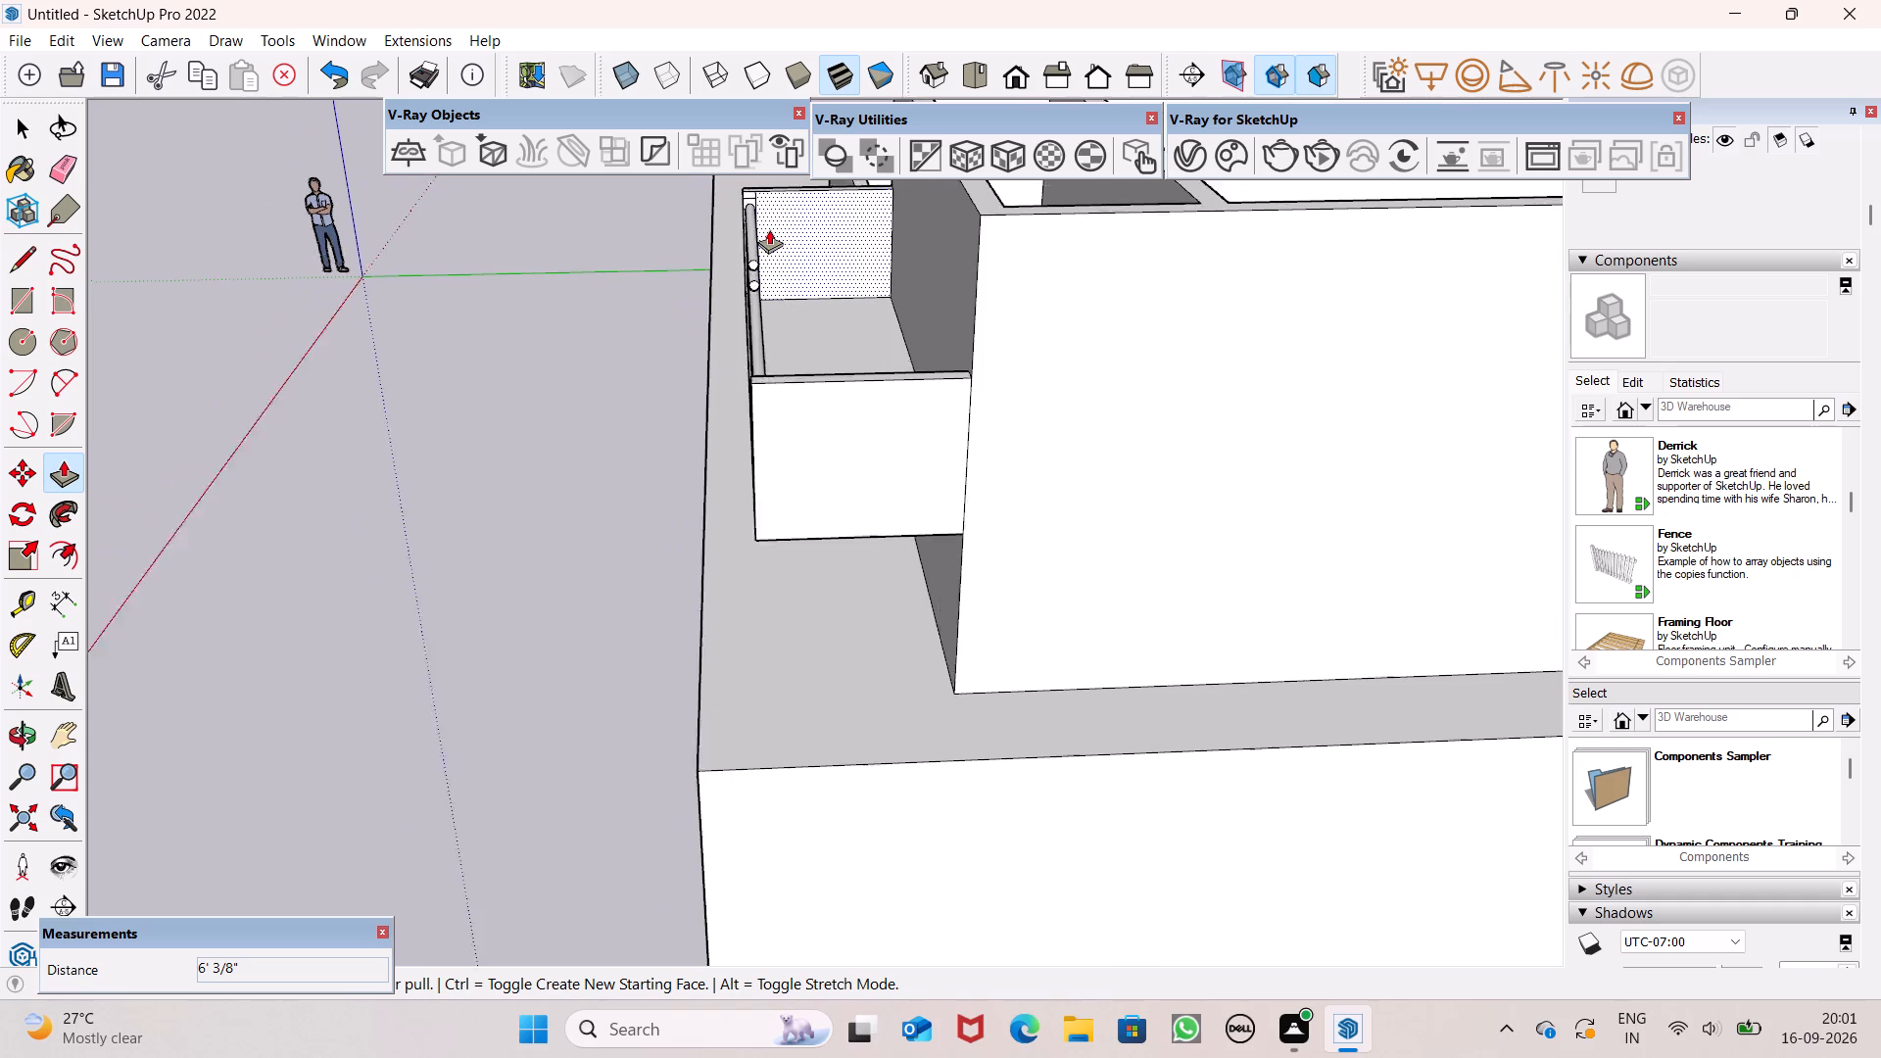
pyautogui.scroll(9, 769, 229)
pyautogui.moveTo(702, 491); pyautogui.dragTo(706, 497)
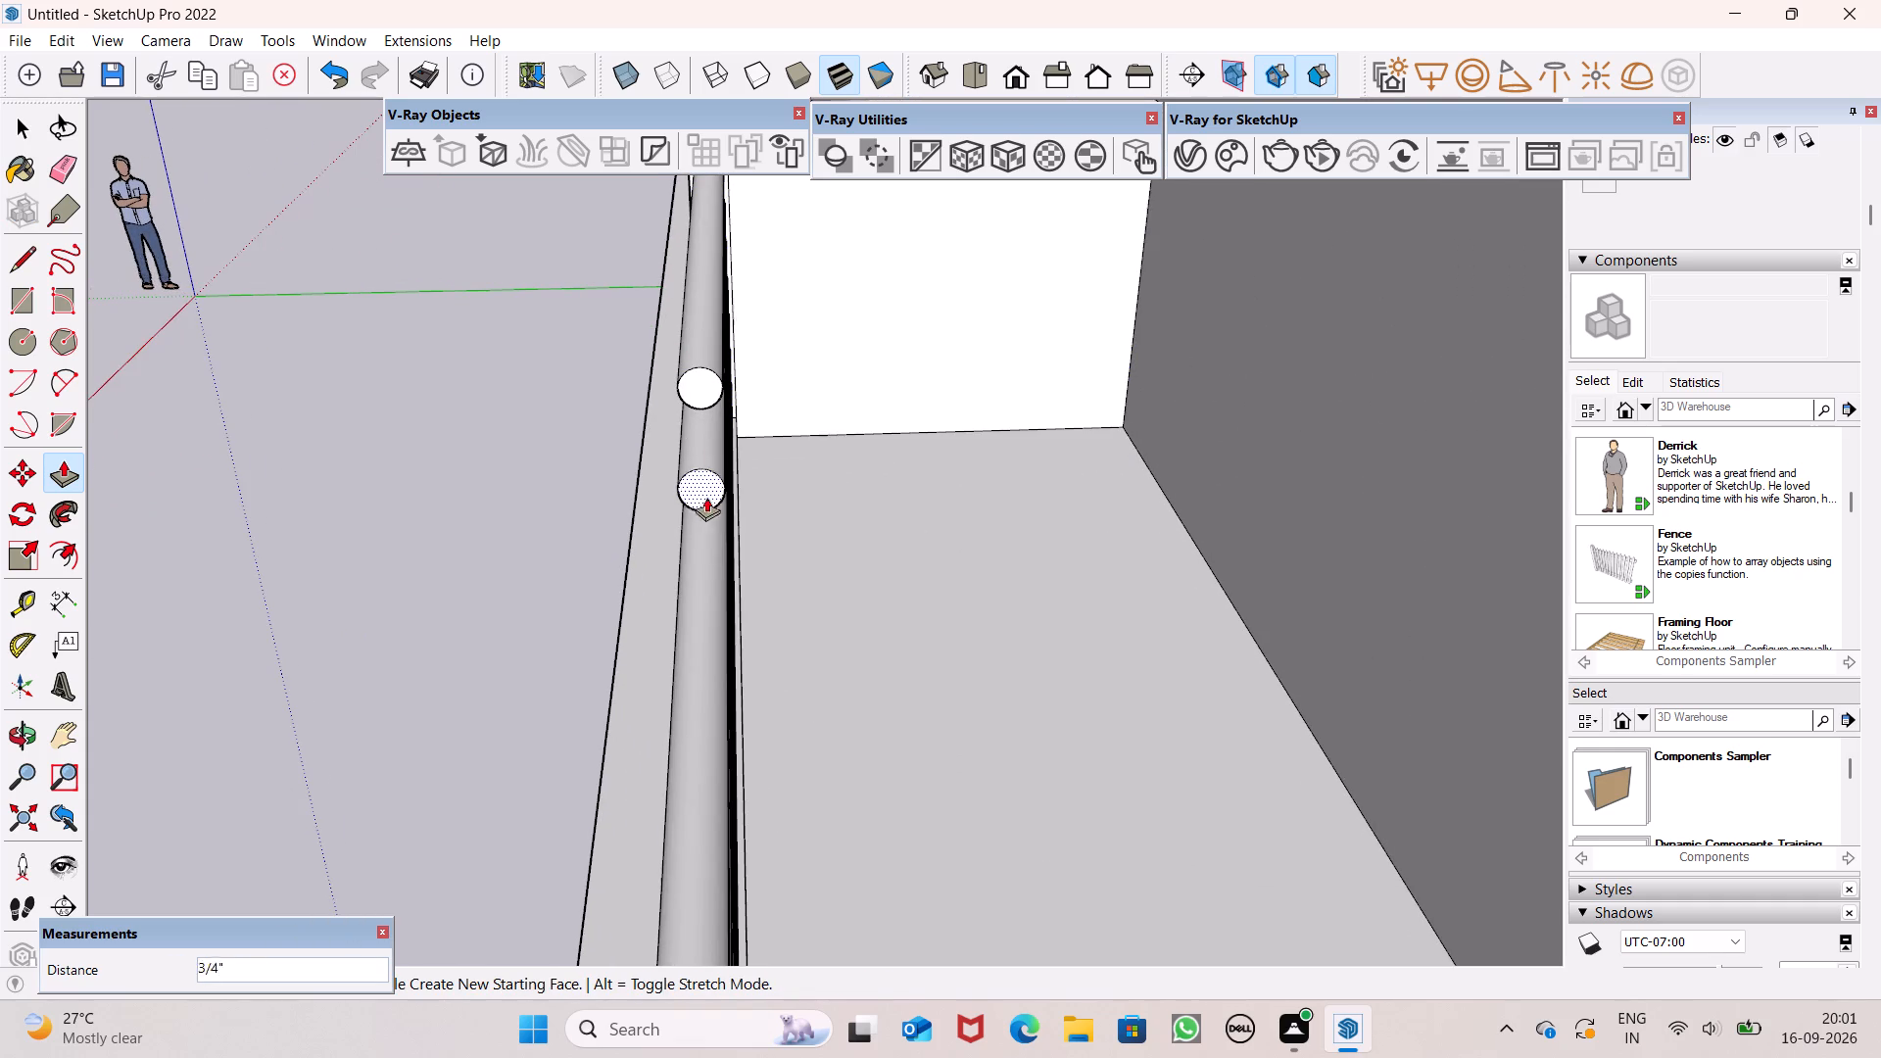
pyautogui.moveTo(706, 497); pyautogui.dragTo(485, 1035)
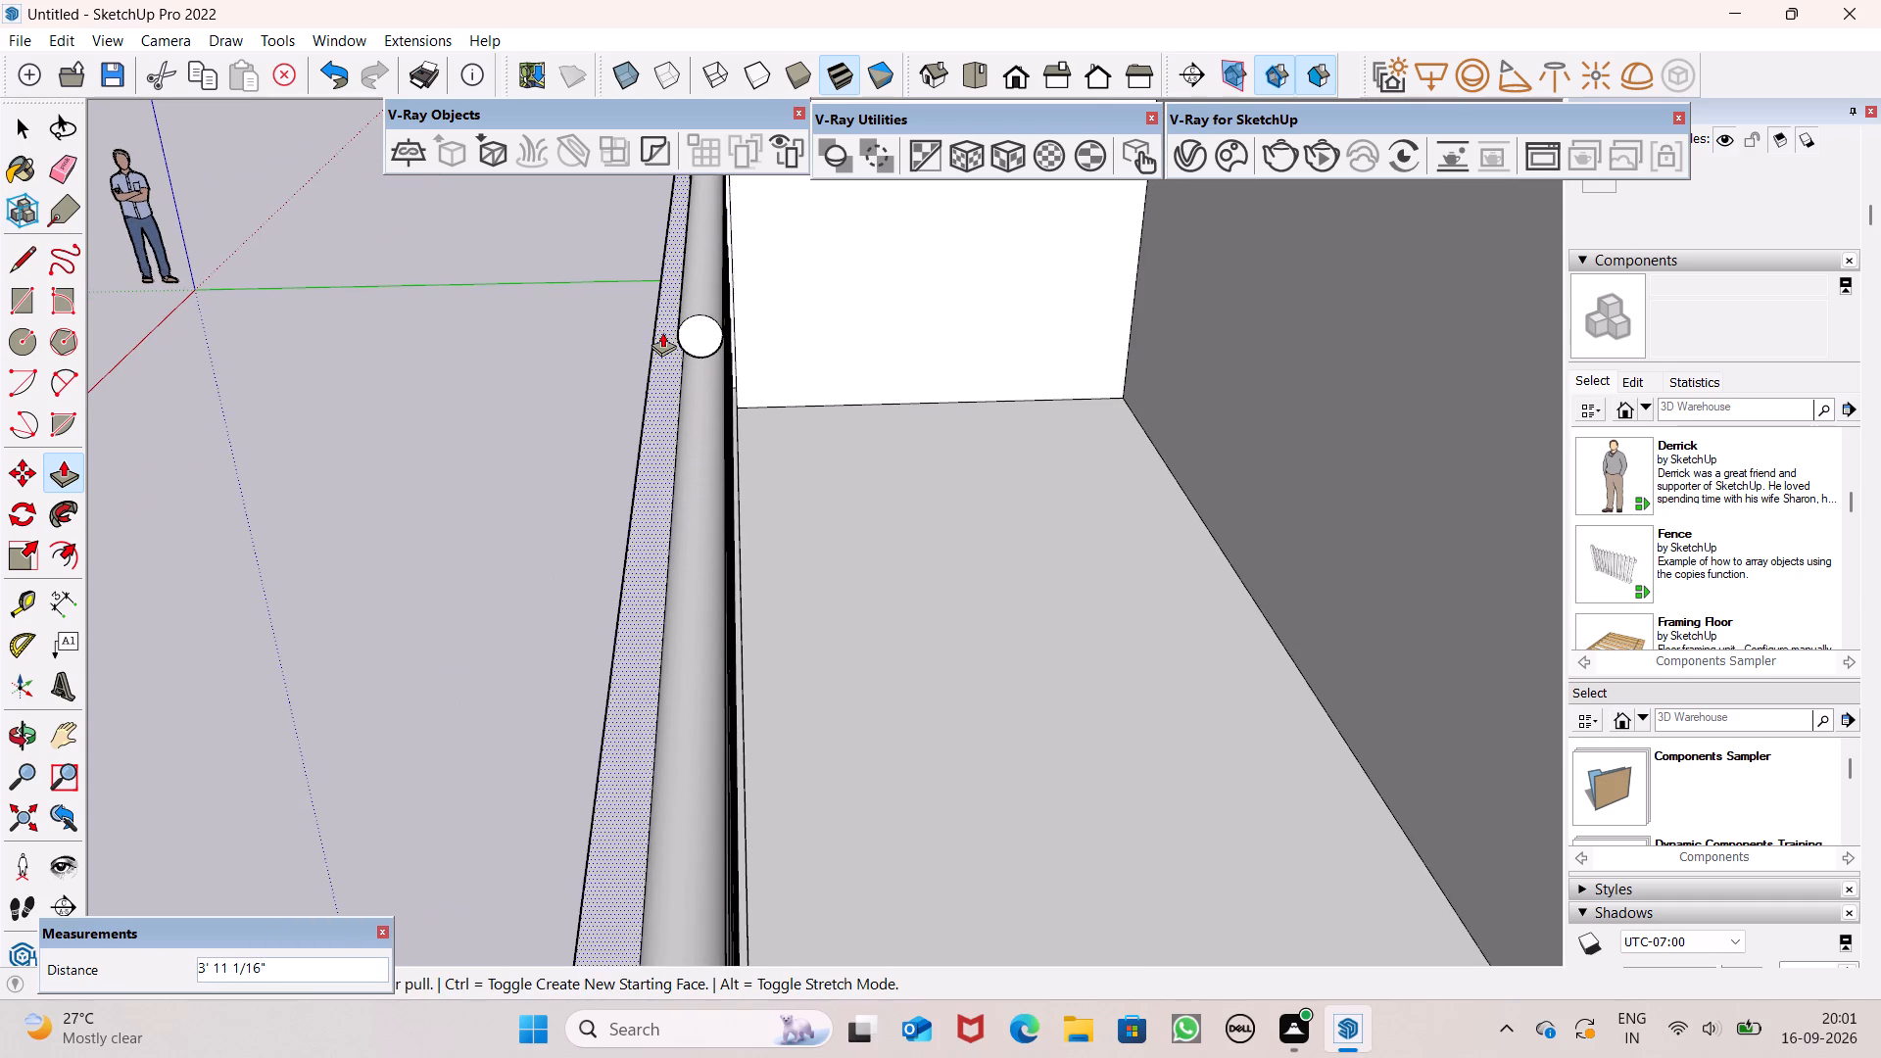
pyautogui.moveTo(699, 325); pyautogui.dragTo(412, 1033)
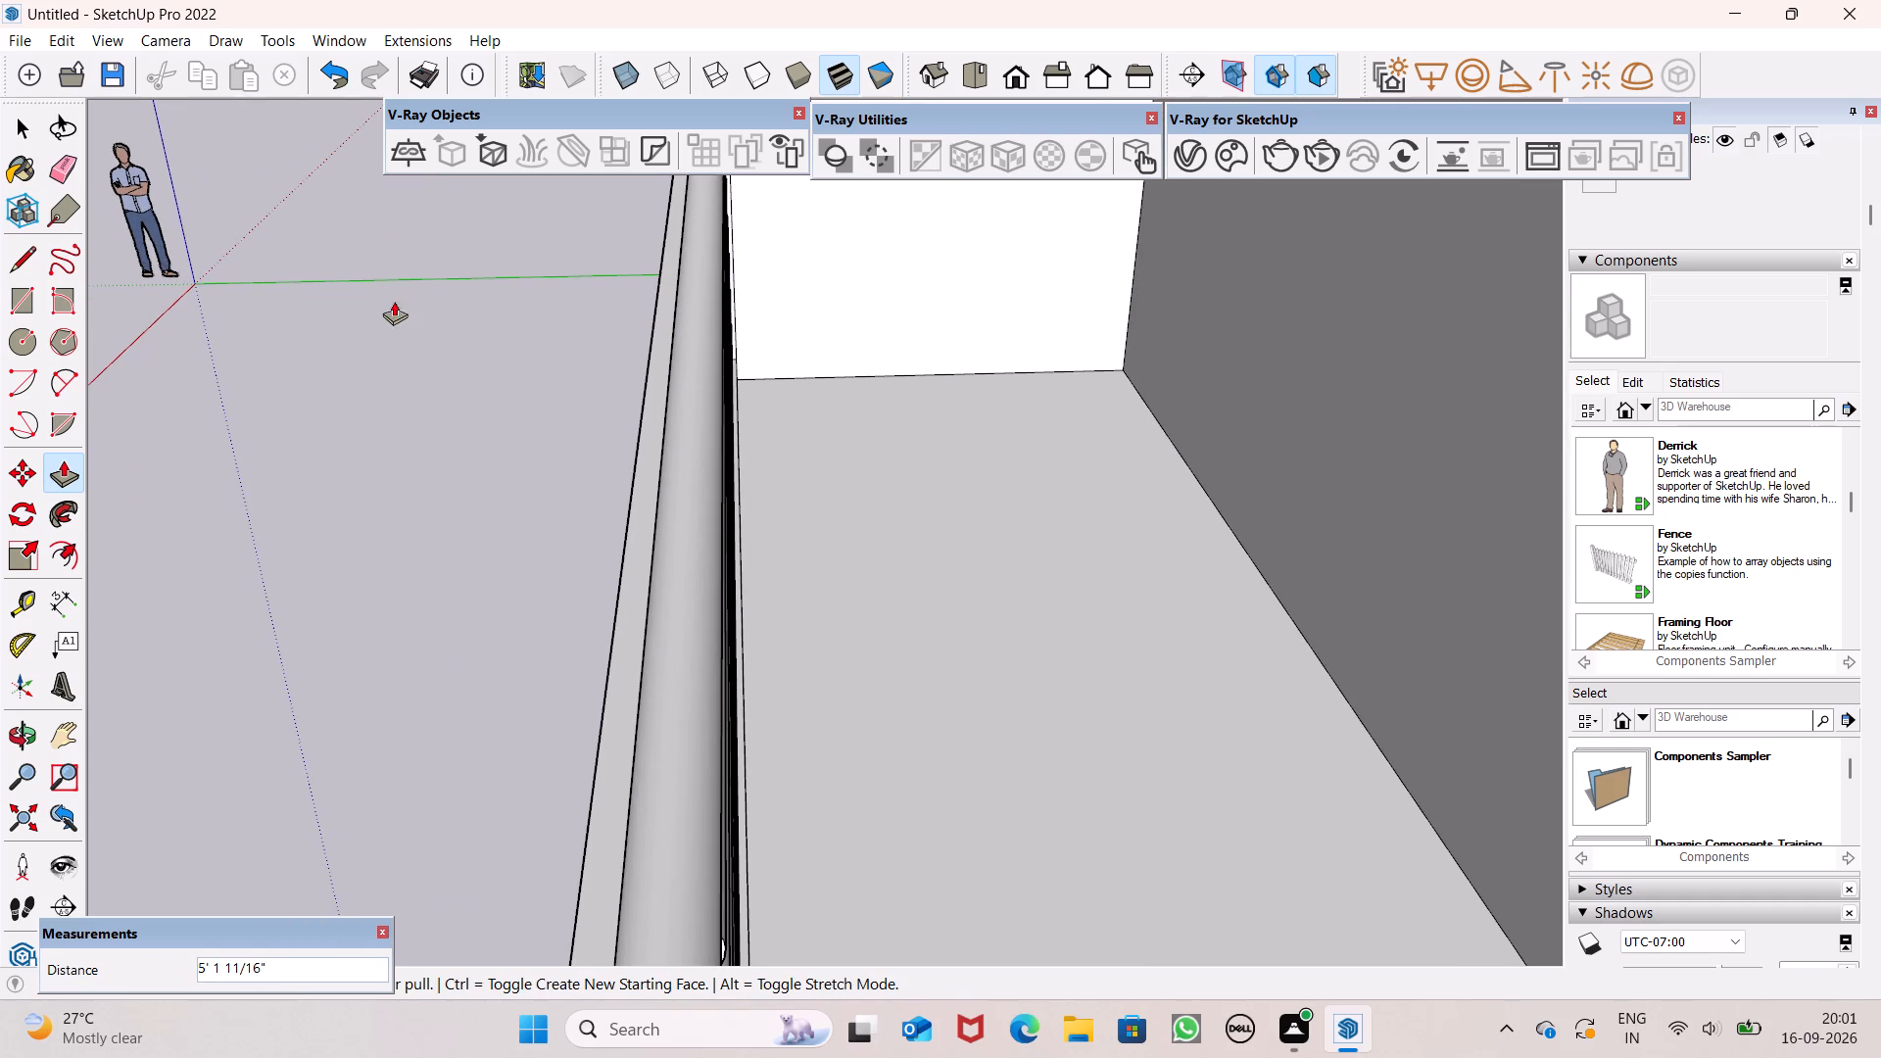
# Lengthen the third rail from the bottom by about 2' 7 13/16" so it reaches the near end post.
pyautogui.scroll(-11, 531, 230)
pyautogui.moveTo(590, 328); pyautogui.dragTo(1307, 330, button='middle')
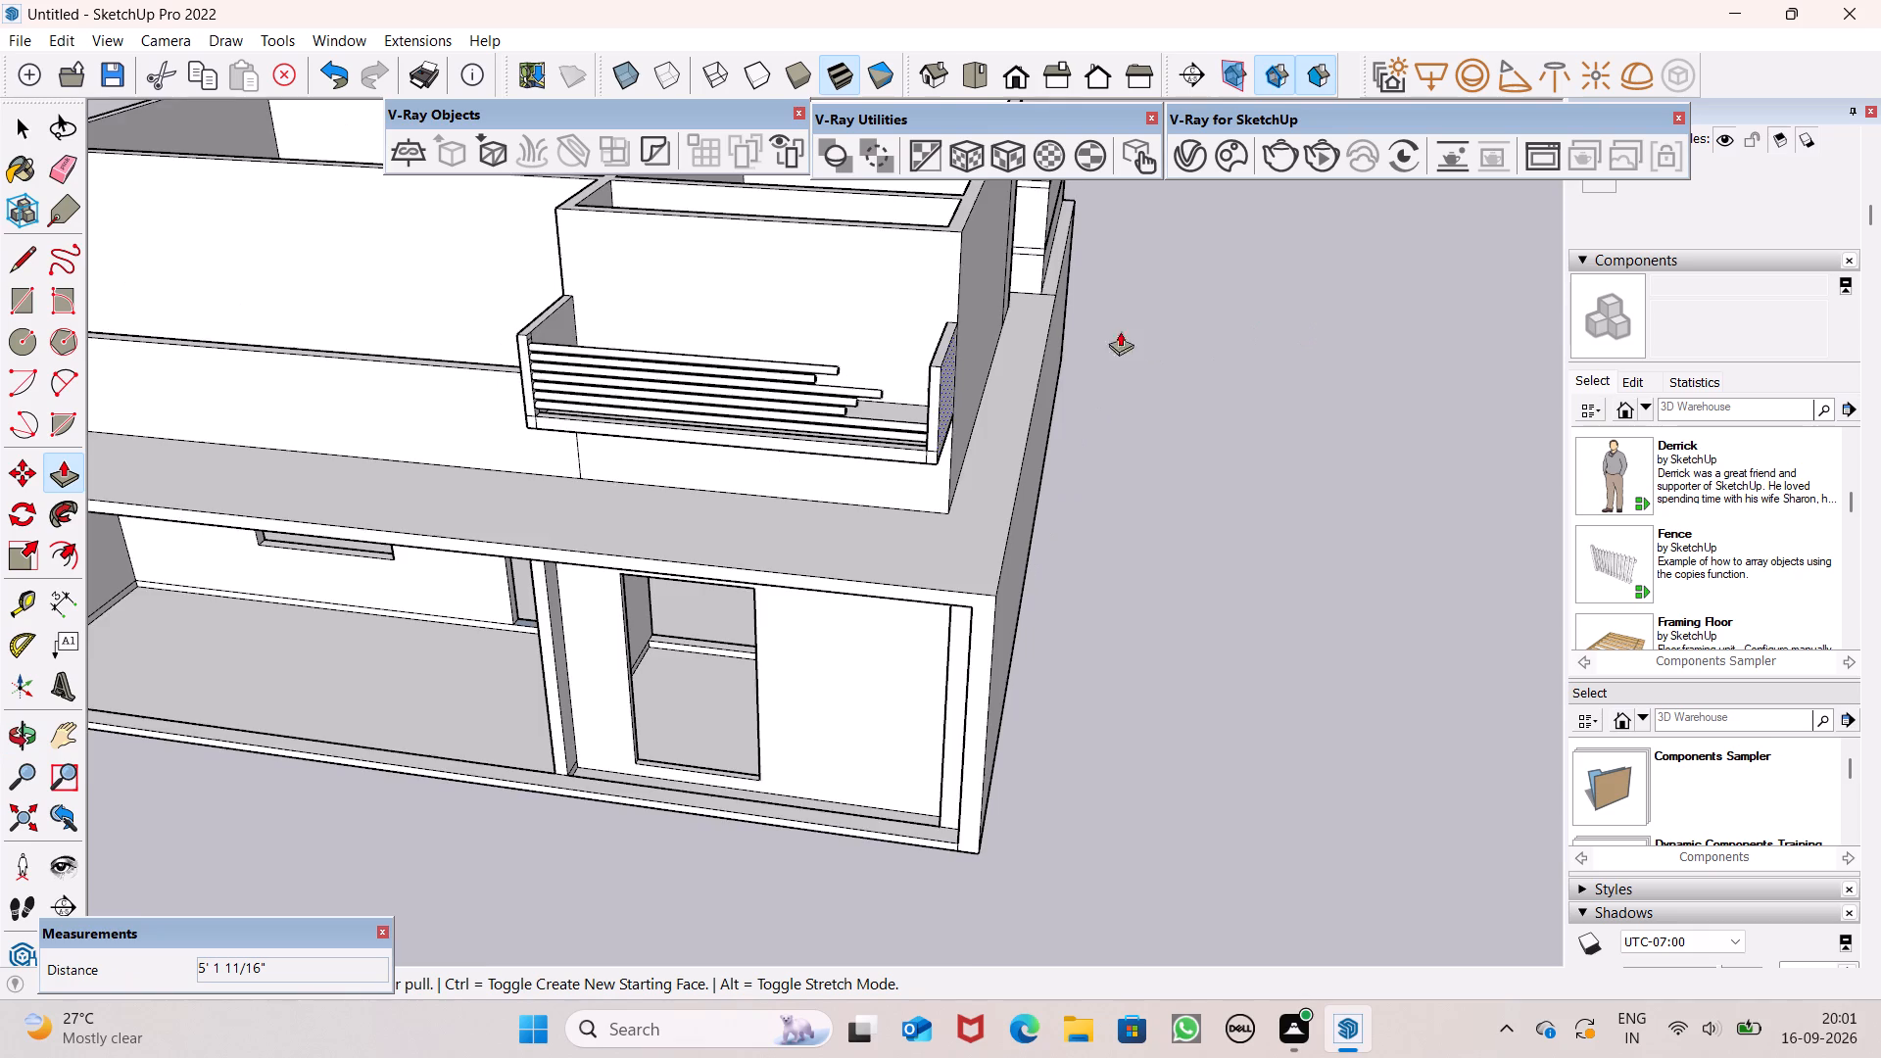
pyautogui.scroll(6, 1073, 349)
pyautogui.scroll(-7, 976, 394)
pyautogui.moveTo(919, 440); pyautogui.dragTo(975, 420, button='middle')
pyautogui.scroll(3, 977, 424)
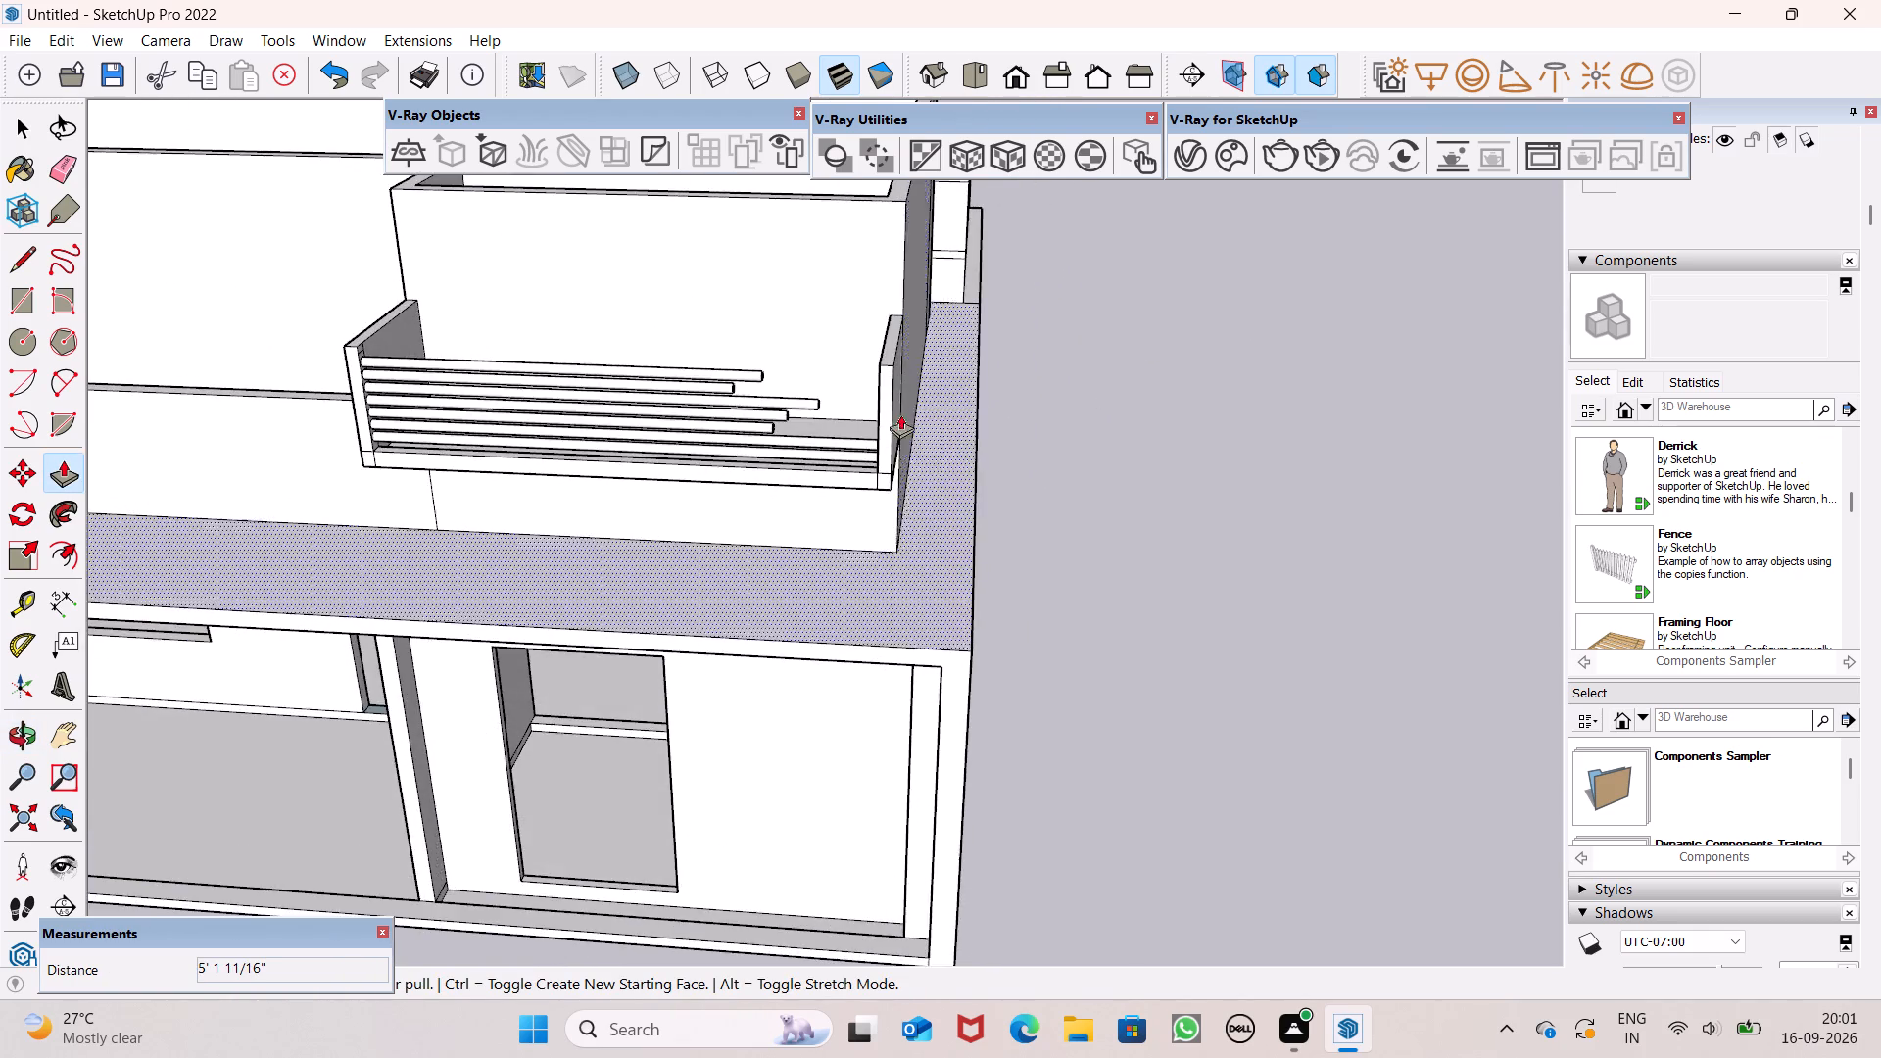
pyautogui.scroll(4, 900, 414)
pyautogui.scroll(6, 801, 438)
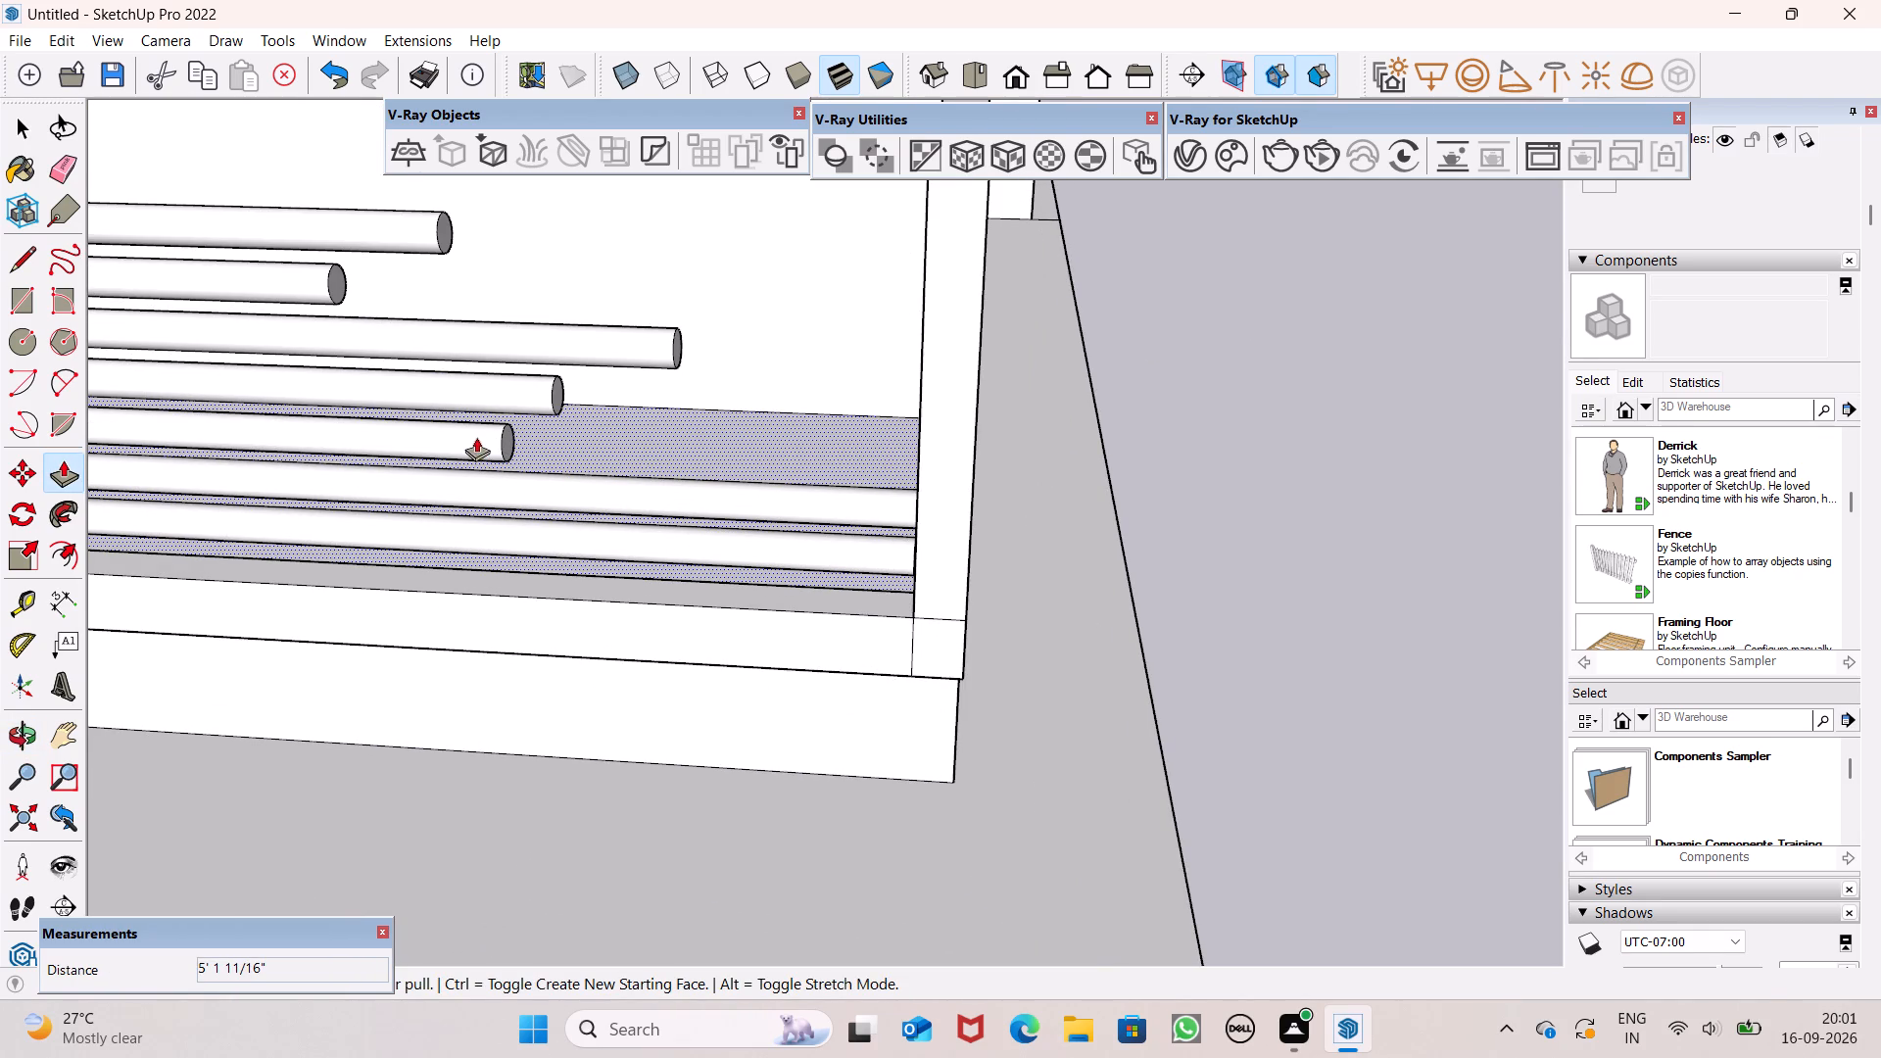
pyautogui.moveTo(466, 431); pyautogui.dragTo(698, 440)
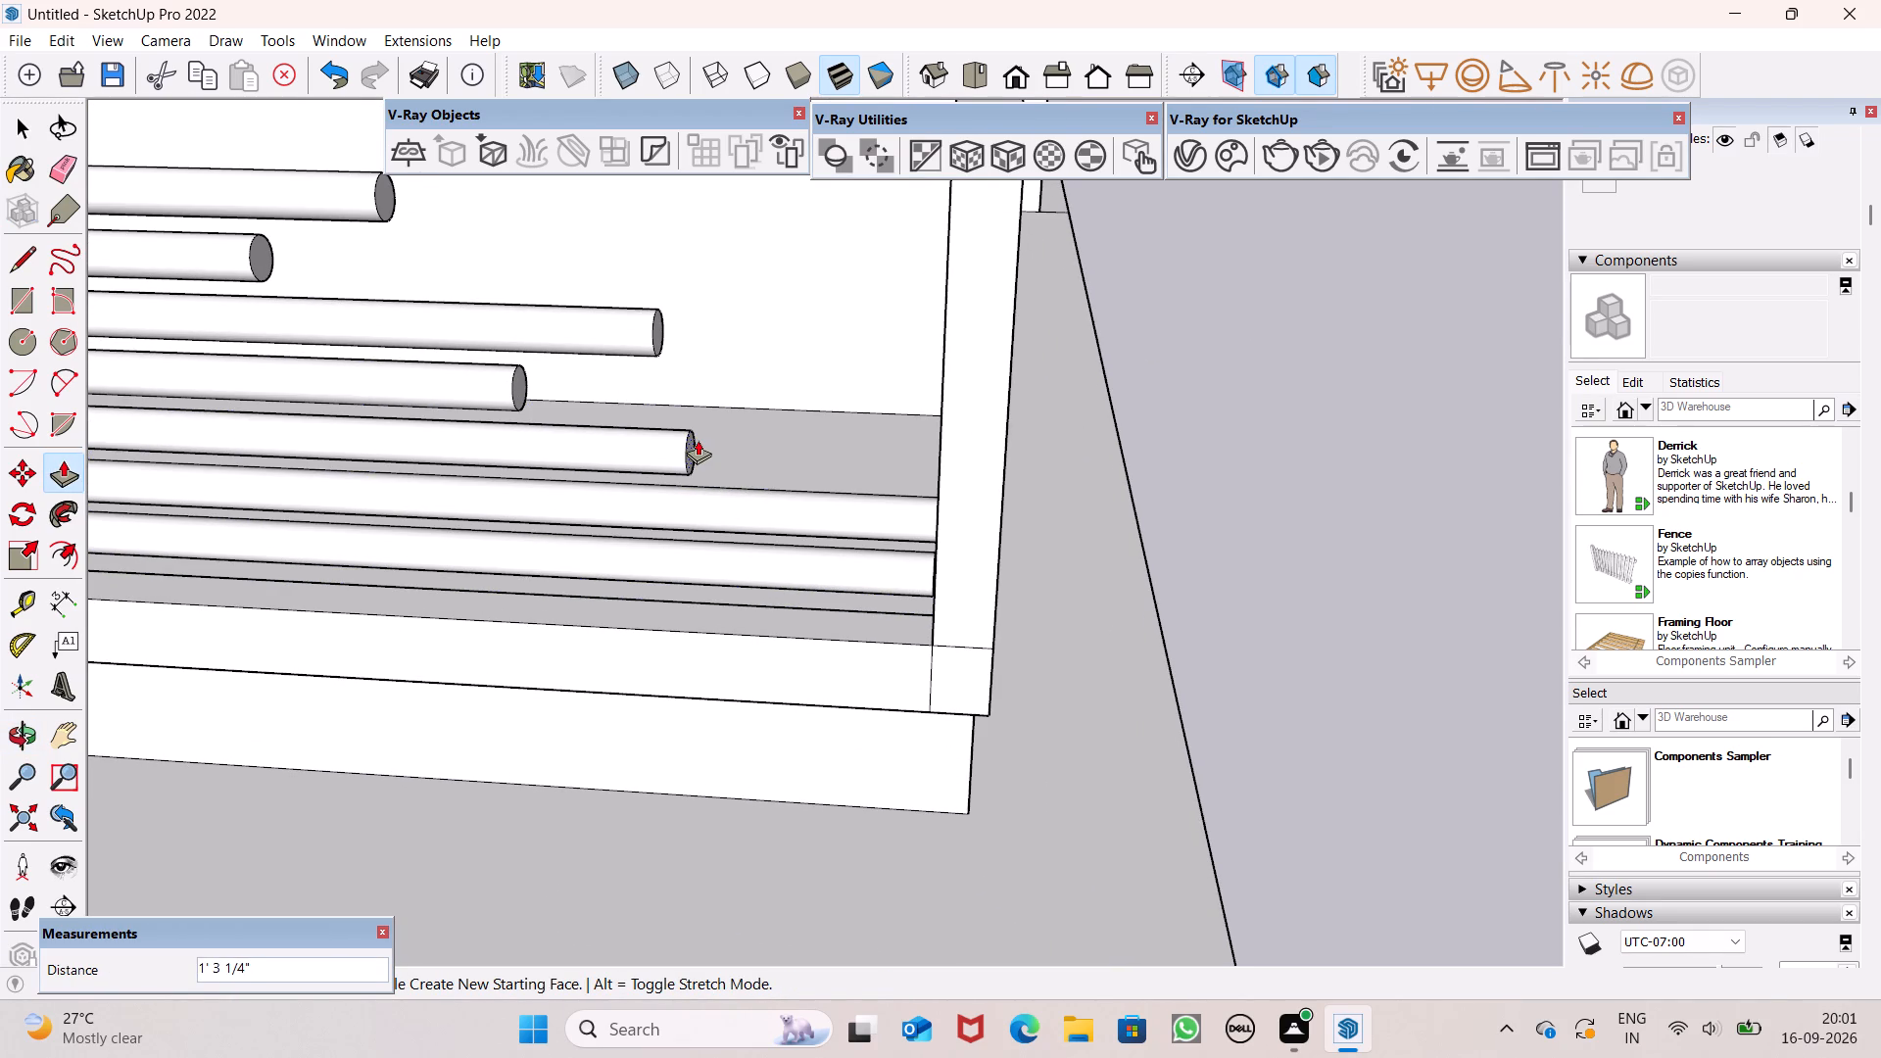
pyautogui.moveTo(698, 440); pyautogui.dragTo(699, 440)
pyautogui.moveTo(699, 440); pyautogui.dragTo(948, 461)
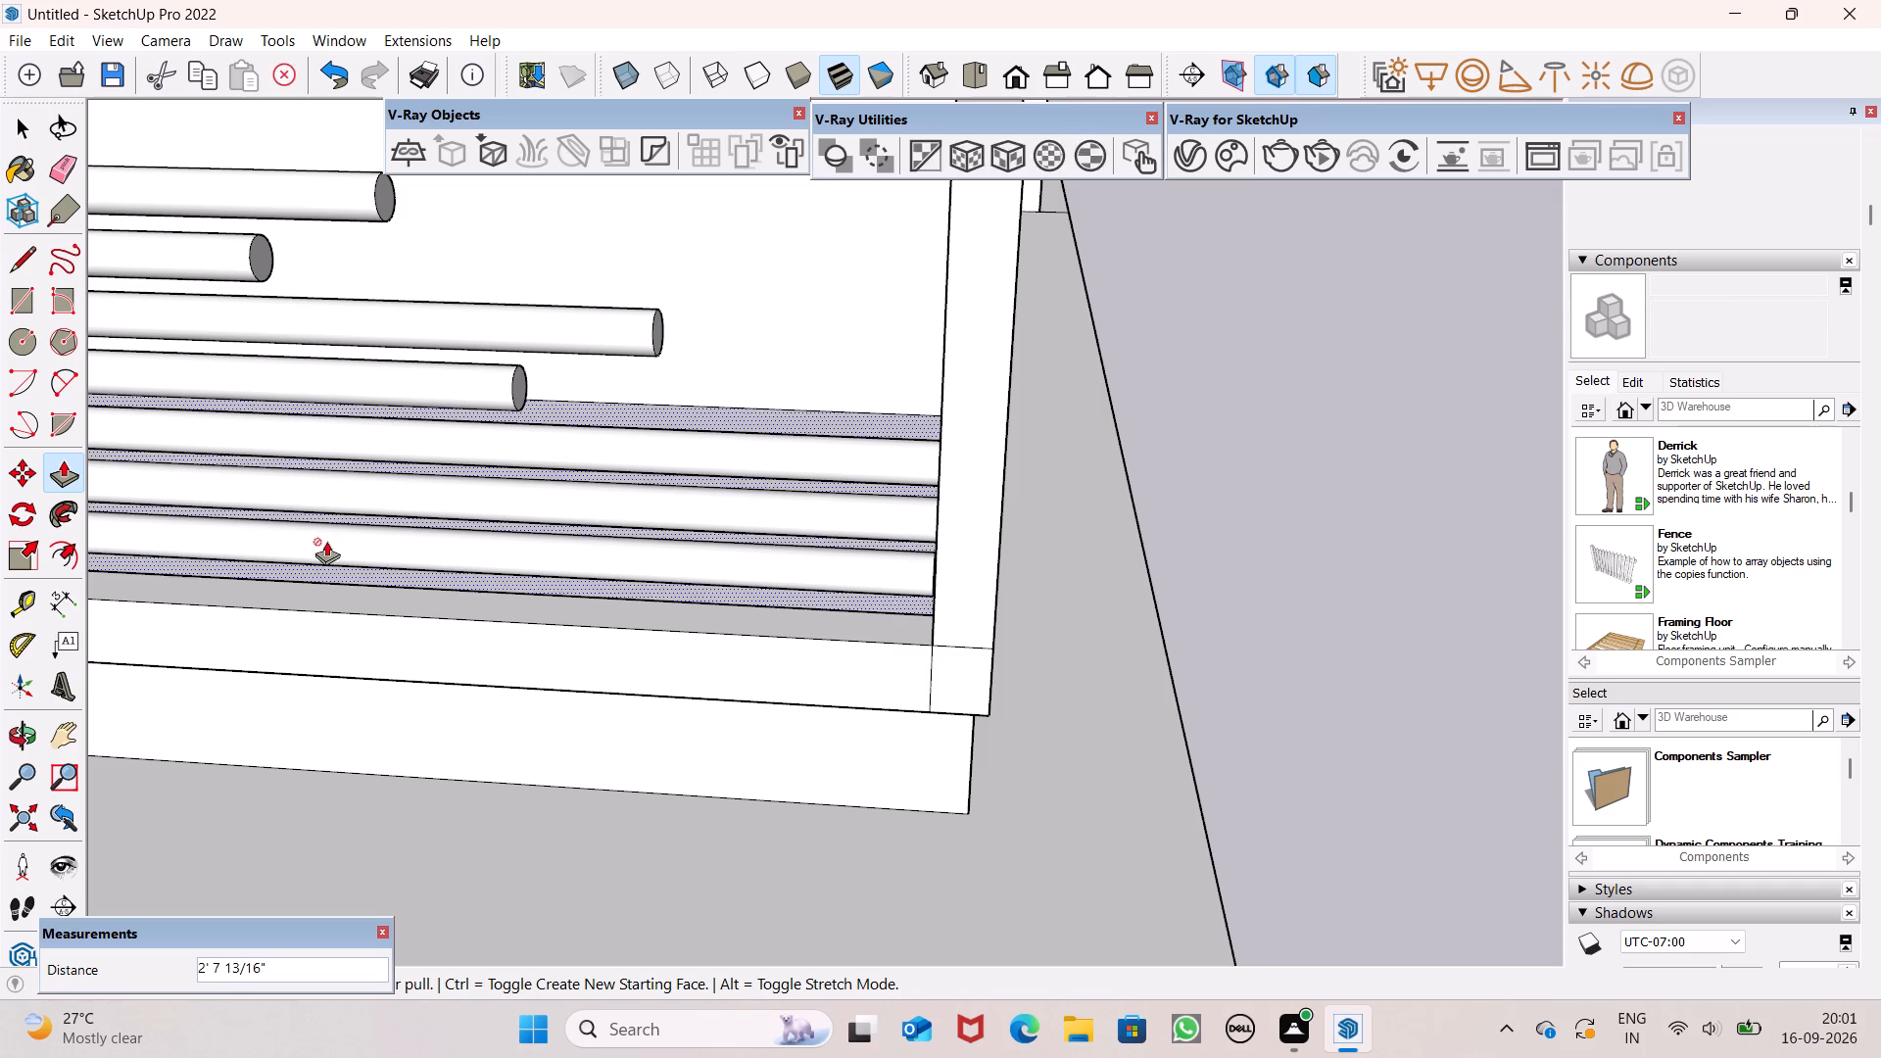
# Lengthen the remaining four rails, from lowest to highest, by about 2' 3 1/16", 1' 5 13/16", 3' 7 7/8" and 3' 1/4" to the near end post.
pyautogui.scroll(2, 557, 379)
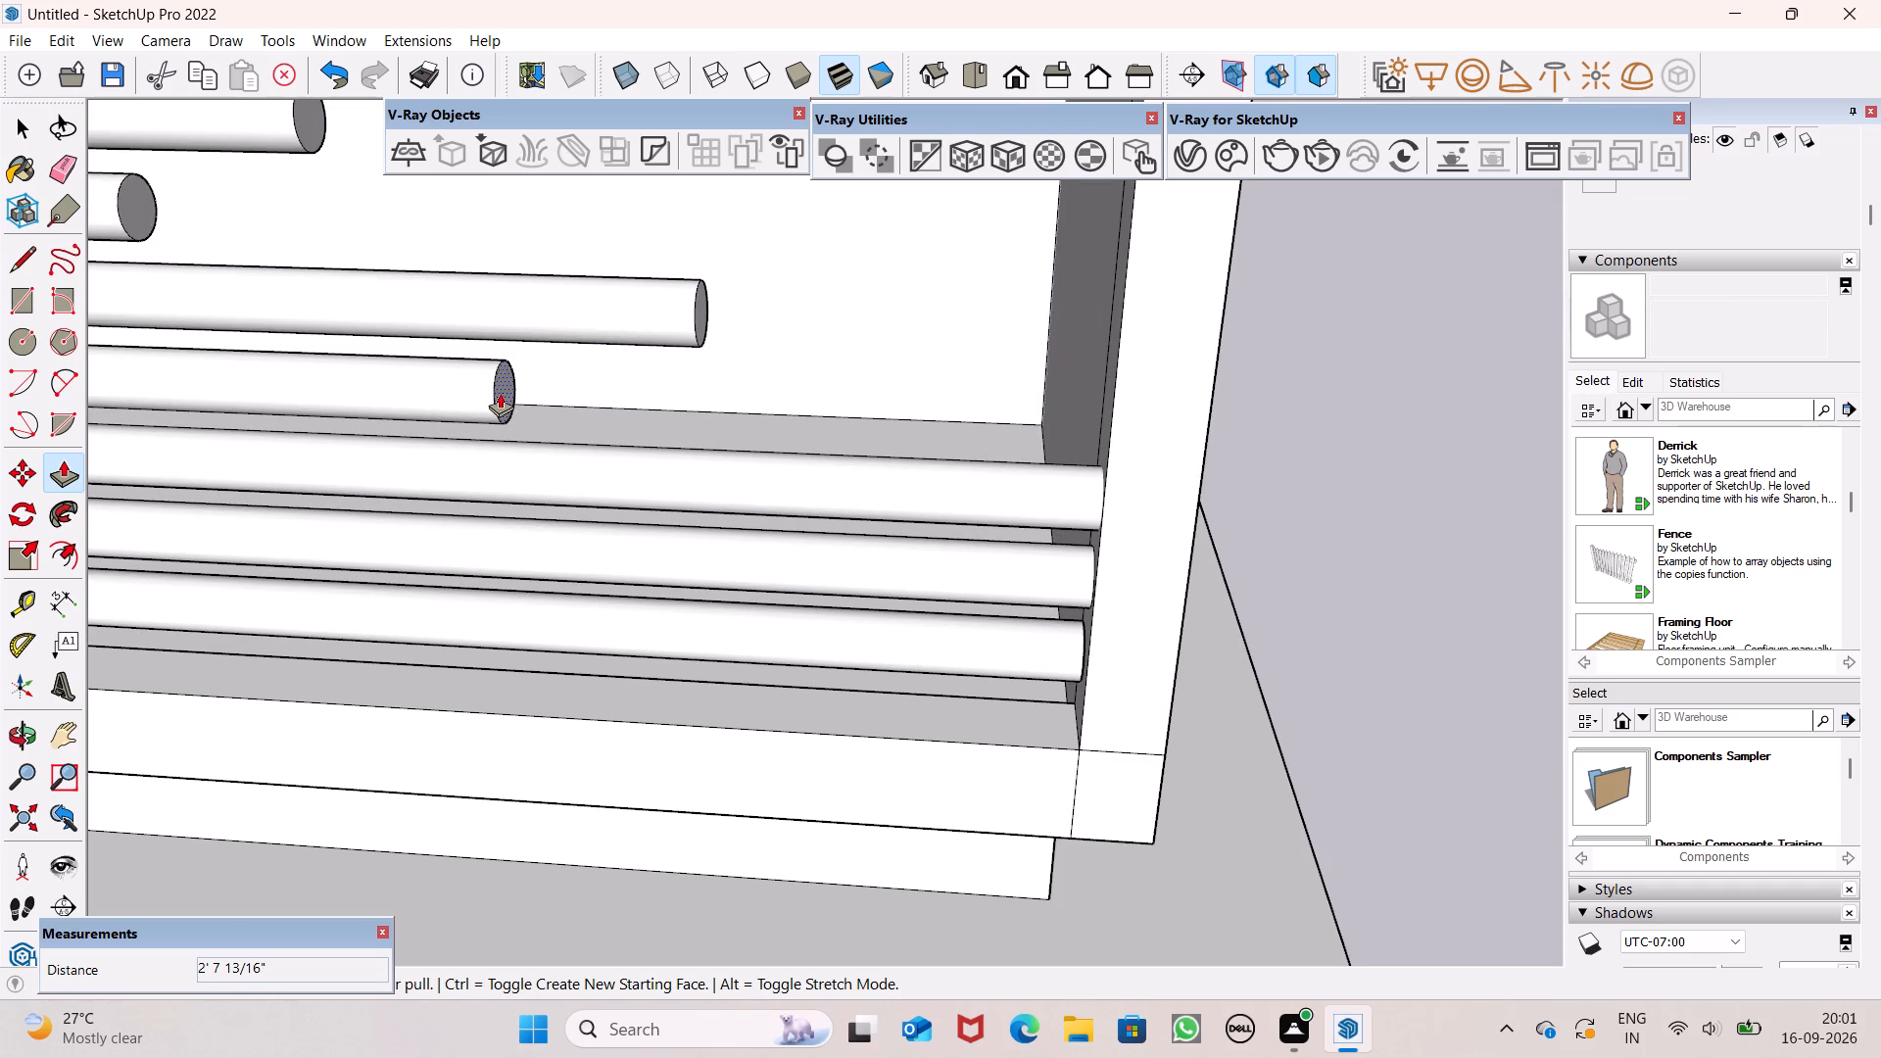
pyautogui.moveTo(503, 391); pyautogui.dragTo(1112, 489)
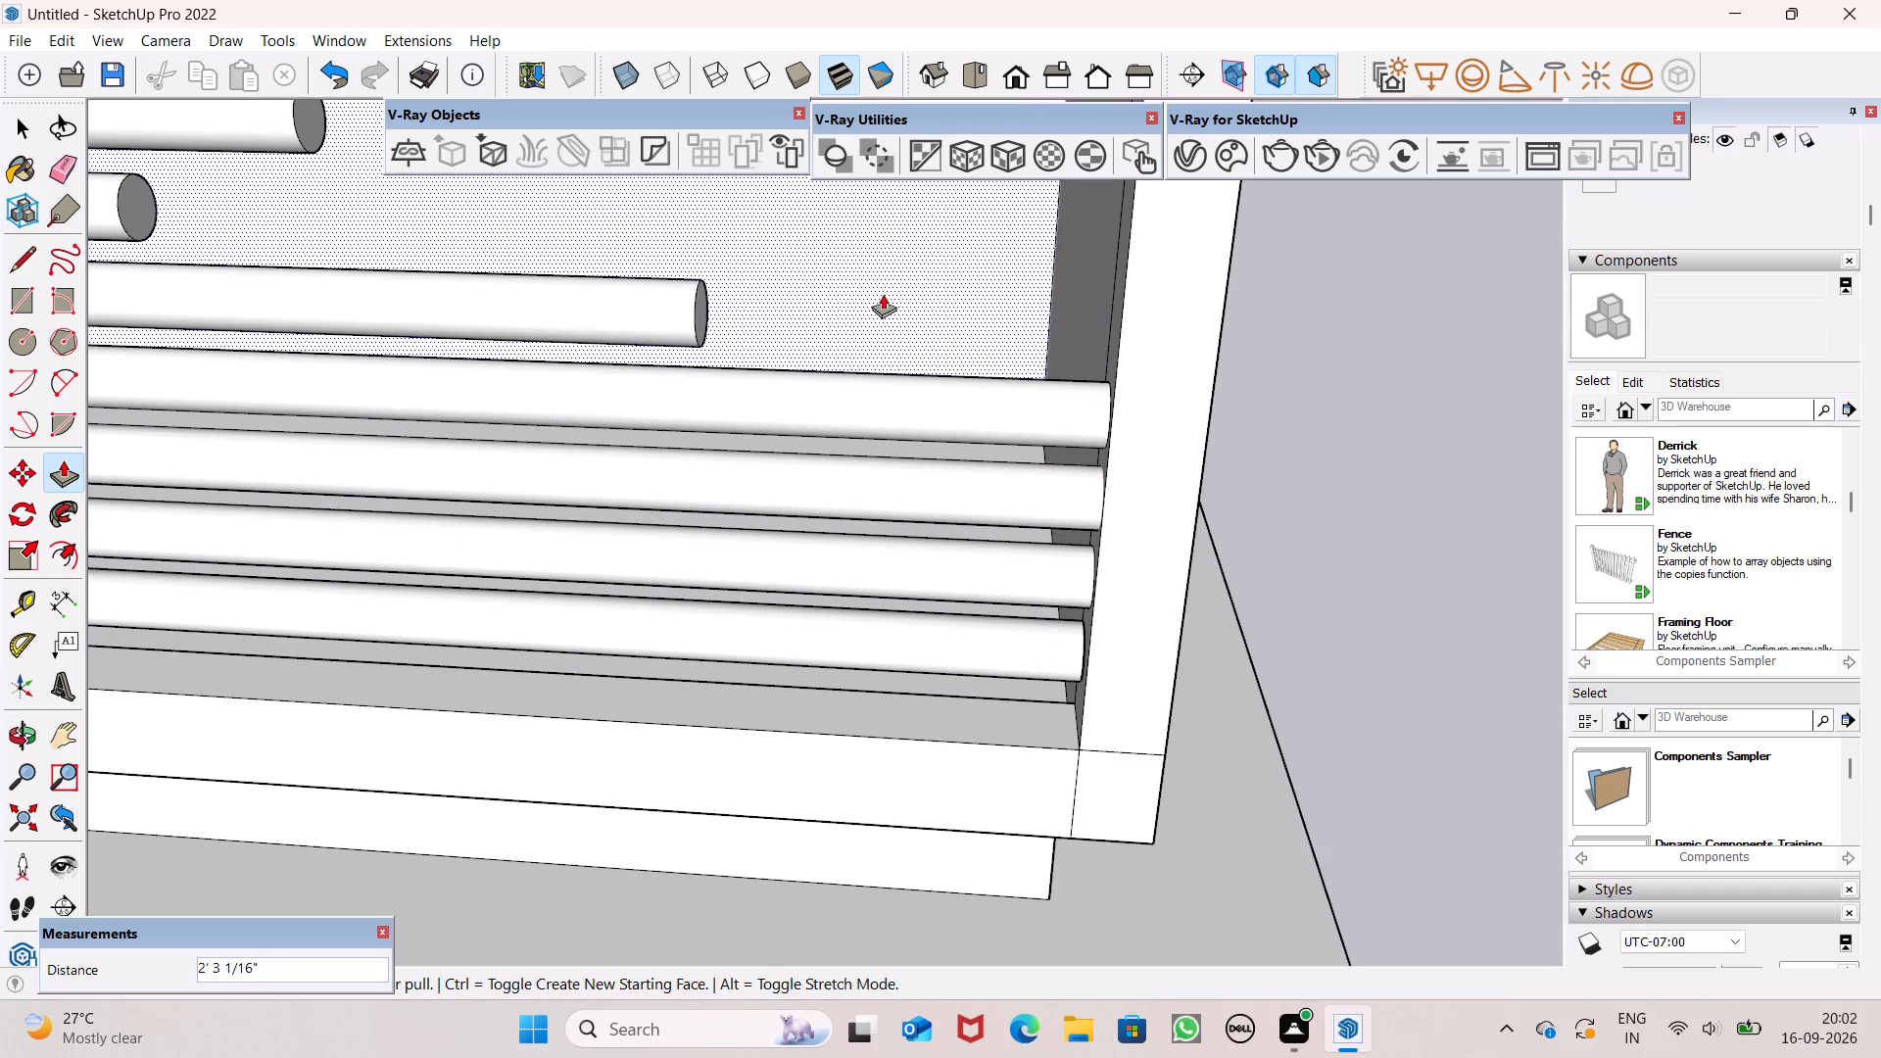
pyautogui.moveTo(699, 311); pyautogui.dragTo(1122, 382)
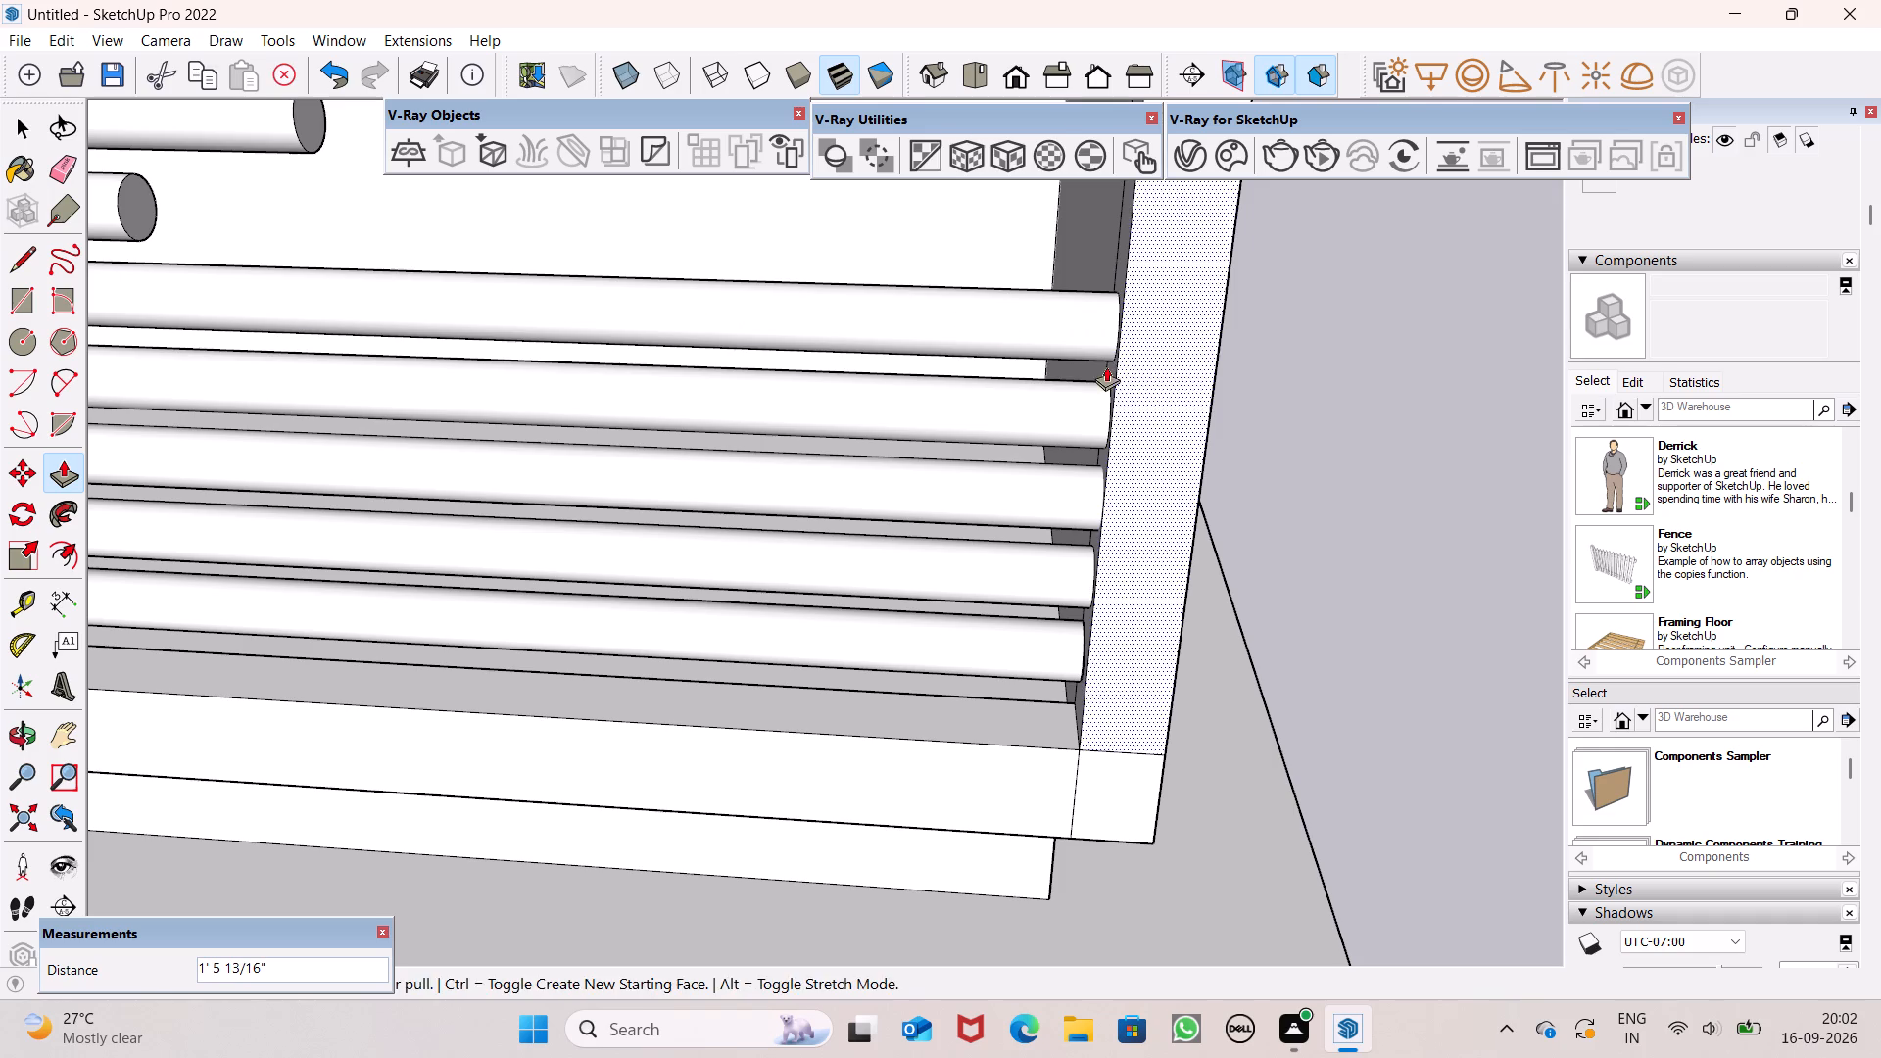
pyautogui.moveTo(131, 198); pyautogui.dragTo(1085, 336)
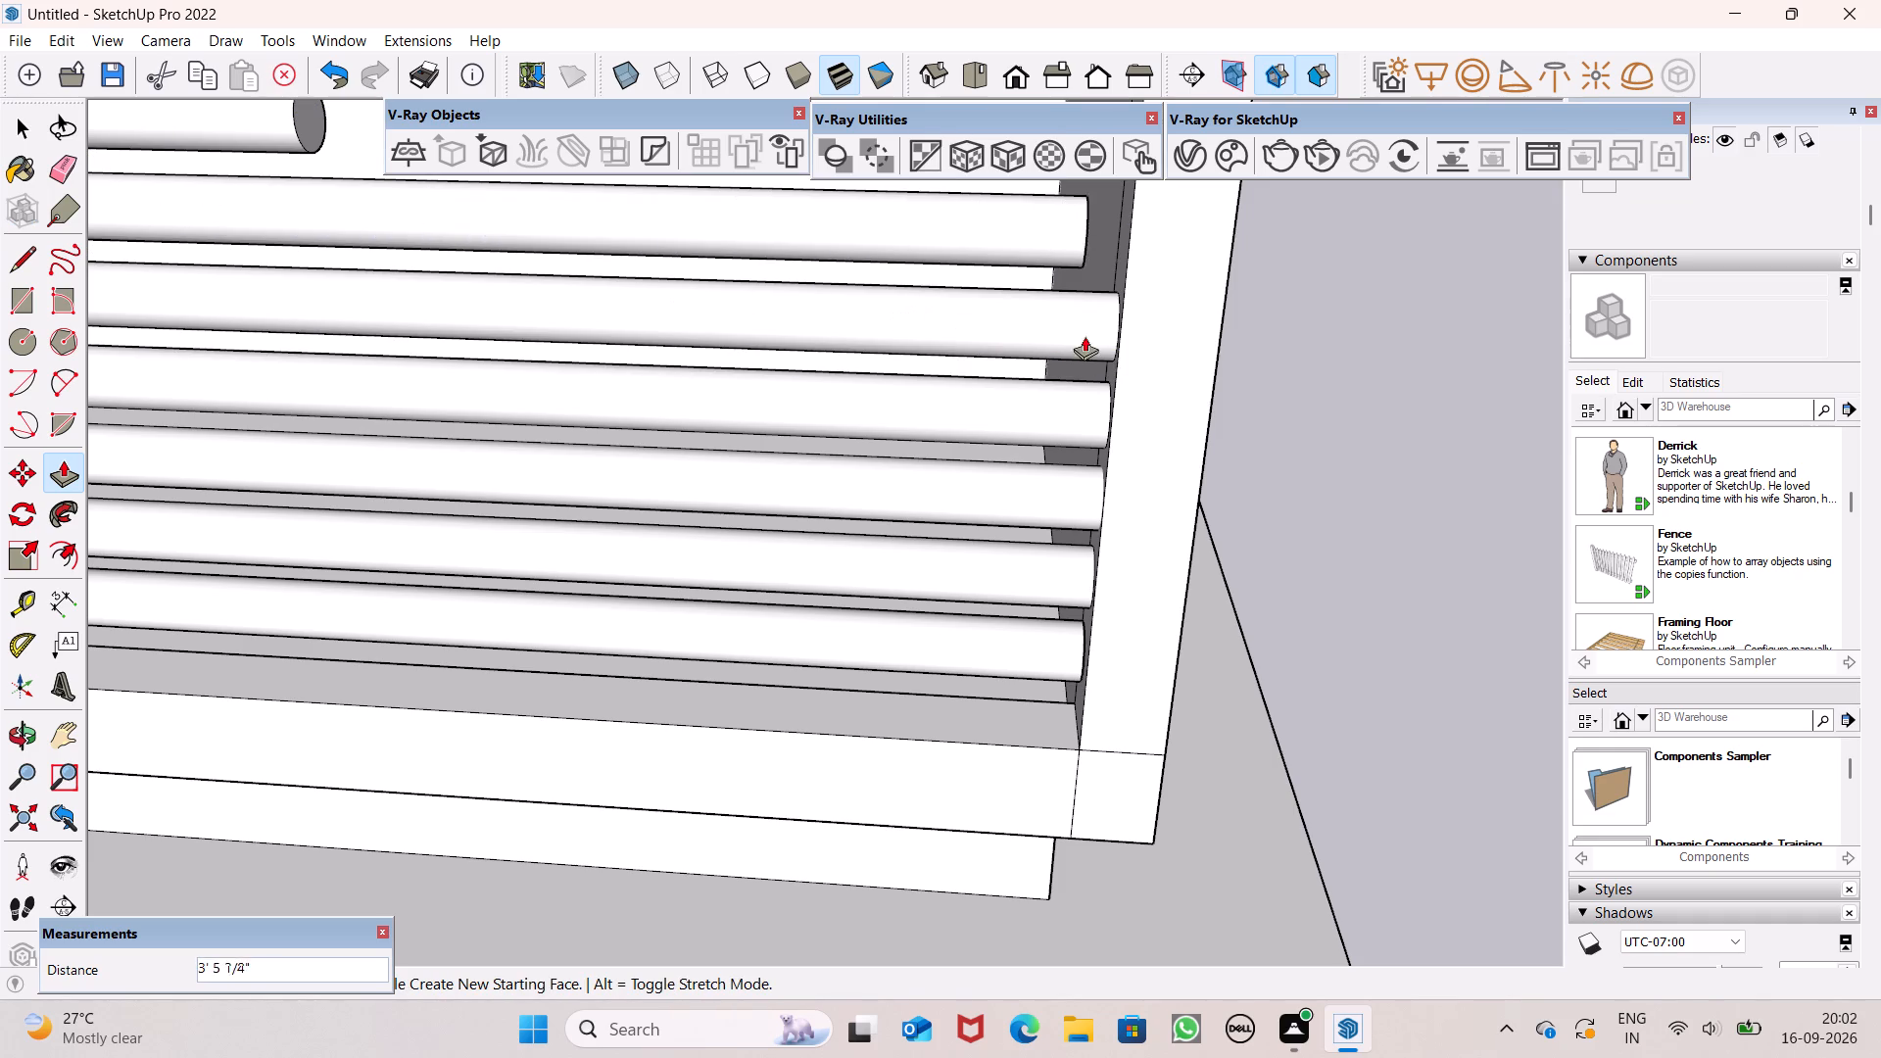
pyautogui.moveTo(1085, 336); pyautogui.dragTo(1143, 335)
pyautogui.scroll(-6, 1024, 374)
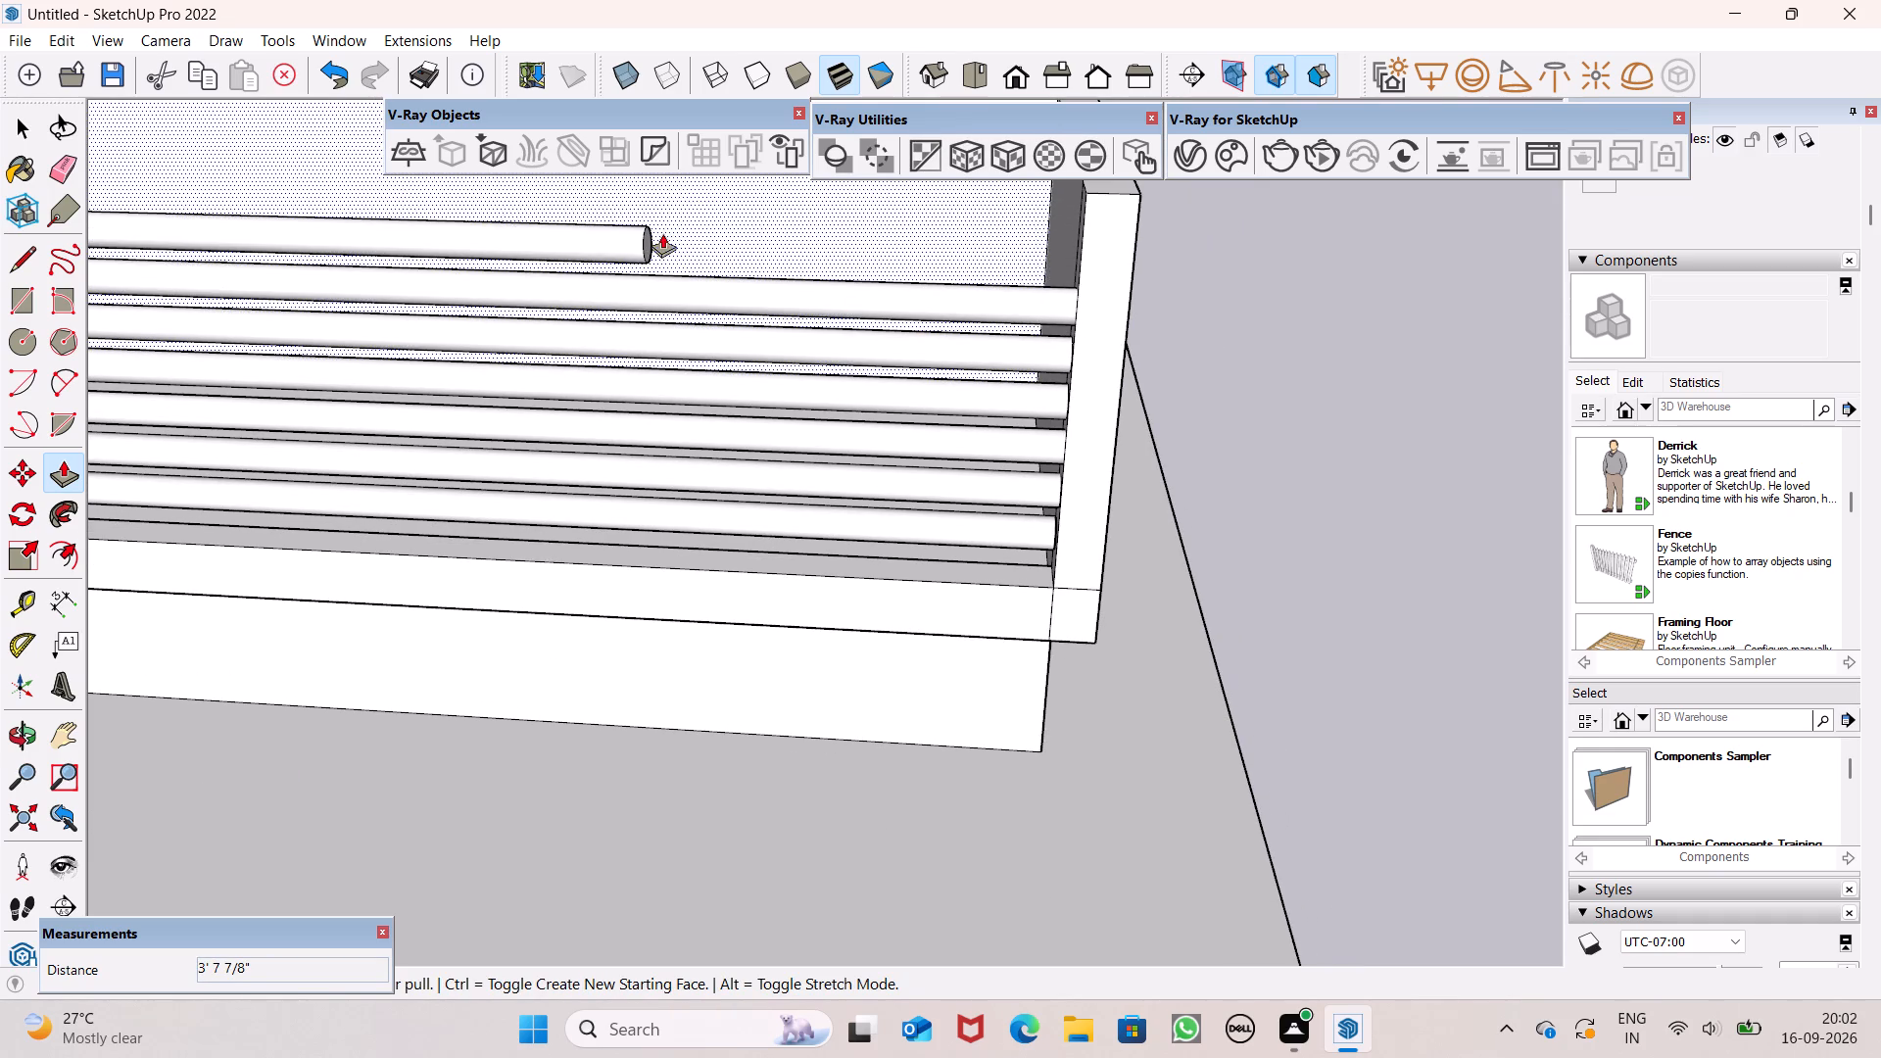
pyautogui.moveTo(650, 240); pyautogui.dragTo(1100, 320)
# Push/Pull the rectangular face atop the far end post about 9' 1 1/16", plus another 3' 9 15/16", to form a top rail reaching the near post.
pyautogui.scroll(-8, 1021, 395)
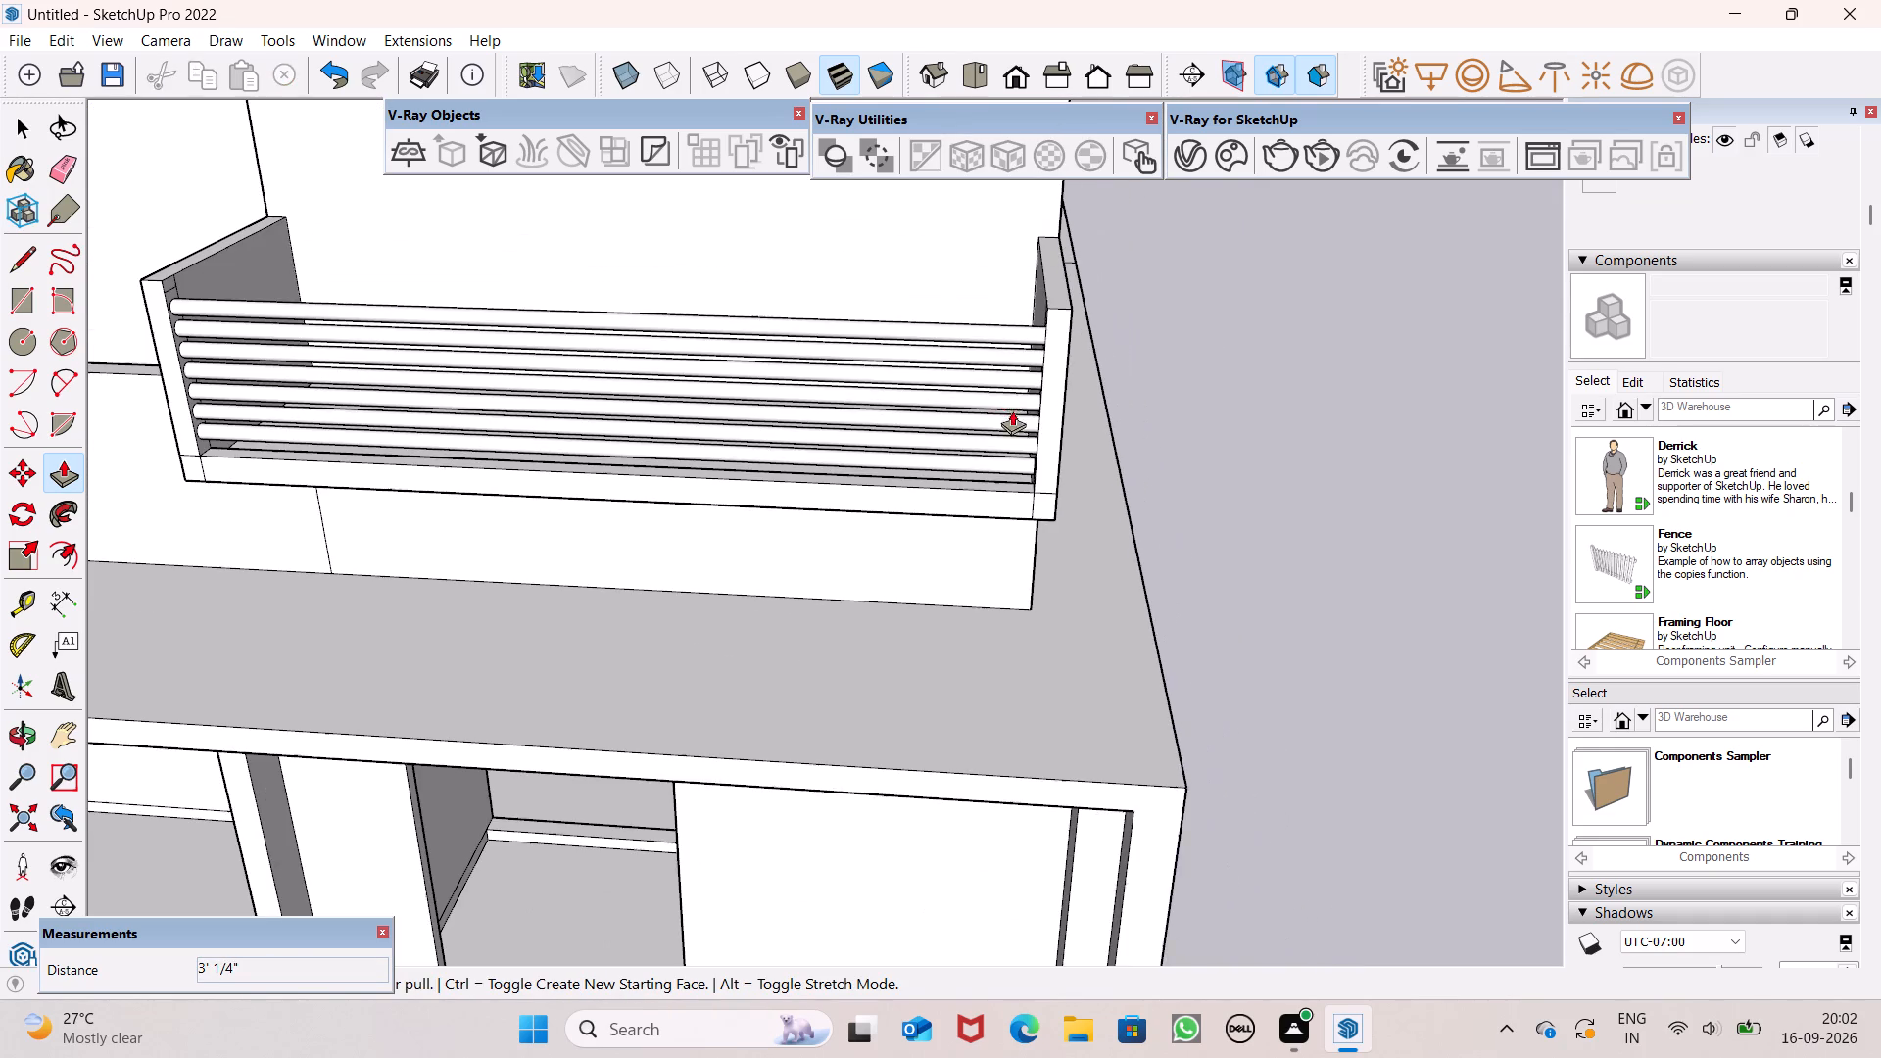
pyautogui.scroll(7, 203, 260)
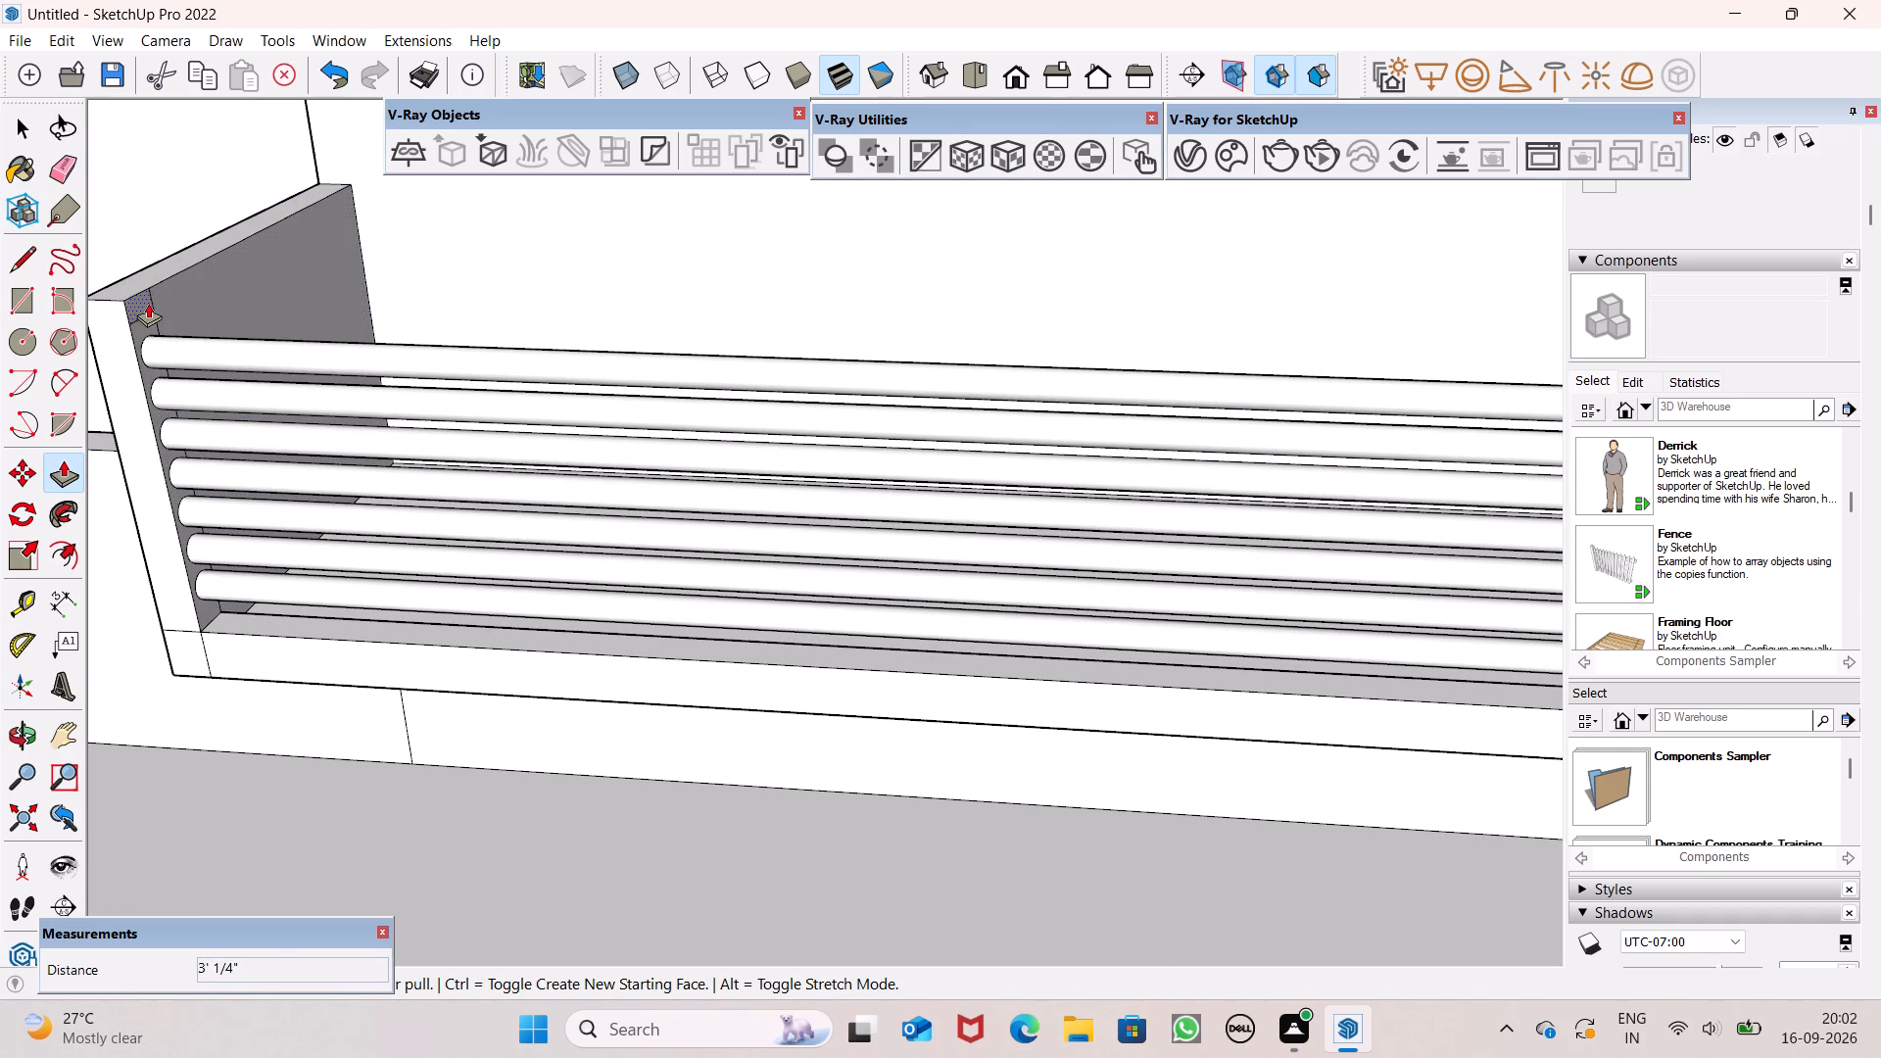
pyautogui.moveTo(147, 301); pyautogui.dragTo(1394, 386)
pyautogui.scroll(-3, 275, 391)
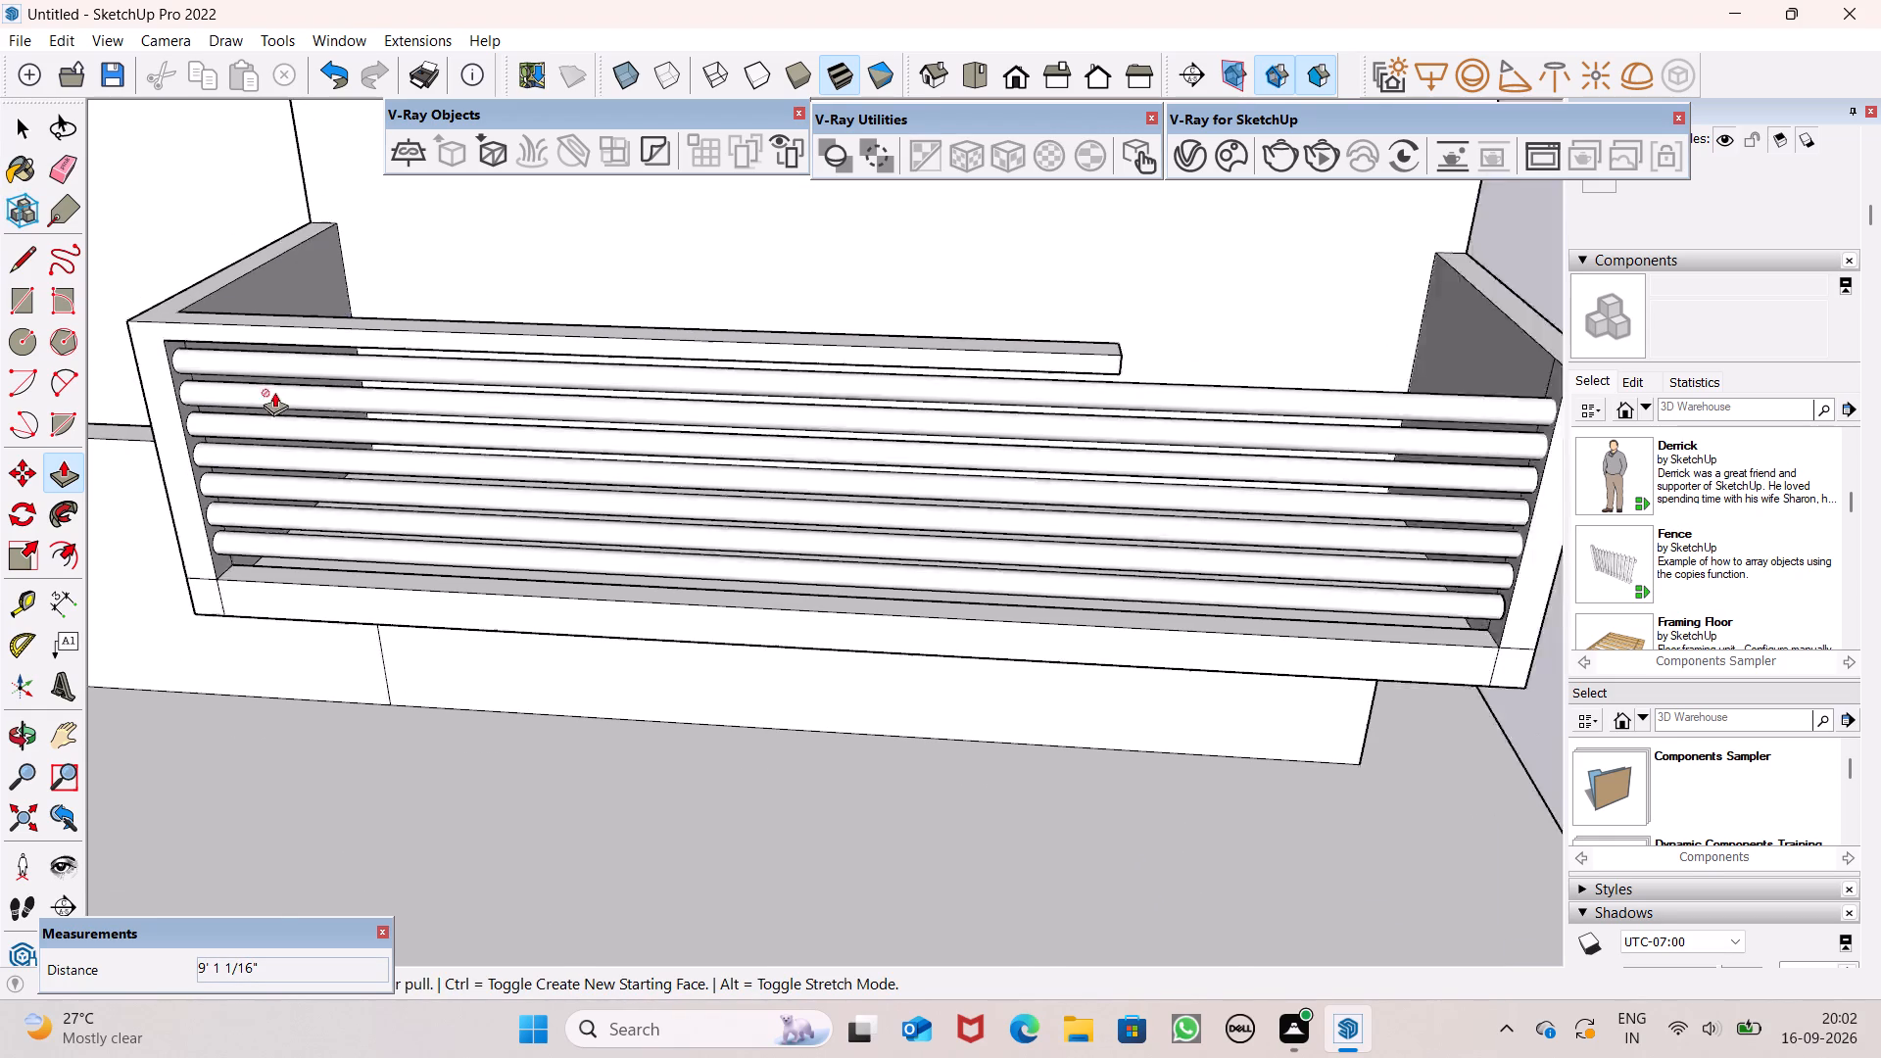
pyautogui.scroll(-3, 274, 392)
pyautogui.moveTo(1008, 387); pyautogui.dragTo(852, 429, button='middle')
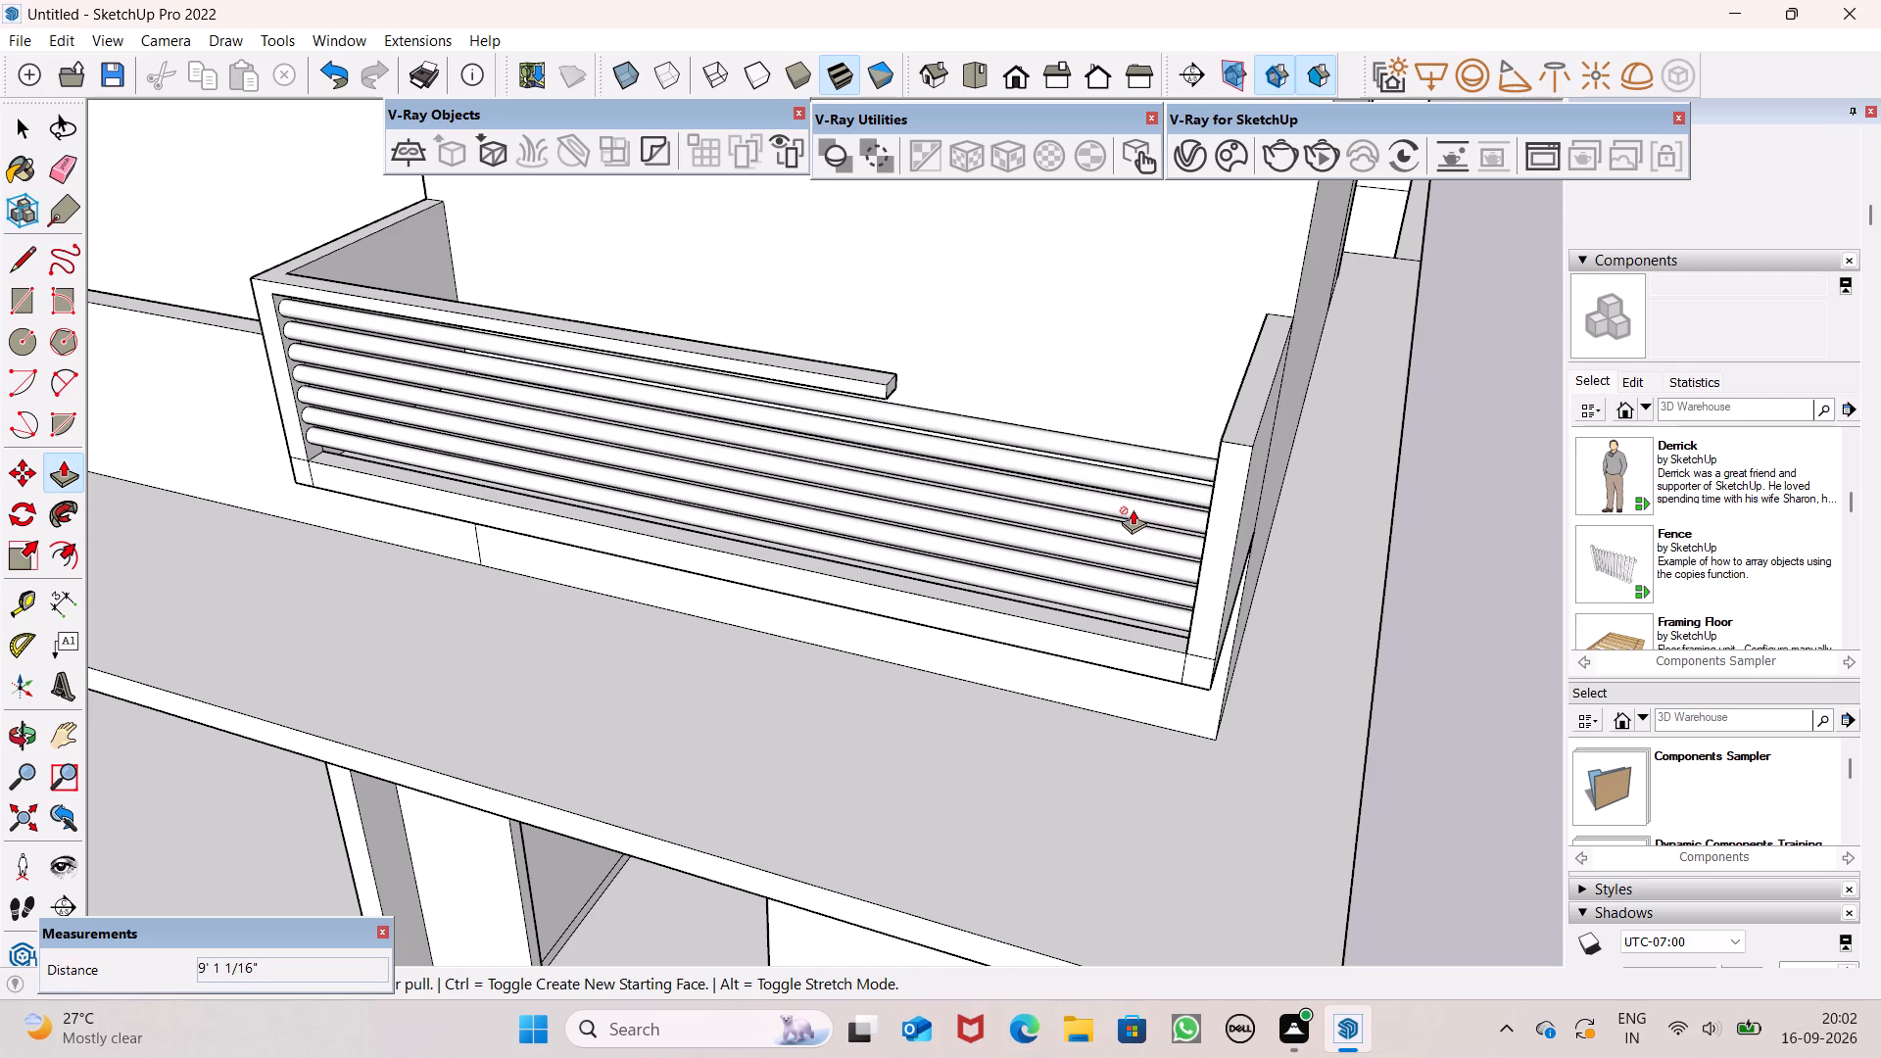
pyautogui.scroll(5, 901, 457)
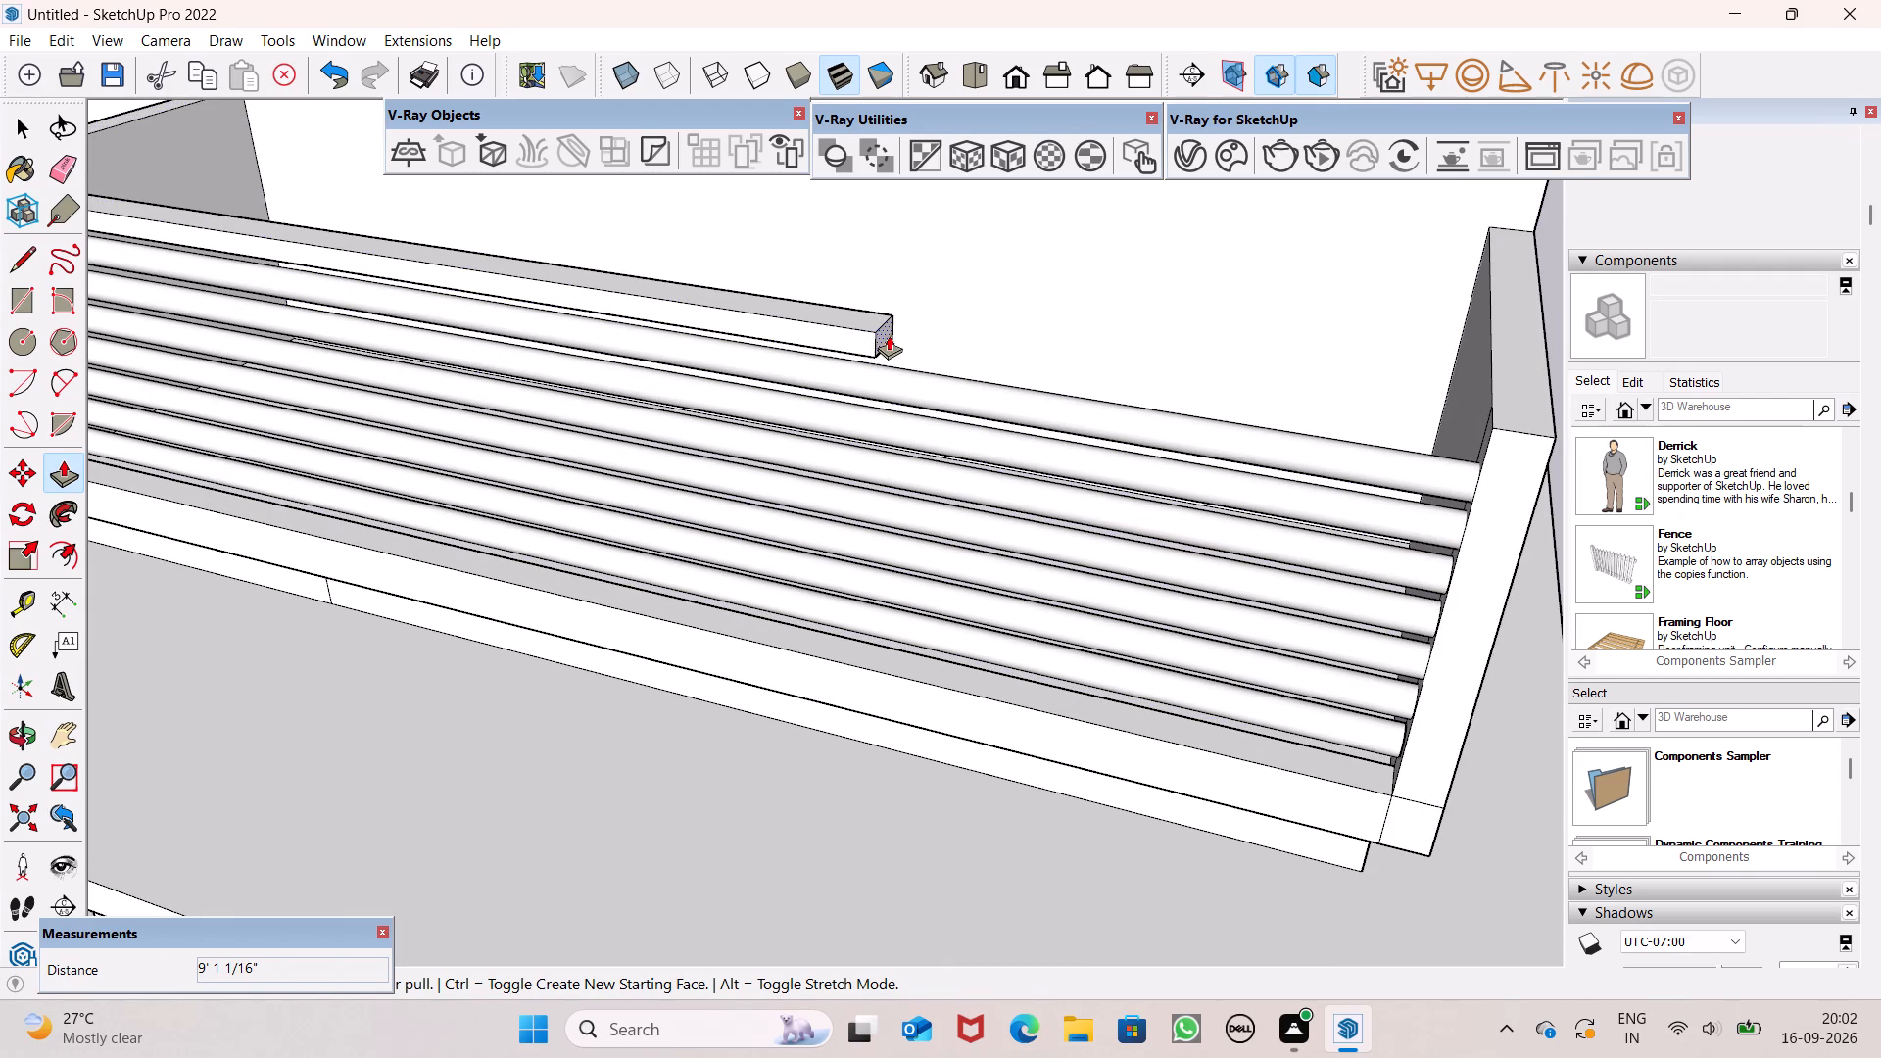
pyautogui.moveTo(889, 335); pyautogui.dragTo(1485, 470)
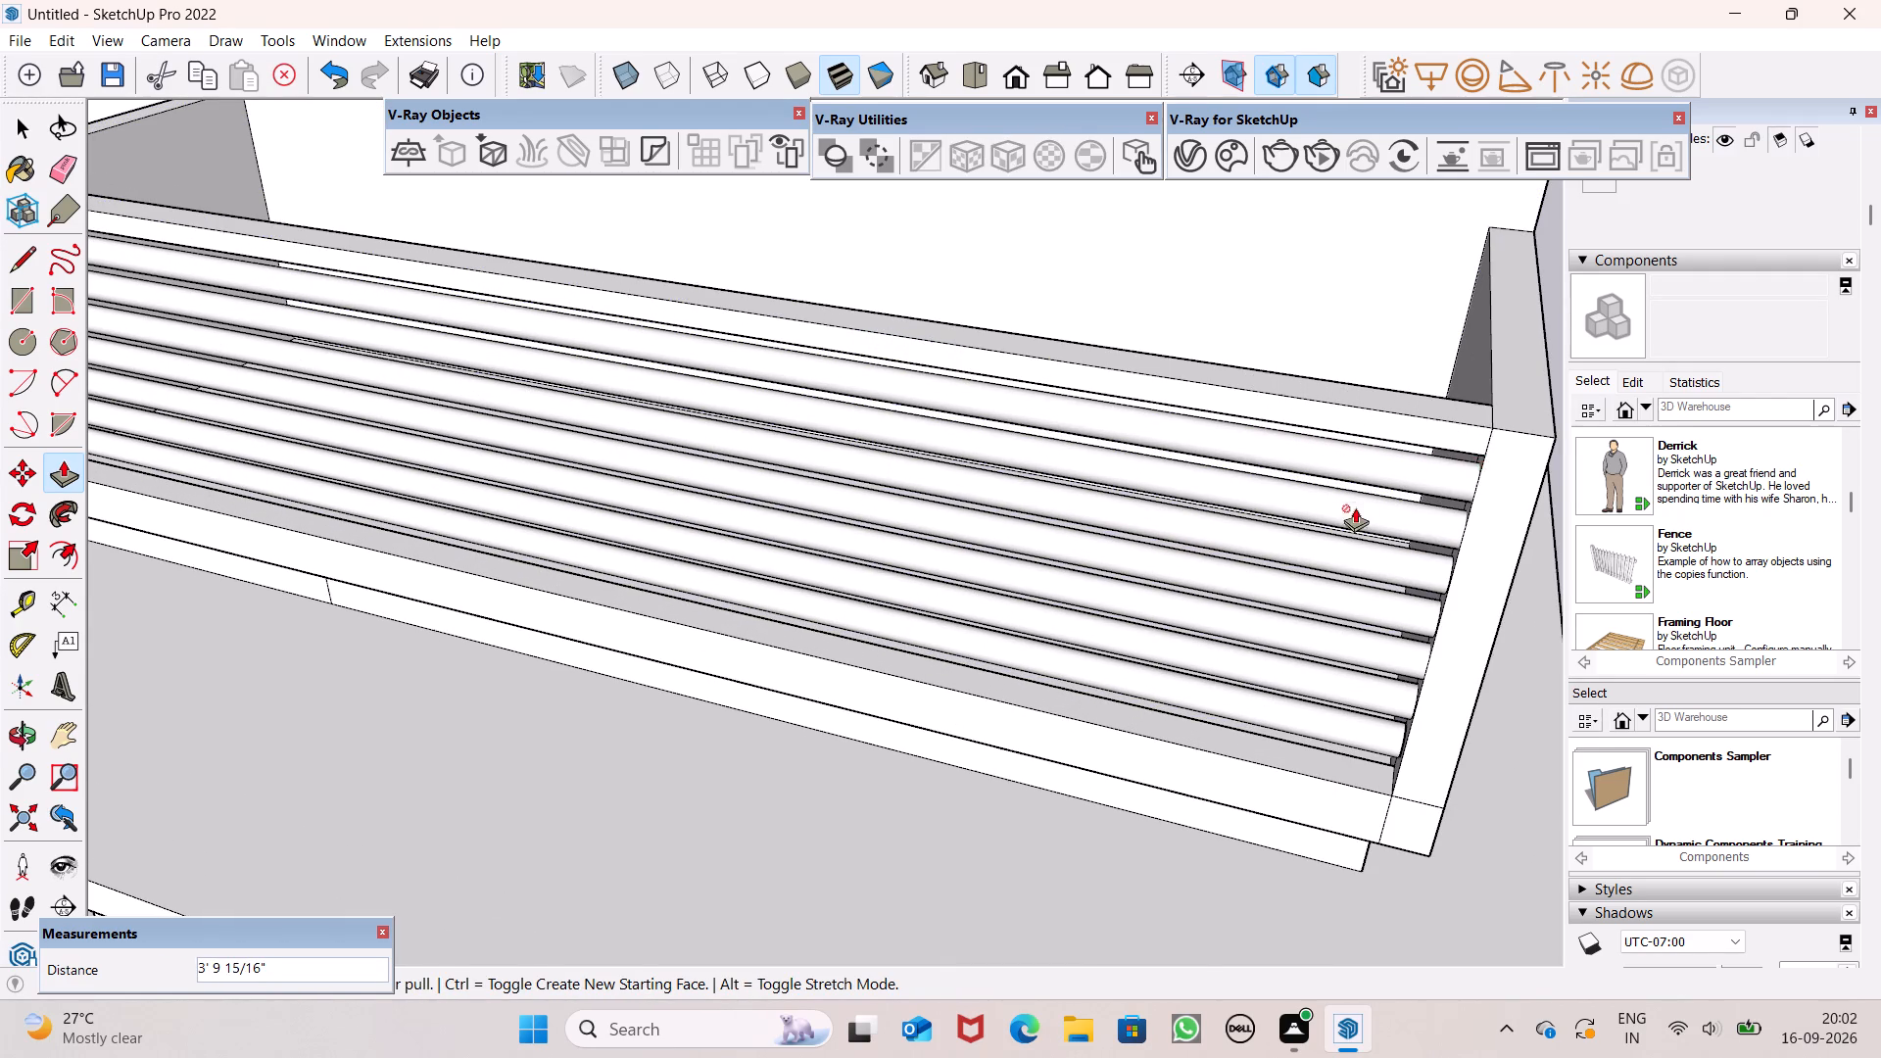
pyautogui.scroll(-14, 1342, 544)
pyautogui.moveTo(1359, 623); pyautogui.dragTo(1430, 433, button='middle')
pyautogui.press('space')
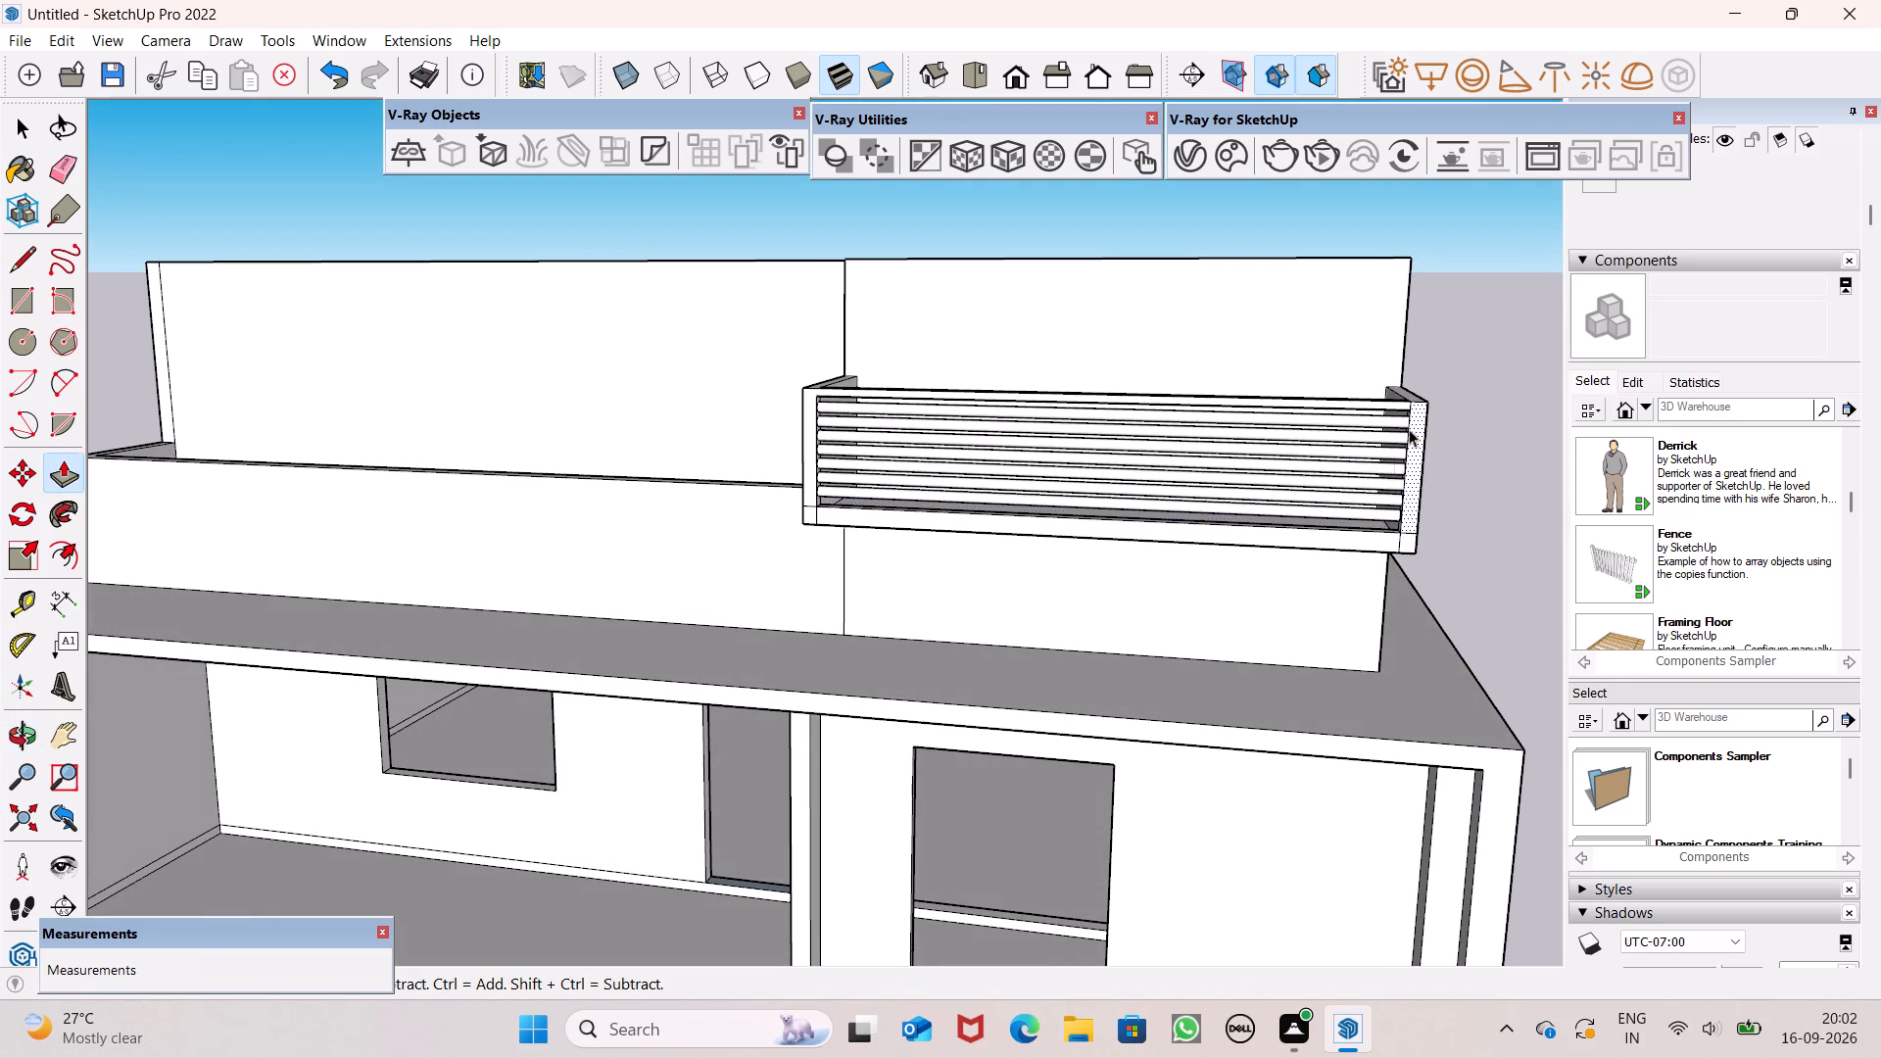
pyautogui.press('space')
pyautogui.press('space')
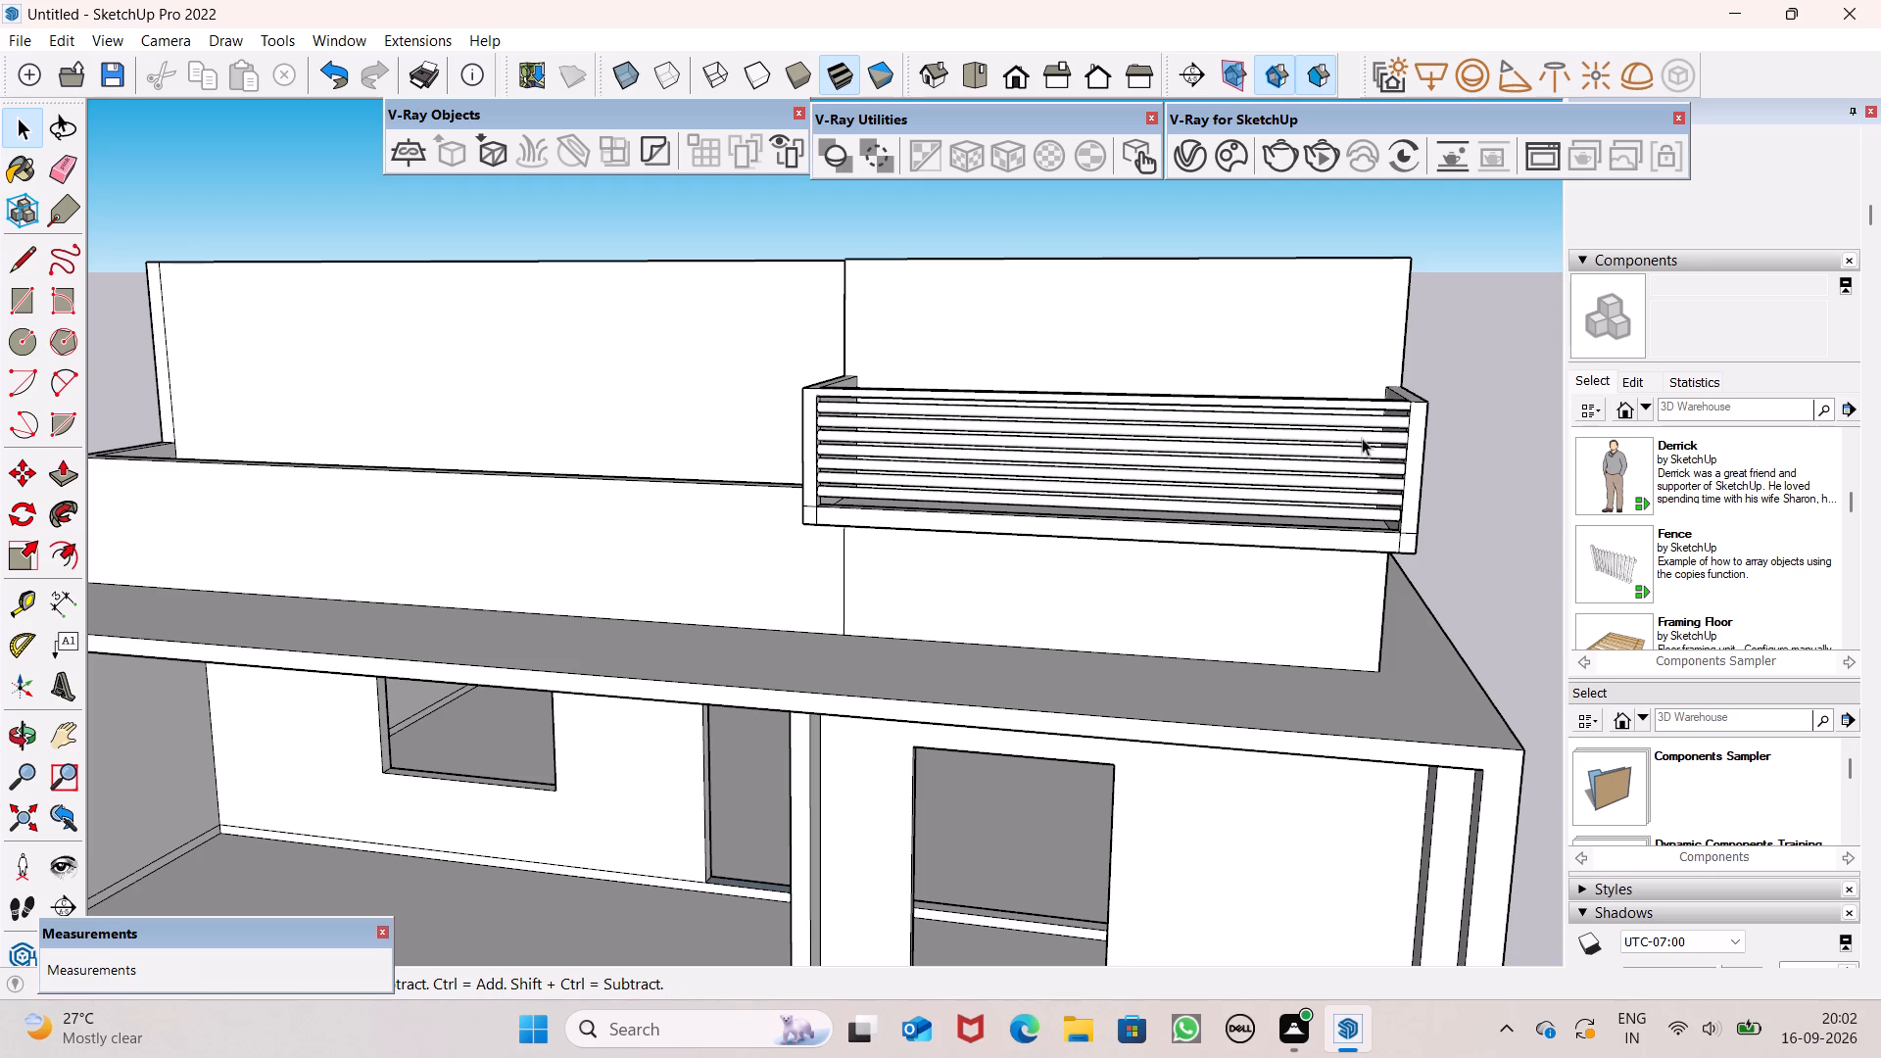
# Examine the railed balcony front from several angles and the whole two-storey building from farther away.
pyautogui.moveTo(1468, 465); pyautogui.dragTo(1314, 580, button='middle')
pyautogui.scroll(1, 1469, 469)
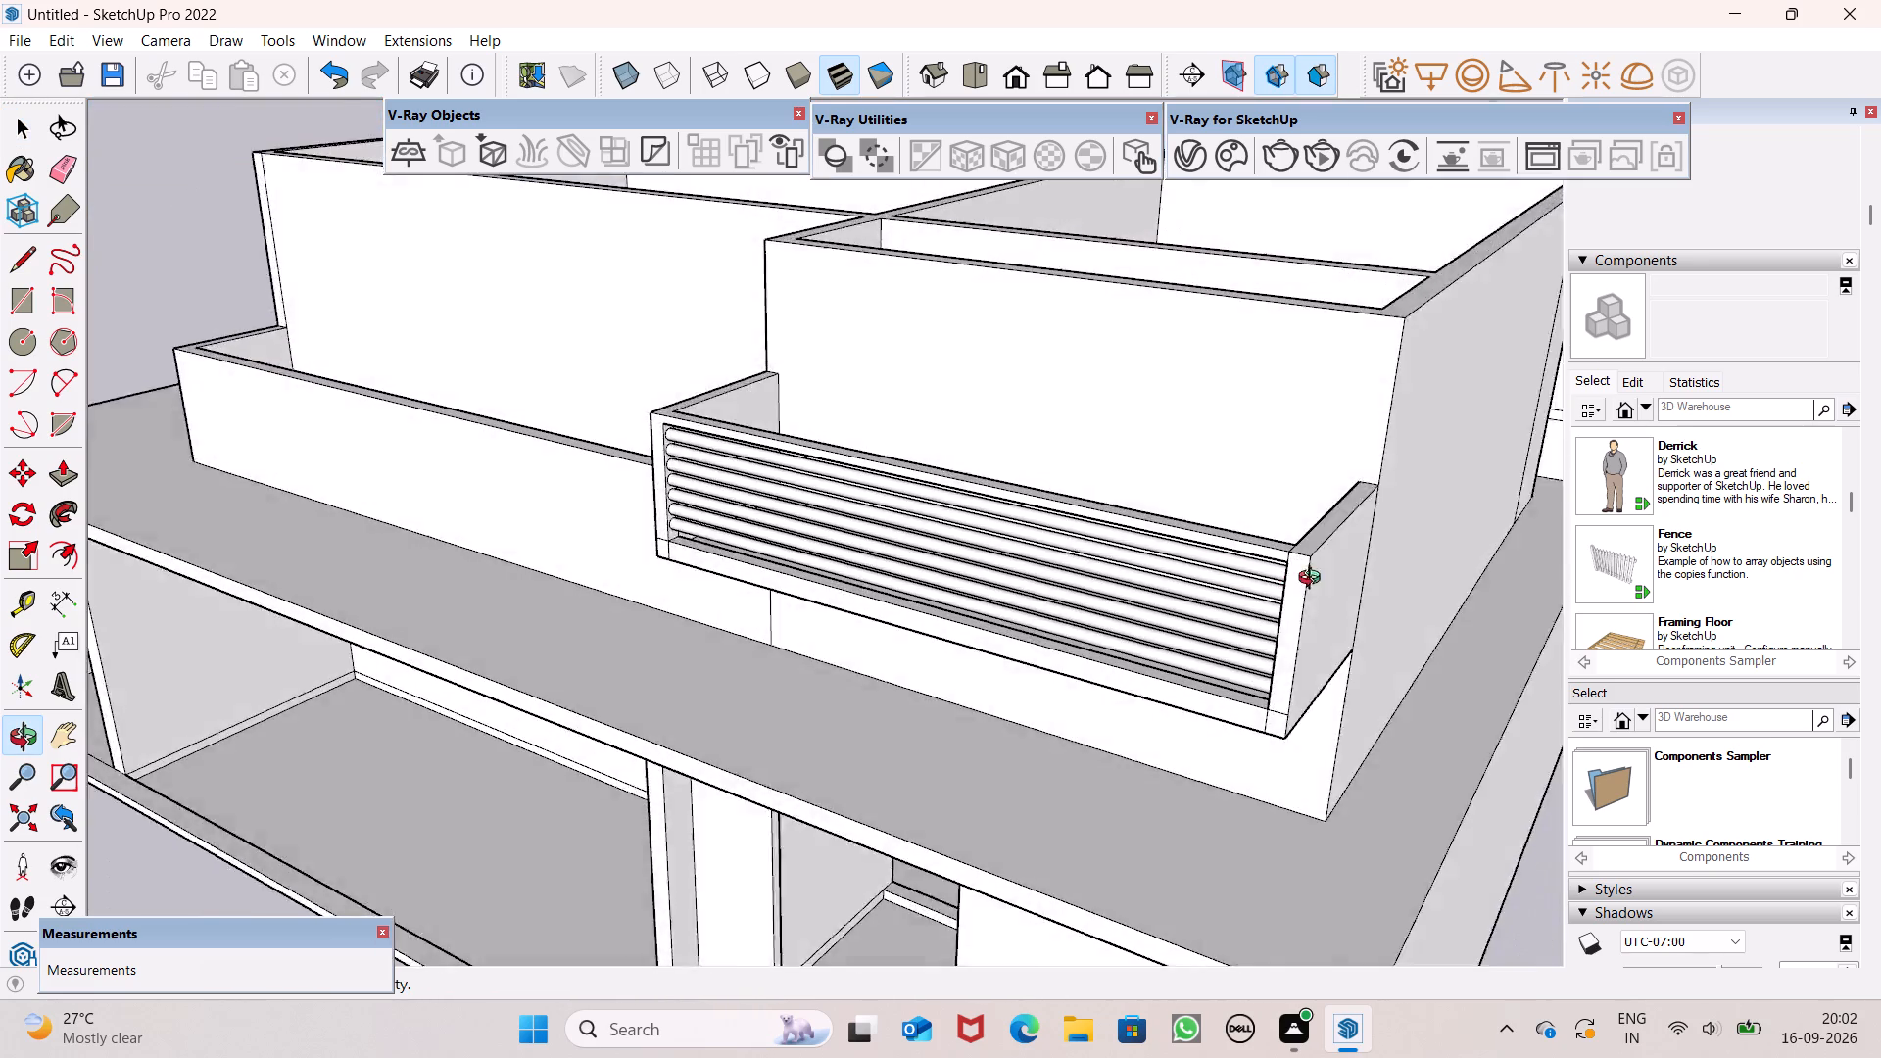
pyautogui.moveTo(1314, 580); pyautogui.dragTo(1423, 600, button='middle')
pyautogui.moveTo(1444, 590); pyautogui.dragTo(1204, 443, button='middle')
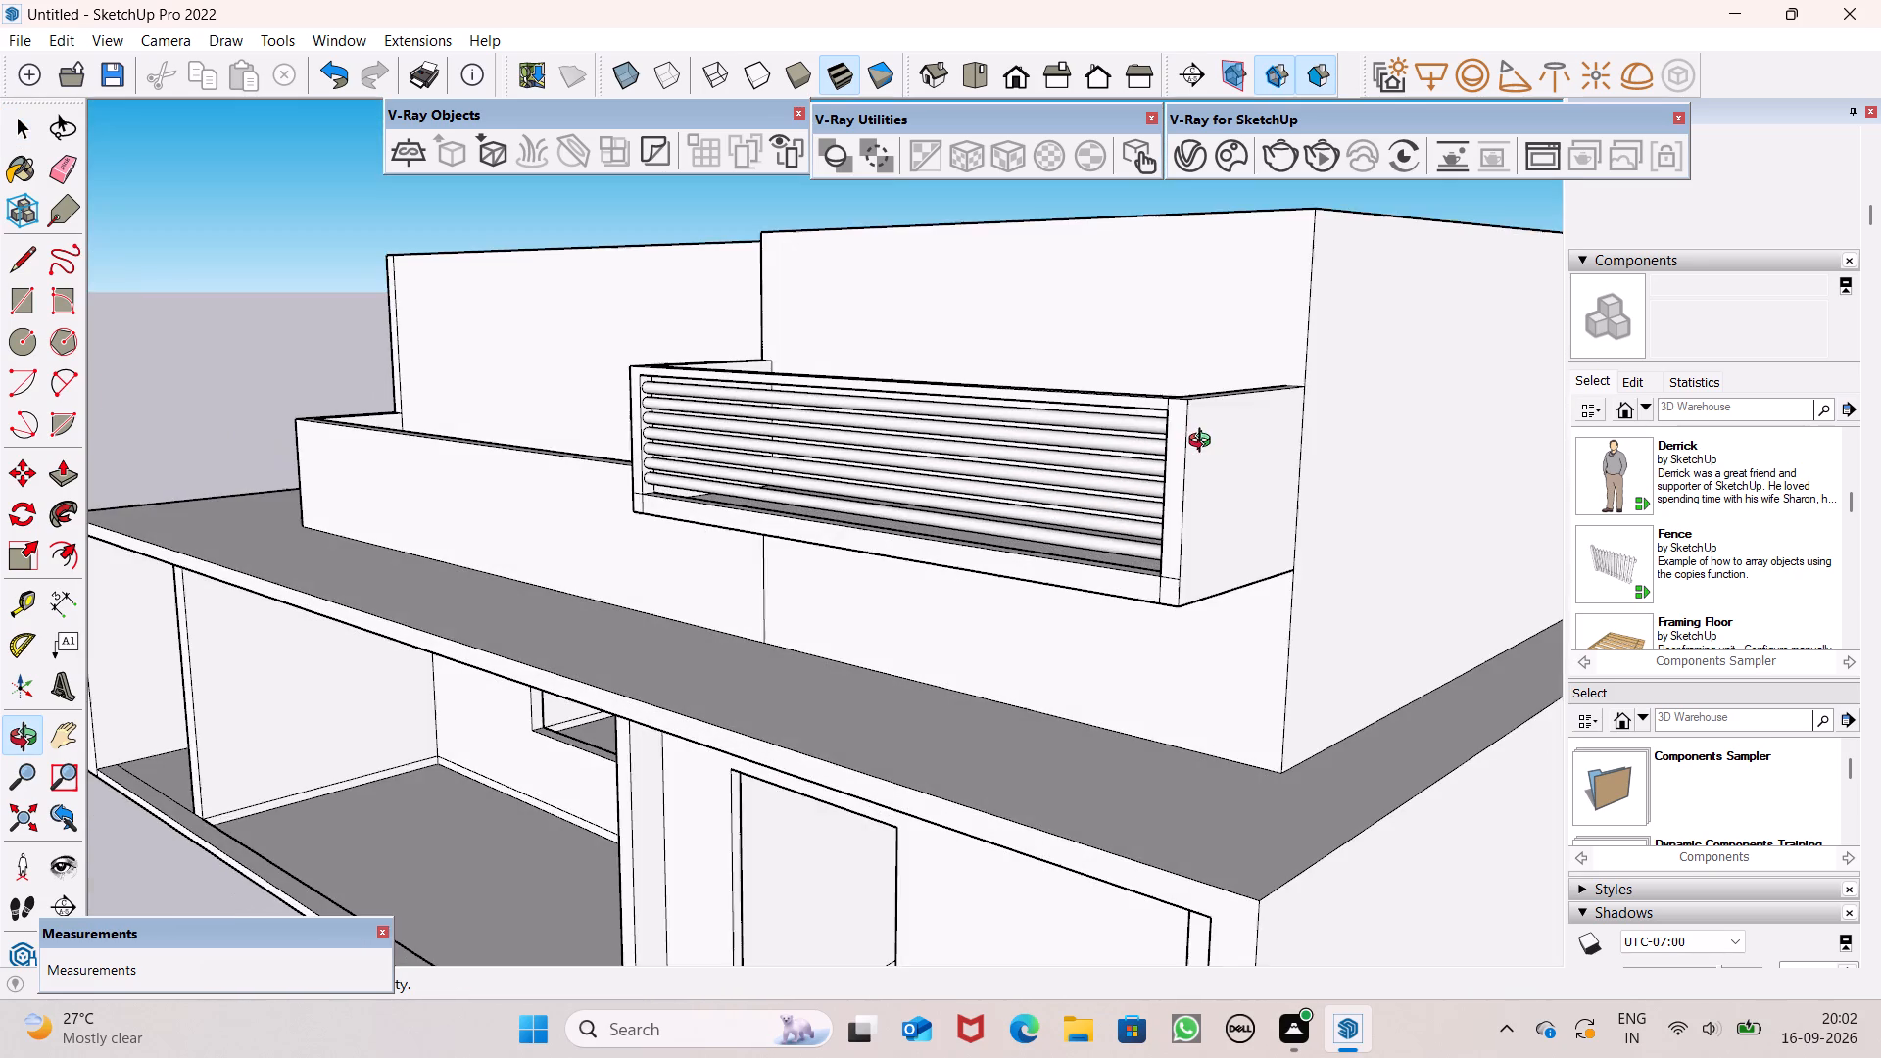
pyautogui.moveTo(1204, 443); pyautogui.dragTo(1552, 477, button='middle')
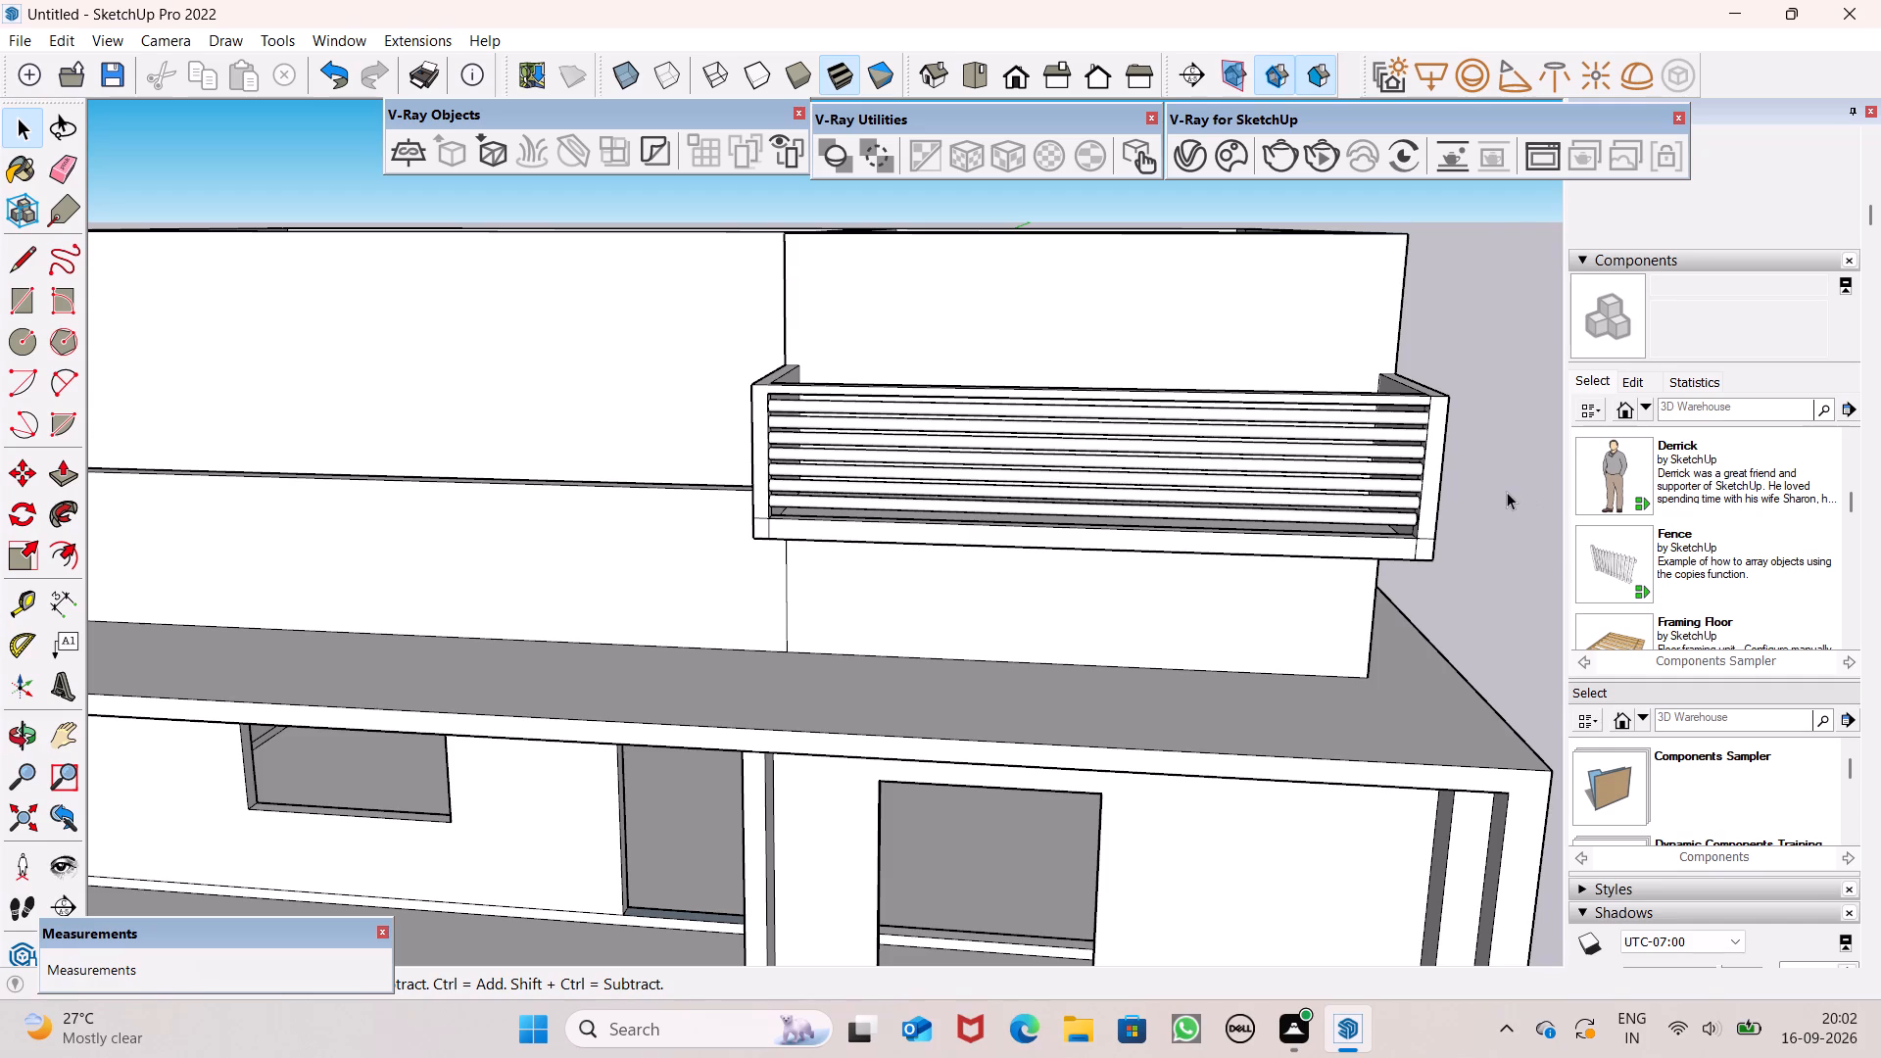
pyautogui.moveTo(1459, 514); pyautogui.dragTo(1223, 588, button='middle')
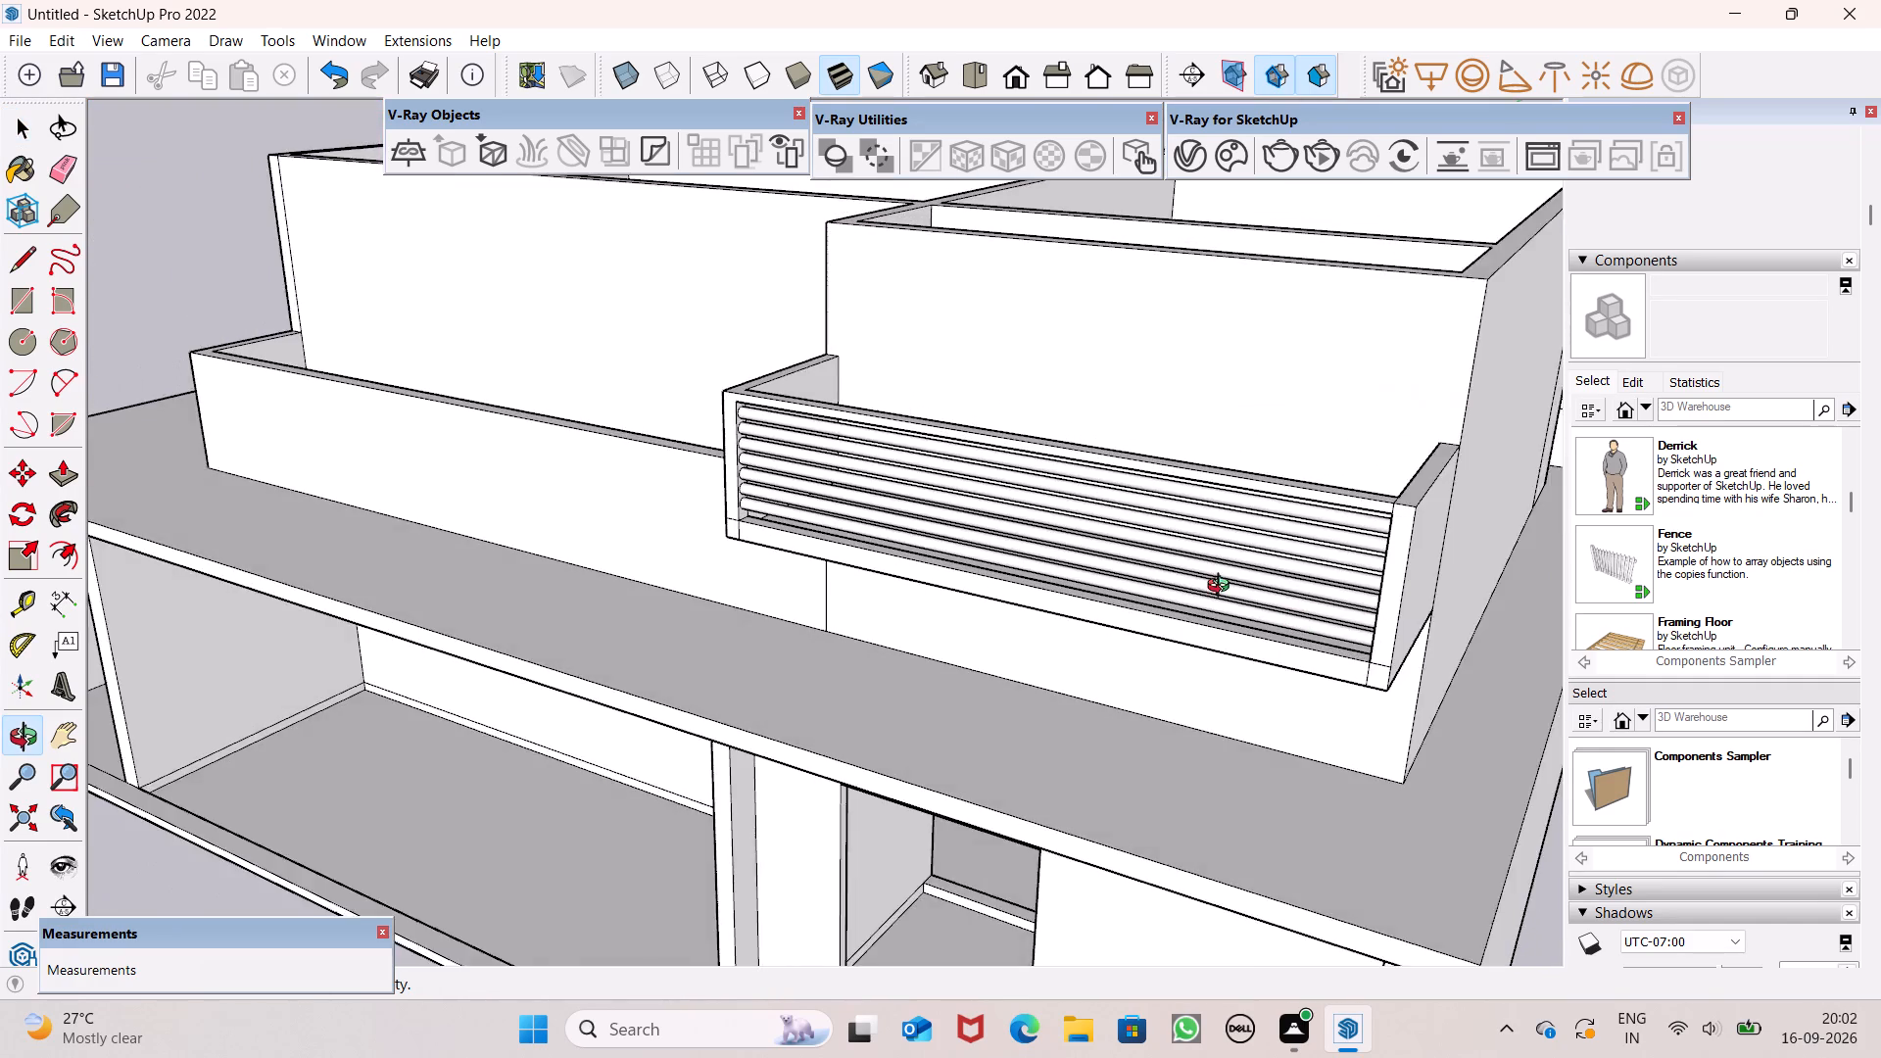
pyautogui.moveTo(1223, 588); pyautogui.dragTo(1452, 621, button='middle')
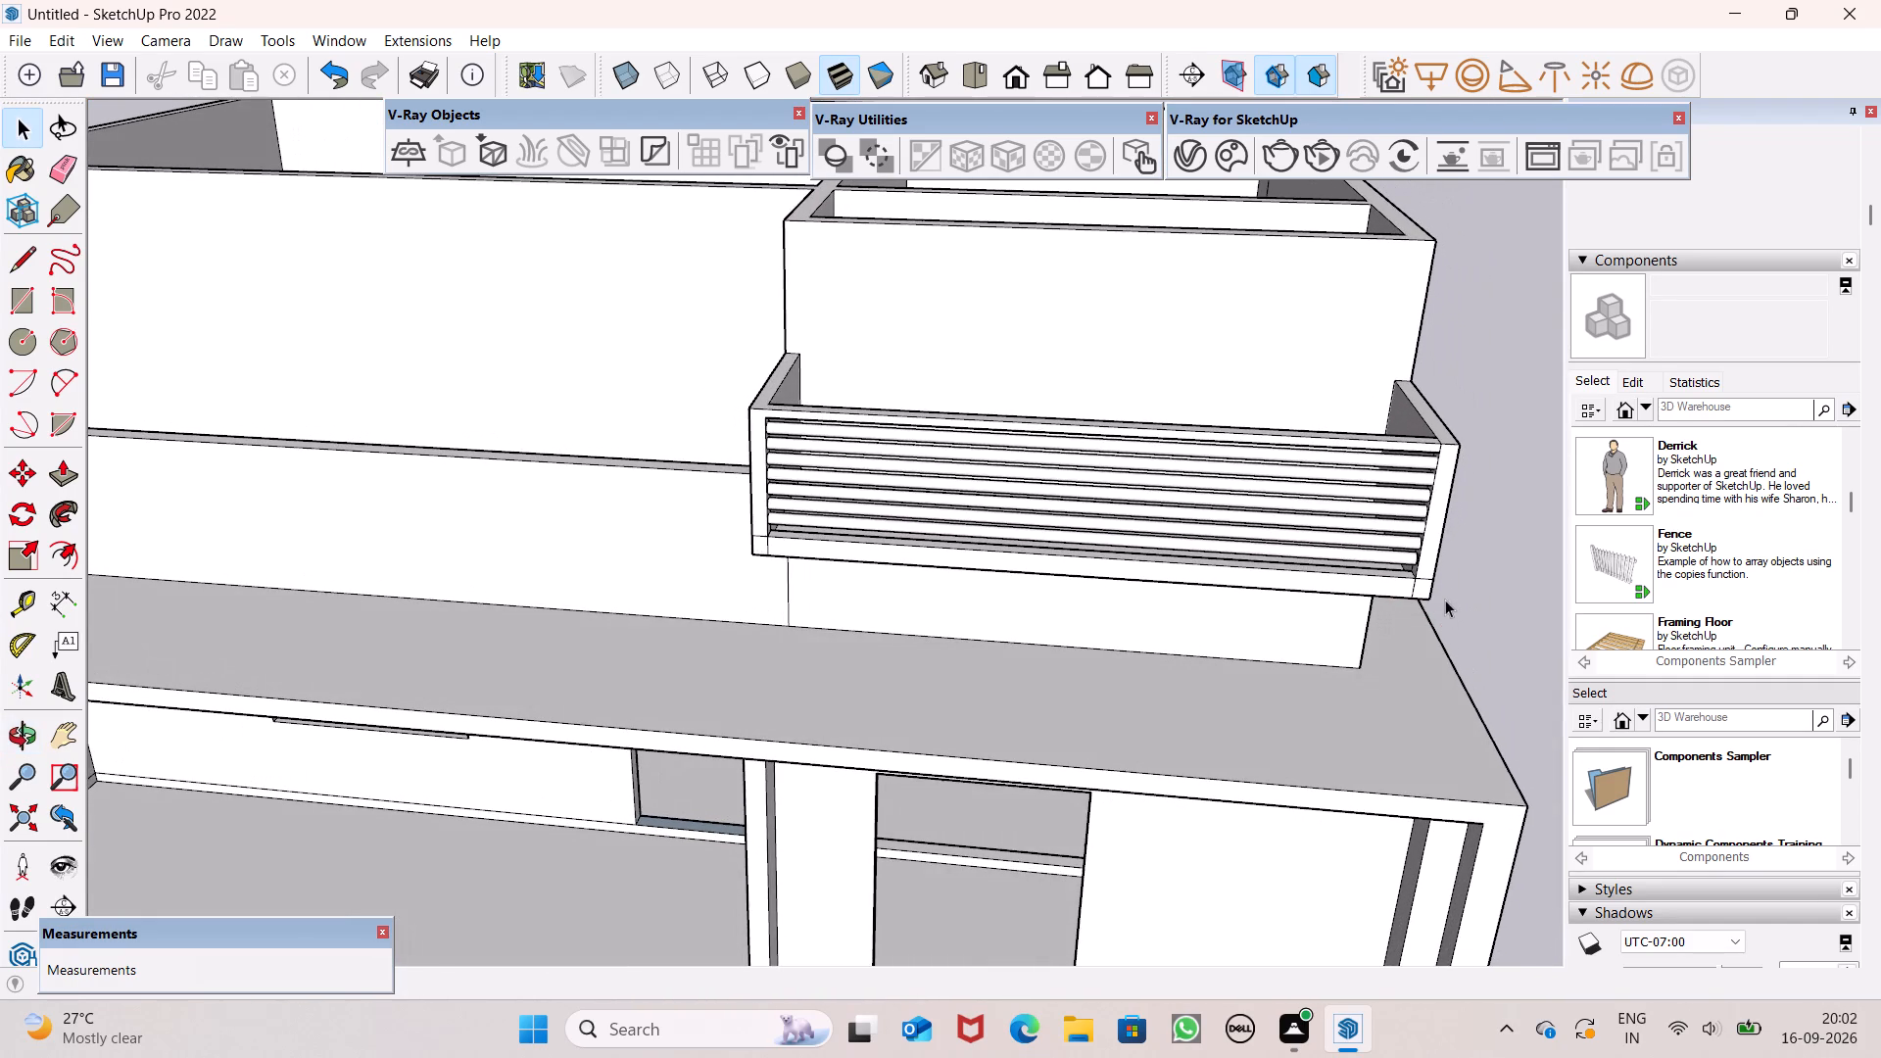
pyautogui.scroll(-8, 1440, 592)
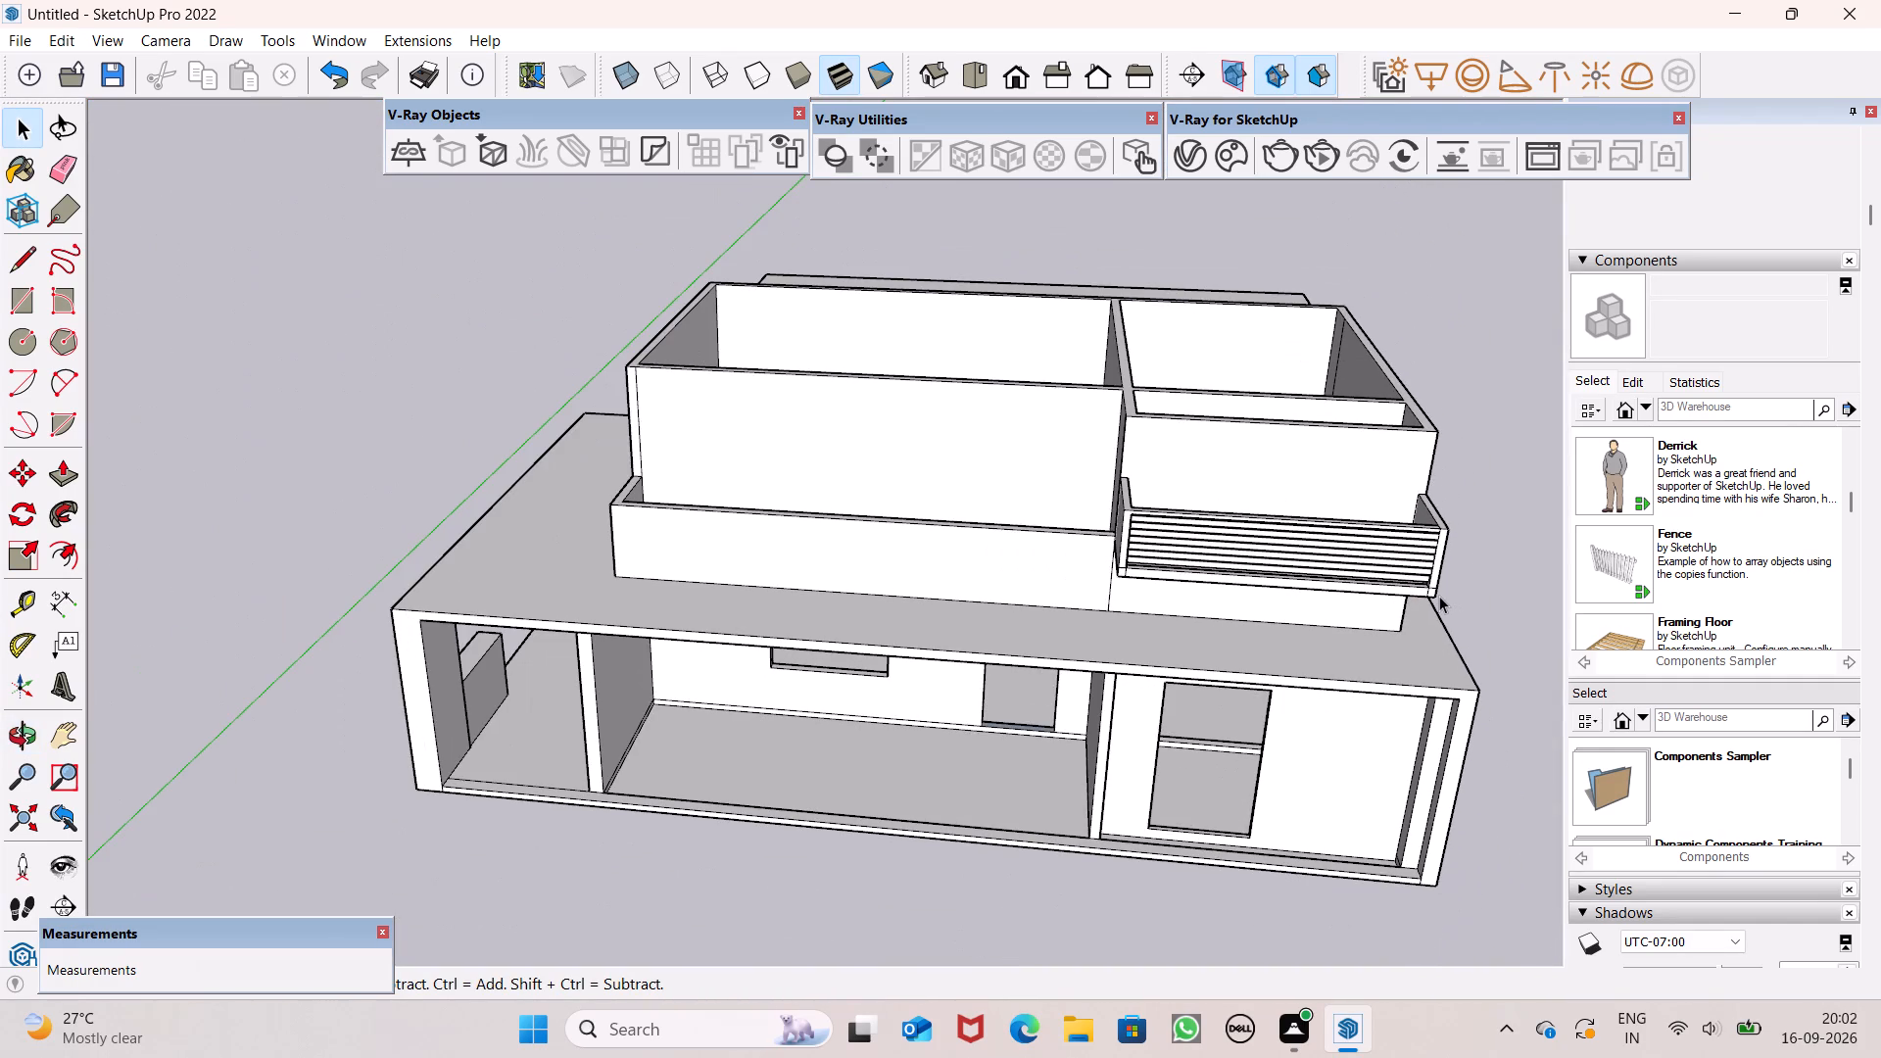
pyautogui.scroll(-3, 1439, 596)
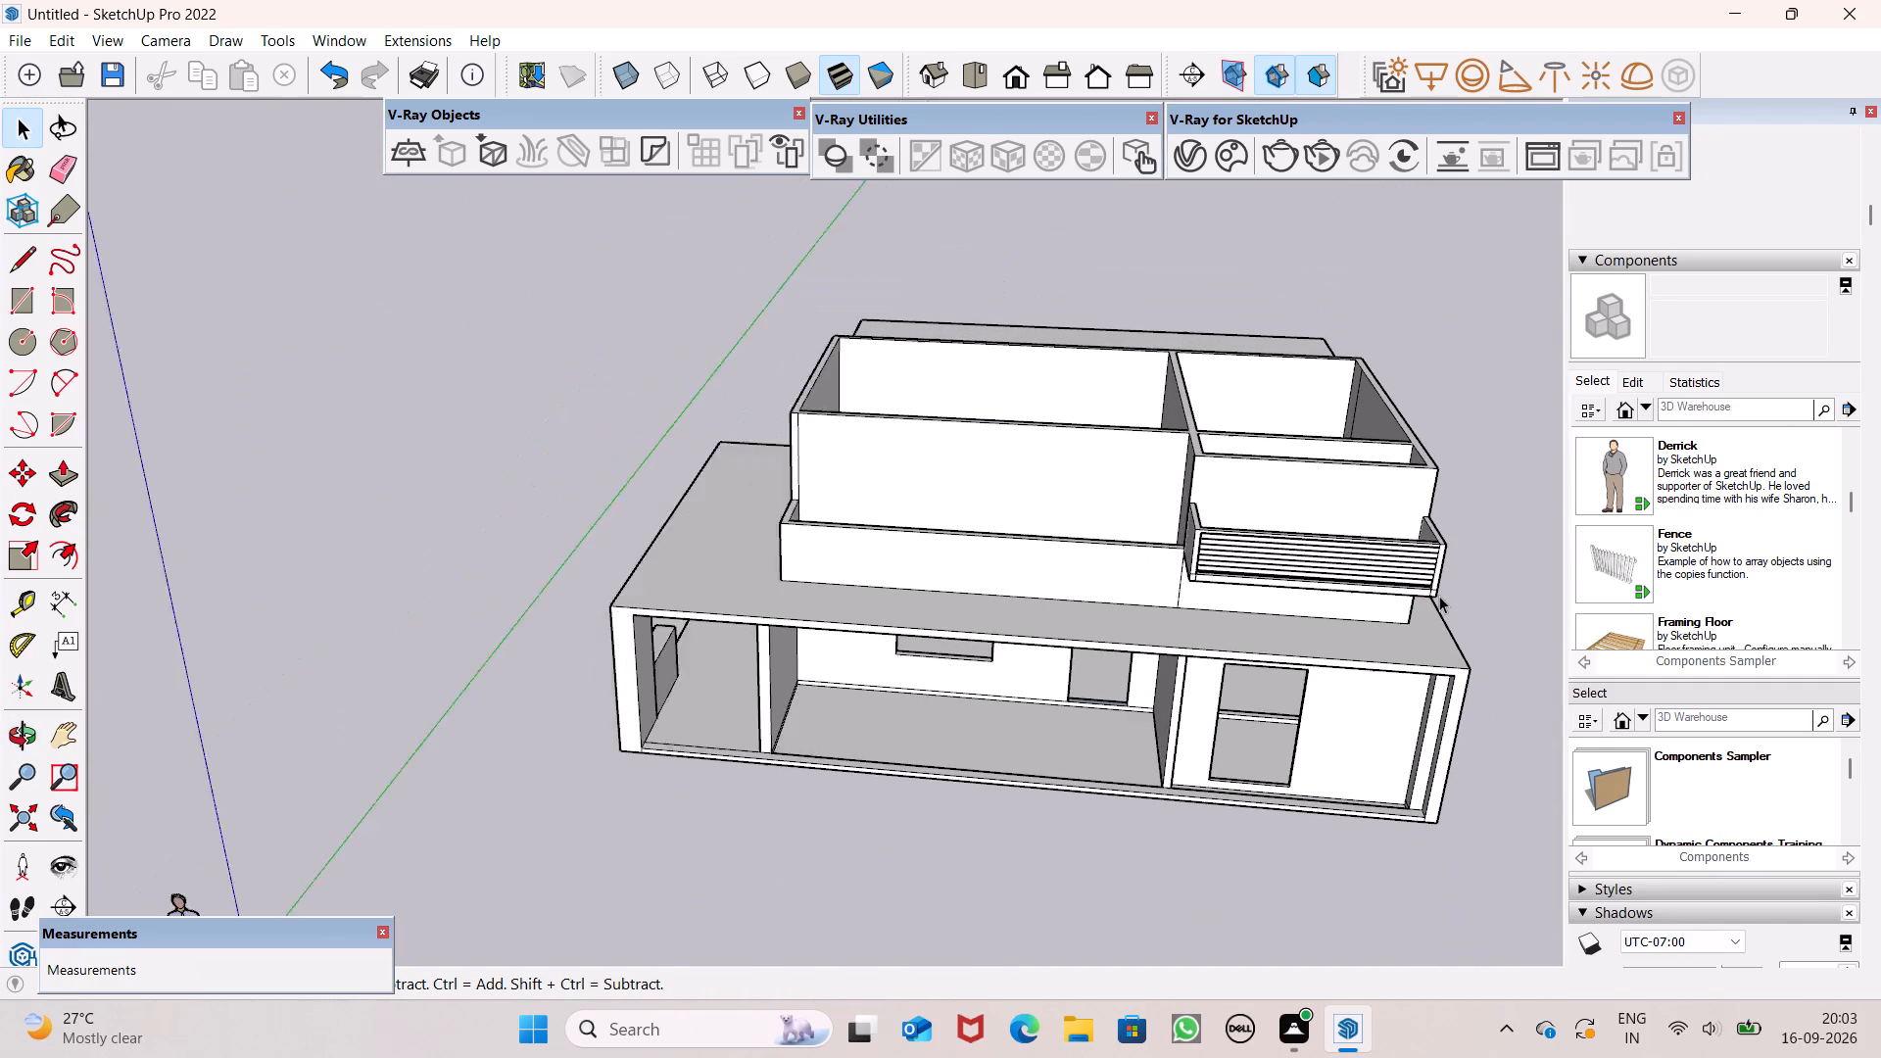
pyautogui.scroll(-1, 1439, 596)
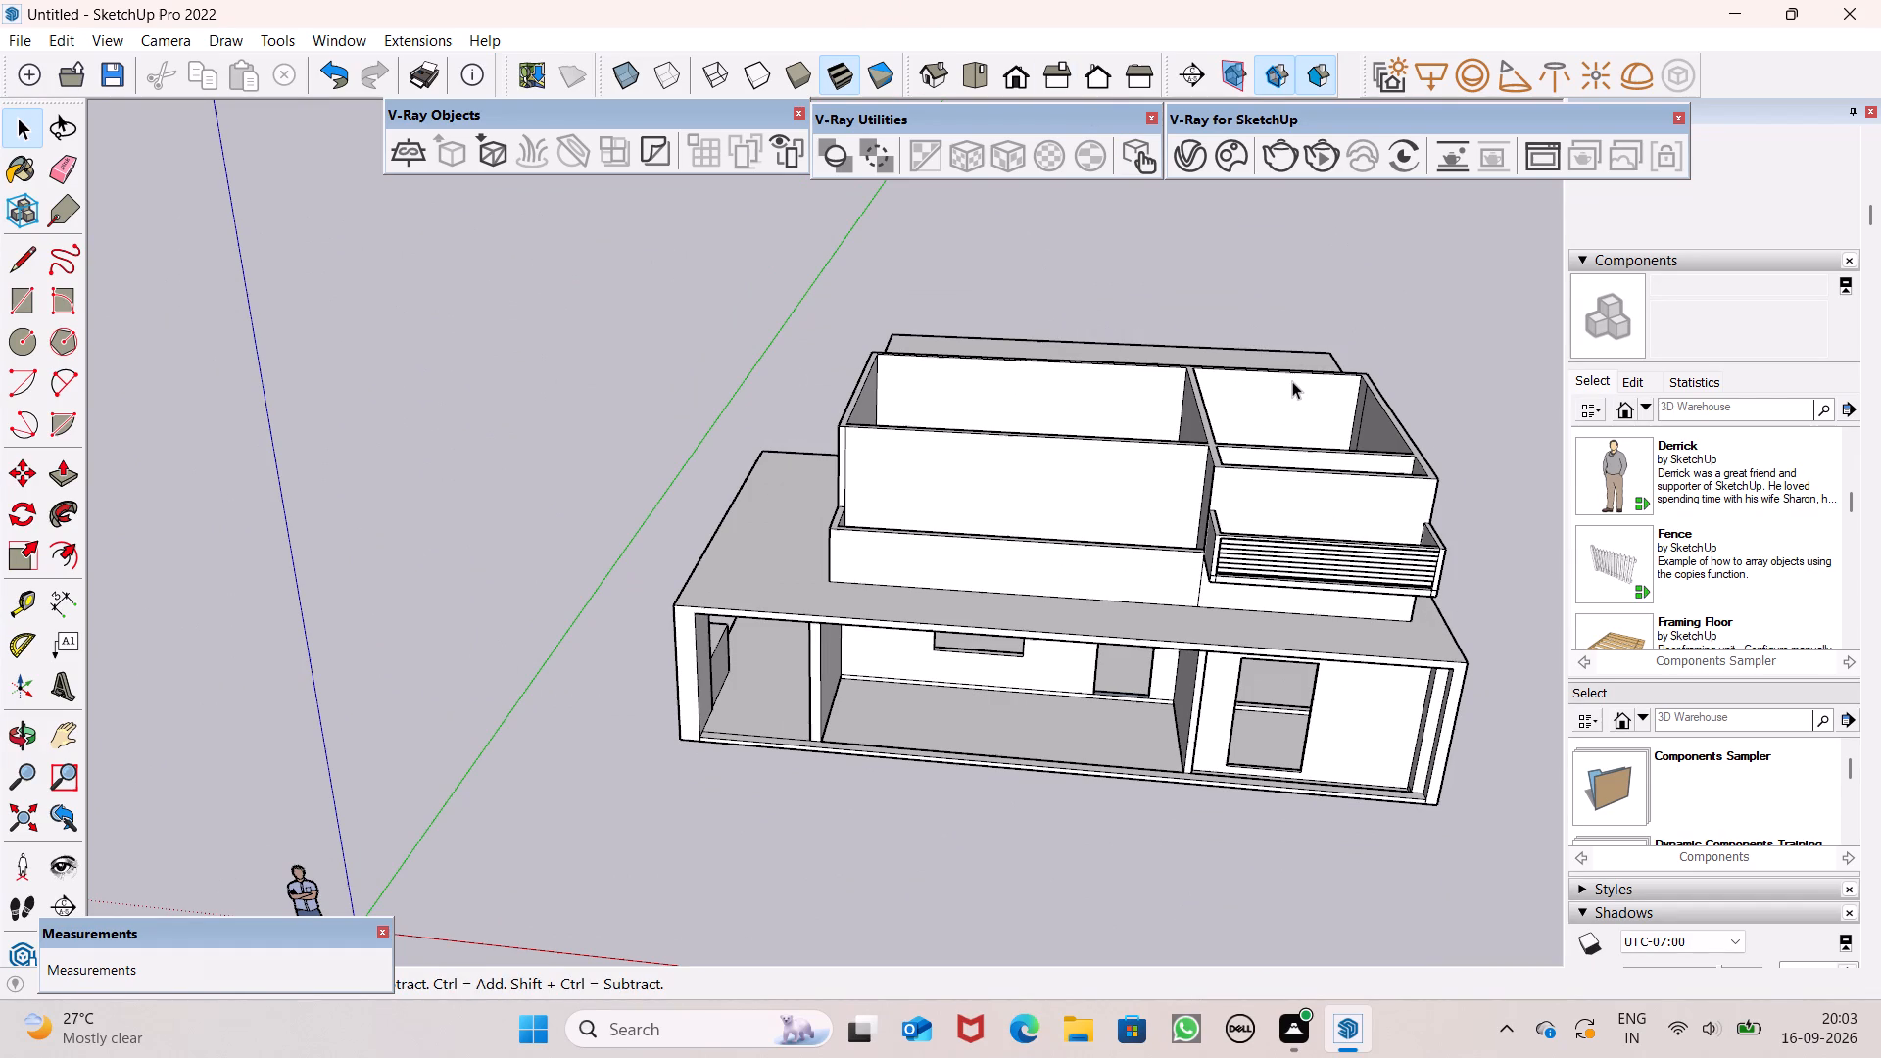
pyautogui.scroll(-5, 1297, 388)
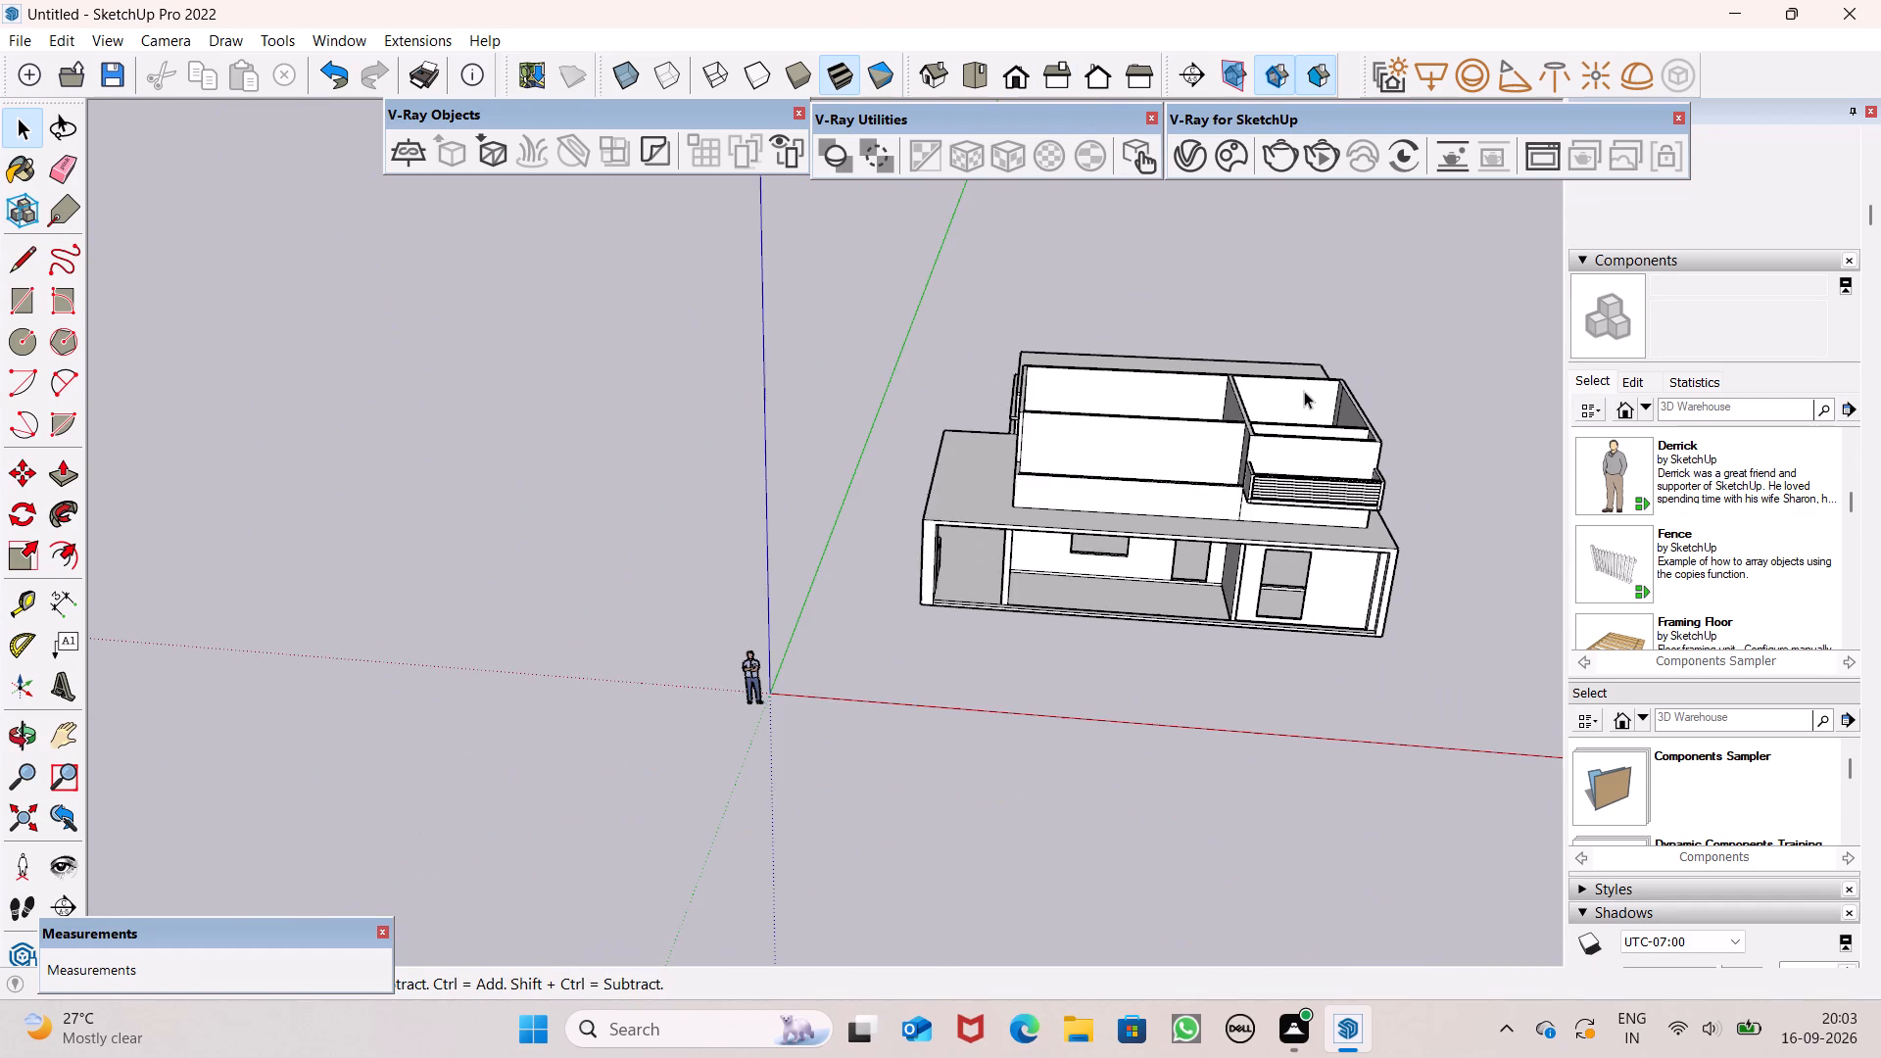
pyautogui.scroll(-4, 1308, 392)
pyautogui.scroll(2, 1325, 413)
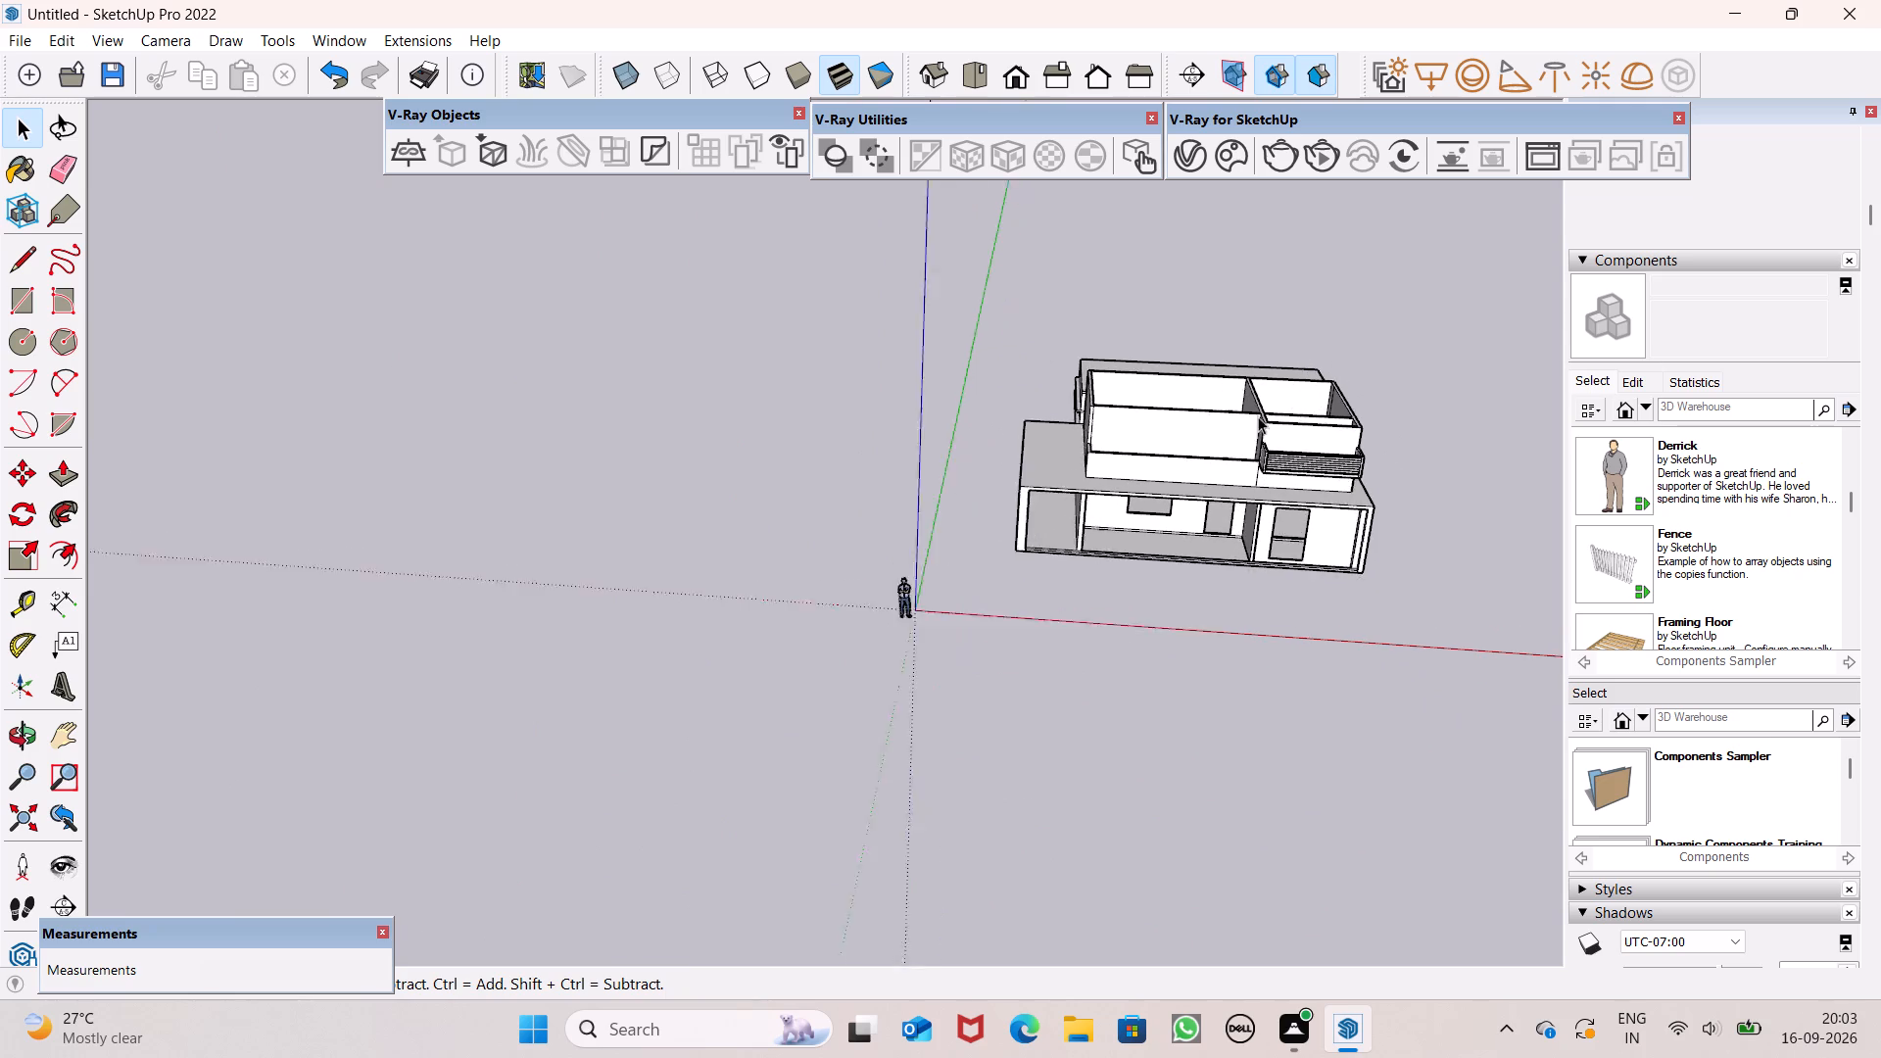
pyautogui.scroll(4, 1258, 416)
pyautogui.scroll(6, 1121, 461)
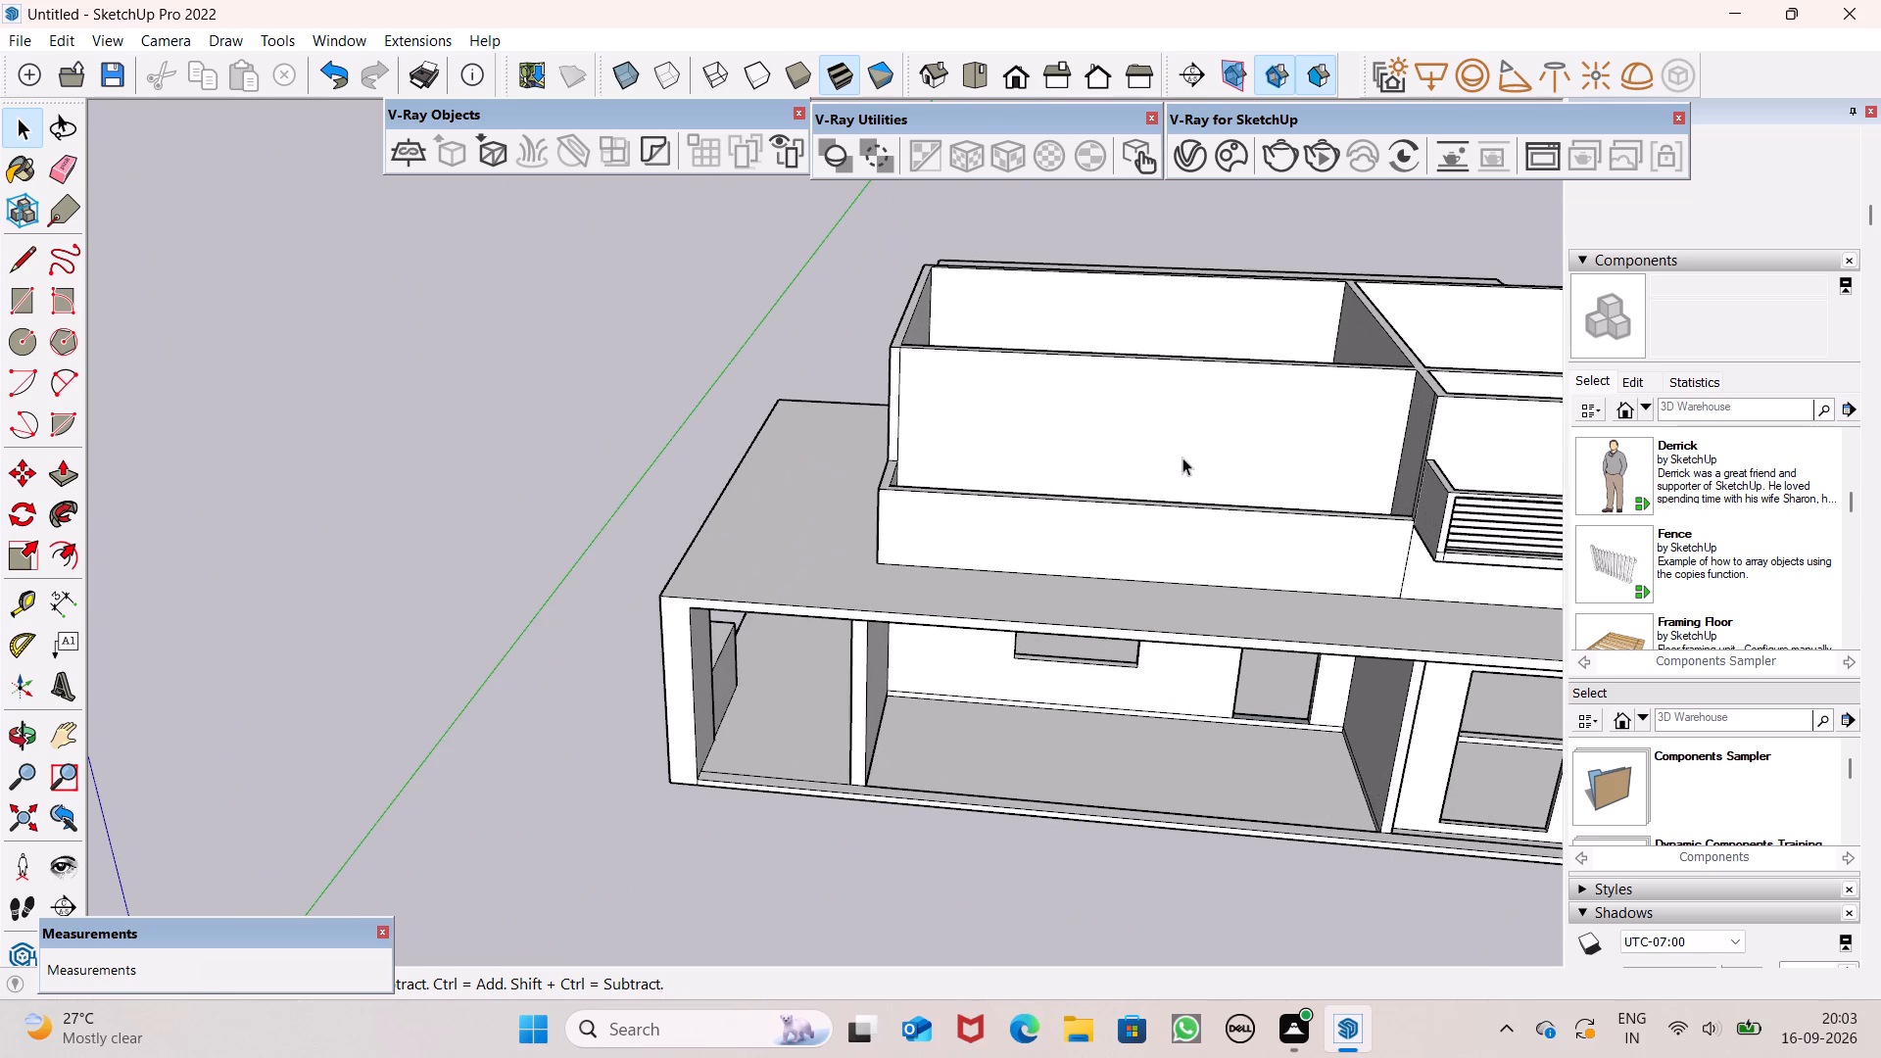
# Push/Pull the top face of the low L-shaped parapet wall in front of the larger upper room down about 10 3/16".
pyautogui.scroll(-4, 1206, 476)
pyautogui.scroll(1, 1082, 487)
pyautogui.moveTo(1080, 561); pyautogui.dragTo(1043, 686, button='middle')
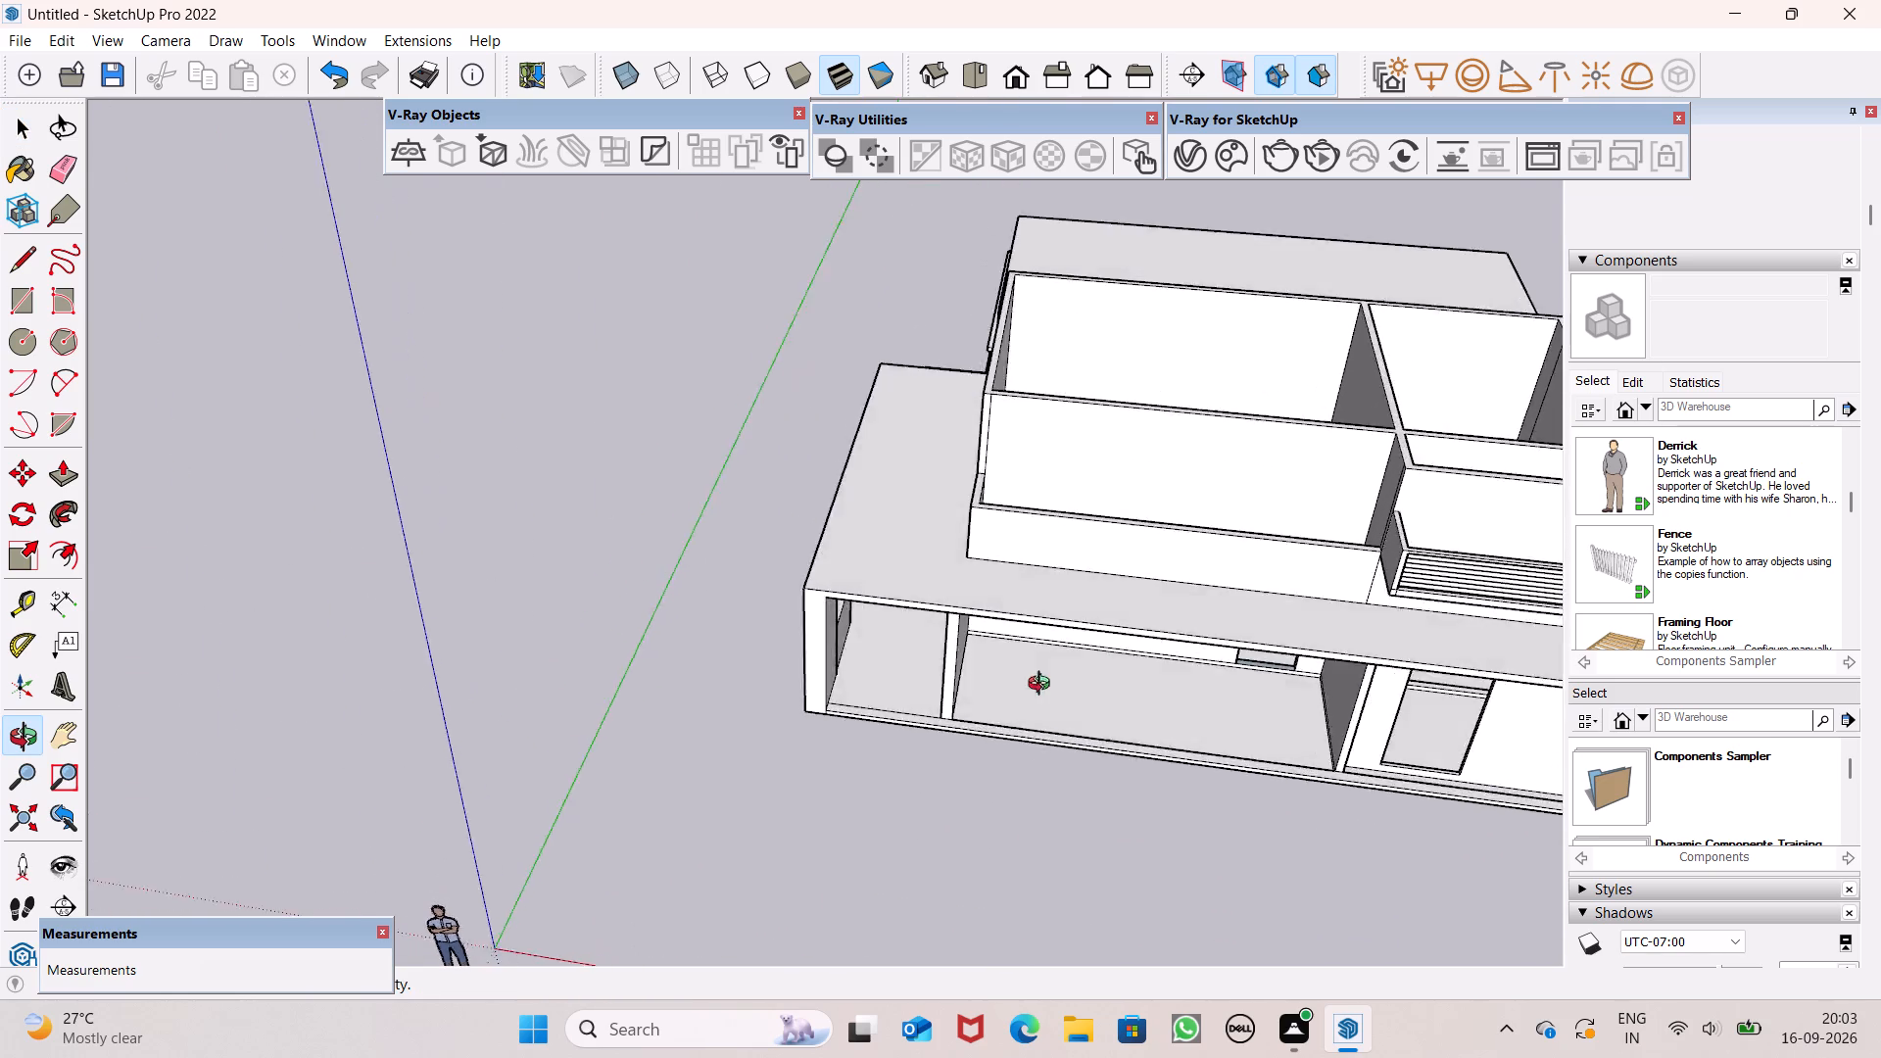
pyautogui.moveTo(1043, 686); pyautogui.dragTo(1109, 806, button='middle')
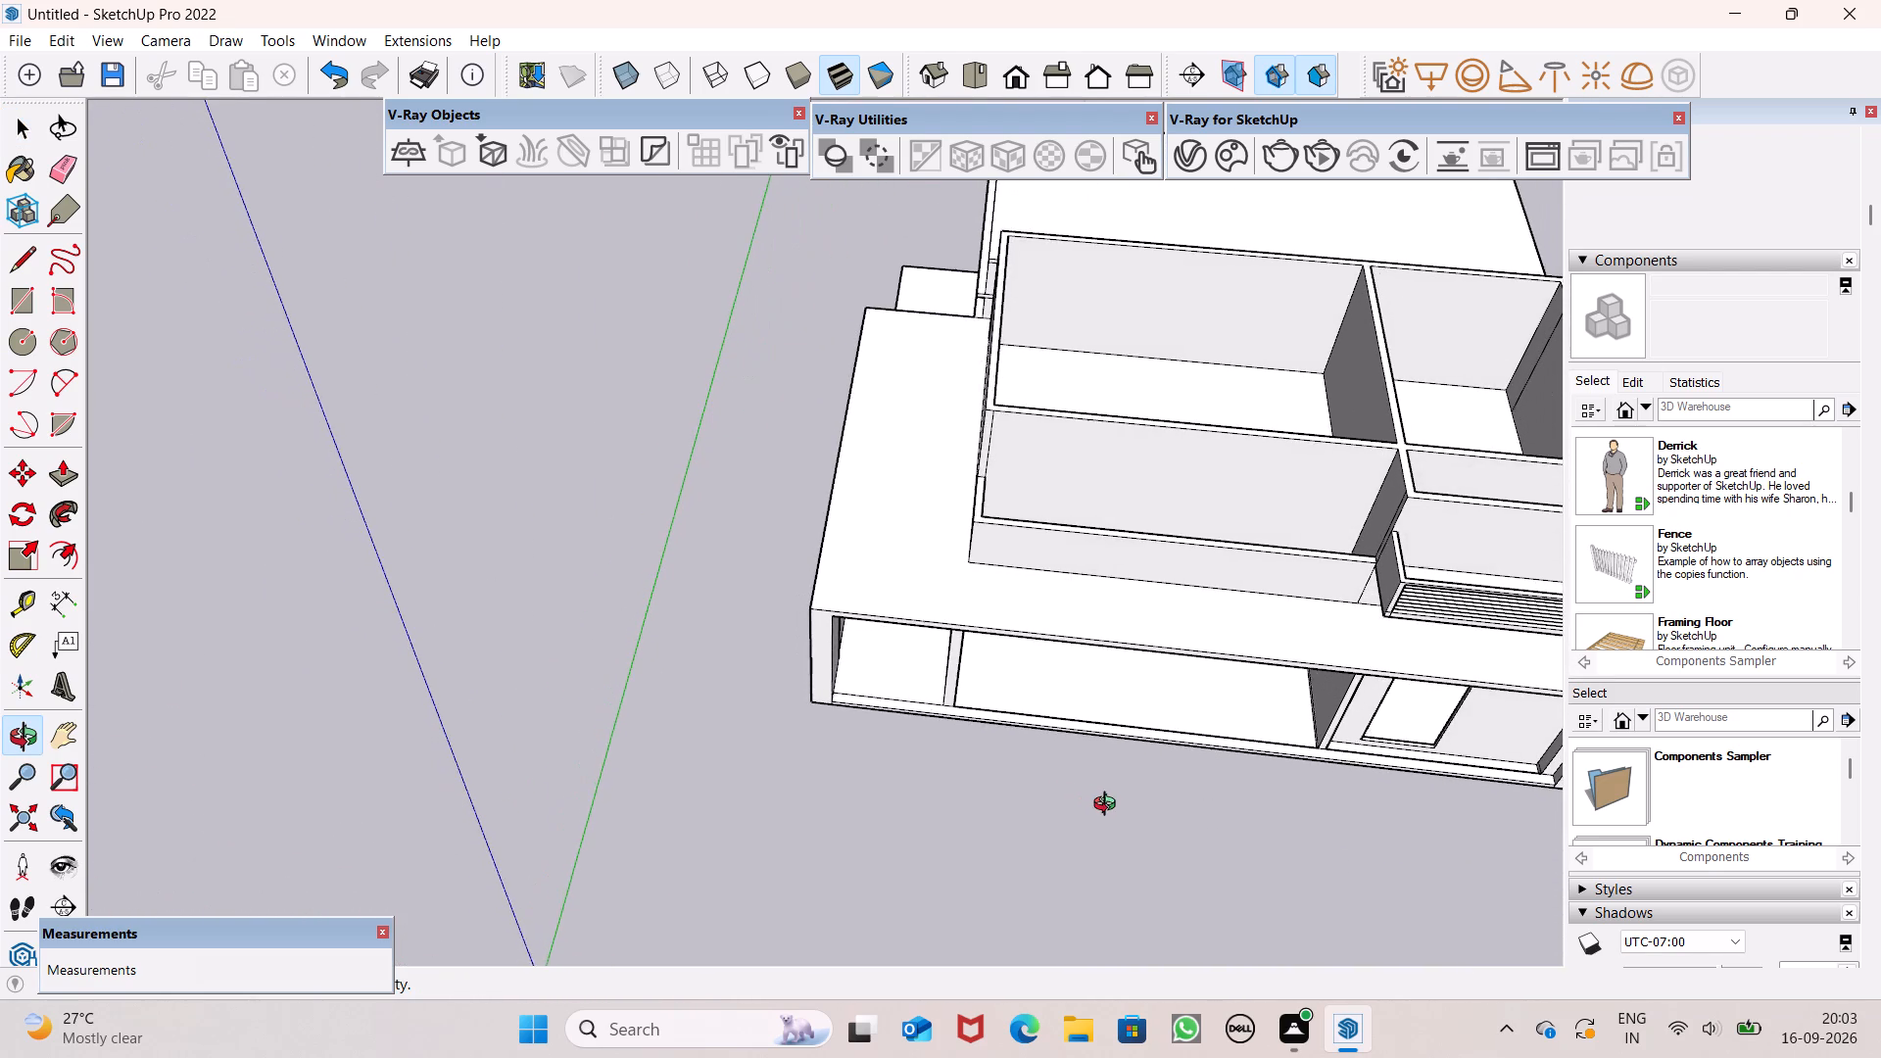
pyautogui.moveTo(1109, 806); pyautogui.dragTo(1151, 793, button='middle')
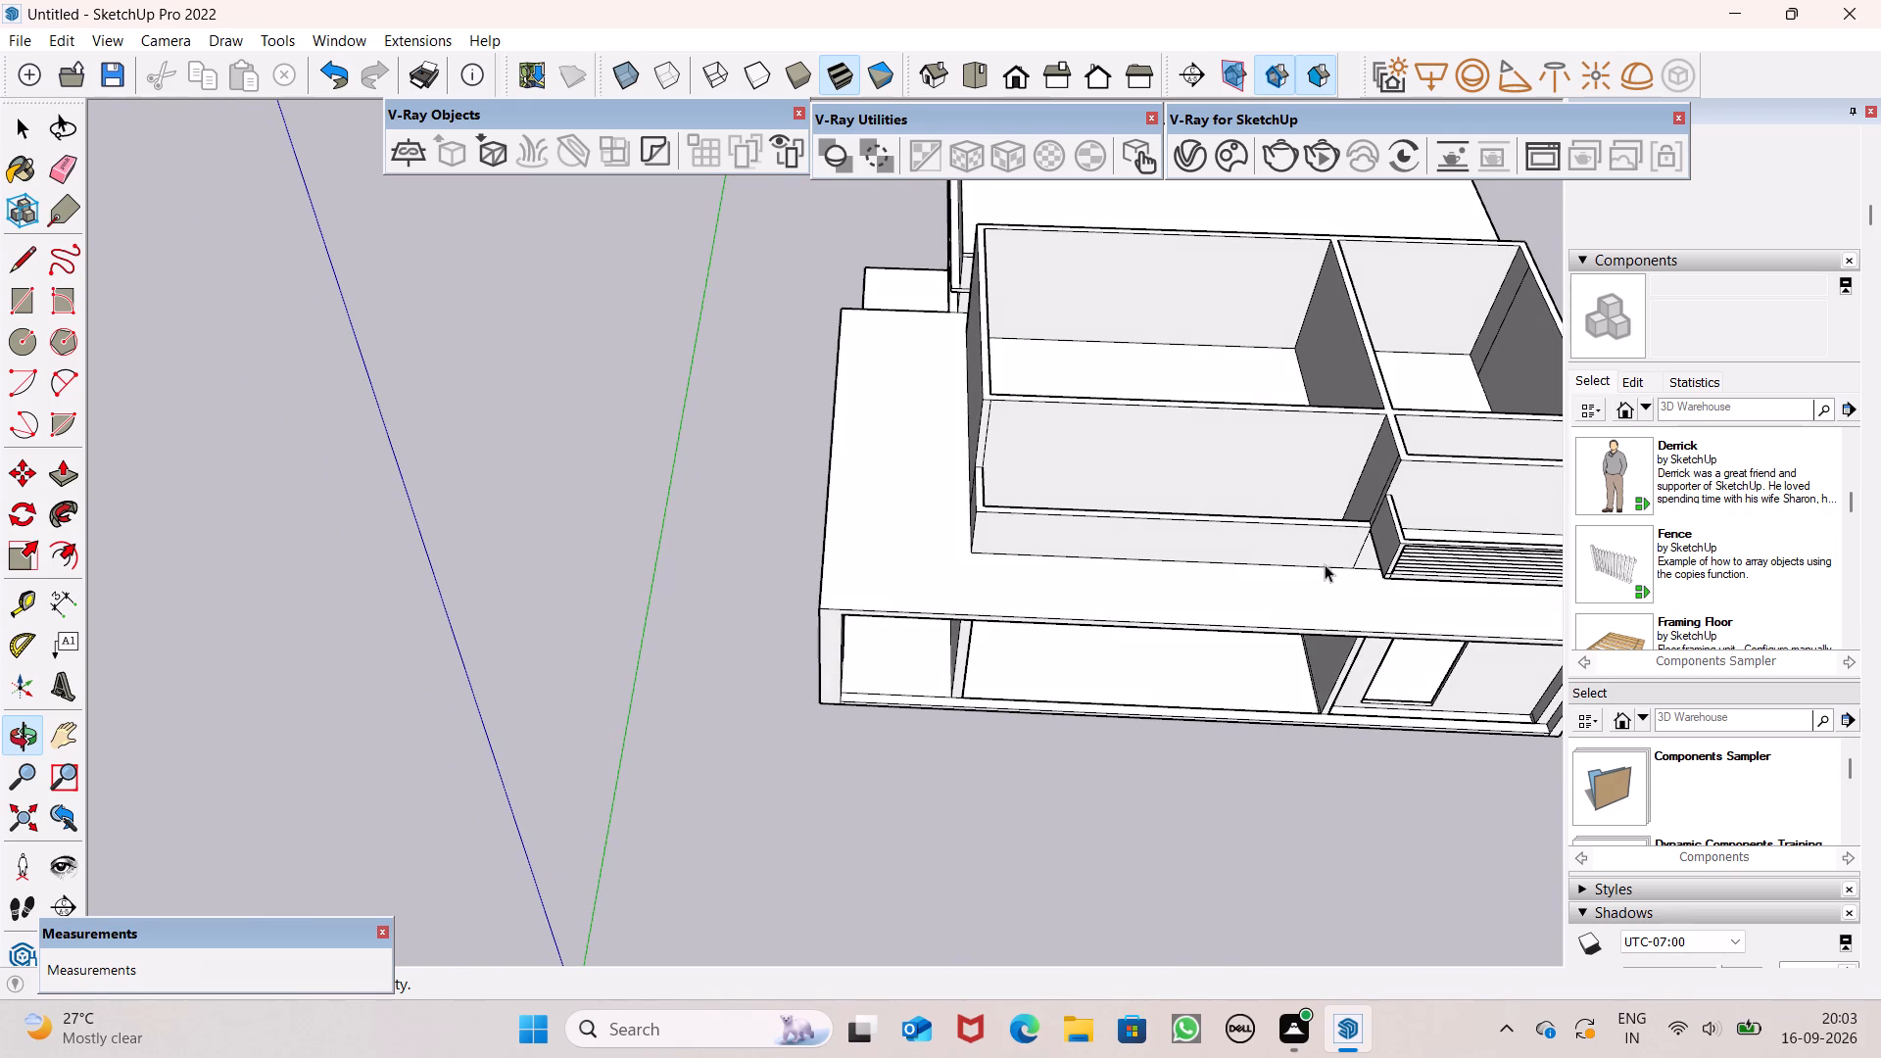
pyautogui.scroll(11, 1324, 549)
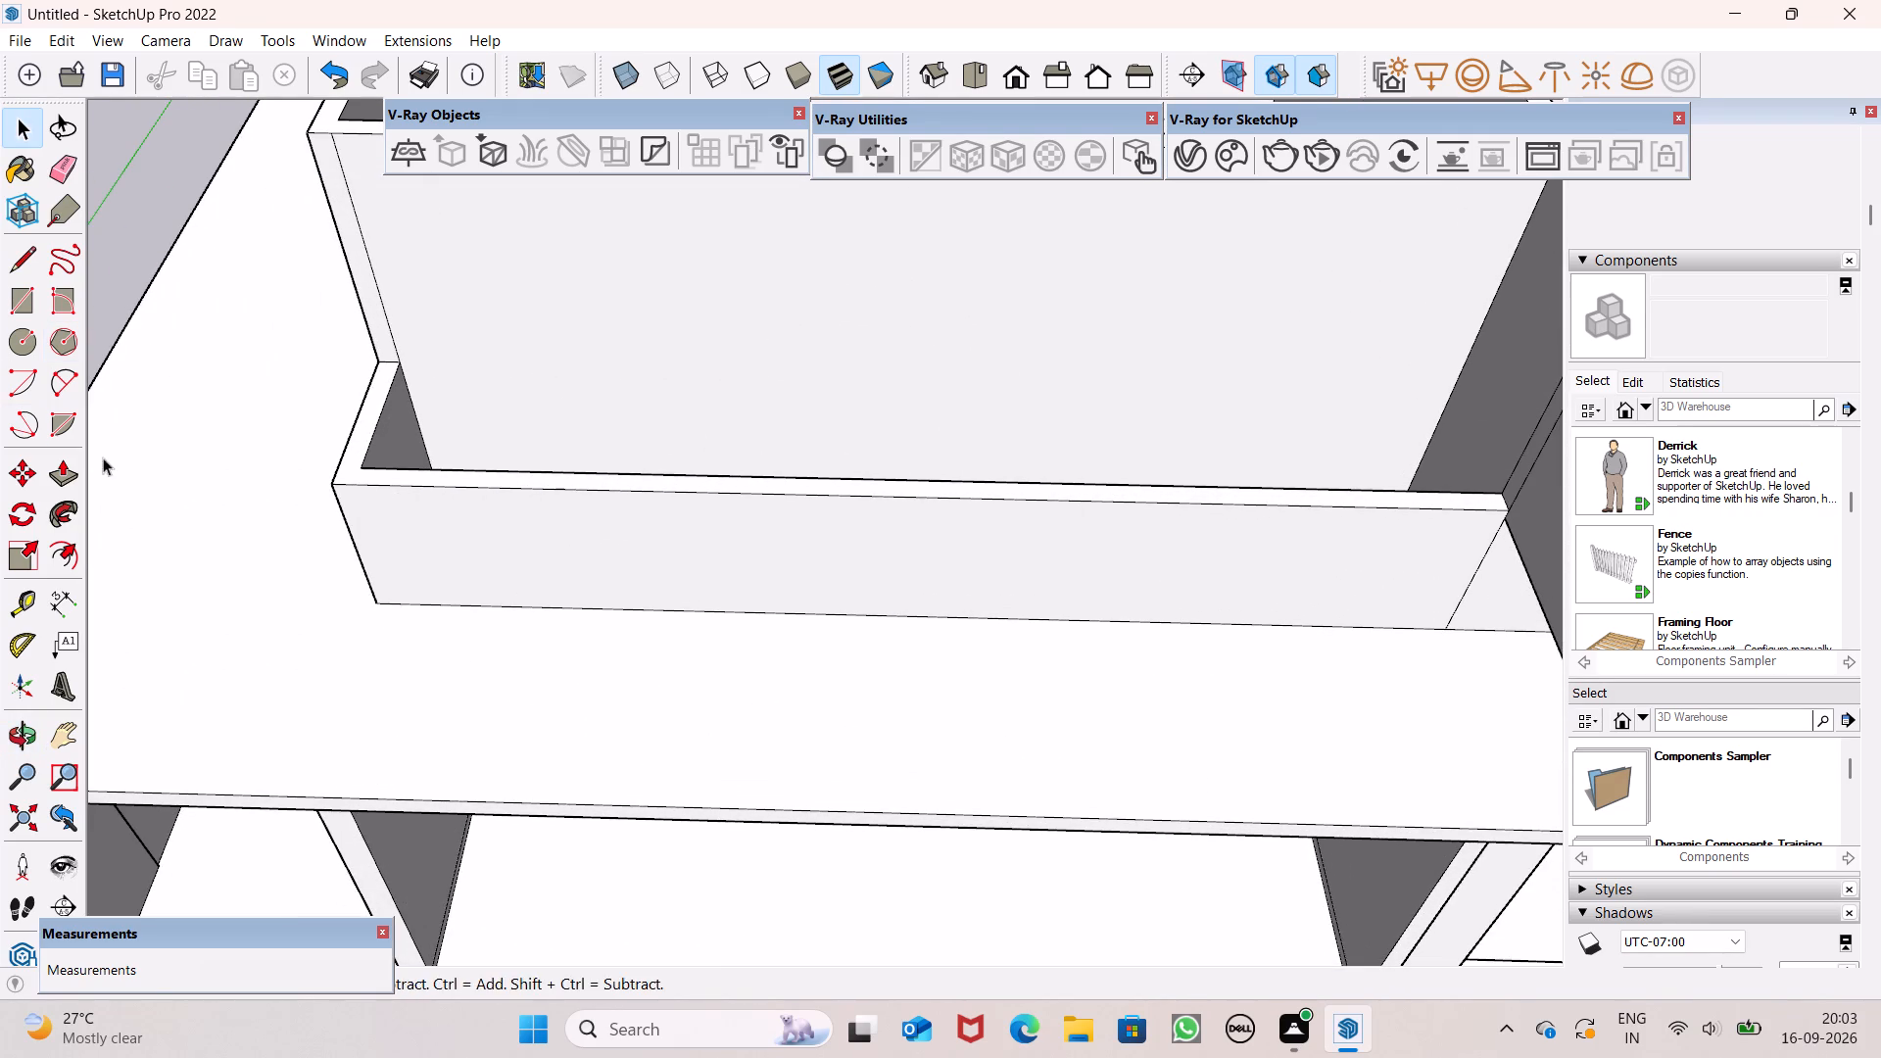
pyautogui.moveTo(58, 475); pyautogui.dragTo(71, 475)
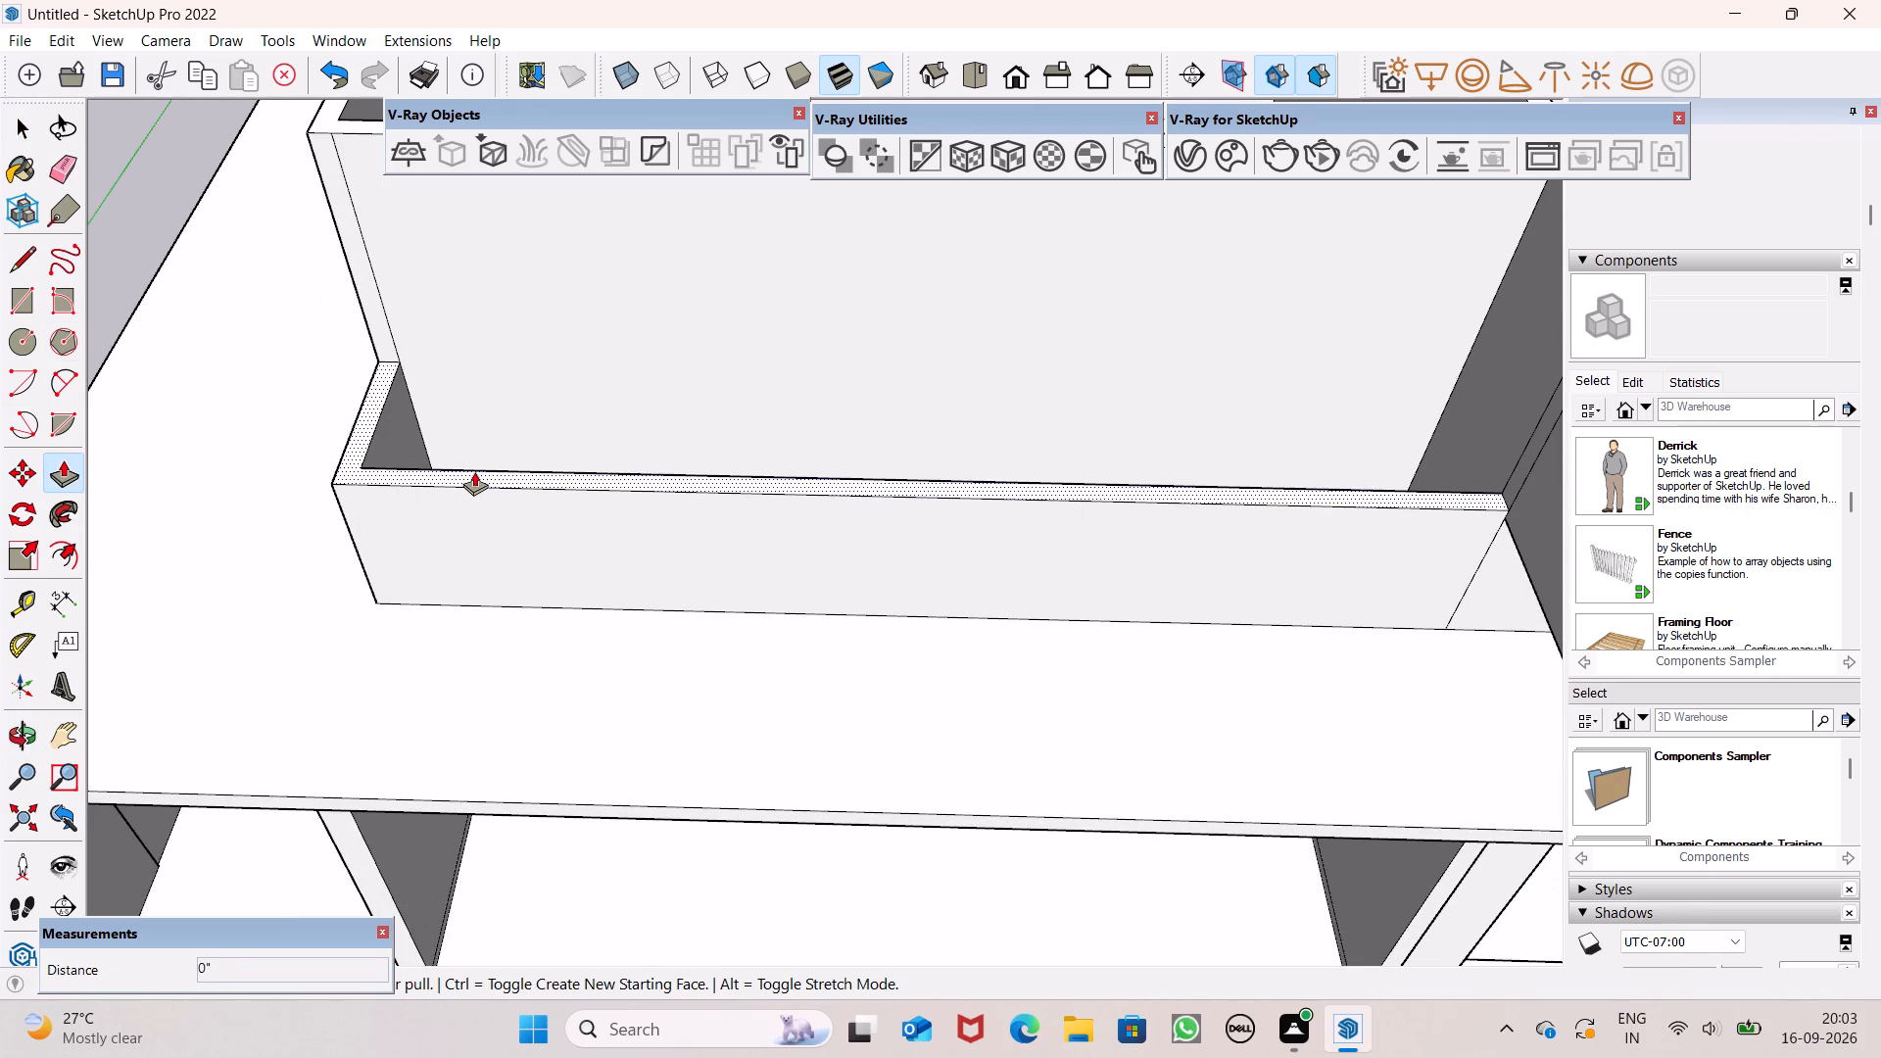
pyautogui.moveTo(474, 471); pyautogui.dragTo(481, 499)
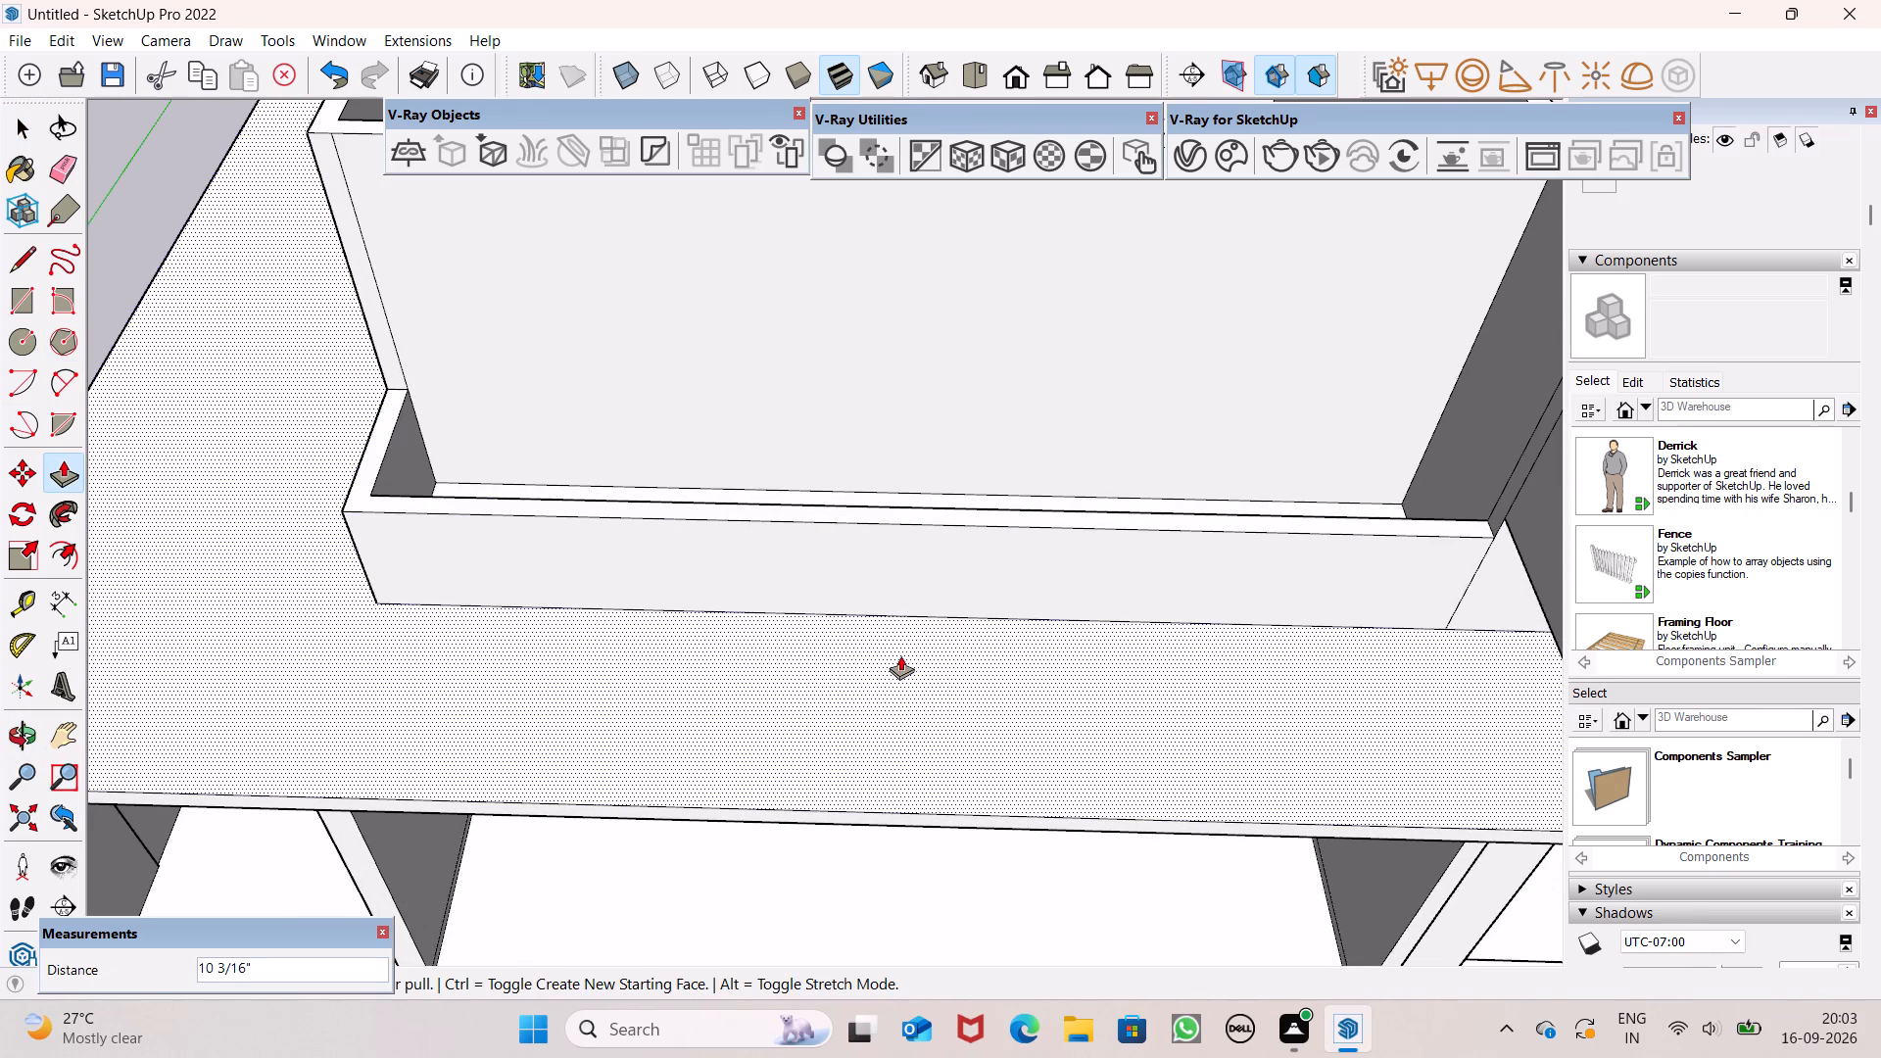
# Push/Pull the same low parapet wall's top face up about 7 1/4".
pyautogui.moveTo(914, 667); pyautogui.dragTo(869, 402, button='middle')
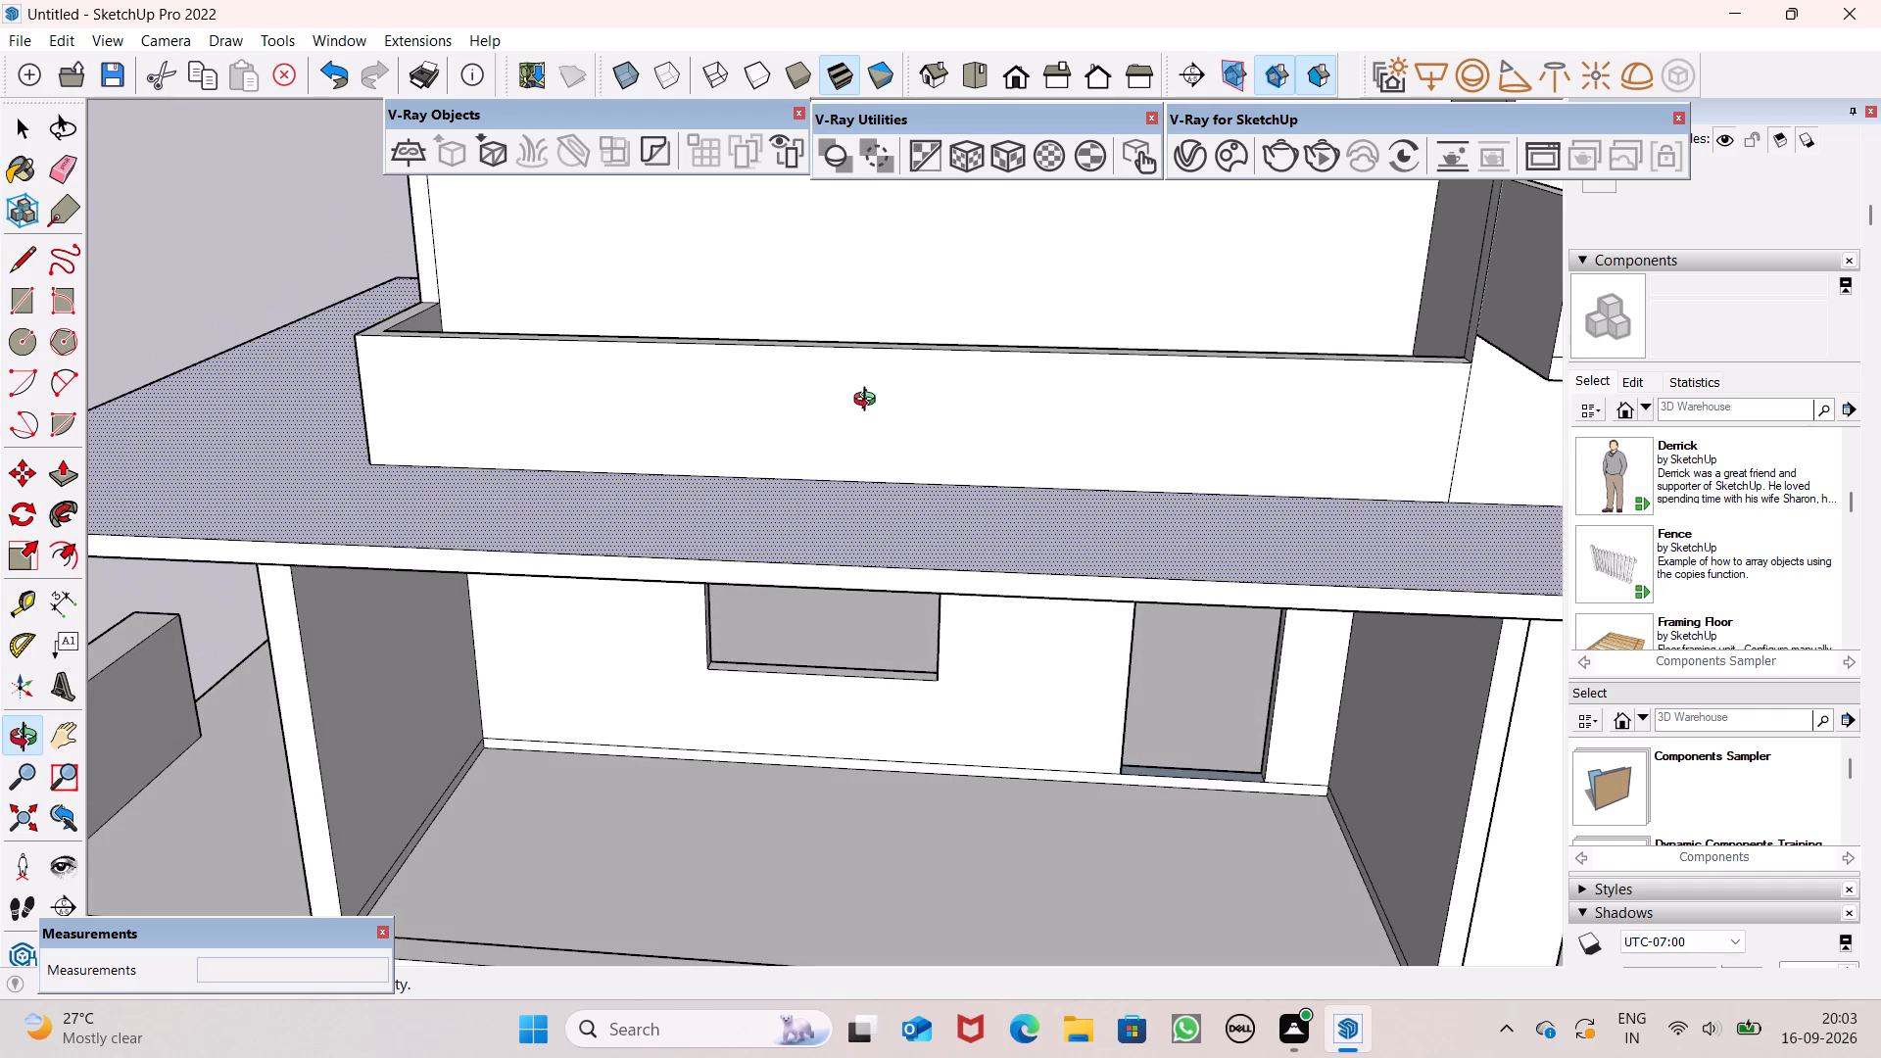
pyautogui.moveTo(869, 402); pyautogui.dragTo(886, 695, button='middle')
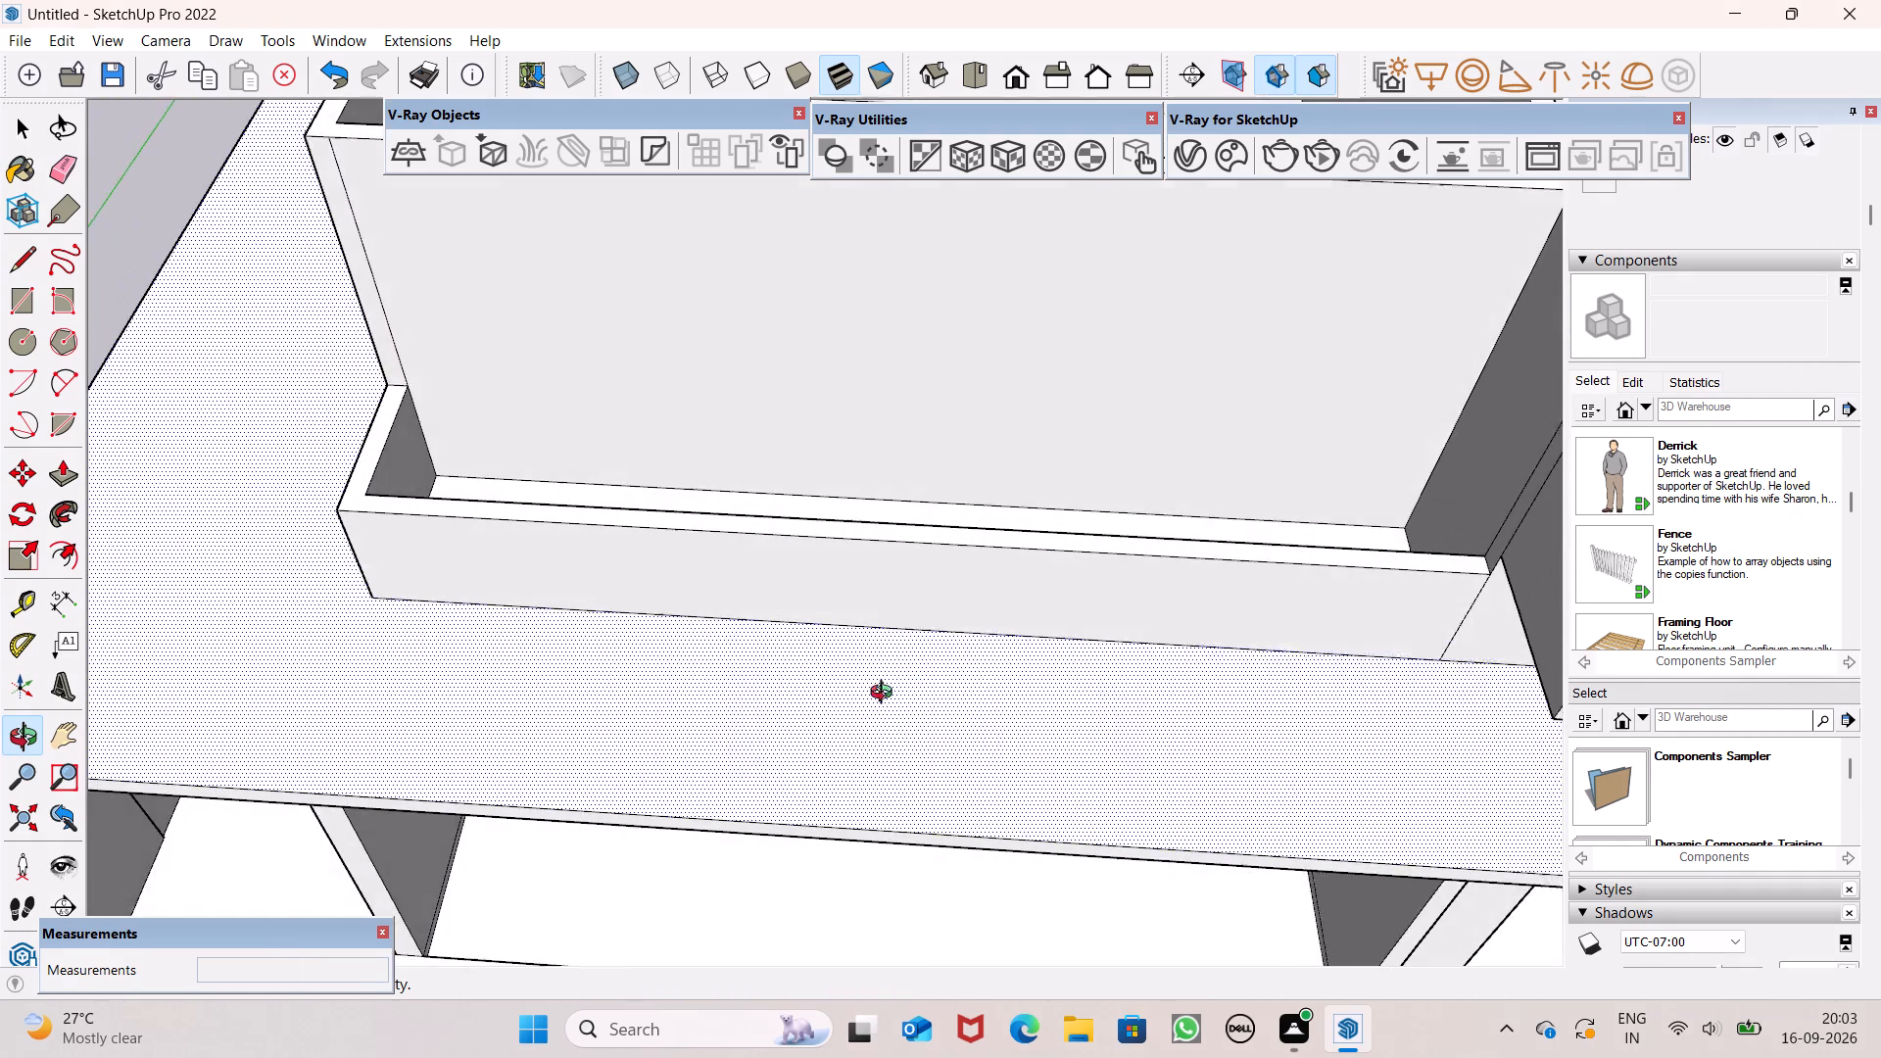
pyautogui.moveTo(886, 695); pyautogui.dragTo(877, 722, button='middle')
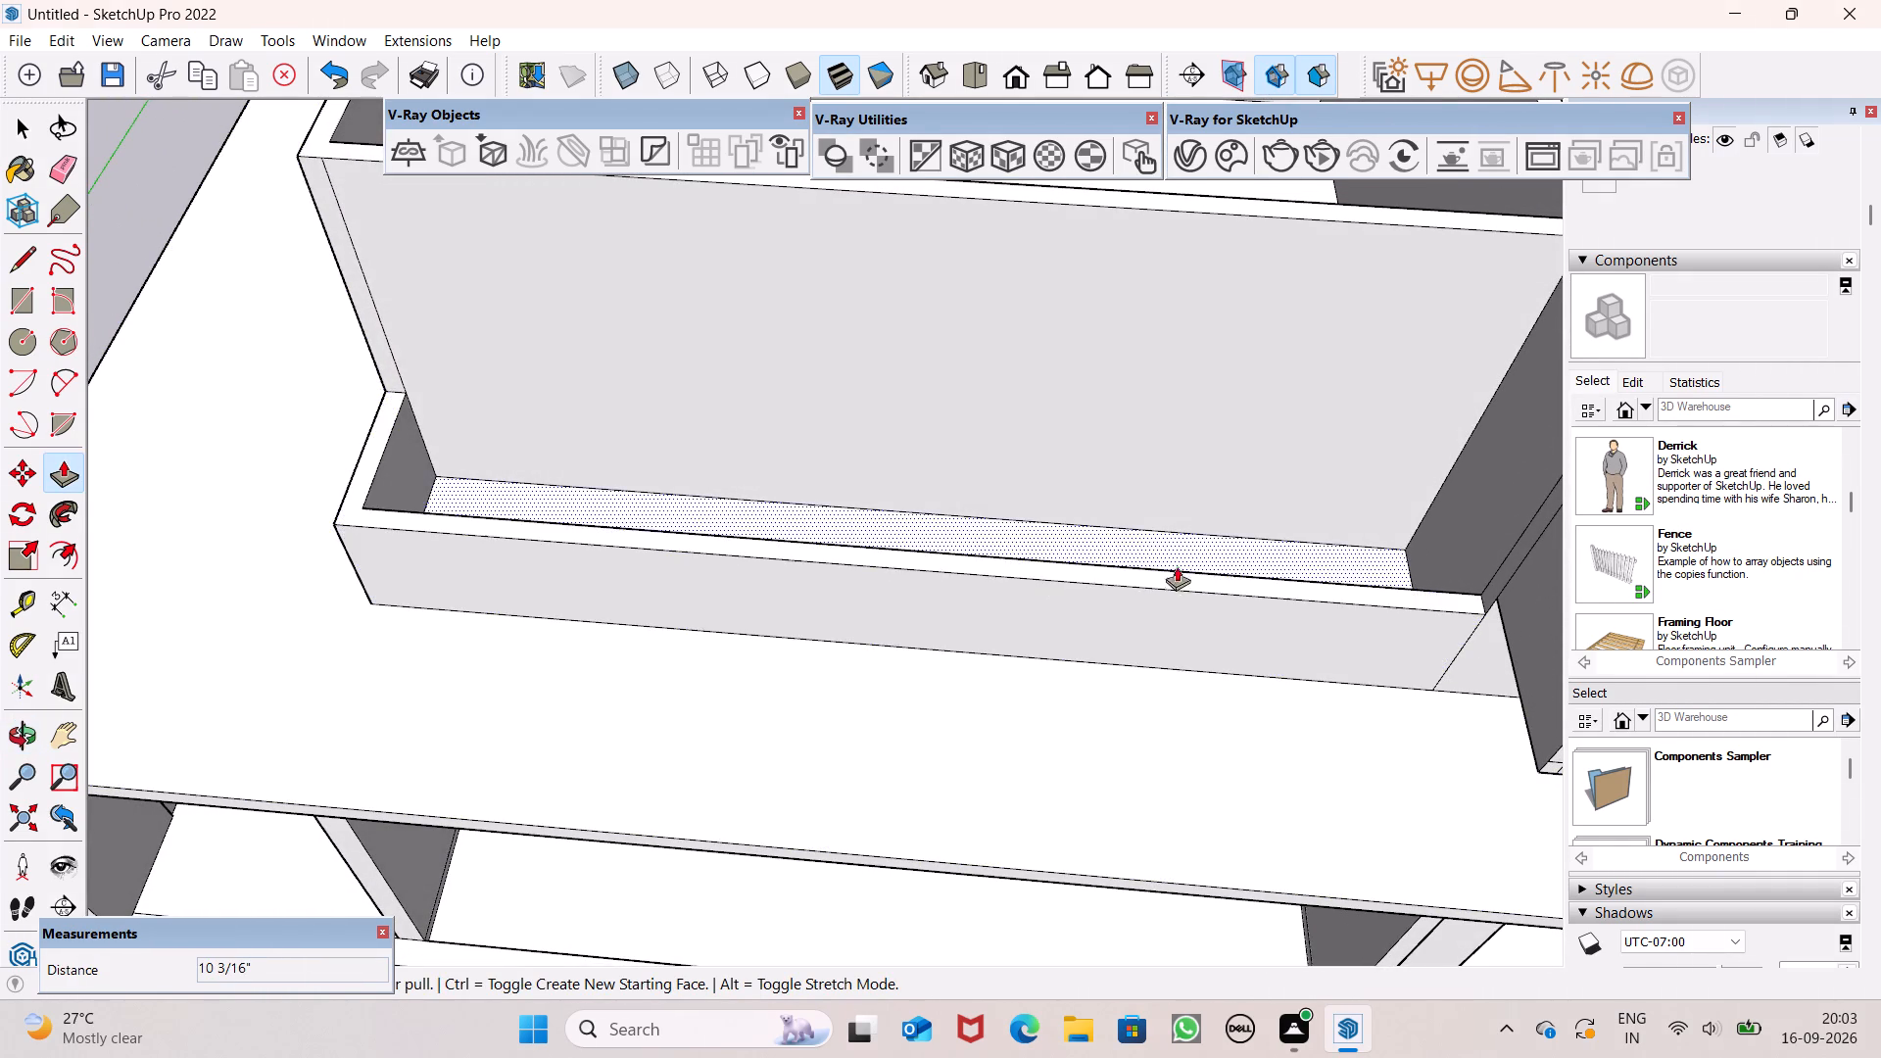
pyautogui.moveTo(1248, 591); pyautogui.dragTo(1249, 463, button='middle')
pyautogui.moveTo(1348, 498); pyautogui.dragTo(1361, 478)
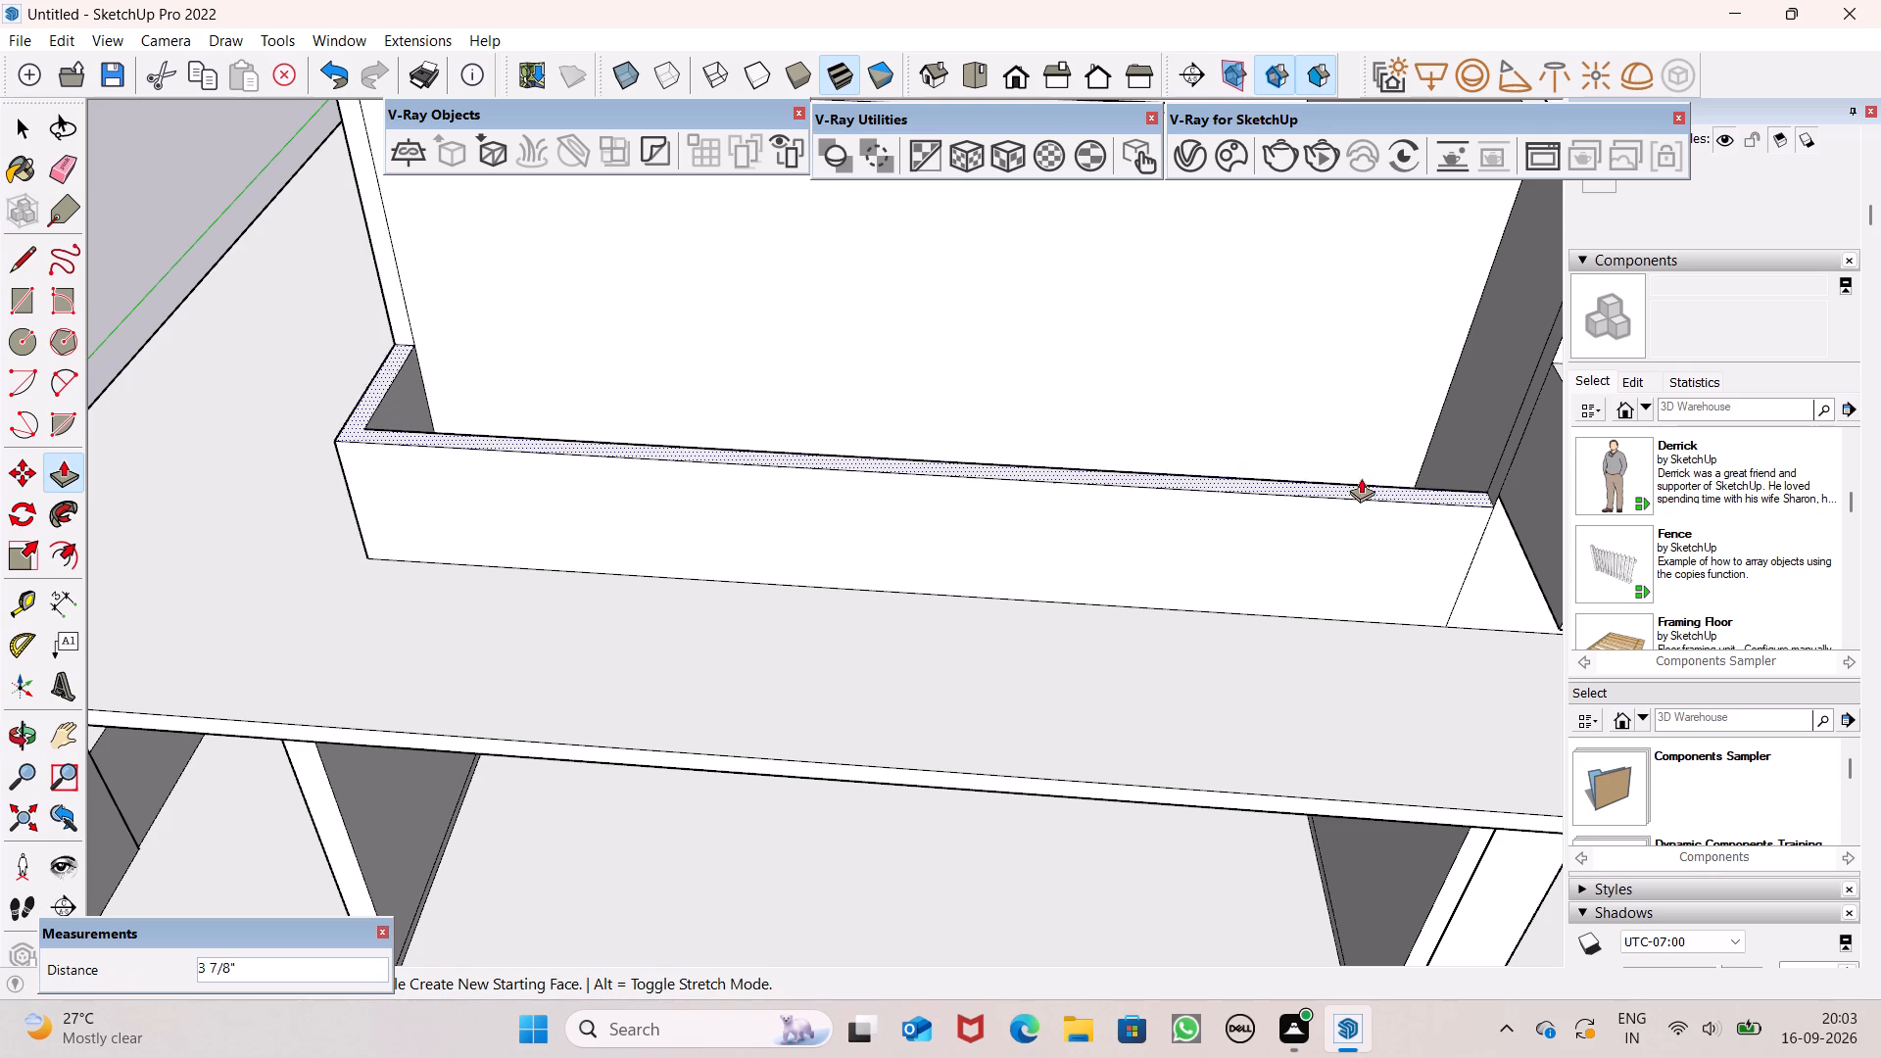
pyautogui.moveTo(1361, 478); pyautogui.dragTo(1366, 478)
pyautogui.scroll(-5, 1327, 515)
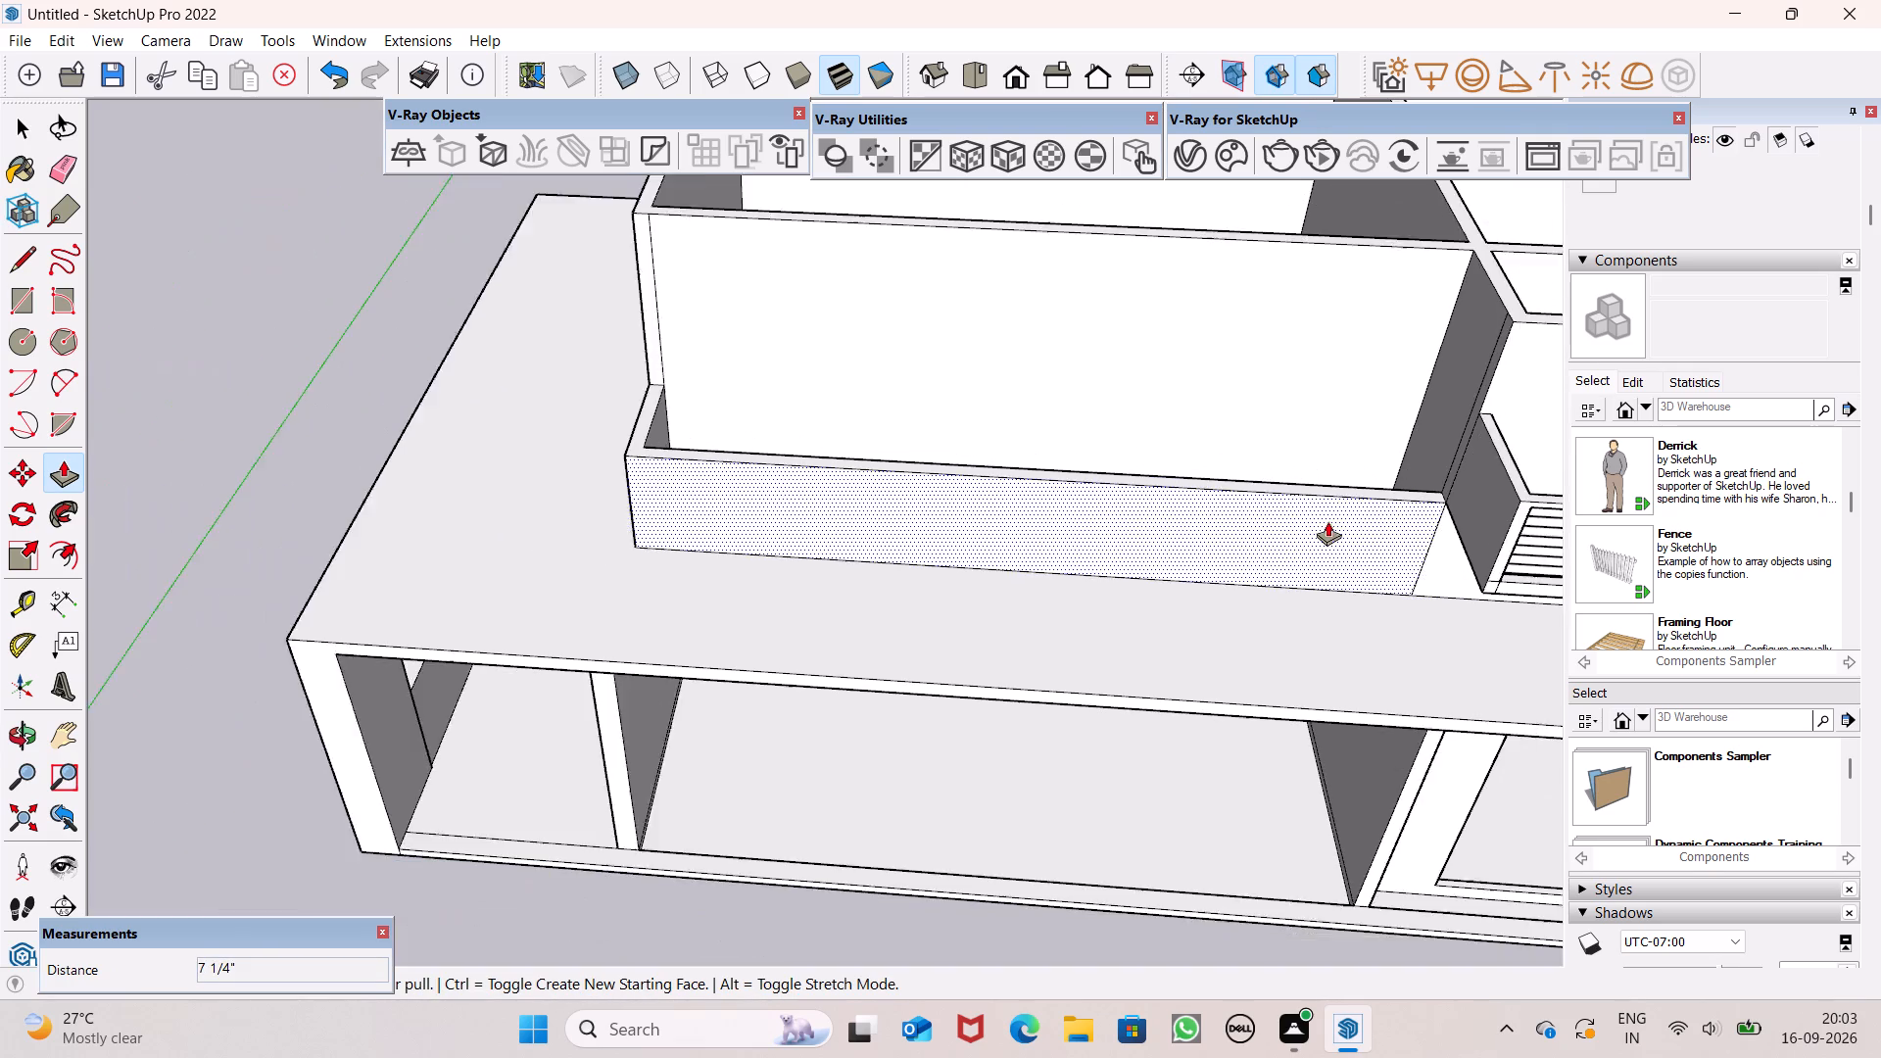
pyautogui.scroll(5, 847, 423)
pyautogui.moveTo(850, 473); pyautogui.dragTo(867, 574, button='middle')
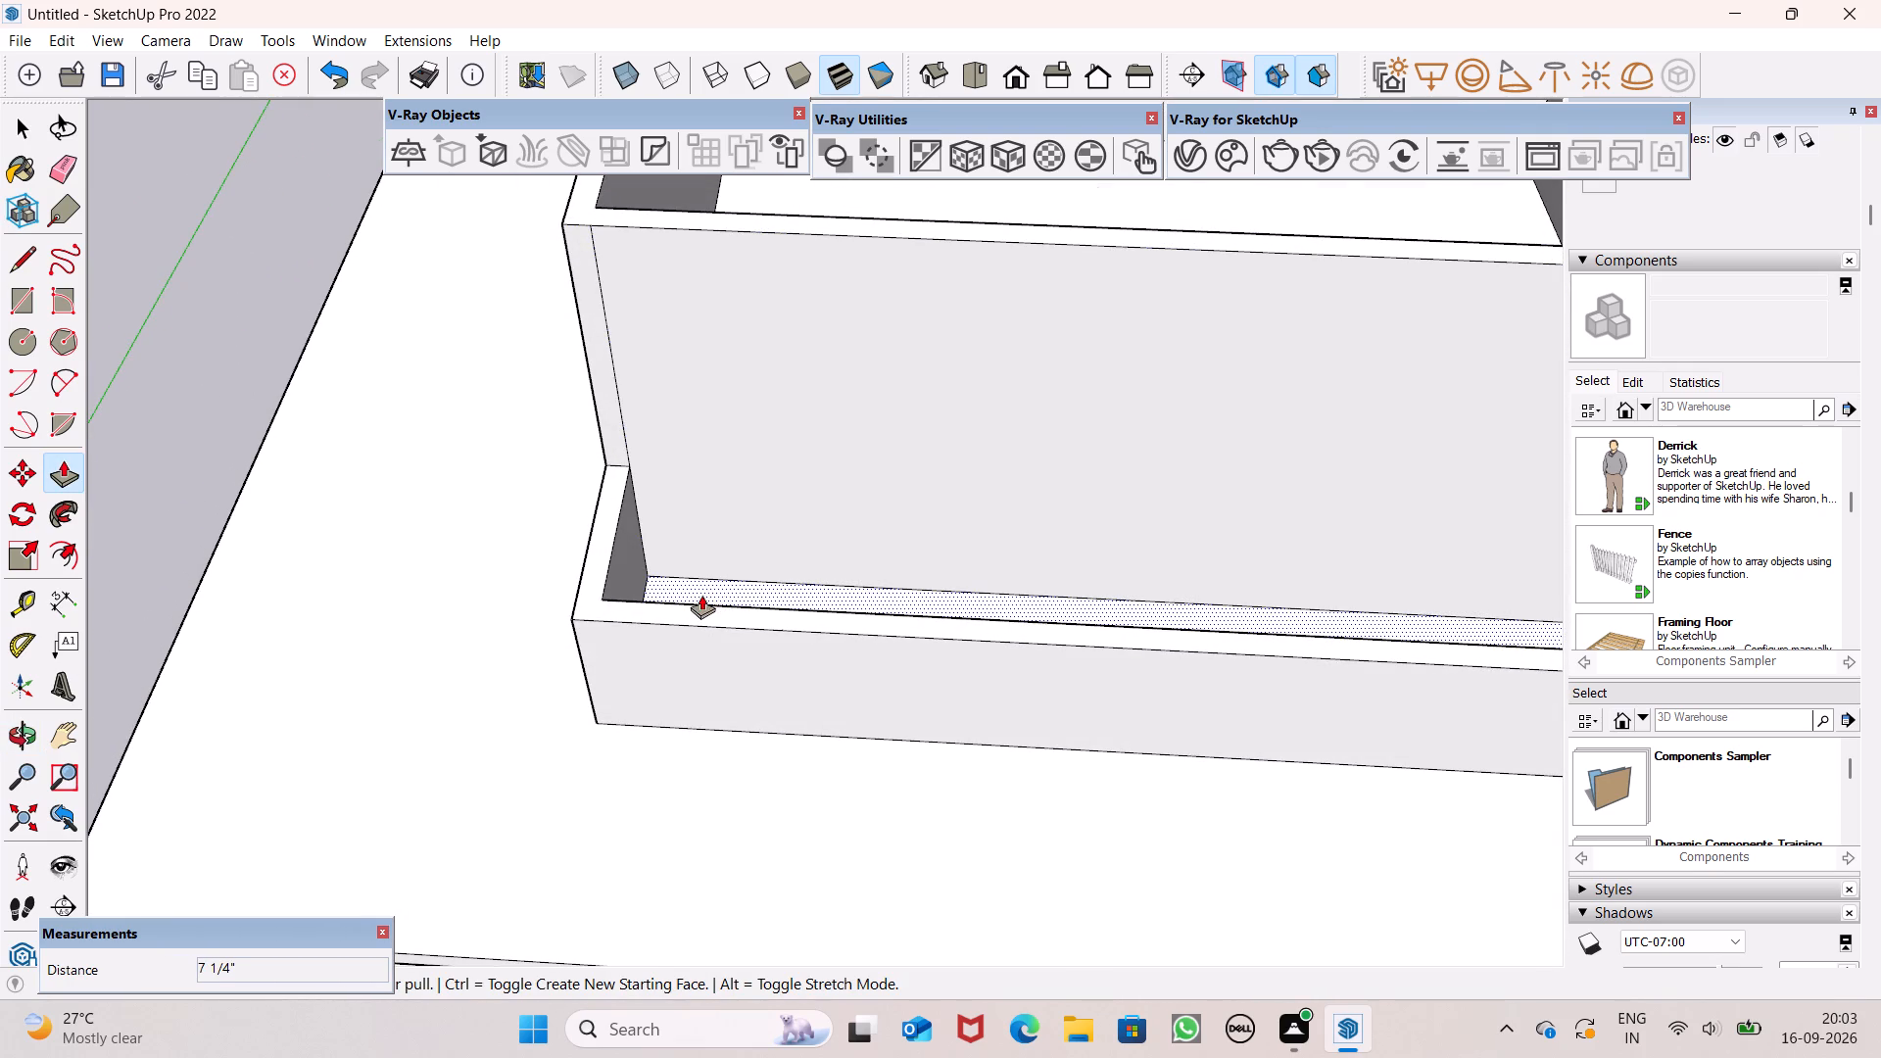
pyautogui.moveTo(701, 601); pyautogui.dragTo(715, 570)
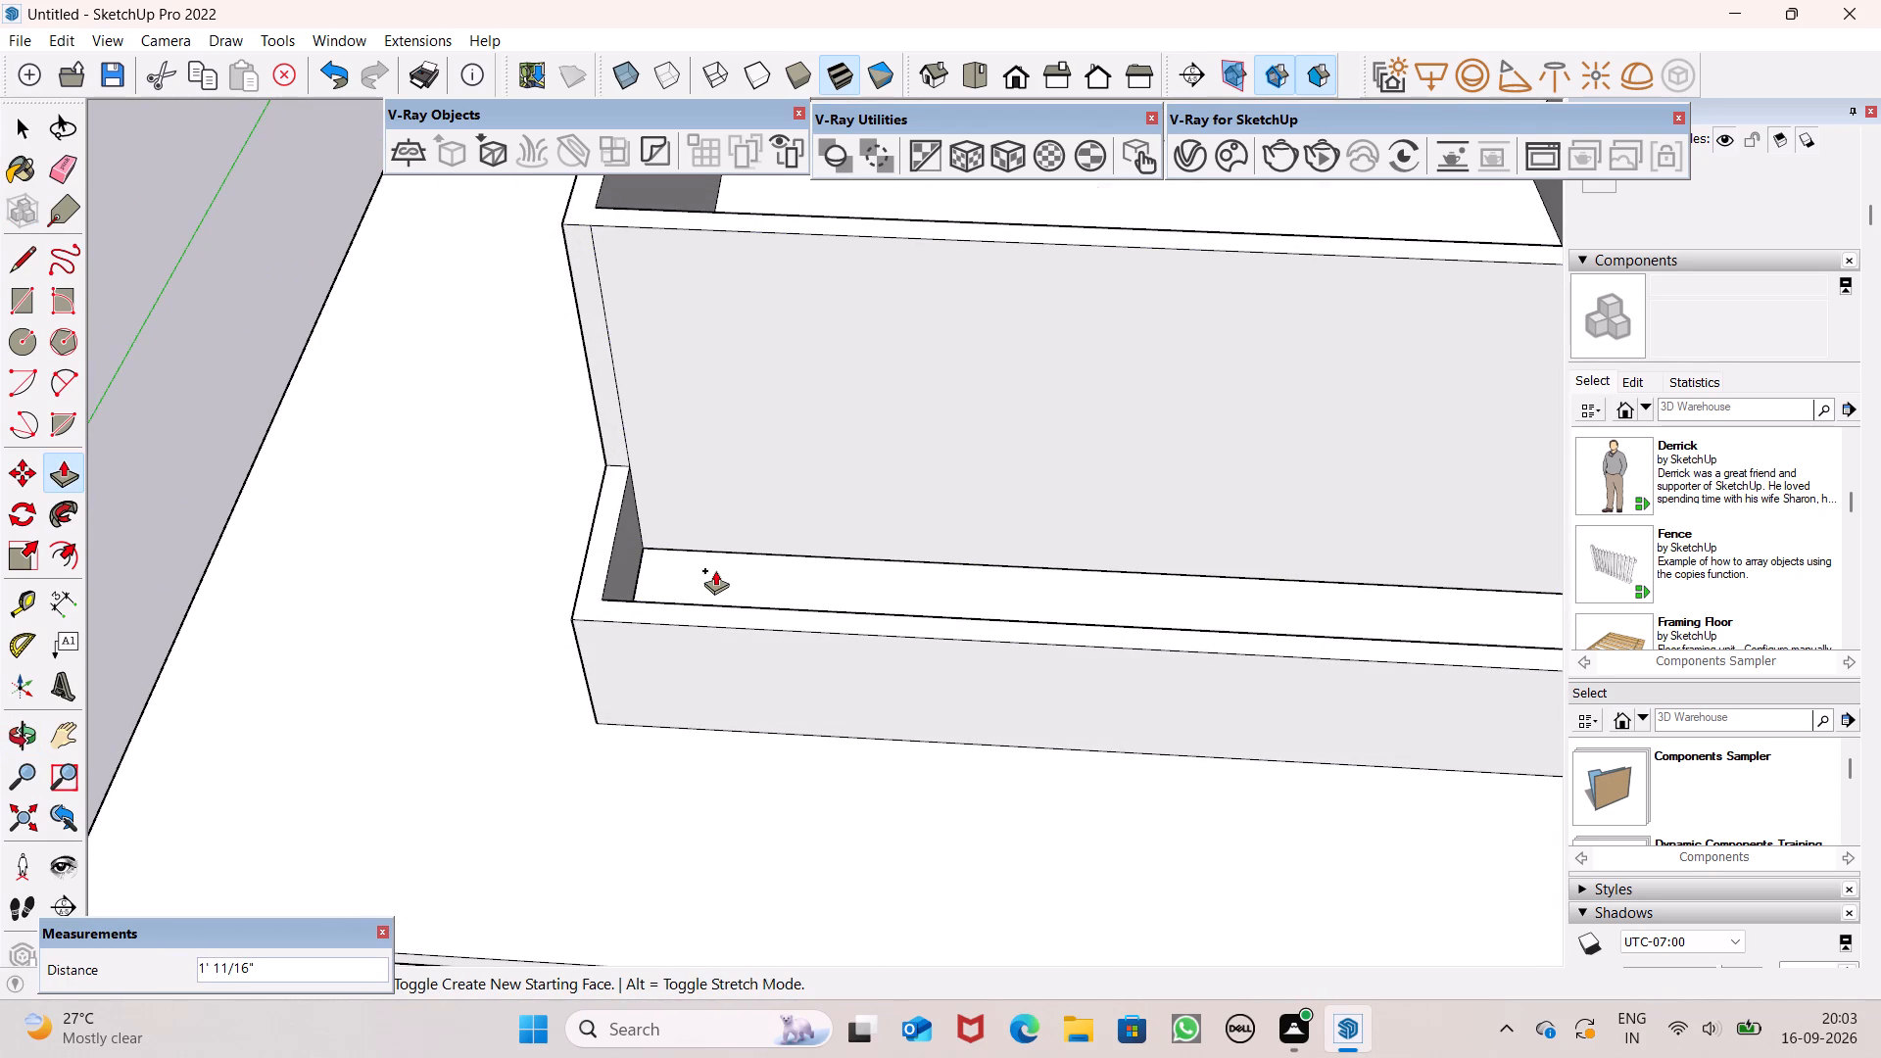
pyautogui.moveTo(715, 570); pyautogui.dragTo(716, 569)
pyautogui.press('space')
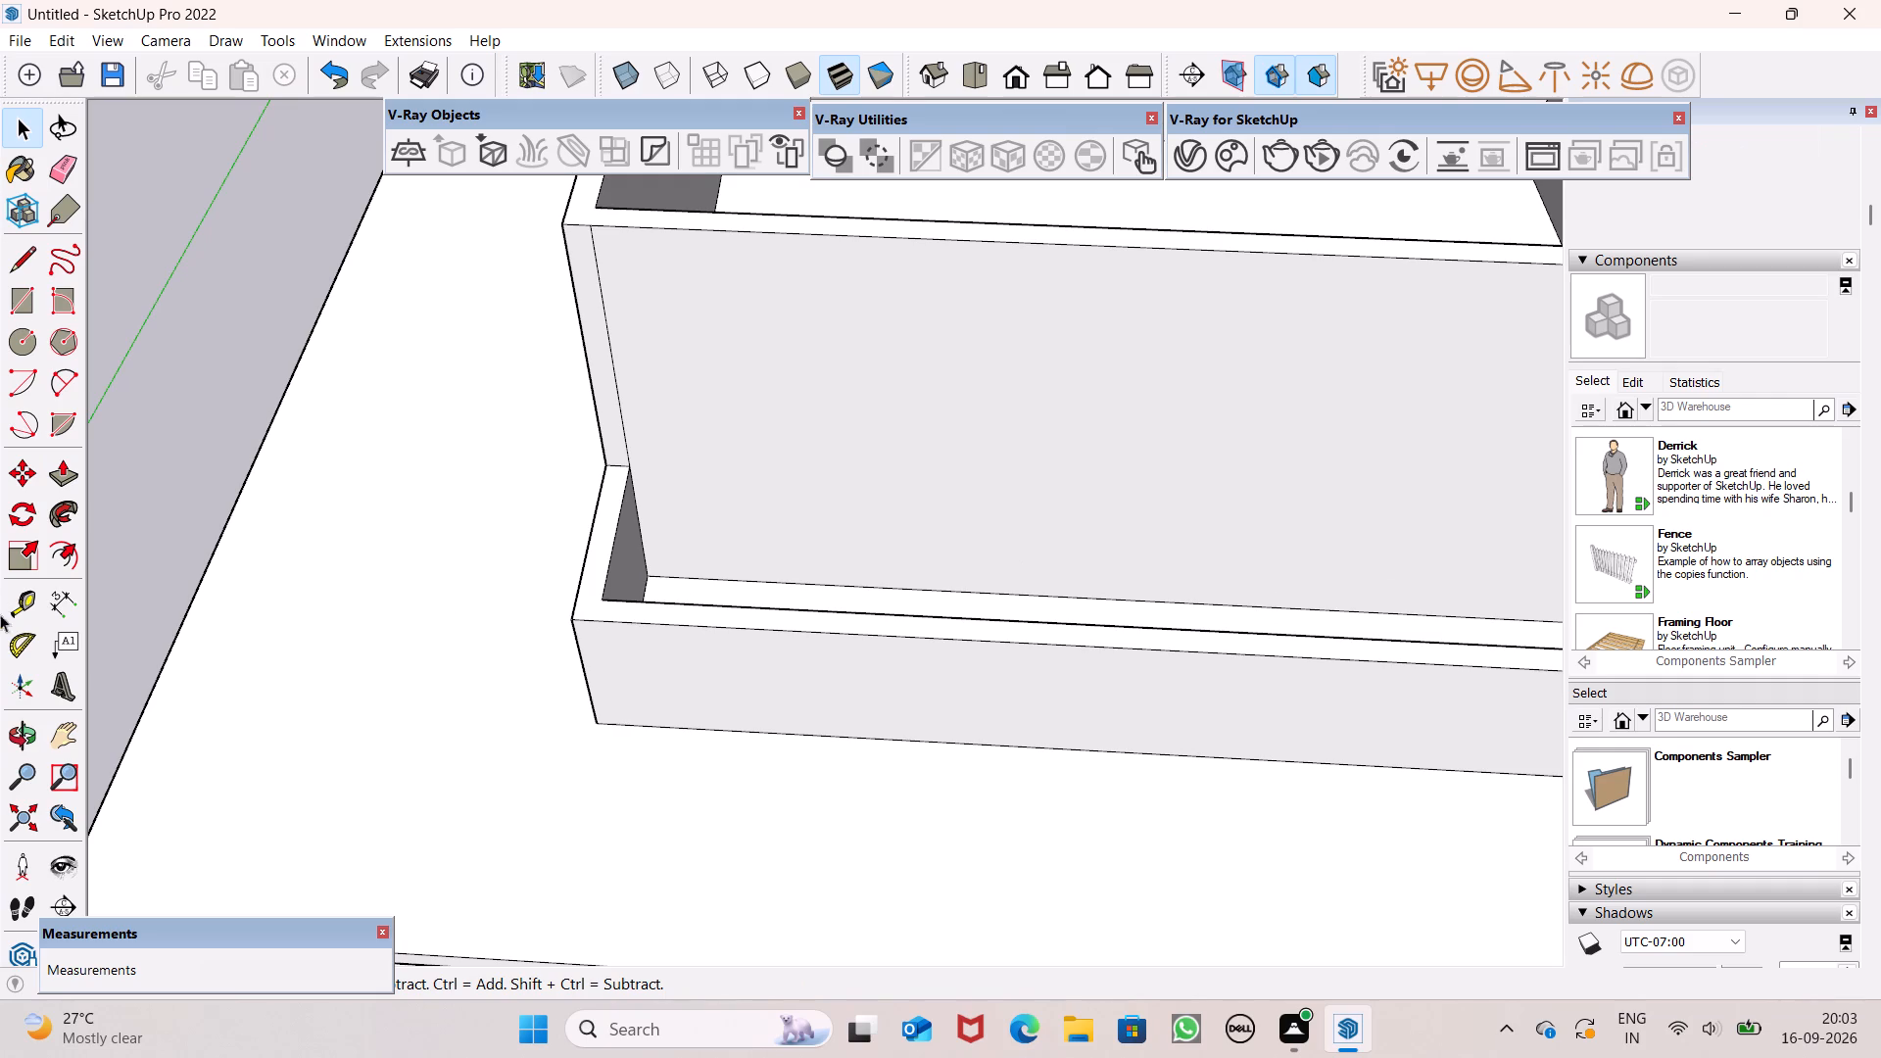
# Push/Pull the top face of the low L-shaped parapet wall upward by 3'.
pyautogui.click(73, 477)
pyautogui.click(55, 467)
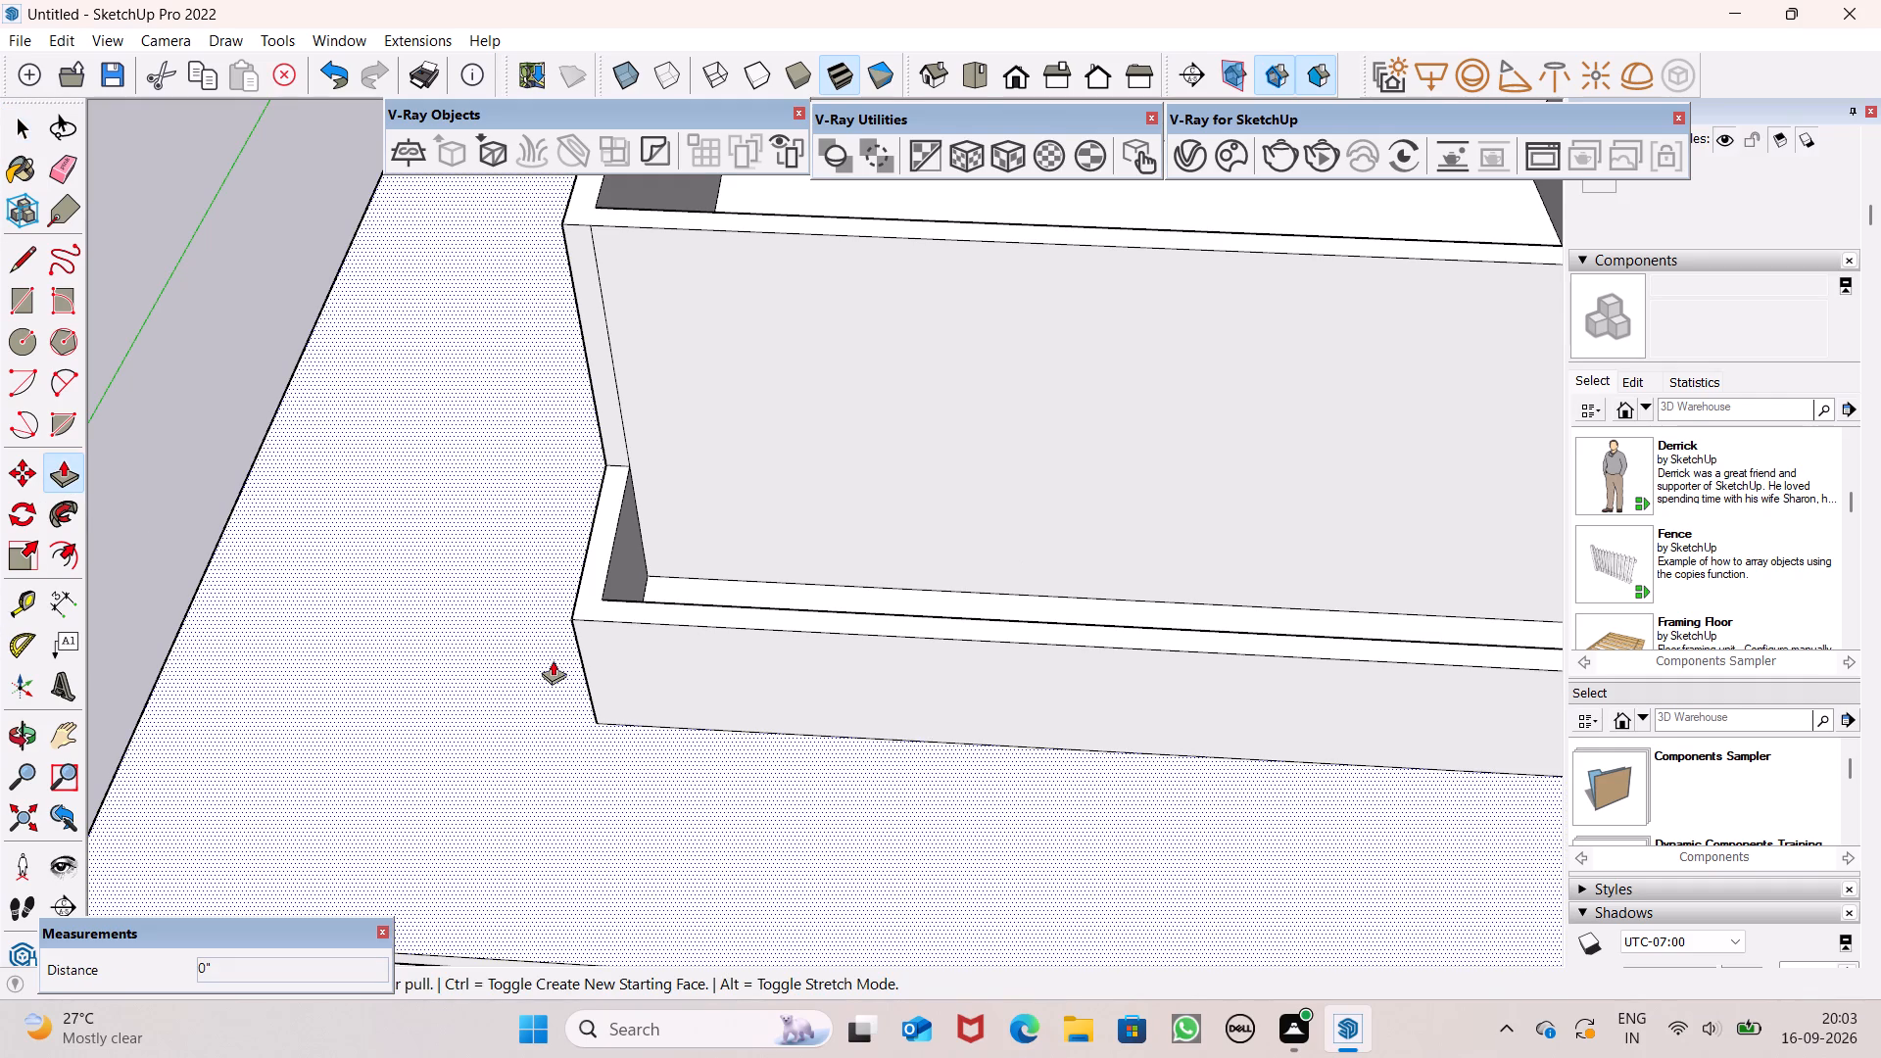
pyautogui.moveTo(588, 599); pyautogui.dragTo(588, 568)
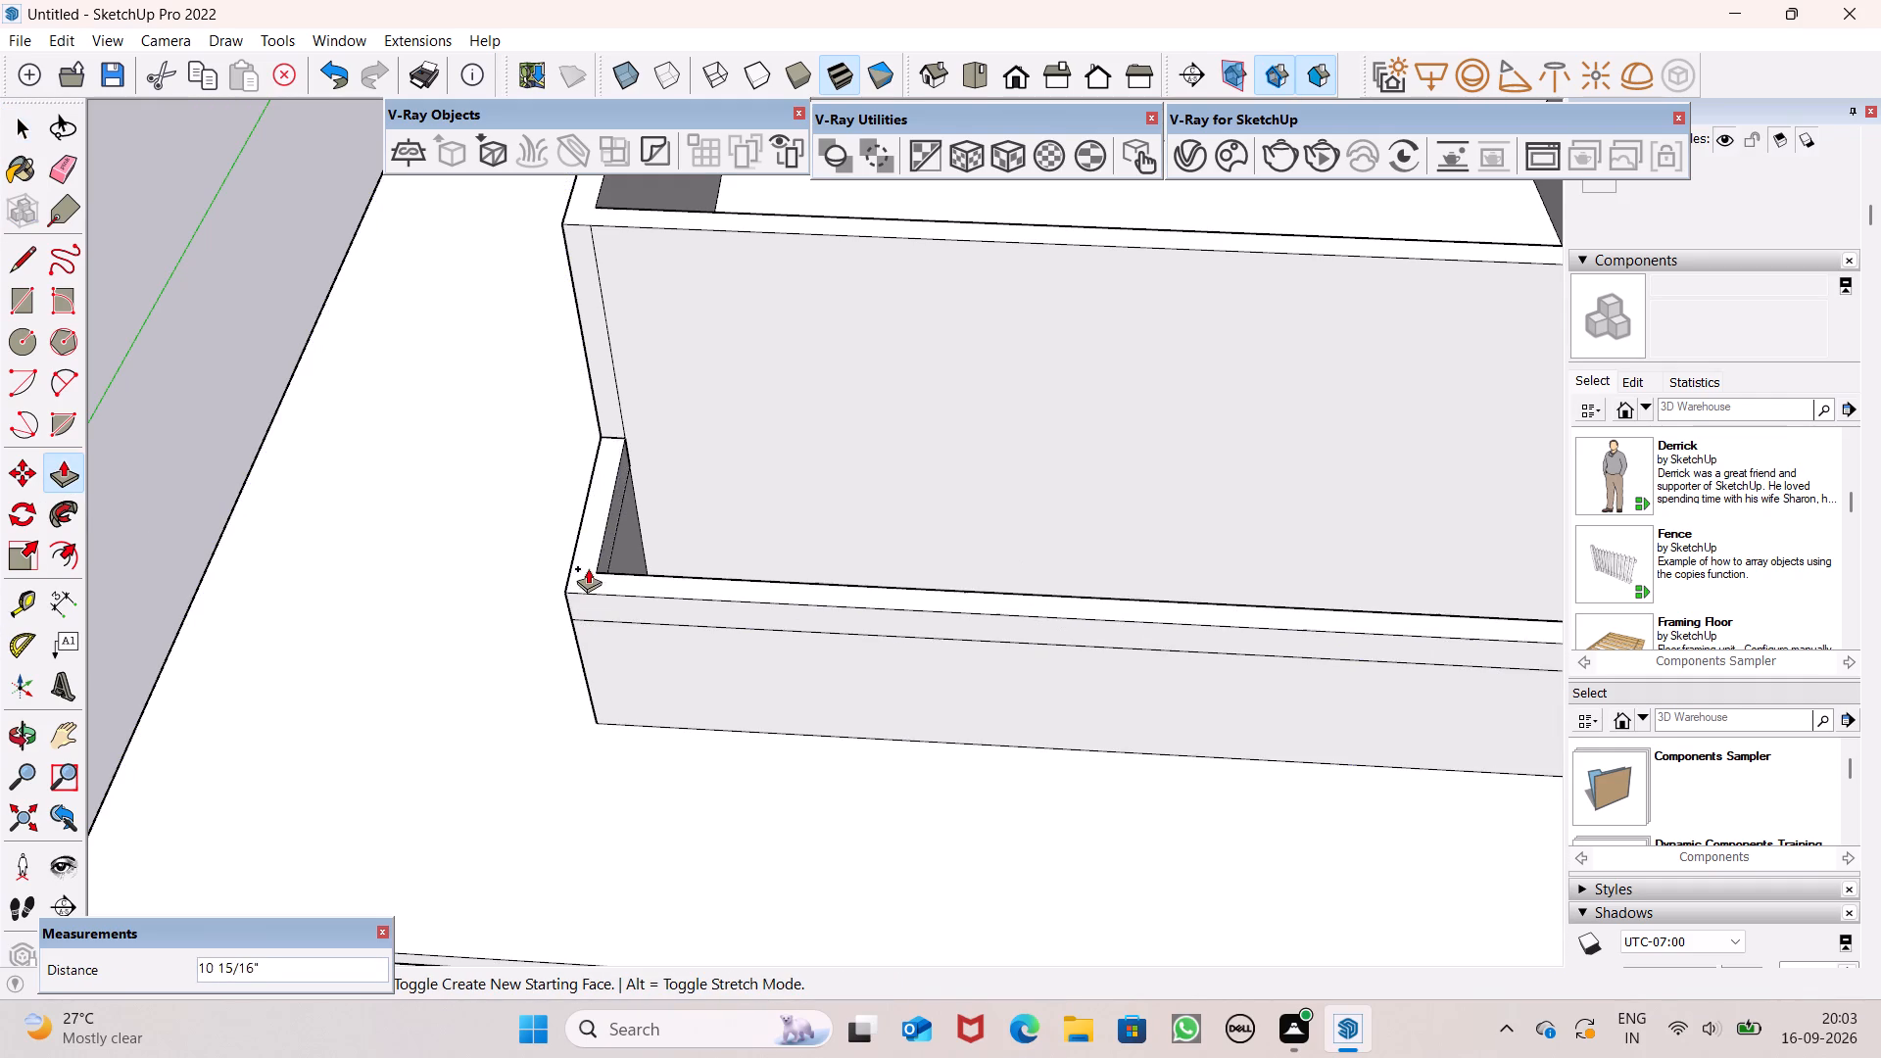
pyautogui.moveTo(588, 568); pyautogui.dragTo(583, 525)
pyautogui.press('3')
pyautogui.press("'")
pyautogui.press('Return')
pyautogui.scroll(-8, 603, 550)
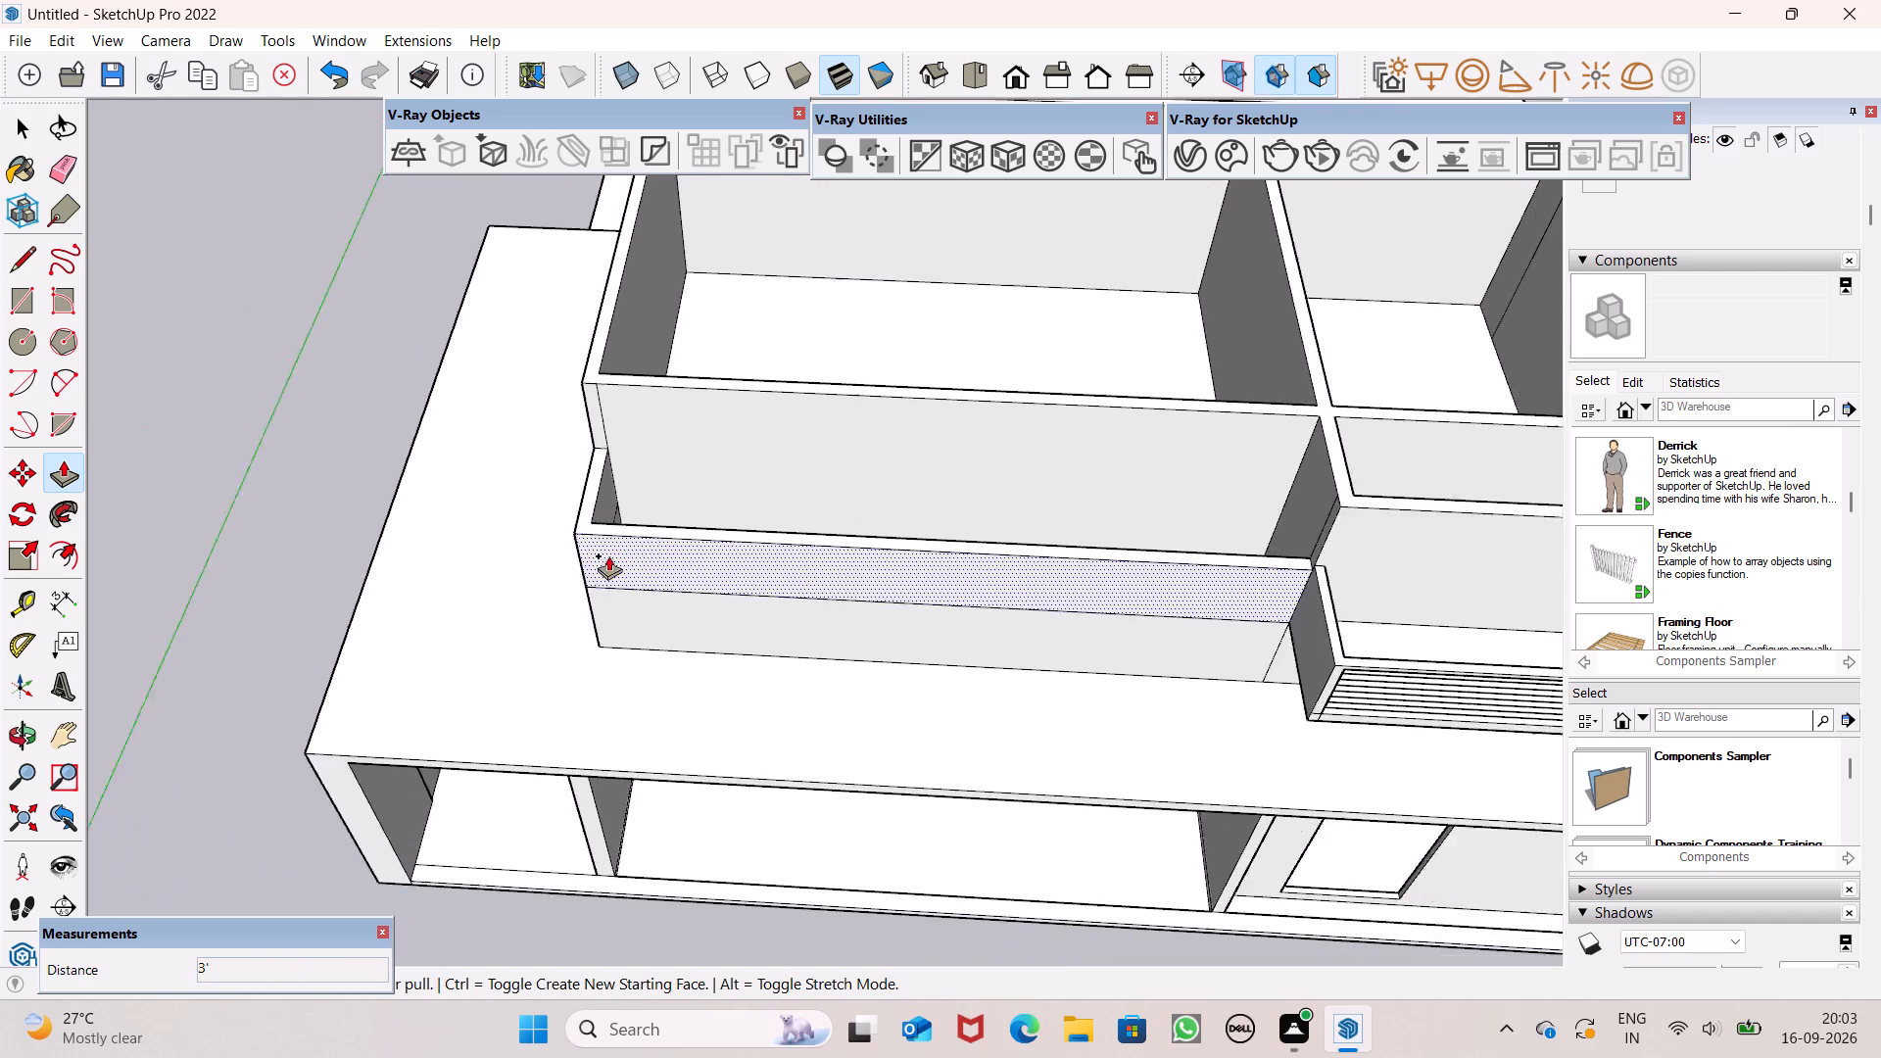
pyautogui.moveTo(794, 614); pyautogui.dragTo(870, 297, button='middle')
pyautogui.press('space')
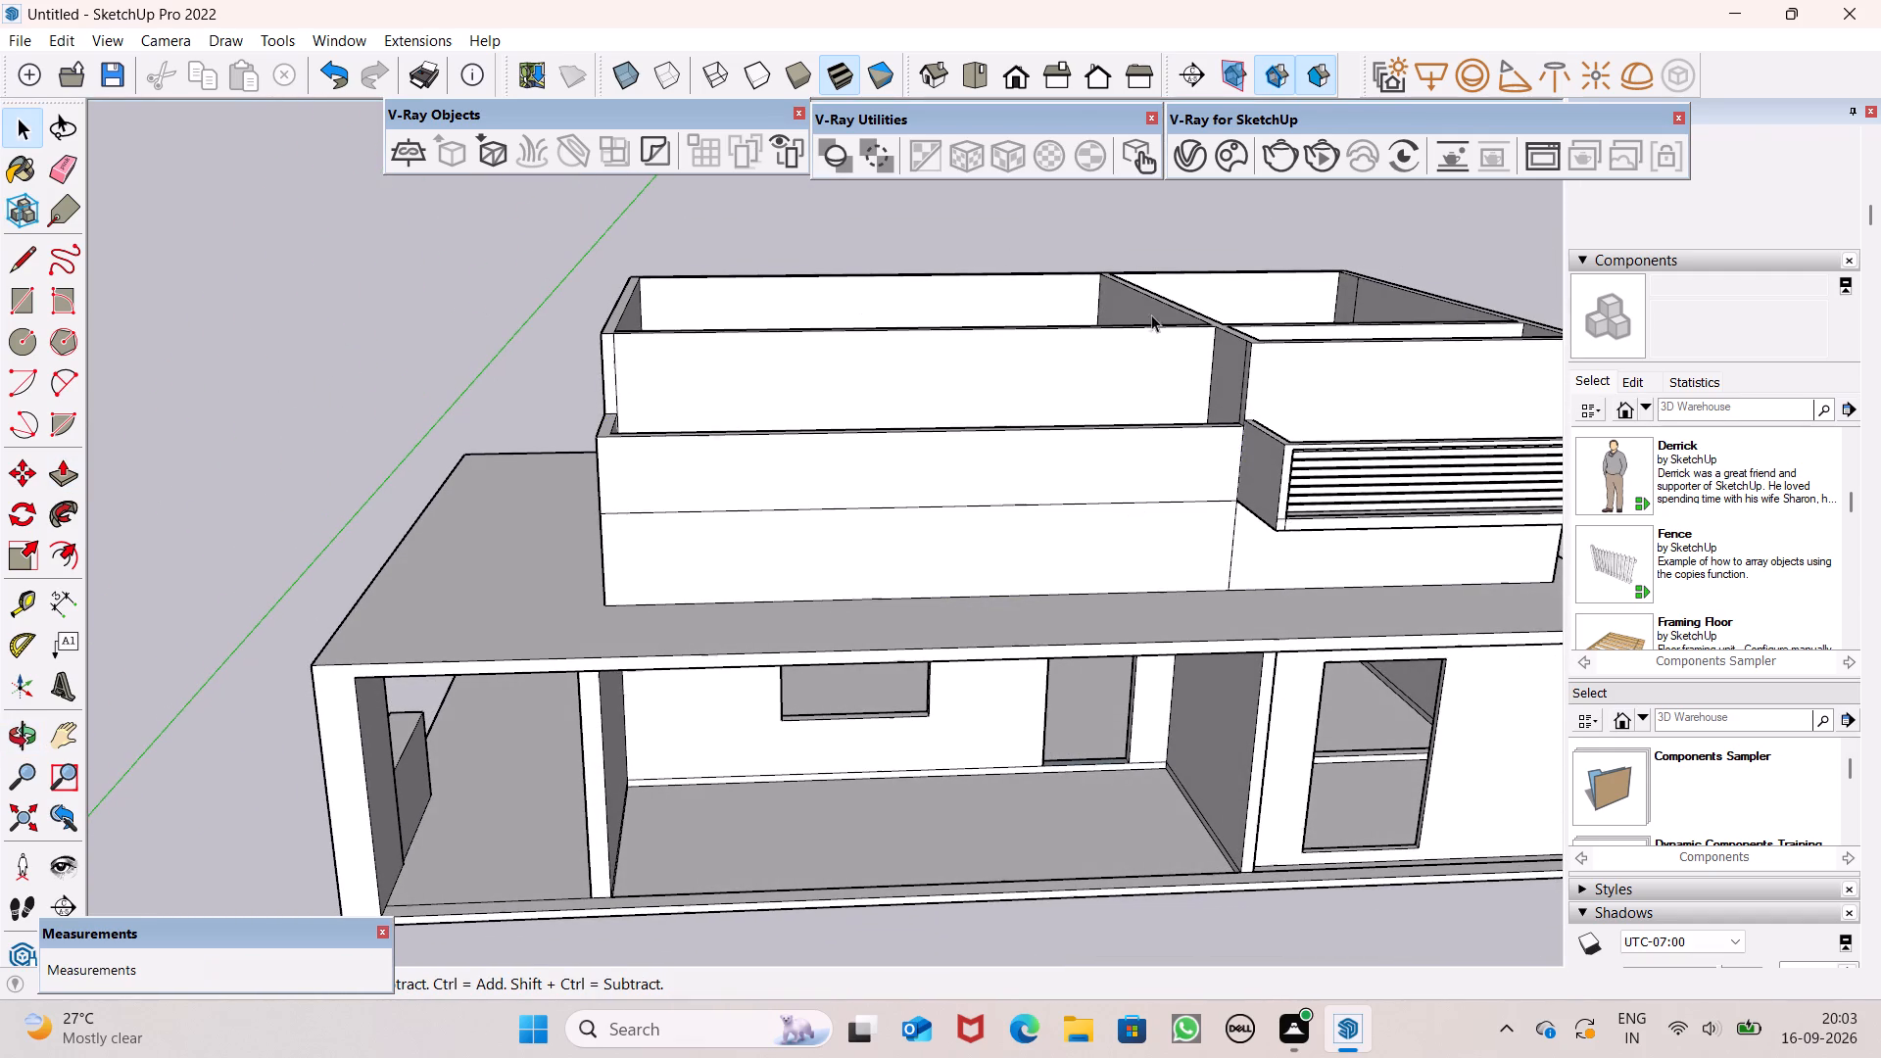
# Examine the heightened parapet and the whole two-storey building from the front and from above.
pyautogui.scroll(-2, 1247, 511)
pyautogui.moveTo(1247, 511); pyautogui.dragTo(1064, 582, button='middle')
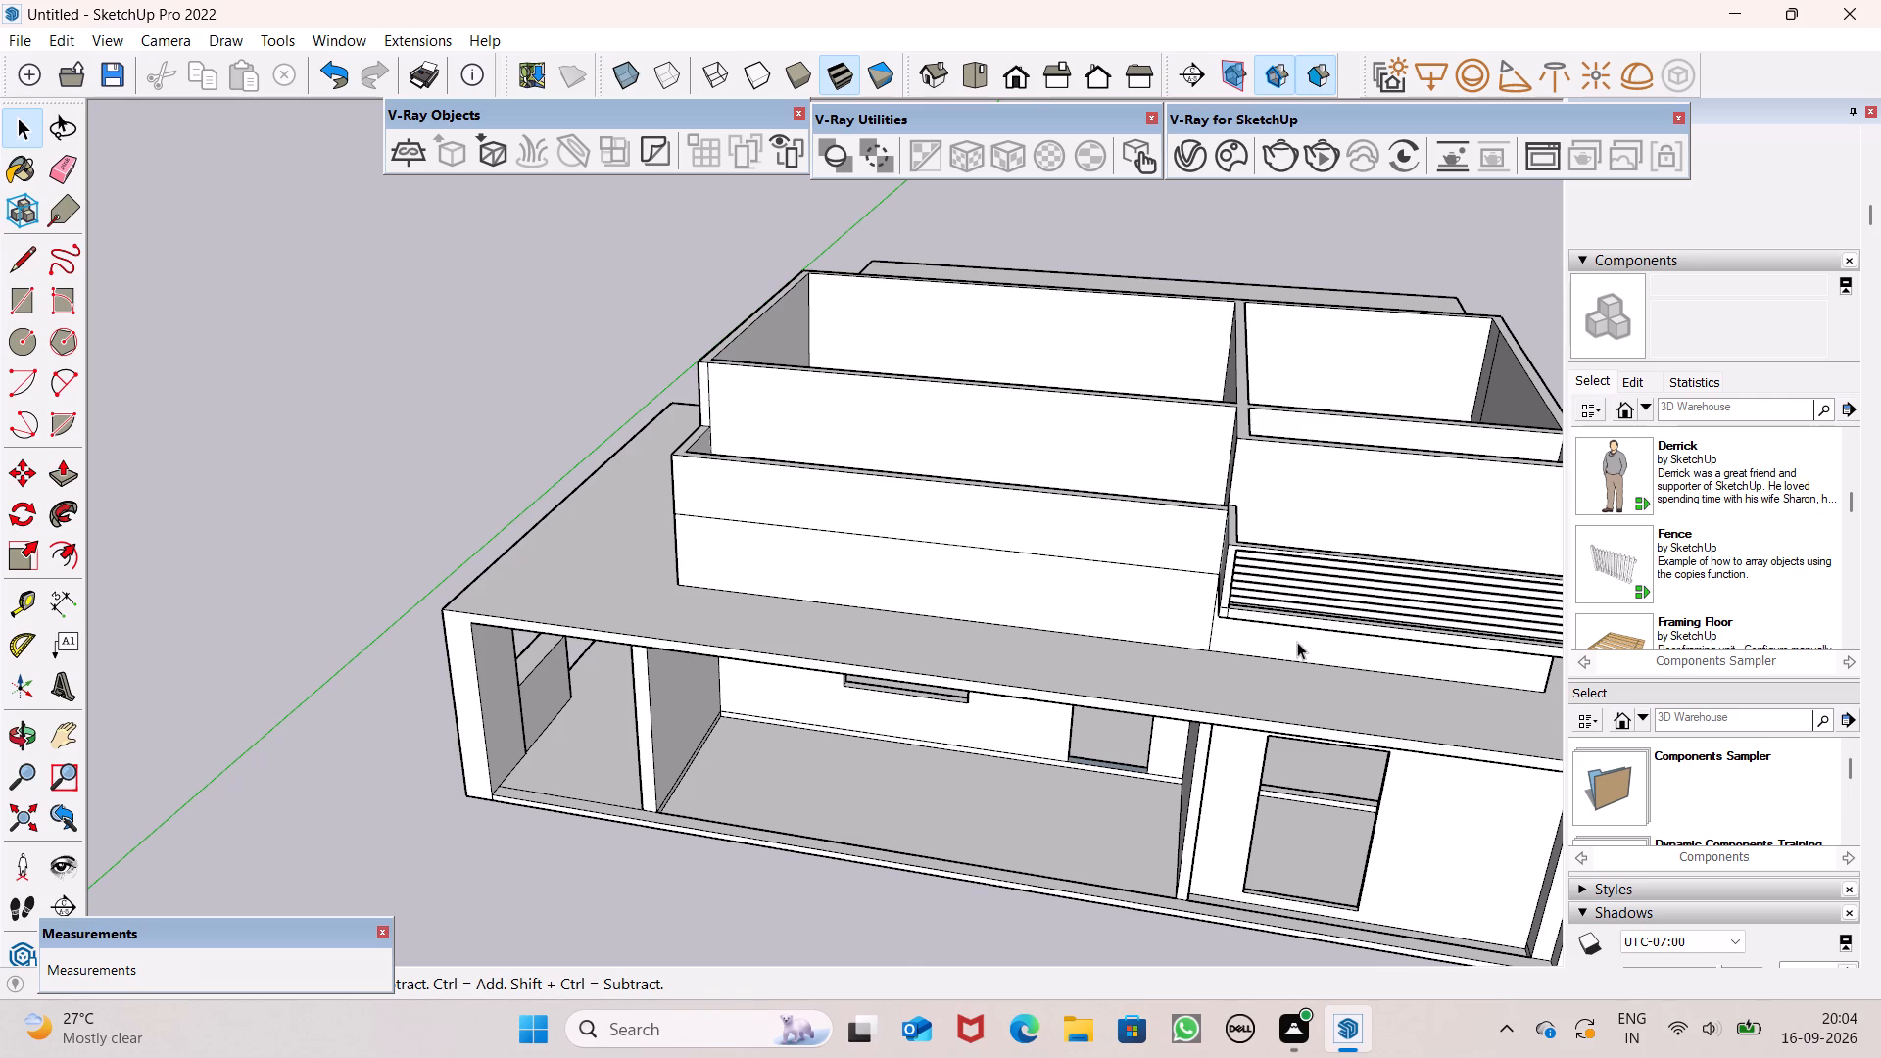
pyautogui.scroll(-5, 1144, 553)
pyautogui.scroll(-5, 1239, 552)
pyautogui.moveTo(1278, 577); pyautogui.dragTo(1272, 440, button='middle')
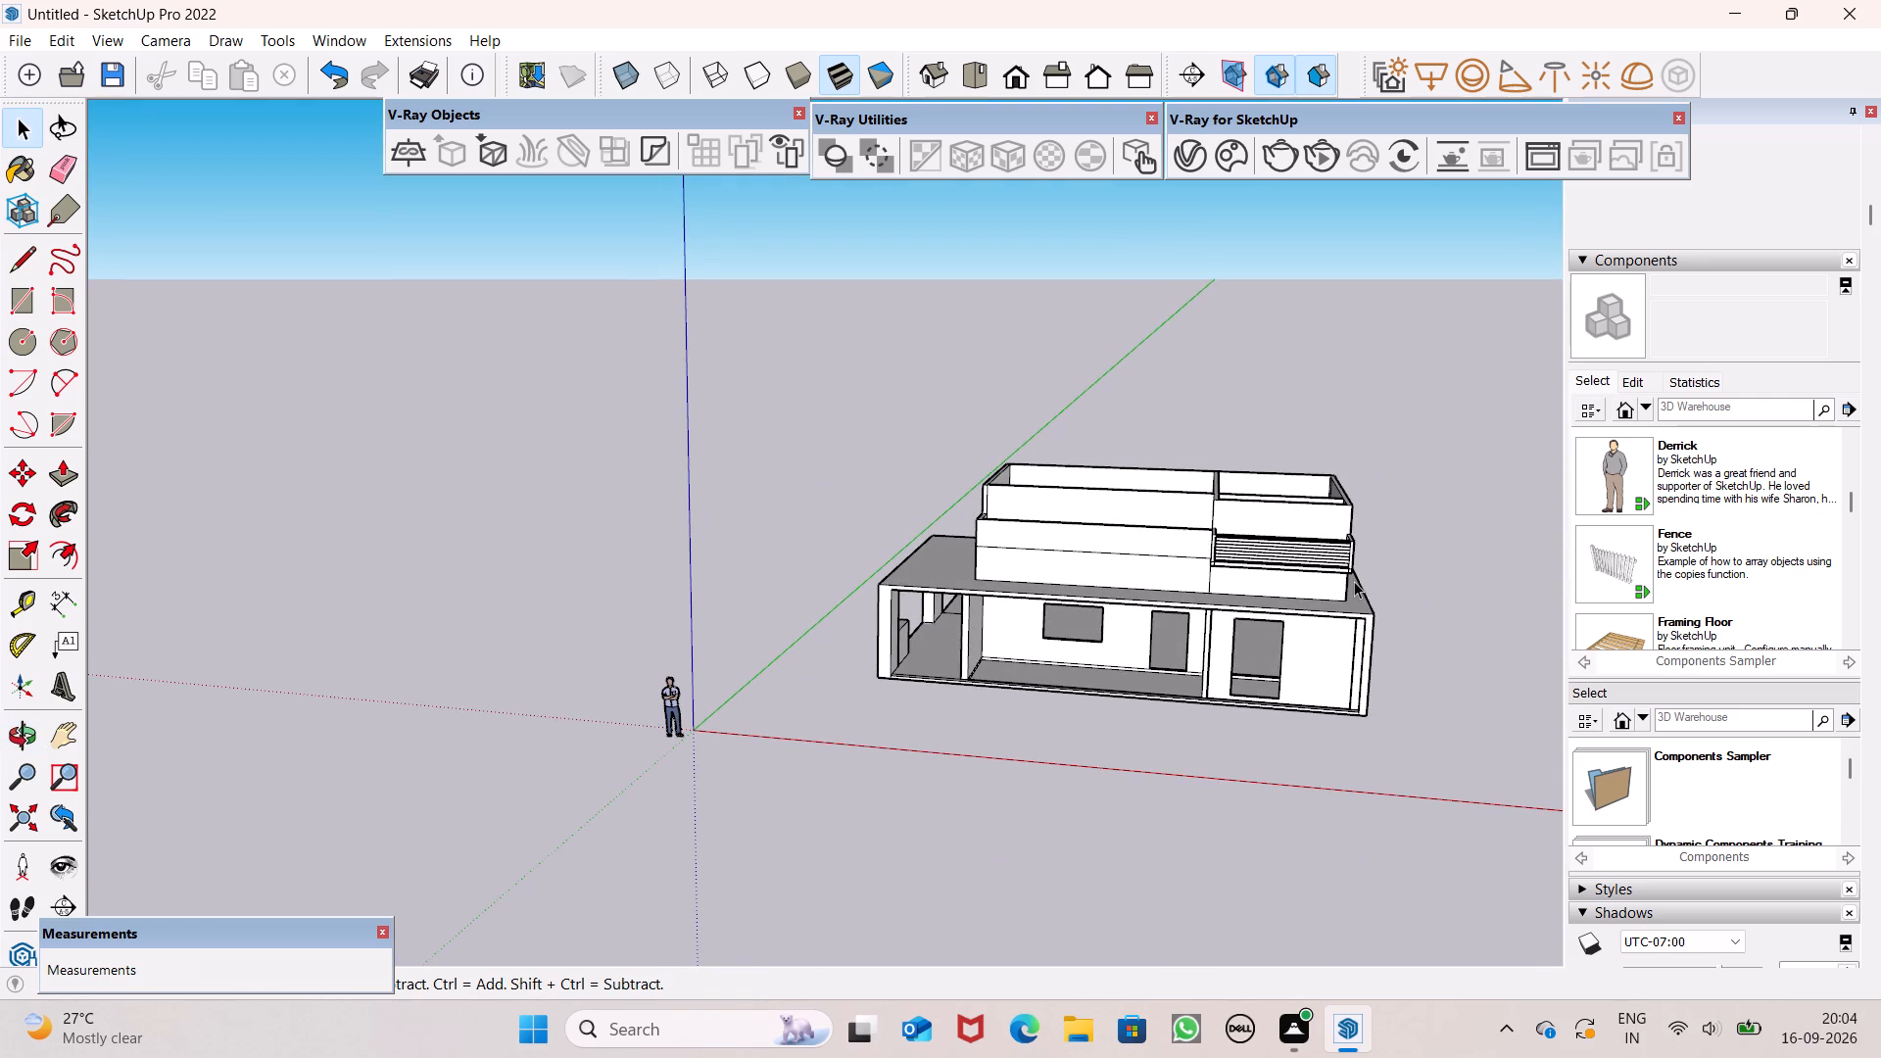
pyautogui.scroll(-1, 1354, 581)
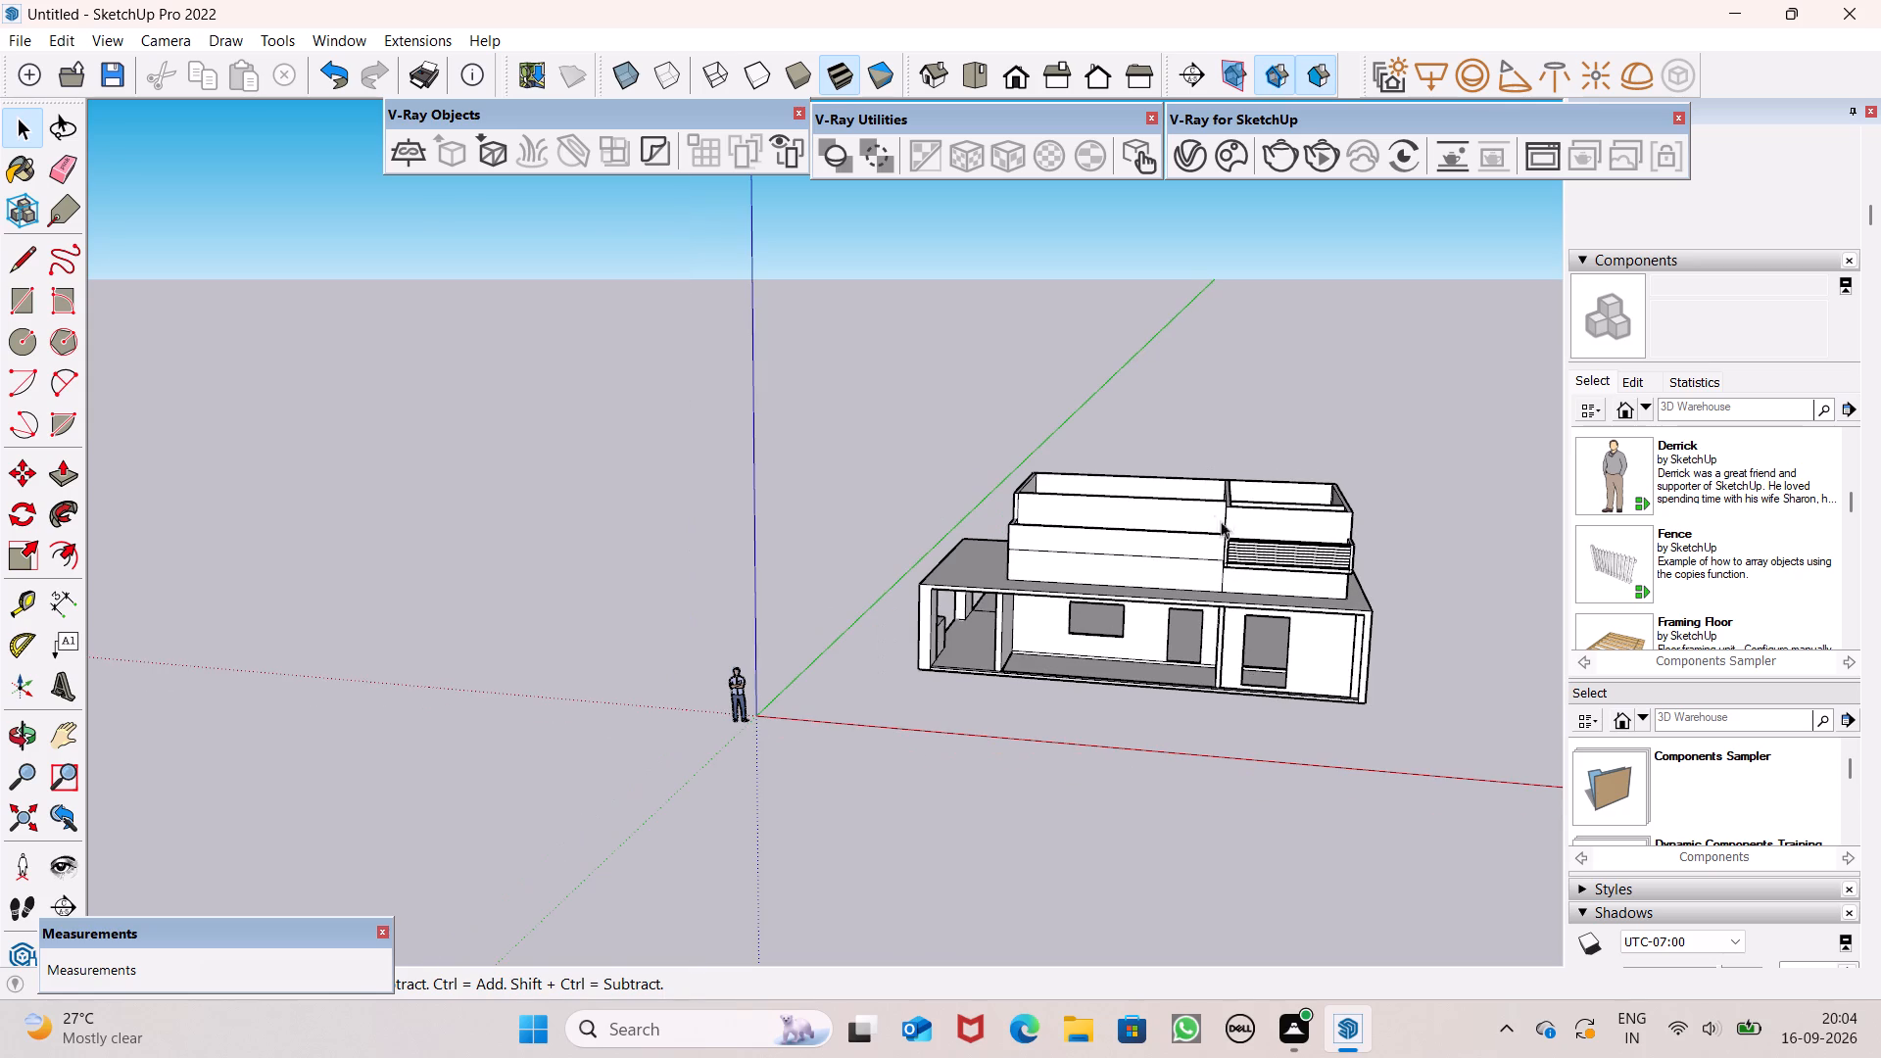
pyautogui.scroll(-1, 1167, 513)
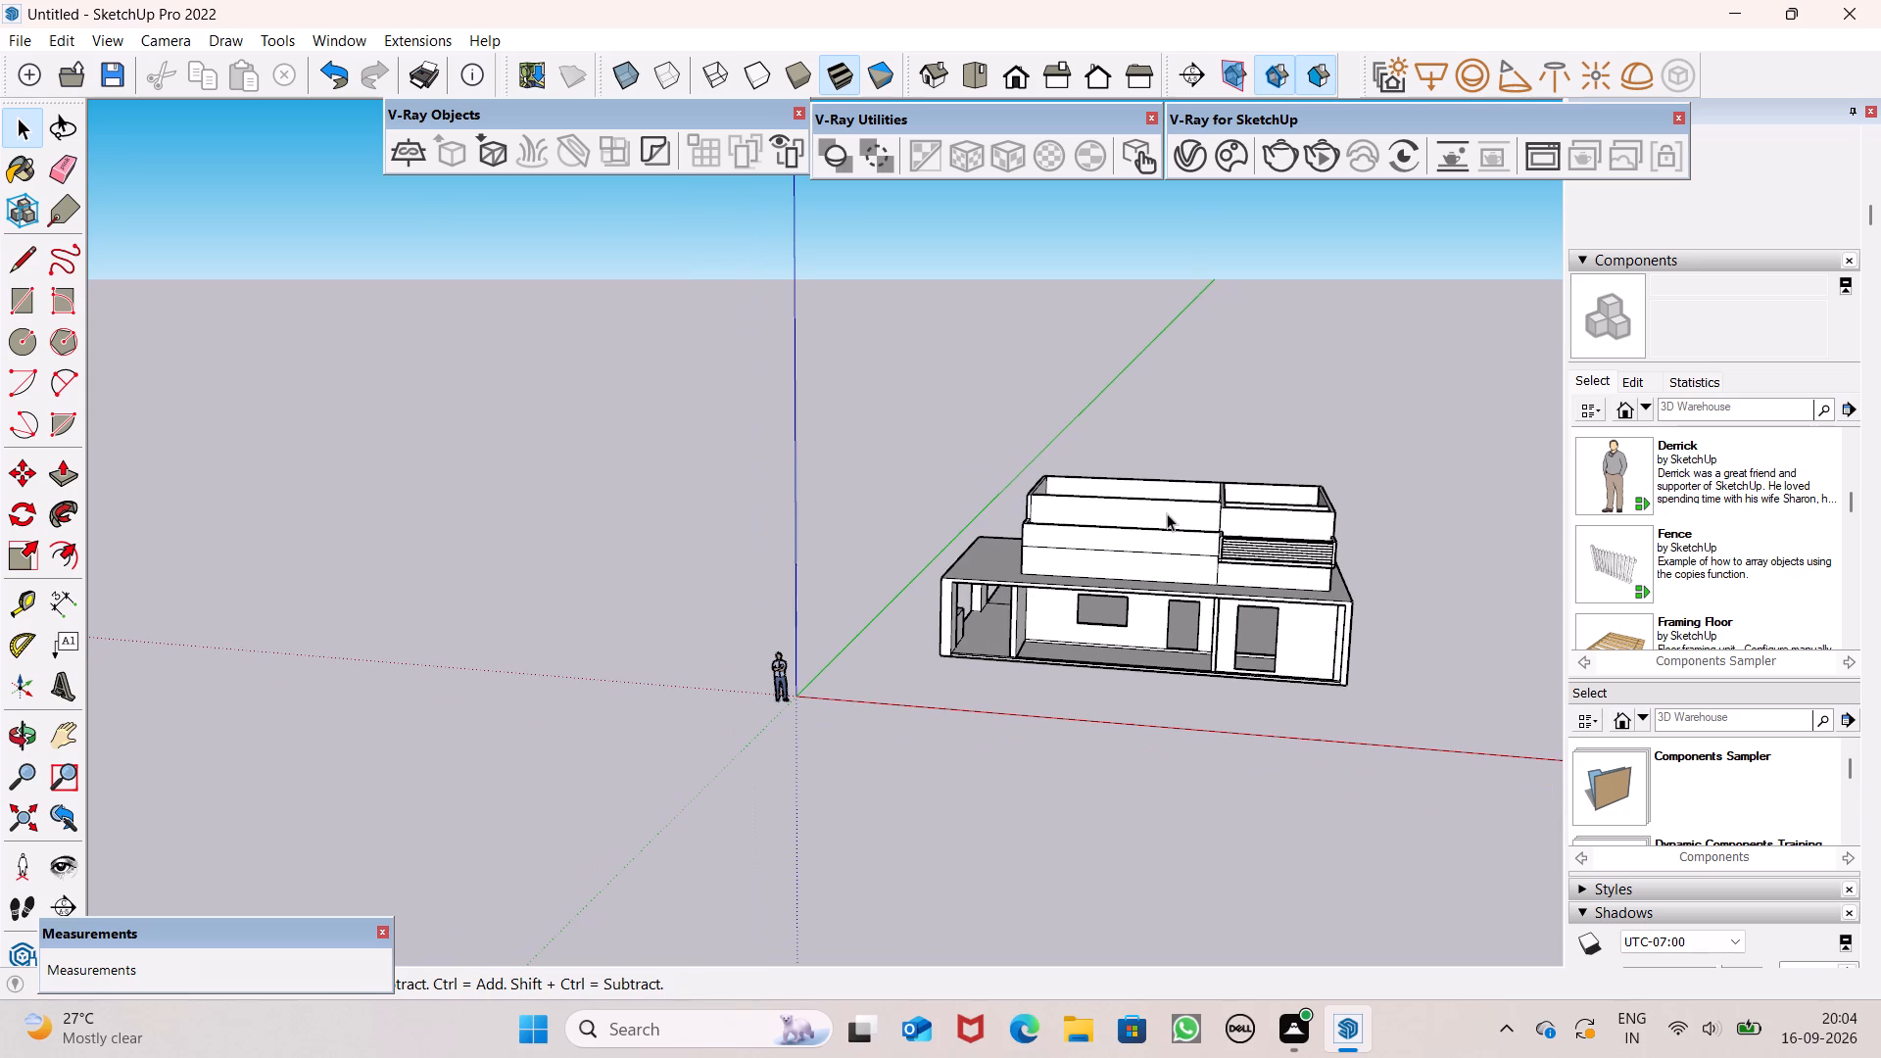
pyautogui.scroll(-4, 1167, 513)
pyautogui.moveTo(1168, 516); pyautogui.dragTo(1161, 808, button='middle')
pyautogui.scroll(1, 1160, 793)
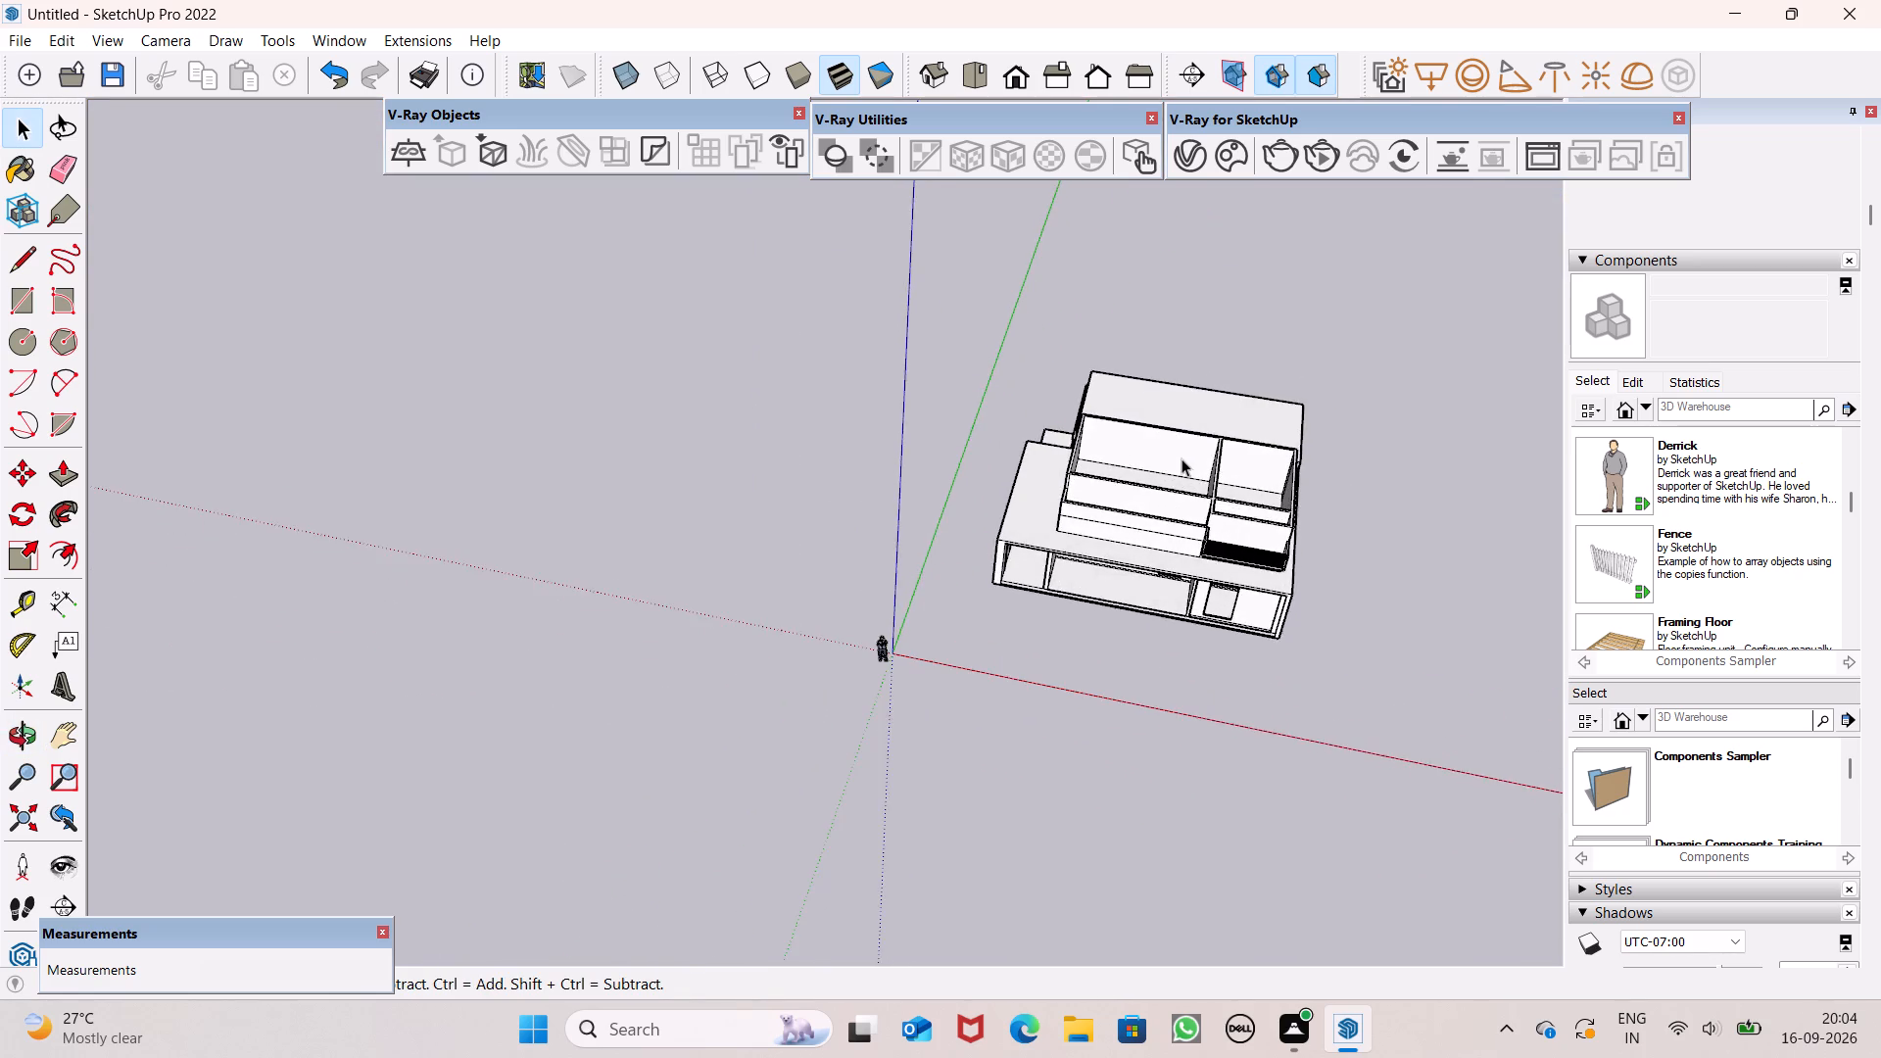
pyautogui.scroll(6, 1185, 443)
pyautogui.moveTo(1203, 489); pyautogui.dragTo(1174, 744, button='middle')
pyautogui.scroll(2, 1213, 583)
pyautogui.scroll(-7, 1138, 513)
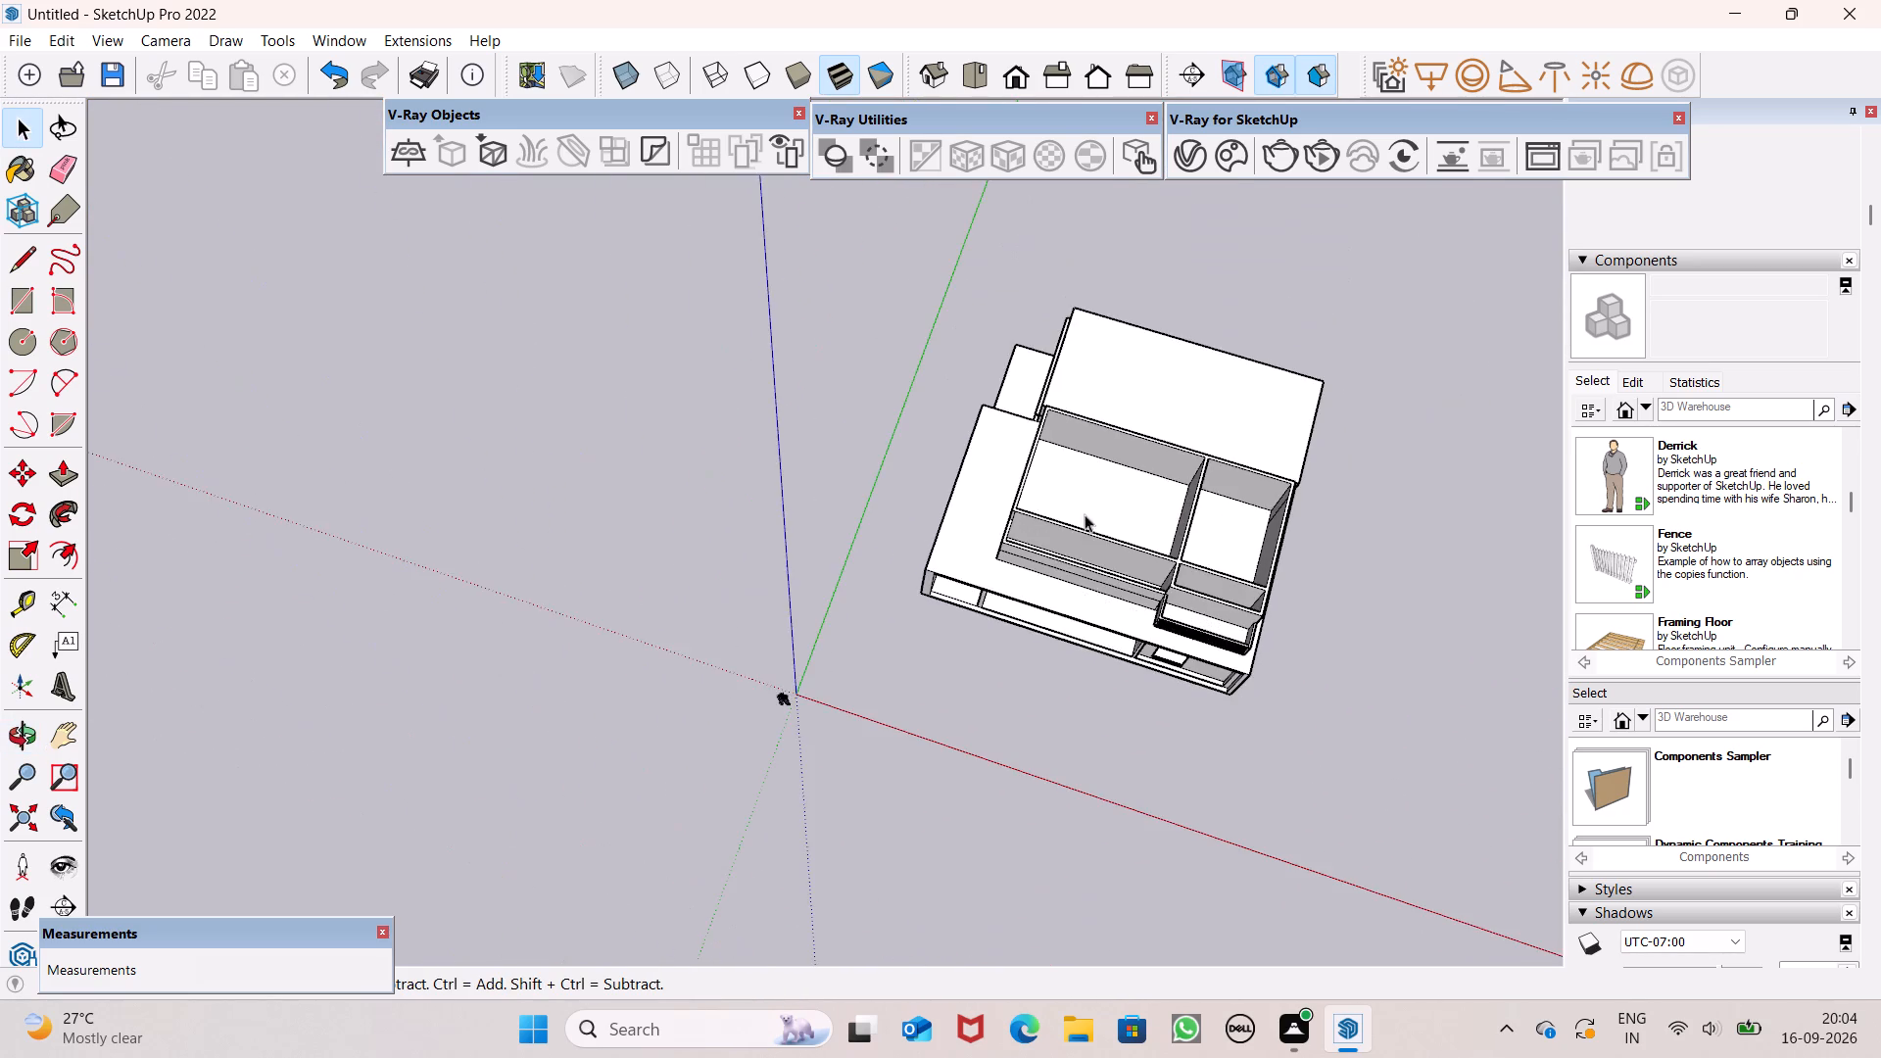
# Copy the larger upper room's floor face with its edges about 45' 3 7/16" to the open area beside the building, then shift it slightly.
pyautogui.moveTo(1224, 570); pyautogui.dragTo(1073, 756, button='middle')
pyautogui.scroll(1, 1282, 689)
pyautogui.moveTo(1282, 689); pyautogui.dragTo(1091, 532, button='middle')
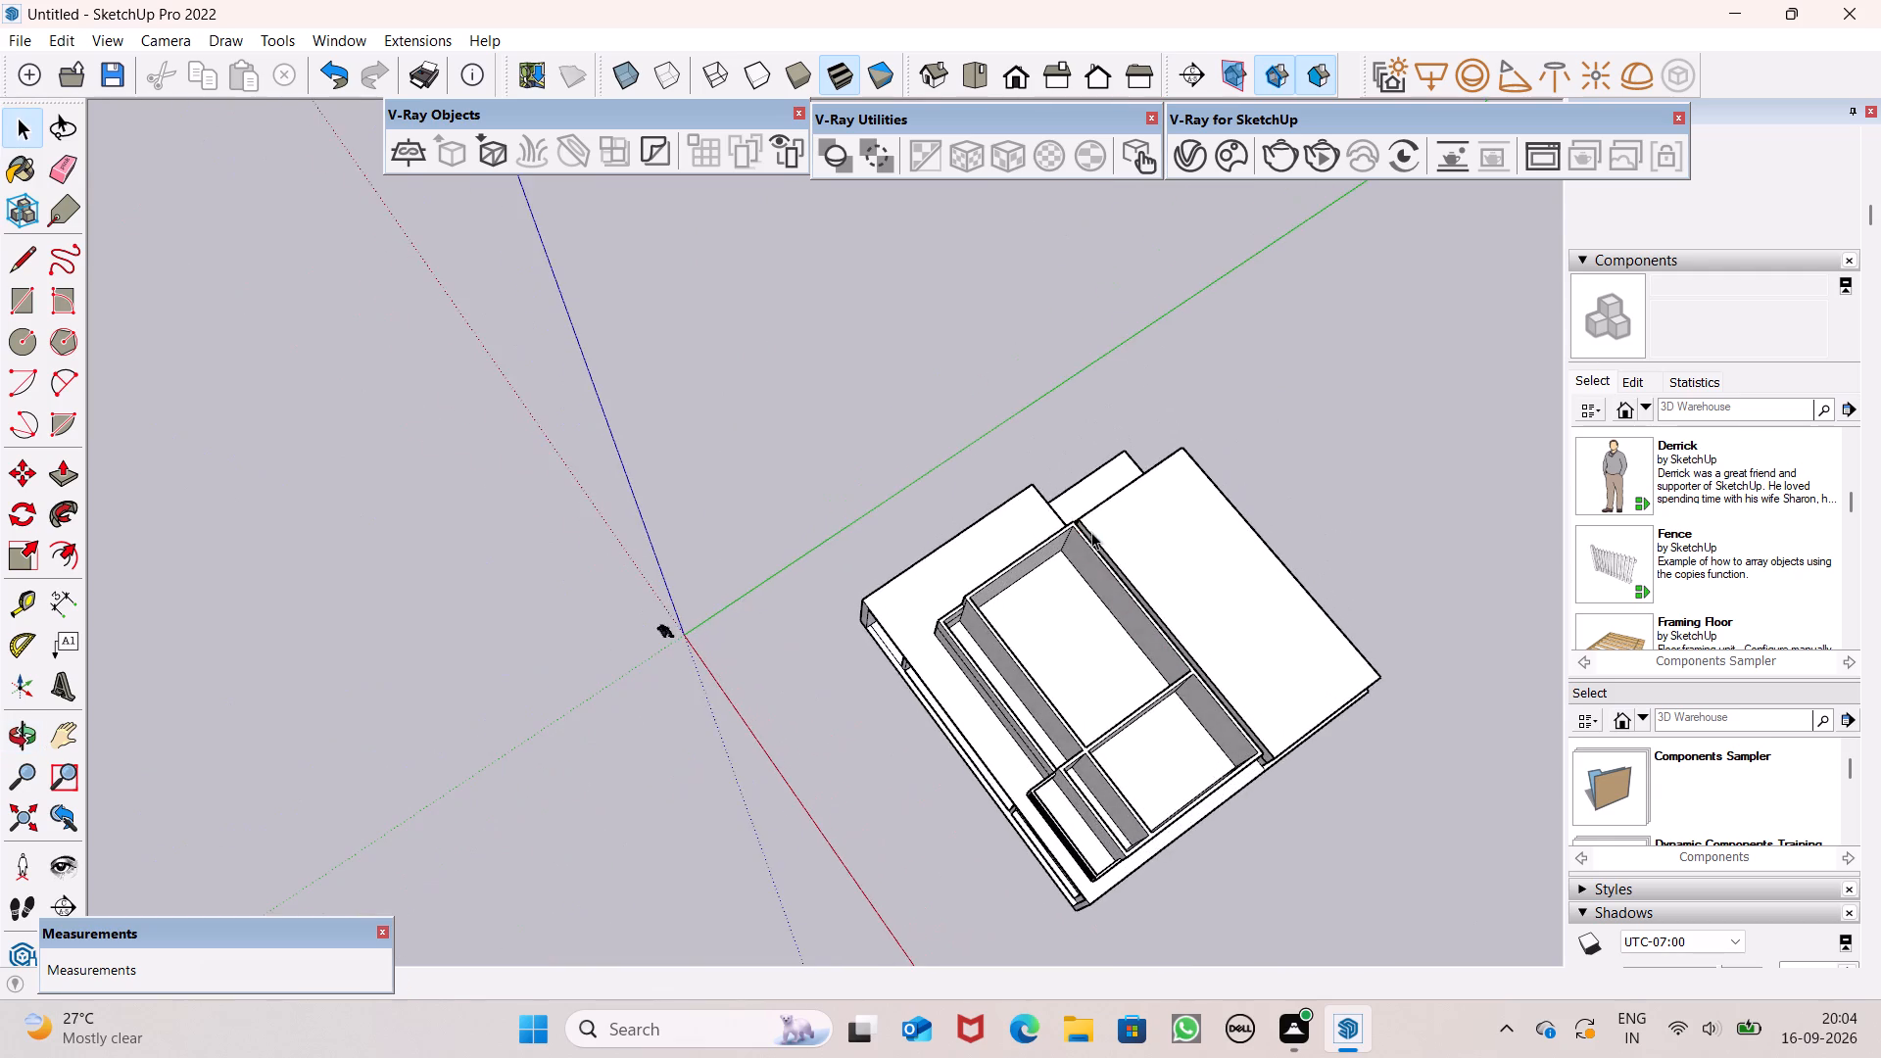
pyautogui.scroll(-5, 1096, 548)
pyautogui.moveTo(1185, 688); pyautogui.dragTo(1327, 759, button='middle')
pyautogui.scroll(5, 1157, 668)
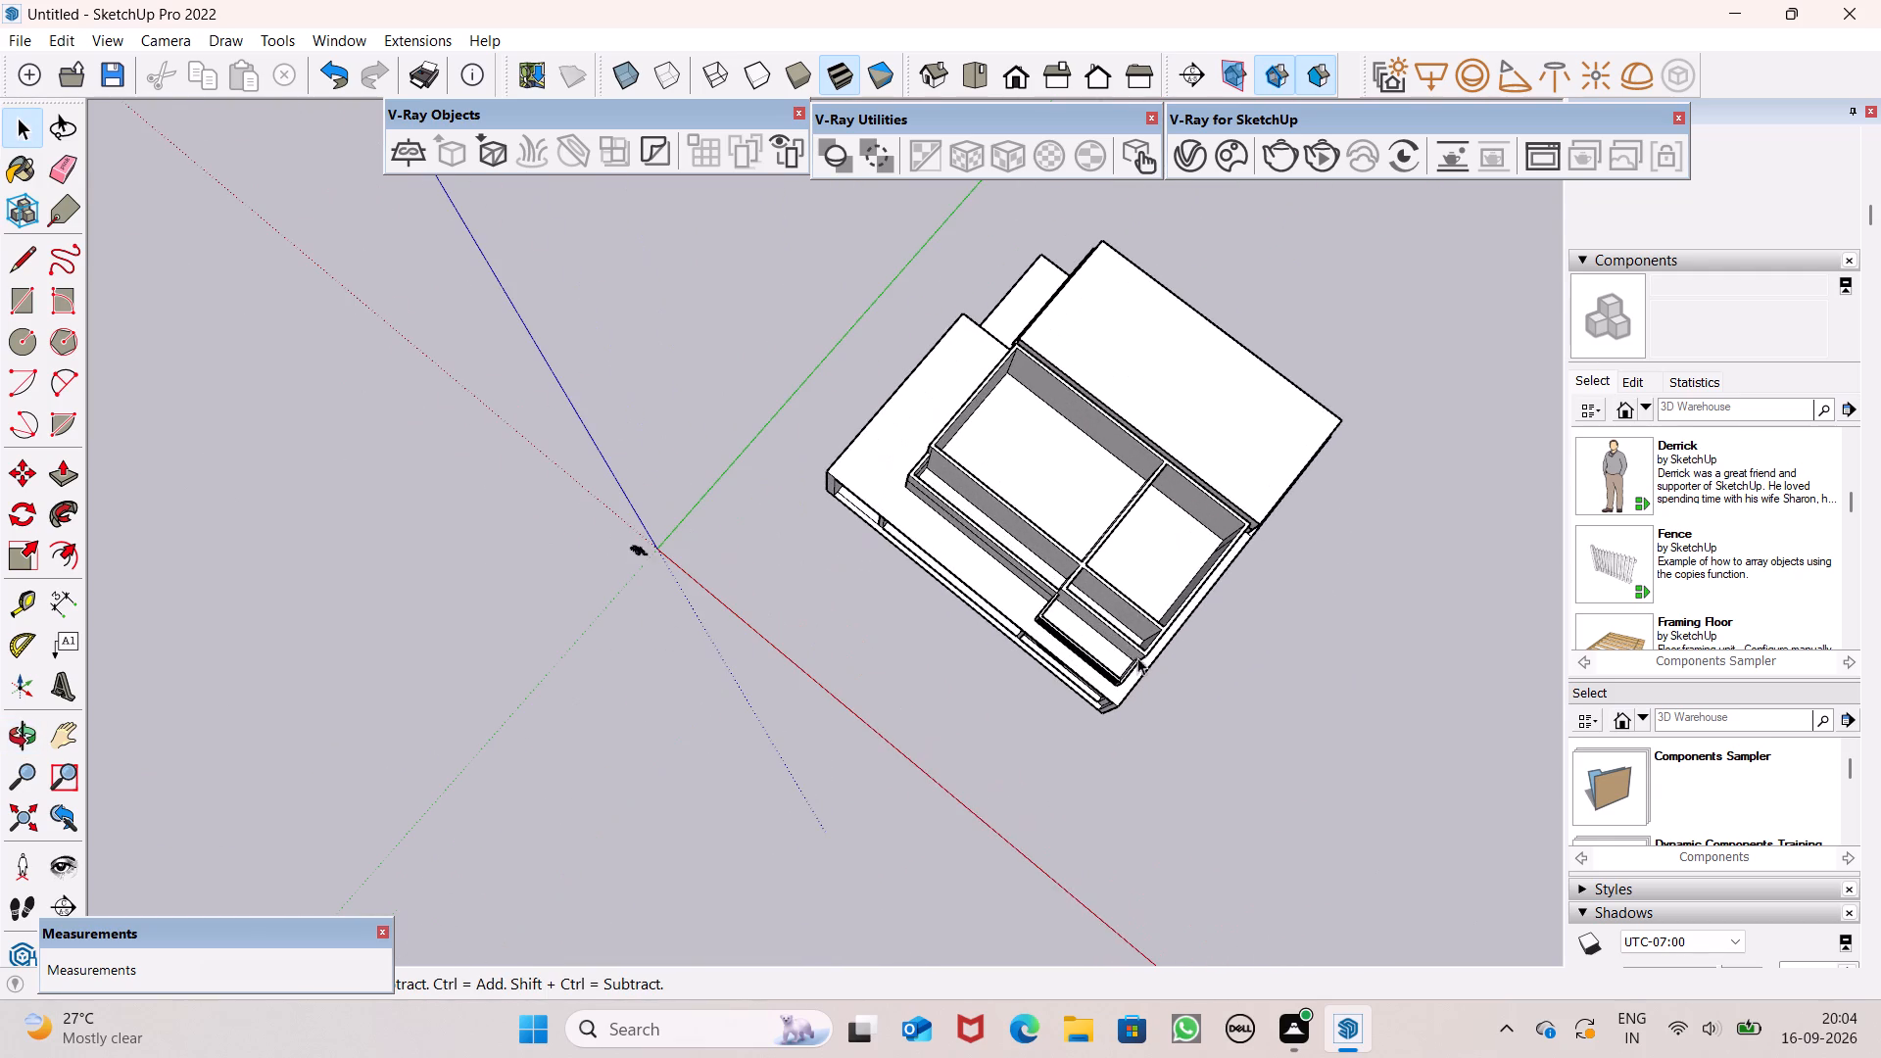
pyautogui.doubleClick(1037, 452)
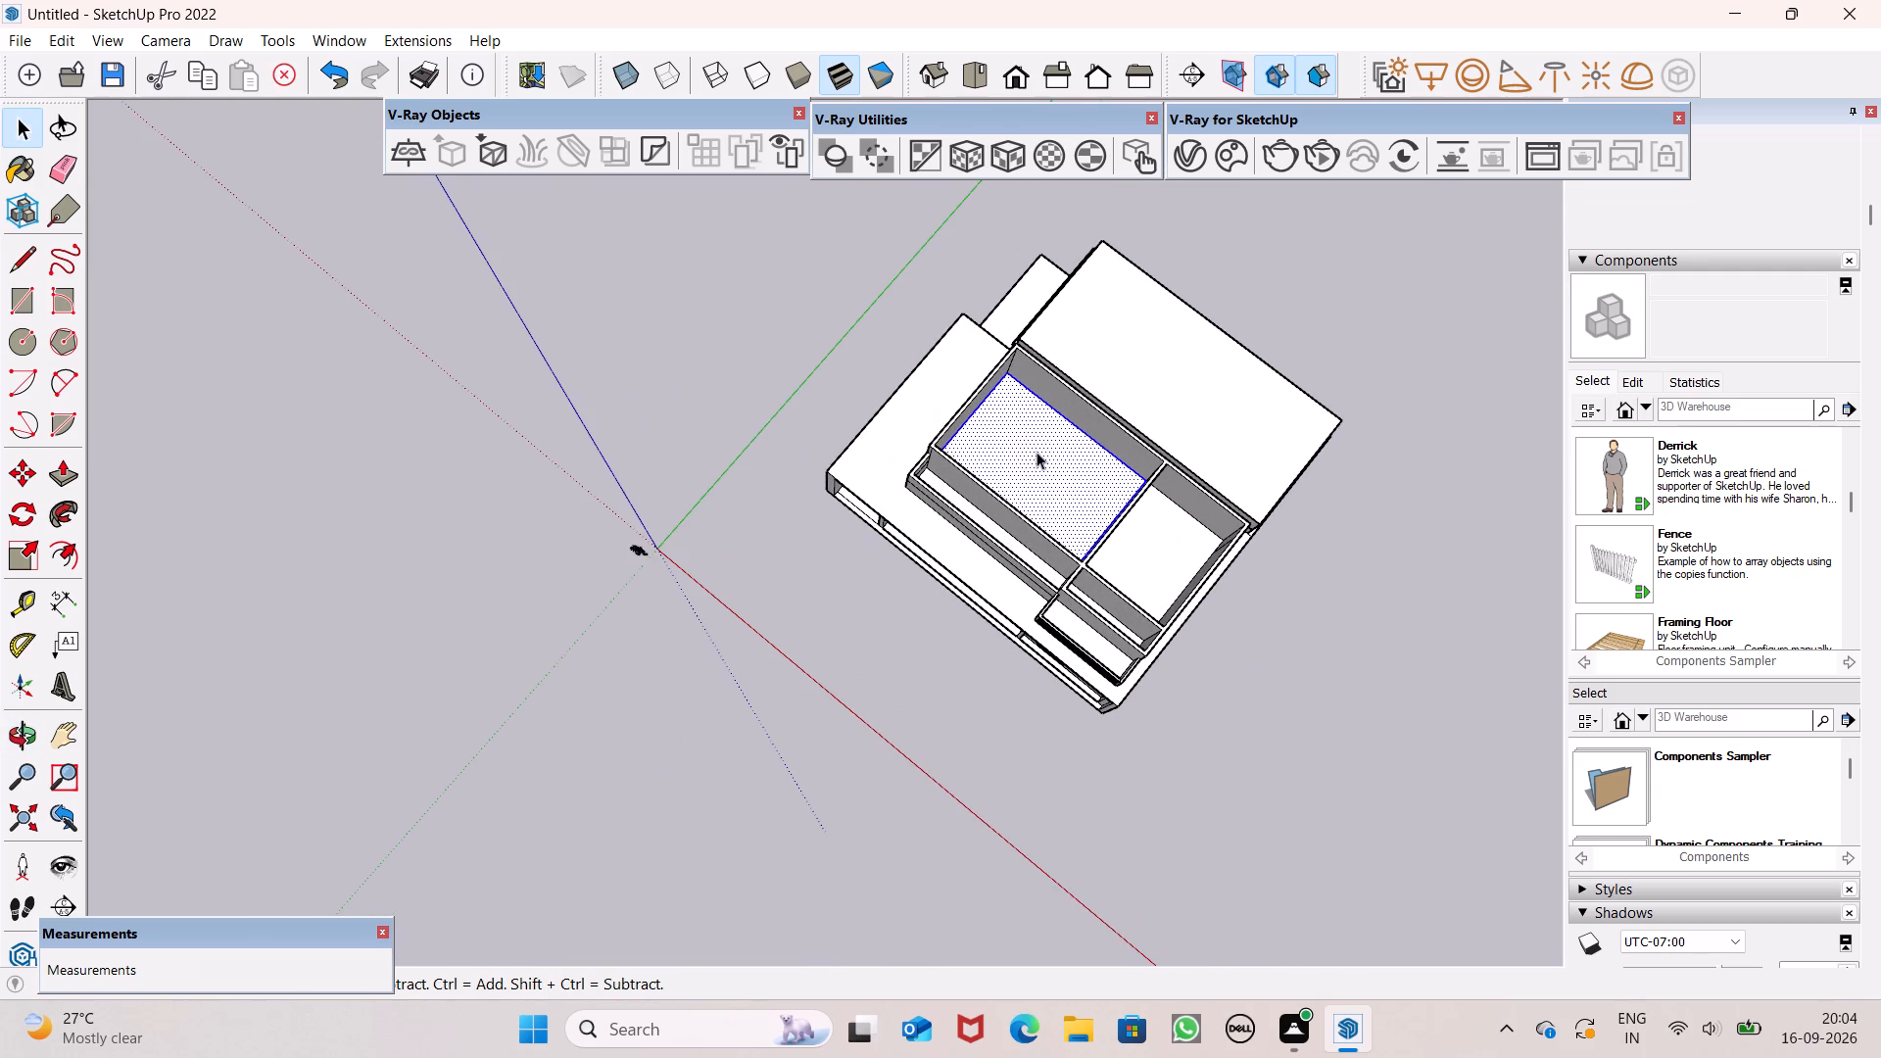
pyautogui.scroll(-3, 1037, 454)
pyautogui.scroll(6, 1133, 507)
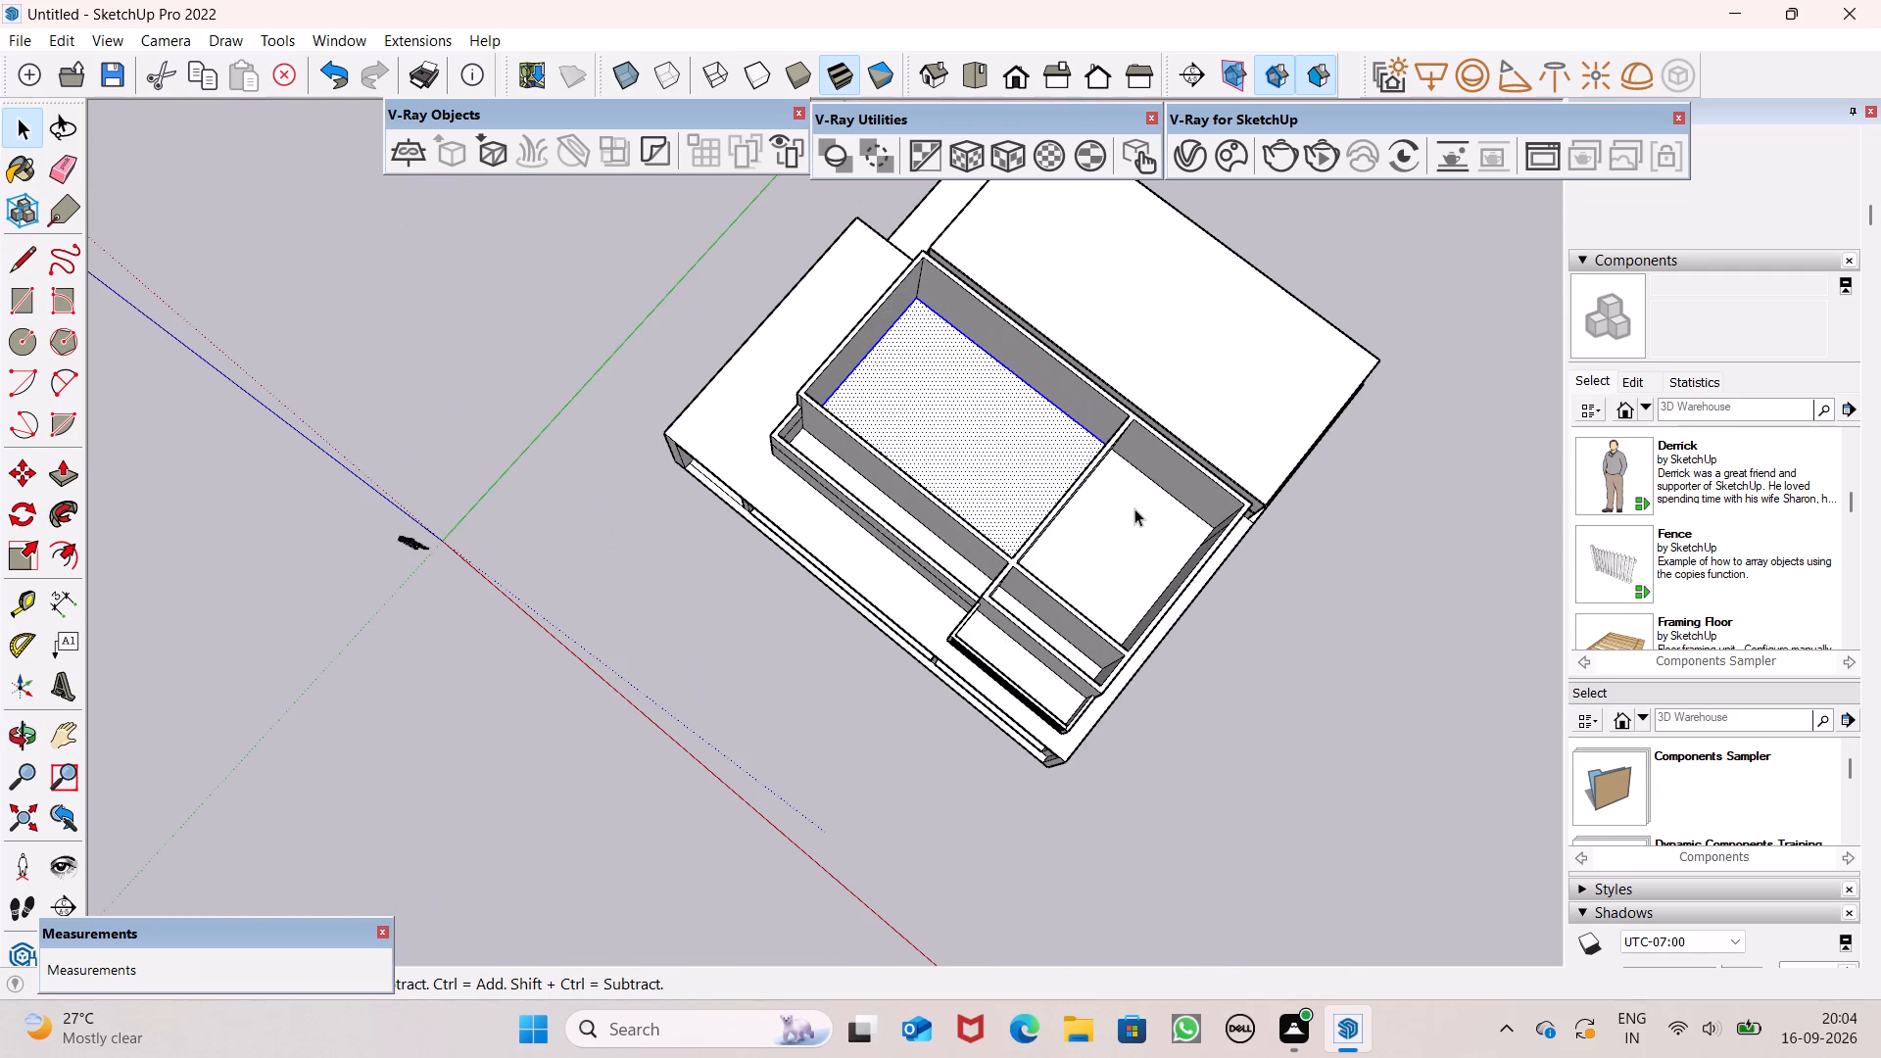
pyautogui.press('m')
pyautogui.press('Return')
pyautogui.moveTo(1027, 474); pyautogui.dragTo(1415, 762)
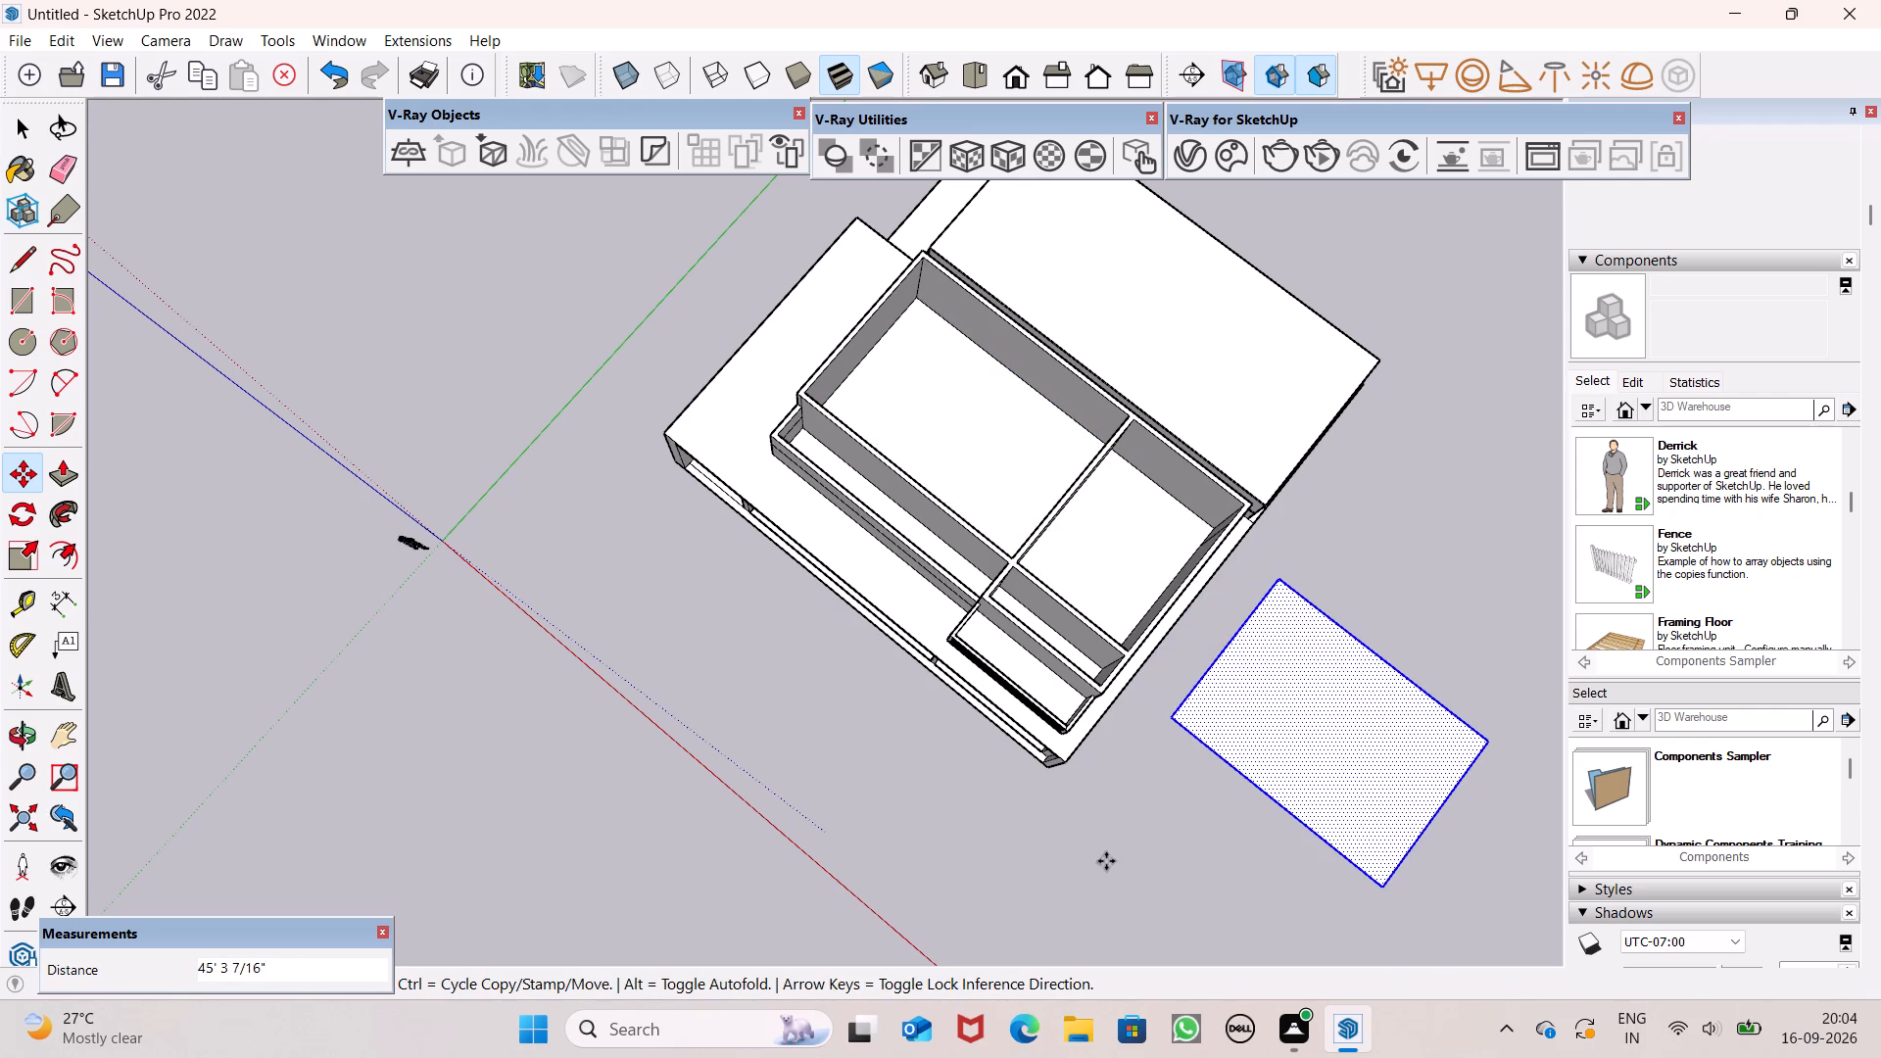
pyautogui.click(1106, 861)
pyautogui.click(1125, 844)
pyautogui.press('space')
pyautogui.press('space')
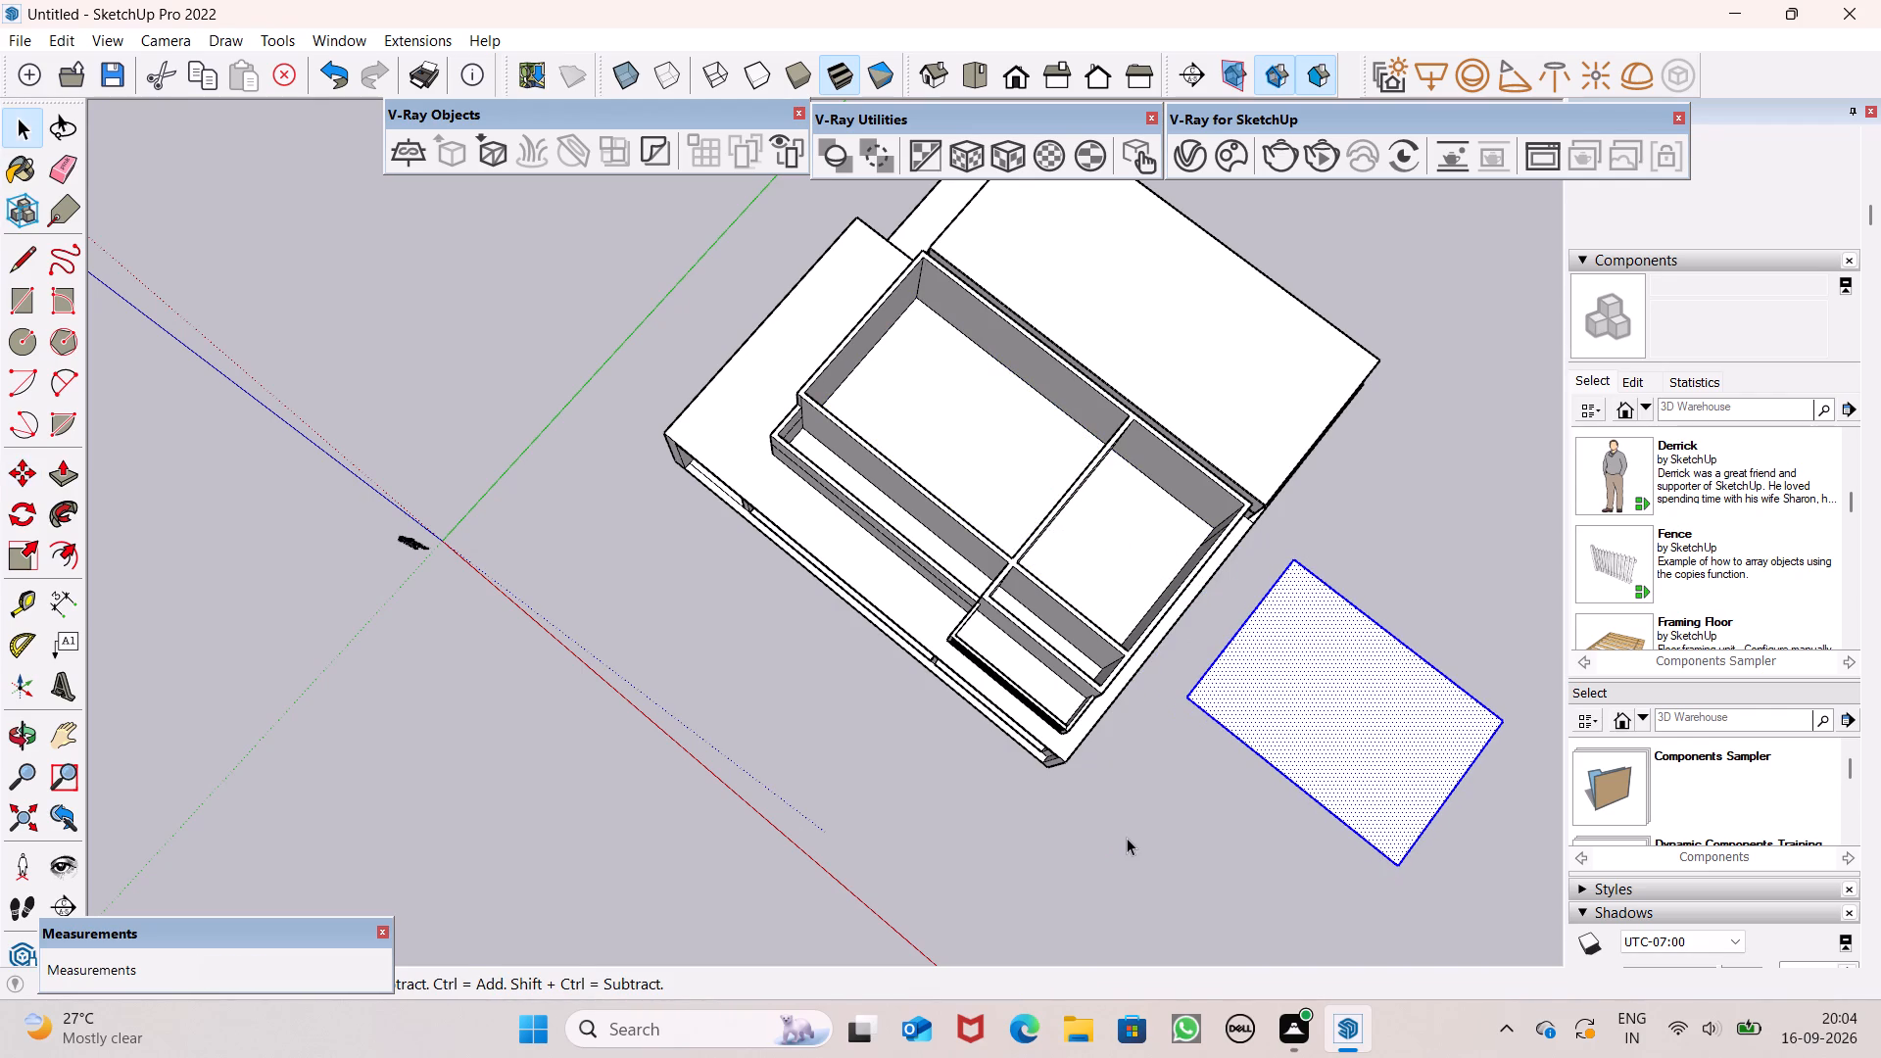
pyautogui.click(1126, 846)
# Examine the separate floor rectangle's position beside the building from above and from a low angle.
pyautogui.scroll(-7, 1142, 835)
pyautogui.moveTo(1262, 817); pyautogui.dragTo(1285, 661, button='middle')
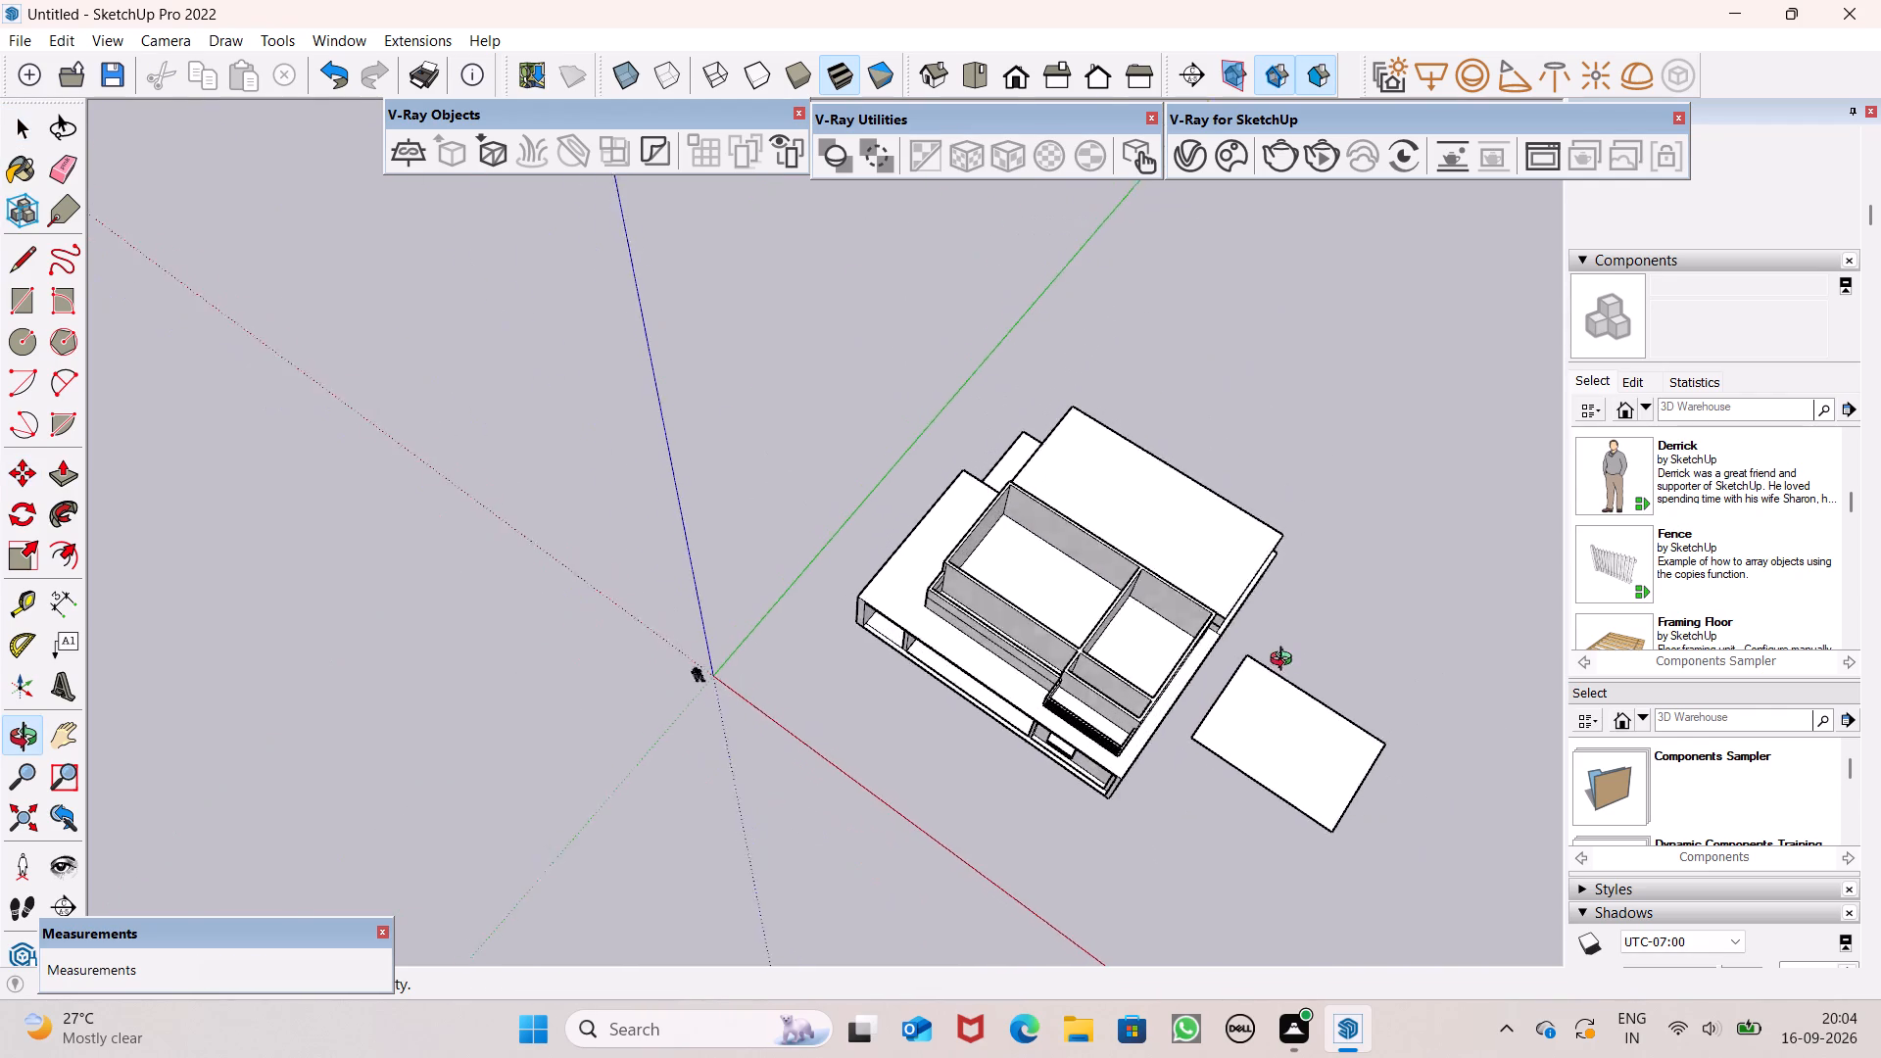
pyautogui.moveTo(1285, 661); pyautogui.dragTo(1278, 601, button='middle')
pyautogui.scroll(-3, 1157, 708)
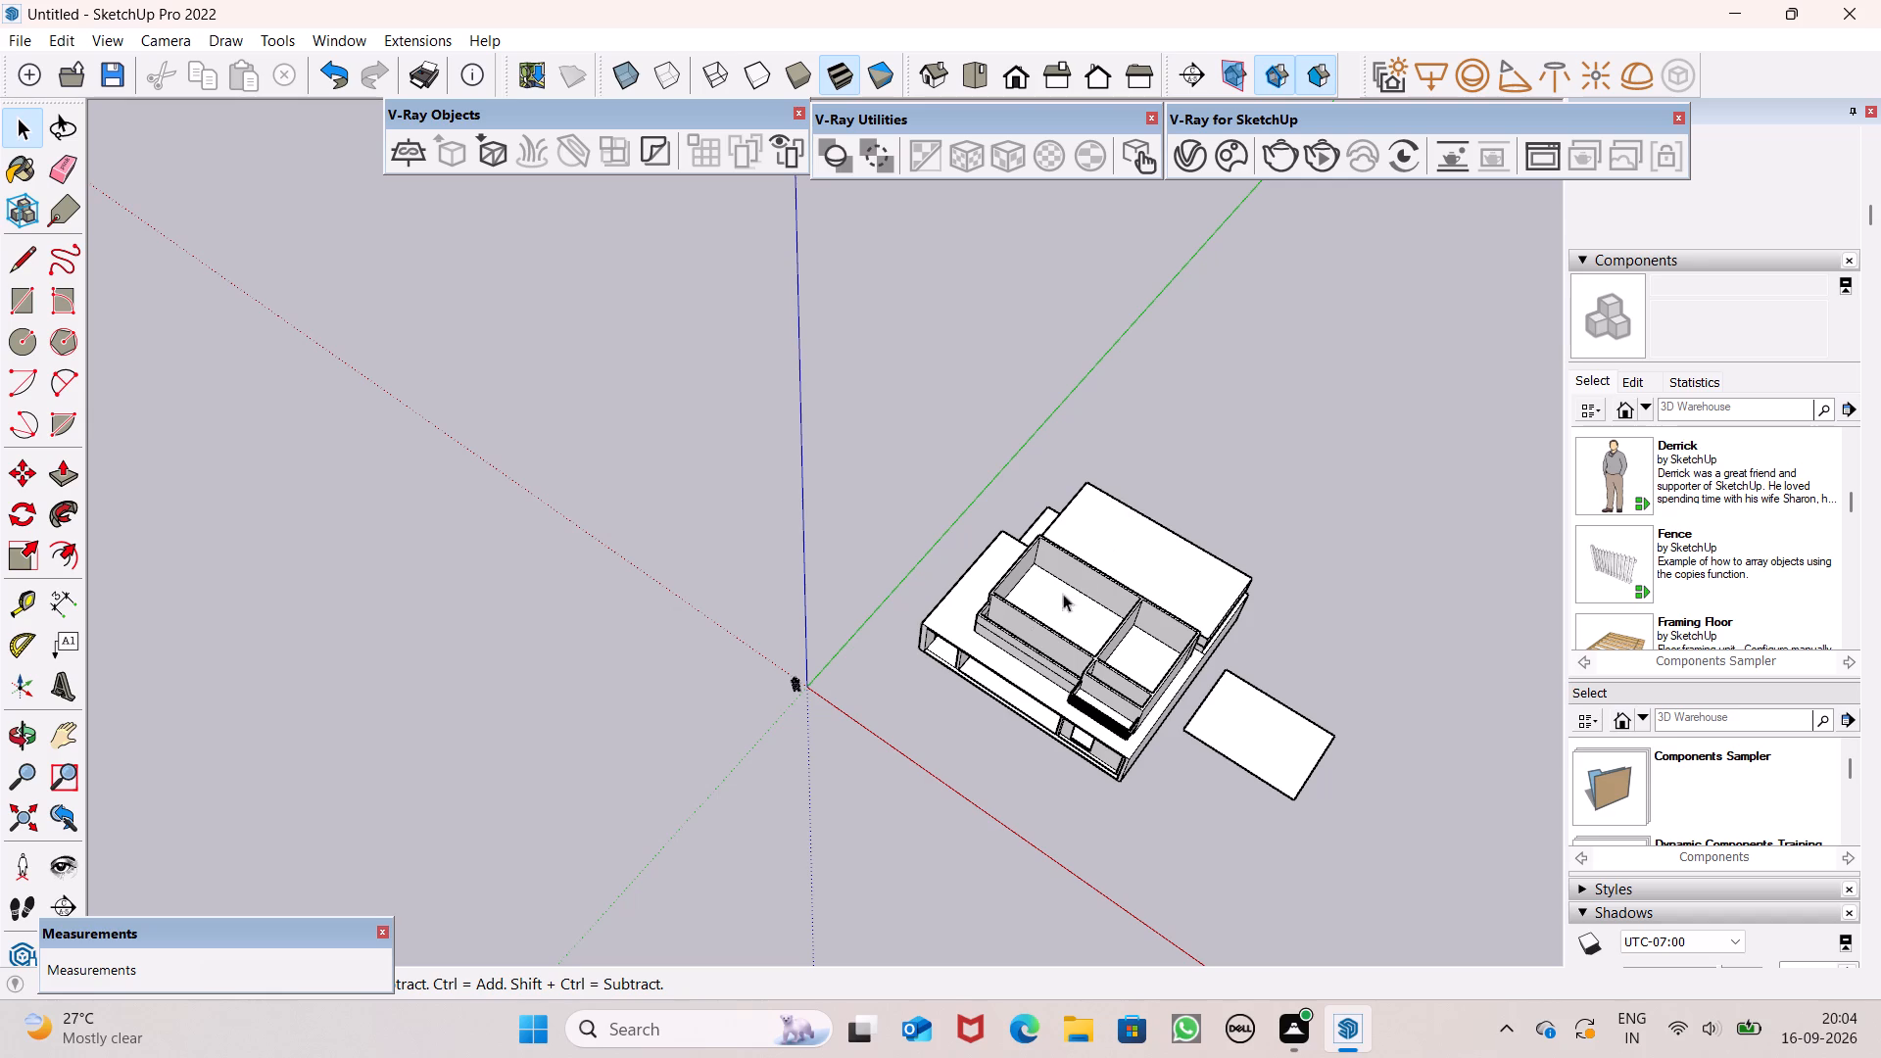
pyautogui.scroll(-1, 1042, 639)
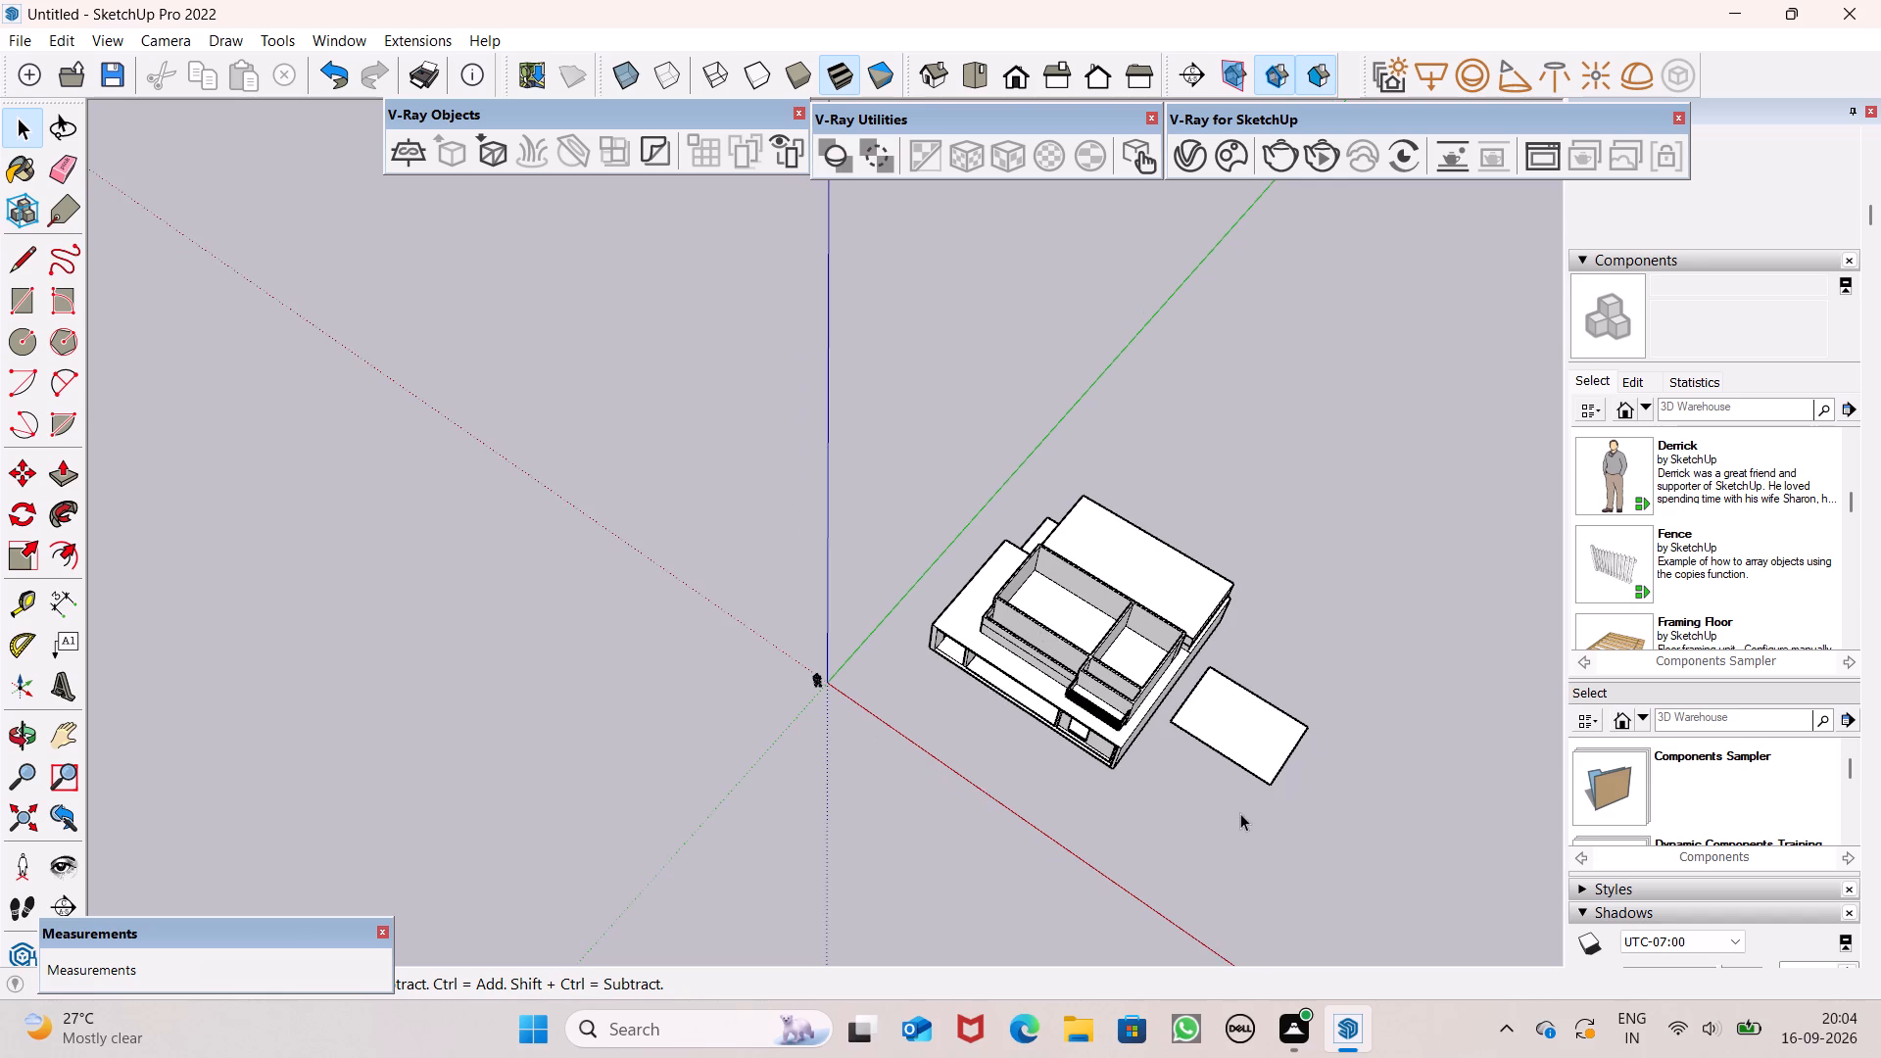
pyautogui.moveTo(1238, 812); pyautogui.dragTo(1357, 429, button='middle')
pyautogui.scroll(5, 1358, 647)
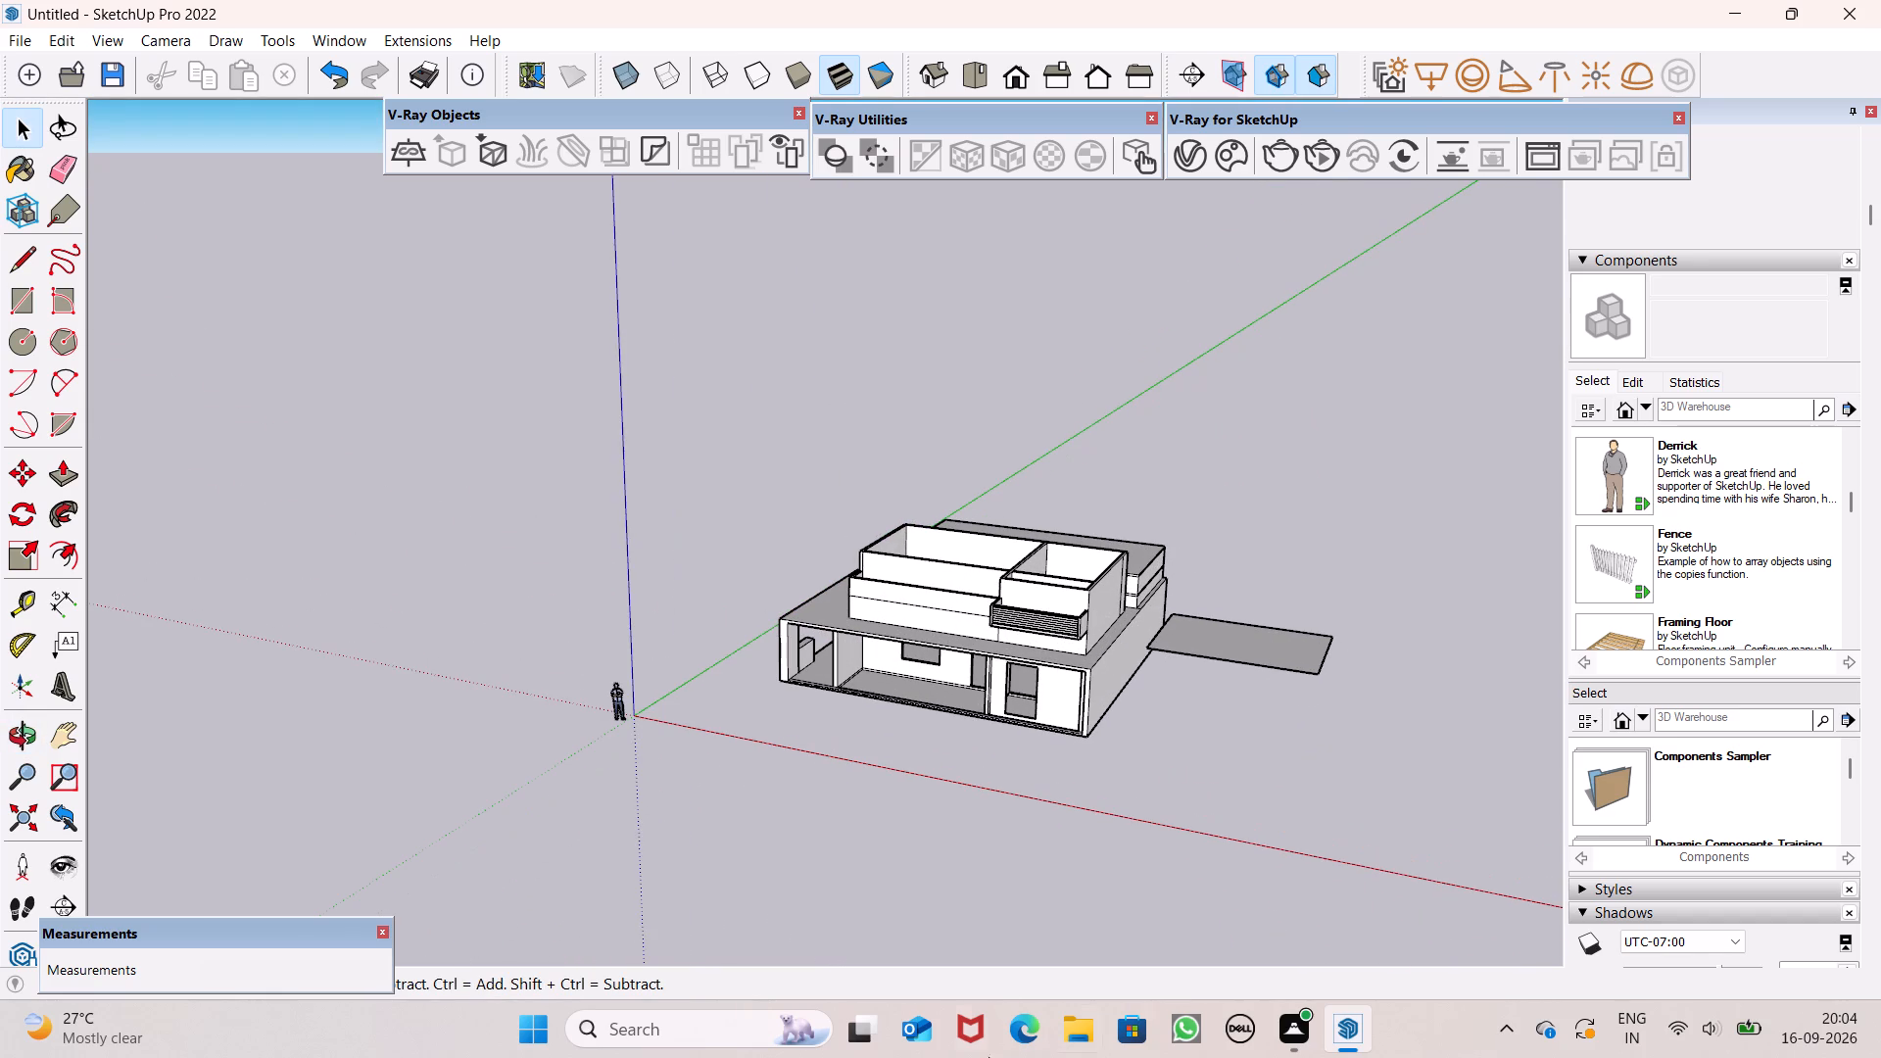
# Push/Pull the separate floor rectangle beside the building upward by 6" to form a thin slab.
pyautogui.scroll(1, 1178, 631)
pyautogui.moveTo(1253, 674); pyautogui.dragTo(1257, 807, button='middle')
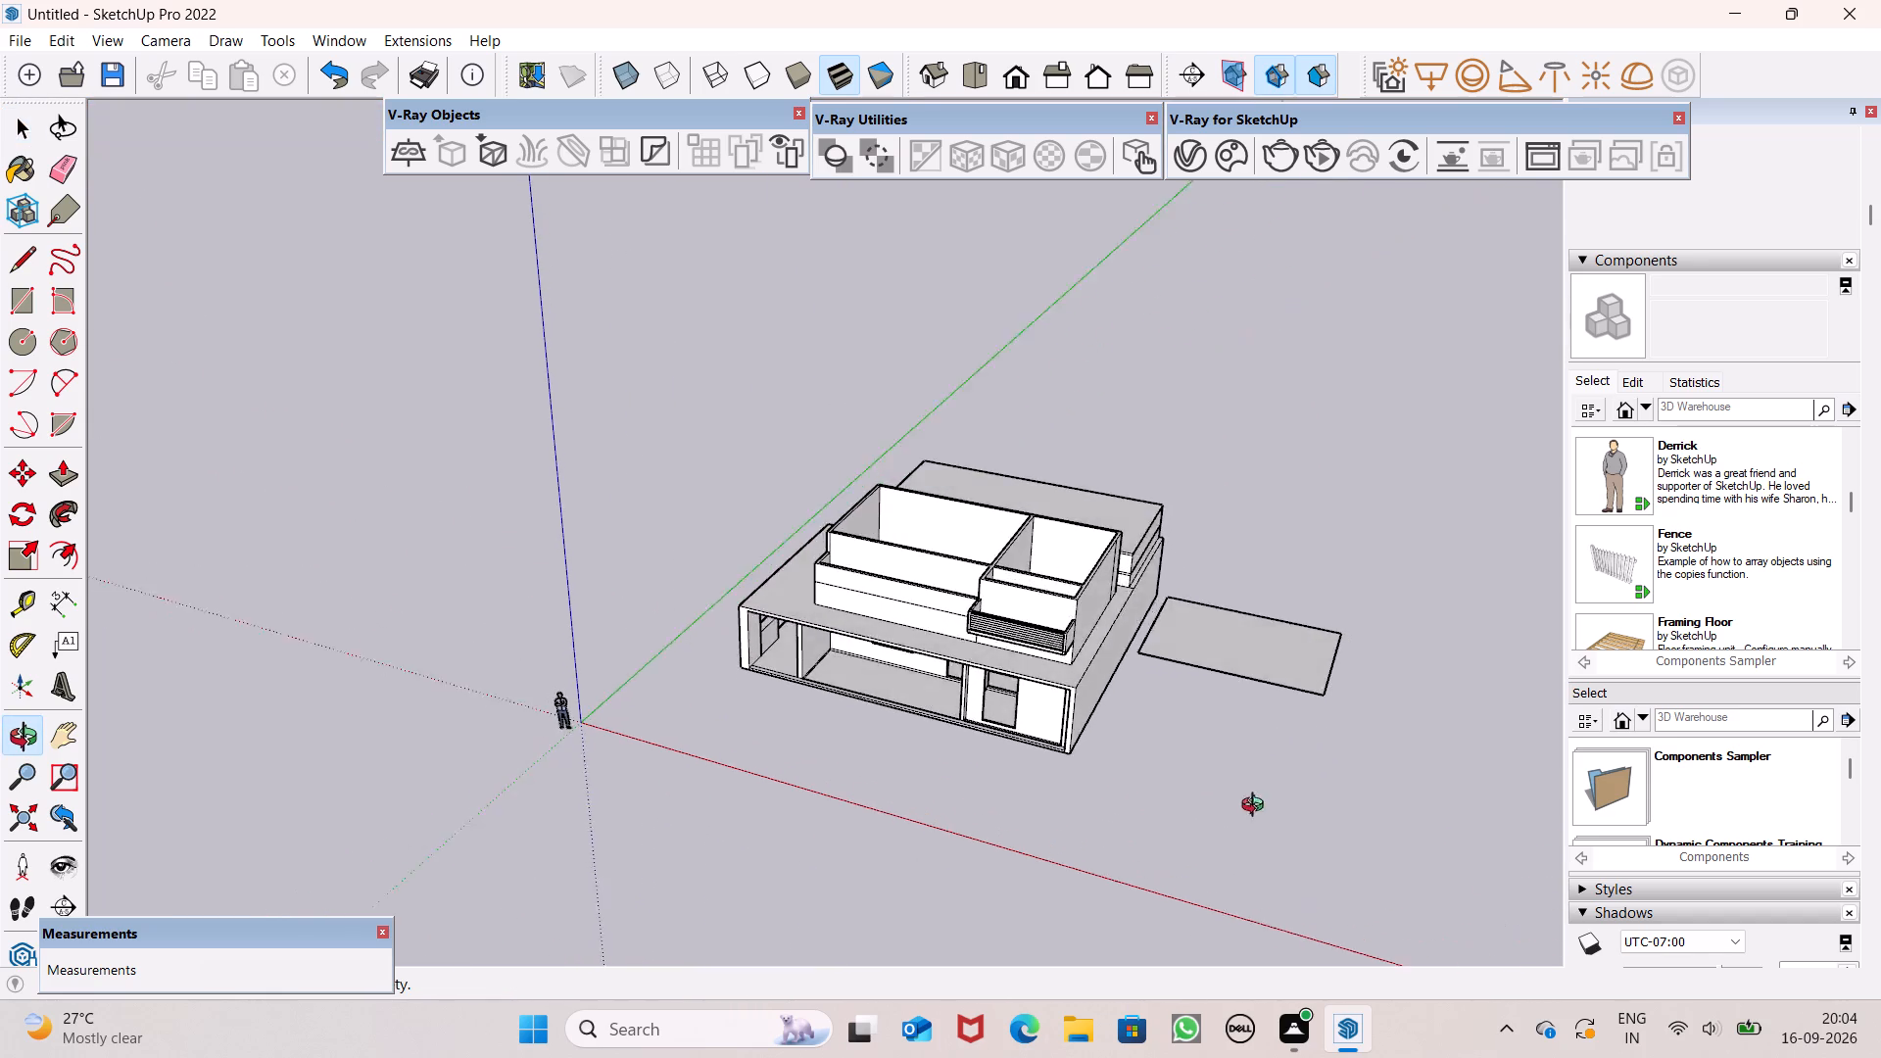
pyautogui.moveTo(1257, 807); pyautogui.dragTo(1254, 873, button='middle')
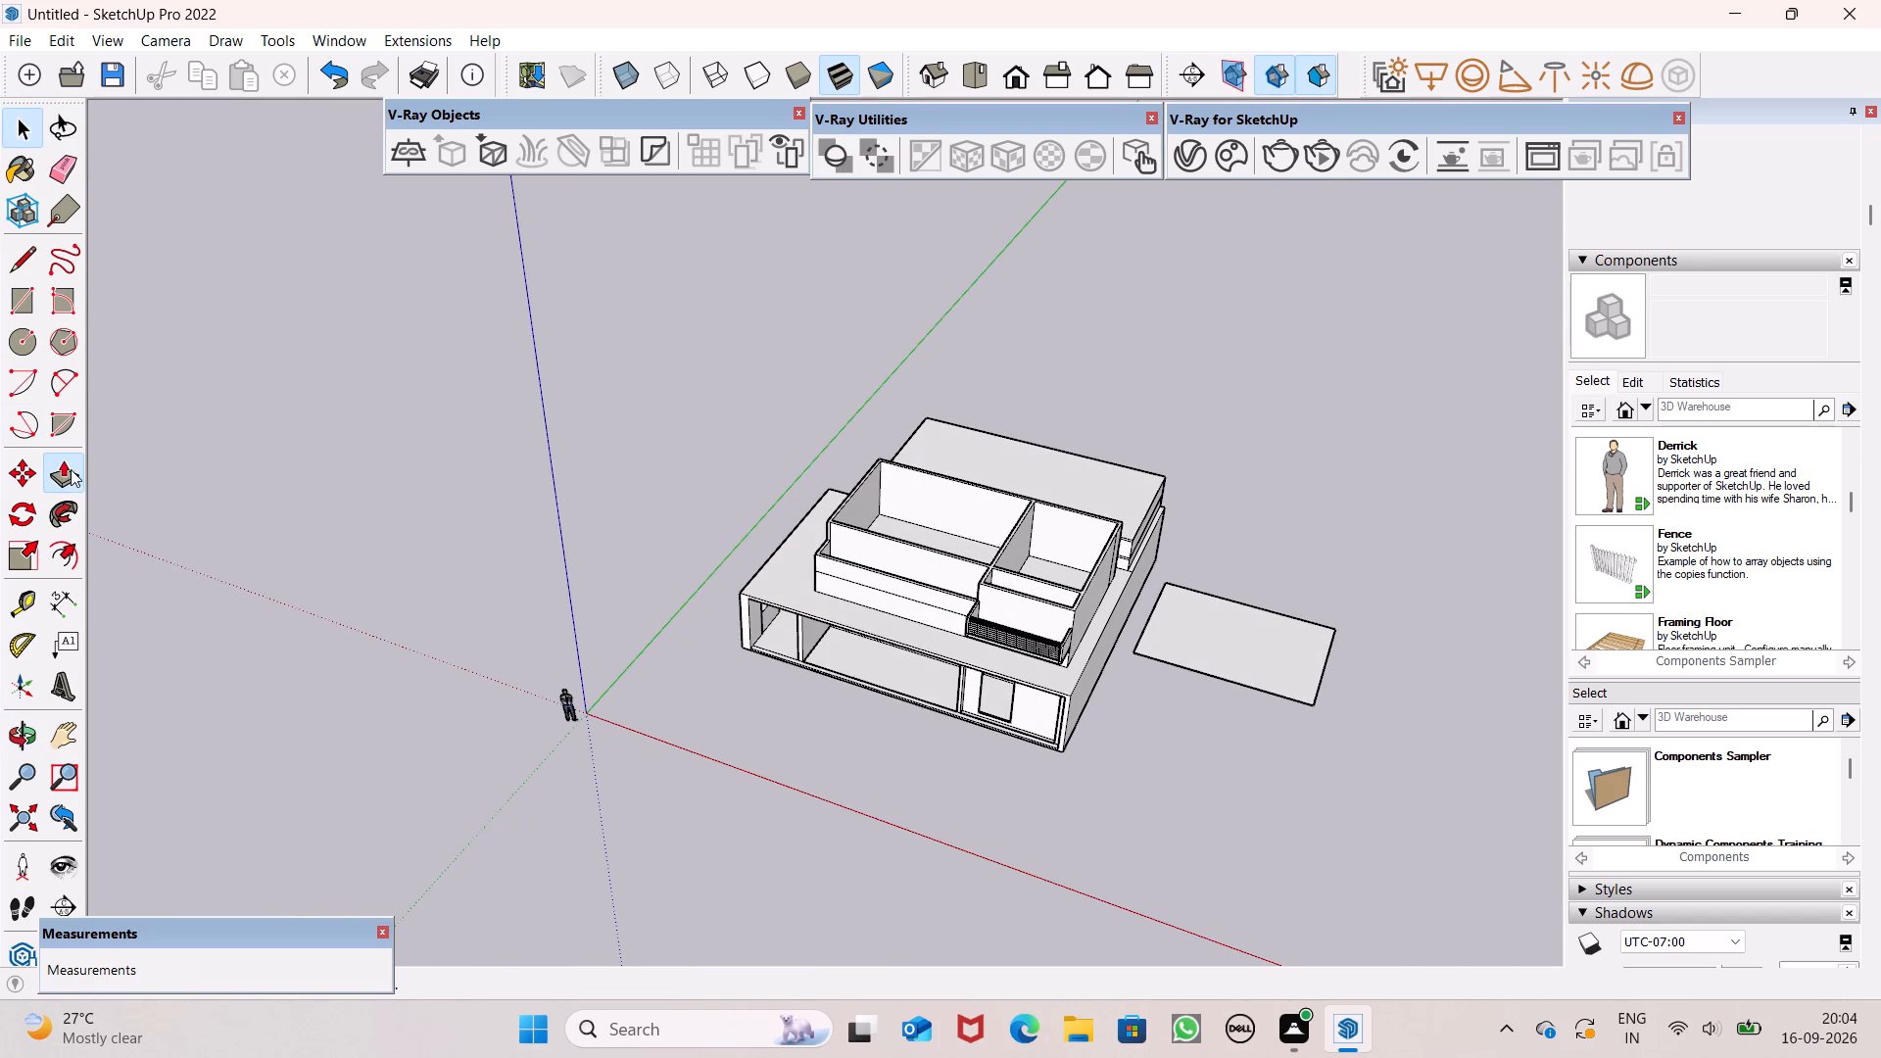
pyautogui.click(69, 471)
pyautogui.scroll(1, 1222, 650)
pyautogui.scroll(-1, 1220, 647)
pyautogui.scroll(5, 1220, 647)
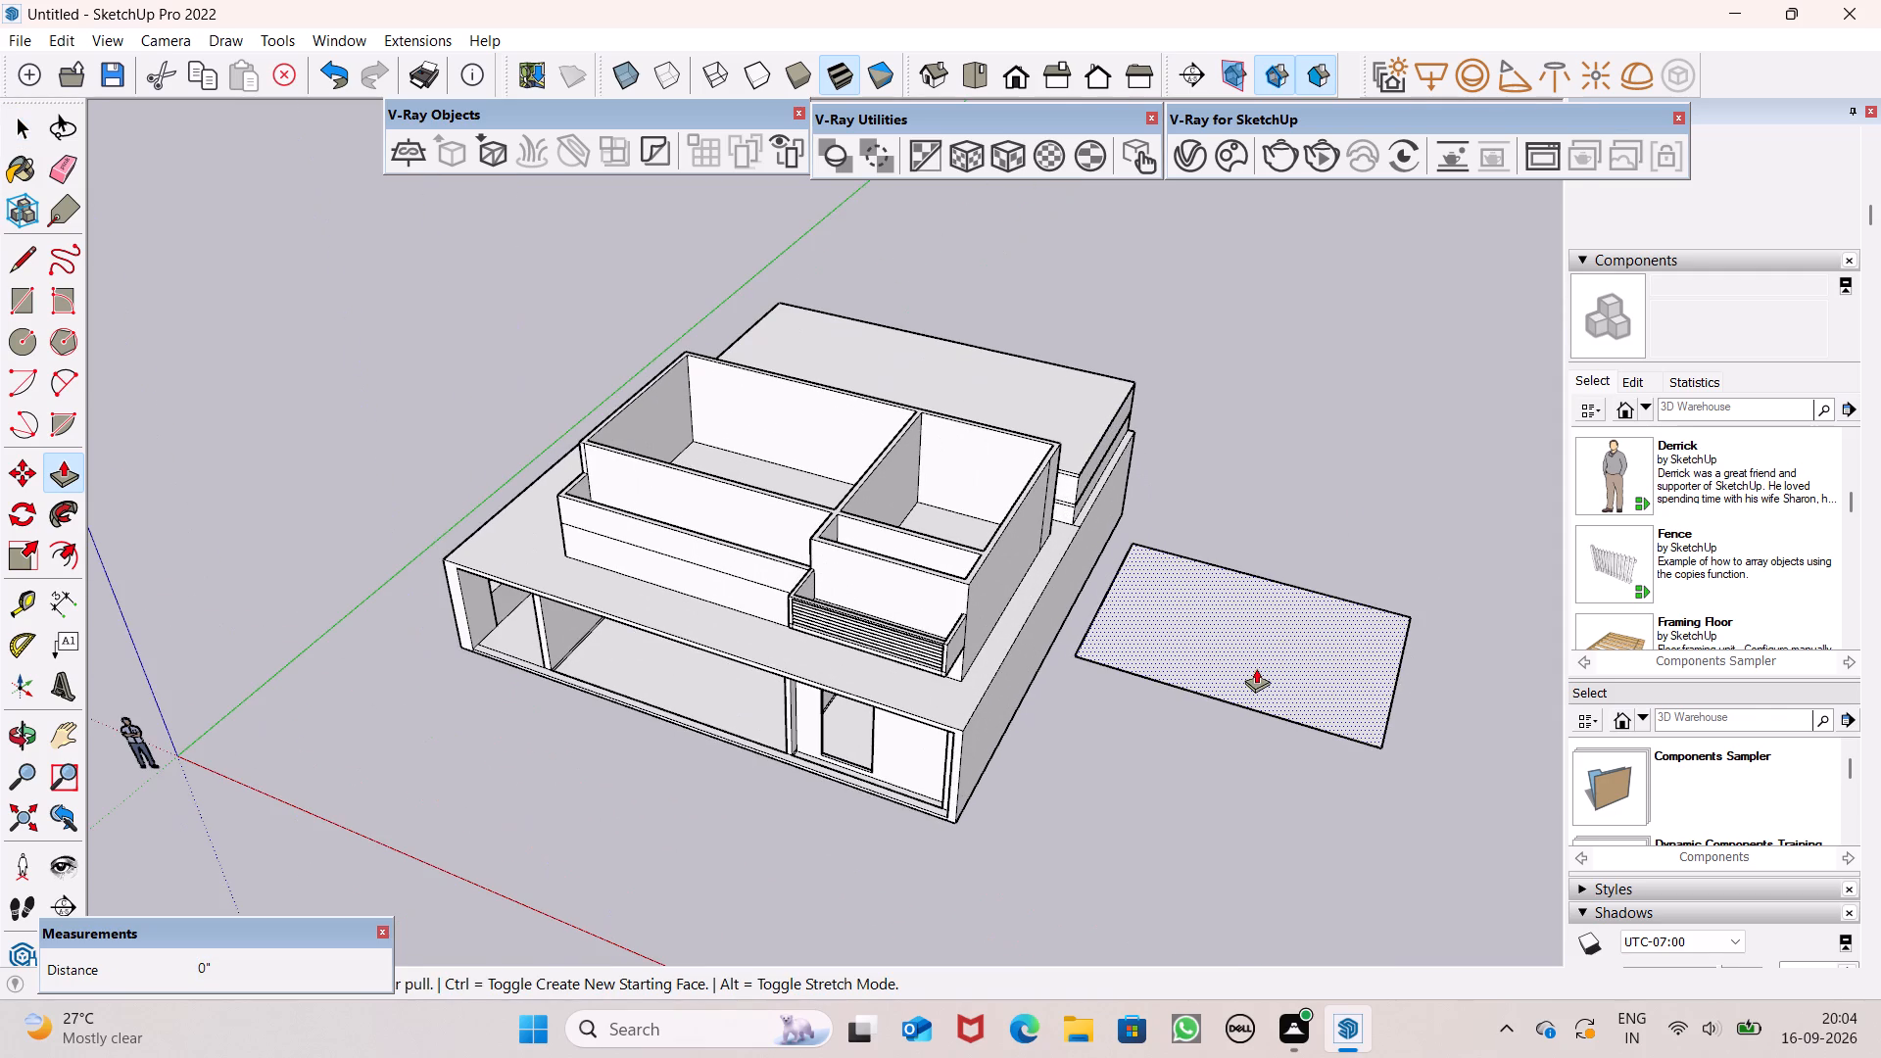
pyautogui.moveTo(1256, 668); pyautogui.dragTo(1257, 647)
pyautogui.click(1257, 647)
pyautogui.press('6')
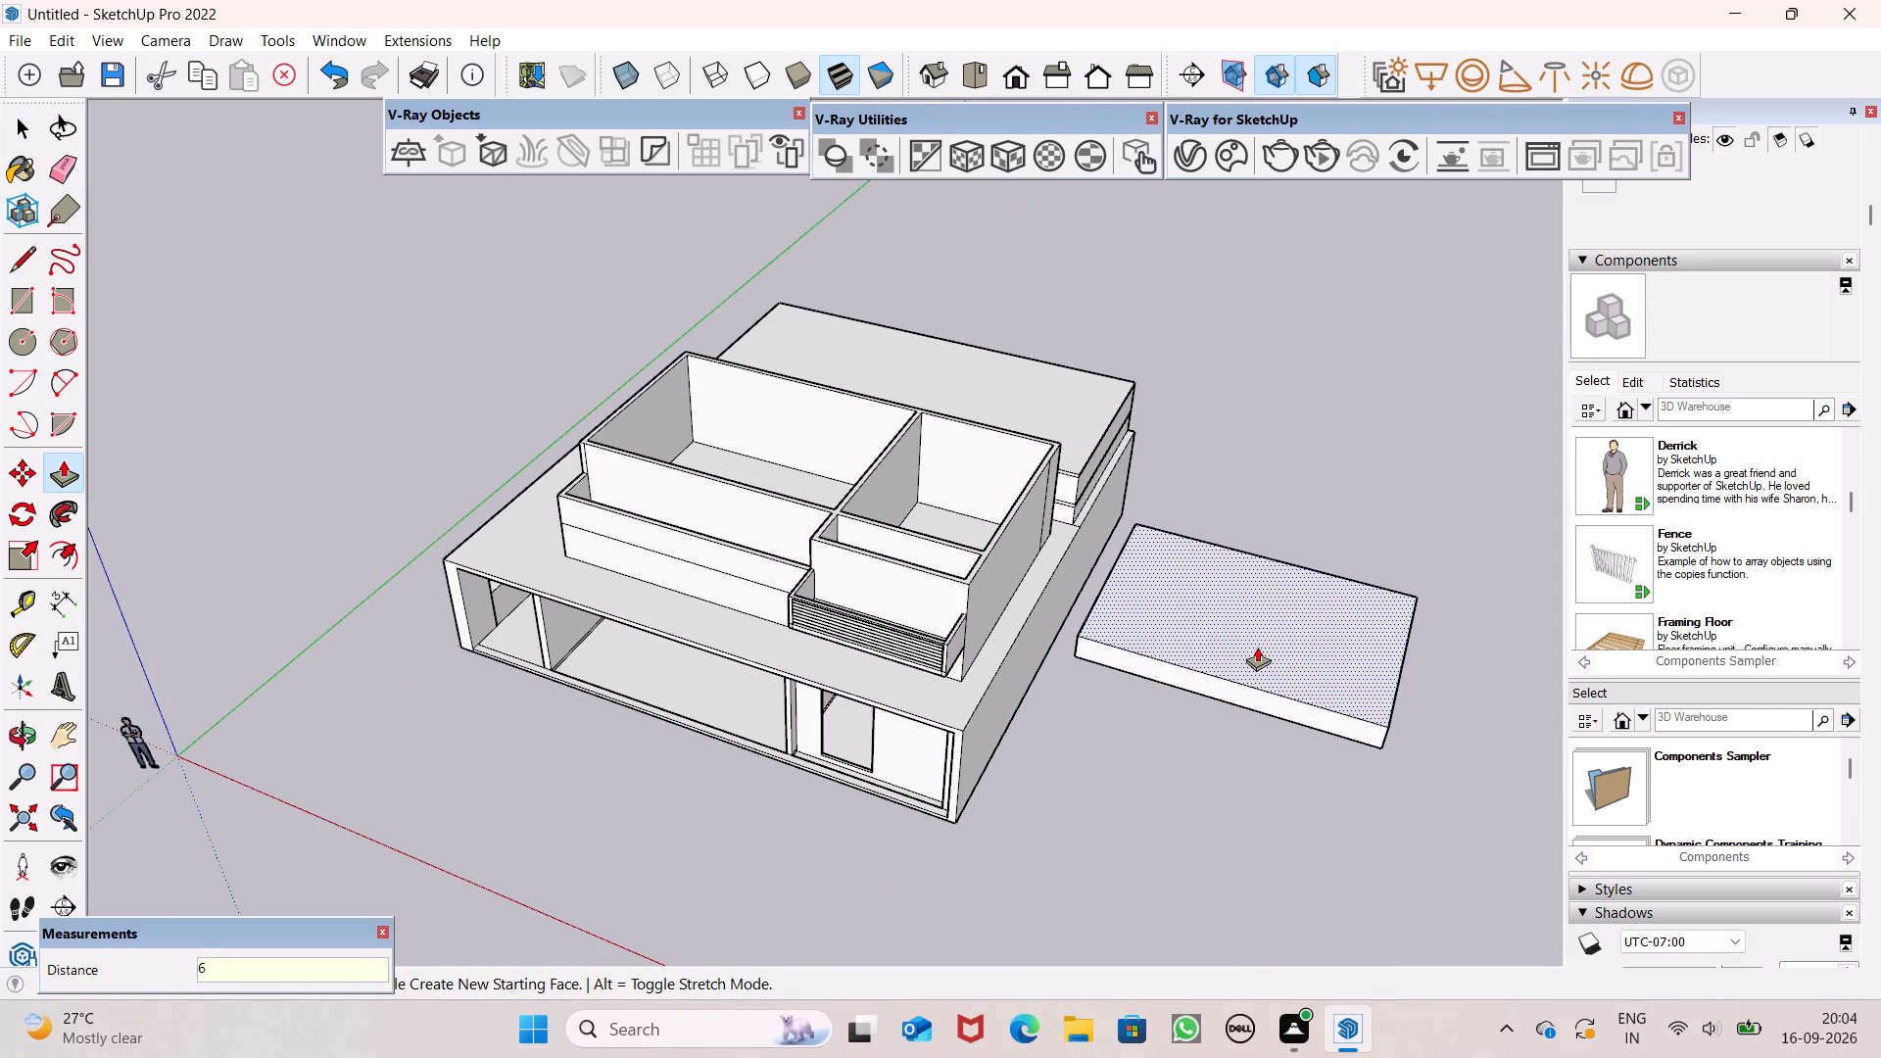
pyautogui.hotkey('shift', '"')
pyautogui.press('Return')
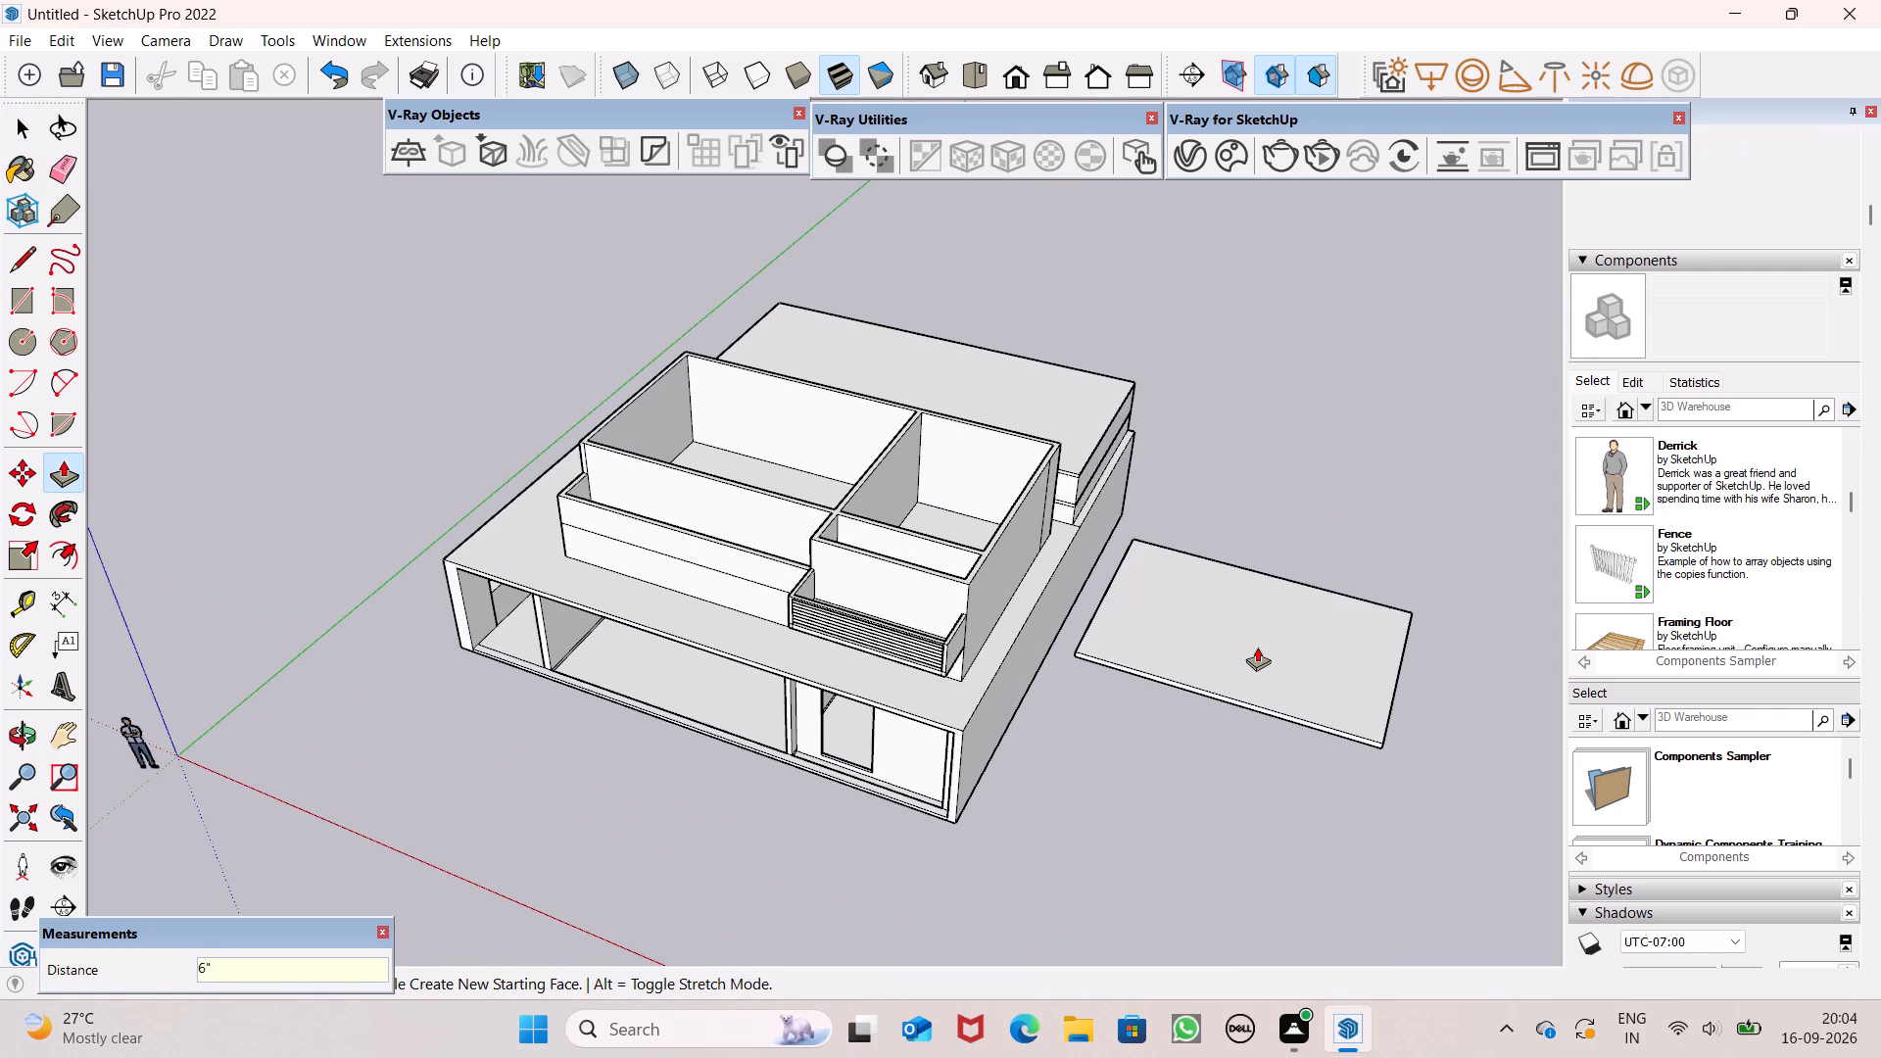
pyautogui.press('space')
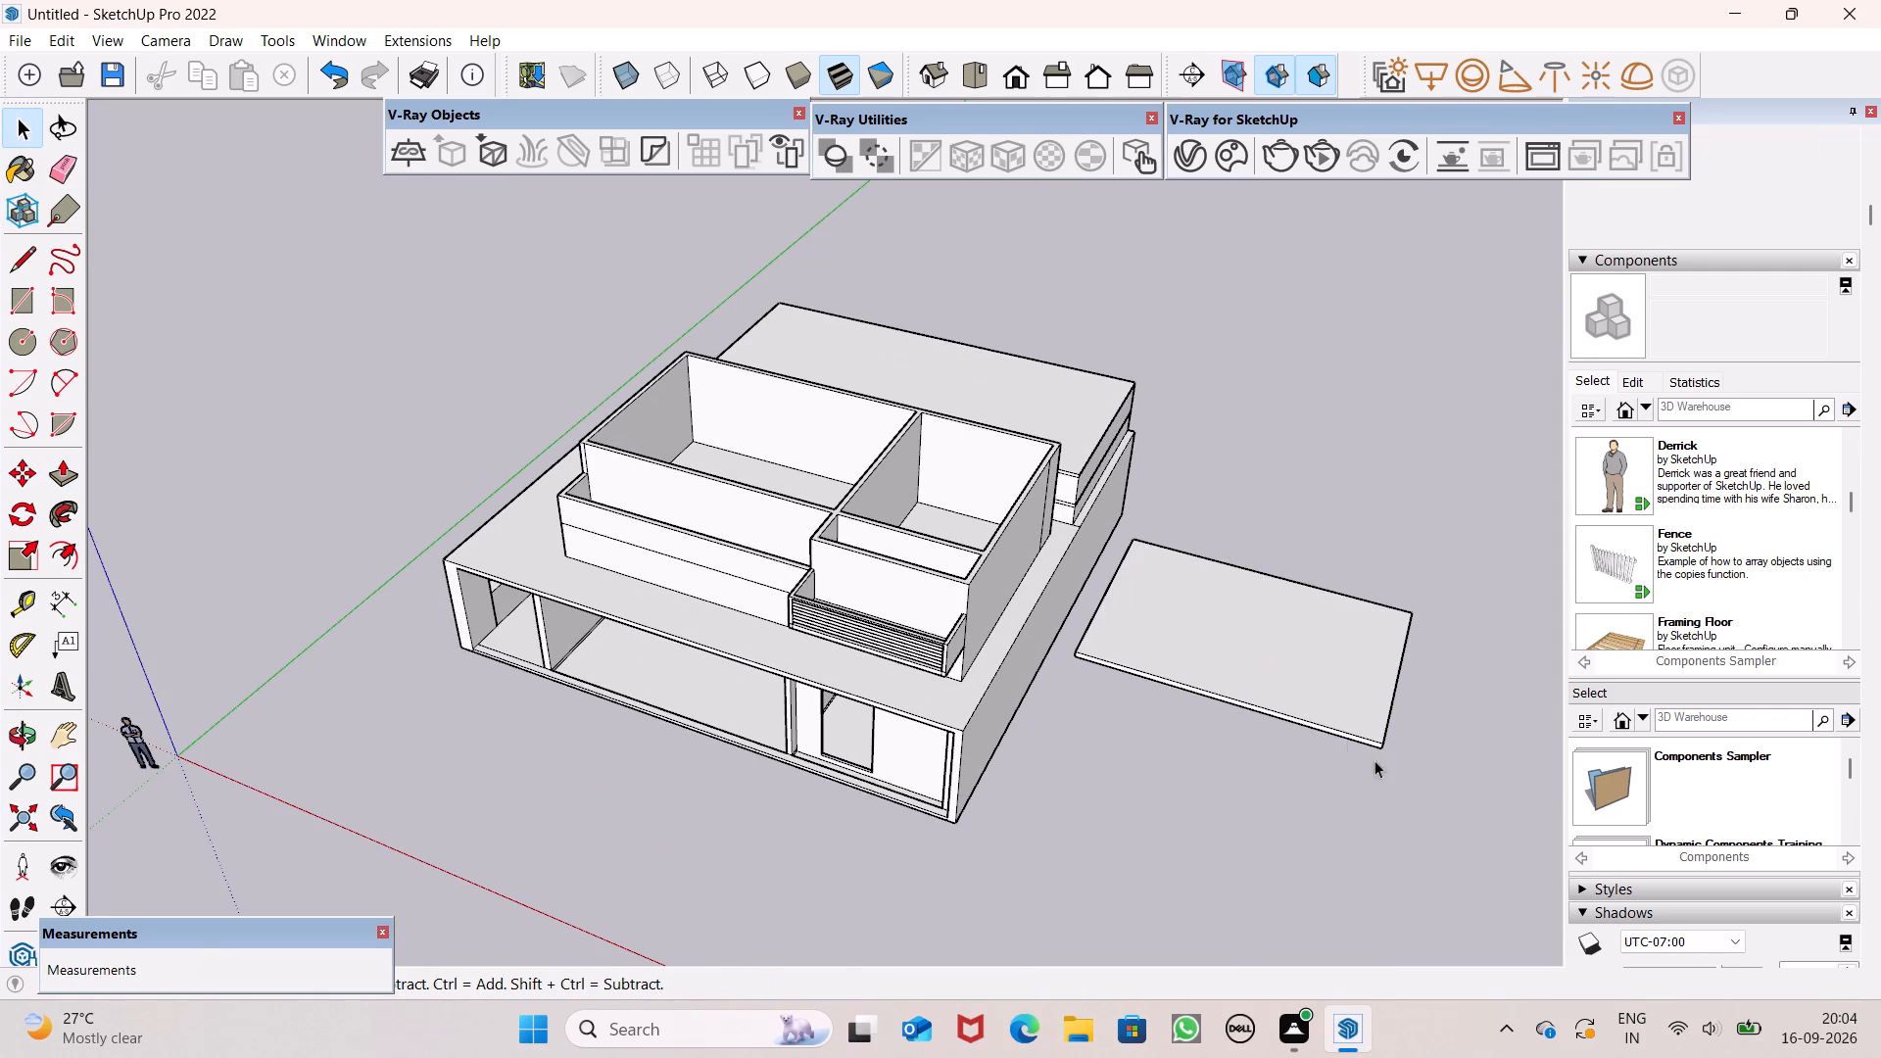
# Push/Pull the slab's outer side face, opposite the building, outward by about 17' 10 1/4".
pyautogui.scroll(-2, 1391, 770)
pyautogui.moveTo(1428, 800); pyautogui.dragTo(1389, 544, button='middle')
pyautogui.scroll(-5, 1277, 677)
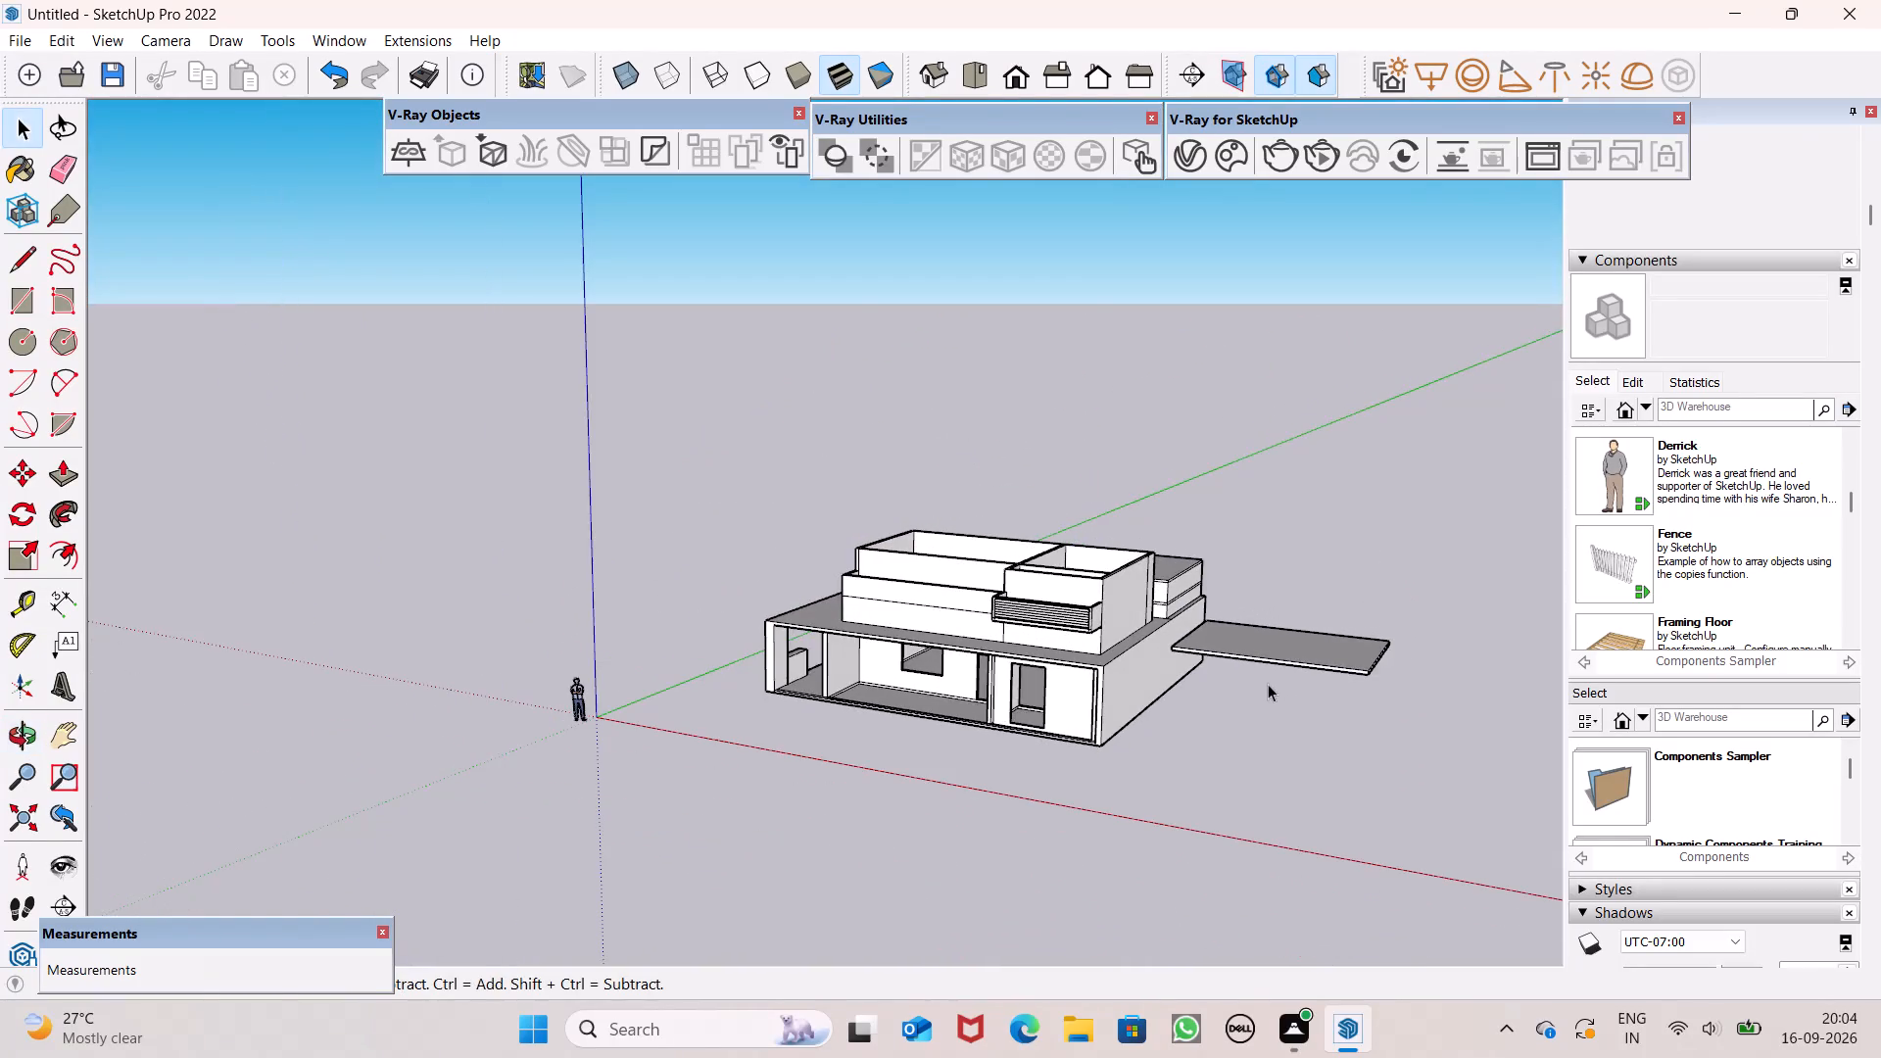
pyautogui.moveTo(1461, 786); pyautogui.dragTo(990, 723, button='middle')
pyautogui.scroll(5, 1271, 819)
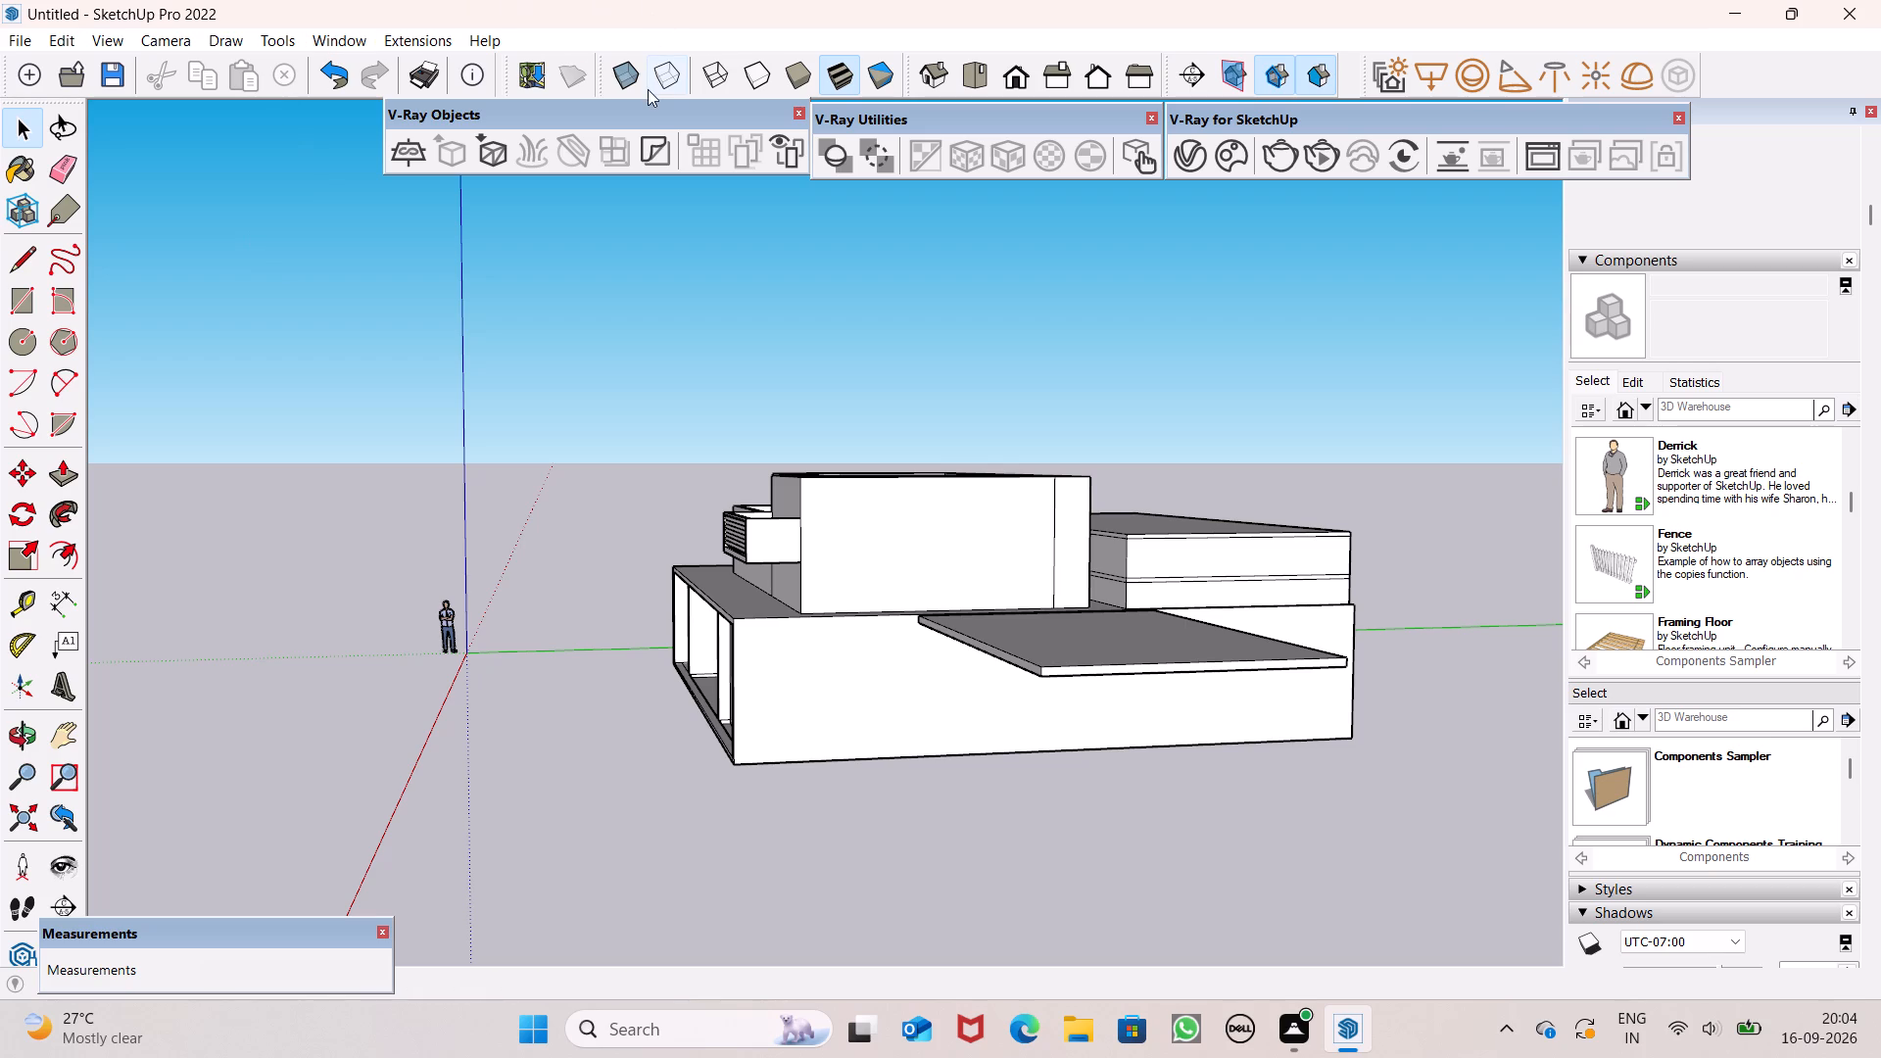
pyautogui.click(67, 466)
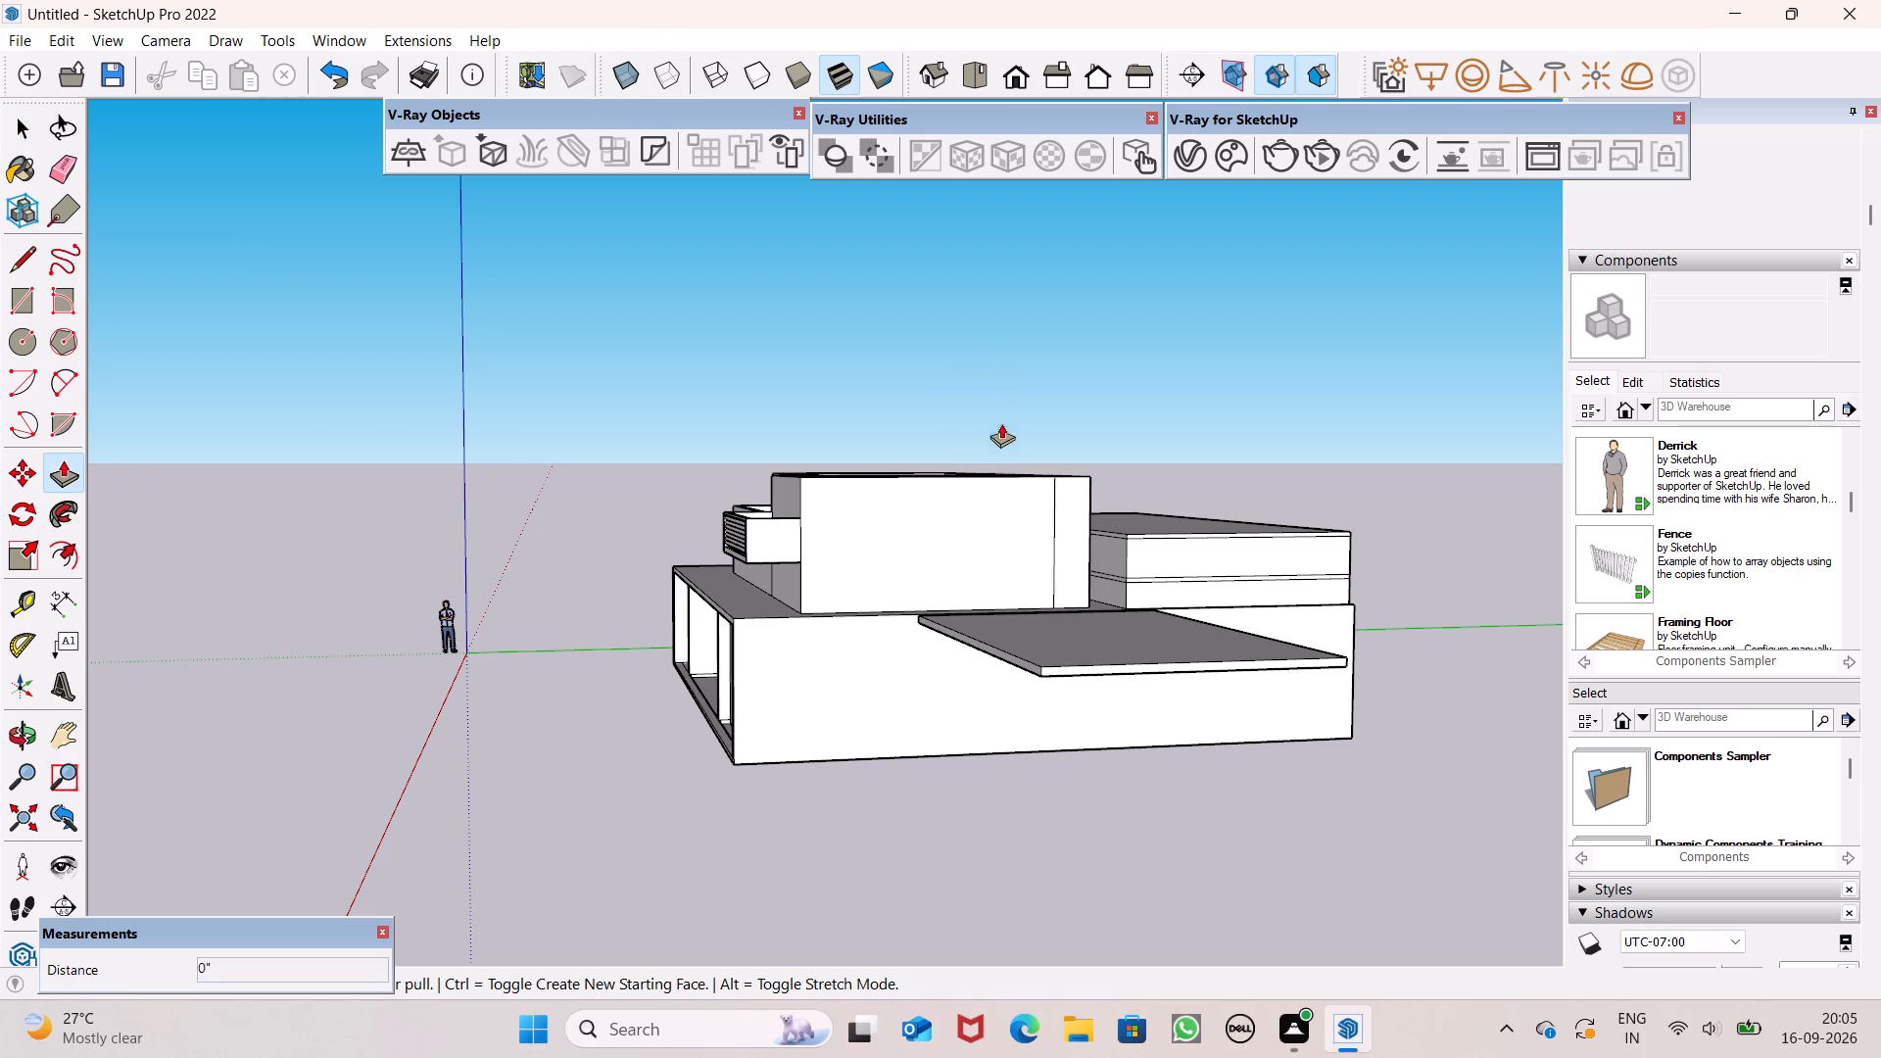
pyautogui.scroll(4, 1036, 509)
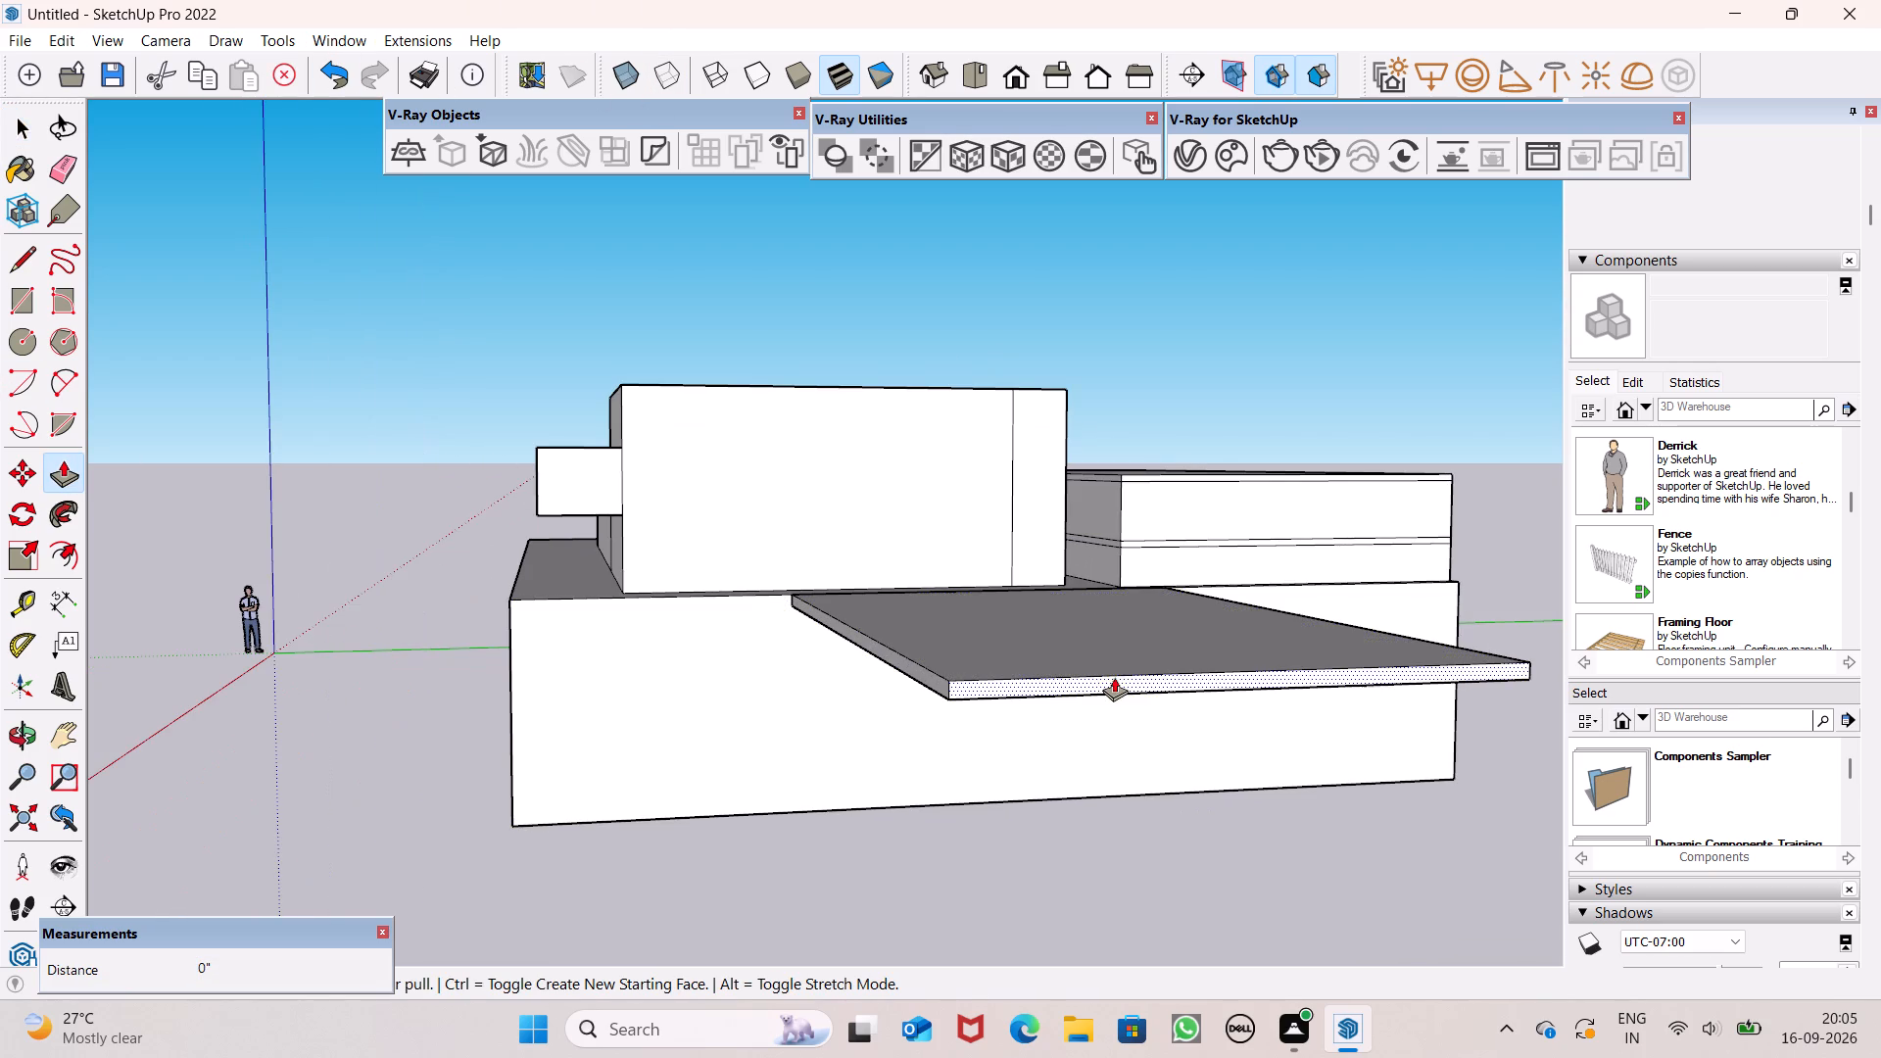
pyautogui.moveTo(1115, 681); pyautogui.dragTo(1432, 974)
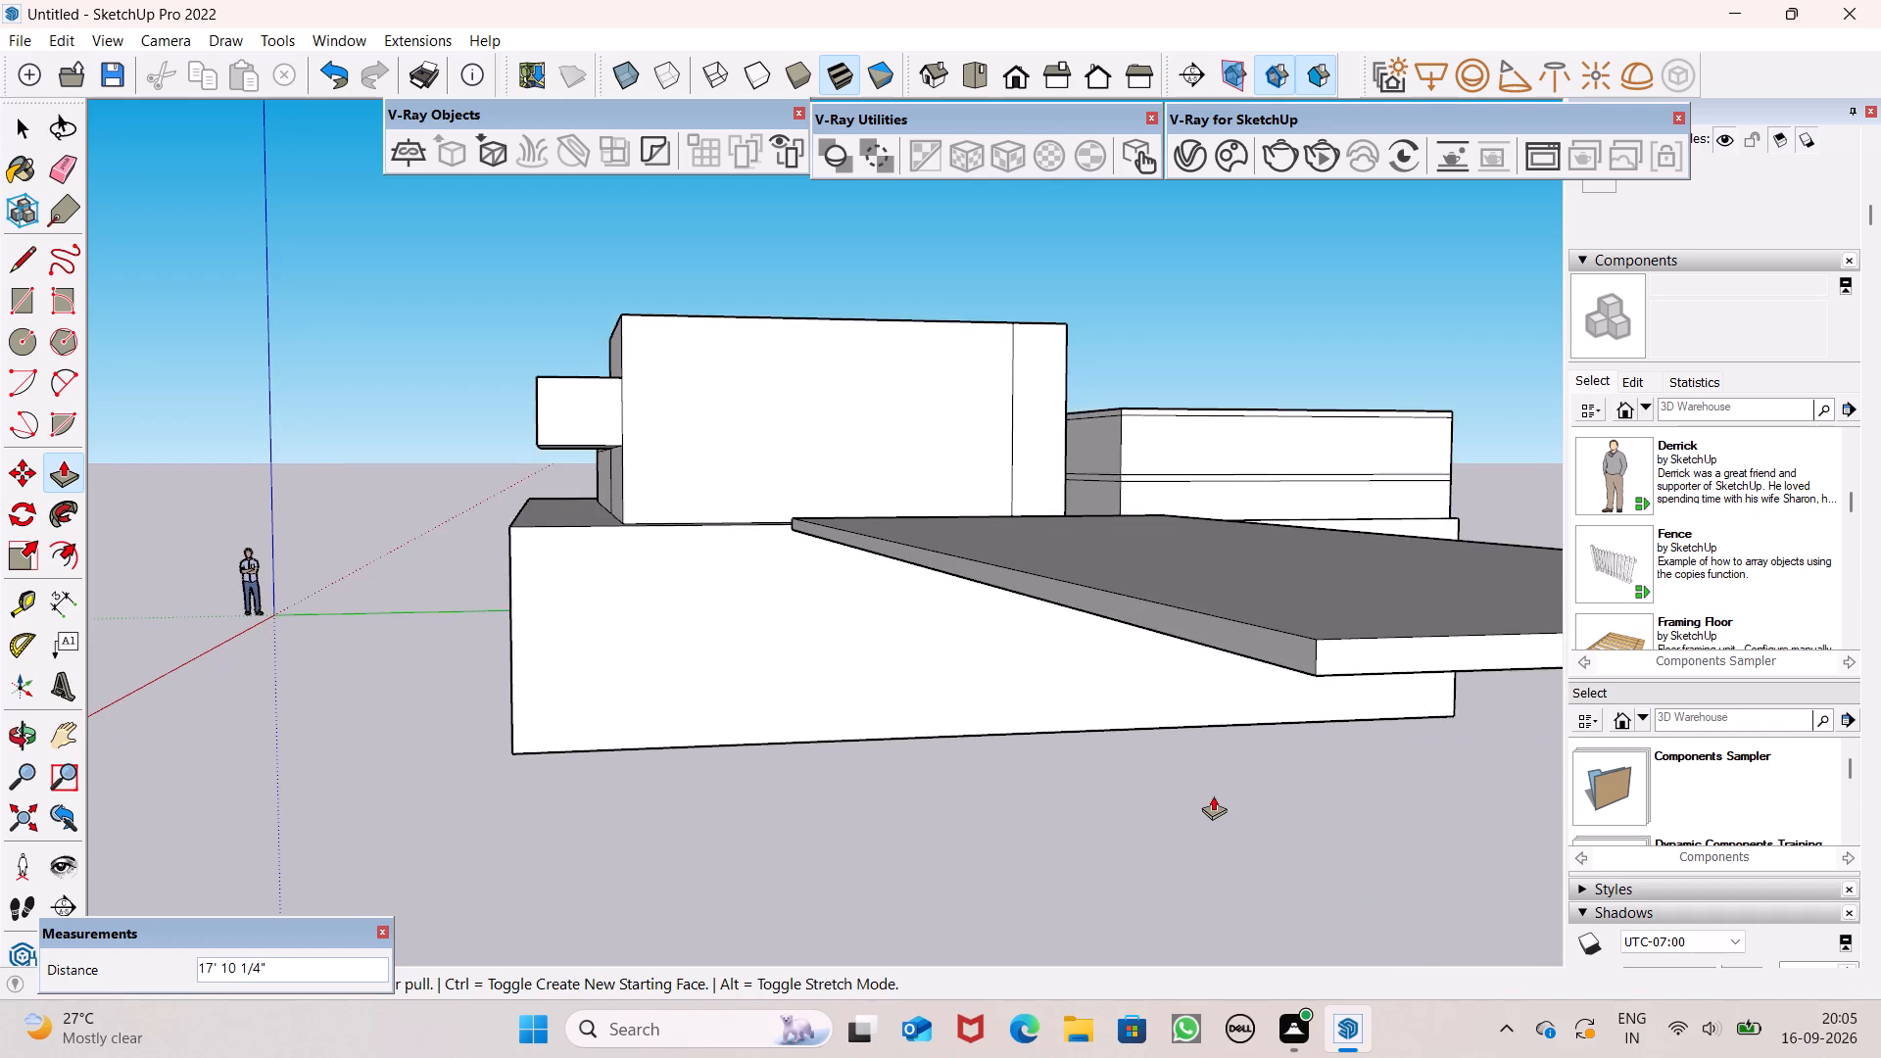
# Push/Pull the slab's long front side face outward by about 14' 3" to deepen the slab.
pyautogui.scroll(-12, 1211, 787)
pyautogui.moveTo(1216, 822); pyautogui.dragTo(1578, 963, button='middle')
pyautogui.scroll(5, 1211, 747)
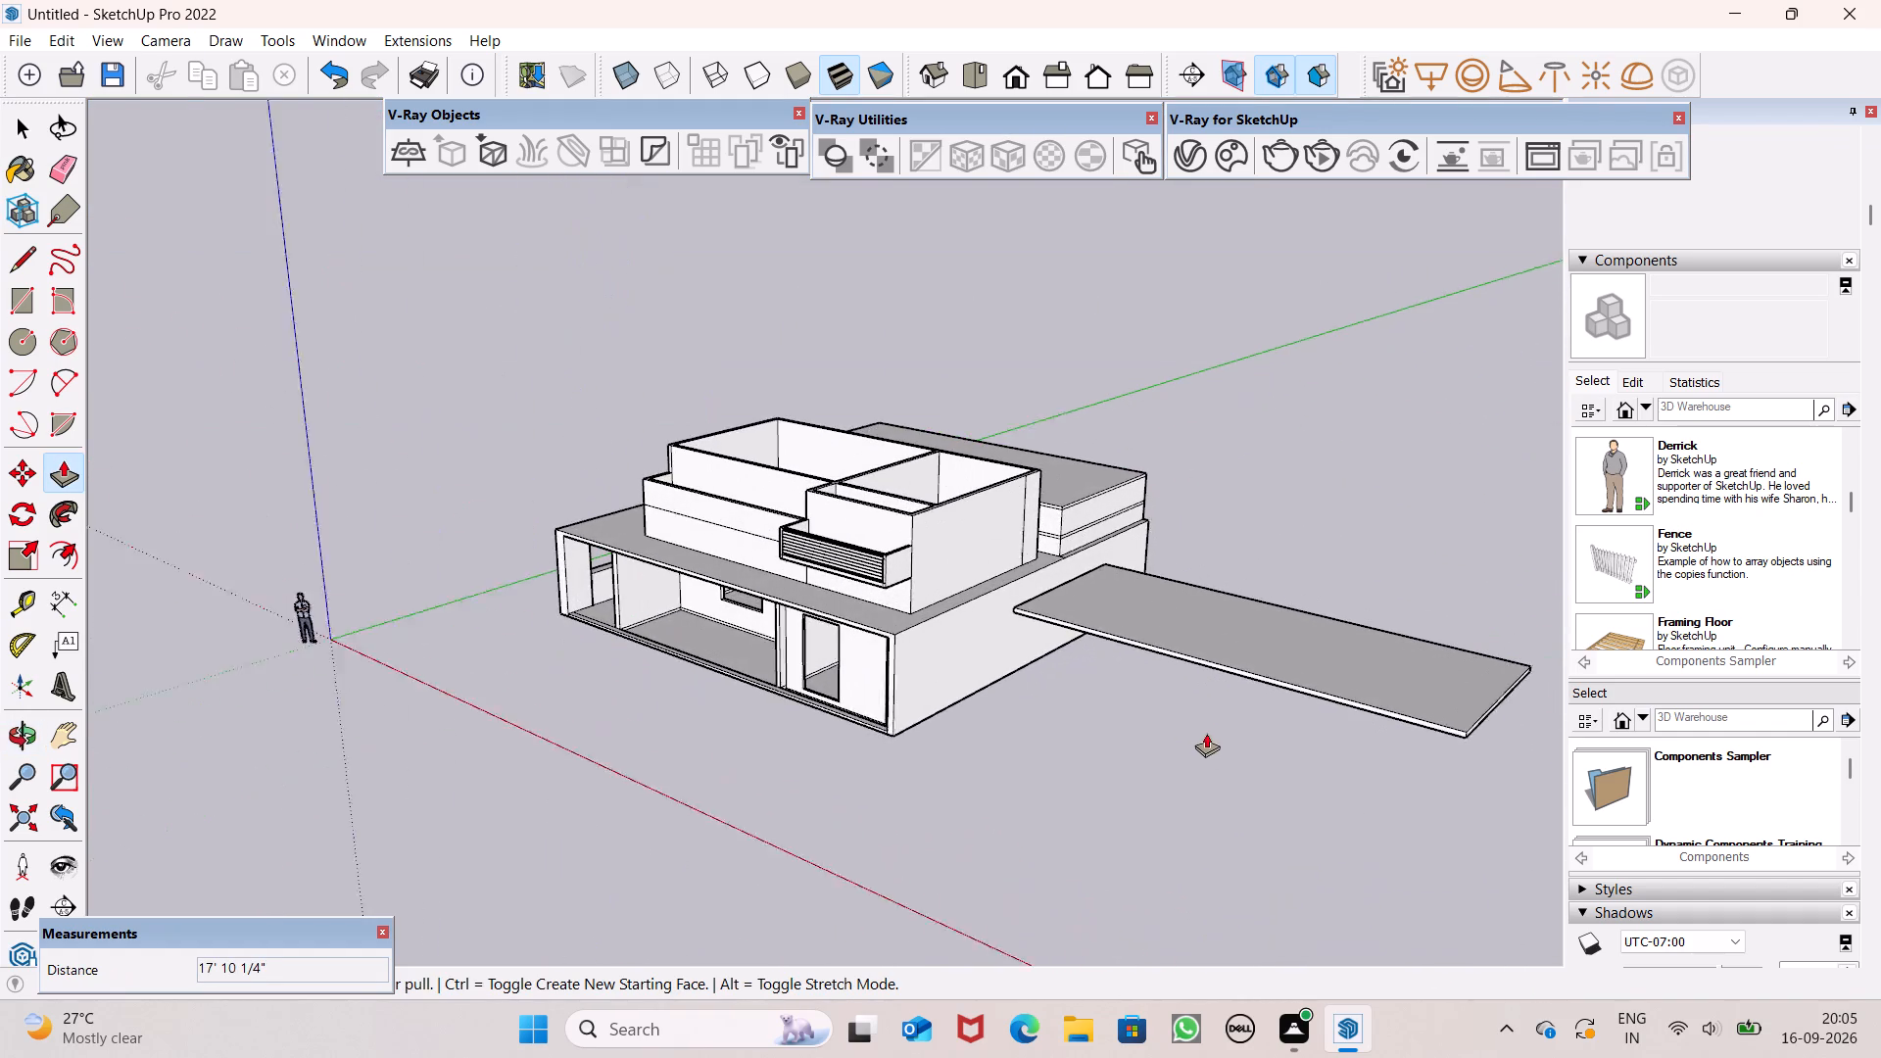
pyautogui.scroll(7, 1206, 733)
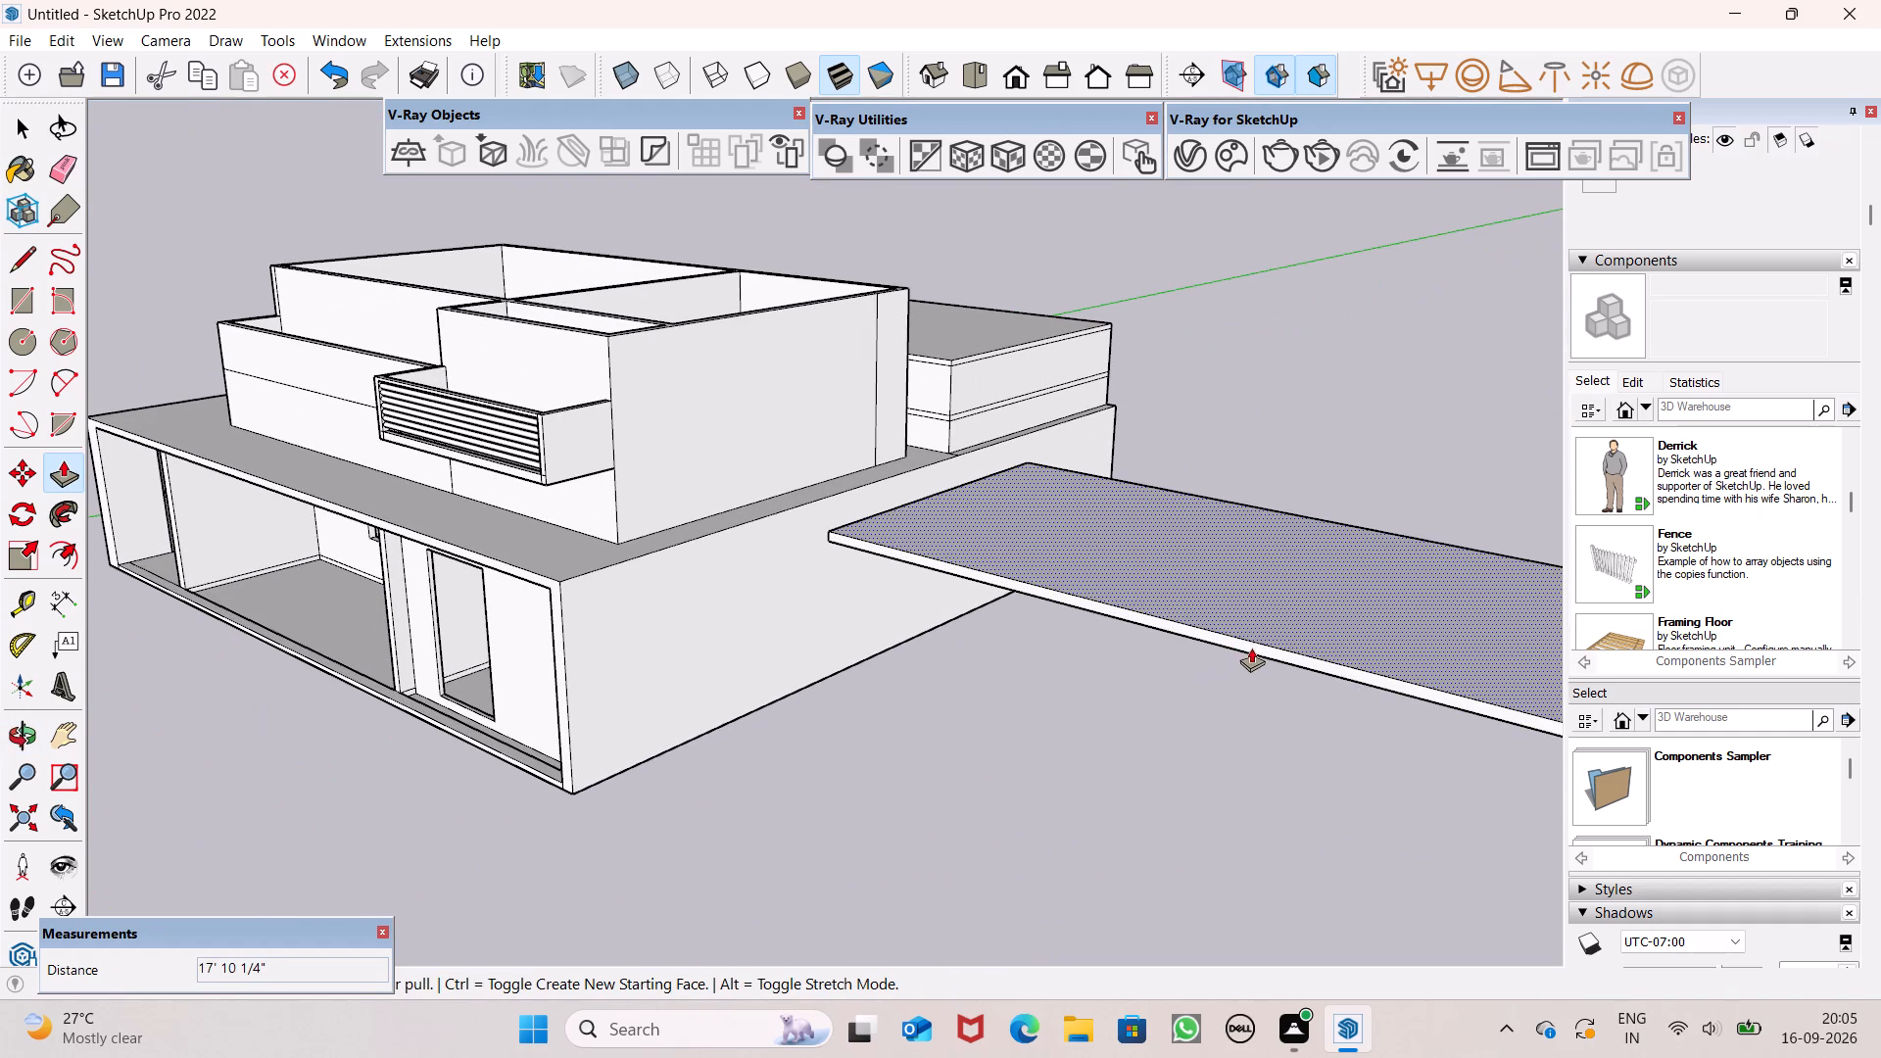
pyautogui.moveTo(1253, 649); pyautogui.dragTo(1083, 821)
# Examine the enlarged slab's size and proportions against the building from the front and from above.
pyautogui.scroll(-3, 1037, 634)
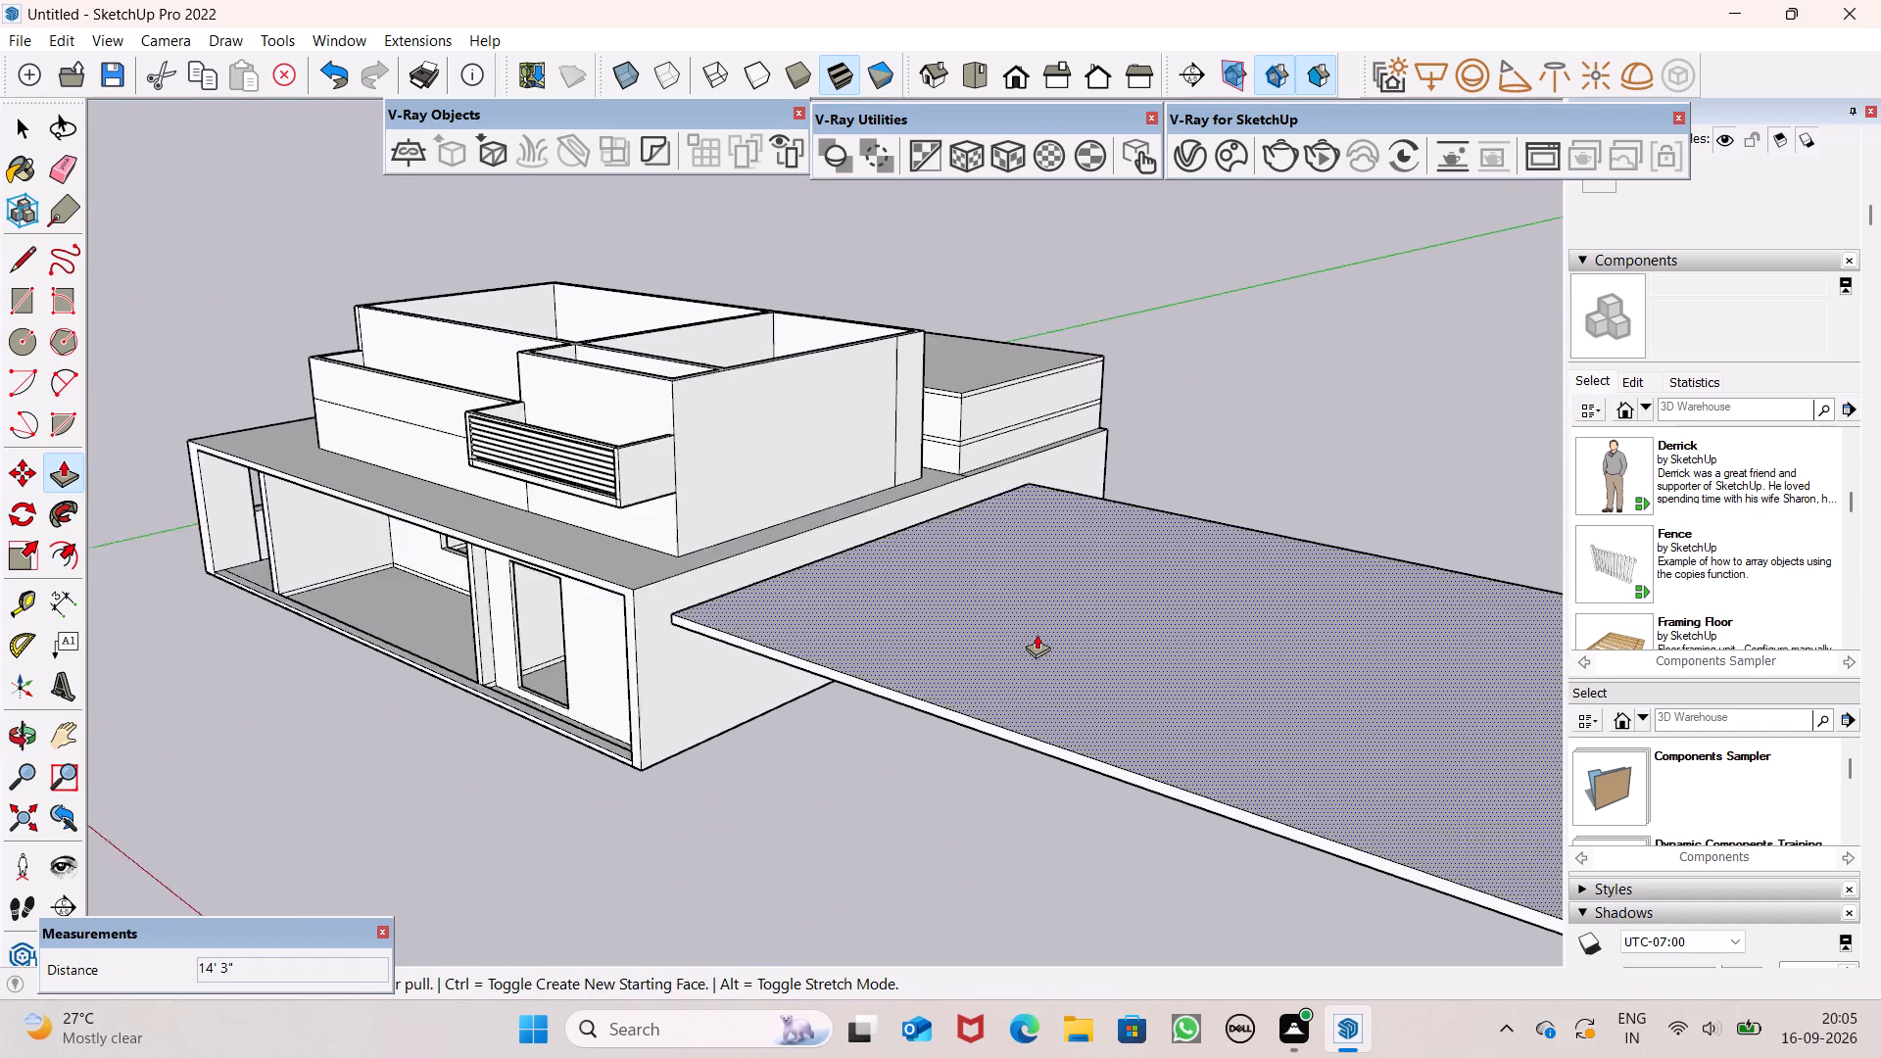
pyautogui.scroll(-8, 1037, 634)
pyautogui.scroll(-1, 1116, 742)
pyautogui.moveTo(1122, 758); pyautogui.dragTo(1499, 833, button='middle')
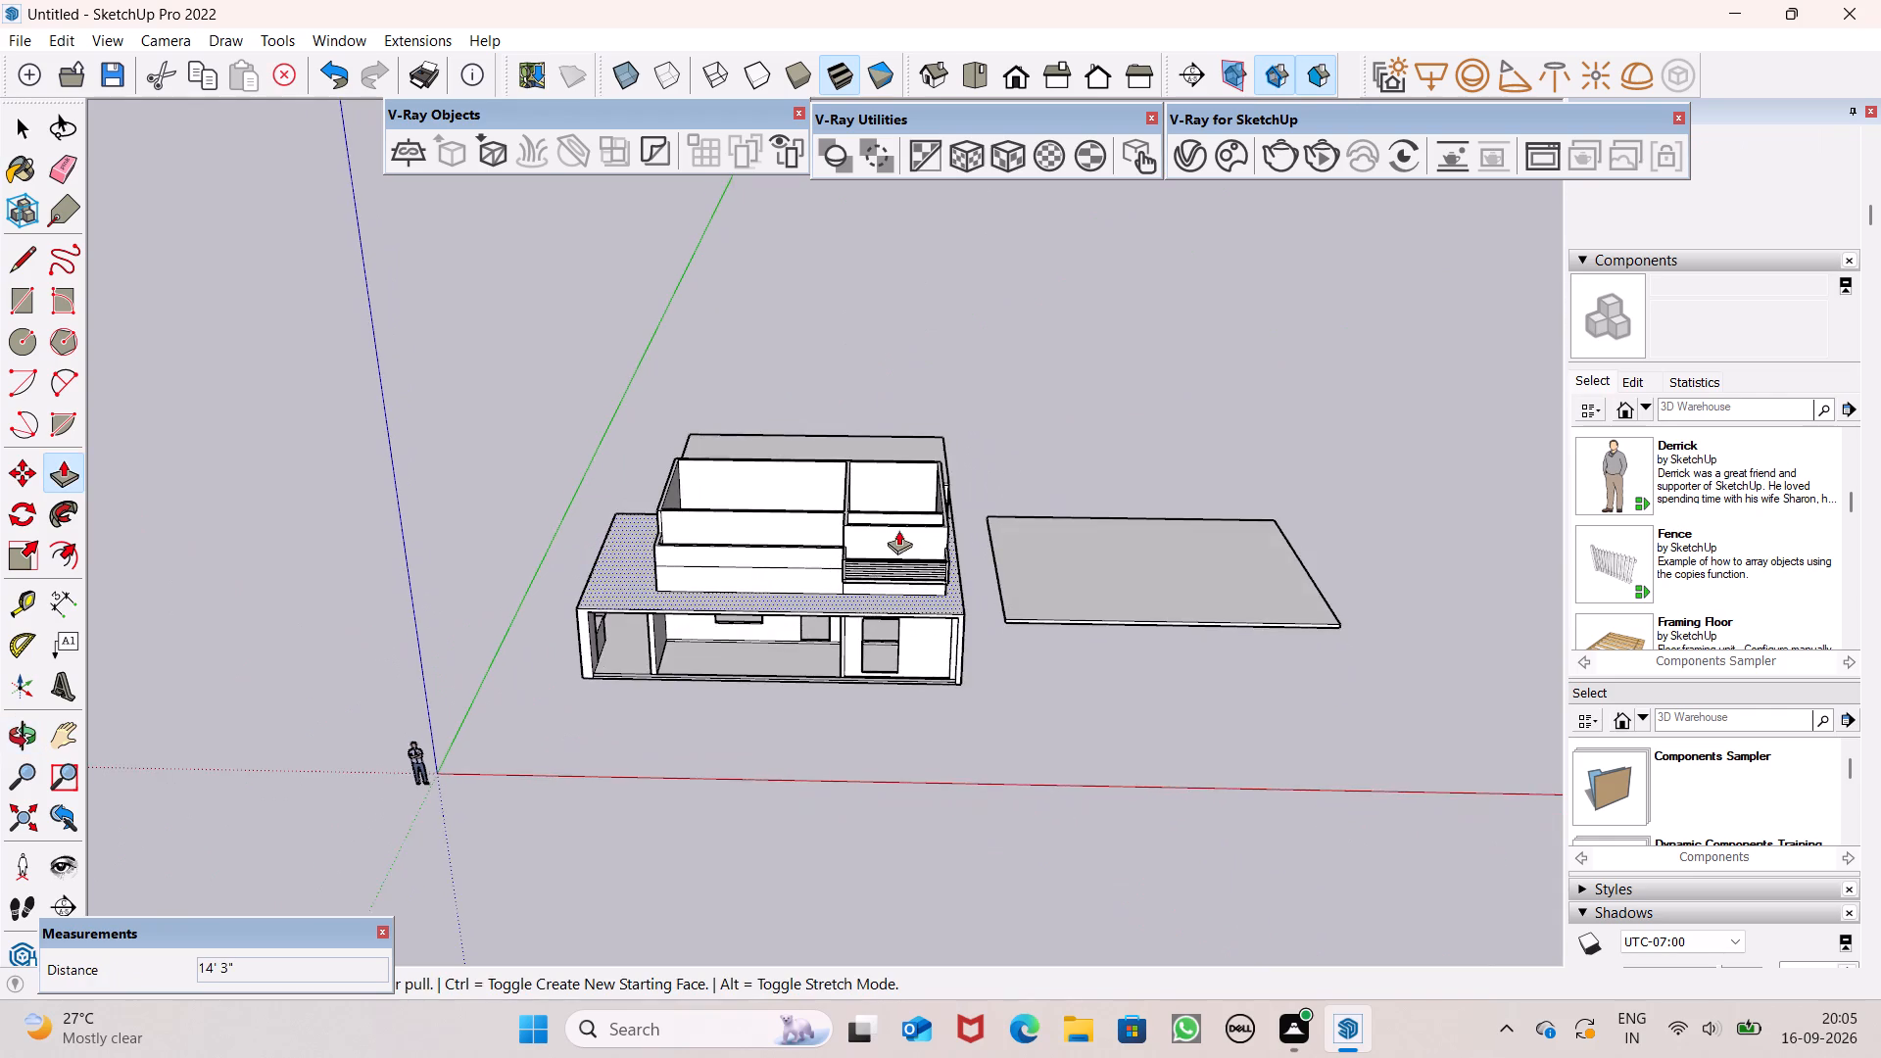
pyautogui.scroll(-5, 896, 528)
pyautogui.scroll(1, 890, 542)
pyautogui.moveTo(890, 562); pyautogui.dragTo(840, 1018, button='middle')
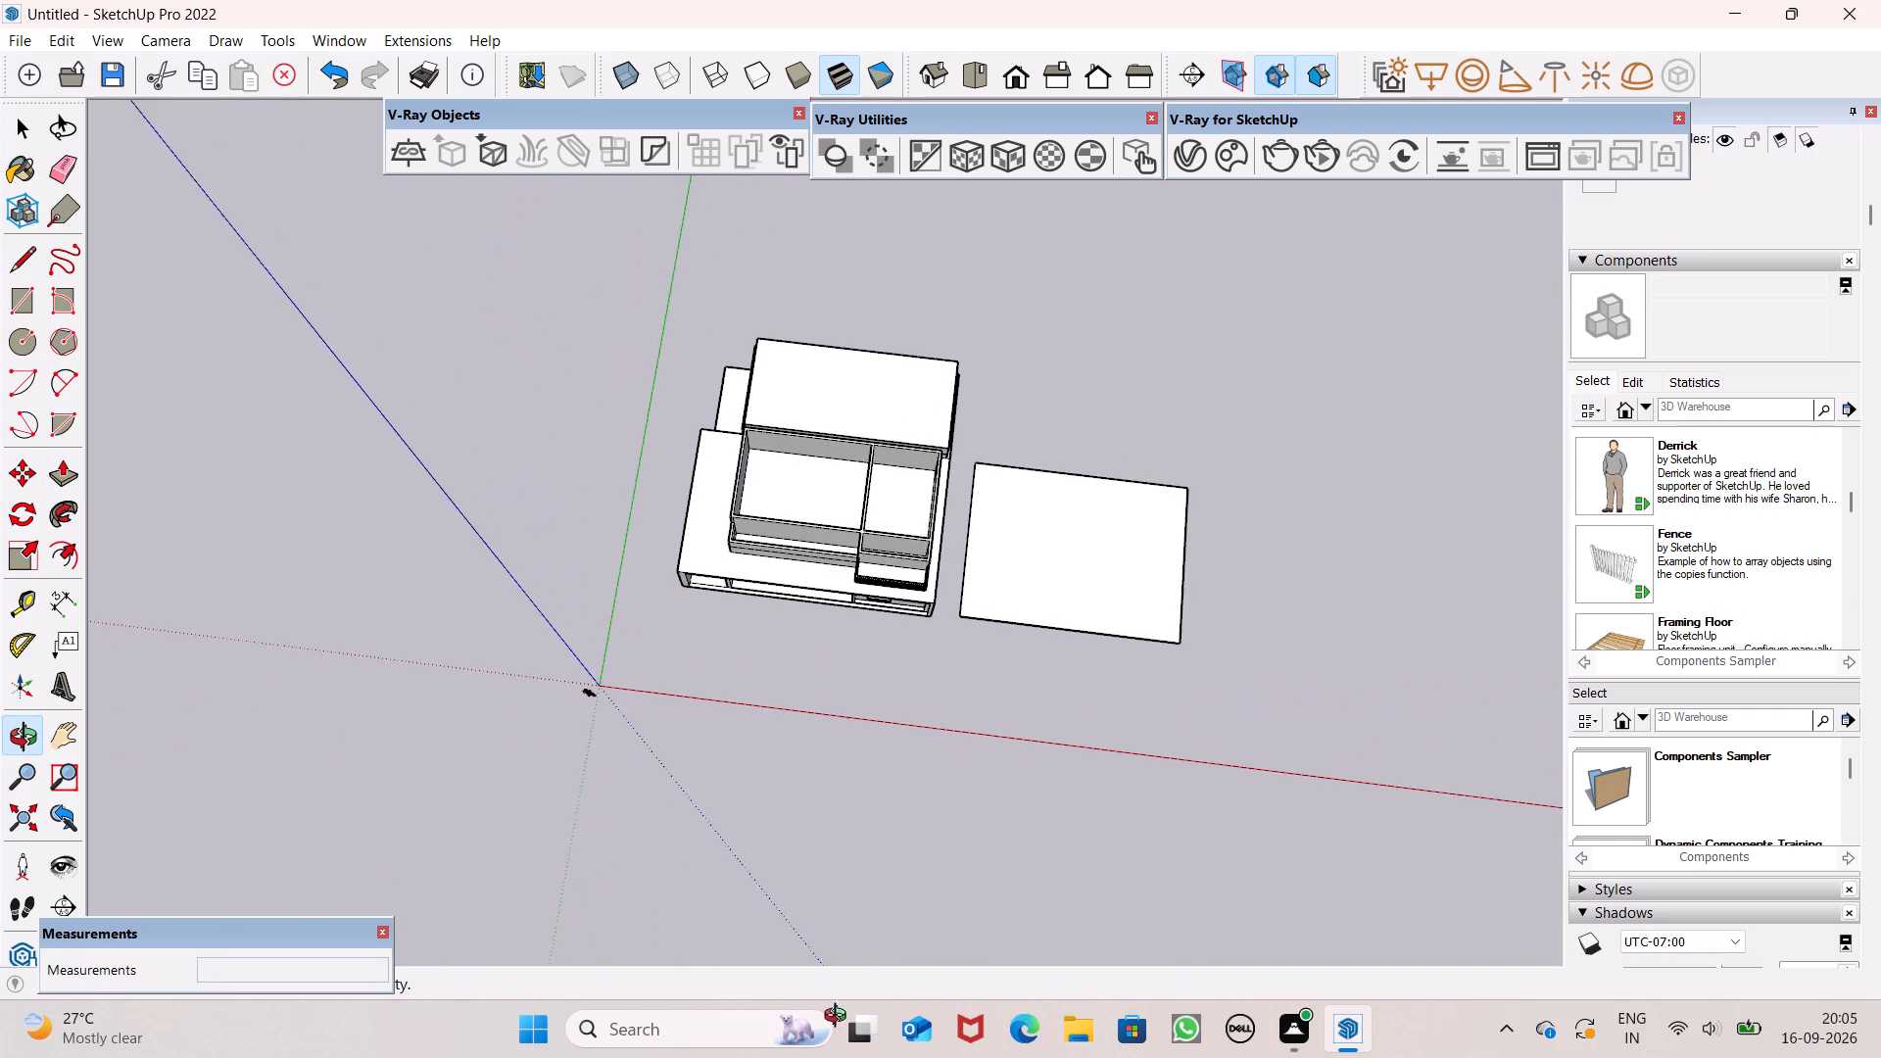
pyautogui.moveTo(840, 1018); pyautogui.dragTo(844, 978, button='middle')
pyautogui.scroll(4, 992, 552)
pyautogui.moveTo(1253, 669); pyautogui.dragTo(1218, 849, button='middle')
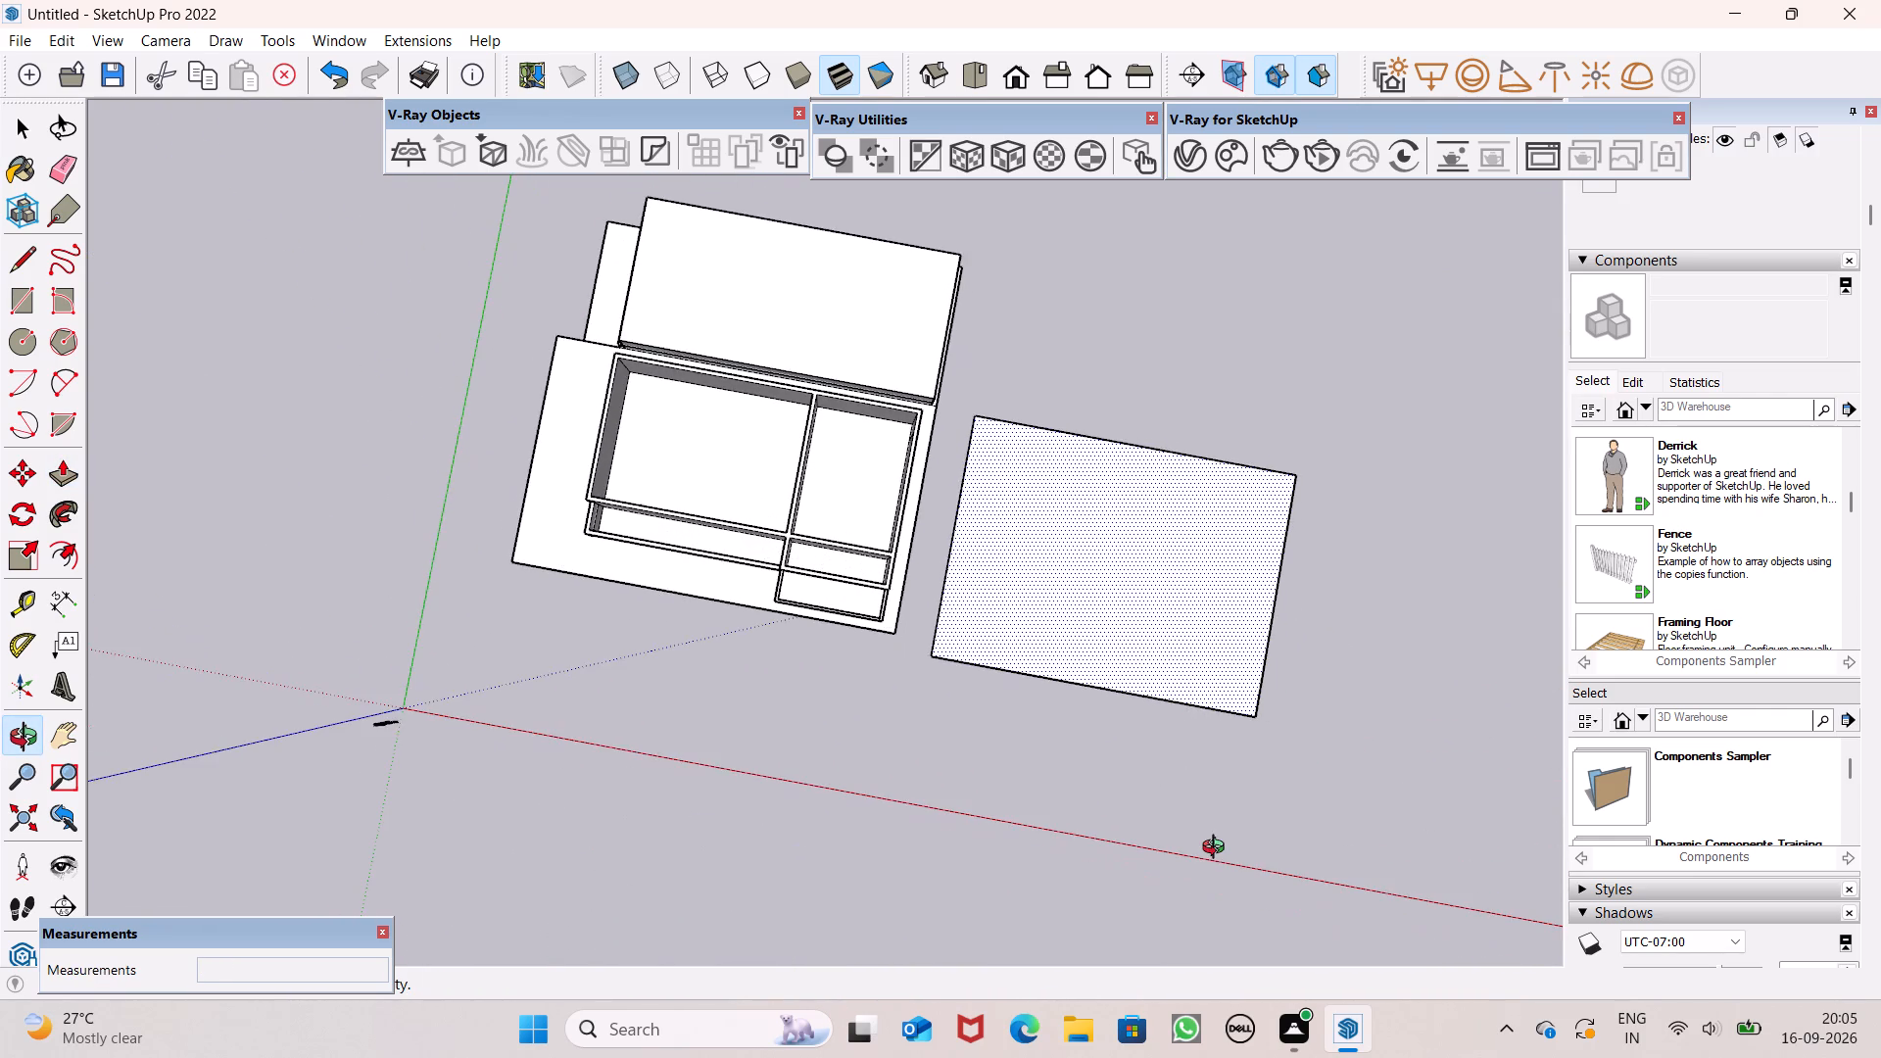
pyautogui.moveTo(1218, 849); pyautogui.dragTo(1315, 813, button='middle')
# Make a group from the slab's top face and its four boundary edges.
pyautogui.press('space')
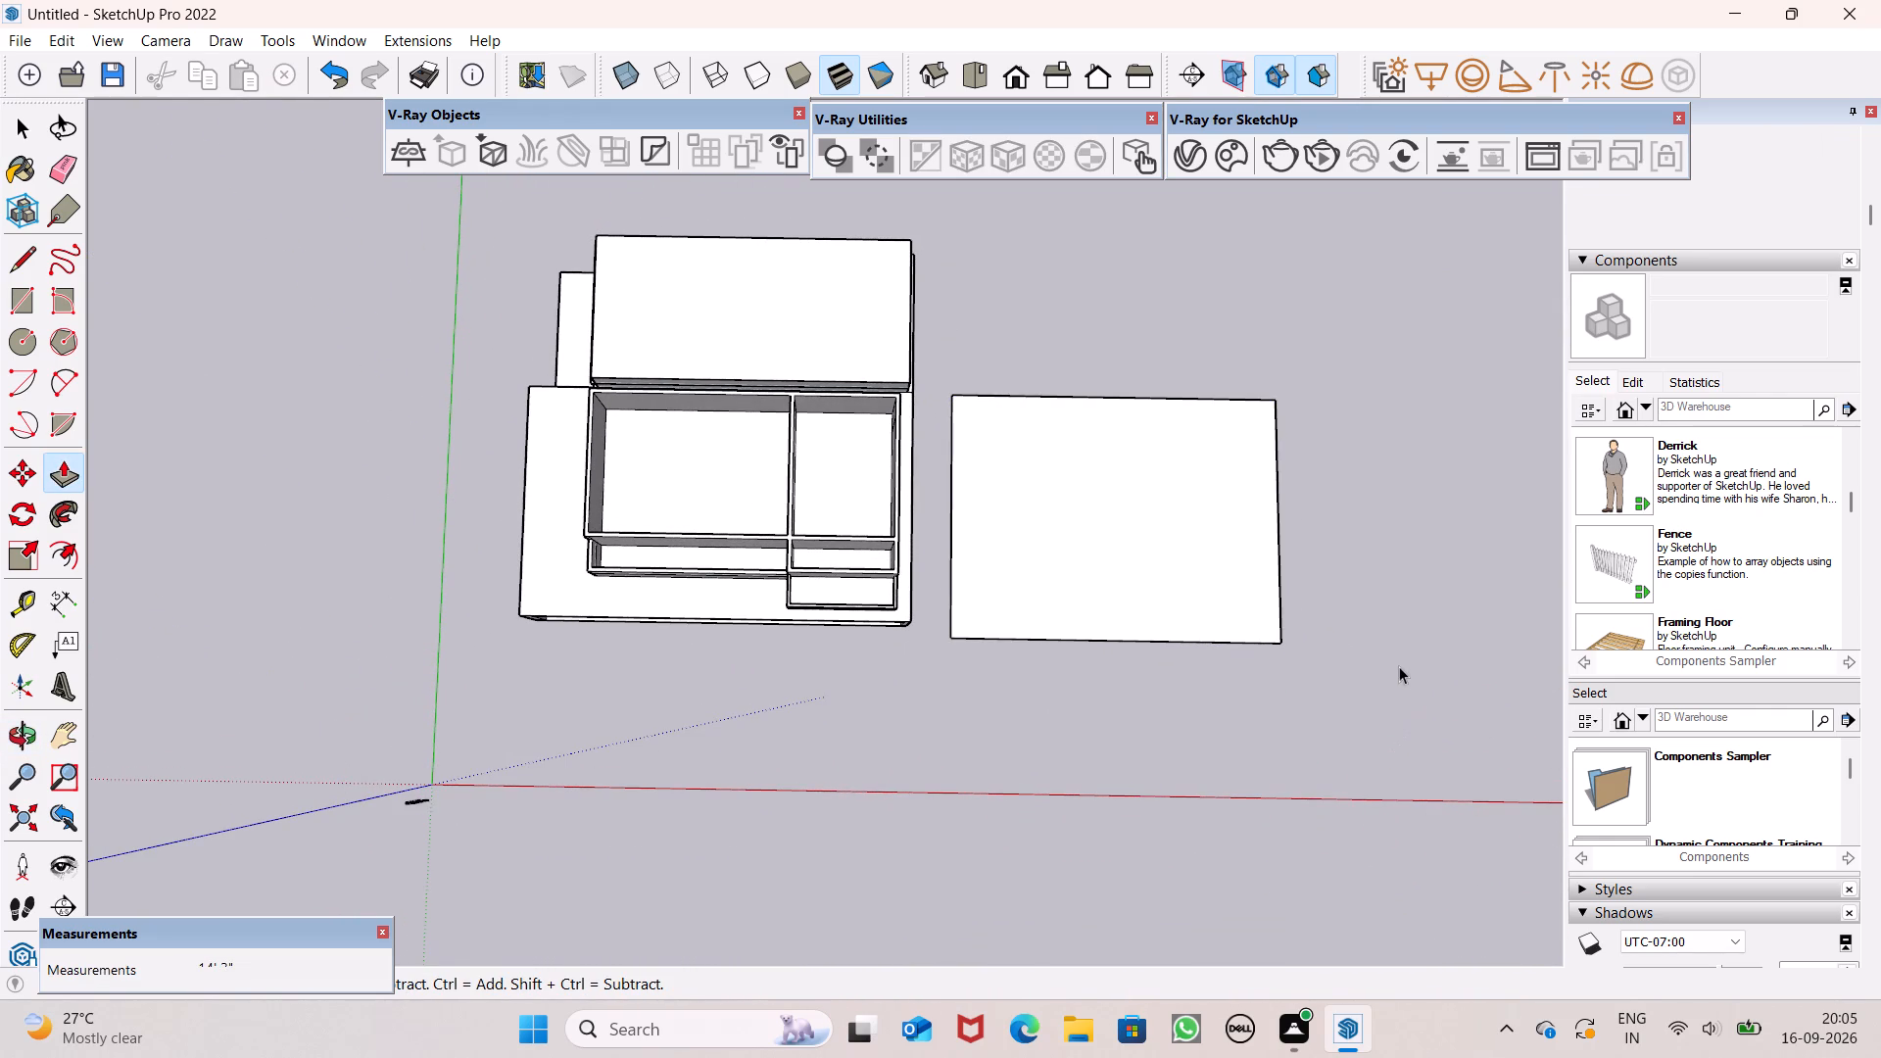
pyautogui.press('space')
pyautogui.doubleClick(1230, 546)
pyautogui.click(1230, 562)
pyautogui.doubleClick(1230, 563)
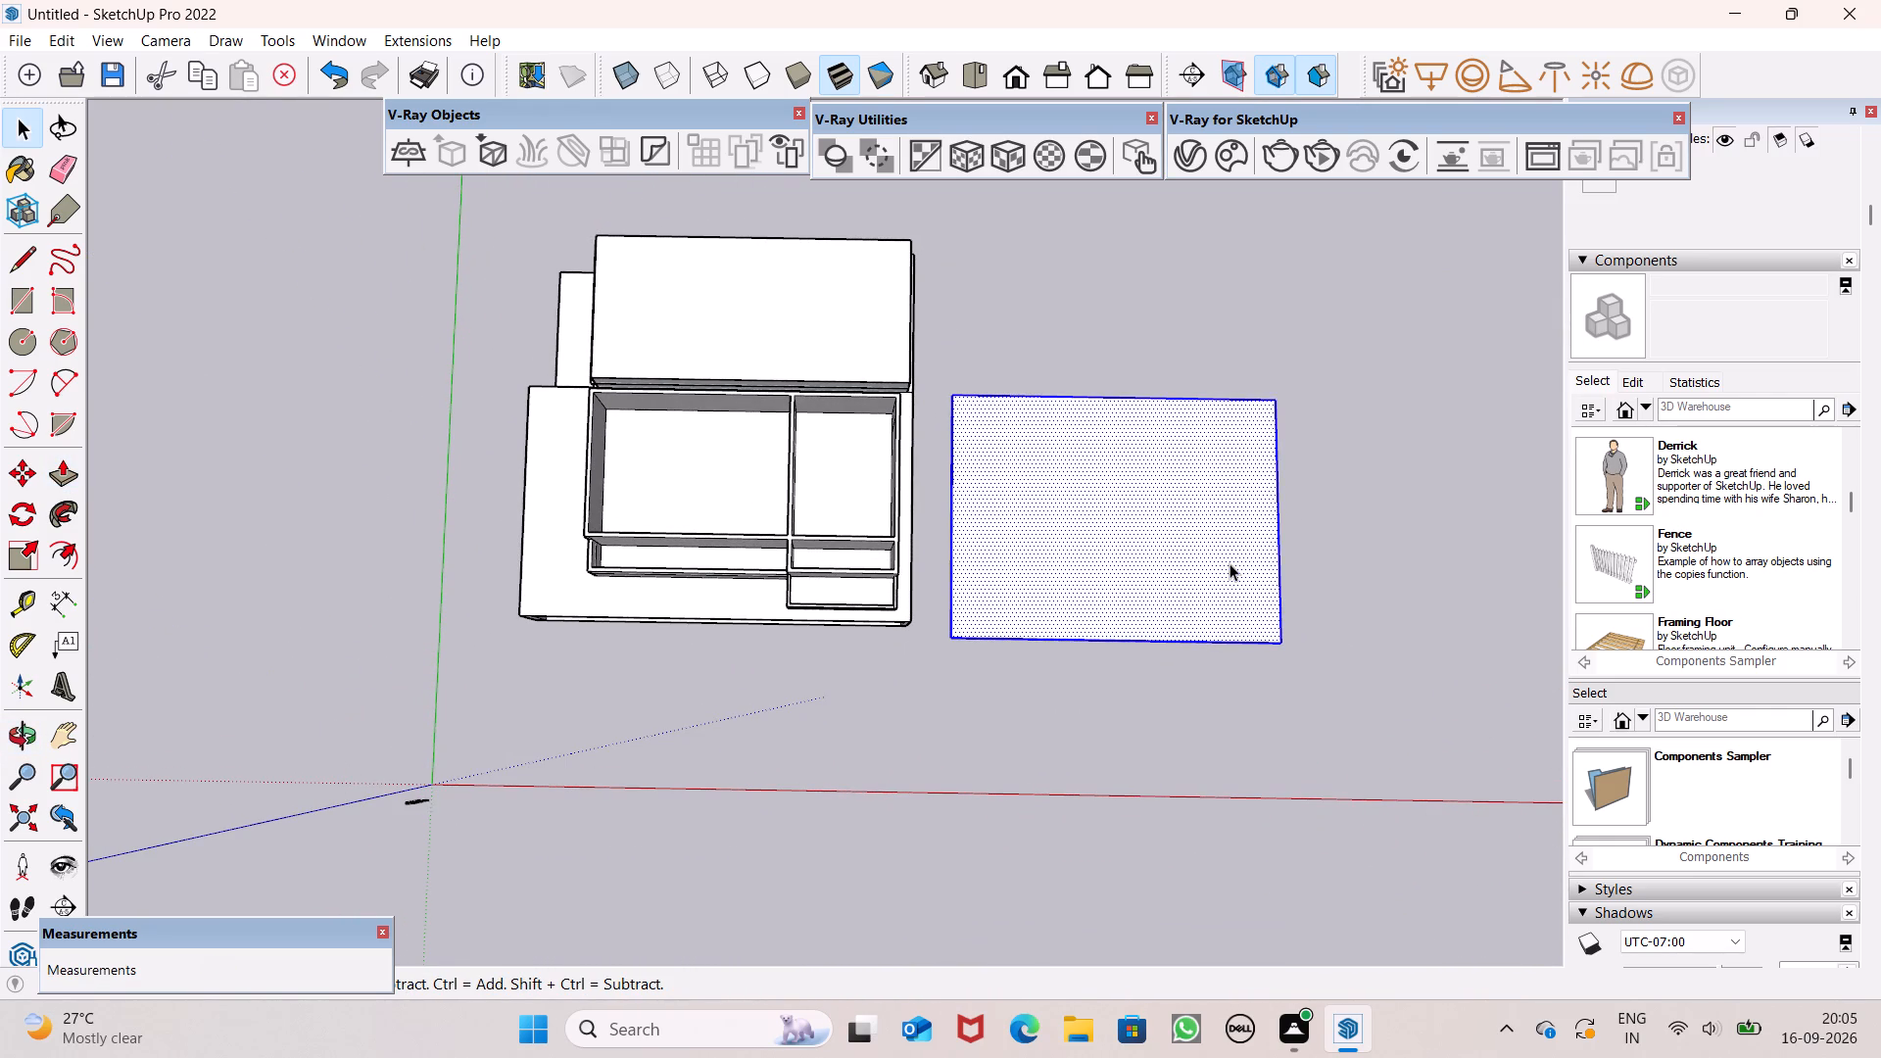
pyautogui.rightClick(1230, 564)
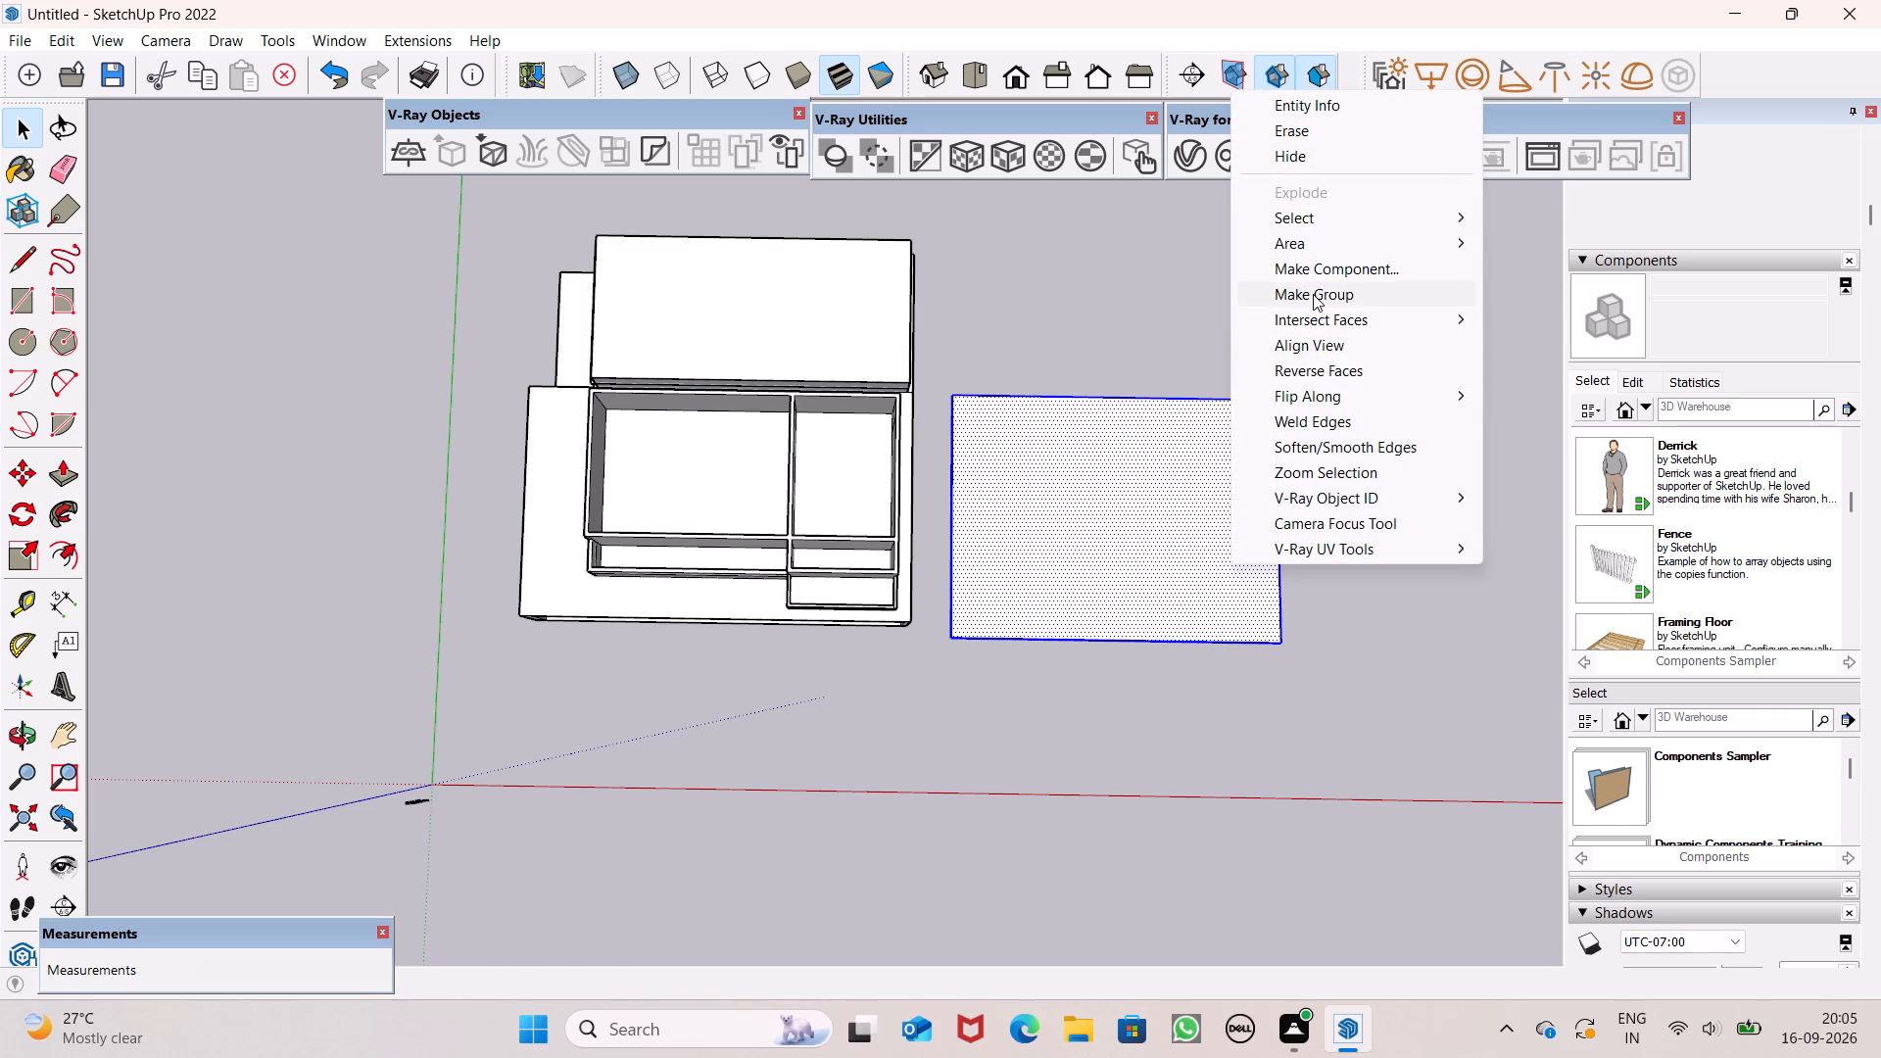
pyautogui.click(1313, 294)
# Inspect the slab from a lower angle, selecting its edges and top face to check what the group contains.
pyautogui.scroll(-3, 1327, 569)
pyautogui.moveTo(1329, 615); pyautogui.dragTo(1222, 480, button='middle')
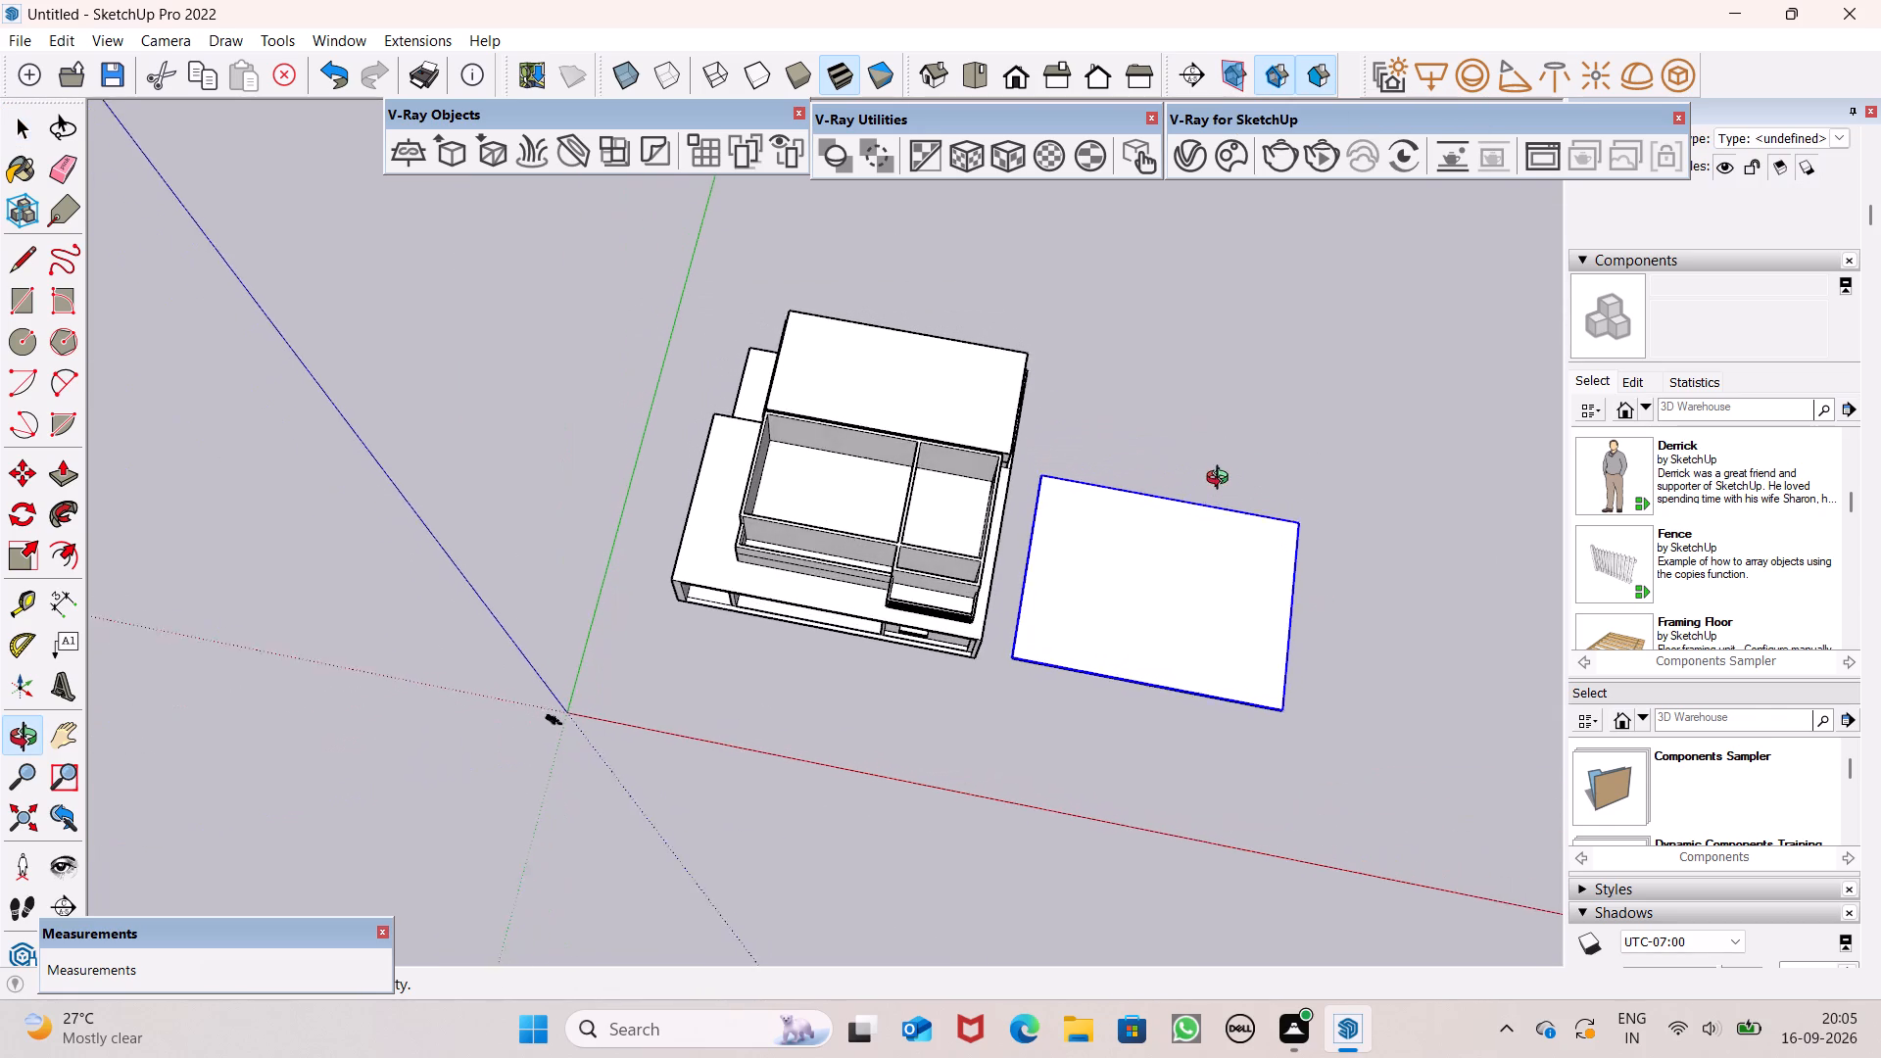
pyautogui.moveTo(1222, 480); pyautogui.dragTo(1228, 463, button='middle')
pyautogui.moveTo(1290, 682); pyautogui.dragTo(1266, 408, button='middle')
pyautogui.scroll(1, 1268, 412)
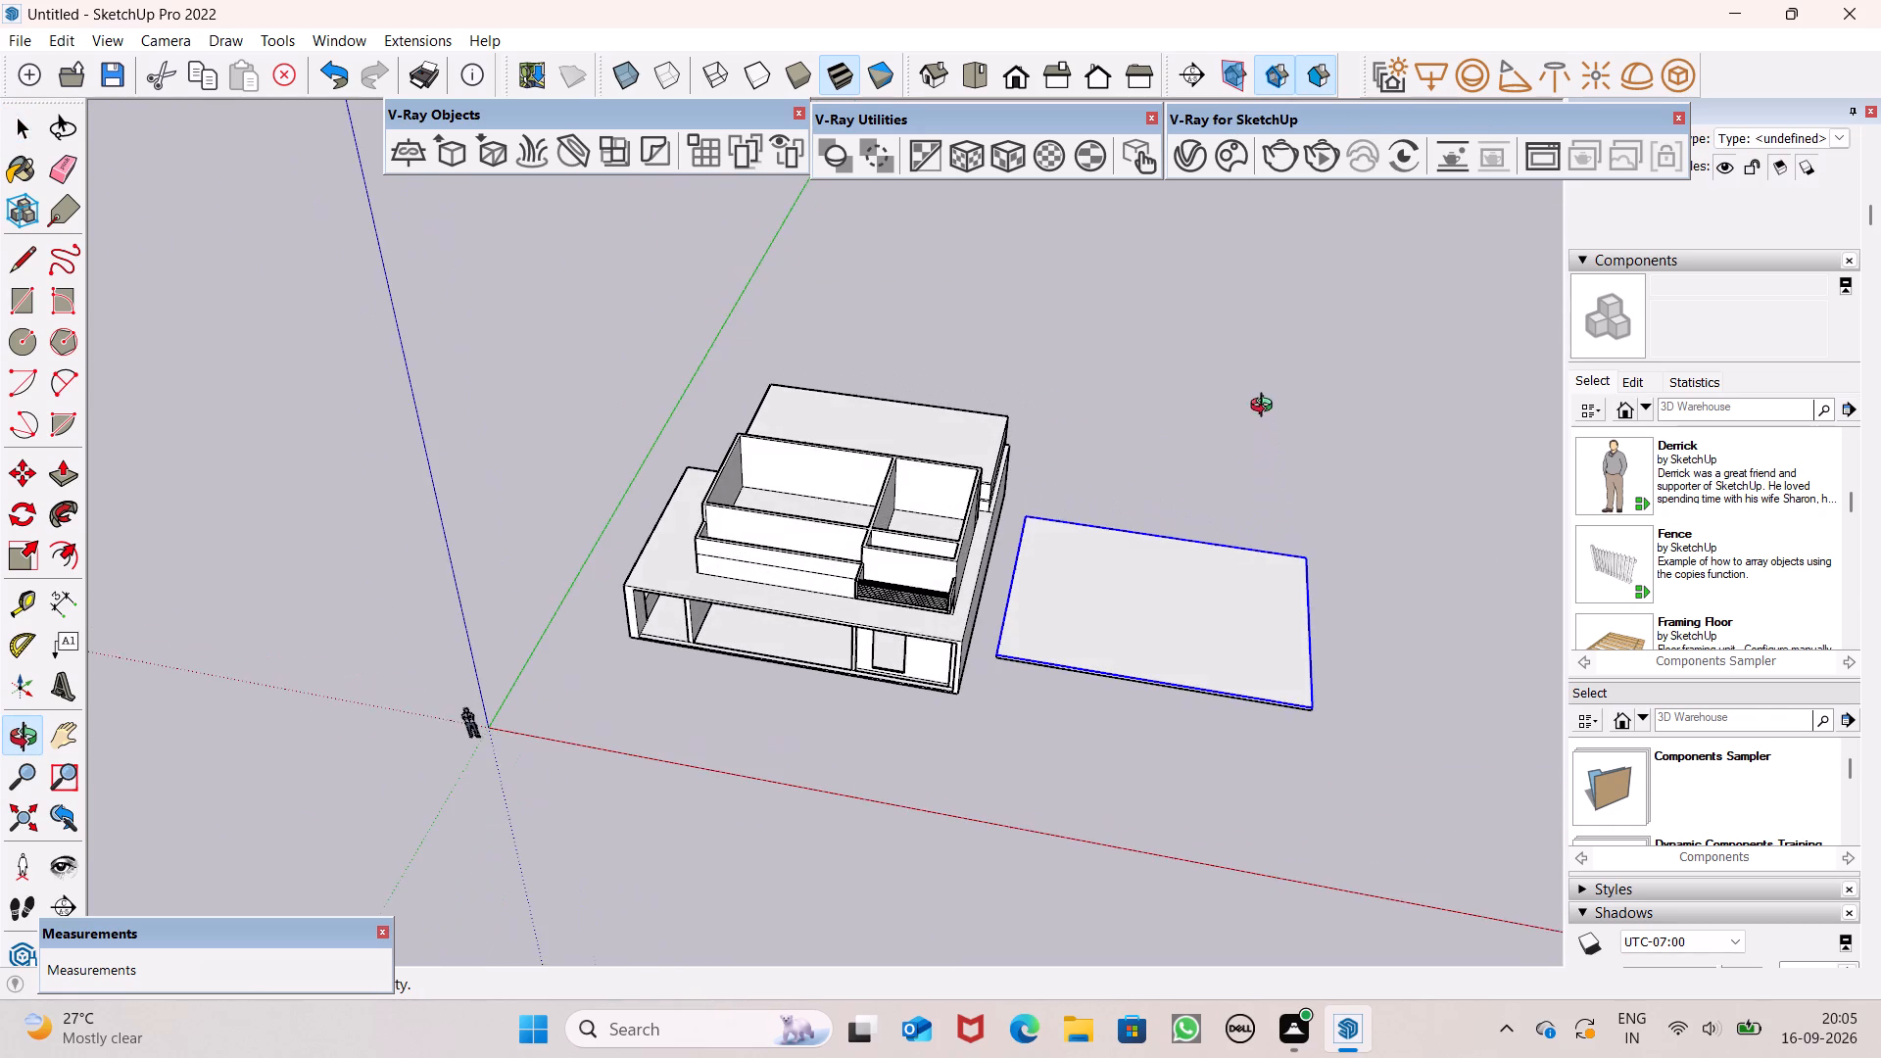
pyautogui.moveTo(1266, 408); pyautogui.dragTo(1266, 406, button='middle')
pyautogui.moveTo(1350, 718); pyautogui.dragTo(1328, 597, button='middle')
pyautogui.scroll(1, 1321, 694)
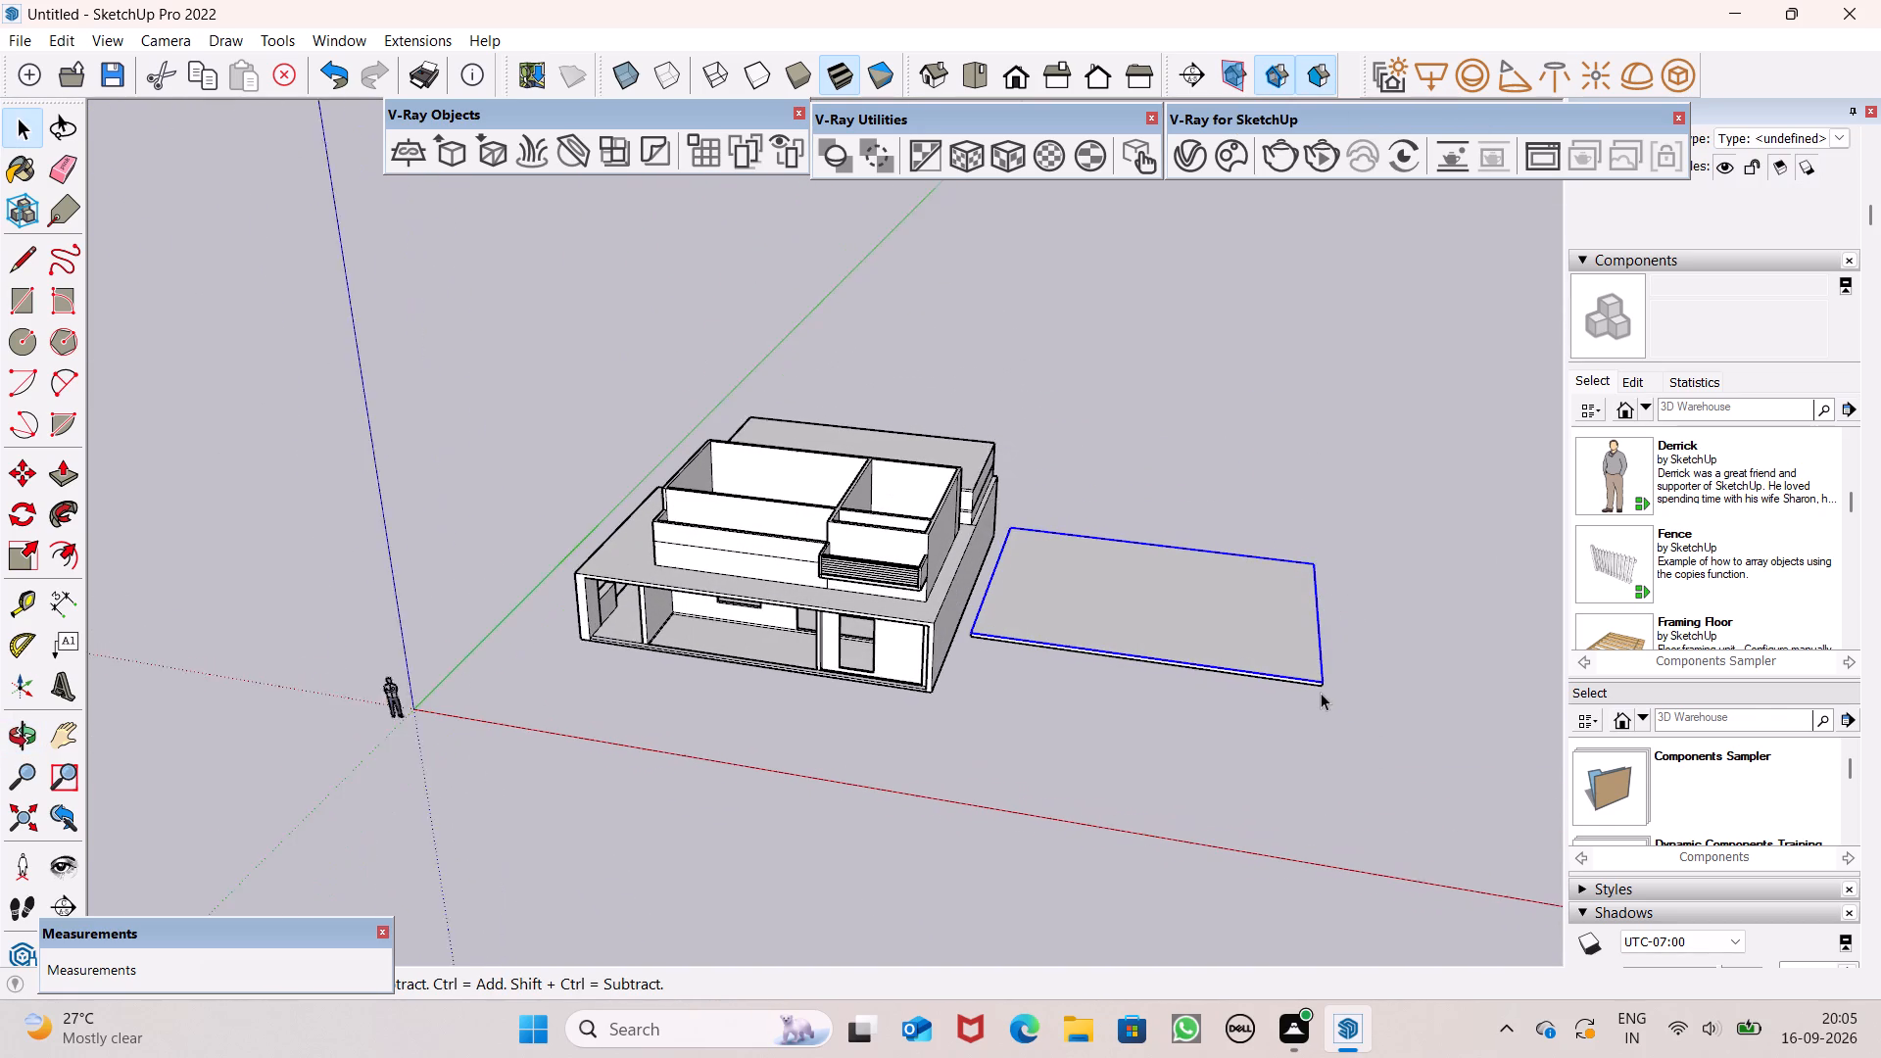
pyautogui.scroll(1, 1321, 693)
pyautogui.click(1313, 677)
pyautogui.press('space')
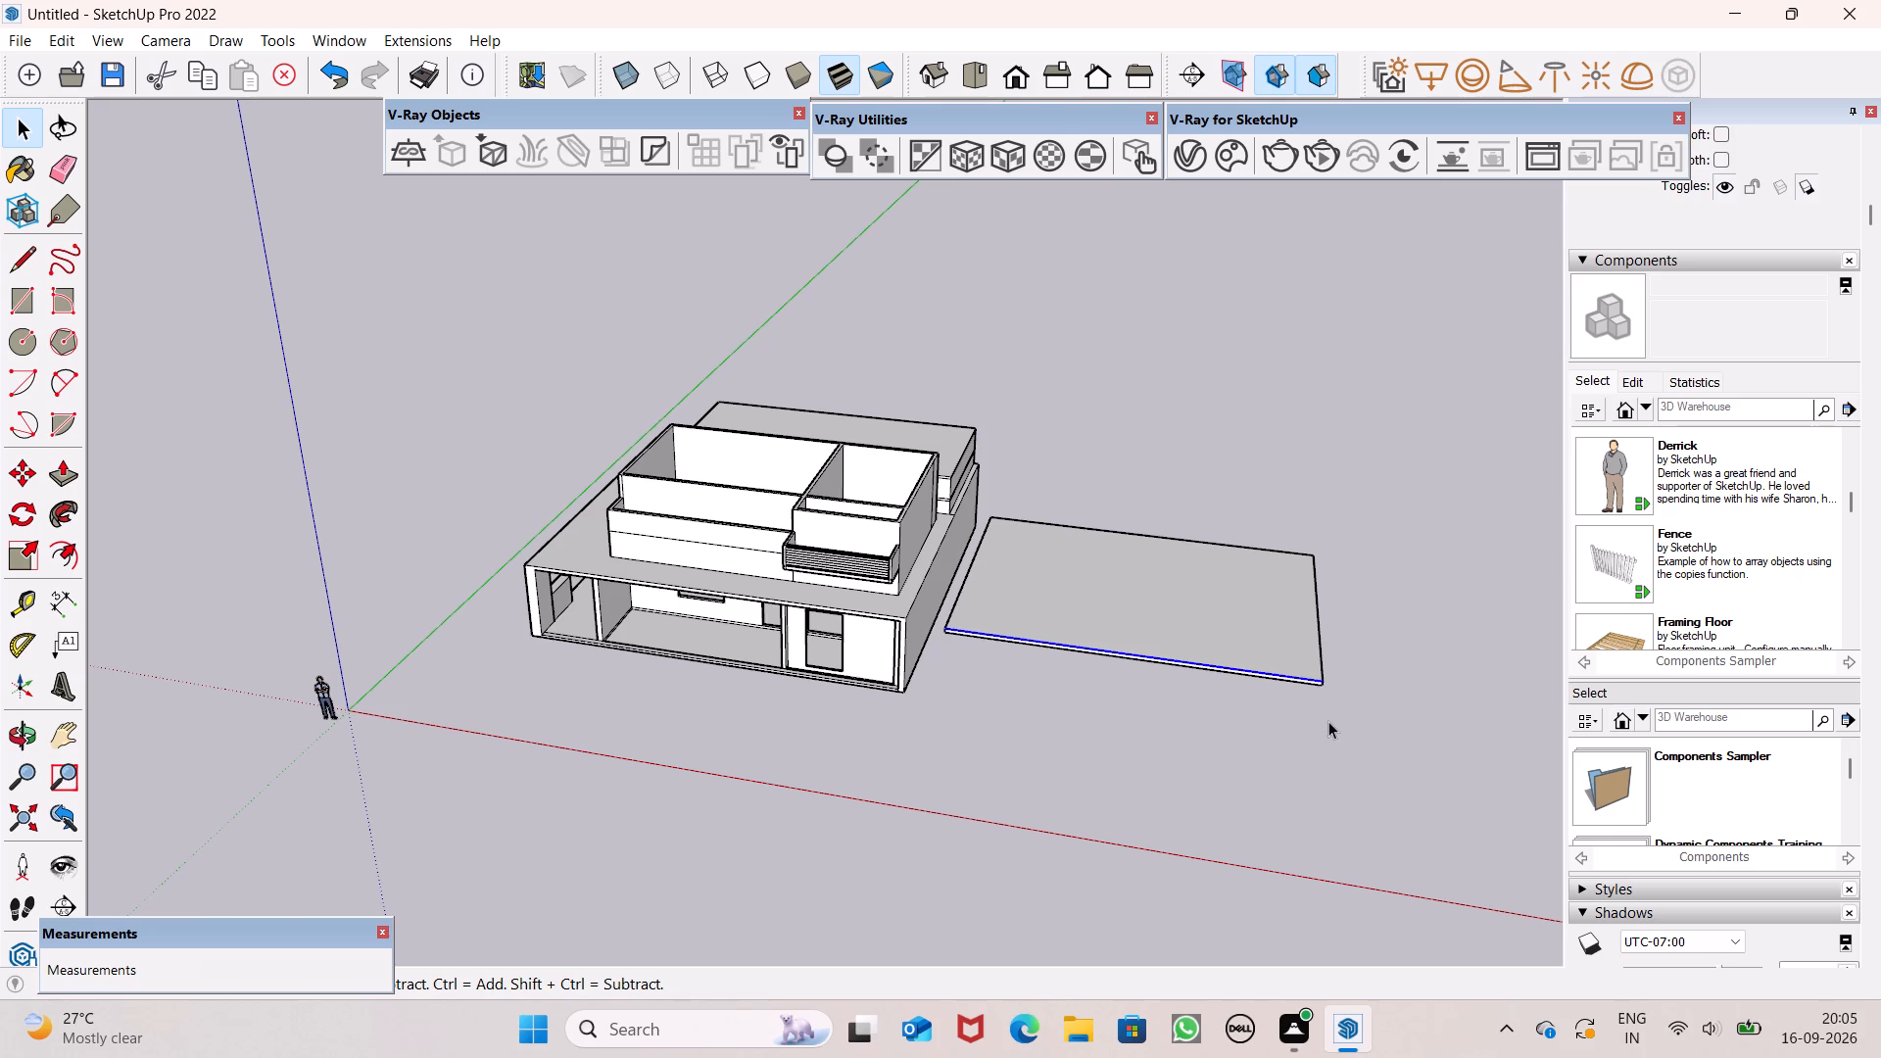
pyautogui.scroll(-2, 1328, 721)
pyautogui.tripleClick(1288, 635)
pyautogui.click(1307, 840)
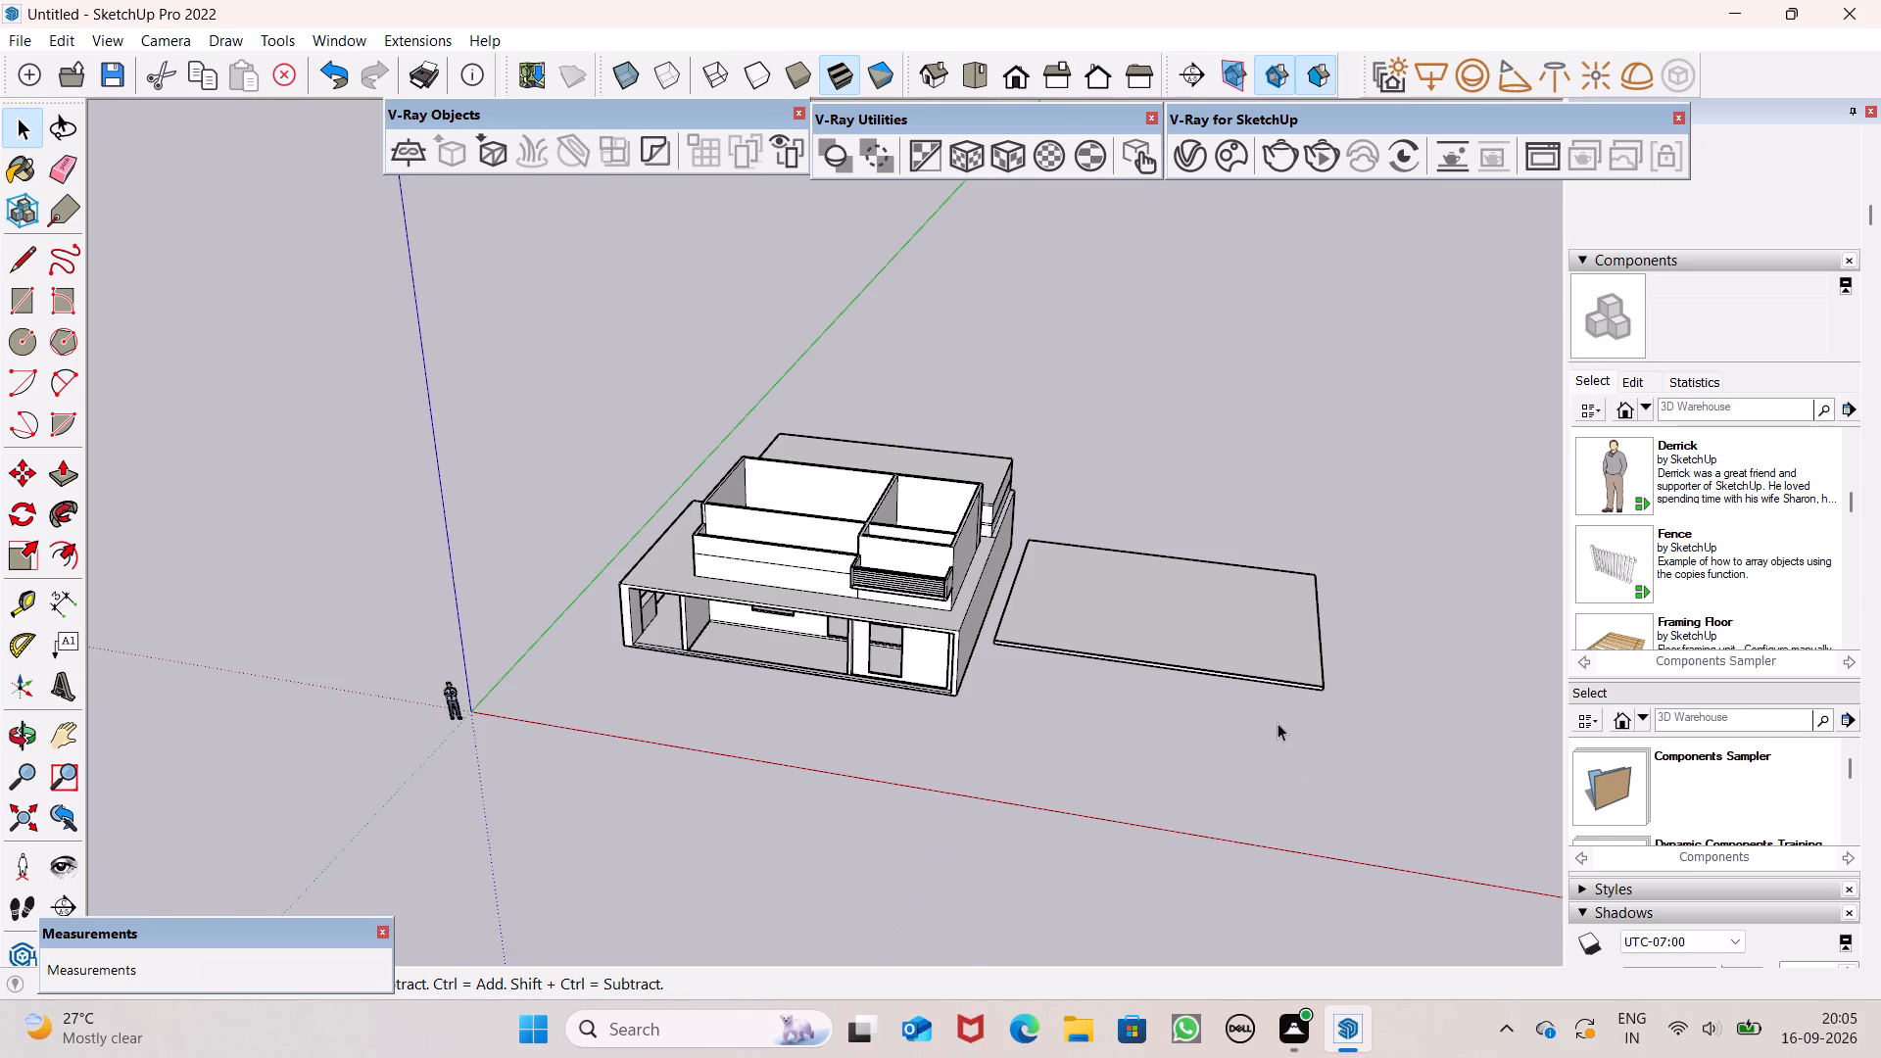
pyautogui.click(1266, 662)
pyautogui.click(1268, 675)
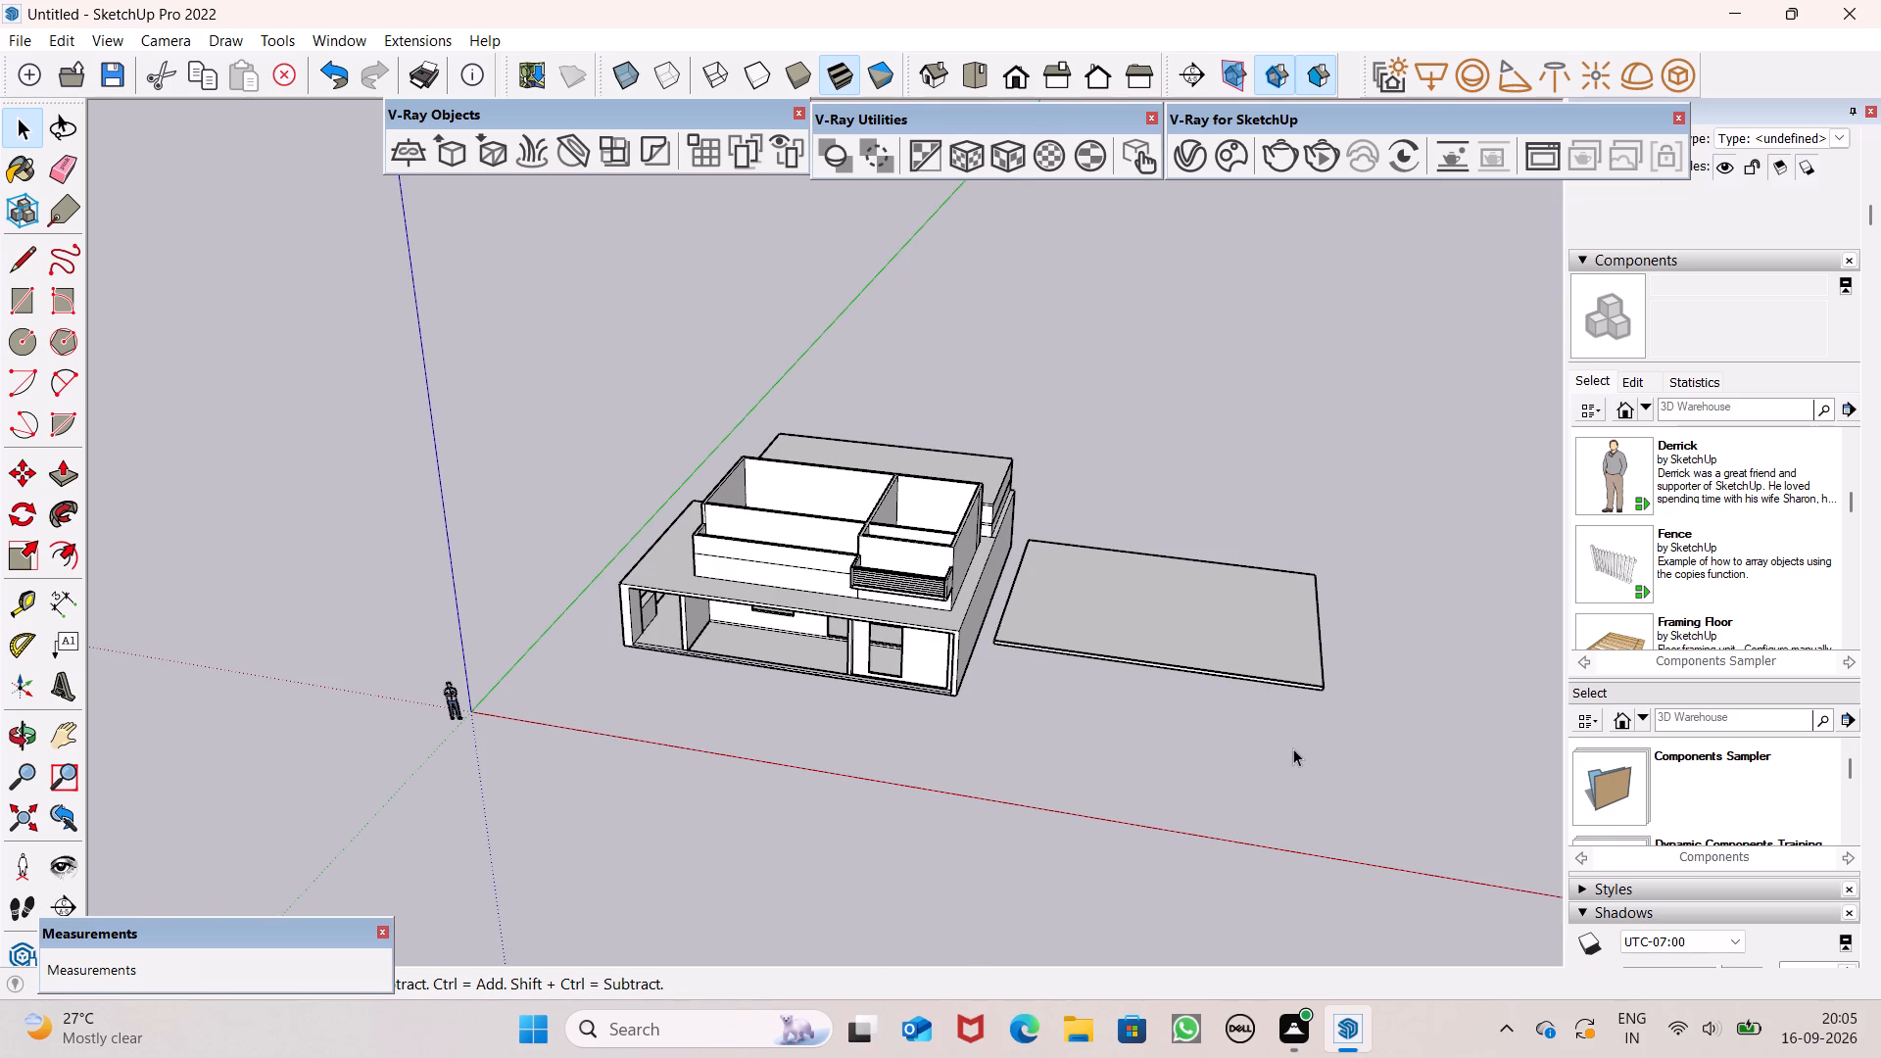
pyautogui.press('space')
pyautogui.click(1247, 658)
pyautogui.scroll(-12, 1267, 675)
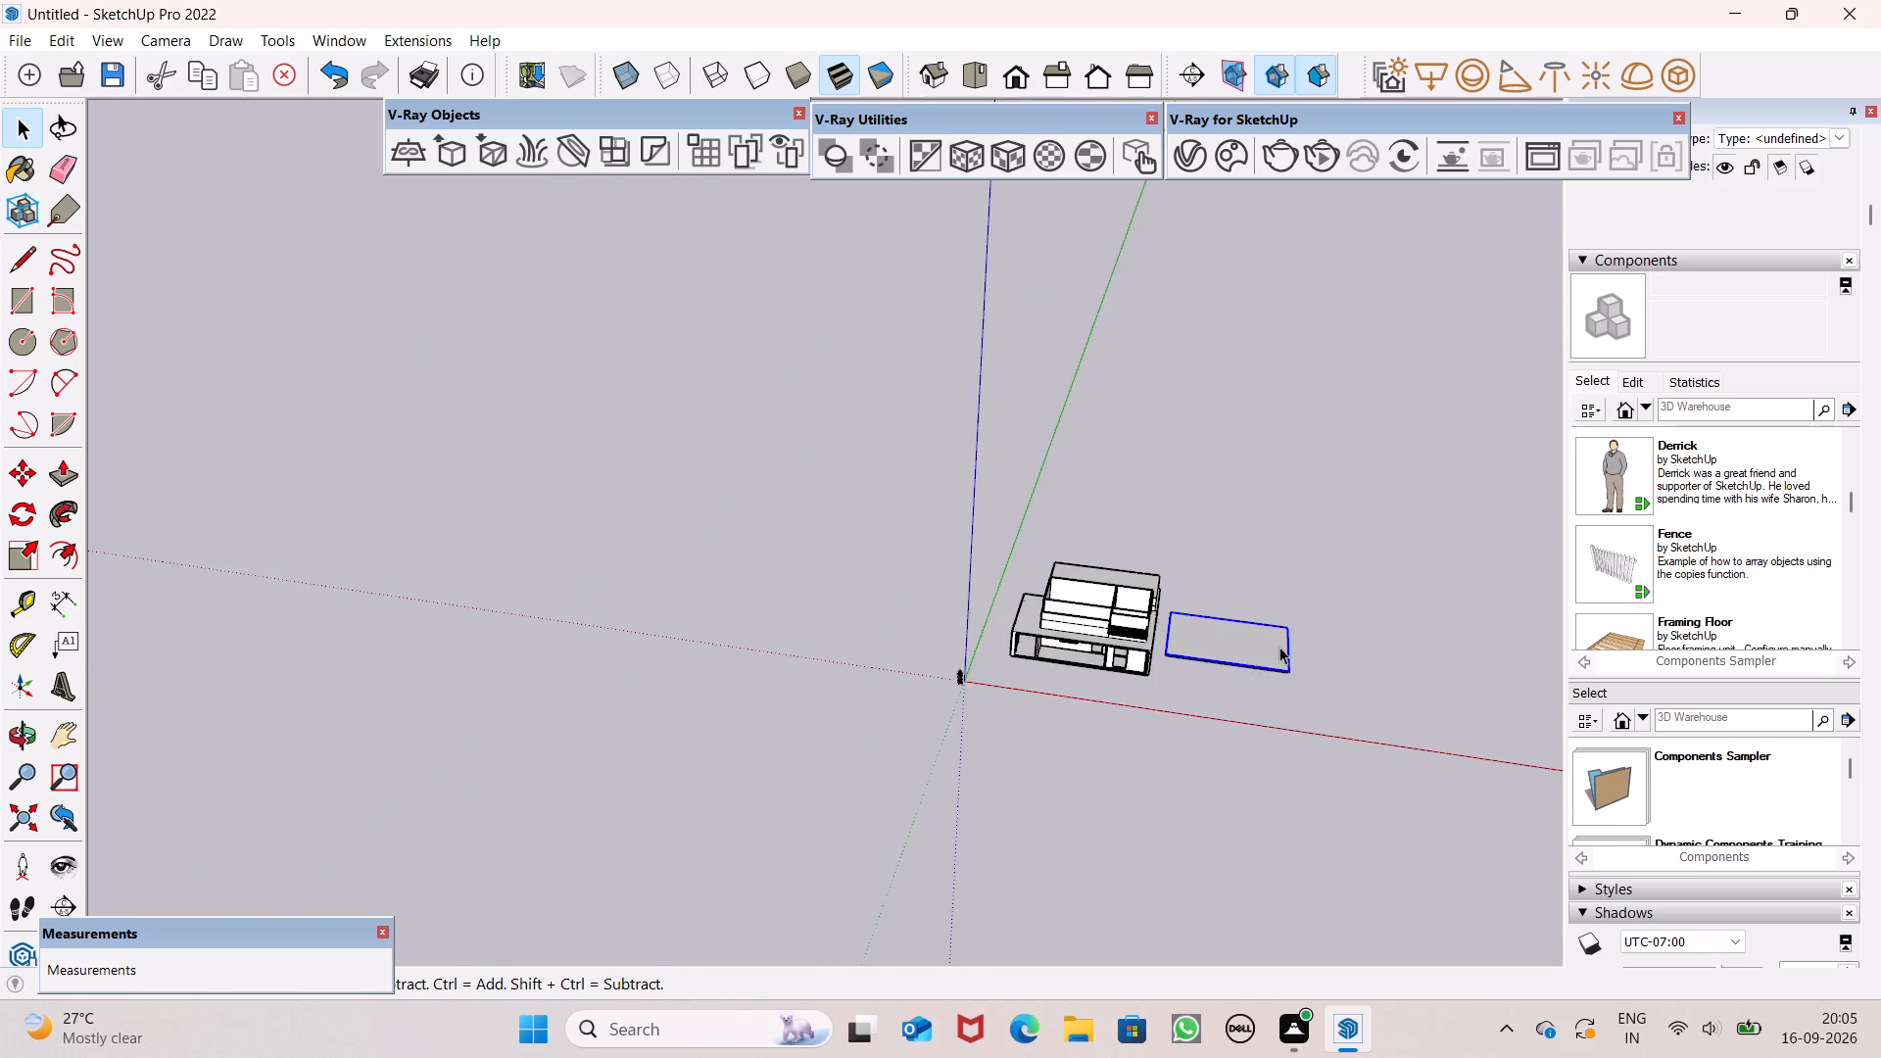
pyautogui.scroll(8, 1279, 647)
pyautogui.click(1279, 647)
pyautogui.scroll(7, 1306, 693)
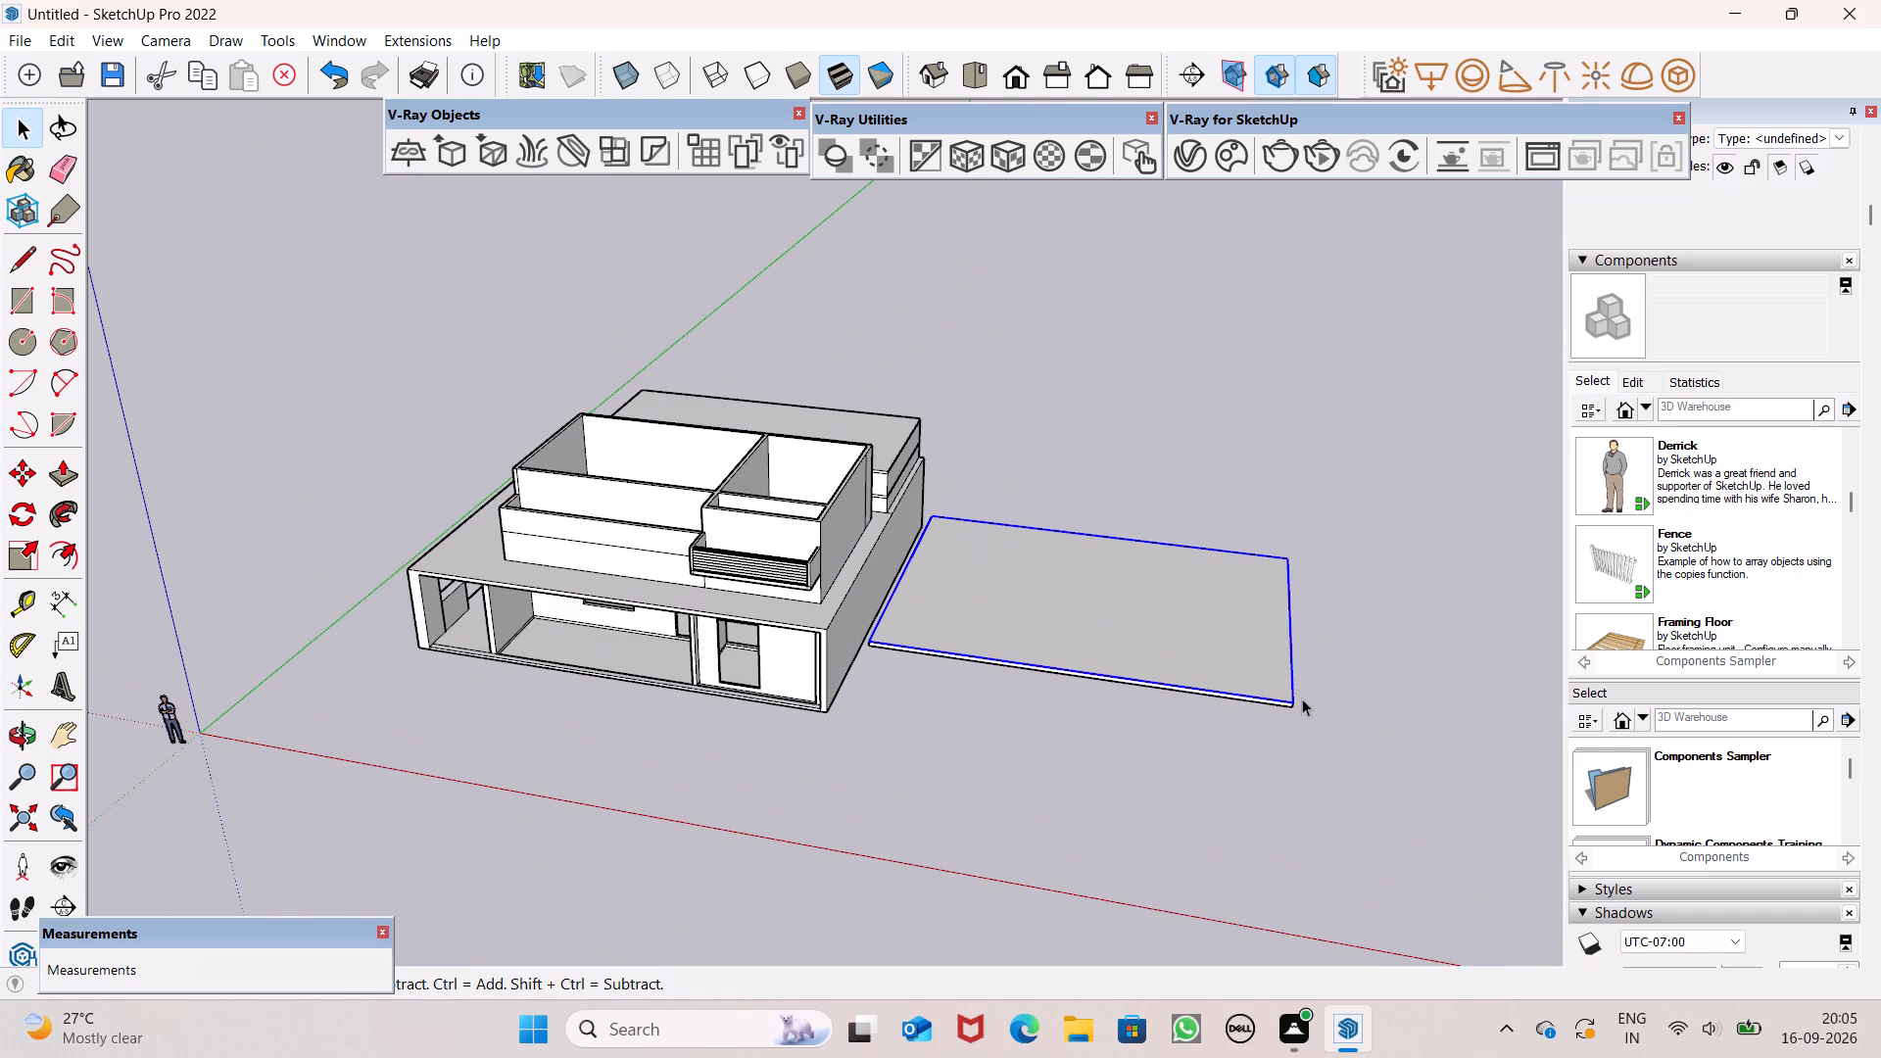
pyautogui.click(1274, 698)
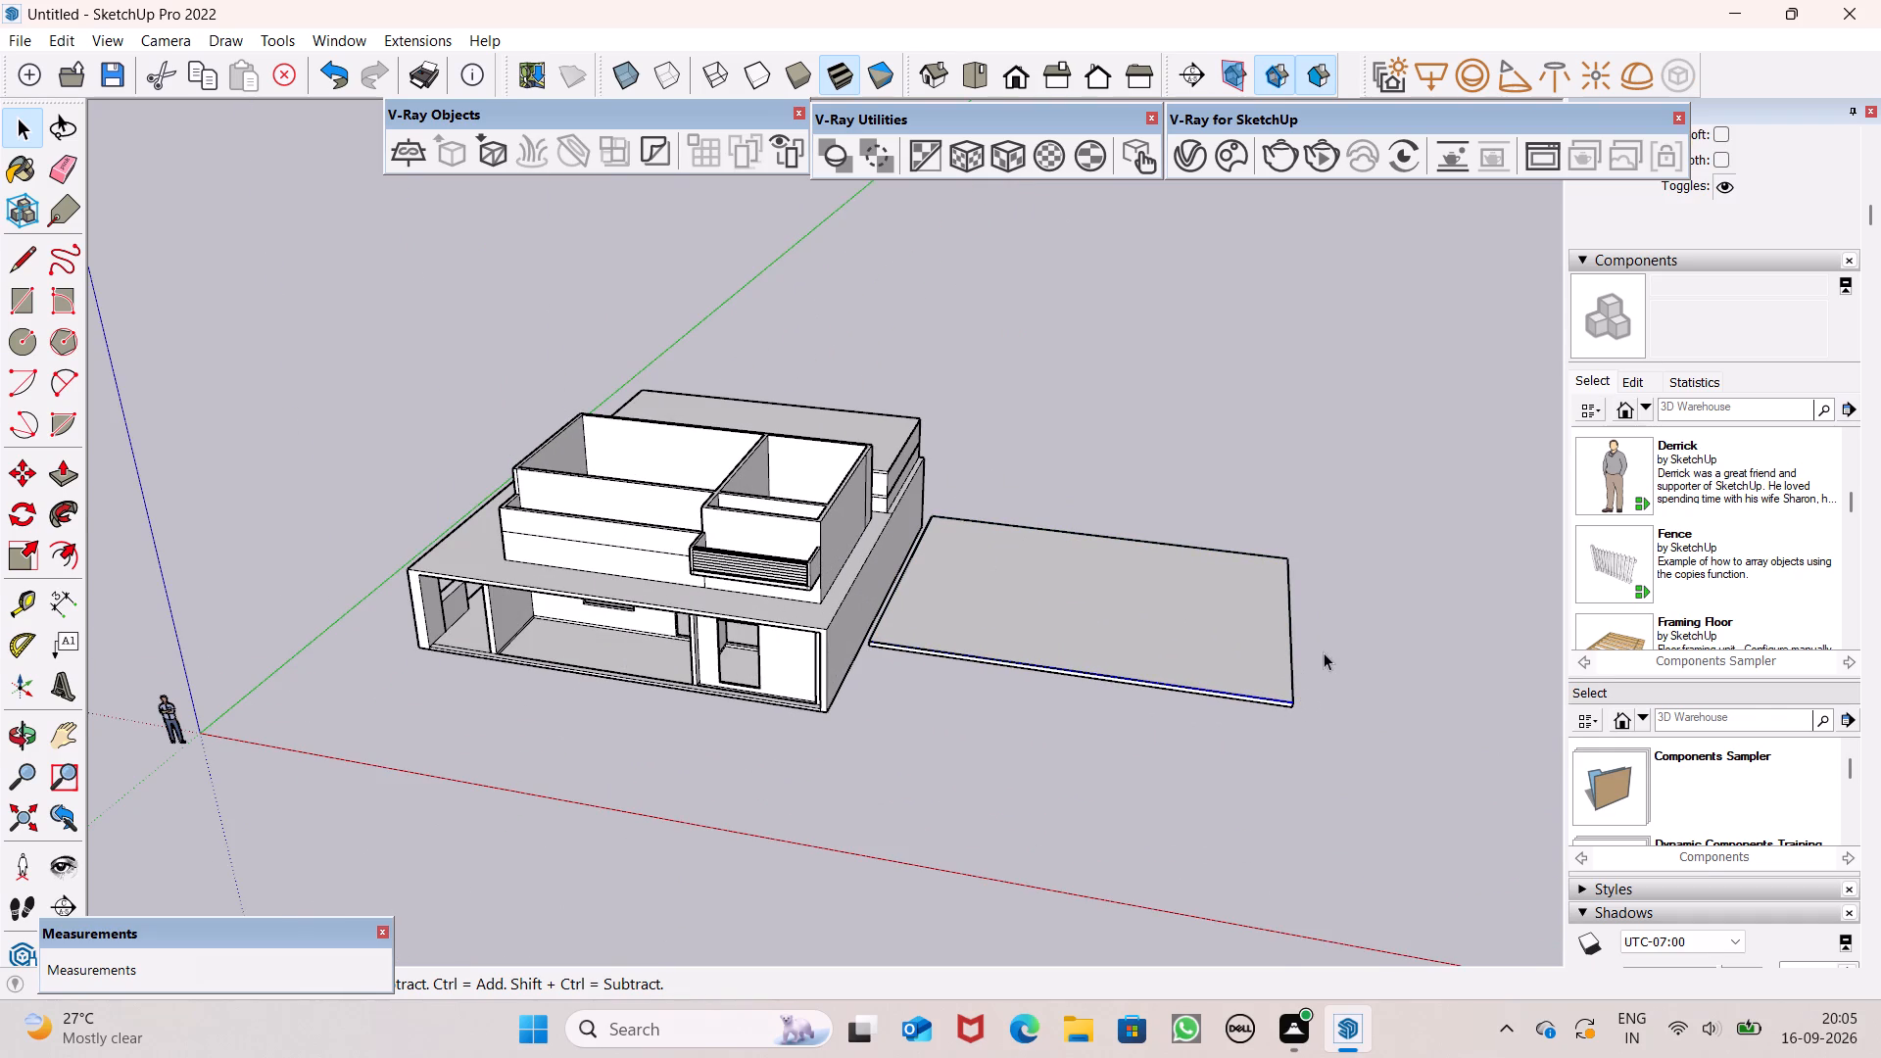
# Examine the slab's front edge up close and open the top-face group to inspect its extents, leaving it unedited.
pyautogui.scroll(8, 1324, 652)
pyautogui.press('space')
pyautogui.press('space')
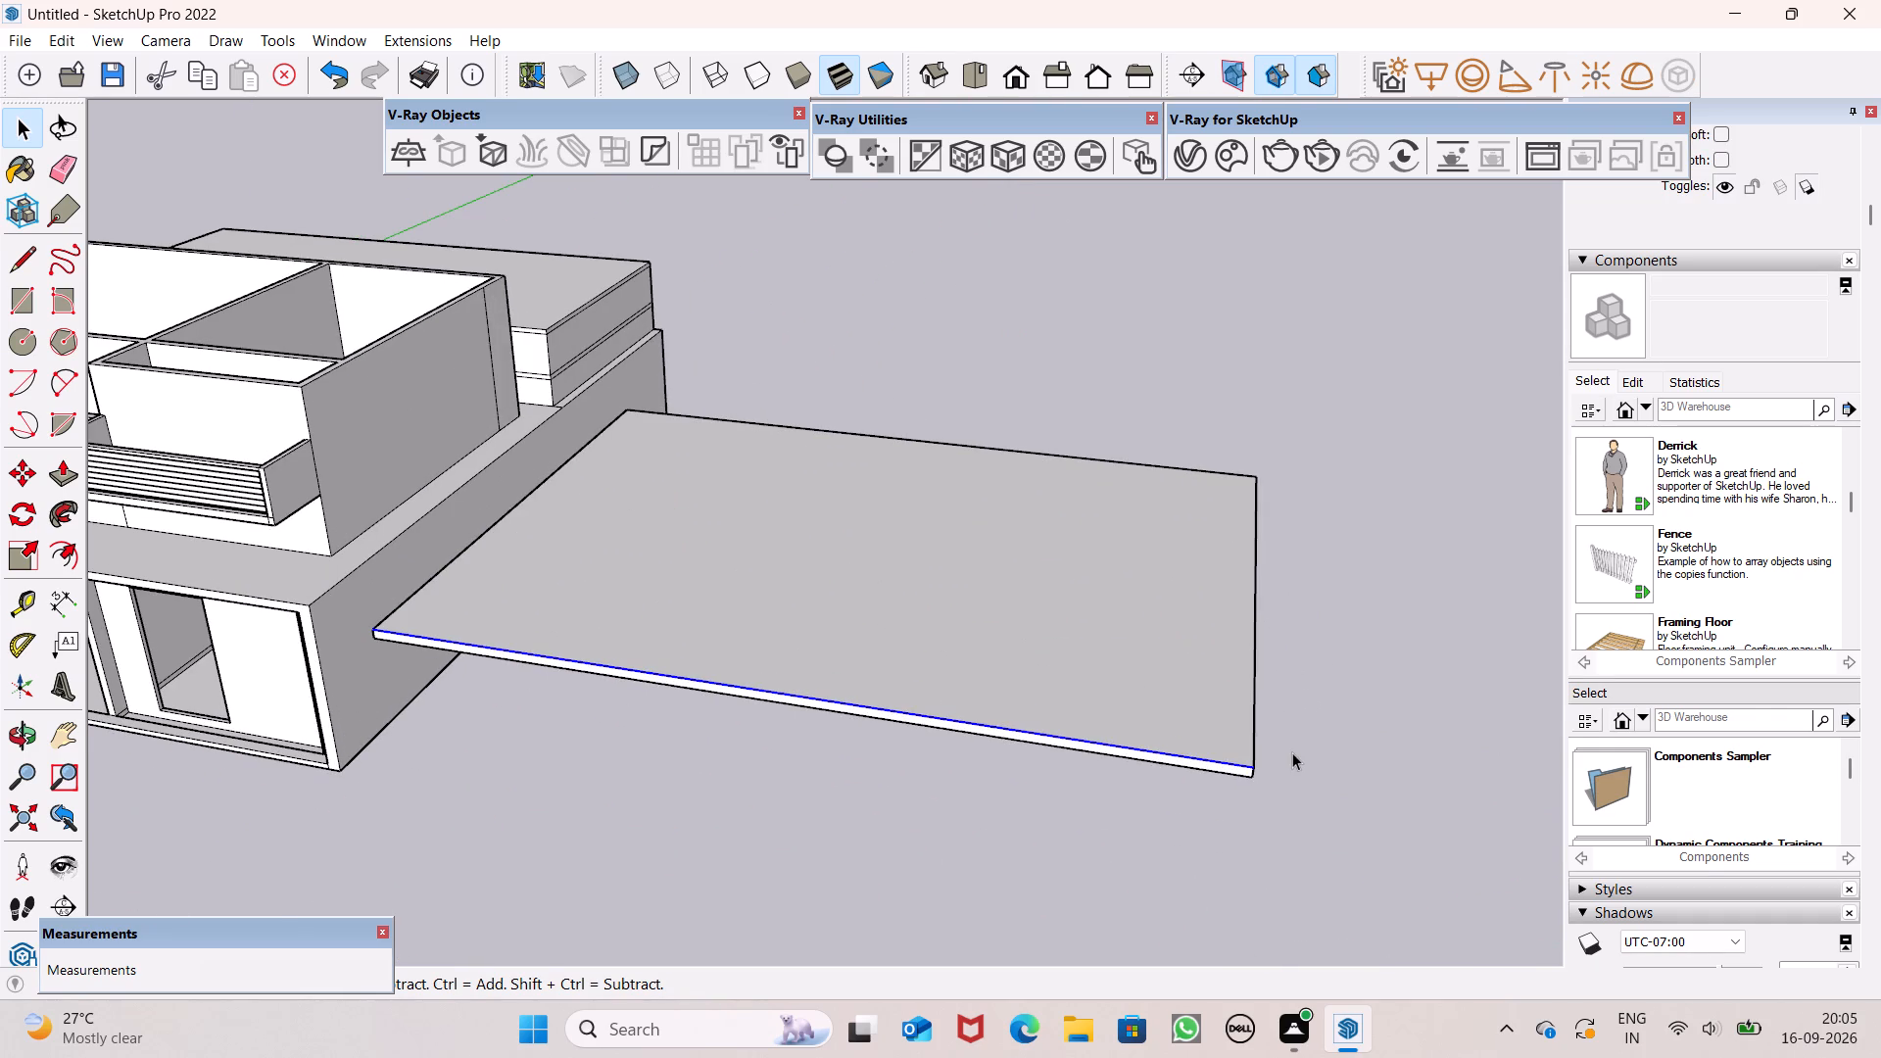
pyautogui.press('space')
pyautogui.click(1289, 750)
pyautogui.doubleClick(1154, 709)
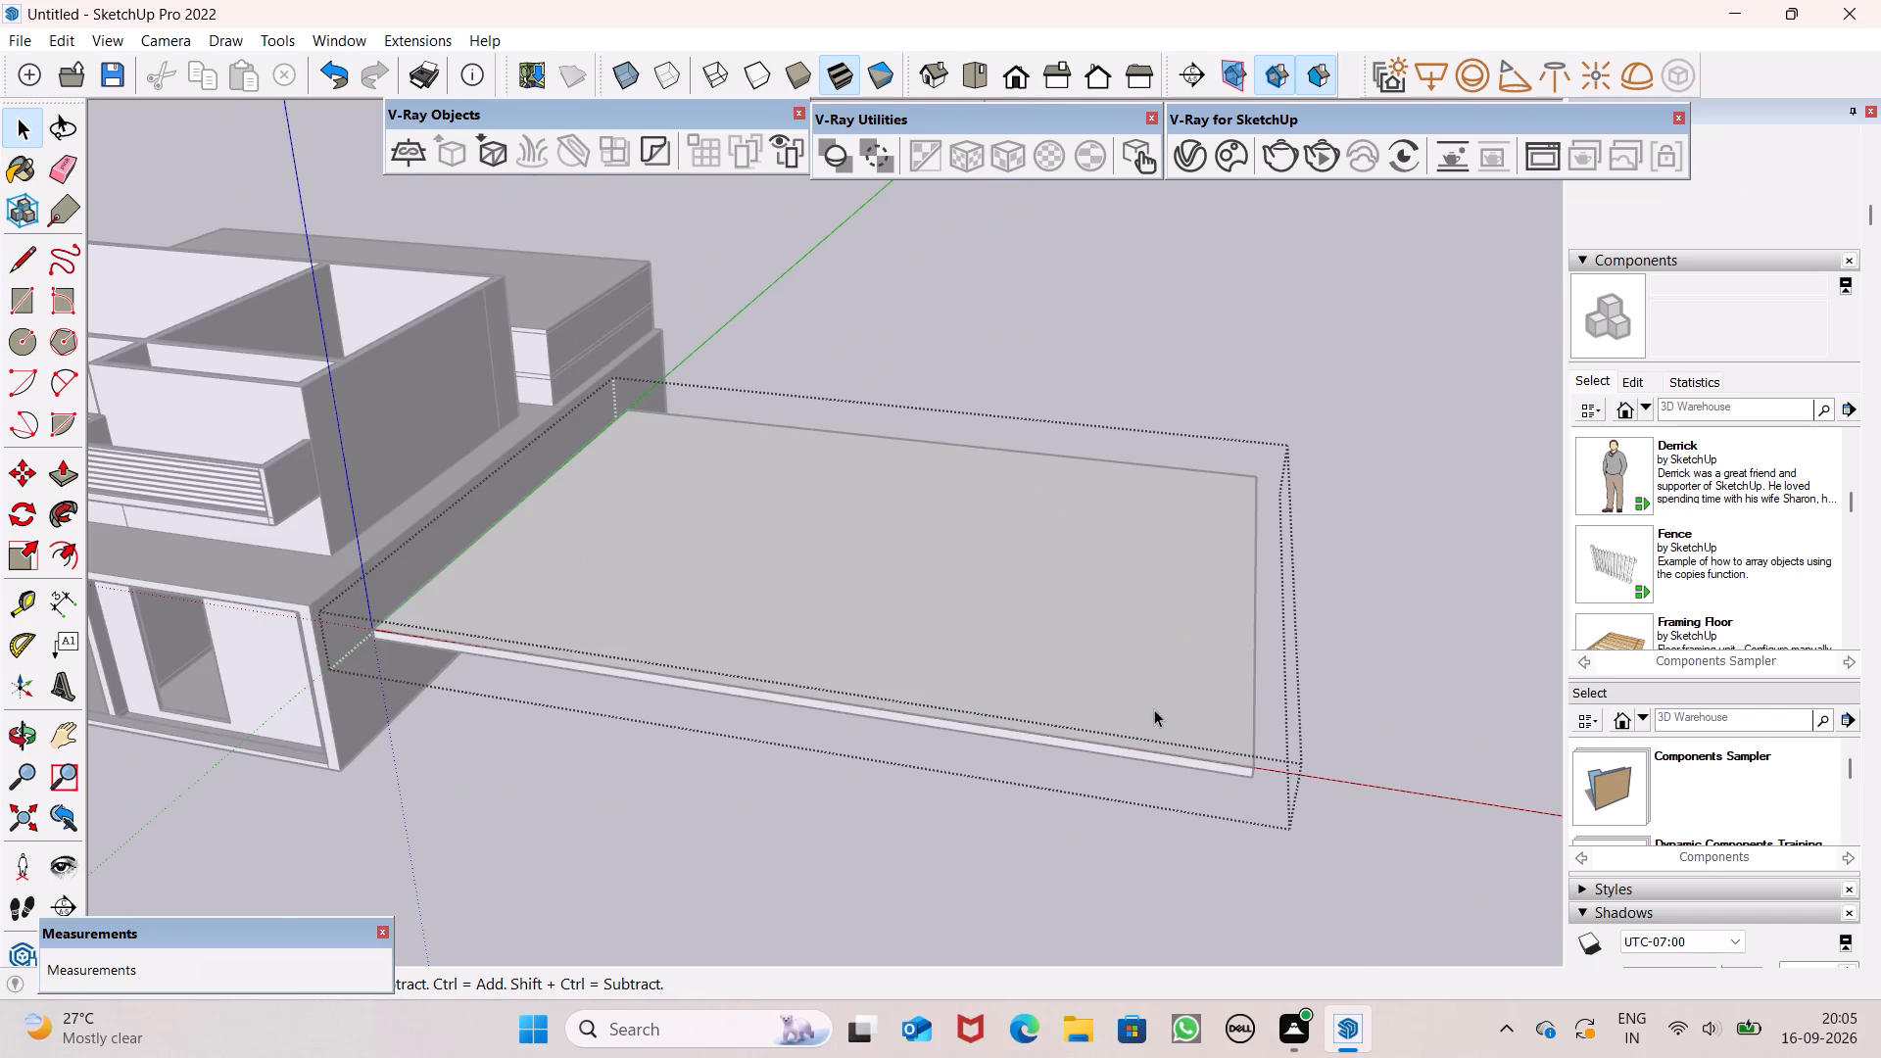
pyautogui.click(1449, 721)
pyautogui.click(1209, 712)
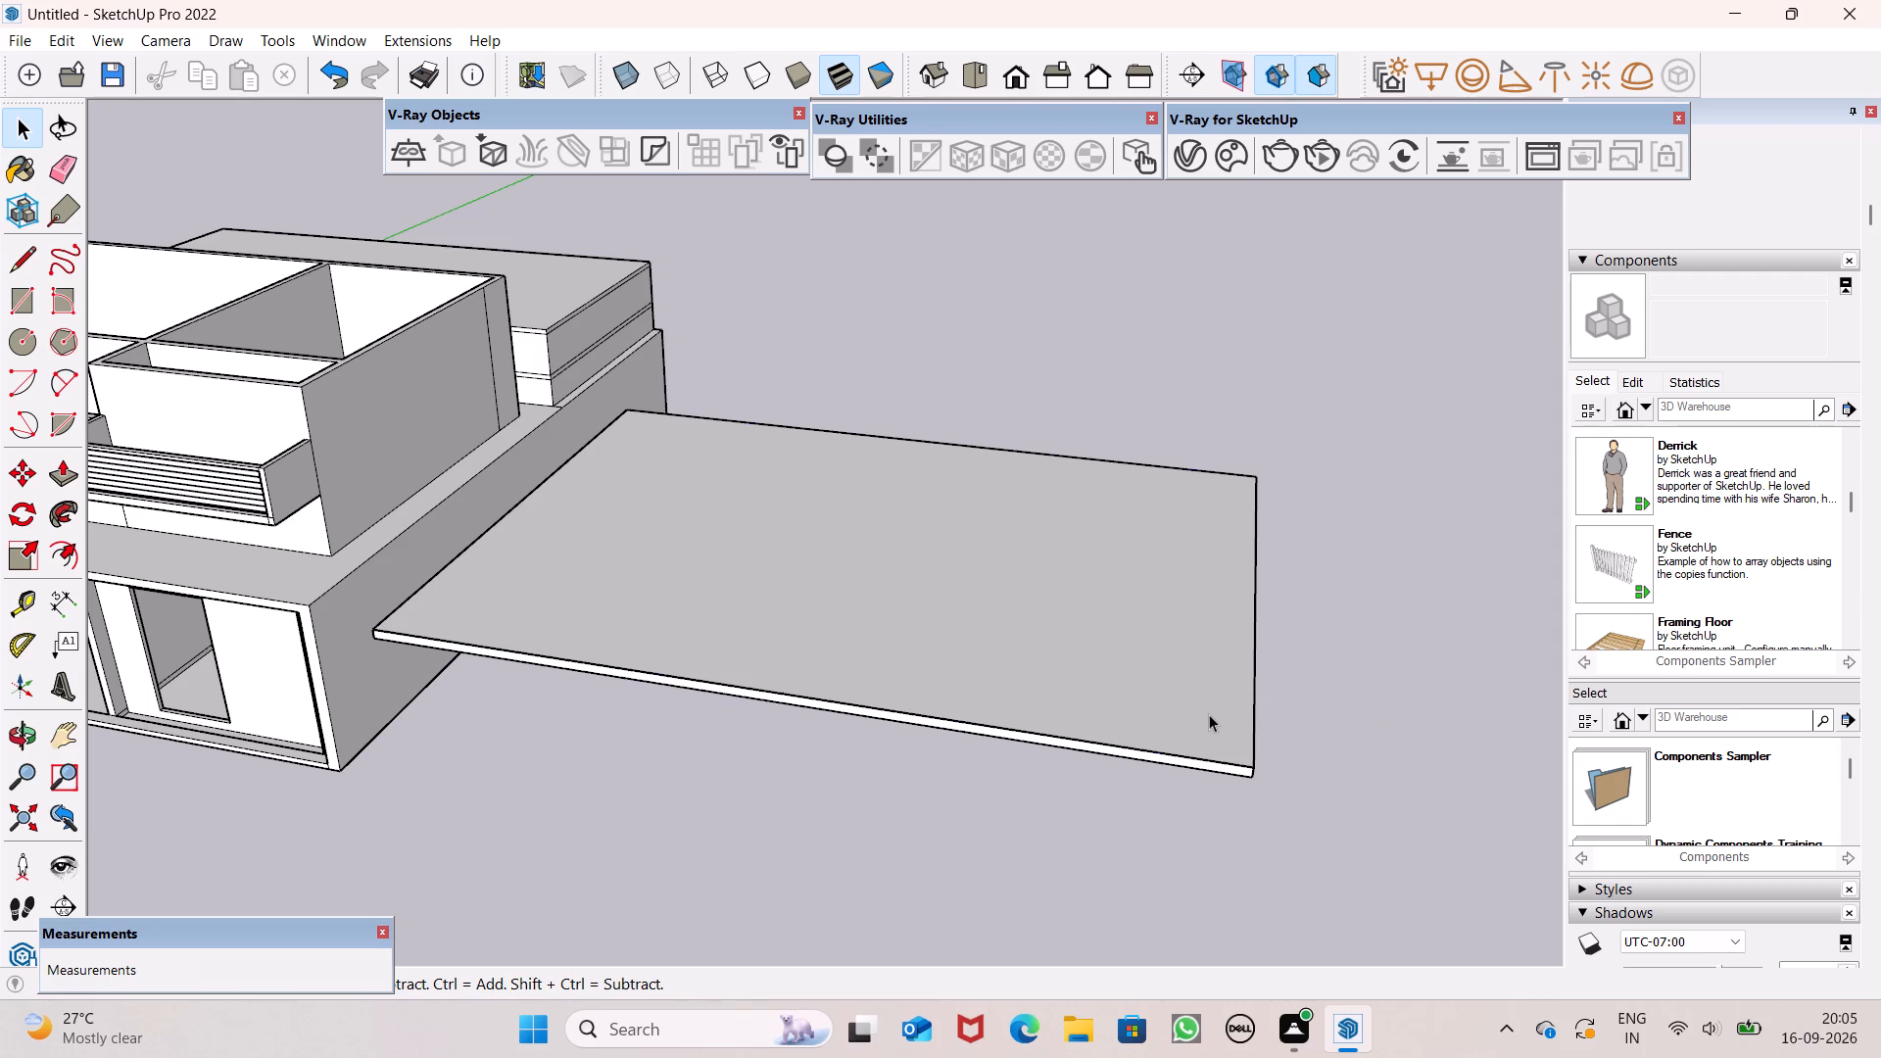
pyautogui.doubleClick(1209, 714)
pyautogui.click(1389, 801)
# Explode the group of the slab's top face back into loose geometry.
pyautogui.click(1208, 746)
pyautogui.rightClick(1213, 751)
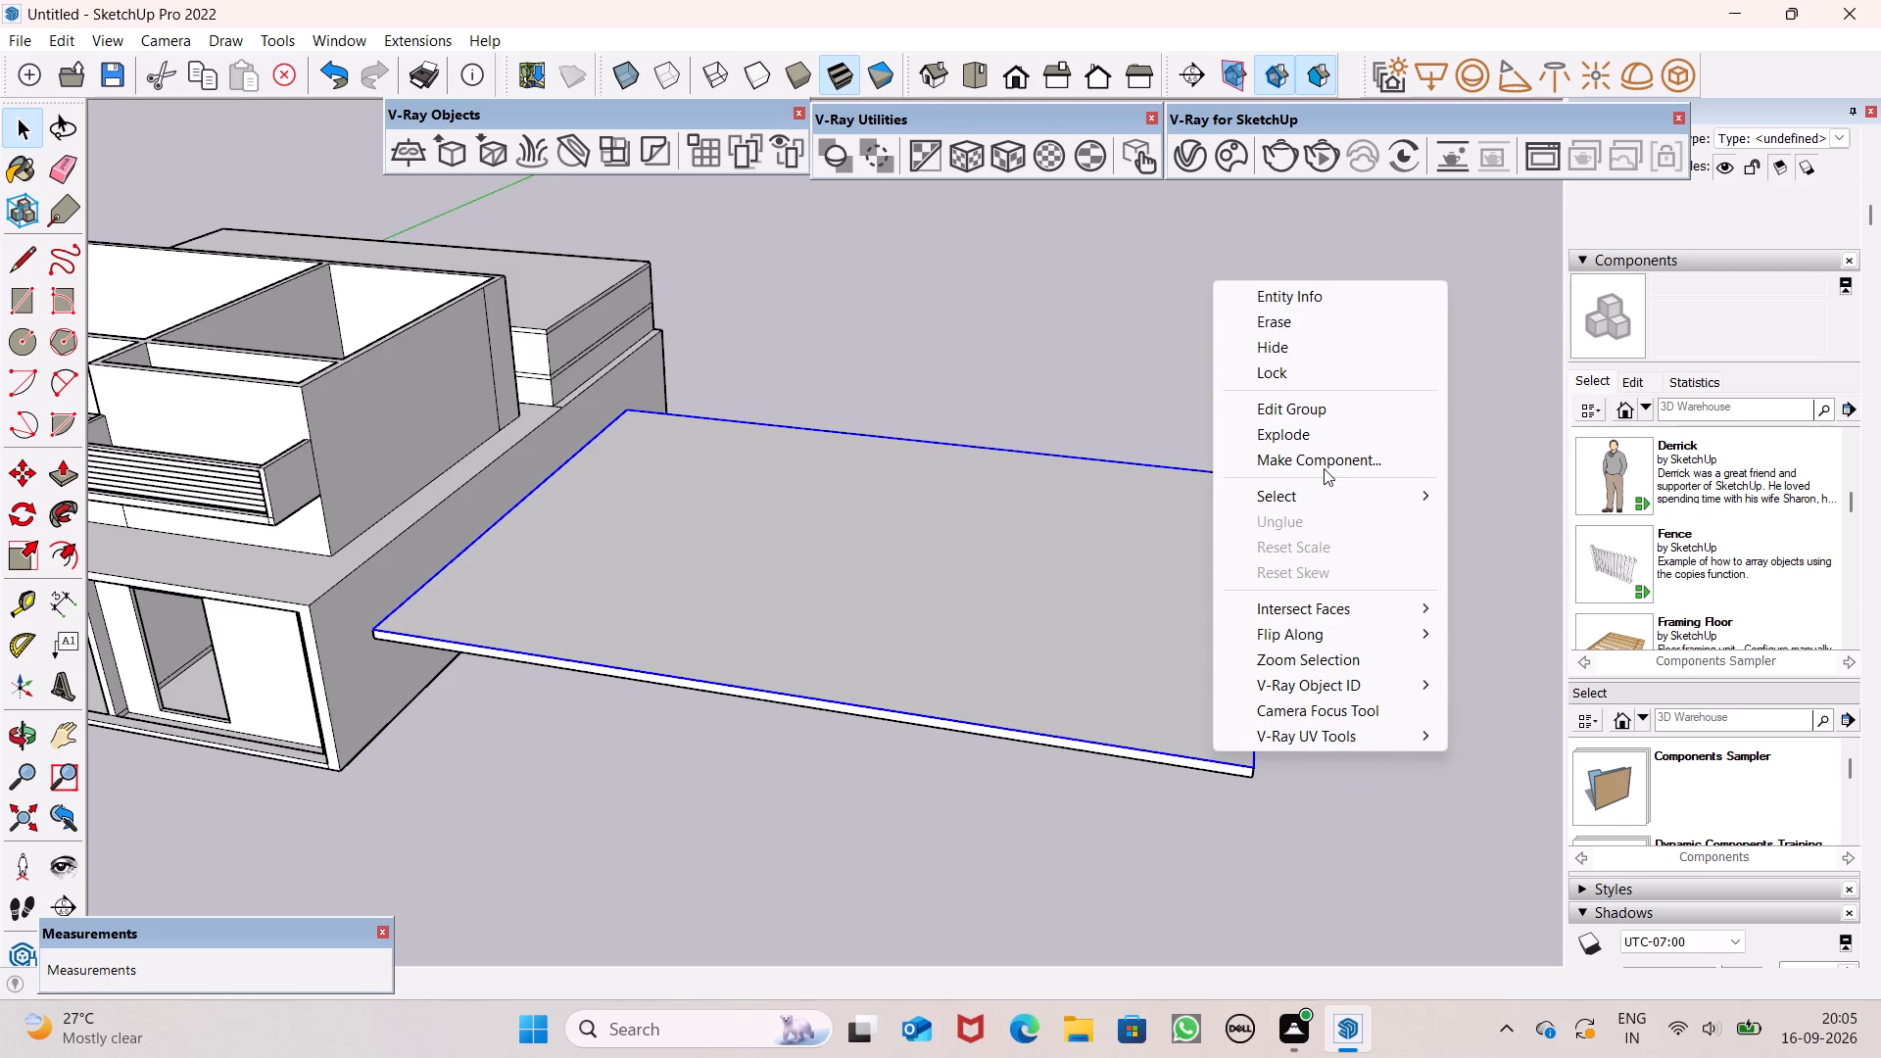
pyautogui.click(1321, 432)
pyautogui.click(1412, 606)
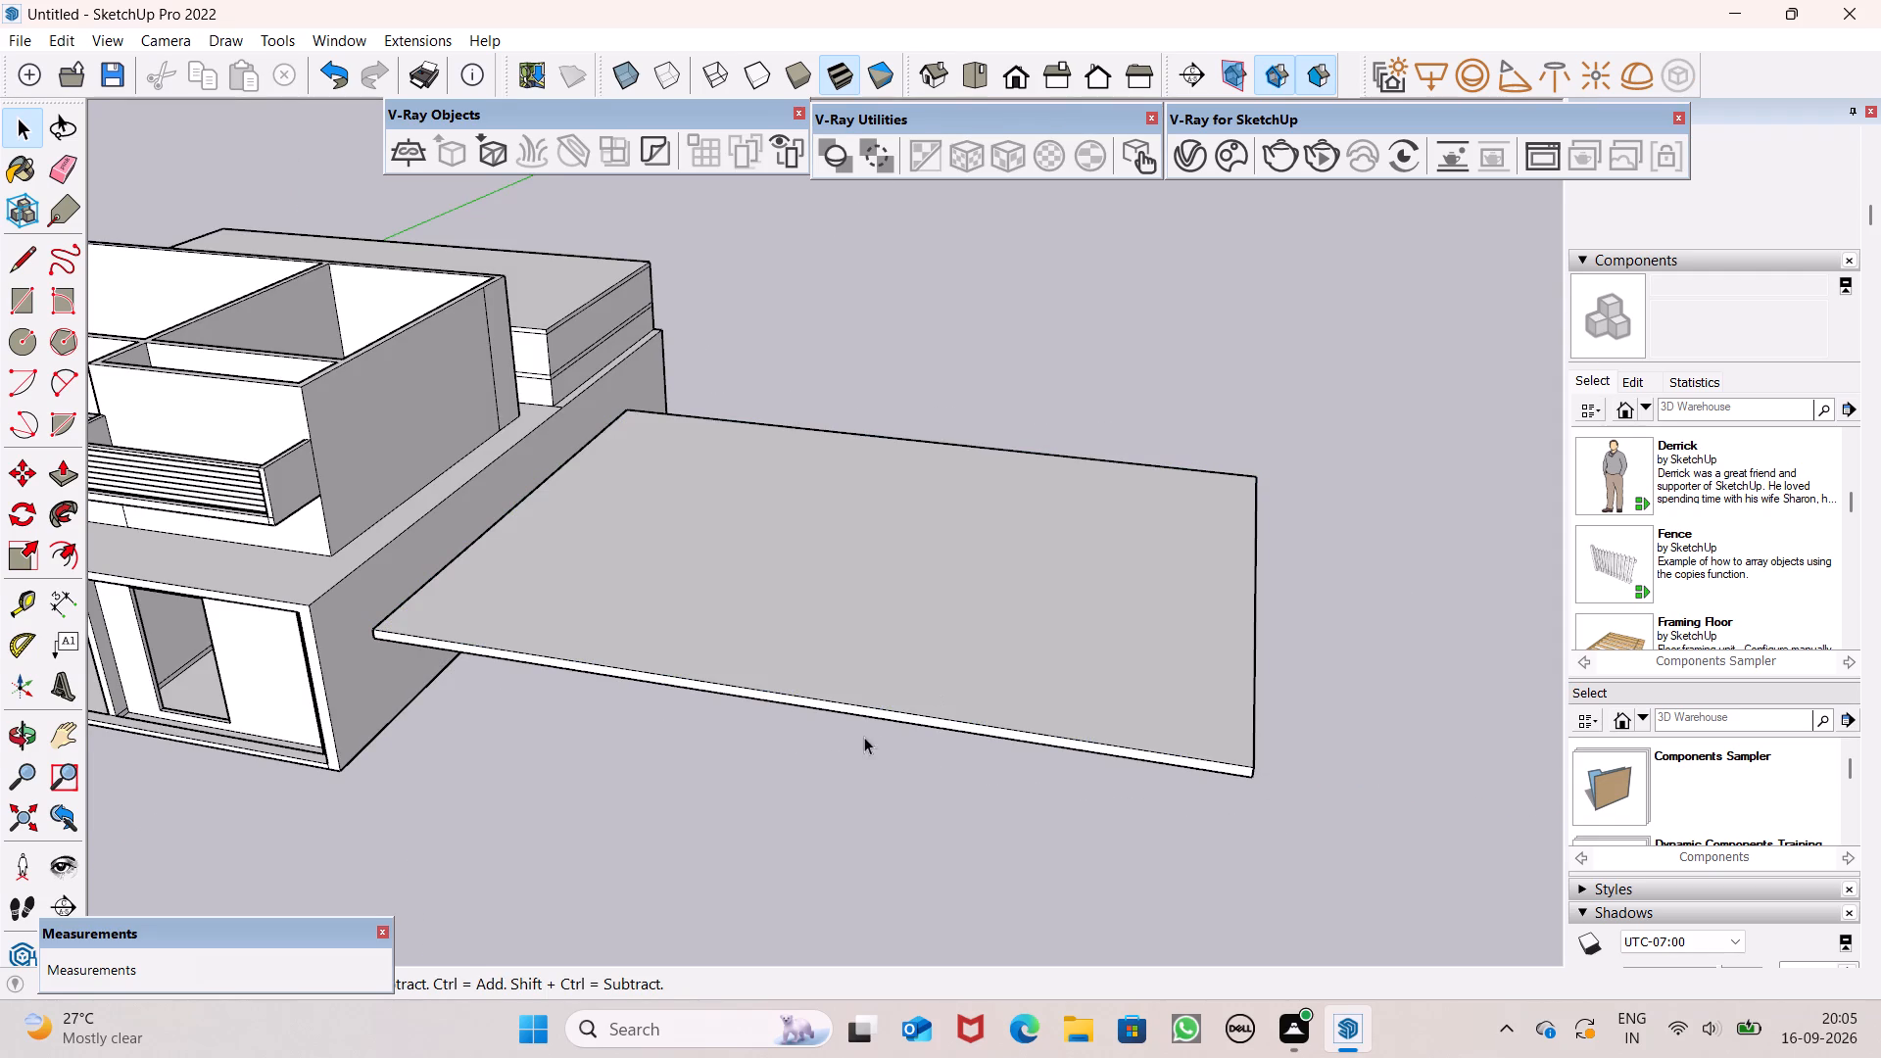
# Undo the slab's edits back to the flat, original-size floor outline beside the house.
pyautogui.doubleClick(903, 704)
pyautogui.doubleClick(903, 704)
pyautogui.moveTo(960, 746); pyautogui.dragTo(1132, 473, button='middle')
pyautogui.hotkey('ctrl', 'z')
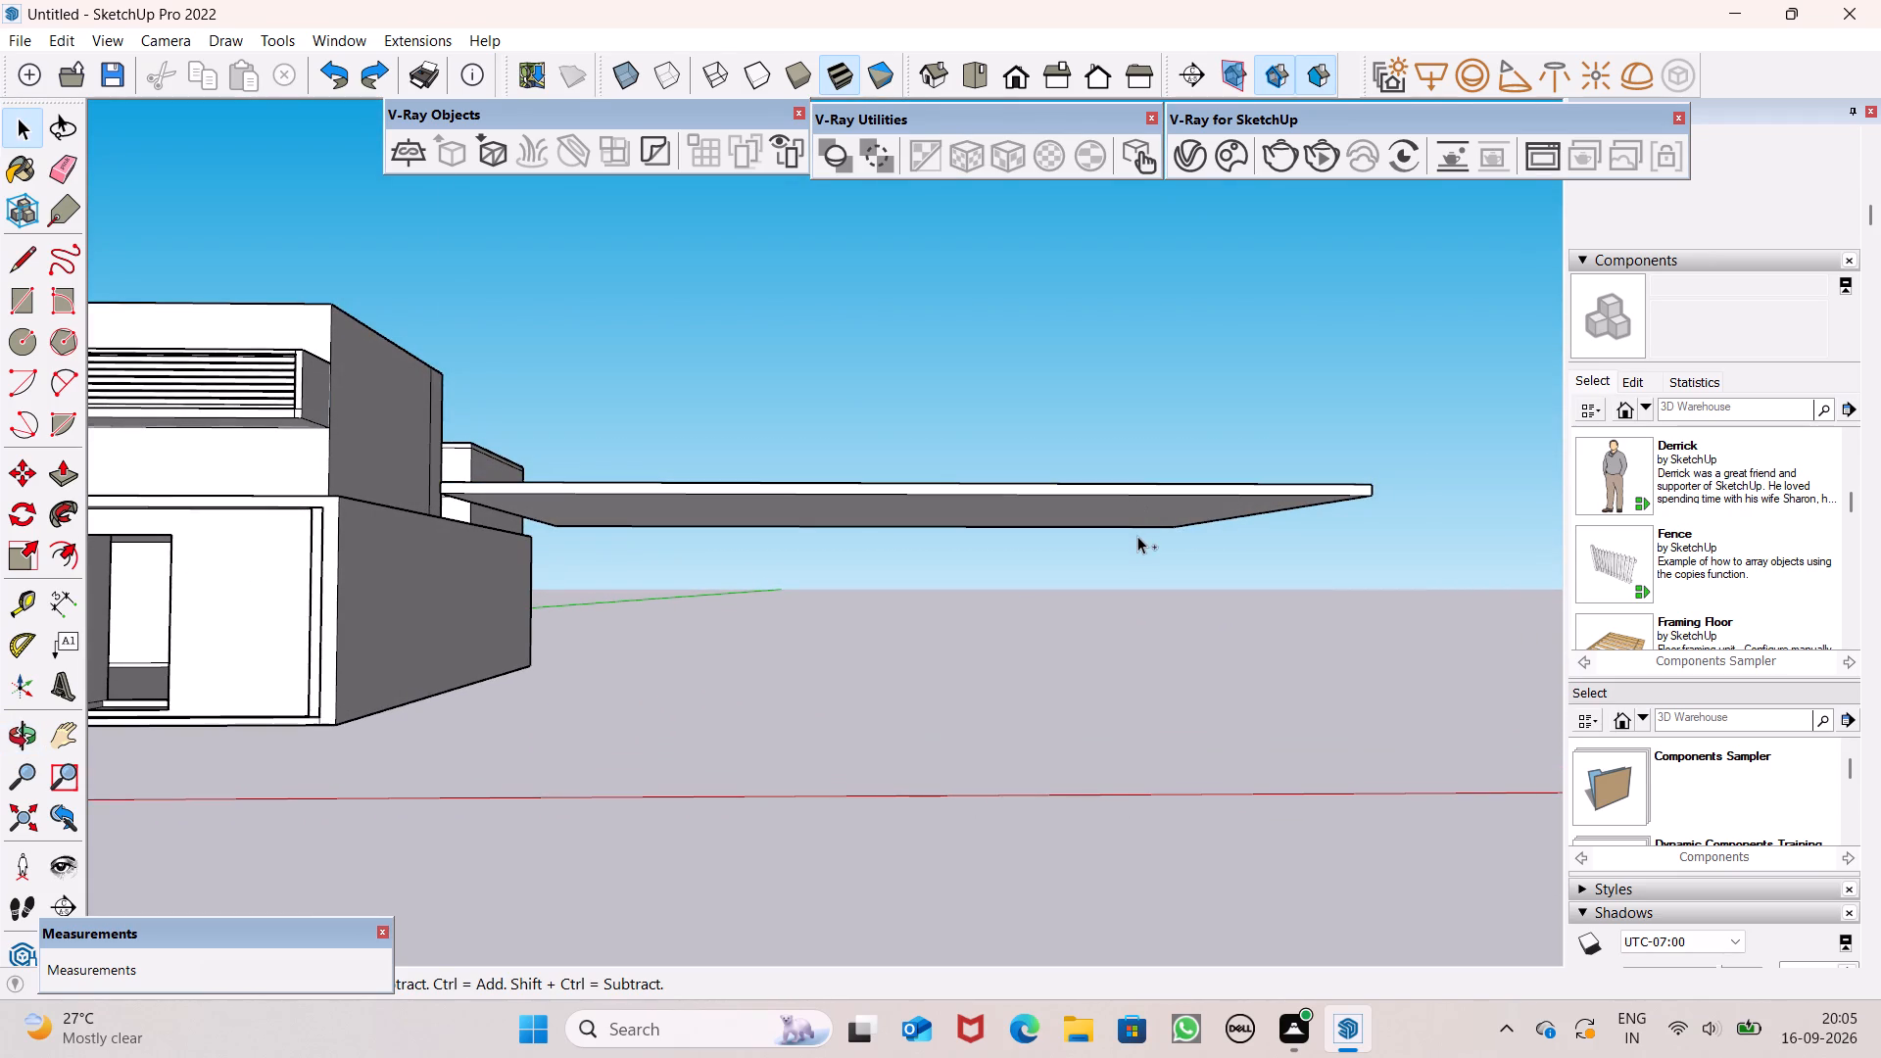
pyautogui.hotkey('ctrl', 'z')
pyautogui.hotkey('ctrl', 'z')
pyautogui.hotkey('ctrl', 'z')
pyautogui.hotkey('ctrl', 'z')
pyautogui.hotkey('ctrl', 'z')
pyautogui.hotkey('ctrl', 'z')
pyautogui.hotkey('ctrl', 'z')
pyautogui.scroll(1, 1150, 549)
pyautogui.moveTo(1166, 596); pyautogui.dragTo(1161, 877, button='middle')
pyautogui.hotkey('ctrl', 'z')
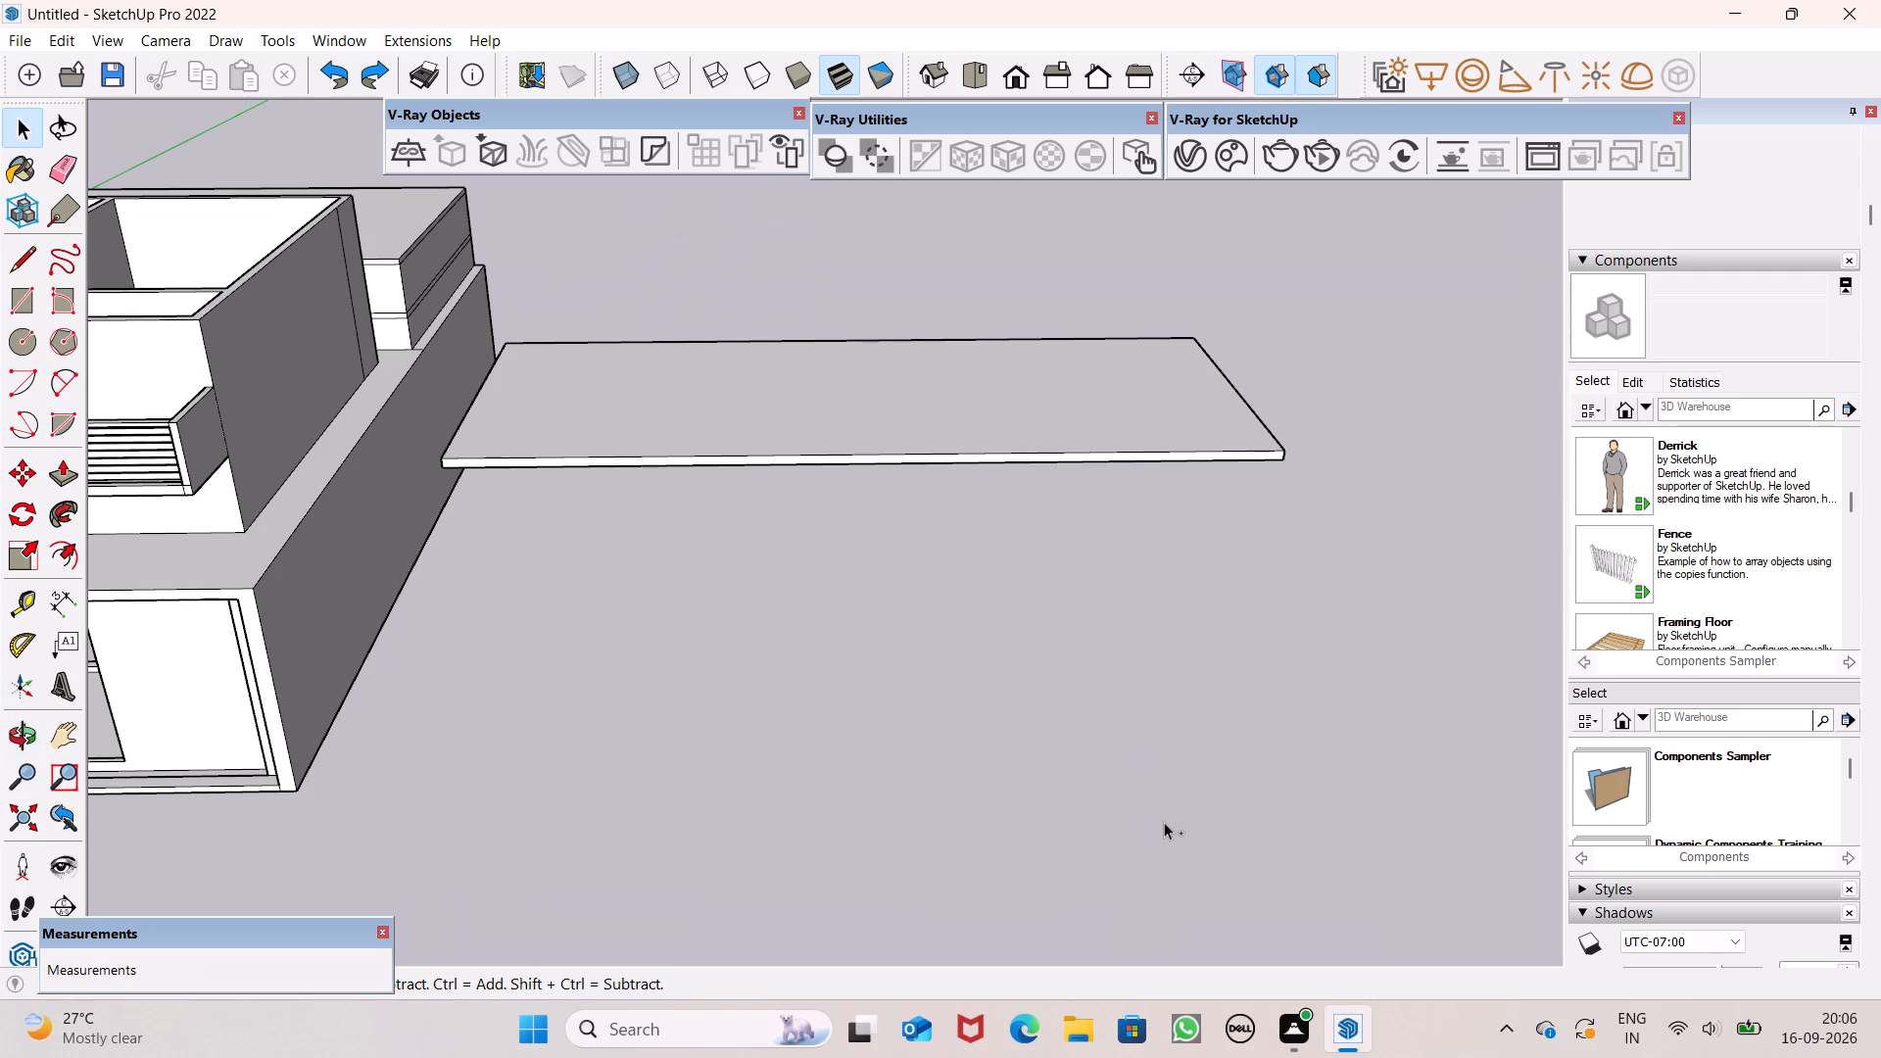
pyautogui.hotkey('ctrl', 'z')
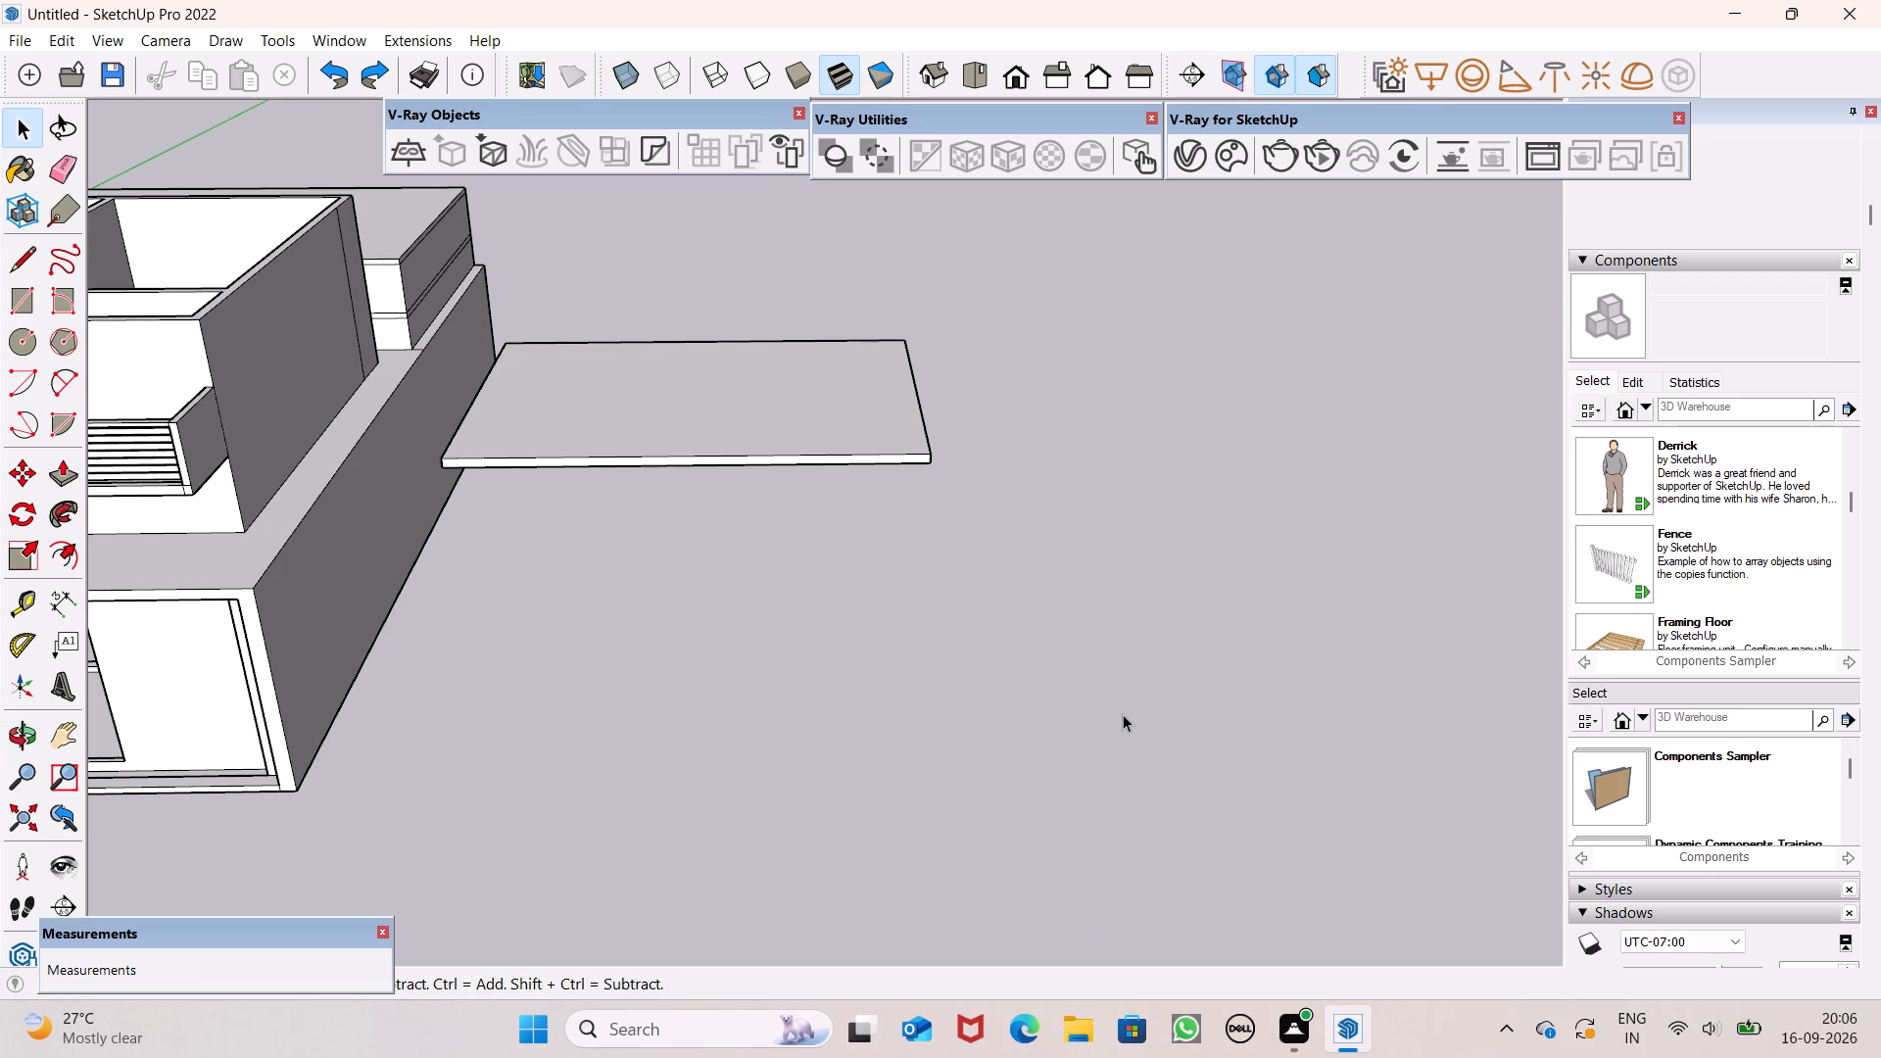
pyautogui.hotkey('ctrl', 'z')
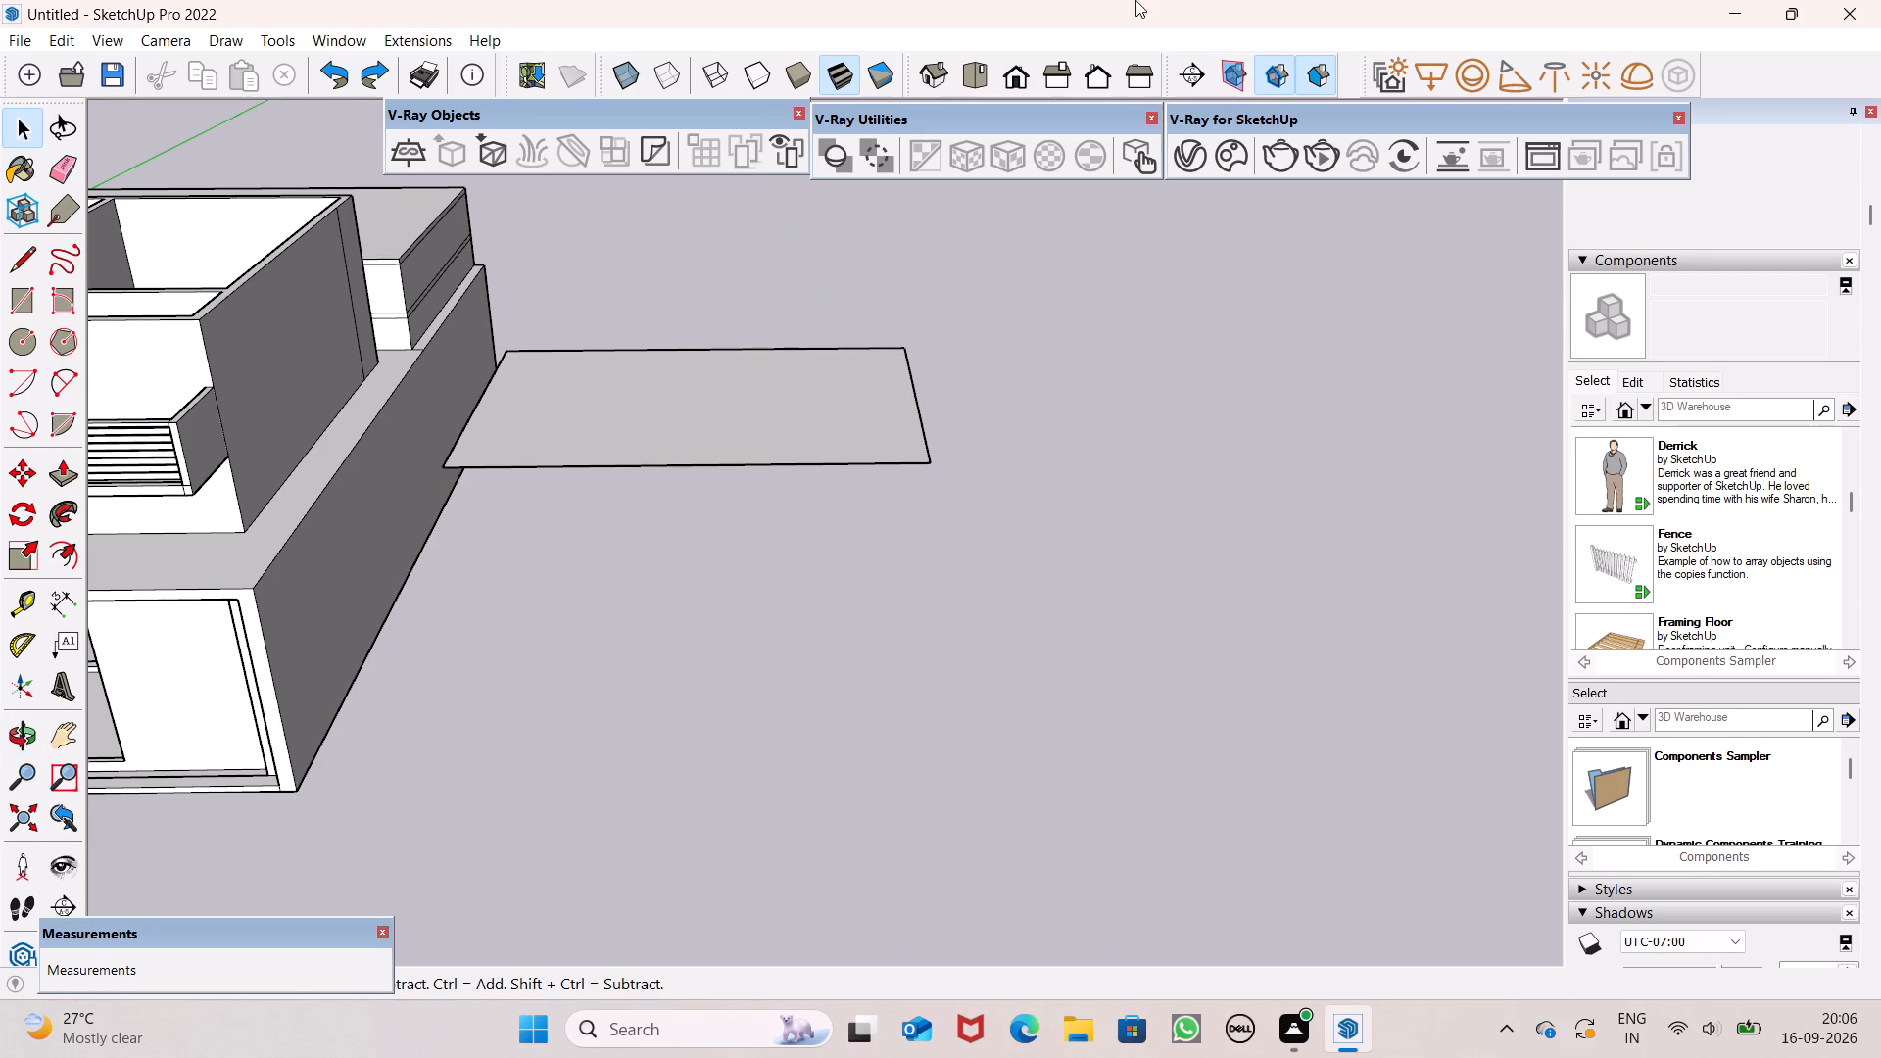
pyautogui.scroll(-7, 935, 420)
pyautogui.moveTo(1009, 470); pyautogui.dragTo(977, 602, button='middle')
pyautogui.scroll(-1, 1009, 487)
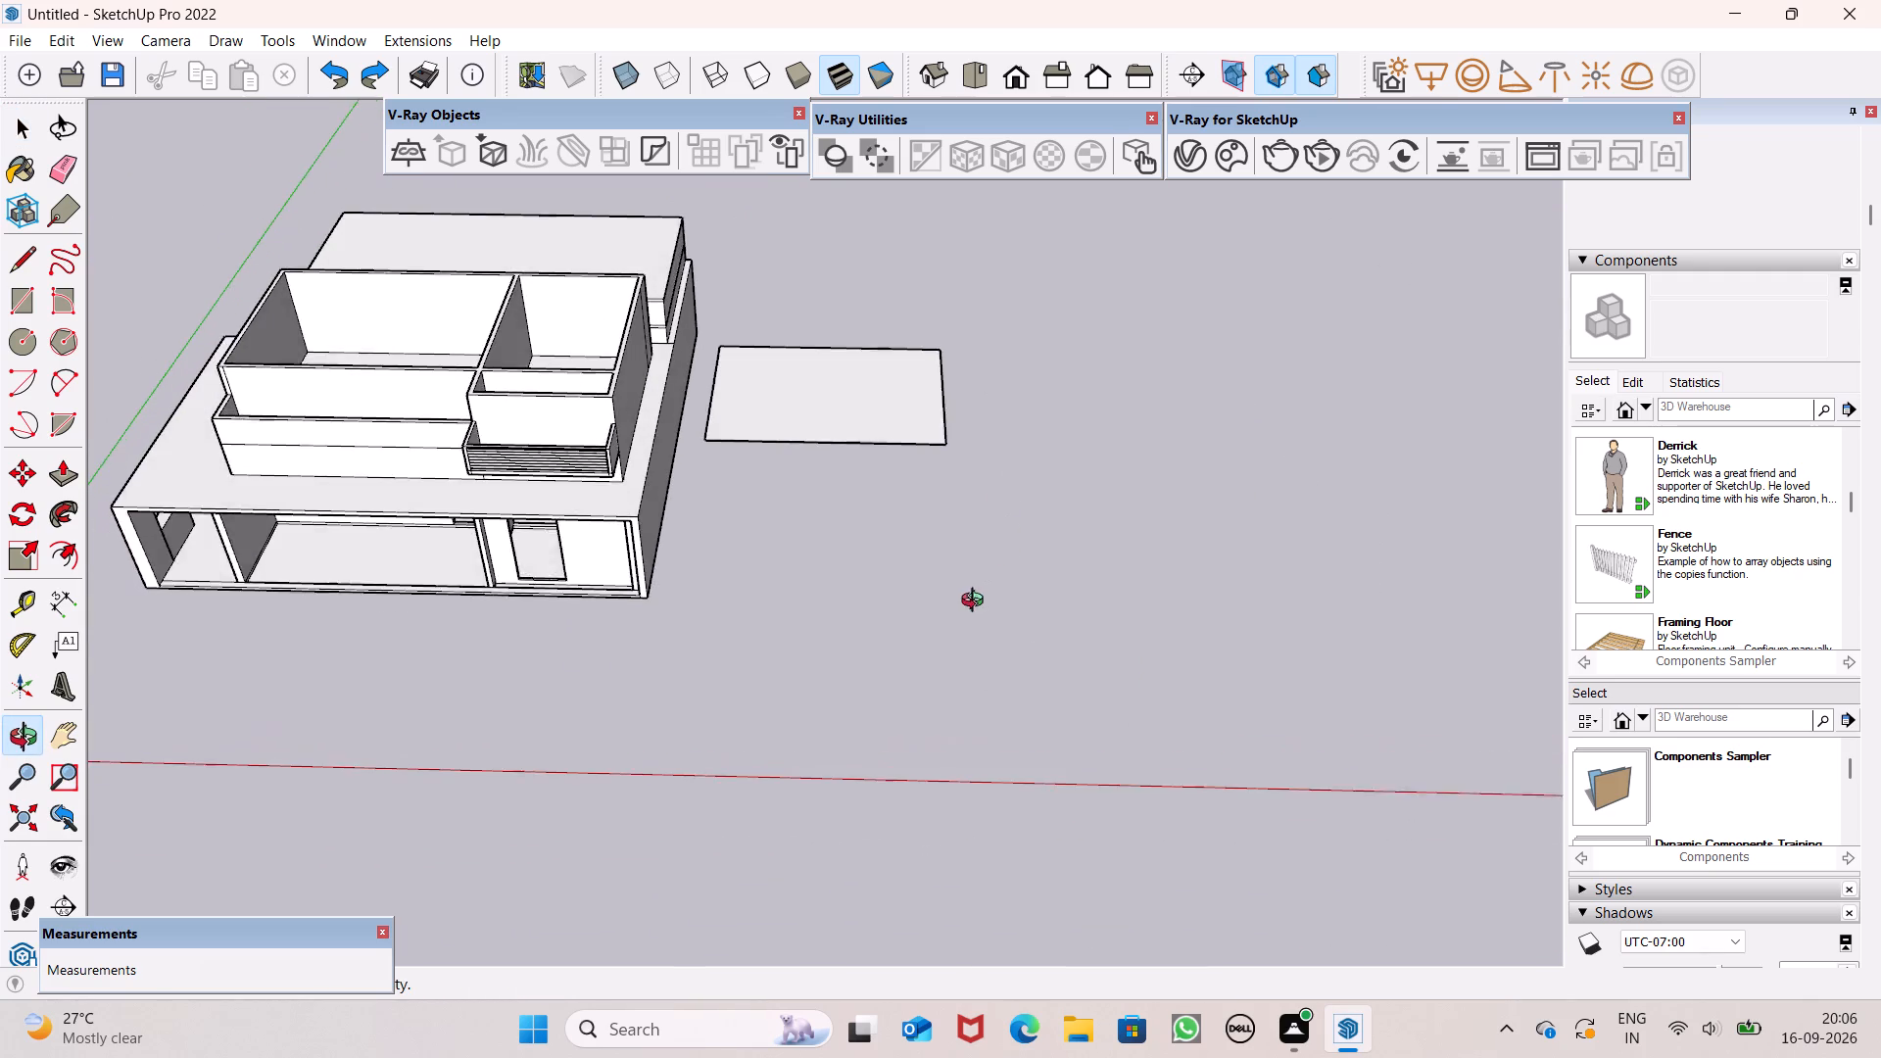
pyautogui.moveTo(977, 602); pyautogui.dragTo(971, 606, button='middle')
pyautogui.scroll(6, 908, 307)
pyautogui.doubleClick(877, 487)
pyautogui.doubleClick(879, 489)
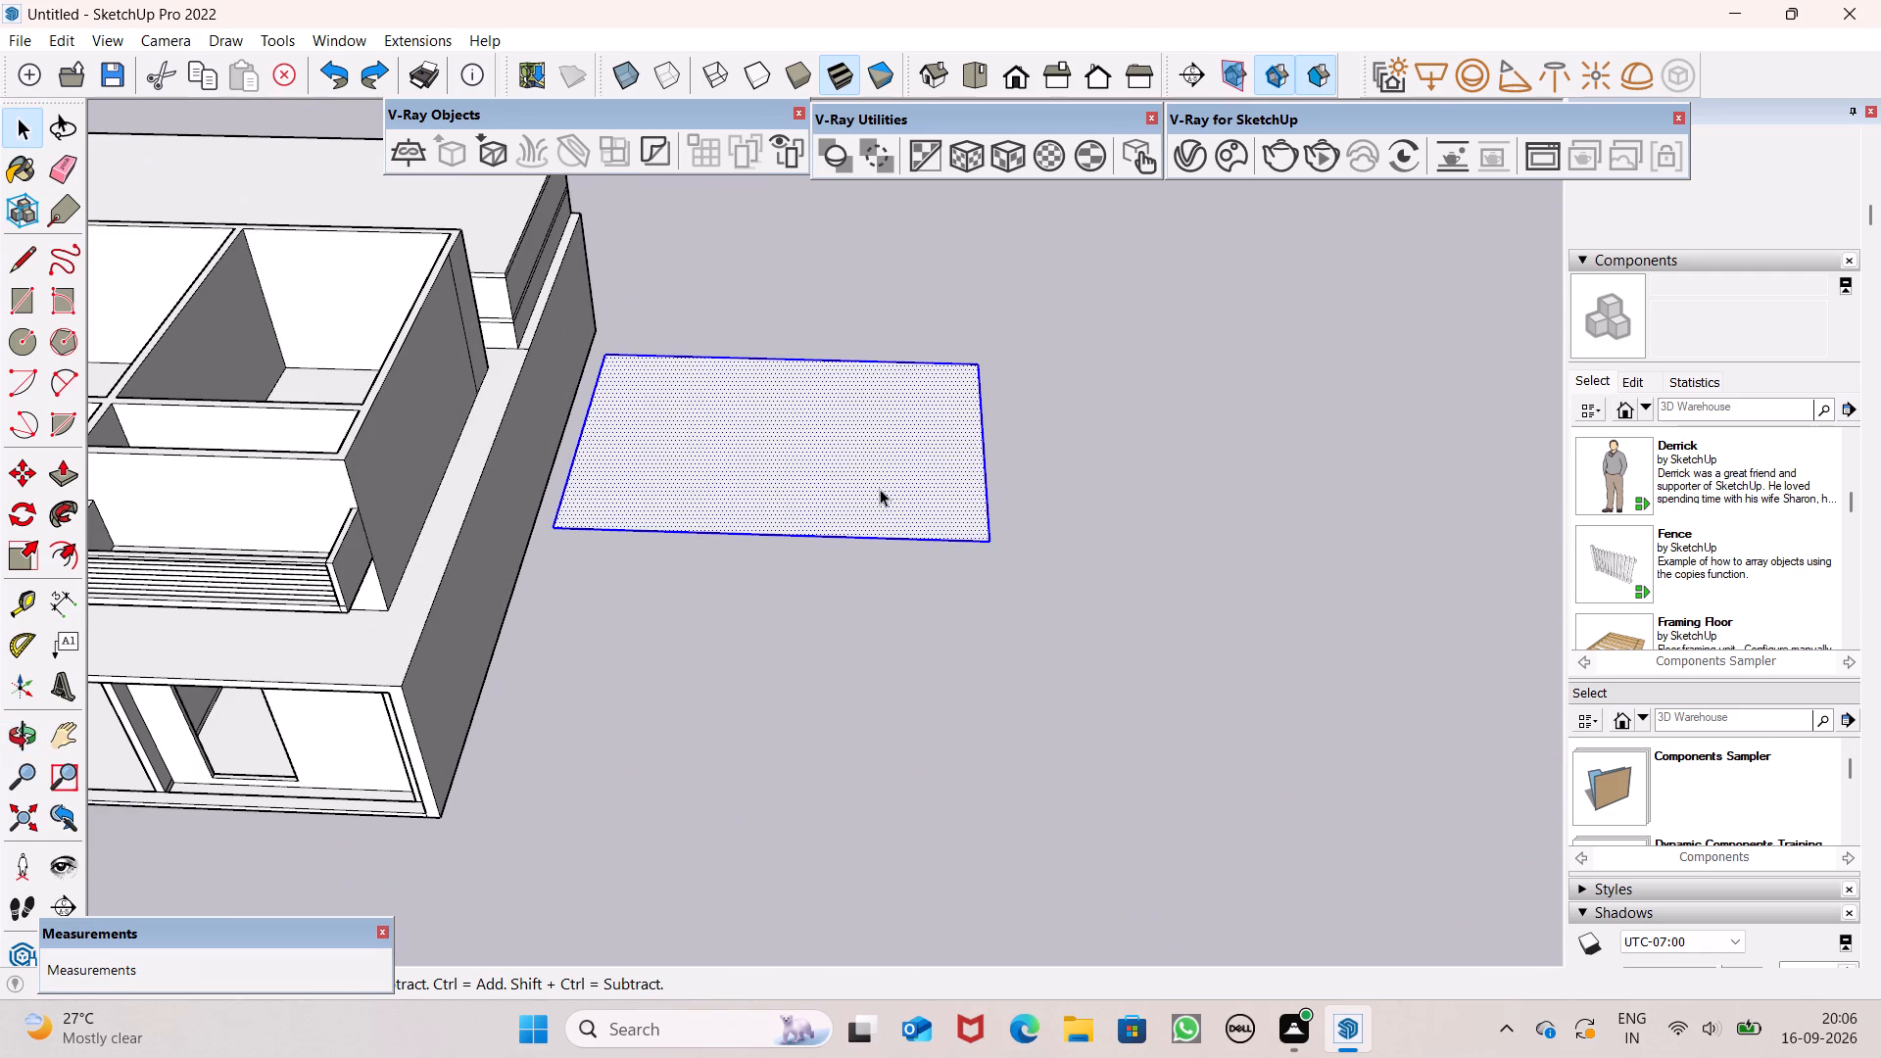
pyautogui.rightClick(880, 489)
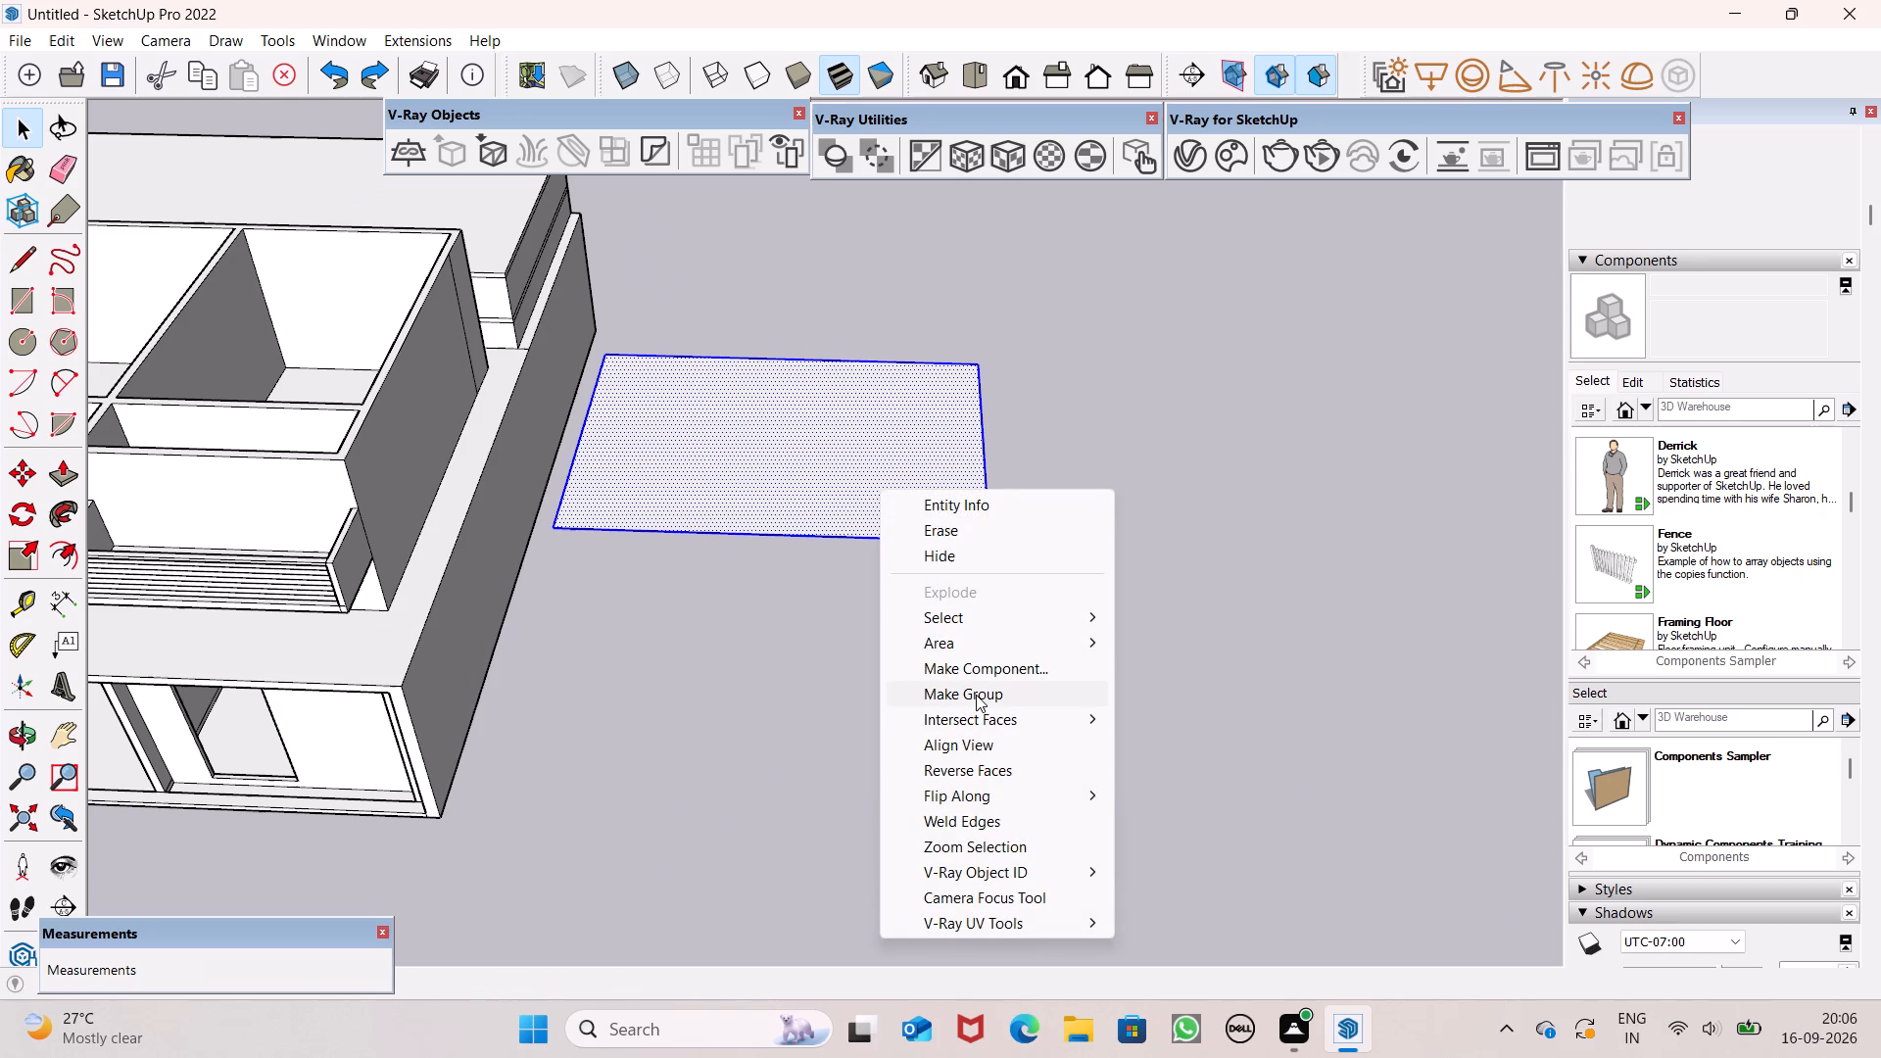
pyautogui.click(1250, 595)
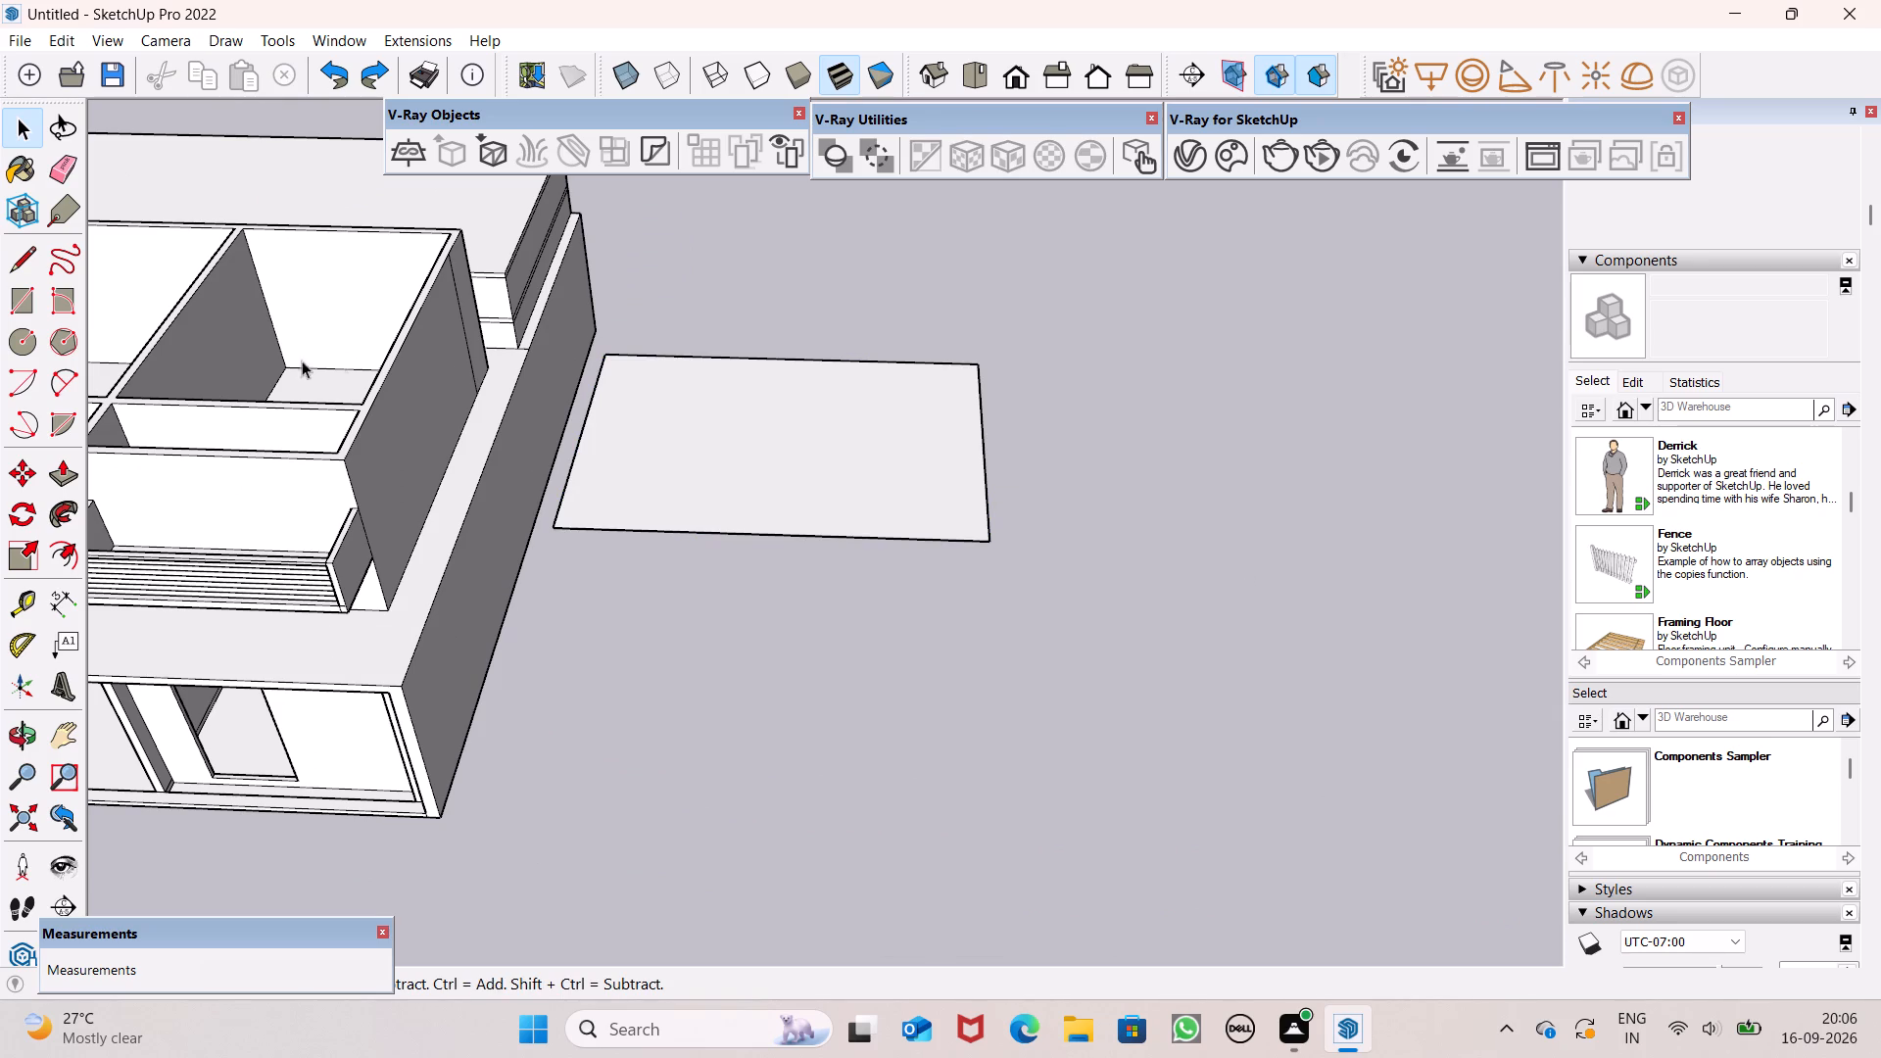
# Push/Pull the flat floor-outline face upward by 6" to form the slab.
pyautogui.click(63, 478)
pyautogui.moveTo(736, 479); pyautogui.dragTo(741, 457)
pyautogui.press('6')
pyautogui.hotkey('shift', '"')
pyautogui.press('Return')
# Enlarge the slab by pulling the end face away from the house and the front face outward with Push/Pull.
pyautogui.scroll(1, 956, 563)
pyautogui.moveTo(956, 557); pyautogui.dragTo(570, 473, button='middle')
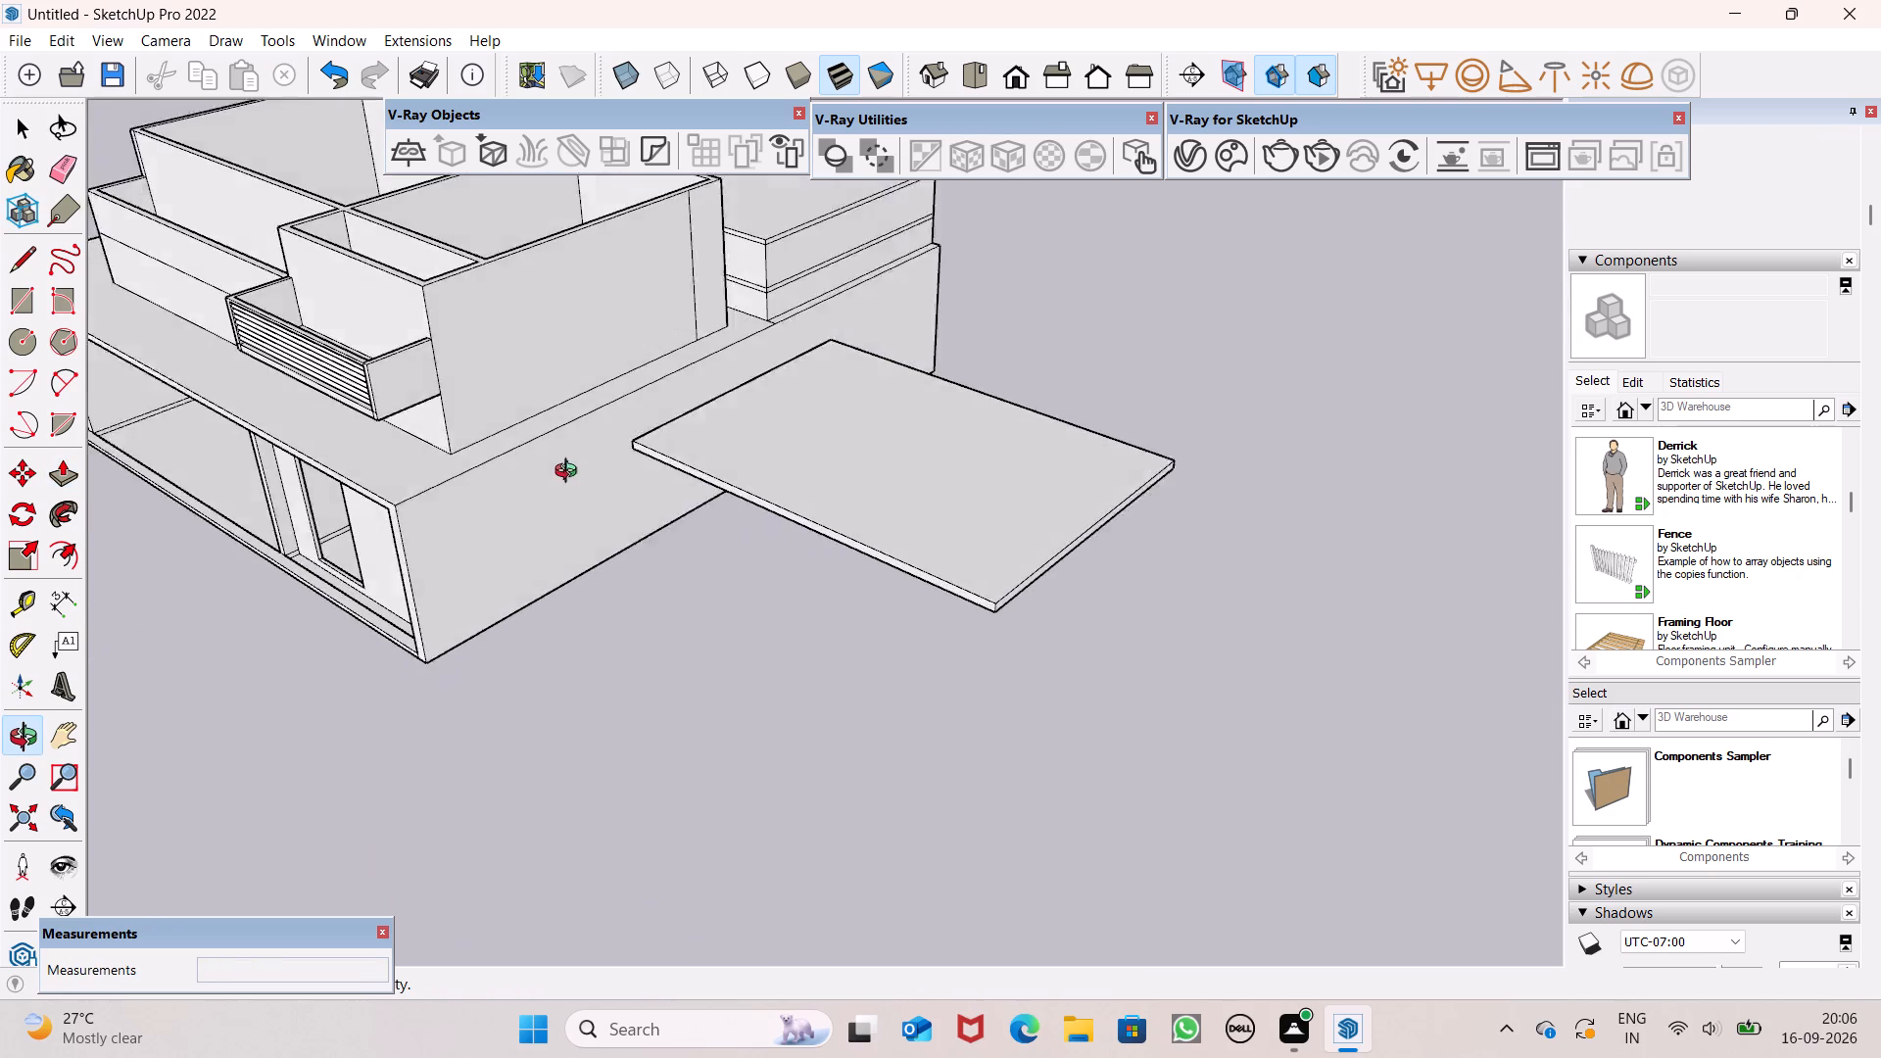
pyautogui.moveTo(570, 473); pyautogui.dragTo(590, 457, button='middle')
pyautogui.scroll(7, 1143, 574)
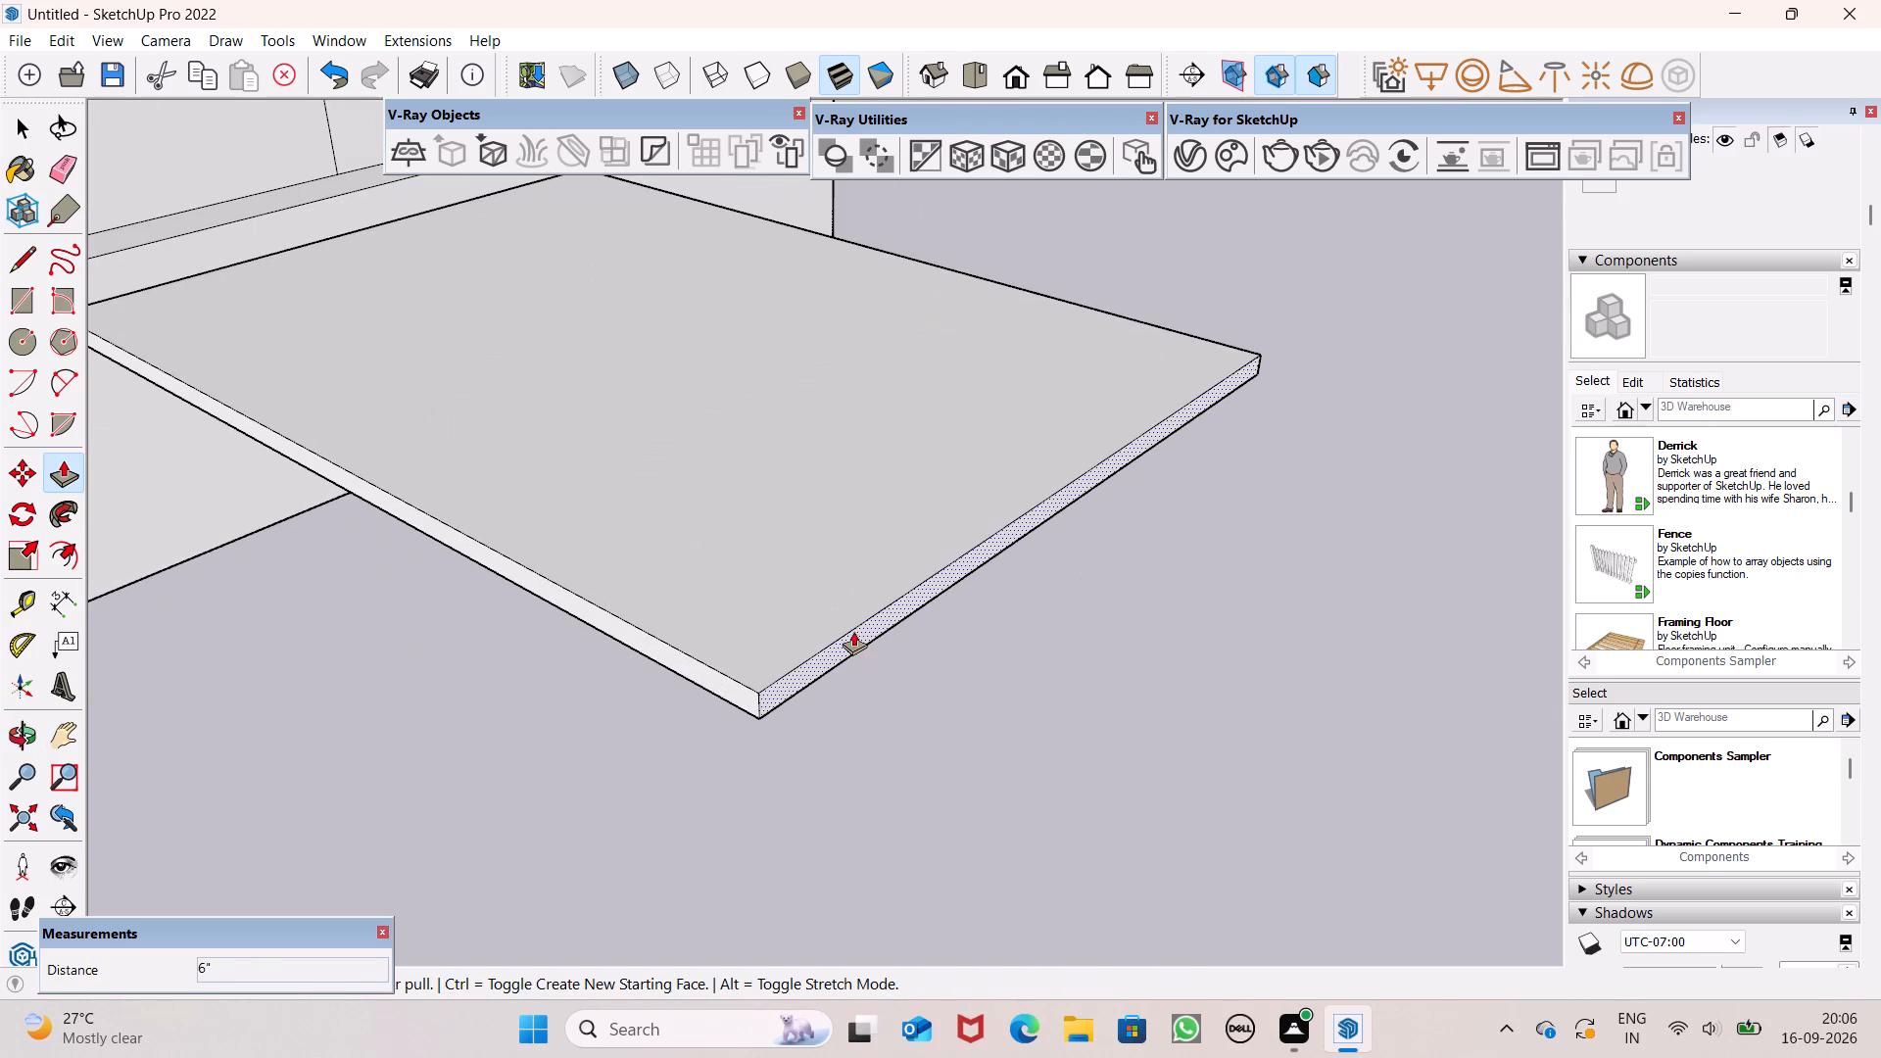
pyautogui.moveTo(854, 631); pyautogui.dragTo(1656, 967)
pyautogui.scroll(-10, 1180, 642)
pyautogui.scroll(6, 1260, 841)
pyautogui.moveTo(1277, 785); pyautogui.dragTo(1120, 948)
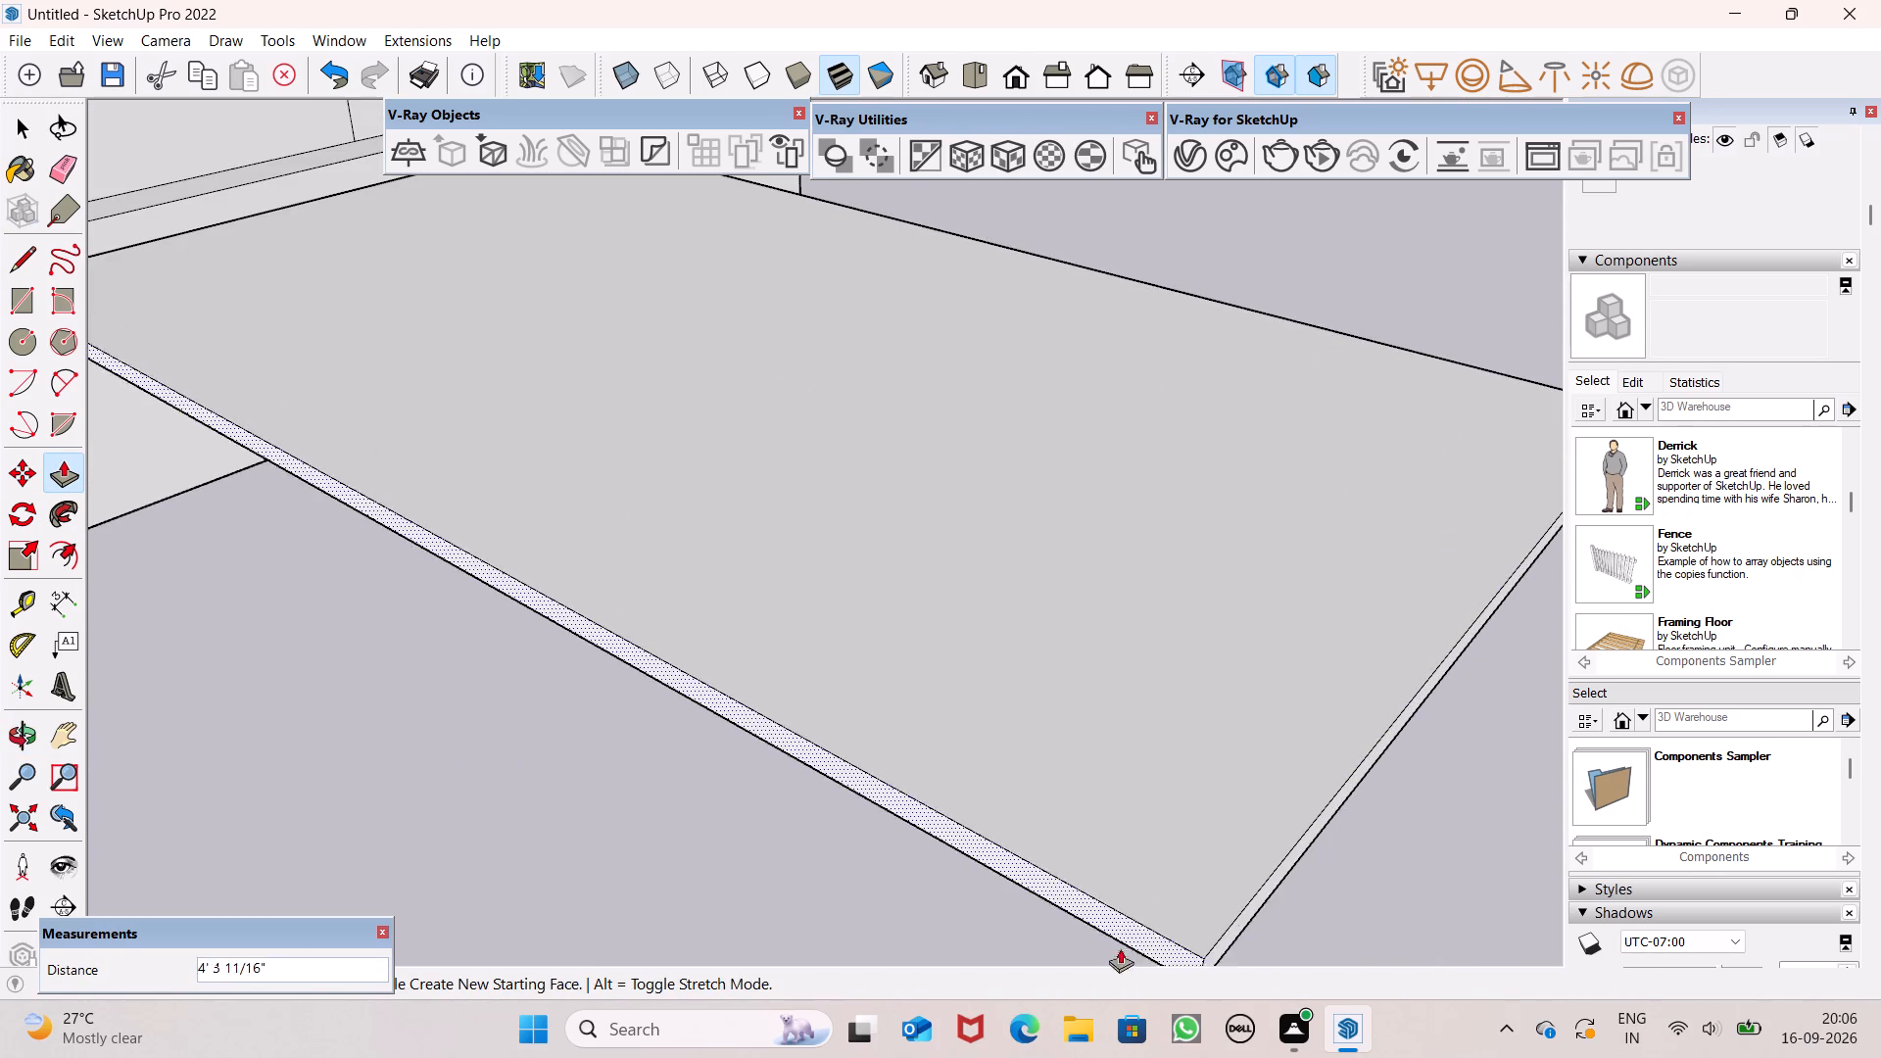
pyautogui.moveTo(1120, 948); pyautogui.dragTo(733, 1041)
pyautogui.scroll(-10, 1030, 489)
pyautogui.press('space')
# Examine the enlarged slab from high and low angles, selecting its top face and boundary edges to check them.
pyautogui.scroll(-6, 1274, 693)
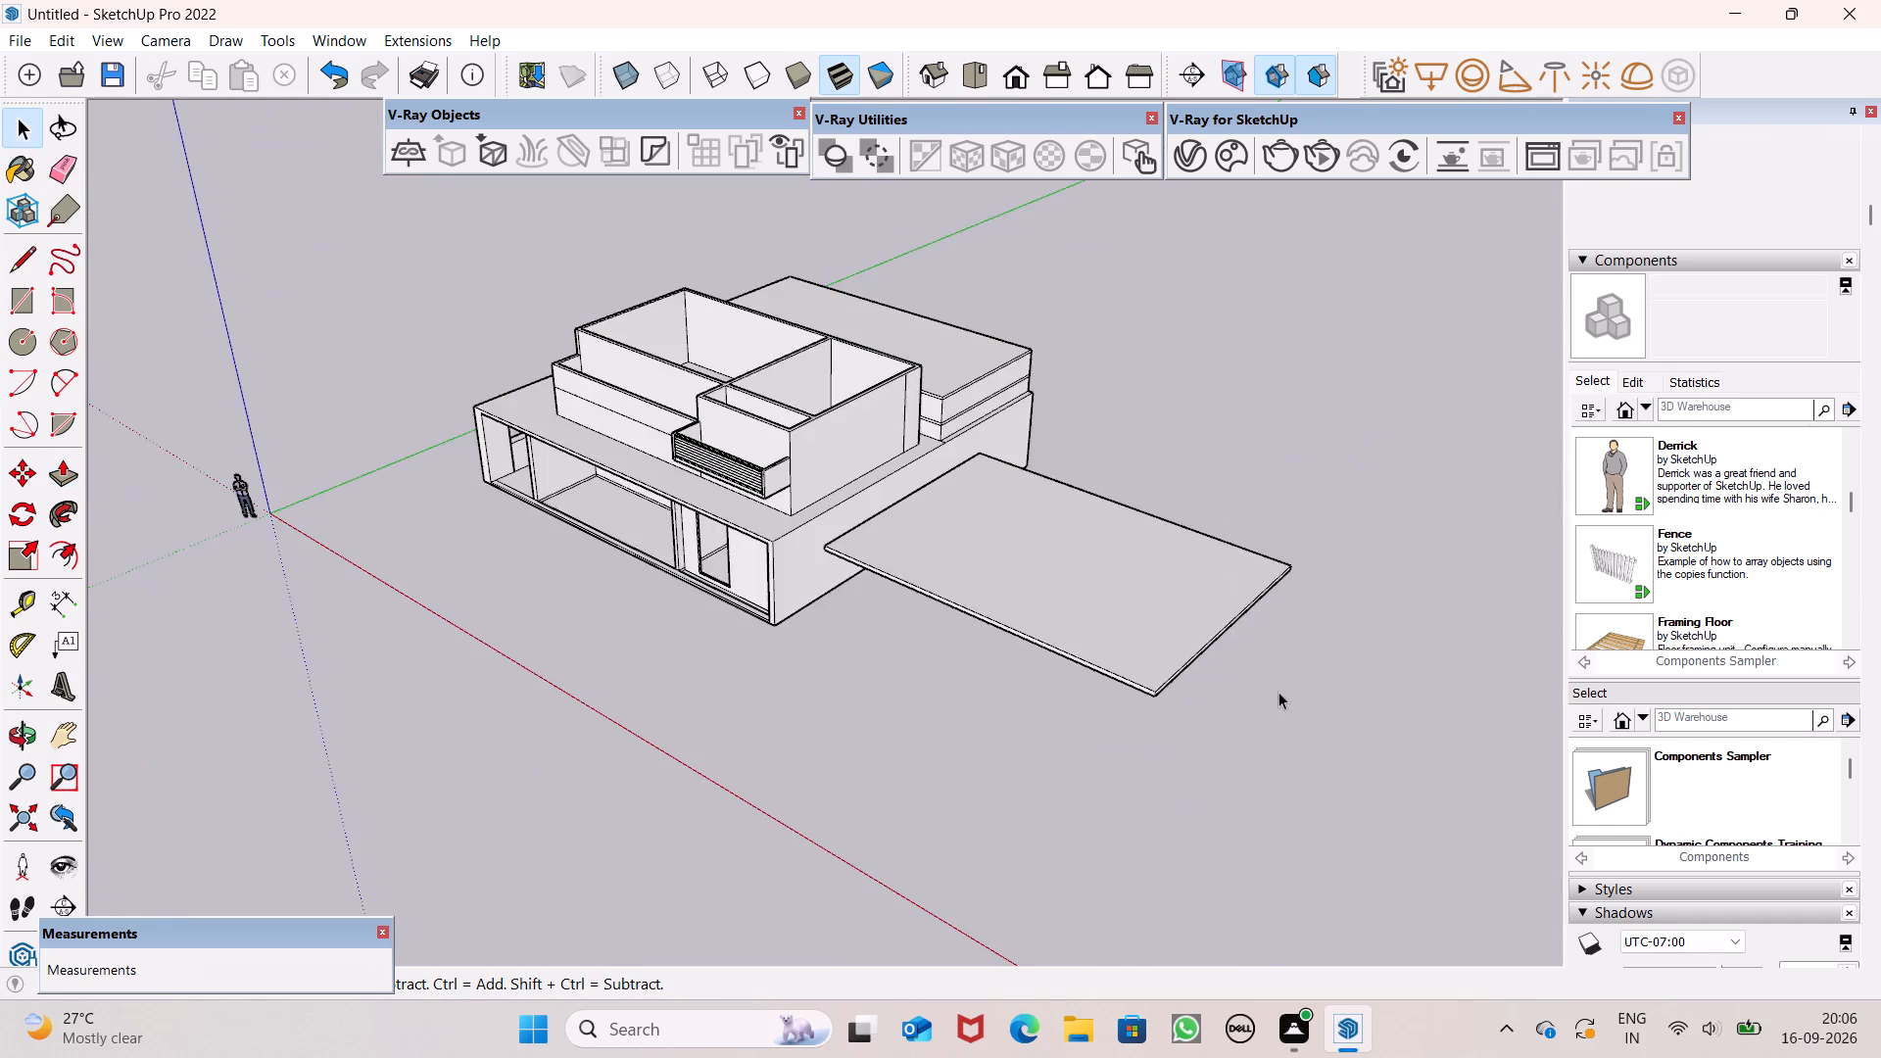
pyautogui.scroll(-6, 1278, 692)
pyautogui.moveTo(1370, 704); pyautogui.dragTo(1817, 720, button='middle')
pyautogui.scroll(4, 1294, 523)
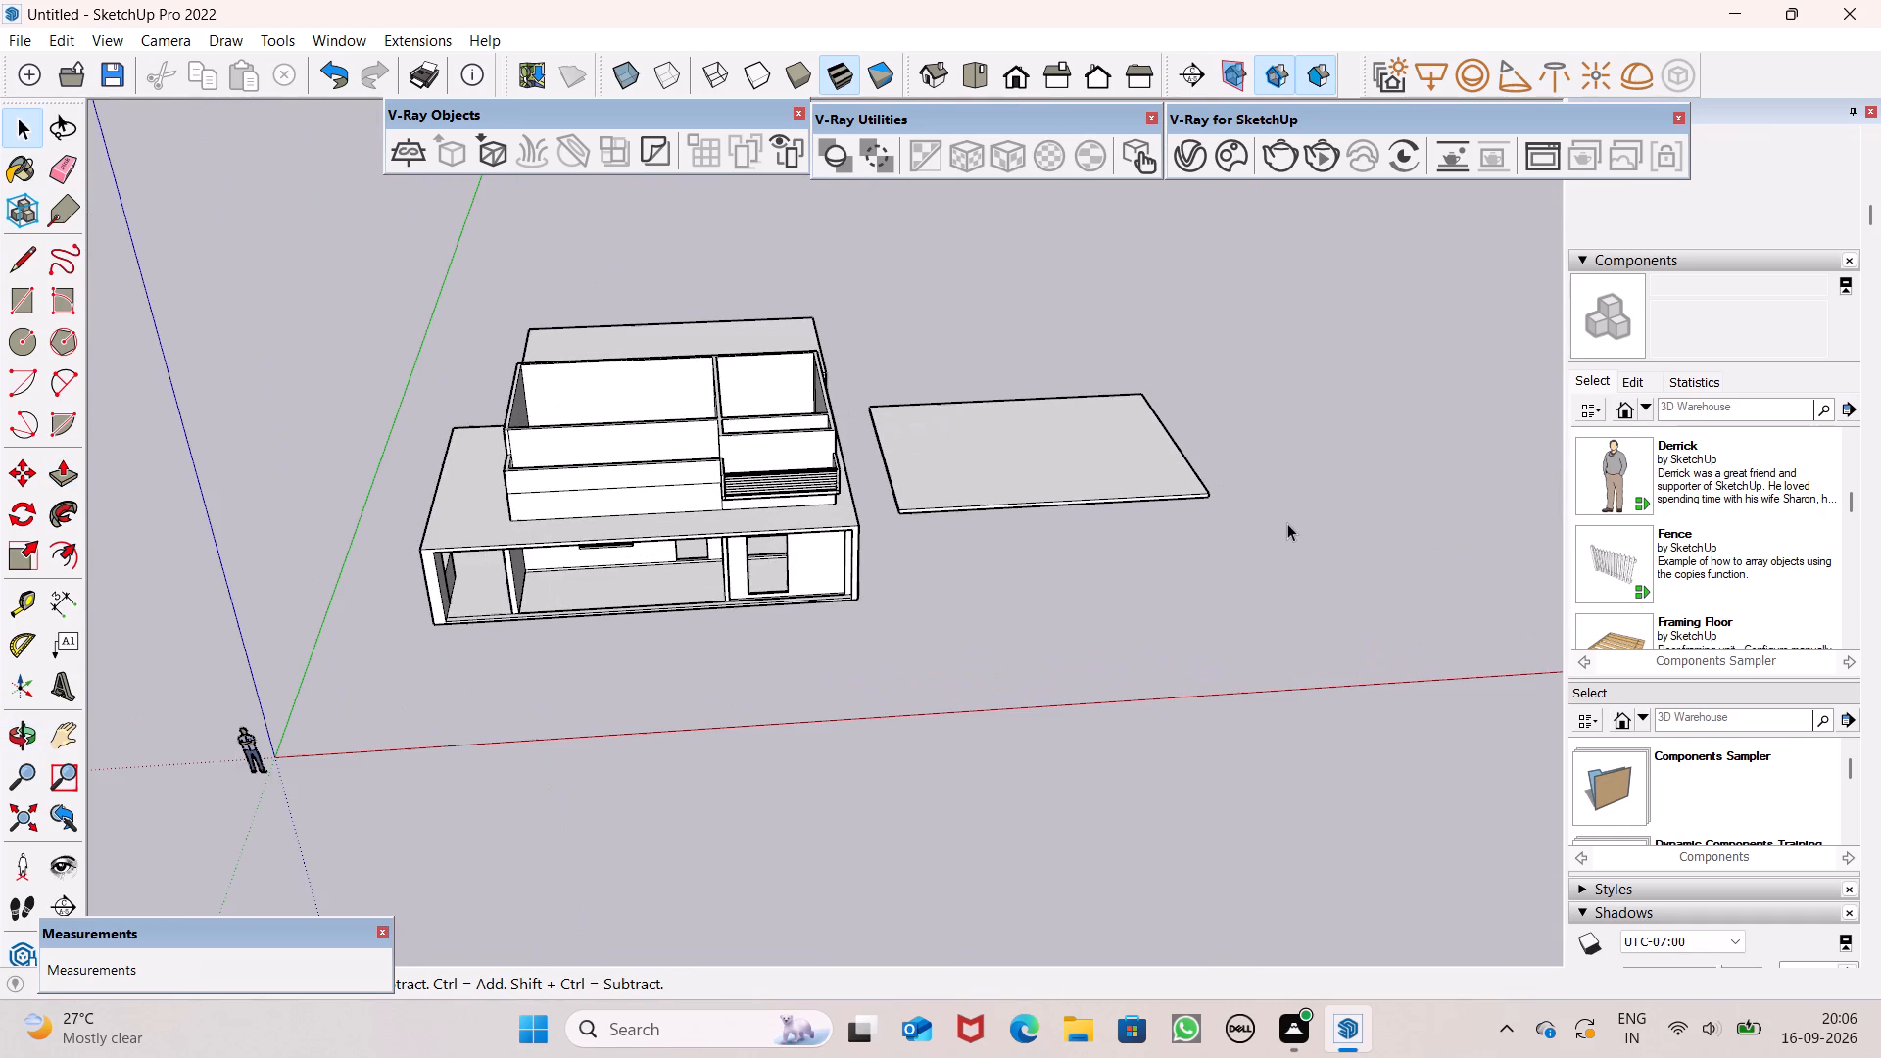
pyautogui.scroll(1, 1284, 522)
pyautogui.scroll(-3, 1245, 538)
pyautogui.moveTo(1276, 572); pyautogui.dragTo(1184, 575, button='middle')
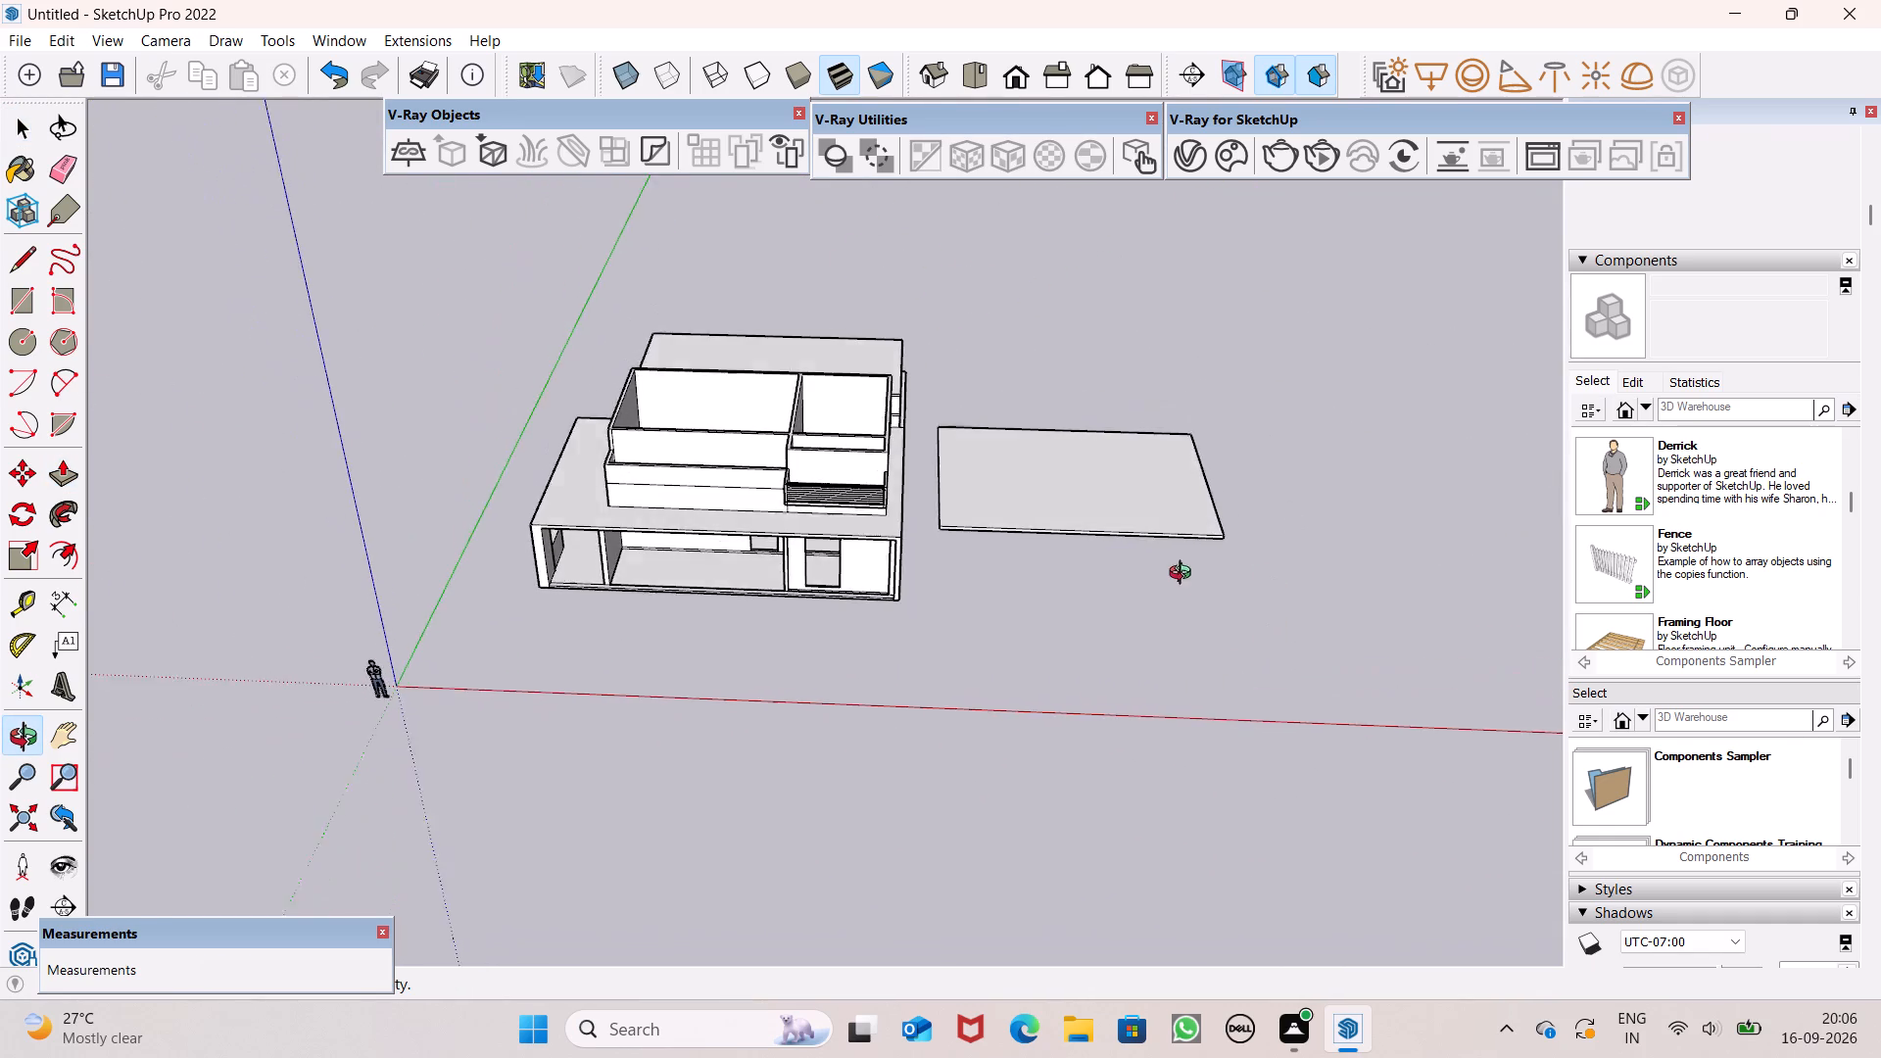
pyautogui.moveTo(1184, 575); pyautogui.dragTo(1179, 538, button='middle')
pyautogui.scroll(7, 1179, 510)
pyautogui.doubleClick(1177, 506)
pyautogui.doubleClick(1177, 506)
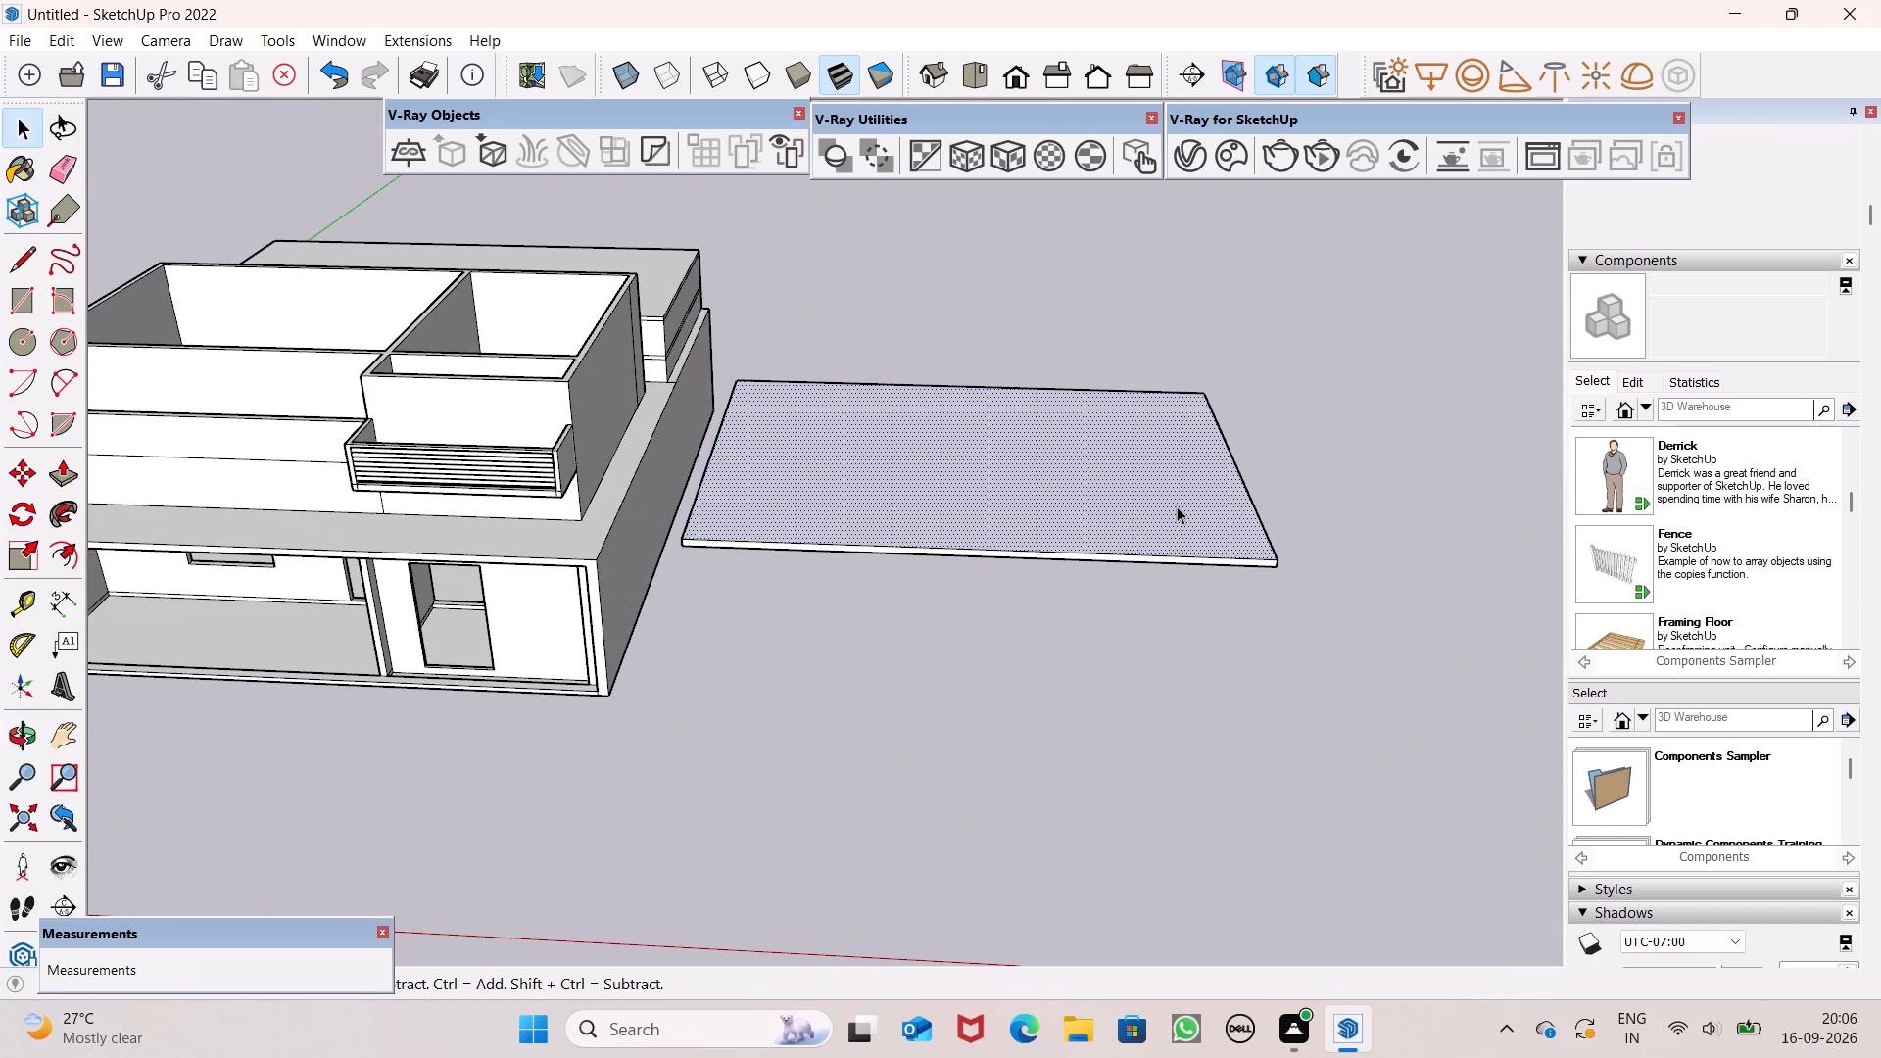
pyautogui.moveTo(1240, 604); pyautogui.dragTo(1234, 440, button='middle')
pyautogui.scroll(8, 1234, 440)
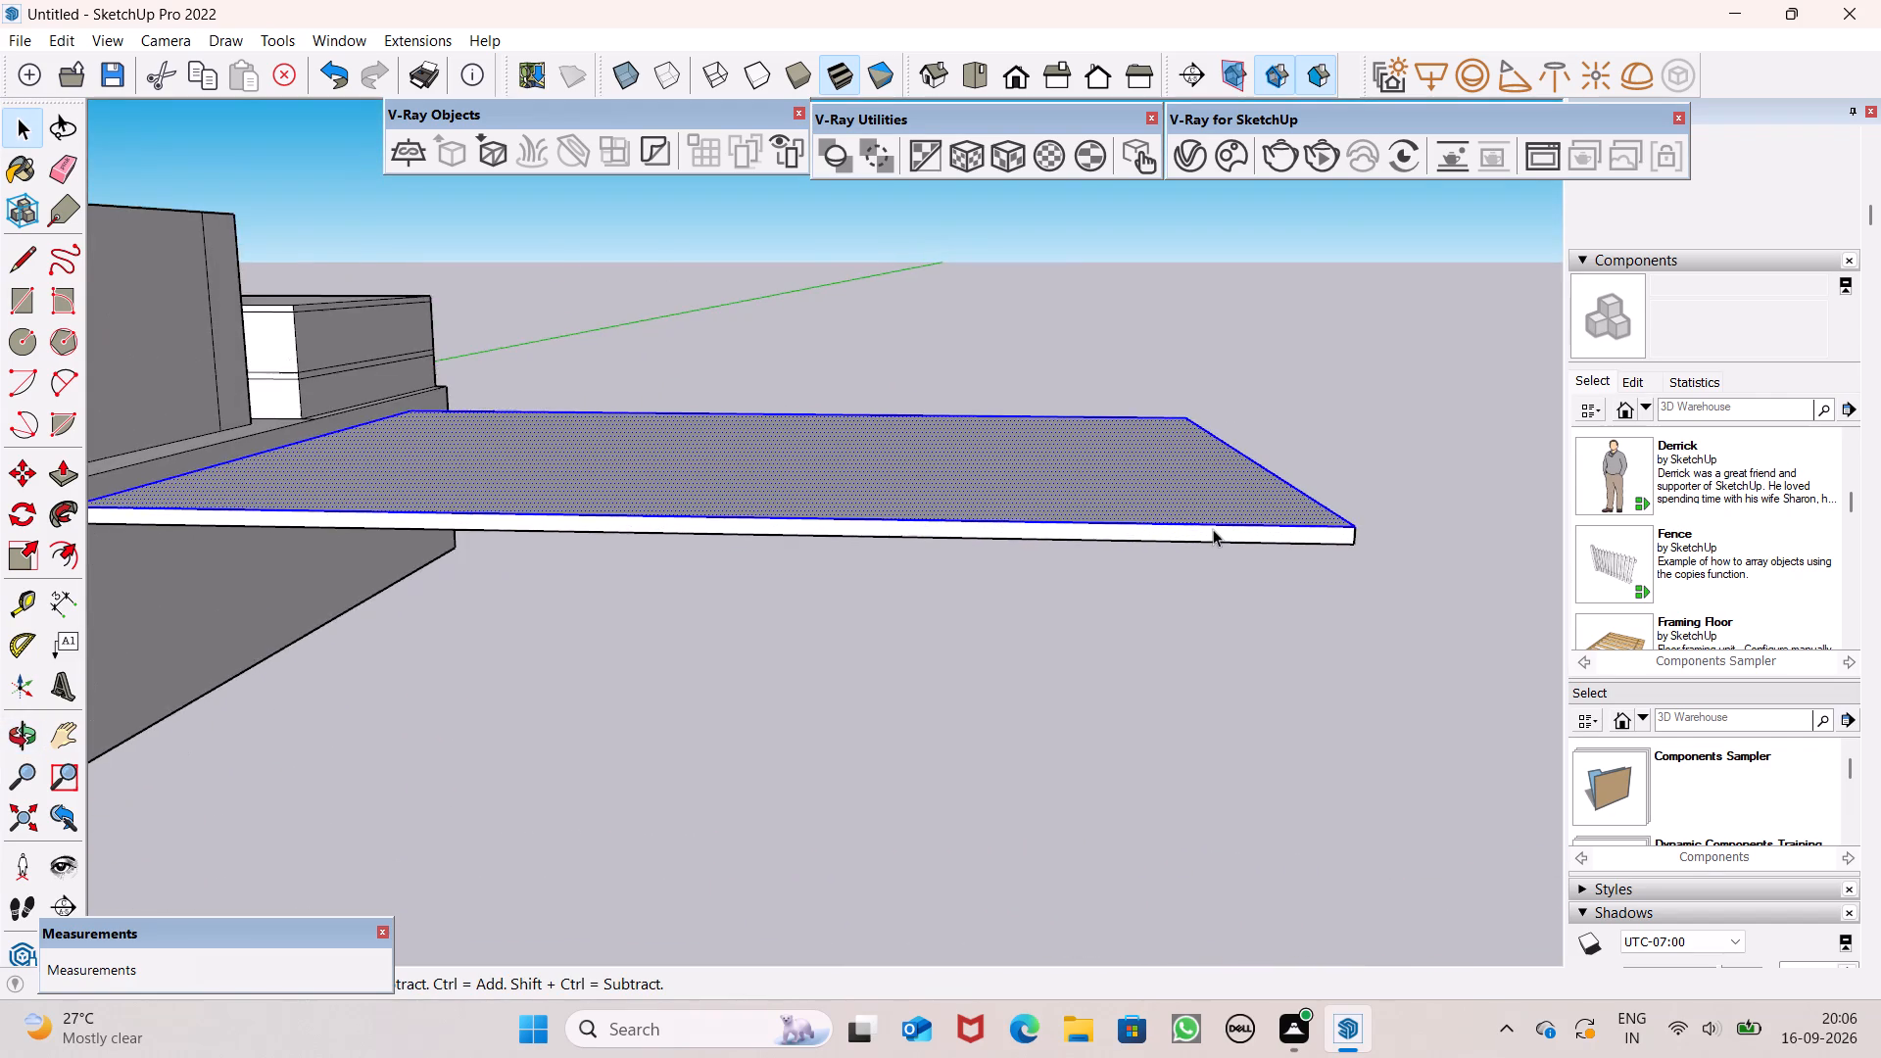
pyautogui.scroll(-15, 1213, 529)
pyautogui.scroll(-7, 1232, 542)
pyautogui.moveTo(1232, 574); pyautogui.dragTo(1041, 1048, button='middle')
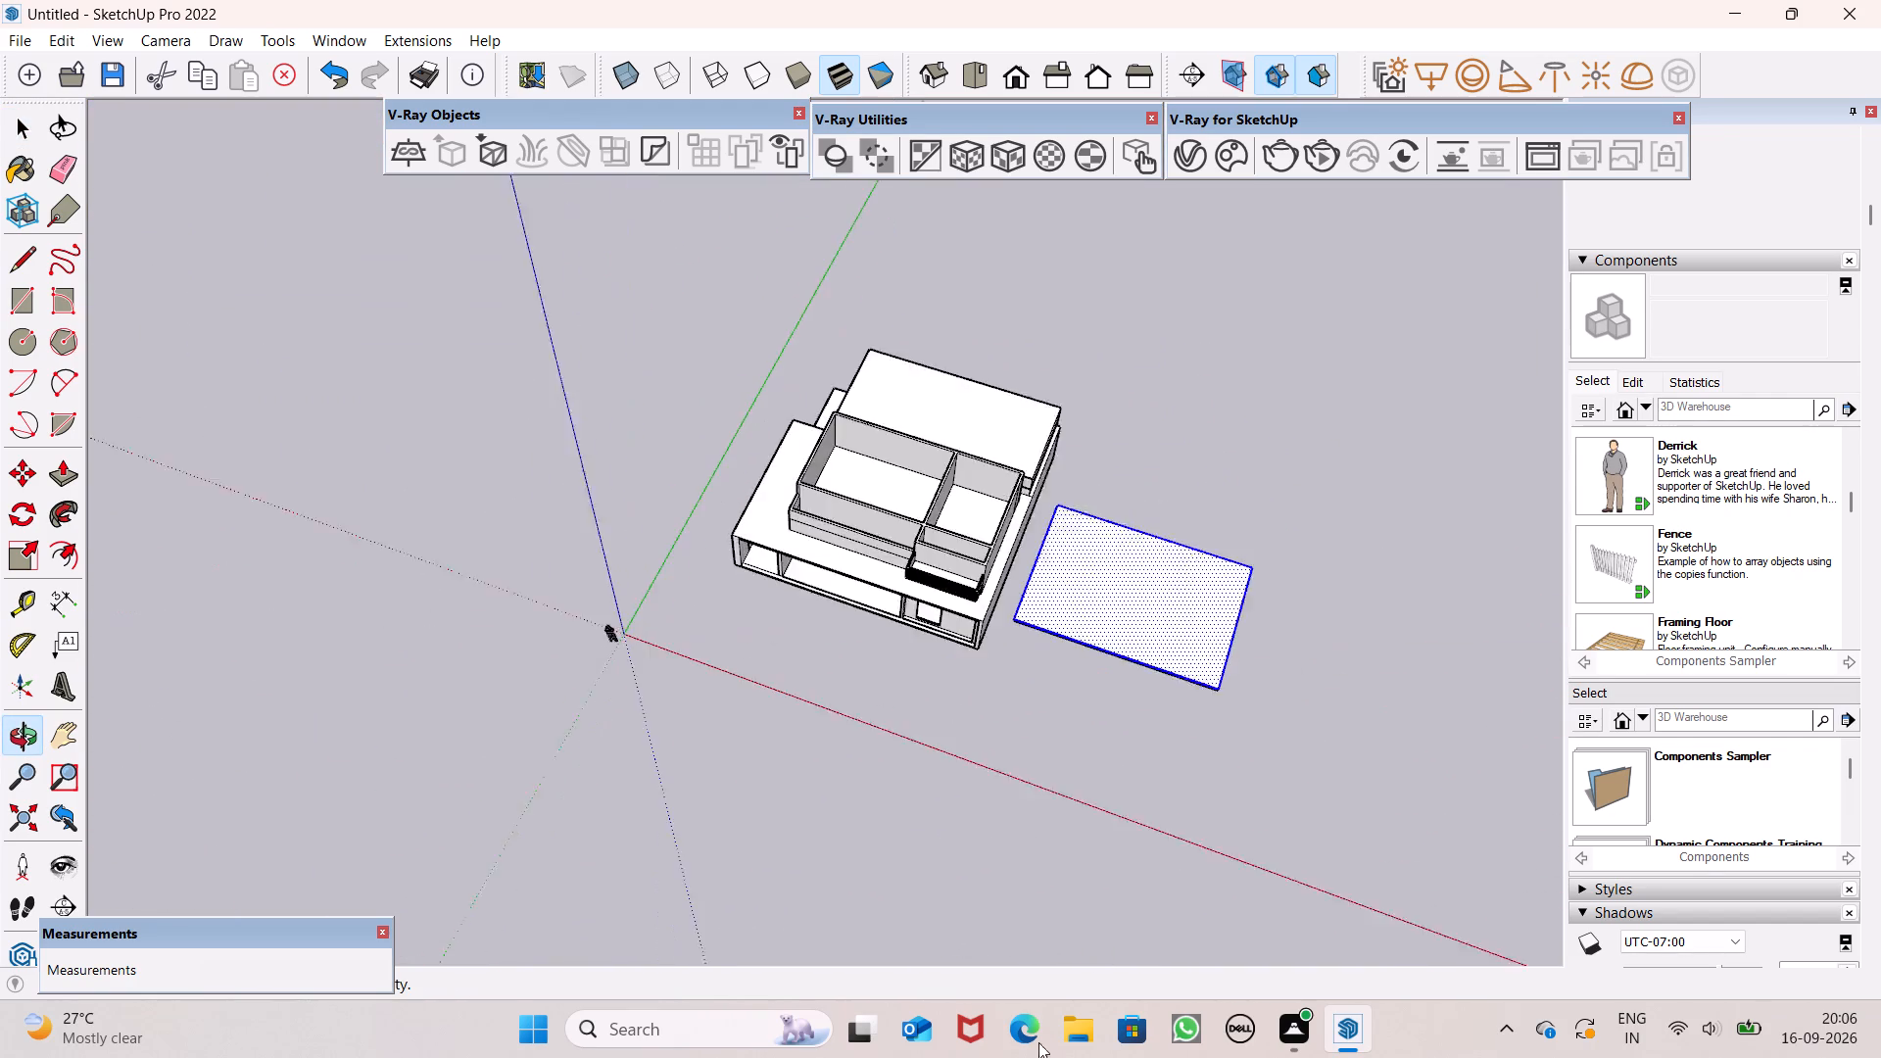
pyautogui.scroll(-8, 1157, 681)
pyautogui.click(1359, 804)
# Select all of the slab's faces and edges and make them a group.
pyautogui.scroll(1, 1319, 684)
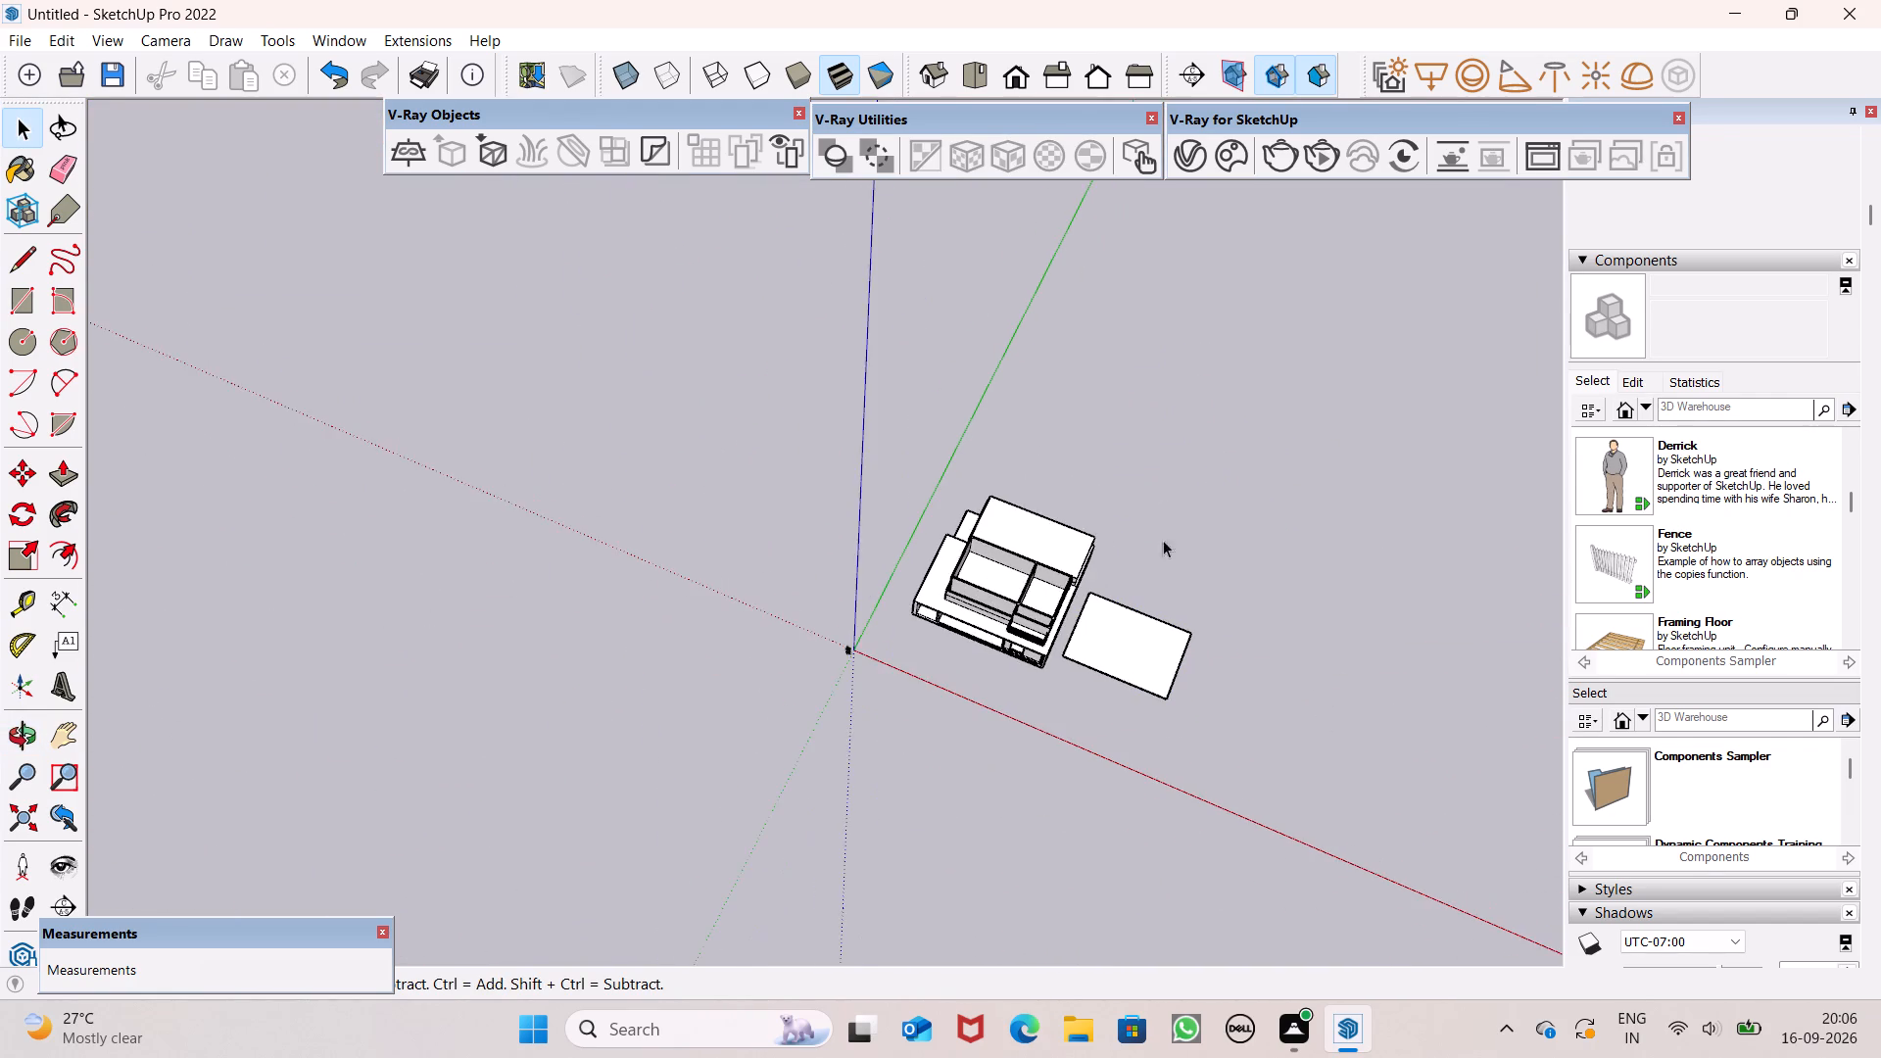
pyautogui.scroll(-6, 1112, 512)
pyautogui.scroll(5, 1221, 575)
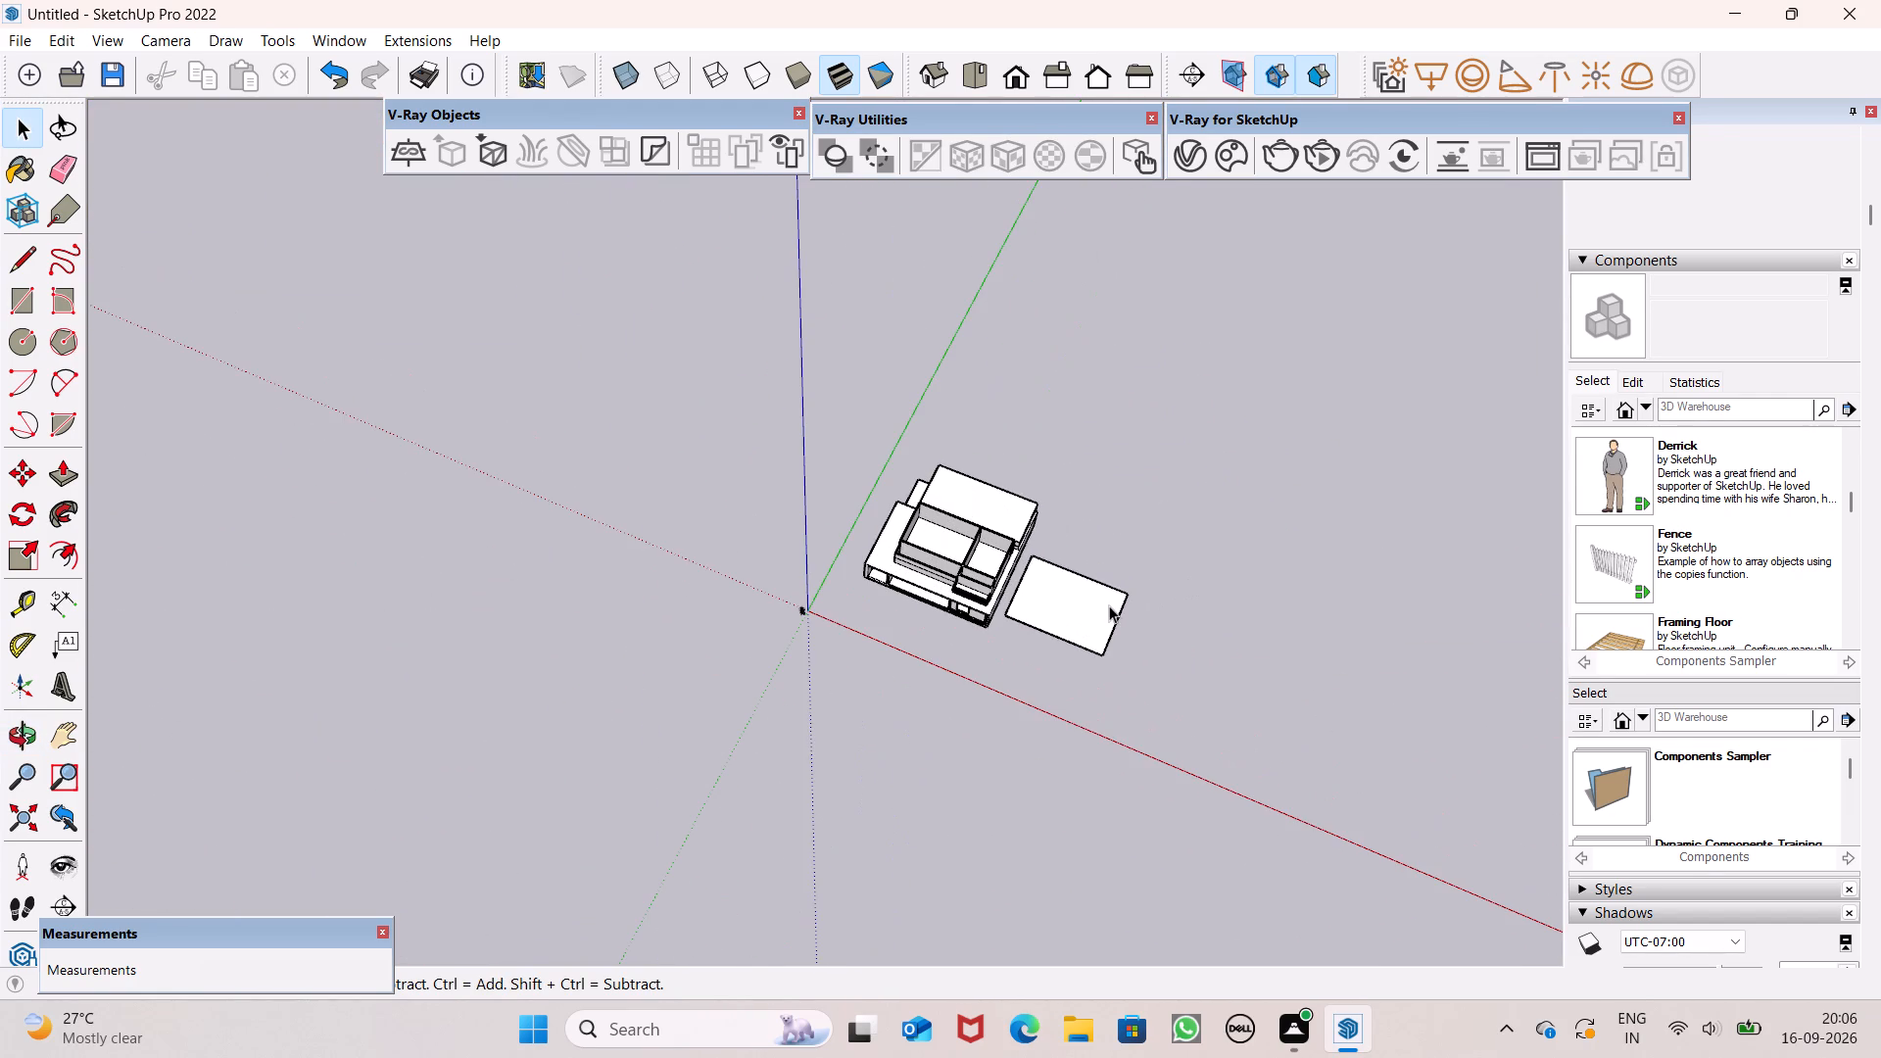
pyautogui.click(1109, 605)
pyautogui.doubleClick(1109, 605)
pyautogui.moveTo(1102, 716); pyautogui.dragTo(1255, 269, button='middle')
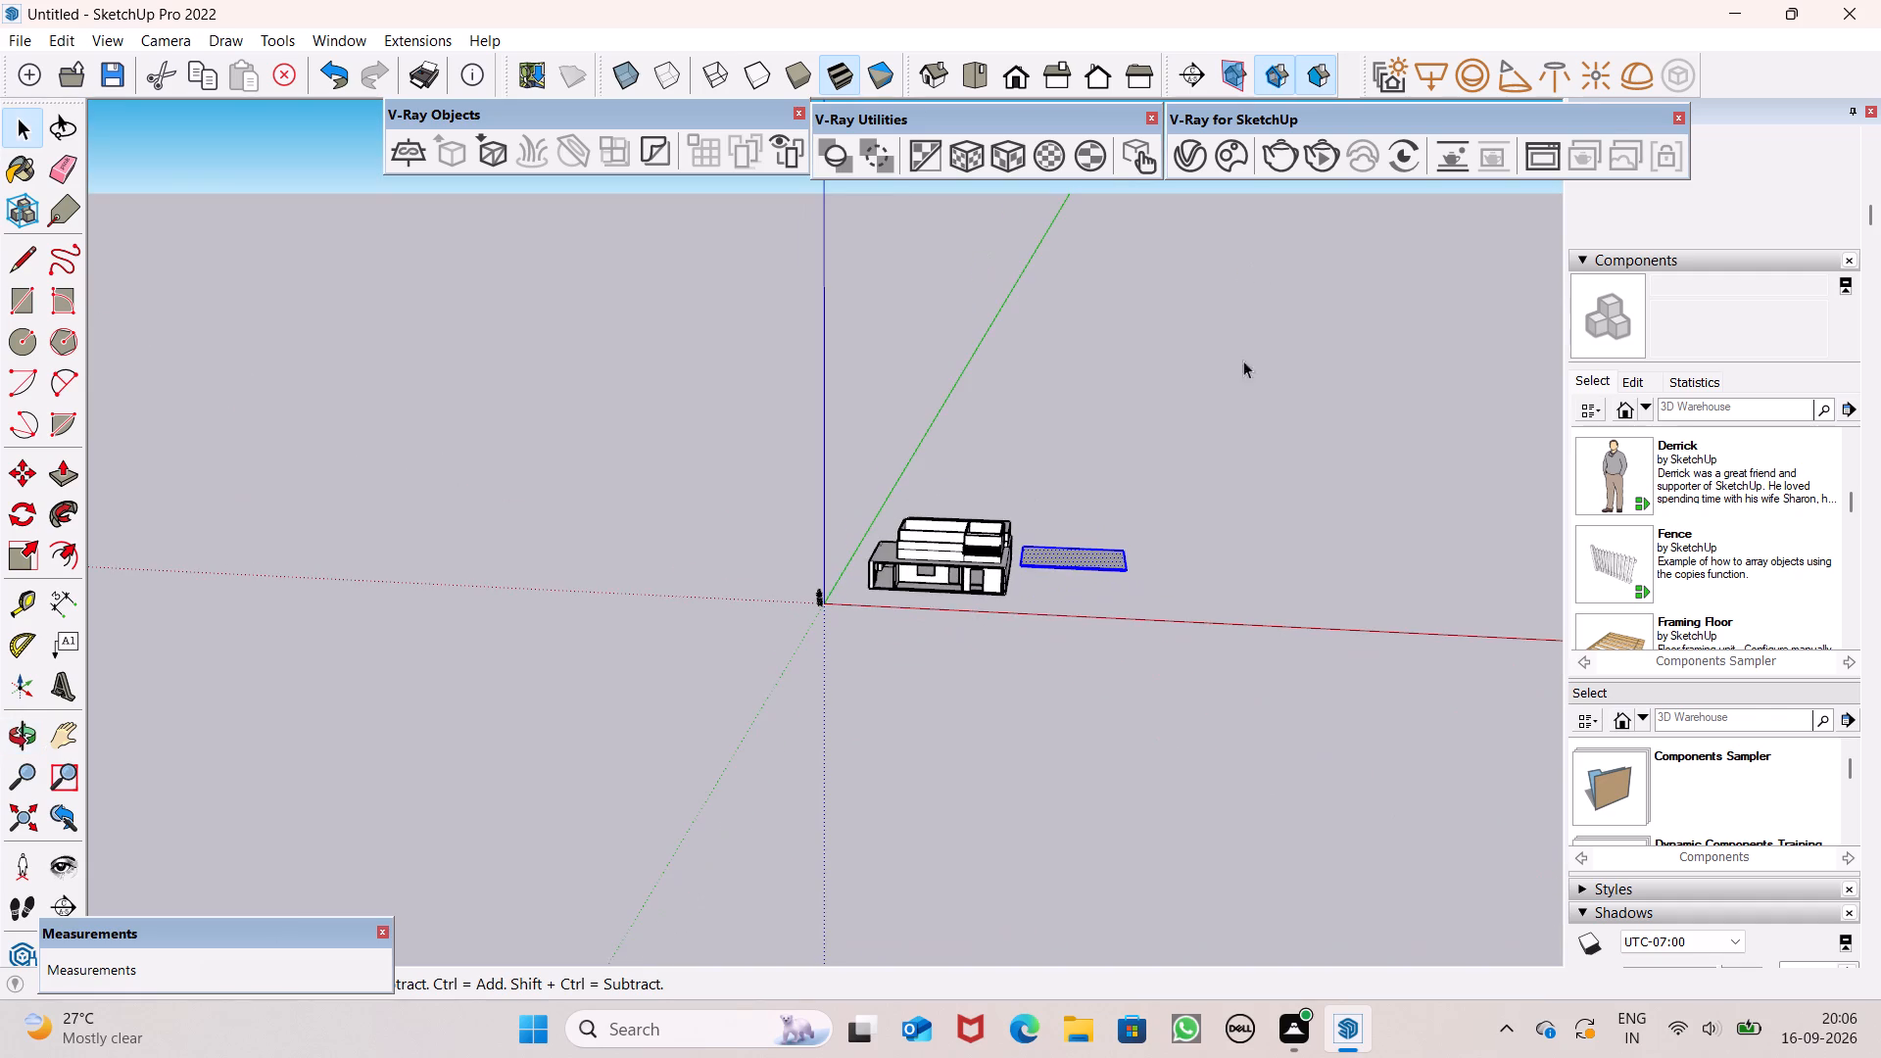
pyautogui.scroll(7, 1190, 505)
pyautogui.scroll(8, 1042, 622)
pyautogui.keyDown('ctrl'); pyautogui.rightClick(1049, 562); pyautogui.keyUp('ctrl')
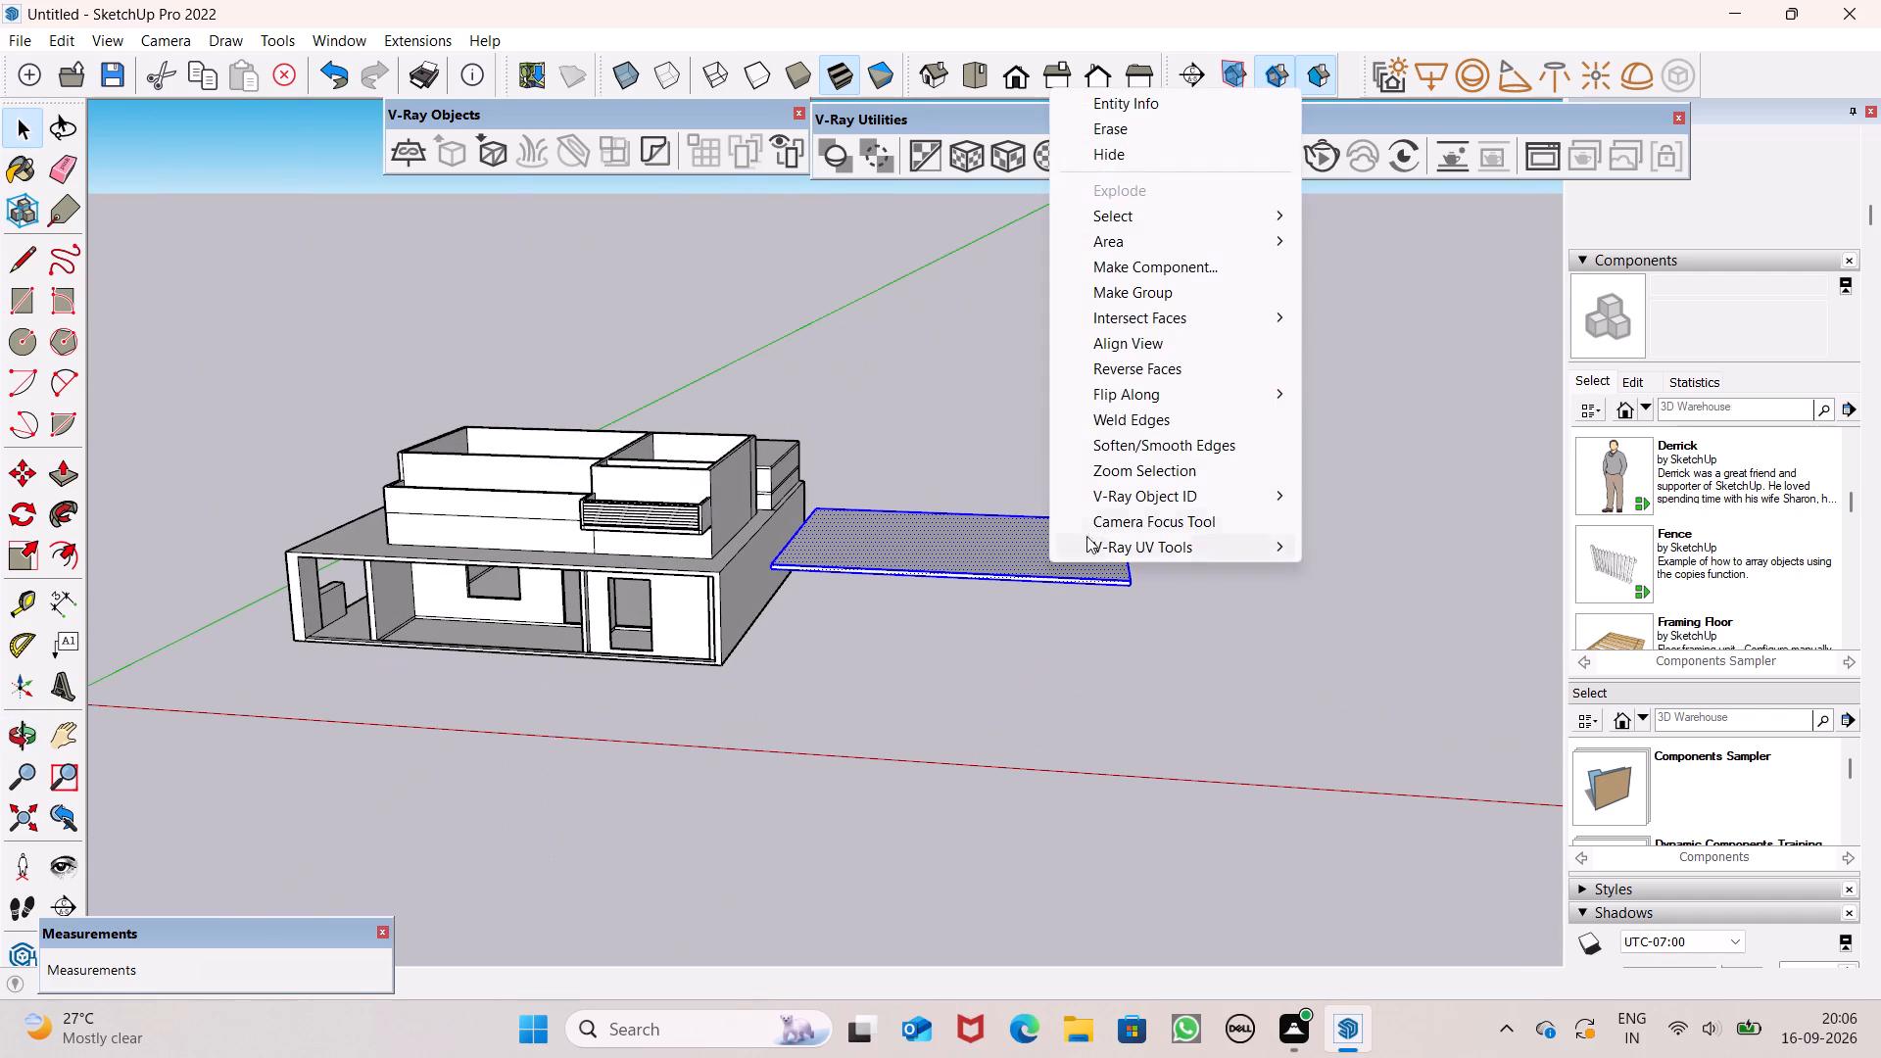
pyautogui.keyDown('ctrl'); pyautogui.click(1170, 299); pyautogui.keyUp('ctrl')
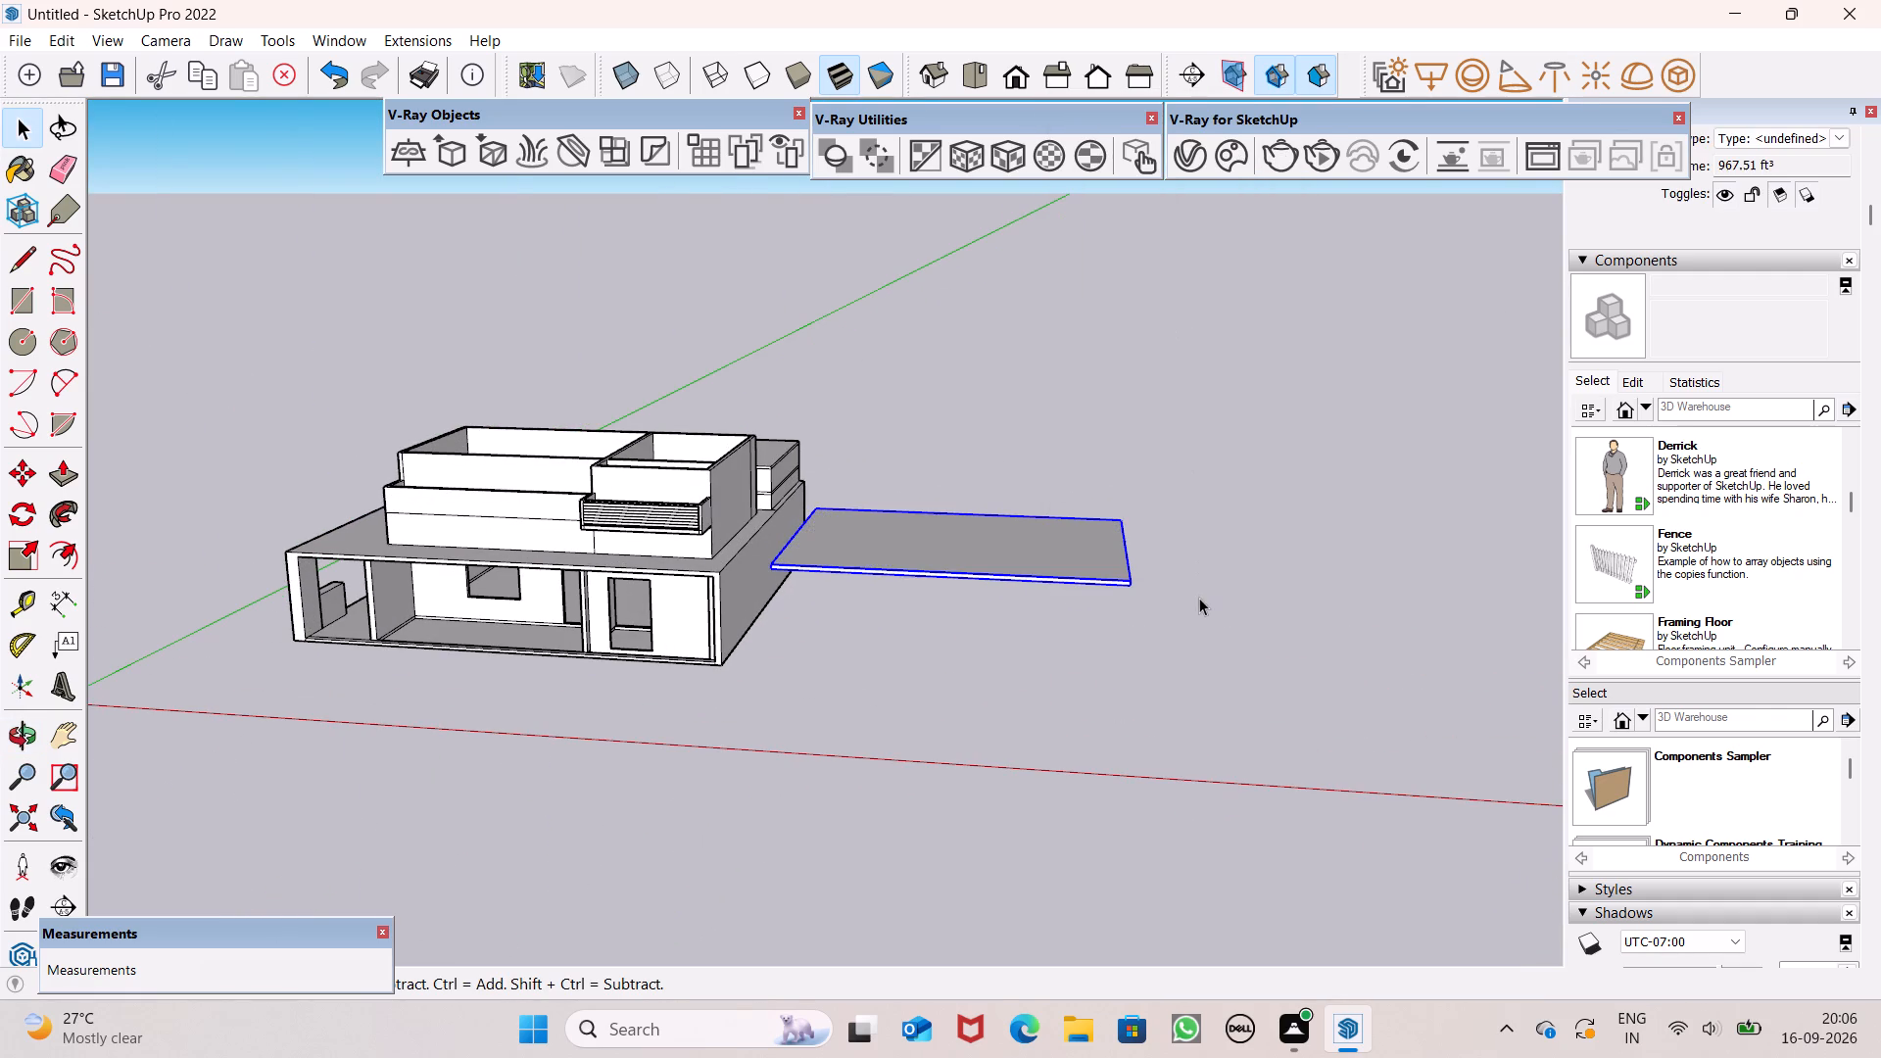
# Move the slab group about 46' 11" onto the upper room's walls as its roof.
pyautogui.press('m')
pyautogui.press('Return')
pyautogui.moveTo(1132, 589); pyautogui.dragTo(1058, 508)
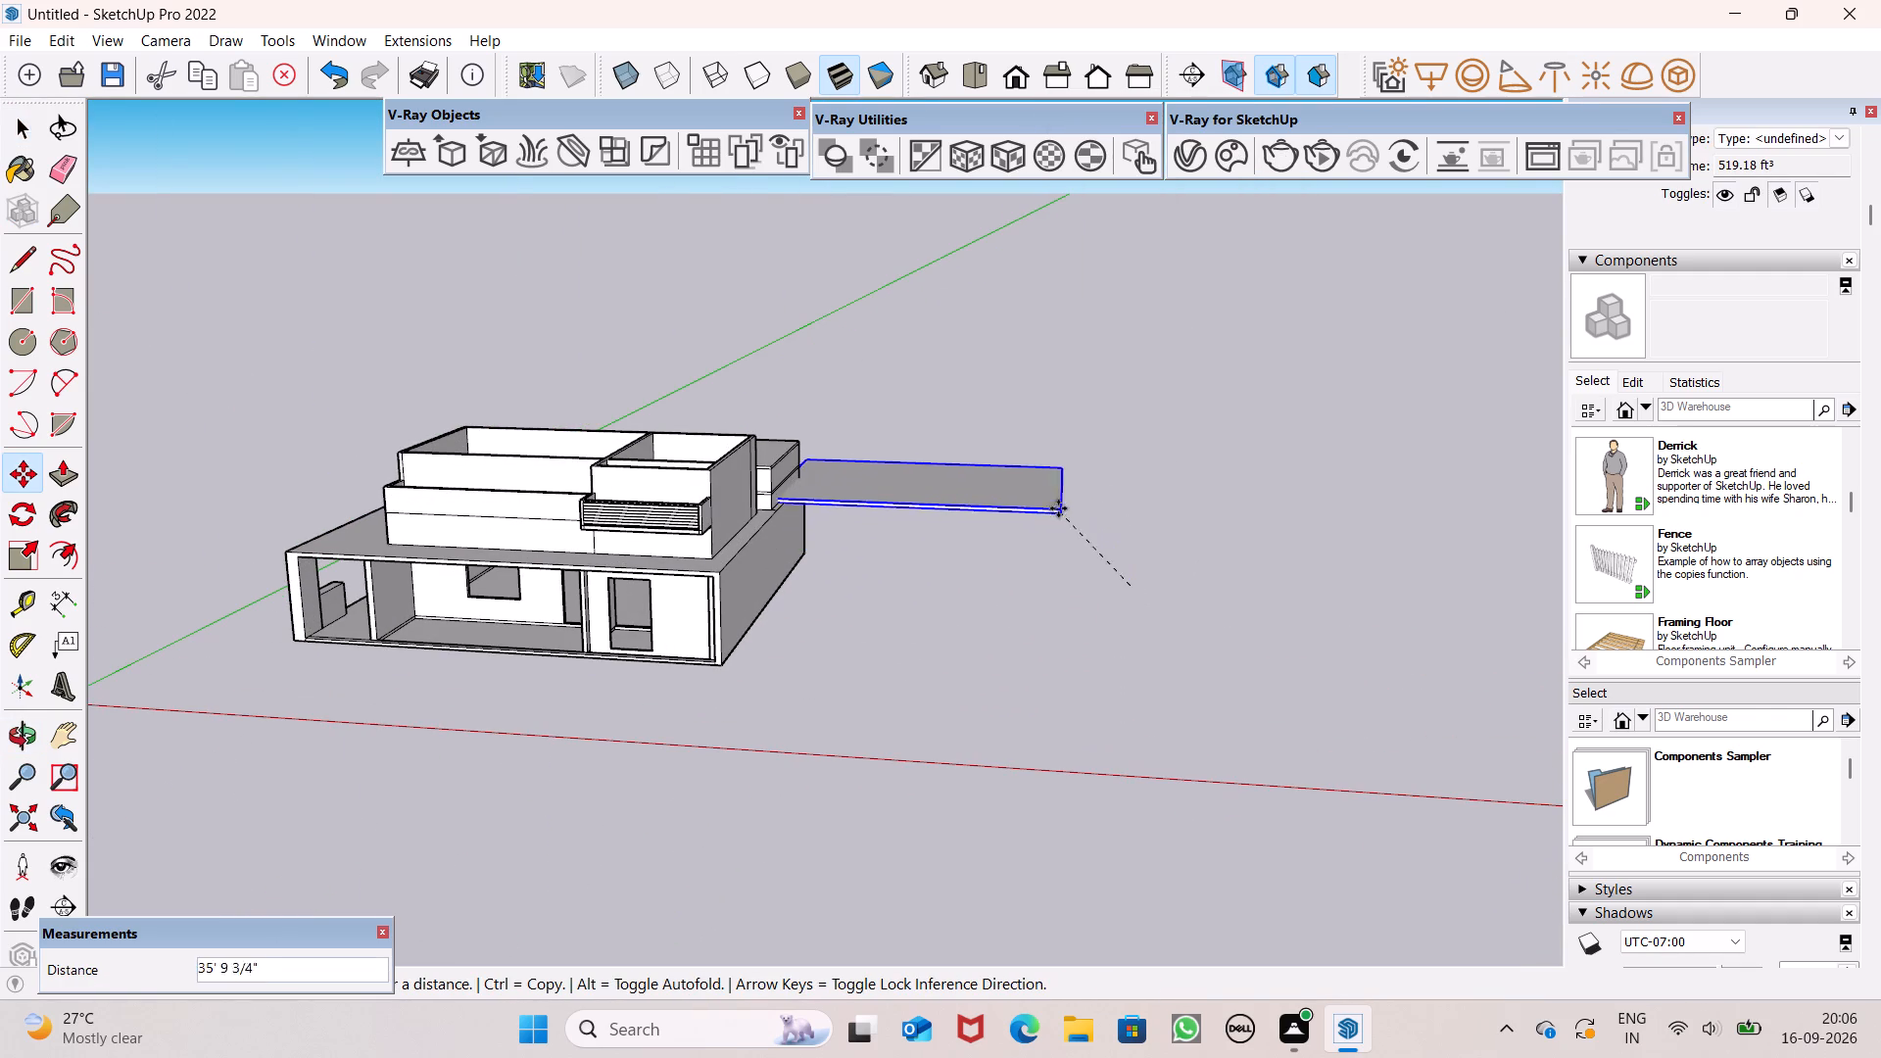
pyautogui.moveTo(1058, 508); pyautogui.dragTo(704, 471)
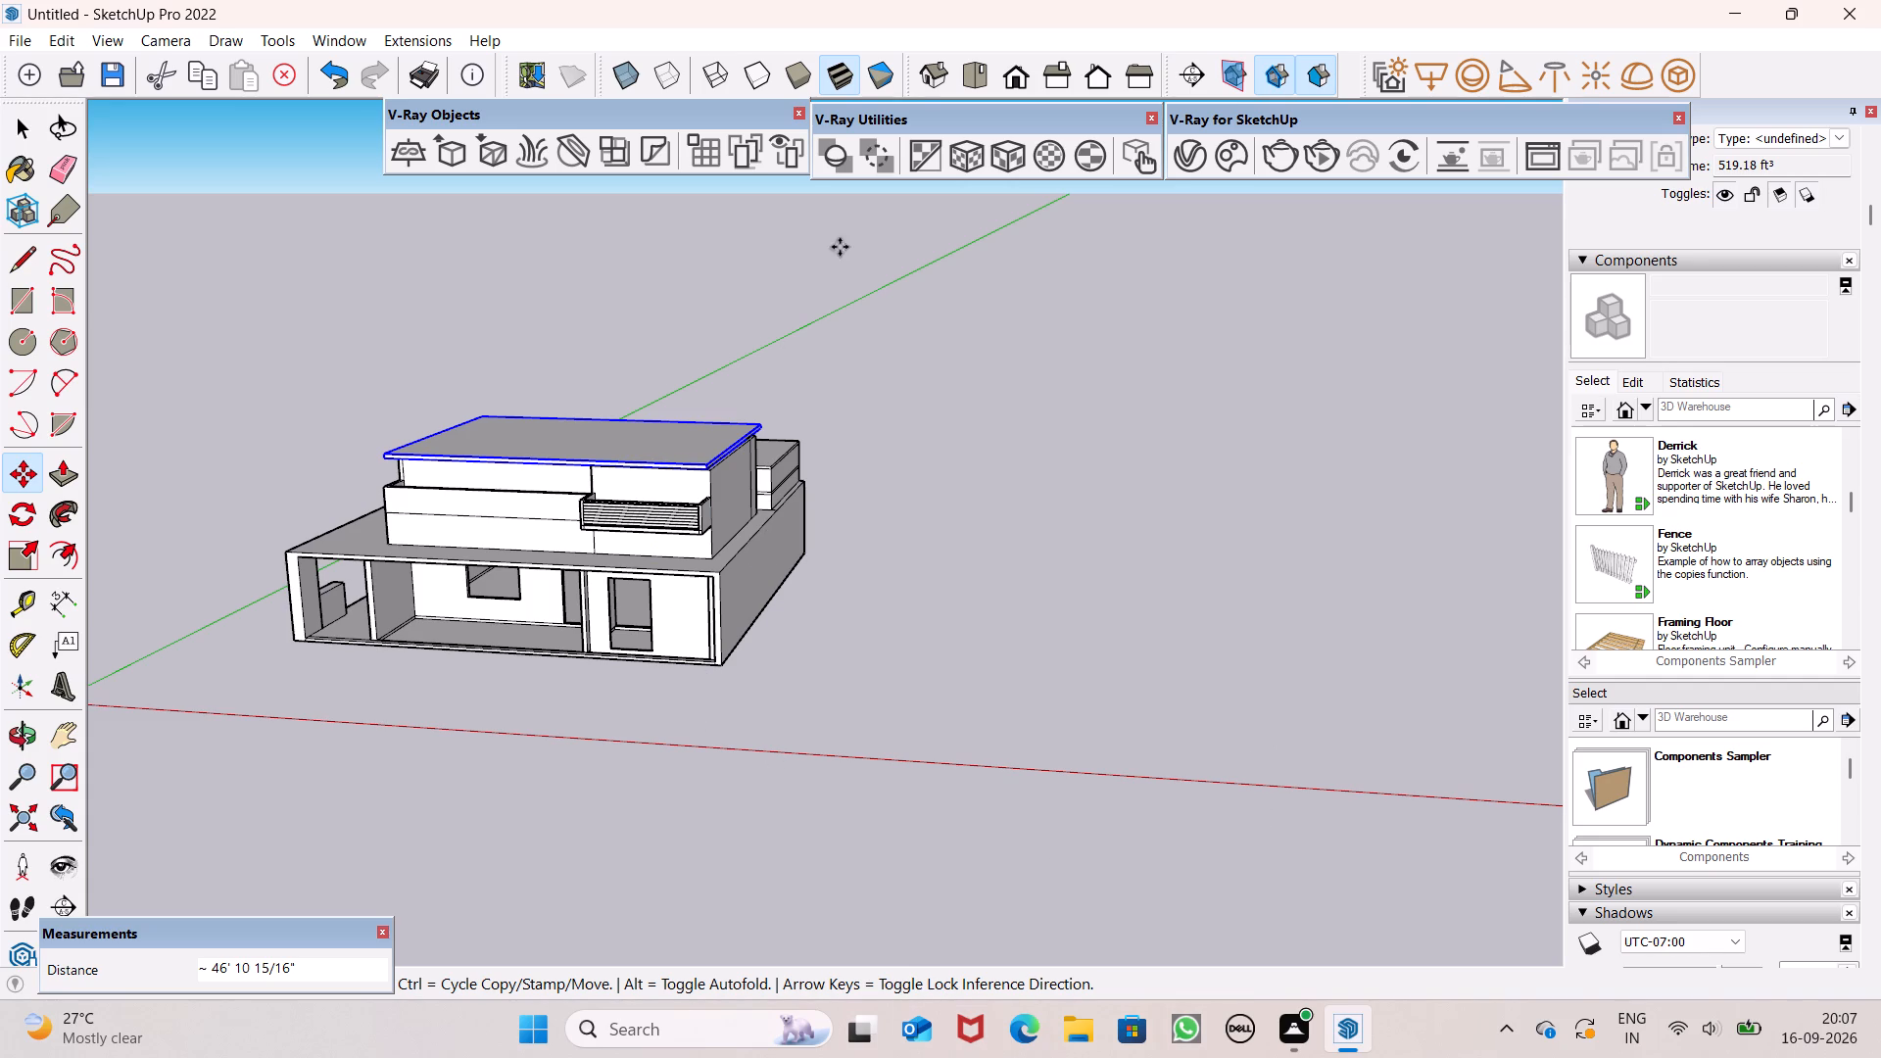
# Move the roof slab by its lower rear corner about 5' 7" toward the upper room's rear wall corner.
pyautogui.scroll(6, 699, 350)
pyautogui.moveTo(833, 590); pyautogui.dragTo(104, 911, button='middle')
pyautogui.scroll(1, 323, 787)
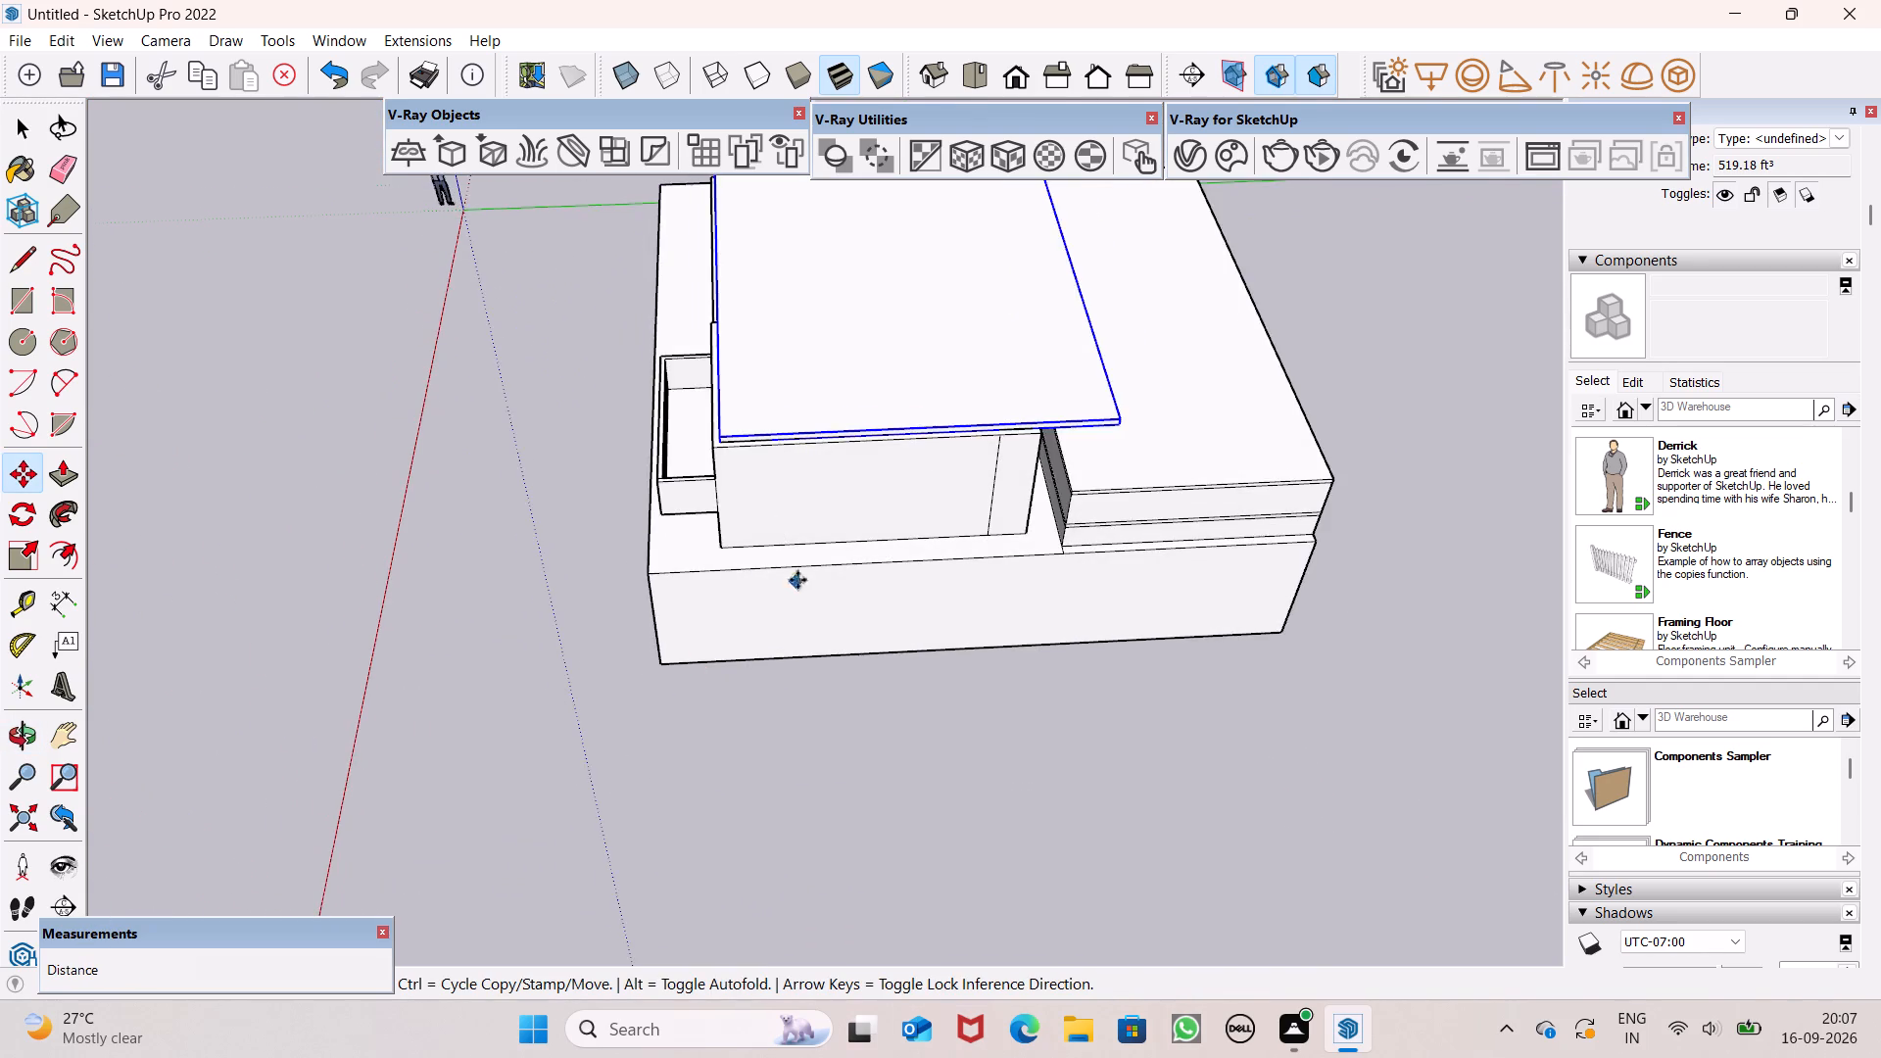
pyautogui.scroll(5, 799, 578)
pyautogui.scroll(-5, 901, 509)
pyautogui.scroll(13, 1111, 401)
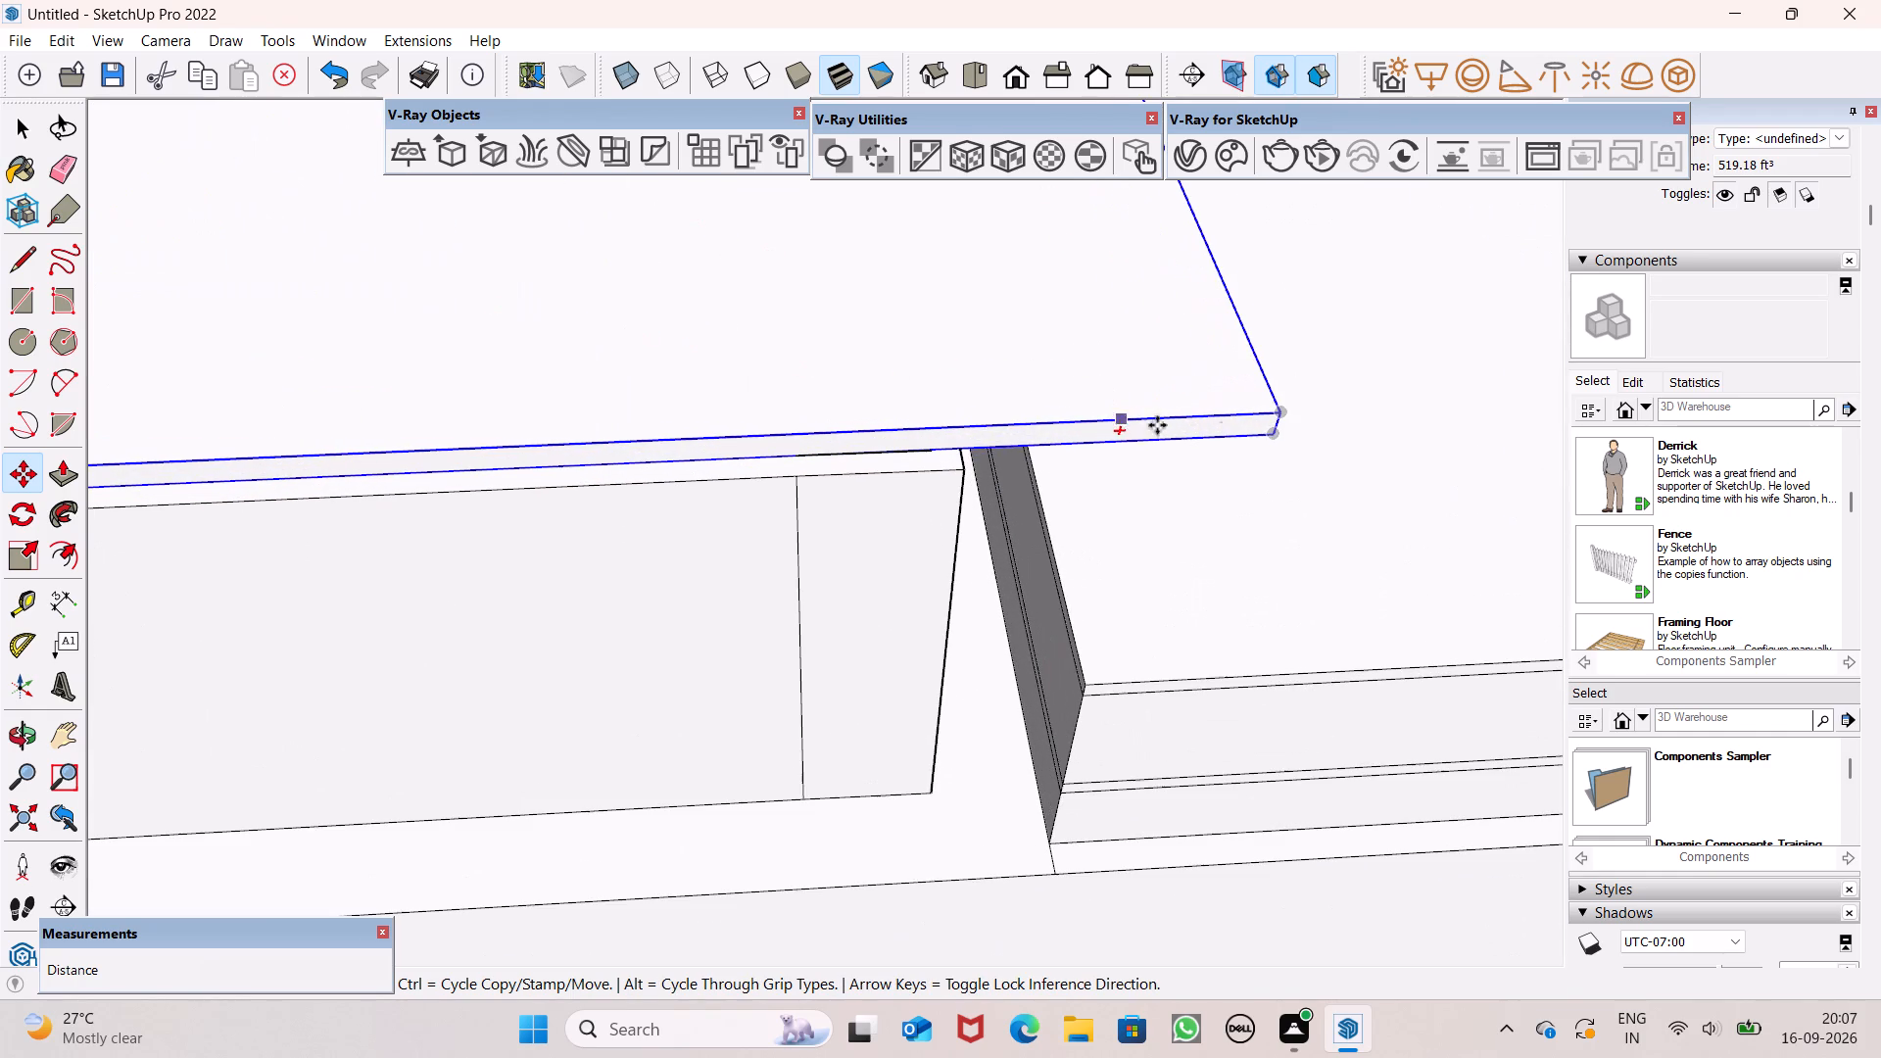
pyautogui.moveTo(1276, 443); pyautogui.dragTo(973, 474)
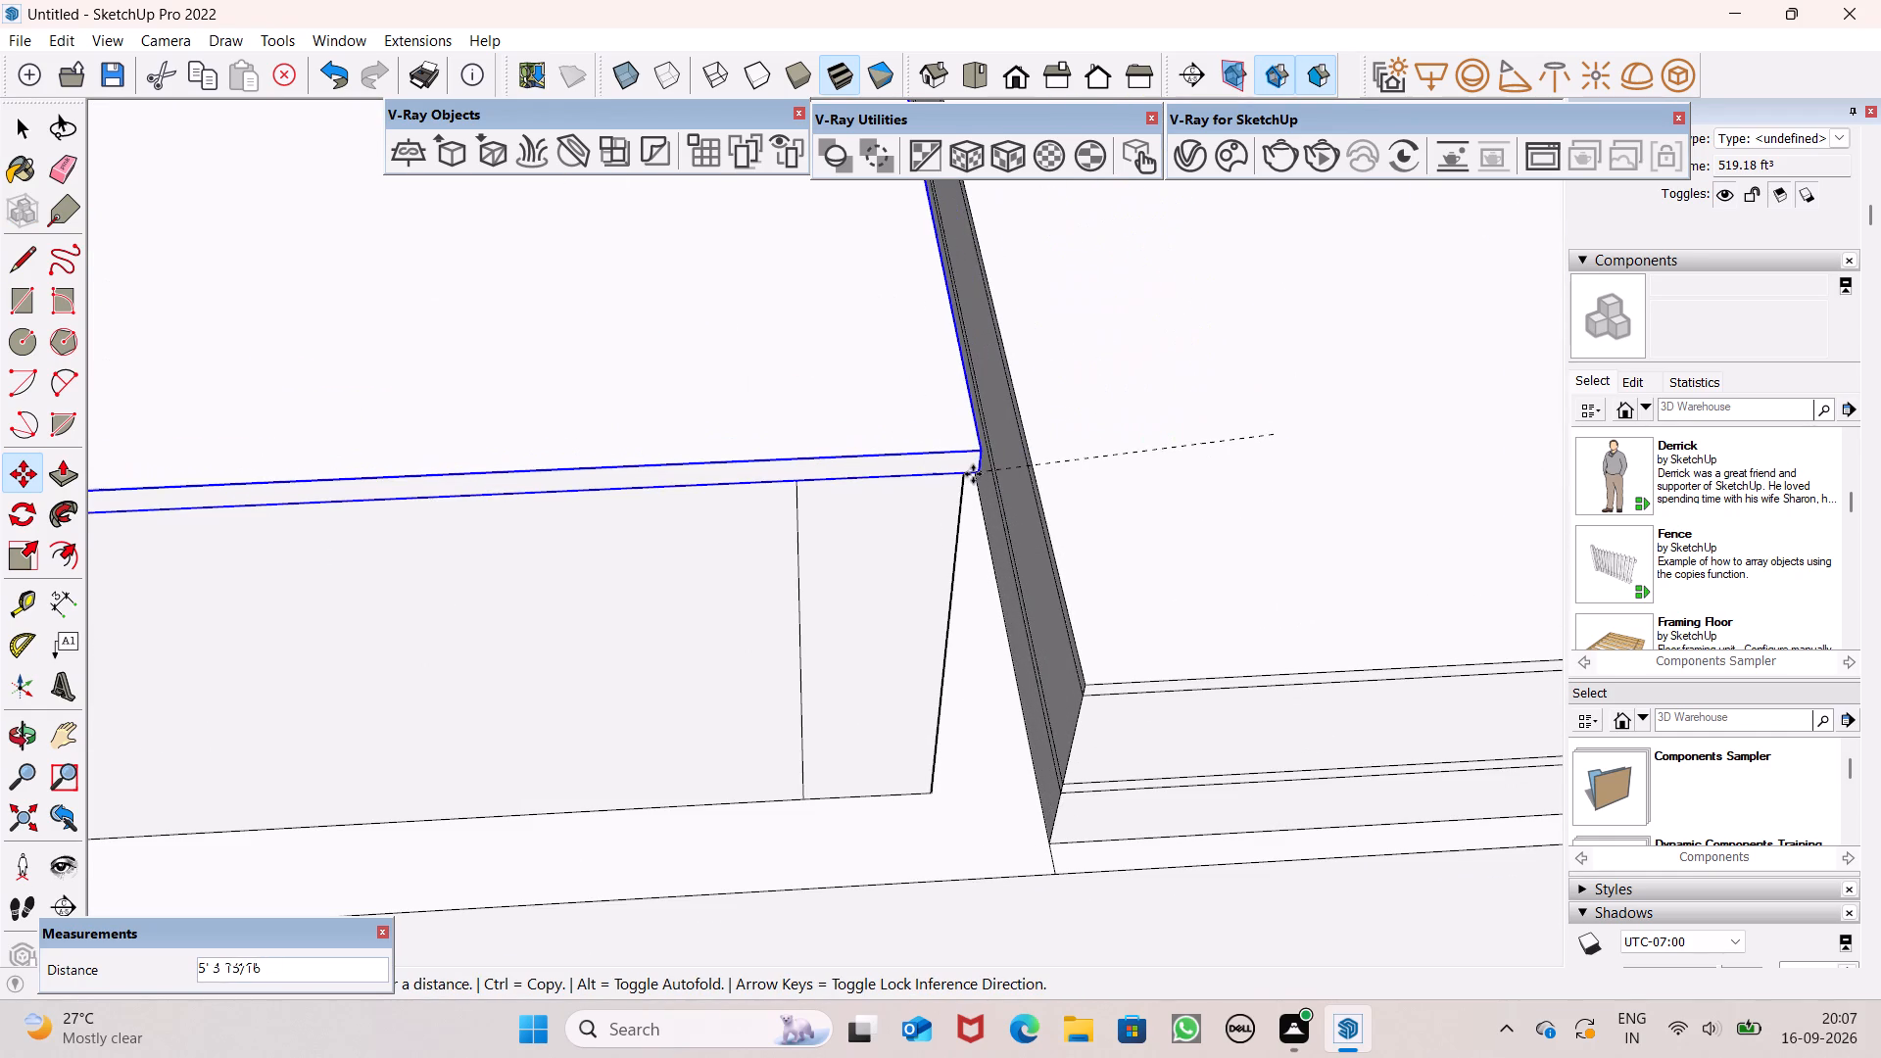
pyautogui.moveTo(973, 474); pyautogui.dragTo(962, 472)
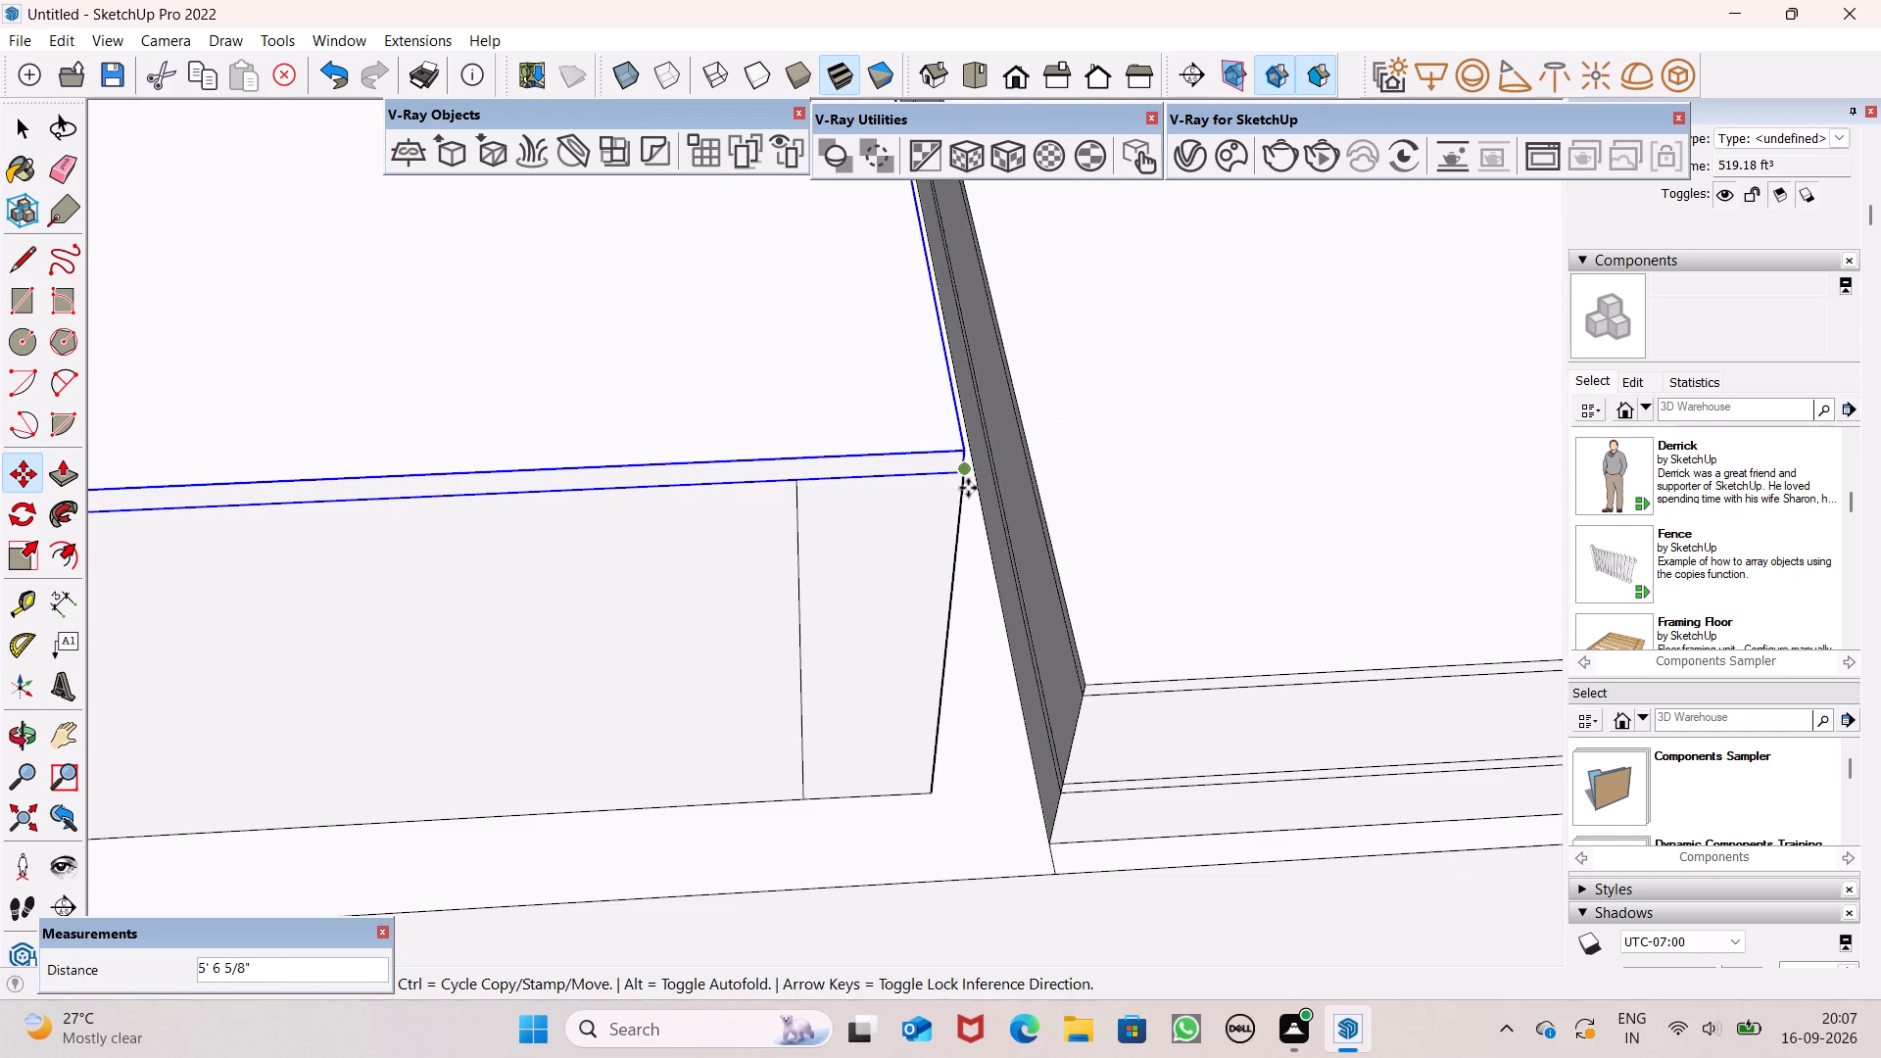
# Shift the roof slab about 7/8" to bring its lower rear corner exactly onto the upper wall's corner.
pyautogui.scroll(9, 969, 490)
pyautogui.scroll(-13, 982, 486)
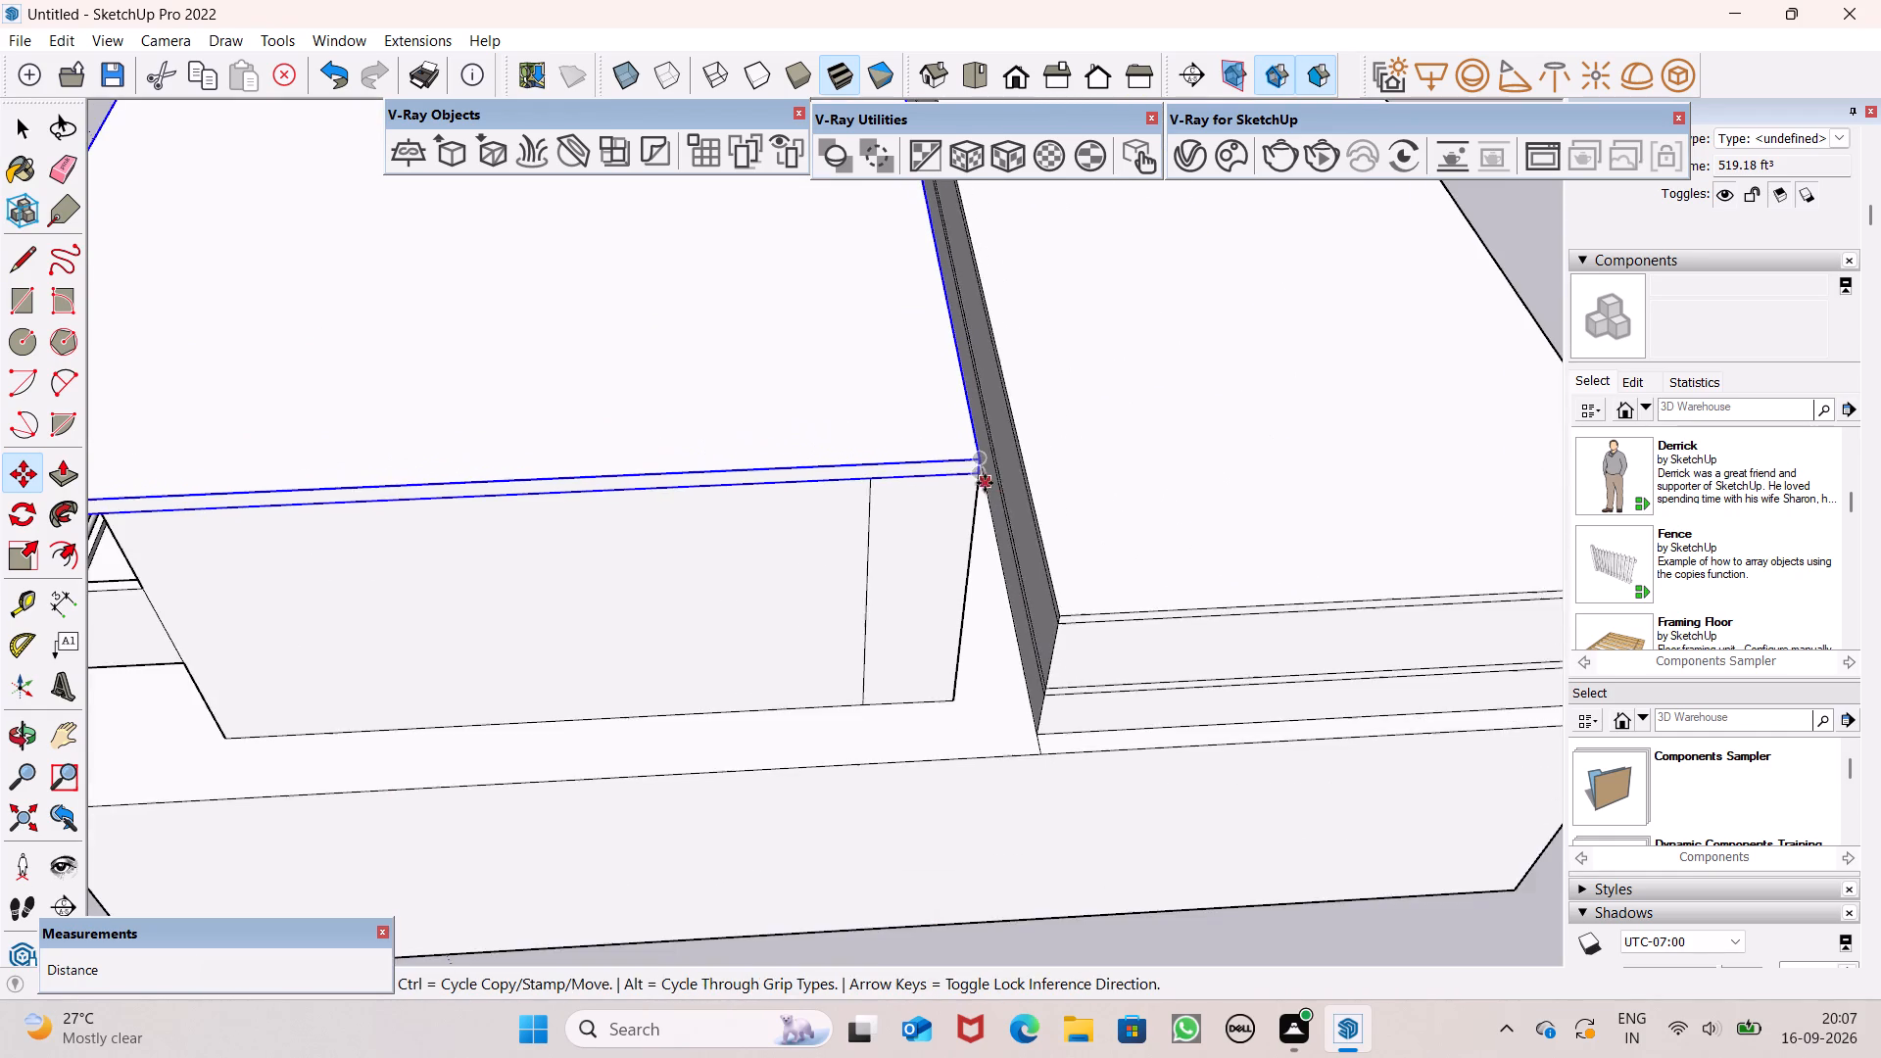
pyautogui.moveTo(985, 503); pyautogui.dragTo(939, 384, button='middle')
pyautogui.scroll(8, 939, 377)
pyautogui.scroll(5, 893, 293)
pyautogui.scroll(-4, 878, 321)
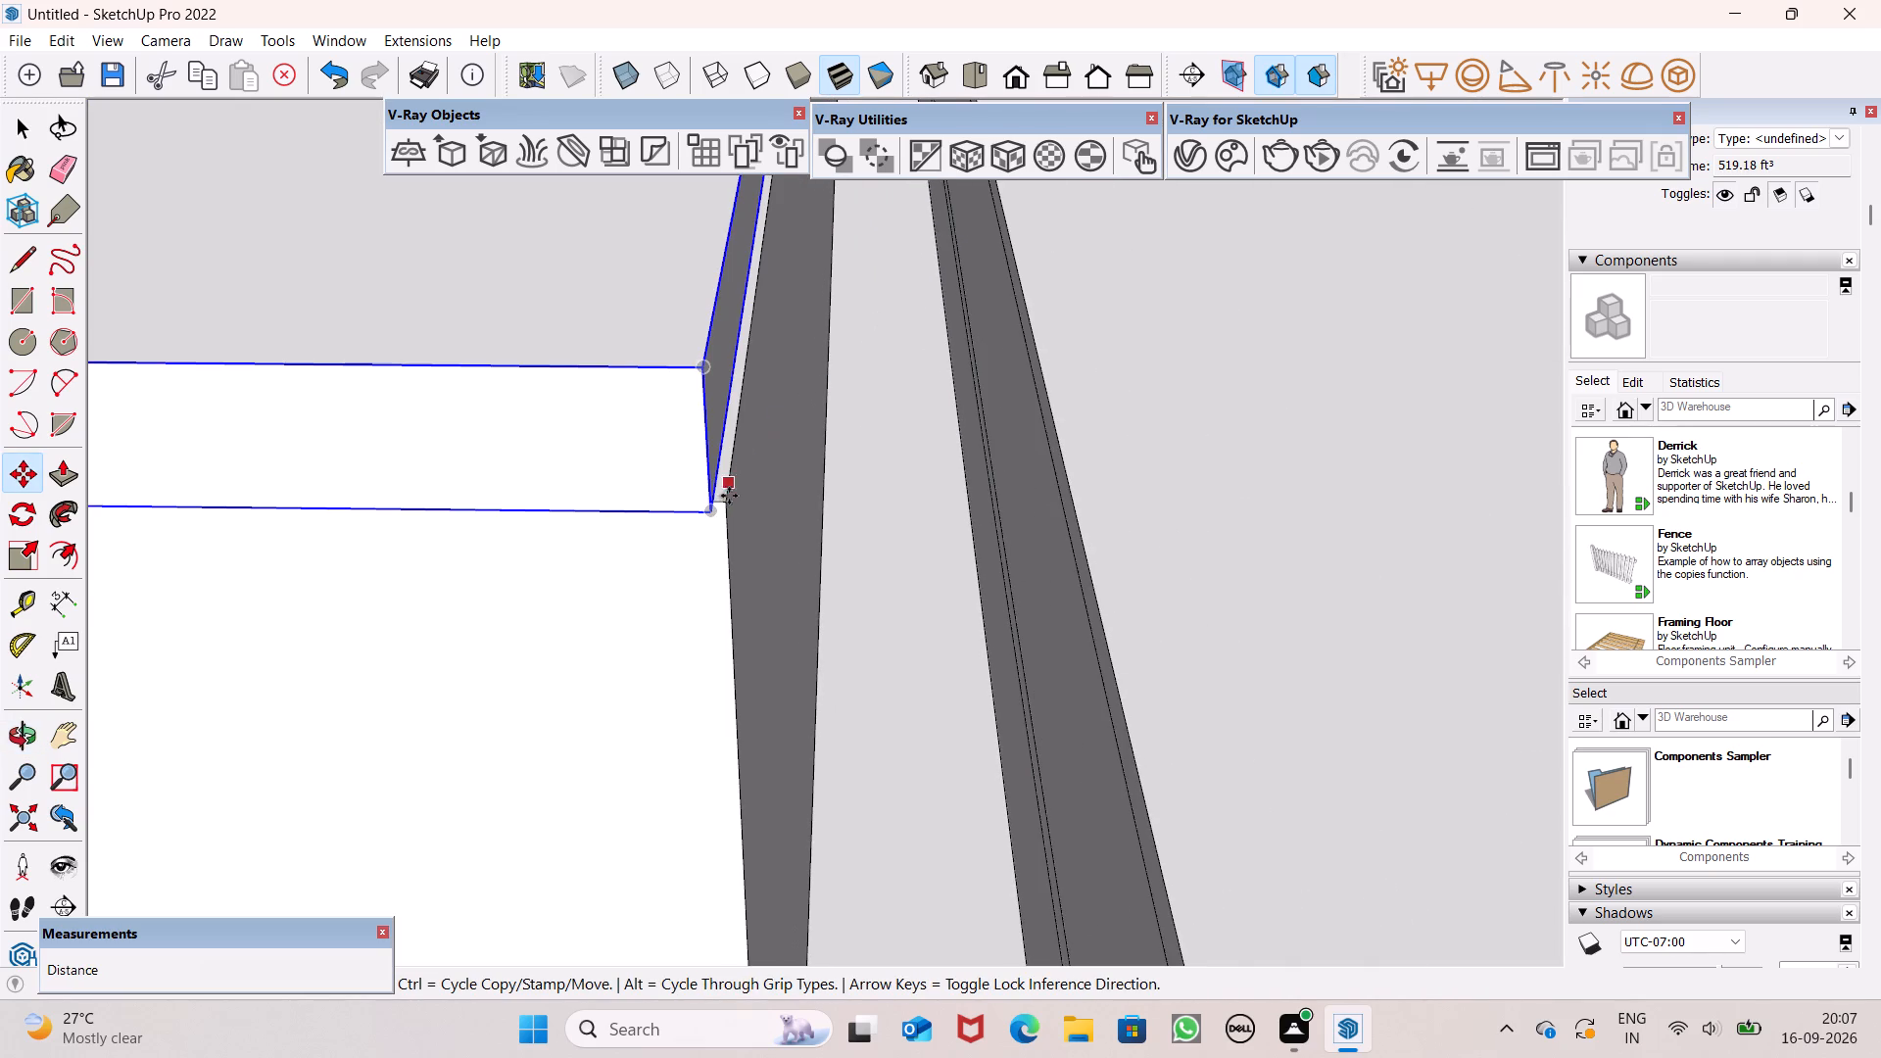
pyautogui.moveTo(714, 512); pyautogui.dragTo(727, 502)
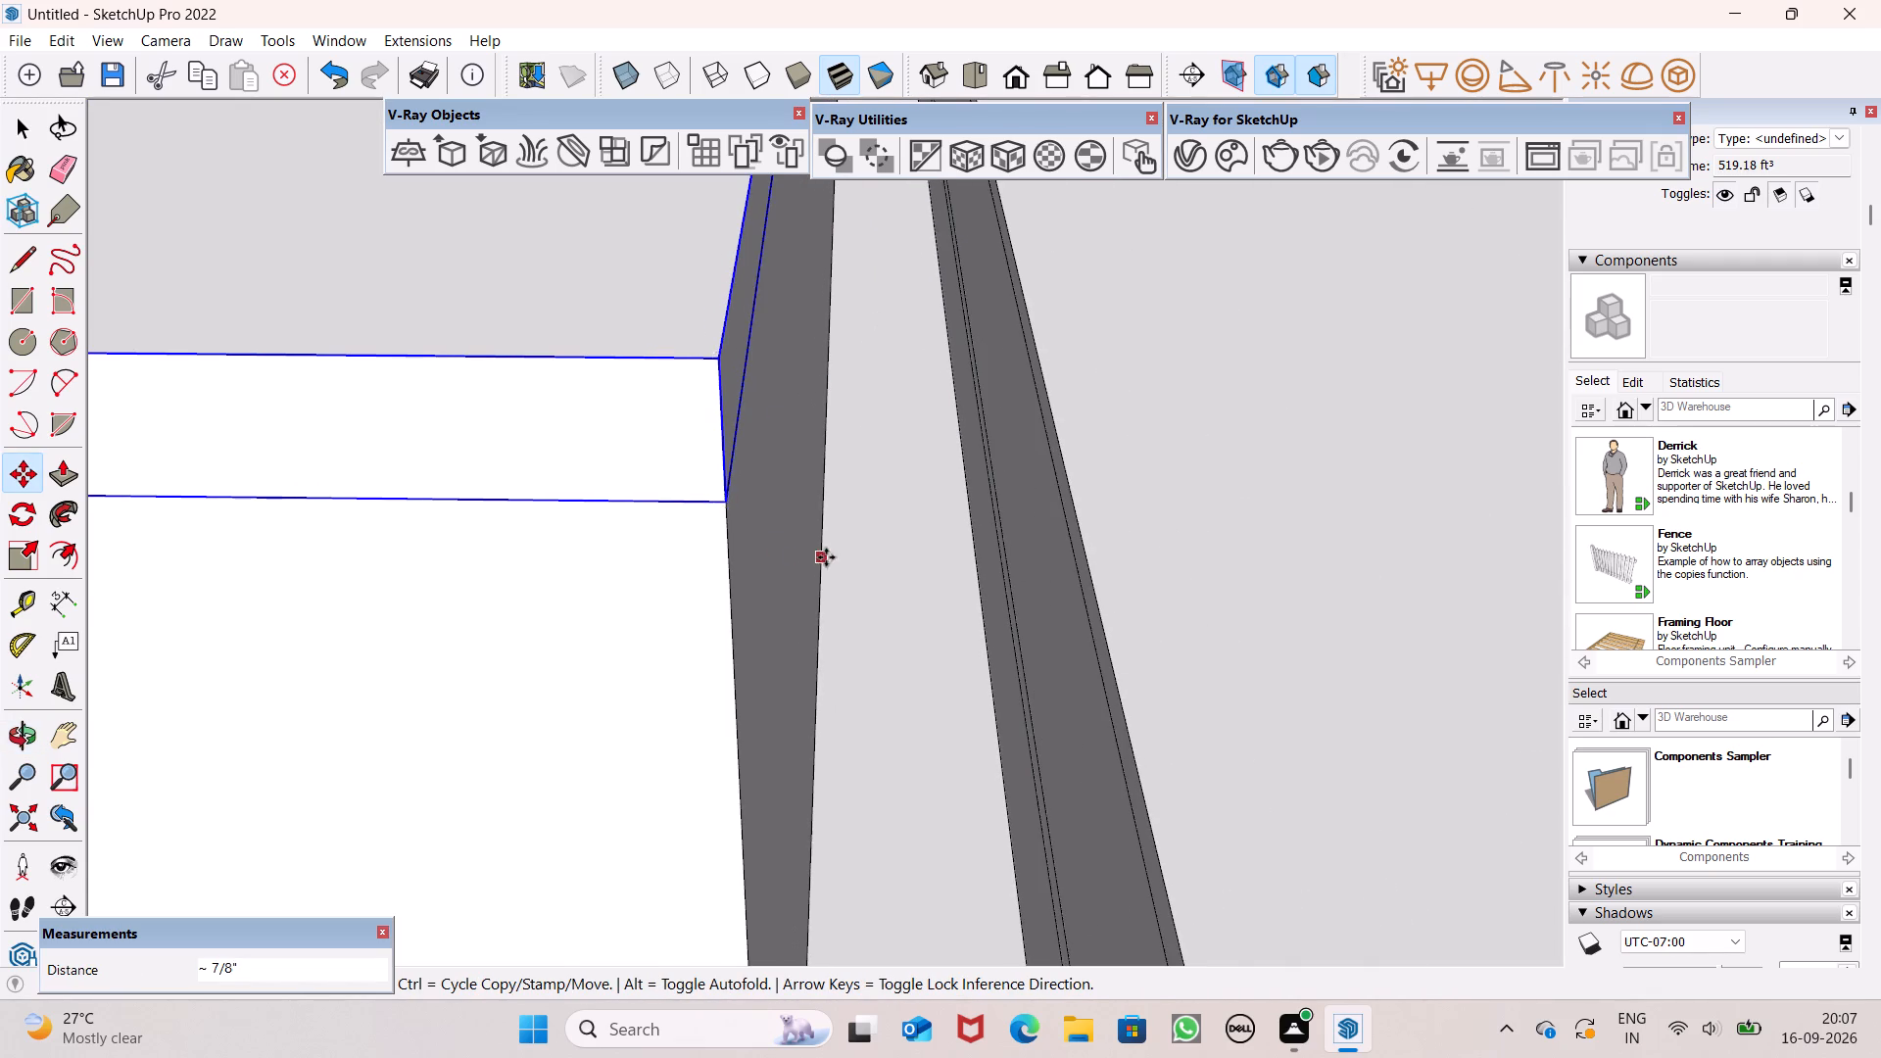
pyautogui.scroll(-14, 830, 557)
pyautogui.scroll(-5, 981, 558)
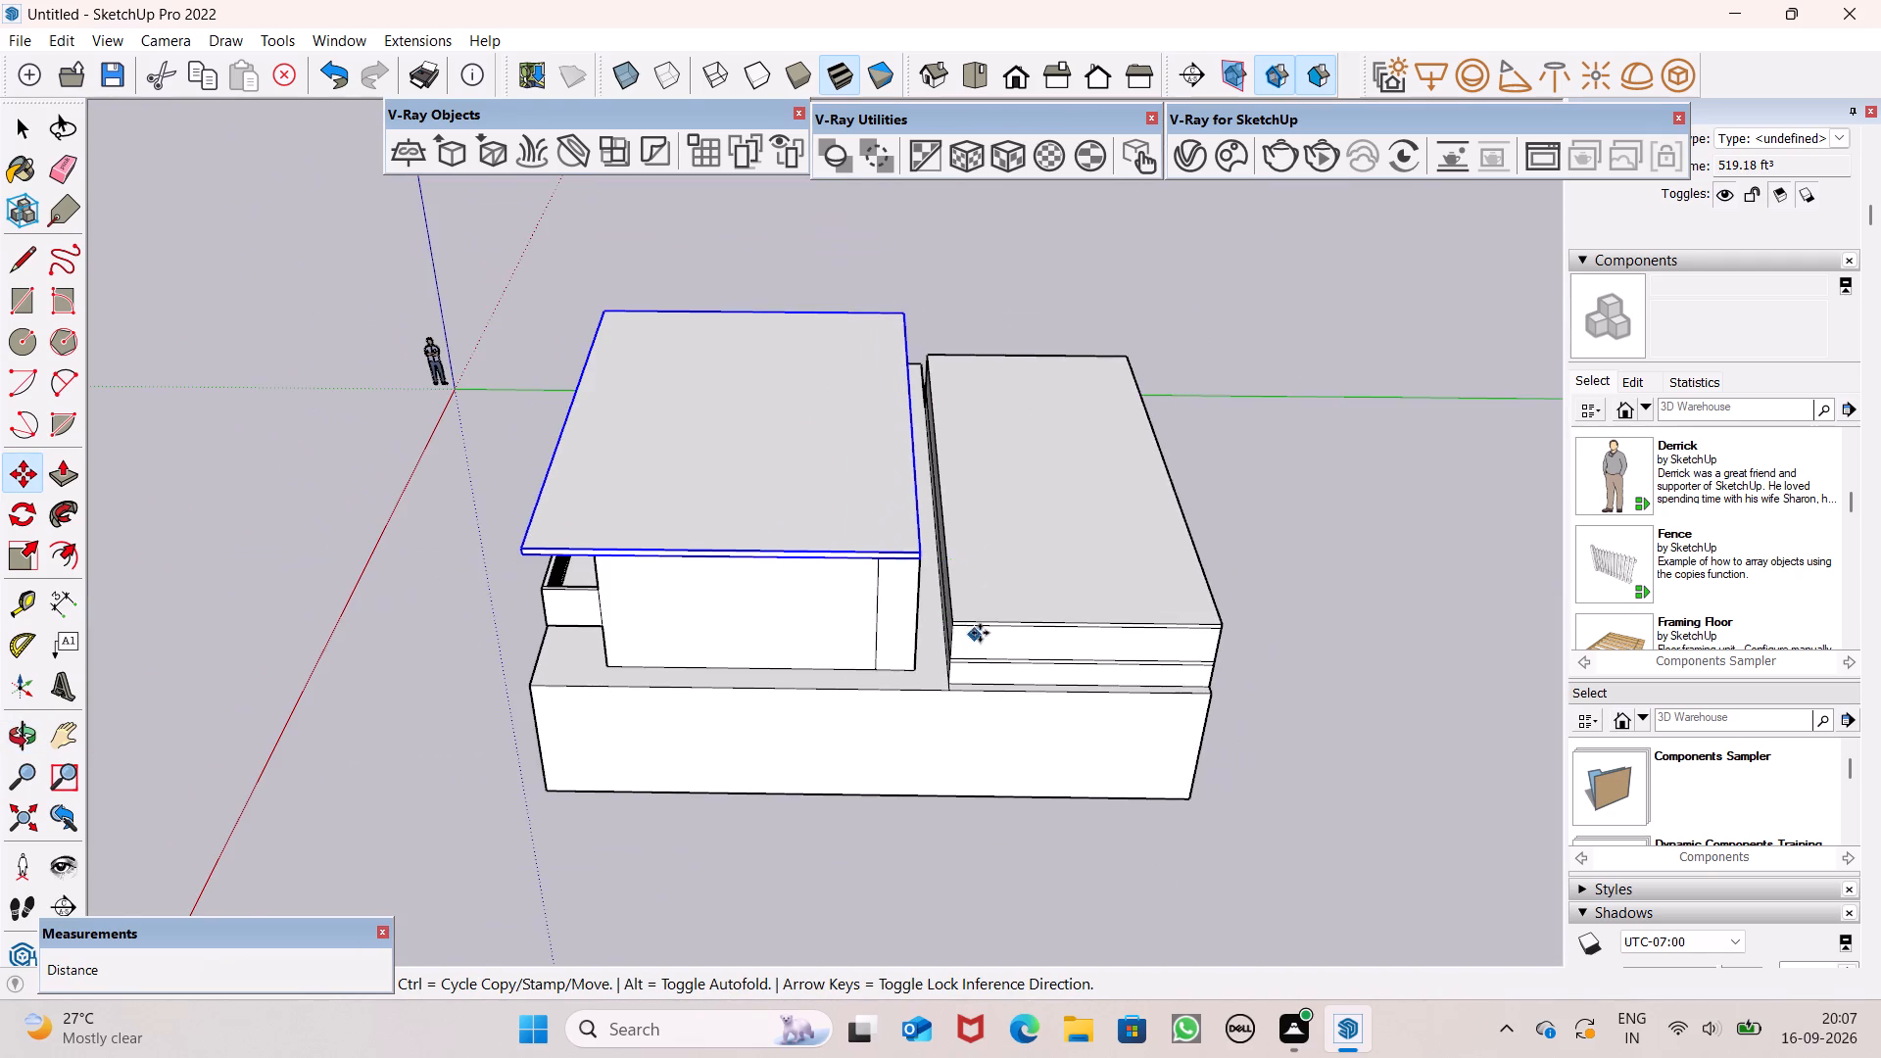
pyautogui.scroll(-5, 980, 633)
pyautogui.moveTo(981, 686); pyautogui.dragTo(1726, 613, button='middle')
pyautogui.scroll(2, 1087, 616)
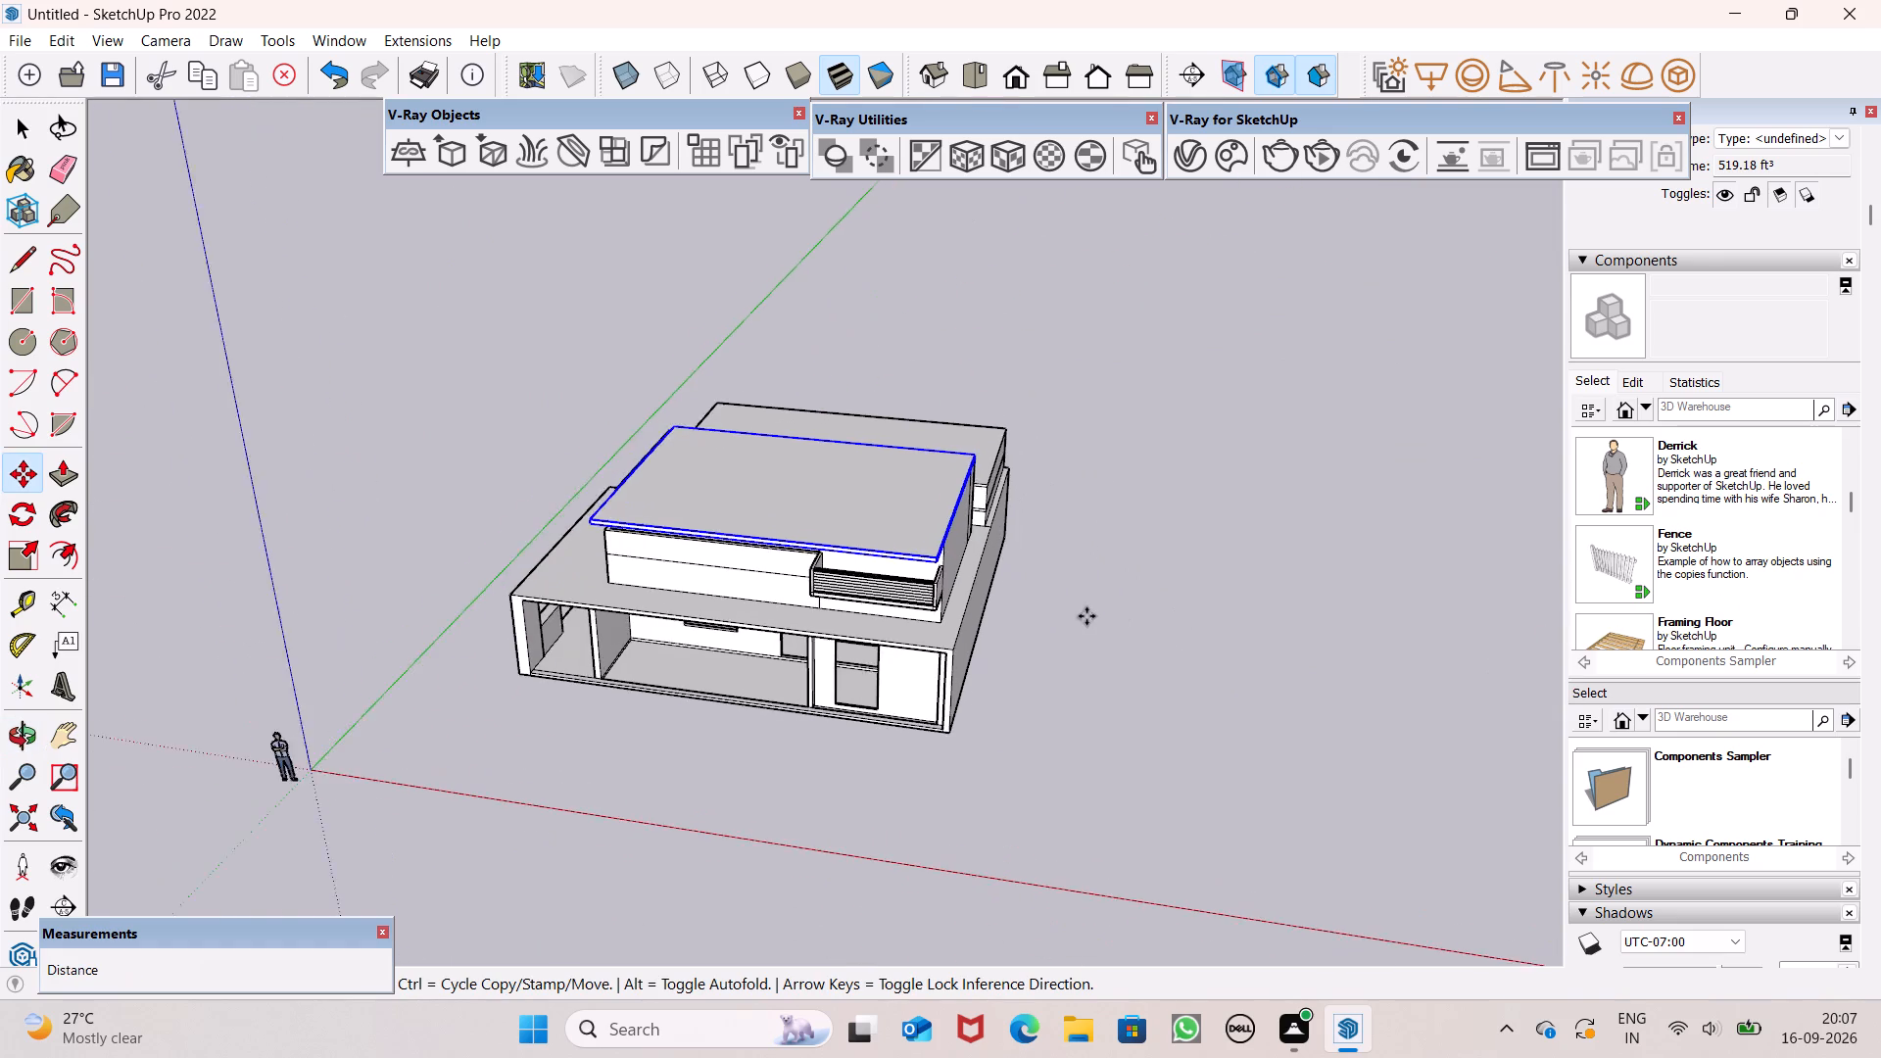
# Deselect the roof slab and examine how it sits on the upper room's walls from several sides.
pyautogui.scroll(4, 1086, 616)
pyautogui.moveTo(1135, 680); pyautogui.dragTo(1797, 569, button='middle')
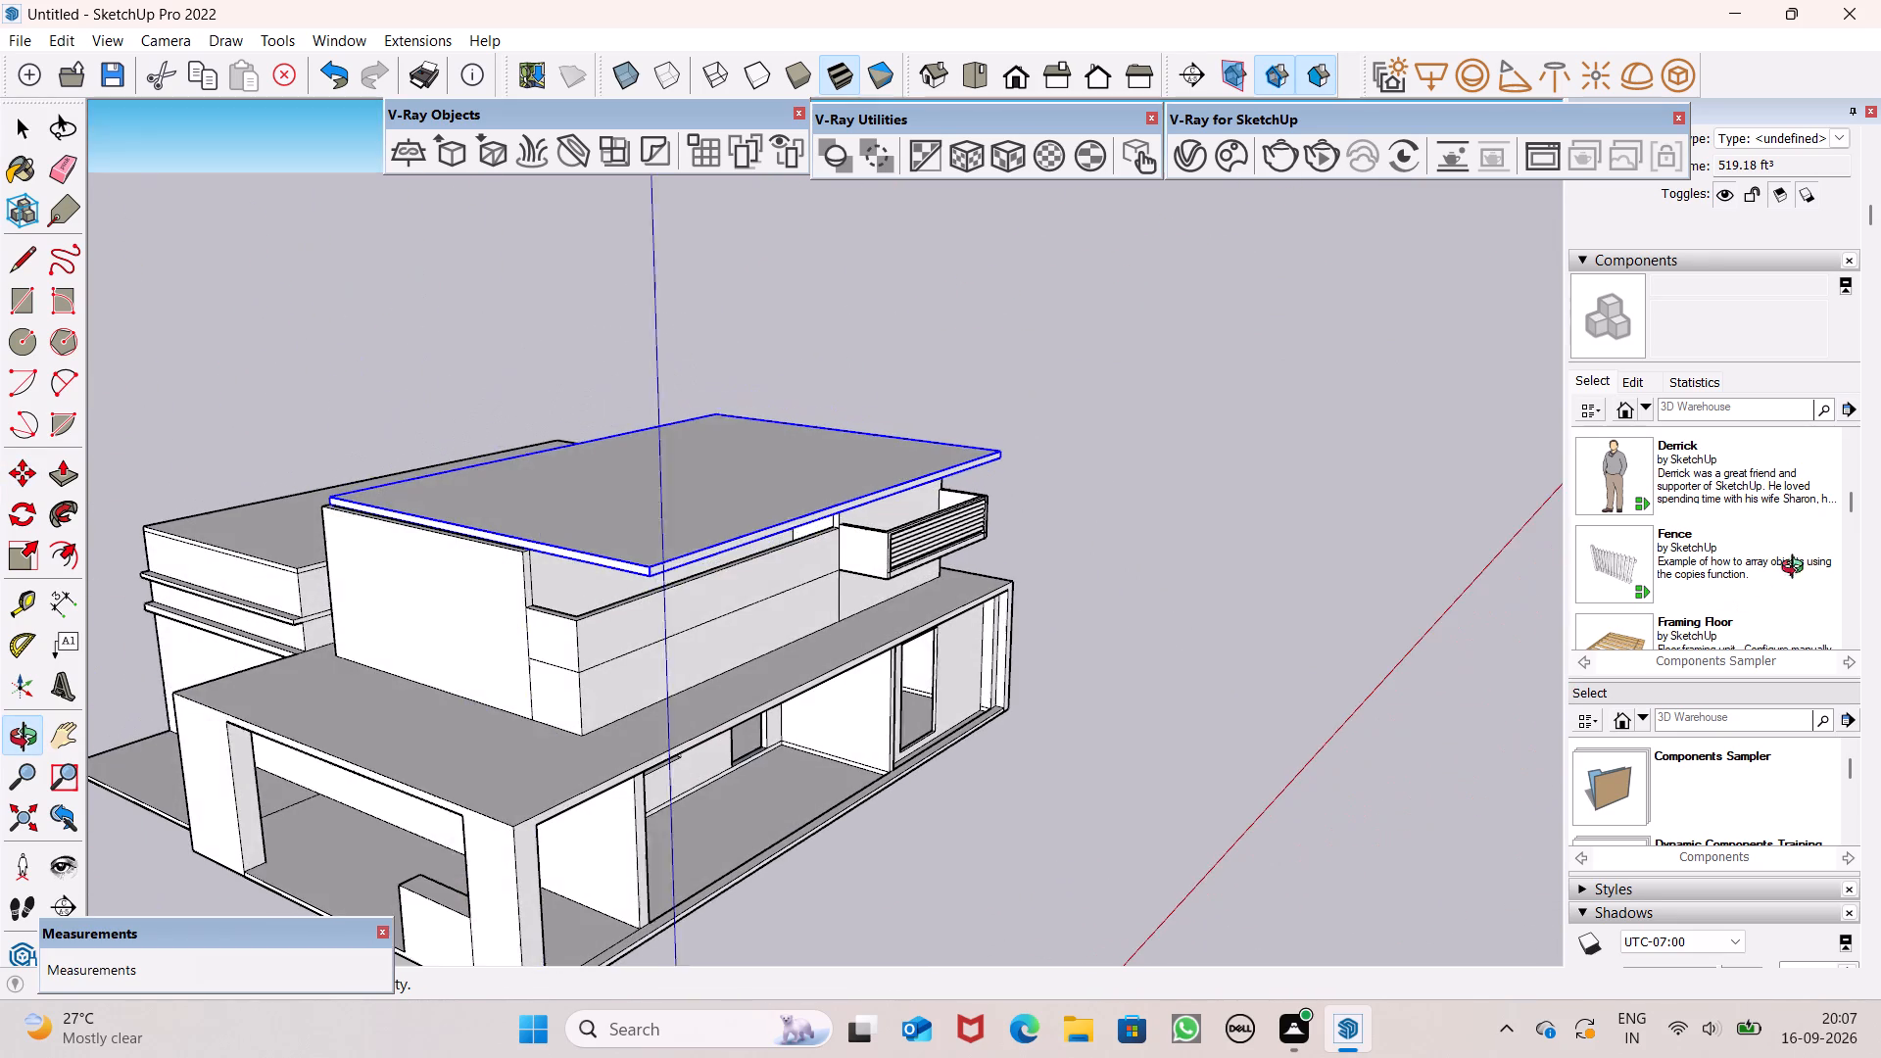
pyautogui.moveTo(1797, 569); pyautogui.dragTo(1798, 561, button='middle')
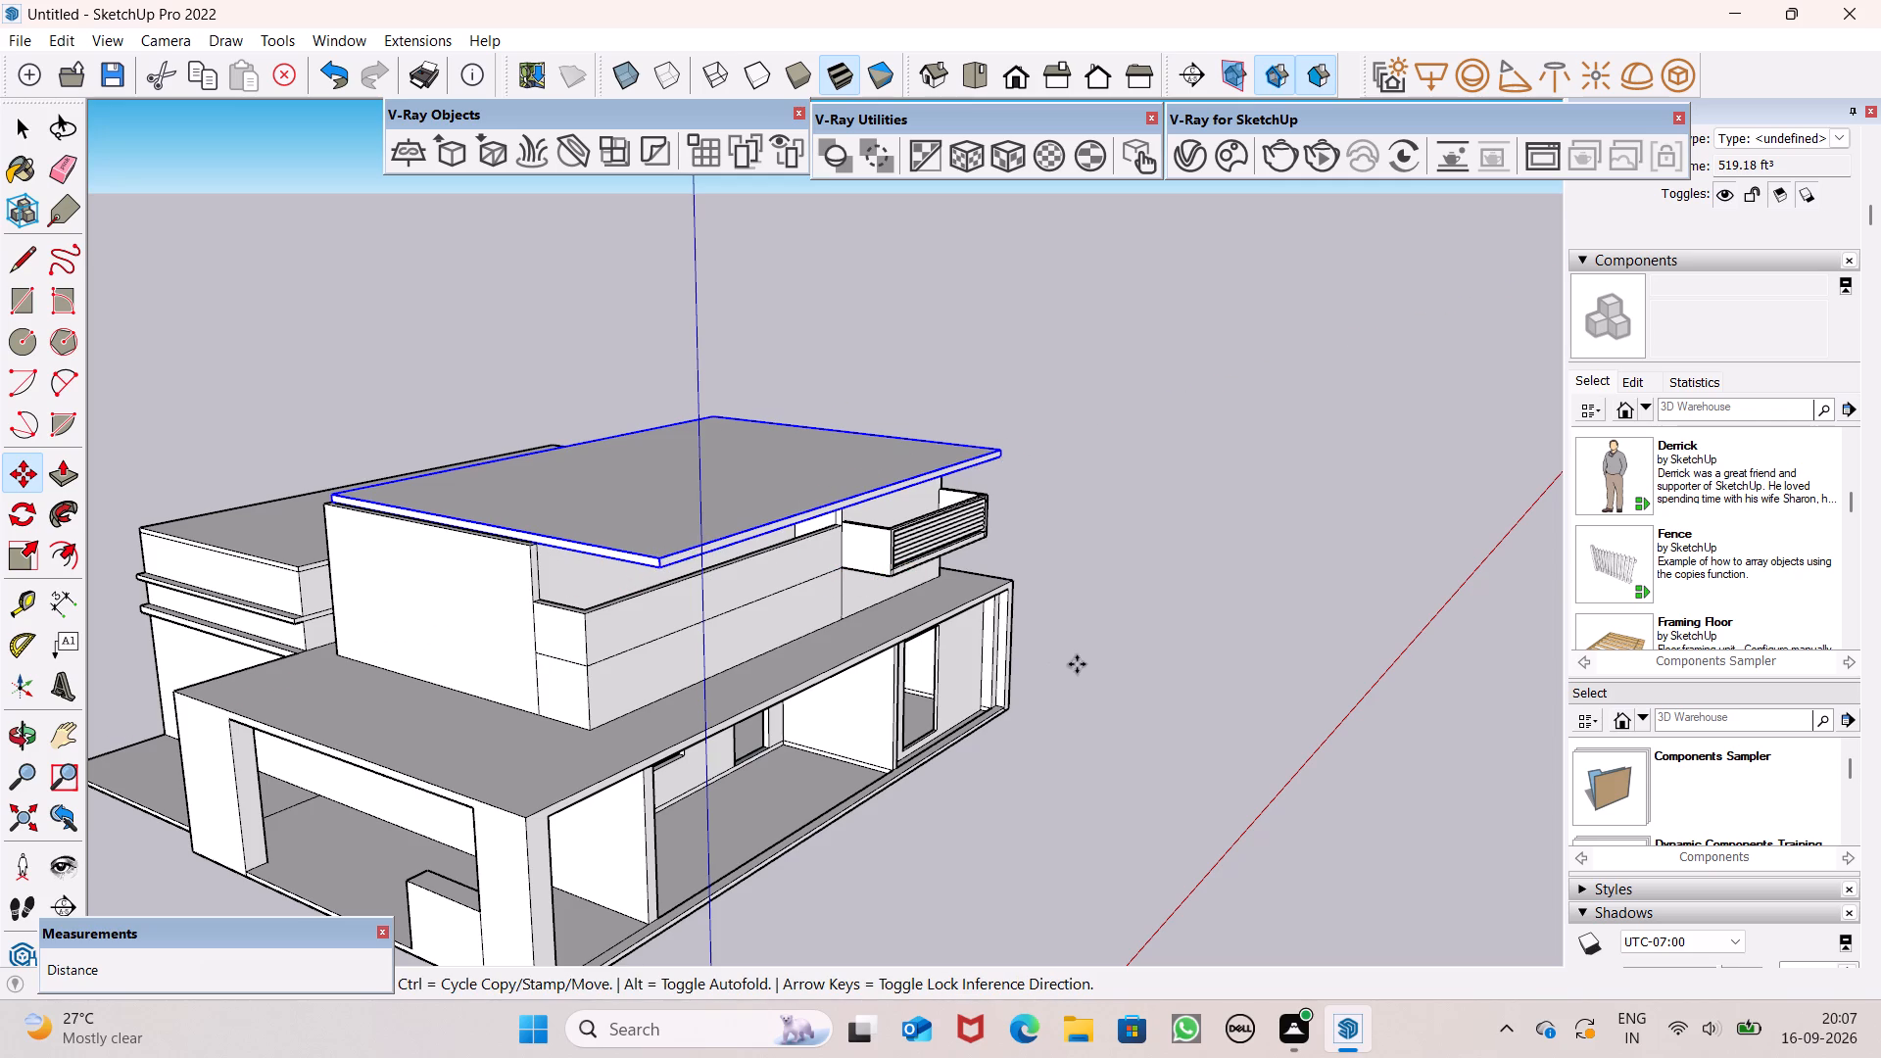
pyautogui.moveTo(1093, 667); pyautogui.dragTo(408, 730, button='middle')
pyautogui.scroll(3, 1149, 553)
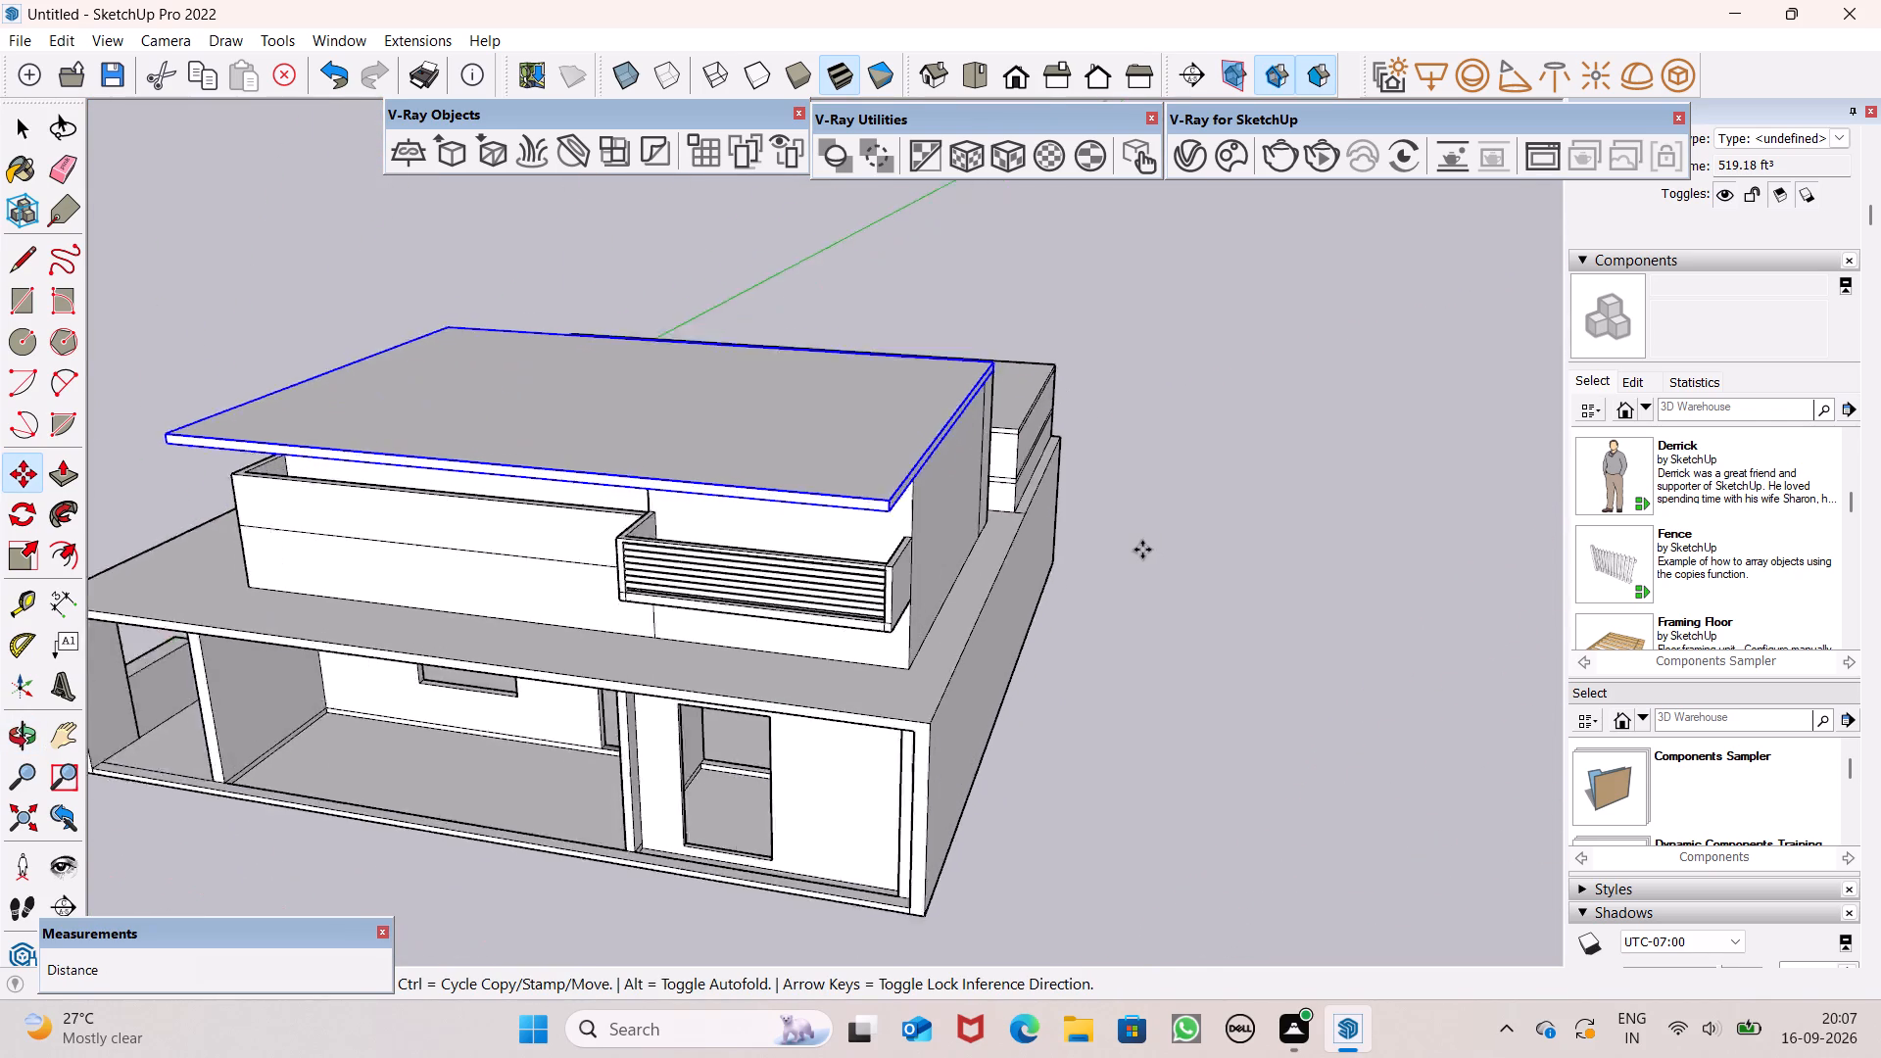
pyautogui.scroll(2, 1142, 550)
pyautogui.press('space')
pyautogui.press('space')
pyautogui.click(1136, 553)
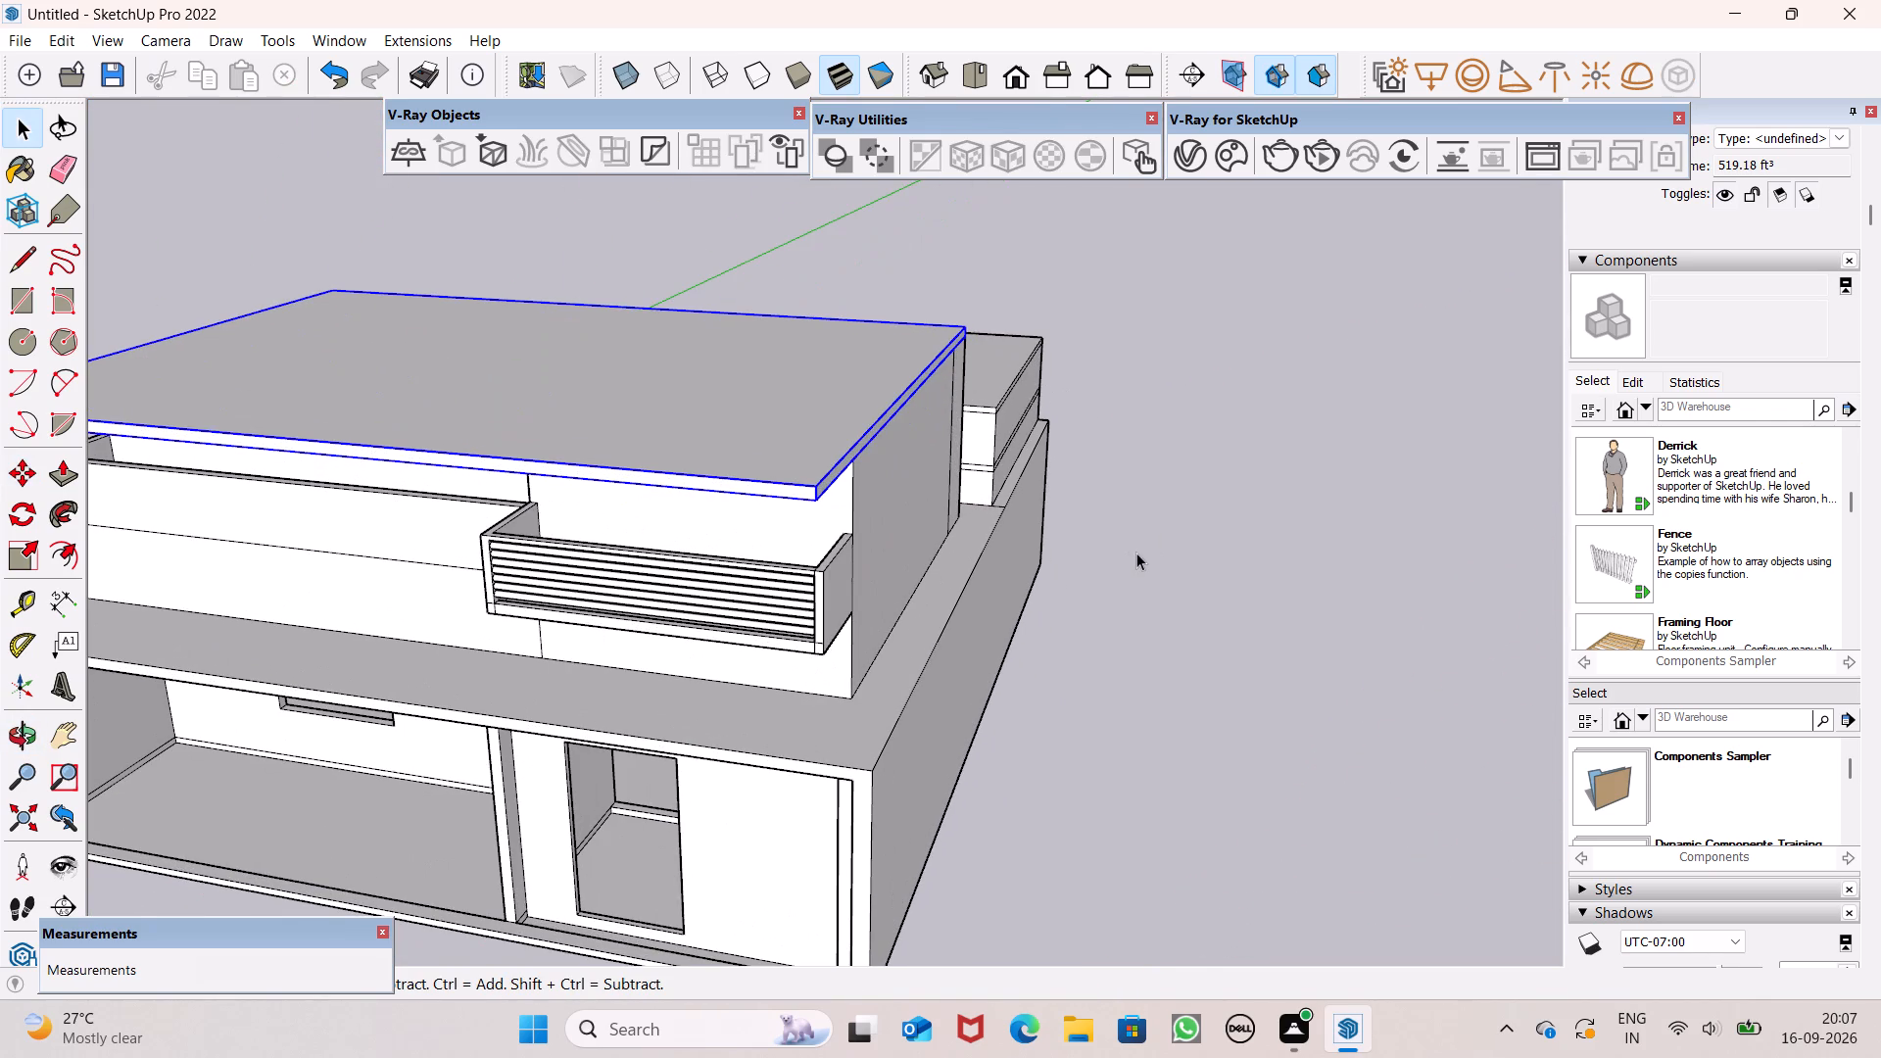
pyautogui.press('space')
pyautogui.scroll(-13, 1154, 553)
pyautogui.moveTo(1167, 591); pyautogui.dragTo(1830, 700, button='middle')
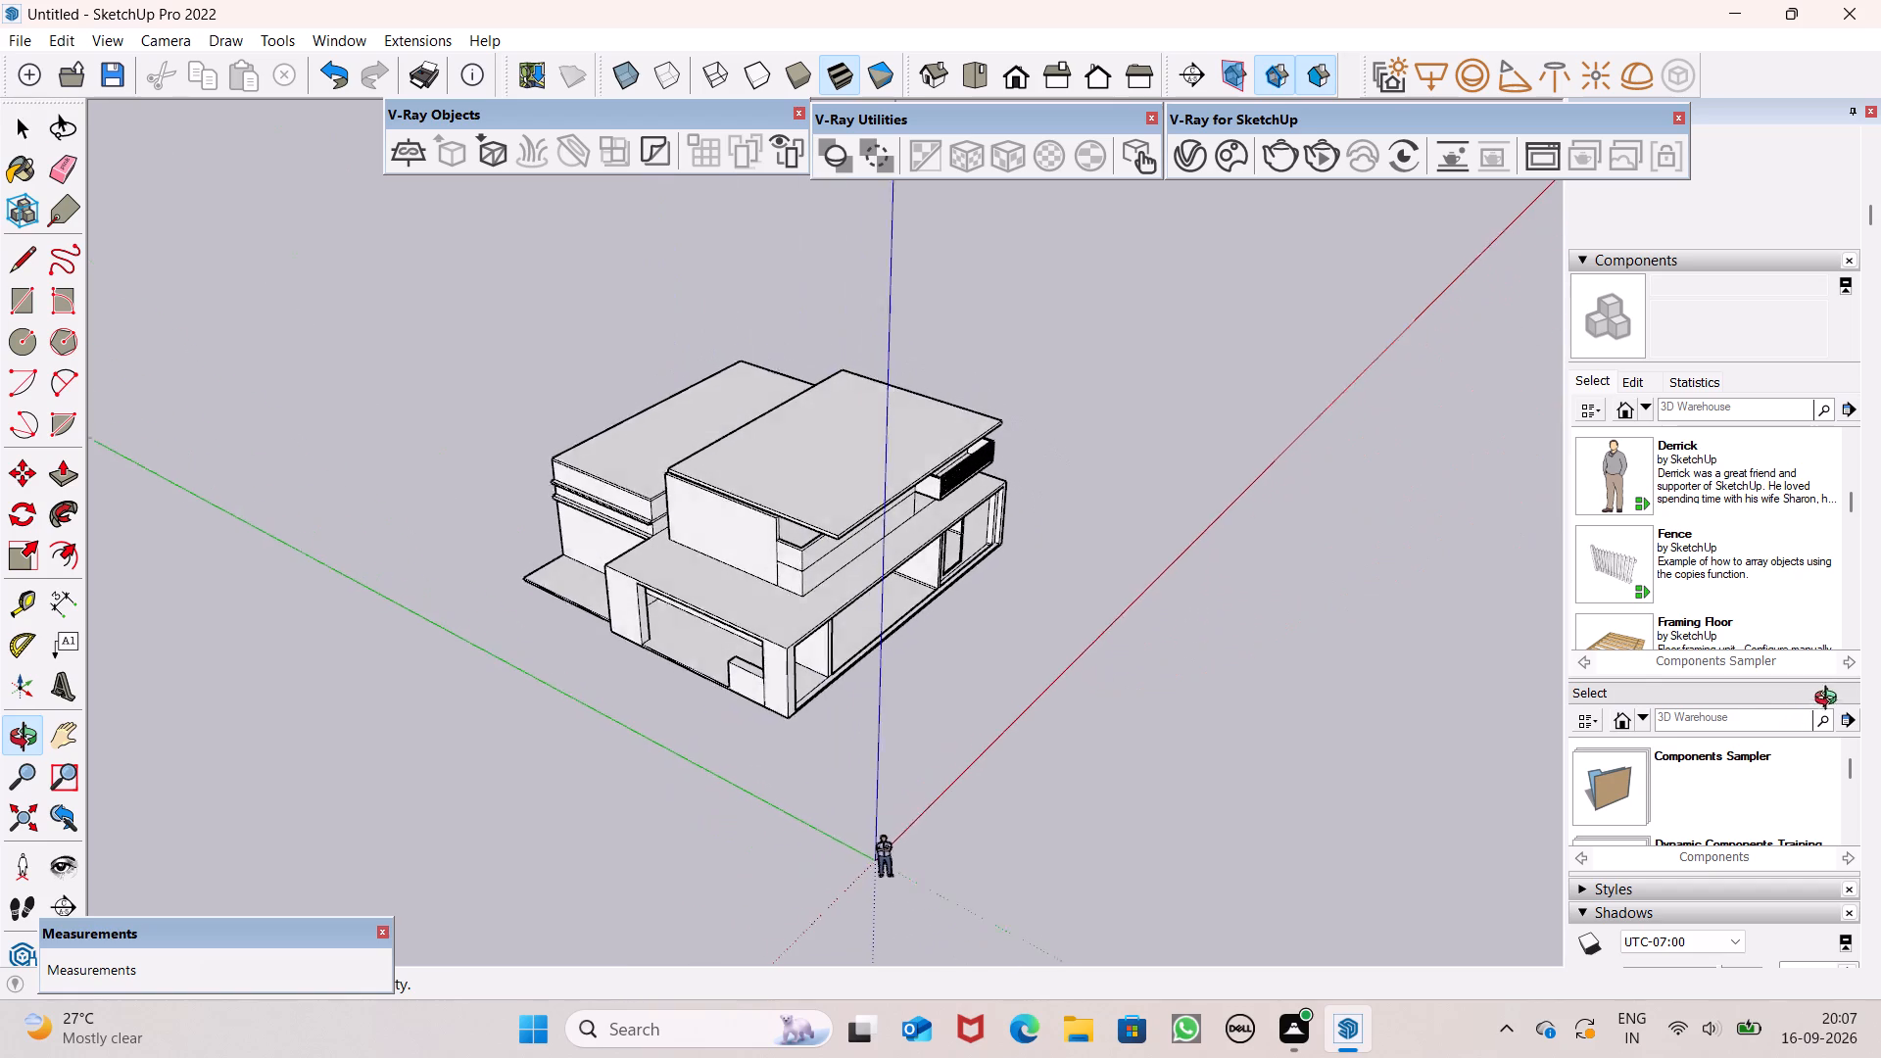
pyautogui.moveTo(1830, 700); pyautogui.dragTo(1833, 696, button='middle')
pyautogui.scroll(6, 555, 434)
pyautogui.click(989, 586)
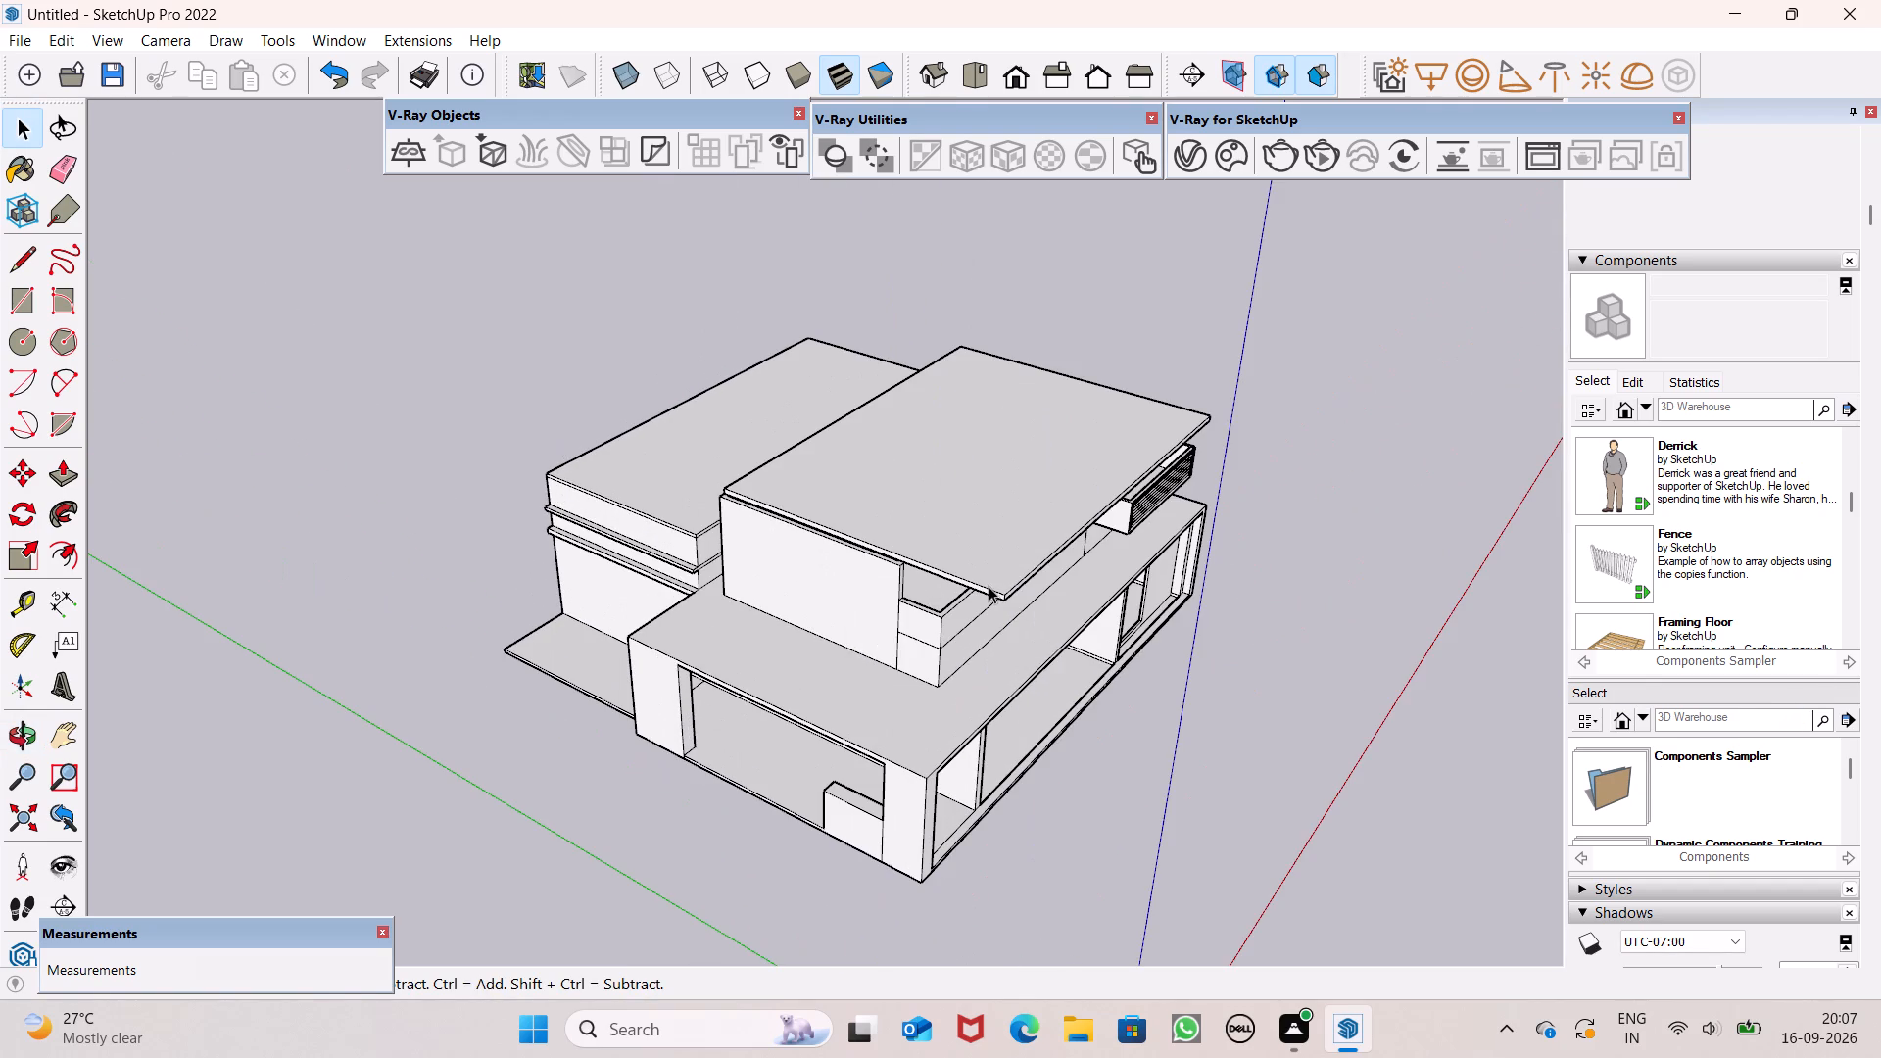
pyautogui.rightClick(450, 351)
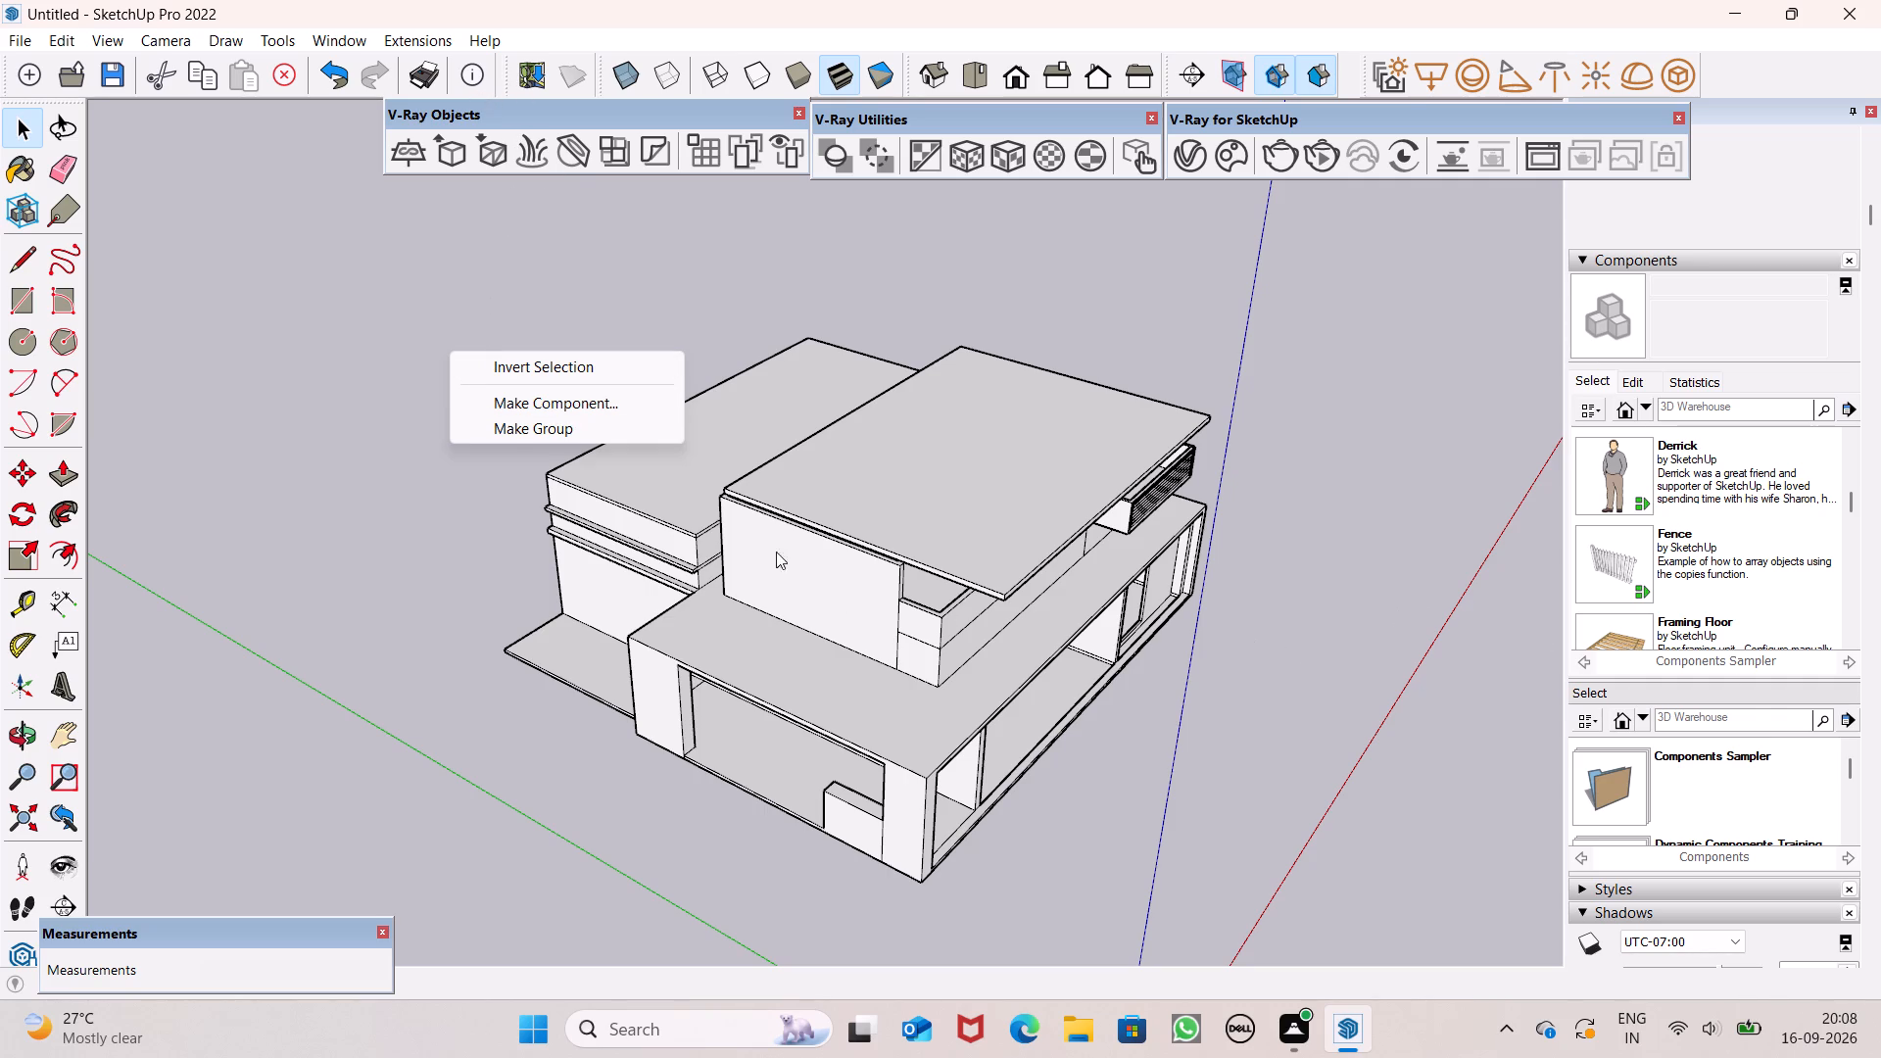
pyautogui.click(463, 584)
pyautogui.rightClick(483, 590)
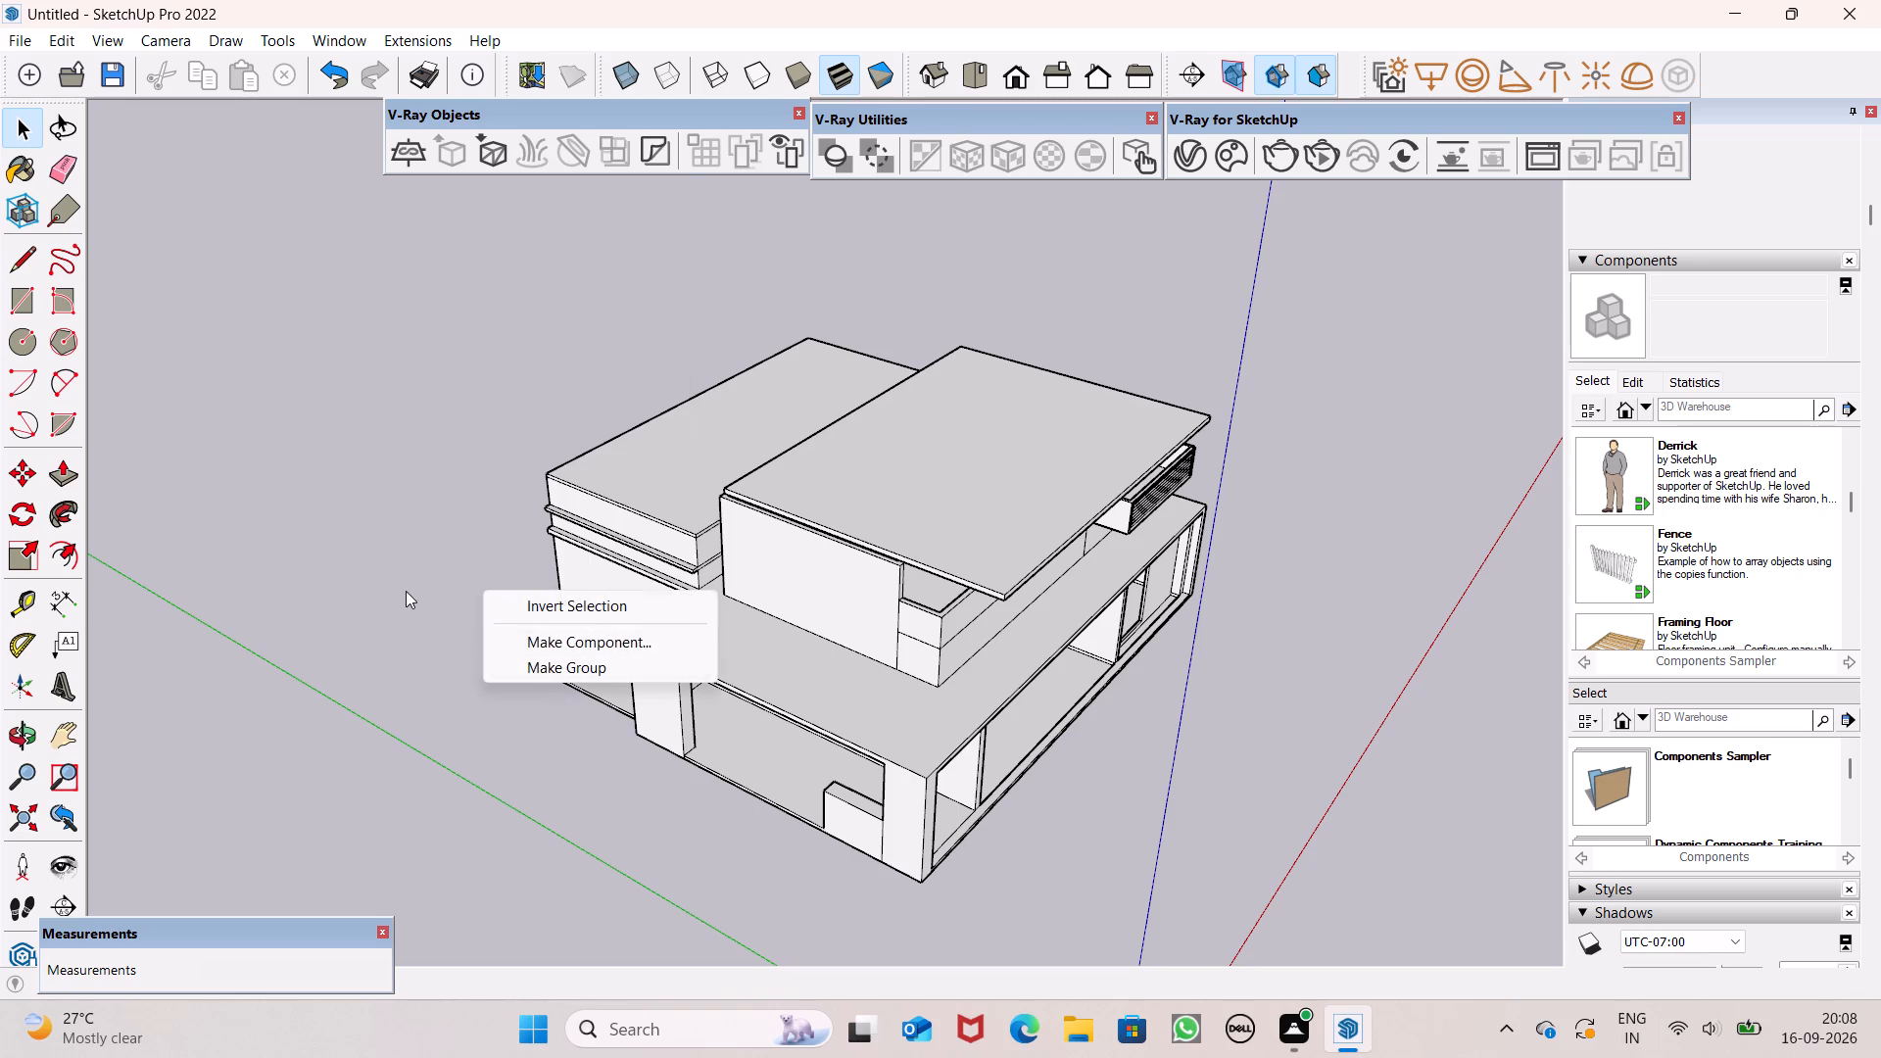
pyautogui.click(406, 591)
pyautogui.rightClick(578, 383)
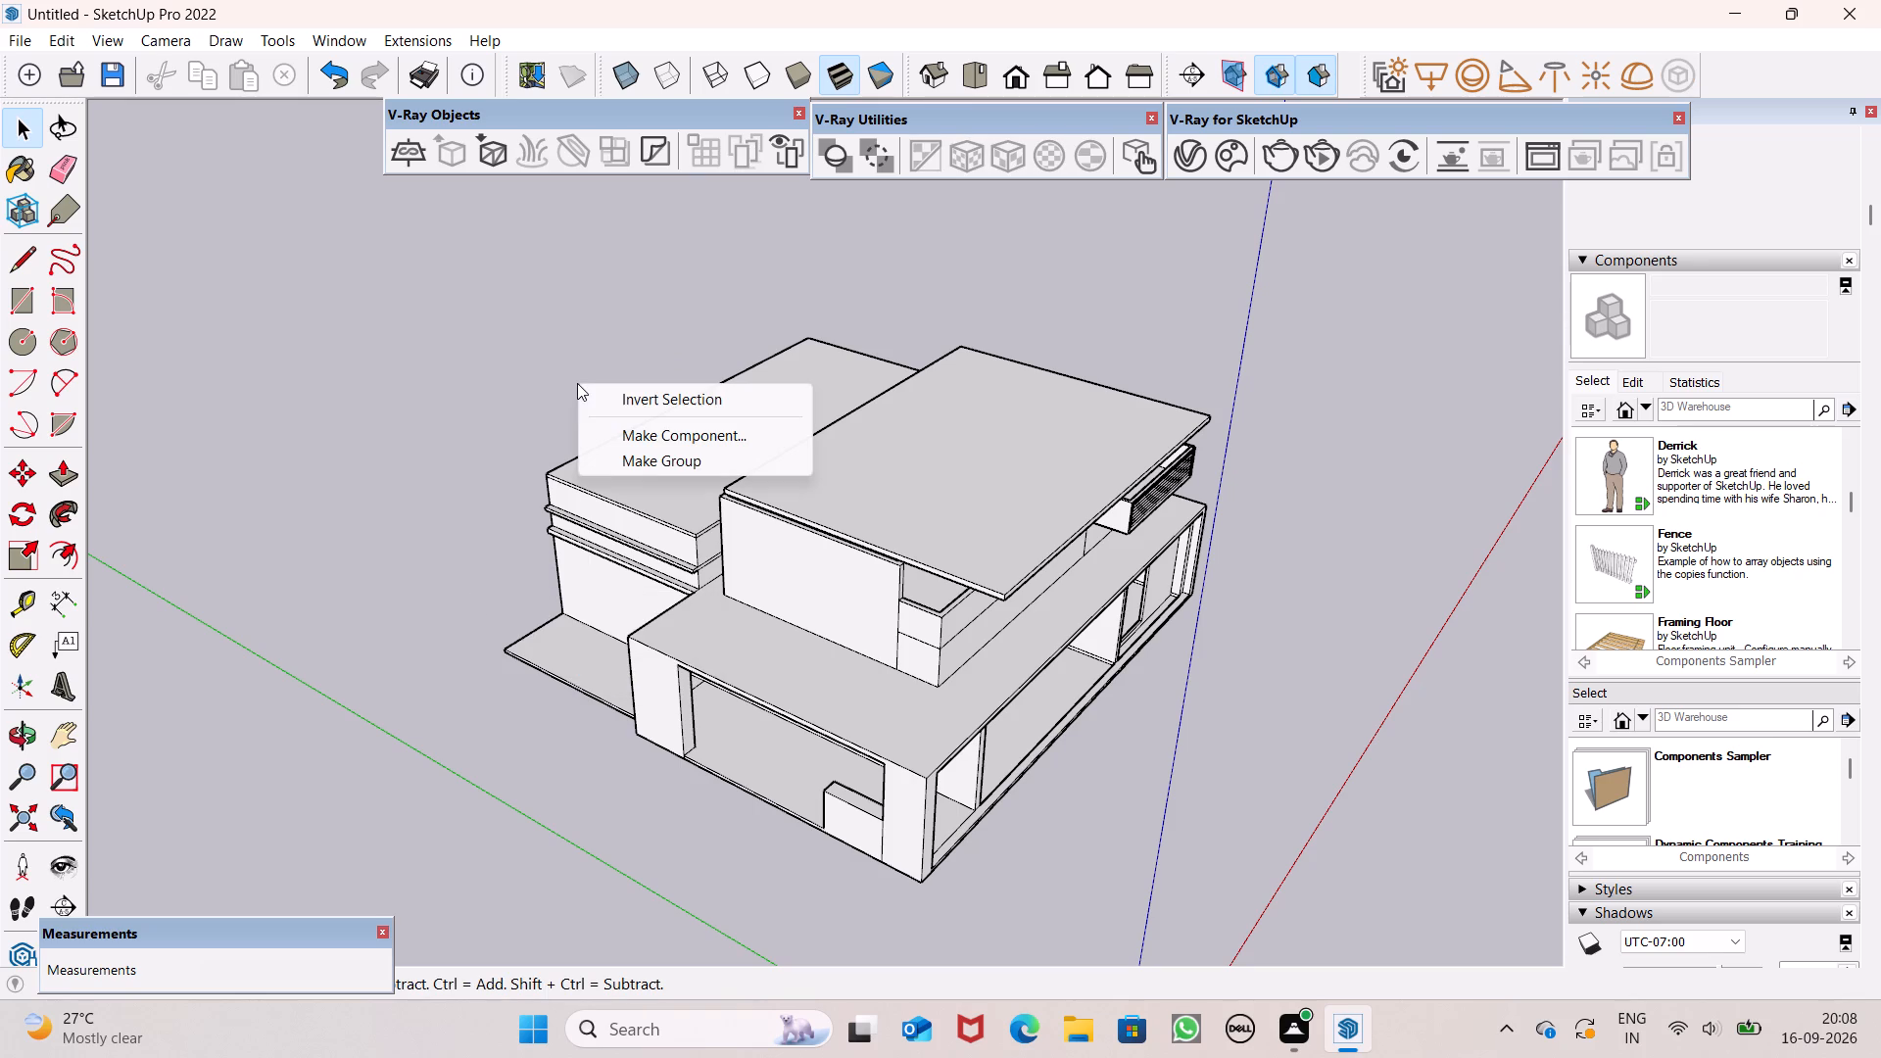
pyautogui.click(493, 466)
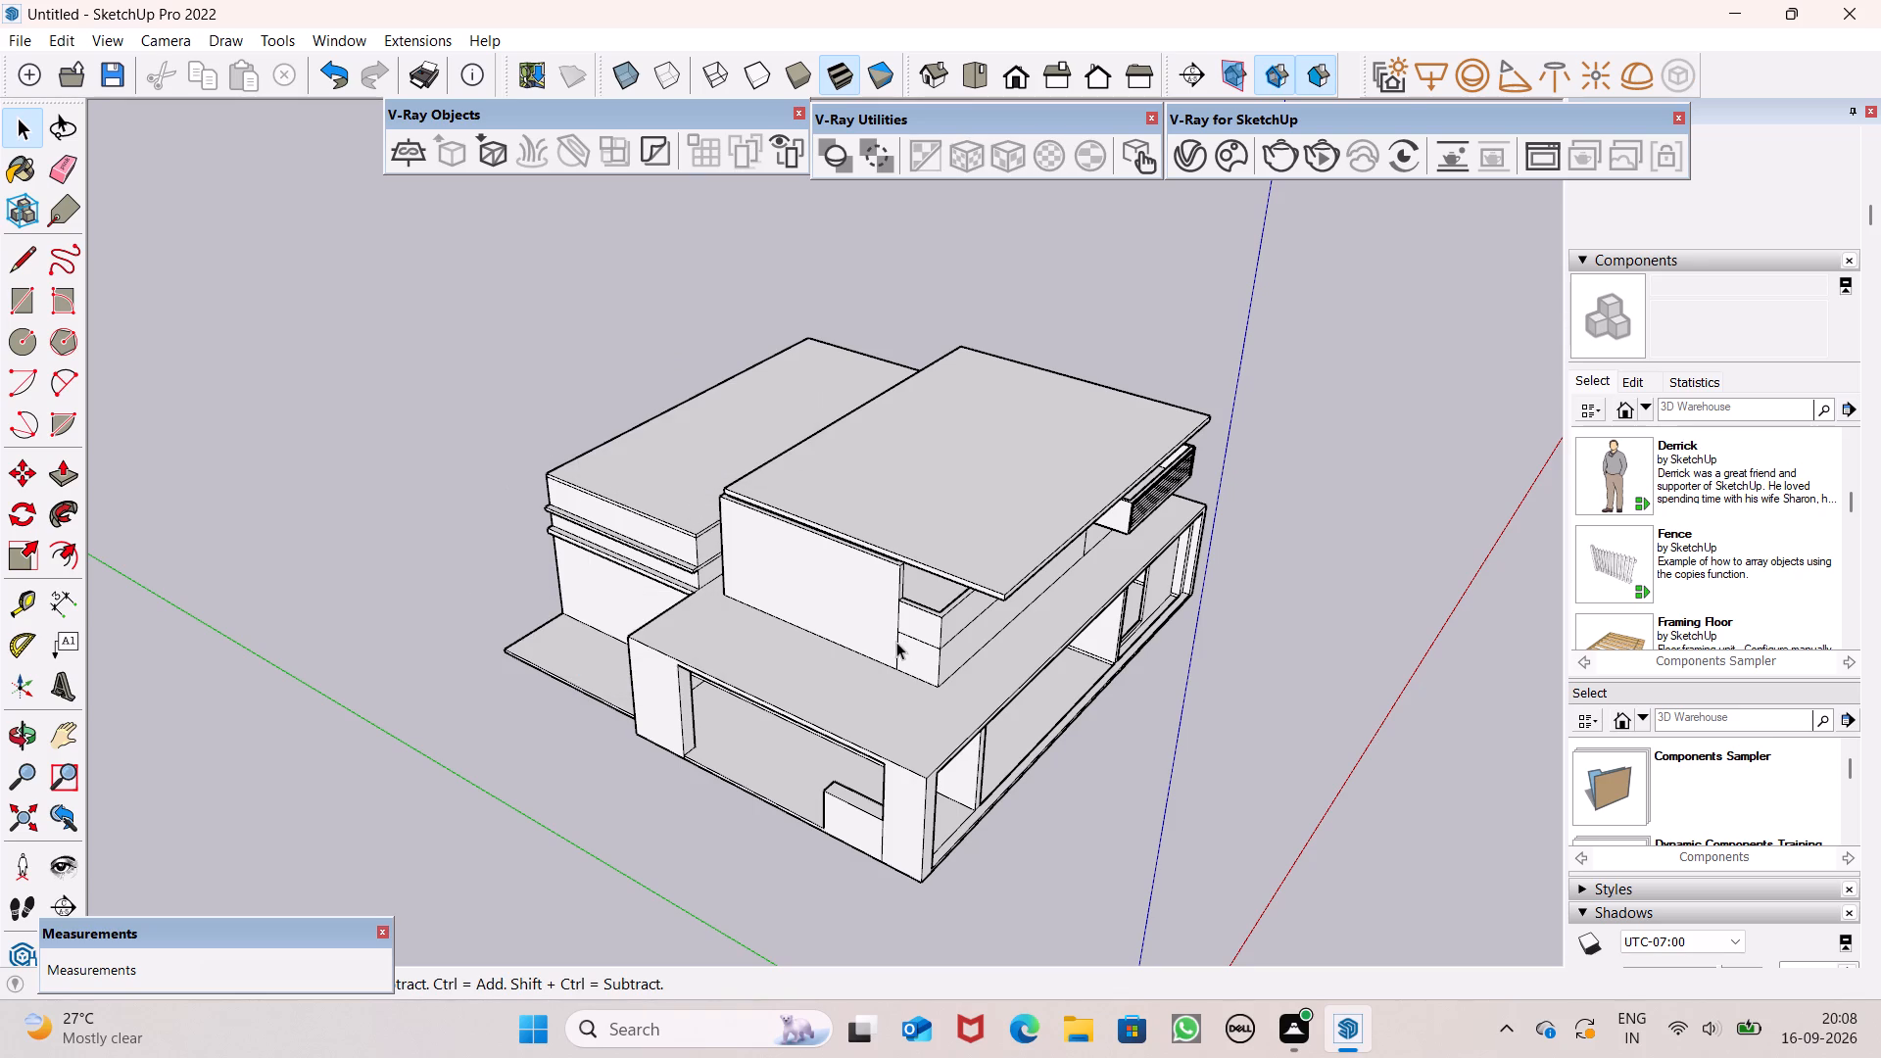
# Explode the upper room's roof slab group.
pyautogui.click(944, 571)
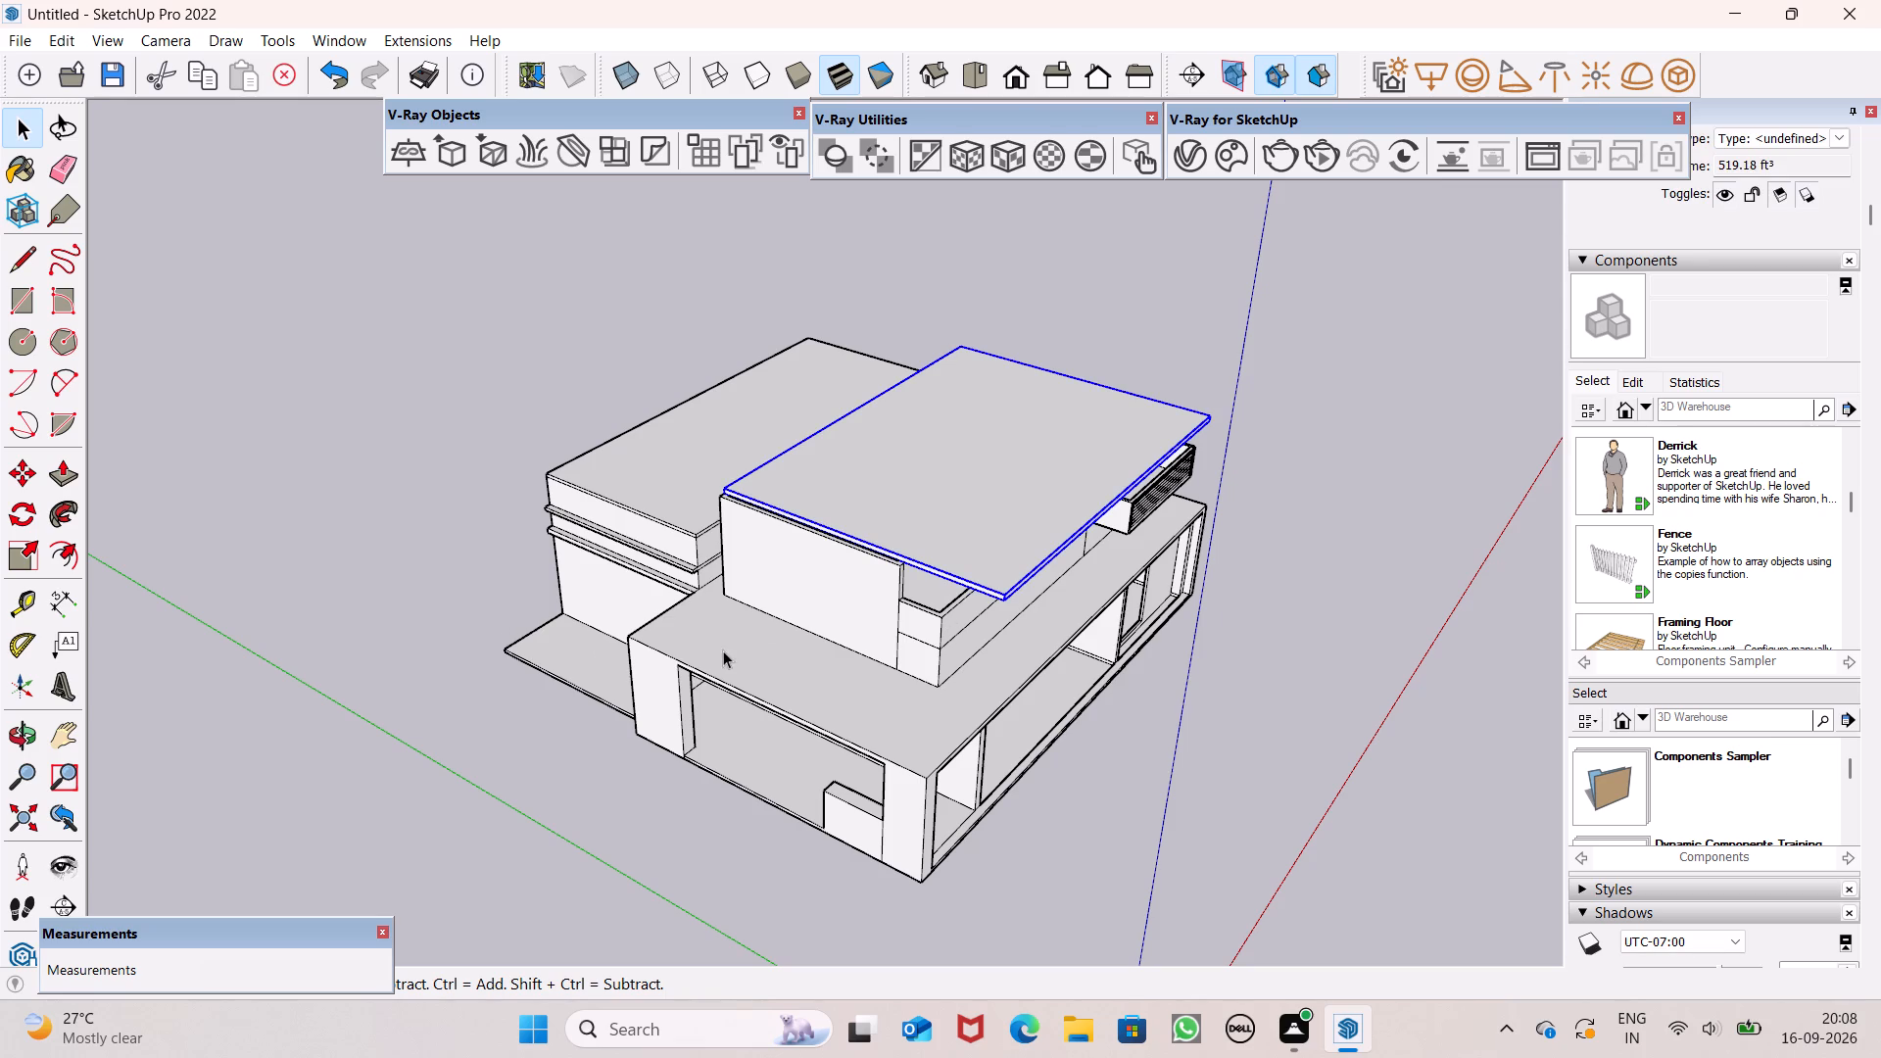
pyautogui.rightClick(892, 554)
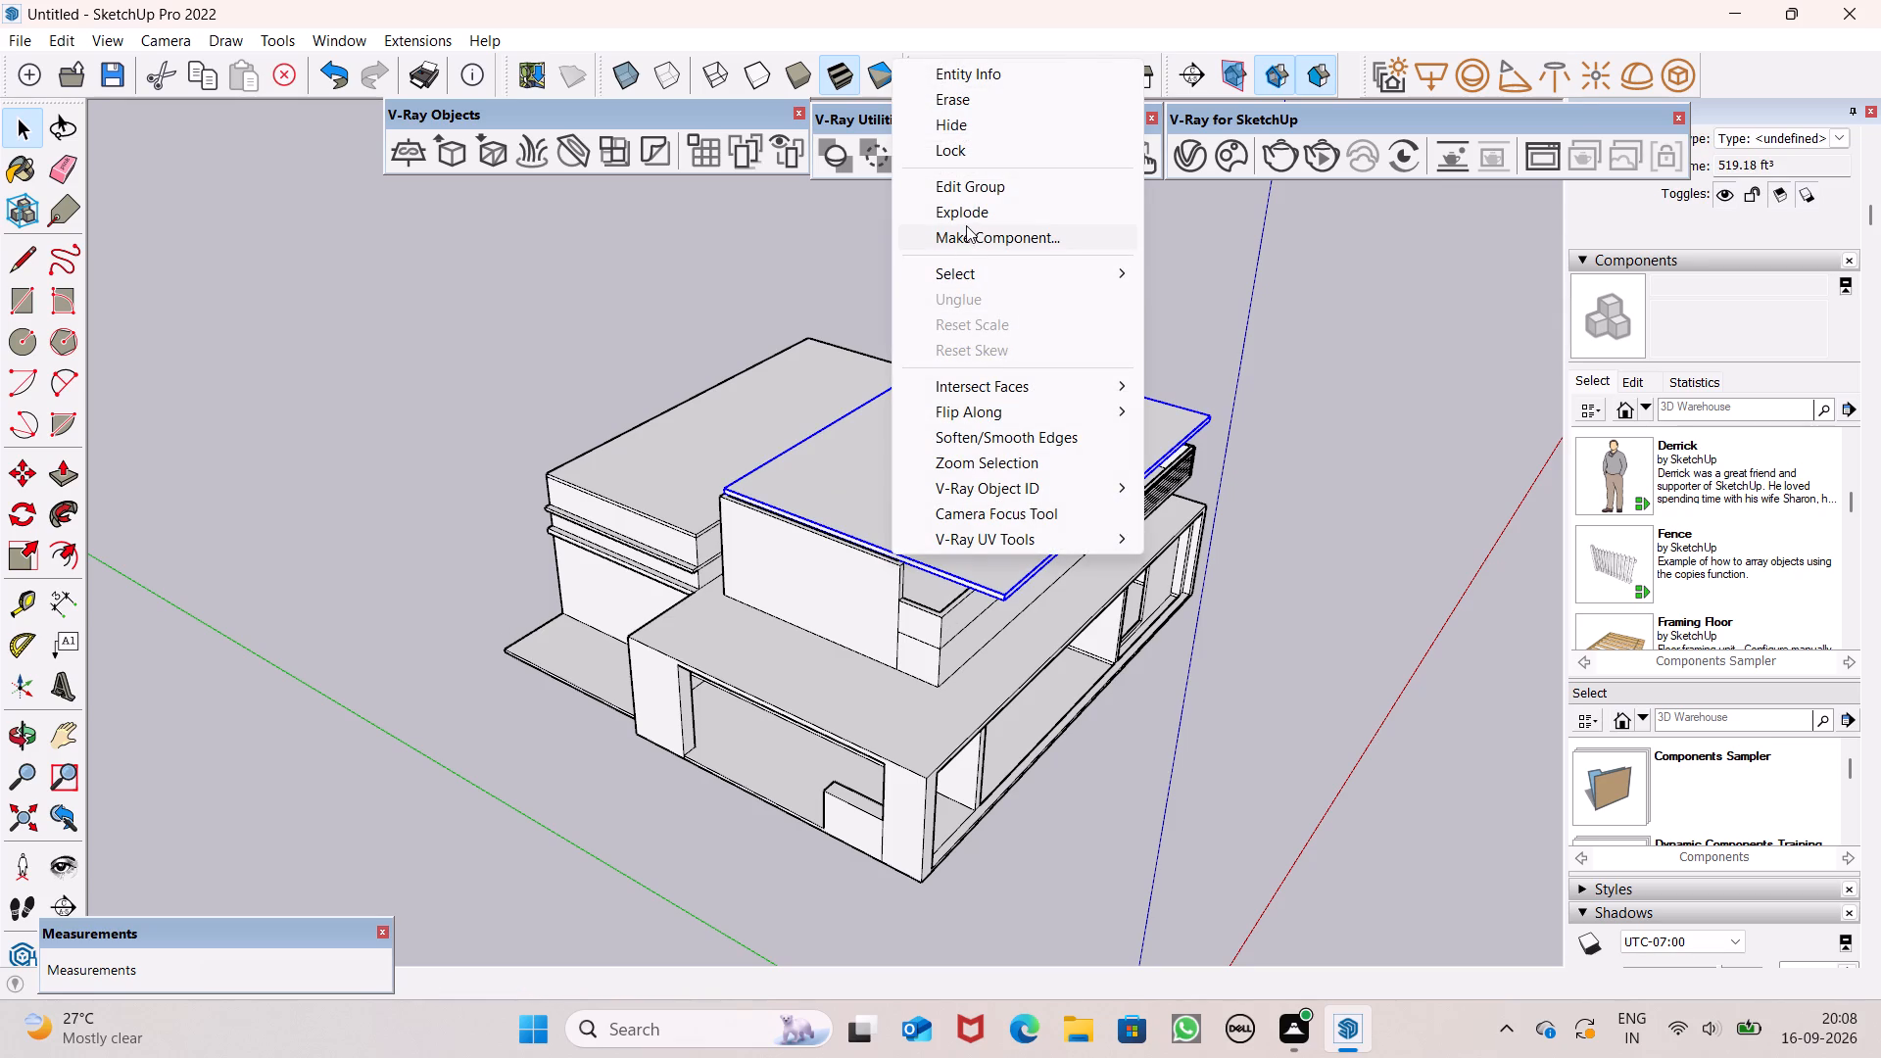
pyautogui.click(973, 213)
# Push/Pull the roof slab's edge face above the blank side wall about 7 3/8", flush with the wall's outer face.
pyautogui.scroll(-1, 1096, 642)
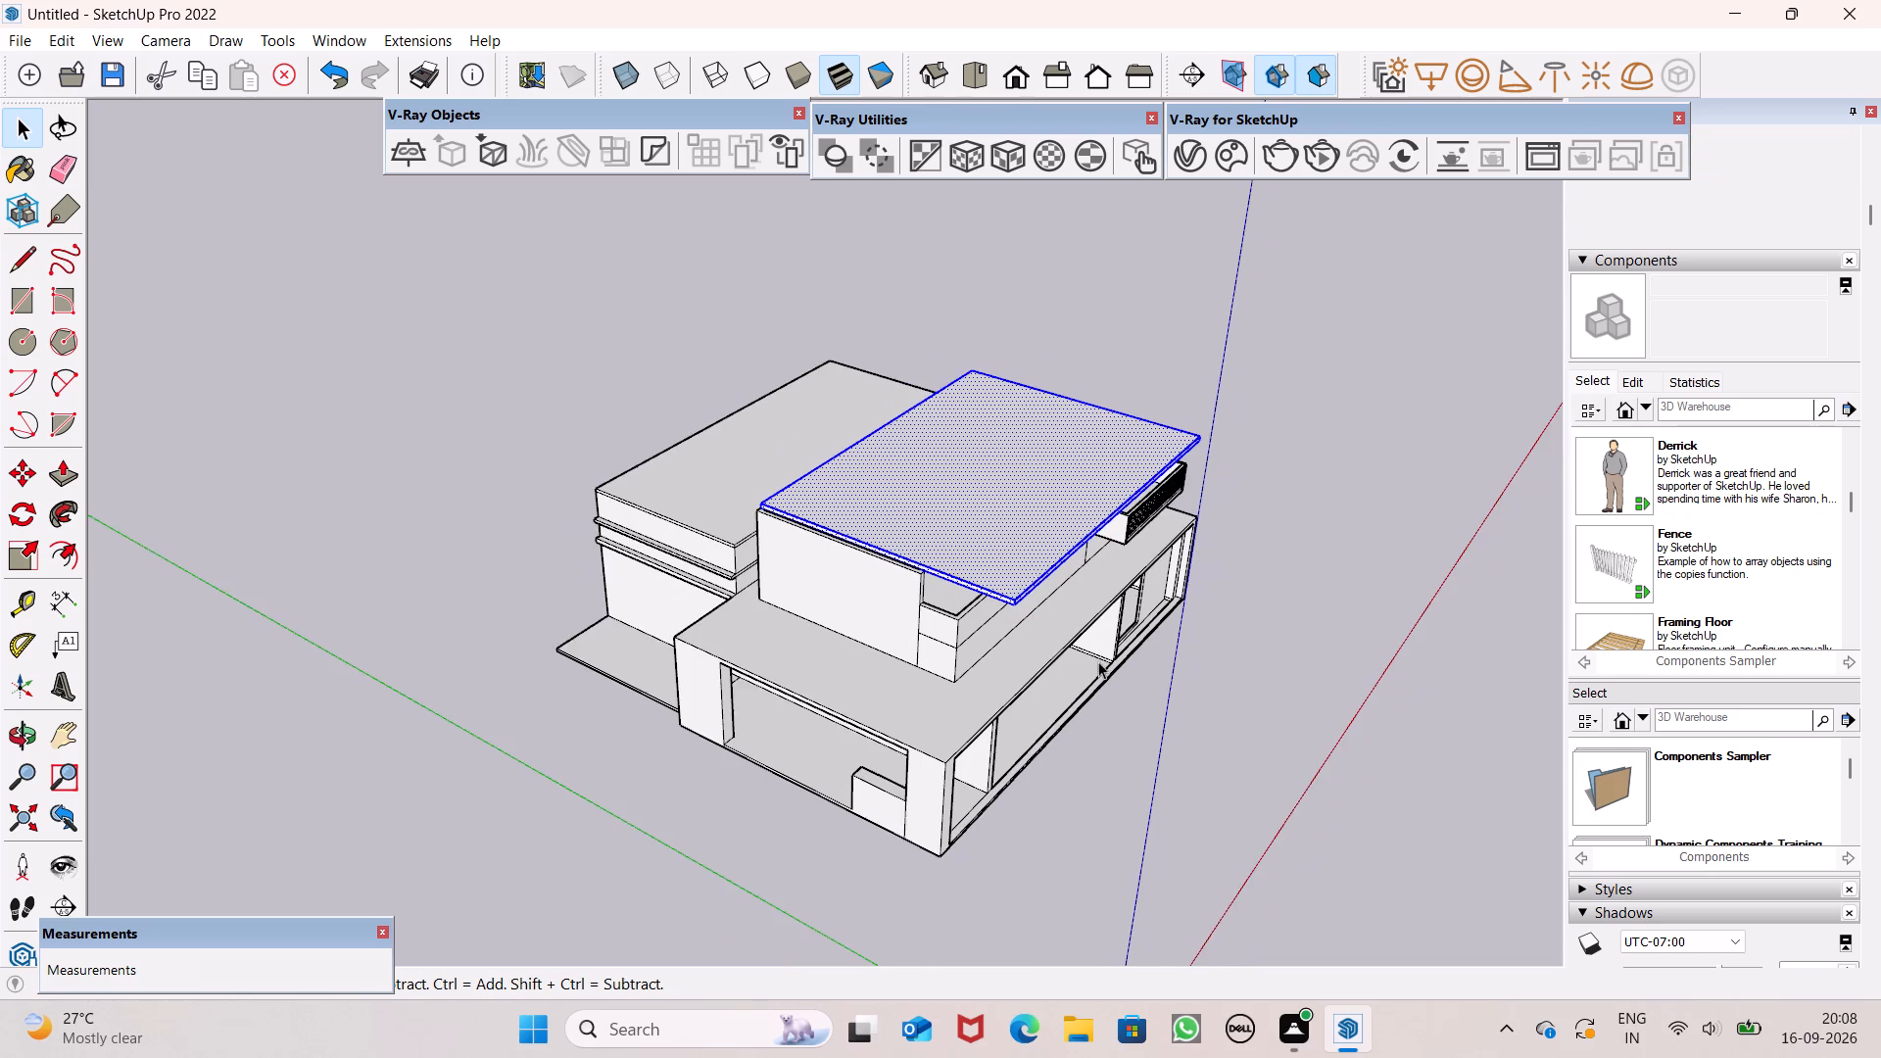
pyautogui.scroll(-1, 1113, 729)
pyautogui.moveTo(1138, 781); pyautogui.dragTo(1368, 848, button='middle')
pyautogui.scroll(-1, 1374, 866)
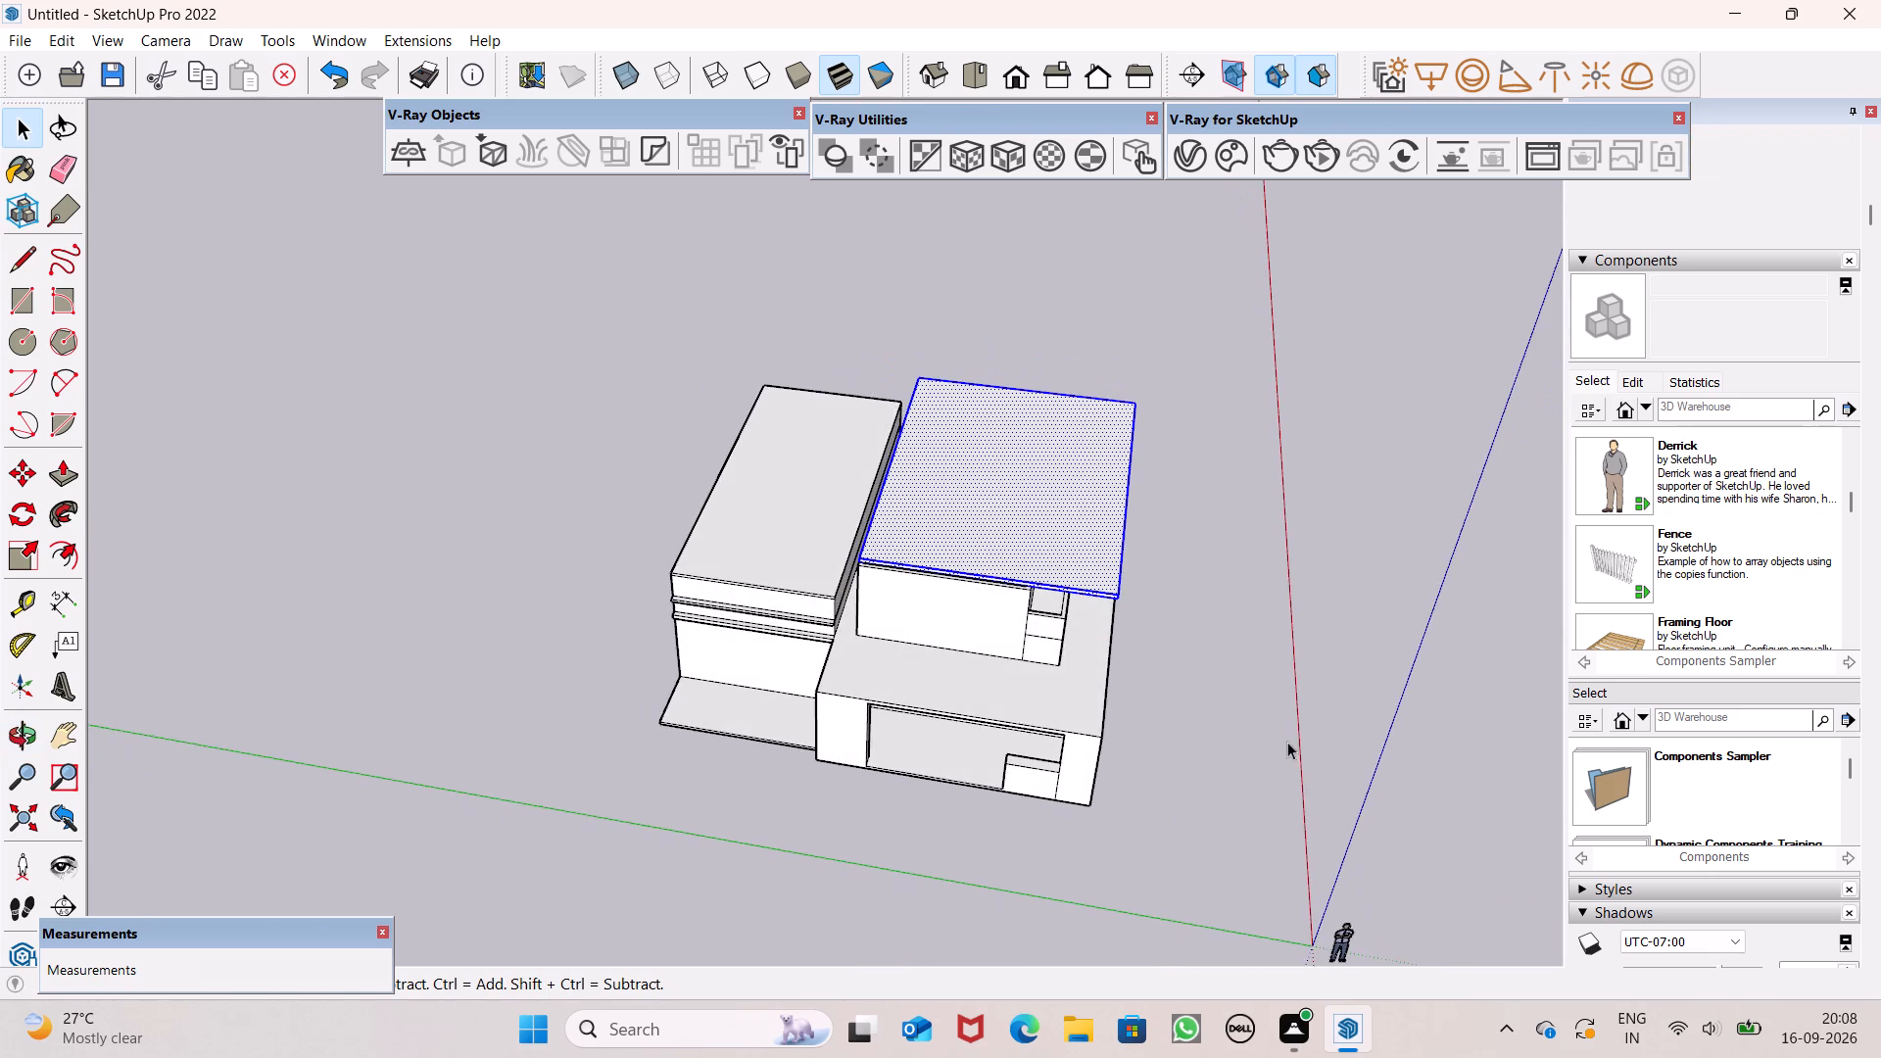
pyautogui.scroll(5, 1259, 716)
pyautogui.click(1231, 700)
pyautogui.scroll(3, 1015, 584)
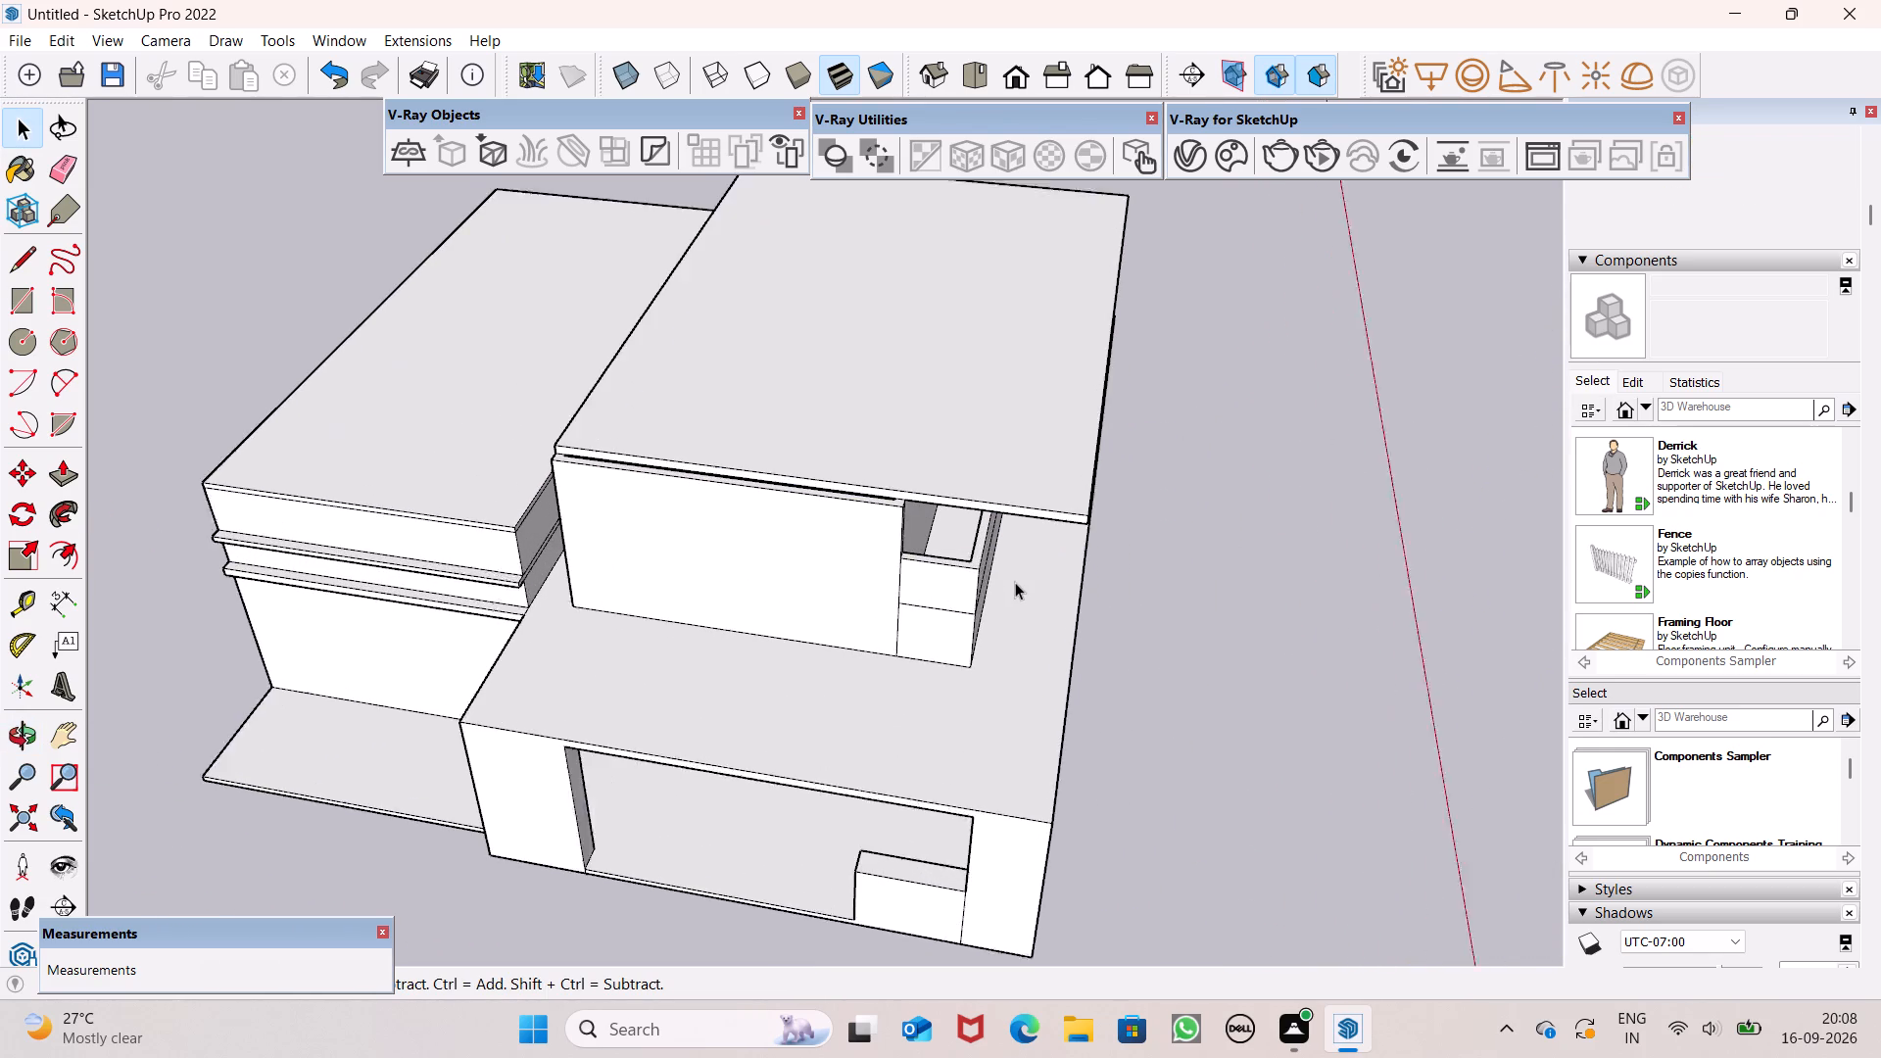
pyautogui.scroll(1, 1015, 582)
pyautogui.click(71, 465)
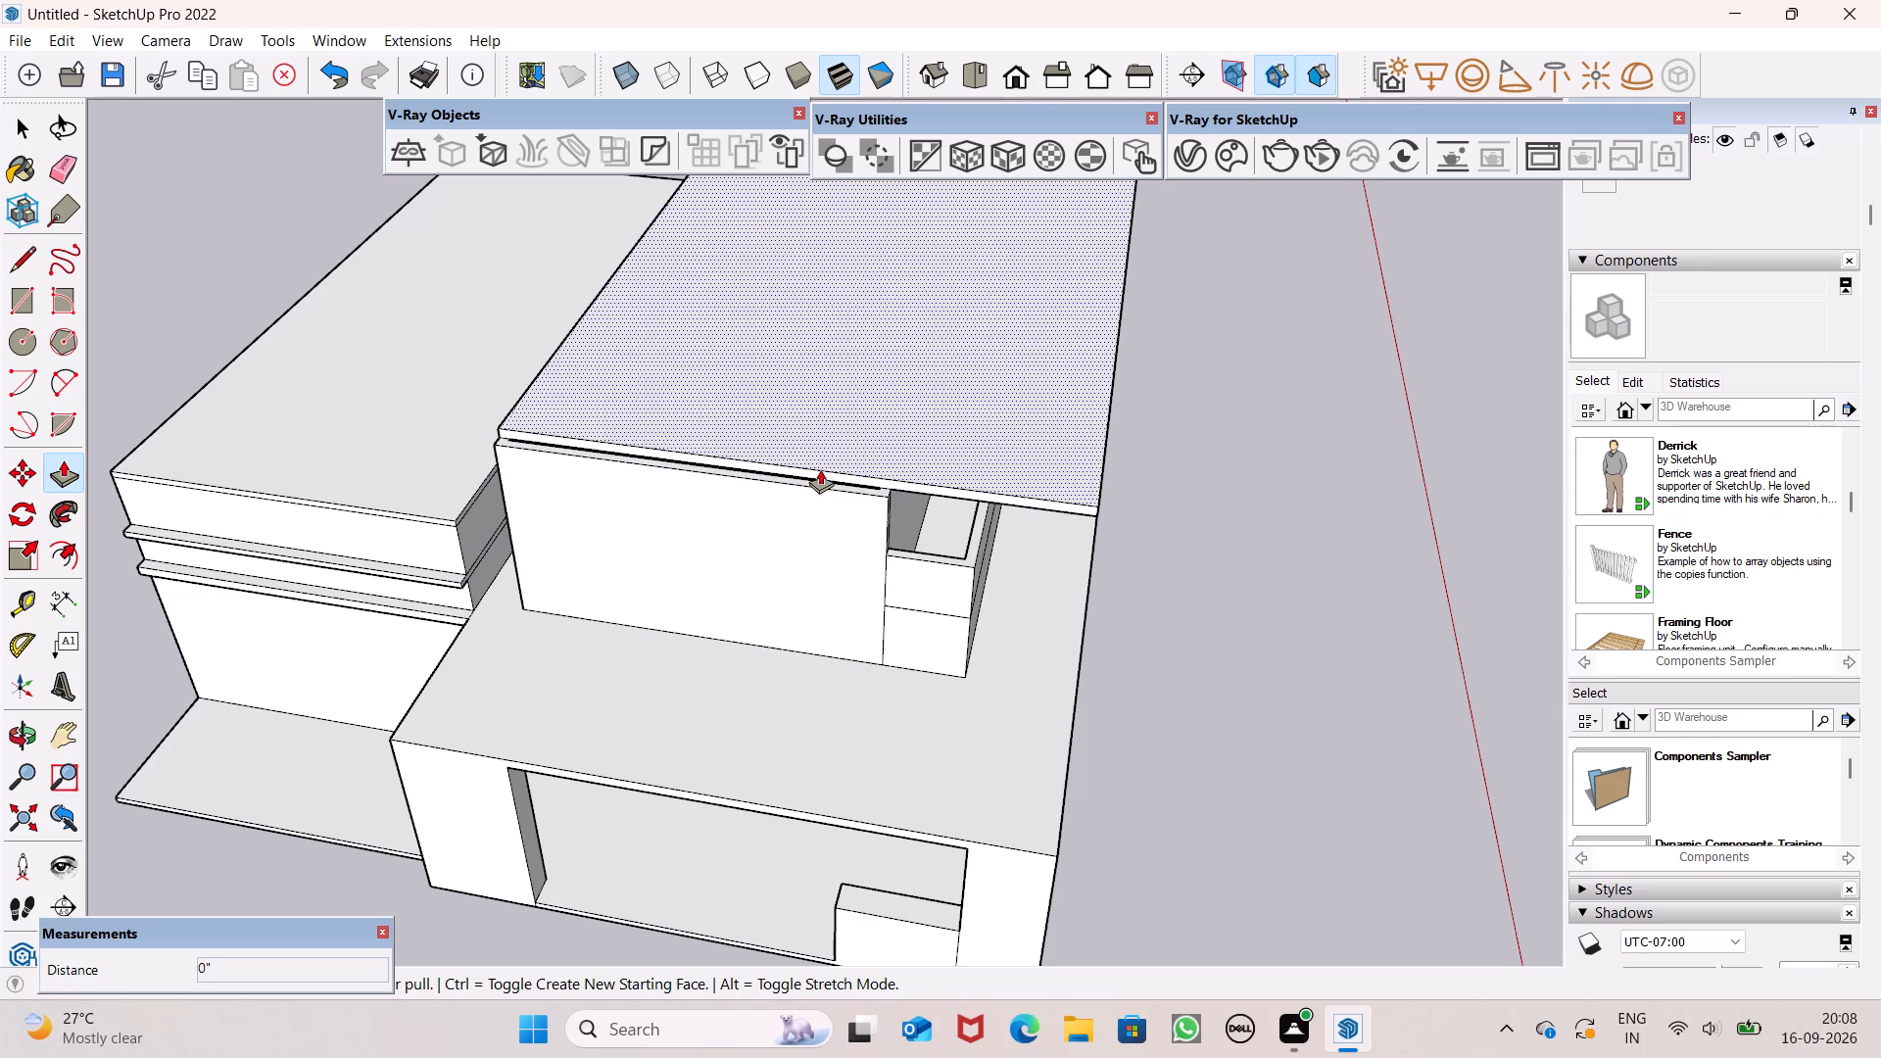
pyautogui.scroll(6, 926, 491)
pyautogui.moveTo(933, 485); pyautogui.dragTo(830, 716)
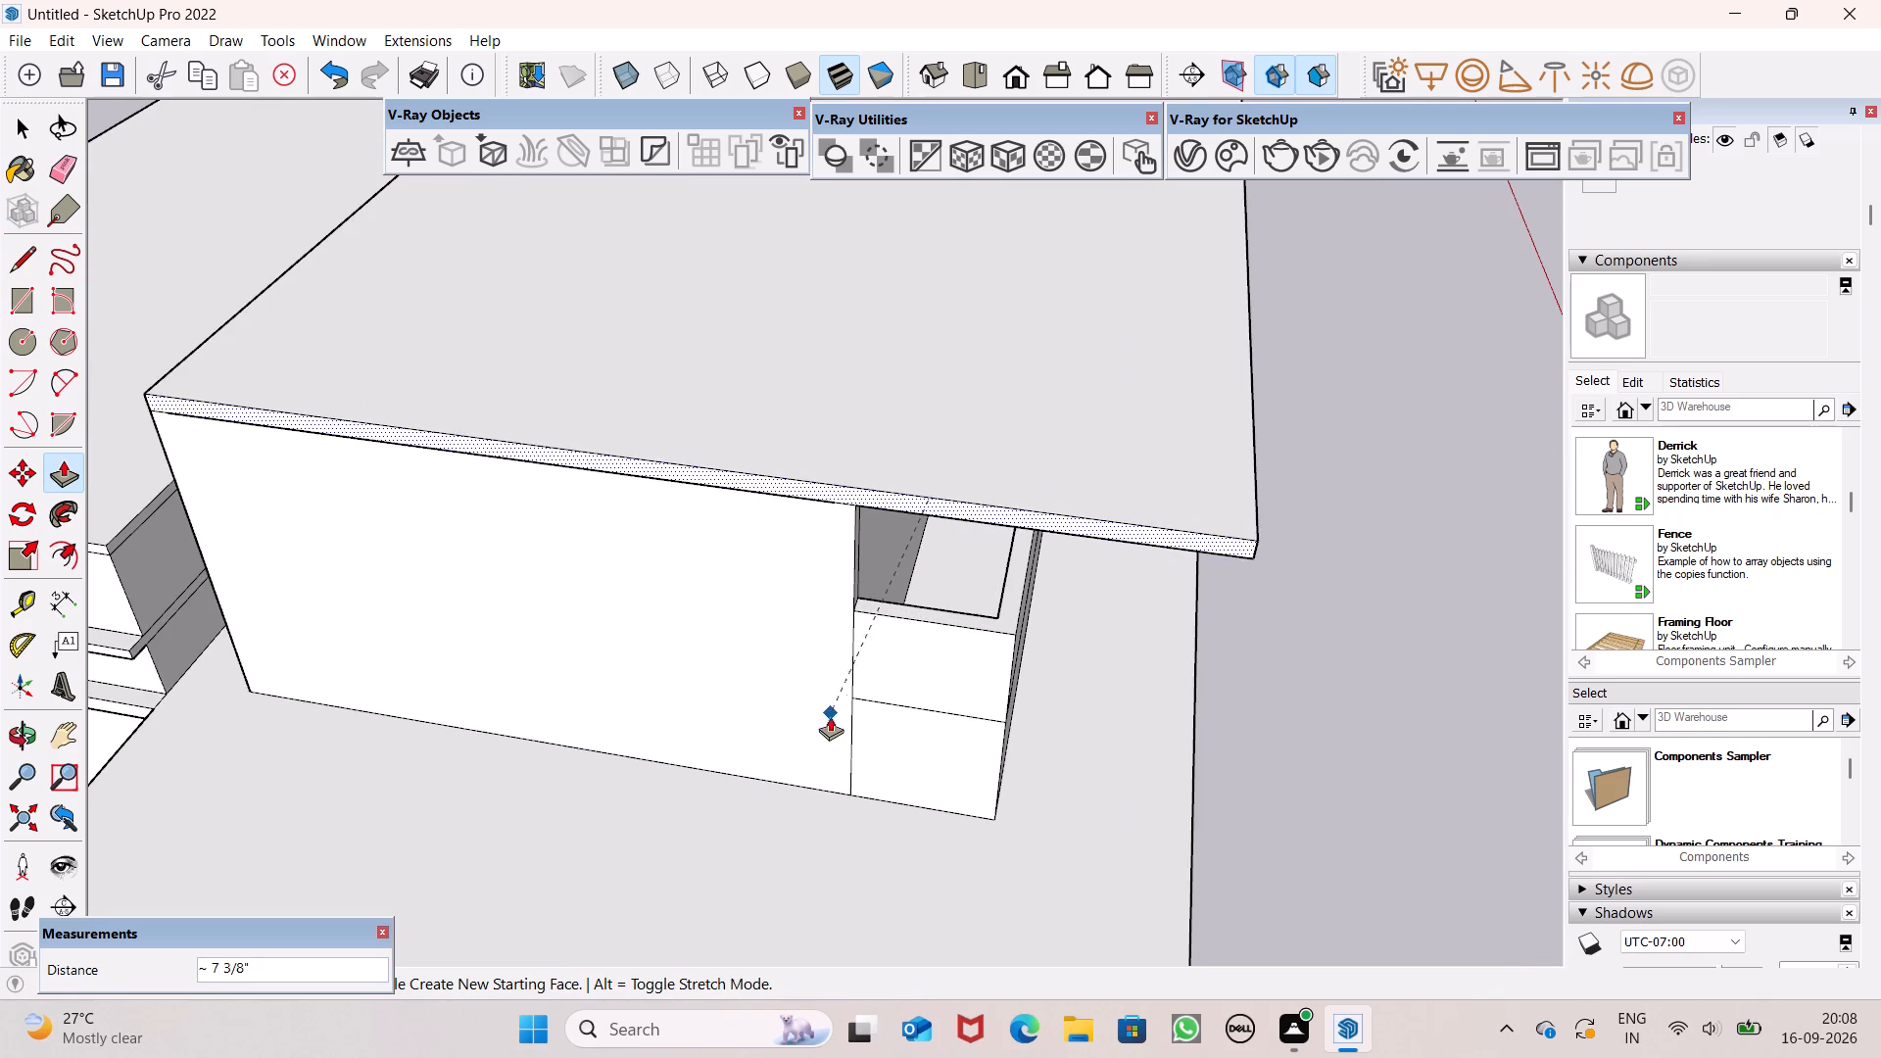
pyautogui.moveTo(830, 716); pyautogui.dragTo(820, 743)
# Push/Pull the same roof edge face outward about 4' 6 3/8" as an overhang beyond the side wall.
pyautogui.moveTo(924, 499); pyautogui.dragTo(923, 513)
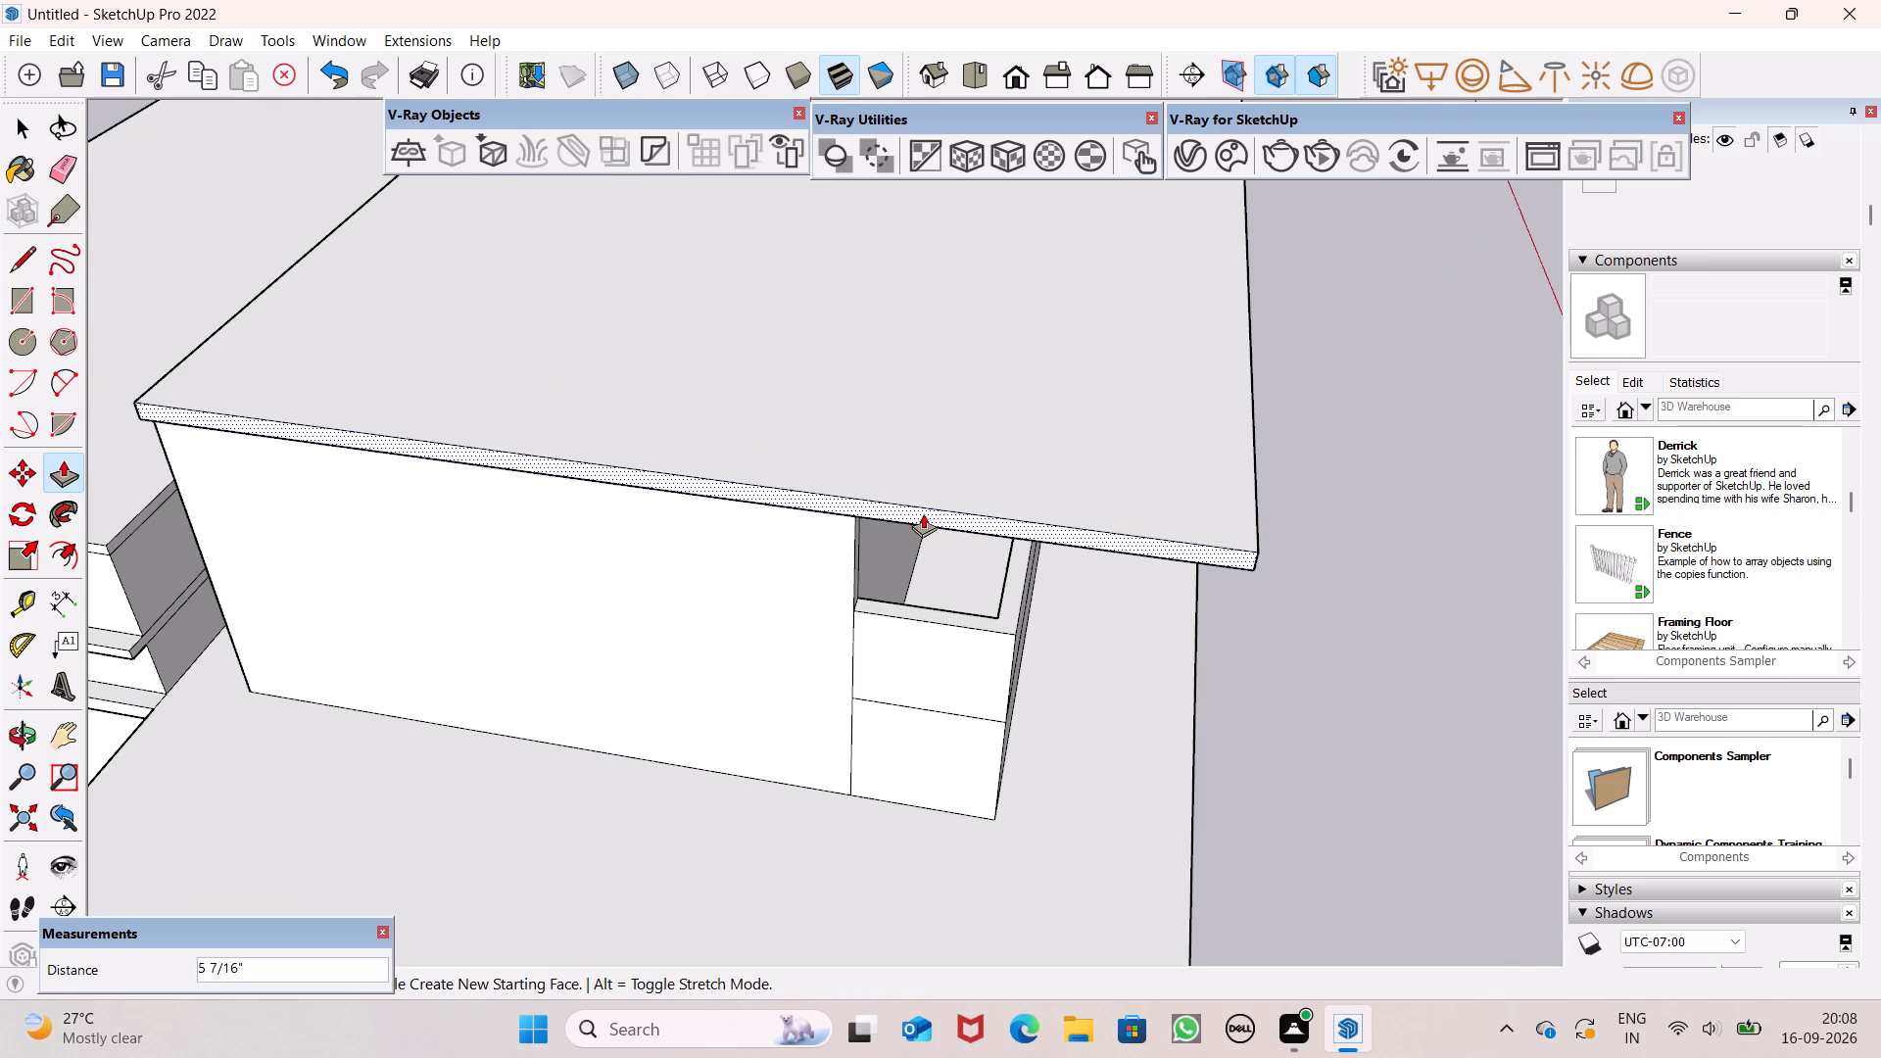
pyautogui.moveTo(923, 513); pyautogui.dragTo(878, 625)
# Examine the roof overhang around the upper room and above the slatted balcony from several angles.
pyautogui.scroll(-10, 909, 567)
pyautogui.moveTo(916, 653); pyautogui.dragTo(896, 578, button='middle')
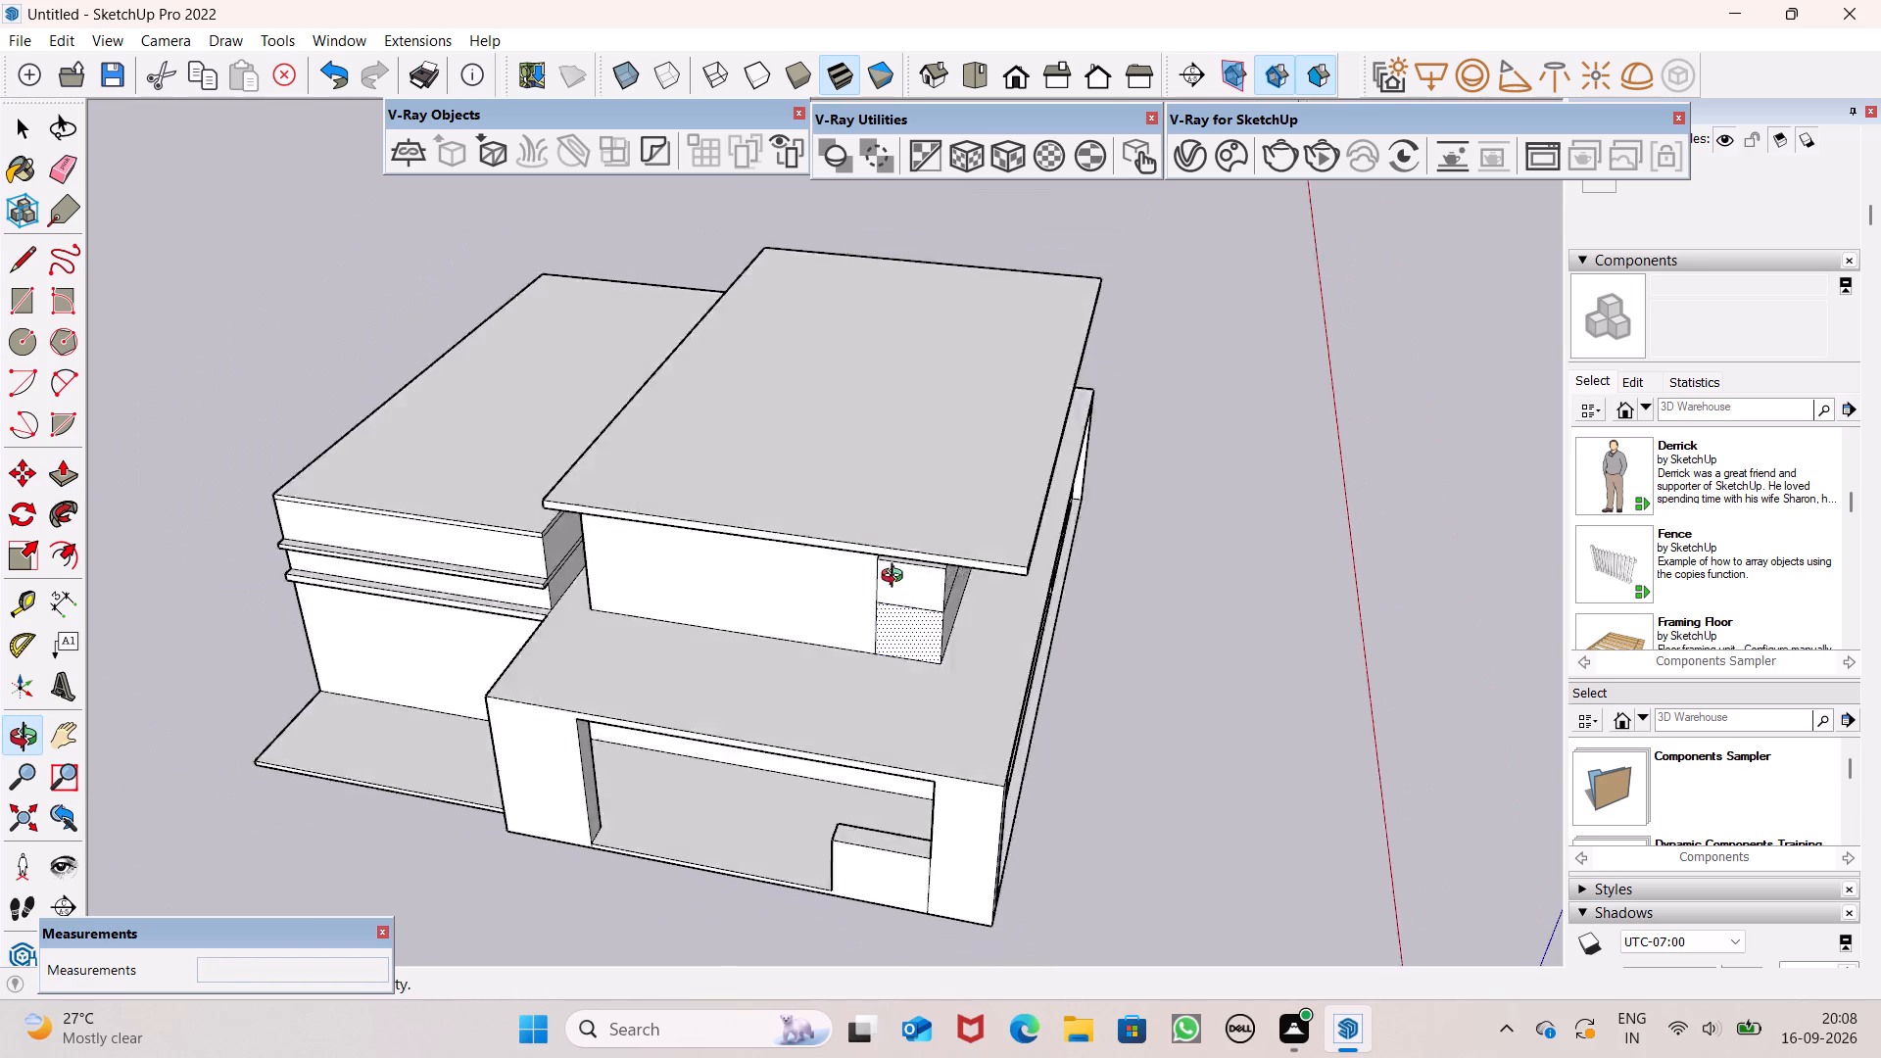
pyautogui.moveTo(896, 578); pyautogui.dragTo(897, 433, button='middle')
pyautogui.scroll(1, 899, 447)
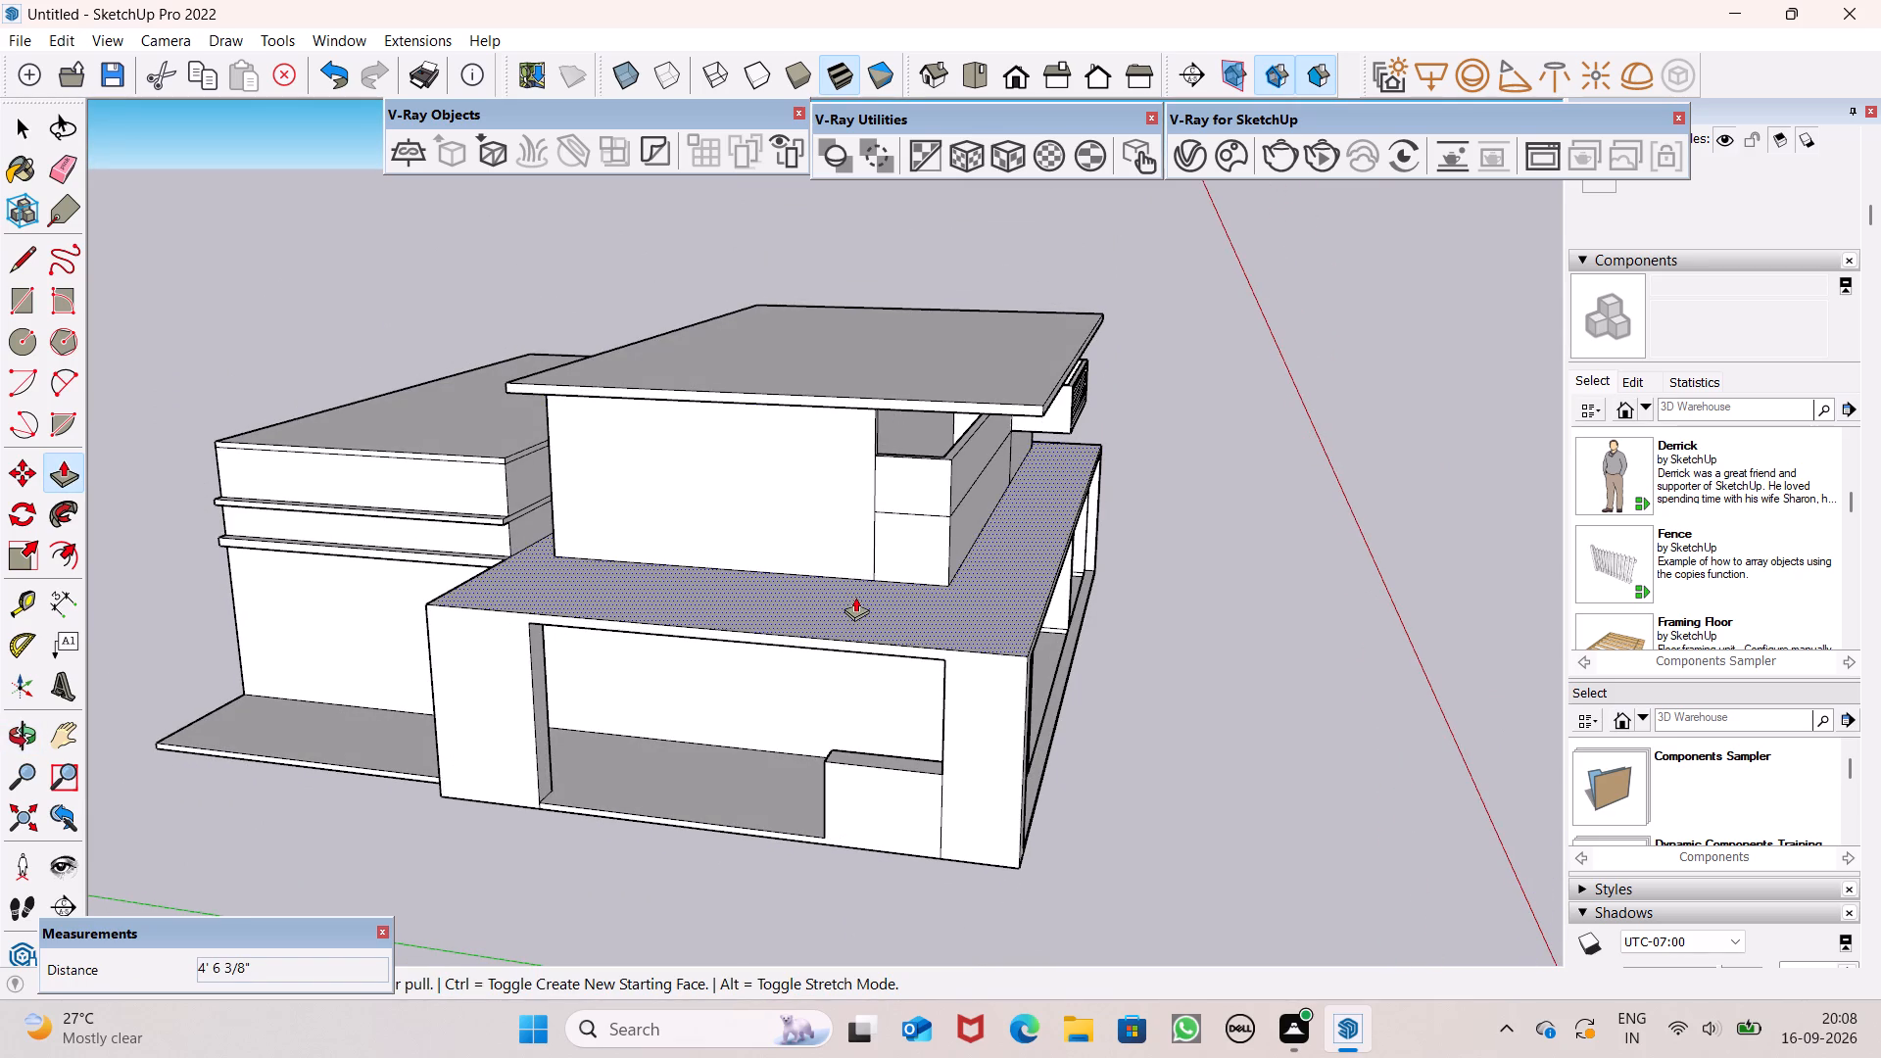
pyautogui.moveTo(855, 626); pyautogui.dragTo(515, 717, button='middle')
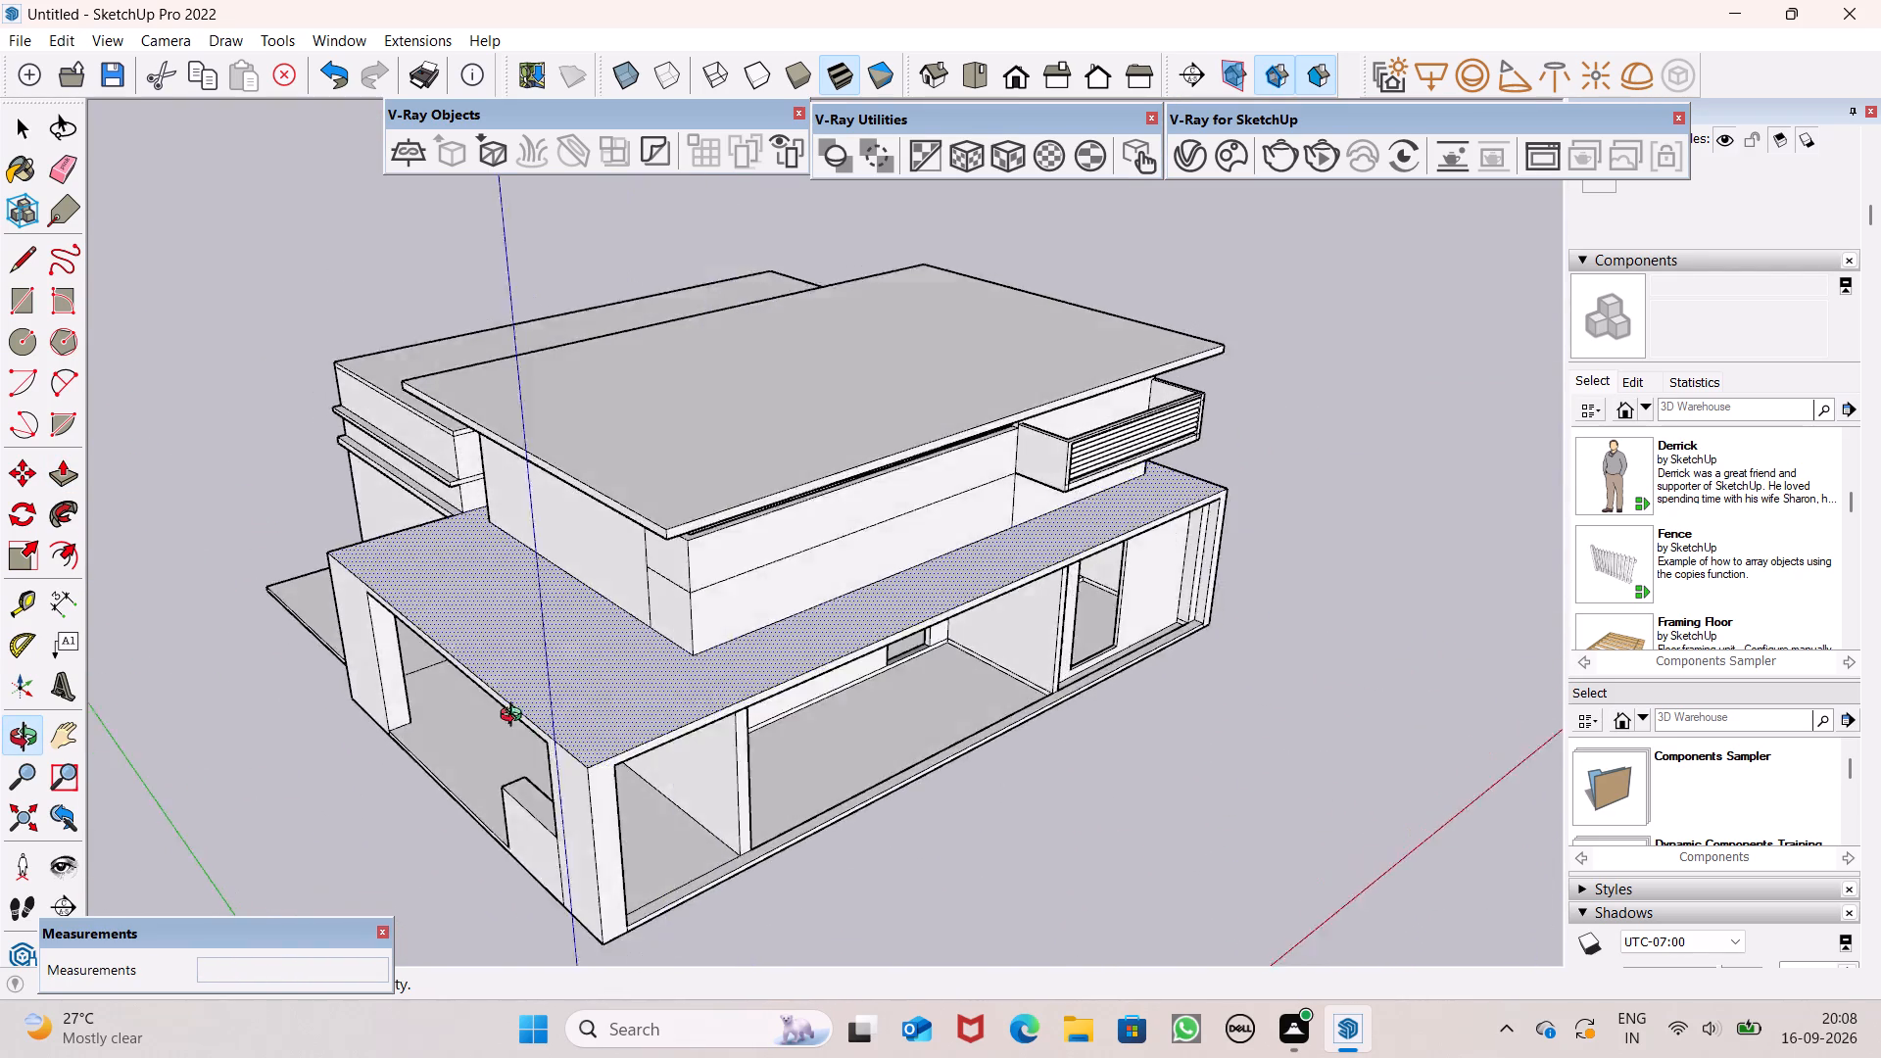
pyautogui.moveTo(515, 717); pyautogui.dragTo(0, 838, button='middle')
pyautogui.moveTo(951, 777); pyautogui.dragTo(553, 886, button='middle')
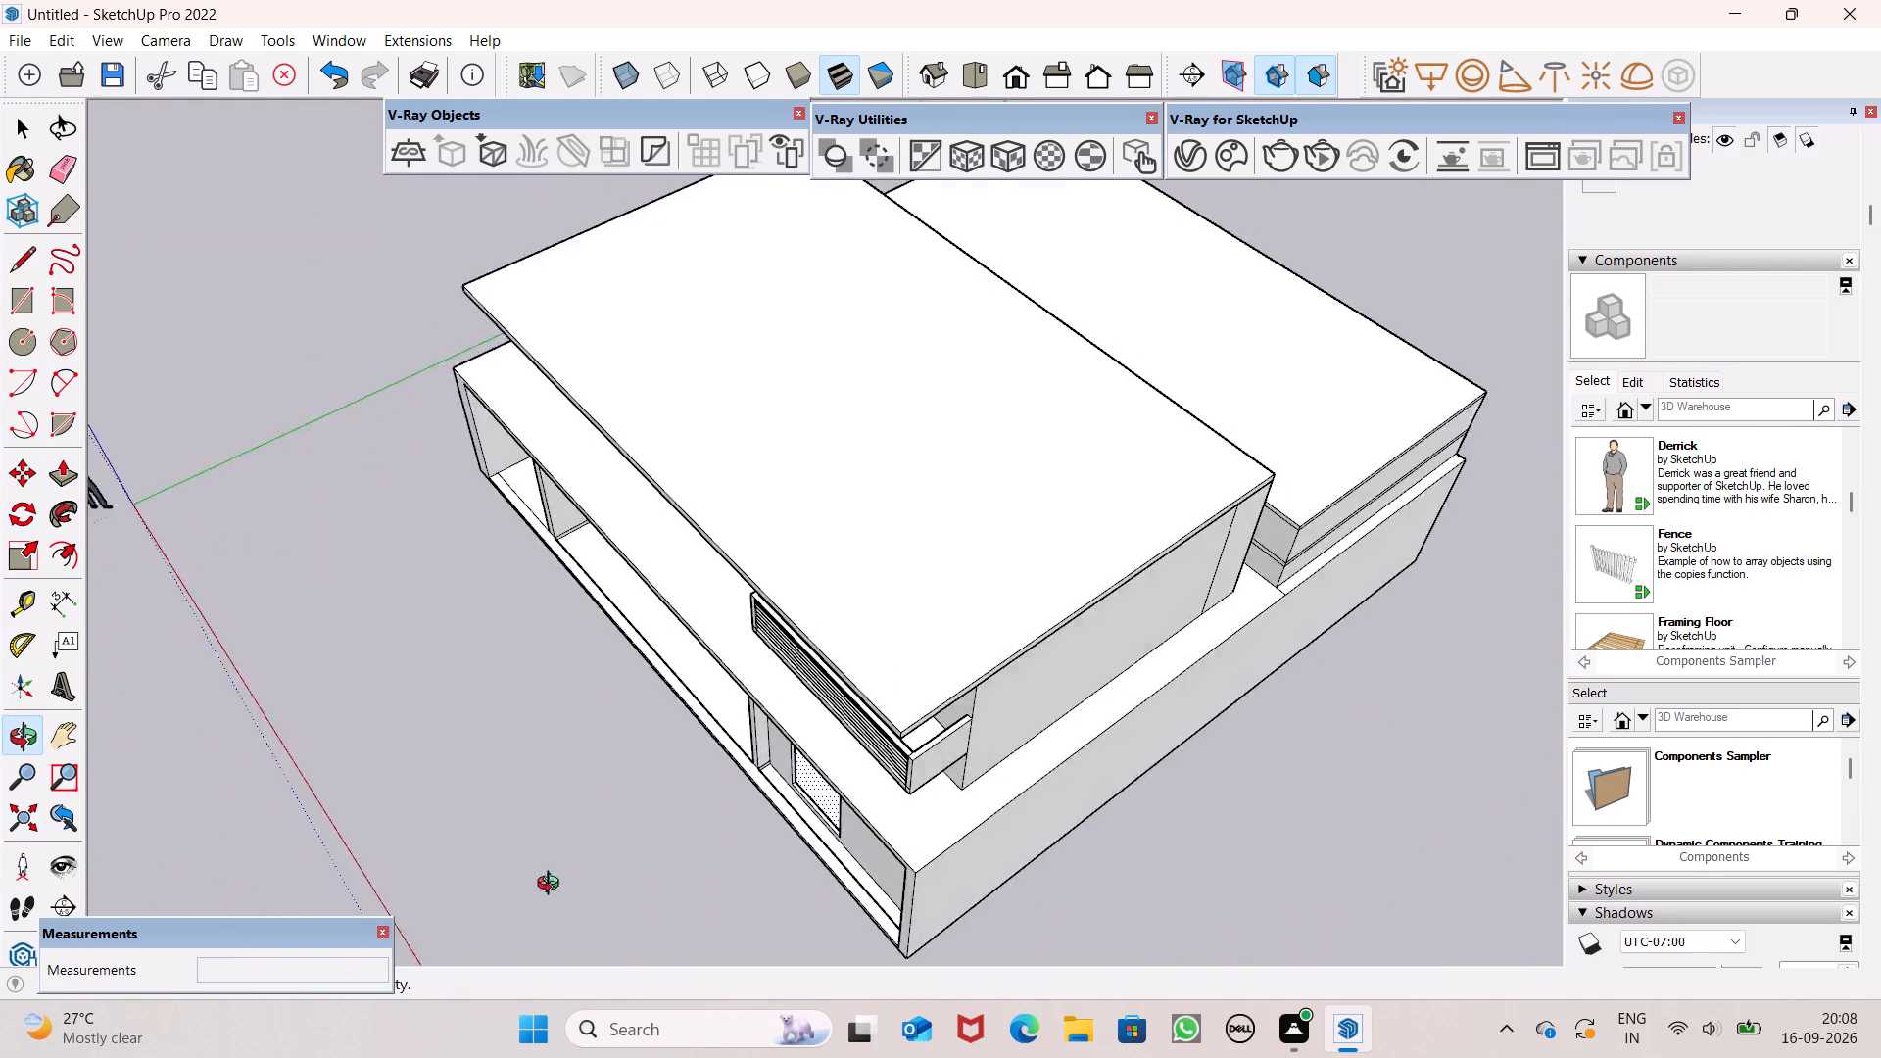
pyautogui.moveTo(553, 886); pyautogui.dragTo(475, 872, button='middle')
pyautogui.scroll(6, 653, 775)
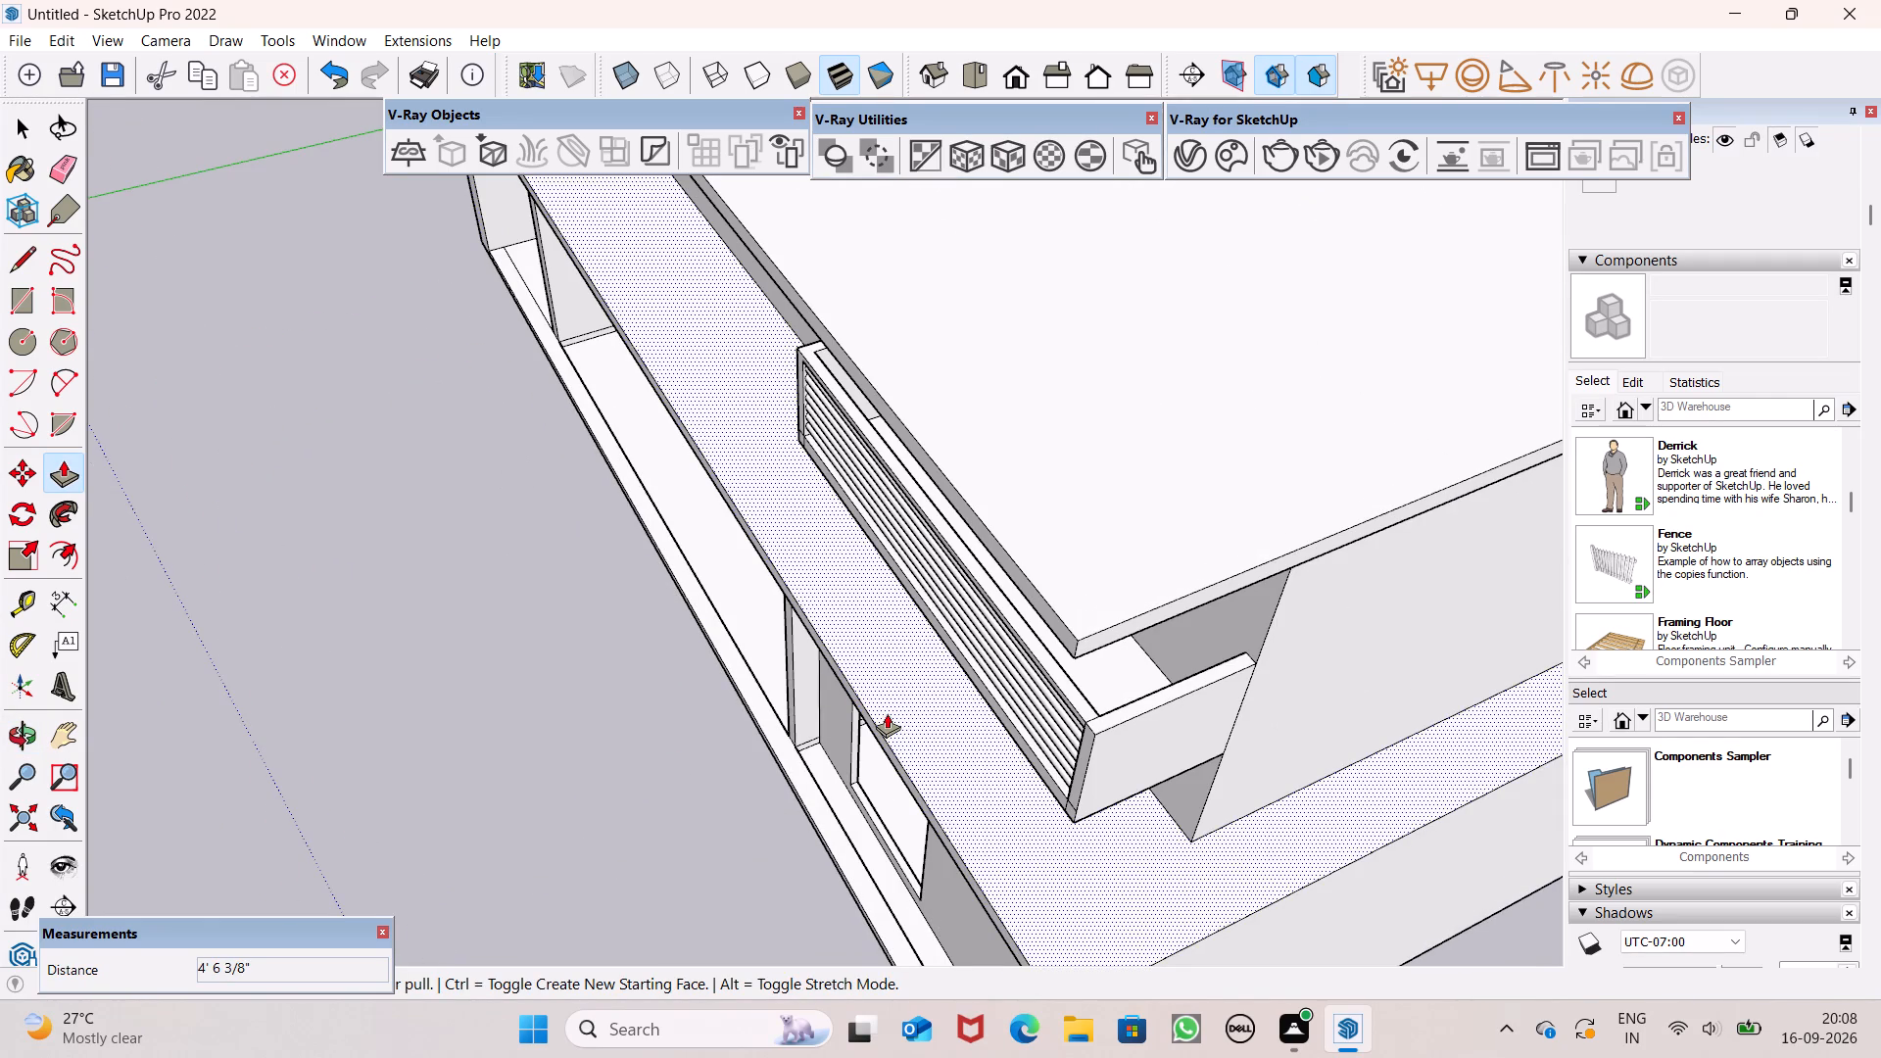
pyautogui.moveTo(1008, 740); pyautogui.dragTo(1430, 472, button='middle')
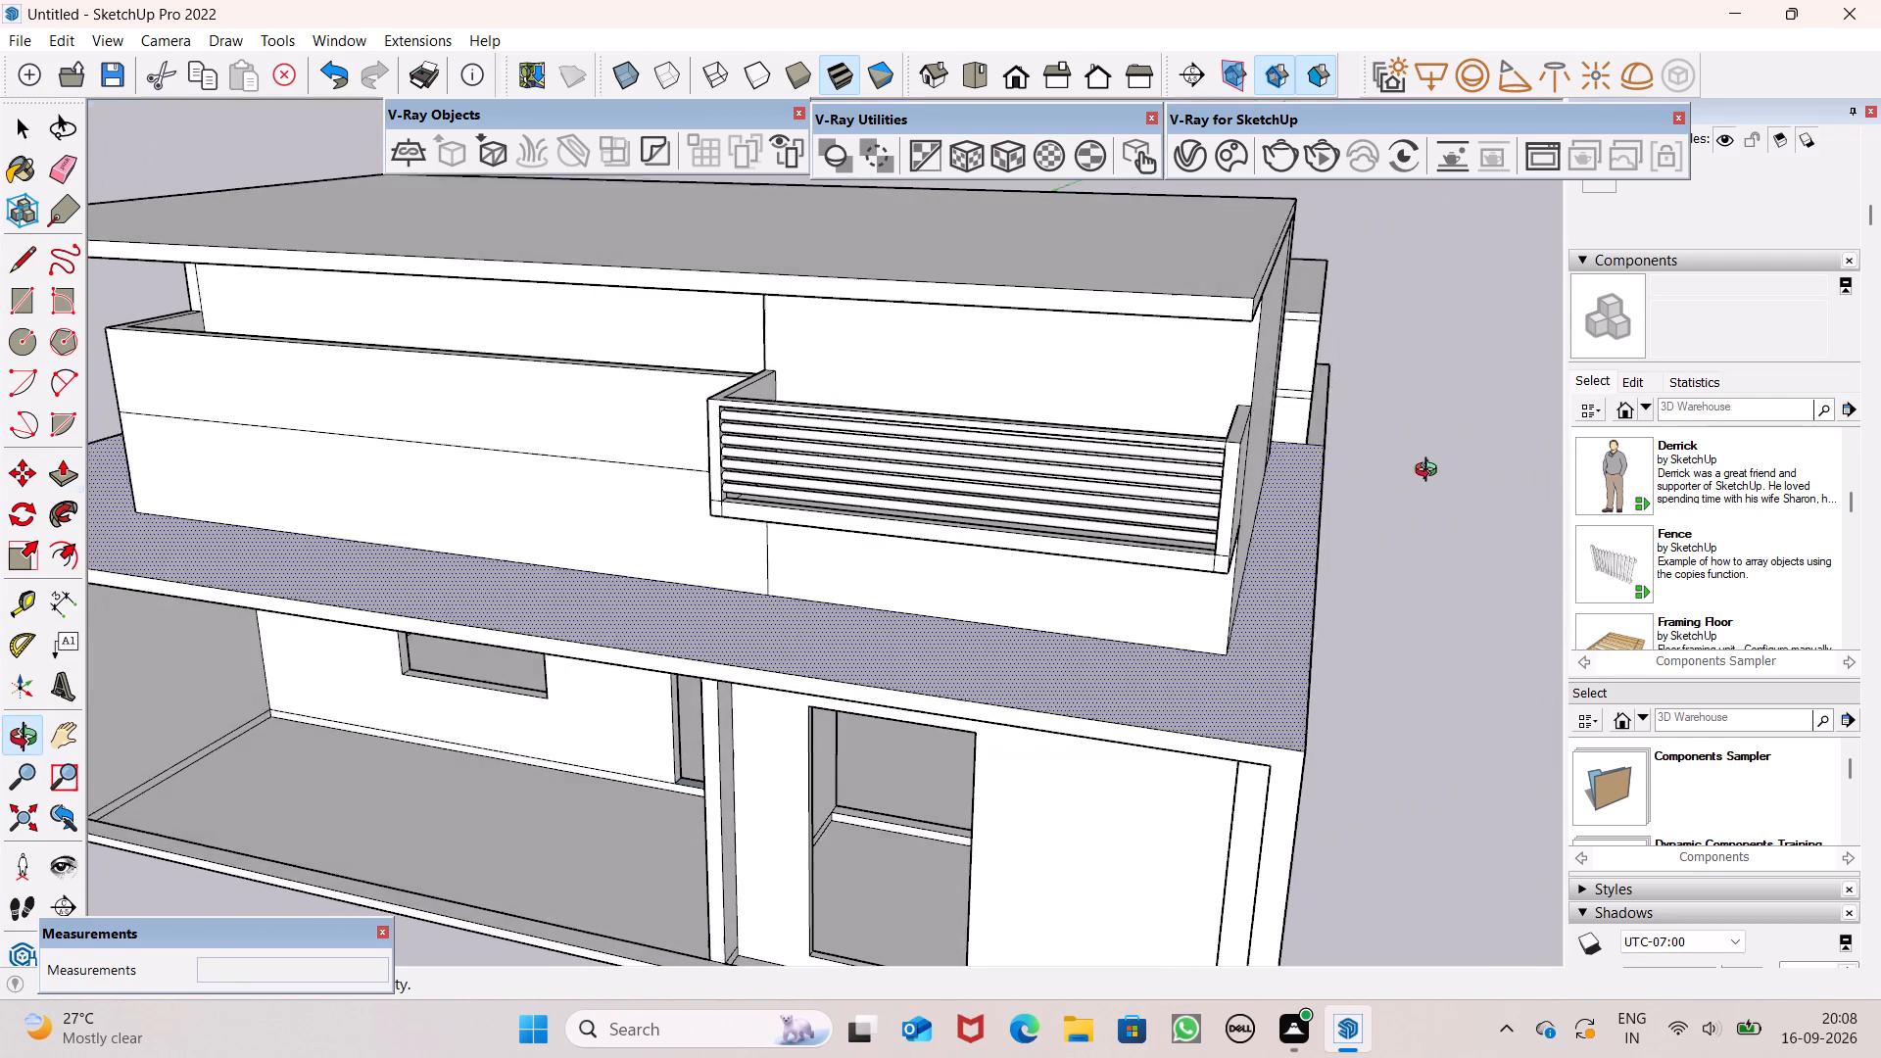
pyautogui.moveTo(1430, 472); pyautogui.dragTo(1430, 479, button='middle')
pyautogui.scroll(-1, 1353, 608)
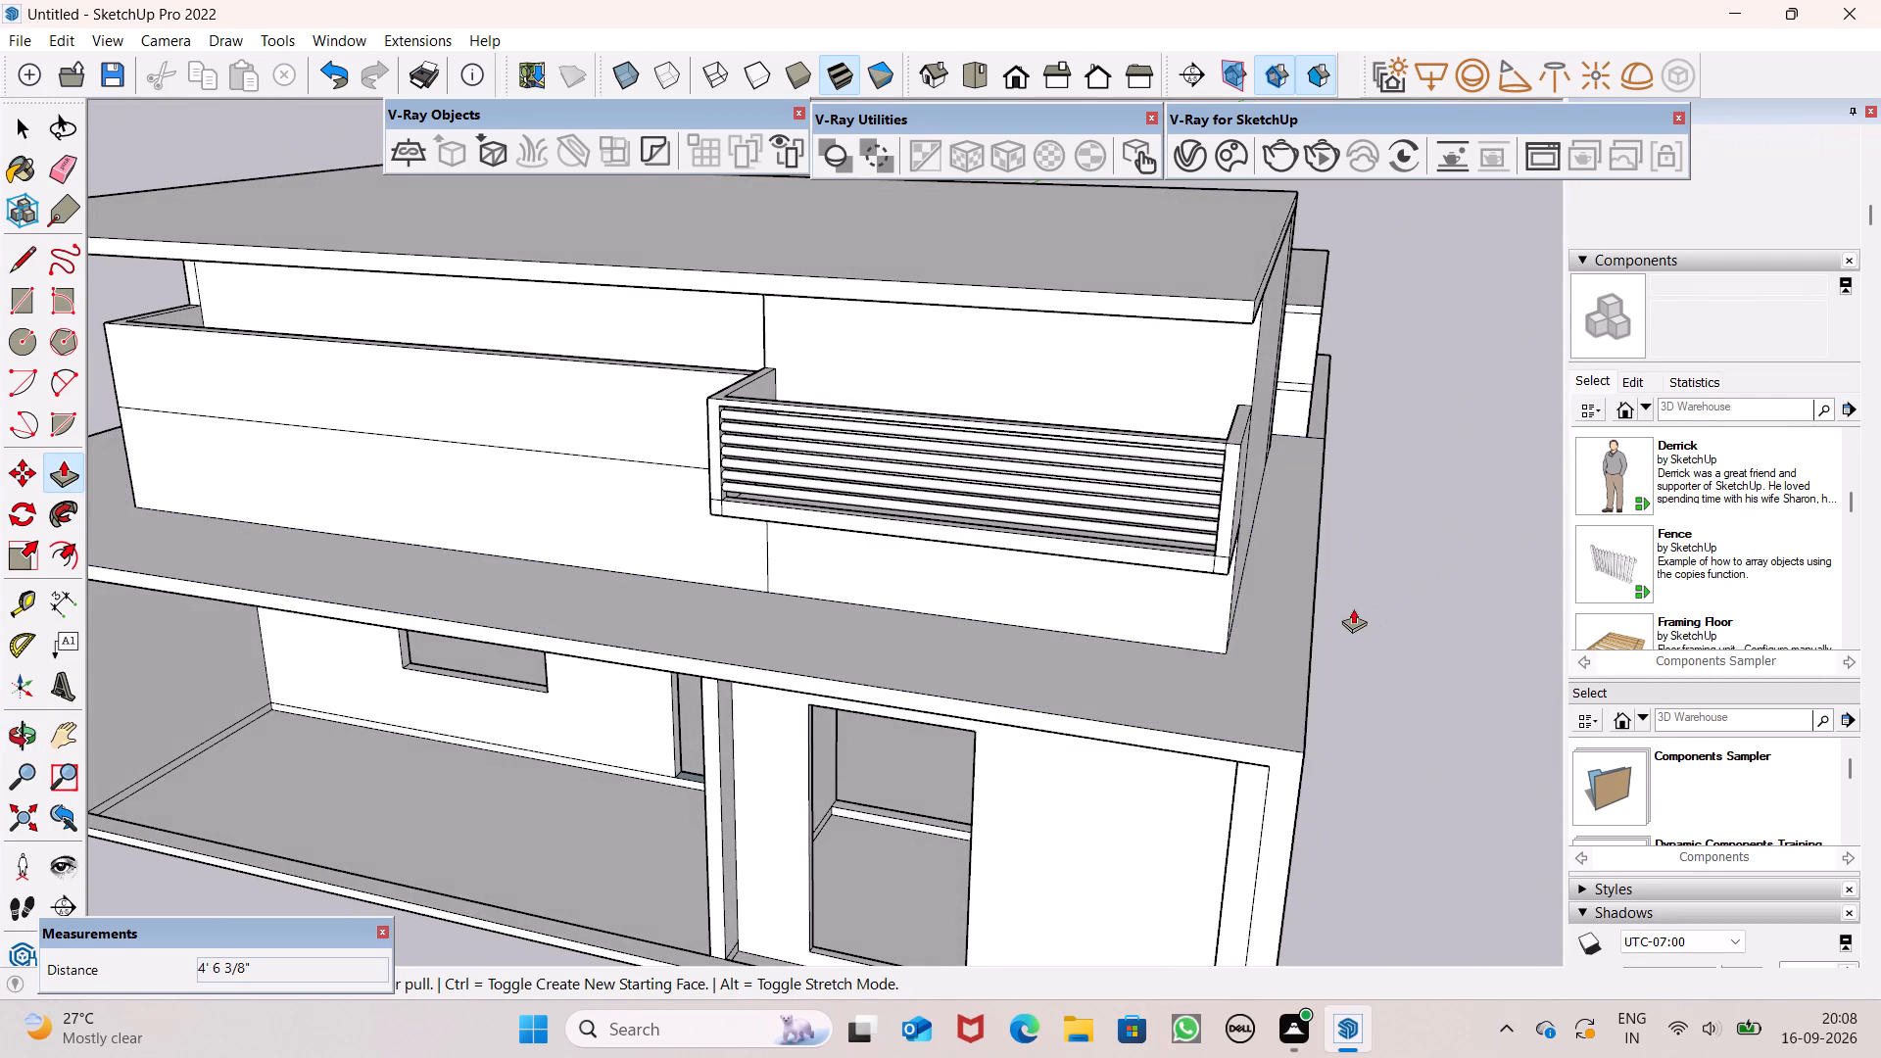
pyautogui.moveTo(1256, 469); pyautogui.dragTo(1400, 359, button='middle')
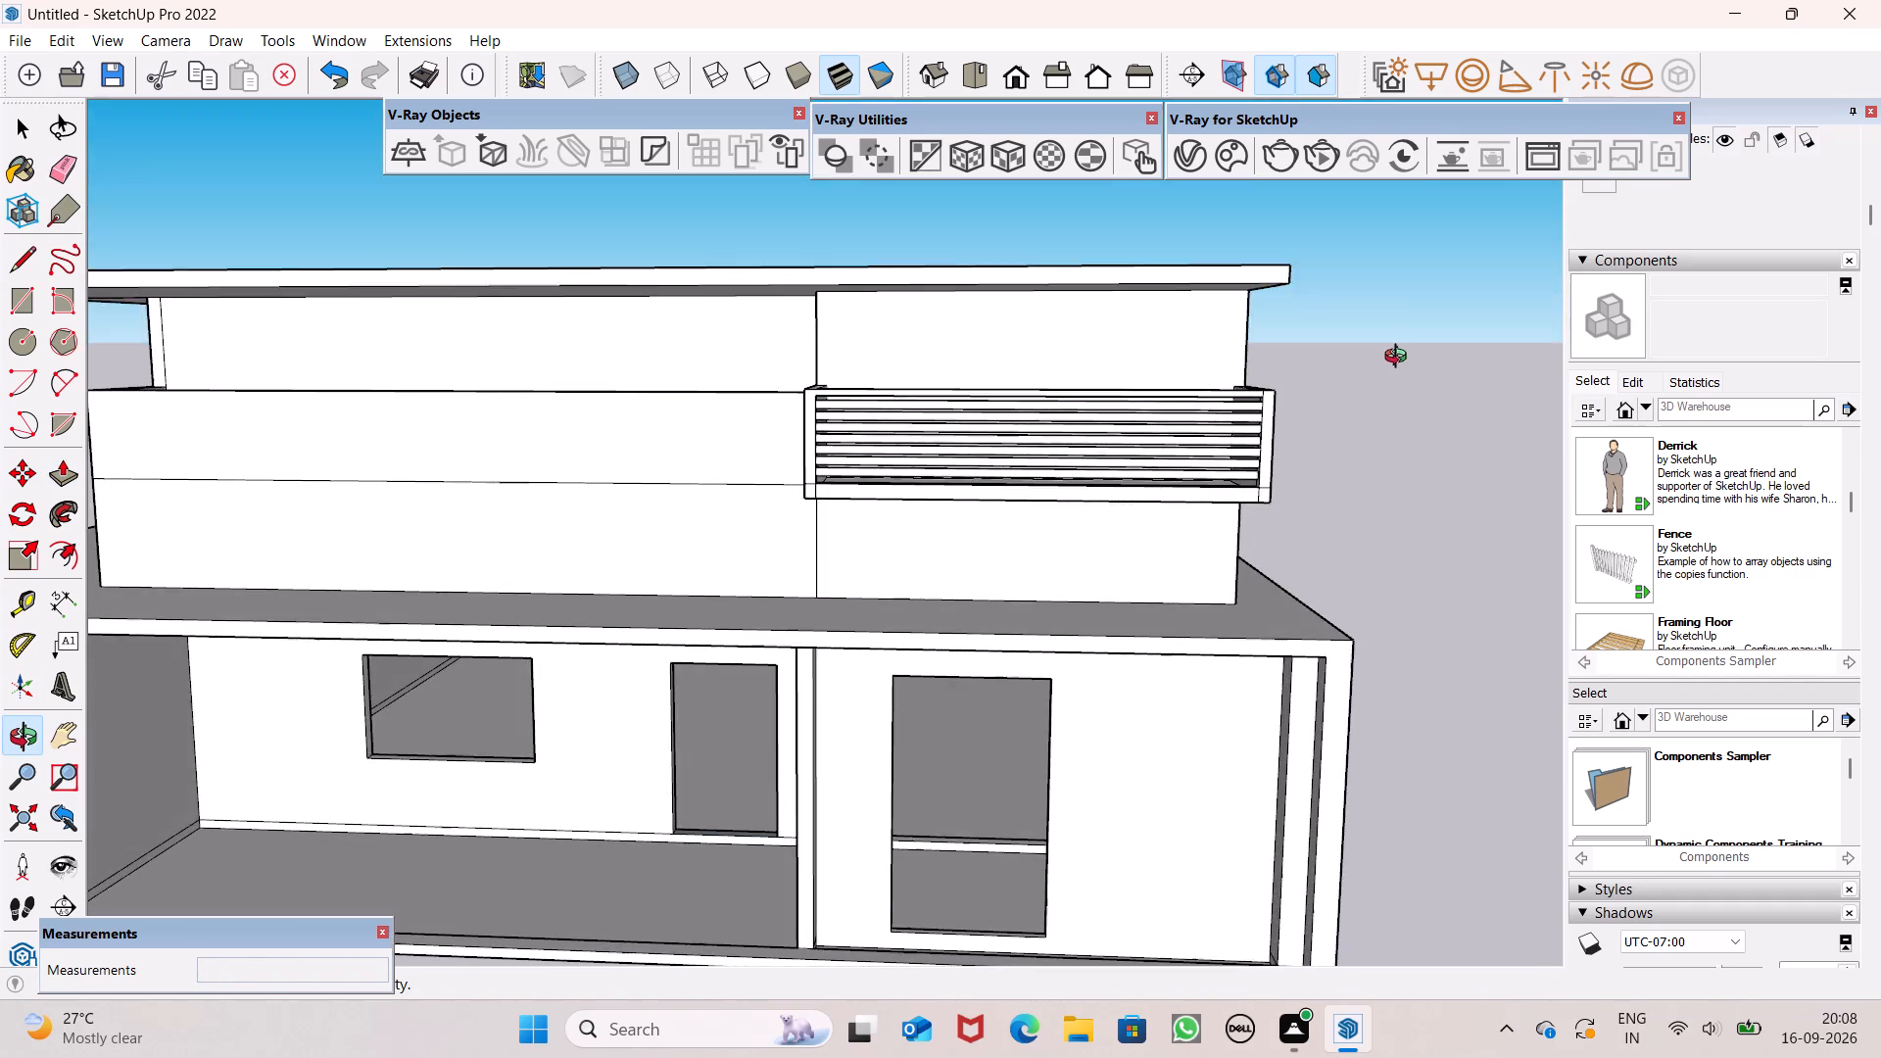
pyautogui.moveTo(1400, 359); pyautogui.dragTo(1396, 345, button='middle')
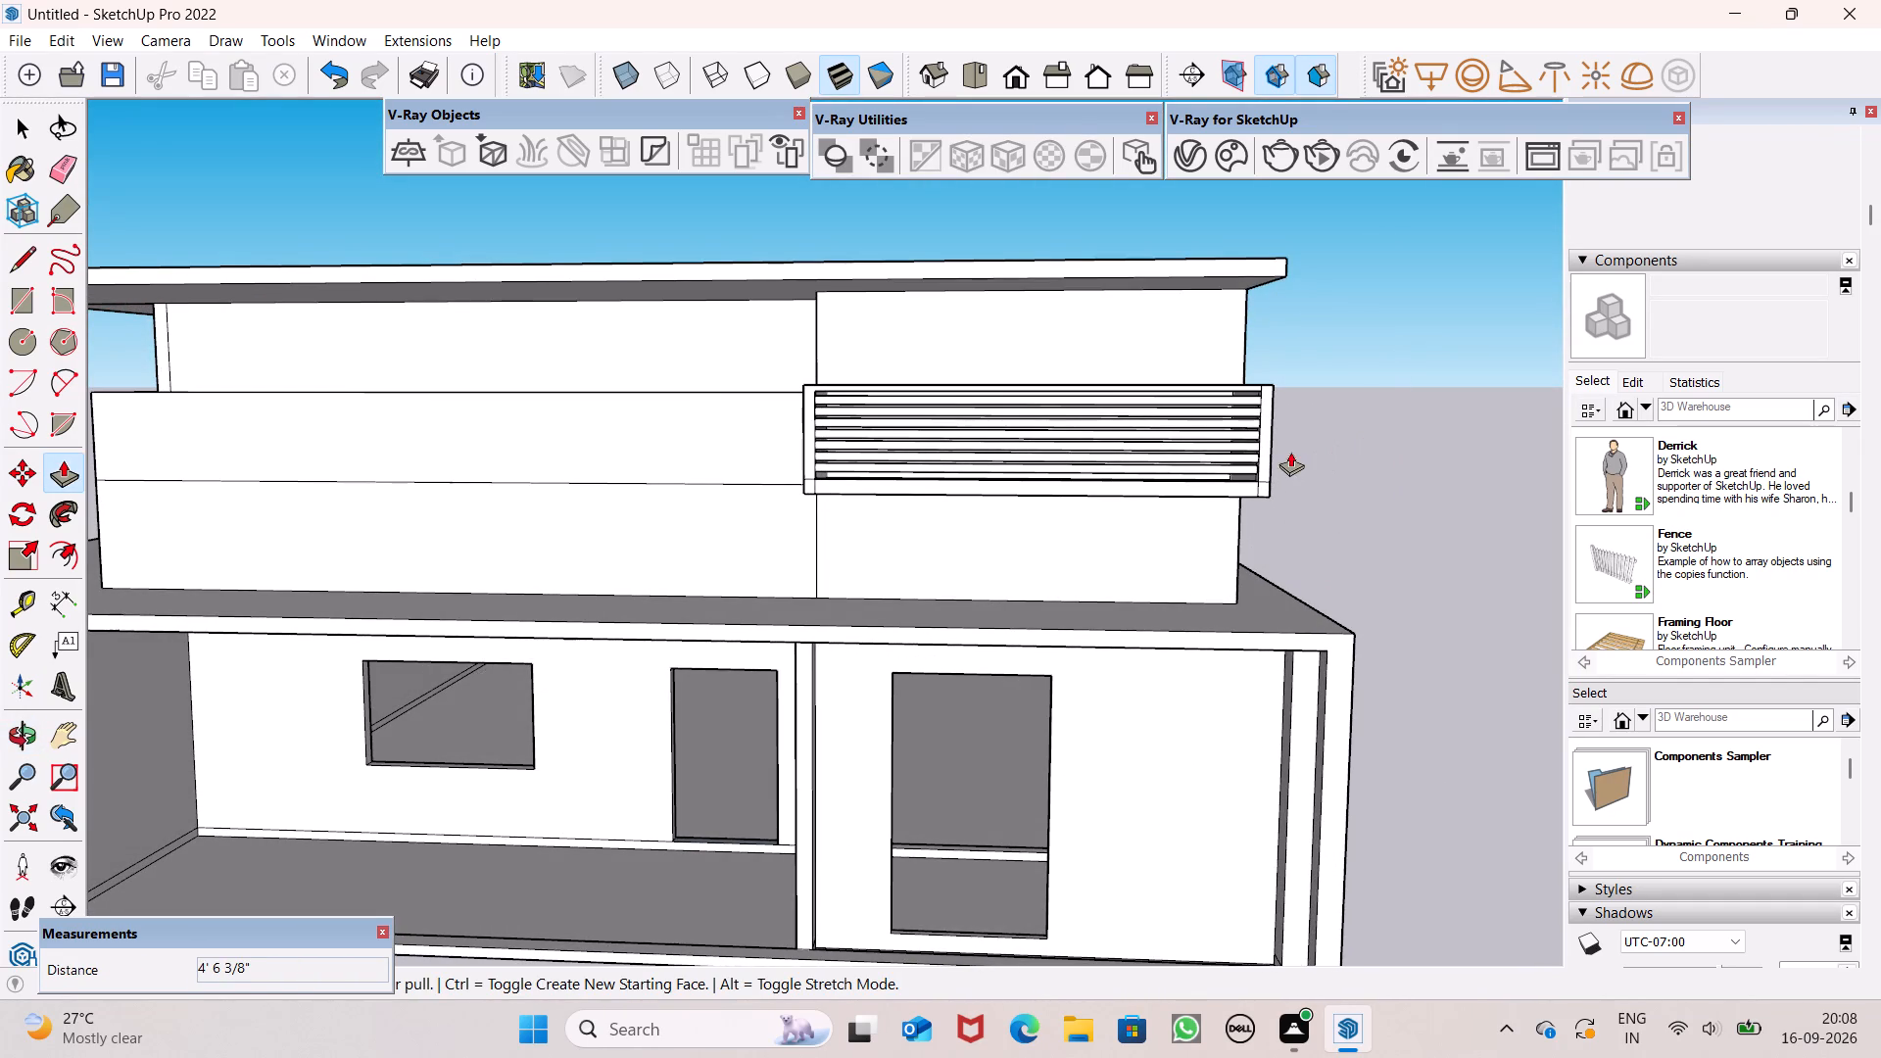
pyautogui.press('space')
pyautogui.scroll(-3, 1275, 451)
pyautogui.moveTo(1277, 455); pyautogui.dragTo(1174, 853, button='middle')
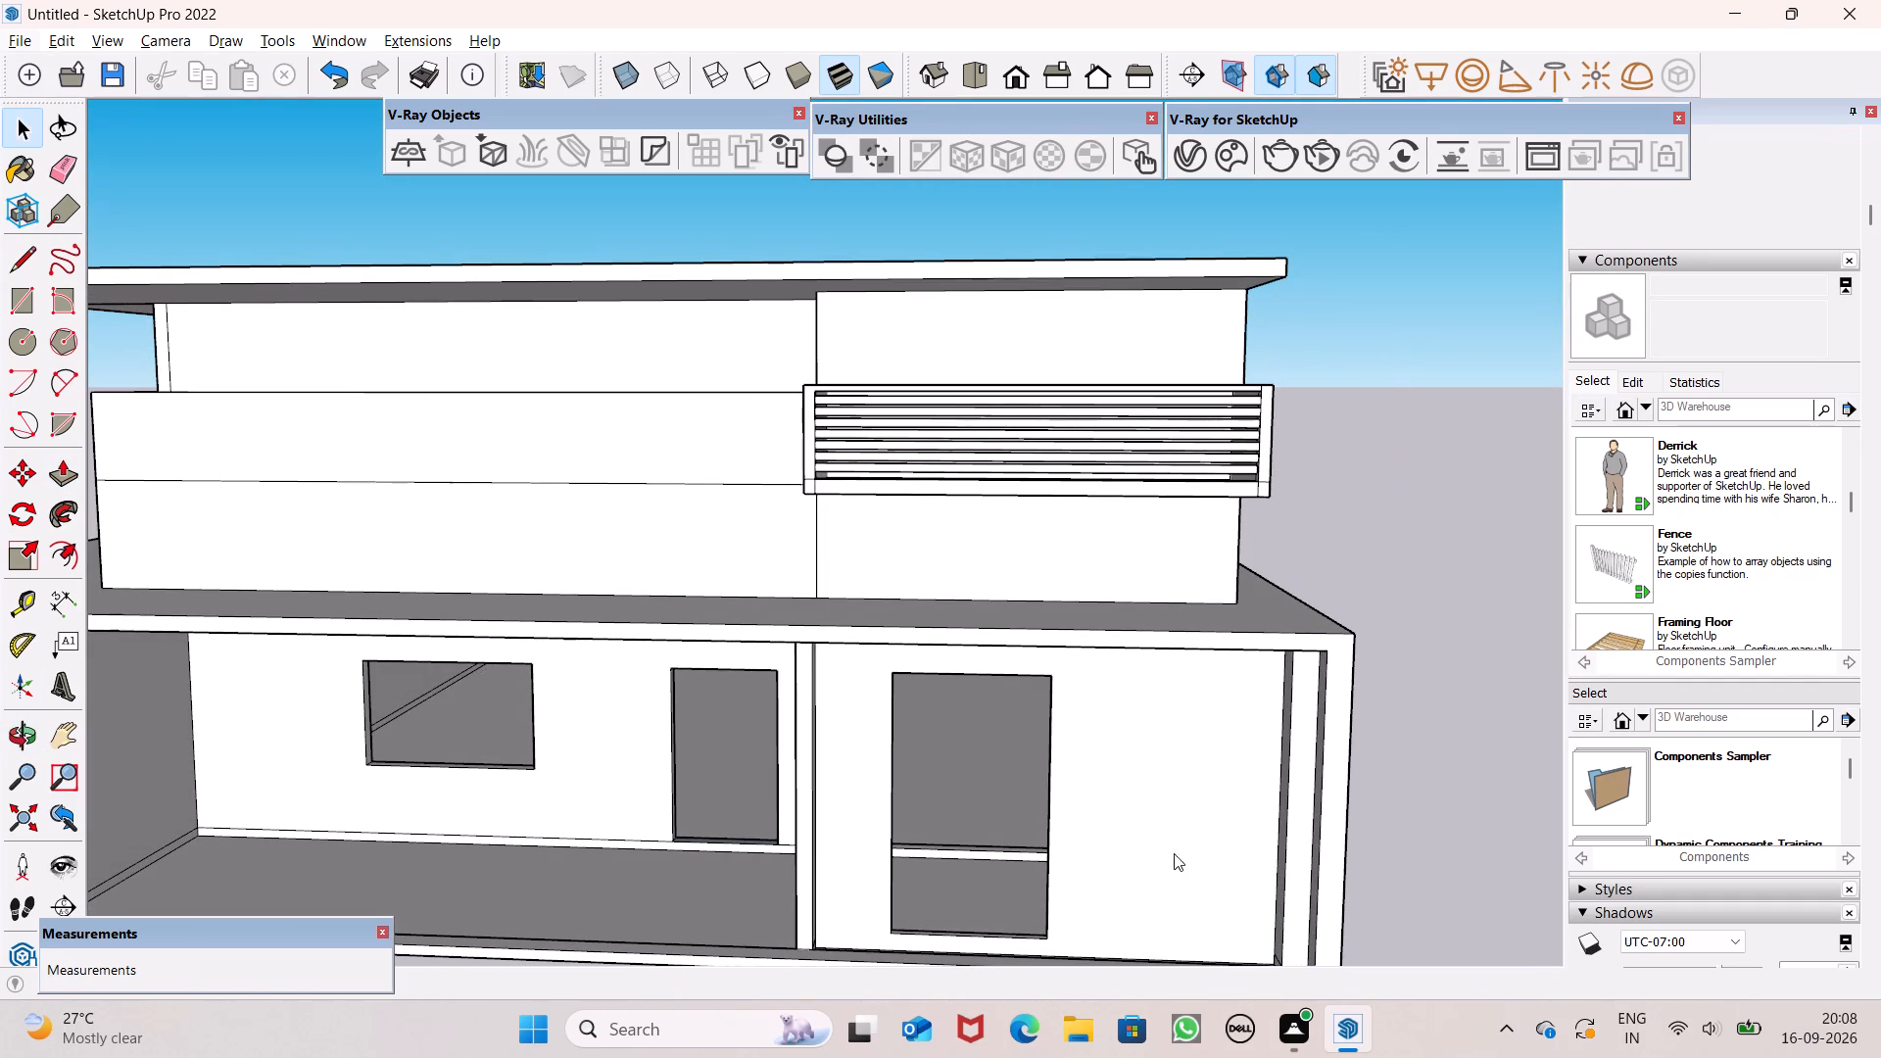
pyautogui.moveTo(1174, 853); pyautogui.dragTo(1129, 827, button='middle')
pyautogui.scroll(-6, 1124, 518)
pyautogui.scroll(-6, 1177, 453)
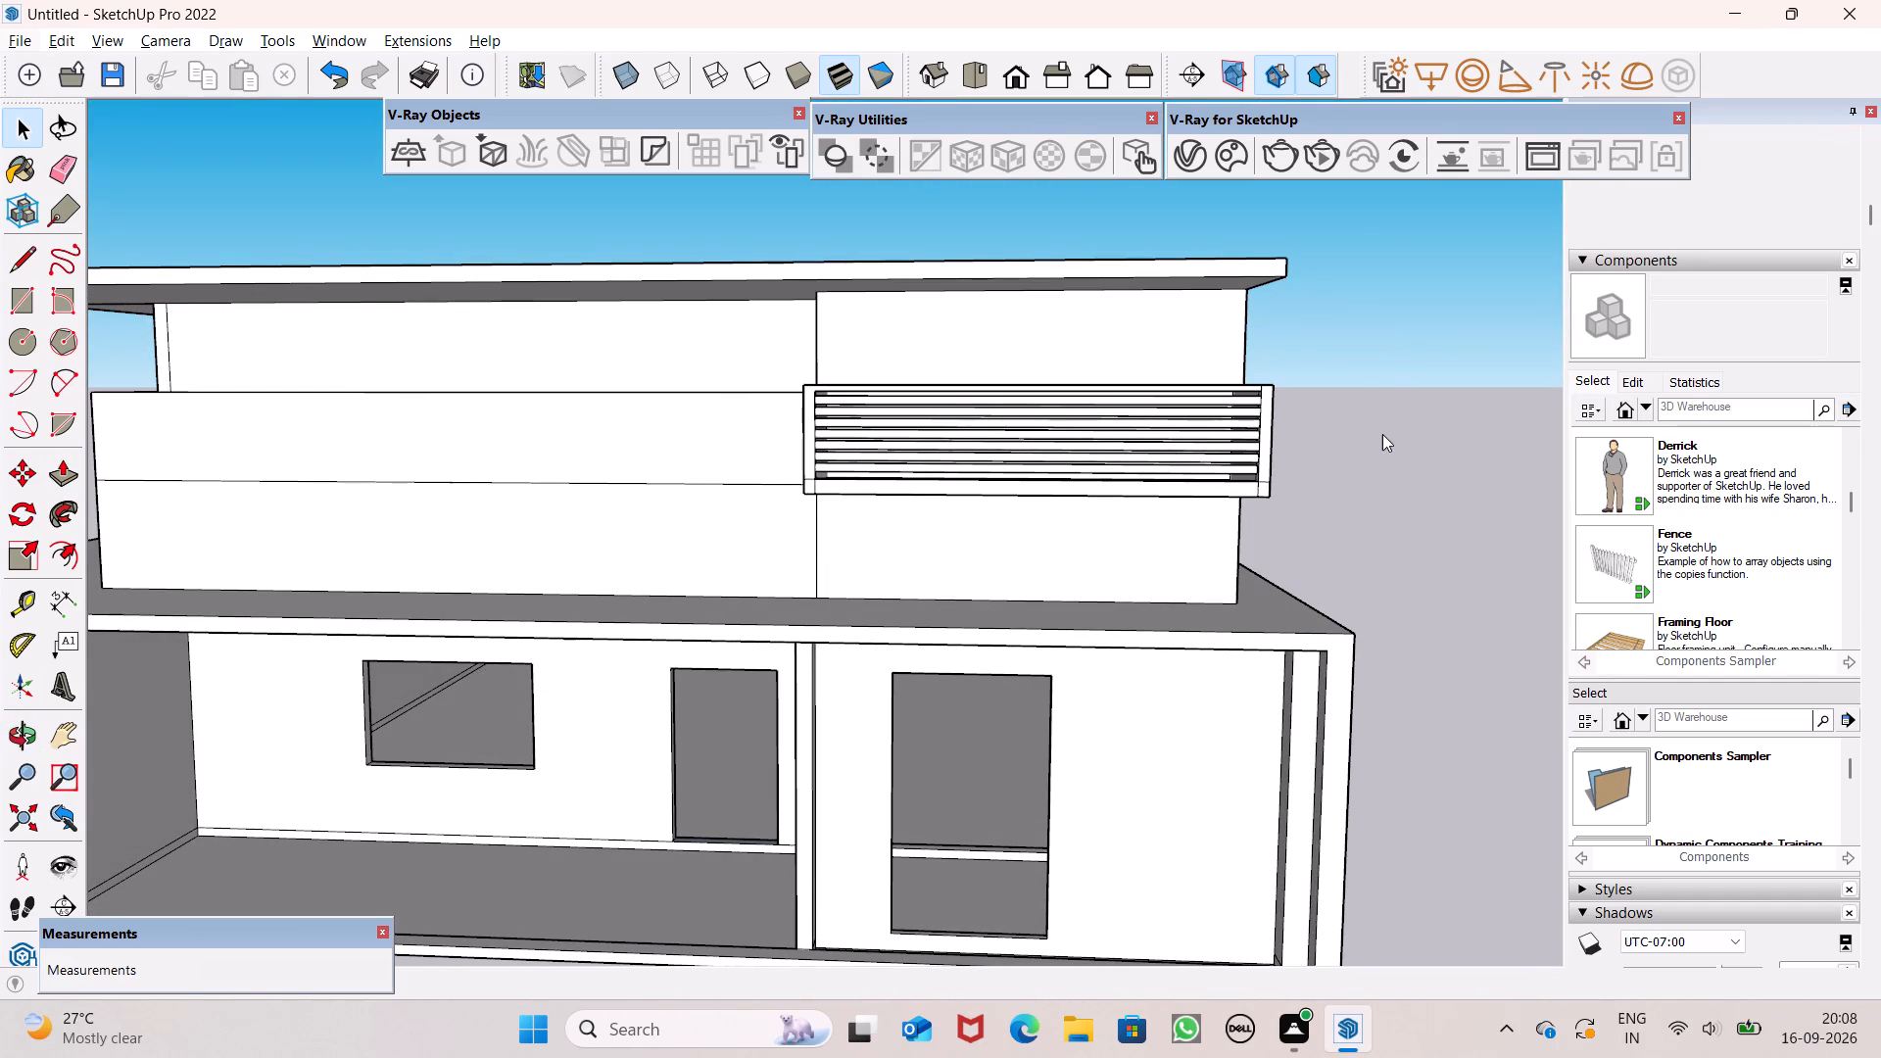
pyautogui.click(1384, 427)
pyautogui.scroll(-11, 1384, 427)
pyautogui.moveTo(1376, 451); pyautogui.dragTo(1371, 934, button='middle')
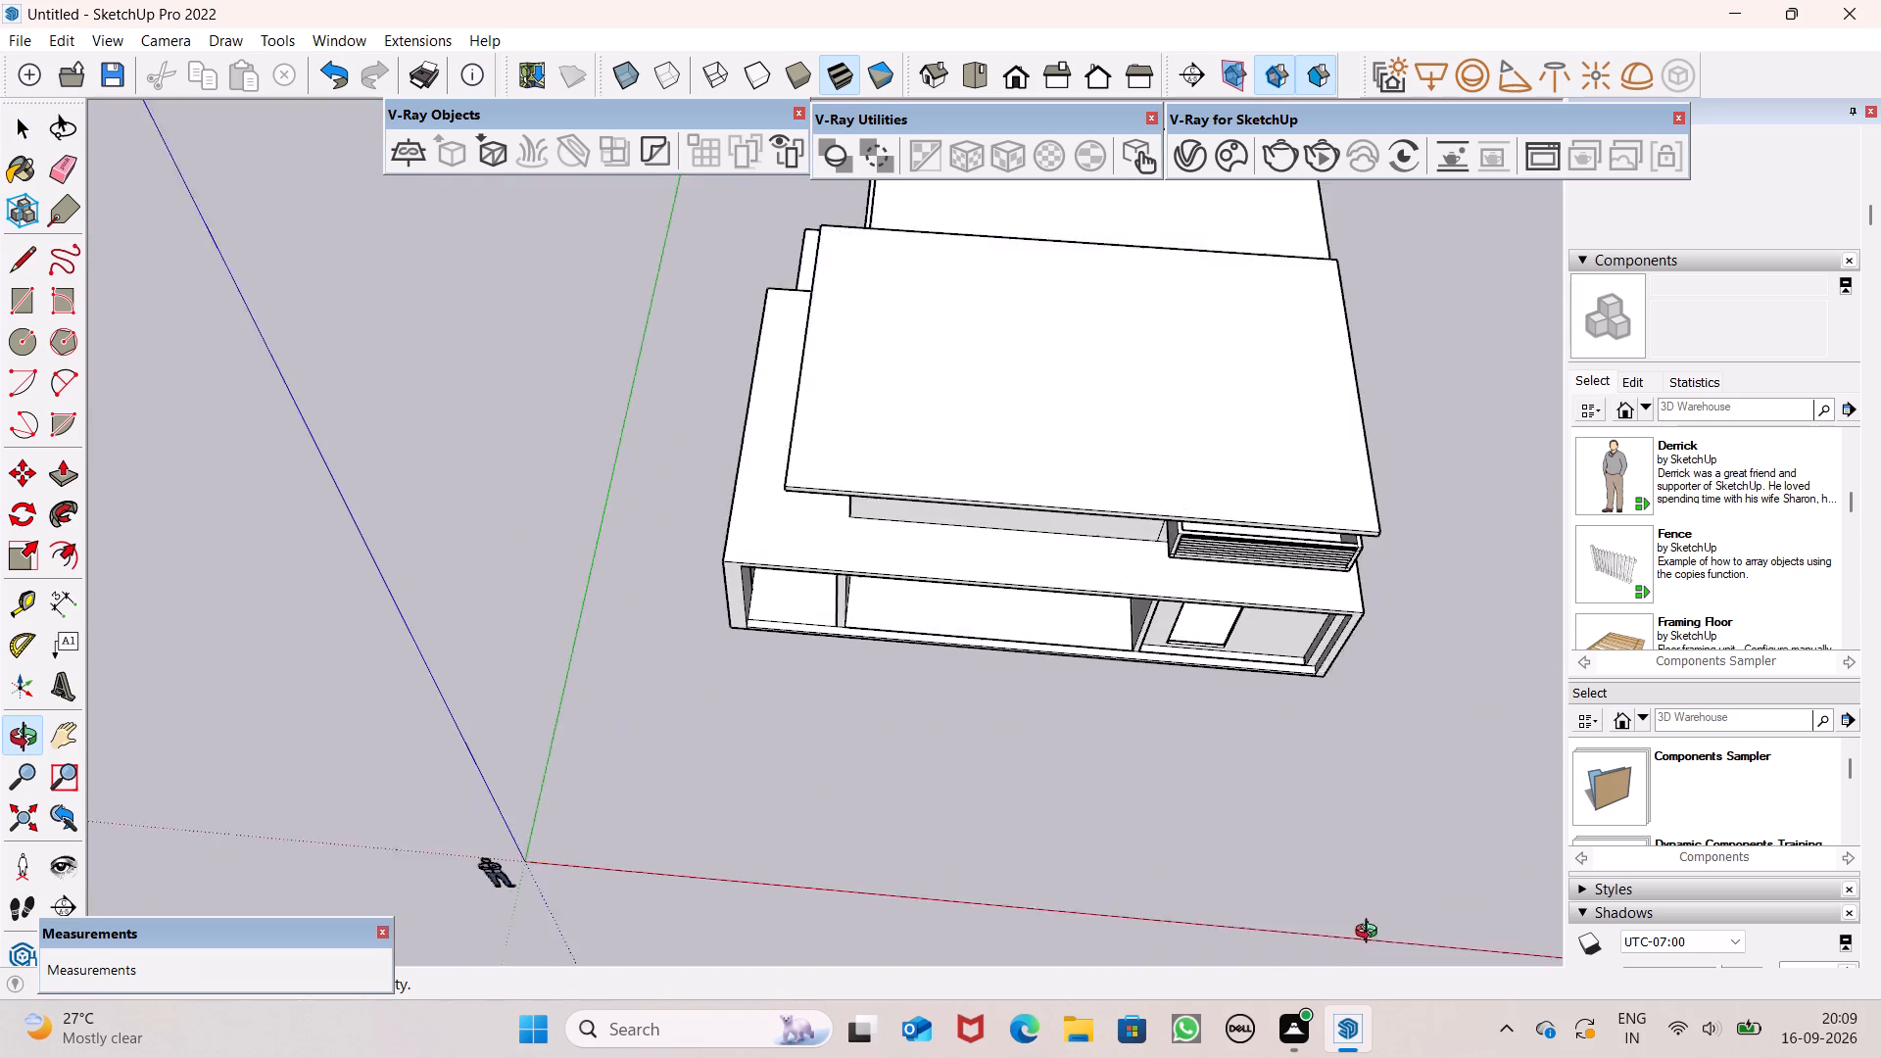
pyautogui.moveTo(1371, 934); pyautogui.dragTo(1326, 873, button='middle')
# Draw a rectangle about 6' 11" by 4' 4" on the upper room's wall behind the slatted balcony.
pyautogui.scroll(6, 1366, 535)
pyautogui.moveTo(1347, 534); pyautogui.dragTo(1390, 175, button='middle')
pyautogui.scroll(1, 1390, 175)
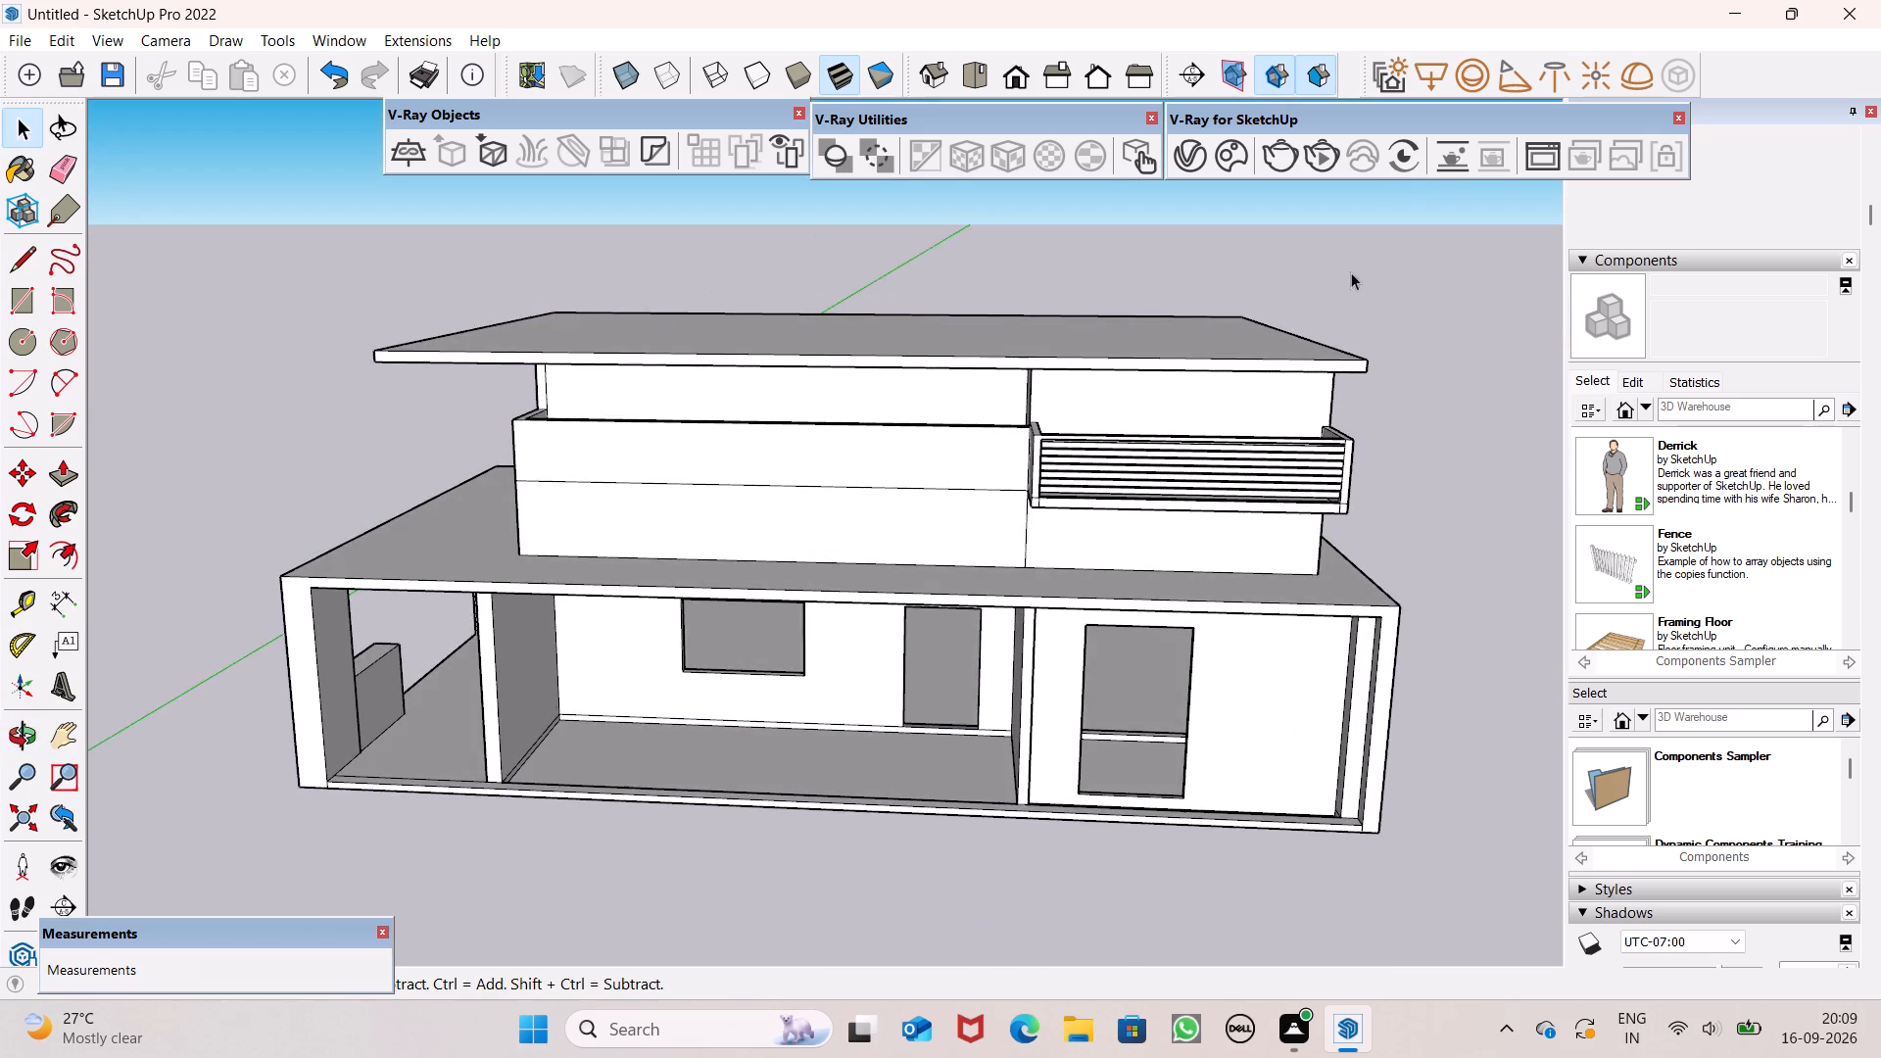
pyautogui.scroll(6, 1277, 423)
pyautogui.moveTo(1261, 397); pyautogui.dragTo(1229, 317, button='middle')
pyautogui.scroll(1, 1246, 351)
pyautogui.scroll(1, 1138, 333)
pyautogui.moveTo(1132, 352); pyautogui.dragTo(1114, 478, button='middle')
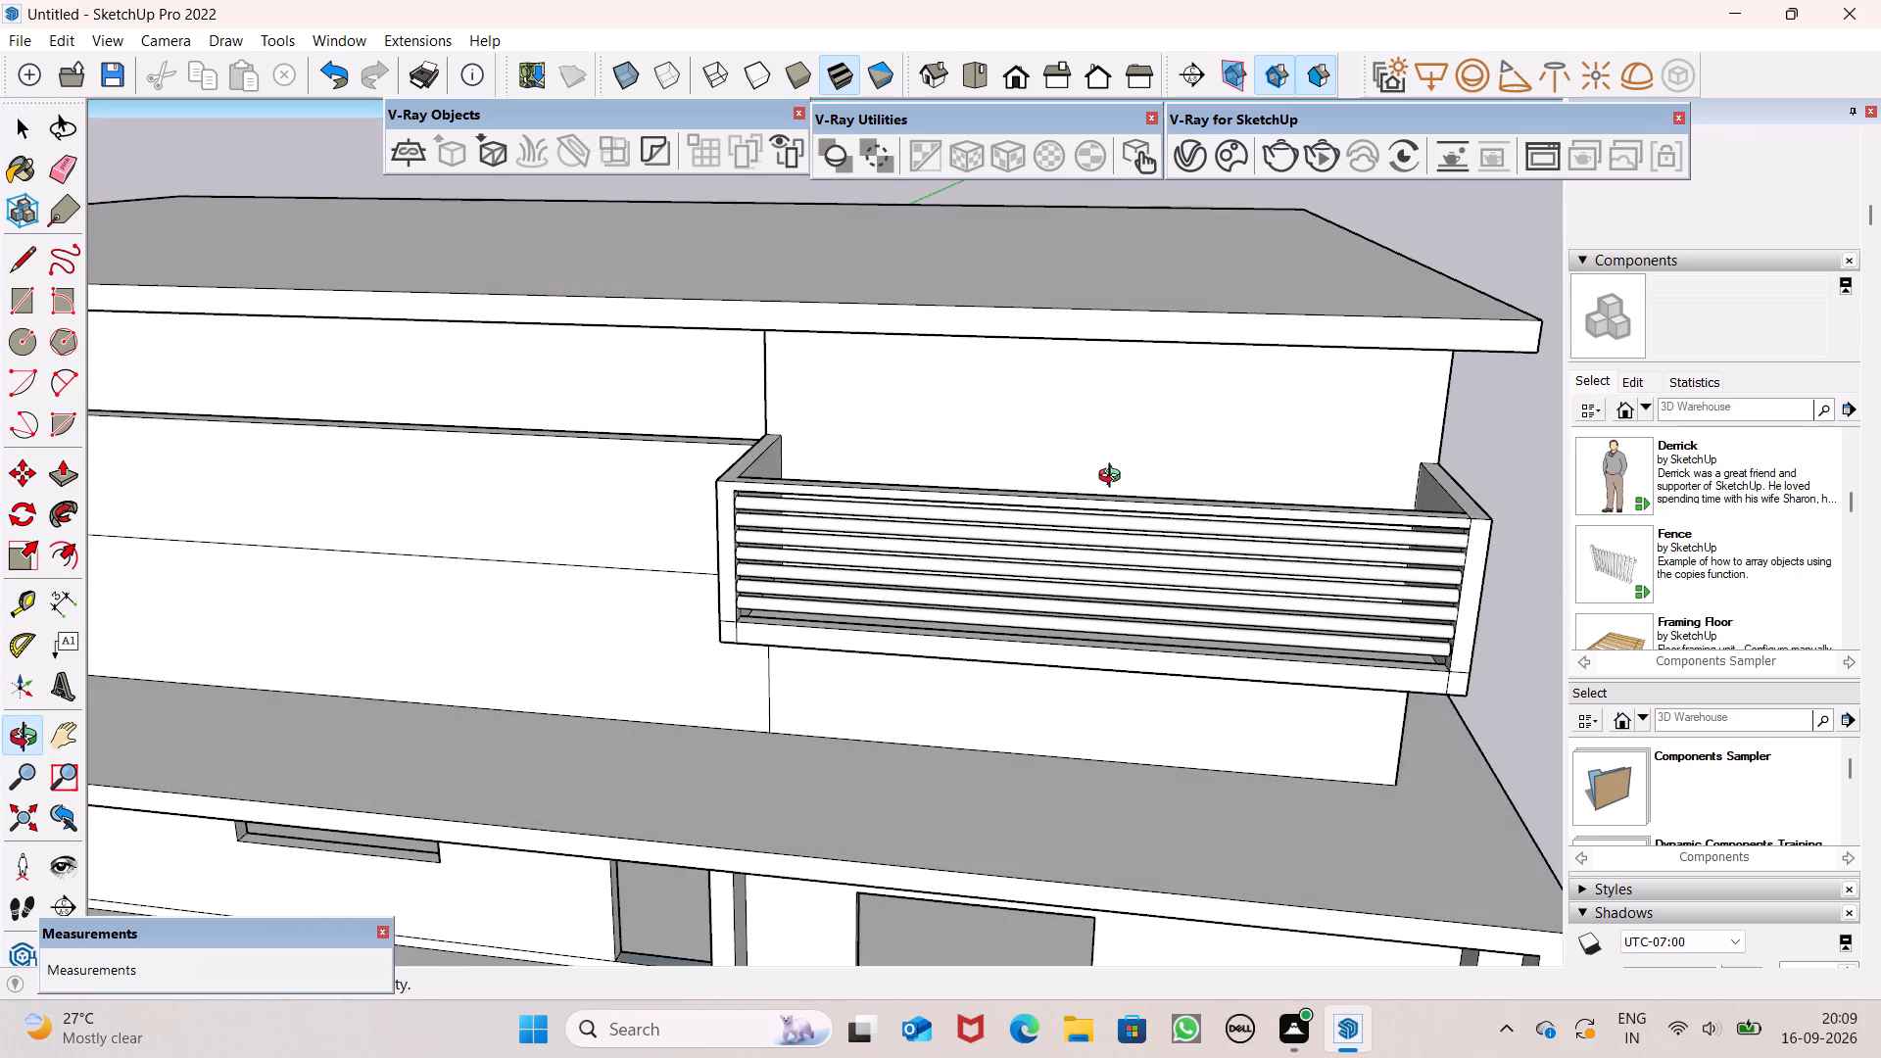
pyautogui.moveTo(1114, 478); pyautogui.dragTo(1042, 622, button='middle')
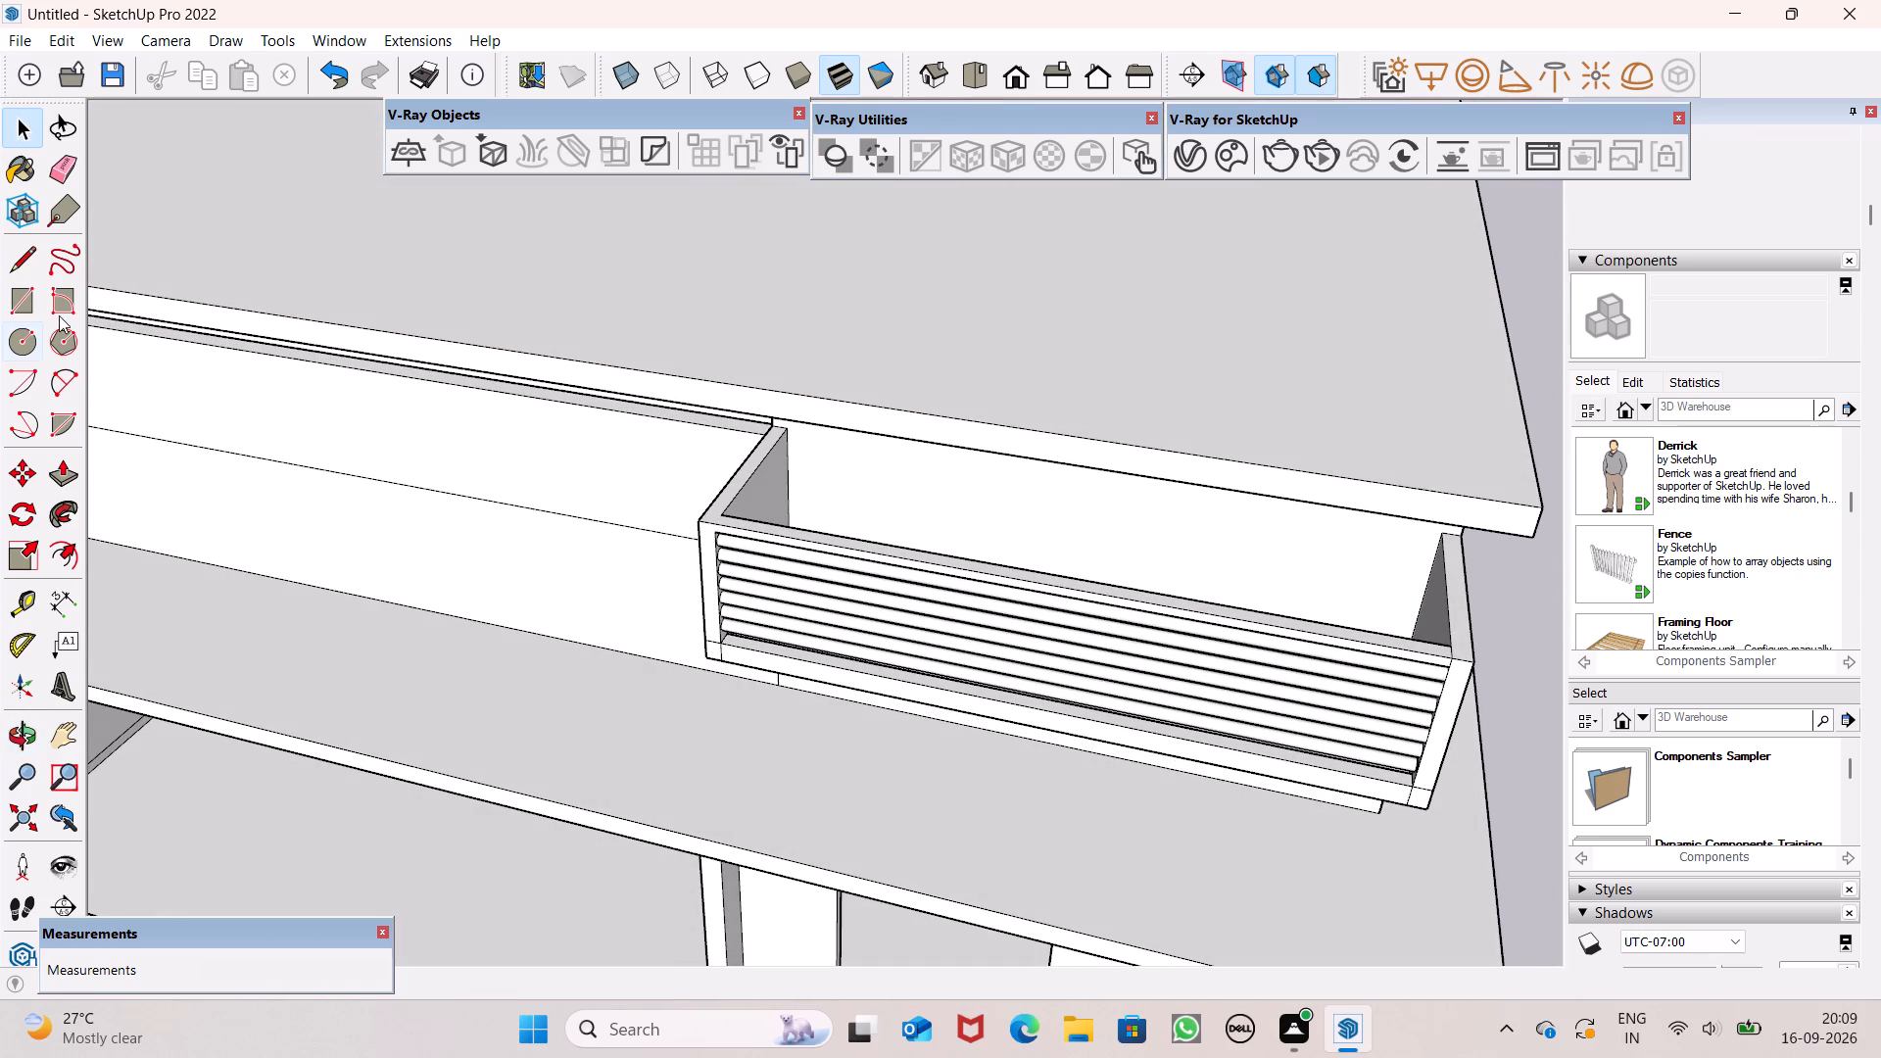
pyautogui.click(20, 297)
pyautogui.moveTo(1011, 566); pyautogui.dragTo(1021, 531, button='middle')
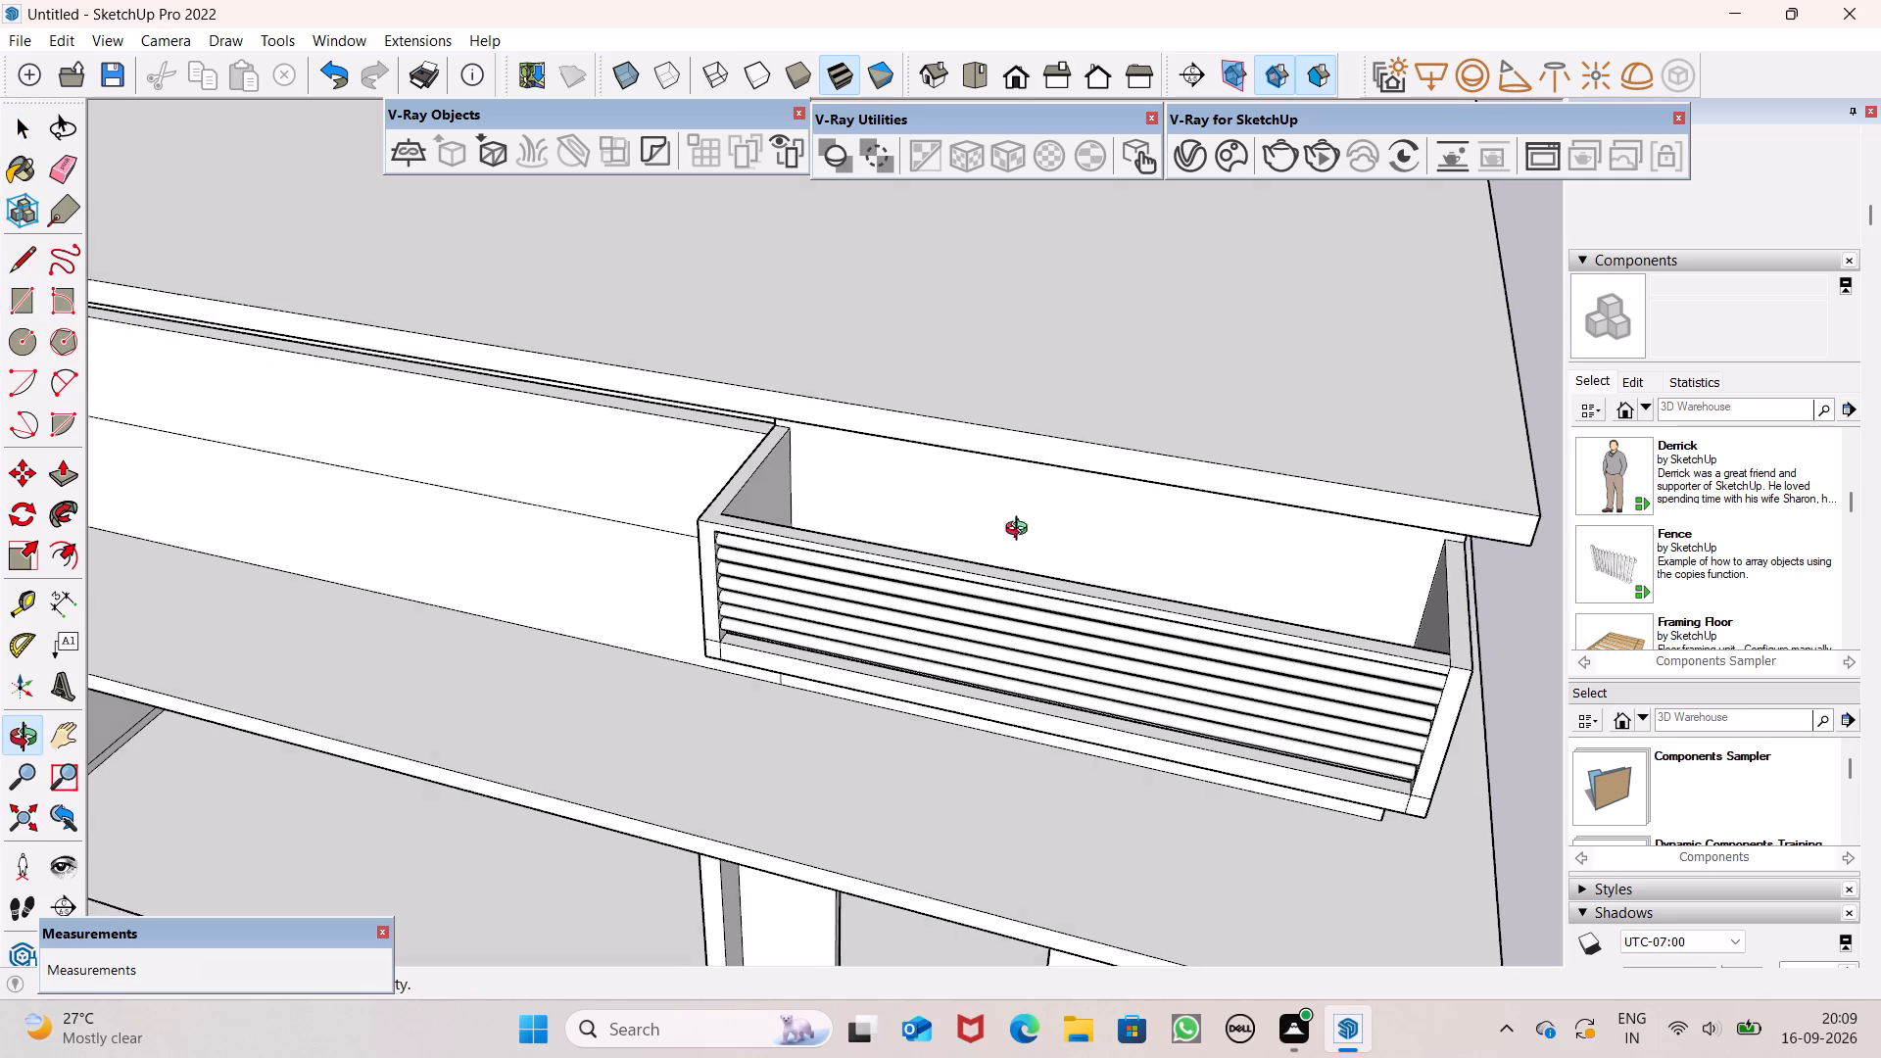
pyautogui.moveTo(1021, 531); pyautogui.dragTo(1102, 356, button='middle')
pyautogui.scroll(3, 1102, 356)
pyautogui.scroll(4, 960, 387)
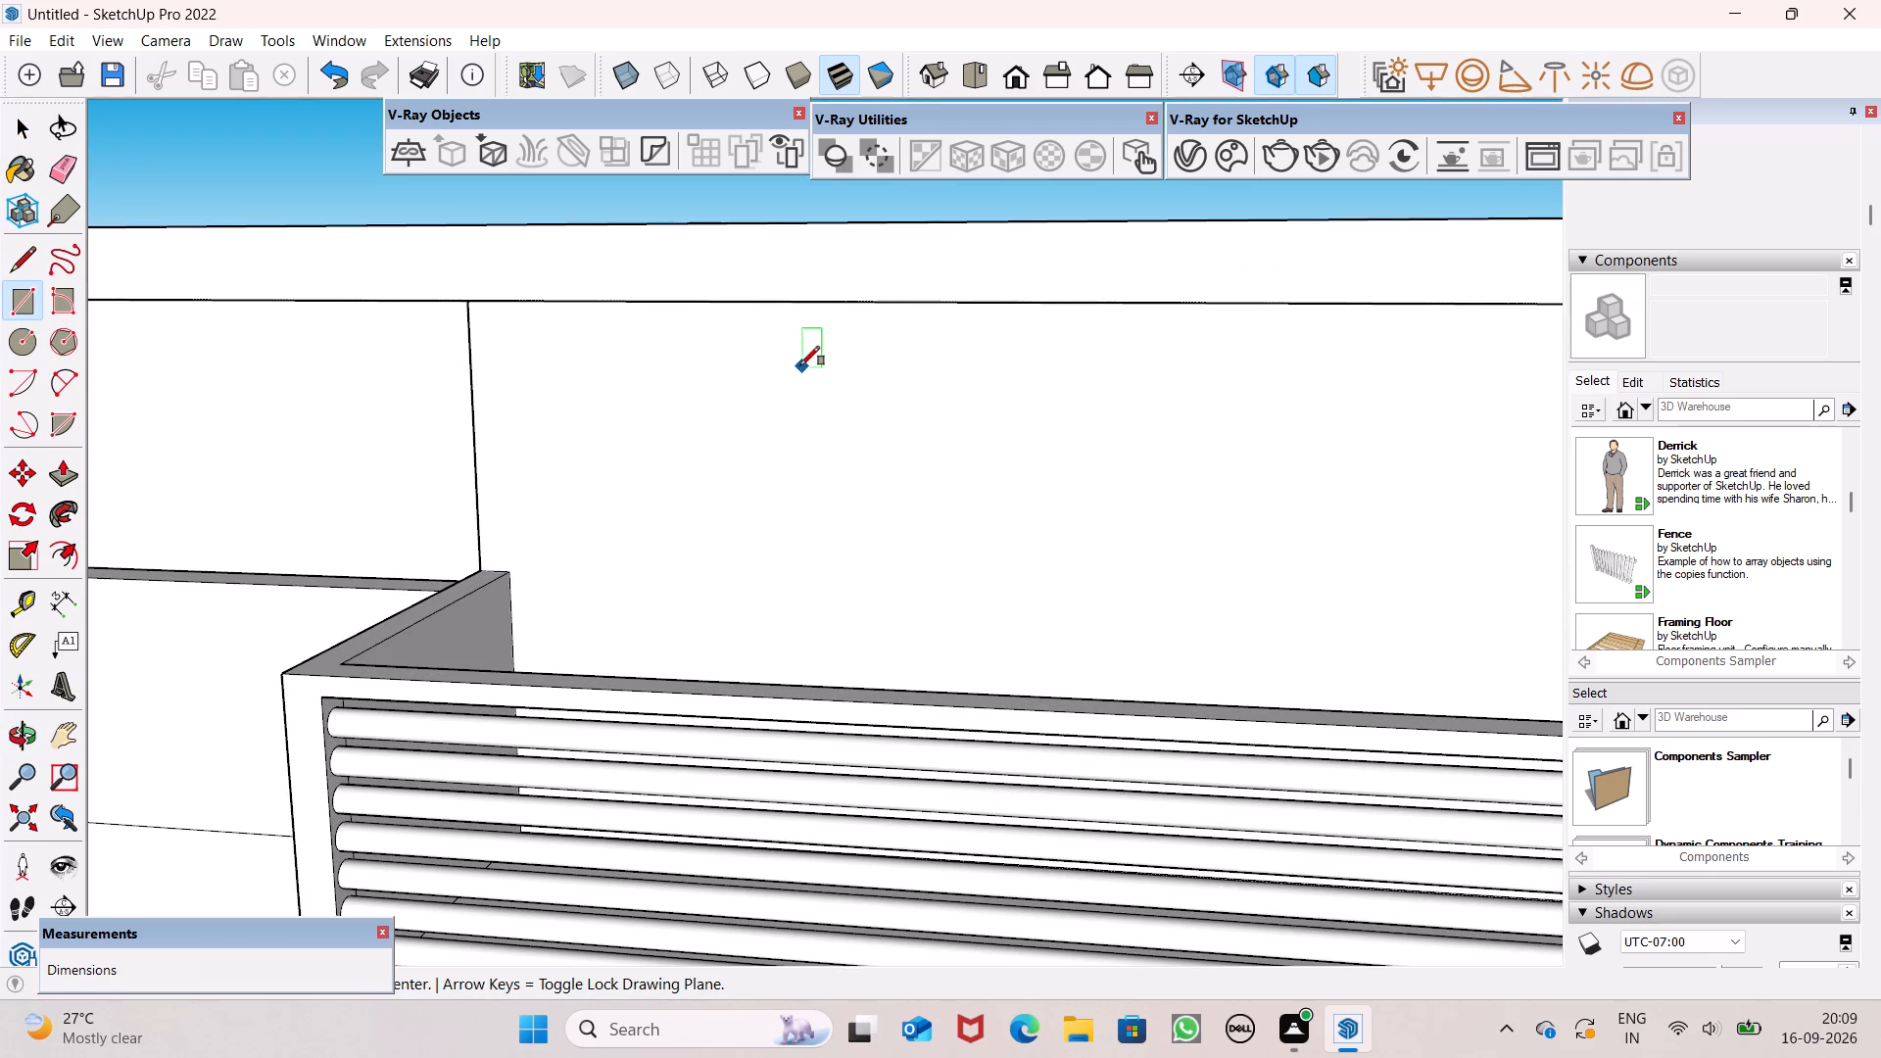
pyautogui.moveTo(800, 363); pyautogui.dragTo(800, 382)
pyautogui.scroll(-4, 1089, 576)
pyautogui.moveTo(1316, 647); pyautogui.dragTo(1316, 668, button='middle')
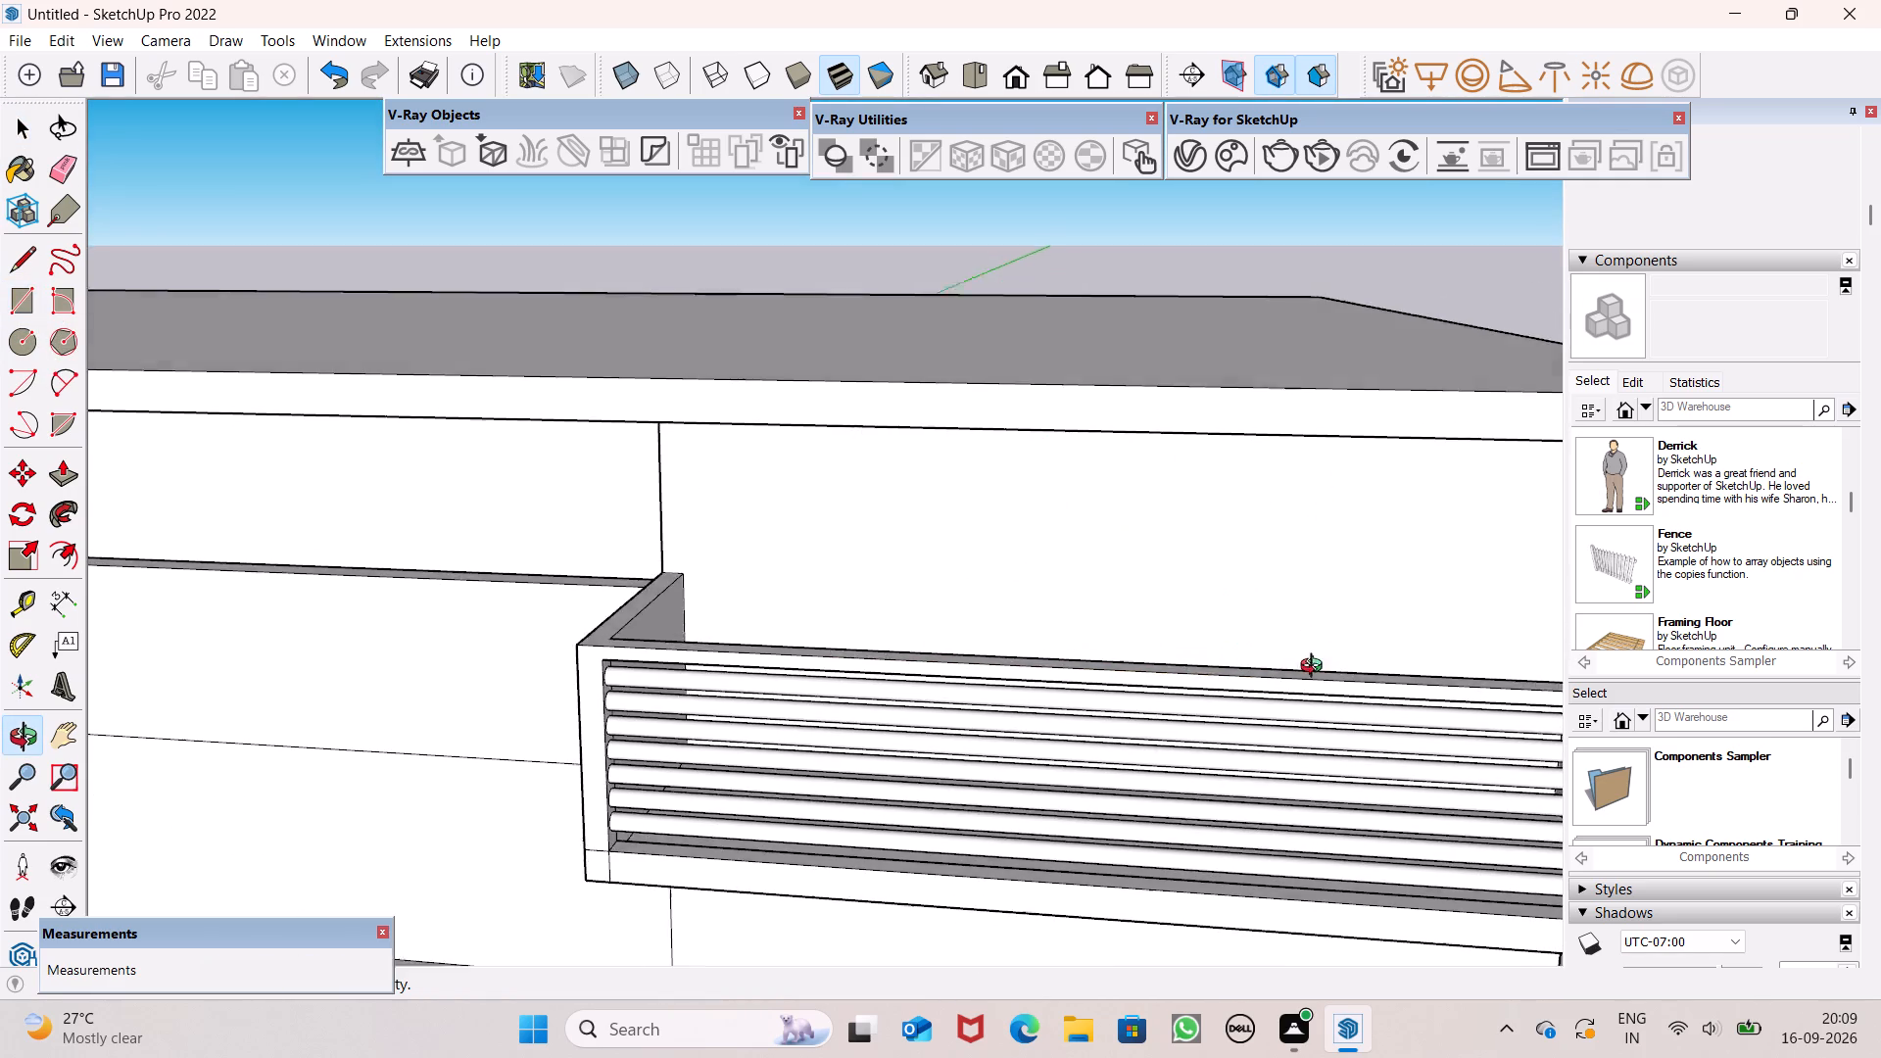
pyautogui.moveTo(1316, 668); pyautogui.dragTo(1362, 806, button='middle')
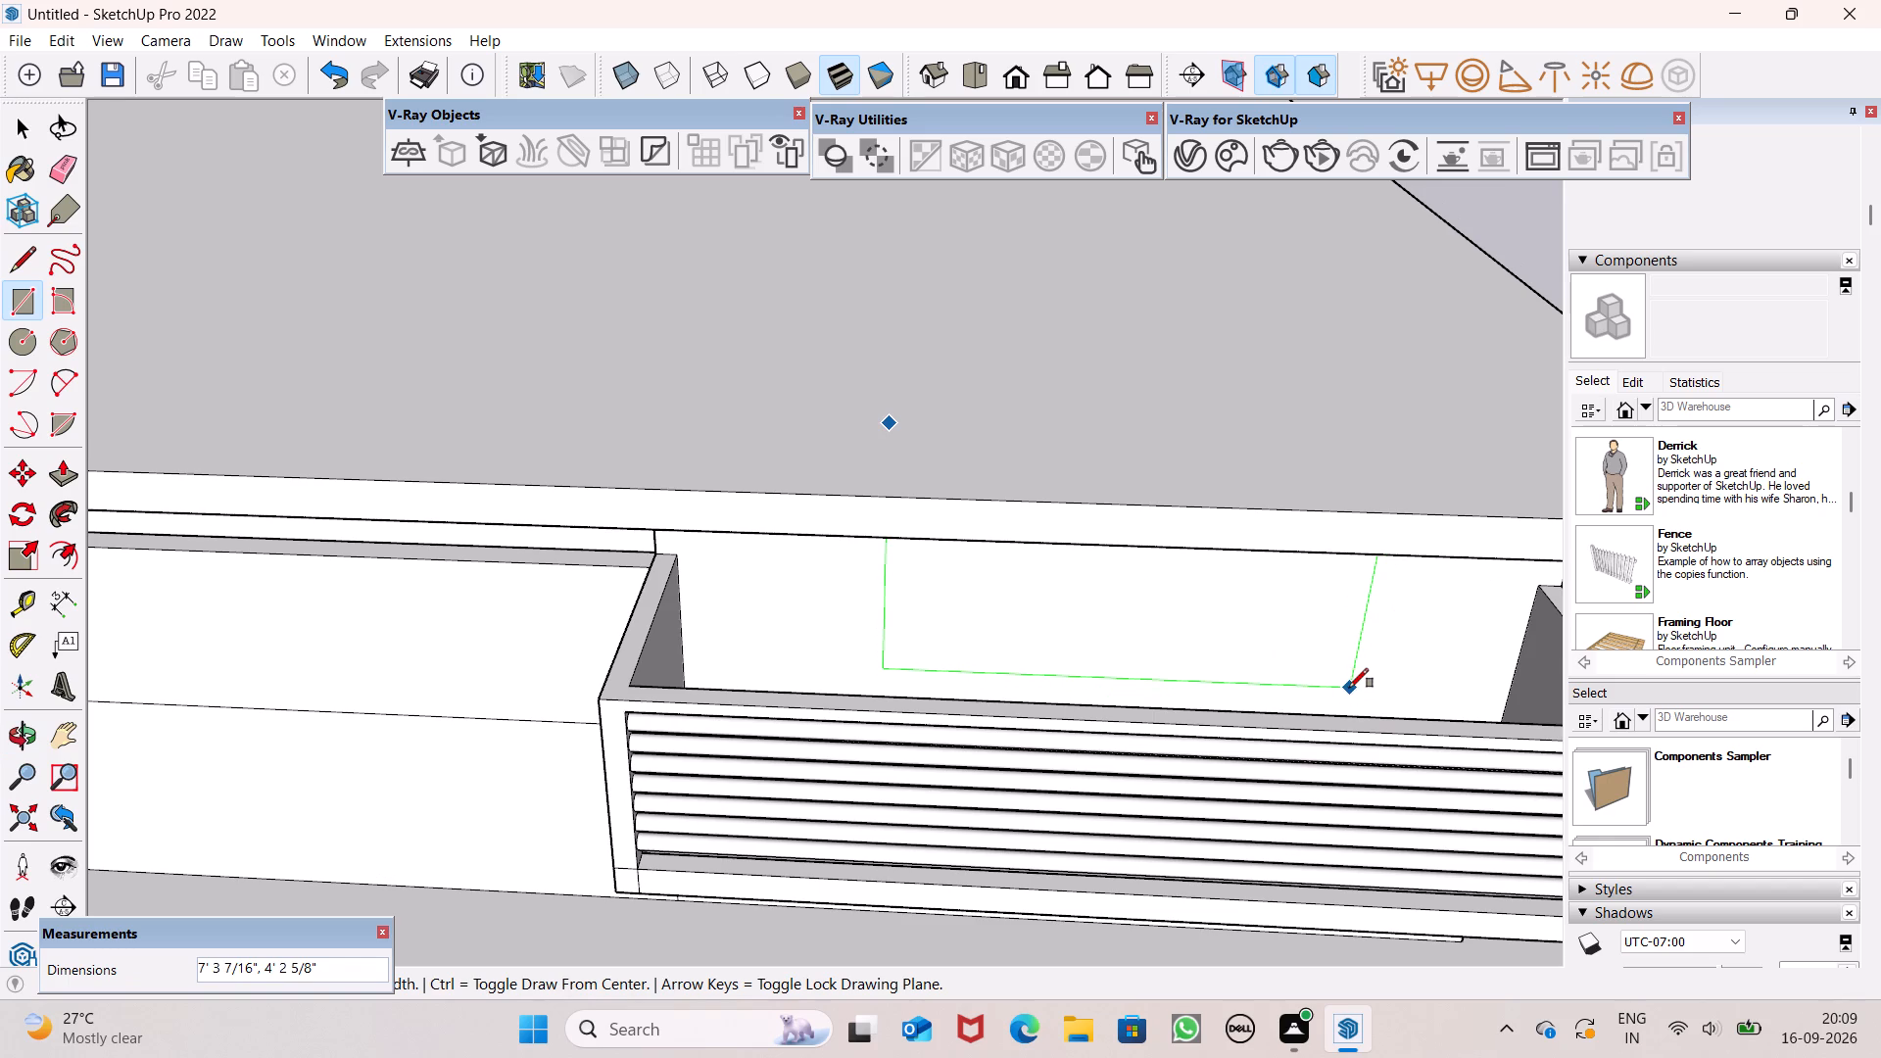
pyautogui.scroll(3, 1349, 688)
pyautogui.moveTo(1349, 727); pyautogui.dragTo(1336, 832, button='middle')
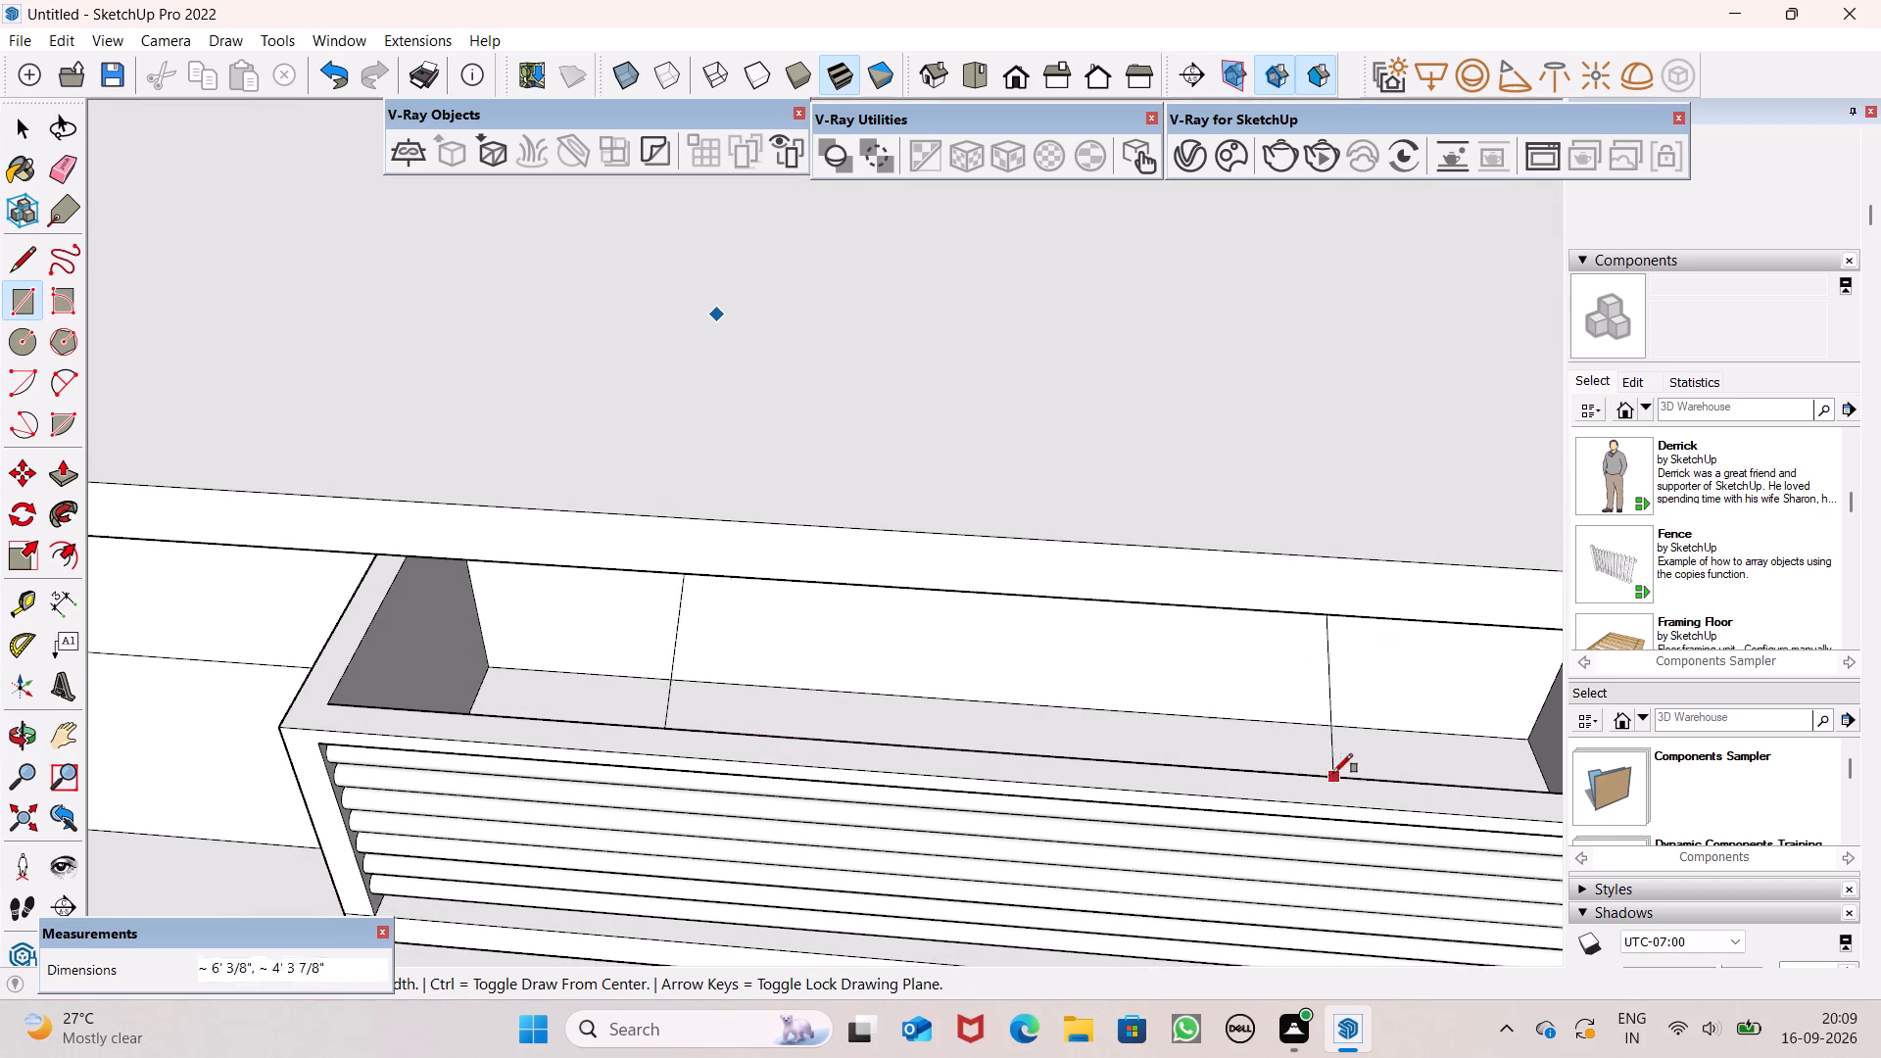
pyautogui.click(1311, 664)
pyautogui.press('space')
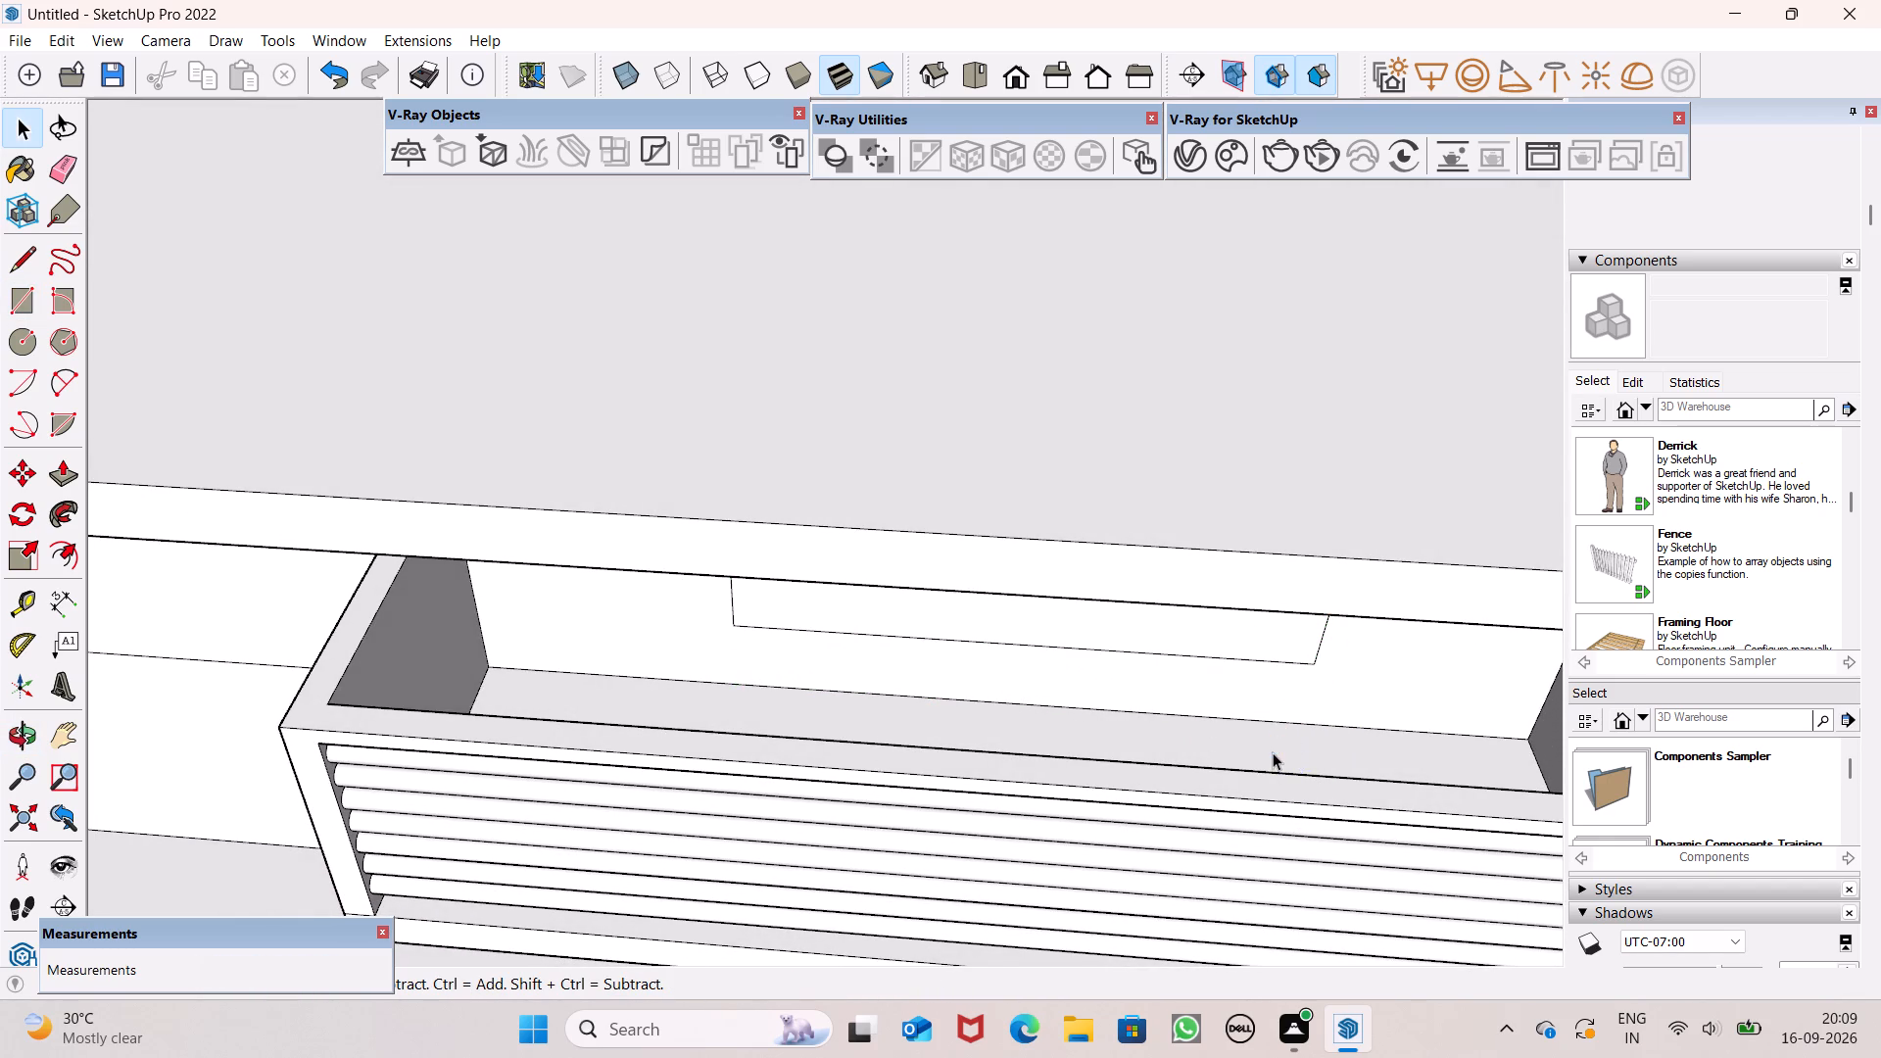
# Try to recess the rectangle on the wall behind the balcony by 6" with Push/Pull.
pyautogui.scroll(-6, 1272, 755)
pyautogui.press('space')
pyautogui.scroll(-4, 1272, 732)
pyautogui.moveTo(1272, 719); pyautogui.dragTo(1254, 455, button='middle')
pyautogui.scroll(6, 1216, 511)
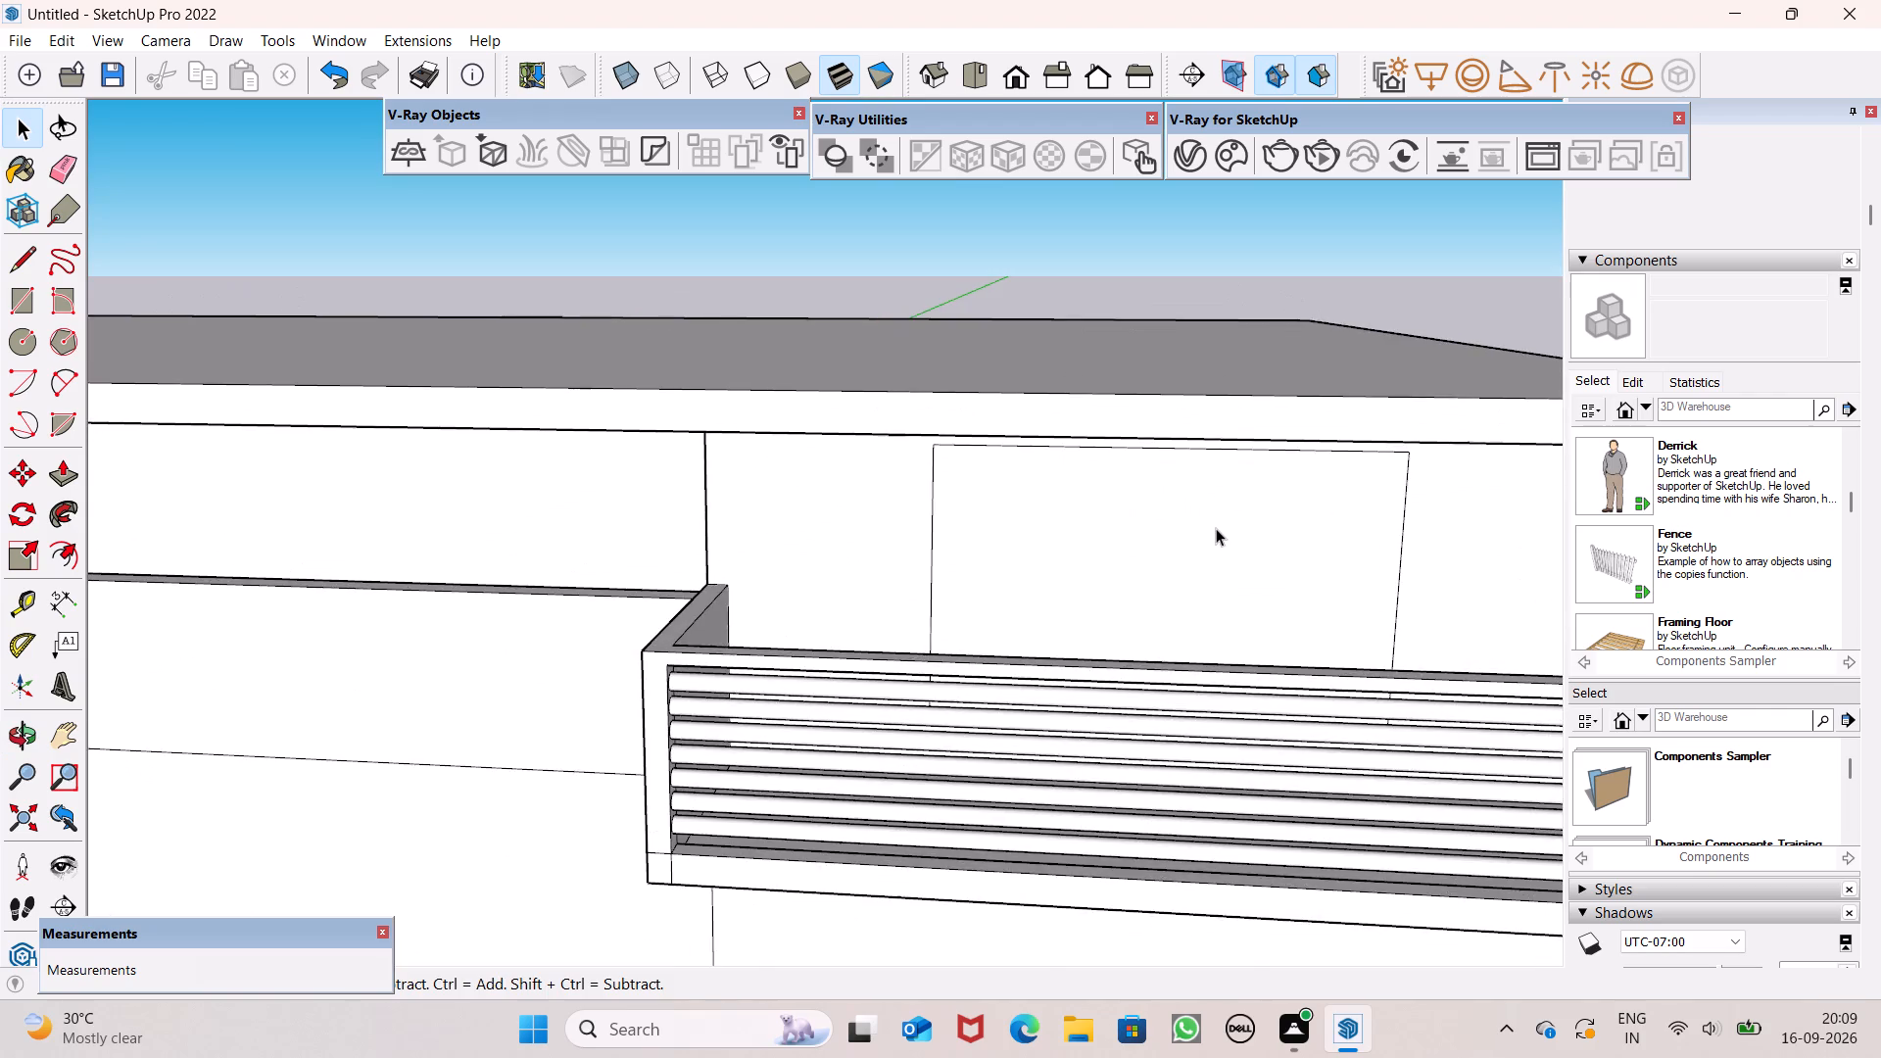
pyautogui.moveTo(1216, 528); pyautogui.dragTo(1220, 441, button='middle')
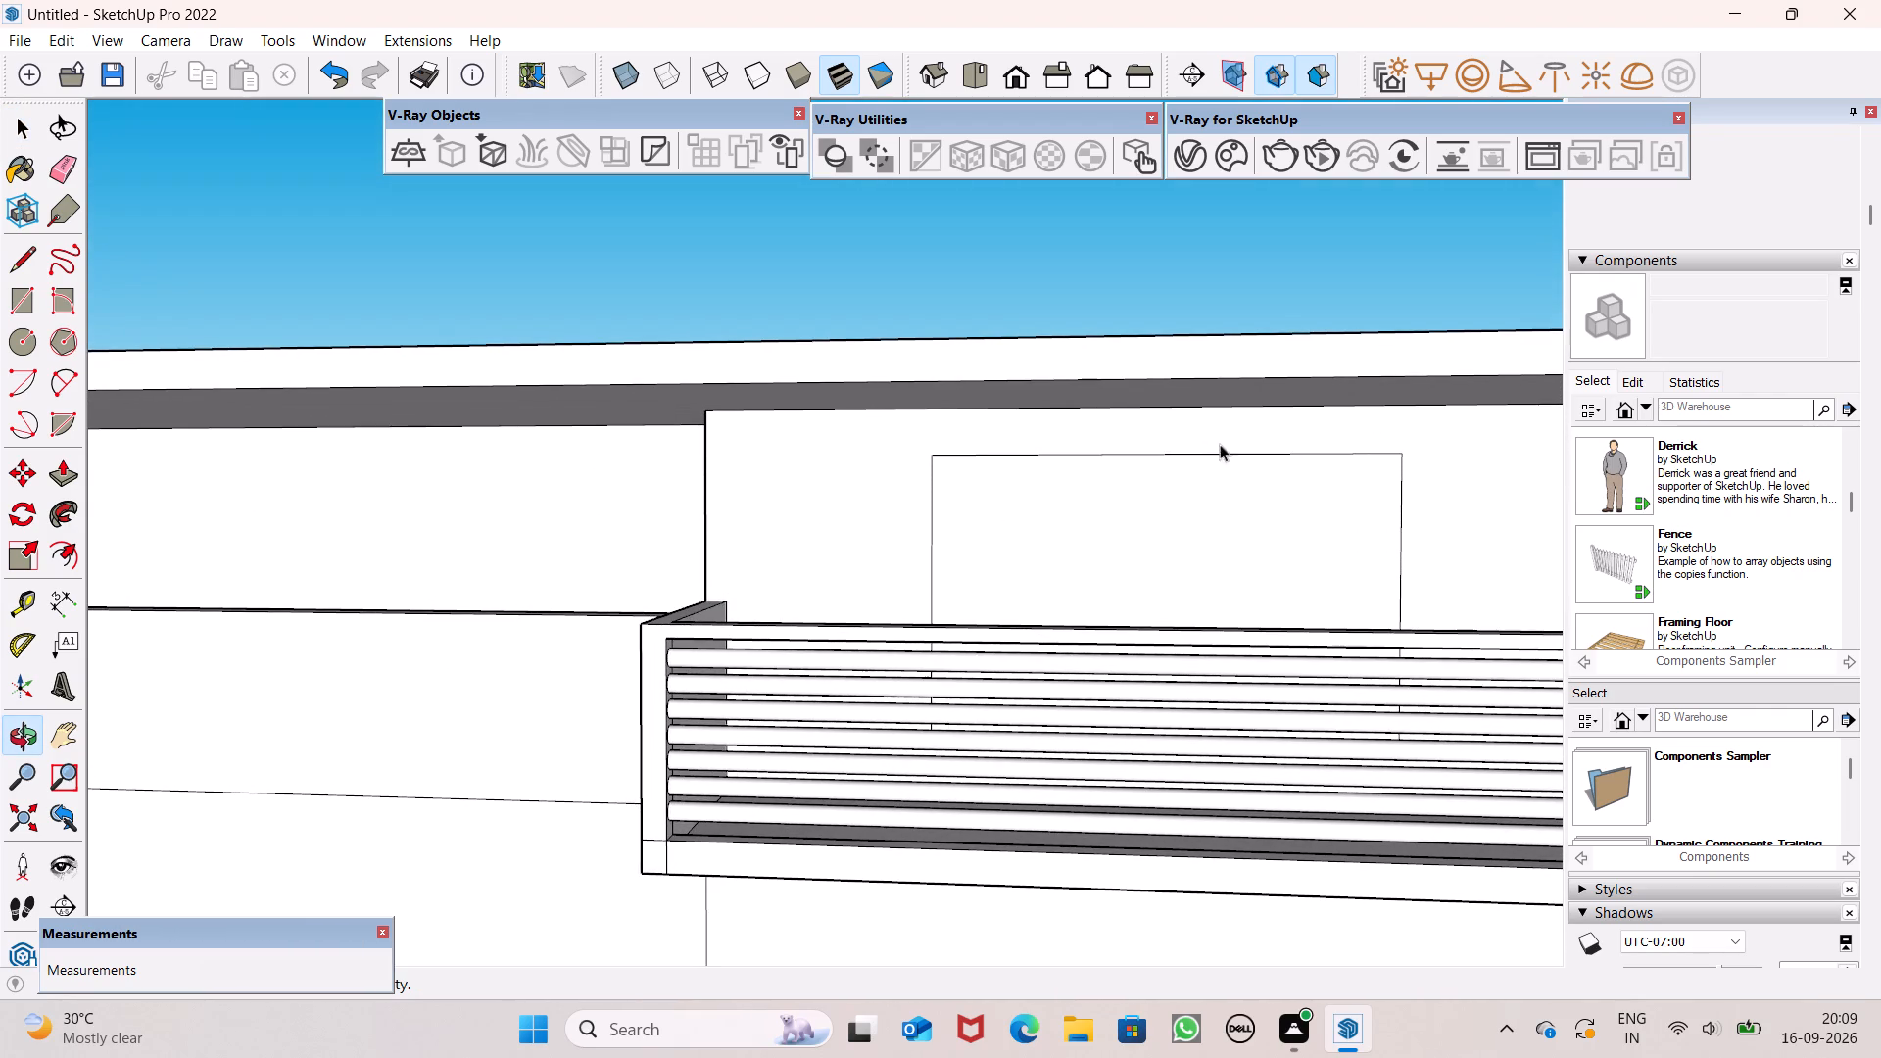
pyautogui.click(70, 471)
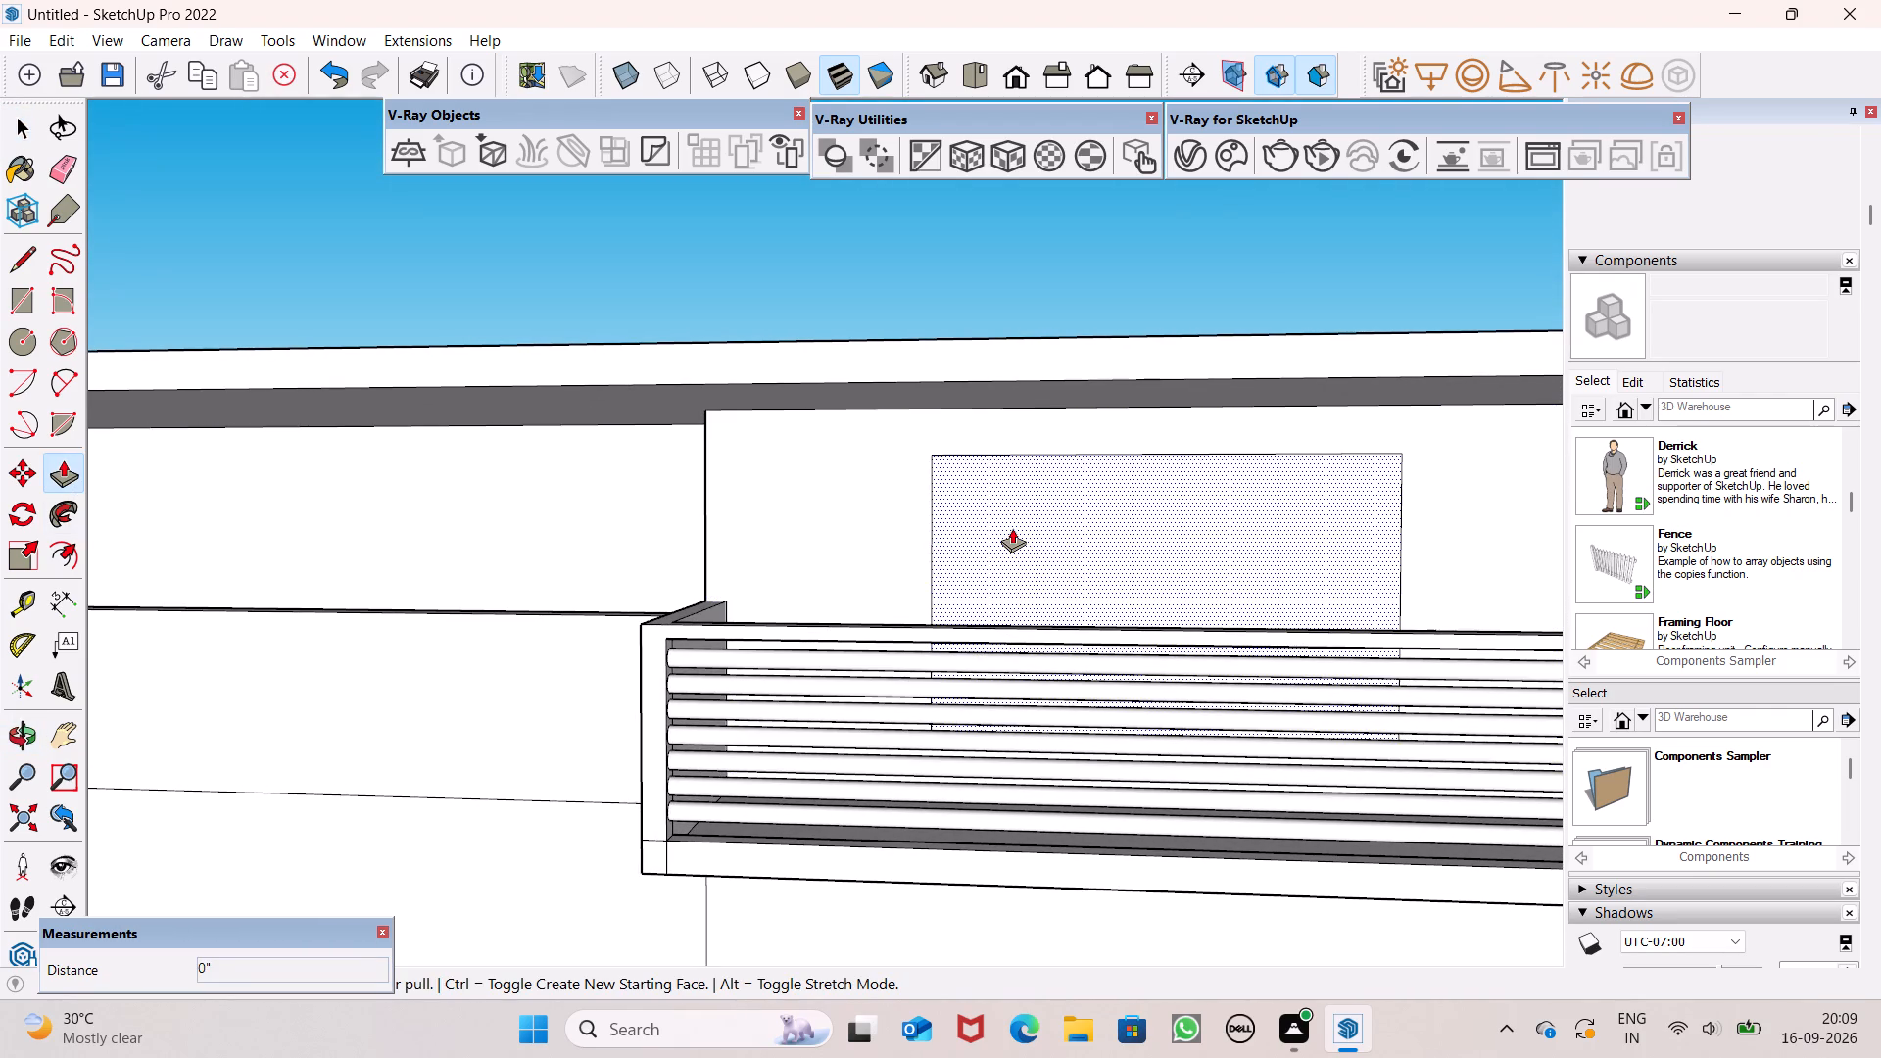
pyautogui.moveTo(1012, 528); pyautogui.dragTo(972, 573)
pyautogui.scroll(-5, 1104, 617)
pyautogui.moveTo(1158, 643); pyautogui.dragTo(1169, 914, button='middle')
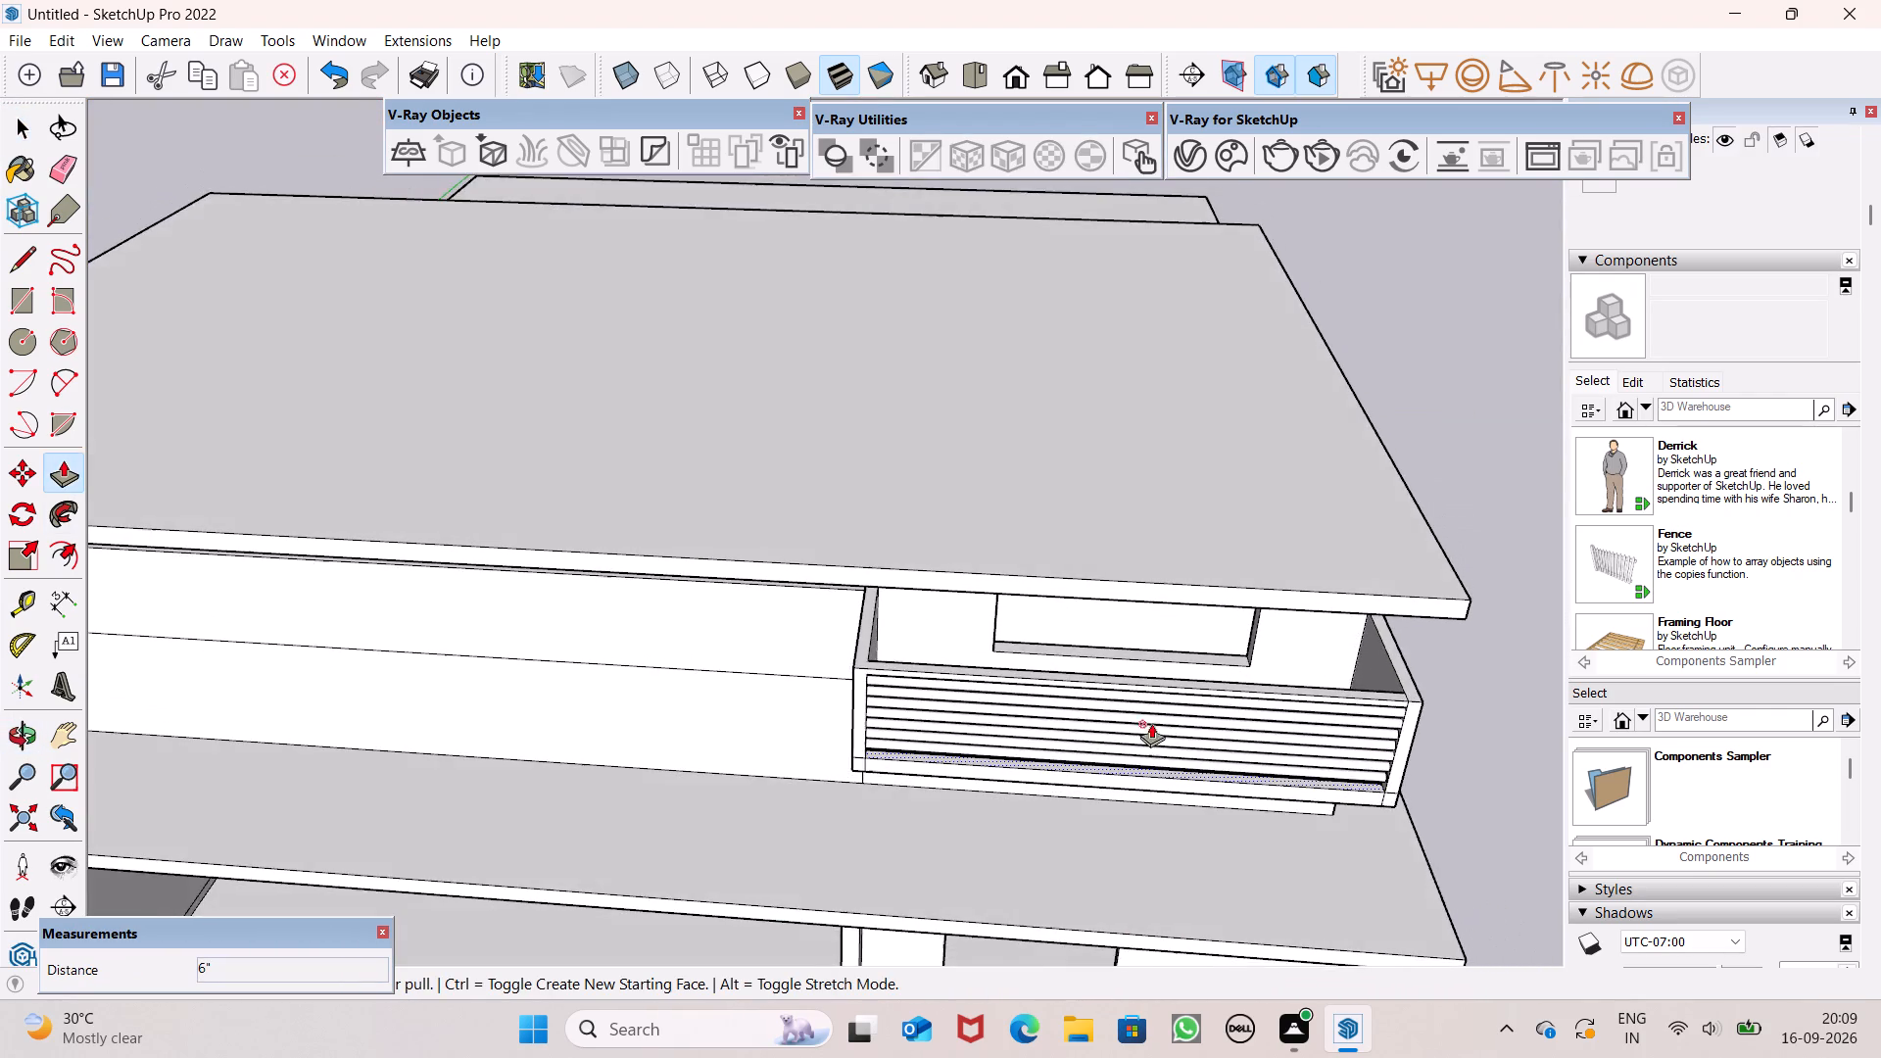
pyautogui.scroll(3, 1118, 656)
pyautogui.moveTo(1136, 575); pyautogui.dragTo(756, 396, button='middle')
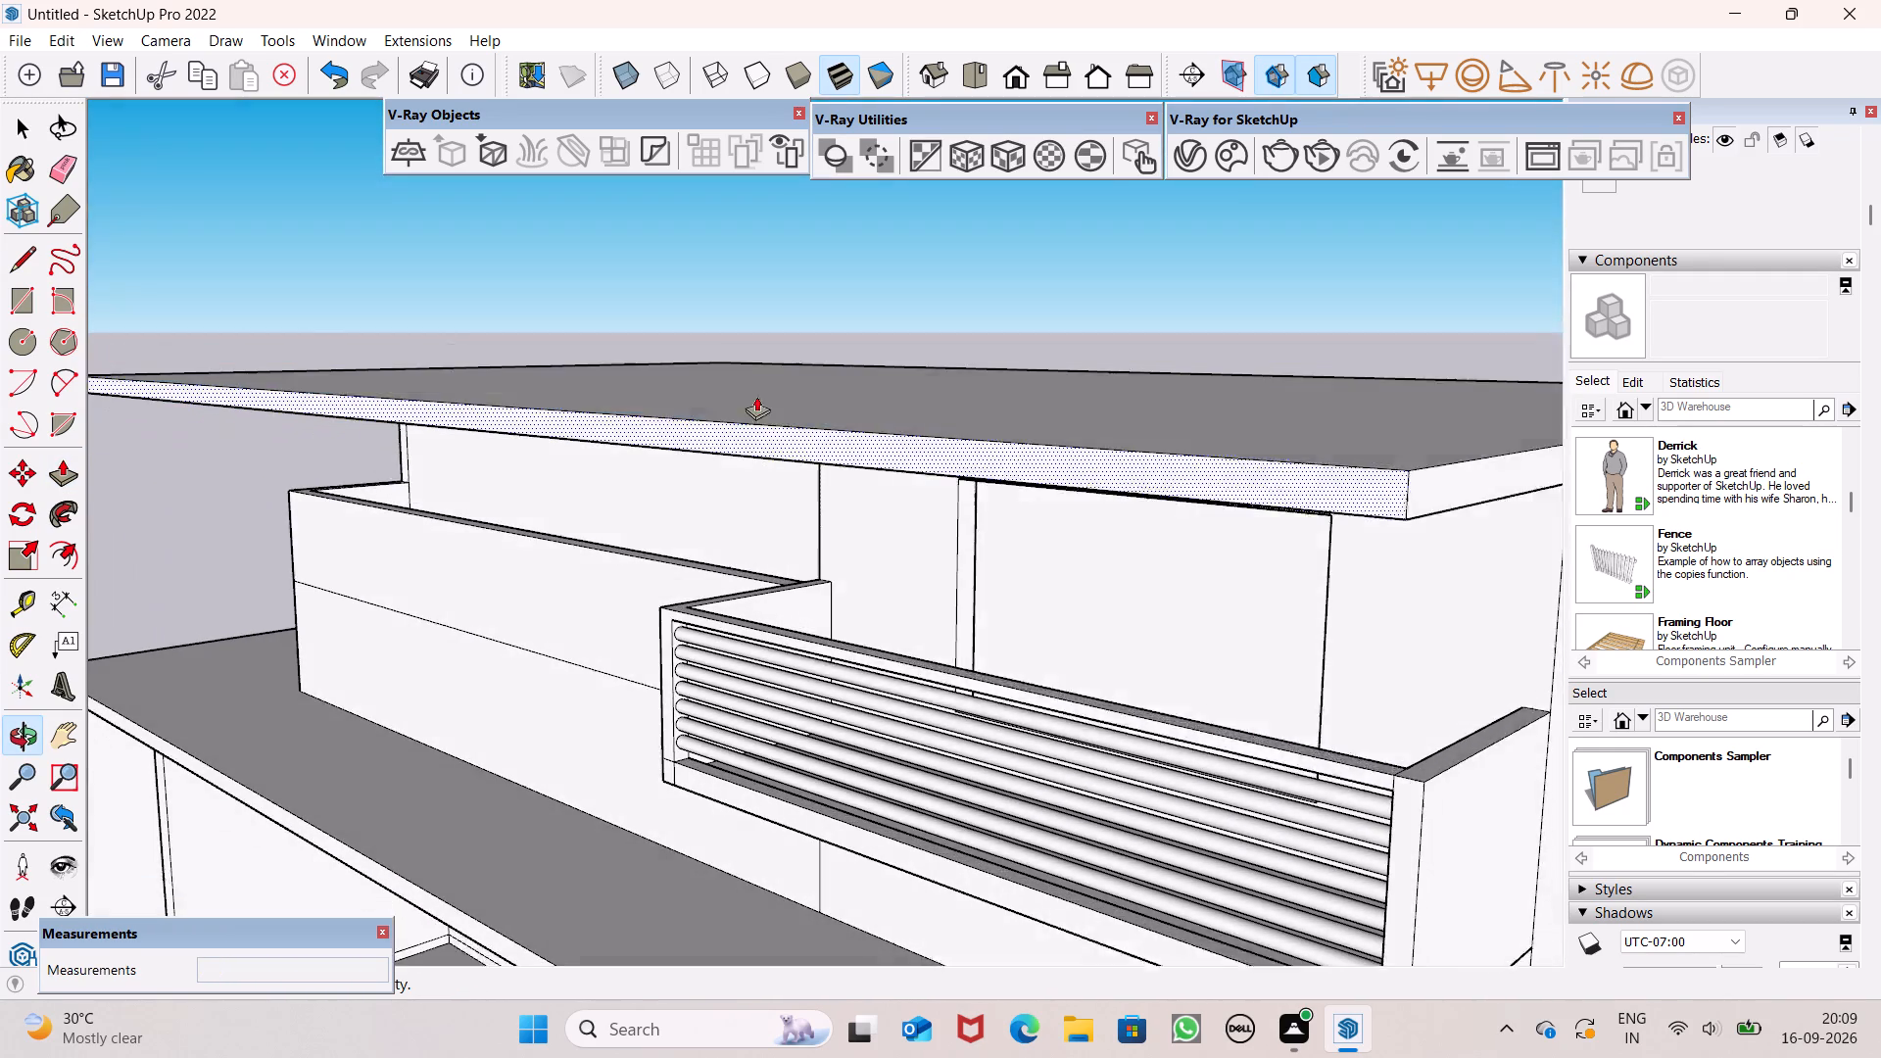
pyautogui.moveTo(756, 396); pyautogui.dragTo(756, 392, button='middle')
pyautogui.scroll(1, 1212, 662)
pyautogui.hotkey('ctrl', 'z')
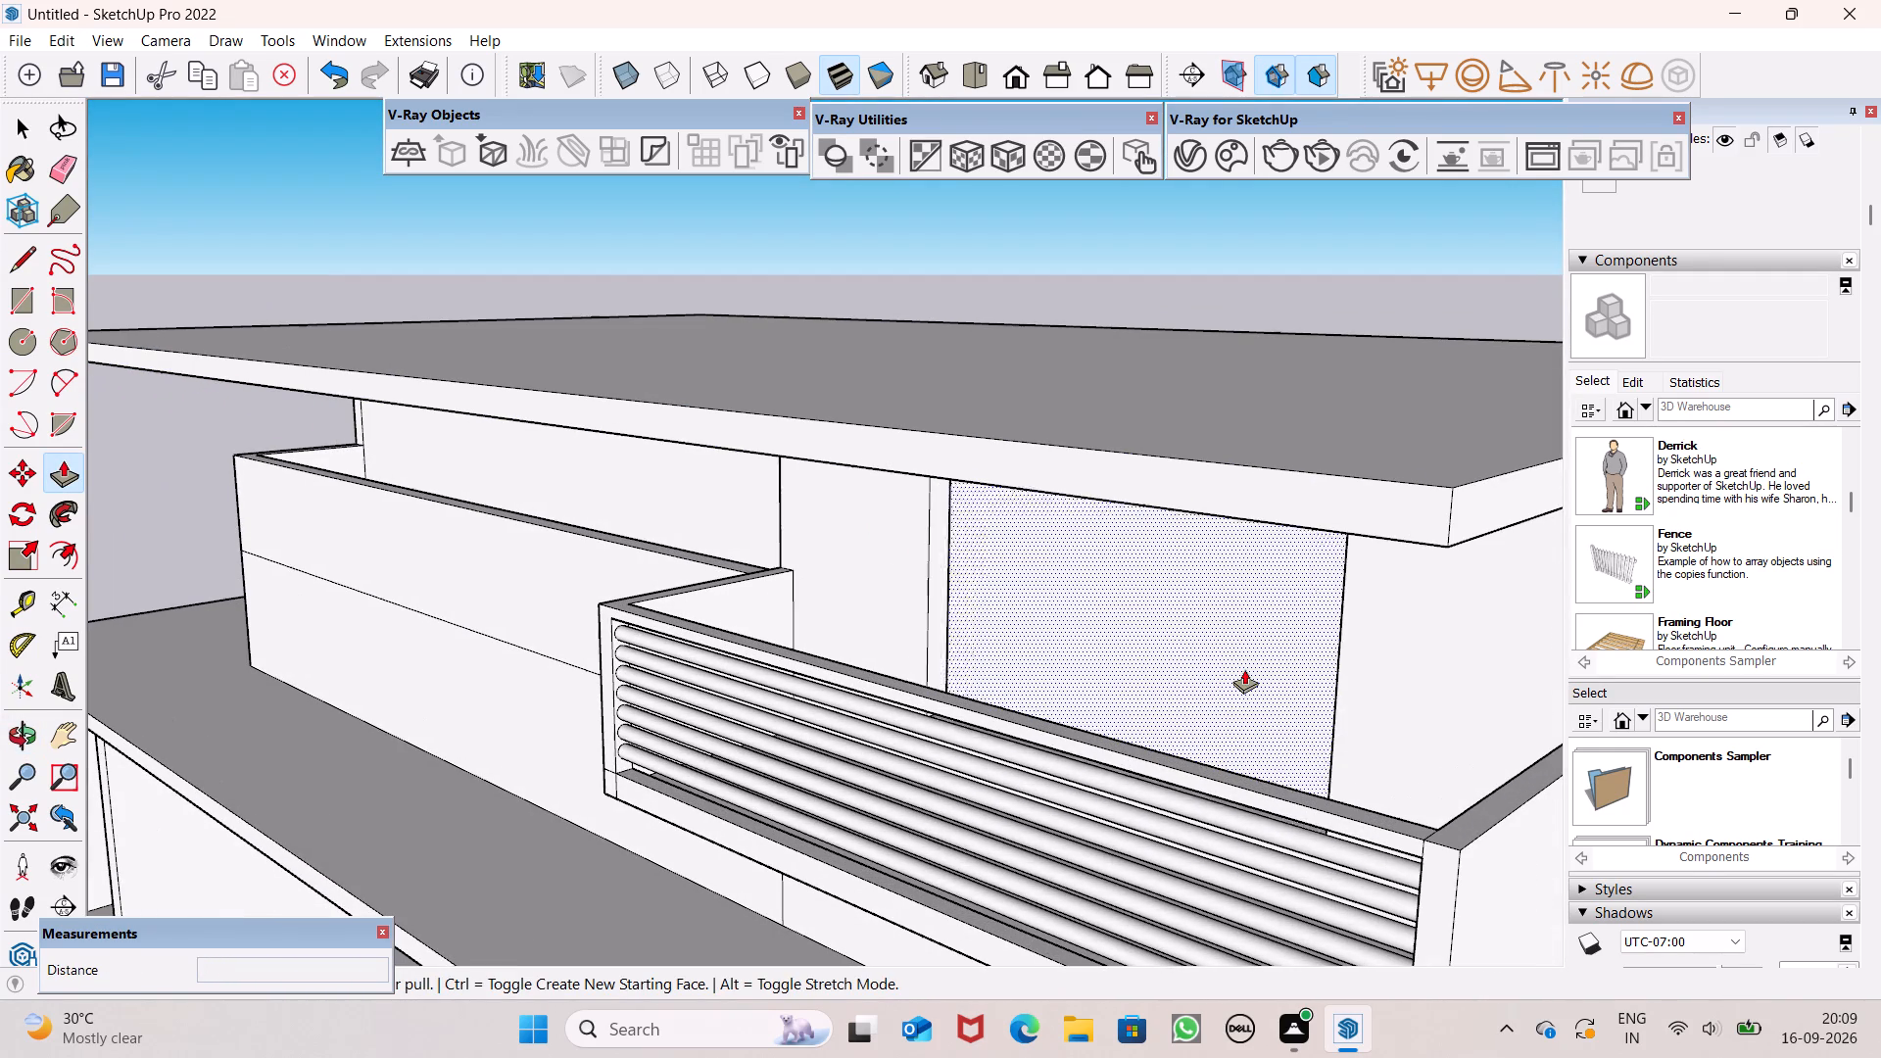
# Push/Pull the rectangle behind the balcony inward in two 6" pushes to cut an opening through the wall.
pyautogui.moveTo(1218, 652); pyautogui.dragTo(1266, 653)
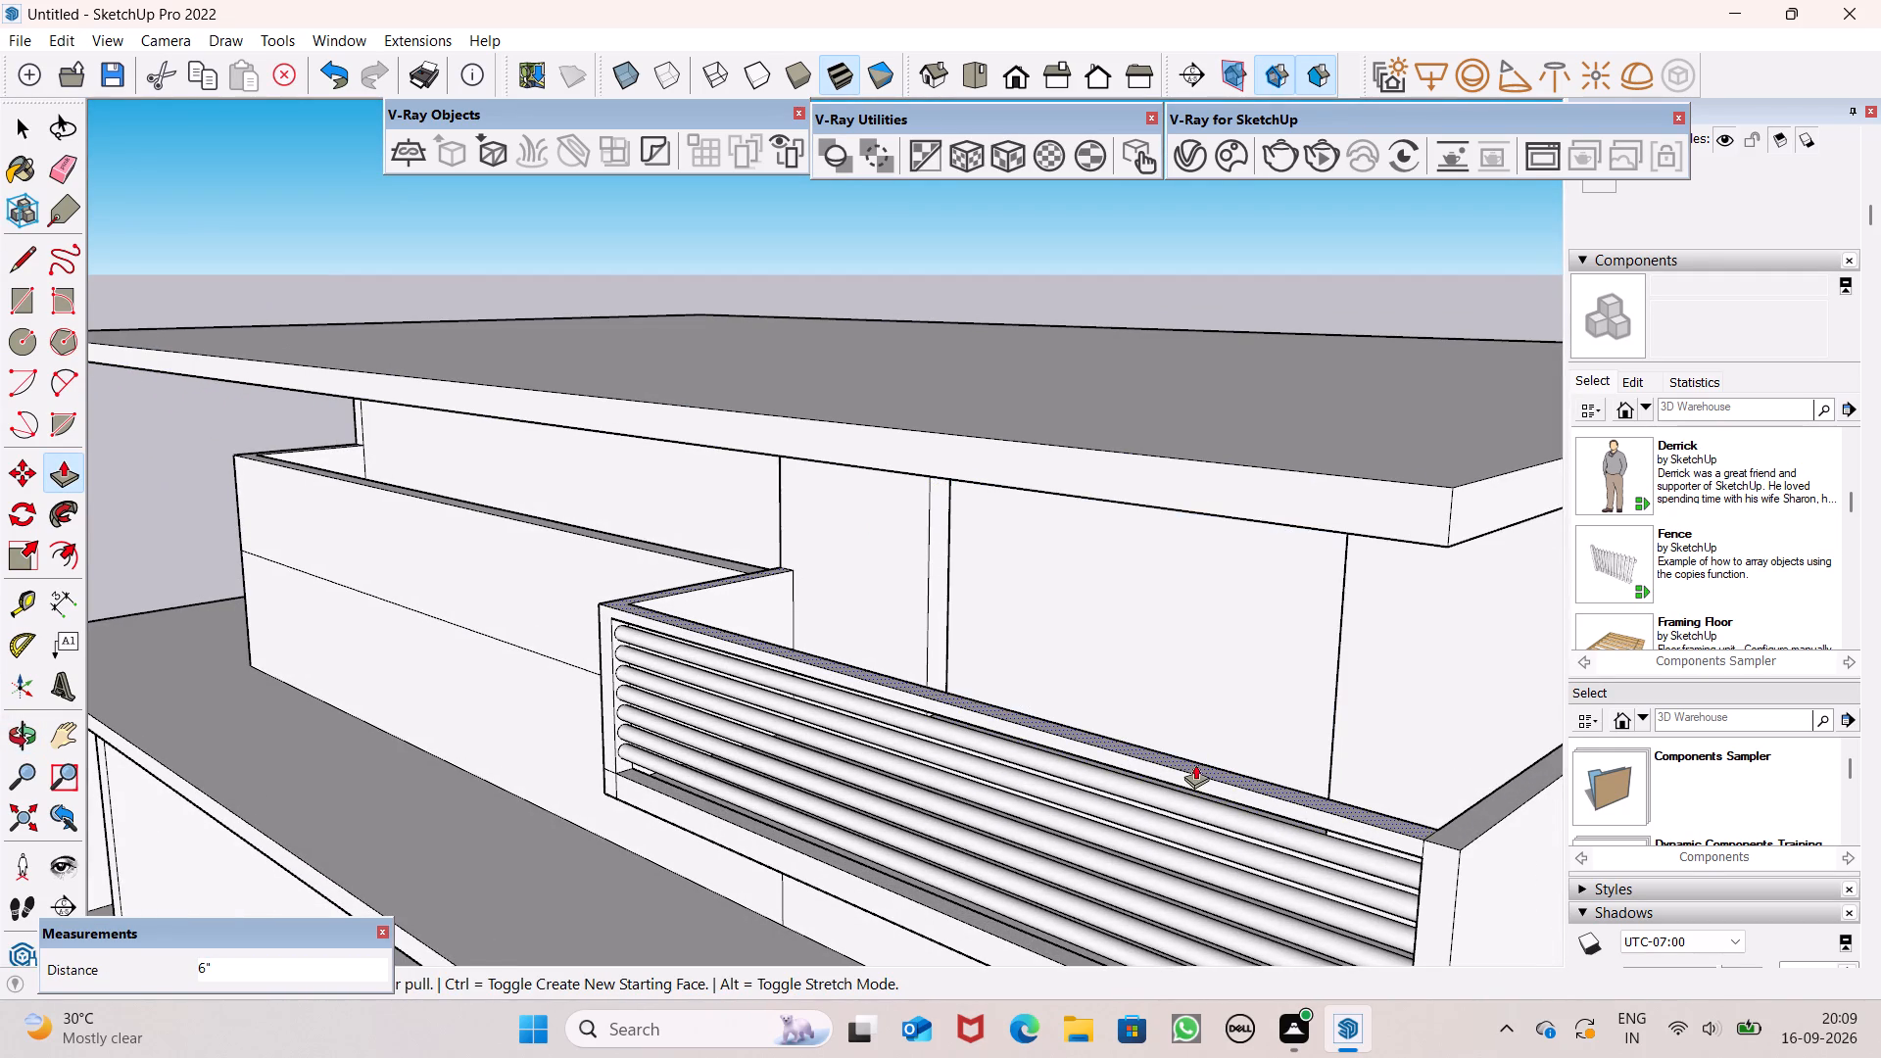
pyautogui.moveTo(1229, 657); pyautogui.dragTo(1258, 659)
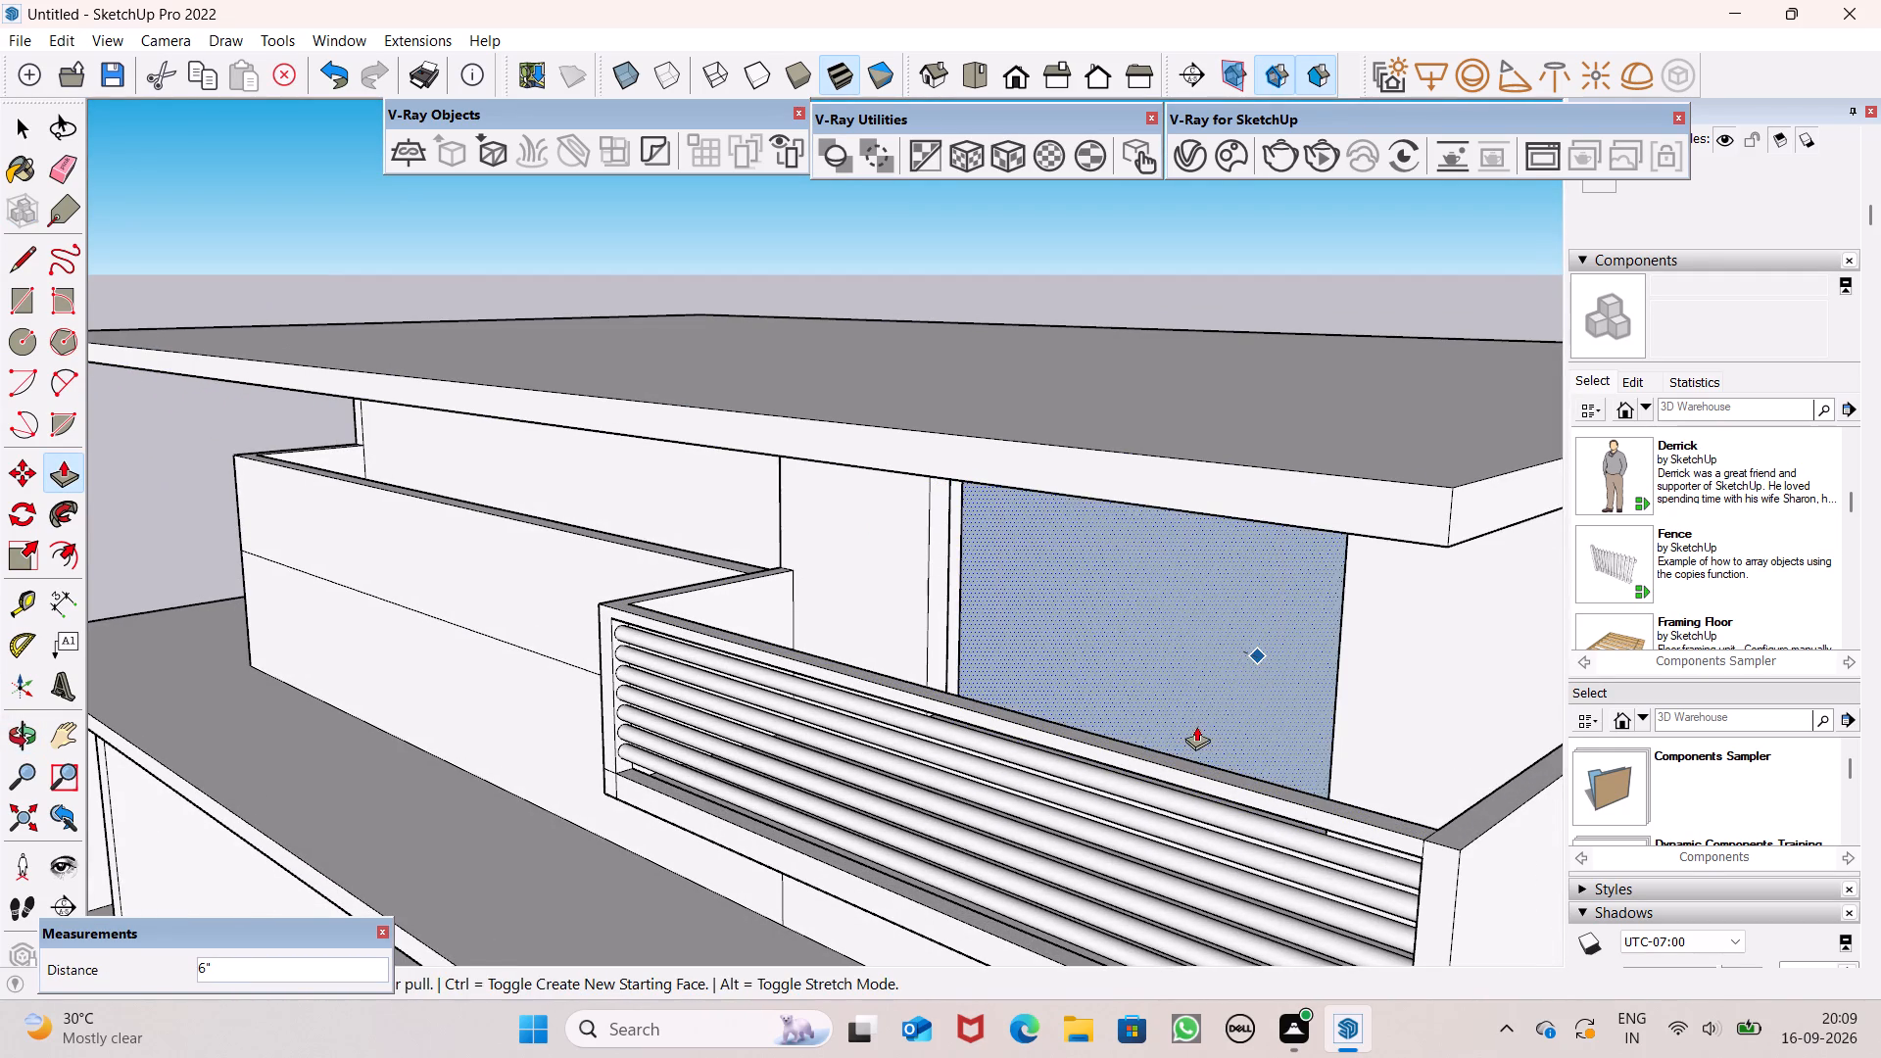
pyautogui.moveTo(1196, 726); pyautogui.dragTo(1416, 692, button='middle')
pyautogui.press('space')
pyautogui.press('space')
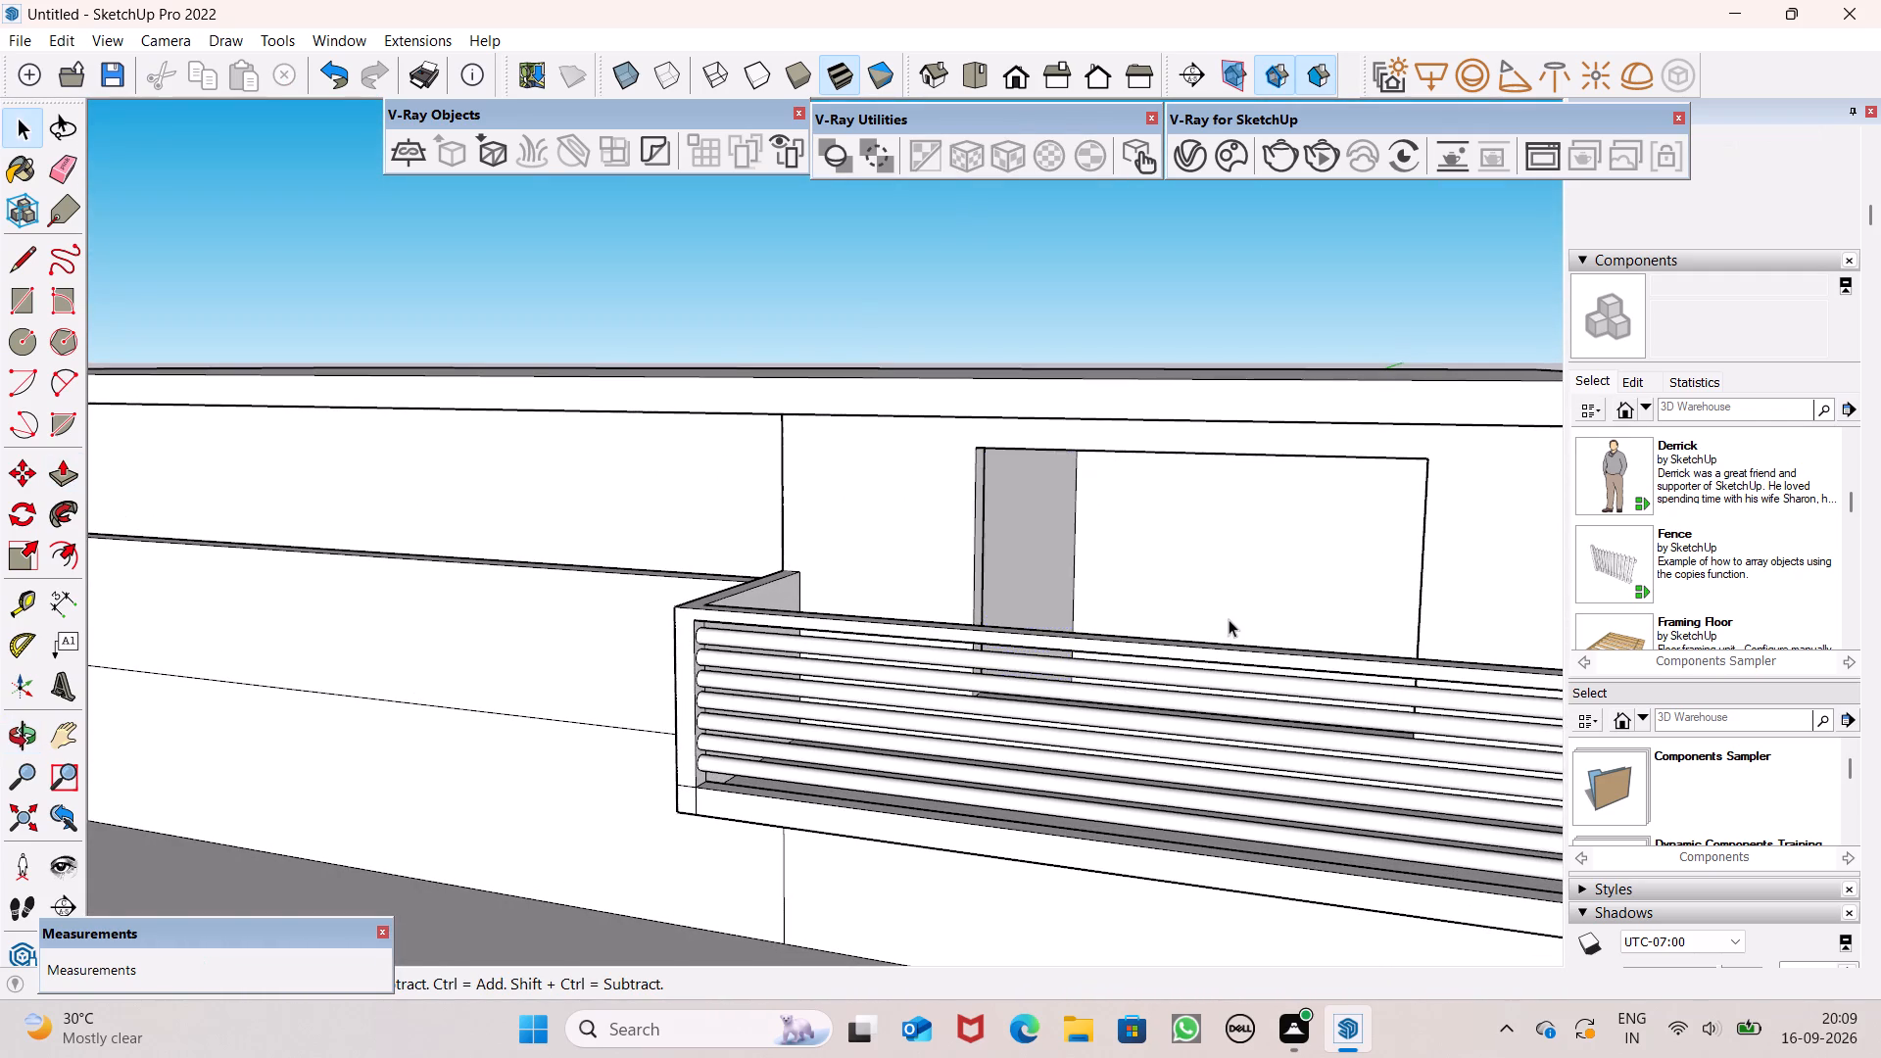
# Examine the whole house and its upper roof overhangs from several angles.
pyautogui.scroll(-11, 1229, 619)
pyautogui.moveTo(1234, 665); pyautogui.dragTo(1289, 845, button='middle')
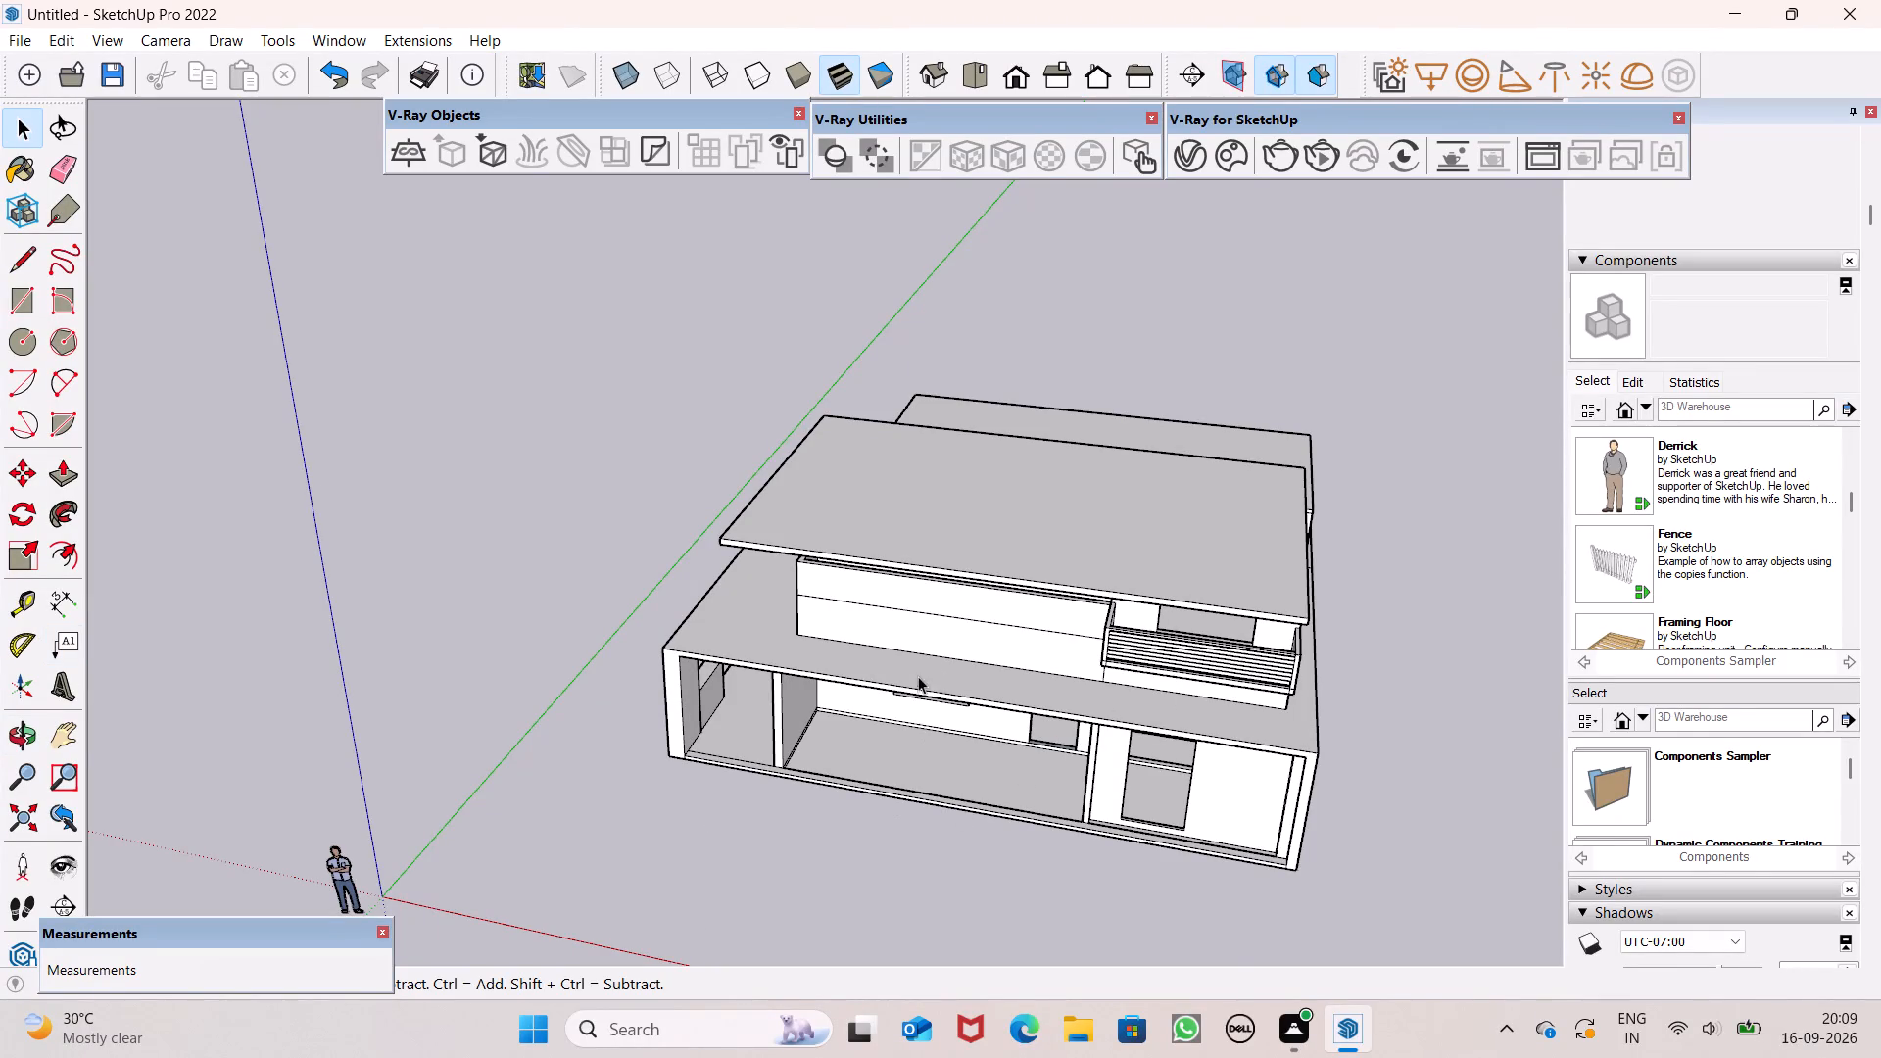
pyautogui.scroll(-4, 1315, 611)
pyautogui.moveTo(1364, 697); pyautogui.dragTo(1136, 644, button='middle')
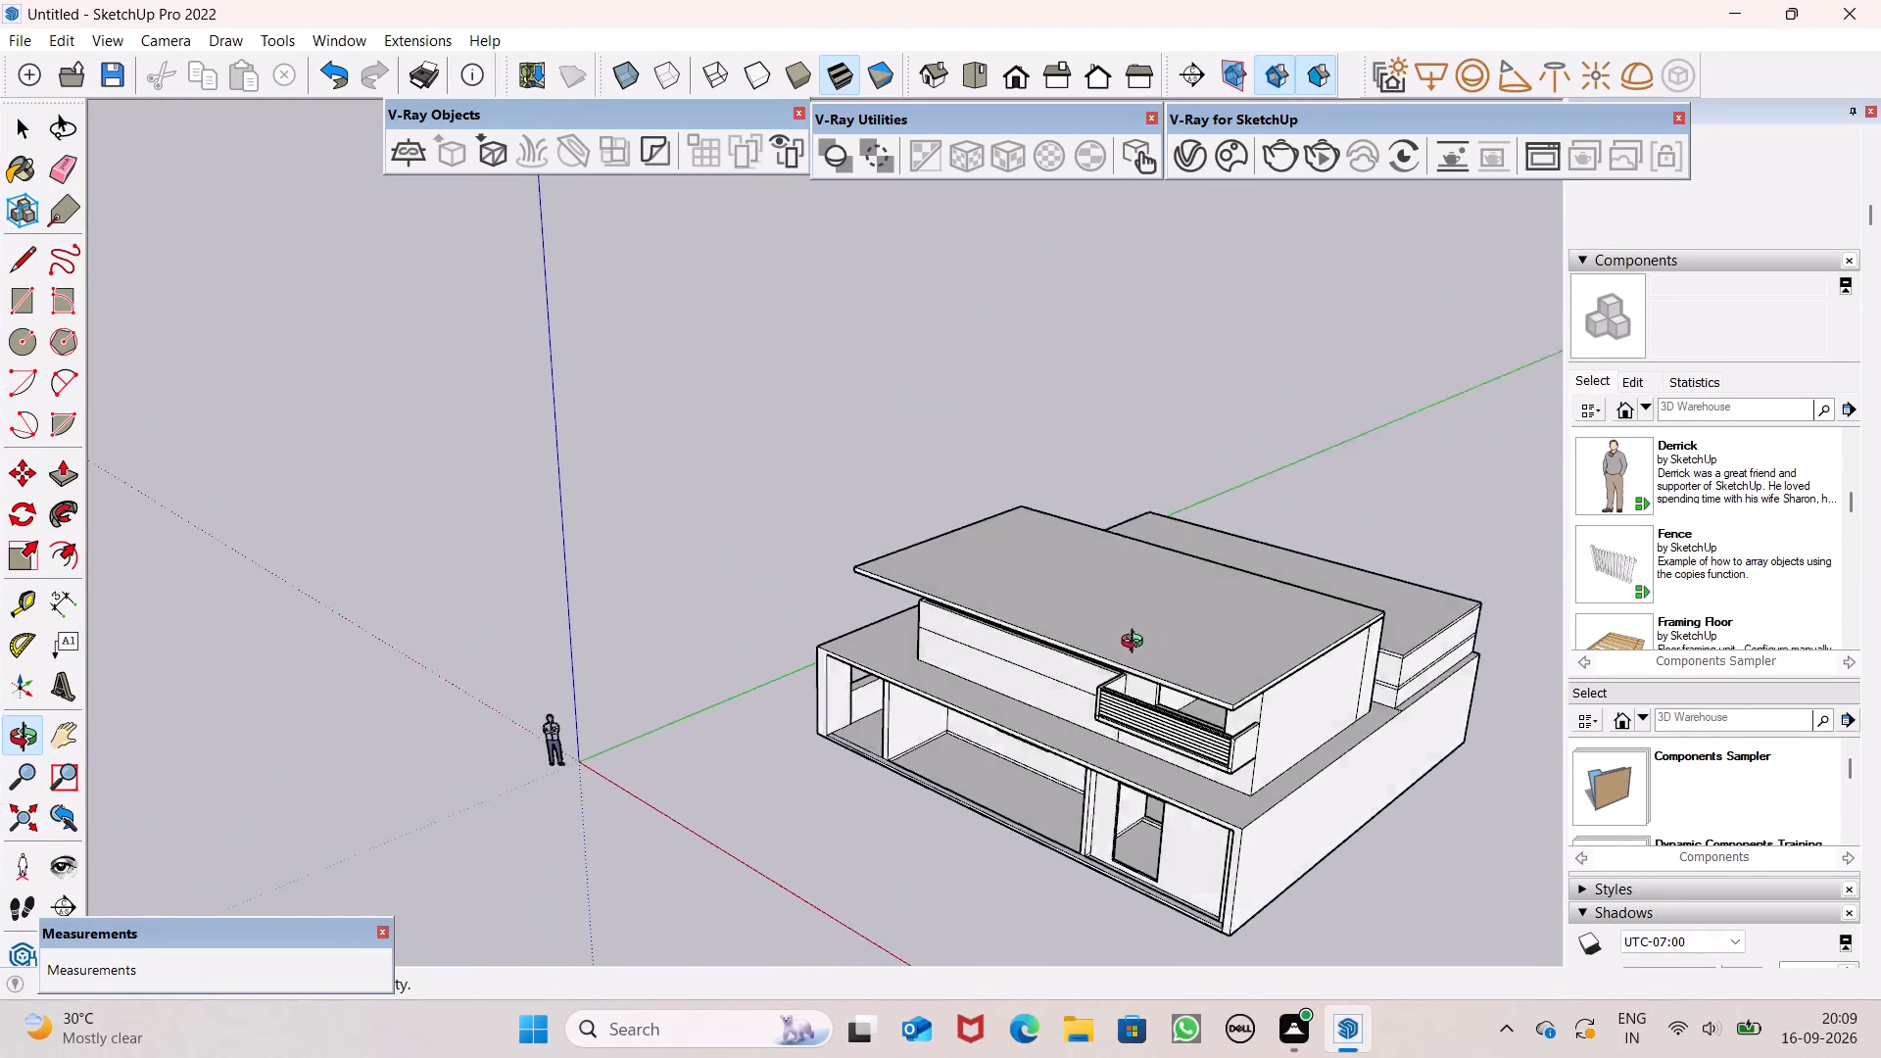
pyautogui.moveTo(1136, 644); pyautogui.dragTo(1827, 842, button='middle')
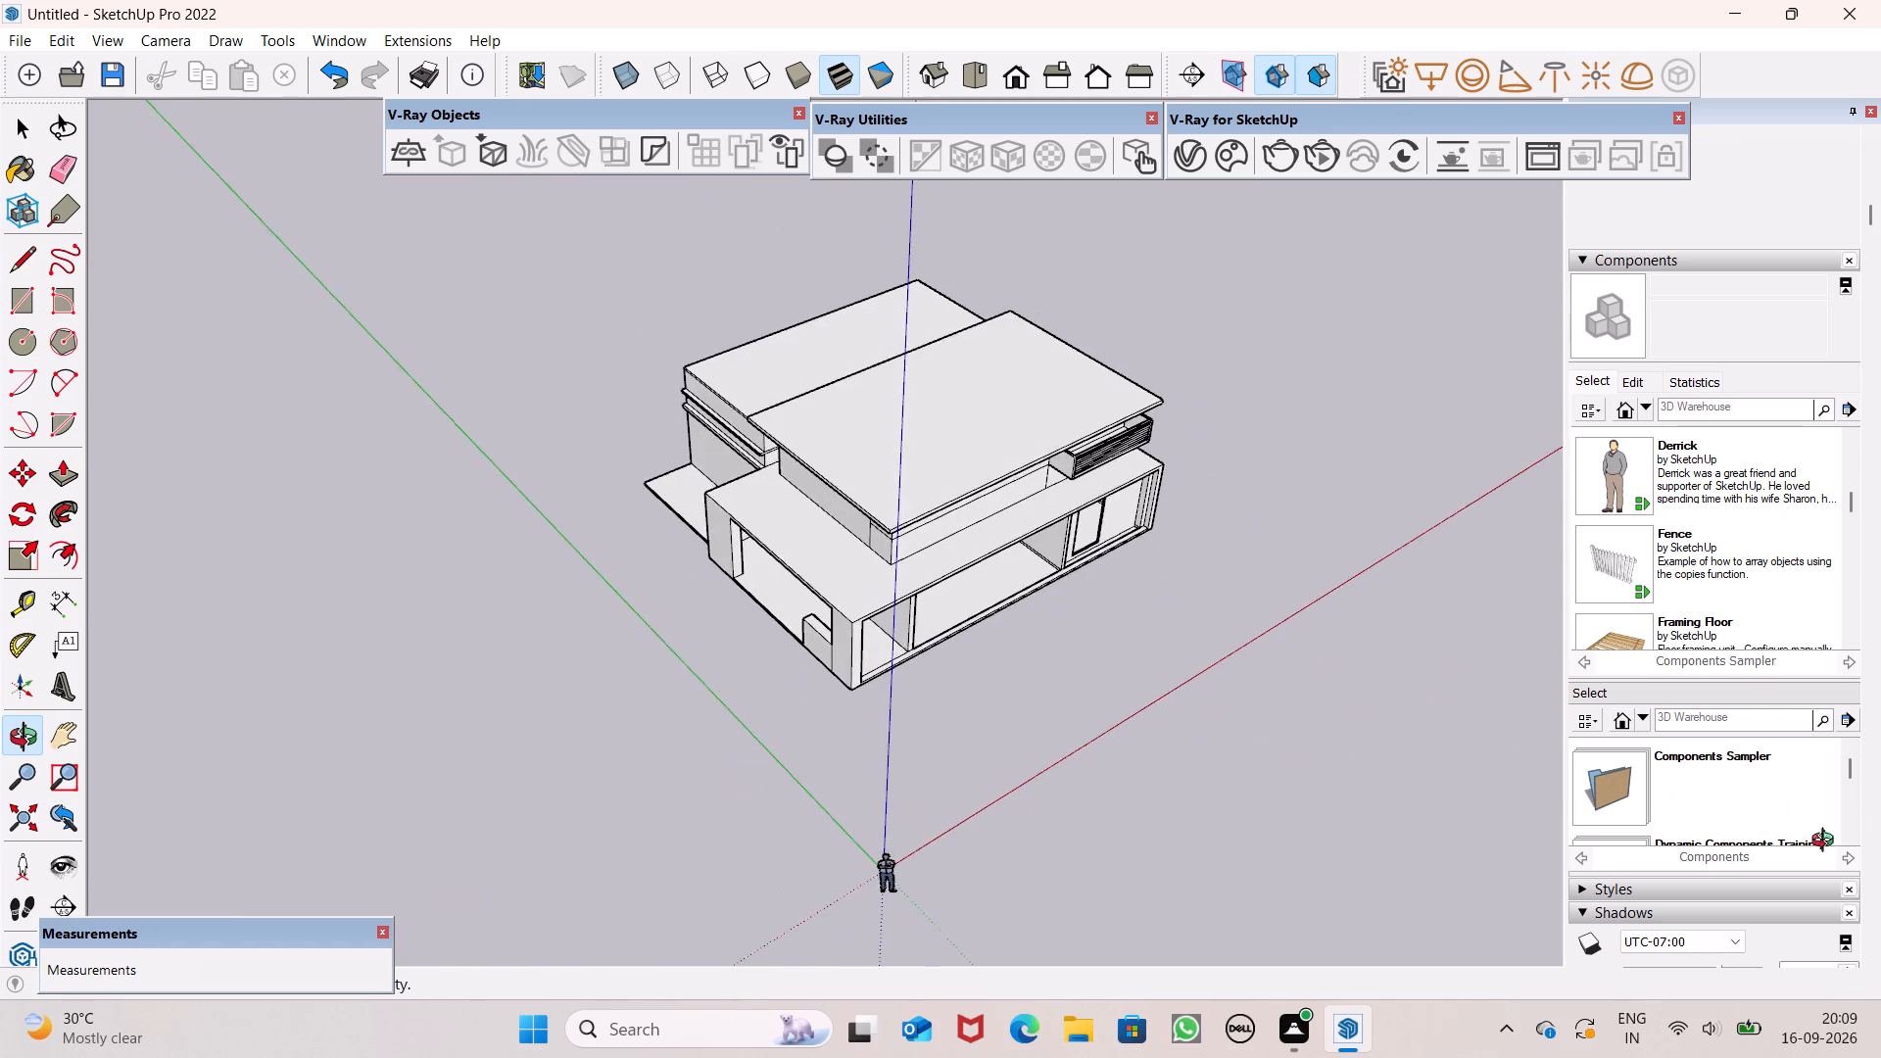
pyautogui.moveTo(1827, 842); pyautogui.dragTo(1282, 599, button='middle')
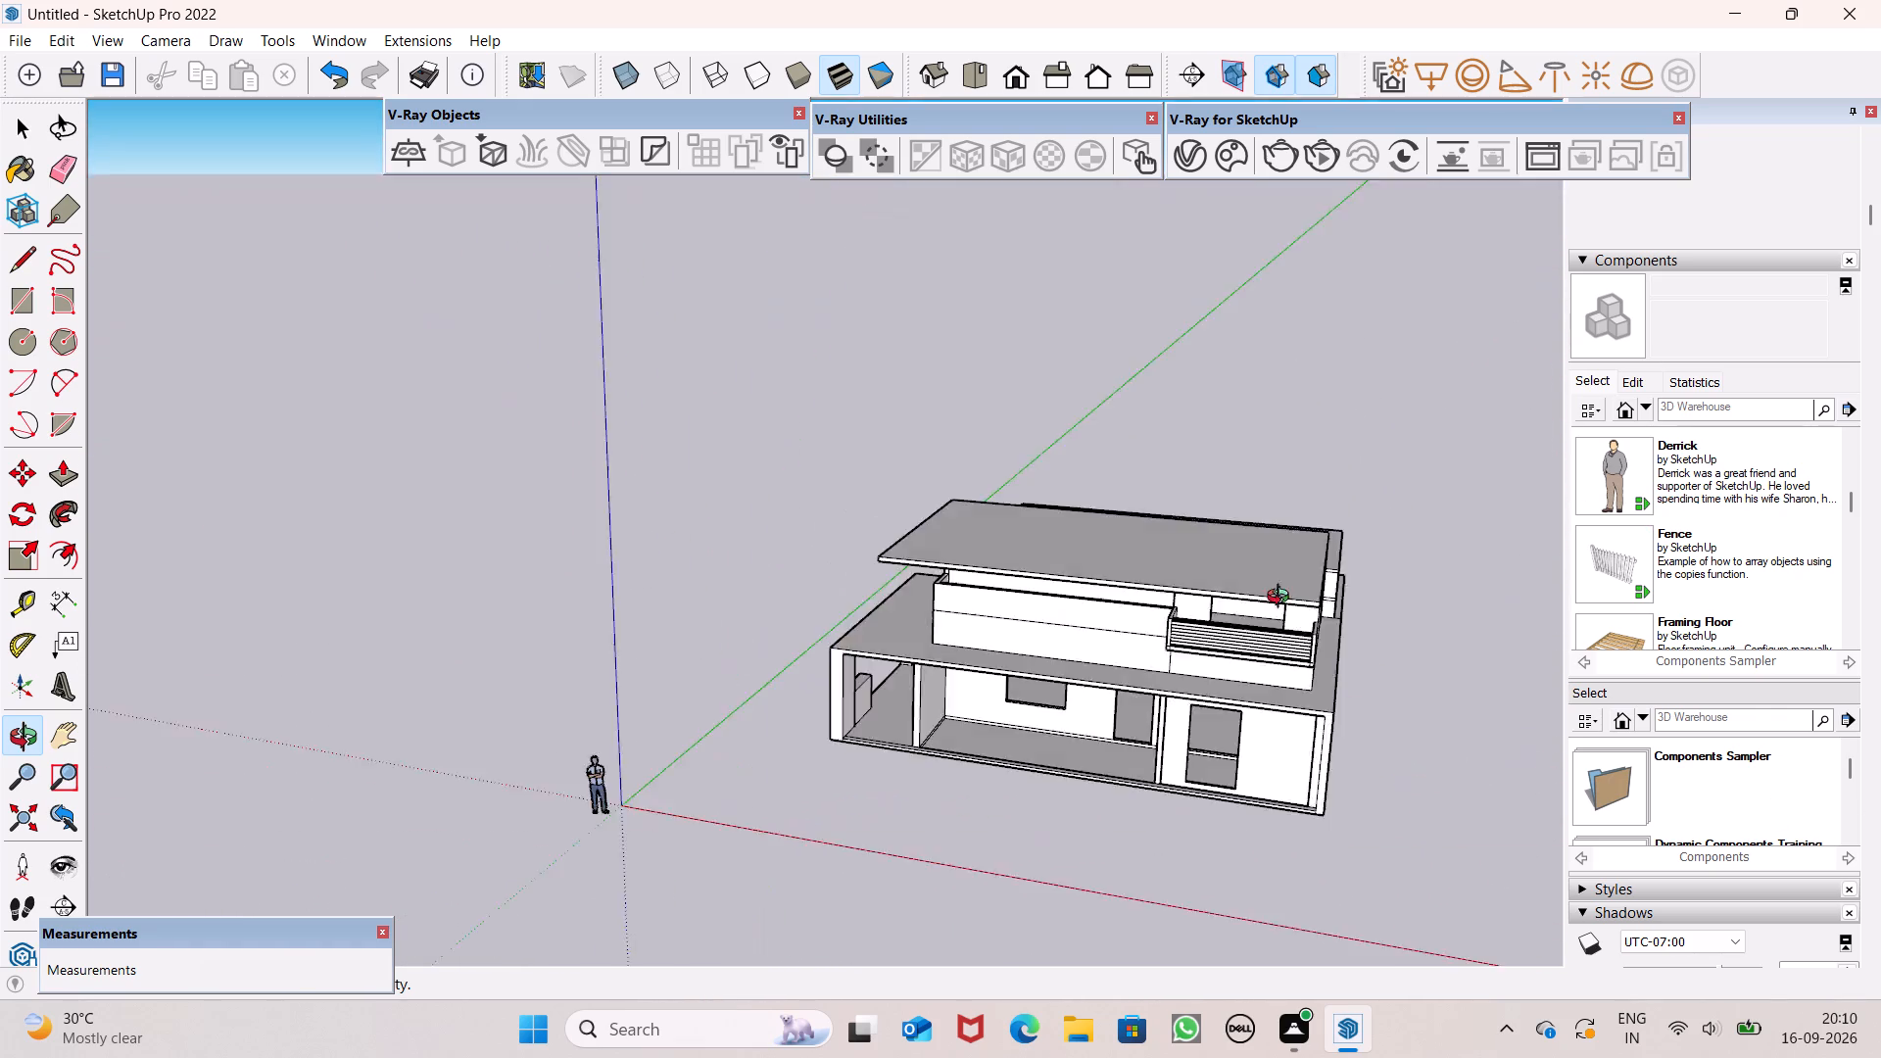
pyautogui.moveTo(1282, 599); pyautogui.dragTo(722, 505, button='middle')
# Push/Pull the upper roof's edge face above the balcony-end side wall outward about 2' 3 13/16" as an overhang.
pyautogui.scroll(3, 1185, 605)
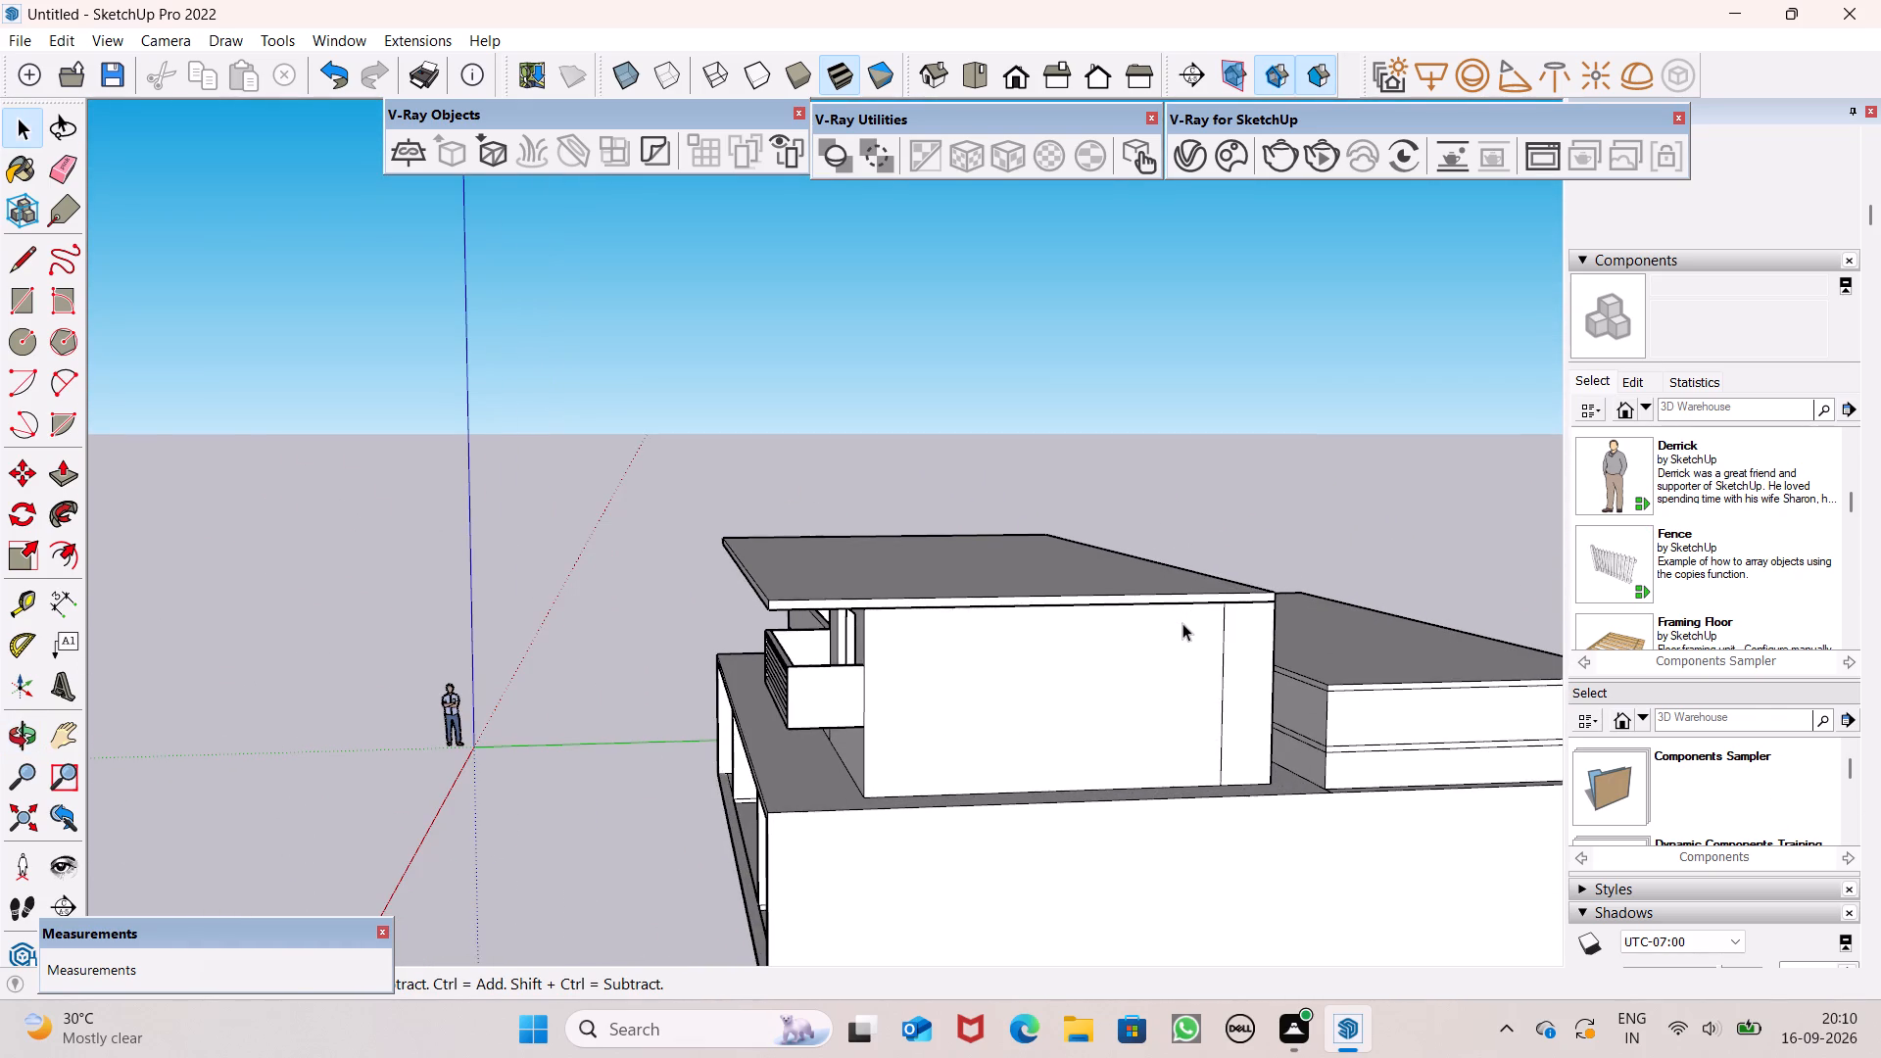
pyautogui.scroll(-1, 1182, 631)
pyautogui.scroll(4, 988, 625)
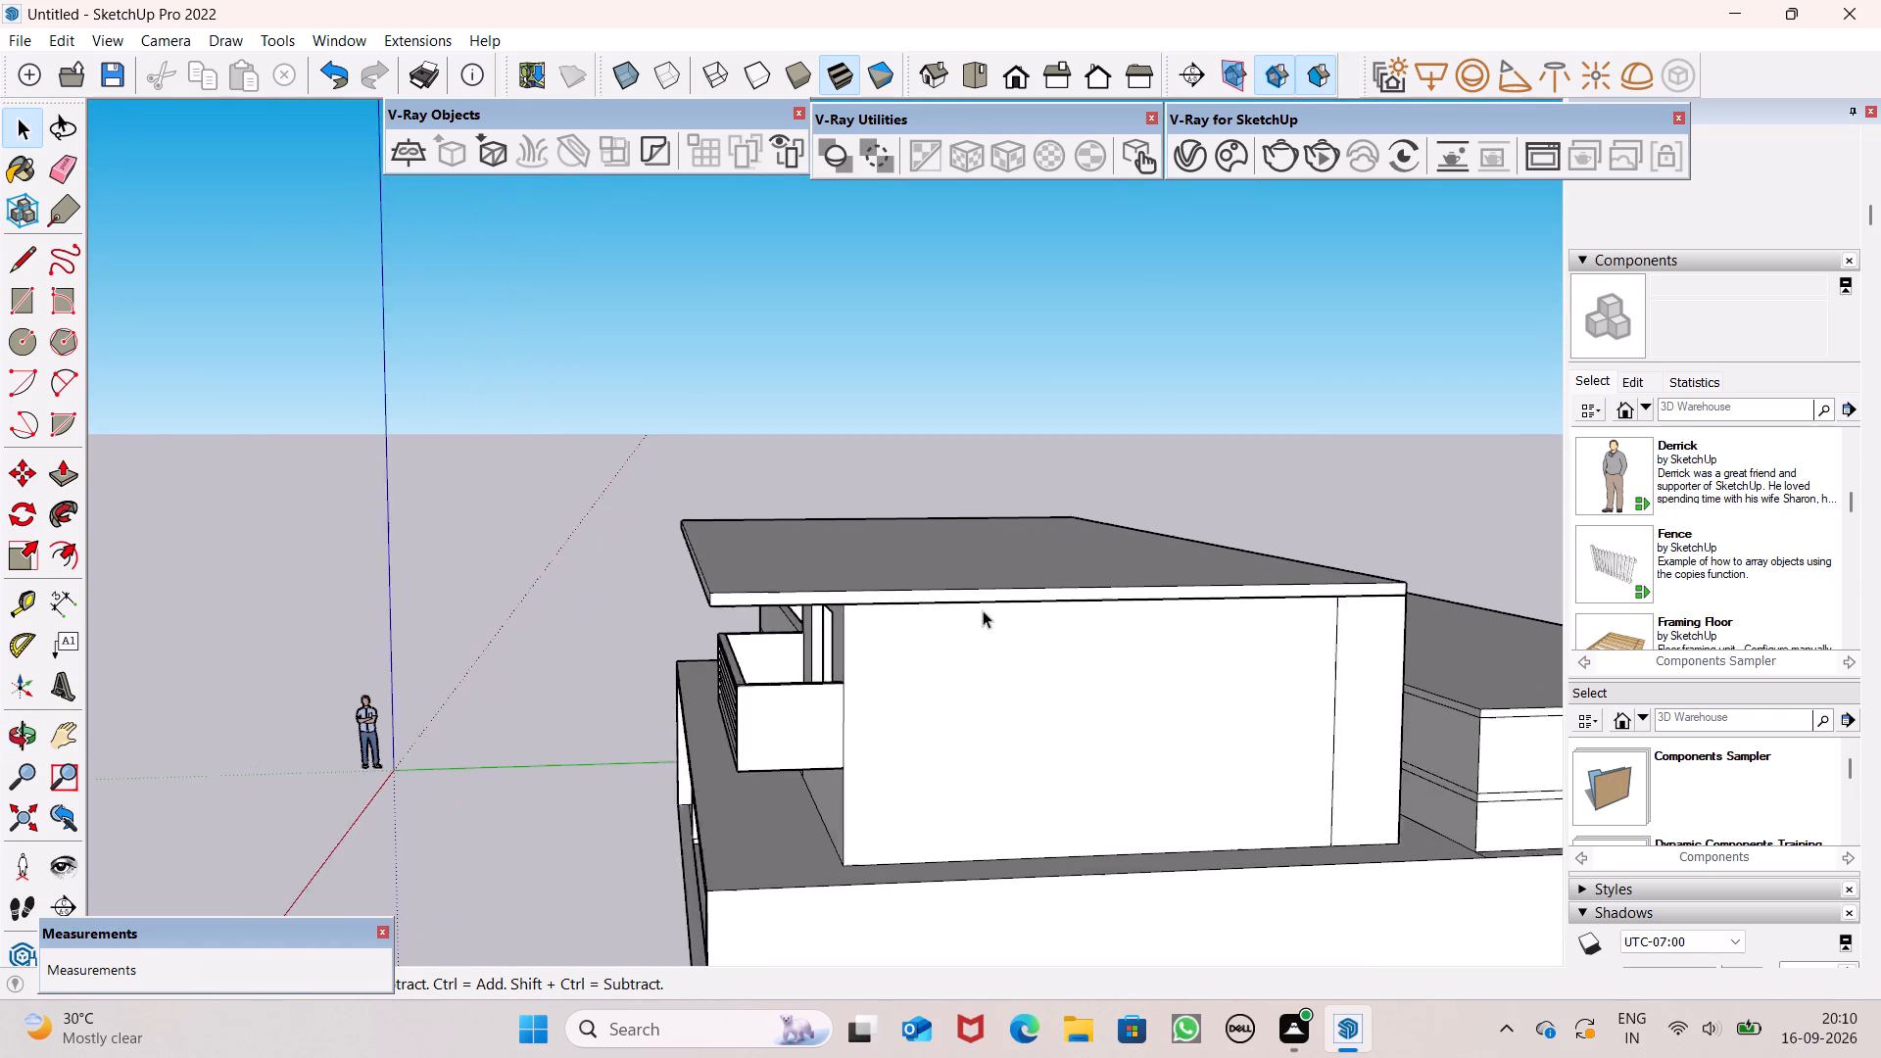
pyautogui.scroll(1, 983, 610)
pyautogui.click(60, 470)
pyautogui.scroll(5, 892, 623)
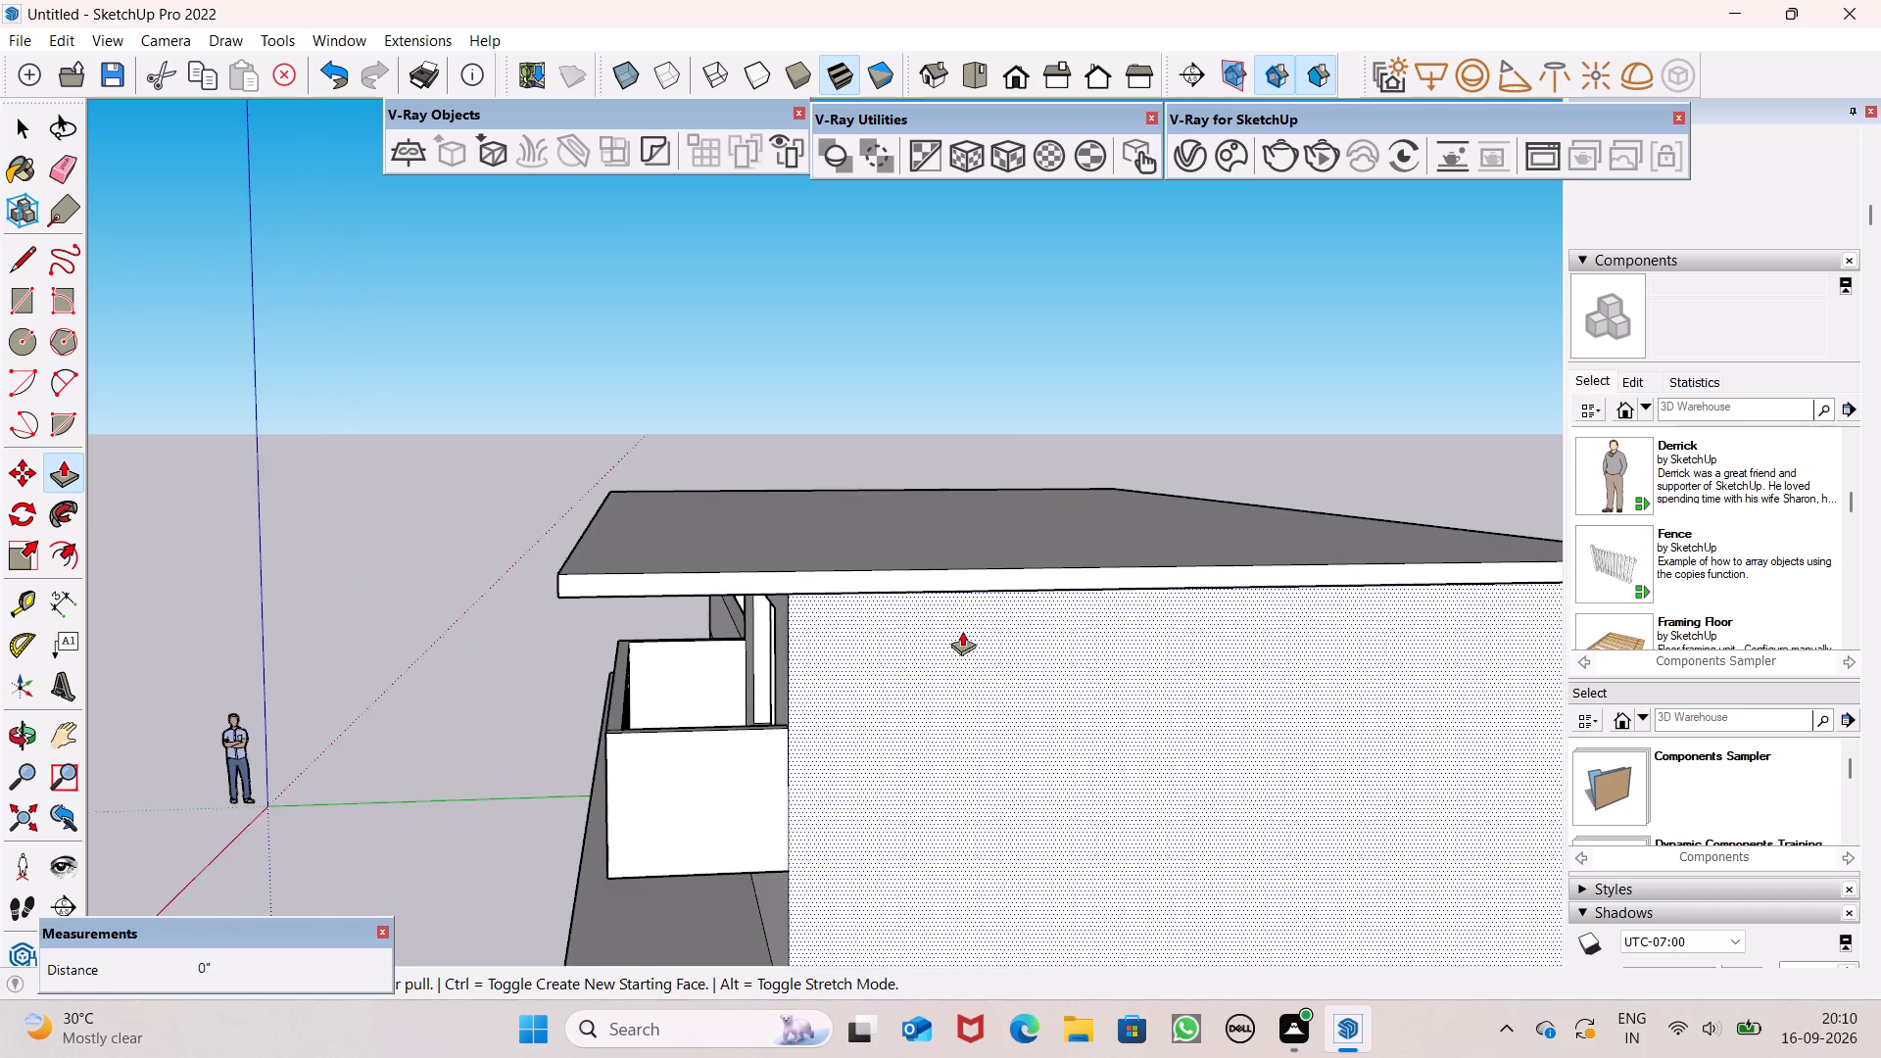
pyautogui.moveTo(973, 643); pyautogui.dragTo(997, 789, button='middle')
pyautogui.moveTo(938, 662); pyautogui.dragTo(940, 662)
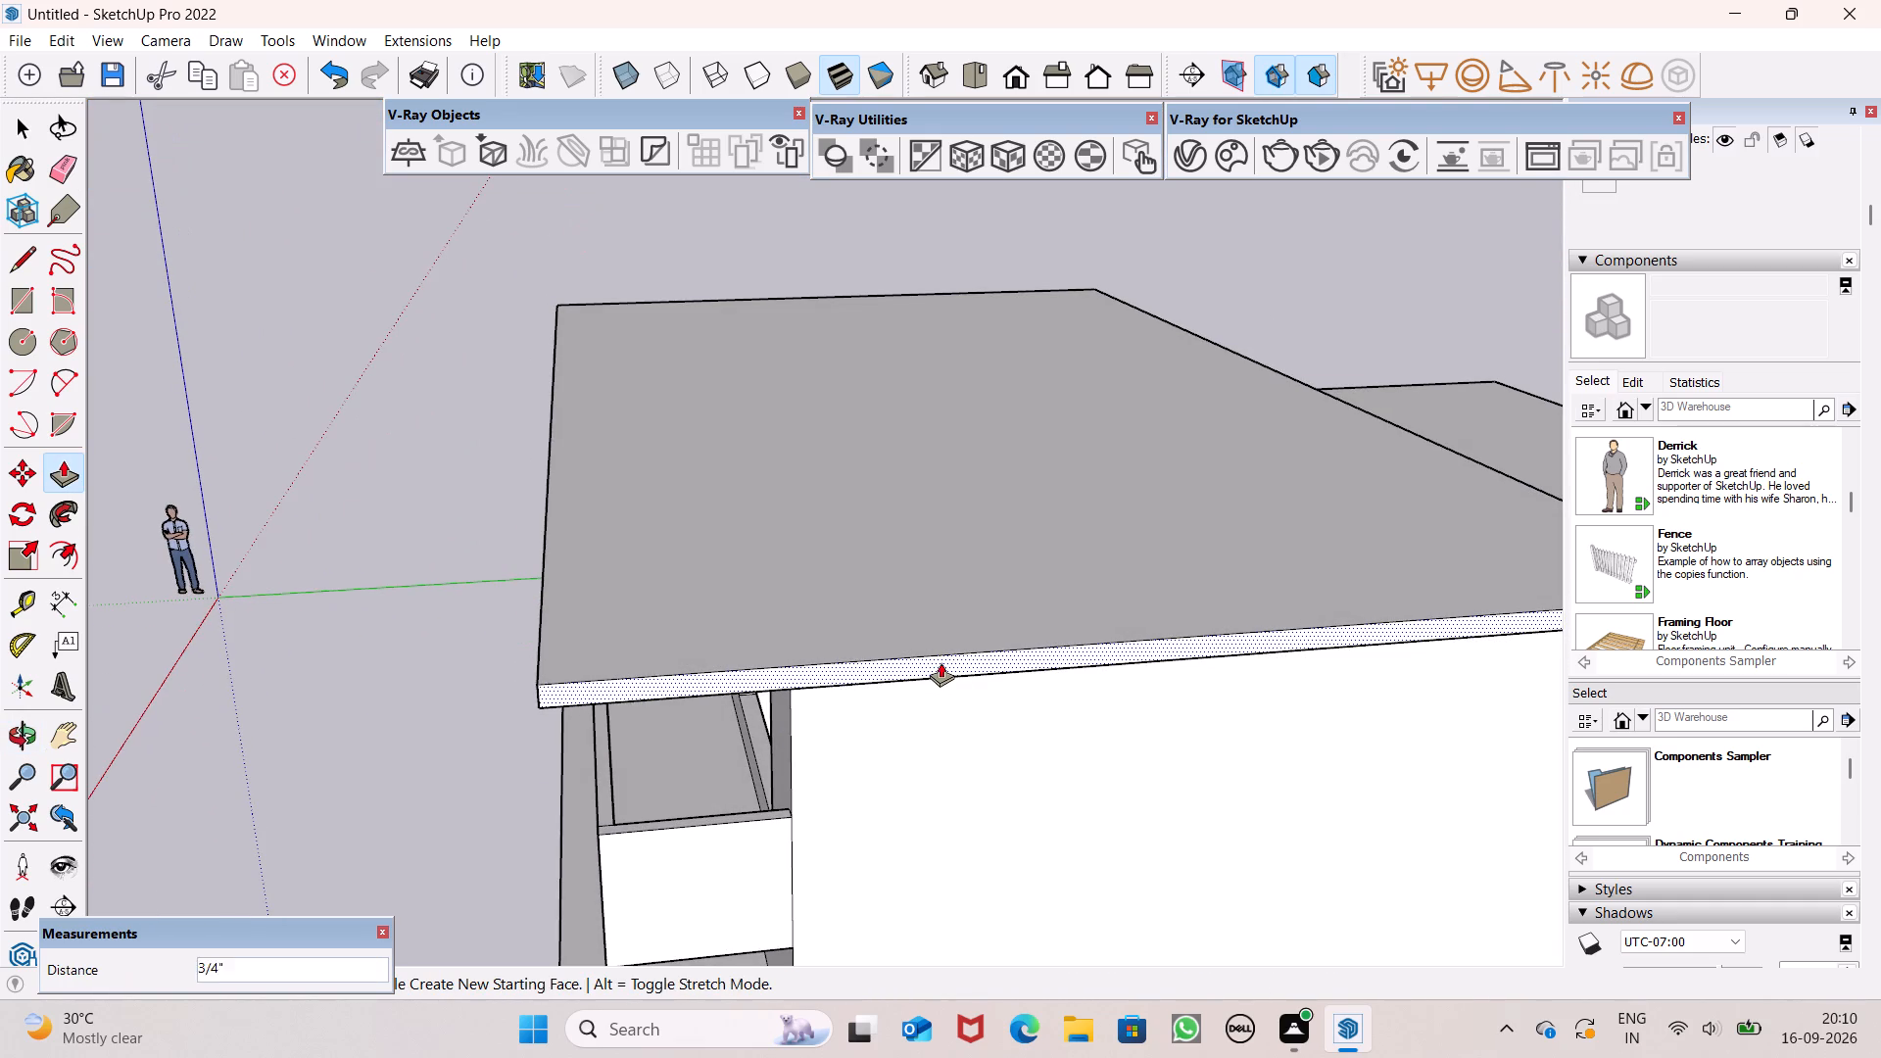
pyautogui.moveTo(940, 662); pyautogui.dragTo(959, 718)
pyautogui.scroll(-8, 906, 640)
pyautogui.moveTo(911, 678); pyautogui.dragTo(1216, 682, button='middle')
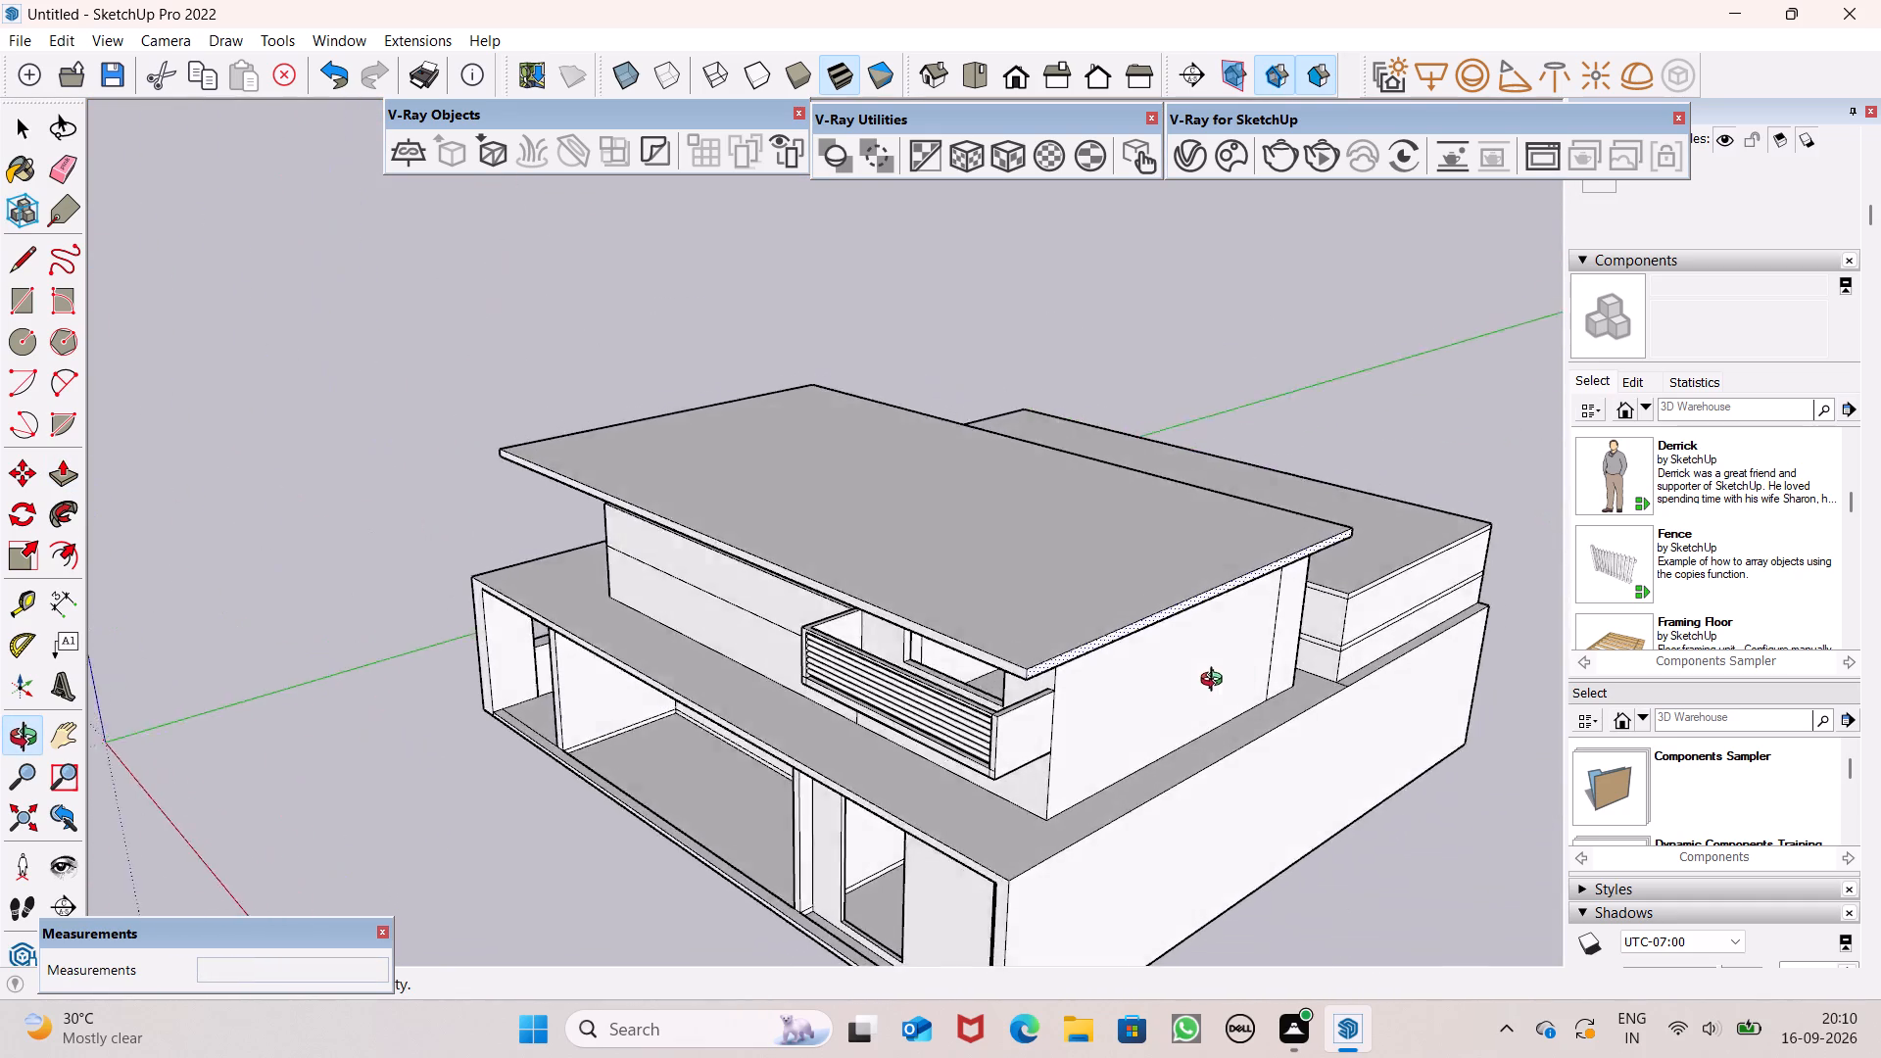
pyautogui.moveTo(1216, 682); pyautogui.dragTo(1562, 574, button='middle')
pyautogui.moveTo(1318, 733); pyautogui.dragTo(1627, 717, button='middle')
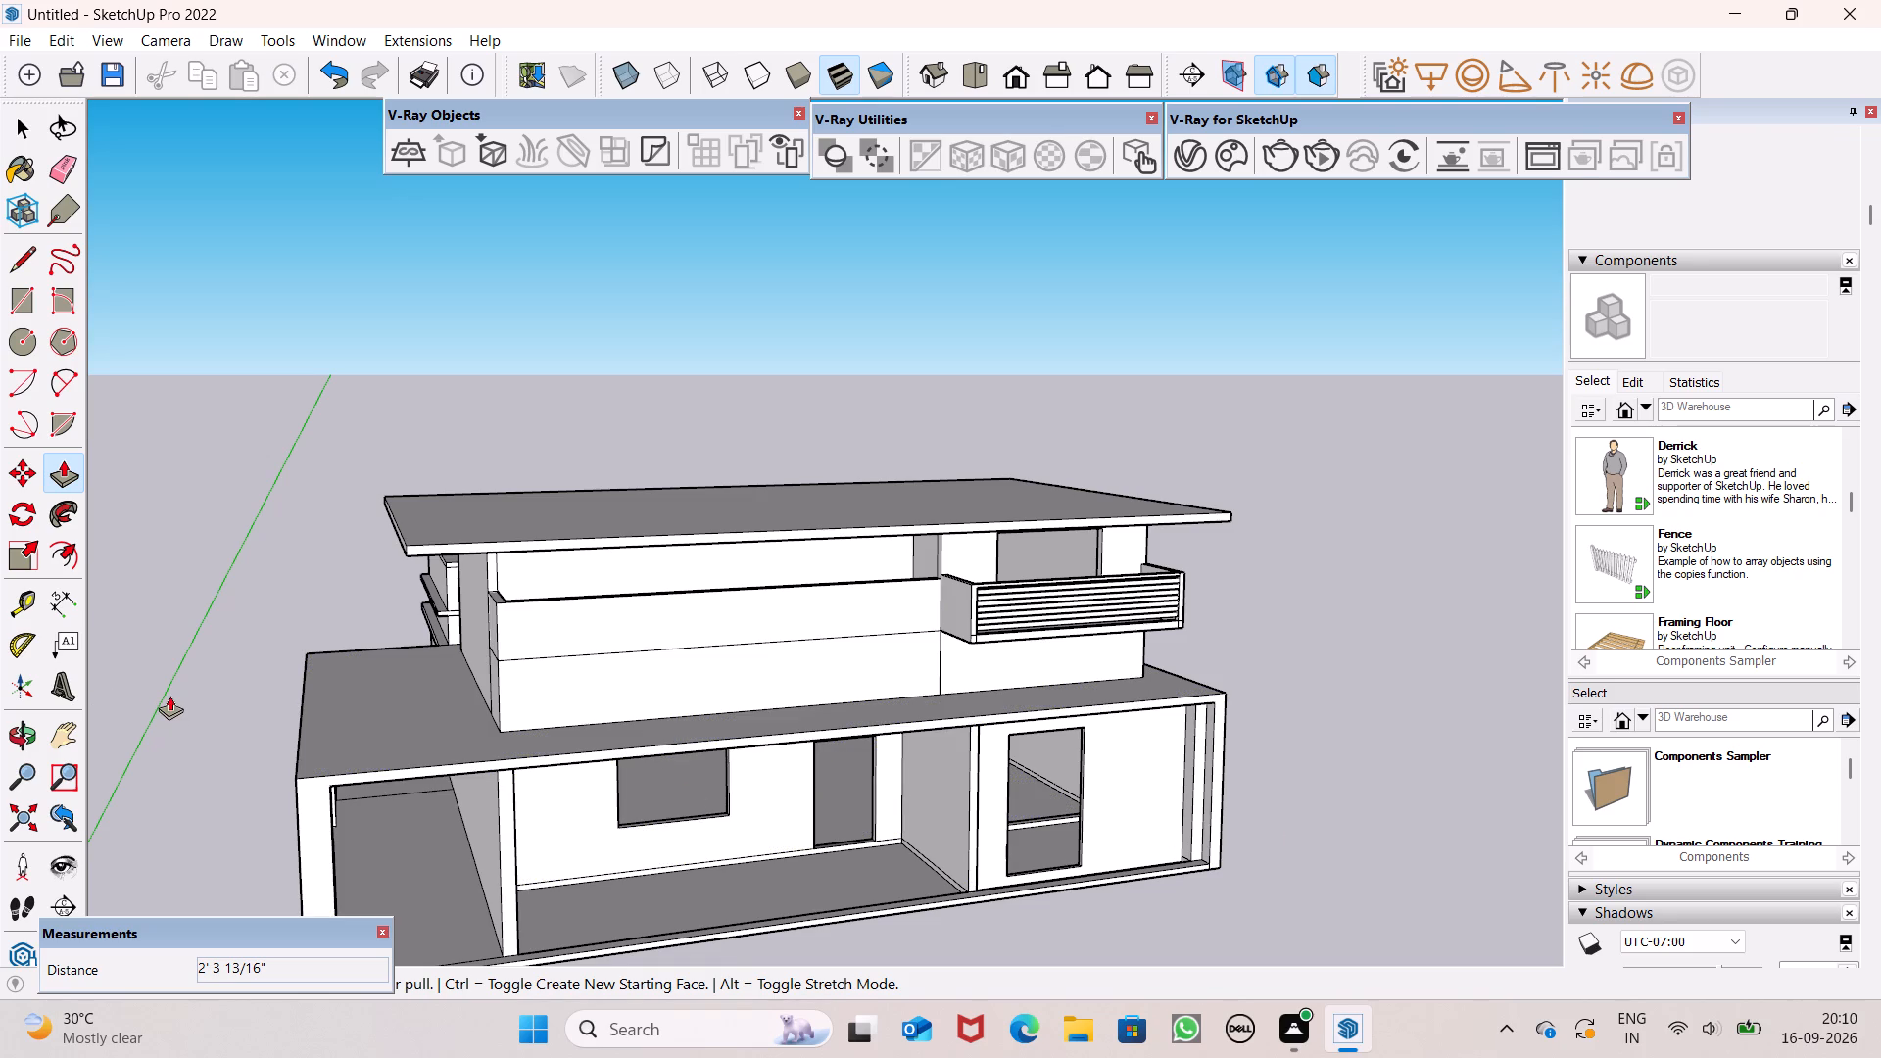
# Push/Pull the upper room's rear wall face, facing the rear block's roof, outward about 1' 1 3/8".
pyautogui.press('space')
pyautogui.scroll(7, 380, 577)
pyautogui.moveTo(444, 661); pyautogui.dragTo(625, 673, button='middle')
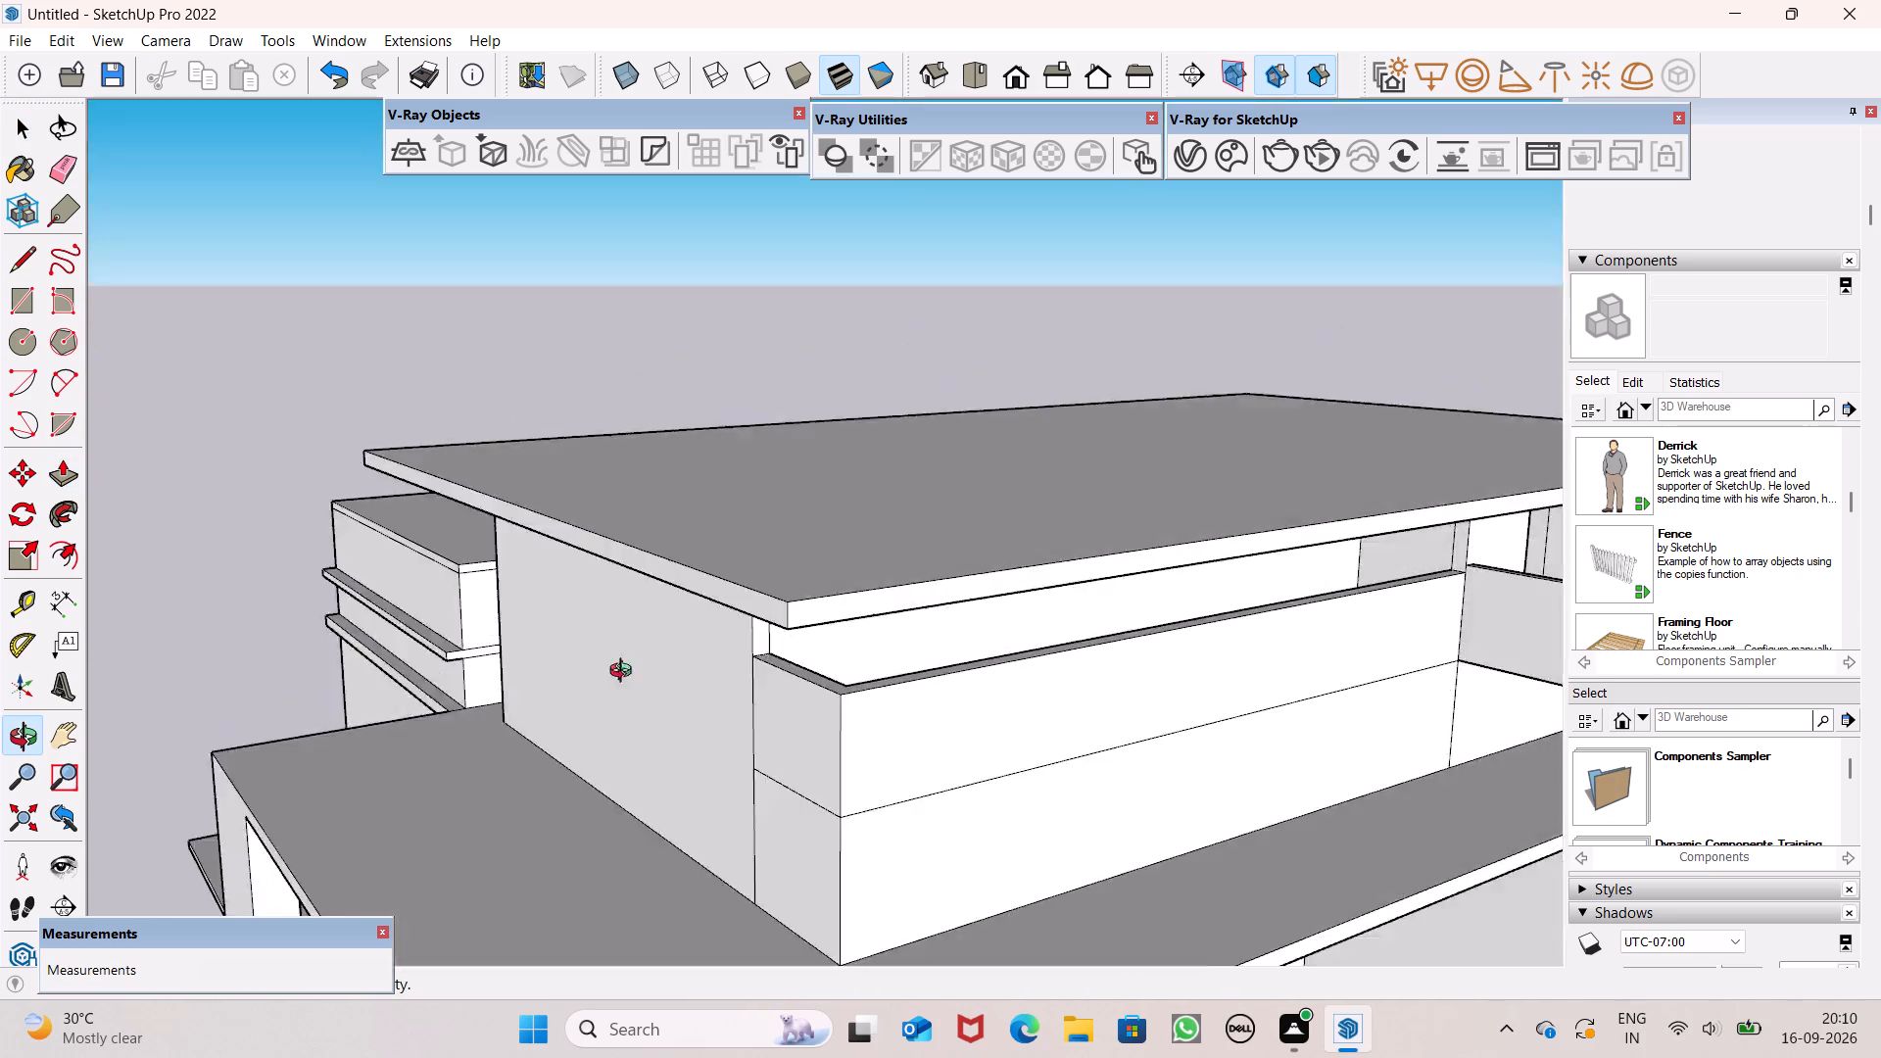
pyautogui.moveTo(625, 673); pyautogui.dragTo(897, 781, button='middle')
pyautogui.scroll(4, 606, 795)
pyautogui.moveTo(616, 809); pyautogui.dragTo(789, 874, button='middle')
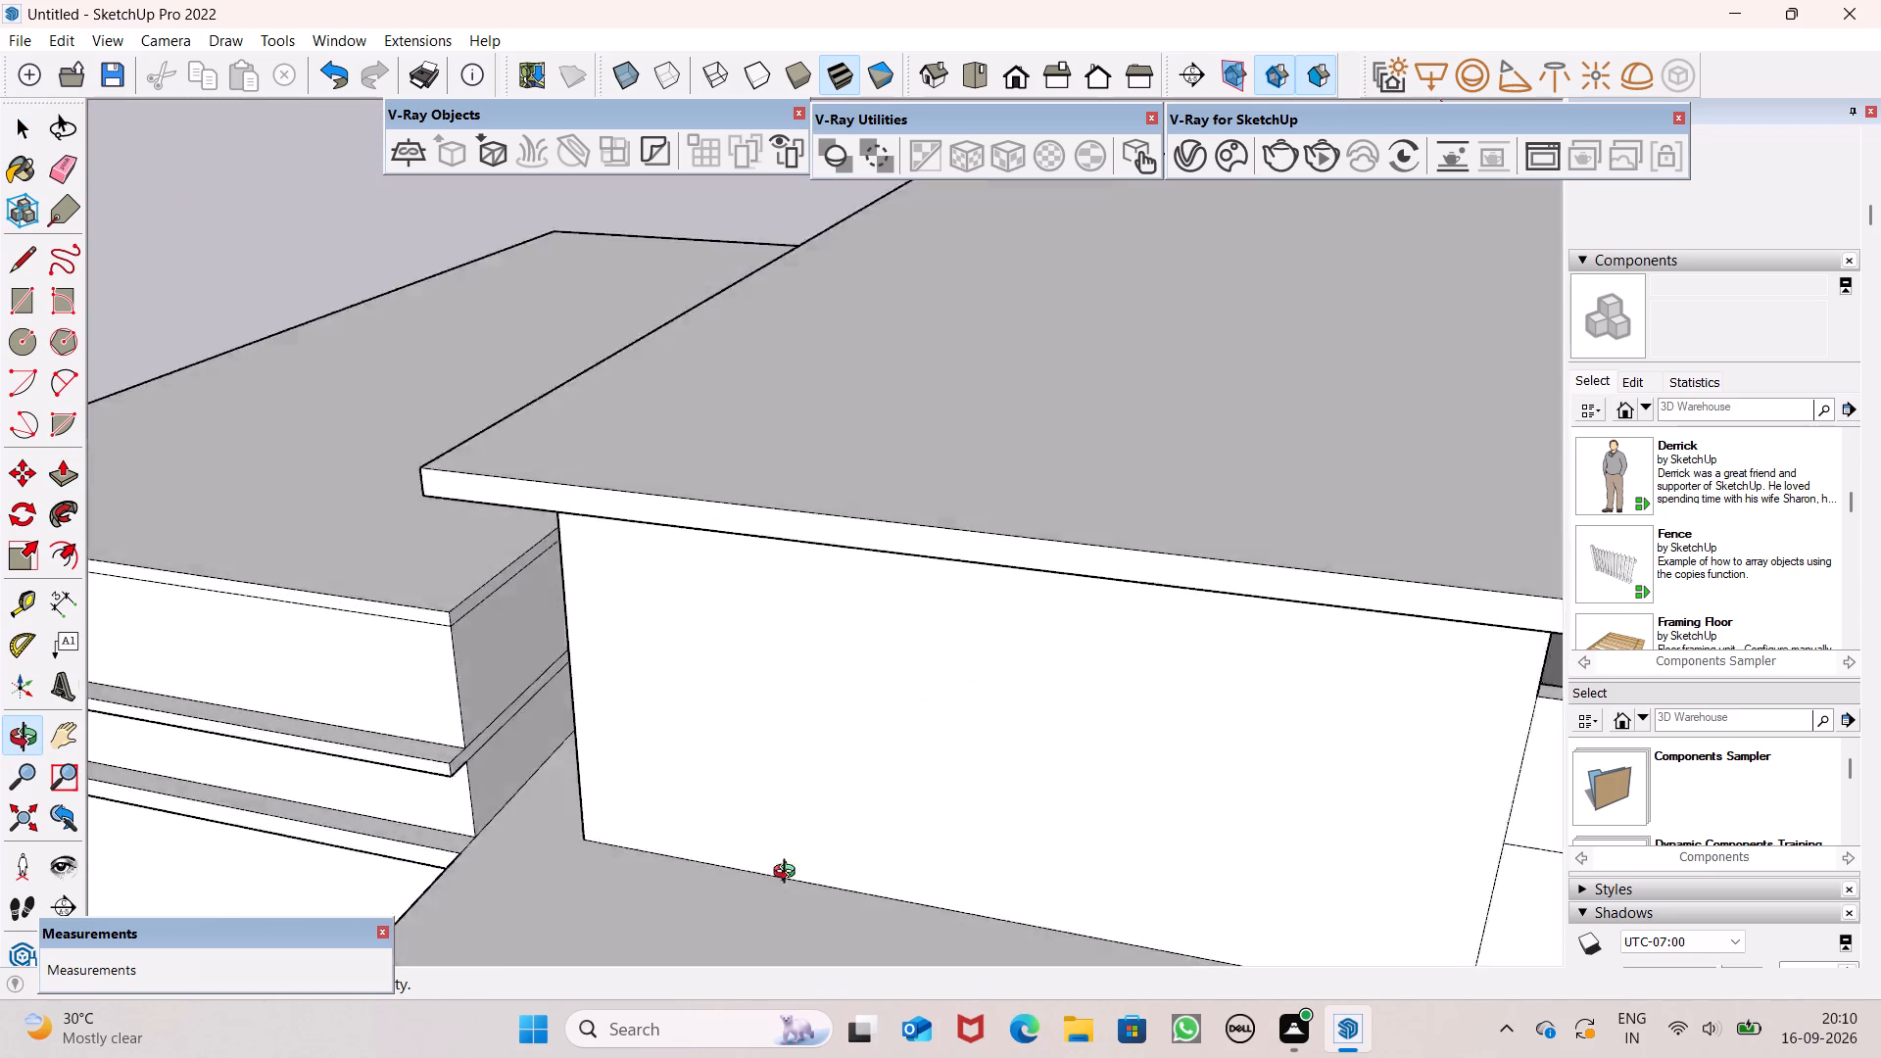
pyautogui.moveTo(789, 874); pyautogui.dragTo(1161, 817, button='middle')
pyautogui.moveTo(1068, 791); pyautogui.dragTo(965, 910, button='middle')
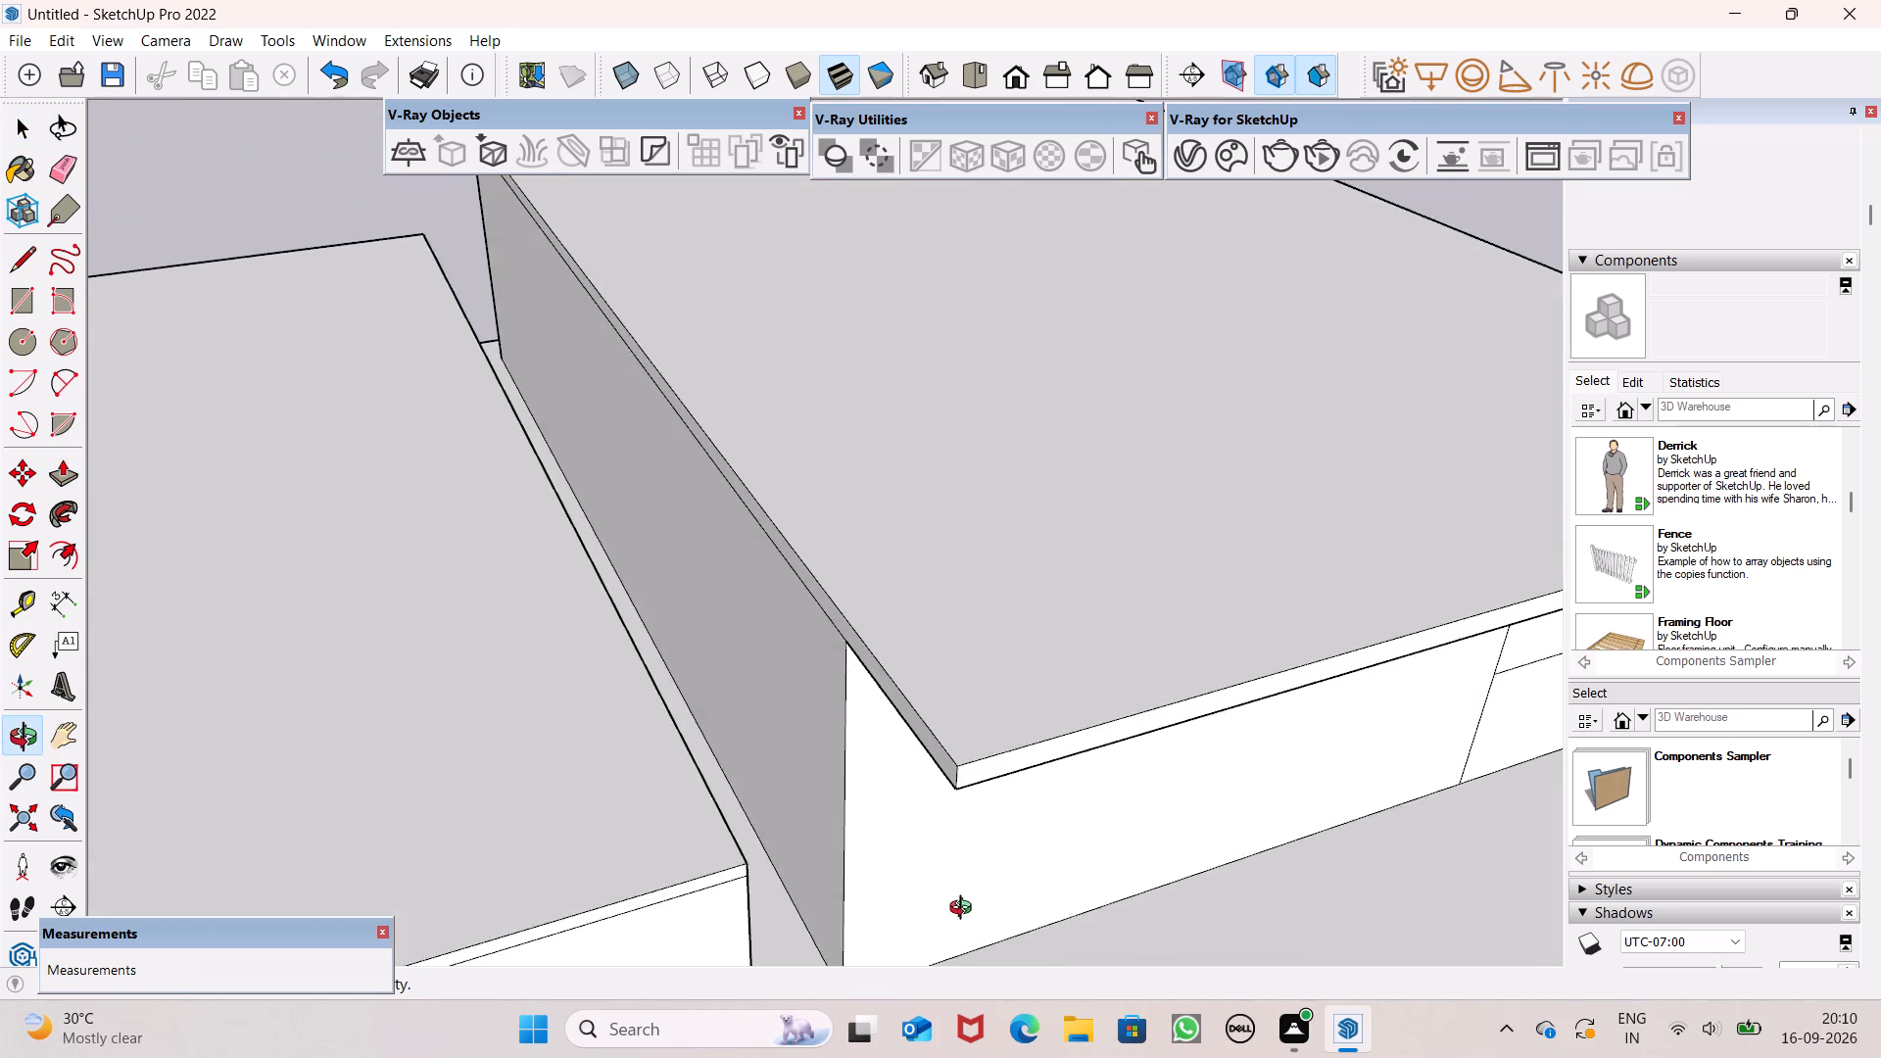
pyautogui.moveTo(965, 910); pyautogui.dragTo(974, 911, button='middle')
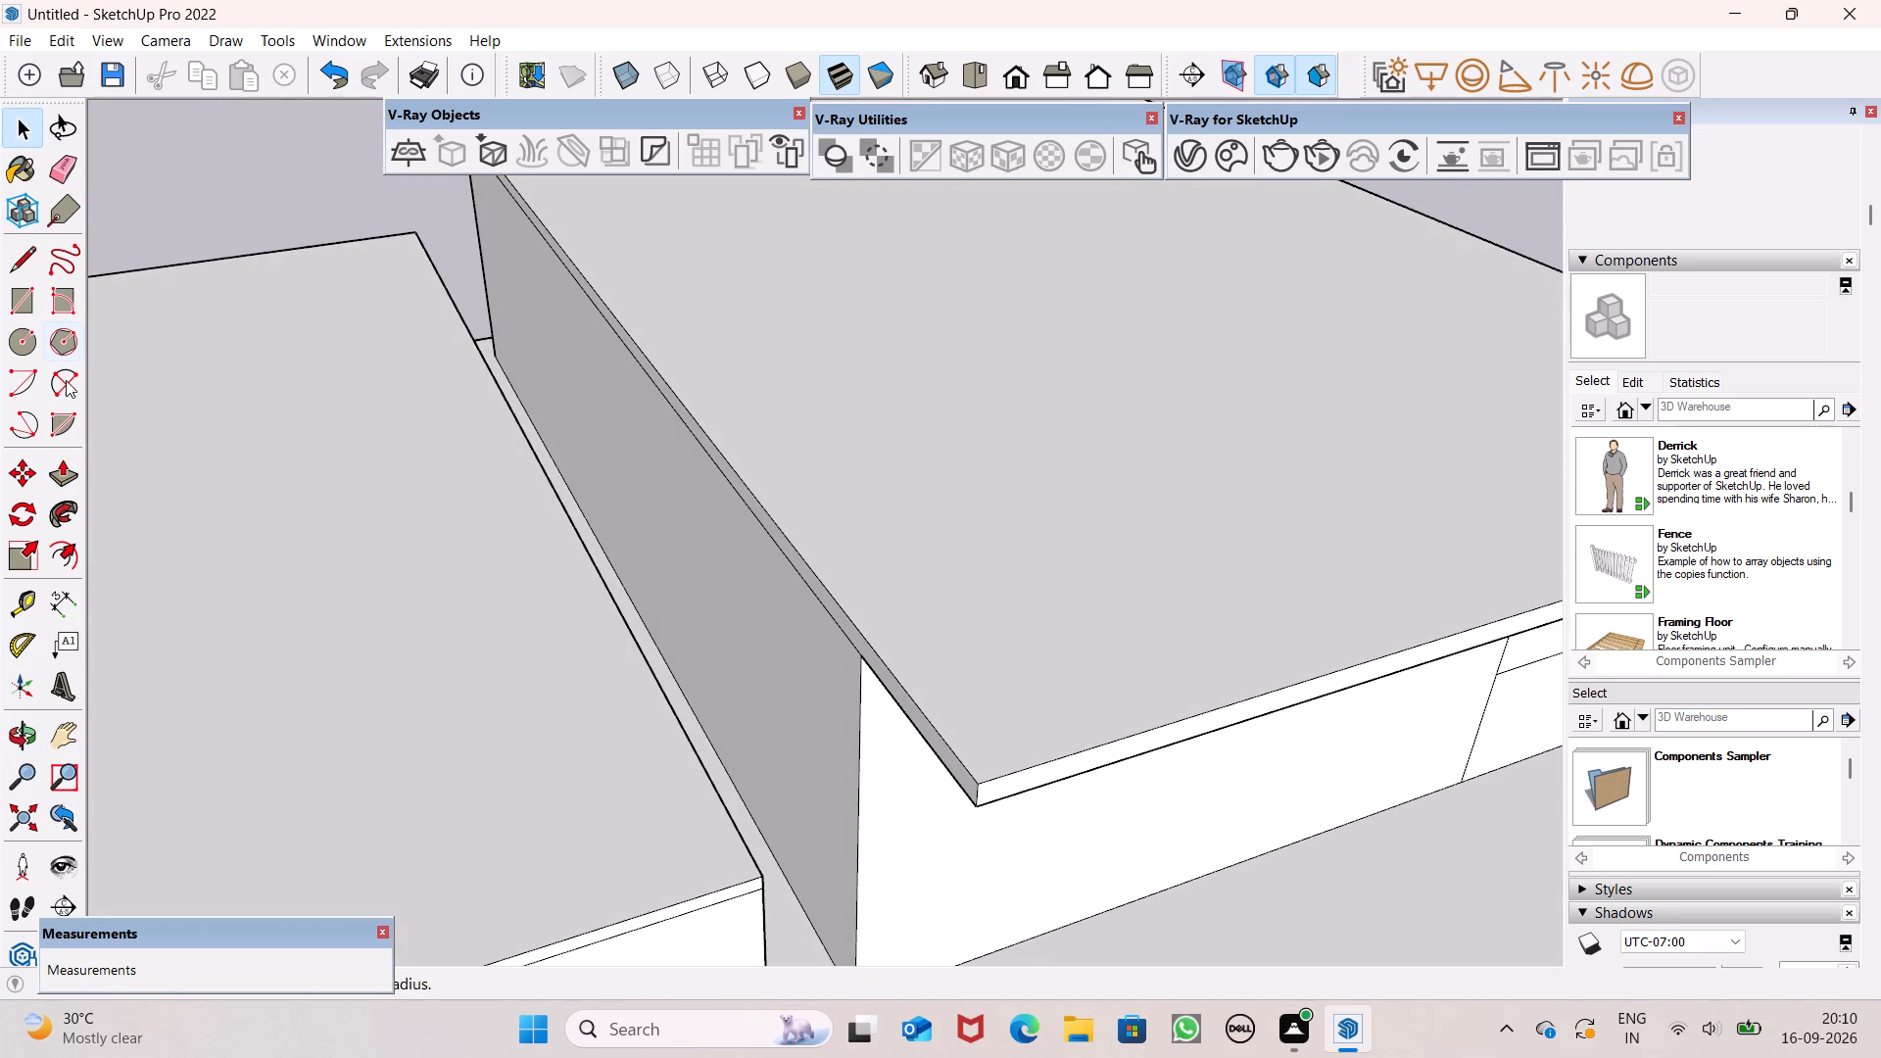
pyautogui.click(60, 477)
pyautogui.moveTo(741, 634); pyautogui.dragTo(711, 649)
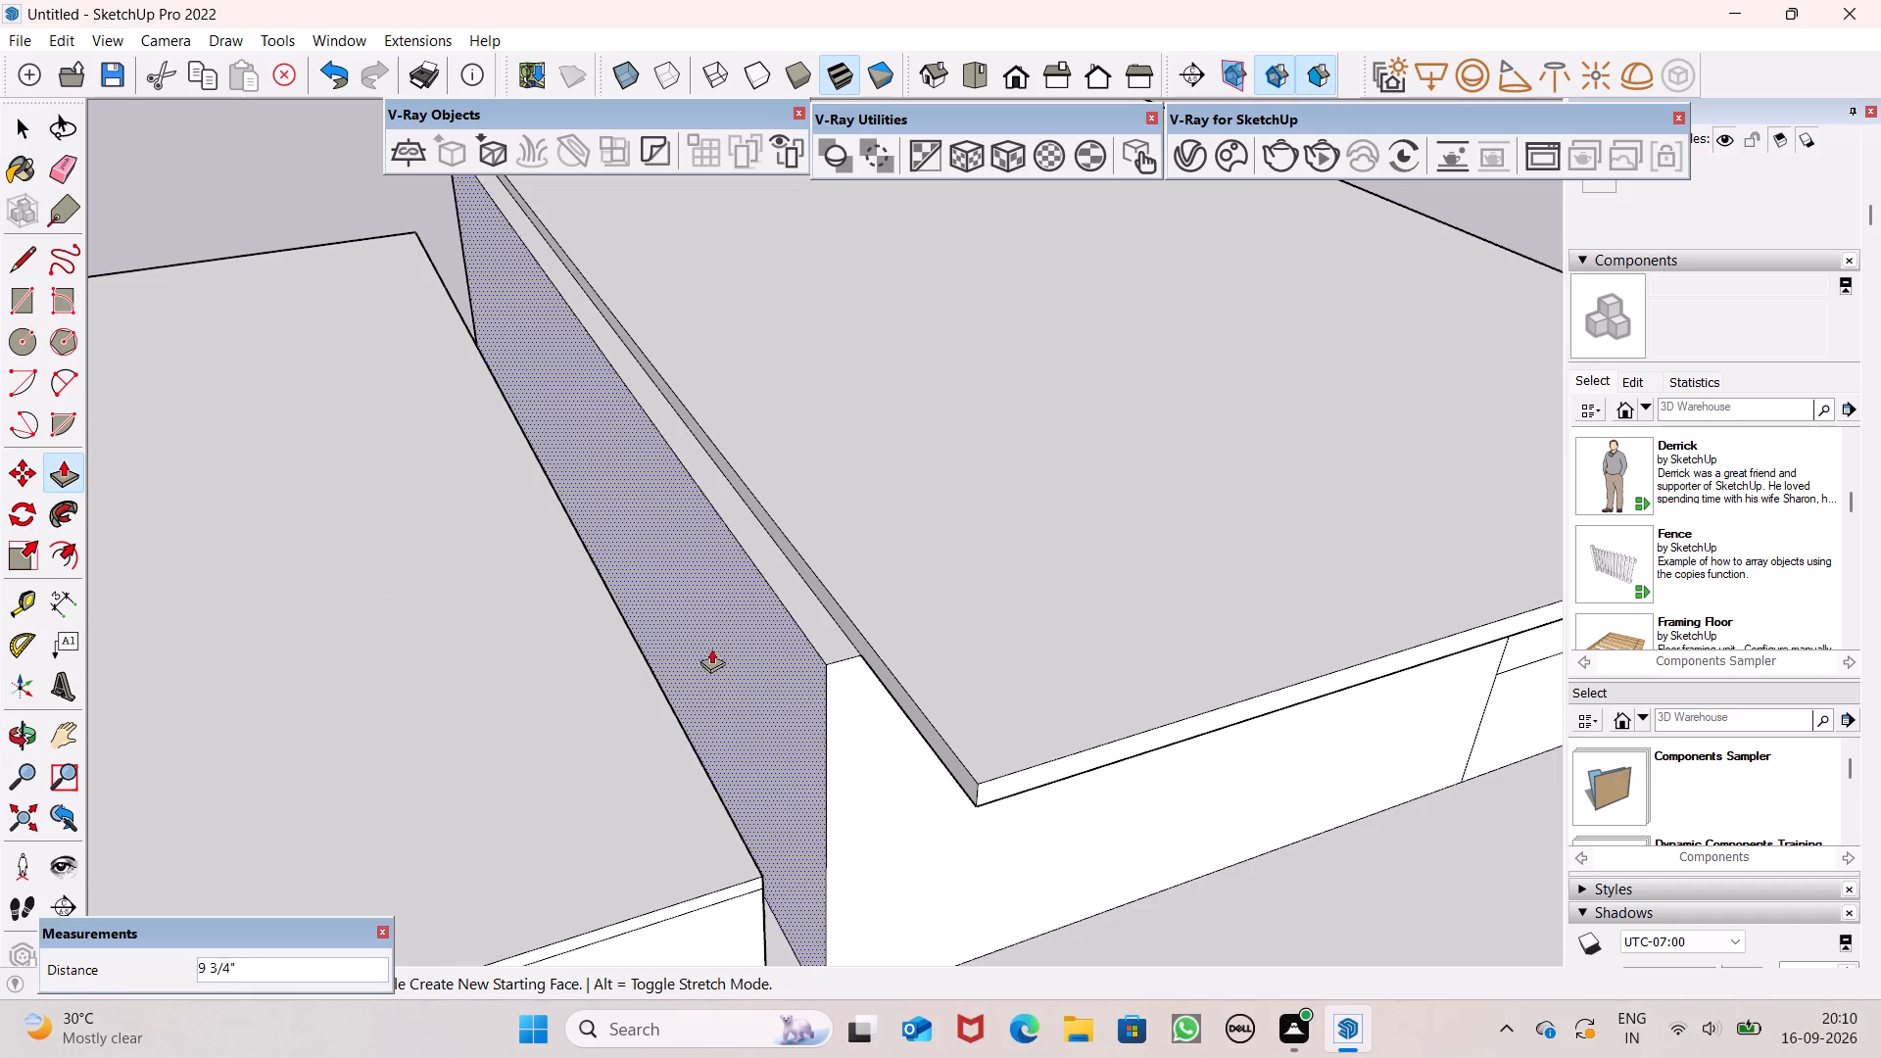
pyautogui.moveTo(711, 649); pyautogui.dragTo(699, 651)
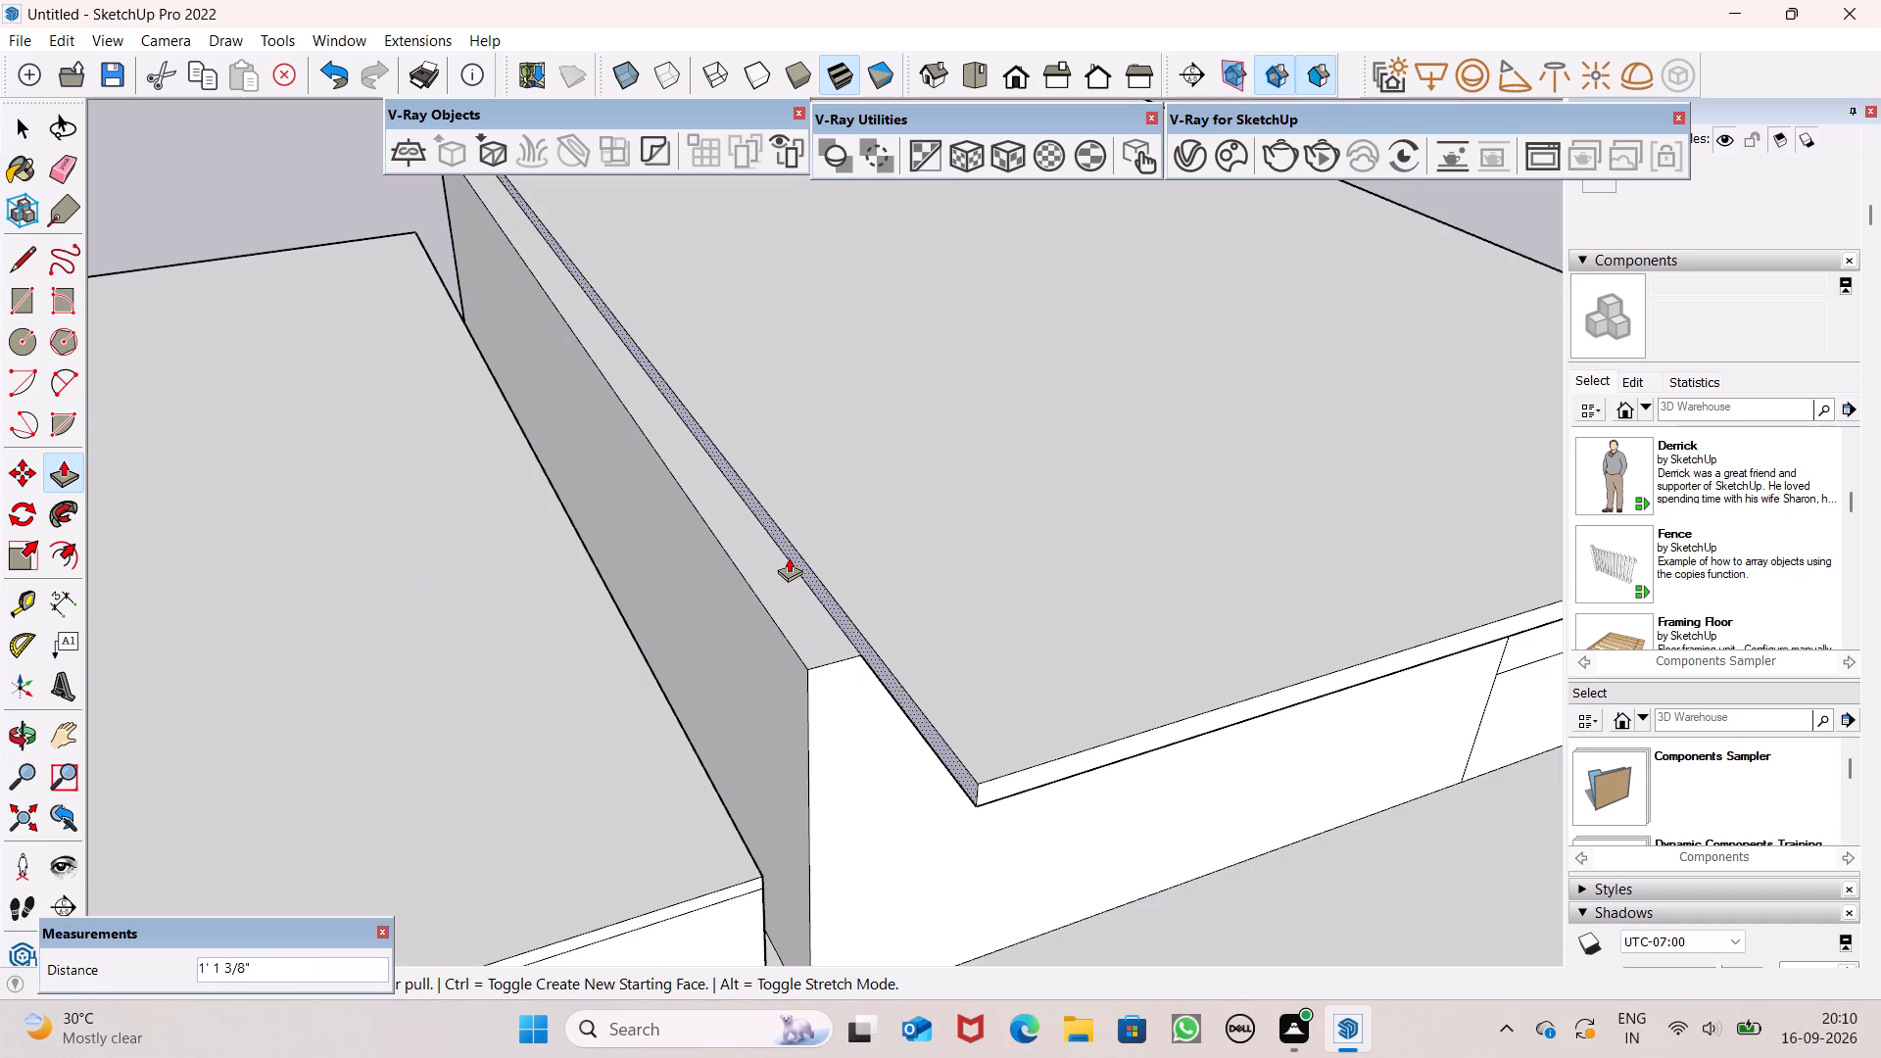
# Push/Pull the upper roof's rear edge face outward about 1' 1 3/8", flush with the rear wall's outer face.
pyautogui.moveTo(789, 557); pyautogui.dragTo(751, 589)
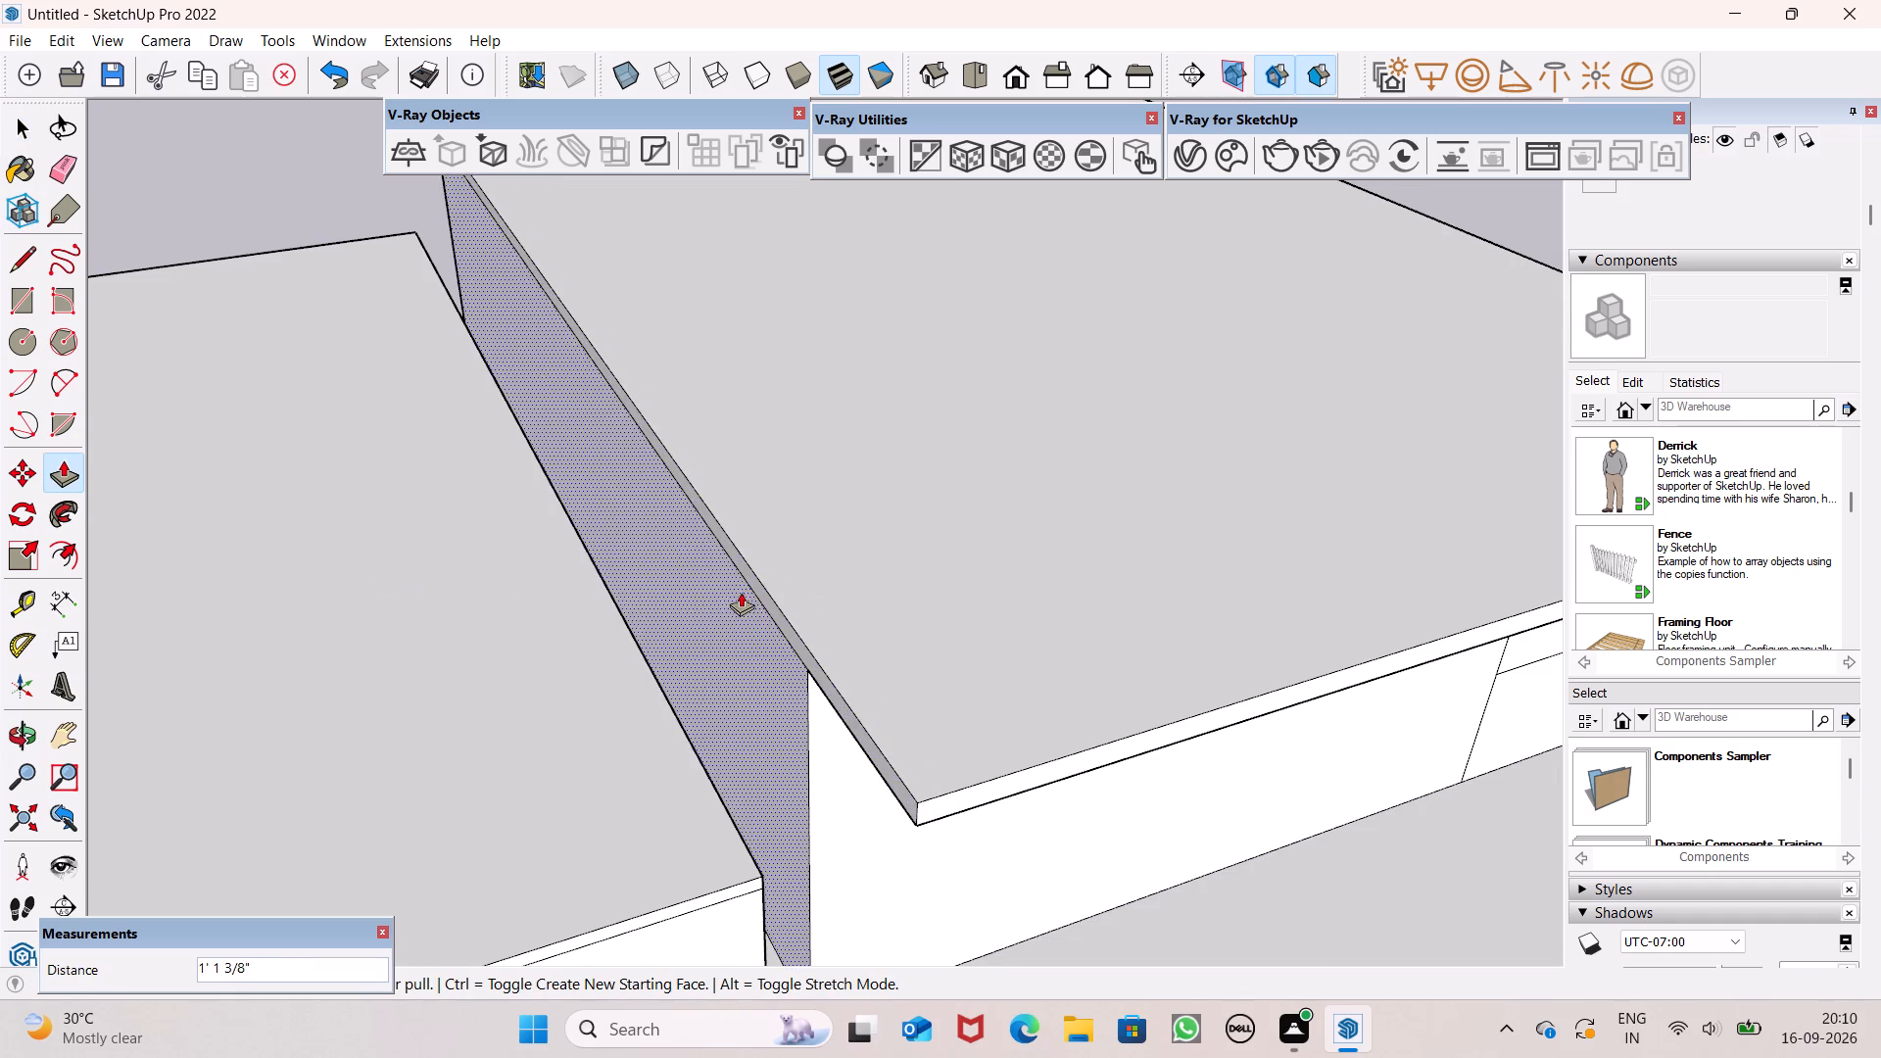
# Push/Pull the upper room's rear wall face, facing the rear block's roof, outward about 3 5/8".
pyautogui.scroll(-9, 768, 599)
pyautogui.moveTo(824, 668); pyautogui.dragTo(655, 671, button='middle')
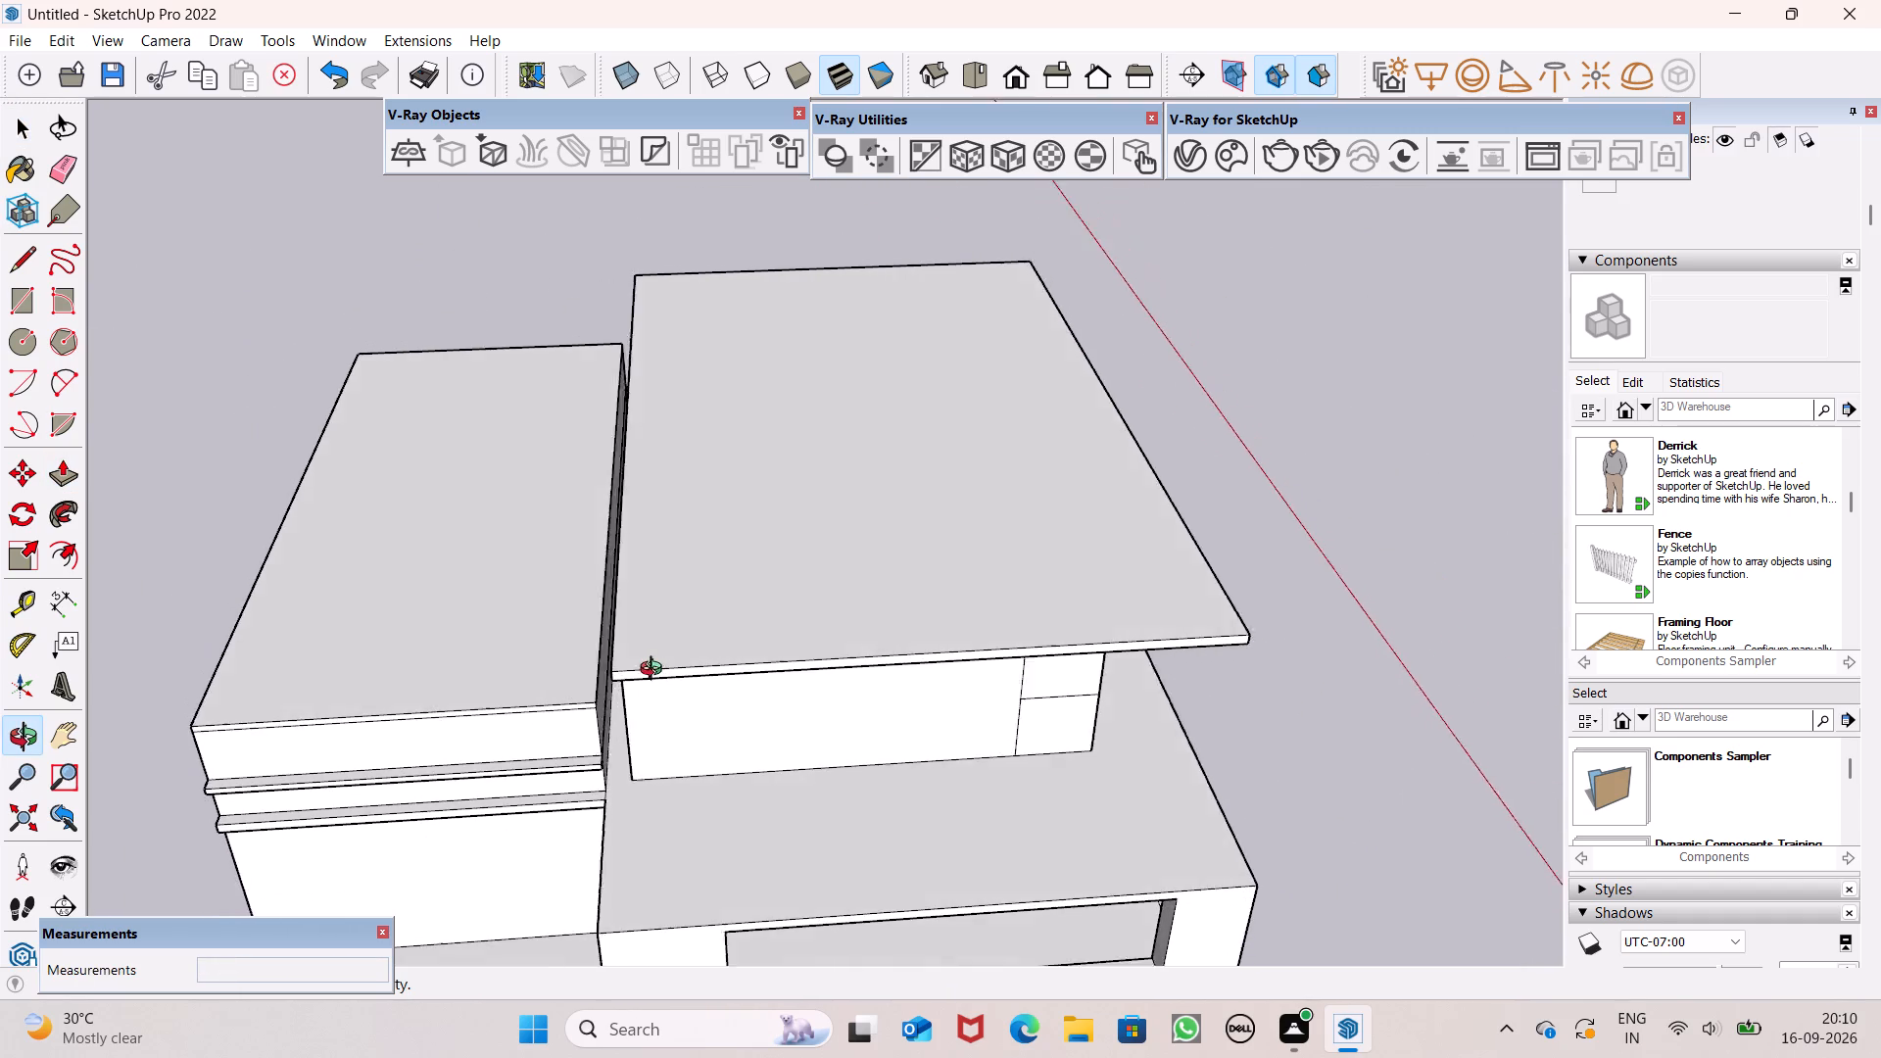
pyautogui.moveTo(655, 671); pyautogui.dragTo(711, 638, button='middle')
pyautogui.scroll(9, 631, 628)
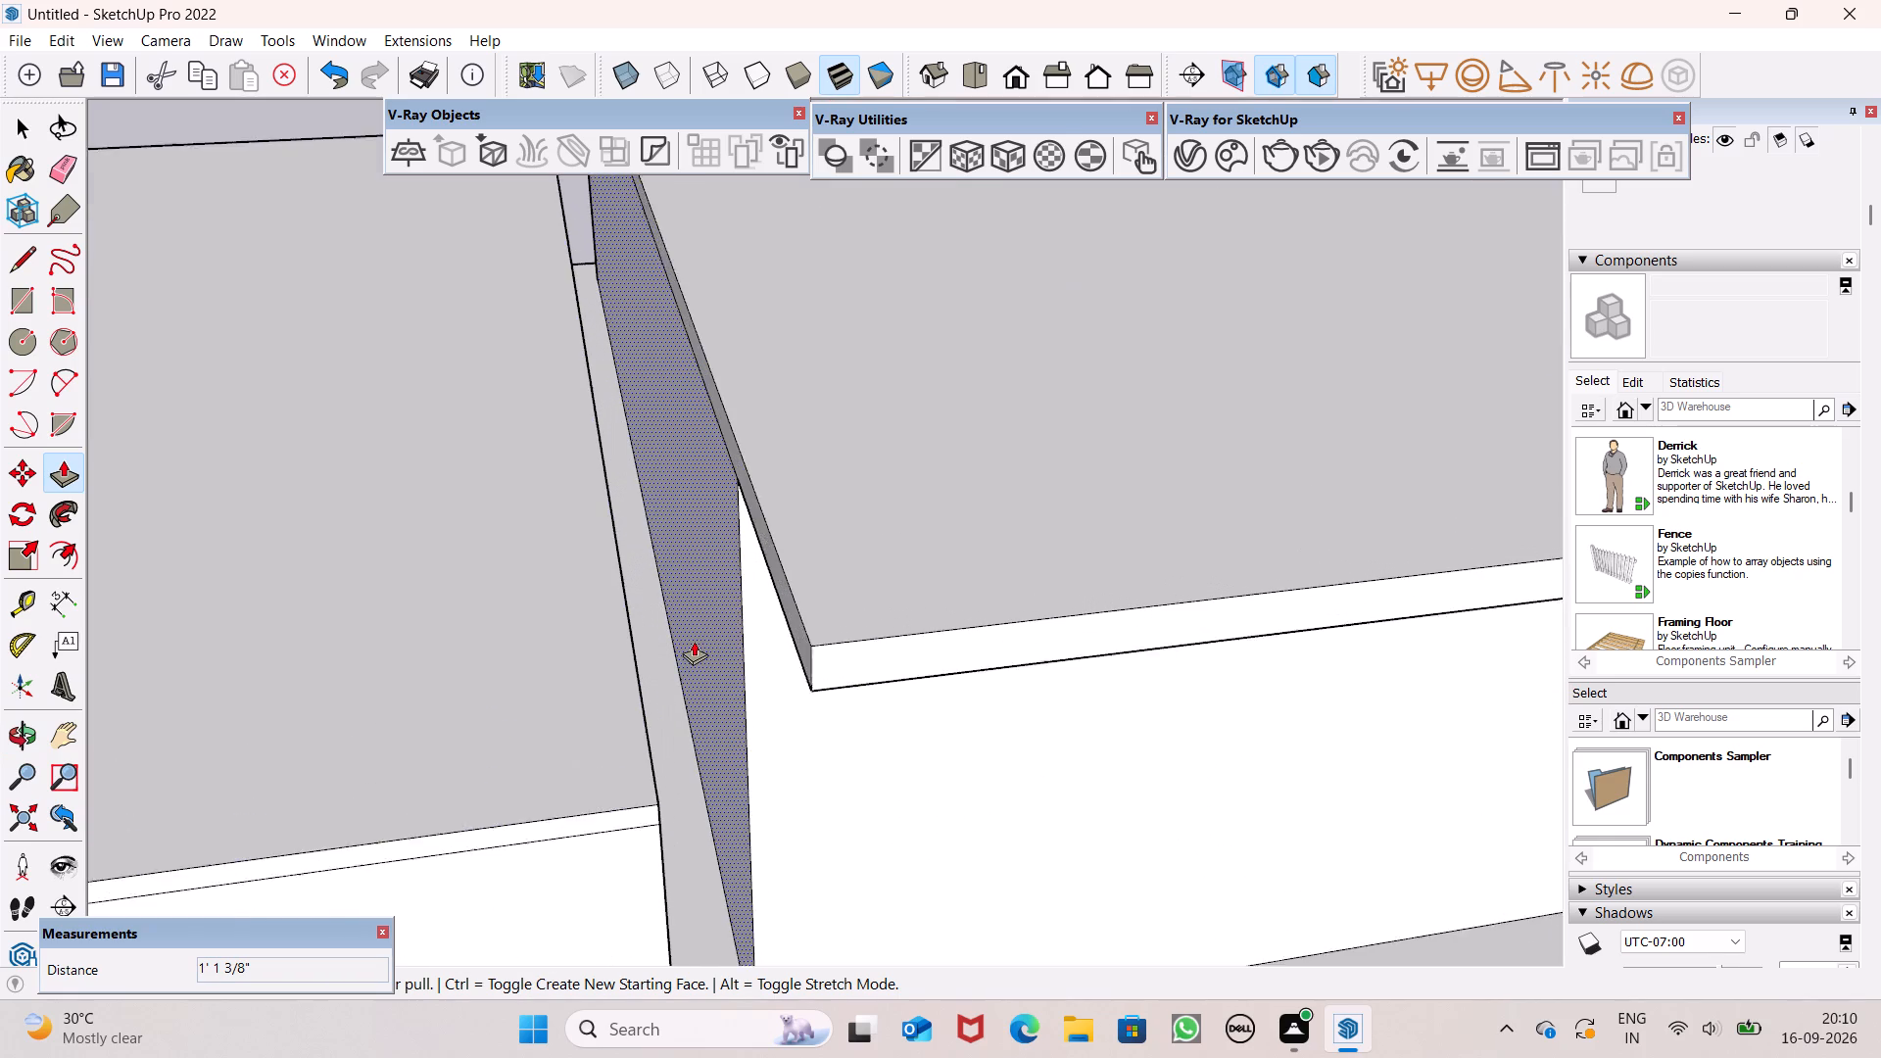
pyautogui.scroll(3, 694, 641)
pyautogui.moveTo(707, 640); pyautogui.dragTo(687, 659)
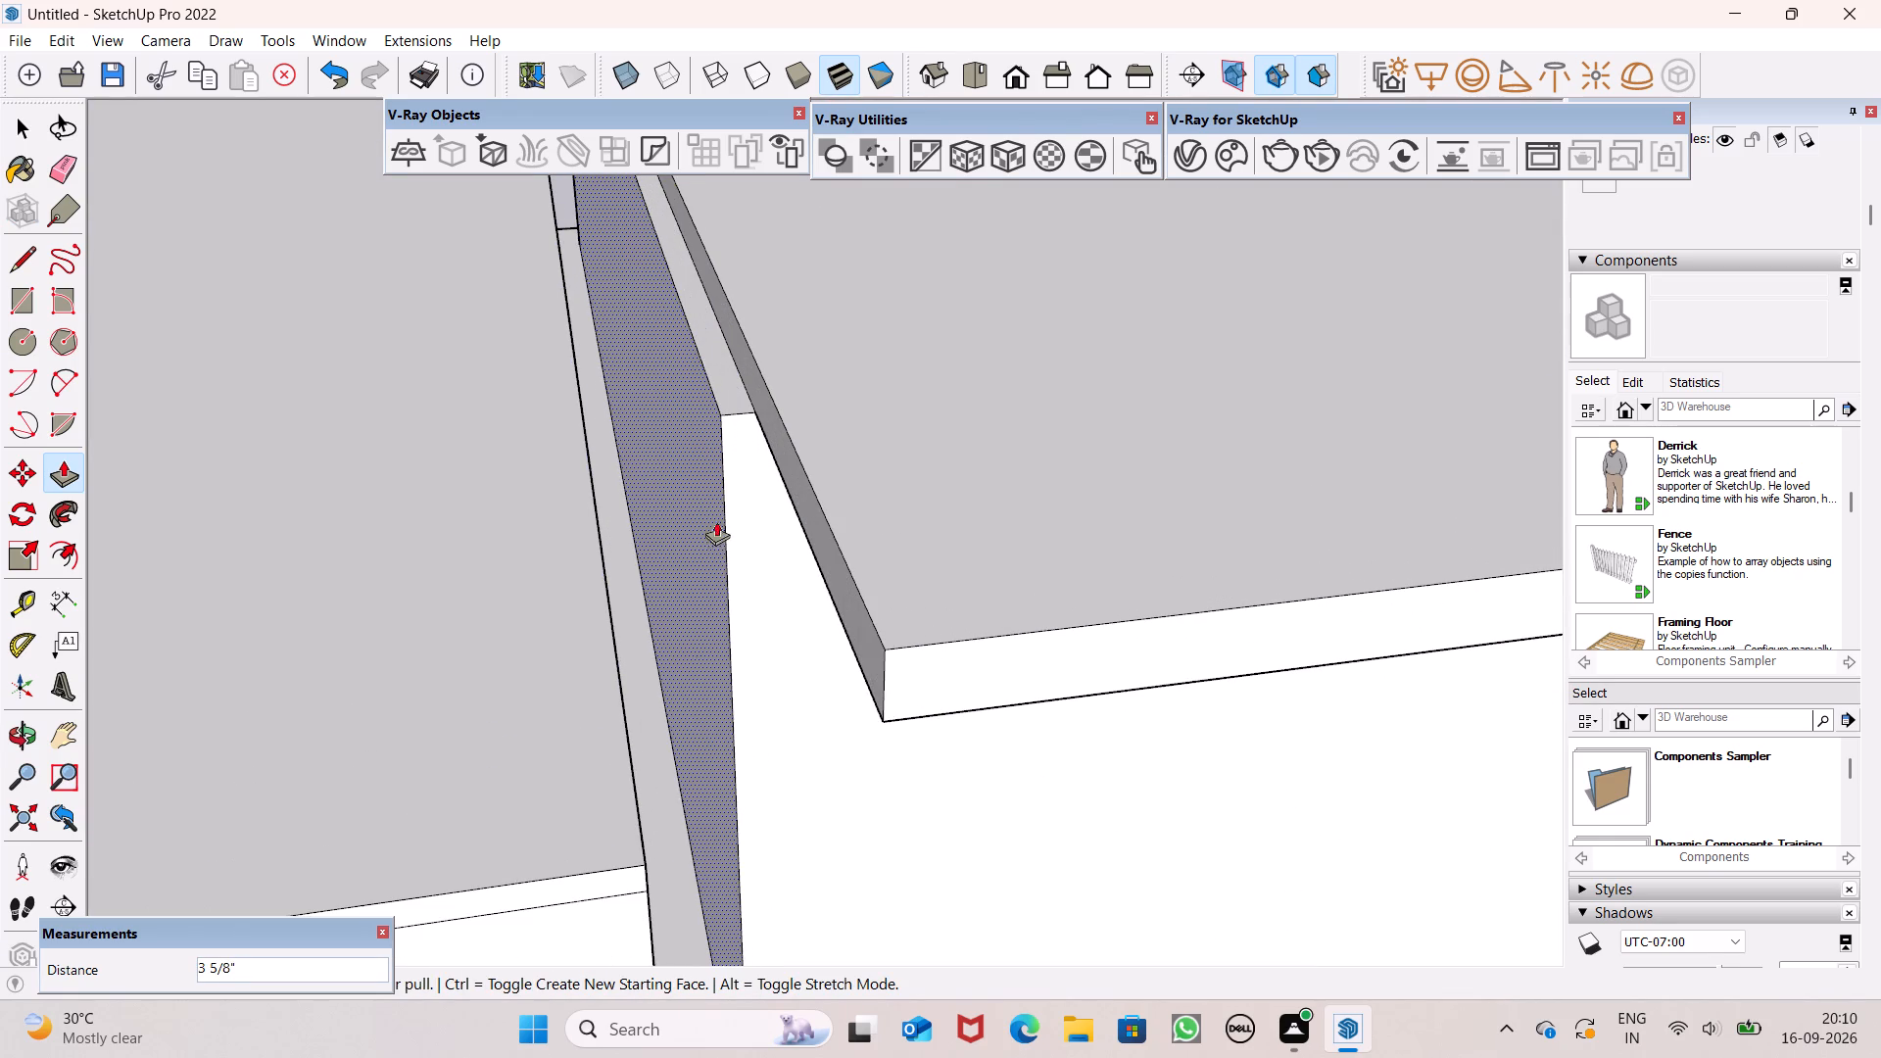
# Push/Pull the upper roof's rear edge face outward about 3 5/8", flush with the rear wall's outer face.
pyautogui.moveTo(750, 372); pyautogui.dragTo(721, 389)
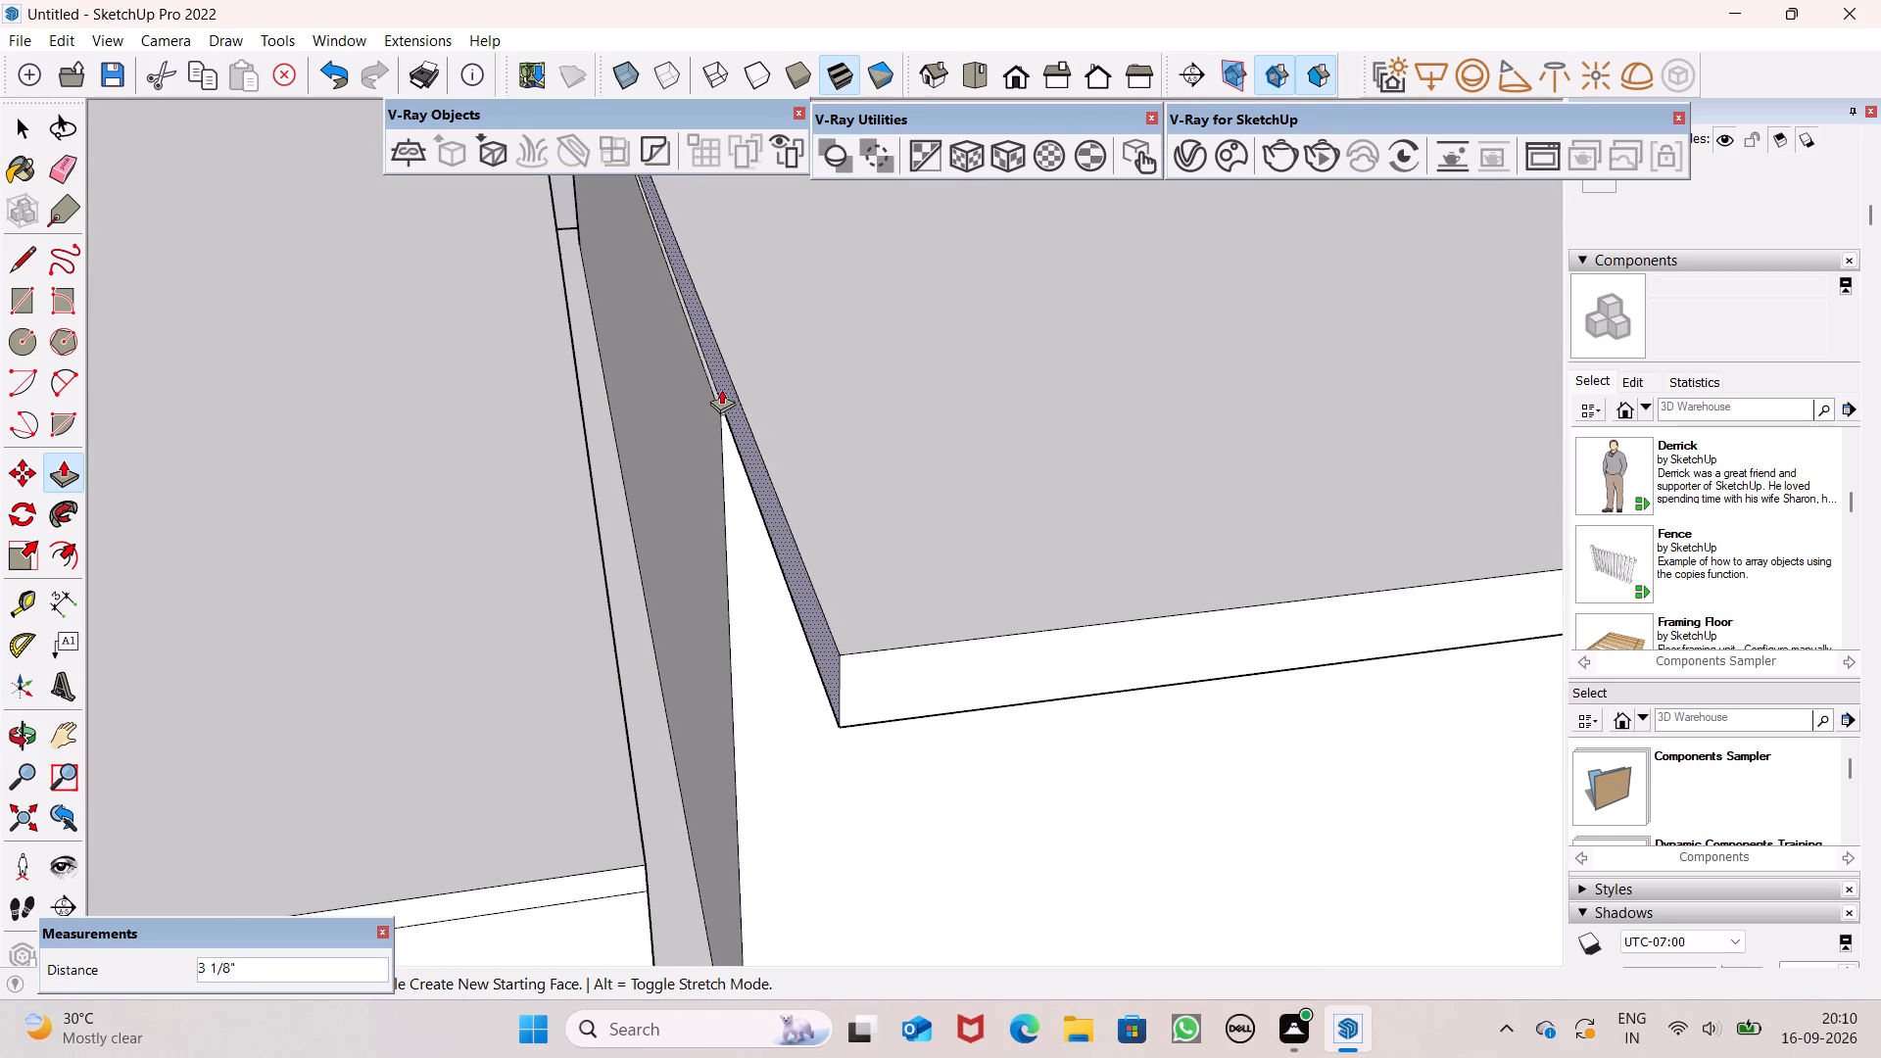
pyautogui.moveTo(721, 389); pyautogui.dragTo(715, 395)
pyautogui.scroll(-13, 789, 621)
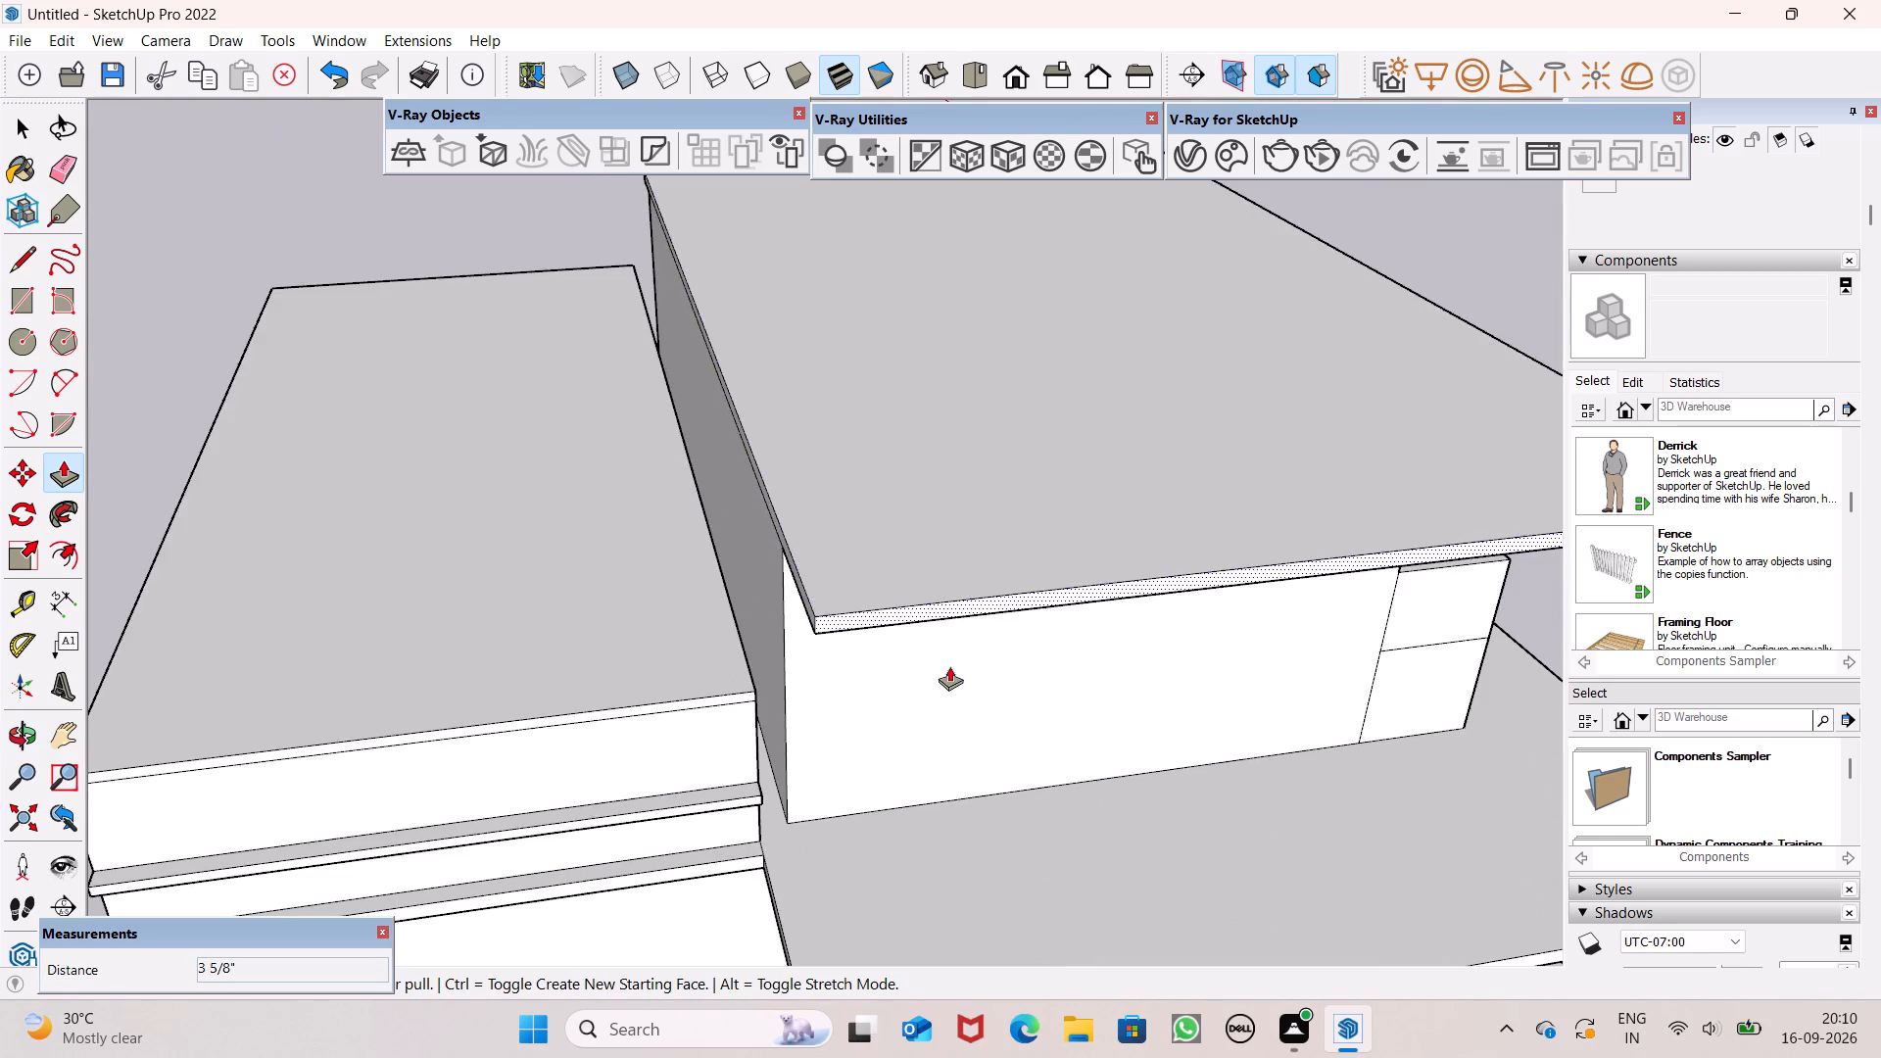
pyautogui.scroll(-4, 949, 663)
pyautogui.press('space')
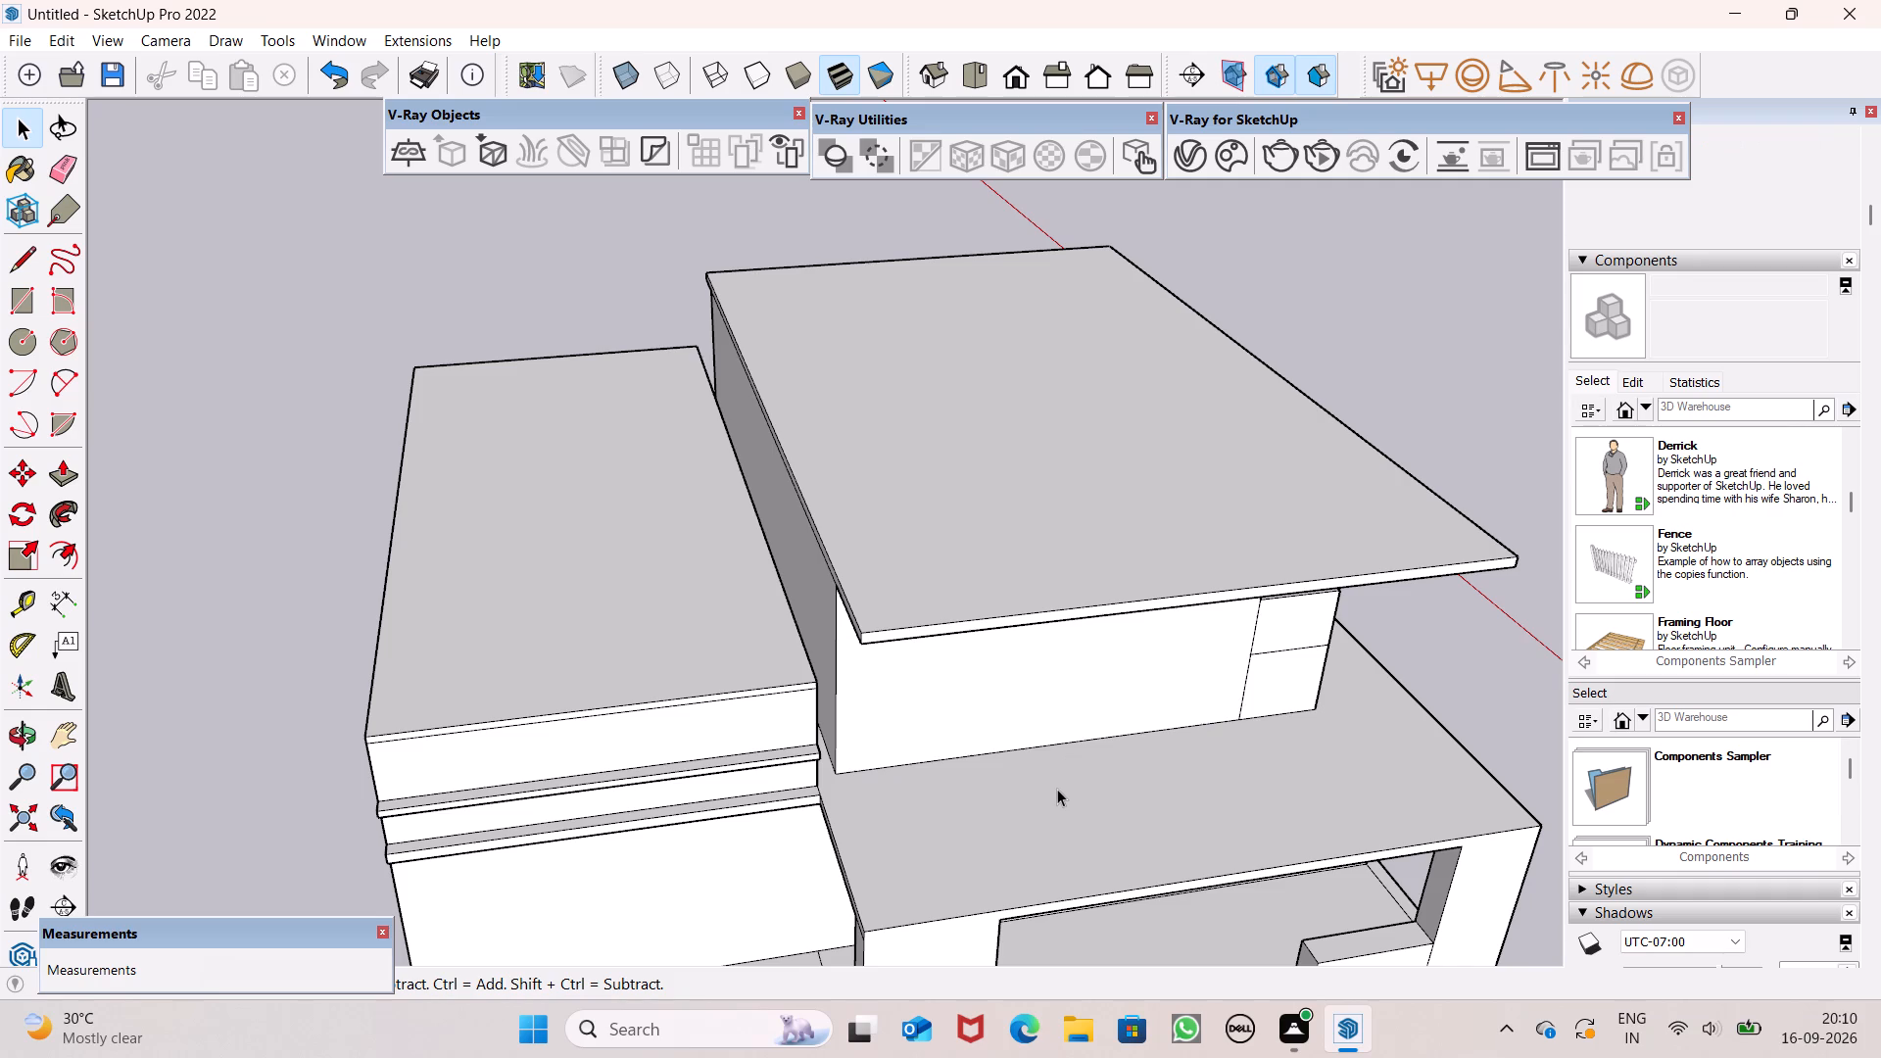
# Draw a rectangle about 2' 11 1/8" by 1' 2 1/16" on the lower roof, starting from the upper room's wall corner beside the rear block.
pyautogui.moveTo(1067, 836); pyautogui.dragTo(957, 803, button='middle')
pyautogui.scroll(2, 867, 770)
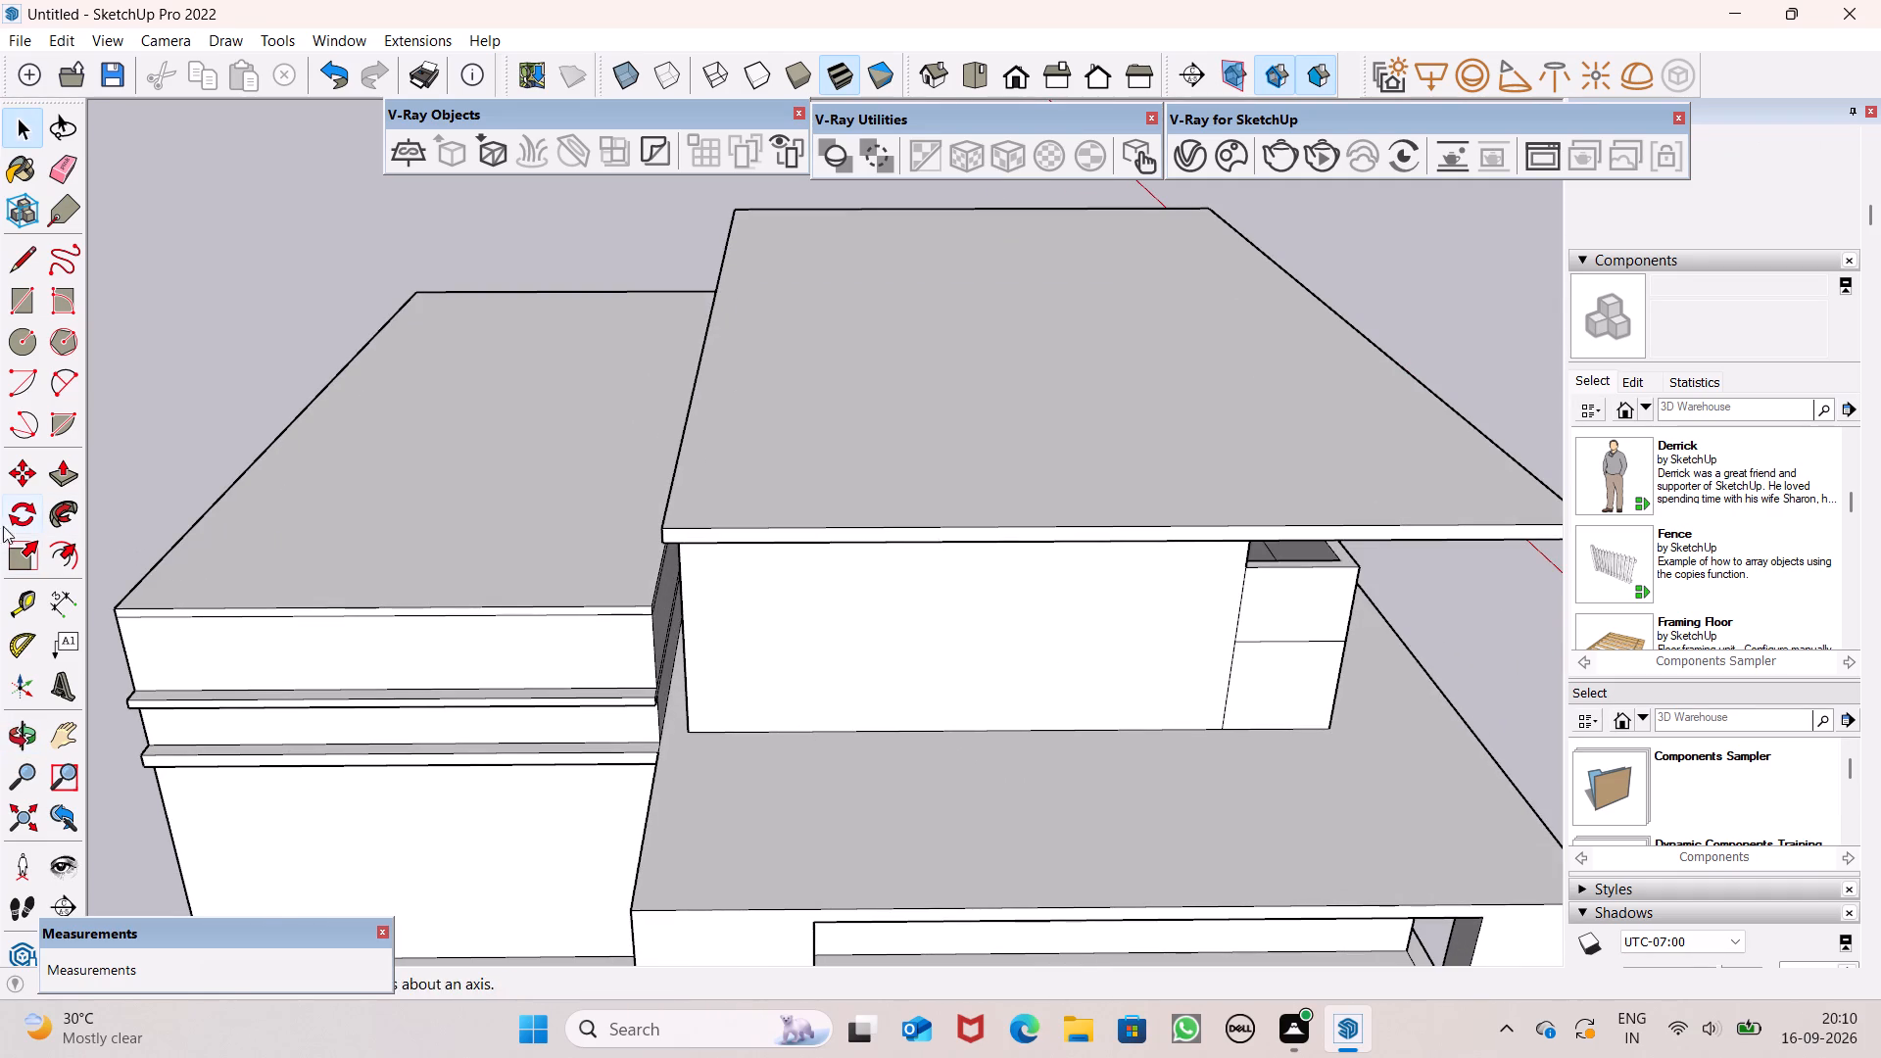
pyautogui.click(4, 299)
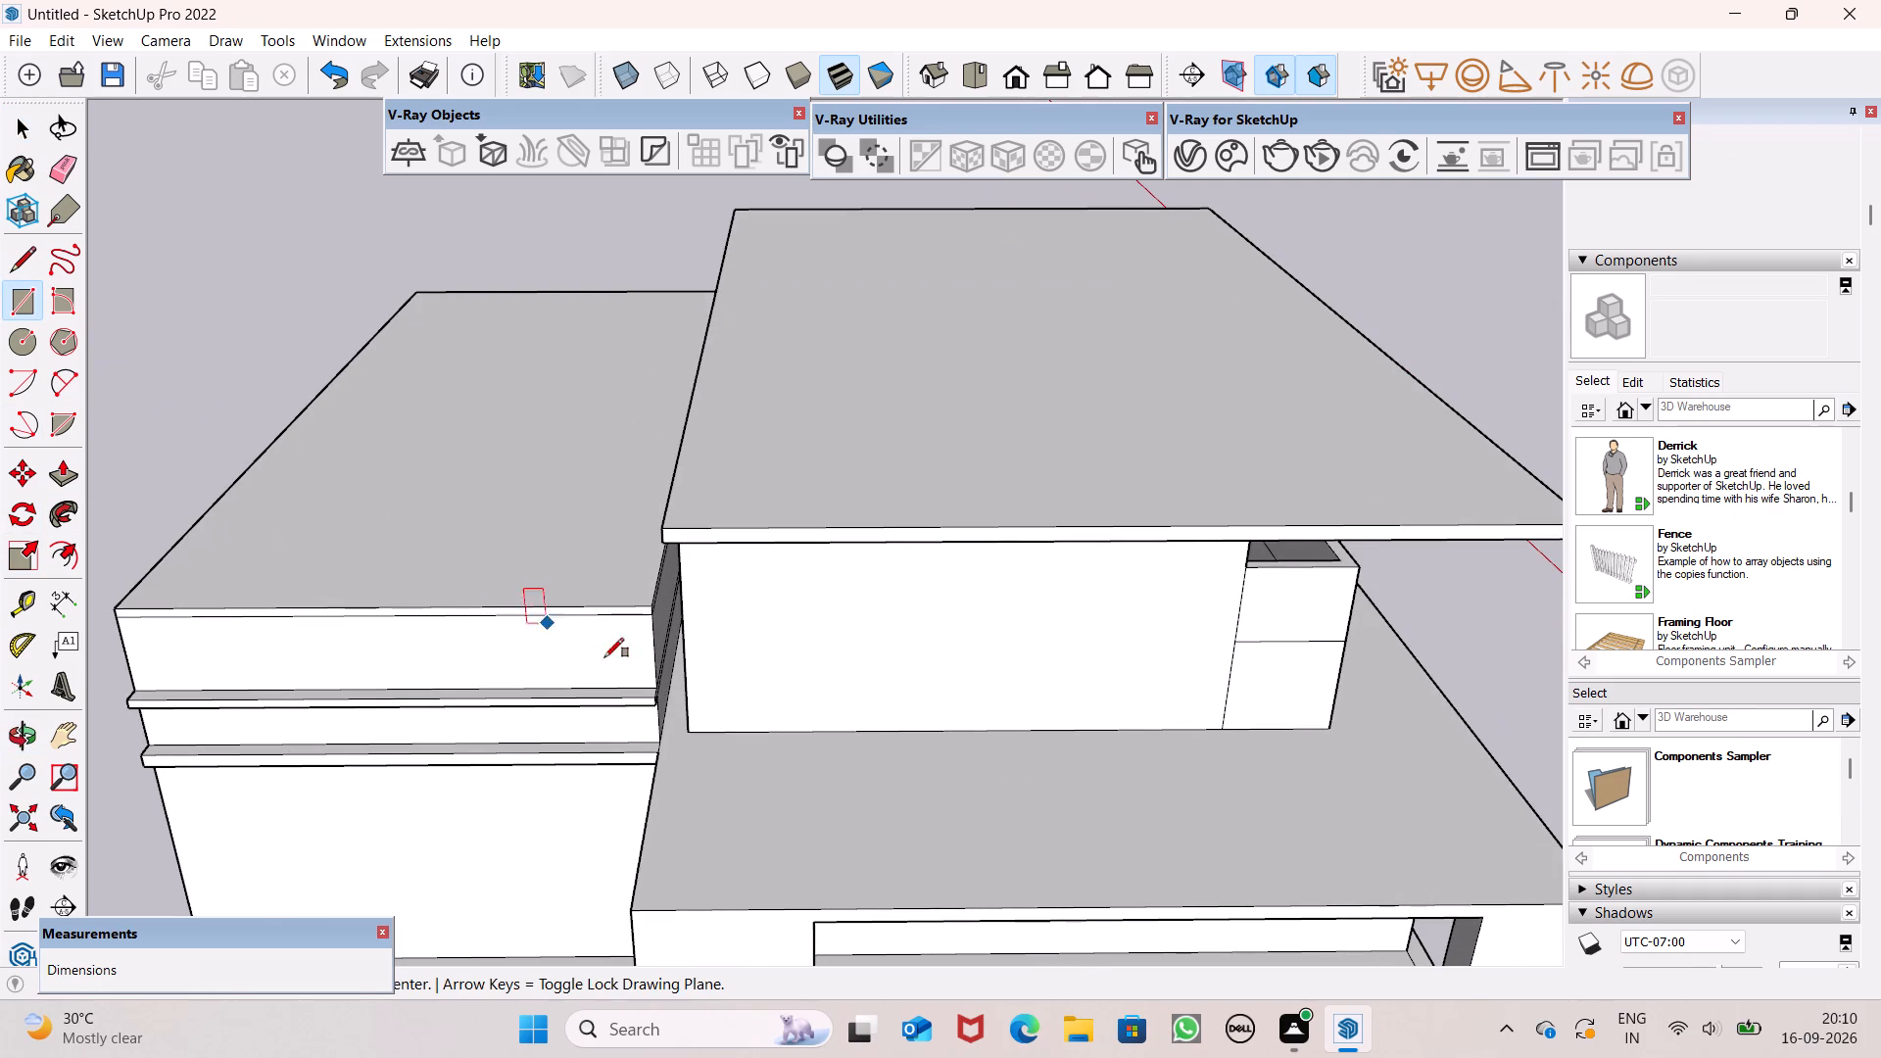
pyautogui.scroll(5, 666, 687)
pyautogui.scroll(6, 710, 758)
pyautogui.moveTo(707, 787); pyautogui.dragTo(768, 902, button='middle')
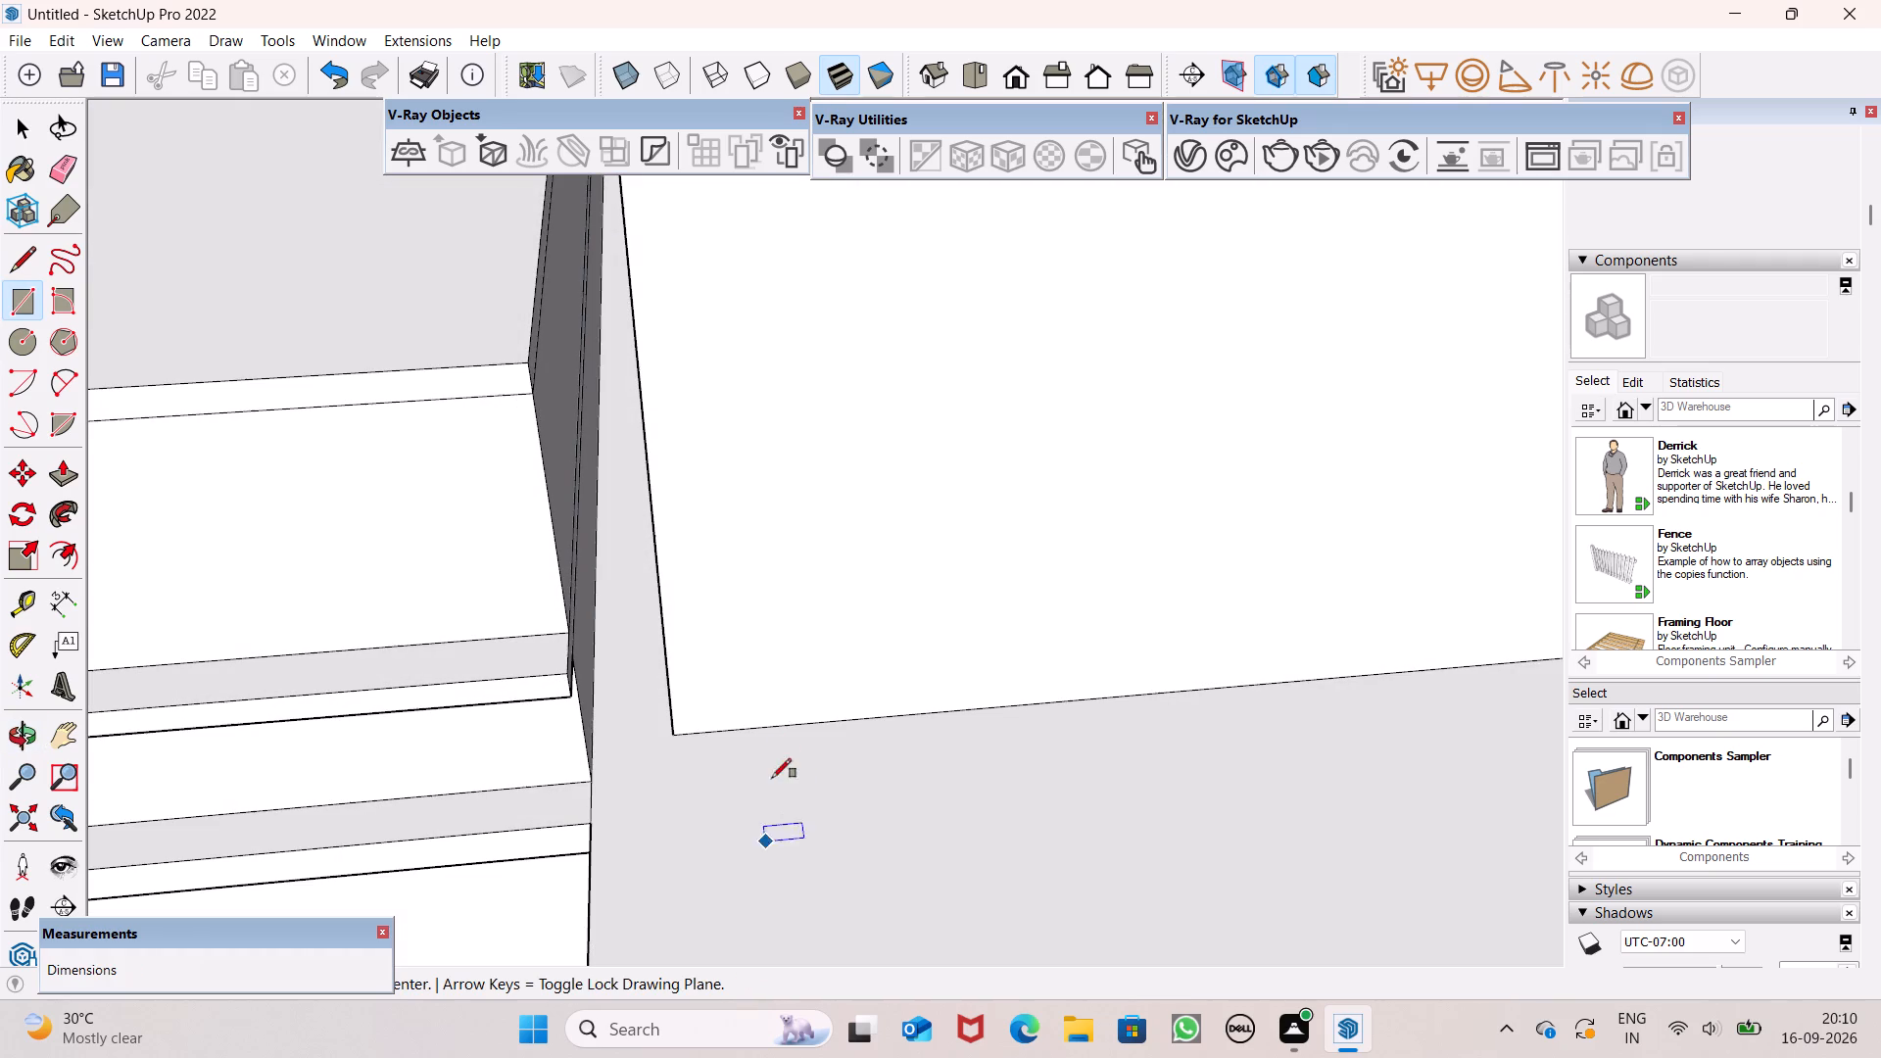
pyautogui.scroll(-7, 751, 691)
pyautogui.moveTo(794, 748); pyautogui.dragTo(829, 903, button='middle')
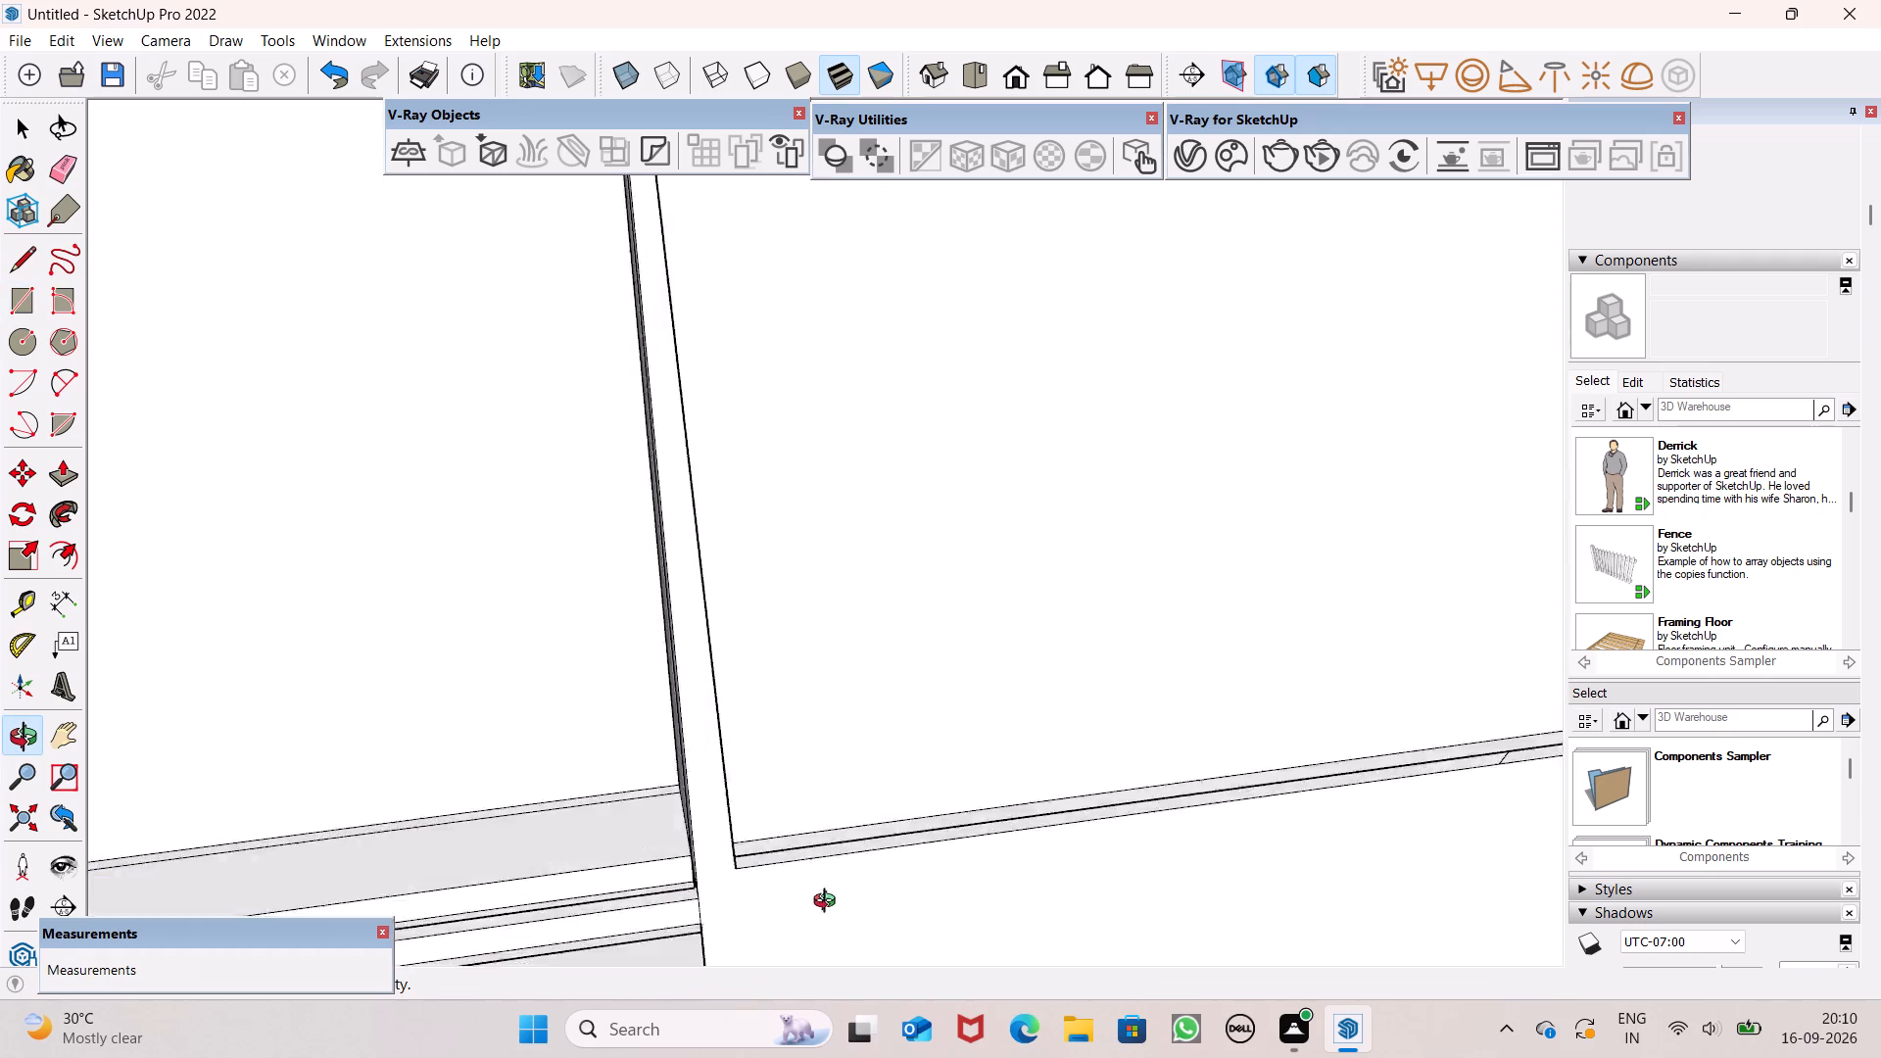
pyautogui.moveTo(829, 903); pyautogui.dragTo(866, 820, button='middle')
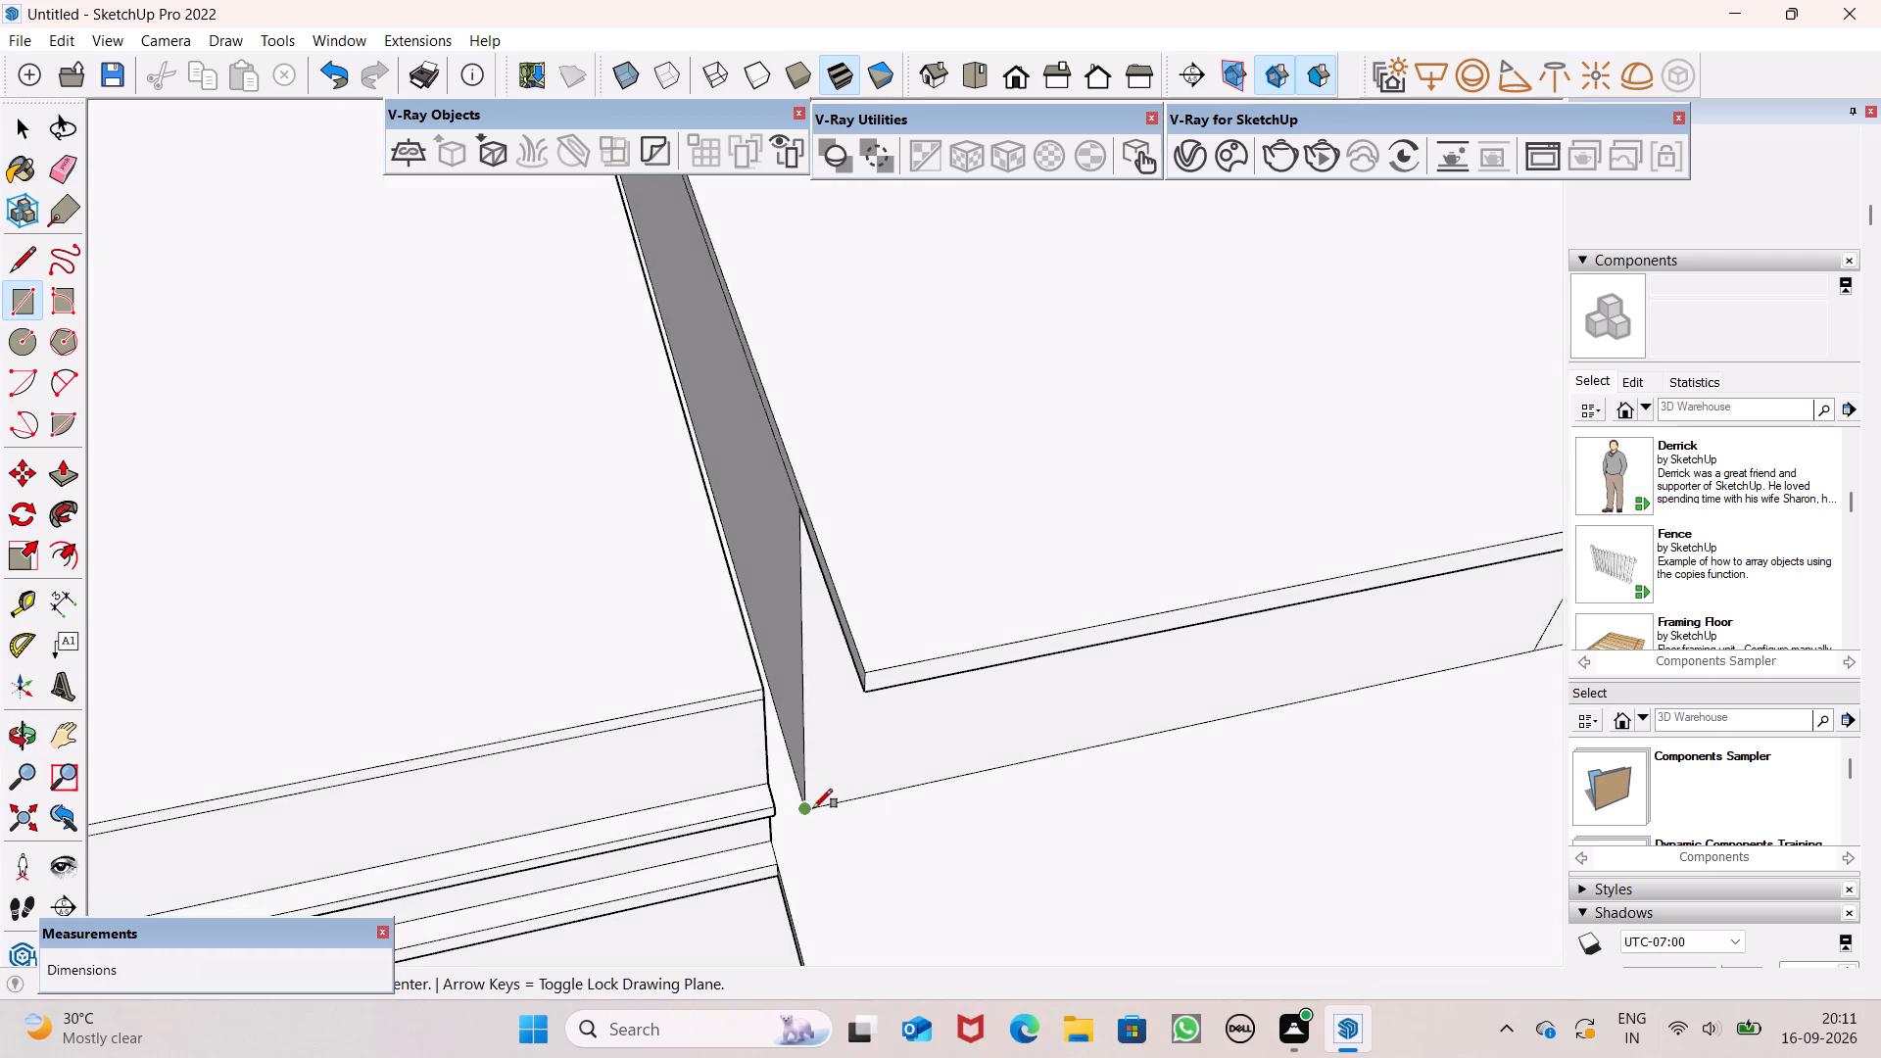
pyautogui.moveTo(813, 808); pyautogui.dragTo(814, 819)
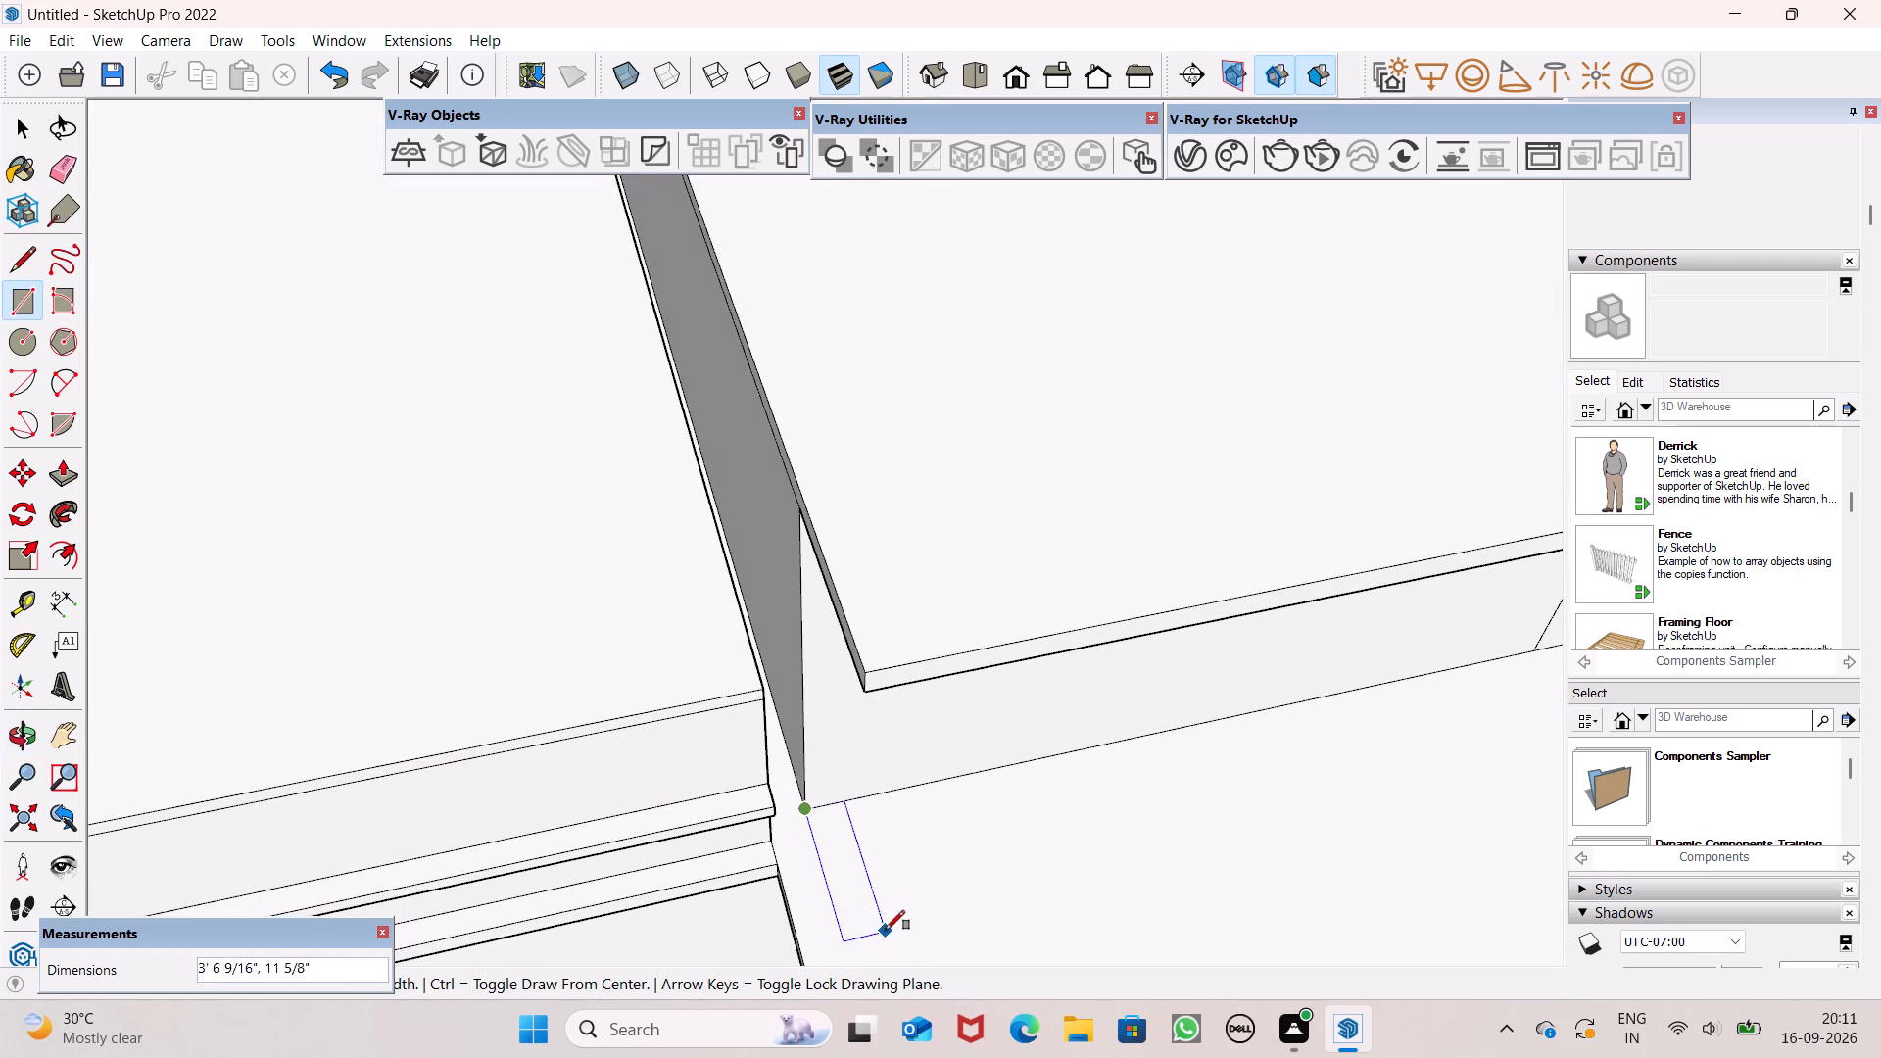
pyautogui.click(887, 905)
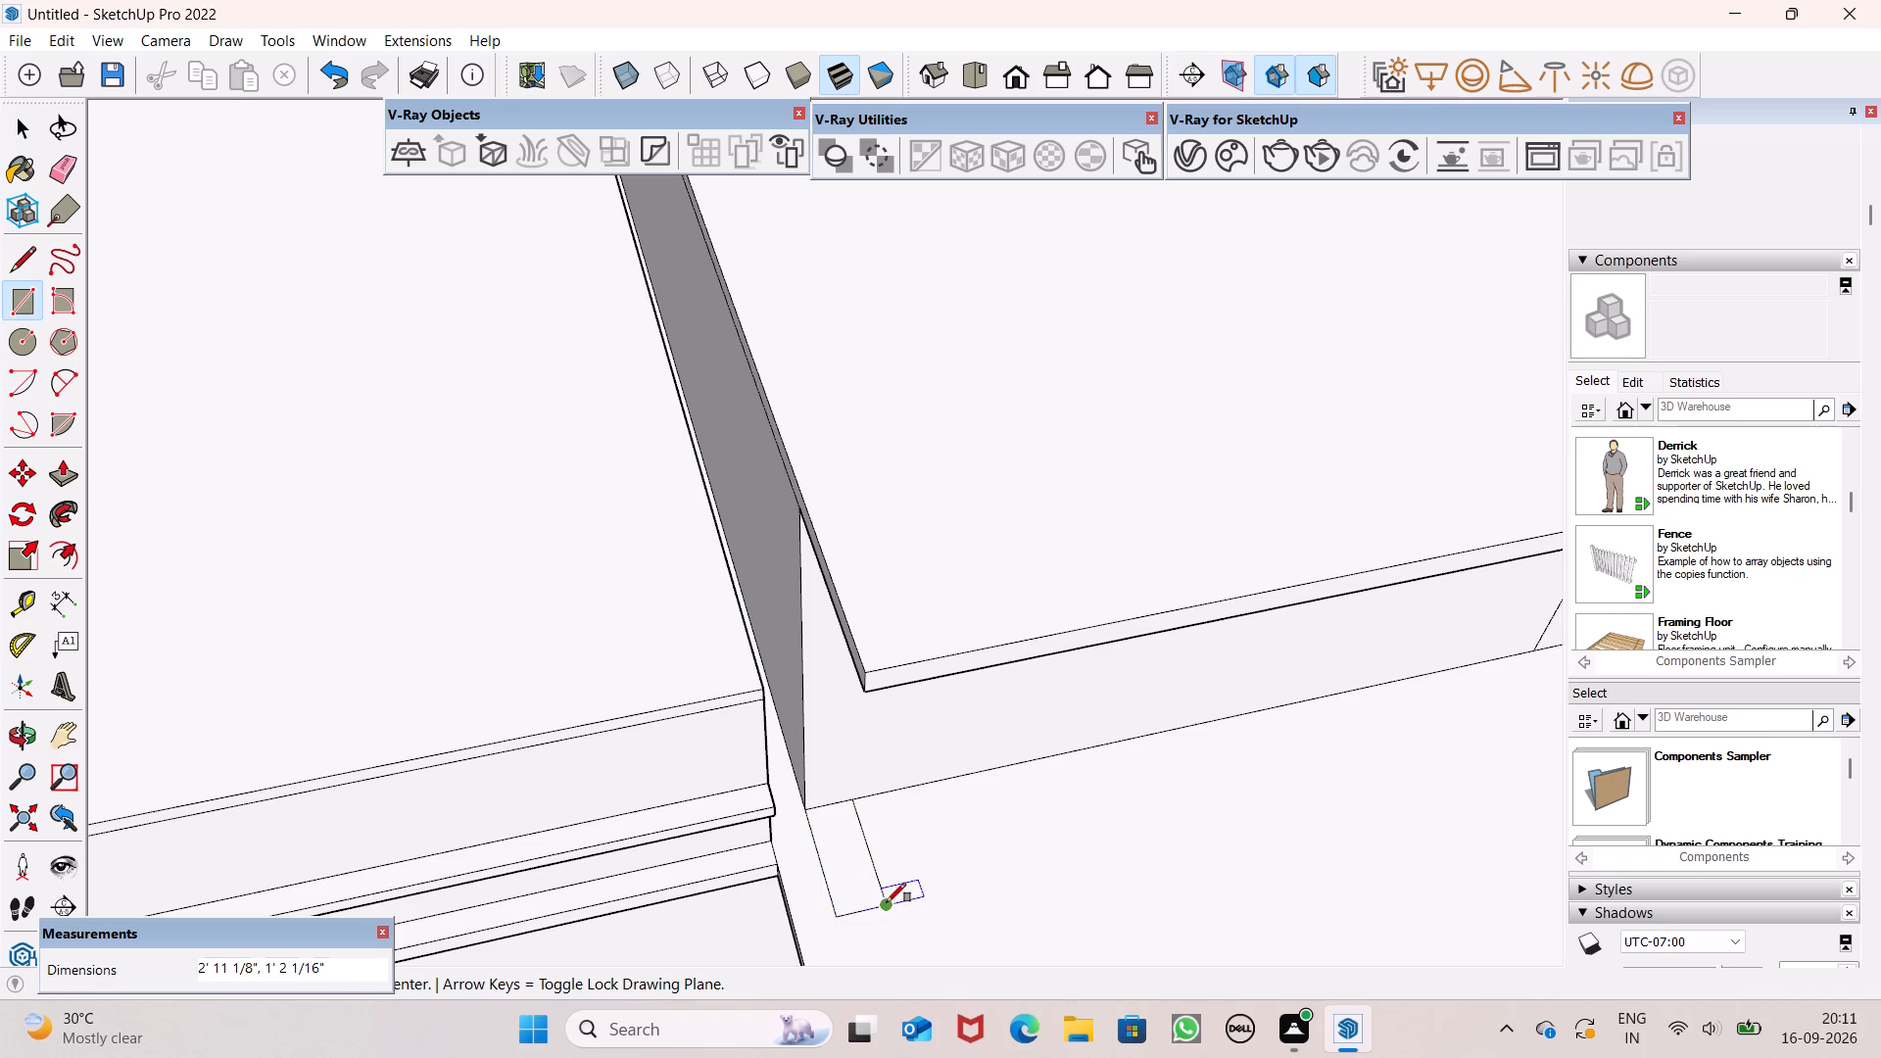
pyautogui.press('space')
pyautogui.press('space')
pyautogui.press('space')
# Push/Pull the small rectangle on the lower roof upward about 9' 7/8" into a pillar.
pyautogui.scroll(-5, 894, 871)
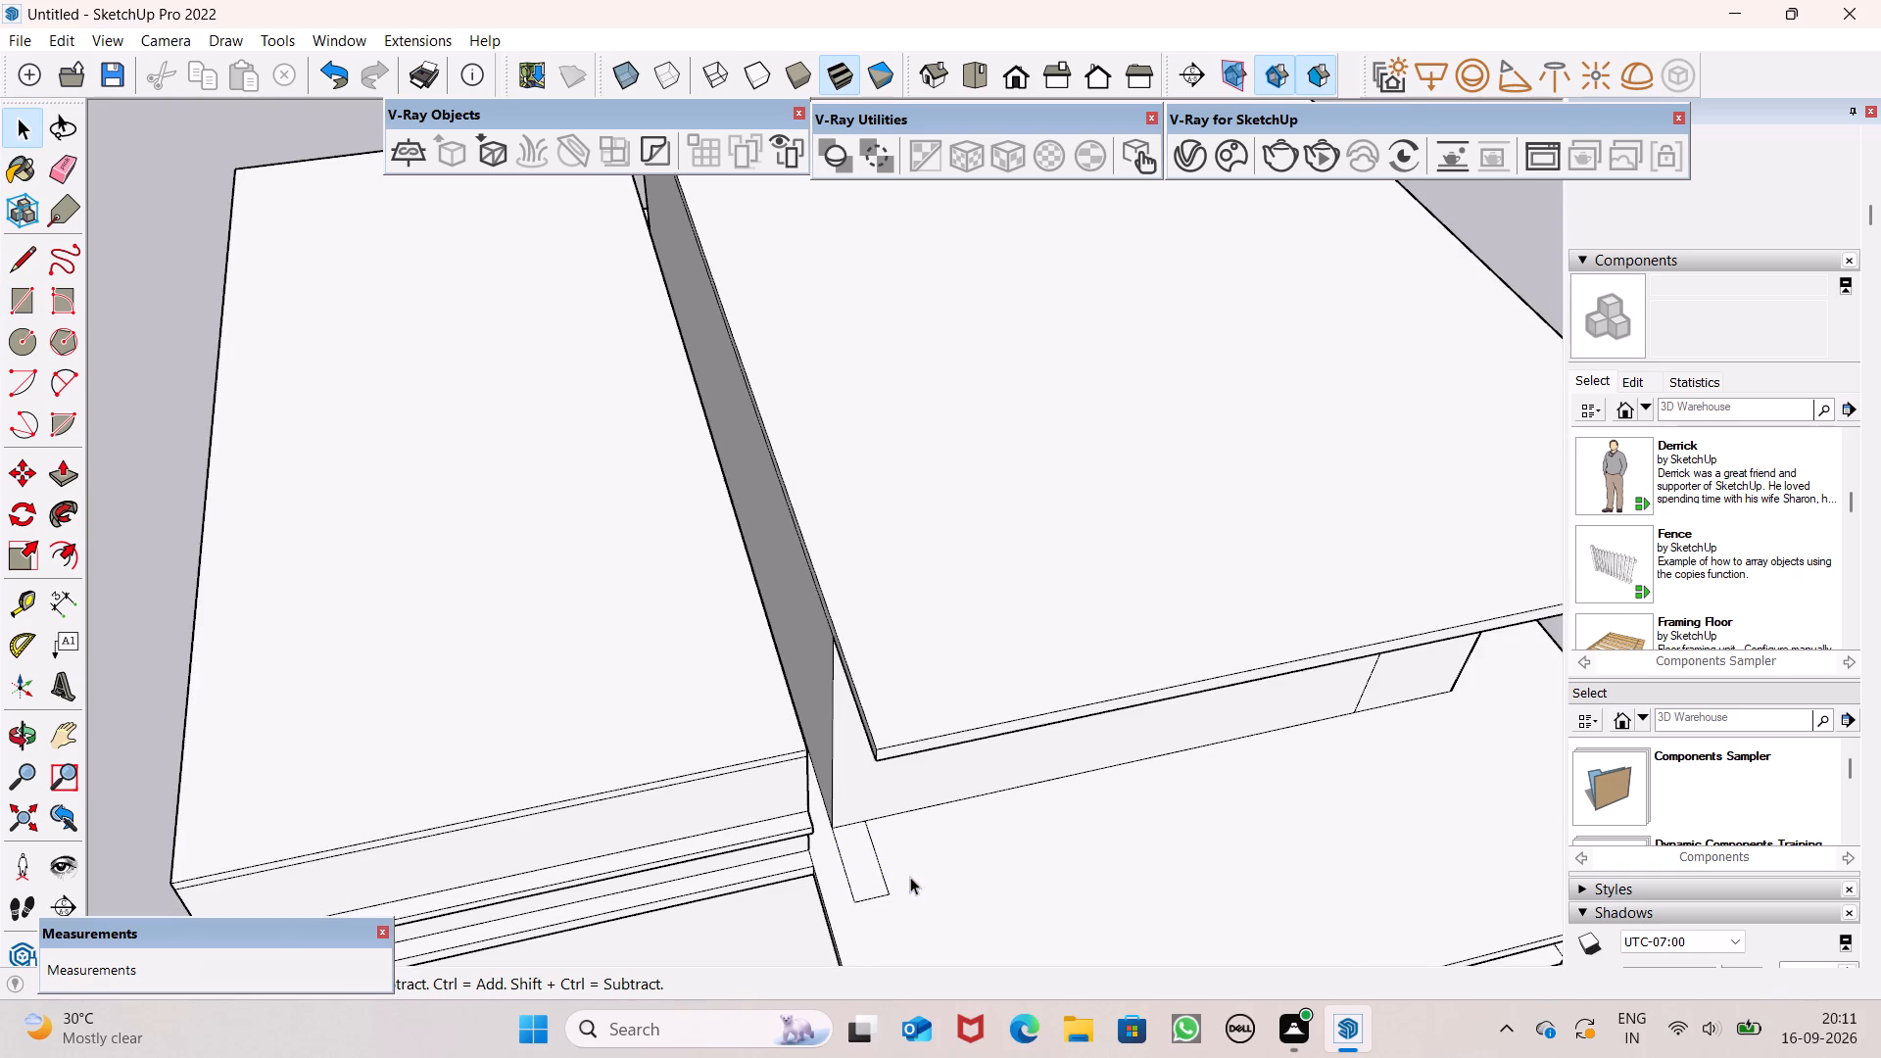
pyautogui.scroll(-2, 910, 849)
pyautogui.moveTo(903, 863); pyautogui.dragTo(601, 647, button='middle')
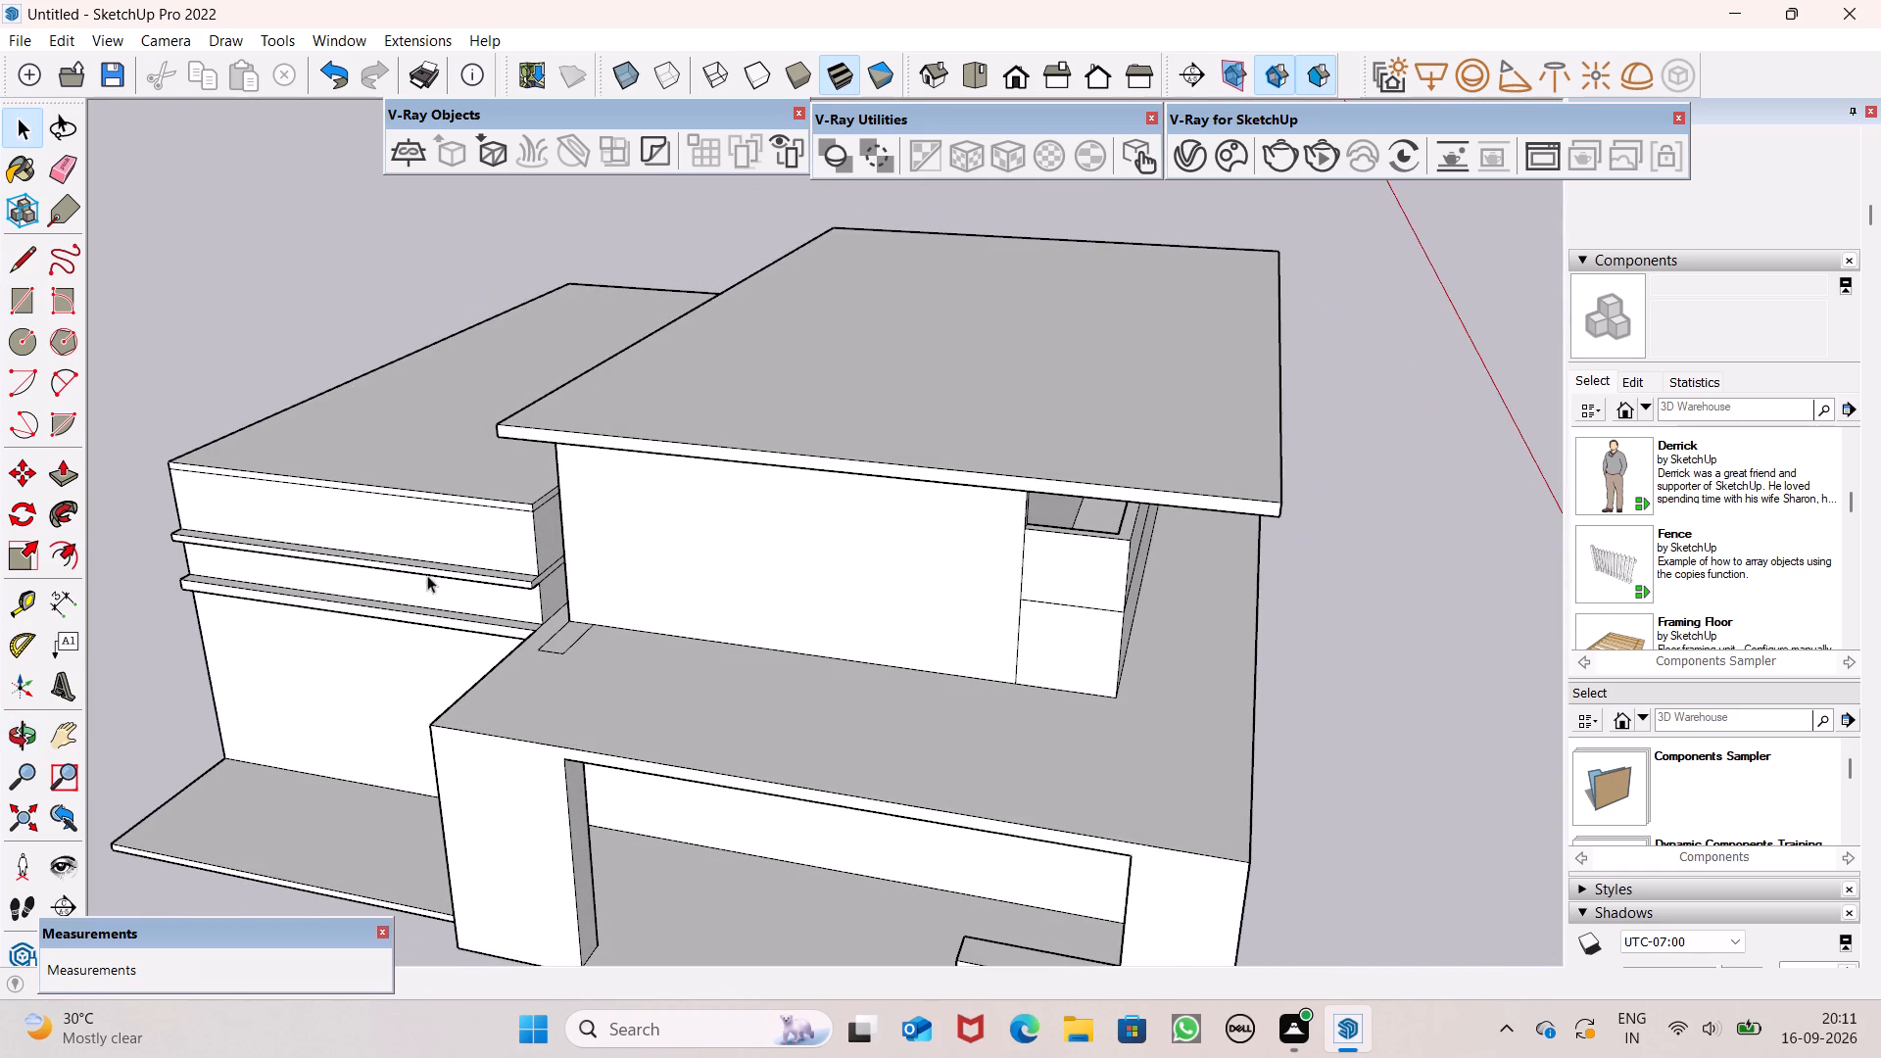
pyautogui.click(60, 463)
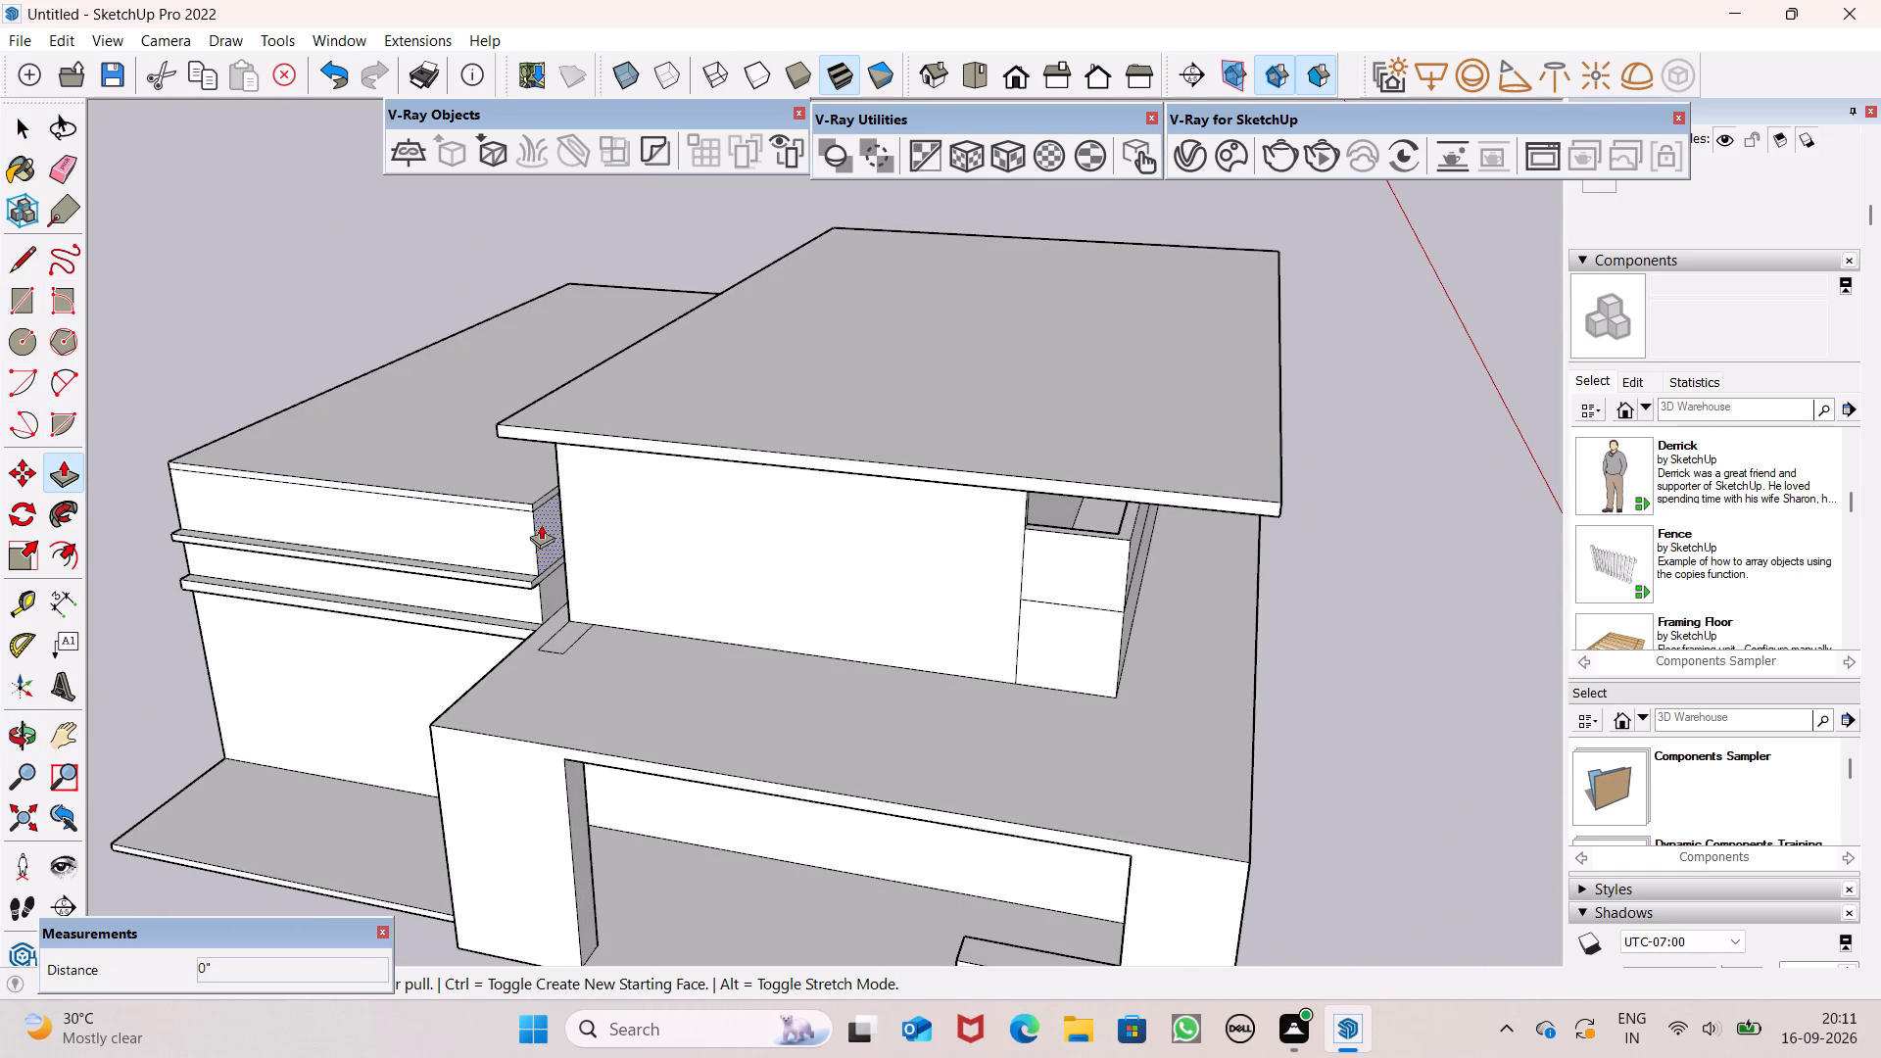
pyautogui.scroll(1, 558, 526)
pyautogui.moveTo(563, 639); pyautogui.dragTo(563, 603)
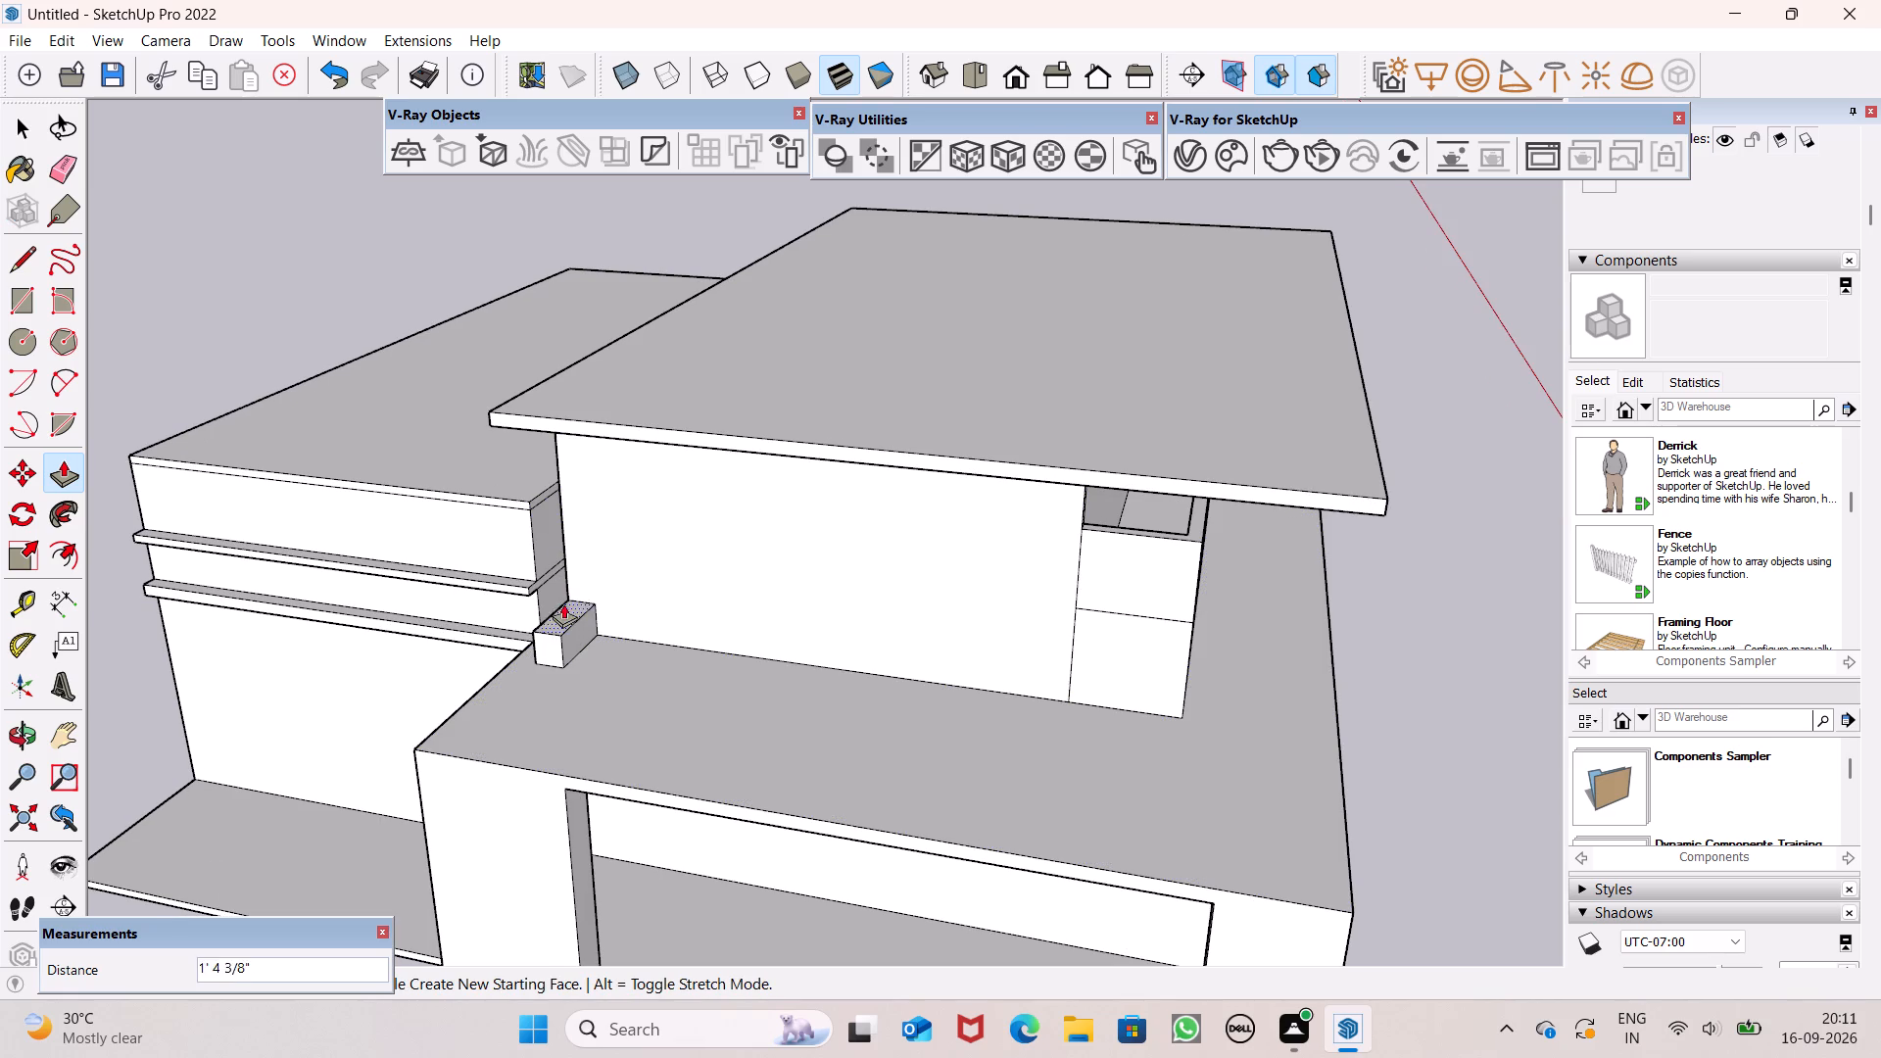
pyautogui.moveTo(563, 603); pyautogui.dragTo(549, 419)
# Push/Pull the pillar's top face upward about 7 3/16" towards the upper roof's overhang.
pyautogui.moveTo(572, 541); pyautogui.dragTo(526, 411, button='middle')
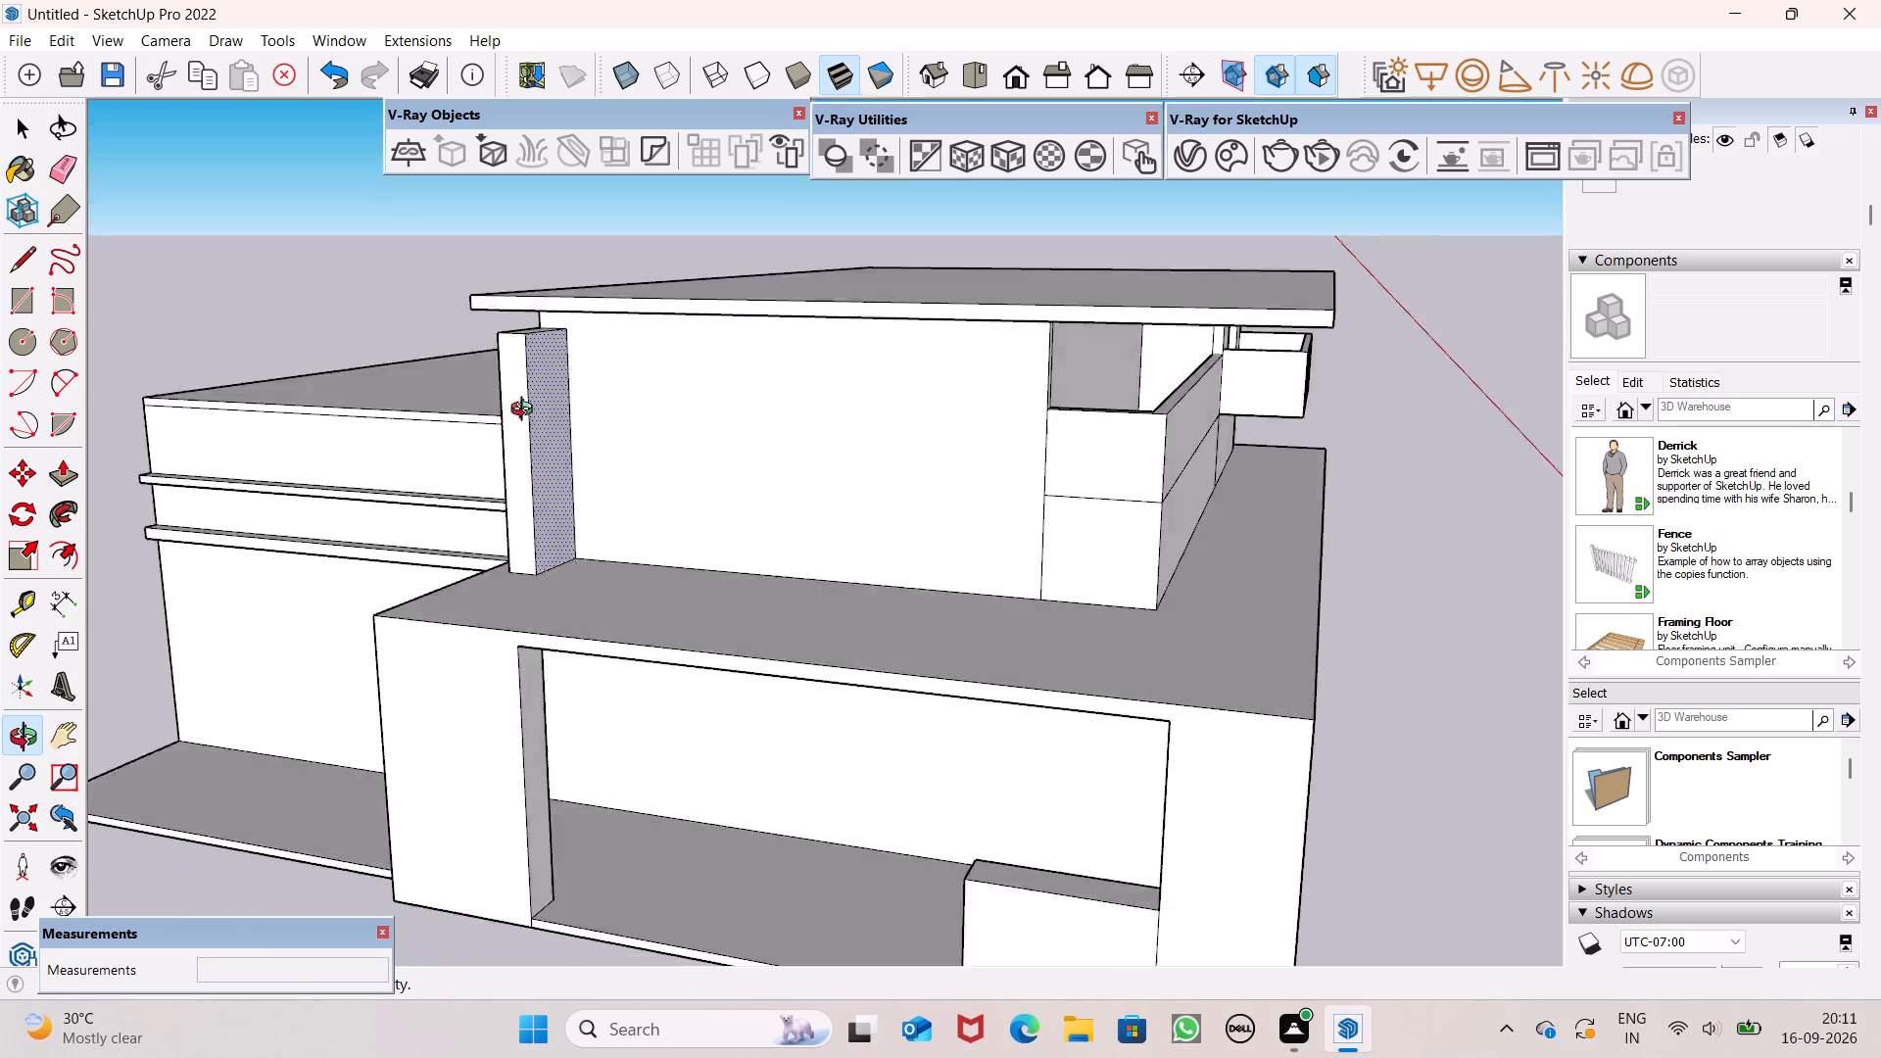
pyautogui.moveTo(526, 411); pyautogui.dragTo(404, 437, button='middle')
pyautogui.scroll(15, 430, 280)
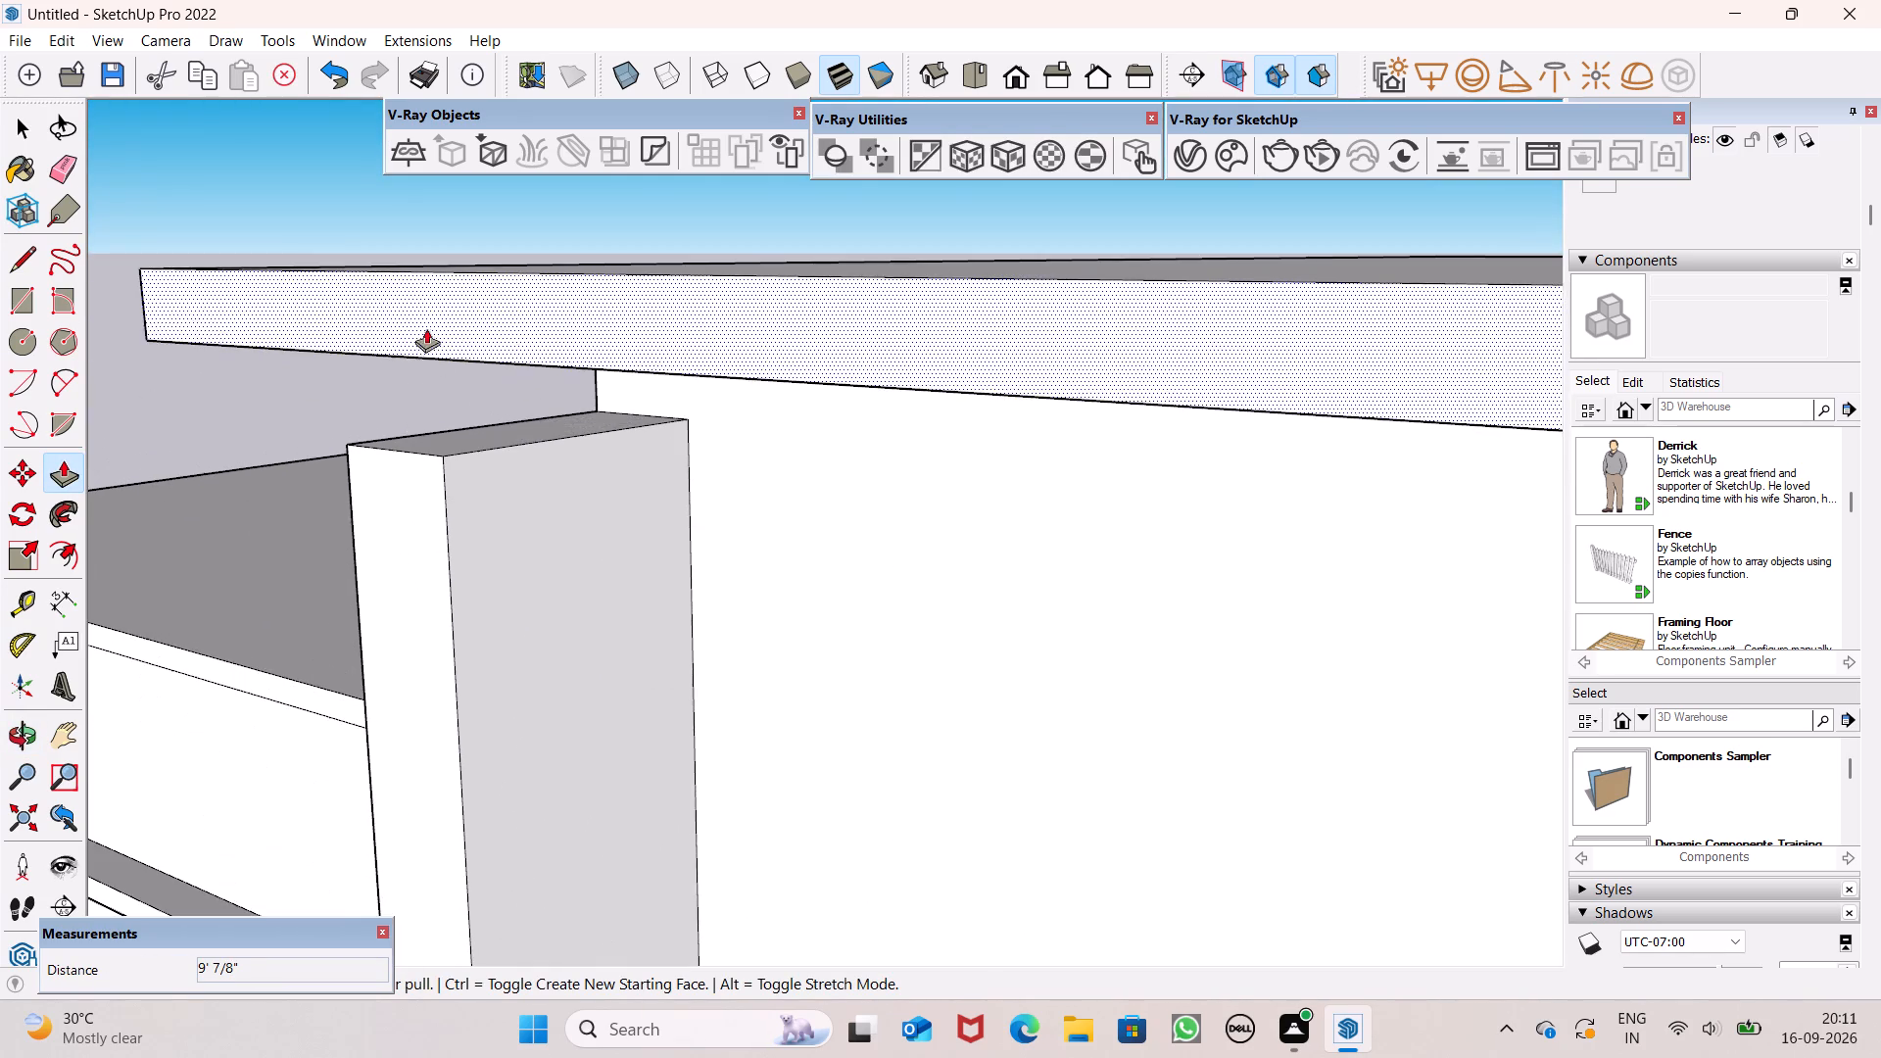
pyautogui.scroll(6, 461, 409)
pyautogui.scroll(-6, 485, 464)
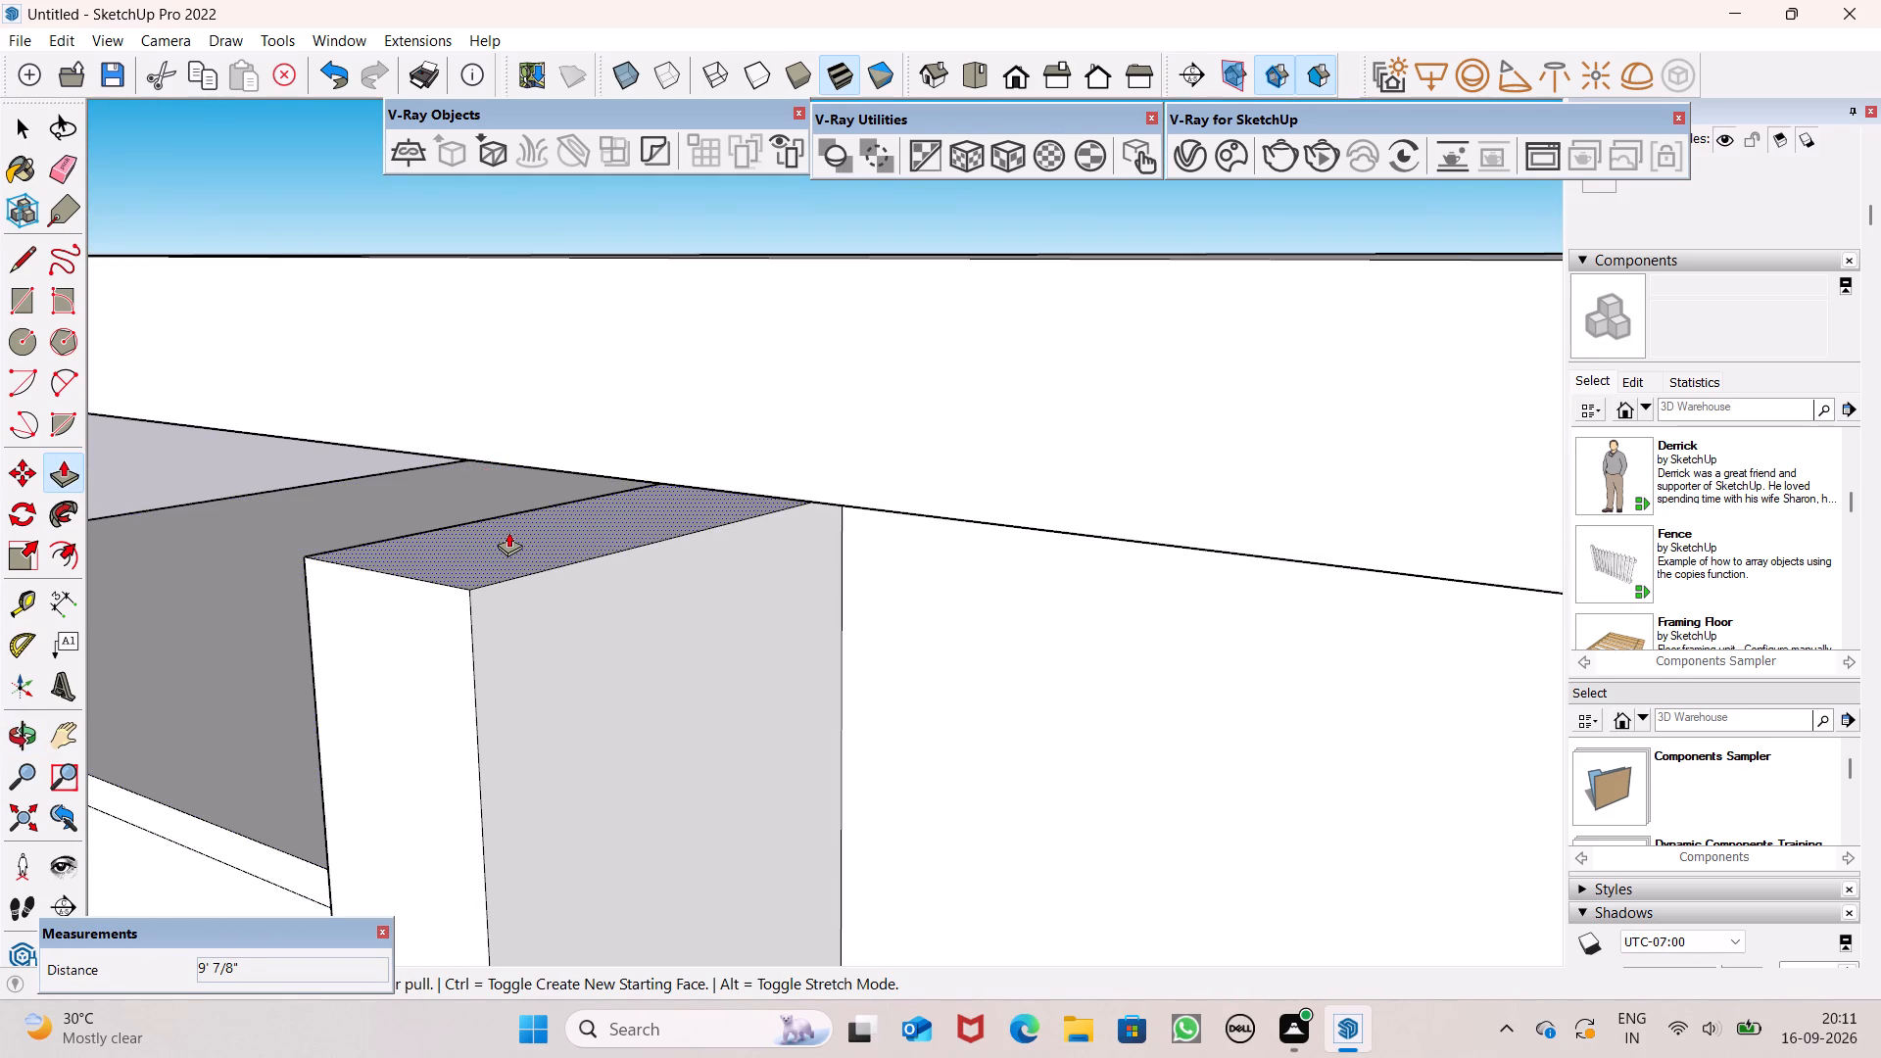
pyautogui.moveTo(508, 532); pyautogui.dragTo(523, 430)
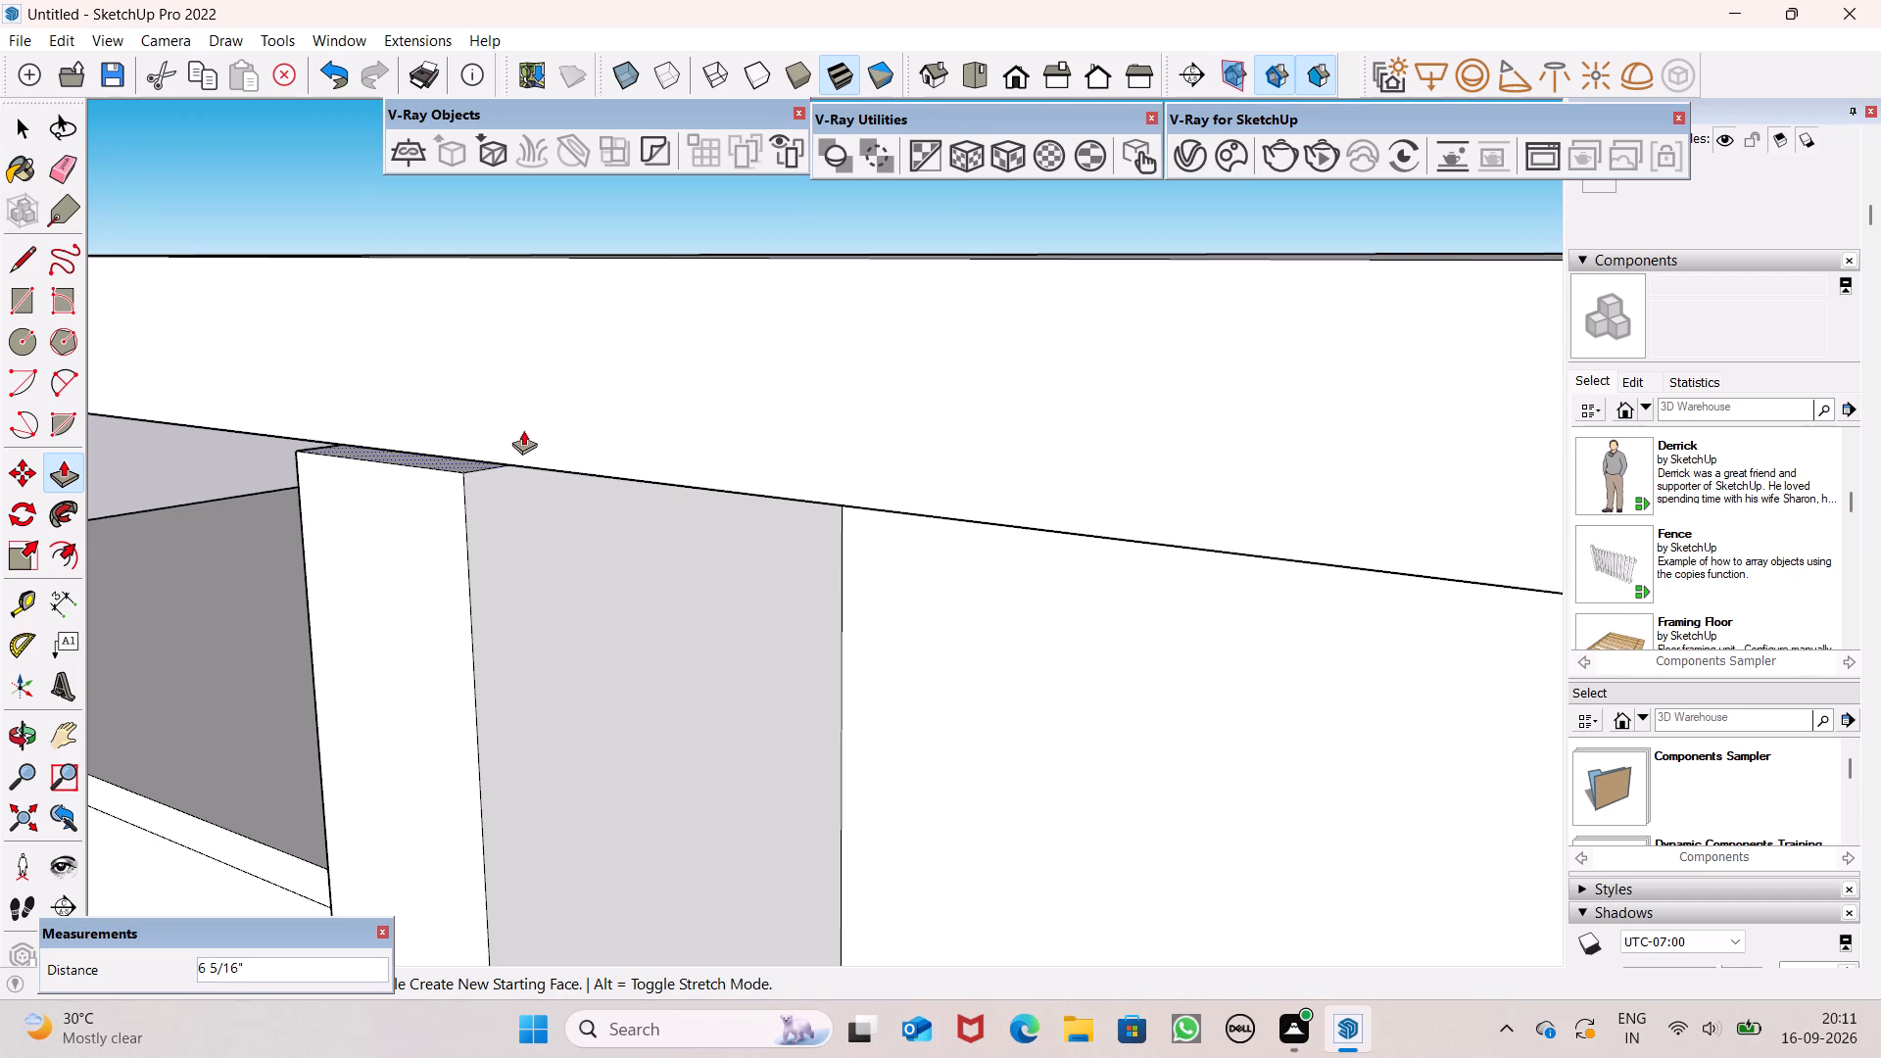
pyautogui.moveTo(523, 430); pyautogui.dragTo(526, 418)
# Push/Pull the pillar's top face up about 3 15/16" more, meeting the underside of the upper roof overhang.
pyautogui.scroll(-6, 525, 533)
pyautogui.moveTo(713, 597); pyautogui.dragTo(514, 396, button='middle')
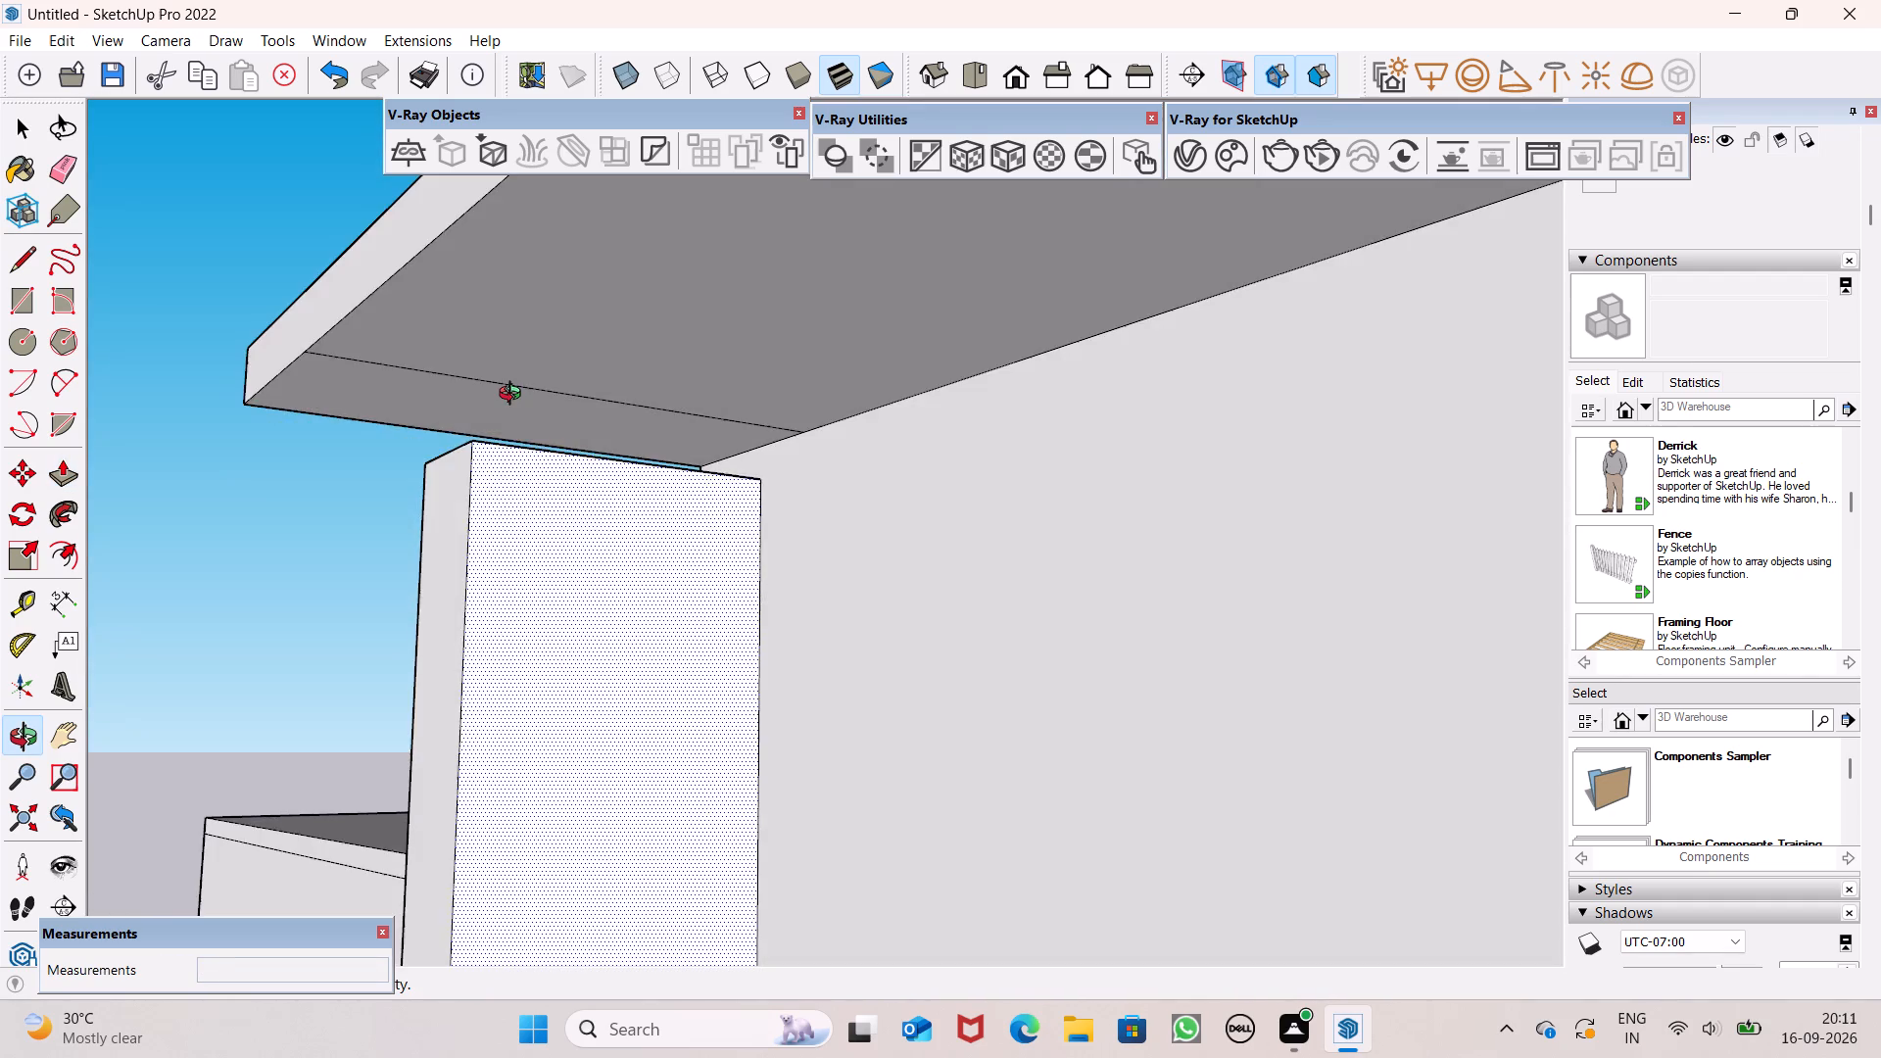
pyautogui.moveTo(514, 396); pyautogui.dragTo(530, 441, button='middle')
pyautogui.scroll(8, 530, 425)
pyautogui.moveTo(568, 480); pyautogui.dragTo(540, 616, button='middle')
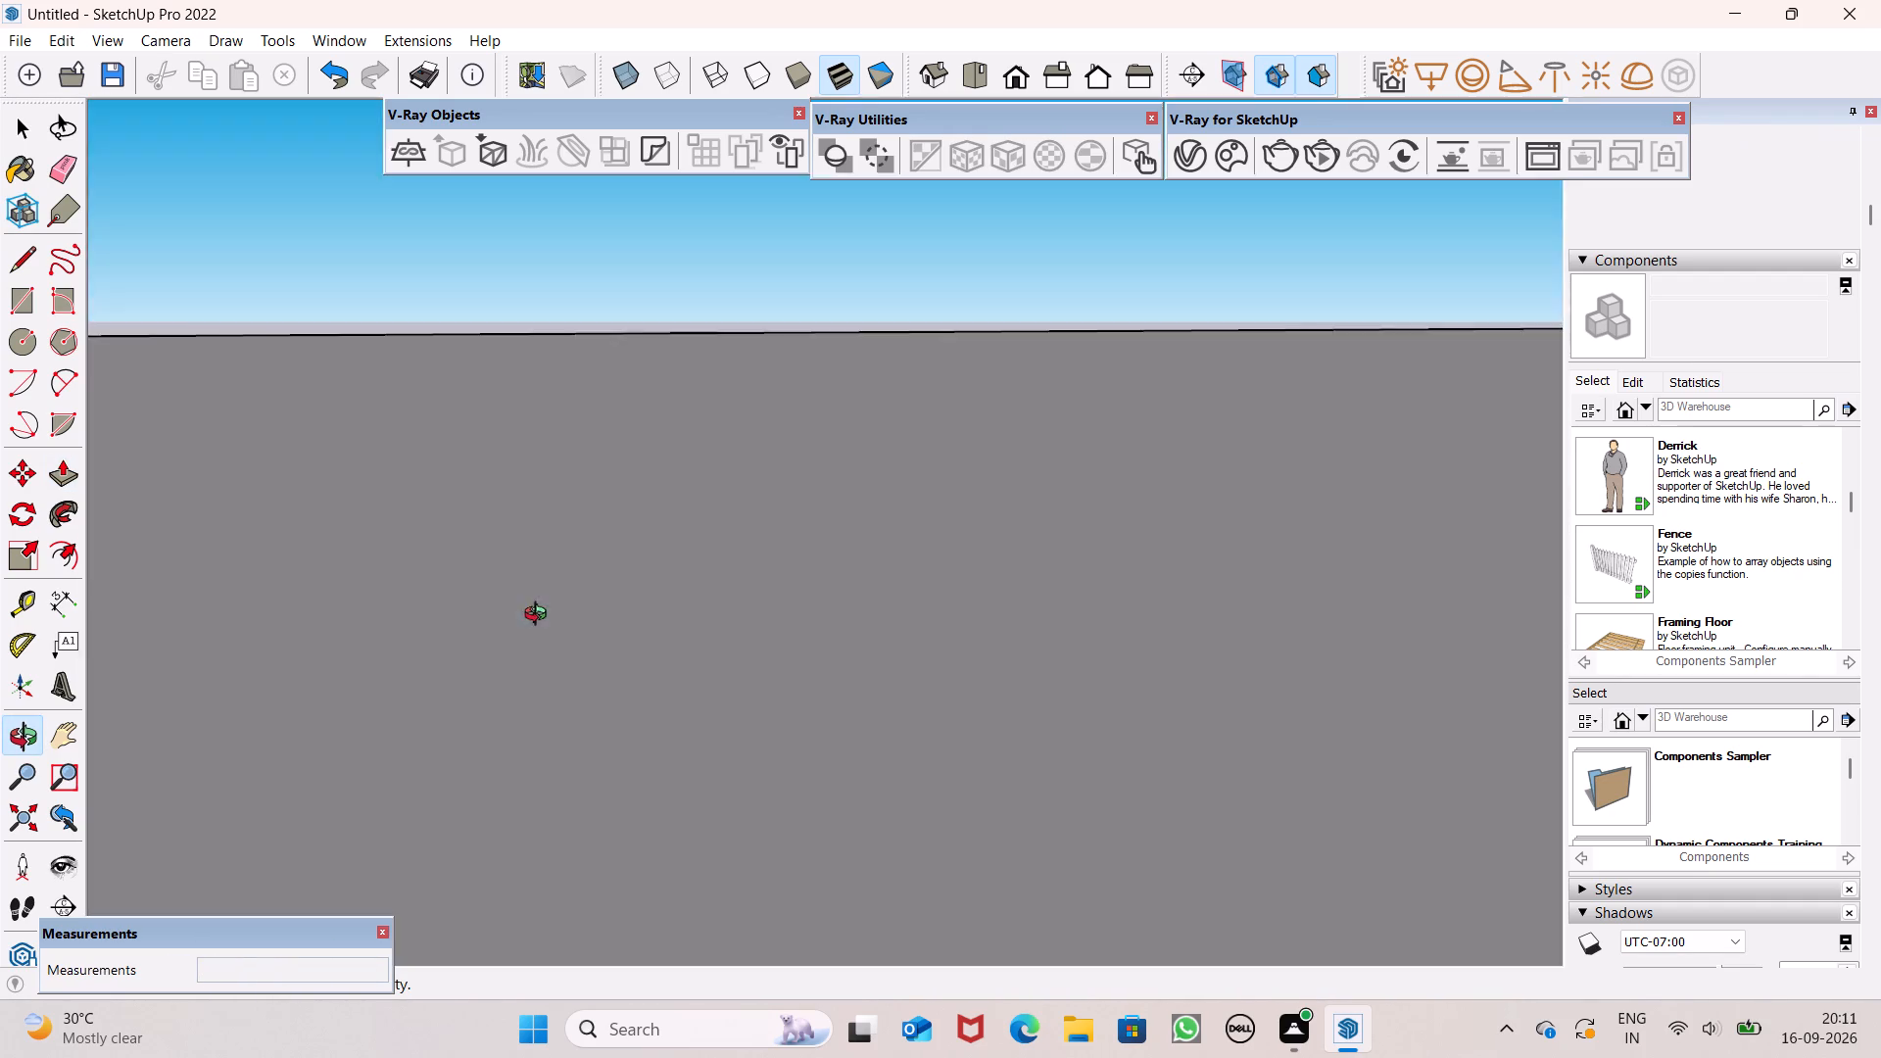
pyautogui.moveTo(540, 616); pyautogui.dragTo(565, 533, button='middle')
pyautogui.scroll(3, 556, 496)
pyautogui.scroll(-2, 561, 499)
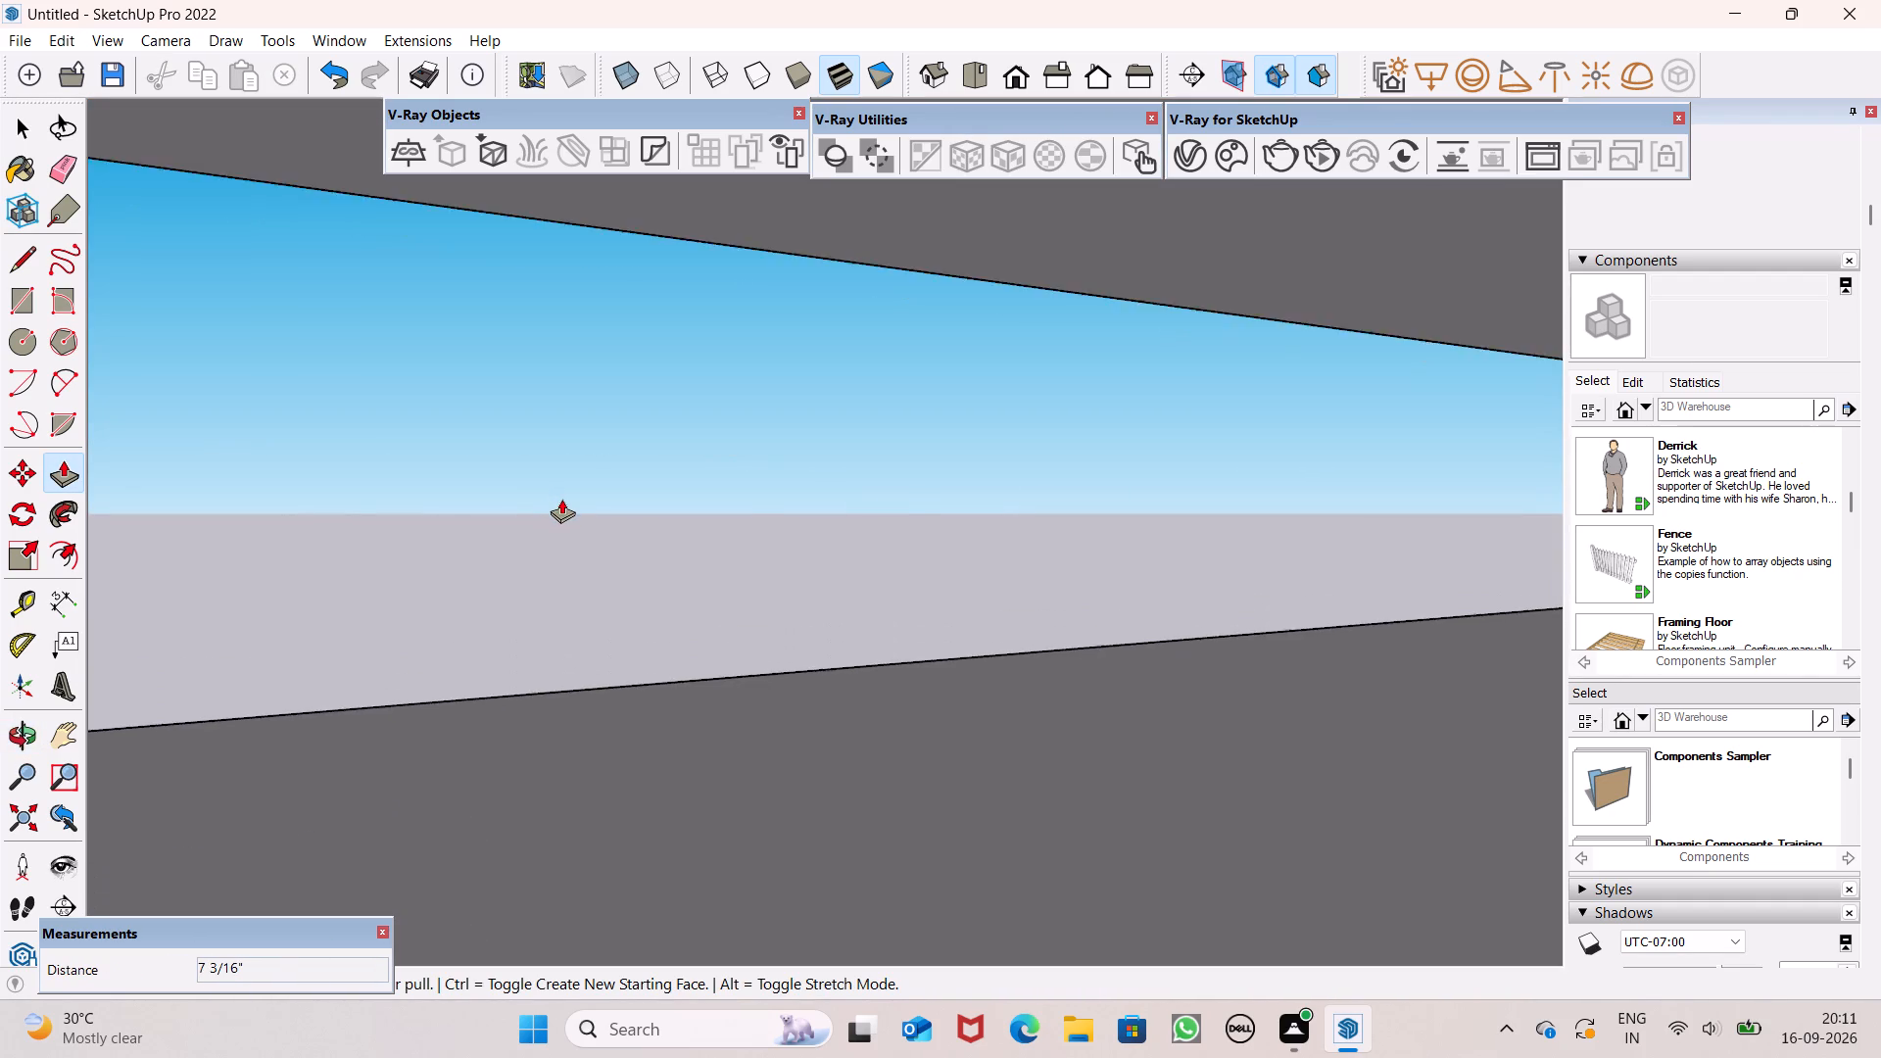
pyautogui.scroll(-1, 561, 499)
pyautogui.moveTo(579, 536); pyautogui.dragTo(576, 589, button='middle')
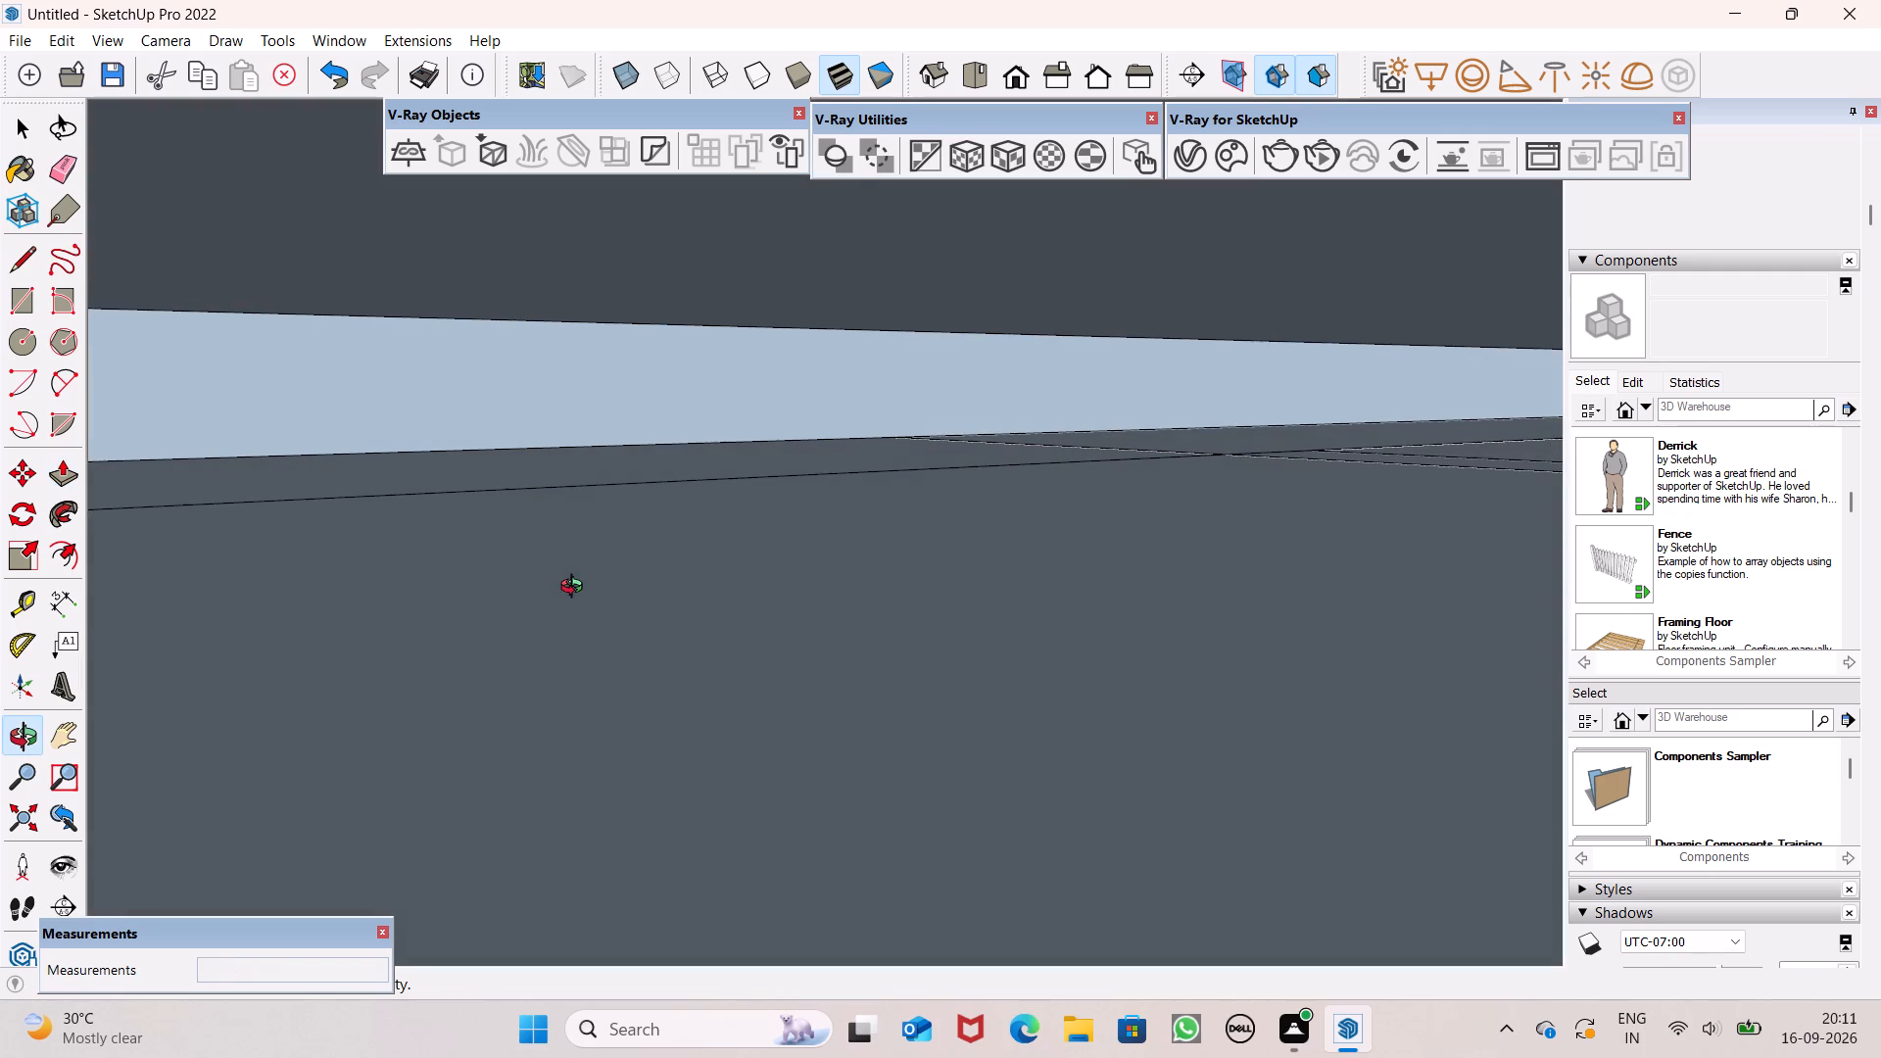
pyautogui.moveTo(576, 589); pyautogui.dragTo(595, 539, button='middle')
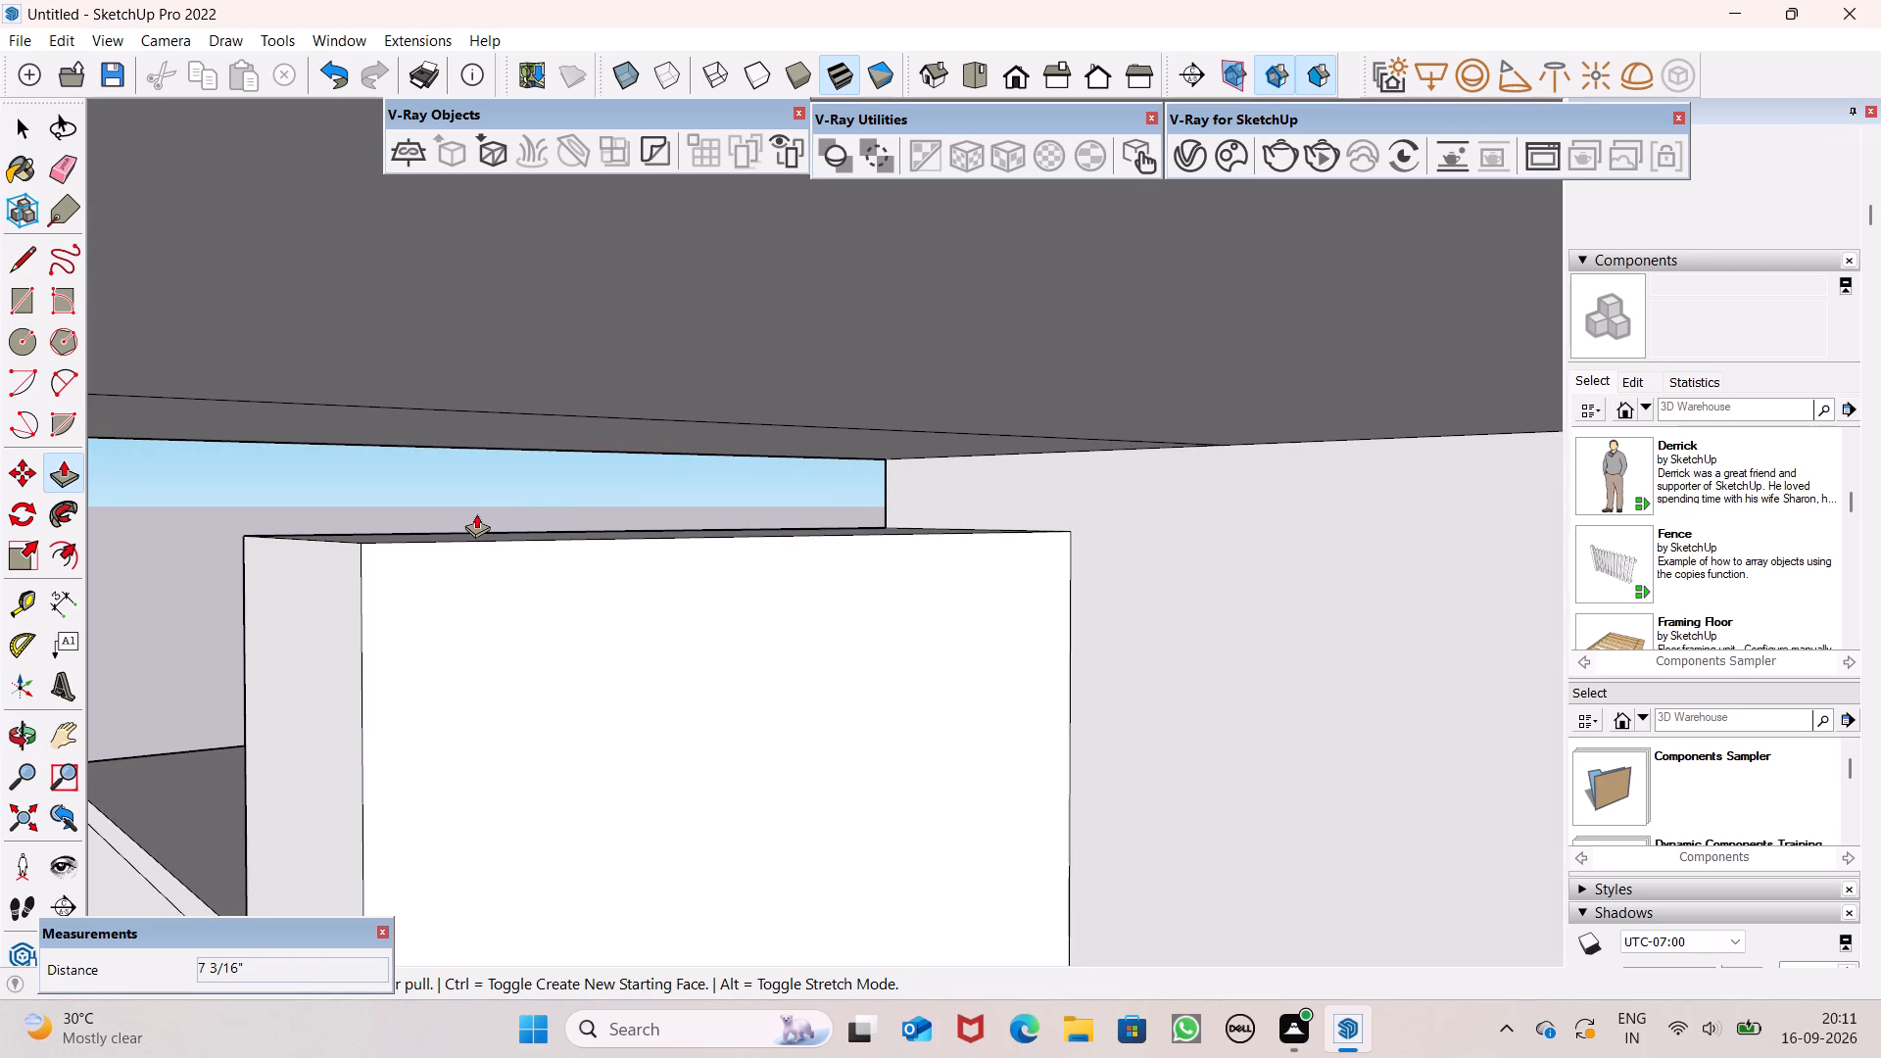
pyautogui.moveTo(460, 517); pyautogui.dragTo(462, 498)
pyautogui.moveTo(468, 540); pyautogui.dragTo(565, 563, button='middle')
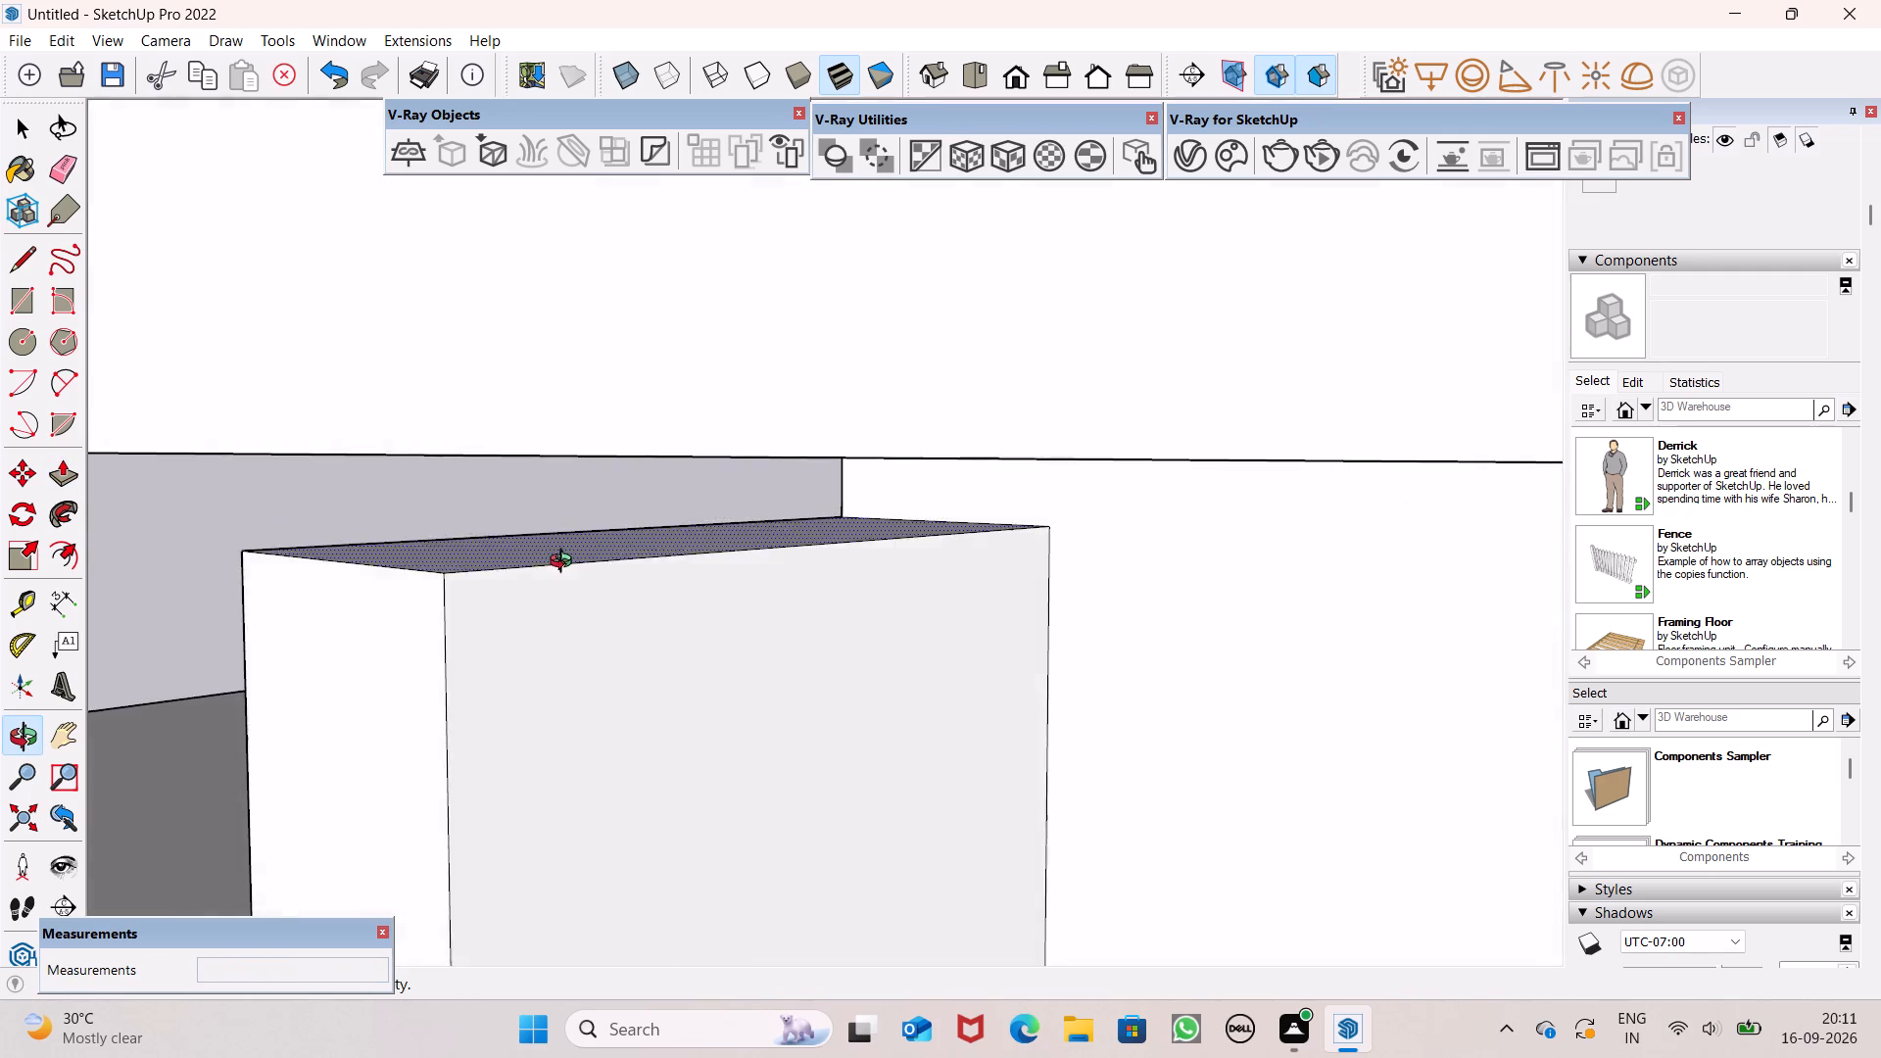
pyautogui.moveTo(565, 563); pyautogui.dragTo(623, 559, button='middle')
pyautogui.scroll(7, 514, 557)
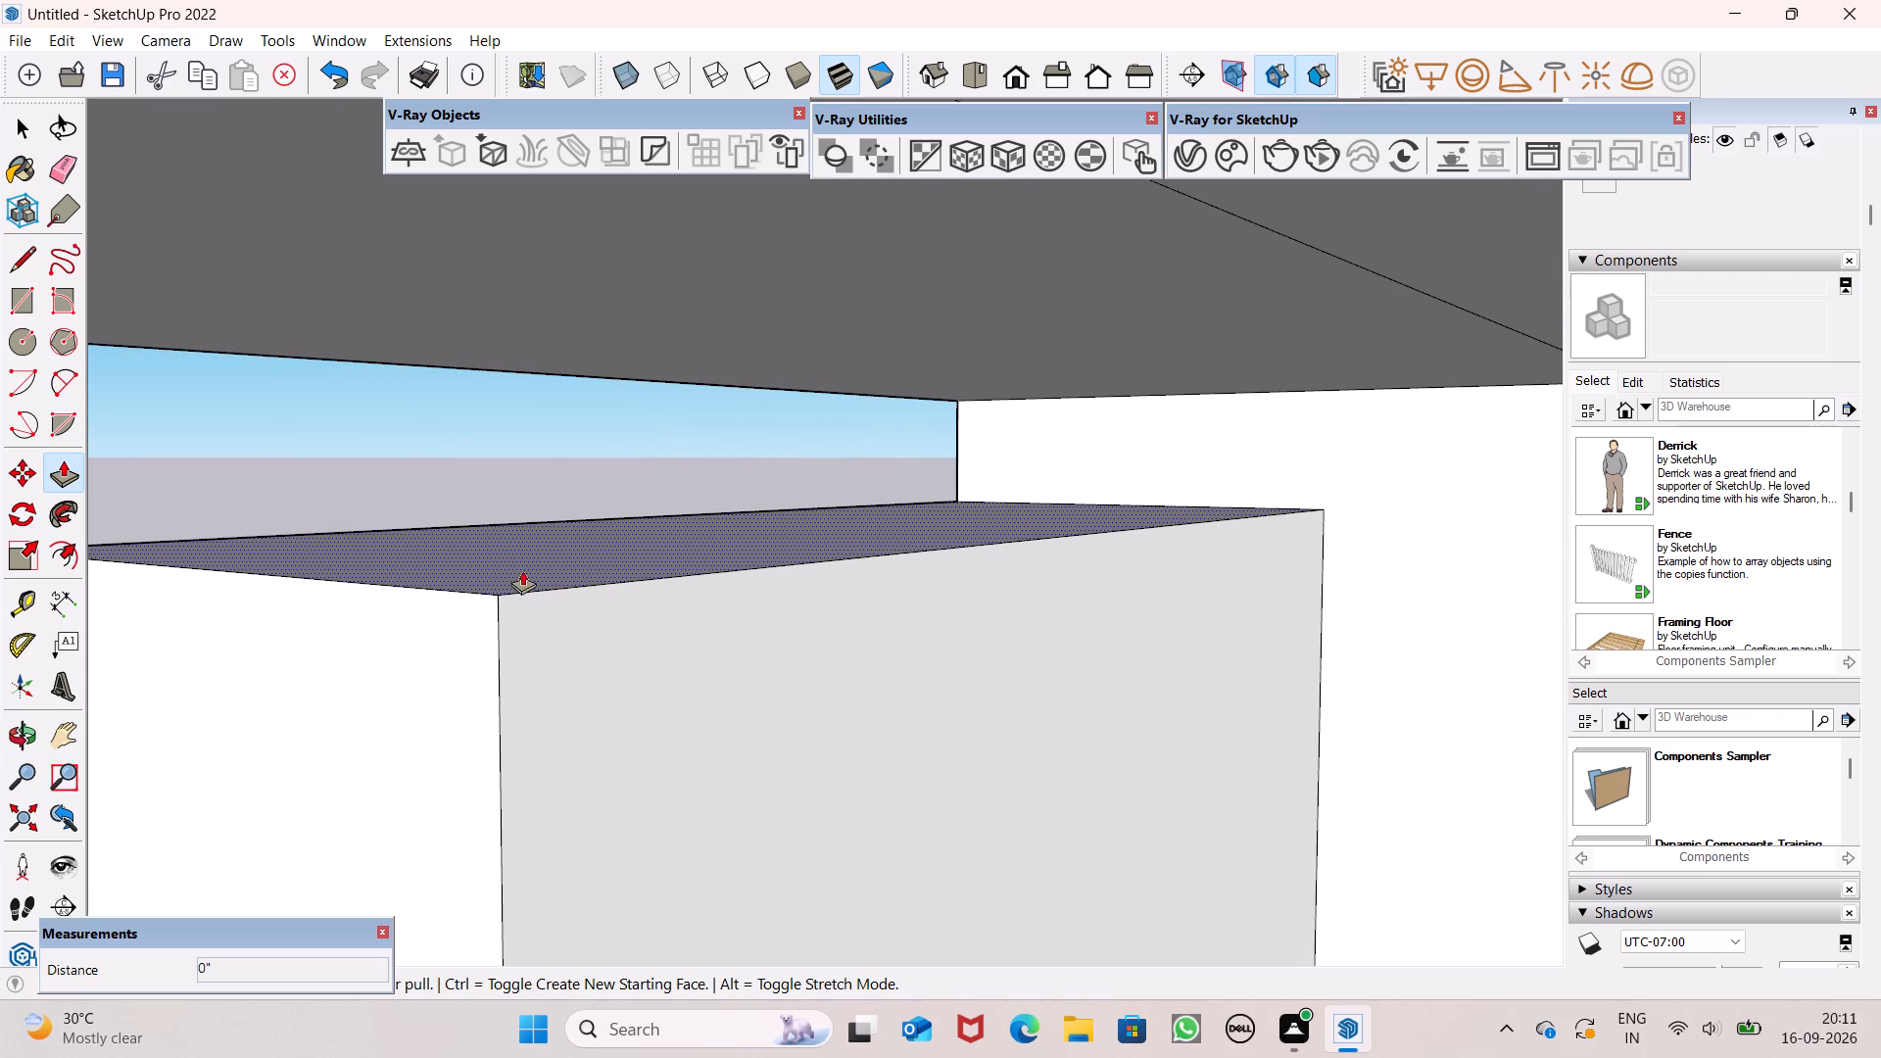
pyautogui.moveTo(531, 539); pyautogui.dragTo(512, 305)
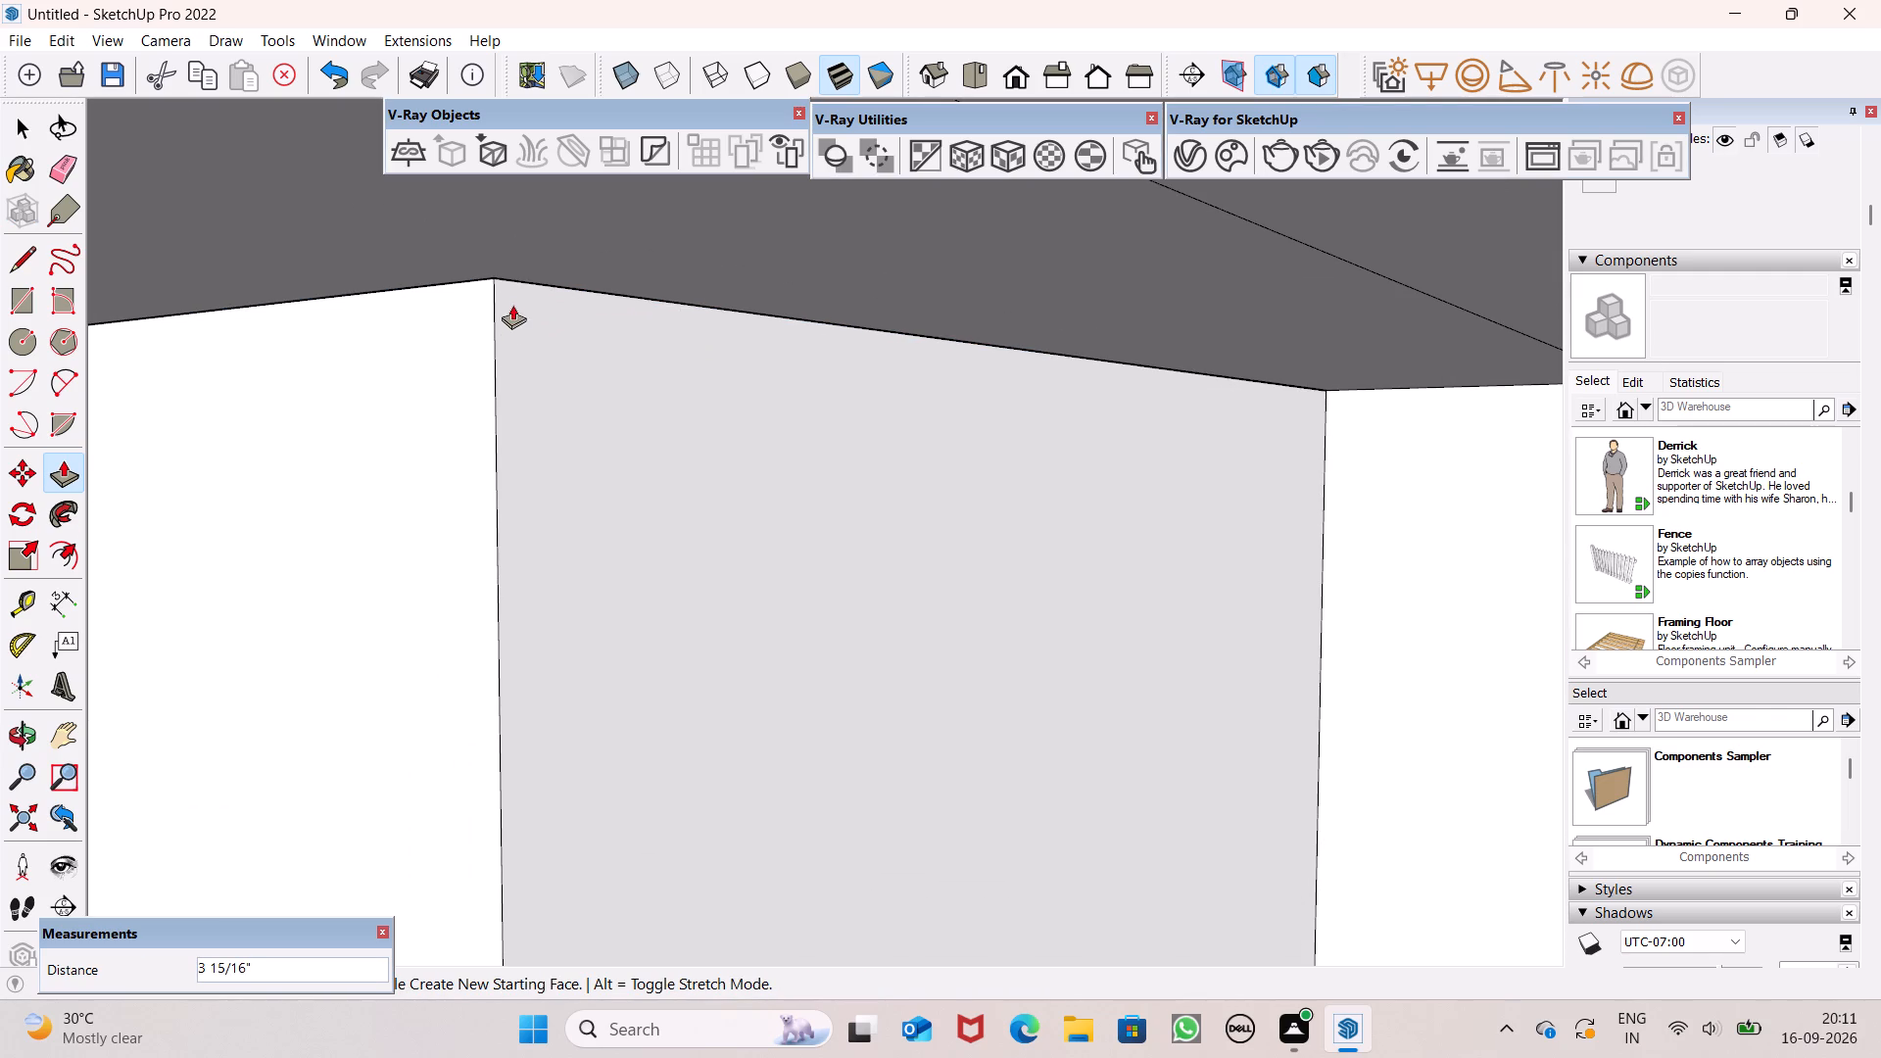
pyautogui.moveTo(512, 305); pyautogui.dragTo(518, 283)
# Push/Pull the pillar's side face, away from the rear block, inward about 8 3/8" to thin it into a fin.
pyautogui.scroll(-20, 660, 489)
pyautogui.scroll(-7, 660, 489)
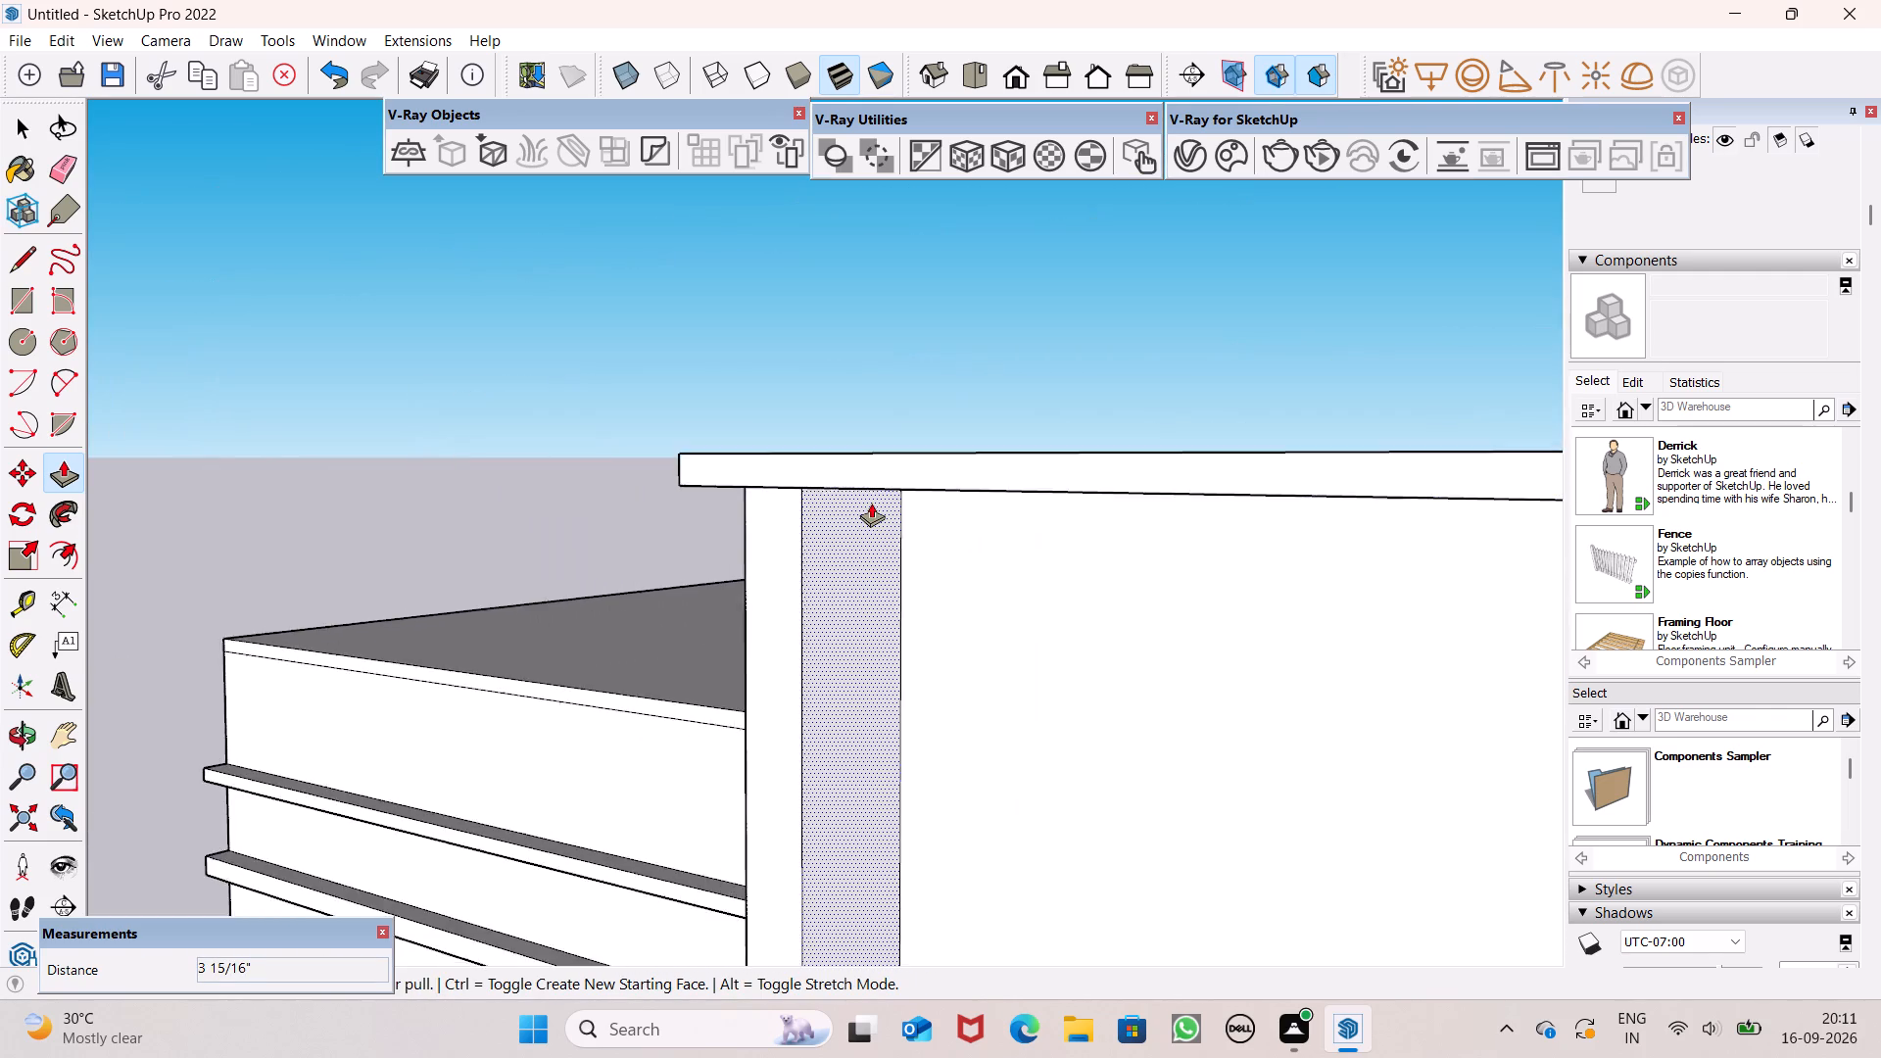
pyautogui.scroll(-14, 871, 503)
pyautogui.moveTo(896, 670); pyautogui.dragTo(933, 897, button='middle')
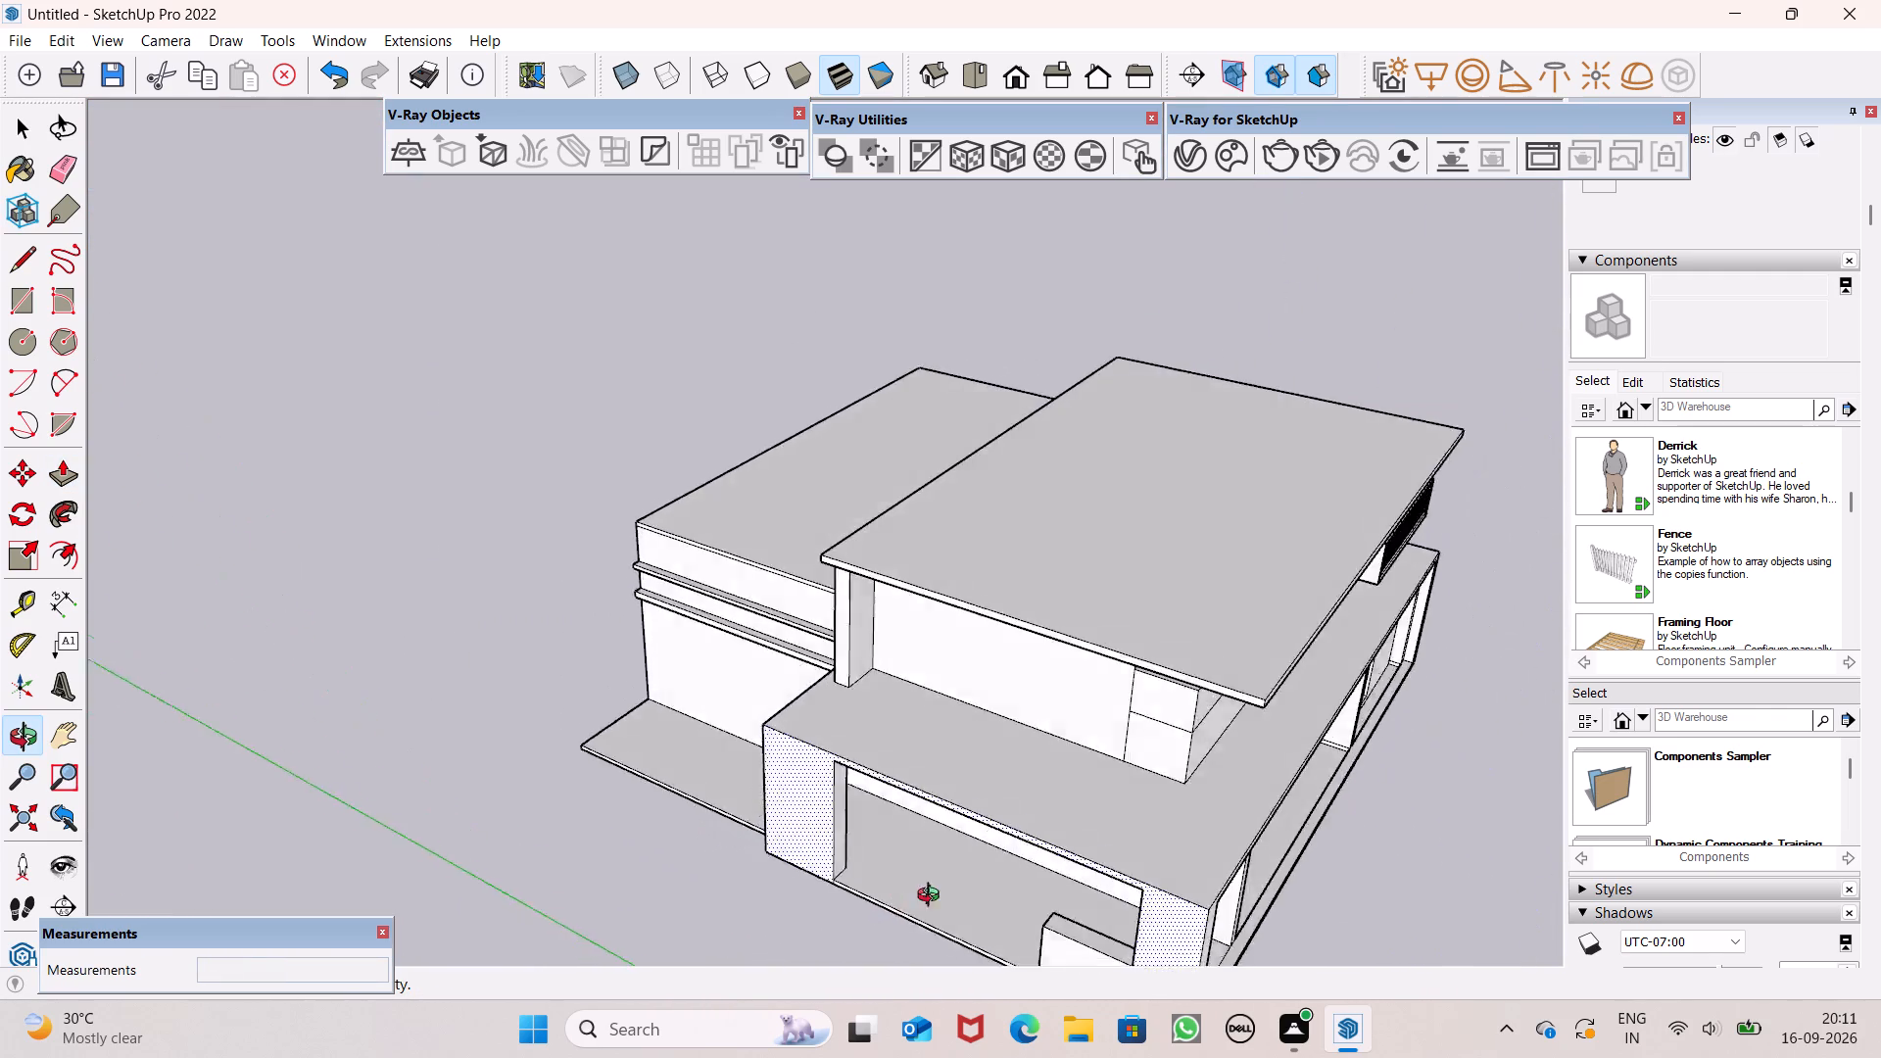
pyautogui.moveTo(933, 897); pyautogui.dragTo(1151, 790, button='middle')
pyautogui.scroll(7, 918, 615)
pyautogui.moveTo(932, 611); pyautogui.dragTo(896, 774, button='middle')
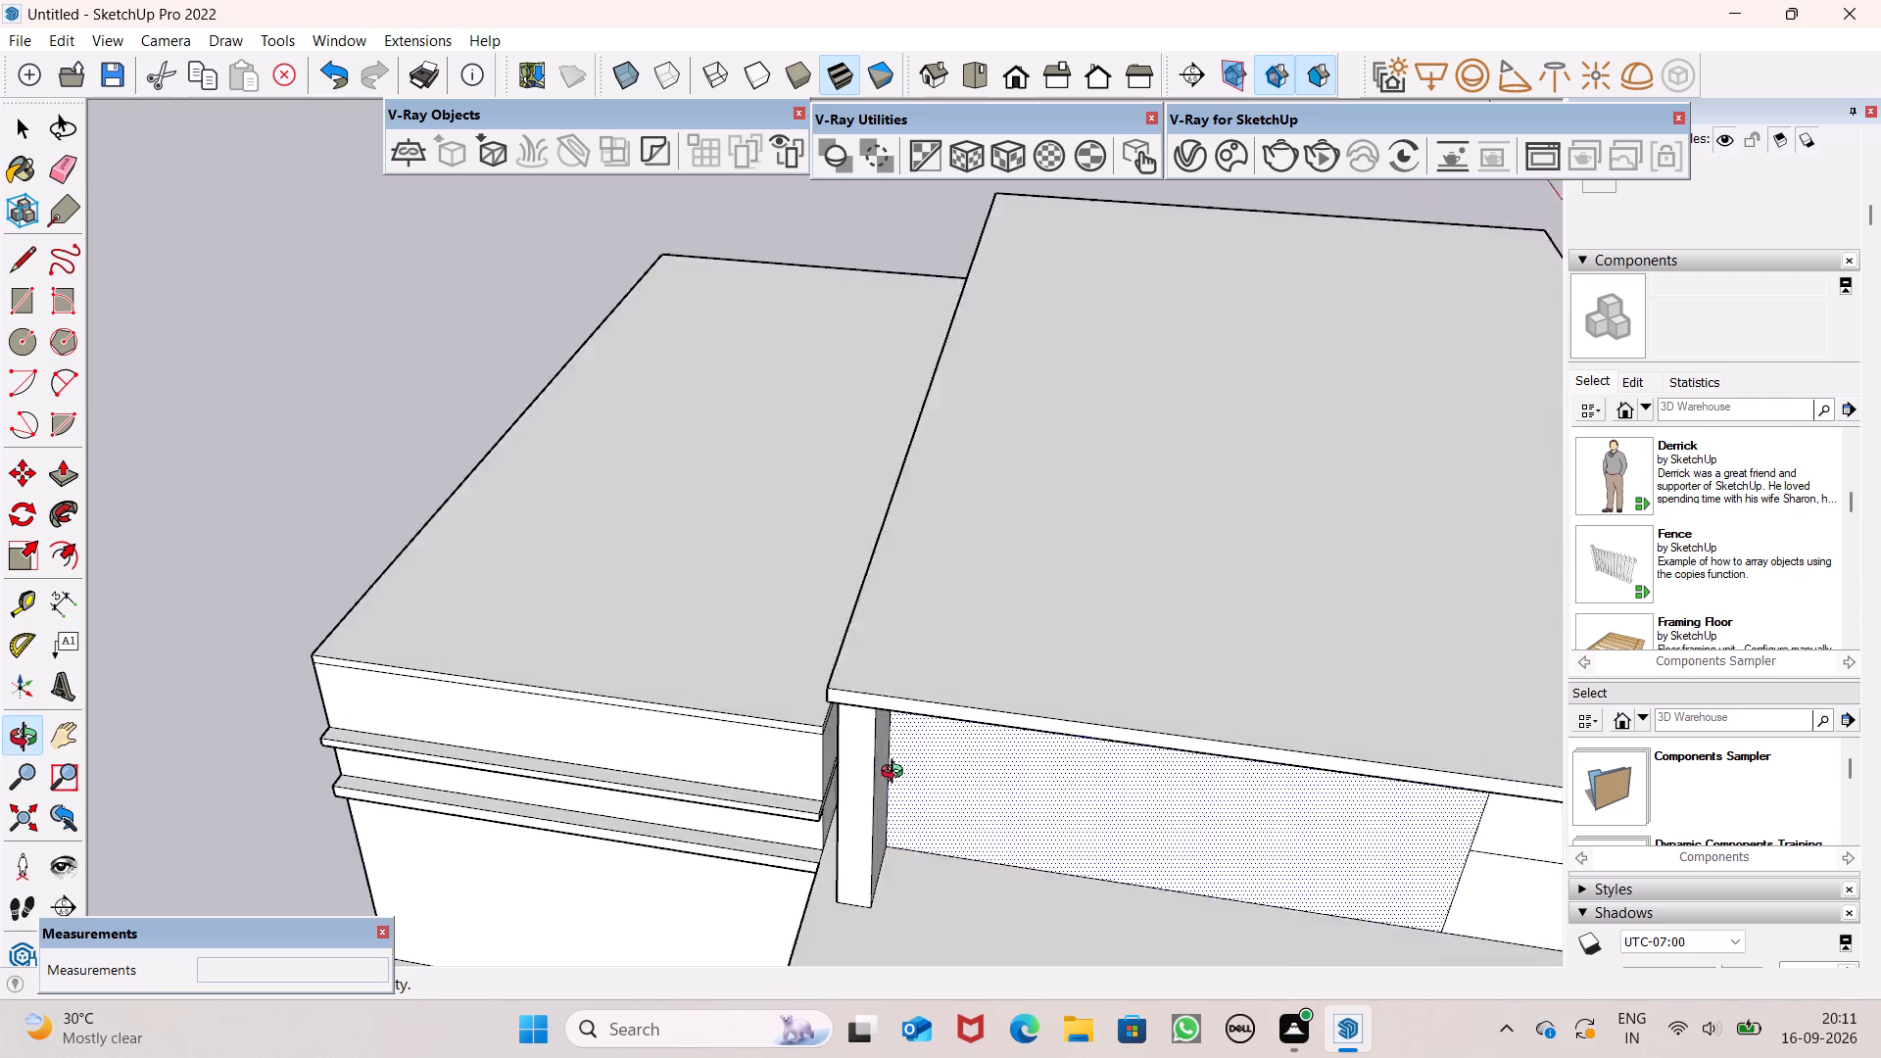
pyautogui.moveTo(896, 774); pyautogui.dragTo(801, 785, button='middle')
pyautogui.scroll(7, 749, 794)
pyautogui.moveTo(720, 833); pyautogui.dragTo(705, 825)
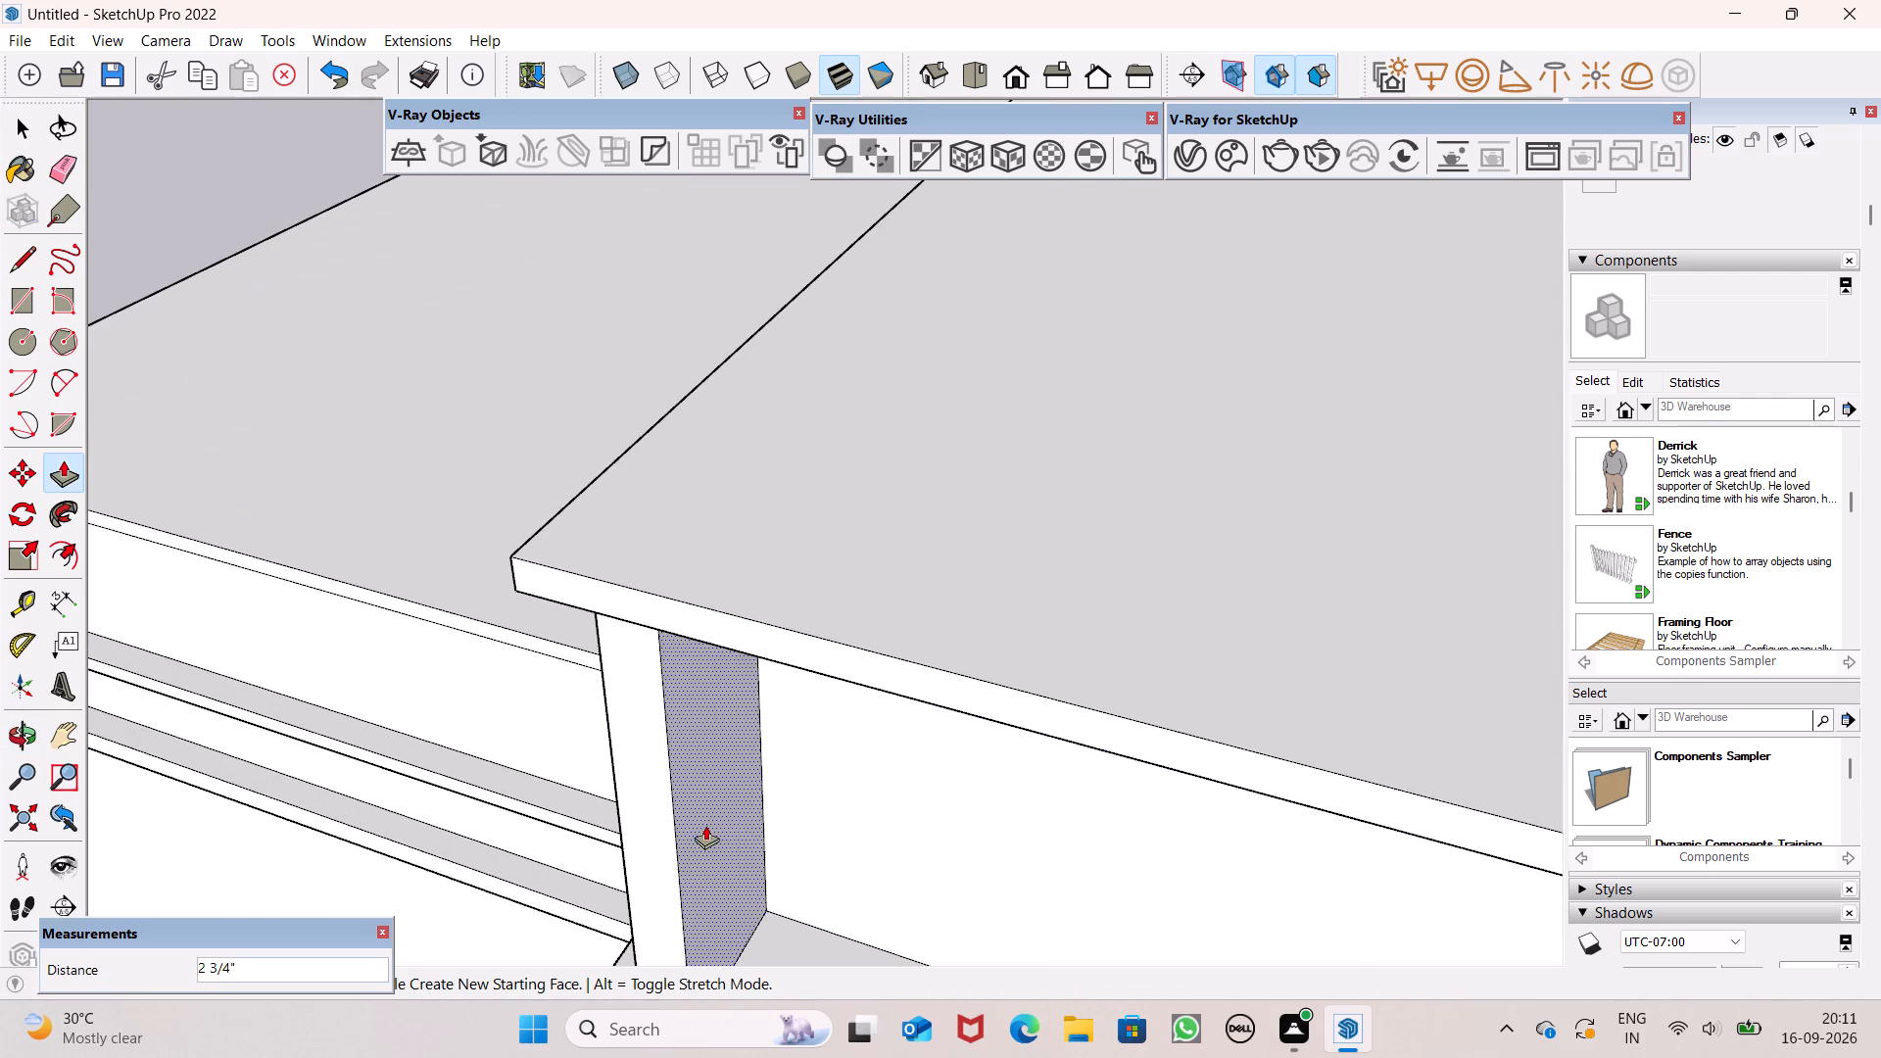
pyautogui.moveTo(705, 825); pyautogui.dragTo(684, 811)
pyautogui.scroll(-7, 742, 693)
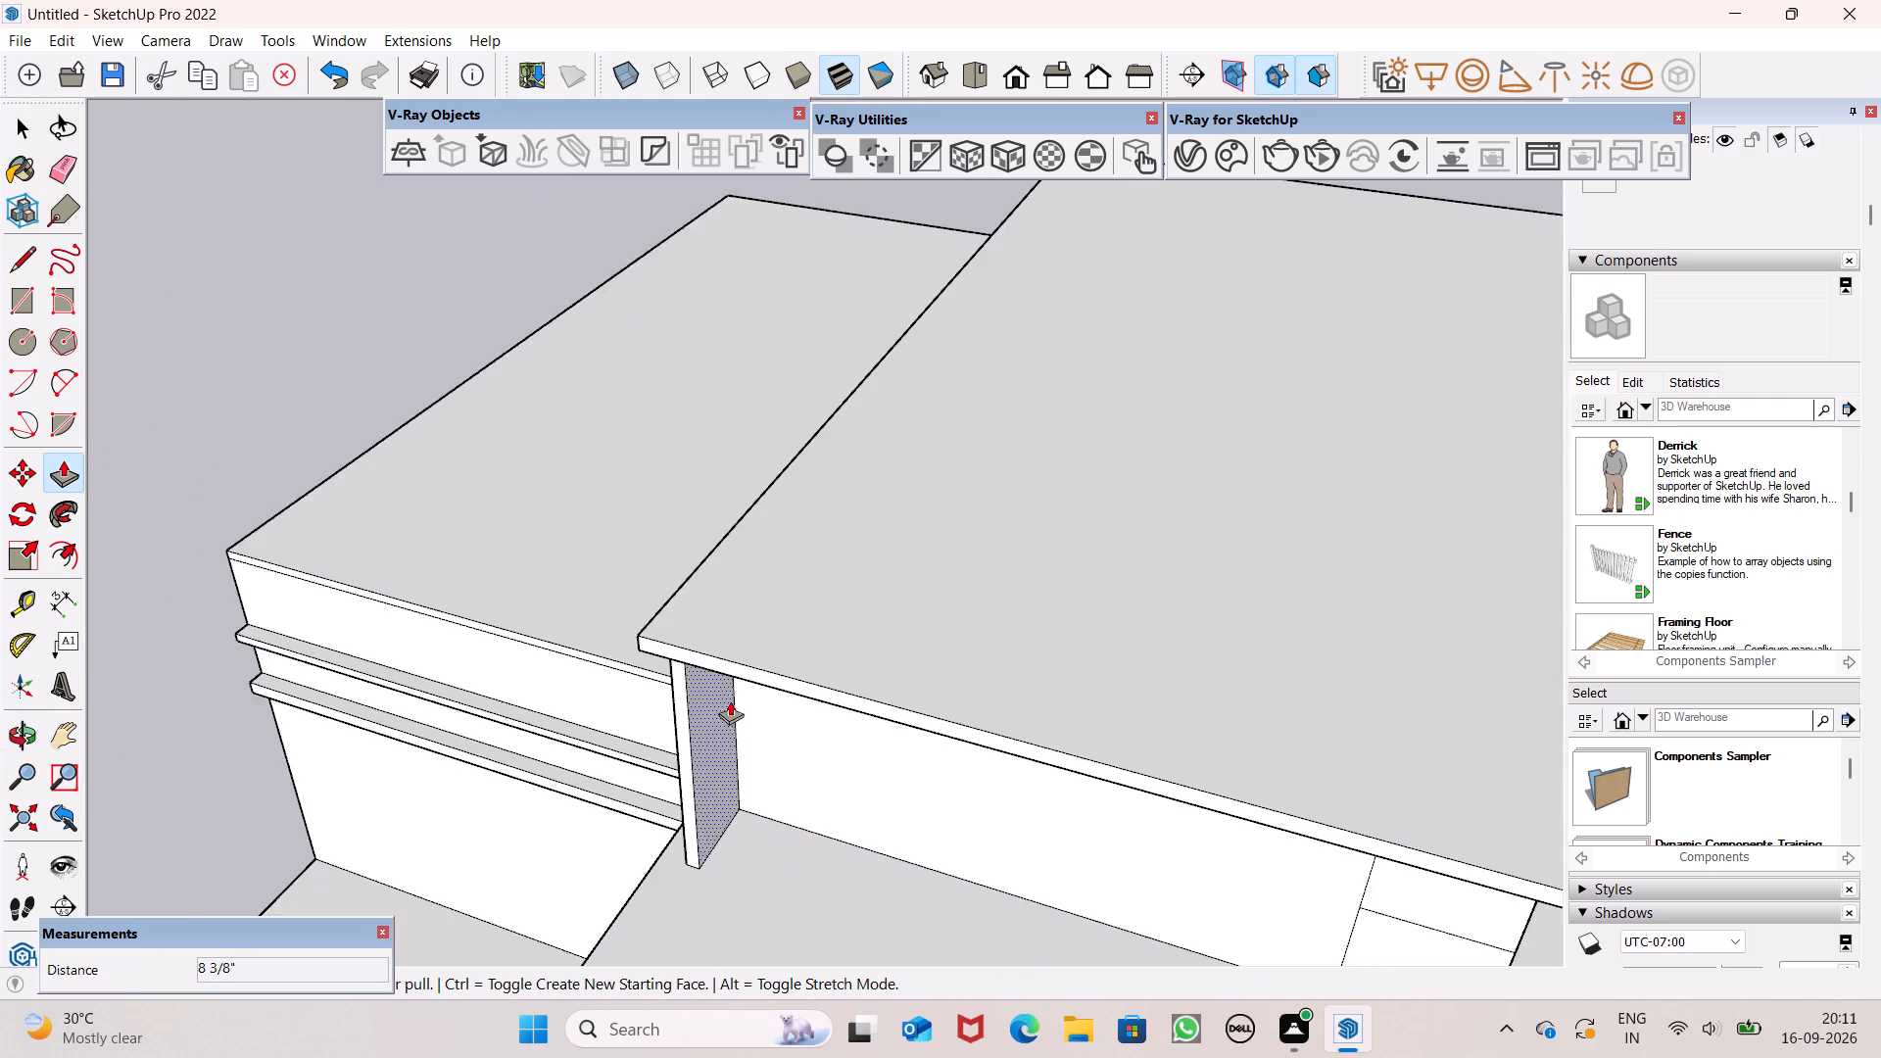
# Examine the new fin and the upper roof overhangs from the front and the fin end of the house.
pyautogui.scroll(-5, 730, 700)
pyautogui.press('space')
pyautogui.scroll(-6, 792, 727)
pyautogui.moveTo(877, 794); pyautogui.dragTo(653, 553, button='middle')
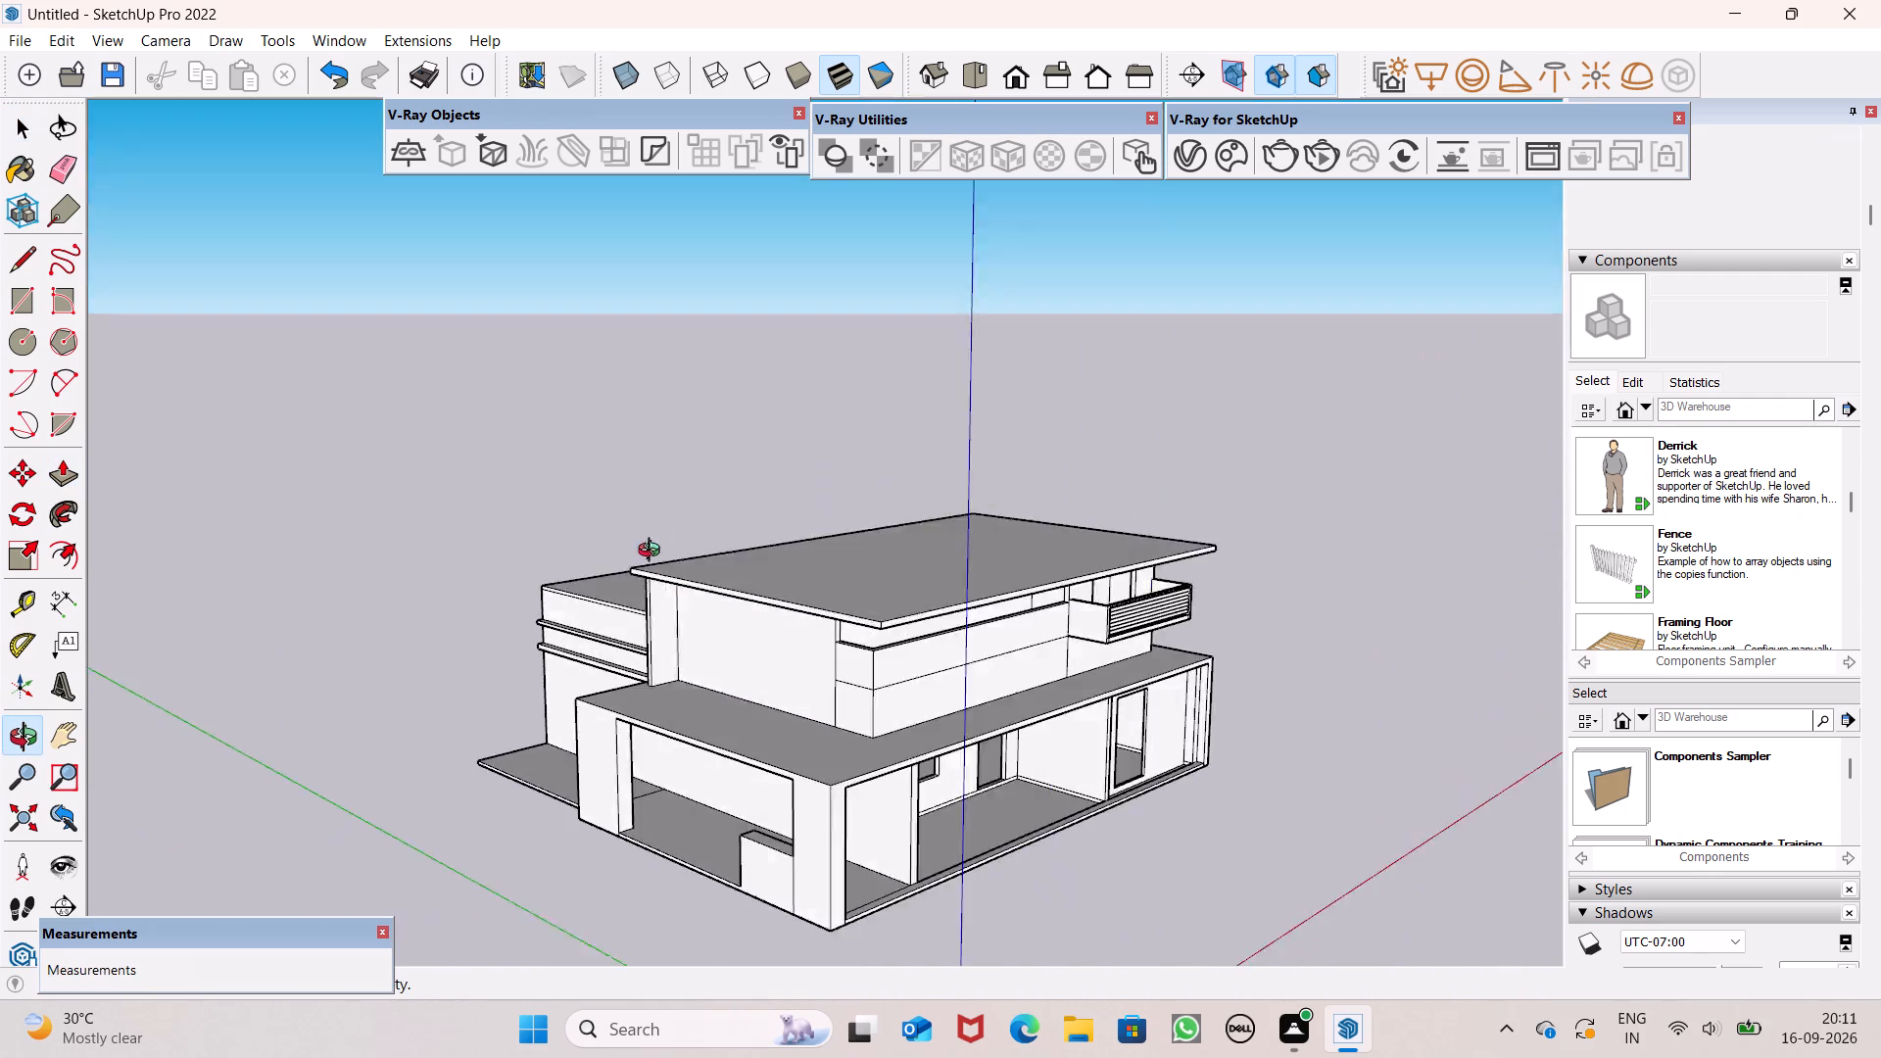
pyautogui.moveTo(653, 553); pyautogui.dragTo(624, 504, button='middle')
pyautogui.scroll(4, 919, 703)
pyautogui.moveTo(924, 703); pyautogui.dragTo(766, 689, button='middle')
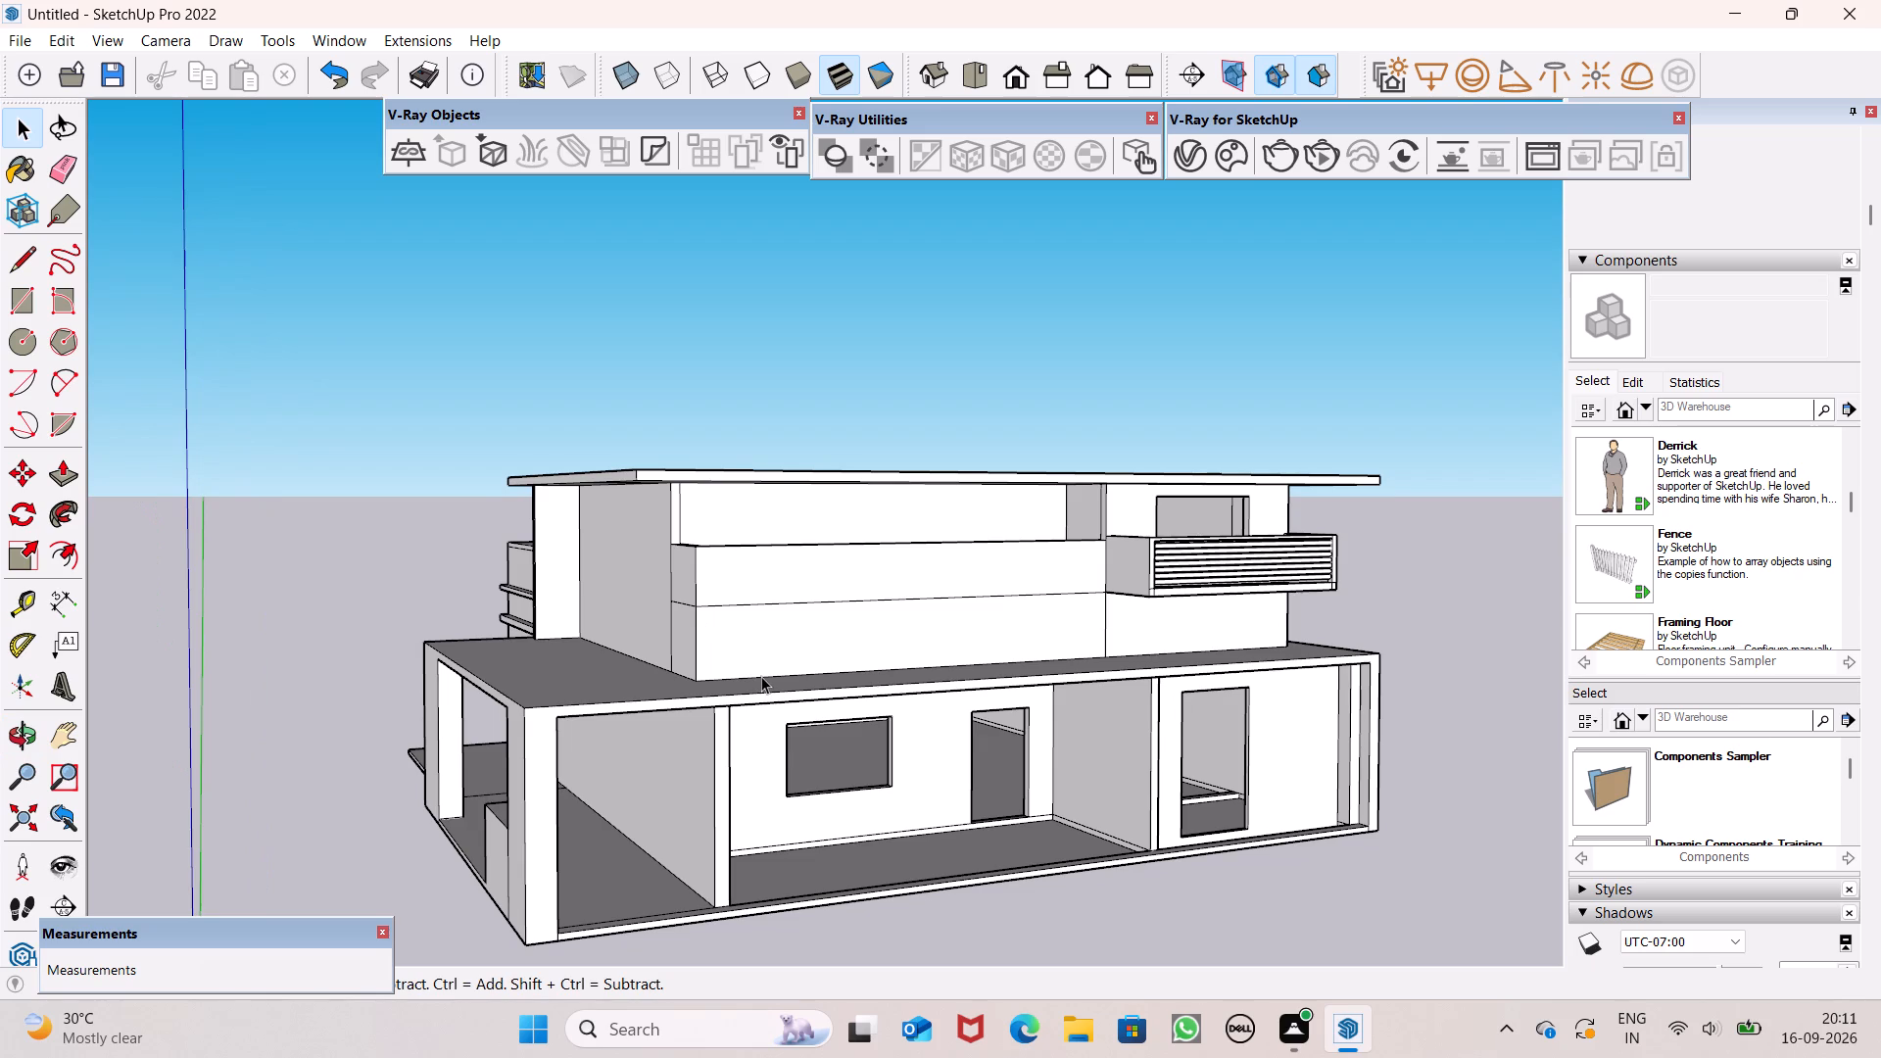
pyautogui.moveTo(620, 598); pyautogui.dragTo(1298, 710, button='middle')
pyautogui.moveTo(844, 590); pyautogui.dragTo(982, 754, button='middle')
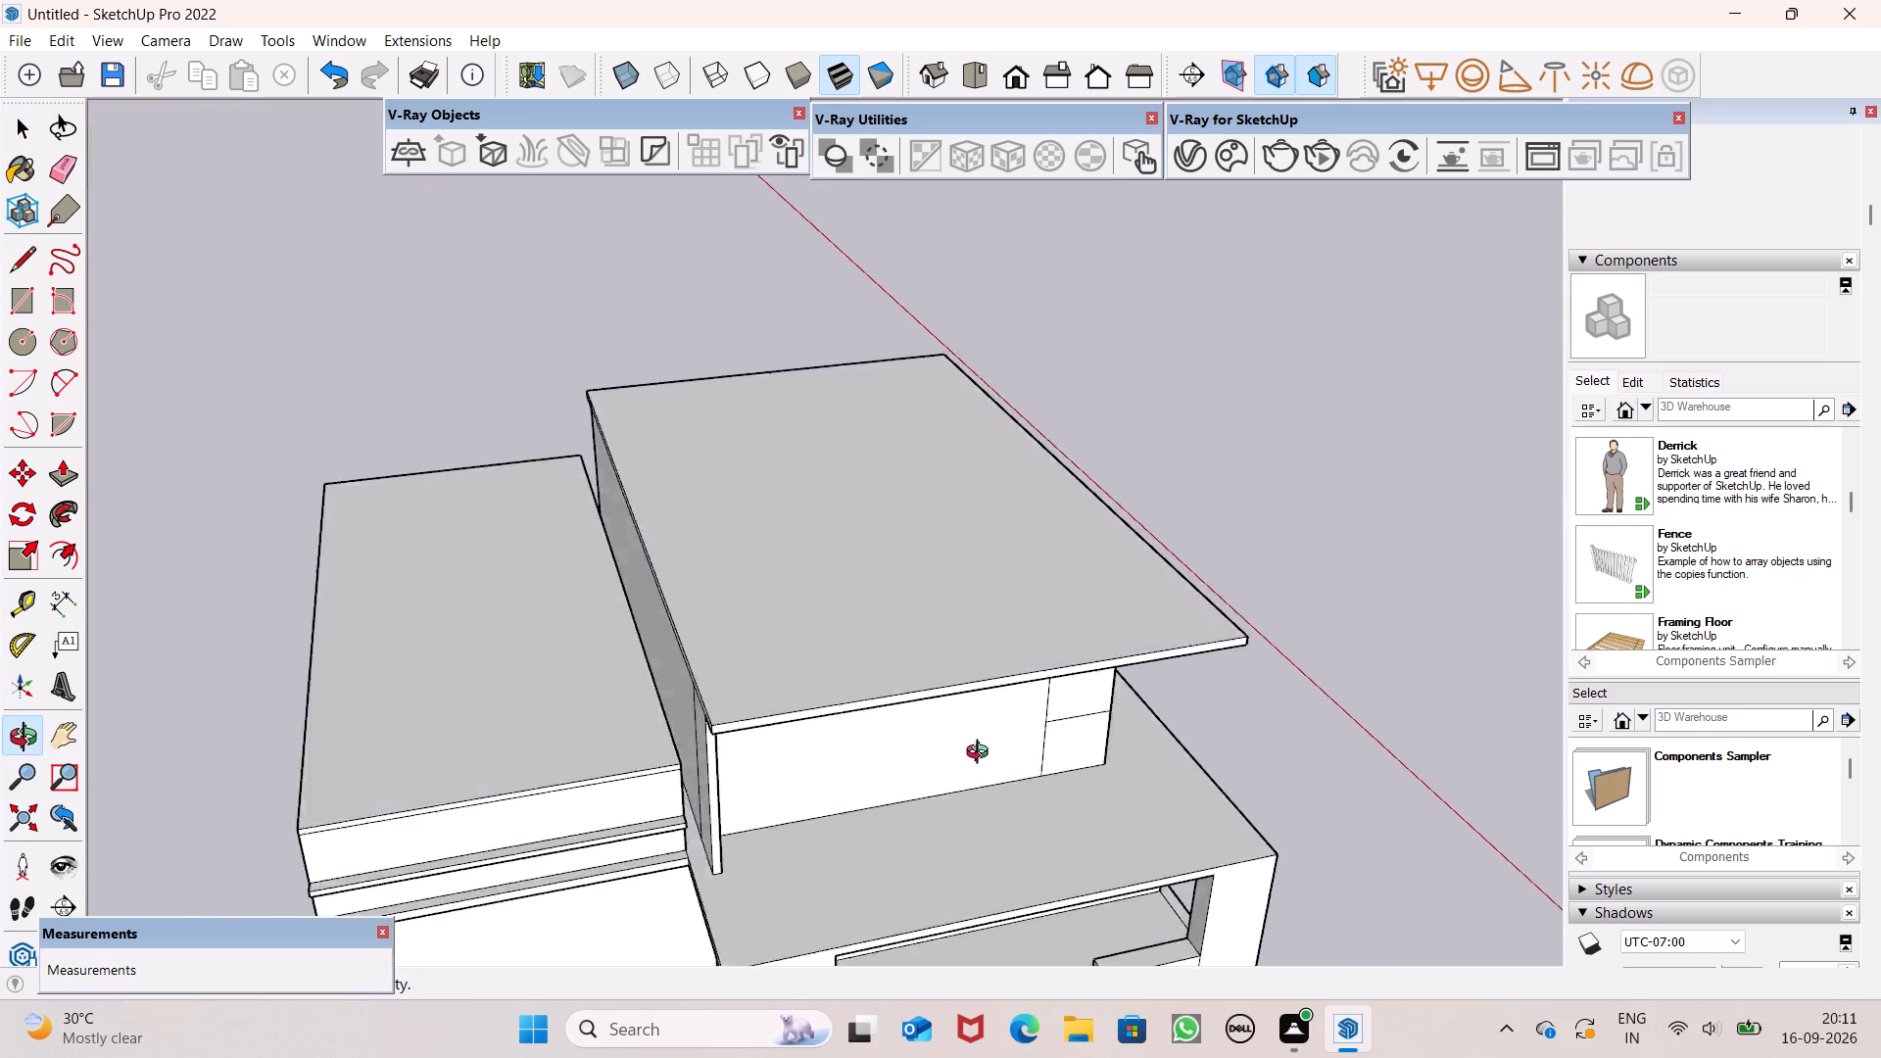
pyautogui.moveTo(982, 754); pyautogui.dragTo(1124, 824, button='middle')
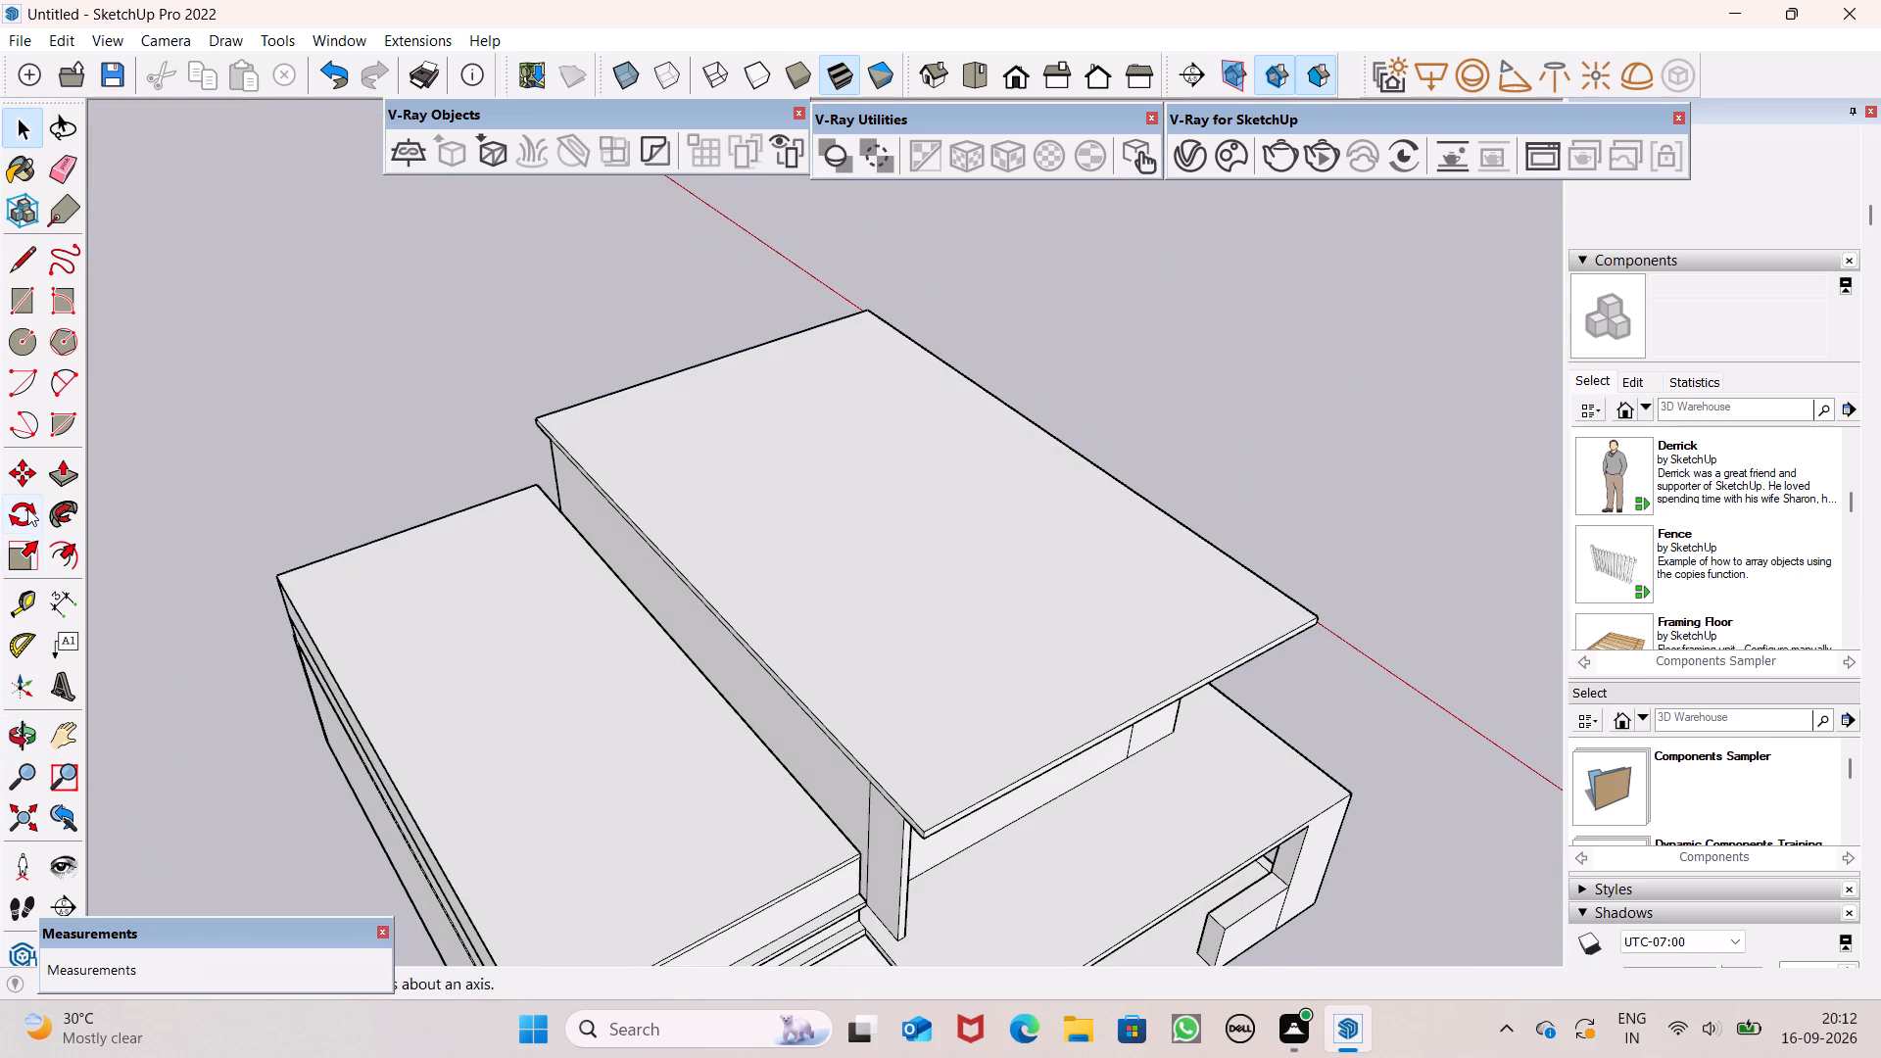
# Push/Pull the upper roof's edge above the fin back about 1' 7 1/4", flush with the fin's outer face.
pyautogui.click(72, 468)
pyautogui.moveTo(782, 773); pyautogui.dragTo(544, 752, button='middle')
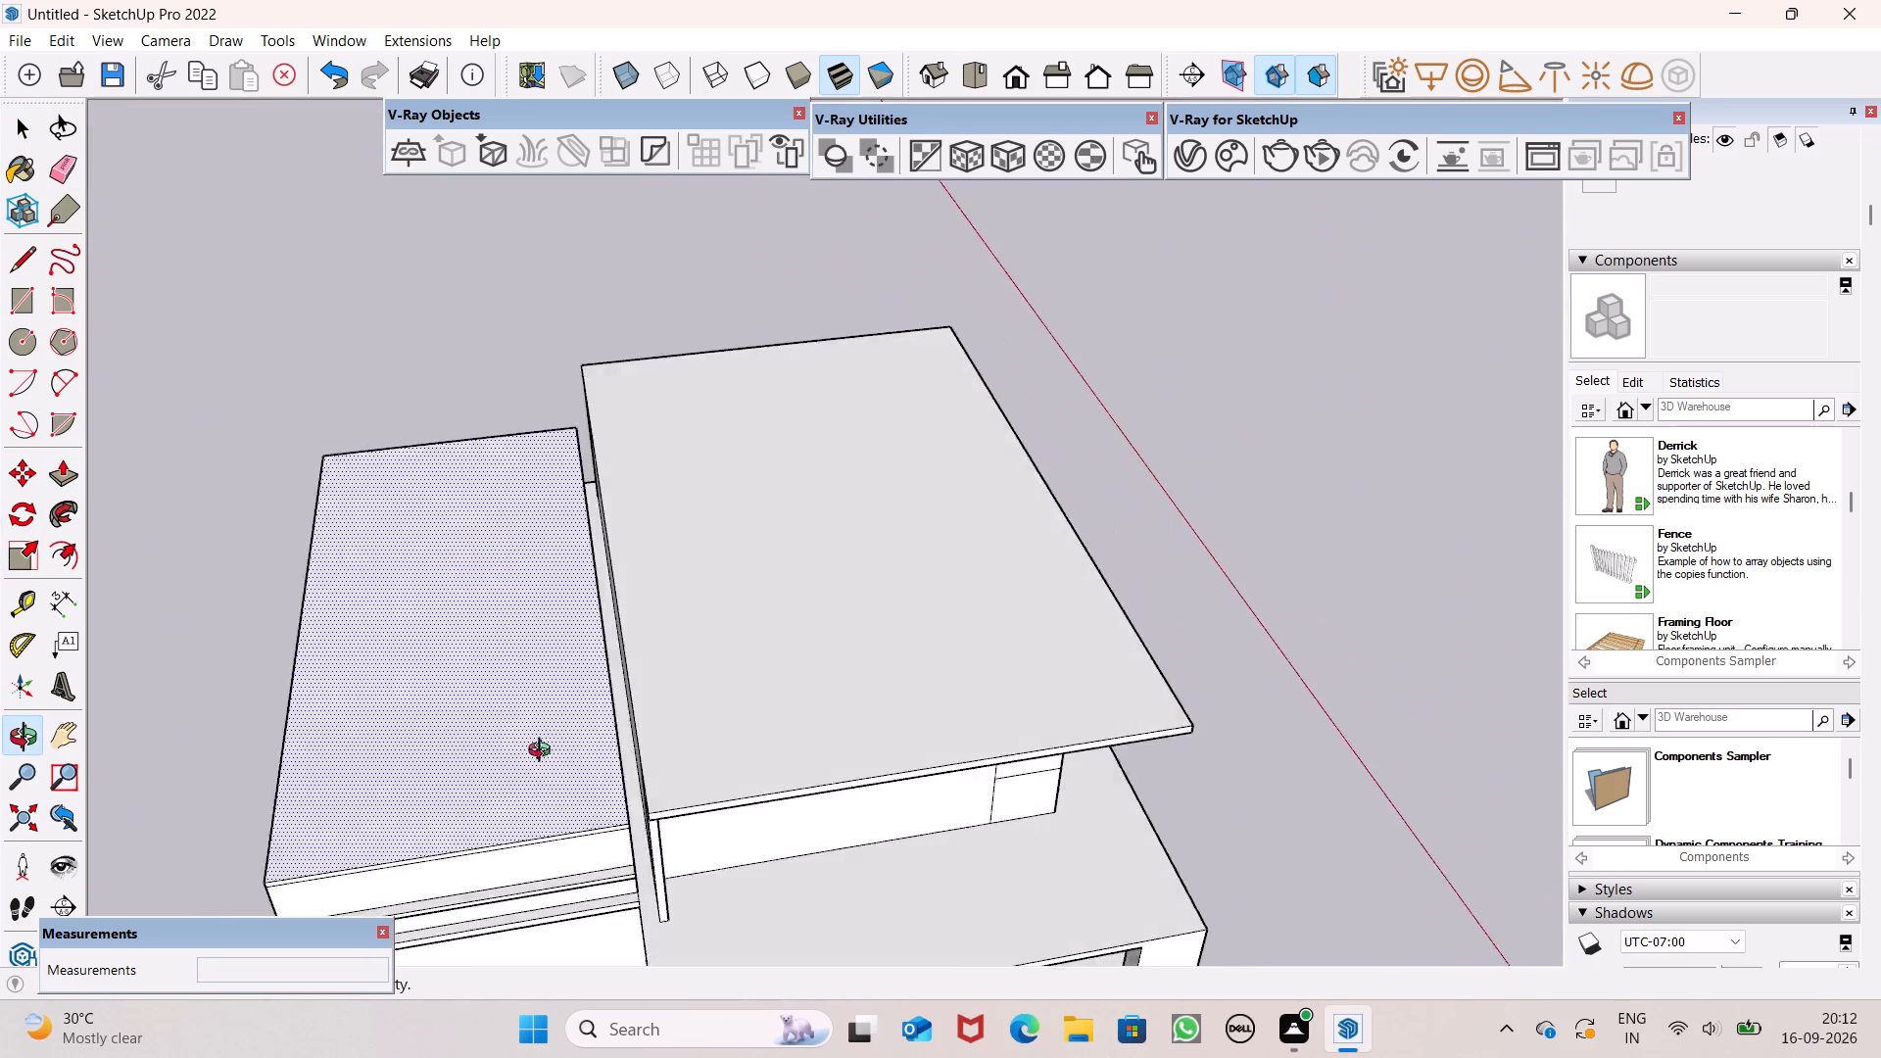
pyautogui.moveTo(544, 752); pyautogui.dragTo(502, 707, button='middle')
pyautogui.scroll(1, 502, 707)
pyautogui.scroll(4, 601, 767)
pyautogui.moveTo(583, 704); pyautogui.dragTo(583, 696)
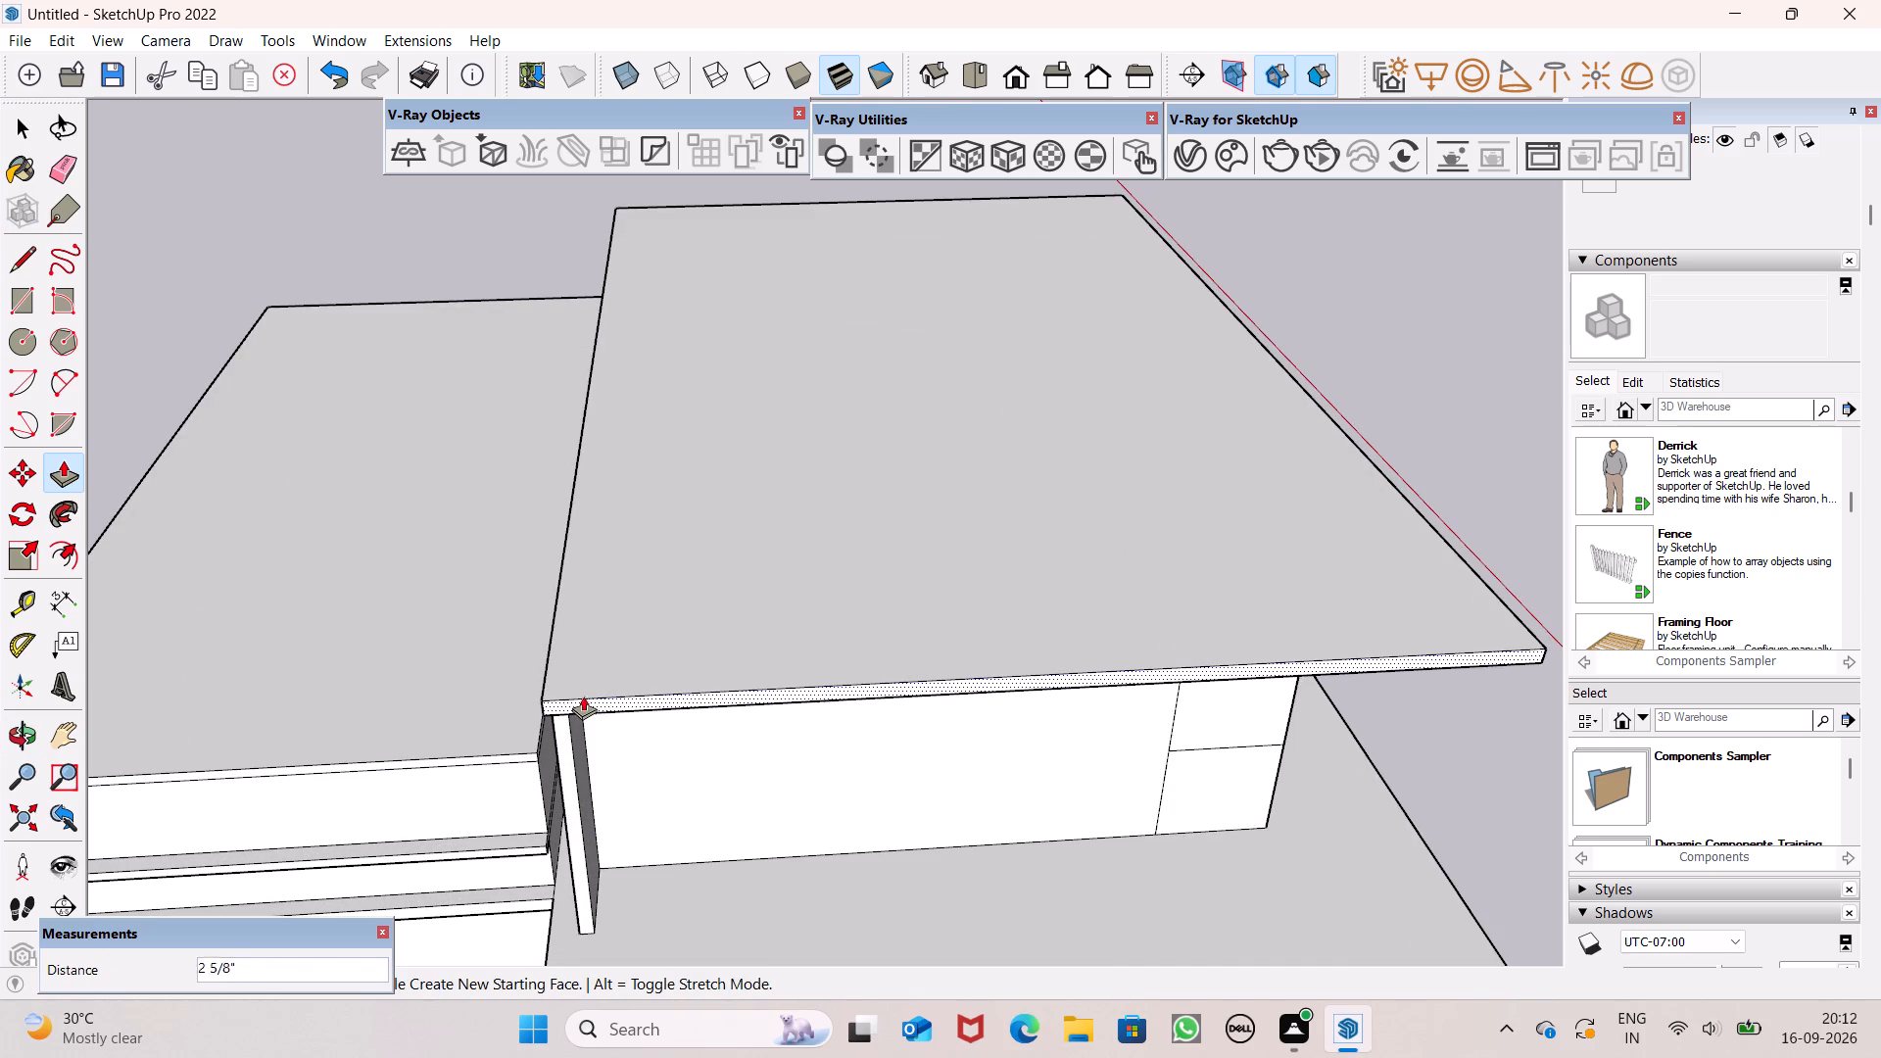
pyautogui.moveTo(583, 696); pyautogui.dragTo(588, 631)
# Erase the seam line between the fin's top and the upper roof's edge.
pyautogui.moveTo(674, 804); pyautogui.dragTo(474, 673, button='middle')
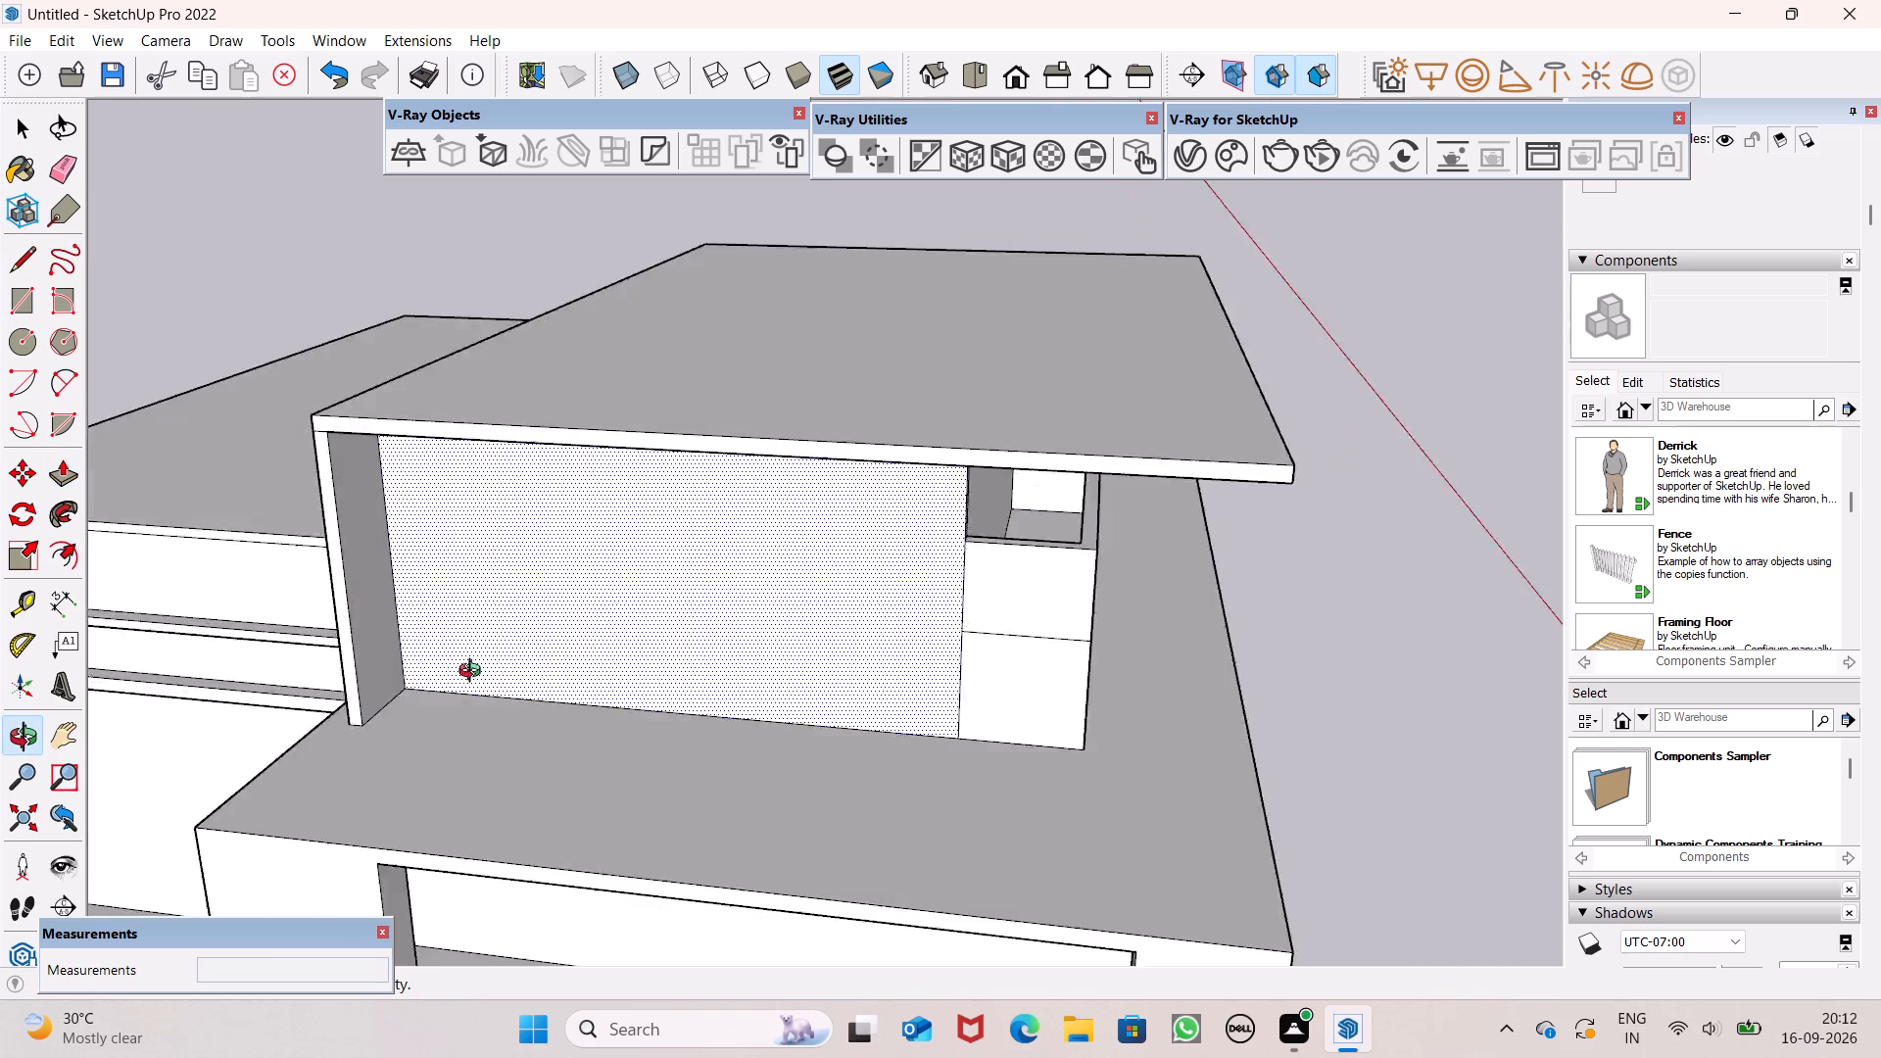
pyautogui.moveTo(474, 673); pyautogui.dragTo(323, 644, button='middle')
pyautogui.scroll(1, 323, 644)
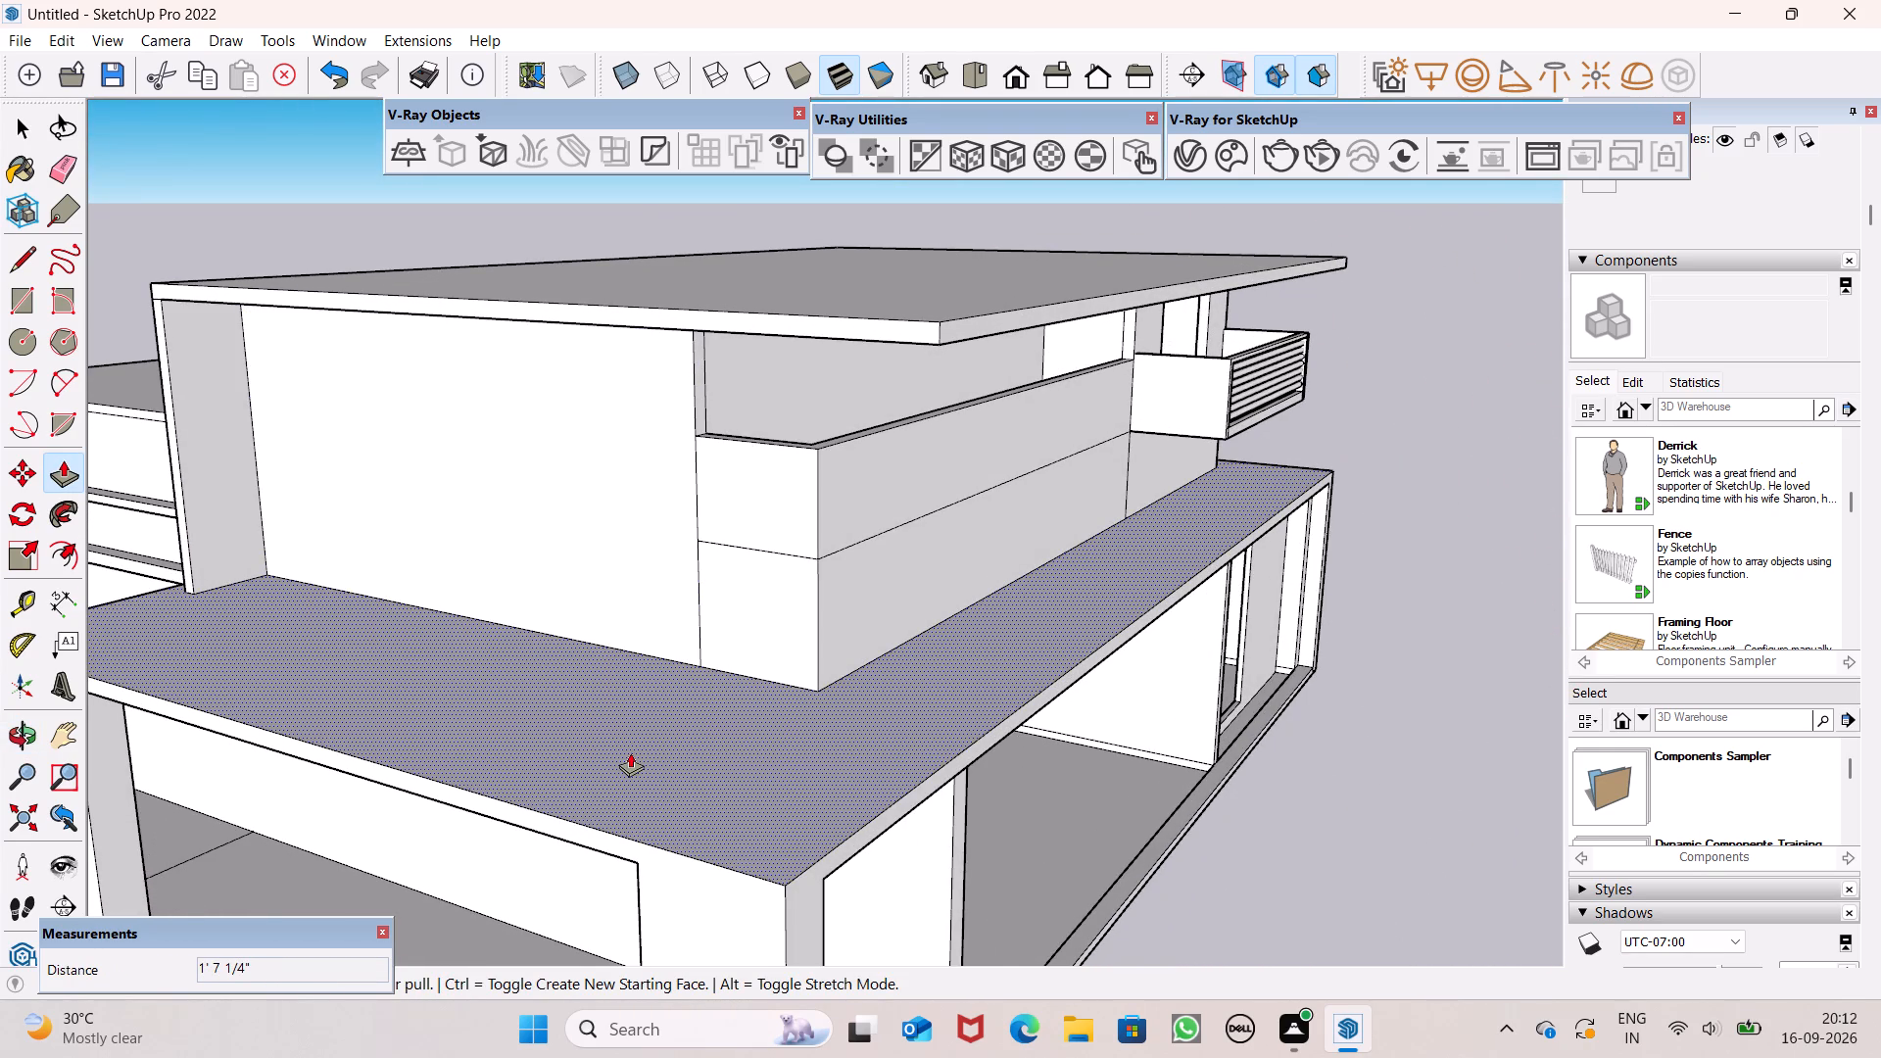
pyautogui.scroll(-1, 632, 752)
pyautogui.moveTo(647, 745); pyautogui.dragTo(1093, 842, button='middle')
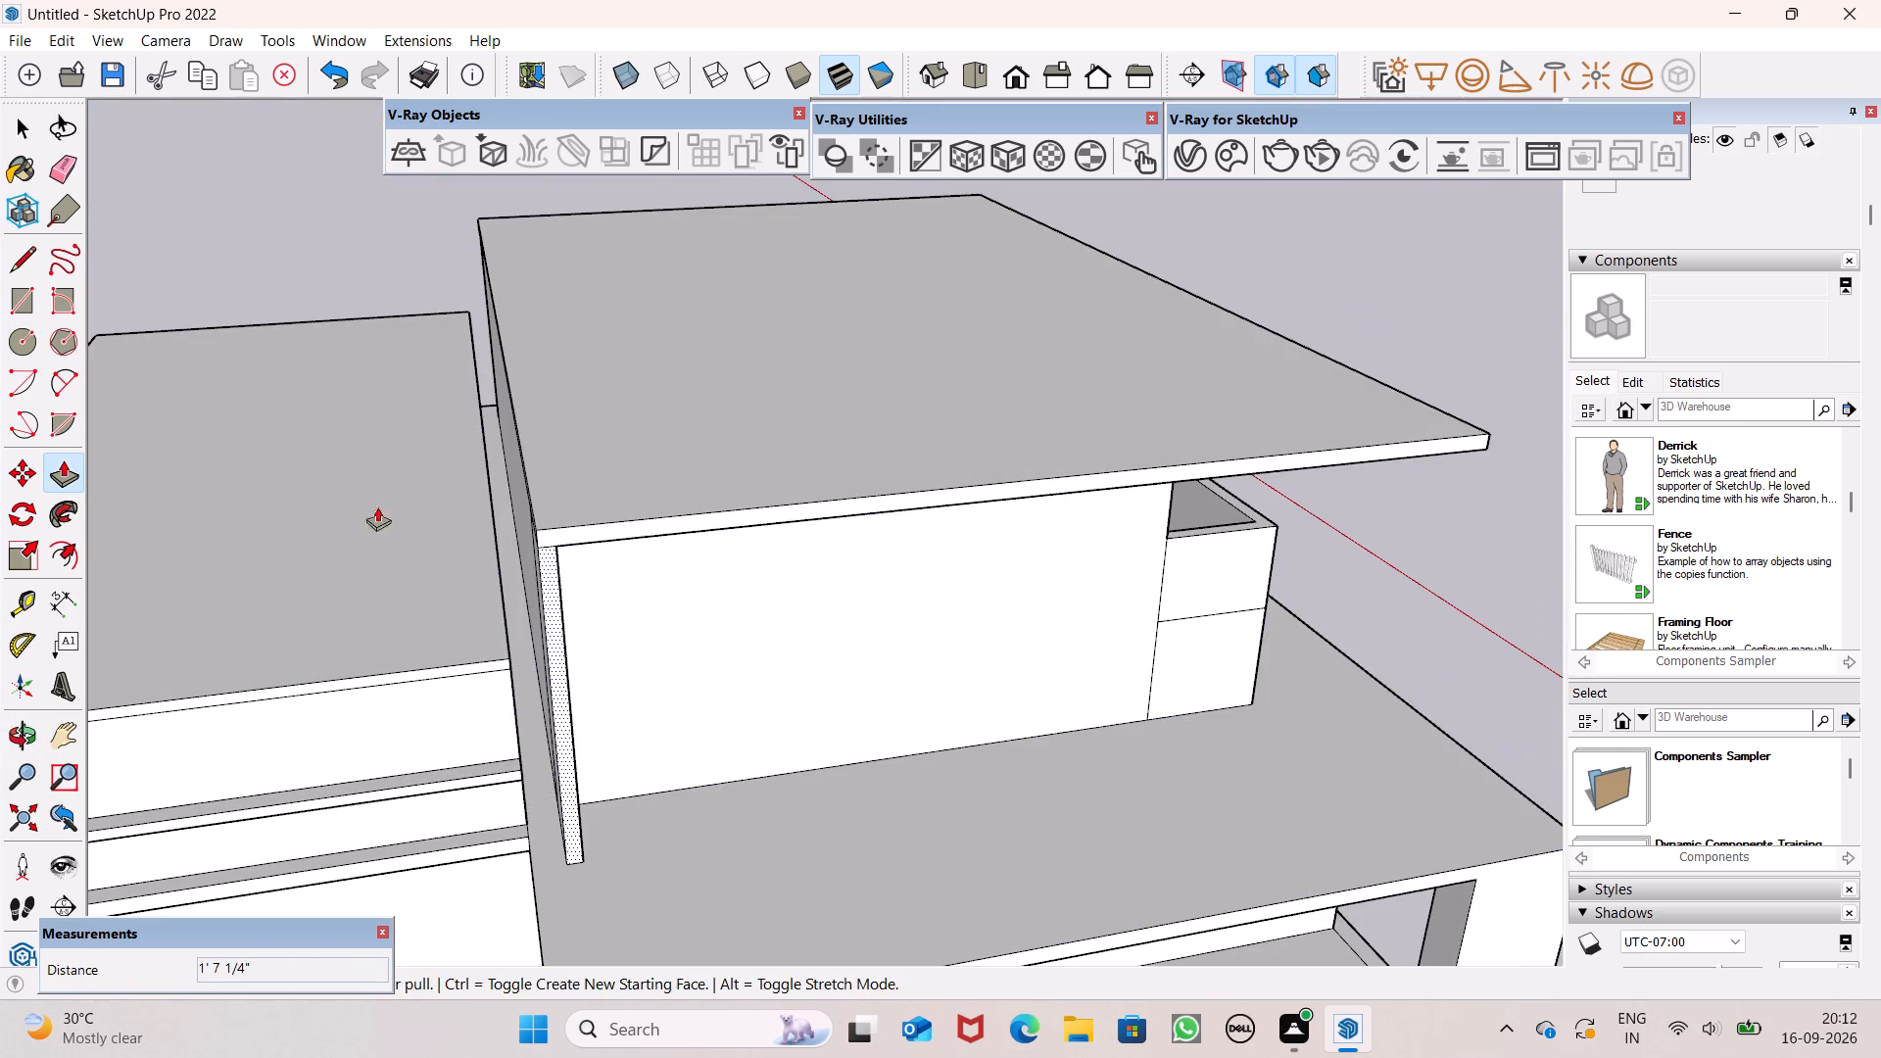
pyautogui.click(75, 163)
pyautogui.scroll(7, 522, 488)
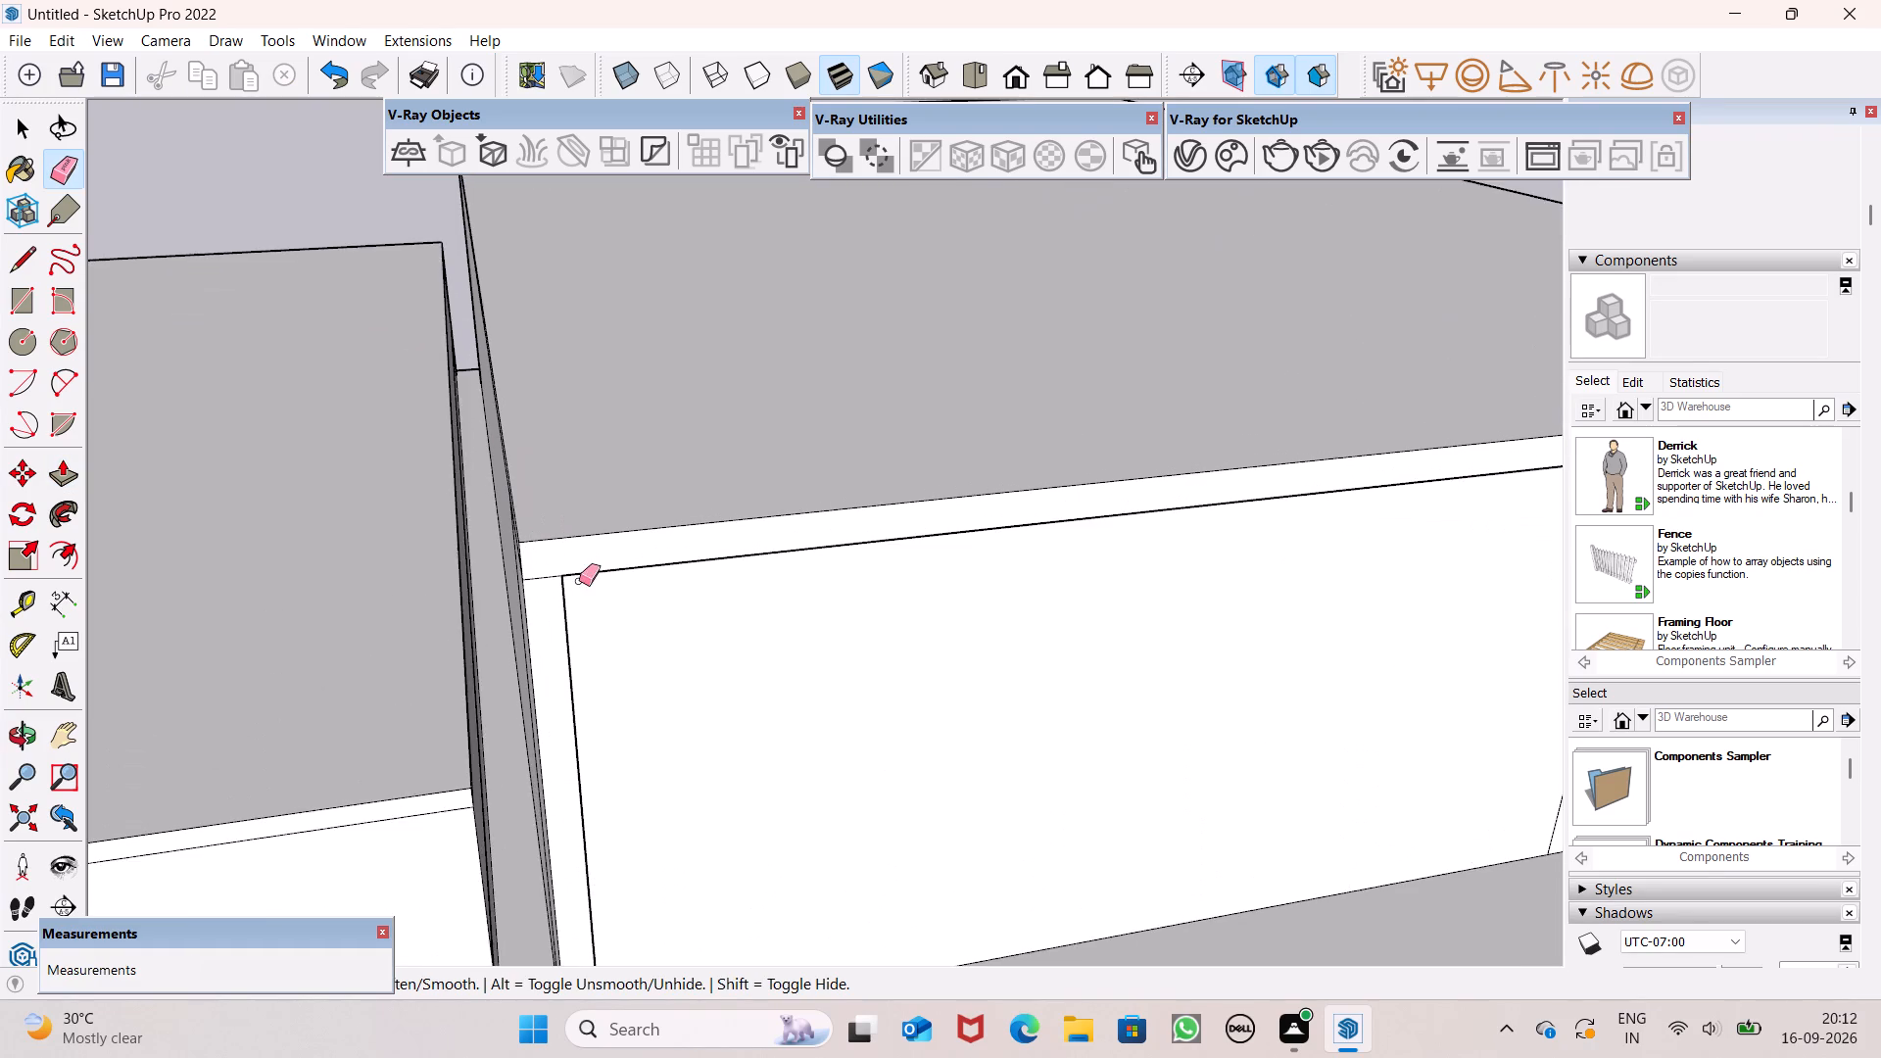
pyautogui.scroll(7, 579, 581)
pyautogui.moveTo(496, 562); pyautogui.dragTo(475, 606)
pyautogui.scroll(-19, 486, 459)
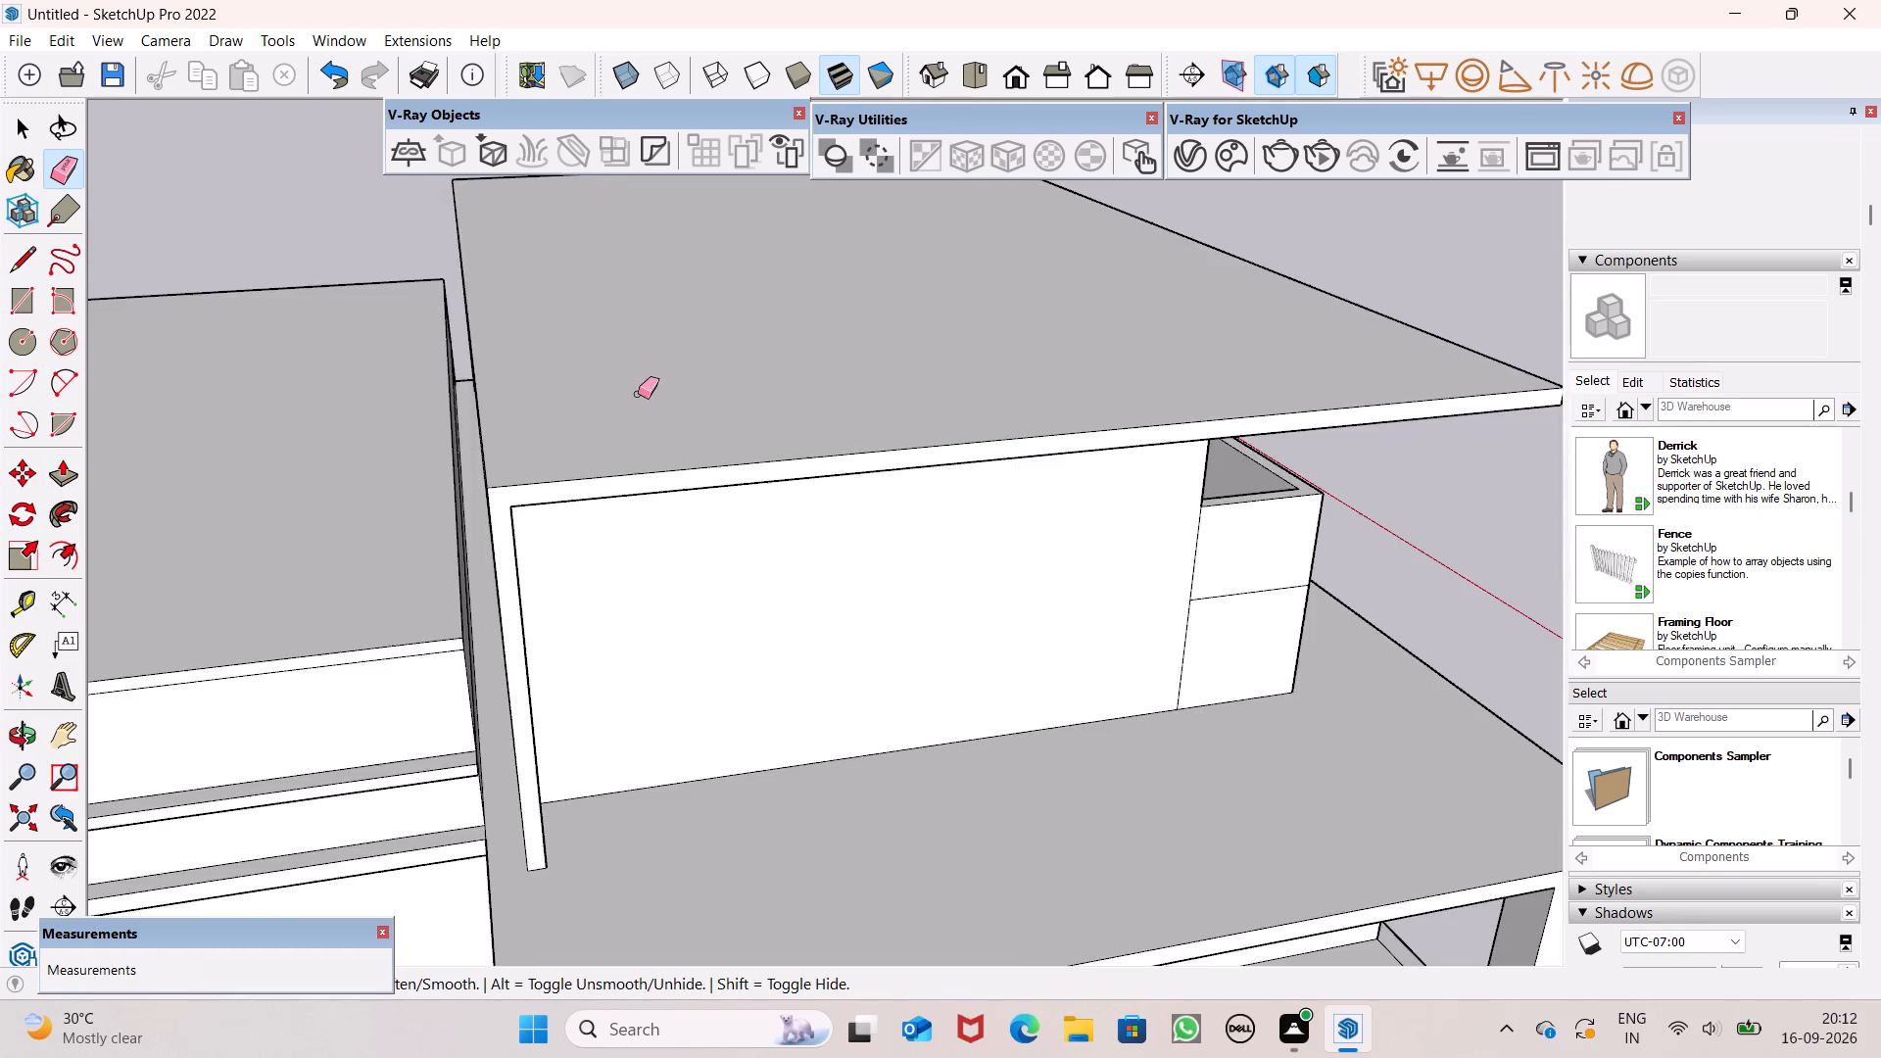
# Examine the whole house from the front and around to the upper room's end wall beside the fin.
pyautogui.scroll(-14, 638, 394)
pyautogui.moveTo(770, 487); pyautogui.dragTo(17, 413, button='middle')
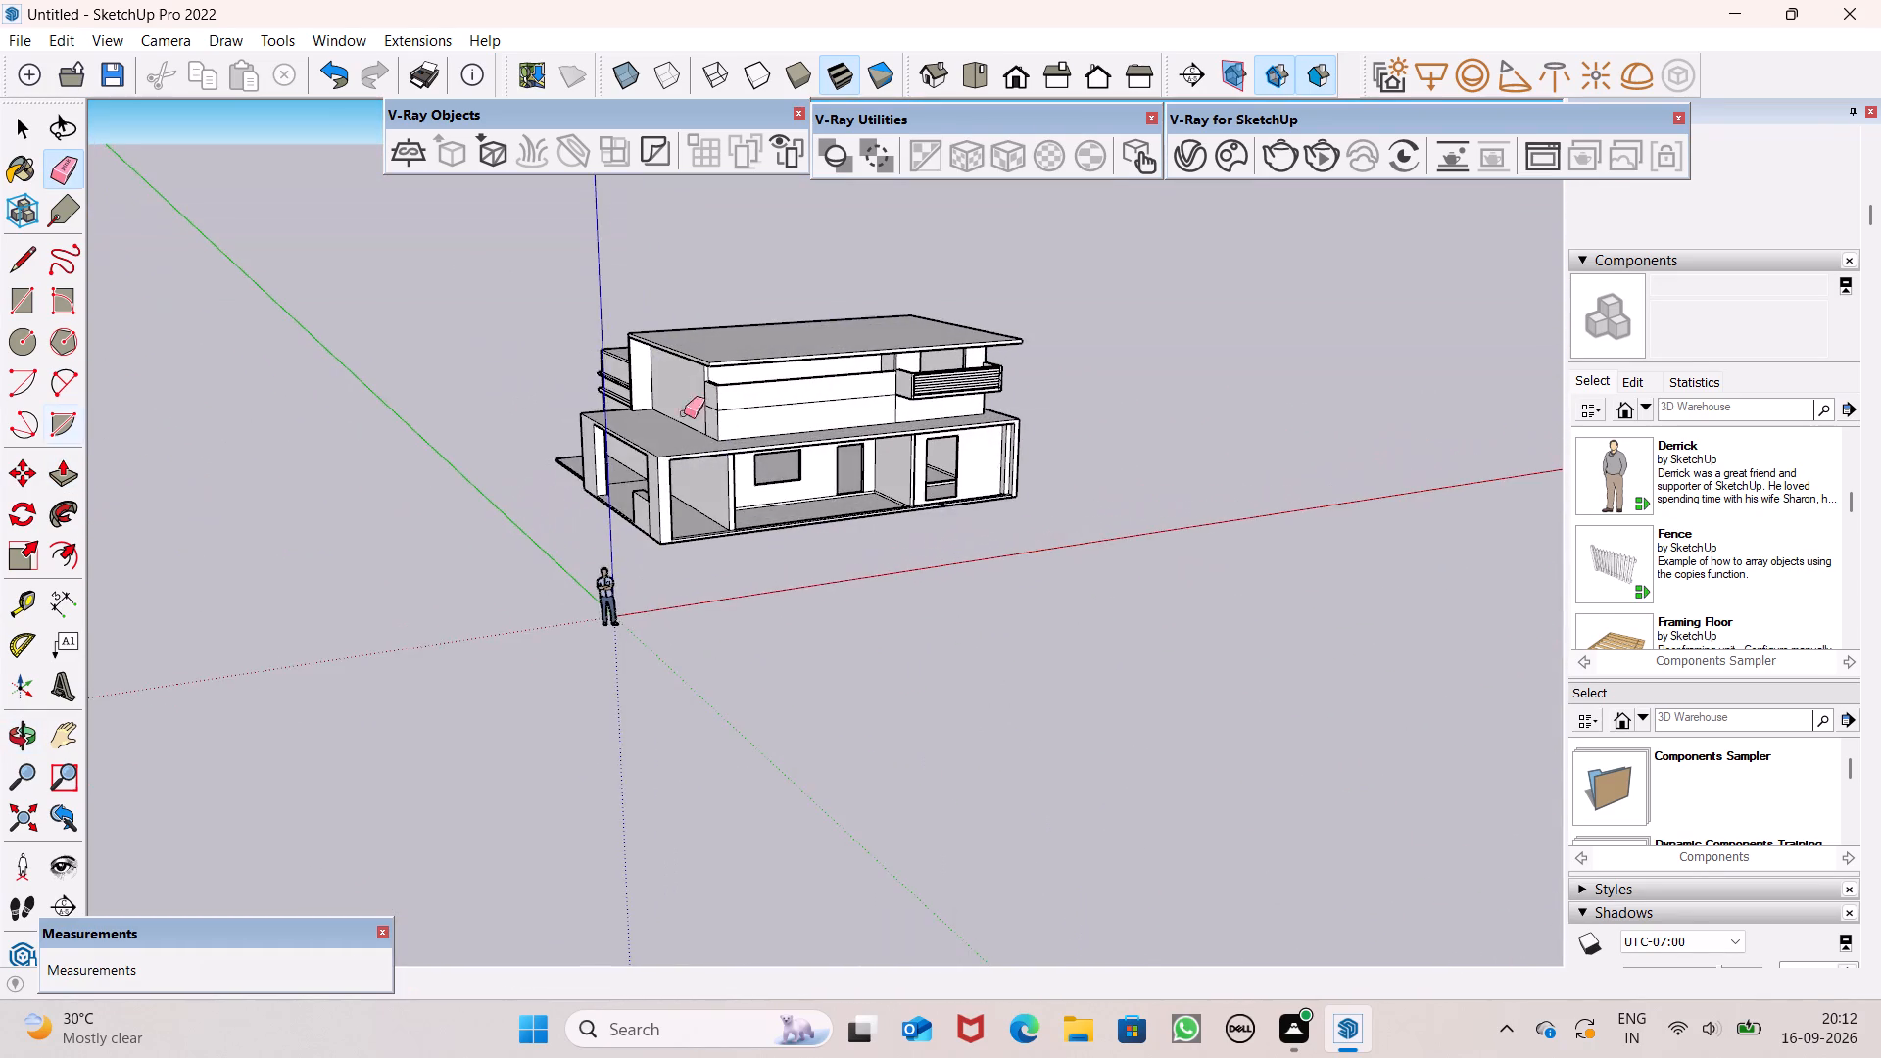
pyautogui.scroll(4, 866, 367)
pyautogui.moveTo(918, 385); pyautogui.dragTo(647, 362, button='middle')
pyautogui.scroll(1, 466, 361)
pyautogui.scroll(1, 902, 455)
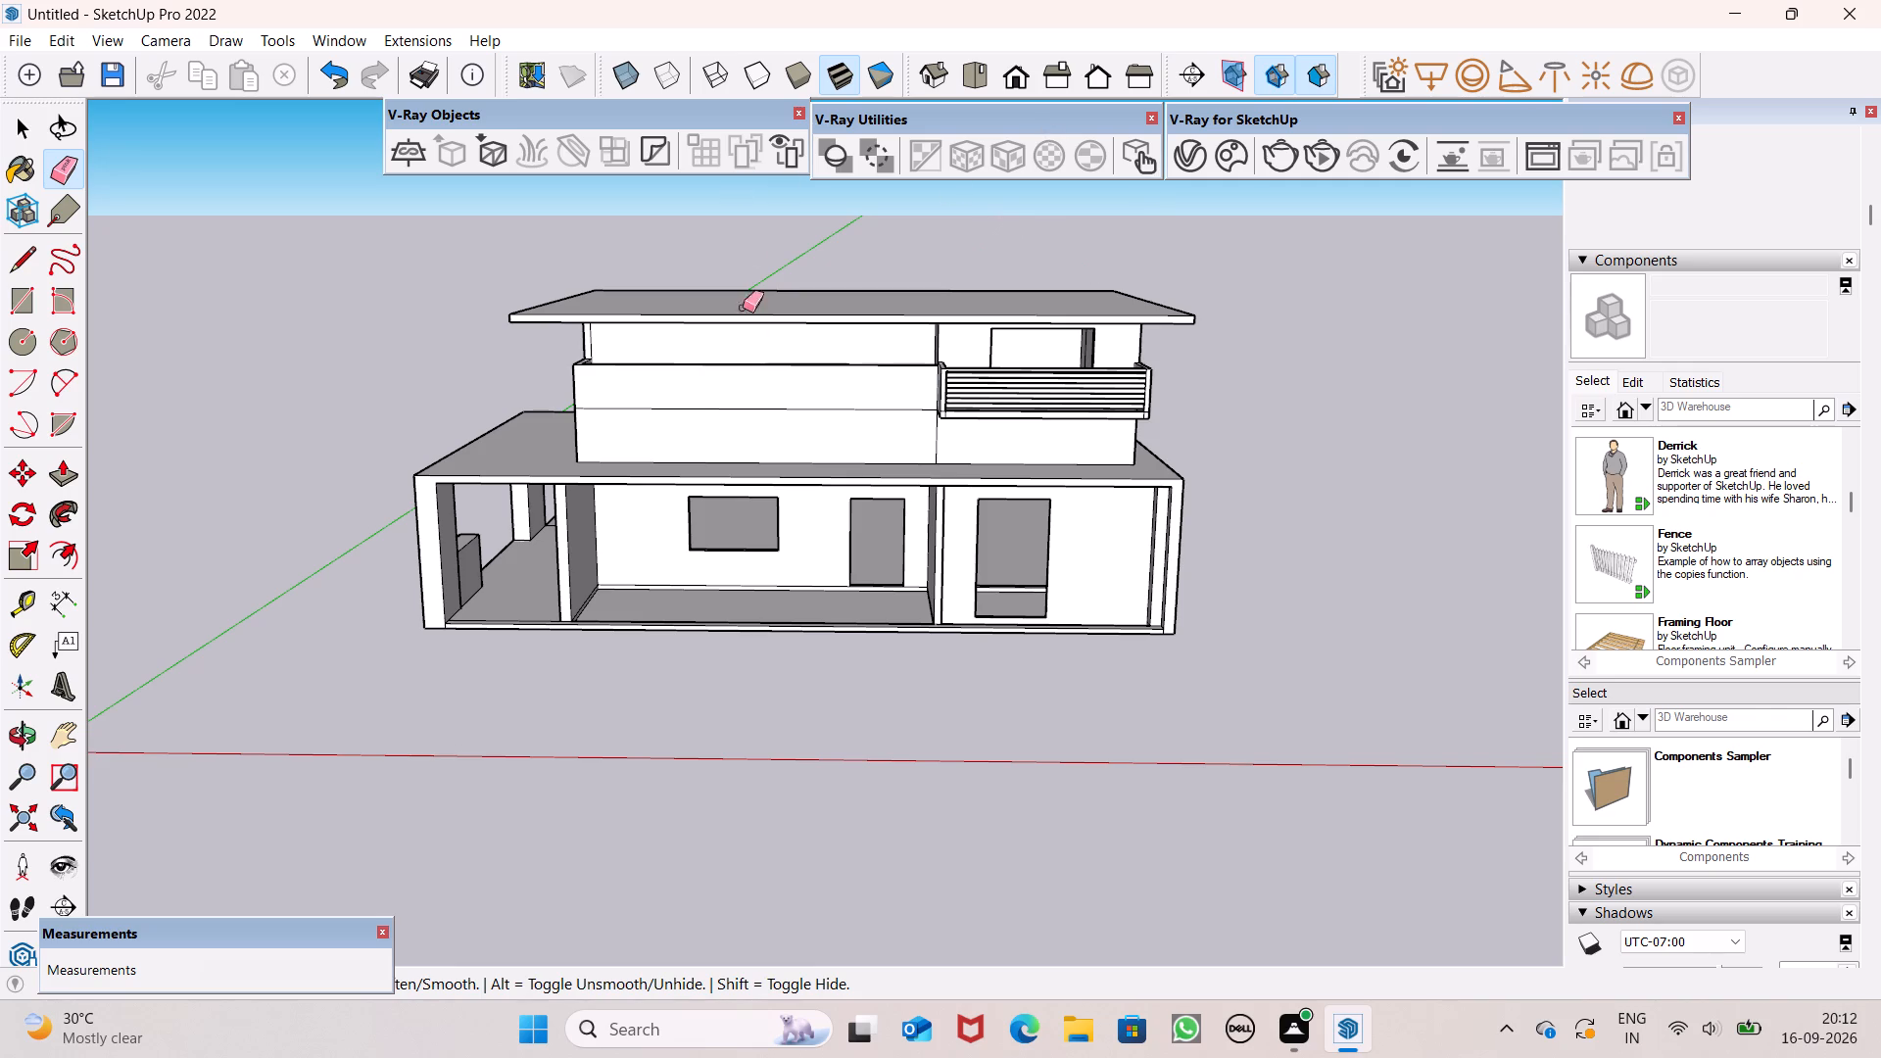
pyautogui.moveTo(737, 385); pyautogui.dragTo(1342, 391, button='middle')
pyautogui.scroll(1, 649, 379)
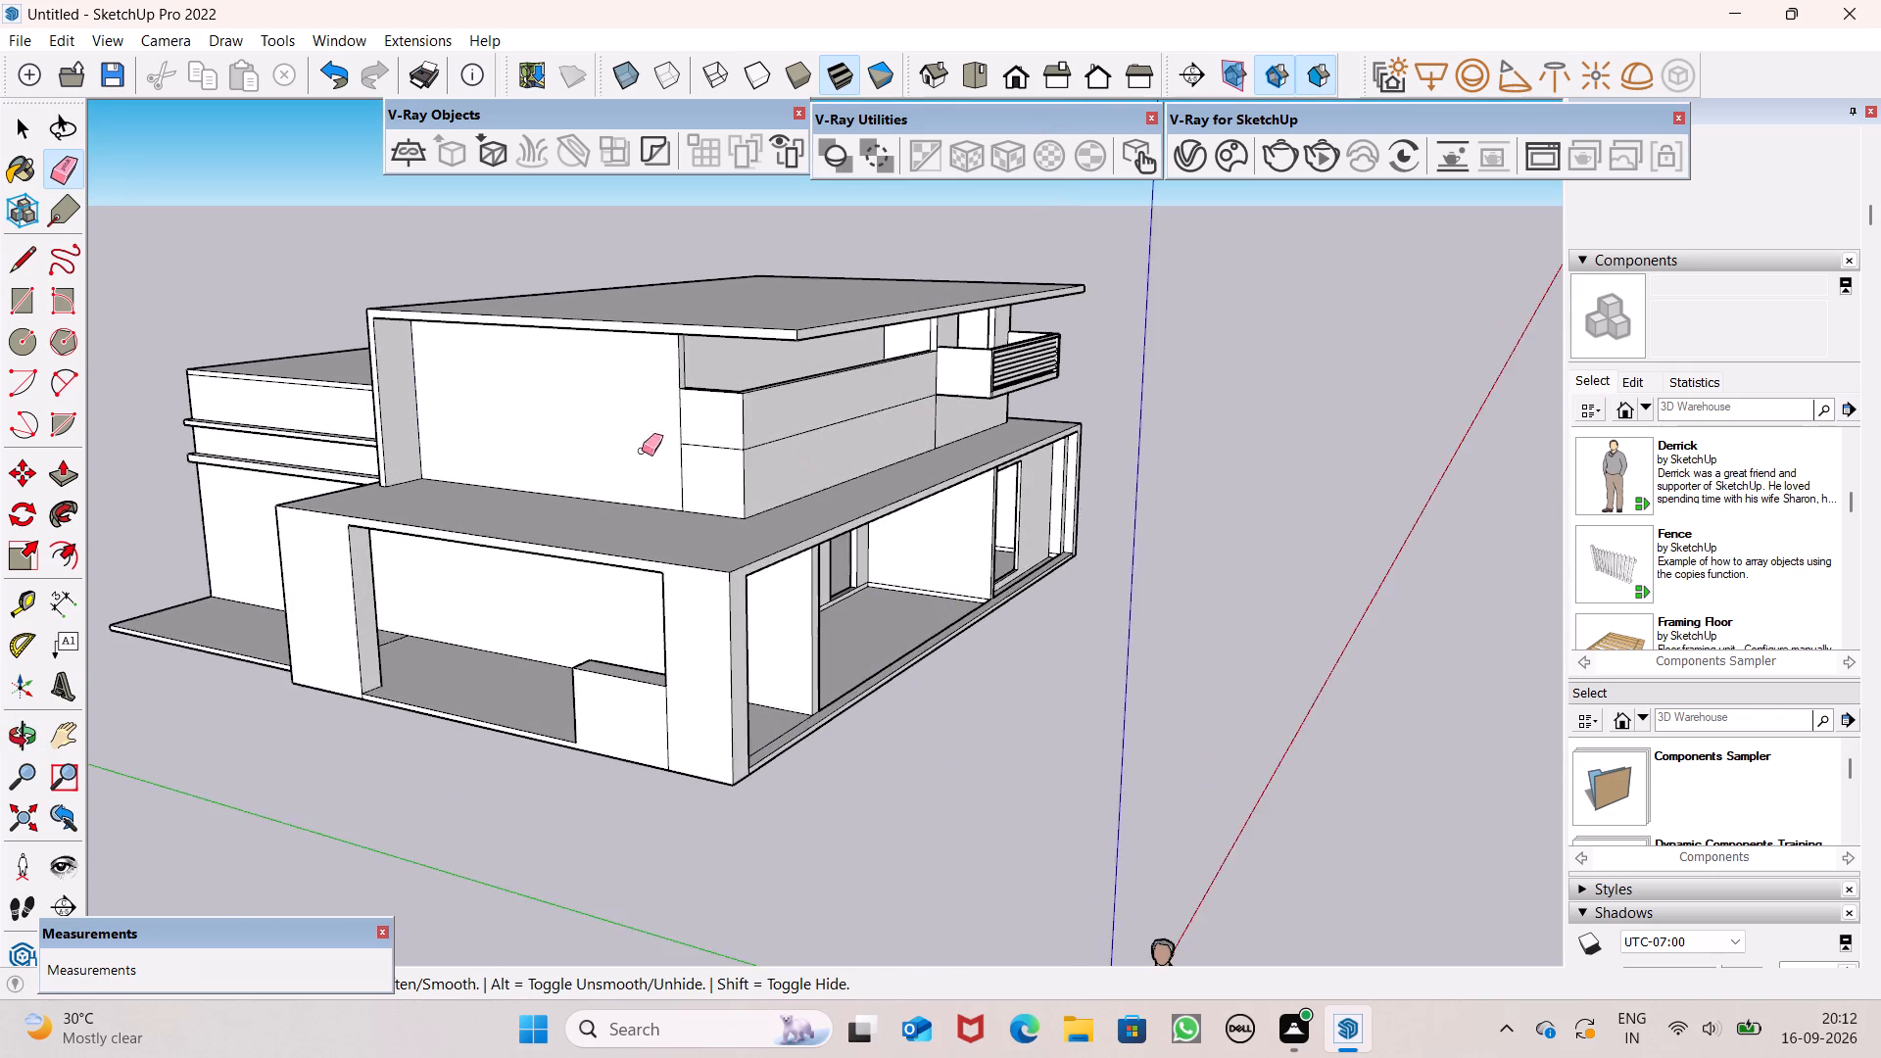
pyautogui.moveTo(661, 474); pyautogui.dragTo(913, 489, button='middle')
pyautogui.scroll(2, 889, 425)
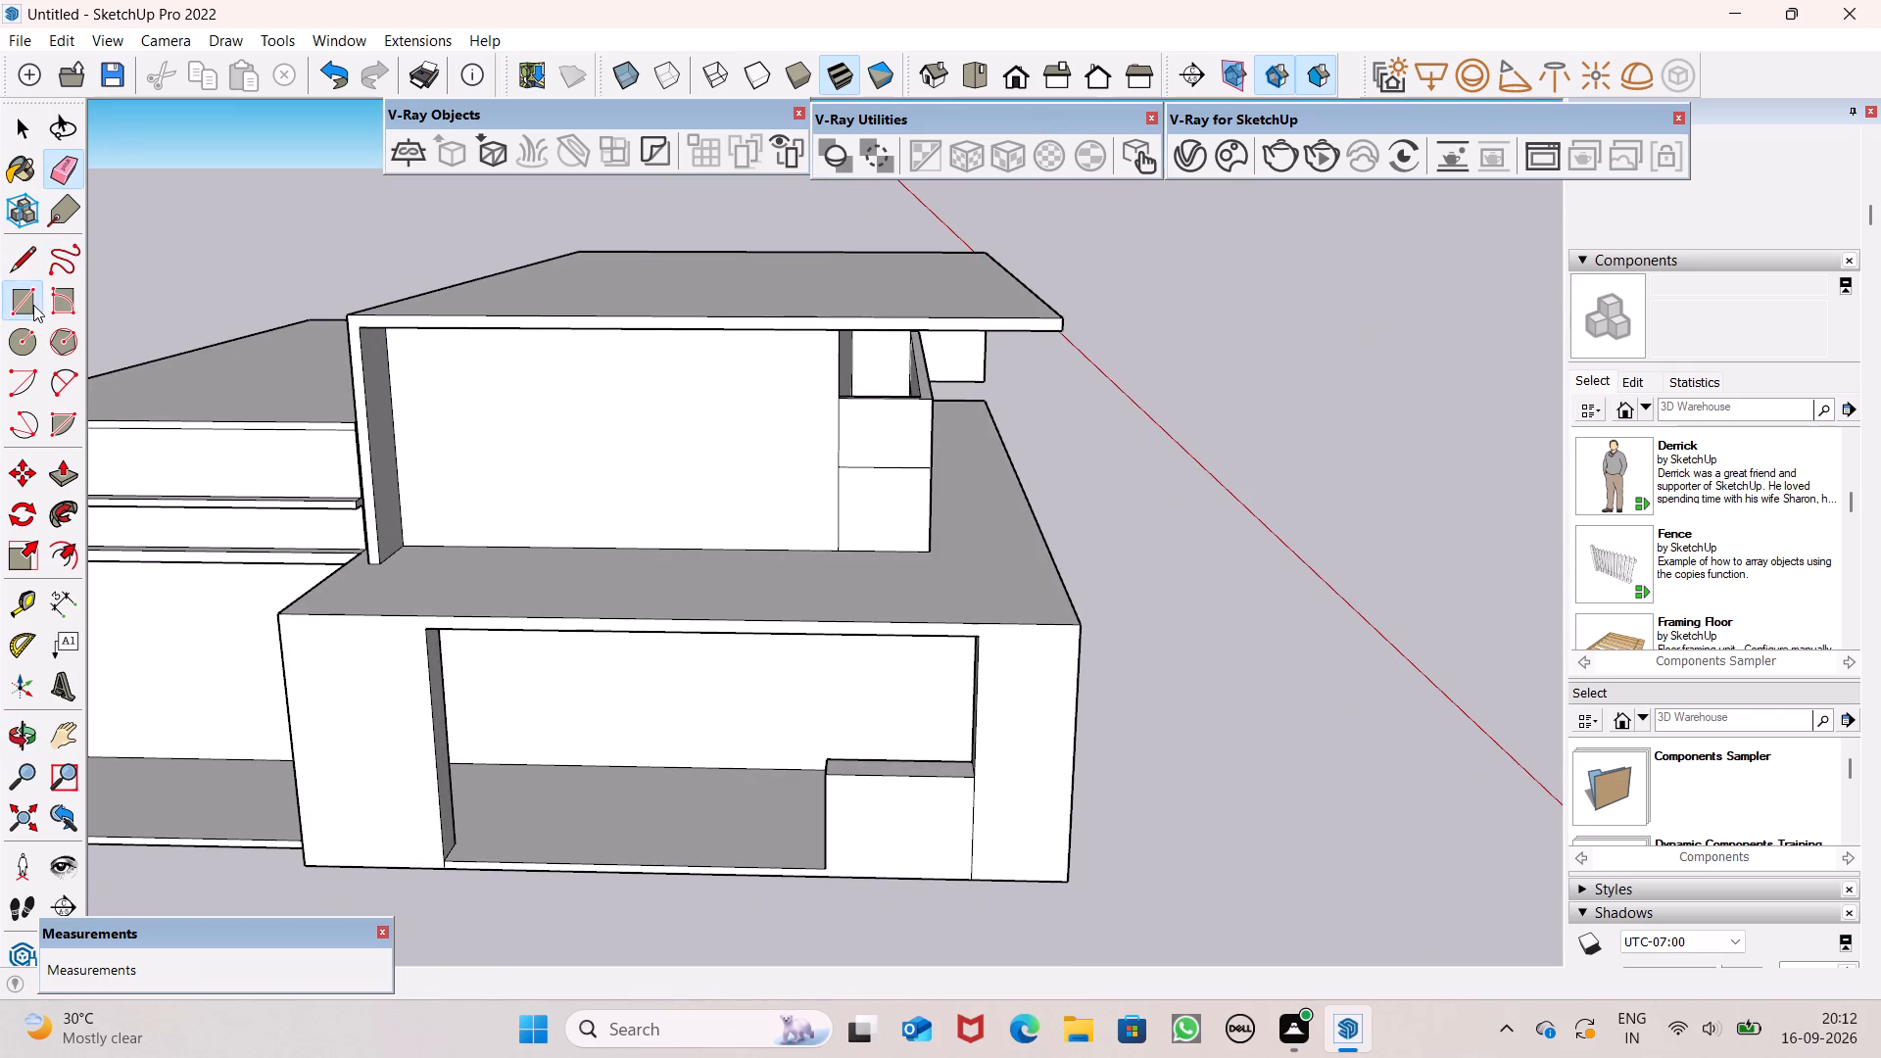
# Draw a window rectangle about 6' 8 5/16" by 5' 10 13/16" on the upper room's end wall beside the fin.
pyautogui.click(33, 305)
pyautogui.scroll(1, 572, 414)
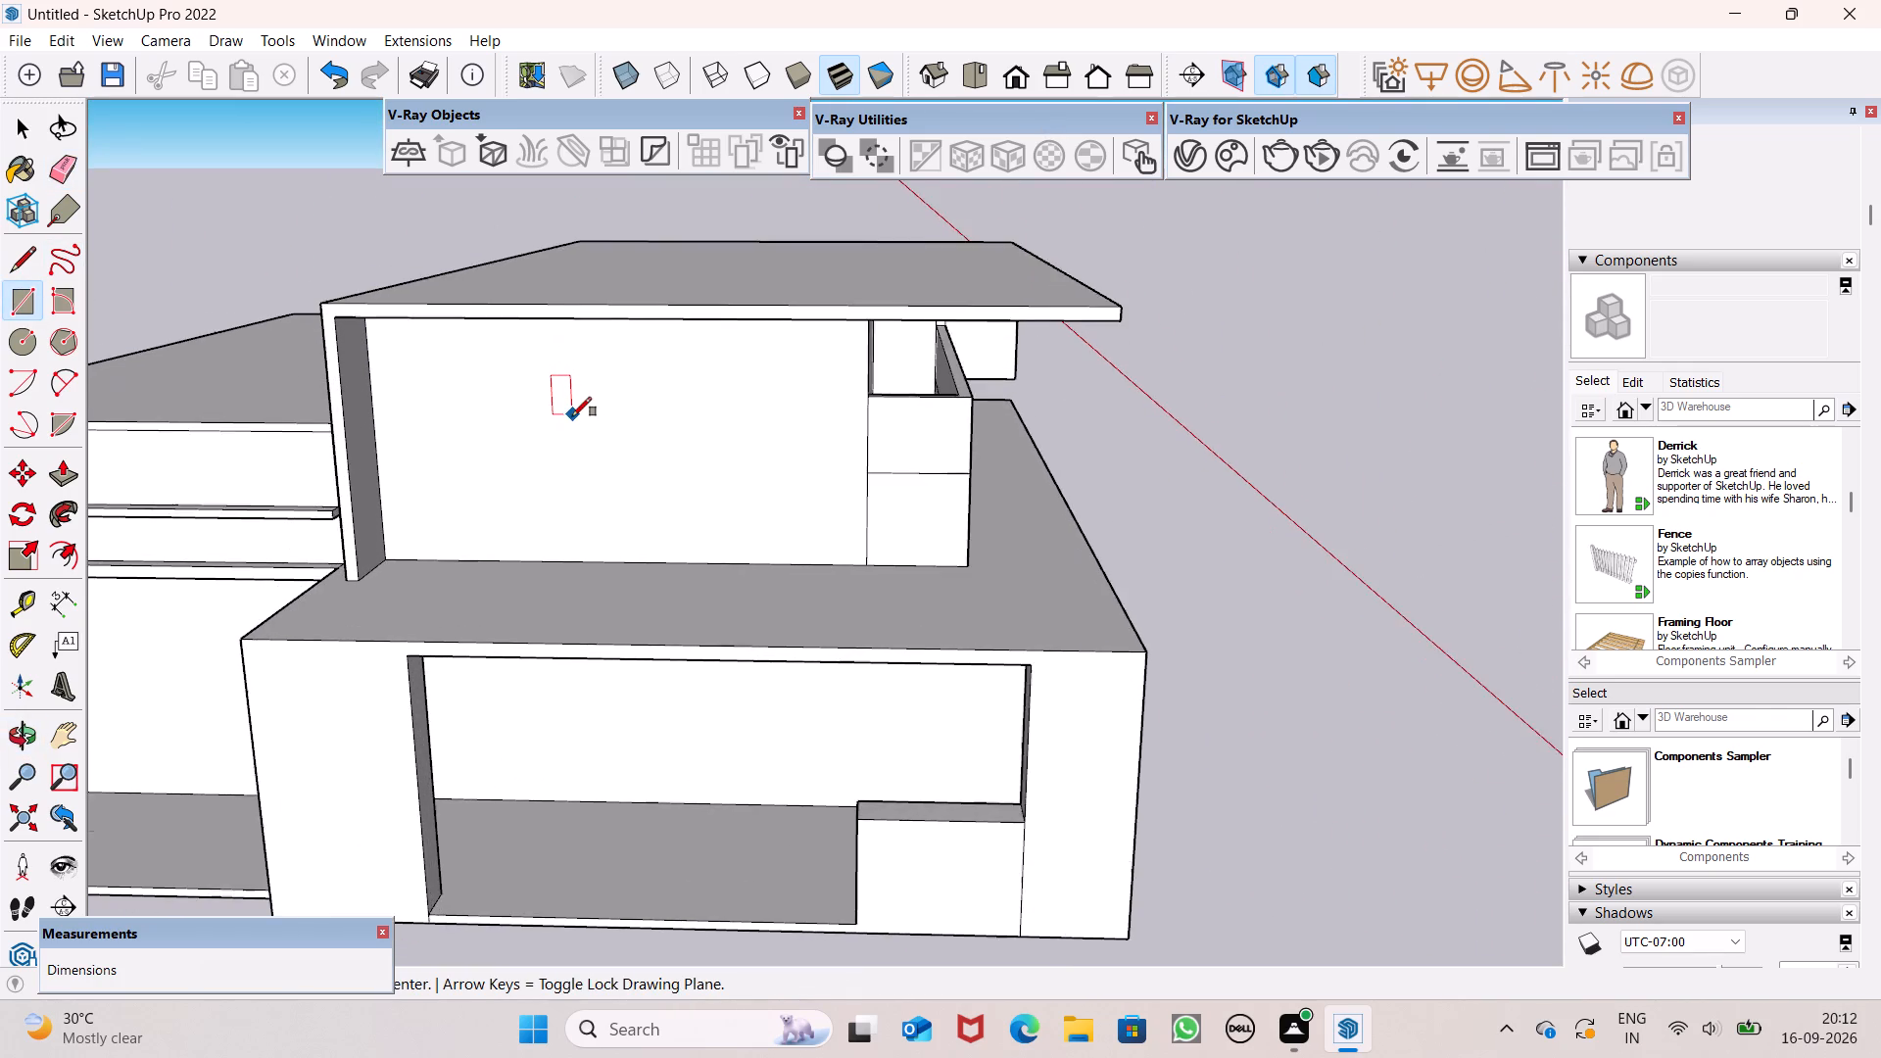
pyautogui.scroll(6, 572, 416)
pyautogui.scroll(-3, 572, 416)
pyautogui.moveTo(595, 436); pyautogui.dragTo(637, 438, button='middle')
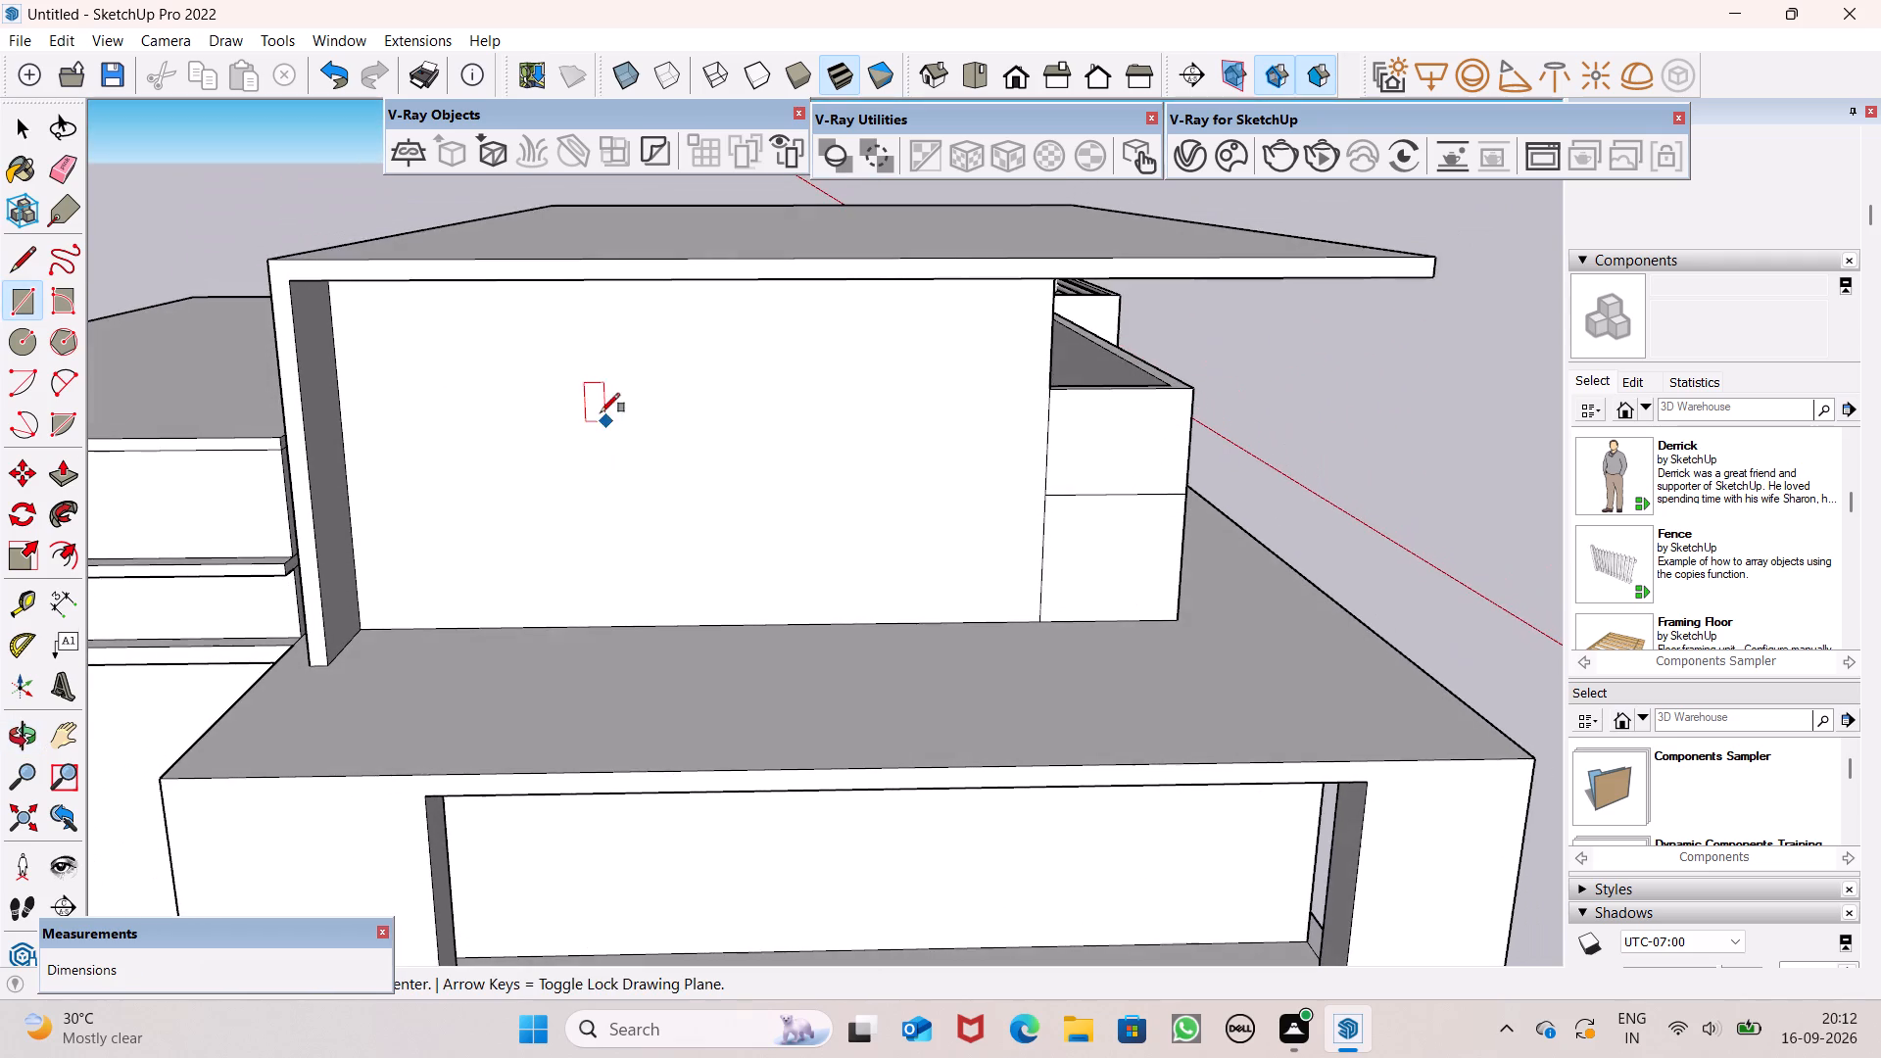
pyautogui.scroll(1, 588, 381)
pyautogui.click(559, 326)
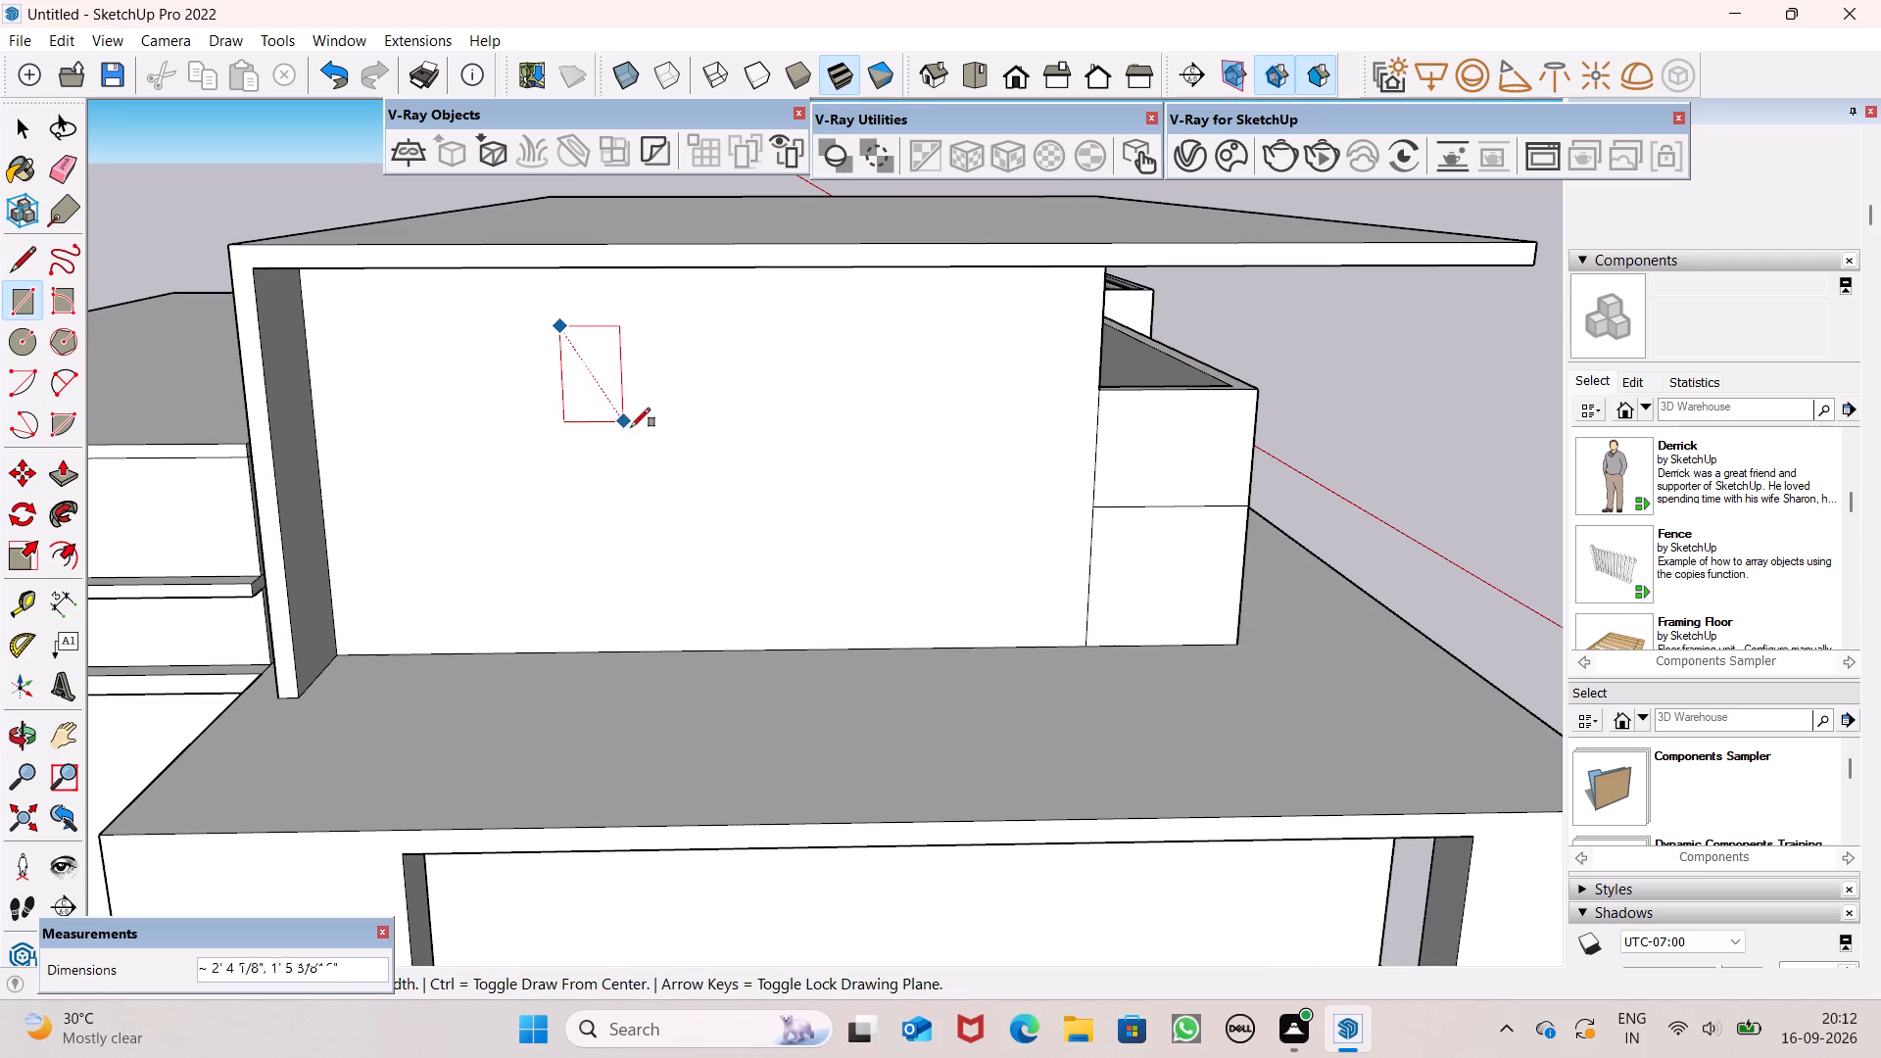
pyautogui.click(835, 557)
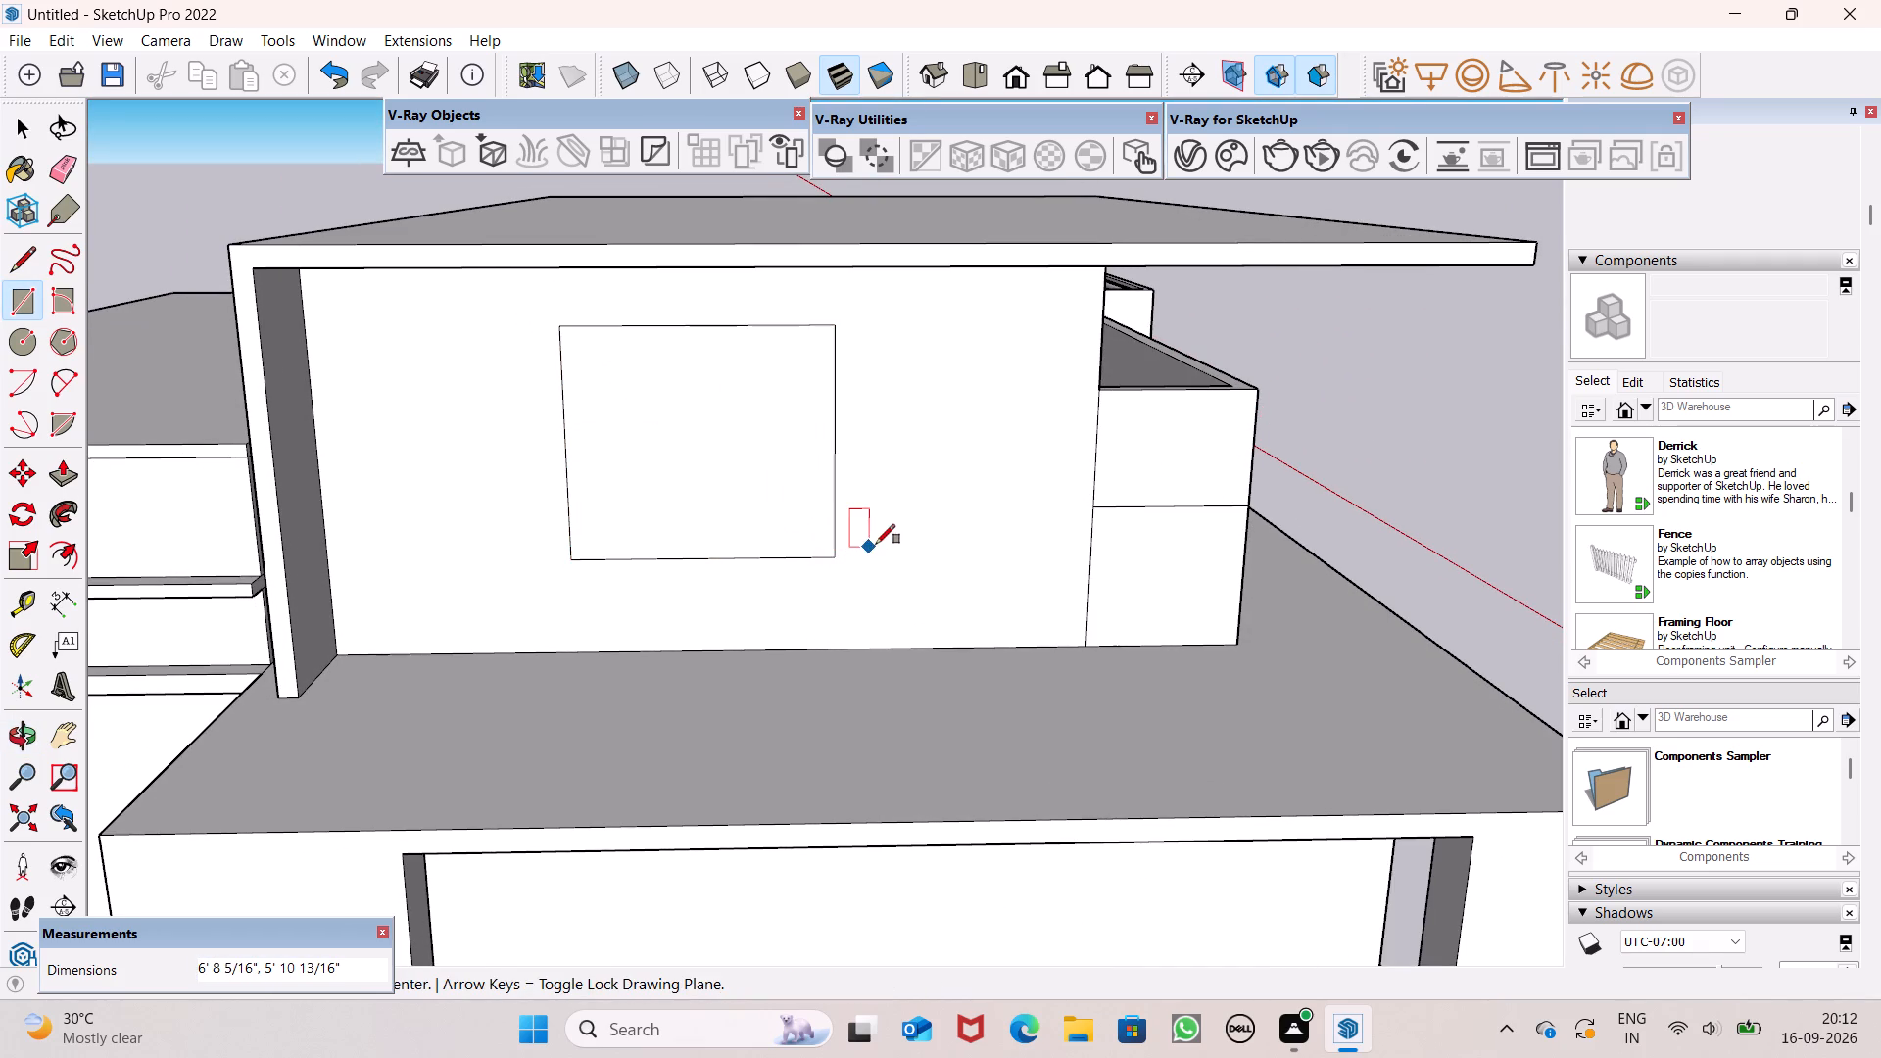
pyautogui.press('space')
pyautogui.press('space')
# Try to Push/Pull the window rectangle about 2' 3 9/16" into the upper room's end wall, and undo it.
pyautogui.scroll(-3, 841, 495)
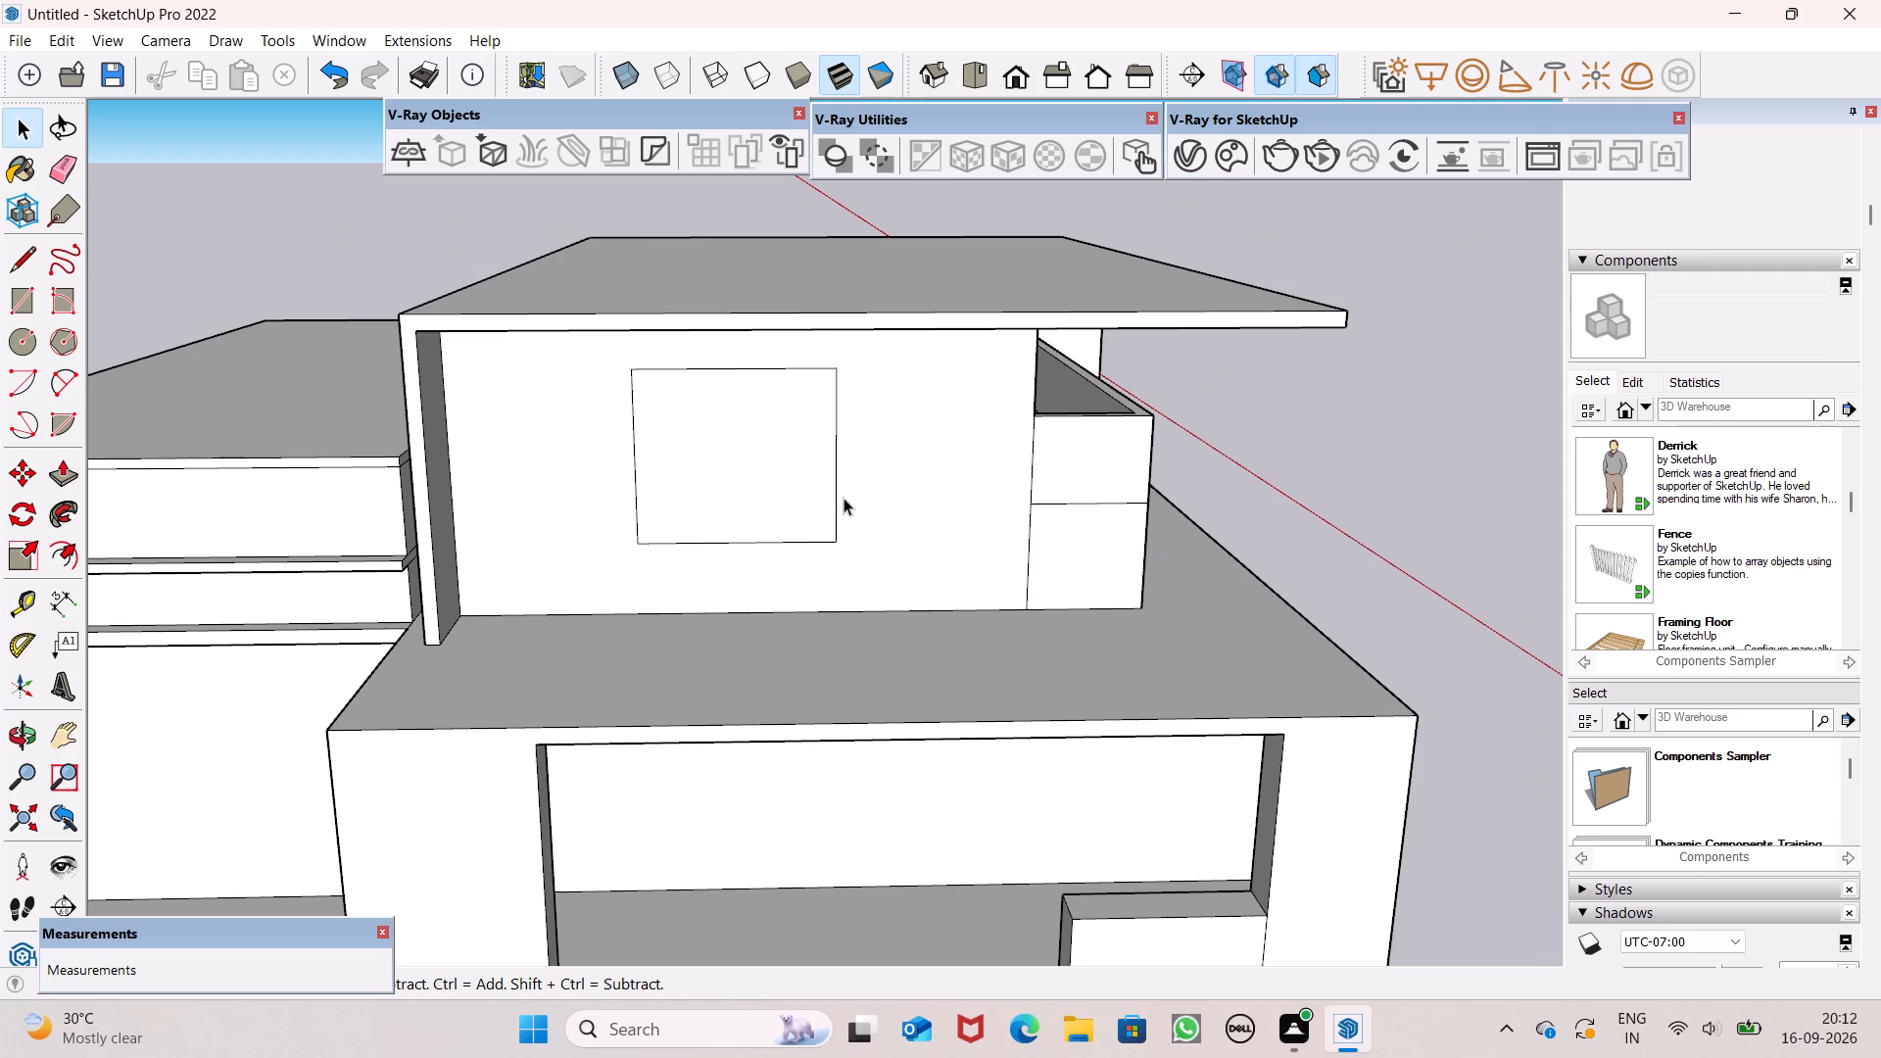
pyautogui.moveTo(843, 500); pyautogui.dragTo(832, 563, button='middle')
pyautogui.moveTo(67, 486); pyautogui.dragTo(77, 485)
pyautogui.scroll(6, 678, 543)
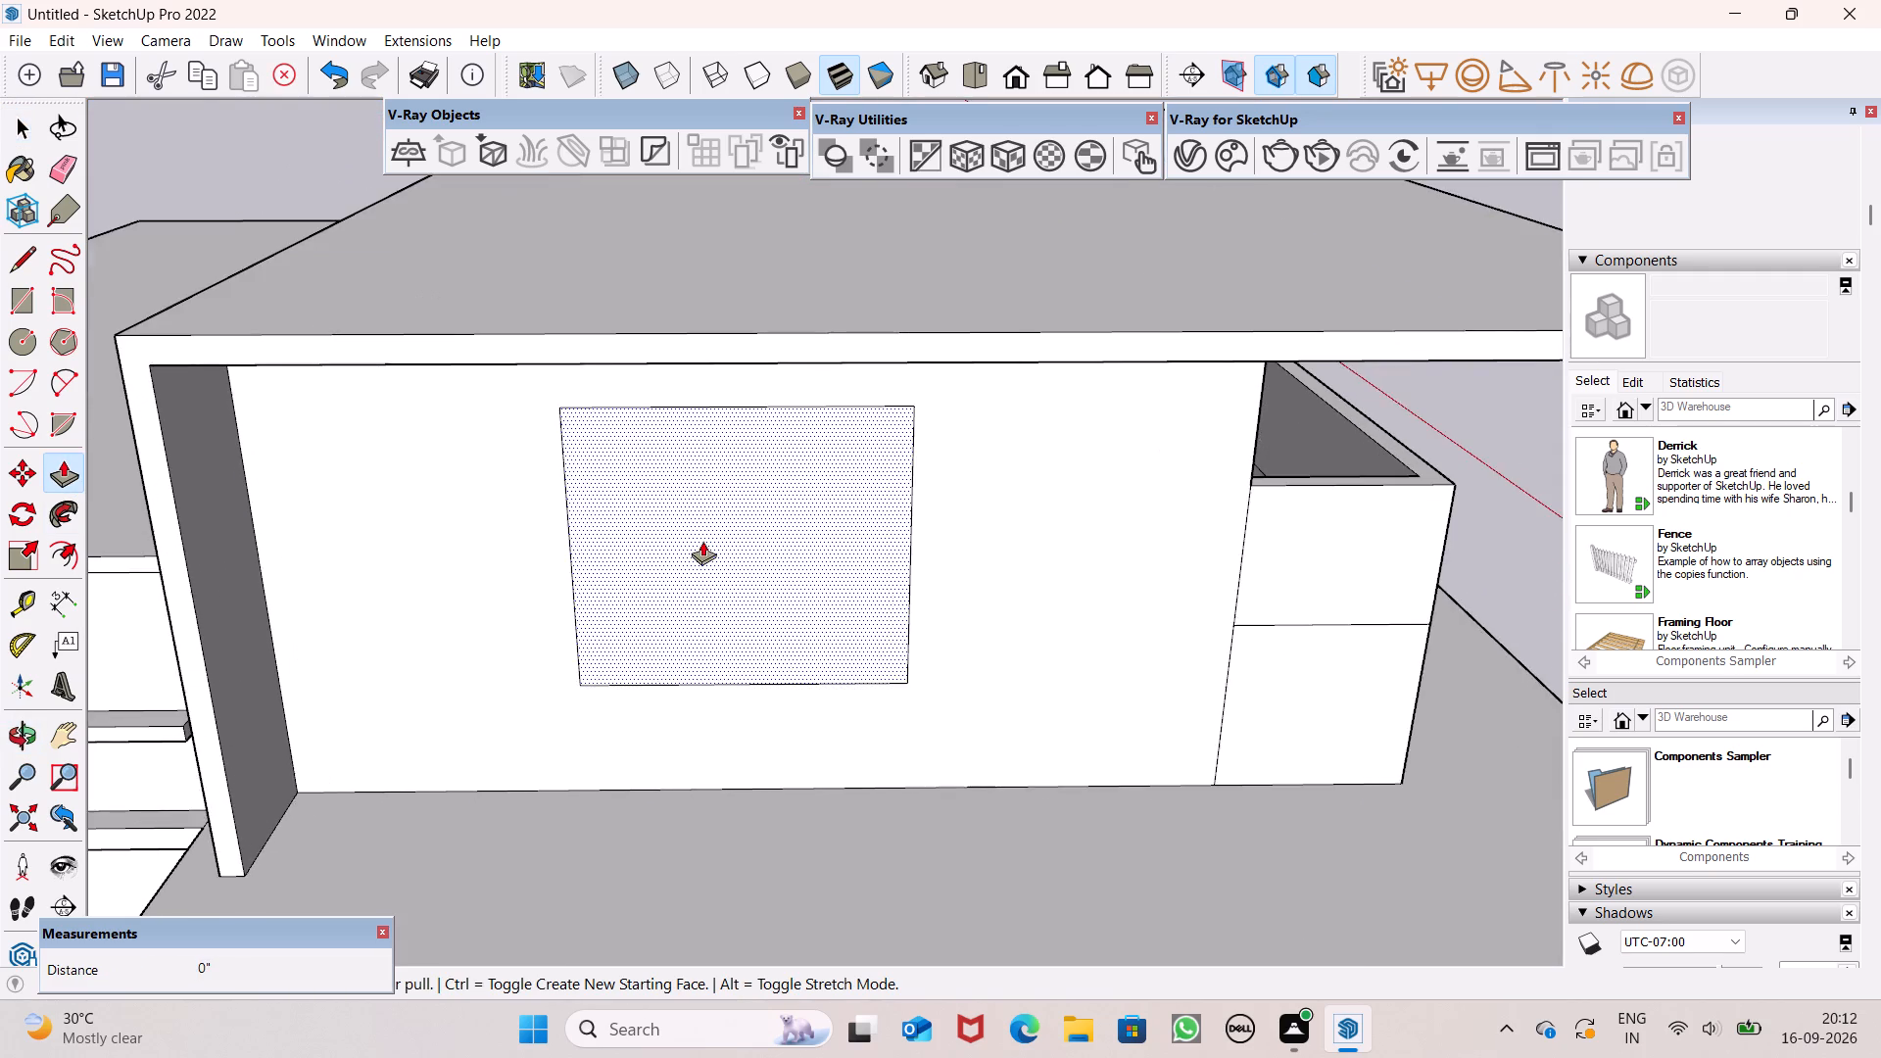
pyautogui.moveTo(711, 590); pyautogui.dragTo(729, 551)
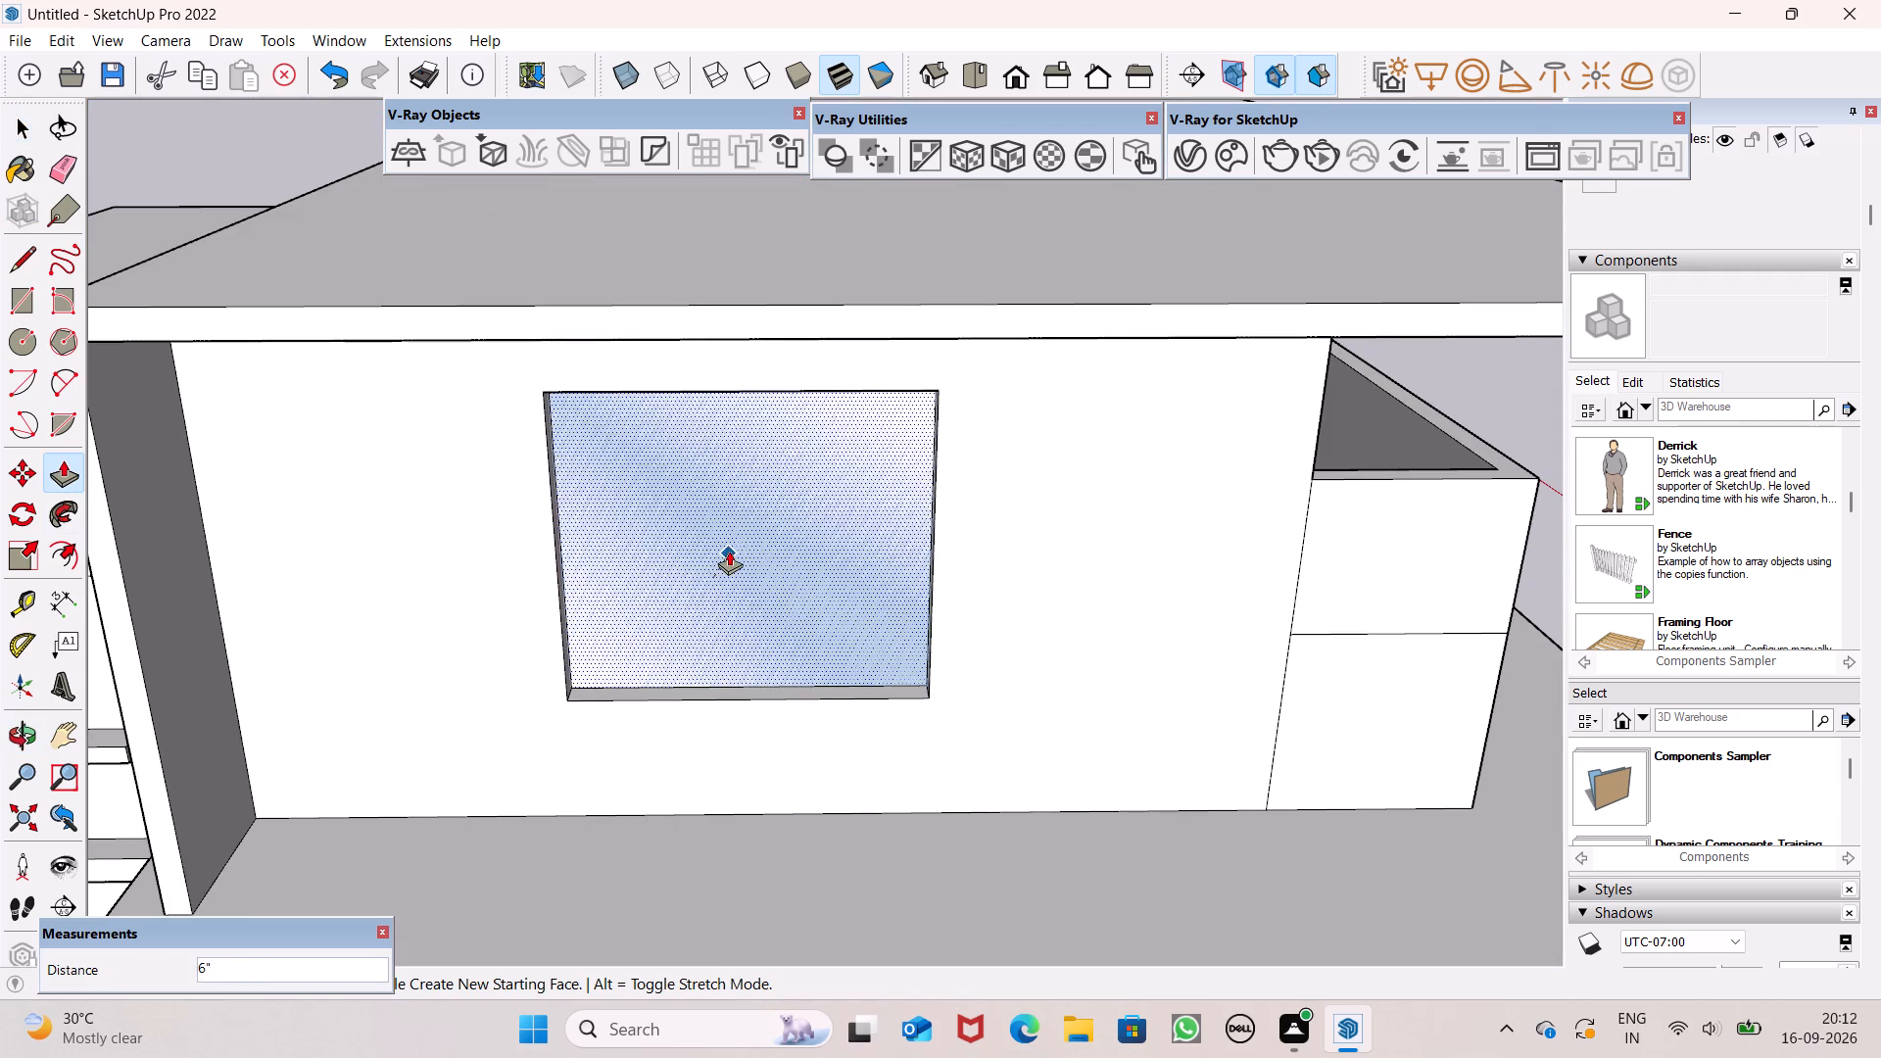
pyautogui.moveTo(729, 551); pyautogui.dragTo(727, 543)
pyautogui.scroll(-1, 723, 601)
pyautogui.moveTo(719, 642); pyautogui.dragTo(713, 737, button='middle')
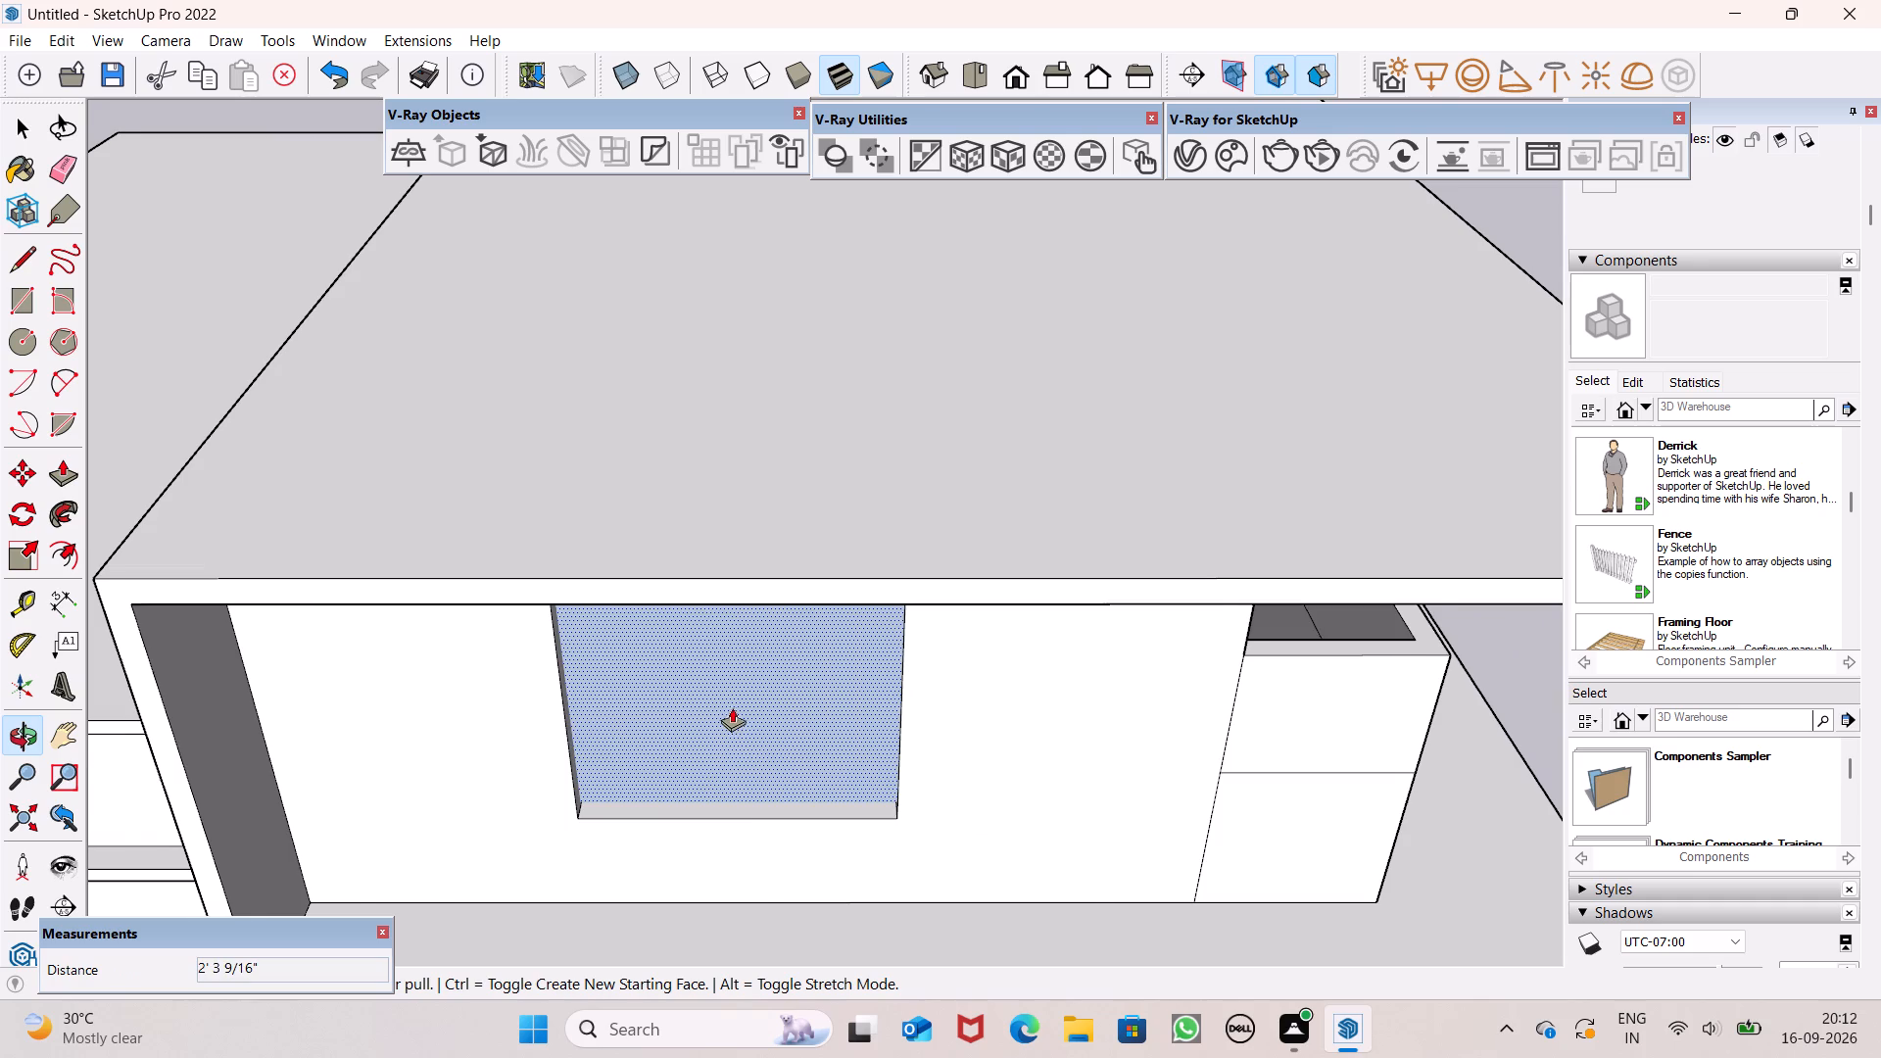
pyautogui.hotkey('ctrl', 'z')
# Push/Pull the window rectangle inward through the upper room's end wall to cut the opening.
pyautogui.moveTo(741, 731); pyautogui.dragTo(776, 658)
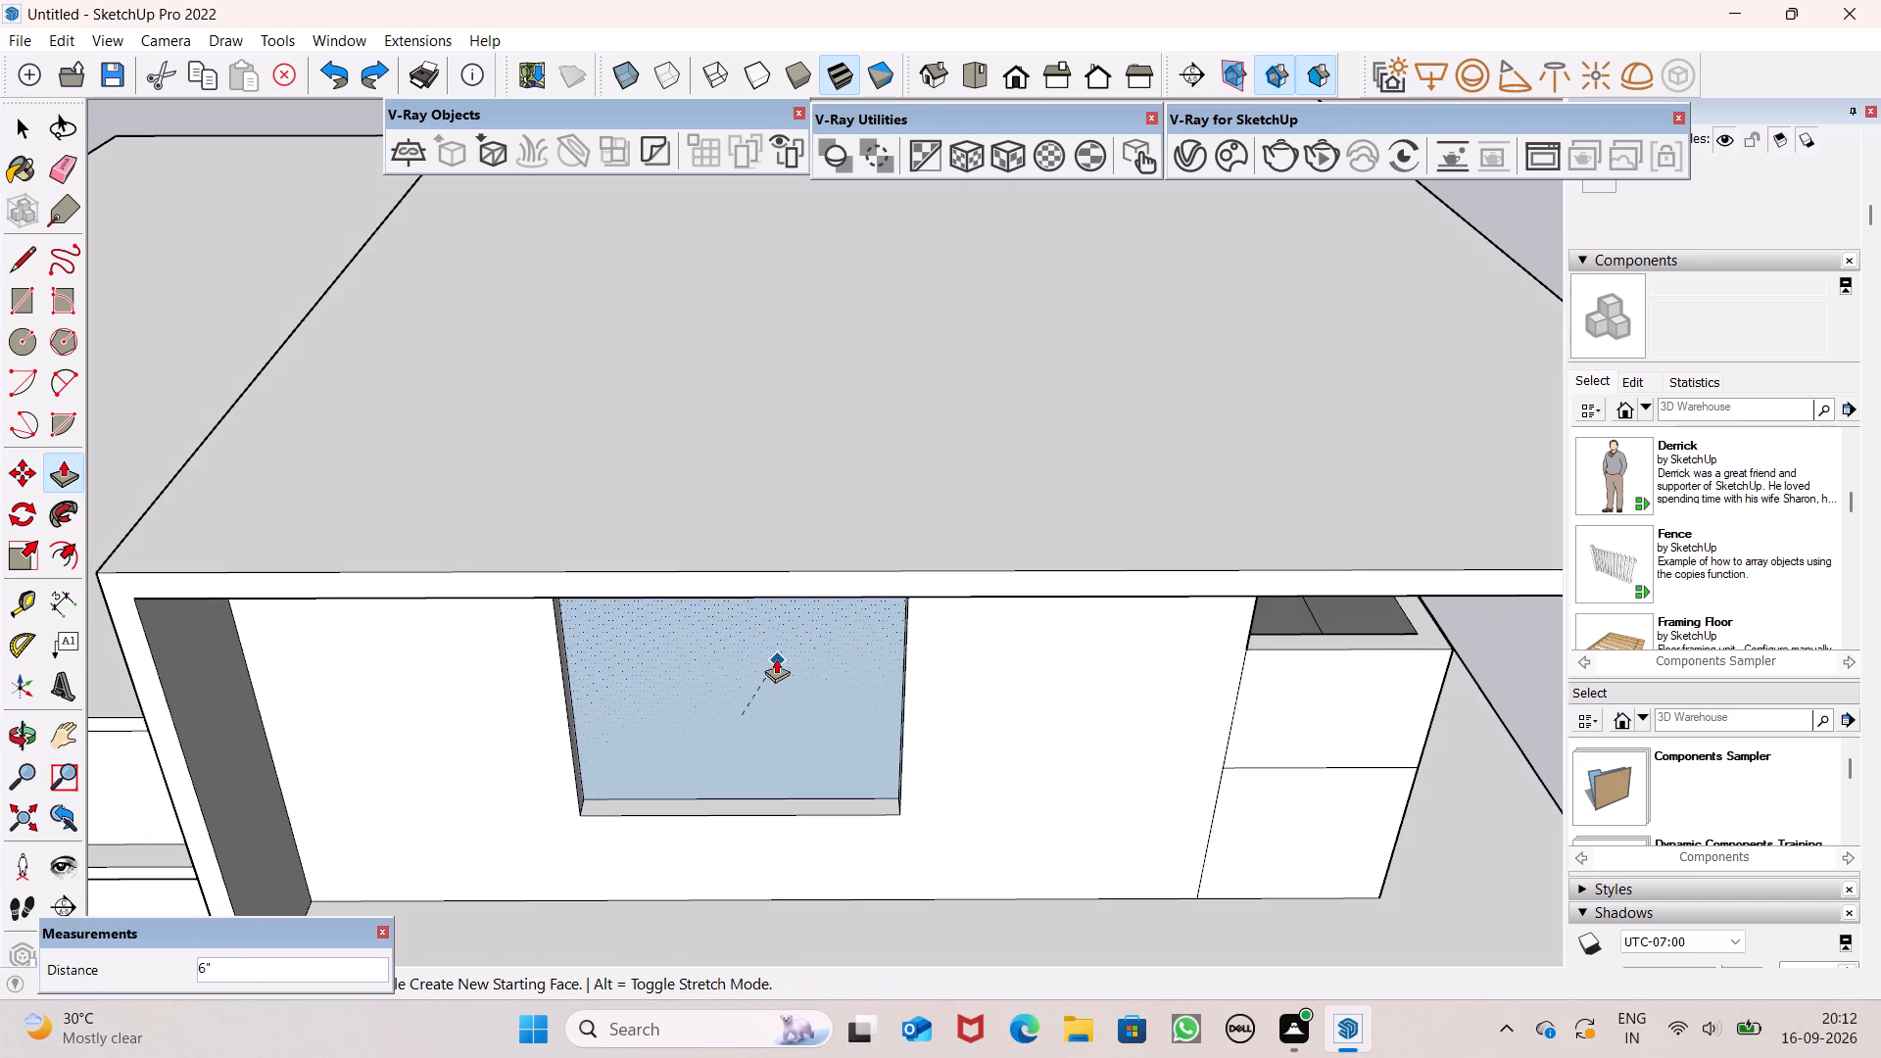
pyautogui.moveTo(776, 658); pyautogui.dragTo(736, 620)
pyautogui.moveTo(802, 774); pyautogui.dragTo(796, 721, button='middle')
pyautogui.press('space')
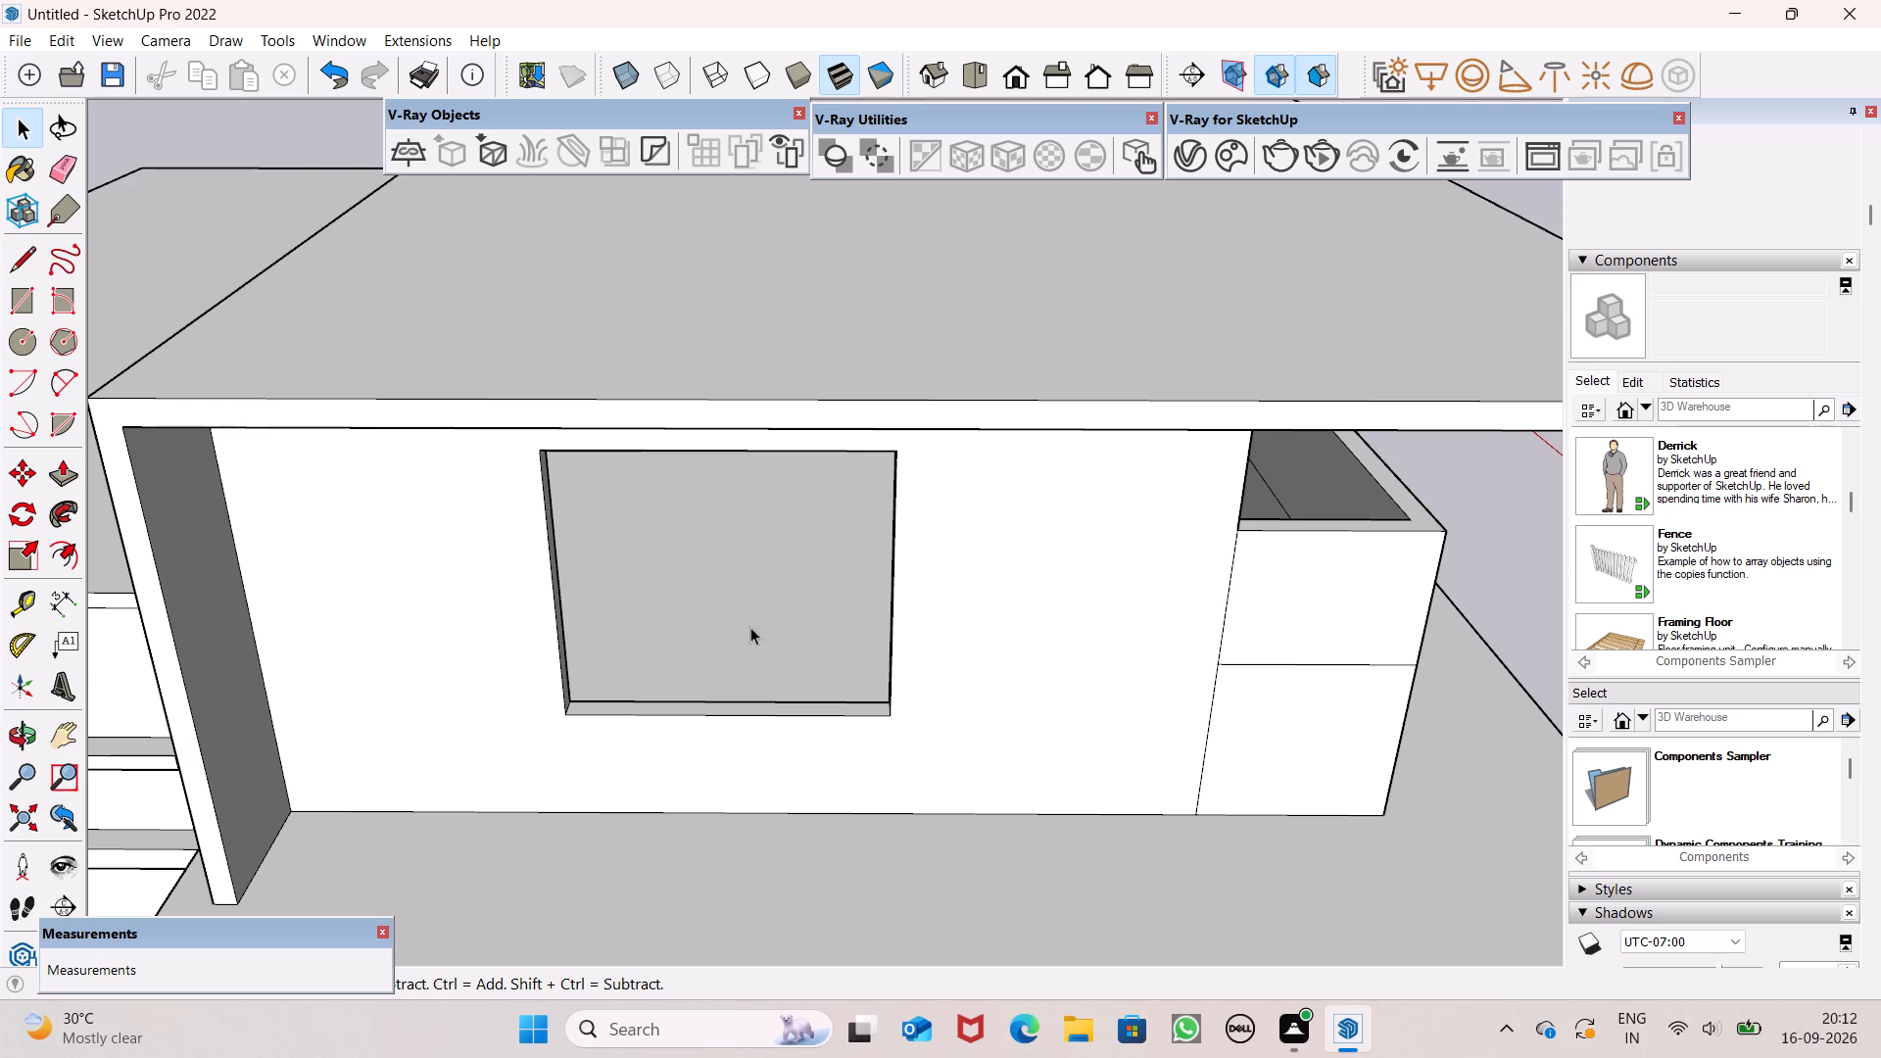
# Examine the new window opening and the house's front, roofs and end wall from several angles.
pyautogui.scroll(1, 749, 552)
pyautogui.moveTo(749, 552); pyautogui.dragTo(747, 626, button='middle')
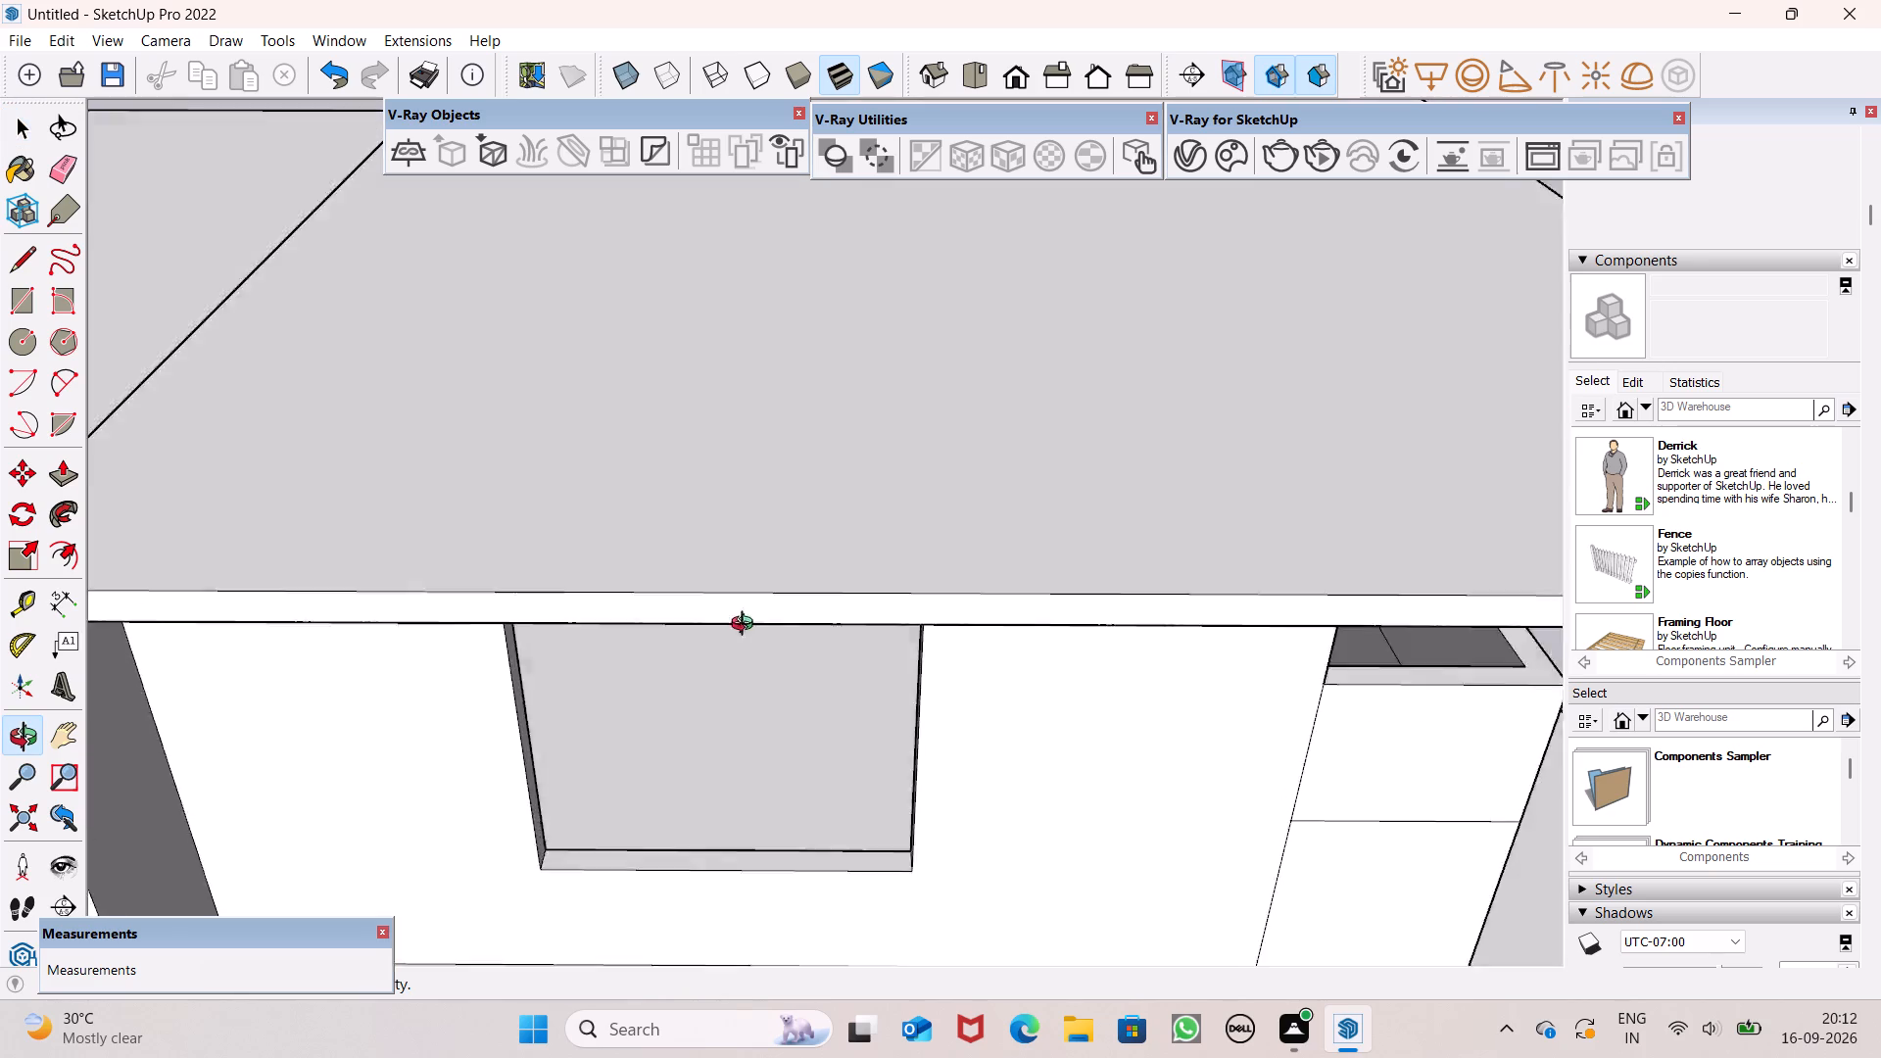
pyautogui.moveTo(747, 626); pyautogui.dragTo(734, 598, button='middle')
pyautogui.scroll(-4, 721, 646)
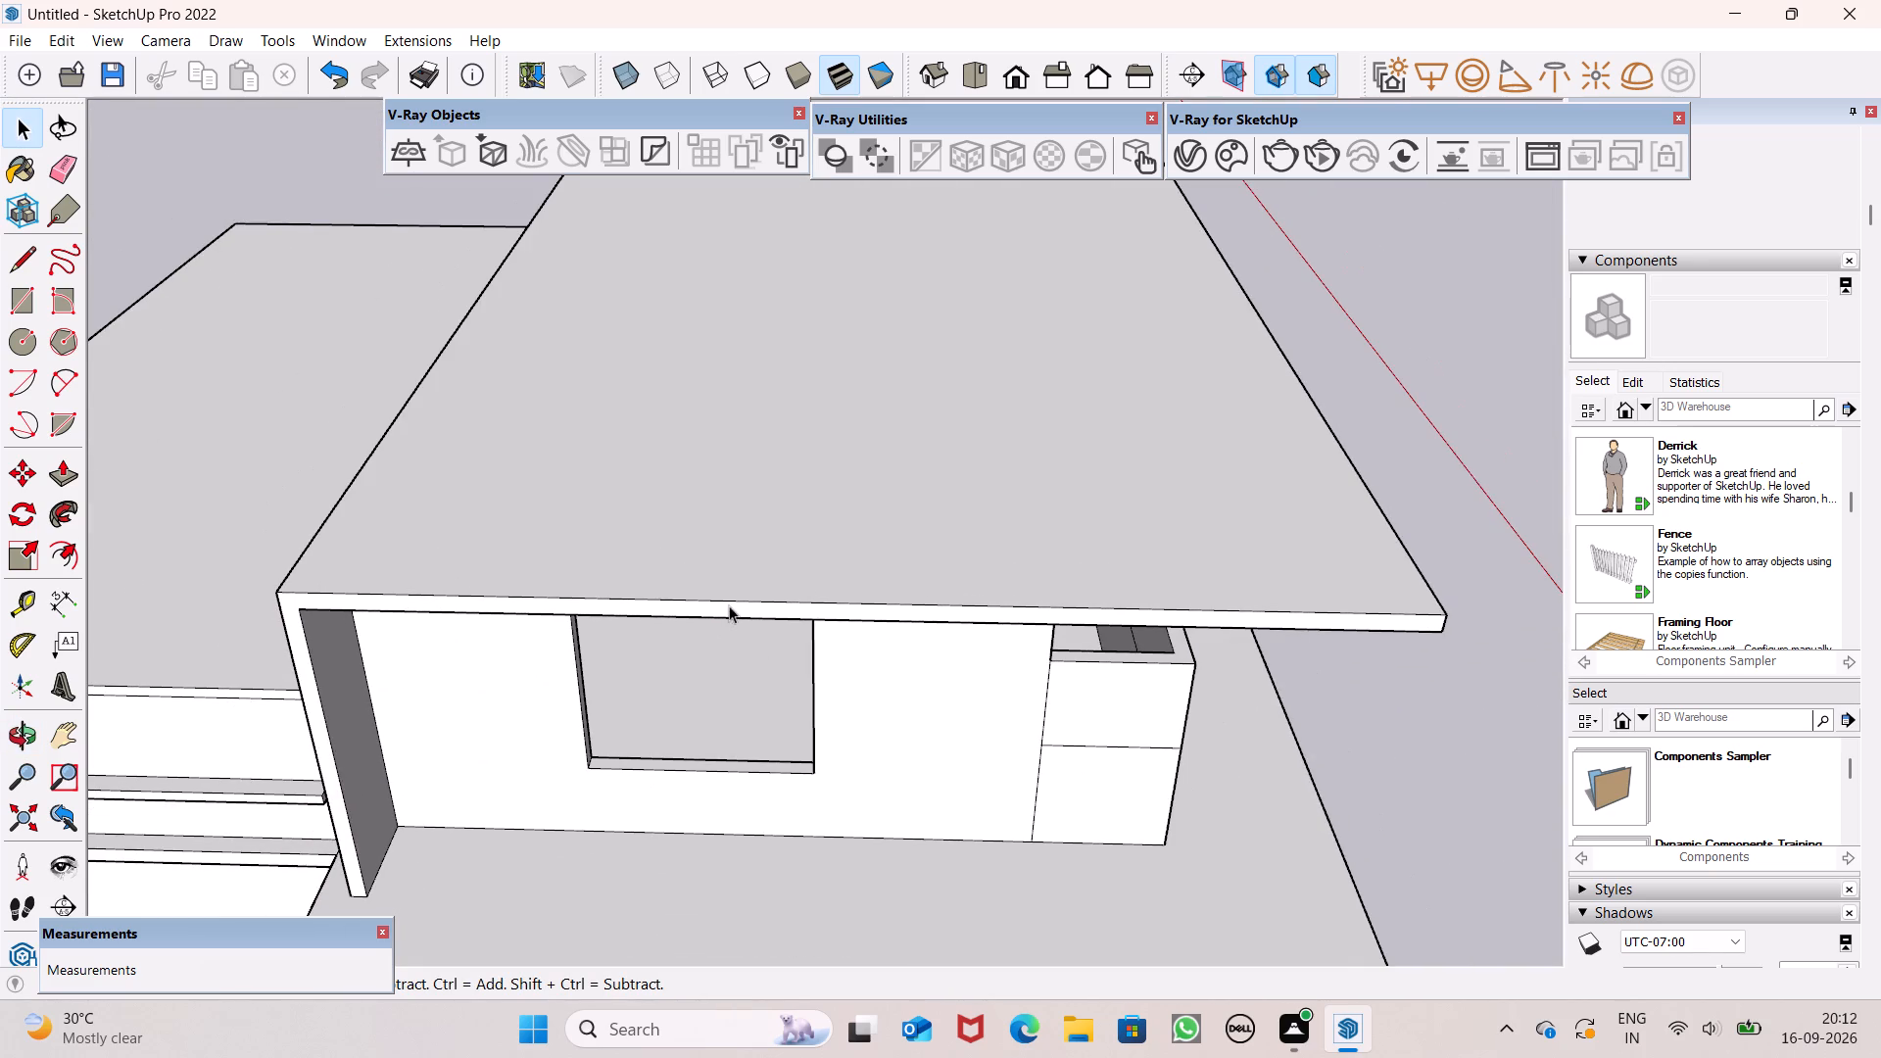
pyautogui.moveTo(644, 726); pyautogui.dragTo(636, 657, button='middle')
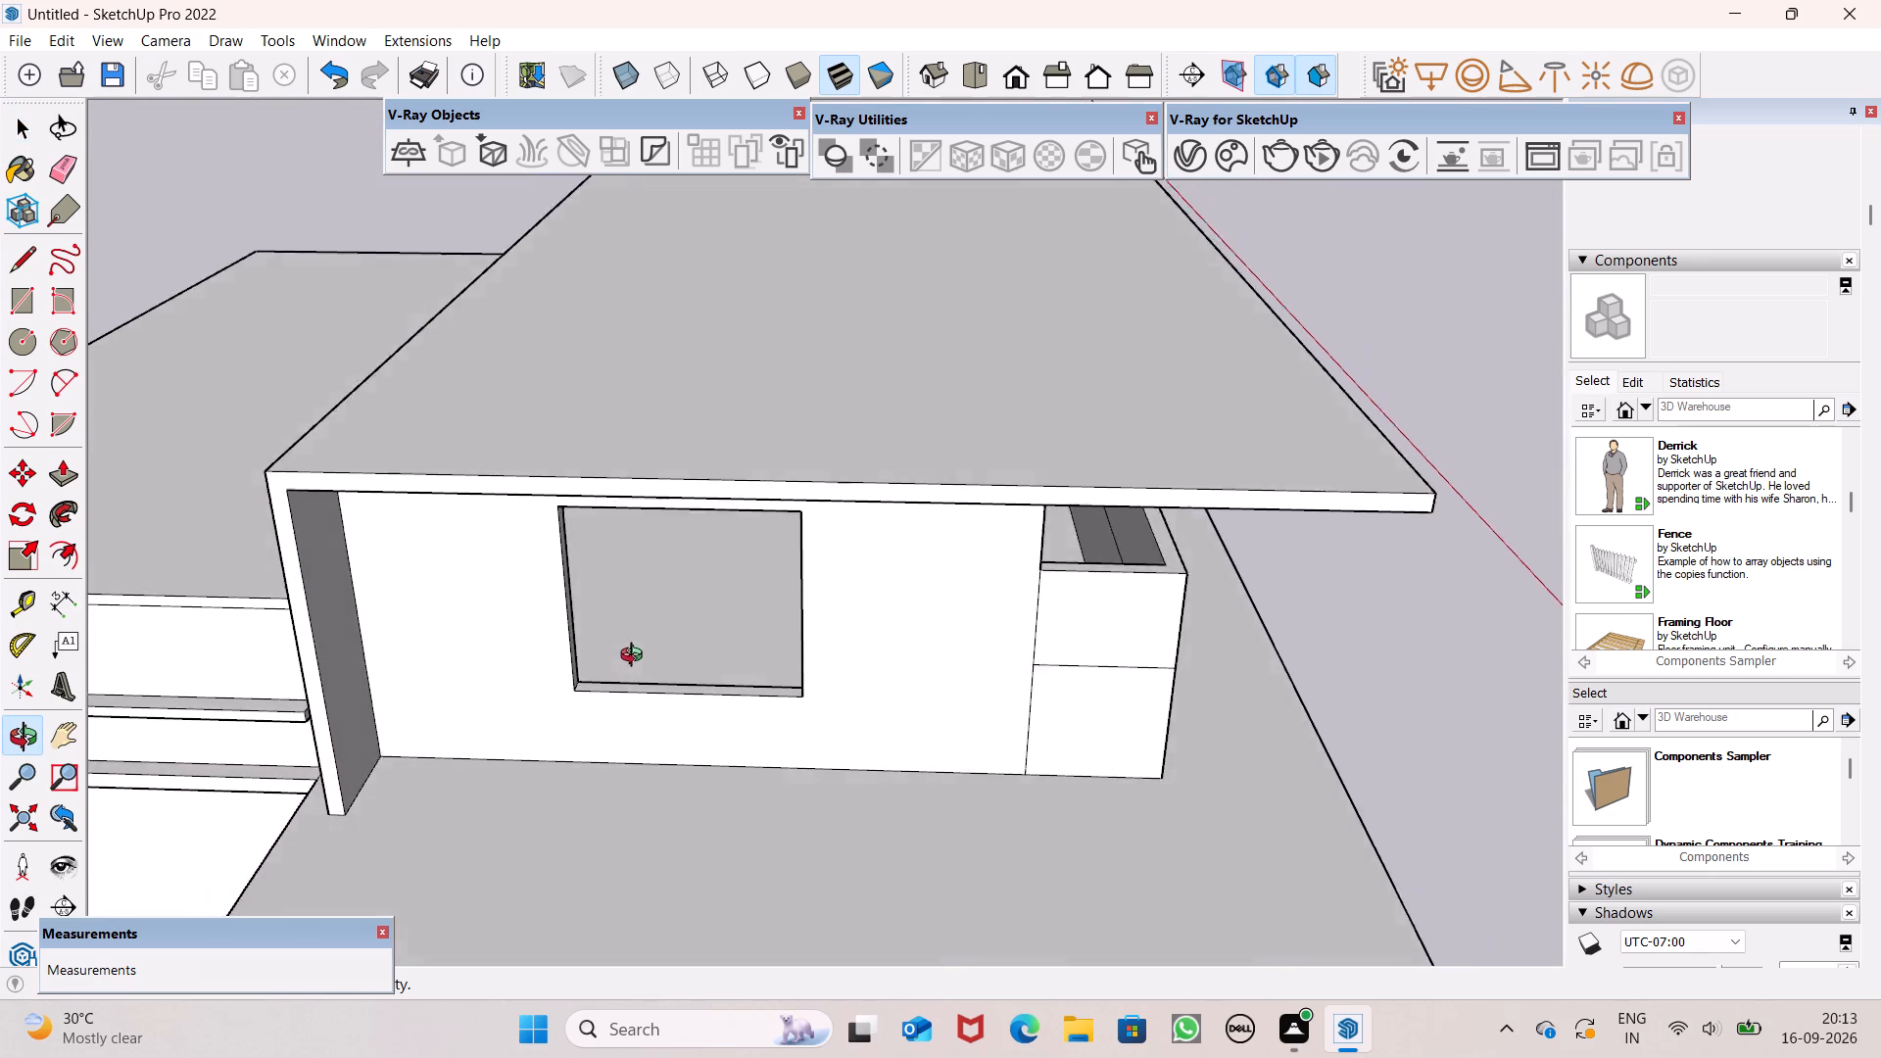
pyautogui.moveTo(636, 657); pyautogui.dragTo(659, 695, button='middle')
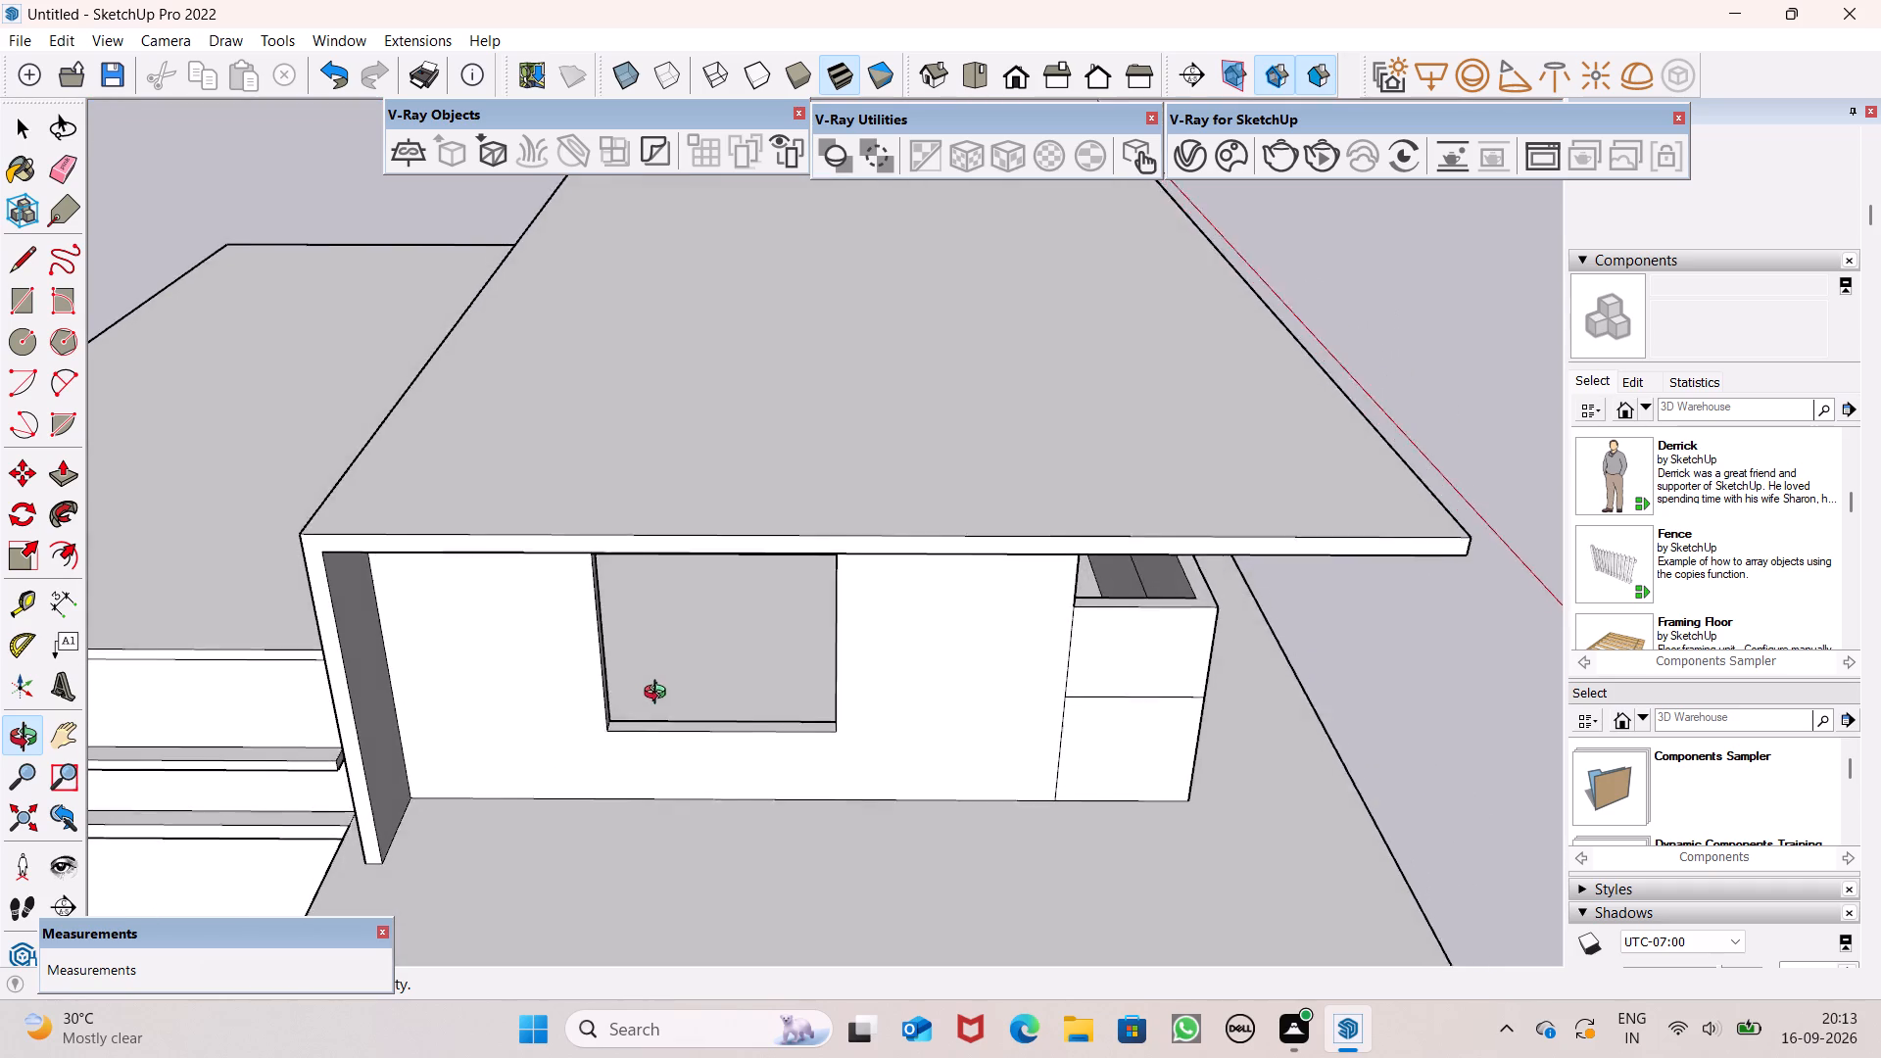
pyautogui.moveTo(659, 695); pyautogui.dragTo(543, 548, button='middle')
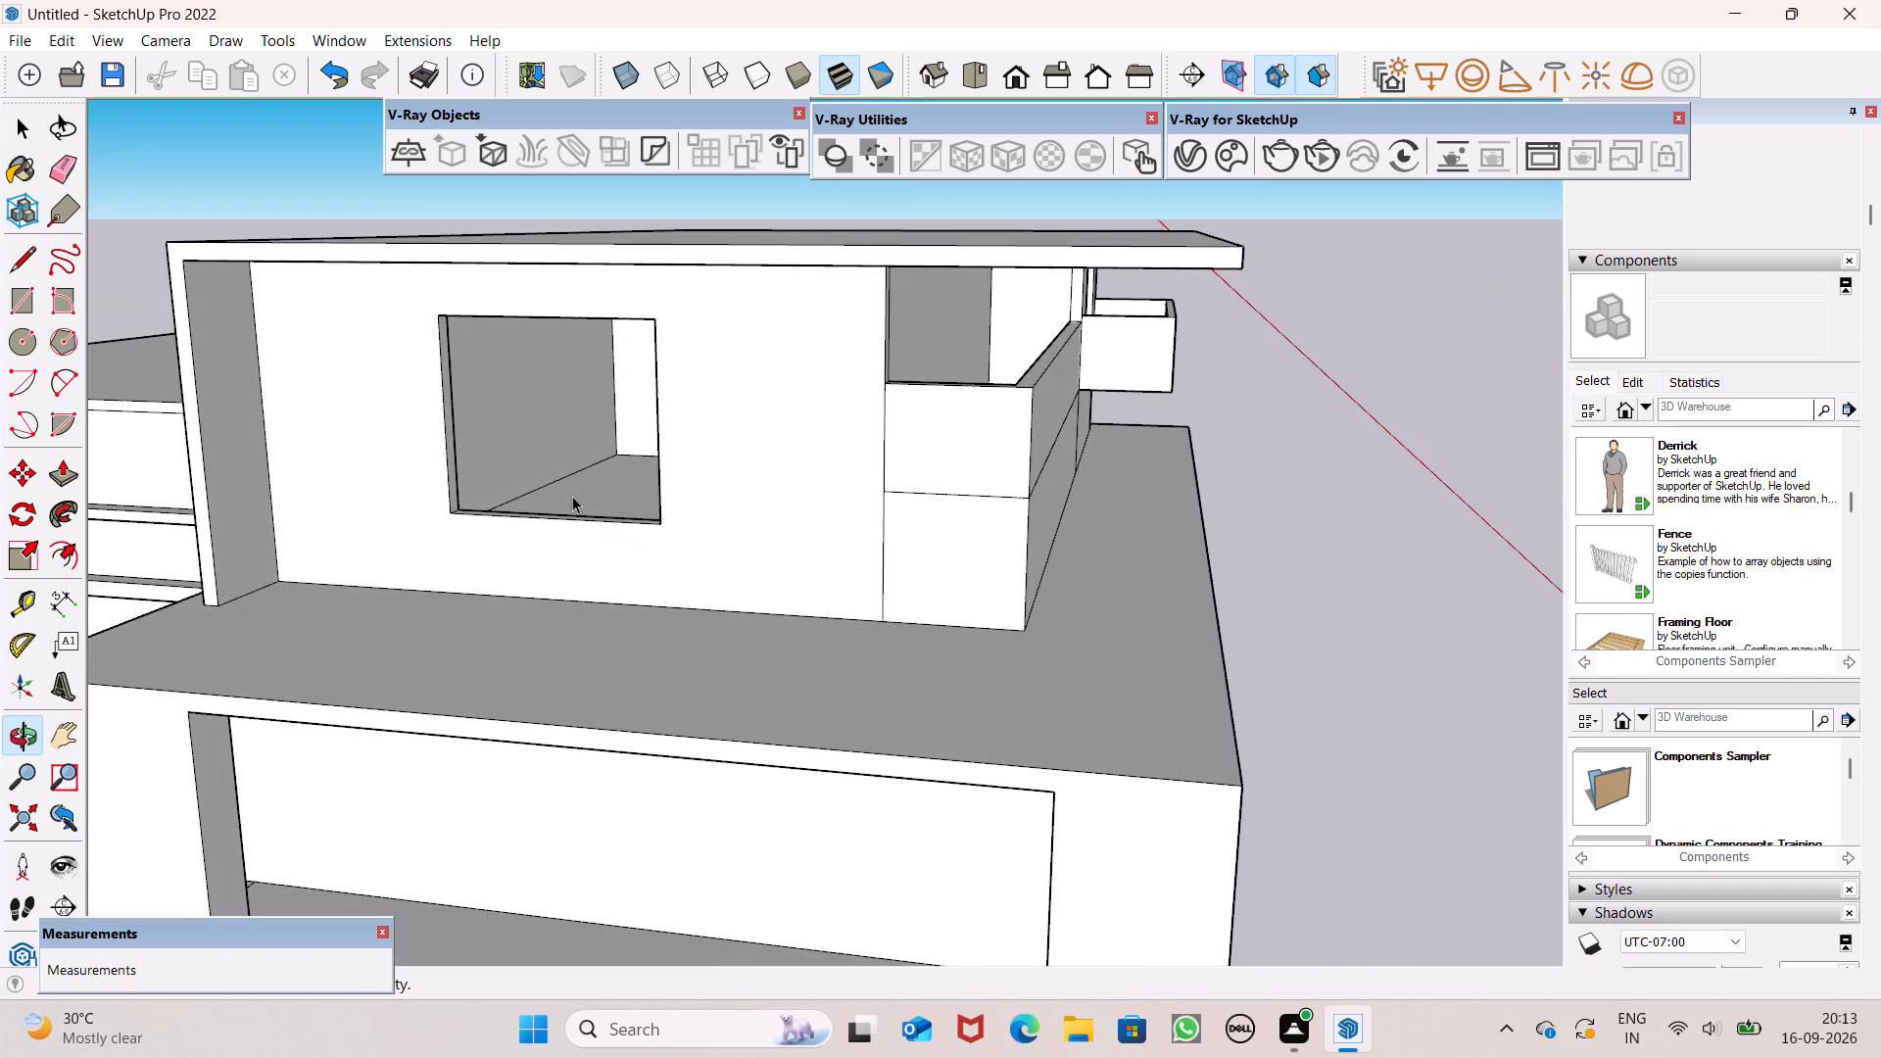
pyautogui.scroll(-2, 572, 495)
pyautogui.moveTo(621, 566); pyautogui.dragTo(297, 504, button='middle')
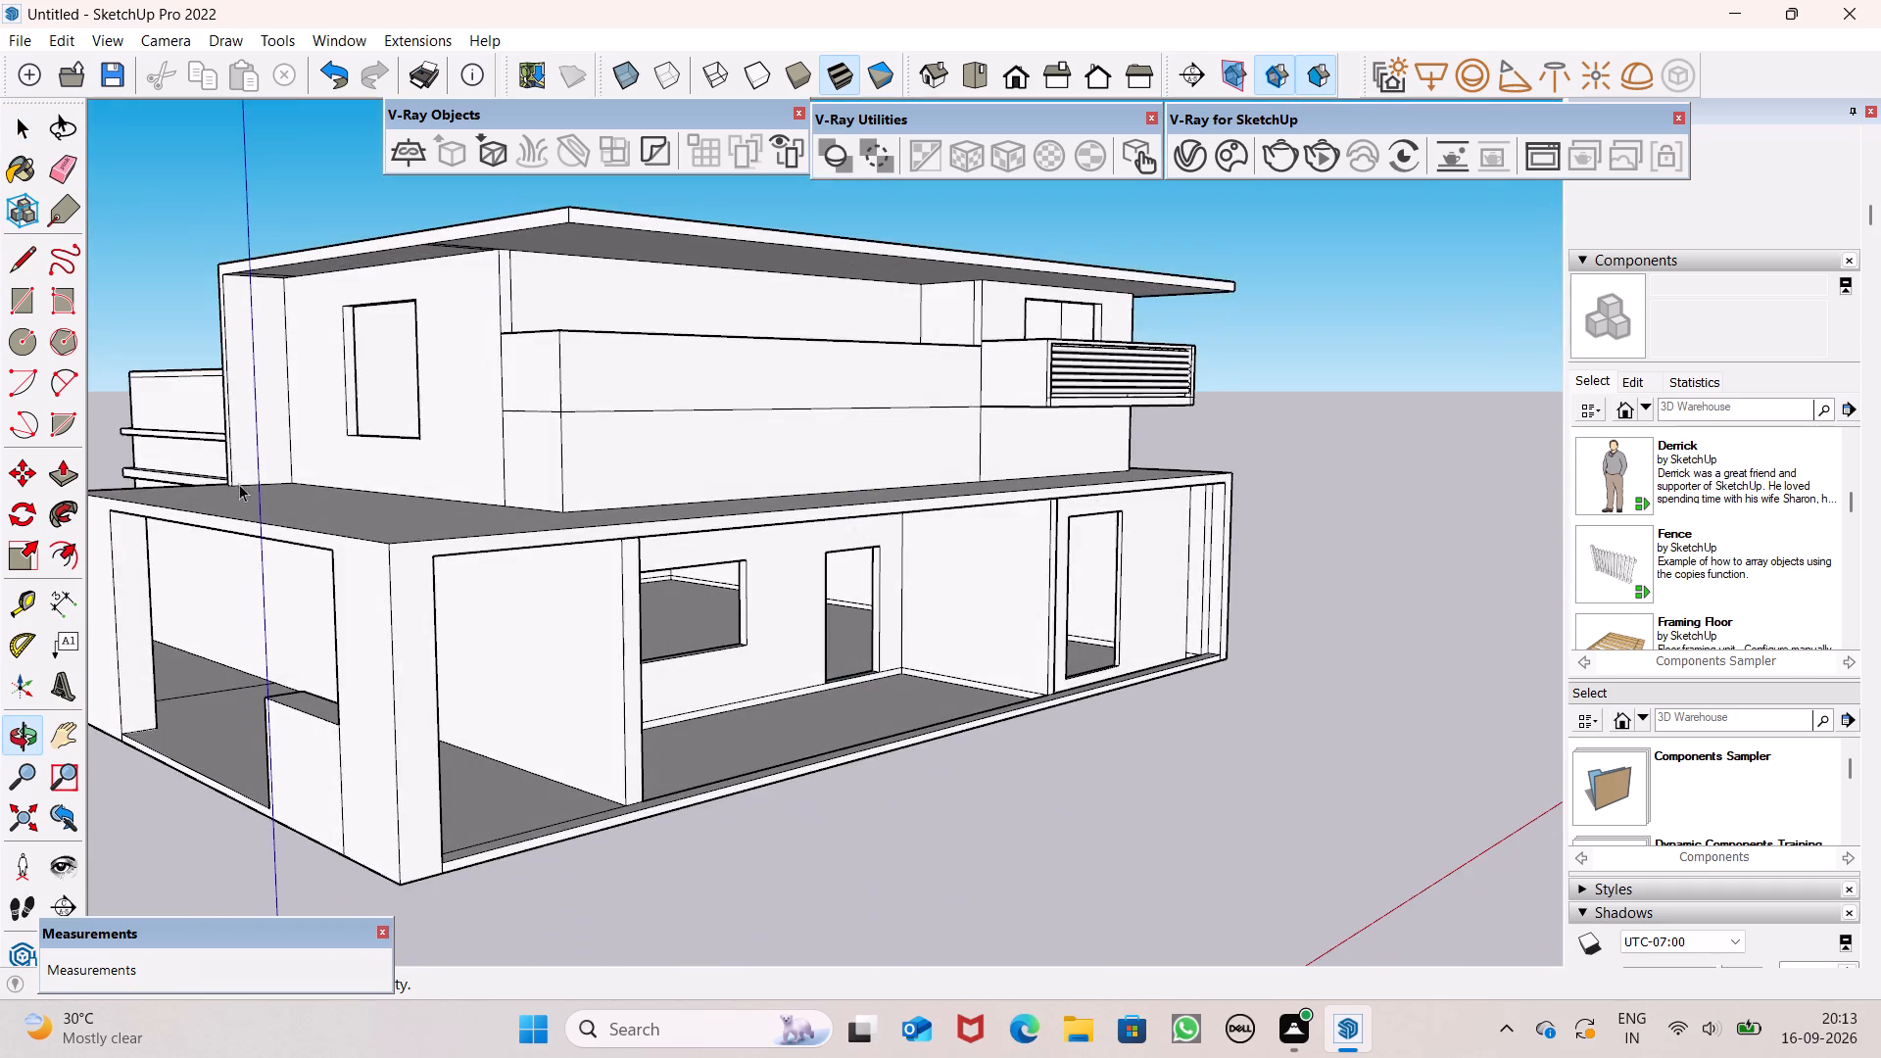
pyautogui.scroll(-5, 463, 468)
pyautogui.moveTo(710, 596); pyautogui.dragTo(236, 561, button='middle')
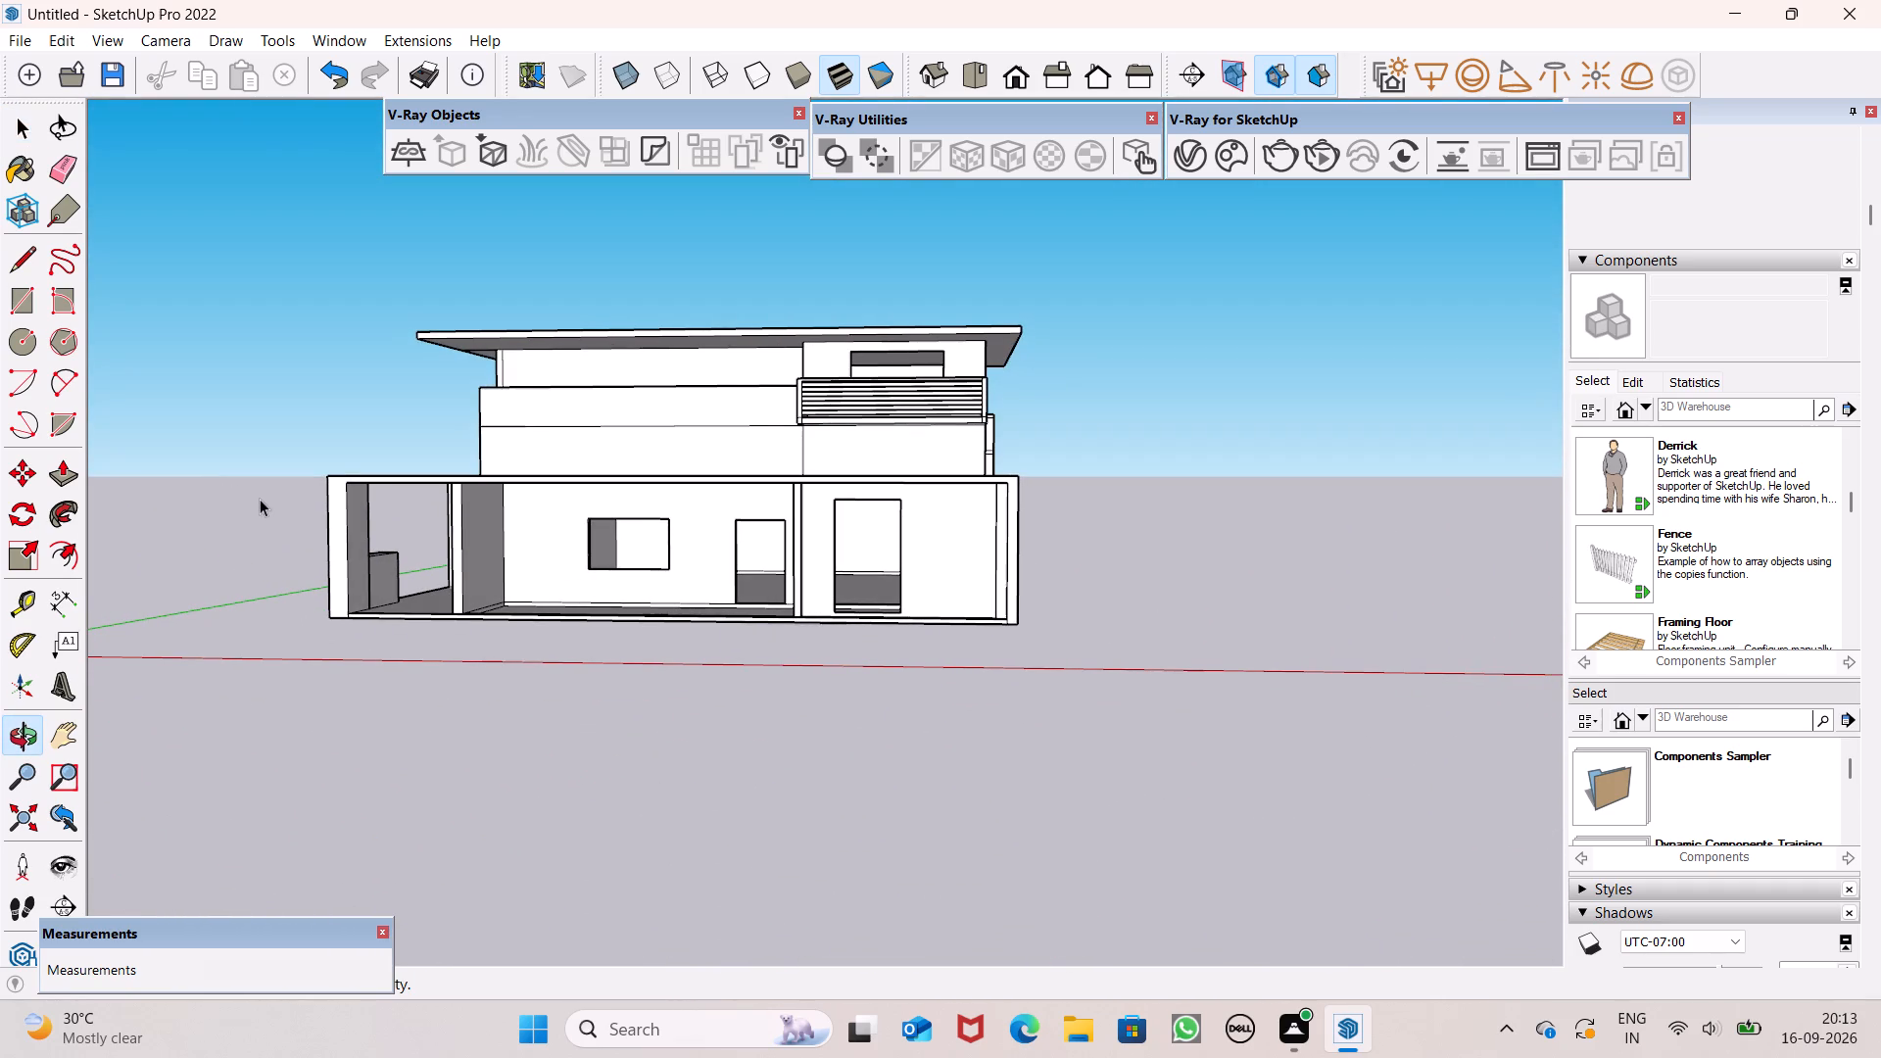
pyautogui.moveTo(442, 554); pyautogui.dragTo(479, 914, button='middle')
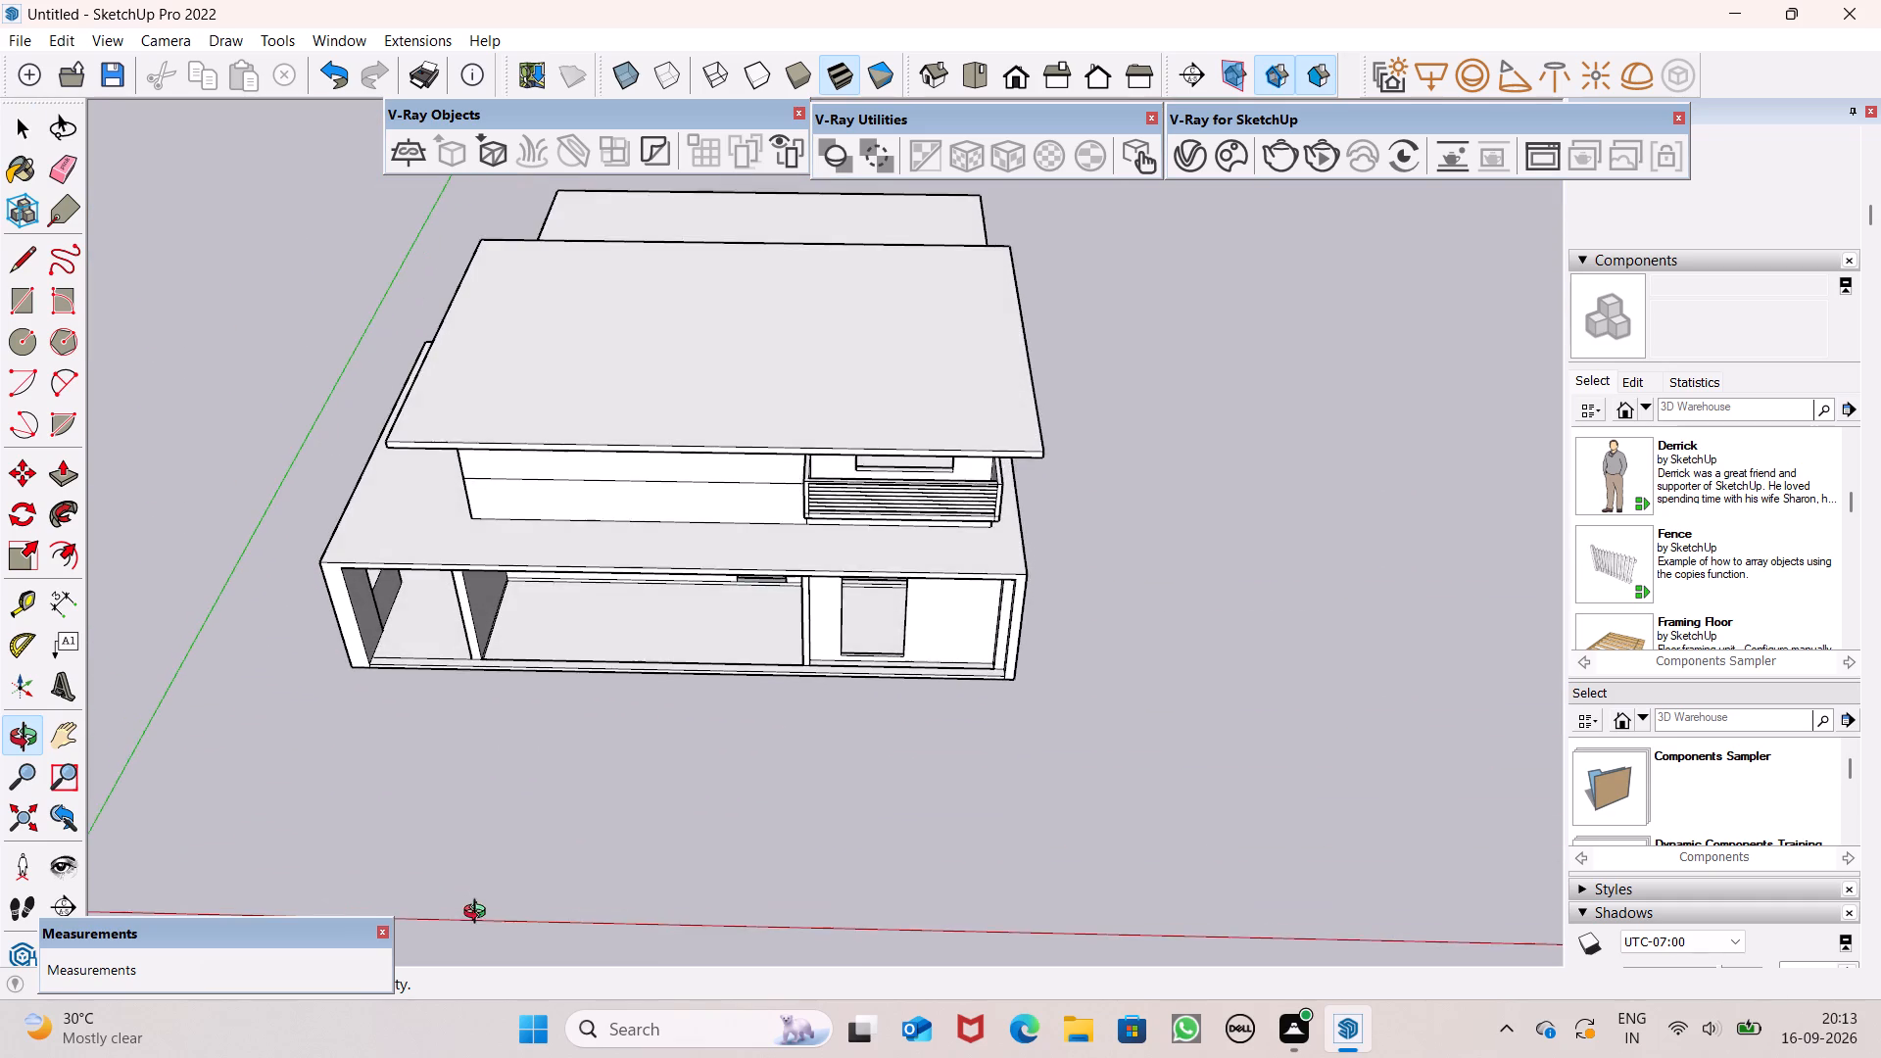
pyautogui.moveTo(479, 914); pyautogui.dragTo(479, 894, button='middle')
pyautogui.scroll(4, 506, 538)
pyautogui.moveTo(554, 587); pyautogui.dragTo(487, 672, button='middle')
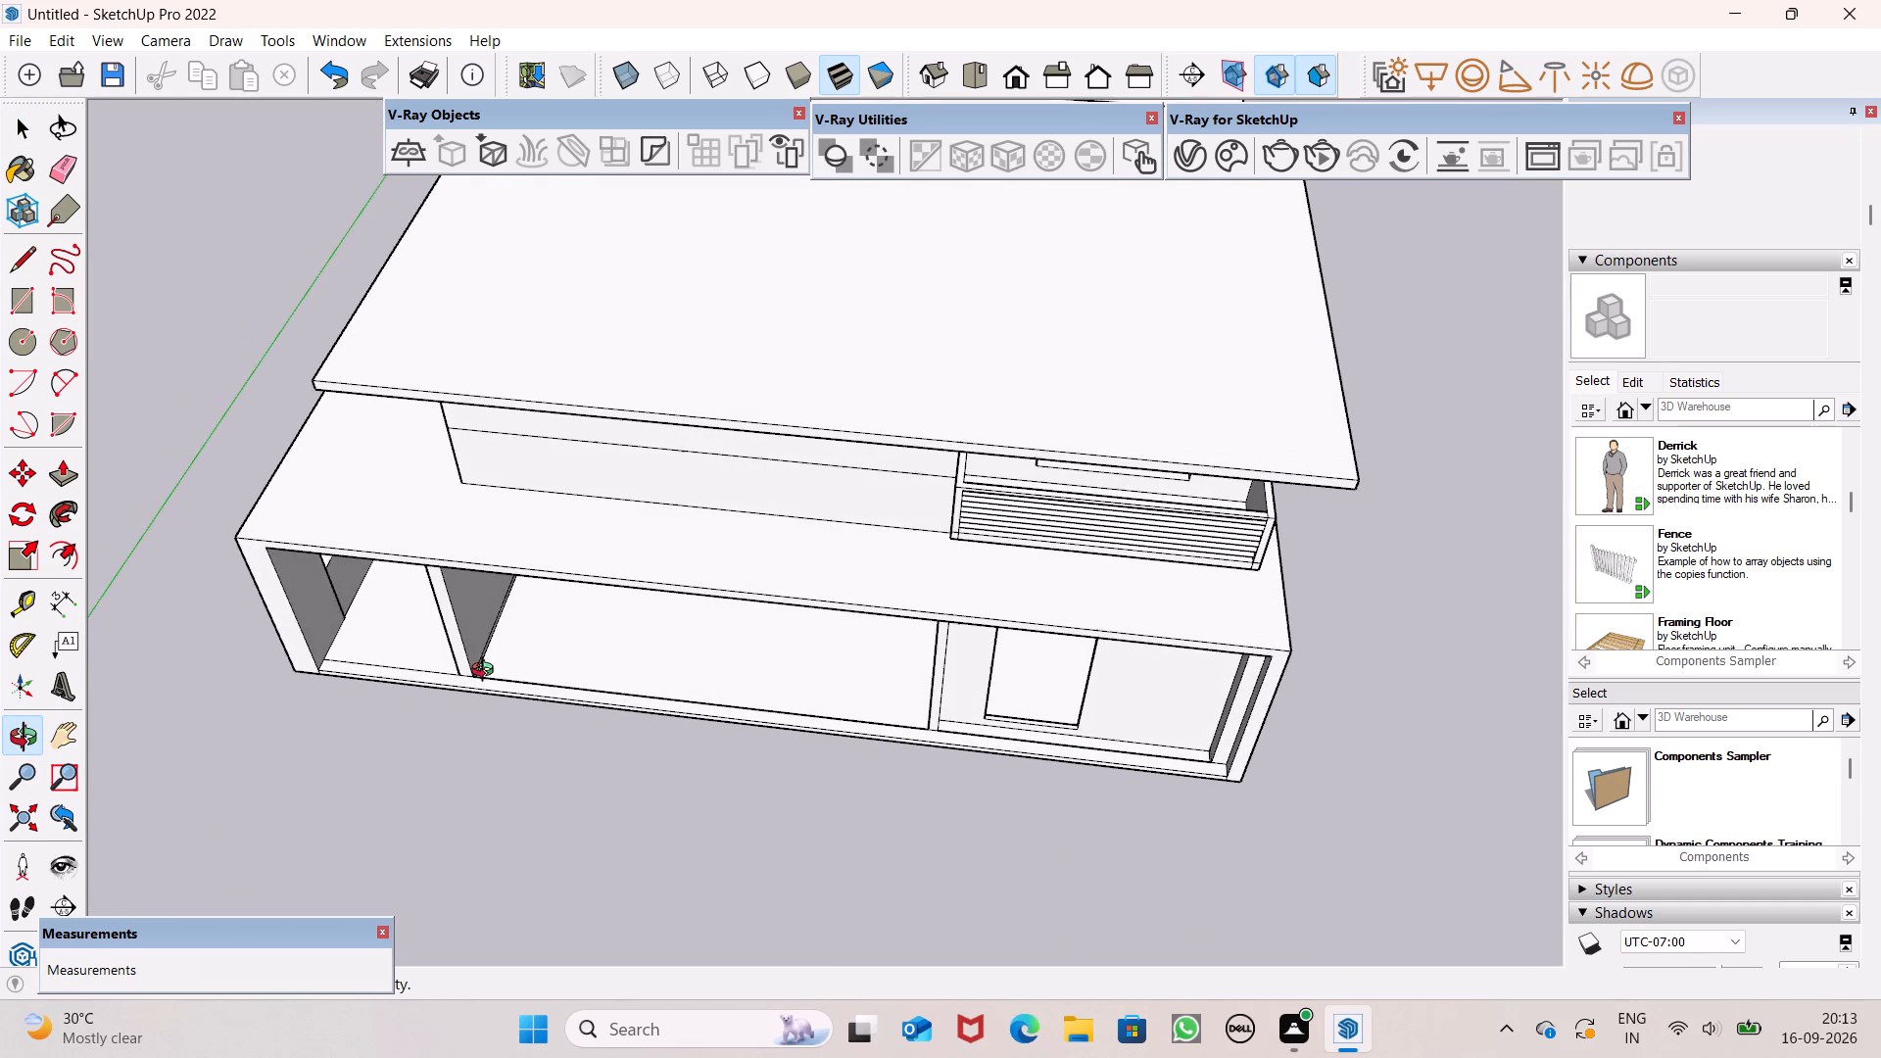
pyautogui.moveTo(487, 672); pyautogui.dragTo(1065, 319, button='middle')
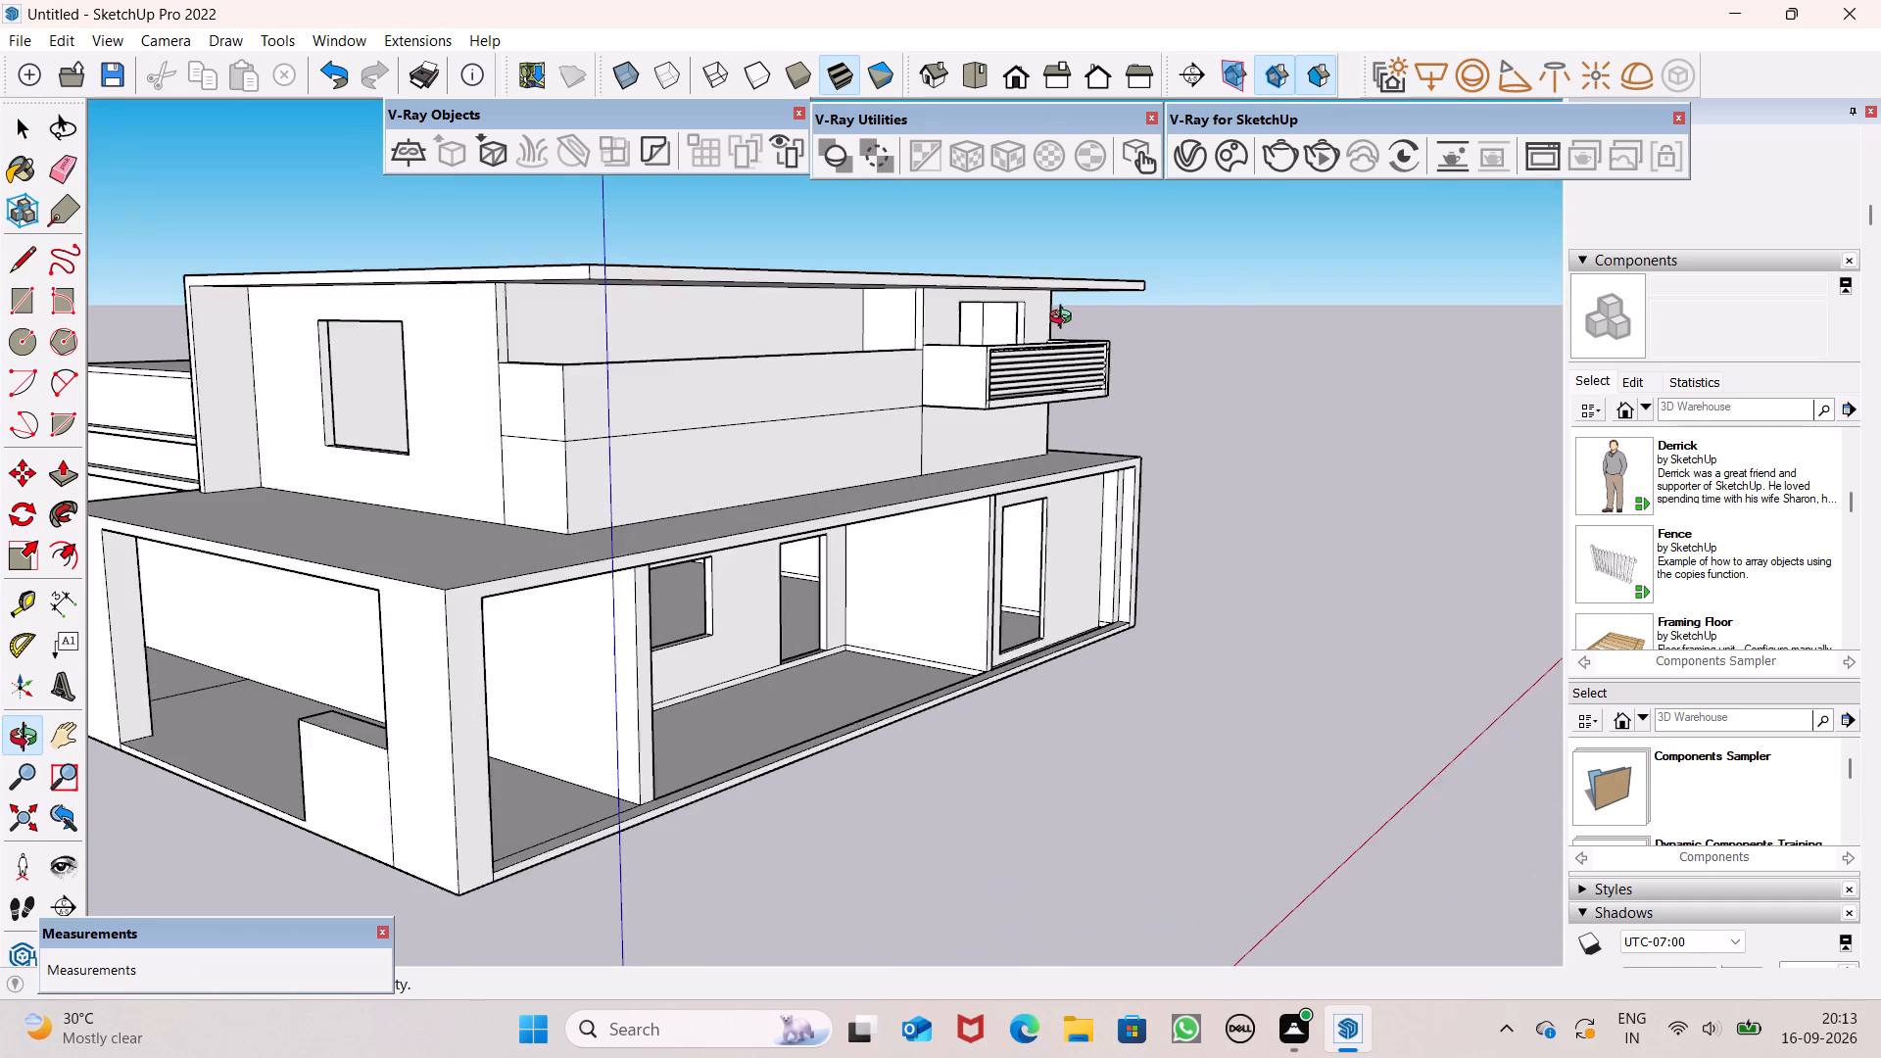
# Examine the upper room, slatted balcony, front openings and roofs of the house from several angles.
pyautogui.moveTo(1065, 319); pyautogui.dragTo(1190, 407, button='middle')
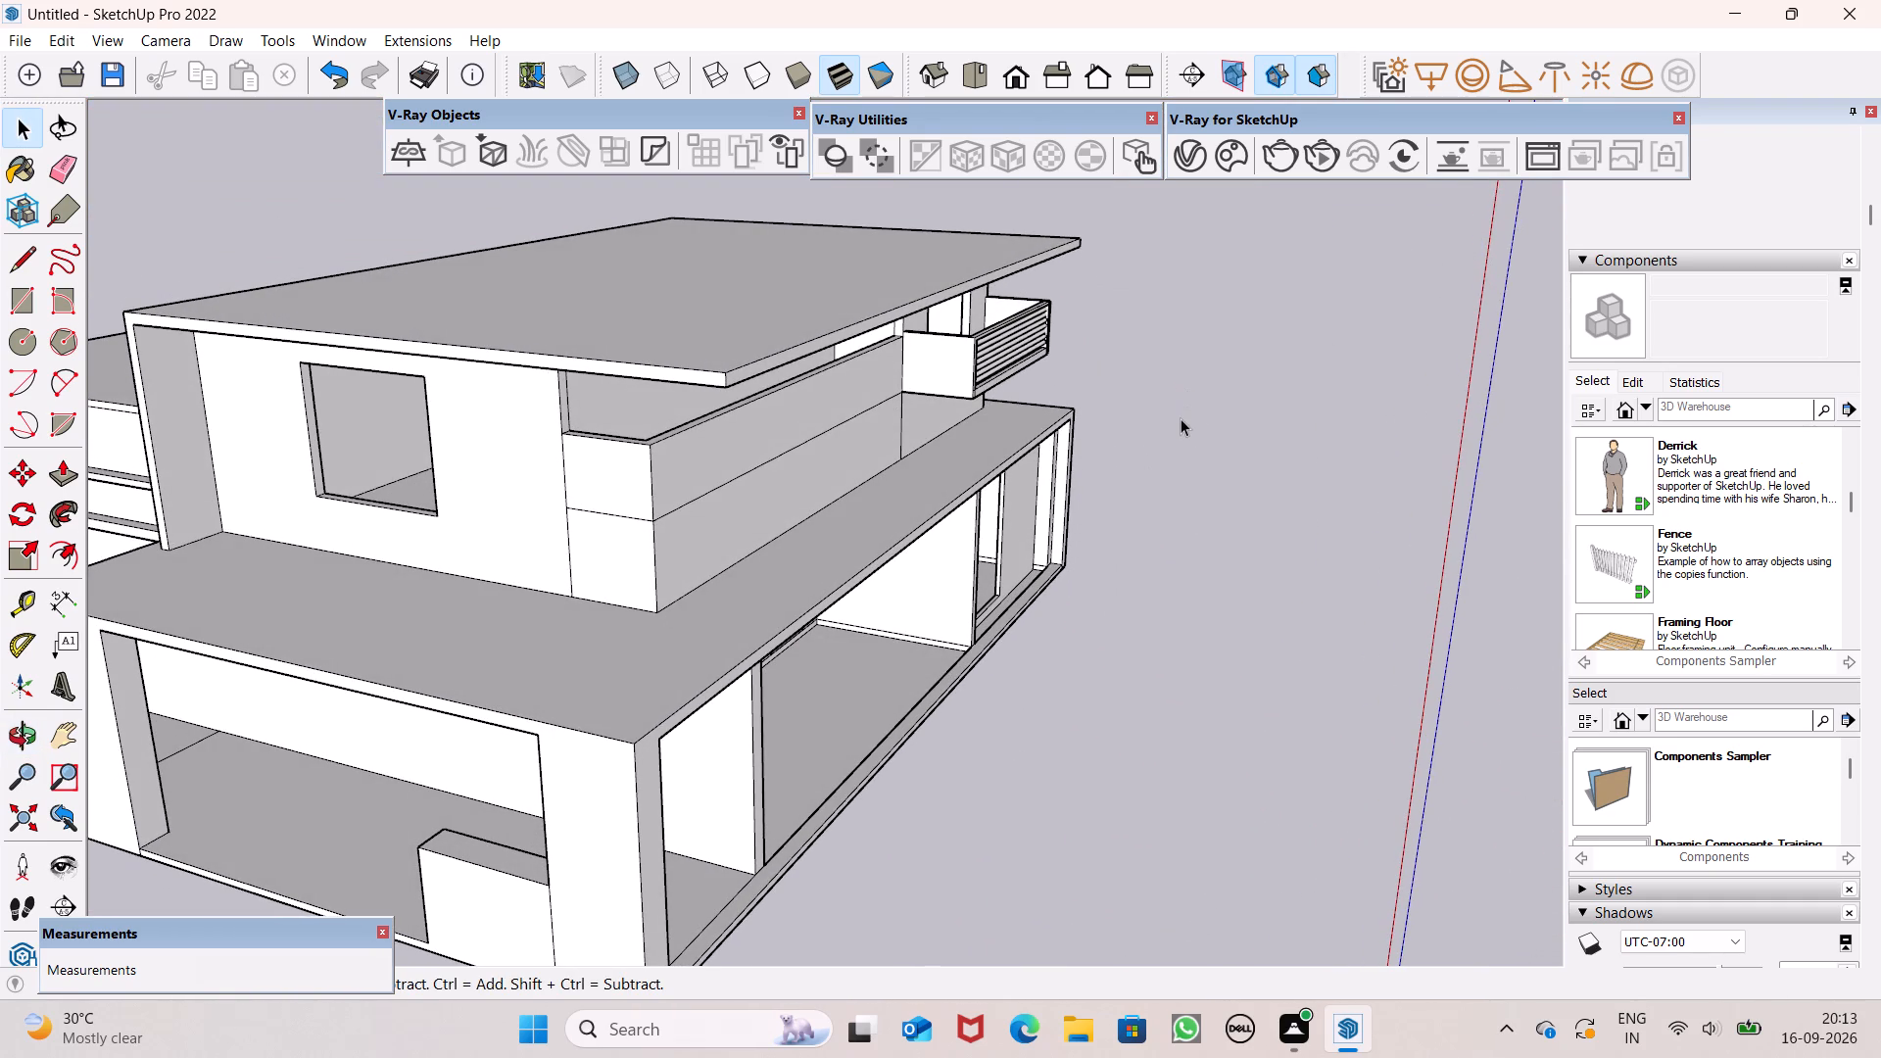
pyautogui.moveTo(921, 409); pyautogui.dragTo(799, 468, button='middle')
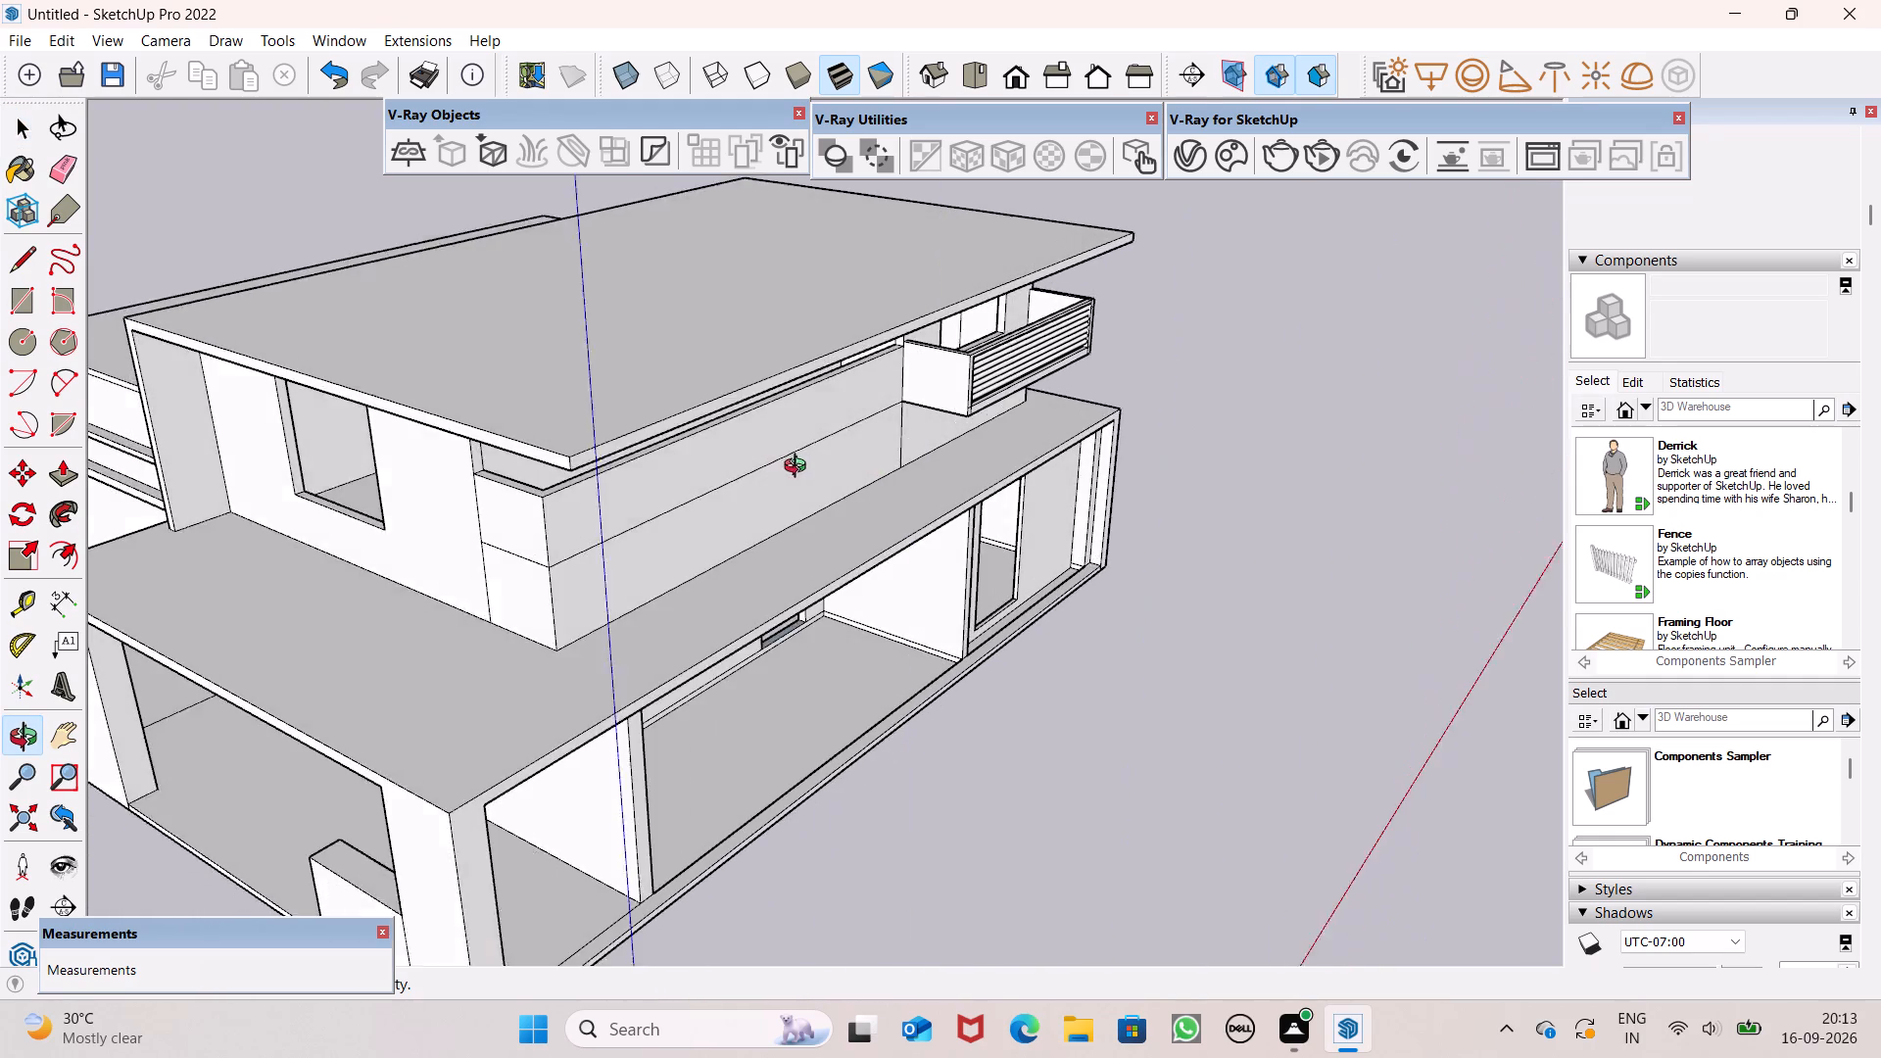
pyautogui.moveTo(799, 468); pyautogui.dragTo(778, 462, button='middle')
pyautogui.moveTo(923, 386); pyautogui.dragTo(828, 608, button='middle')
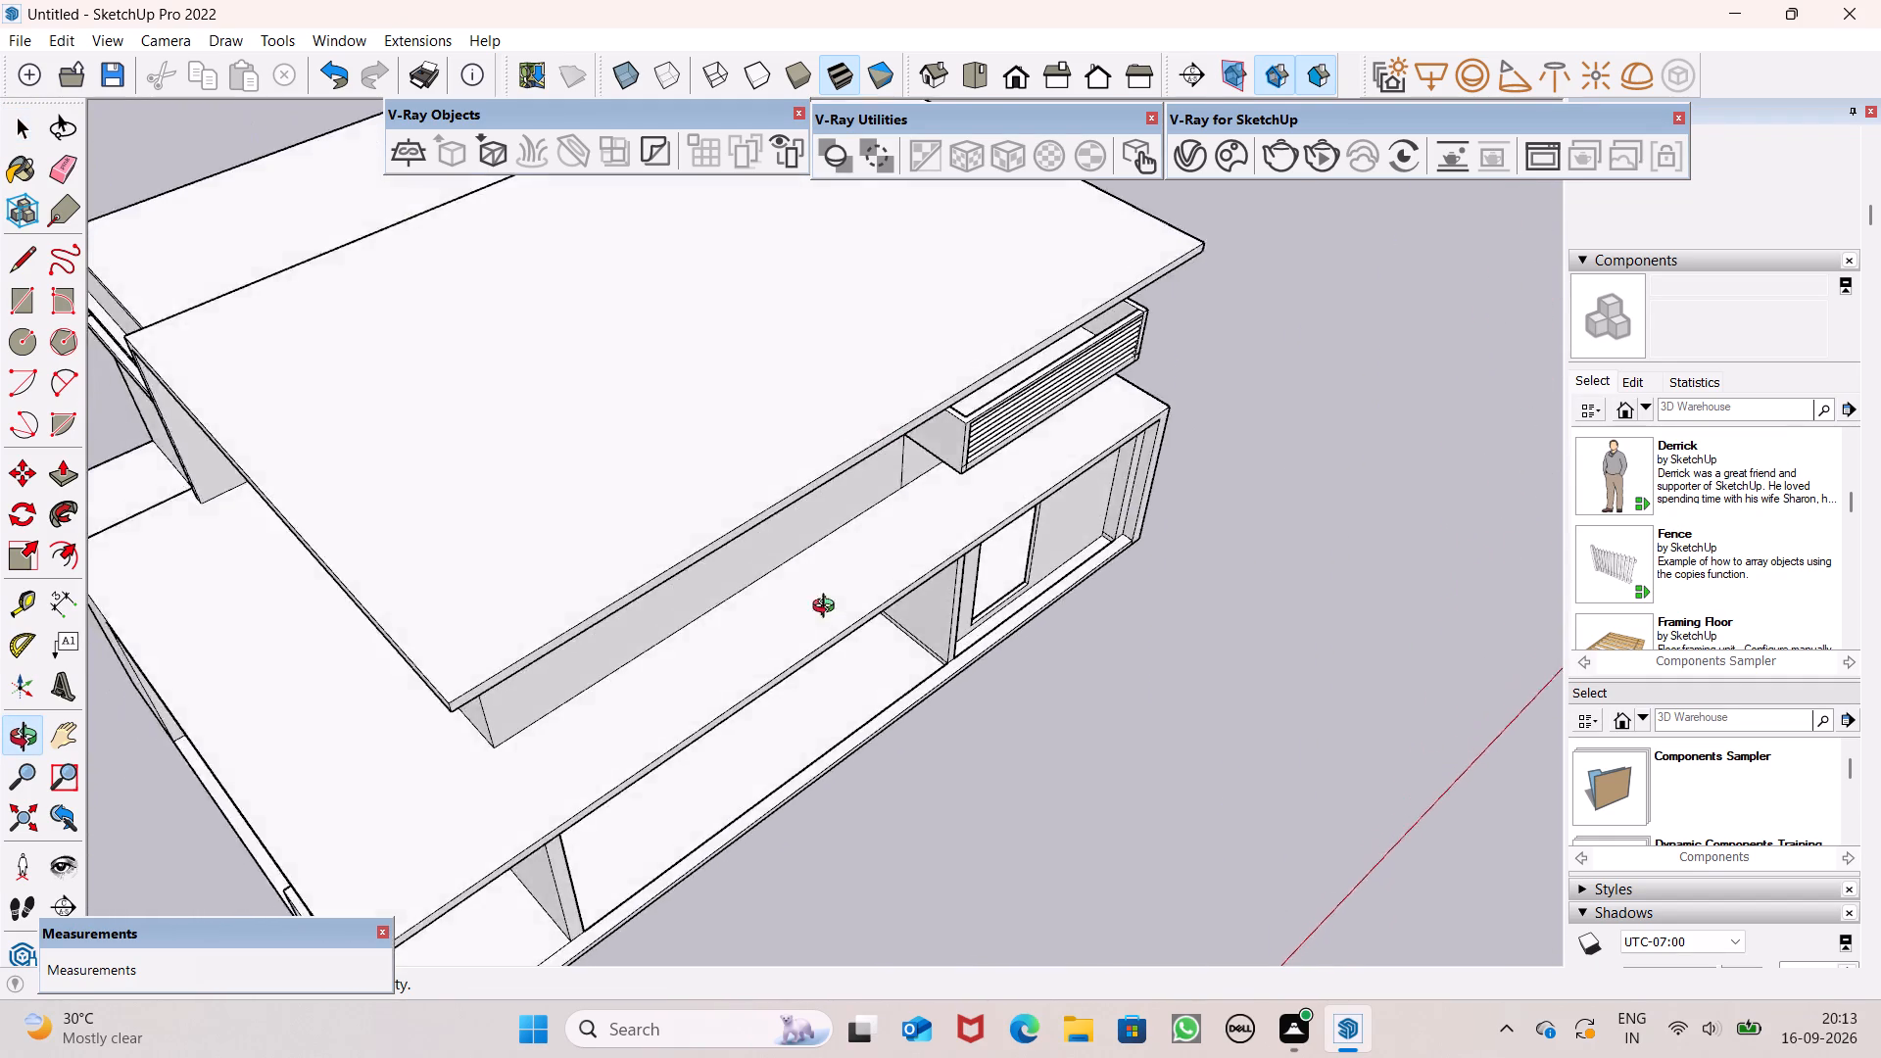
pyautogui.moveTo(828, 608); pyautogui.dragTo(206, 758, button='middle')
pyautogui.scroll(6, 1056, 744)
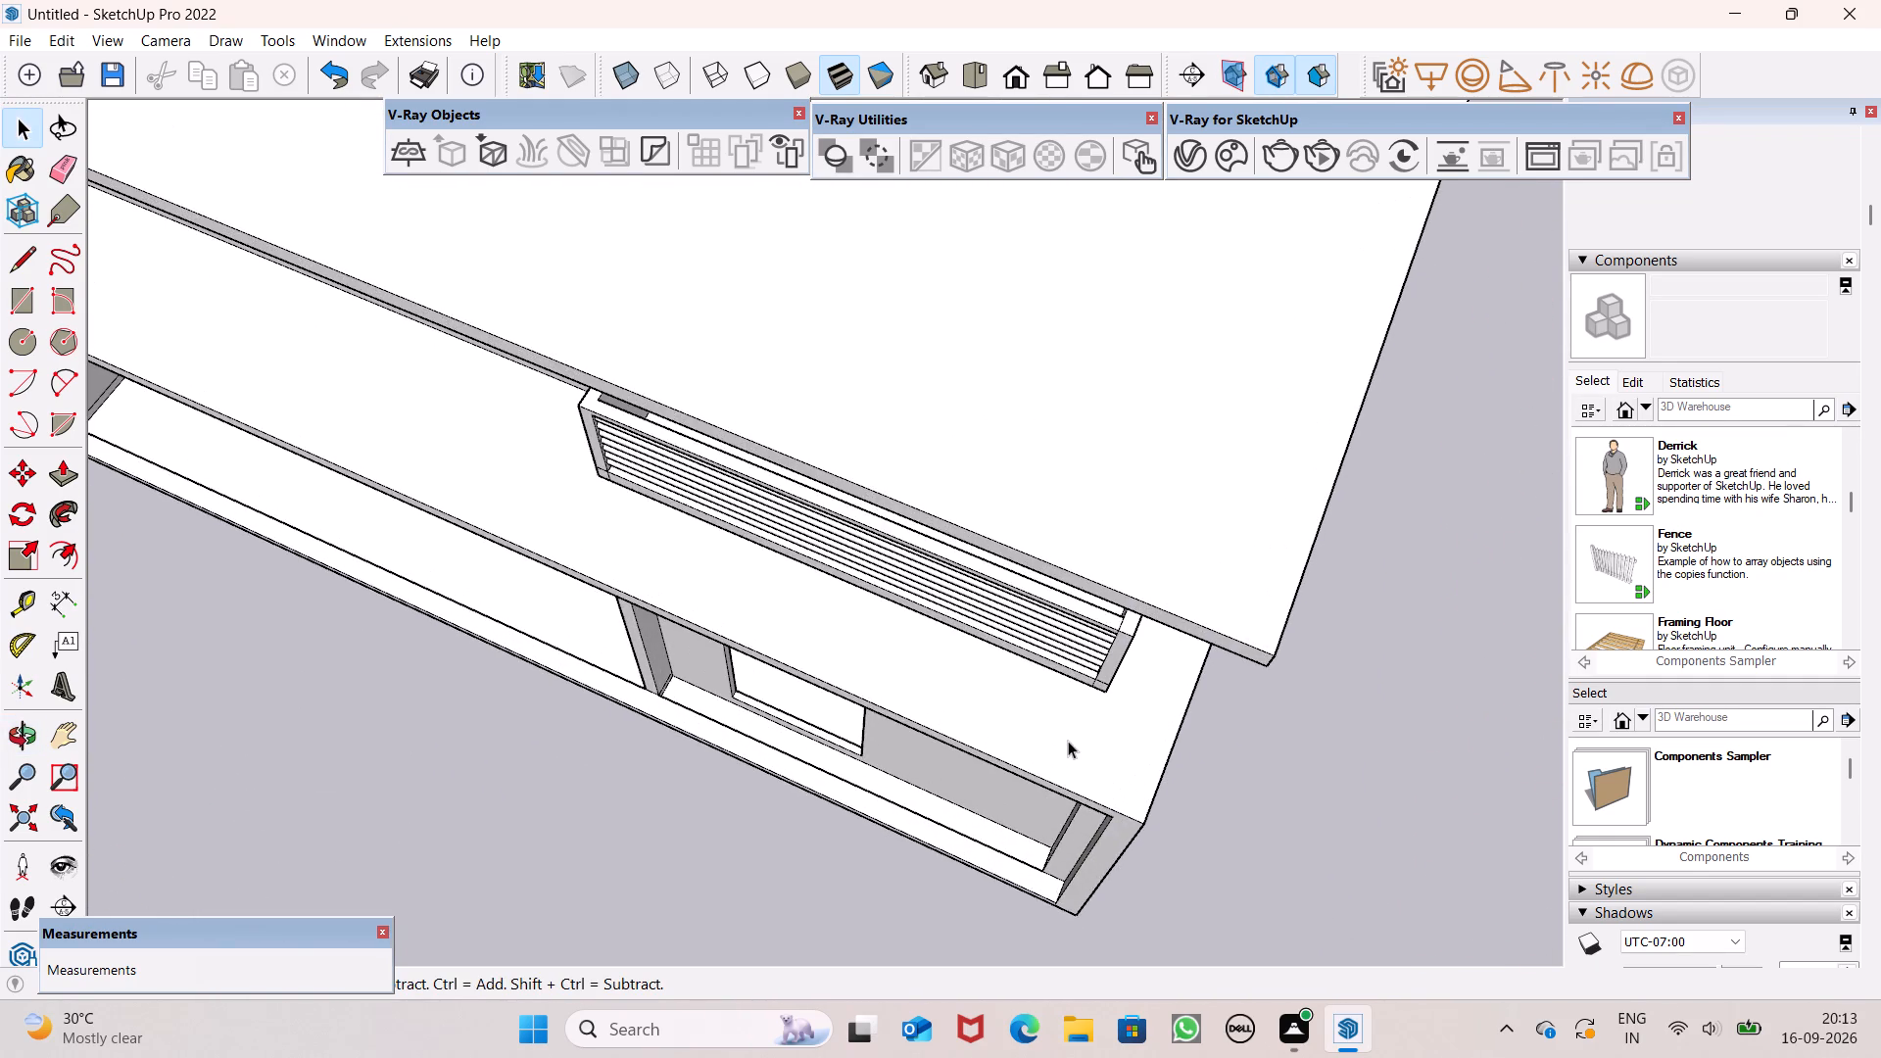
pyautogui.moveTo(1068, 741); pyautogui.dragTo(1115, 584, button='middle')
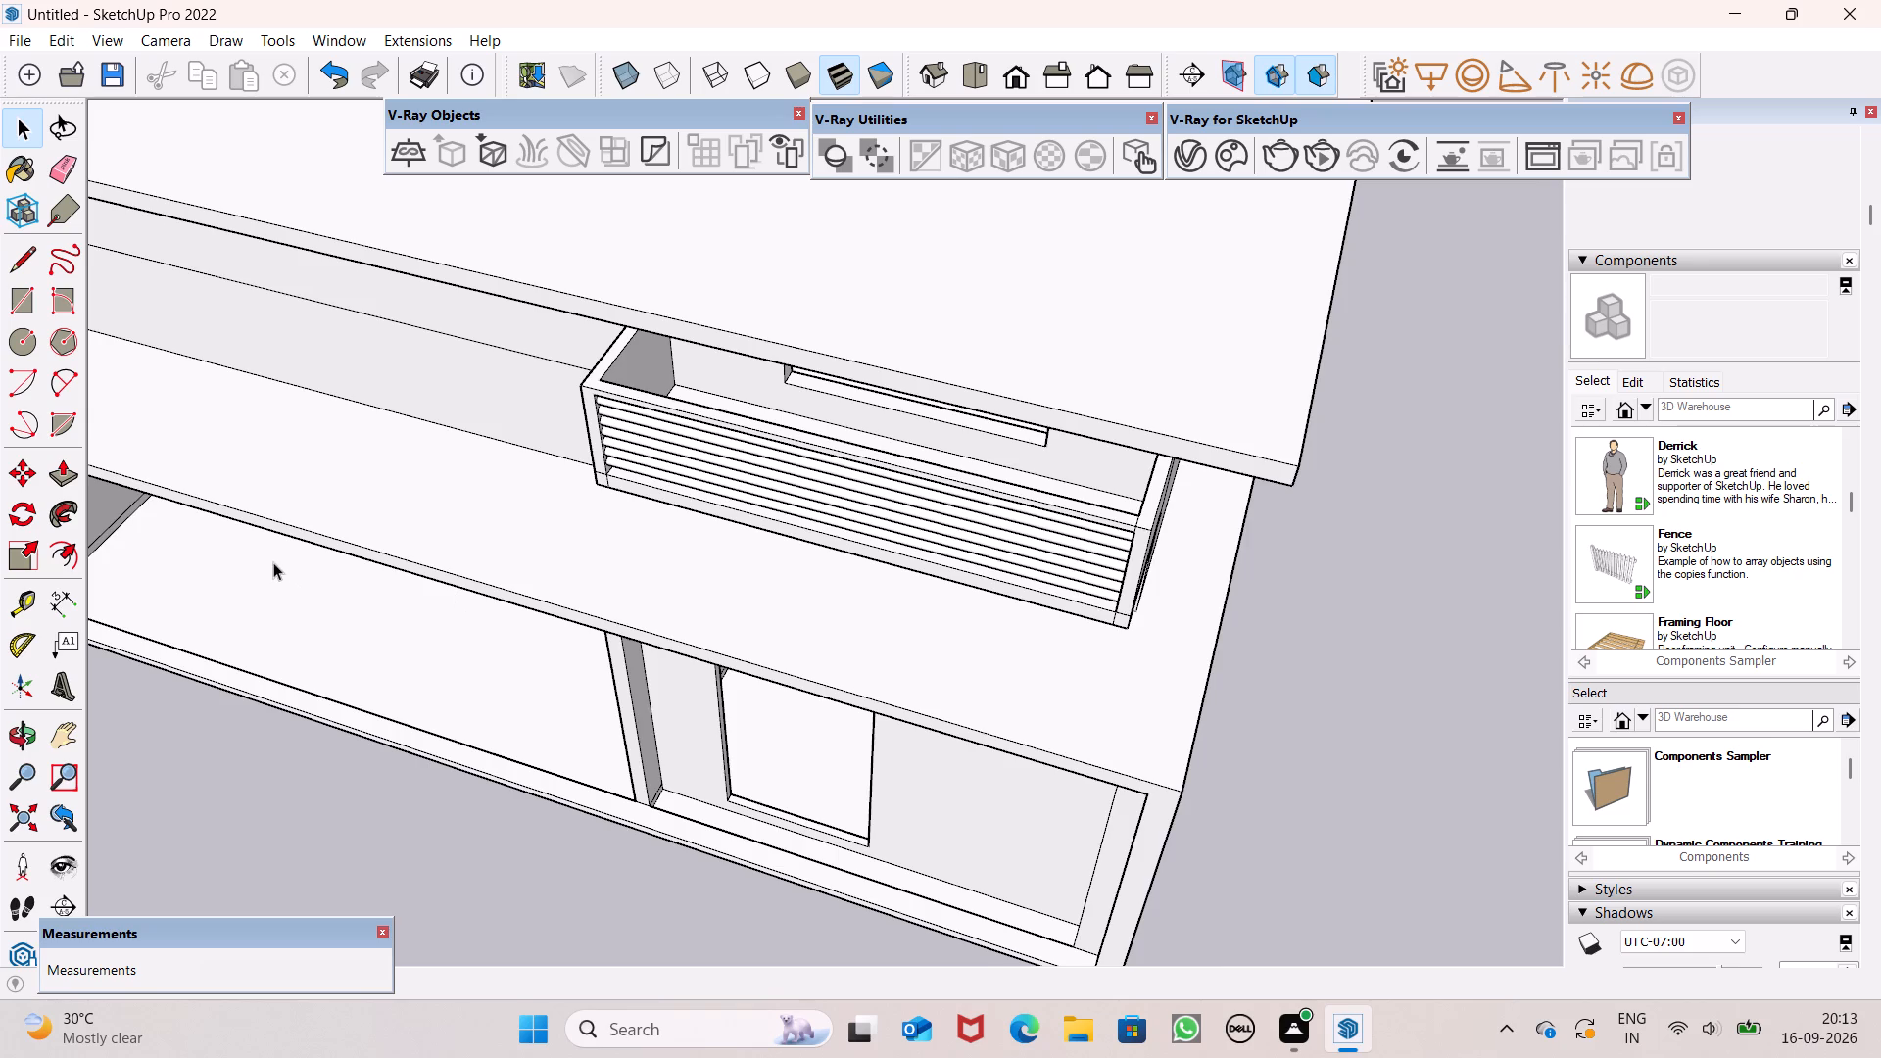
pyautogui.scroll(1, 272, 559)
pyautogui.moveTo(297, 566); pyautogui.dragTo(655, 683, button='middle')
pyautogui.scroll(-11, 660, 636)
pyautogui.scroll(1, 601, 650)
pyautogui.moveTo(570, 612); pyautogui.dragTo(498, 197, button='middle')
pyautogui.scroll(1, 498, 197)
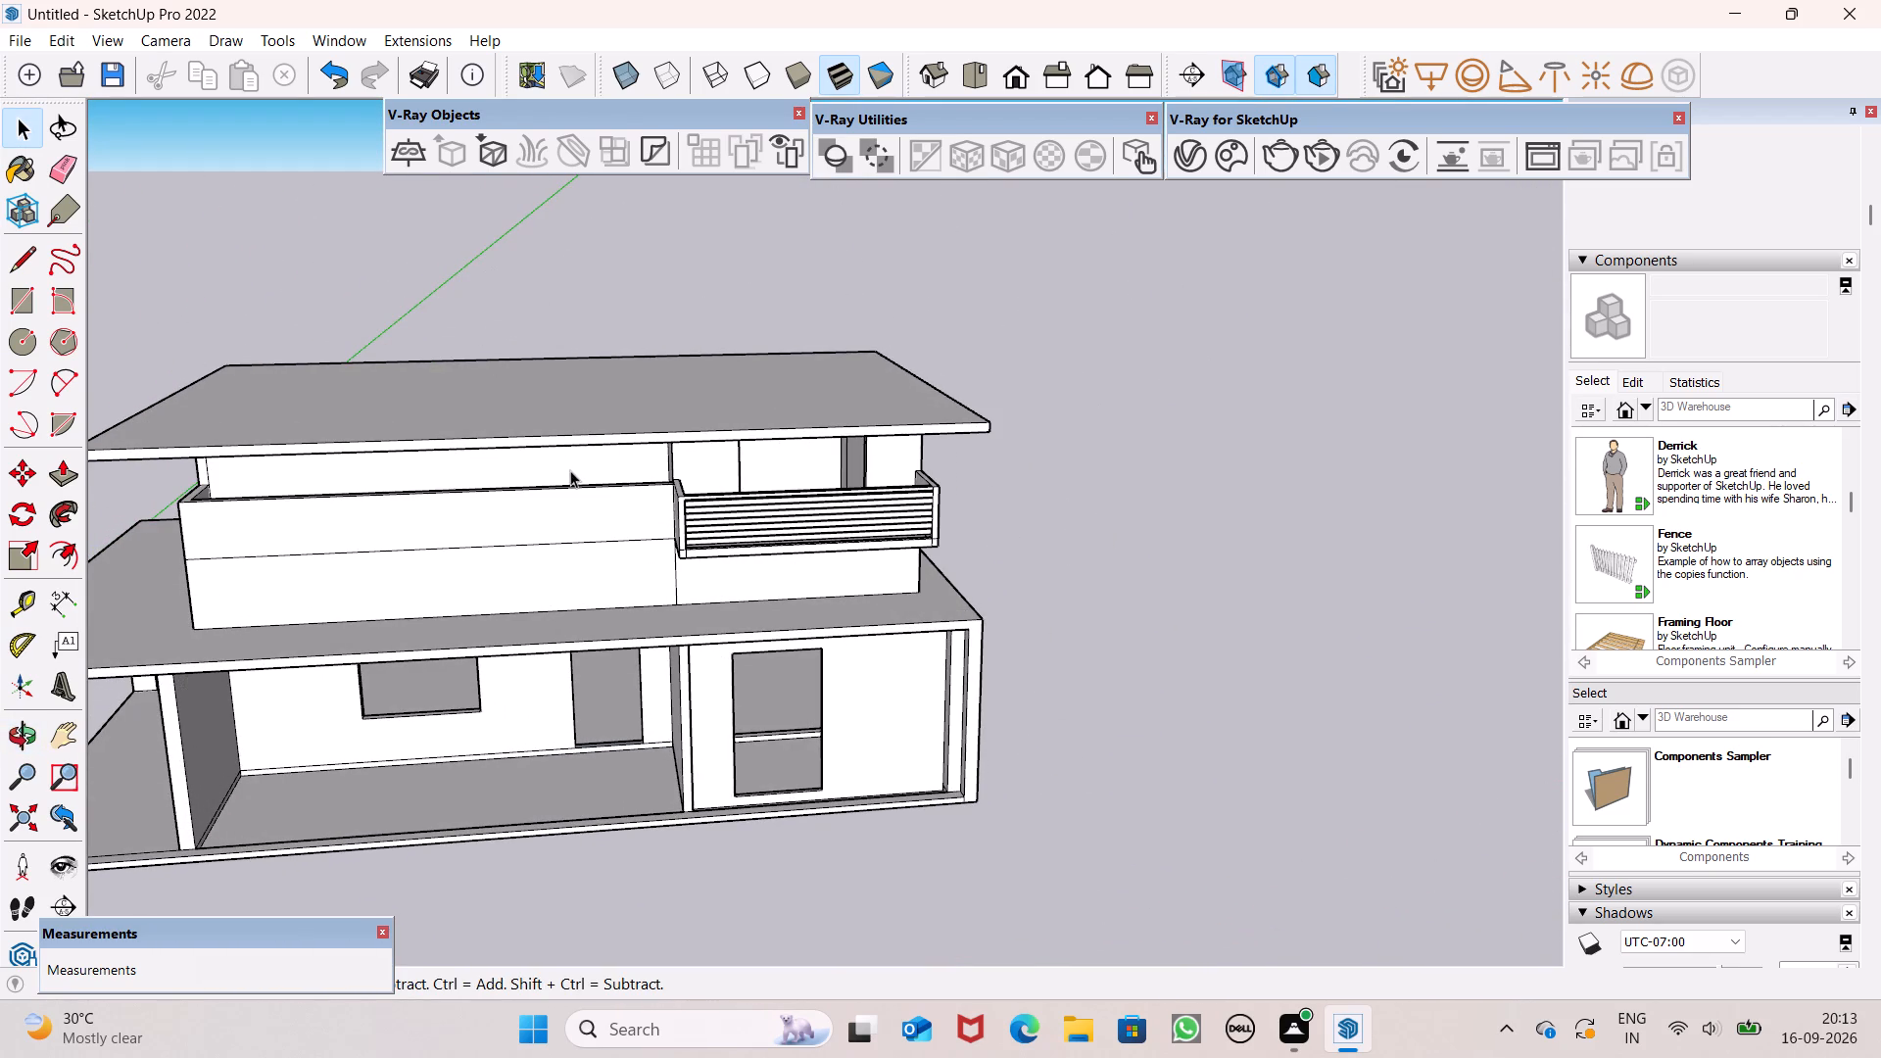
pyautogui.moveTo(727, 467); pyautogui.dragTo(695, 384, button='middle')
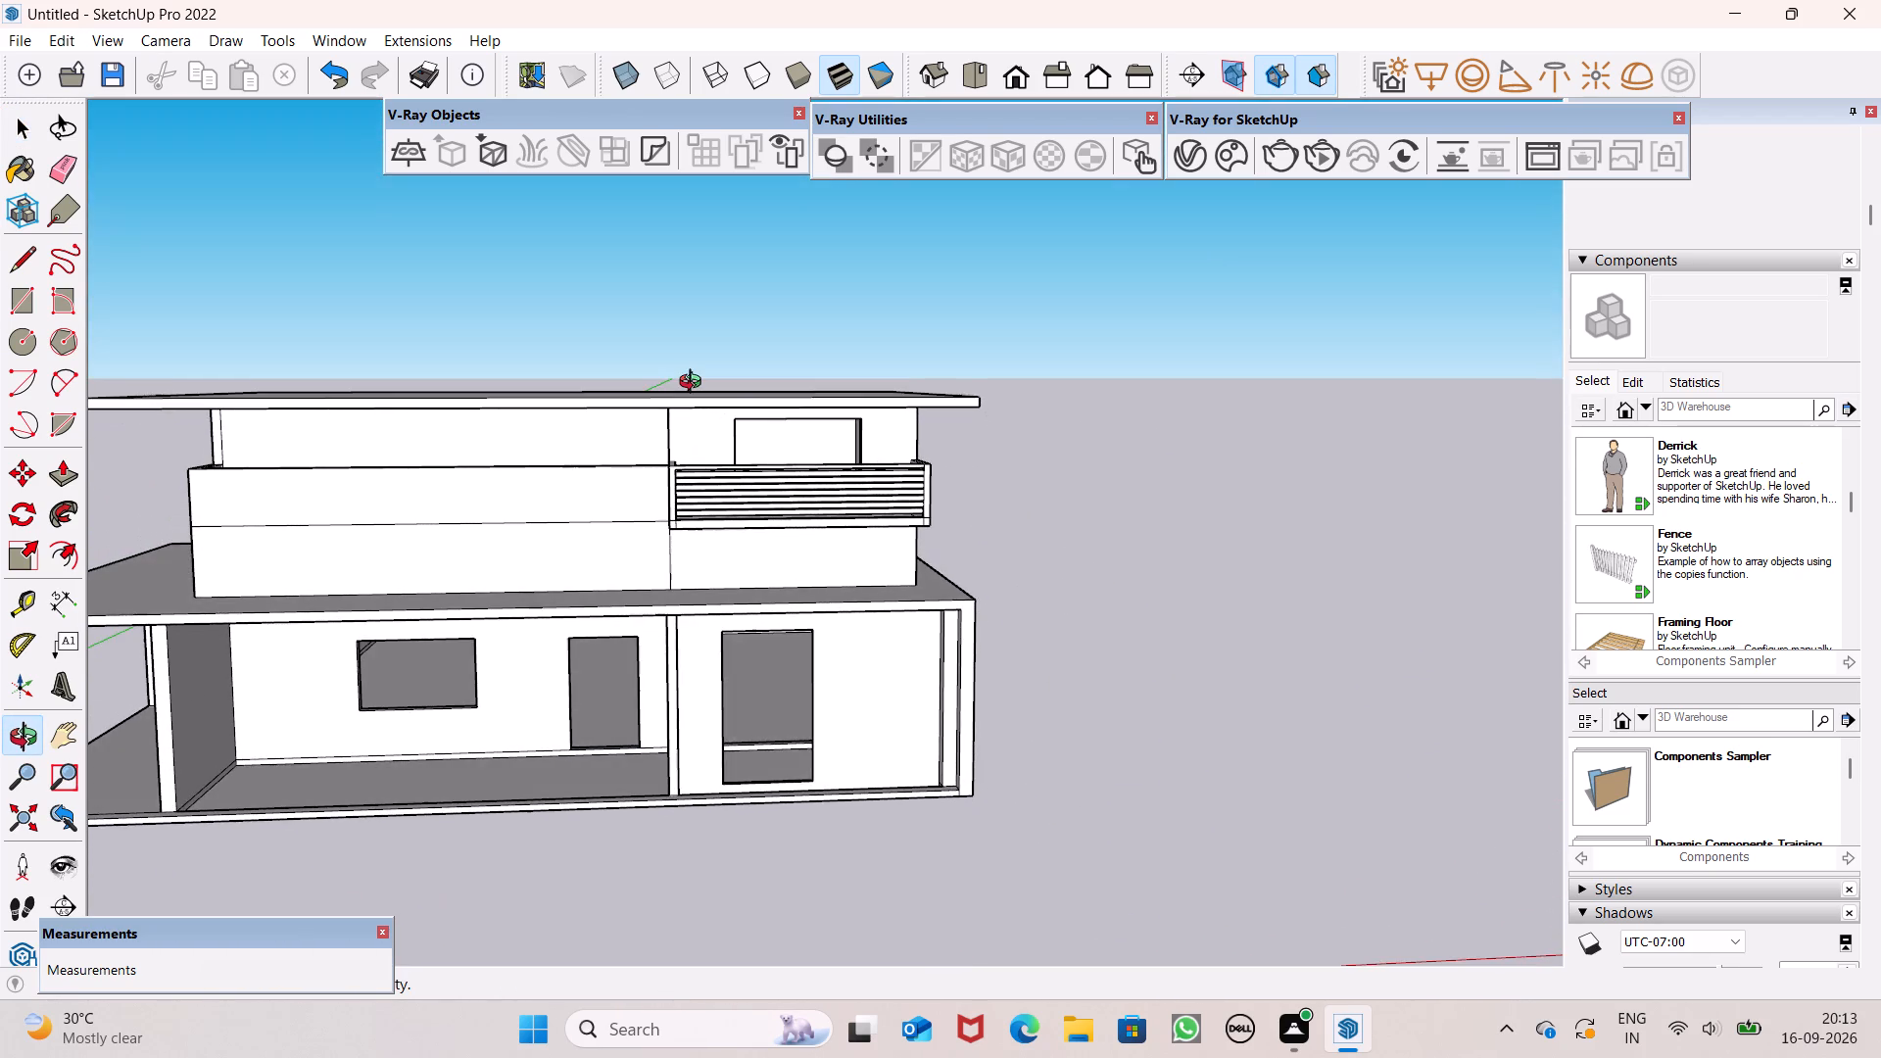
pyautogui.moveTo(695, 384); pyautogui.dragTo(696, 605, button='middle')
pyautogui.scroll(-4, 696, 607)
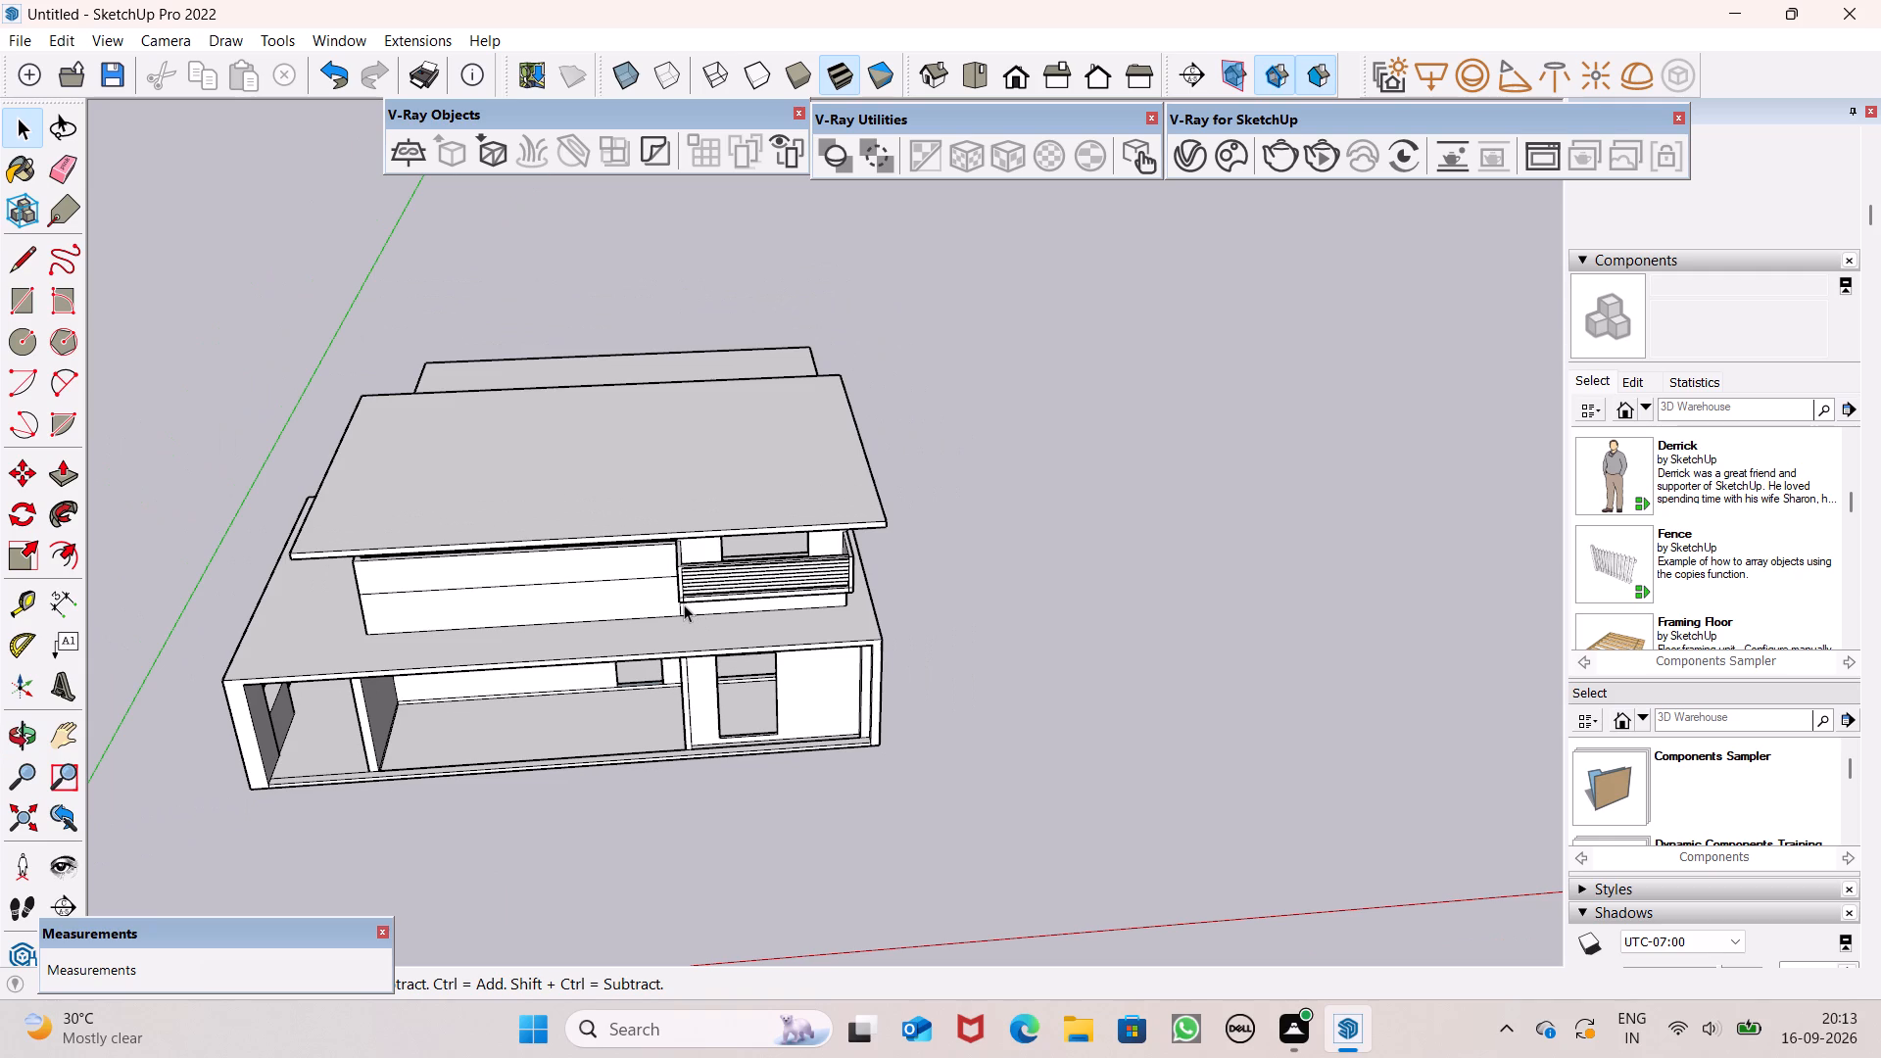
pyautogui.scroll(-1, 614, 592)
pyautogui.scroll(-2, 587, 518)
# Draw a square about 14' 1 15/16" by 14' 1 15/16" on top of the upper roof, near the end above the balcony.
pyautogui.moveTo(703, 525); pyautogui.dragTo(716, 670, button='middle')
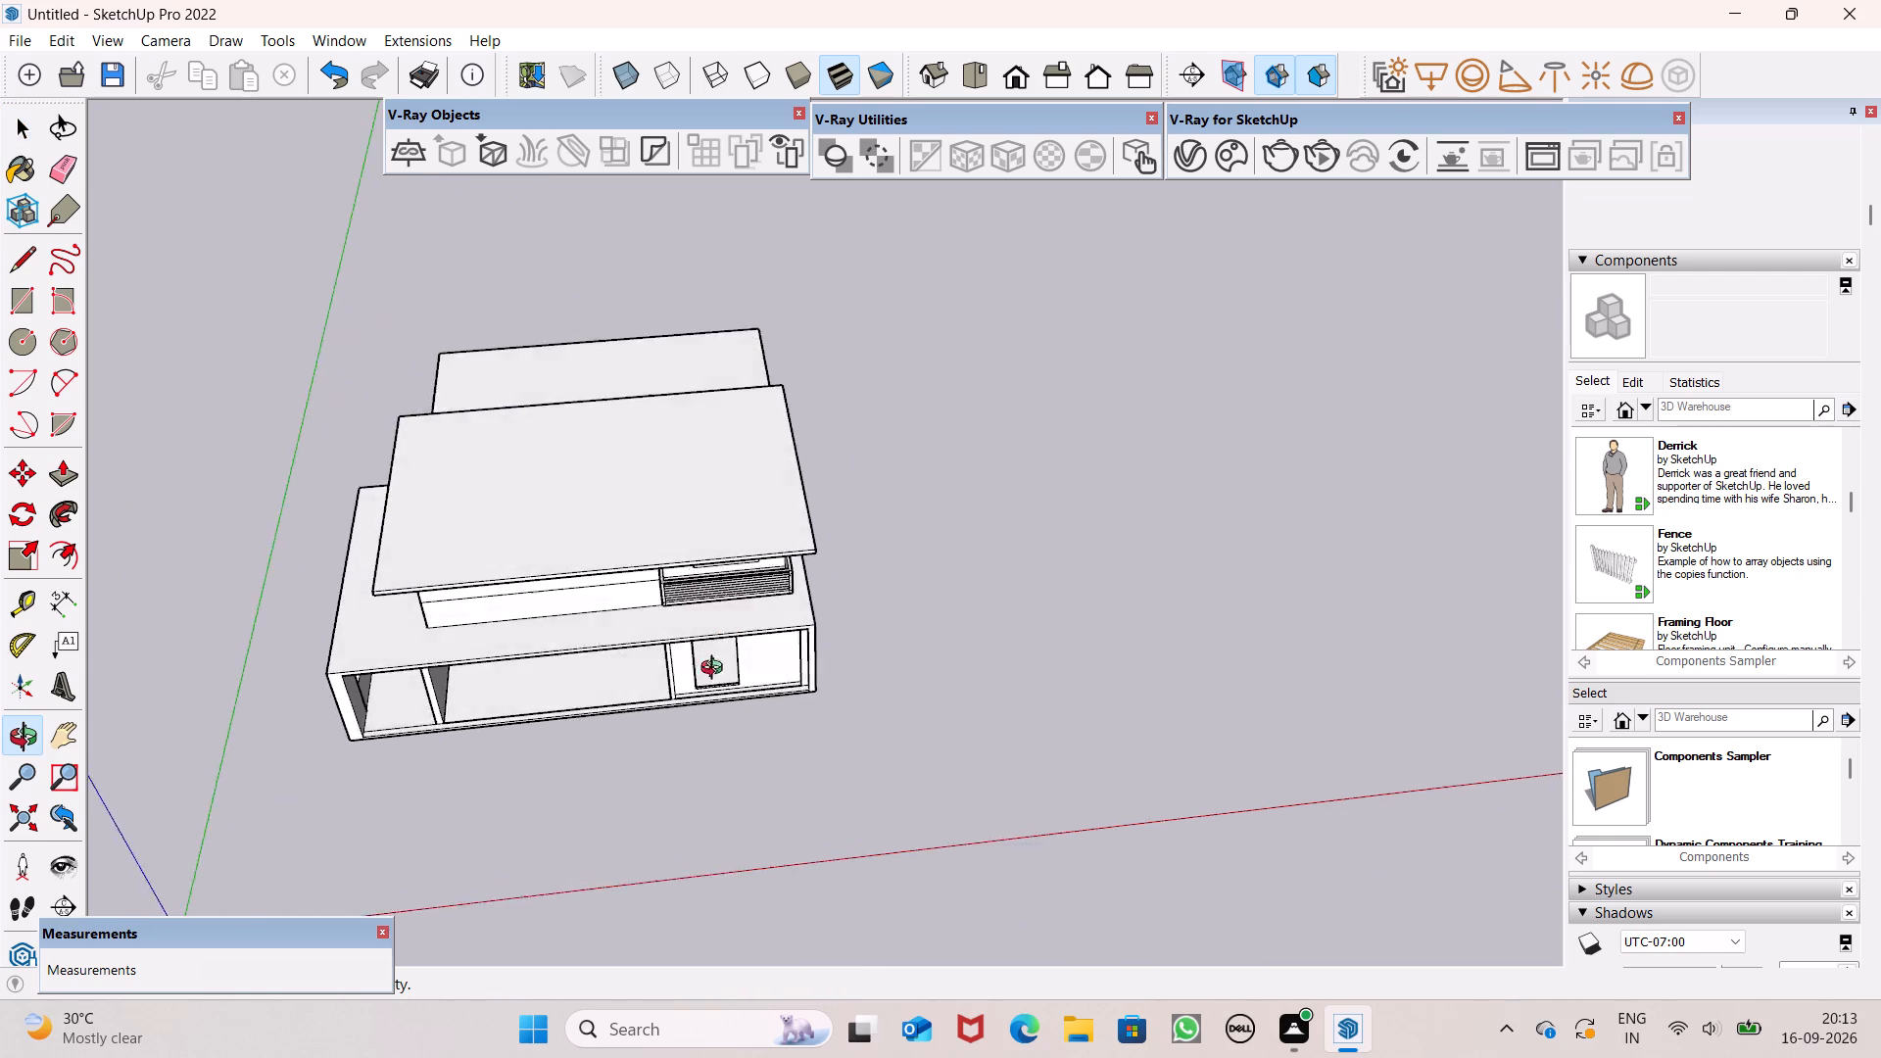
pyautogui.moveTo(716, 670); pyautogui.dragTo(634, 761, button='middle')
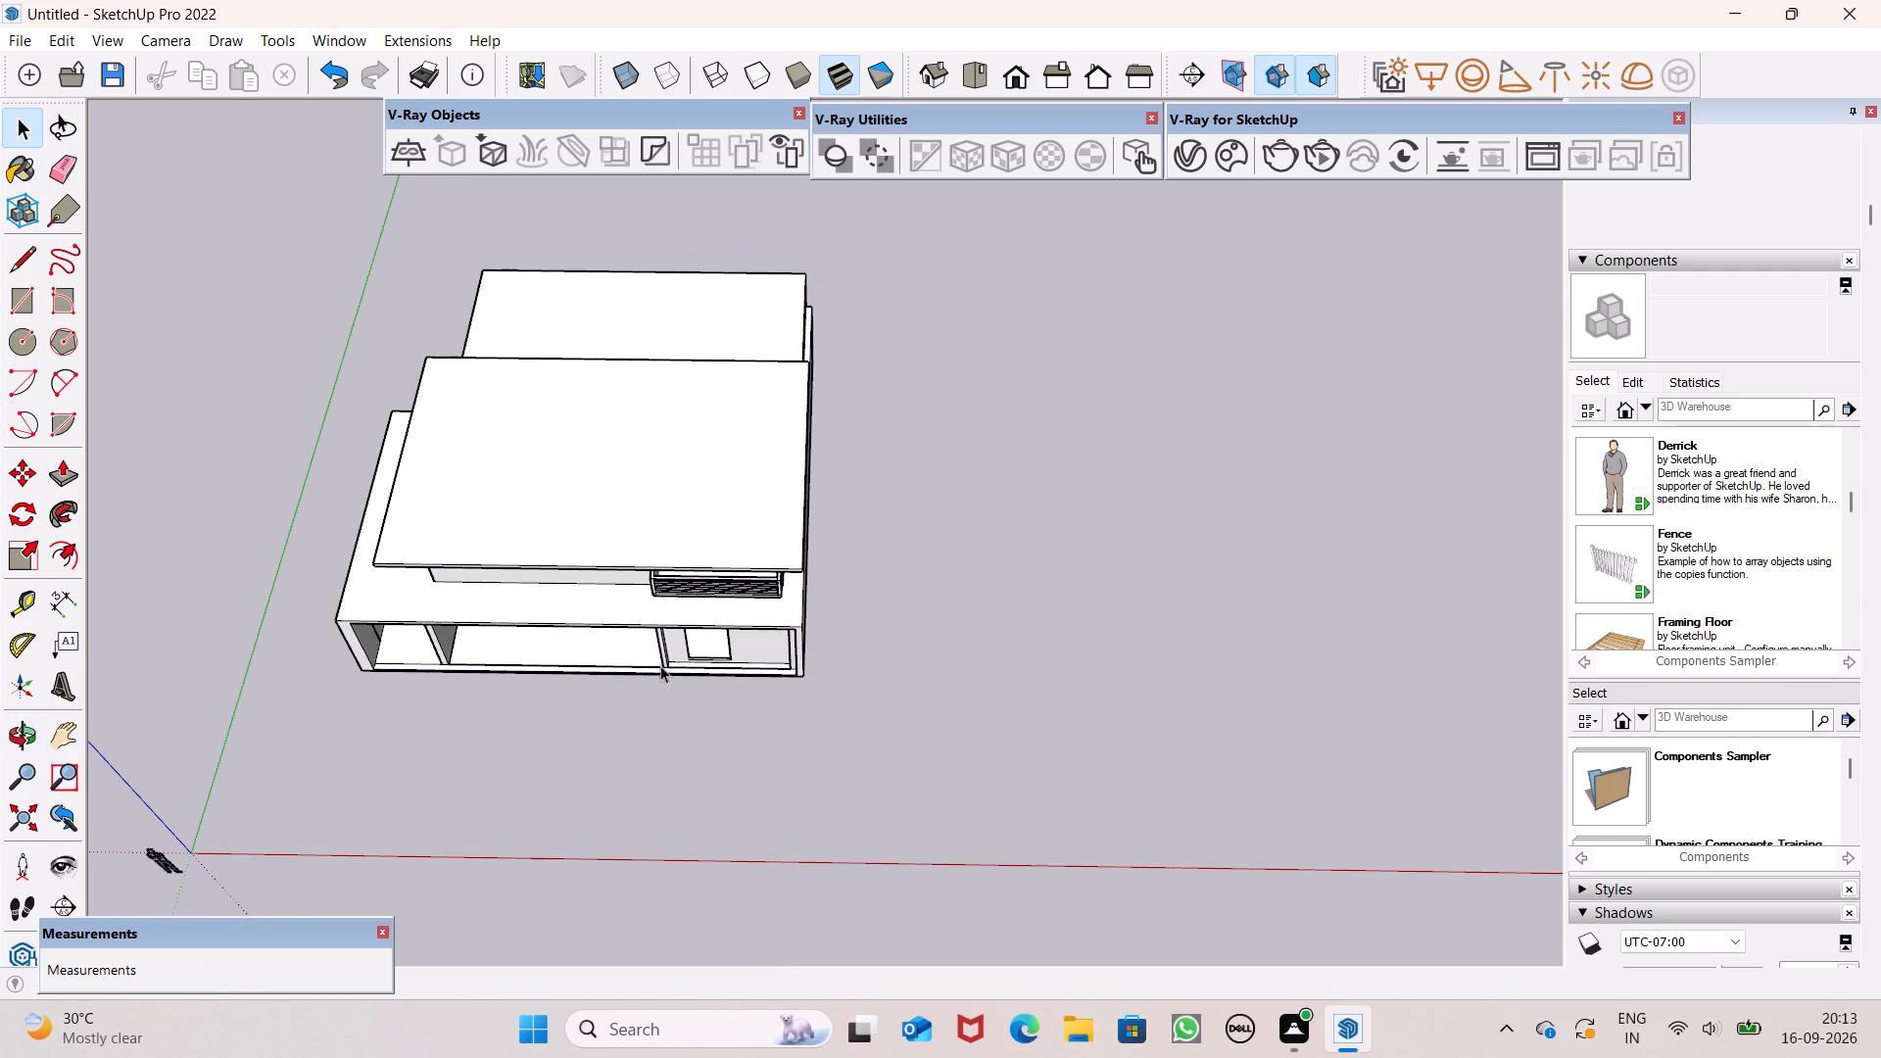
pyautogui.scroll(-1, 610, 654)
pyautogui.scroll(5, 688, 438)
pyautogui.moveTo(697, 483); pyautogui.dragTo(708, 684, button='middle')
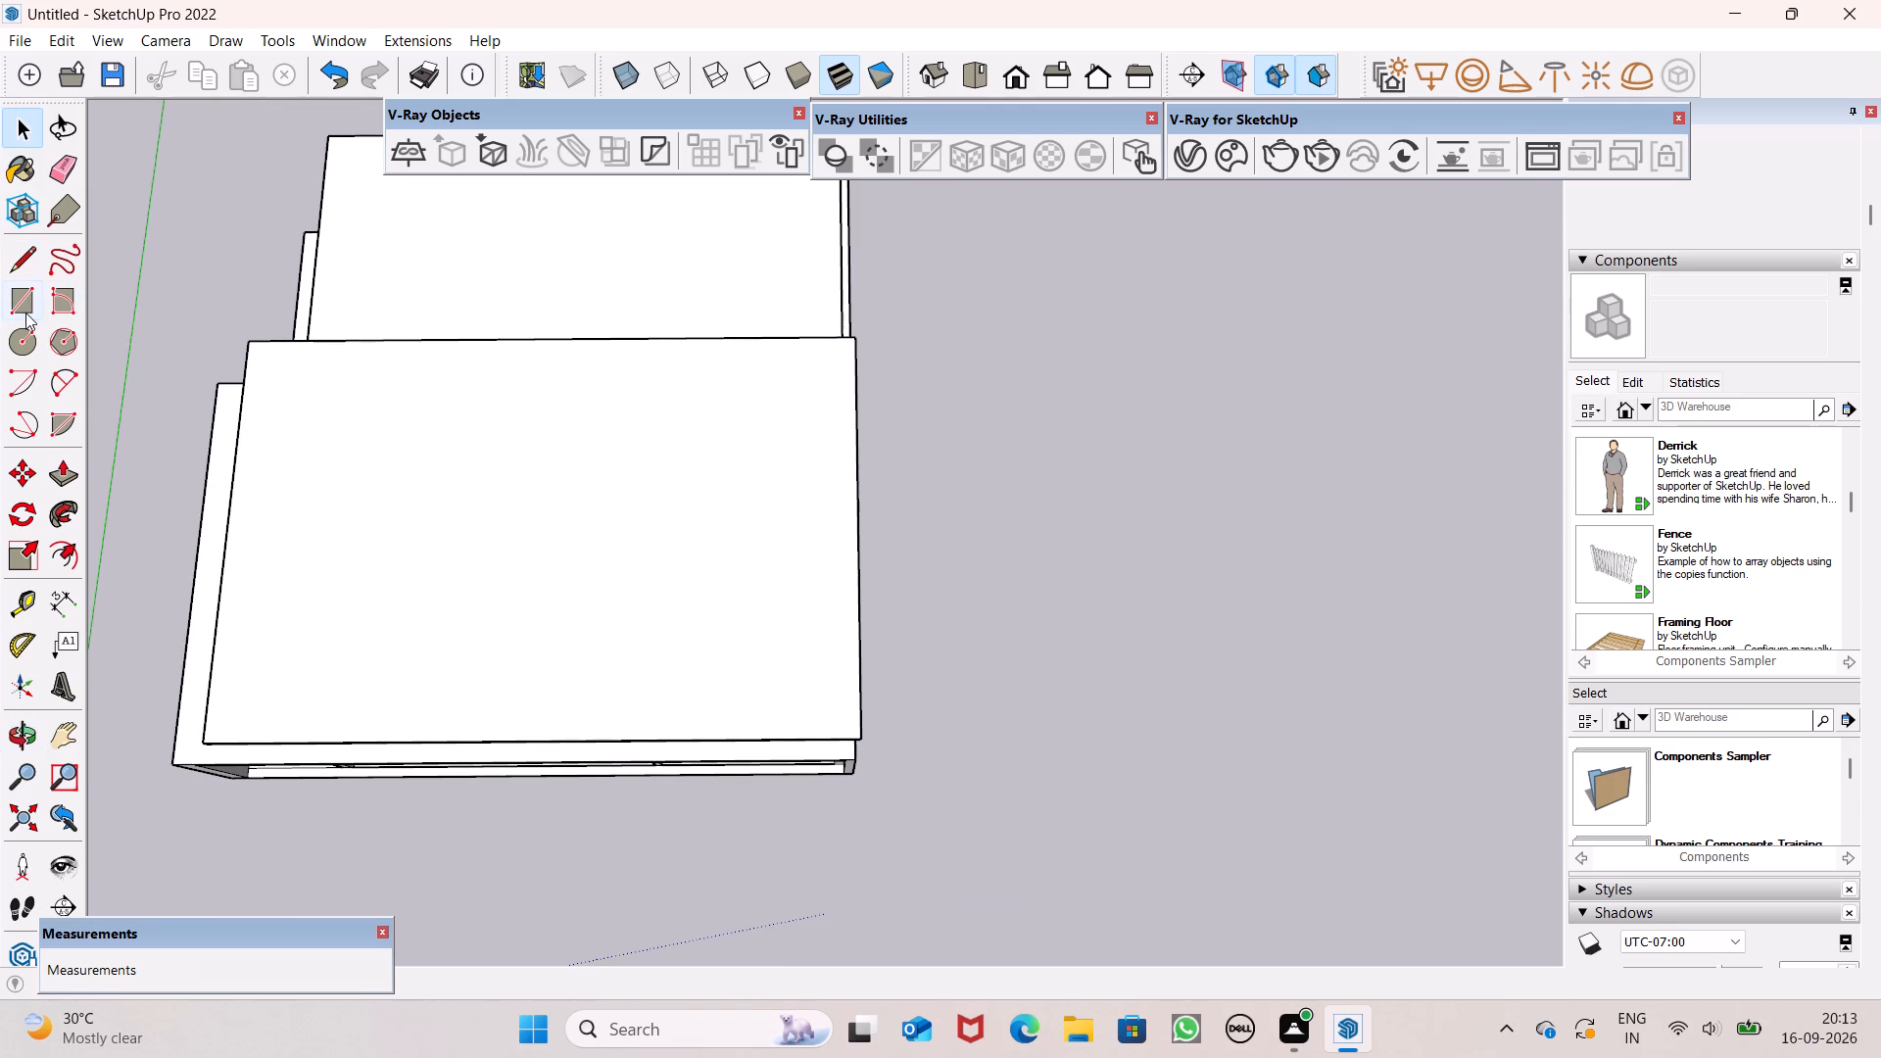
pyautogui.click(24, 313)
pyautogui.scroll(3, 767, 513)
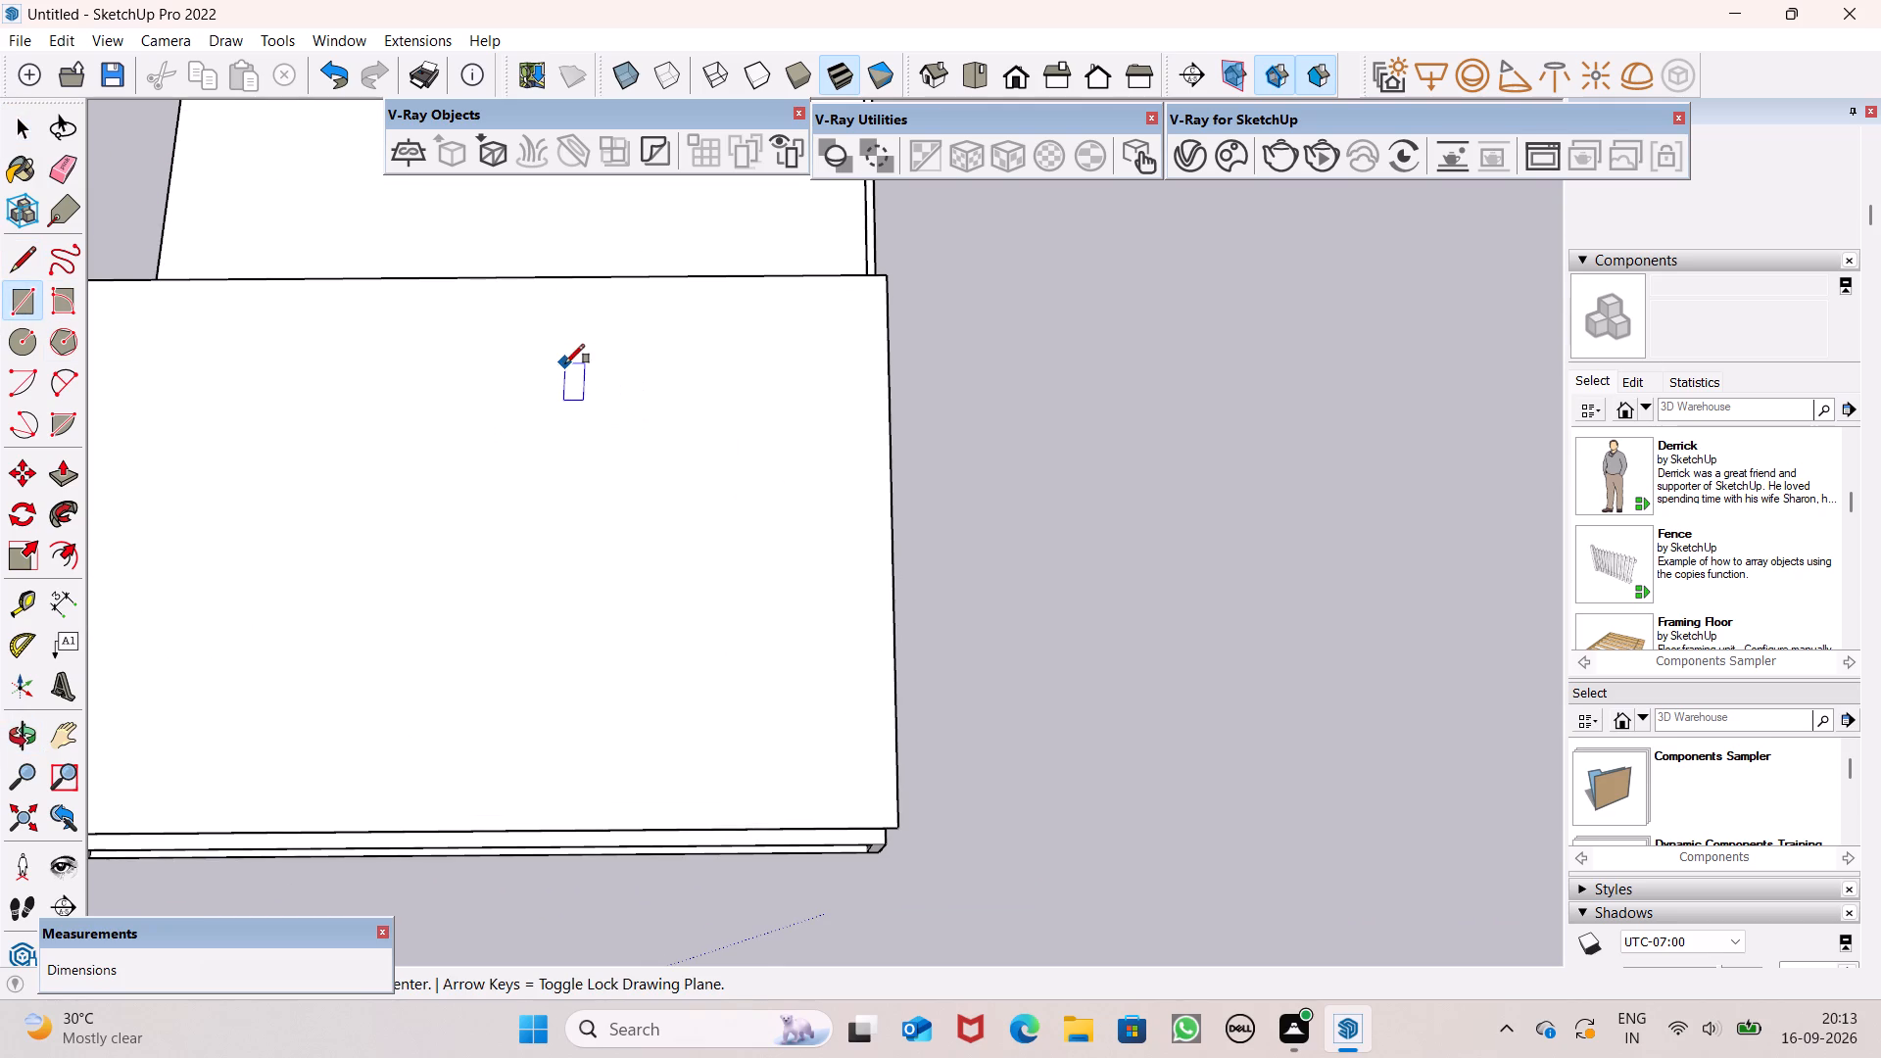
pyautogui.click(565, 363)
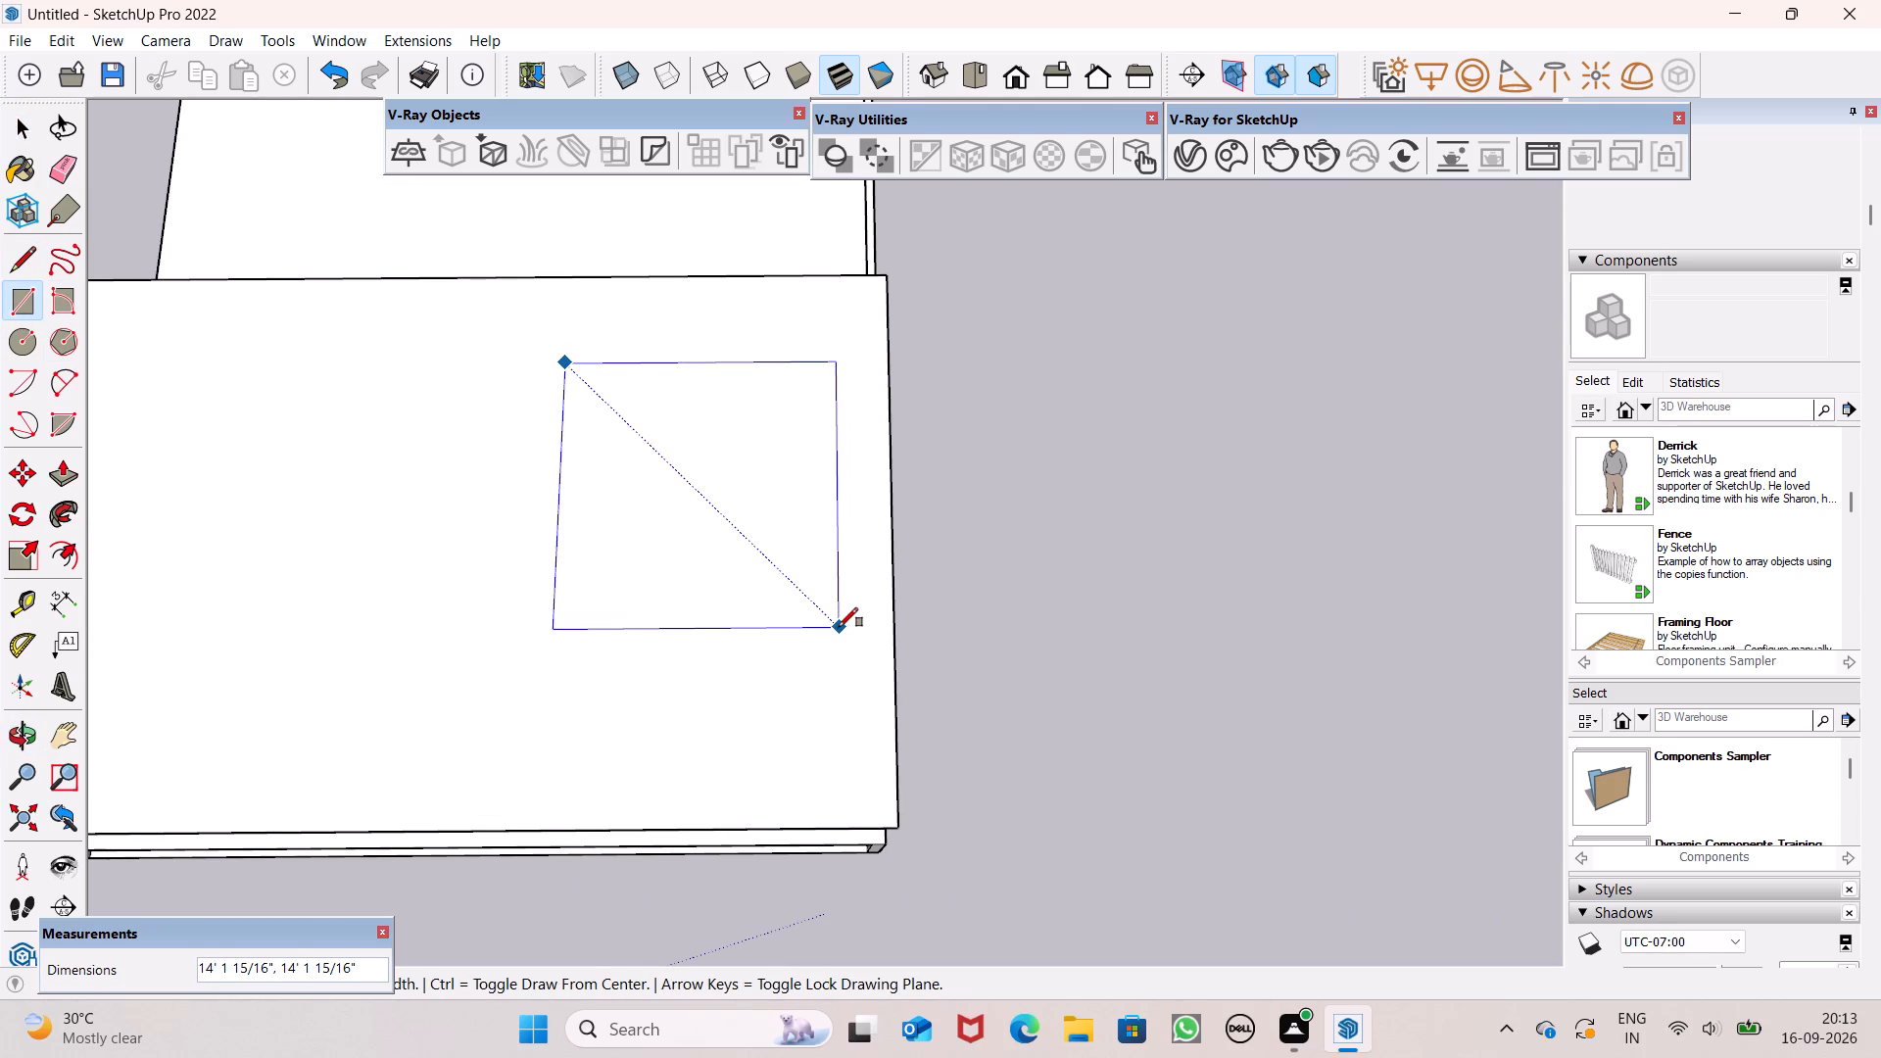
pyautogui.click(839, 627)
pyautogui.press('space')
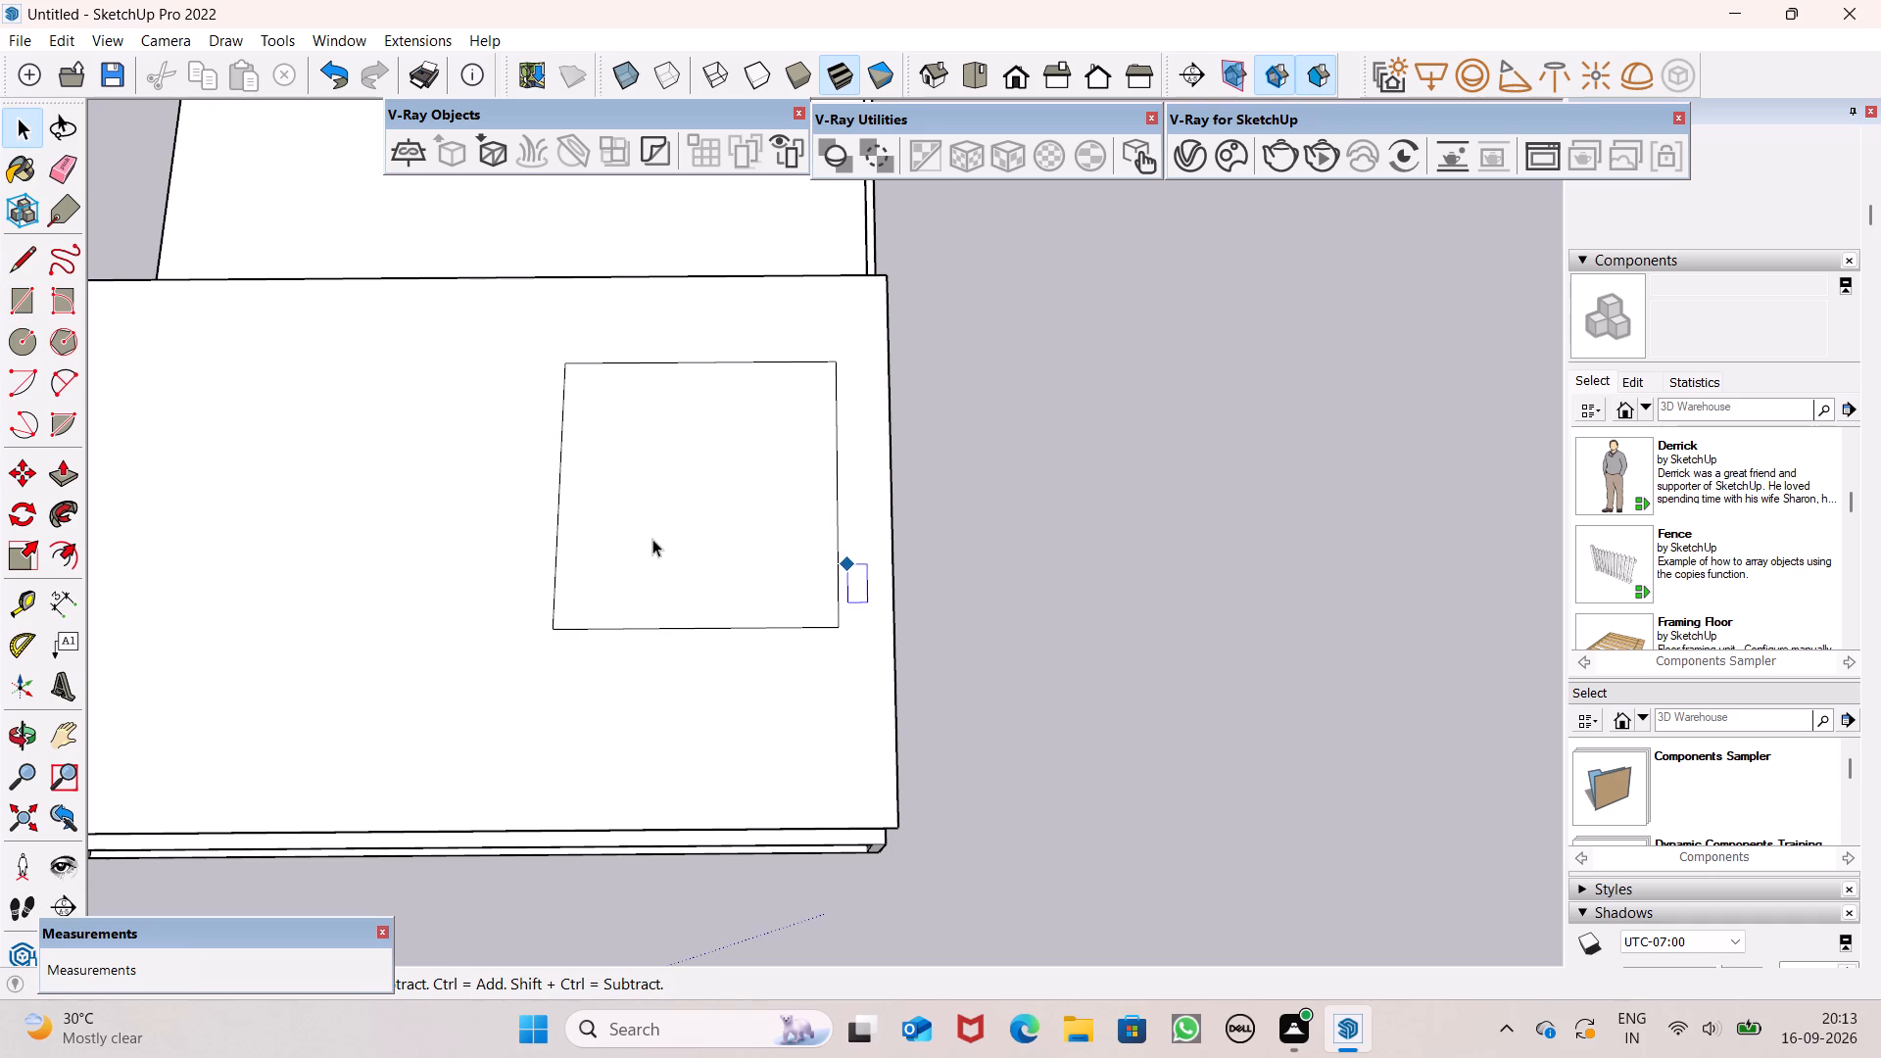
pyautogui.click(622, 565)
pyautogui.click(1085, 599)
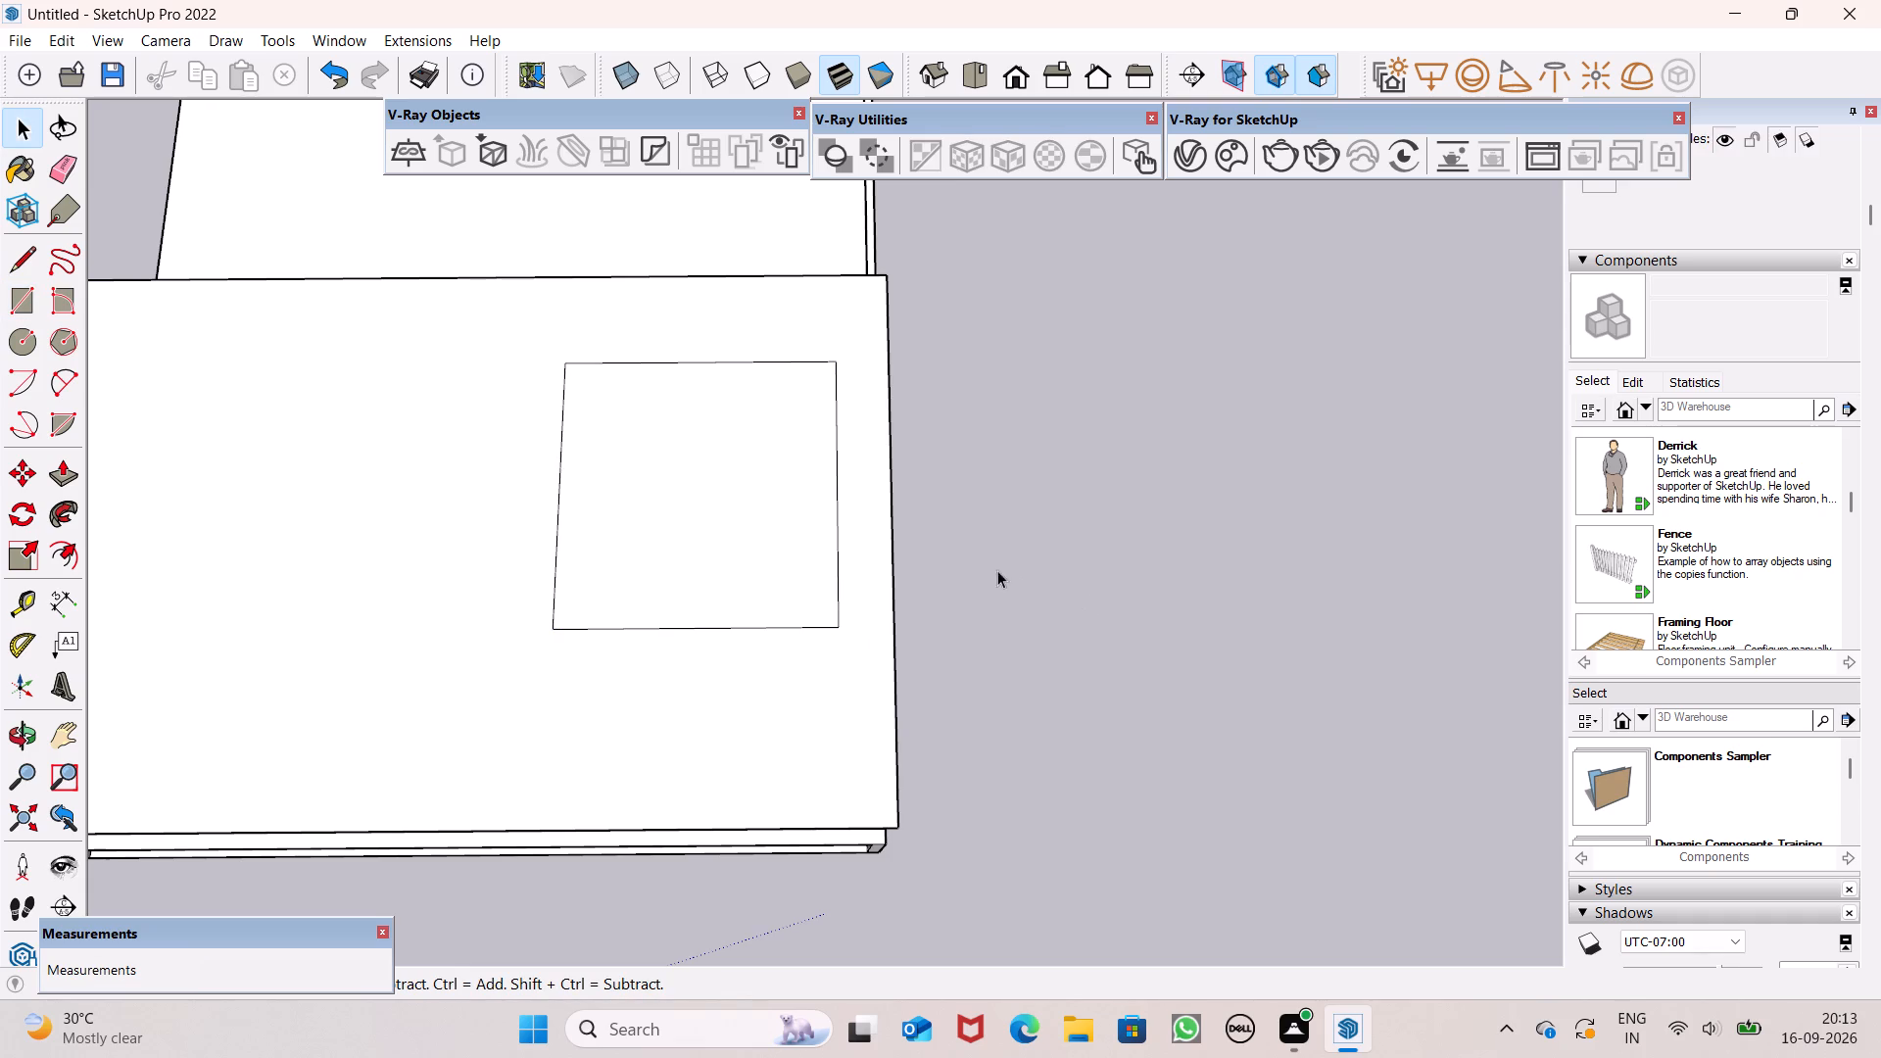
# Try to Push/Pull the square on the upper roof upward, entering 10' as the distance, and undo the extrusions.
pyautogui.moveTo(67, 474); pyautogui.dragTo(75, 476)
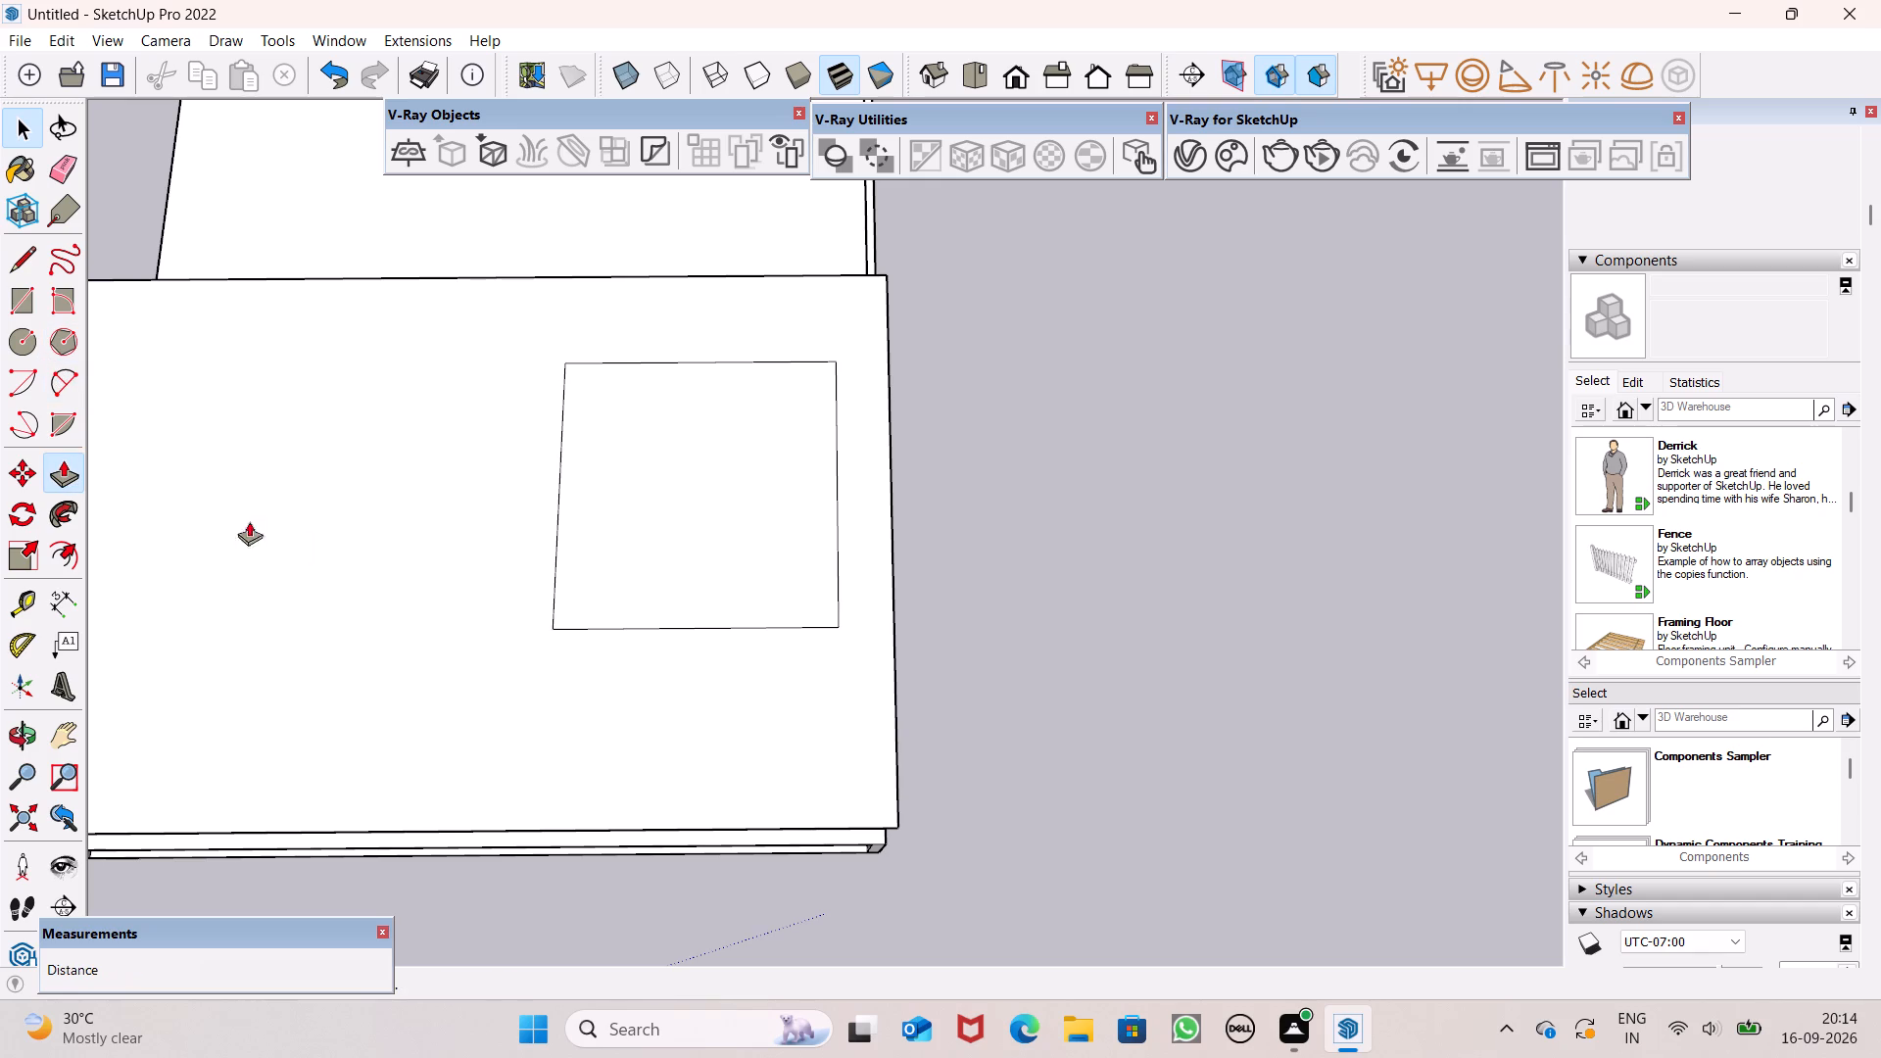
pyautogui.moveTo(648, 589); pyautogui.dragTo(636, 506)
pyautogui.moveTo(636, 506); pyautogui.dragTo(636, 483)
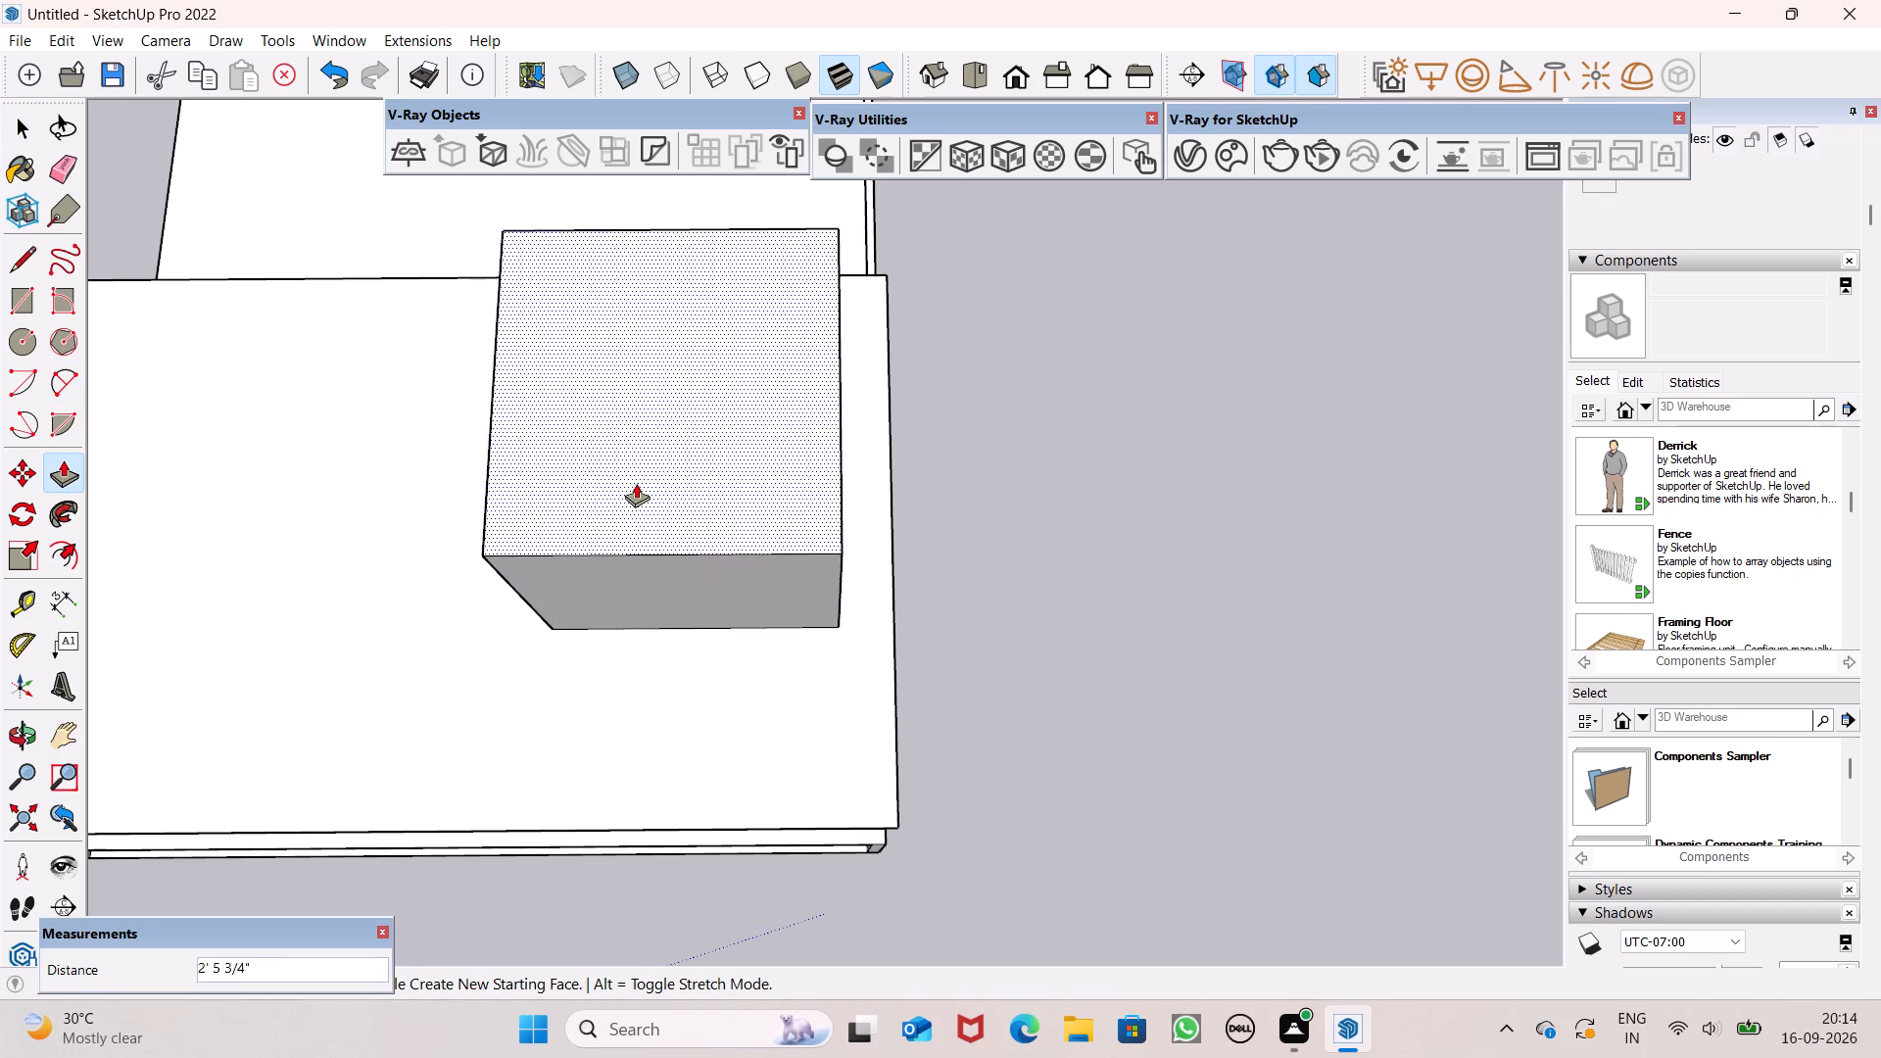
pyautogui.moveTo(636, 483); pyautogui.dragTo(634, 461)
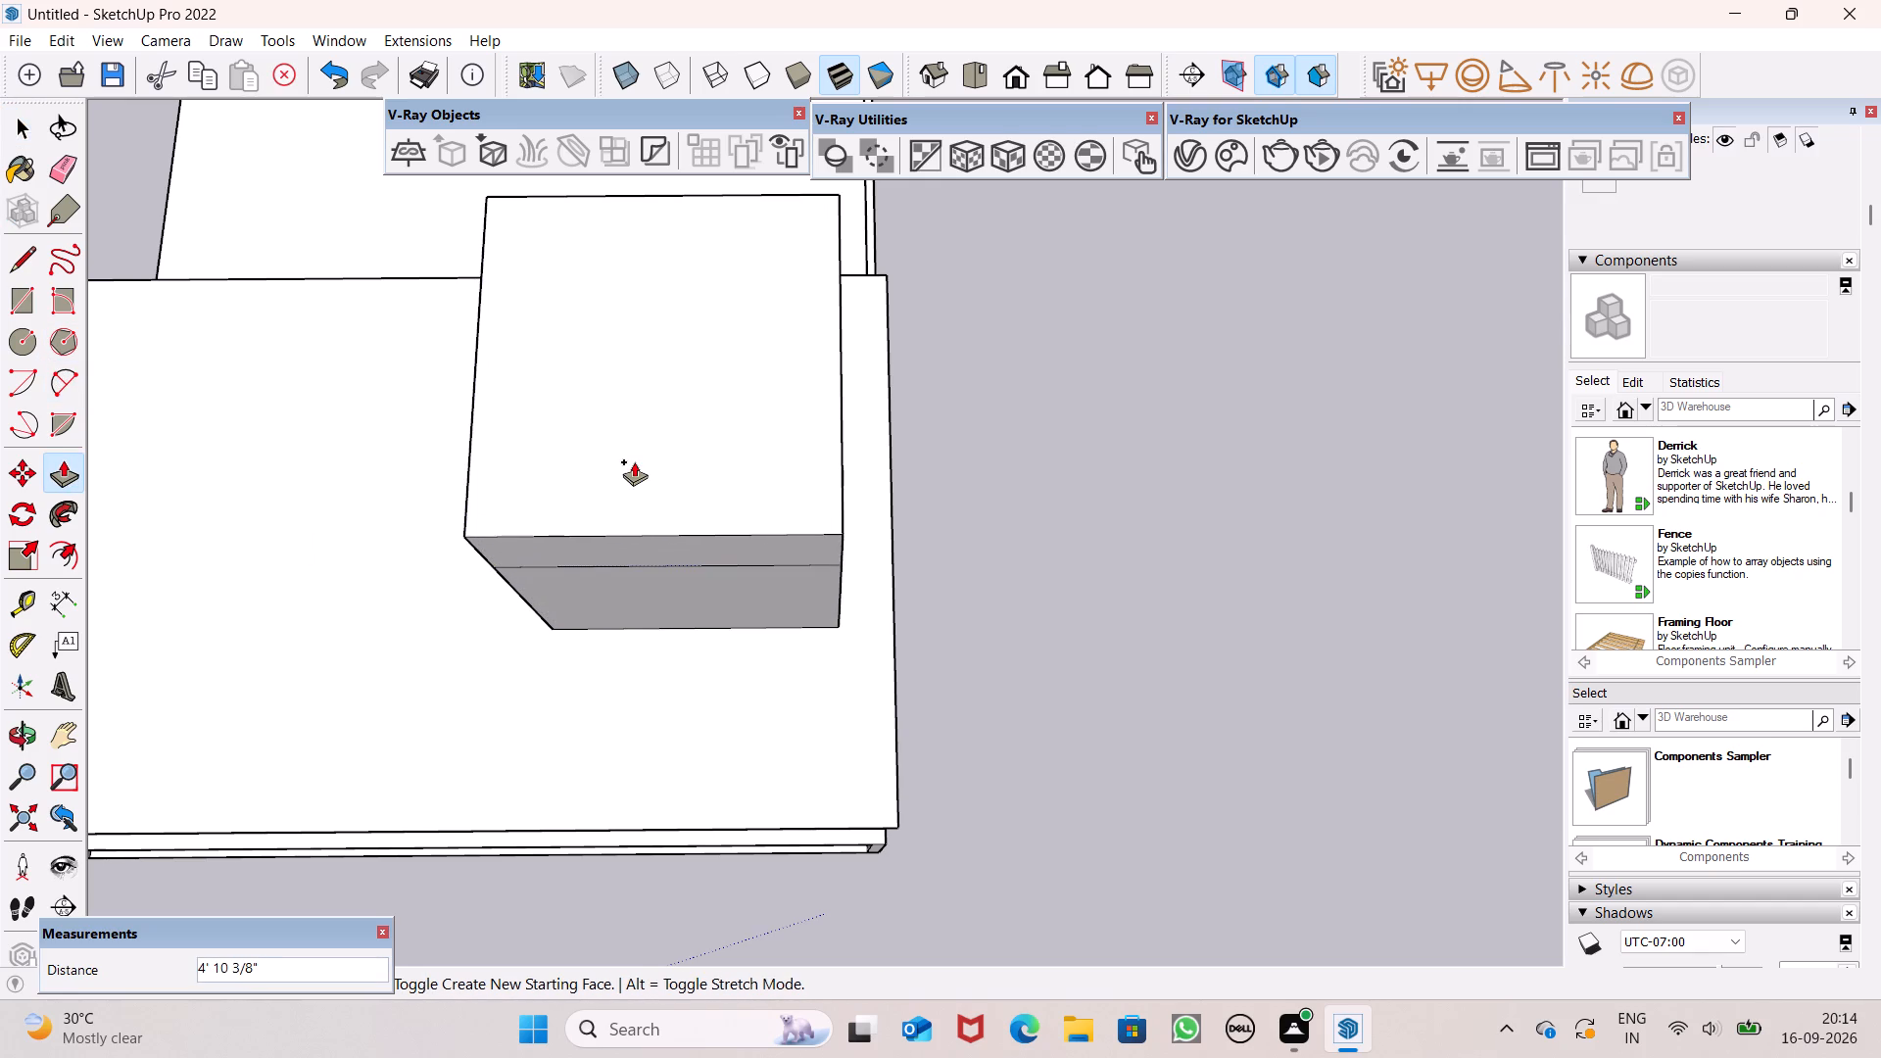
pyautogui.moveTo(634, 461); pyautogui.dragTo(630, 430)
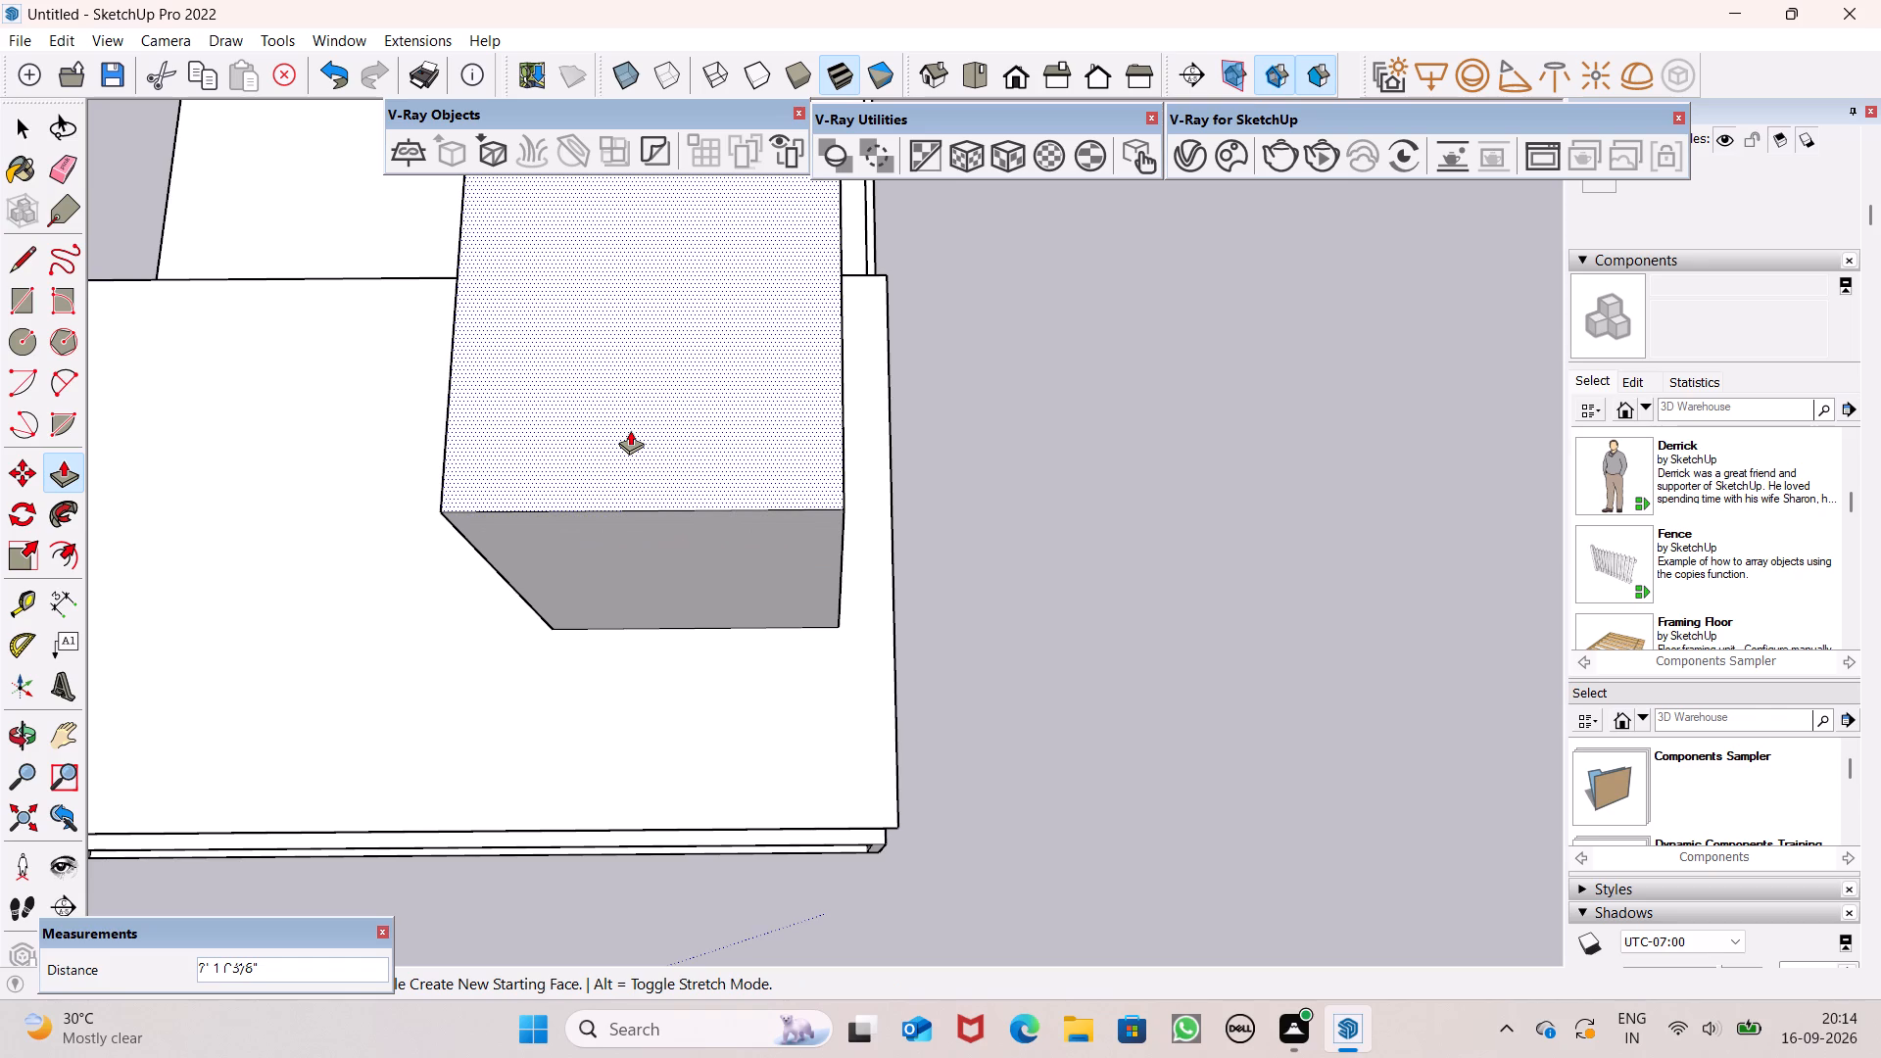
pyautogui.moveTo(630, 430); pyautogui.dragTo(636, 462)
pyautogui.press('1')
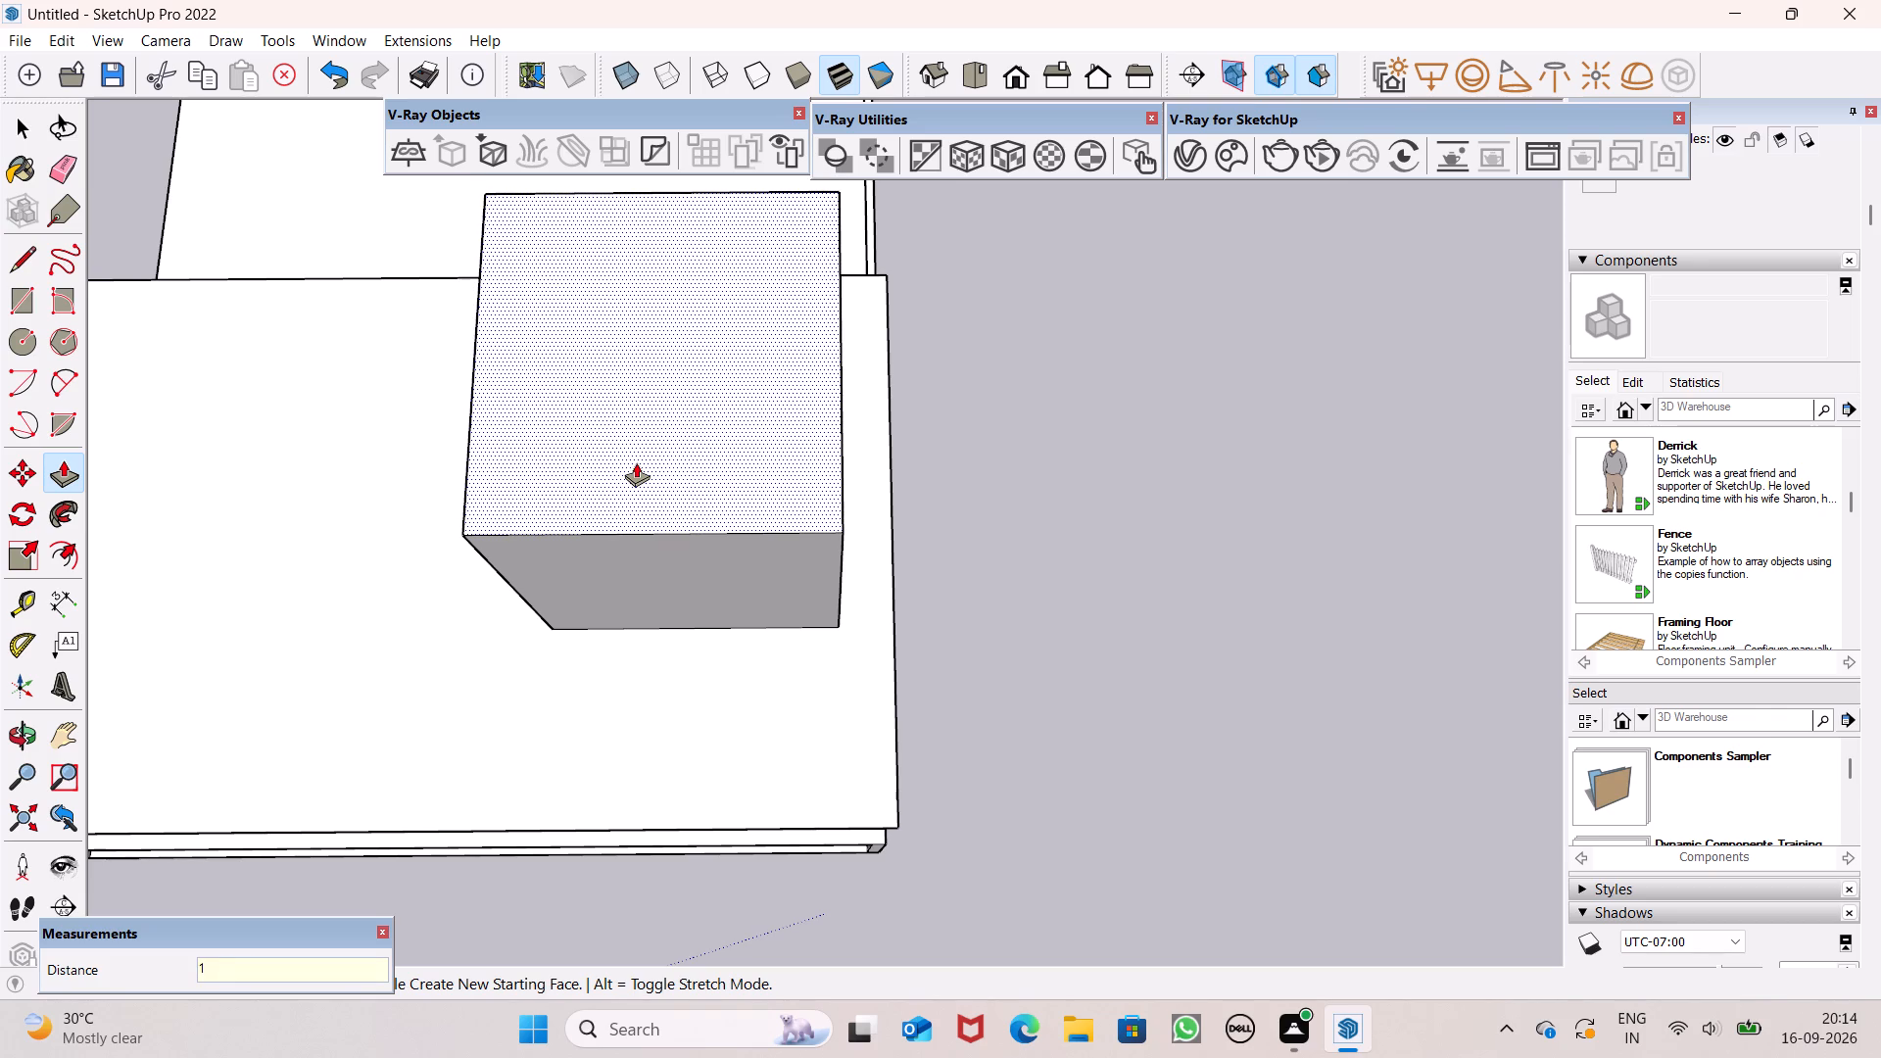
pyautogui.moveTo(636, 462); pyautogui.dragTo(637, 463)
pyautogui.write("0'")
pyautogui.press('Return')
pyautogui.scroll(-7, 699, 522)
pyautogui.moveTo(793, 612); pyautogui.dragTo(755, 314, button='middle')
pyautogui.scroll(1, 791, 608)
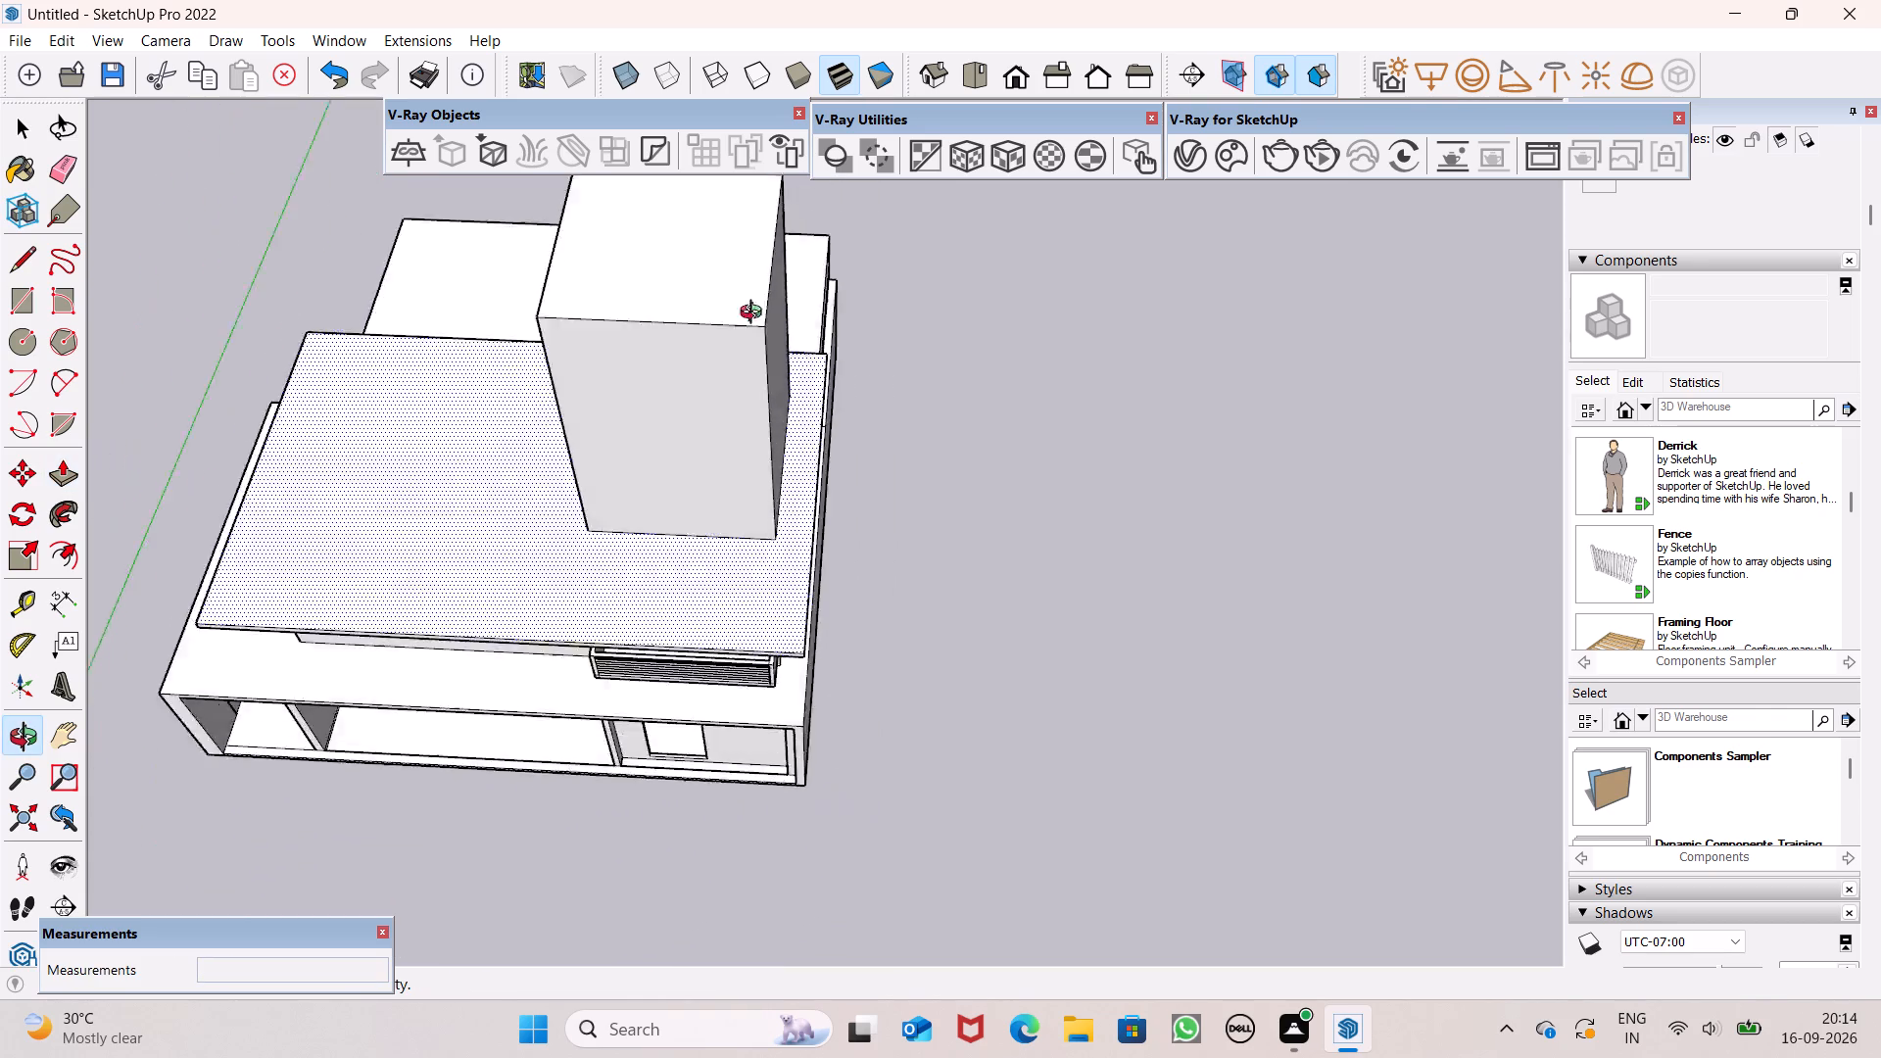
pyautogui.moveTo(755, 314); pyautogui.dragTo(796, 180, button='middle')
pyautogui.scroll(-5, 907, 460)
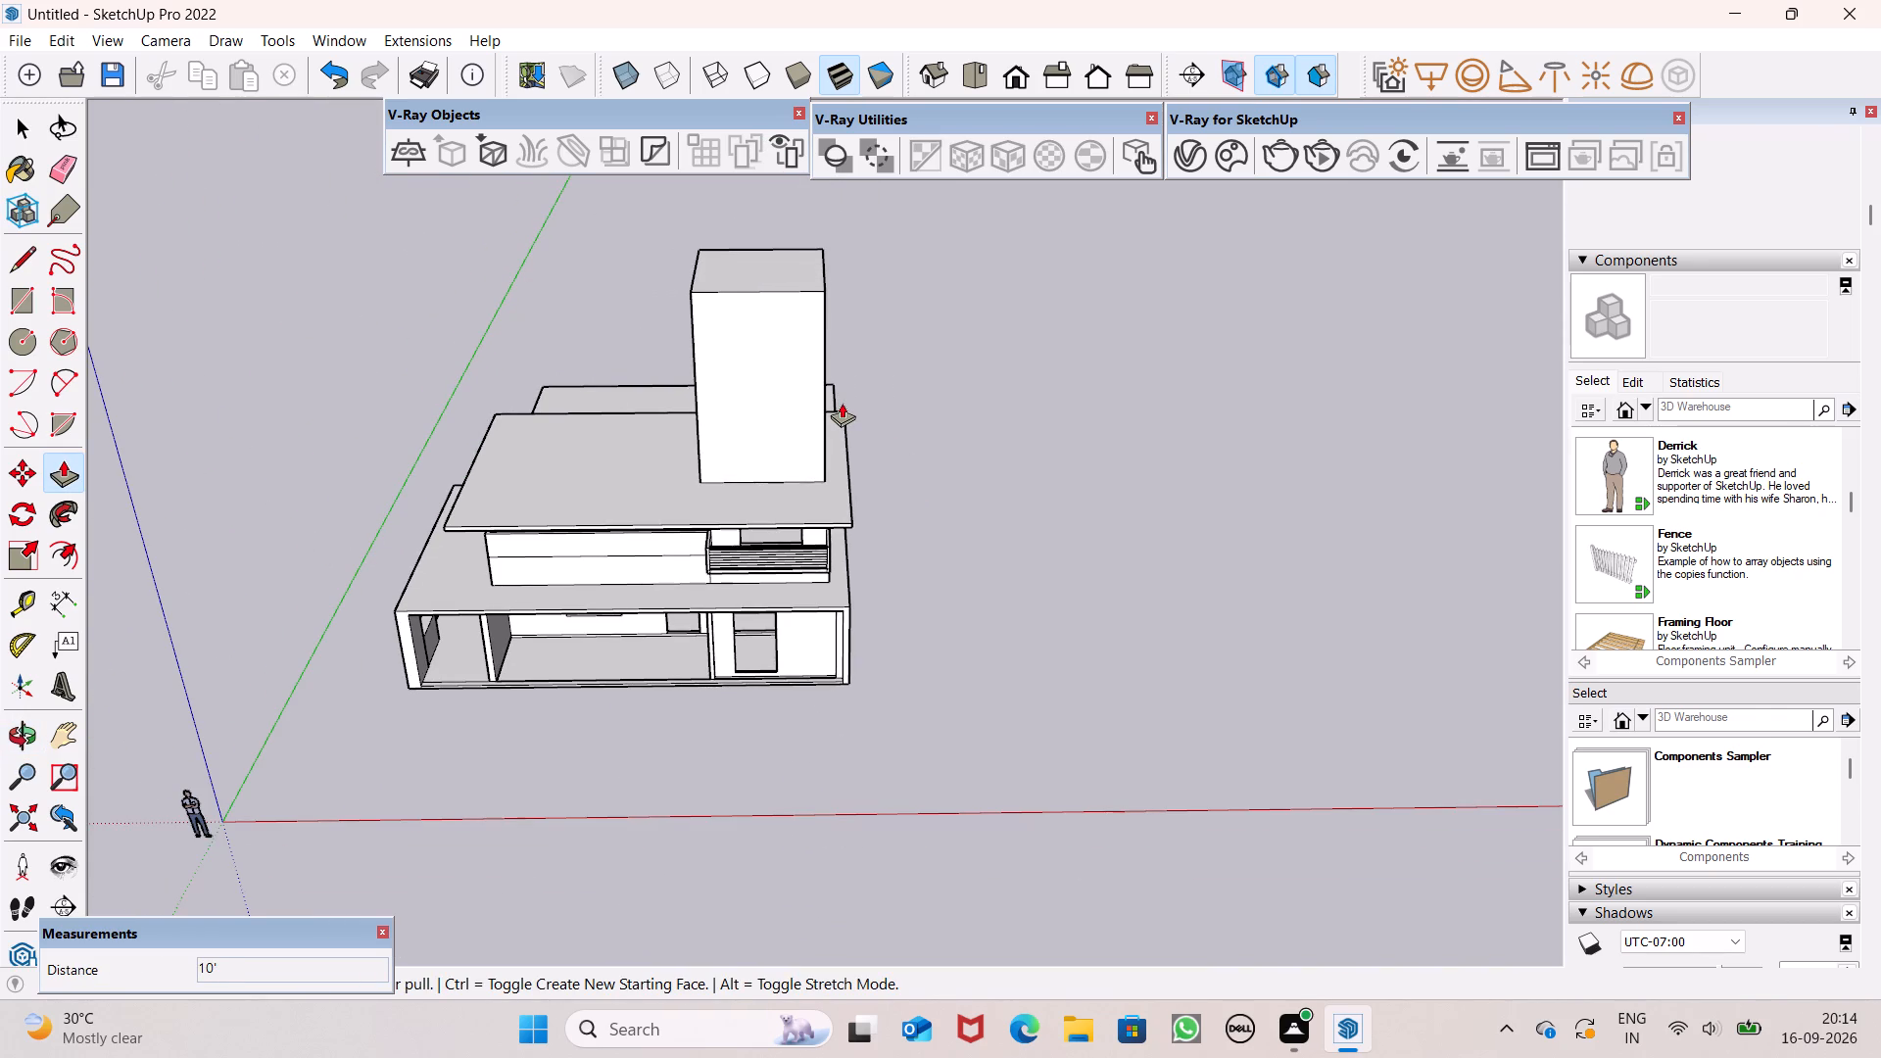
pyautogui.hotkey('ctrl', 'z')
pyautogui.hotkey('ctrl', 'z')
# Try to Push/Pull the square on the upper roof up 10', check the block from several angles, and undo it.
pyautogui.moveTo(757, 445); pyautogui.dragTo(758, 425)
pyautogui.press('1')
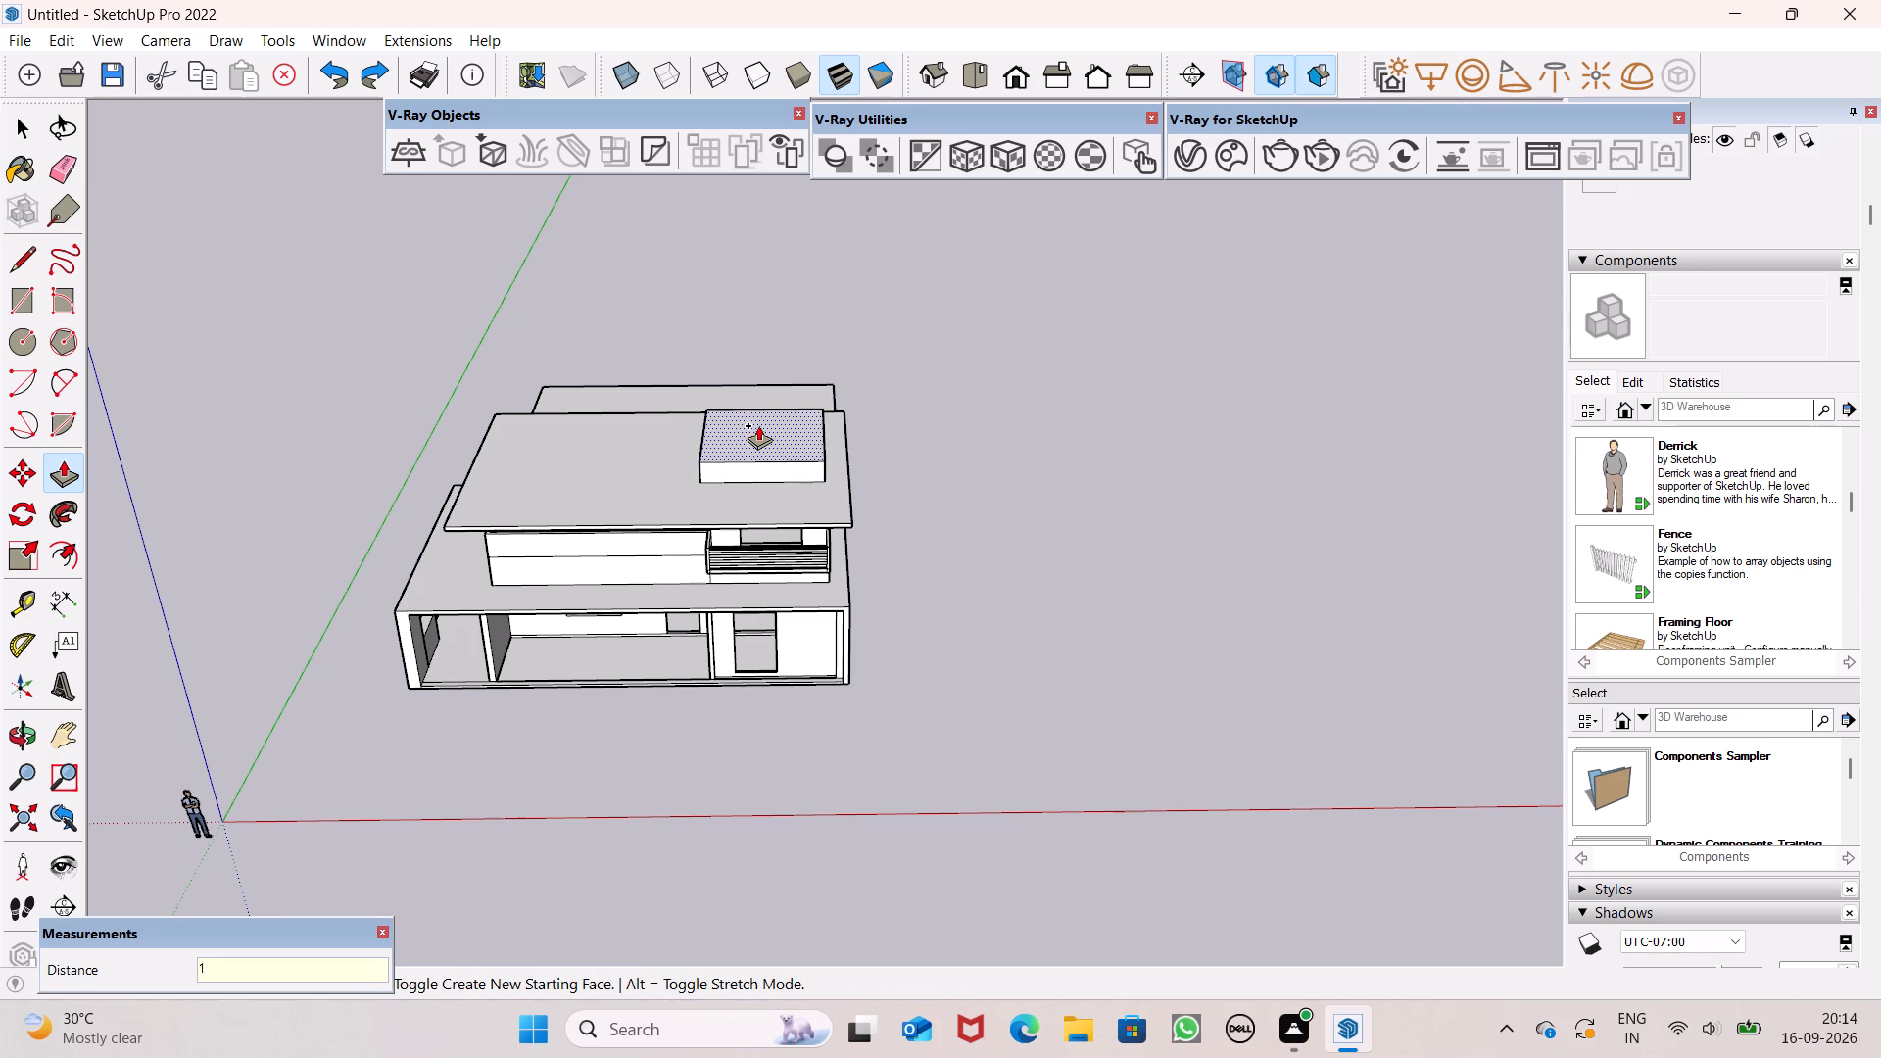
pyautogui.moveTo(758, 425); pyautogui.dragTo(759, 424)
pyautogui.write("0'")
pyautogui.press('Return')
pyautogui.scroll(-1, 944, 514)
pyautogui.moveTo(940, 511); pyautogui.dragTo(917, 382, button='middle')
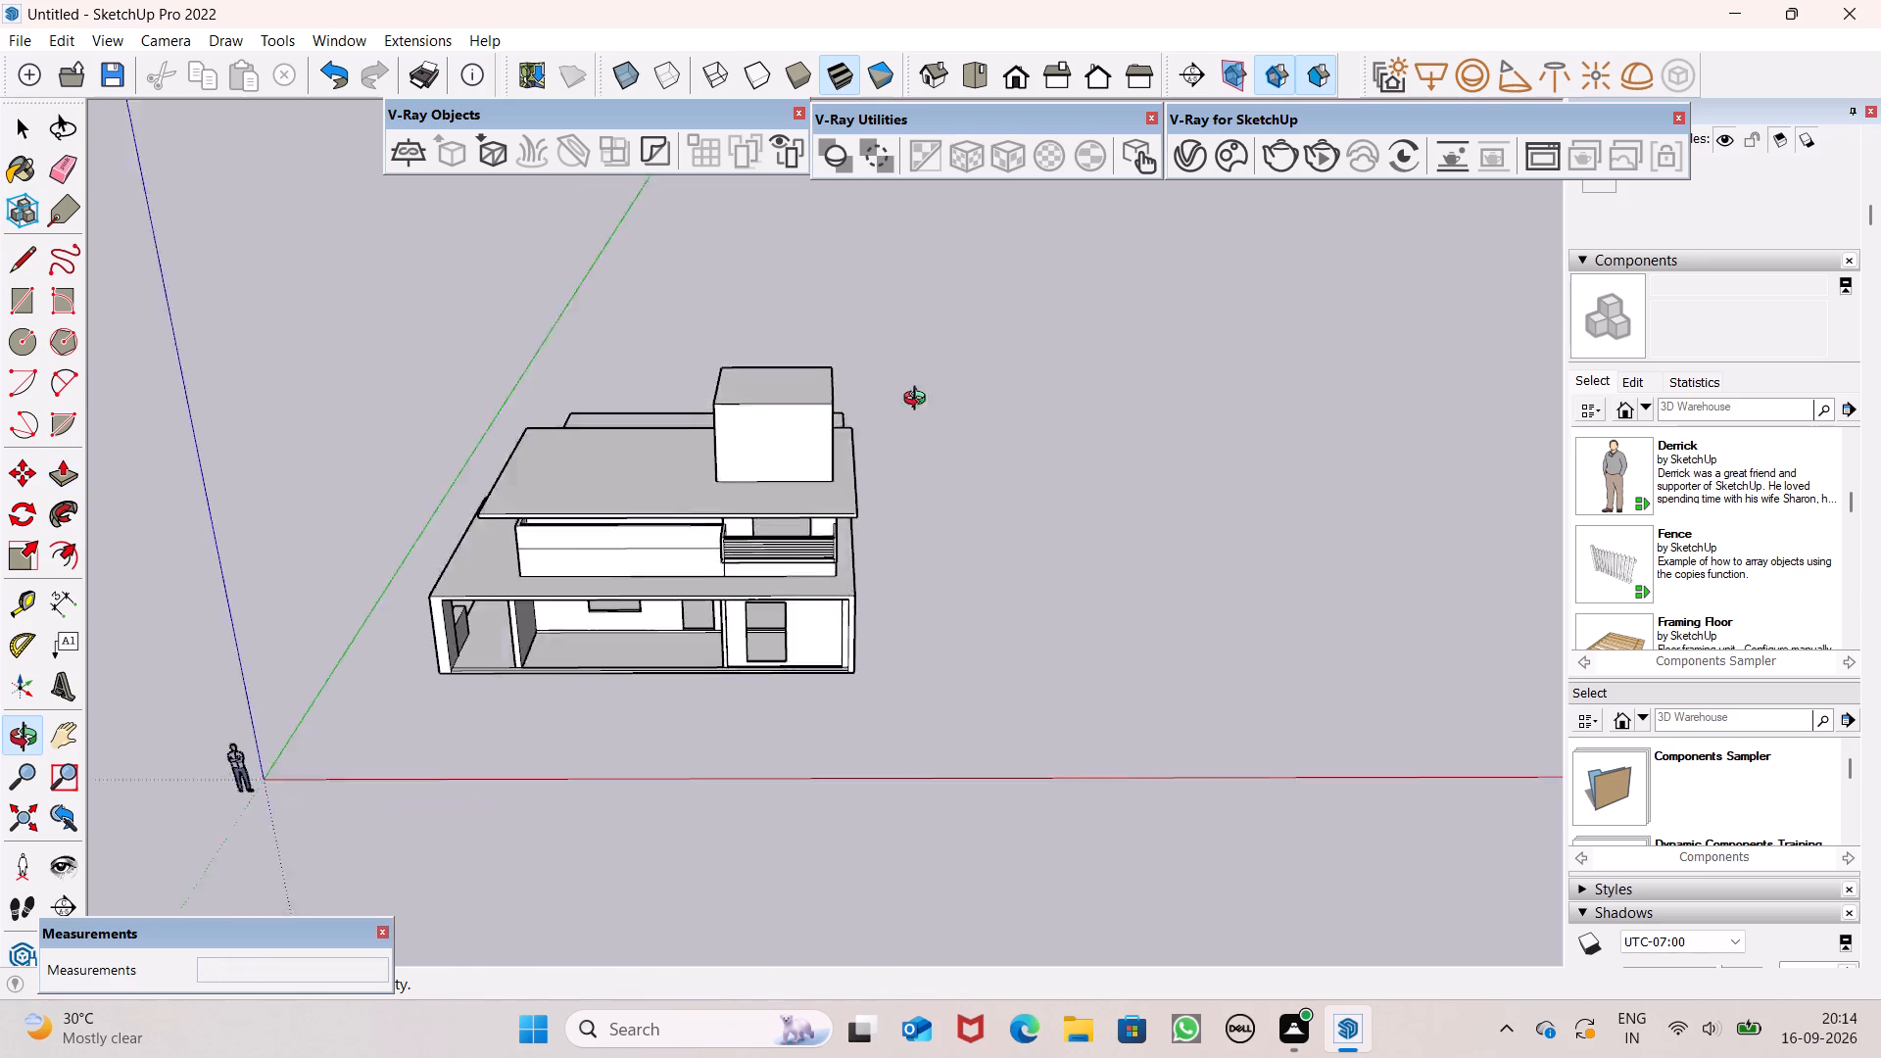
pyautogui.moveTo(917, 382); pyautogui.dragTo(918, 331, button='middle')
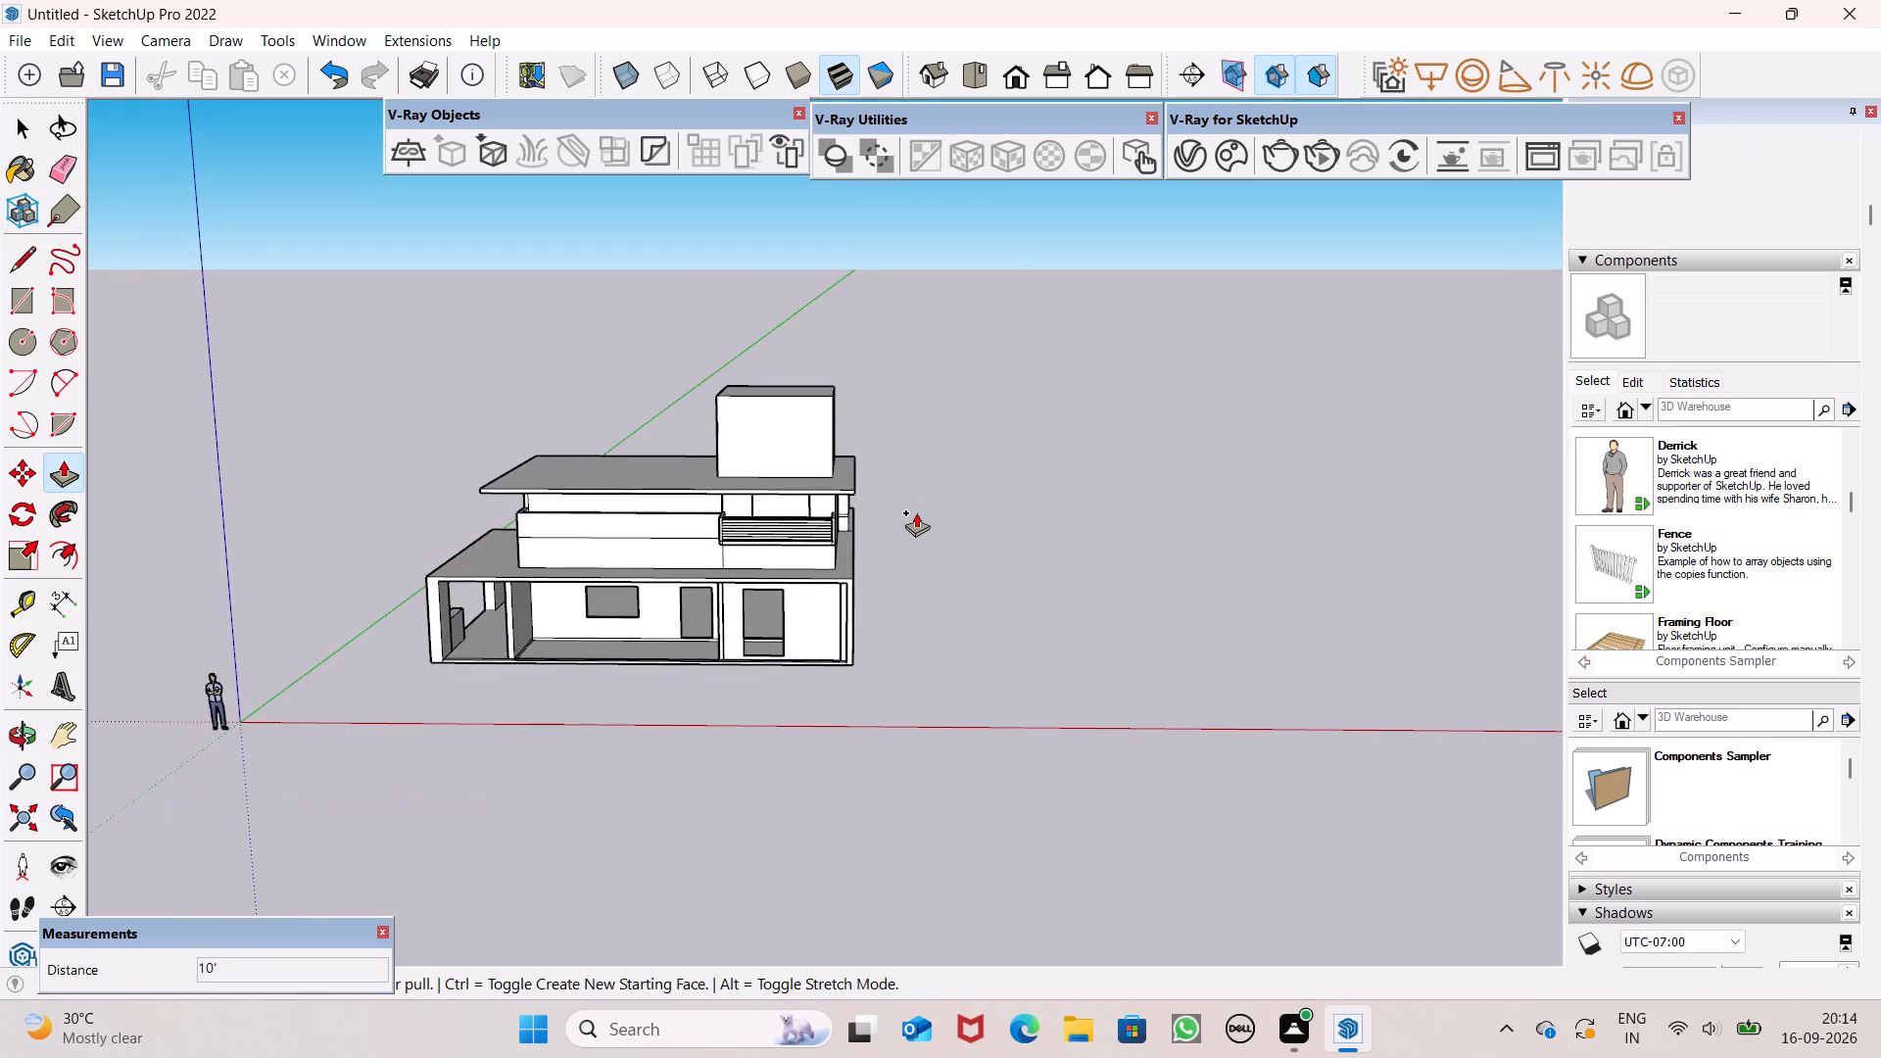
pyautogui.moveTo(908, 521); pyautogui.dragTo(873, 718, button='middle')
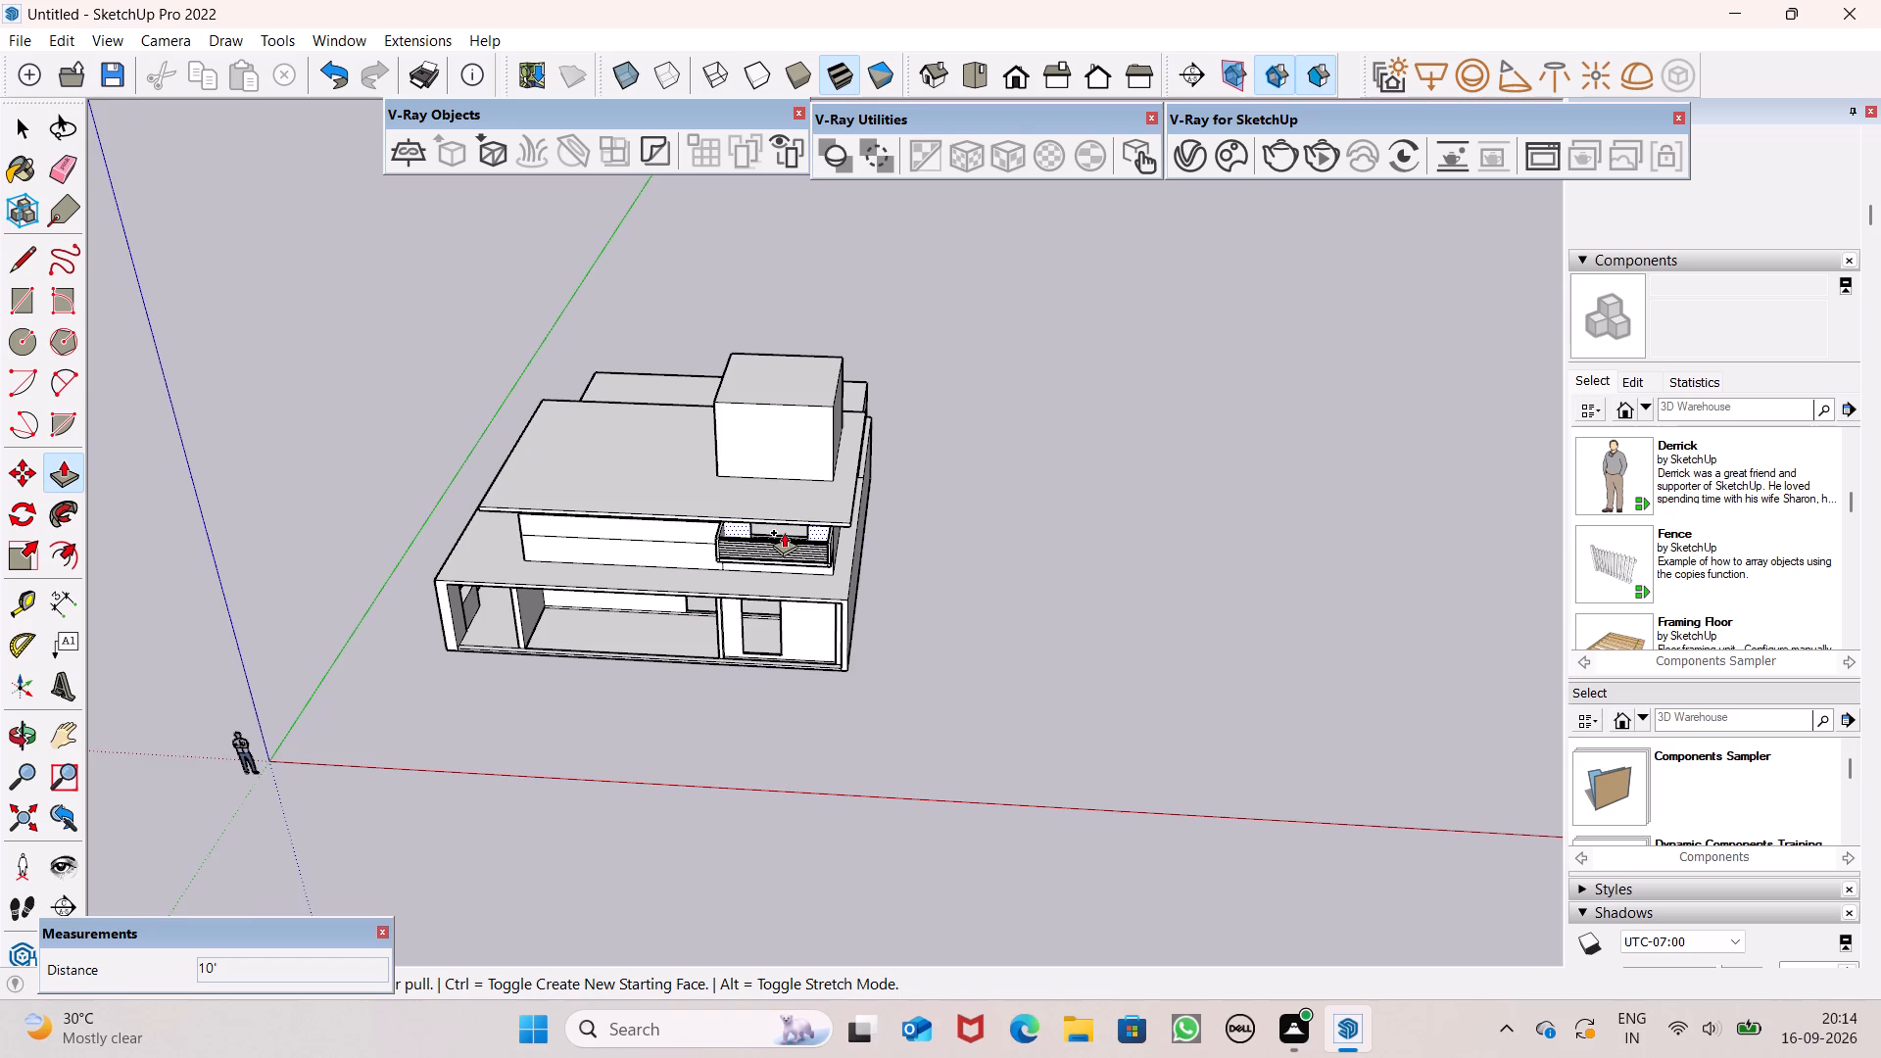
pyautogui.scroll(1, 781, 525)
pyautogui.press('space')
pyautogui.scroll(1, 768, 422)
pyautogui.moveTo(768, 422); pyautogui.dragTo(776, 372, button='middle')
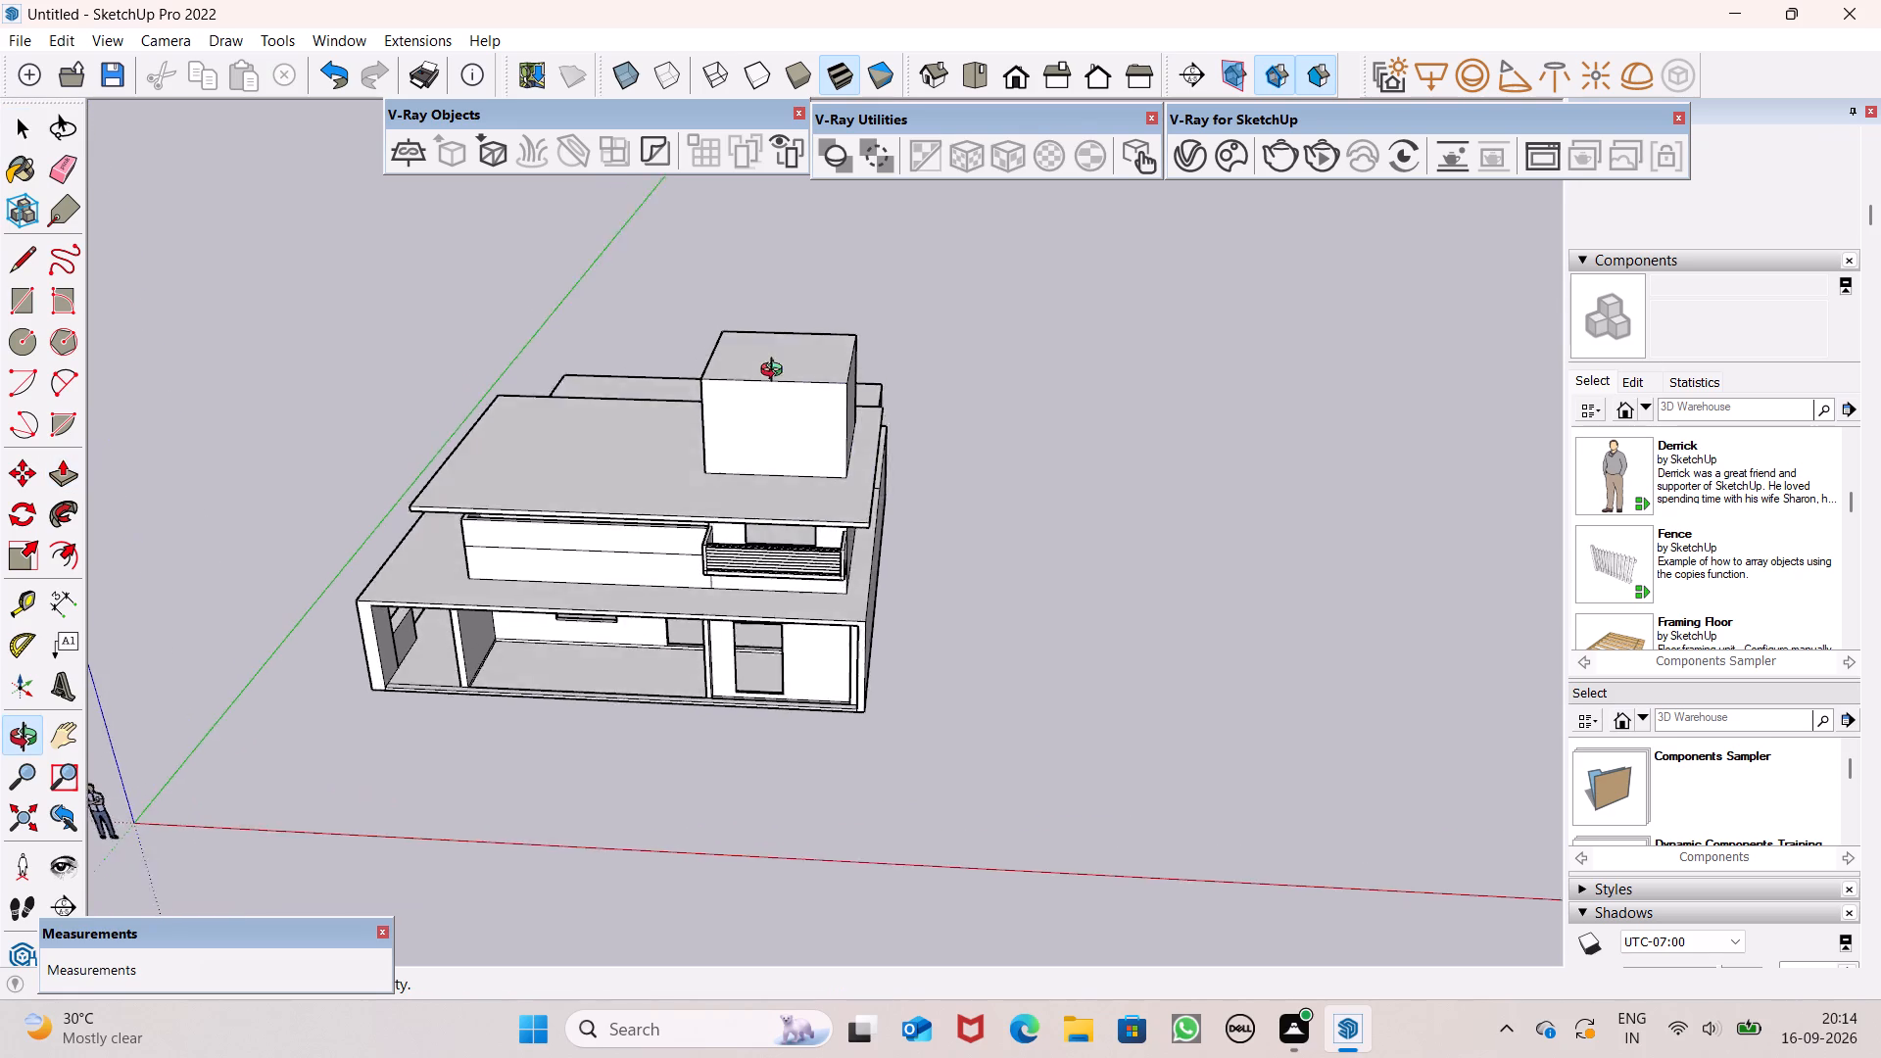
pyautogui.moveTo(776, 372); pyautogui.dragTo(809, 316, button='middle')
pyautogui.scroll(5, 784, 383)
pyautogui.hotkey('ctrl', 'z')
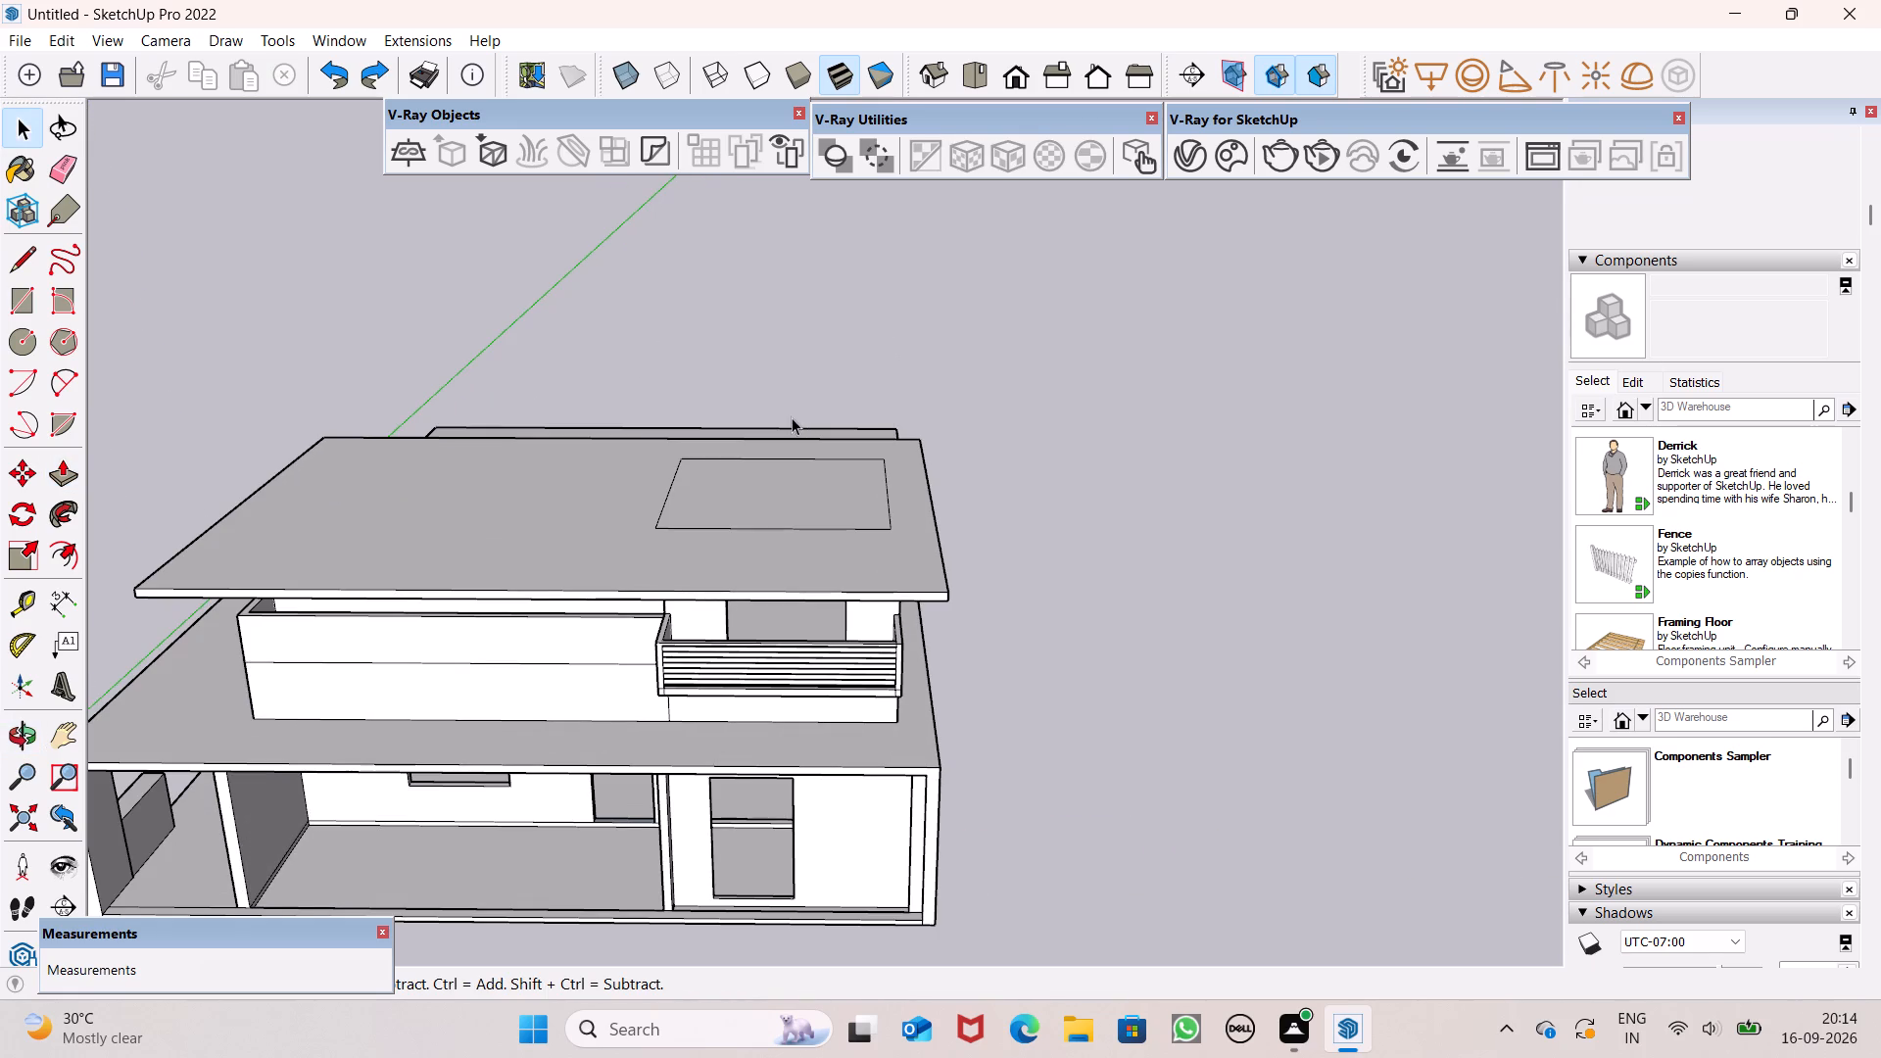
# Offset the outline of the square on the upper roof outward by 6".
pyautogui.moveTo(799, 558); pyautogui.dragTo(821, 785, button='middle')
pyautogui.scroll(4, 828, 476)
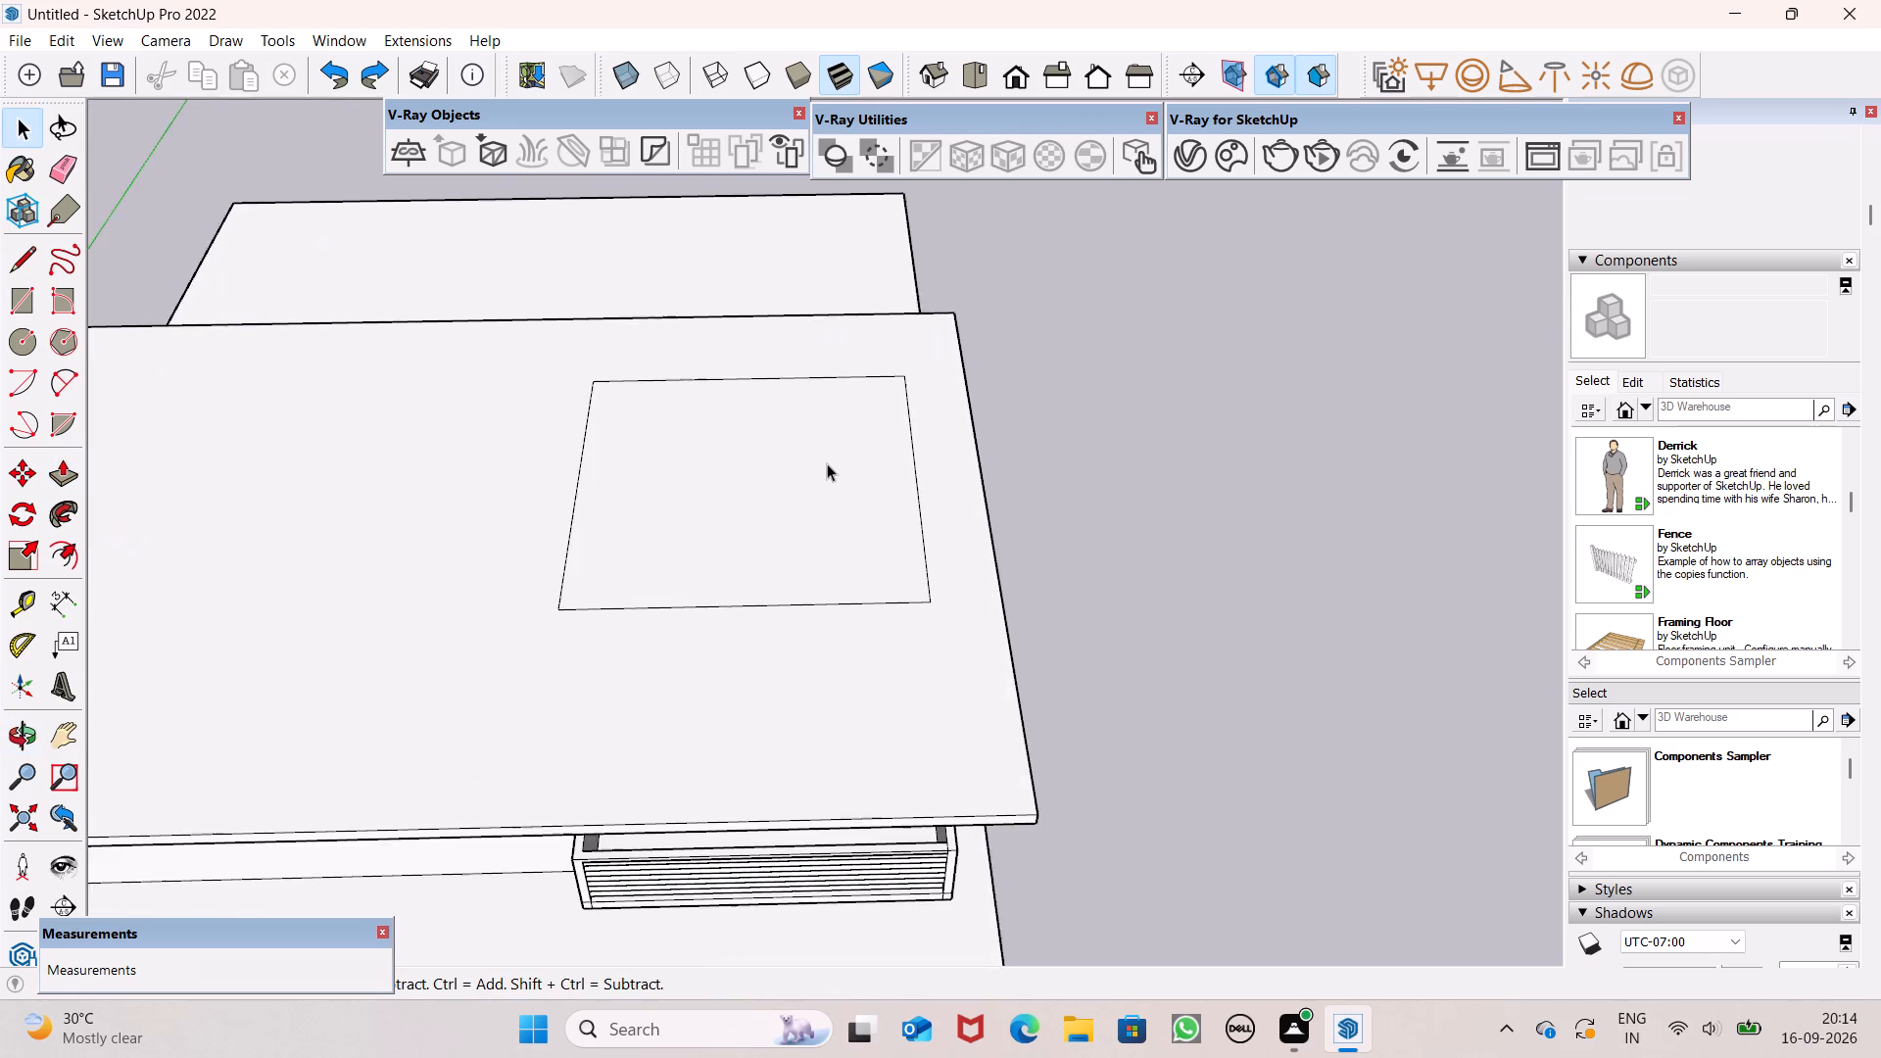
pyautogui.moveTo(823, 537); pyautogui.dragTo(802, 692, button='middle')
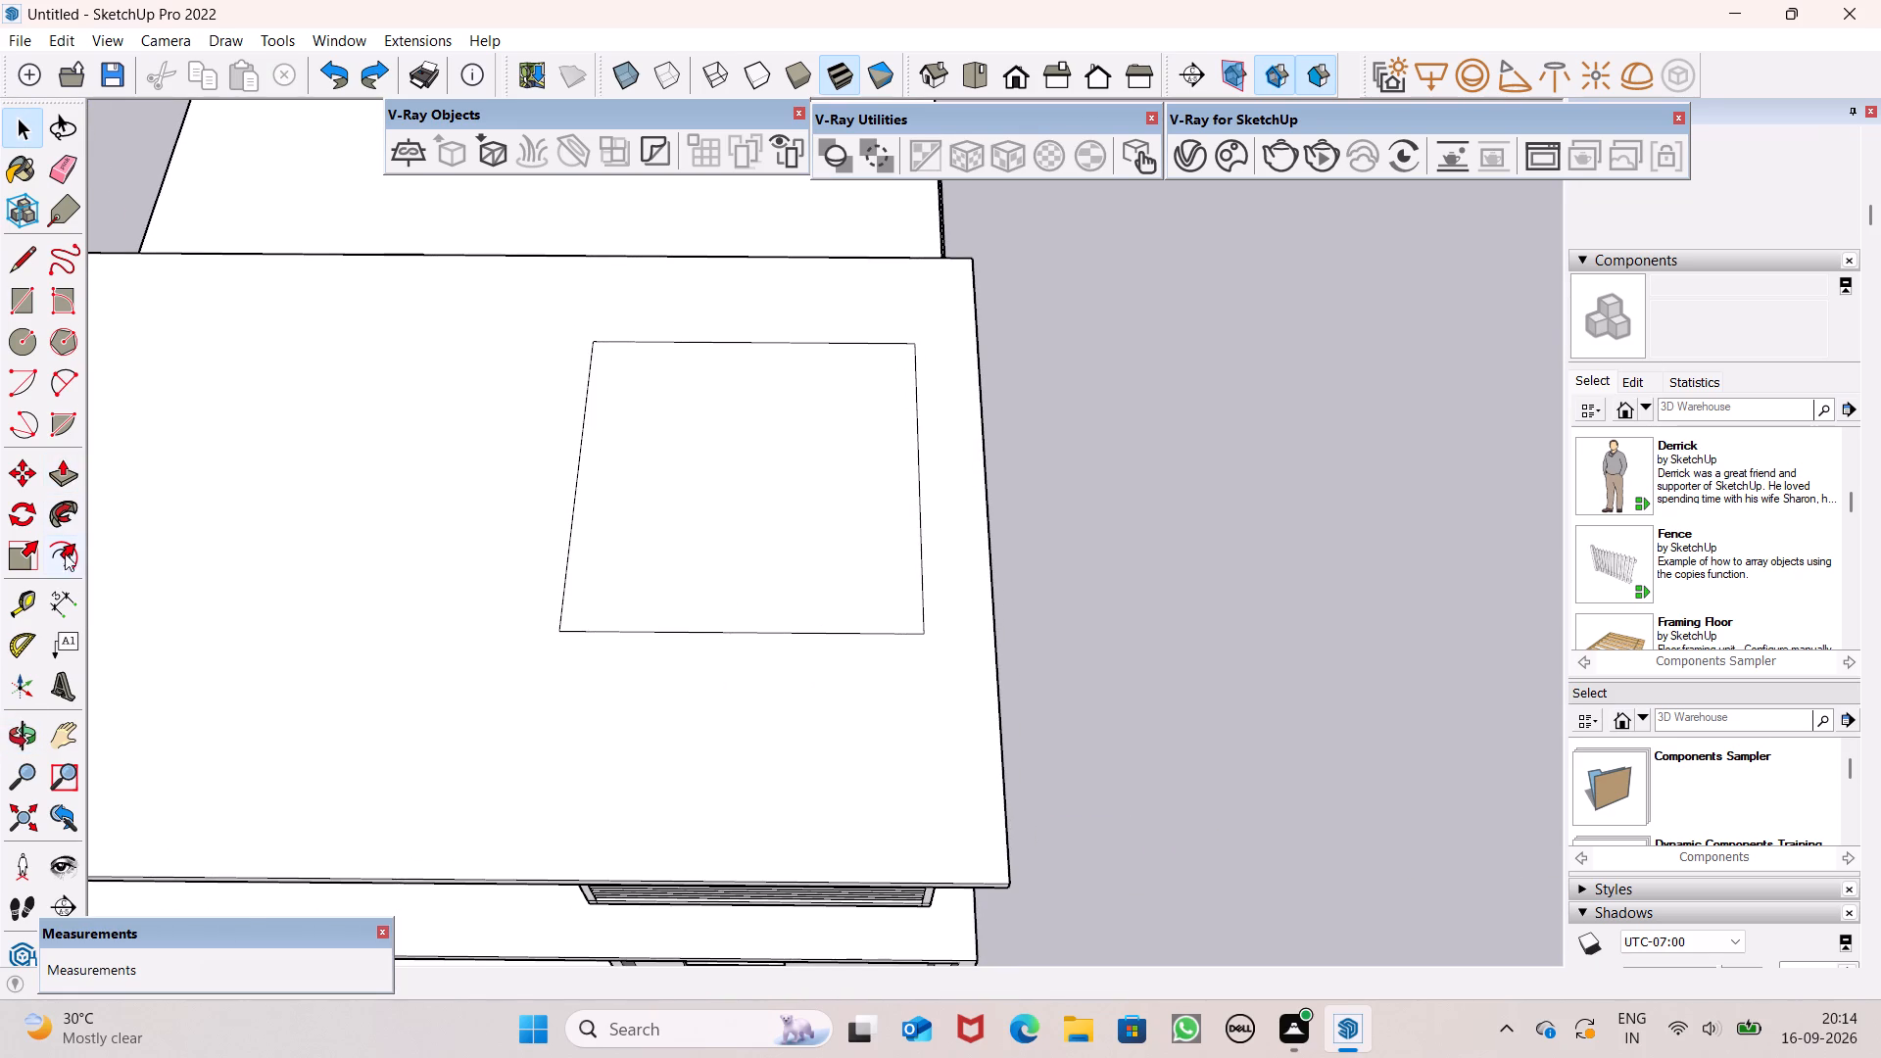
pyautogui.moveTo(74, 556); pyautogui.dragTo(85, 556)
pyautogui.moveTo(56, 546); pyautogui.dragTo(74, 546)
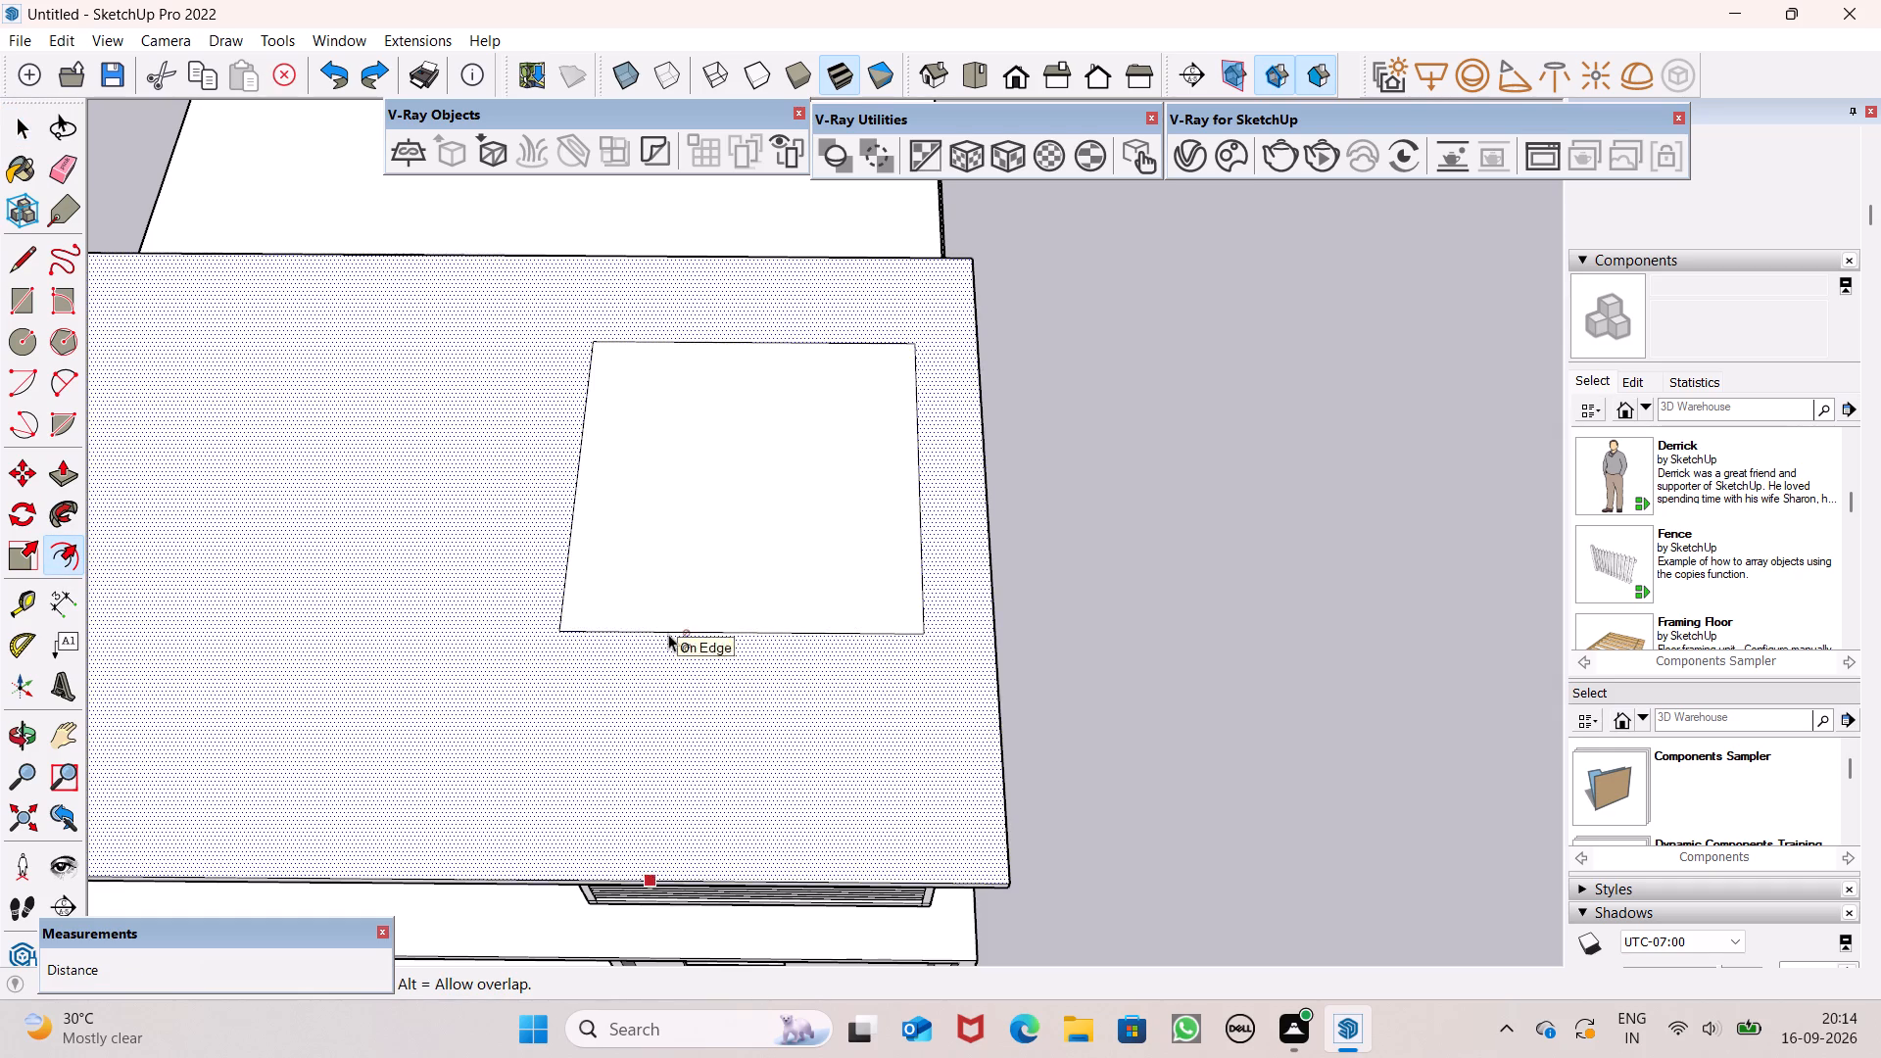
pyautogui.moveTo(694, 625); pyautogui.dragTo(709, 691)
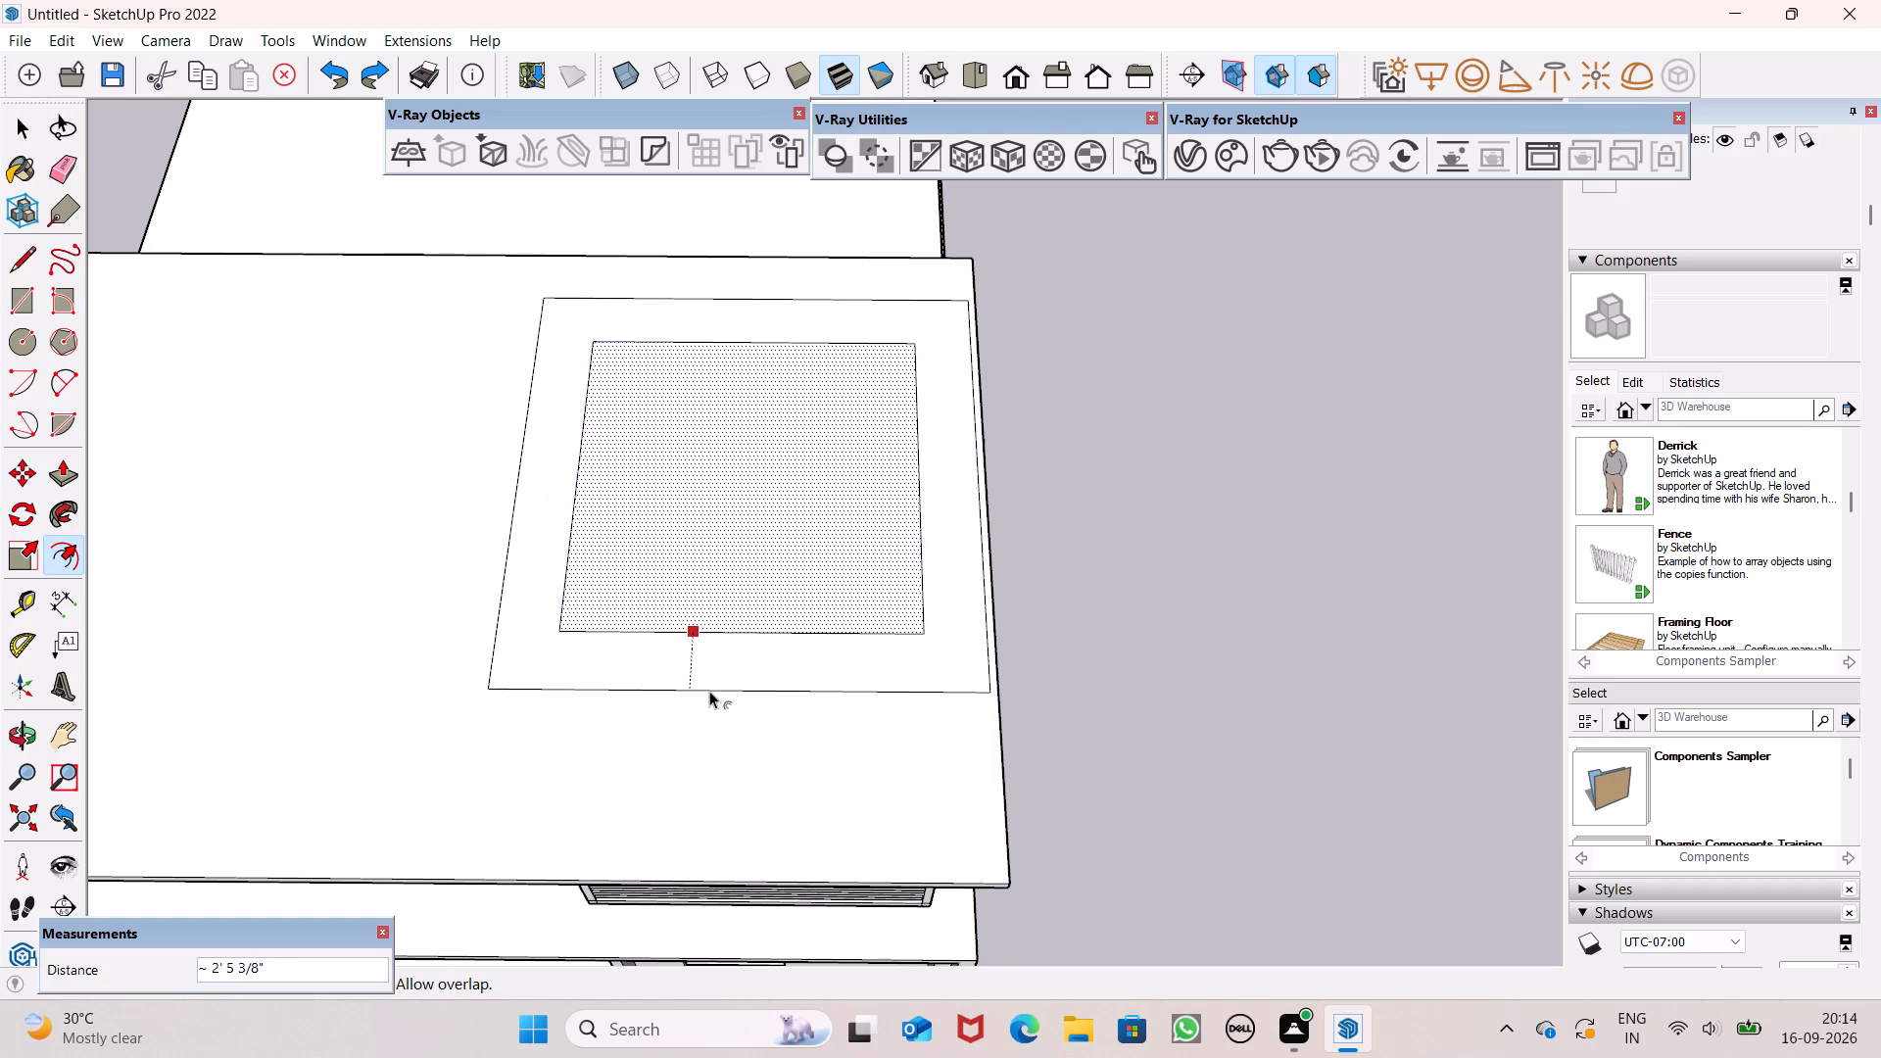
pyautogui.moveTo(709, 691); pyautogui.dragTo(710, 692)
pyautogui.write('6"')
pyautogui.press('Return')
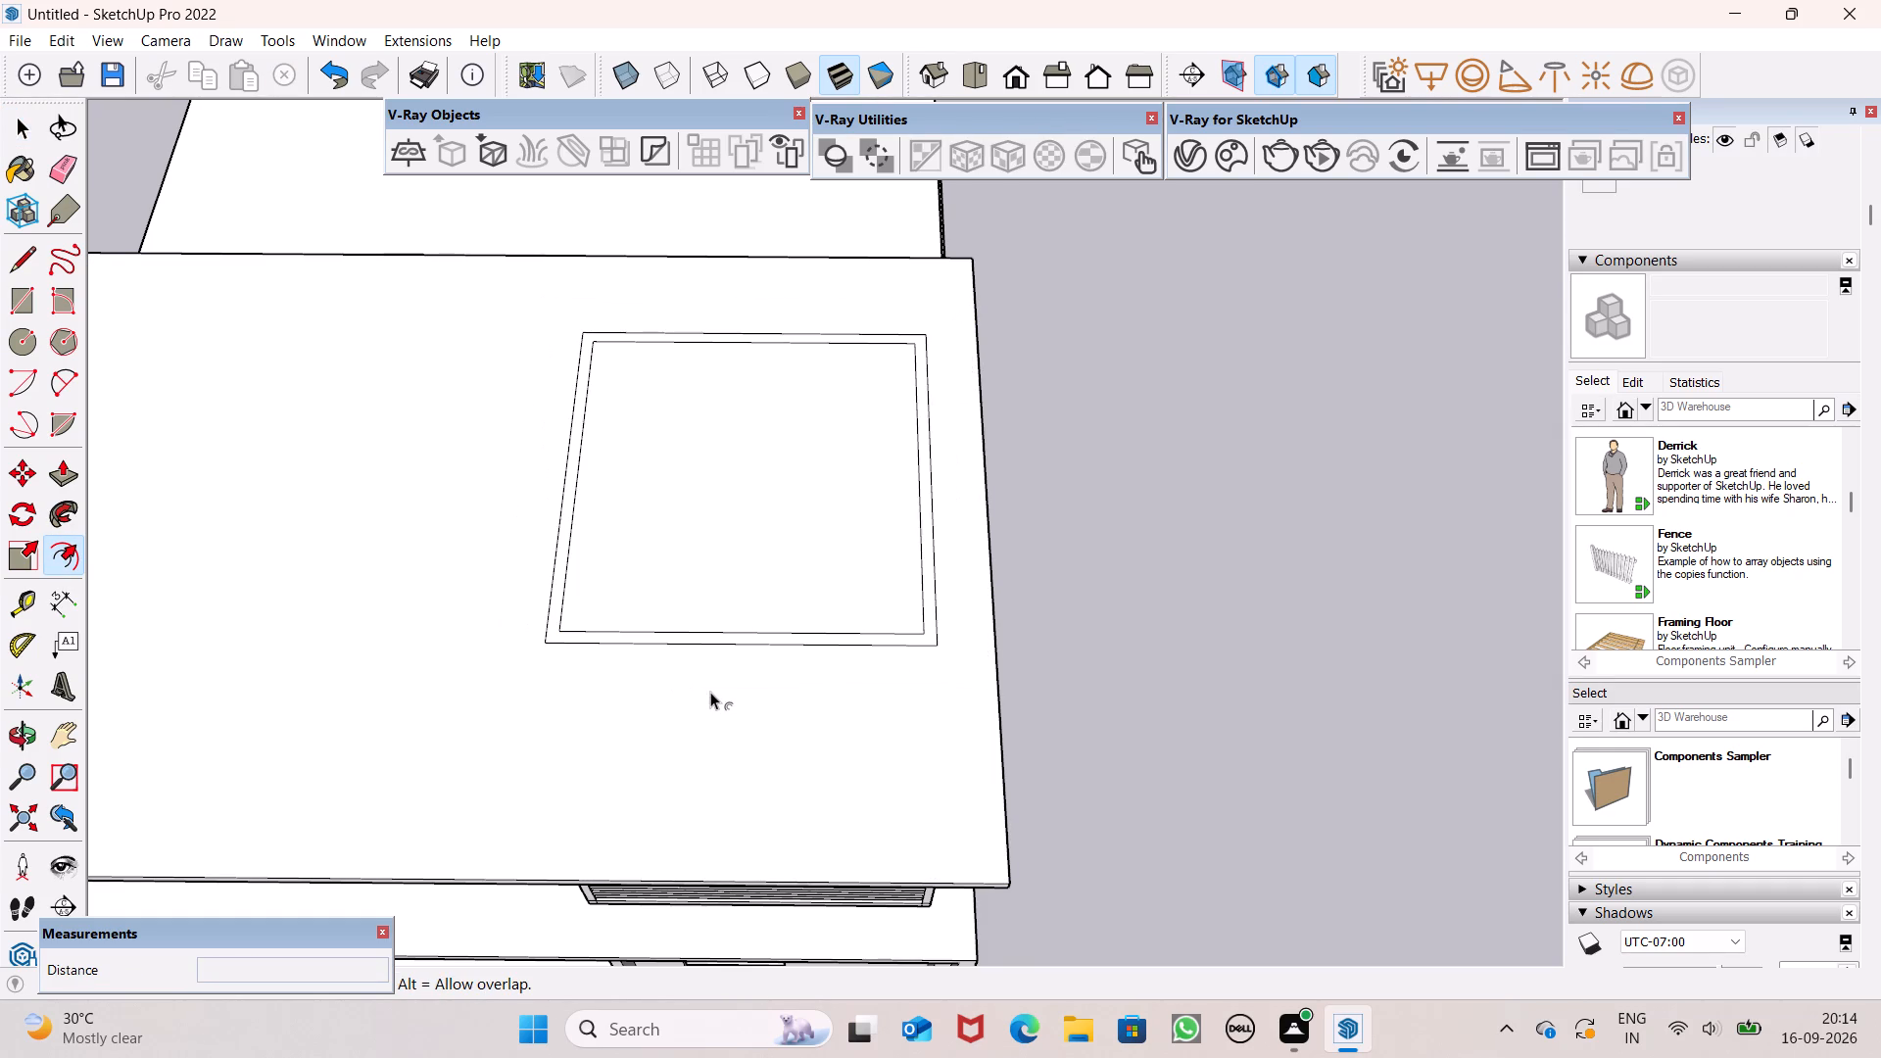
pyautogui.press('space')
pyautogui.press('space')
pyautogui.press('space')
pyautogui.click(1239, 643)
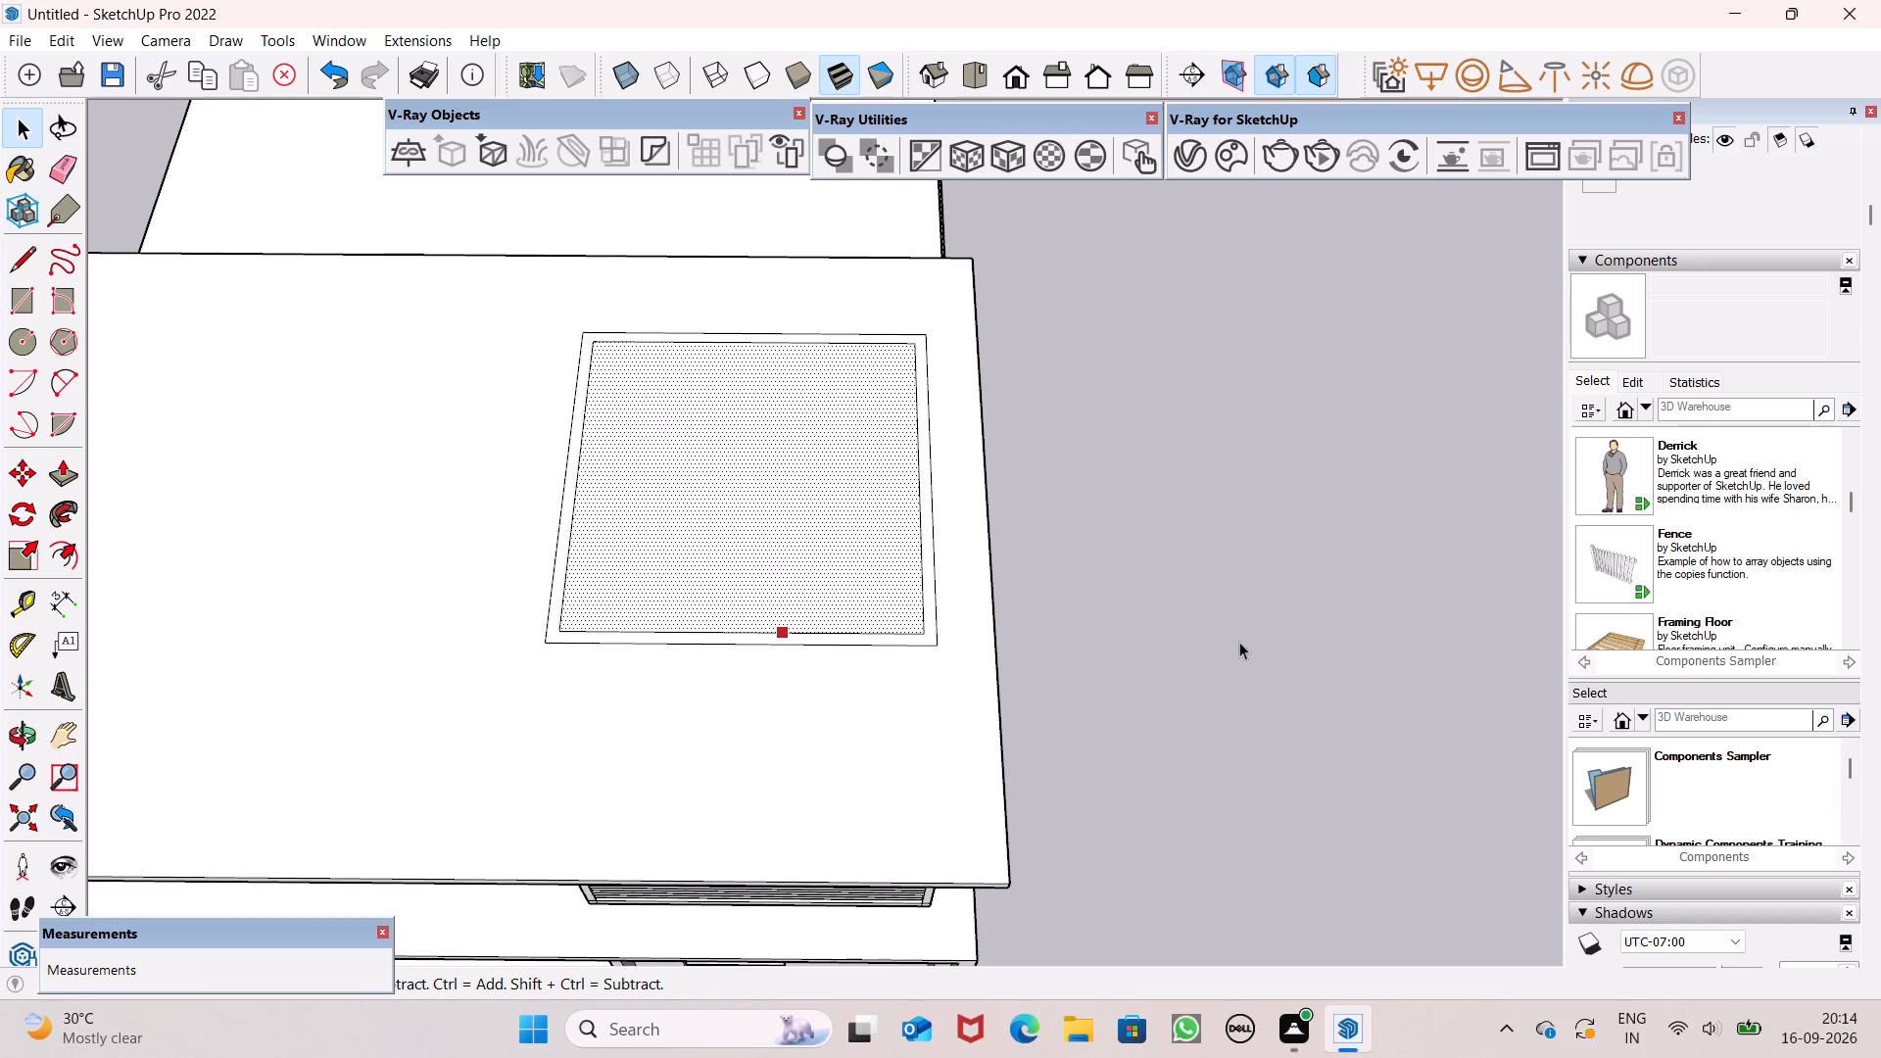
# Push/Pull the 6" border around the square on the upper roof up about 10' to form the rooftop block's walls.
pyautogui.click(51, 478)
pyautogui.scroll(3, 1083, 691)
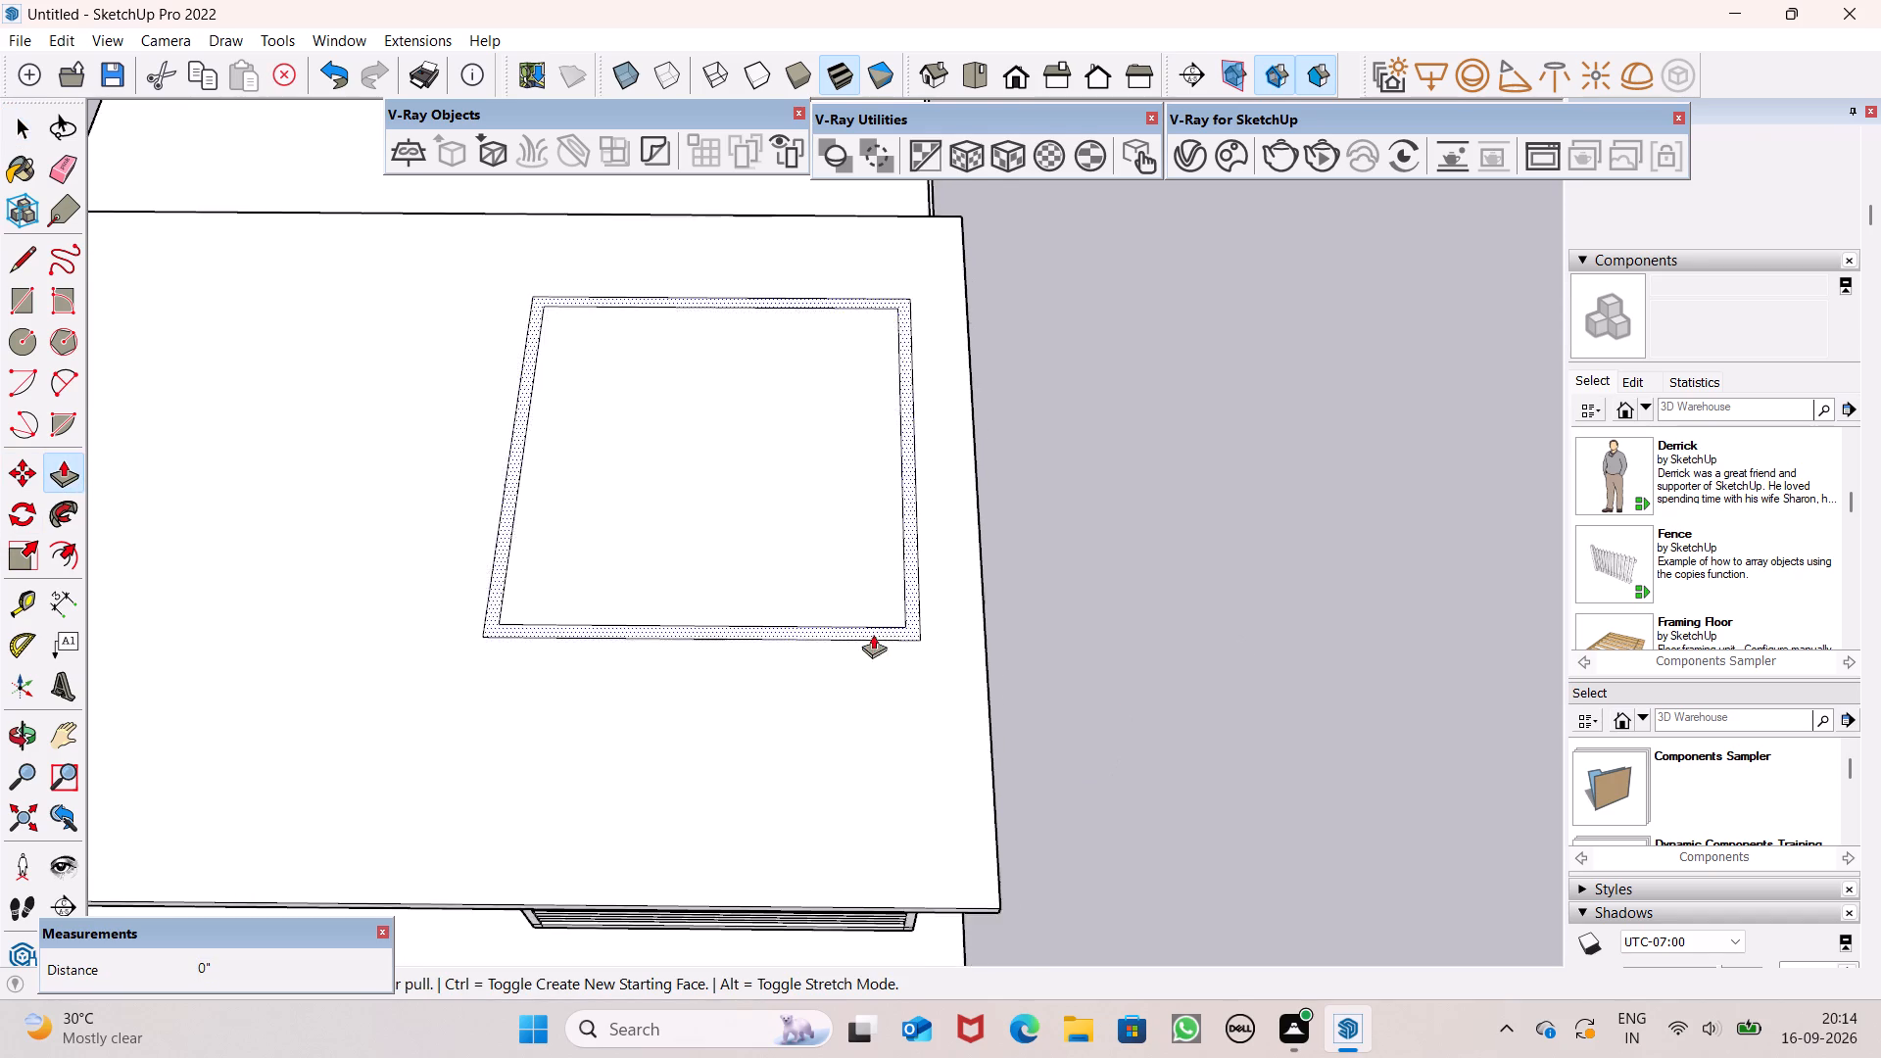
pyautogui.scroll(3, 873, 634)
pyautogui.moveTo(926, 637); pyautogui.dragTo(907, 429)
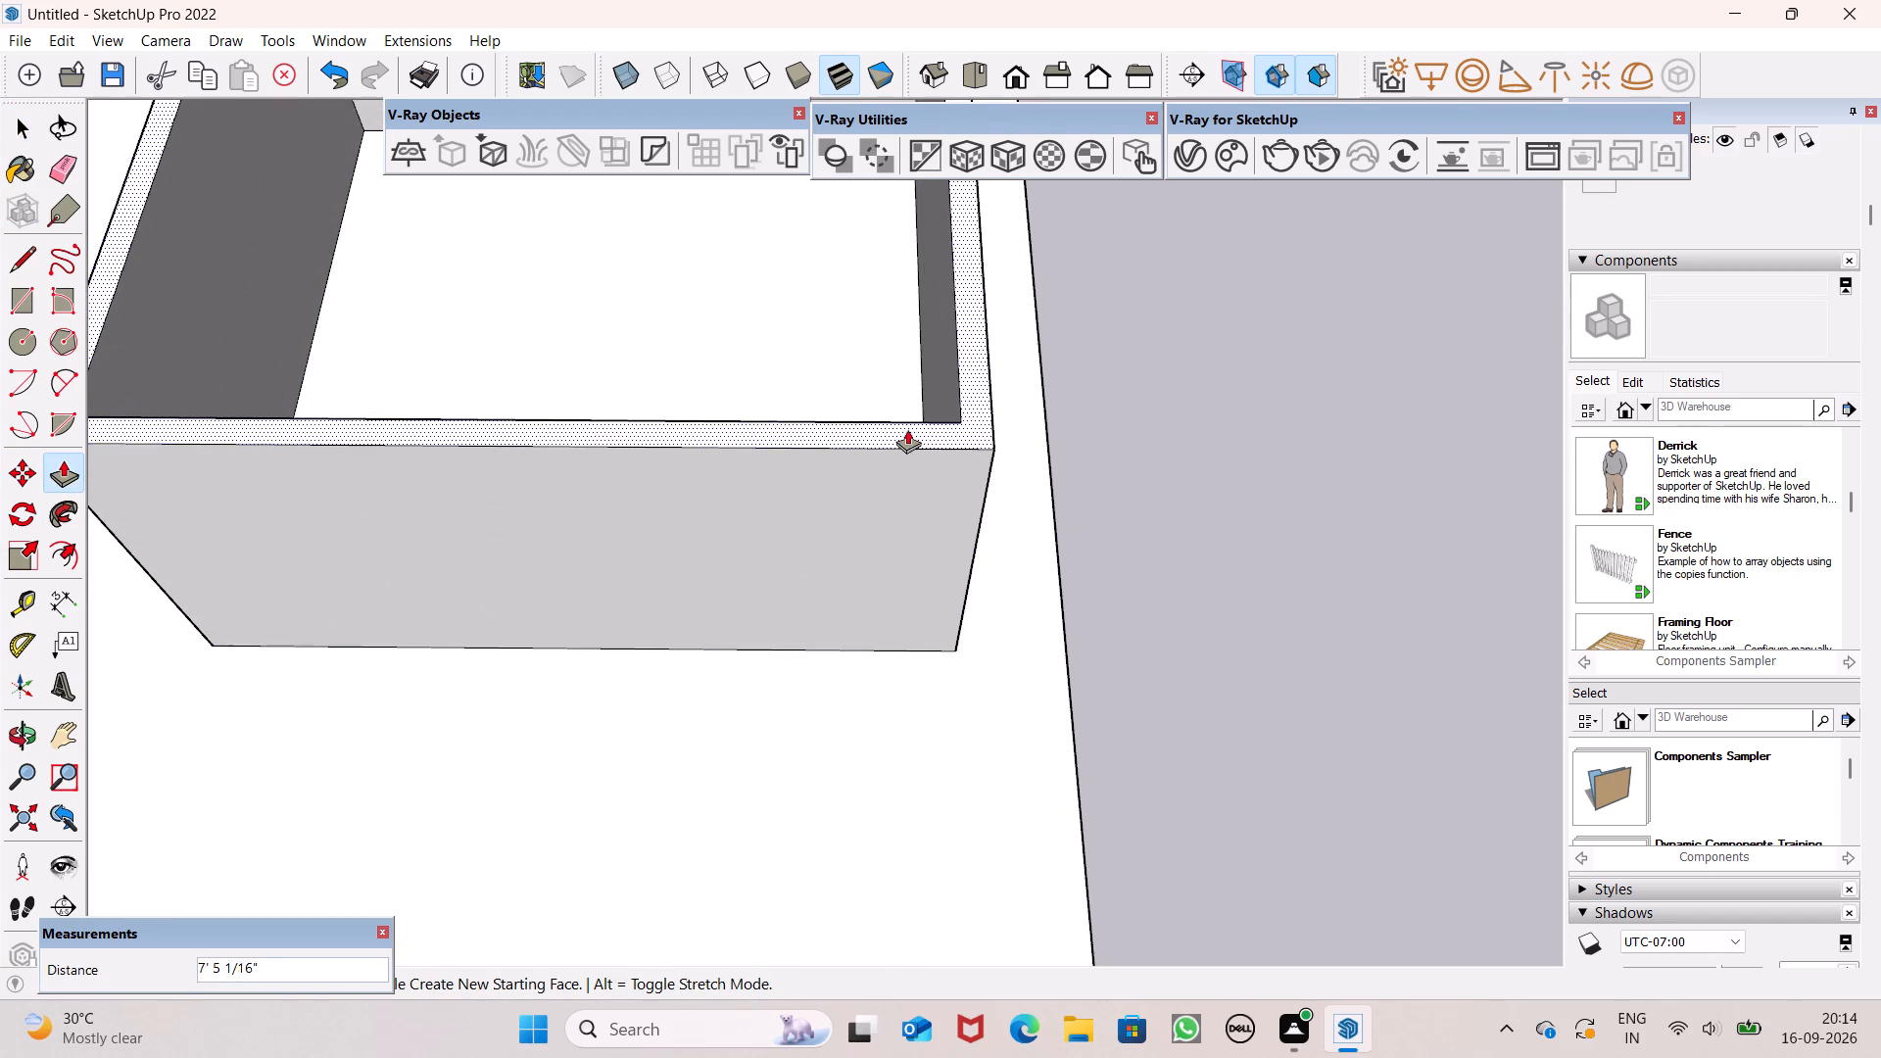
pyautogui.moveTo(907, 429); pyautogui.dragTo(903, 328)
pyautogui.press('1')
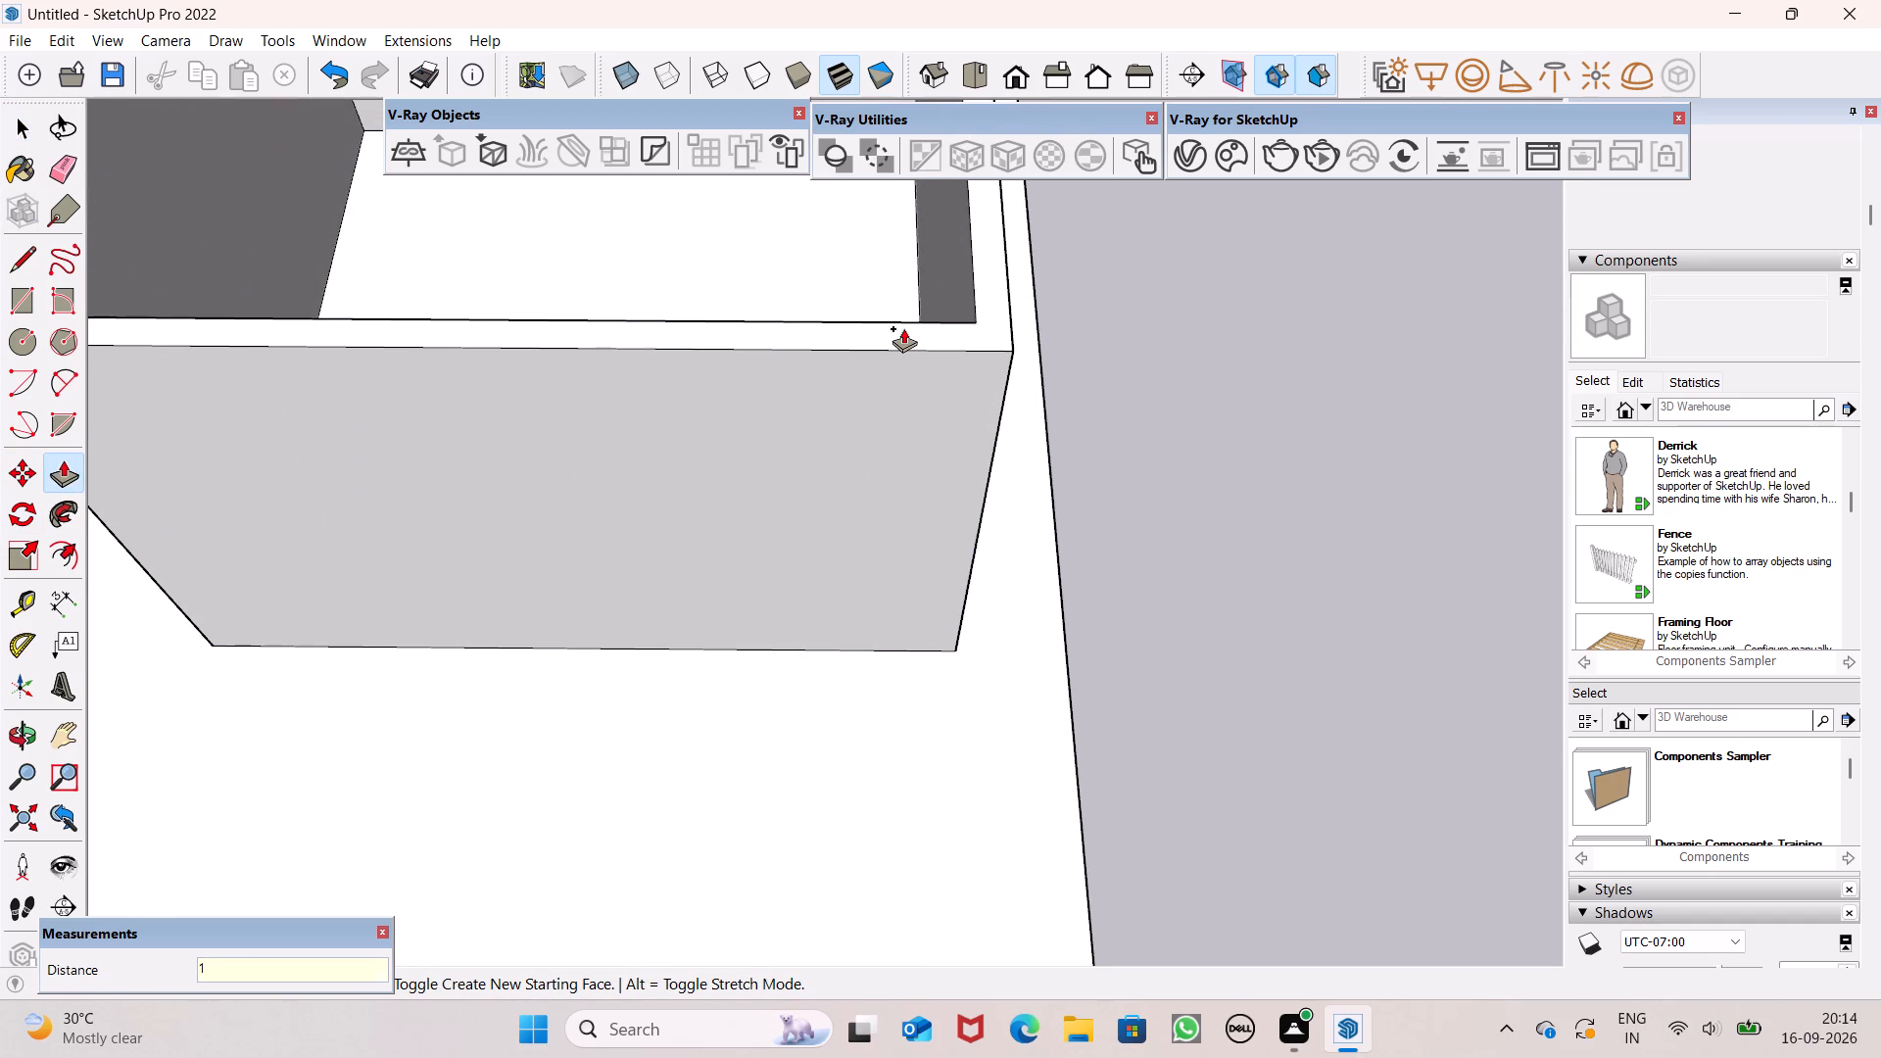
pyautogui.moveTo(903, 328); pyautogui.dragTo(904, 327)
pyautogui.write("0'")
pyautogui.press('Return')
pyautogui.scroll(-5, 891, 393)
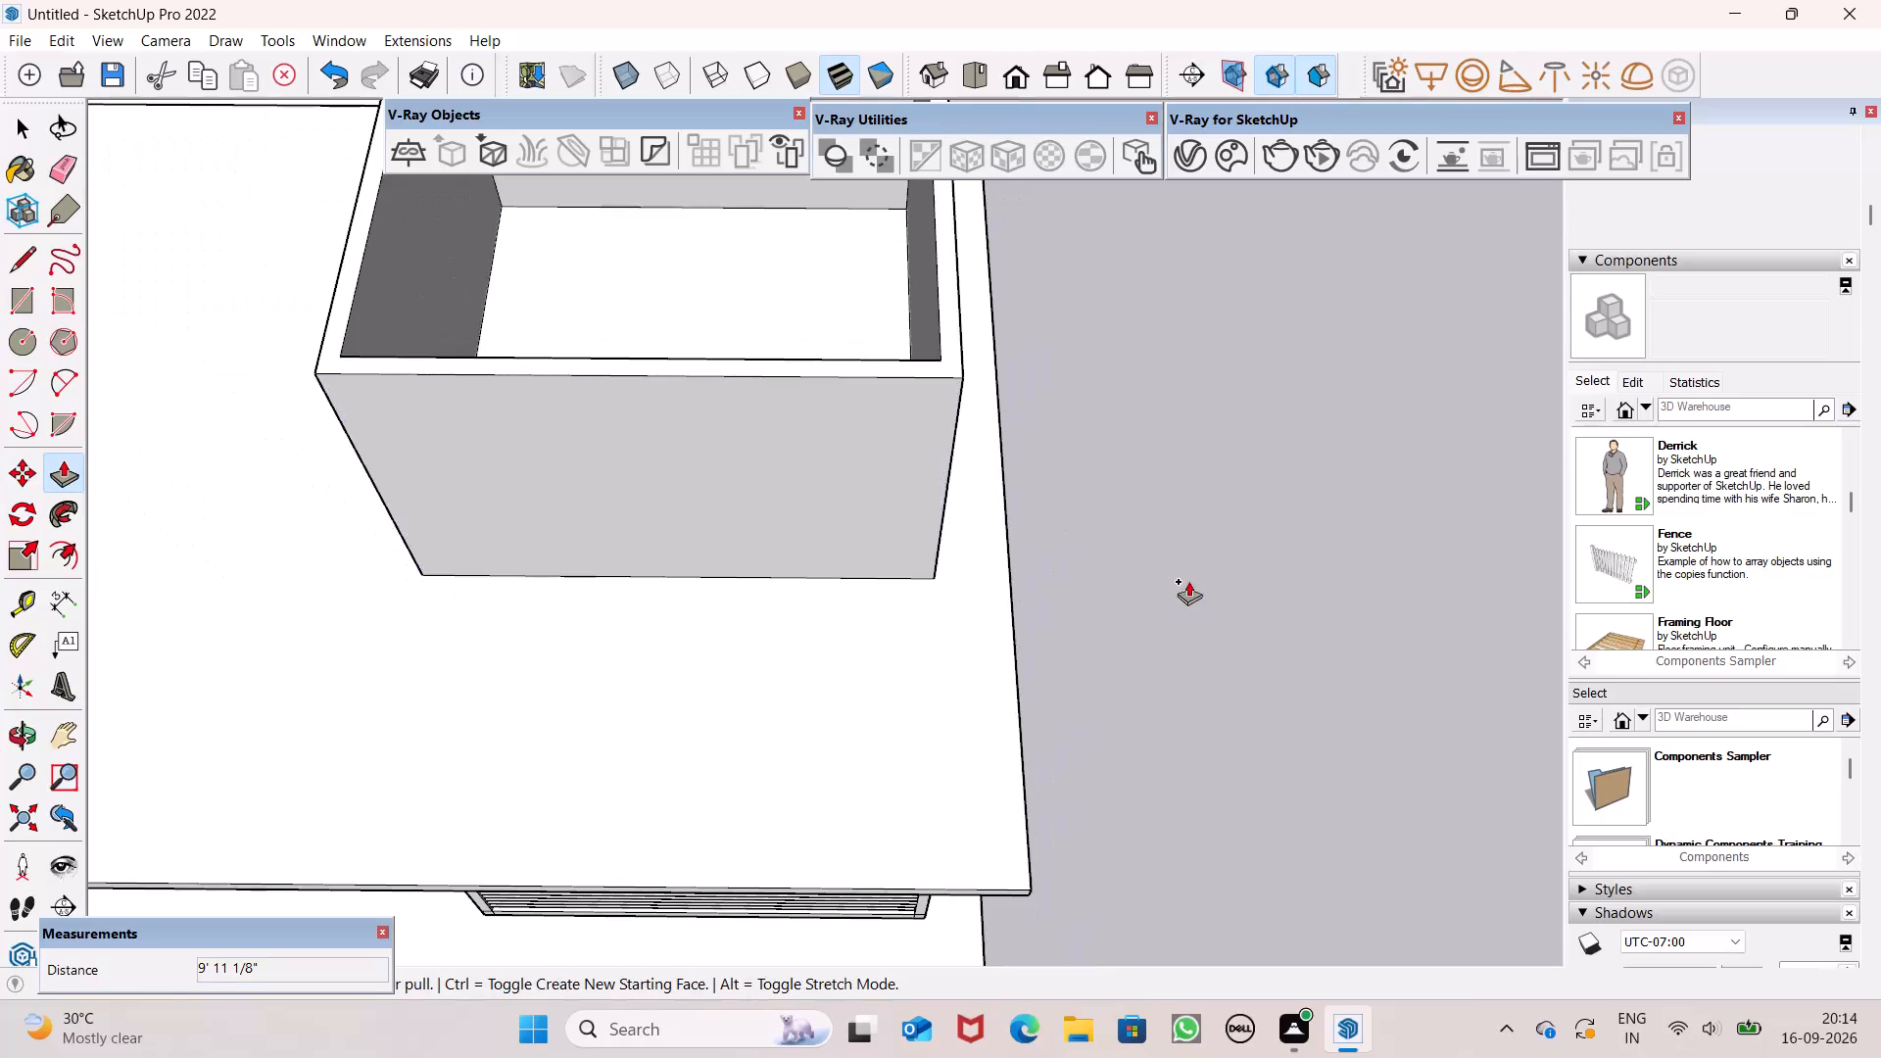
pyautogui.scroll(-7, 1168, 529)
pyautogui.moveTo(1177, 557); pyautogui.dragTo(1131, 350, button='middle')
pyautogui.press('space')
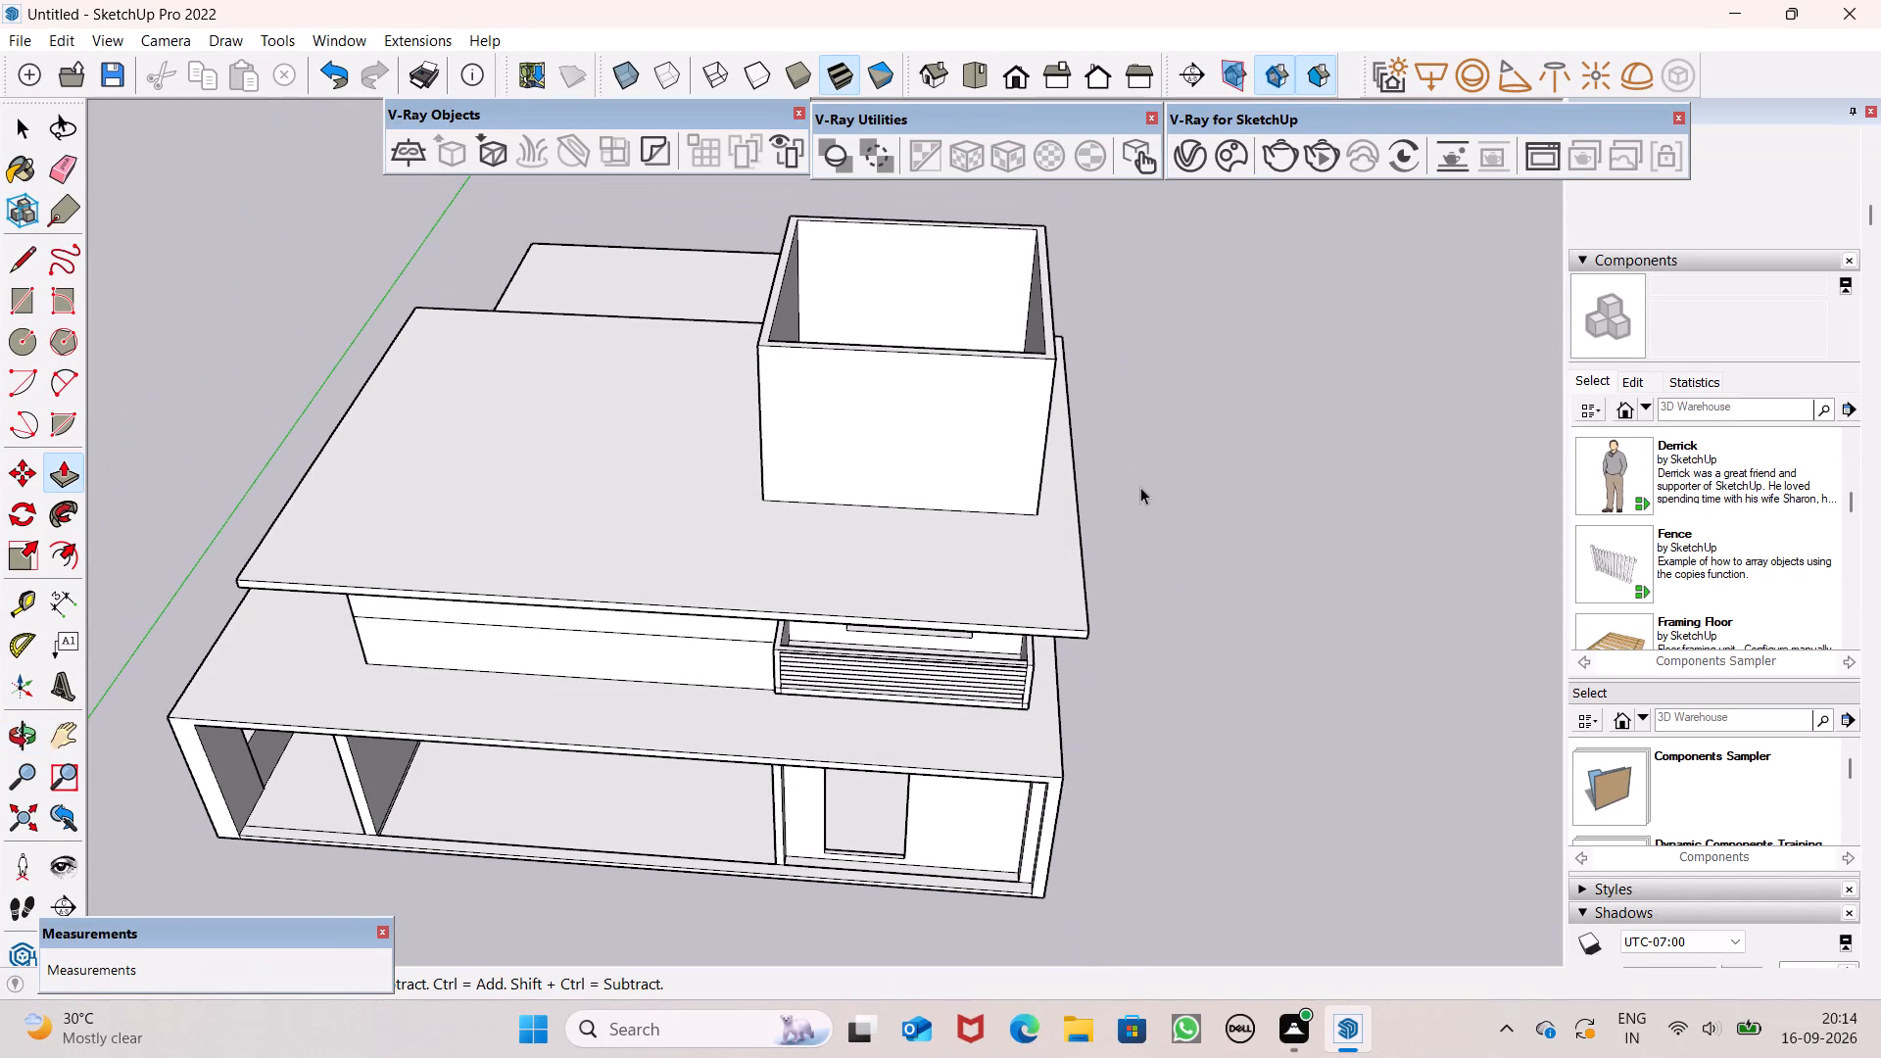
pyautogui.scroll(1, 1027, 446)
pyautogui.moveTo(1027, 446); pyautogui.dragTo(1016, 370, button='middle')
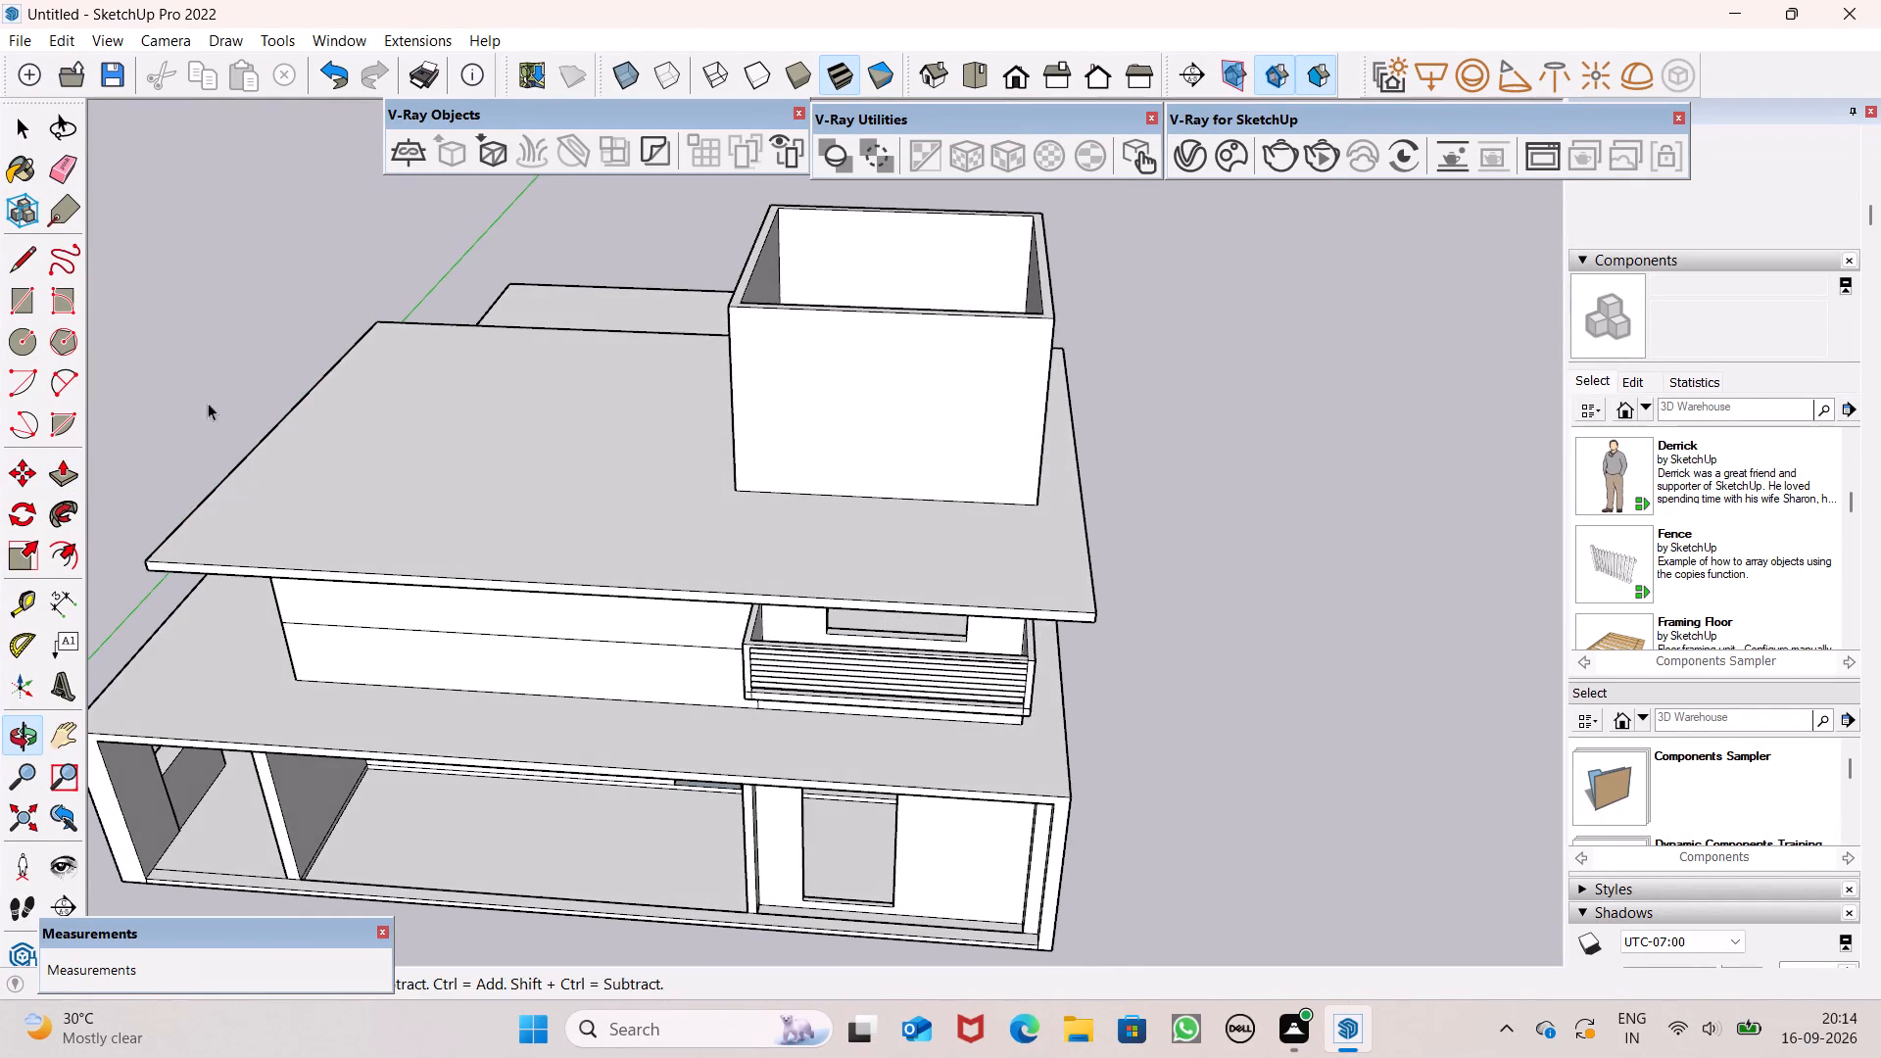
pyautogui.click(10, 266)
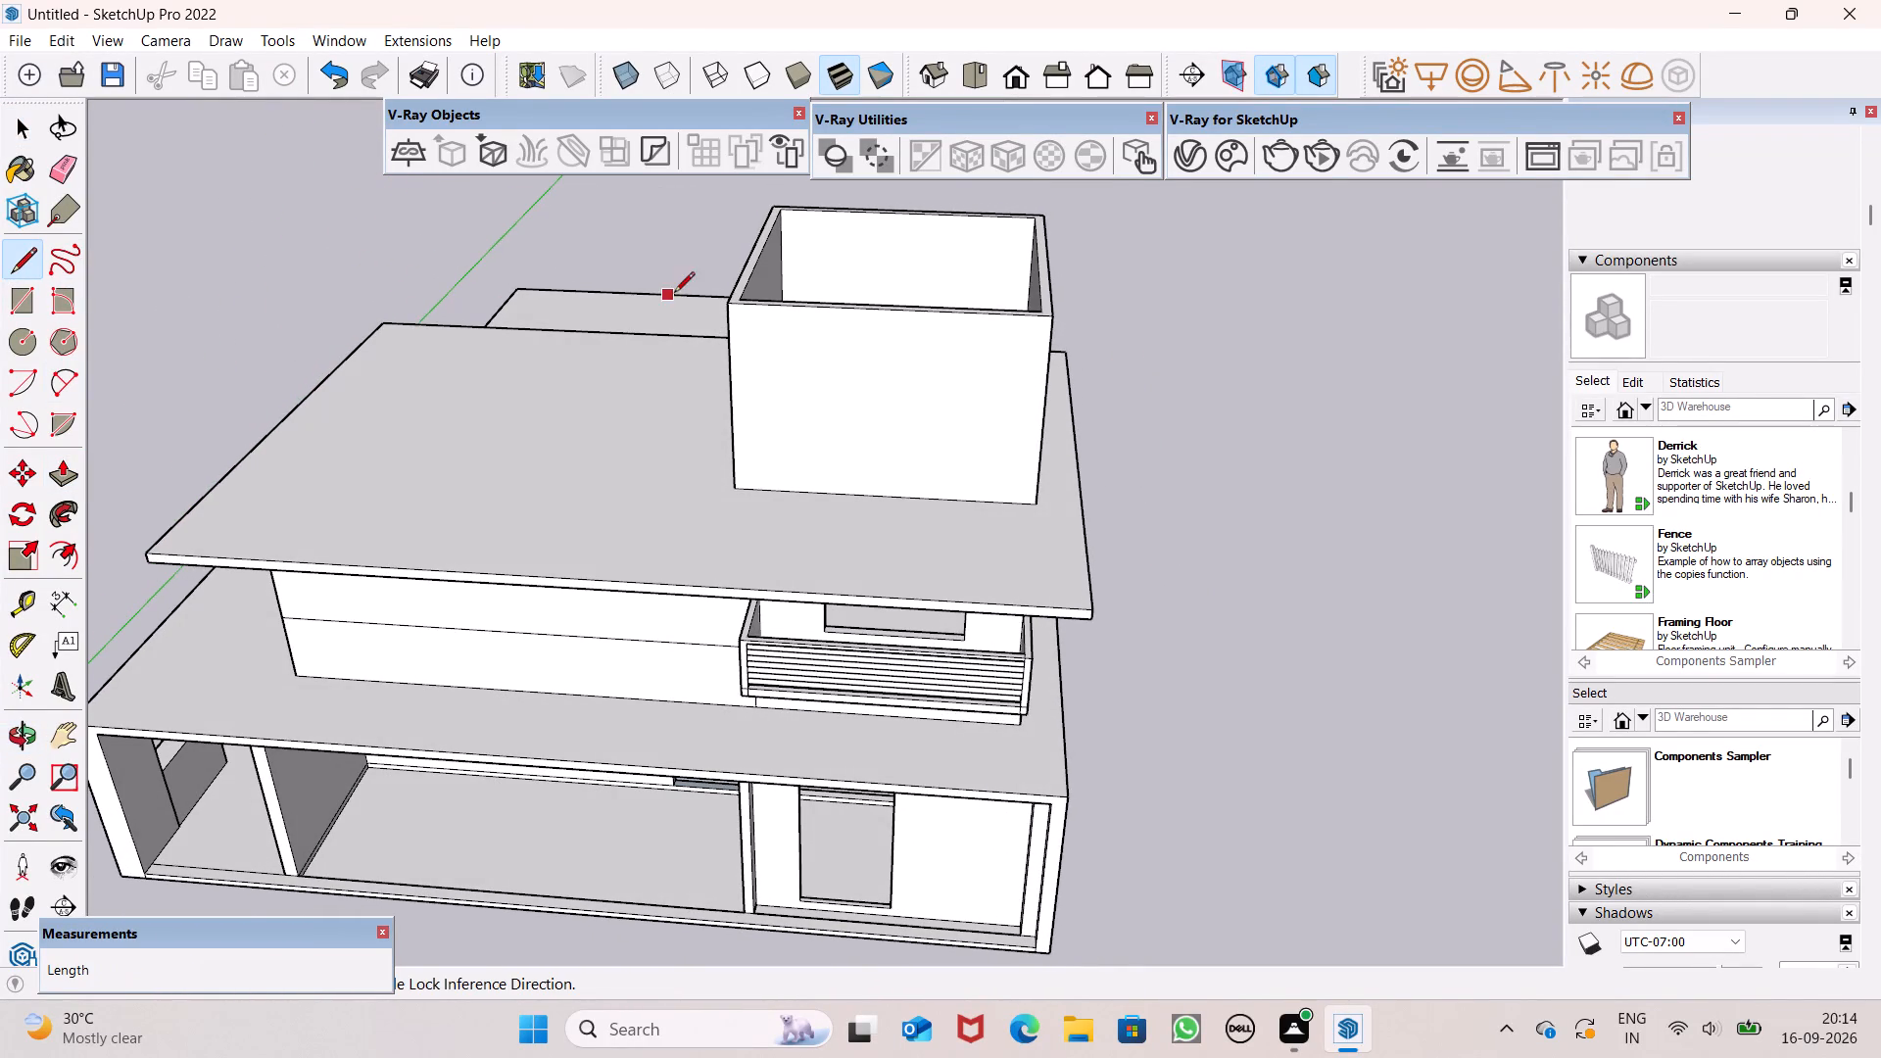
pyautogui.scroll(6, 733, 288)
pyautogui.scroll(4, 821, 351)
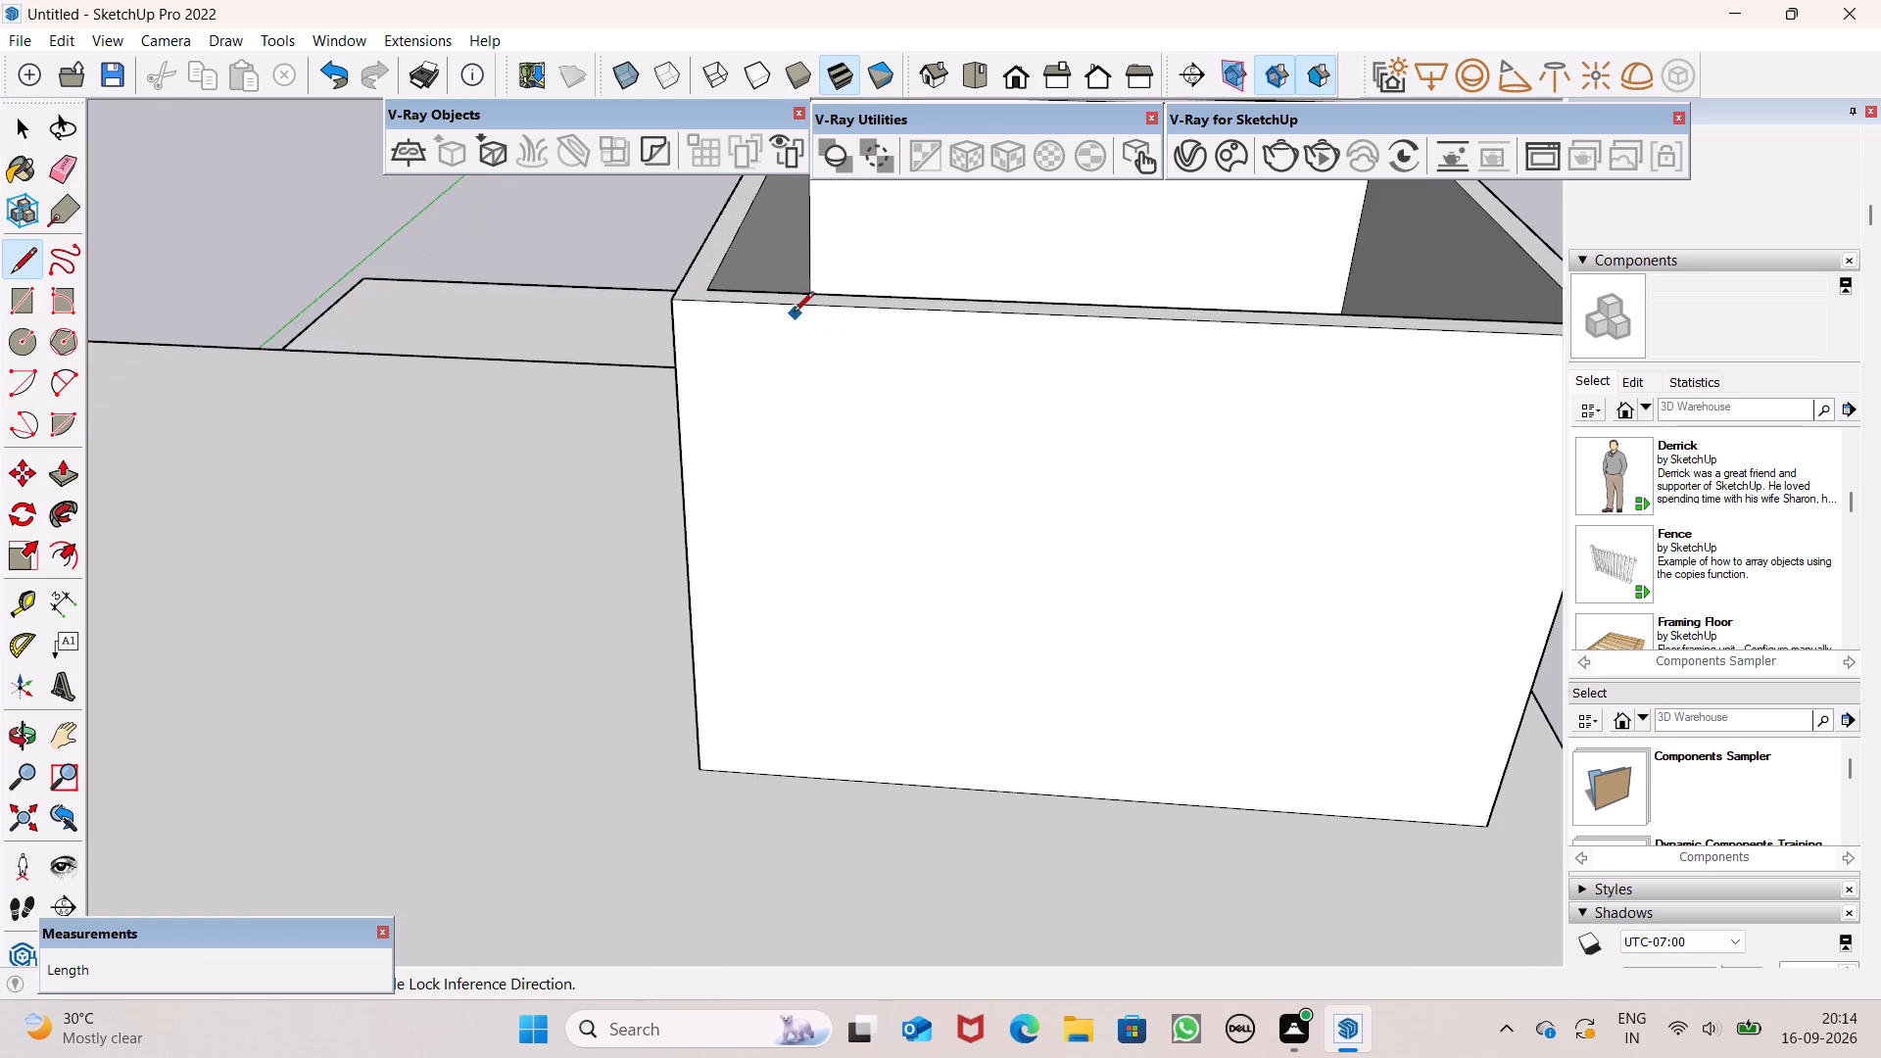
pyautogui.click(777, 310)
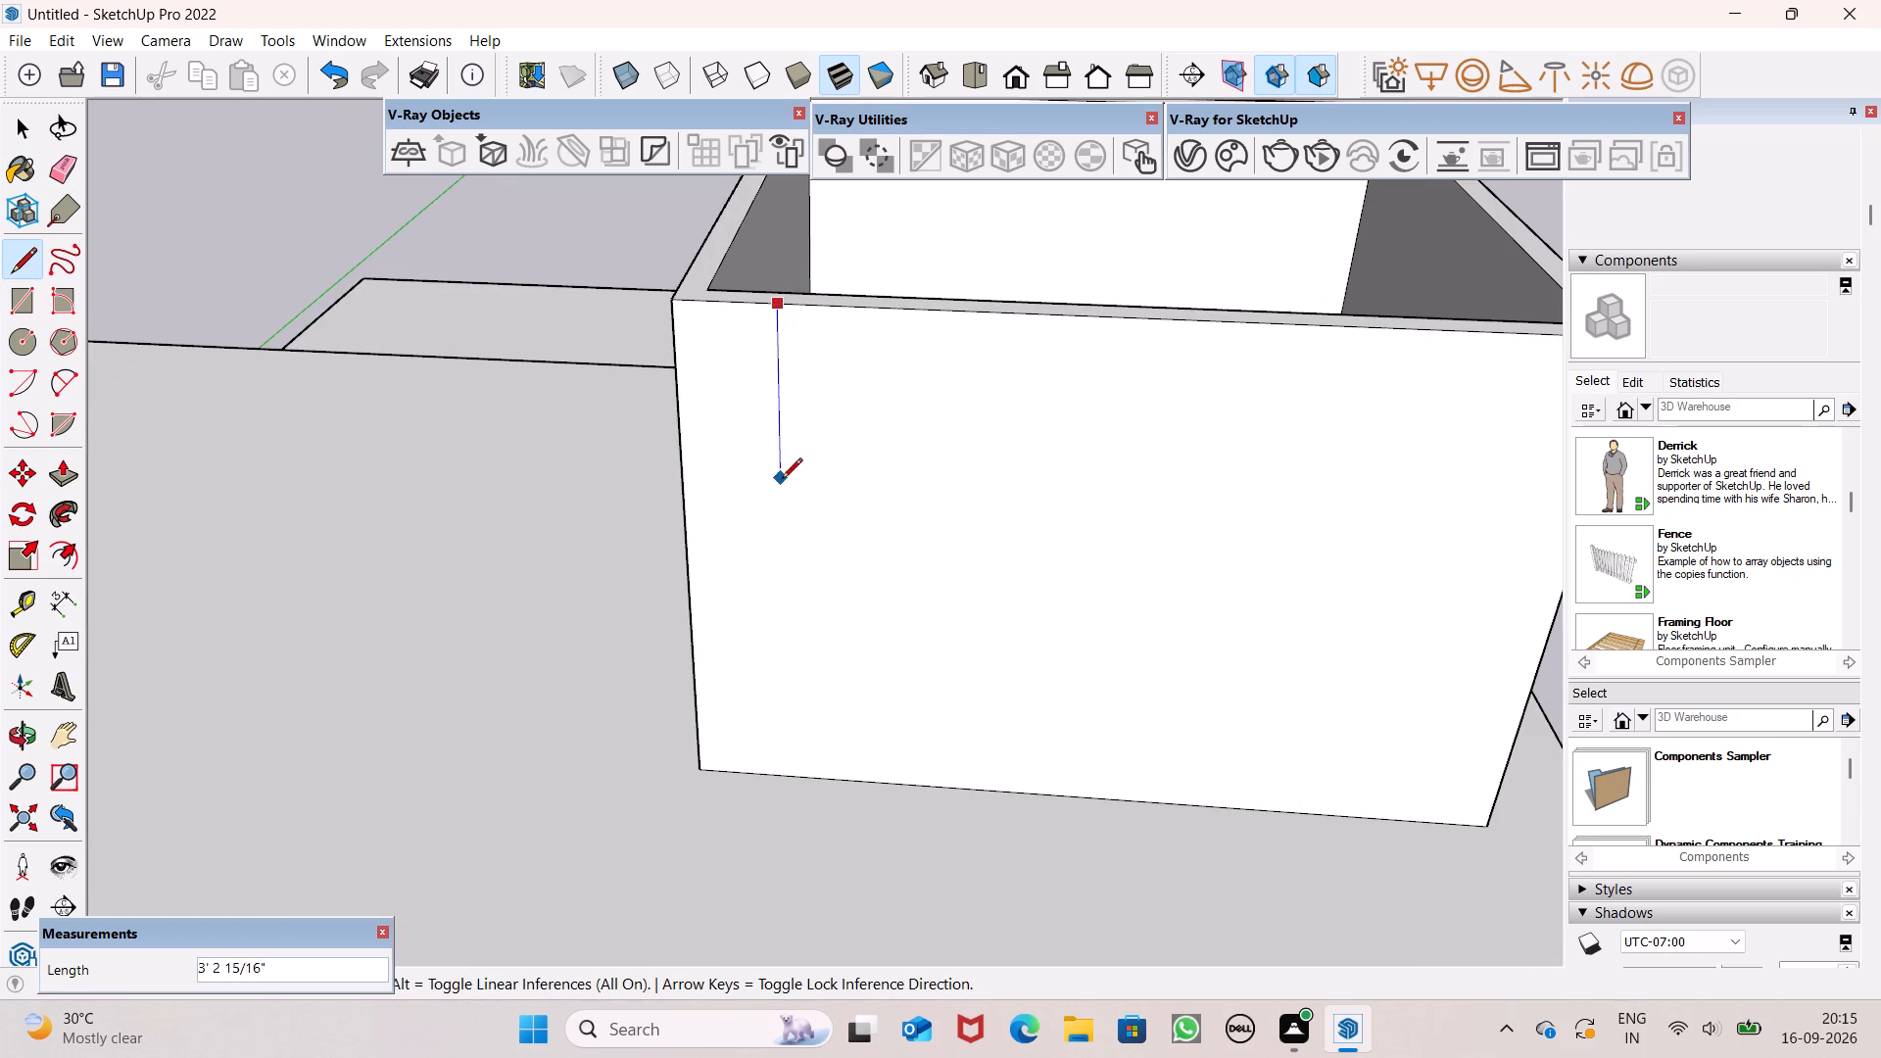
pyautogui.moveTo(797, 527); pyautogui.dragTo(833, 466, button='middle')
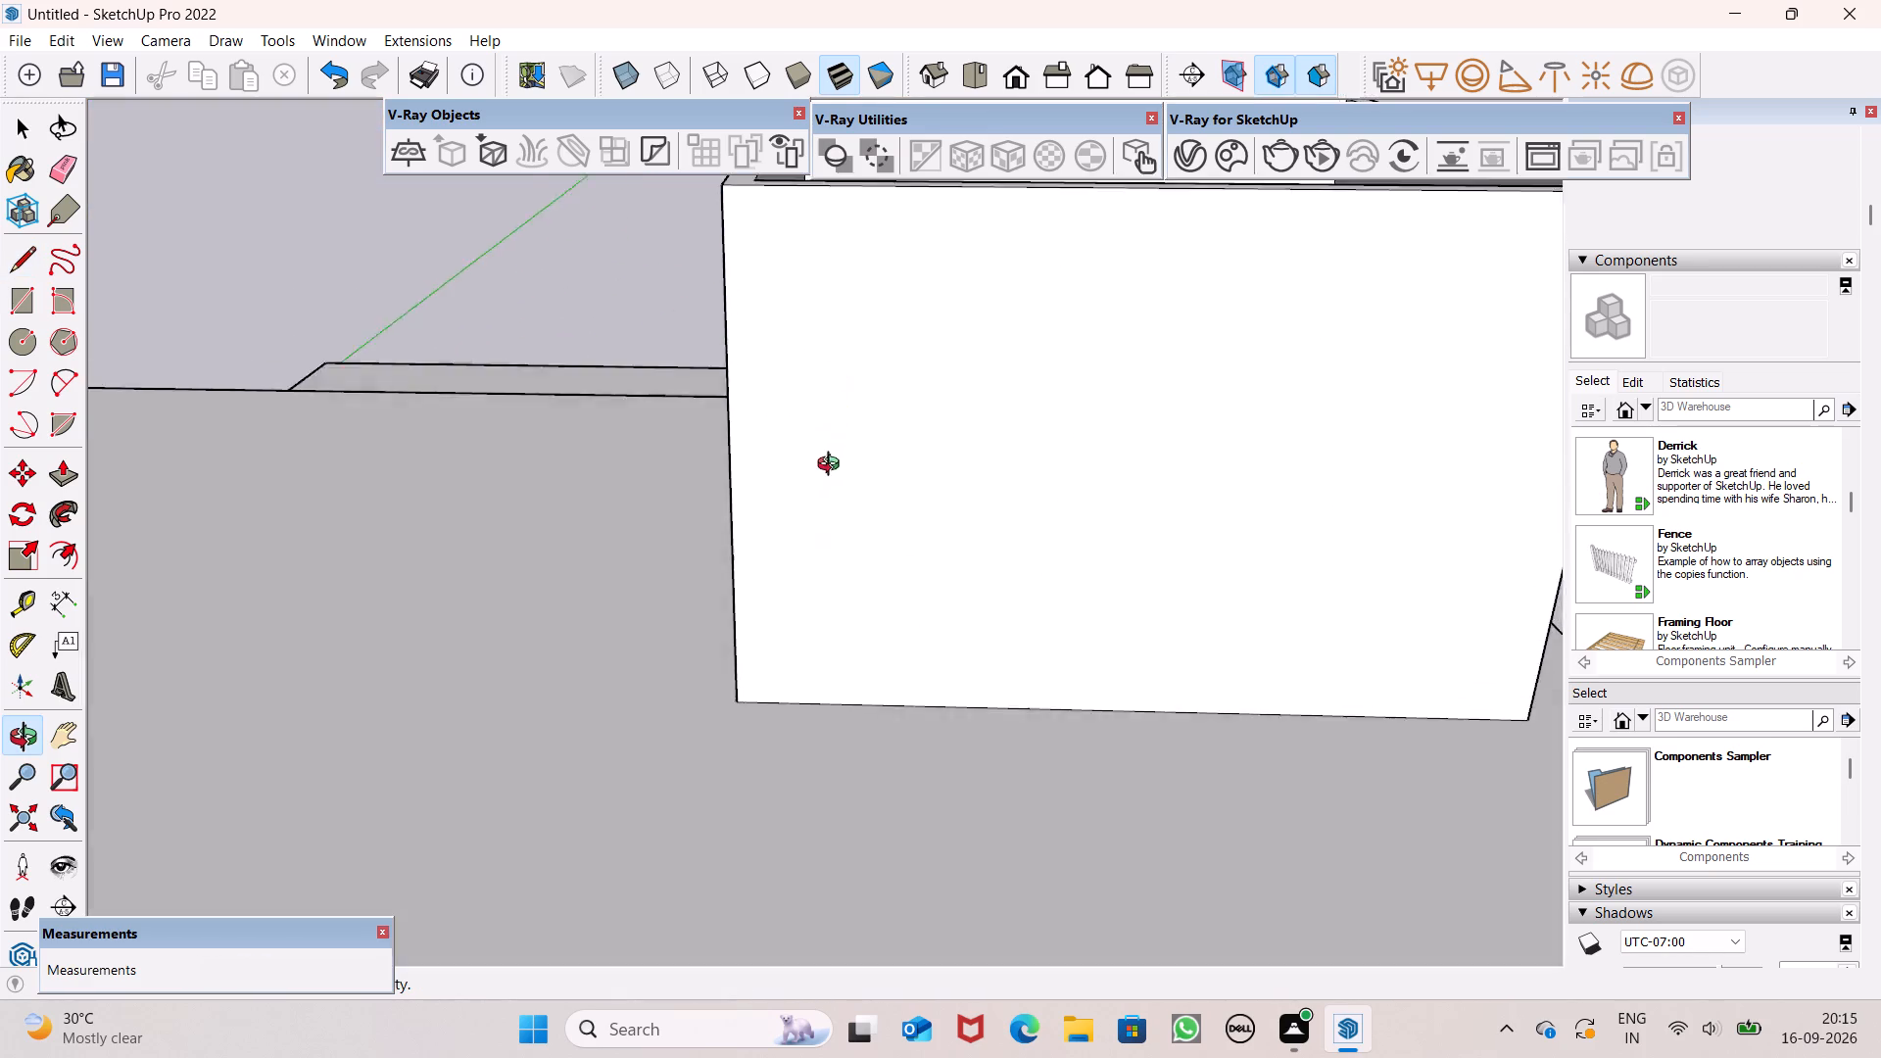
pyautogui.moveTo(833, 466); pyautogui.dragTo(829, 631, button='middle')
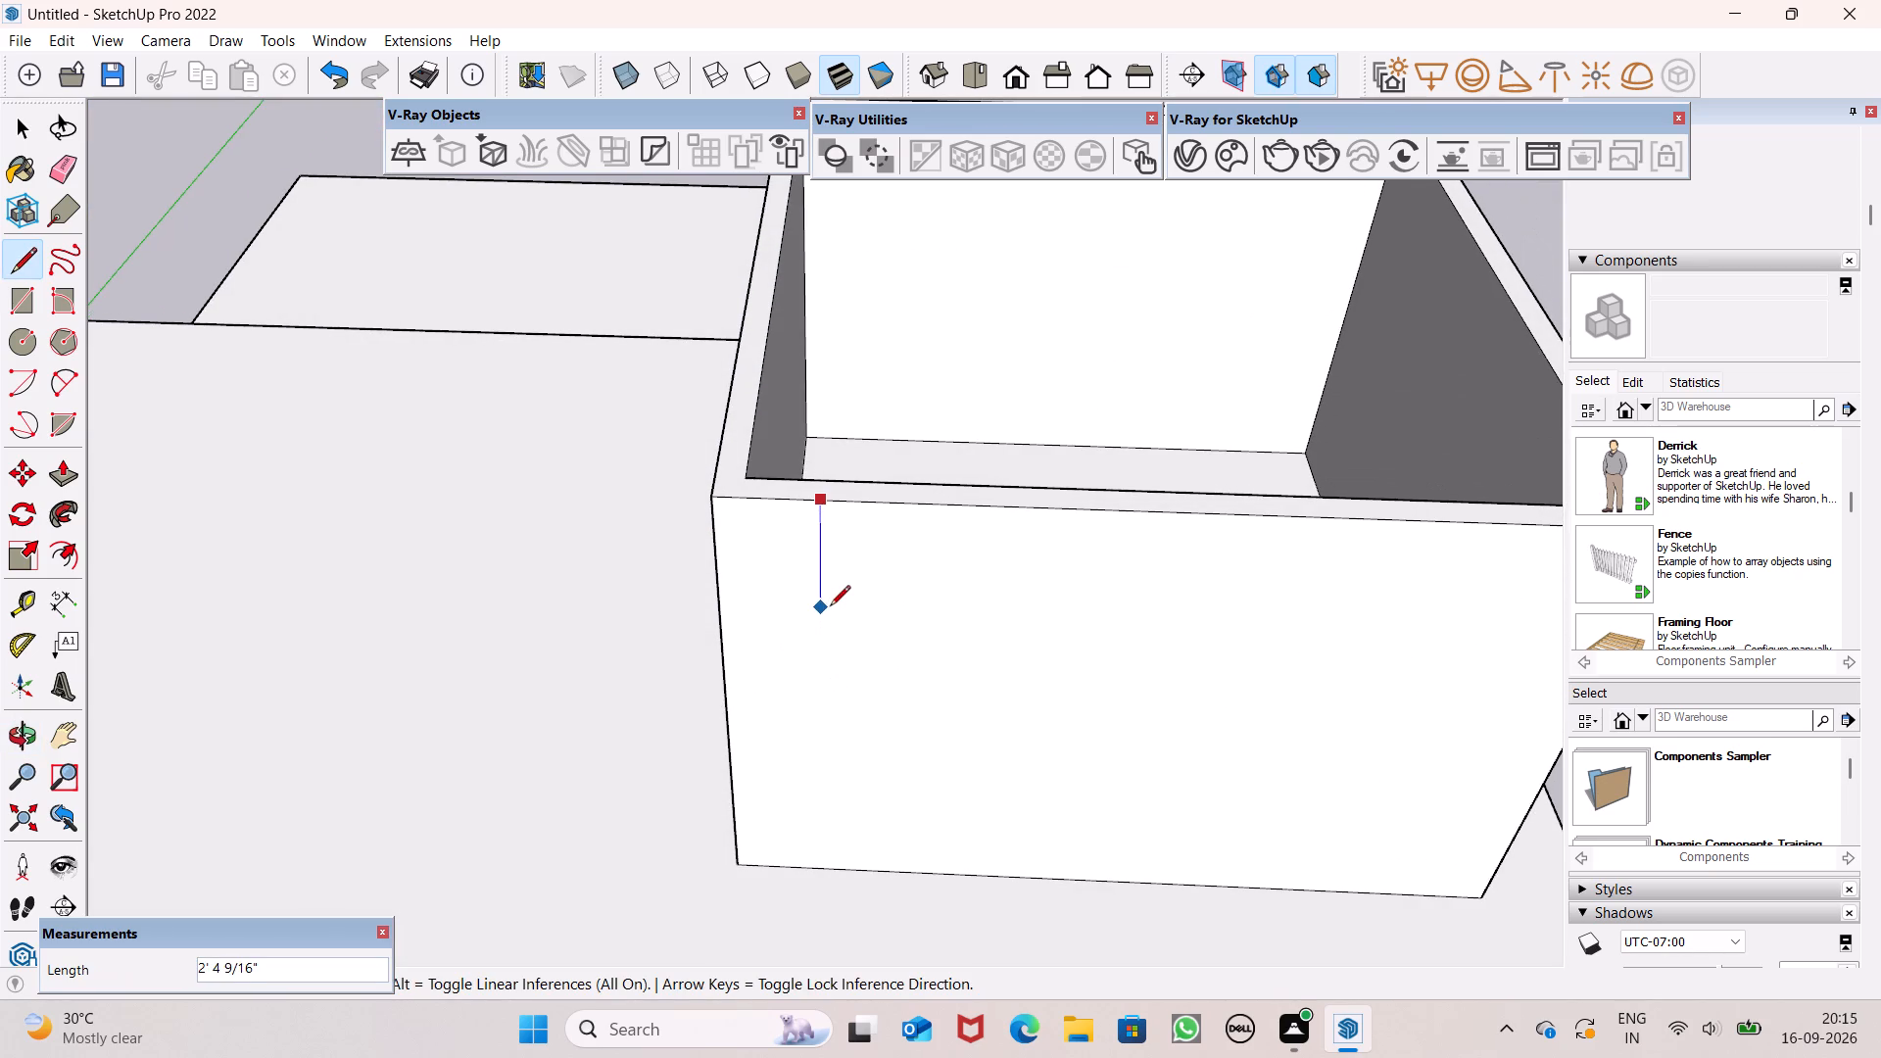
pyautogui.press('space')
# Outline a panel about 13' 8" wide and 6' deep from the top edge on the rooftop block's balcony-side outer wall.
pyautogui.scroll(-3, 786, 549)
pyautogui.moveTo(879, 578); pyautogui.dragTo(875, 457, button='middle')
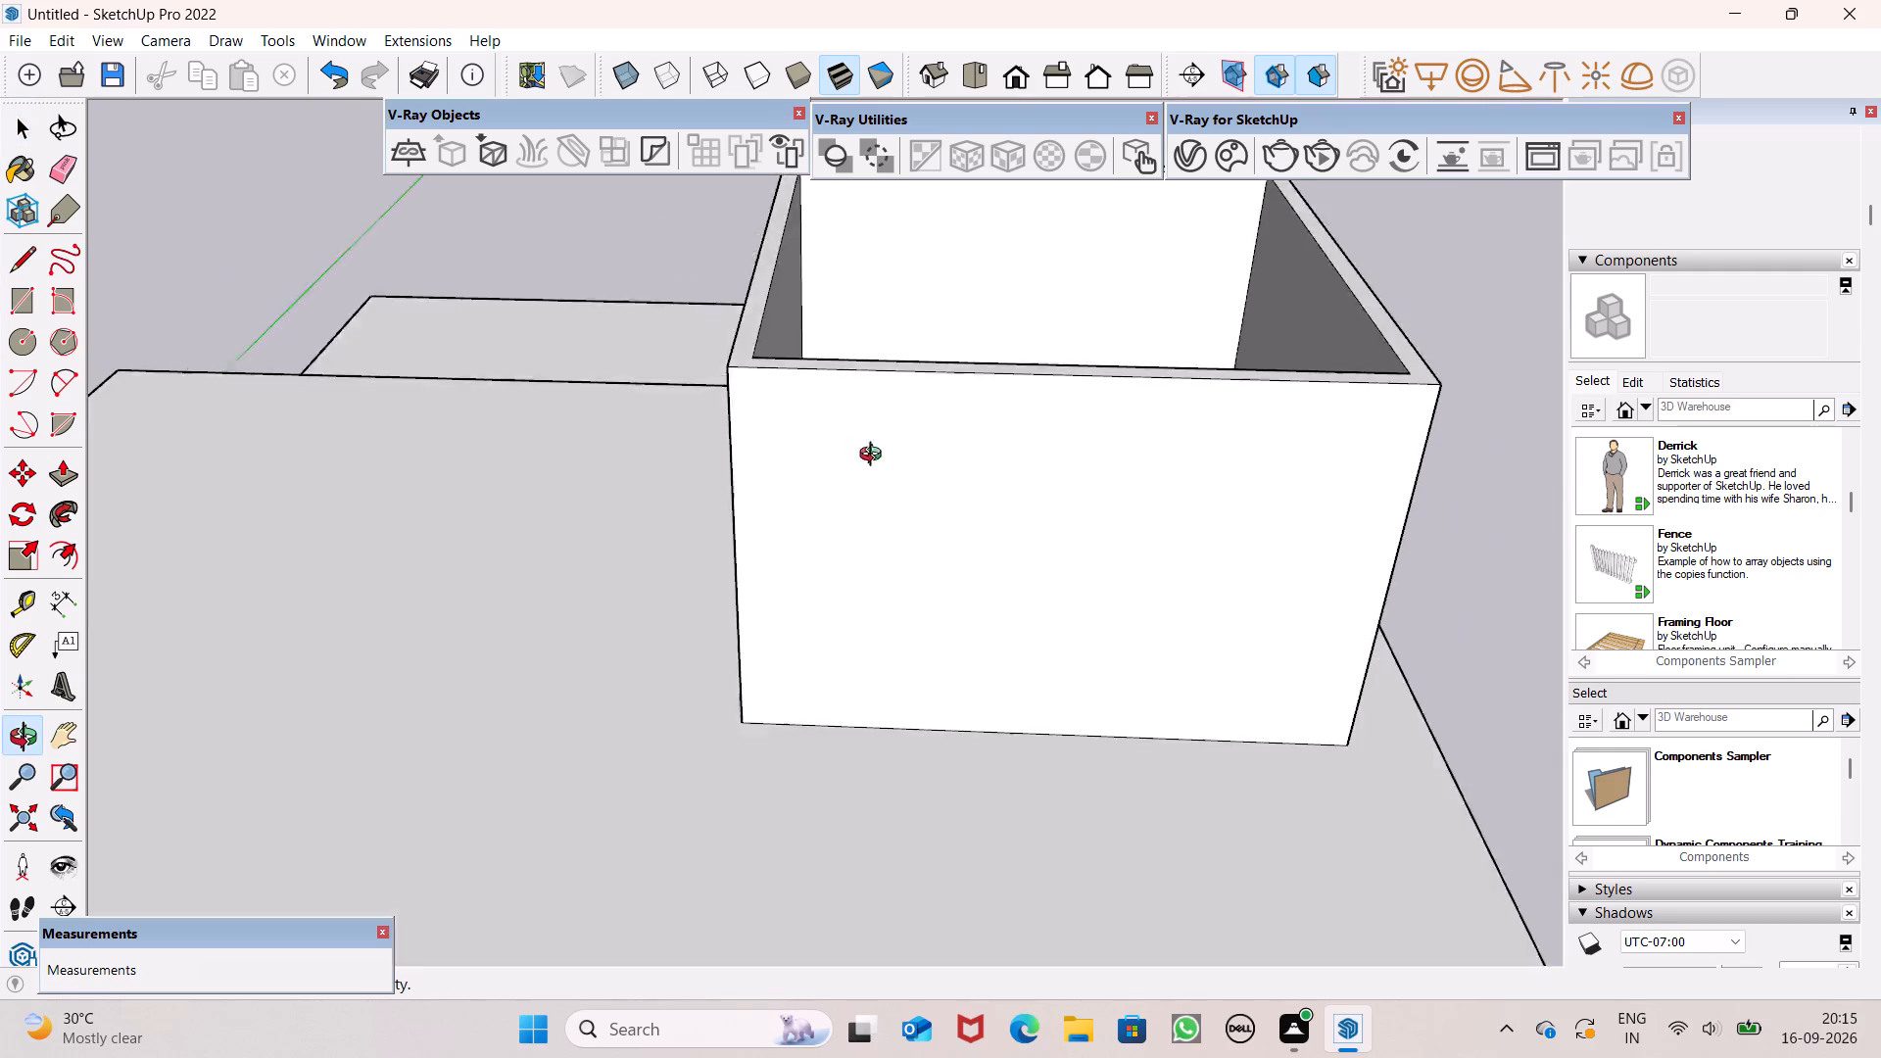
pyautogui.moveTo(875, 457); pyautogui.dragTo(867, 381, button='middle')
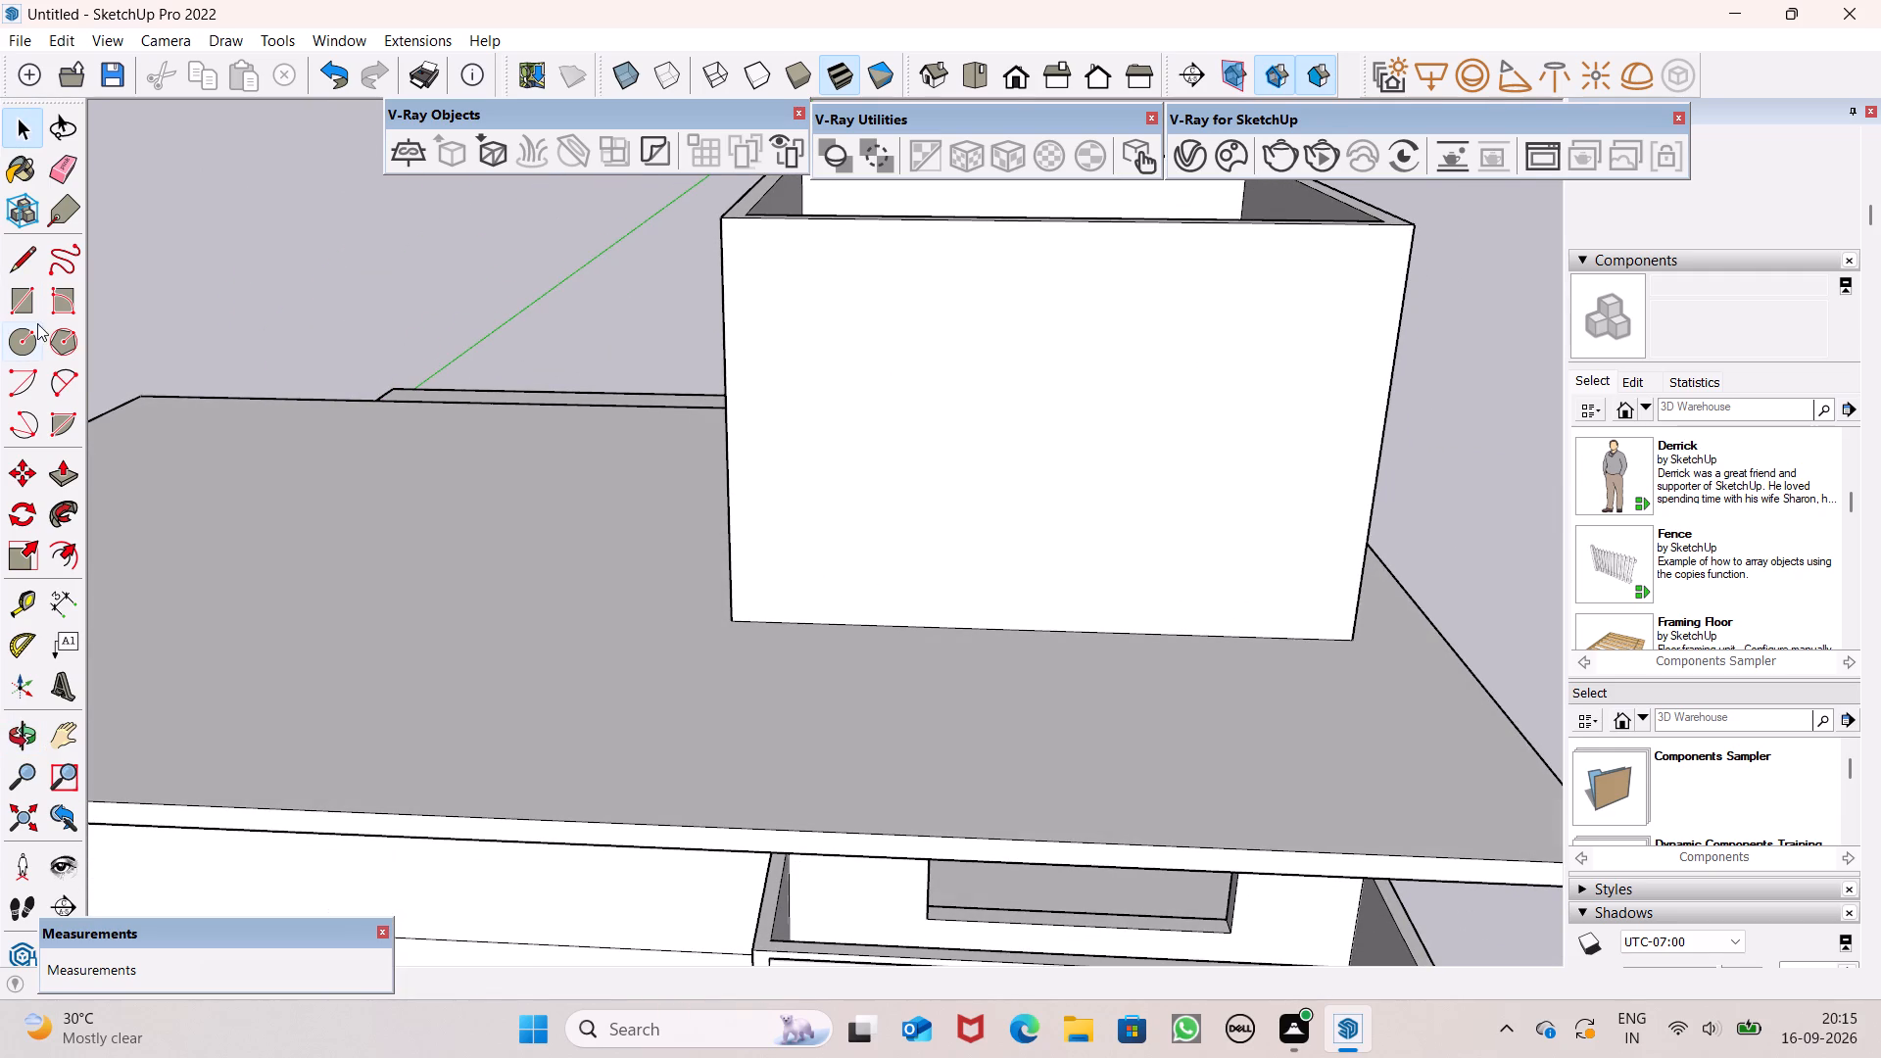
pyautogui.click(25, 248)
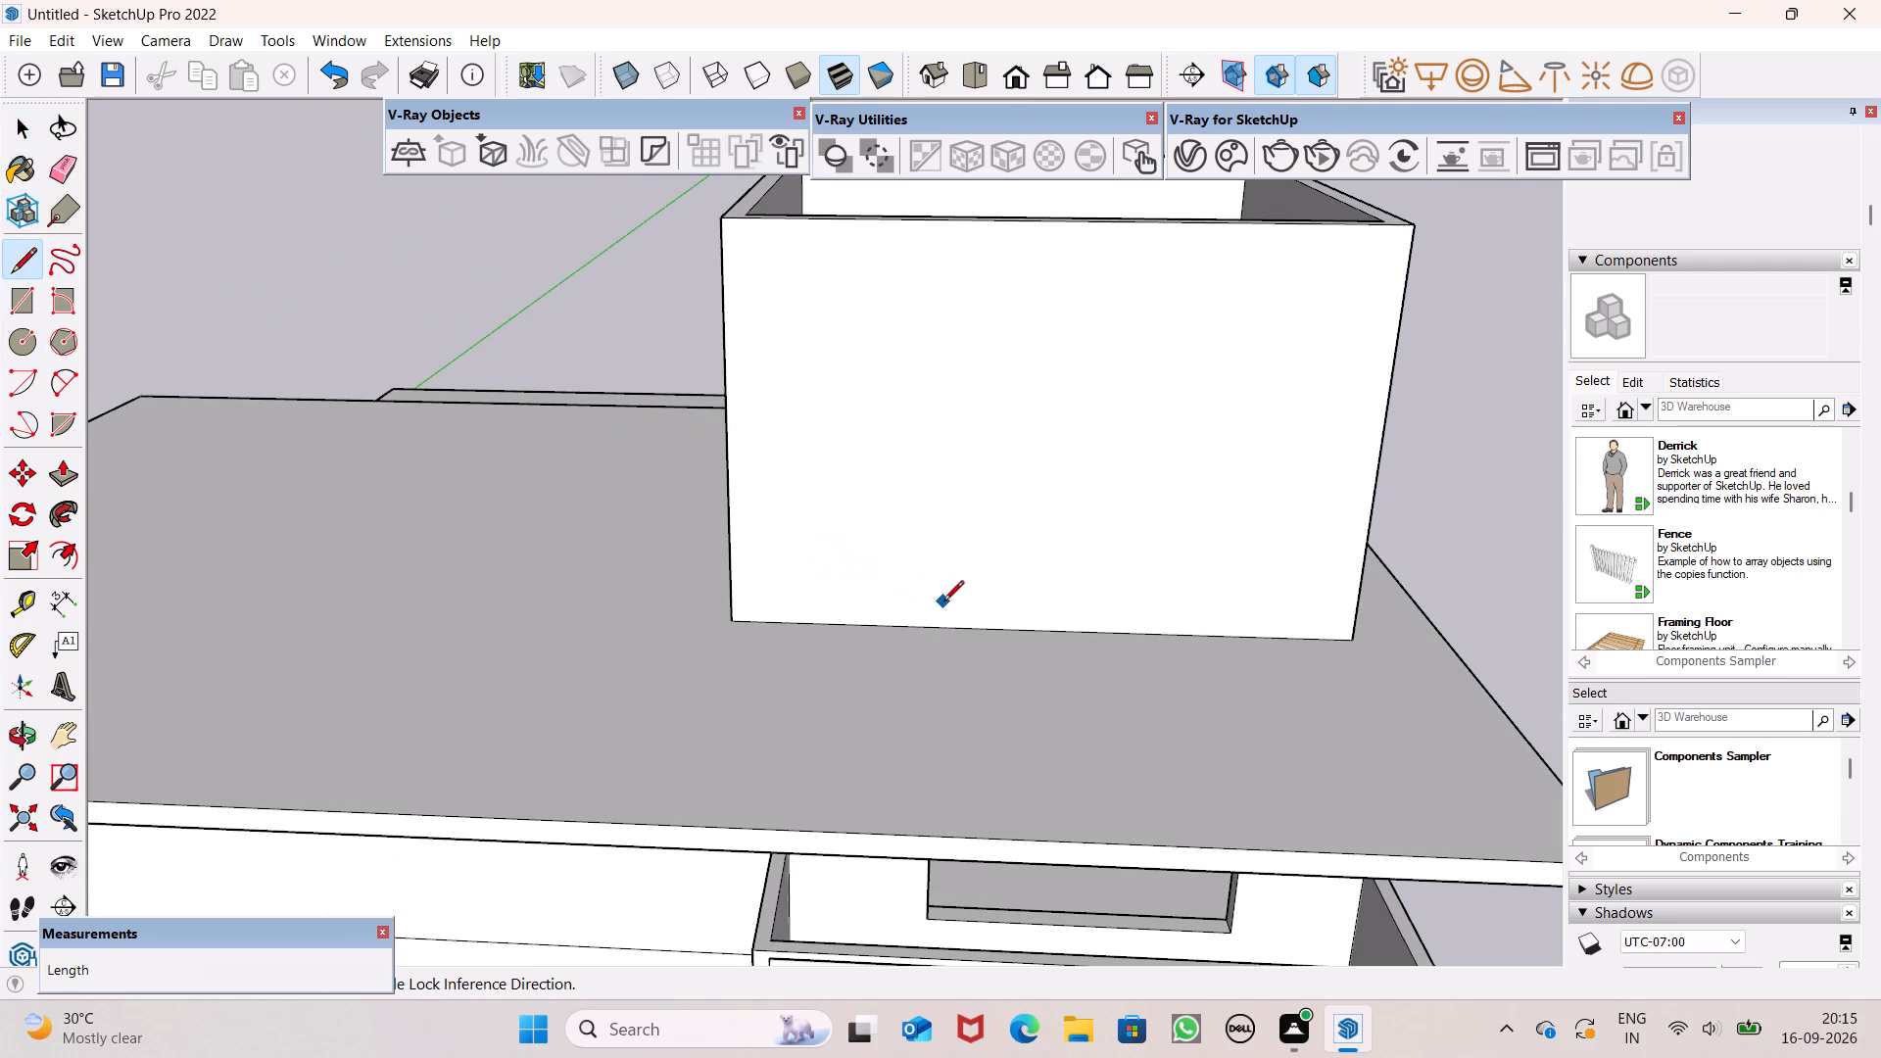
pyautogui.scroll(-1, 1046, 483)
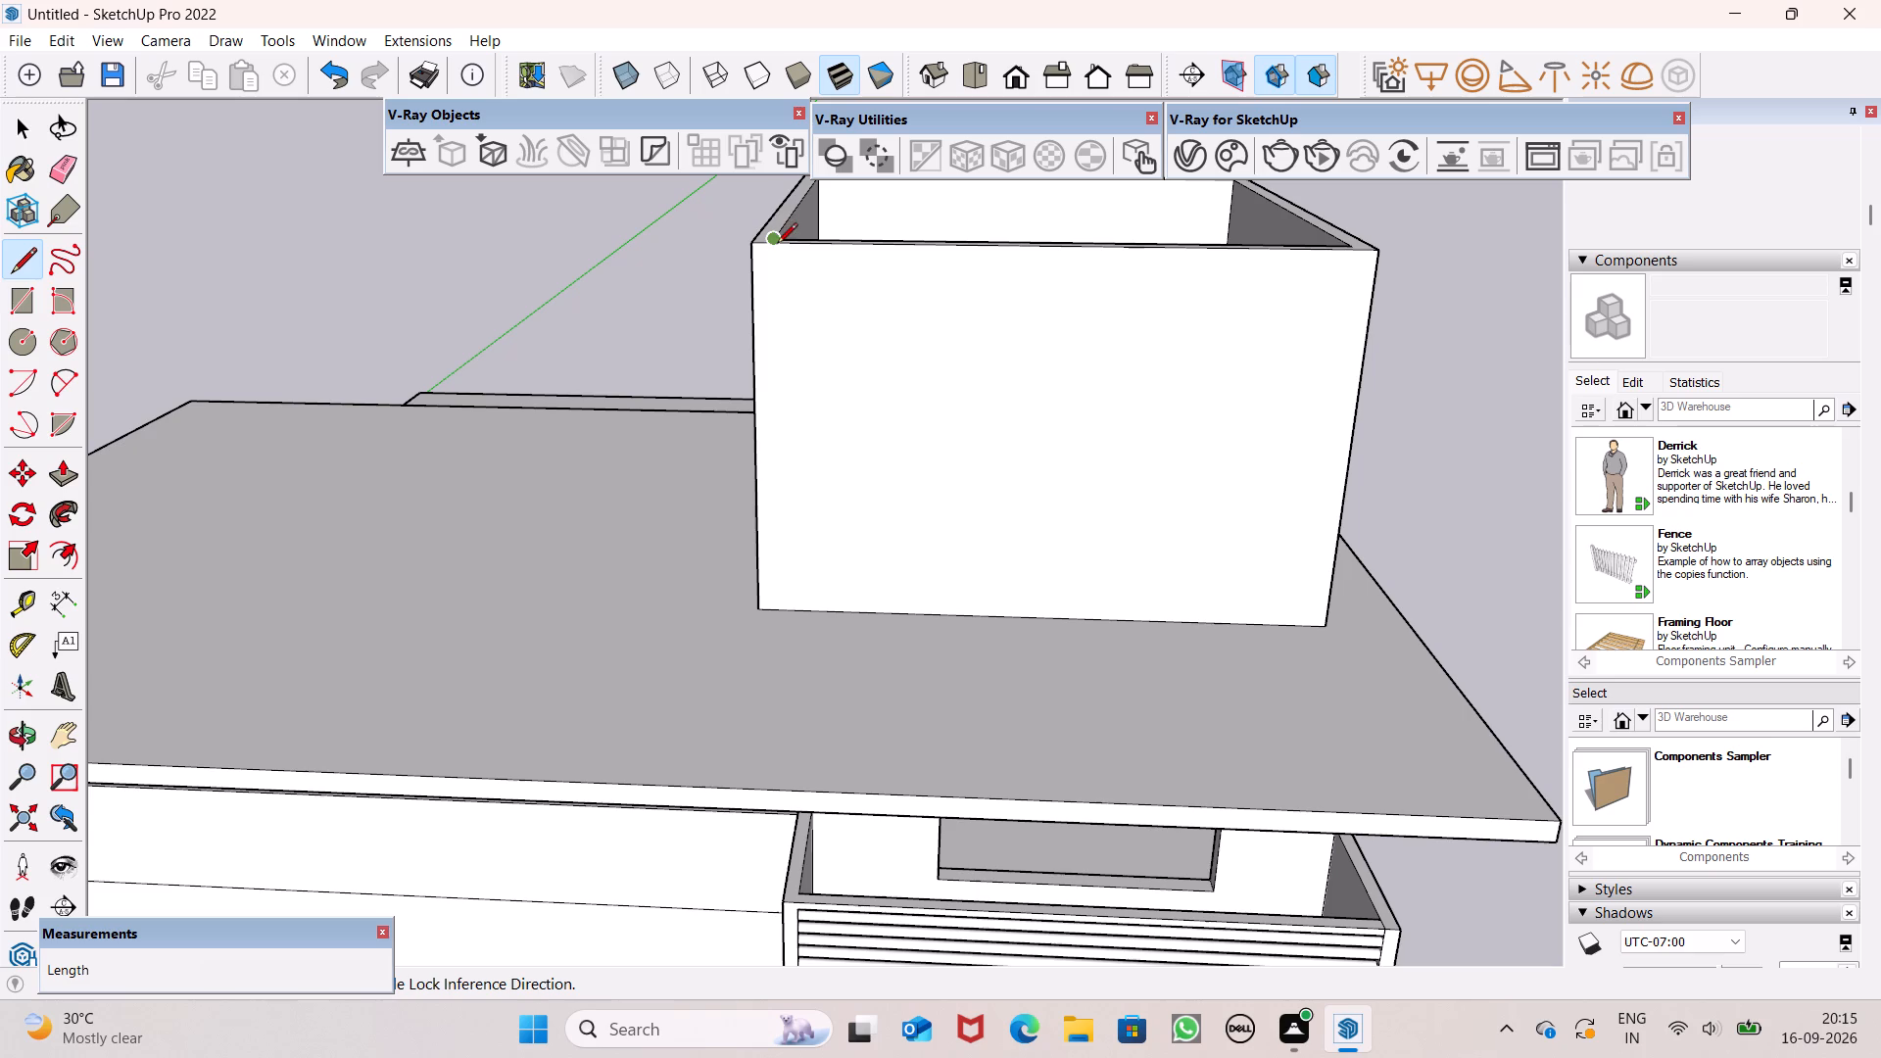
pyautogui.scroll(3, 770, 215)
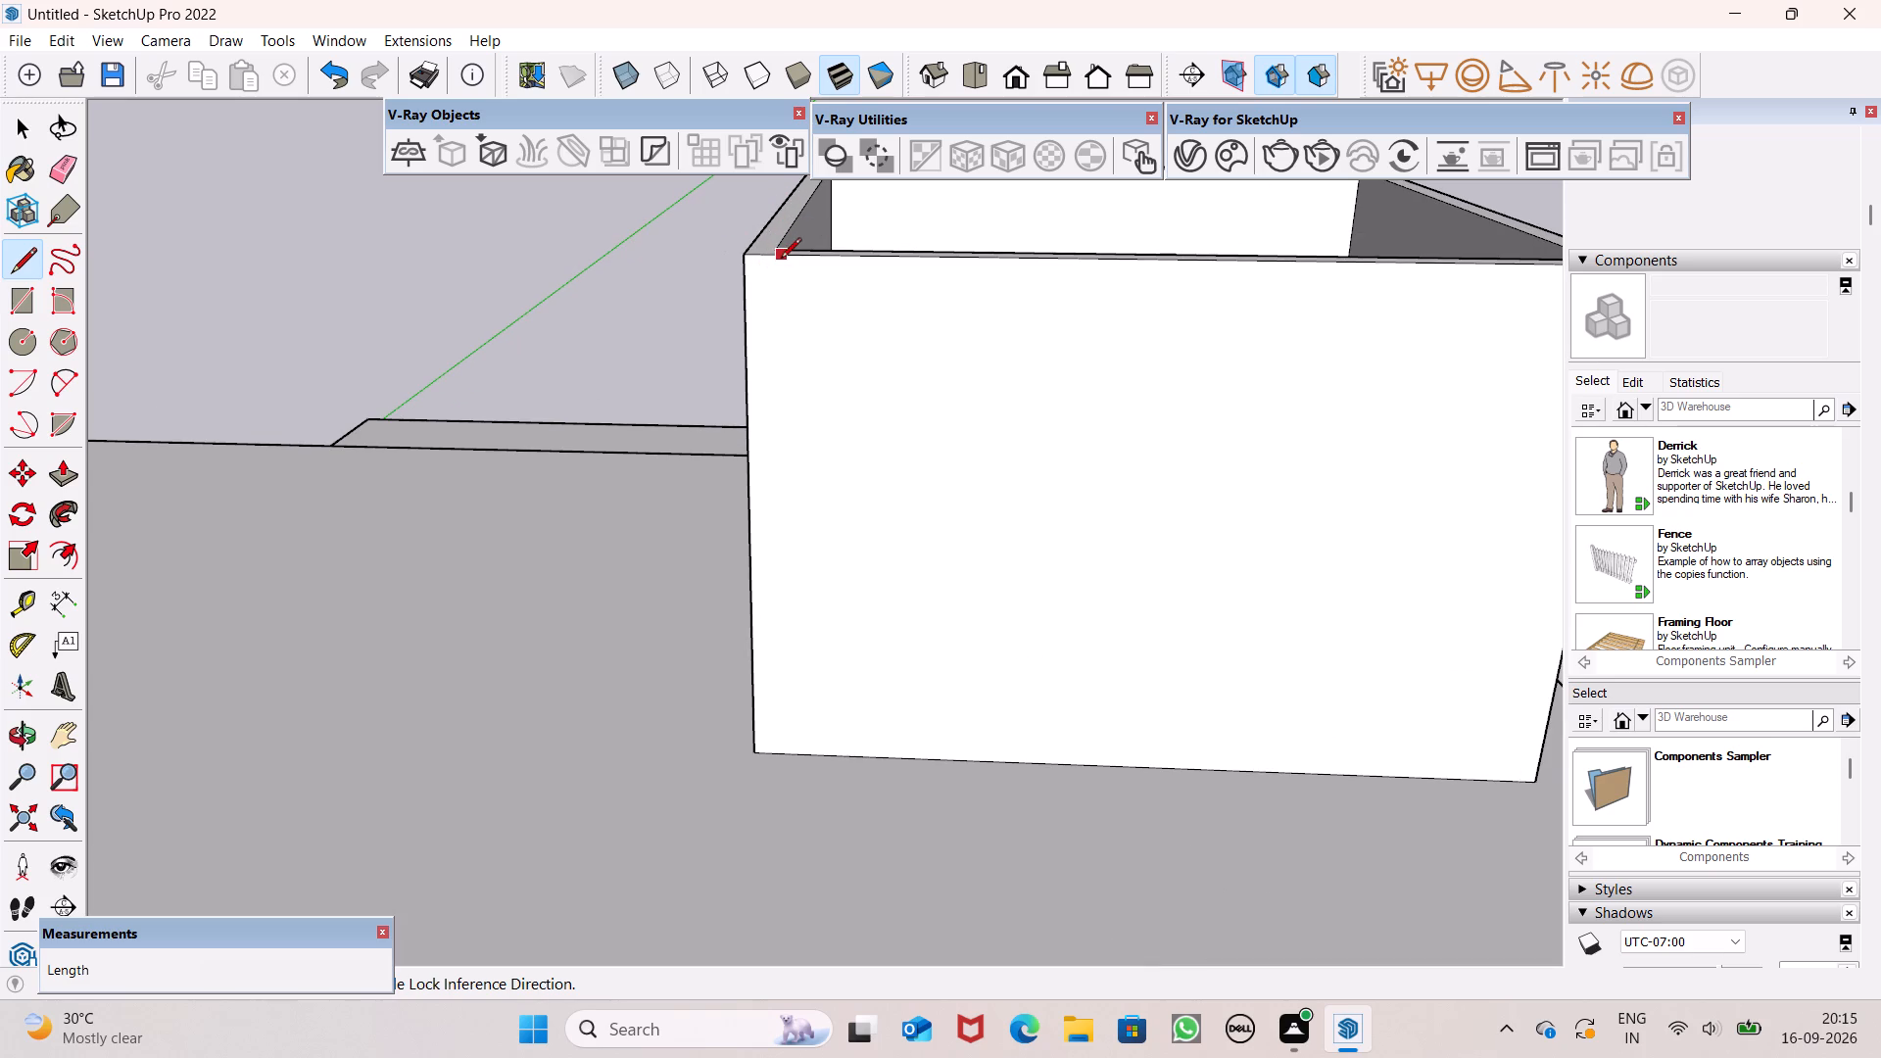
pyautogui.click(781, 260)
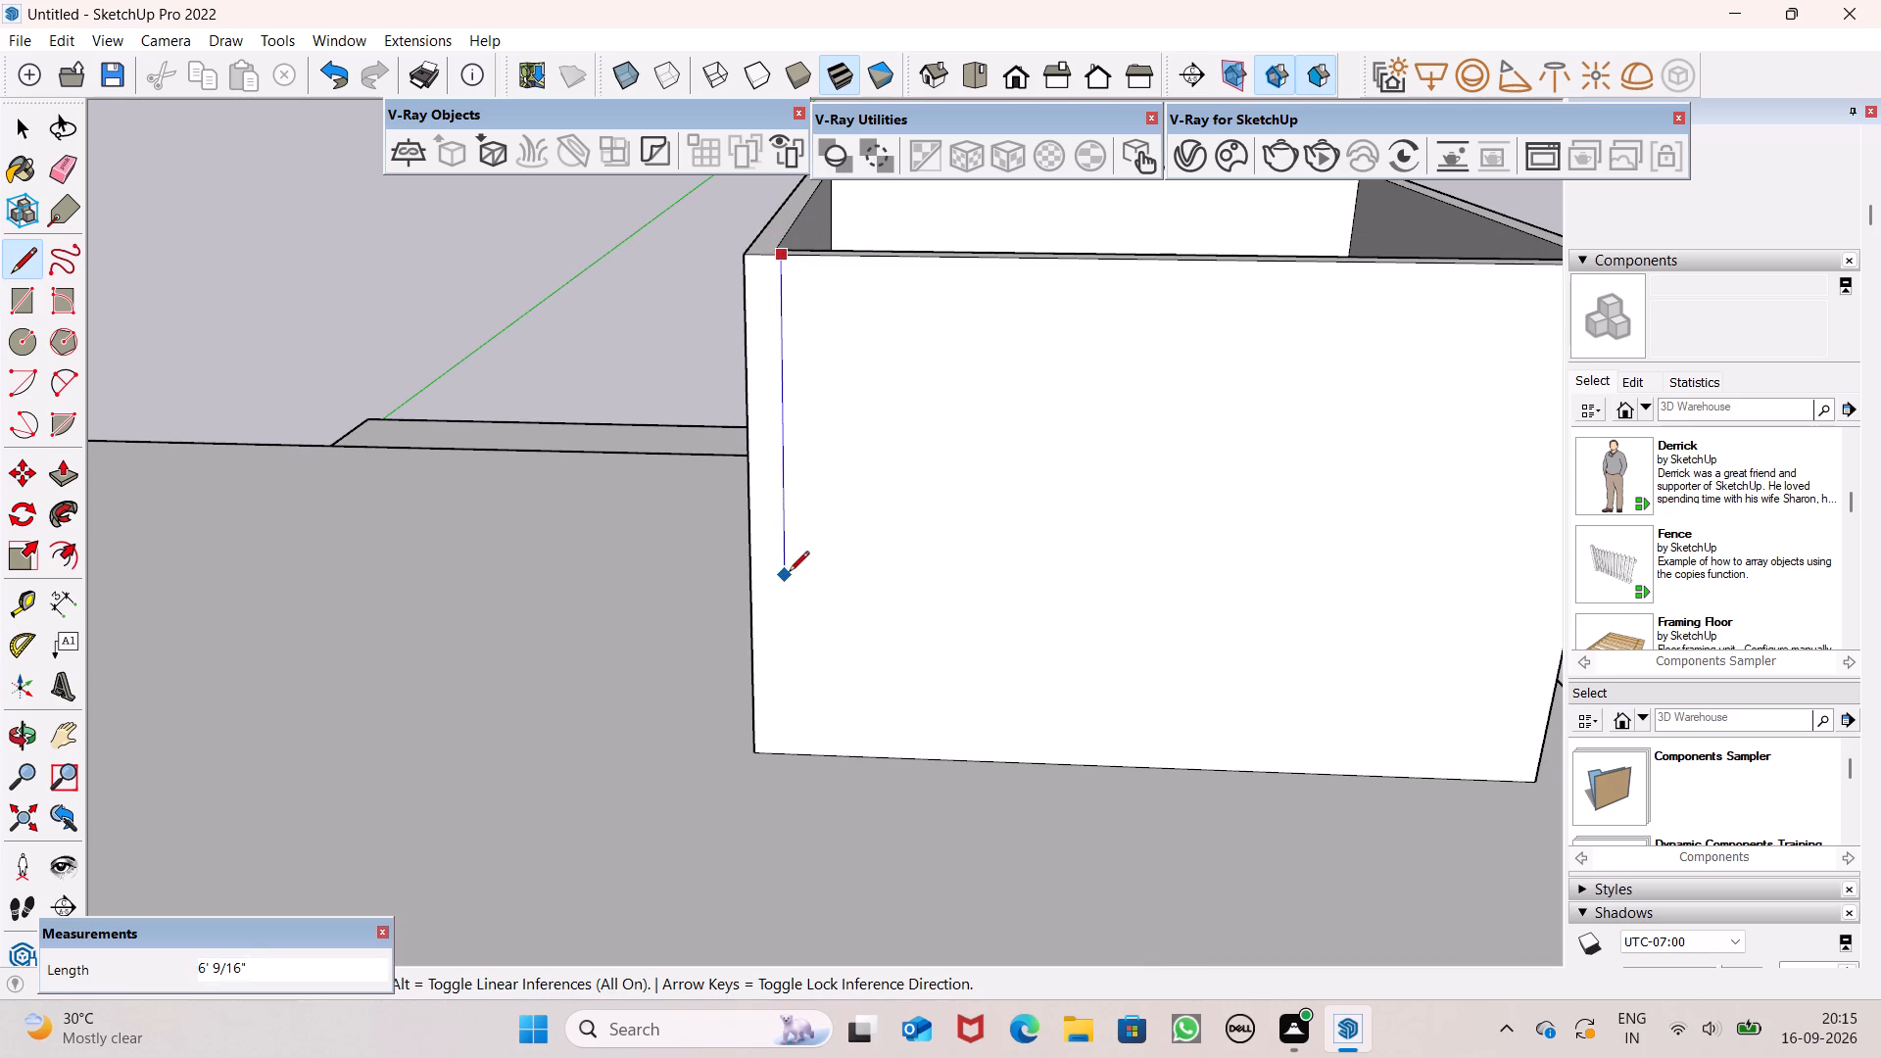
pyautogui.click(787, 570)
pyautogui.scroll(-6, 1129, 601)
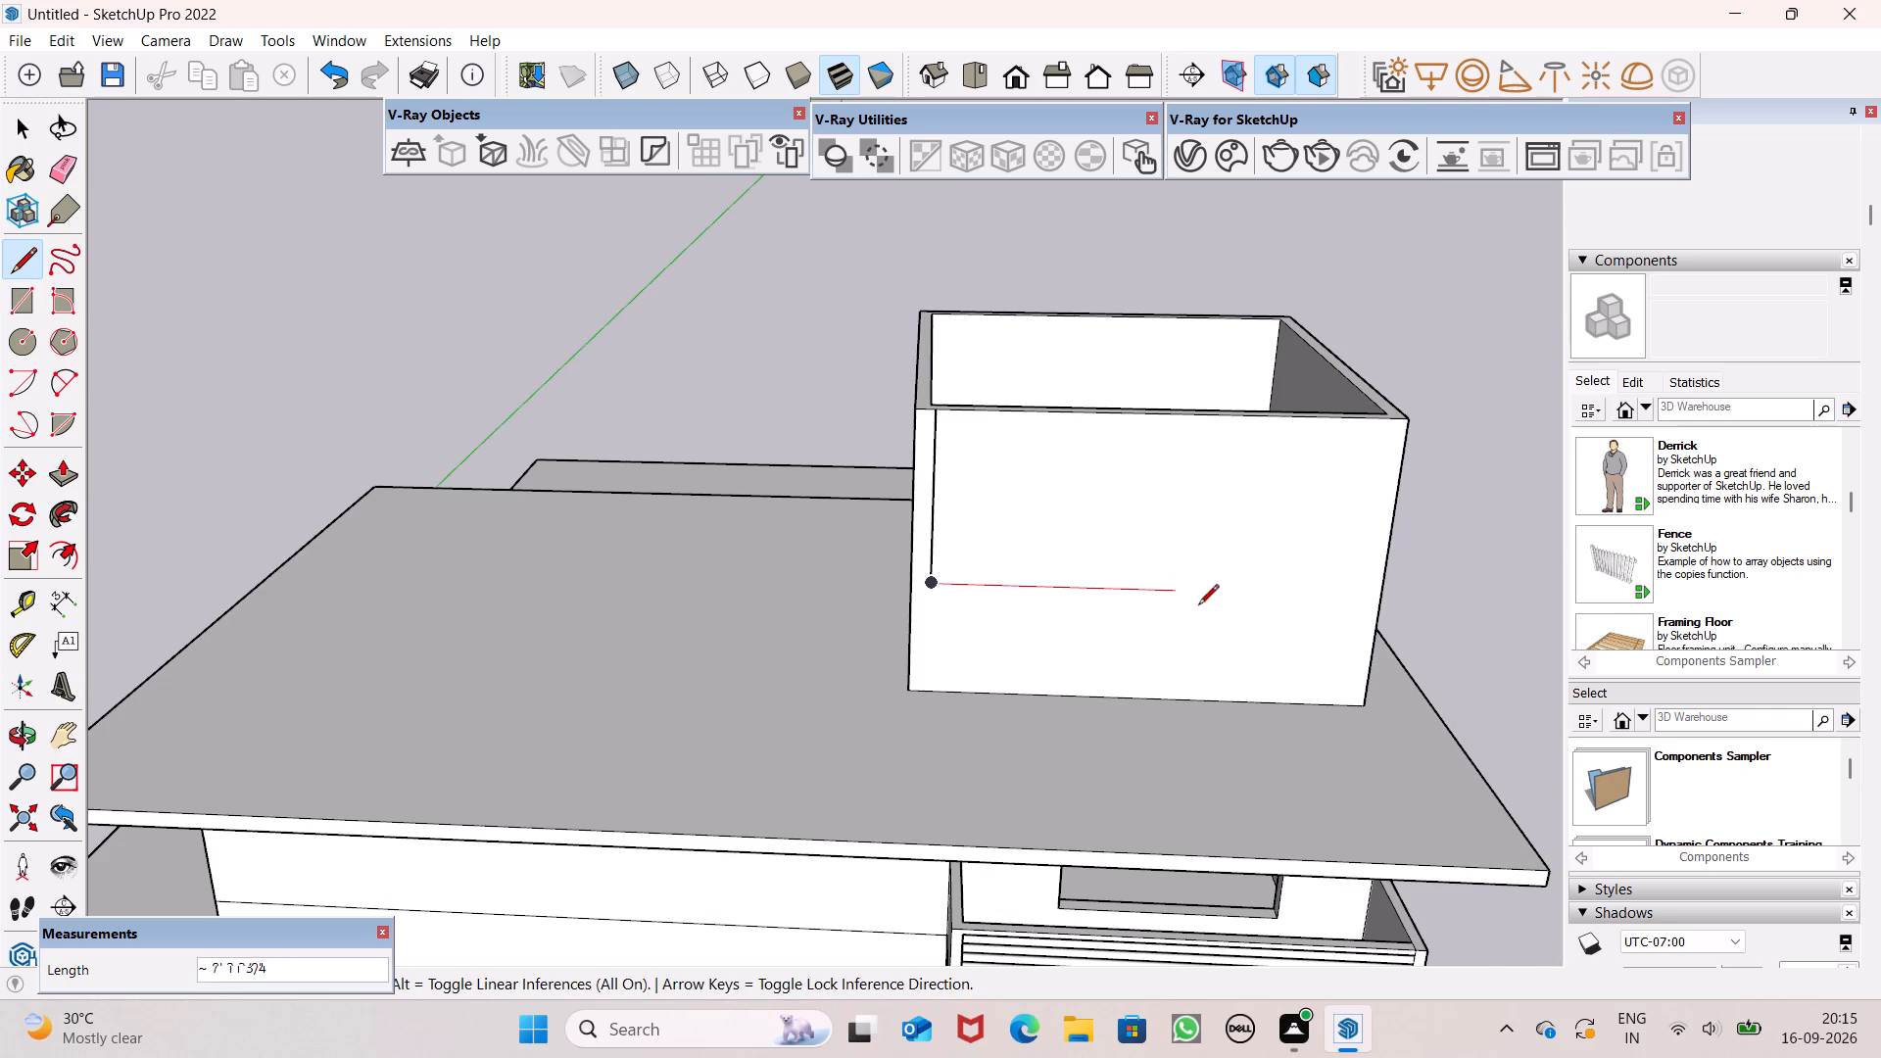
pyautogui.moveTo(1343, 607); pyautogui.dragTo(1163, 641, button='middle')
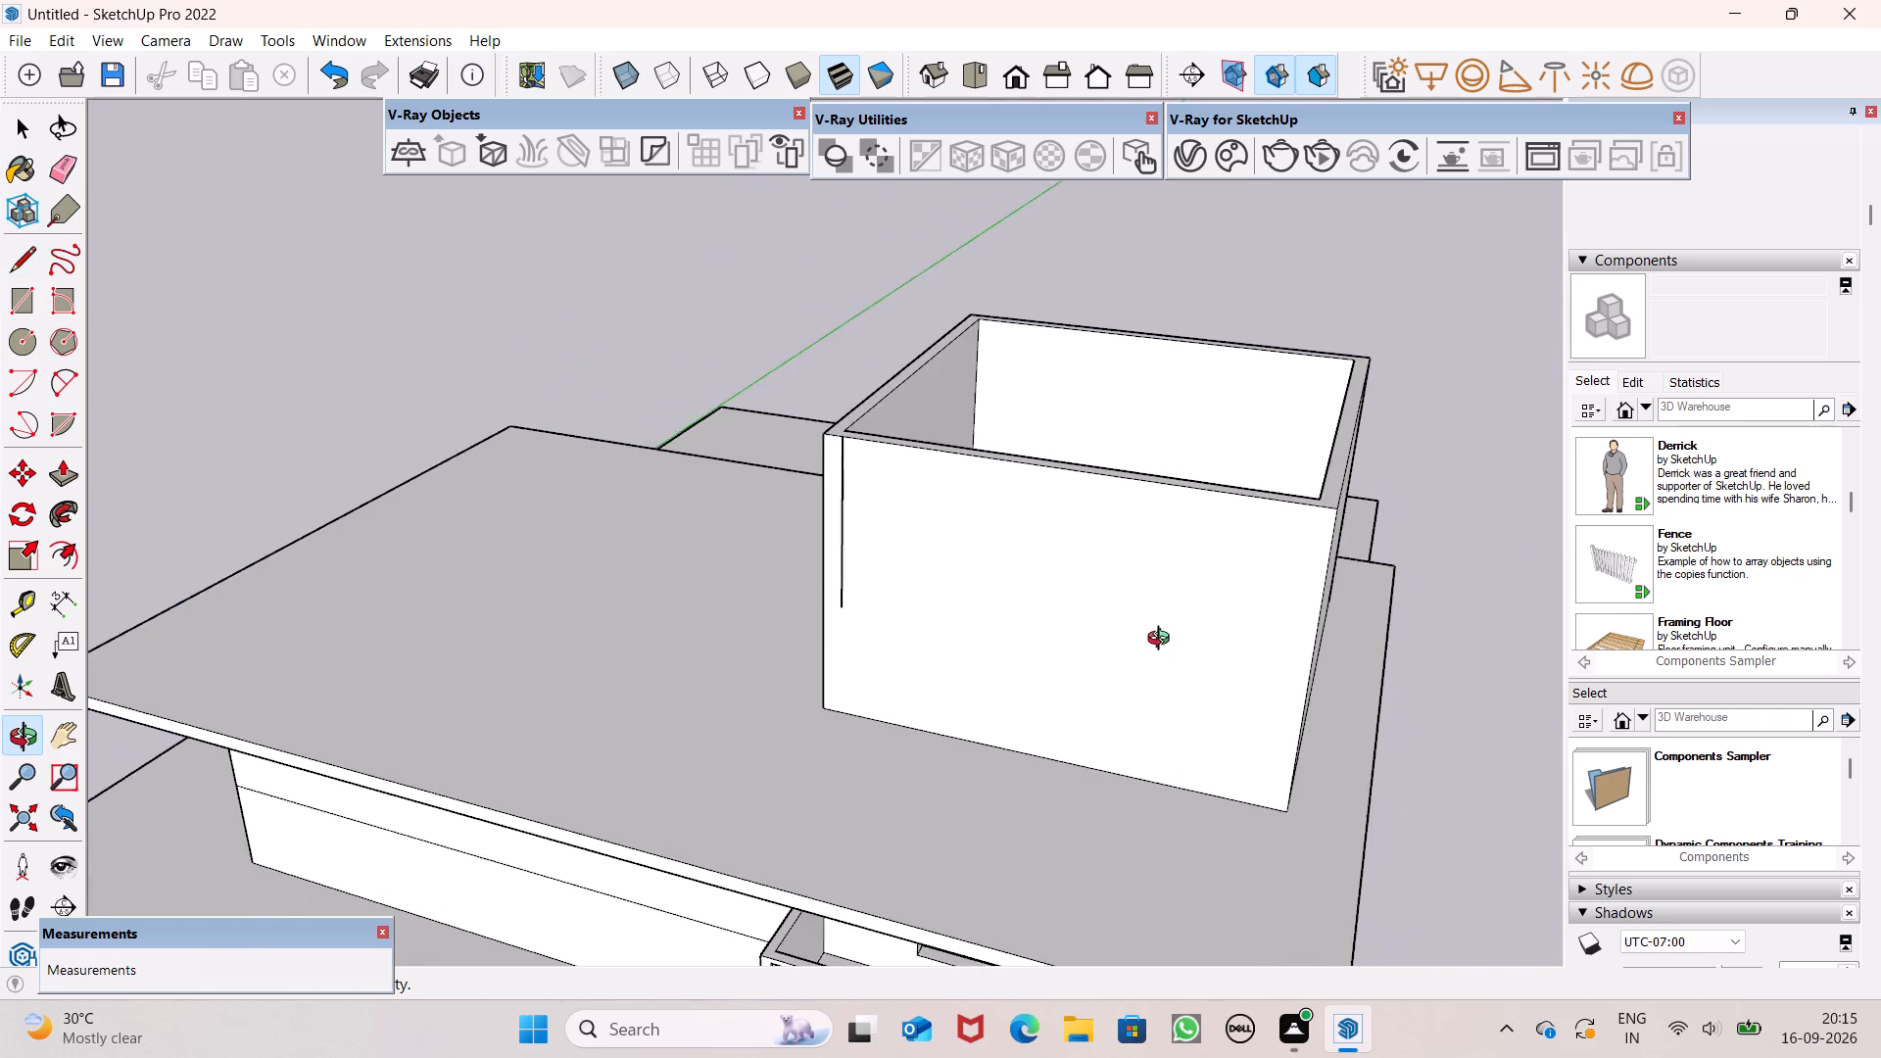
pyautogui.moveTo(1163, 641); pyautogui.dragTo(1145, 641, button='middle')
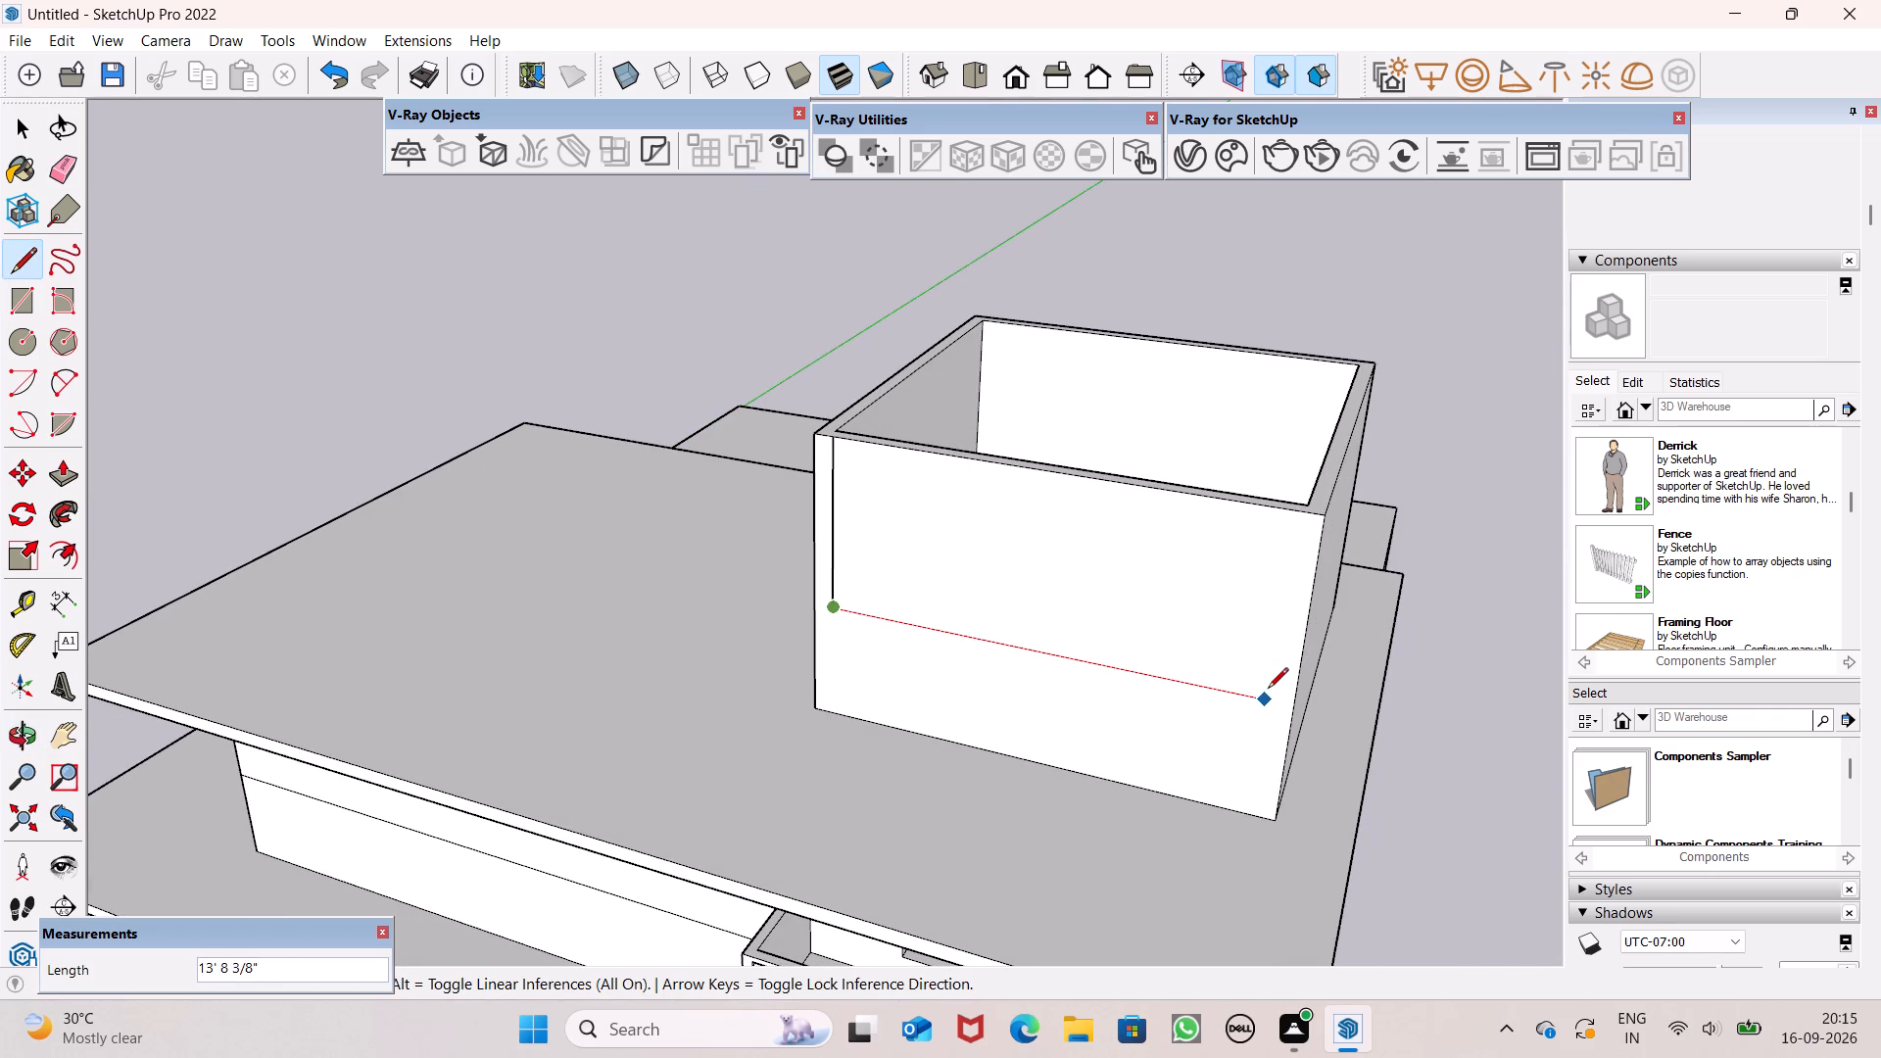
pyautogui.click(1268, 690)
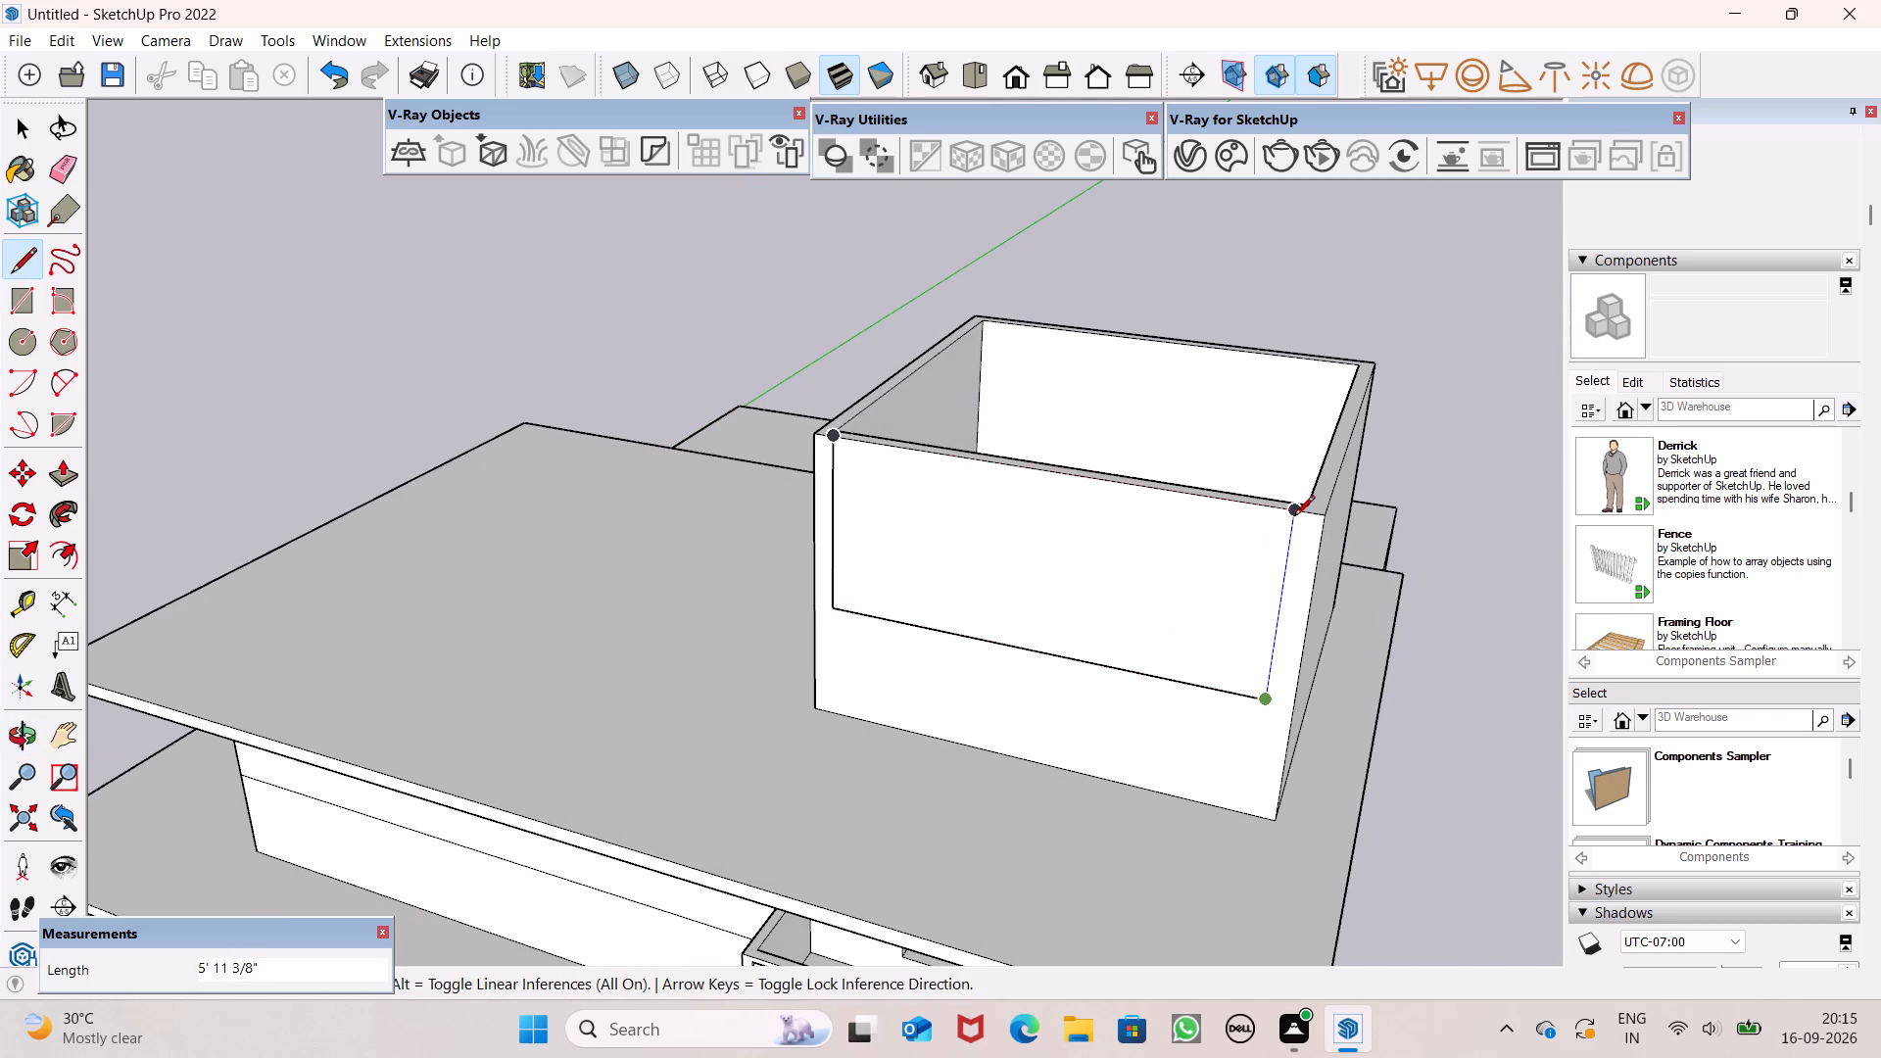
pyautogui.click(1294, 517)
# Draw a 6" line across the wall top from the inner corner beside the panel's far side, plus a vertical about 6' down the outer face.
pyautogui.moveTo(1297, 517); pyautogui.dragTo(1265, 820, button='middle')
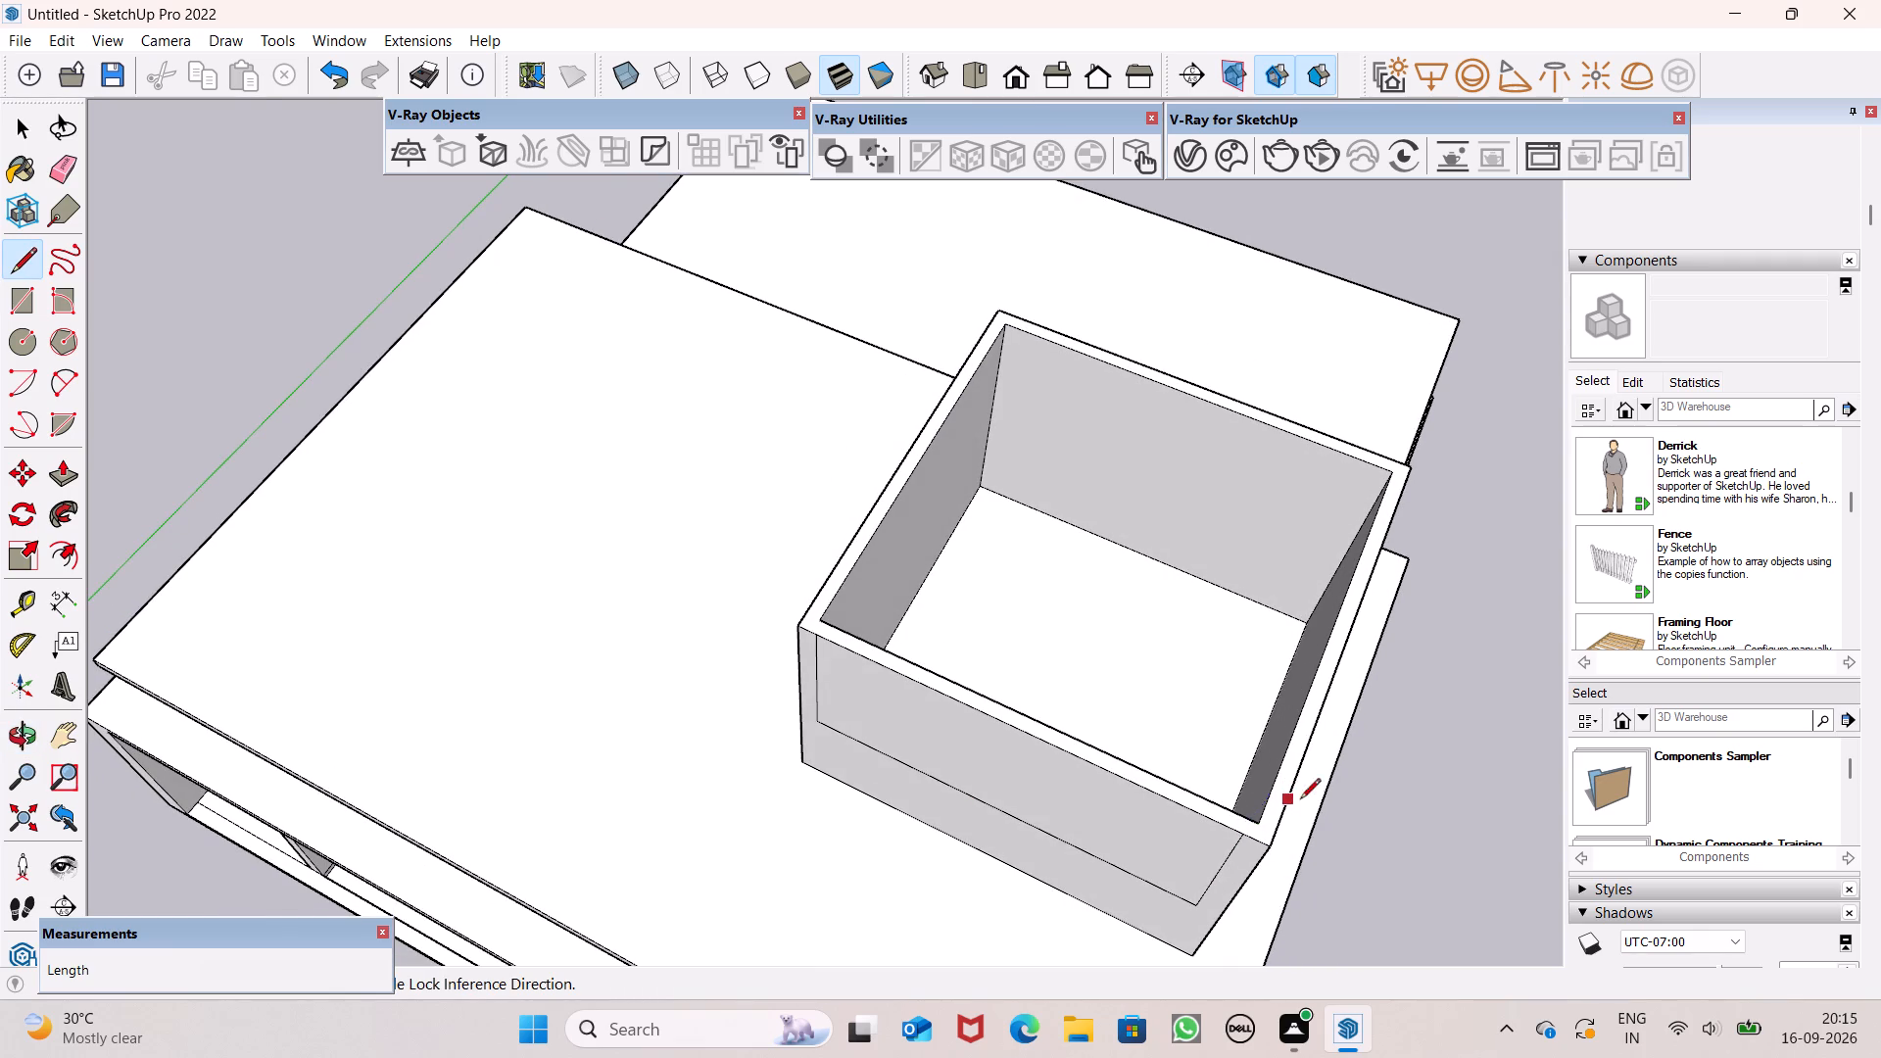
pyautogui.scroll(6, 1257, 868)
pyautogui.click(1259, 788)
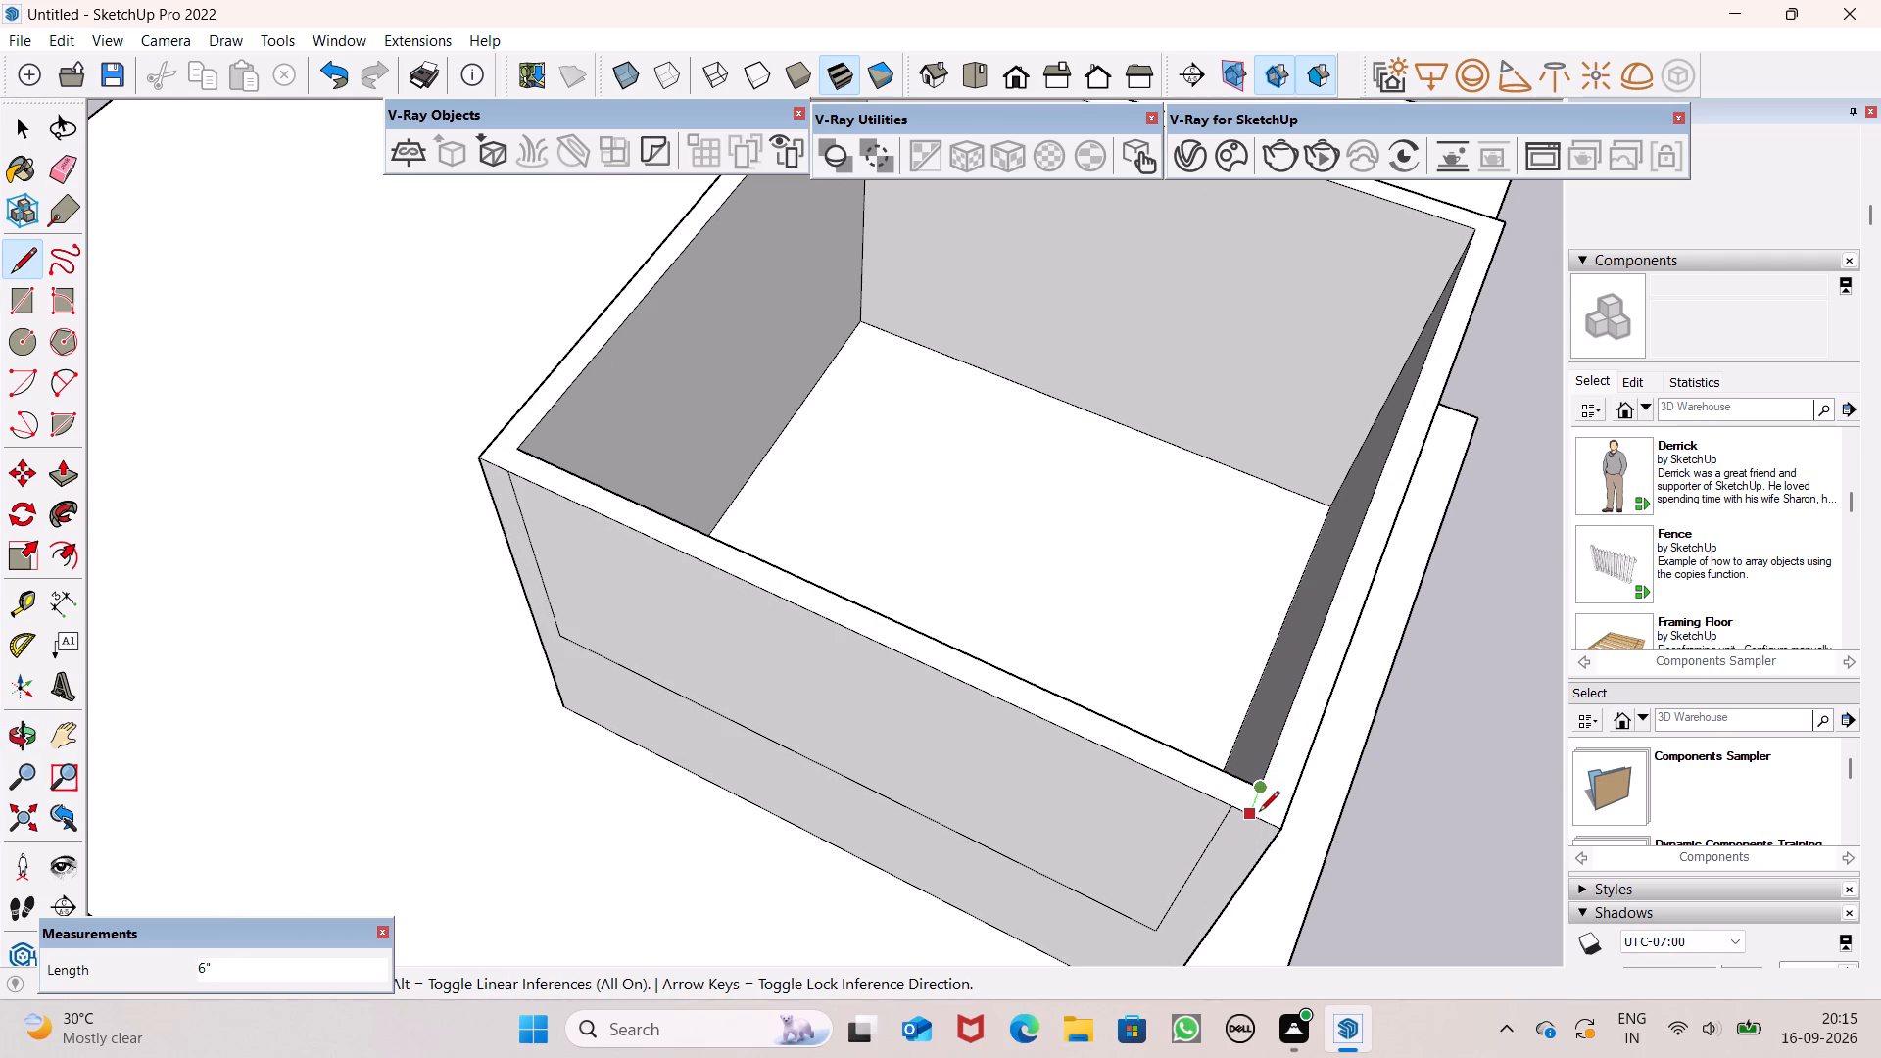
pyautogui.click(1259, 813)
pyautogui.moveTo(1220, 876); pyautogui.dragTo(1334, 640, button='middle')
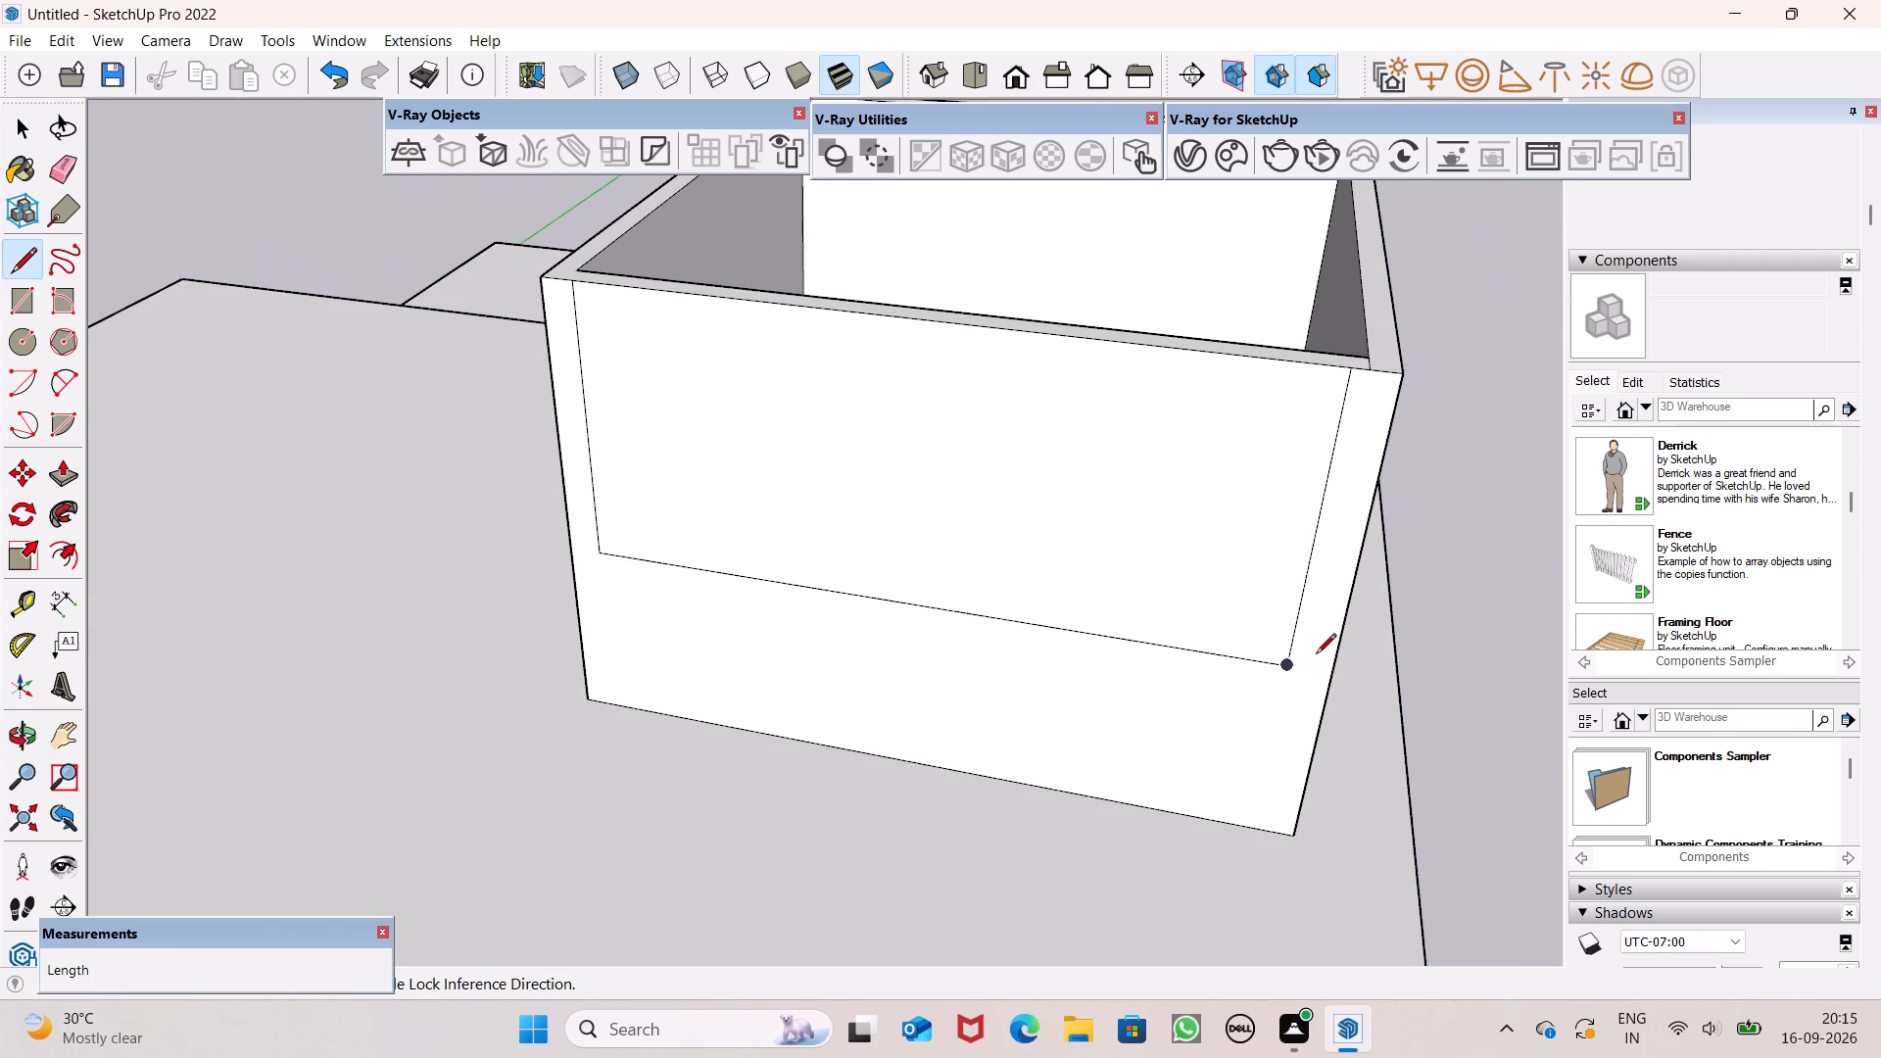
pyautogui.moveTo(1363, 370); pyautogui.dragTo(1363, 387)
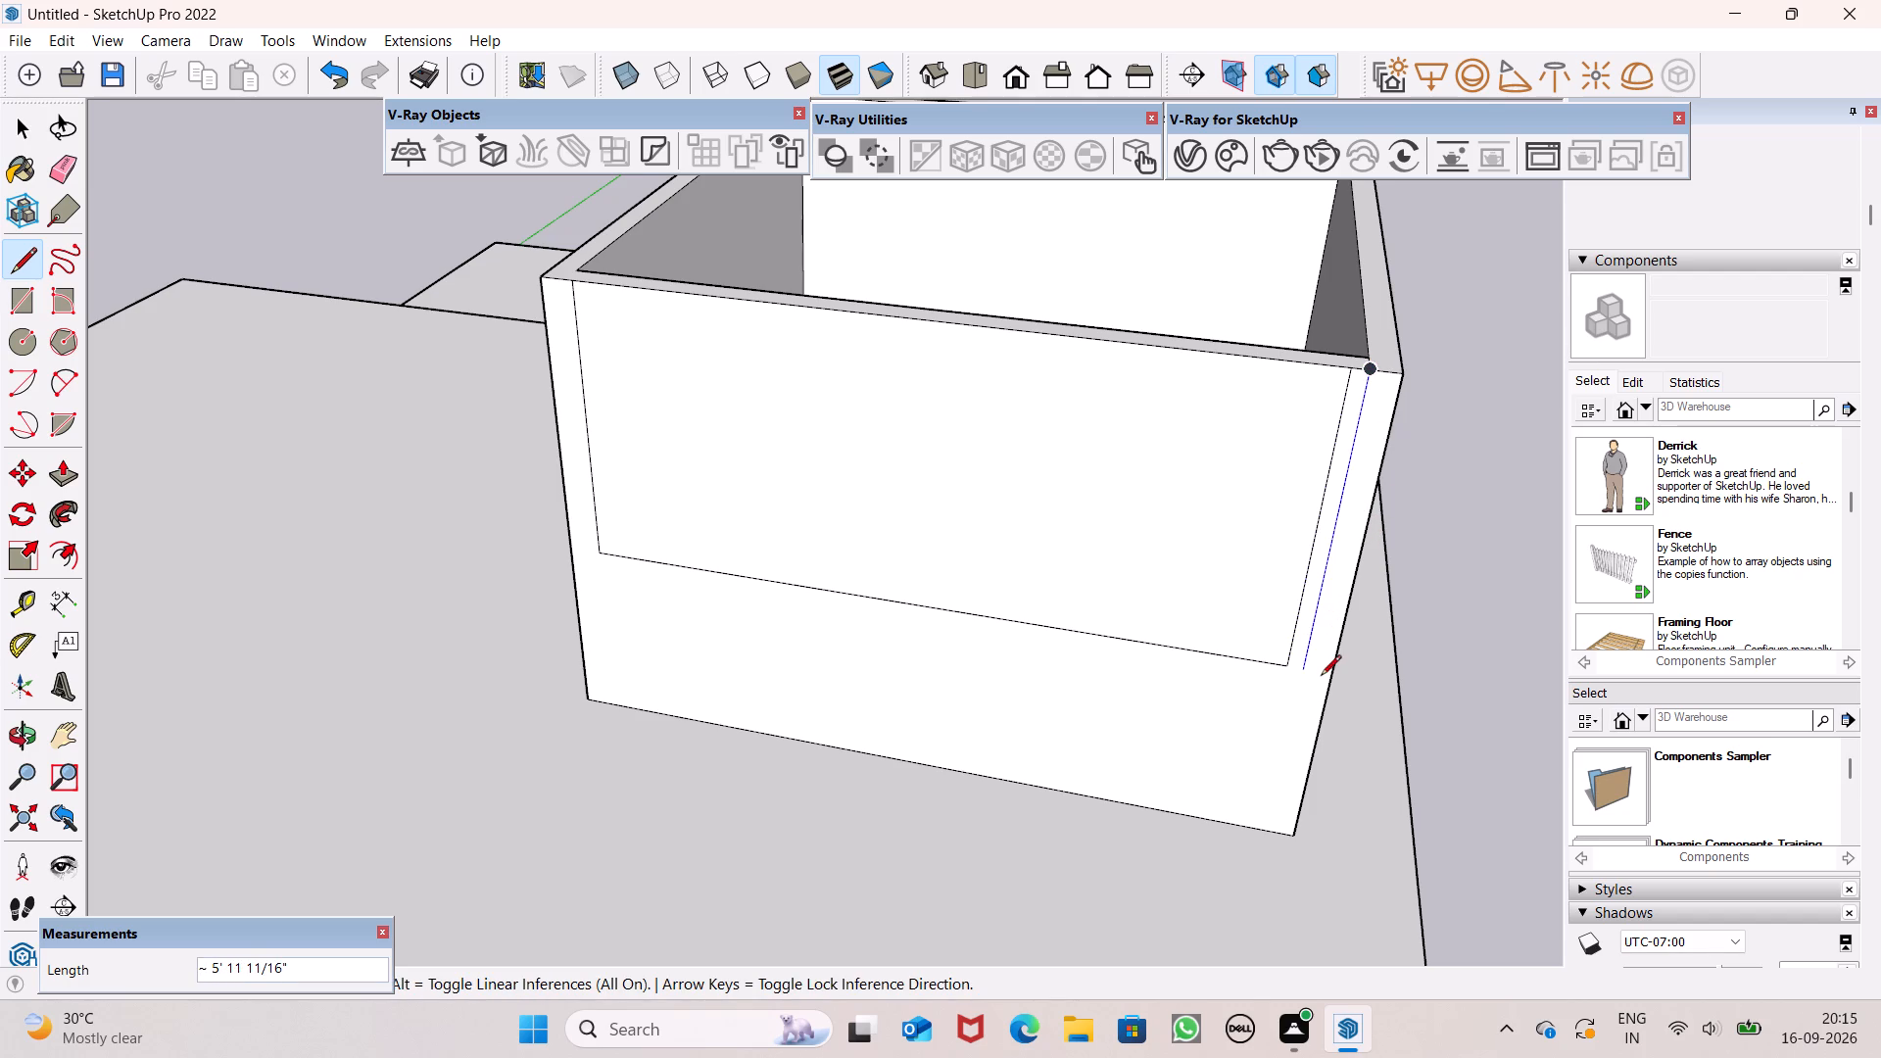
pyautogui.click(1321, 677)
pyautogui.scroll(5, 1307, 681)
pyautogui.scroll(-1, 1307, 681)
pyautogui.scroll(2, 1307, 681)
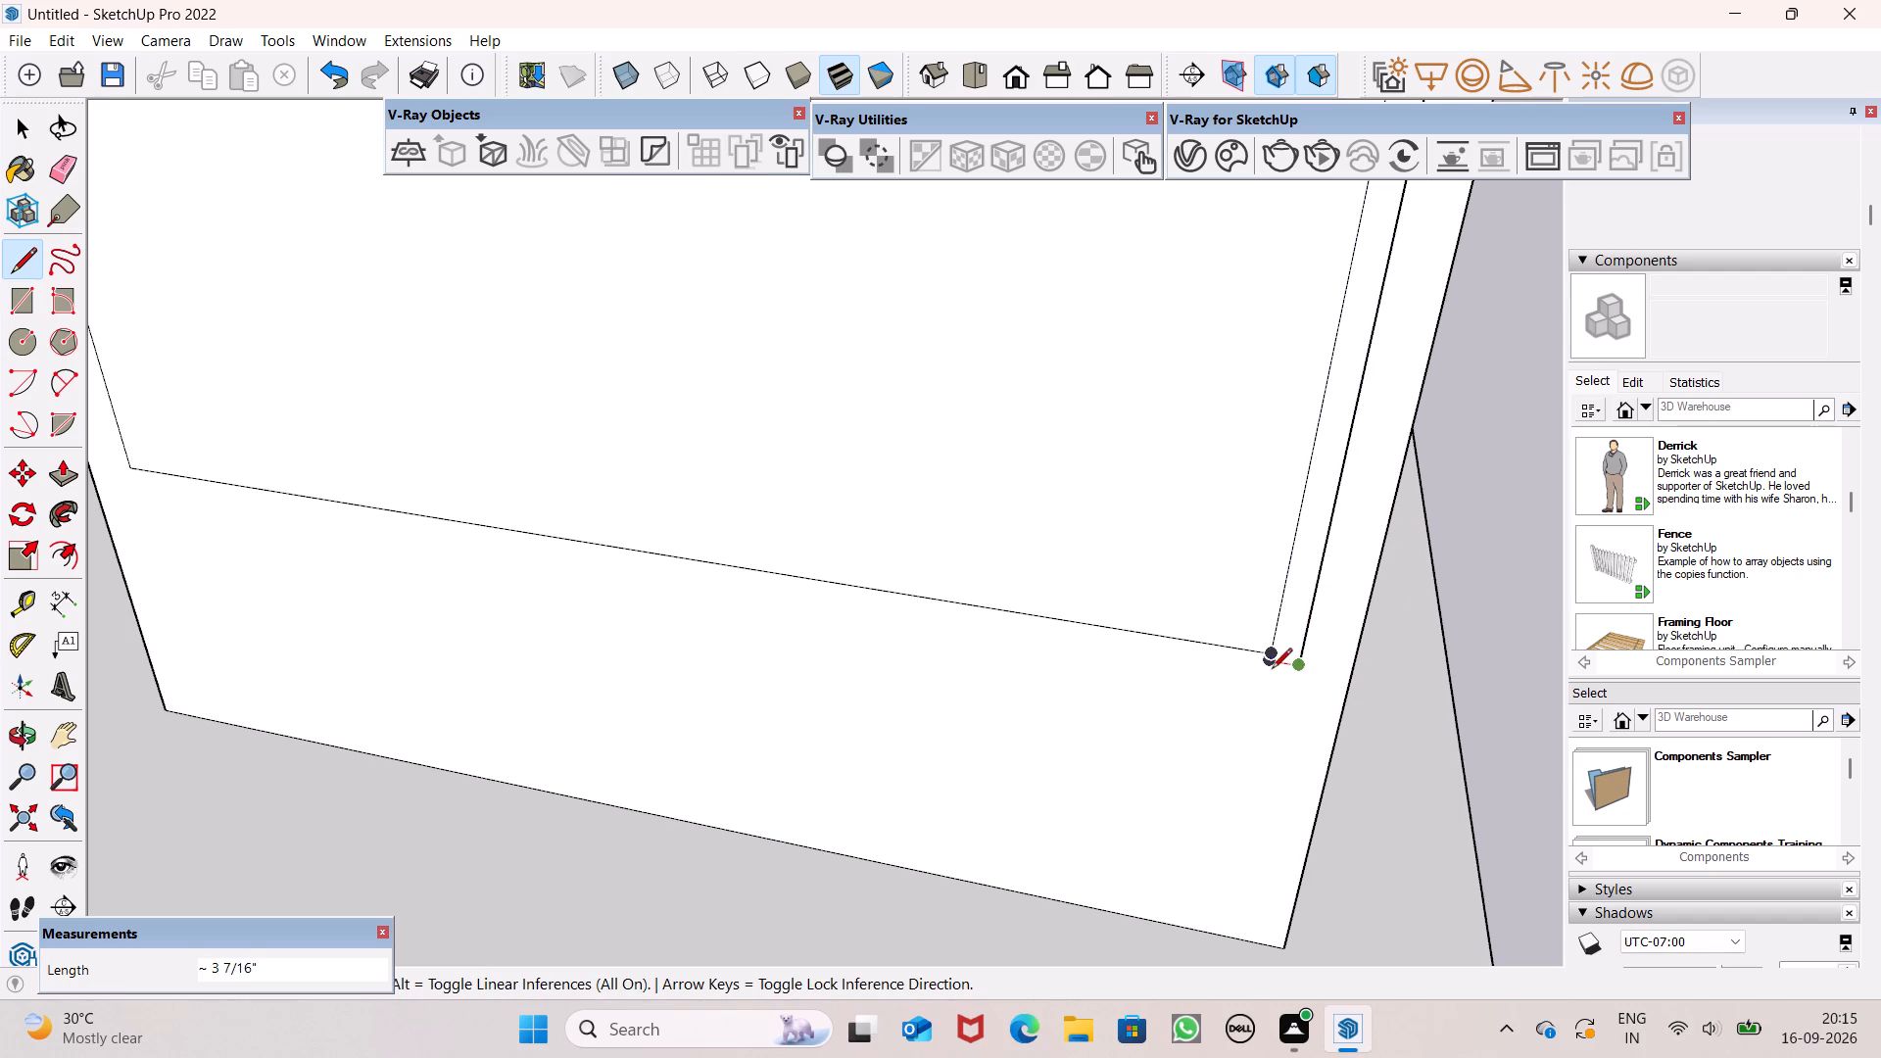
pyautogui.press('space')
# Connect the panel outline's lower corner to the new vertical line with a short line about 3 1/2" long.
pyautogui.scroll(14, 1283, 655)
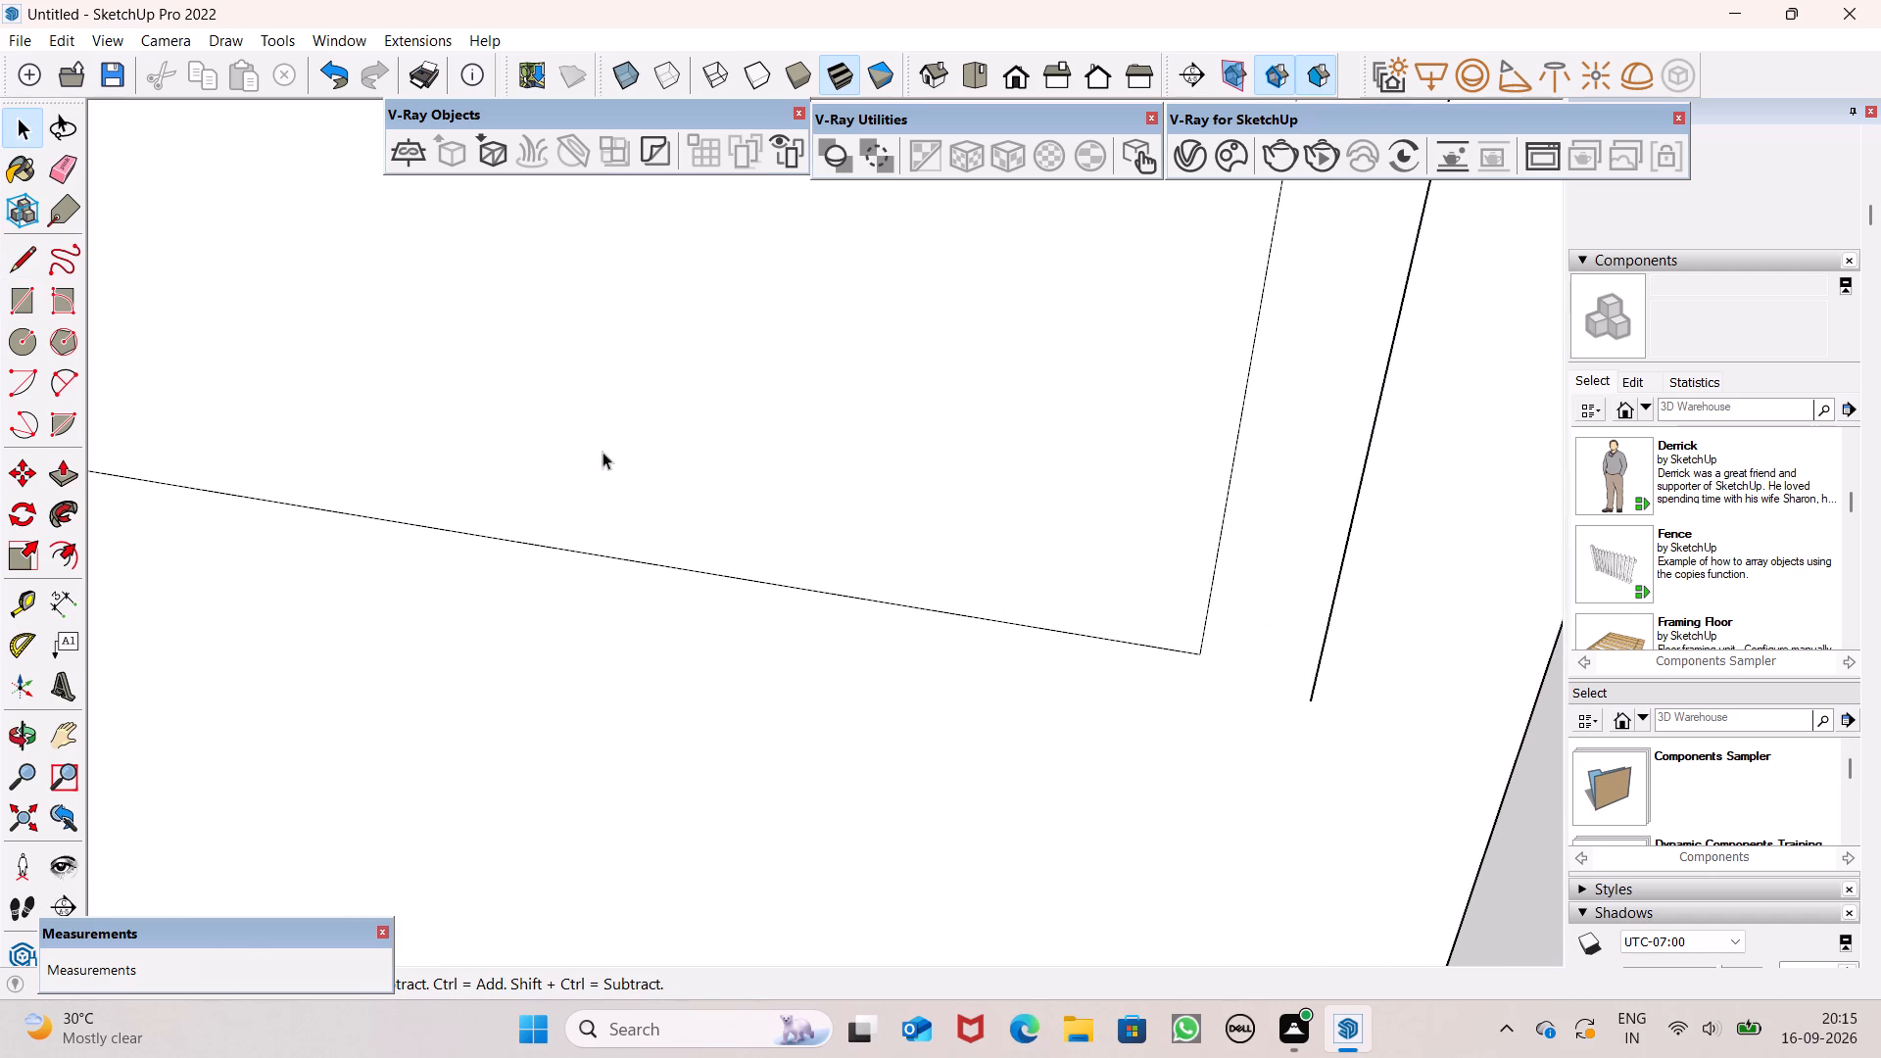
pyautogui.moveTo(12, 261); pyautogui.dragTo(21, 260)
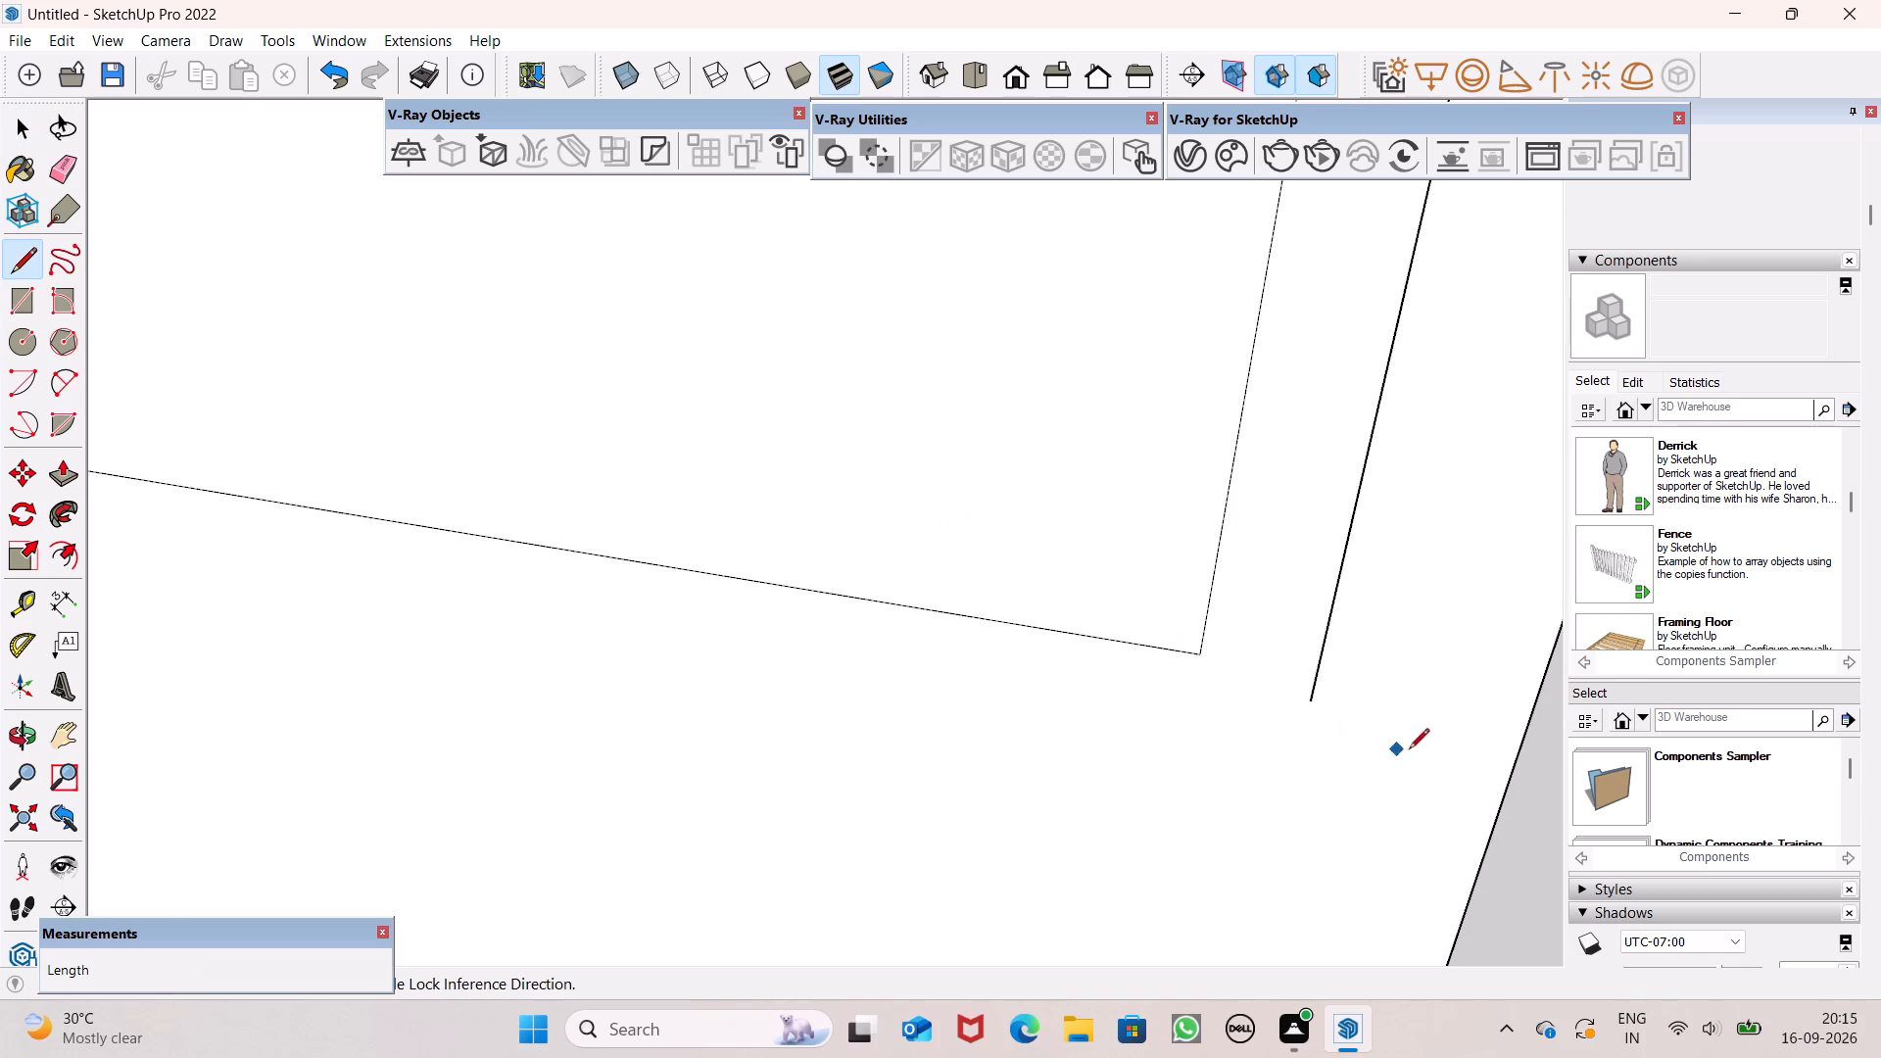
pyautogui.scroll(-8, 1416, 735)
pyautogui.scroll(4, 1297, 712)
pyautogui.moveTo(1311, 689); pyautogui.dragTo(1332, 689)
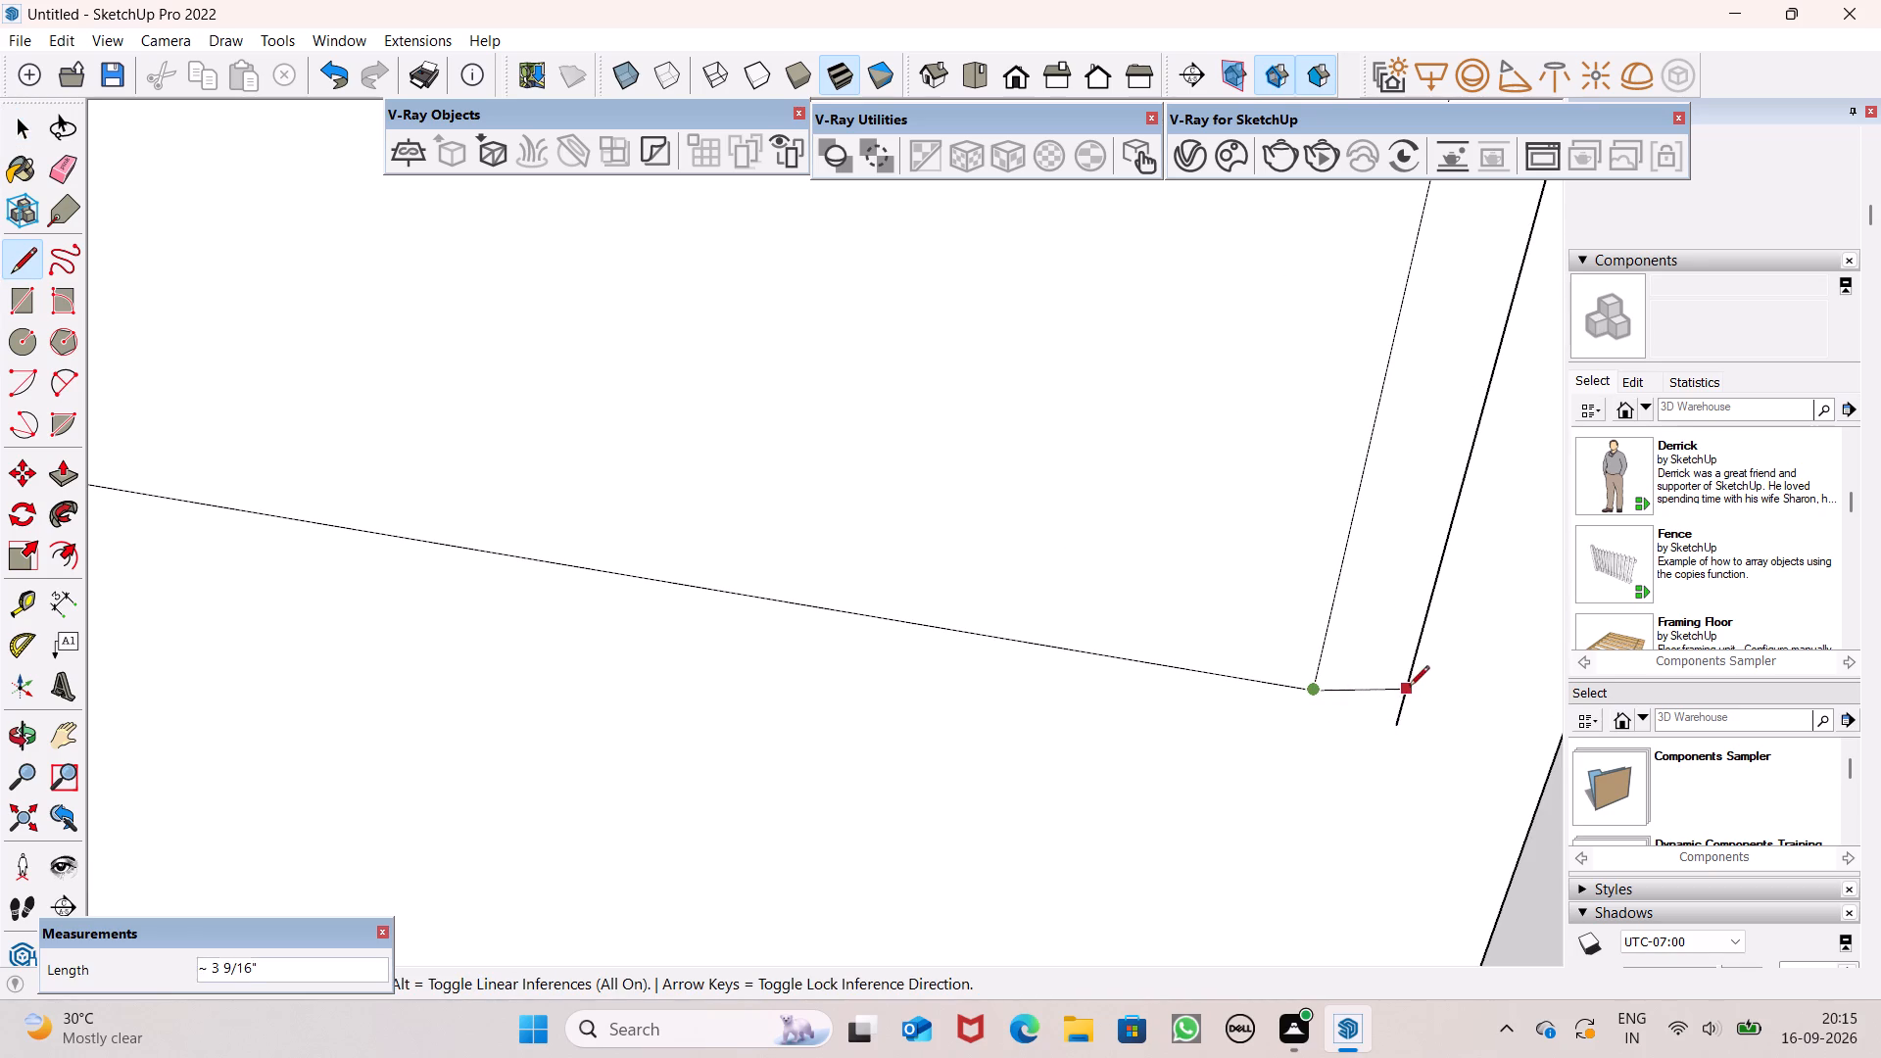
pyautogui.click(1415, 703)
pyautogui.press('space')
# Erase the panel's original far-side vertical line and the short stub of the new vertical below the bottom line.
pyautogui.scroll(-13, 1420, 733)
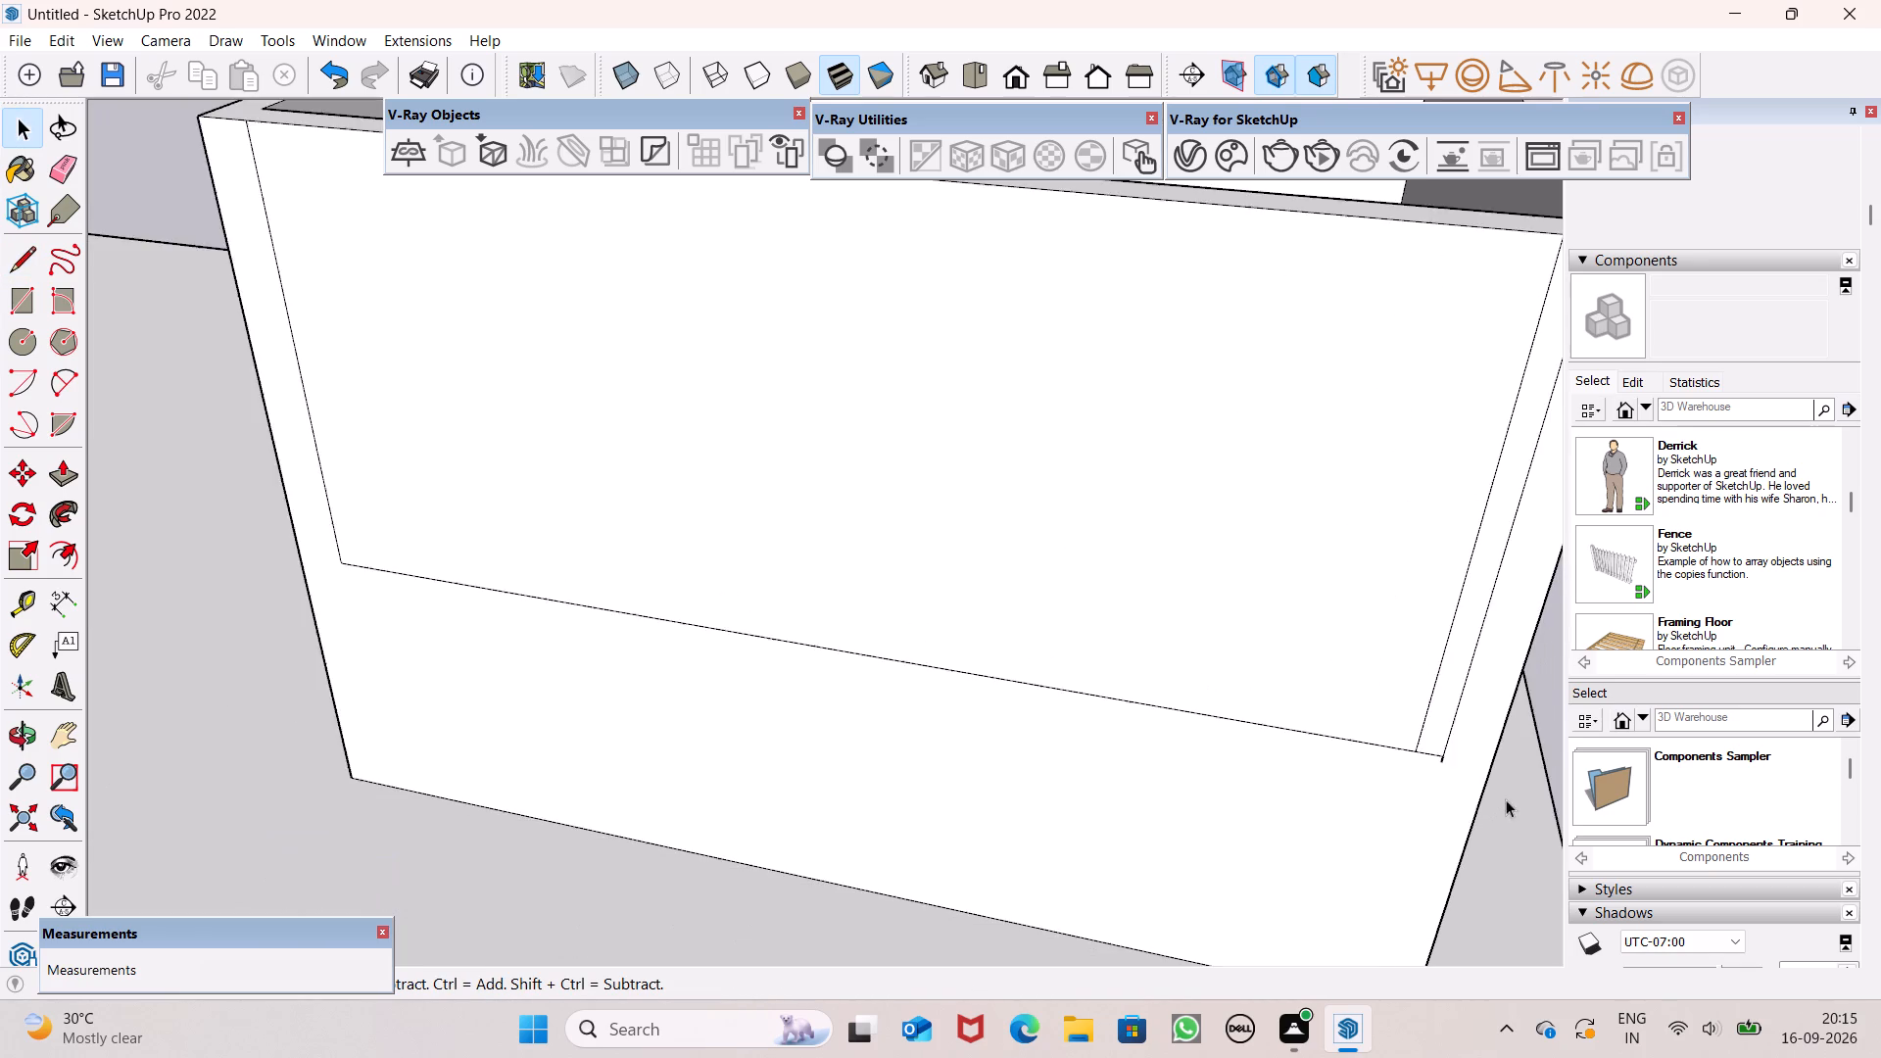
pyautogui.scroll(-6, 1506, 799)
pyautogui.moveTo(1119, 666); pyautogui.dragTo(1141, 613, button='middle')
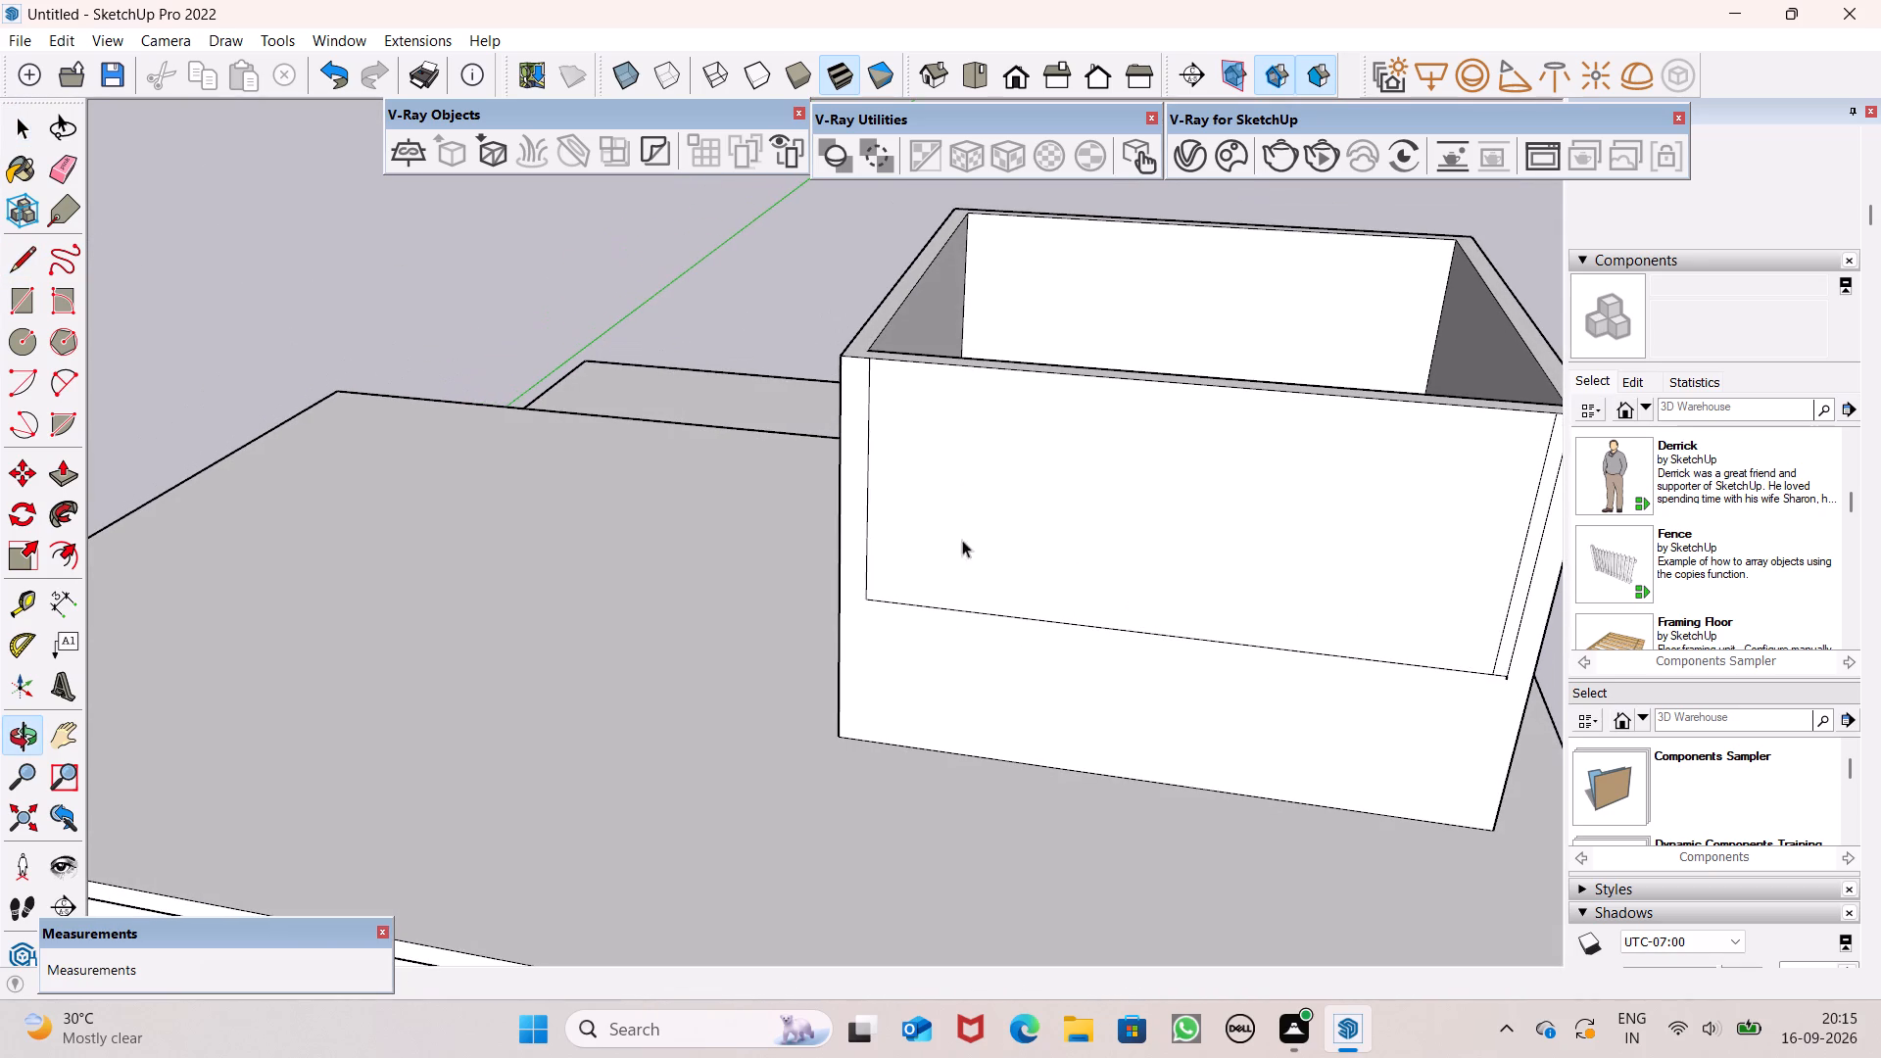
pyautogui.click(58, 175)
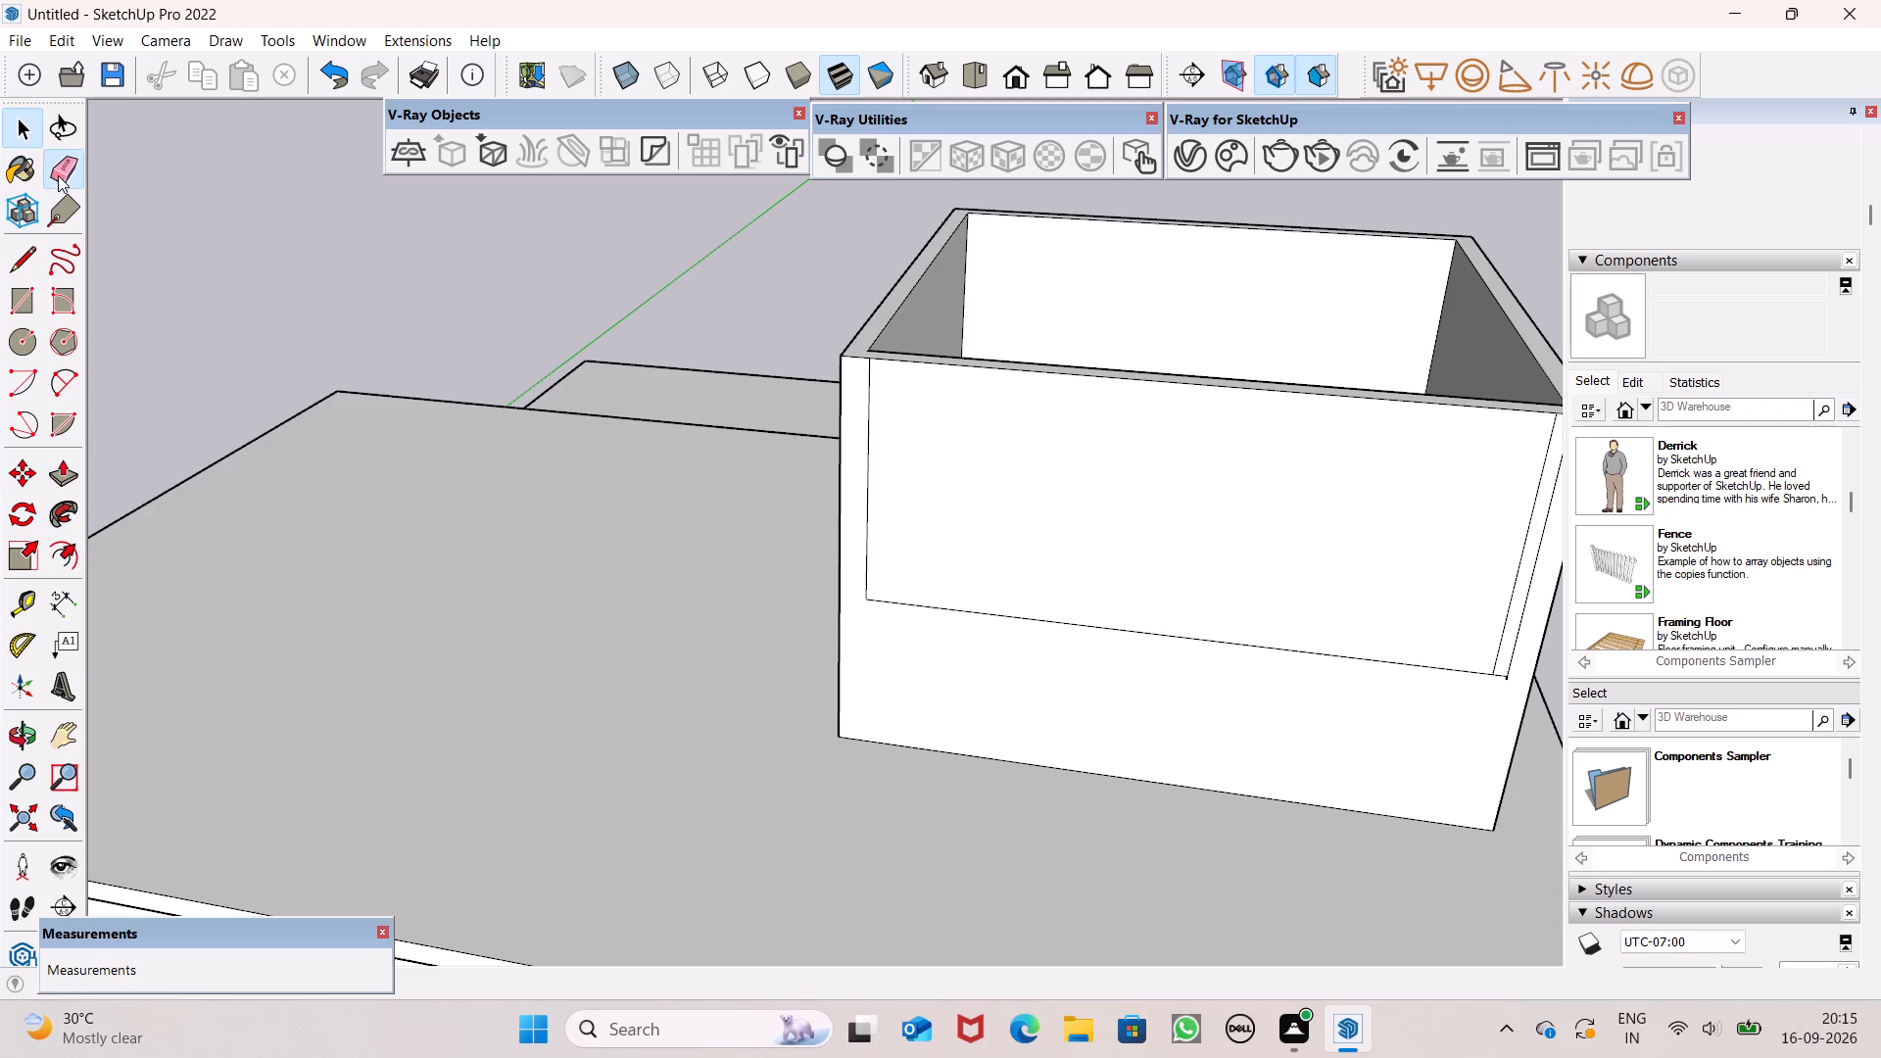
pyautogui.scroll(-5, 424, 407)
pyautogui.scroll(14, 920, 500)
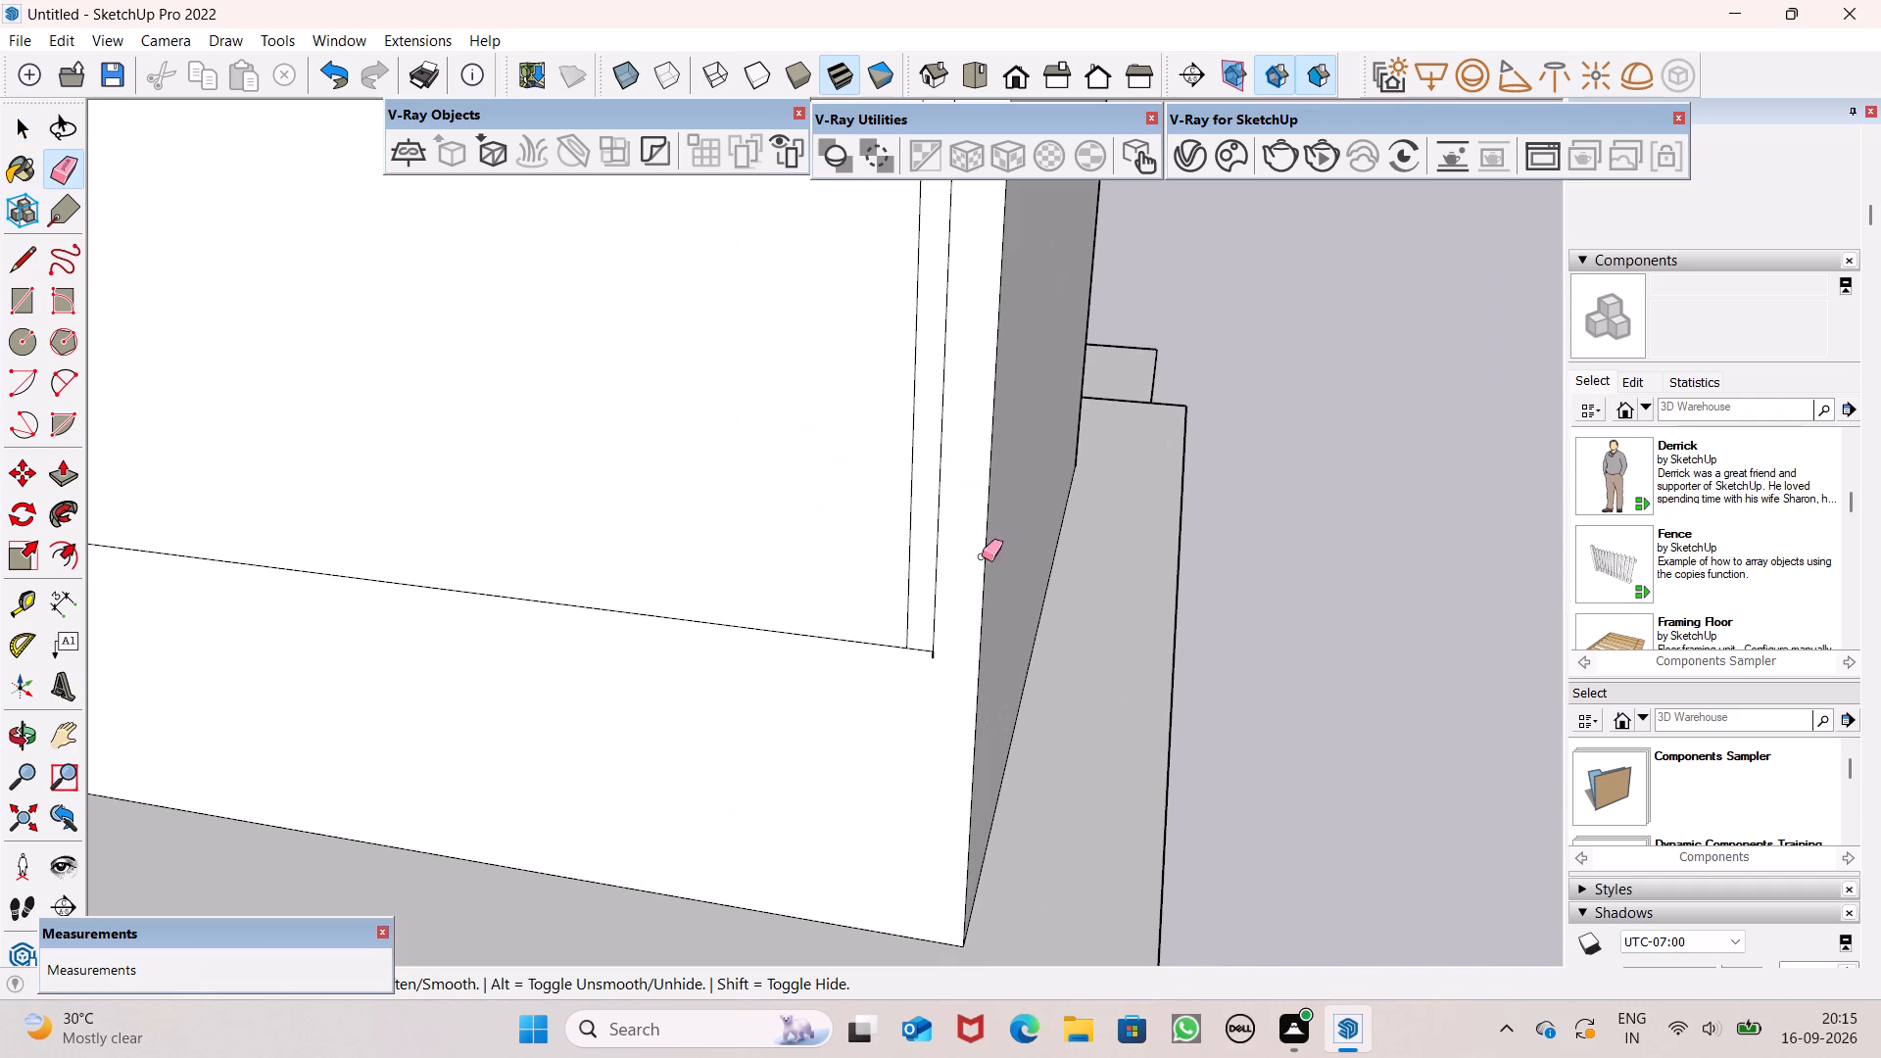
pyautogui.click(908, 609)
pyautogui.scroll(12, 913, 661)
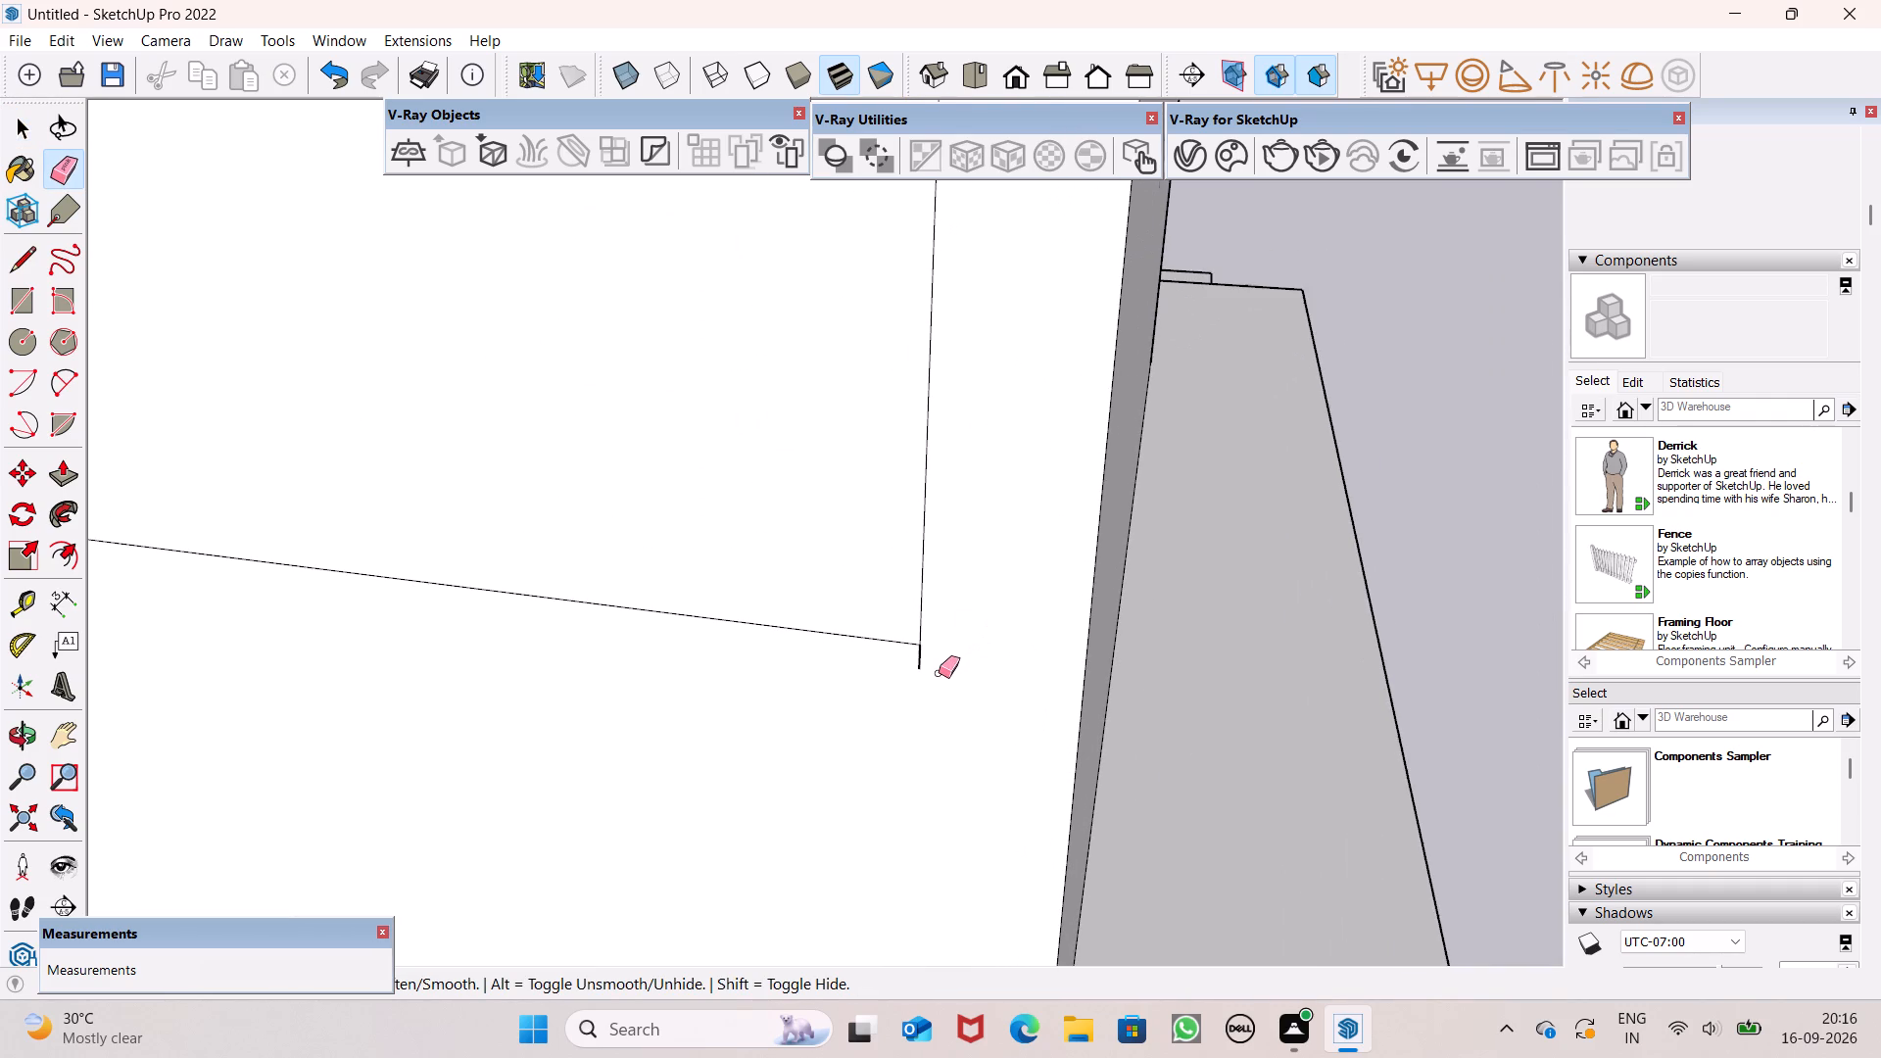
pyautogui.moveTo(923, 659); pyautogui.dragTo(904, 663)
pyautogui.scroll(-19, 966, 647)
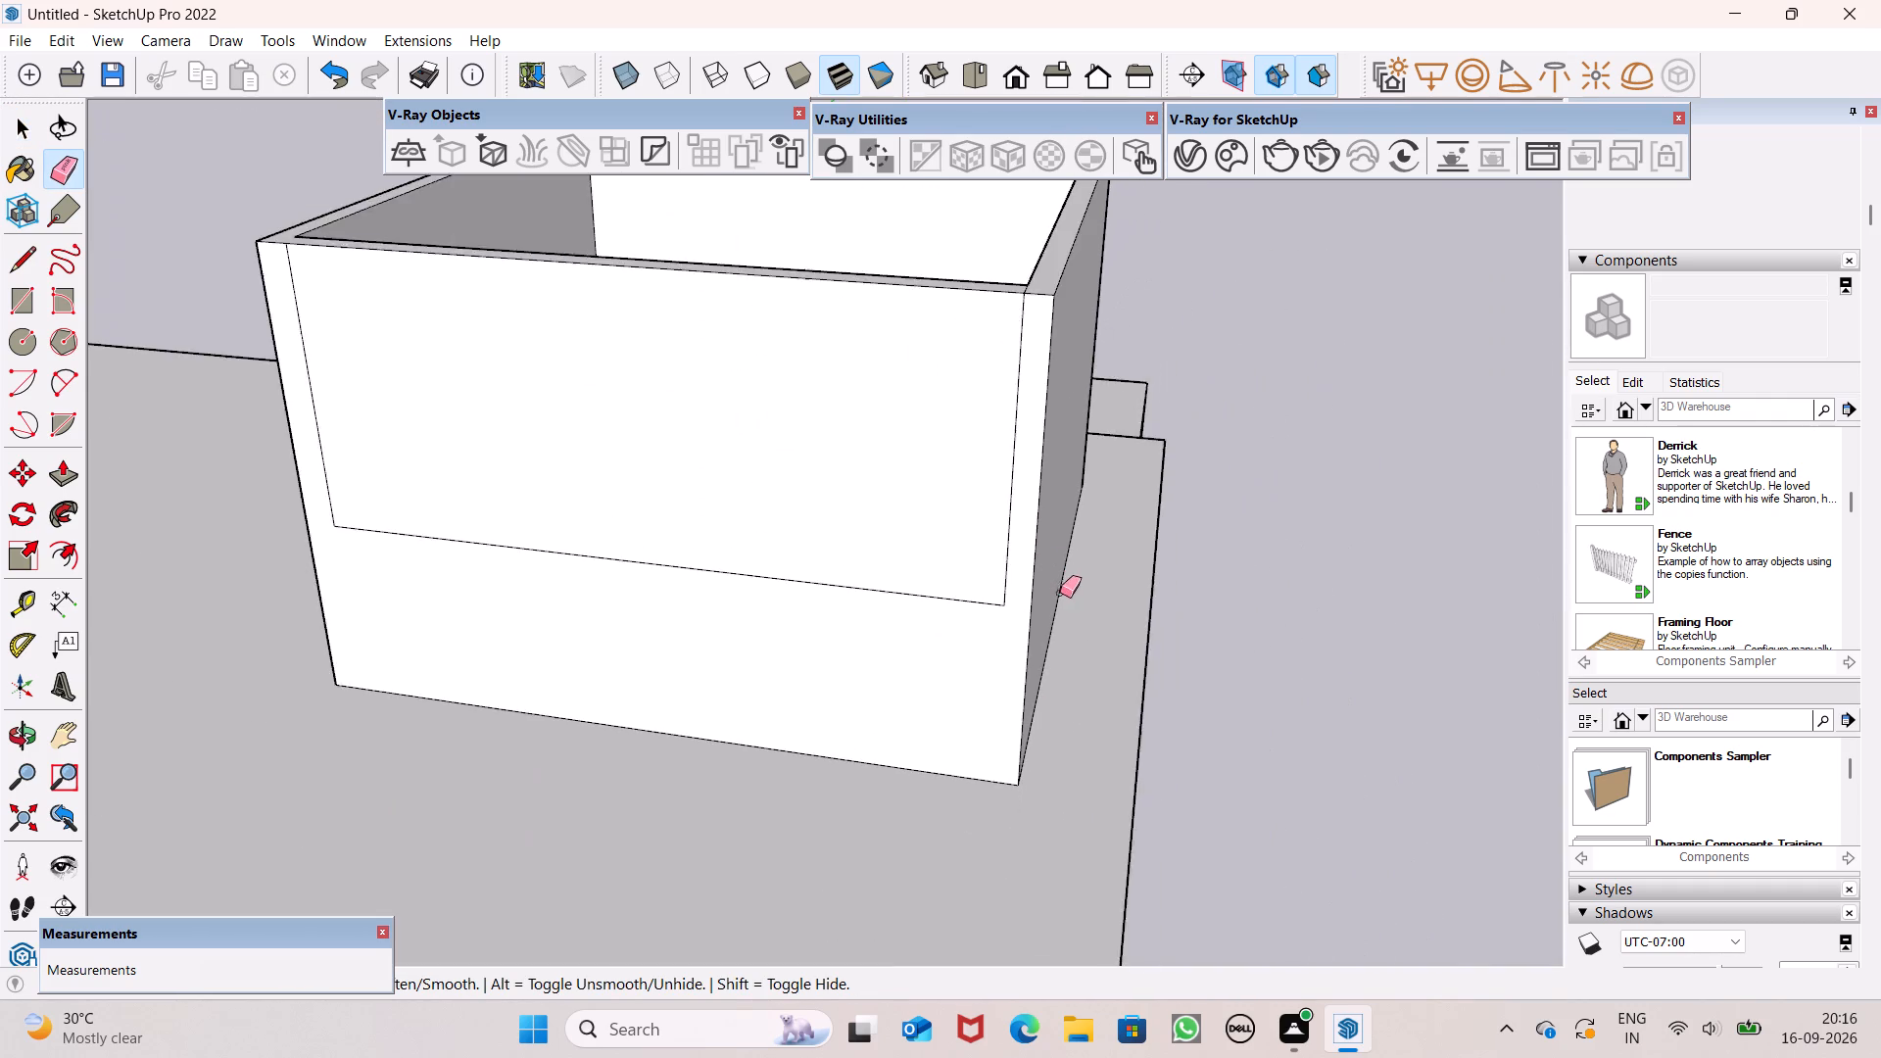
# Paint the outlined panel on the rooftop block's balcony-side outer wall with Translucent Glass Blue from the Glass and Mirrors materials.
pyautogui.scroll(-4, 1085, 613)
pyautogui.moveTo(1084, 619); pyautogui.dragTo(1229, 597, button='middle')
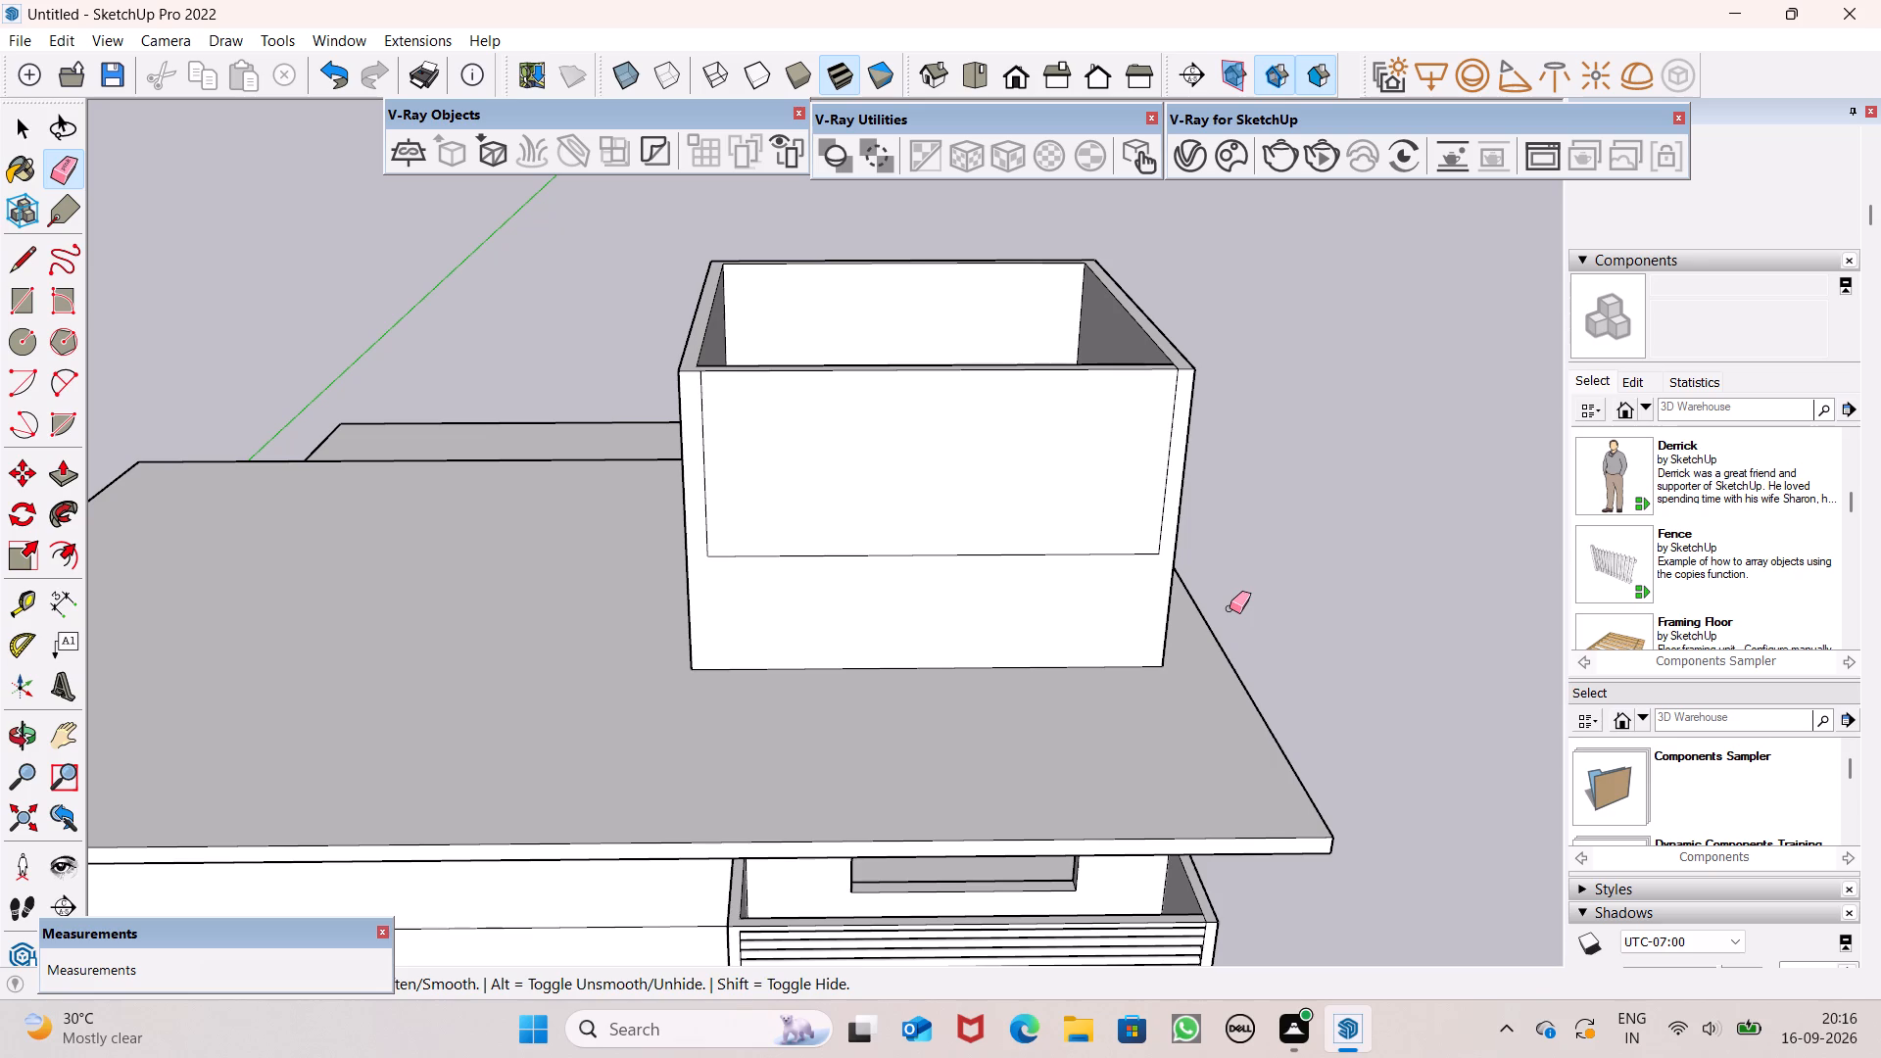
pyautogui.press('space')
pyautogui.moveTo(1149, 602); pyautogui.dragTo(1118, 721, button='middle')
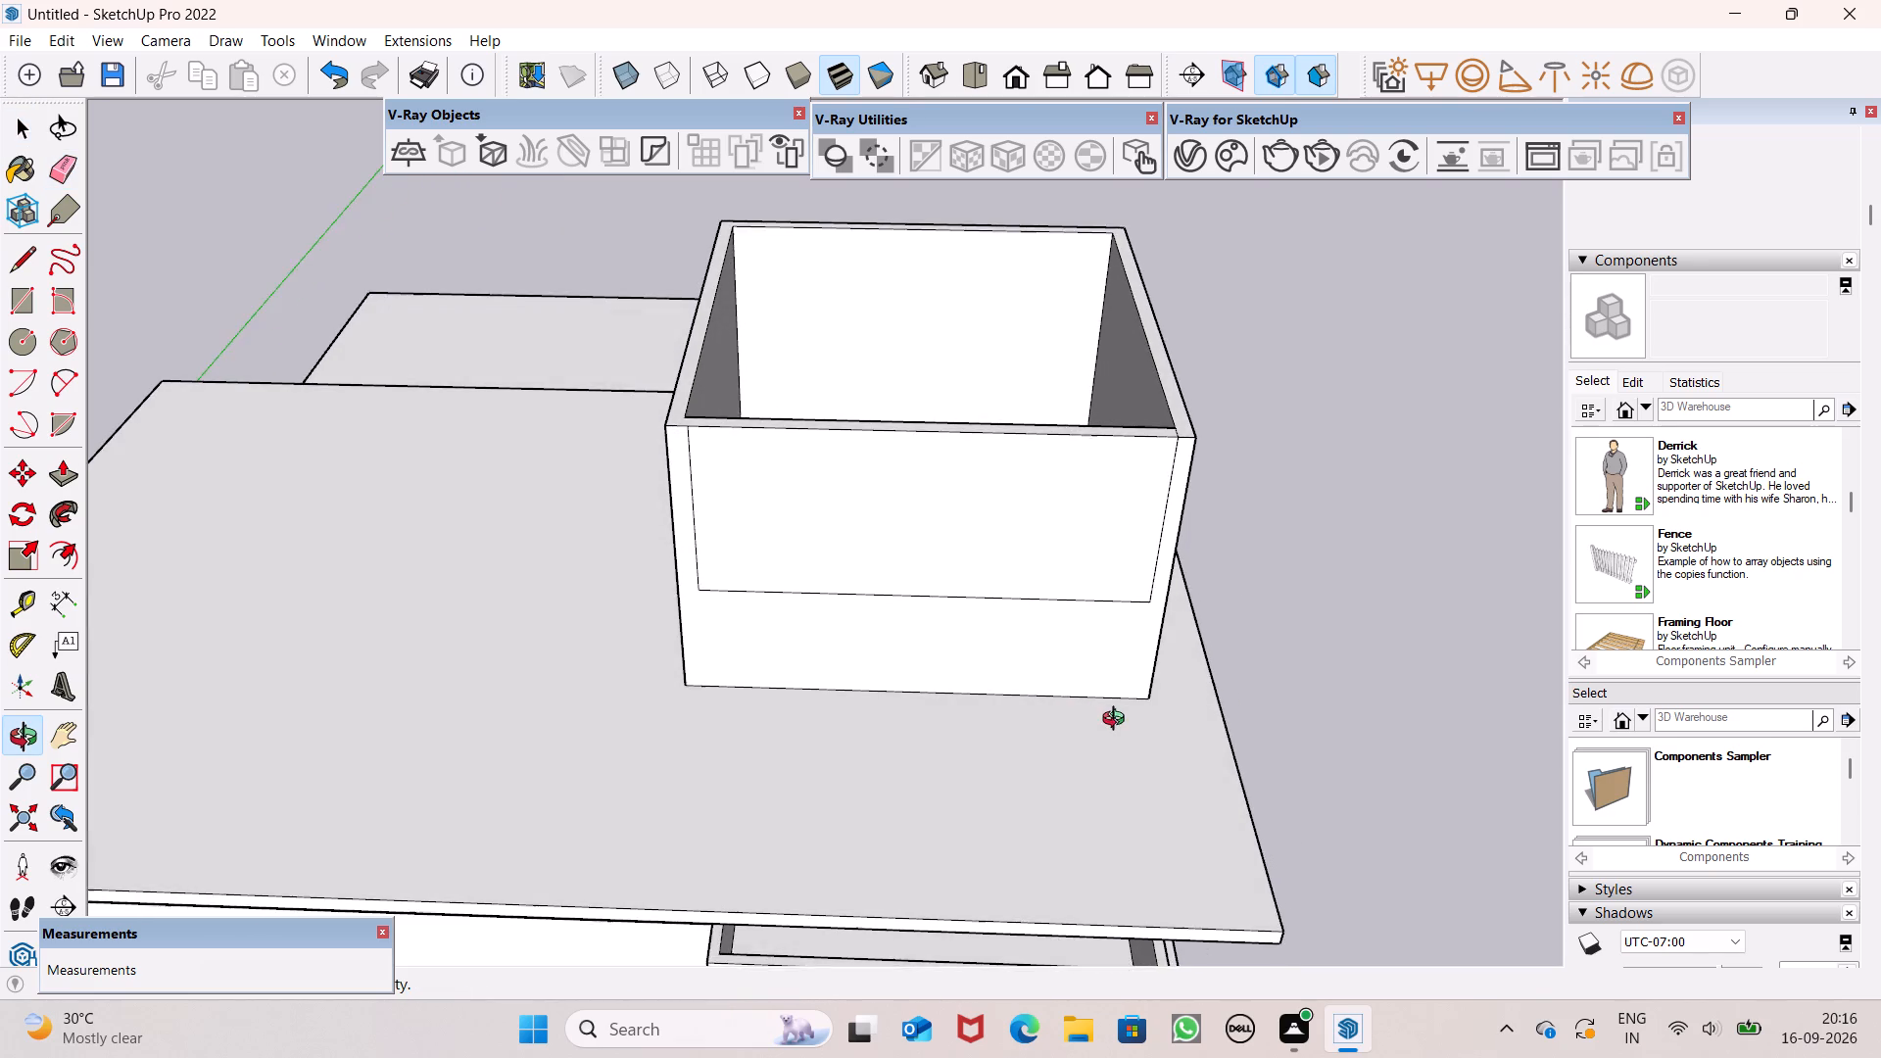
pyautogui.moveTo(1118, 721); pyautogui.dragTo(1107, 782, button='middle')
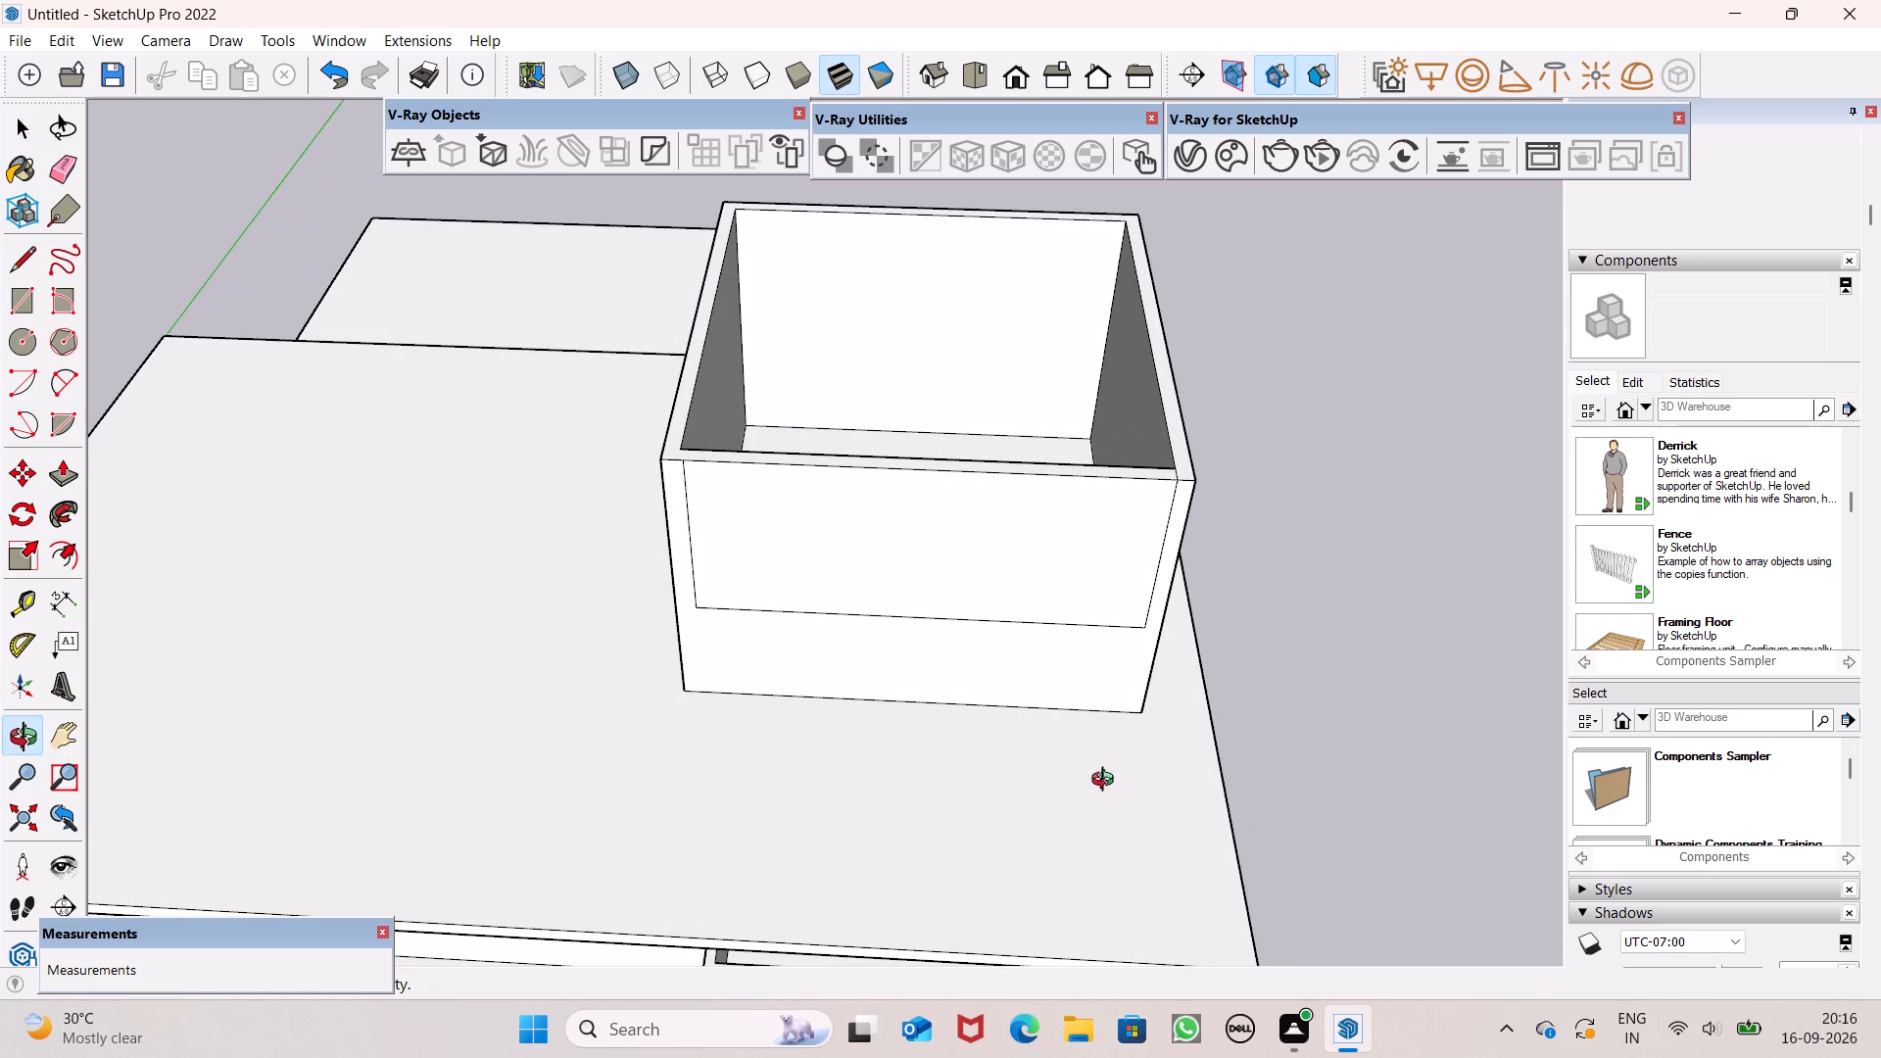
pyautogui.moveTo(1107, 782); pyautogui.dragTo(1105, 779, button='middle')
pyautogui.scroll(-13, 1622, 751)
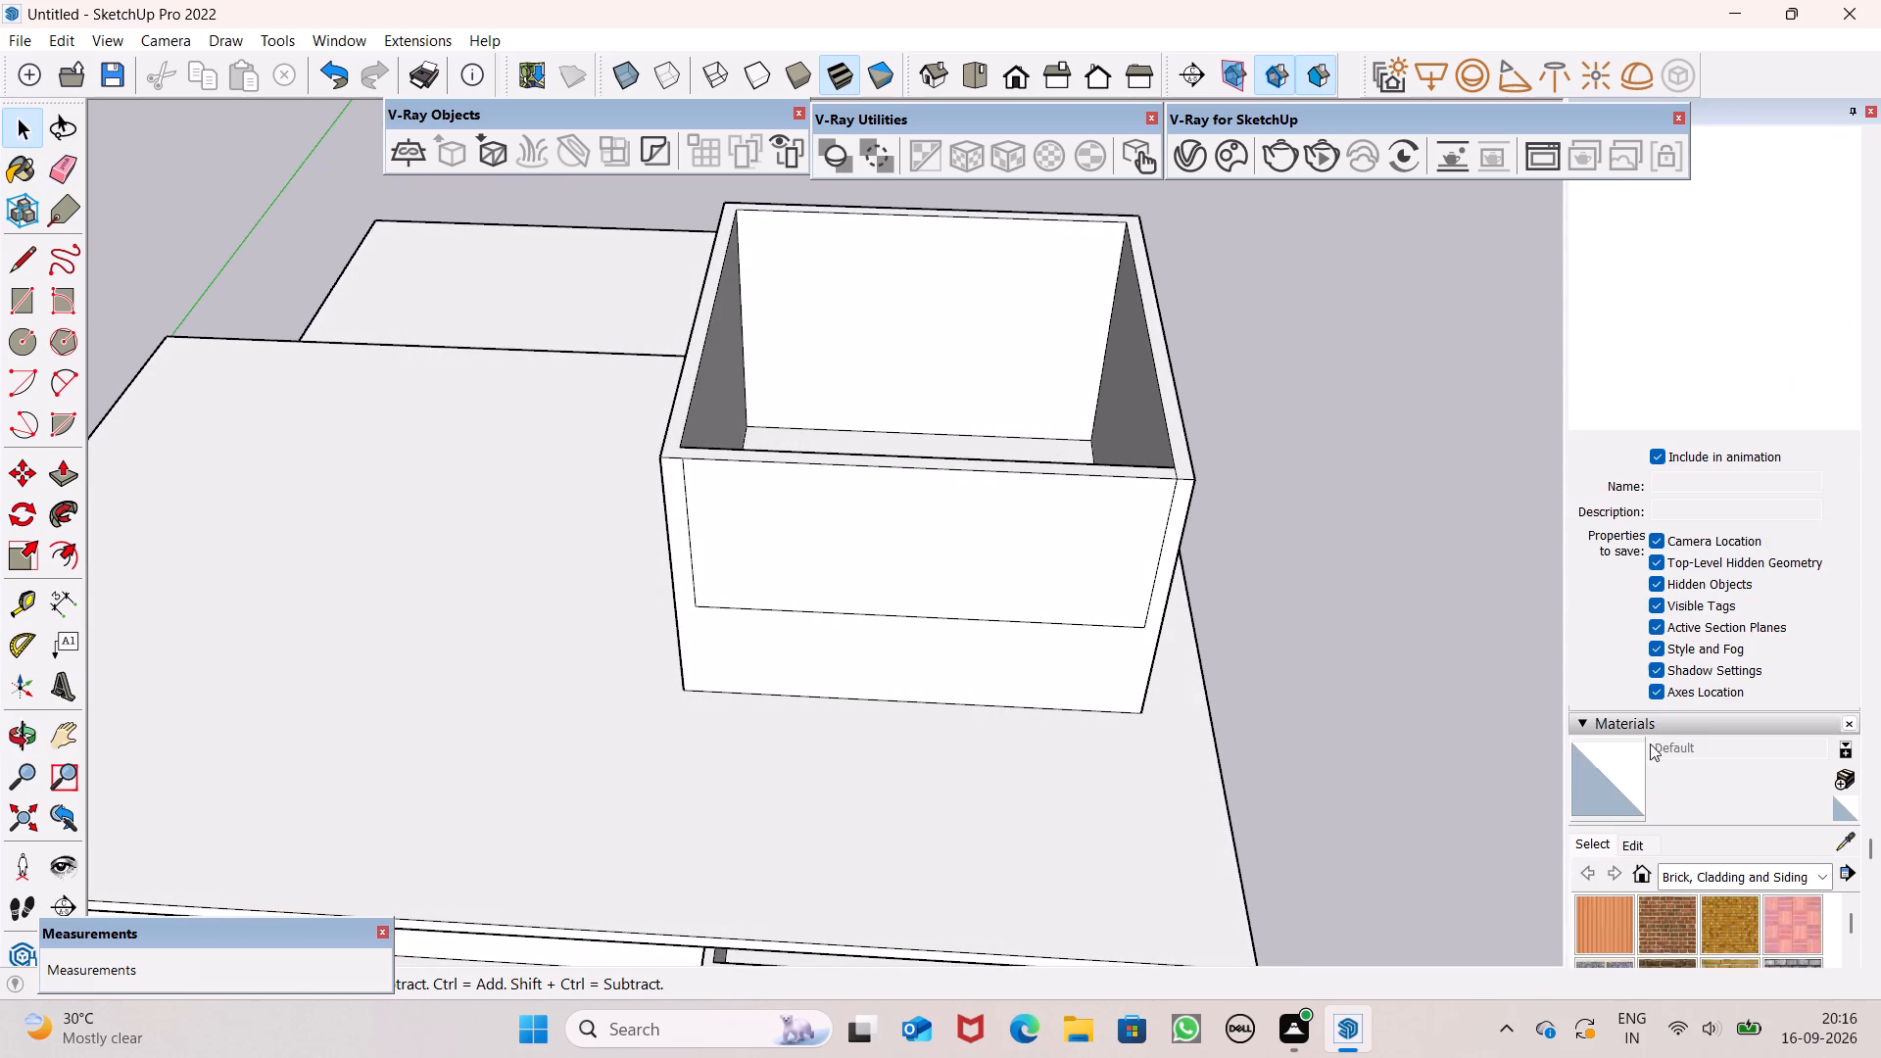
pyautogui.scroll(-5, 1650, 744)
pyautogui.scroll(2, 1665, 743)
pyautogui.click(1742, 691)
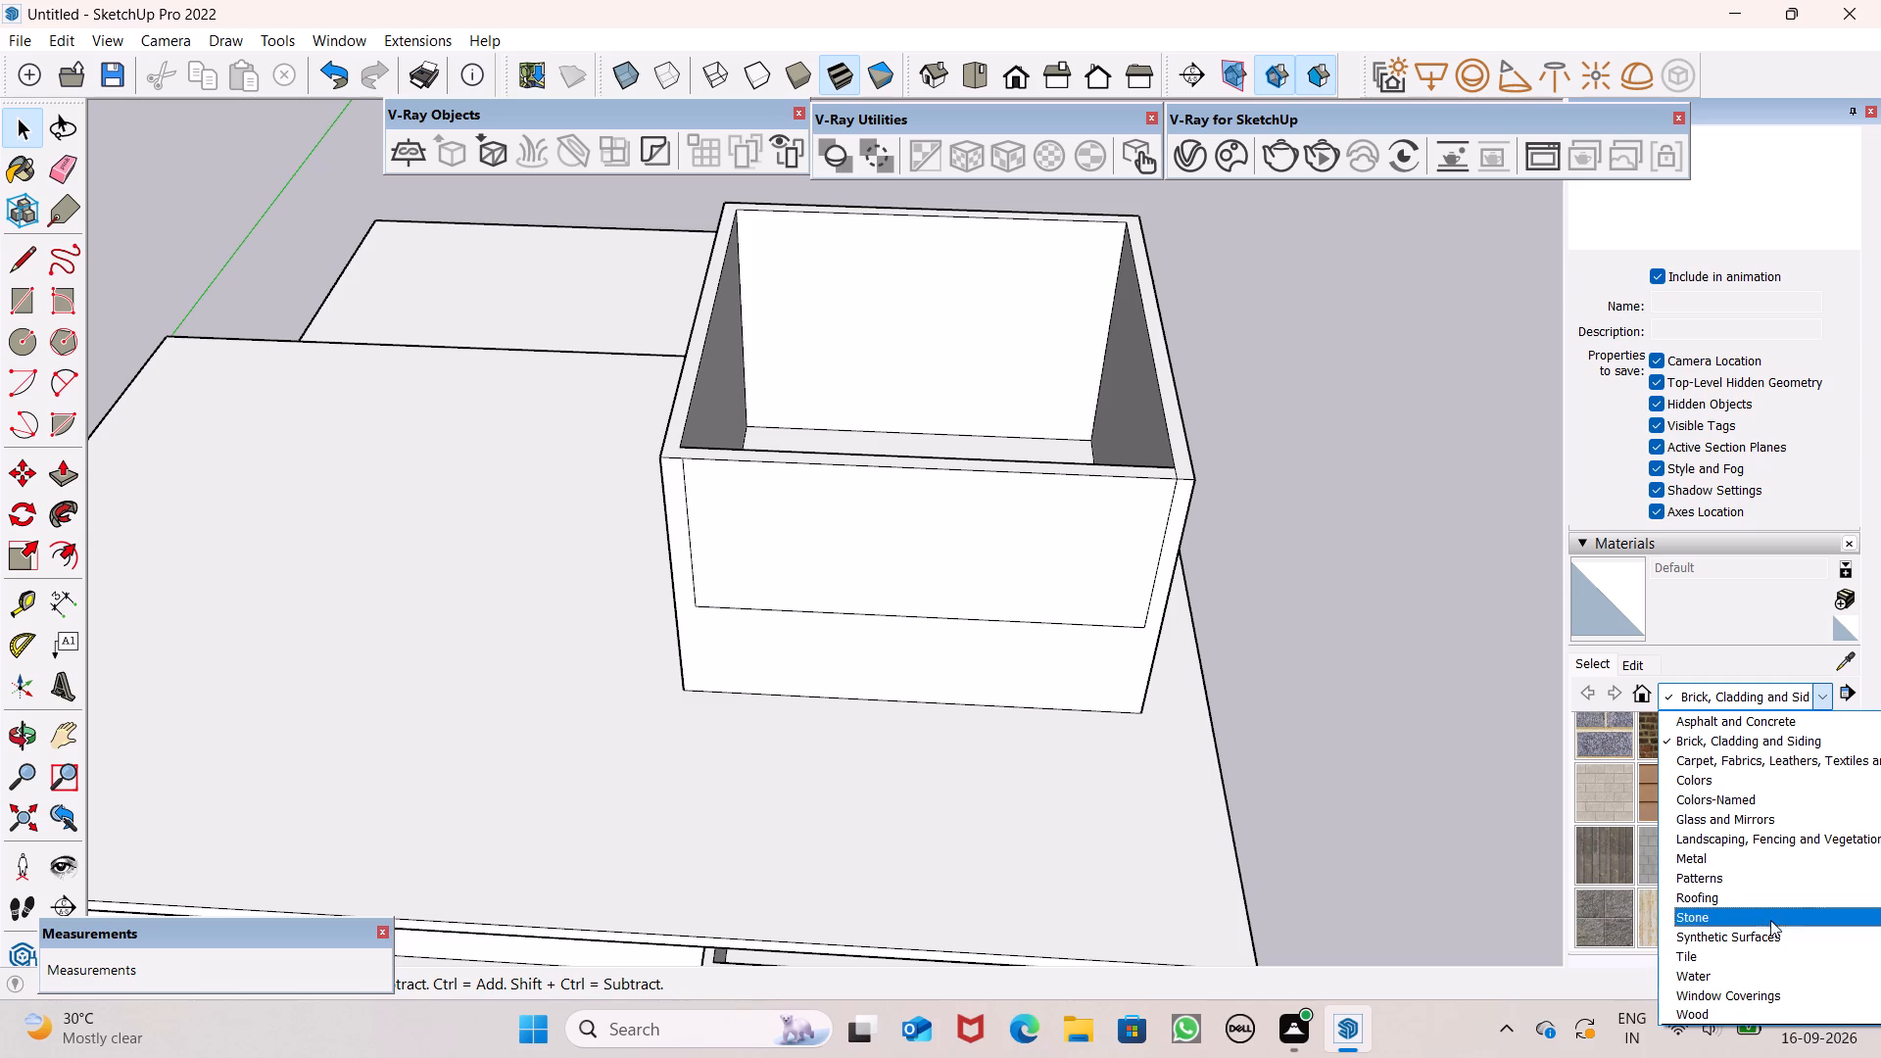
pyautogui.click(1725, 820)
pyautogui.click(1793, 741)
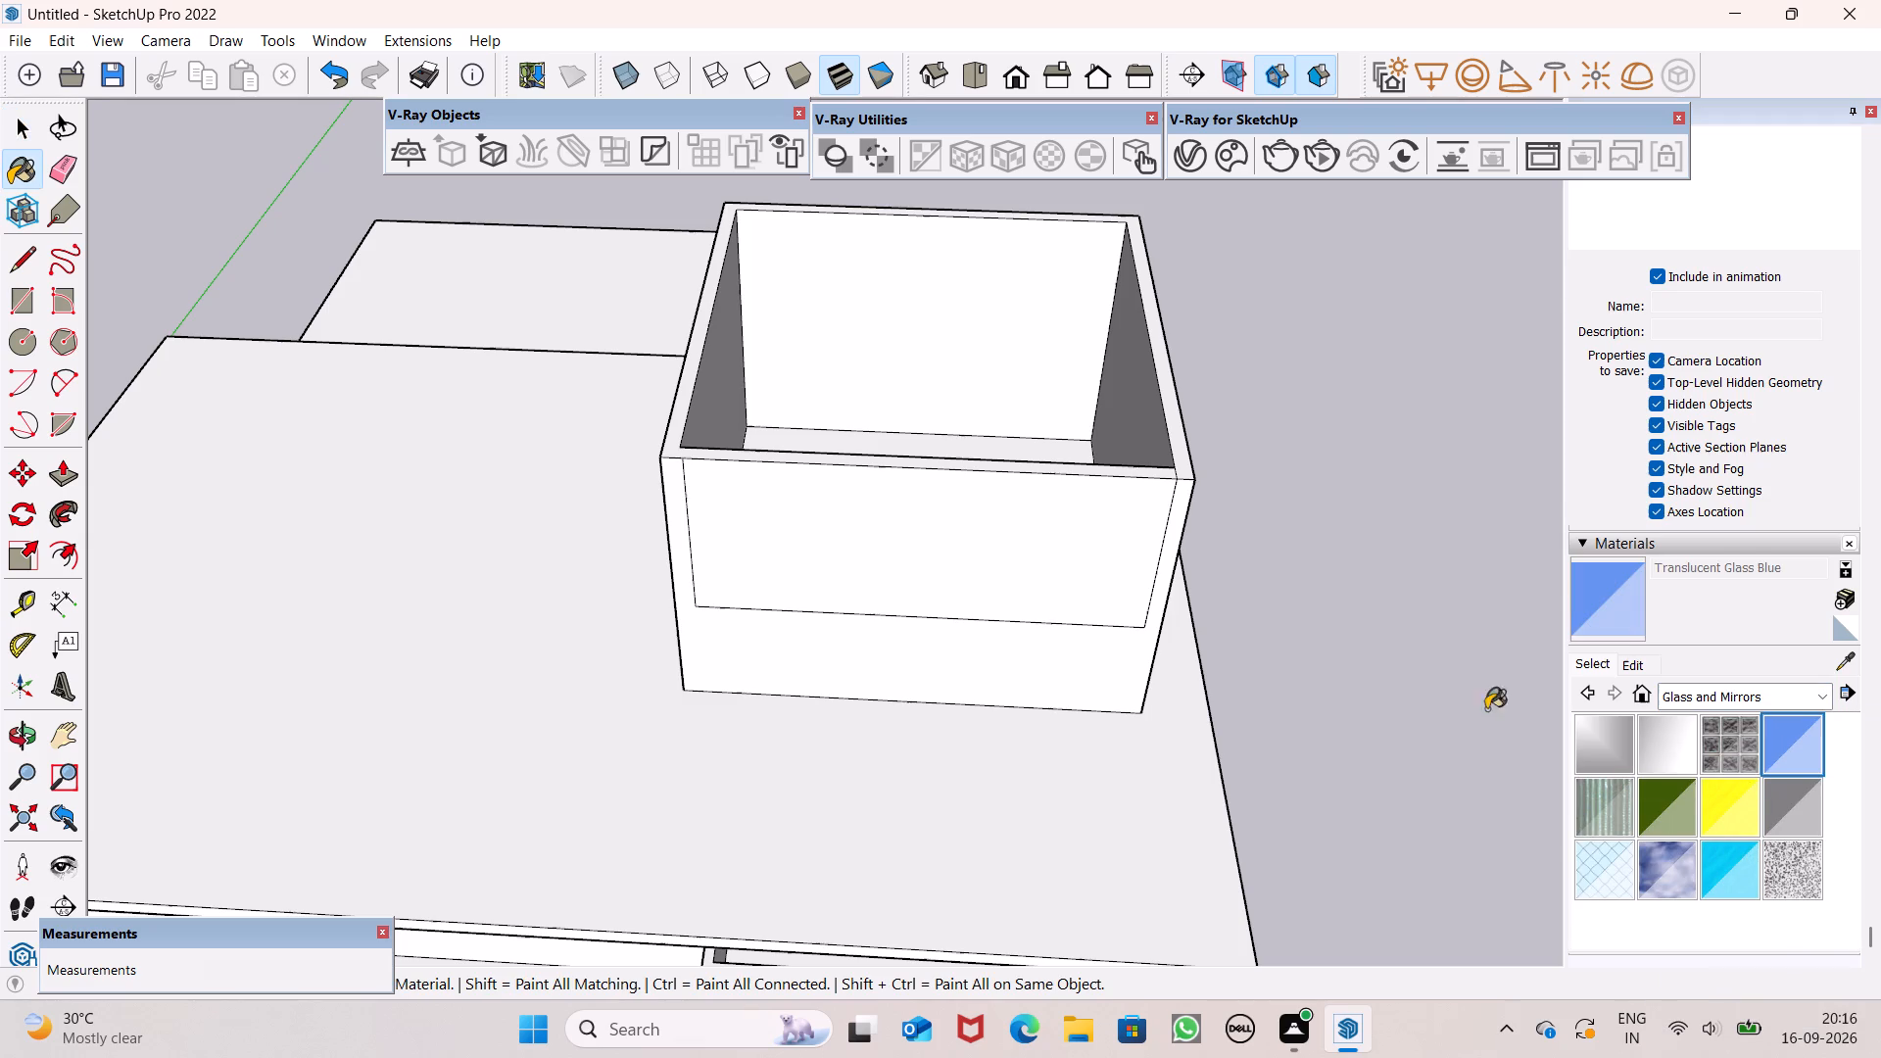
pyautogui.click(1046, 576)
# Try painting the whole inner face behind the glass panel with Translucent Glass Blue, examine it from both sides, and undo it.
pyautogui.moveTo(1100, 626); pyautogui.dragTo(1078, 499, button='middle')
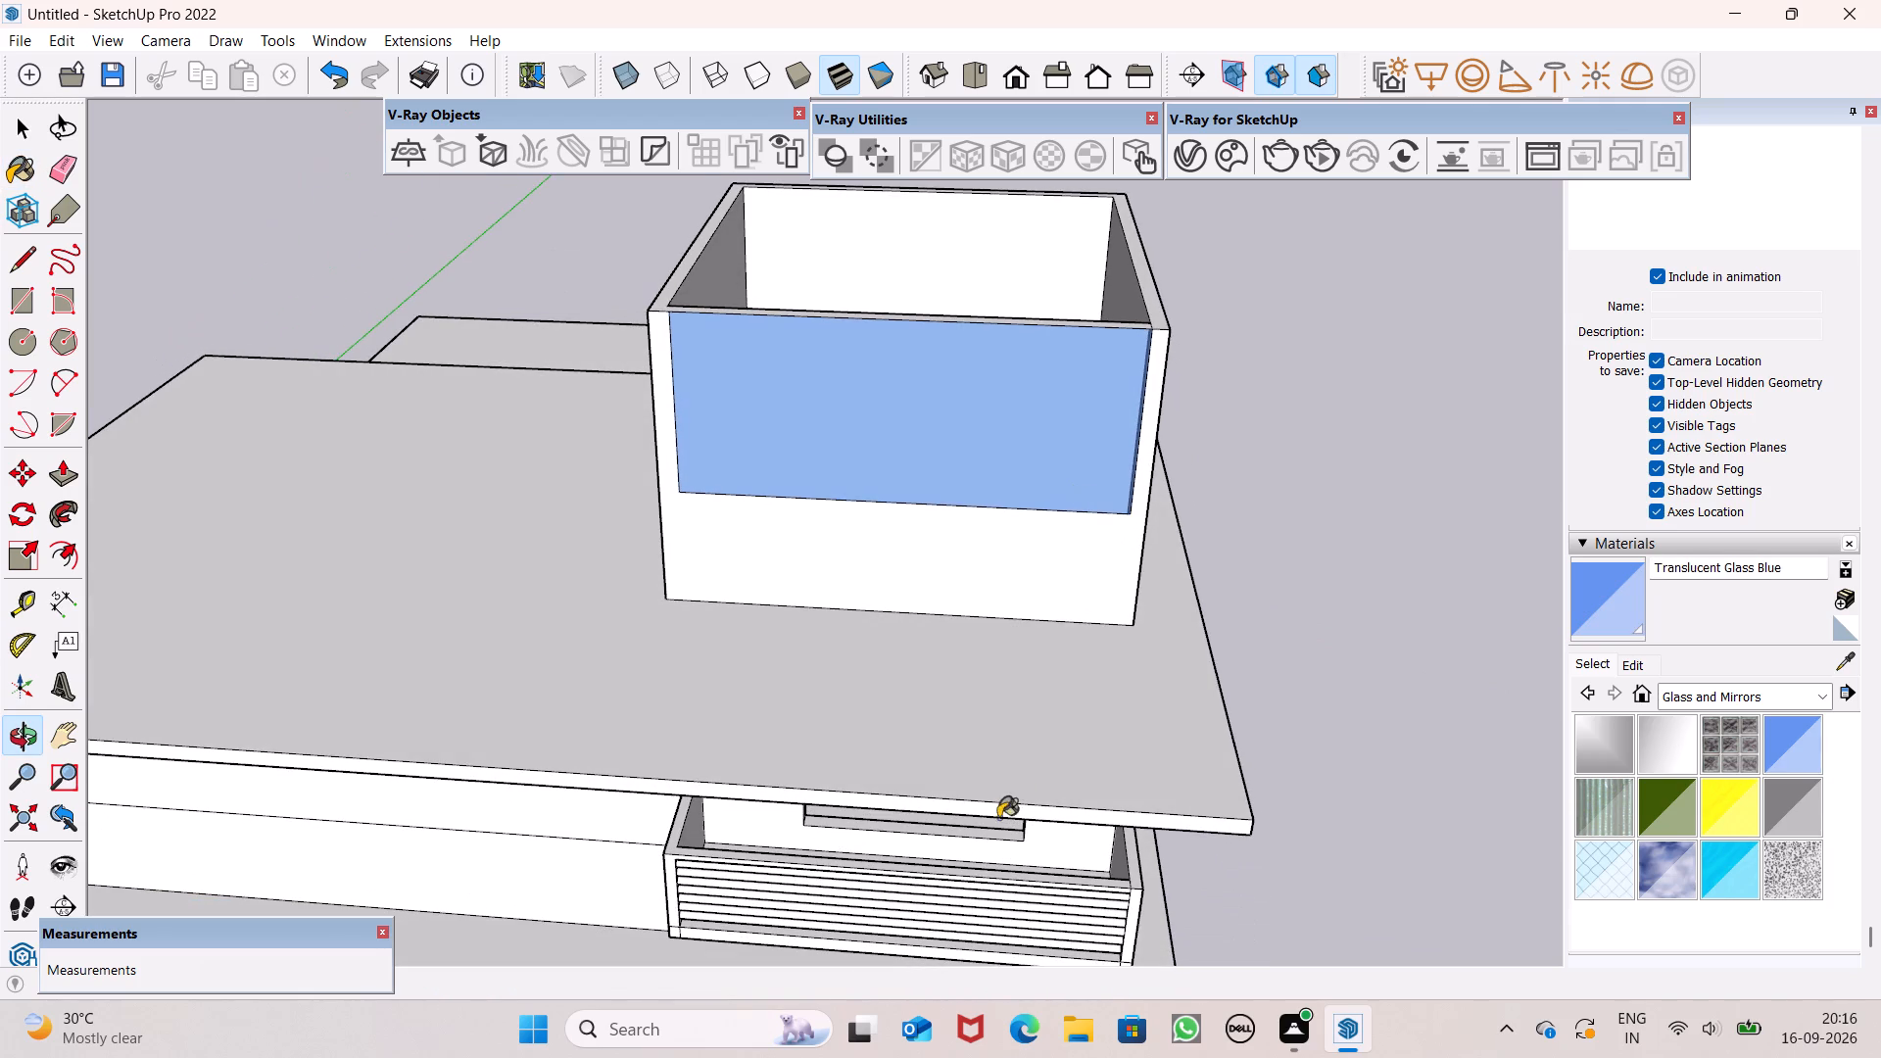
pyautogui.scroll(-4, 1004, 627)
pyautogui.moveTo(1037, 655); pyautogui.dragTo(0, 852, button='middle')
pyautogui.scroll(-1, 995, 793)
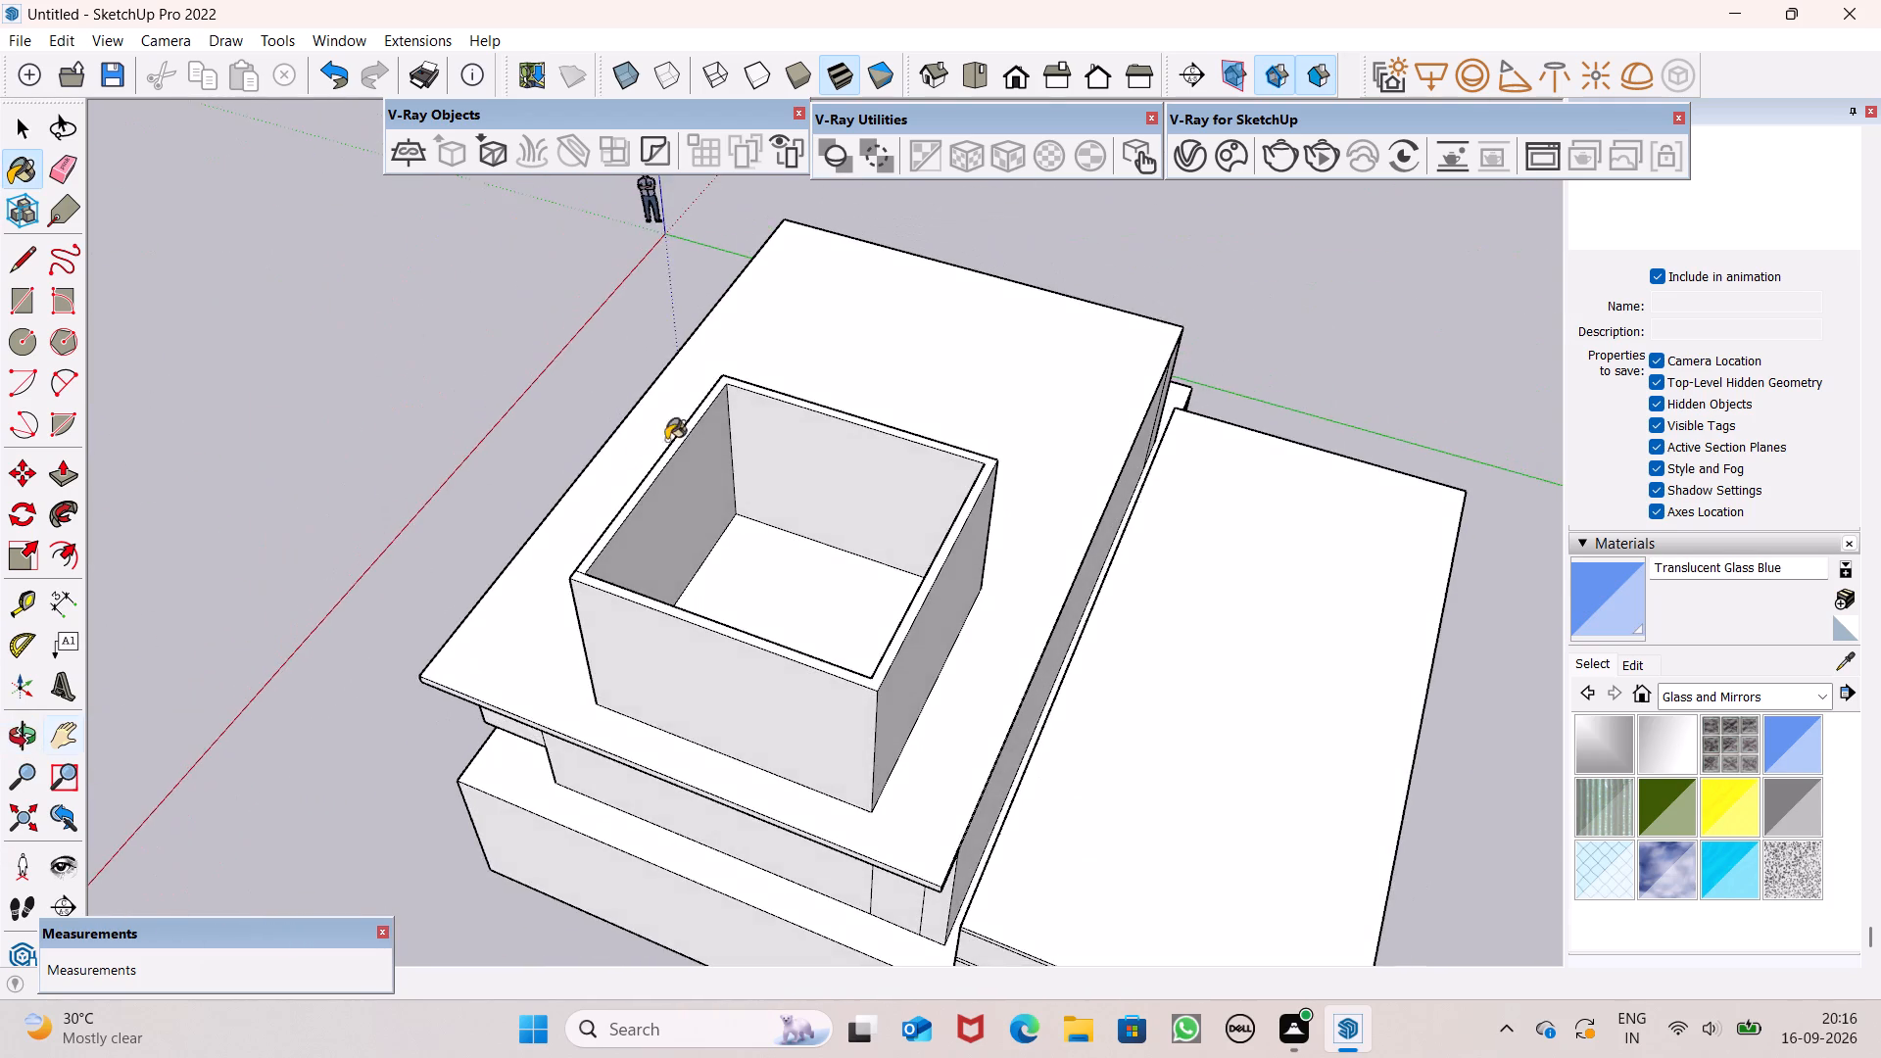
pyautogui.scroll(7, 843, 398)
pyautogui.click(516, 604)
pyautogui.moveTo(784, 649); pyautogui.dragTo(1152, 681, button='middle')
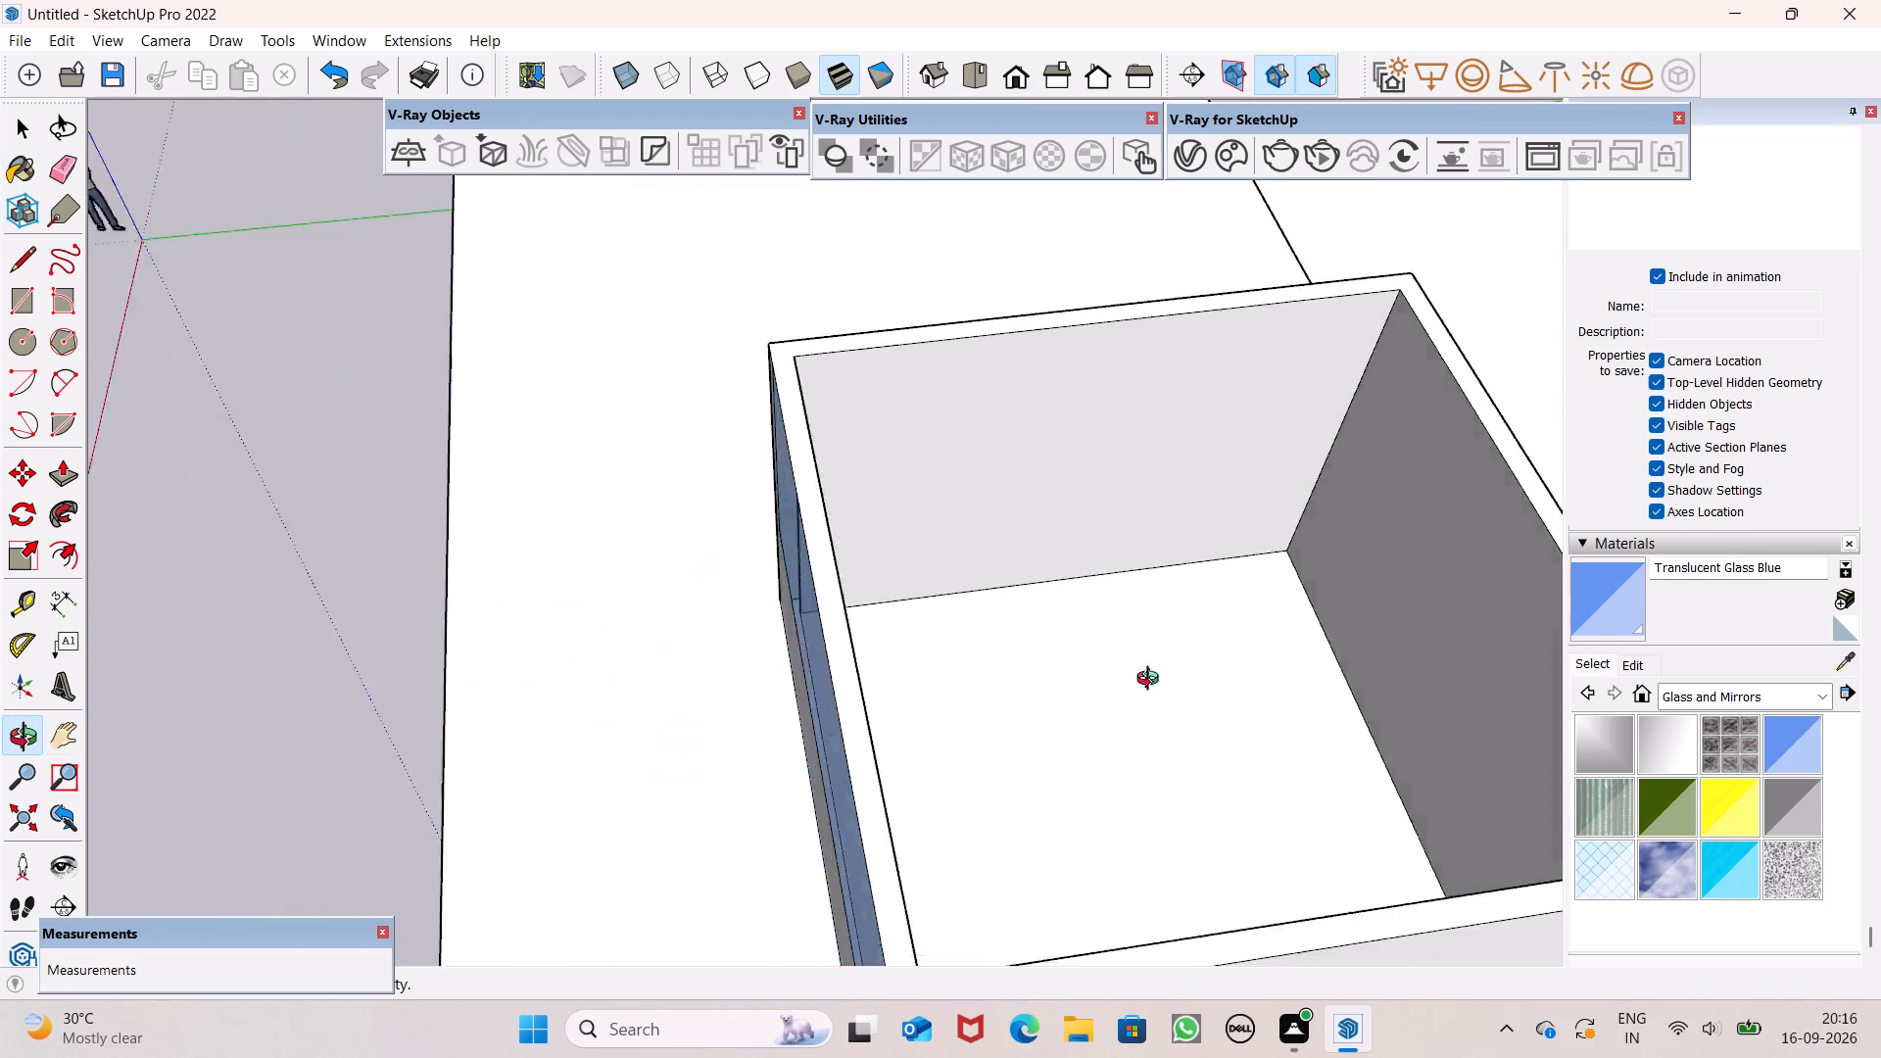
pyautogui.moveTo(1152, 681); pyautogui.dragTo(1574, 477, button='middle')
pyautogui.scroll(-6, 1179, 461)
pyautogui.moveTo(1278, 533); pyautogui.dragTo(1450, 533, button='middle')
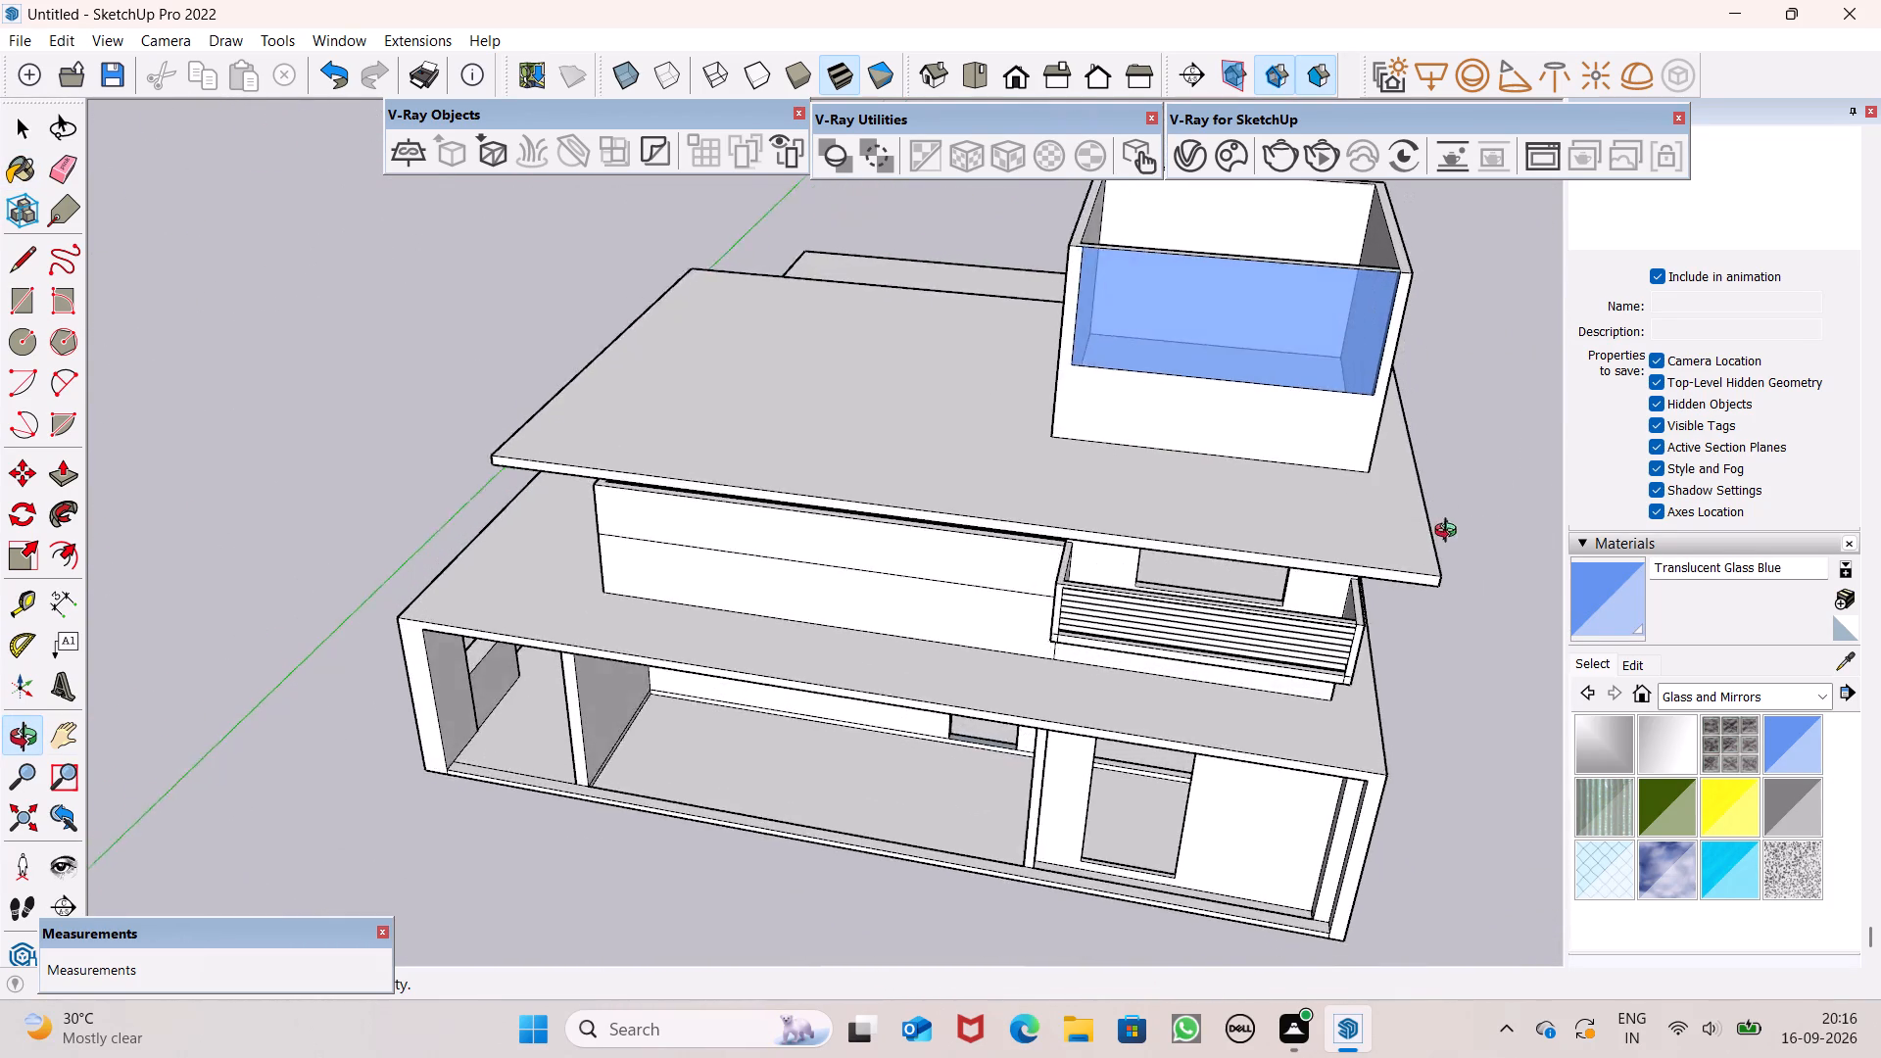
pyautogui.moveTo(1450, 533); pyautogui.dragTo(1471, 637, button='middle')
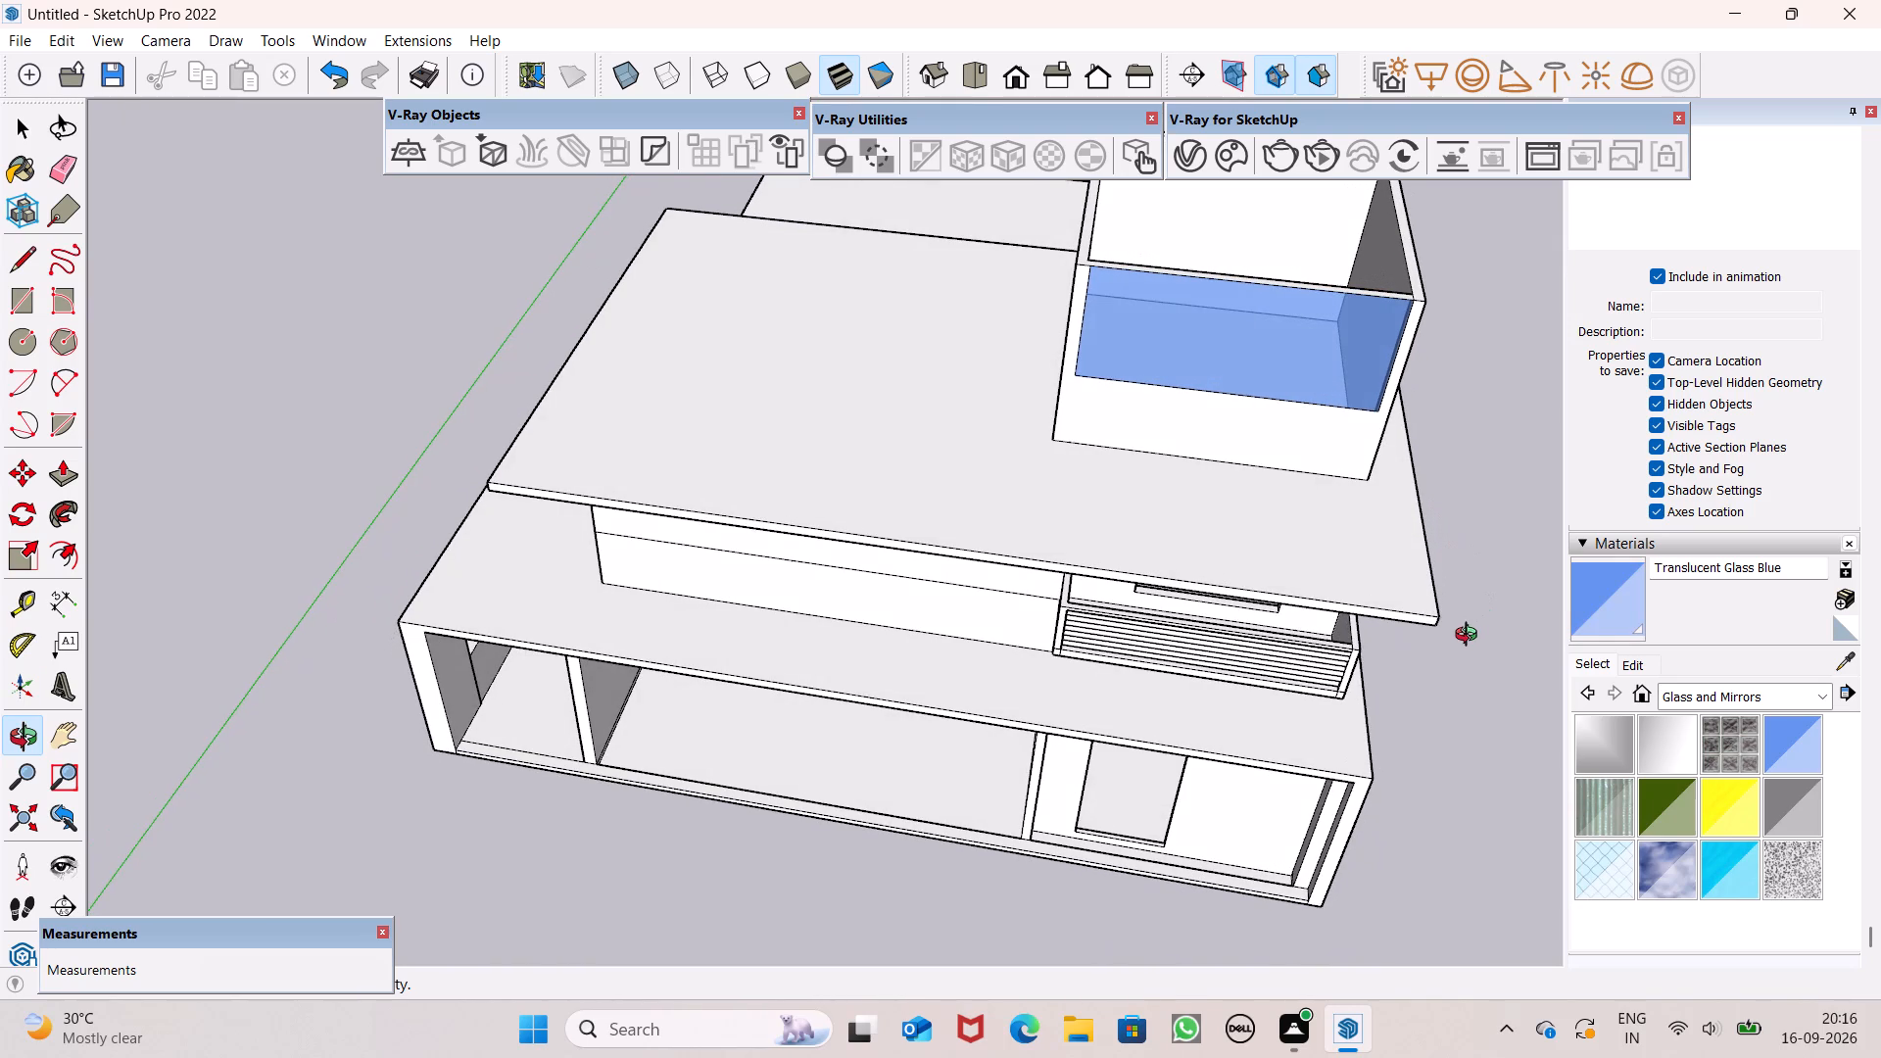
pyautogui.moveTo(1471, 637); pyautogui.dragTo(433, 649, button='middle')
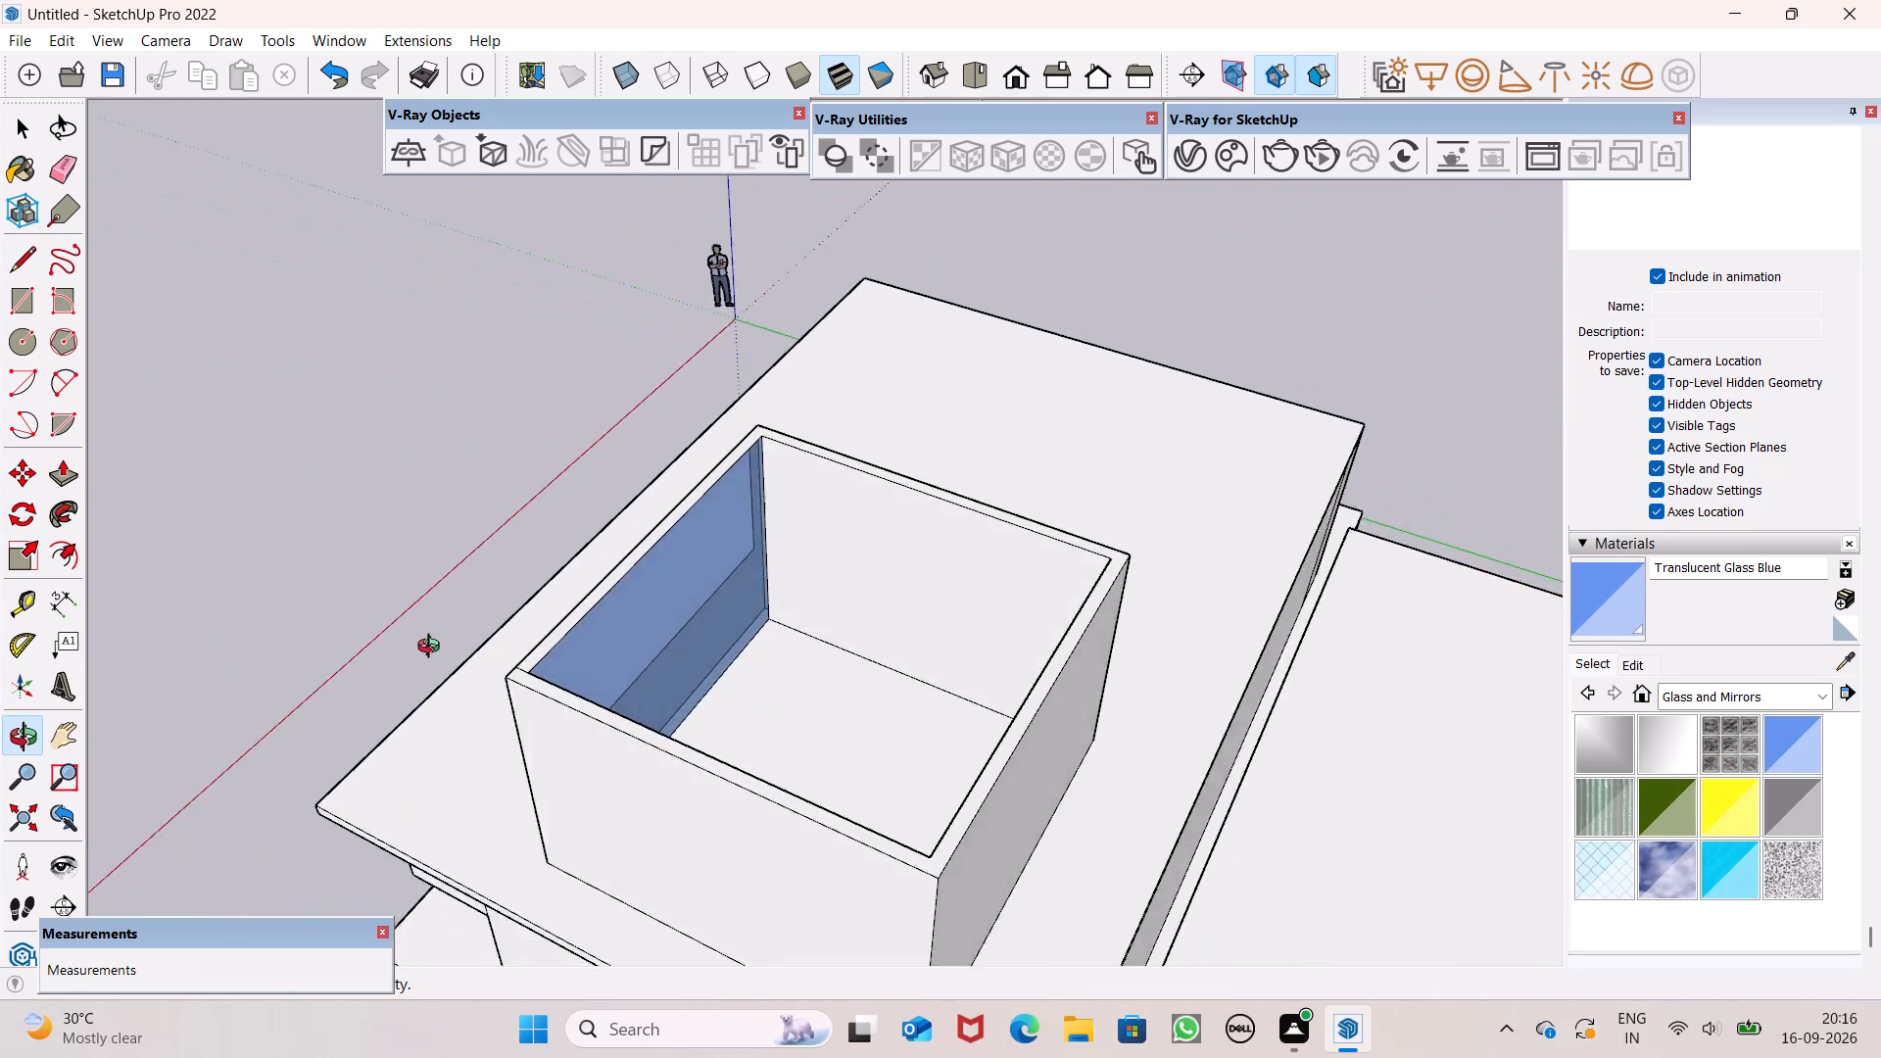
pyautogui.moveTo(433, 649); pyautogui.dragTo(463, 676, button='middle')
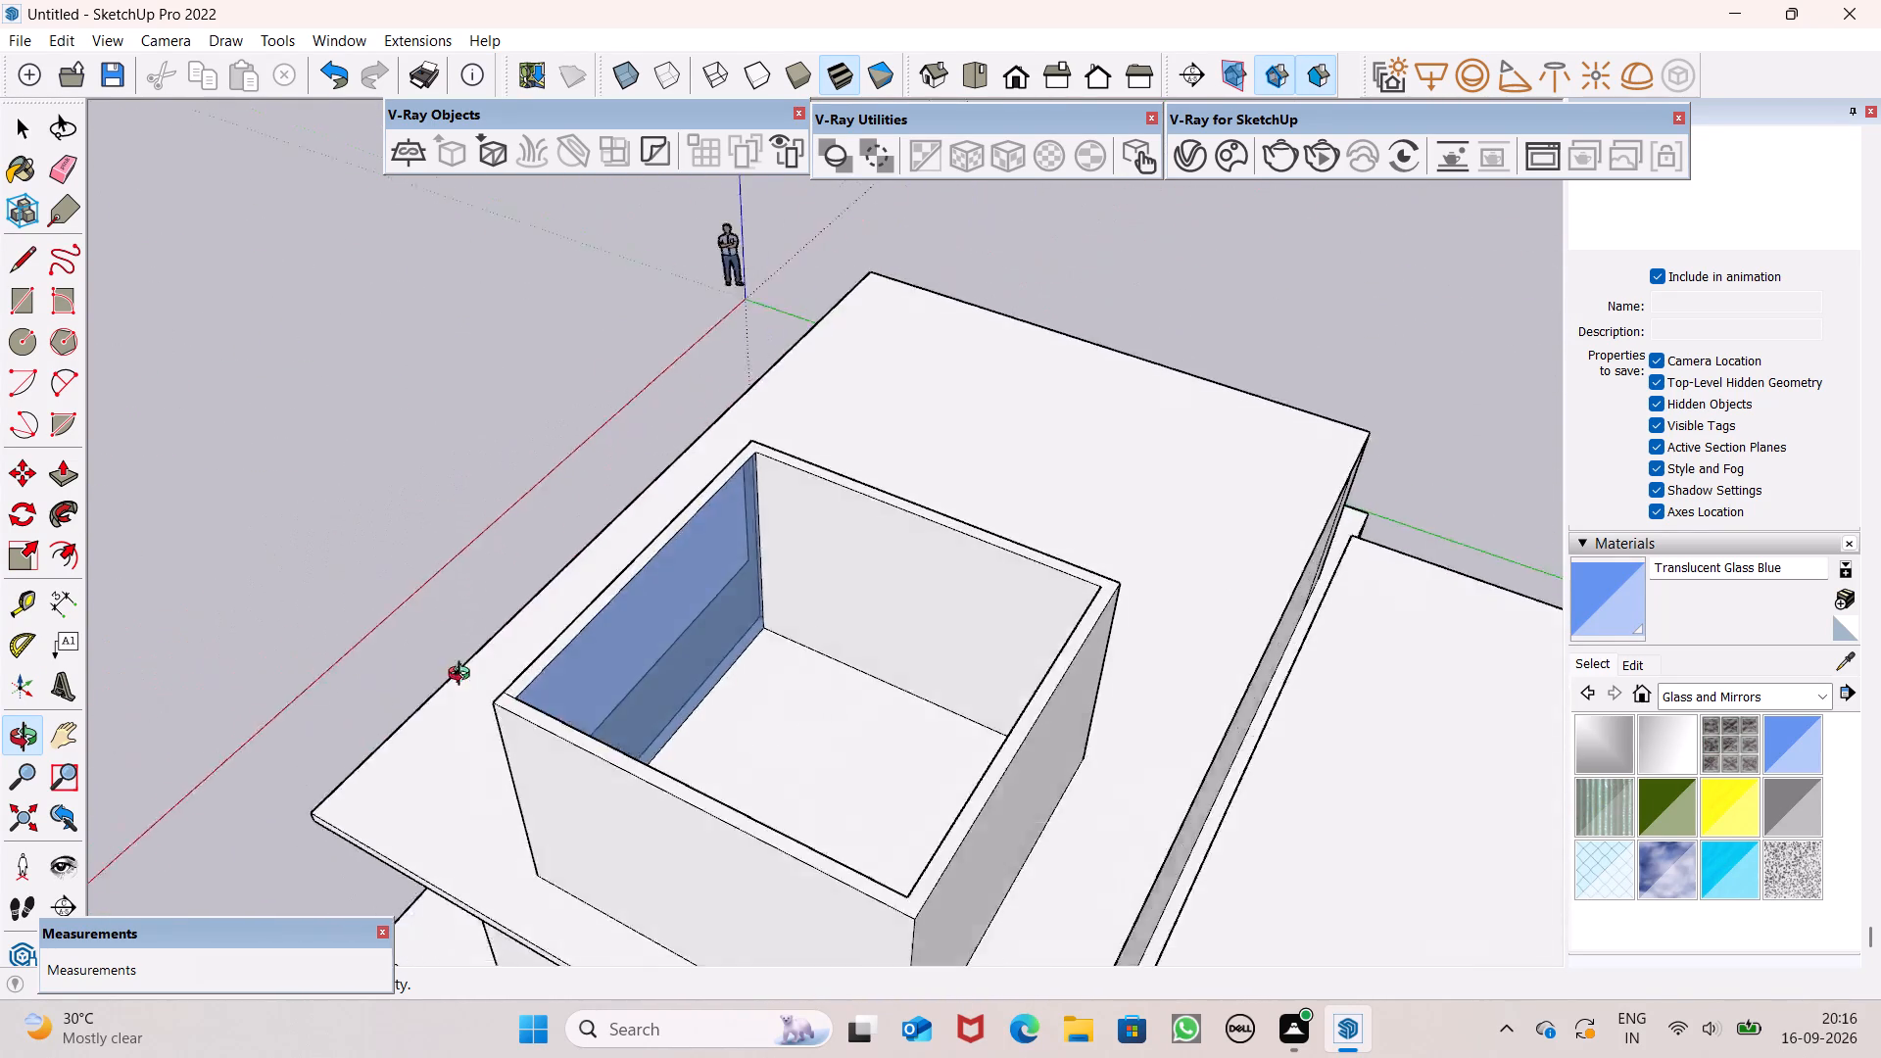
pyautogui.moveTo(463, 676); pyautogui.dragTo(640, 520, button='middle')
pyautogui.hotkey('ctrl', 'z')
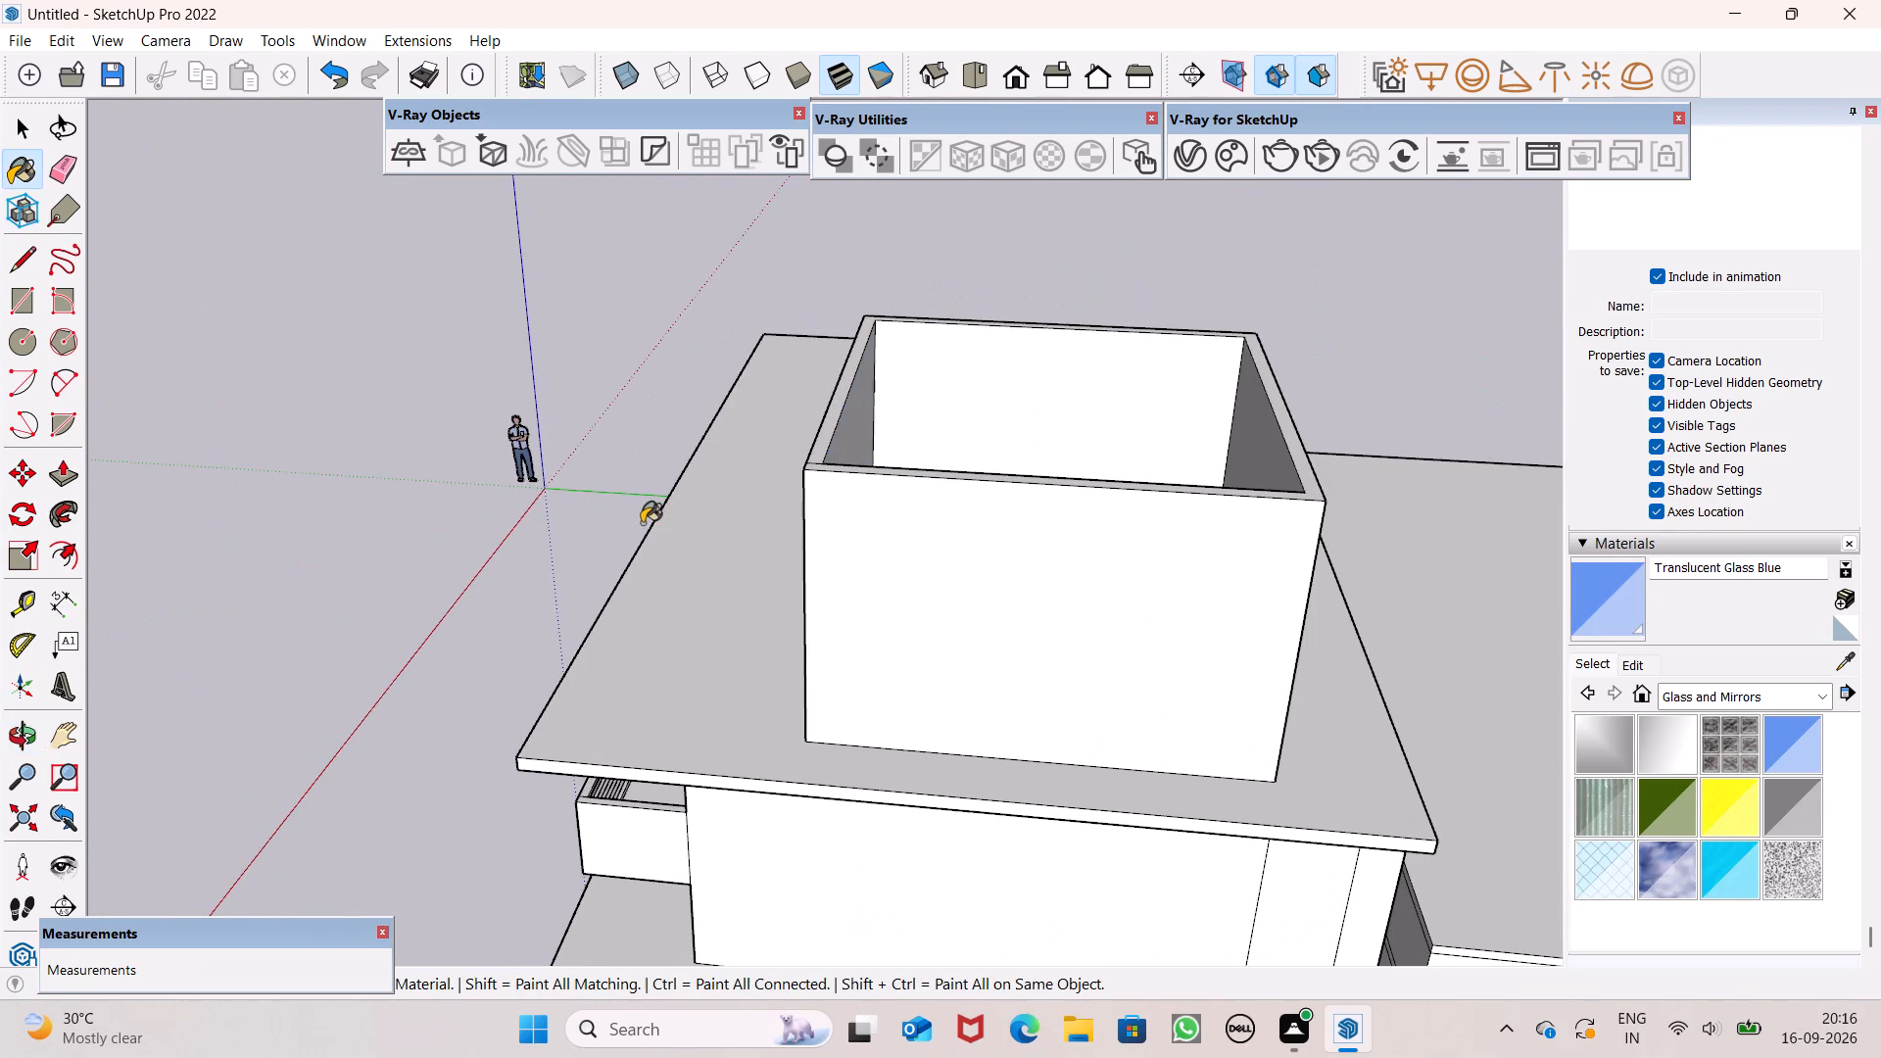
# Draw a line across the lower part of the balcony-side wall's inner face, from one inner corner edge to the other.
pyautogui.scroll(-6, 980, 521)
pyautogui.moveTo(1012, 570); pyautogui.dragTo(1543, 471, button='middle')
pyautogui.scroll(6, 1138, 442)
pyautogui.moveTo(1121, 477); pyautogui.dragTo(1024, 703, button='middle')
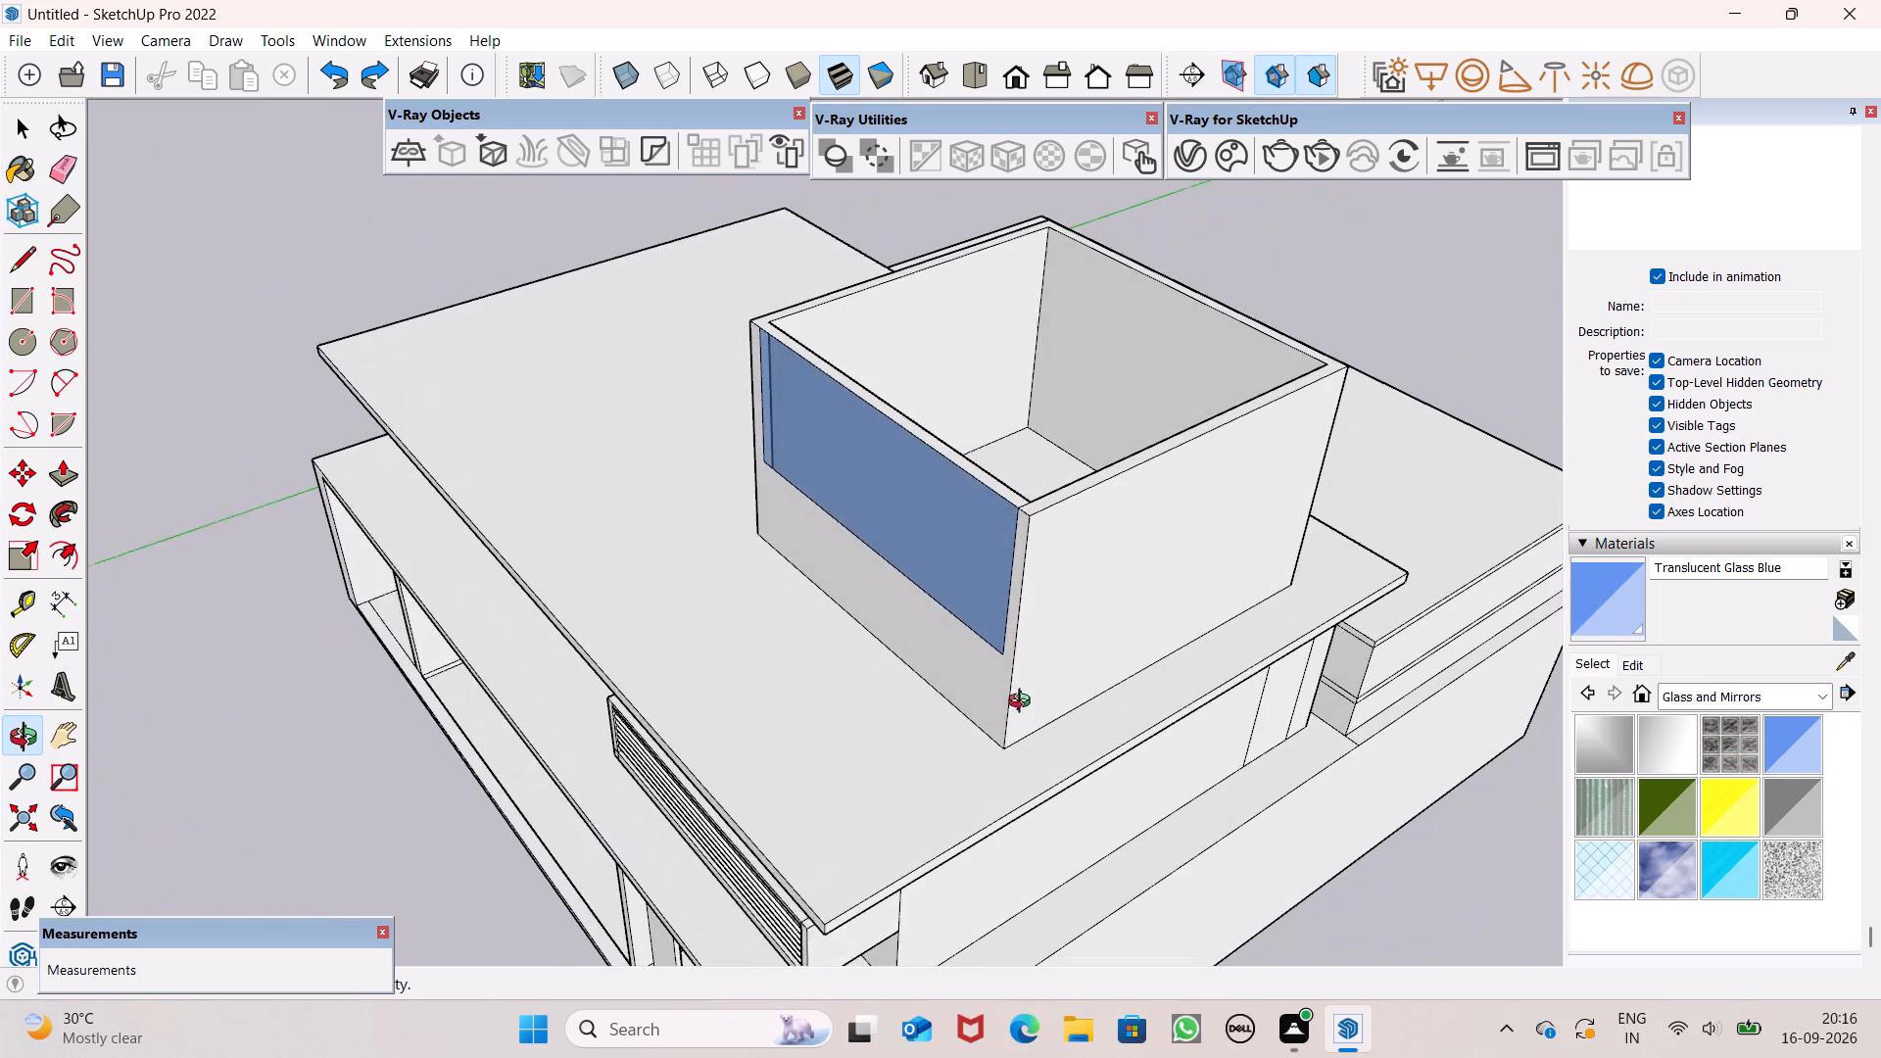
pyautogui.moveTo(1024, 703); pyautogui.dragTo(1037, 699, button='middle')
pyautogui.press('space')
pyautogui.scroll(-4, 1024, 643)
pyautogui.moveTo(1034, 648); pyautogui.dragTo(898, 693, button='middle')
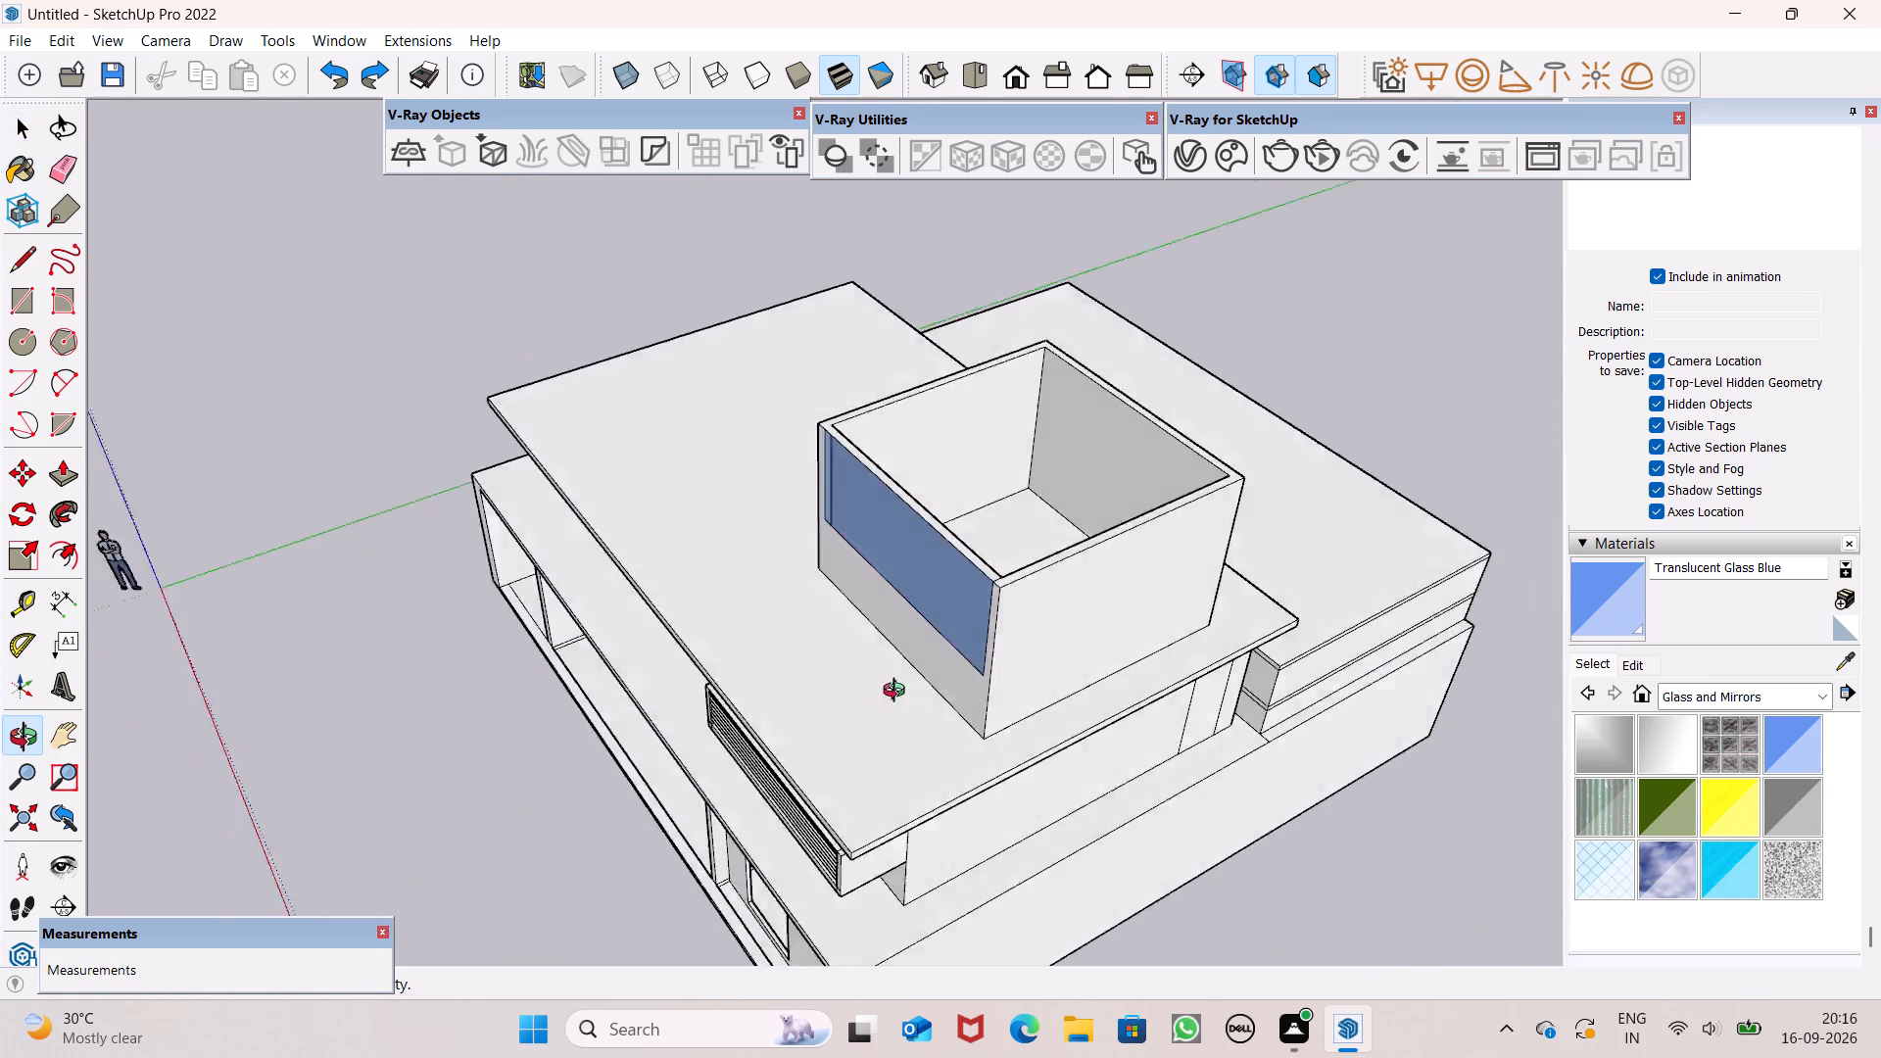
pyautogui.moveTo(898, 693); pyautogui.dragTo(97, 739, button='middle')
pyautogui.scroll(6, 448, 588)
pyautogui.moveTo(758, 565); pyautogui.dragTo(480, 713, button='middle')
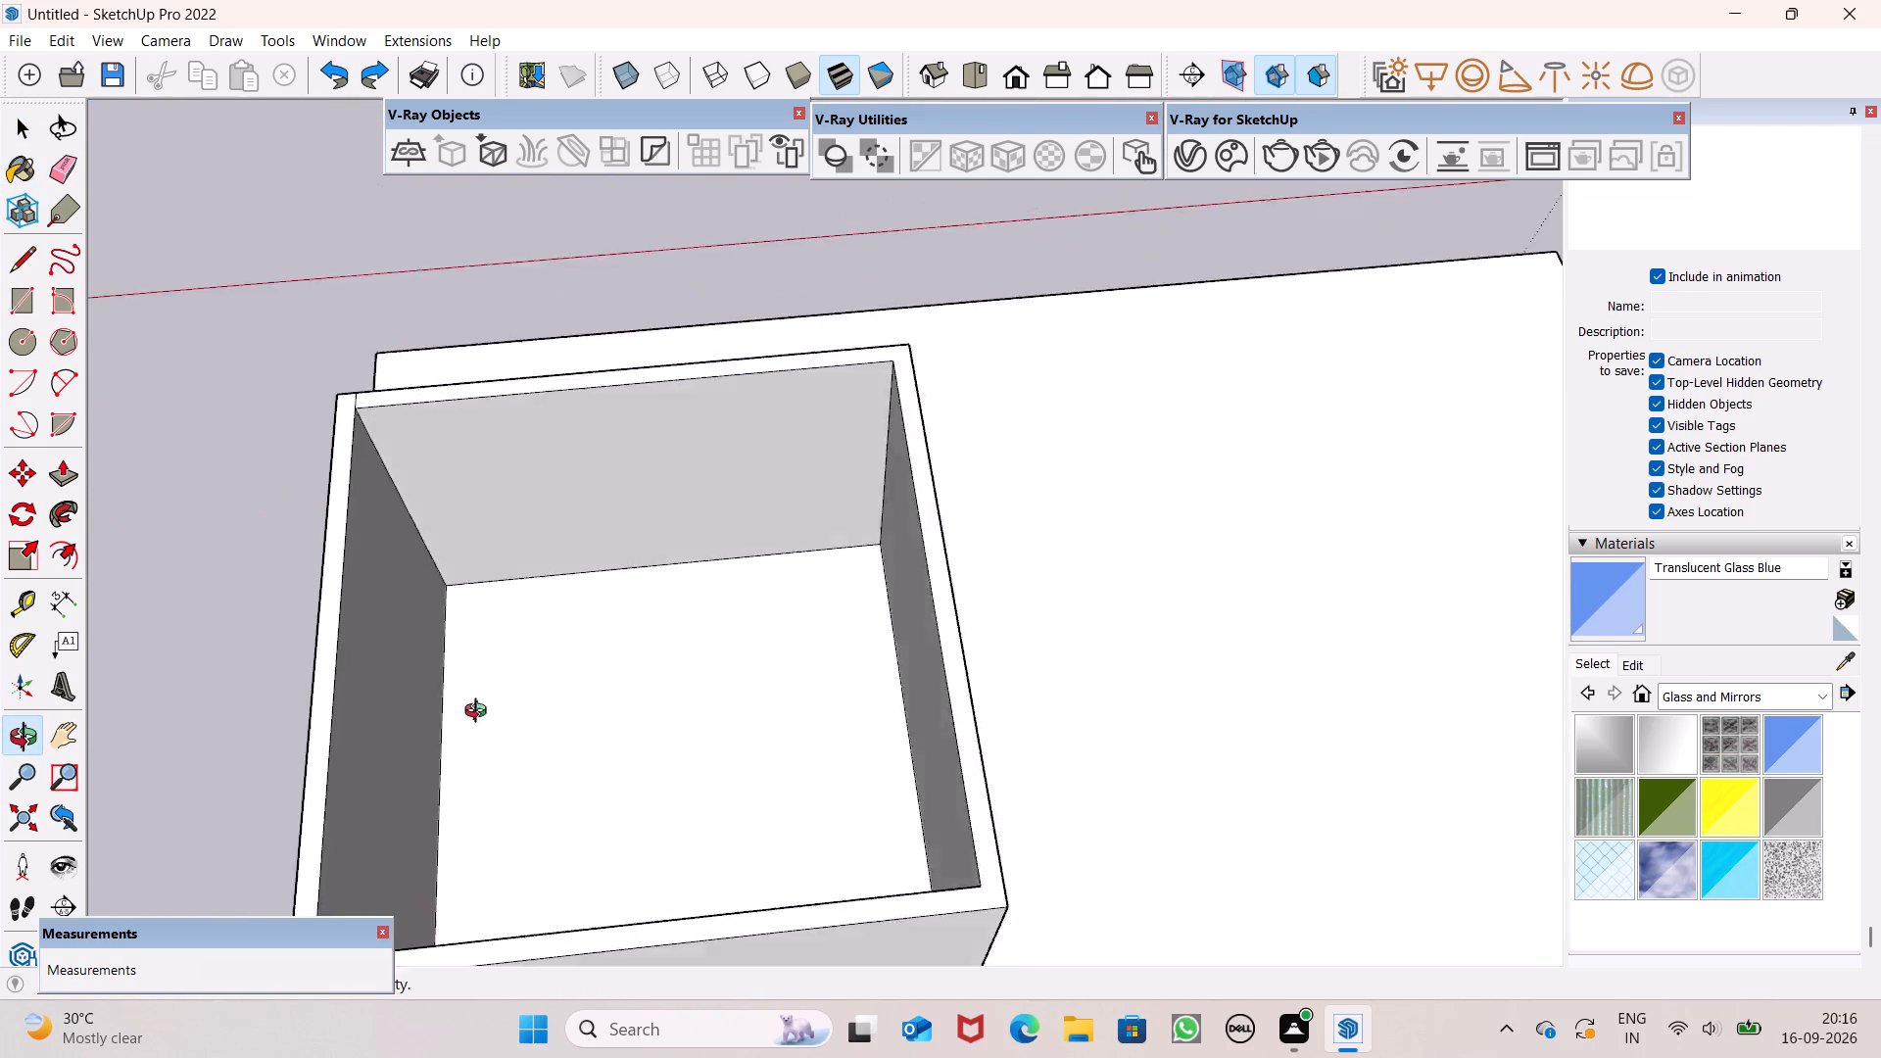
pyautogui.moveTo(480, 713); pyautogui.dragTo(412, 726, button='middle')
pyautogui.scroll(4, 51, 503)
pyautogui.click(20, 273)
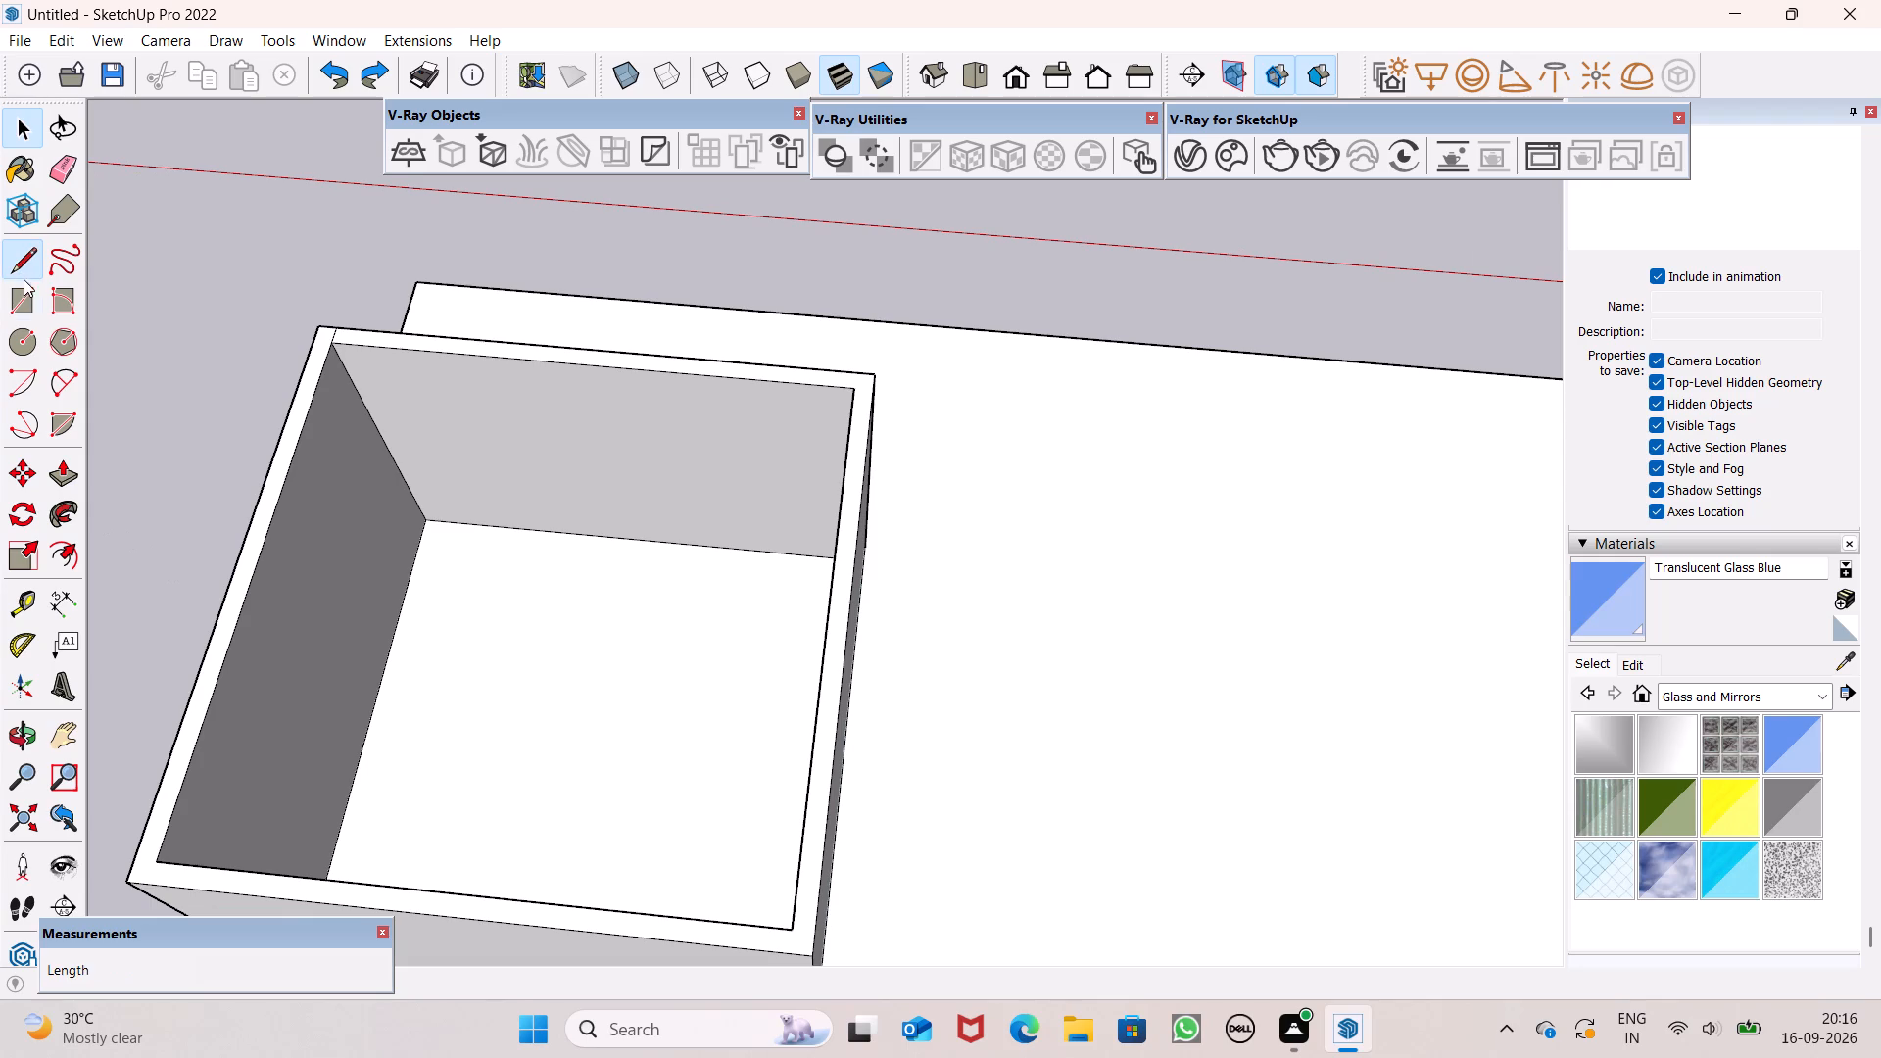
pyautogui.moveTo(527, 529); pyautogui.dragTo(556, 396, button='middle')
pyautogui.scroll(1, 556, 397)
pyautogui.scroll(6, 429, 454)
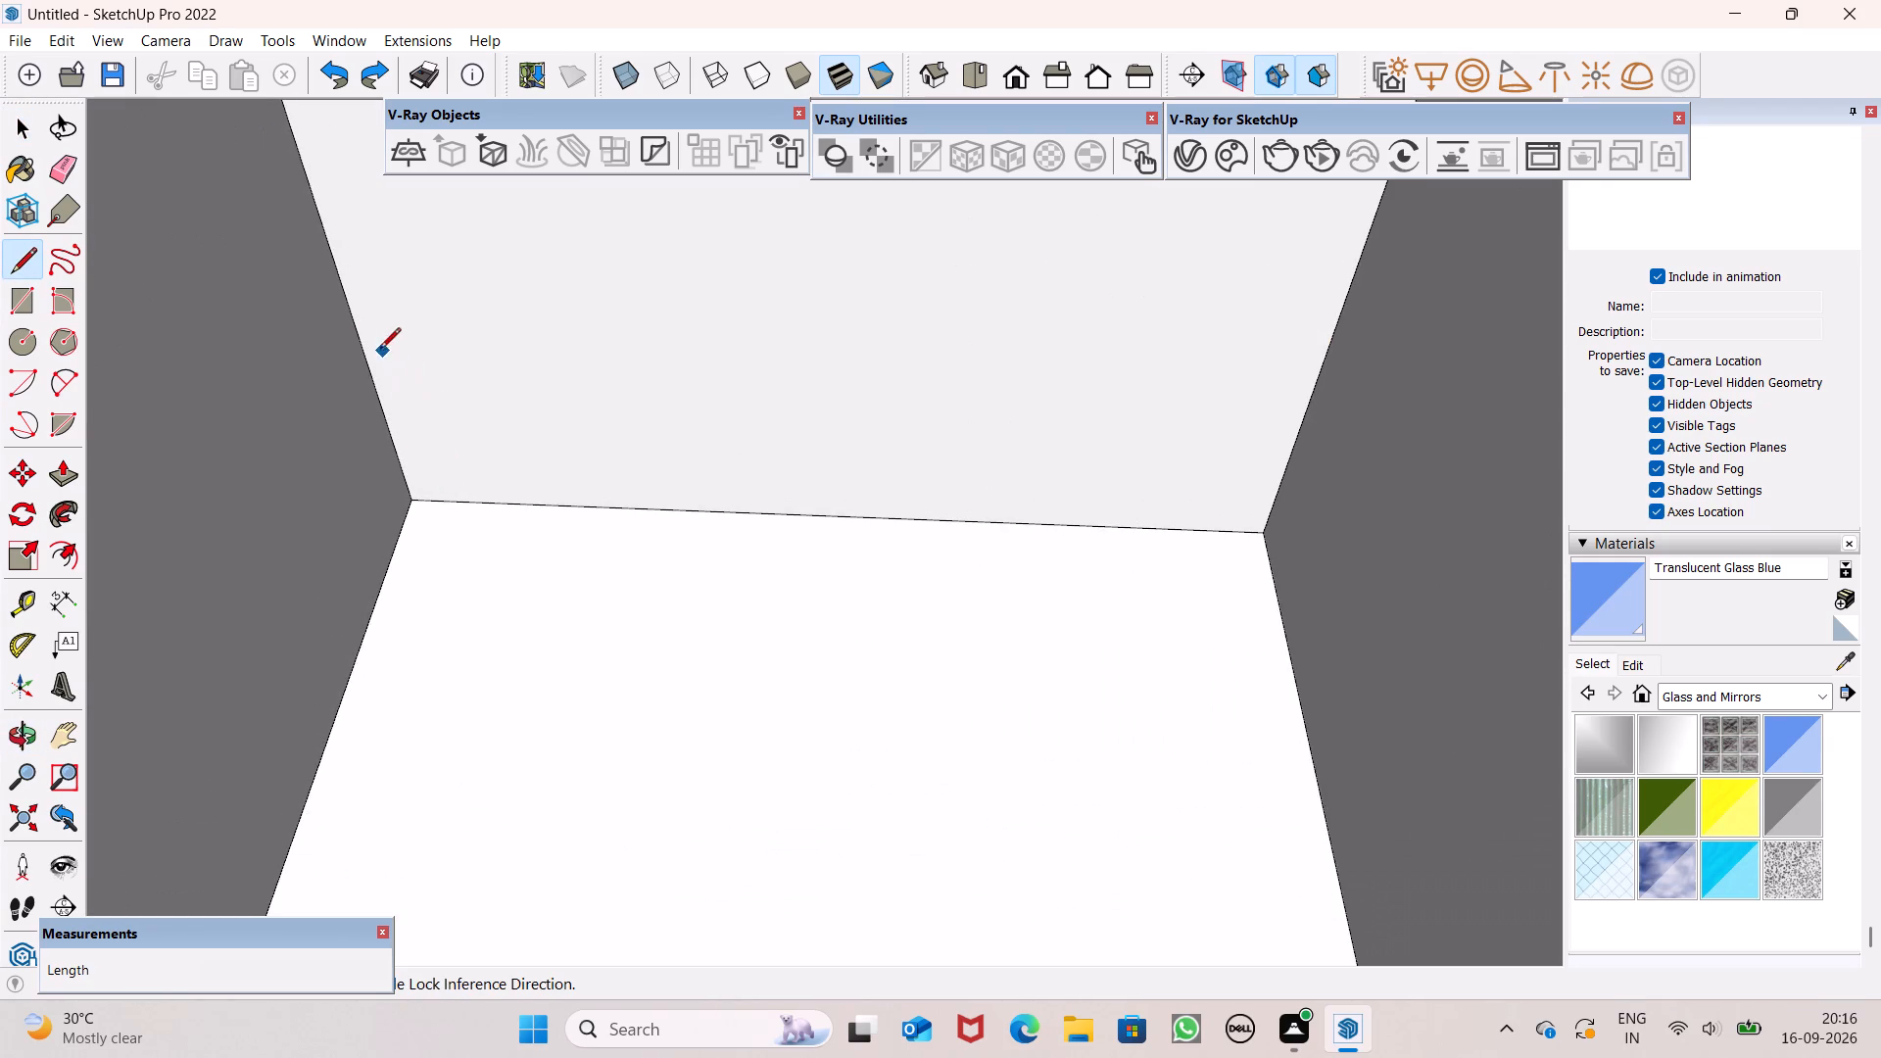
pyautogui.click(364, 359)
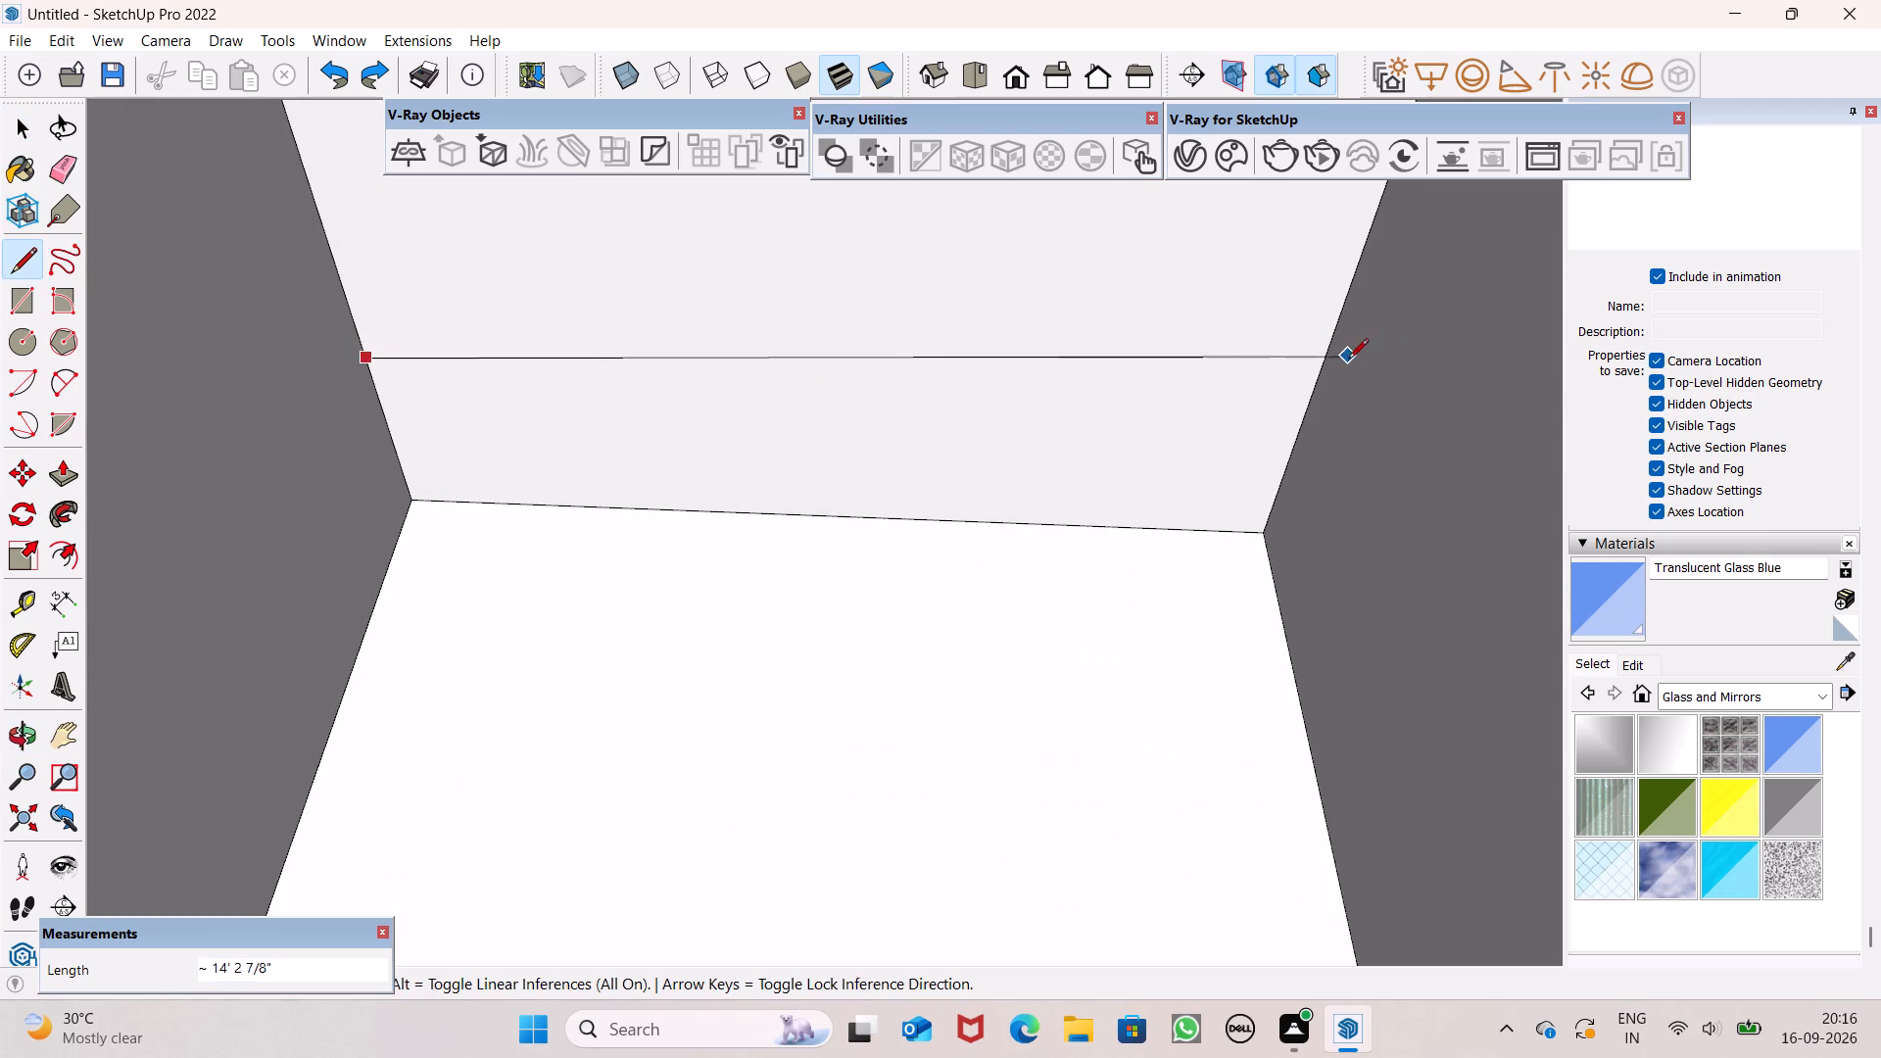
pyautogui.click(1330, 388)
pyautogui.press('space')
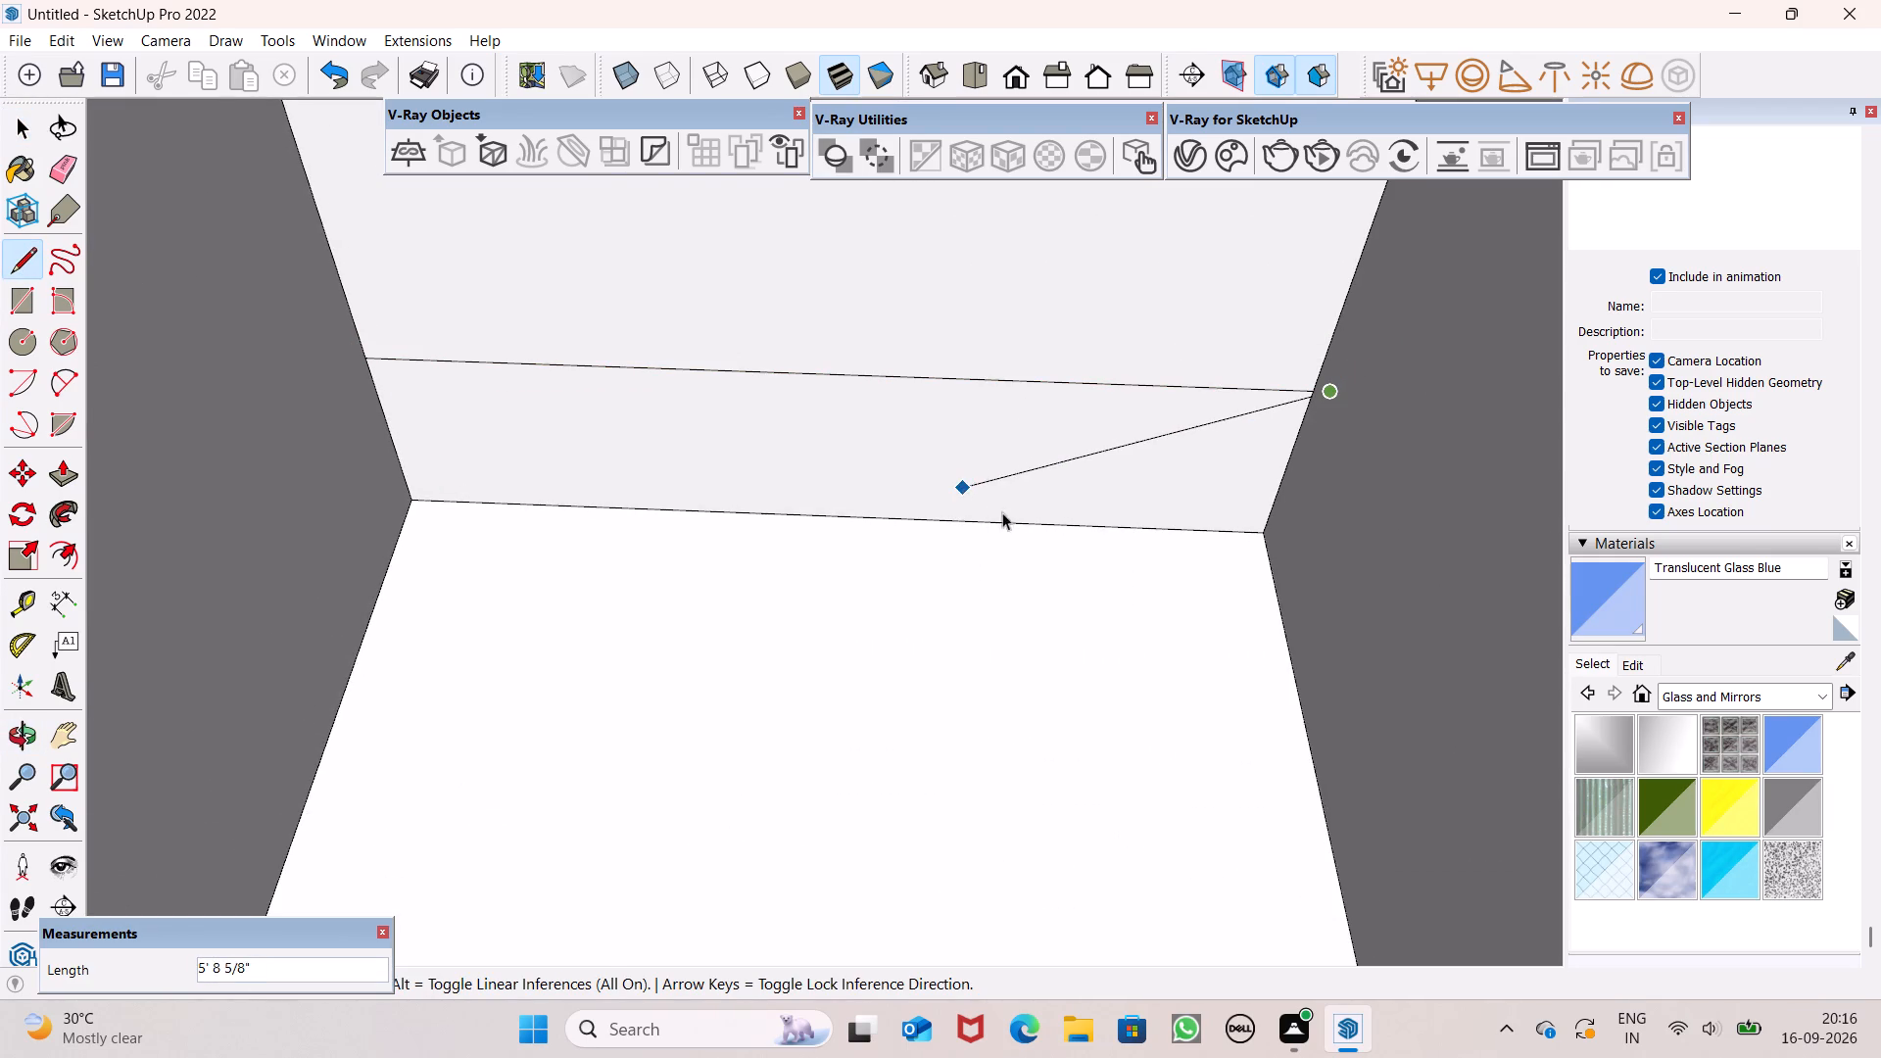
# Paint the inner wall face above the new dividing line with Translucent Glass Blue.
pyautogui.scroll(-8, 1007, 516)
pyautogui.moveTo(1033, 520); pyautogui.dragTo(1041, 631, button='middle')
pyautogui.scroll(5, 837, 523)
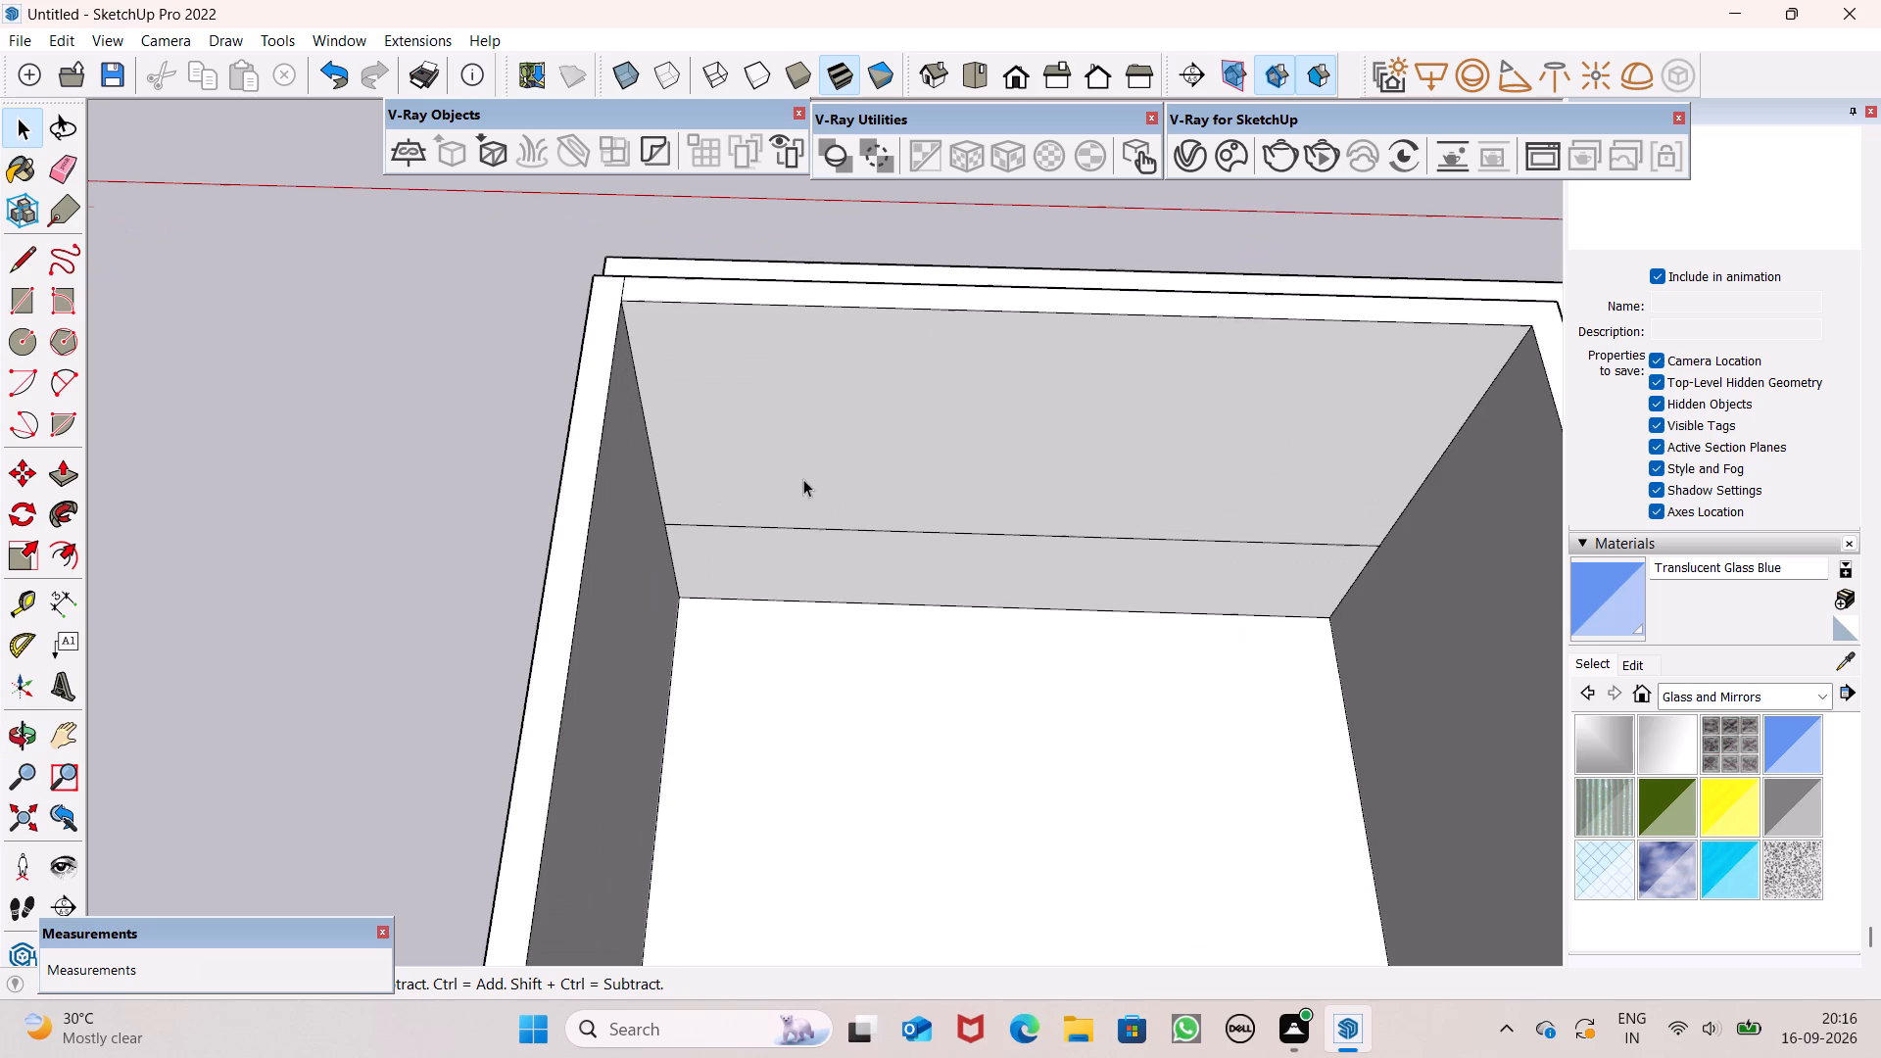
pyautogui.moveTo(981, 551); pyautogui.dragTo(1857, 585, button='middle')
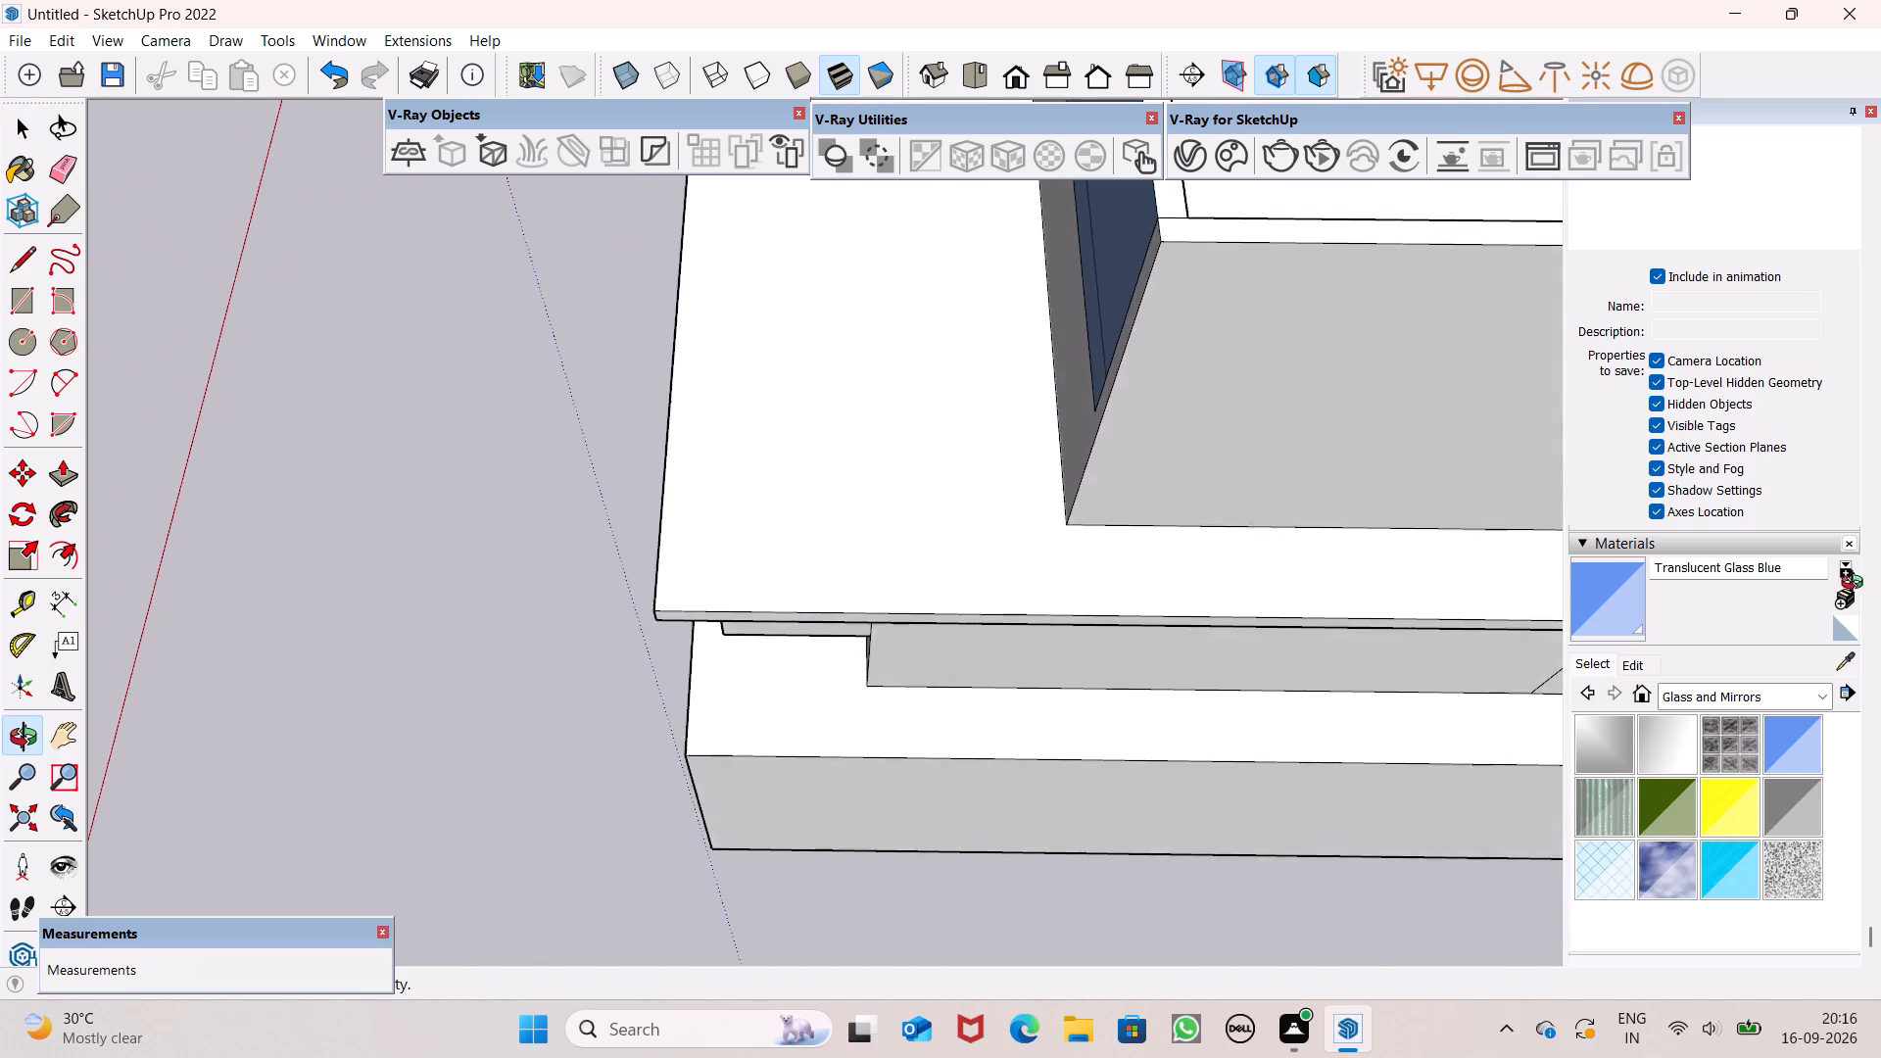
pyautogui.moveTo(1857, 585); pyautogui.dragTo(918, 572, button='middle')
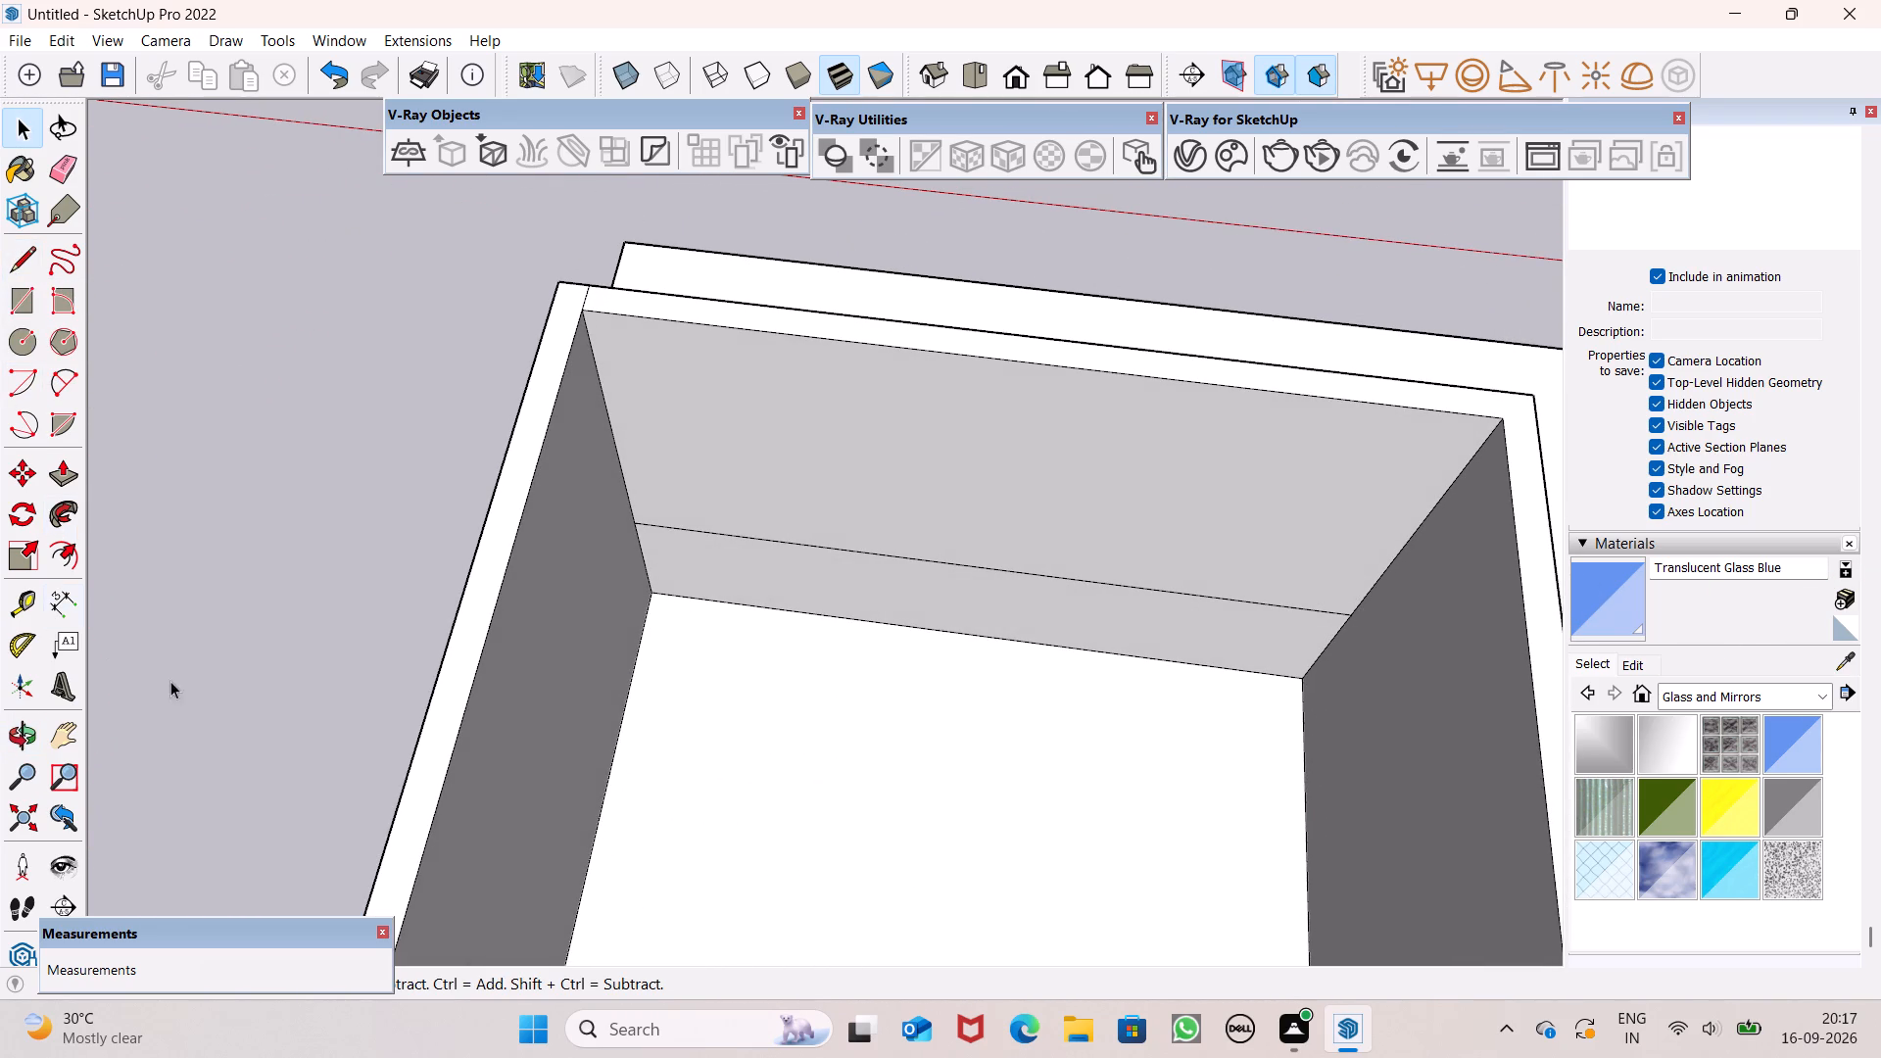
pyautogui.click(1612, 621)
pyautogui.click(1220, 479)
# Examine the rooftop block's glass panel and the whole house from the balcony side, both from above and at eye level.
pyautogui.scroll(-5, 1271, 520)
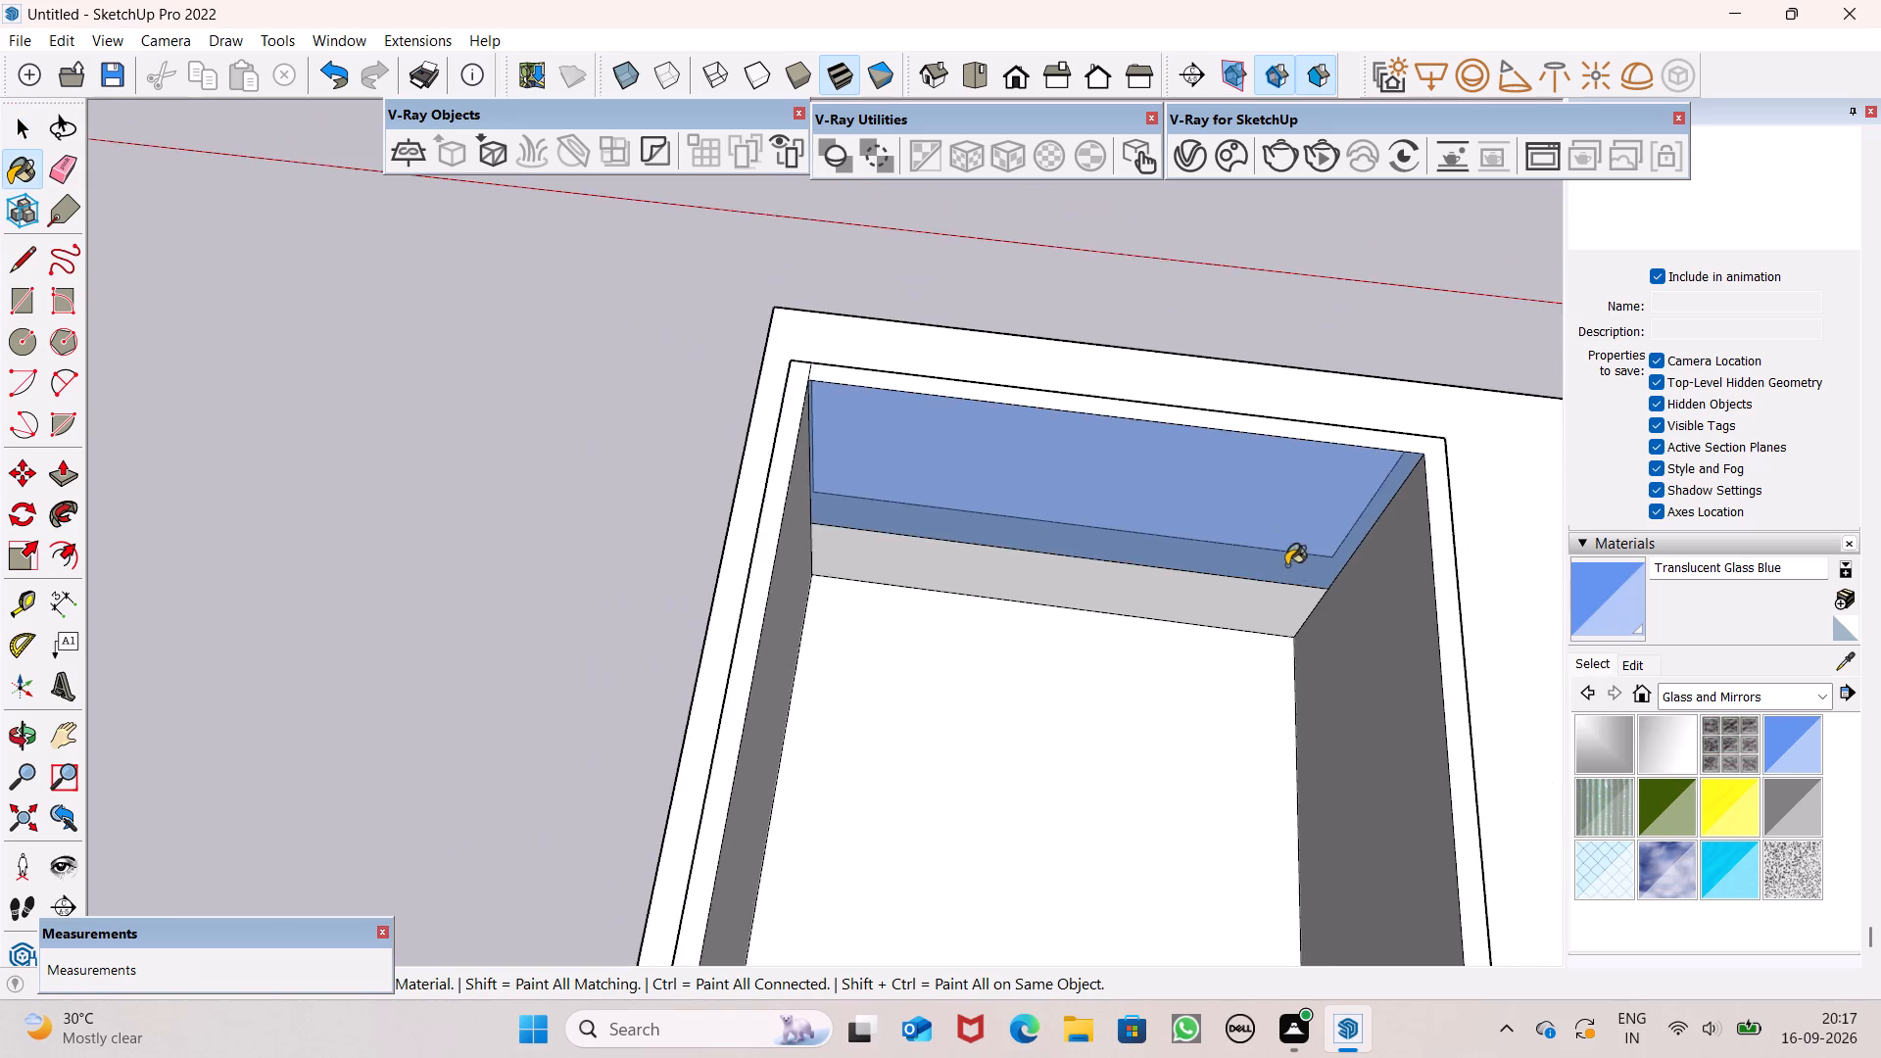
pyautogui.moveTo(1303, 578); pyautogui.dragTo(1880, 423, button='middle')
pyautogui.moveTo(931, 439); pyautogui.dragTo(1760, 494, button='middle')
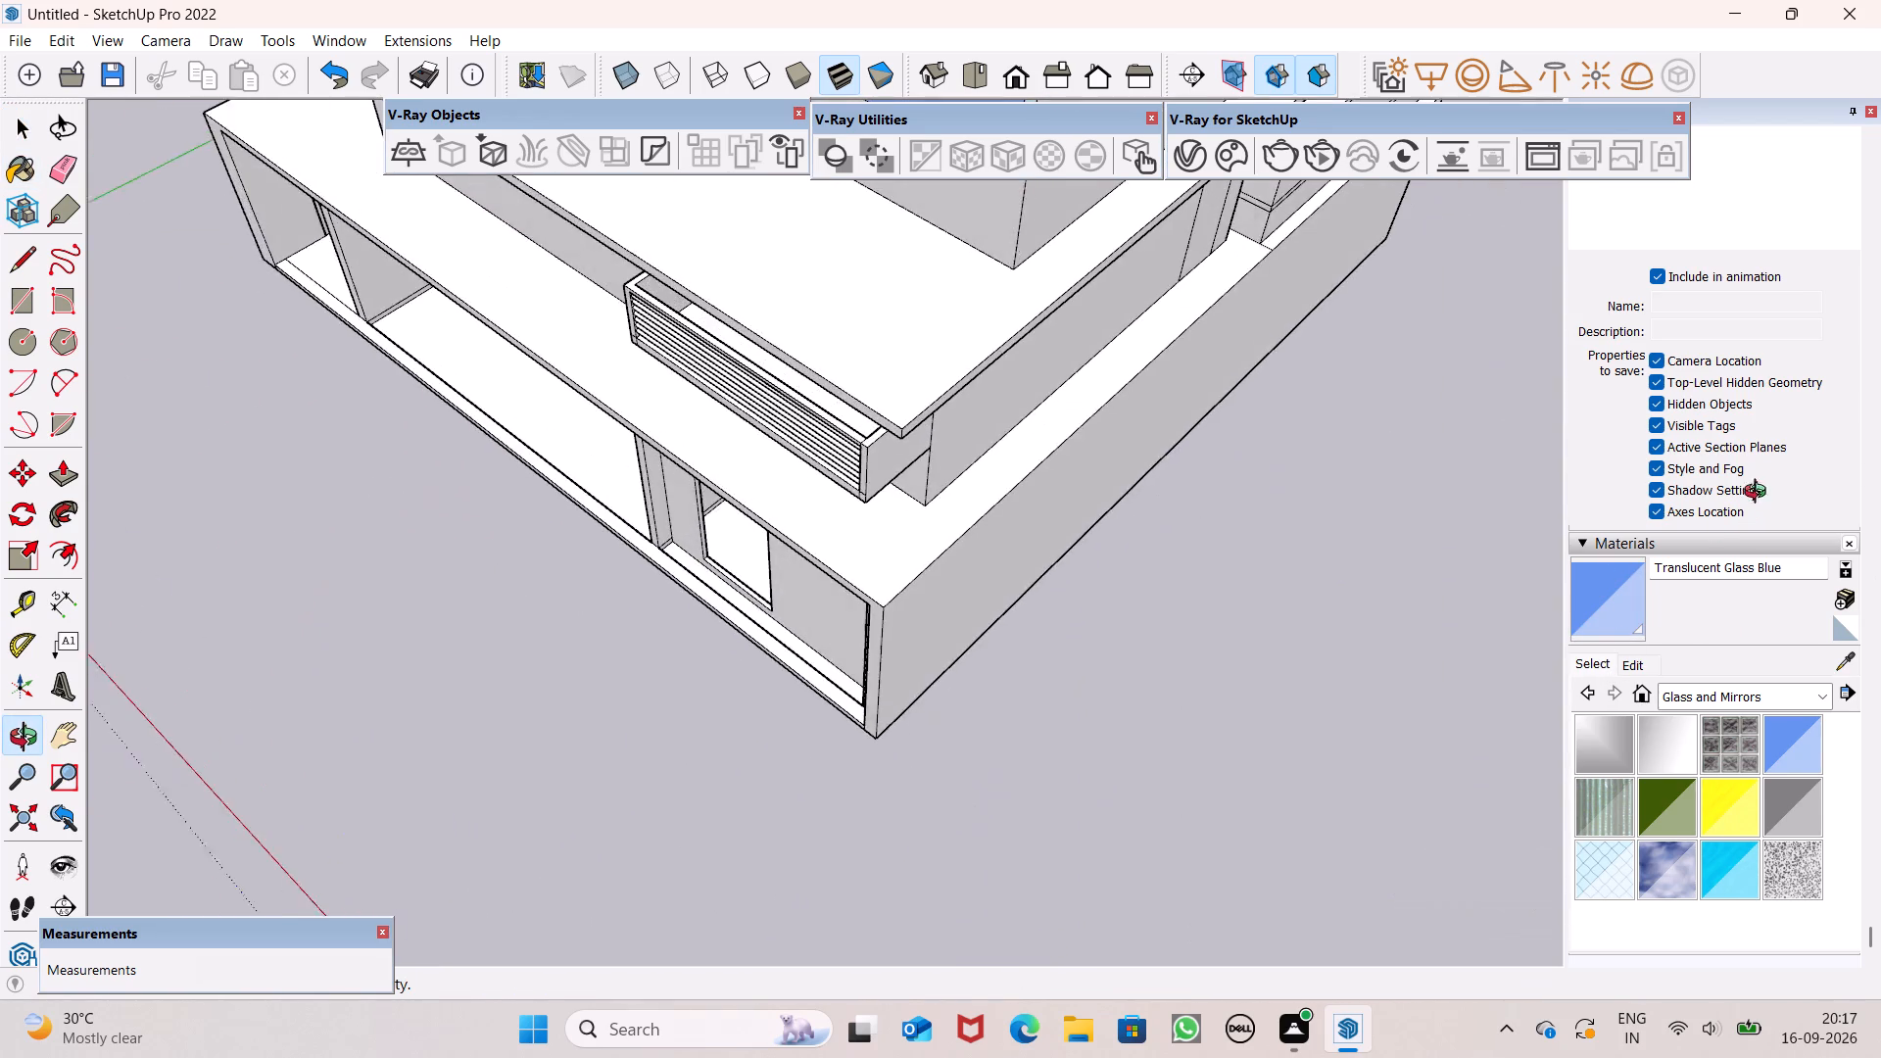
pyautogui.moveTo(1760, 494); pyautogui.dragTo(1760, 487, button='middle')
pyautogui.scroll(-6, 1175, 498)
pyautogui.moveTo(1034, 379); pyautogui.dragTo(1449, 504, button='middle')
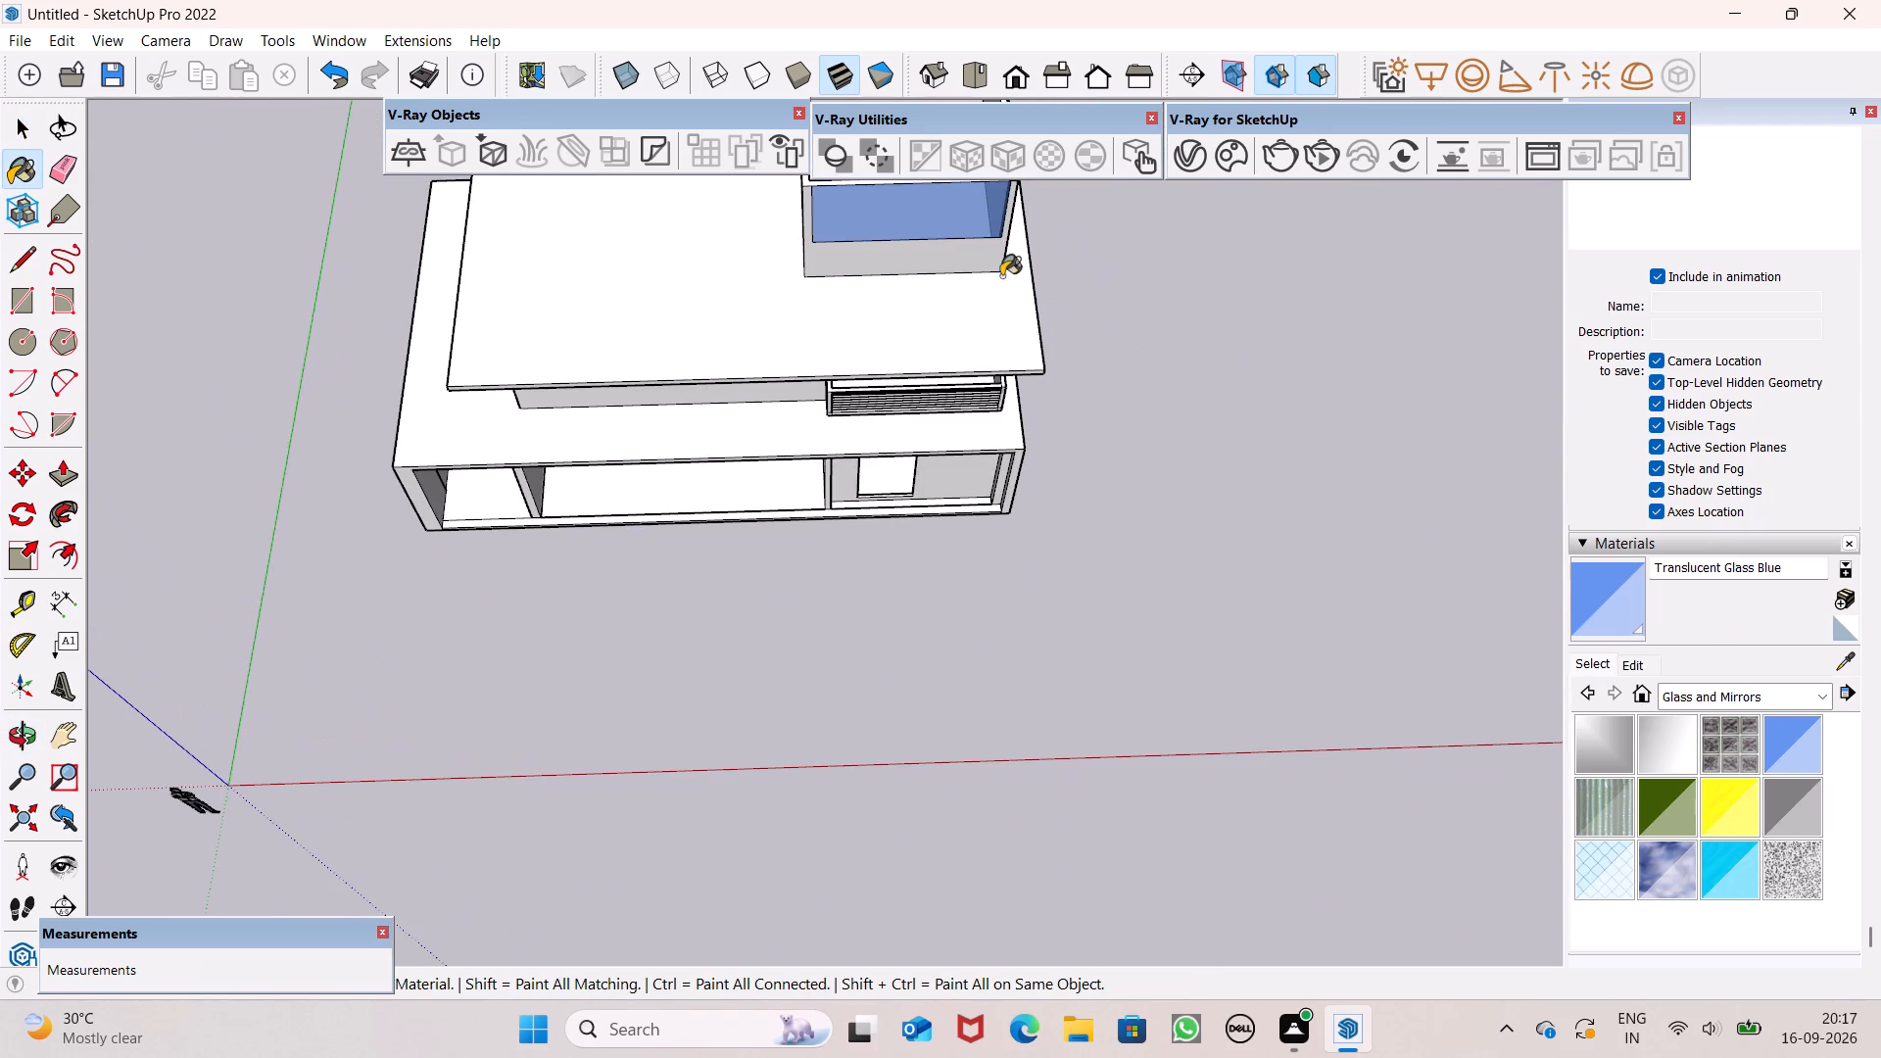
pyautogui.scroll(-6, 1049, 364)
pyautogui.moveTo(1084, 333); pyautogui.dragTo(991, 72, button='middle')
pyautogui.press('space')
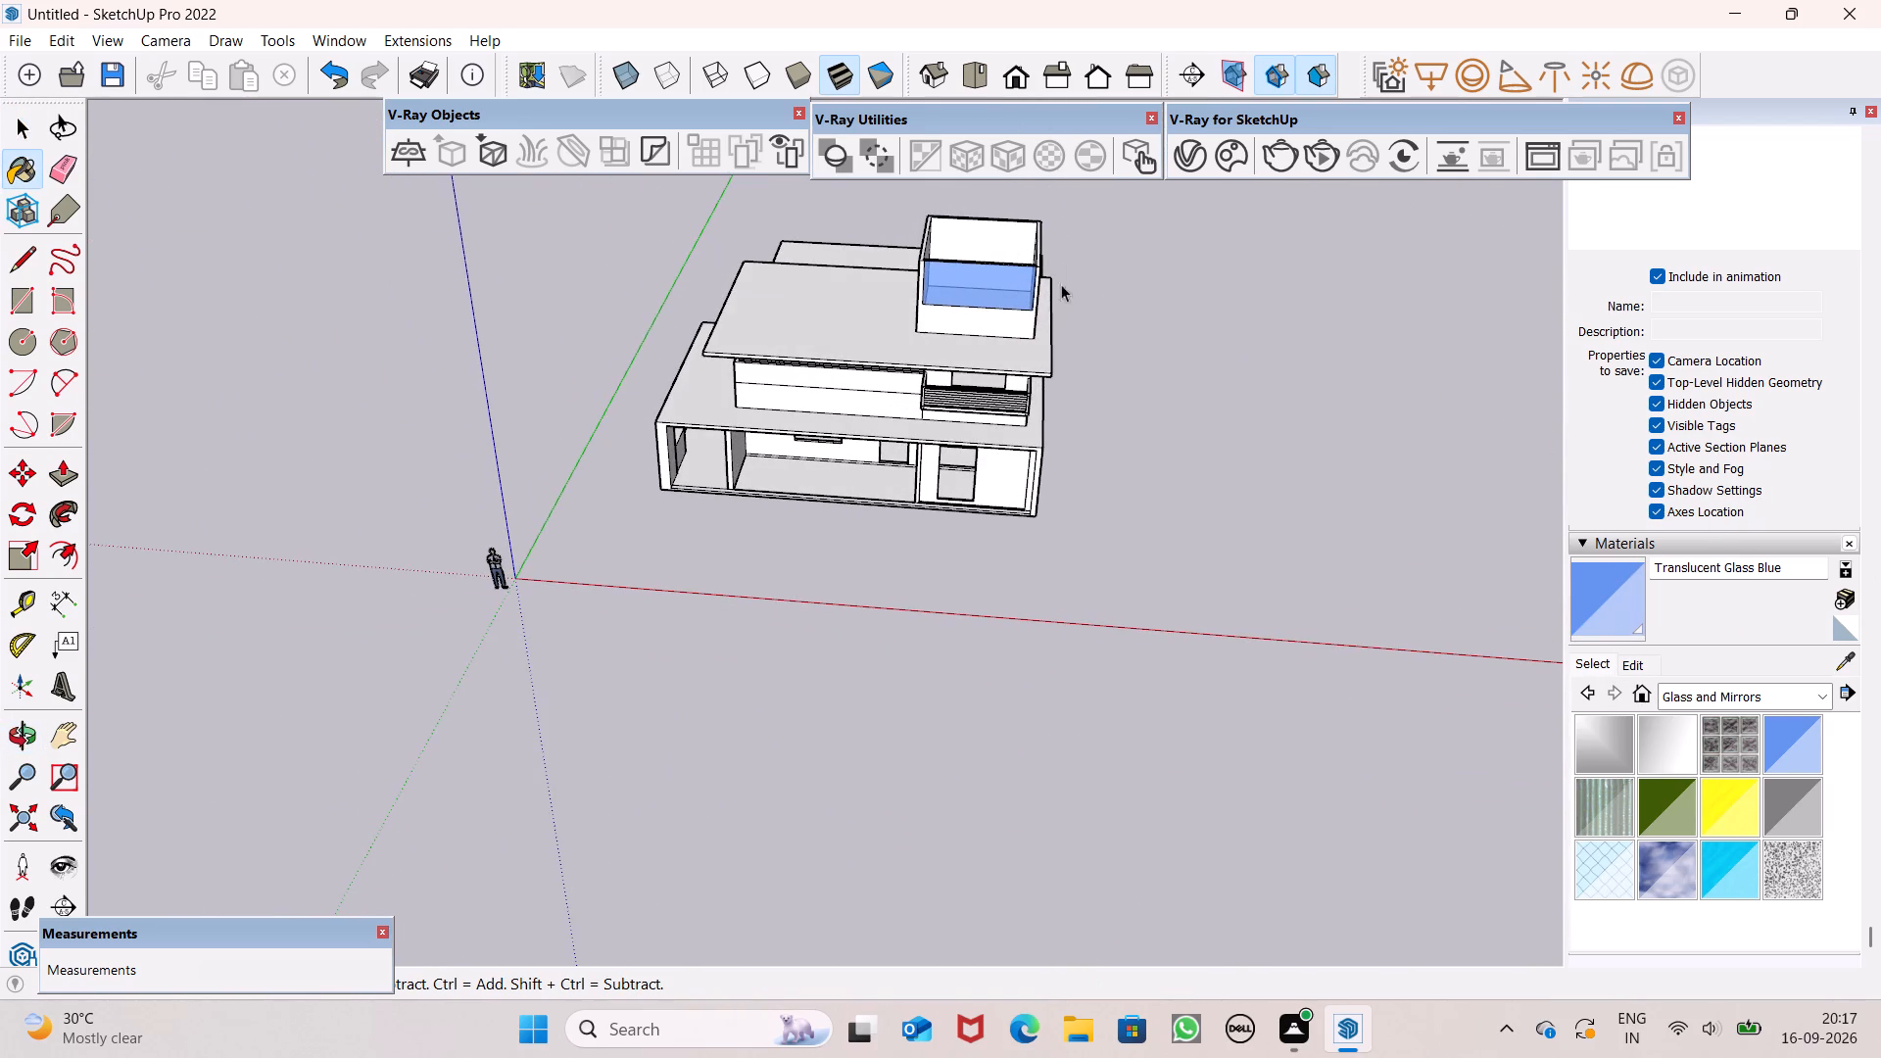
pyautogui.scroll(6, 997, 240)
pyautogui.moveTo(1058, 360); pyautogui.dragTo(1061, 258, button='middle')
pyautogui.scroll(3, 1012, 392)
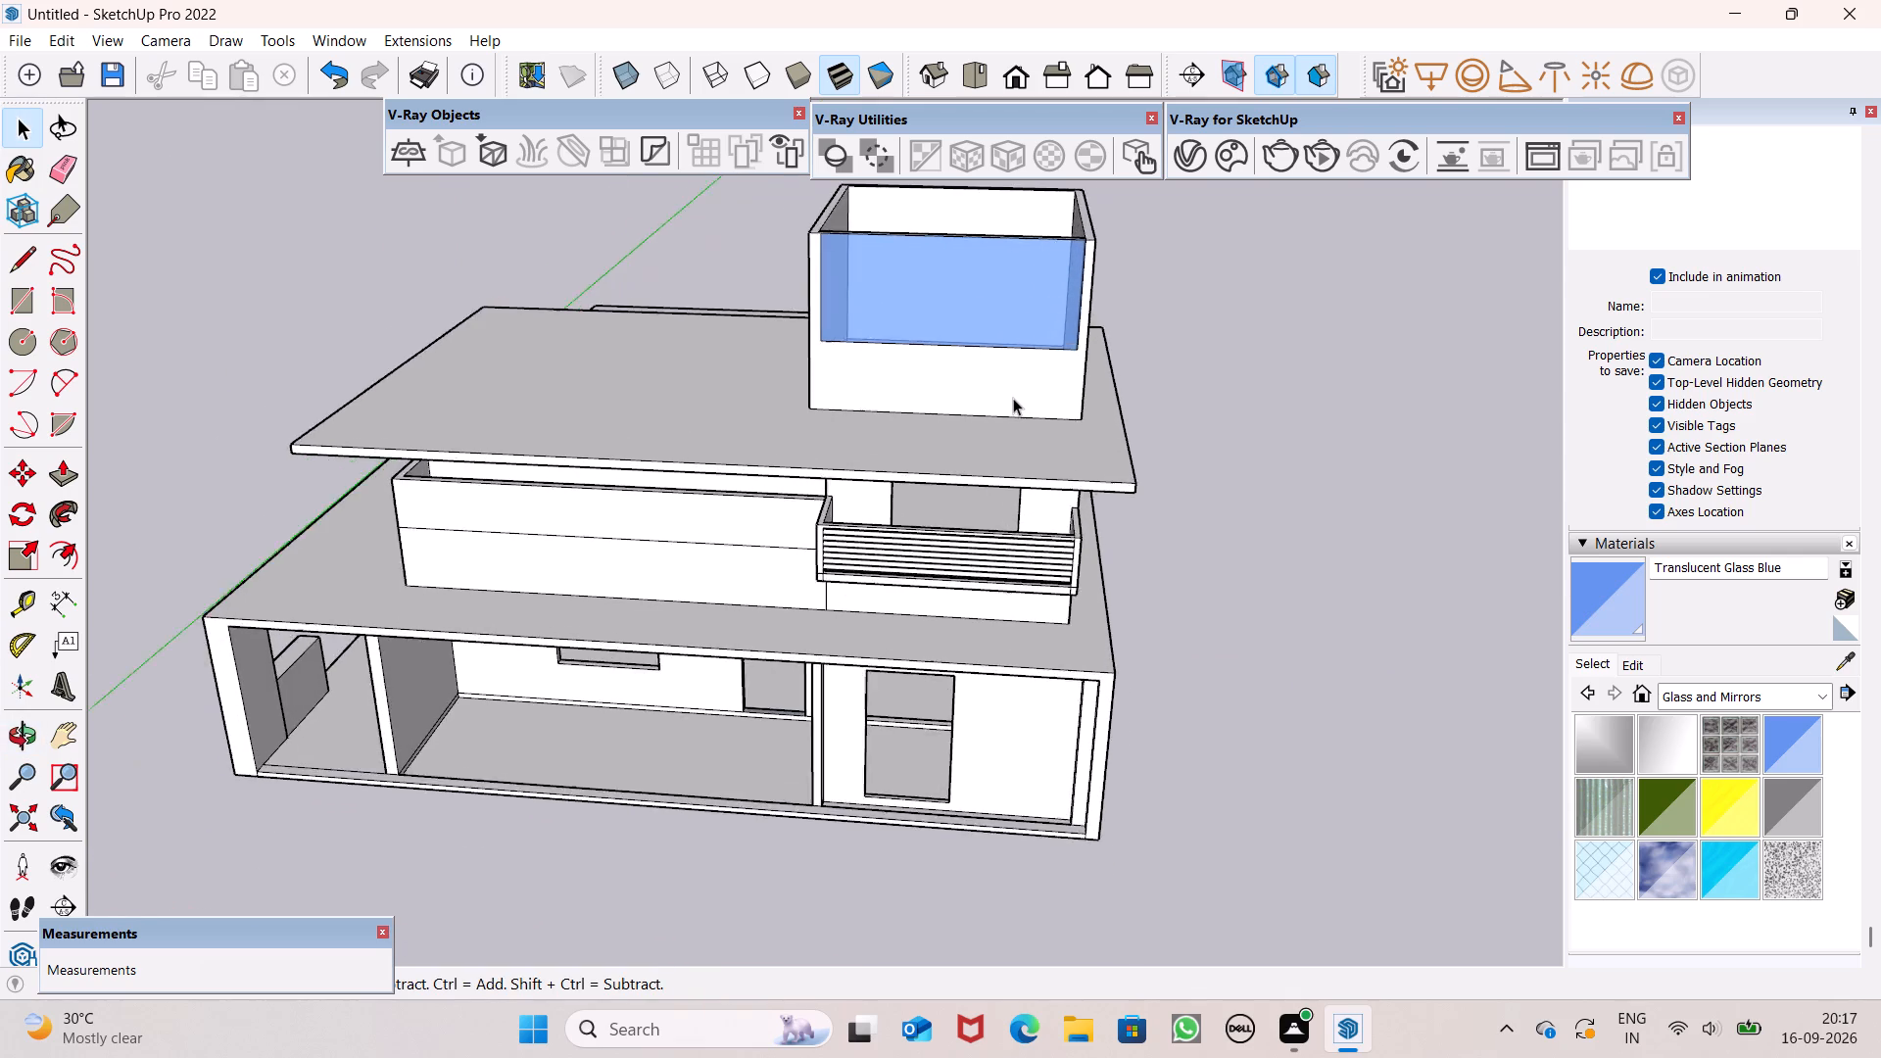
pyautogui.scroll(2, 1013, 398)
pyautogui.moveTo(1017, 457); pyautogui.dragTo(1039, 354, button='middle')
pyautogui.scroll(1, 1039, 355)
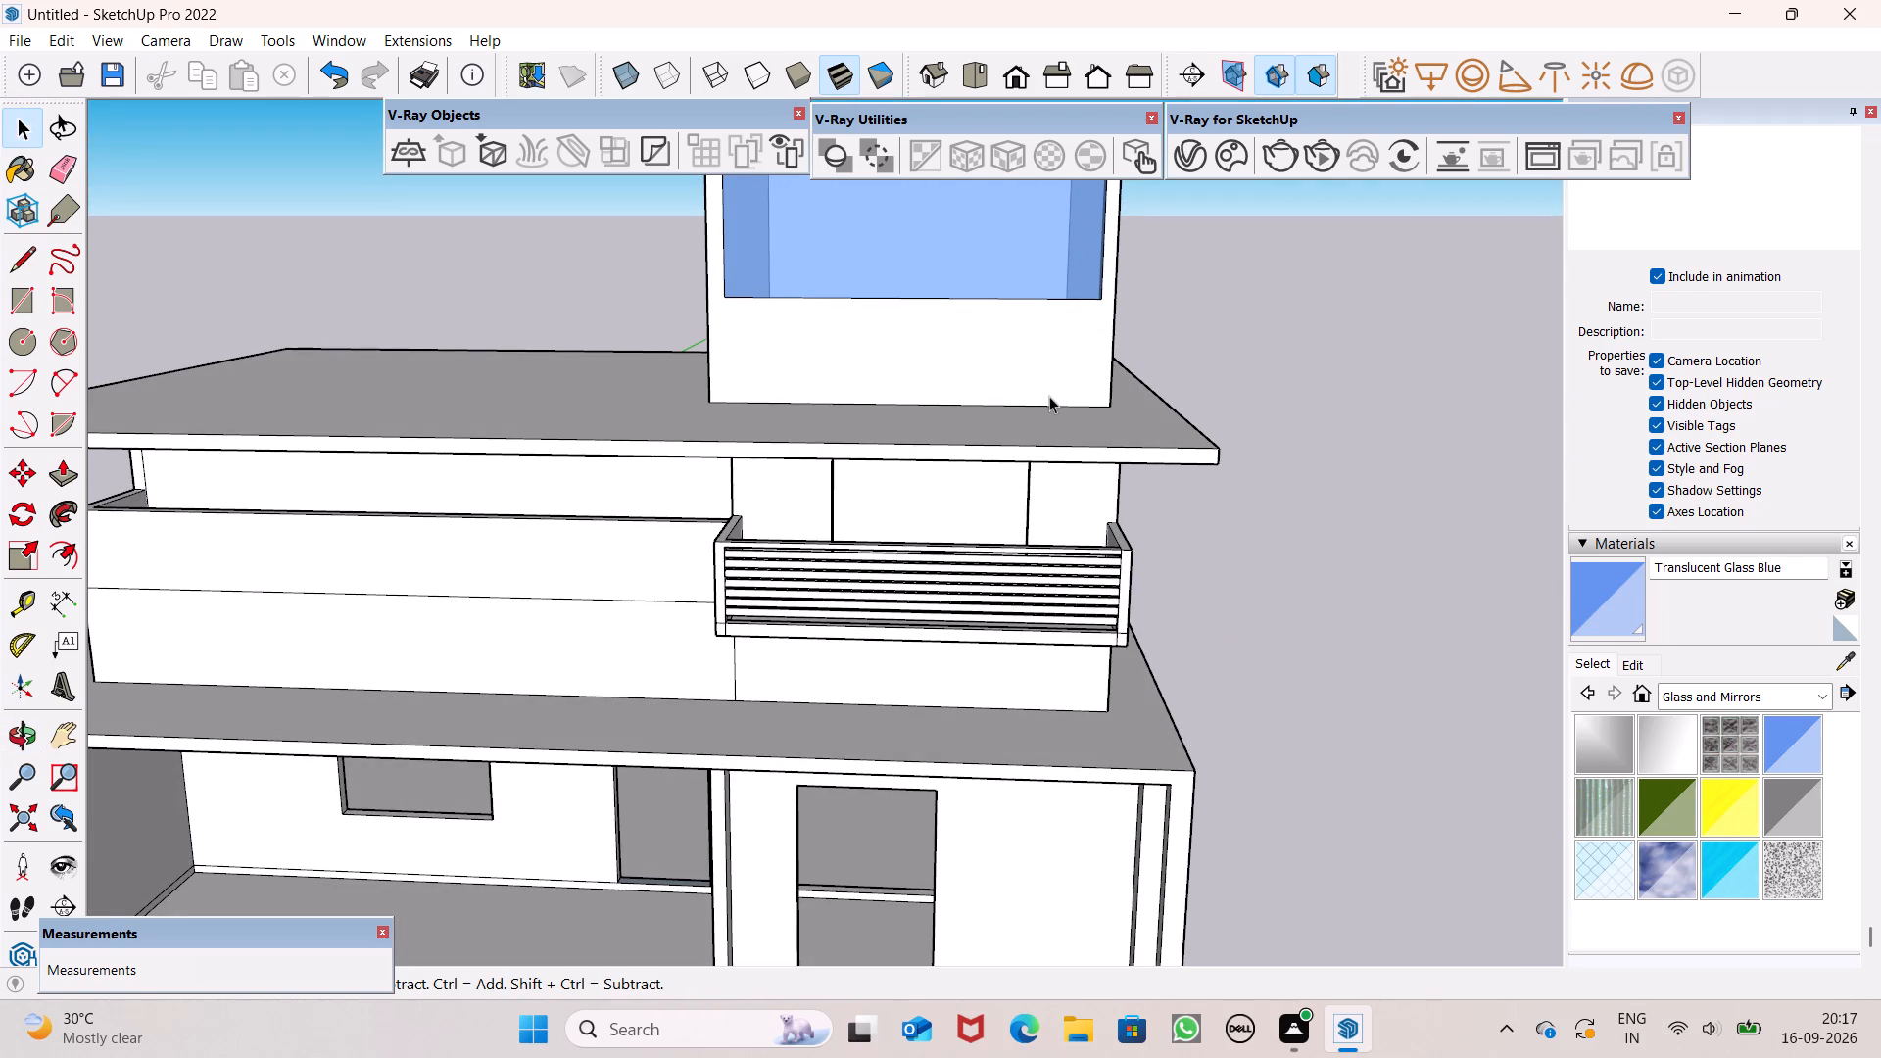
pyautogui.scroll(-1, 954, 574)
pyautogui.scroll(-4, 998, 482)
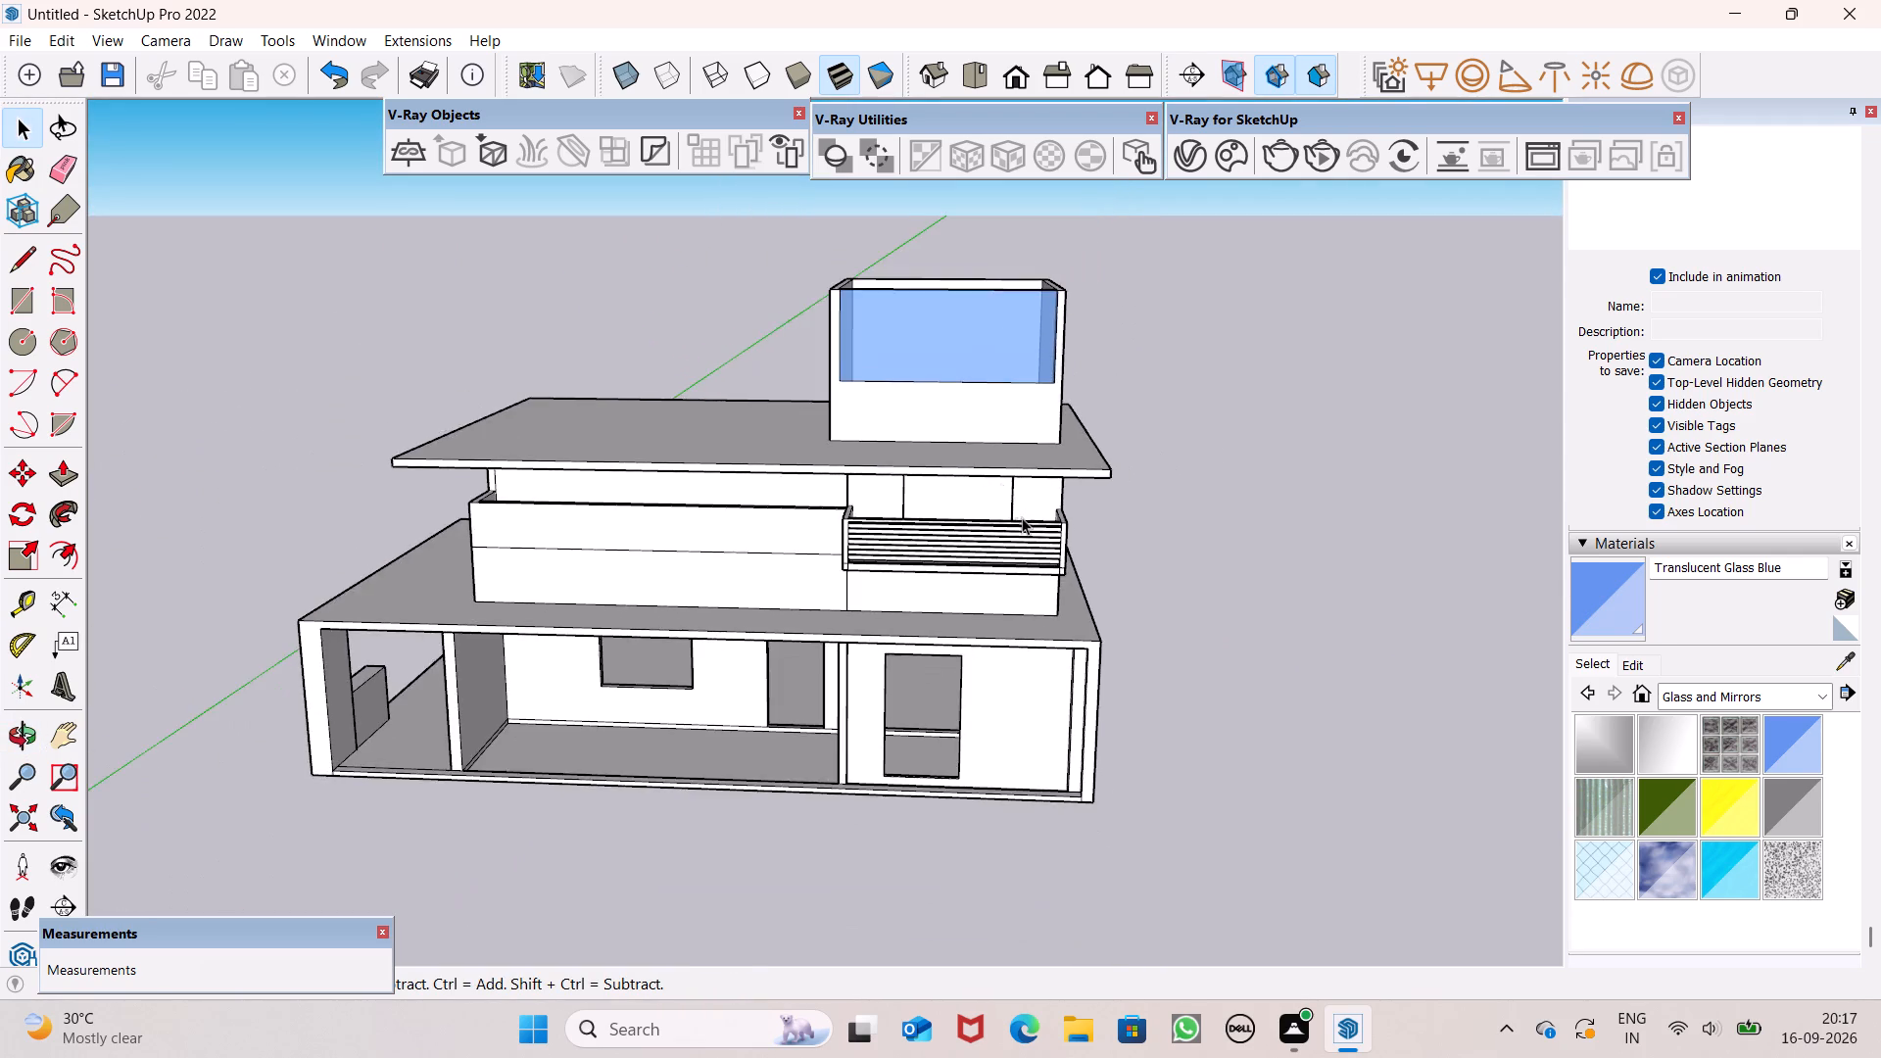
pyautogui.moveTo(1027, 522); pyautogui.dragTo(1036, 630, button='middle')
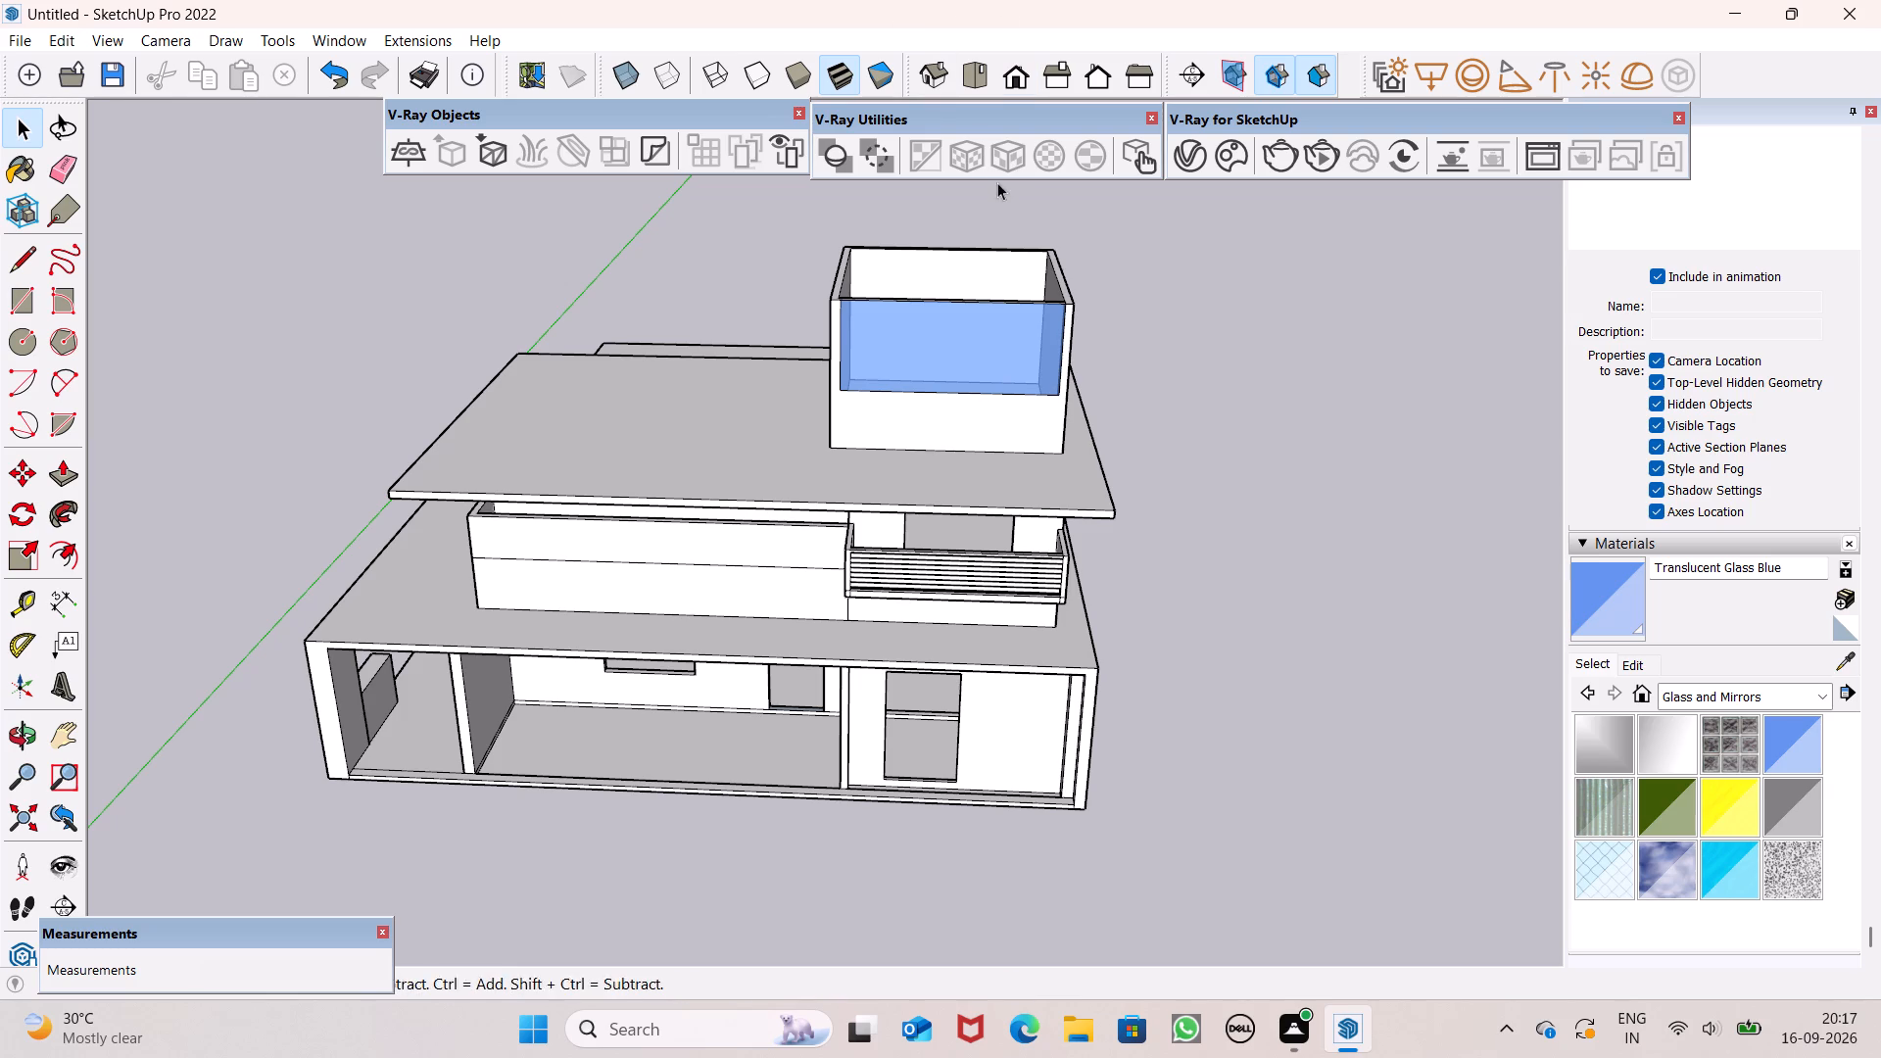
pyautogui.scroll(-2, 955, 164)
pyautogui.scroll(-6, 738, 525)
pyautogui.moveTo(590, 562); pyautogui.dragTo(585, 564, button='middle')
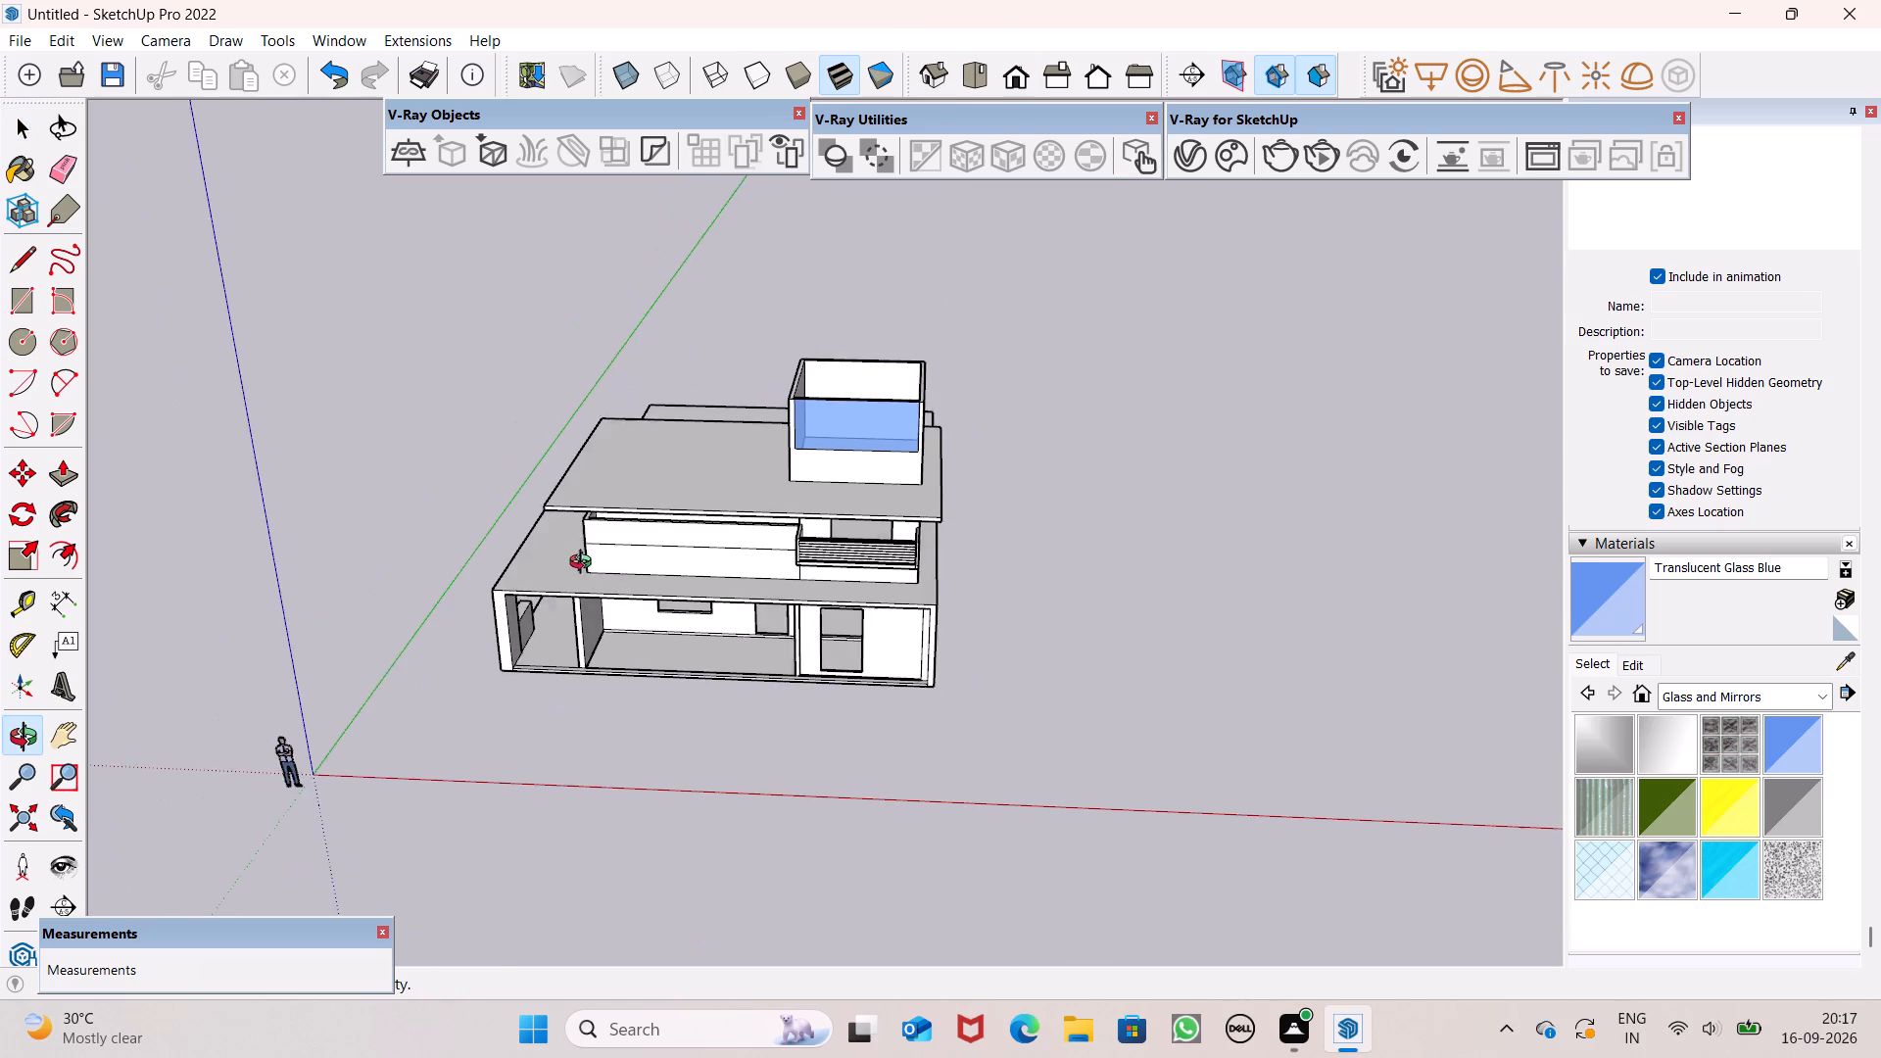
pyautogui.moveTo(585, 564); pyautogui.dragTo(618, 448, button='middle')
pyautogui.scroll(6, 595, 576)
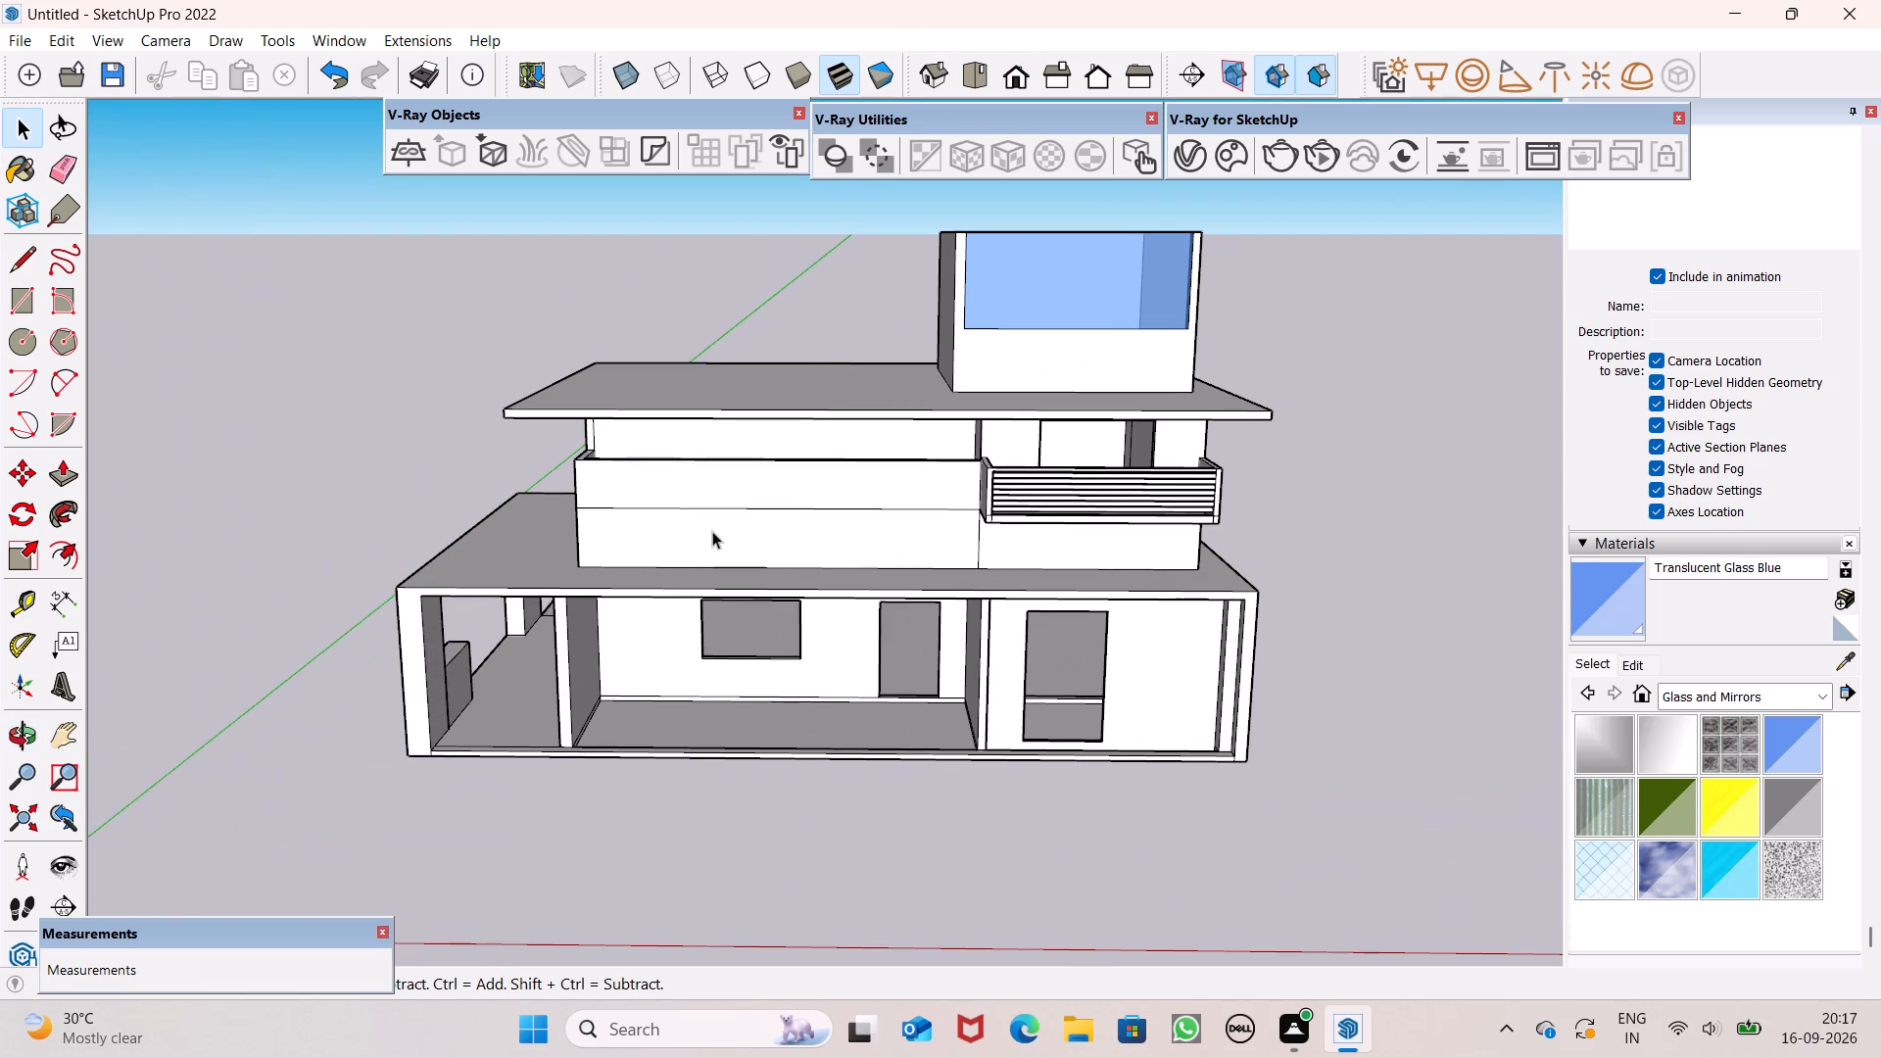
pyautogui.moveTo(706, 523); pyautogui.dragTo(606, 708, button='middle')
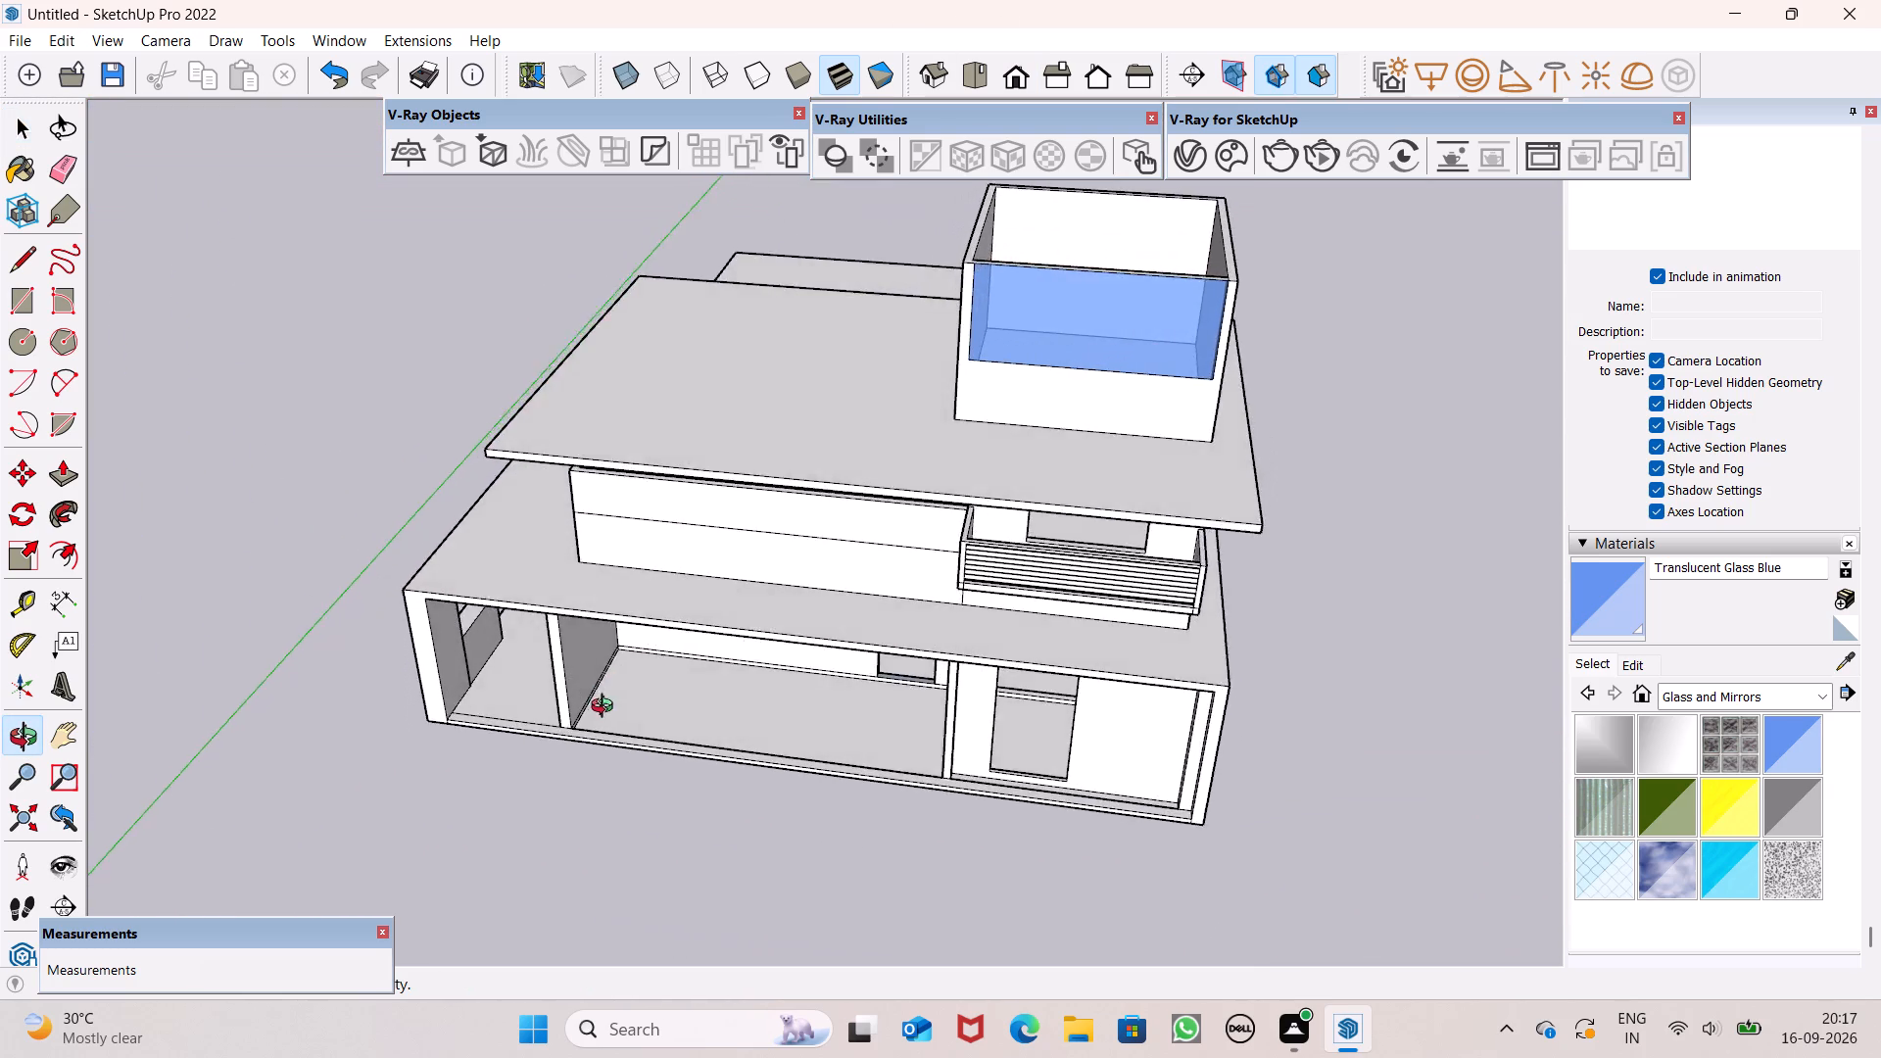
# Paint the upper band of the upper floor's long front parapet, beside the slatted balcony, with Translucent Glass Blue.
pyautogui.moveTo(606, 708); pyautogui.dragTo(750, 787, button='middle')
pyautogui.click(1567, 601)
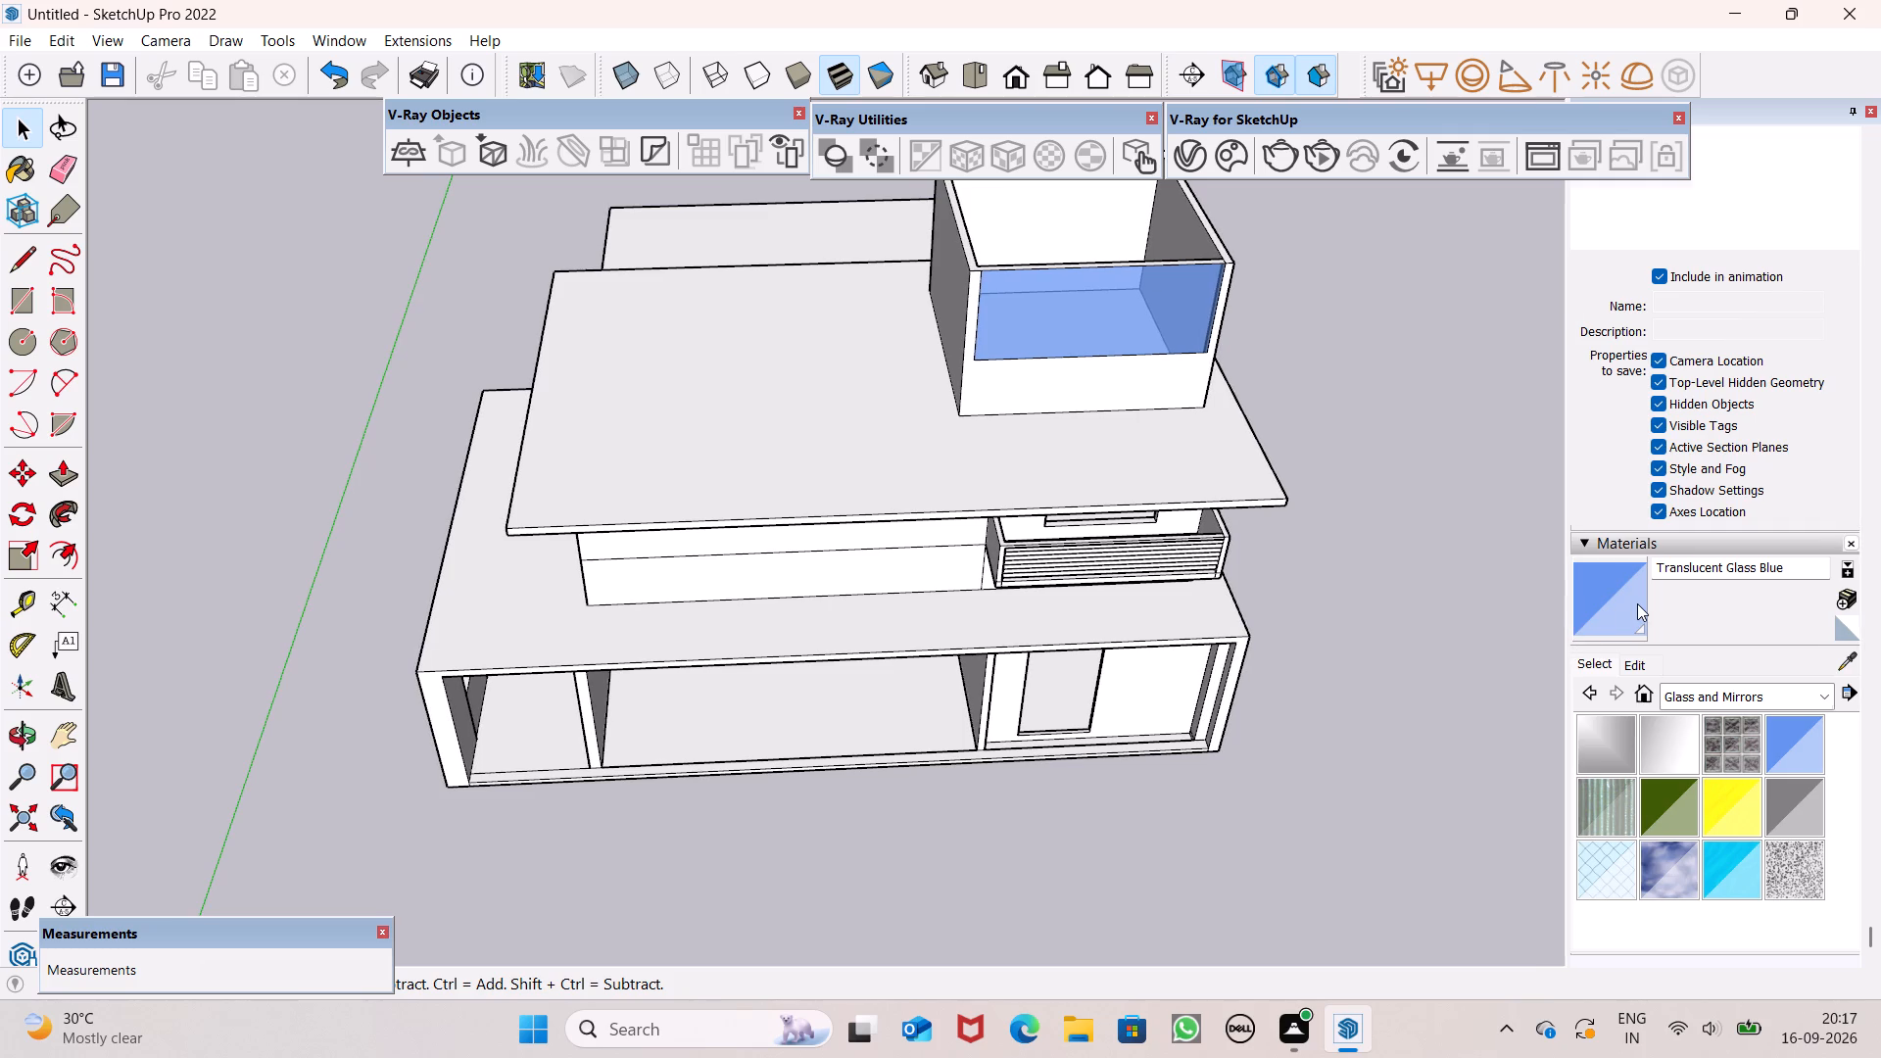
pyautogui.click(1637, 603)
pyautogui.scroll(6, 812, 557)
pyautogui.moveTo(788, 535); pyautogui.dragTo(748, 344, button='middle')
pyautogui.scroll(1, 748, 344)
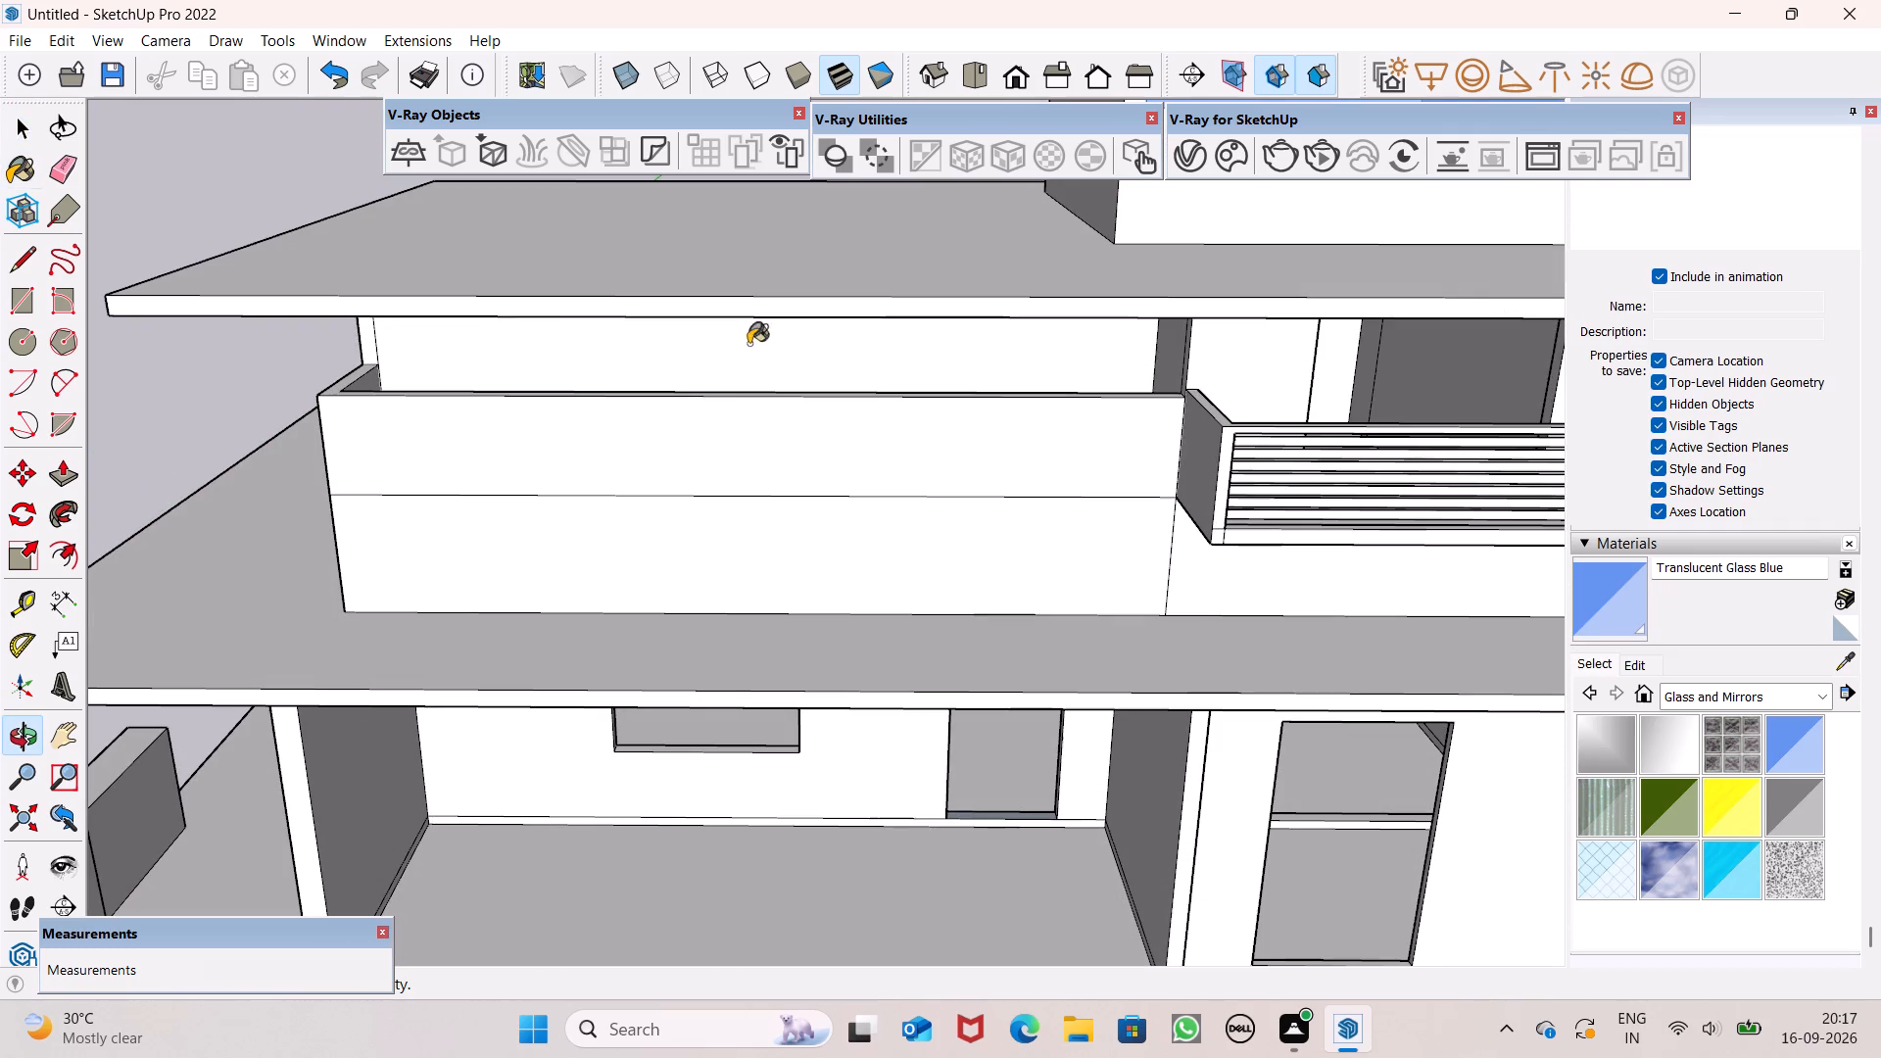
pyautogui.click(685, 435)
# Examine the front parapet's glass band from above, close up and around its free corner.
pyautogui.moveTo(714, 476); pyautogui.dragTo(509, 563, button='middle')
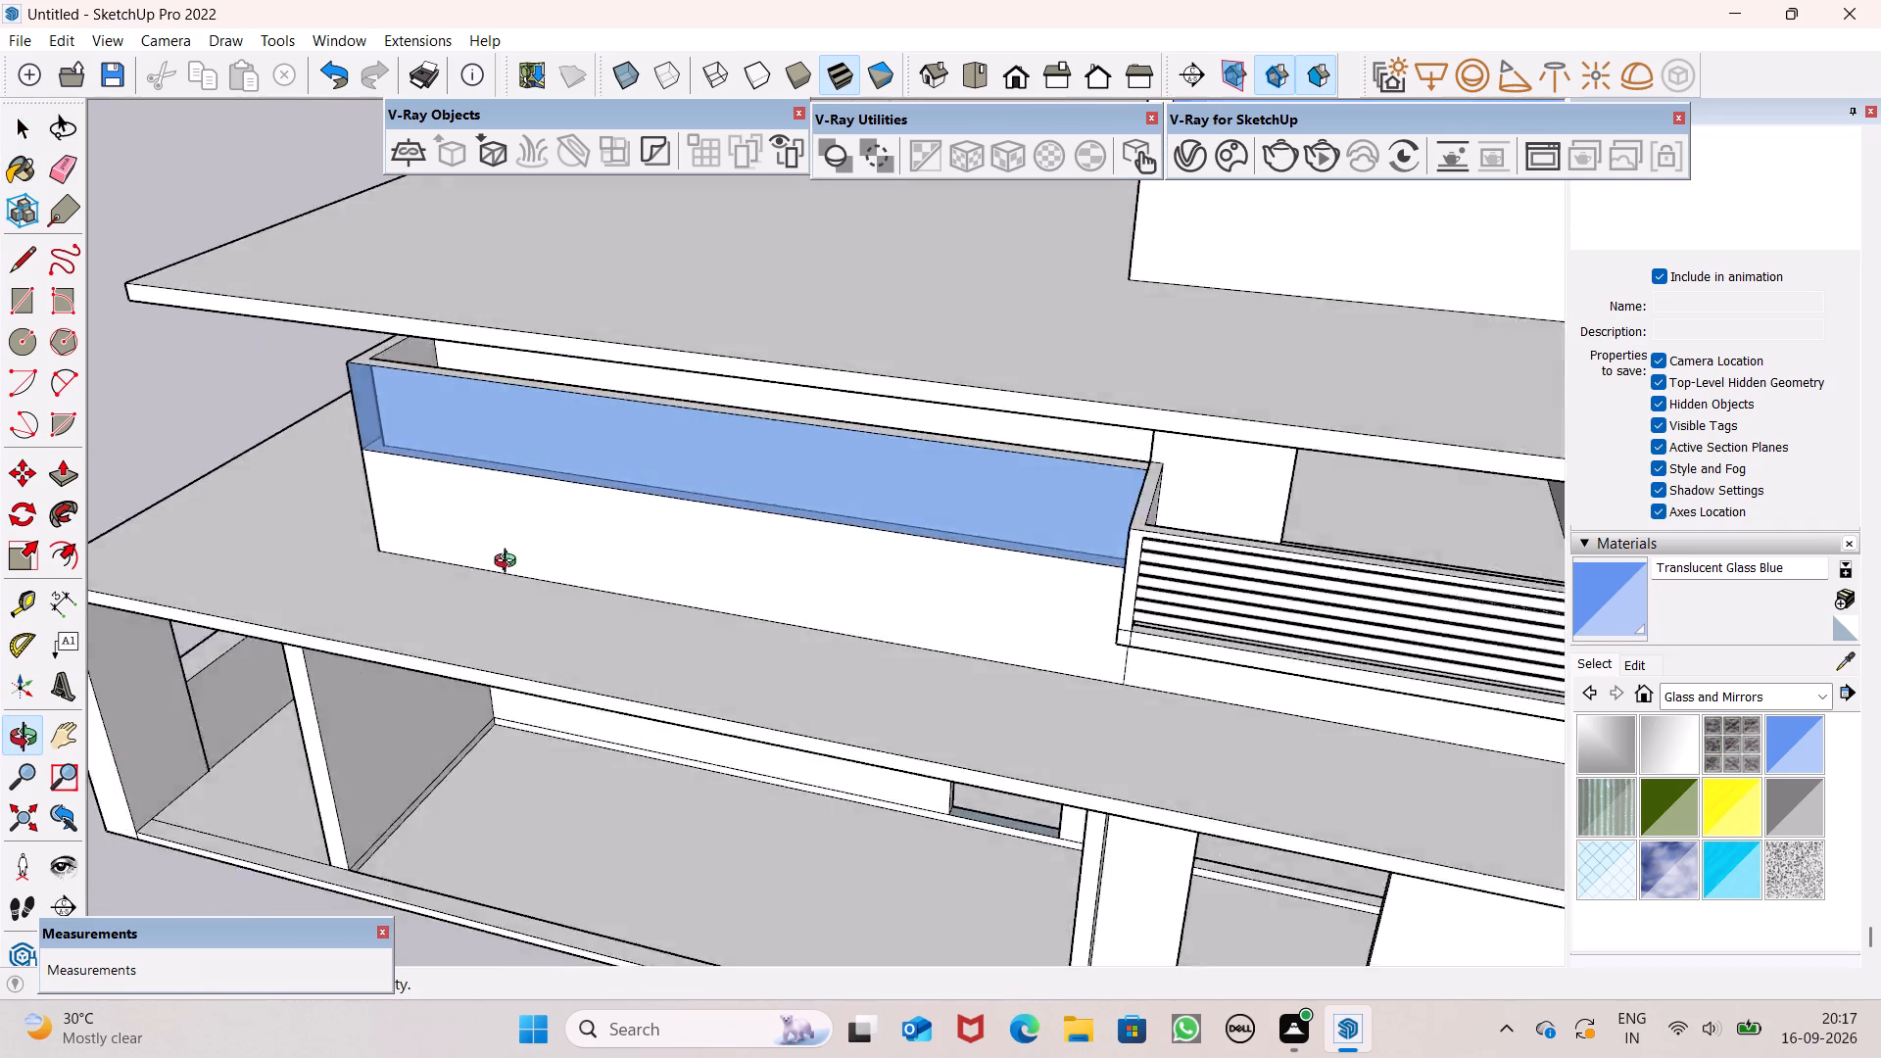
pyautogui.moveTo(509, 563); pyautogui.dragTo(266, 546, button='middle')
pyautogui.scroll(6, 606, 516)
pyautogui.scroll(7, 924, 451)
pyautogui.moveTo(997, 449); pyautogui.dragTo(1023, 328, button='middle')
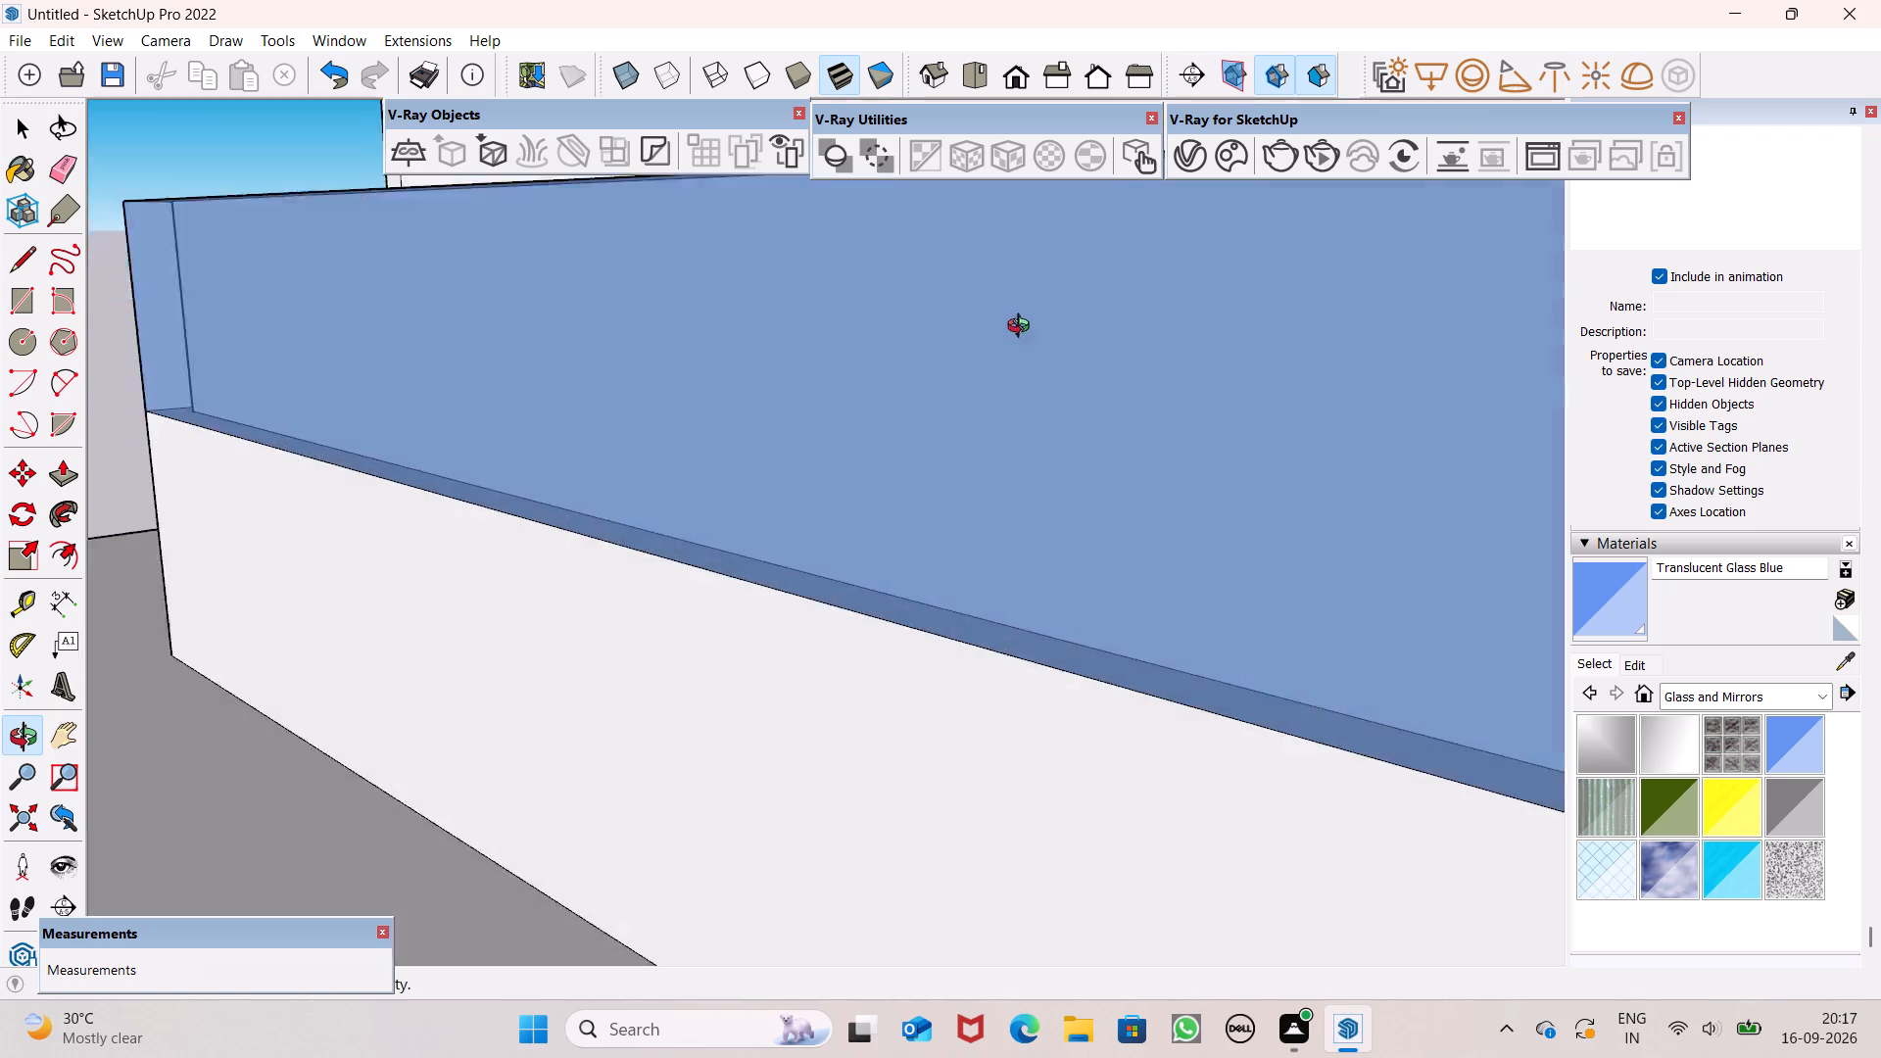
pyautogui.moveTo(1023, 328); pyautogui.dragTo(1314, 446, button='middle')
pyautogui.scroll(-8, 1238, 446)
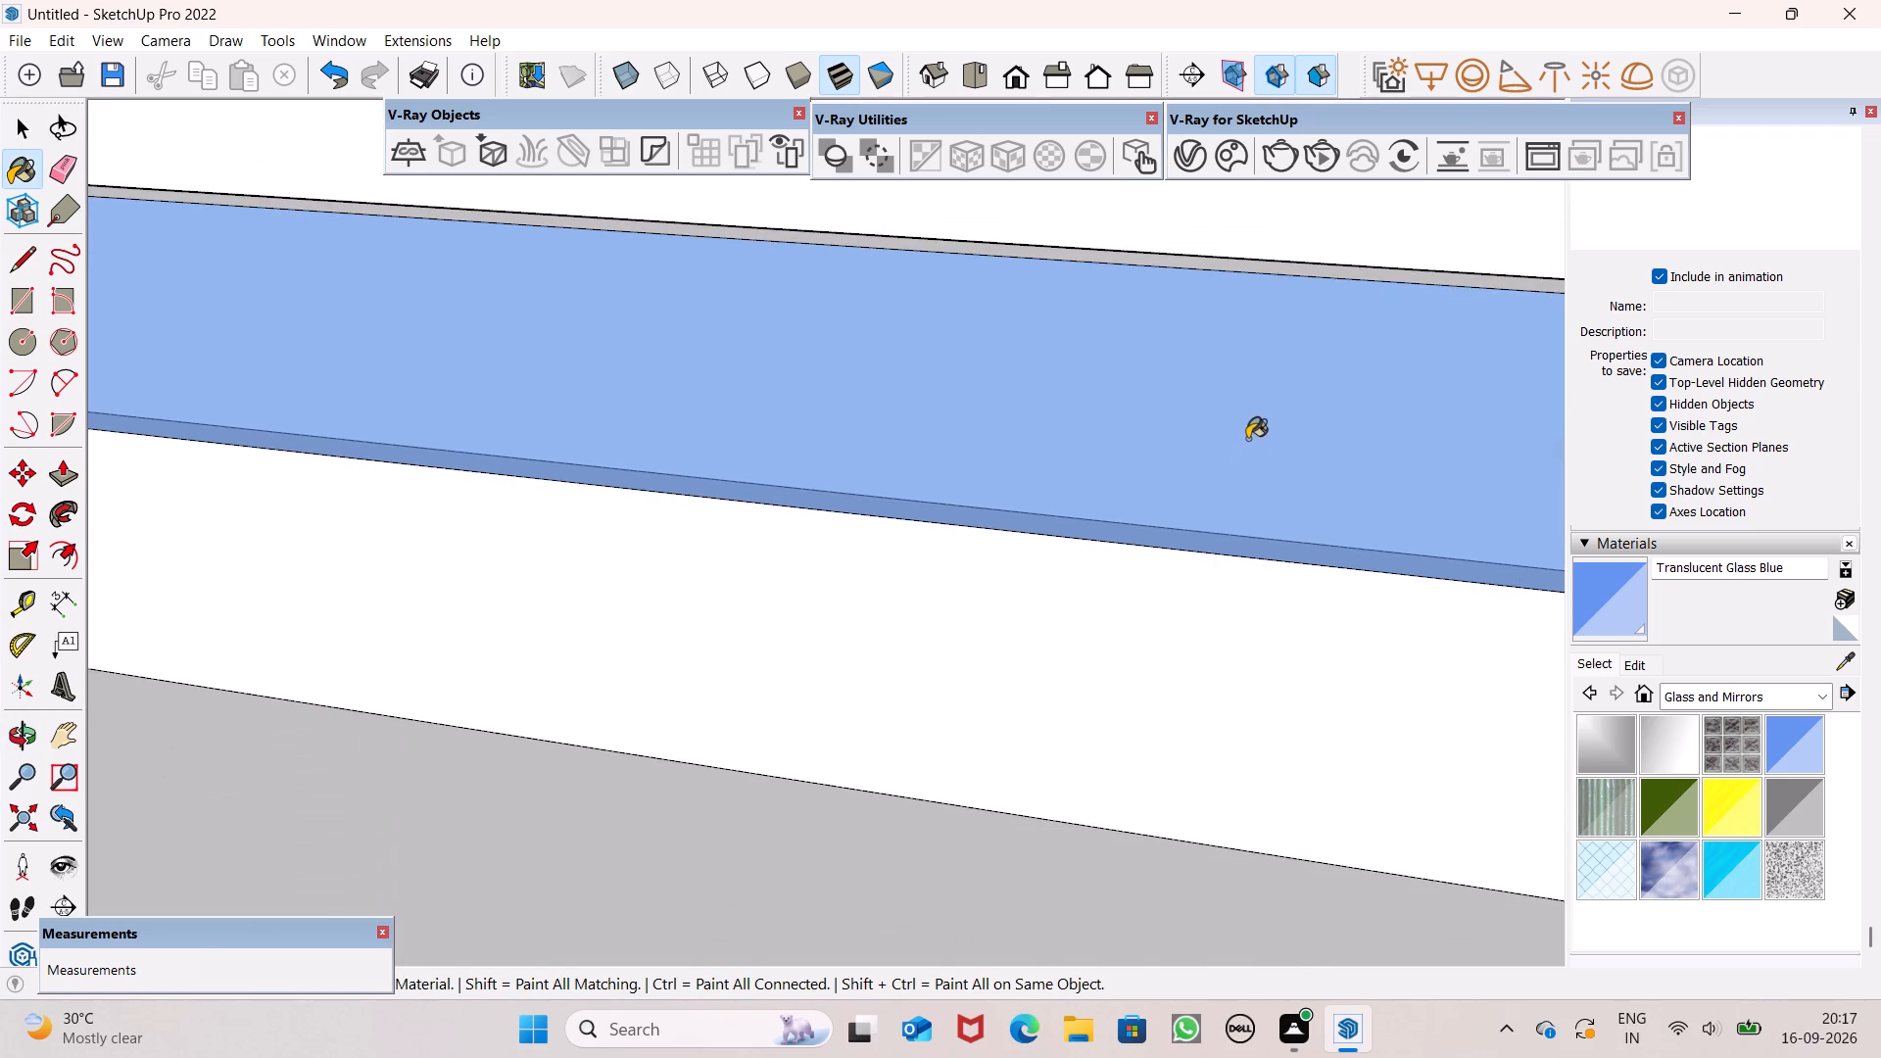
pyautogui.scroll(-7, 1247, 439)
pyautogui.moveTo(1099, 466); pyautogui.dragTo(1692, 489, button='middle')
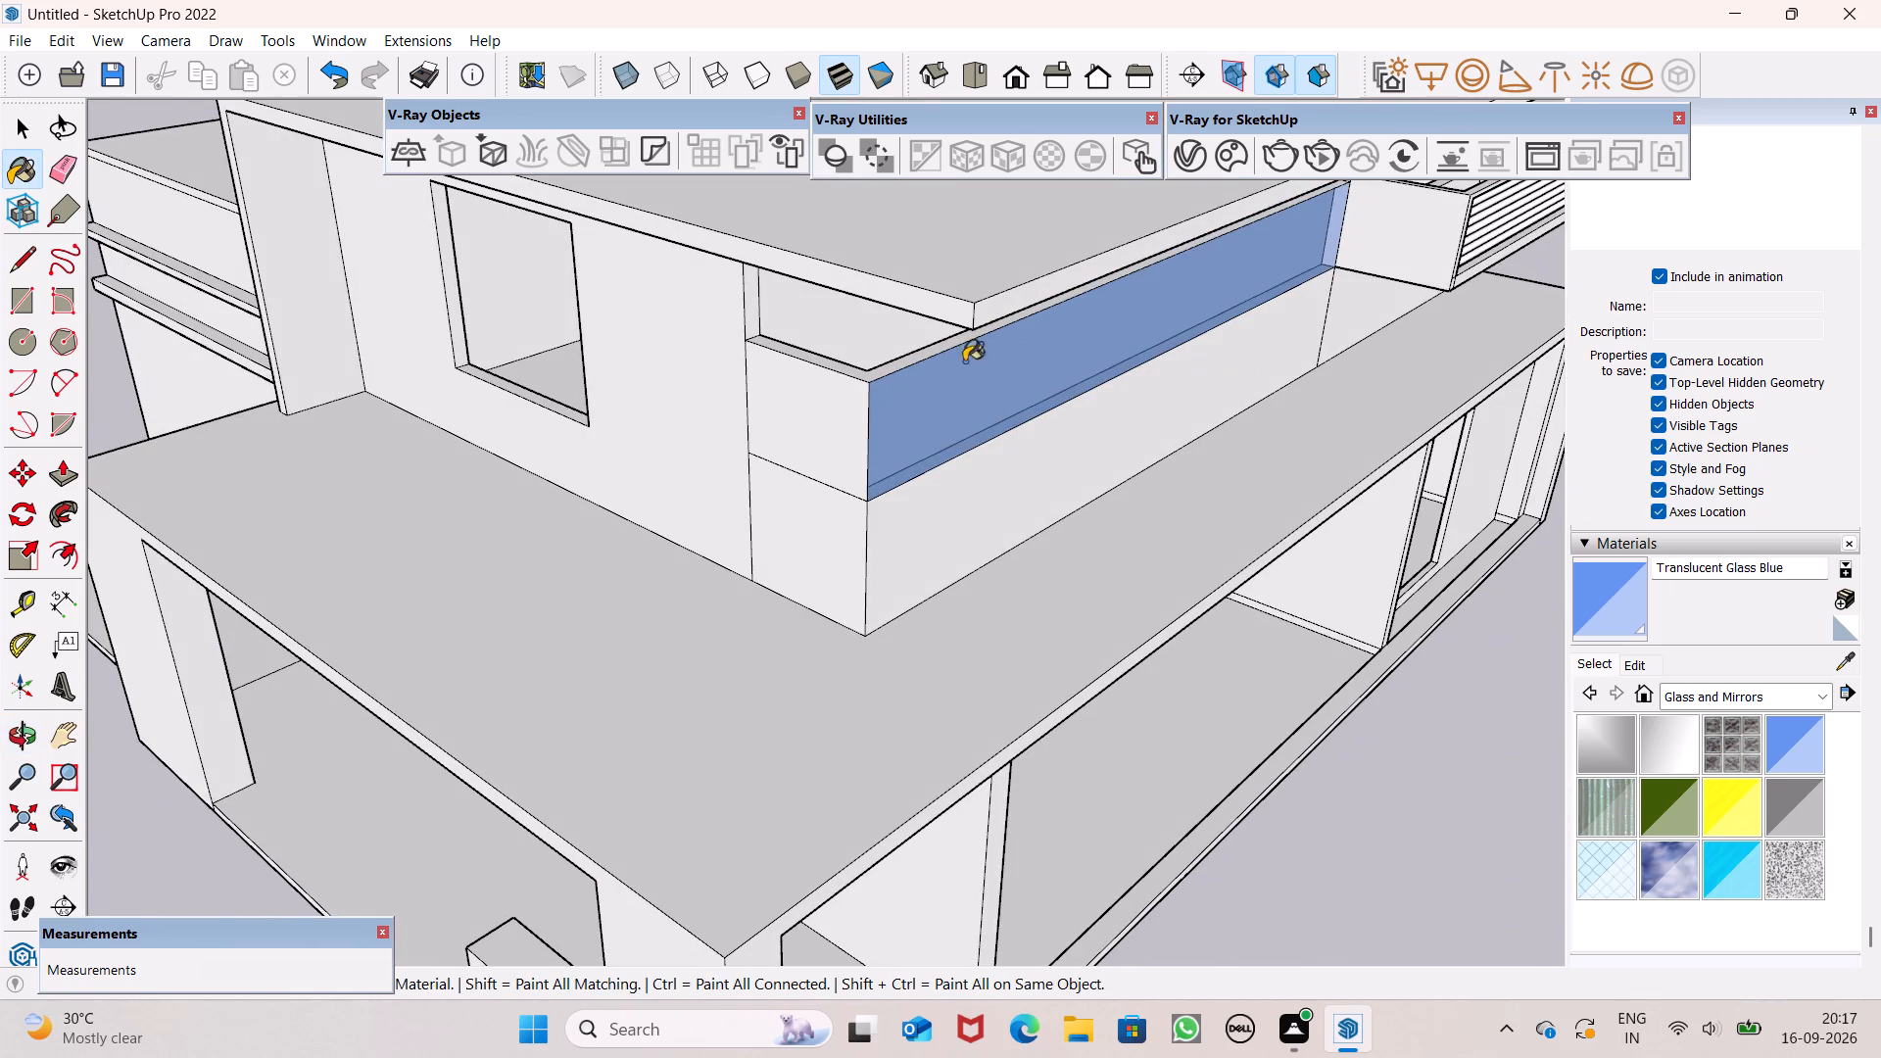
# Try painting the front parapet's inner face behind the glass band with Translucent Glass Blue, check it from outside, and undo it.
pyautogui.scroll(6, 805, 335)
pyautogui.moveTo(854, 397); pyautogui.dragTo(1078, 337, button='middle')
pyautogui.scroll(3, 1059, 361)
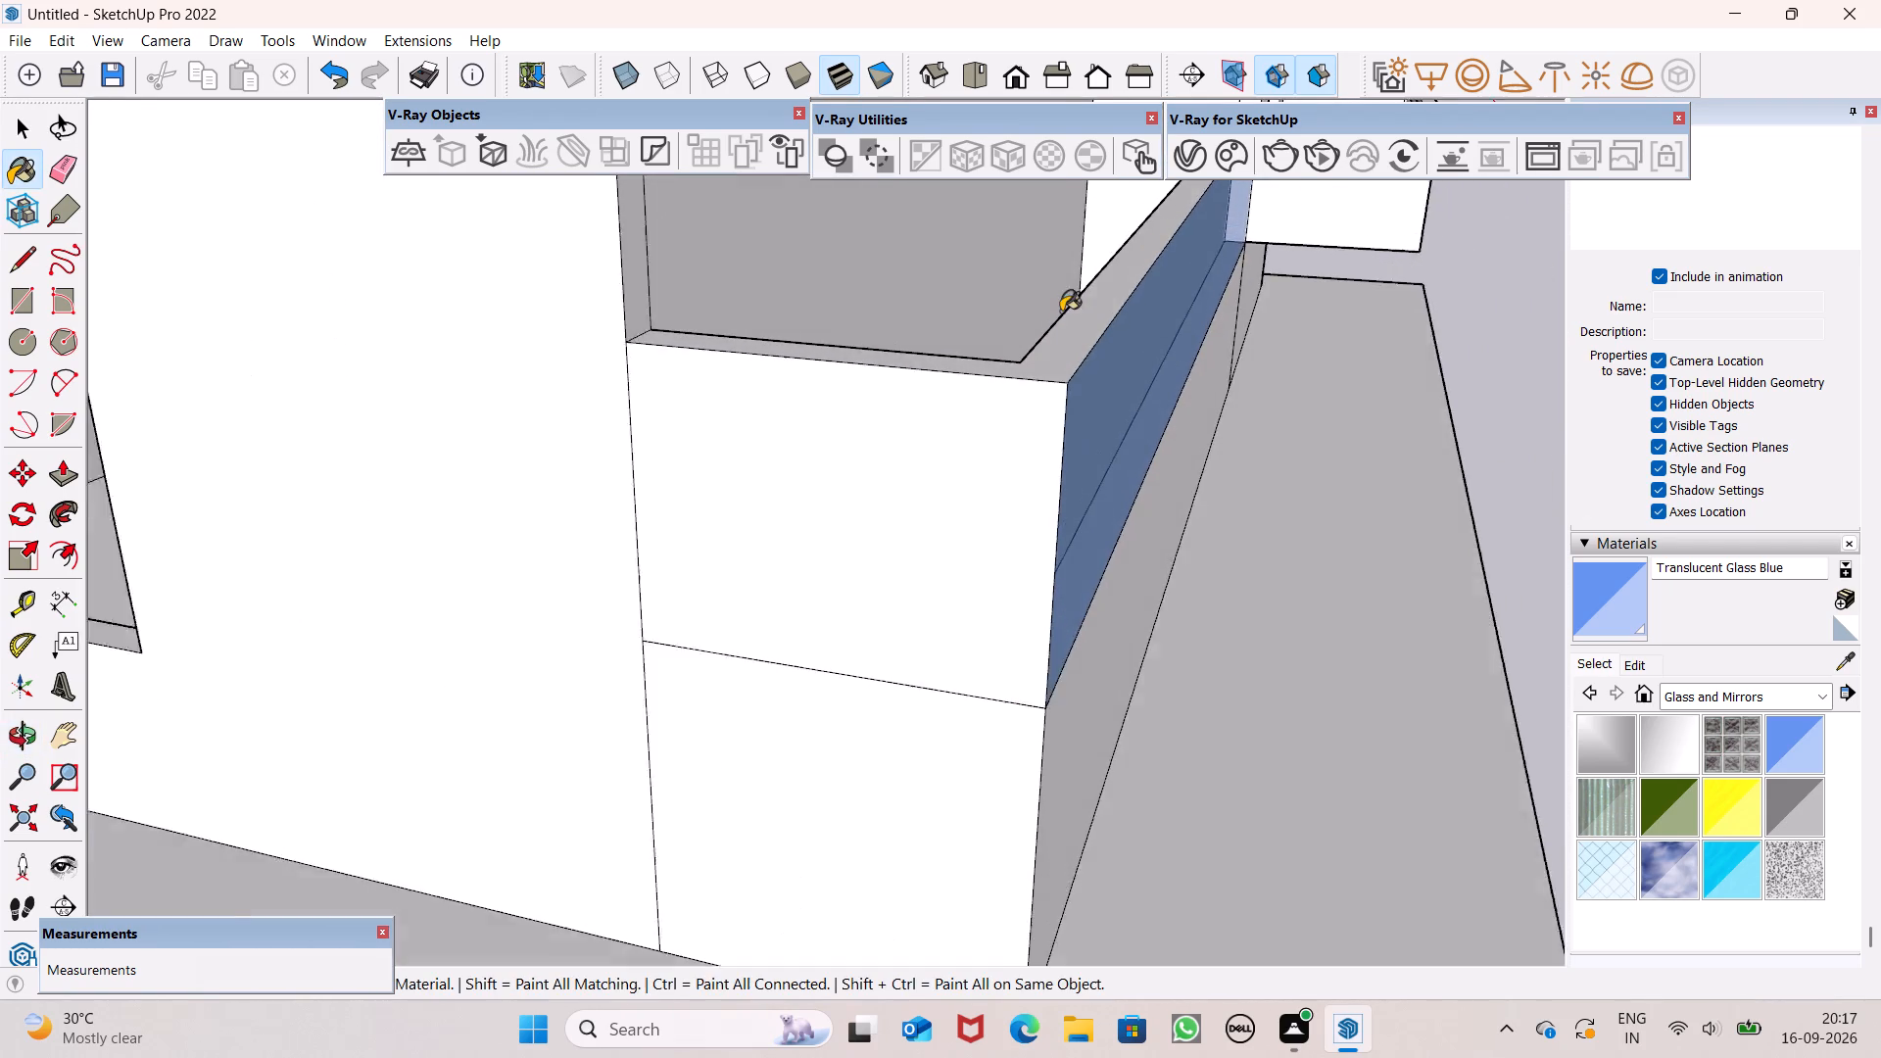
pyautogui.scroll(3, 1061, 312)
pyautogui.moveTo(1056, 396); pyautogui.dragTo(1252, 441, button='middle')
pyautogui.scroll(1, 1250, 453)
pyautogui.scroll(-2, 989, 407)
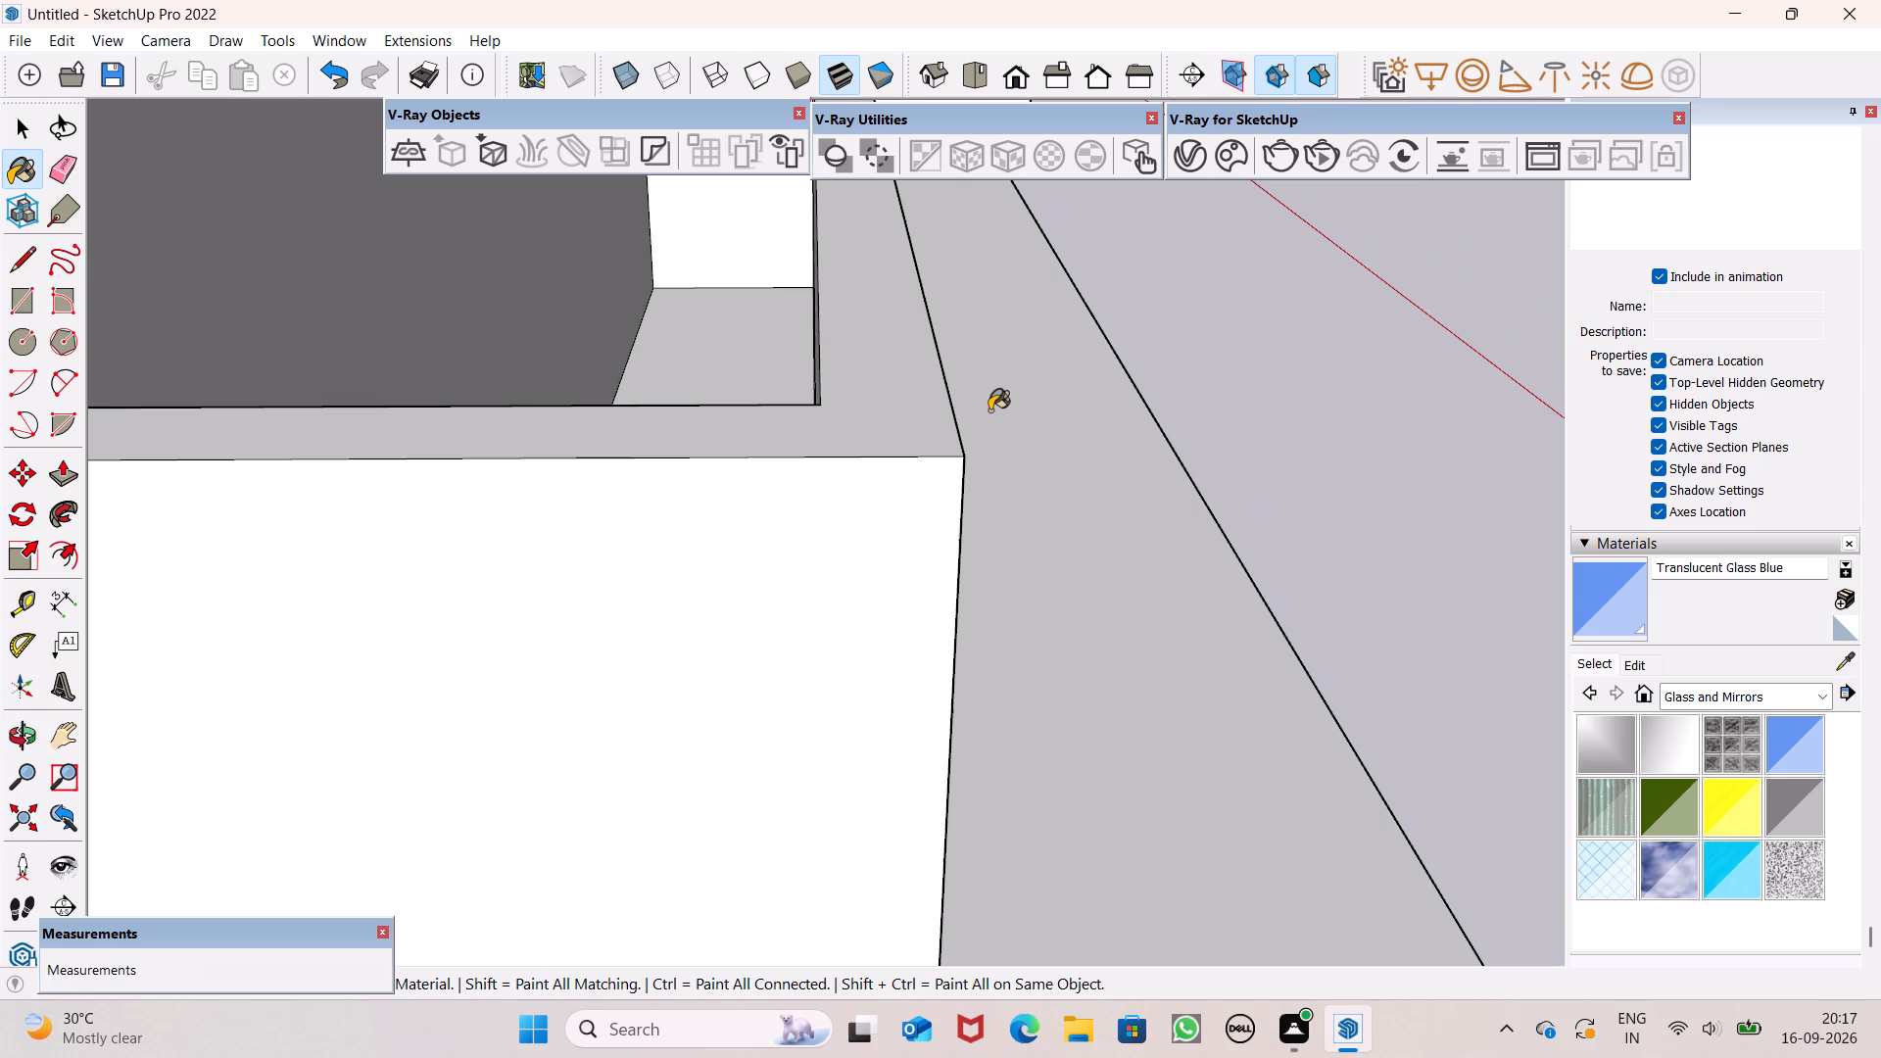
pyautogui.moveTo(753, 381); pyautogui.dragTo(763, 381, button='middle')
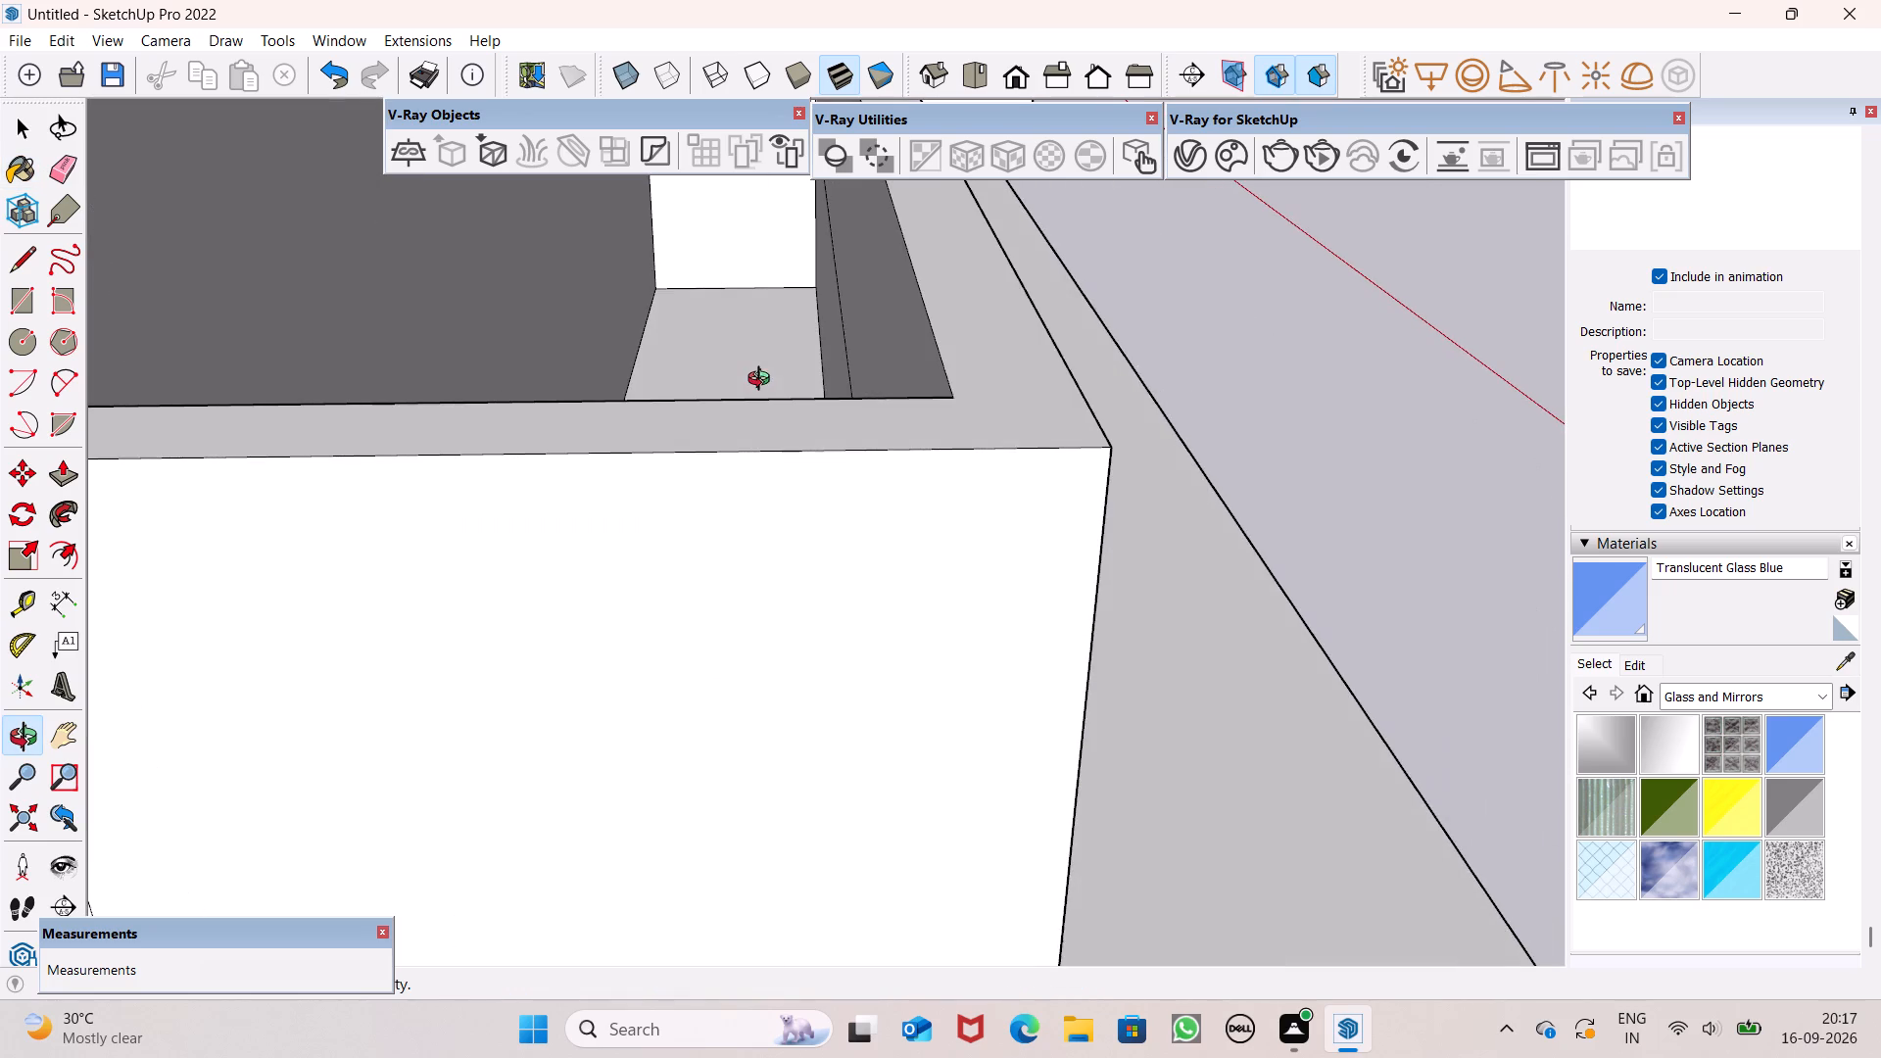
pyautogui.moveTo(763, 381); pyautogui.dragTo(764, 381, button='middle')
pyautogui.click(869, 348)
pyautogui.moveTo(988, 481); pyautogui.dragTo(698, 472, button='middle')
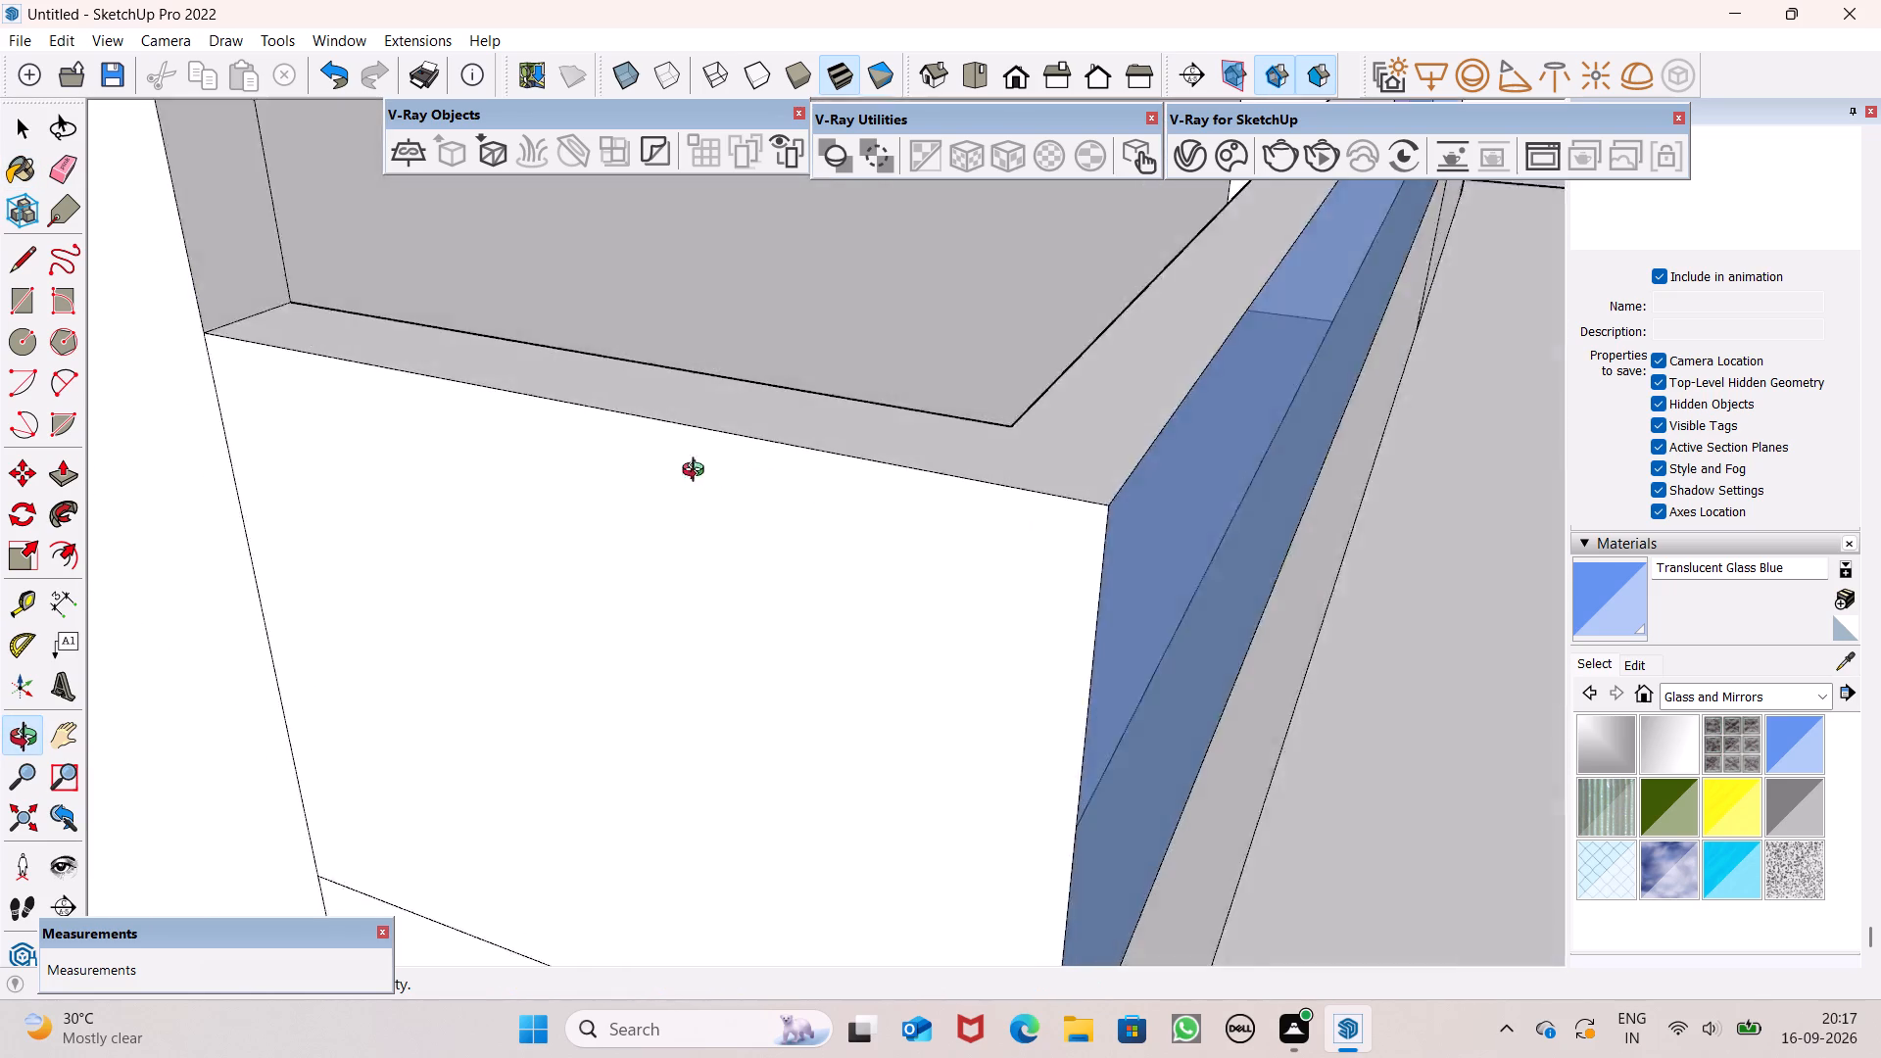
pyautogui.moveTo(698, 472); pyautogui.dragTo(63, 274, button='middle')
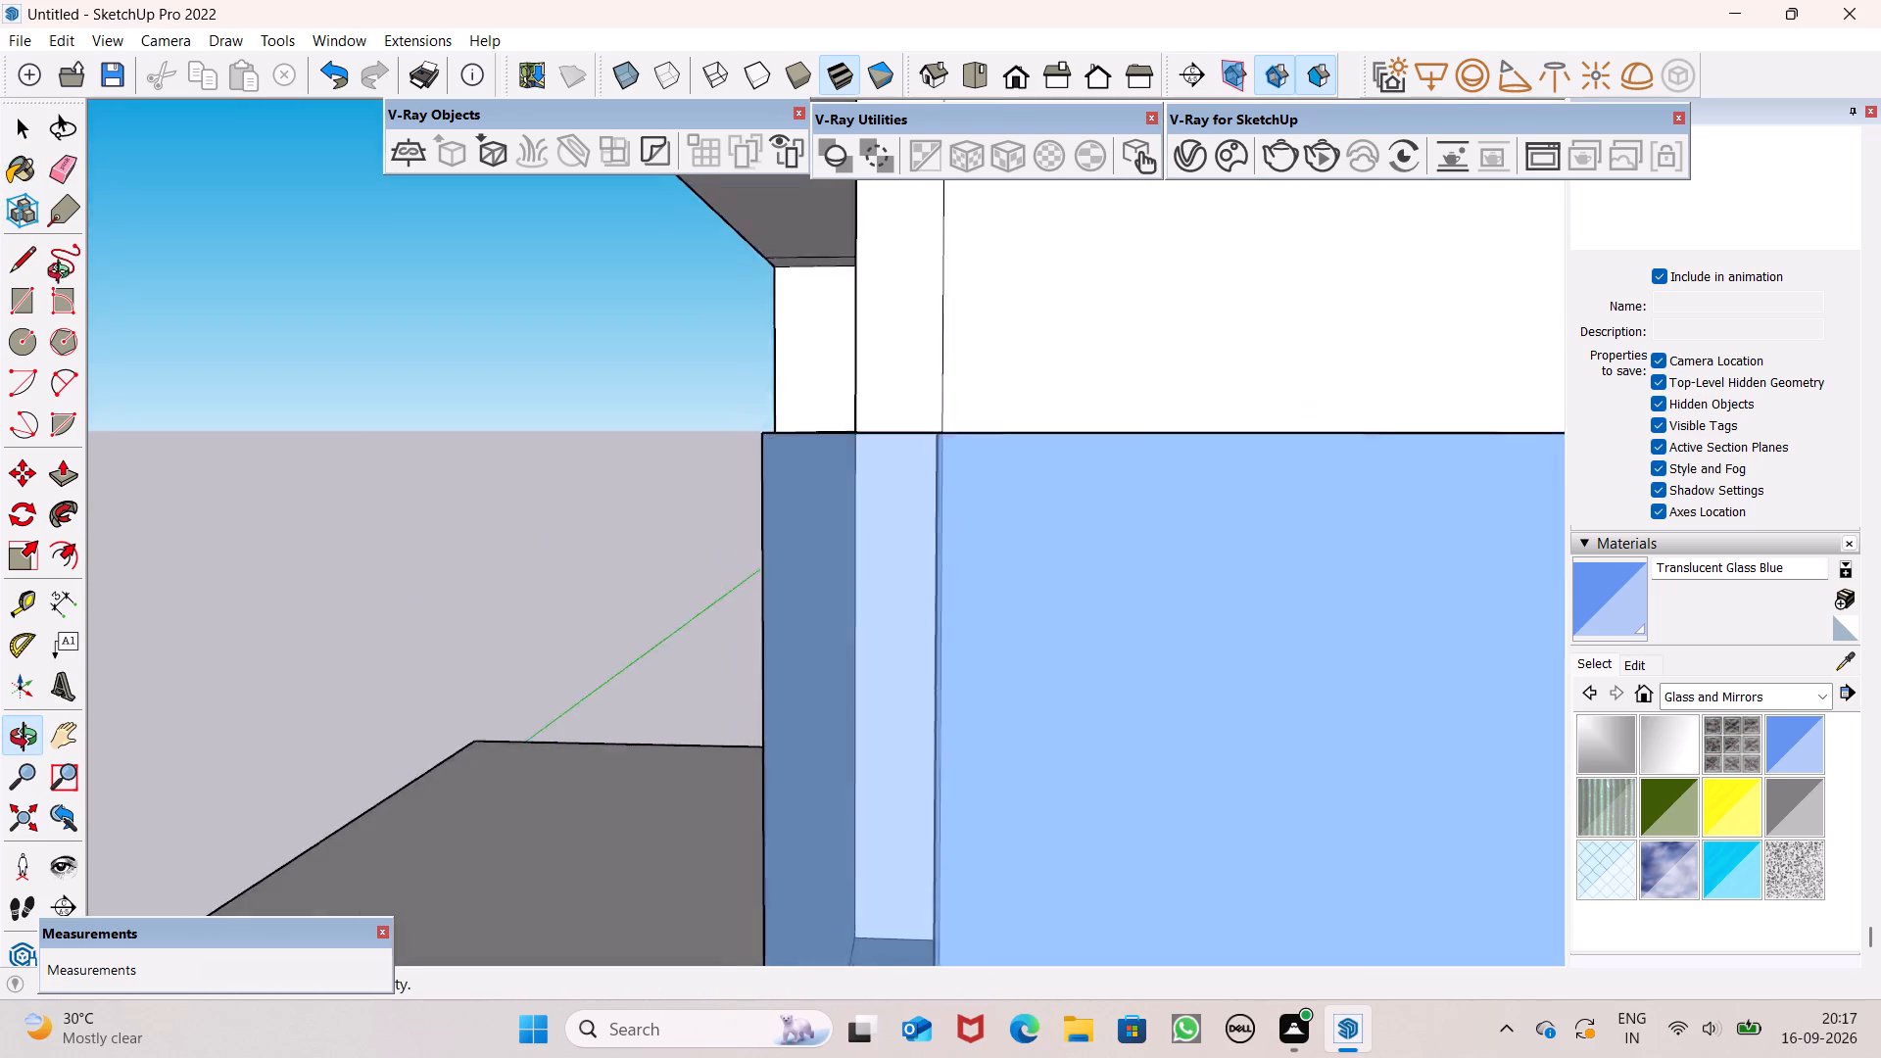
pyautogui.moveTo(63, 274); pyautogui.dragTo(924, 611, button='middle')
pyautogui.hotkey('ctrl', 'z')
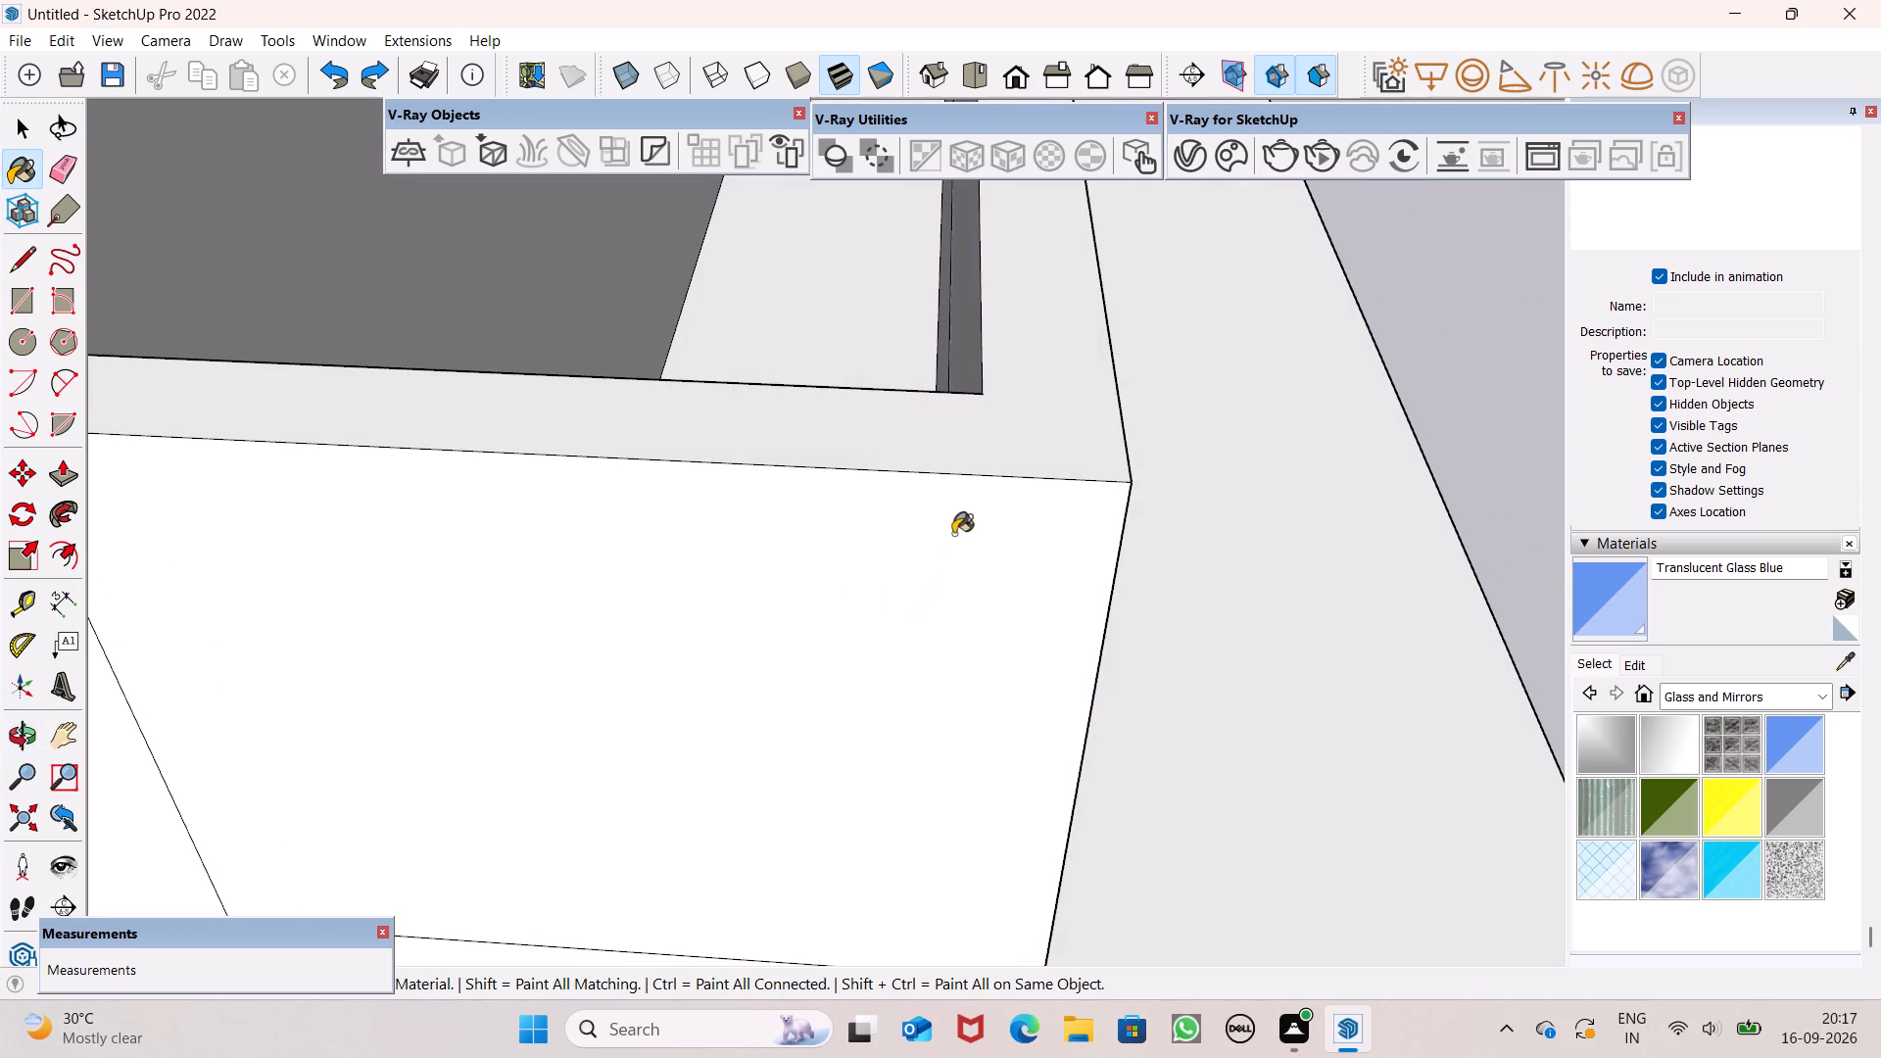
# Paint the front parapet's inner face behind the glass band, above its dividing line, with Translucent Glass Blue.
pyautogui.moveTo(1072, 477); pyautogui.dragTo(714, 387, button='middle')
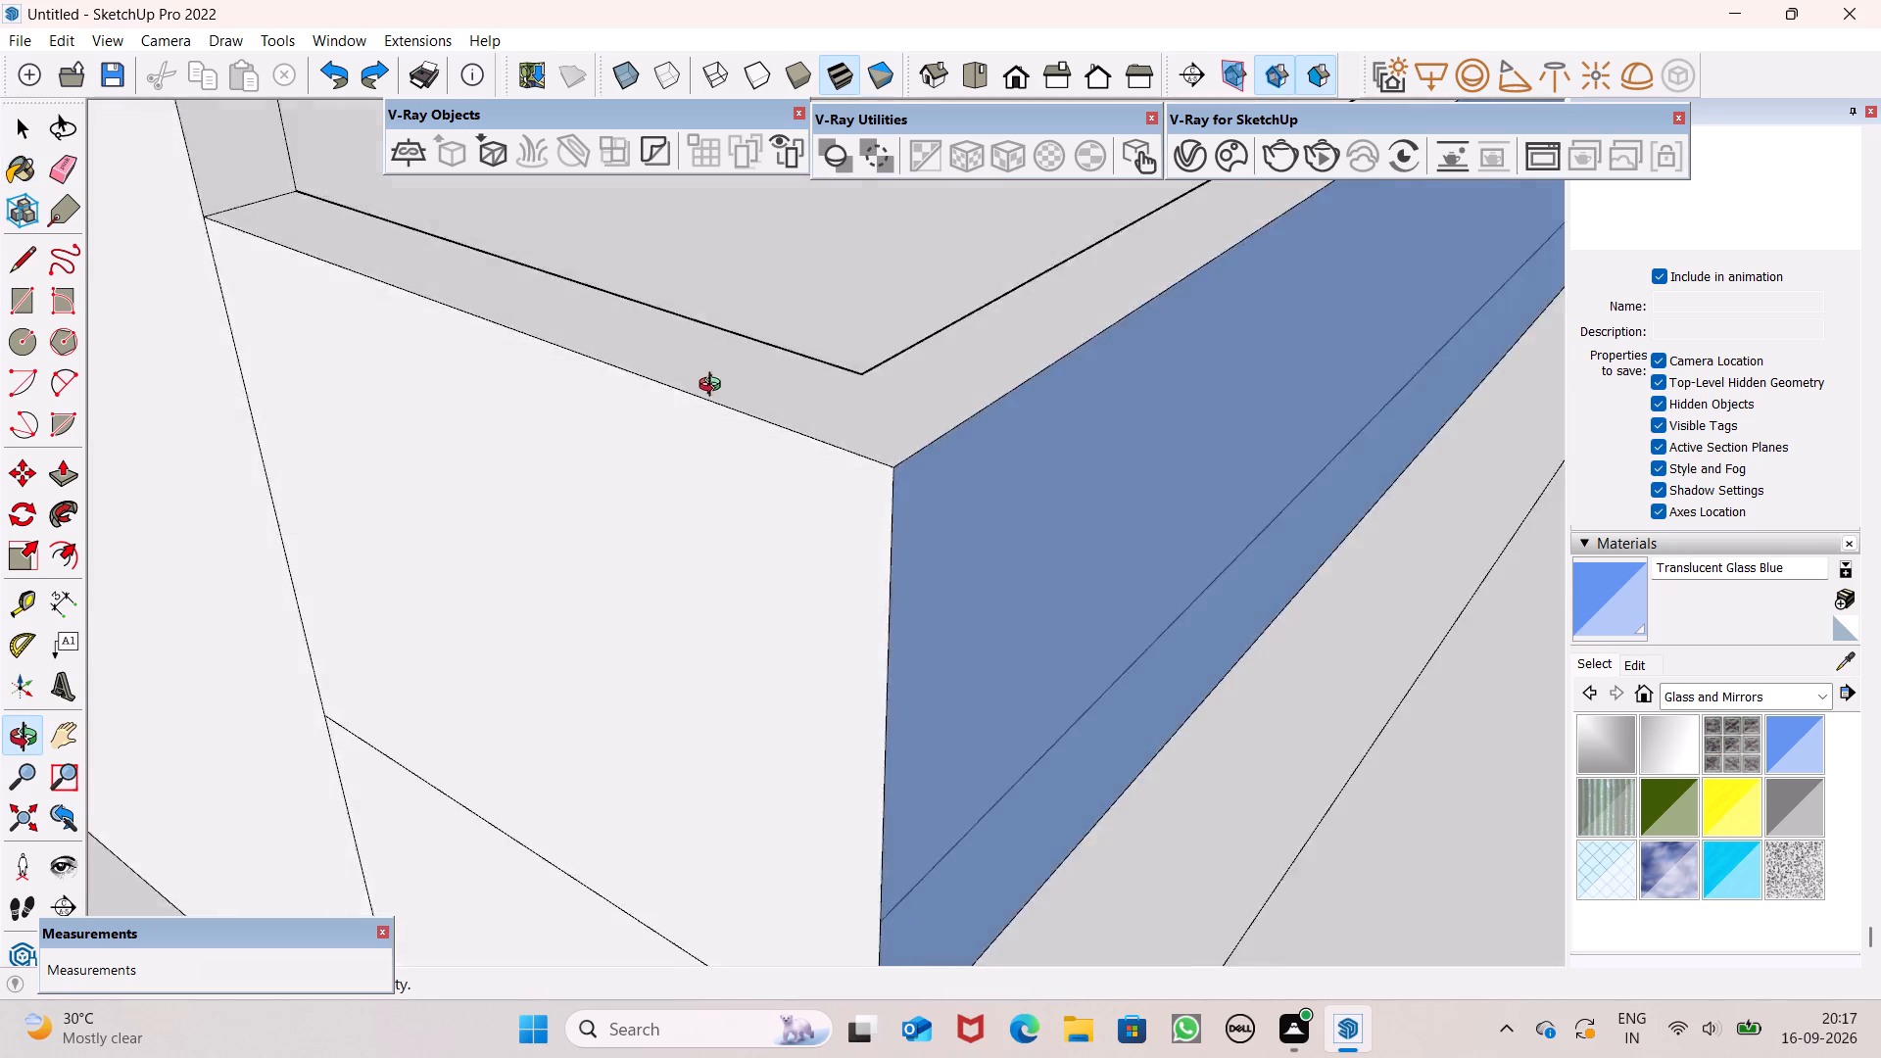
pyautogui.moveTo(714, 387); pyautogui.dragTo(265, 265, button='middle')
pyautogui.scroll(-3, 552, 319)
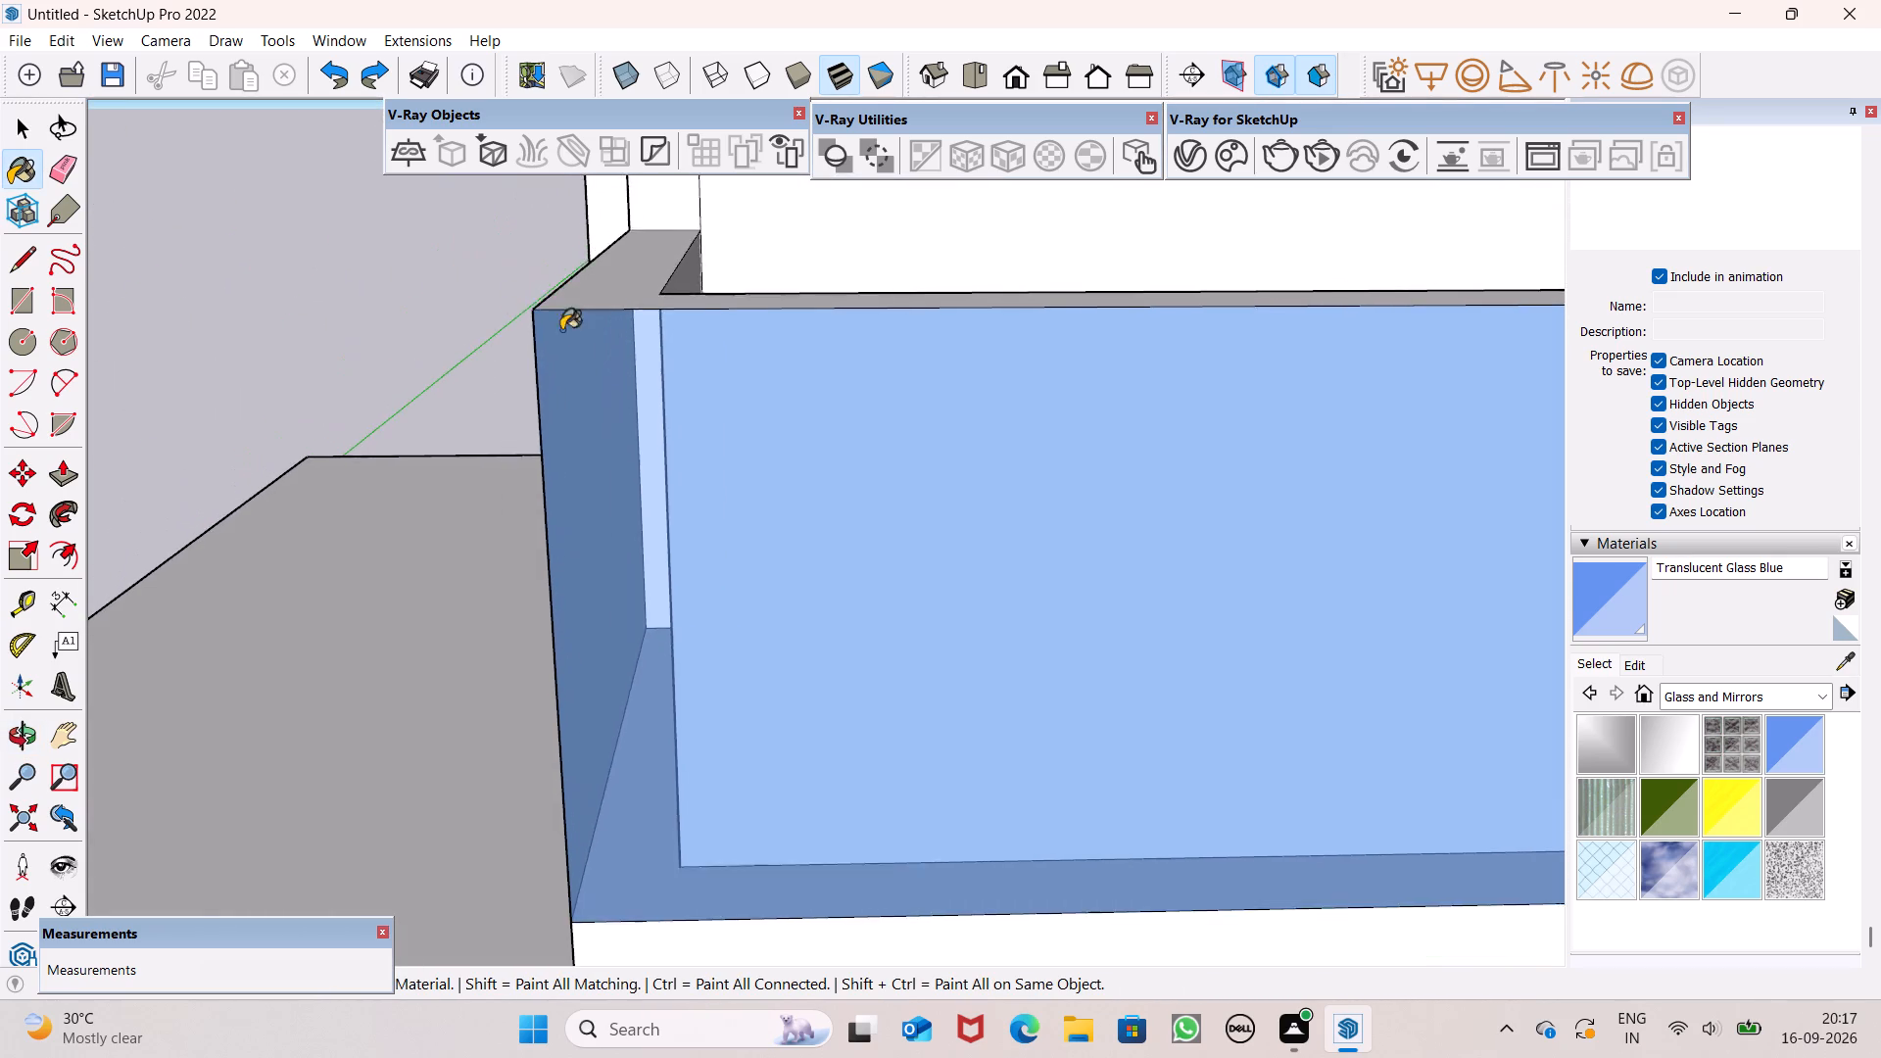
pyautogui.scroll(-3, 561, 330)
pyautogui.scroll(-5, 676, 395)
pyautogui.scroll(-5, 751, 456)
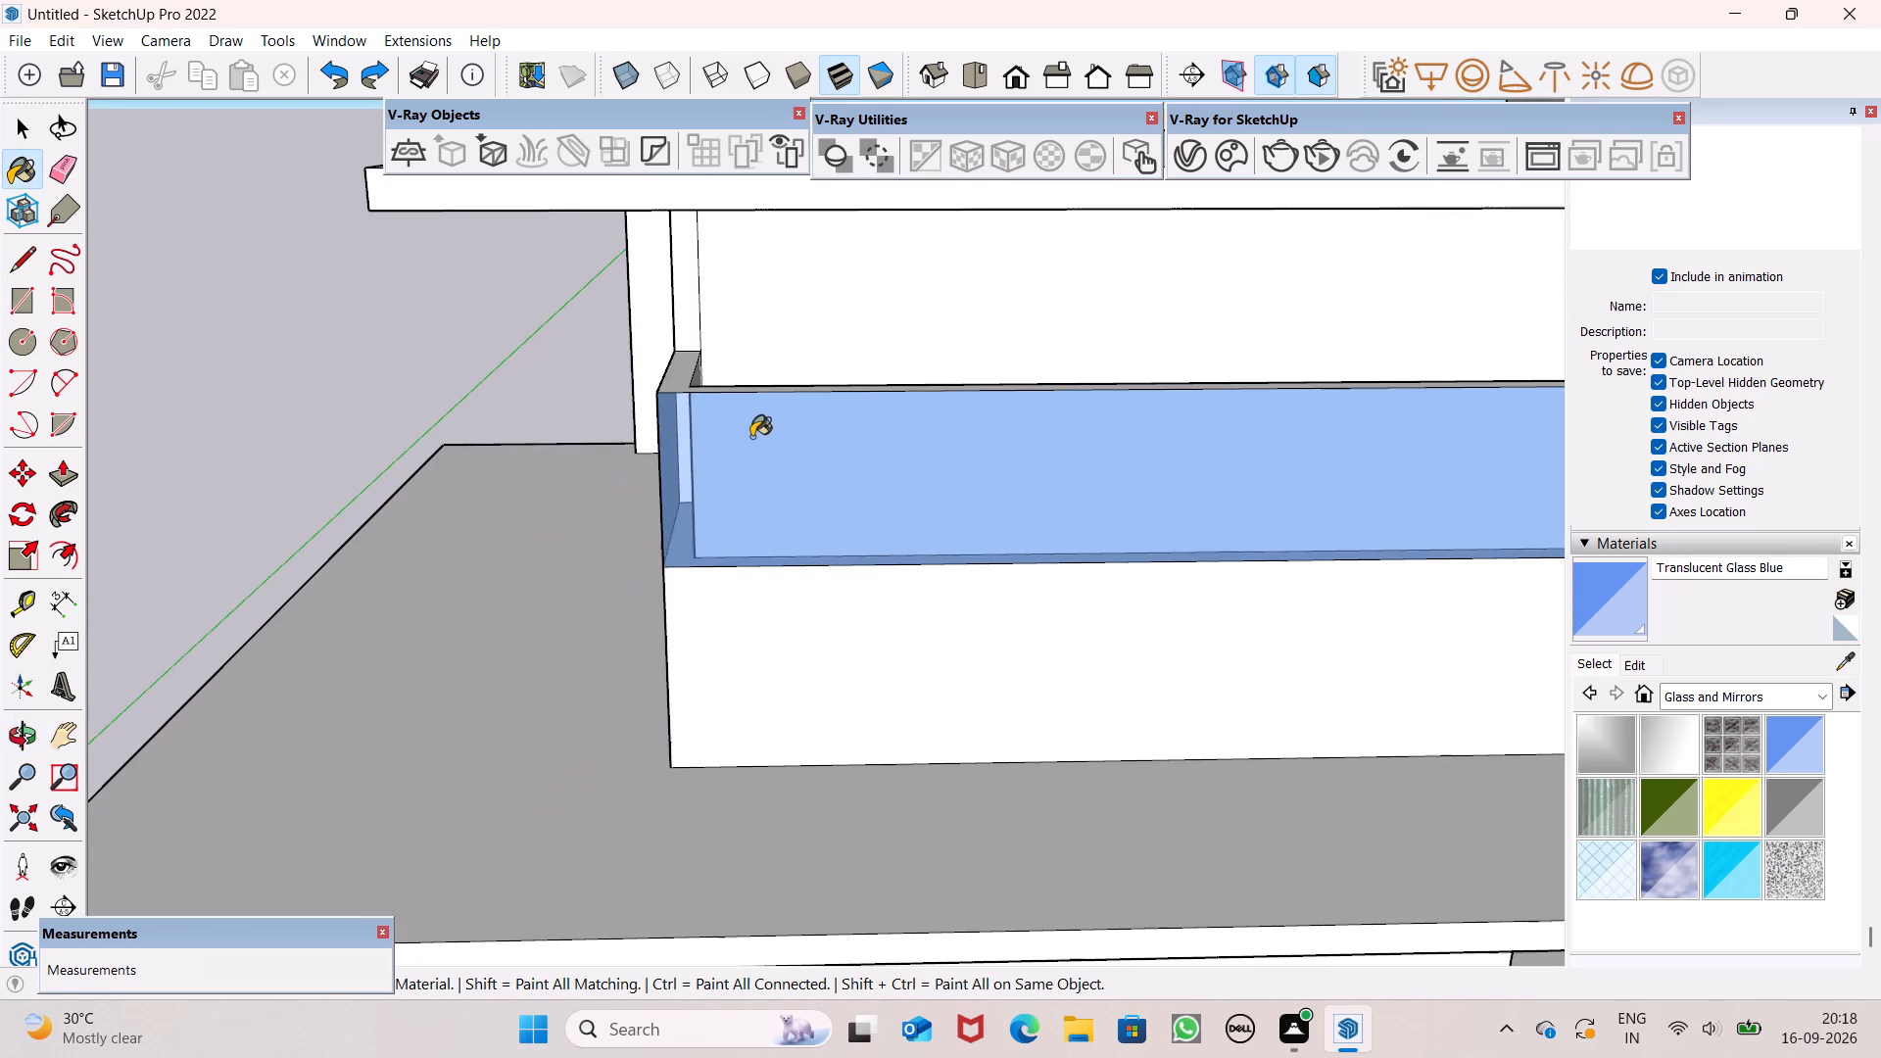
pyautogui.moveTo(608, 431); pyautogui.dragTo(909, 494, button='middle')
pyautogui.scroll(4, 914, 434)
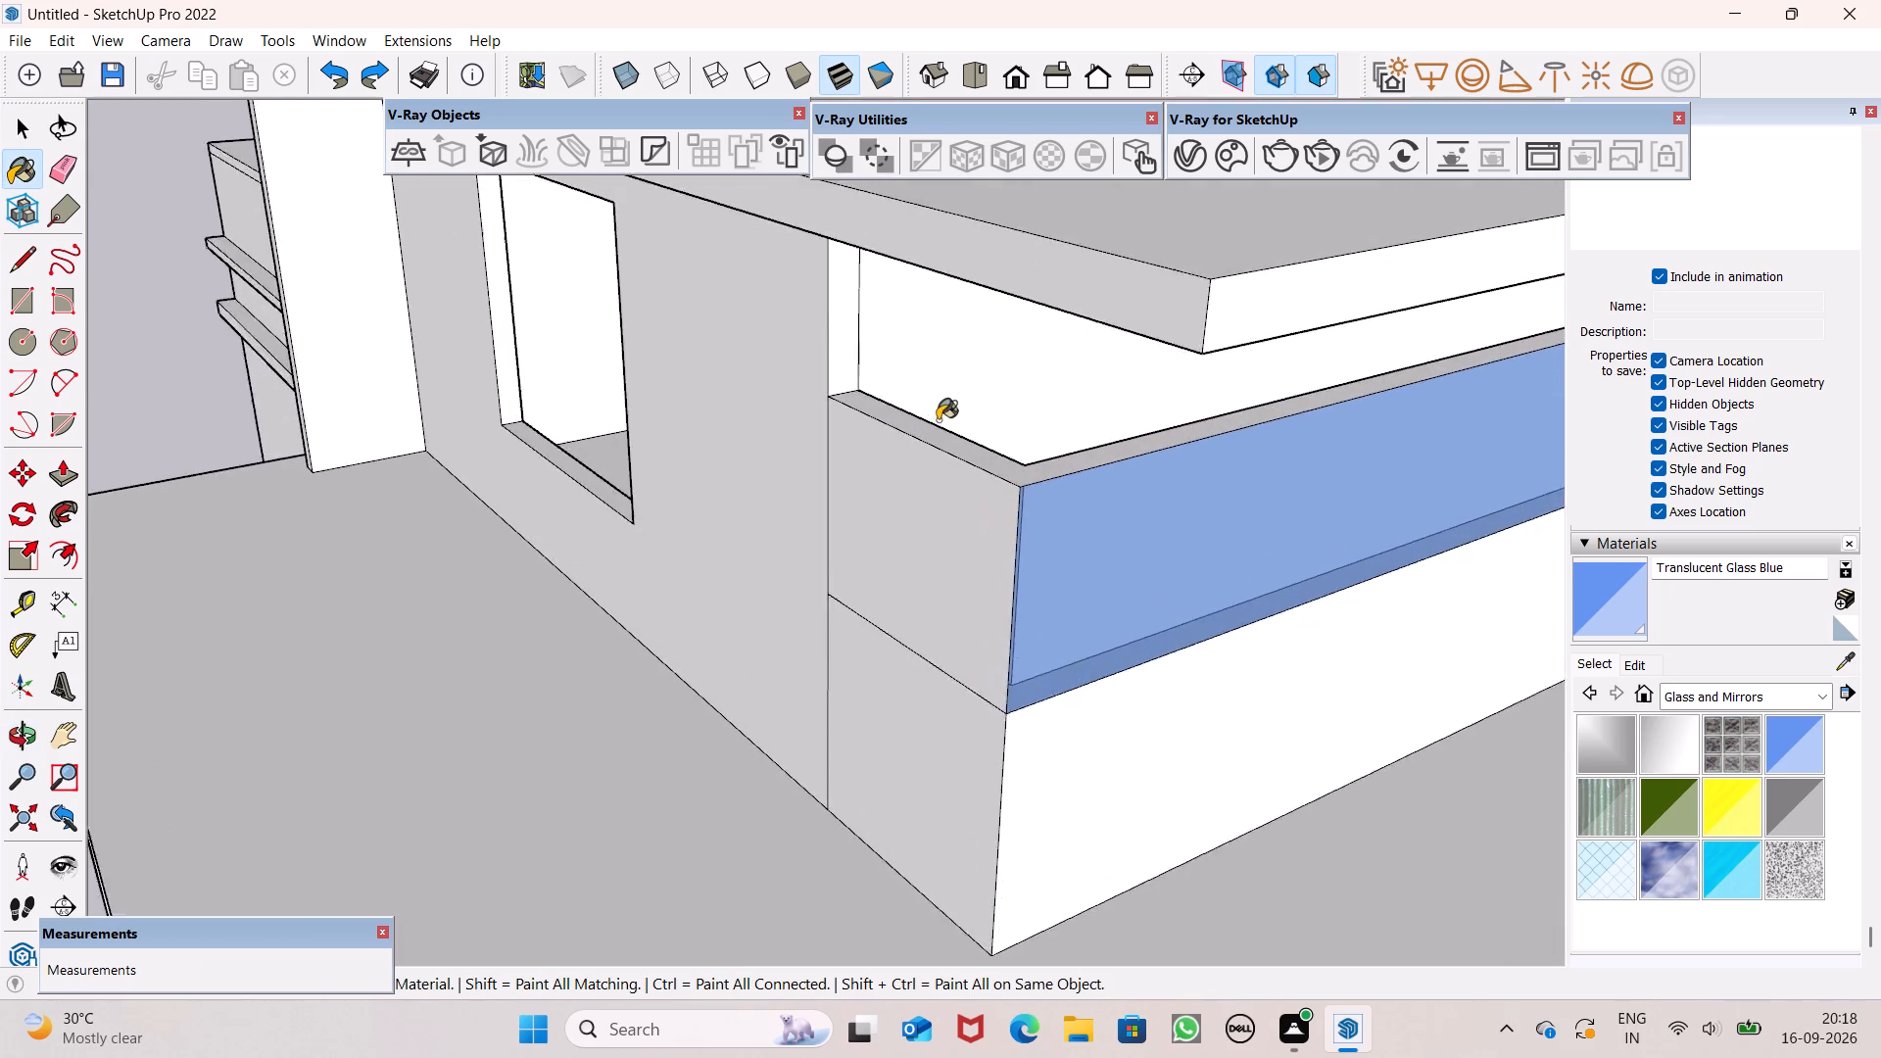
pyautogui.scroll(9, 938, 420)
pyautogui.moveTo(1136, 581); pyautogui.dragTo(1606, 725, button='middle')
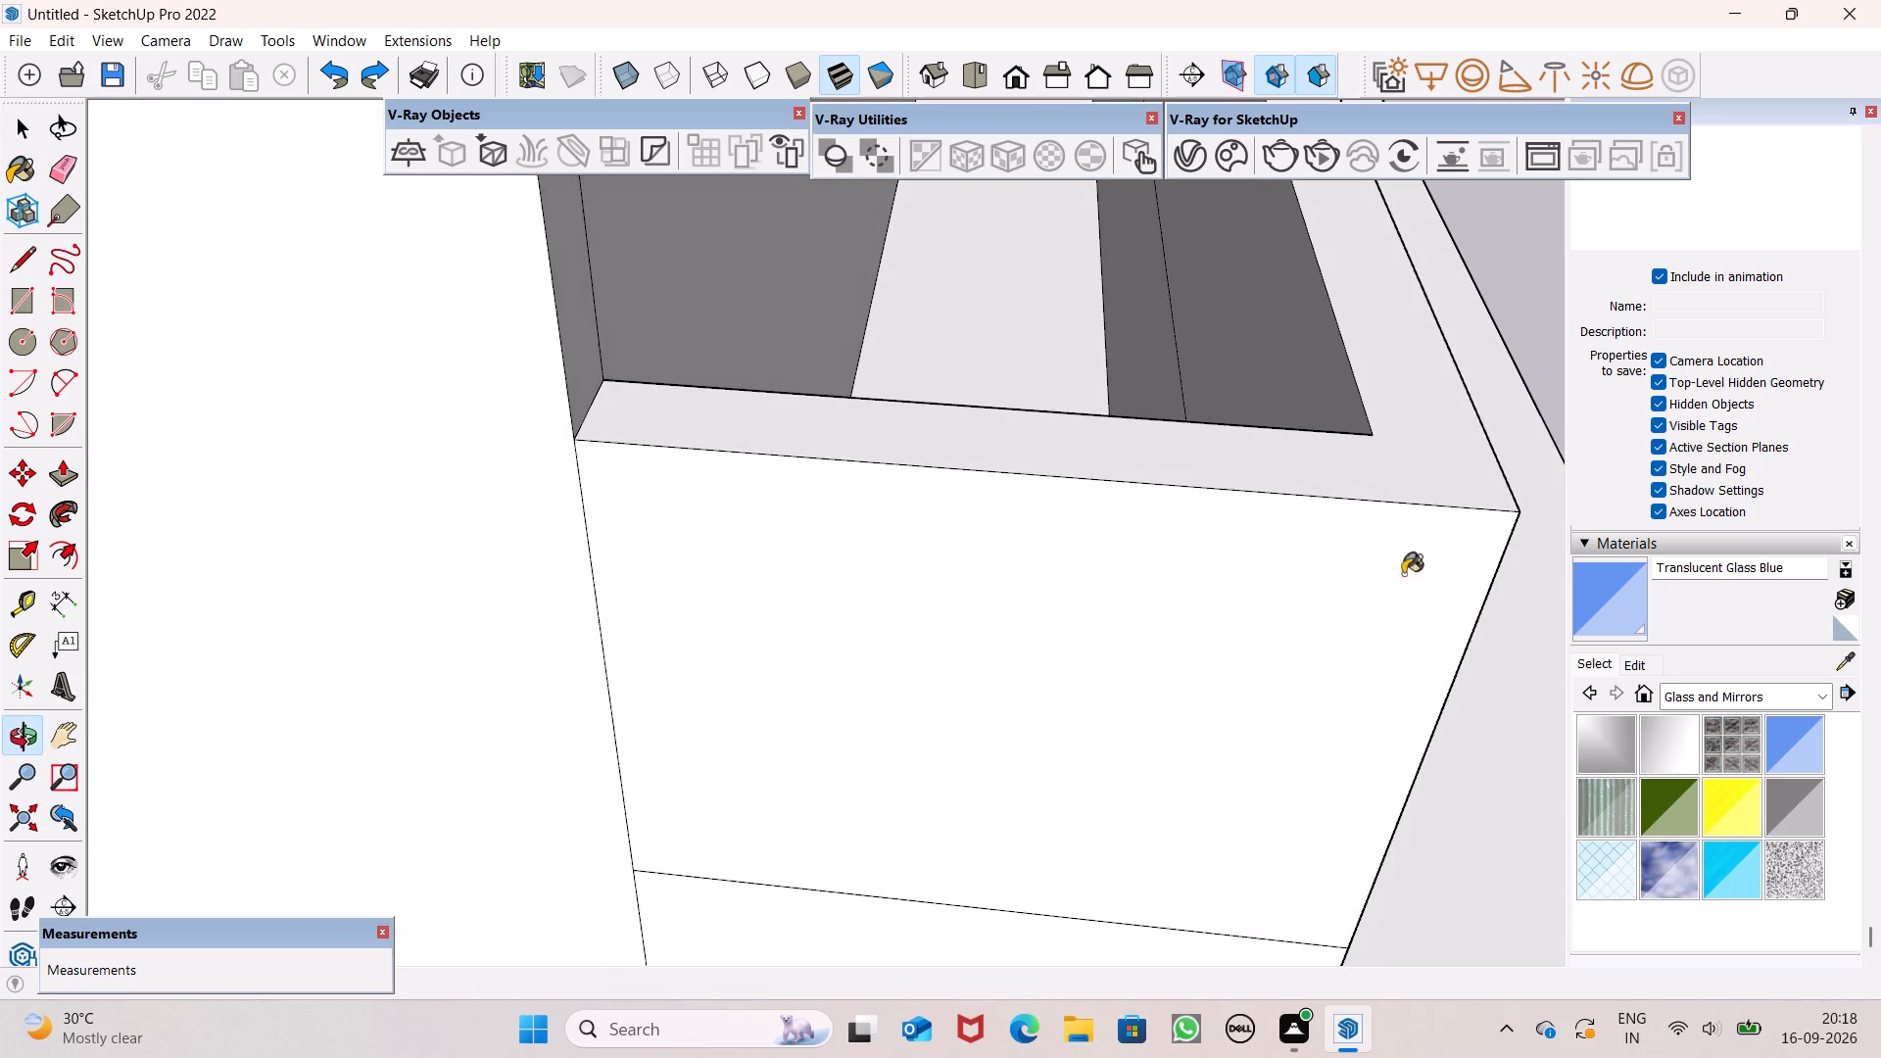
pyautogui.scroll(3, 1349, 492)
pyautogui.click(1305, 336)
# Paint the inner face of the parapet's short side wall at the free corner with Translucent Glass Blue.
pyautogui.moveTo(1326, 451); pyautogui.dragTo(780, 386, button='middle')
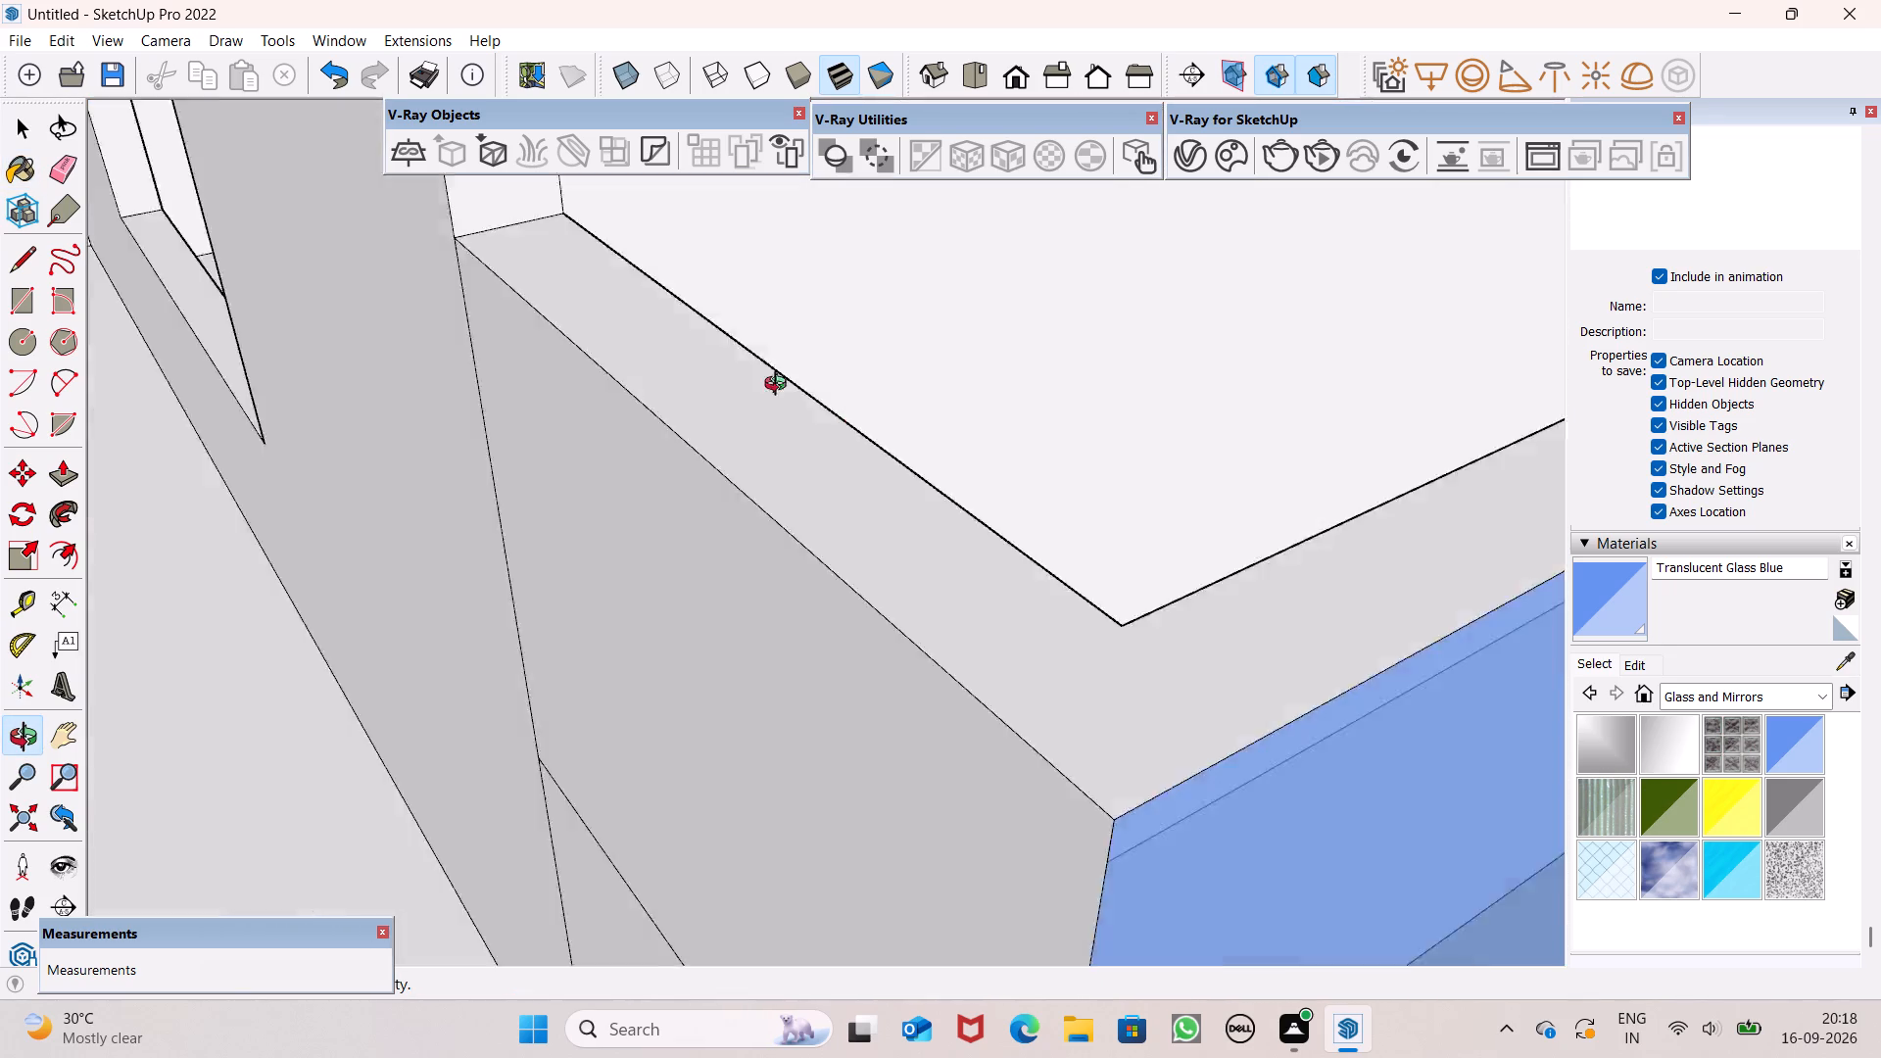
pyautogui.moveTo(780, 386); pyautogui.dragTo(450, 226, button='middle')
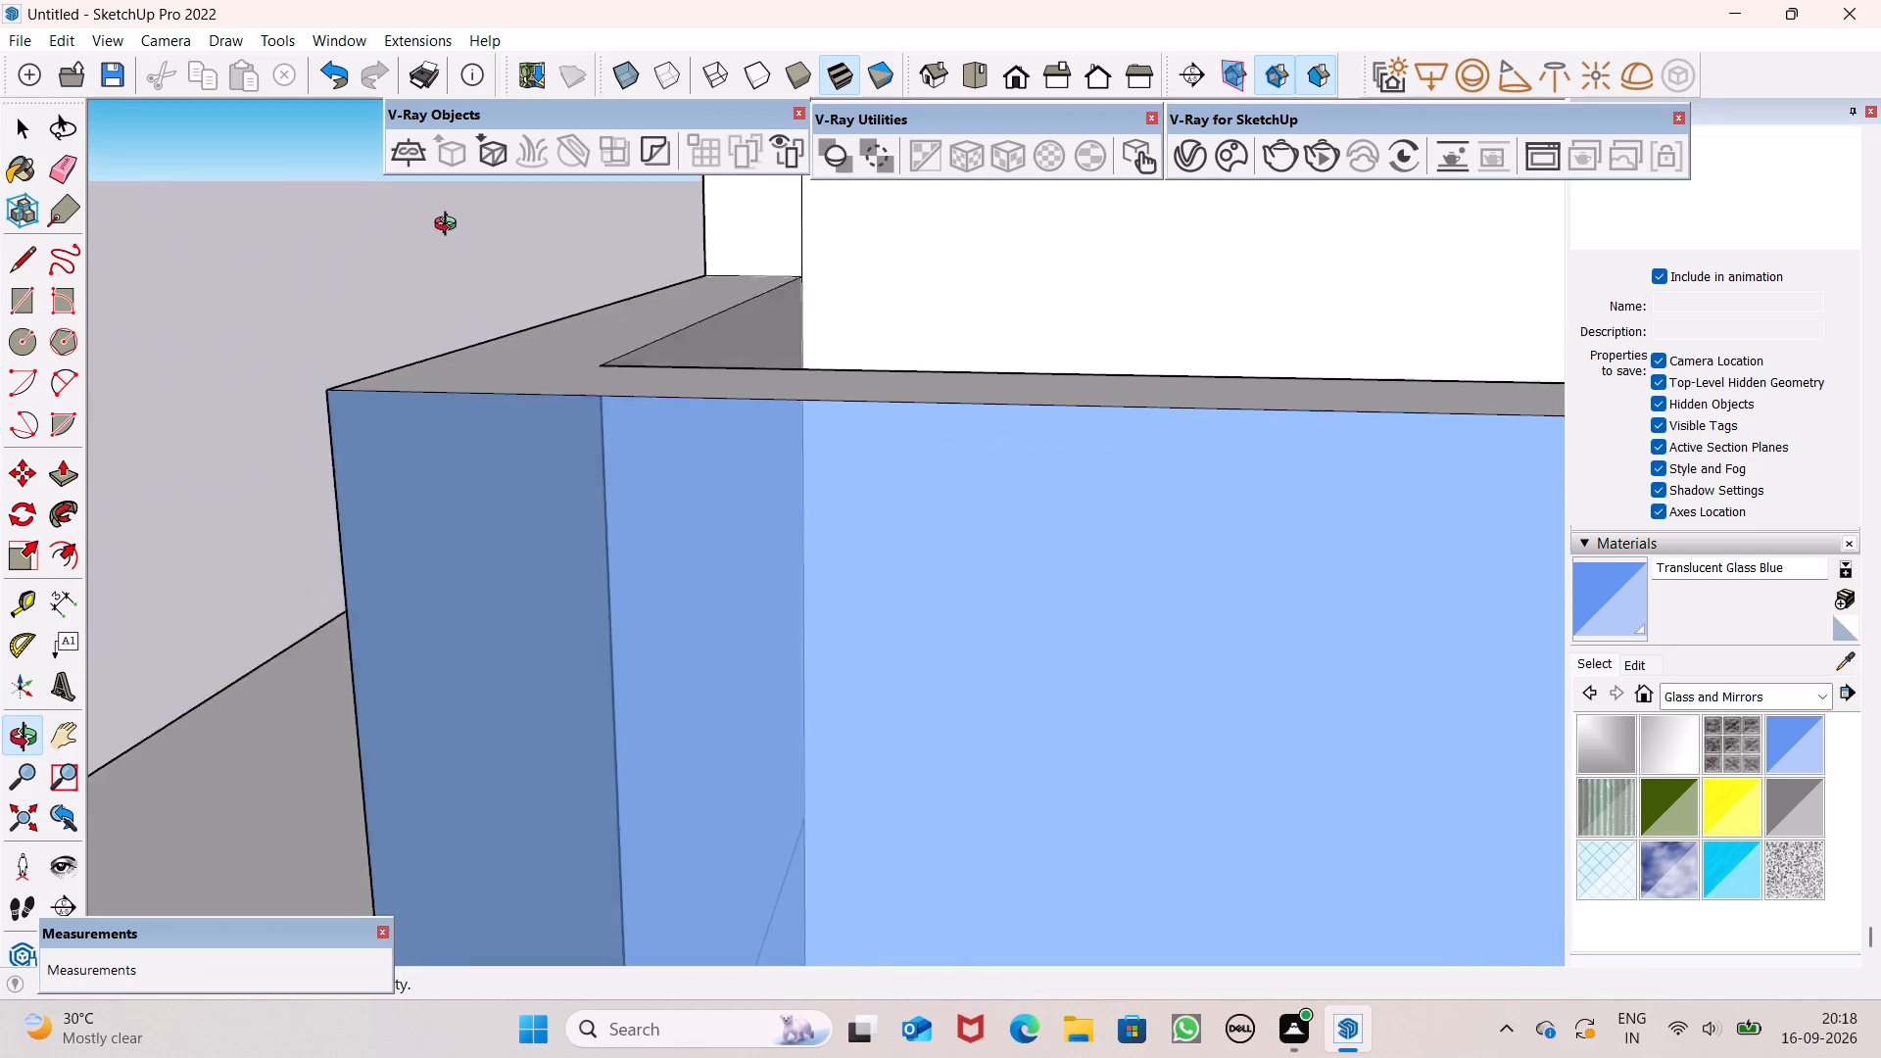
pyautogui.moveTo(450, 226); pyautogui.dragTo(286, 448, button='middle')
pyautogui.moveTo(649, 528); pyautogui.dragTo(644, 519)
# Examine the parapet's glass band on the whole house from the front, at eye level and from above.
pyautogui.scroll(-1, 696, 502)
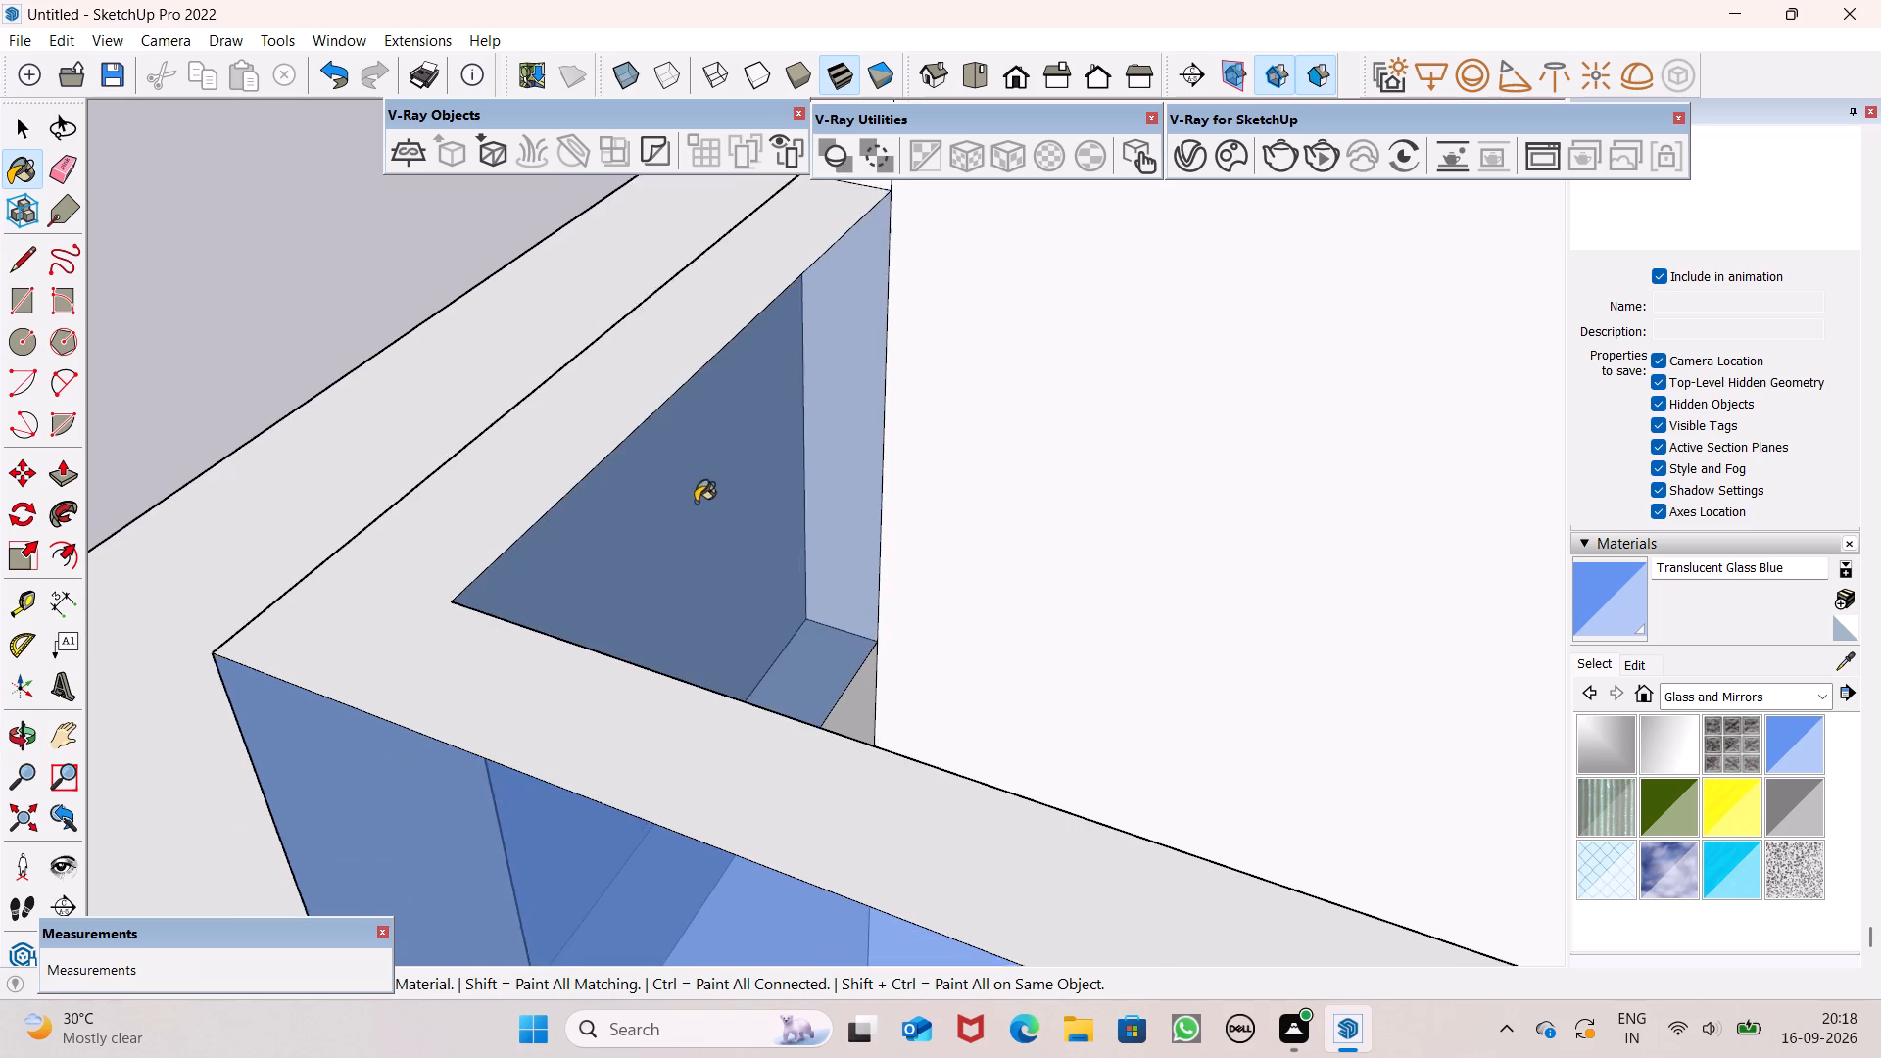
pyautogui.scroll(-1, 696, 502)
pyautogui.scroll(-17, 814, 494)
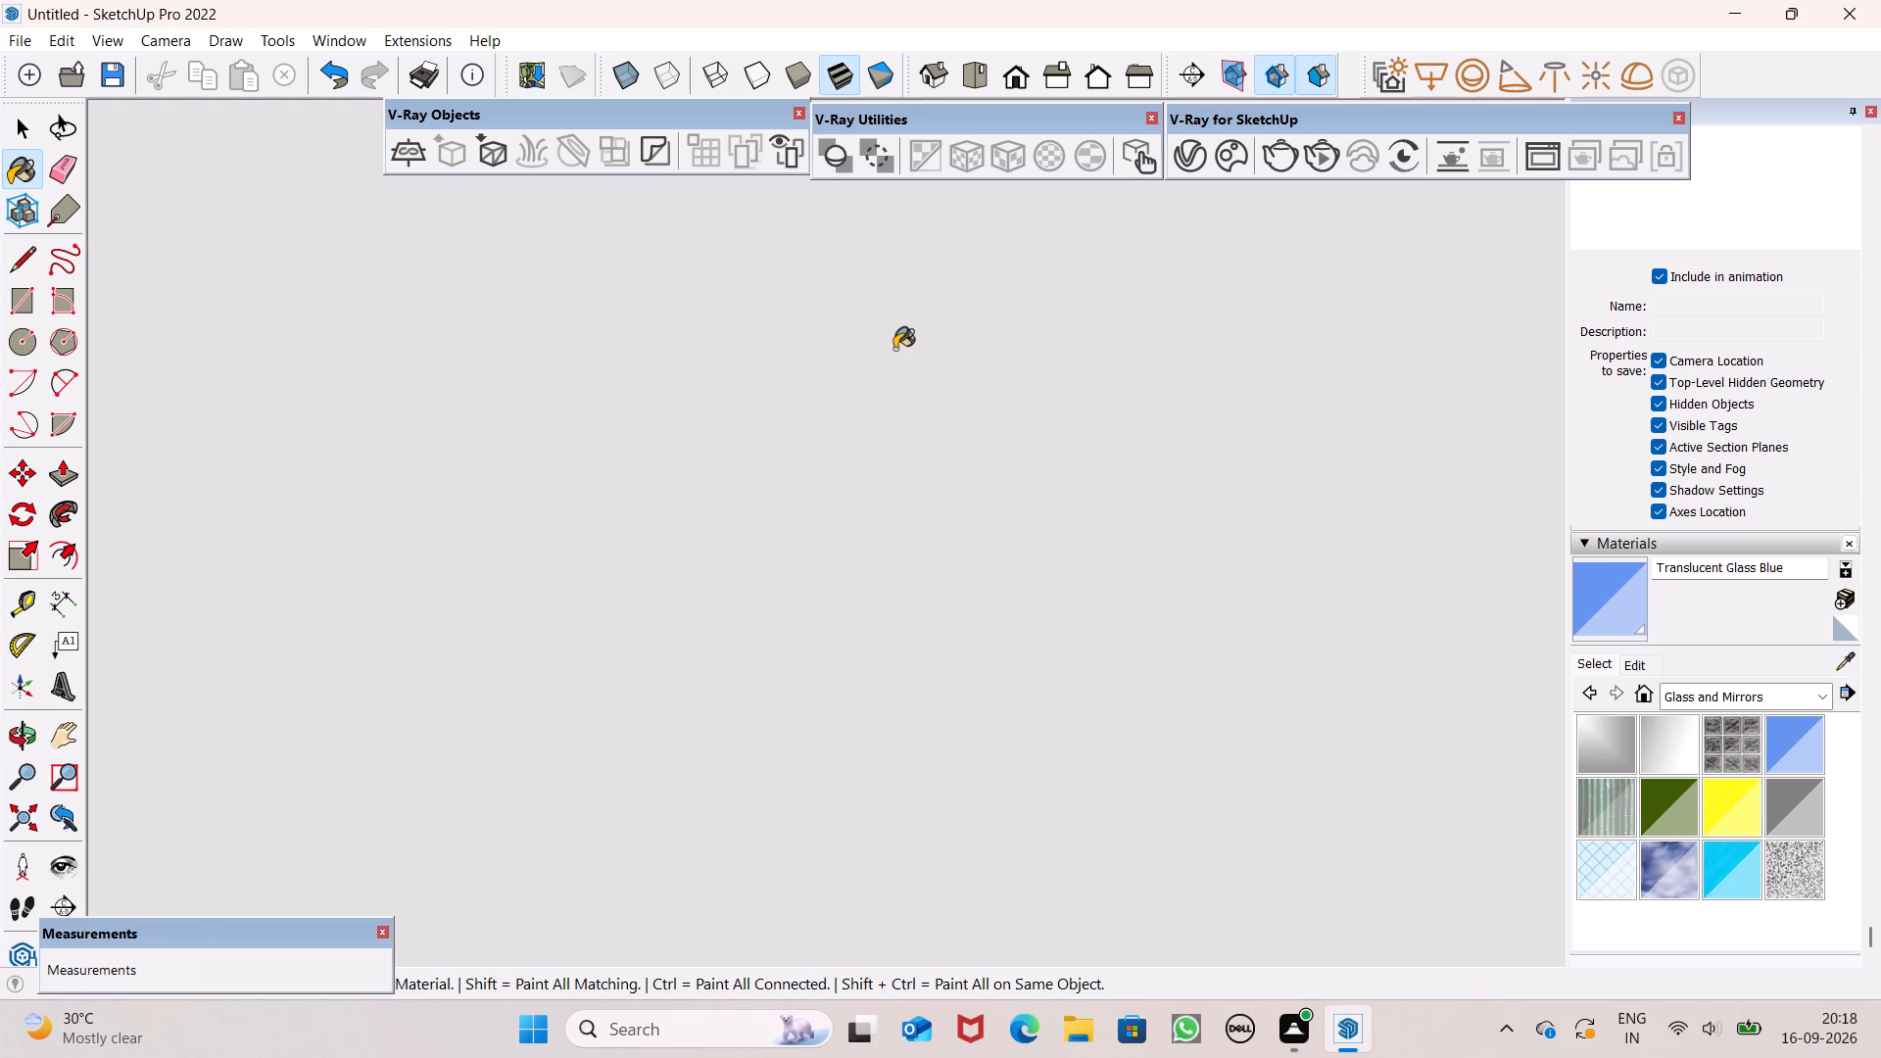
pyautogui.scroll(-7, 896, 351)
pyautogui.scroll(-20, 869, 404)
pyautogui.scroll(-9, 869, 404)
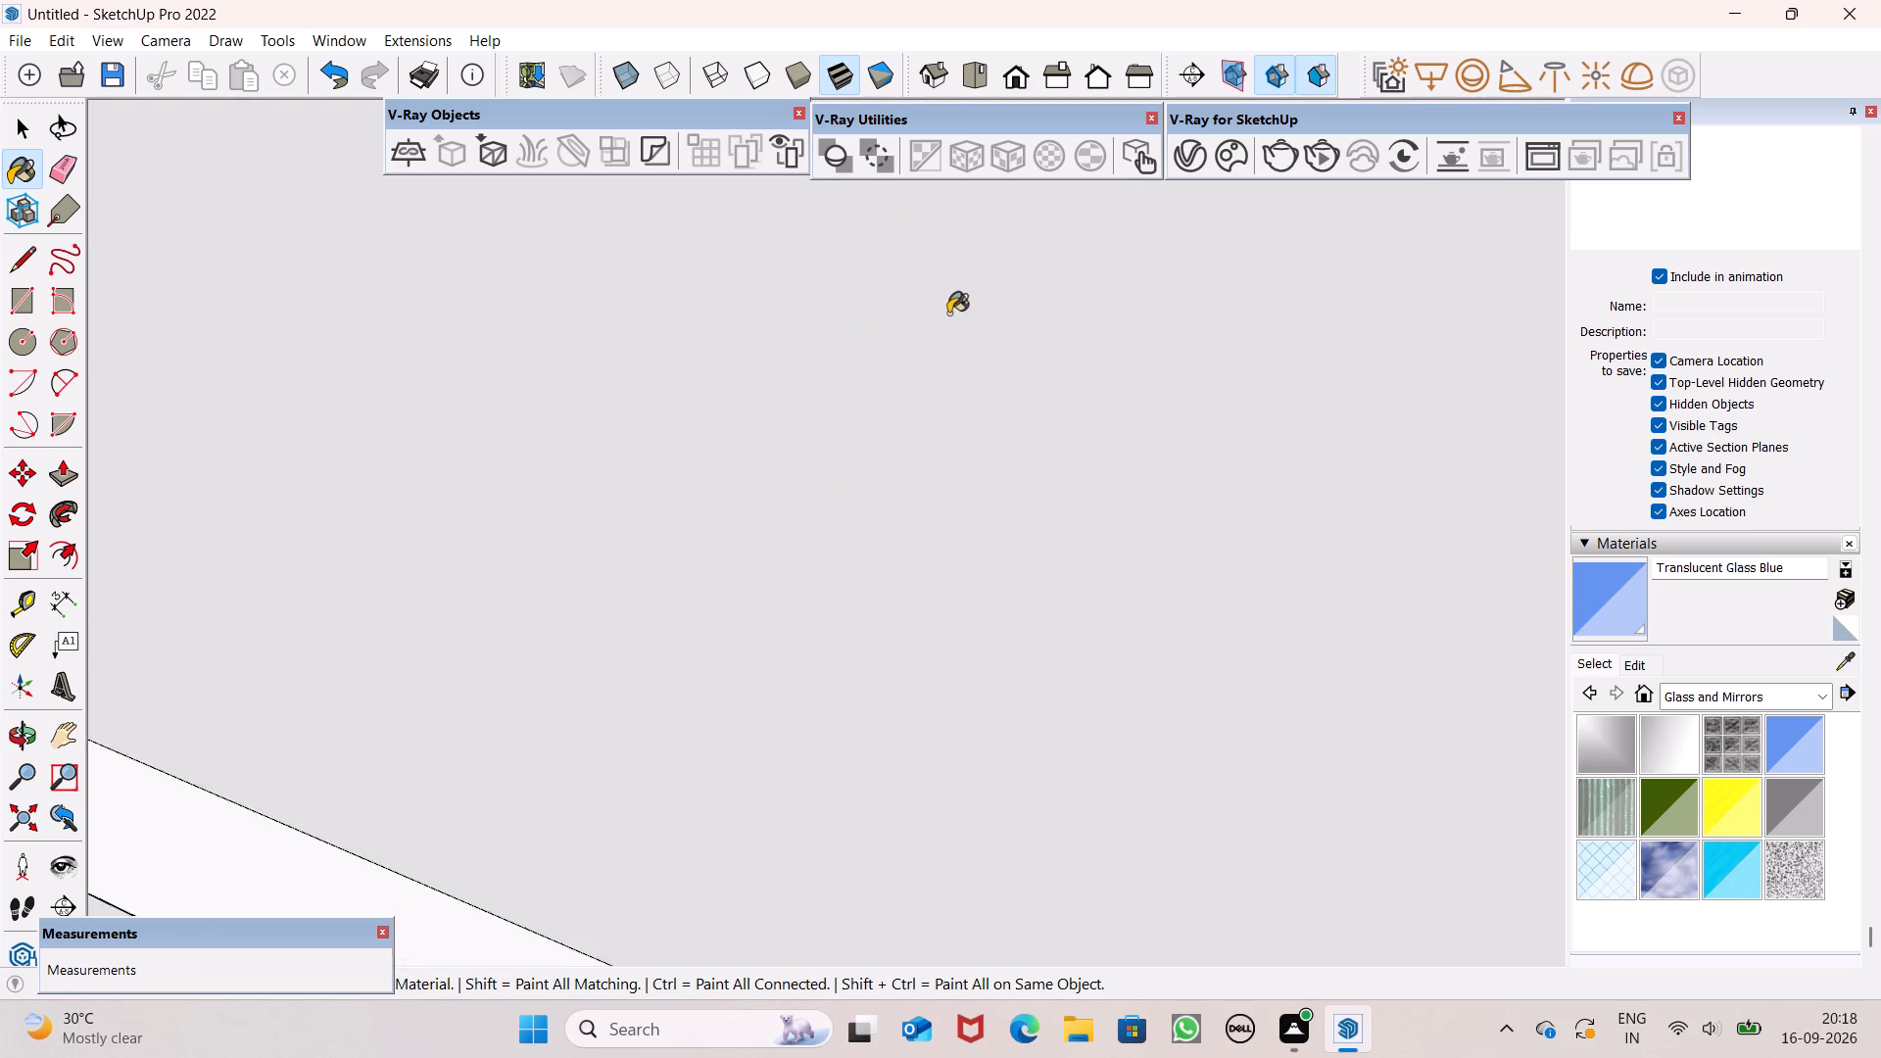
pyautogui.scroll(-20, 948, 313)
pyautogui.scroll(-6, 948, 313)
pyautogui.scroll(-7, 1047, 533)
pyautogui.moveTo(1039, 628); pyautogui.dragTo(1049, 610, button='middle')
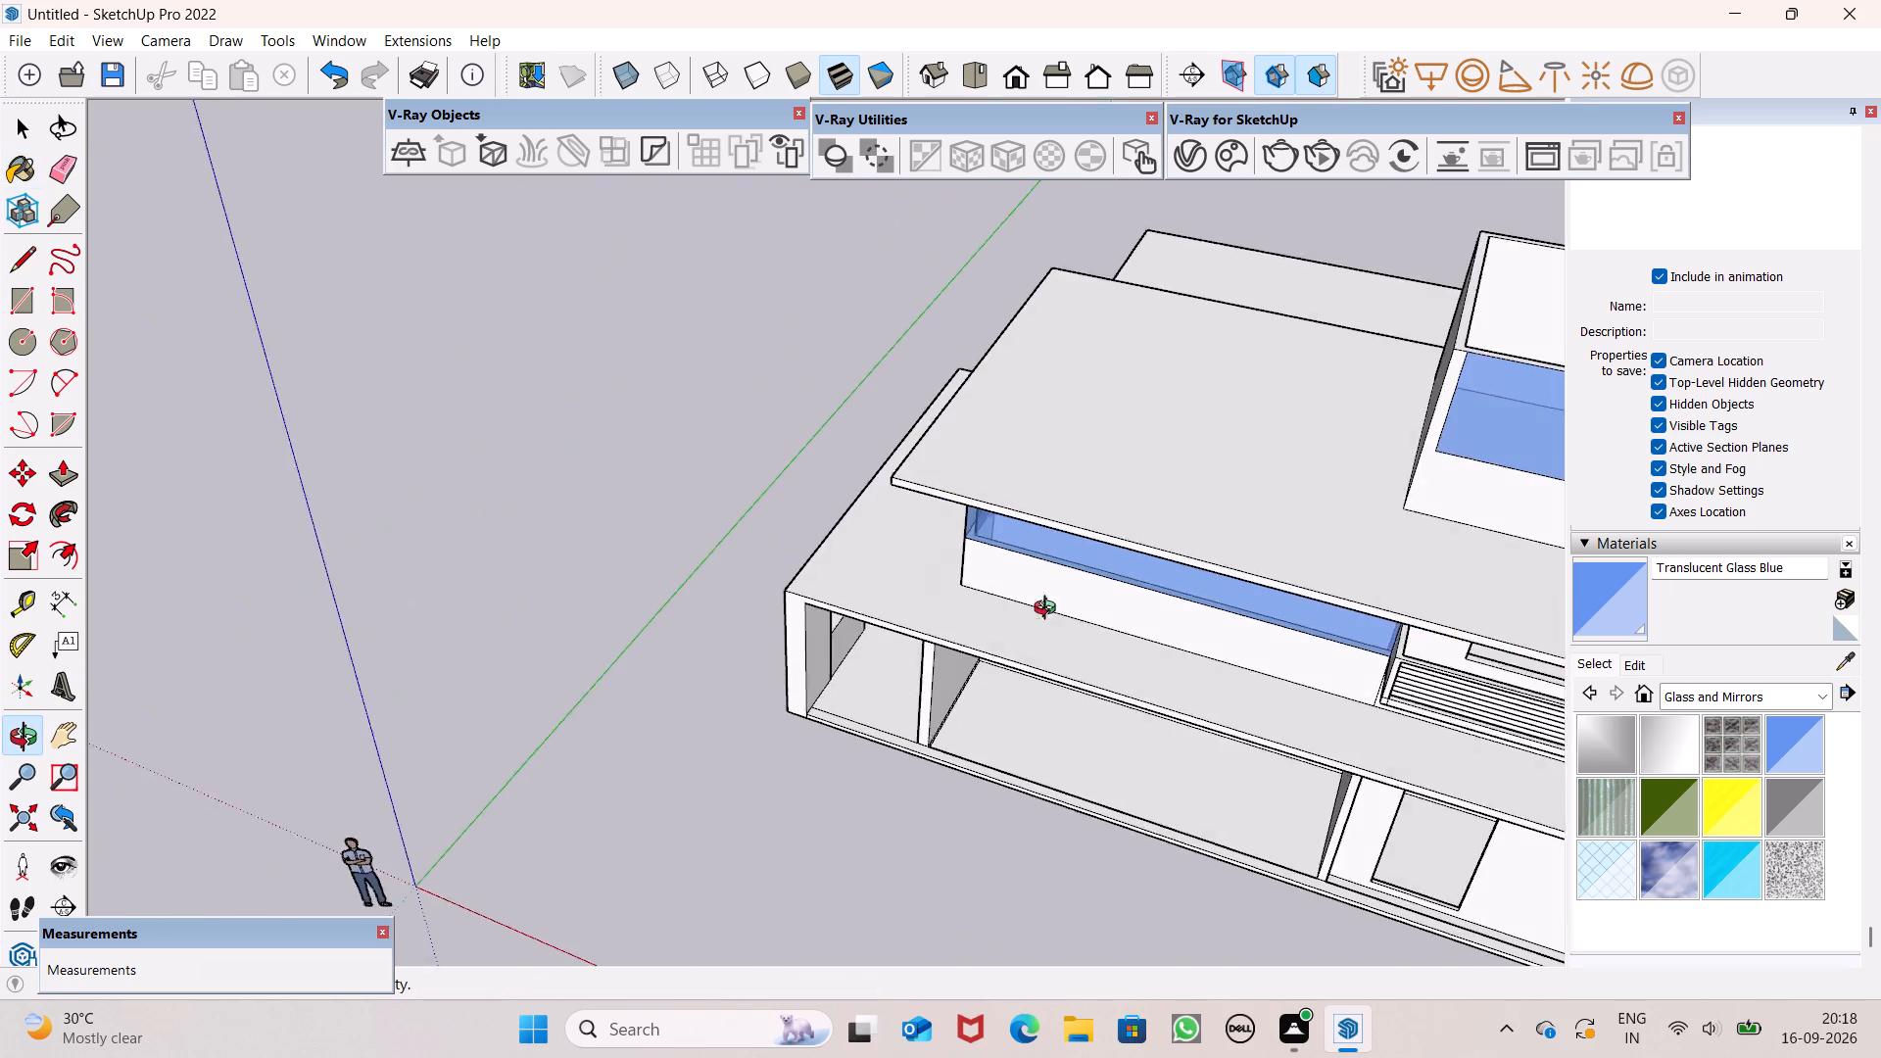
pyautogui.moveTo(1049, 610); pyautogui.dragTo(1229, 349, button='middle')
pyautogui.scroll(6, 1283, 636)
pyautogui.moveTo(1321, 567); pyautogui.dragTo(1321, 570, button='middle')
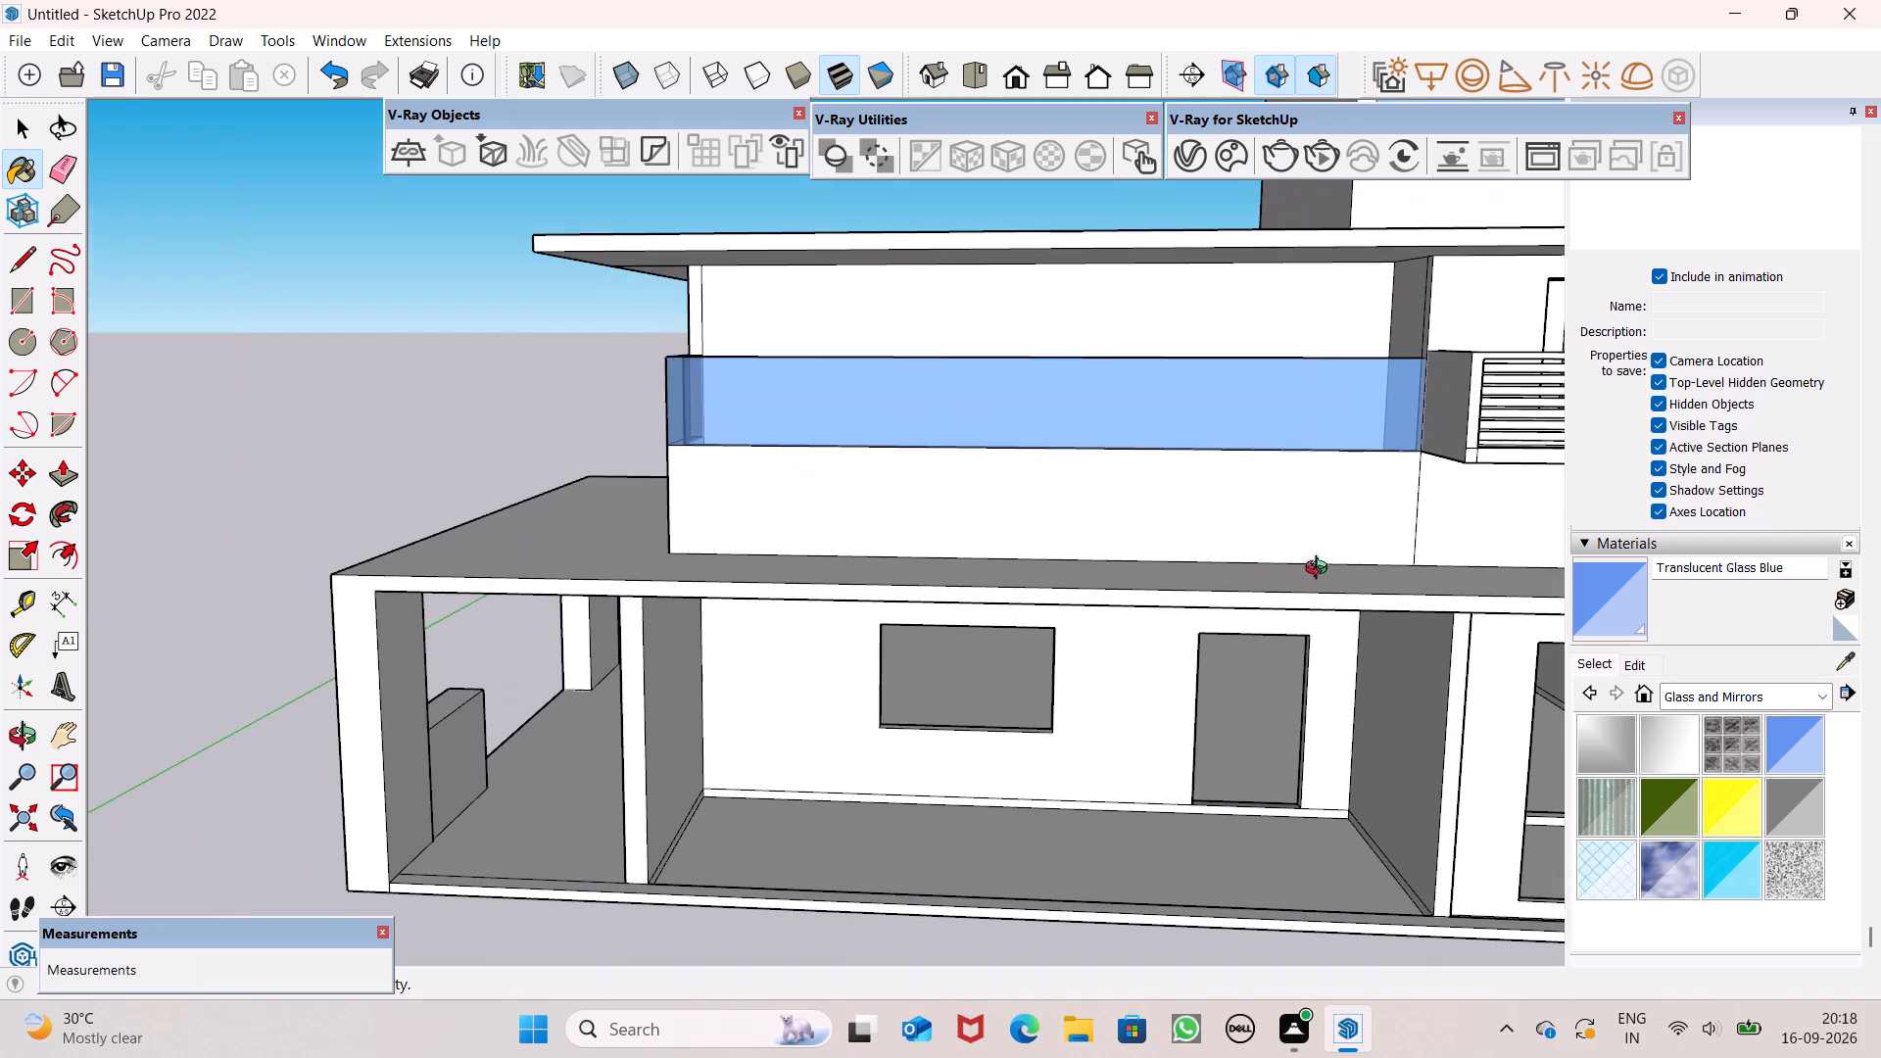
pyautogui.moveTo(1321, 570); pyautogui.dragTo(1335, 690, button='middle')
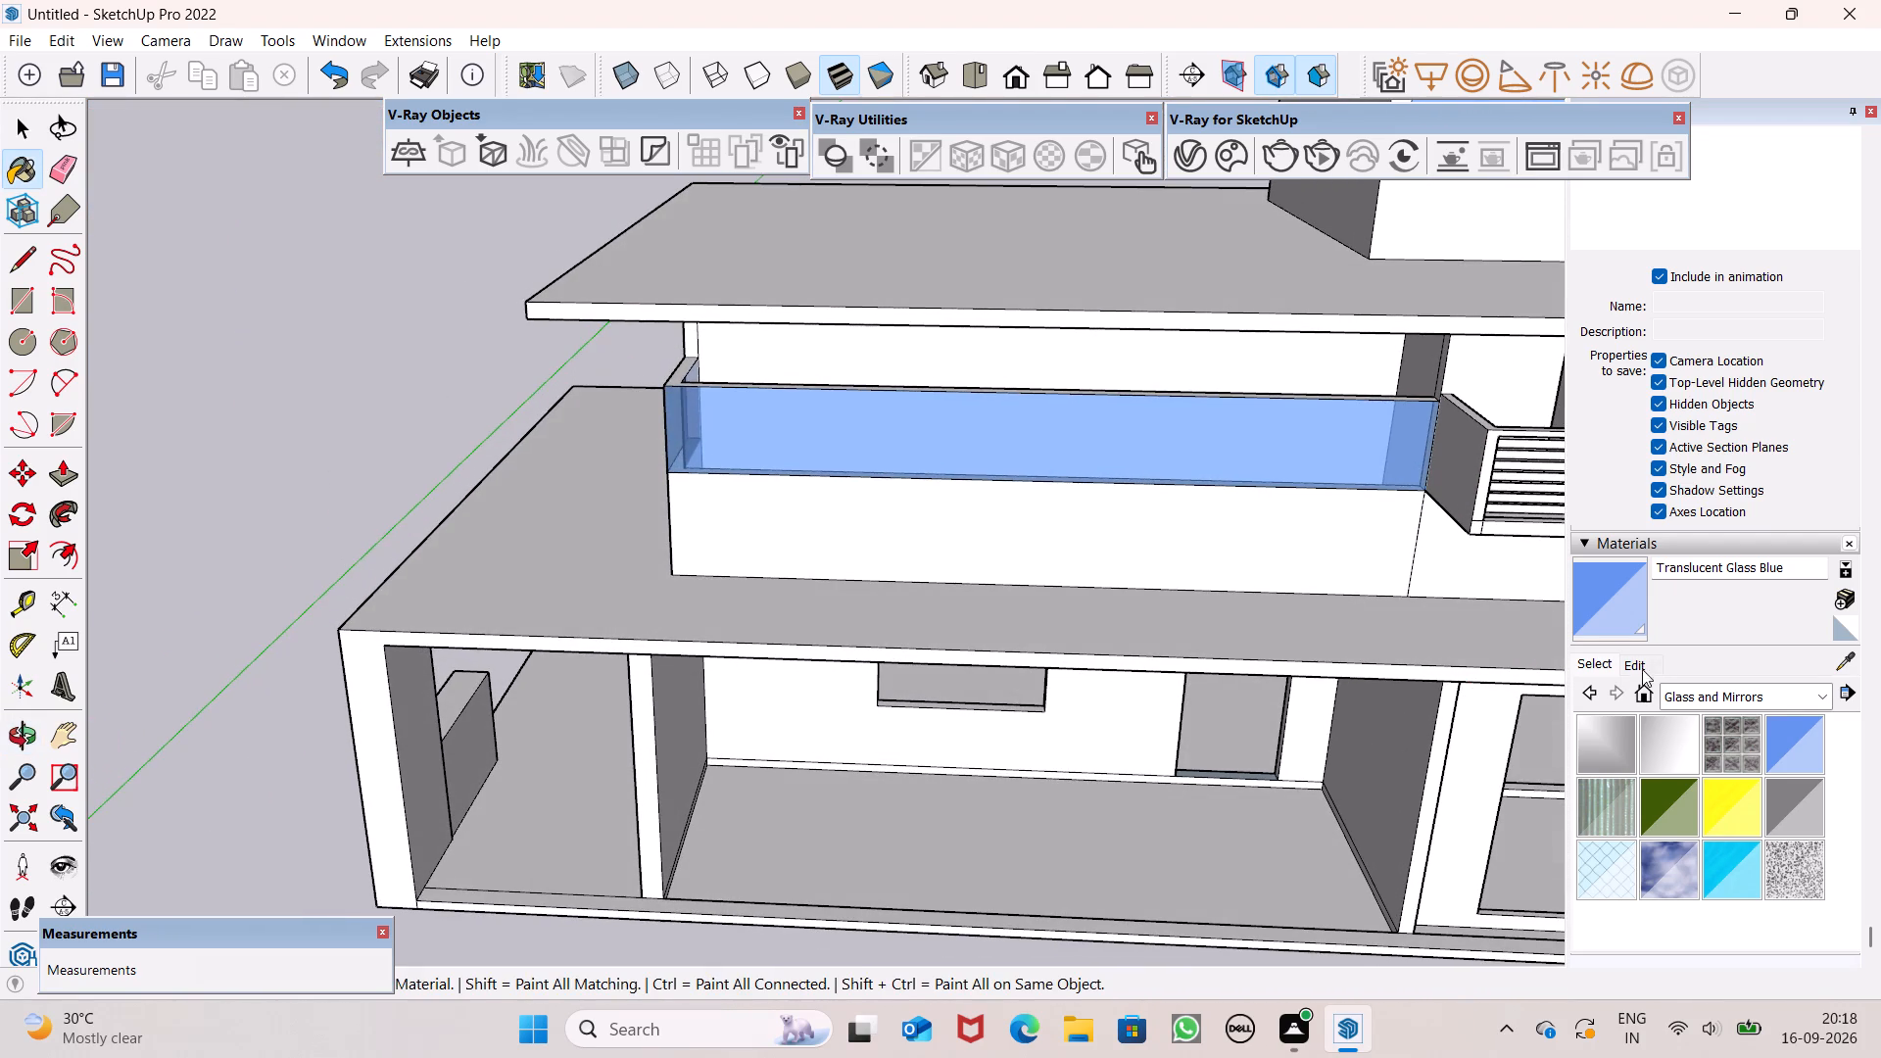
pyautogui.scroll(2, 639, 500)
pyautogui.moveTo(1028, 561); pyautogui.dragTo(796, 654, button='middle')
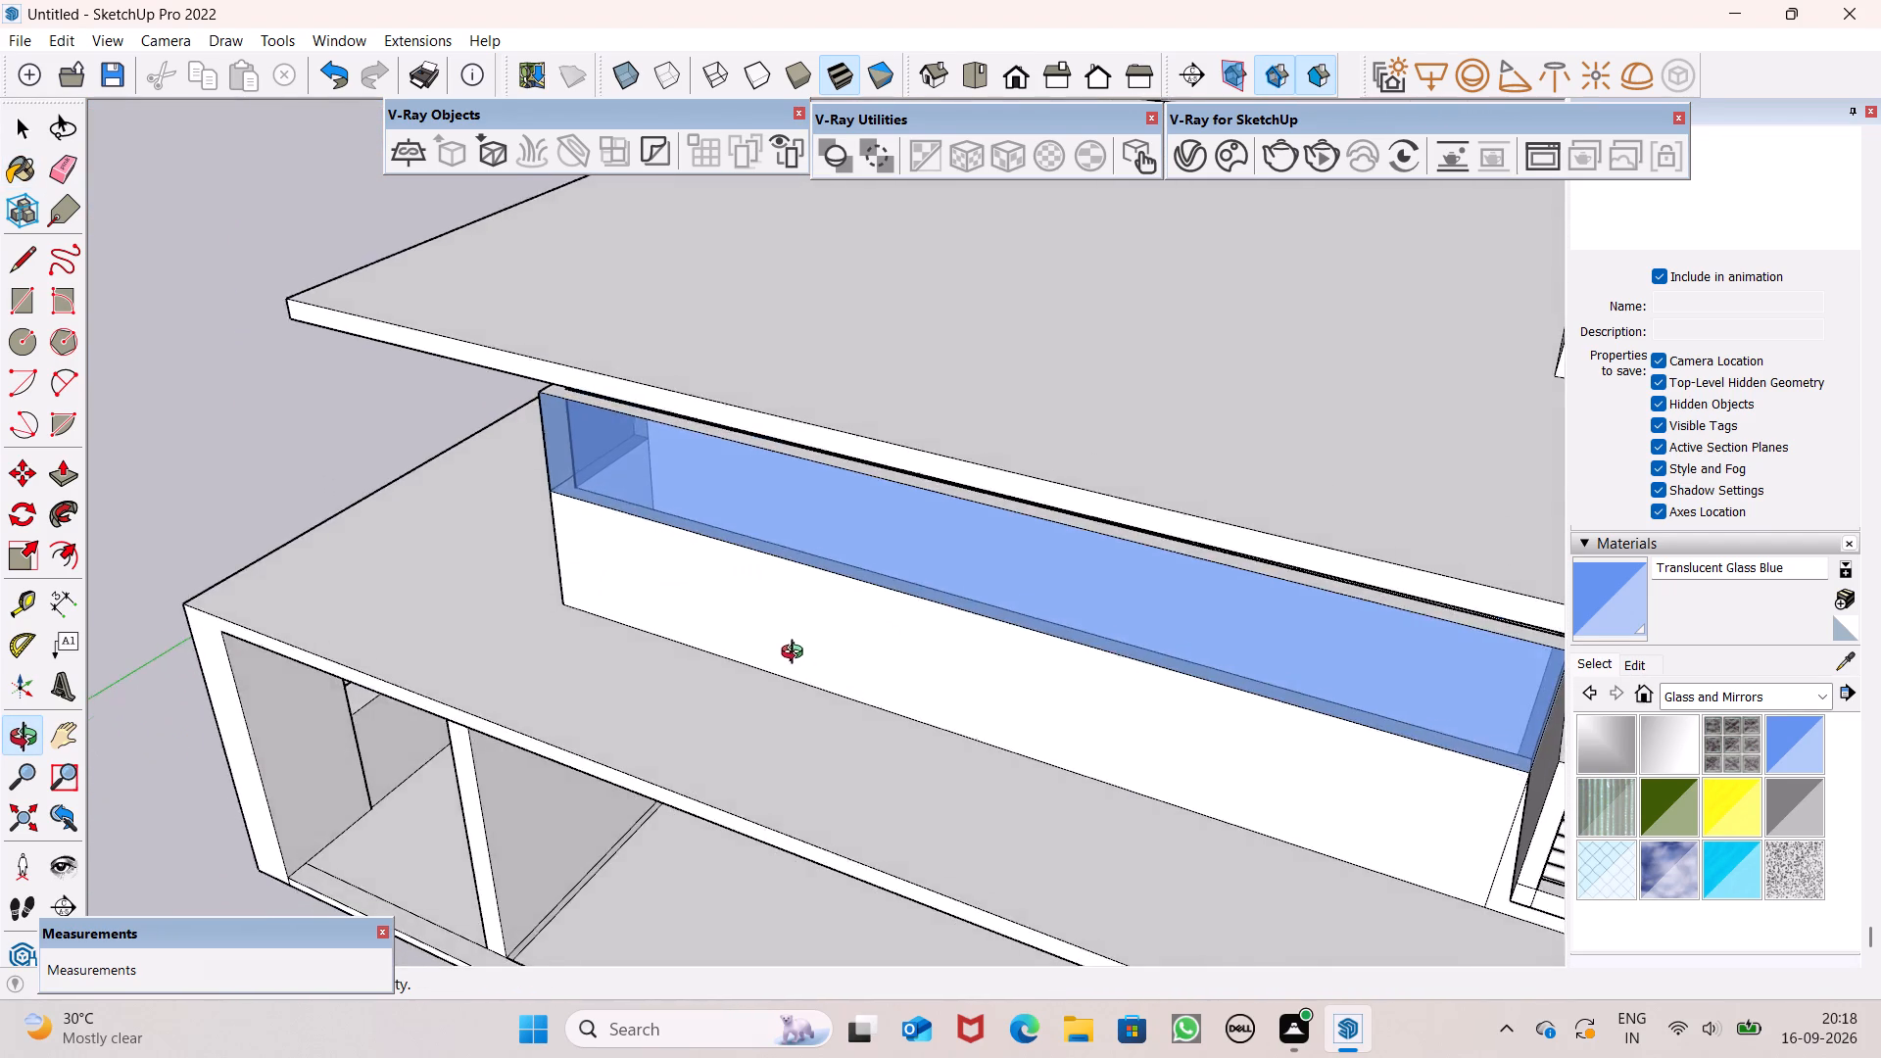
pyautogui.moveTo(796, 654); pyautogui.dragTo(1098, 645, button='middle')
pyautogui.scroll(1, 1278, 585)
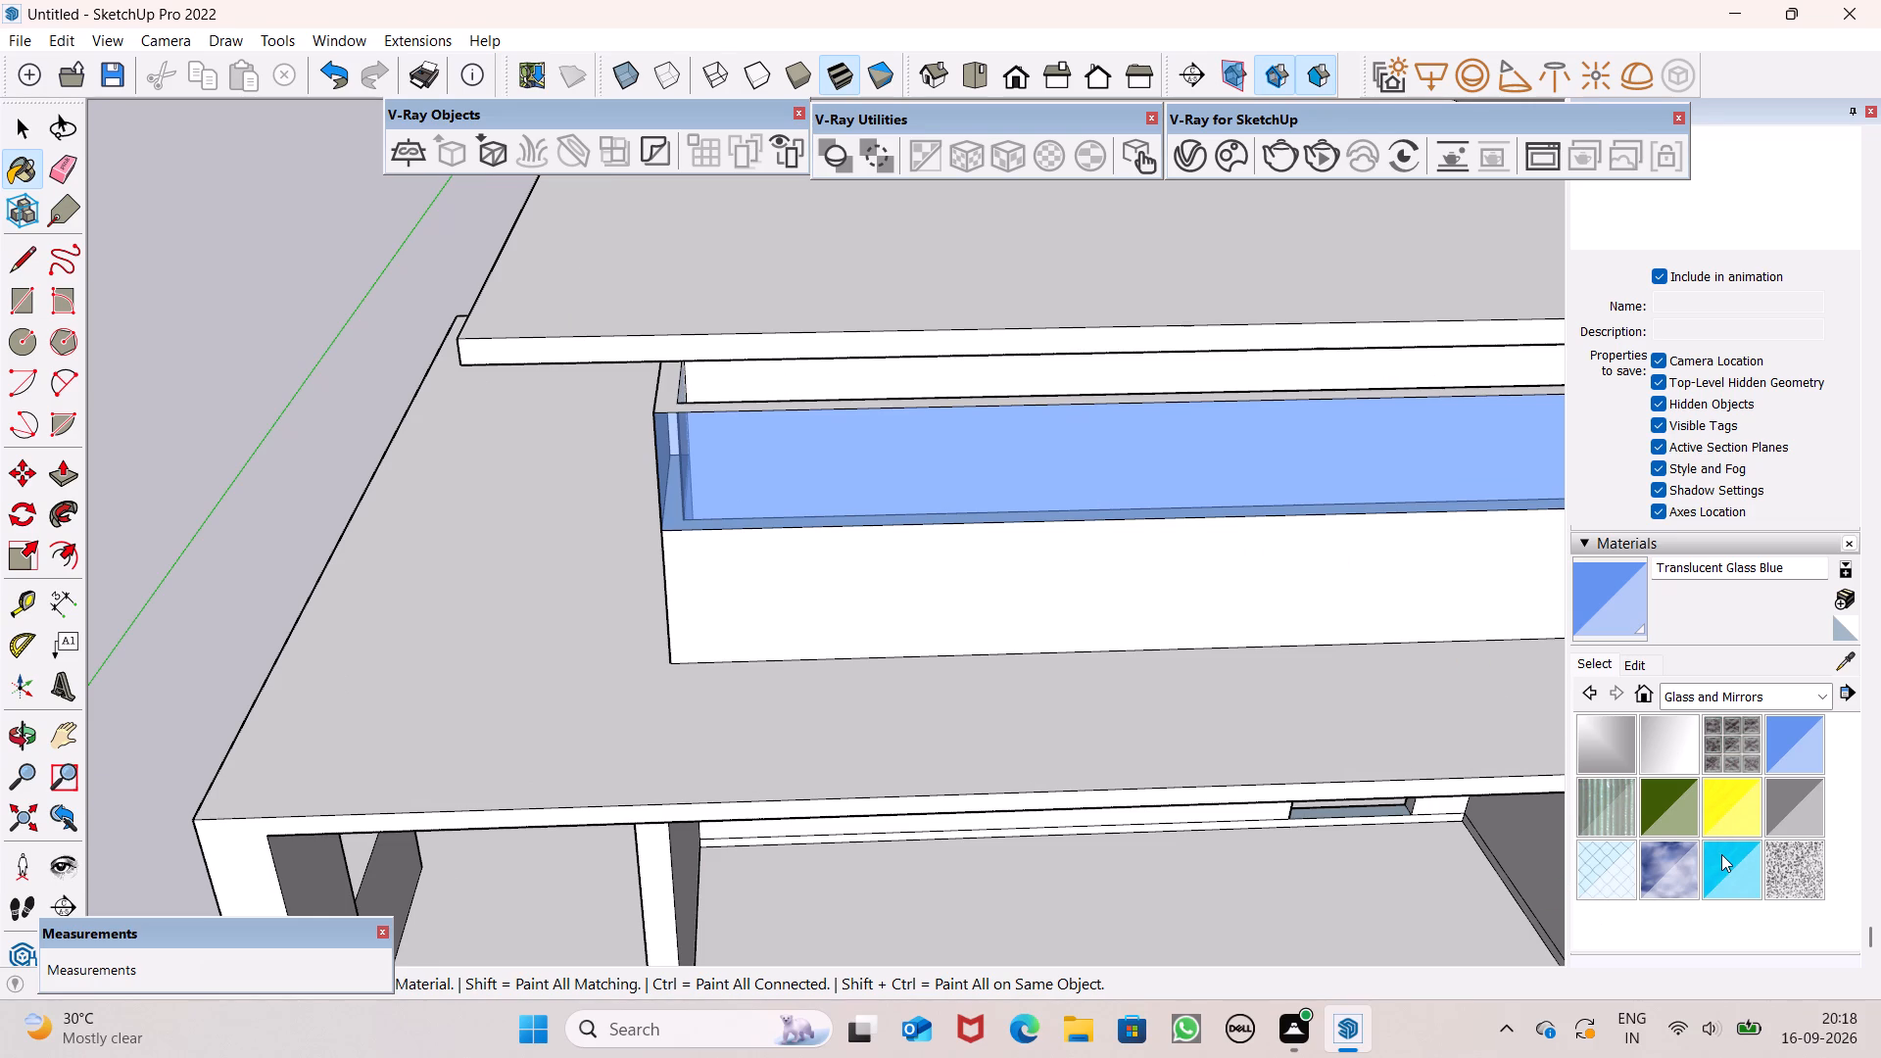
# Paint the L-shaped top rim of the glazed parapet with brown Color C07 from the Colors collection.
pyautogui.scroll(-12, 1751, 880)
pyautogui.scroll(7, 1710, 847)
pyautogui.scroll(-7, 1707, 857)
pyautogui.click(1755, 694)
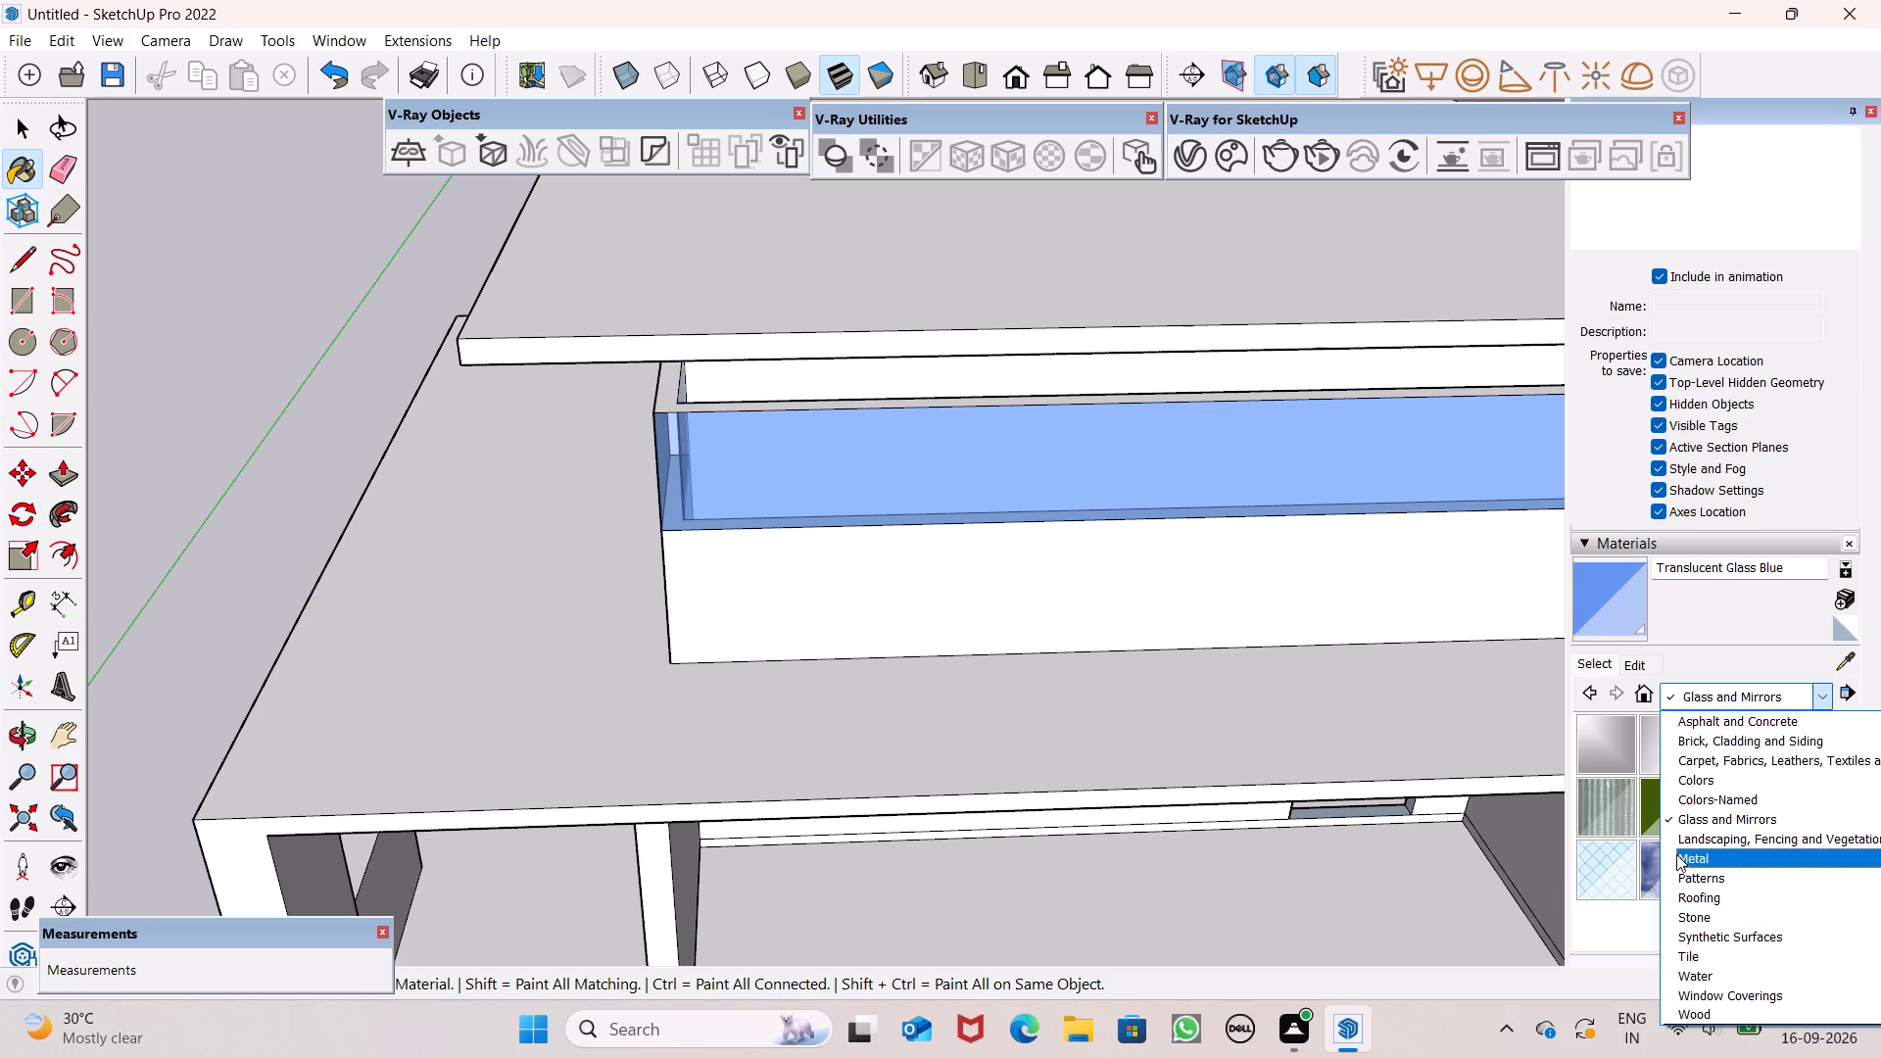
pyautogui.click(1680, 780)
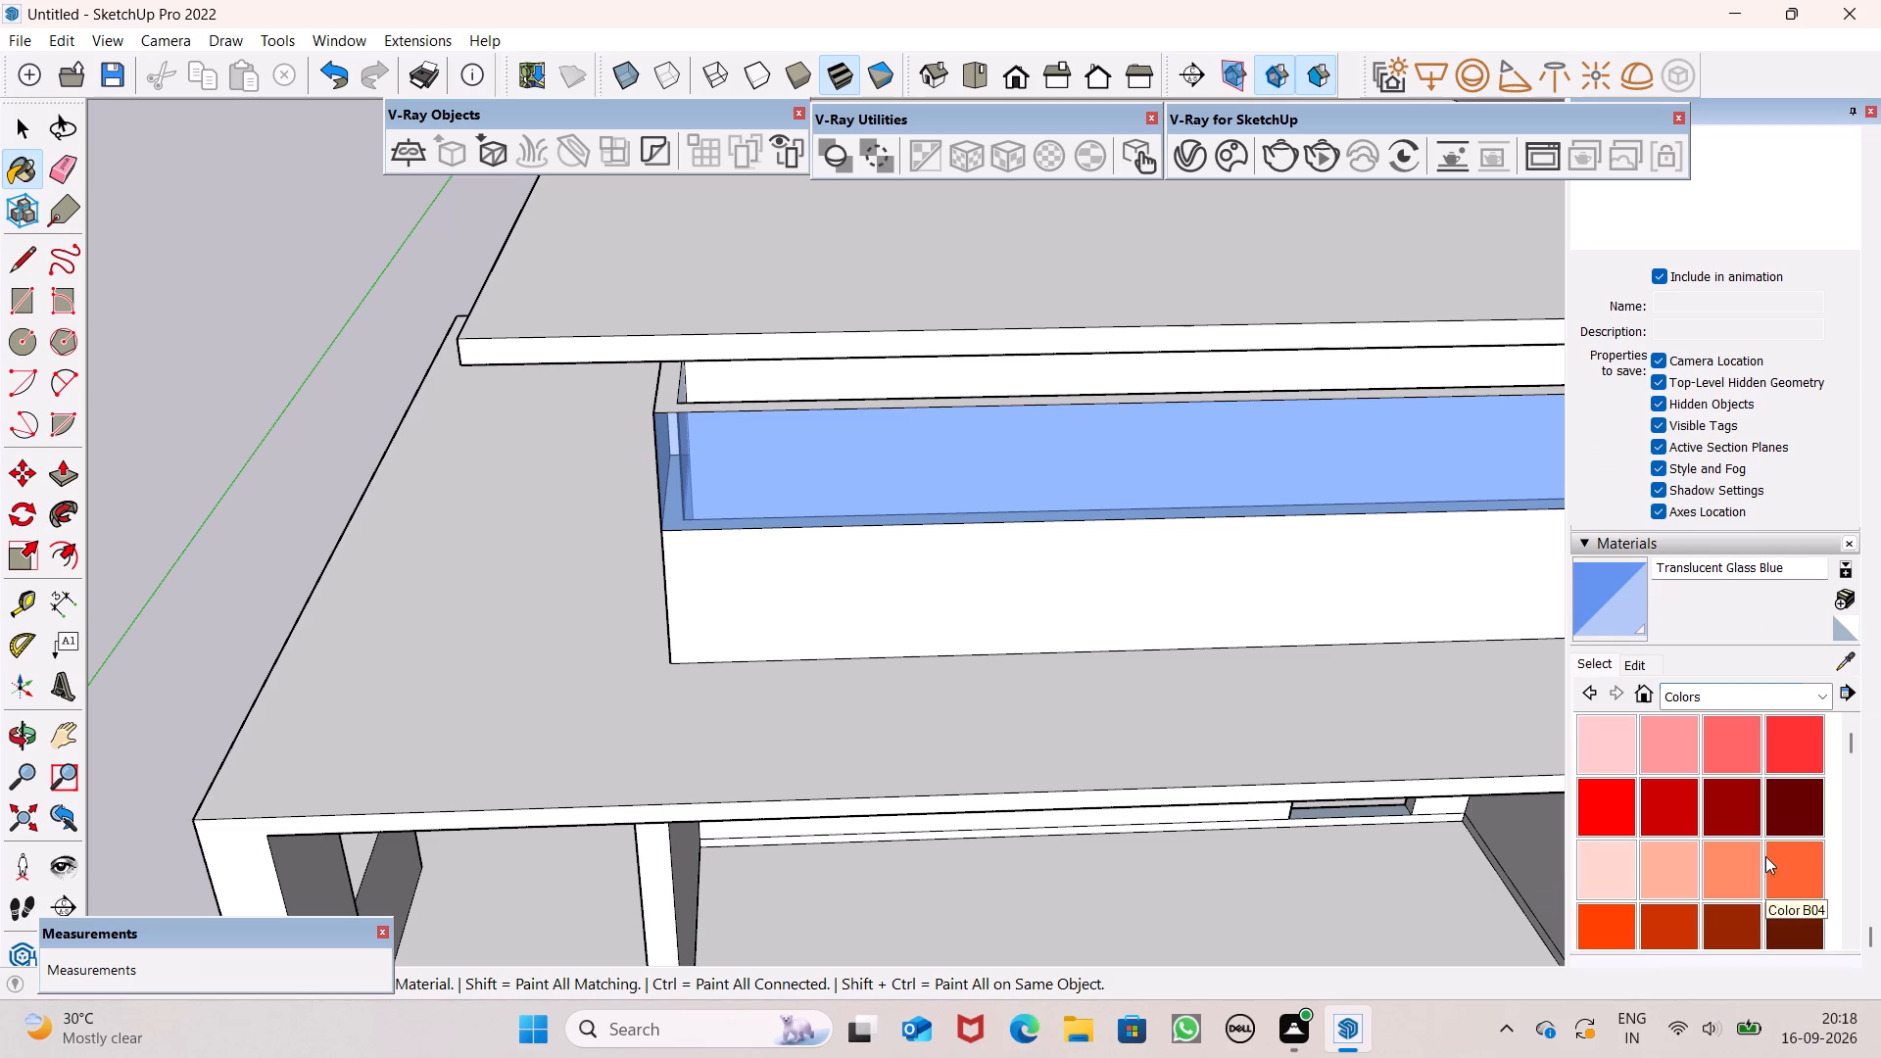
pyautogui.scroll(-2, 1766, 870)
pyautogui.click(1729, 828)
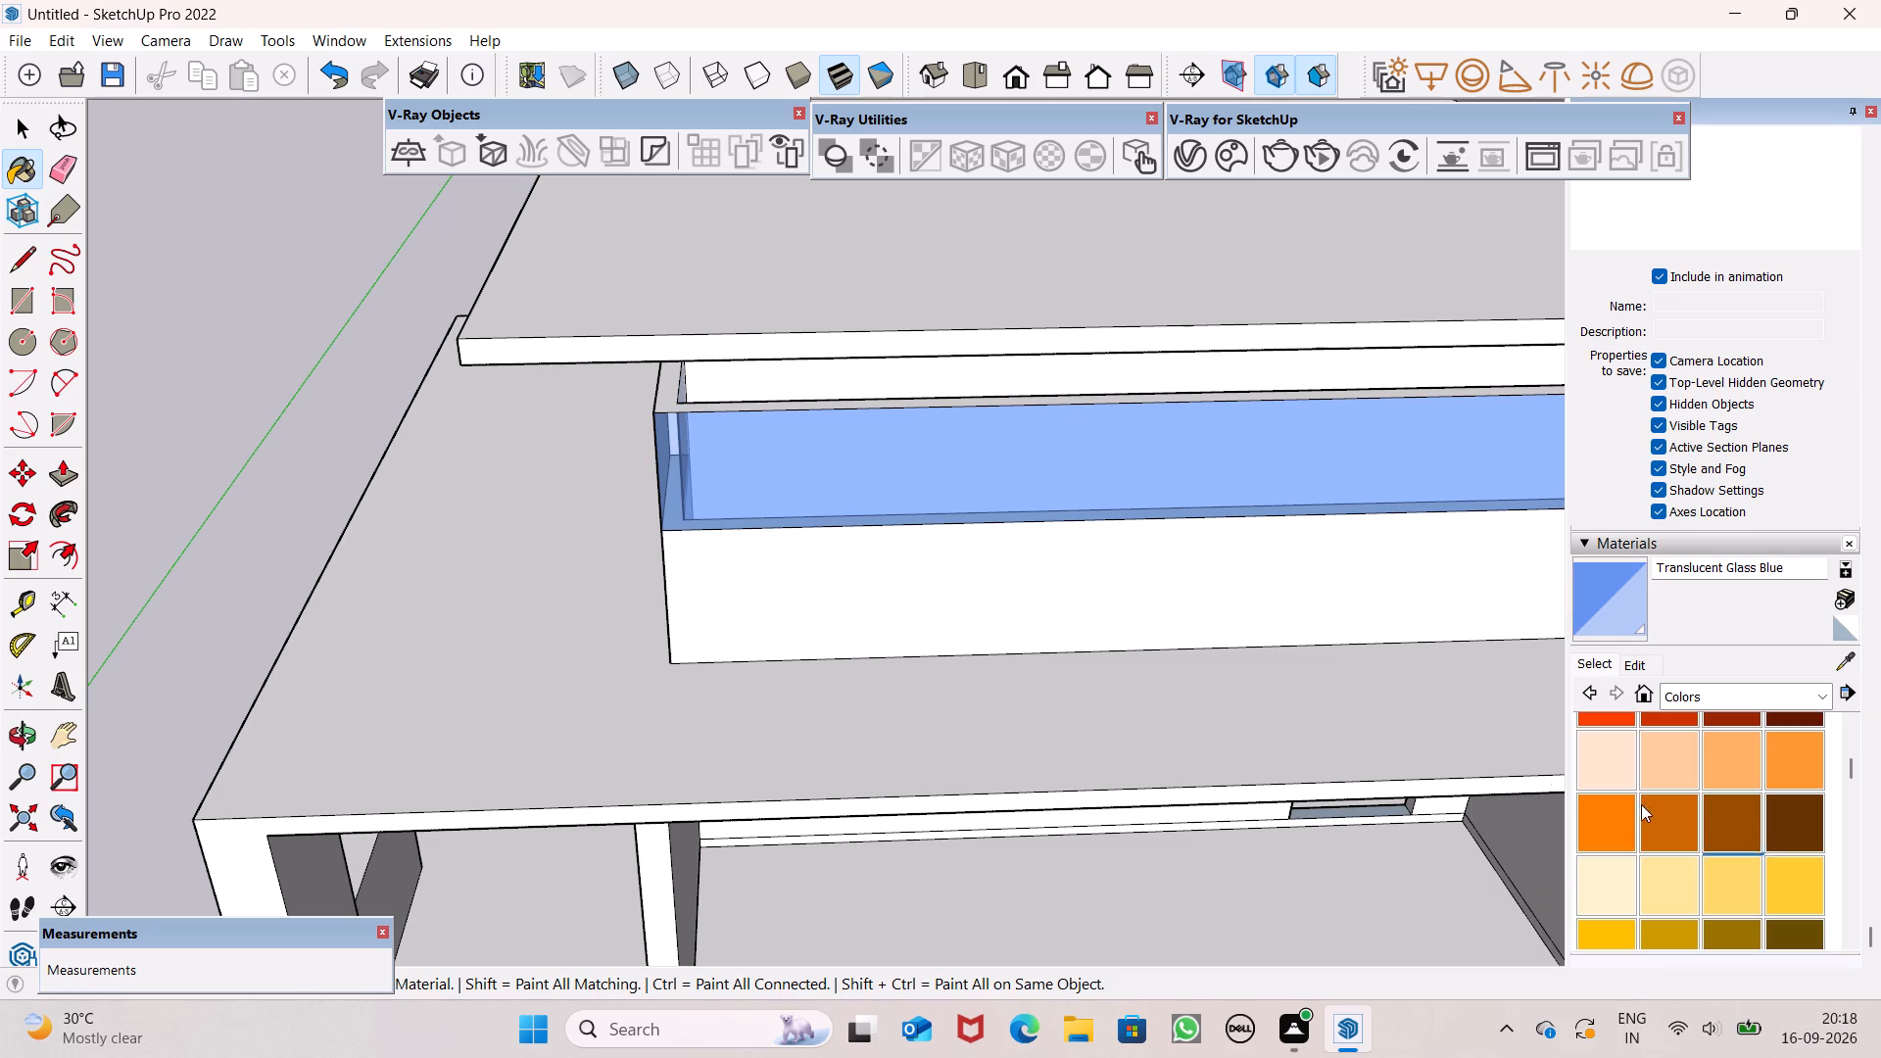
pyautogui.scroll(5, 646, 446)
pyautogui.scroll(5, 679, 353)
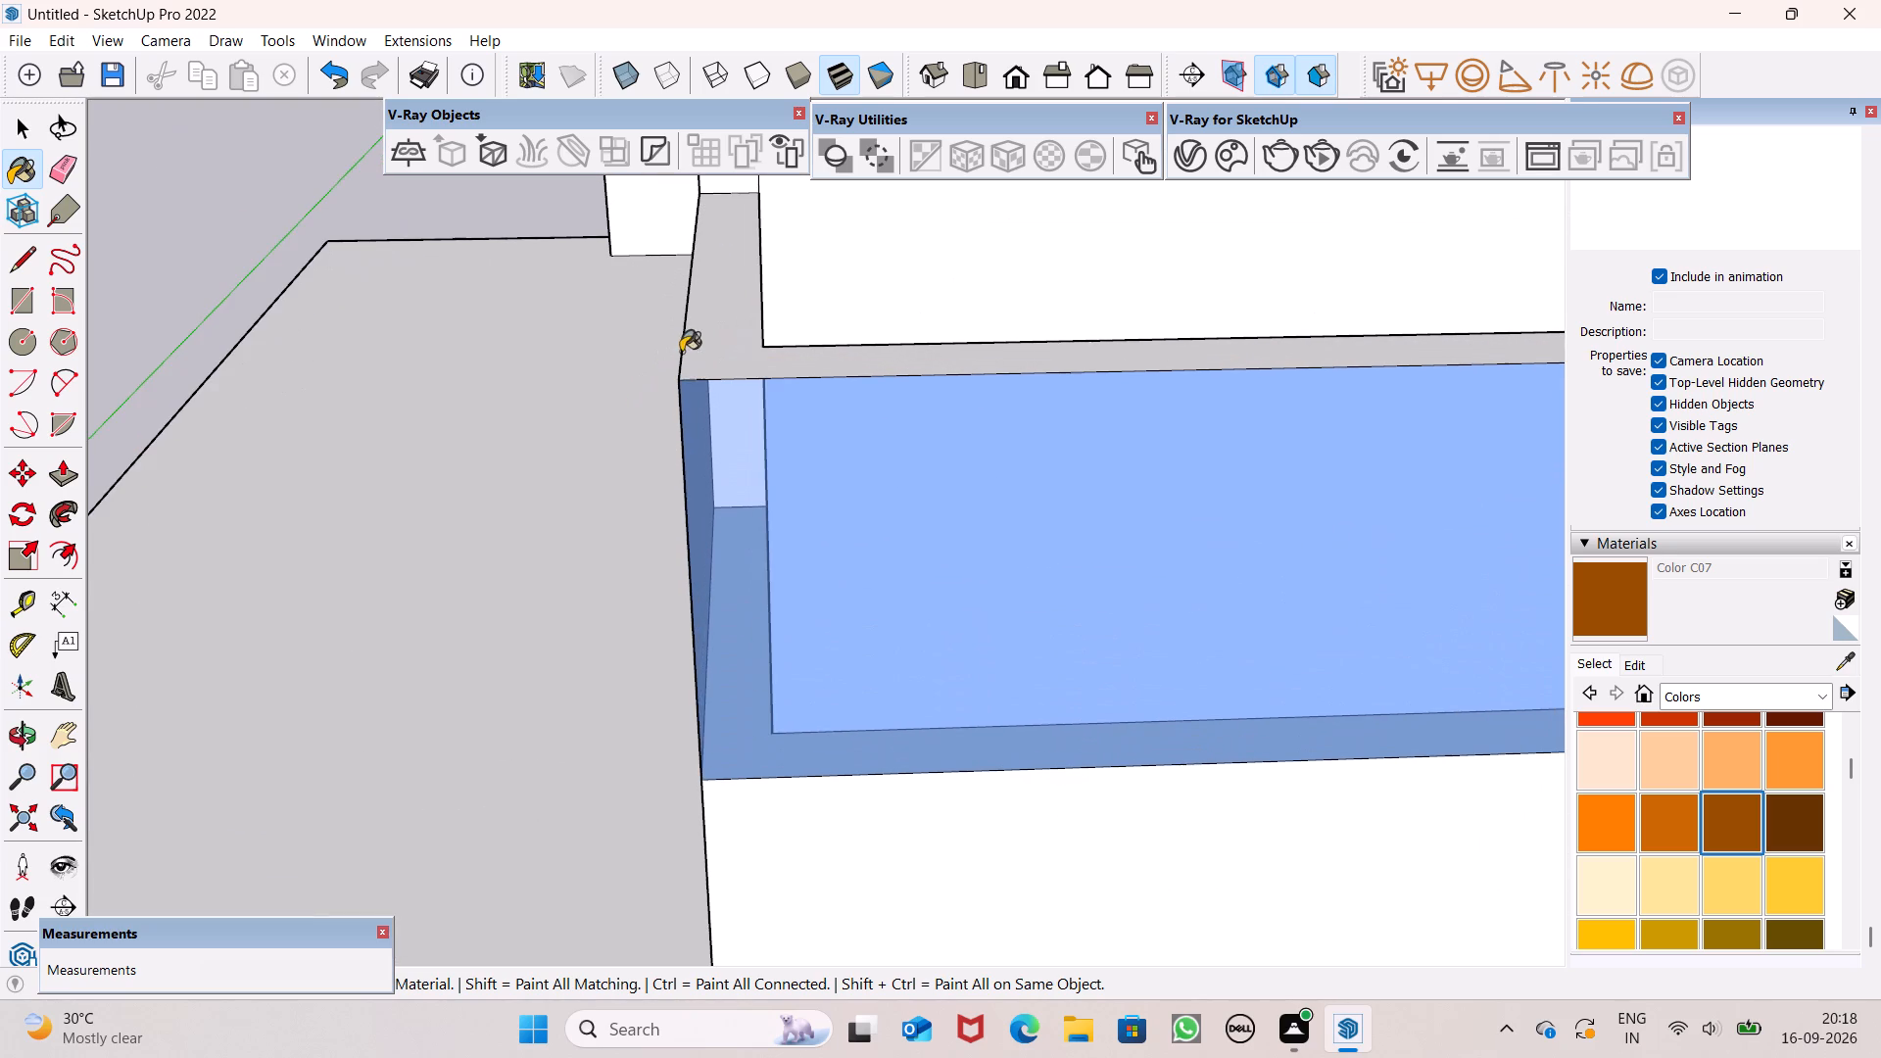
pyautogui.click(755, 360)
# Examine the brown Color C07 rim around the glazed parapet's free corner up close and from above.
pyautogui.scroll(-8, 752, 361)
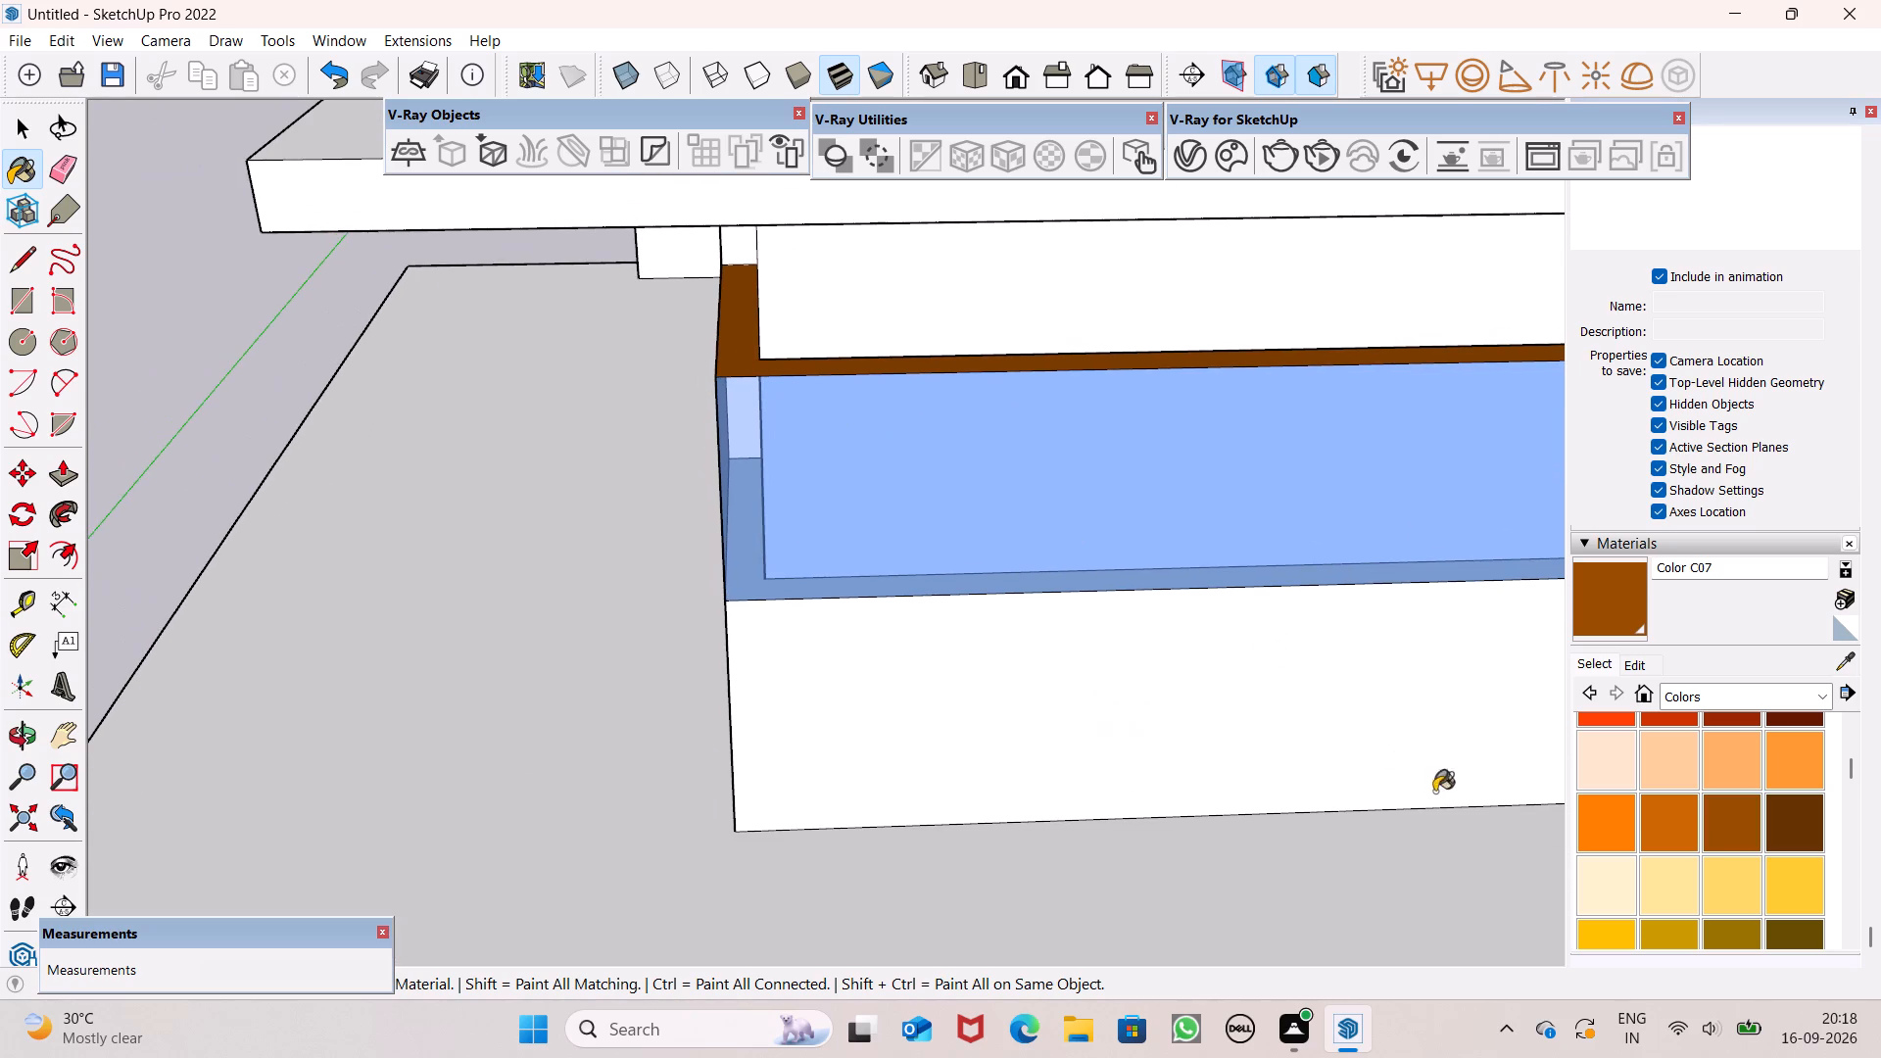
pyautogui.moveTo(1668, 818); pyautogui.dragTo(1660, 795)
pyautogui.scroll(7, 747, 361)
pyautogui.click(748, 361)
pyautogui.scroll(3, 700, 259)
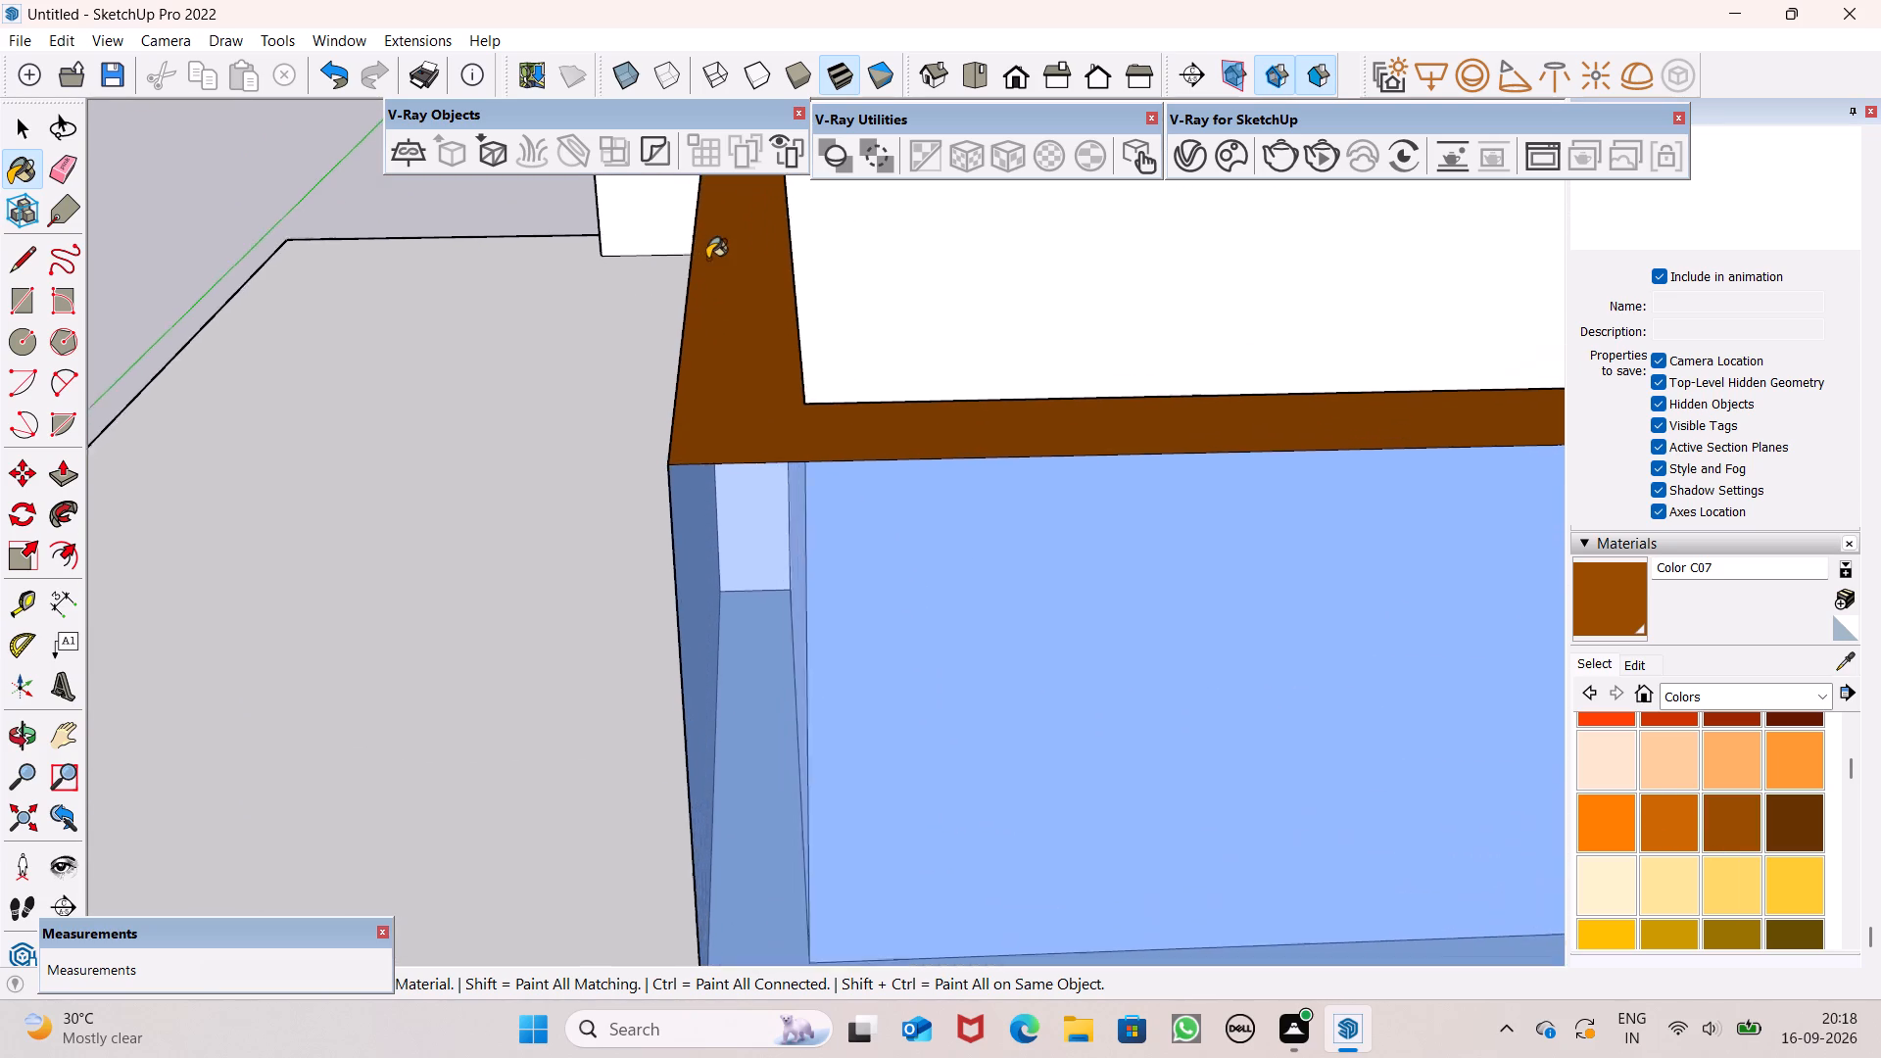
pyautogui.scroll(3, 707, 259)
pyautogui.moveTo(749, 445); pyautogui.dragTo(783, 609, button='middle')
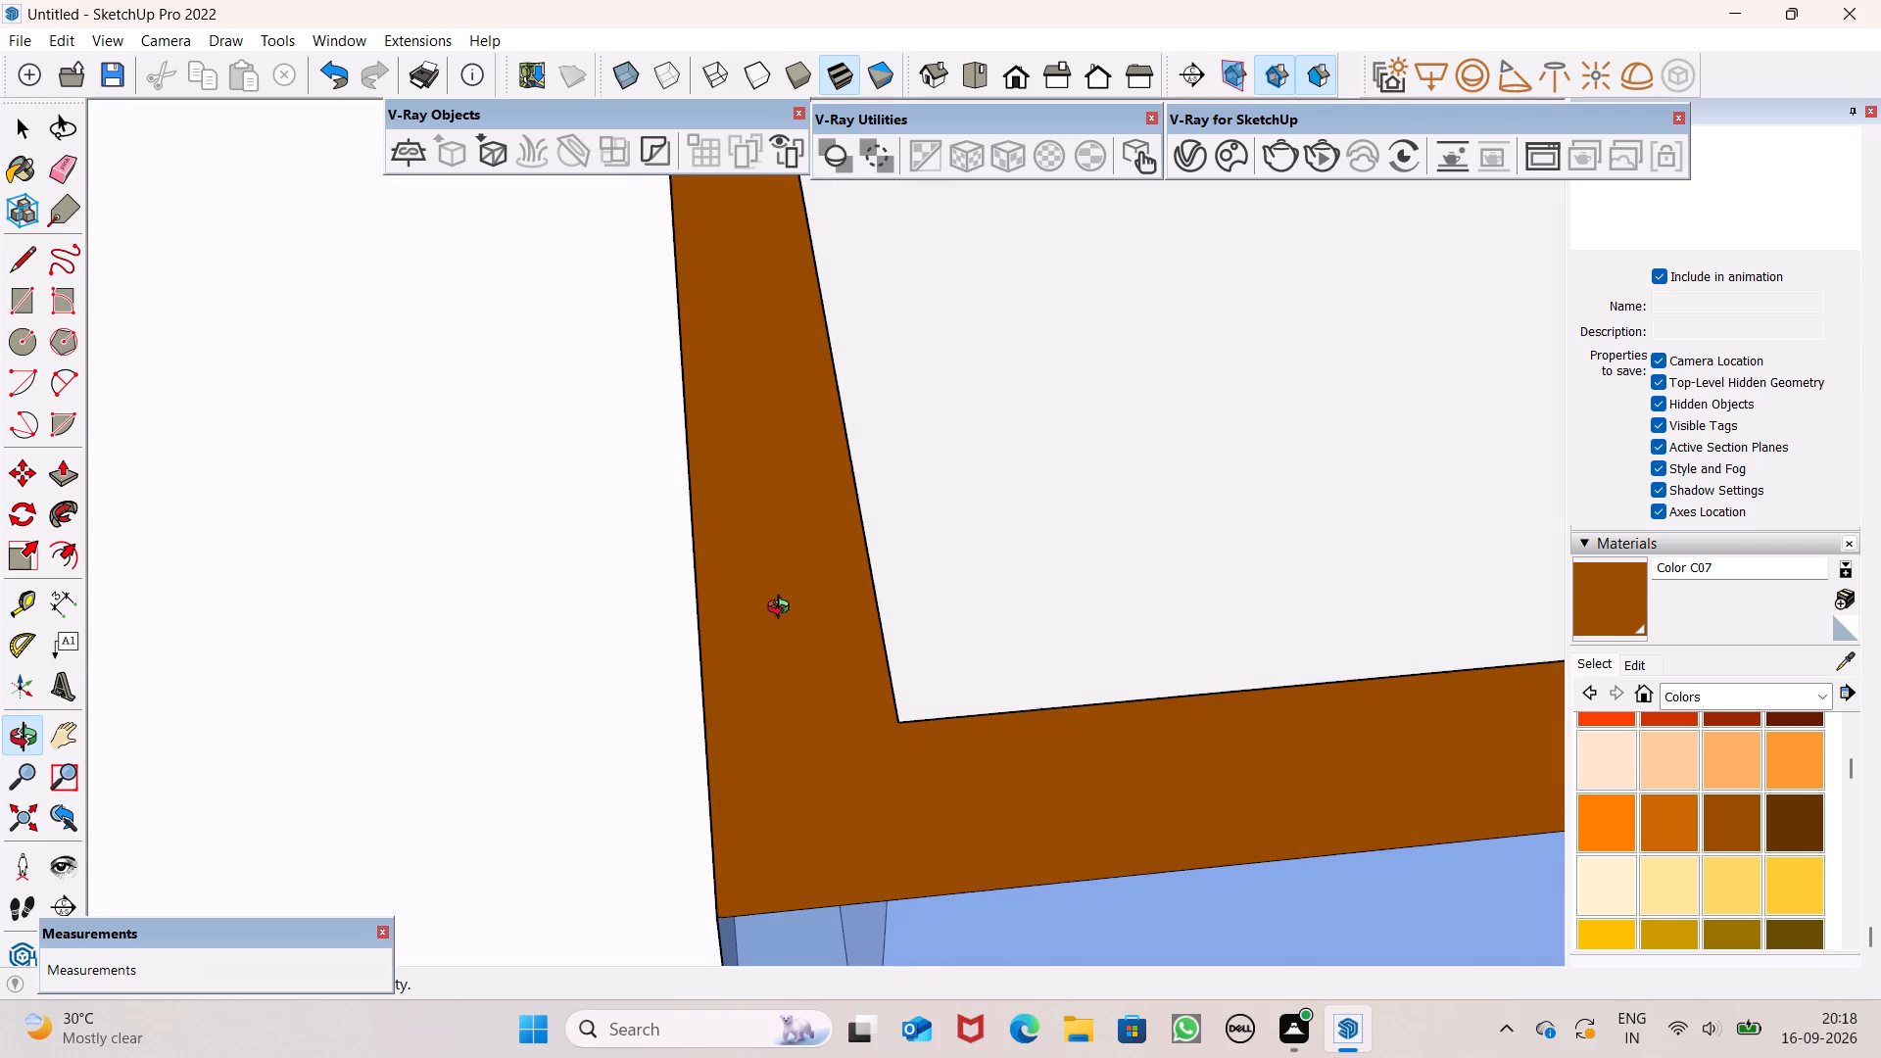
pyautogui.moveTo(783, 609); pyautogui.dragTo(783, 608, button='middle')
pyautogui.scroll(-4, 889, 659)
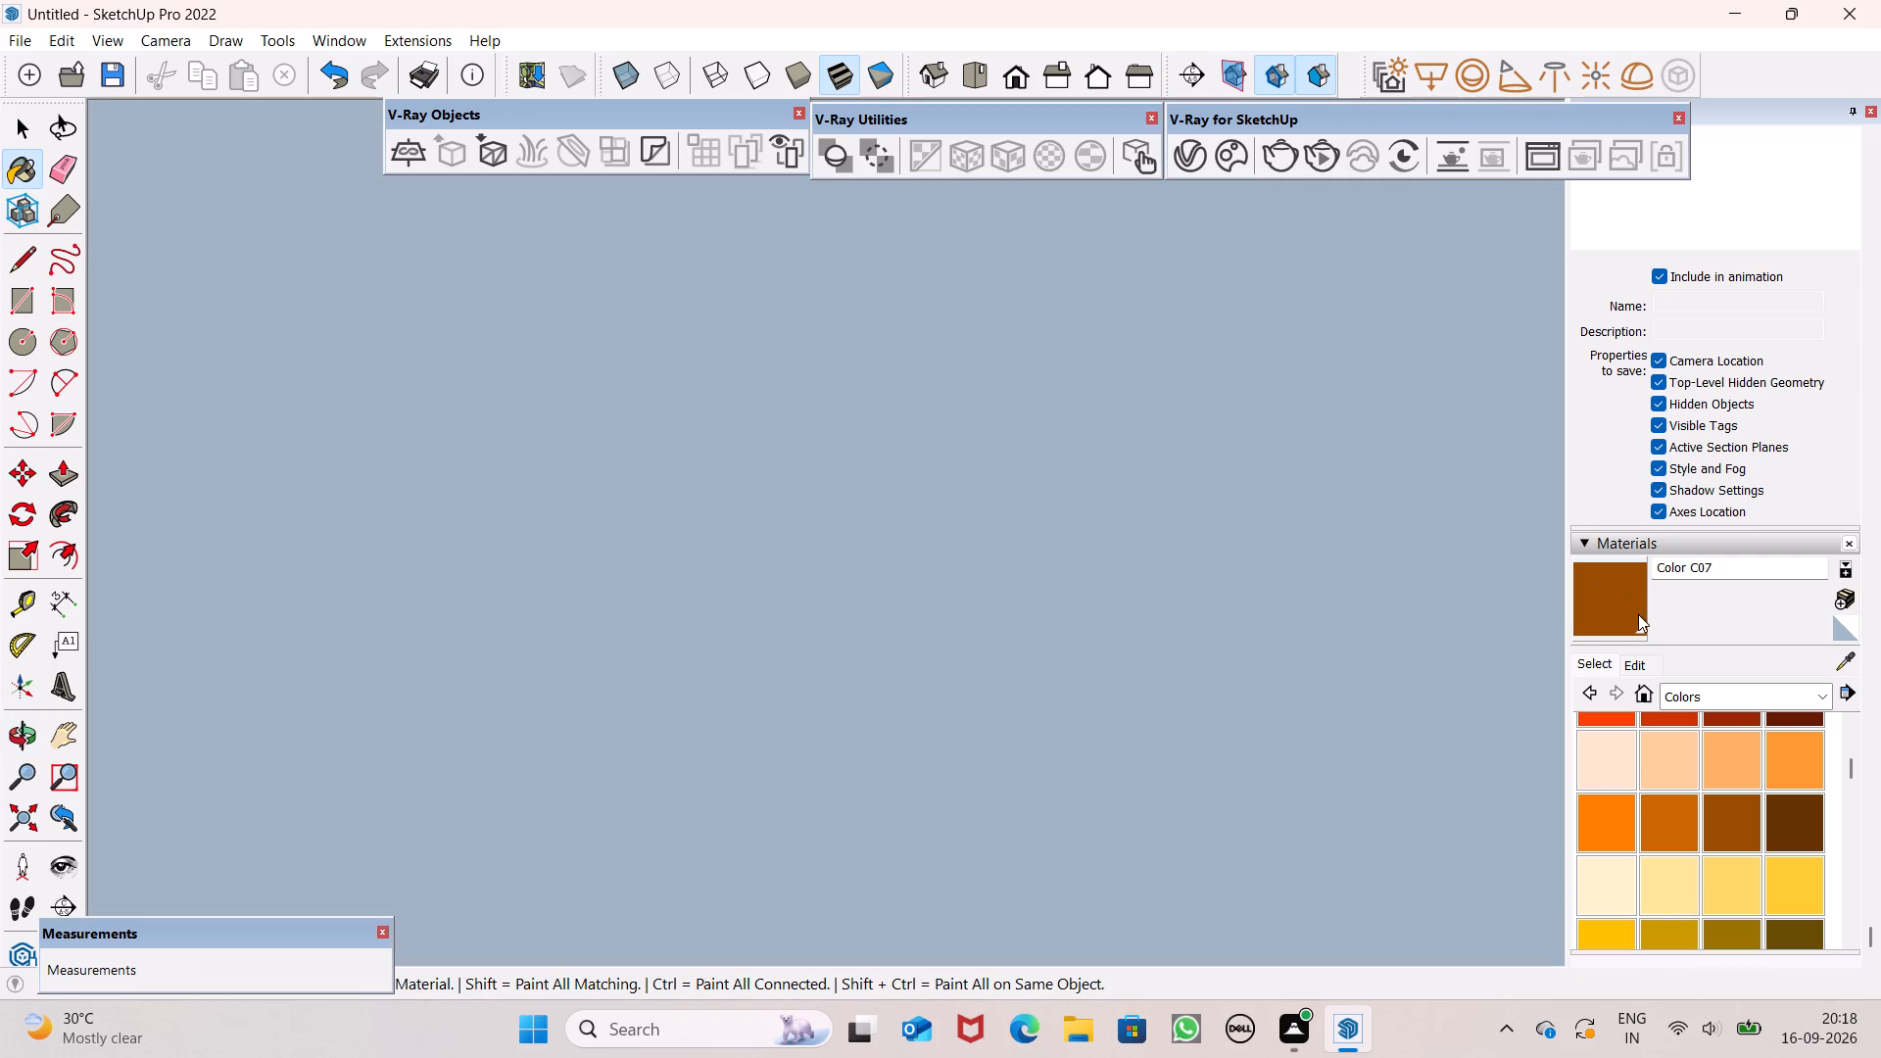
# Open Color C07 for editing and review its RGB, texture and opacity settings.
pyautogui.click(1634, 671)
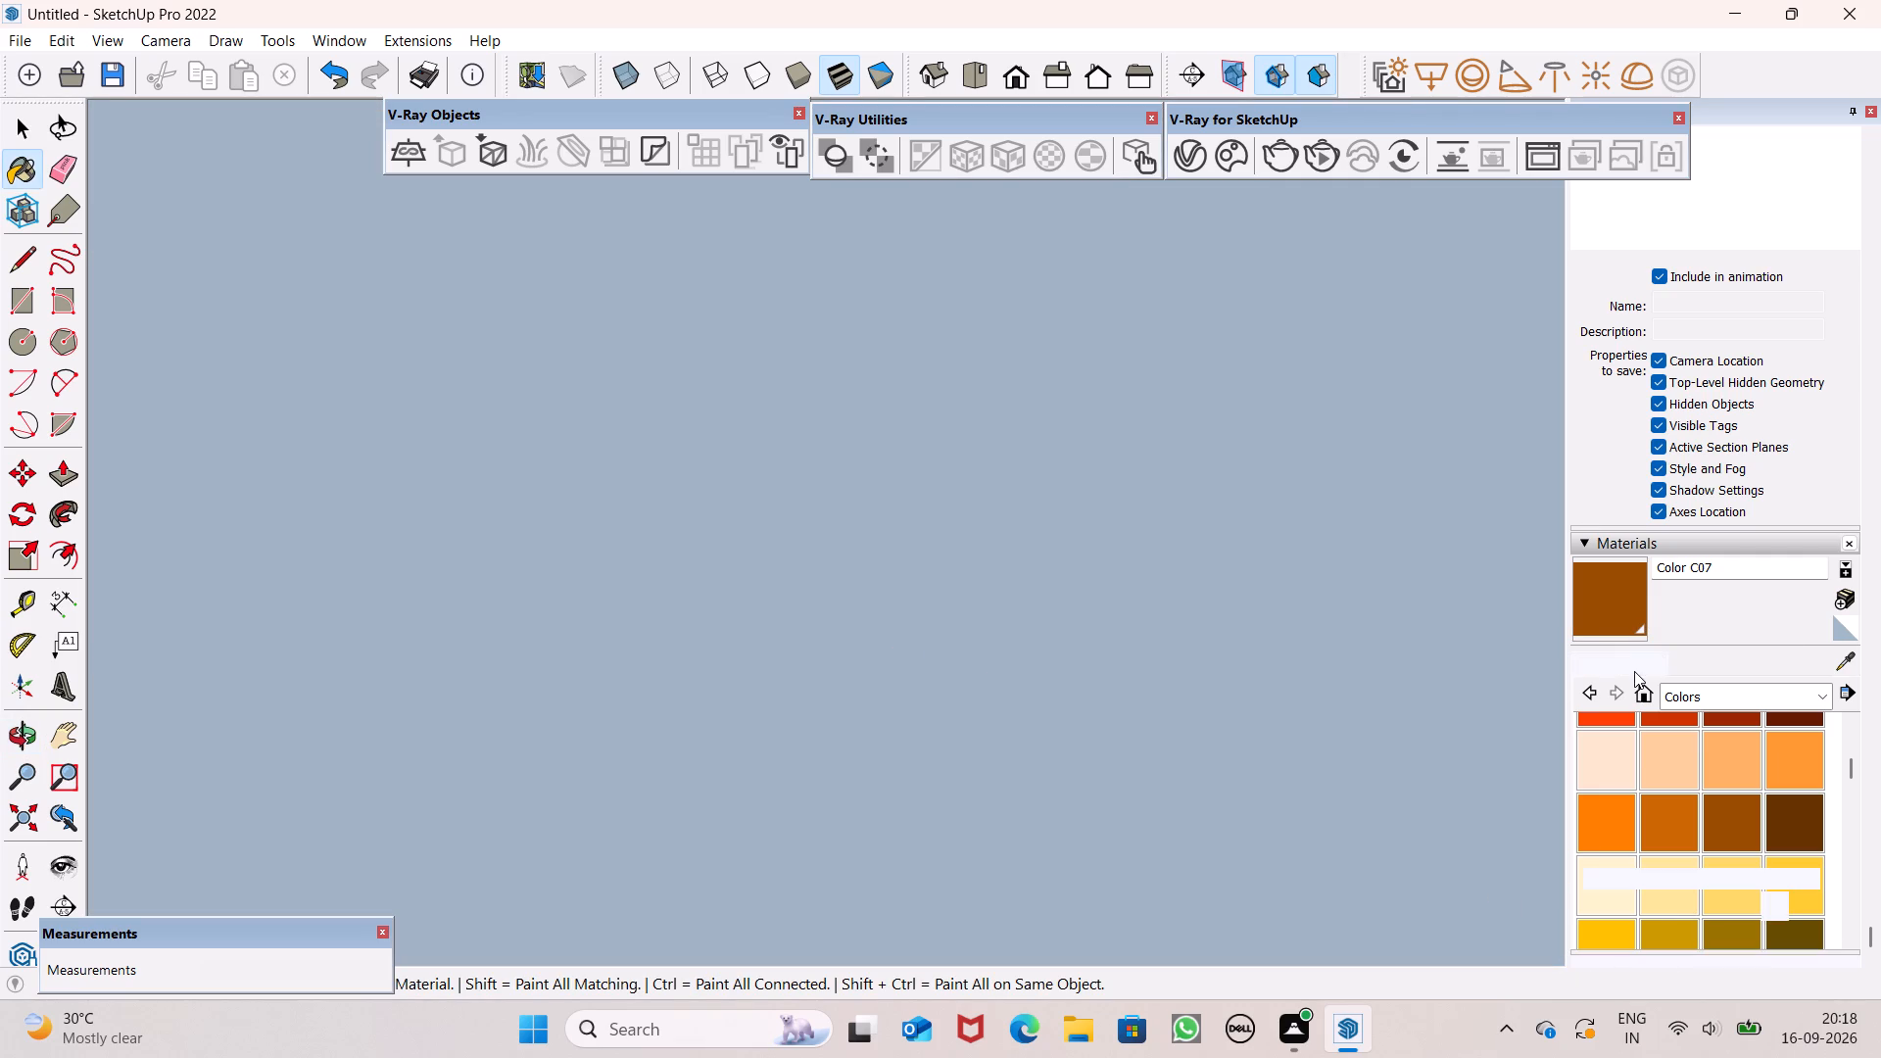
pyautogui.click(1627, 658)
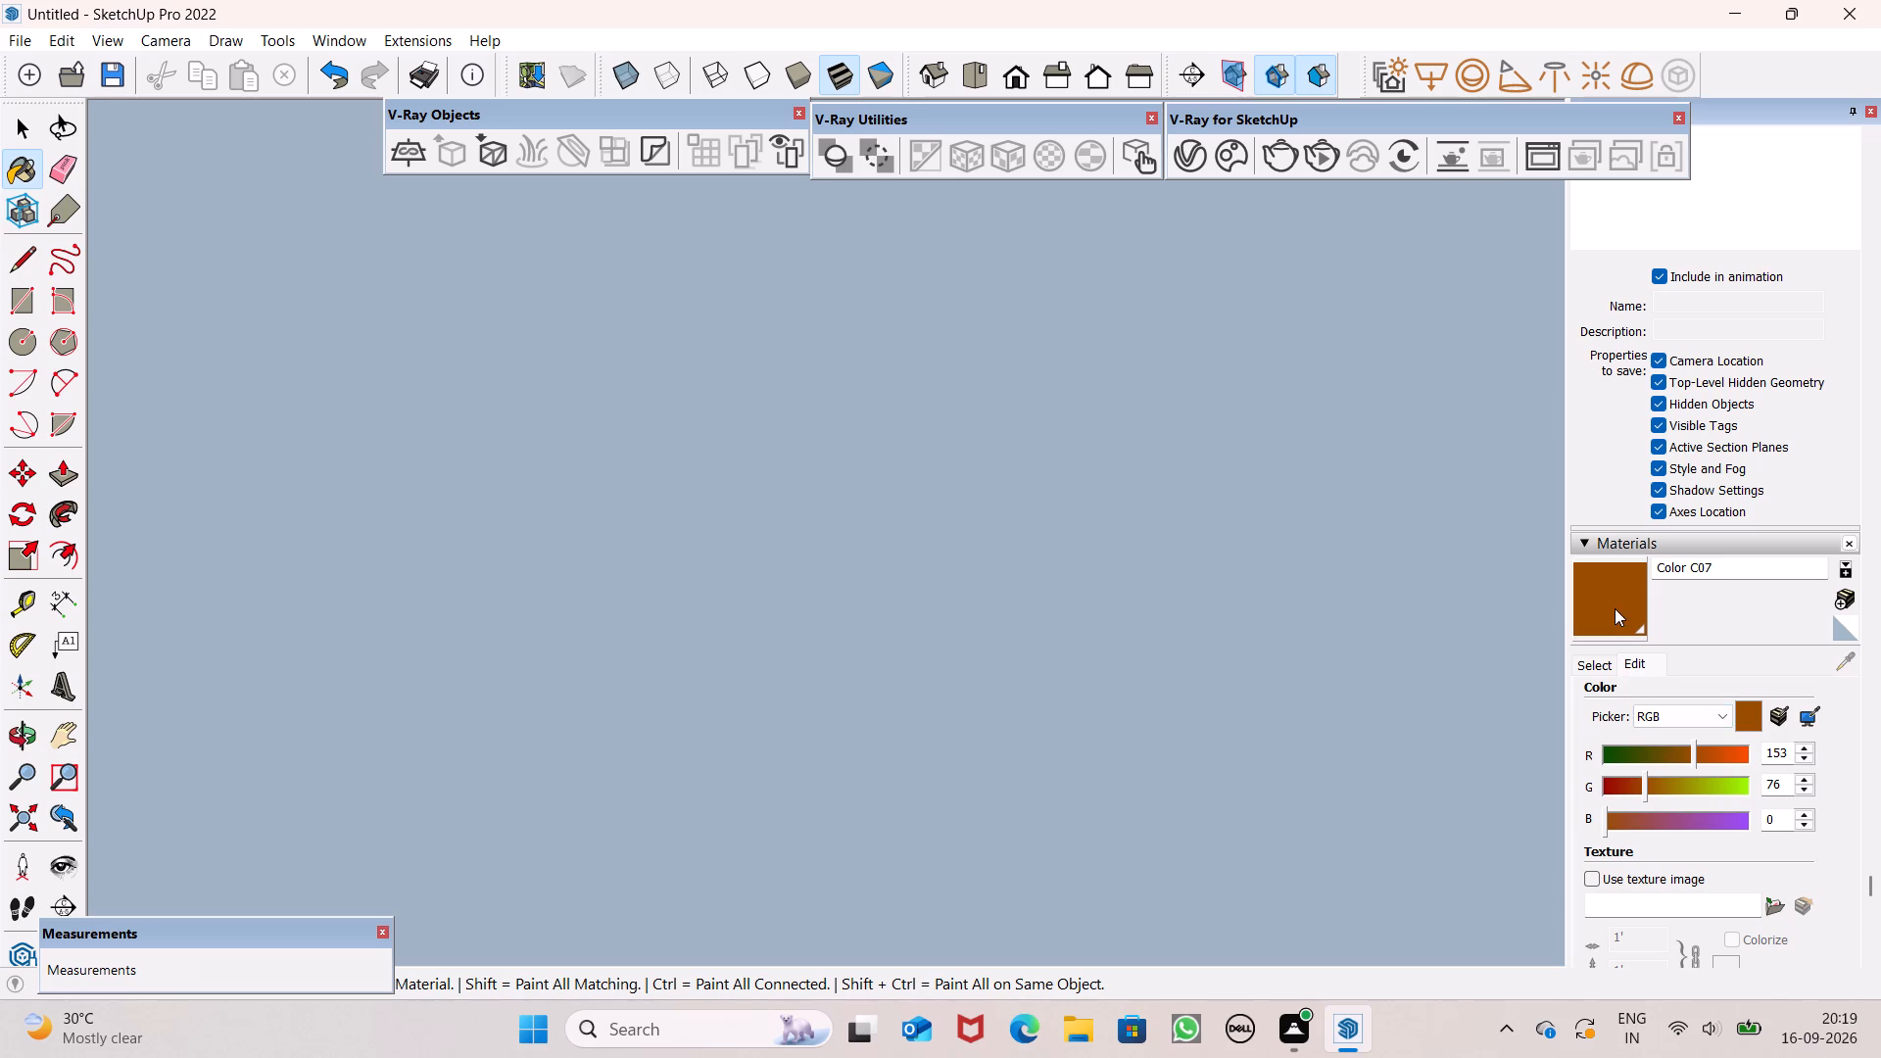
pyautogui.click(1615, 607)
pyautogui.scroll(-6, 1684, 807)
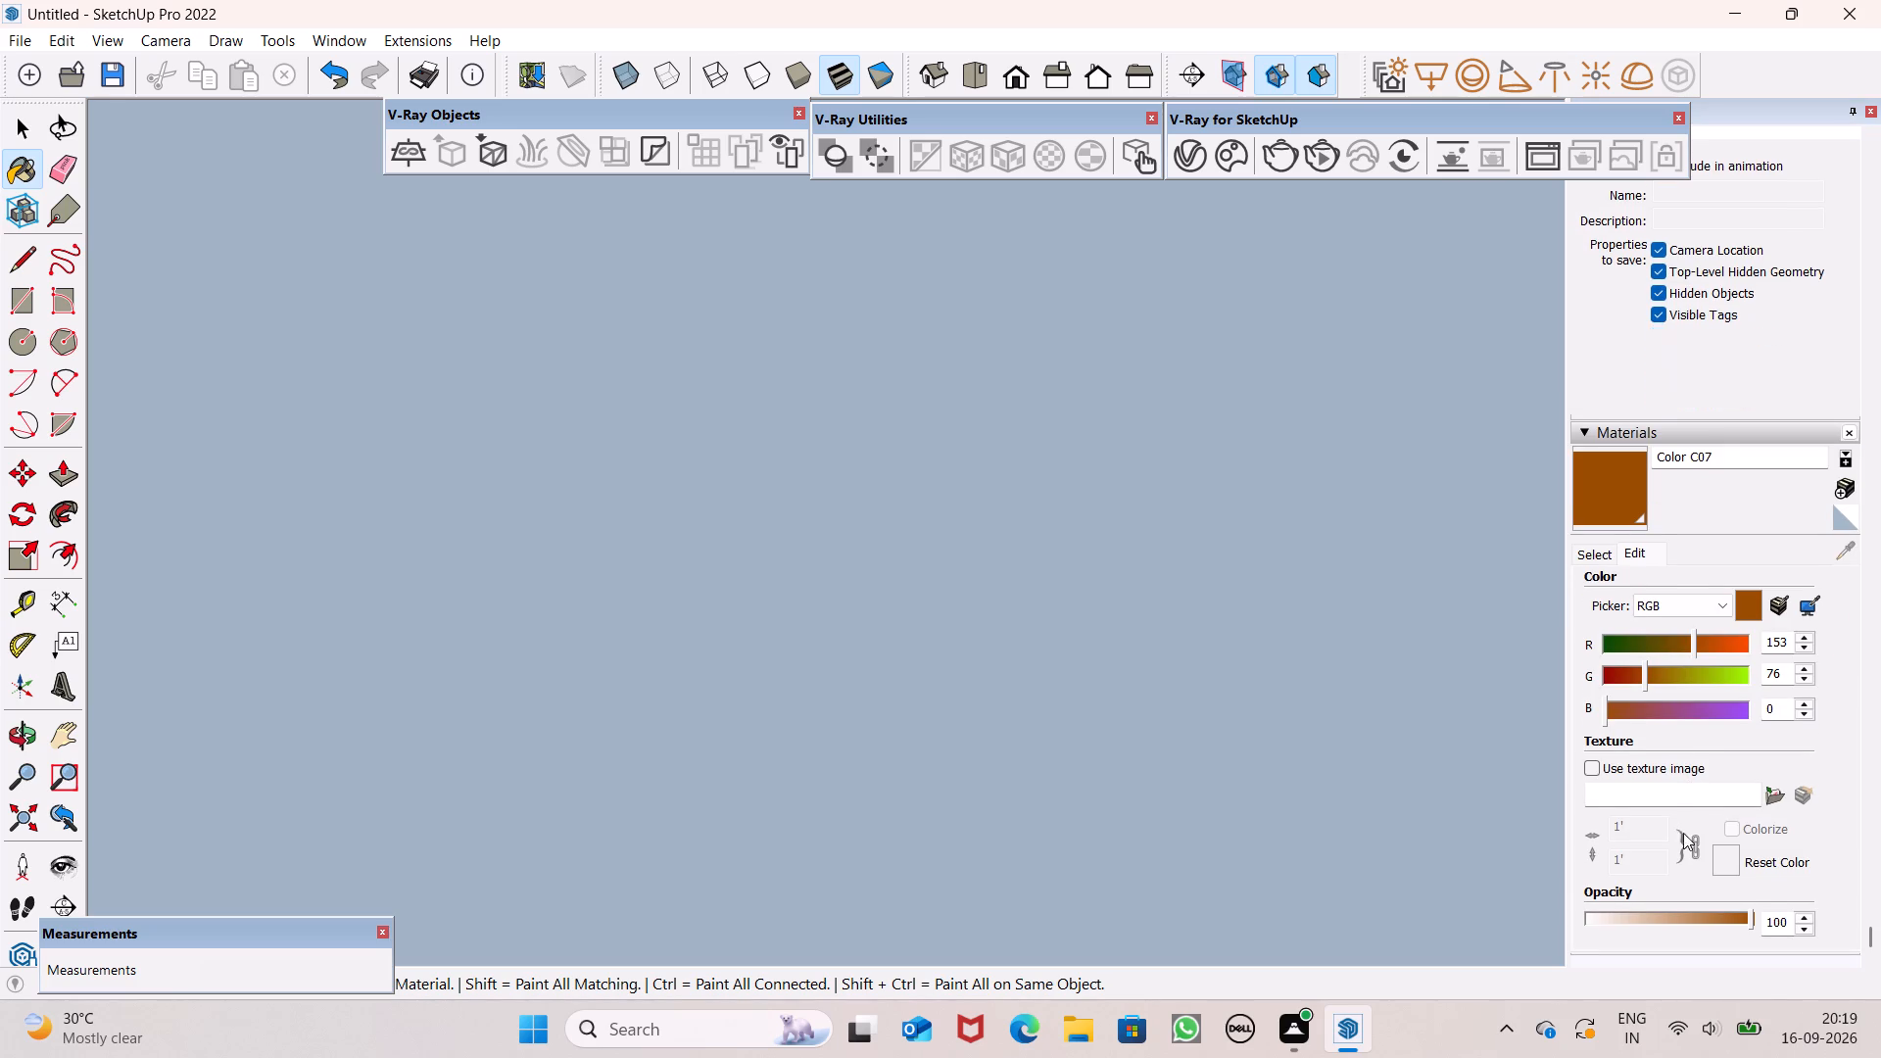
pyautogui.scroll(-5, 1688, 838)
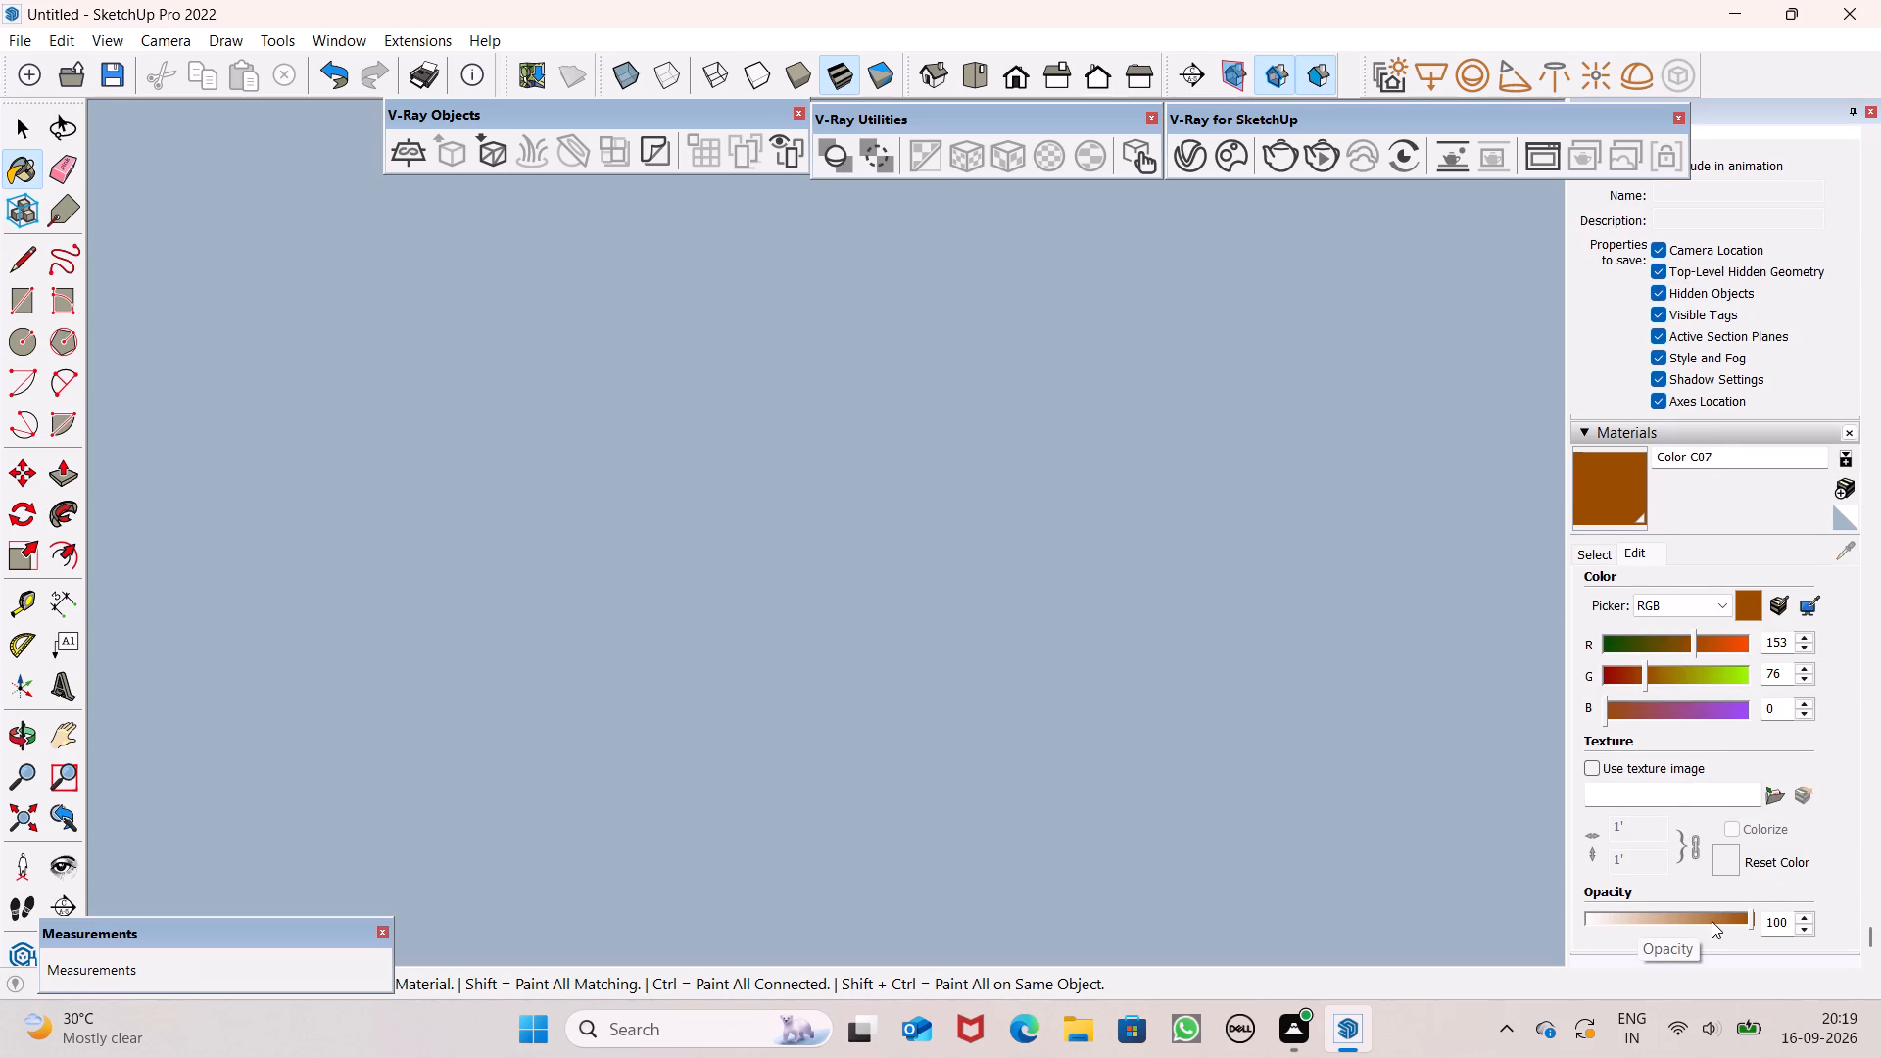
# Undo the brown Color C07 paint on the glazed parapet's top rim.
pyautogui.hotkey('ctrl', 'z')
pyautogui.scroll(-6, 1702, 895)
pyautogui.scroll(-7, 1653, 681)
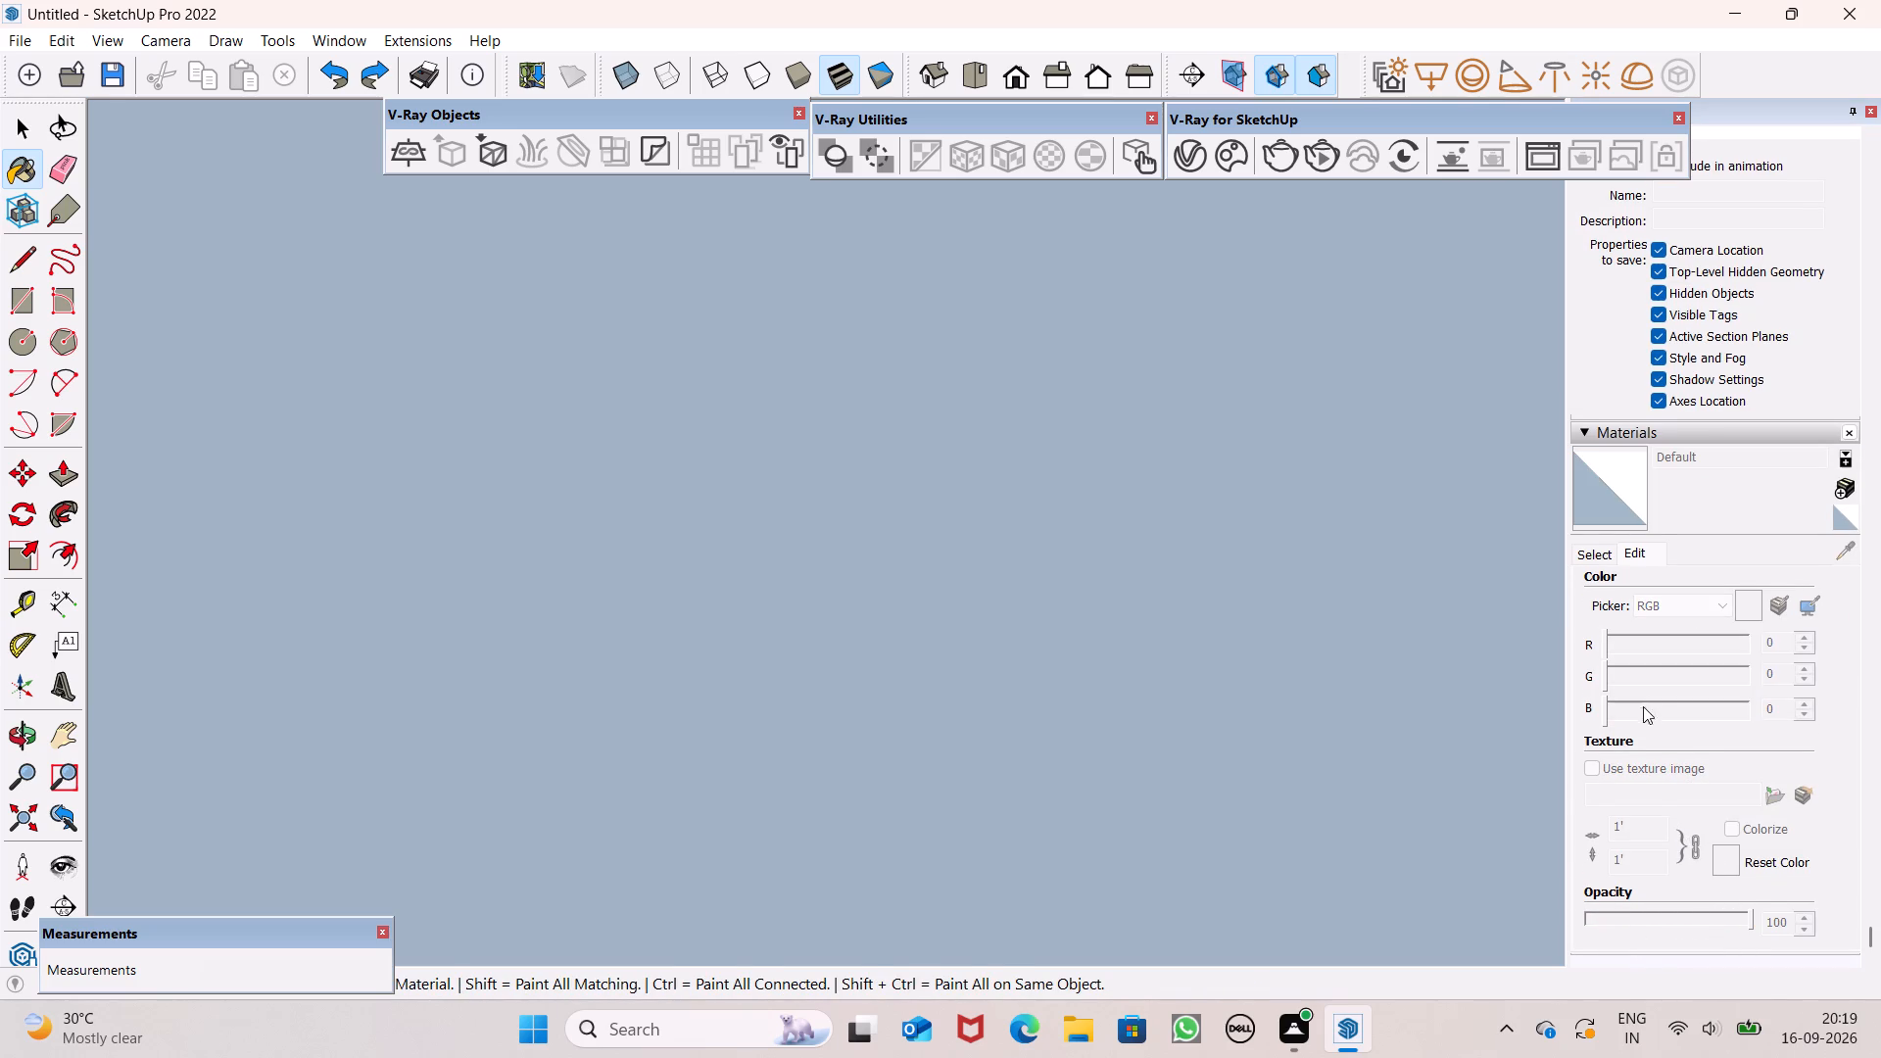
# Paint the L-shaped top rim of the glazed parapet with Wood Bamboo from the Wood collection.
pyautogui.scroll(14, 1636, 673)
pyautogui.scroll(-8, 1626, 617)
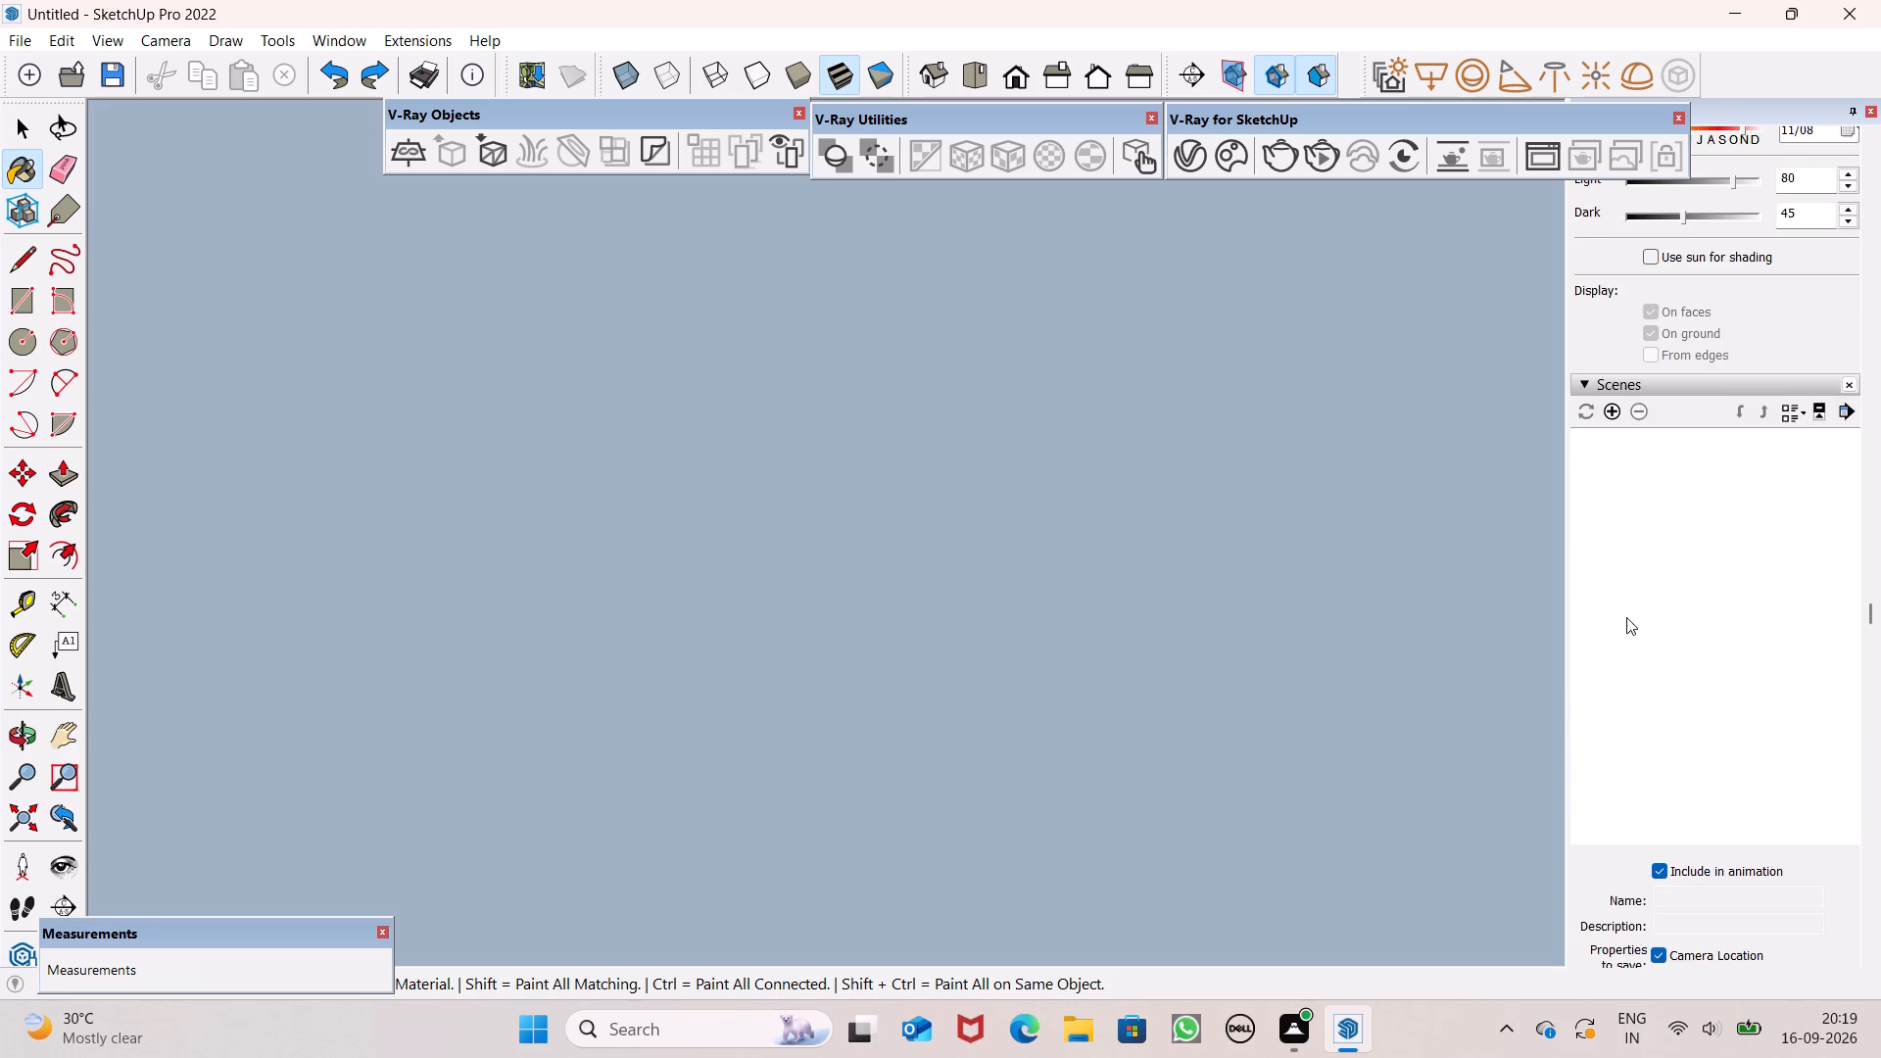
pyautogui.scroll(-15, 1626, 617)
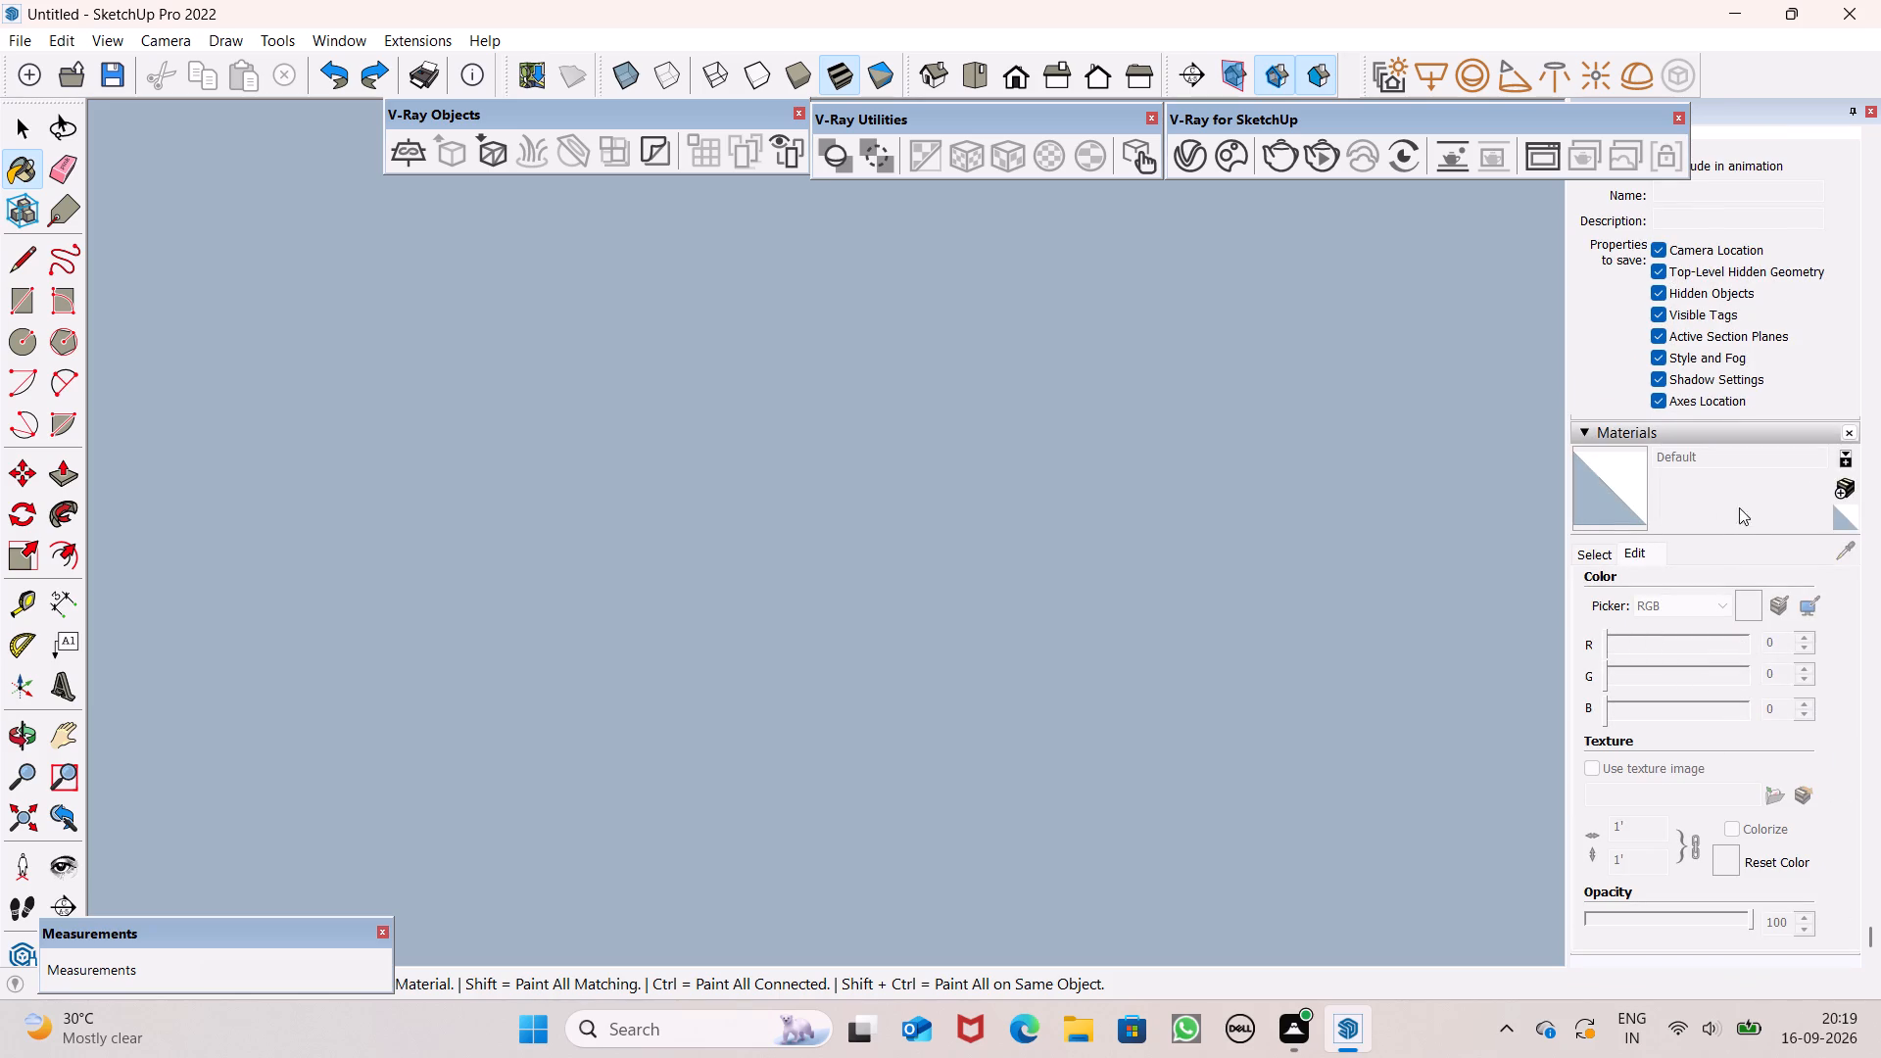
pyautogui.scroll(2, 1796, 505)
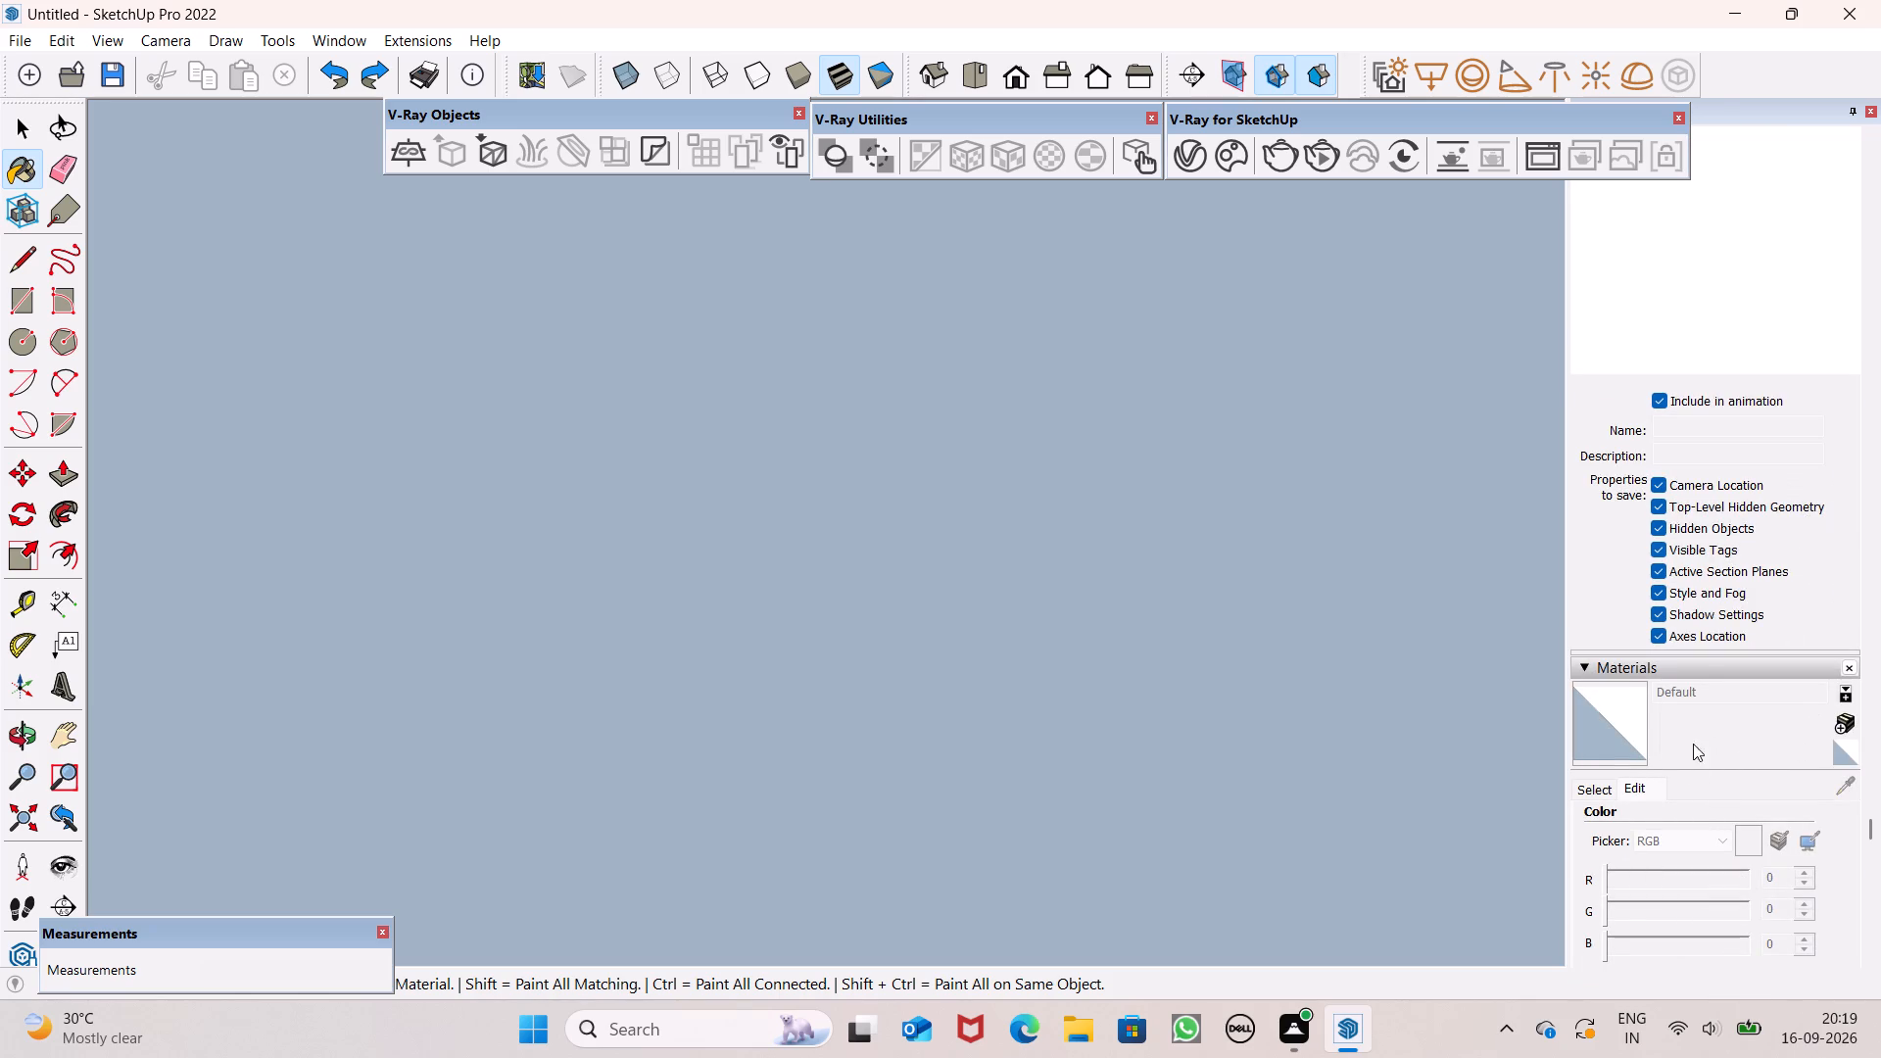
pyautogui.click(1603, 810)
pyautogui.doubleClick(1603, 810)
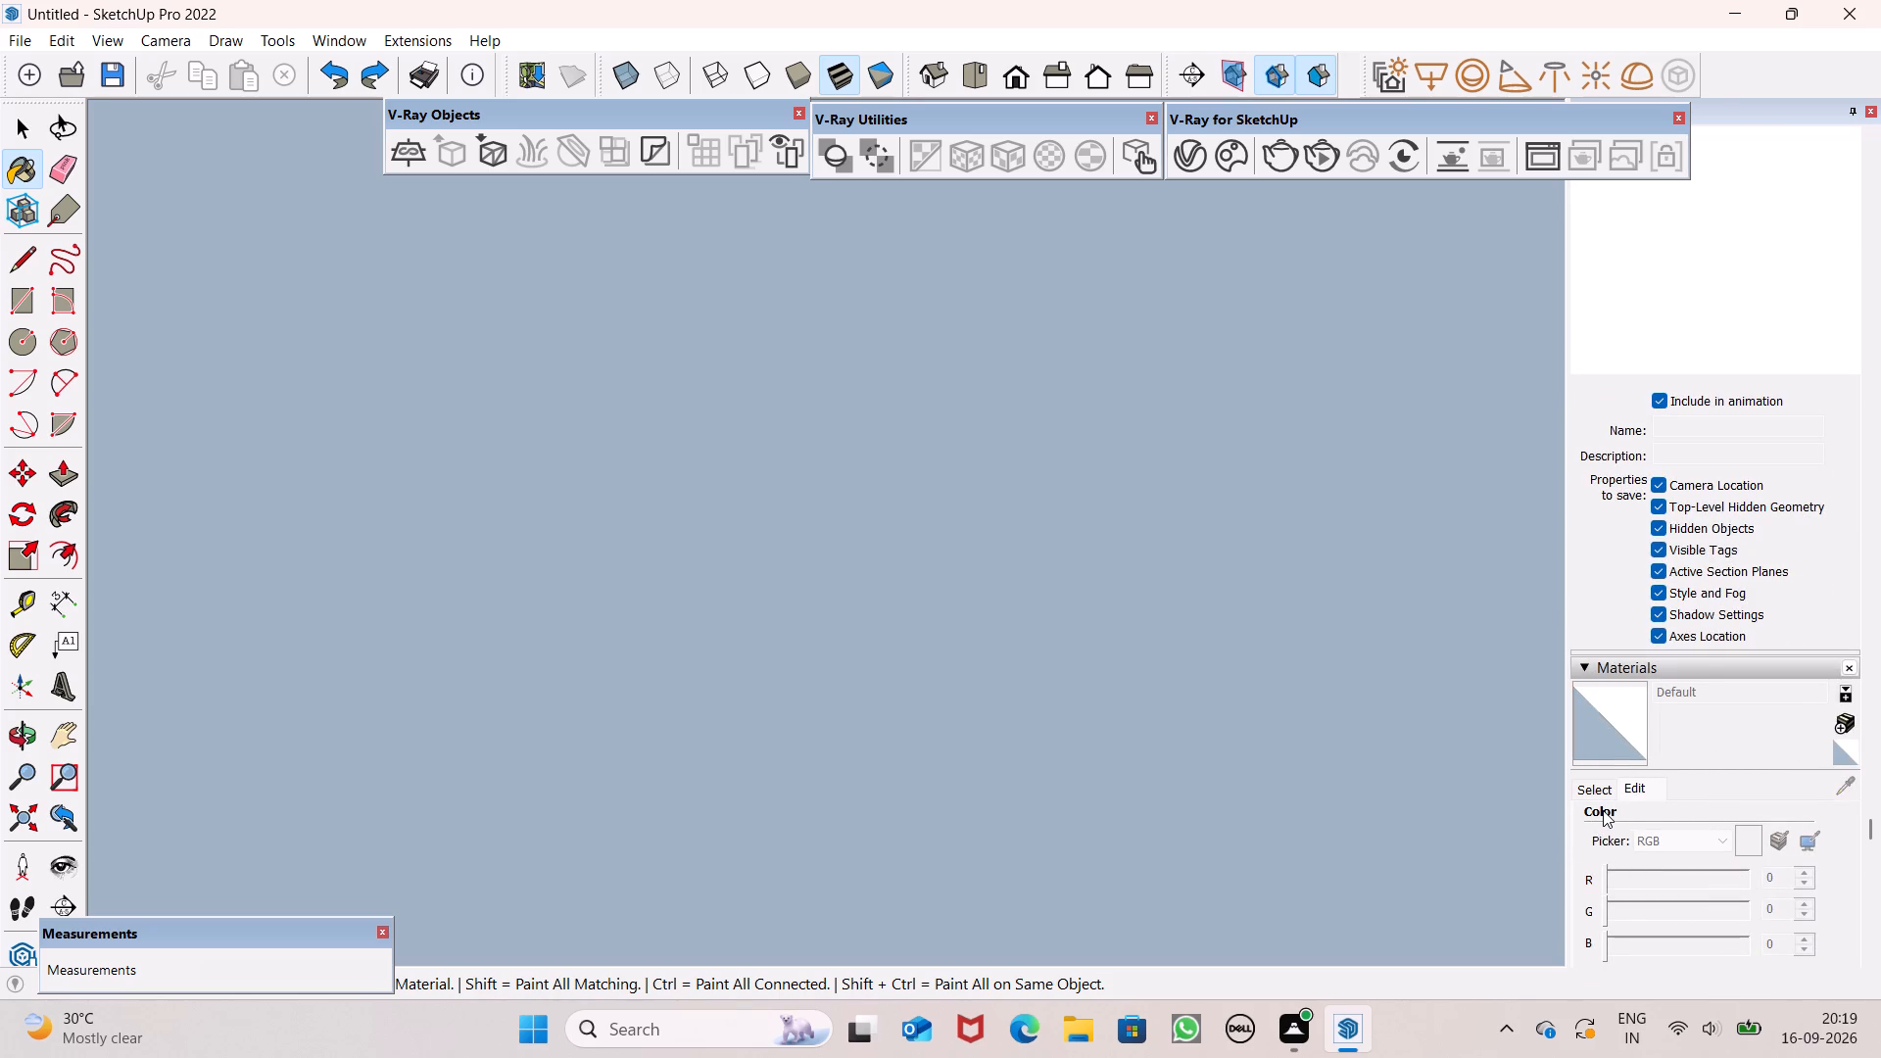
pyautogui.doubleClick(1602, 803)
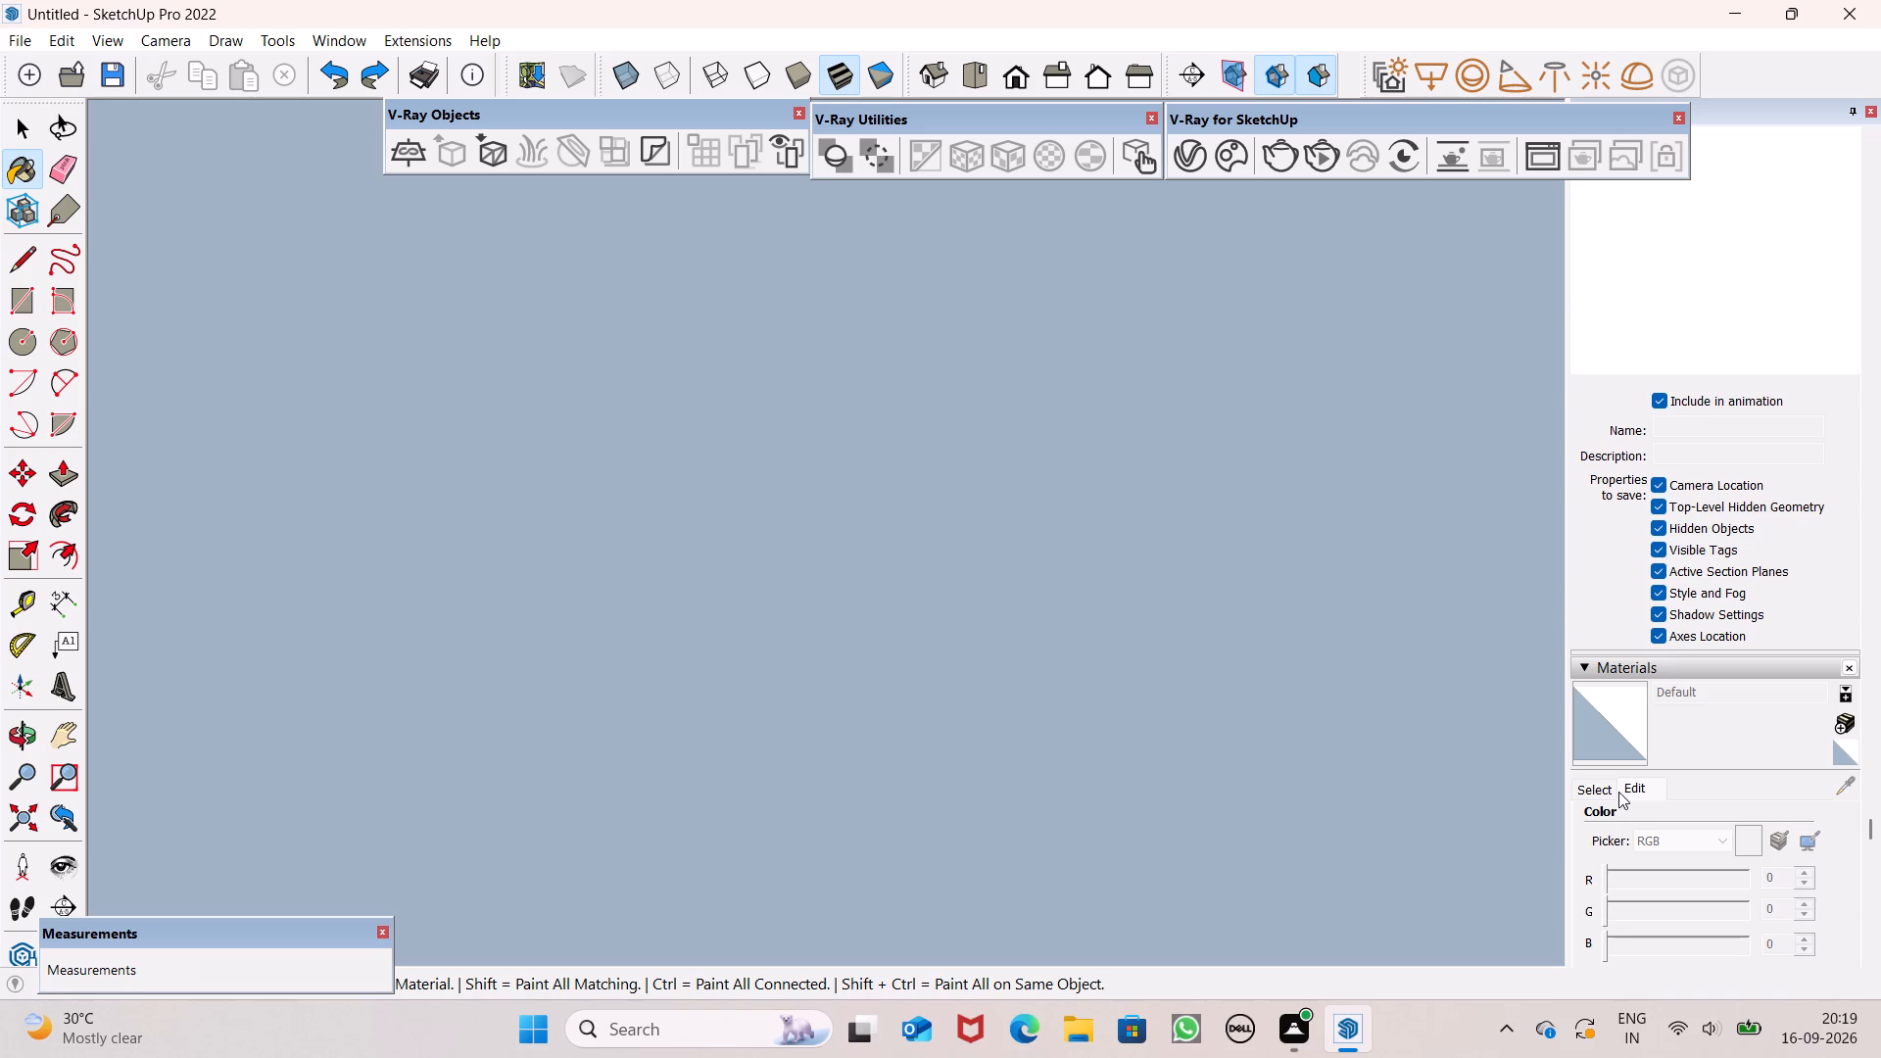
pyautogui.click(1617, 792)
pyautogui.scroll(-1, 1517, 673)
pyautogui.scroll(-7, 1677, 839)
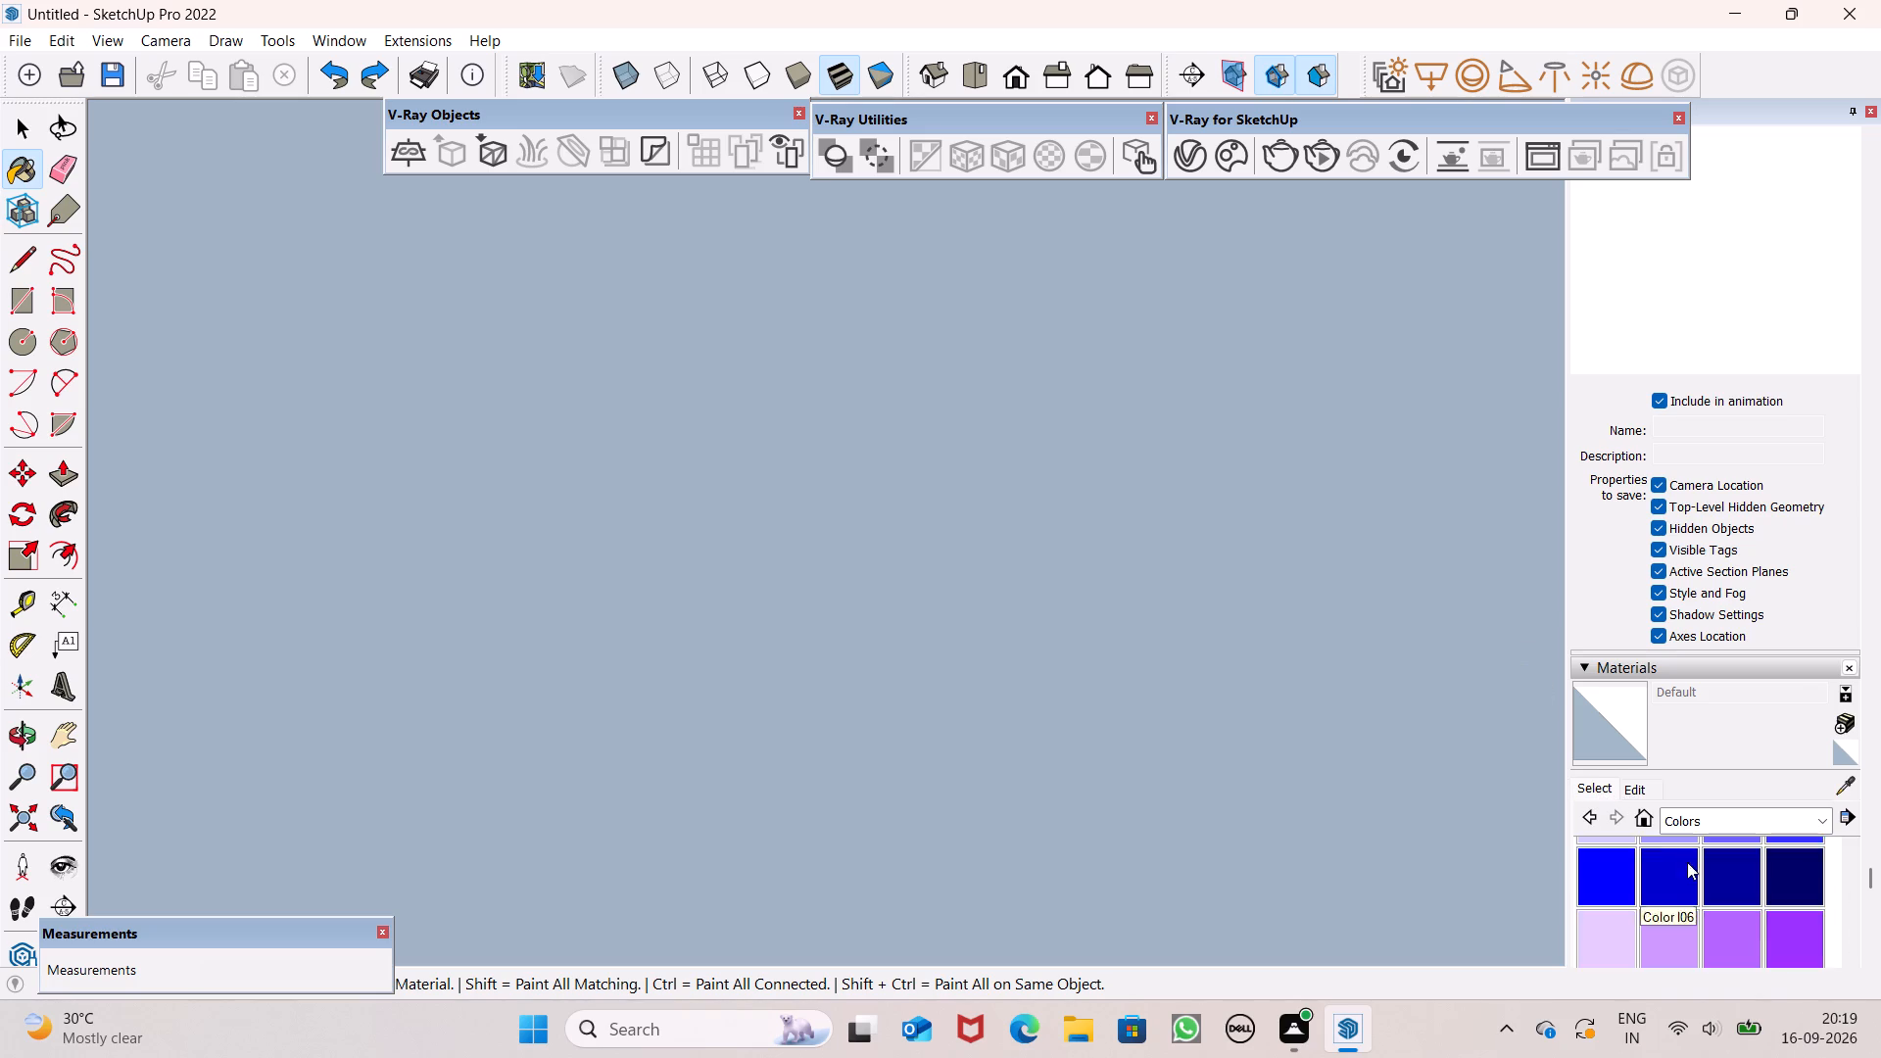
pyautogui.scroll(-14, 1688, 847)
pyautogui.click(1742, 704)
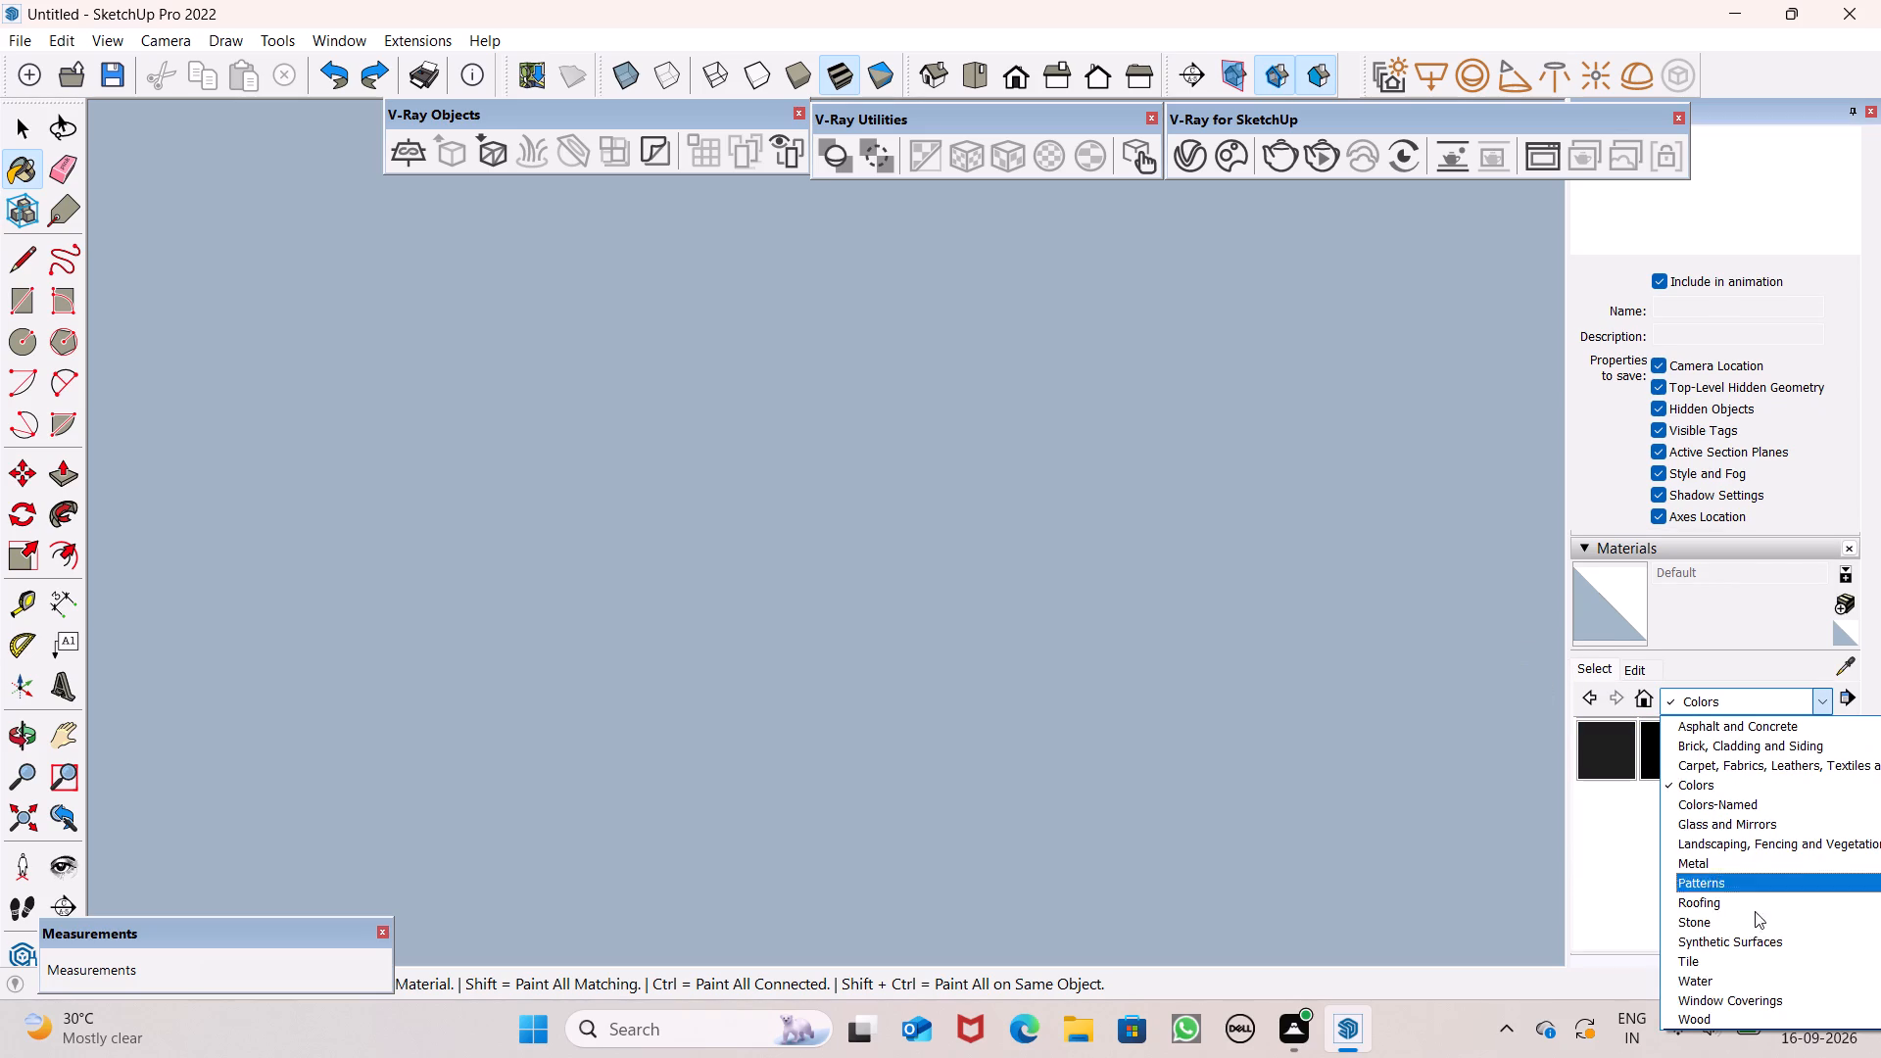
pyautogui.click(1754, 1012)
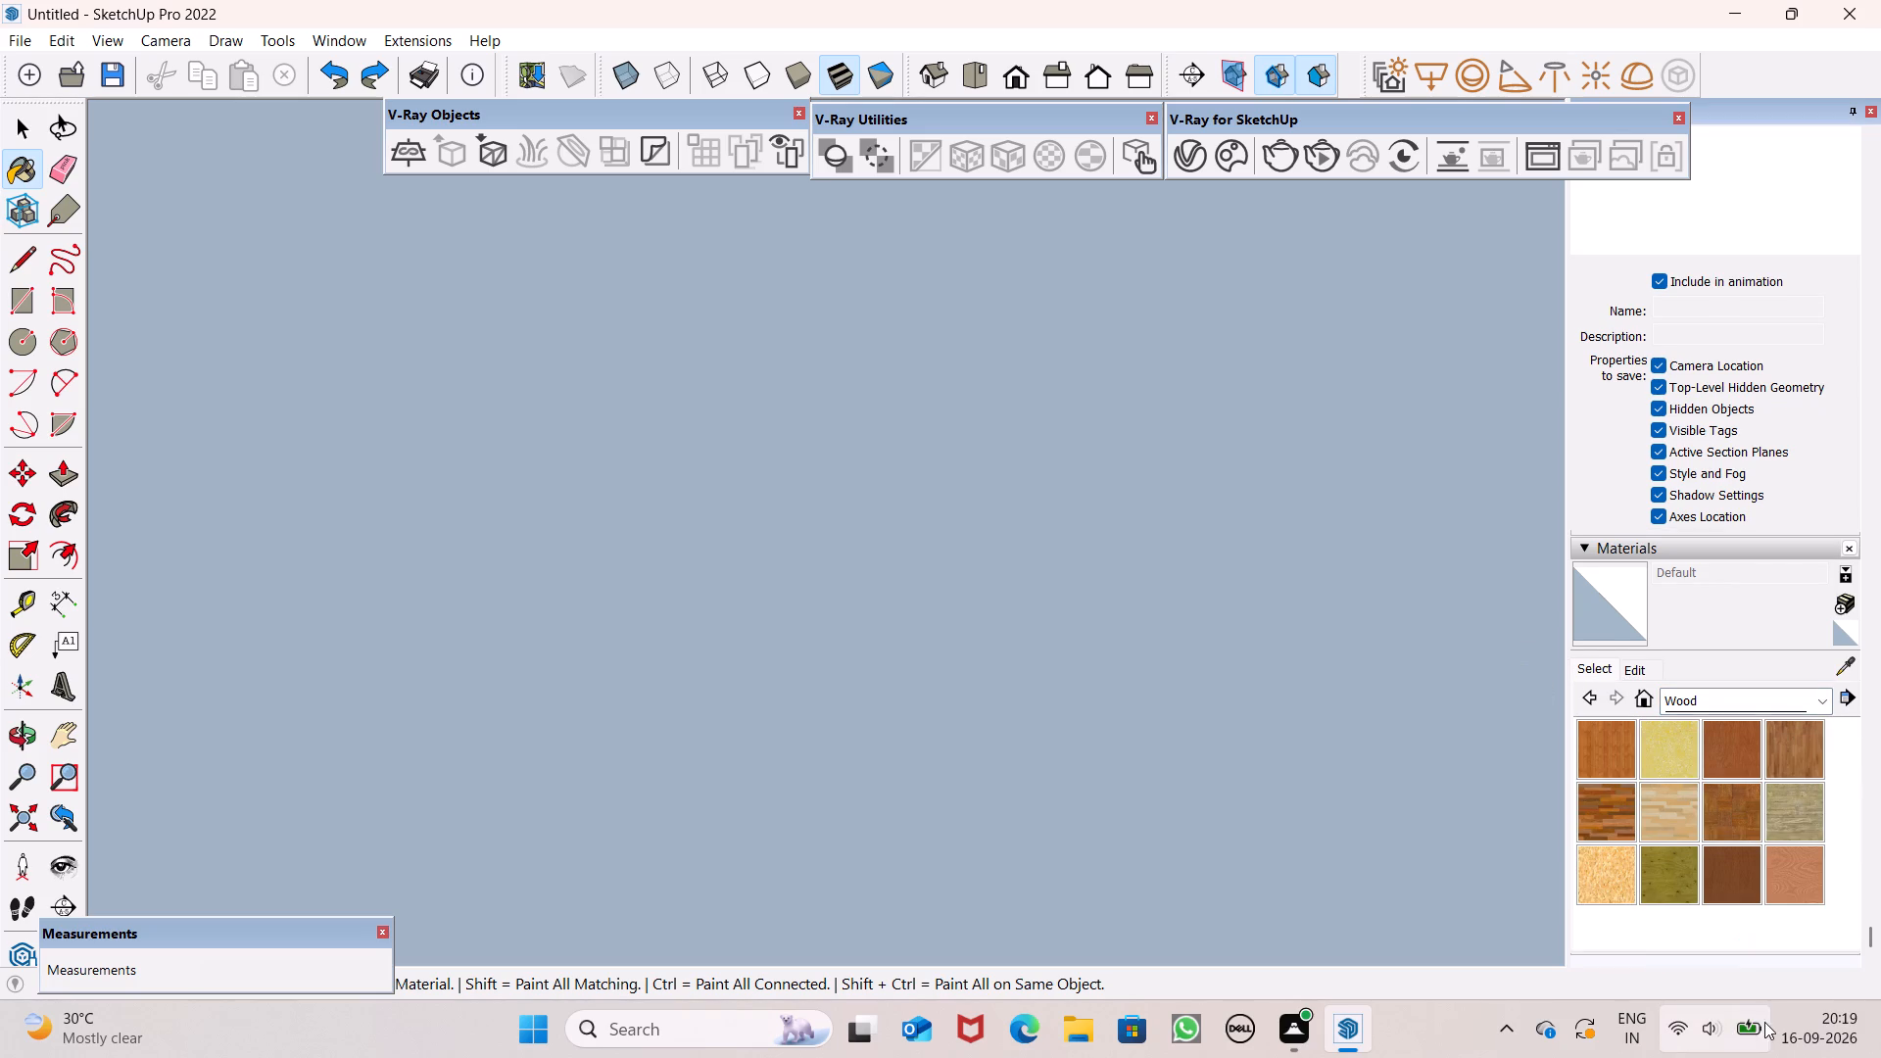
pyautogui.click(1615, 753)
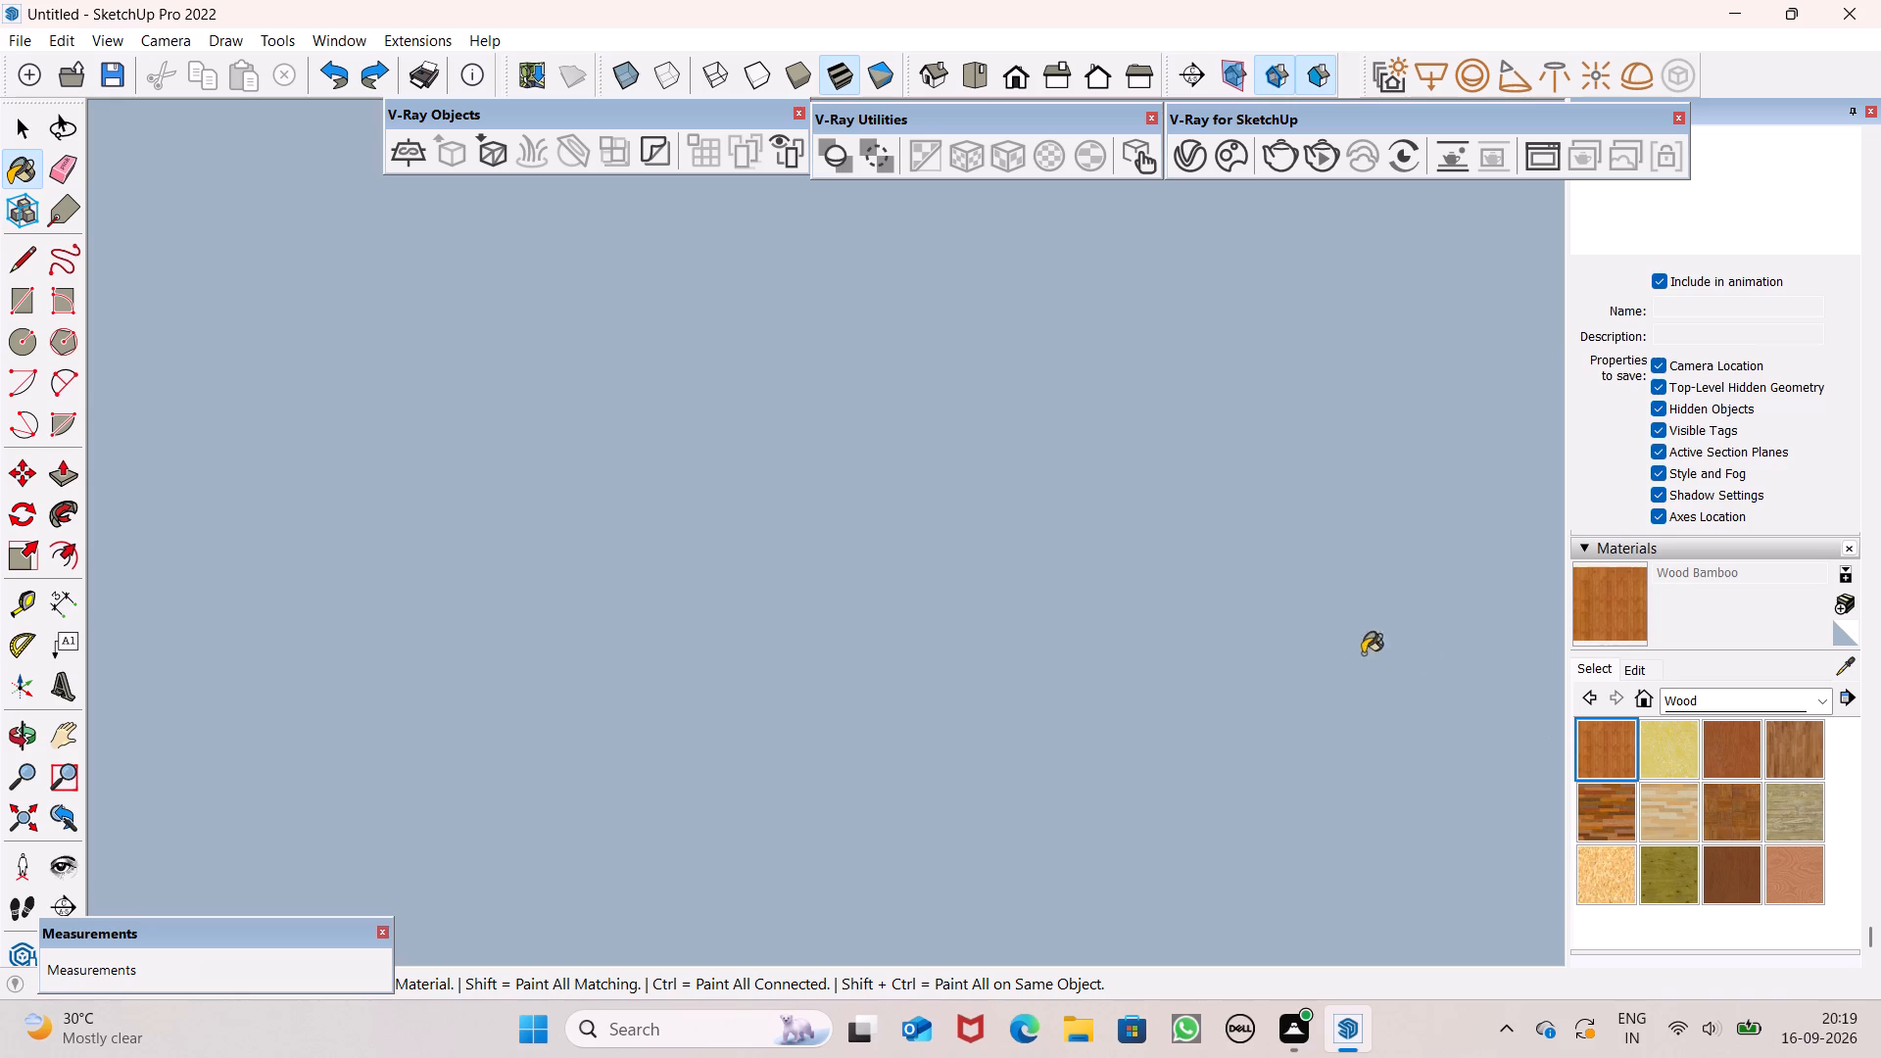
pyautogui.scroll(-6, 1242, 732)
pyautogui.scroll(-12, 1154, 685)
pyautogui.scroll(-20, 1101, 590)
pyautogui.scroll(-1, 1101, 590)
pyautogui.scroll(-20, 1224, 425)
pyautogui.scroll(-3, 1224, 425)
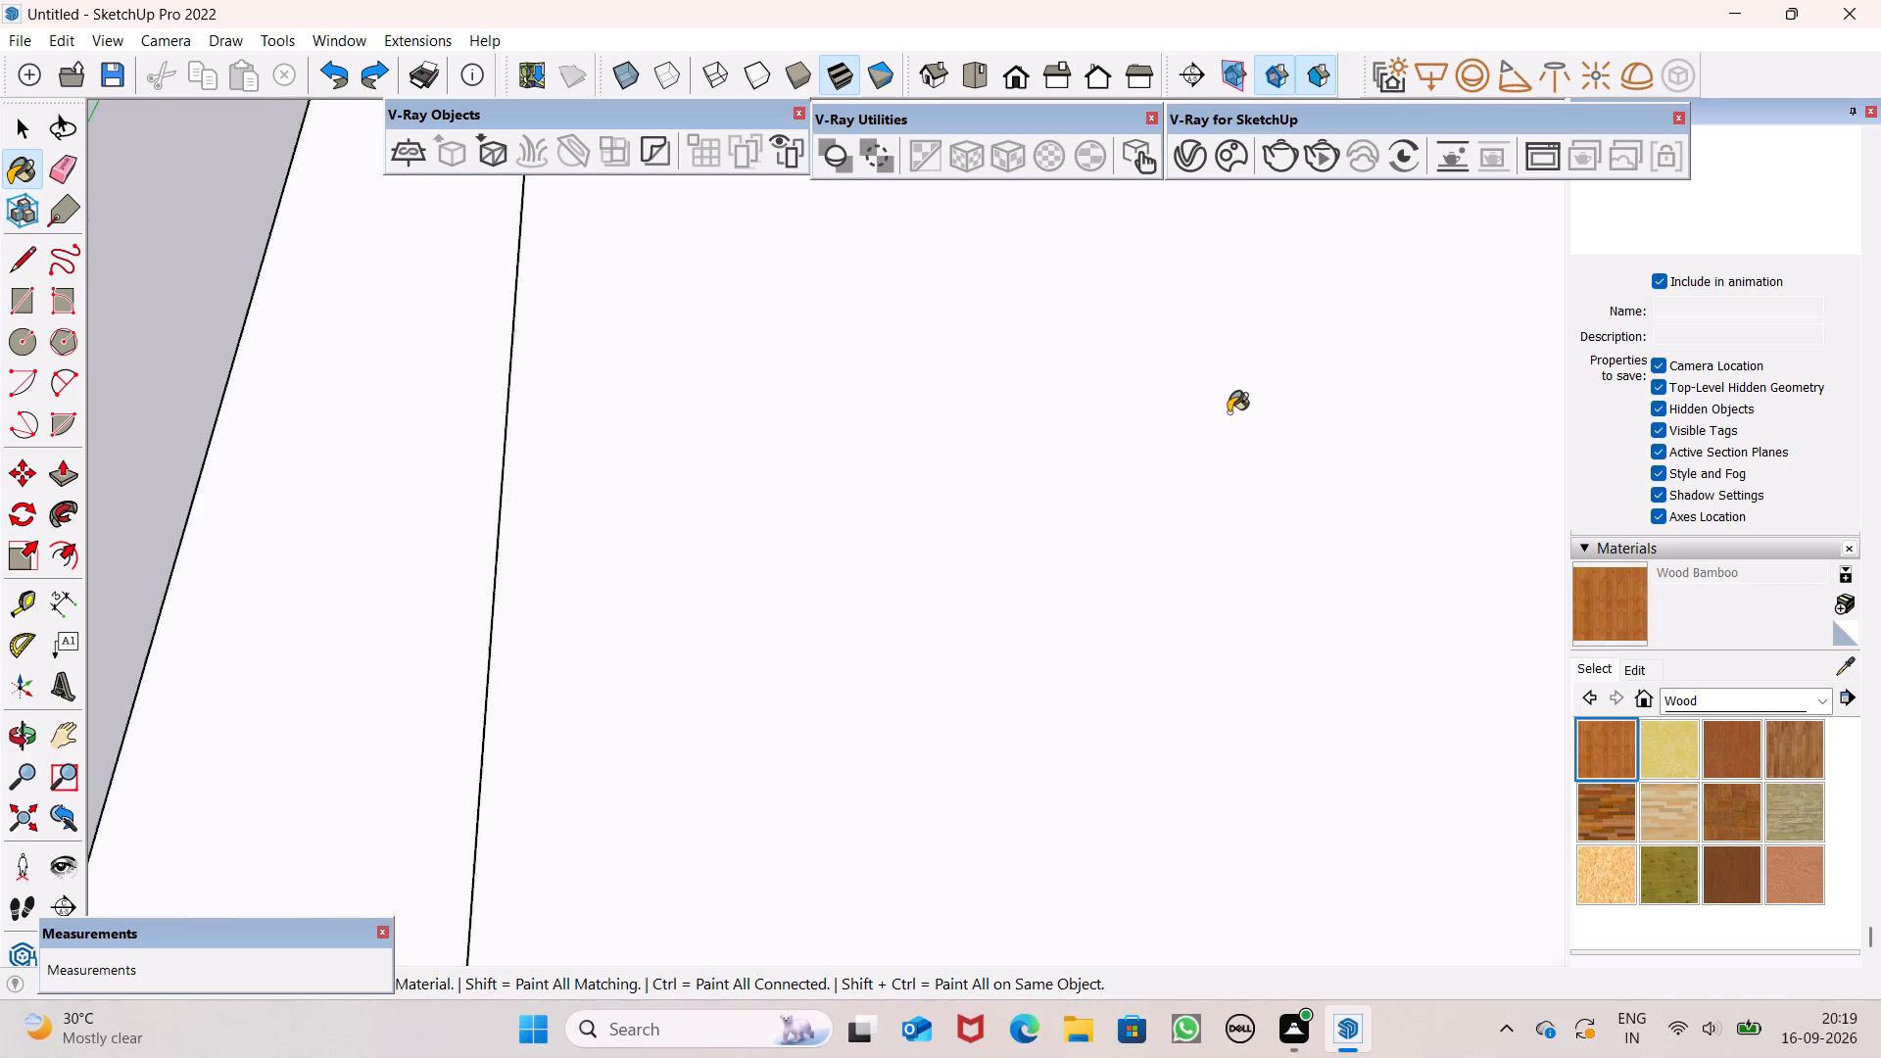
pyautogui.scroll(-13, 1229, 412)
pyautogui.scroll(-17, 1255, 491)
pyautogui.moveTo(1343, 504); pyautogui.dragTo(1335, 453, button='middle')
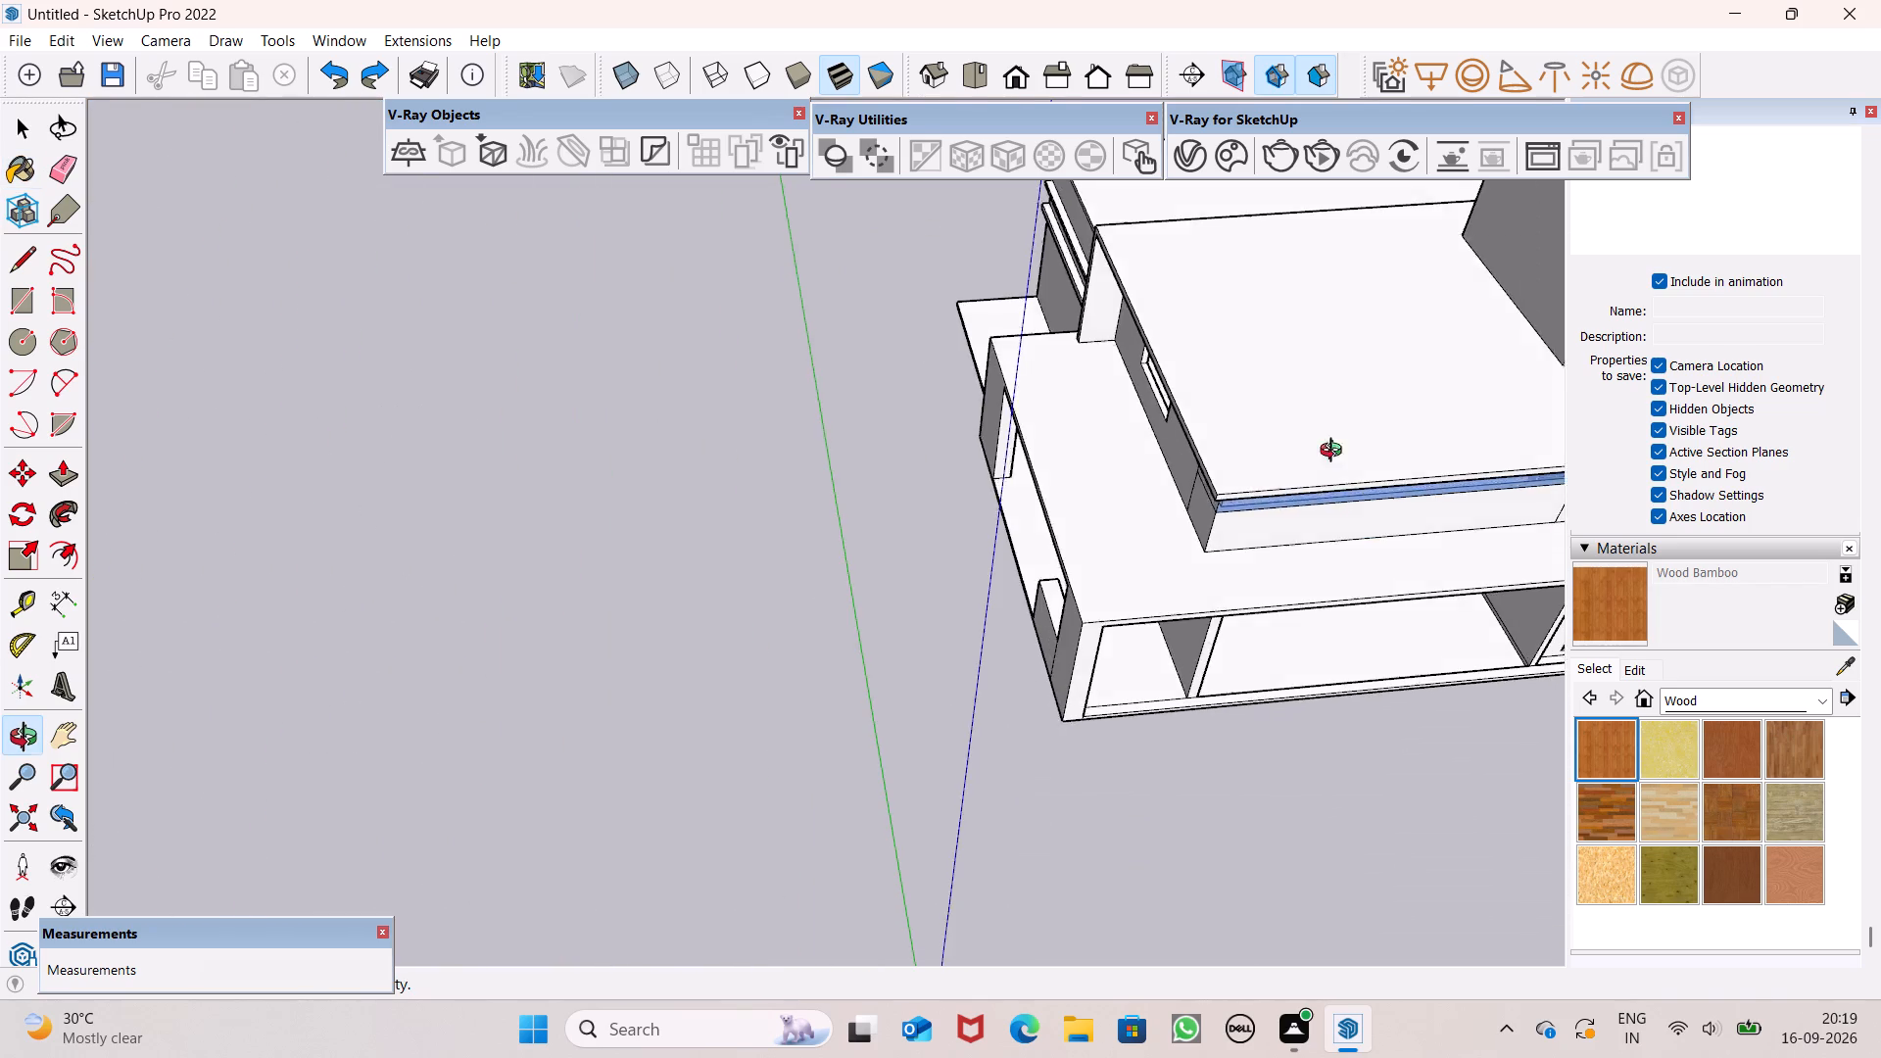
pyautogui.moveTo(1335, 453); pyautogui.dragTo(1279, 345, button='middle')
pyautogui.scroll(5, 1286, 349)
pyautogui.scroll(7, 1338, 612)
pyautogui.moveTo(1334, 562); pyautogui.dragTo(1265, 450, button='middle')
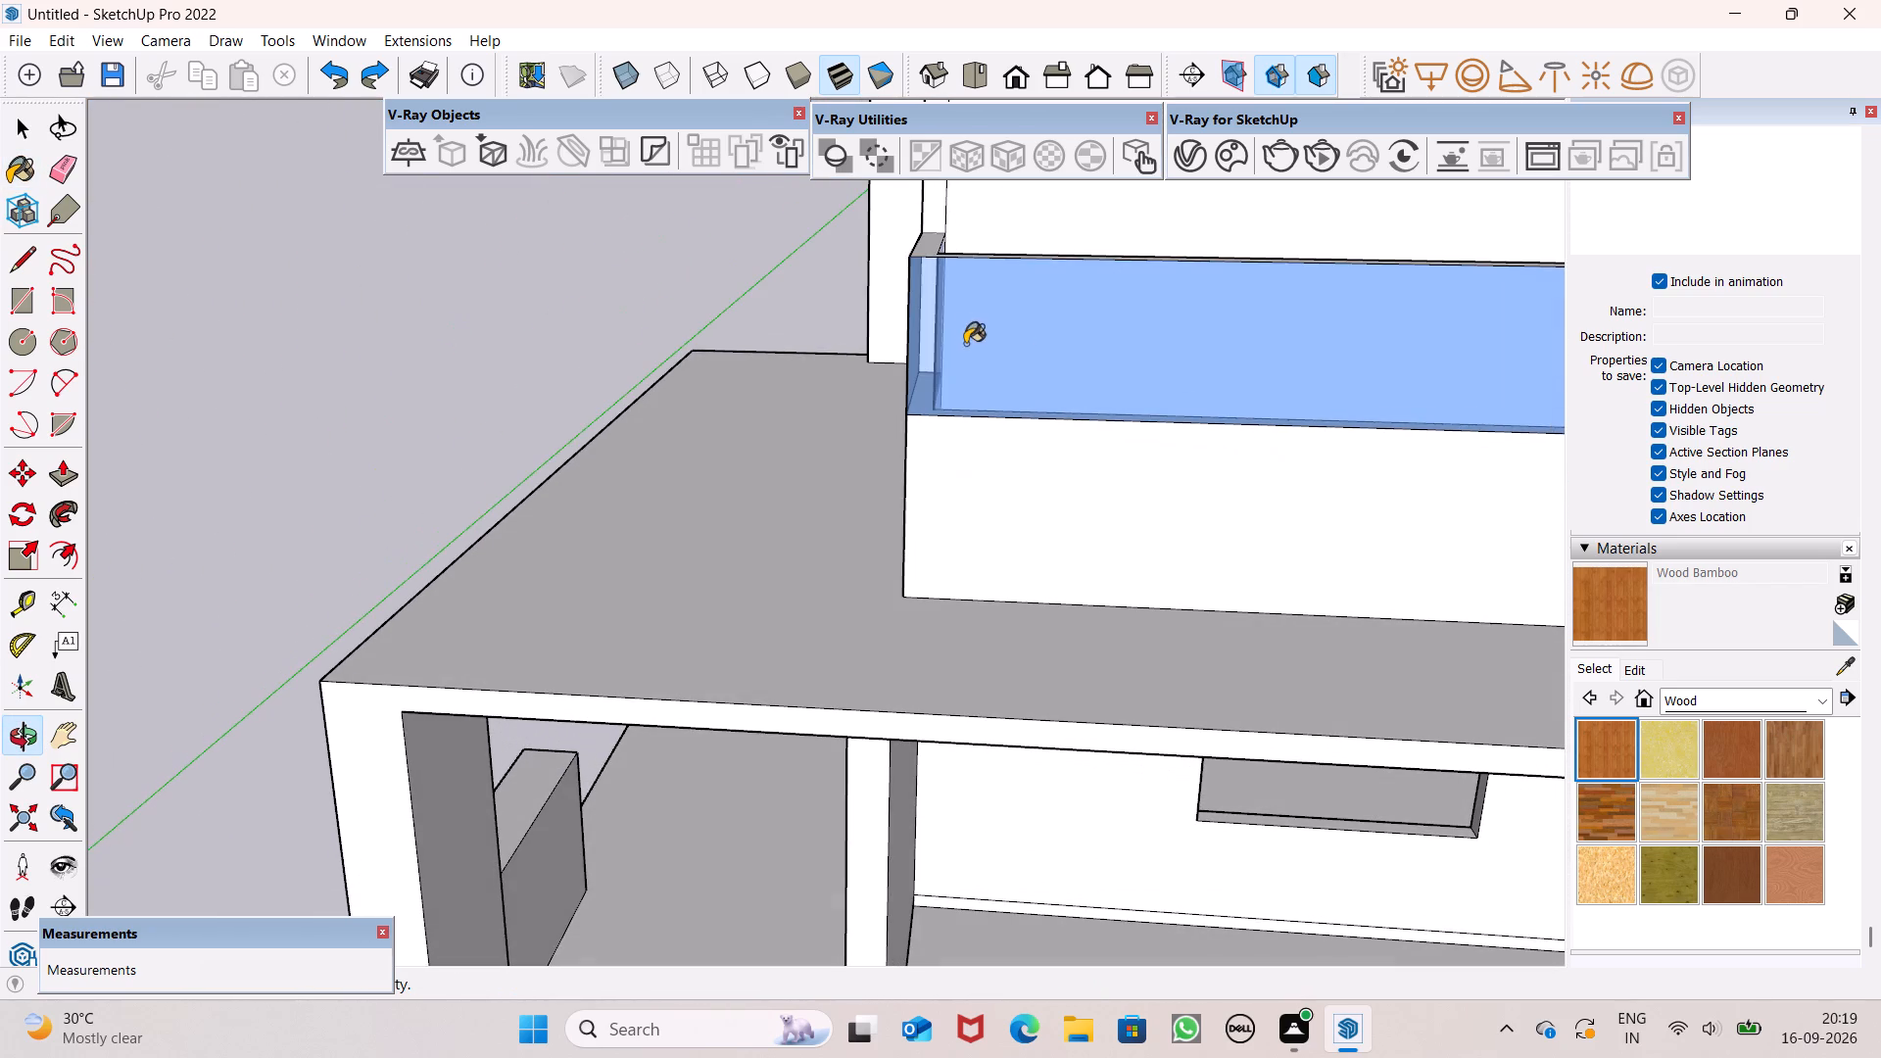
pyautogui.scroll(7, 911, 237)
pyautogui.click(954, 344)
# Paint the outer face of the parapet's short side wall, above its dividing line, with Translucent Glass Blue from Glass and Mirrors.
pyautogui.scroll(-7, 954, 355)
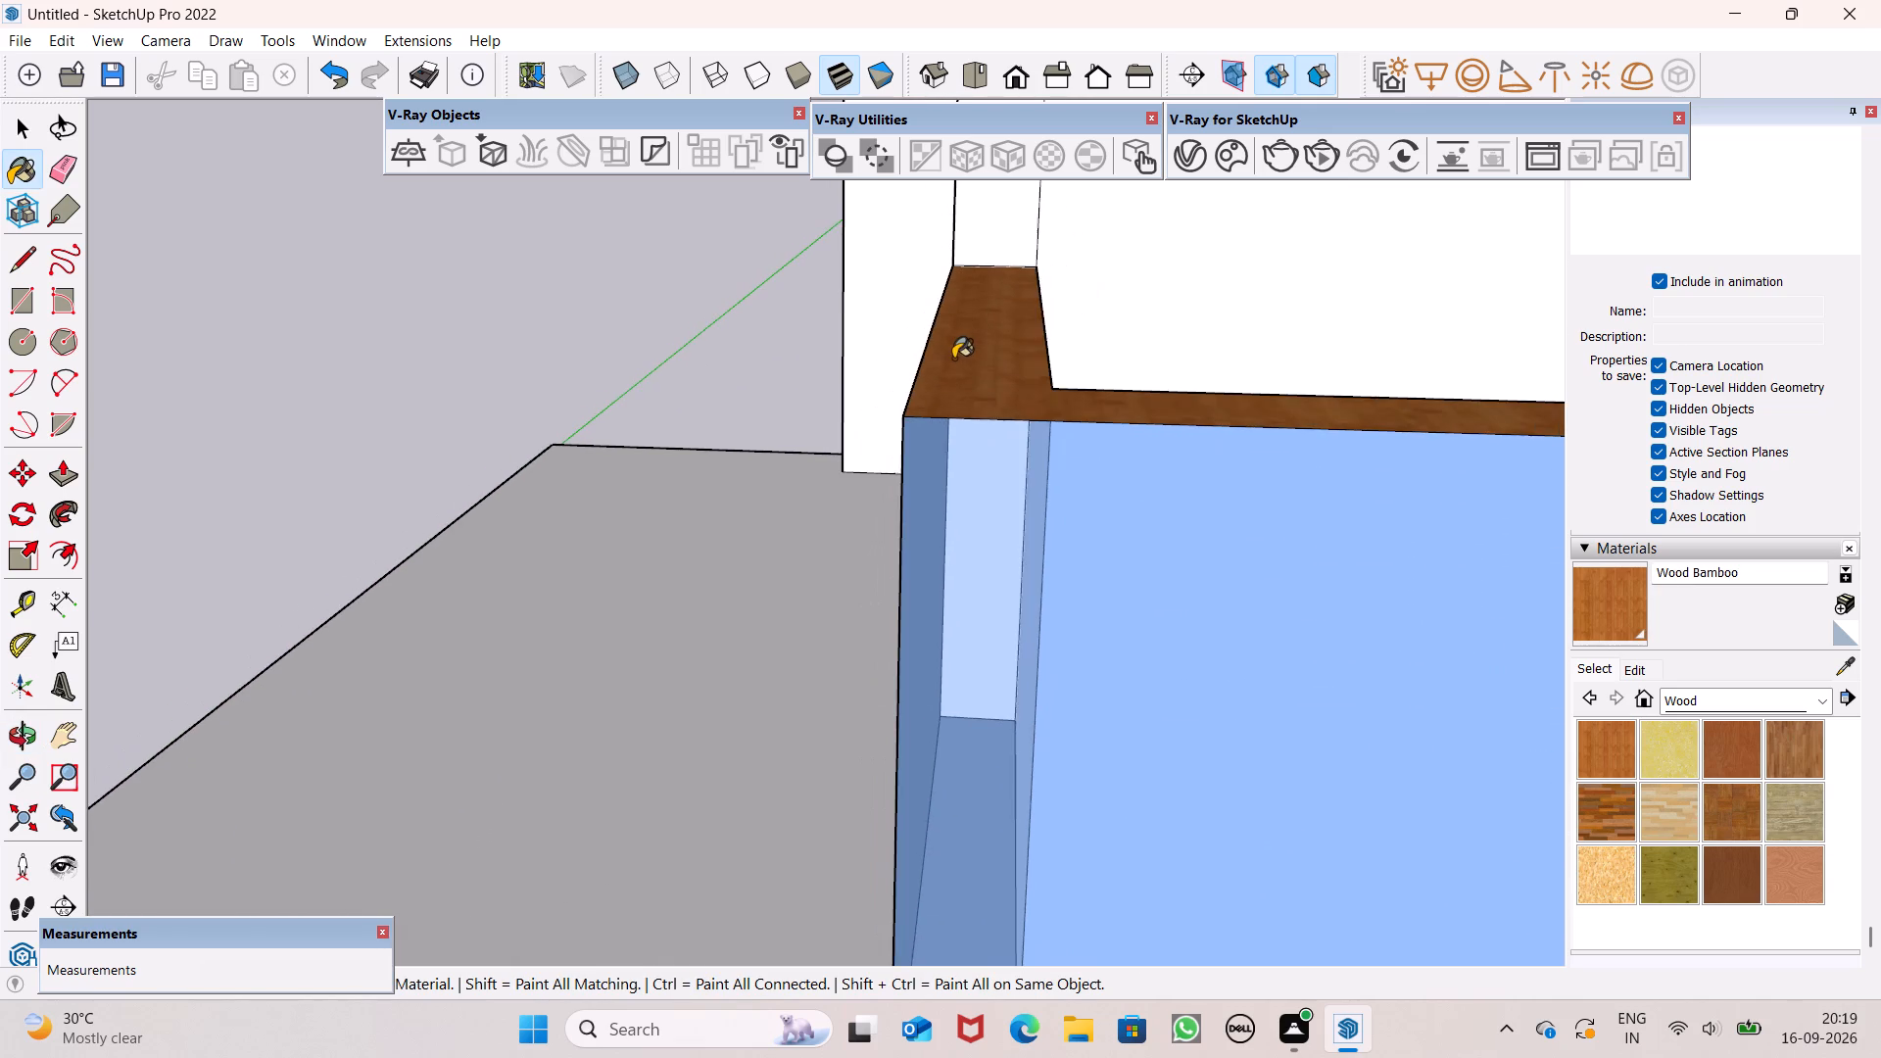
pyautogui.scroll(-13, 953, 359)
pyautogui.moveTo(1138, 512); pyautogui.dragTo(1270, 541, button='middle')
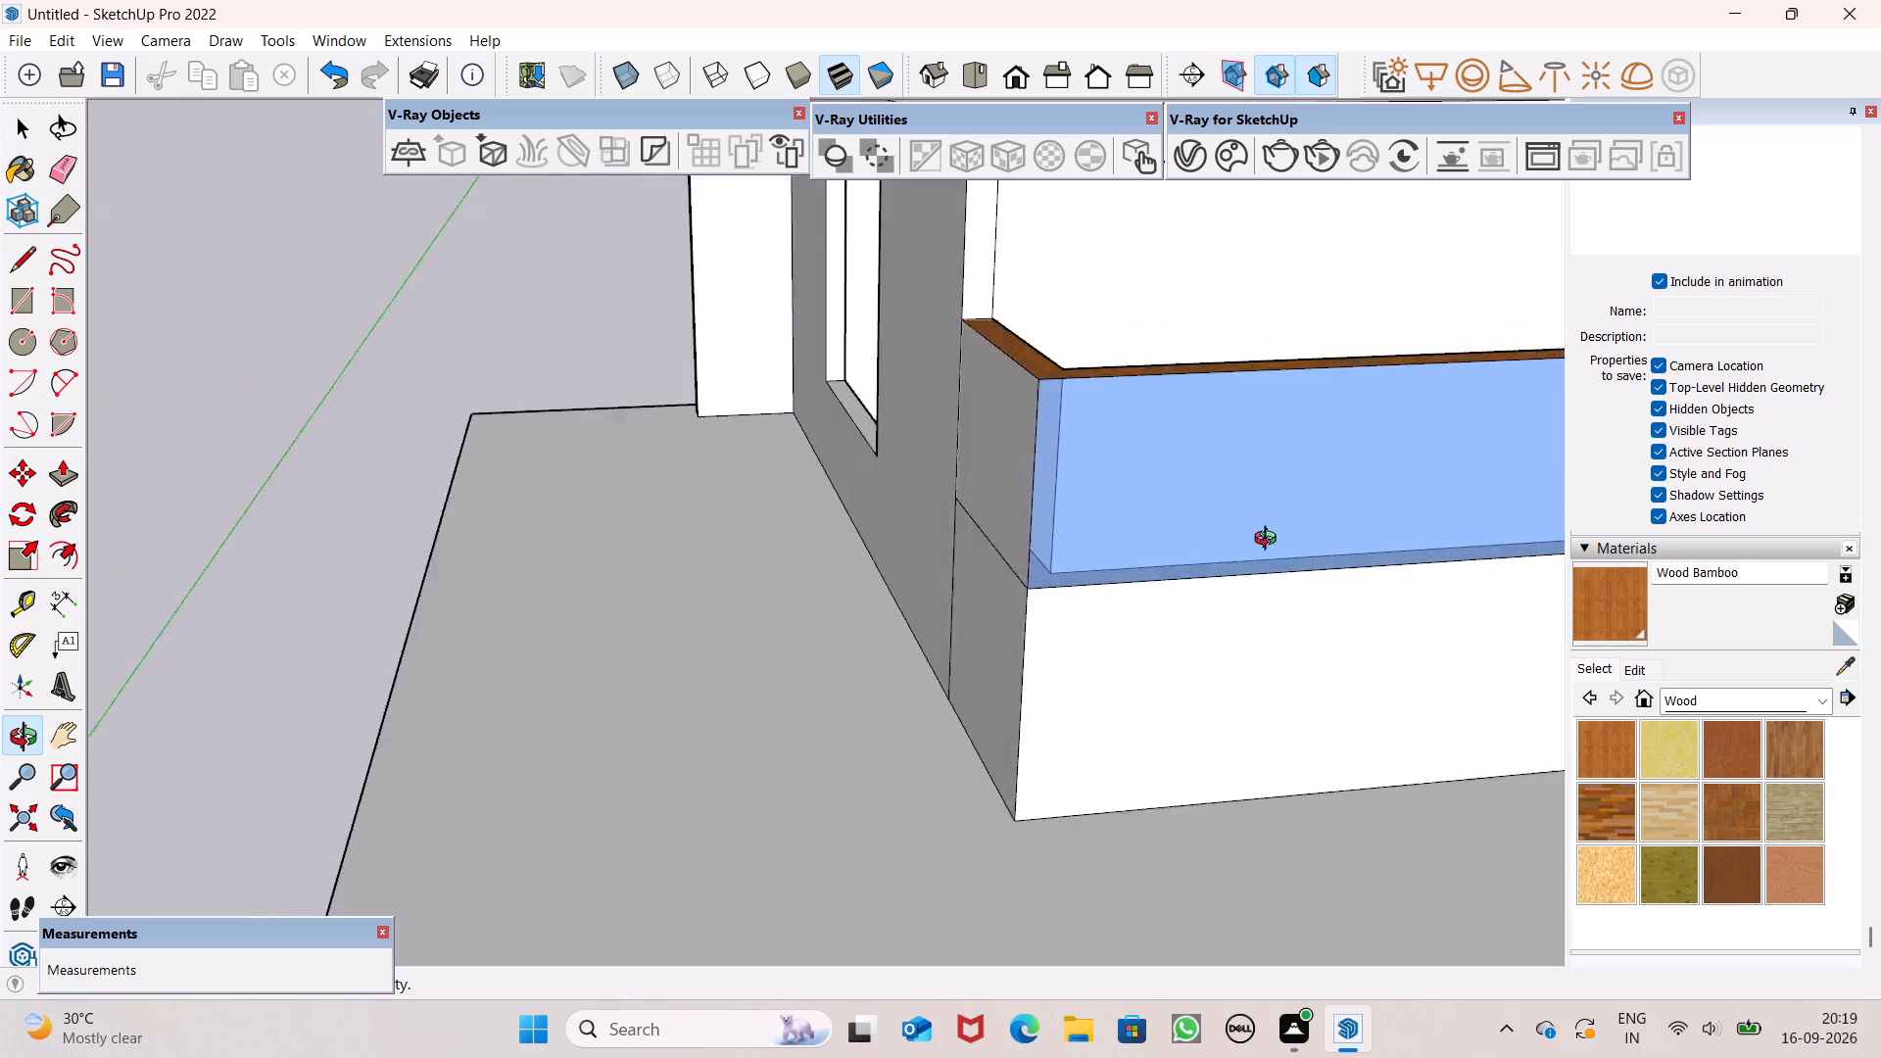
pyautogui.moveTo(1270, 541); pyautogui.dragTo(1567, 553, button='middle')
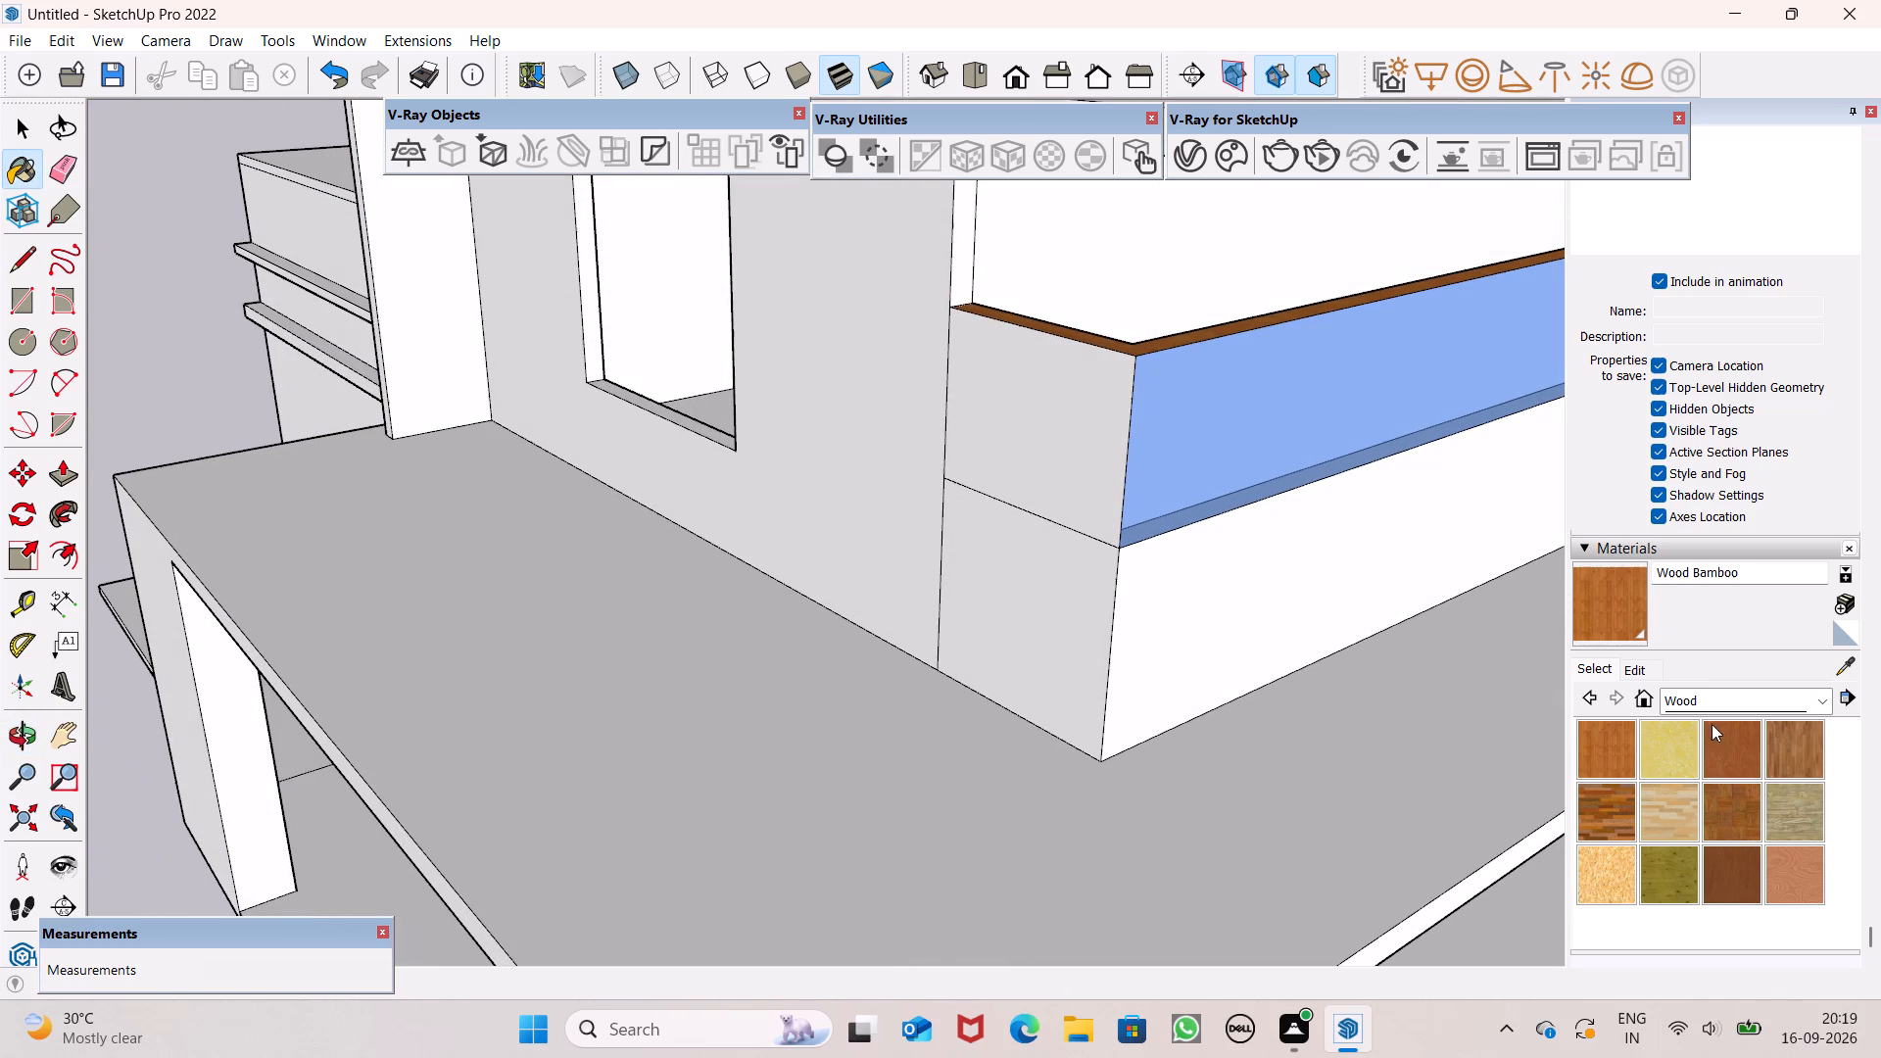
pyautogui.click(1758, 699)
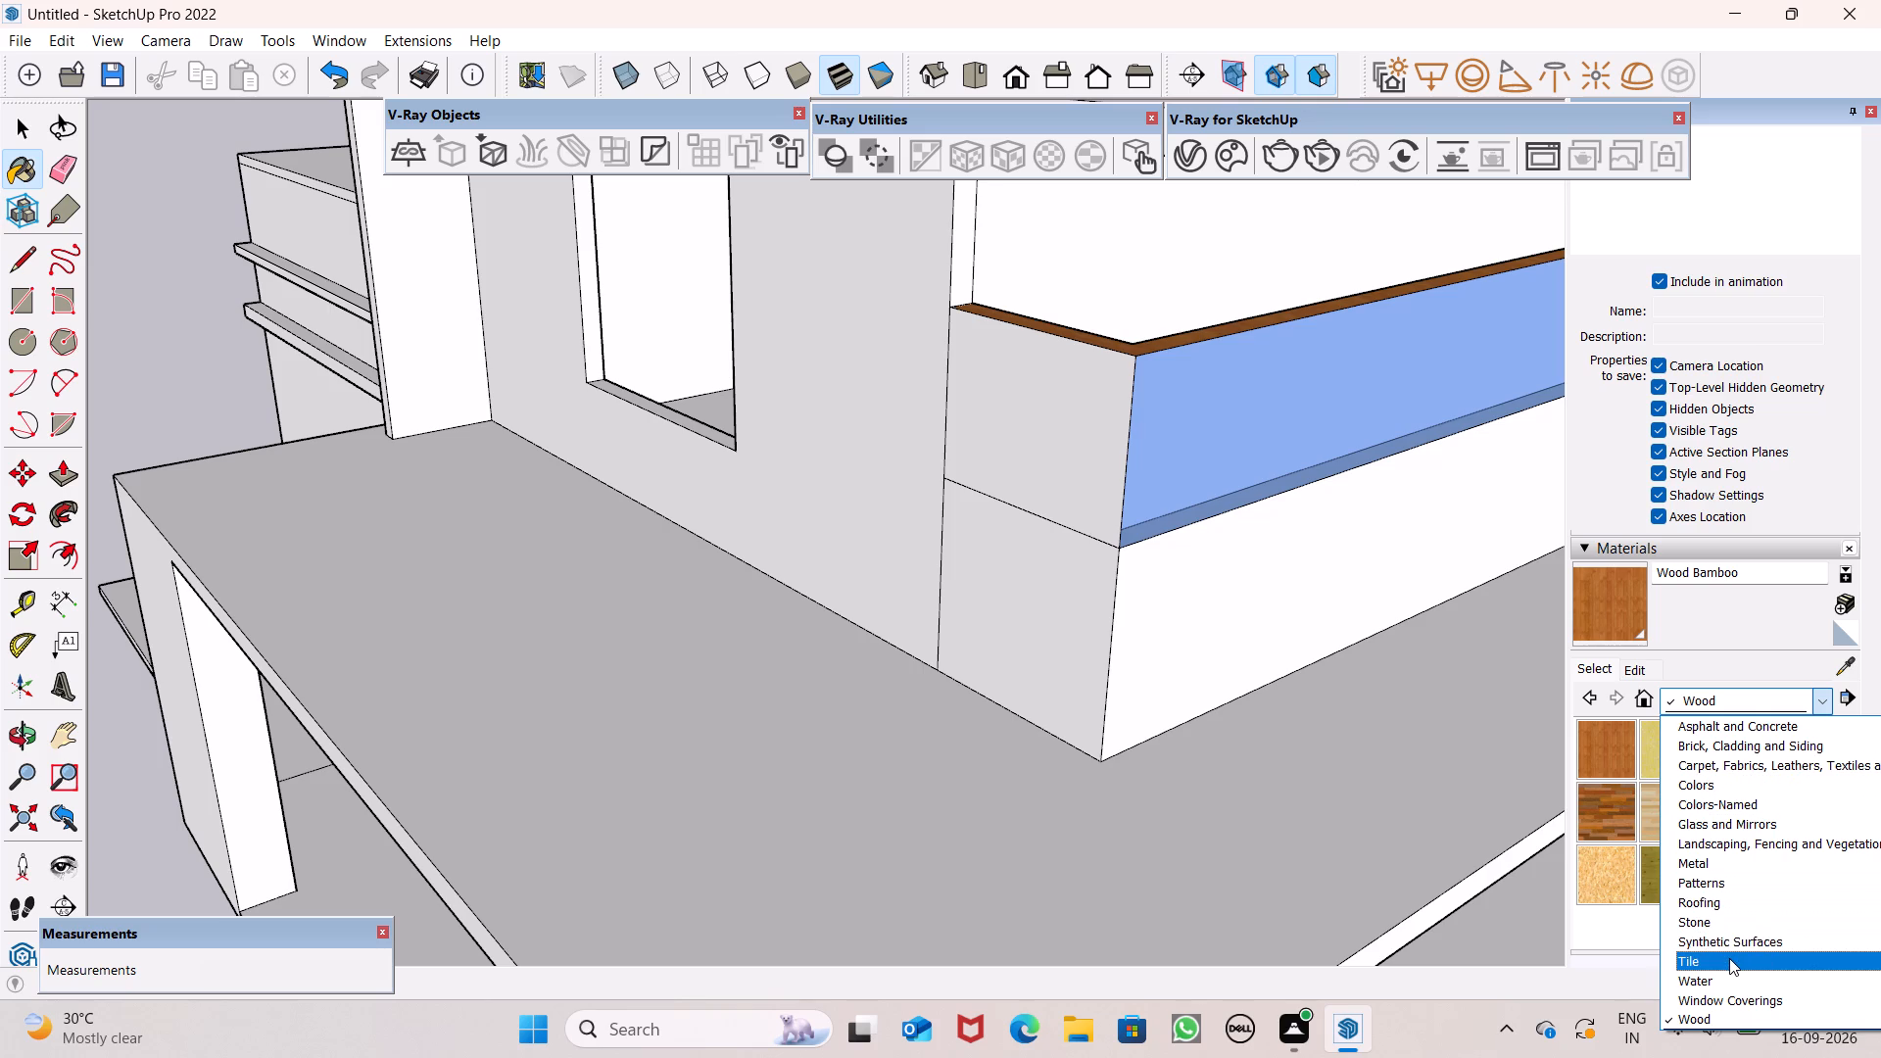
pyautogui.click(1704, 822)
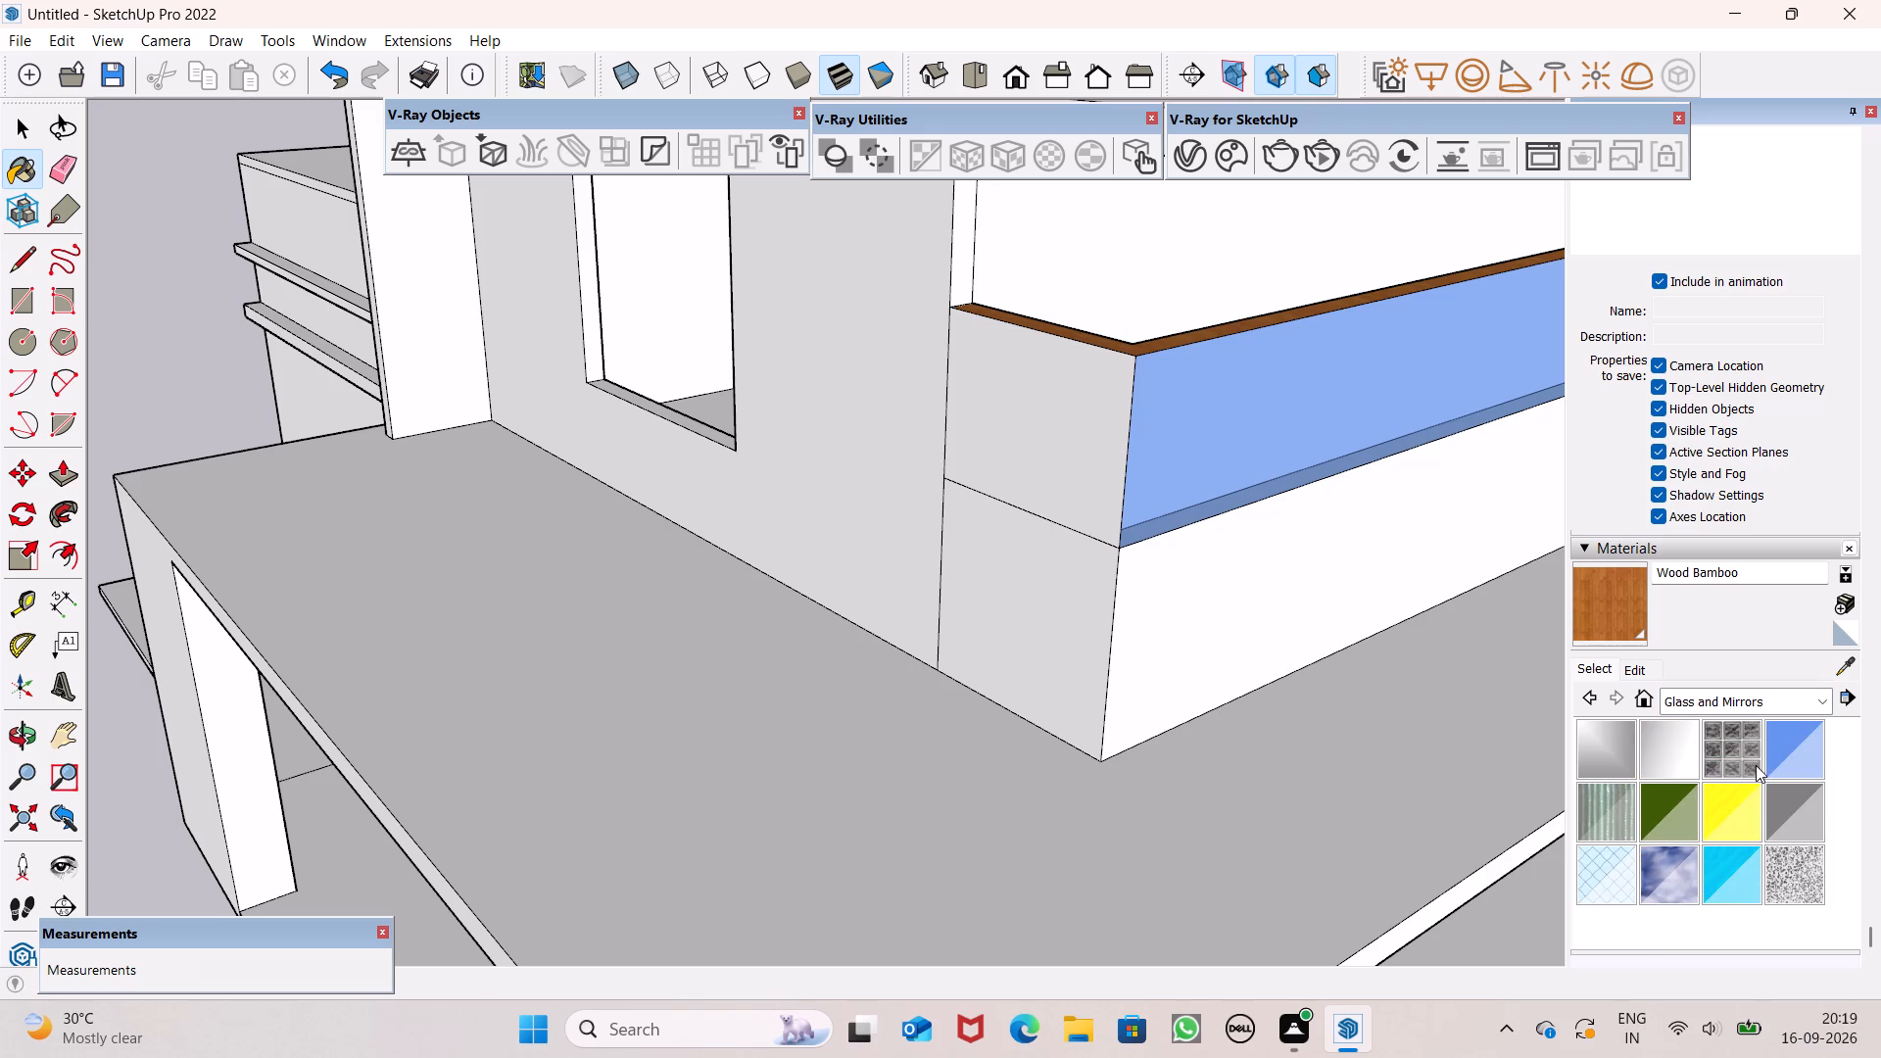
pyautogui.click(1806, 750)
pyautogui.click(1042, 453)
# Examine the parapet's glazed corner and wooden rim from the side, the front and close up.
pyautogui.scroll(-2, 1062, 567)
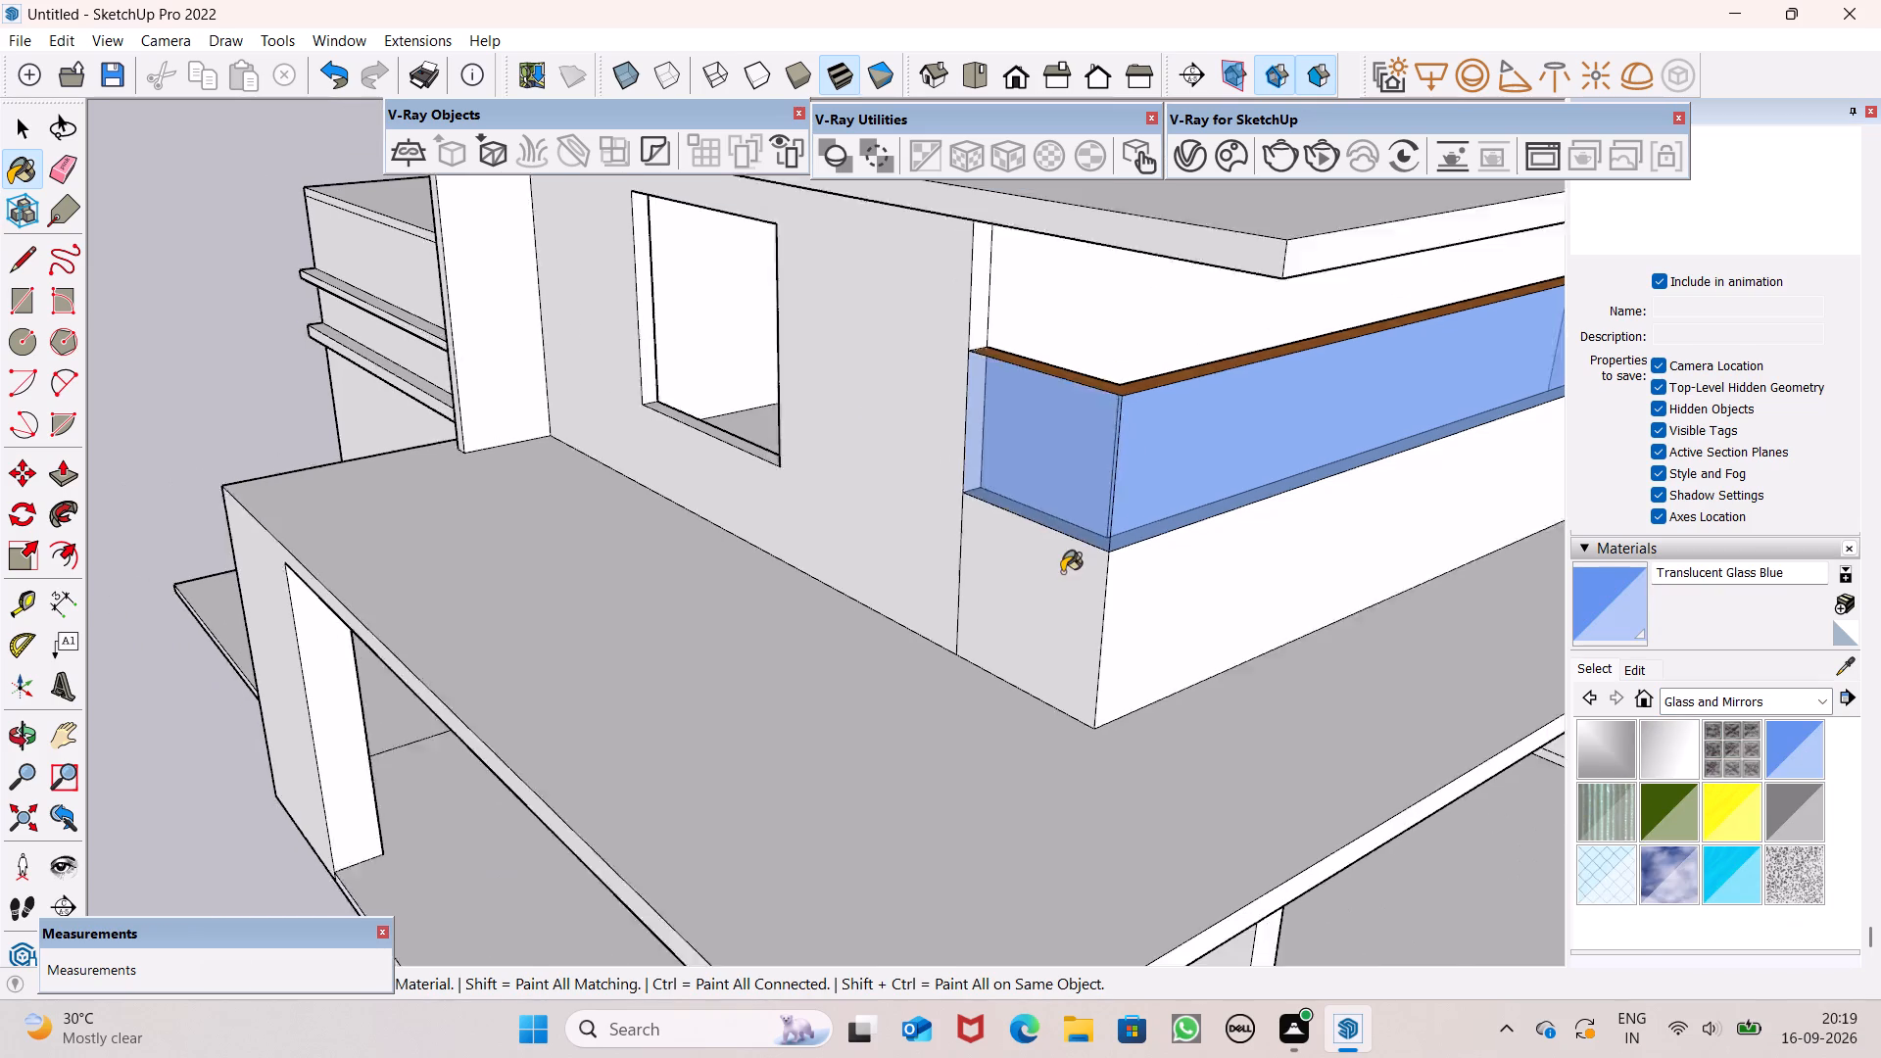
pyautogui.scroll(-2, 1062, 572)
pyautogui.moveTo(1058, 585); pyautogui.dragTo(1326, 588, button='middle')
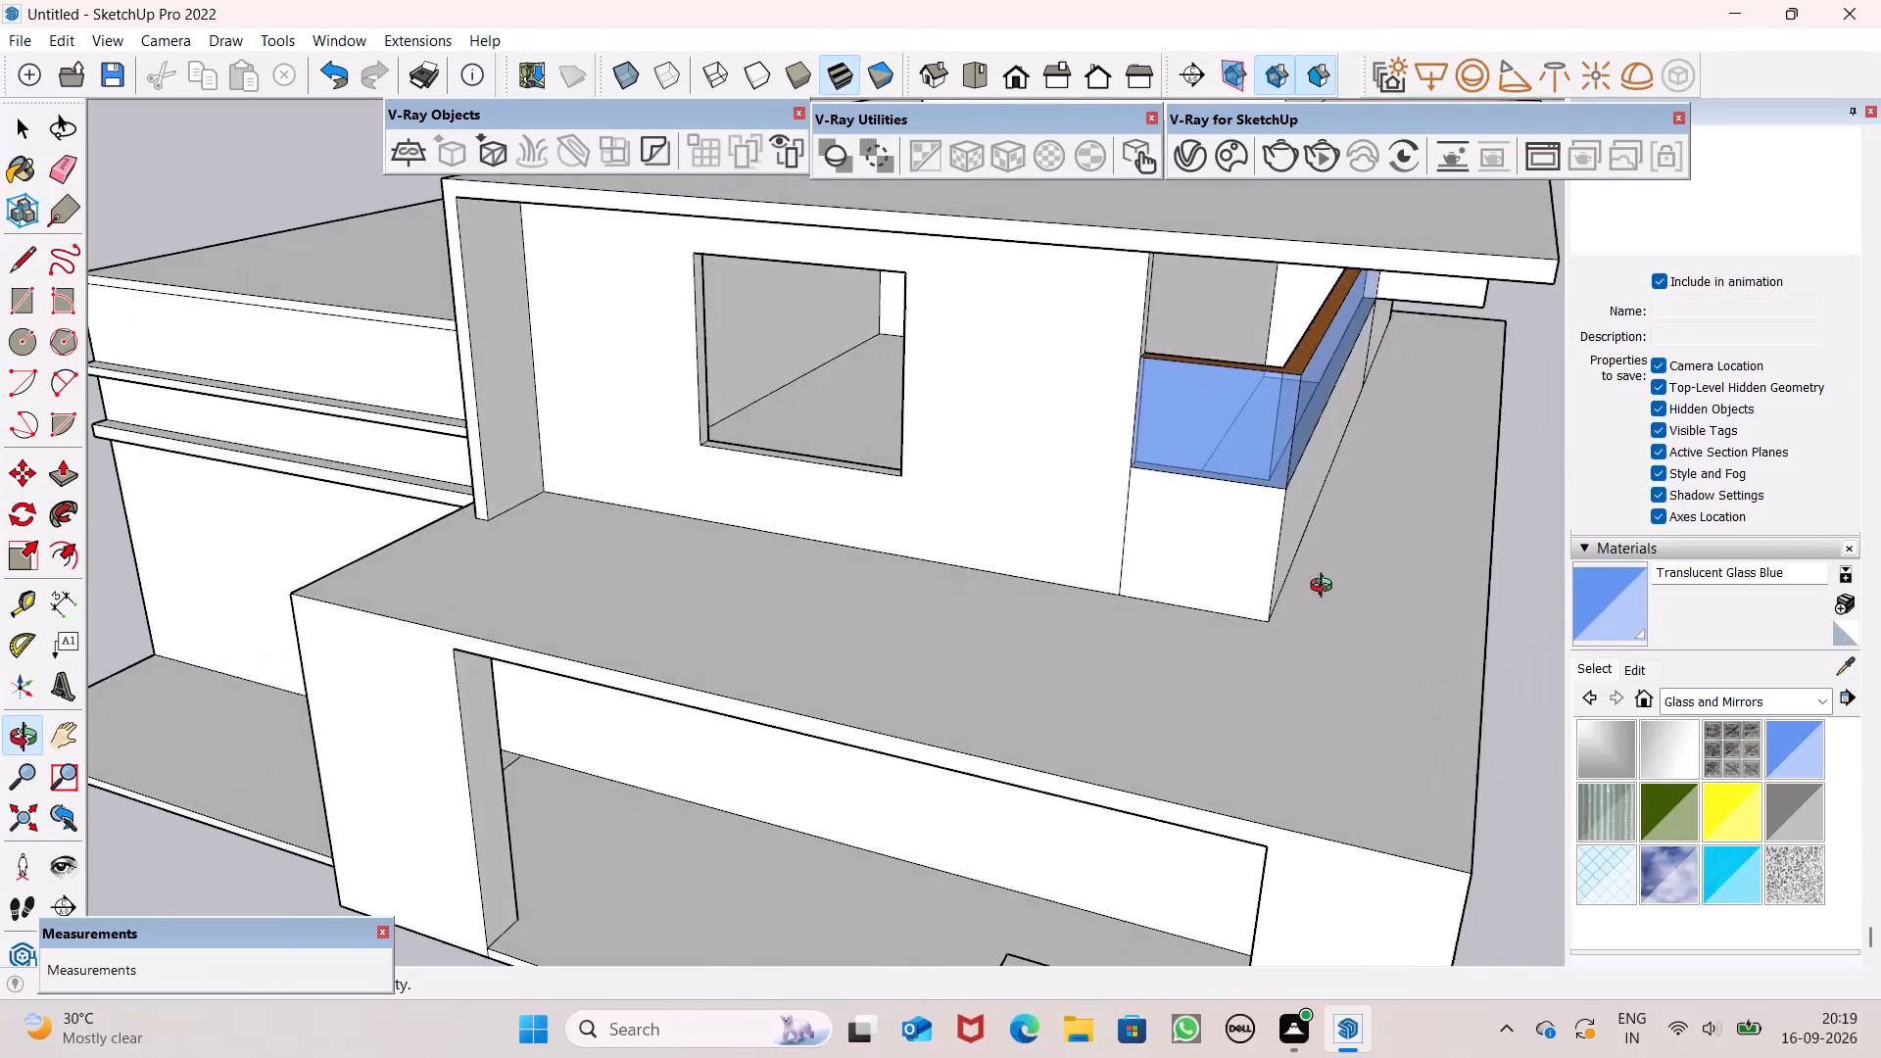
pyautogui.moveTo(1326, 588); pyautogui.dragTo(933, 556, button='middle')
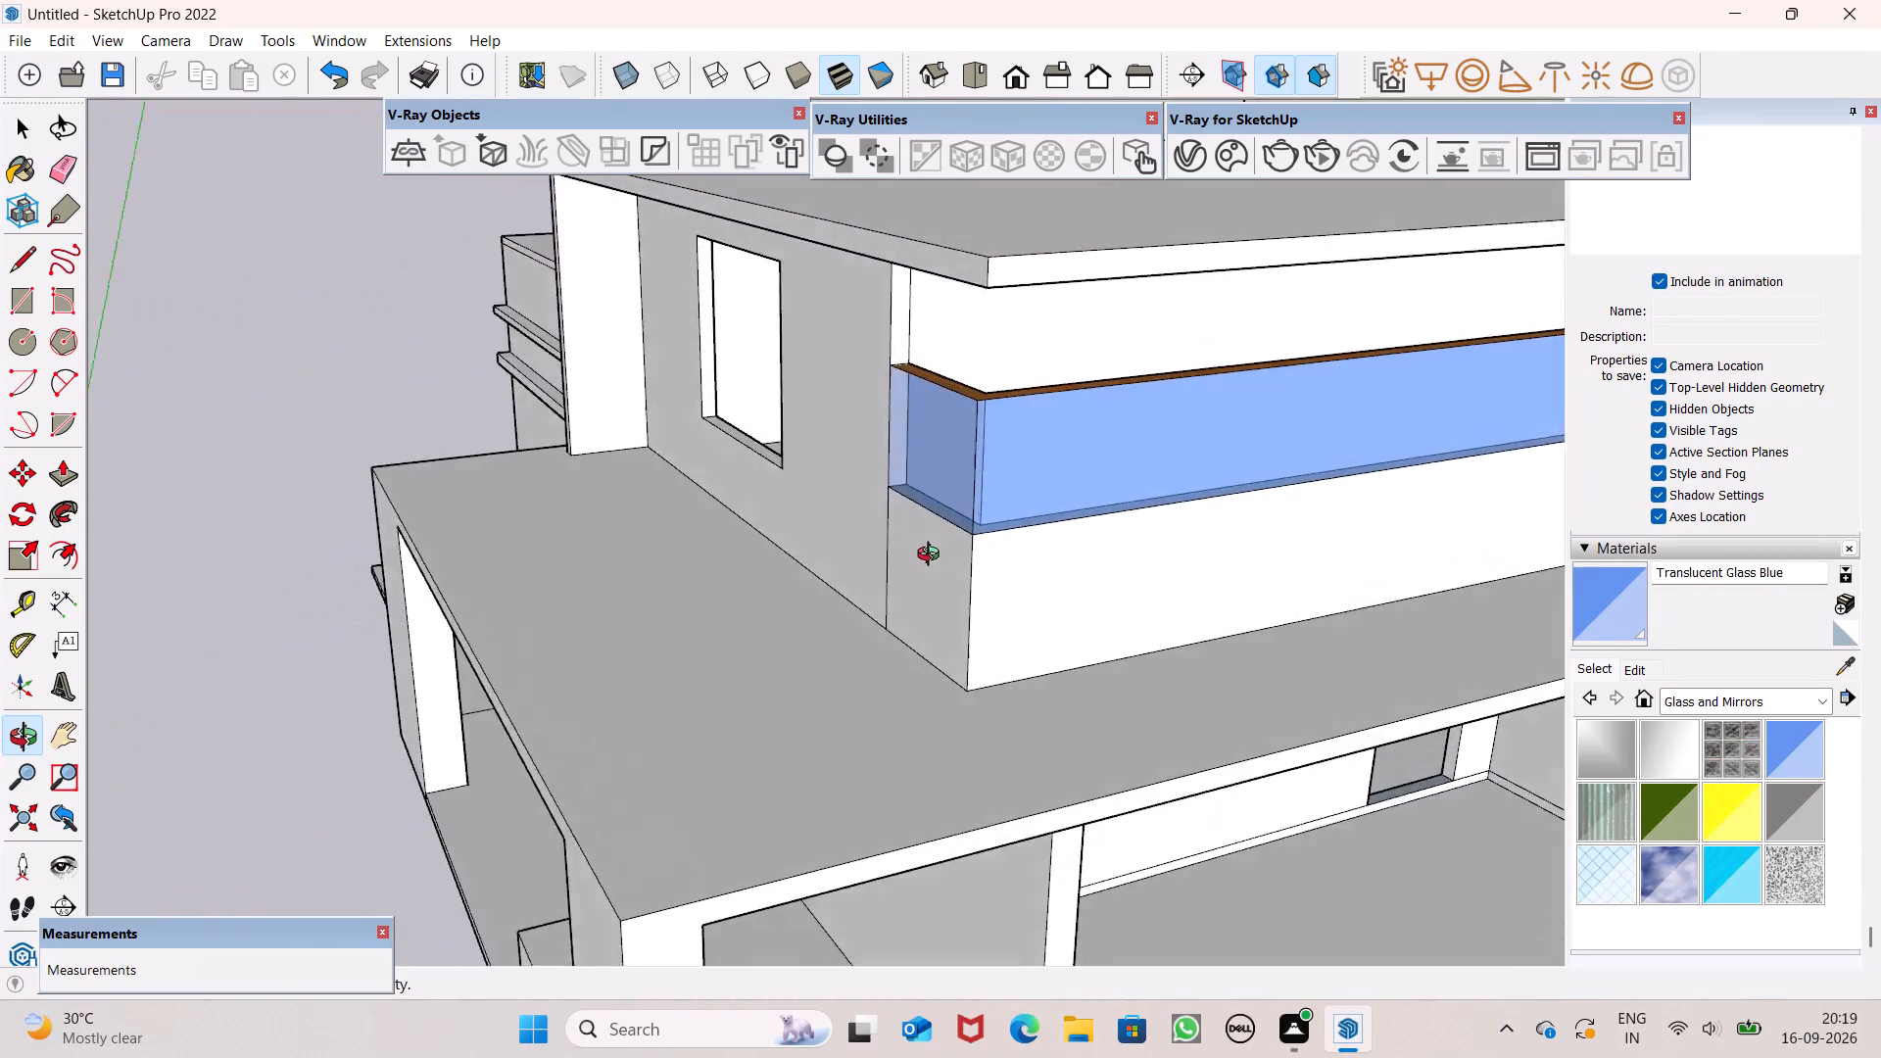
pyautogui.moveTo(933, 556); pyautogui.dragTo(914, 509, button='middle')
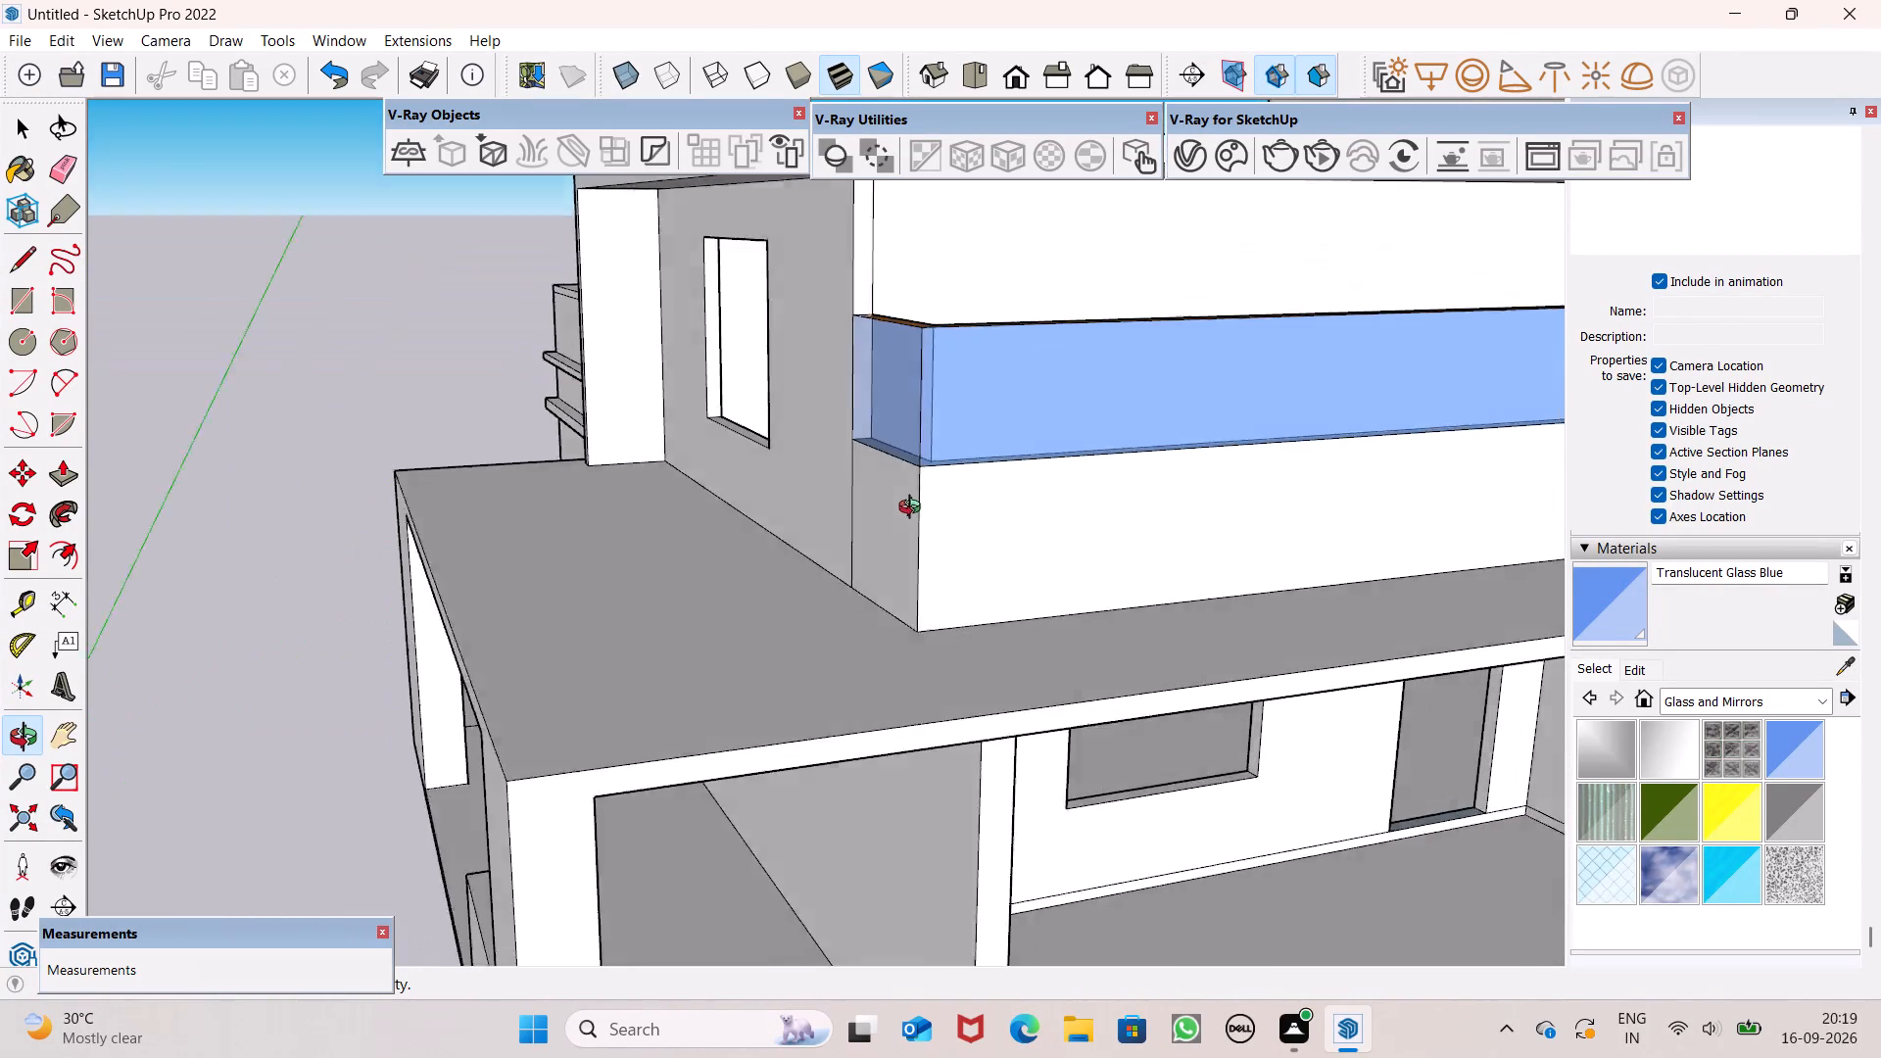
pyautogui.moveTo(914, 509); pyautogui.dragTo(973, 551, button='middle')
pyautogui.scroll(-2, 973, 539)
pyautogui.moveTo(1300, 462); pyautogui.dragTo(965, 439, button='middle')
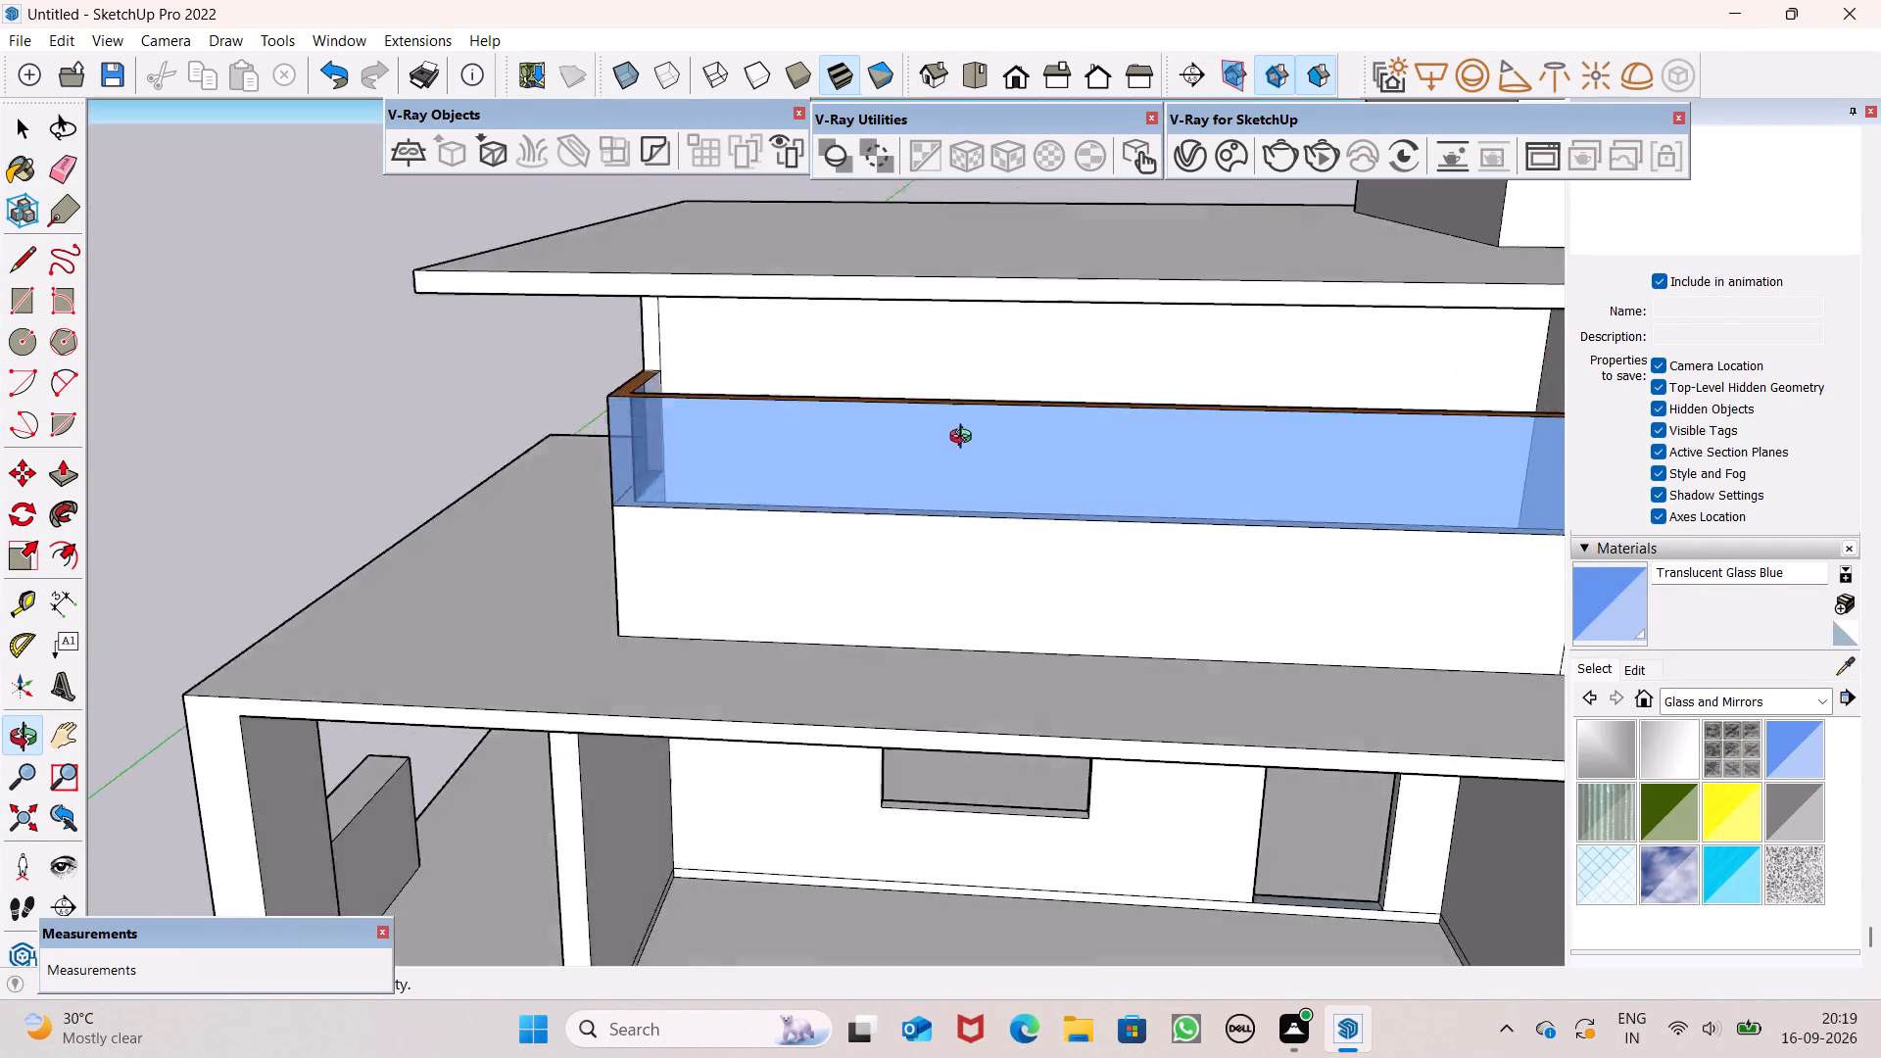
pyautogui.moveTo(965, 439); pyautogui.dragTo(1079, 613, button='middle')
pyautogui.scroll(6, 939, 639)
pyautogui.moveTo(979, 650); pyautogui.dragTo(1026, 531, button='middle')
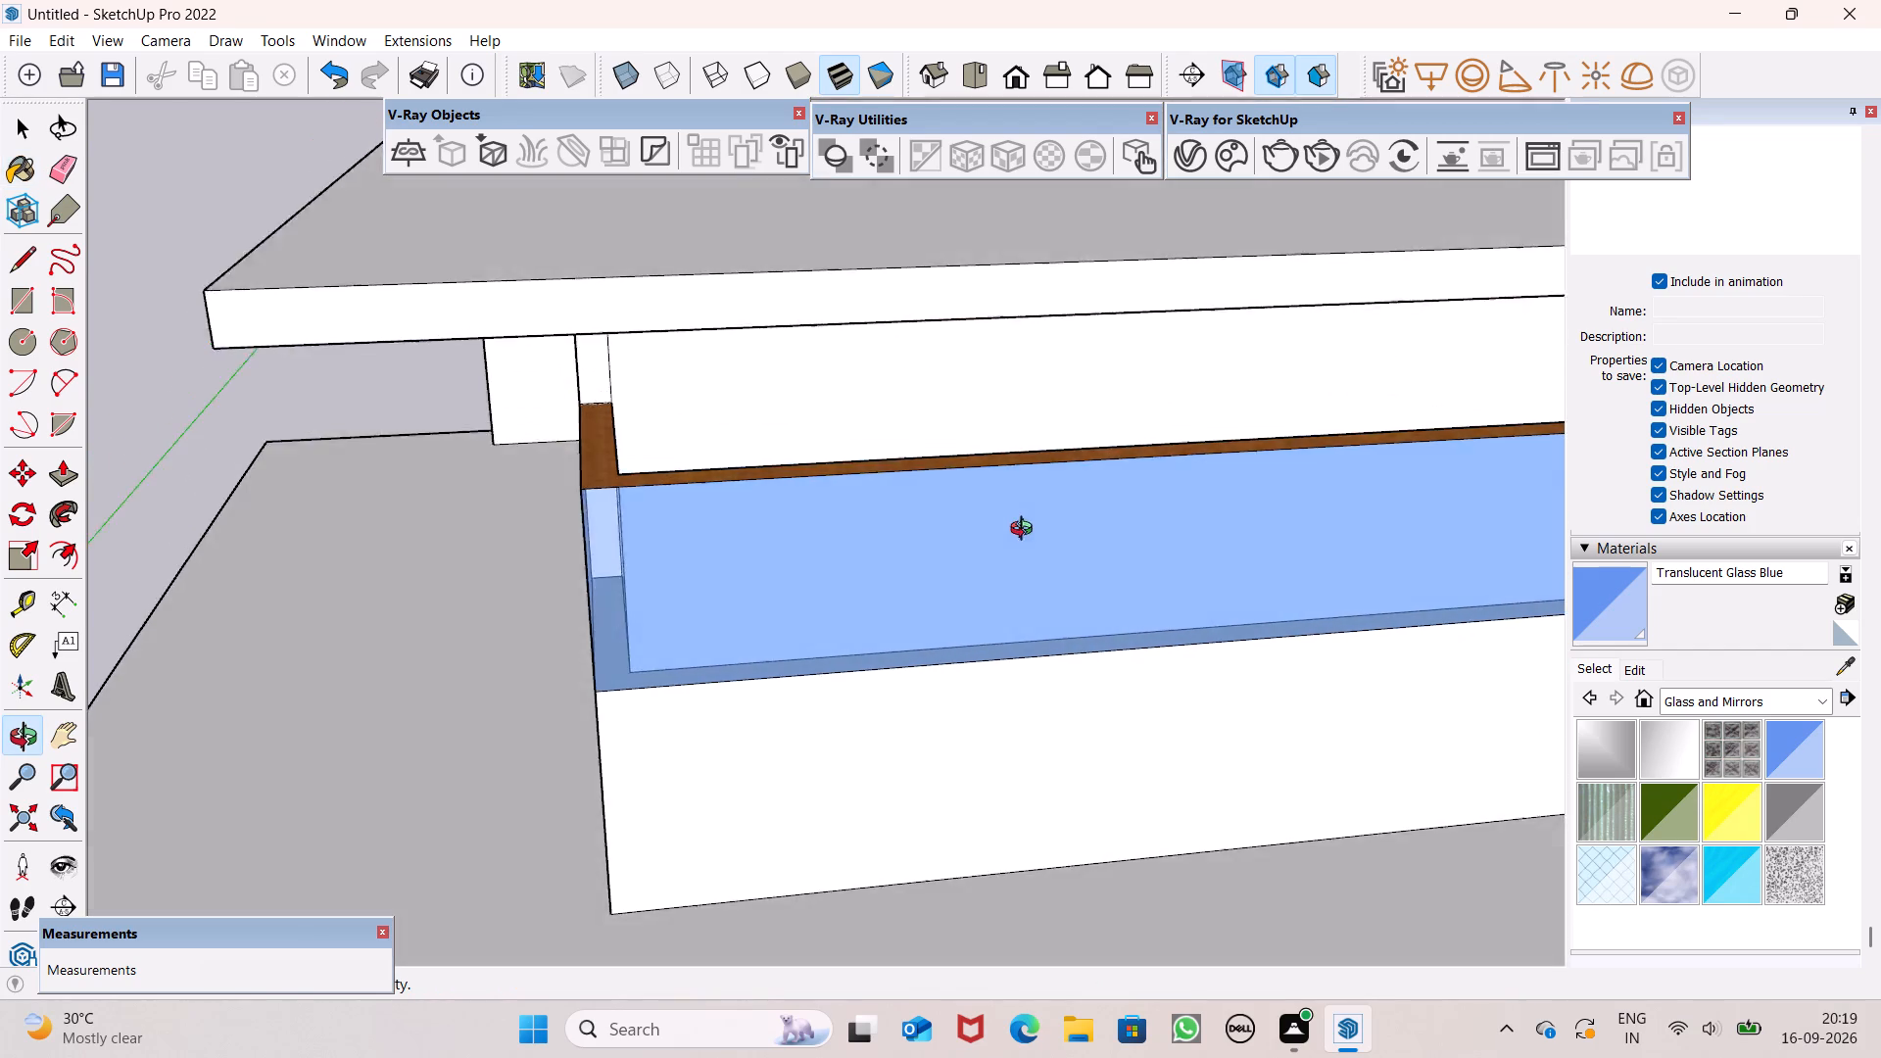
pyautogui.moveTo(1026, 531); pyautogui.dragTo(1027, 511, button='middle')
pyautogui.scroll(1, 1029, 514)
pyautogui.scroll(5, 715, 434)
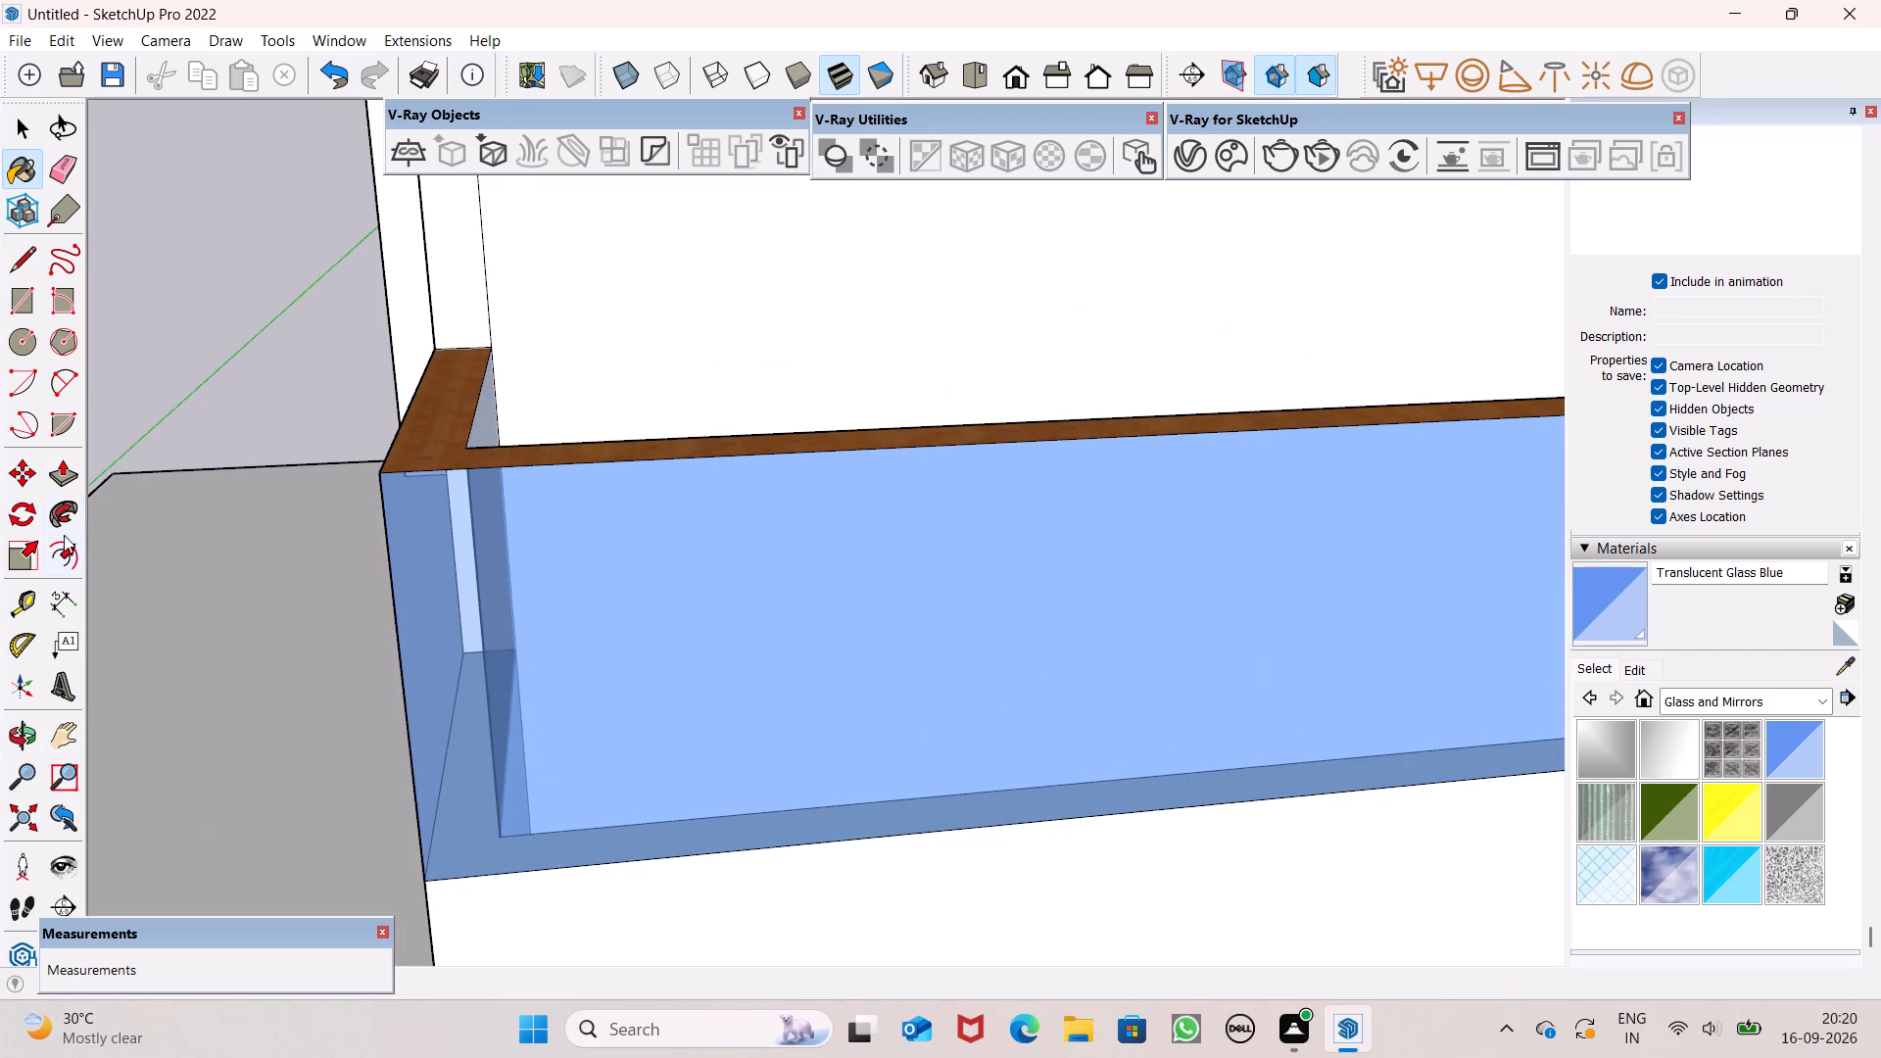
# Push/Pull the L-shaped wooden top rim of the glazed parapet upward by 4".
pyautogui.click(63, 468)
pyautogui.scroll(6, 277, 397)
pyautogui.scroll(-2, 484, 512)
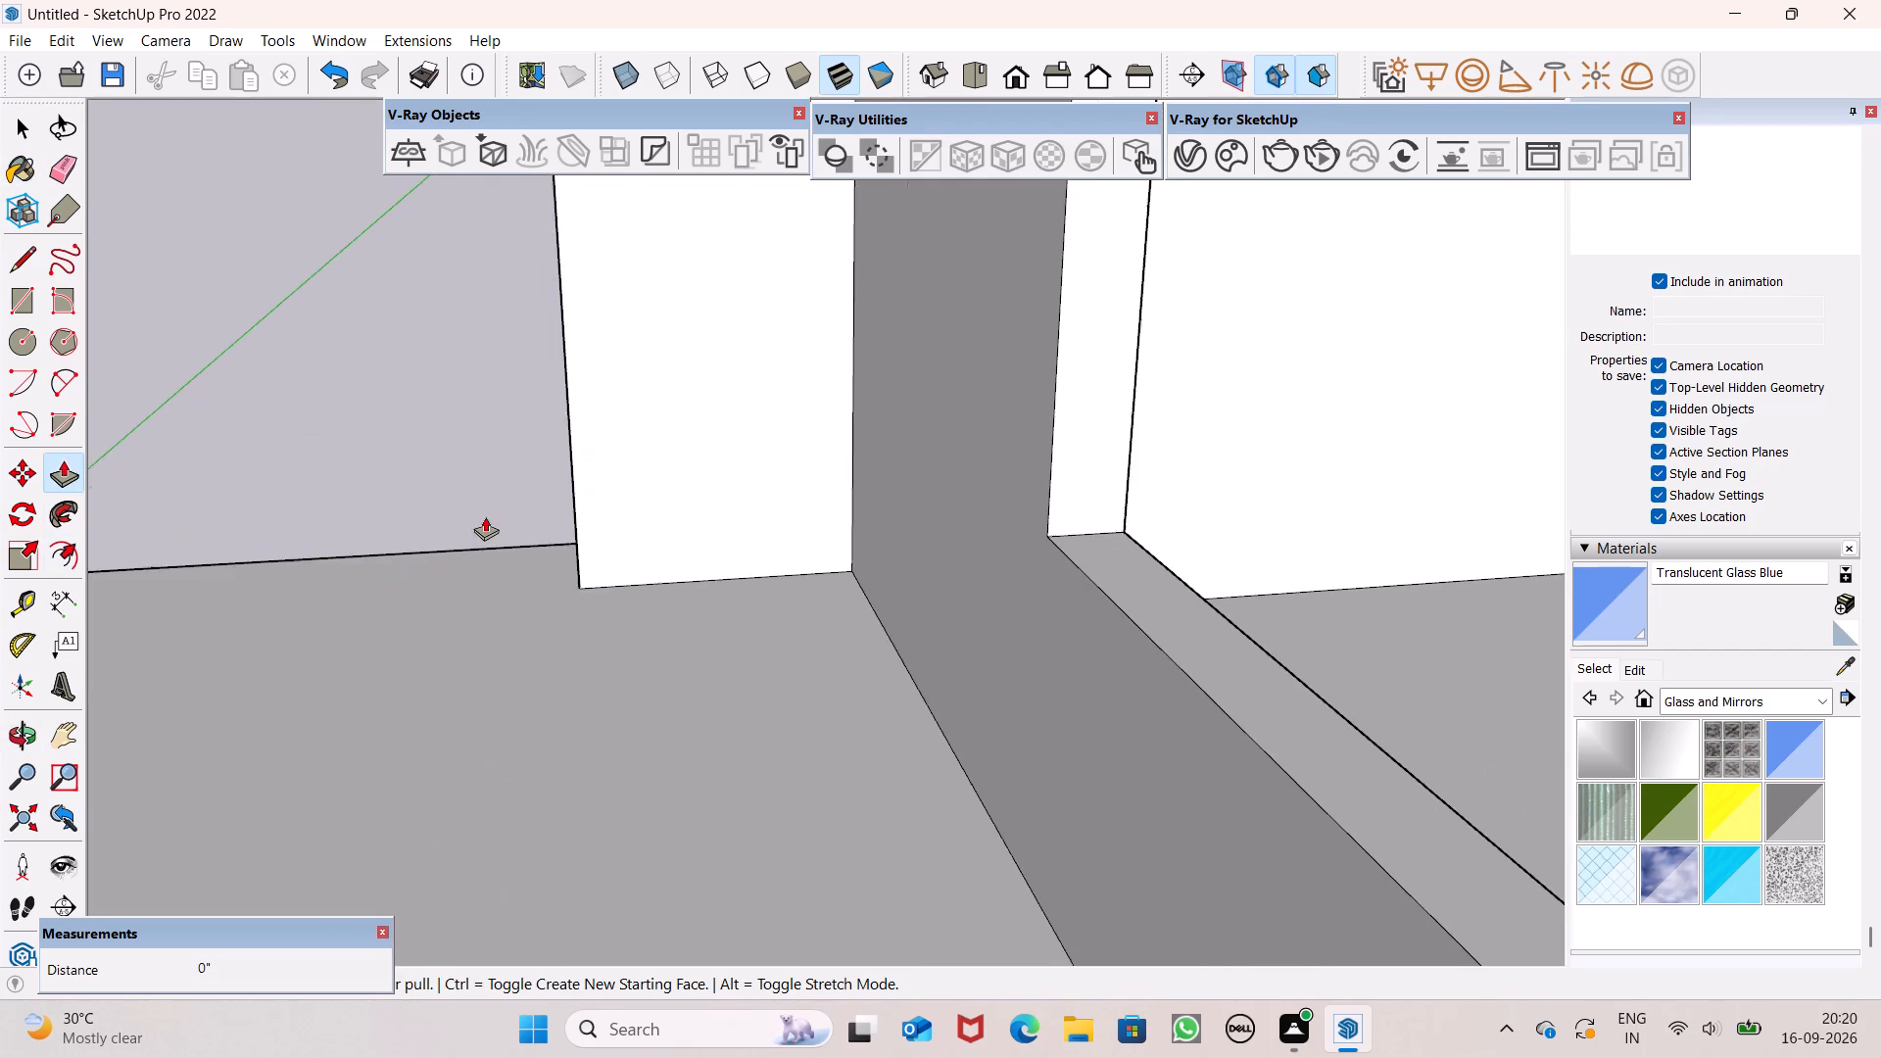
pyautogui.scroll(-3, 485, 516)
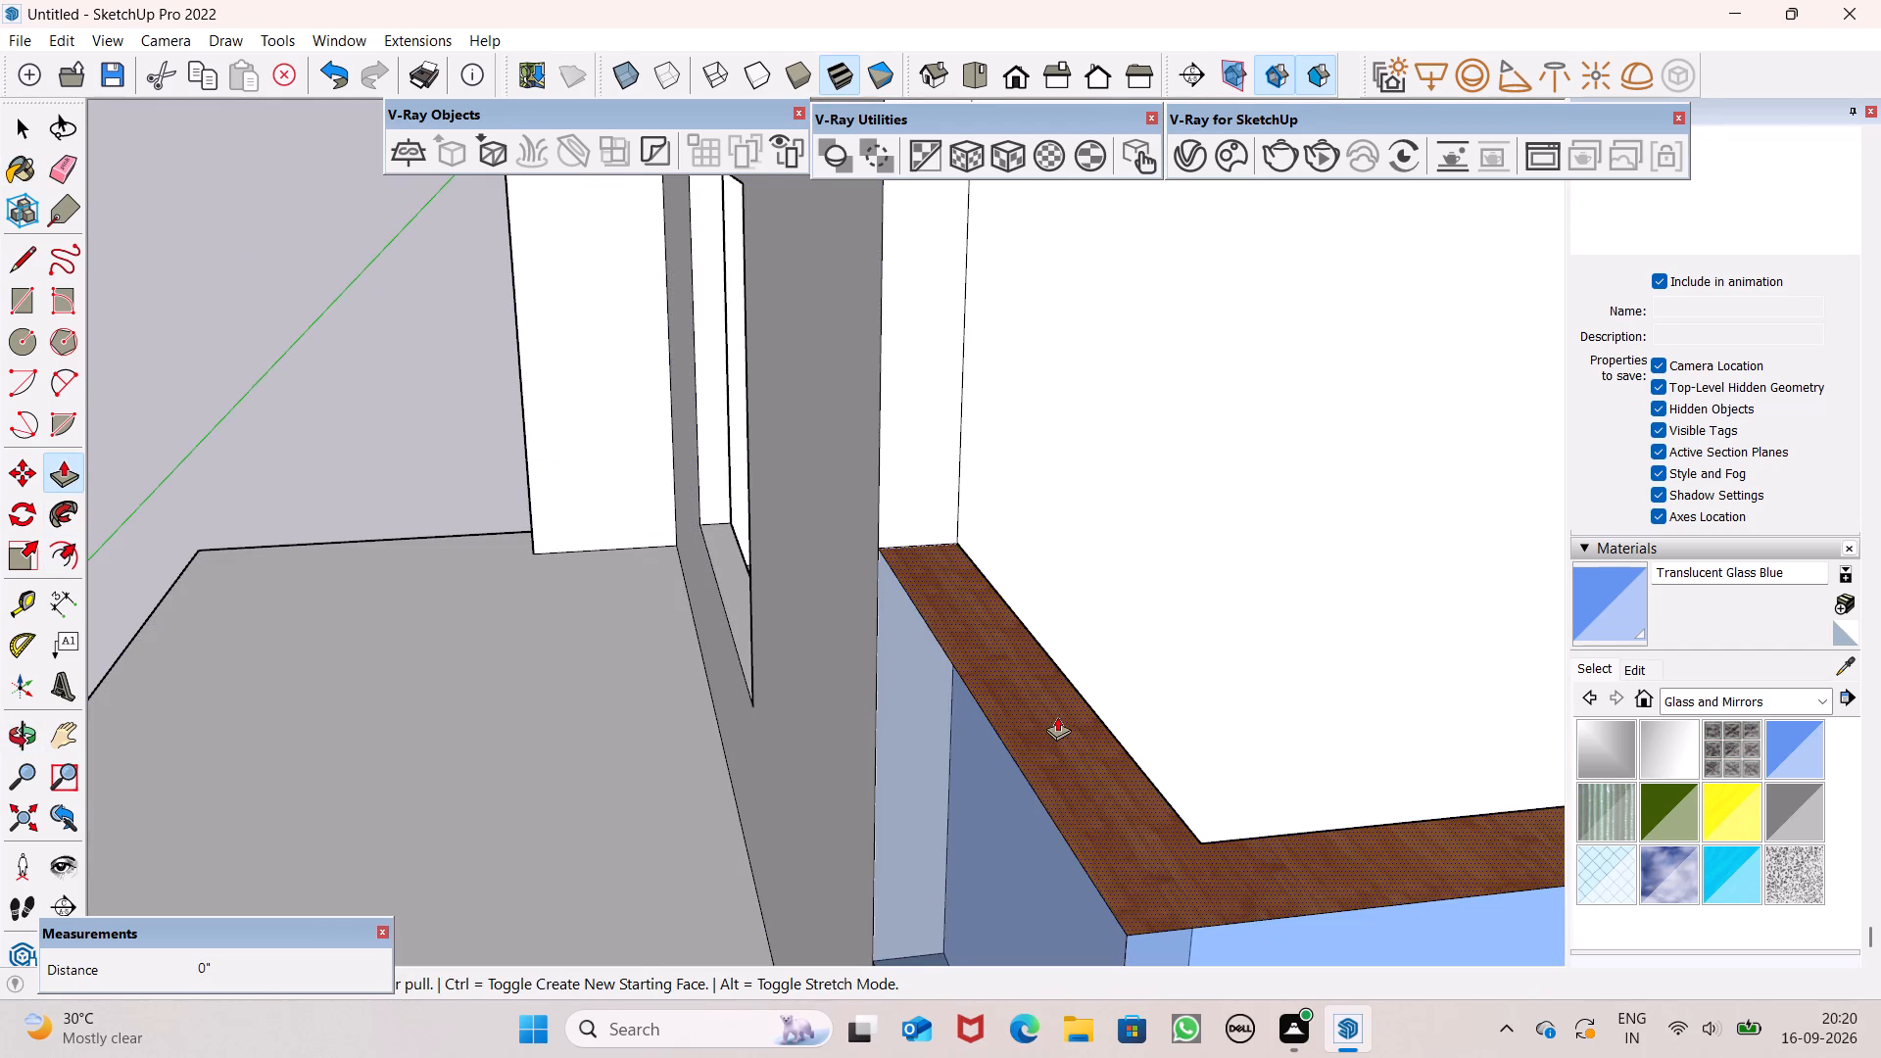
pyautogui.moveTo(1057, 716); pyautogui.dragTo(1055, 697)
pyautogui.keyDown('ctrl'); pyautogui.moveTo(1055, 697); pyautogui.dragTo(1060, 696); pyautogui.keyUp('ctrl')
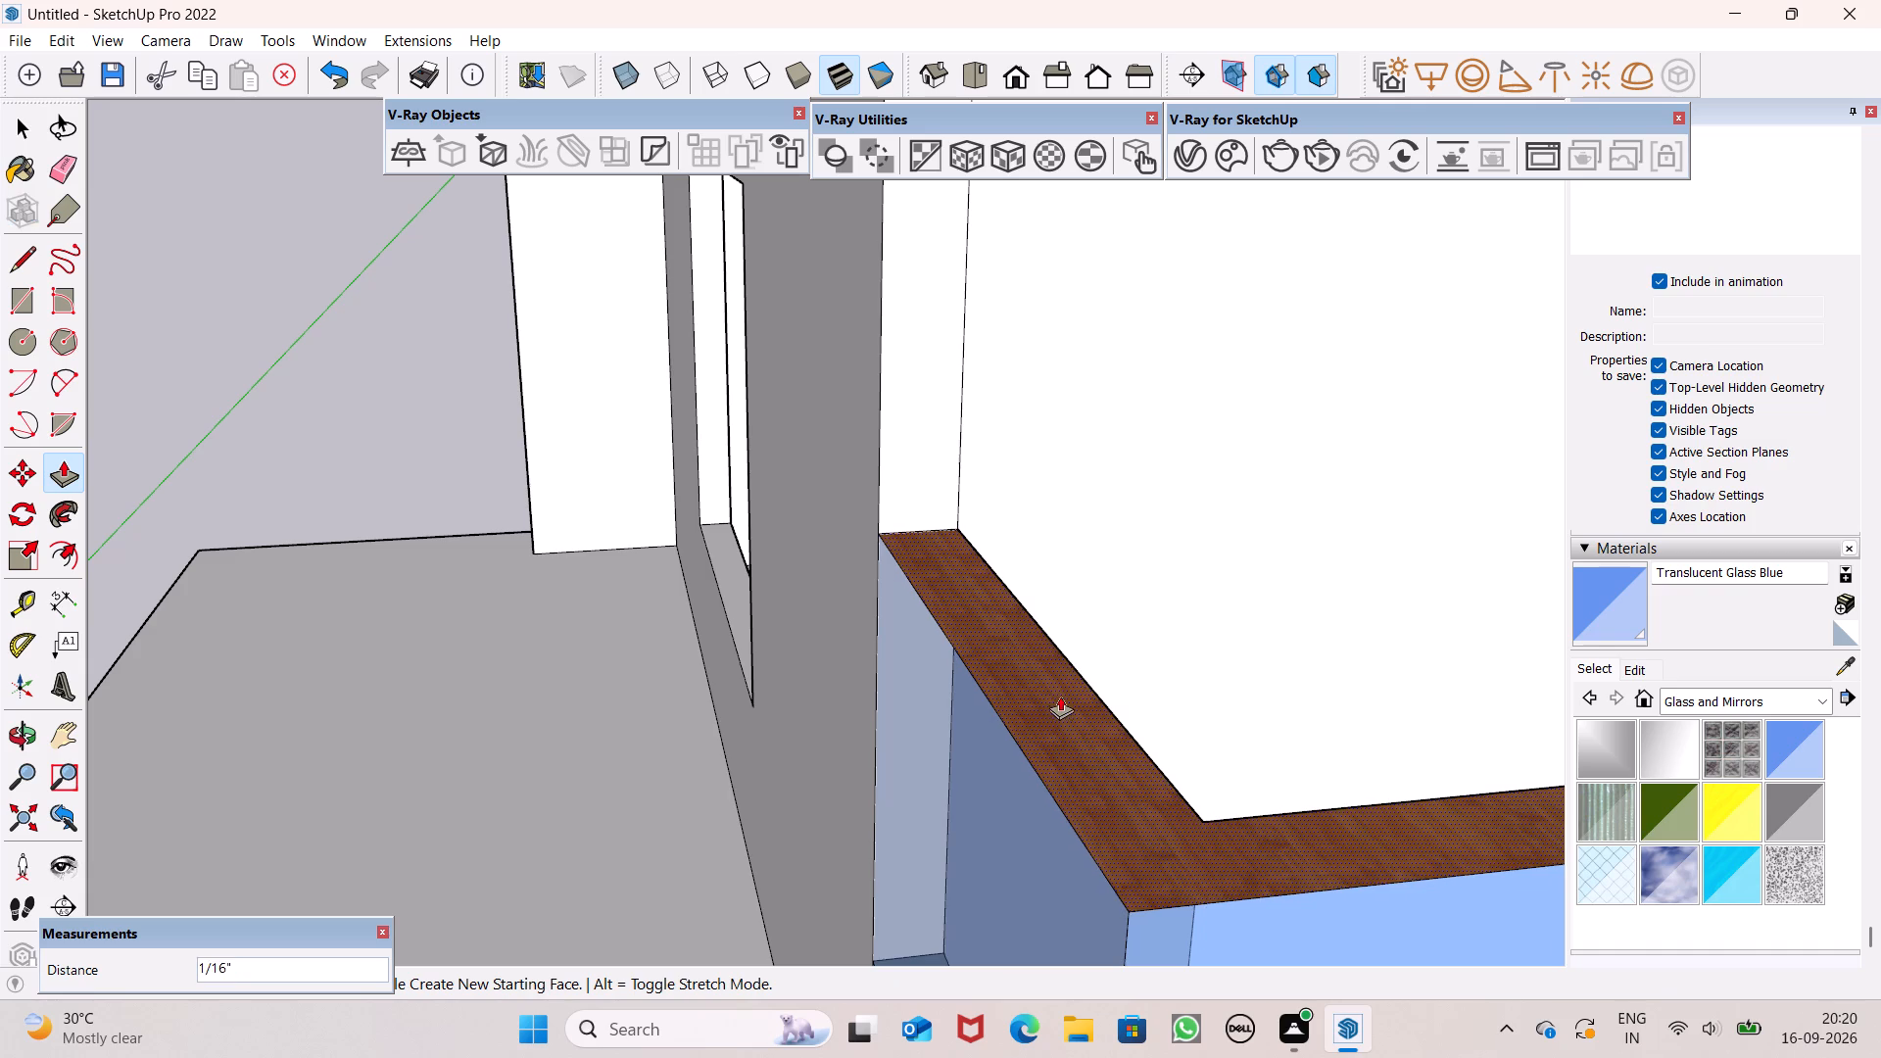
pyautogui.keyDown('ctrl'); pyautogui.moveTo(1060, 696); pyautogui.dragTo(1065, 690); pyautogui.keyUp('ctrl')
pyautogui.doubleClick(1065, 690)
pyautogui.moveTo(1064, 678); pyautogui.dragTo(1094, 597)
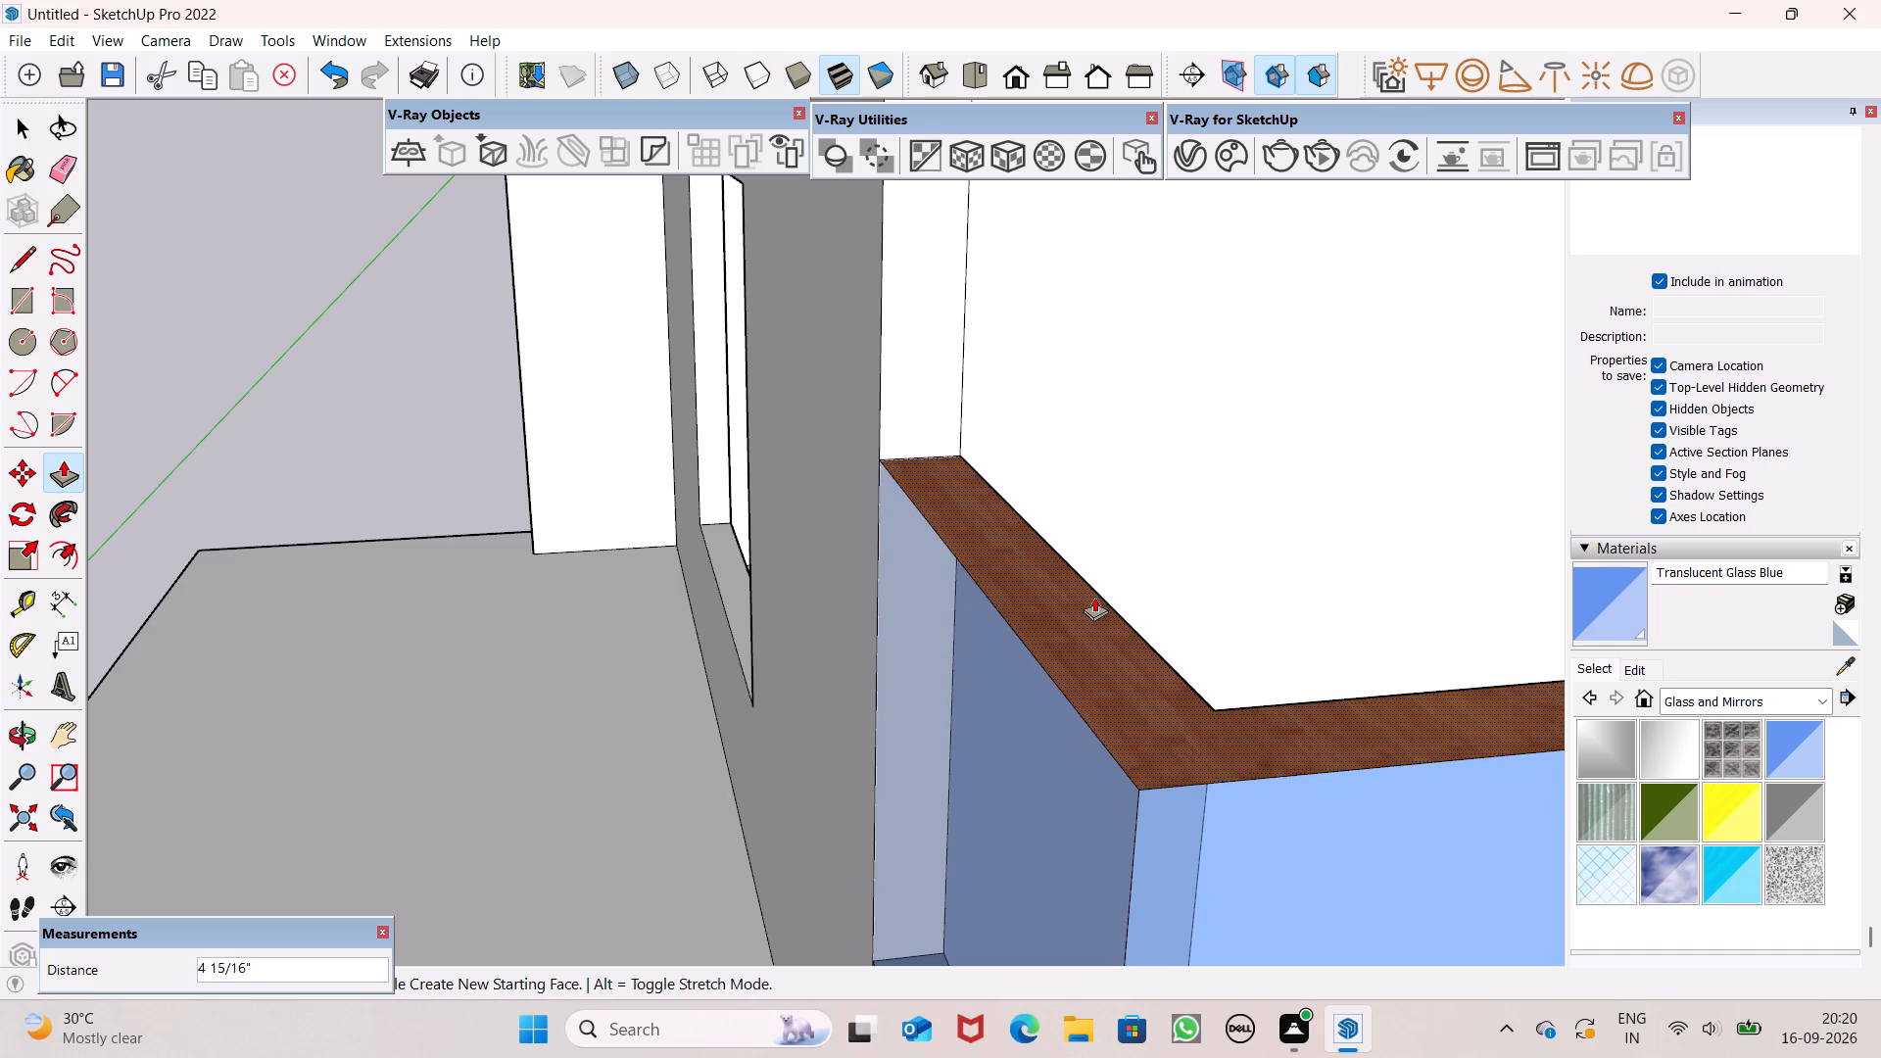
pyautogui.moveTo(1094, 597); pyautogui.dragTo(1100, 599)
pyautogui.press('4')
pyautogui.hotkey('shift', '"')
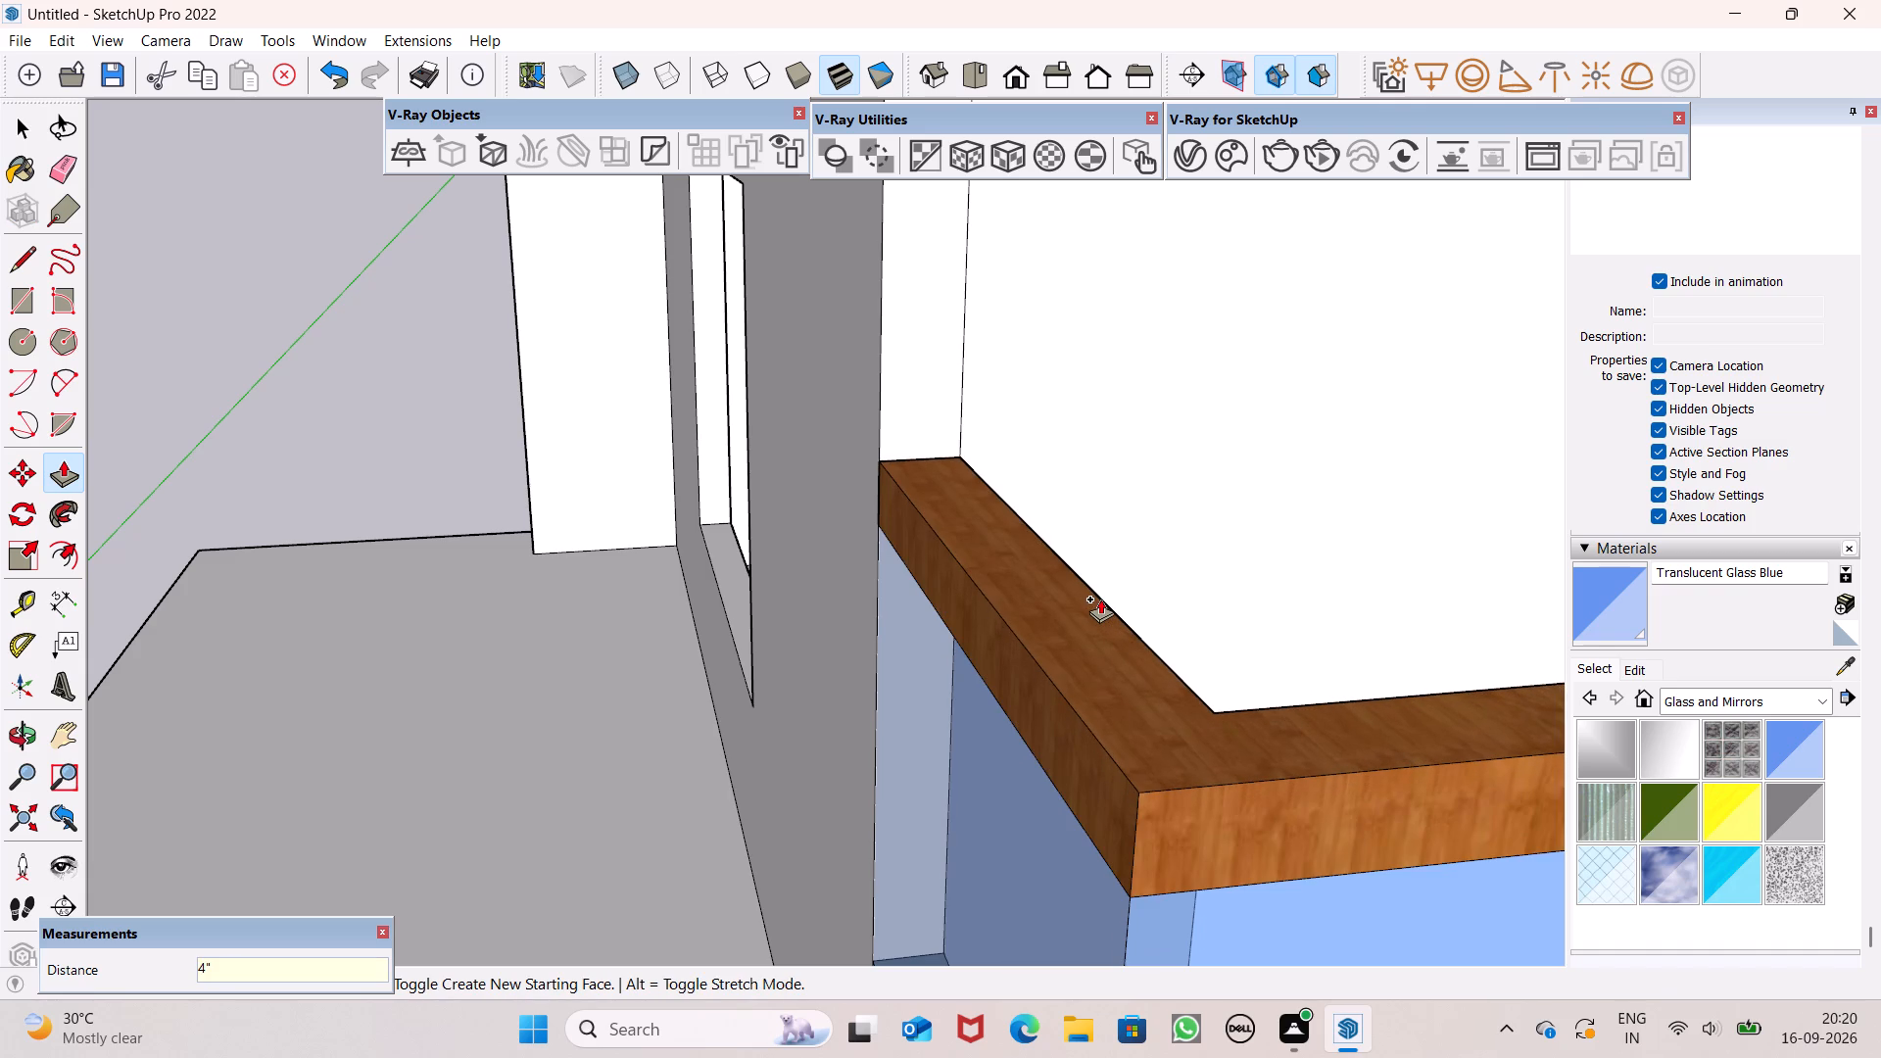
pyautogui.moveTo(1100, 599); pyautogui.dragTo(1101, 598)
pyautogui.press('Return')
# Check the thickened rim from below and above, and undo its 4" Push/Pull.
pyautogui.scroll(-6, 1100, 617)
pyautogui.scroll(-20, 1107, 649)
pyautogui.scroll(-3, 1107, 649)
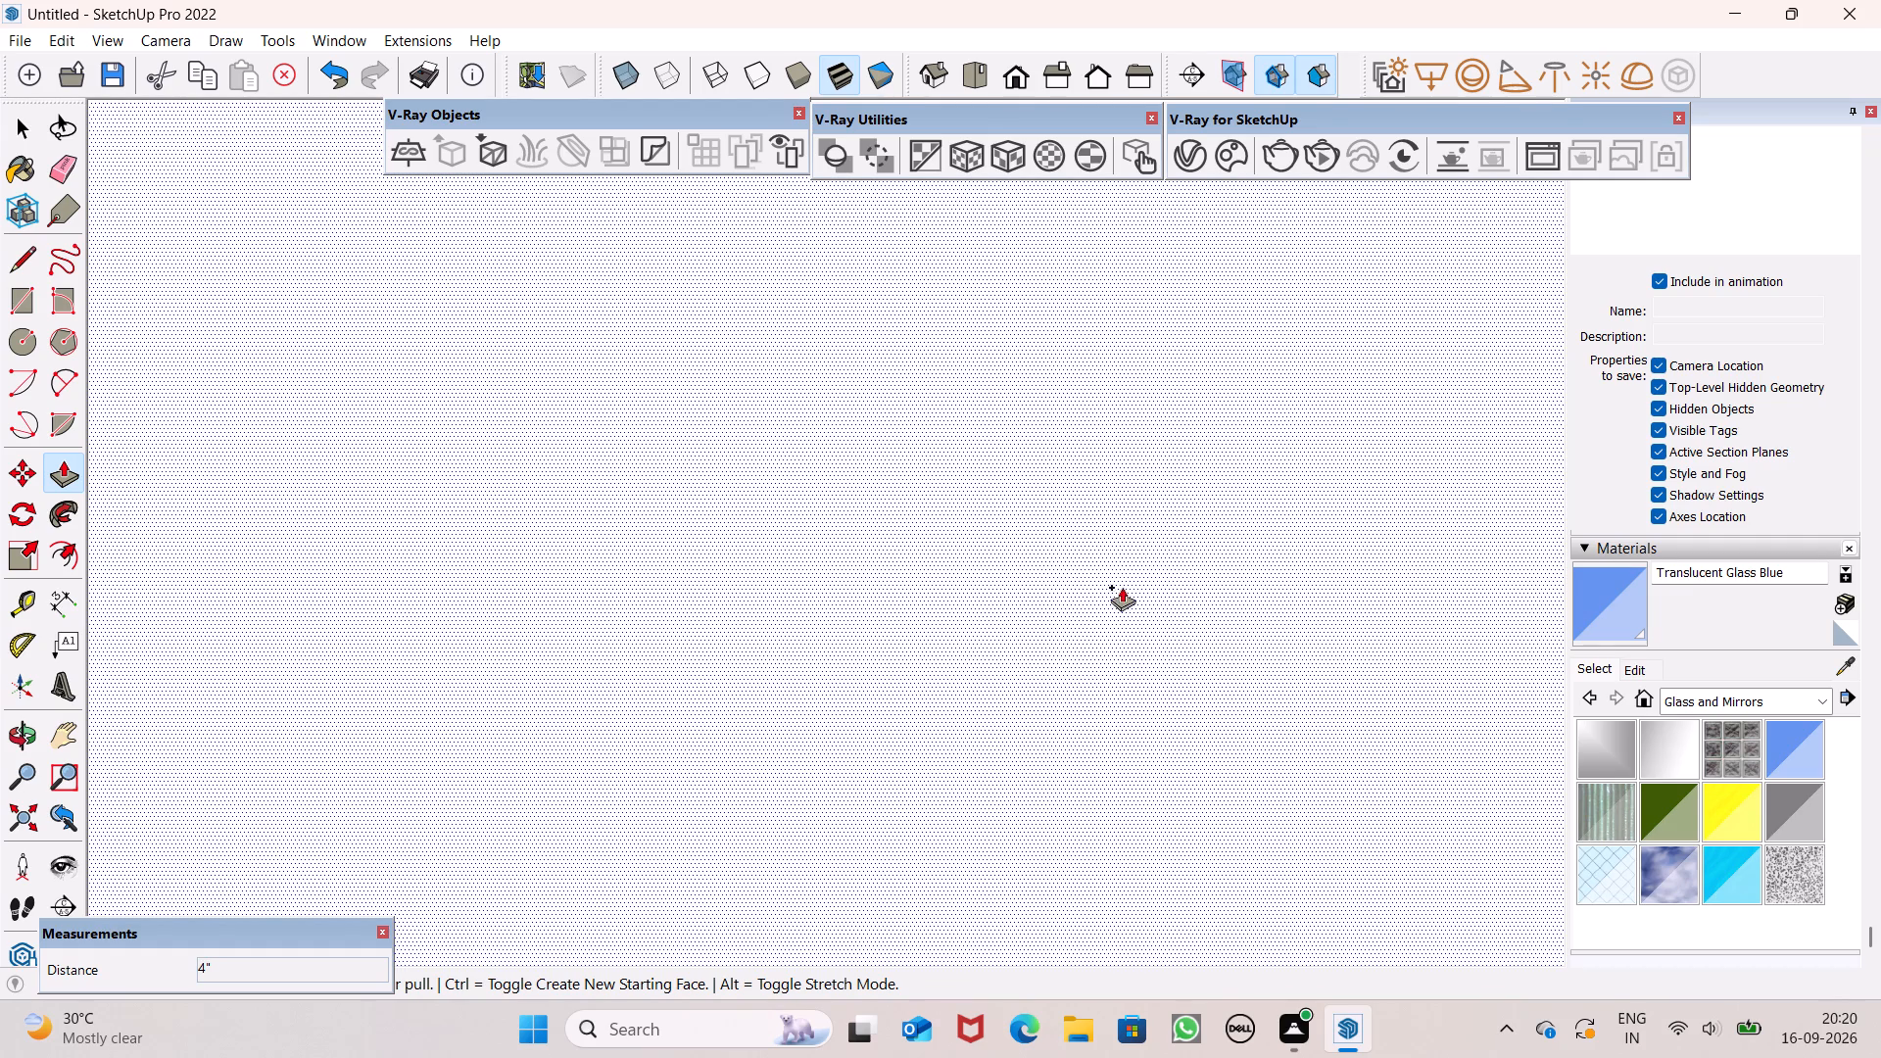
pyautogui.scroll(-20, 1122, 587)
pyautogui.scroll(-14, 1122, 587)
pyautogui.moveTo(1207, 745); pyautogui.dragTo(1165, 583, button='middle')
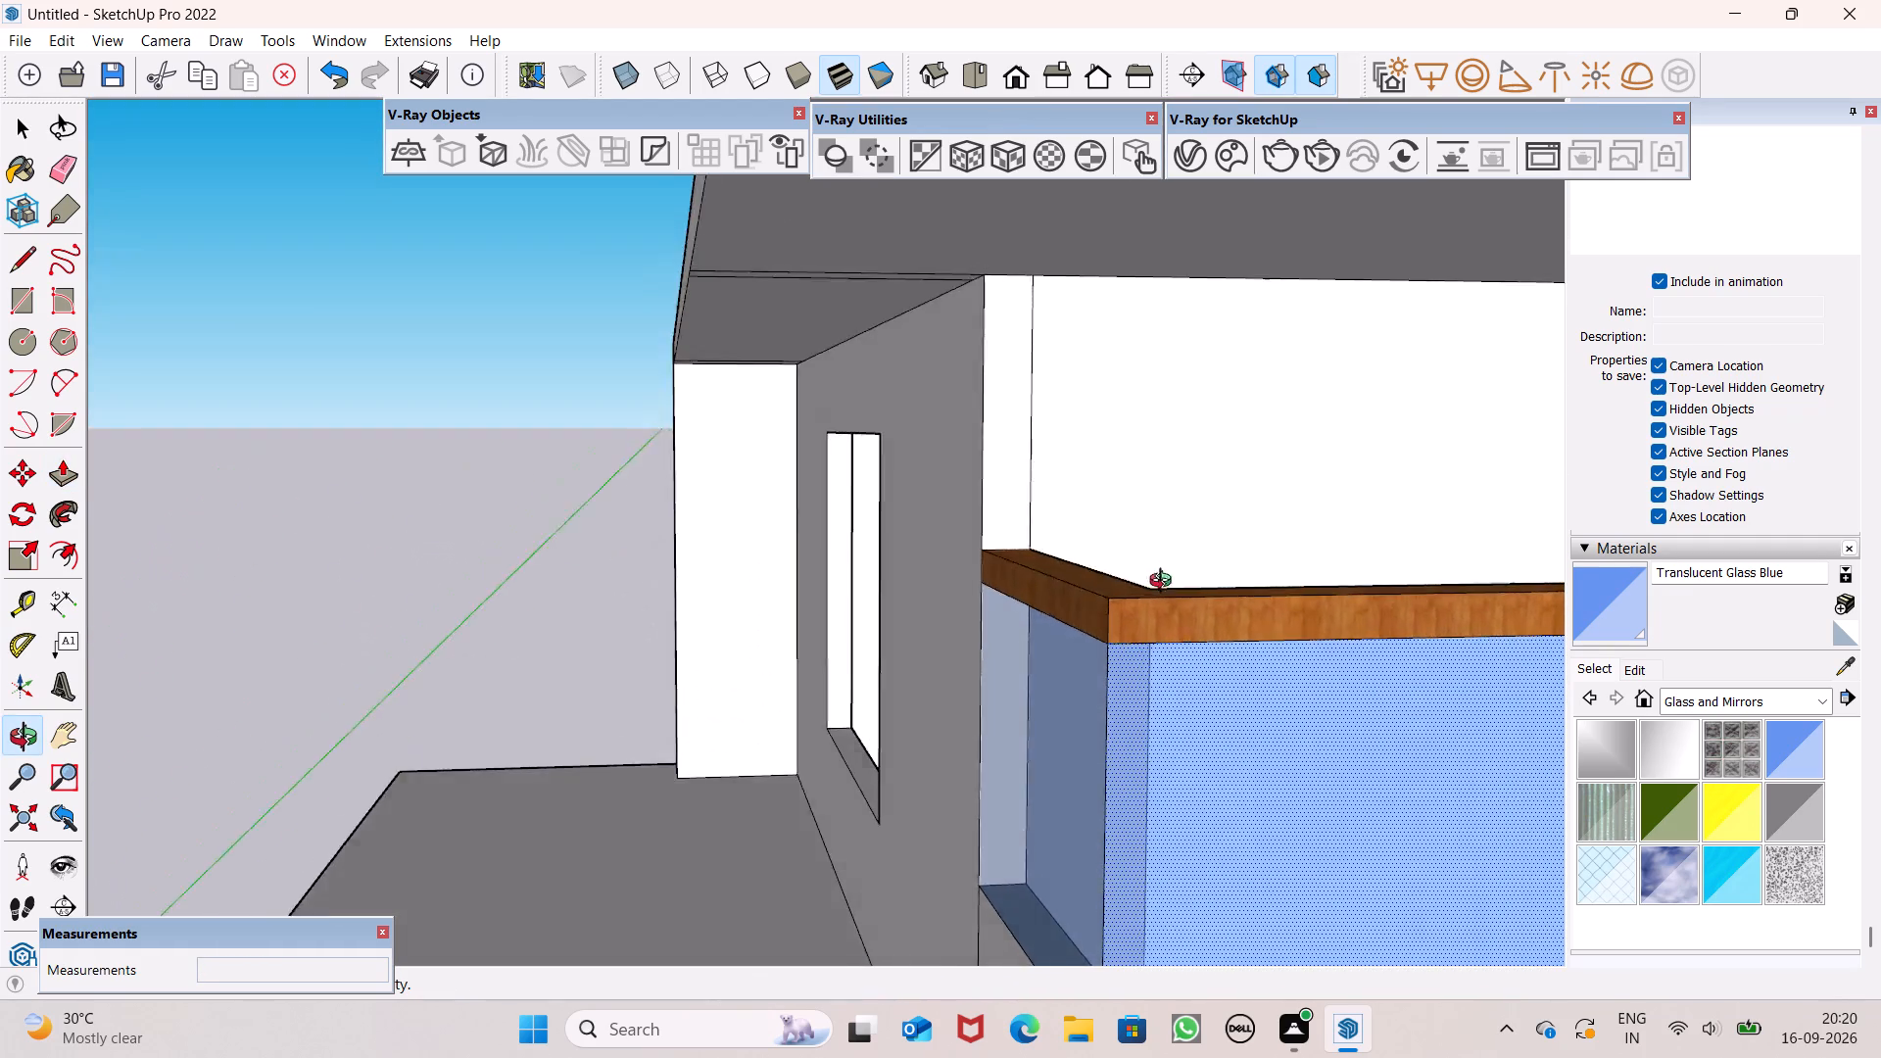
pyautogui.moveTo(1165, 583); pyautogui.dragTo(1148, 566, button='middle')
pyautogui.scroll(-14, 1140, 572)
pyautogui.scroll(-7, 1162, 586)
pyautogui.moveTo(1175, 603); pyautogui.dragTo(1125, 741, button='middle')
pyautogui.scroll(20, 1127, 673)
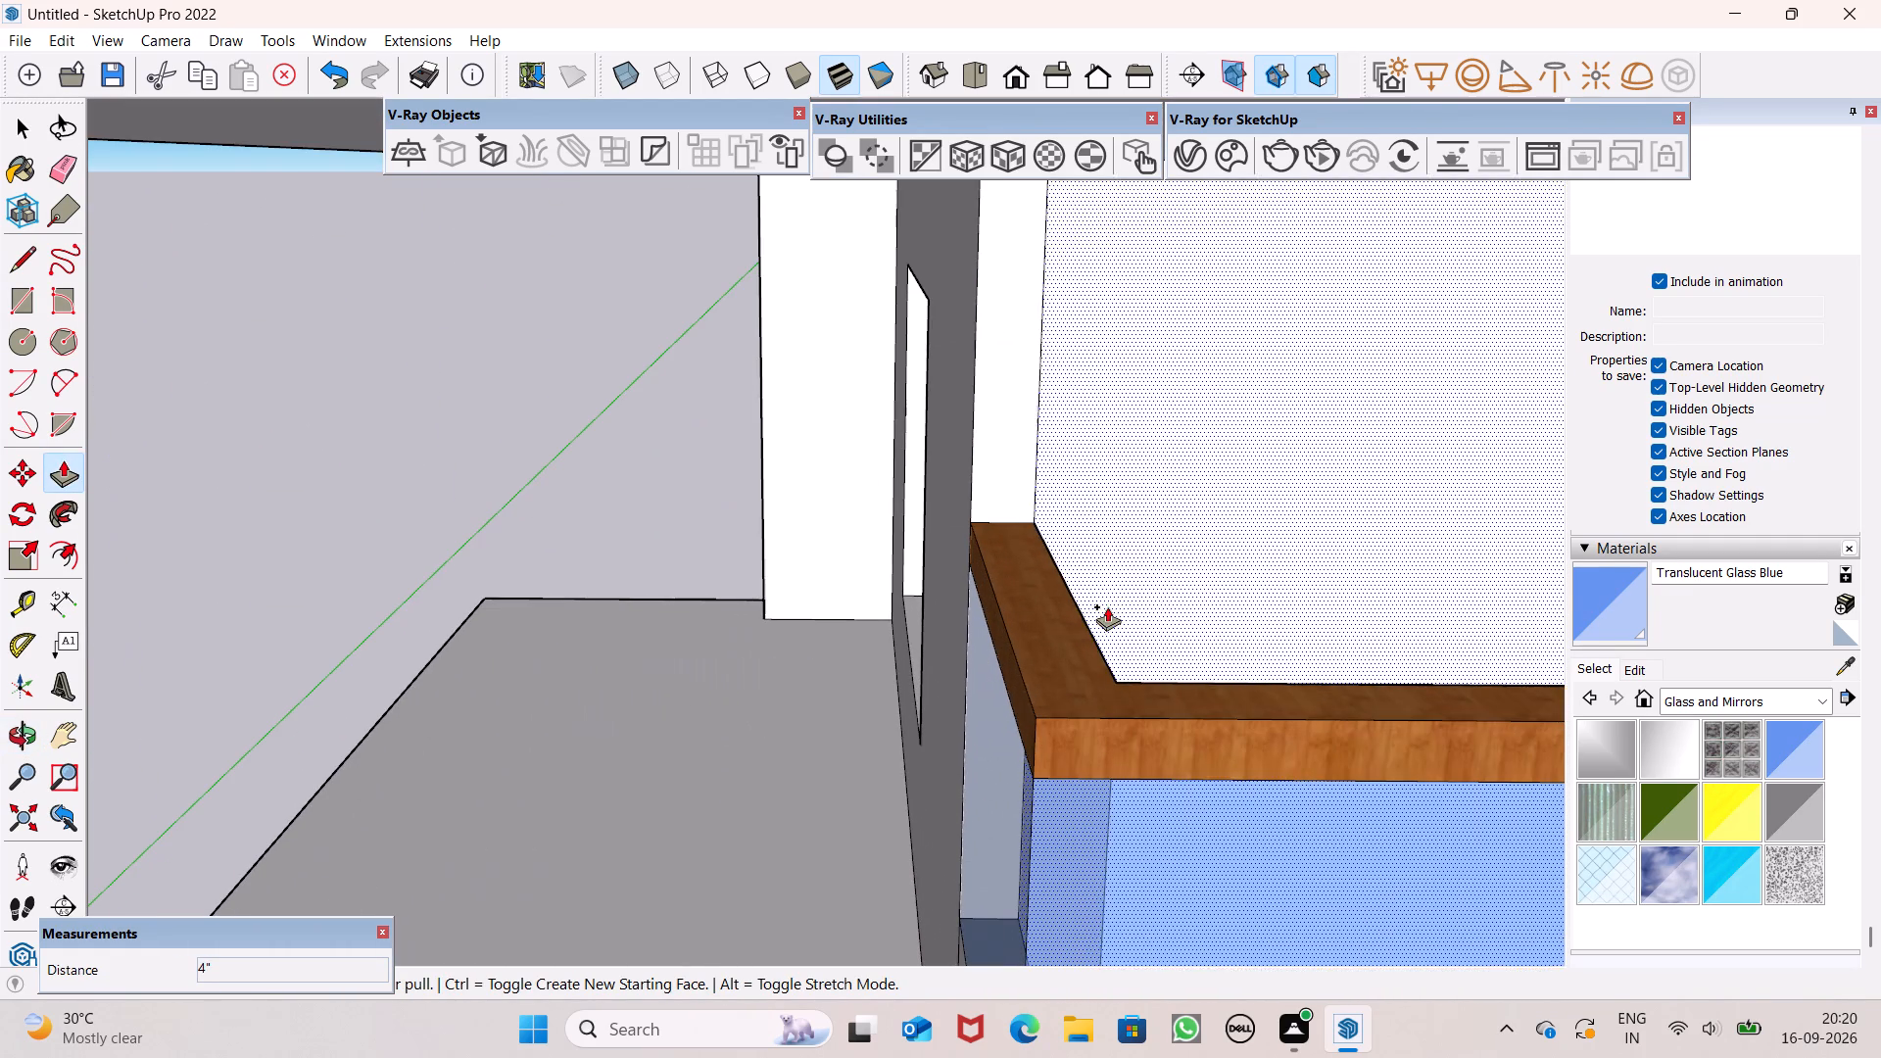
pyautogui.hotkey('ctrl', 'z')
# Push/Pull the glazed parapet's L-shaped wooden rim upward by 2".
pyautogui.moveTo(1062, 708); pyautogui.dragTo(1062, 700)
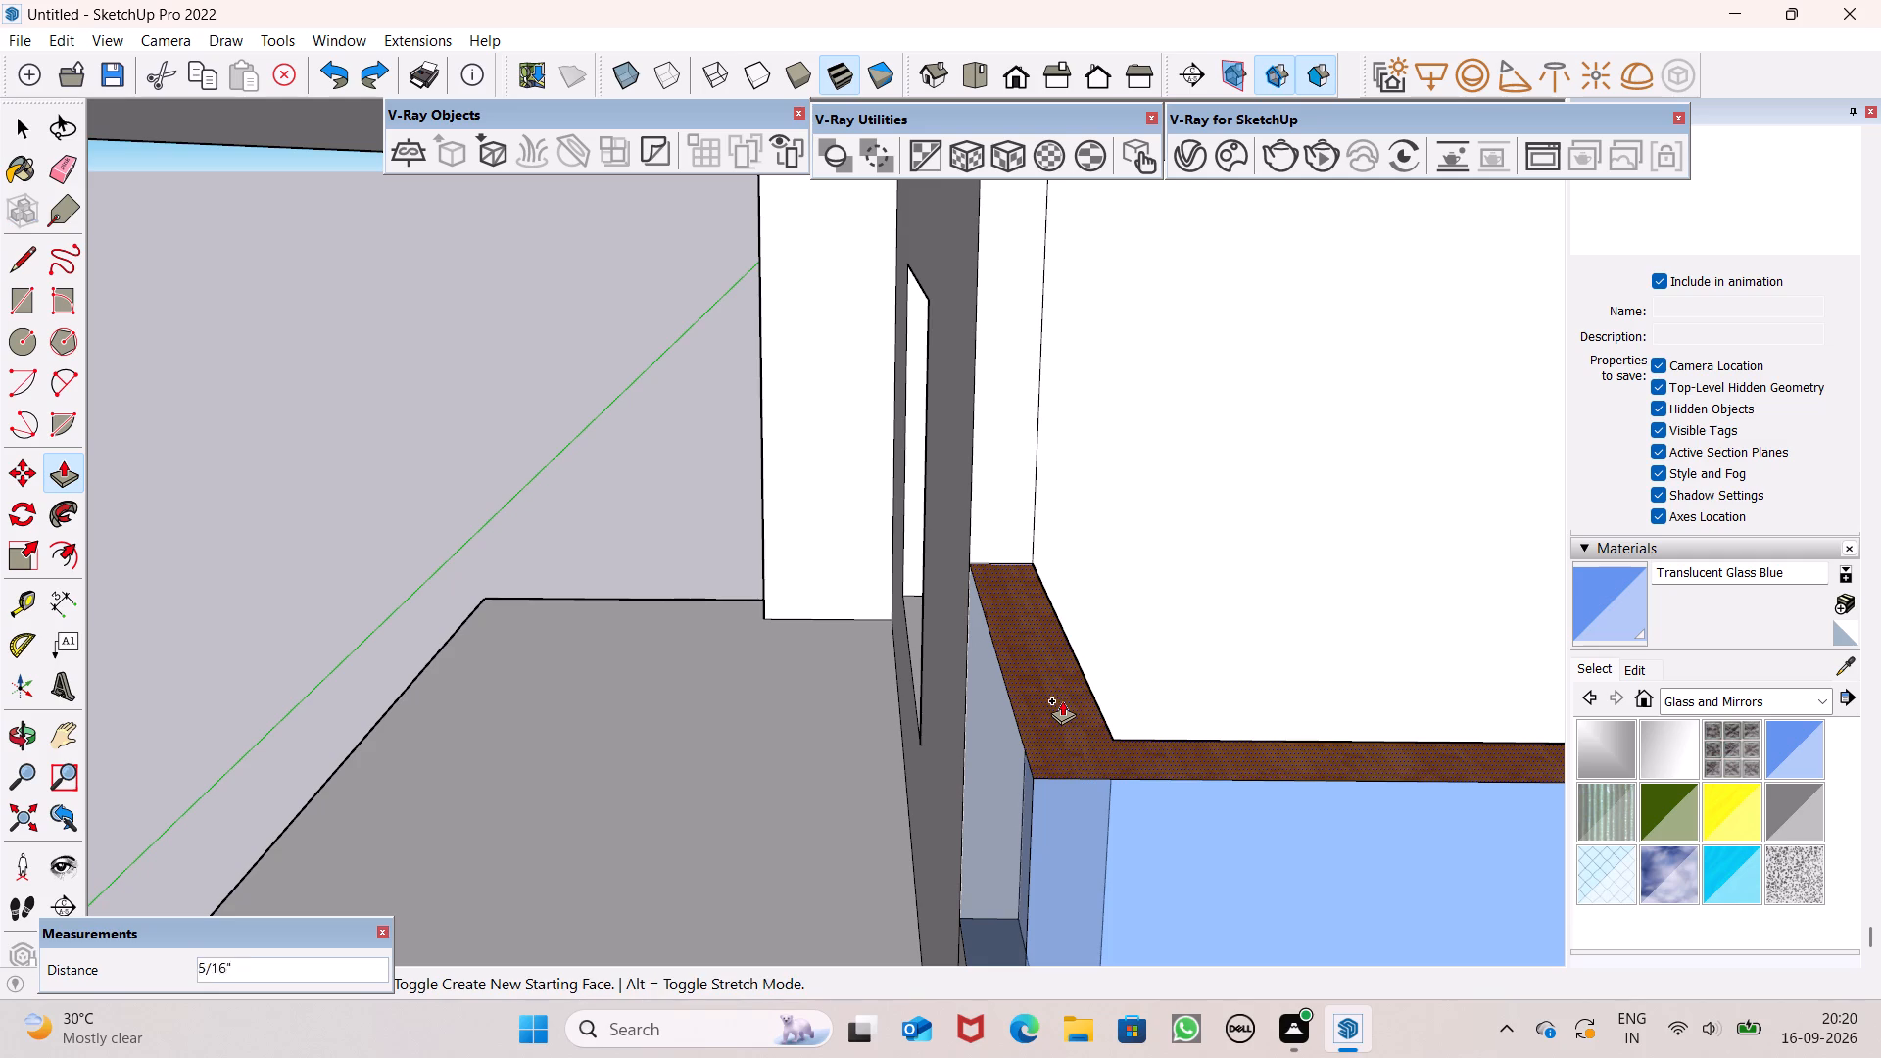
pyautogui.moveTo(1062, 700); pyautogui.dragTo(1068, 690)
pyautogui.press('2')
pyautogui.hotkey('shift', '"')
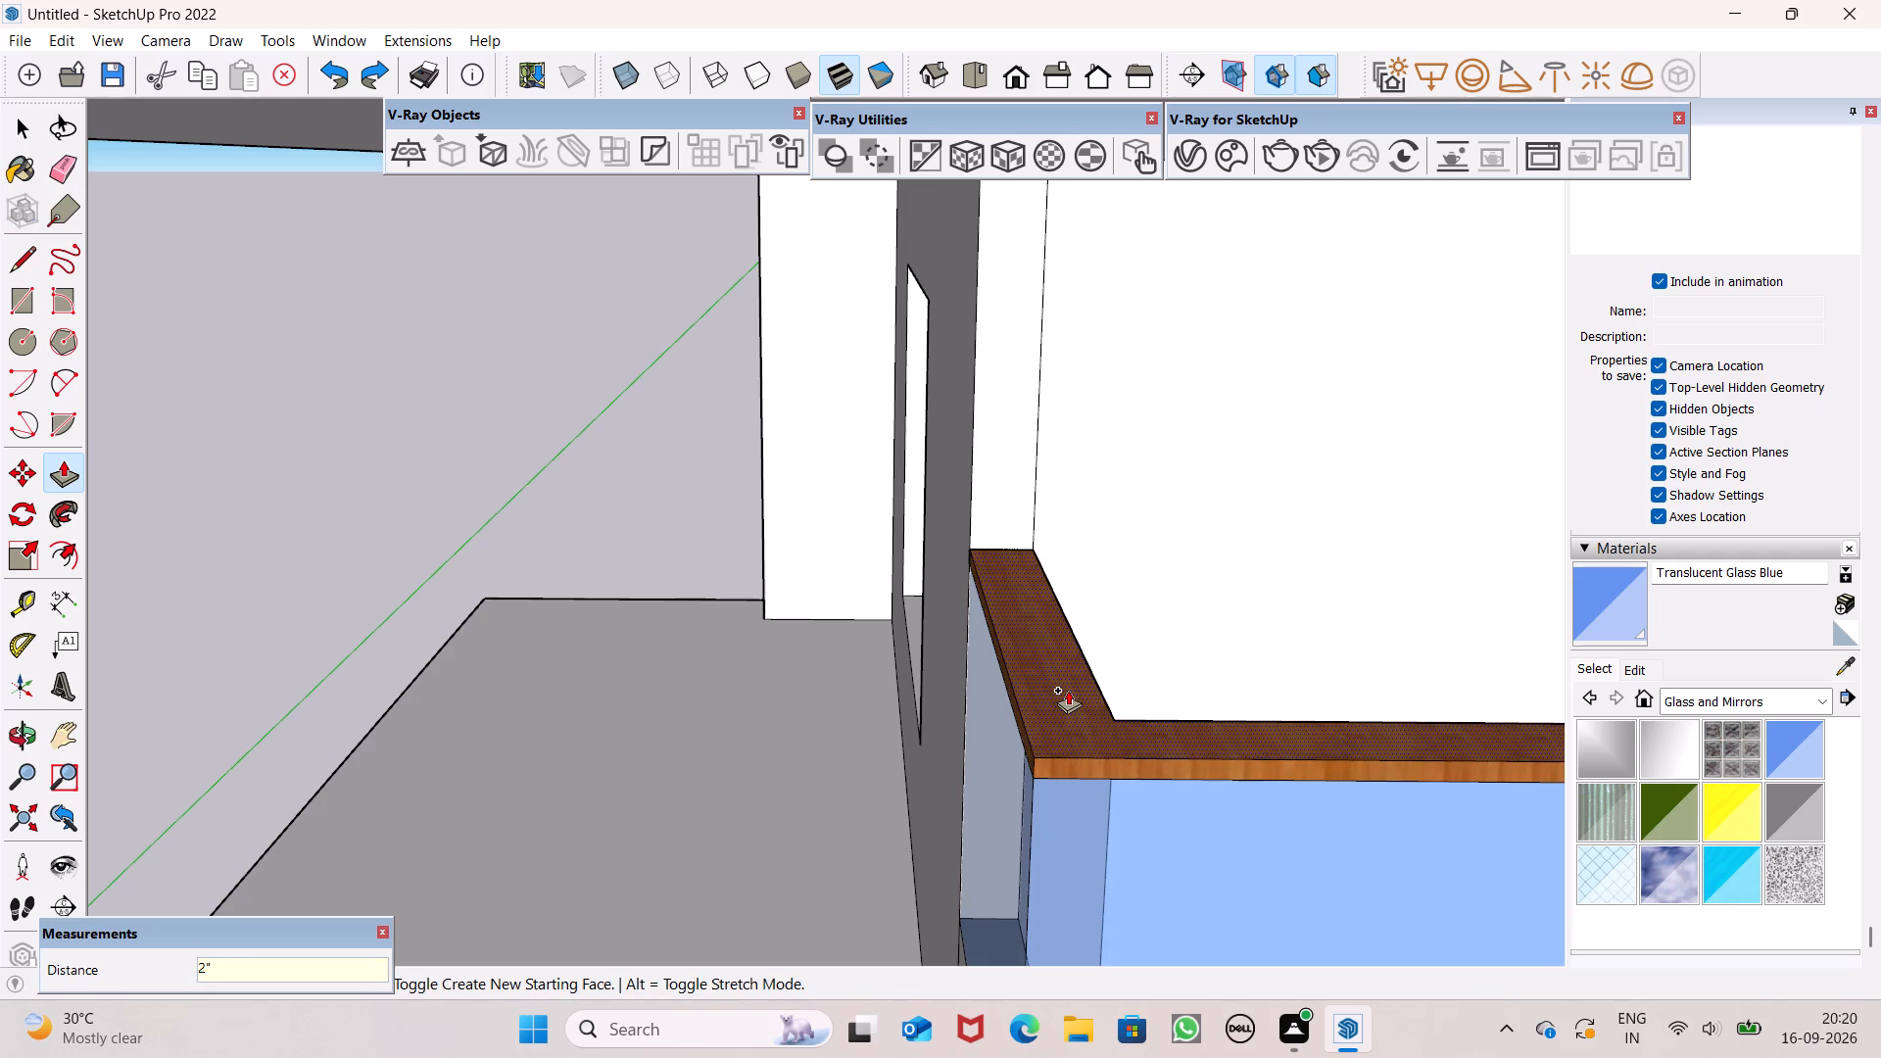
pyautogui.moveTo(1068, 690); pyautogui.dragTo(1070, 691)
pyautogui.press('Return')
pyautogui.press('space')
pyautogui.press('space')
# Examine the whole house from the front, the side and above, including the open-topped rooftop block.
pyautogui.scroll(-7, 1056, 686)
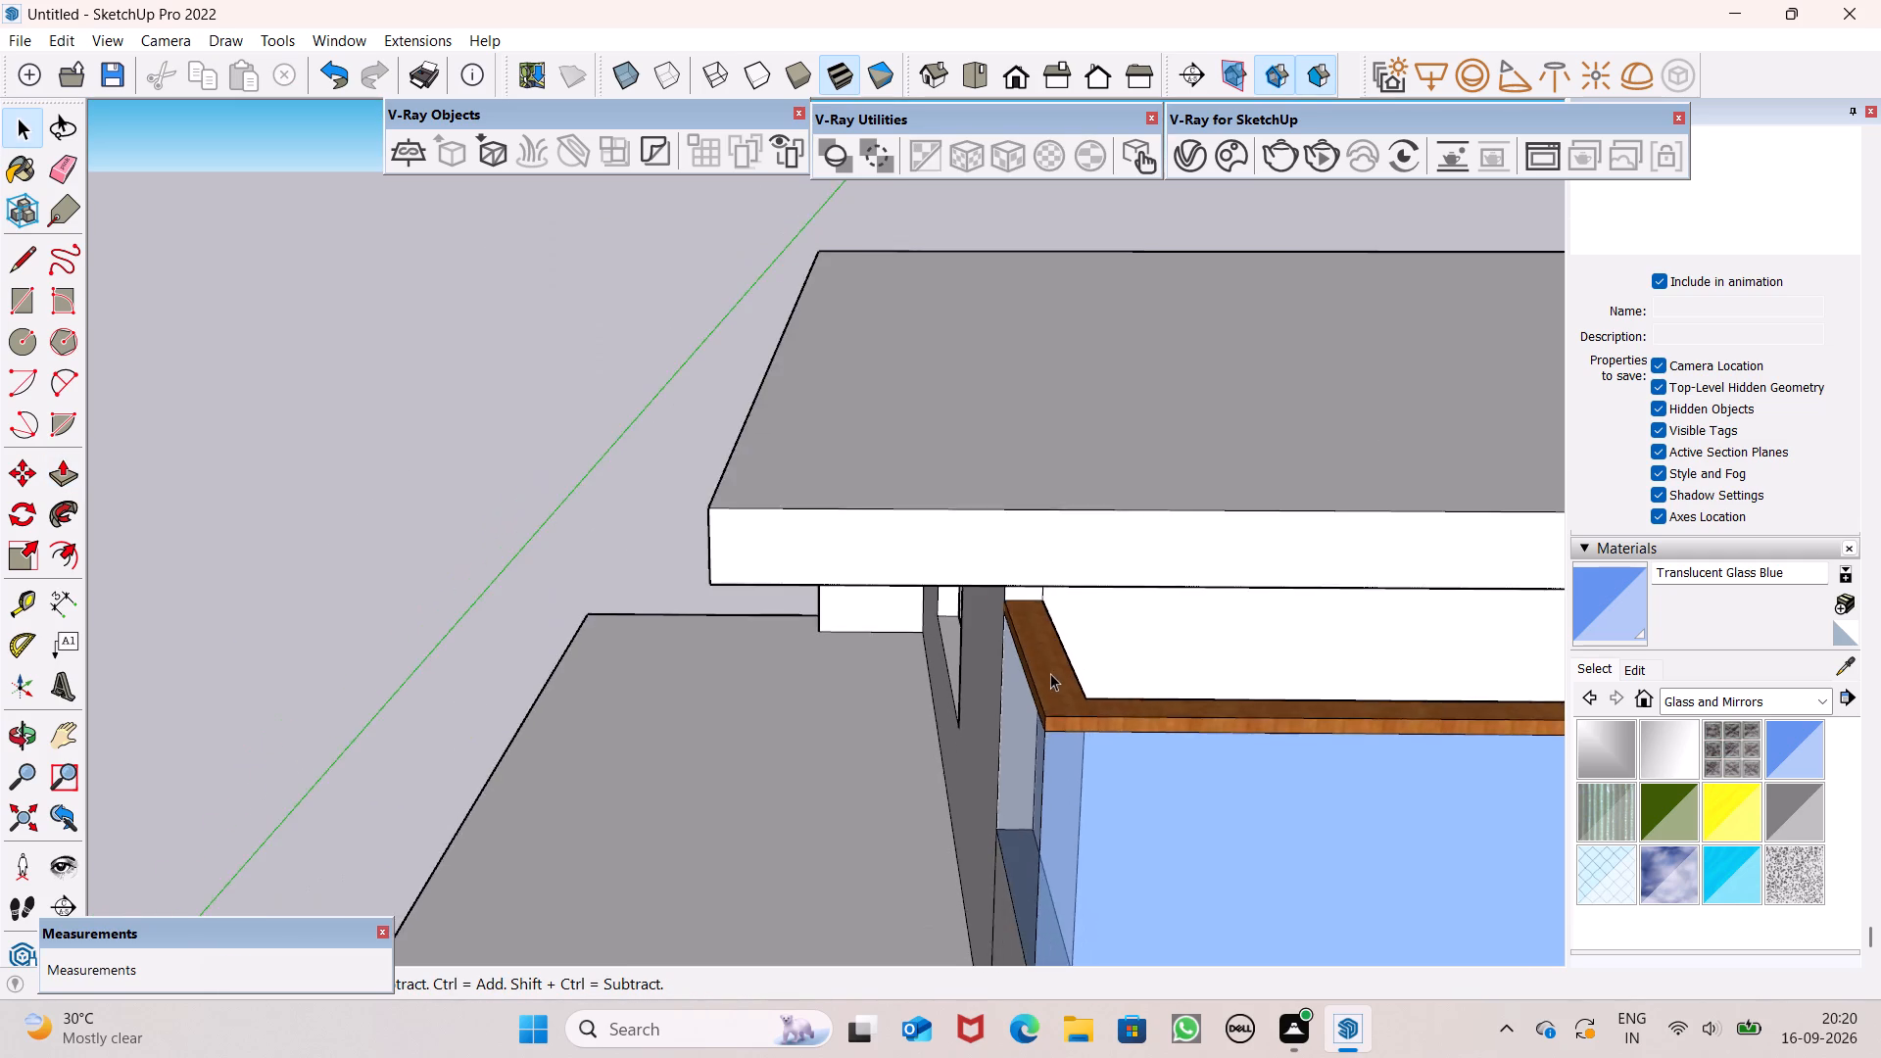
pyautogui.scroll(-20, 1050, 673)
pyautogui.scroll(-2, 1050, 673)
pyautogui.scroll(-5, 1176, 707)
pyautogui.moveTo(1221, 781); pyautogui.dragTo(1168, 658, button='middle')
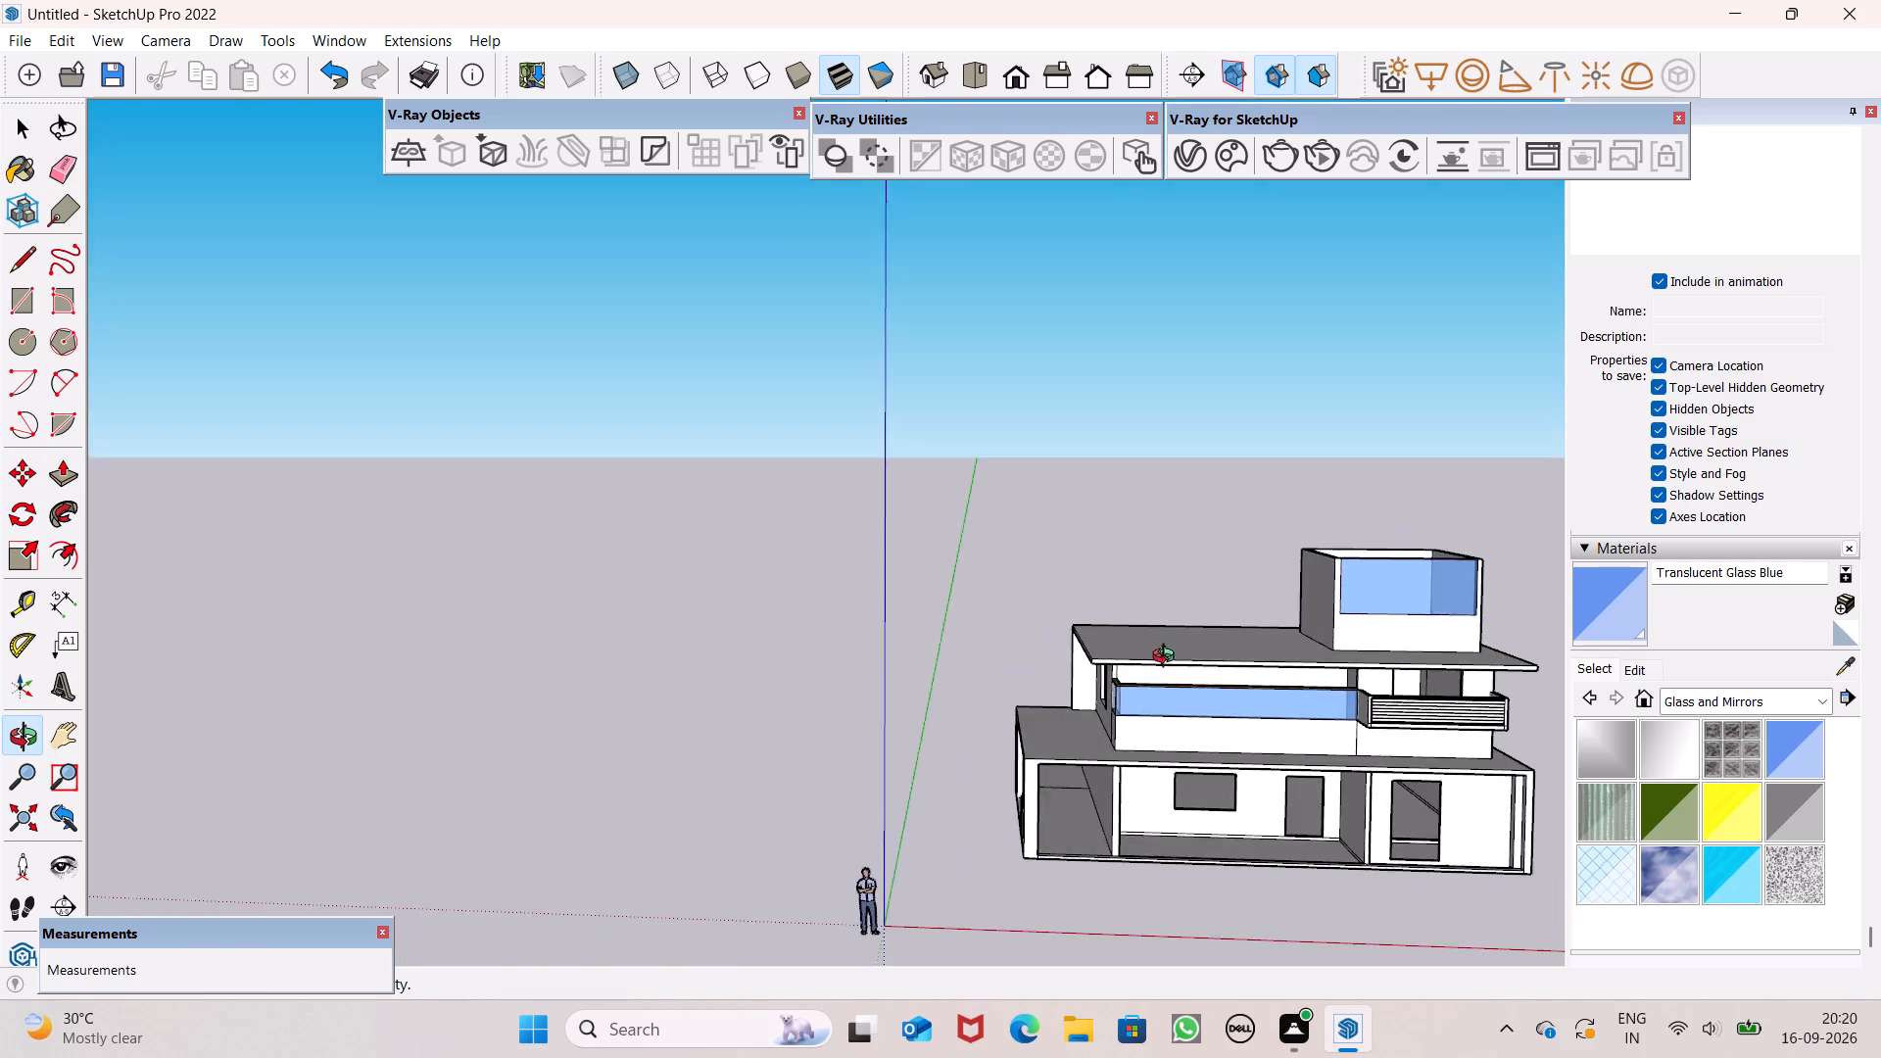
pyautogui.moveTo(1168, 658); pyautogui.dragTo(1128, 600, button='middle')
pyautogui.moveTo(1189, 743); pyautogui.dragTo(1346, 833, button='middle')
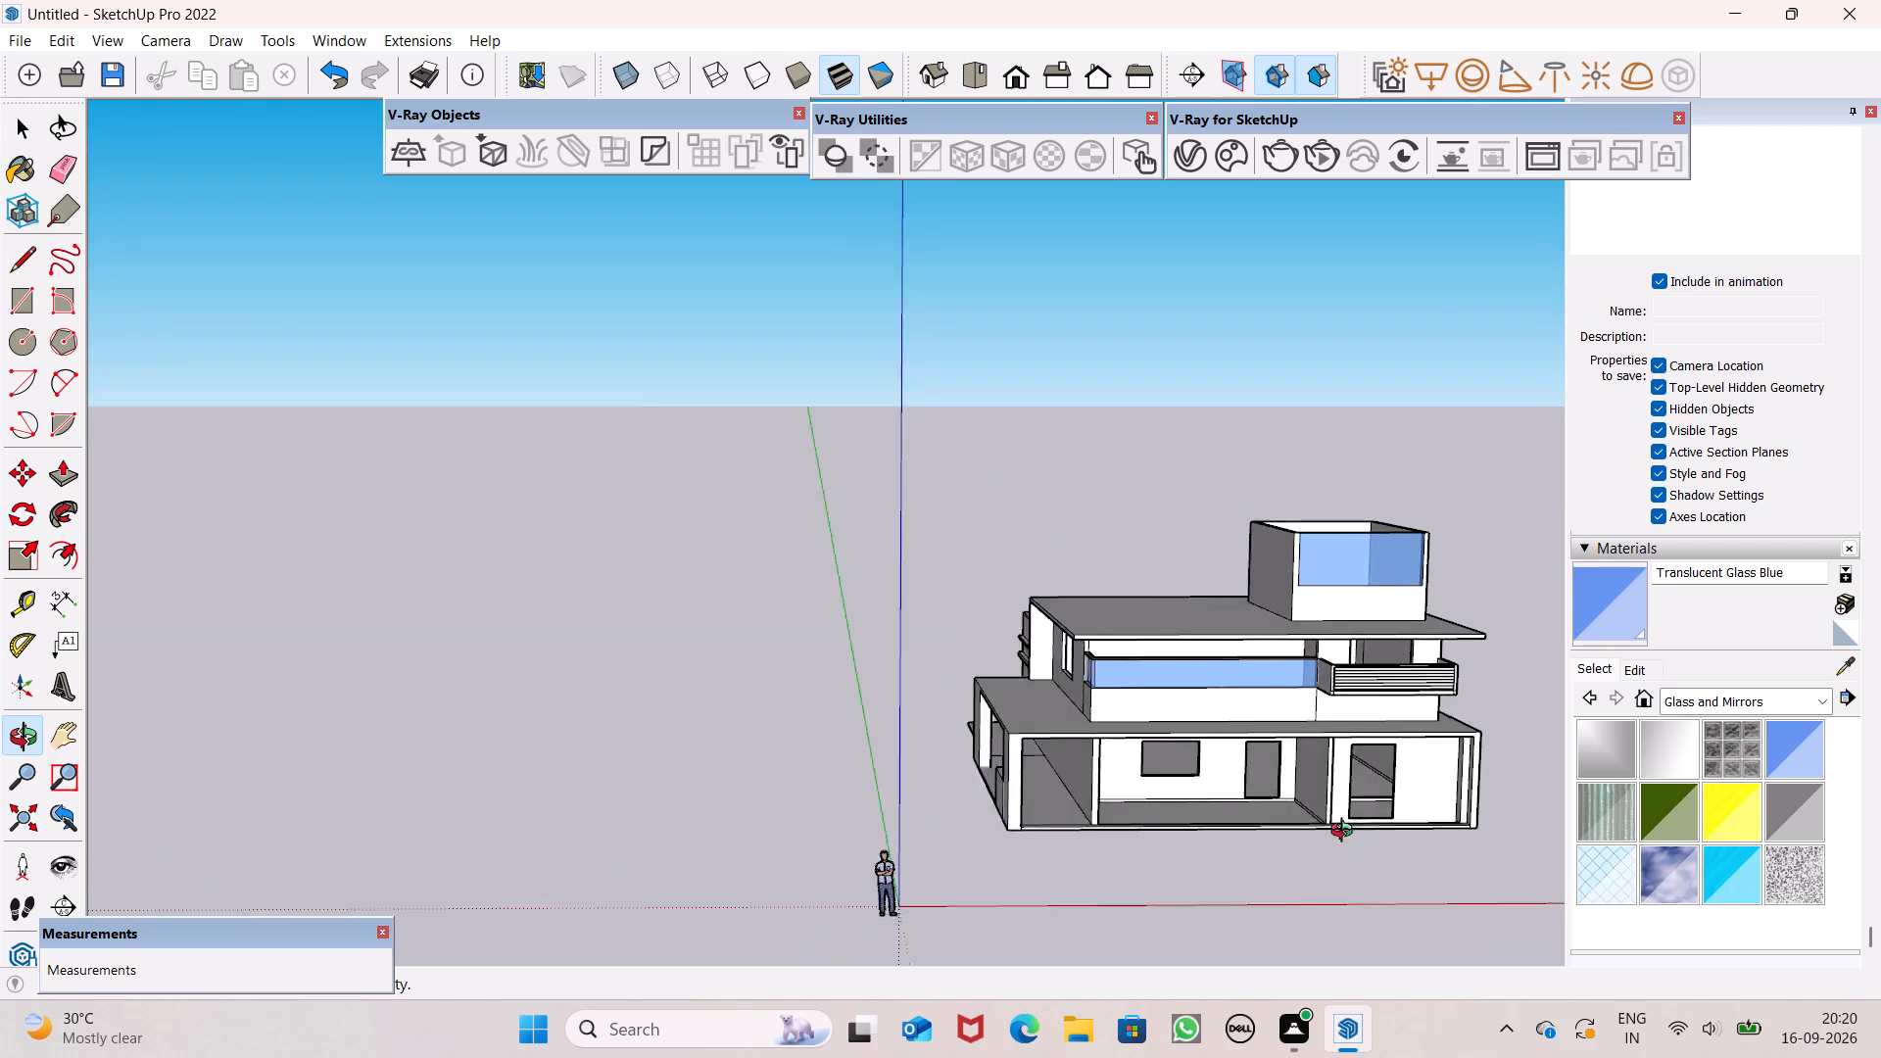
pyautogui.moveTo(1346, 833); pyautogui.dragTo(1365, 817, button='middle')
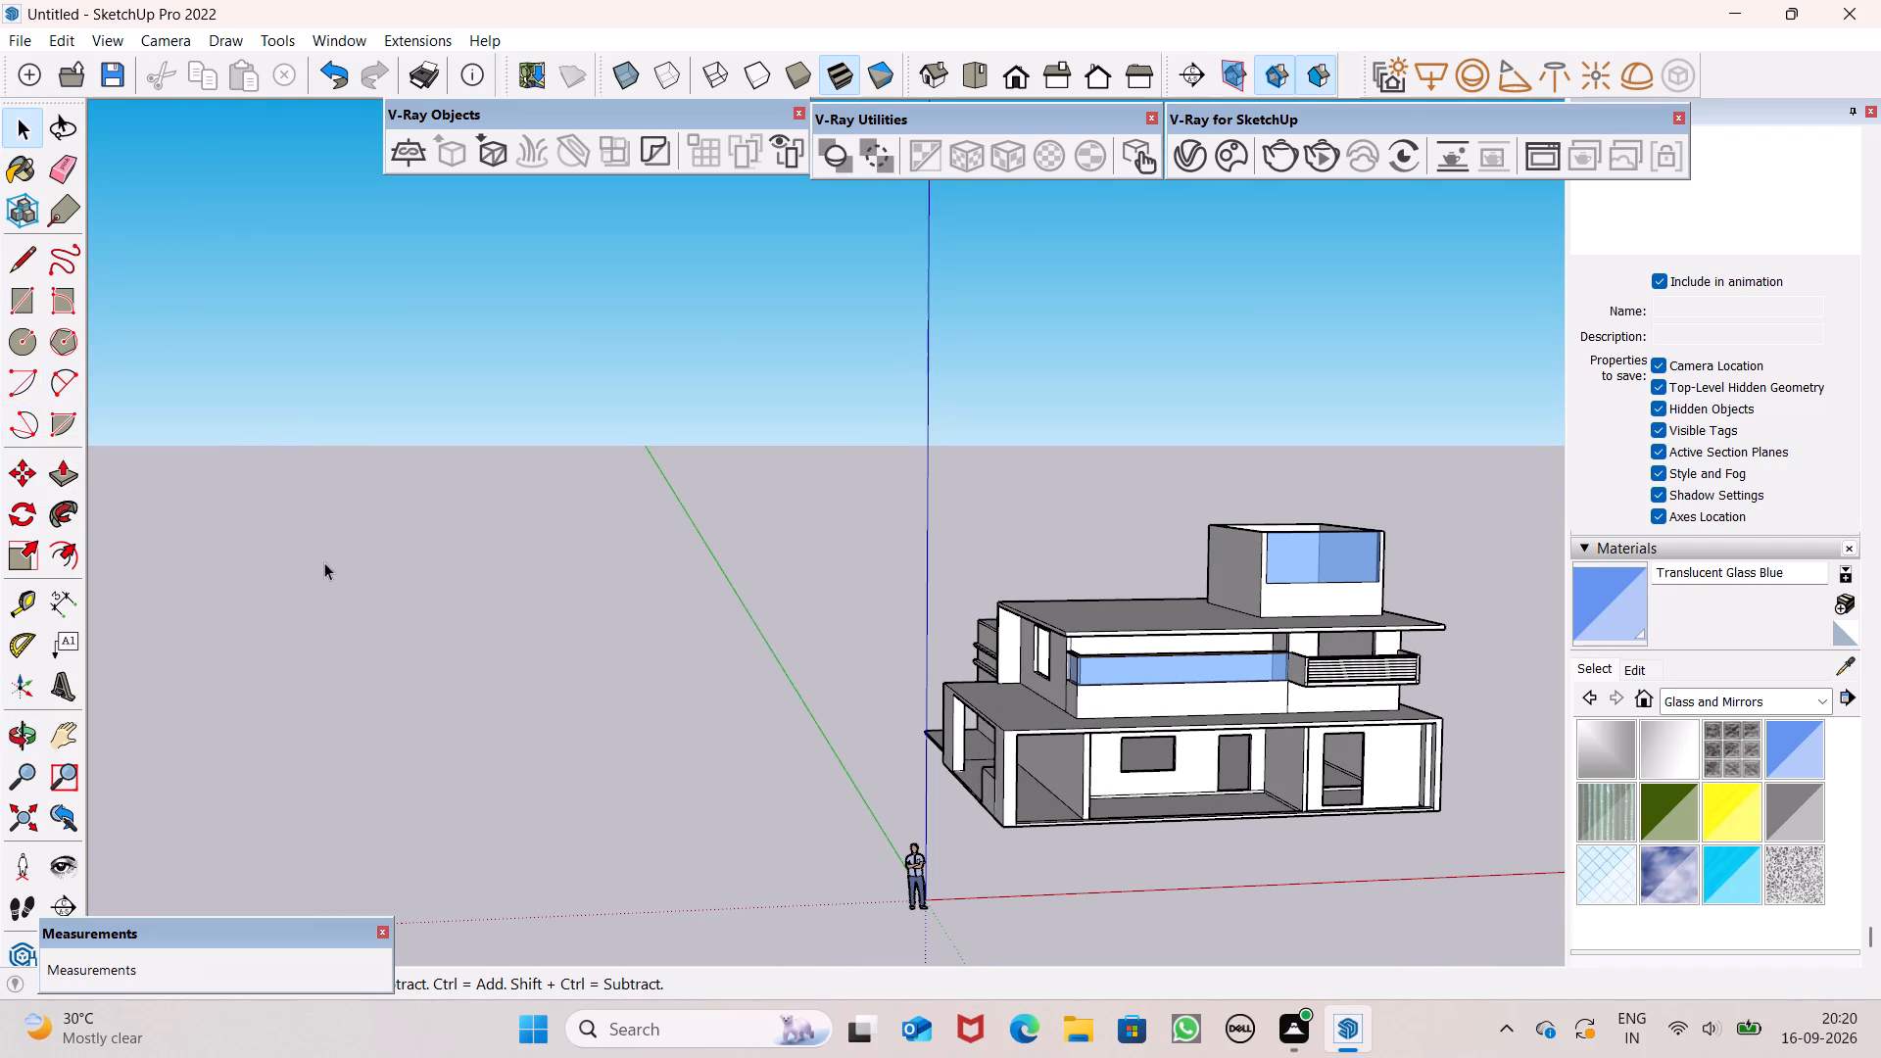
pyautogui.scroll(1, 416, 572)
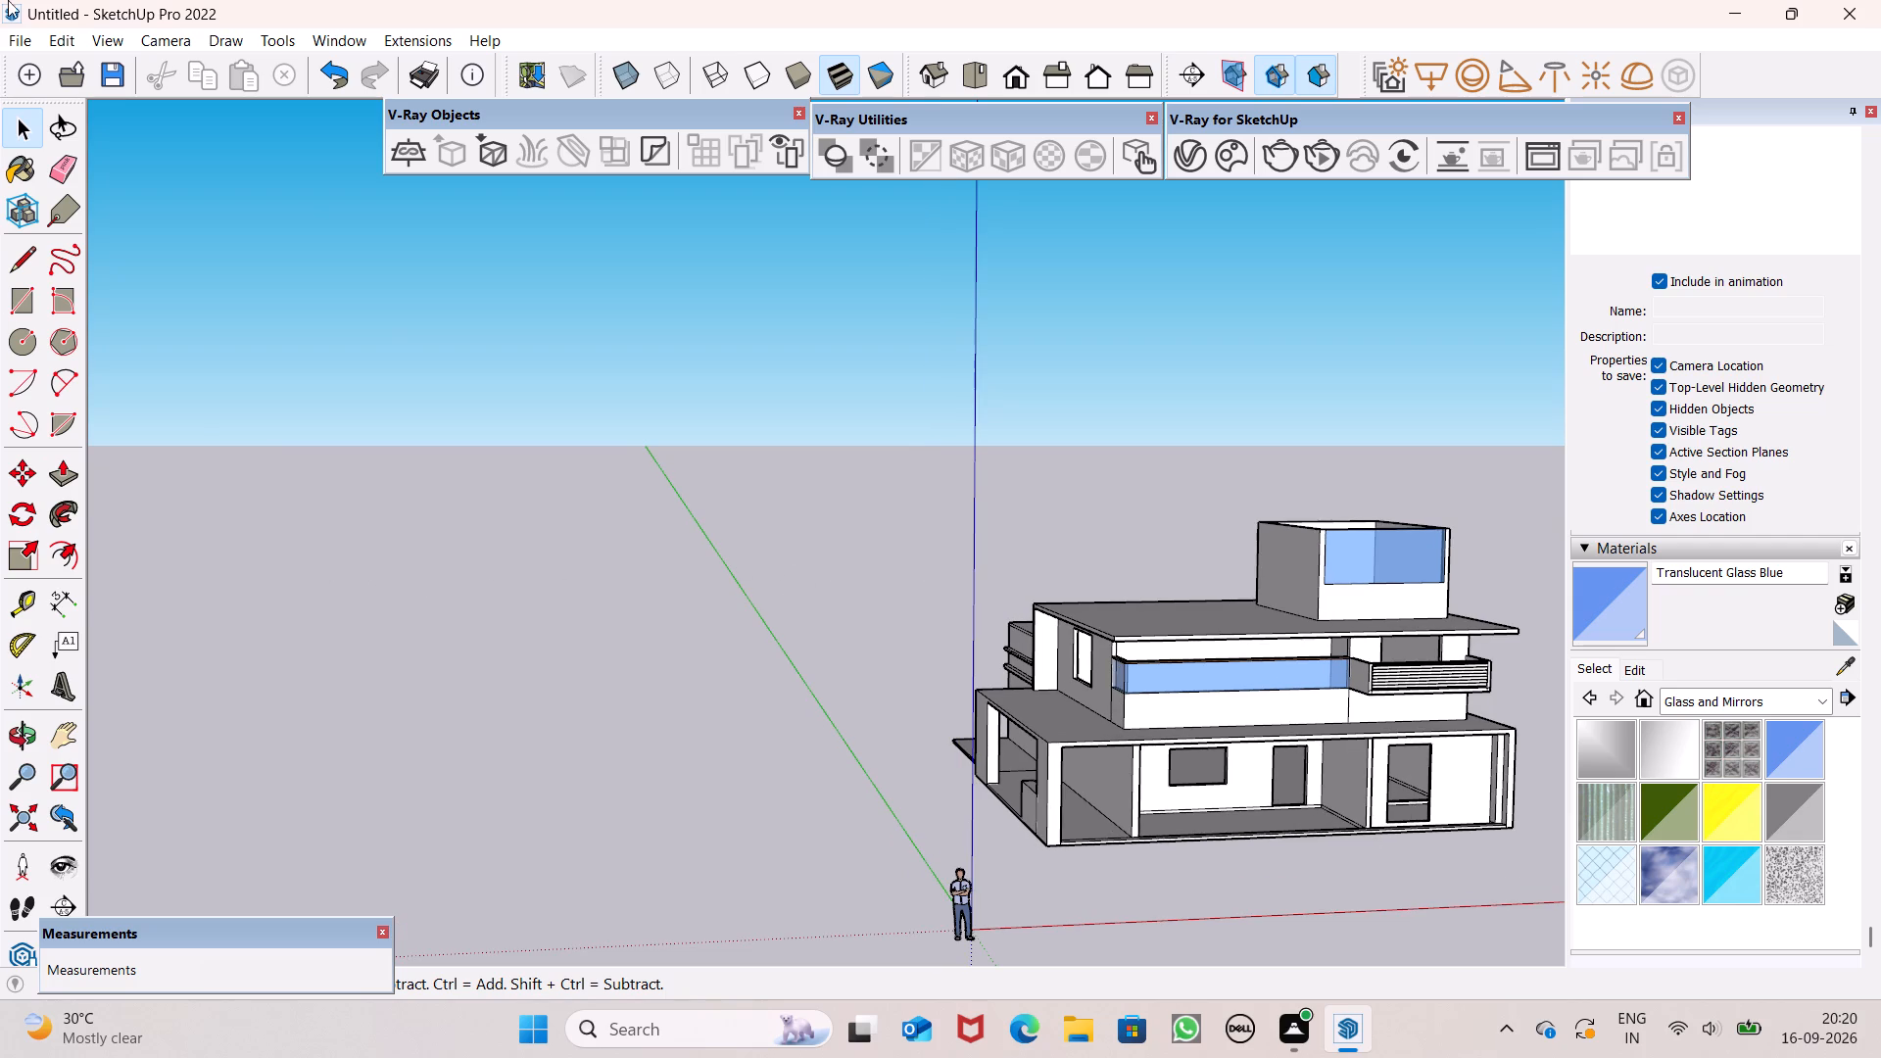
pyautogui.moveTo(1200, 826); pyautogui.dragTo(1212, 880, button='middle')
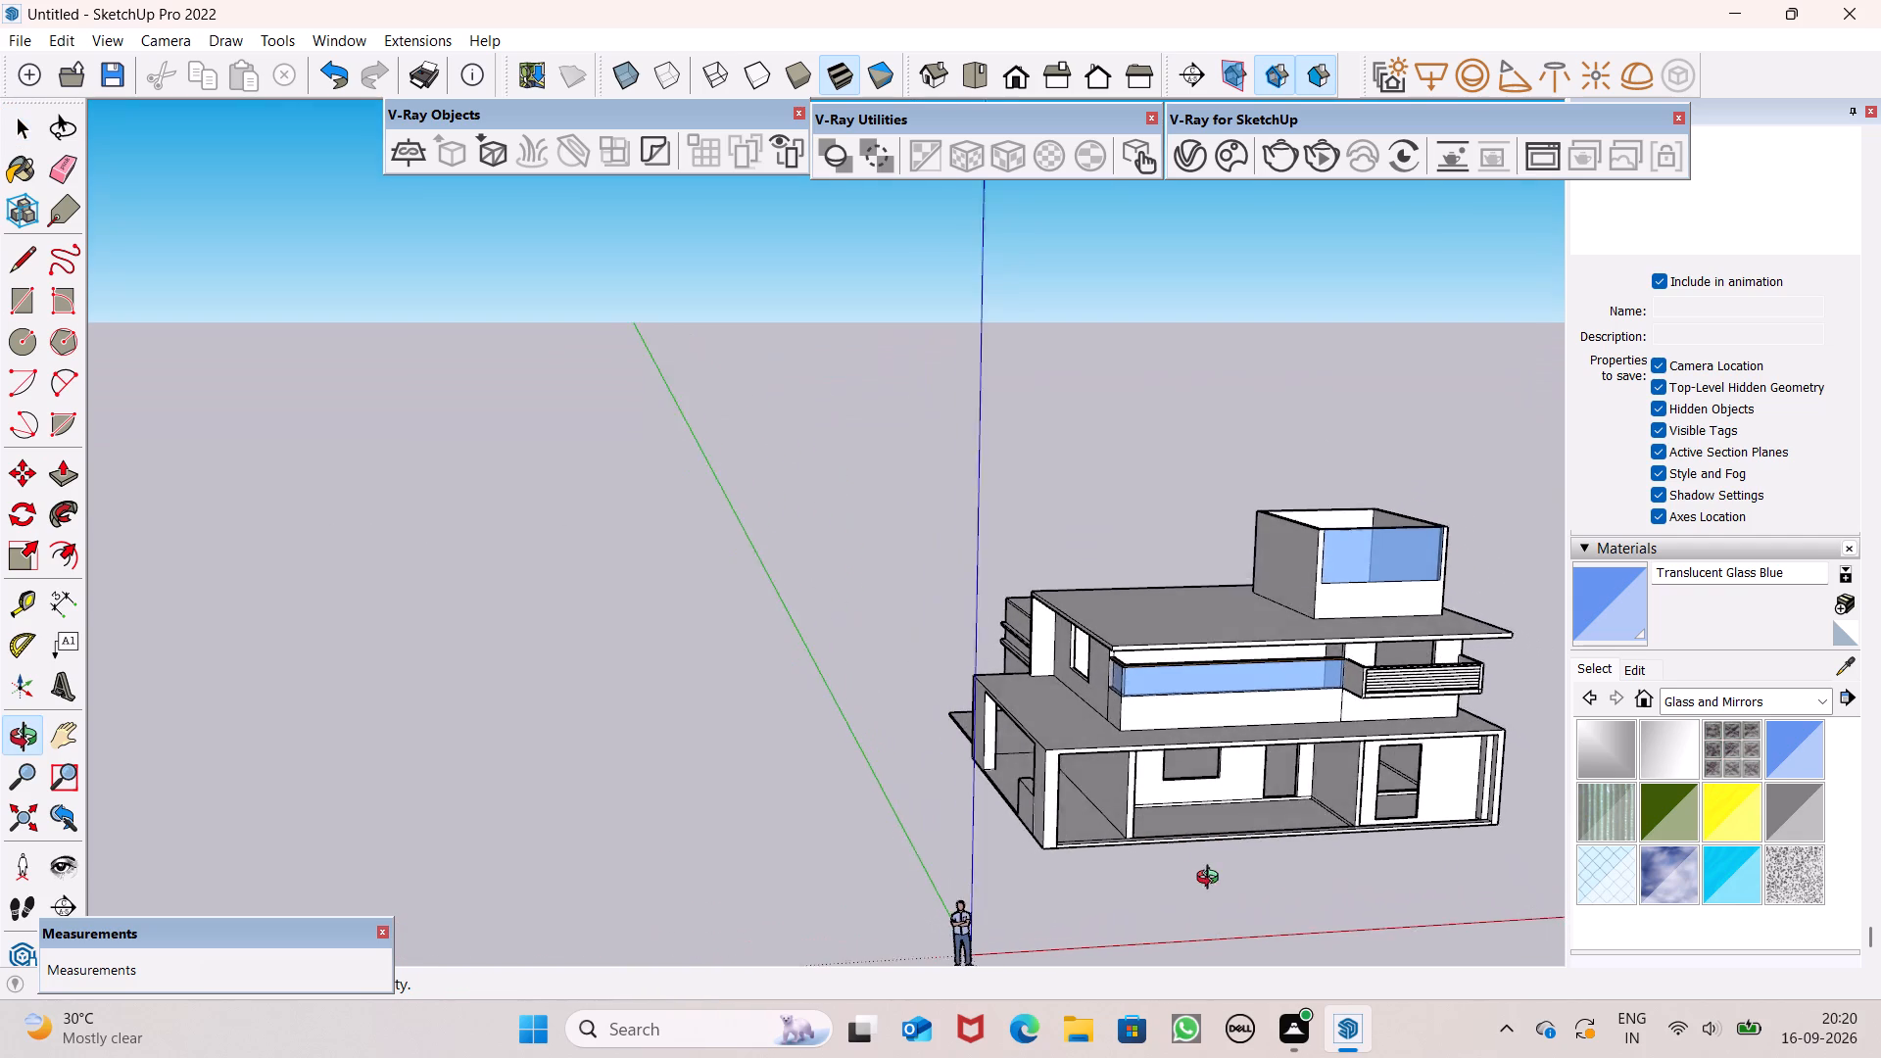
pyautogui.moveTo(1212, 880); pyautogui.dragTo(1226, 892, button='middle')
pyautogui.moveTo(1246, 896); pyautogui.dragTo(1436, 935, button='middle')
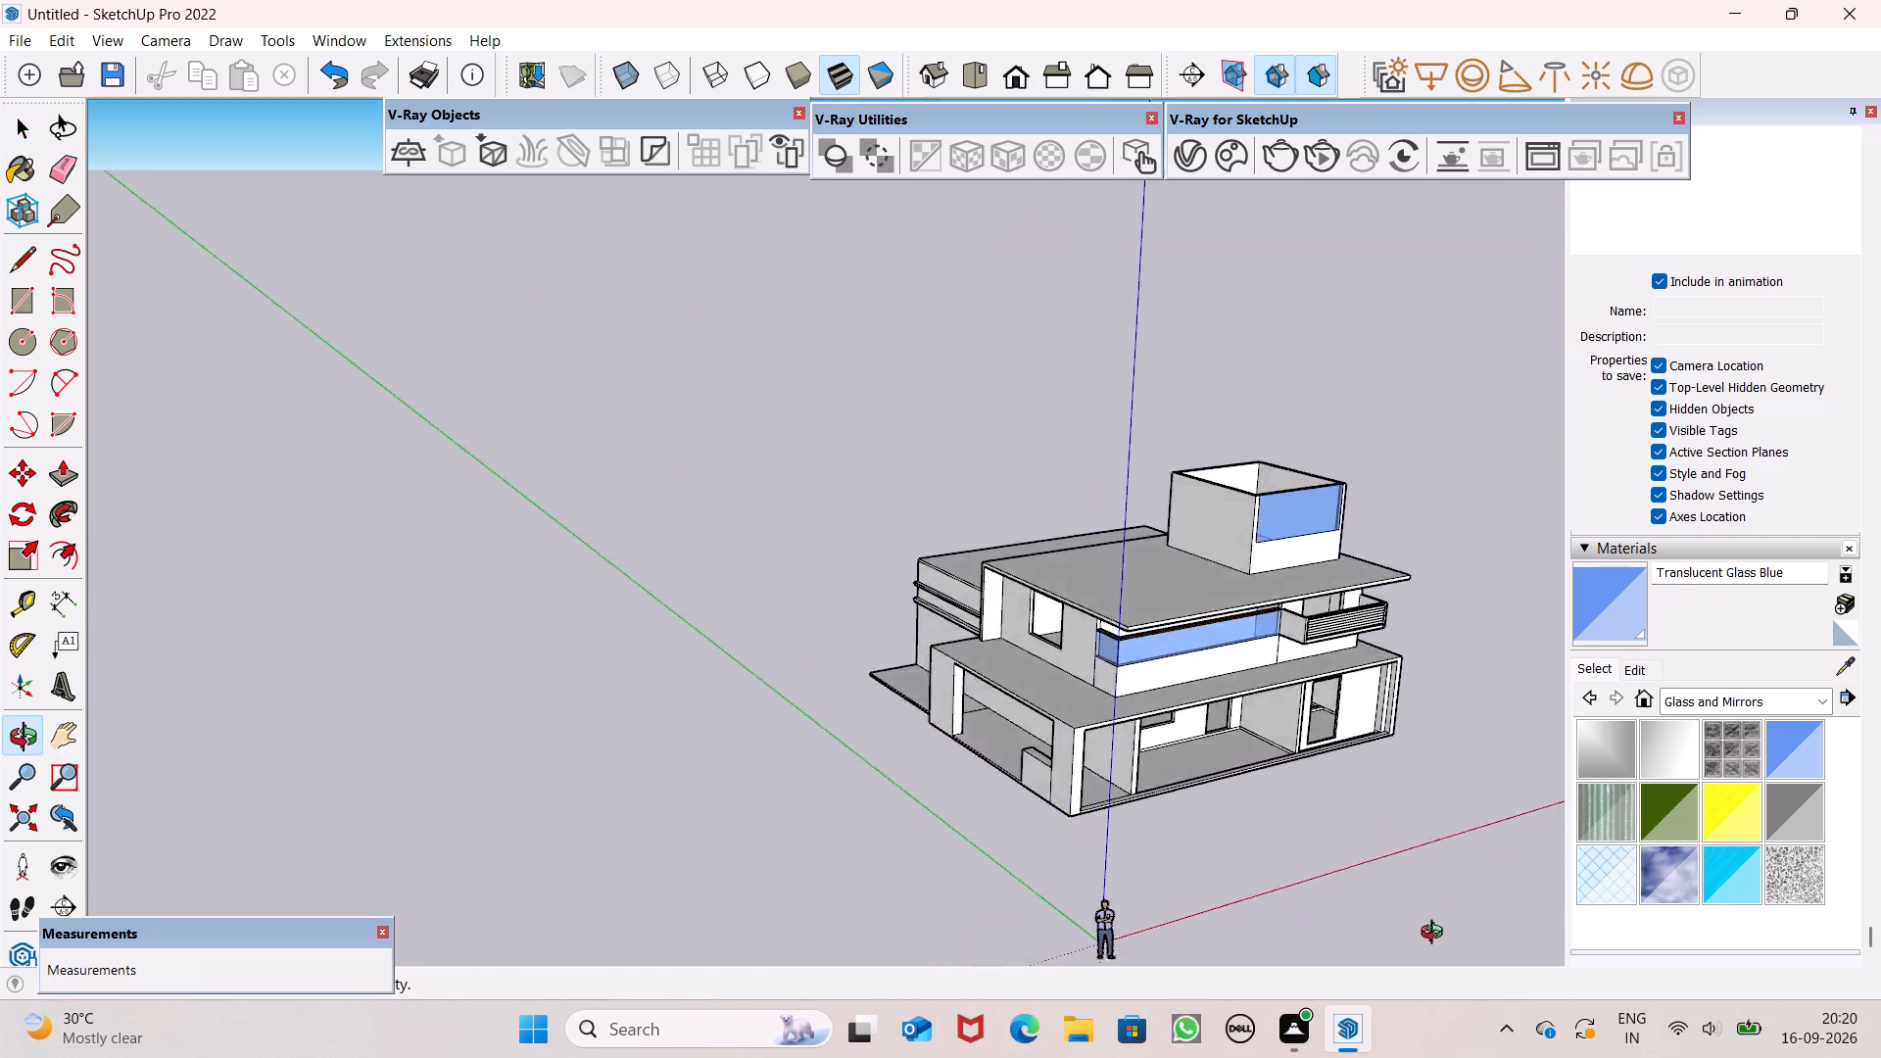
pyautogui.moveTo(1436, 935); pyautogui.dragTo(1116, 847, button='middle')
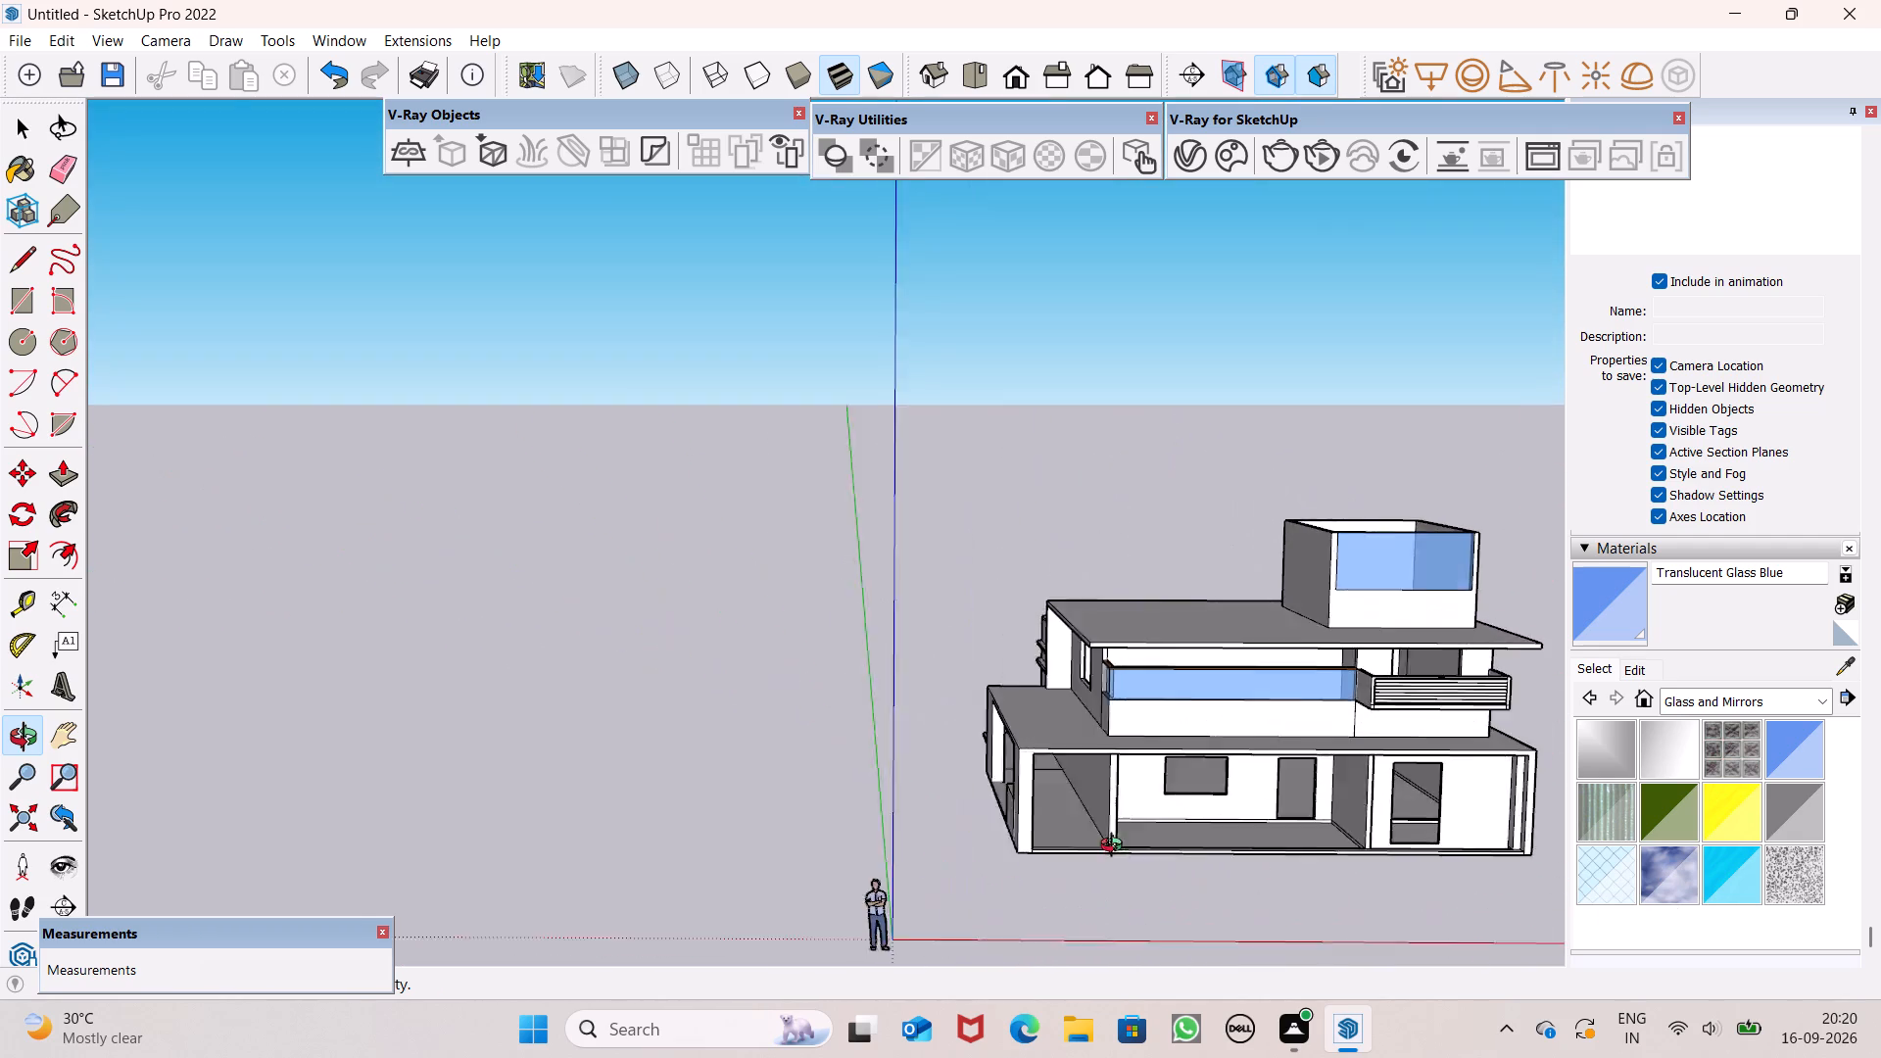
pyautogui.moveTo(1116, 847); pyautogui.dragTo(1057, 931, button='middle')
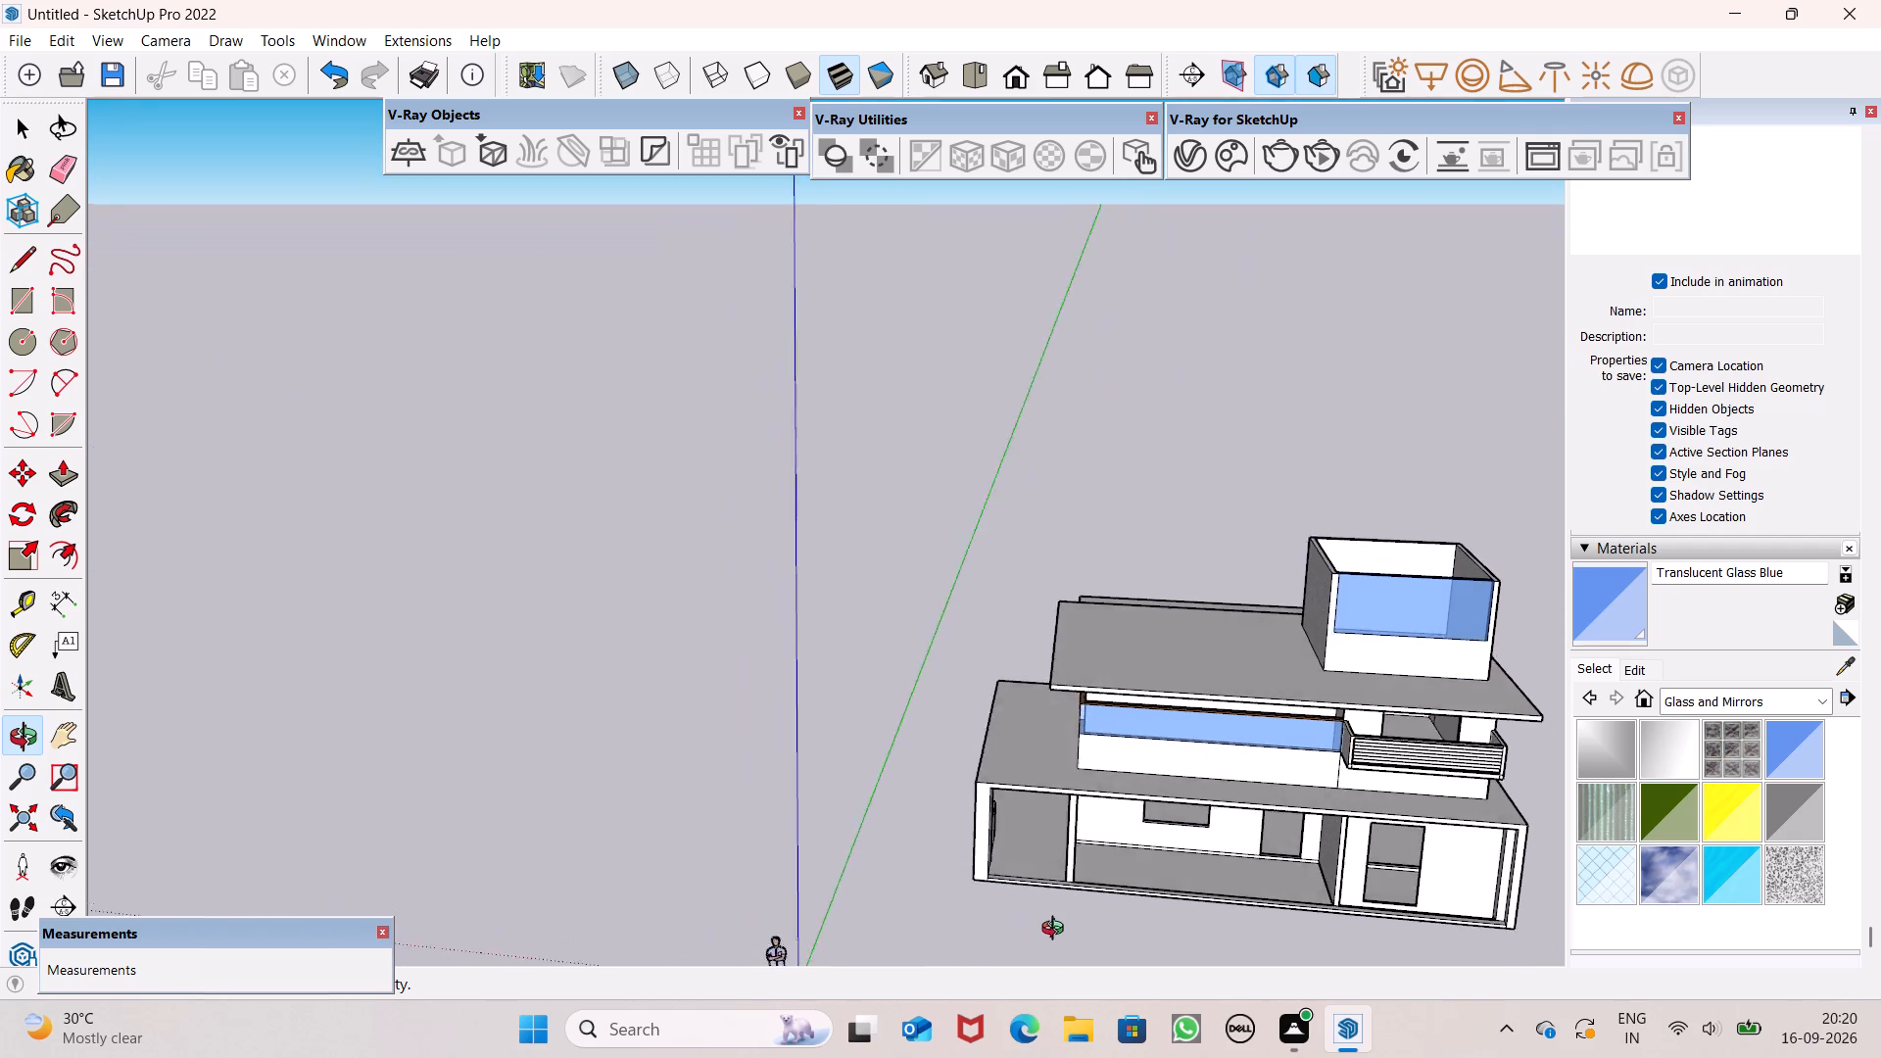
pyautogui.moveTo(1057, 931); pyautogui.dragTo(1077, 1017, button='middle')
pyautogui.scroll(1, 1088, 957)
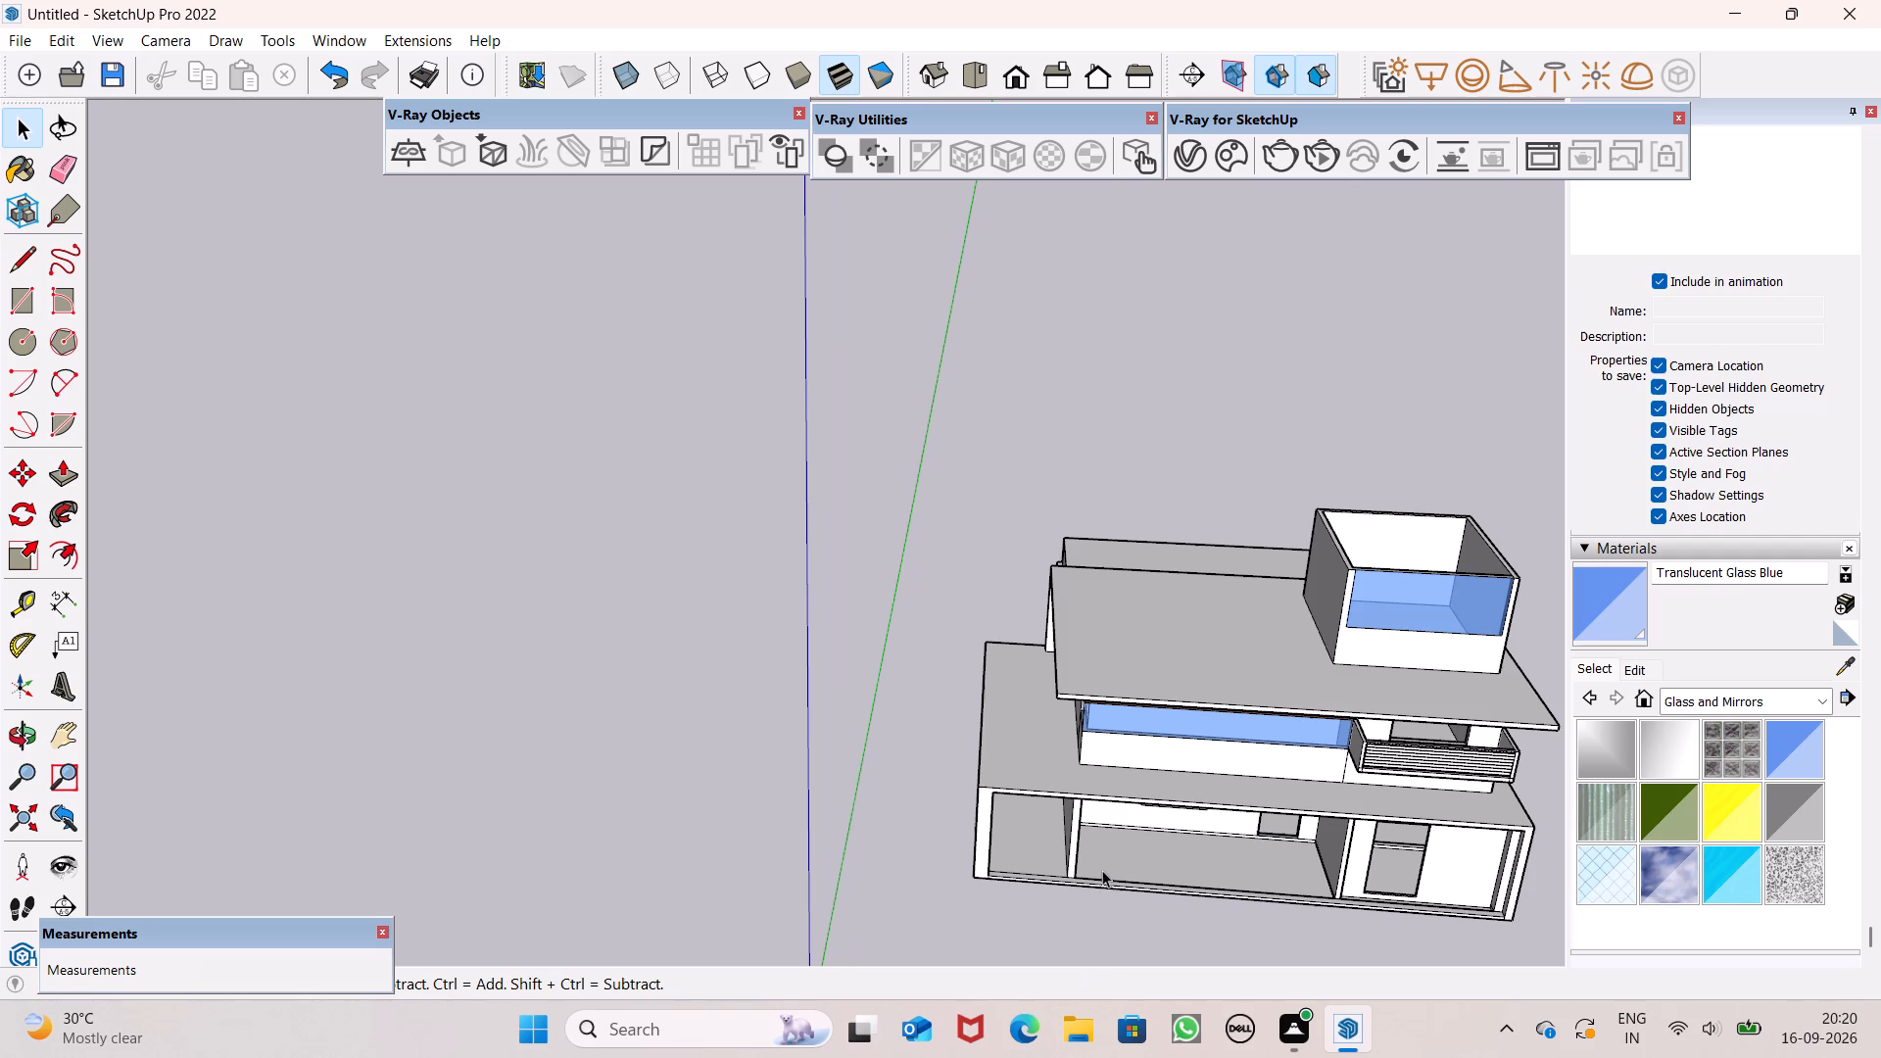
pyautogui.moveTo(1111, 569); pyautogui.dragTo(1209, 842, button='middle')
pyautogui.scroll(6, 1221, 428)
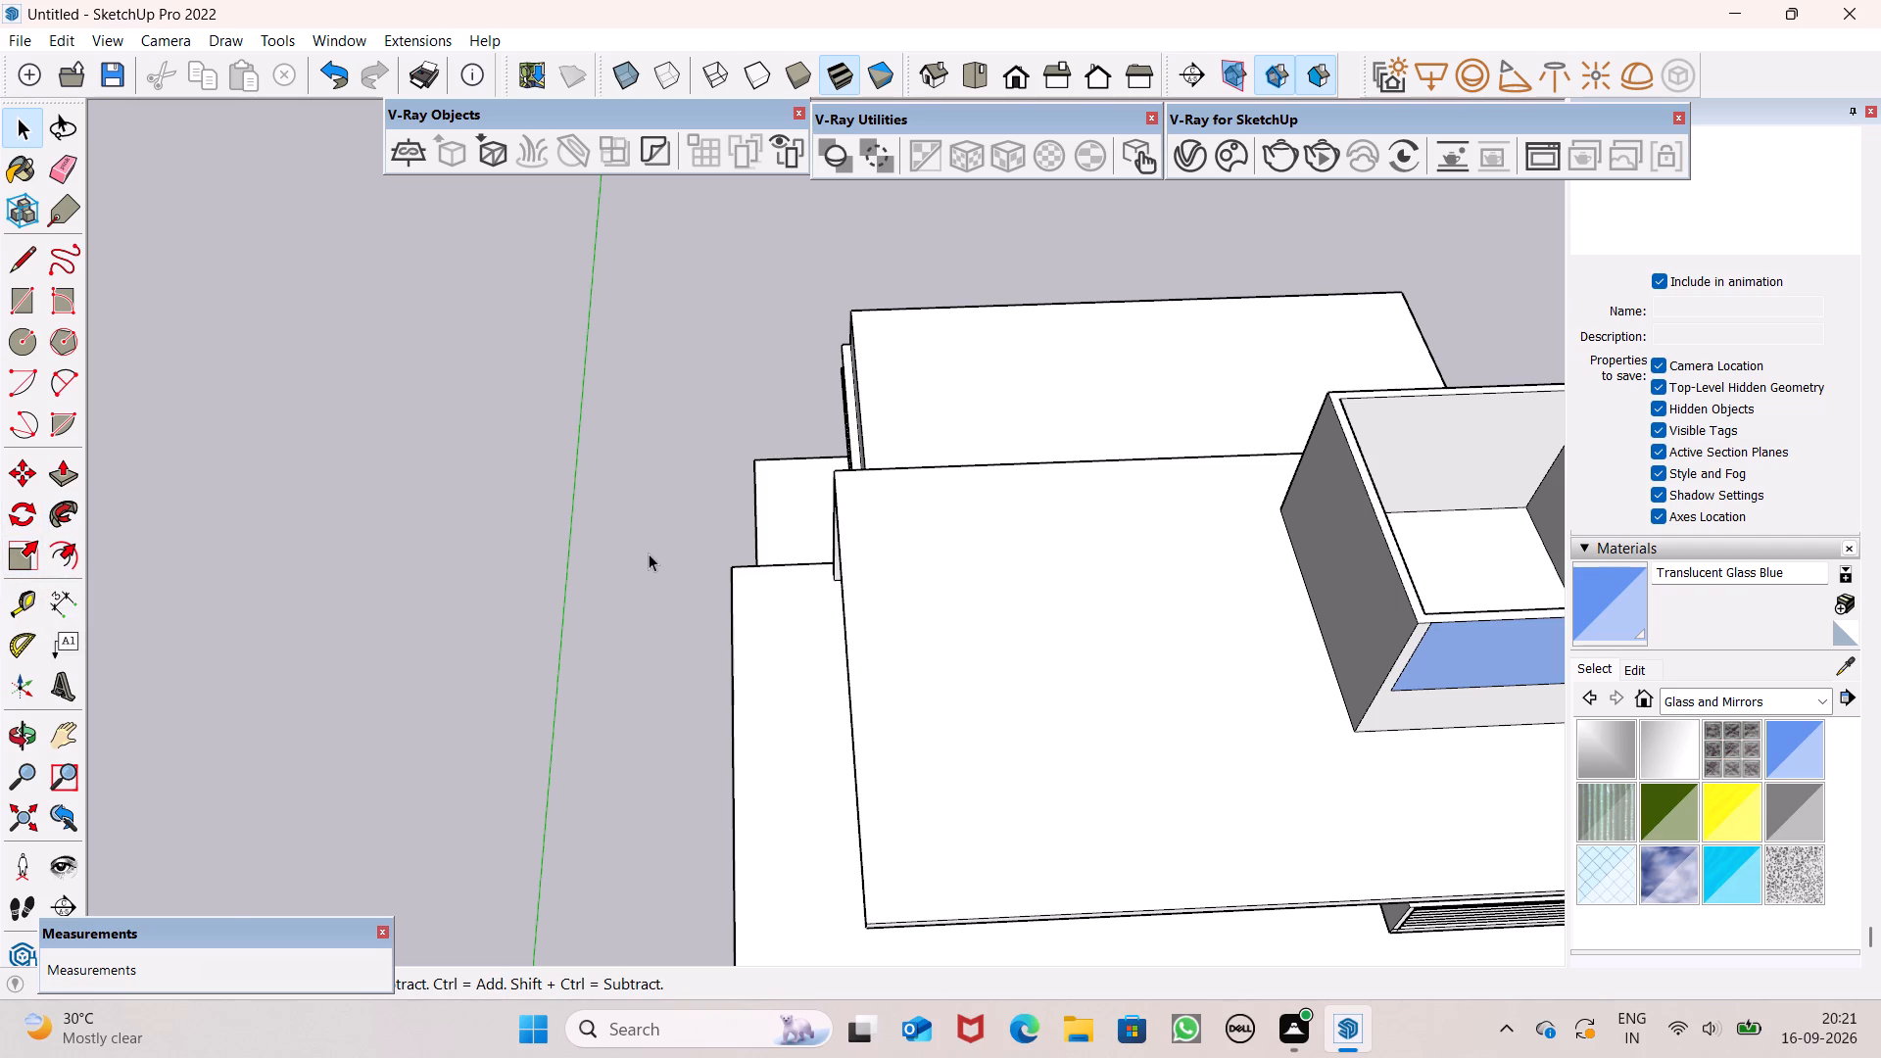
pyautogui.scroll(-5, 847, 618)
pyautogui.moveTo(1394, 739); pyautogui.dragTo(1230, 714, button='middle')
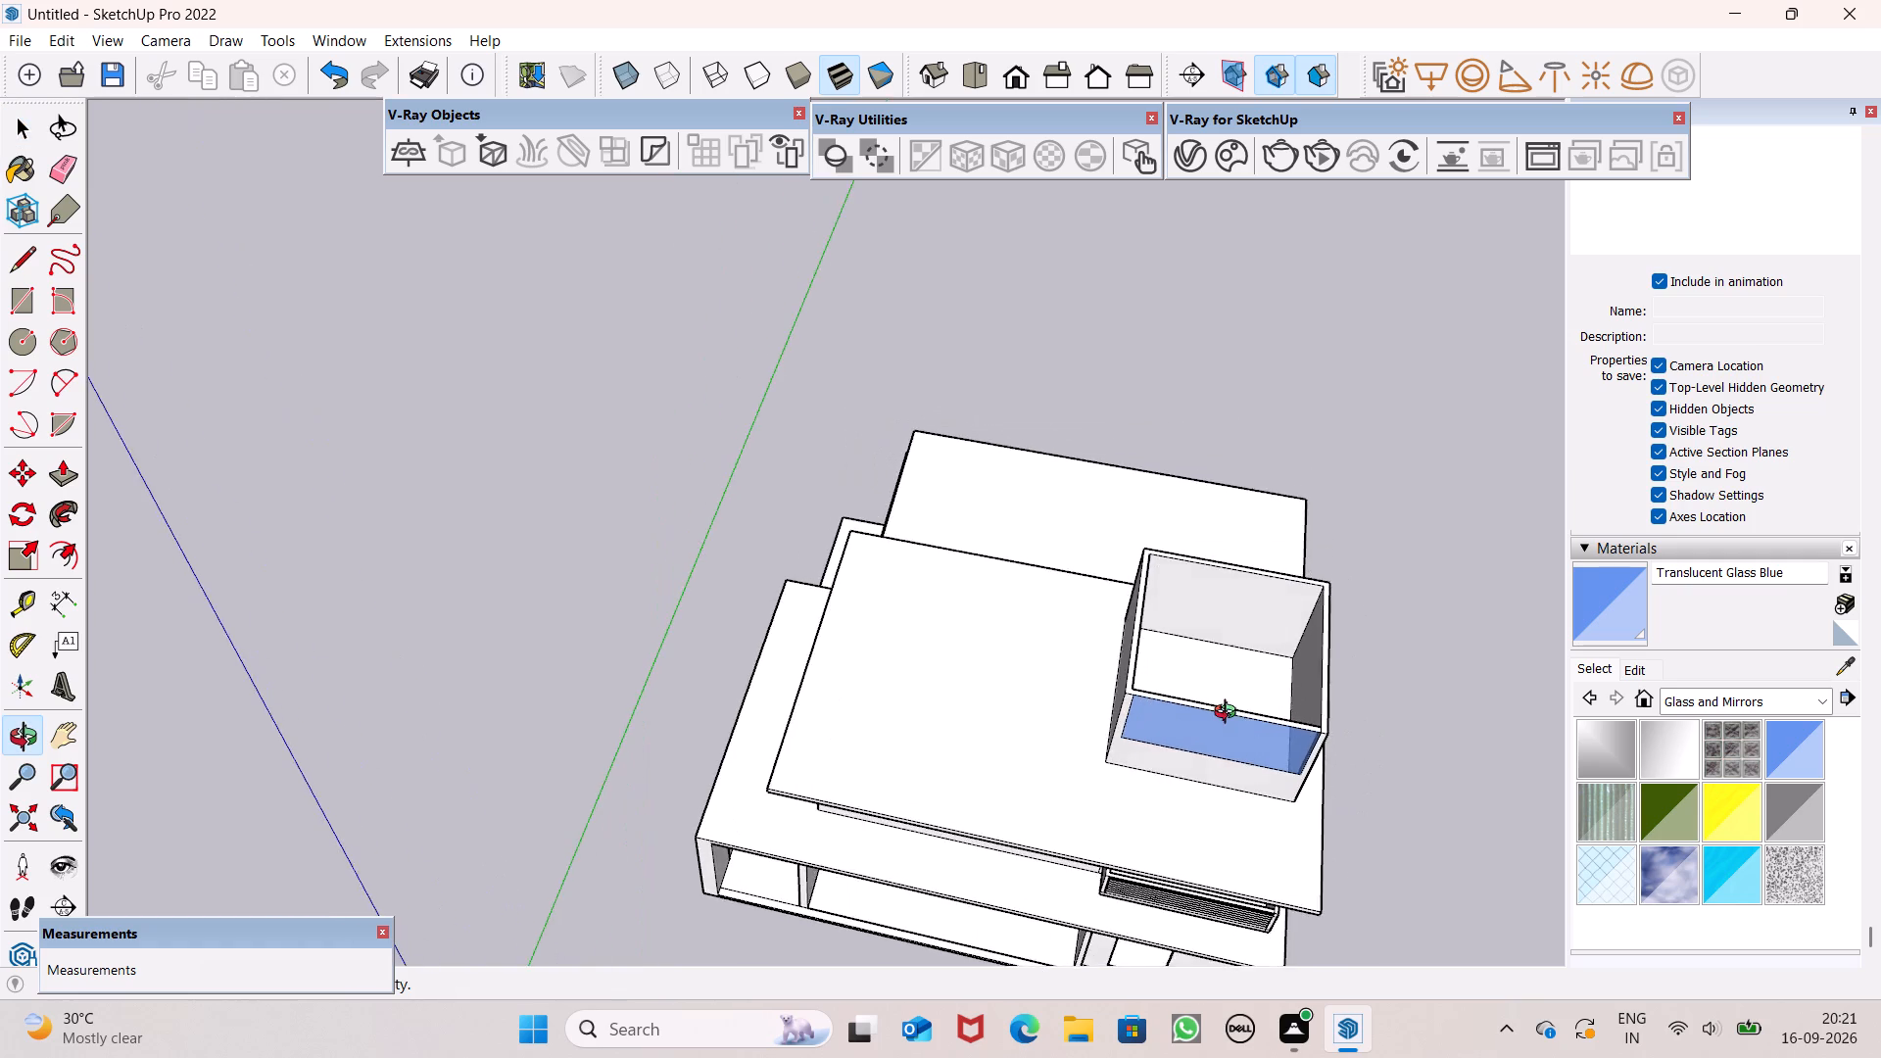
pyautogui.moveTo(1230, 714); pyautogui.dragTo(1311, 683, button='middle')
pyautogui.scroll(1, 1347, 671)
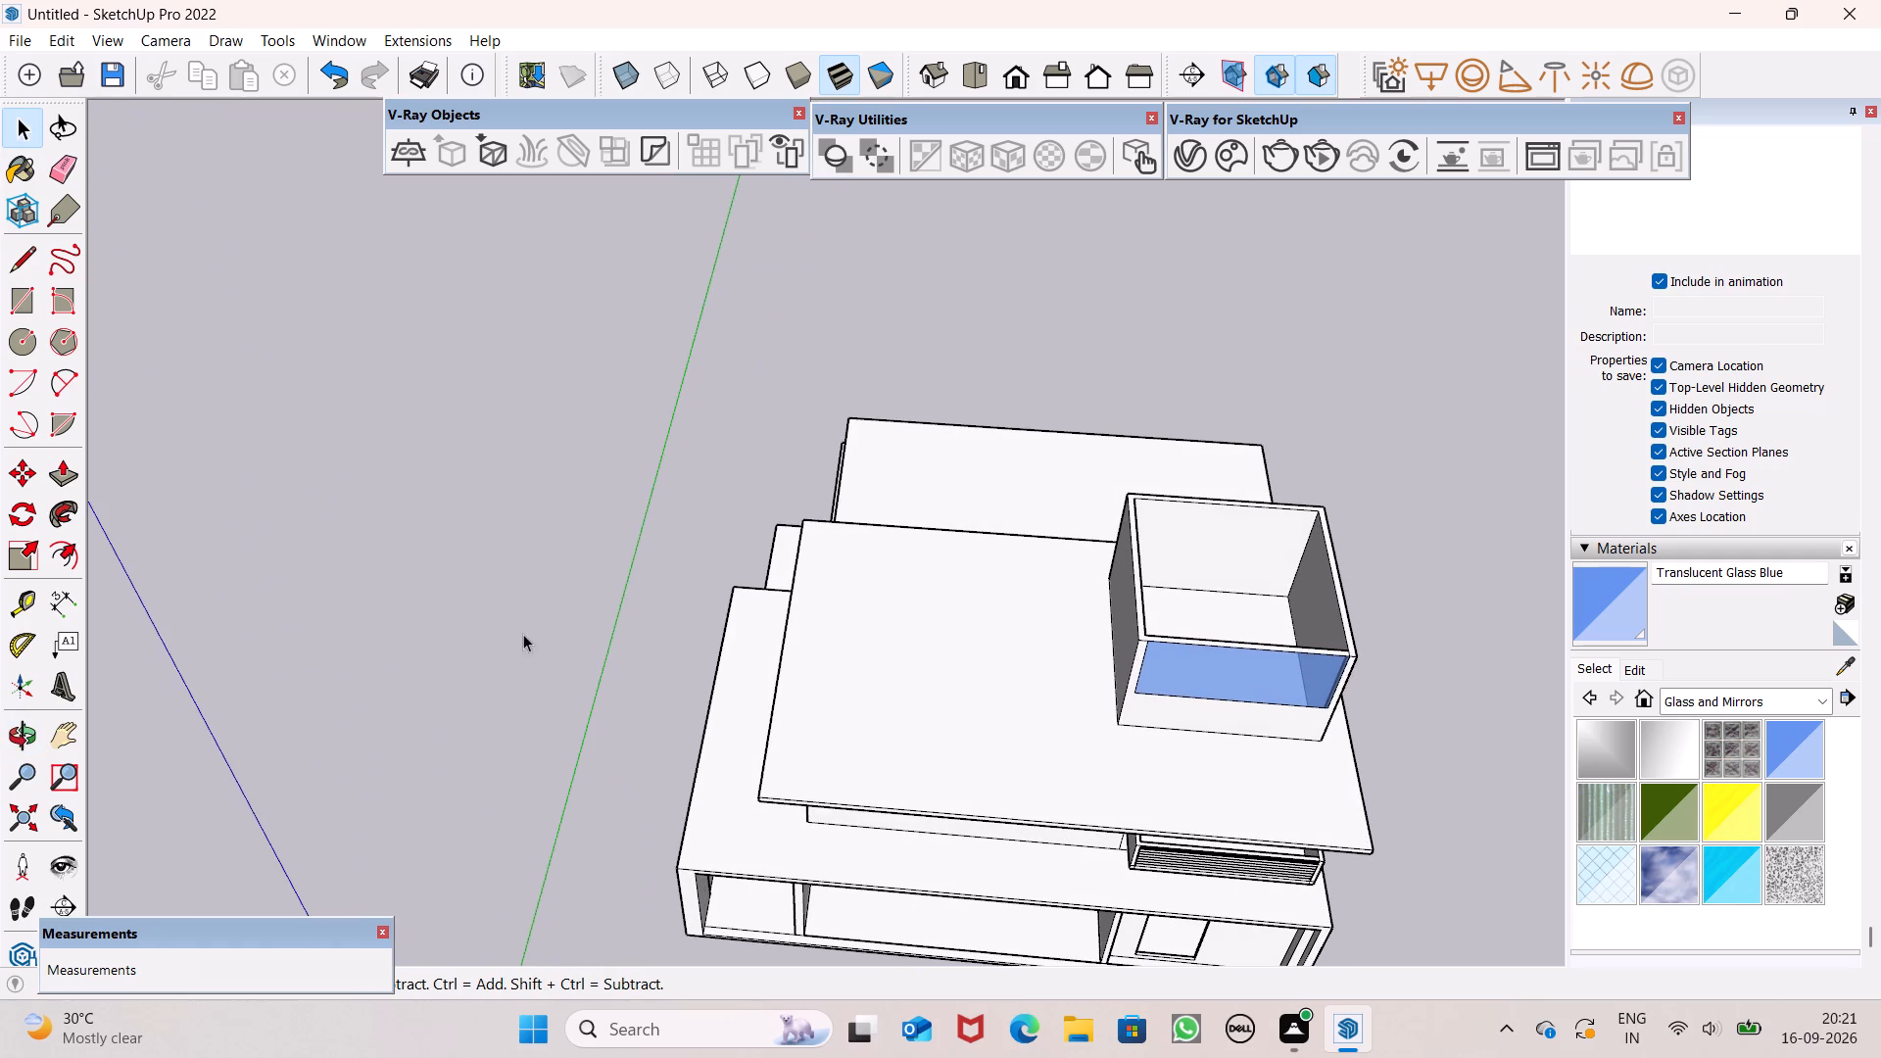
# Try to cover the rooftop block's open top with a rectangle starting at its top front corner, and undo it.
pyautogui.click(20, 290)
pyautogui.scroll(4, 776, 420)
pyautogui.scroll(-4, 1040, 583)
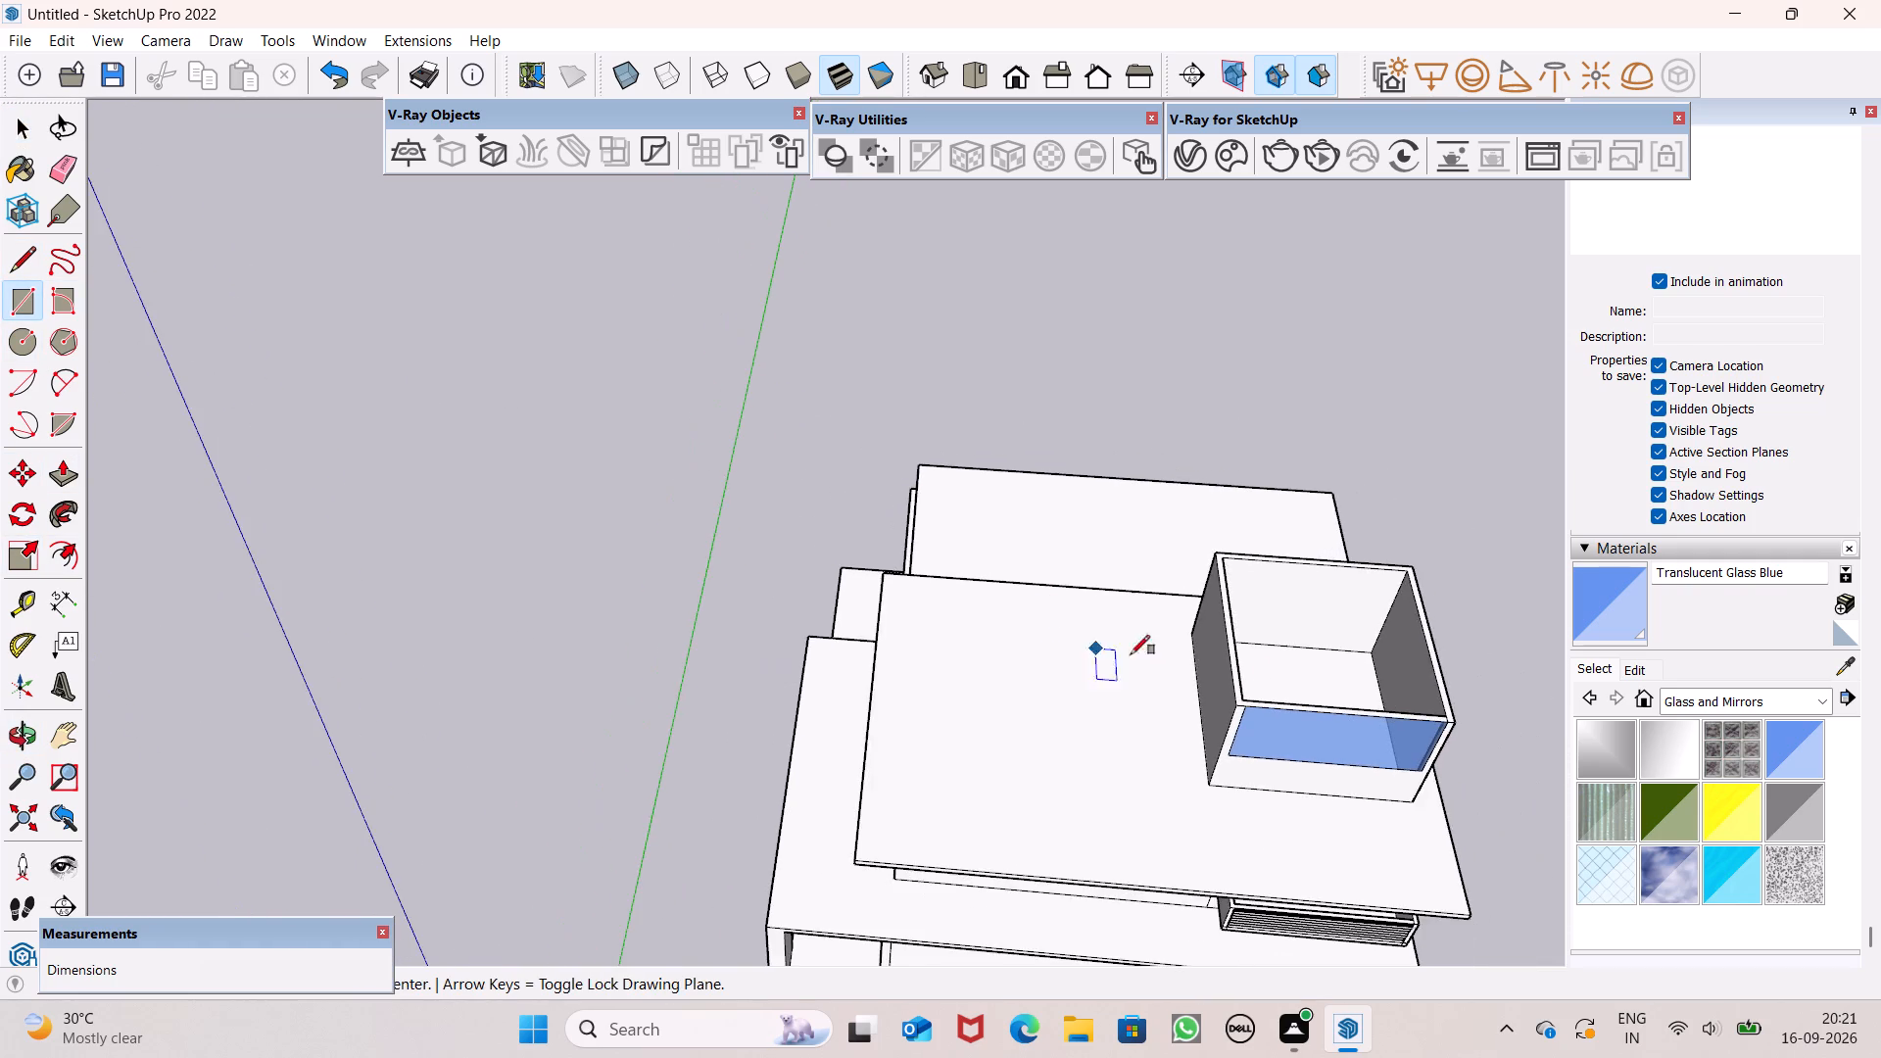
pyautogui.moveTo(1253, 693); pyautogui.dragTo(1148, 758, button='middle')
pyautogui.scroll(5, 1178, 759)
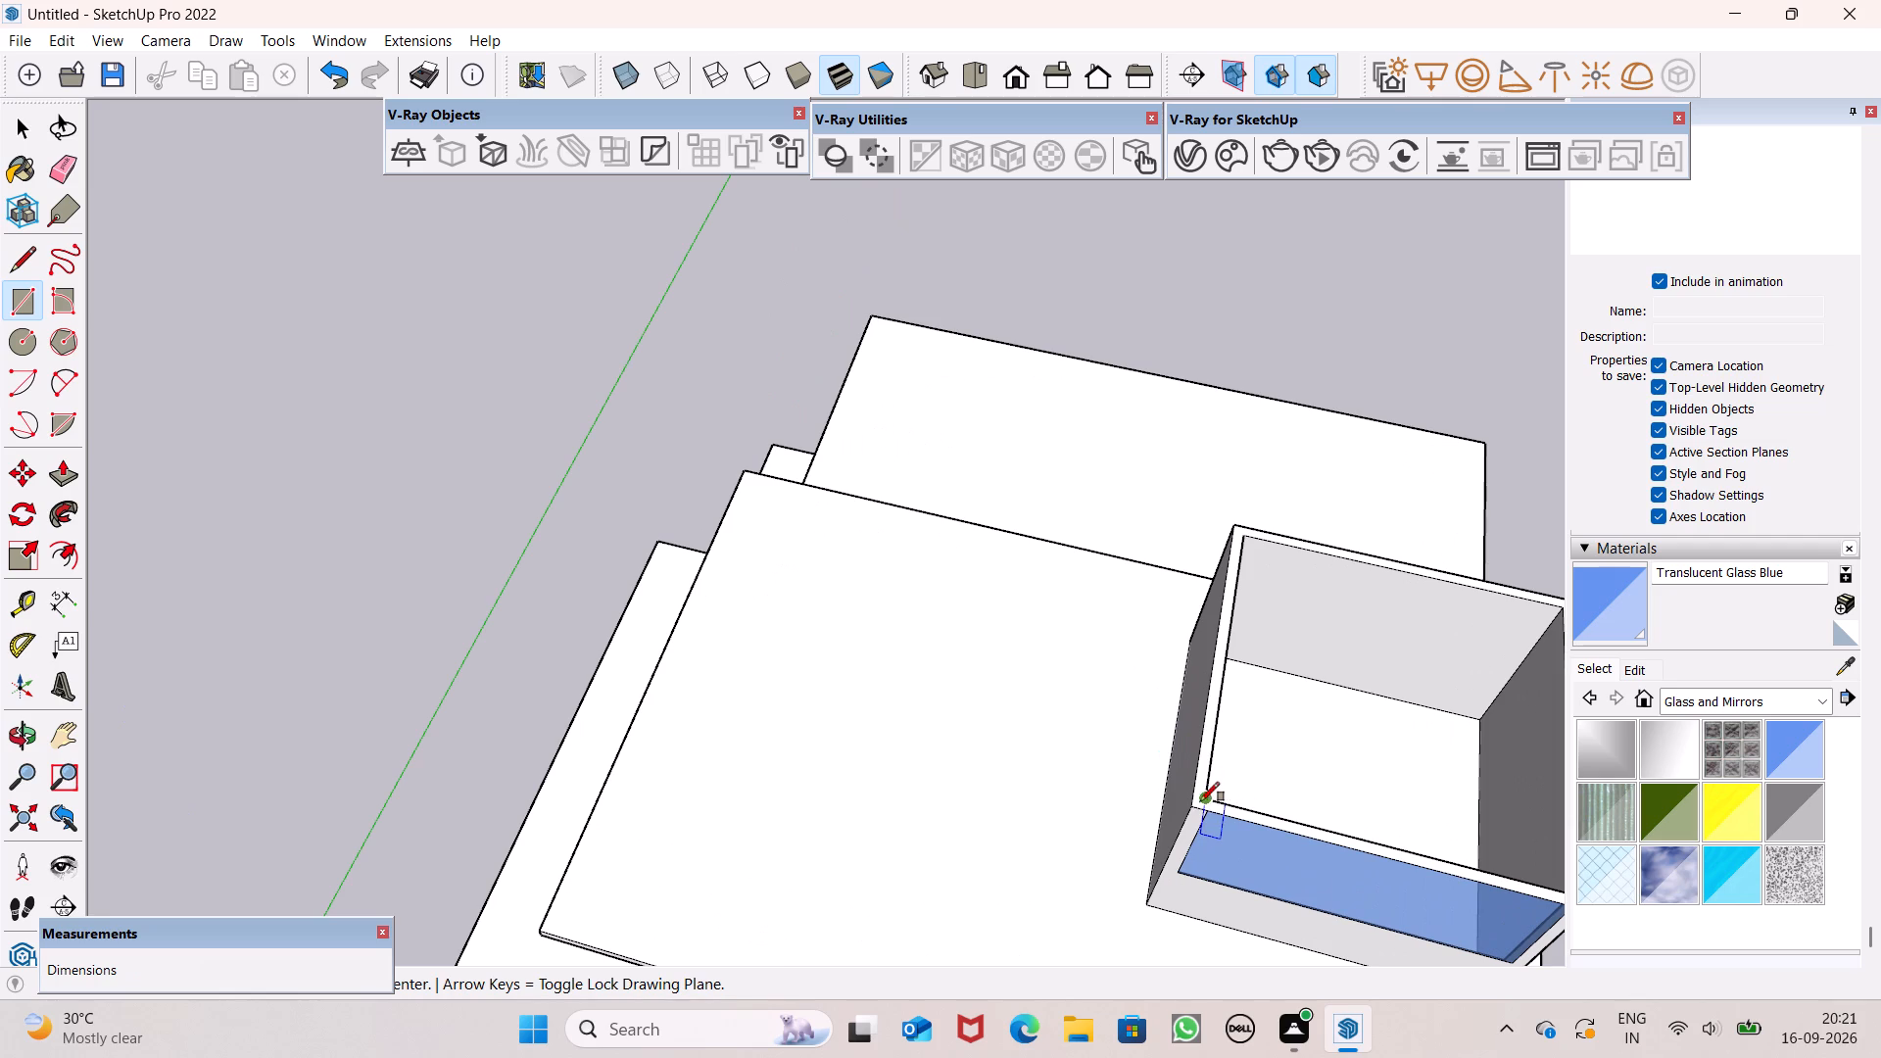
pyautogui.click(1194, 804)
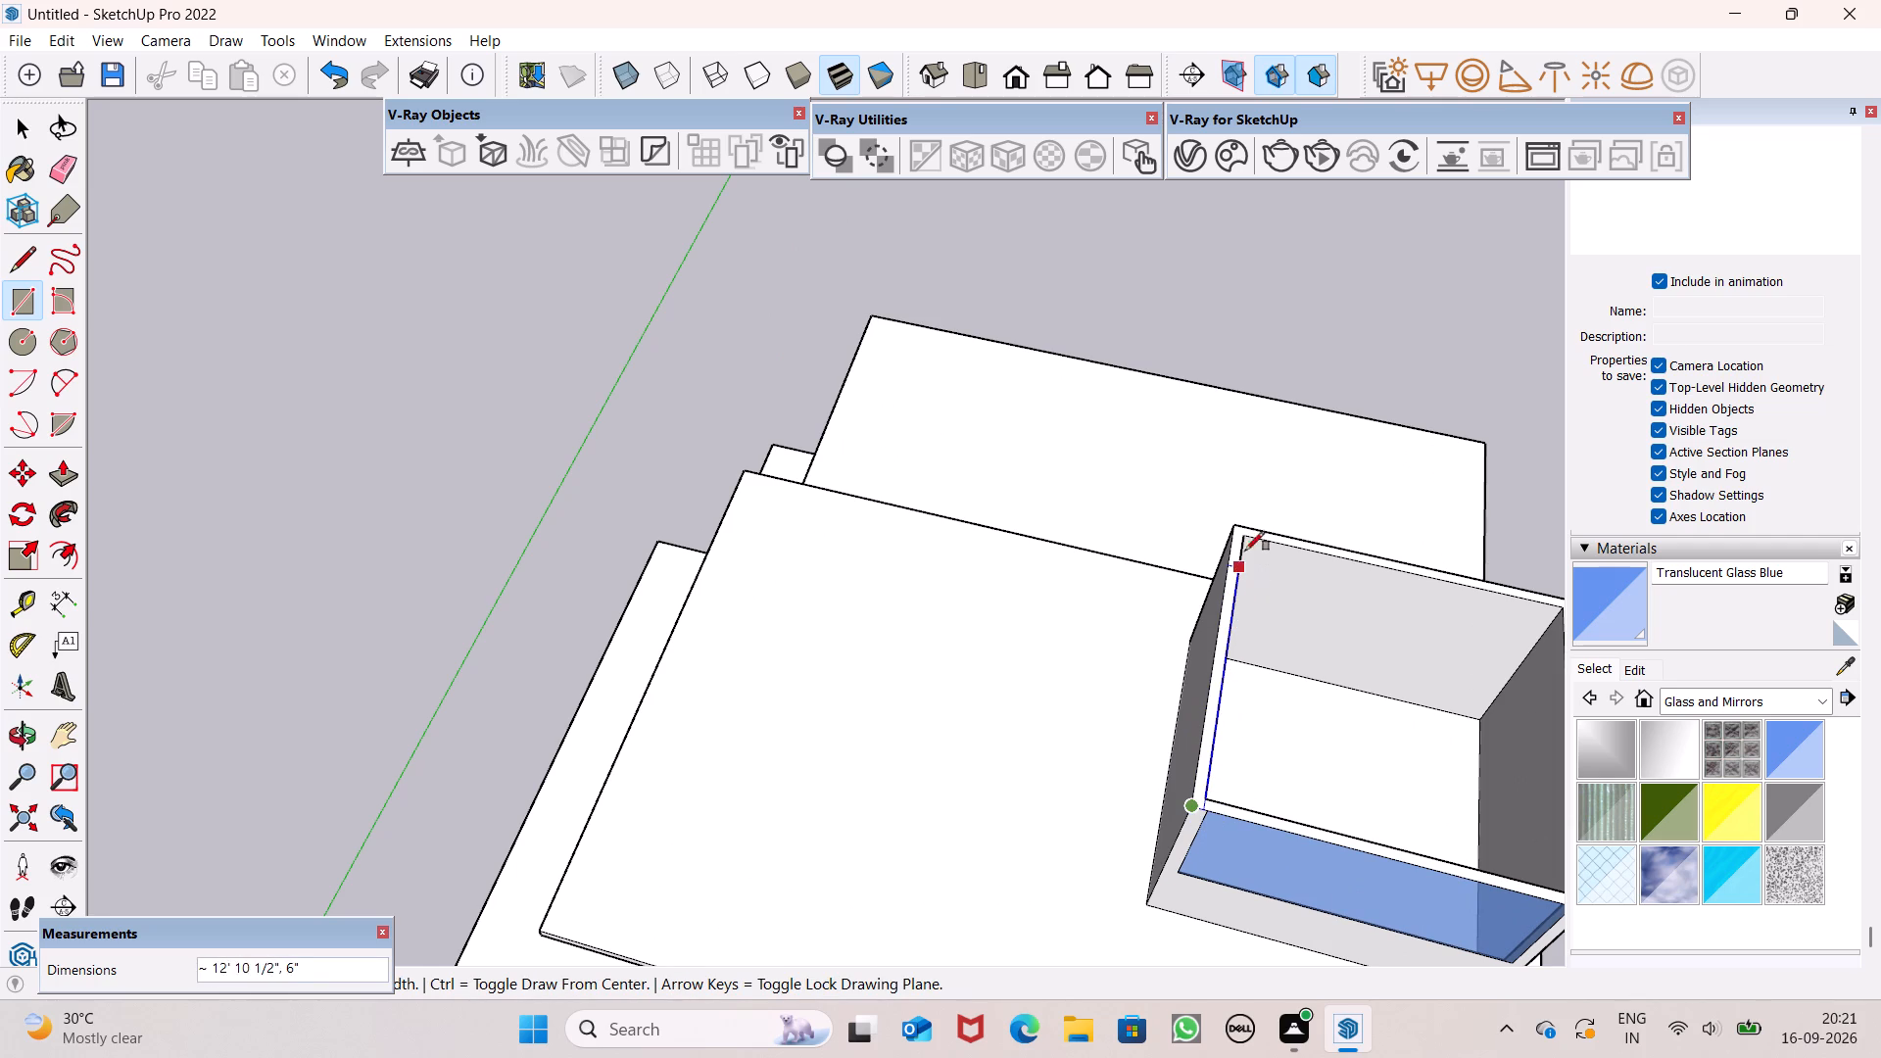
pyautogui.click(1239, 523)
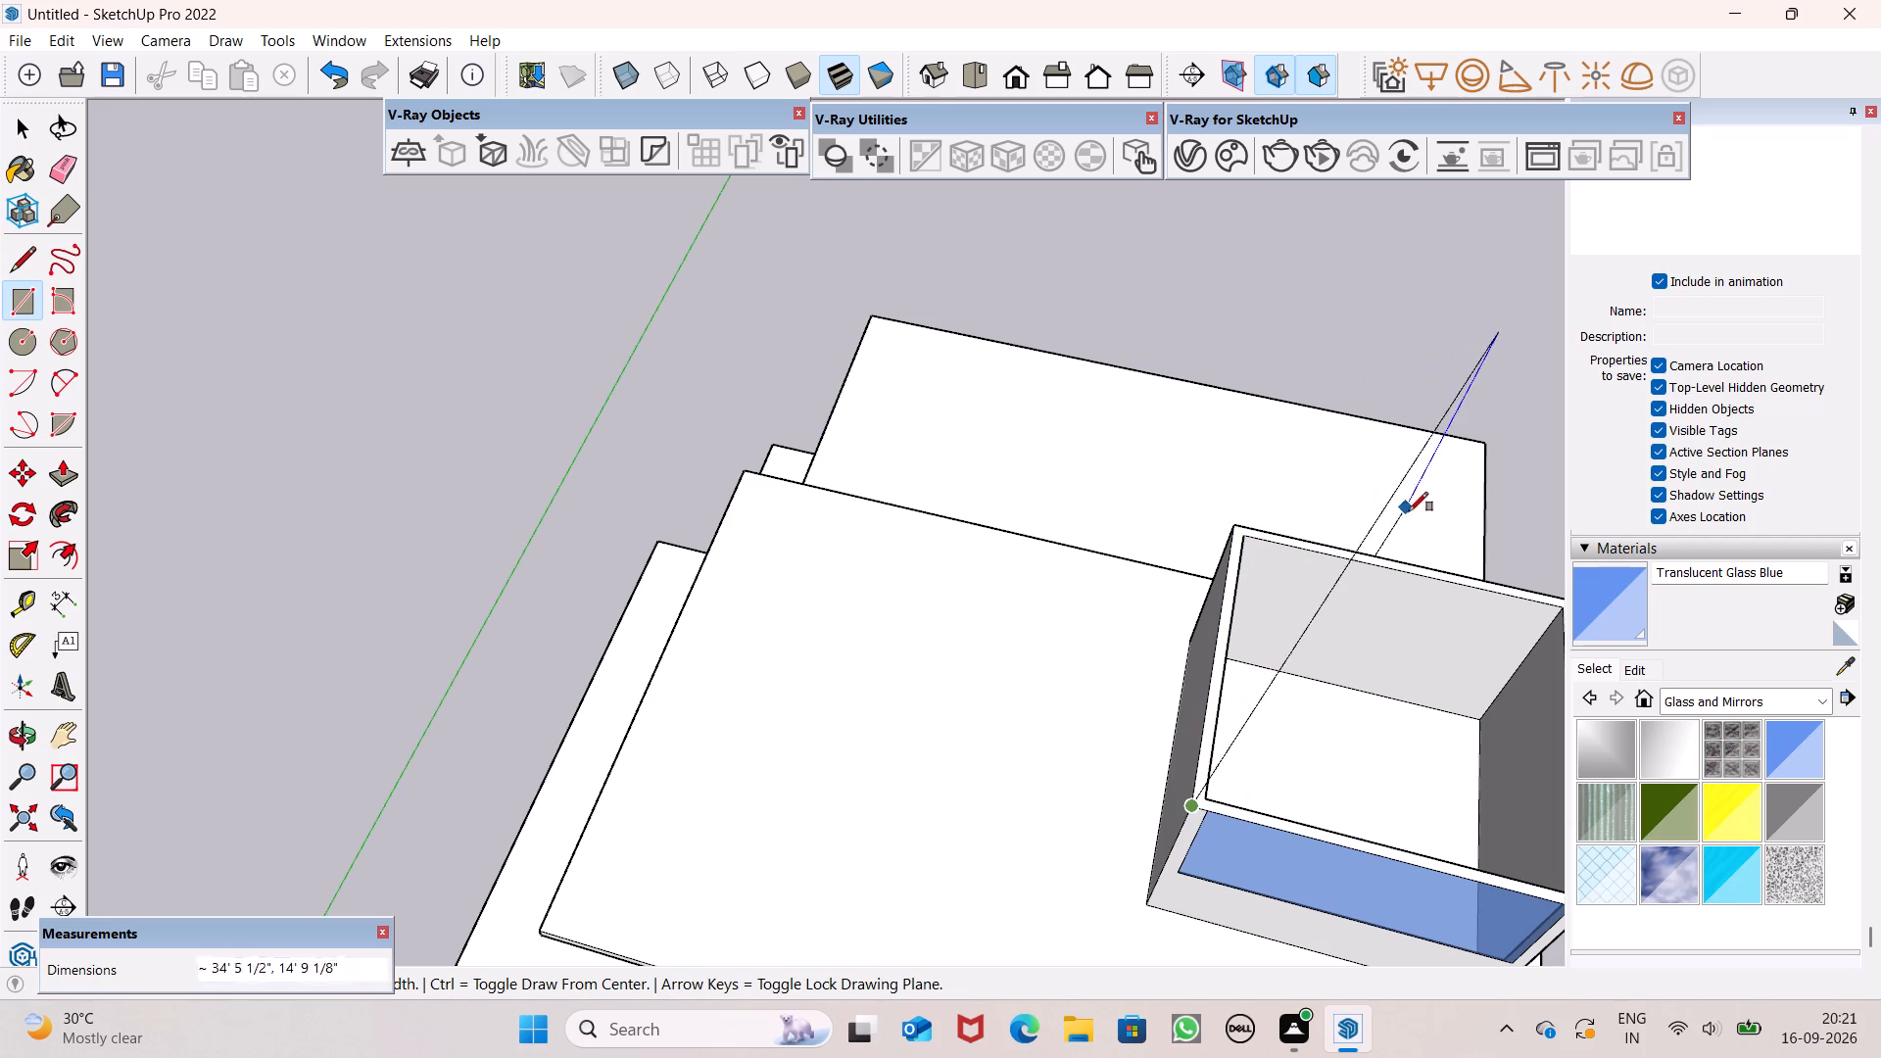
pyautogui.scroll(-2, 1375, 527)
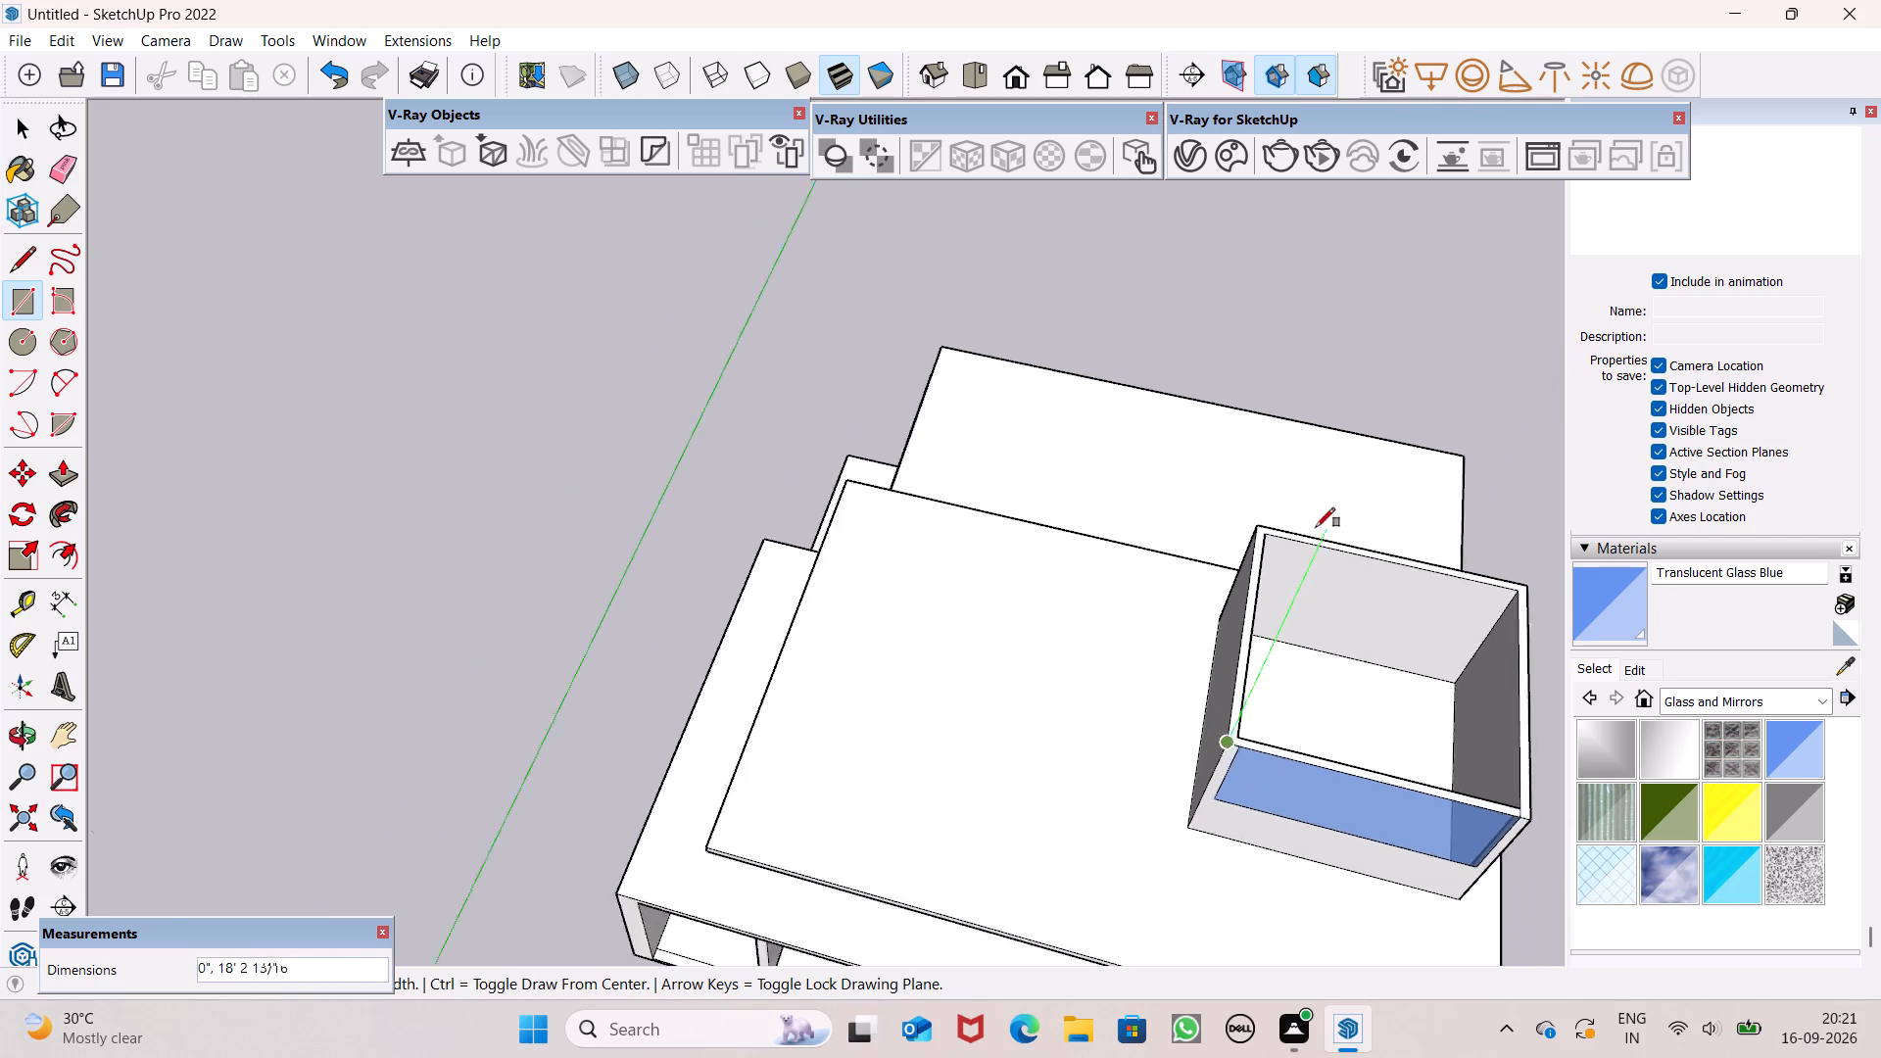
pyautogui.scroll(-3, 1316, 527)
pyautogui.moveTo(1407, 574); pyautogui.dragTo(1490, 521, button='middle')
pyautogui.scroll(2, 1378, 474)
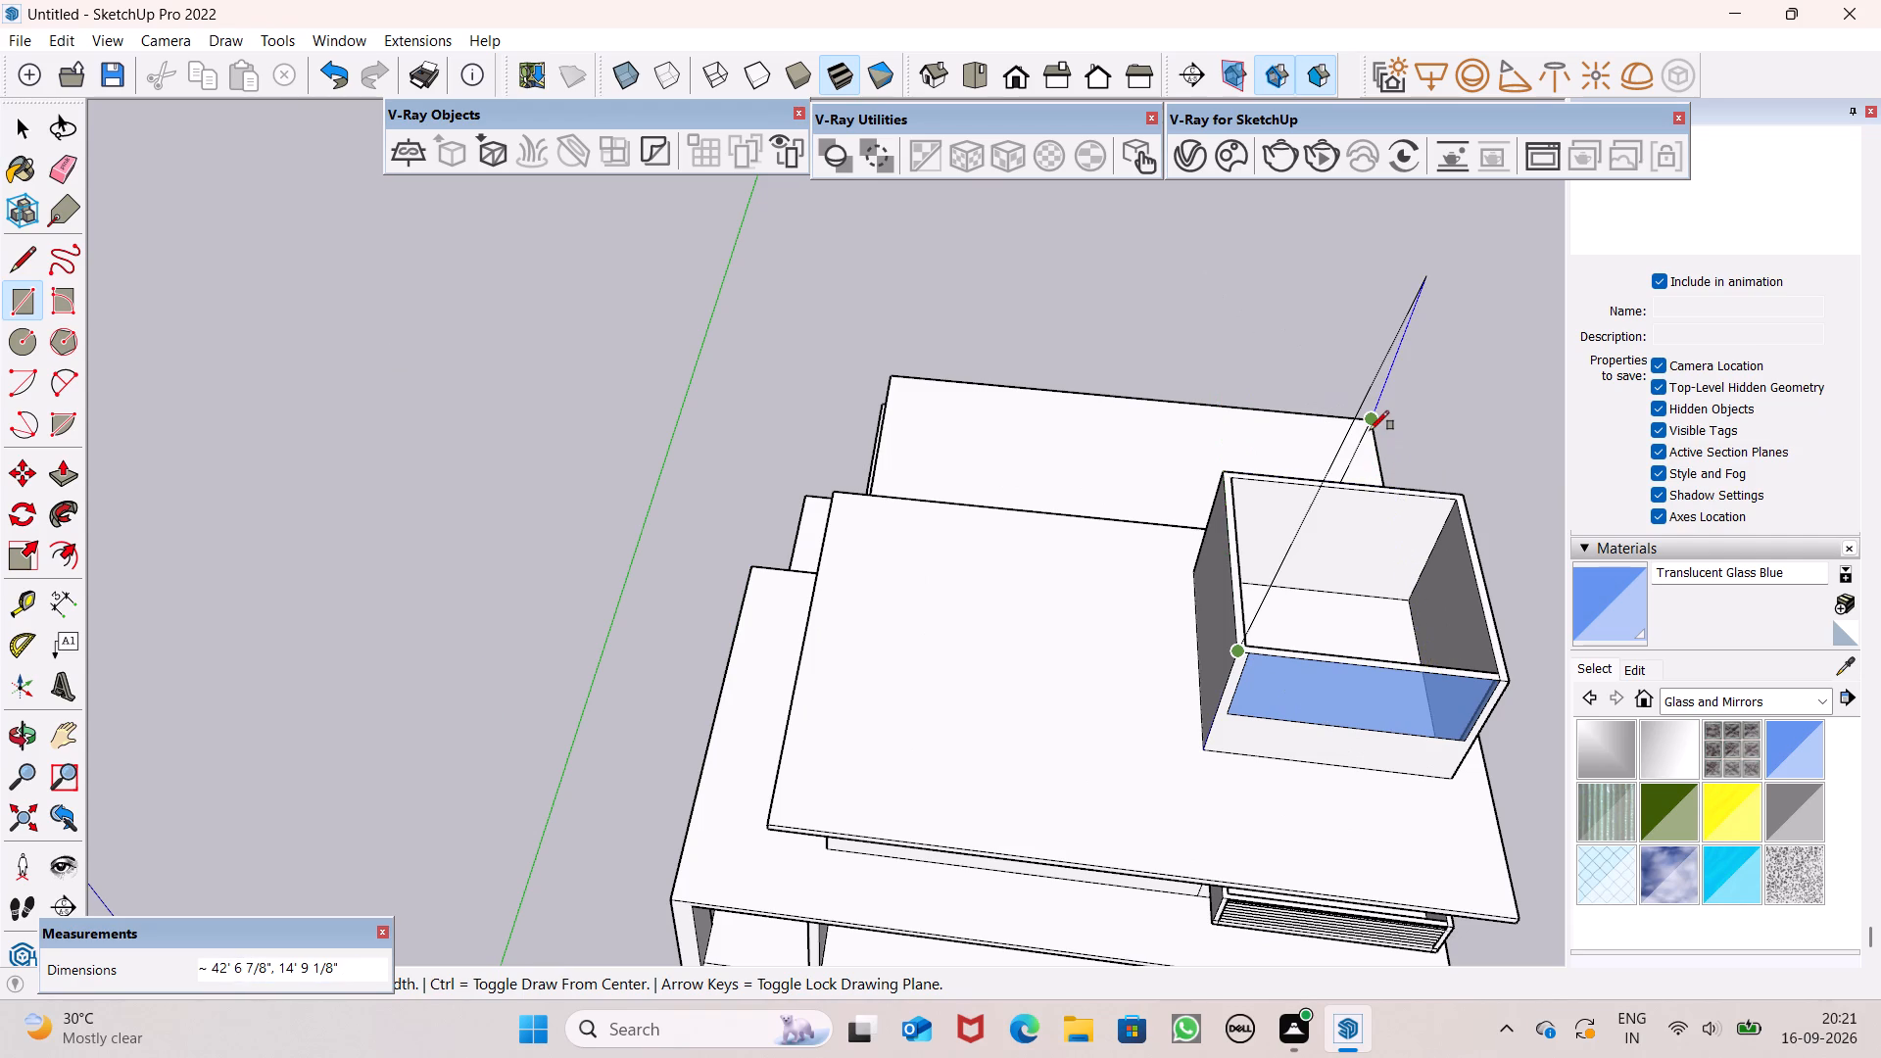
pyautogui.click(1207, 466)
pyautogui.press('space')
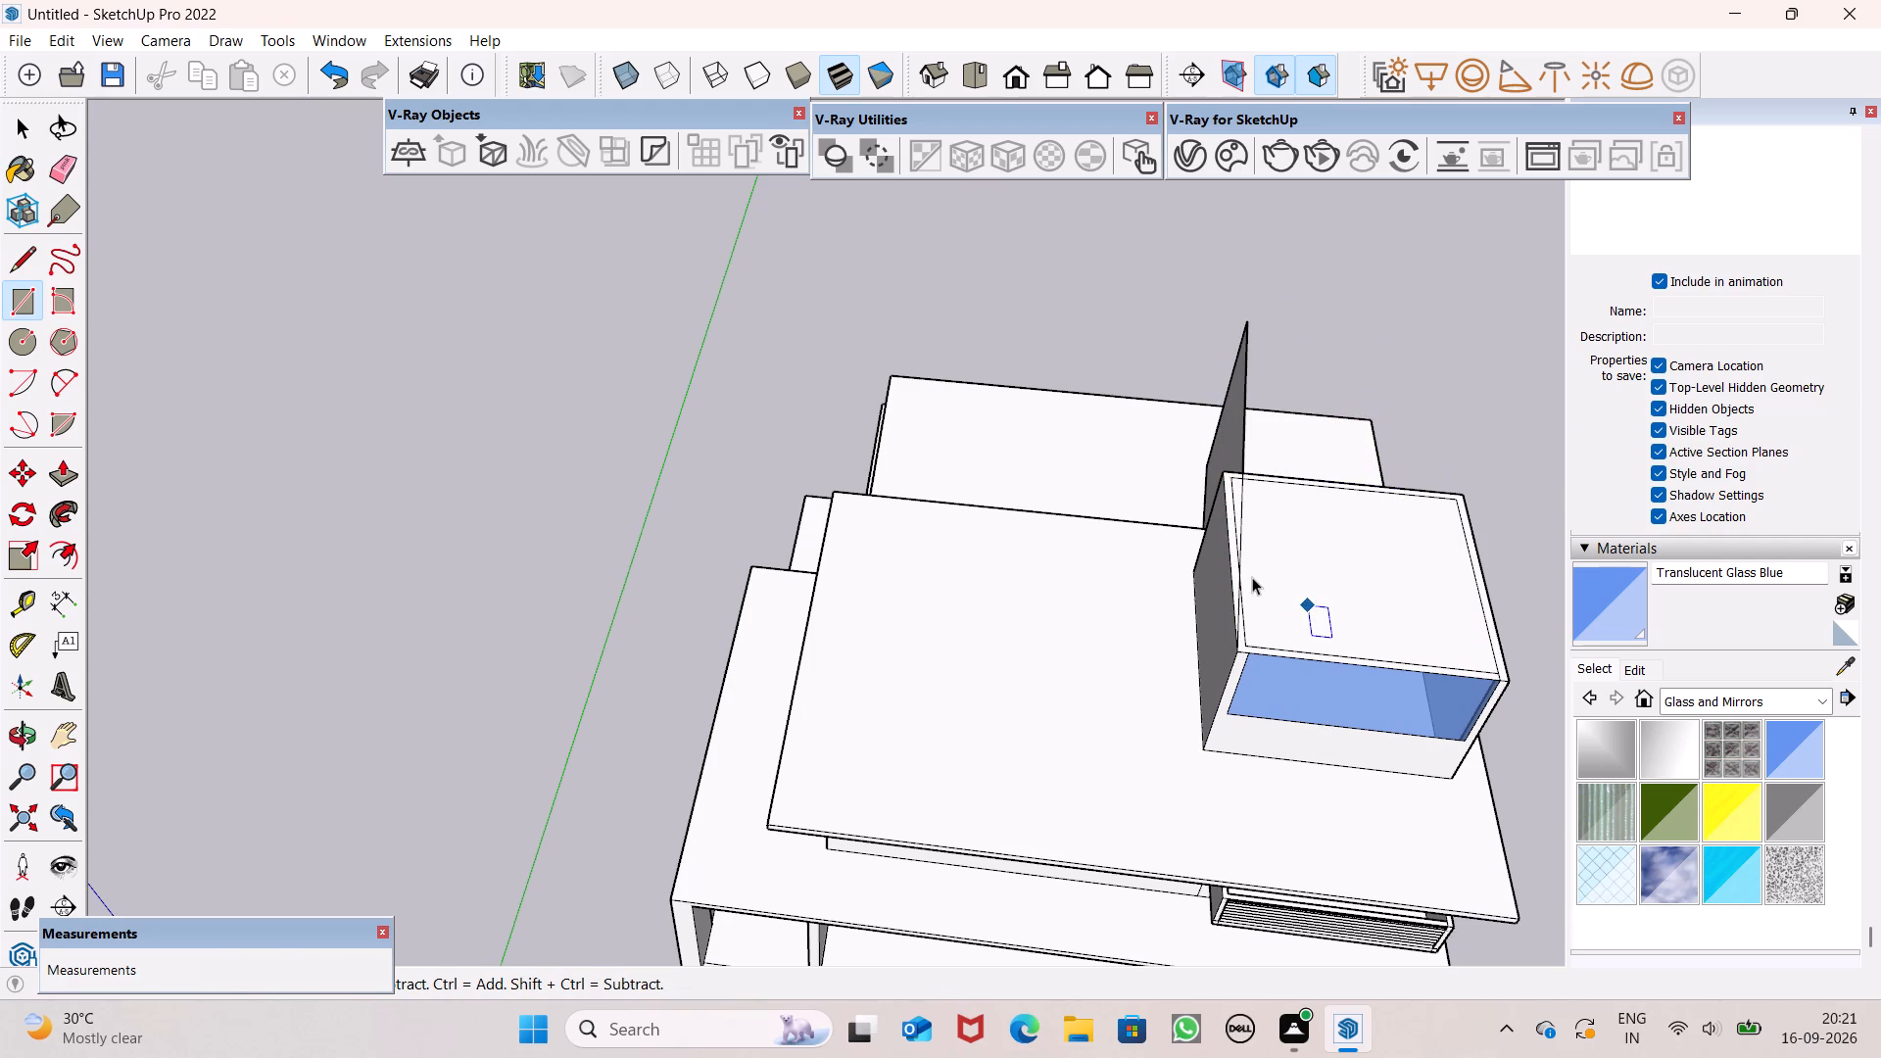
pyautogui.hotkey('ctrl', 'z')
# Draw a rectangle about 23' by 24' on the ground, detached from the house on its balcony side.
pyautogui.scroll(-11, 1251, 583)
pyautogui.moveTo(1346, 627); pyautogui.dragTo(1224, 594, button='middle')
pyautogui.scroll(-12, 1157, 543)
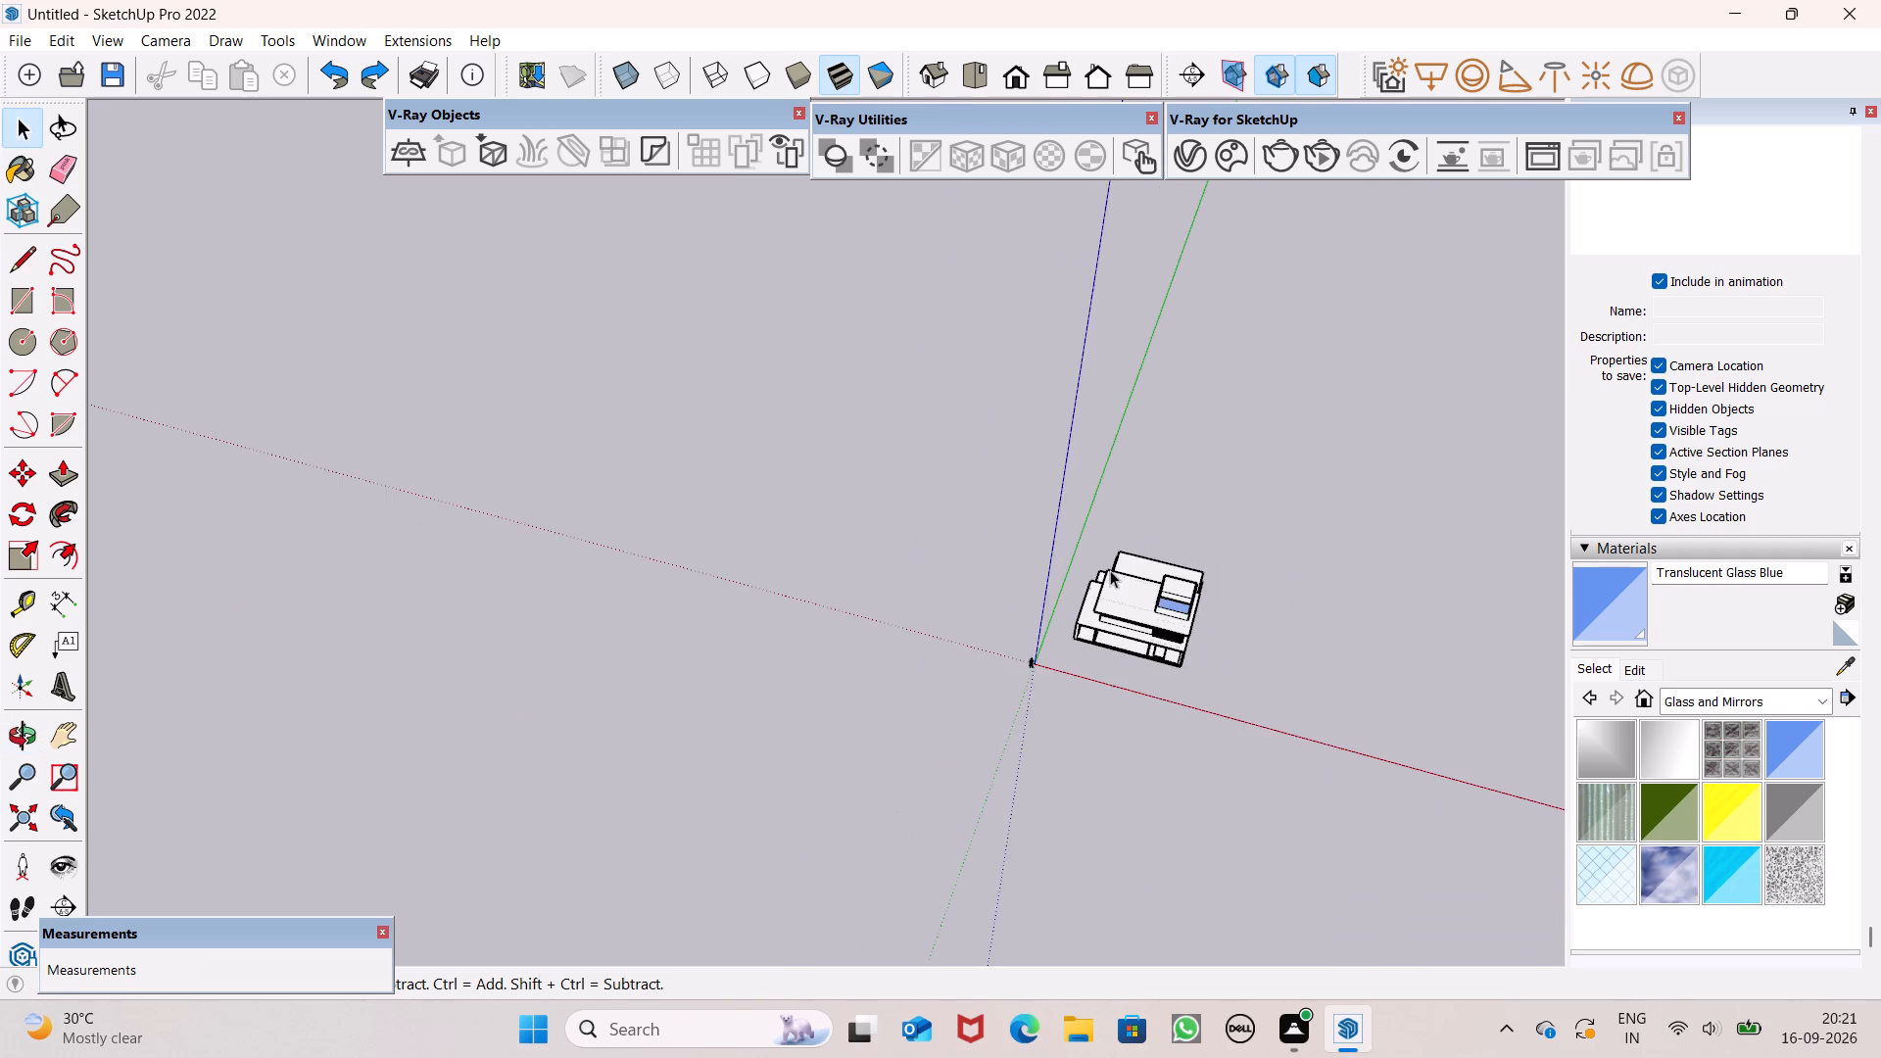
pyautogui.scroll(-7, 1228, 583)
pyautogui.scroll(13, 1304, 626)
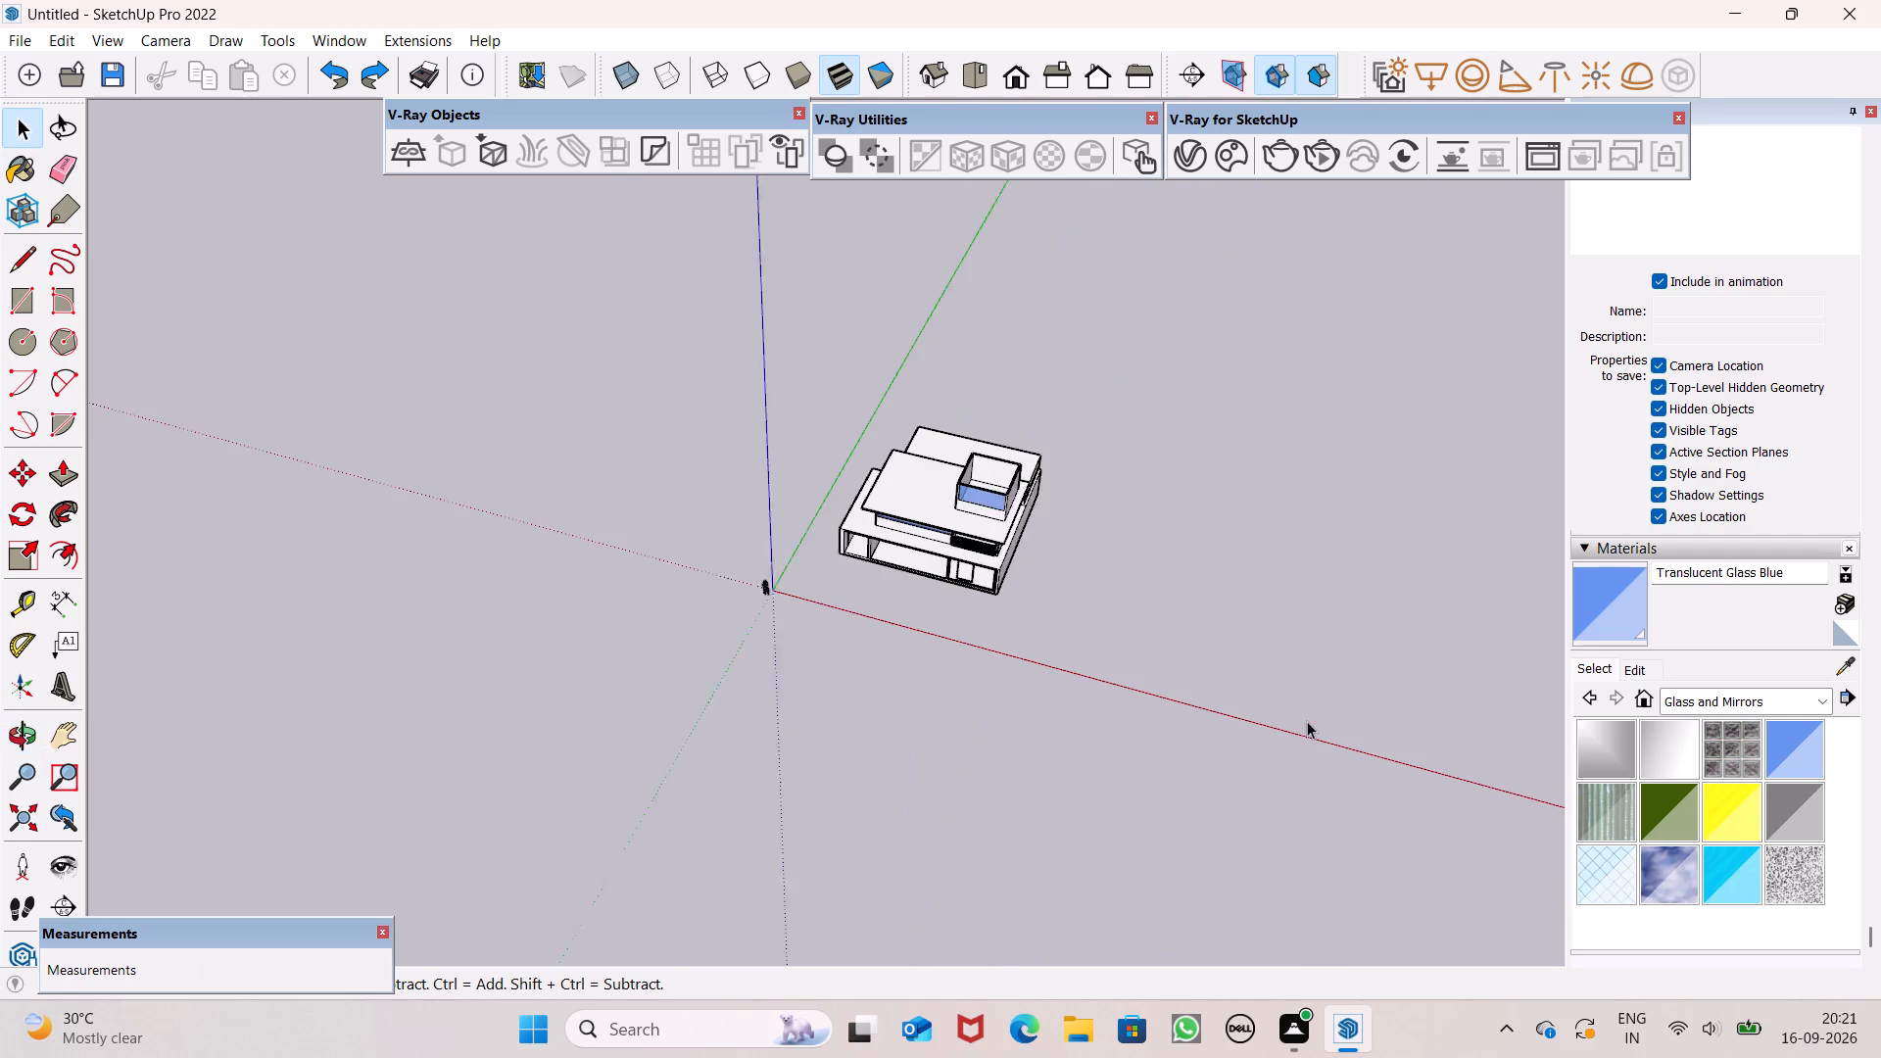
pyautogui.scroll(2, 1307, 721)
pyautogui.moveTo(1297, 733); pyautogui.dragTo(1523, 722, button='middle')
pyautogui.scroll(5, 1365, 532)
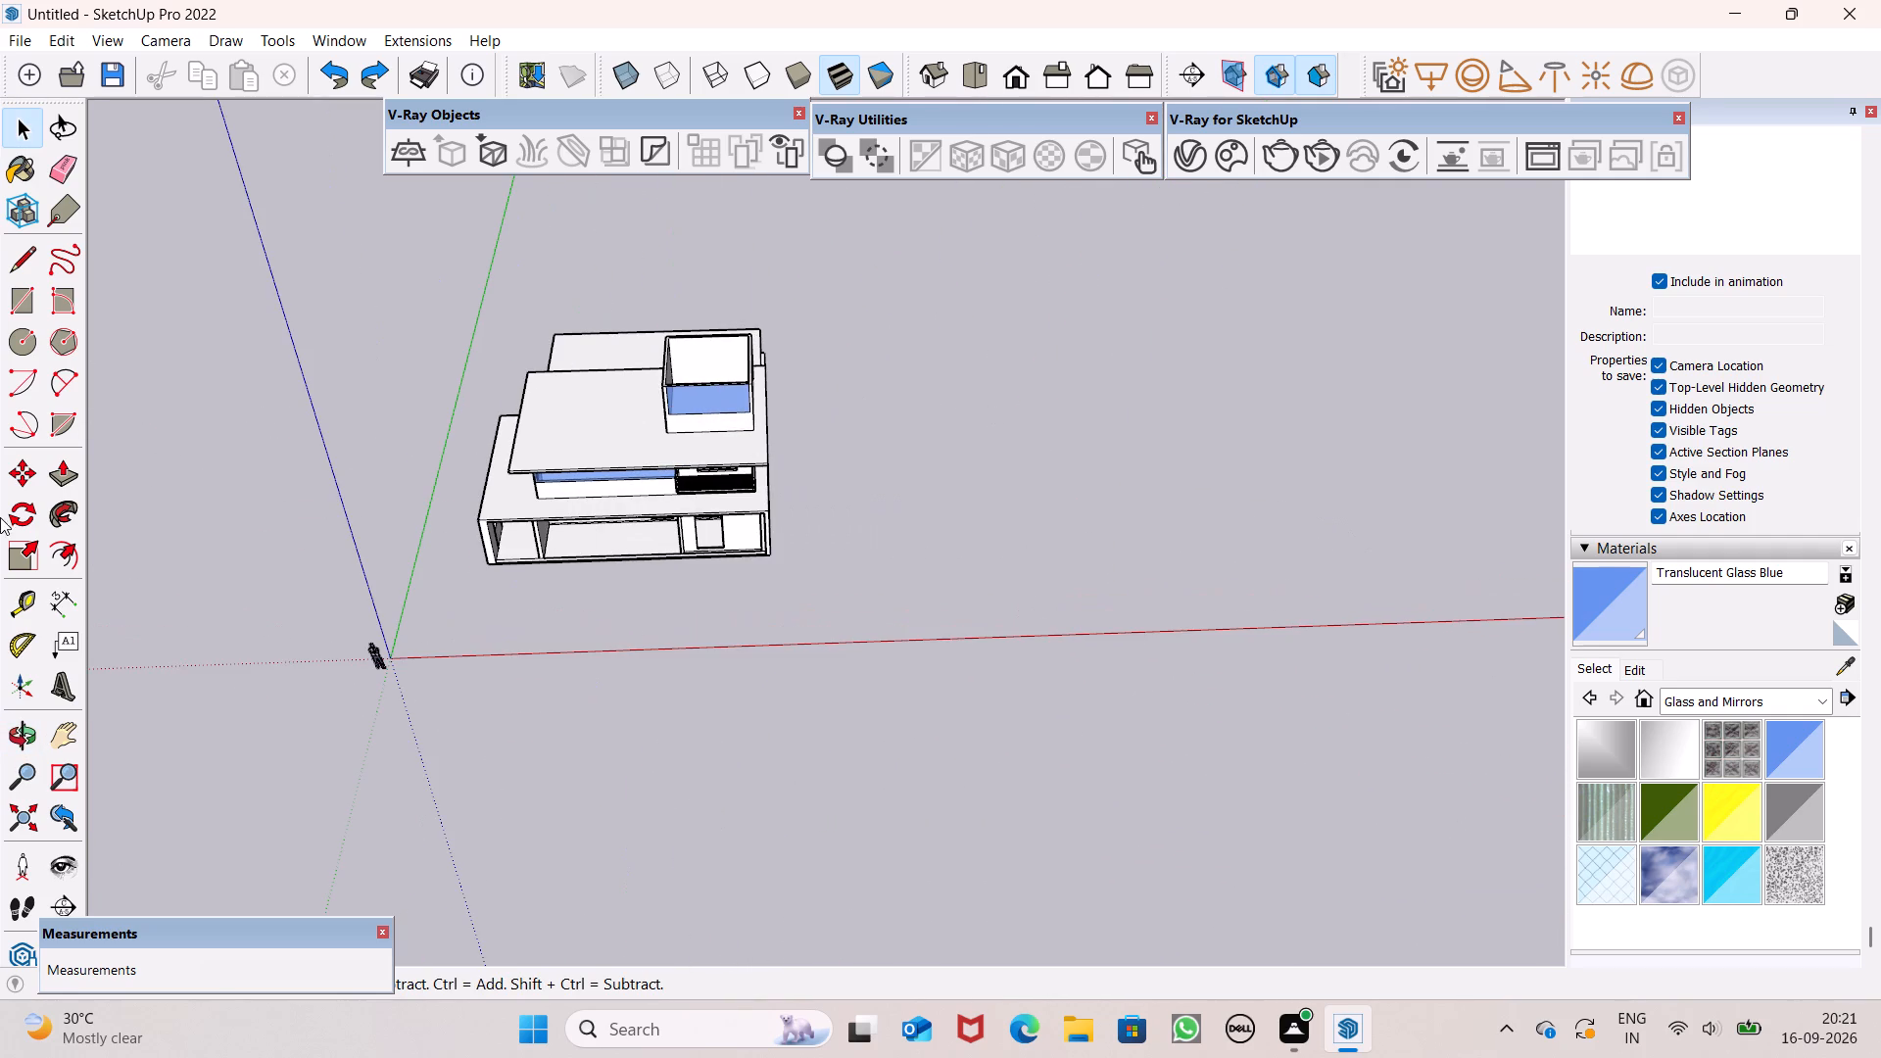
pyautogui.click(34, 304)
pyautogui.scroll(6, 1049, 379)
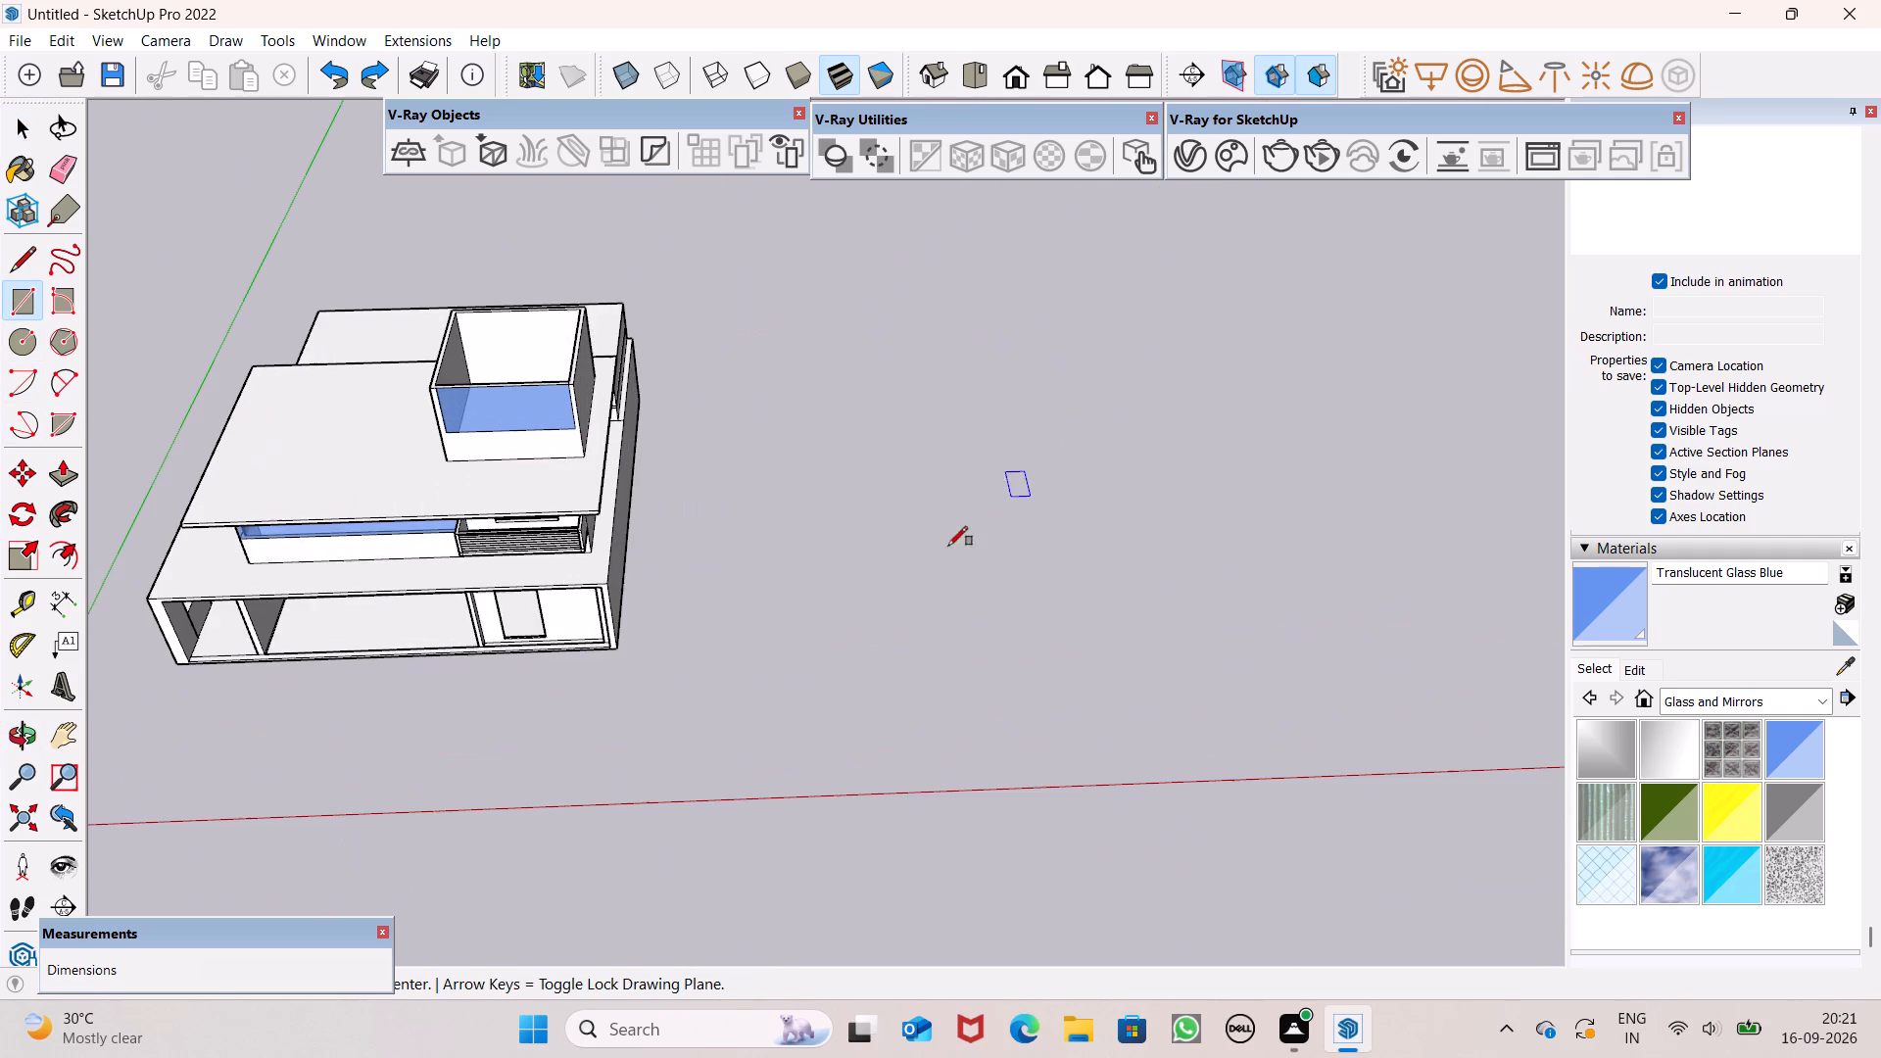
pyautogui.click(838, 517)
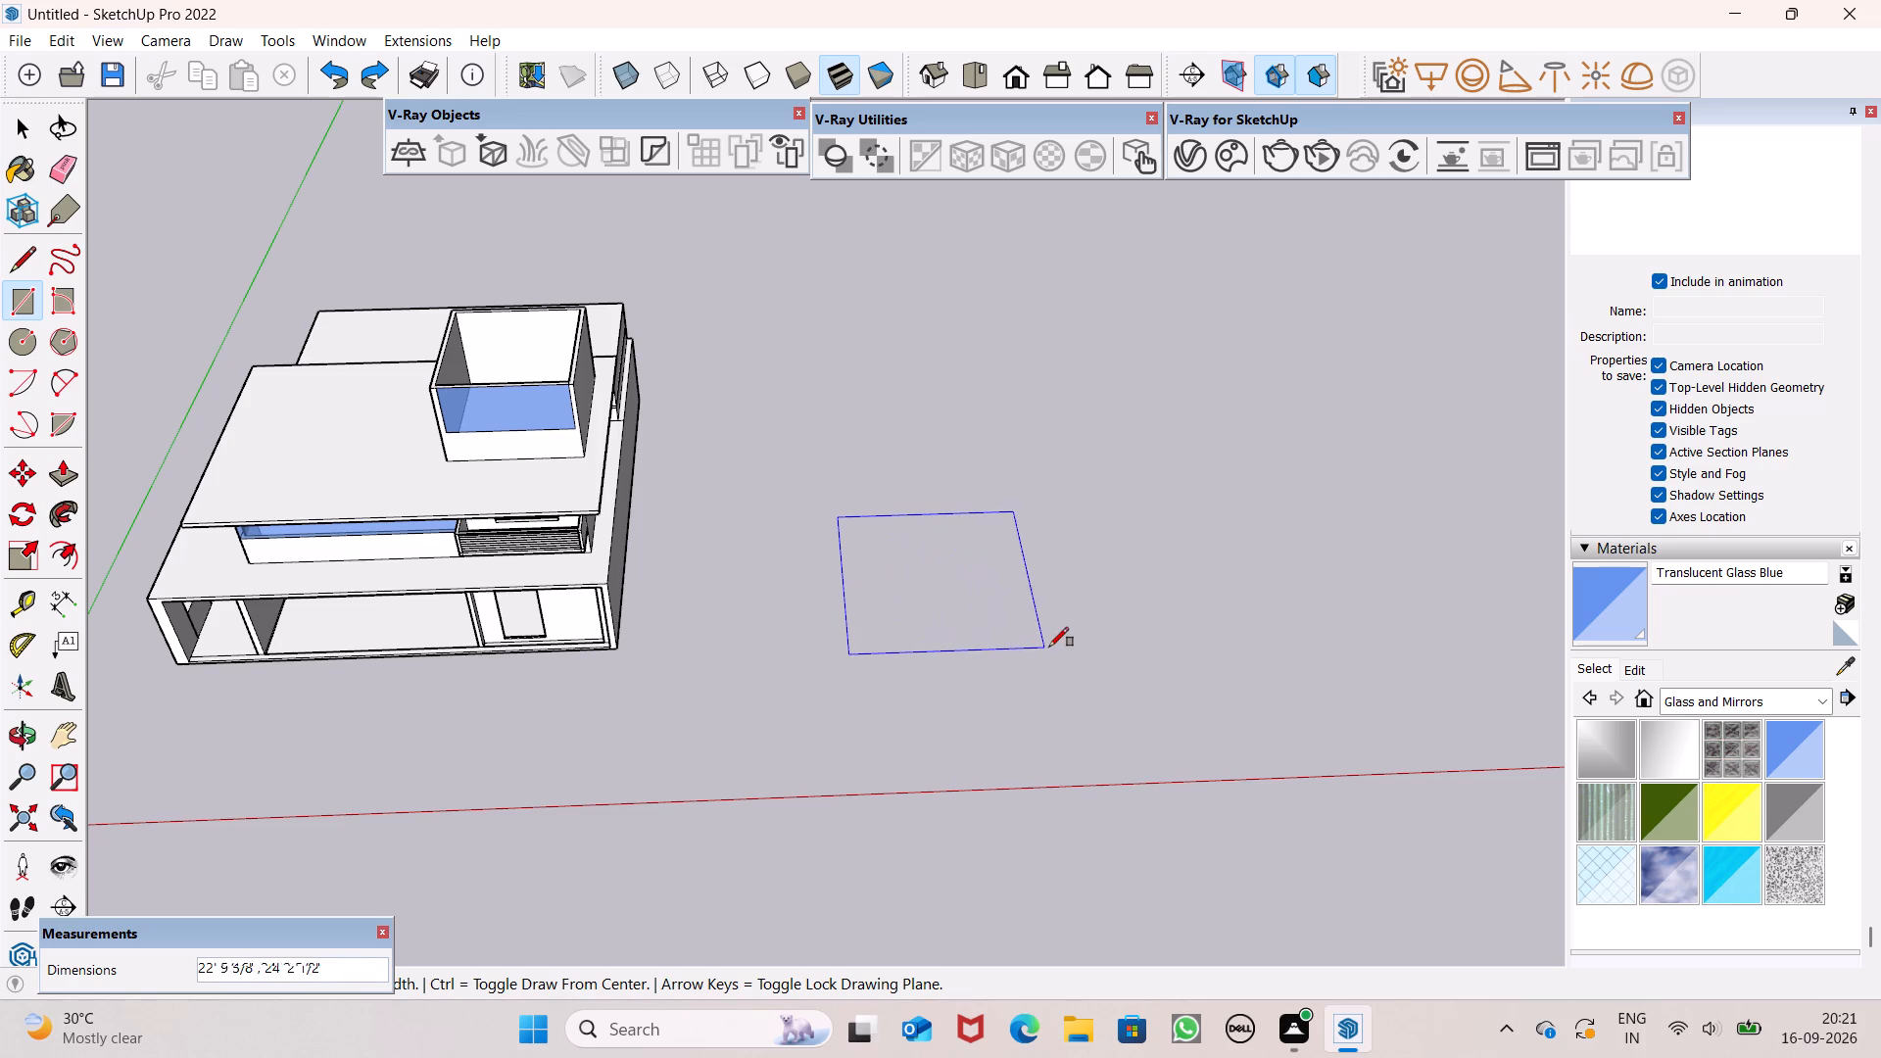
pyautogui.click(1046, 649)
pyautogui.press('space')
# Push/Pull the new ground rectangle upward into a tall, roughly cube-shaped block.
pyautogui.moveTo(1151, 630); pyautogui.dragTo(1138, 743, button='middle')
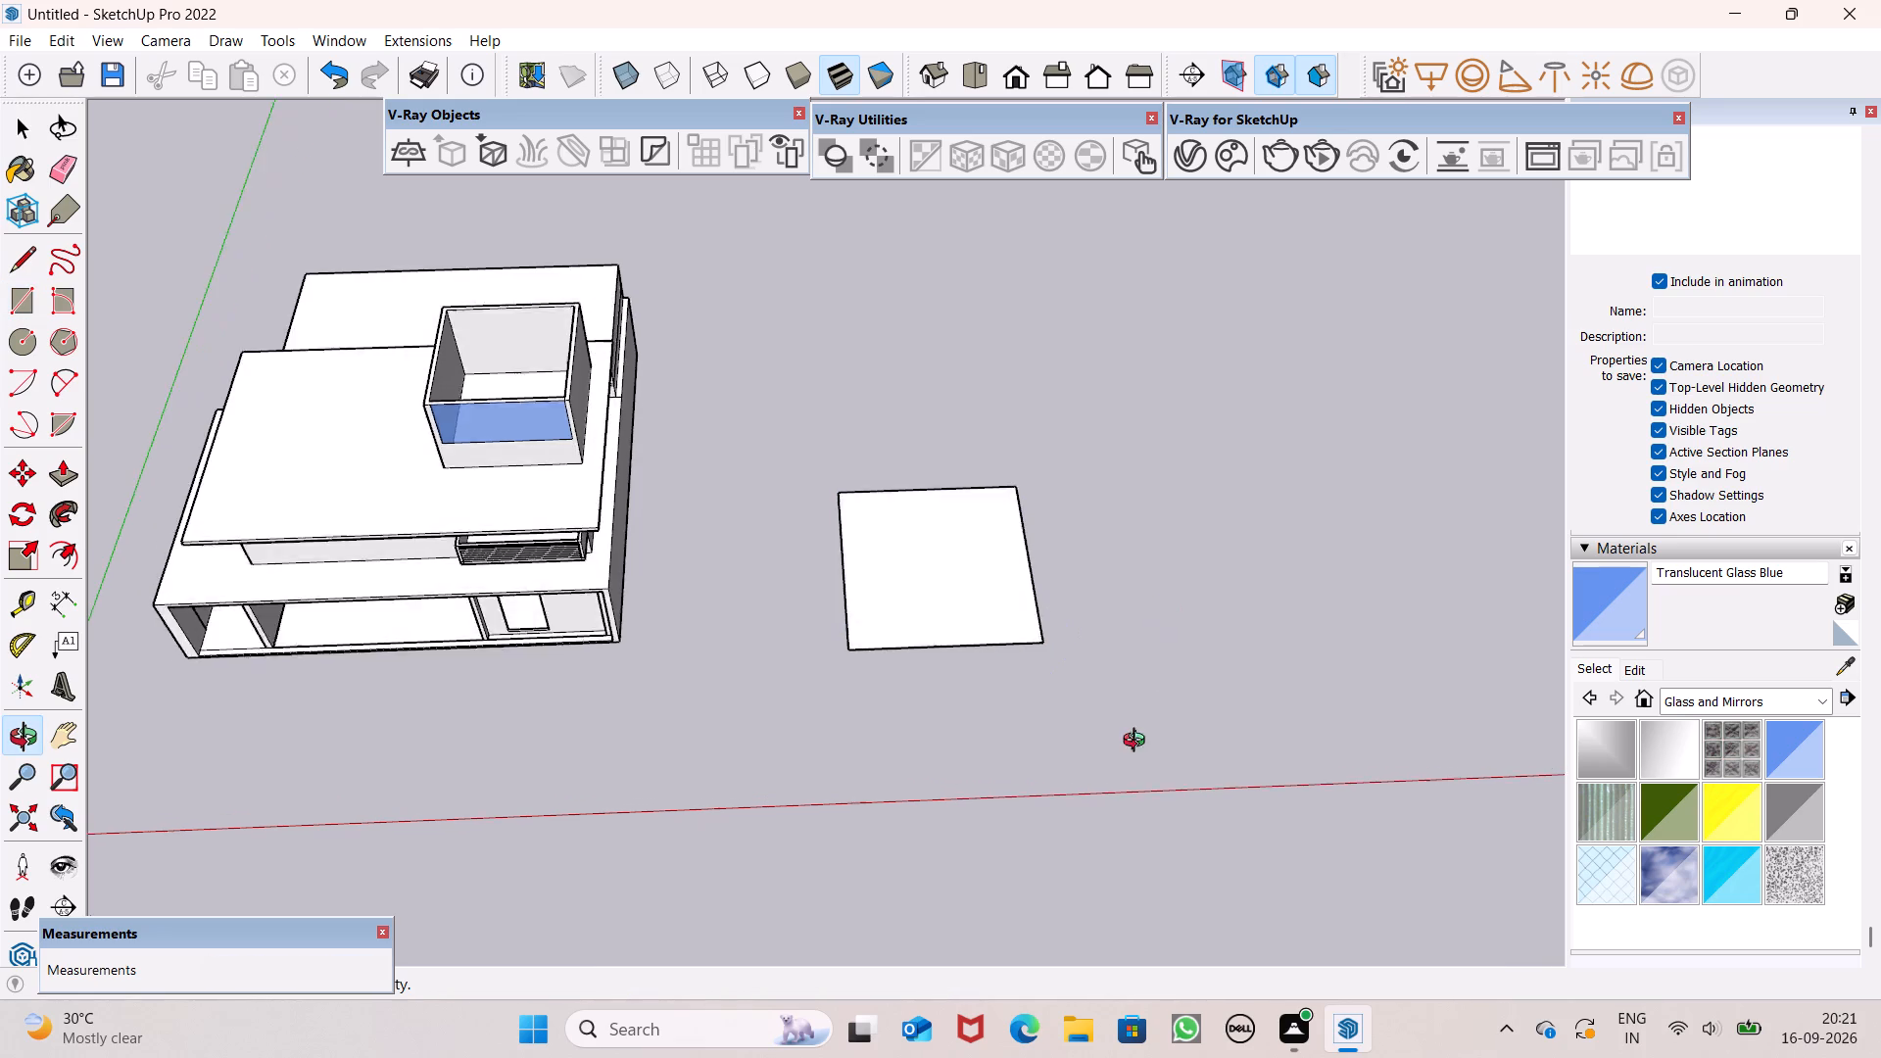
pyautogui.moveTo(1138, 743); pyautogui.dragTo(1117, 876, button='middle')
pyautogui.scroll(4, 1106, 668)
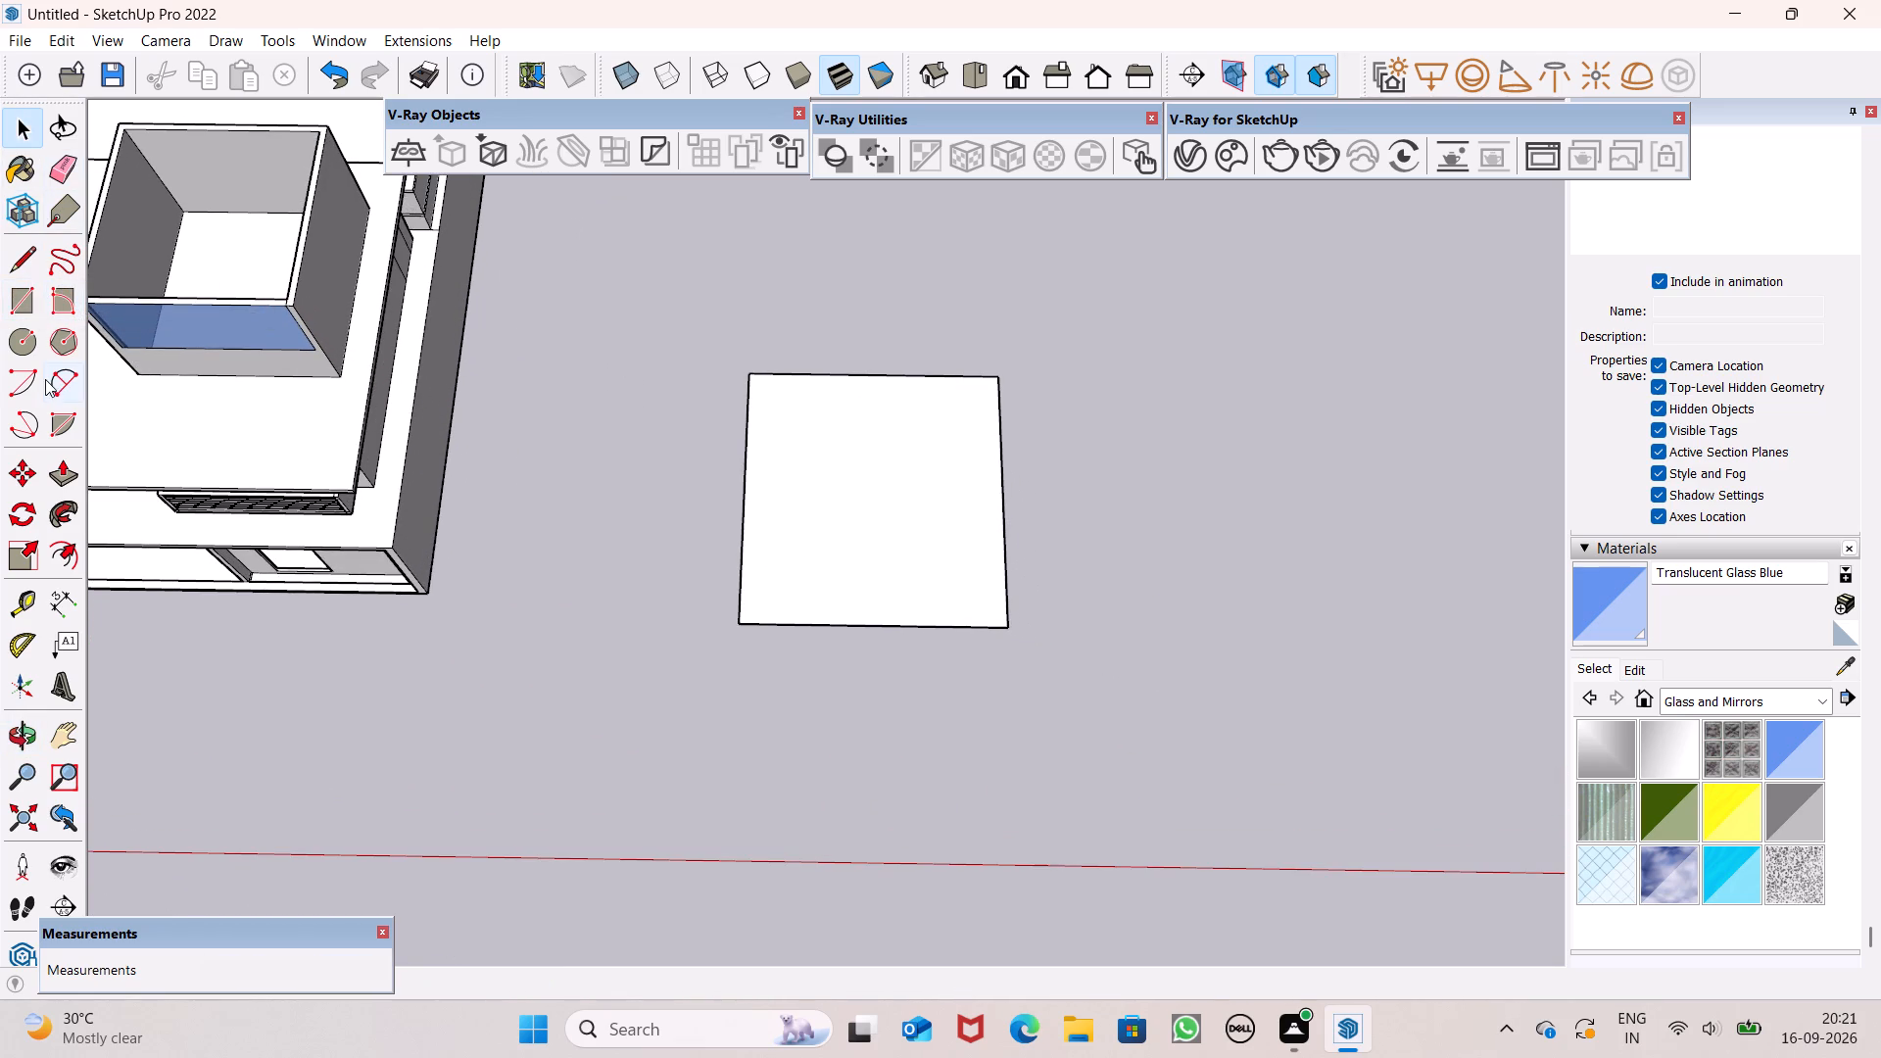
pyautogui.click(55, 468)
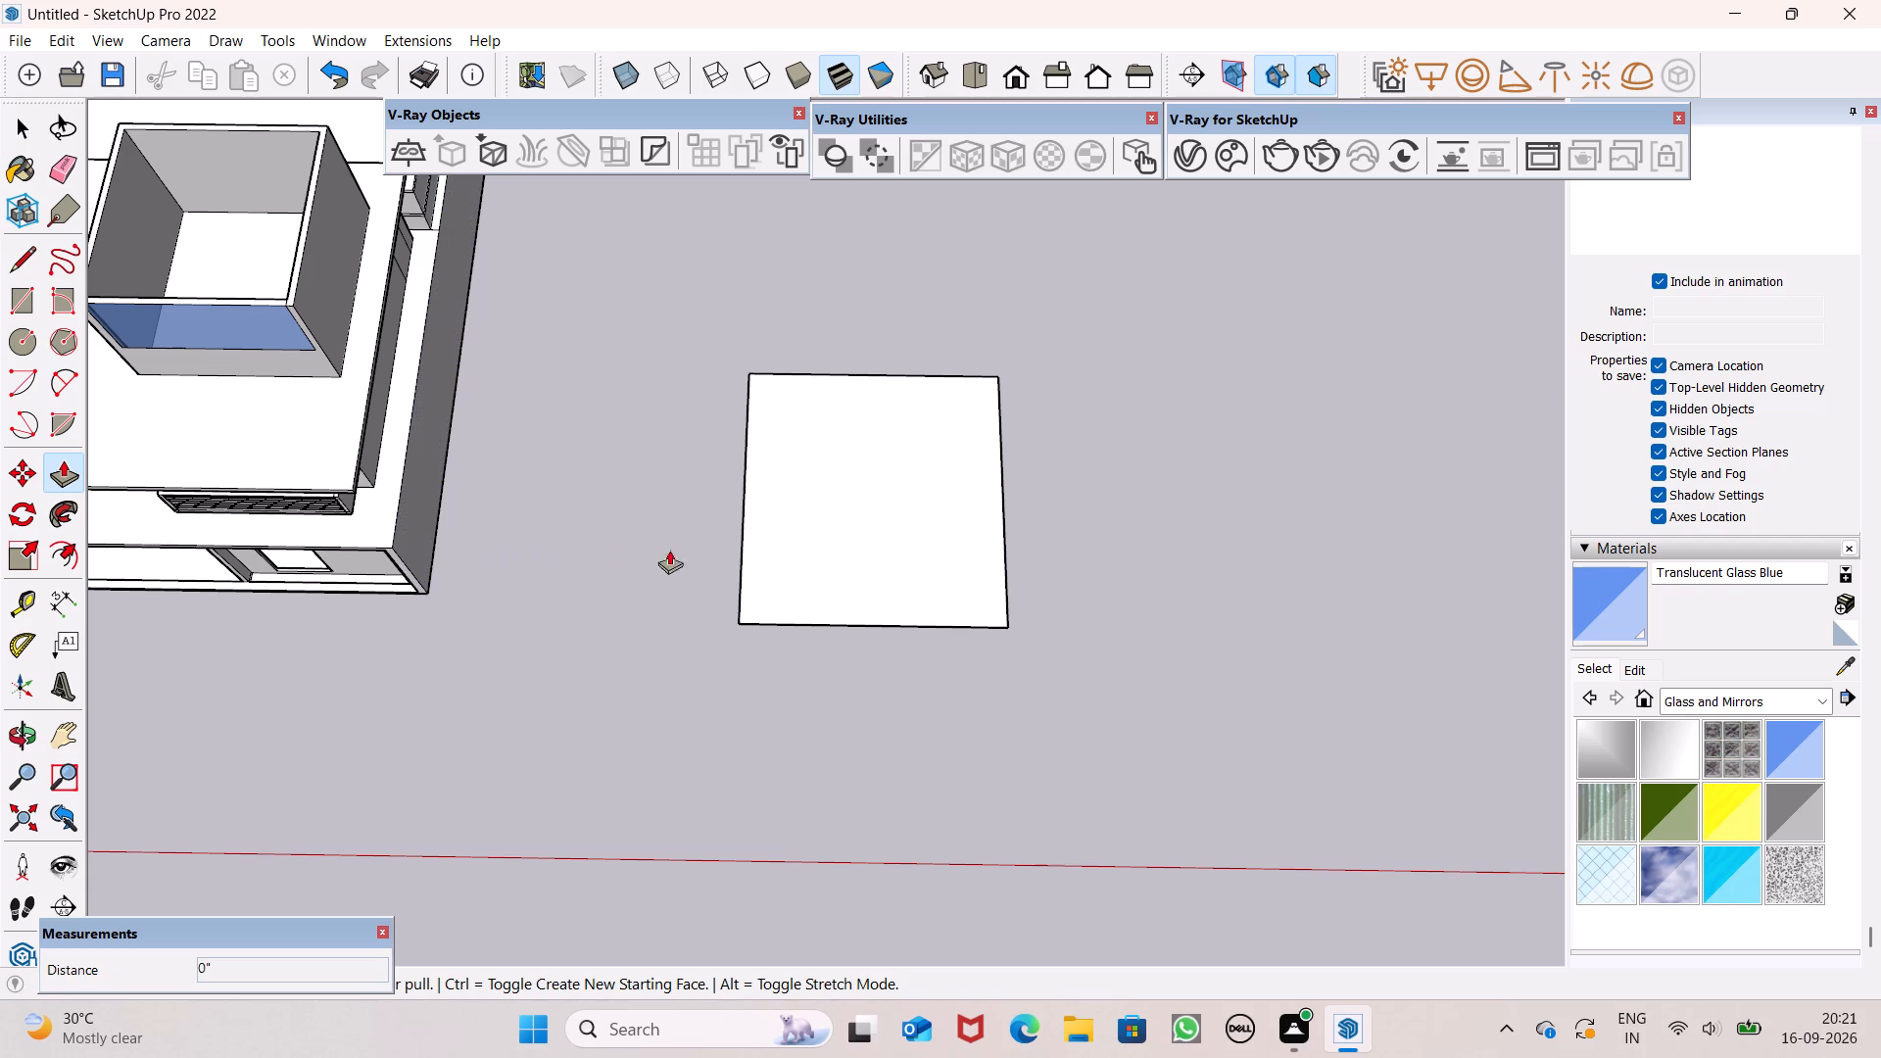
pyautogui.moveTo(813, 551); pyautogui.dragTo(768, 447)
pyautogui.tripleClick(762, 438)
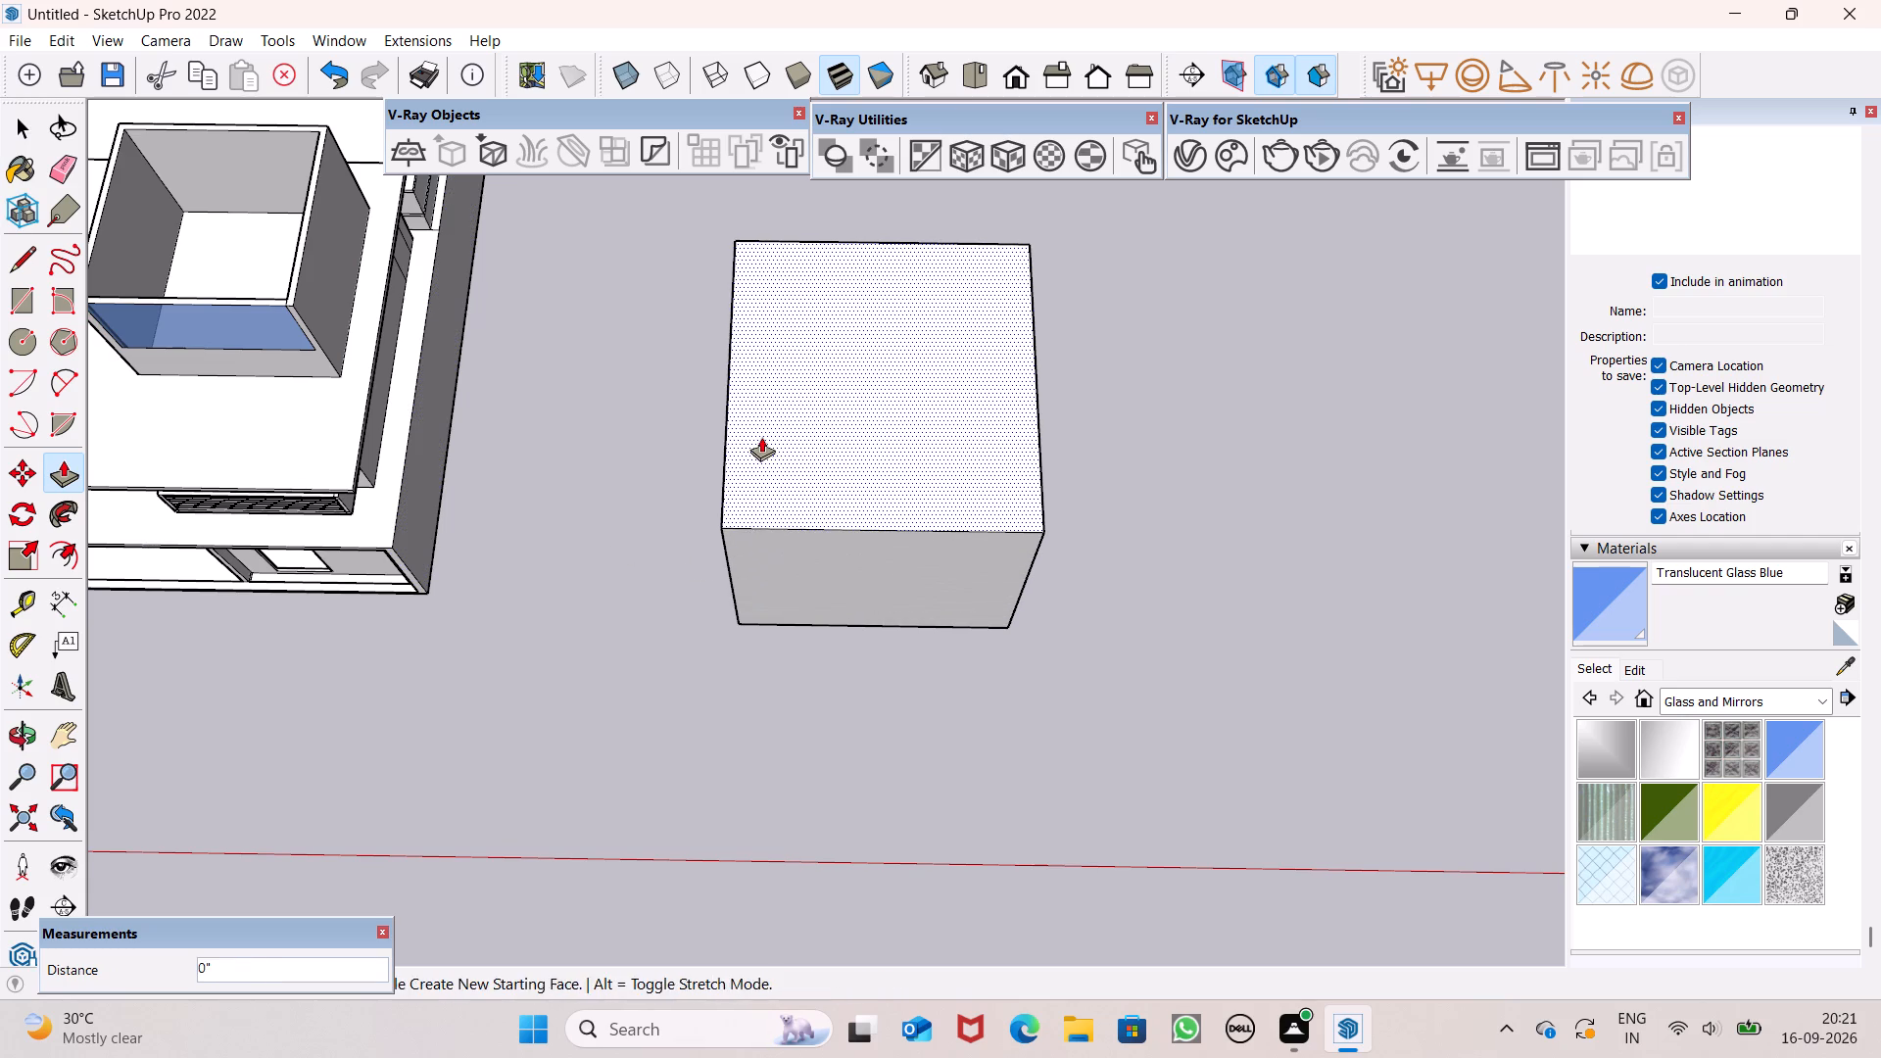
pyautogui.press('4')
pyautogui.click(760, 435)
pyautogui.press("'")
pyautogui.press('Return')
pyautogui.moveTo(802, 538); pyautogui.dragTo(764, 325, button='middle')
pyautogui.moveTo(919, 728); pyautogui.dragTo(1000, 541, button='middle')
pyautogui.press('space')
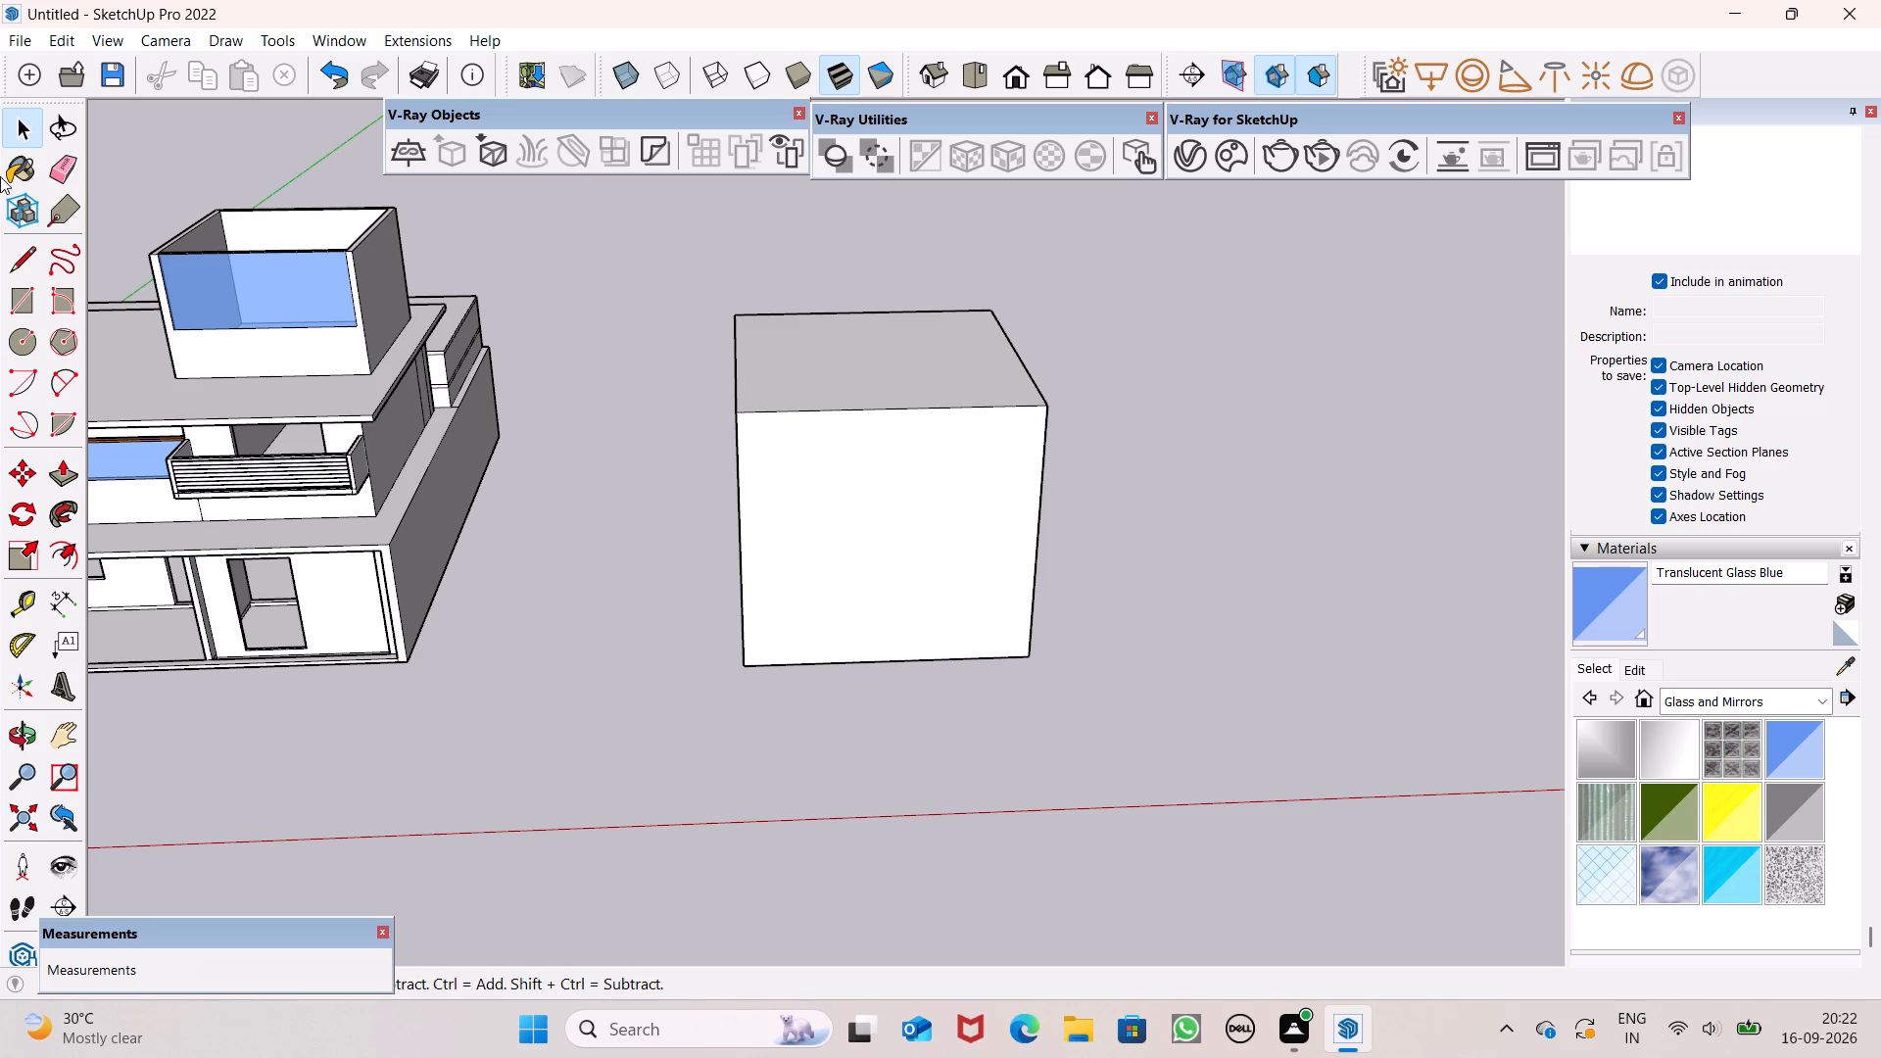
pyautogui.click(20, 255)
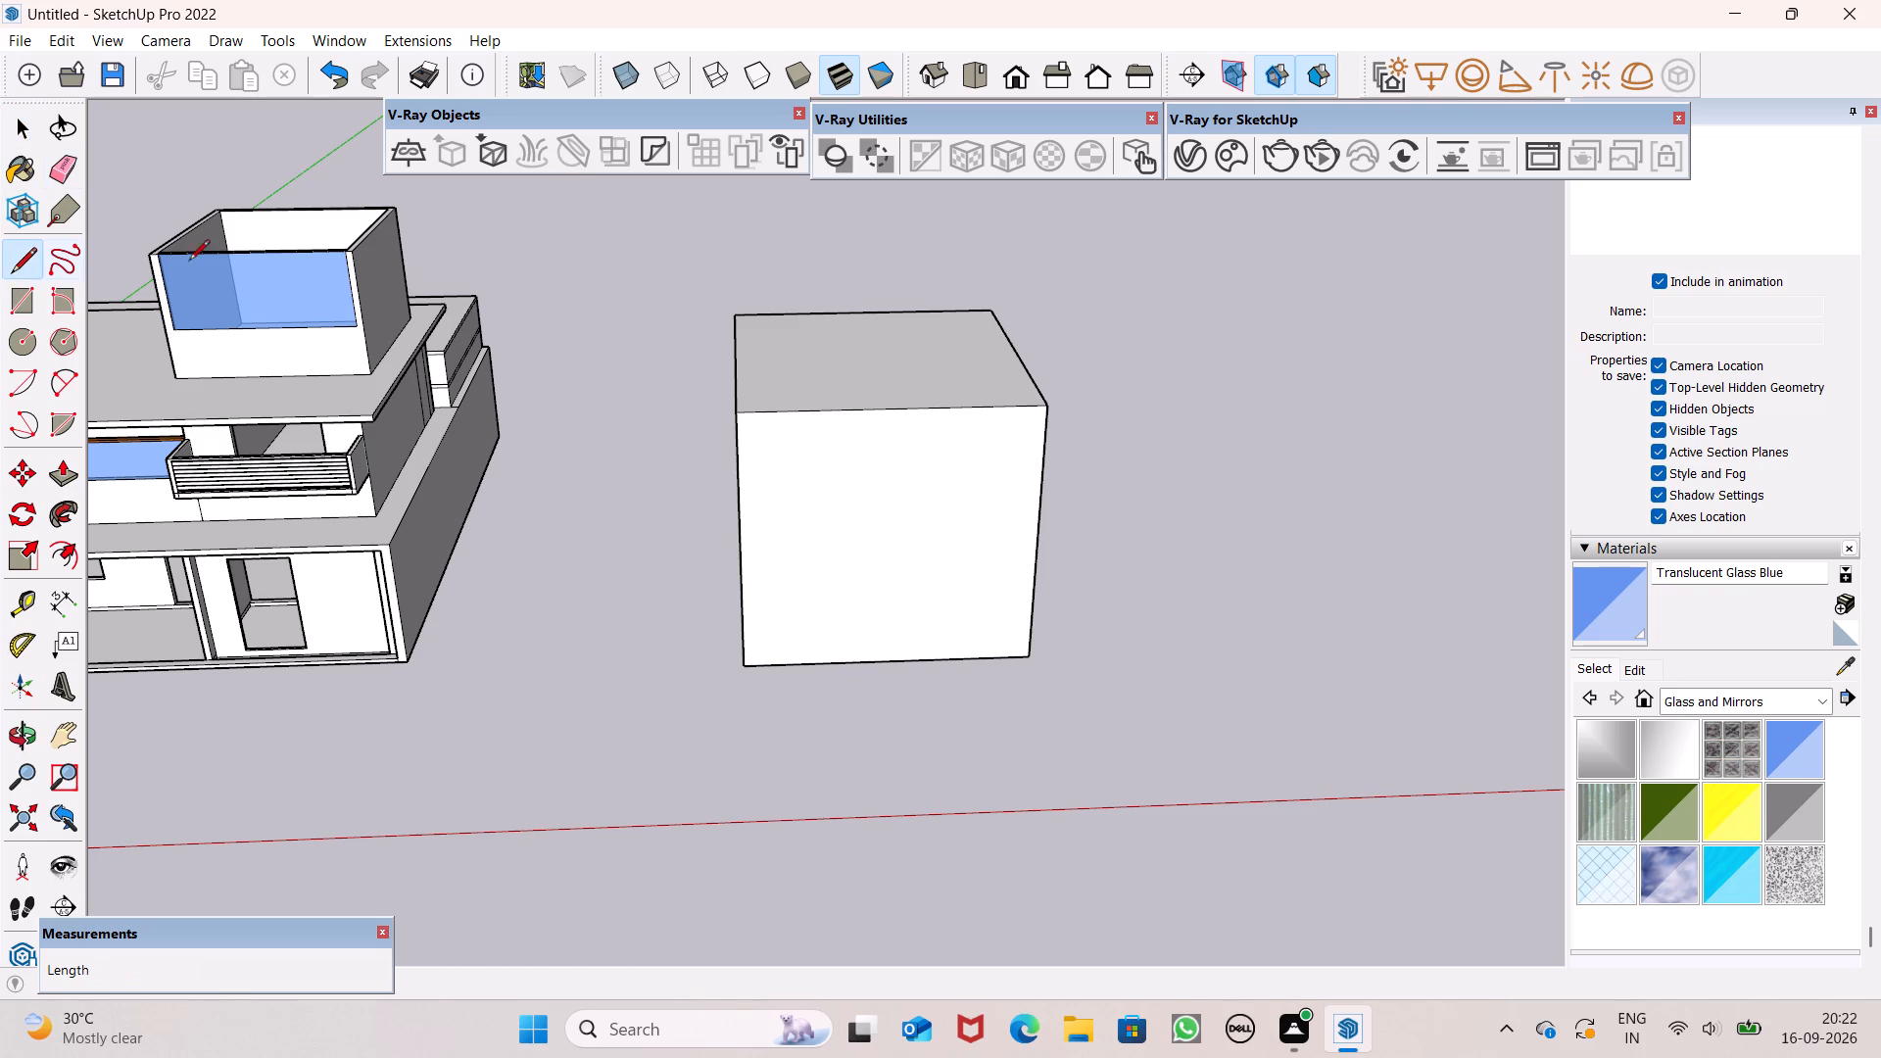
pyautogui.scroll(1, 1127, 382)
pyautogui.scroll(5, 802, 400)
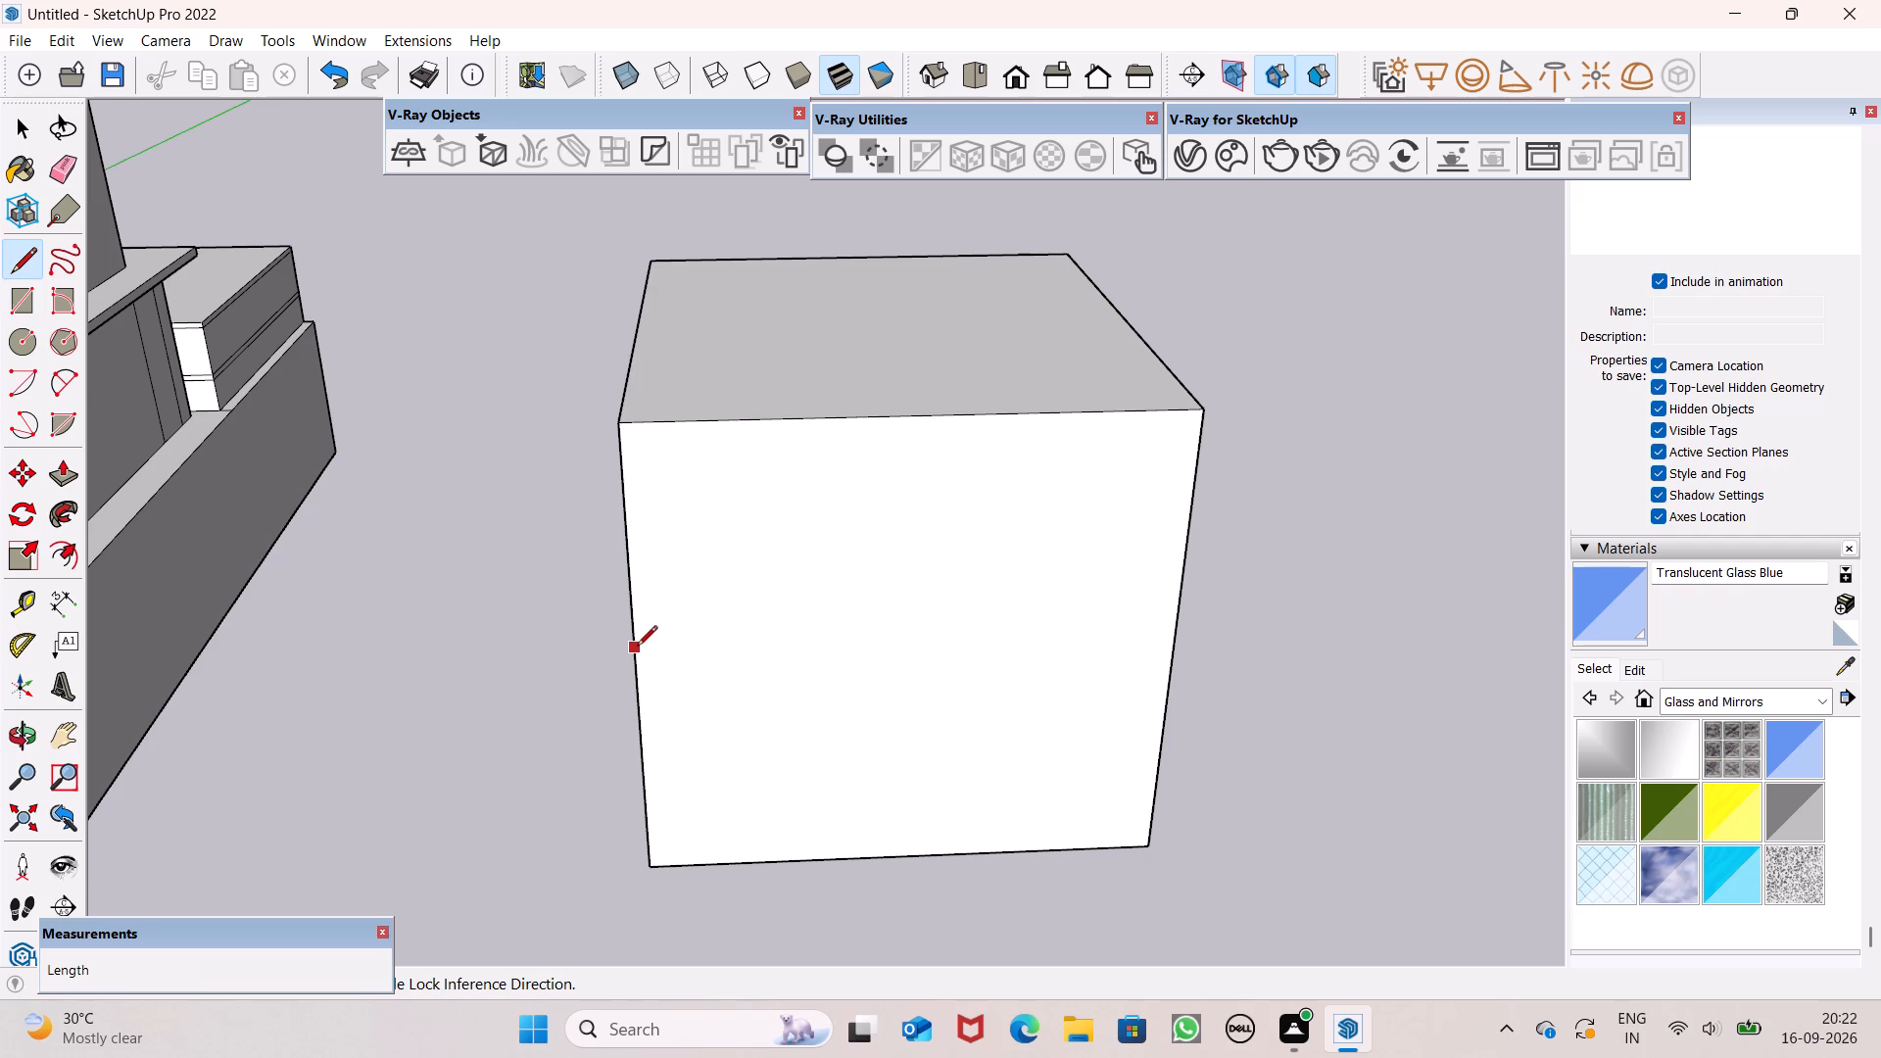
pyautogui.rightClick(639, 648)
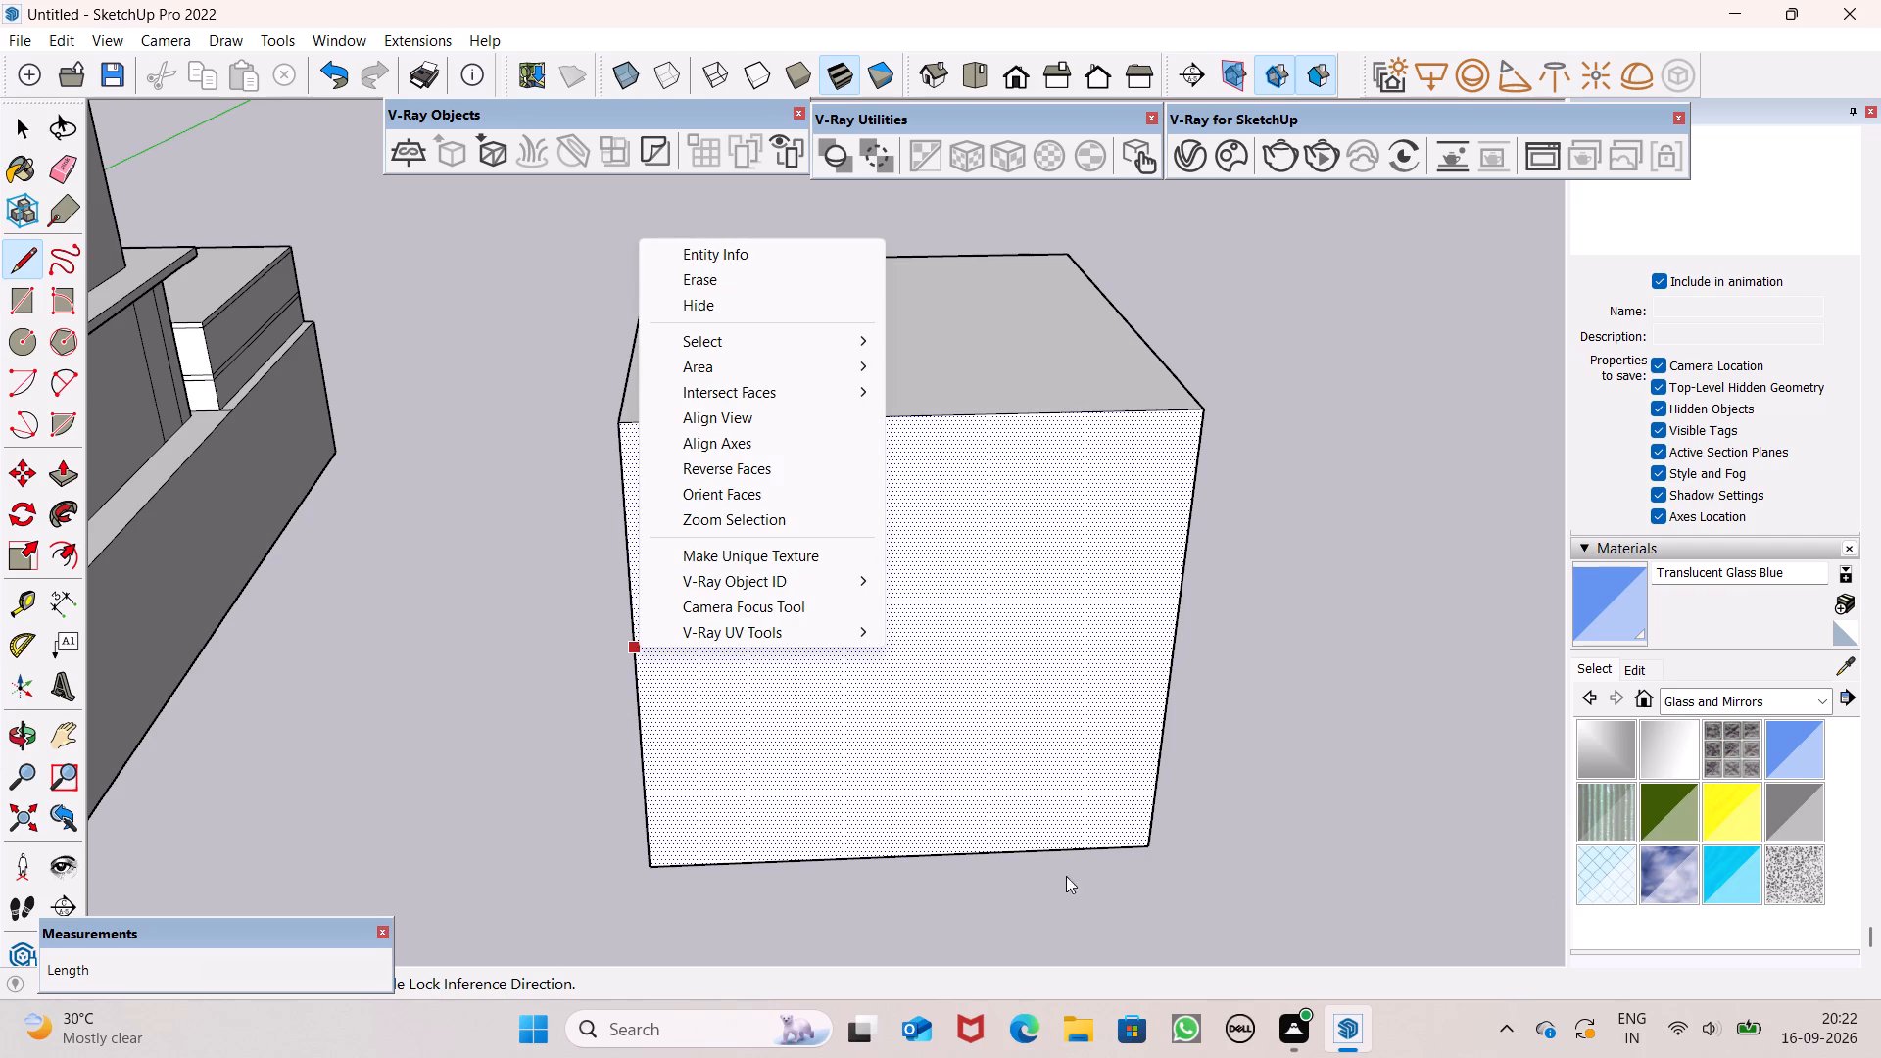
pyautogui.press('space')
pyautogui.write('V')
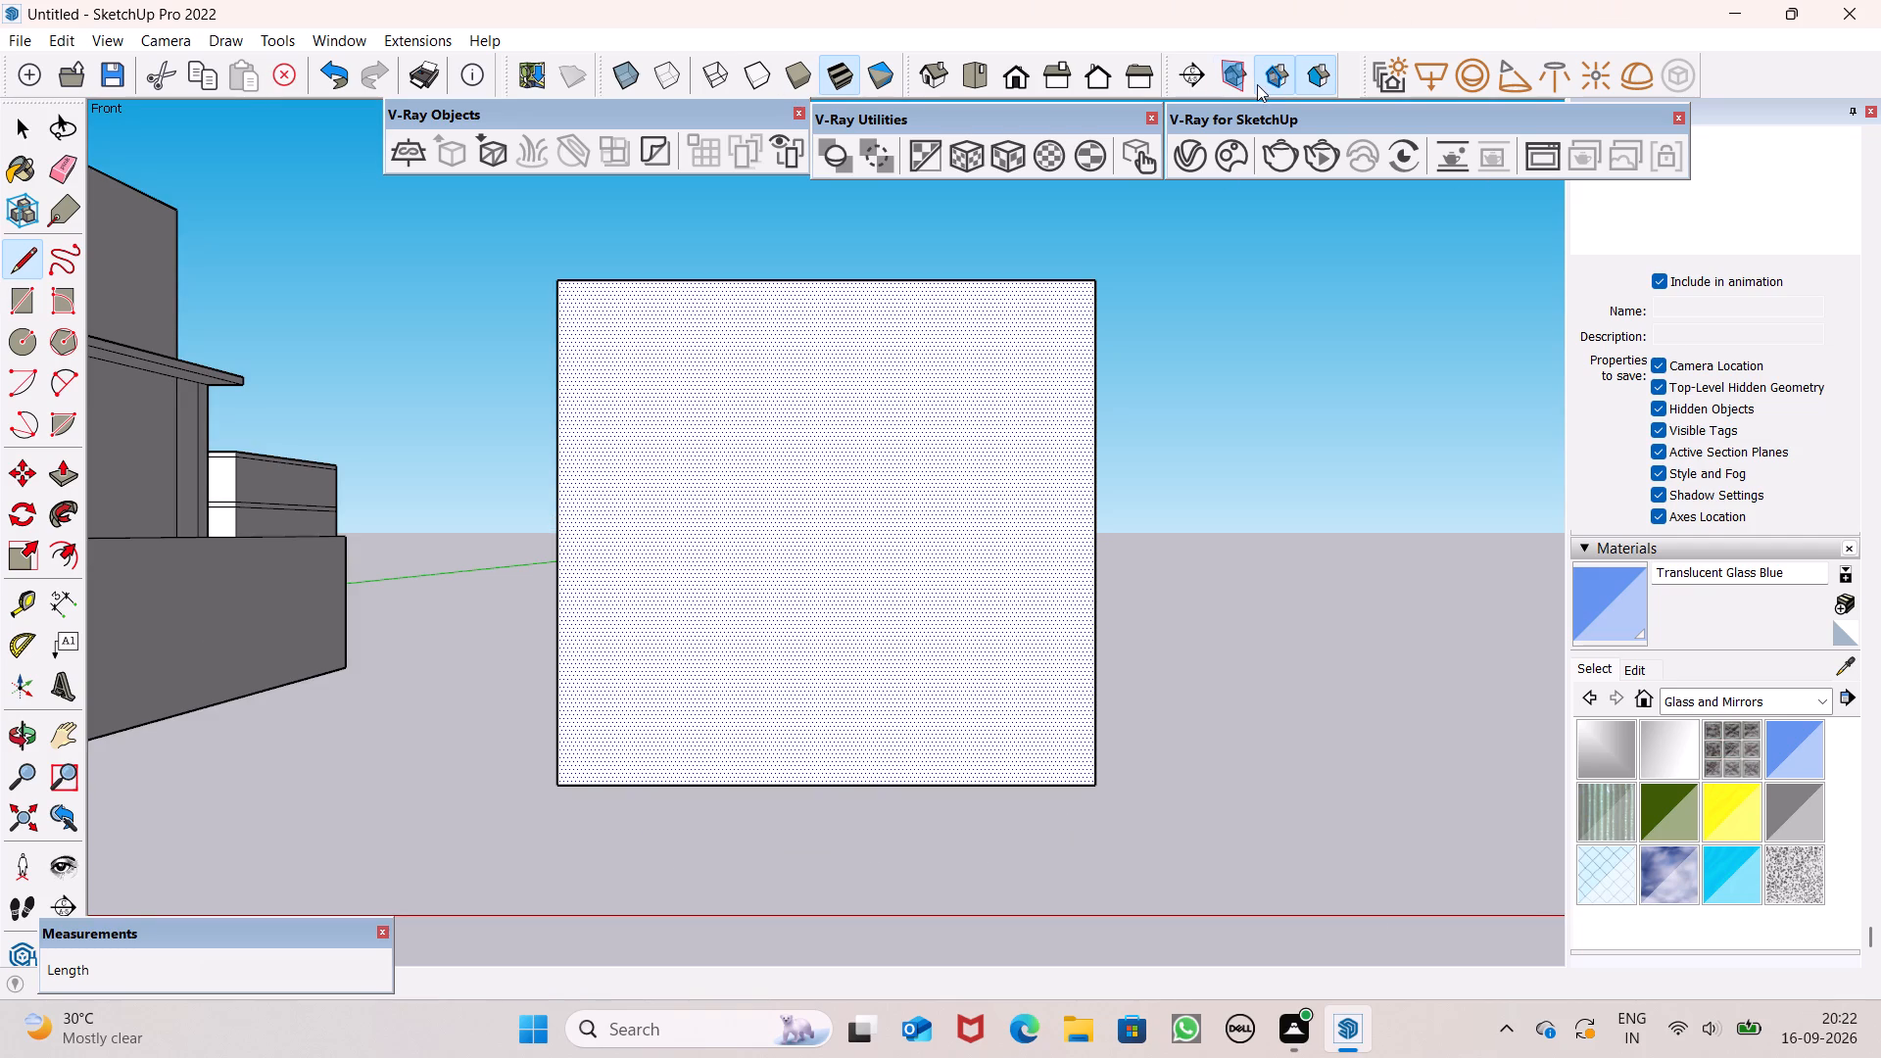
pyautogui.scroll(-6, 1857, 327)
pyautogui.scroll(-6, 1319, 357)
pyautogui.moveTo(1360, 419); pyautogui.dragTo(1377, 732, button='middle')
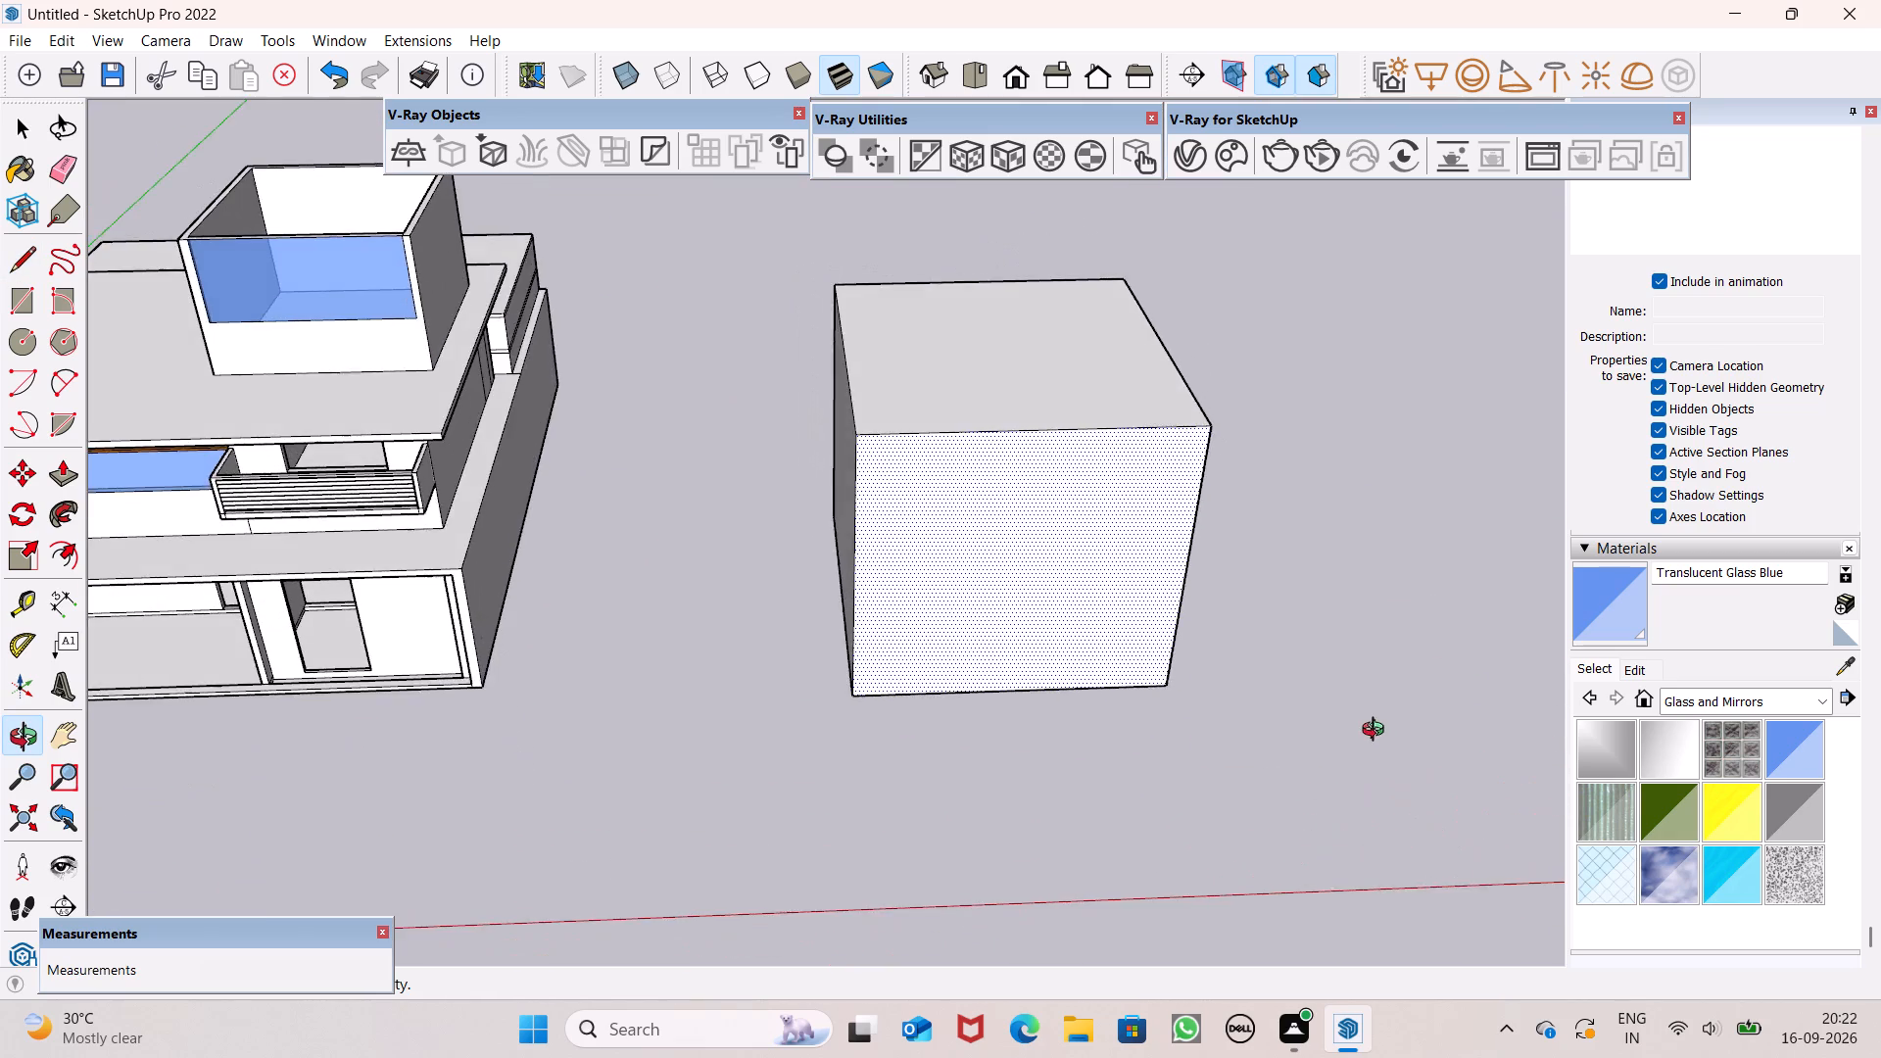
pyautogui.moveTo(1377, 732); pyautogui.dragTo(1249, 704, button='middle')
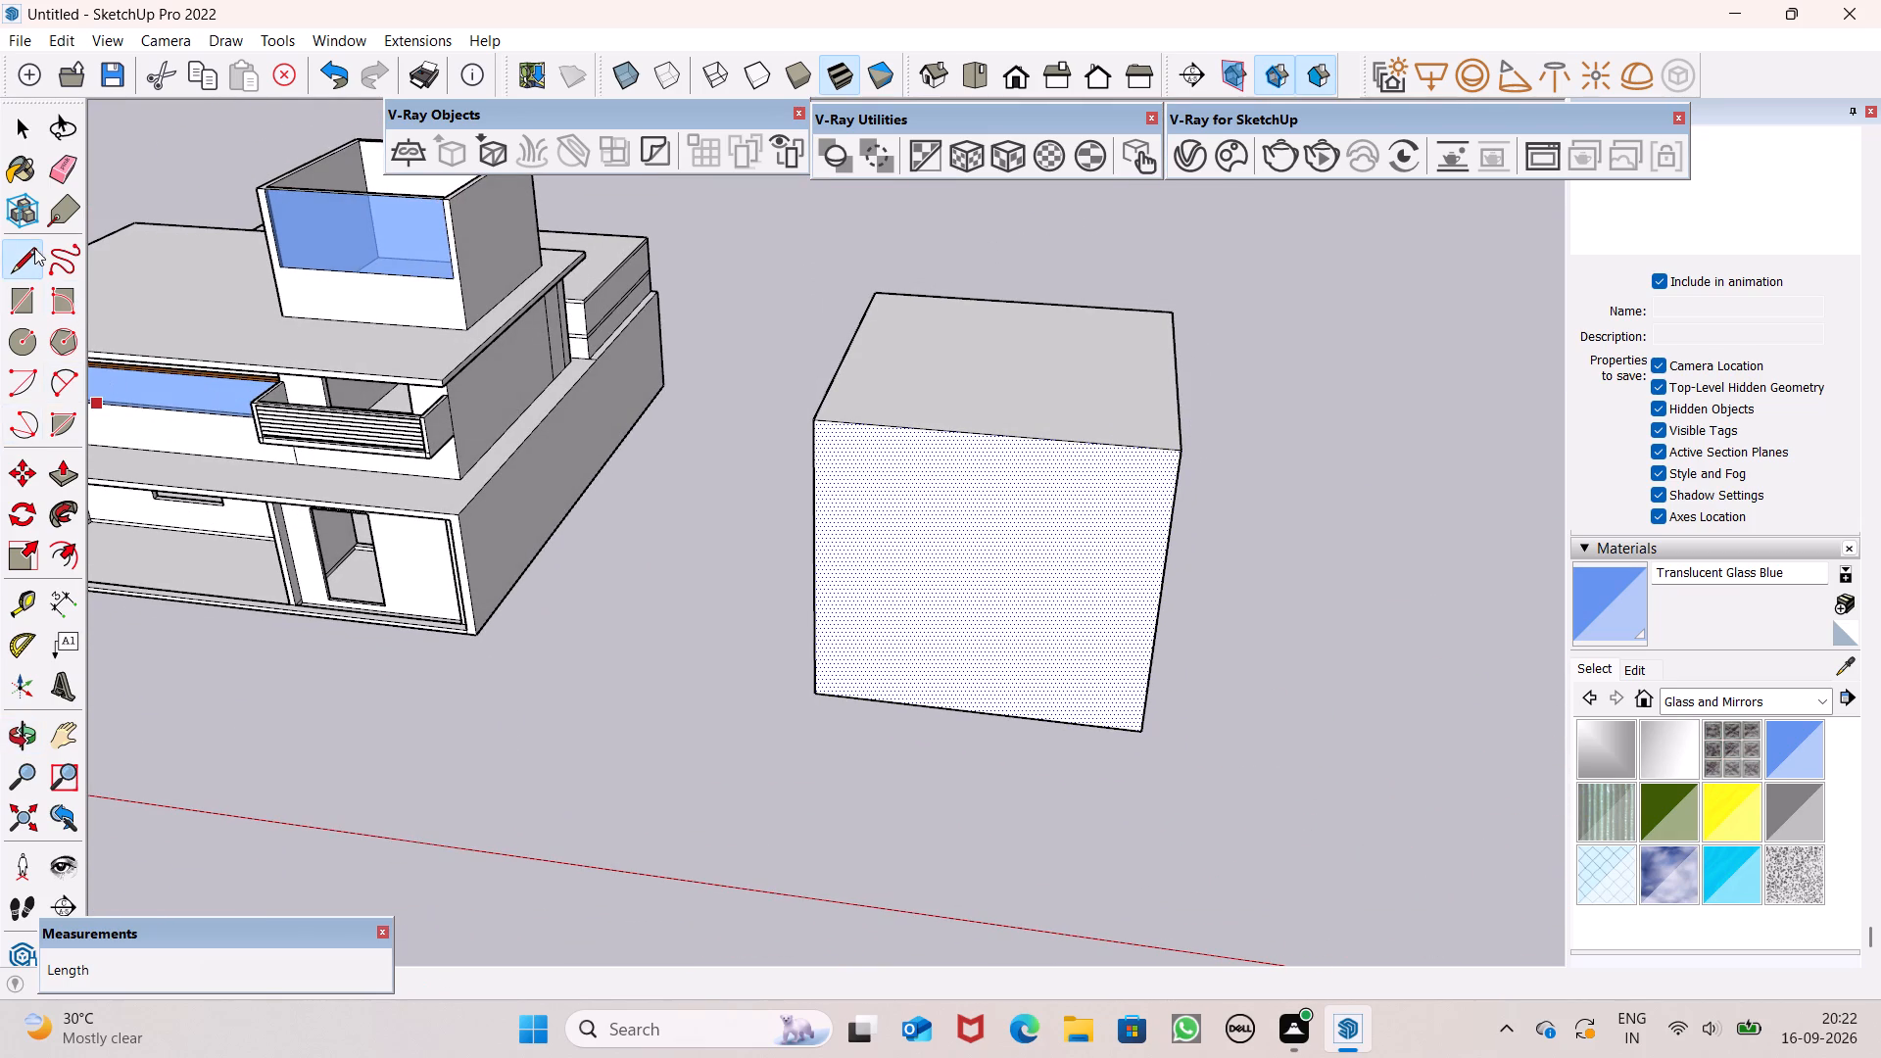
# Reduce the detached block's height by pushing its top face down about 14' 6" and raising it partway.
pyautogui.click(70, 466)
pyautogui.moveTo(1051, 401); pyautogui.dragTo(1054, 466)
pyautogui.press('space')
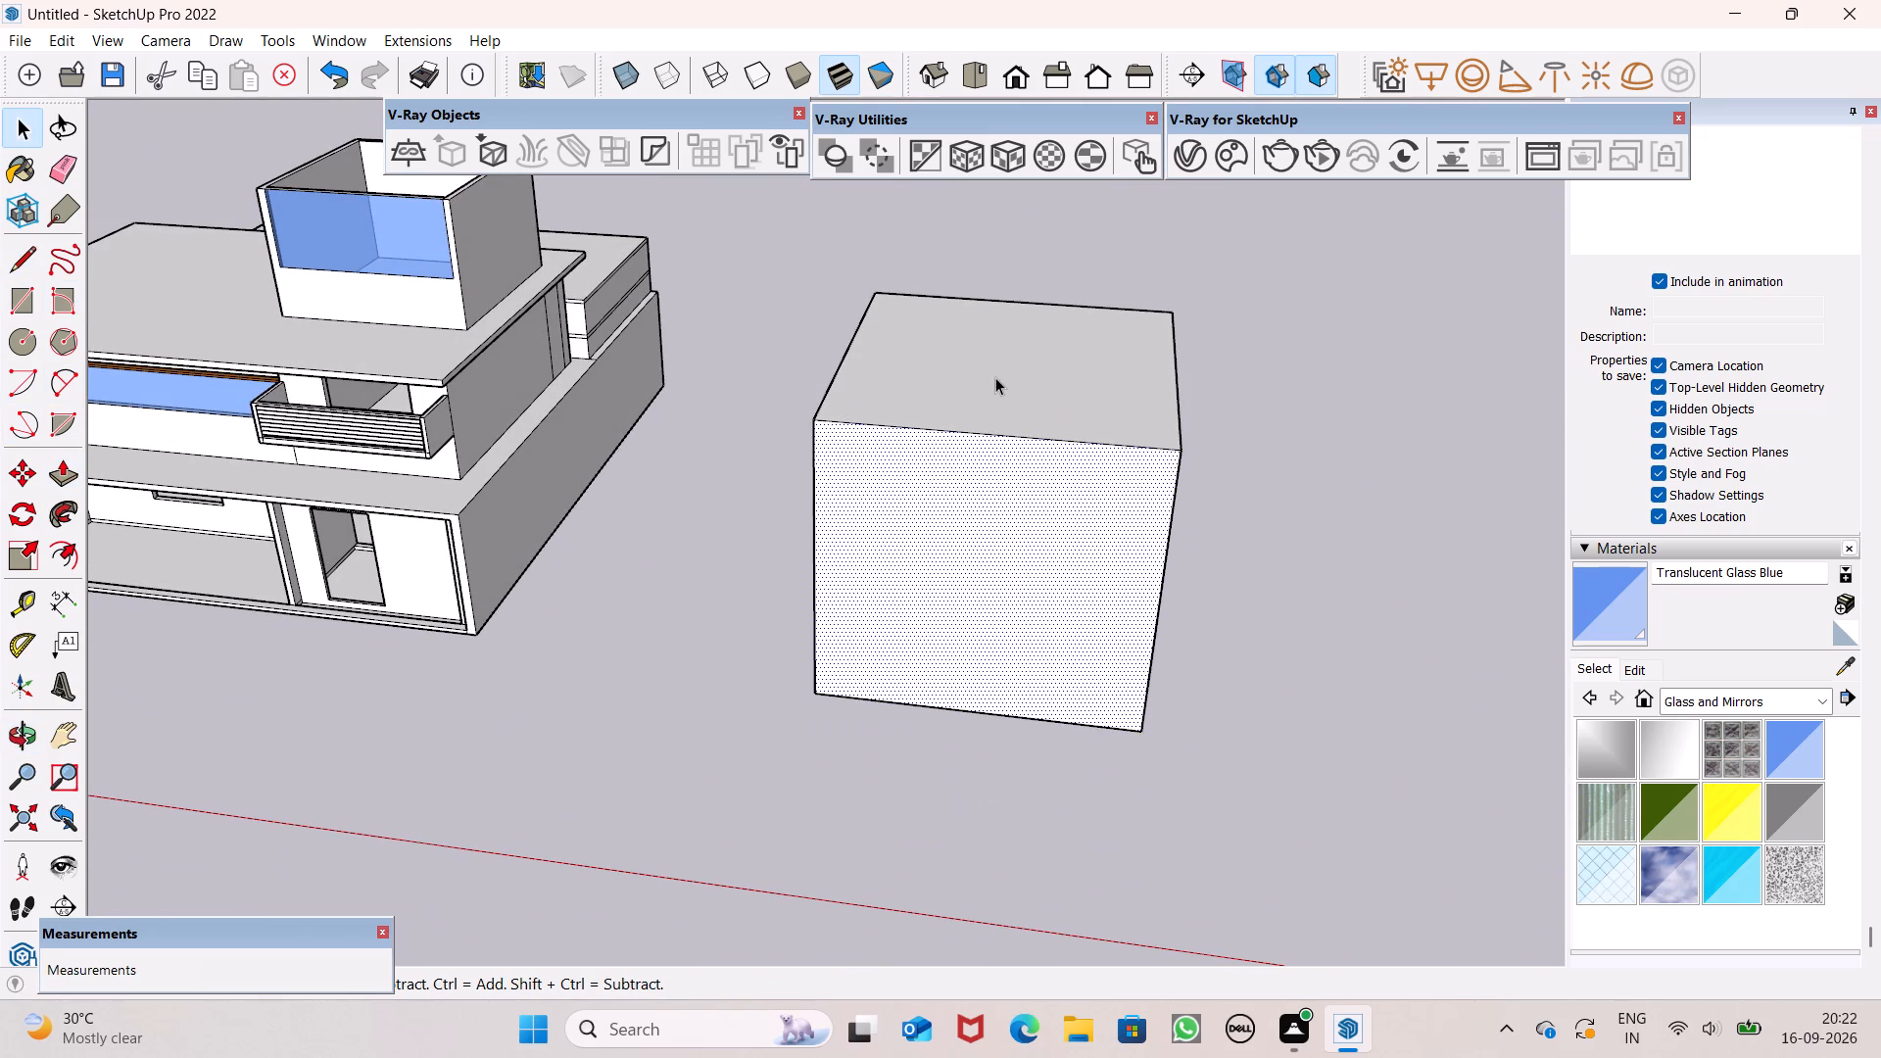
pyautogui.moveTo(59, 469); pyautogui.dragTo(74, 469)
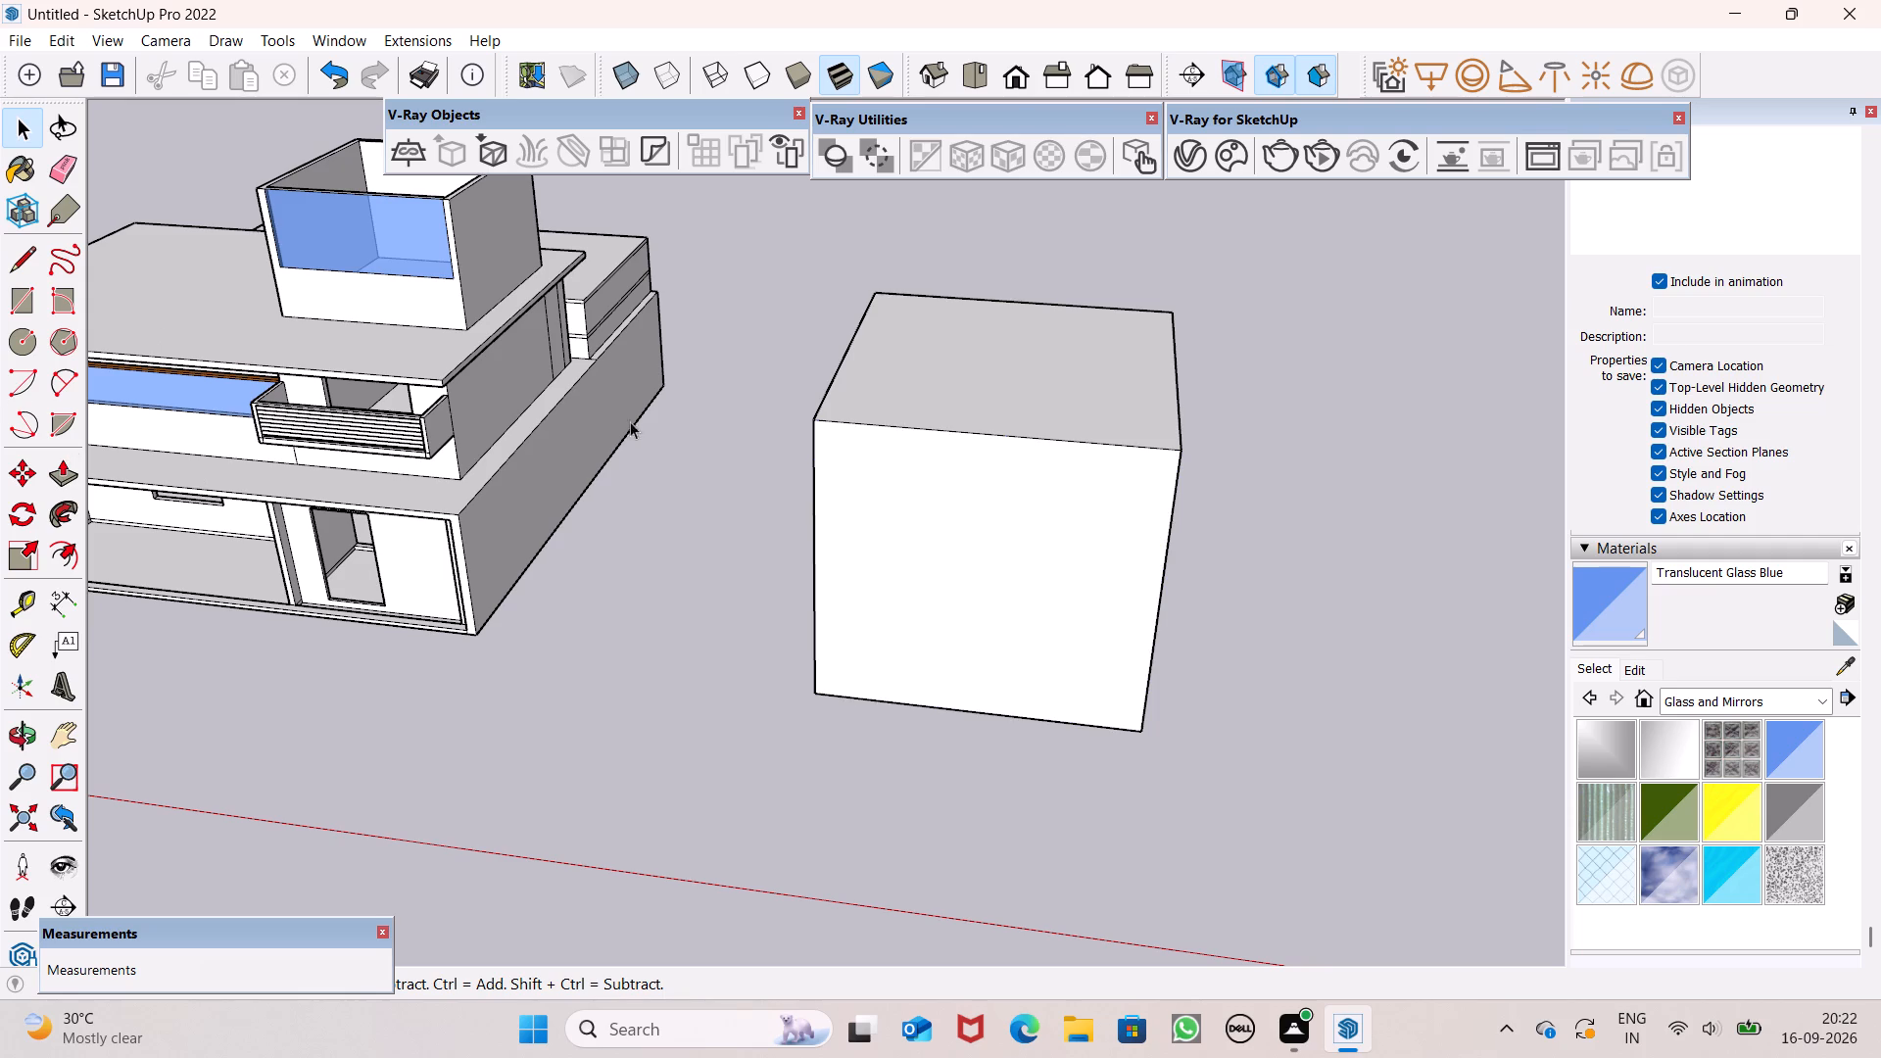
pyautogui.click(72, 473)
pyautogui.moveTo(977, 388); pyautogui.dragTo(984, 541)
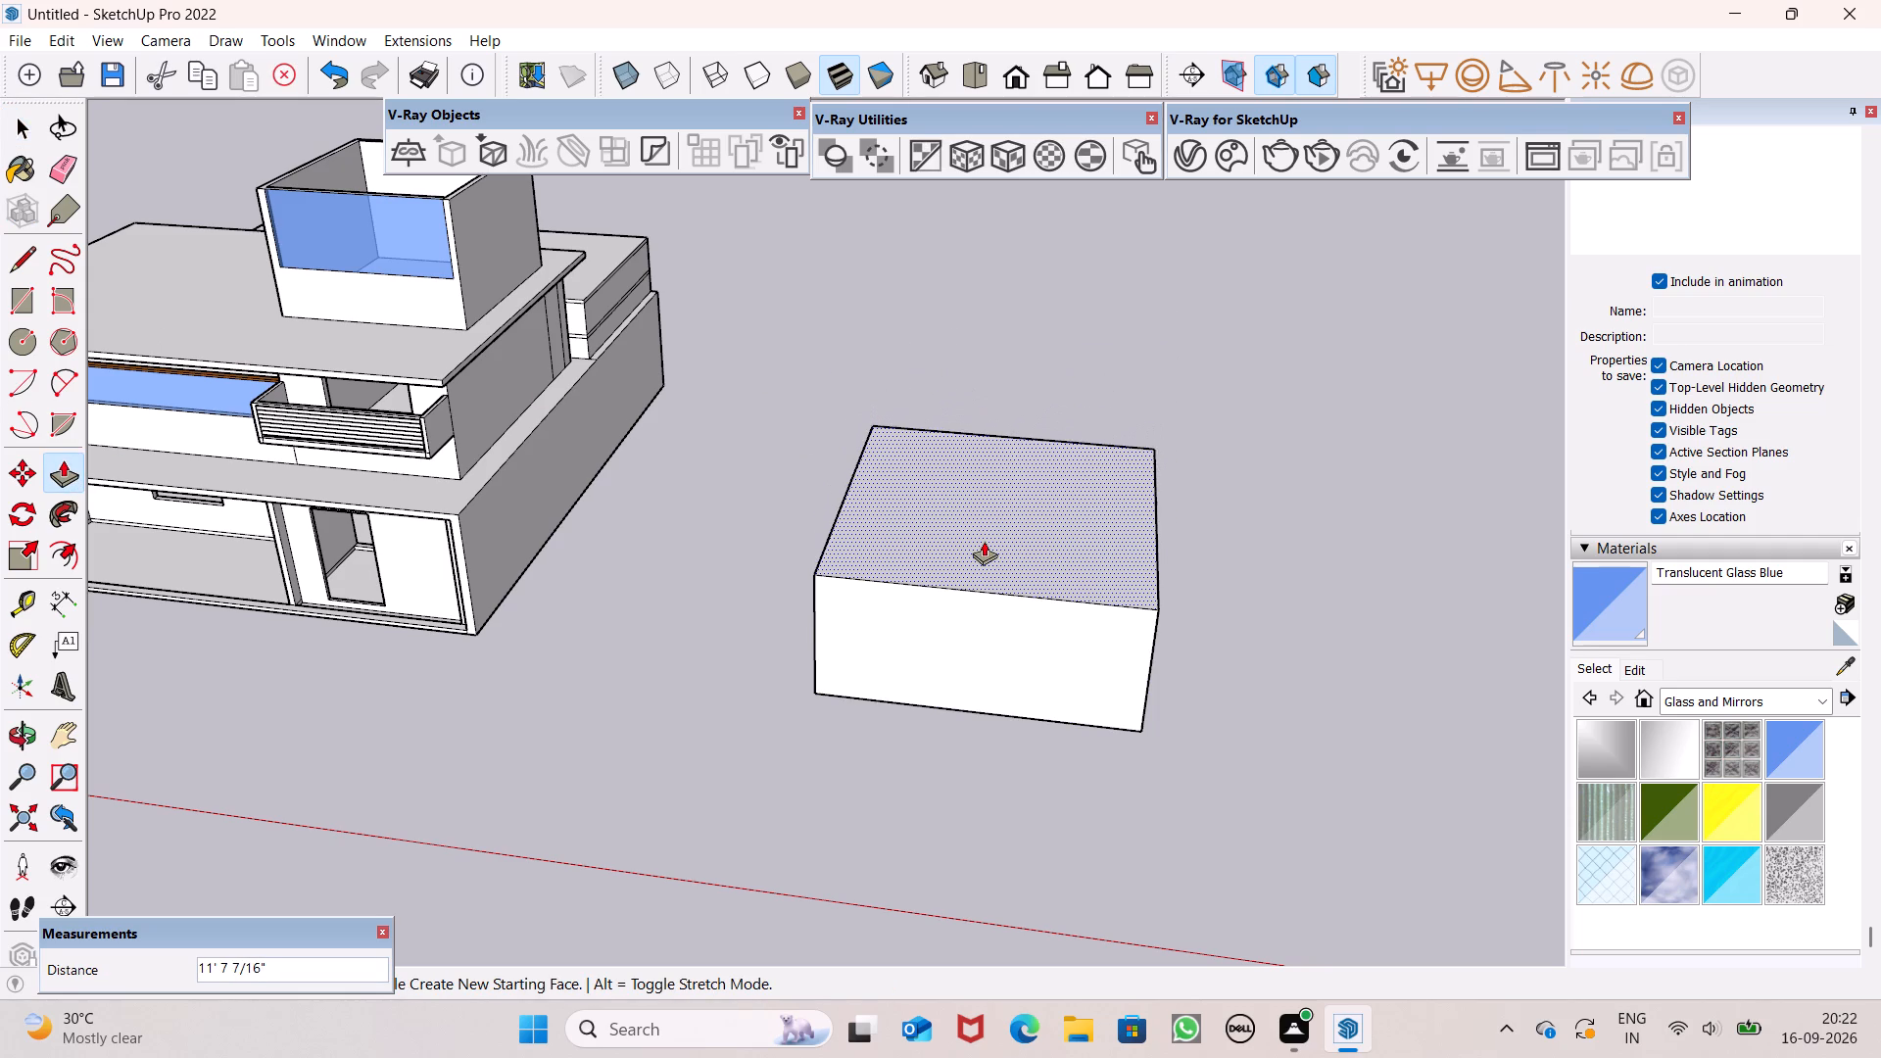
pyautogui.moveTo(984, 541); pyautogui.dragTo(976, 573)
pyautogui.moveTo(1038, 750); pyautogui.dragTo(1131, 573, button='middle')
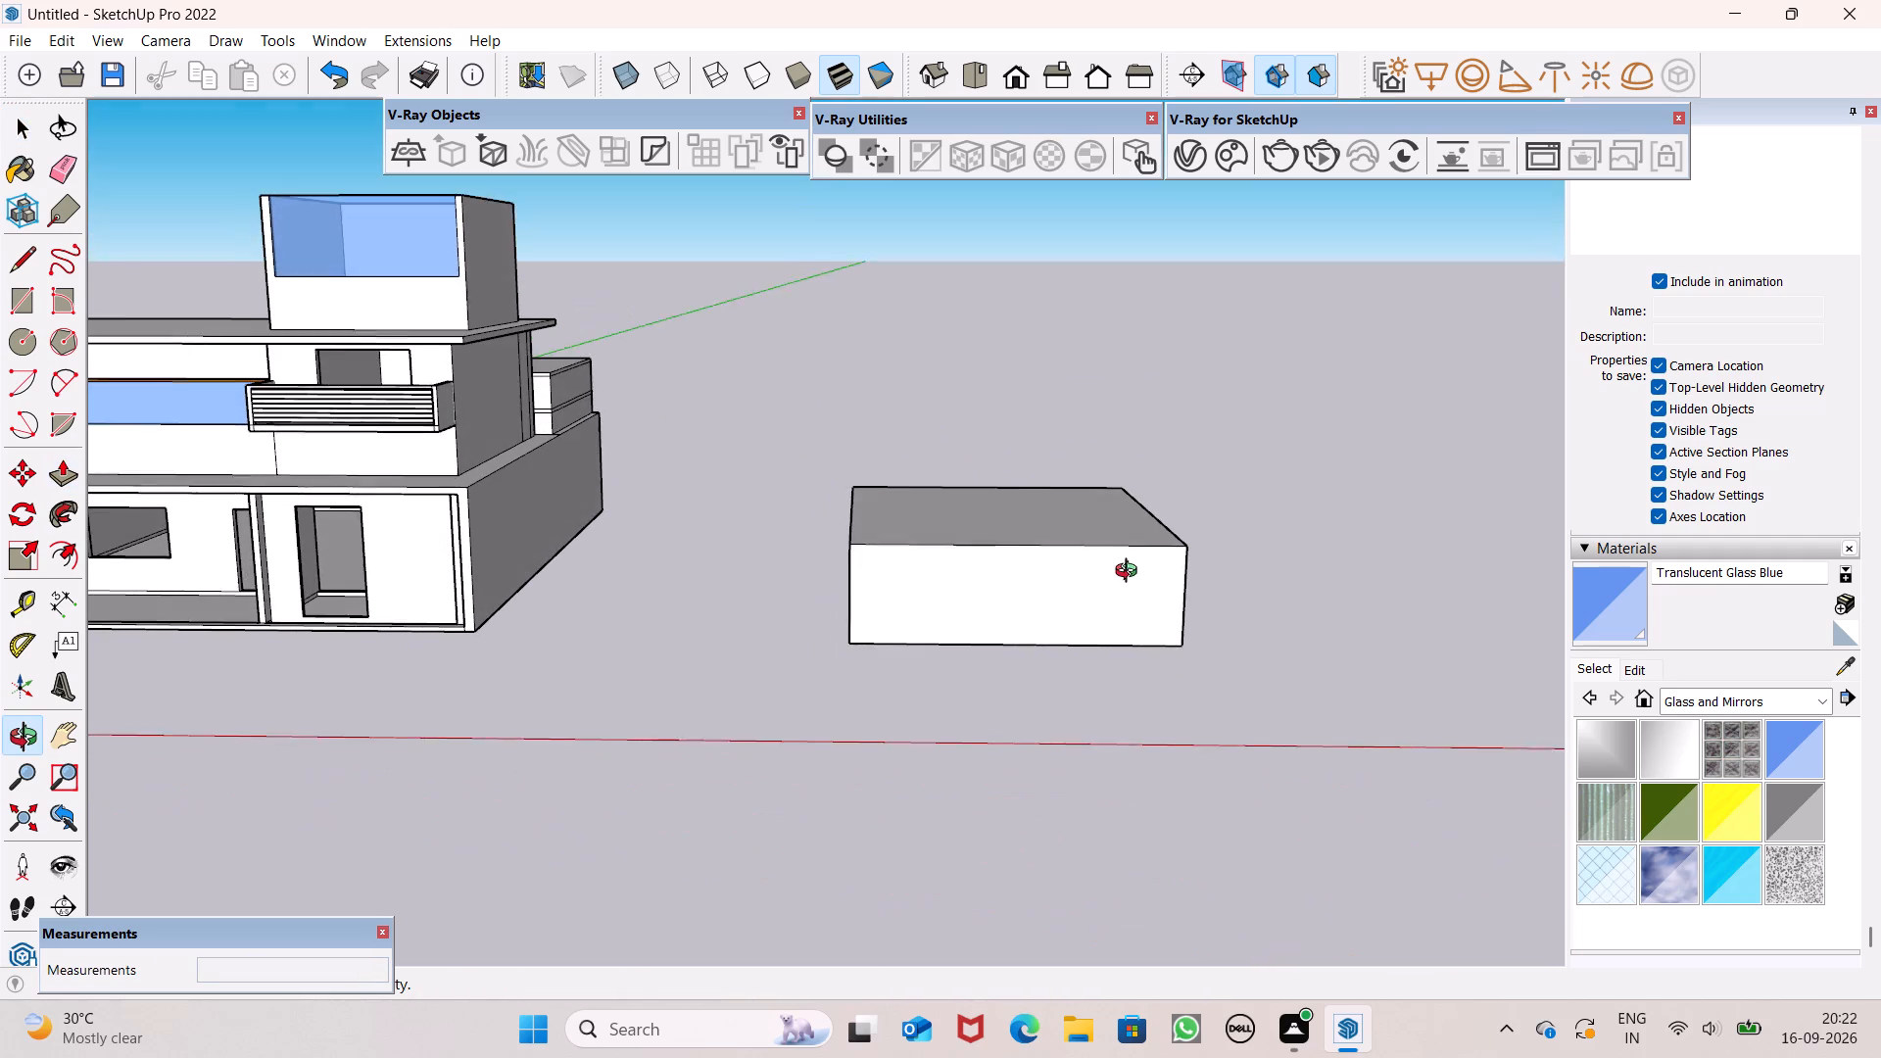
pyautogui.moveTo(1131, 573); pyautogui.dragTo(1135, 562, button='middle')
pyautogui.scroll(4, 1002, 544)
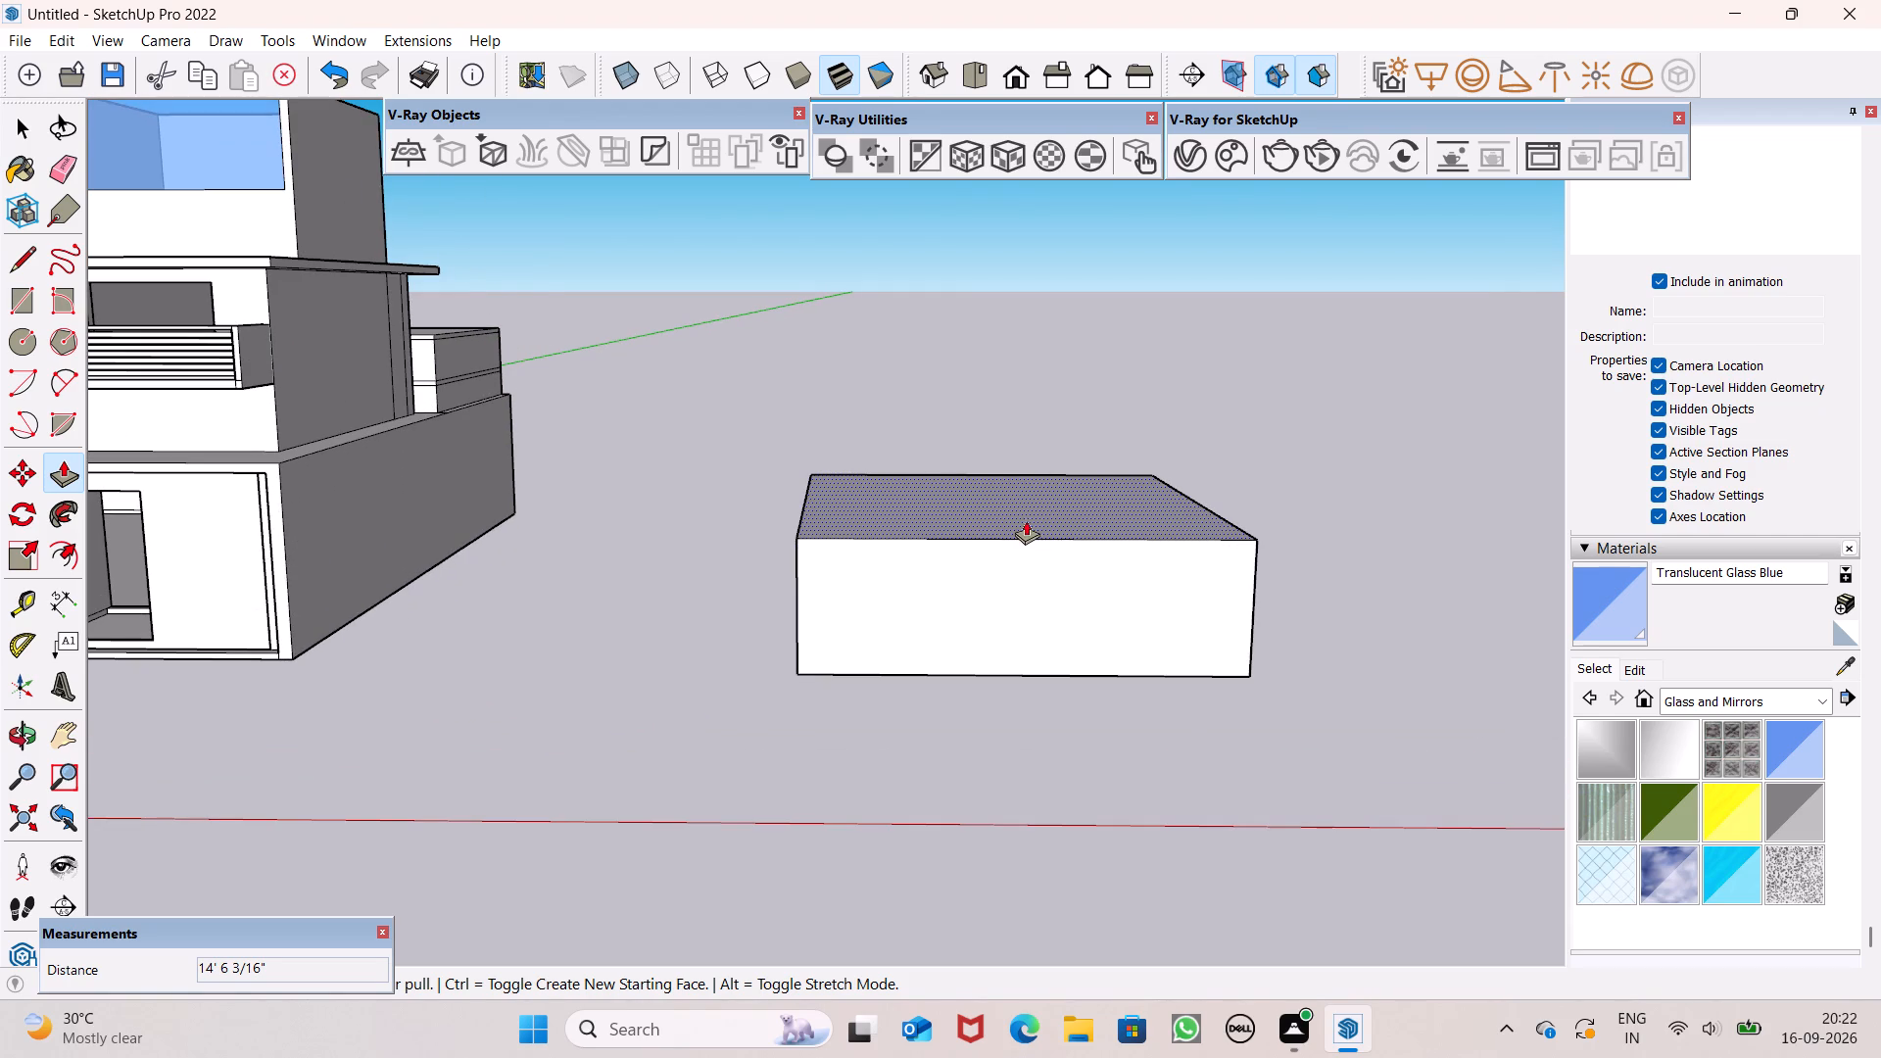
pyautogui.moveTo(992, 509); pyautogui.dragTo(1016, 424)
pyautogui.press('space')
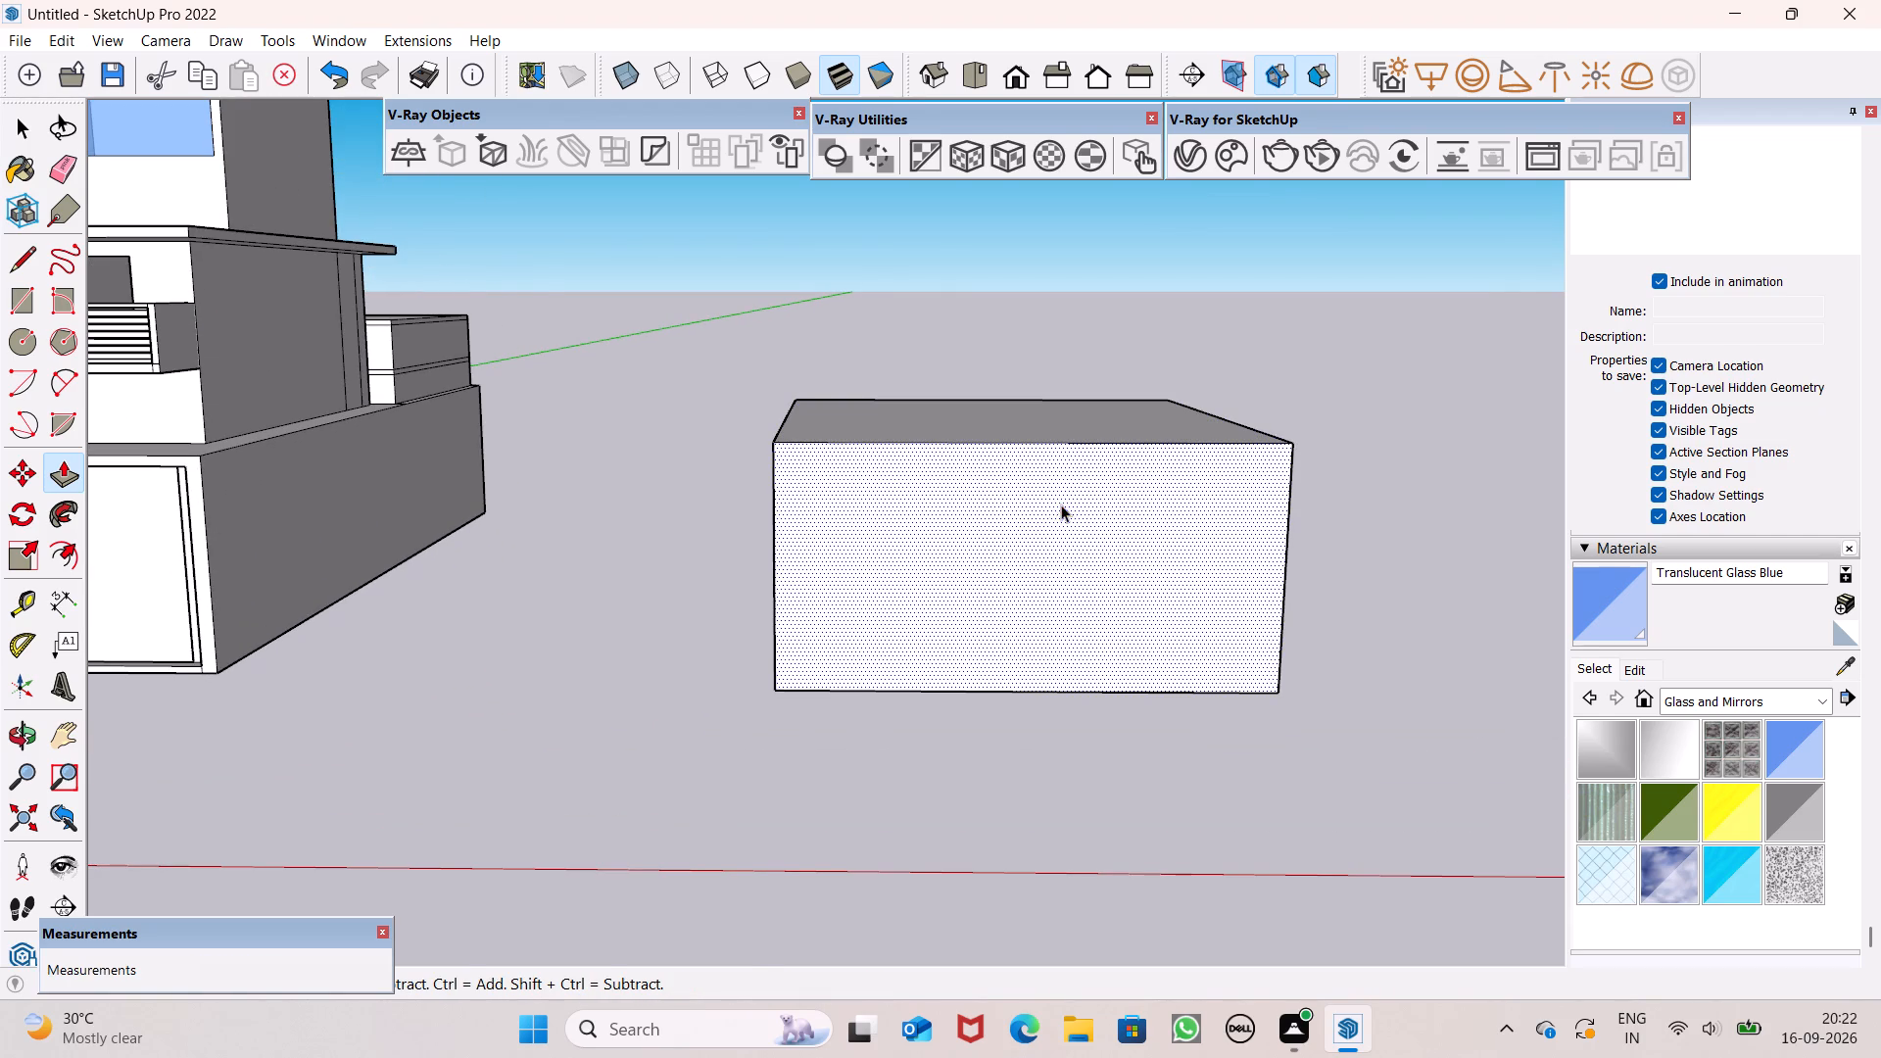
# Draw a sloping line about 16' 8" long from the block's front lower-left corner to the midpoint of its front top edge.
pyautogui.click(24, 256)
pyautogui.moveTo(1113, 555); pyautogui.dragTo(987, 594, button='middle')
pyautogui.scroll(3, 993, 558)
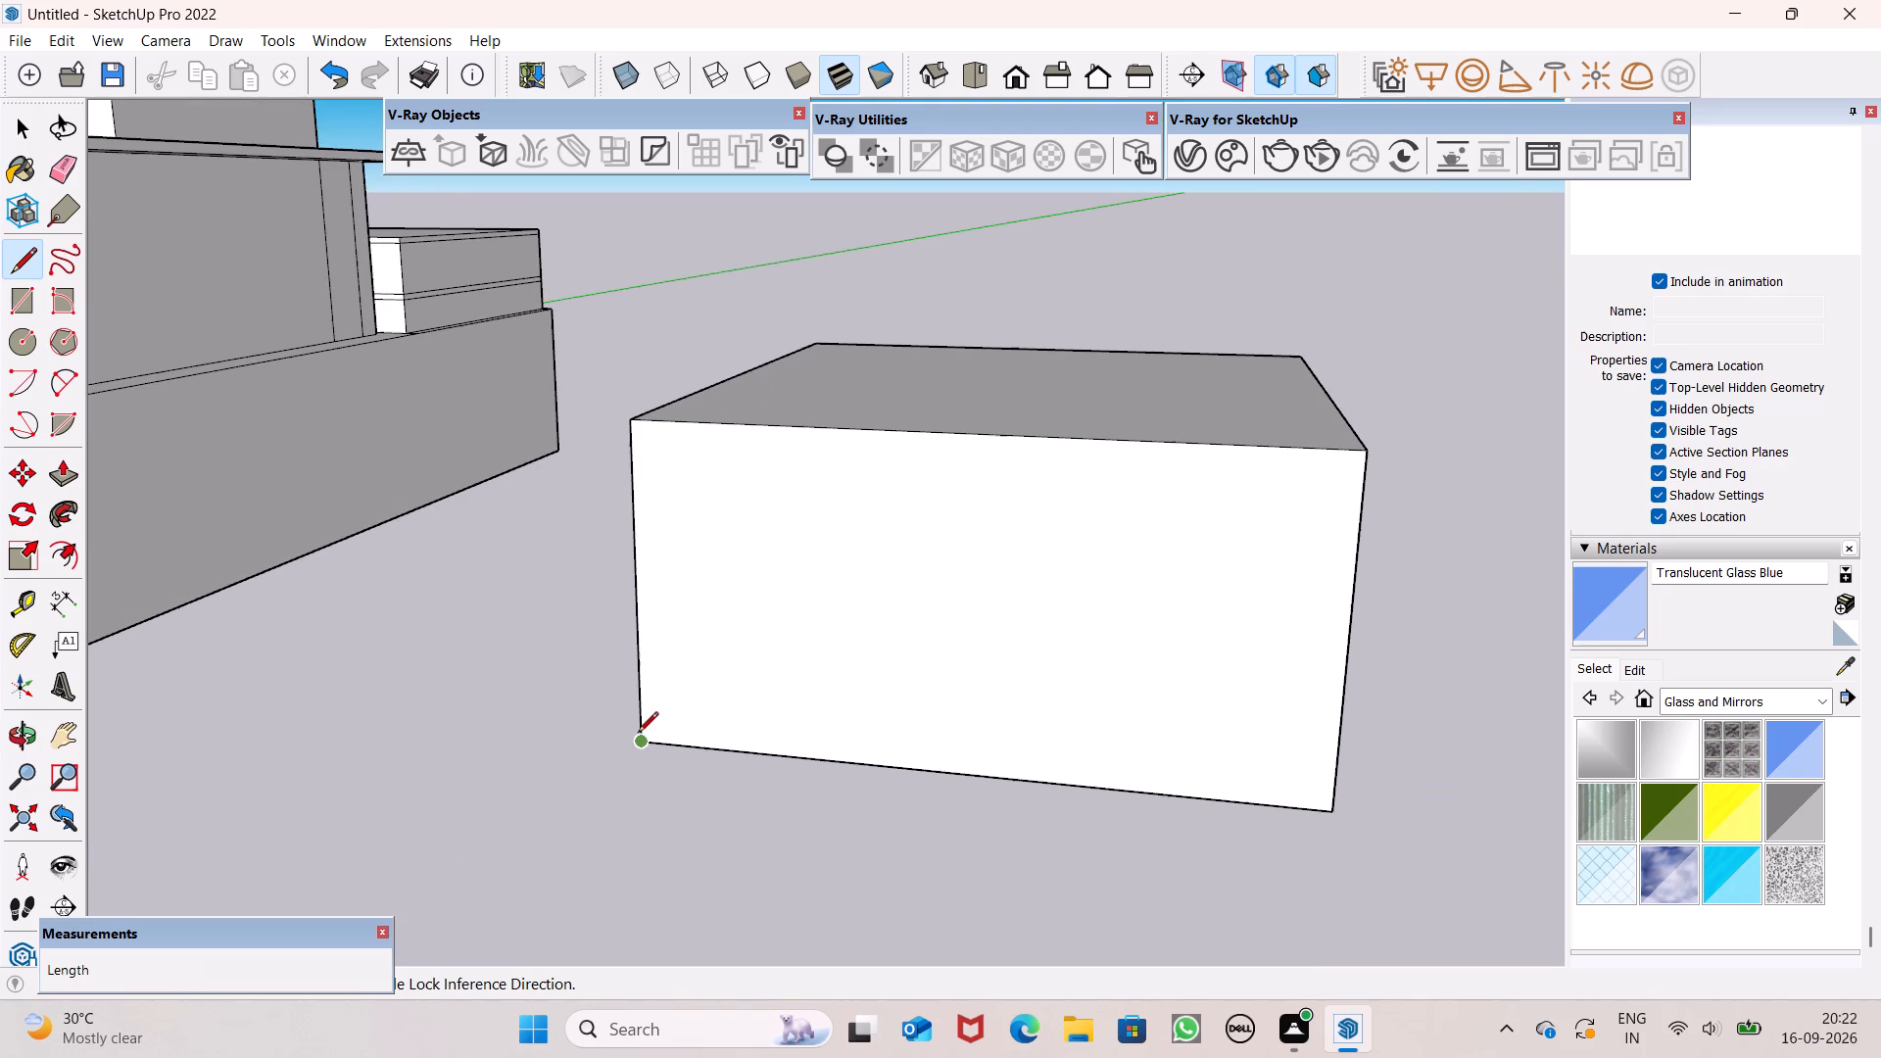
pyautogui.moveTo(638, 734); pyautogui.dragTo(654, 720)
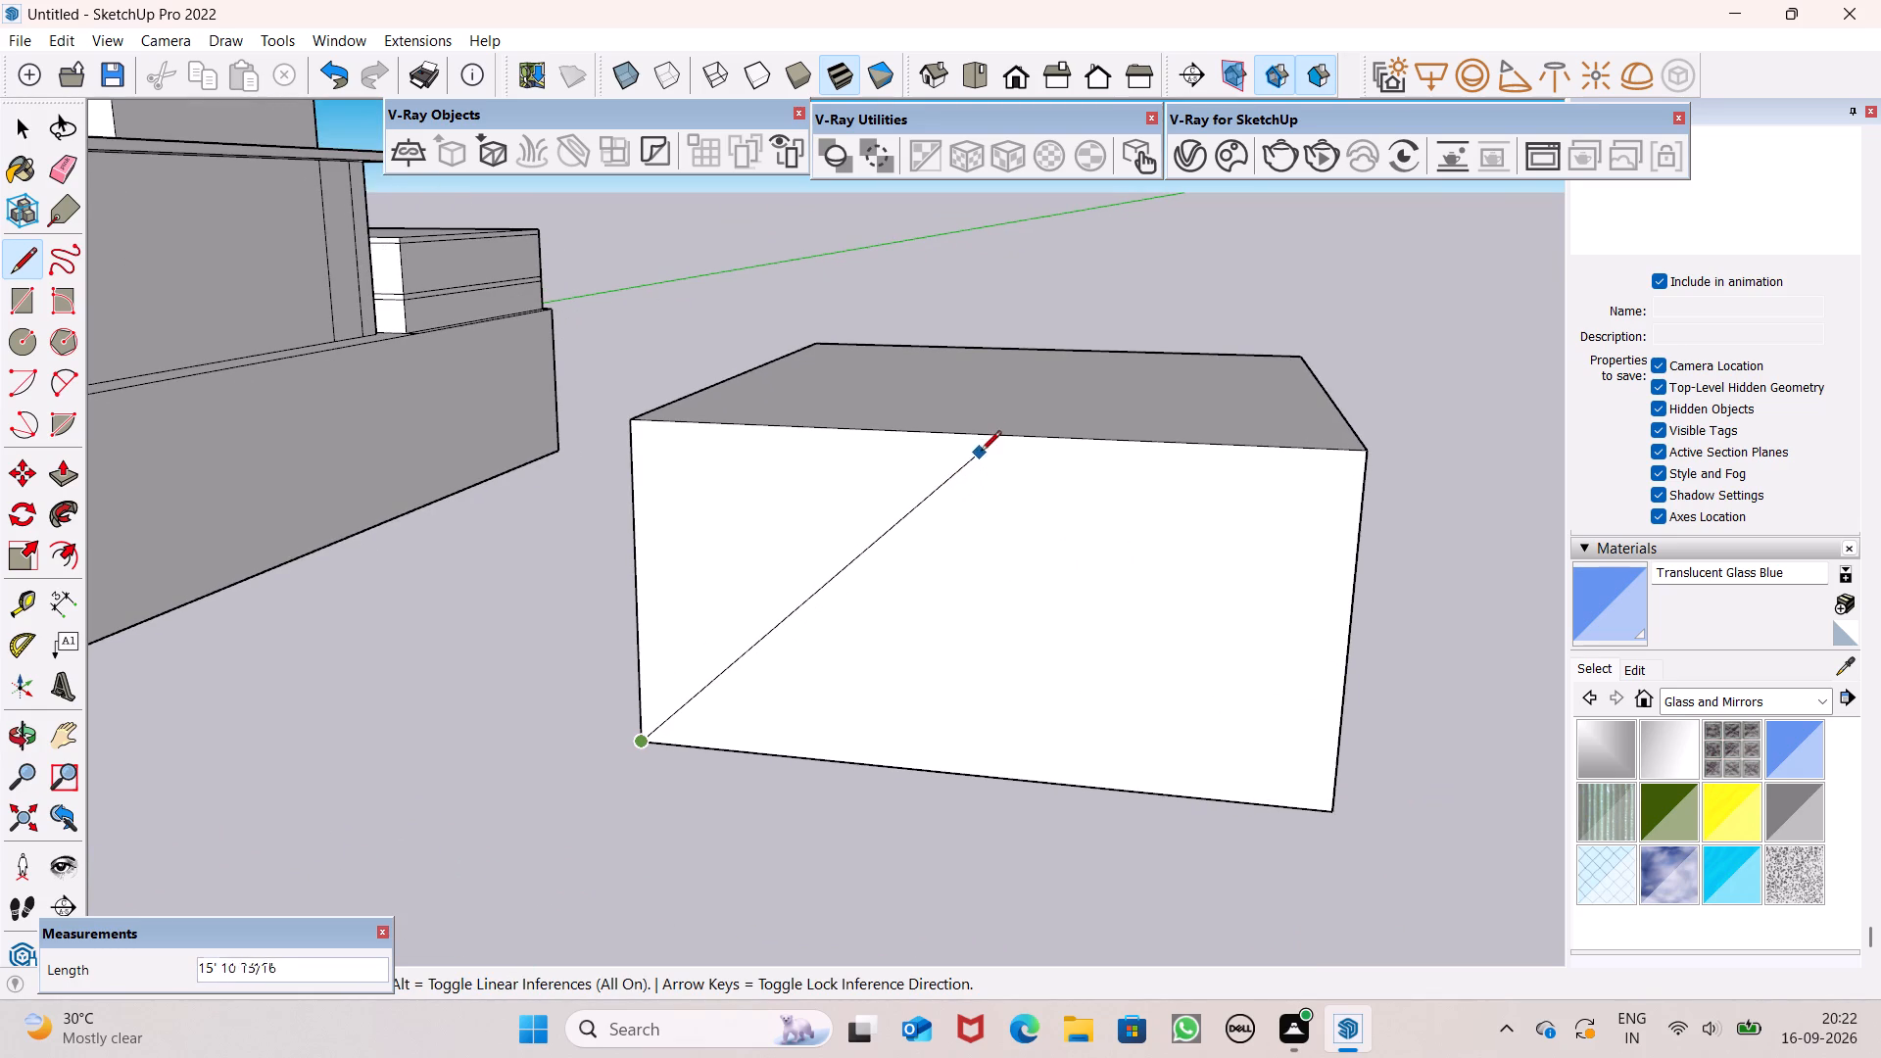
pyautogui.click(995, 440)
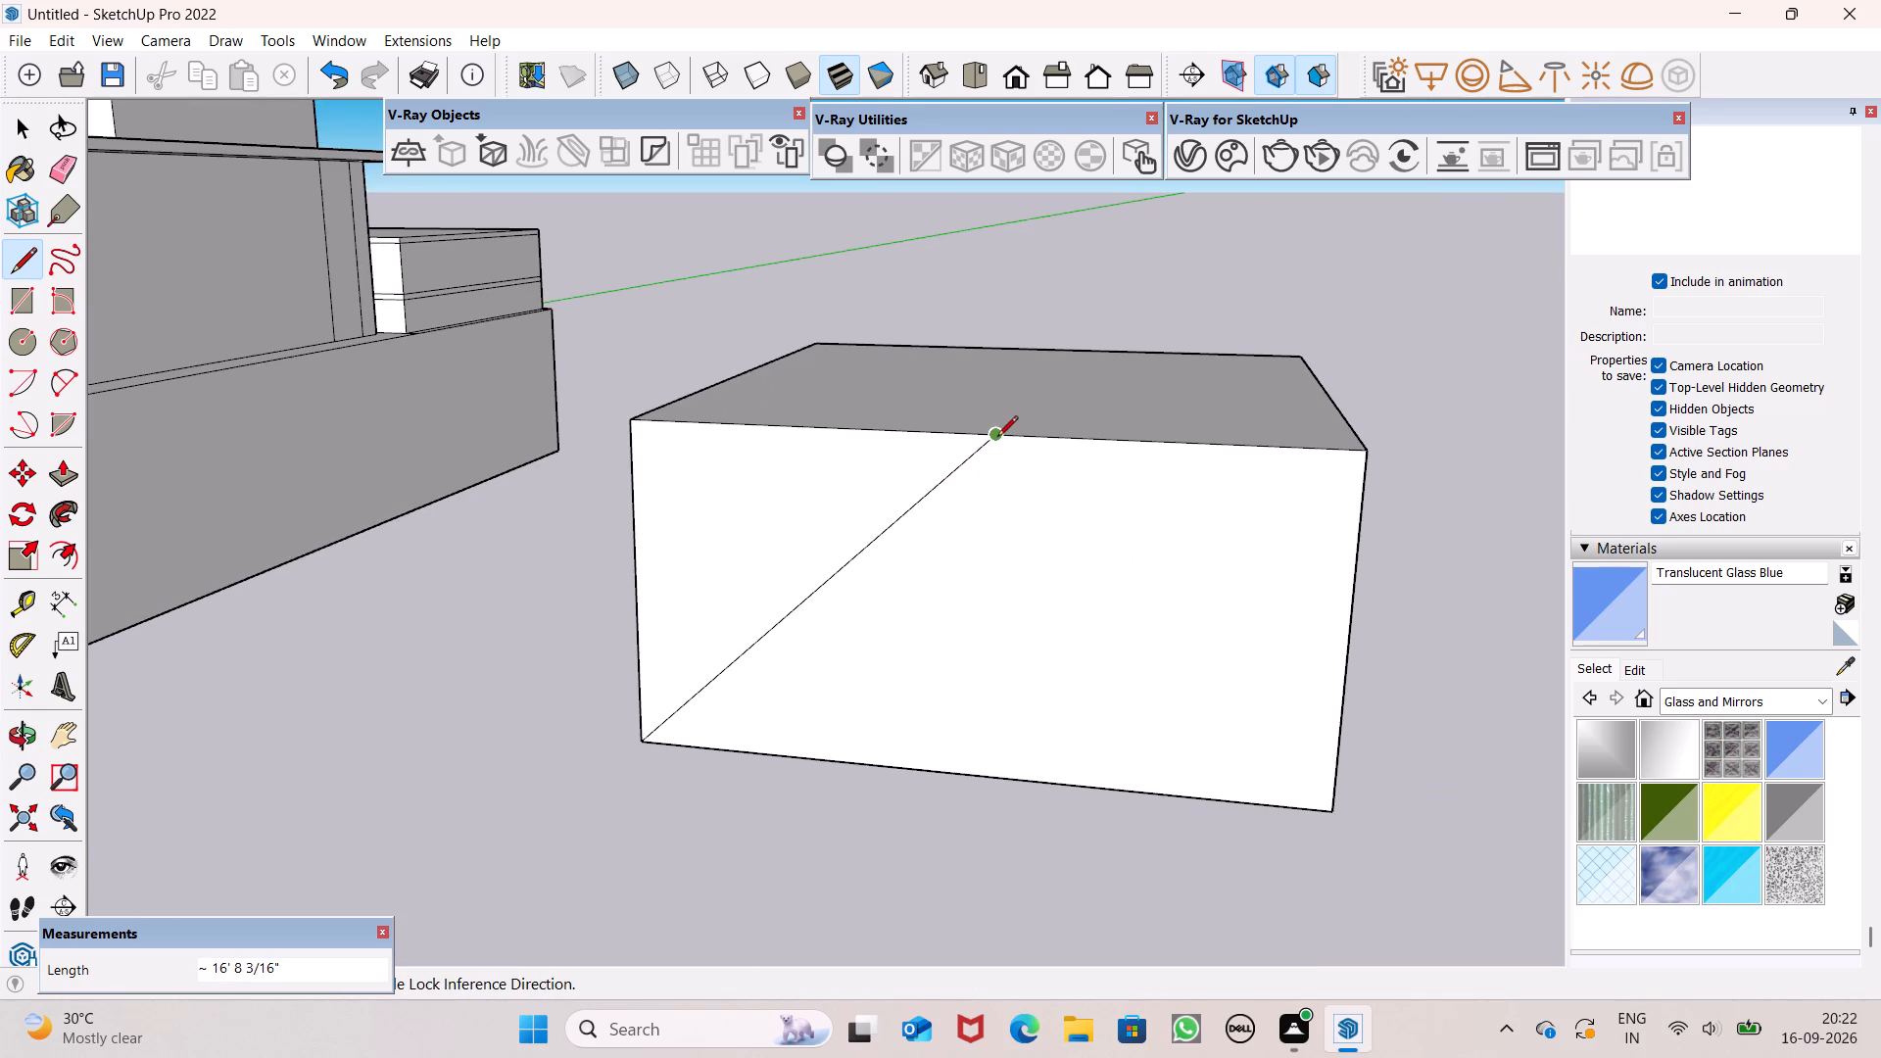